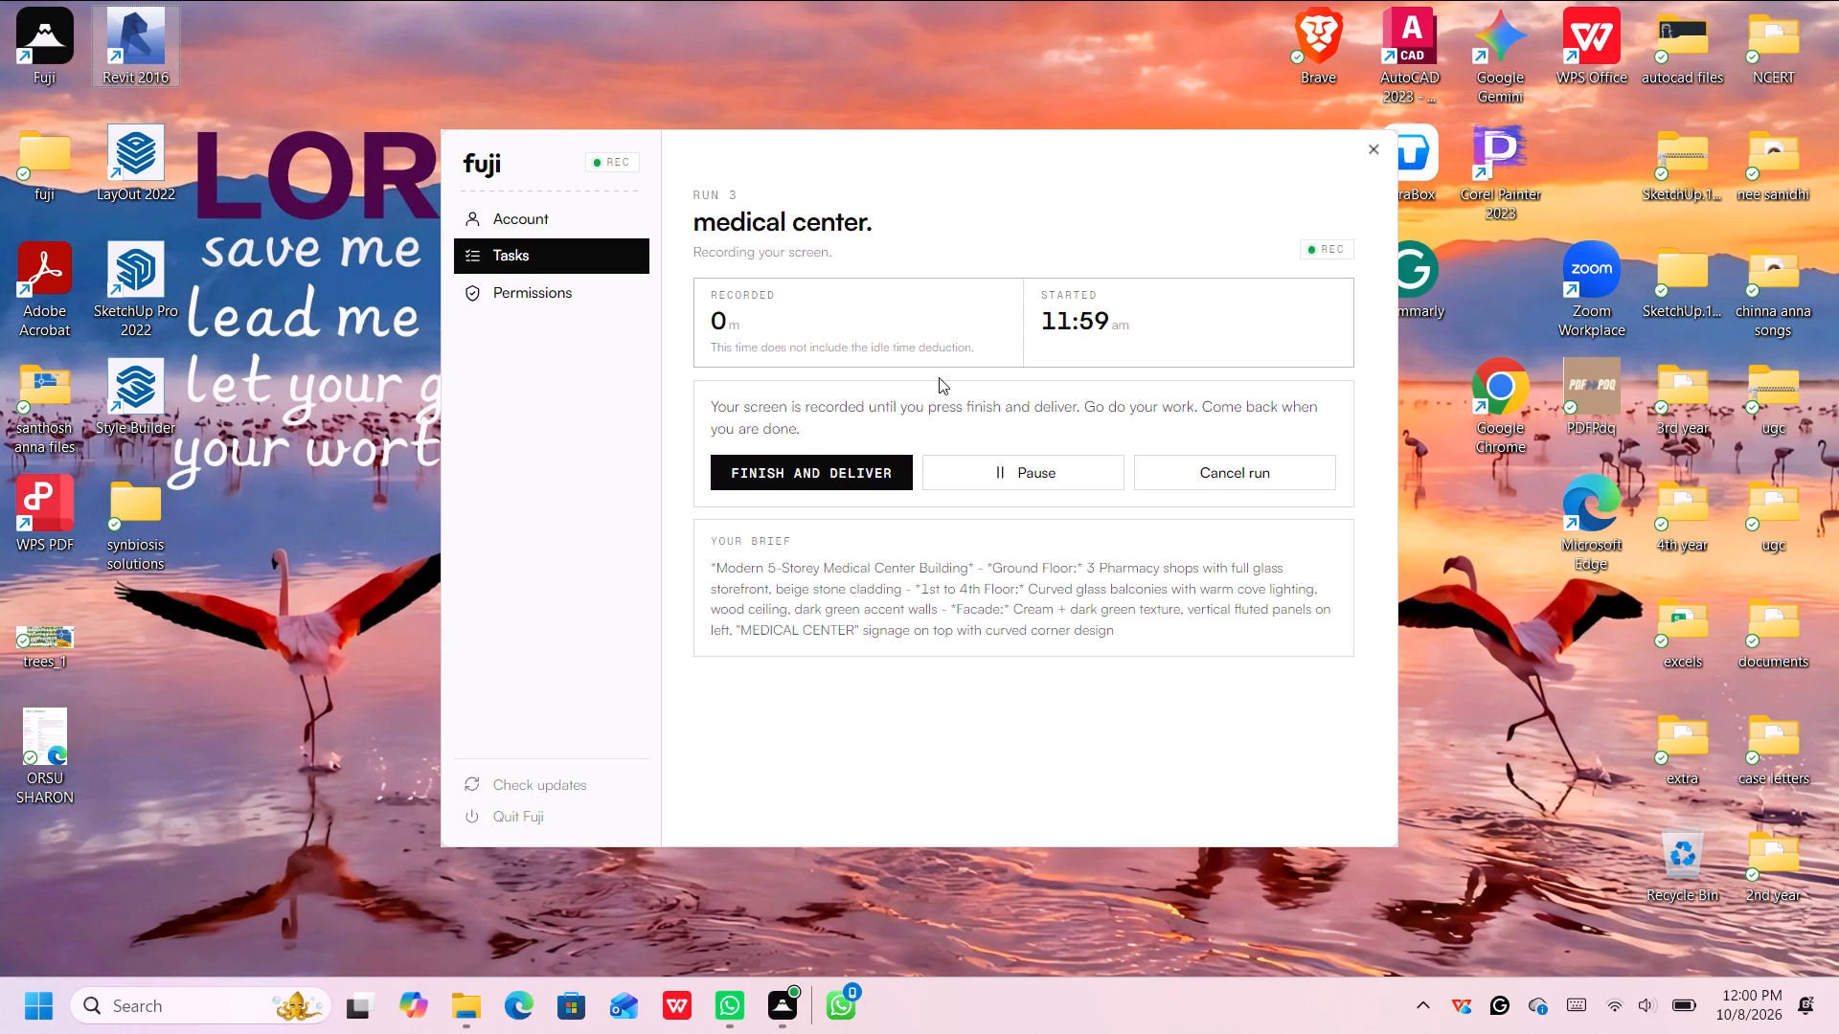
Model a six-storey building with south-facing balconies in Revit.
Launch Revit 2016, dismiss its start-up notices and maximize its window.
left_click(642, 75)
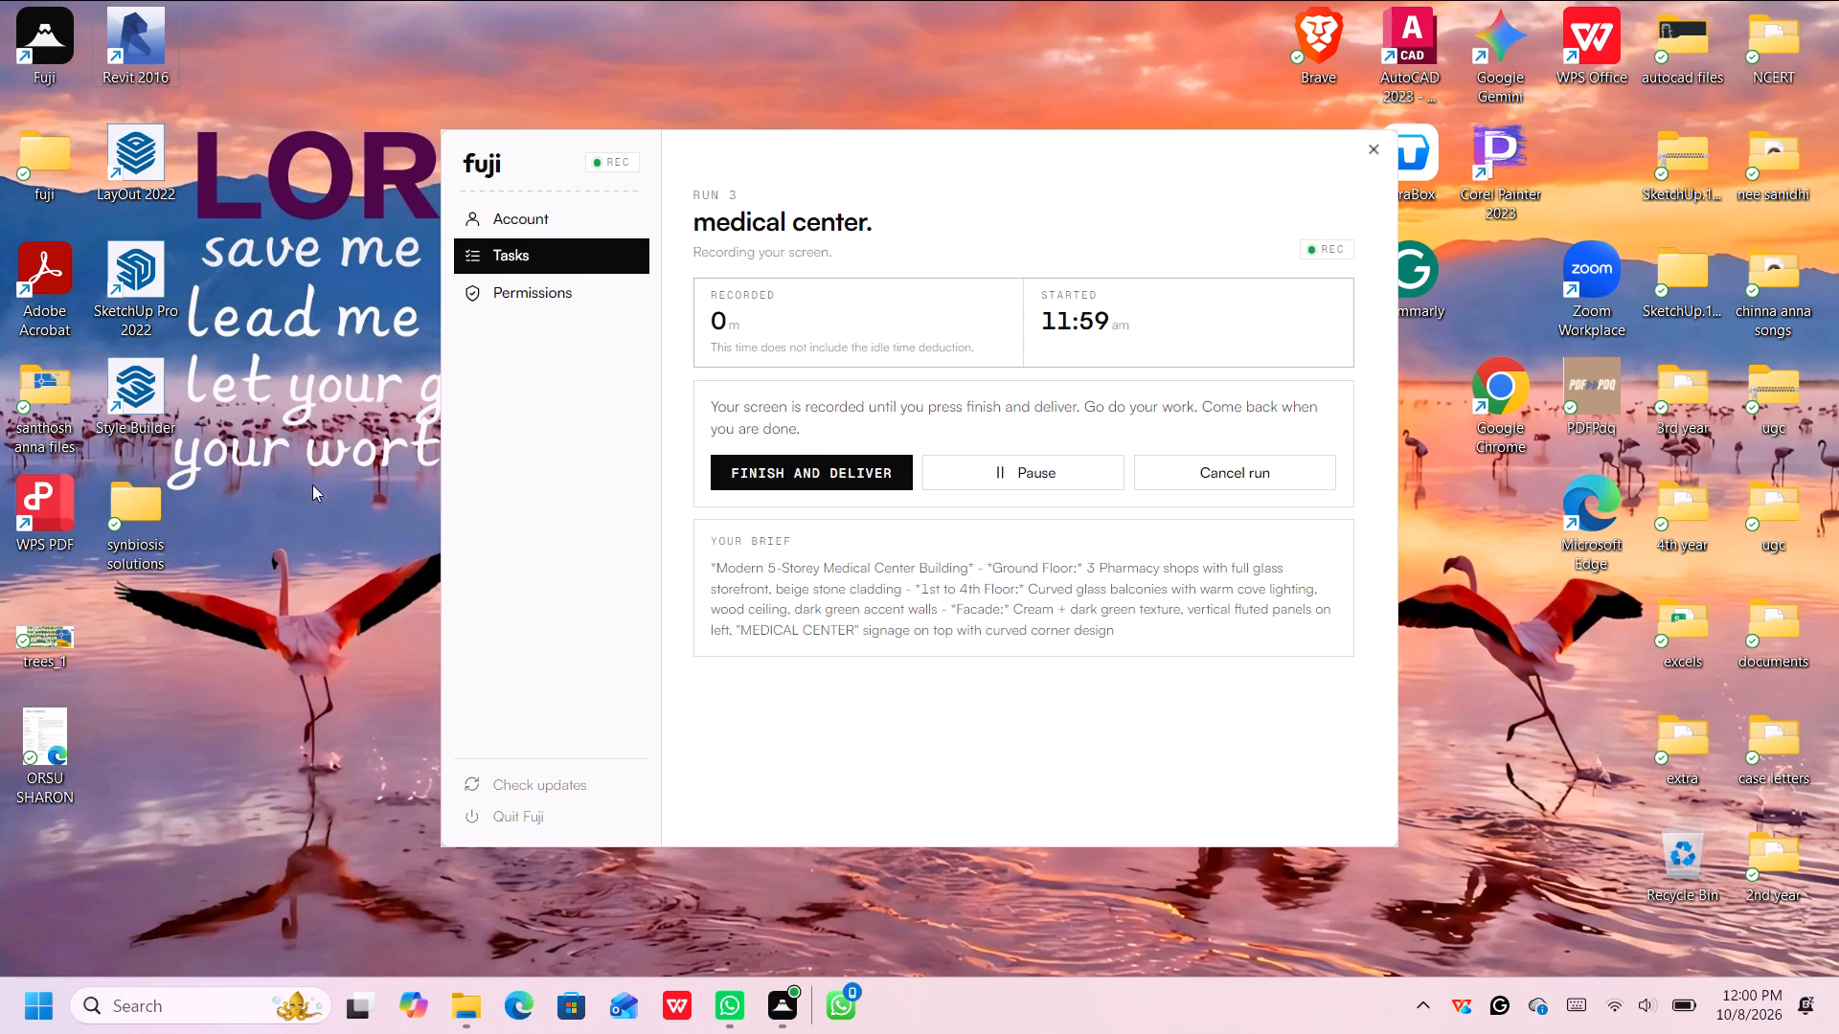
double_click(140, 43)
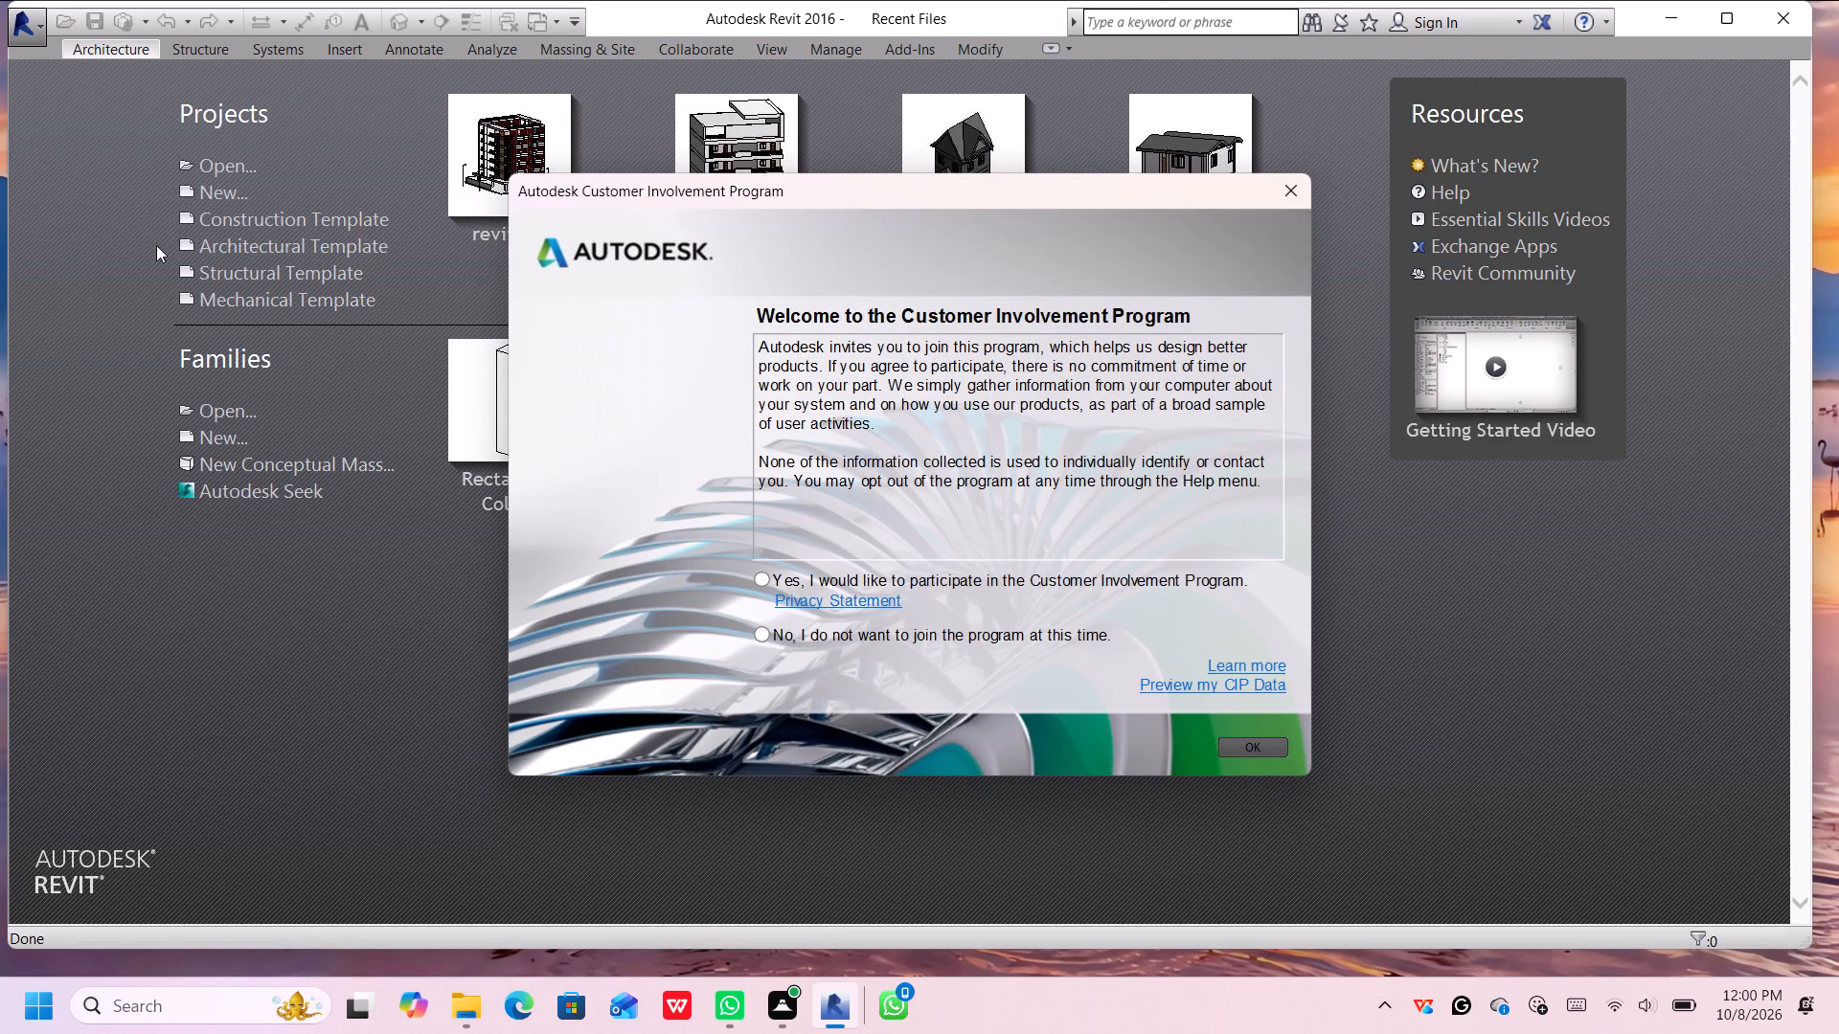
left_click(1291, 182)
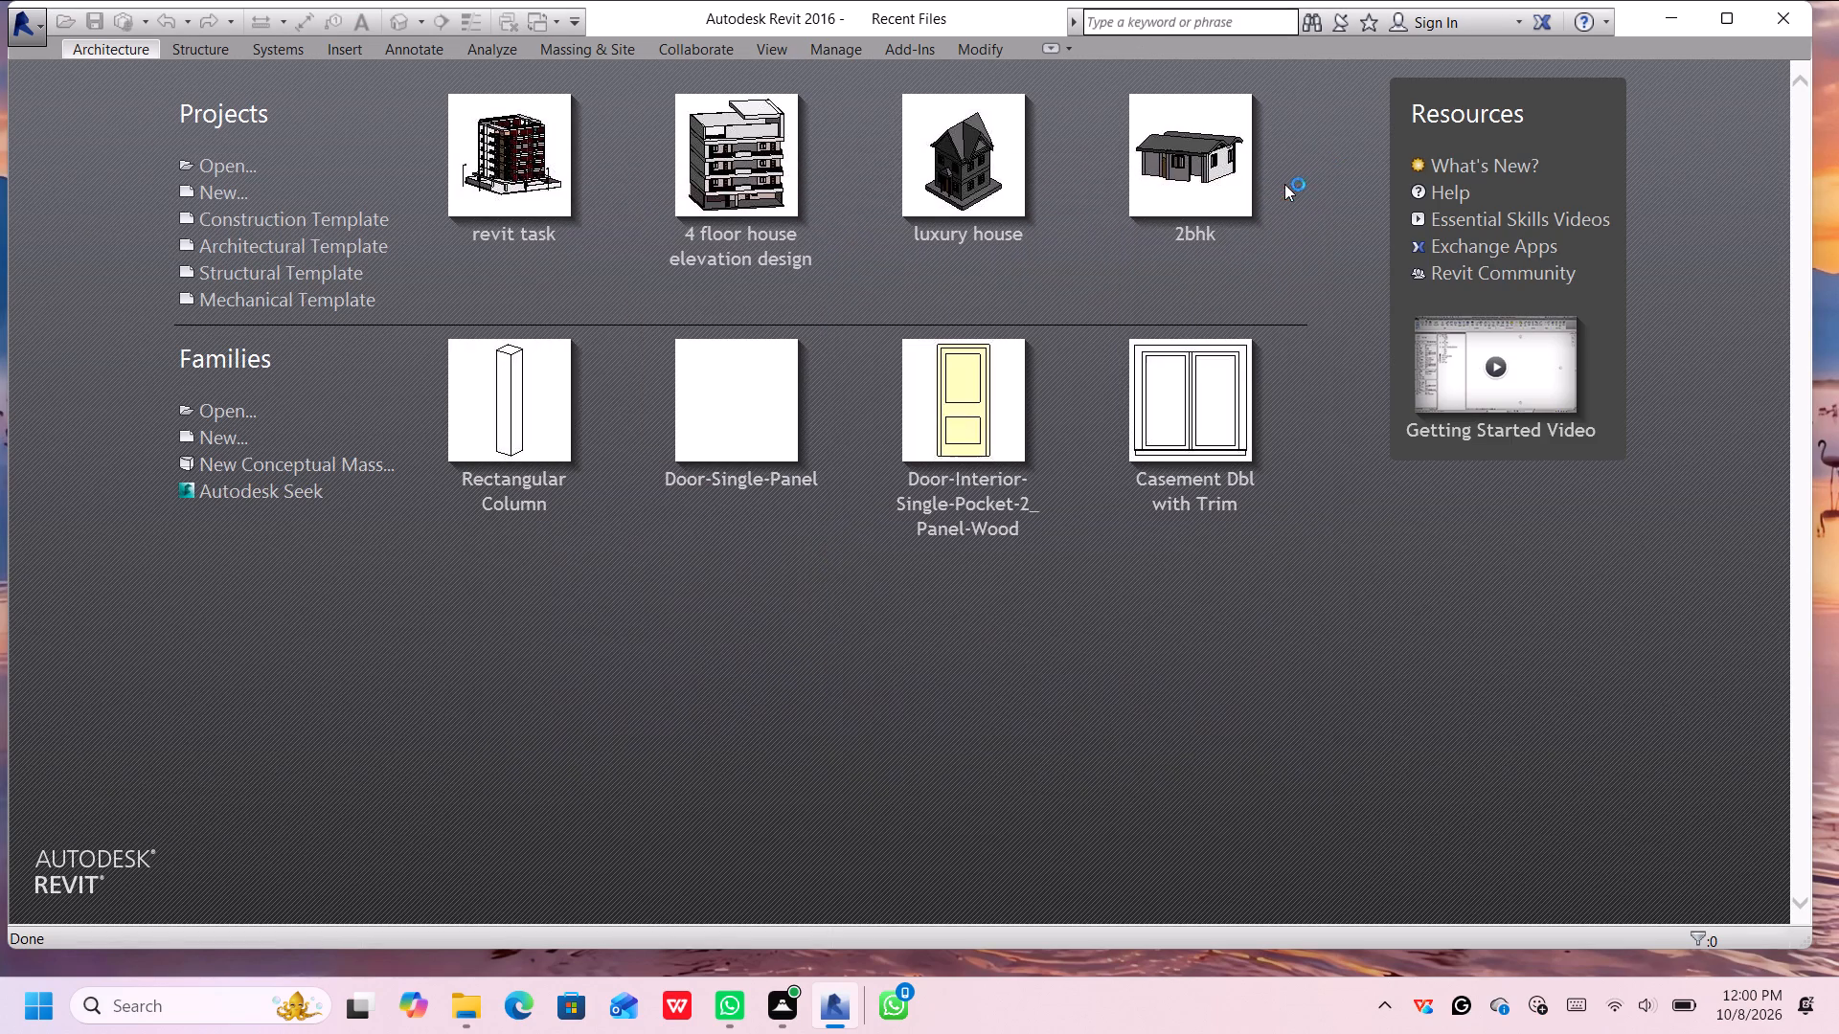
left_click(1714, 24)
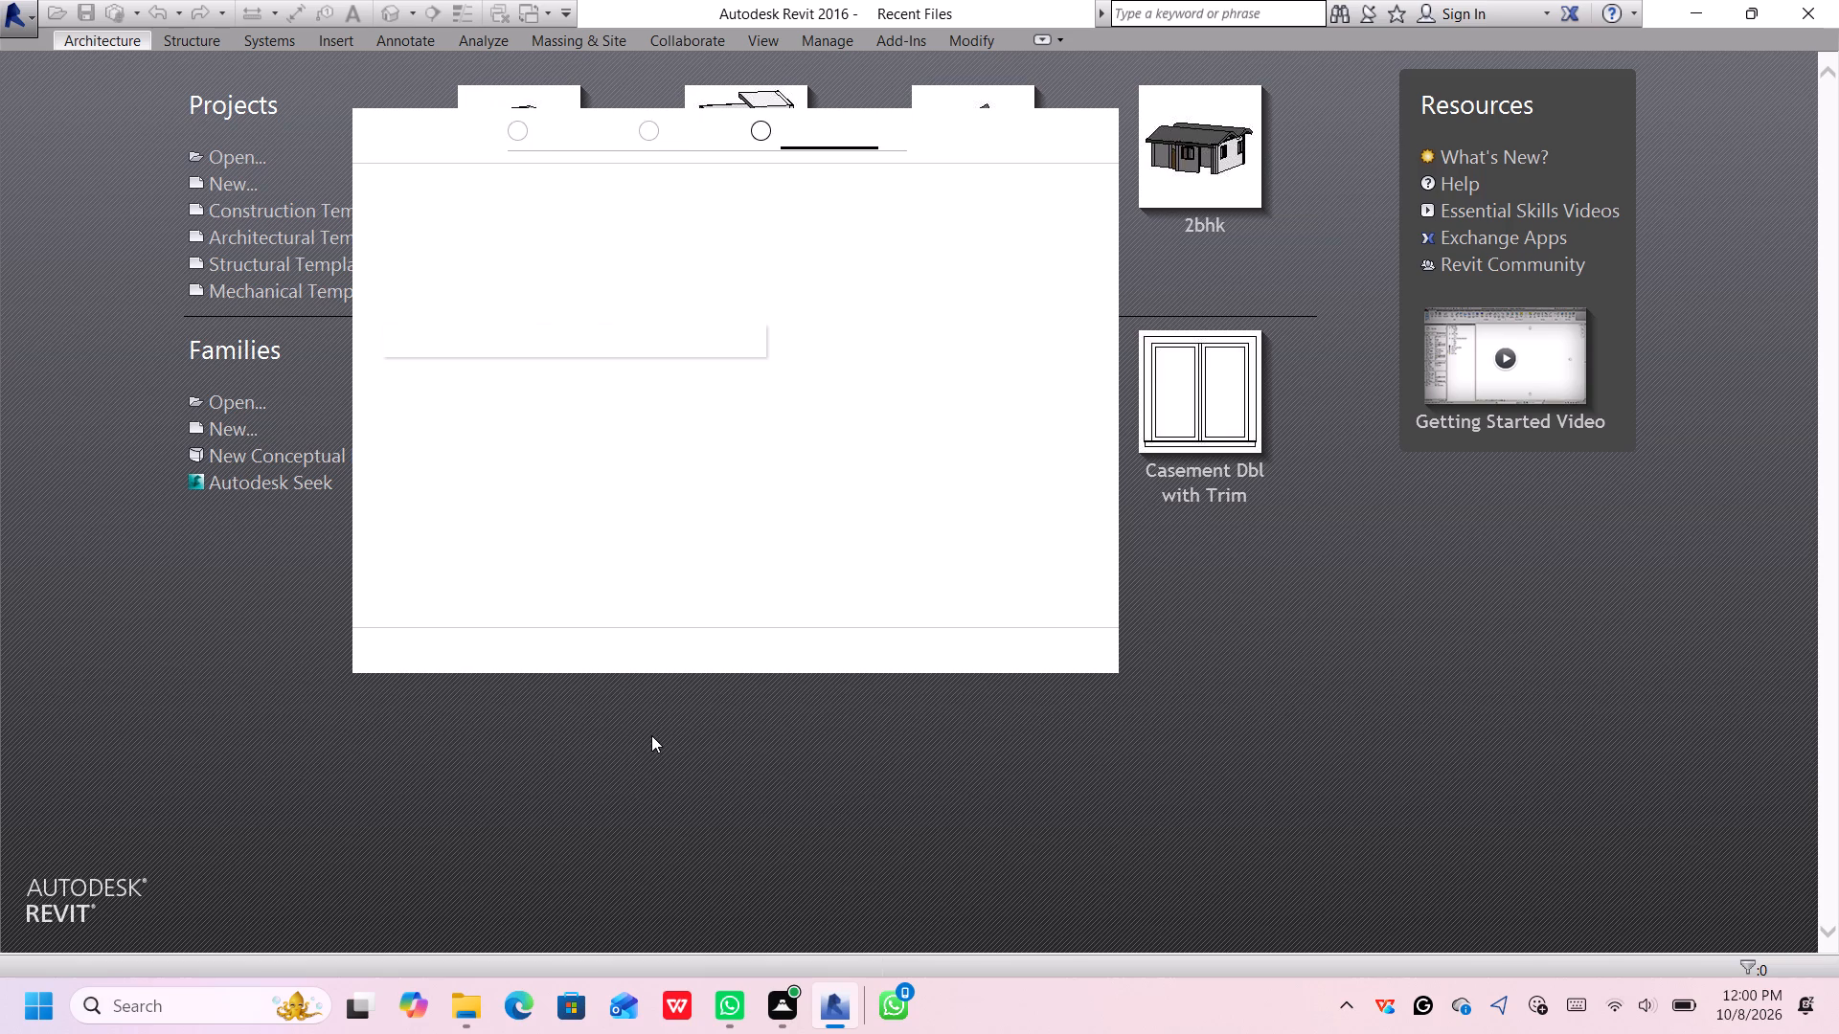
left_click(1074, 133)
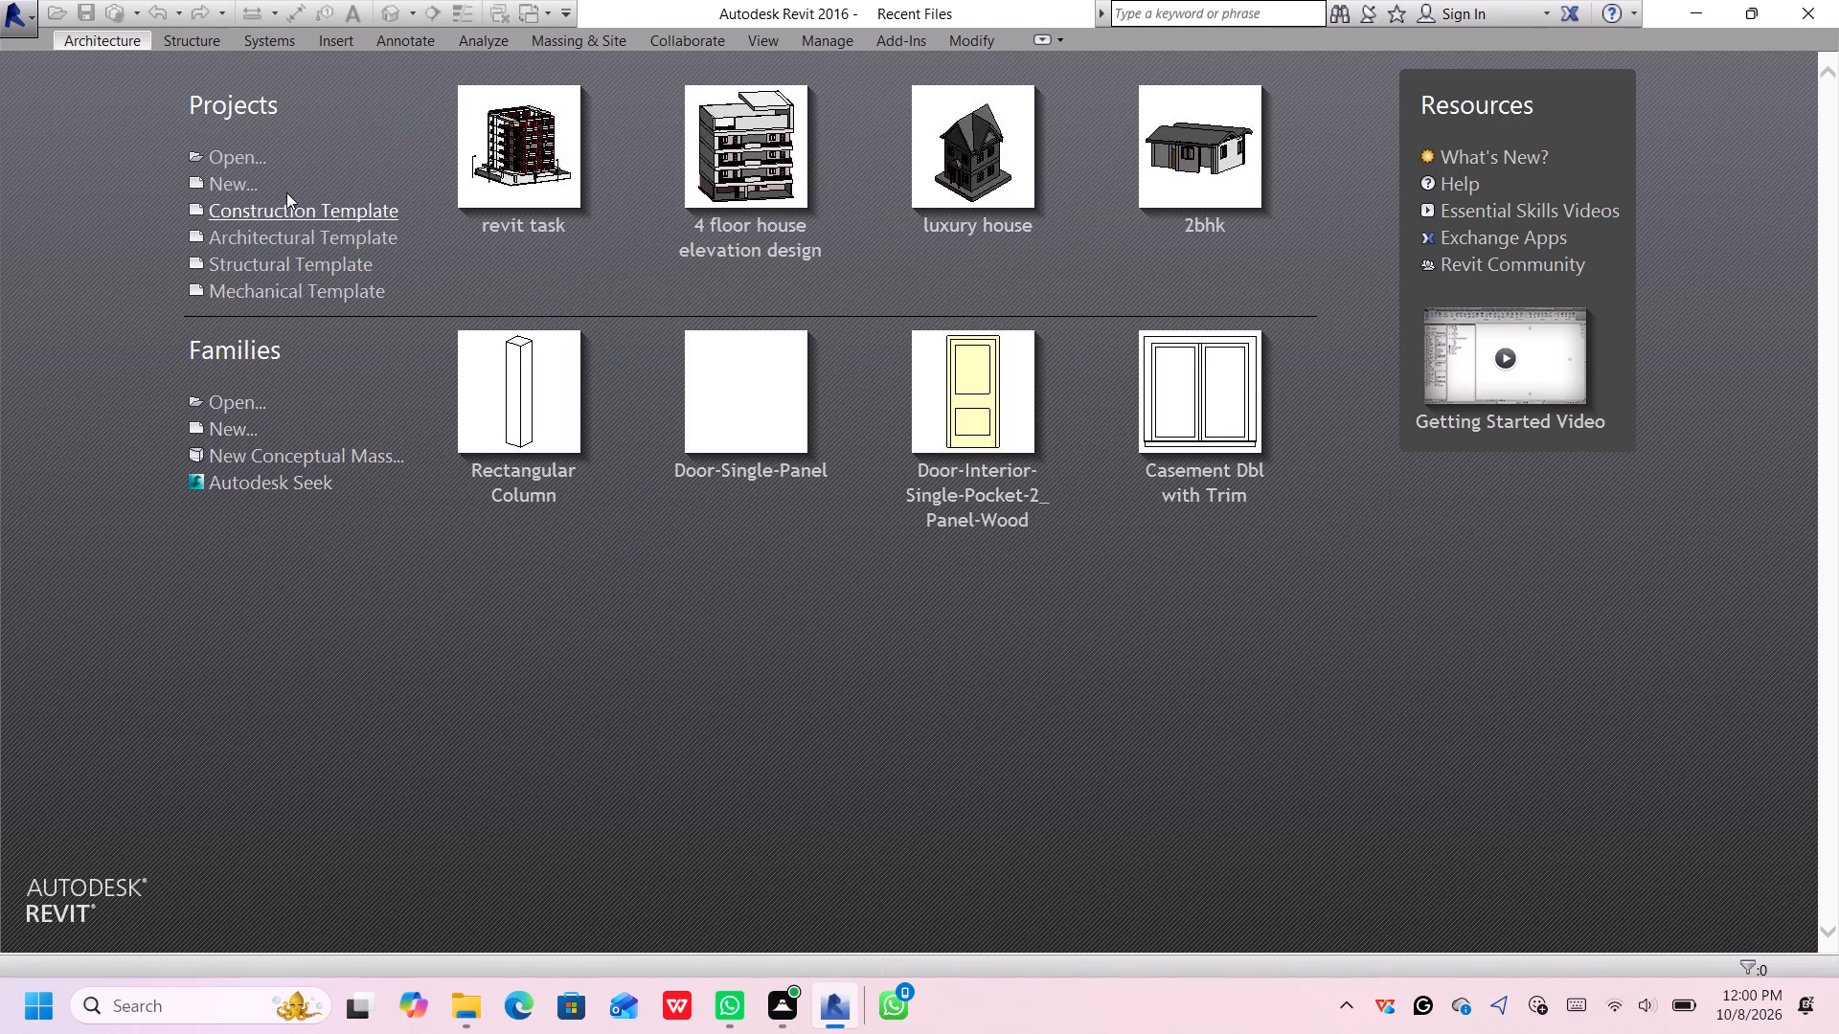
Create a new project from the Architectural Template.
left_click(281, 234)
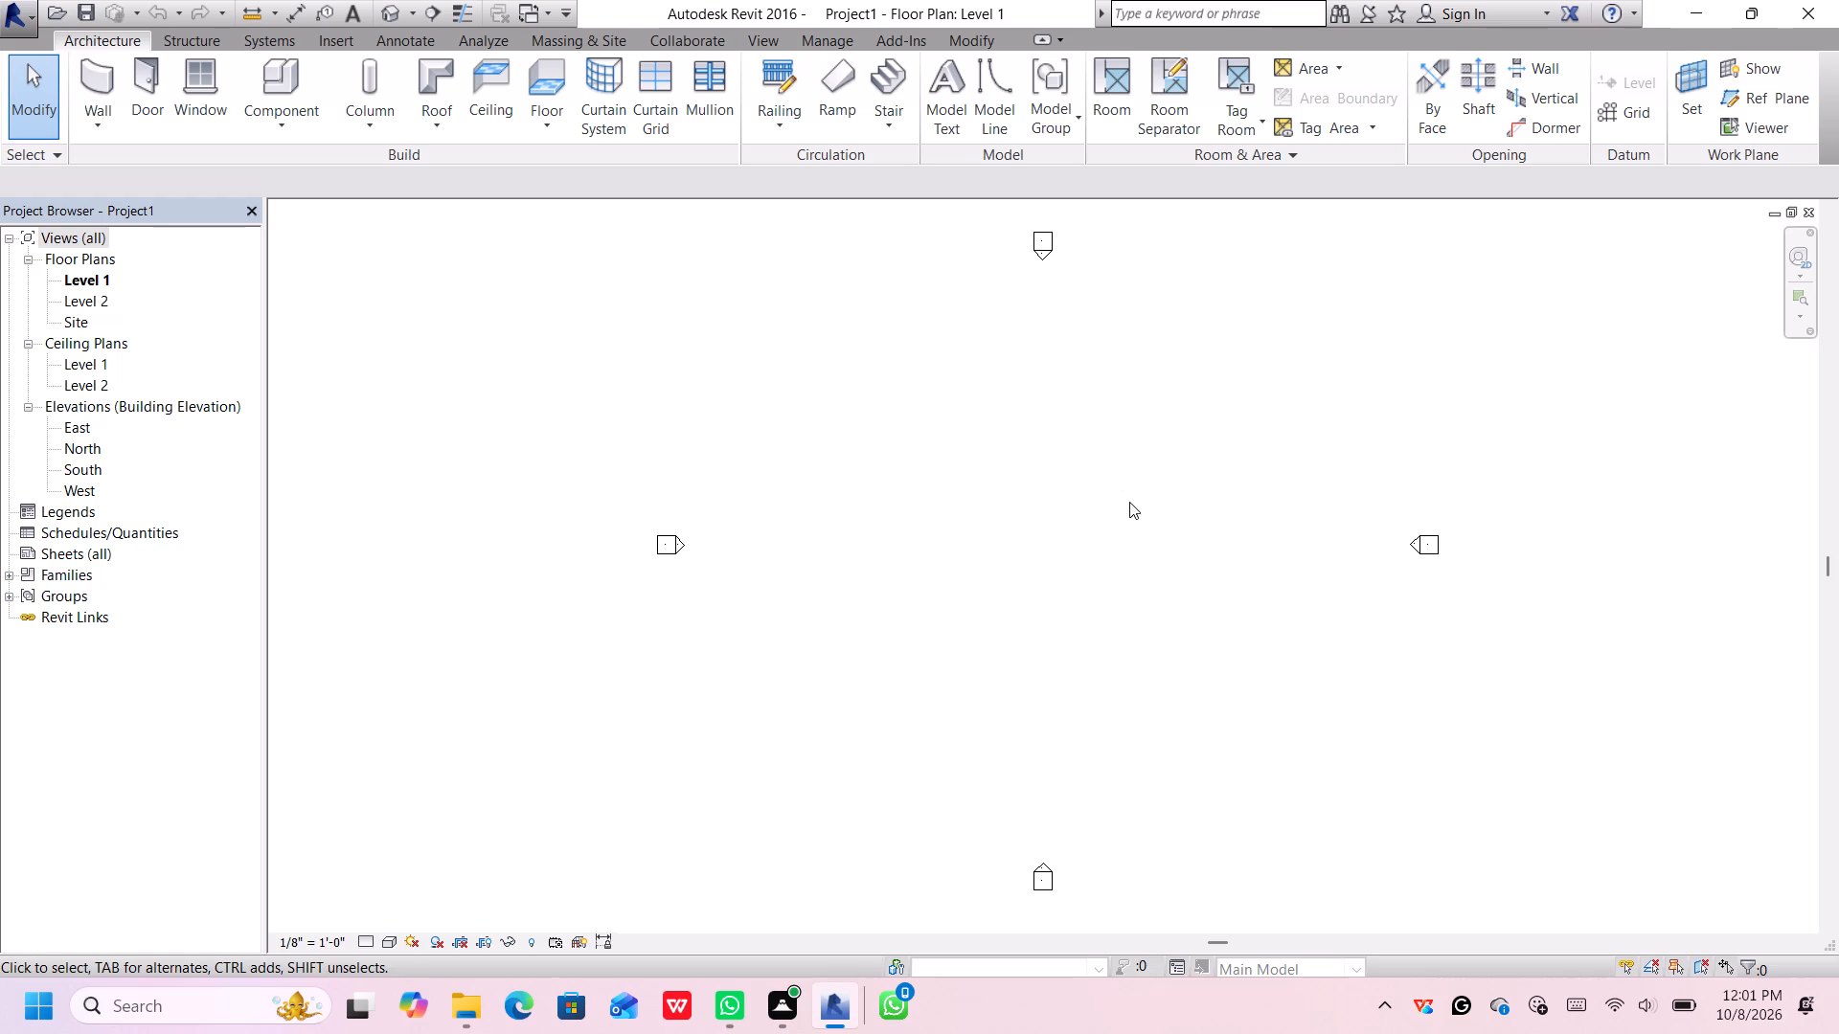
scroll(1129, 504, "down", 1)
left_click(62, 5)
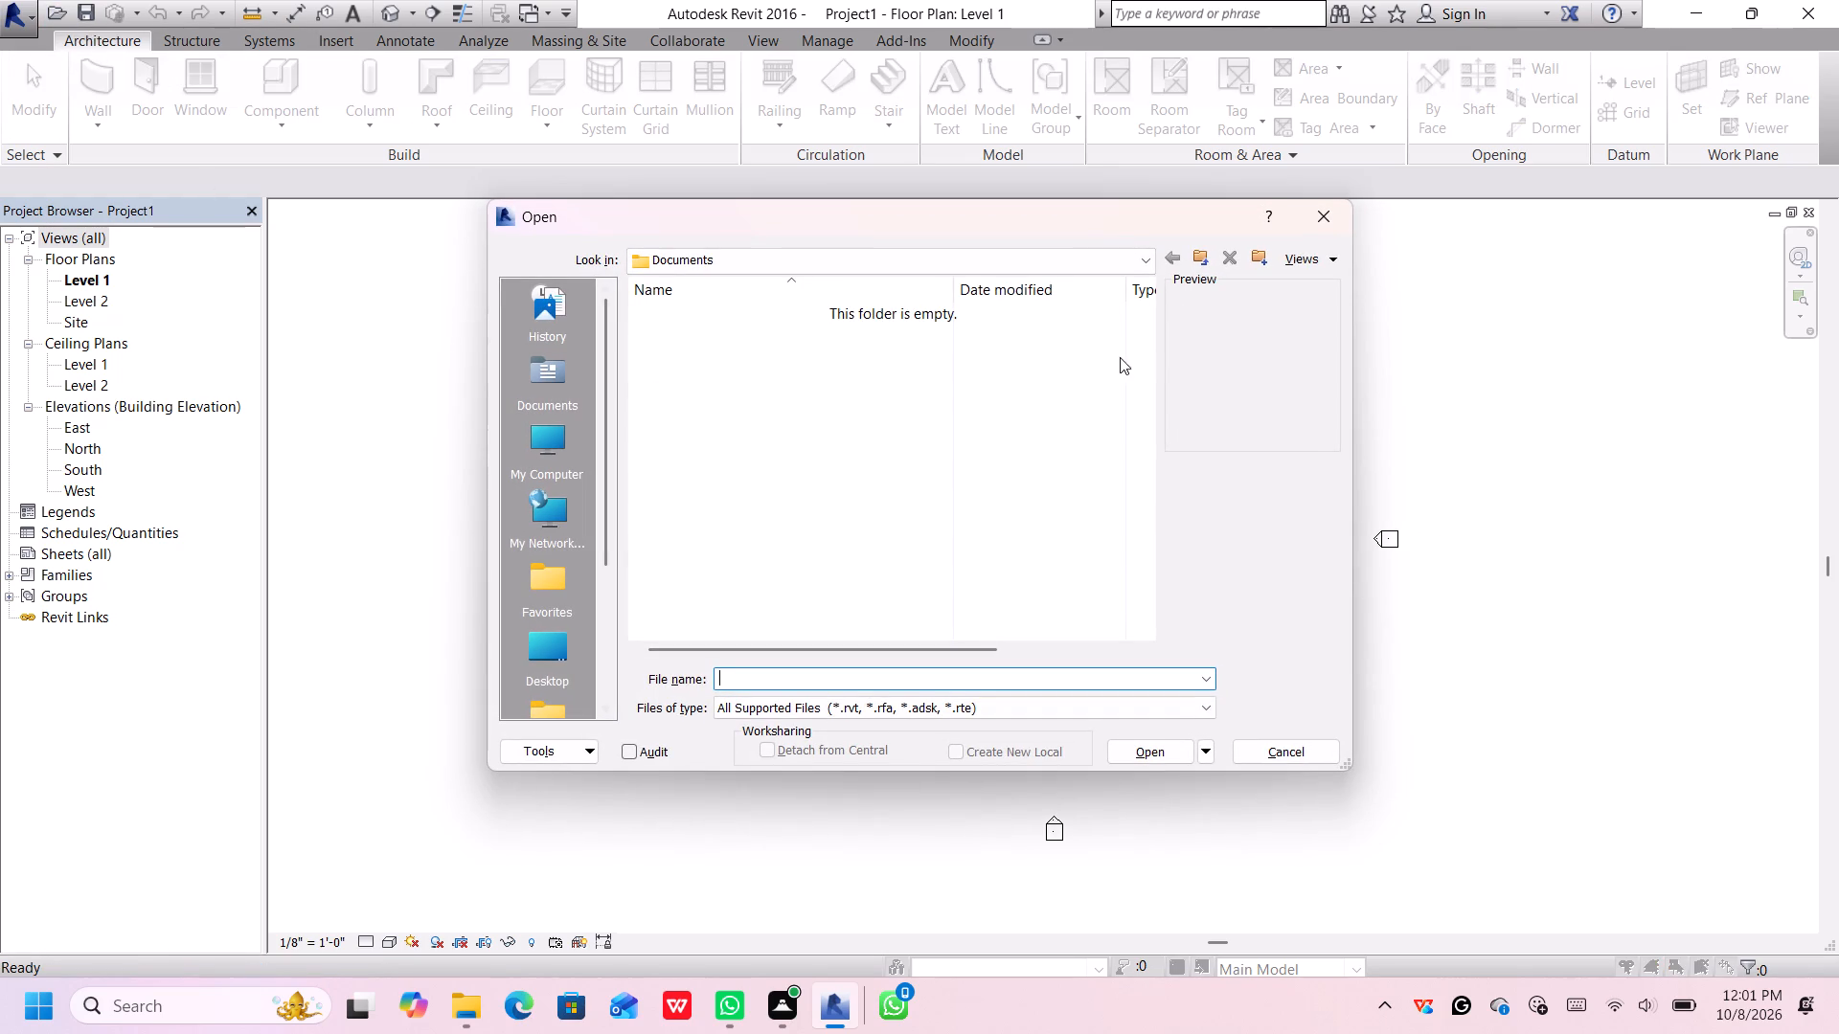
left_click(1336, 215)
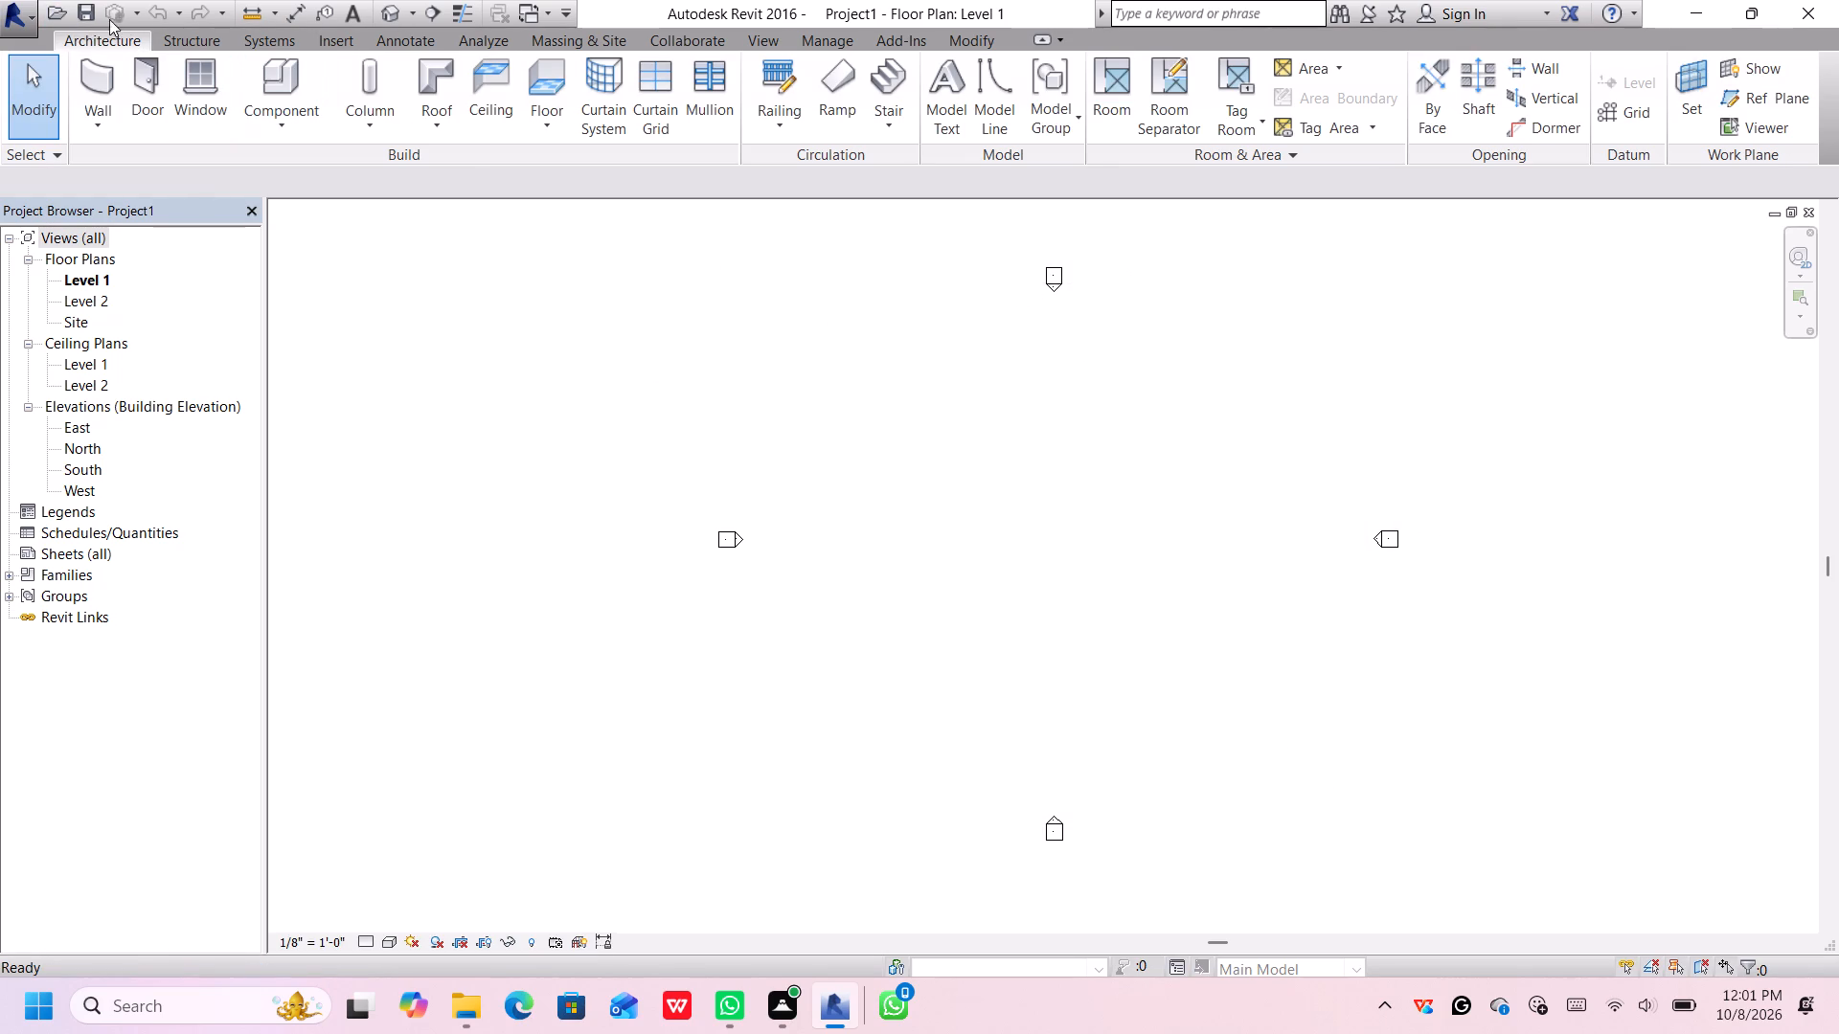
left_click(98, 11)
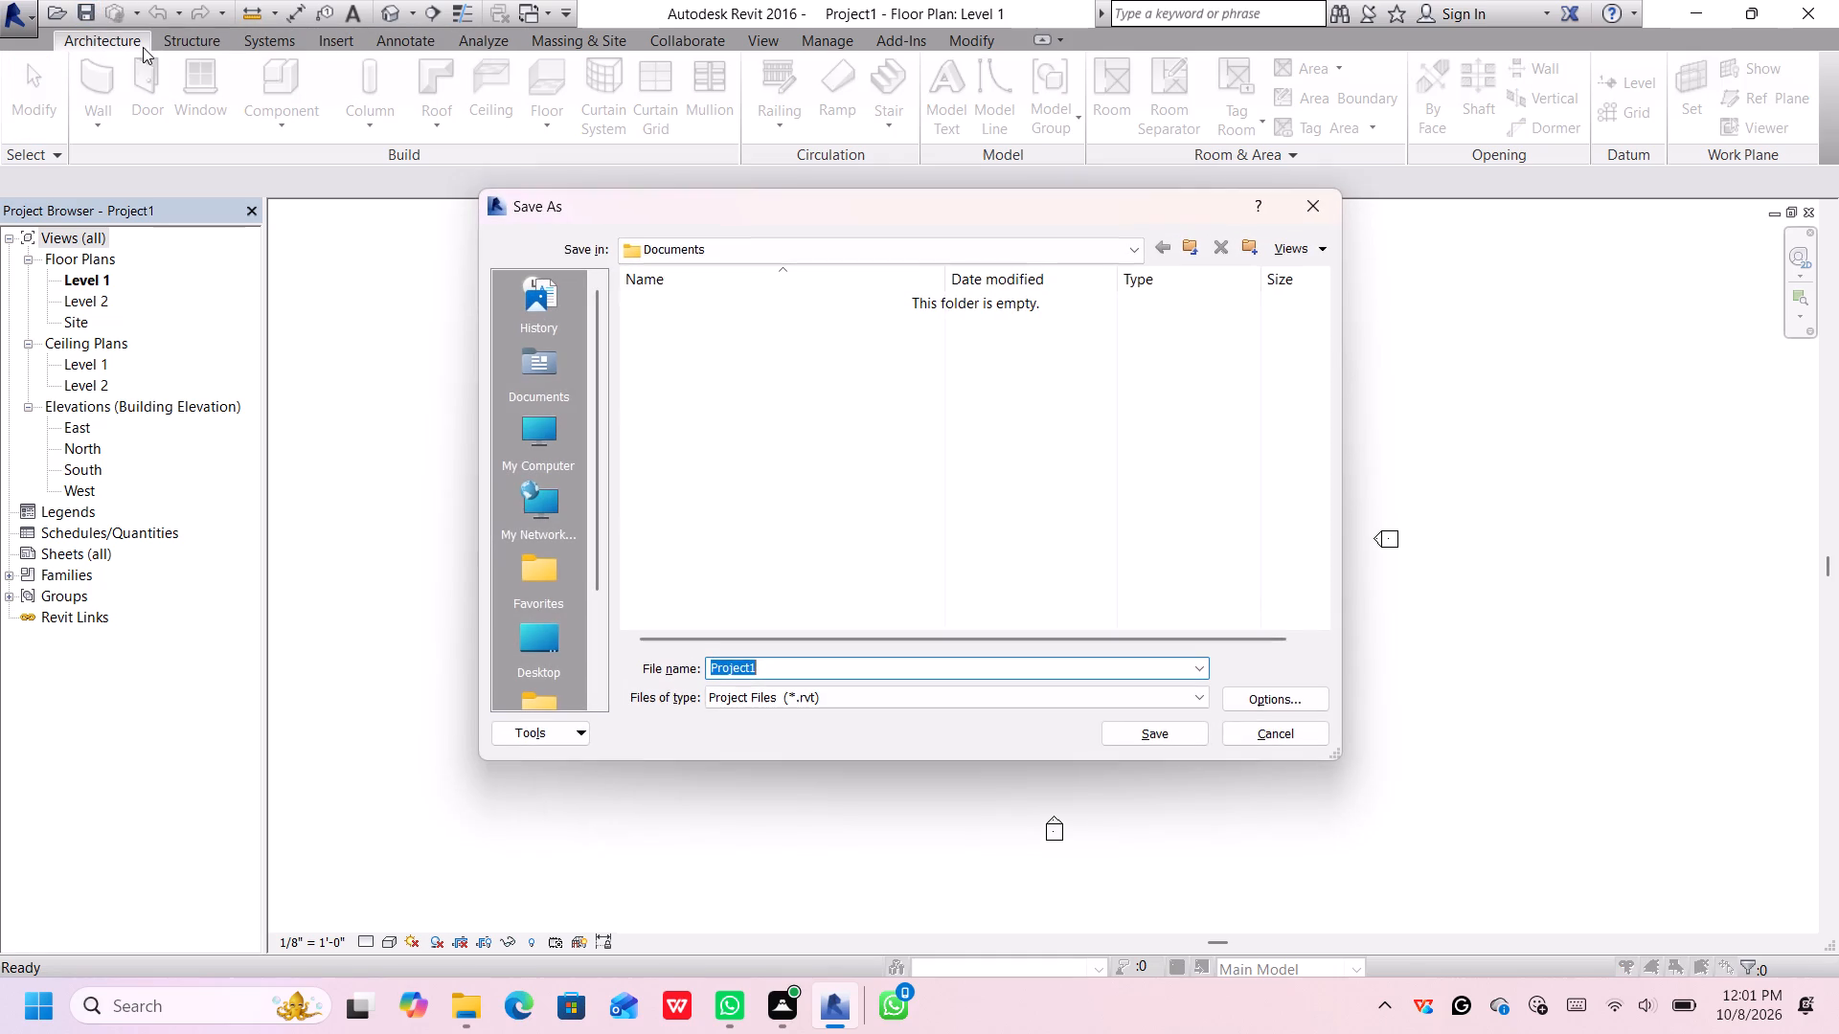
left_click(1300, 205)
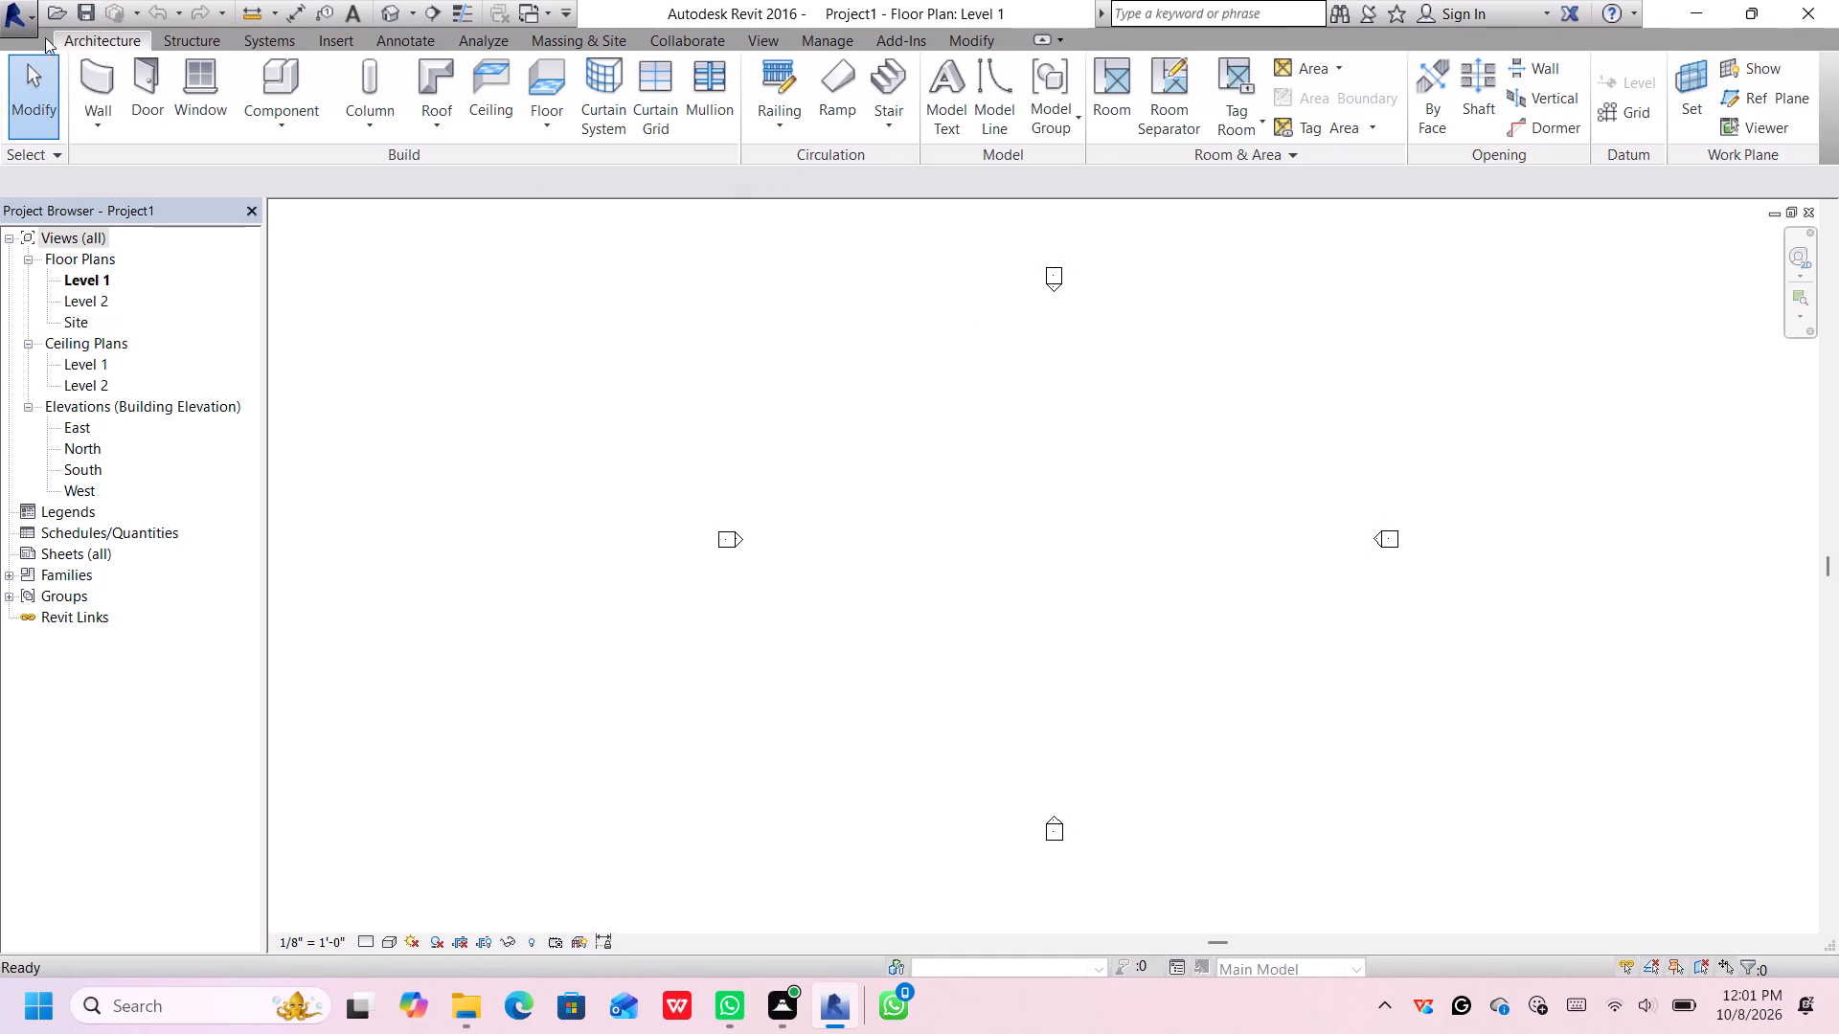
Open the existing project "revit task" from Desktop > synbiosis solutions > civil dwg 2 > revit task.
left_click(65, 13)
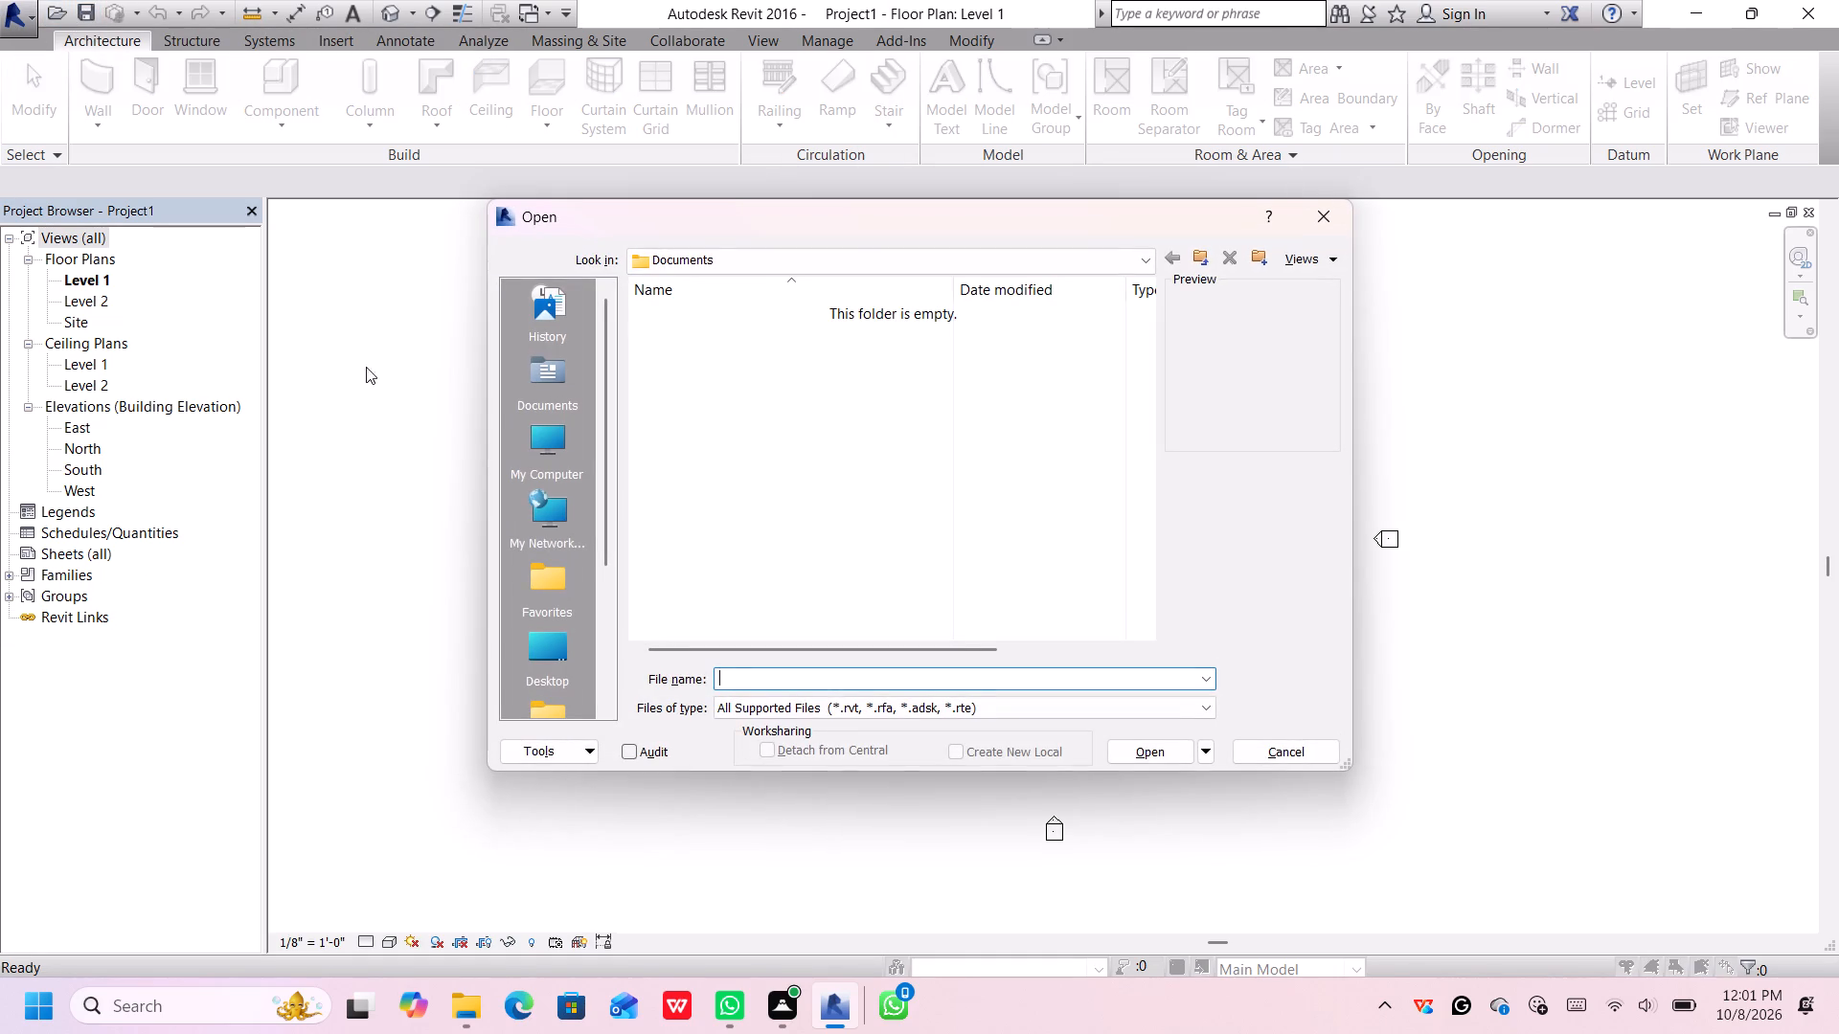
scroll(560, 466, "down", 2)
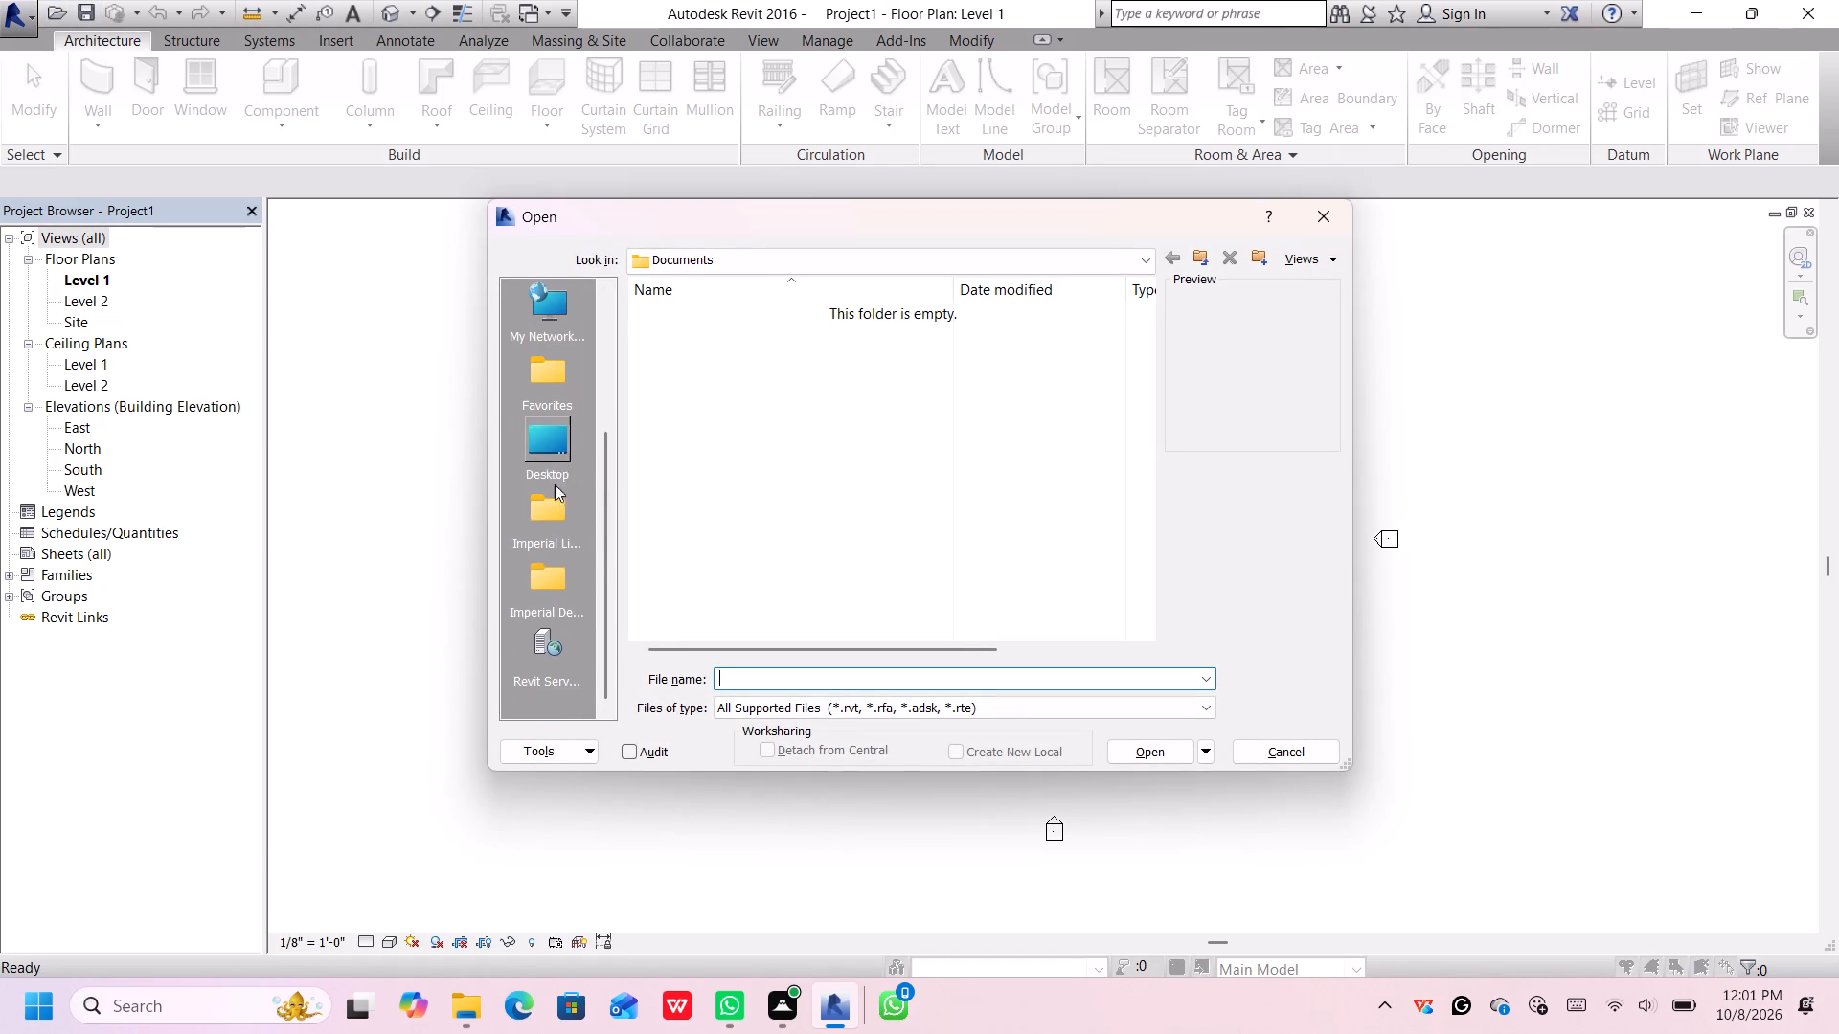
double_click(558, 457)
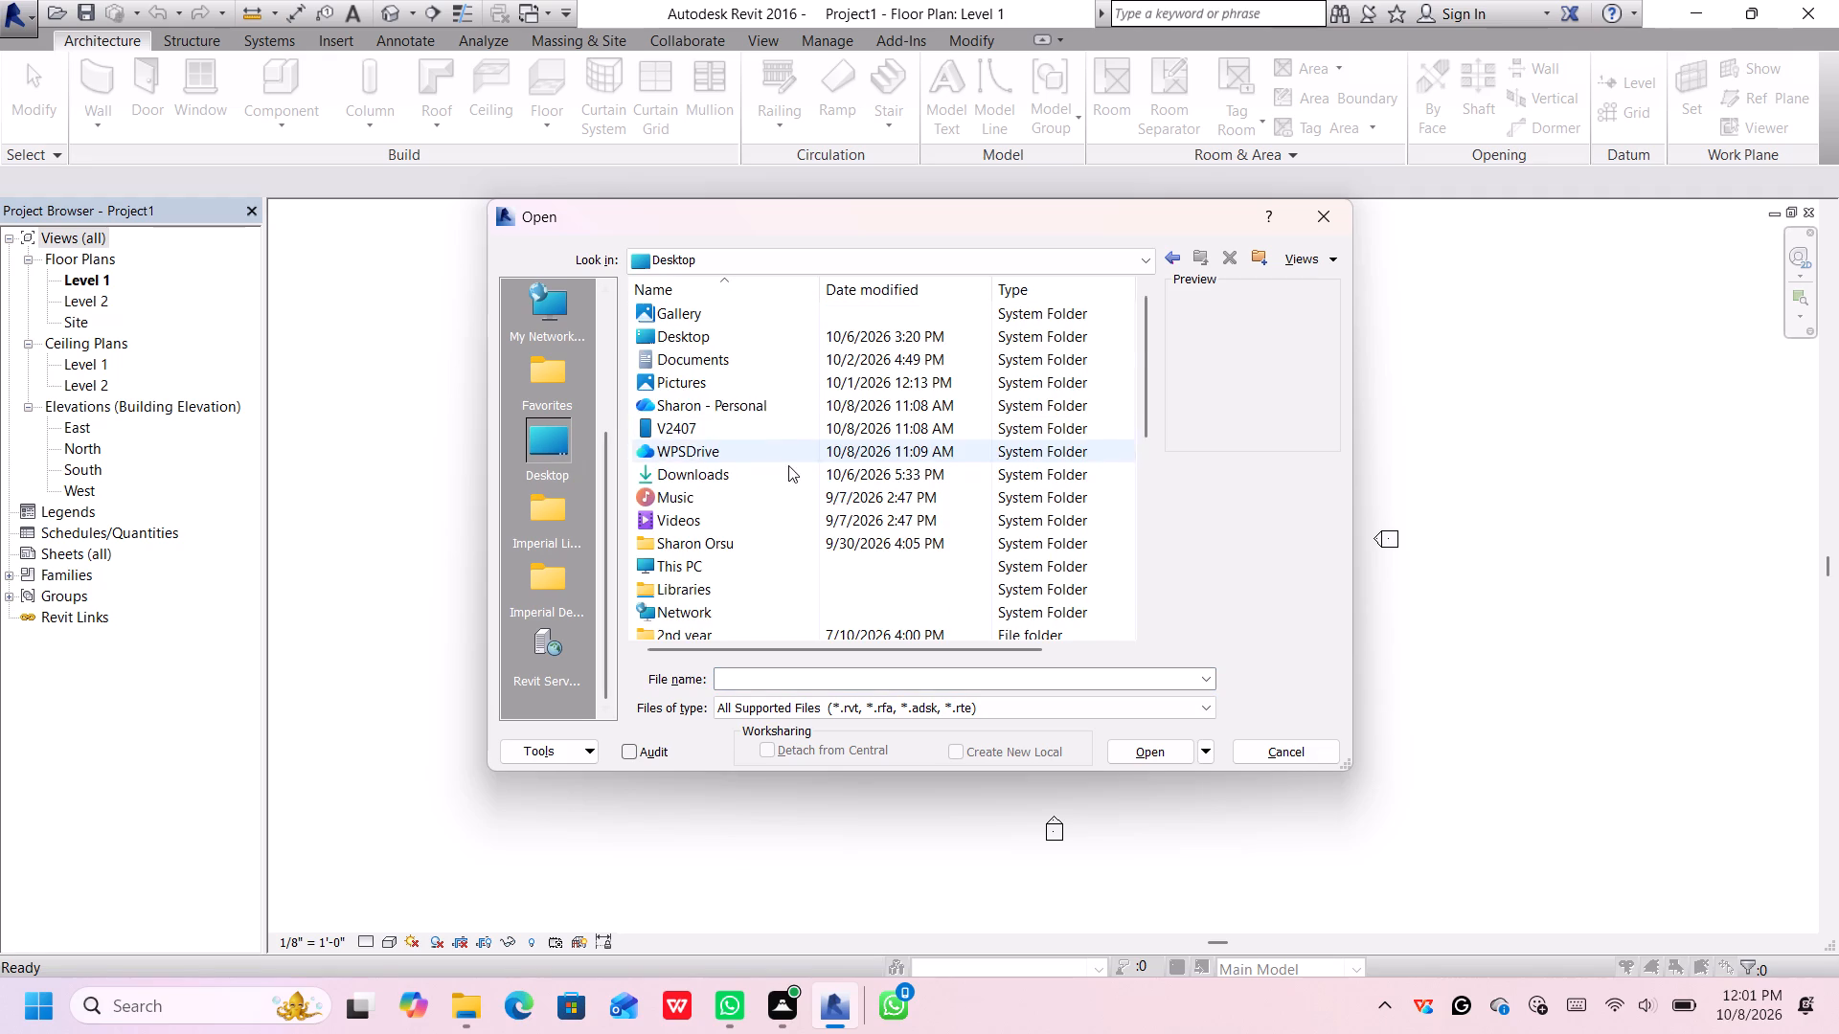
scroll(759, 573, "down", 6)
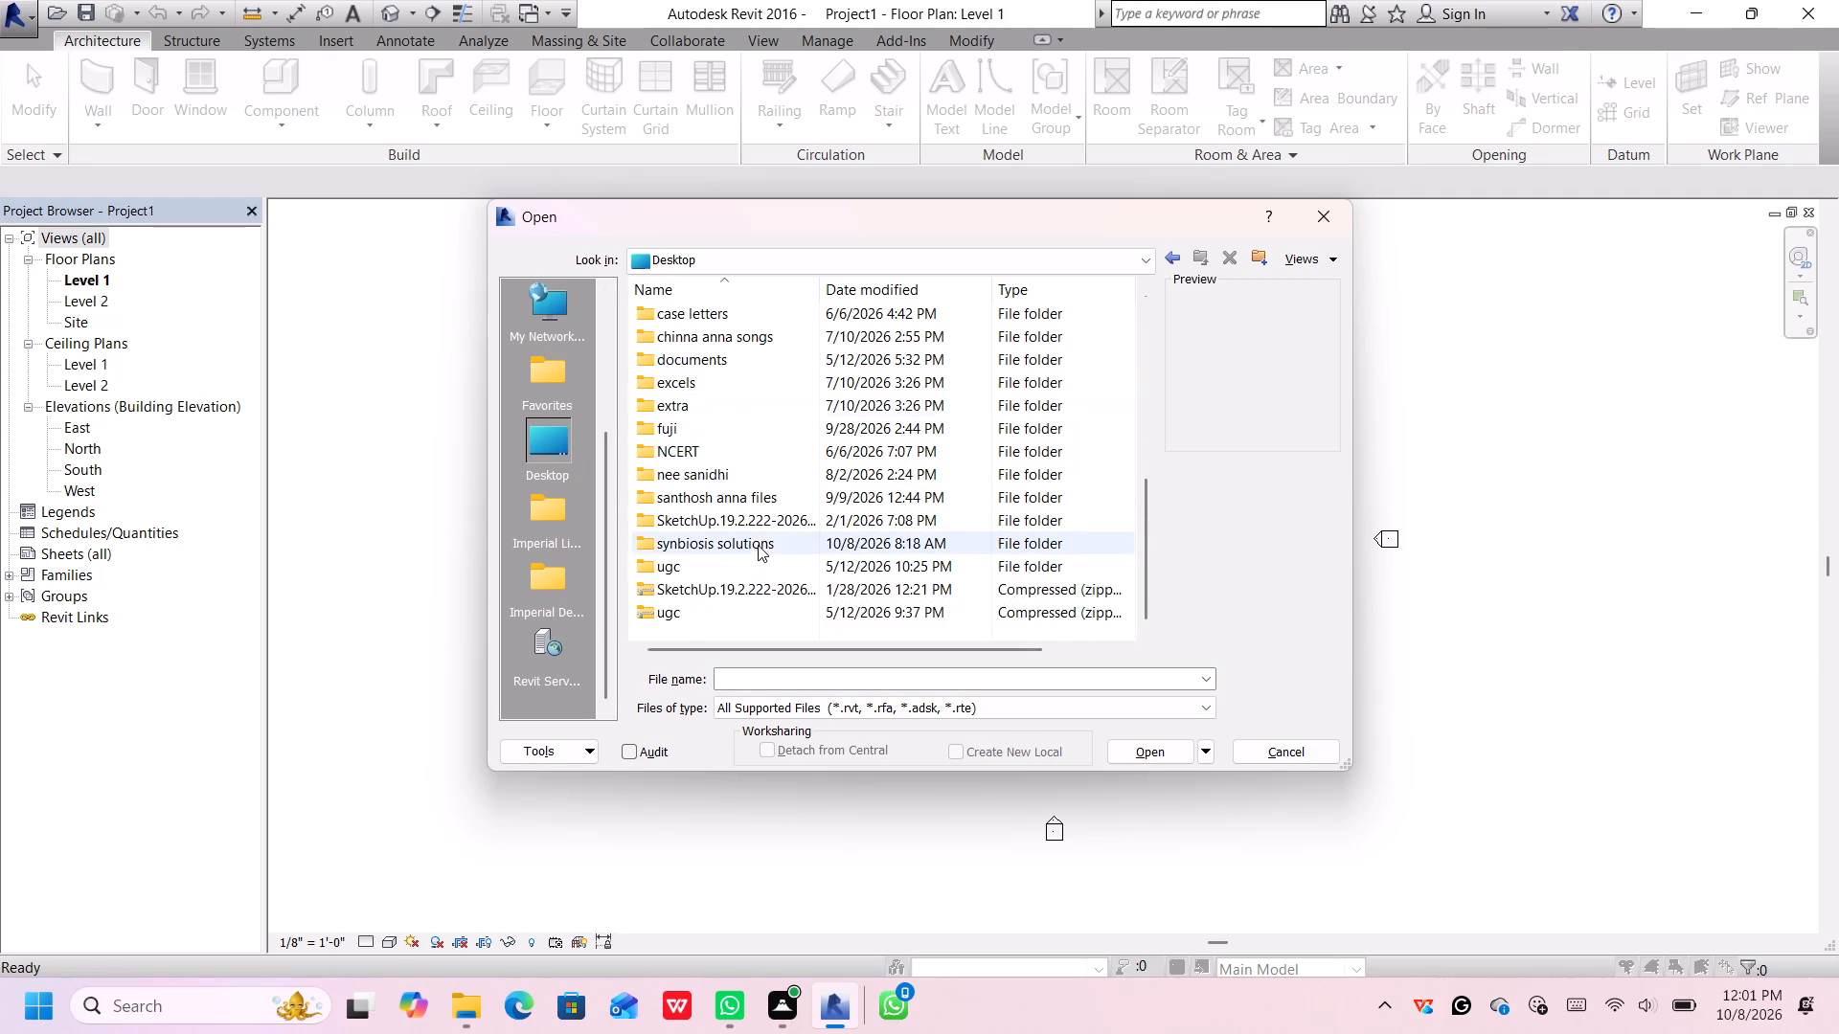
double_click(761, 537)
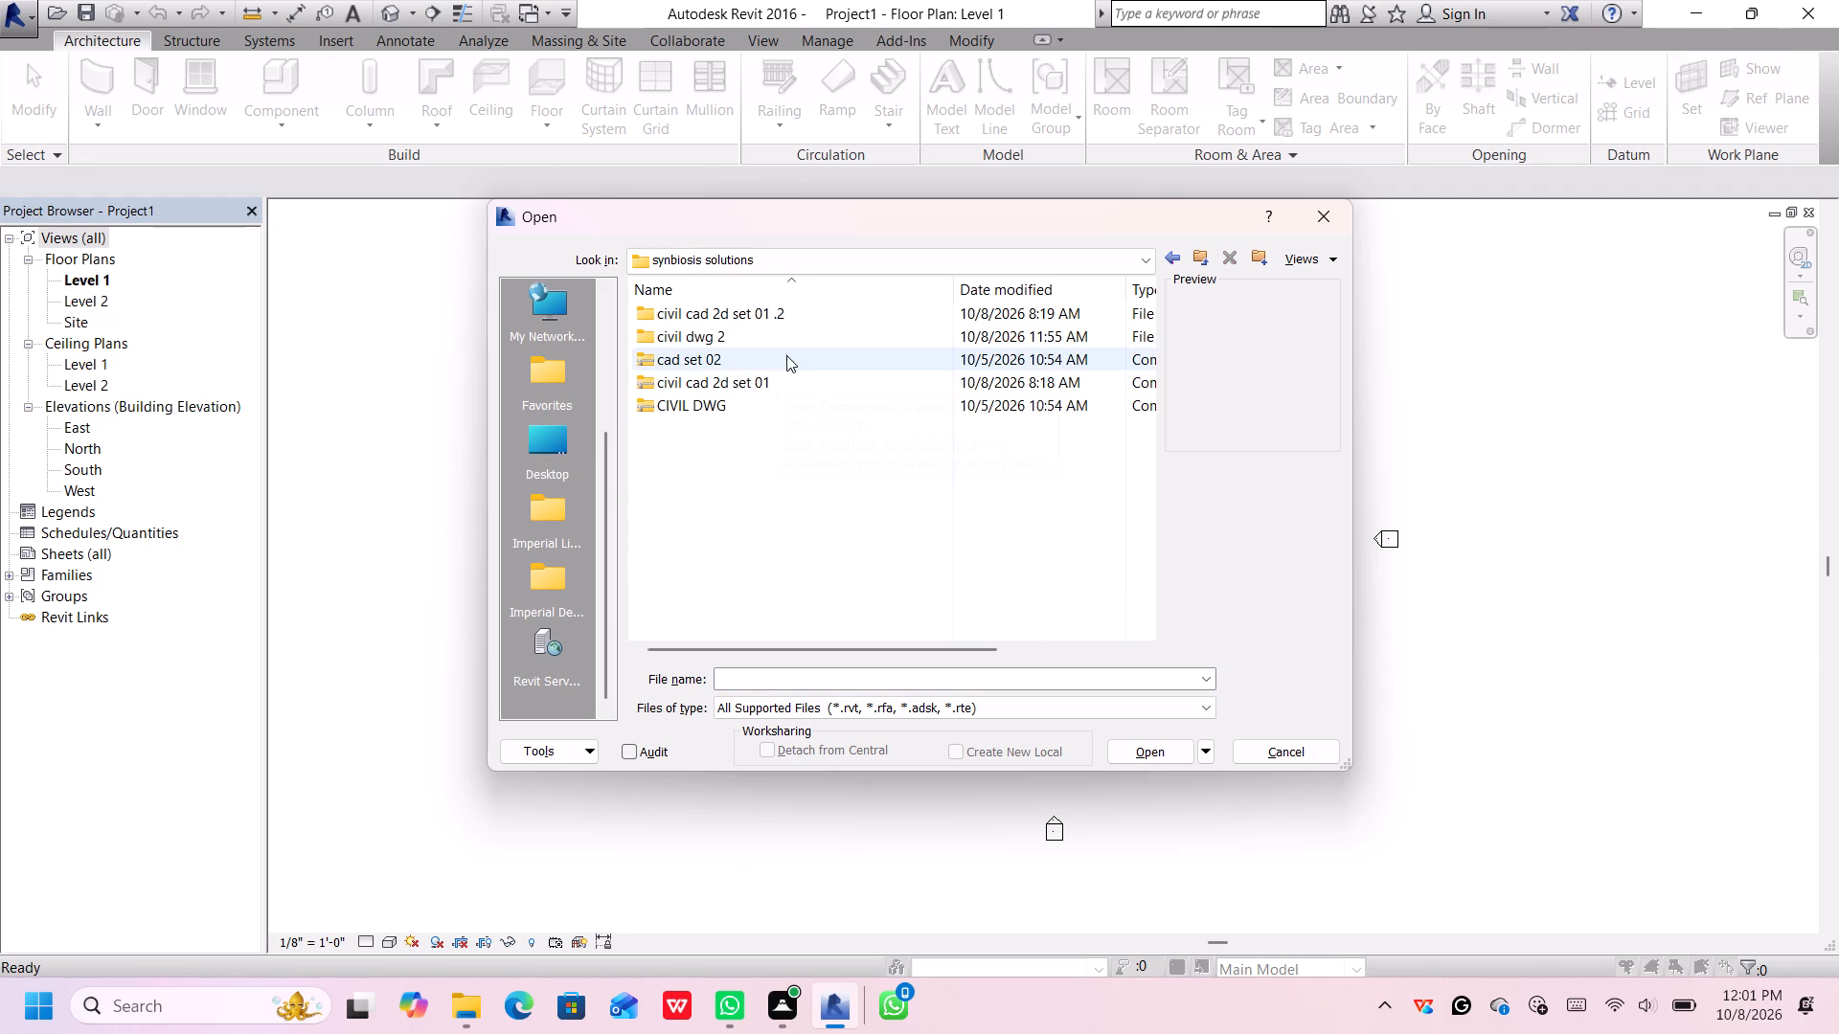
left_click(789, 349)
double_click(795, 342)
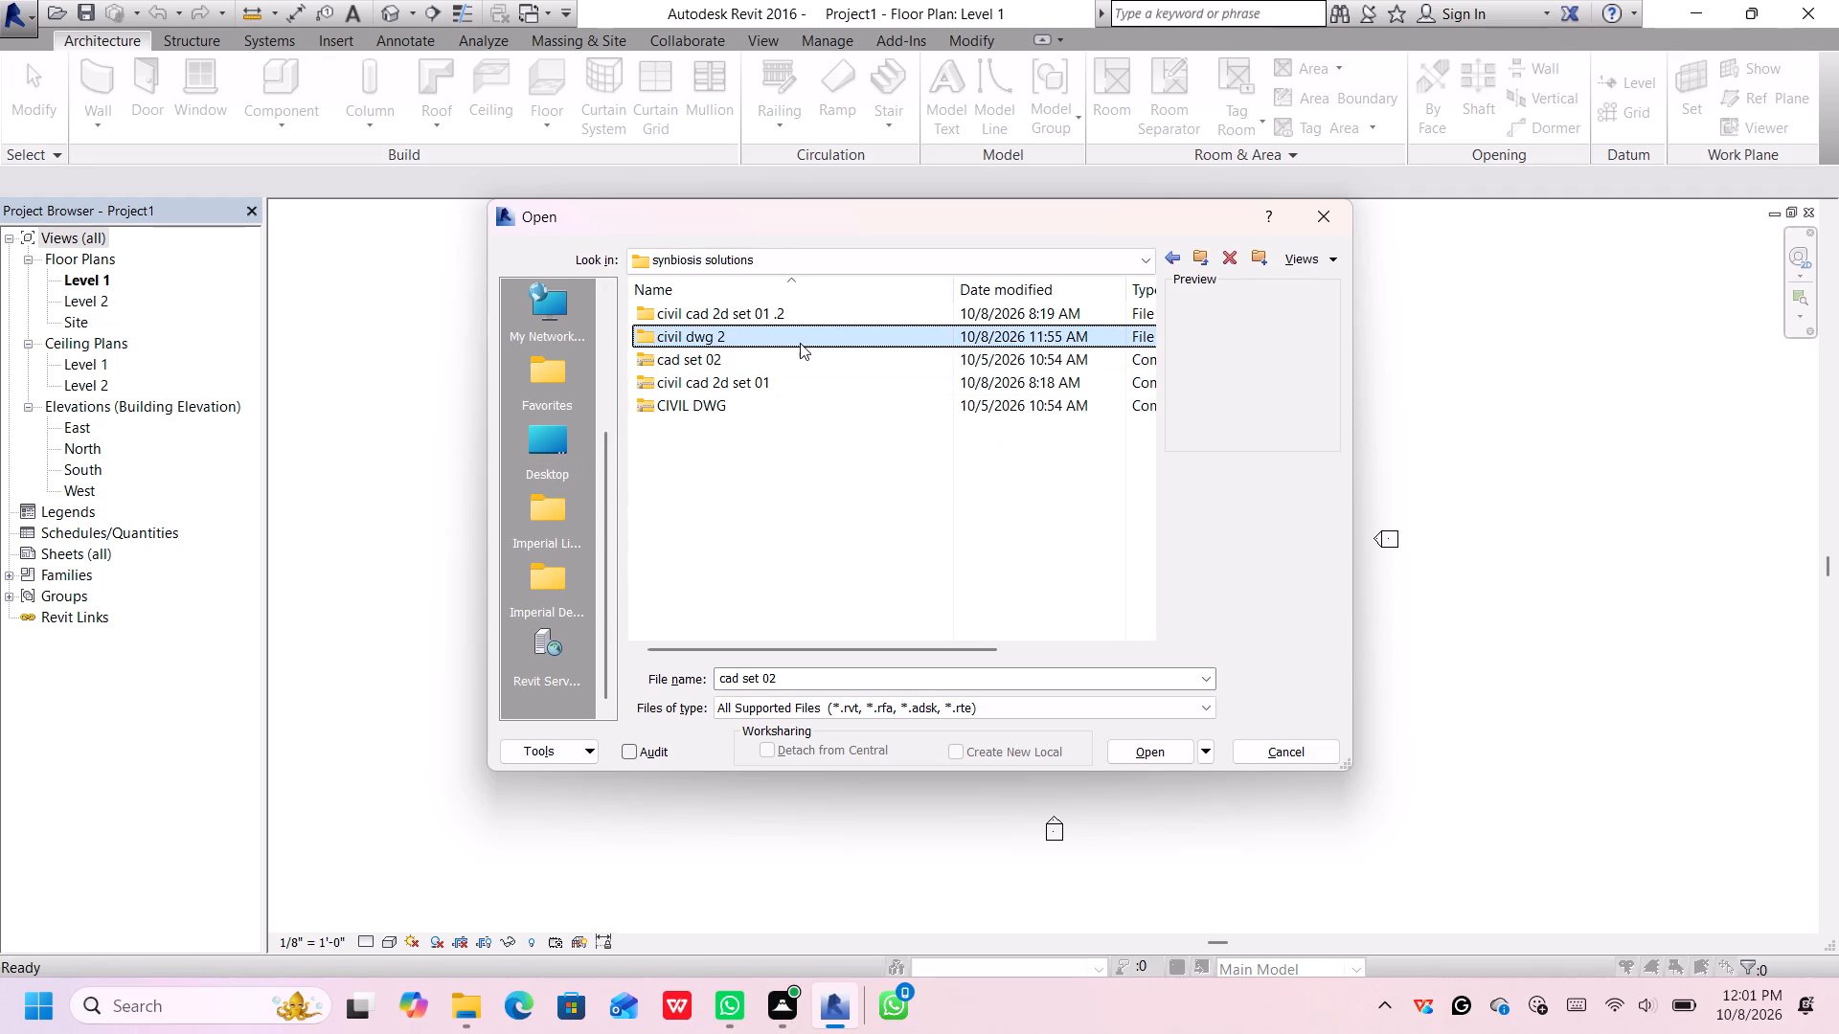
triple_click(809, 335)
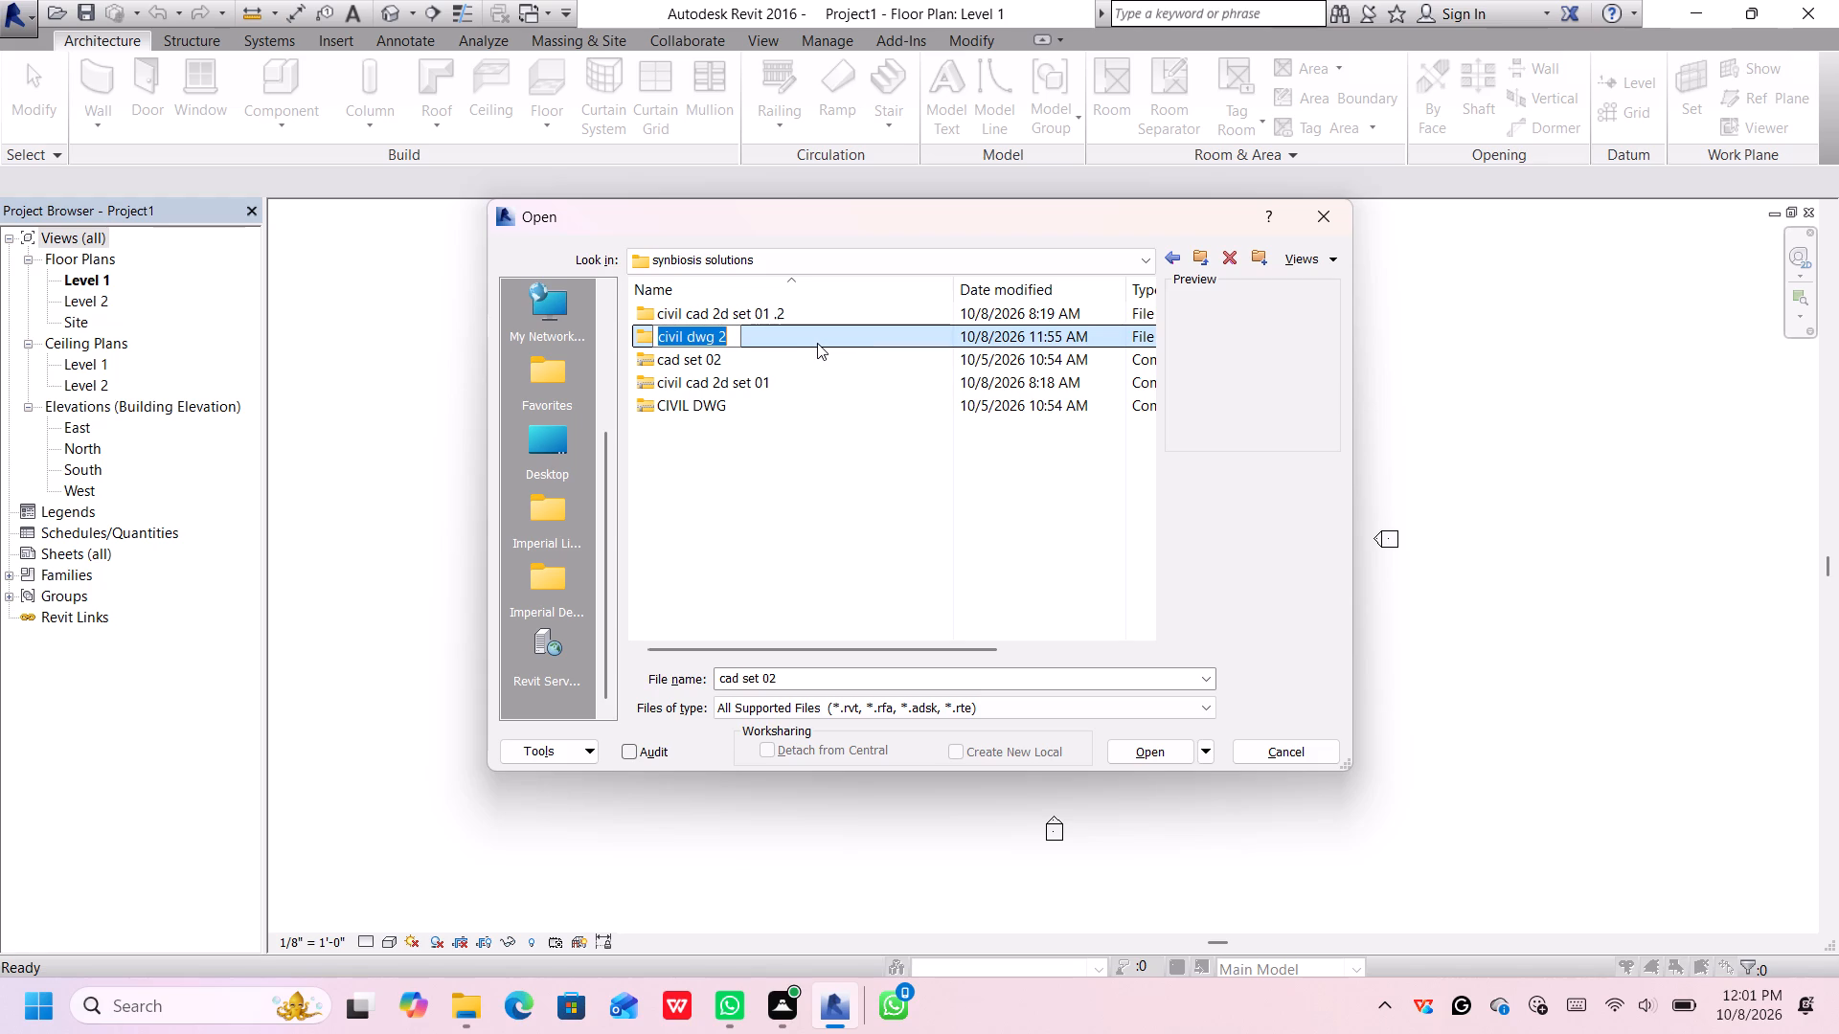
left_click(832, 340)
left_click(837, 346)
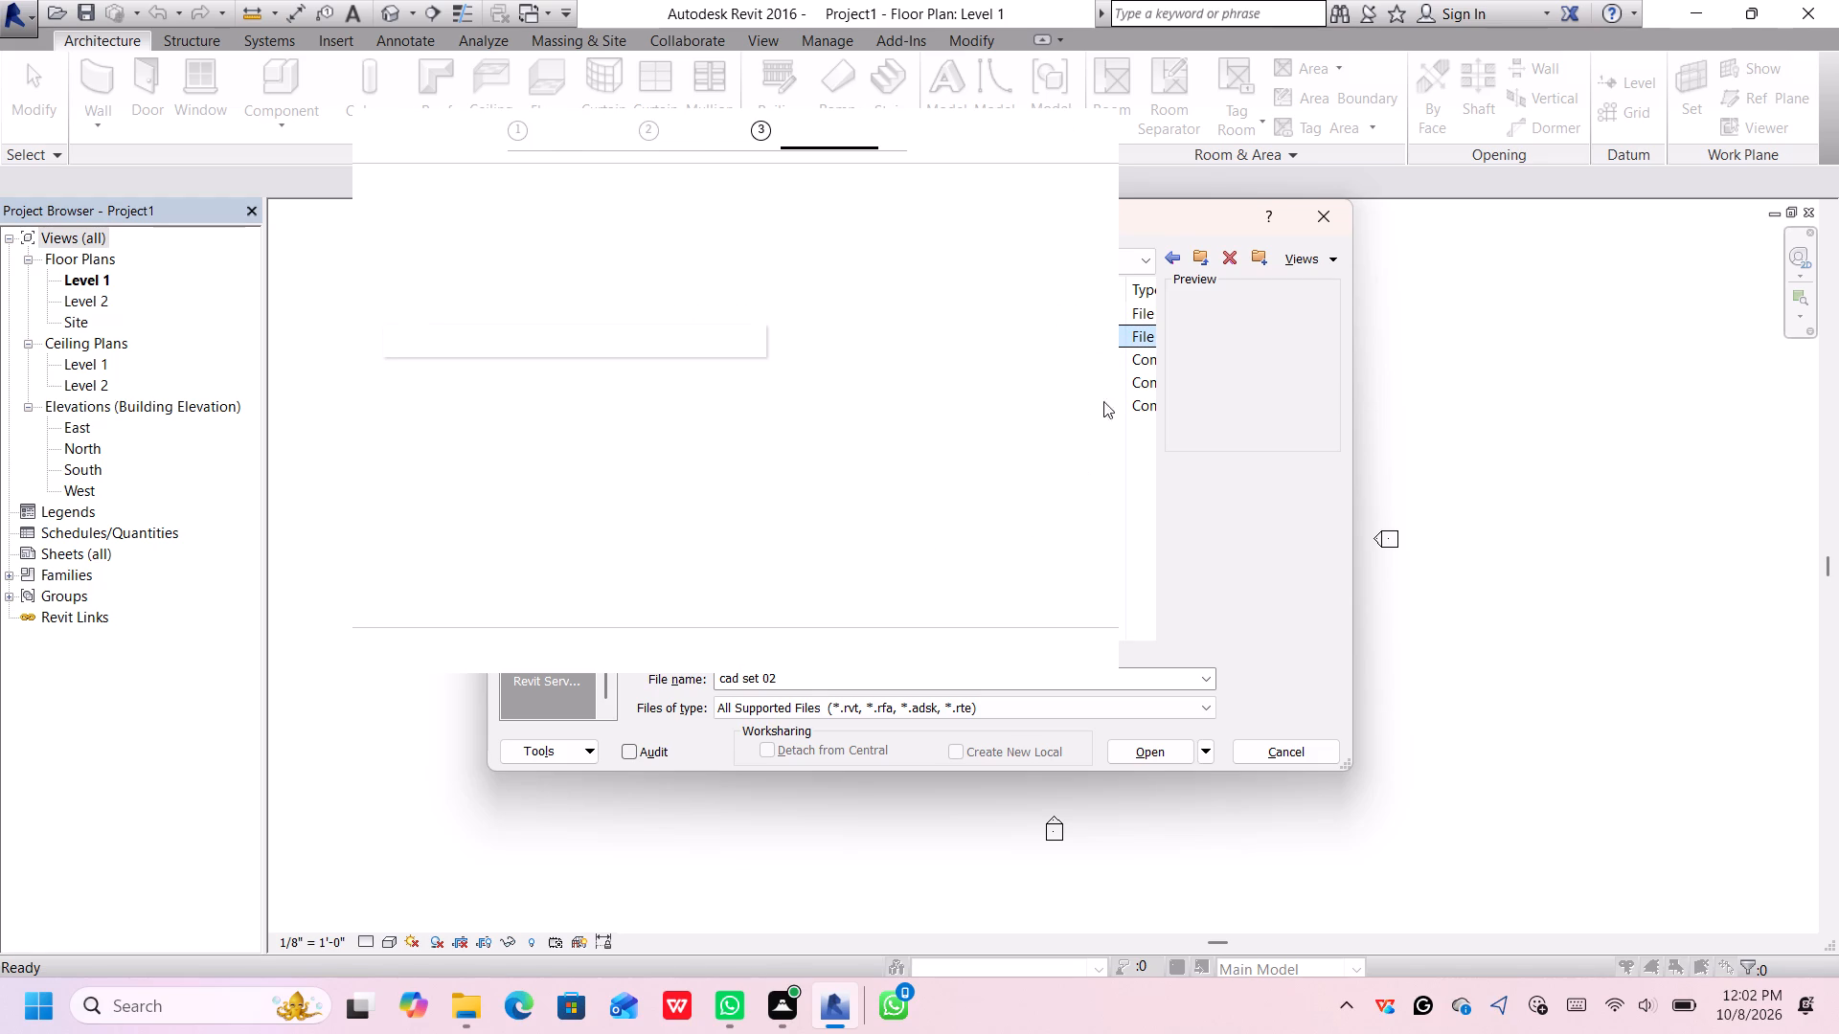
left_click(1070, 137)
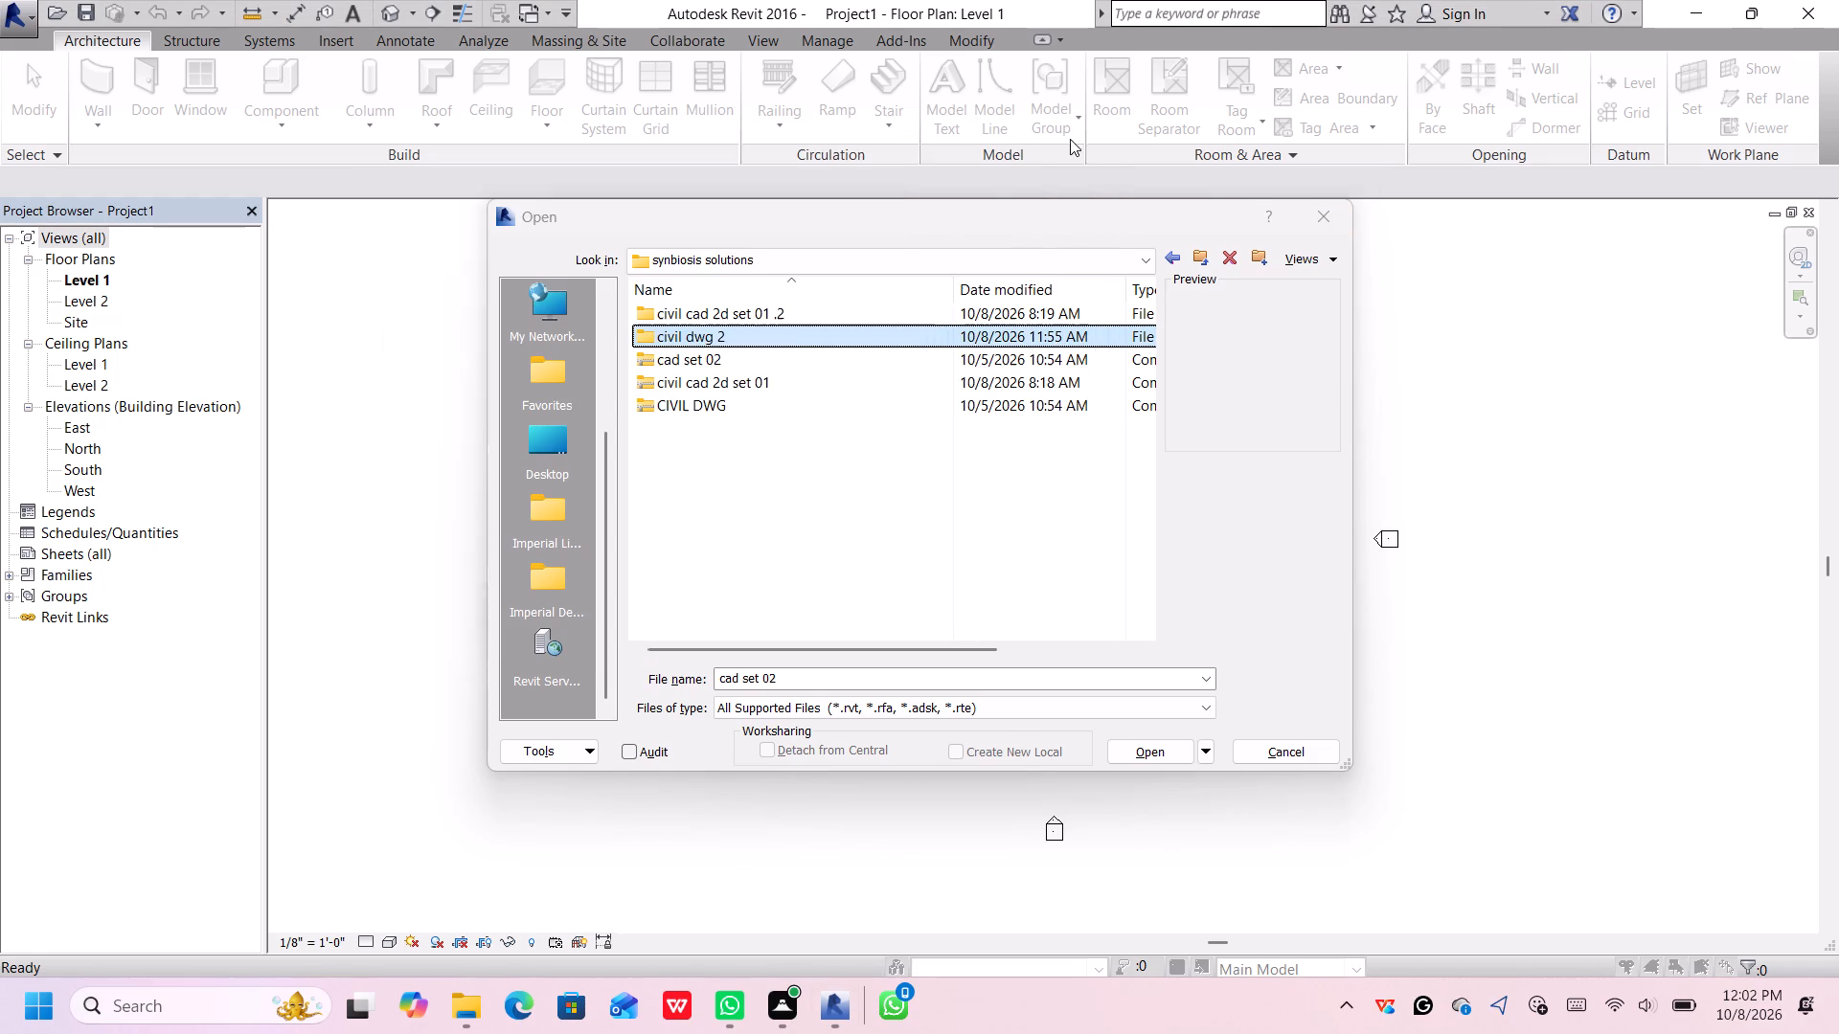
double_click(842, 336)
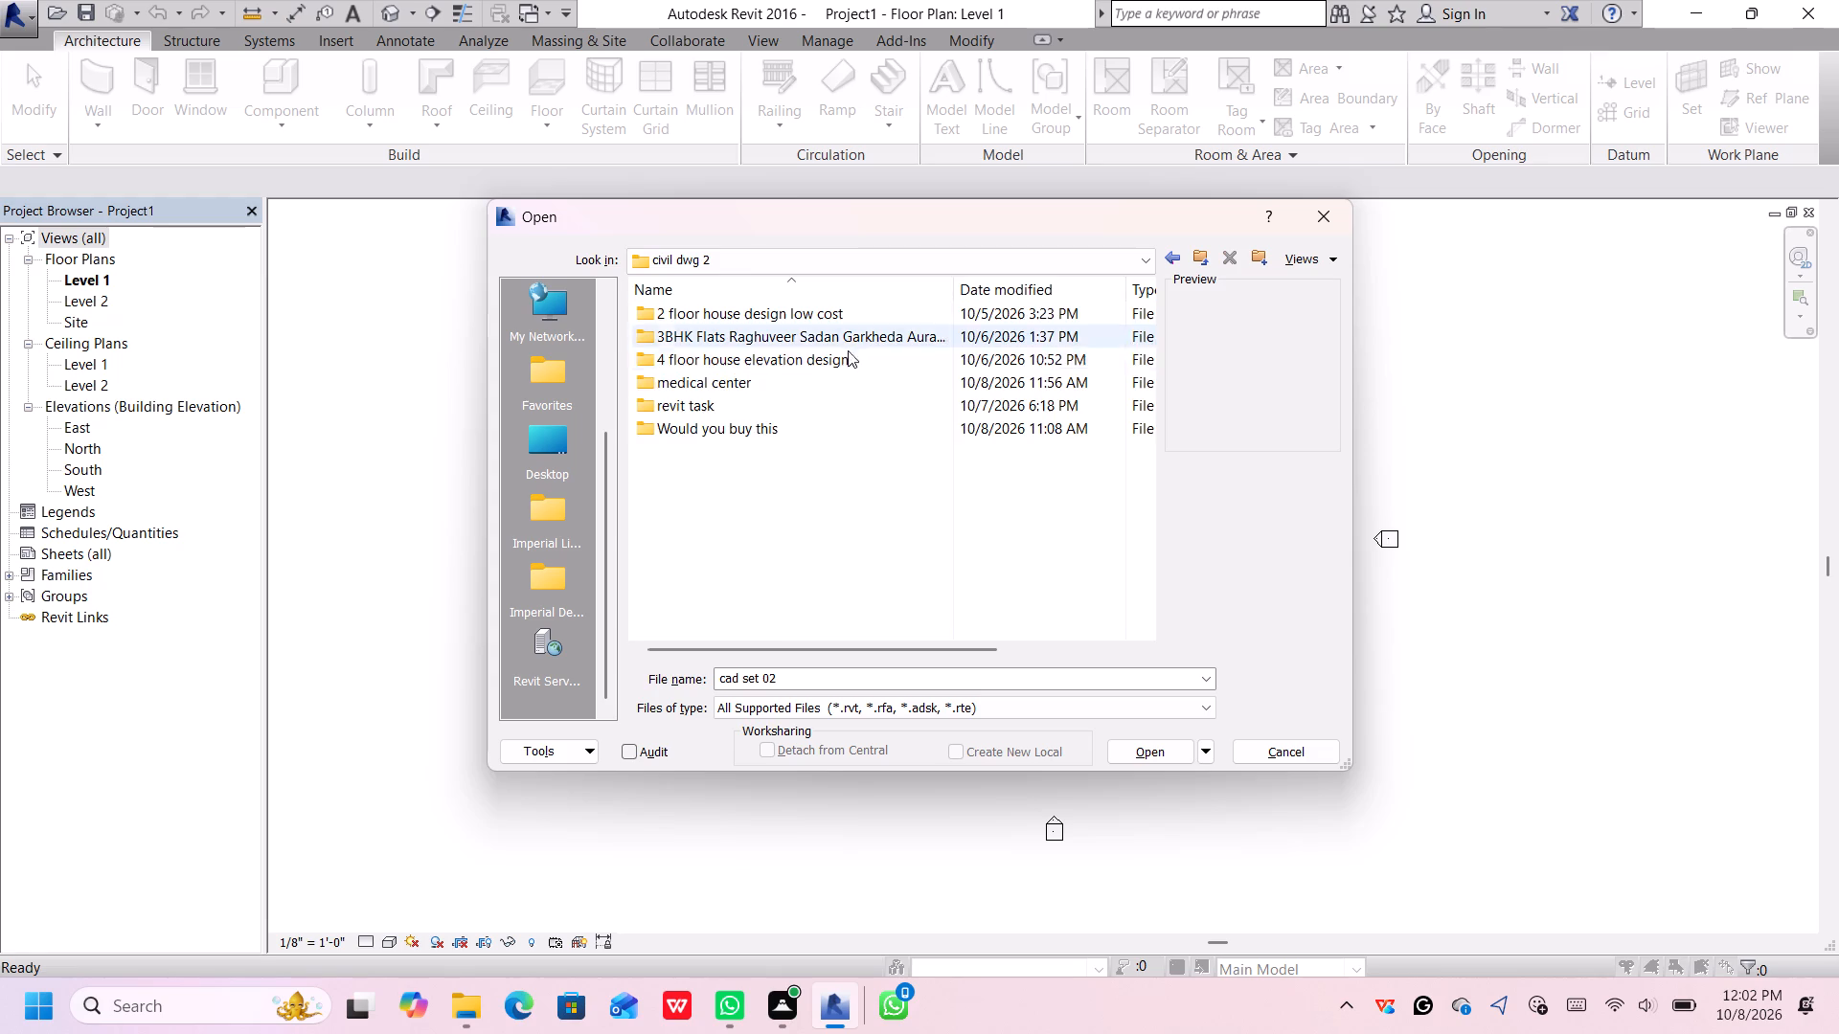
left_click(755, 410)
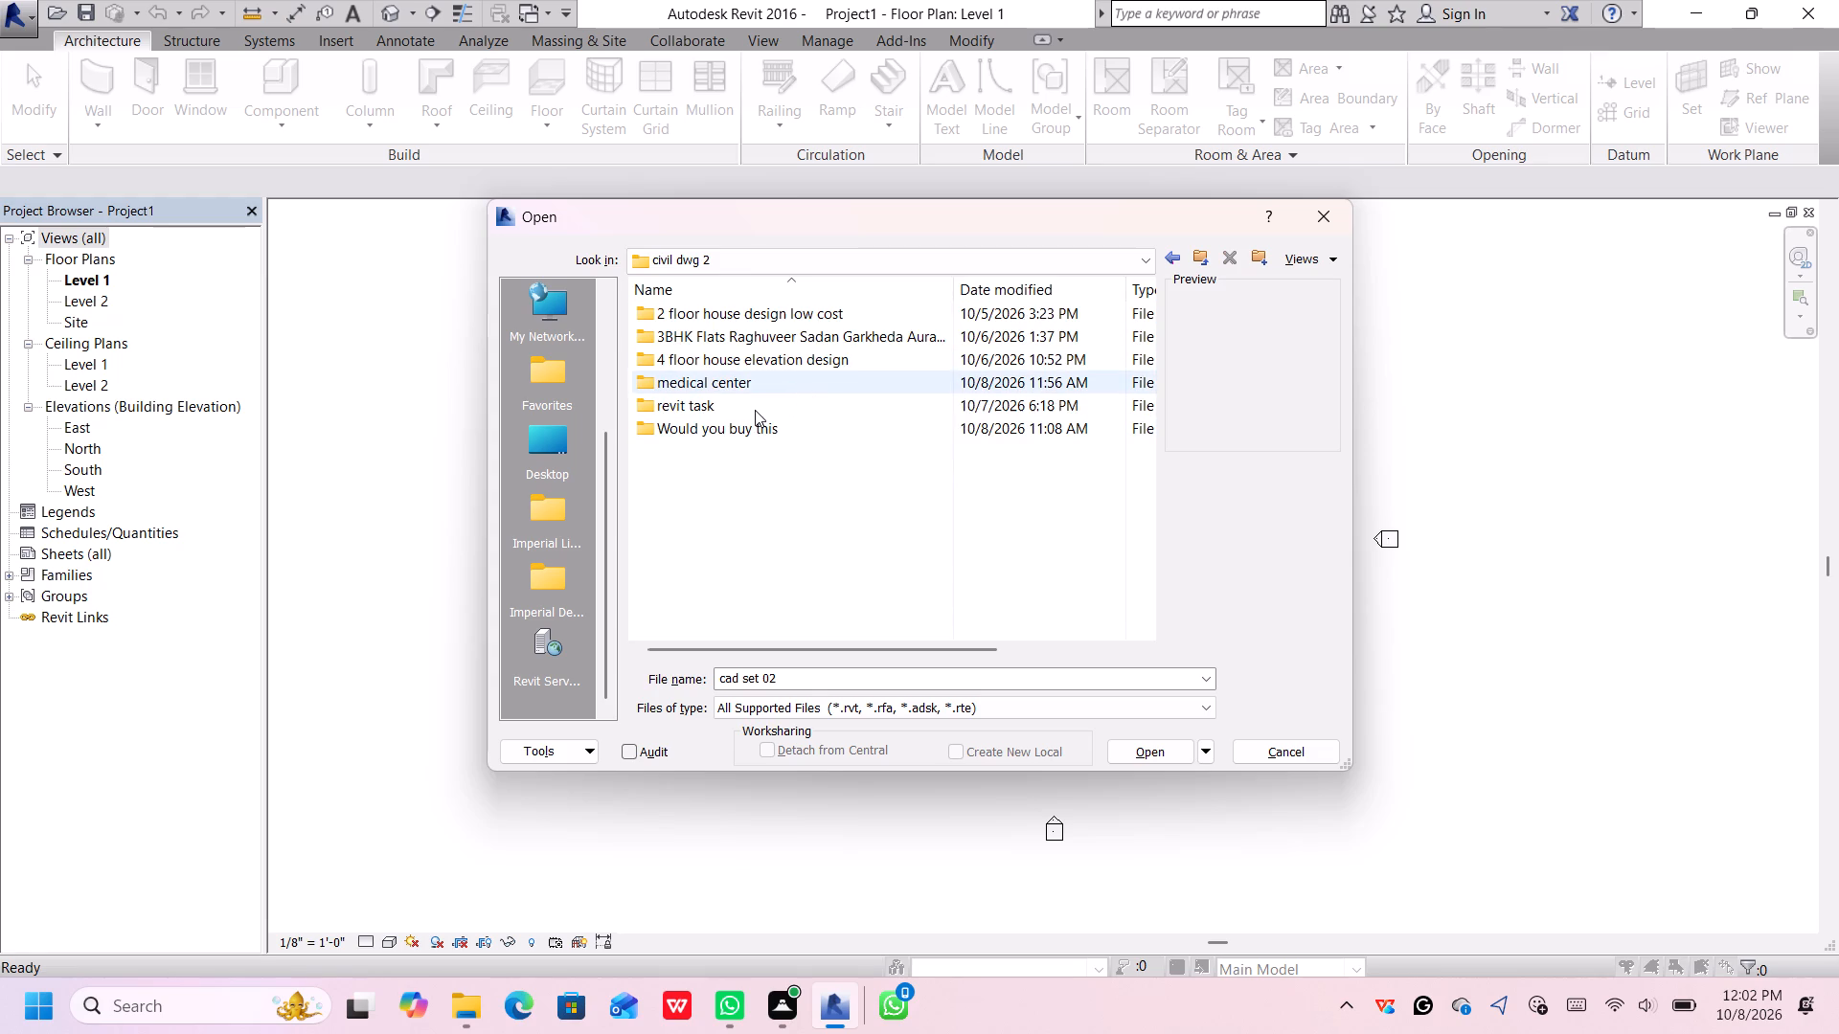
double_click(742, 408)
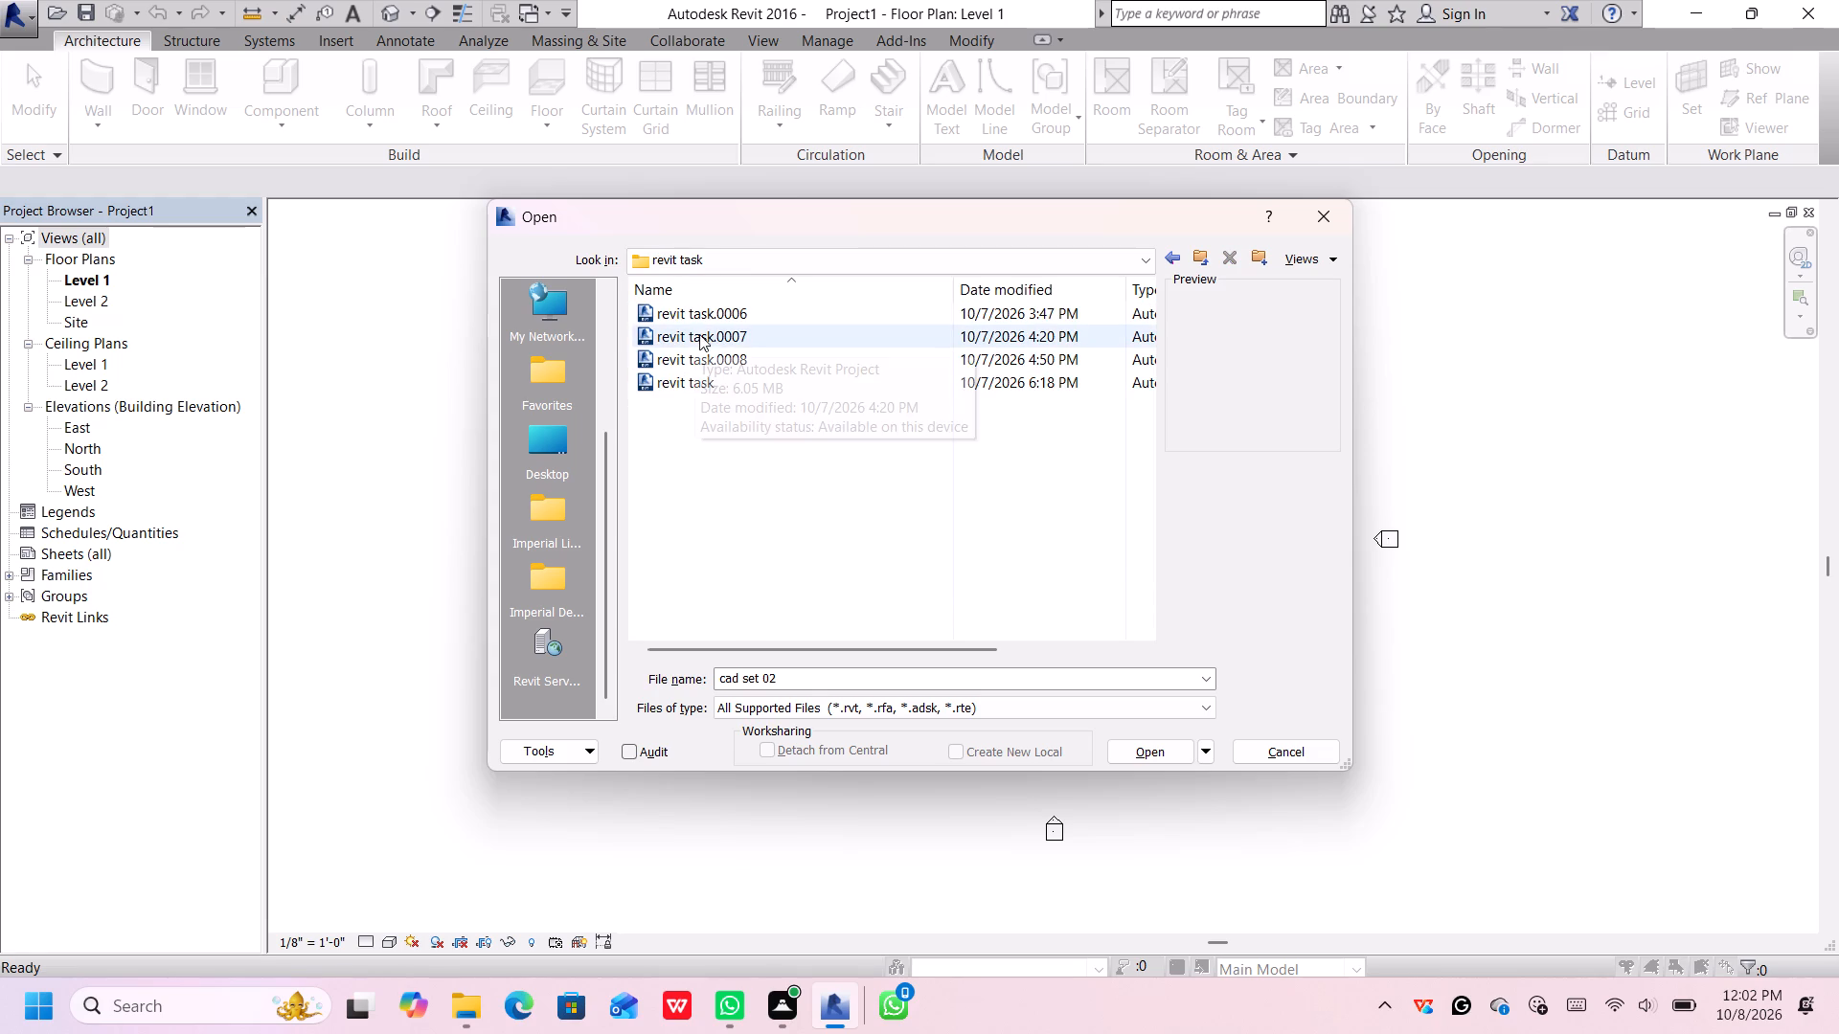
double_click(718, 382)
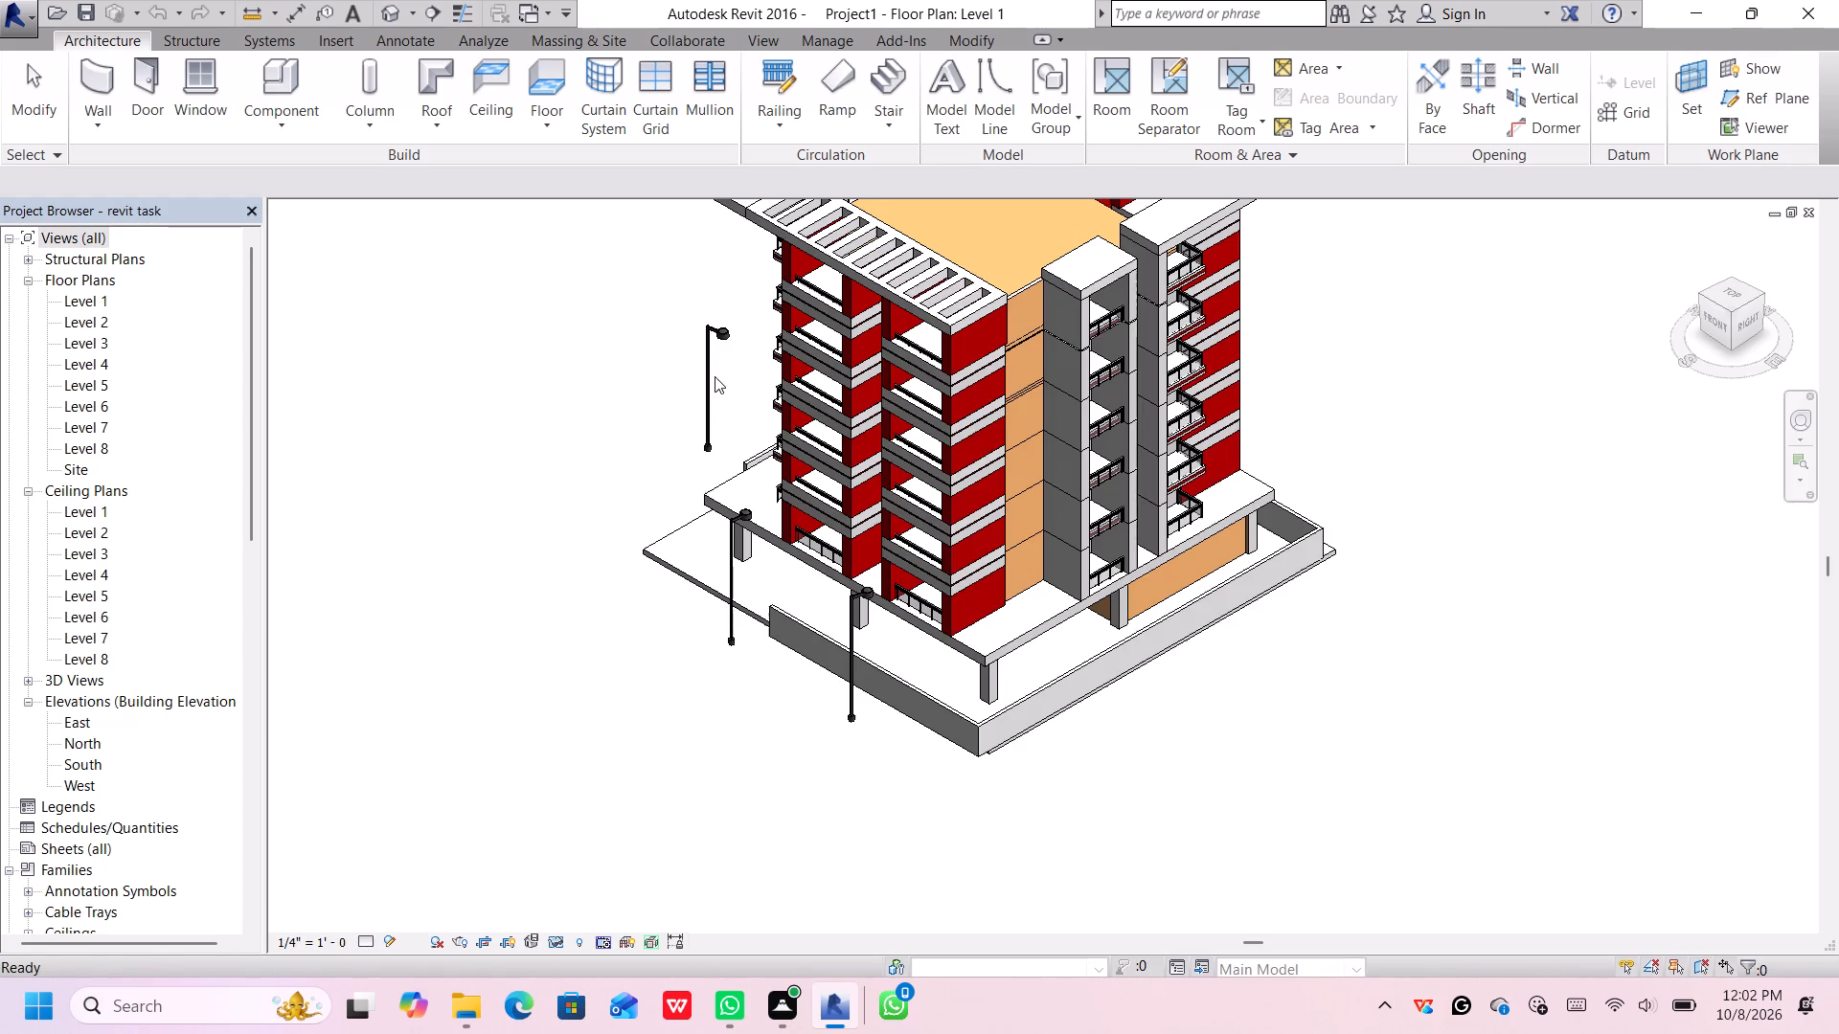
Examine the apartment building's 3D model from several sides, including its balconies, roof frames and ground-floor base.
scroll(1588, 536, "up", 1)
scroll(1546, 511, "down", 3)
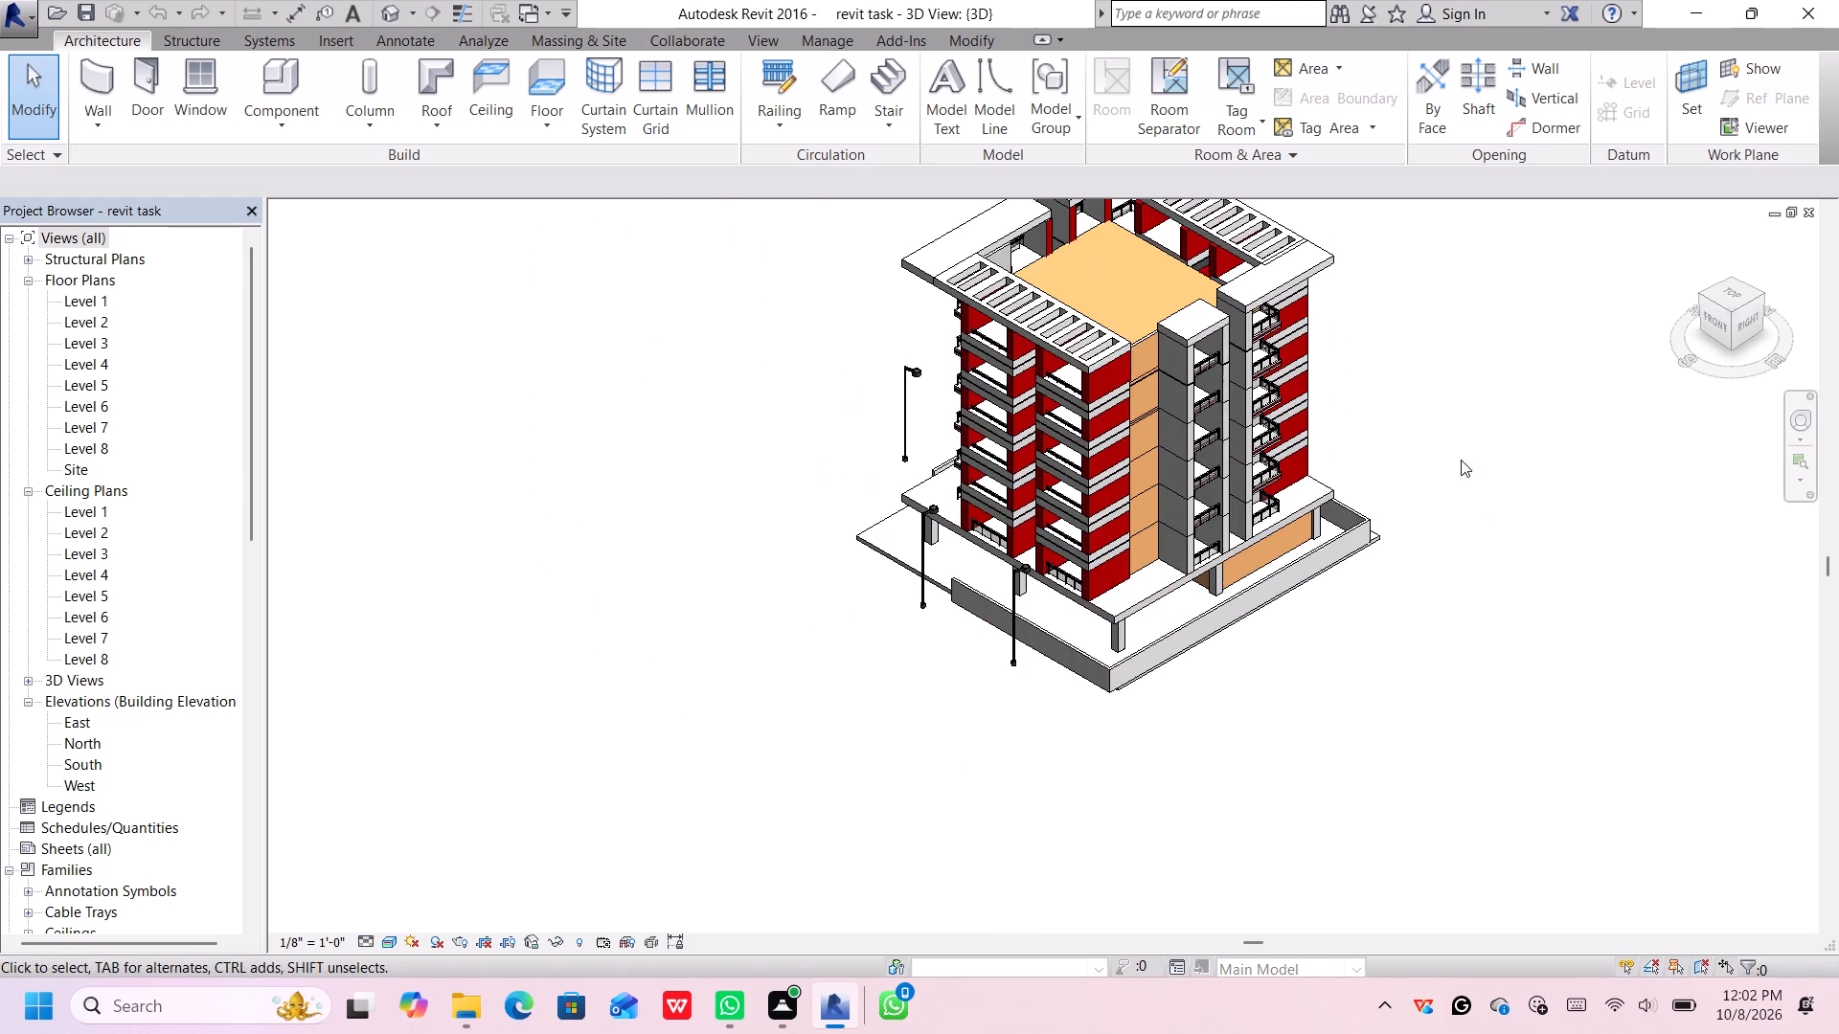
middle_click_drag(1474, 411, 1330, 565)
middle_click_drag(1329, 561, 1188, 426)
middle_click_drag(1213, 567, 1216, 563)
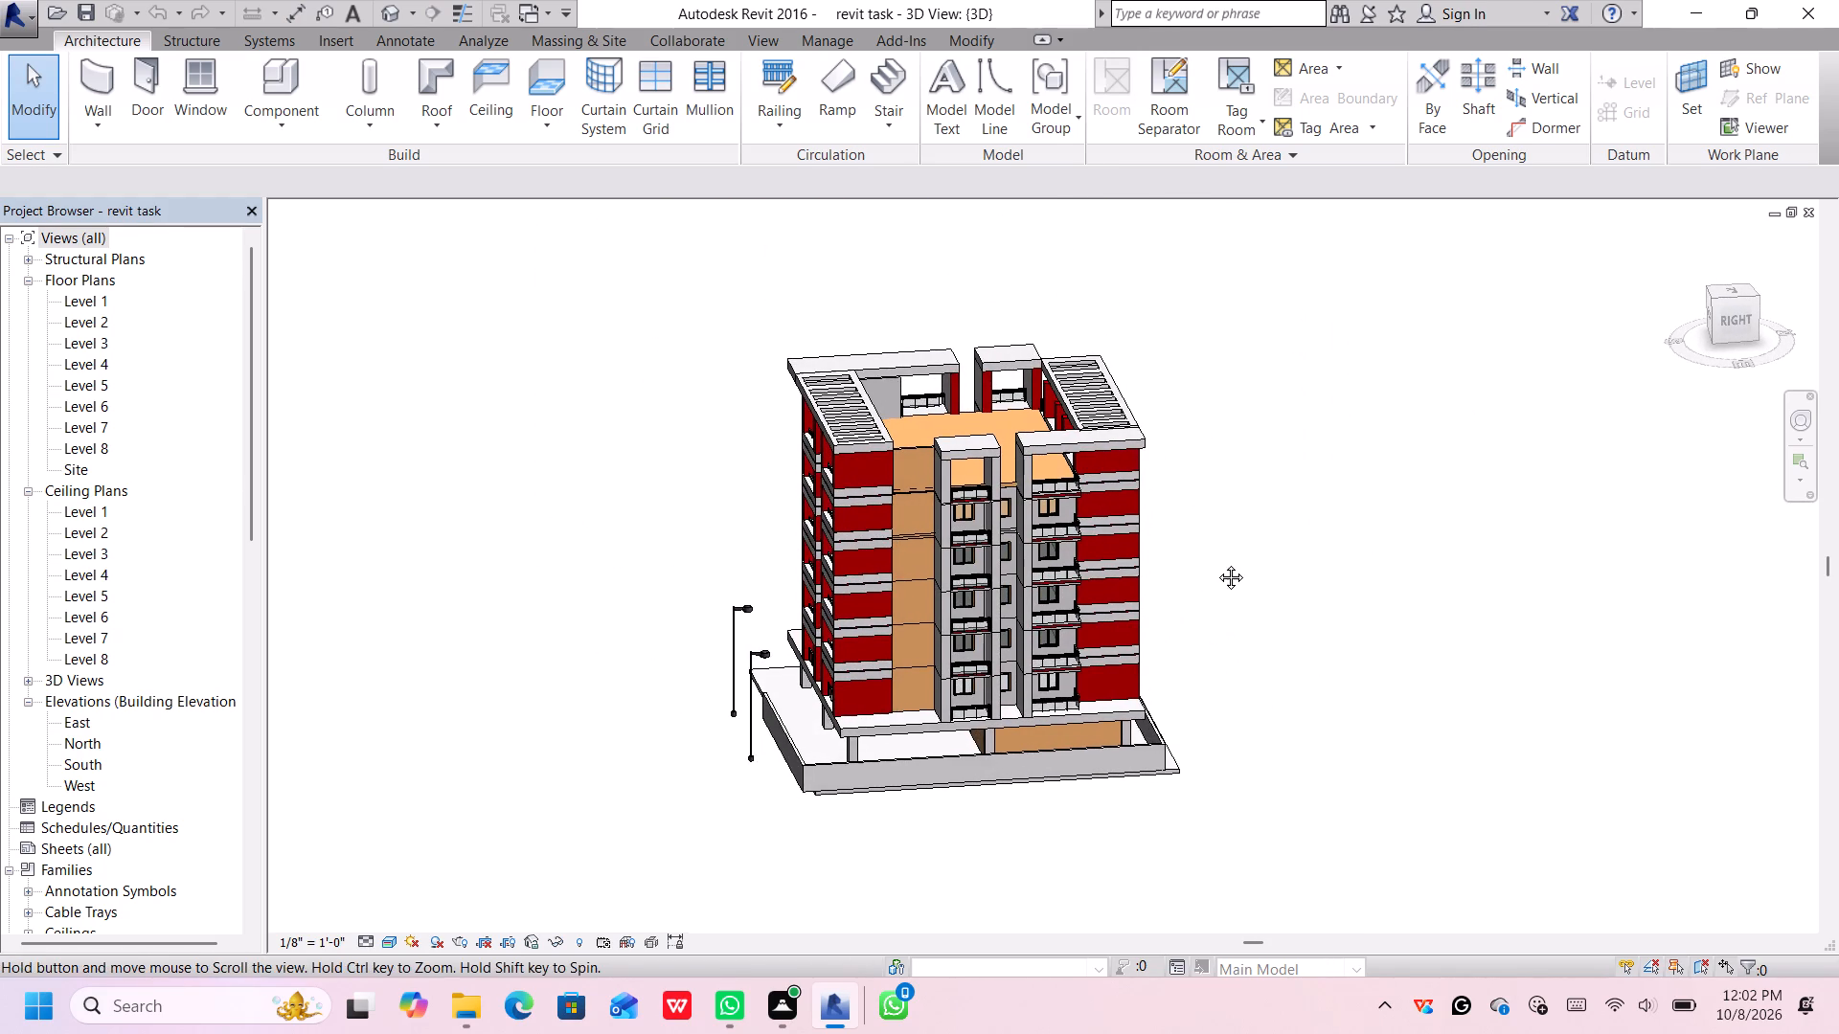
middle_click_drag(1216, 563, 1265, 529)
scroll(1269, 541, "up", 1)
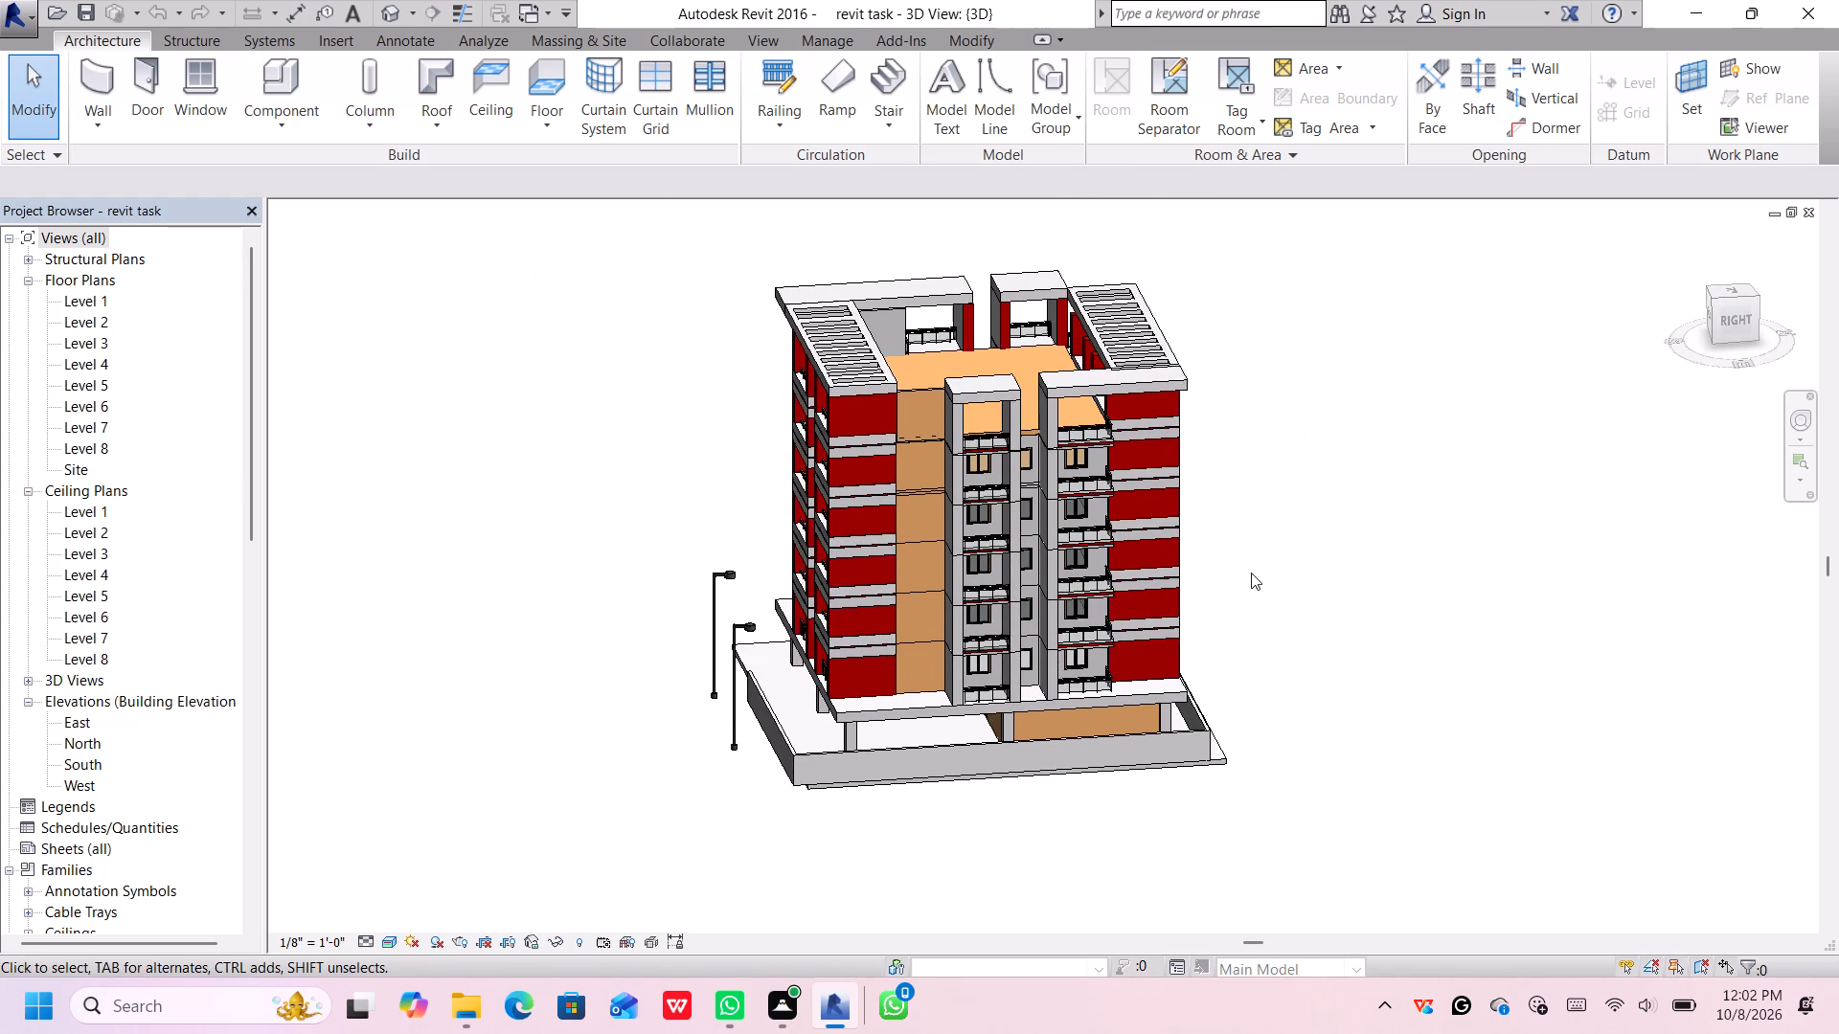
middle_click_drag(1246, 583, 1779, 609)
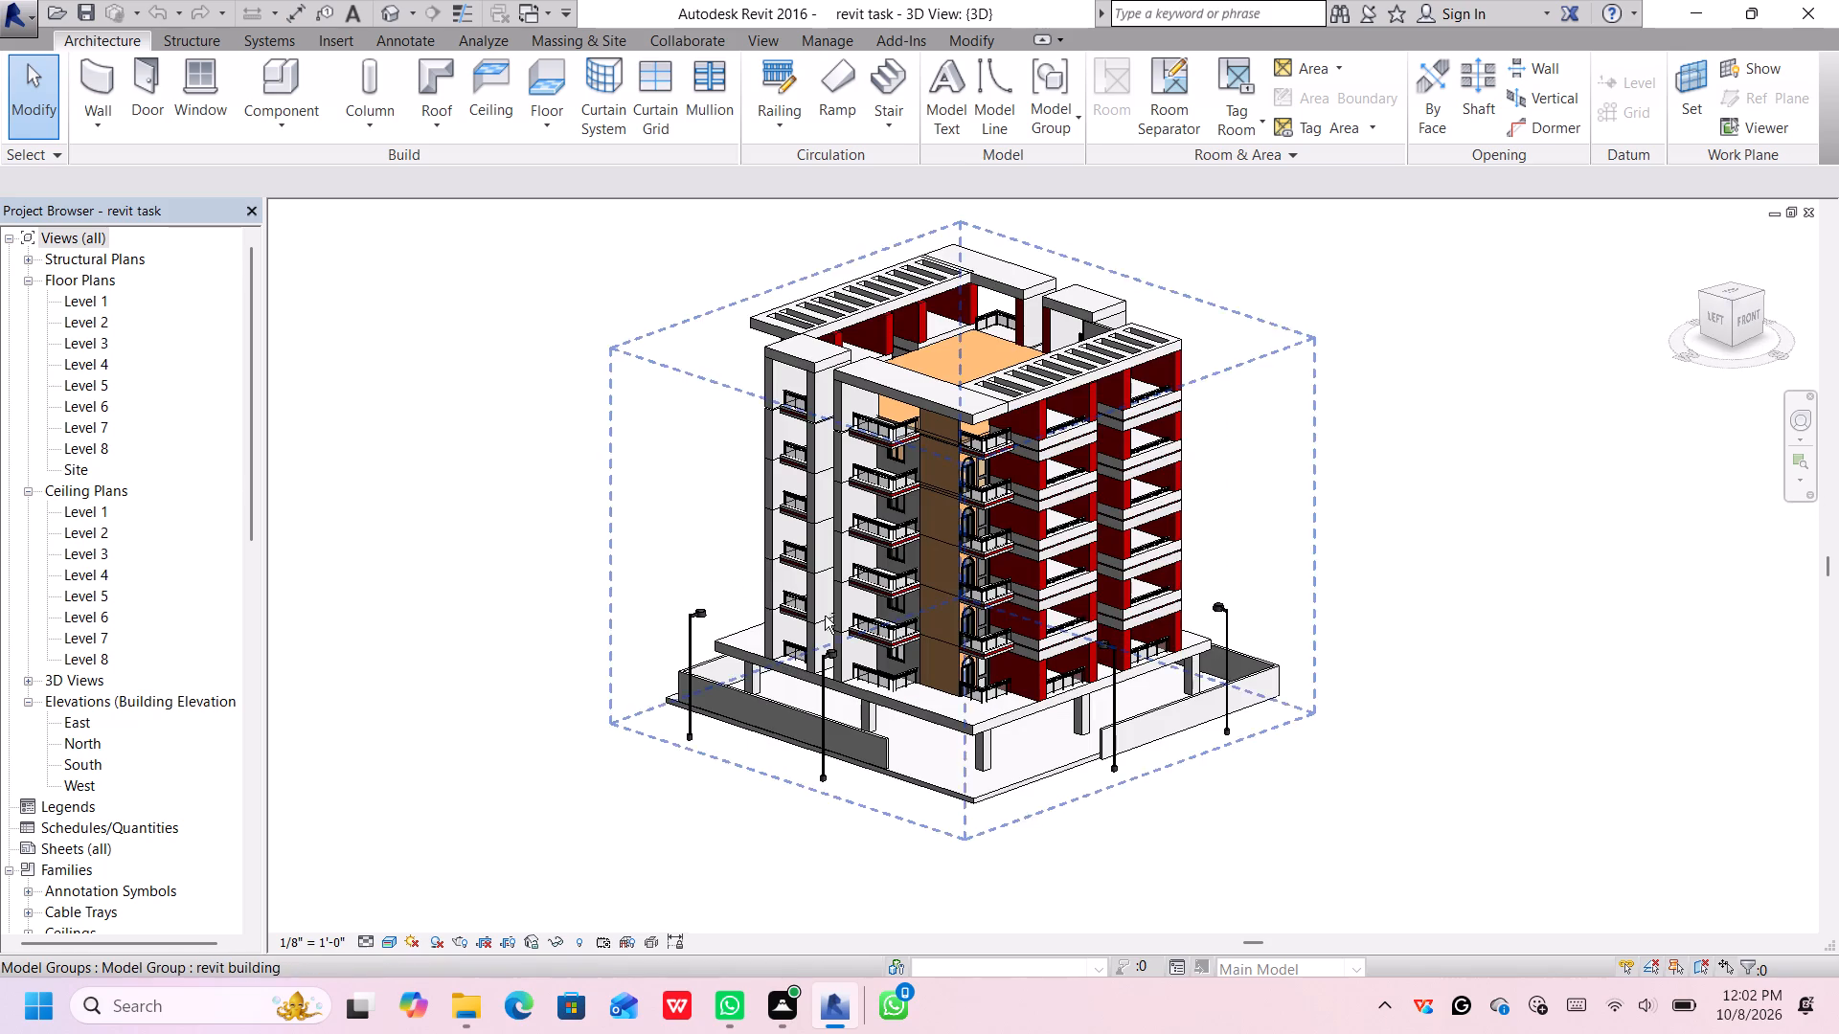
scroll(1133, 711, "up", 5)
scroll(1200, 677, "down", 2)
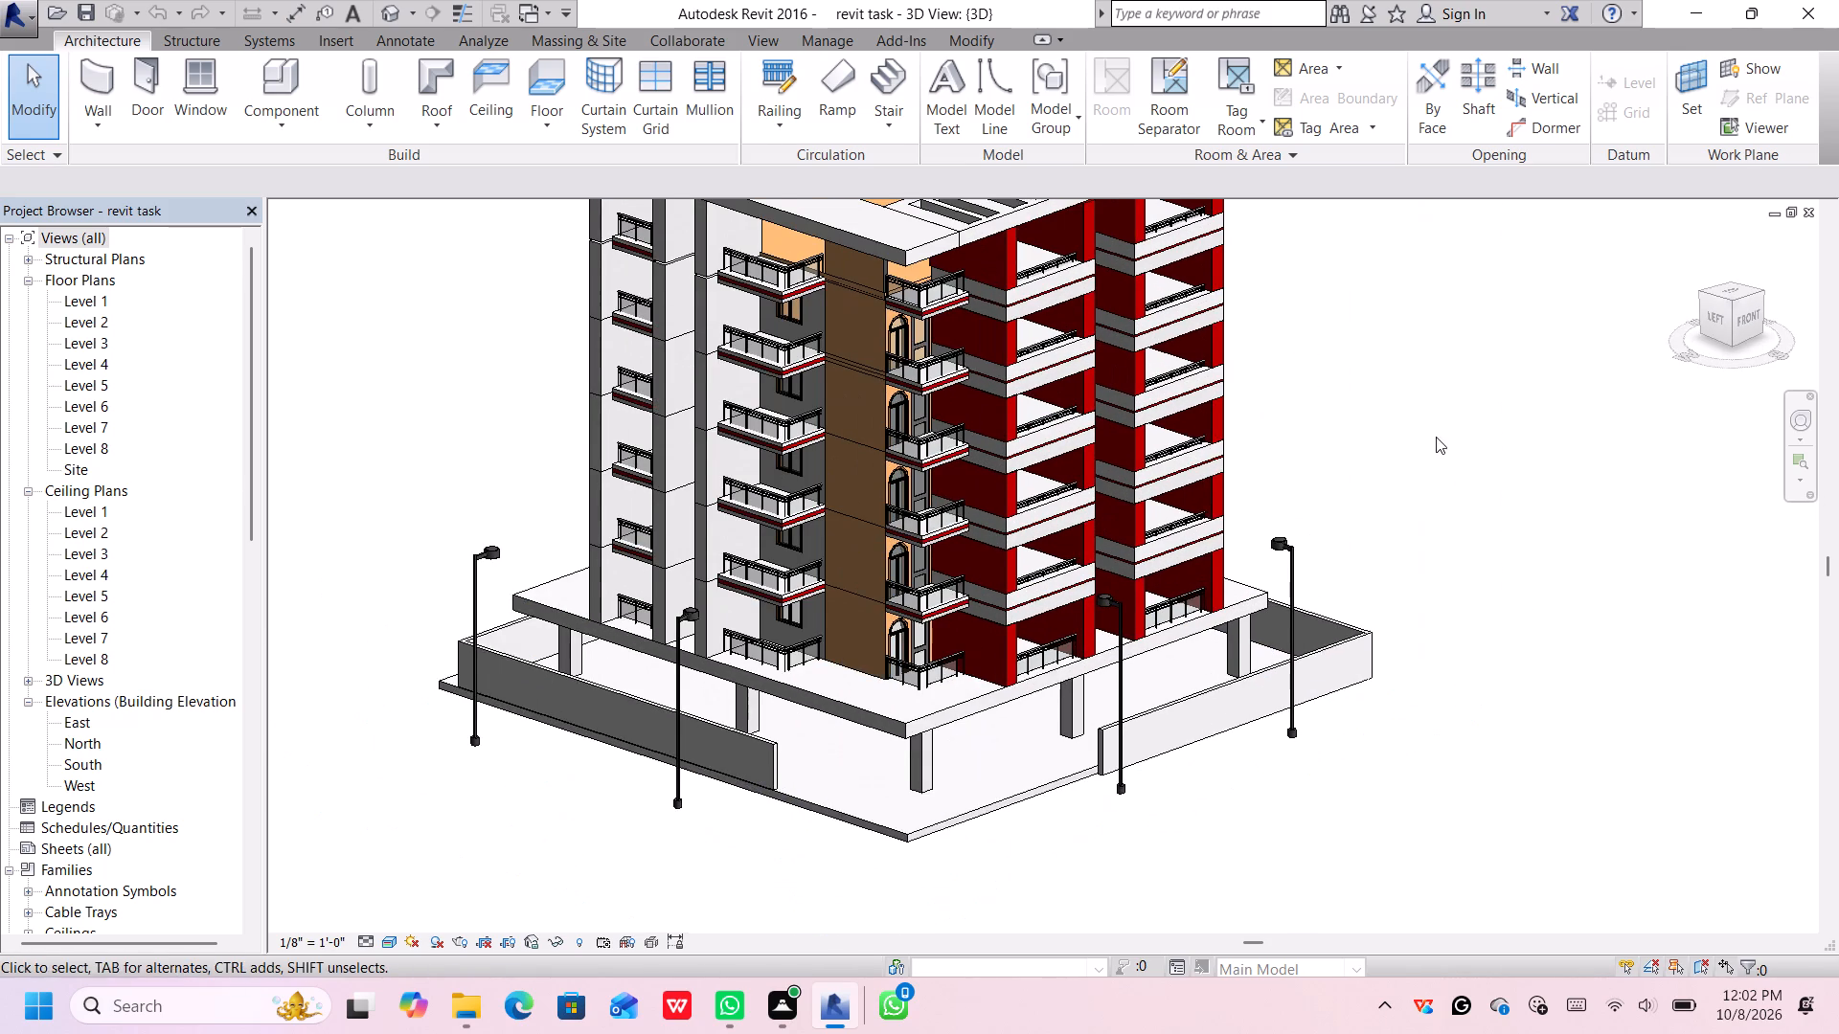
middle_click_drag(1438, 438, 1459, 623)
scroll(1459, 620, "down", 1)
middle_click_drag(1458, 617, 1441, 574)
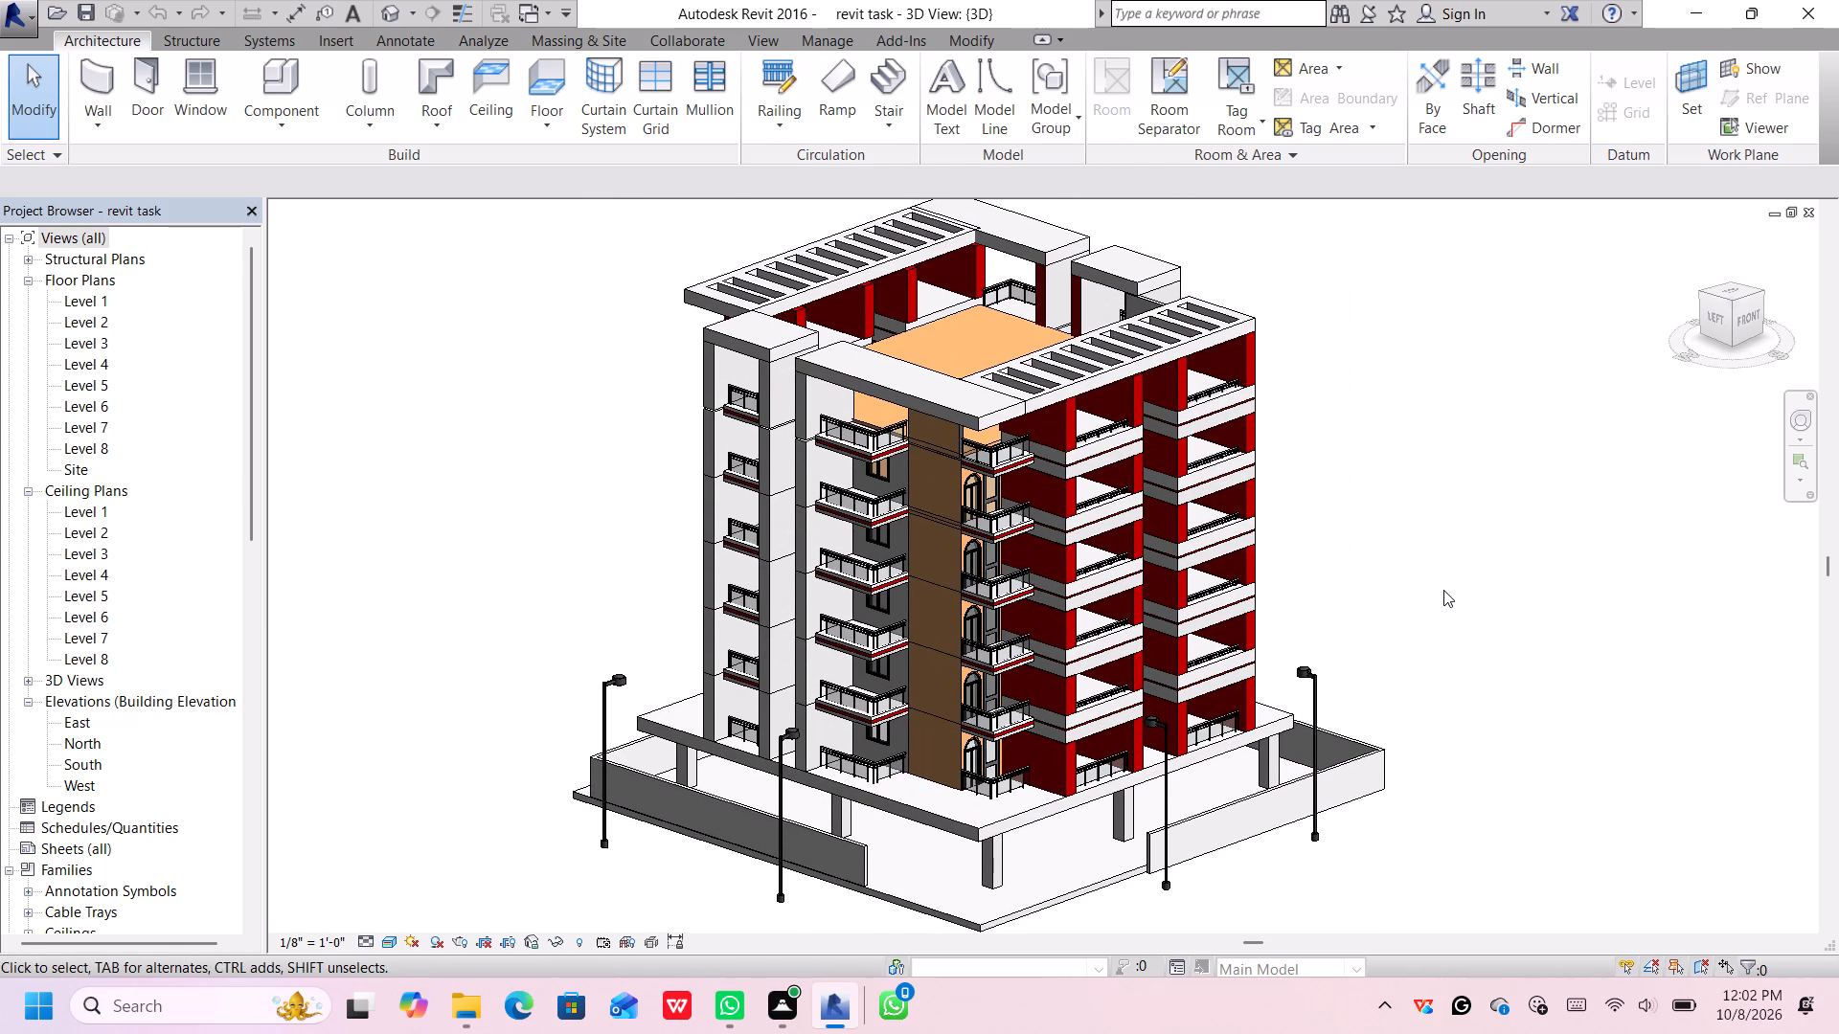
scroll(1438, 605, "up", 1)
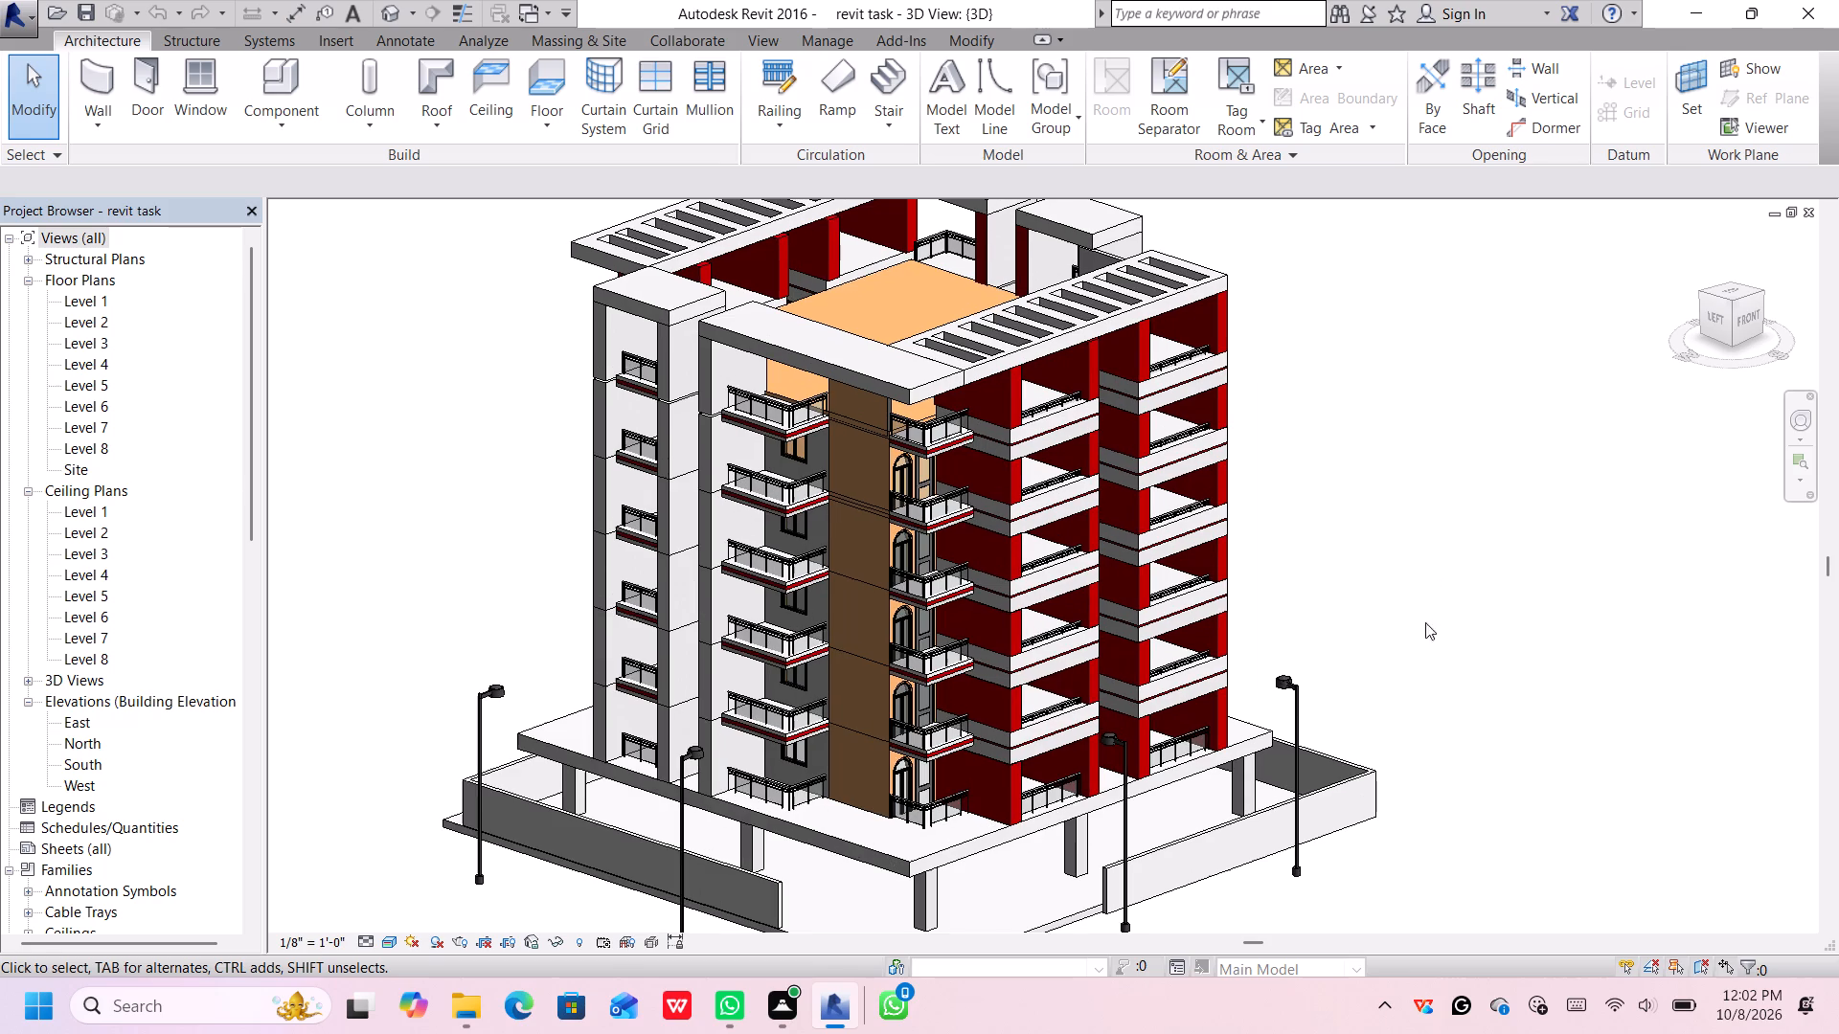
scroll(1434, 587, "down", 2)
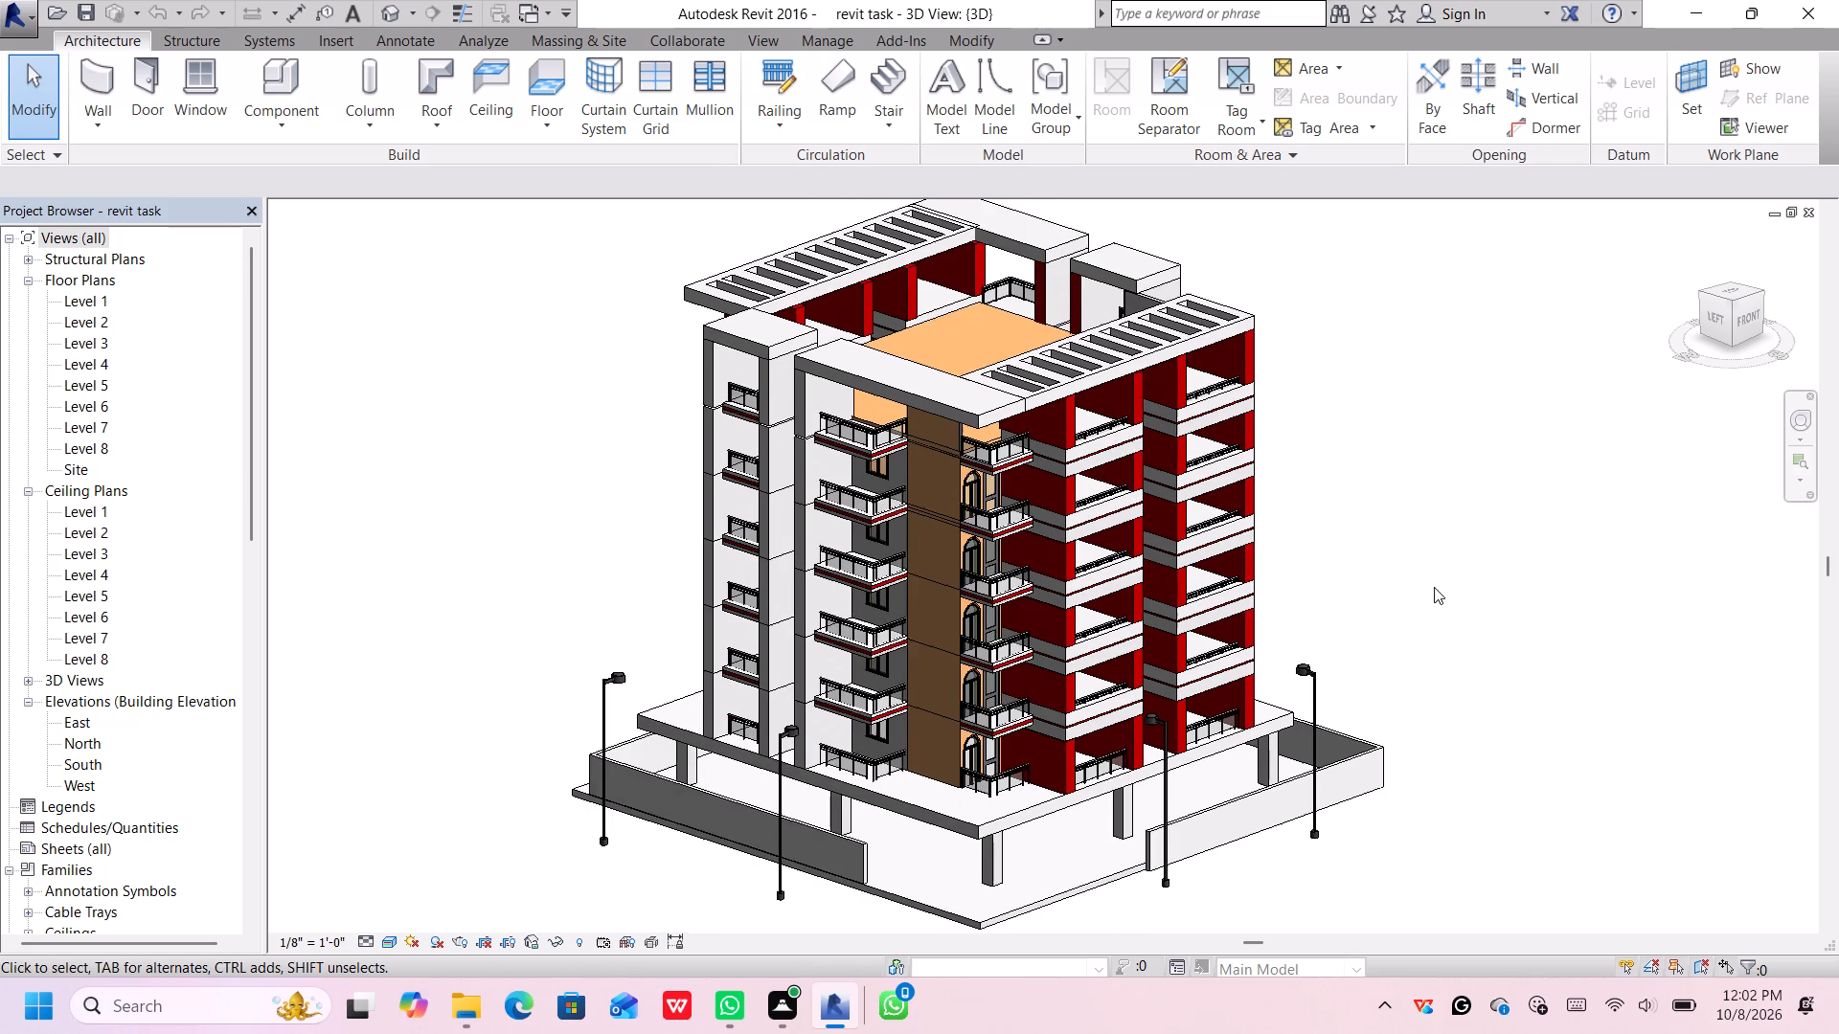
middle_click_drag(1430, 583, 1377, 573)
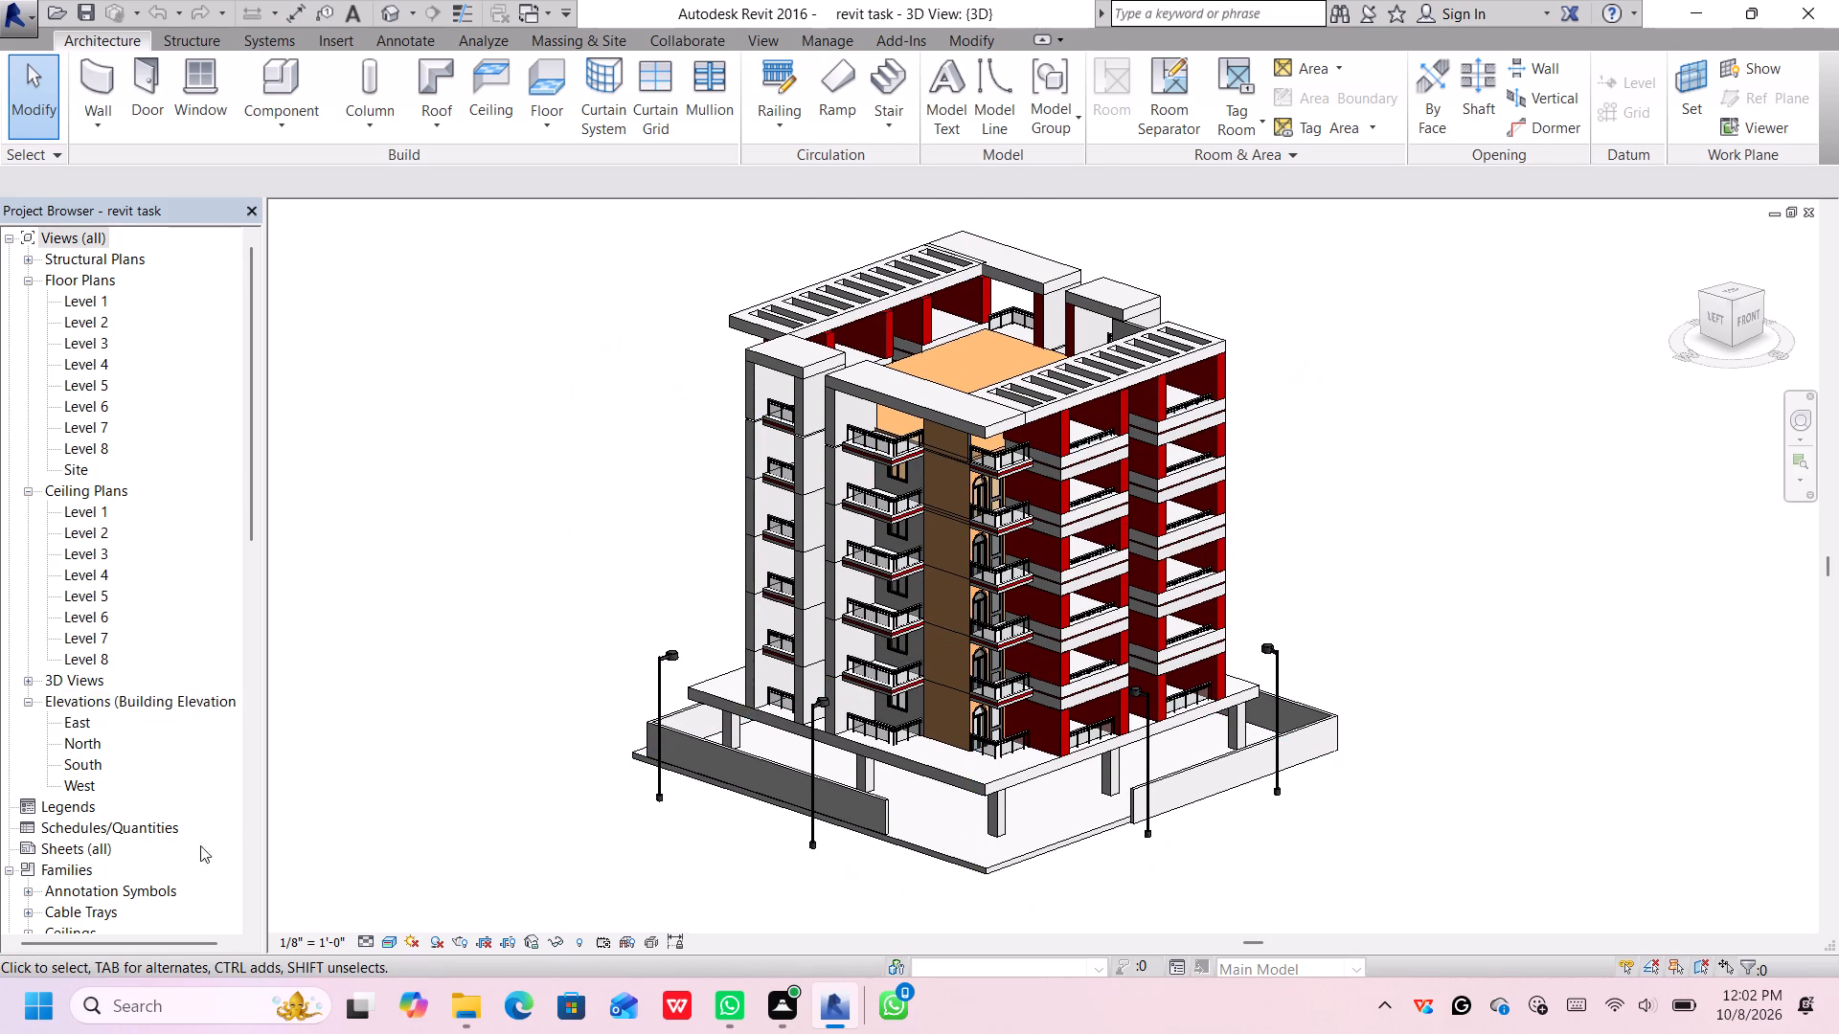
Open the Level 1 ceiling plan of the revit task project.
left_click(98, 519)
double_click(91, 508)
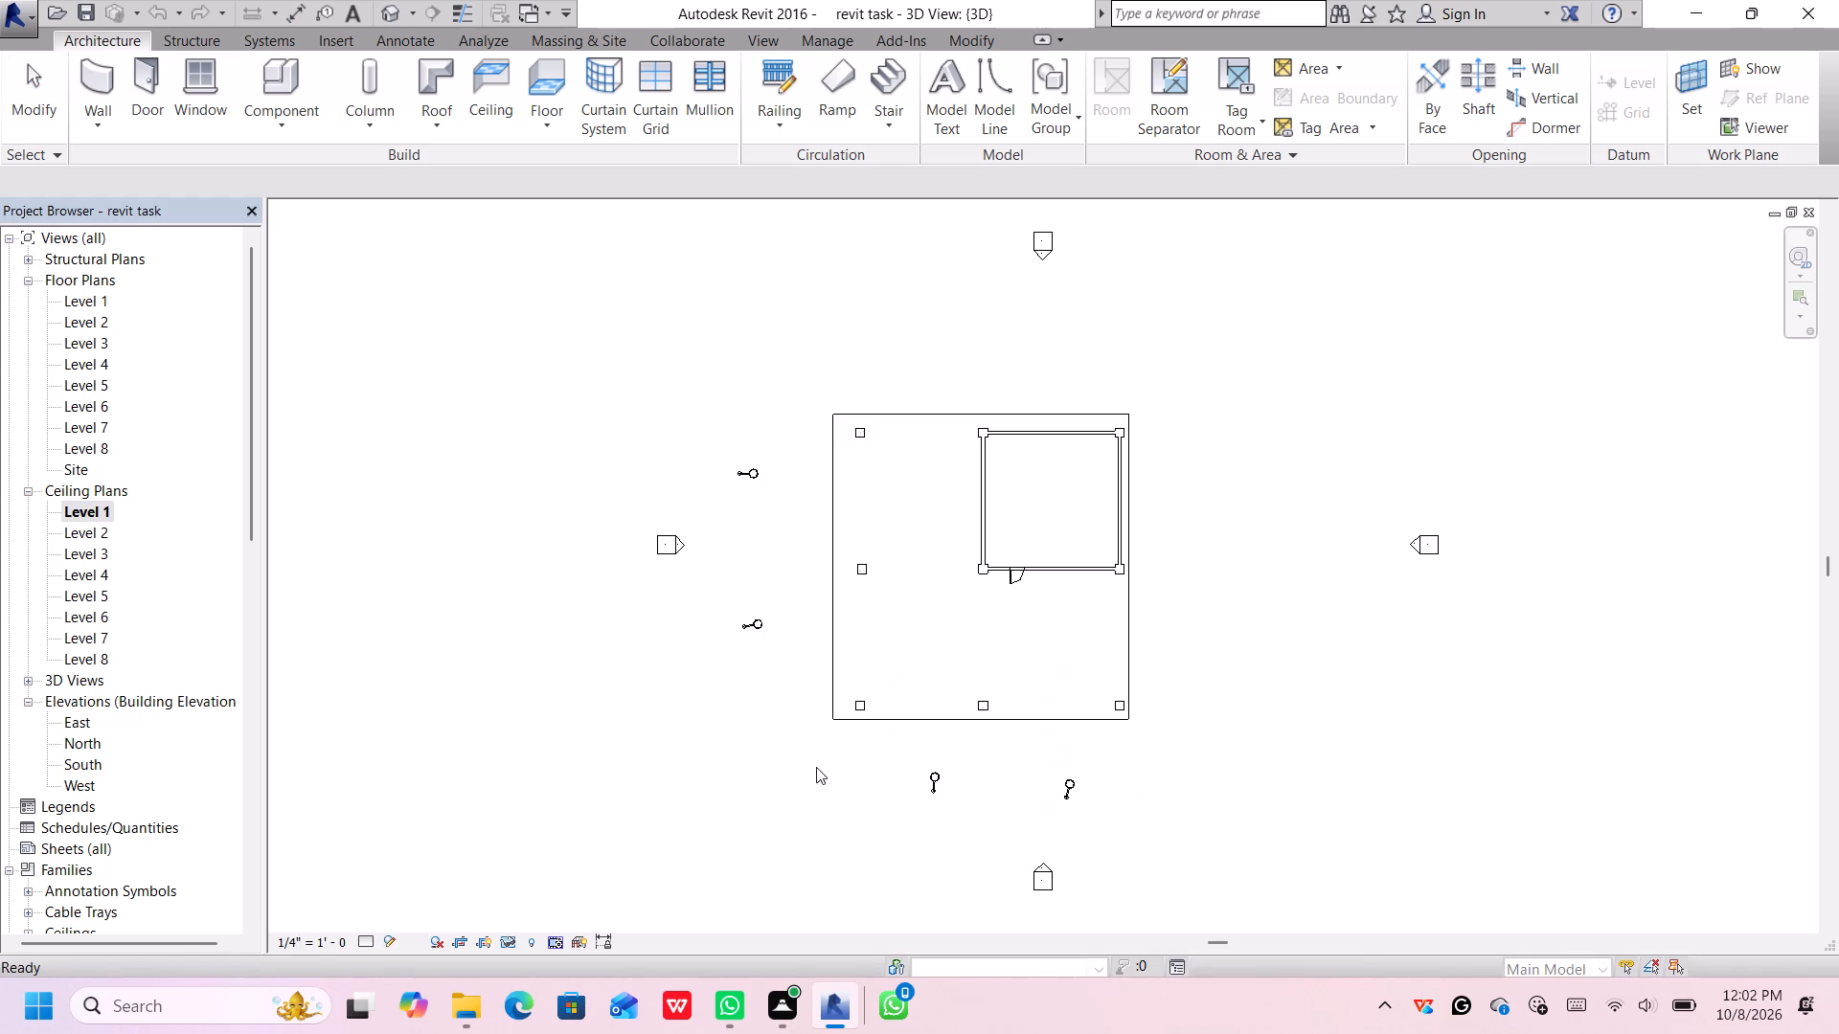
middle_click_drag(1041, 614, 1009, 609)
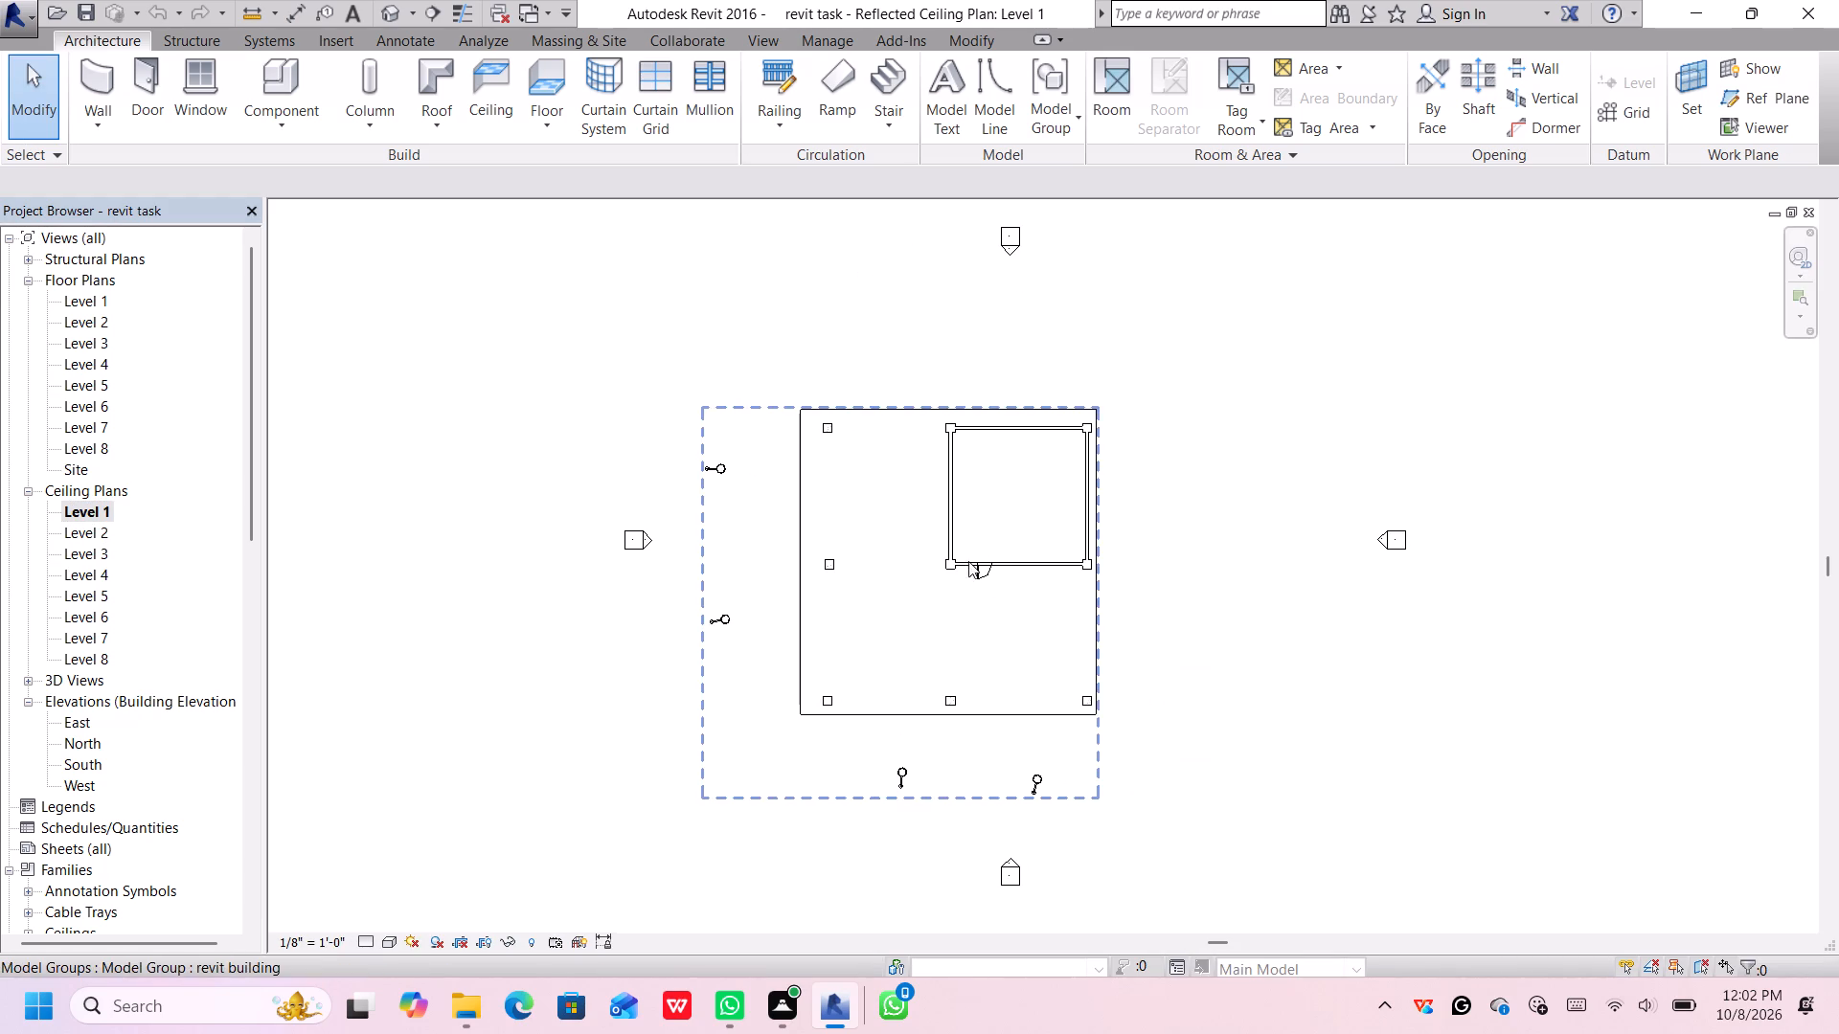
Compare the Level 1 and Level 2 floor plans, examining the column layout, the core and the rooms around the perimeter.
scroll(79, 540, "up", 2)
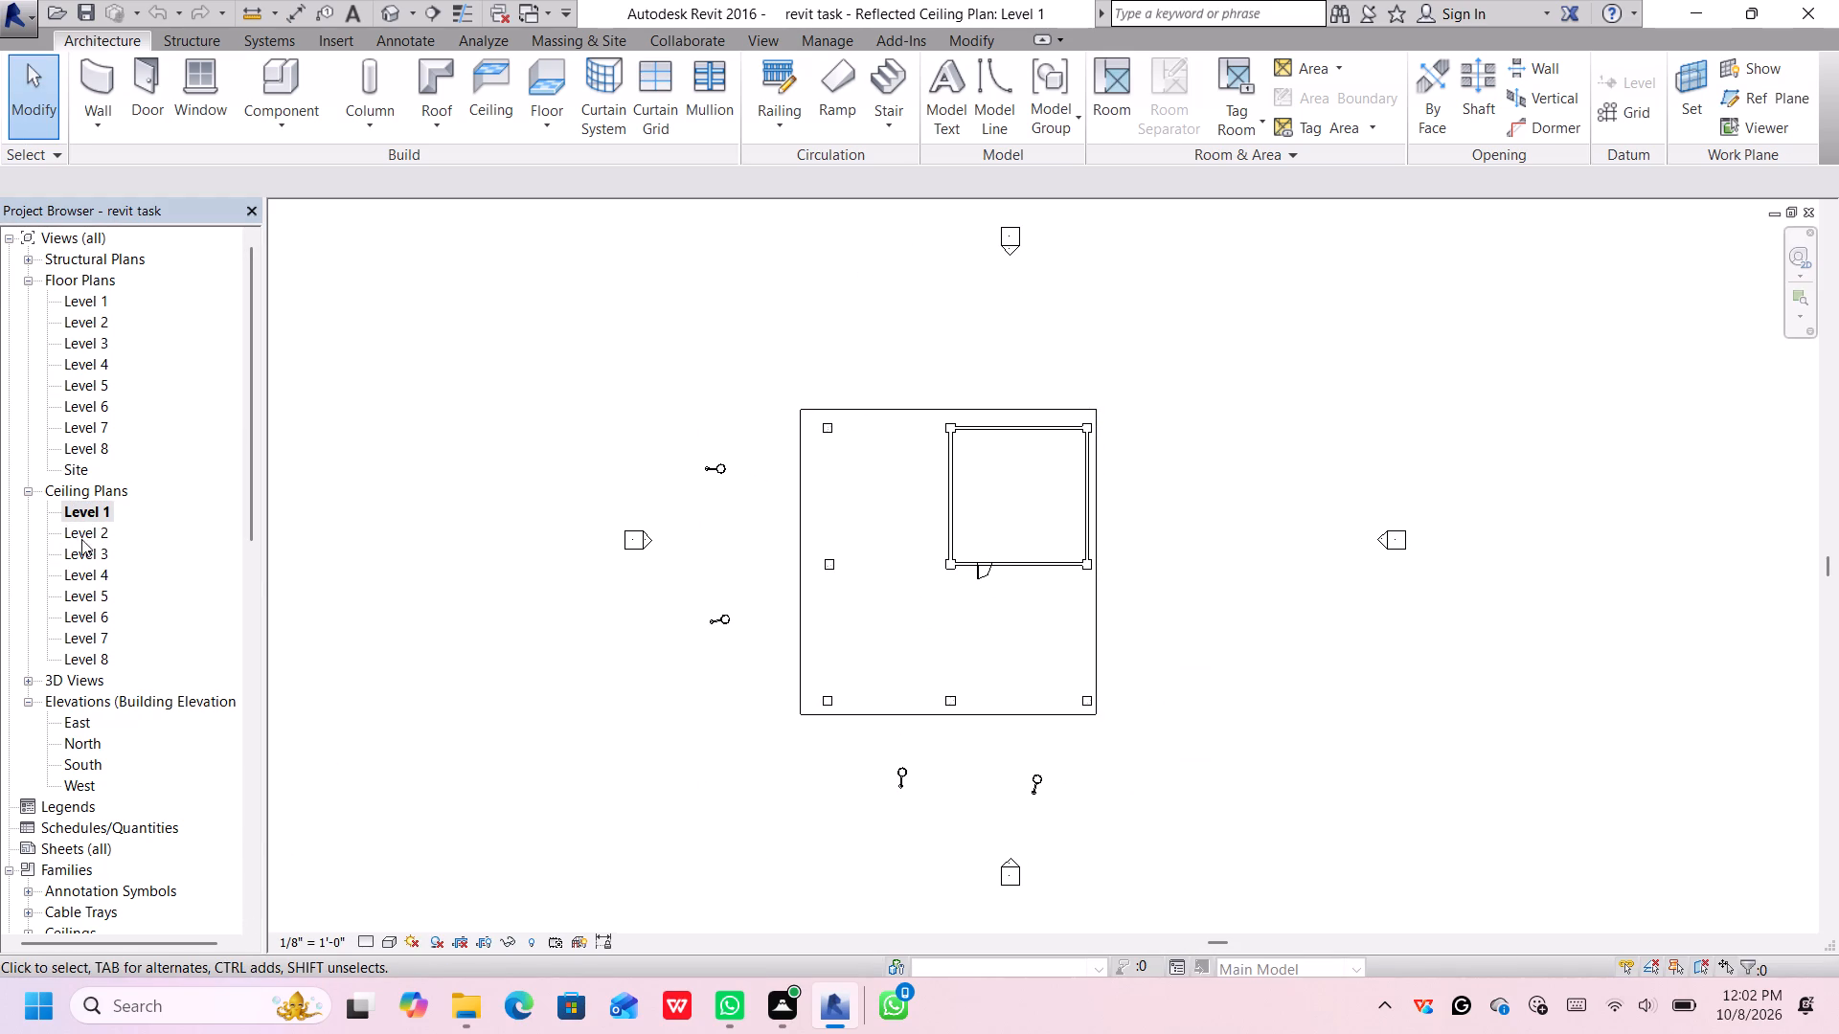
scroll(77, 306, "up", 1)
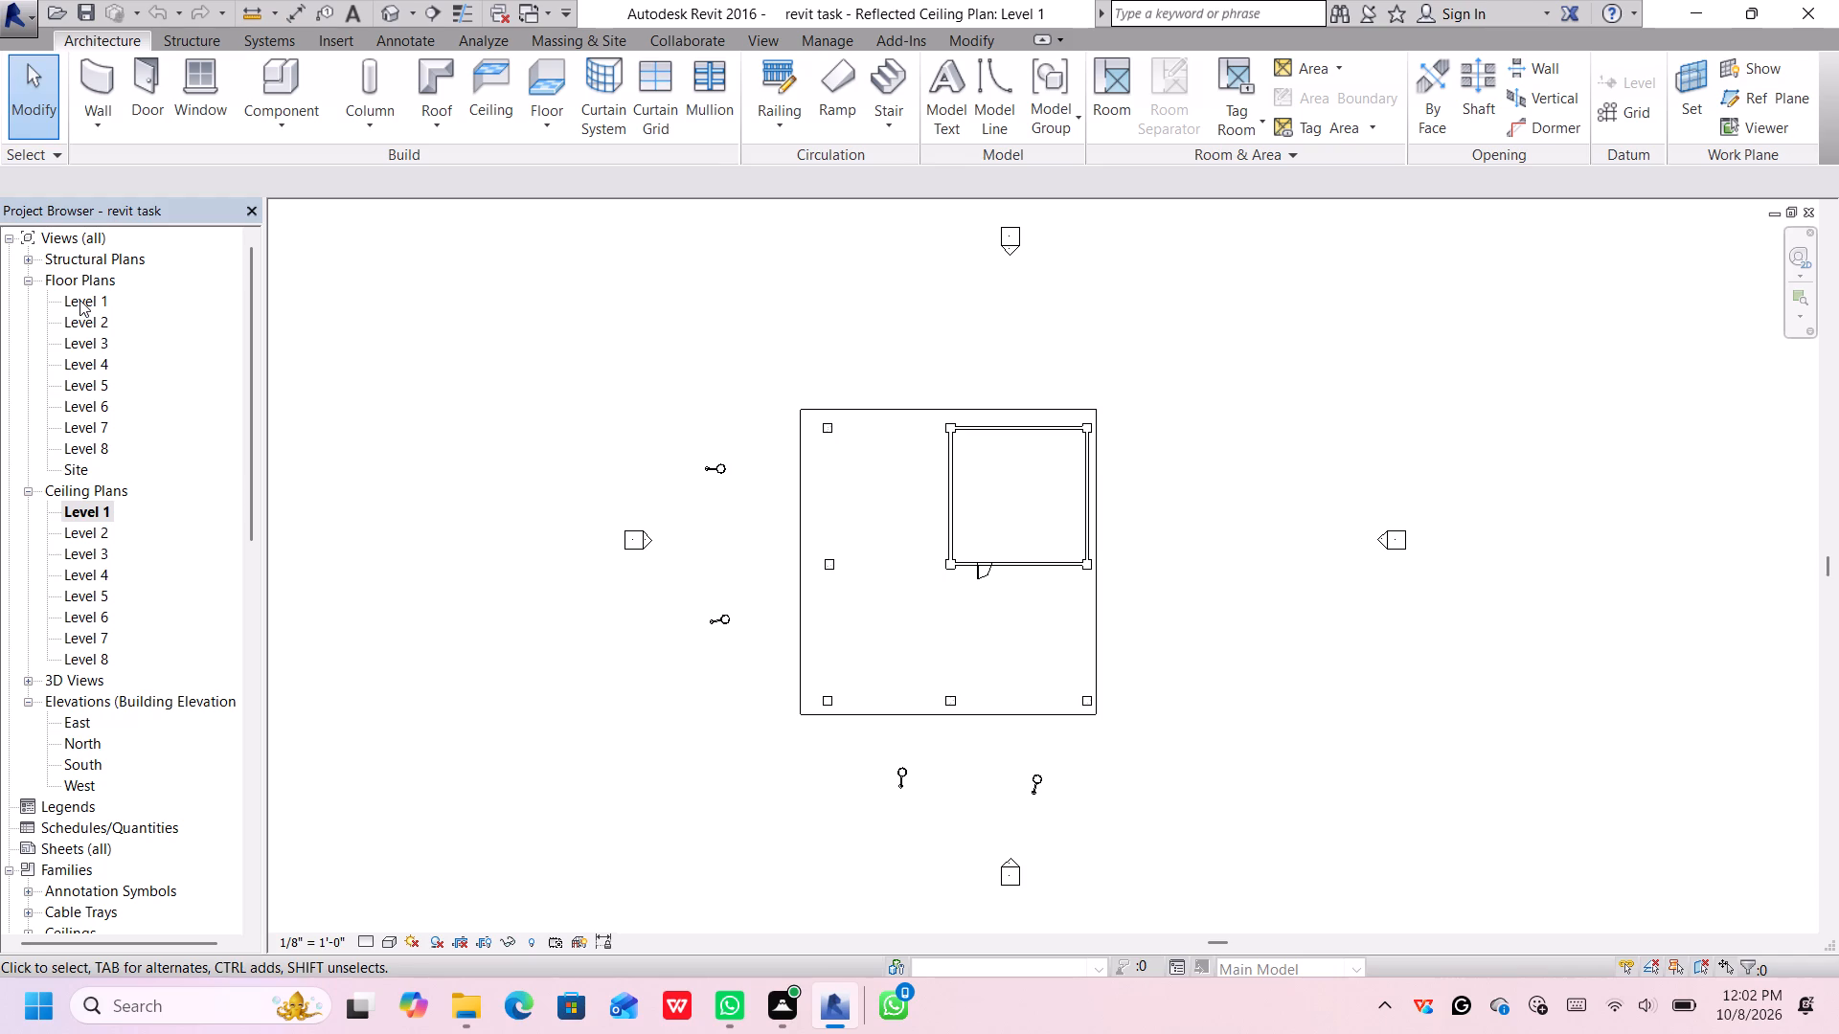
double_click(79, 300)
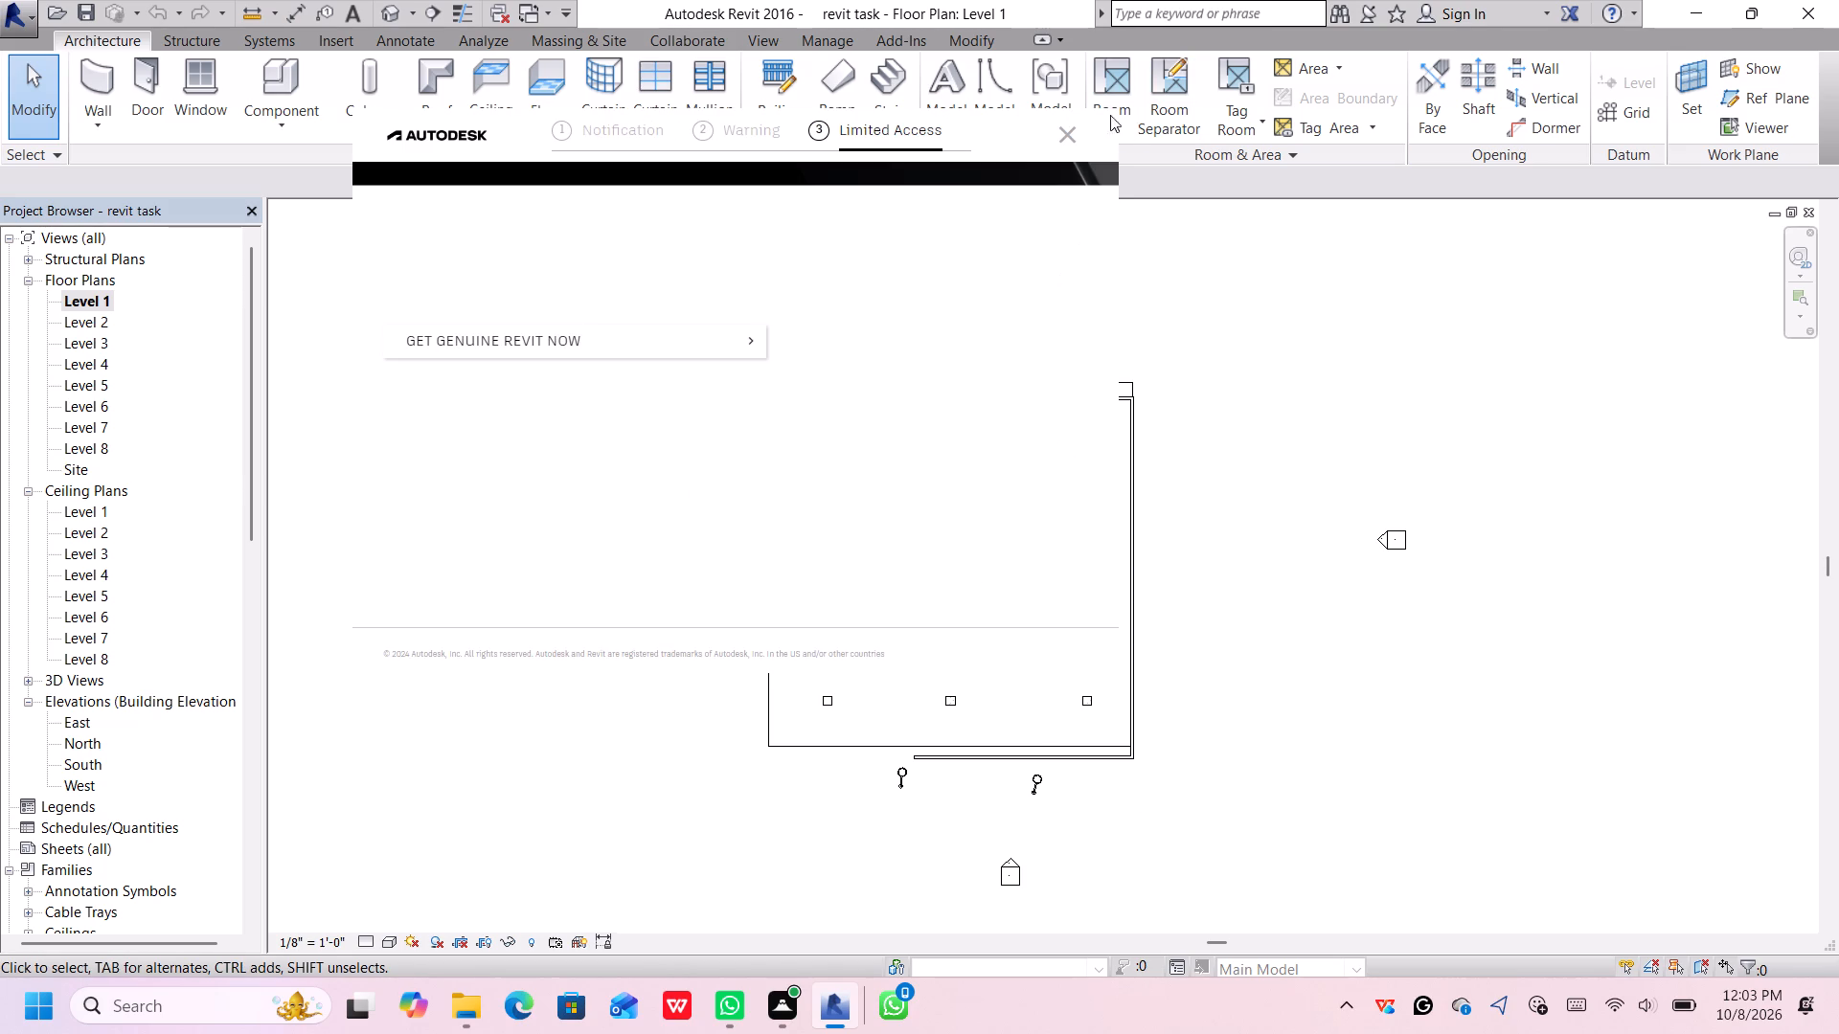
left_click(1071, 134)
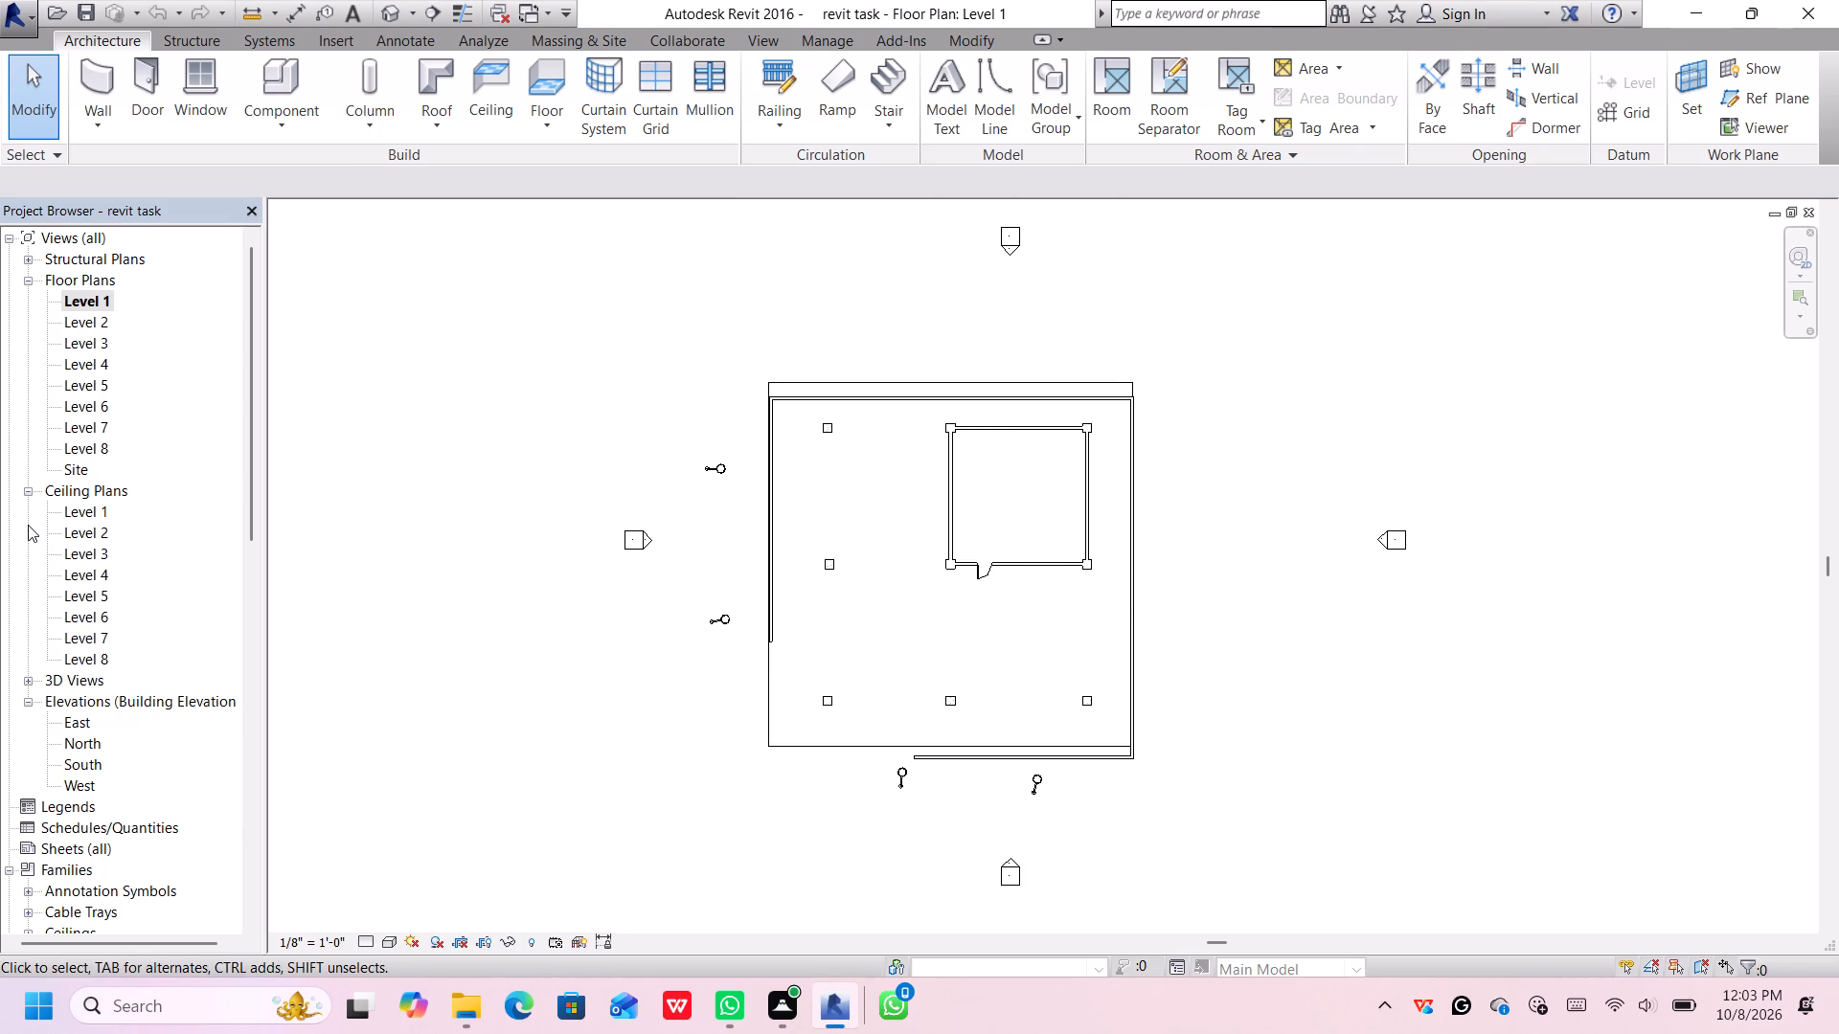
double_click(103, 328)
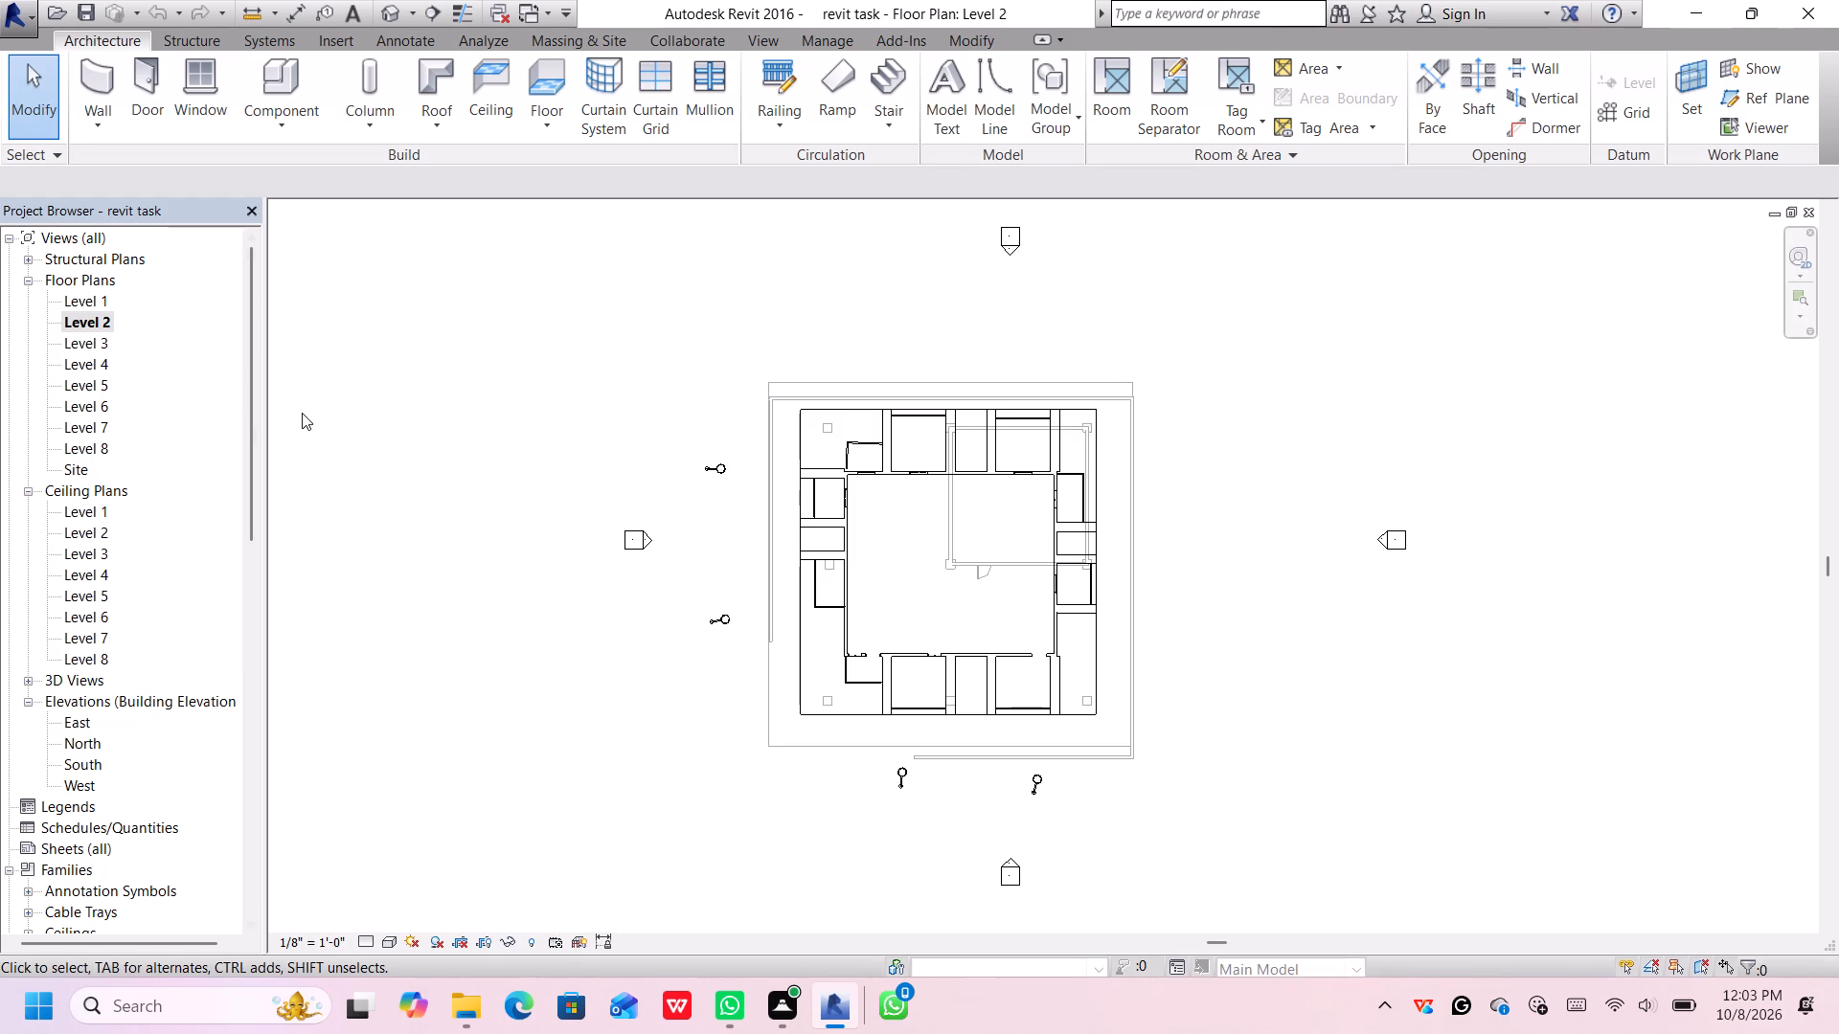
double_click(86, 297)
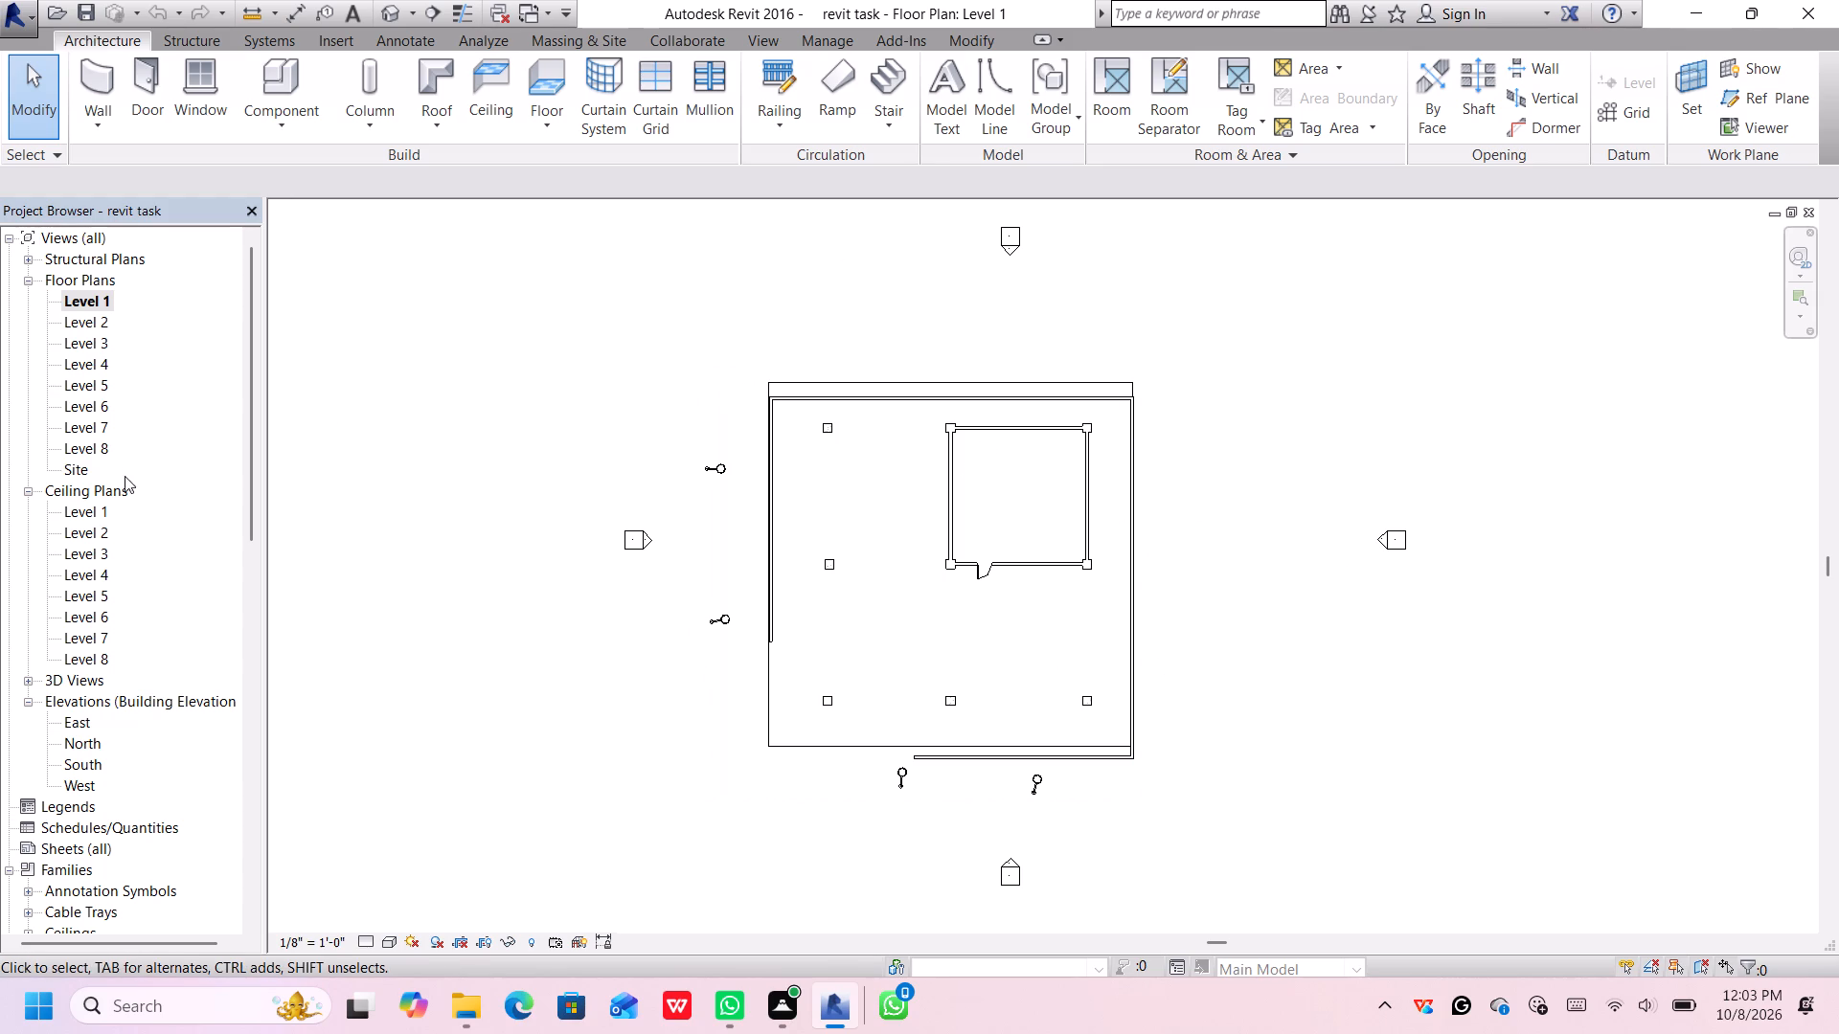
left_click(98, 321)
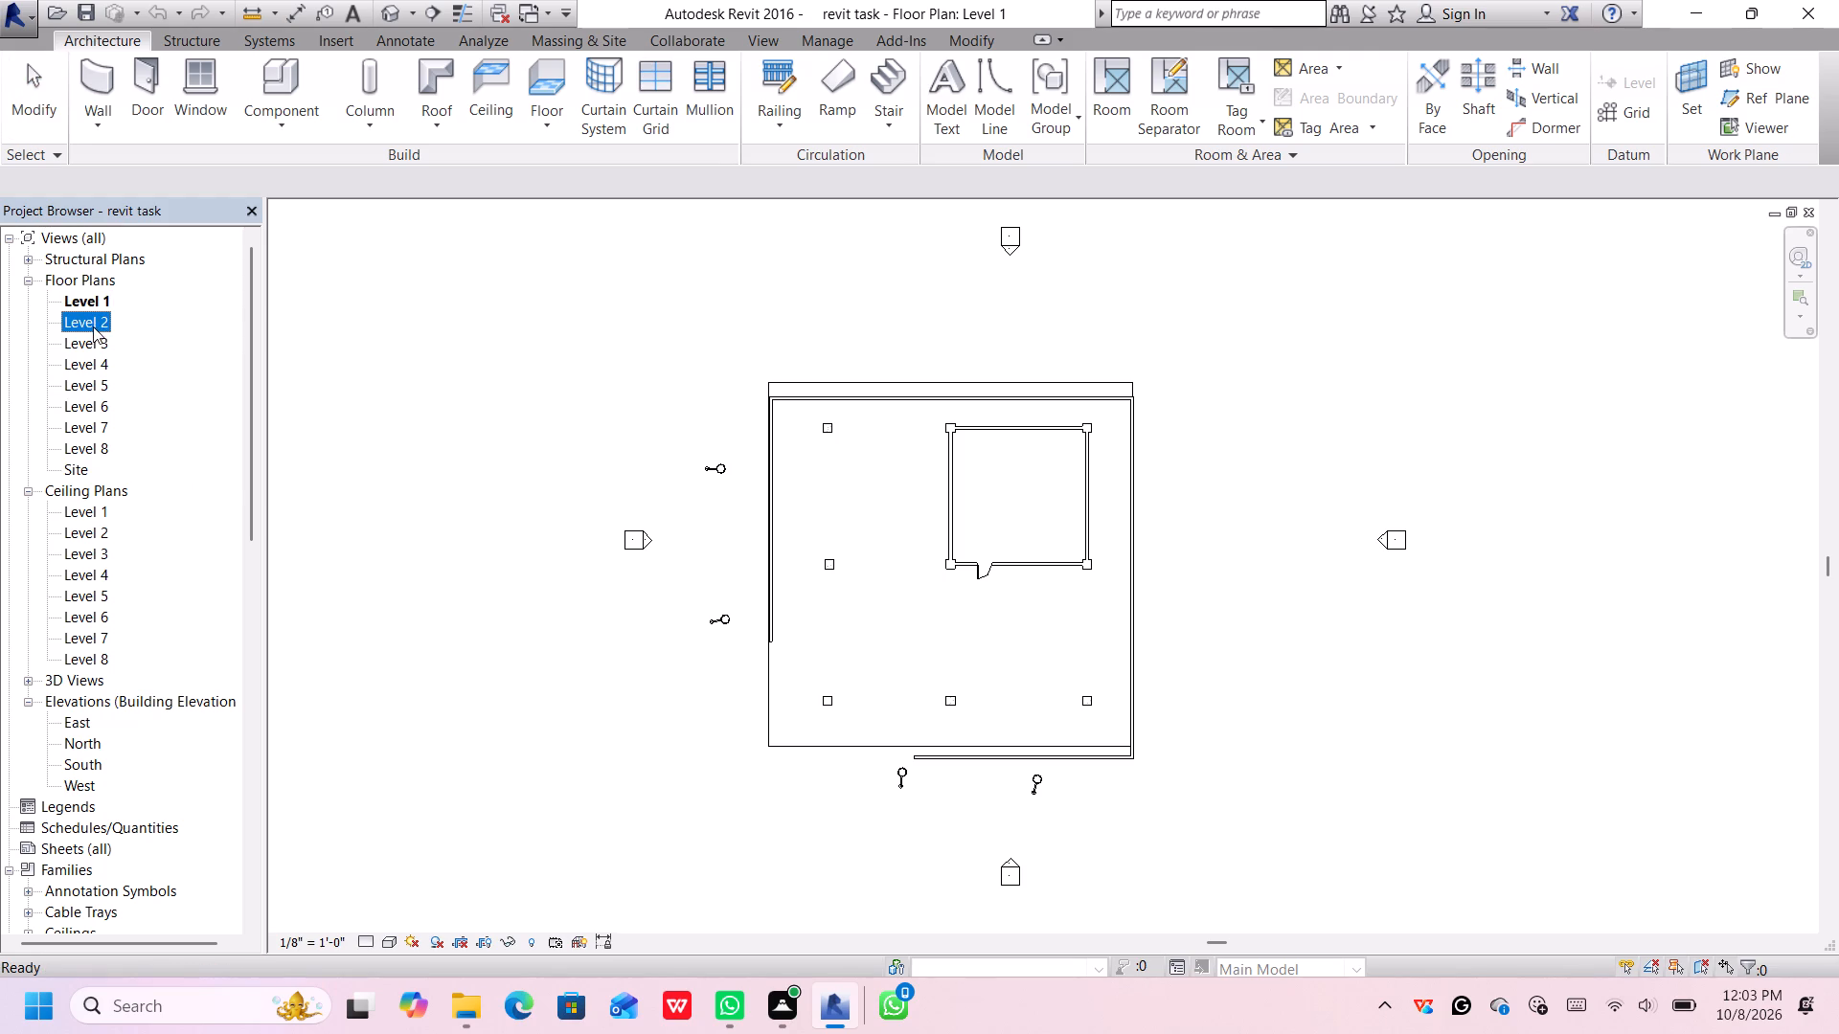
double_click(92, 324)
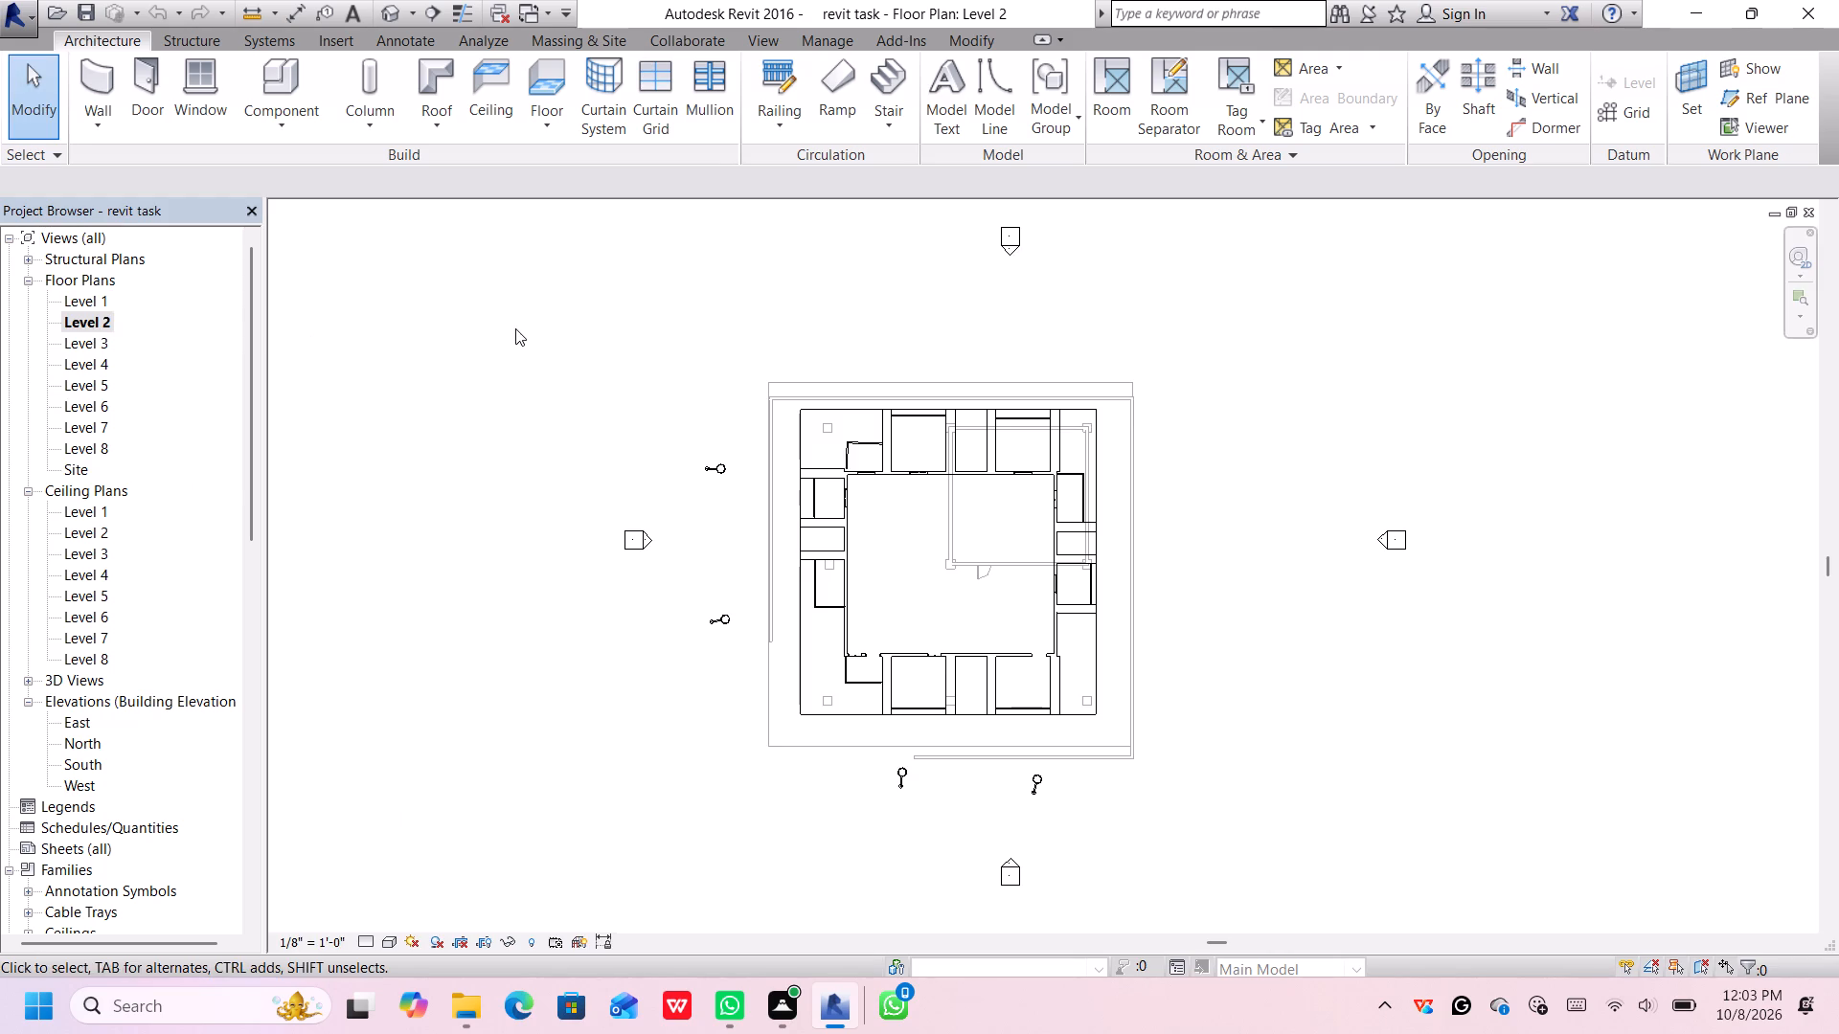
scroll(980, 532, "up", 2)
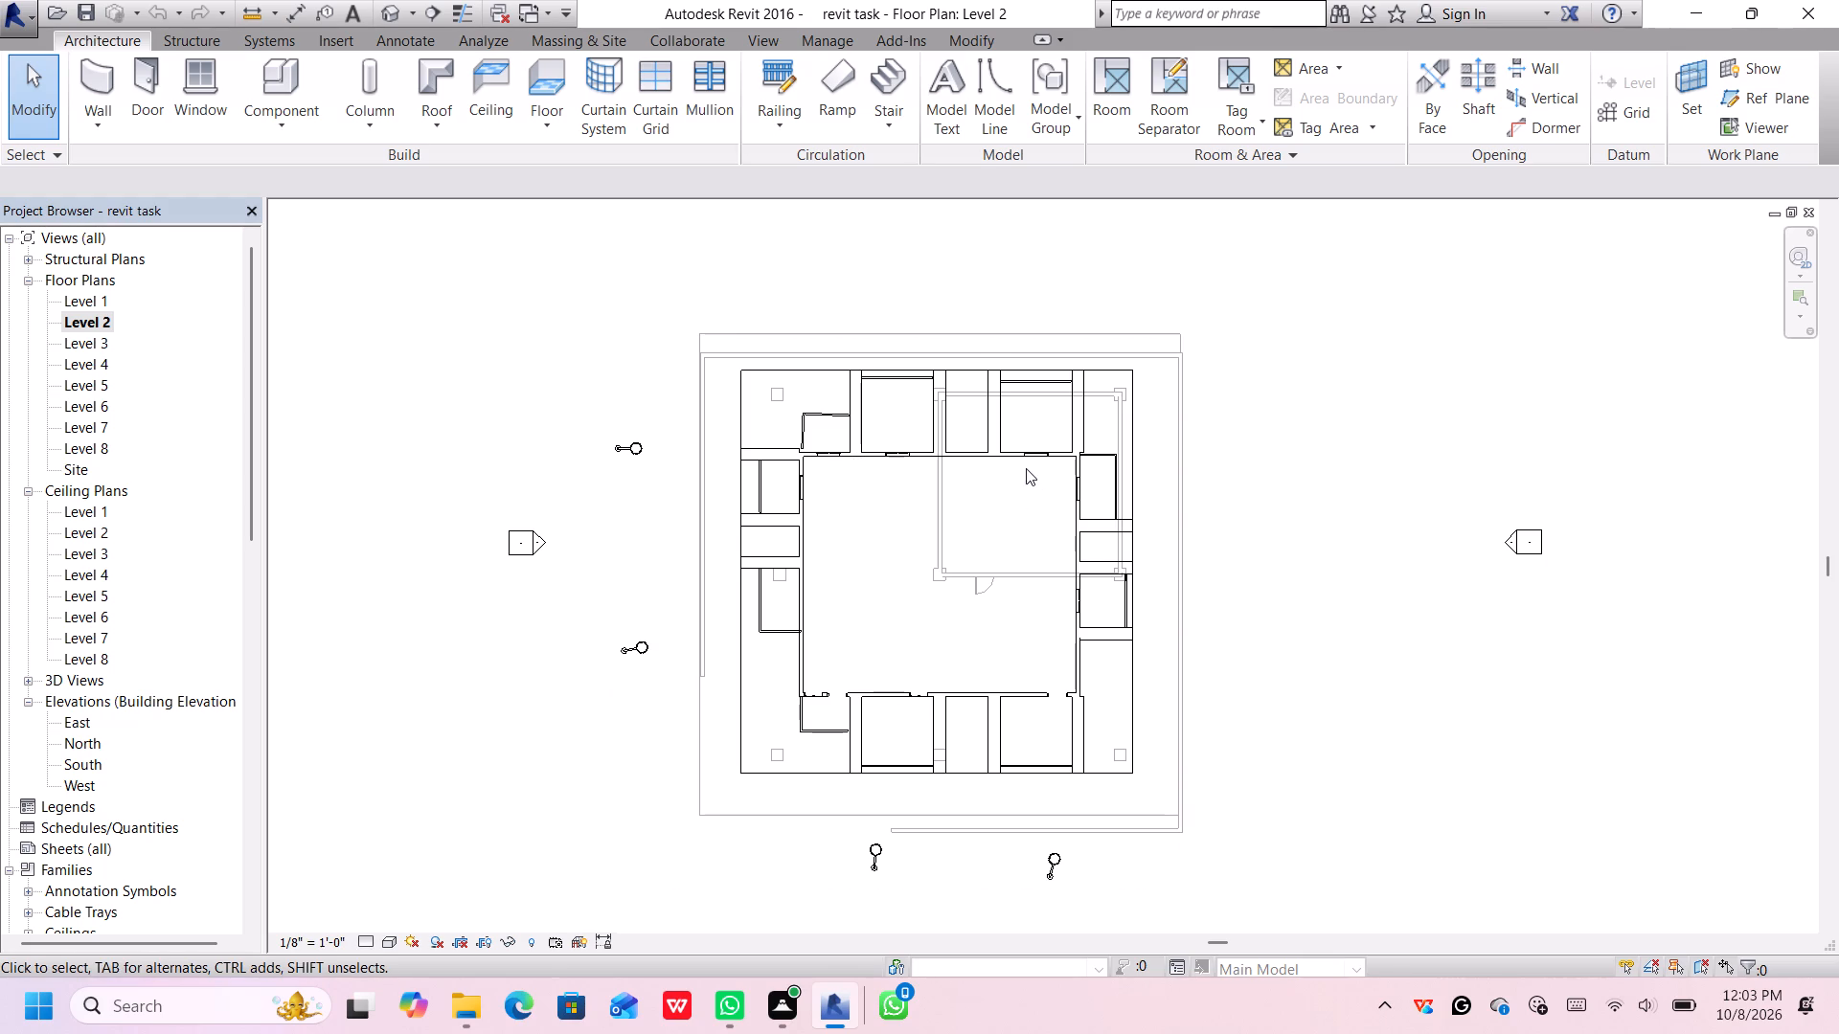
scroll(1026, 468, "up", 1)
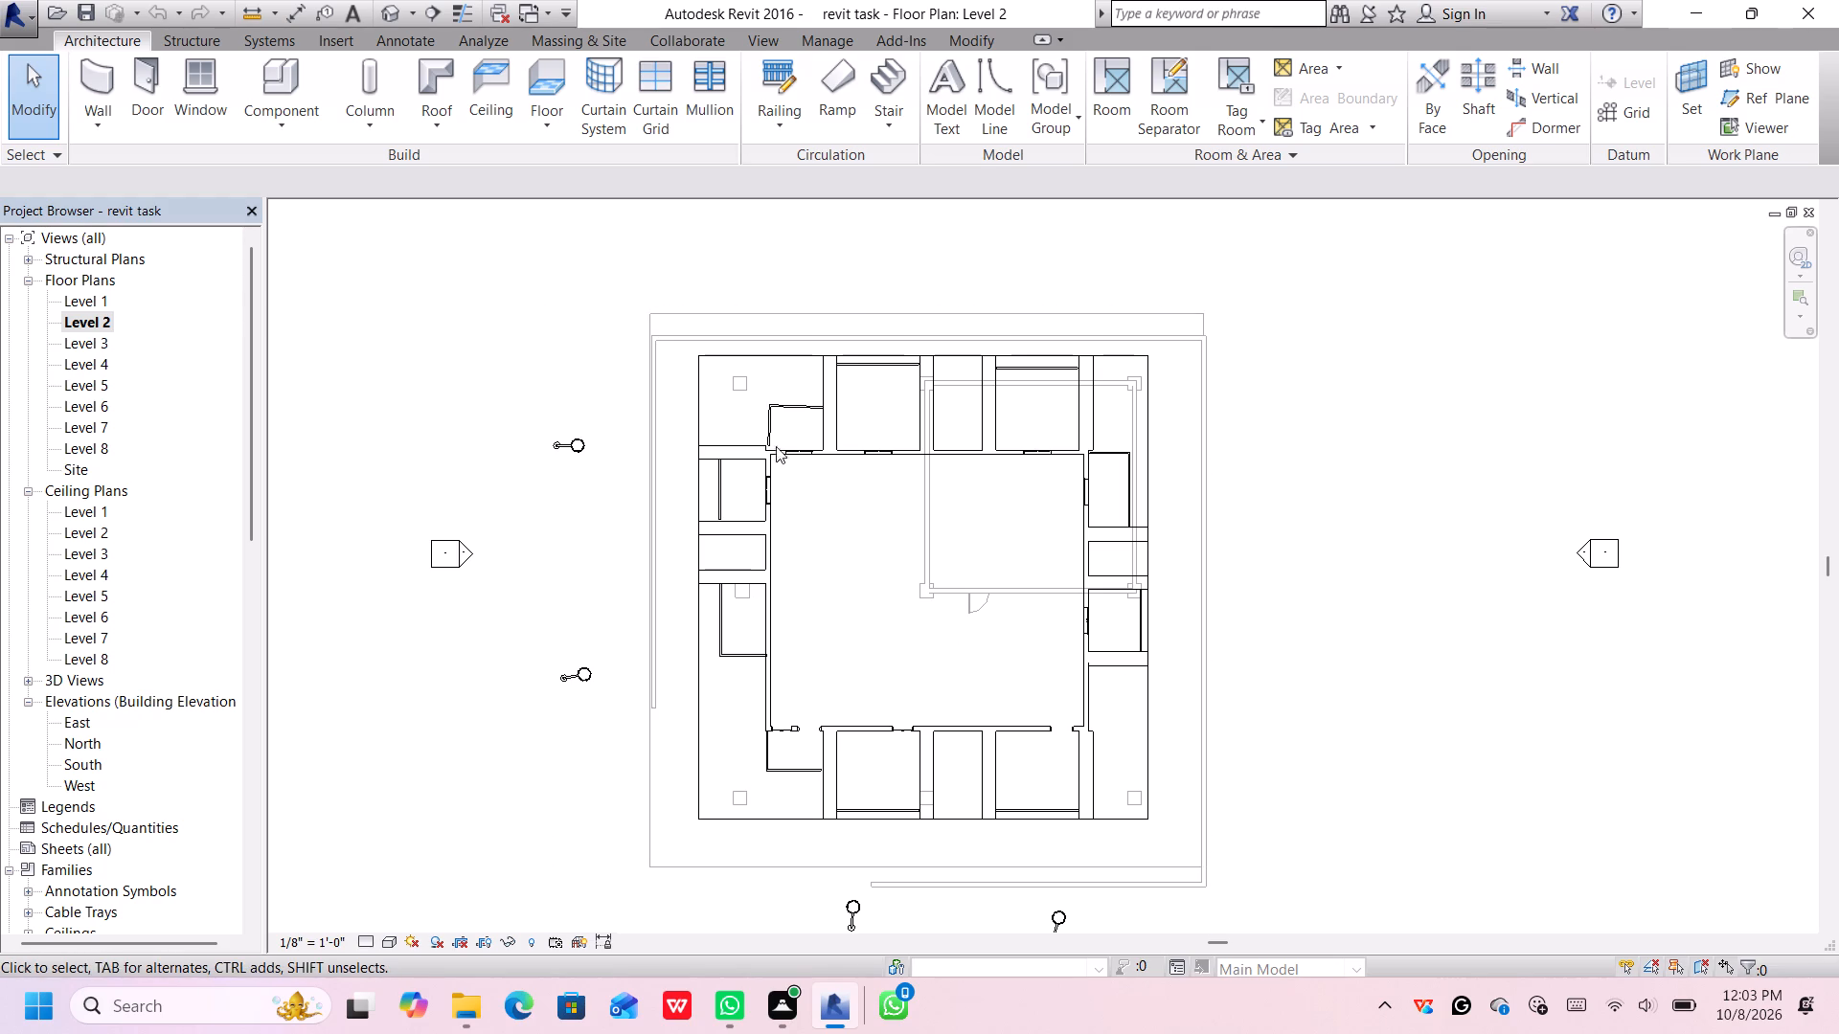
scroll(751, 483, "down", 1)
scroll(741, 531, "up", 1)
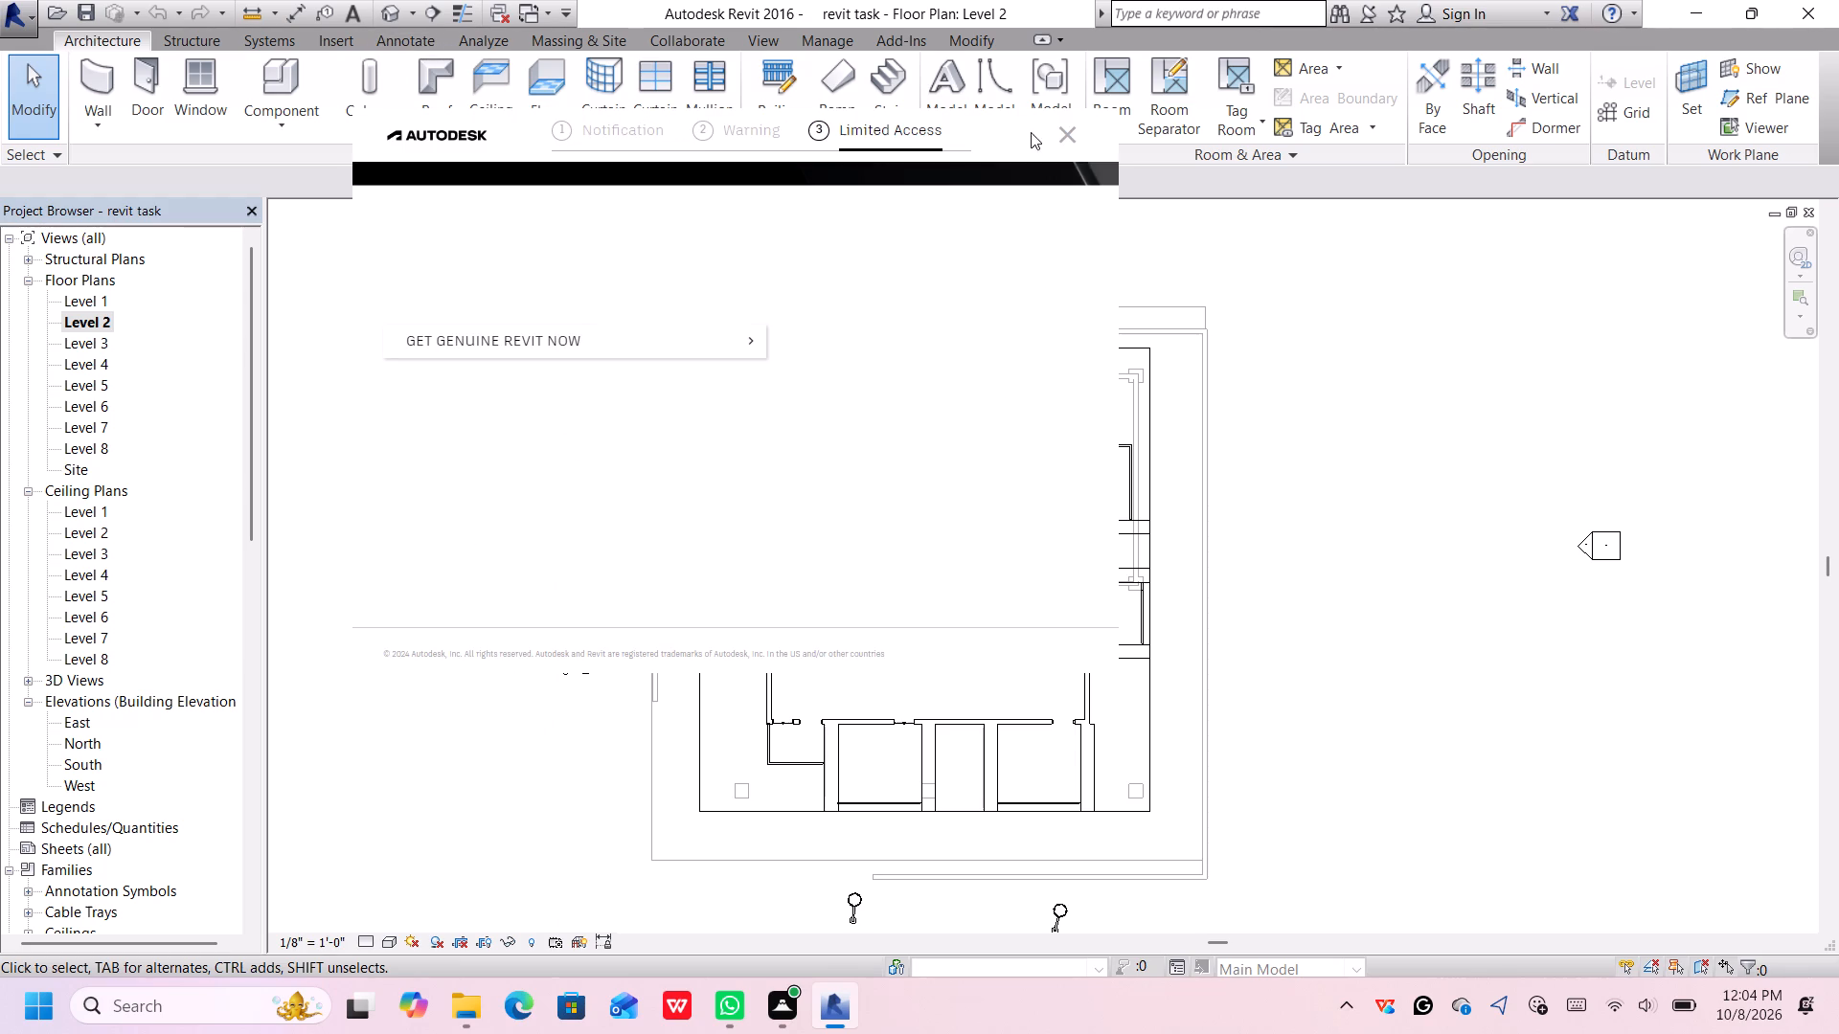
left_click(1070, 135)
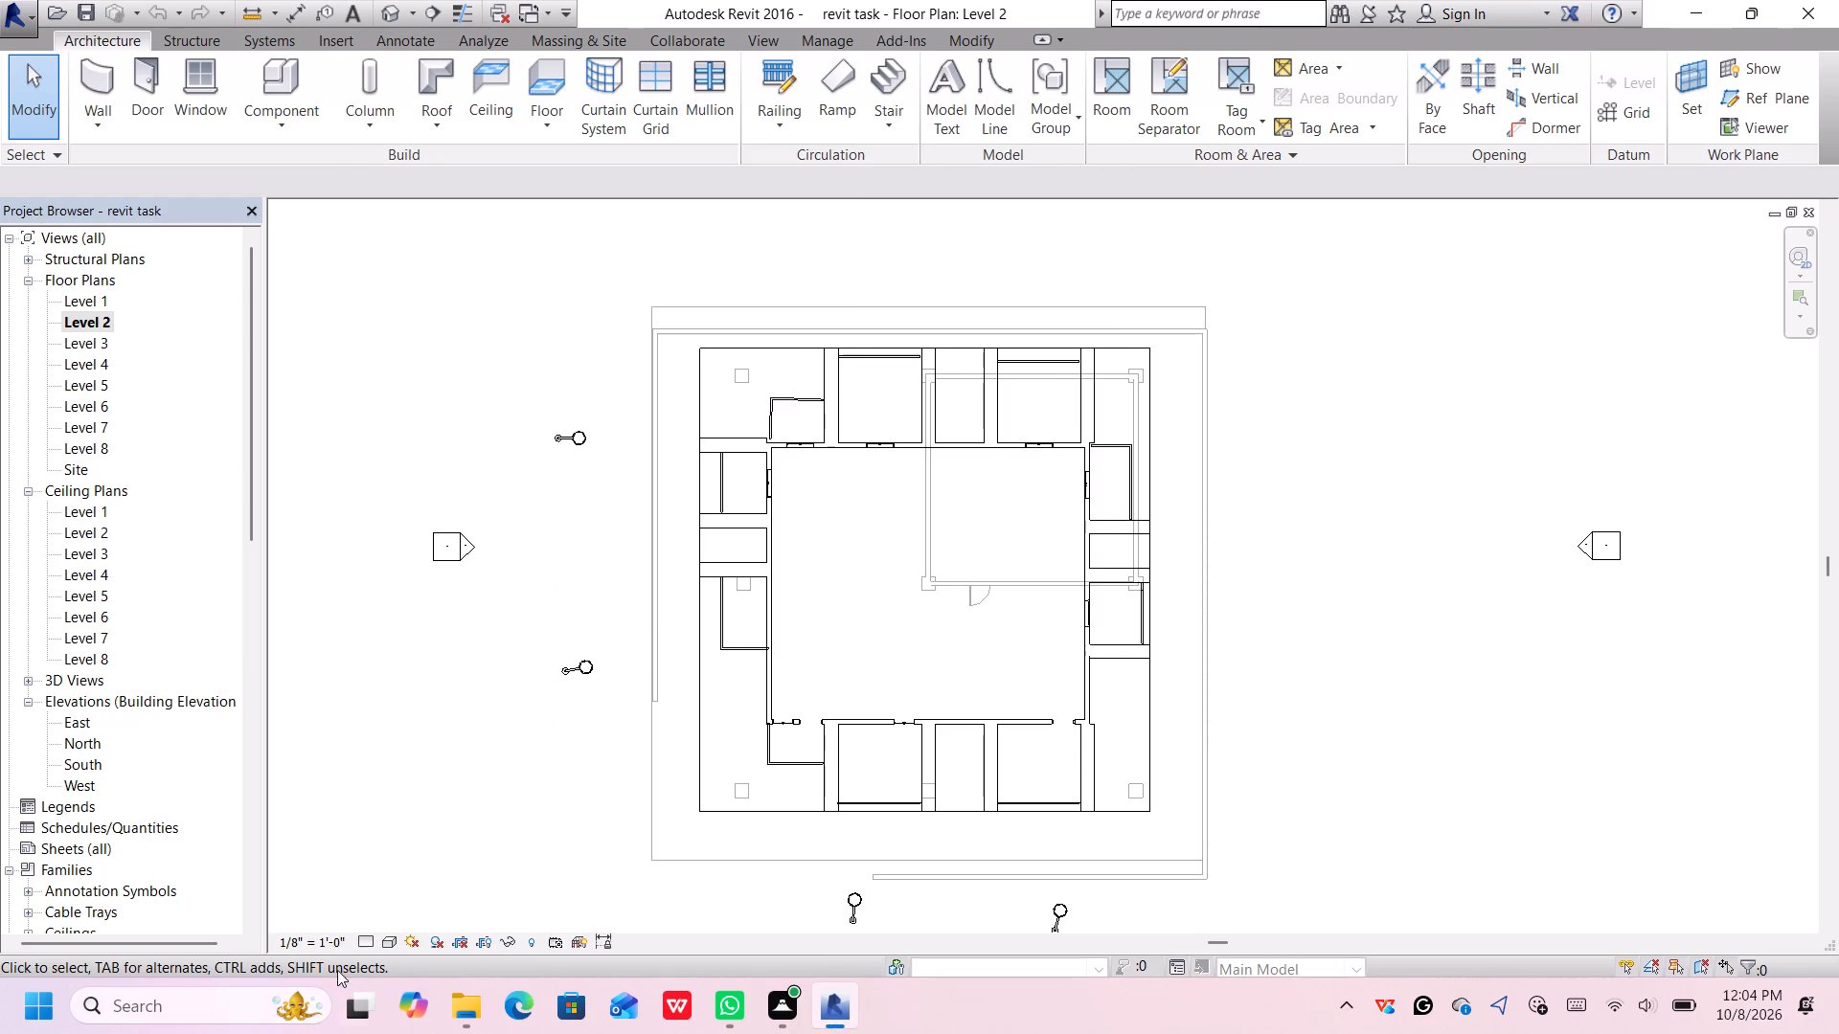
Change the Level 2 floor plan's visual style to show walls and floors with filled surfaces.
left_click(385, 938)
left_click(405, 893)
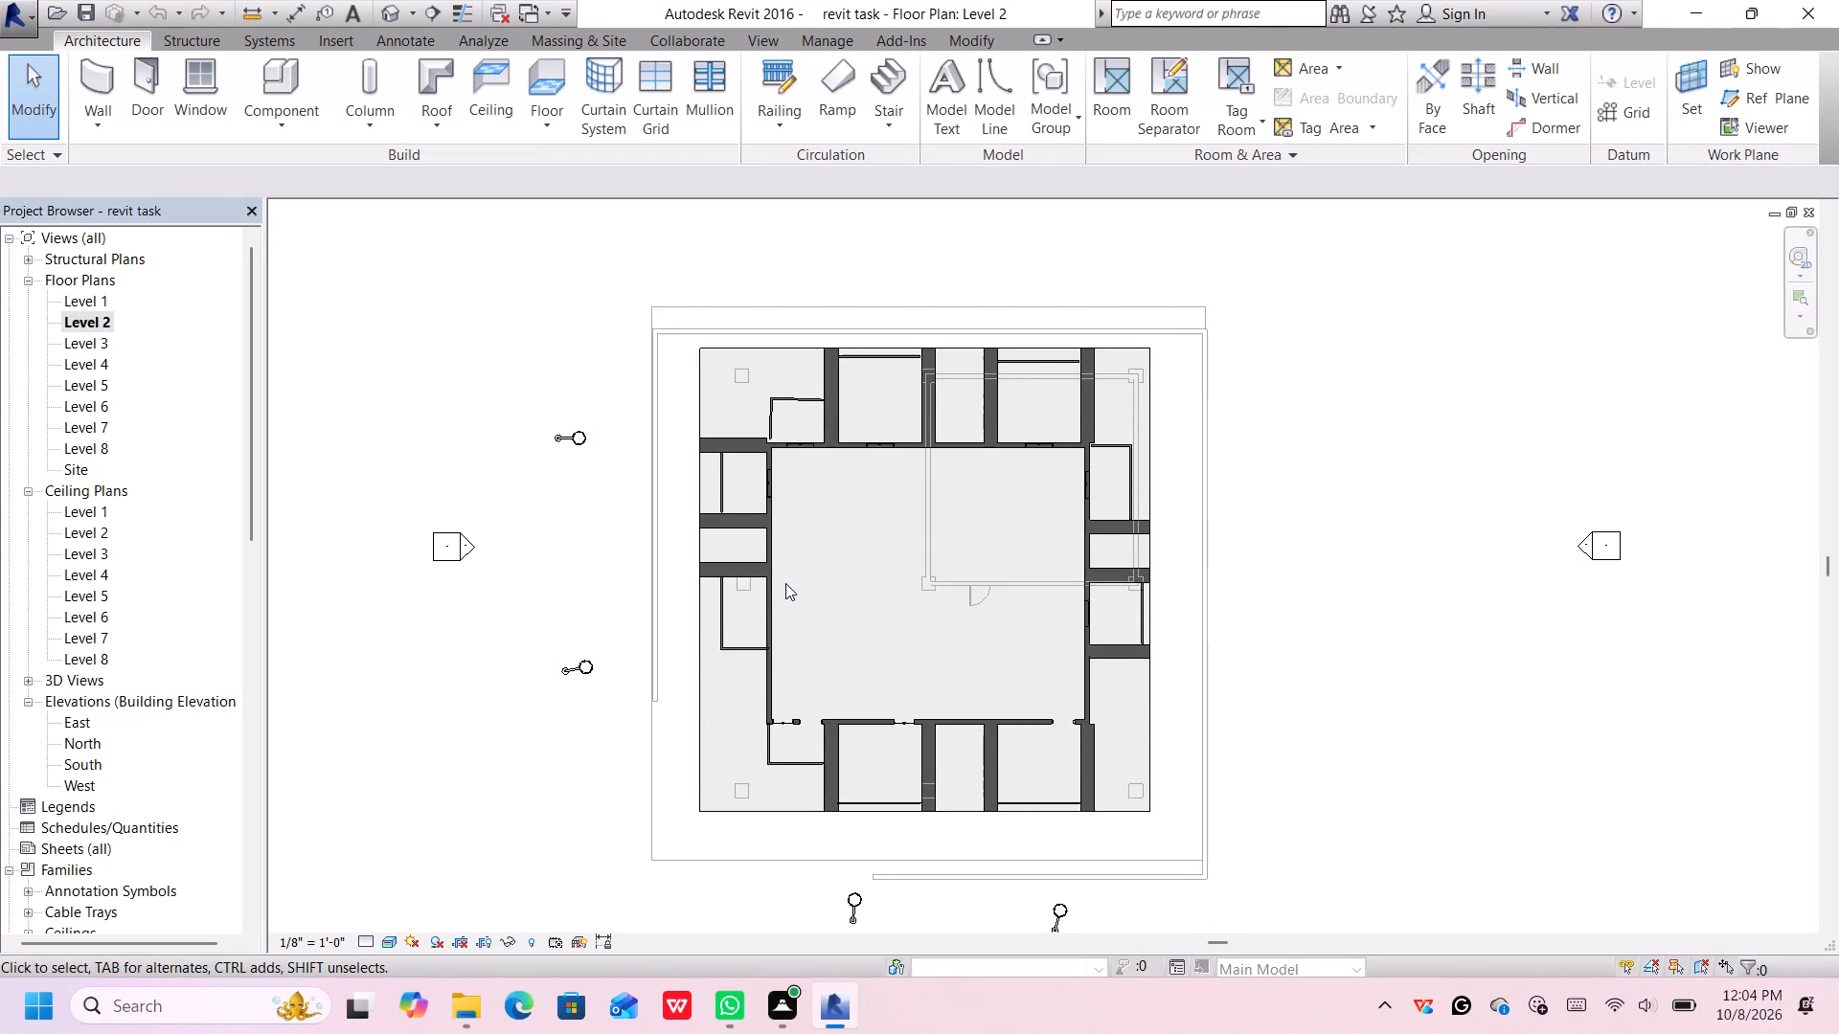
scroll(844, 469, "down", 1)
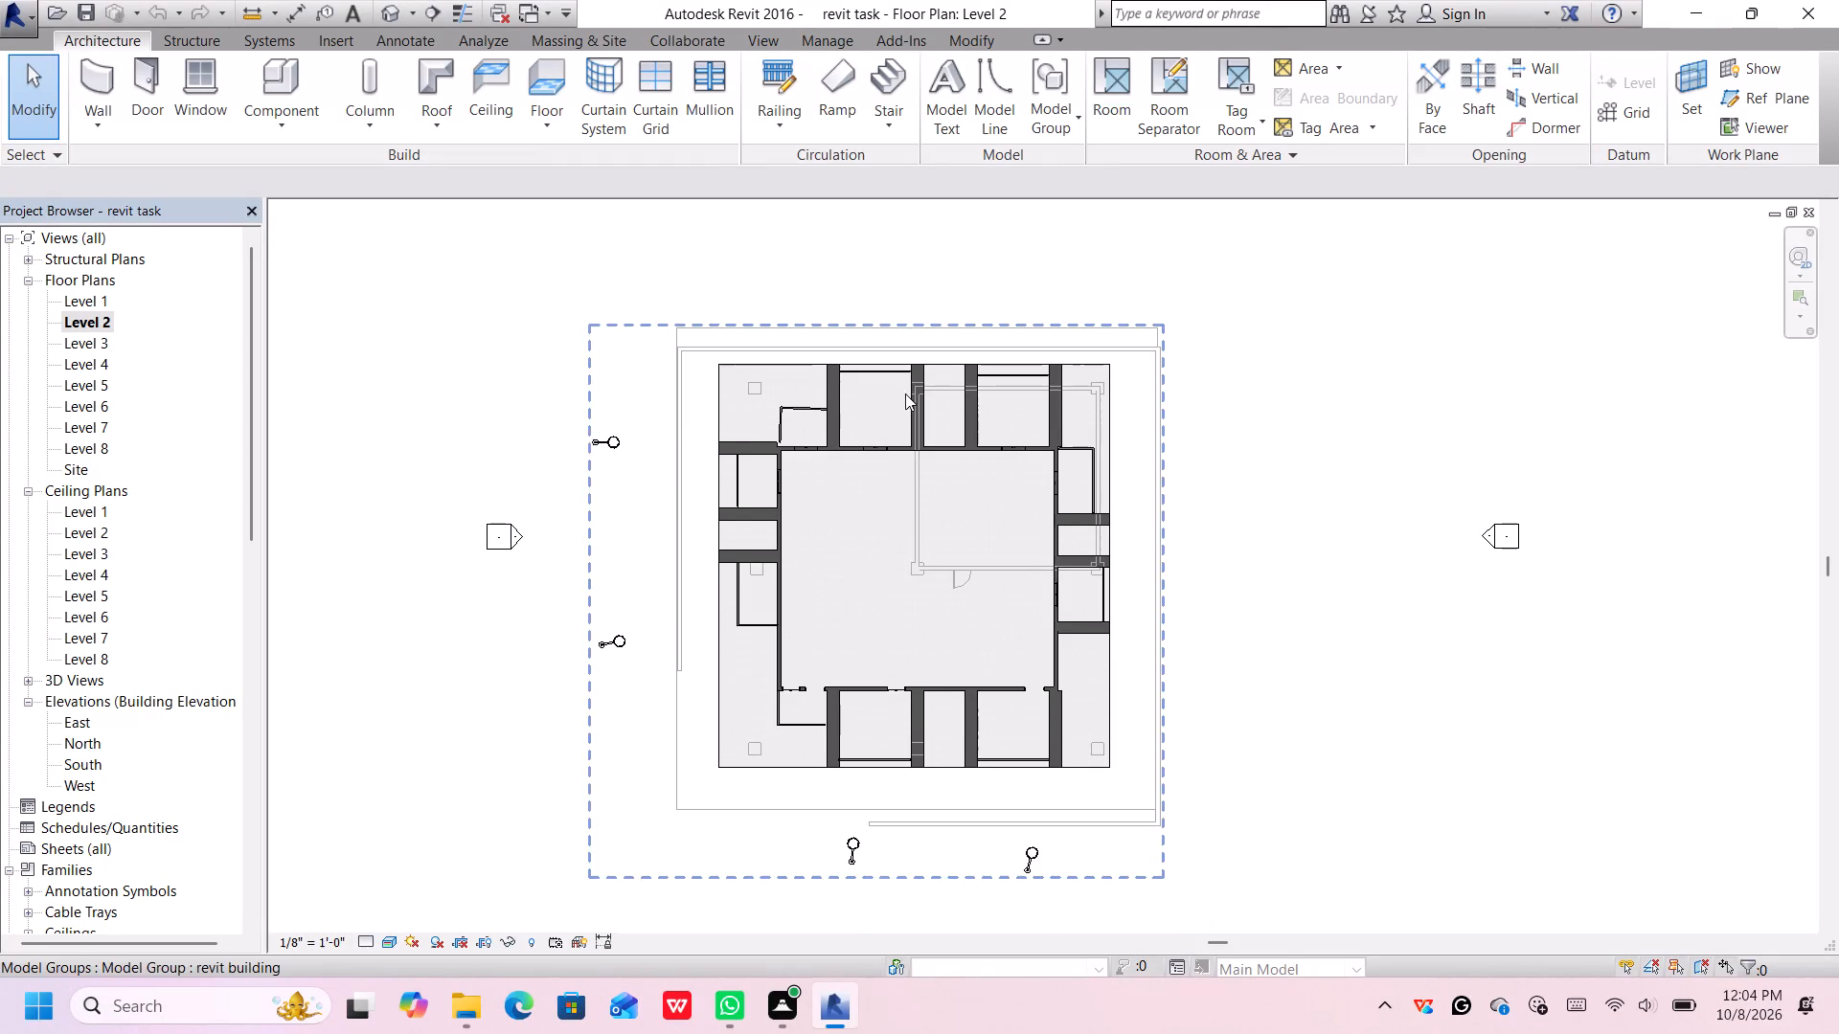
middle_click_drag(880, 409, 897, 453)
scroll(881, 405, "up", 1)
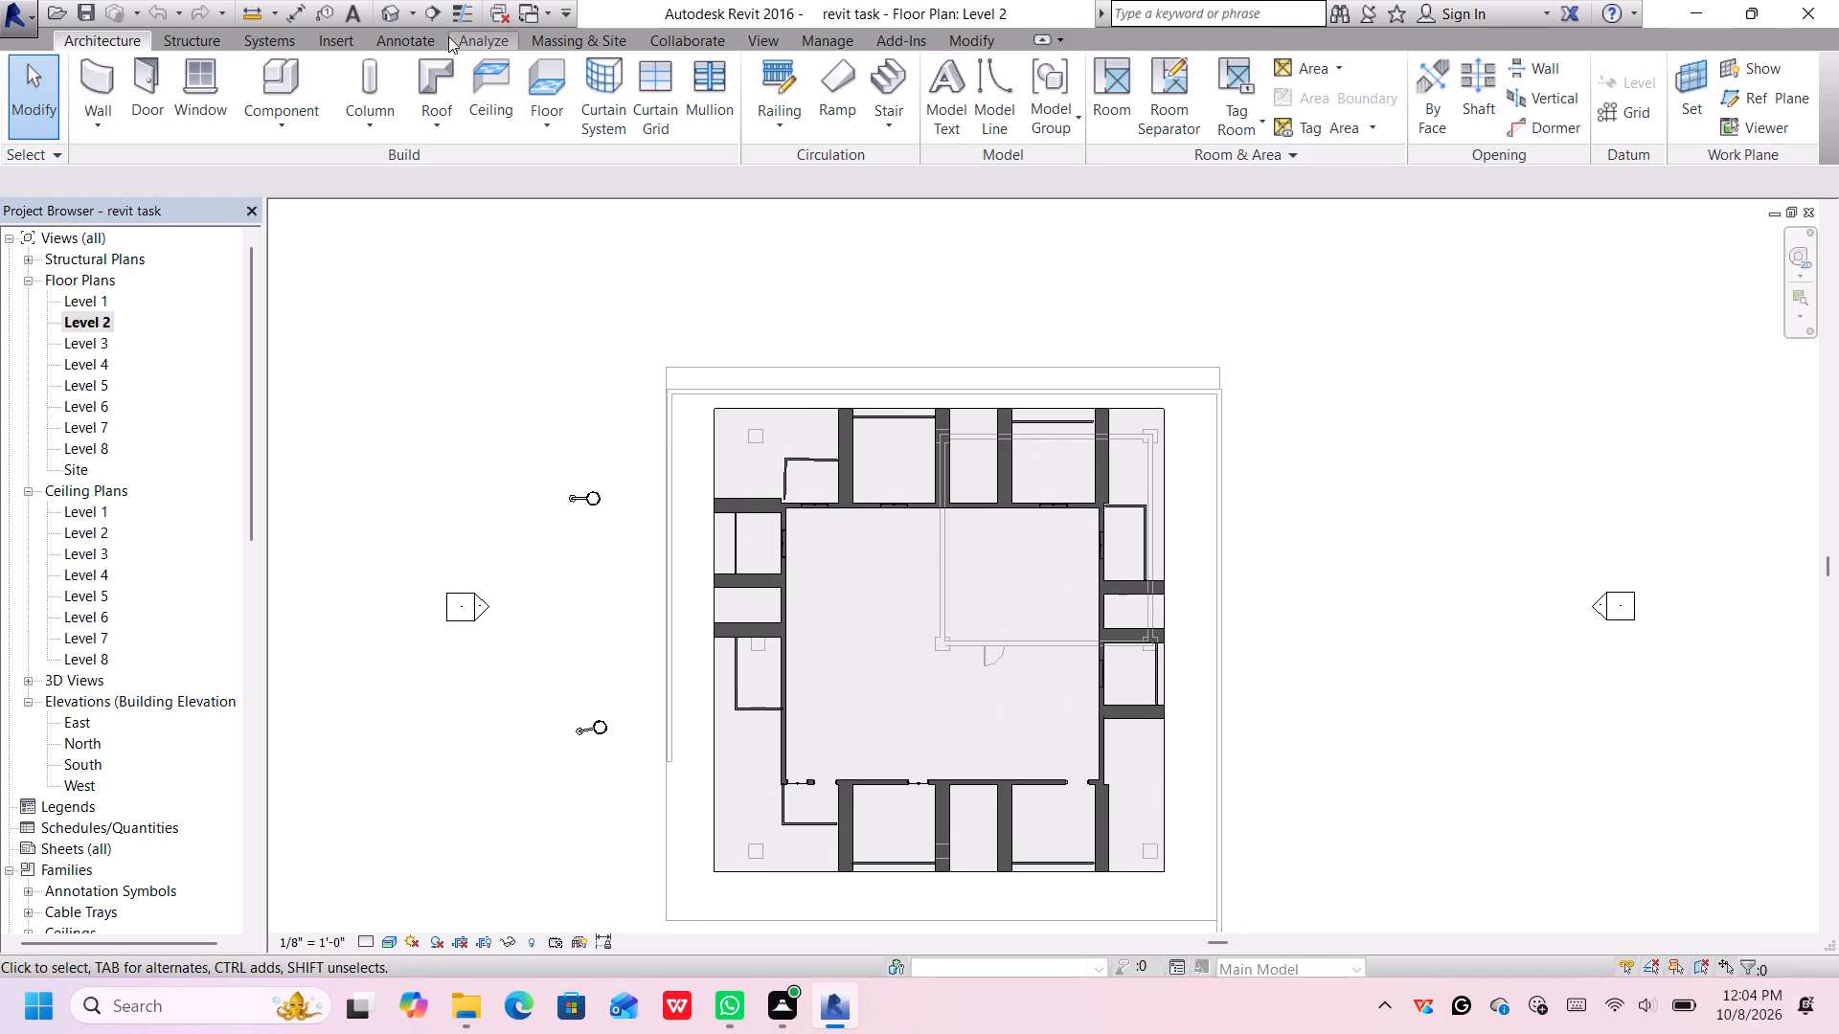
Open the default 3D view and examine the balconies, railings and raised base at the building's front-left corner.
left_click(376, 6)
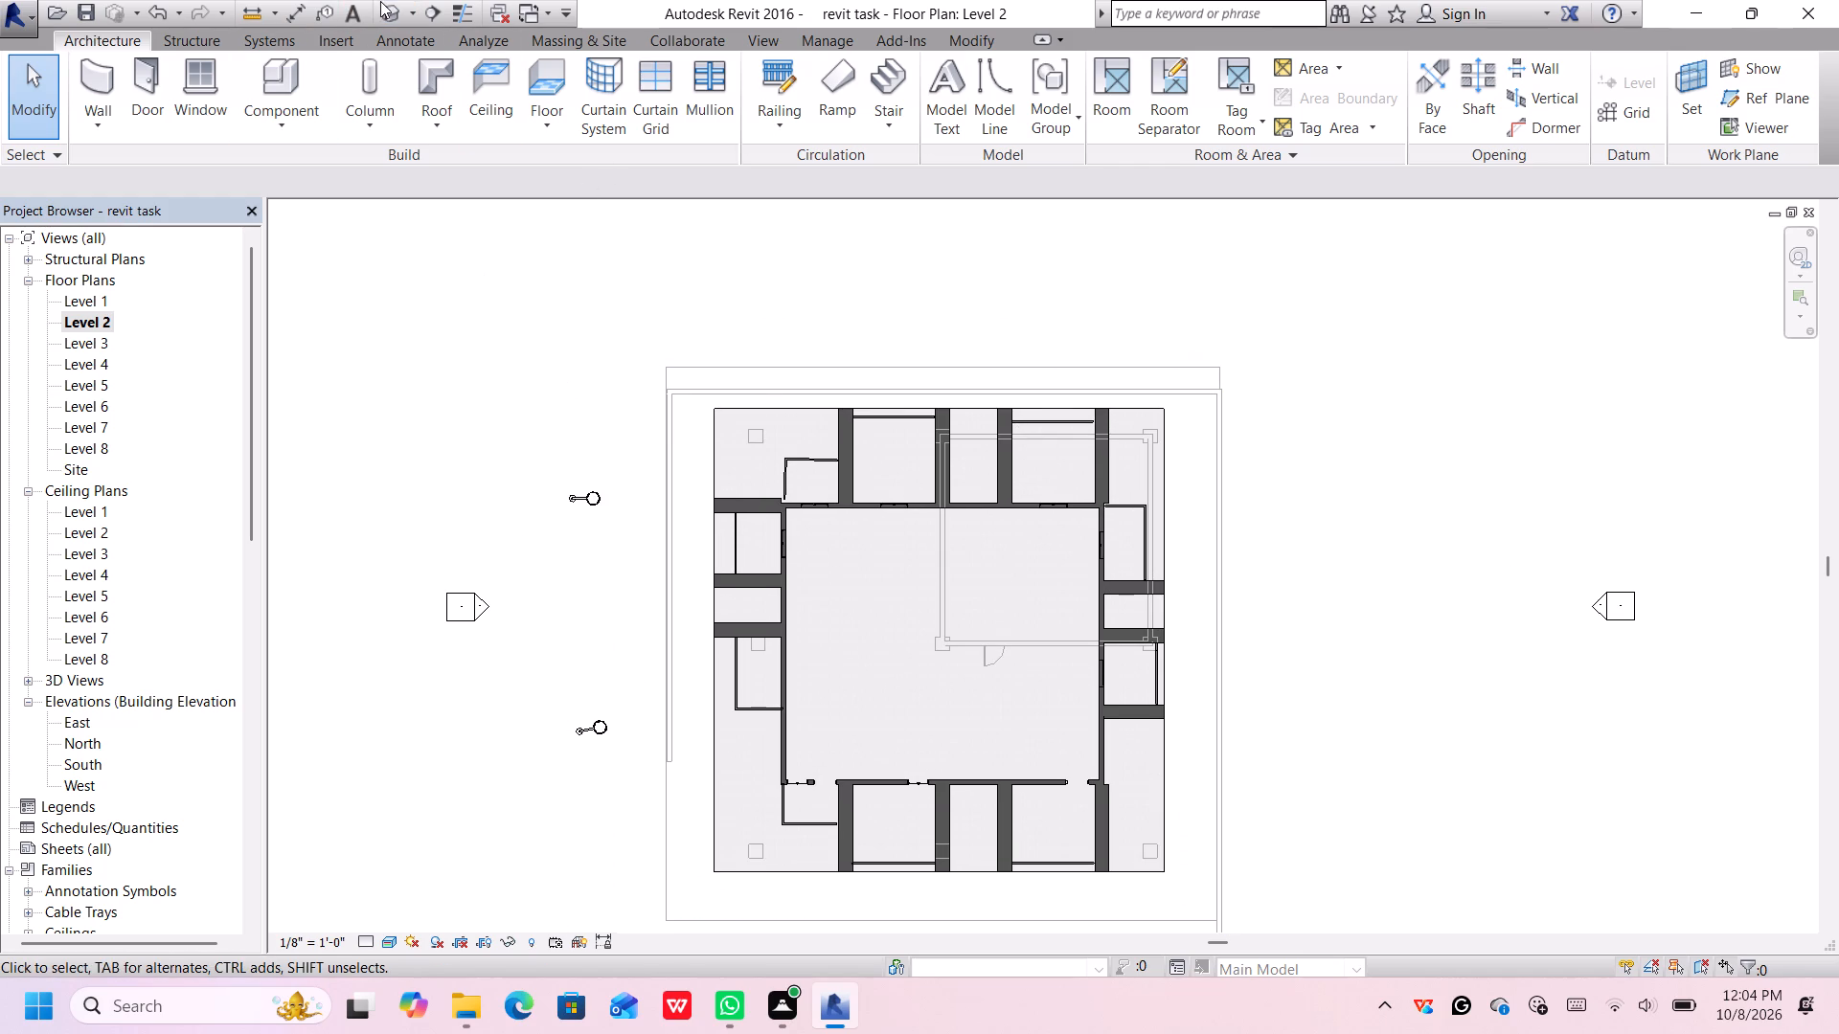
left_click(387, 7)
scroll(976, 647, "up", 3)
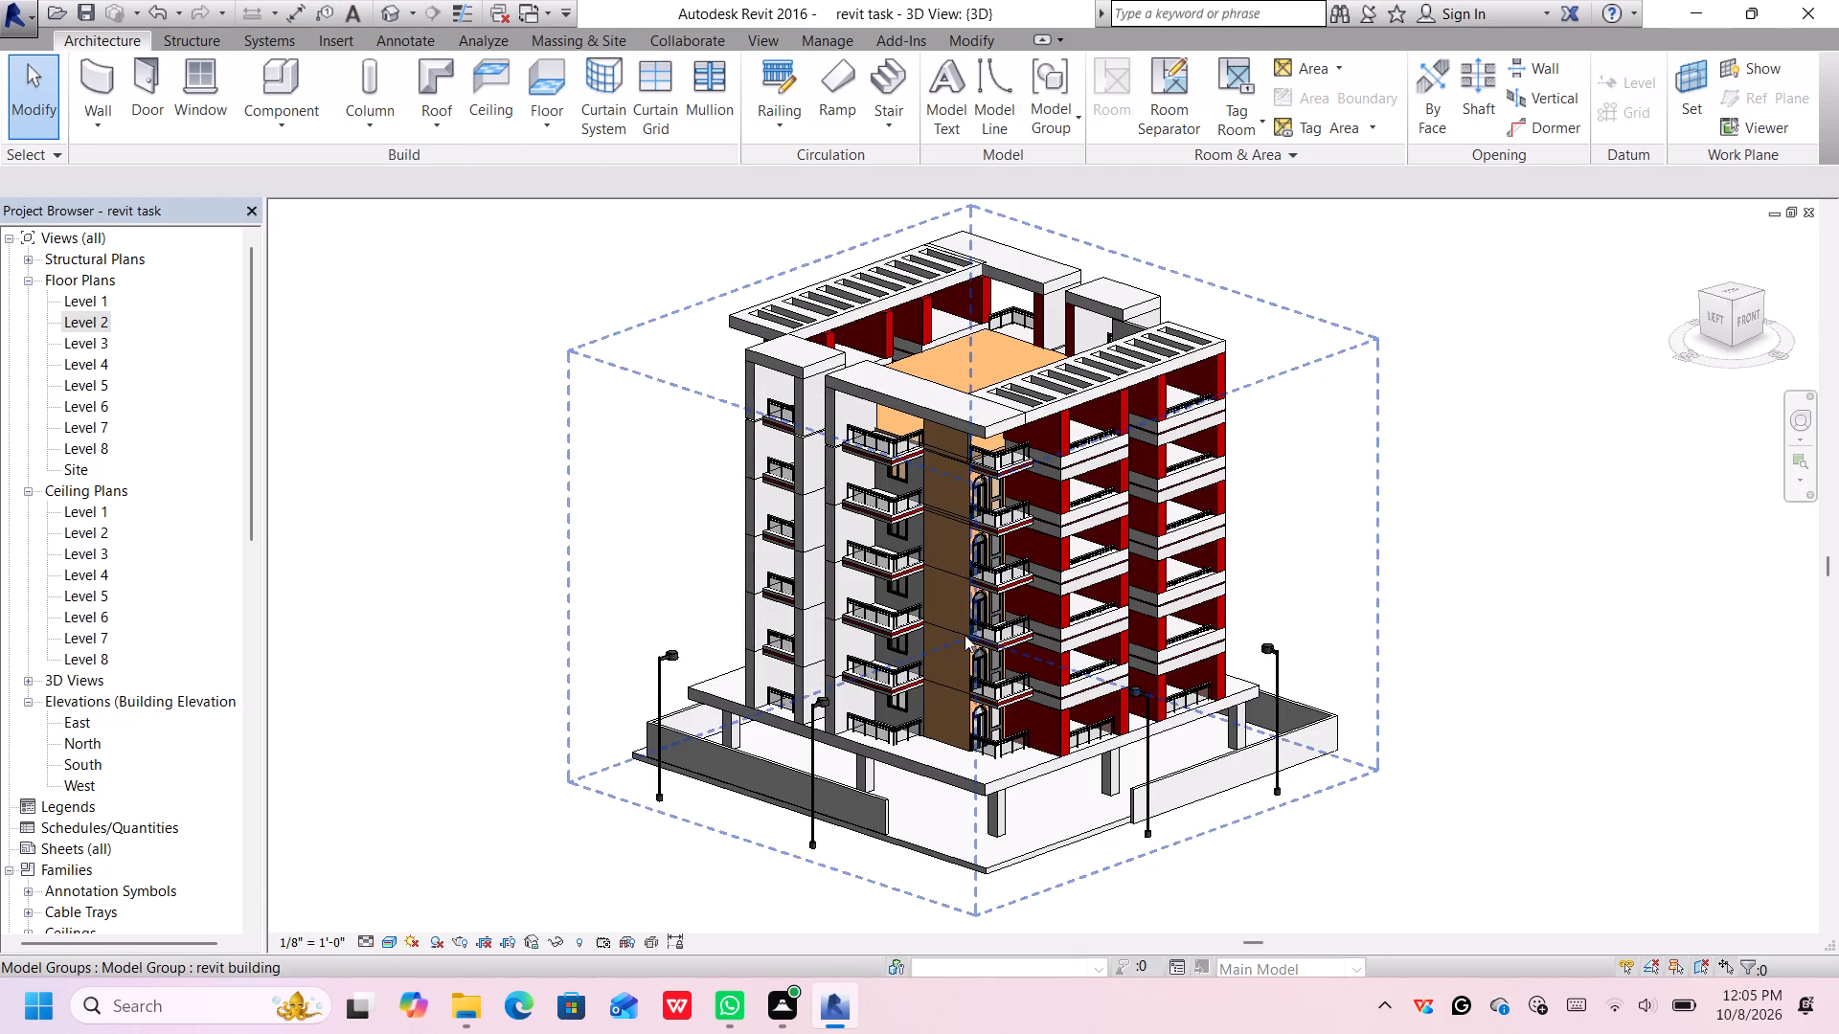
scroll(965, 635, "up", 1)
middle_click_drag(1083, 636, 968, 582)
scroll(1070, 635, "down", 1)
middle_click_drag(953, 578, 833, 578)
middle_click_drag(786, 577, 750, 576)
scroll(767, 738, "up", 4)
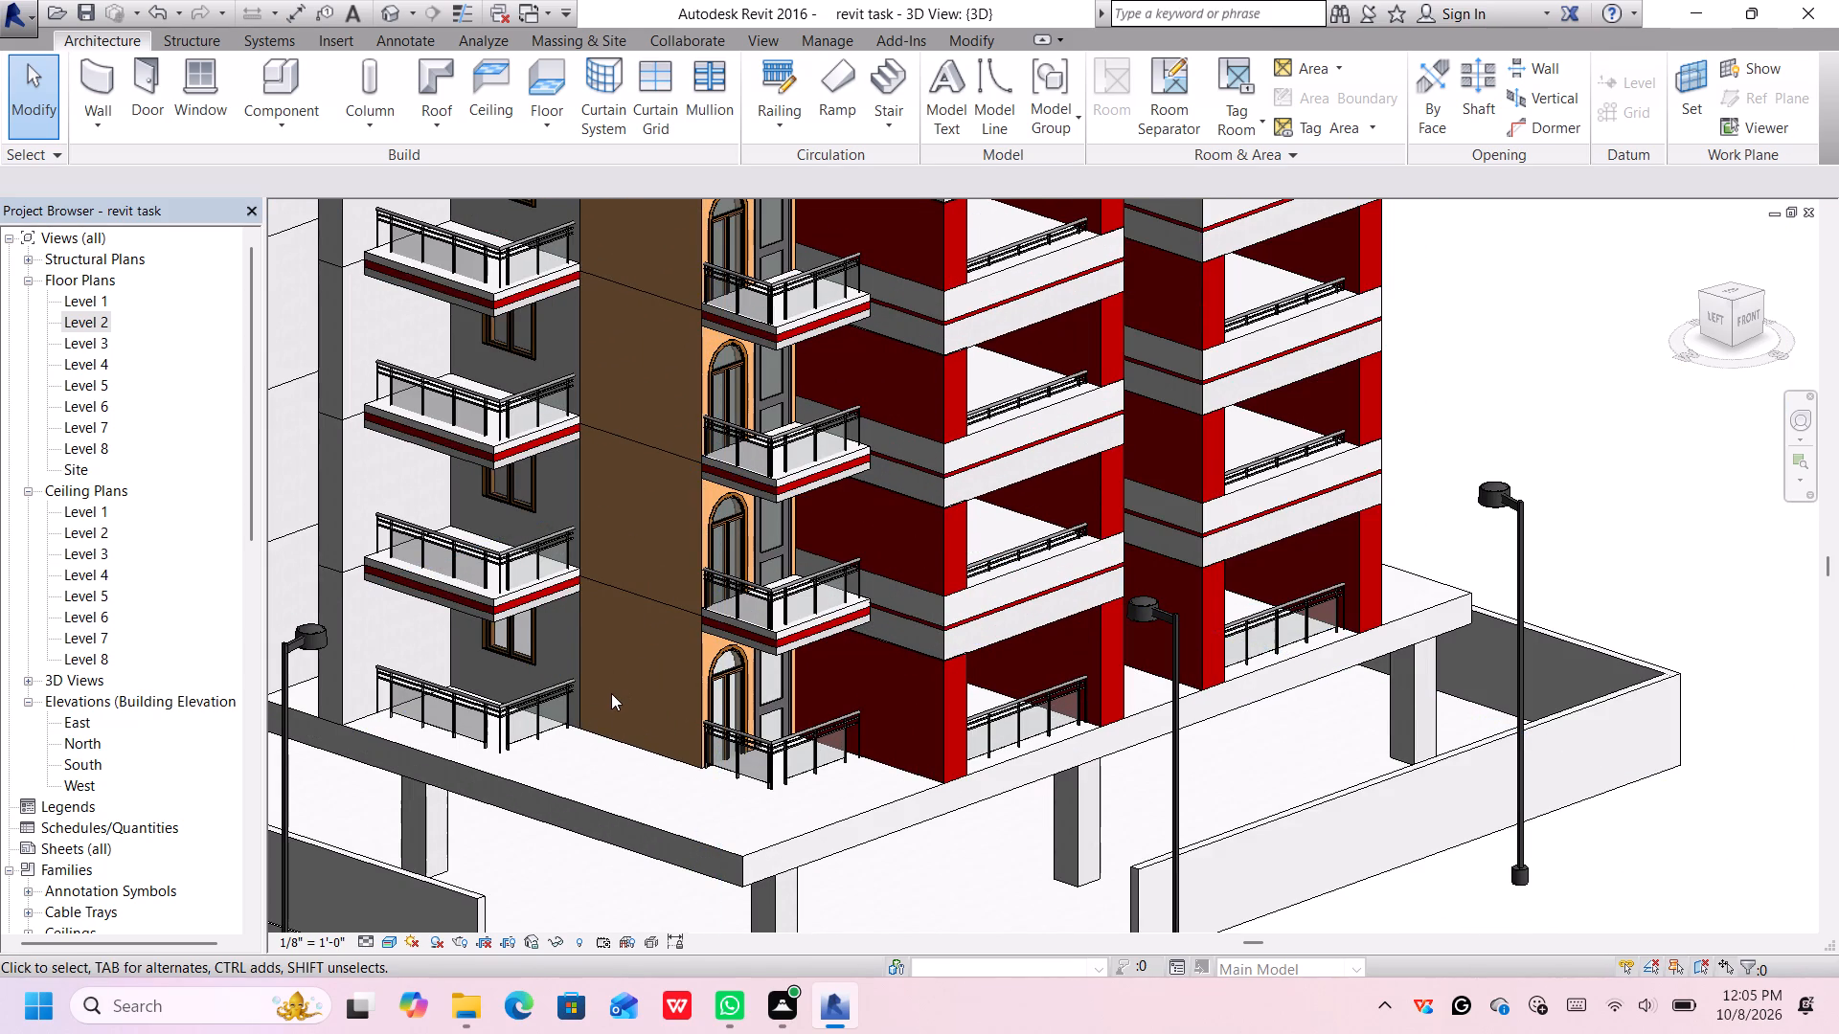
scroll(929, 632, "down", 2)
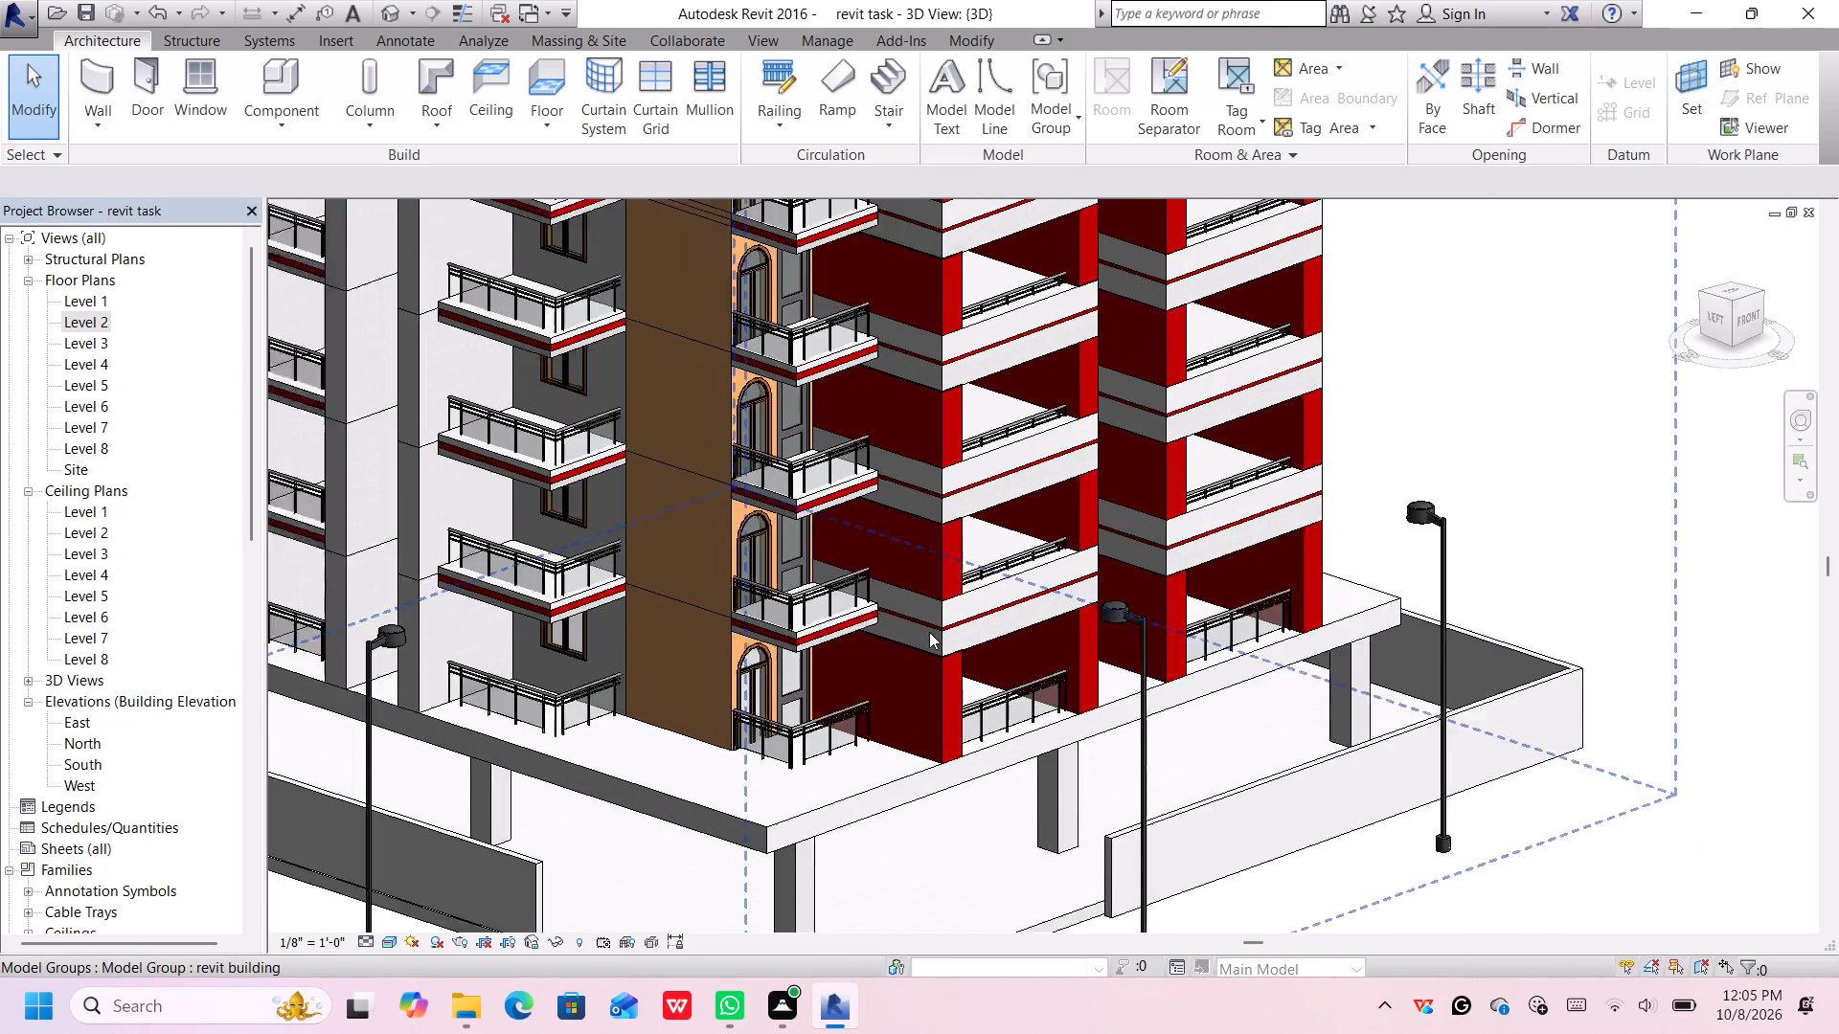
scroll(929, 632, "down", 2)
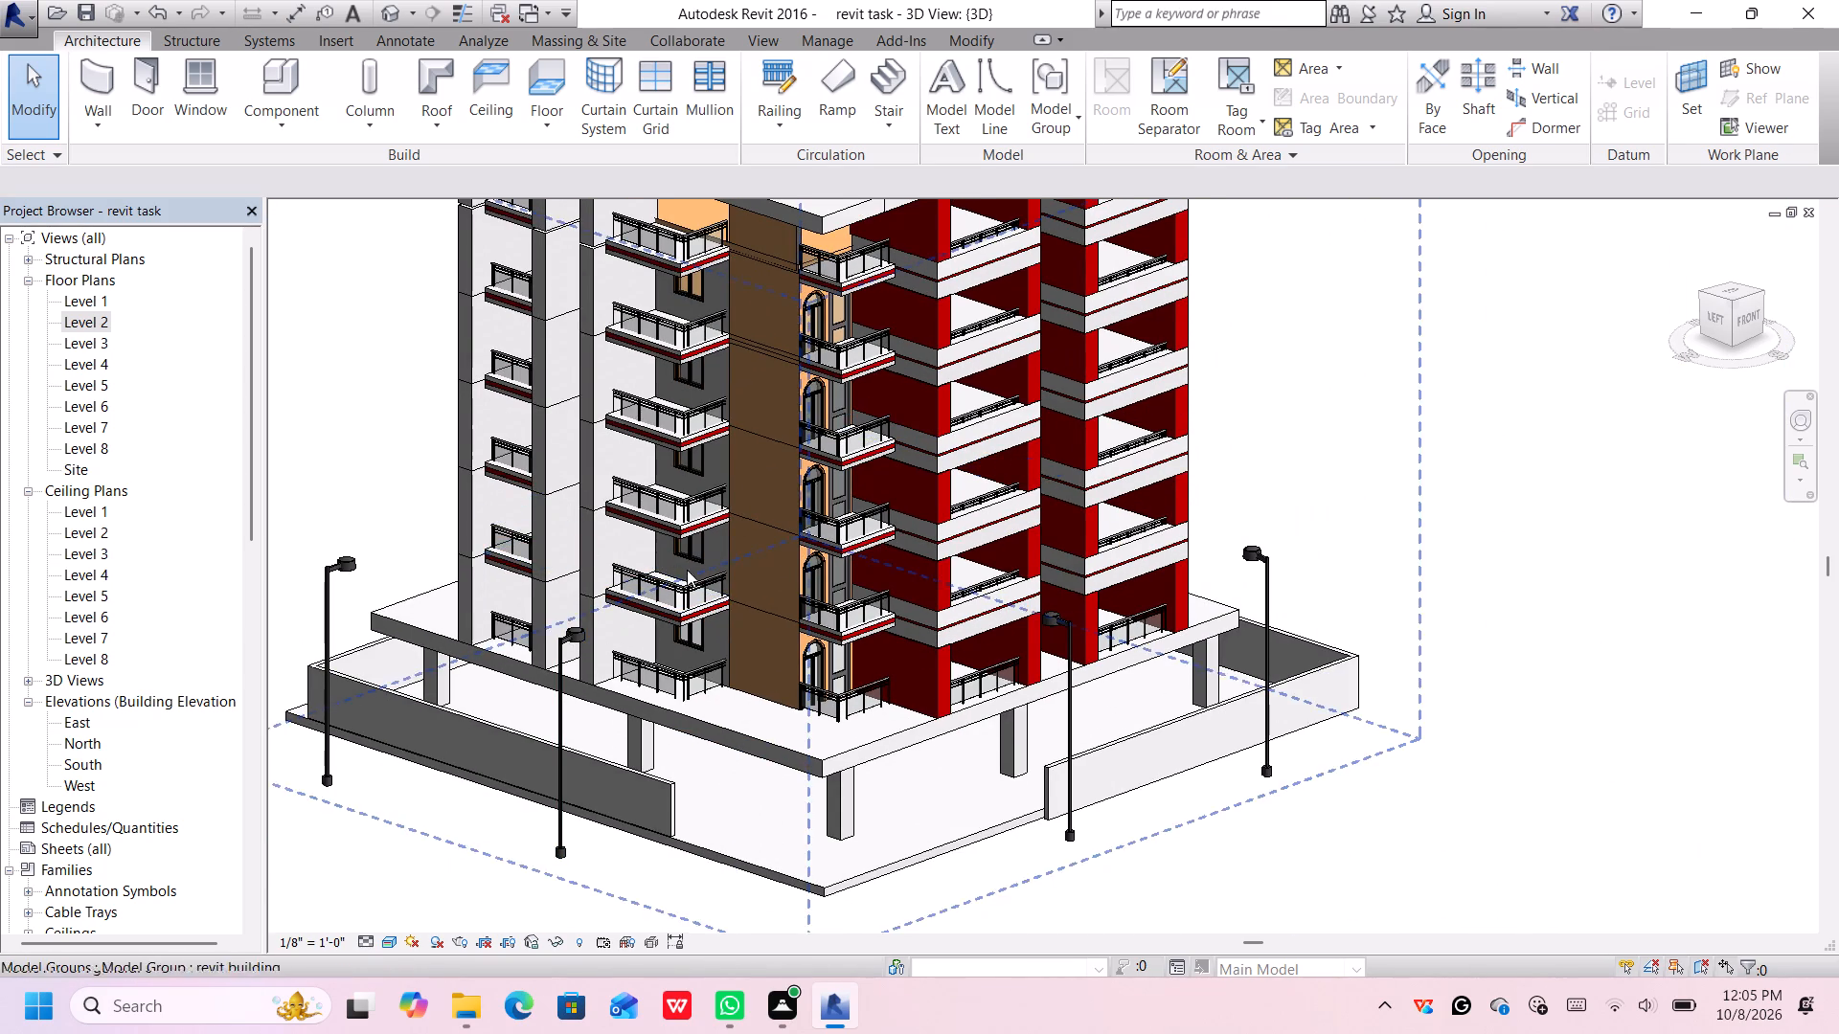
scroll(987, 536, "up", 2)
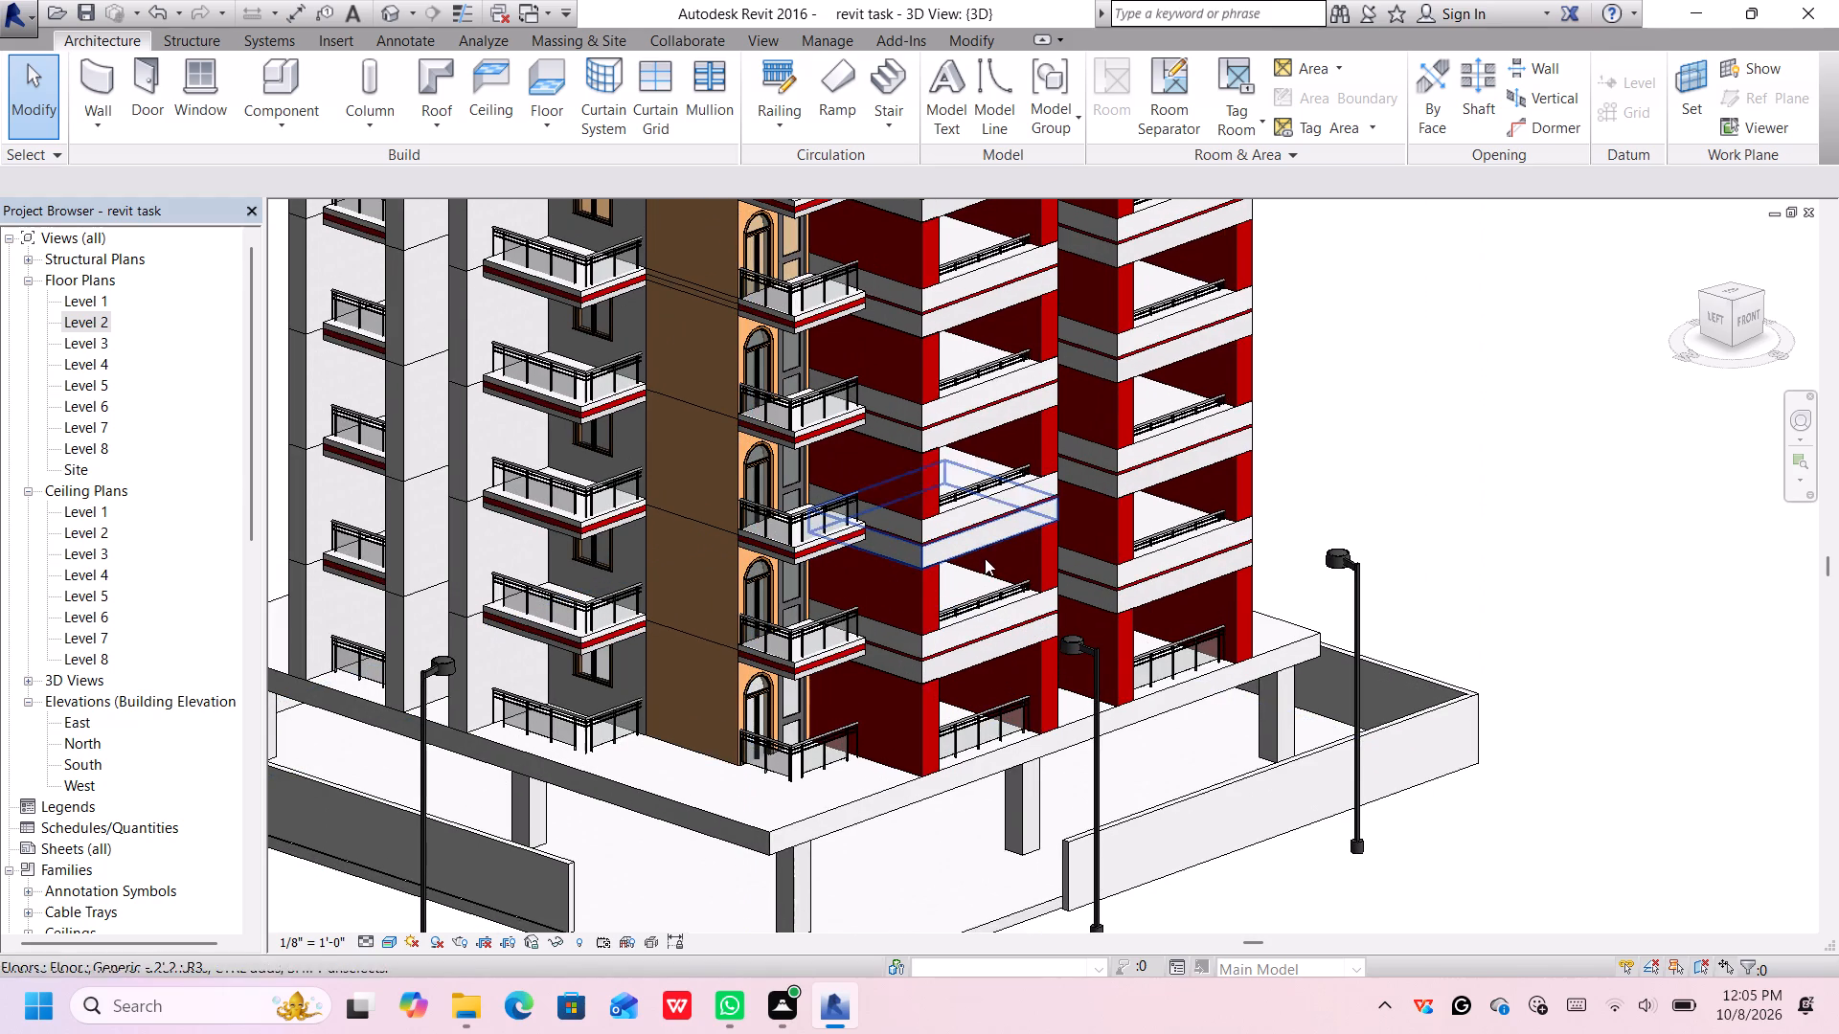
scroll(1062, 598, "down", 1)
middle_click_drag(1161, 547, 1019, 643)
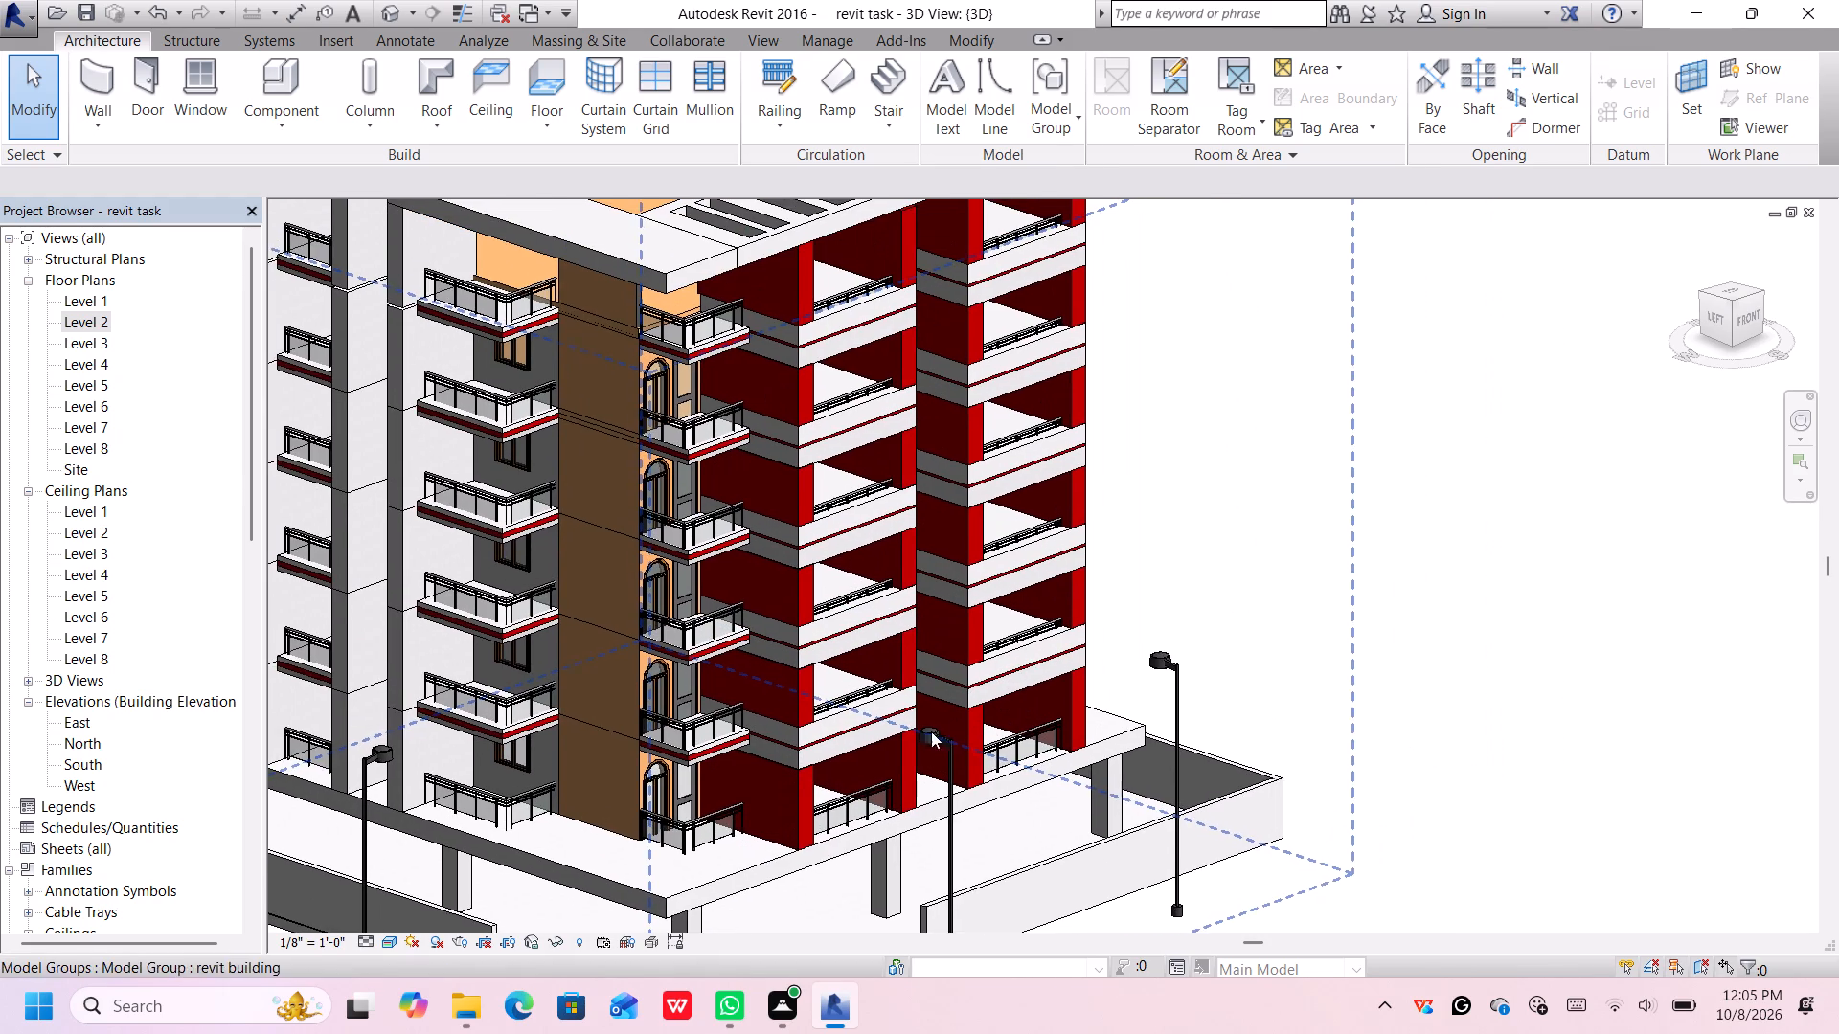
scroll(862, 763, "up", 1)
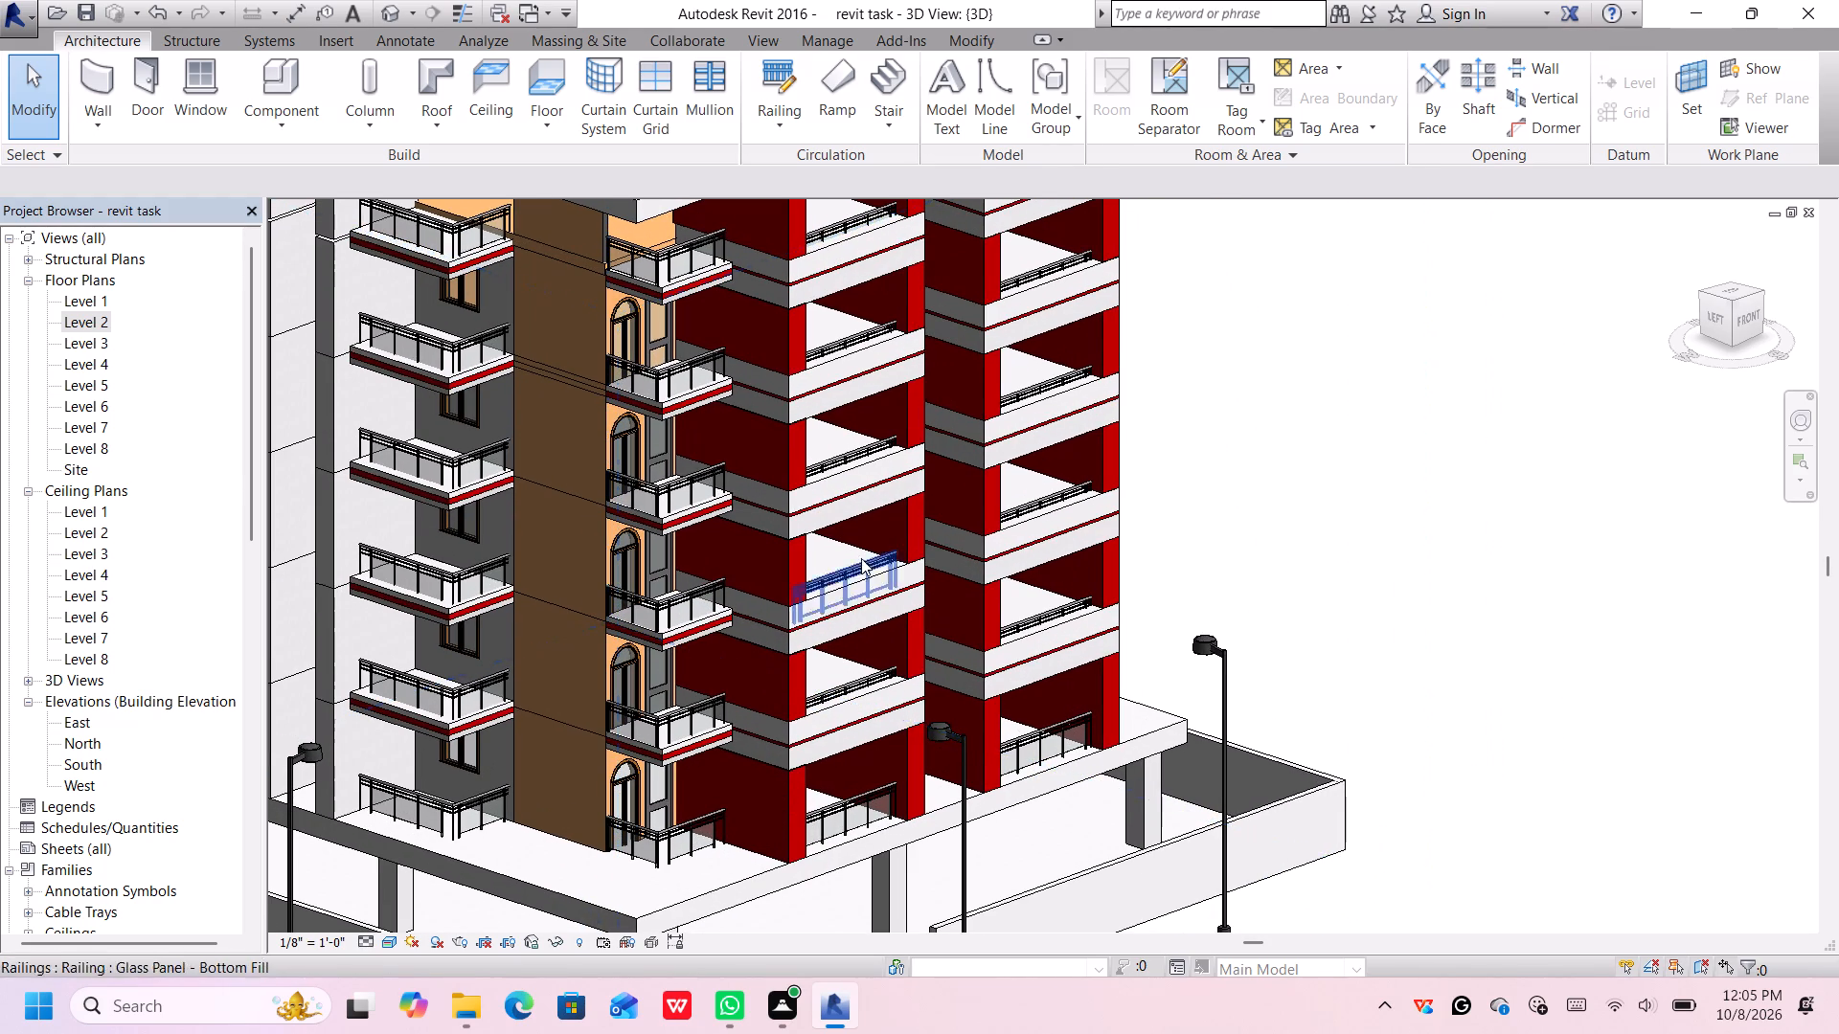
scroll(934, 592, "down", 1)
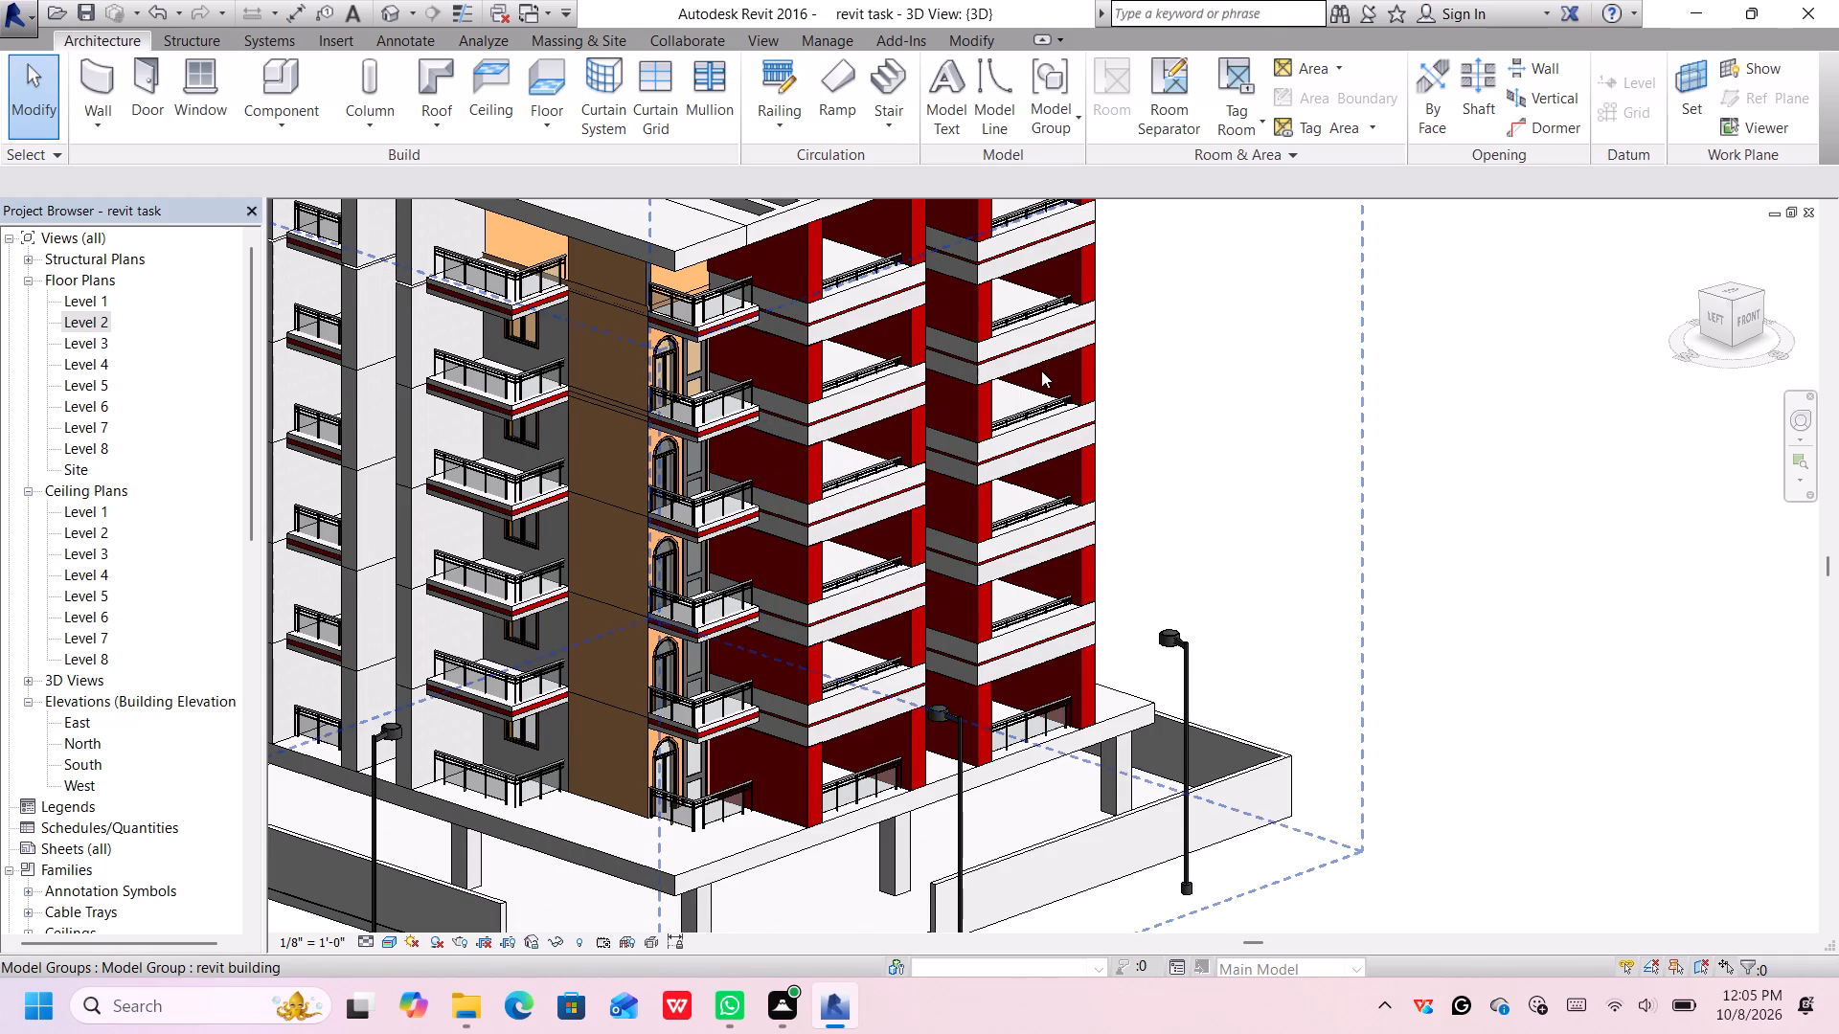
Examine the front facade in 3D, from the roof frame down to the ground-floor columns and boundary wall.
middle_click_drag(1032, 378, 924, 454)
middle_click_drag(930, 454, 1071, 468)
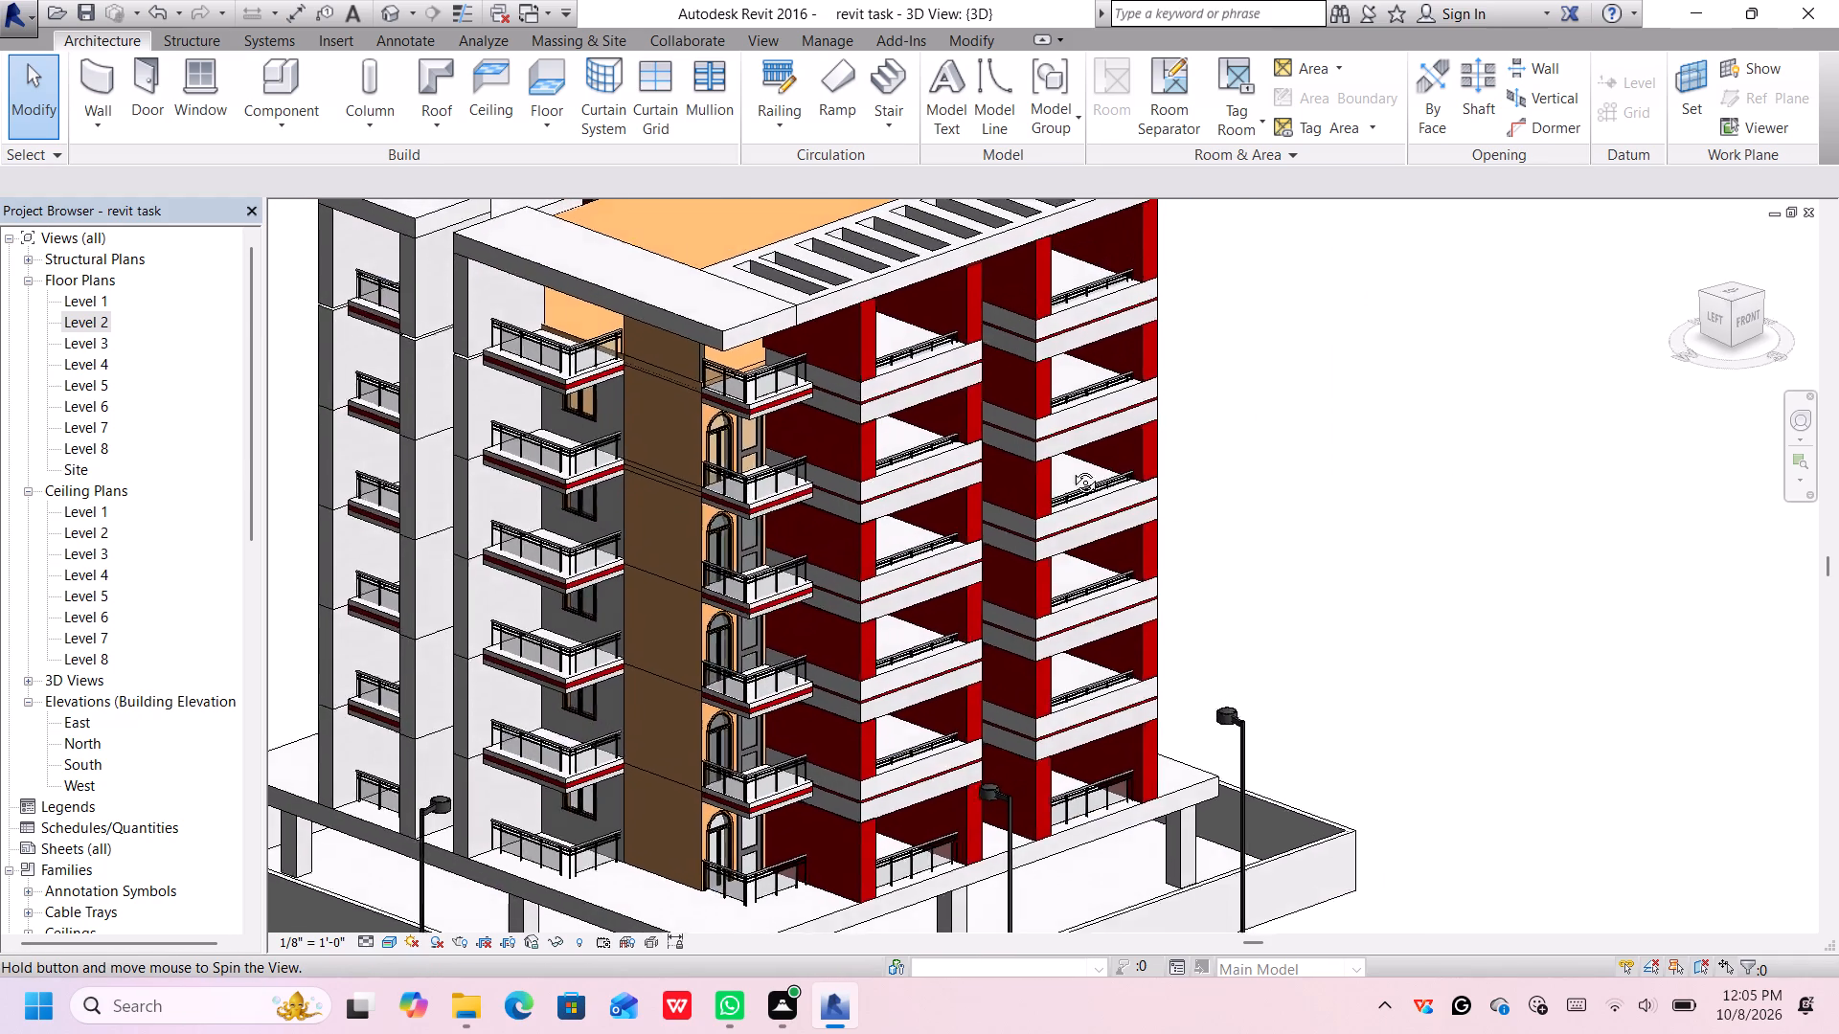
middle_click_drag(1071, 468, 965, 348)
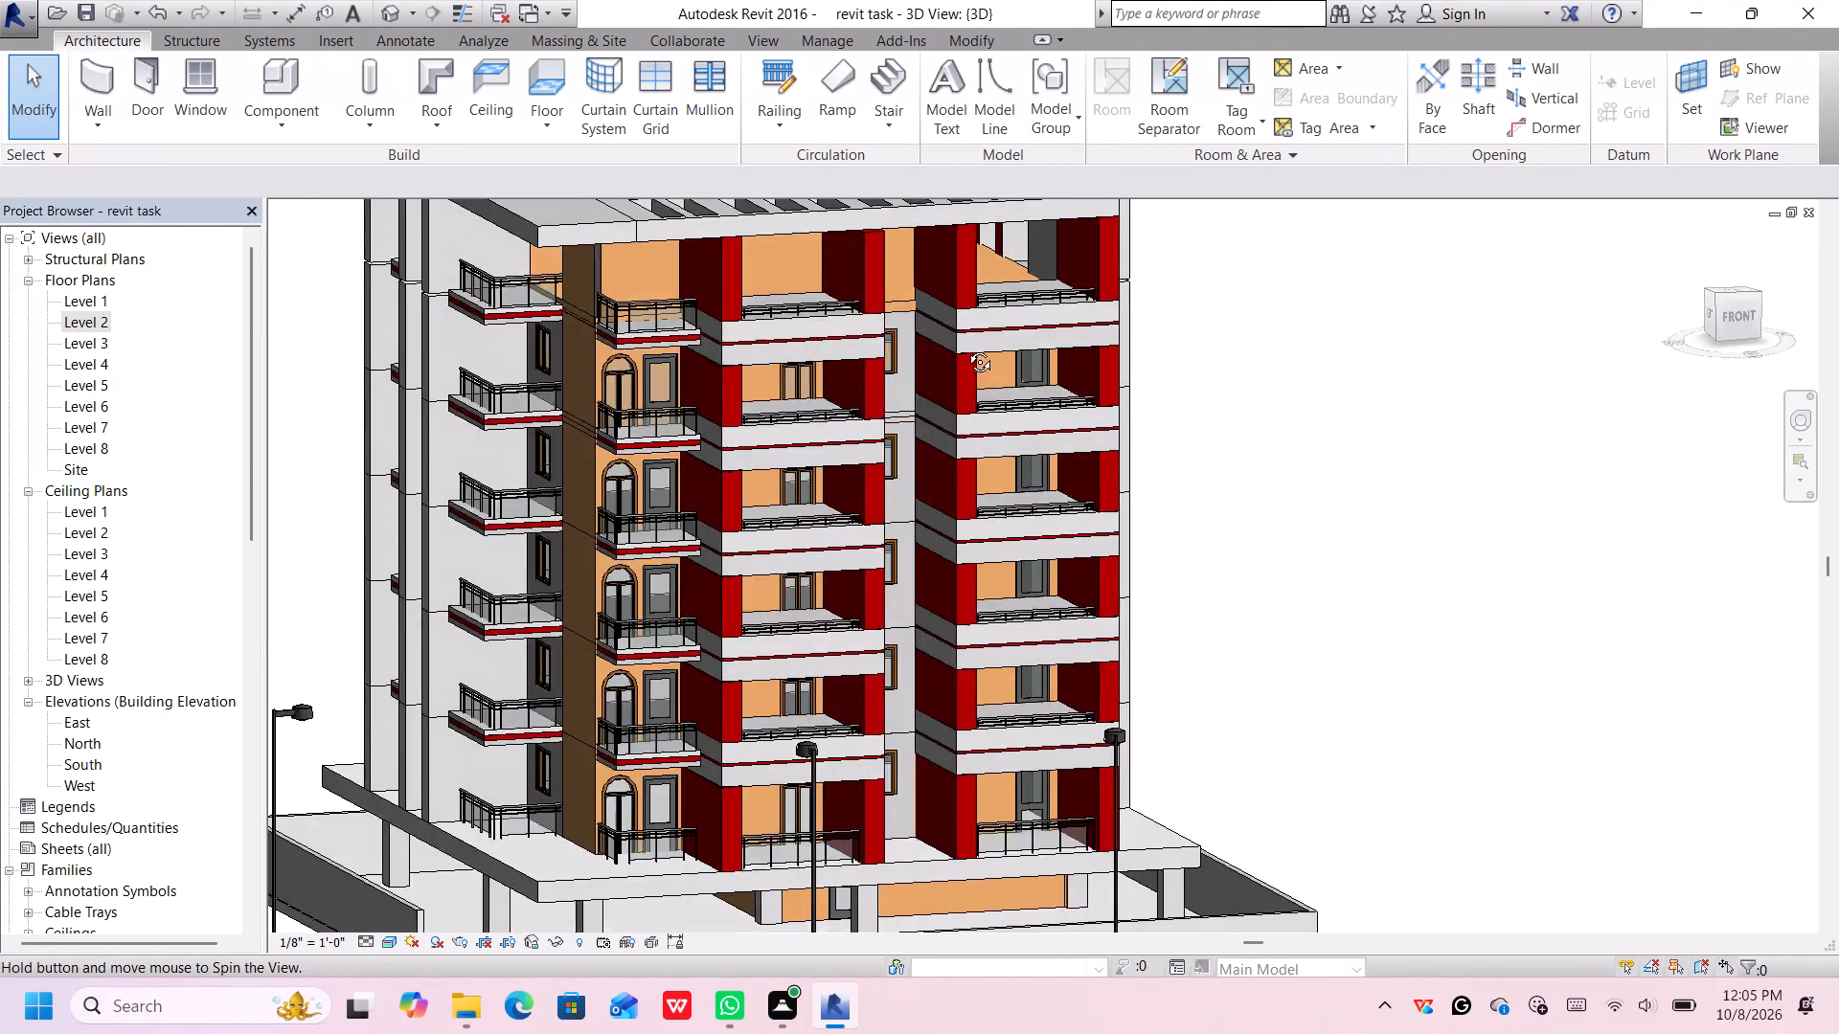
middle_click_drag(965, 348, 945, 356)
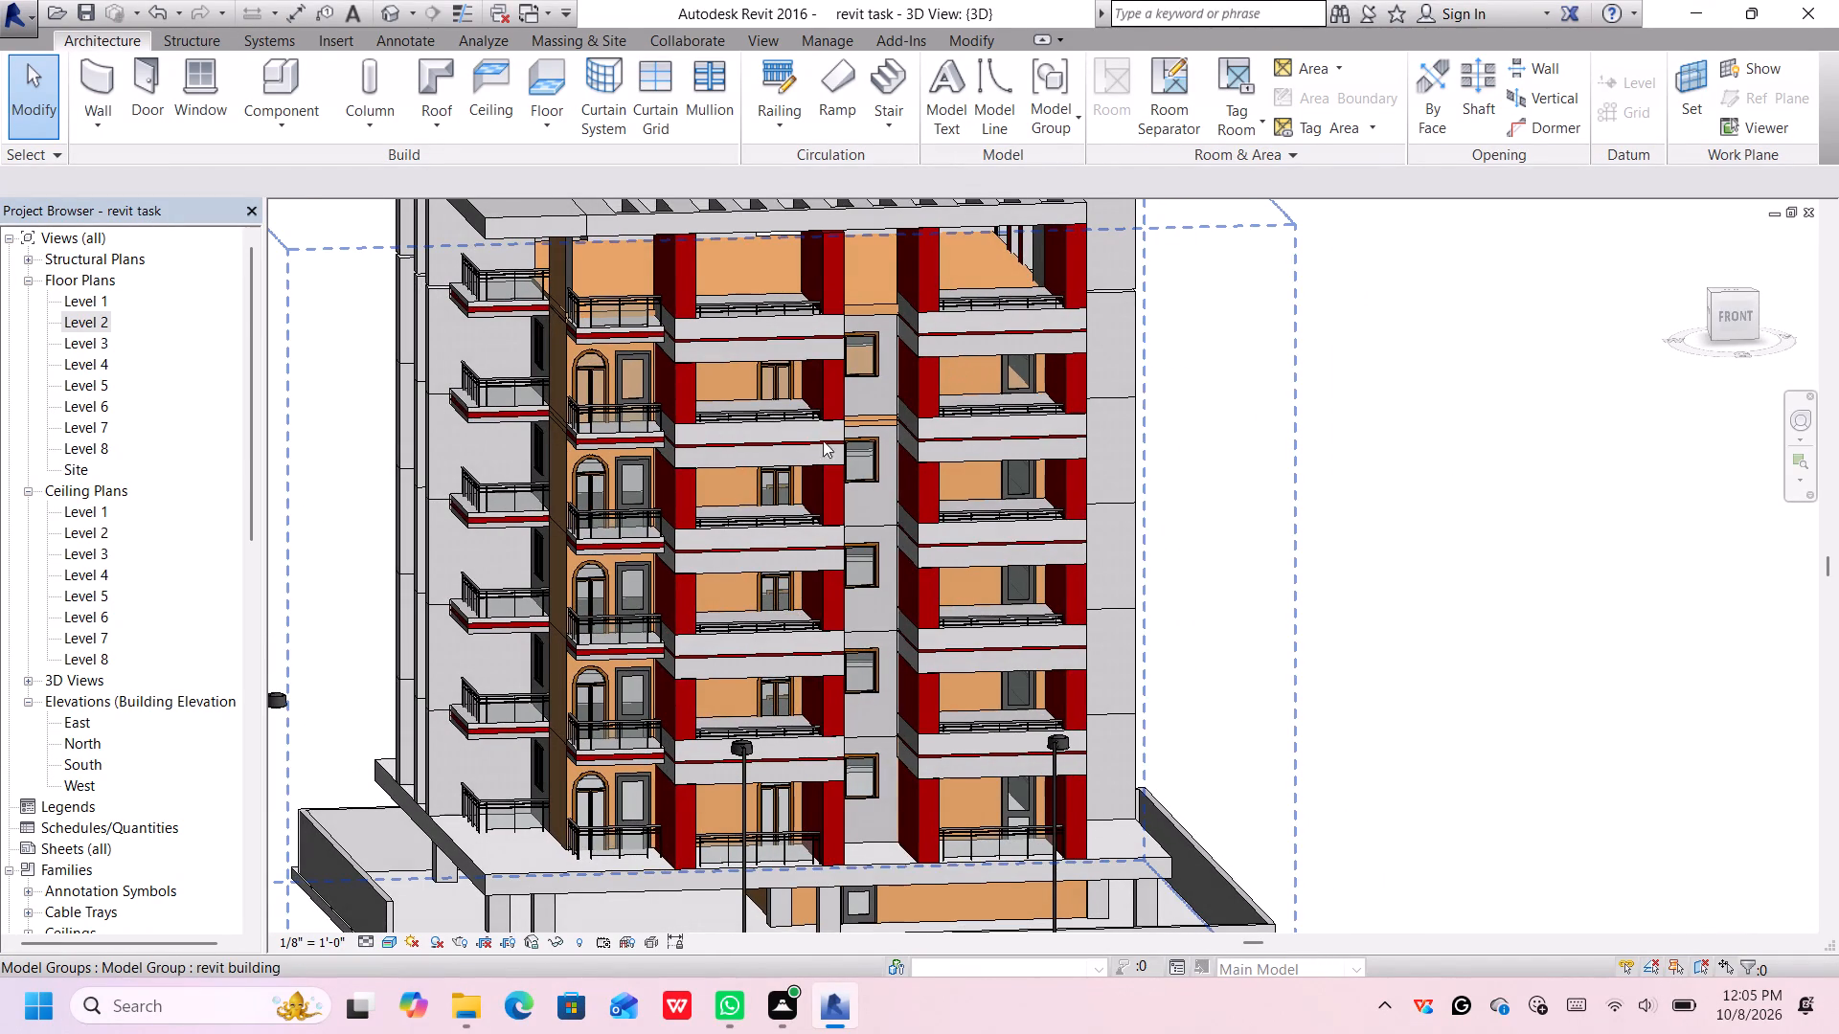
scroll(731, 541, "down", 1)
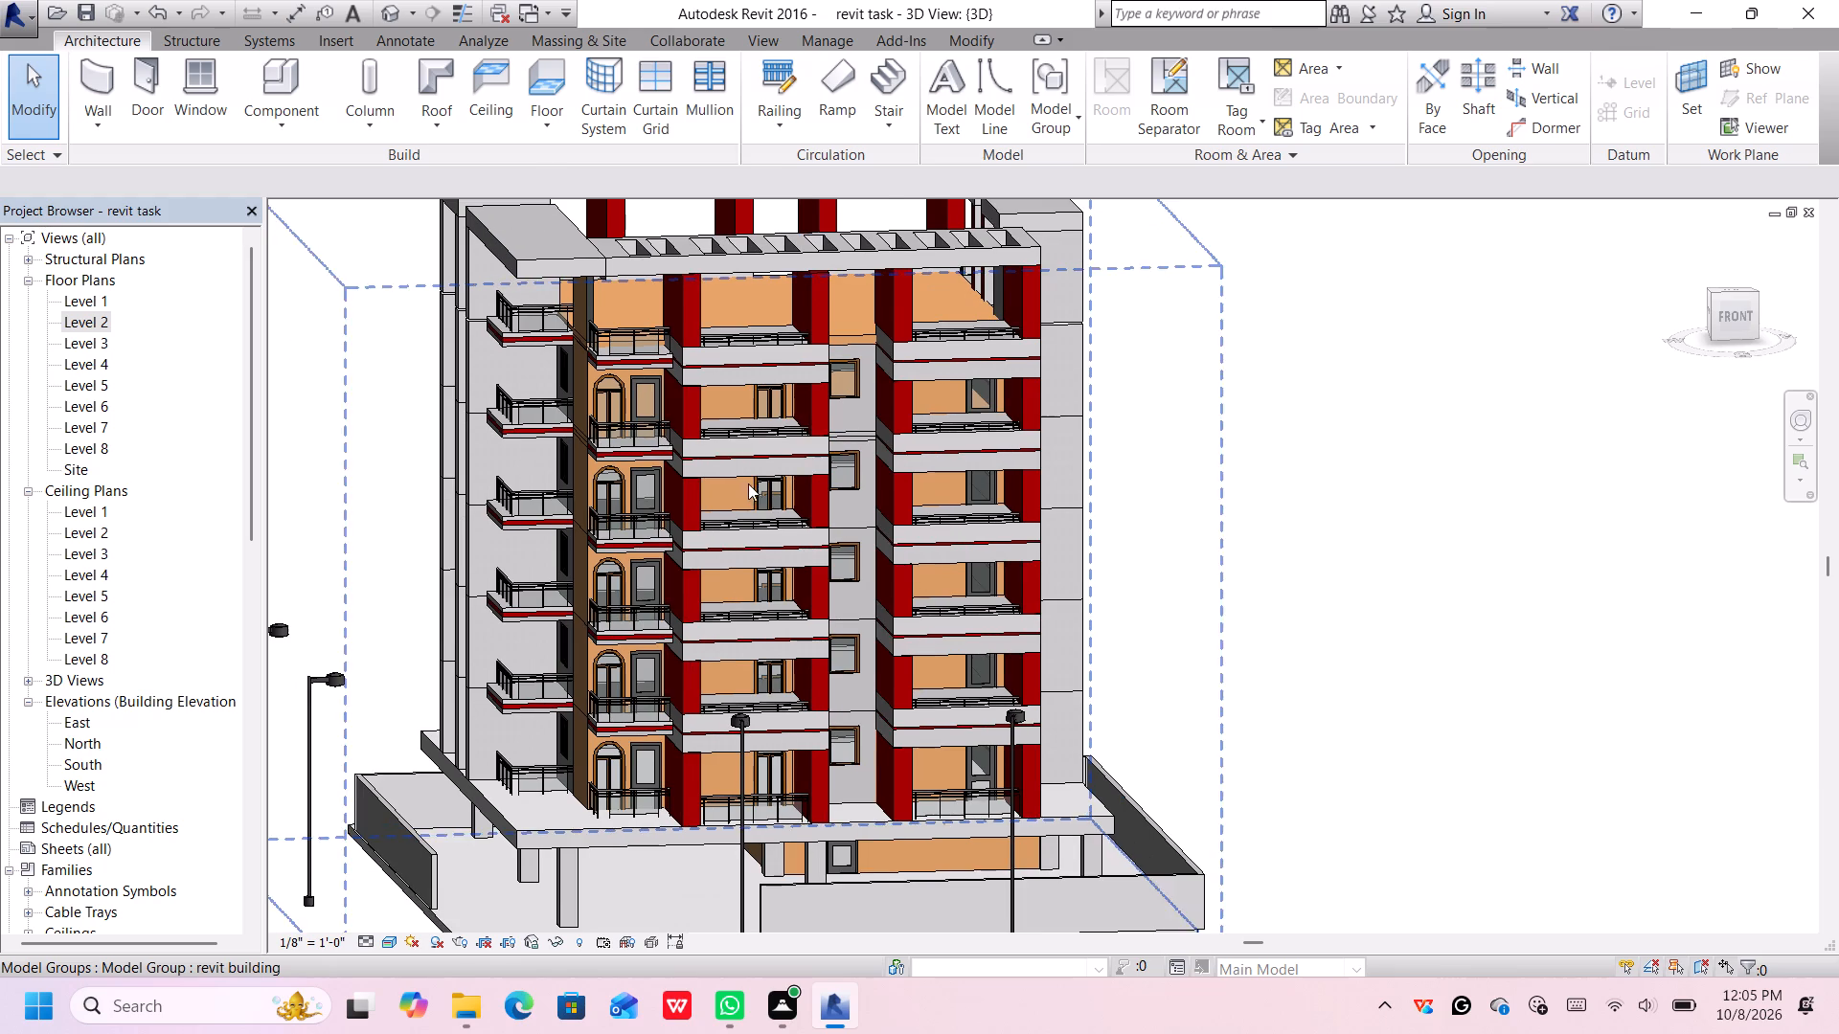
middle_click(738, 491)
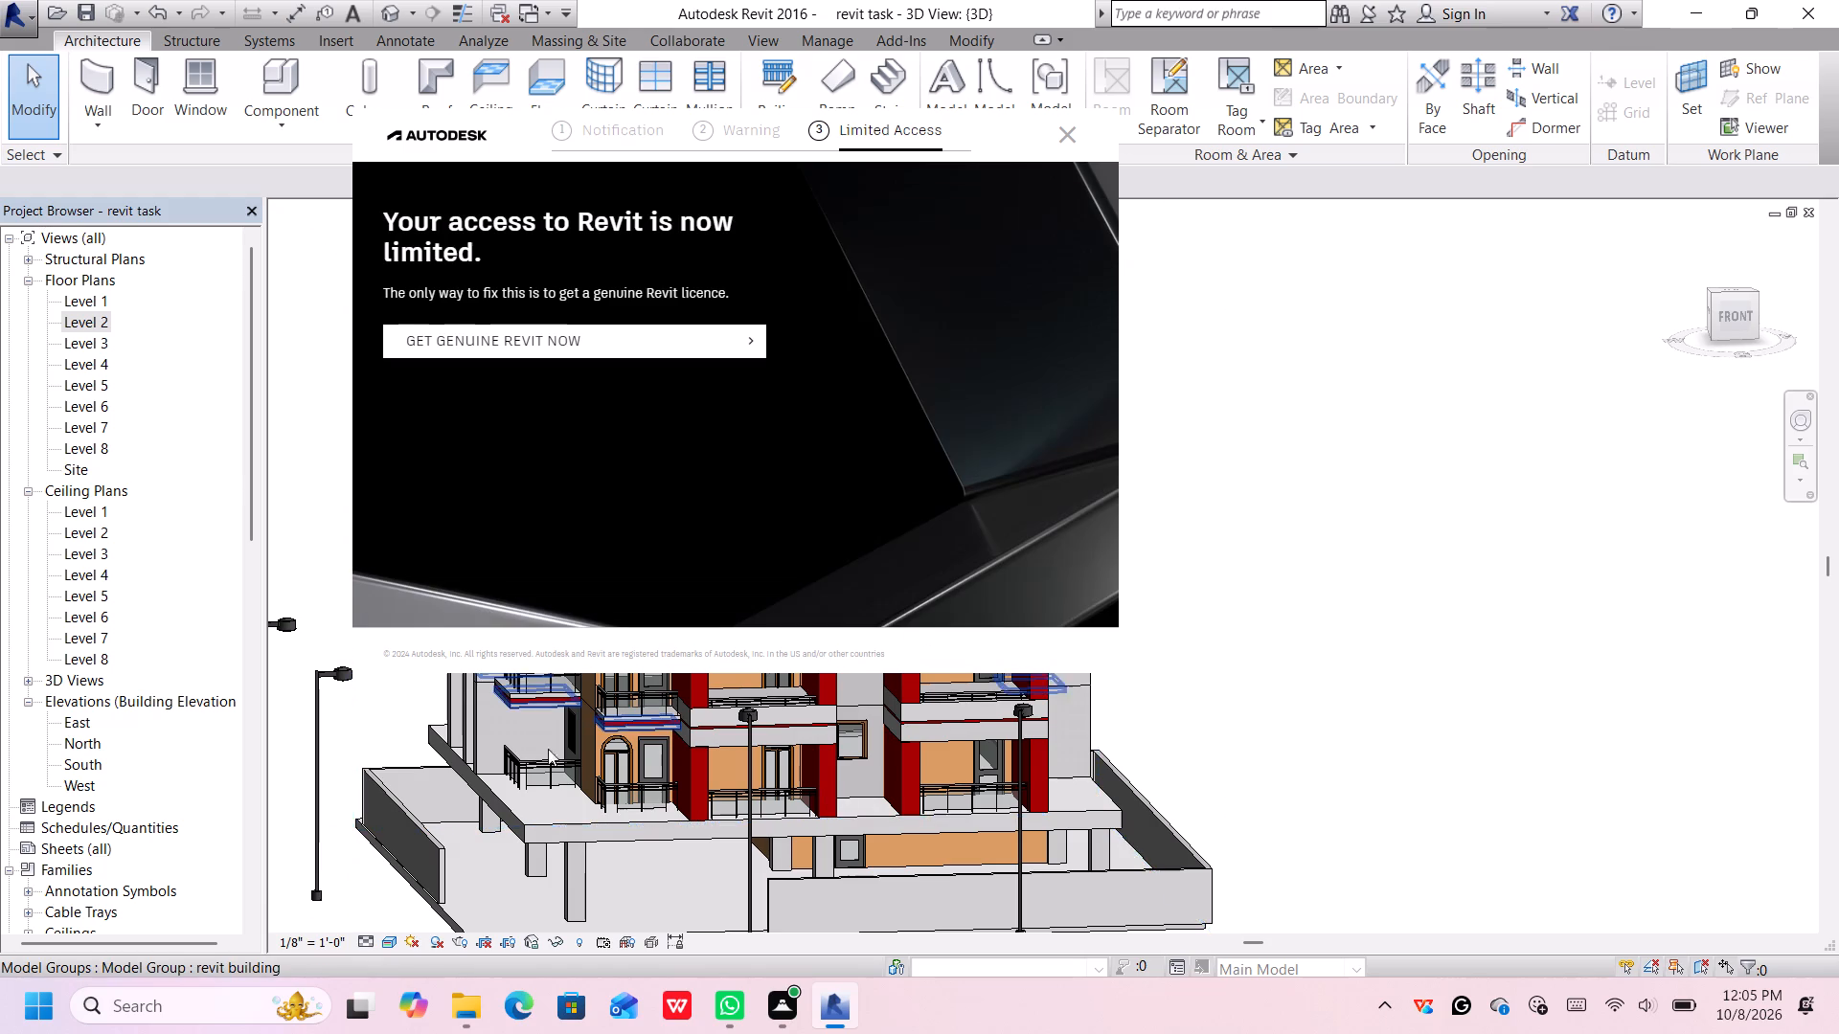
left_click(1064, 137)
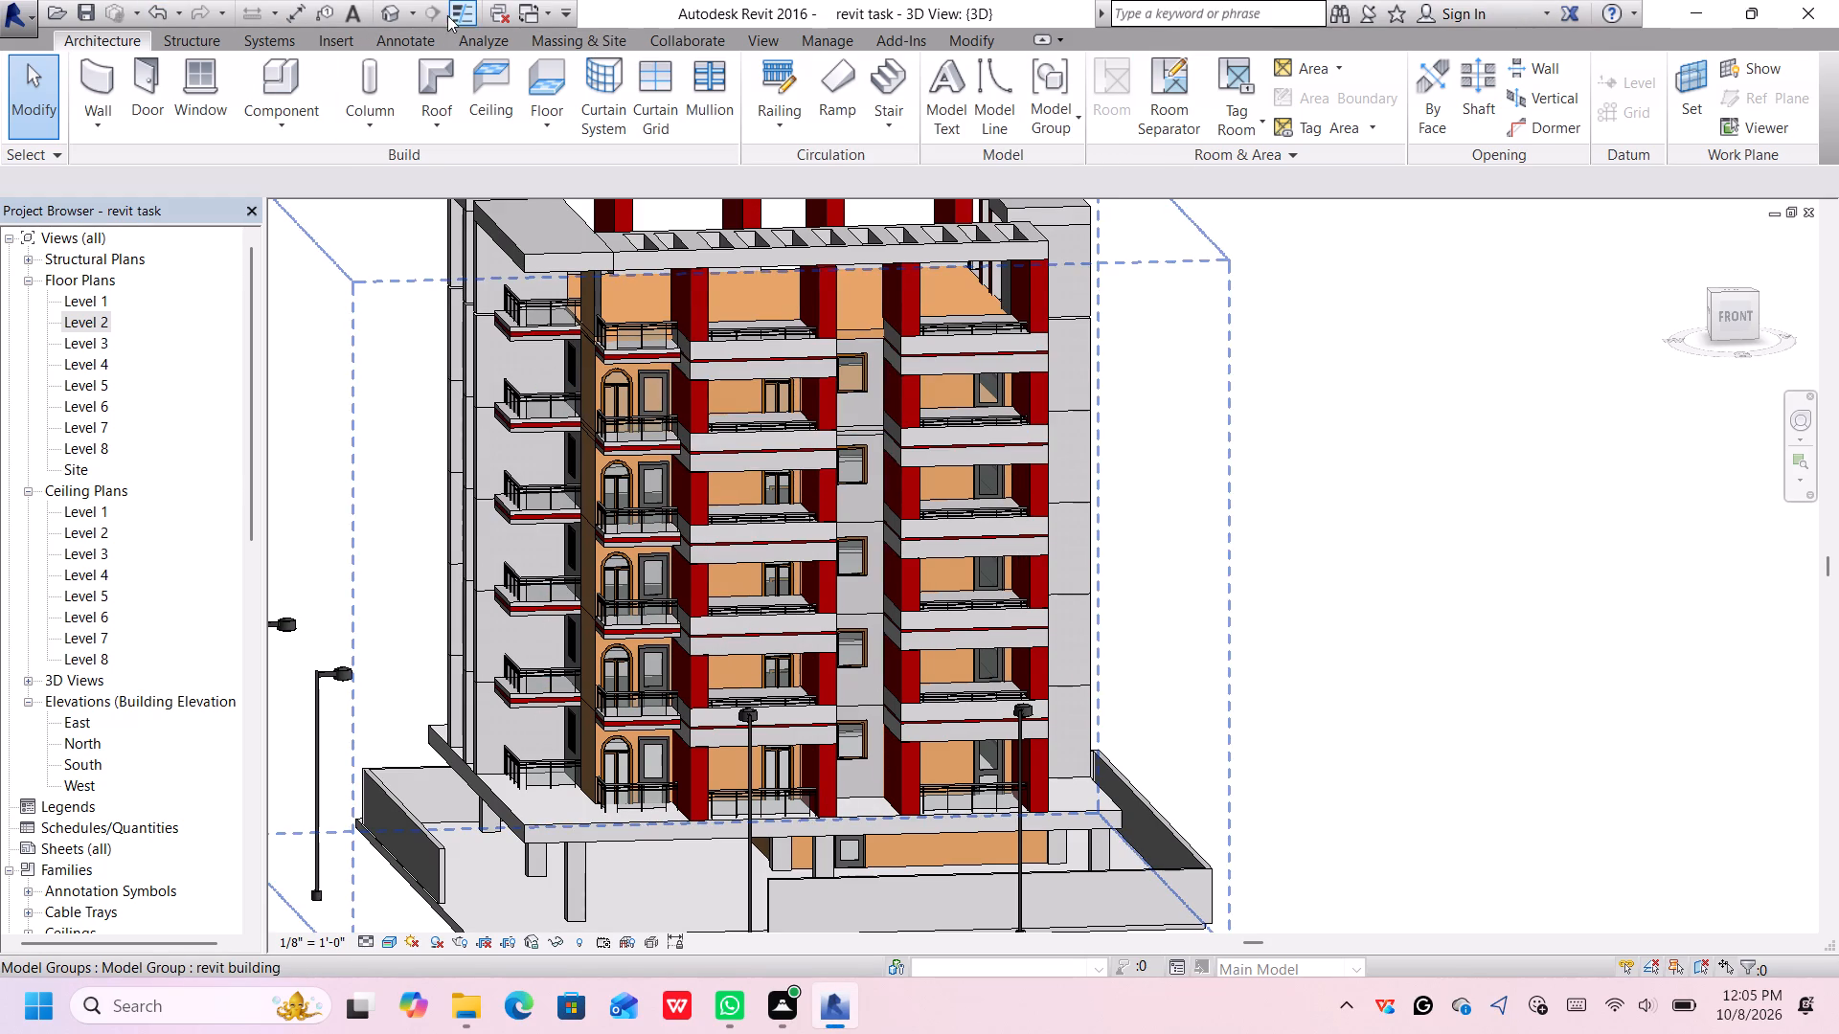
left_click(848, 34)
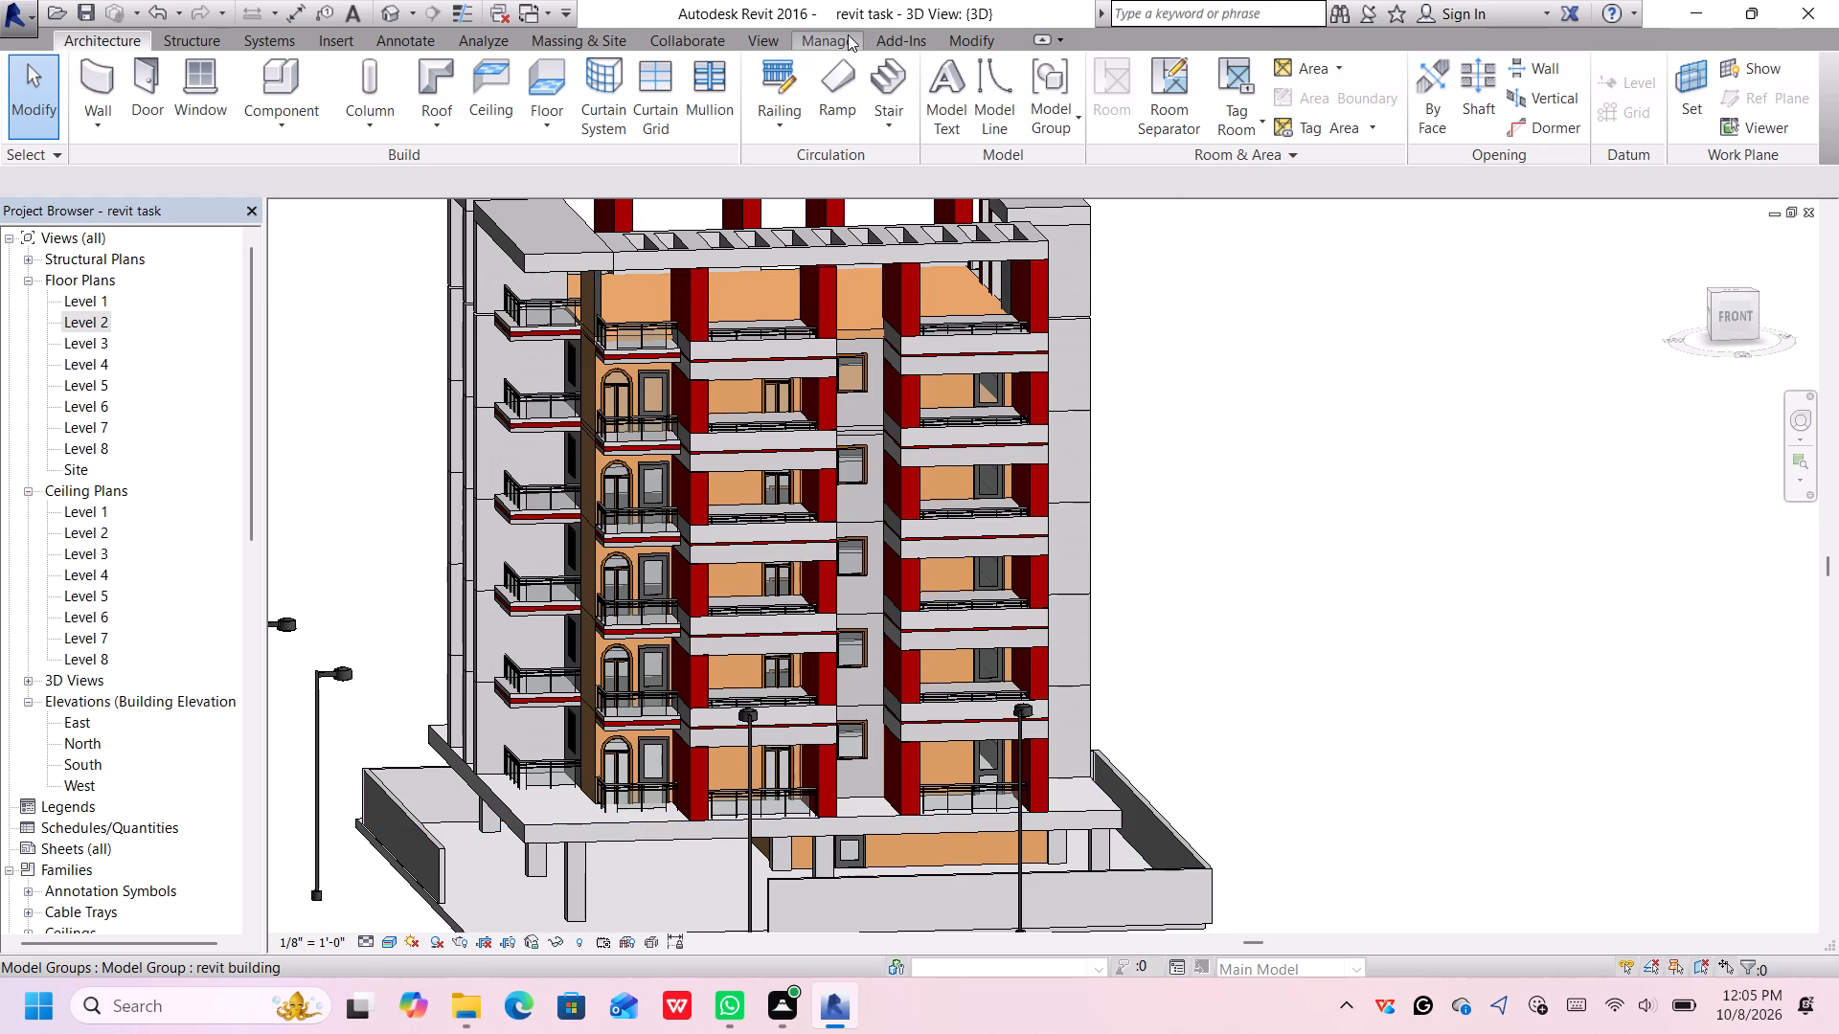
left_click(980, 39)
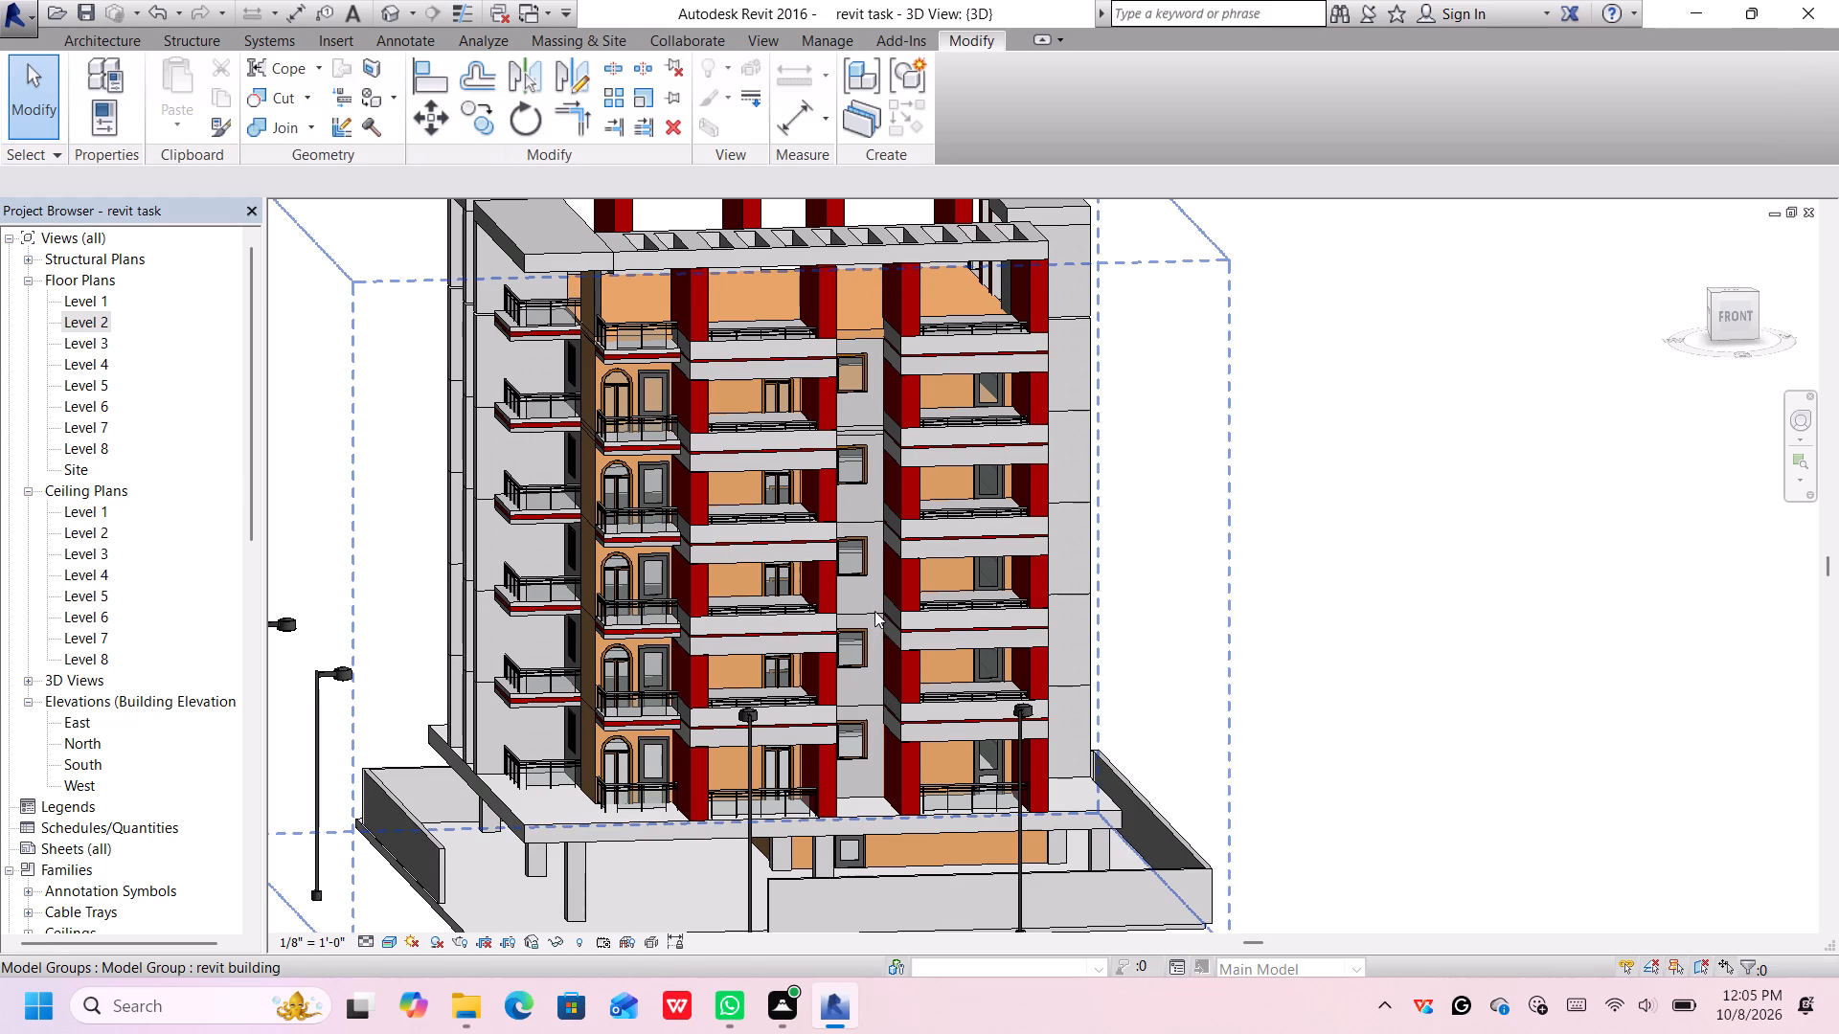
scroll(946, 530, "up", 2)
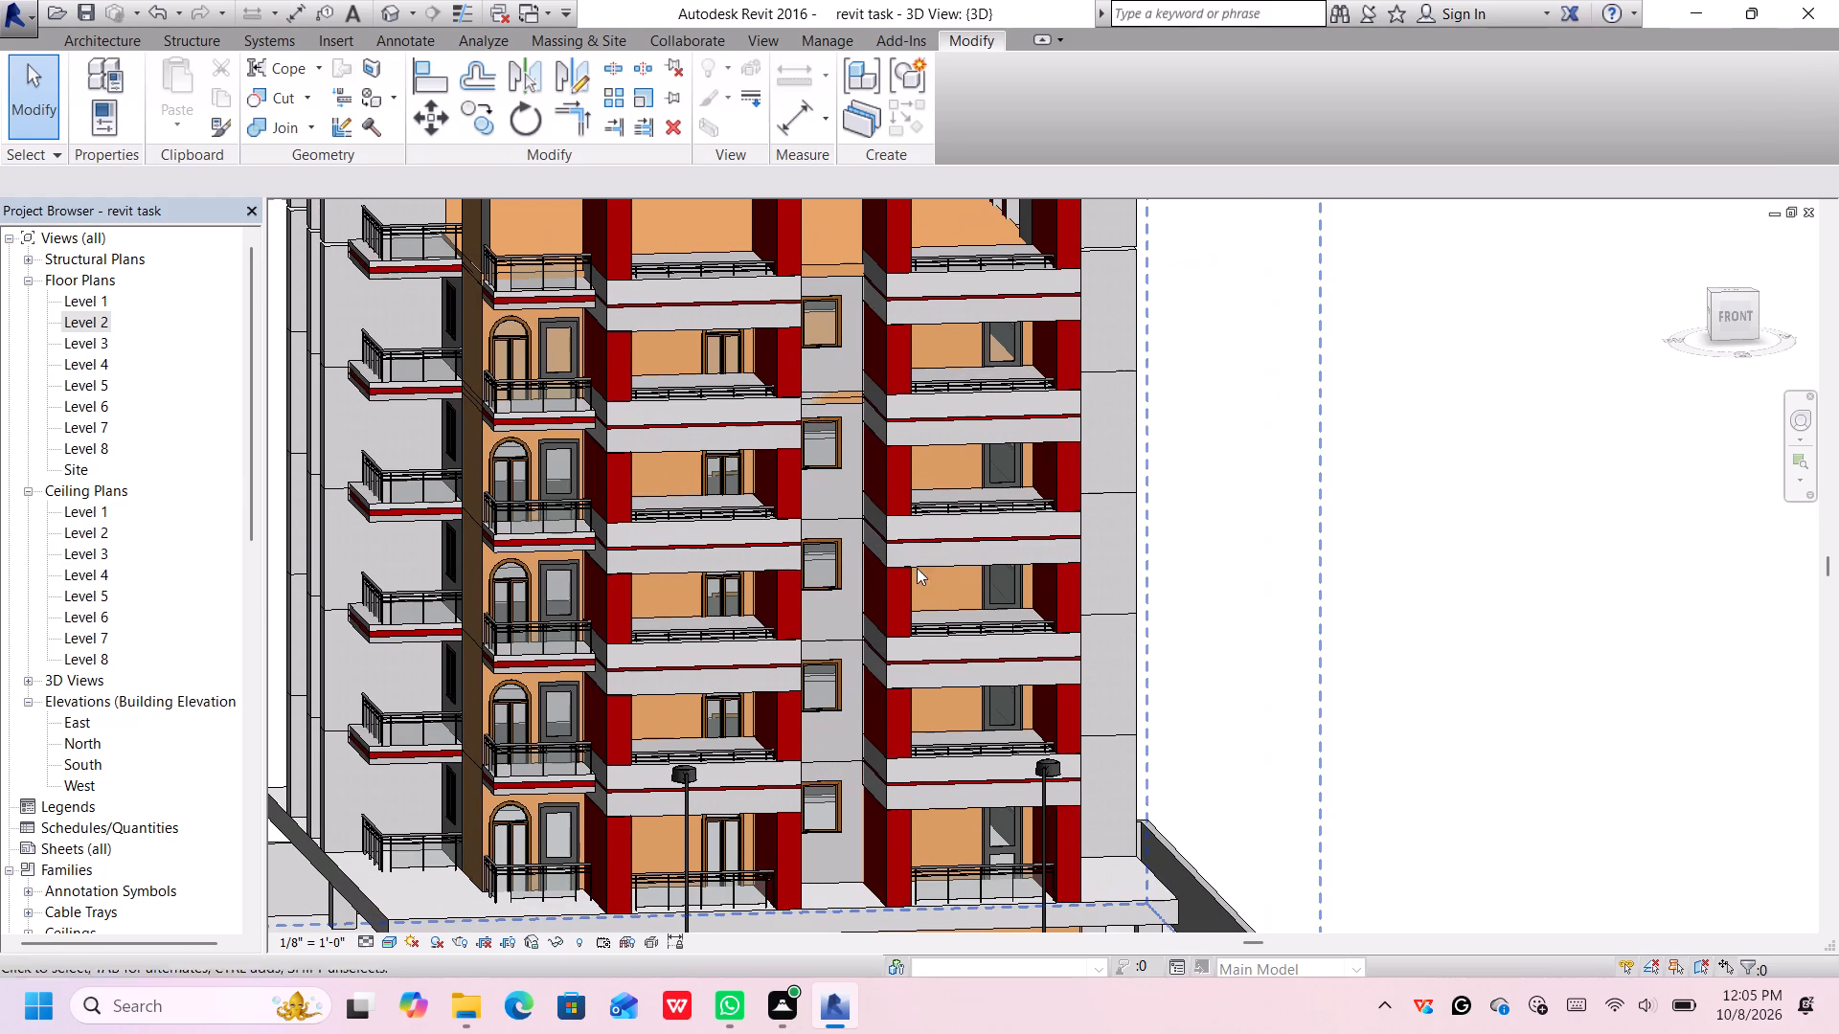
scroll(883, 557, "up", 6)
scroll(935, 669, "down", 6)
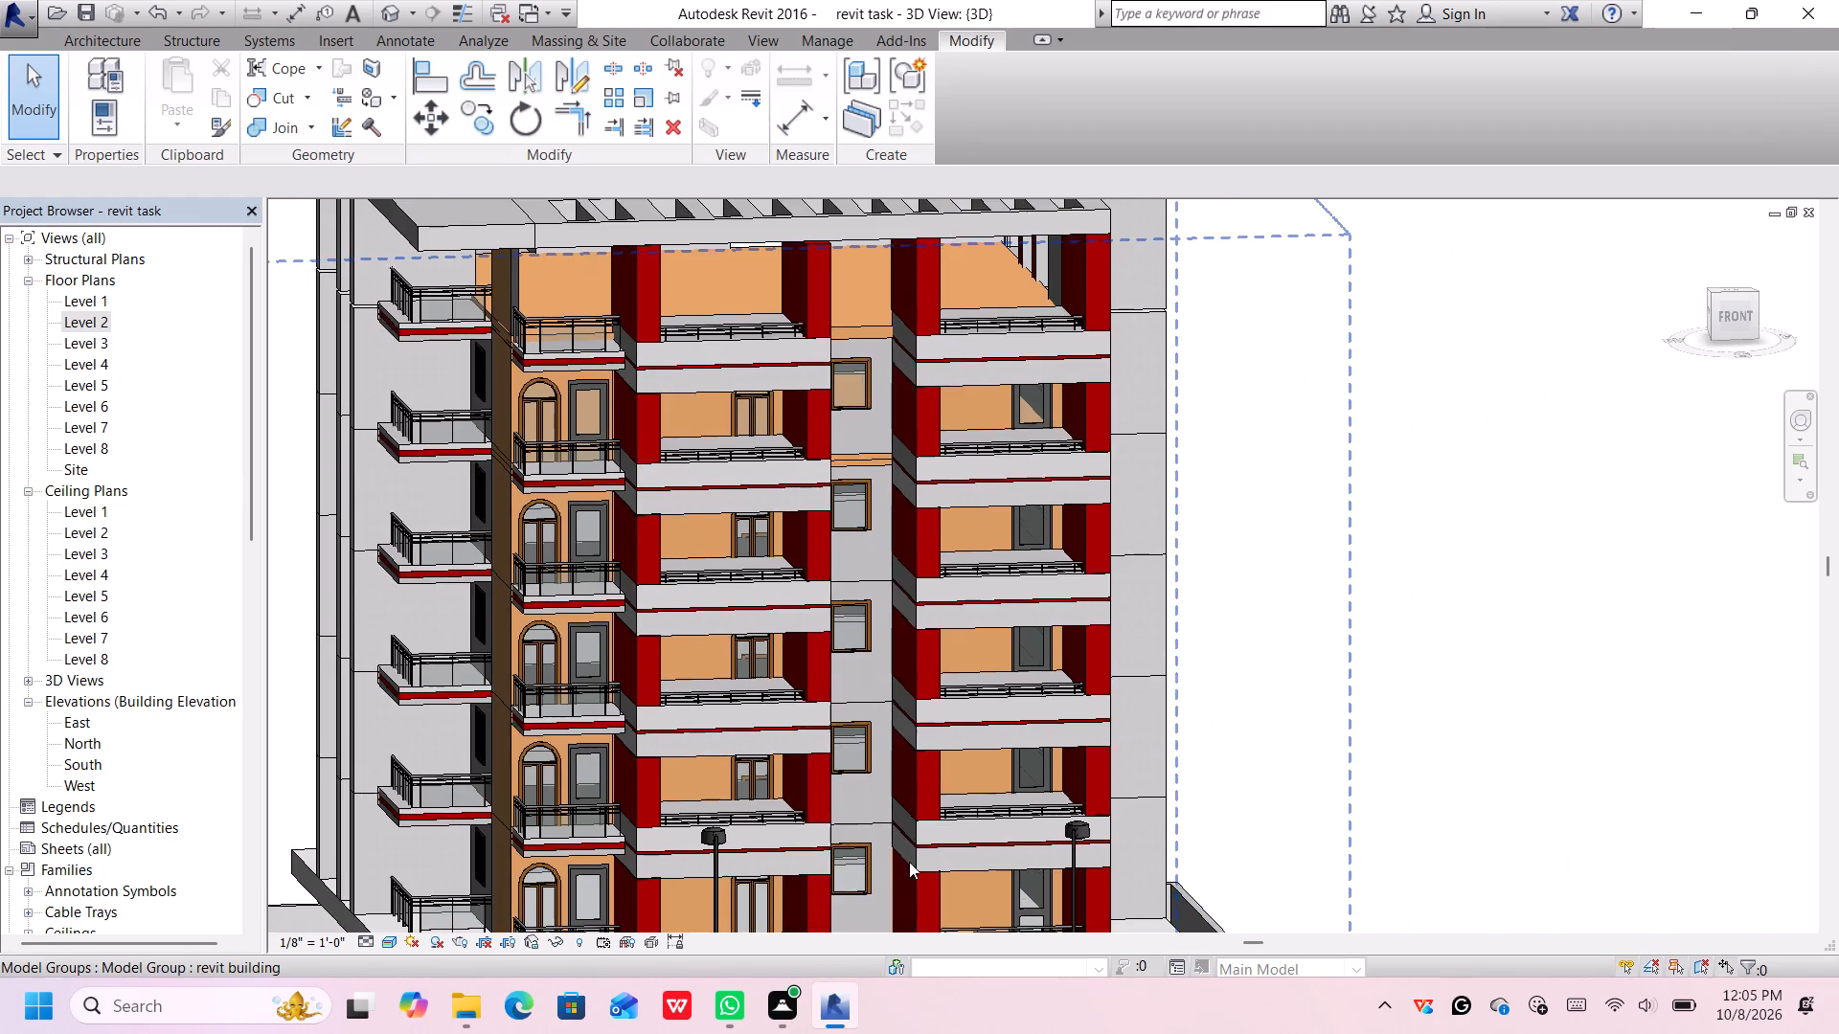
middle_click_drag(908, 857, 924, 480)
scroll(720, 532, "up", 1)
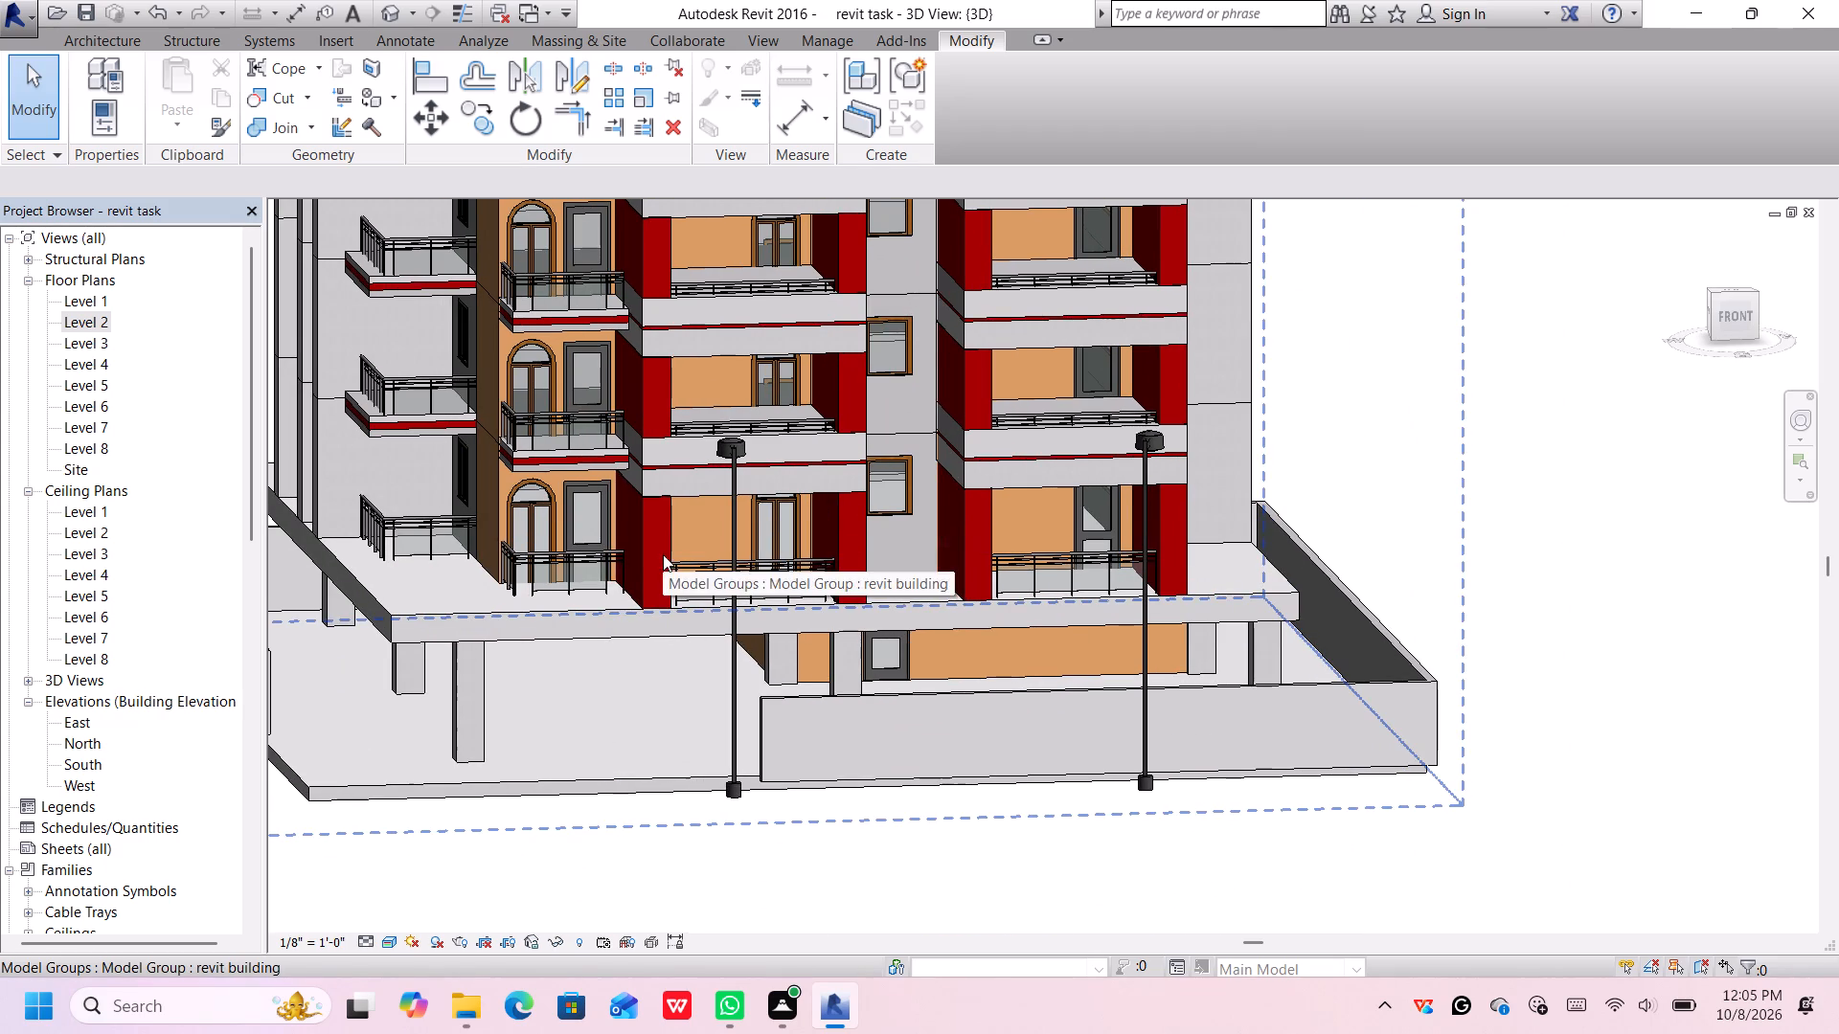
Examine the lower storeys of the front facade in 3D, including the raised base, street lamps and boundary wall.
scroll(671, 551, "down", 3)
scroll(514, 506, "down", 1)
middle_click_drag(514, 506, 770, 571)
scroll(885, 568, "up", 2)
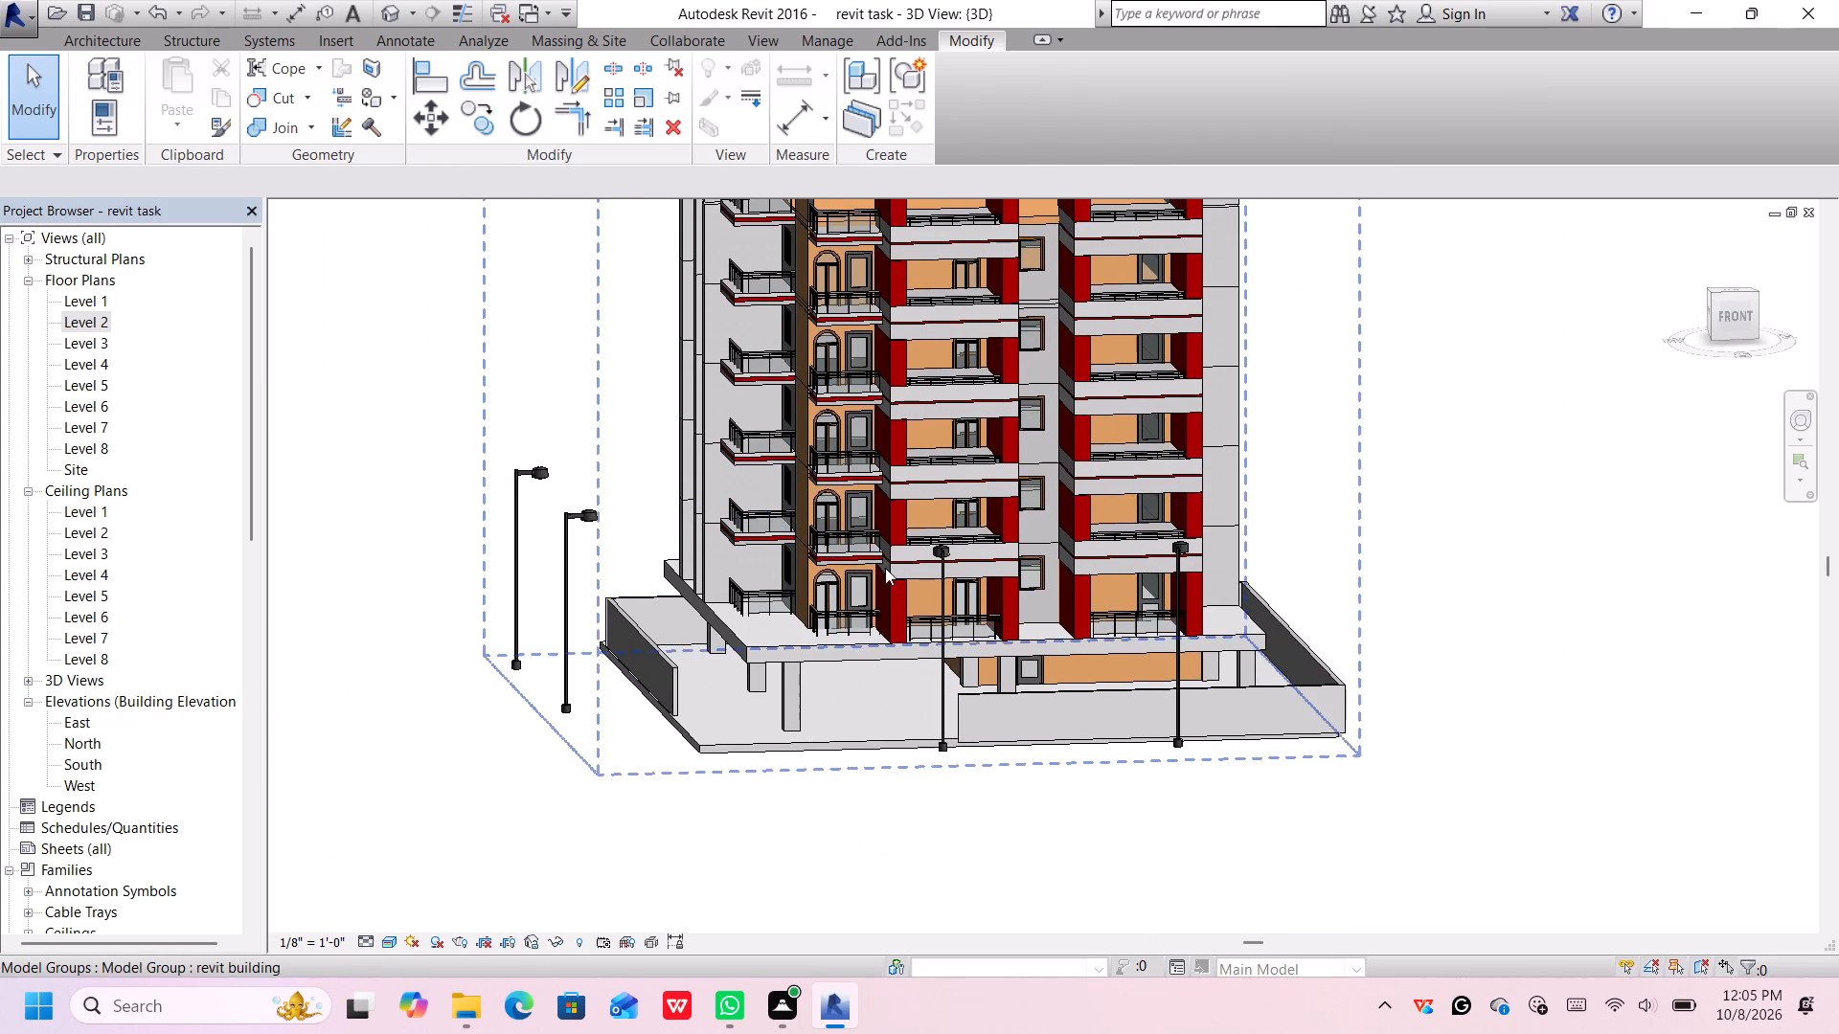
scroll(885, 568, "up", 2)
scroll(911, 552, "down", 1)
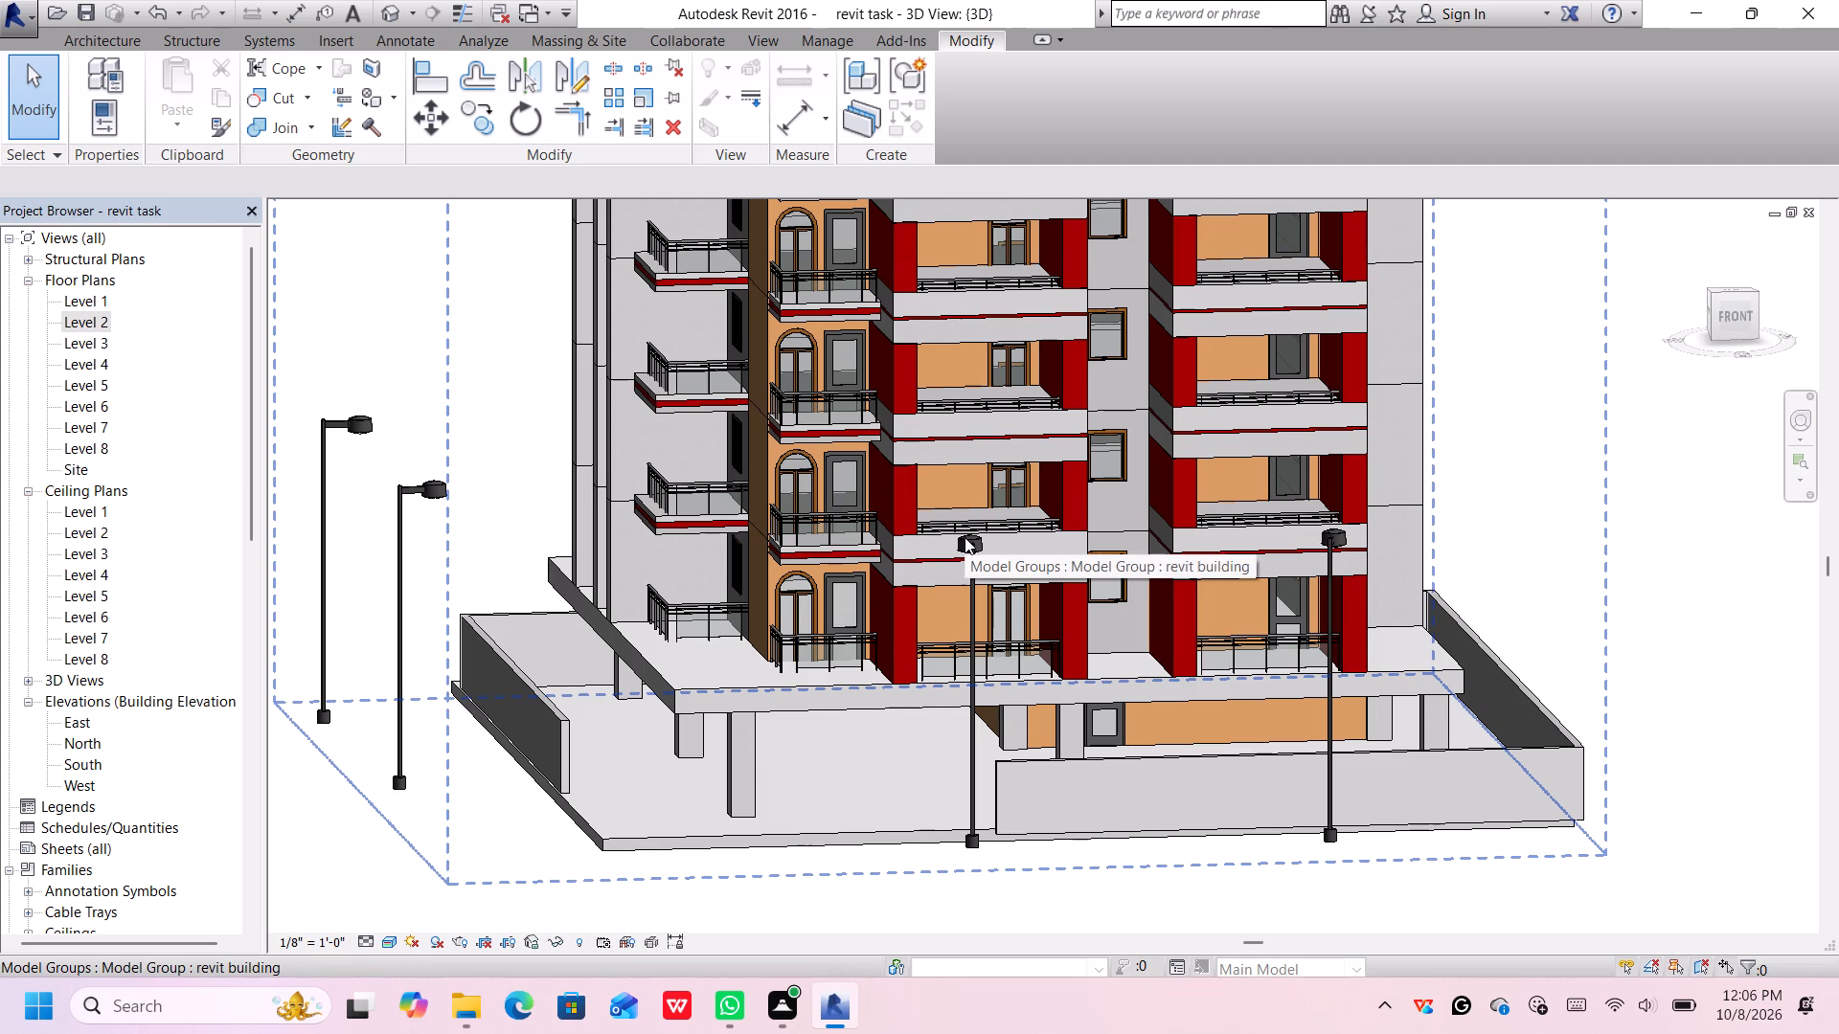
scroll(1027, 579, "up", 2)
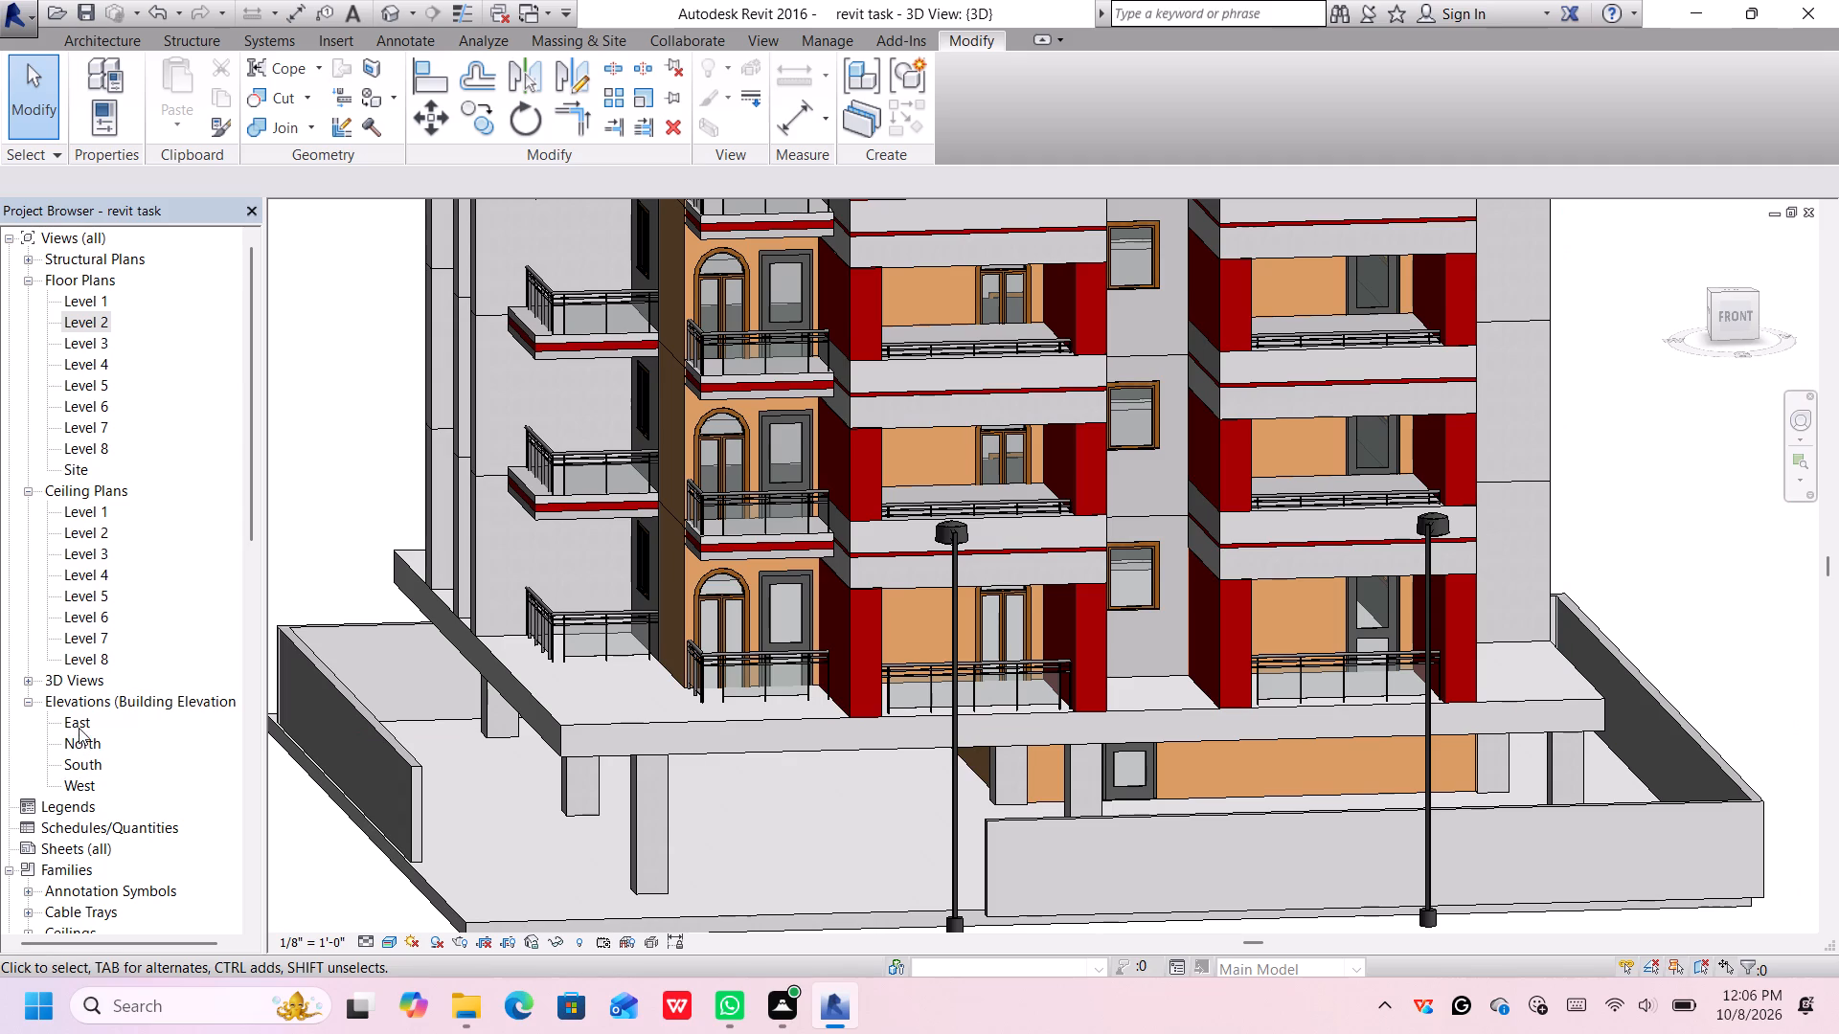
Open the South elevation and examine how the facade's storeys line up with Levels 1 to 8, dismissing the Autodesk notification.
double_click(91, 761)
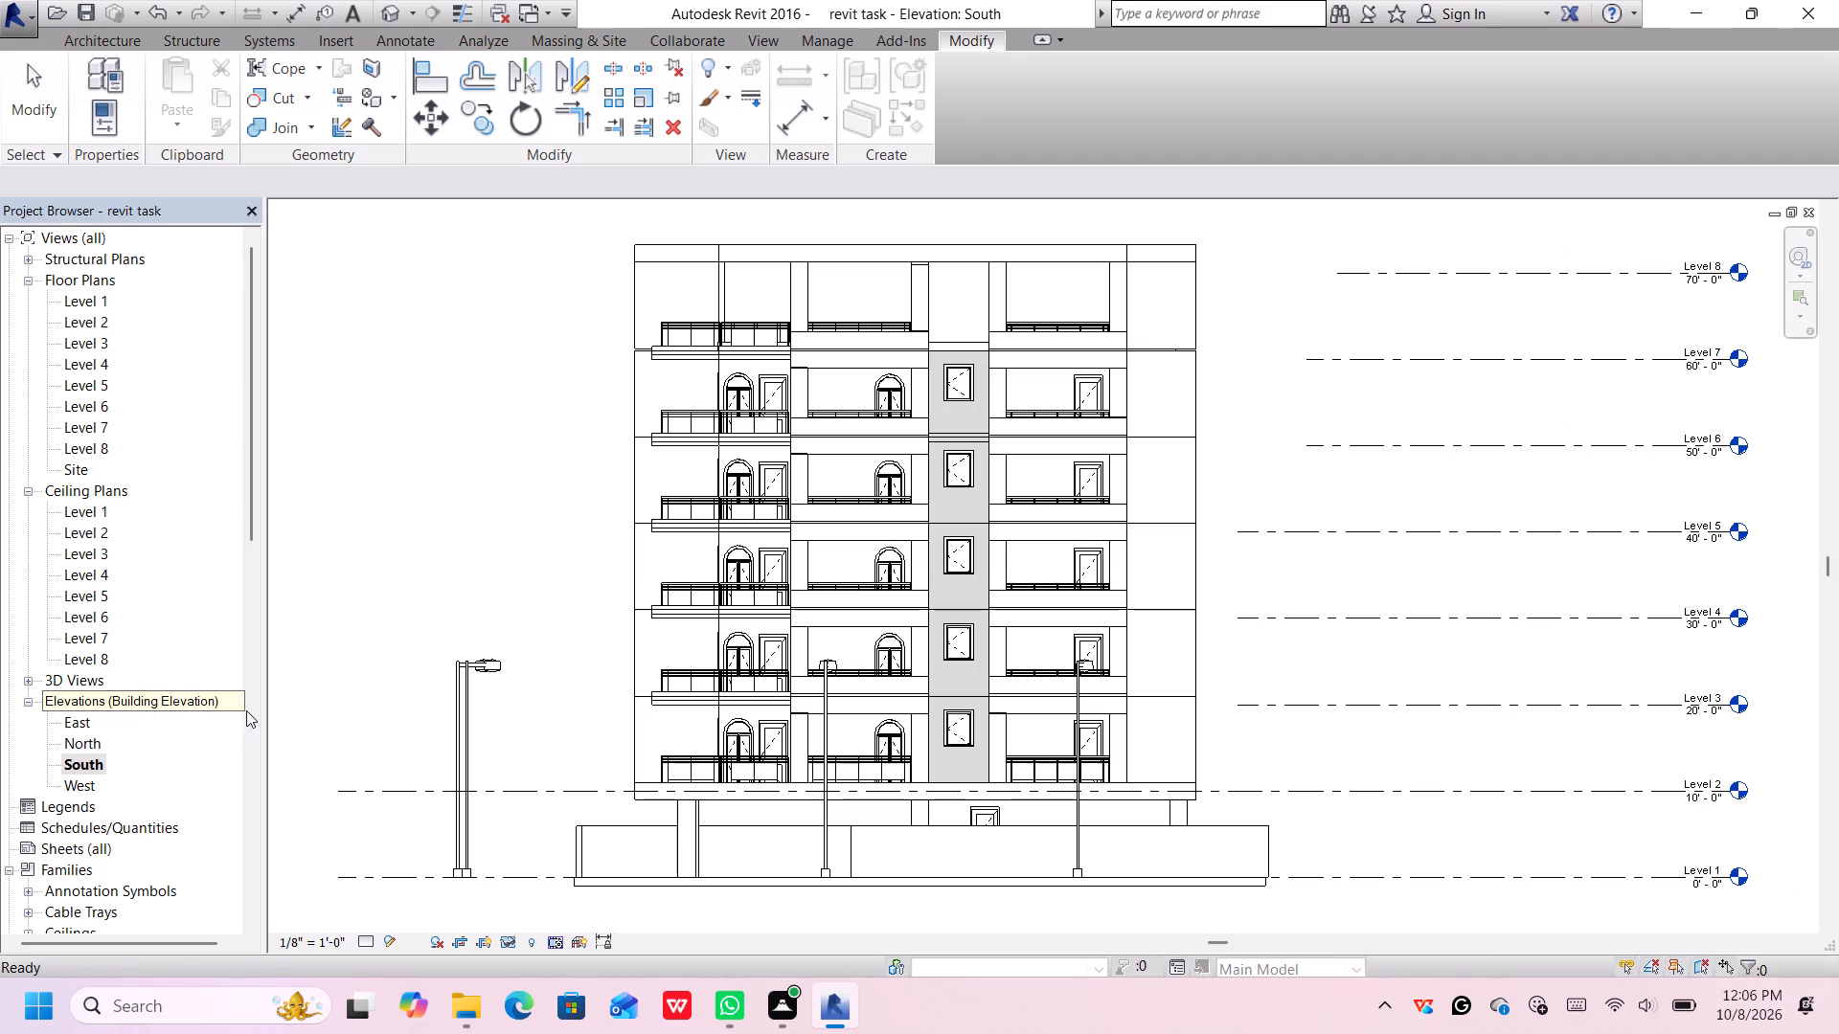
scroll(851, 725, "up", 2)
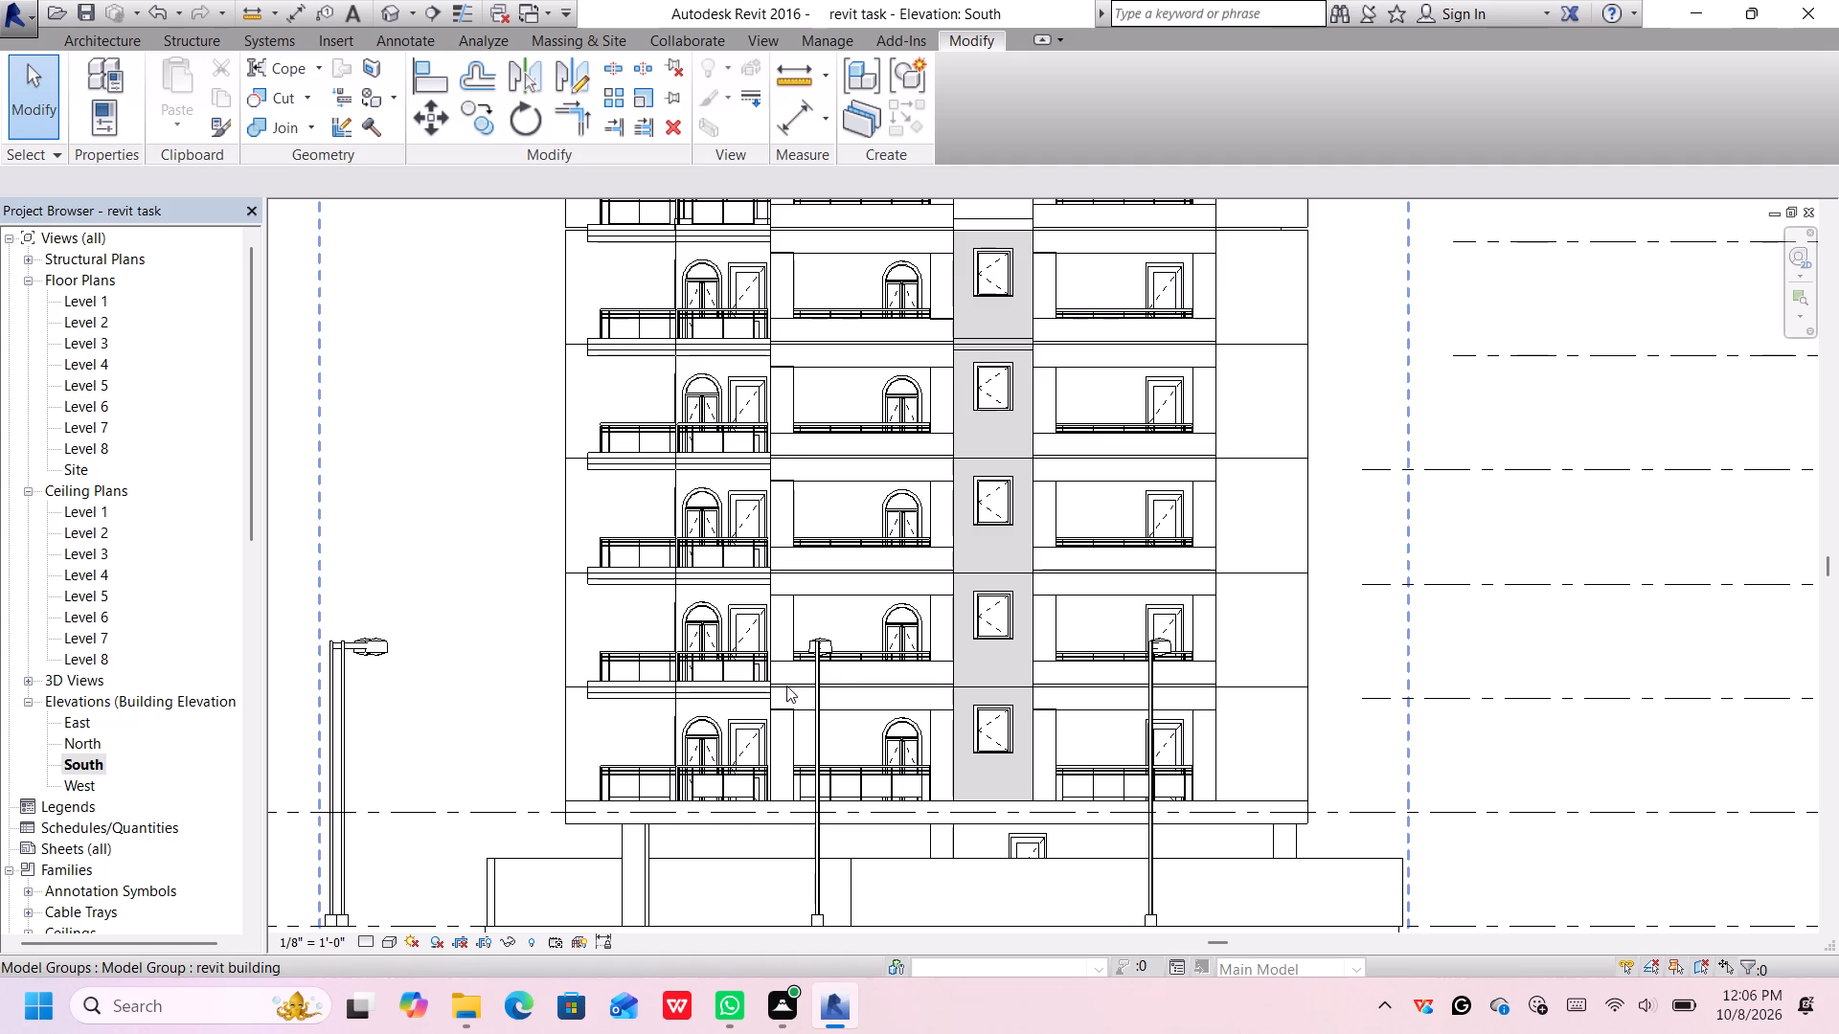
scroll(842, 683, "down", 1)
scroll(842, 684, "up", 4)
scroll(840, 684, "down", 16)
scroll(847, 679, "up", 1)
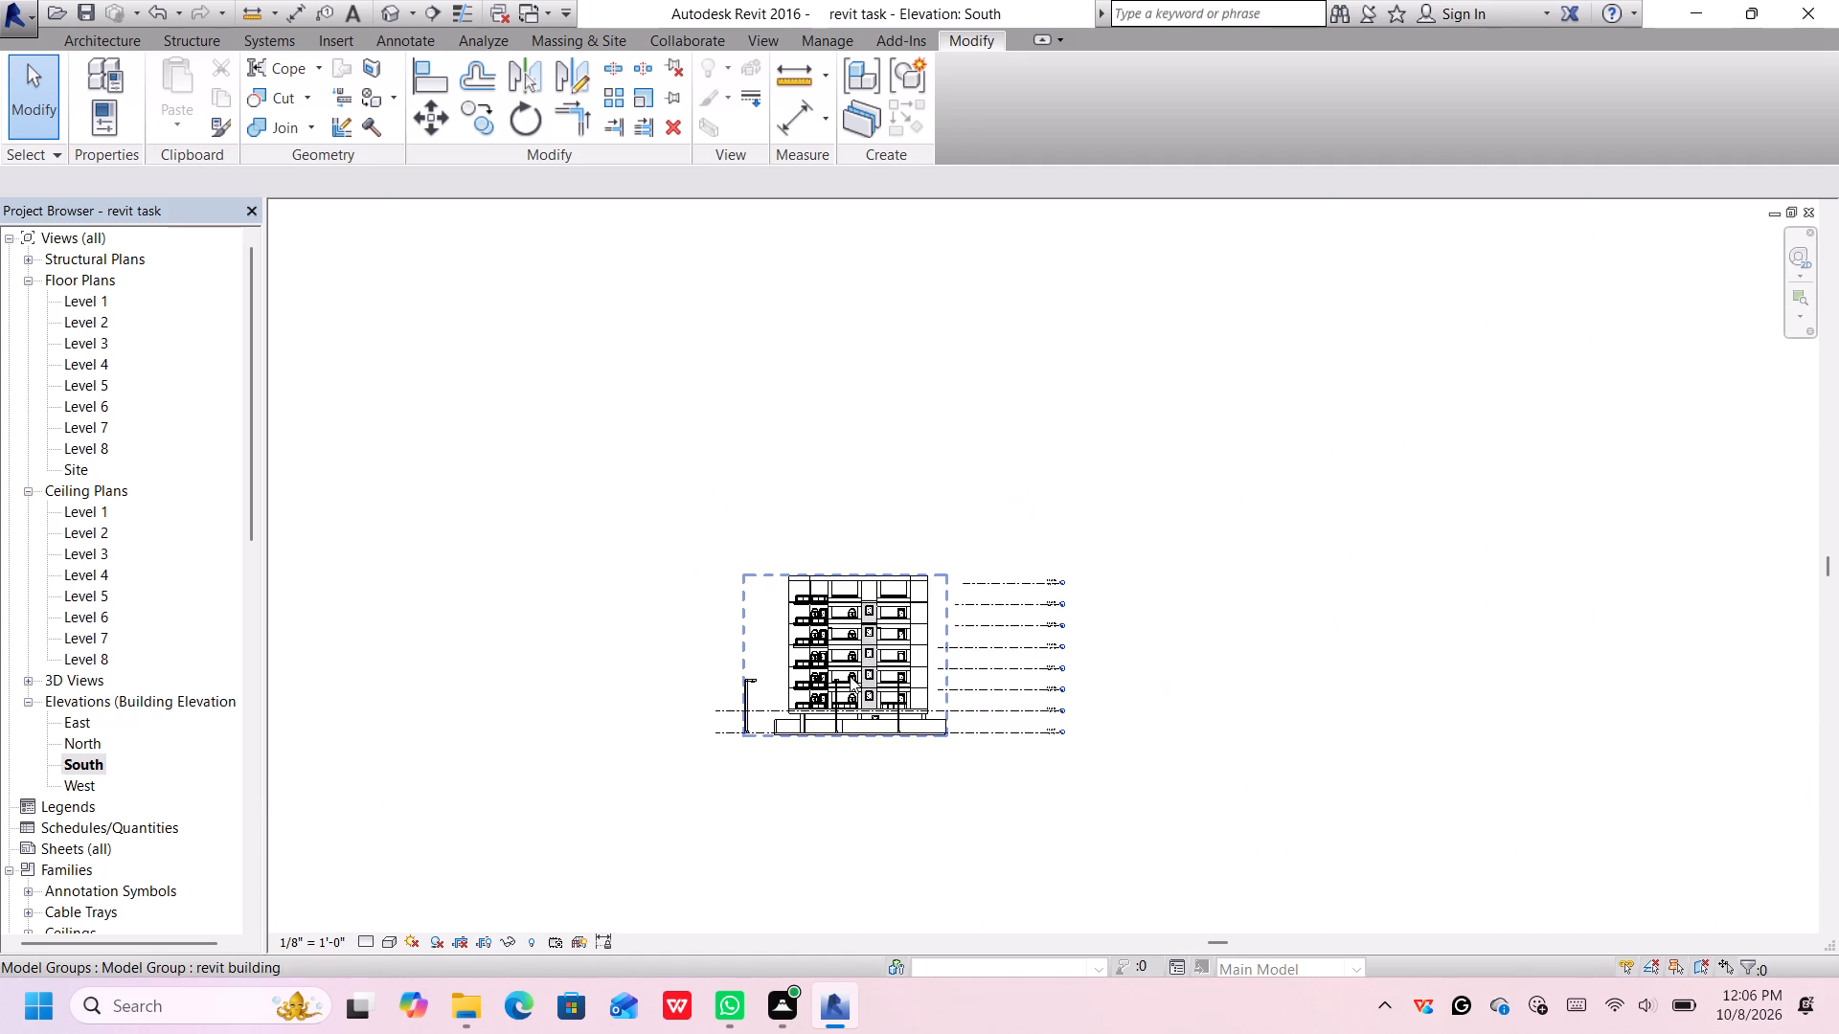
scroll(875, 669, "up", 9)
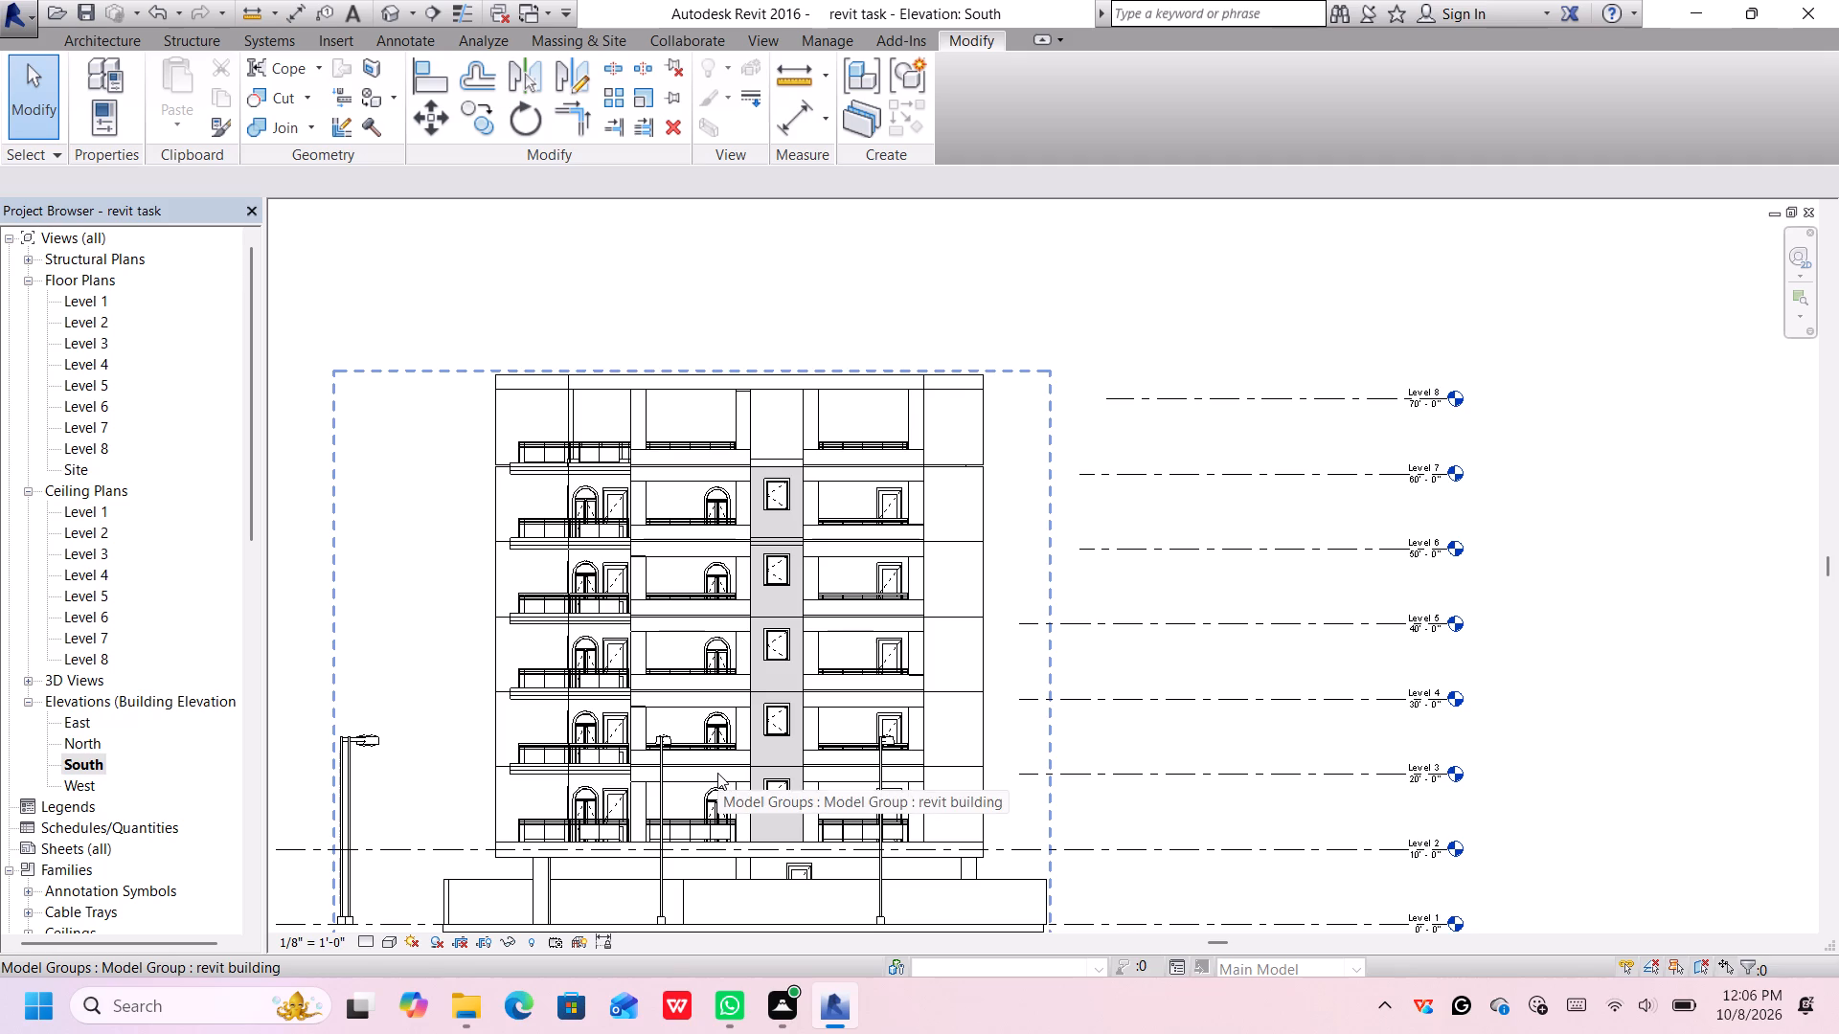
scroll(824, 721, "down", 2)
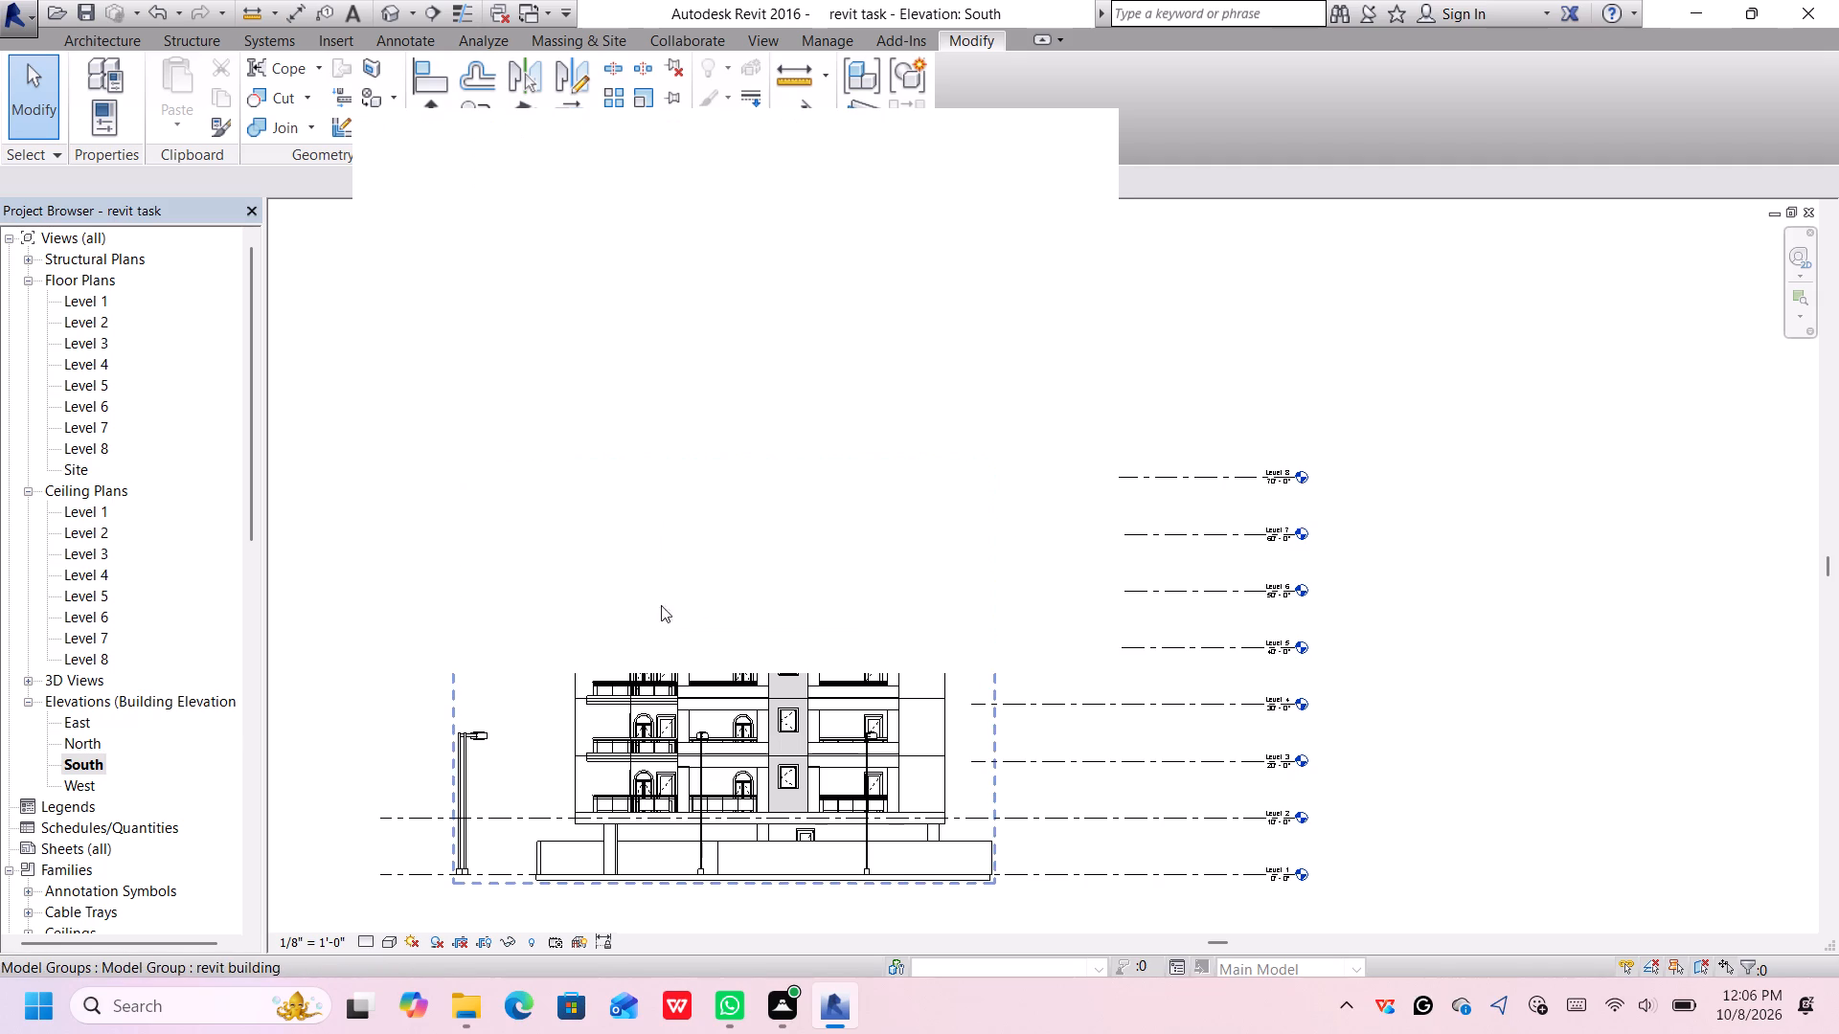
left_click(1075, 141)
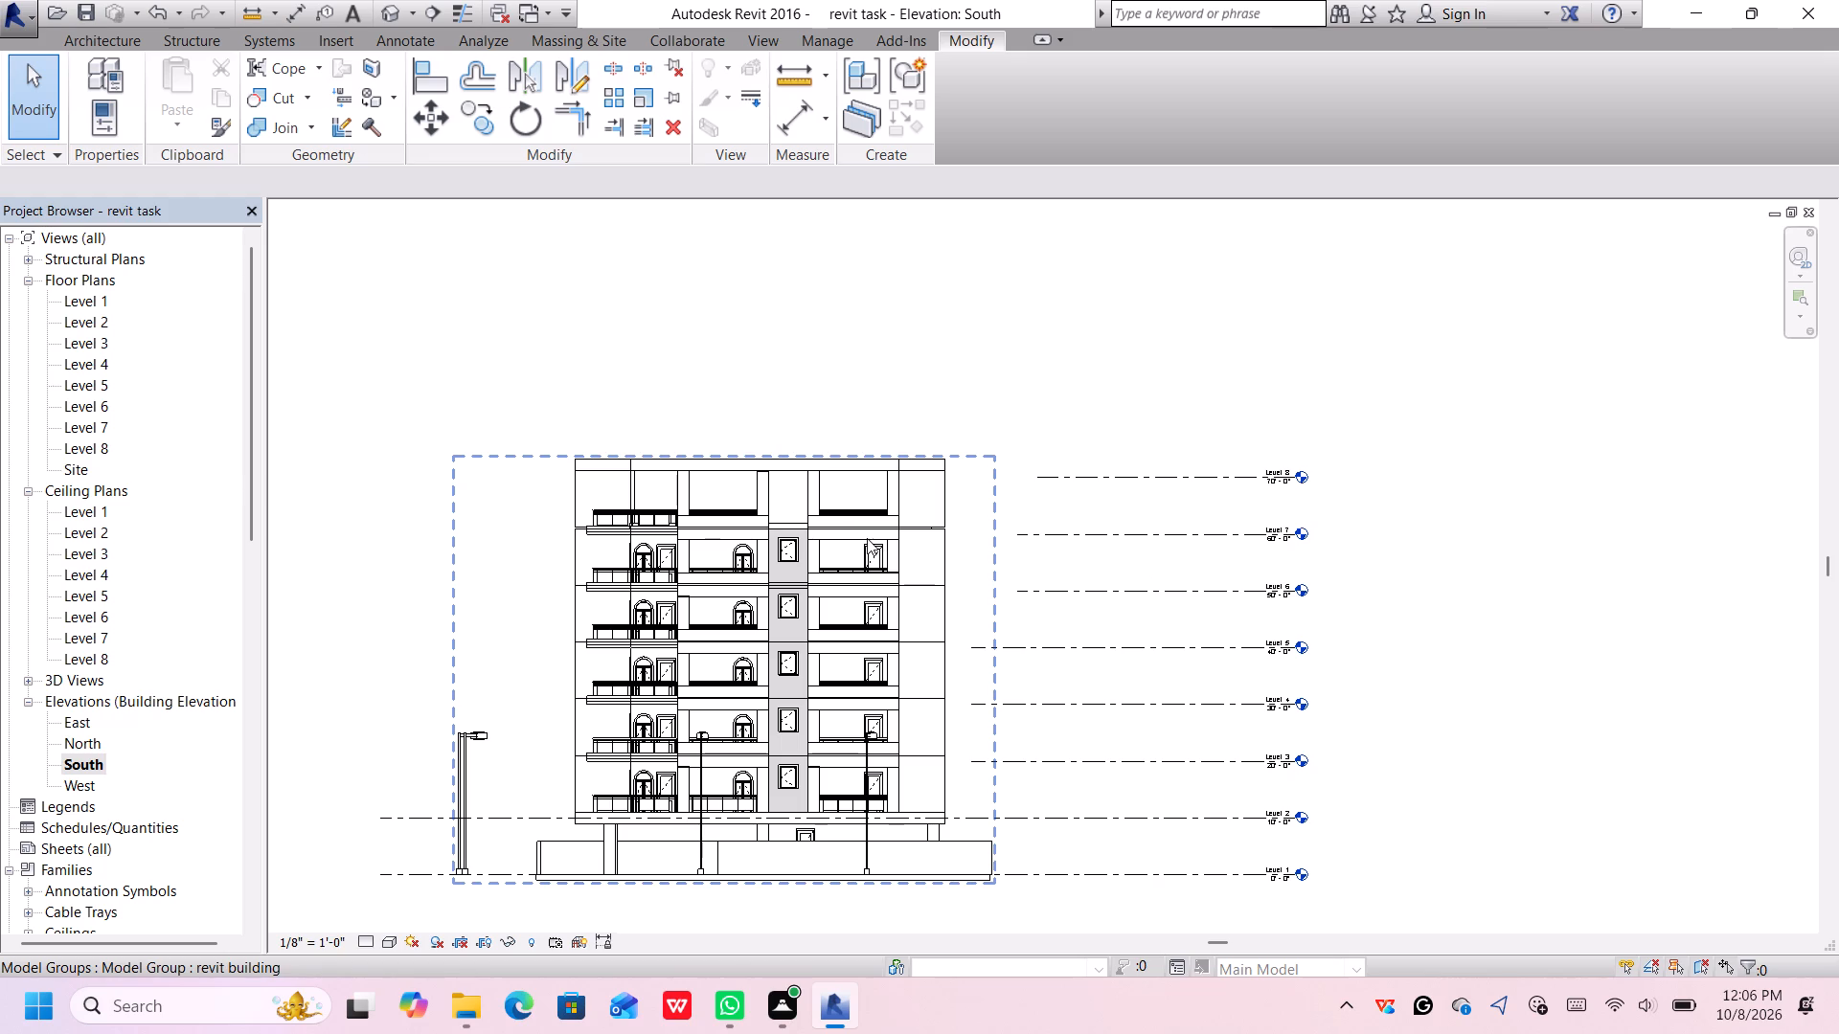
scroll(890, 524, "down", 2)
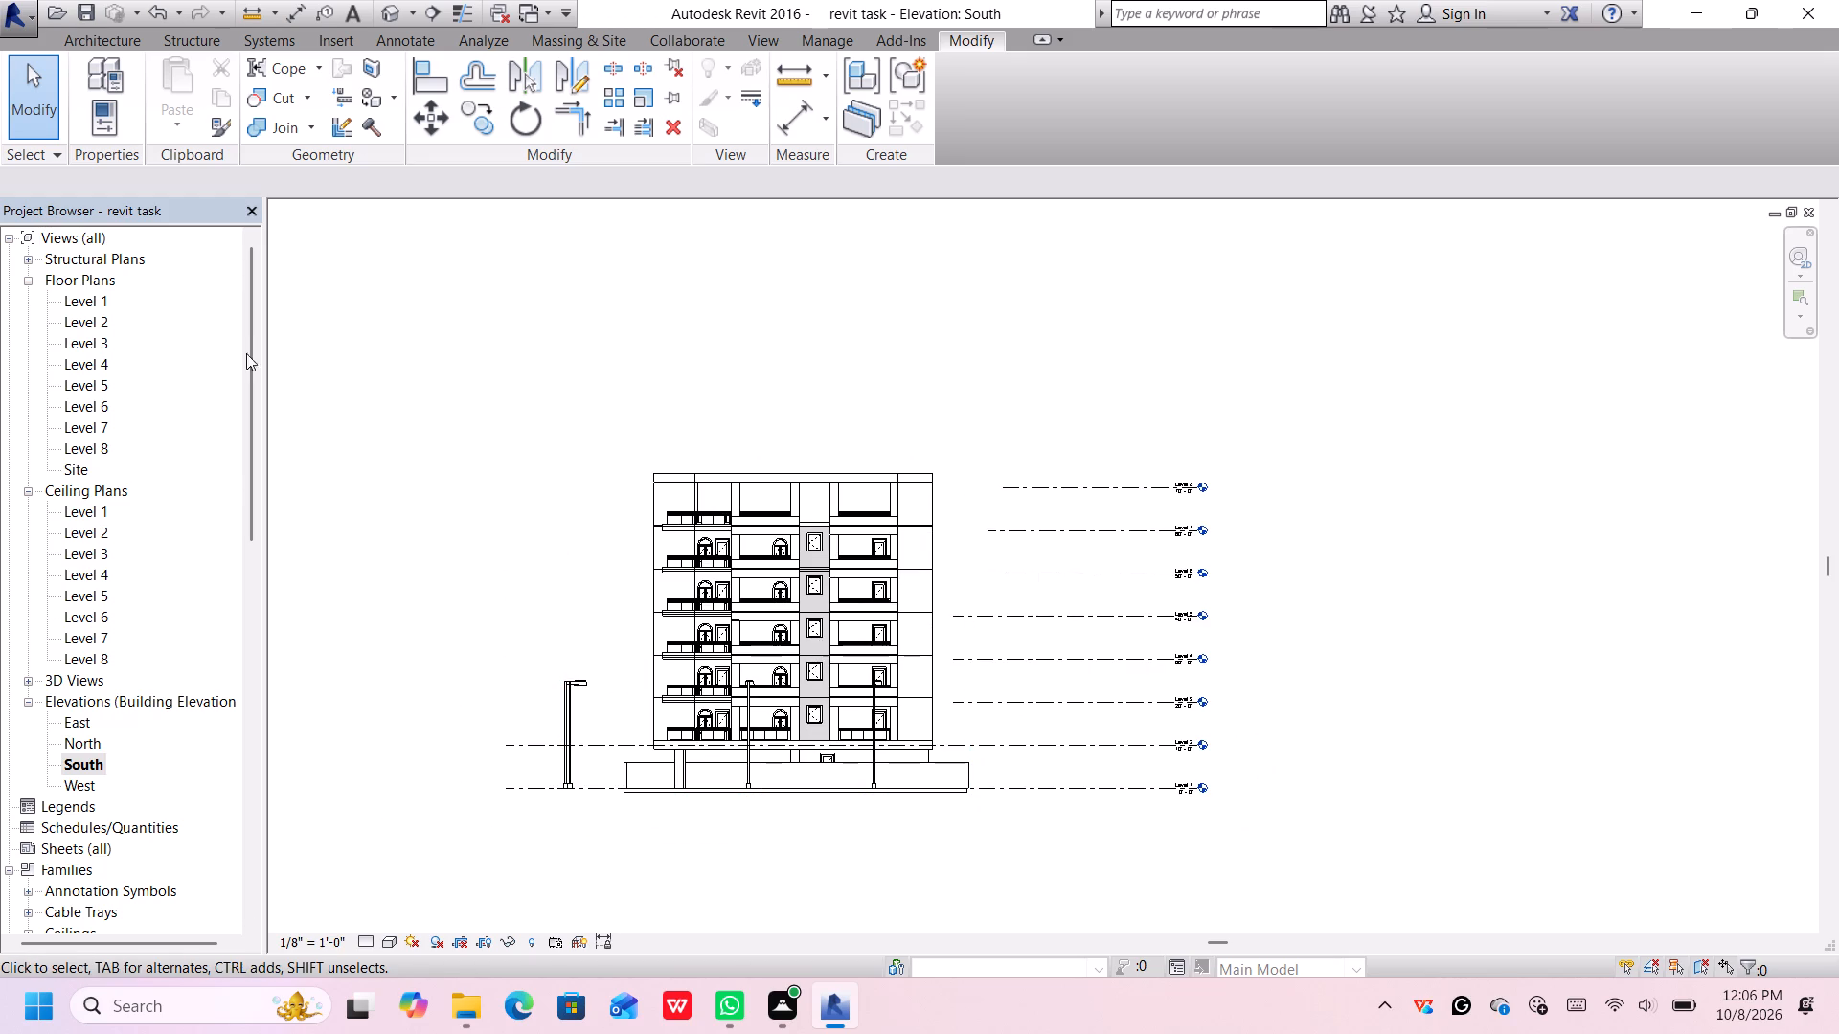
Return to the default 3D view and examine the roof from above, including the roof slab and surrounding slotted frames.
left_click(392, 11)
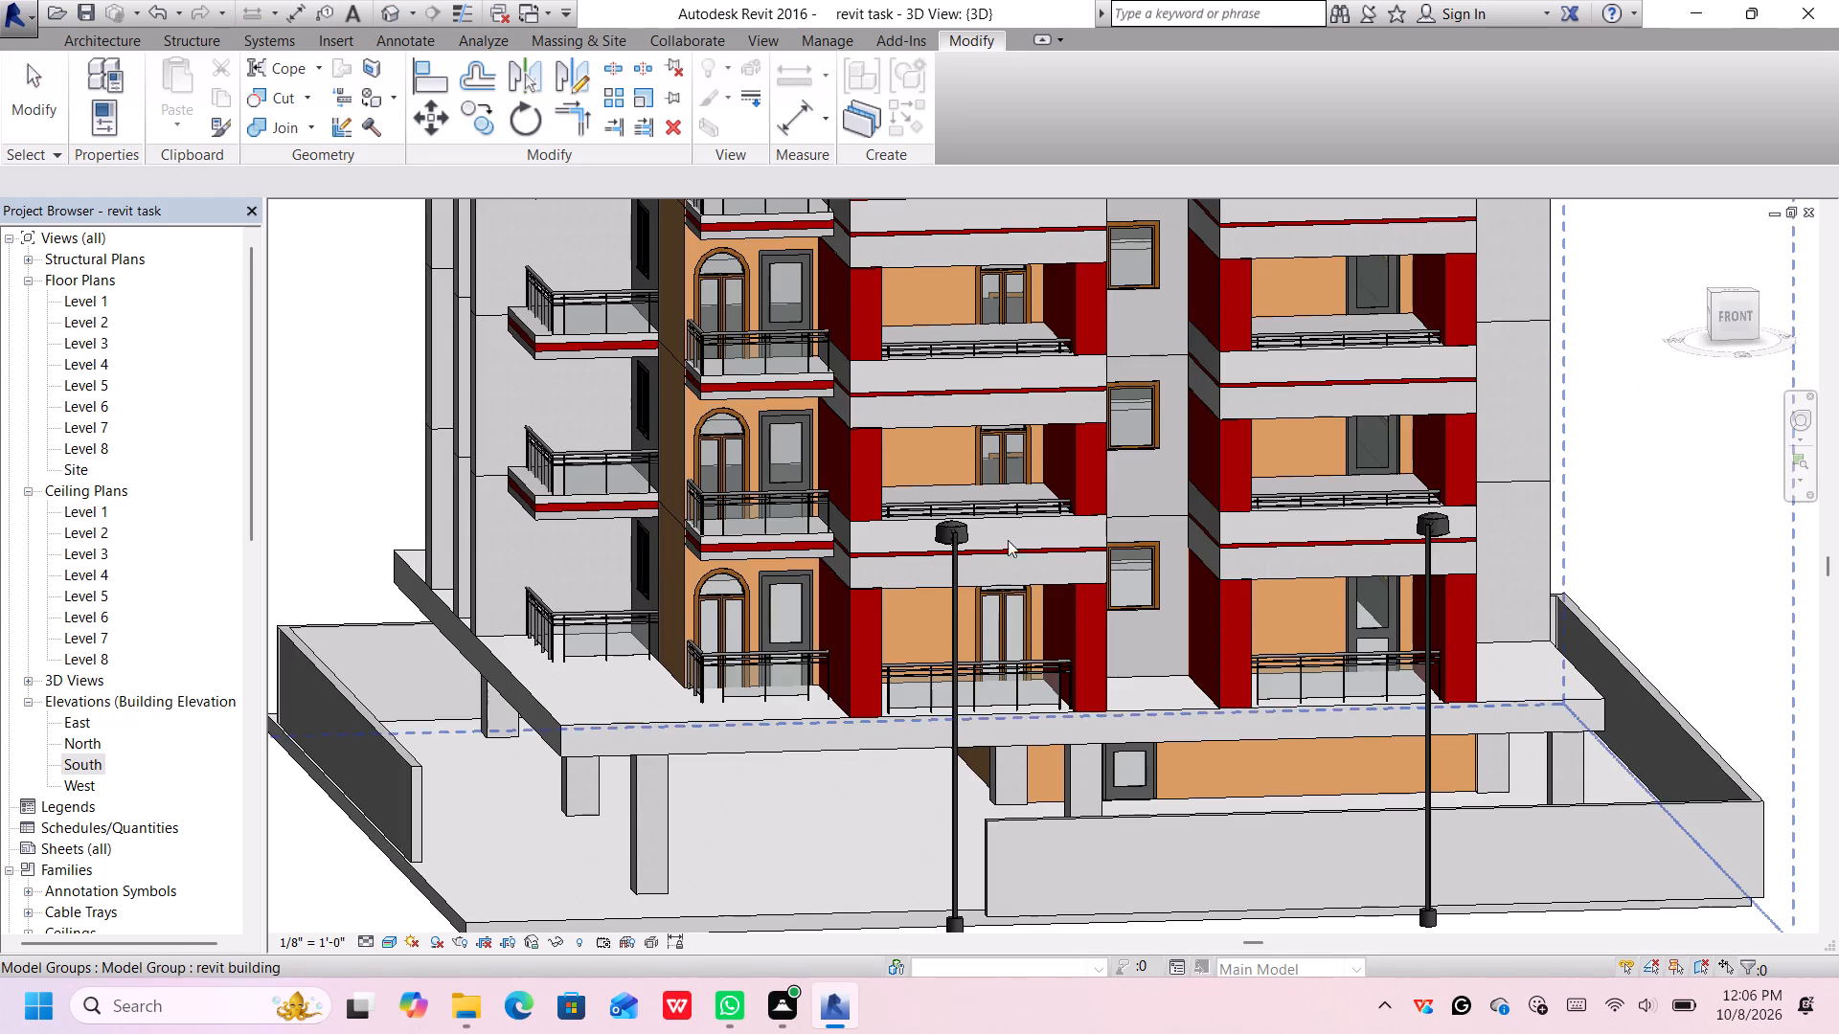
scroll(1020, 418, "down", 9)
middle_click_drag(1142, 362, 1122, 803)
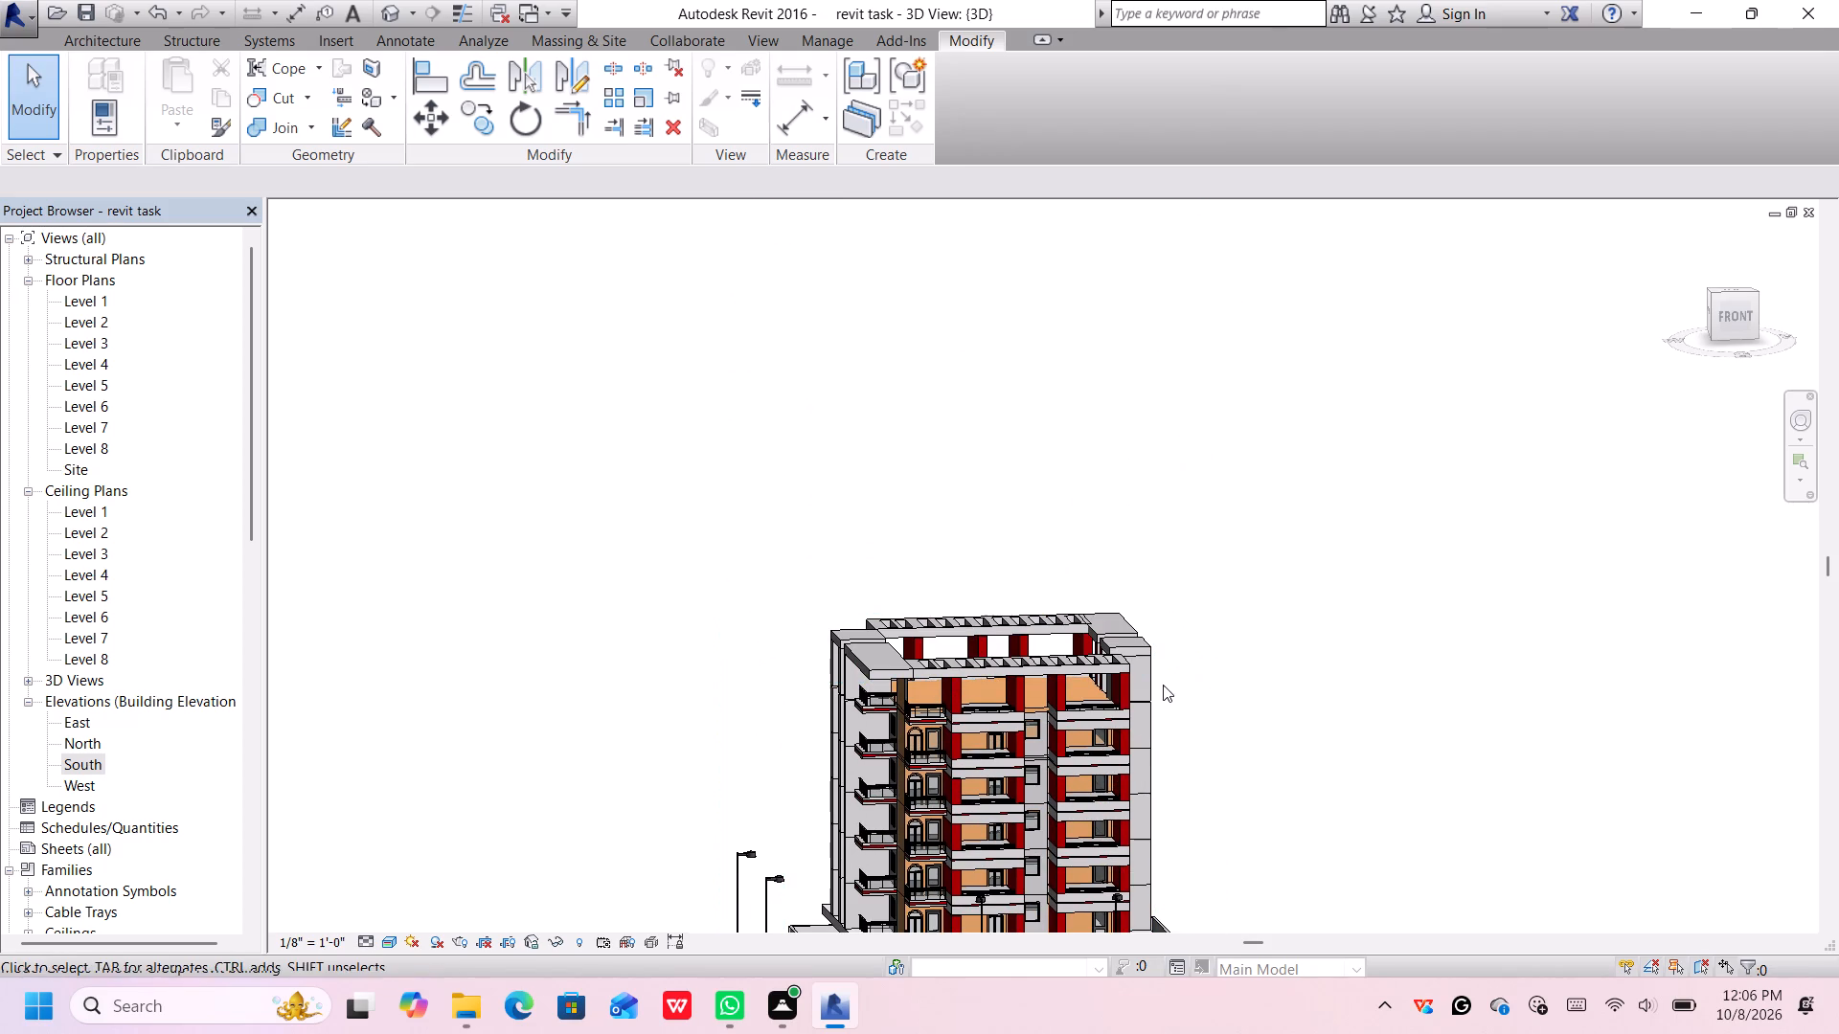
middle_click_drag(1159, 663, 1179, 1006, "shift")
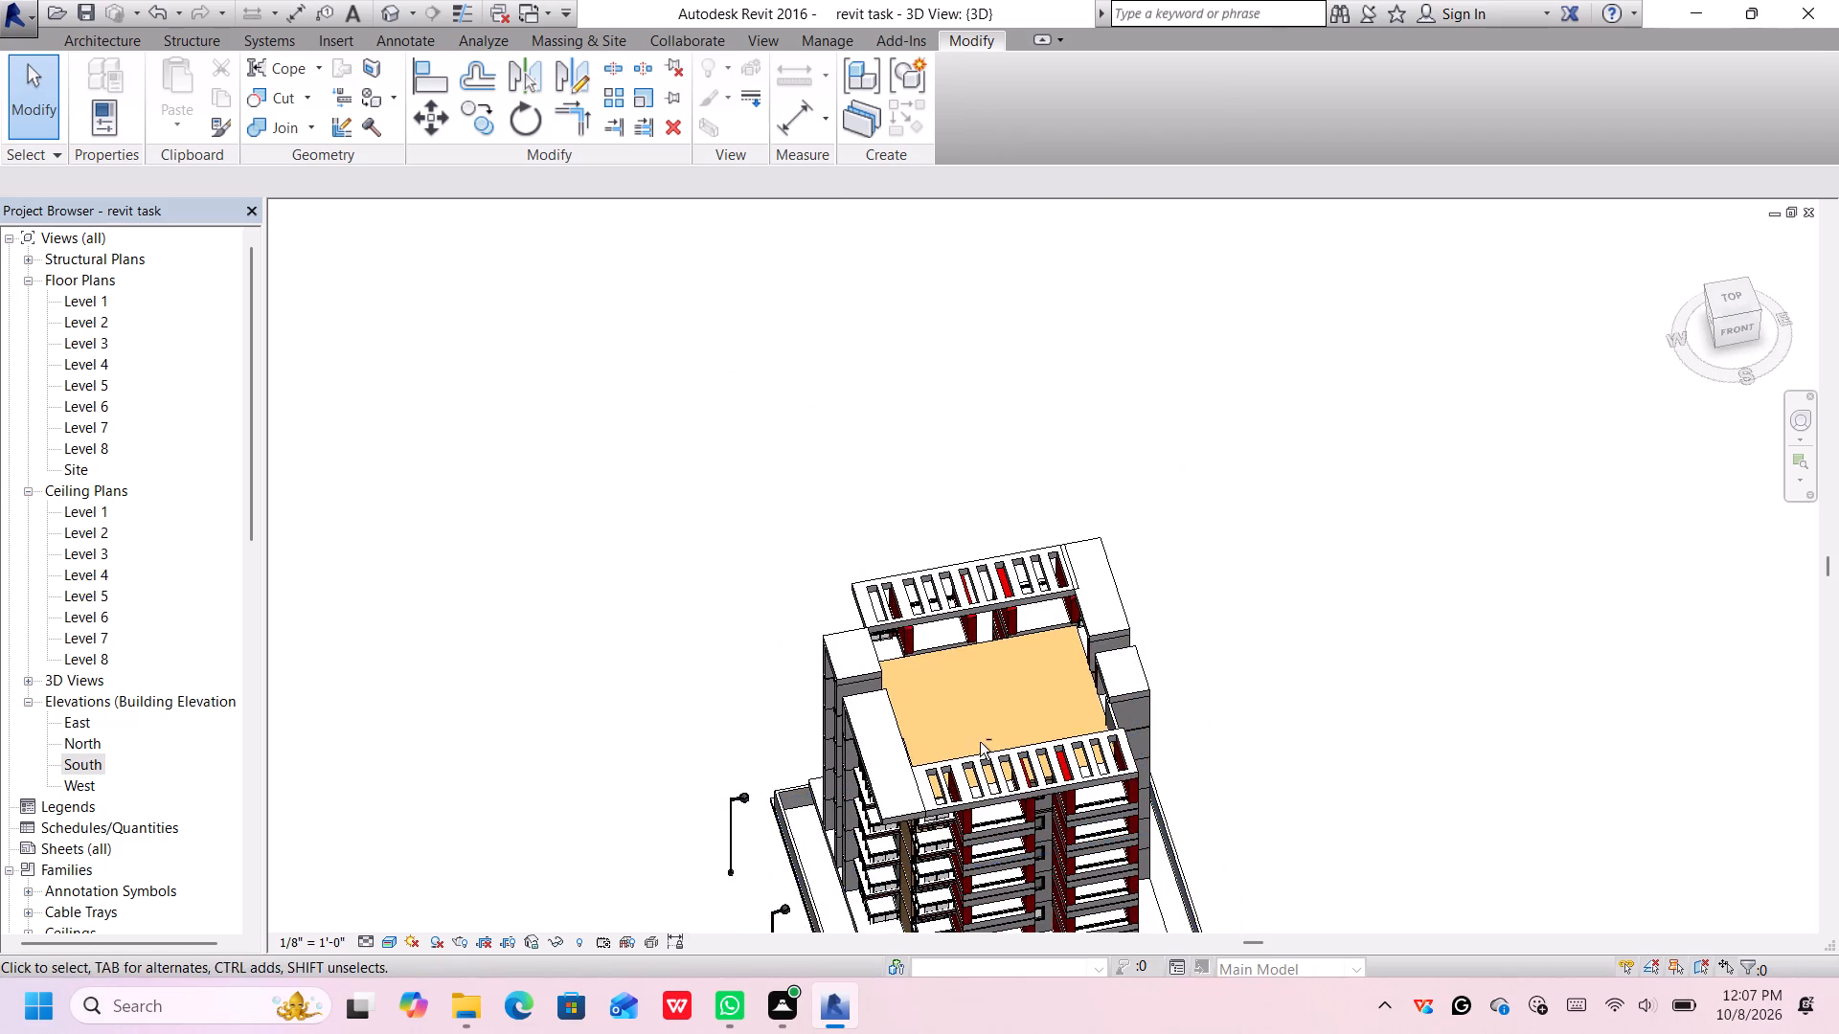
scroll(982, 742, "up", 1, "shift")
middle_click_drag(982, 742, 1018, 828, "shift")
scroll(1018, 825, "down", 1, "shift")
scroll(927, 709, "up", 2, "shift")
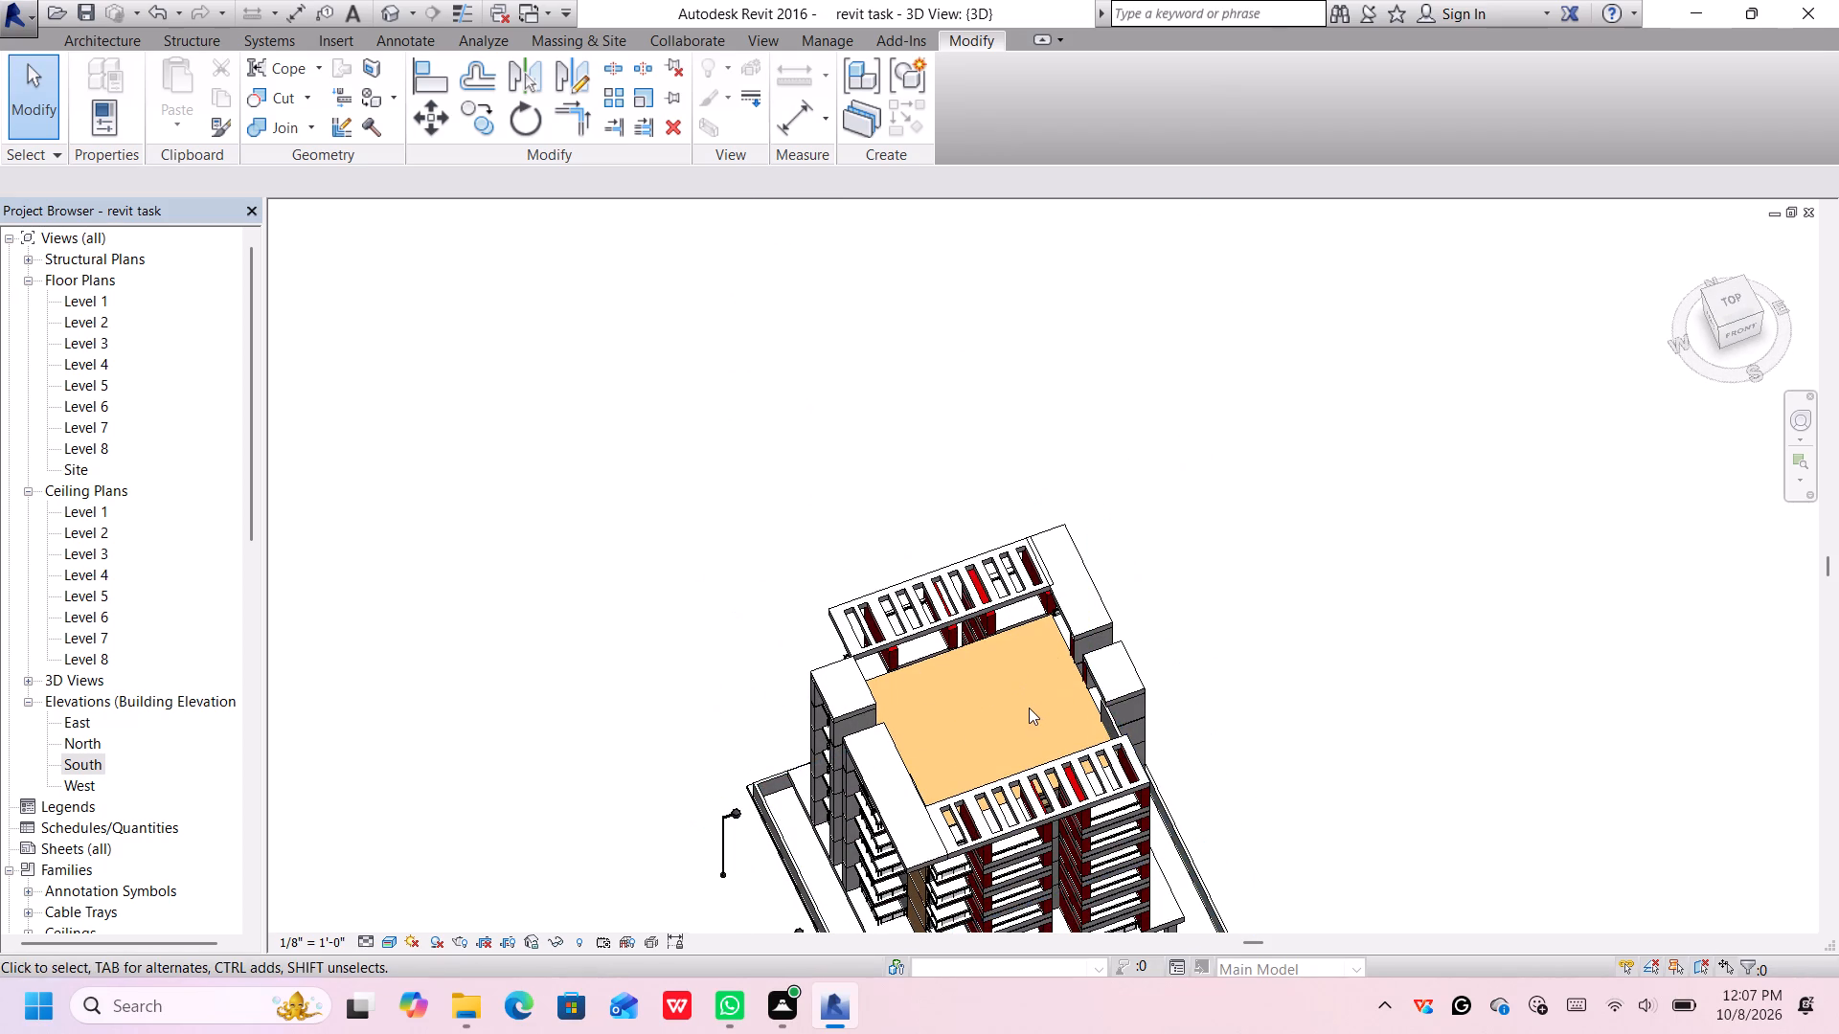
scroll(888, 661, "up", 3)
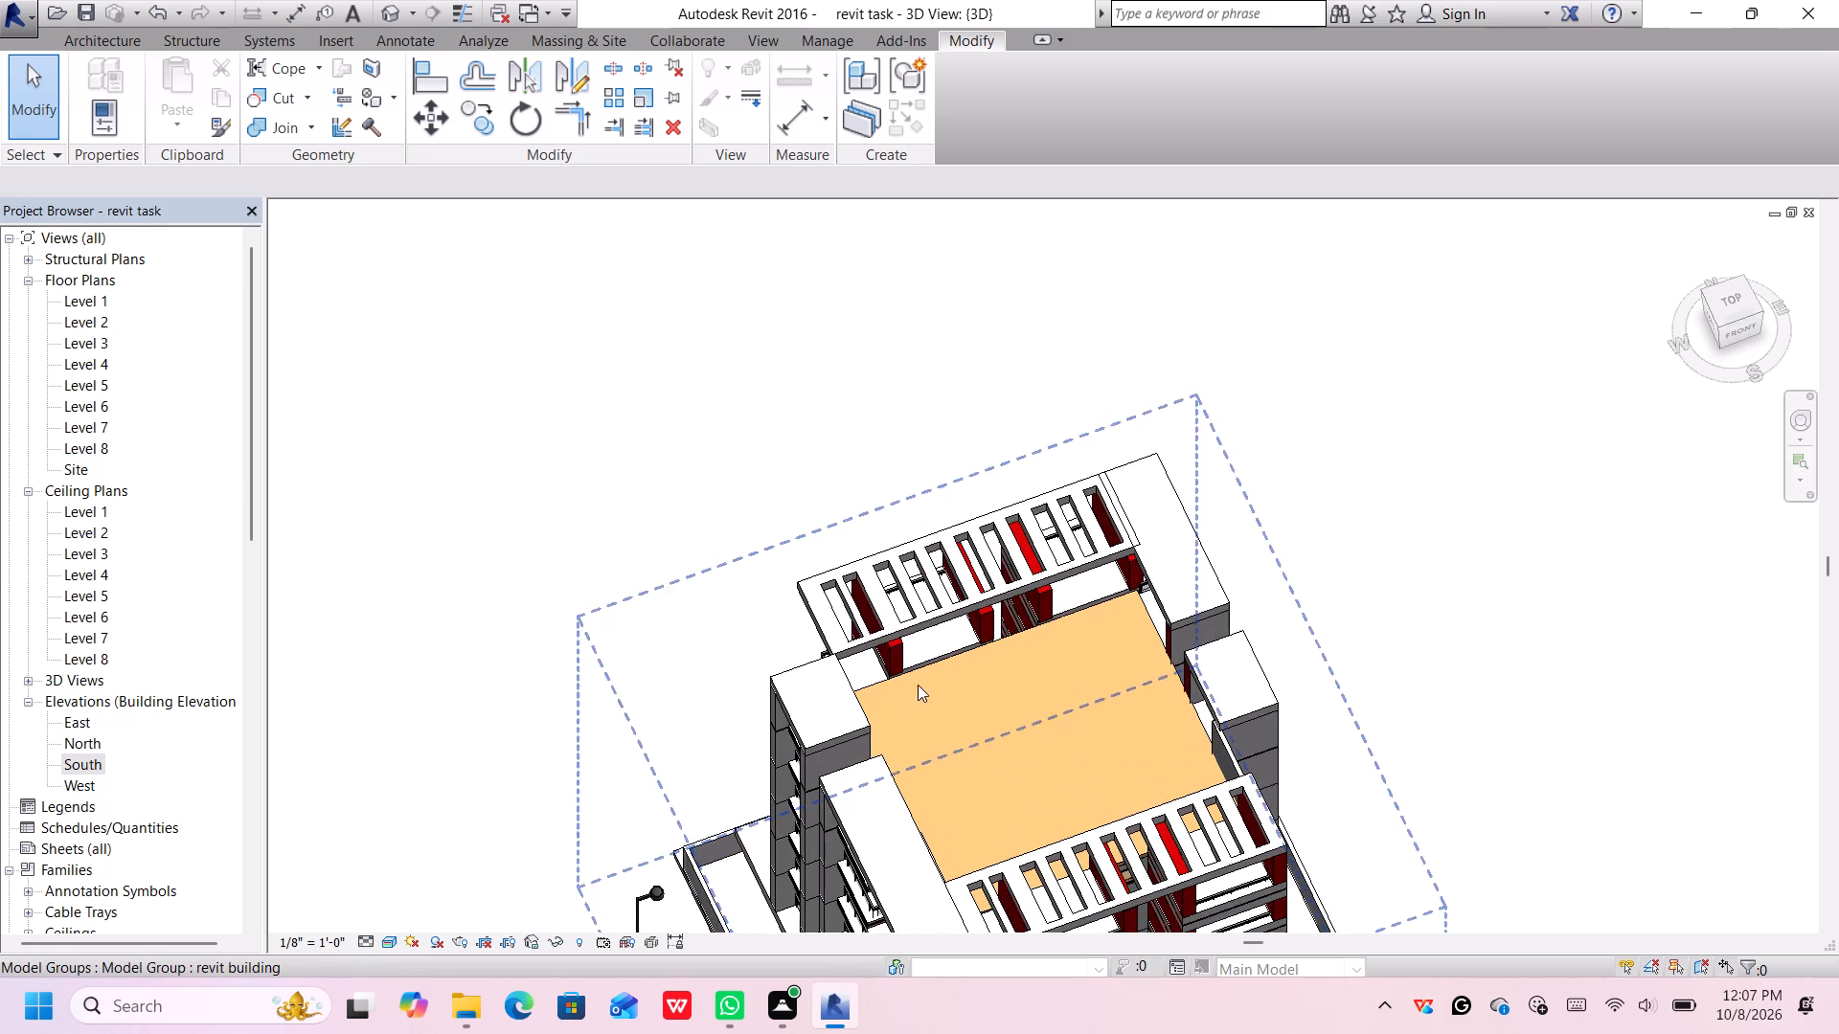
middle_click_drag(1041, 731, 1011, 642)
scroll(902, 596, "up", 6)
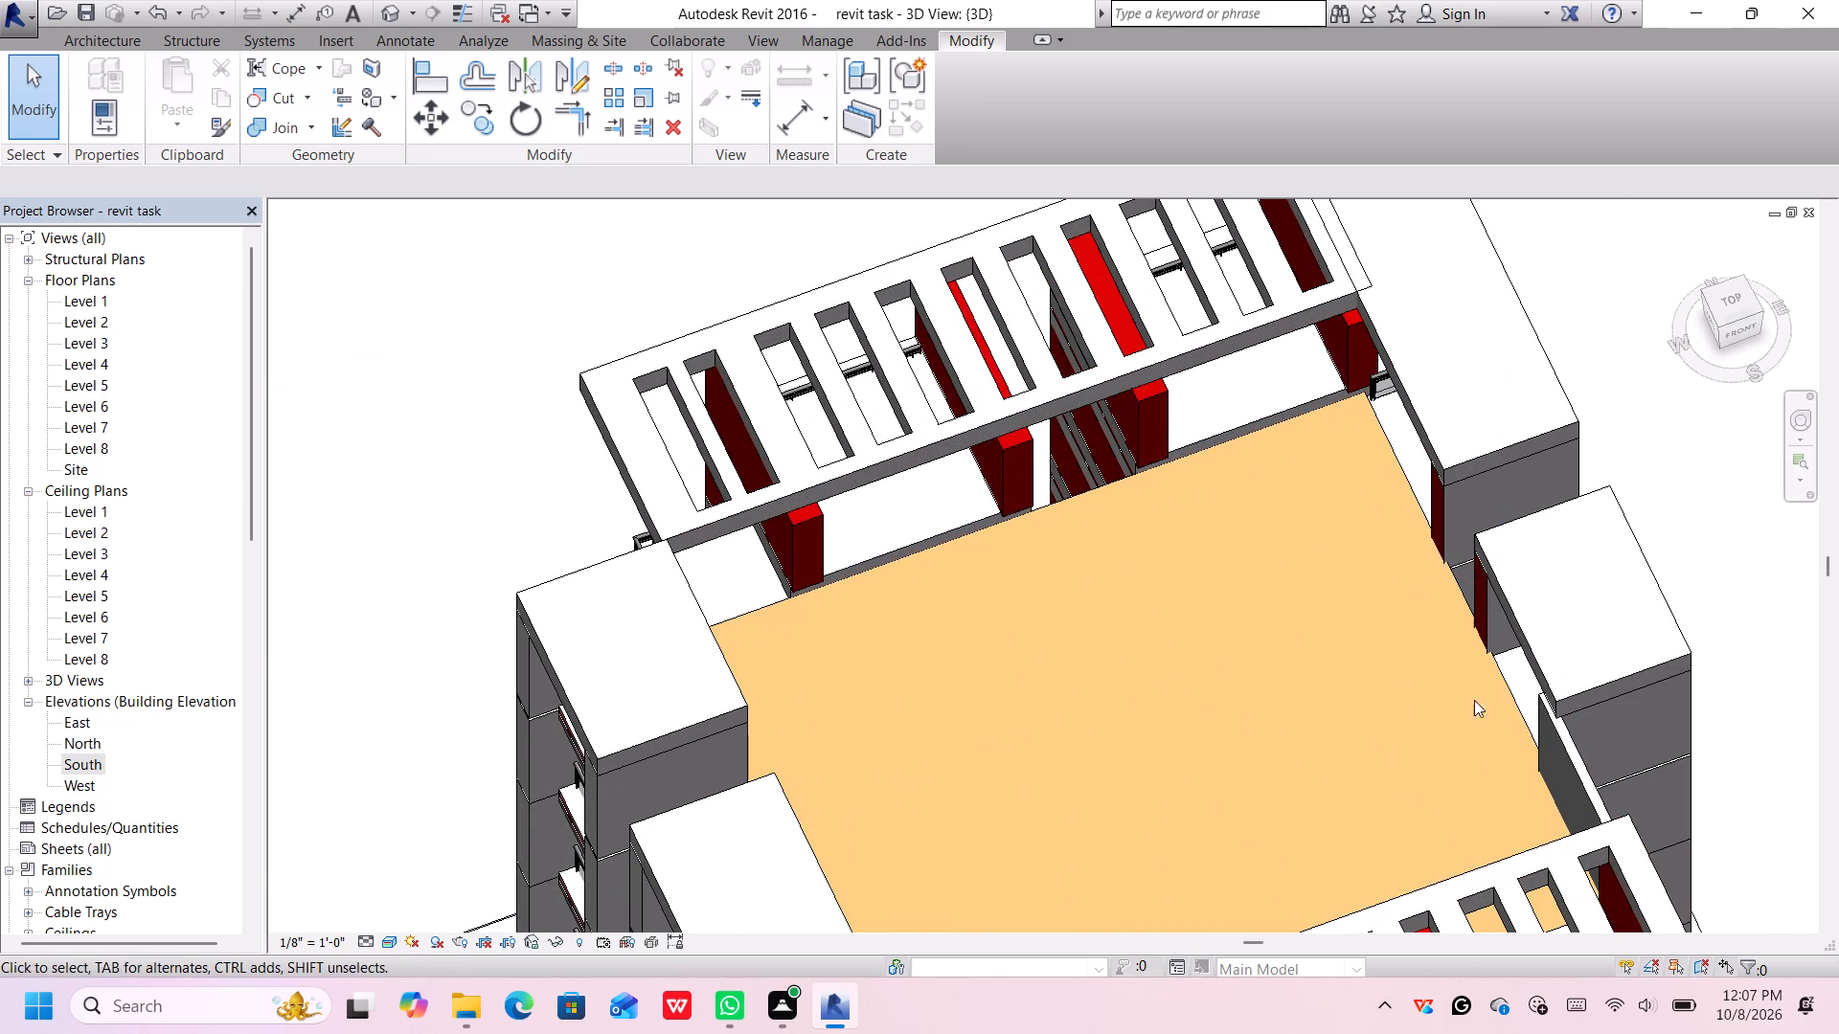
scroll(1098, 561, "down", 2)
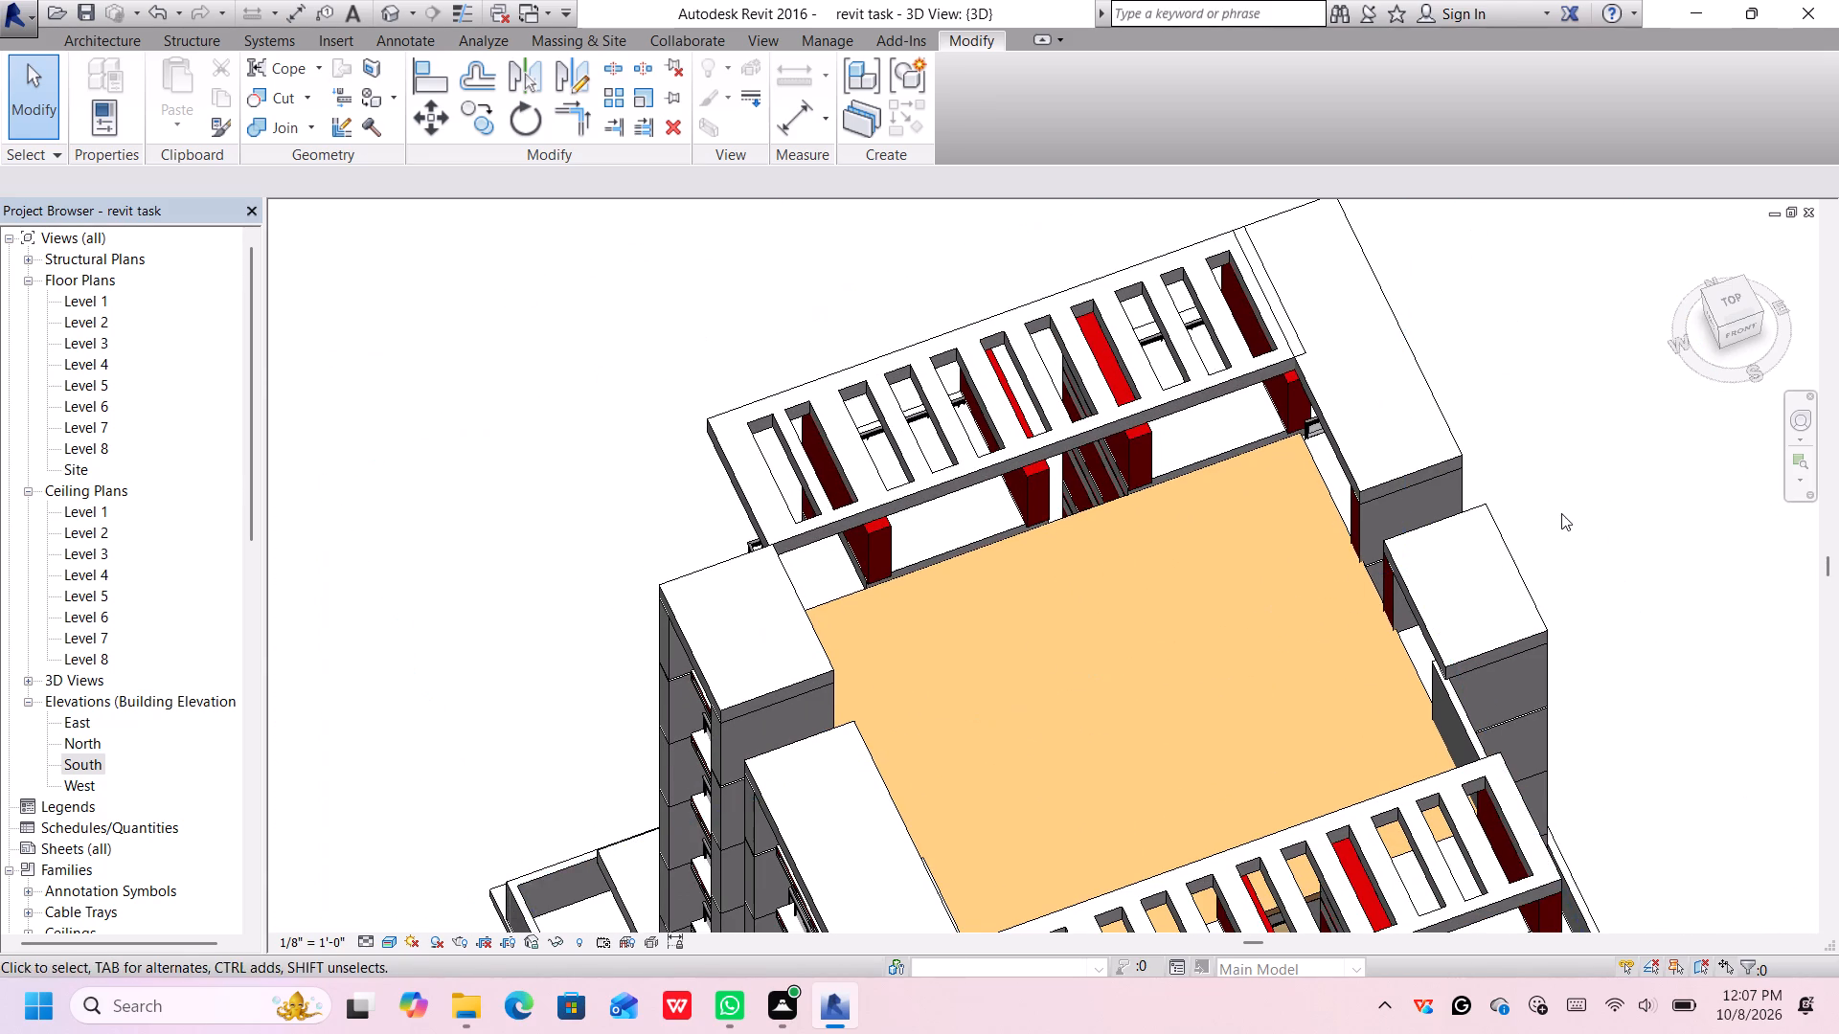
middle_click_drag(1568, 515, 1218, 502)
scroll(1172, 784, "down", 7)
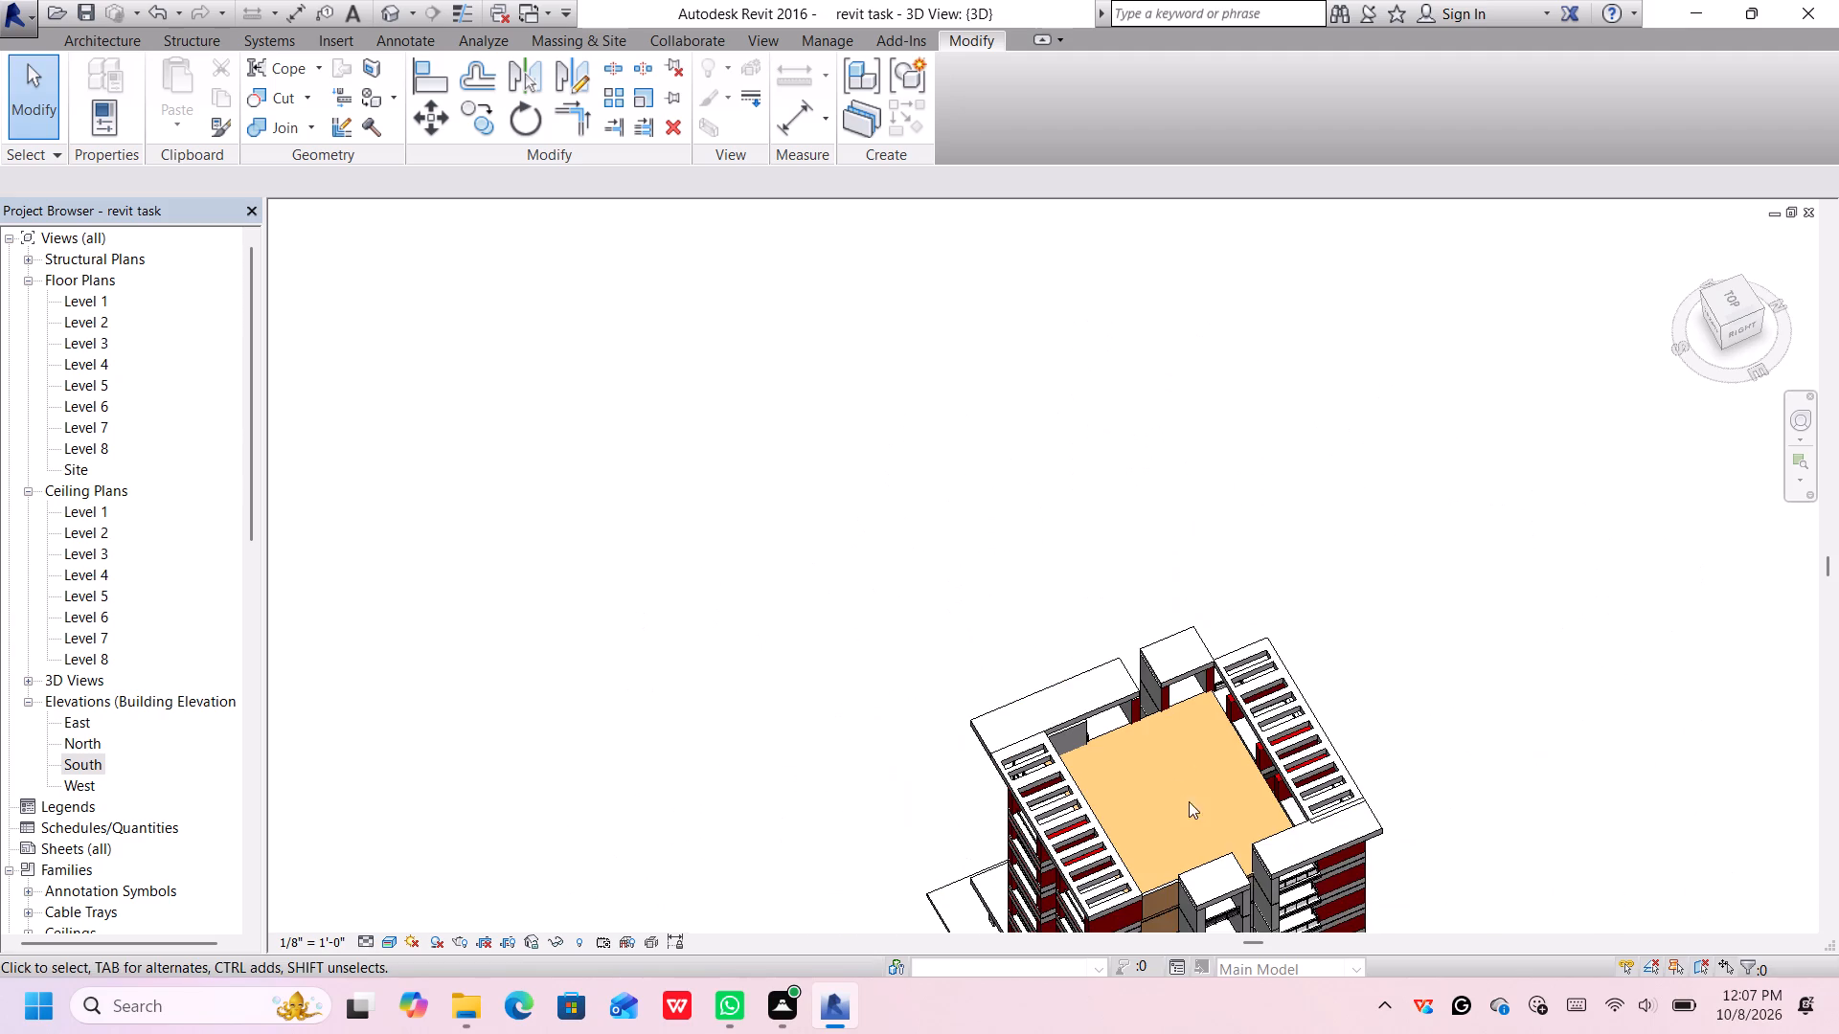
Examine the building's right side in 3D, covering the stacked balconies, windows, red walls and roof edge.
middle_click_drag(1192, 822, 1123, 574)
middle_click_drag(1471, 737, 1253, 390, "shift")
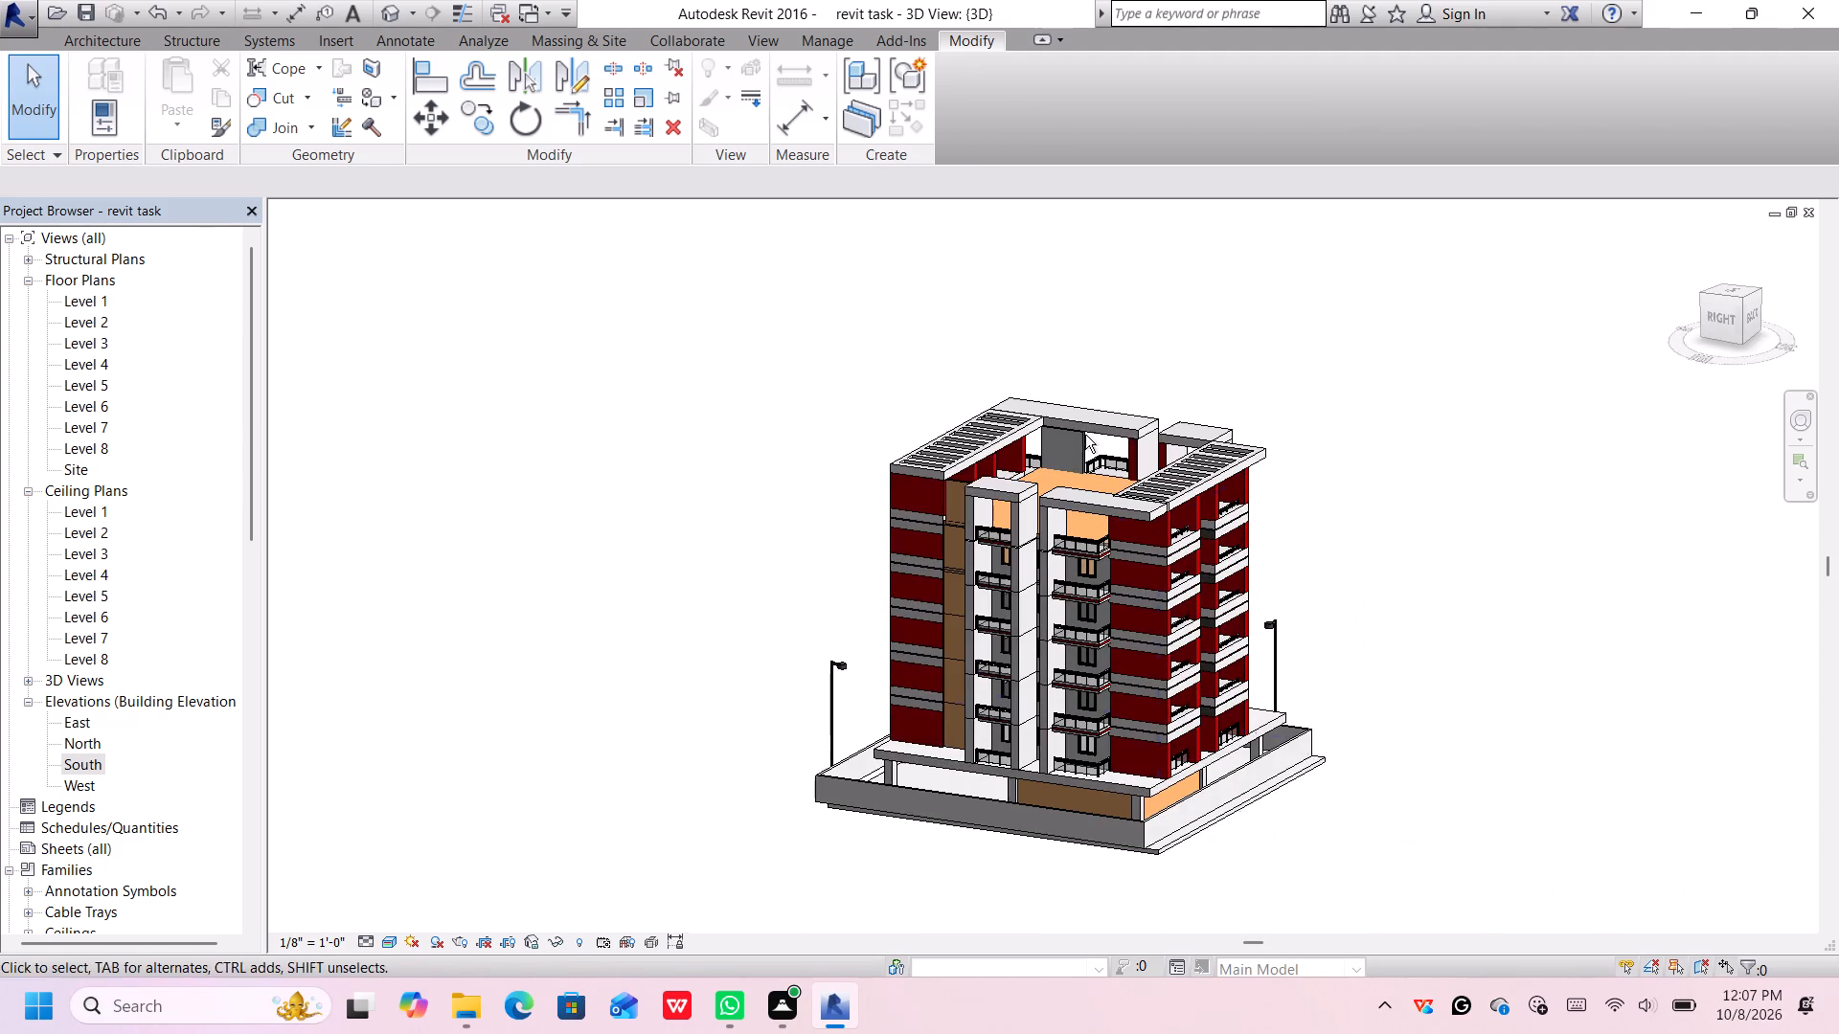
scroll(1027, 637, "up", 6, "shift")
scroll(985, 533, "up", 5)
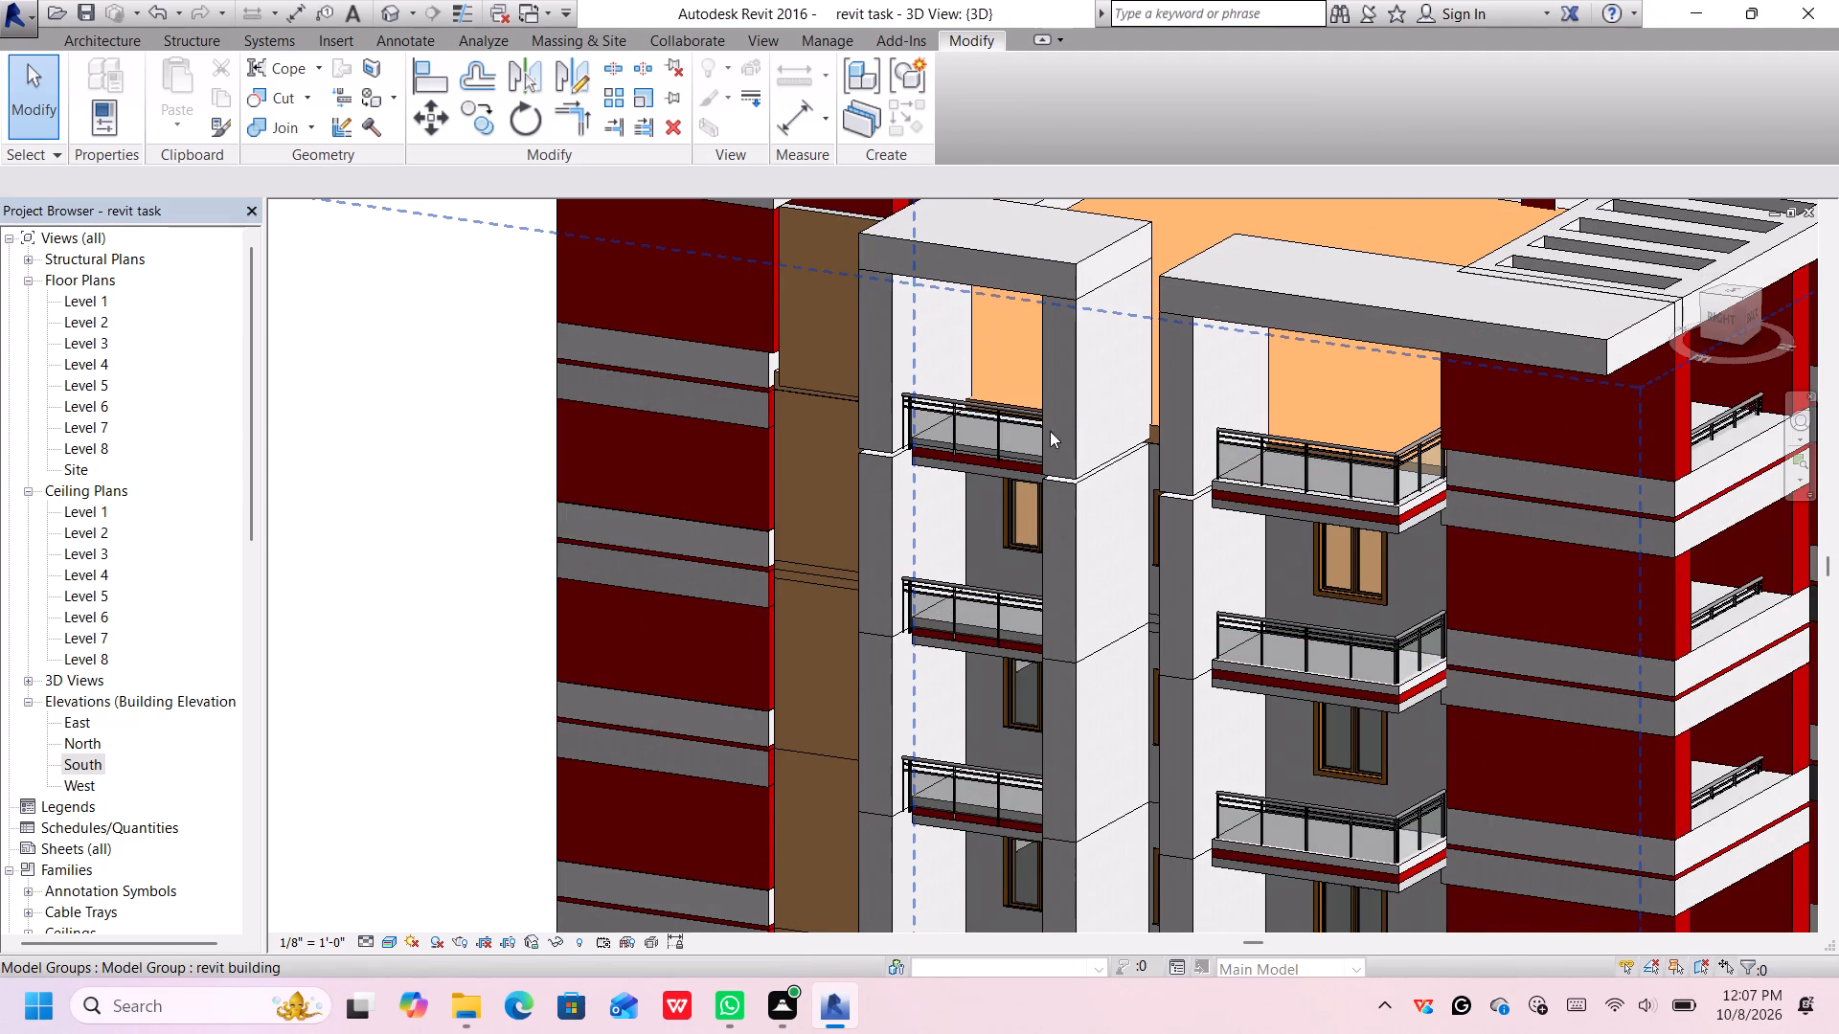
scroll(1476, 440, "down", 2)
scroll(1021, 450, "up", 5)
middle_click_drag(1278, 454, 1278, 457)
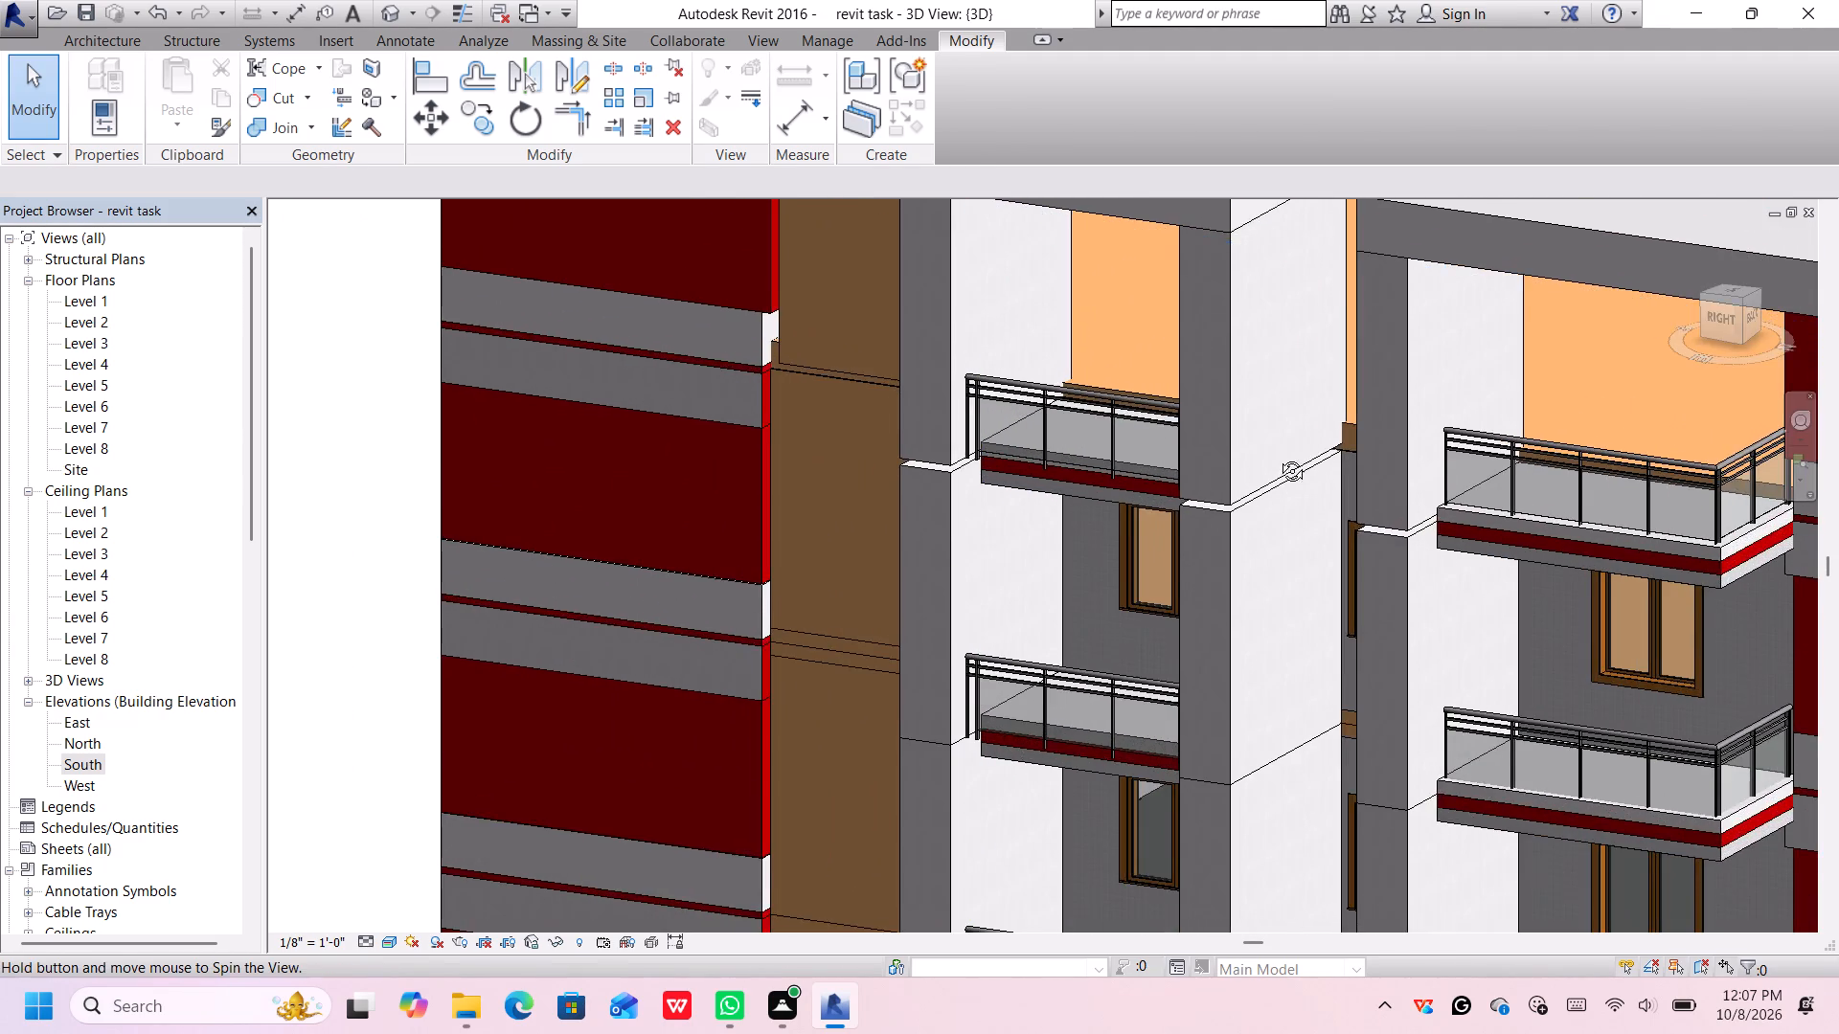
middle_click_drag(1278, 457, 1380, 525)
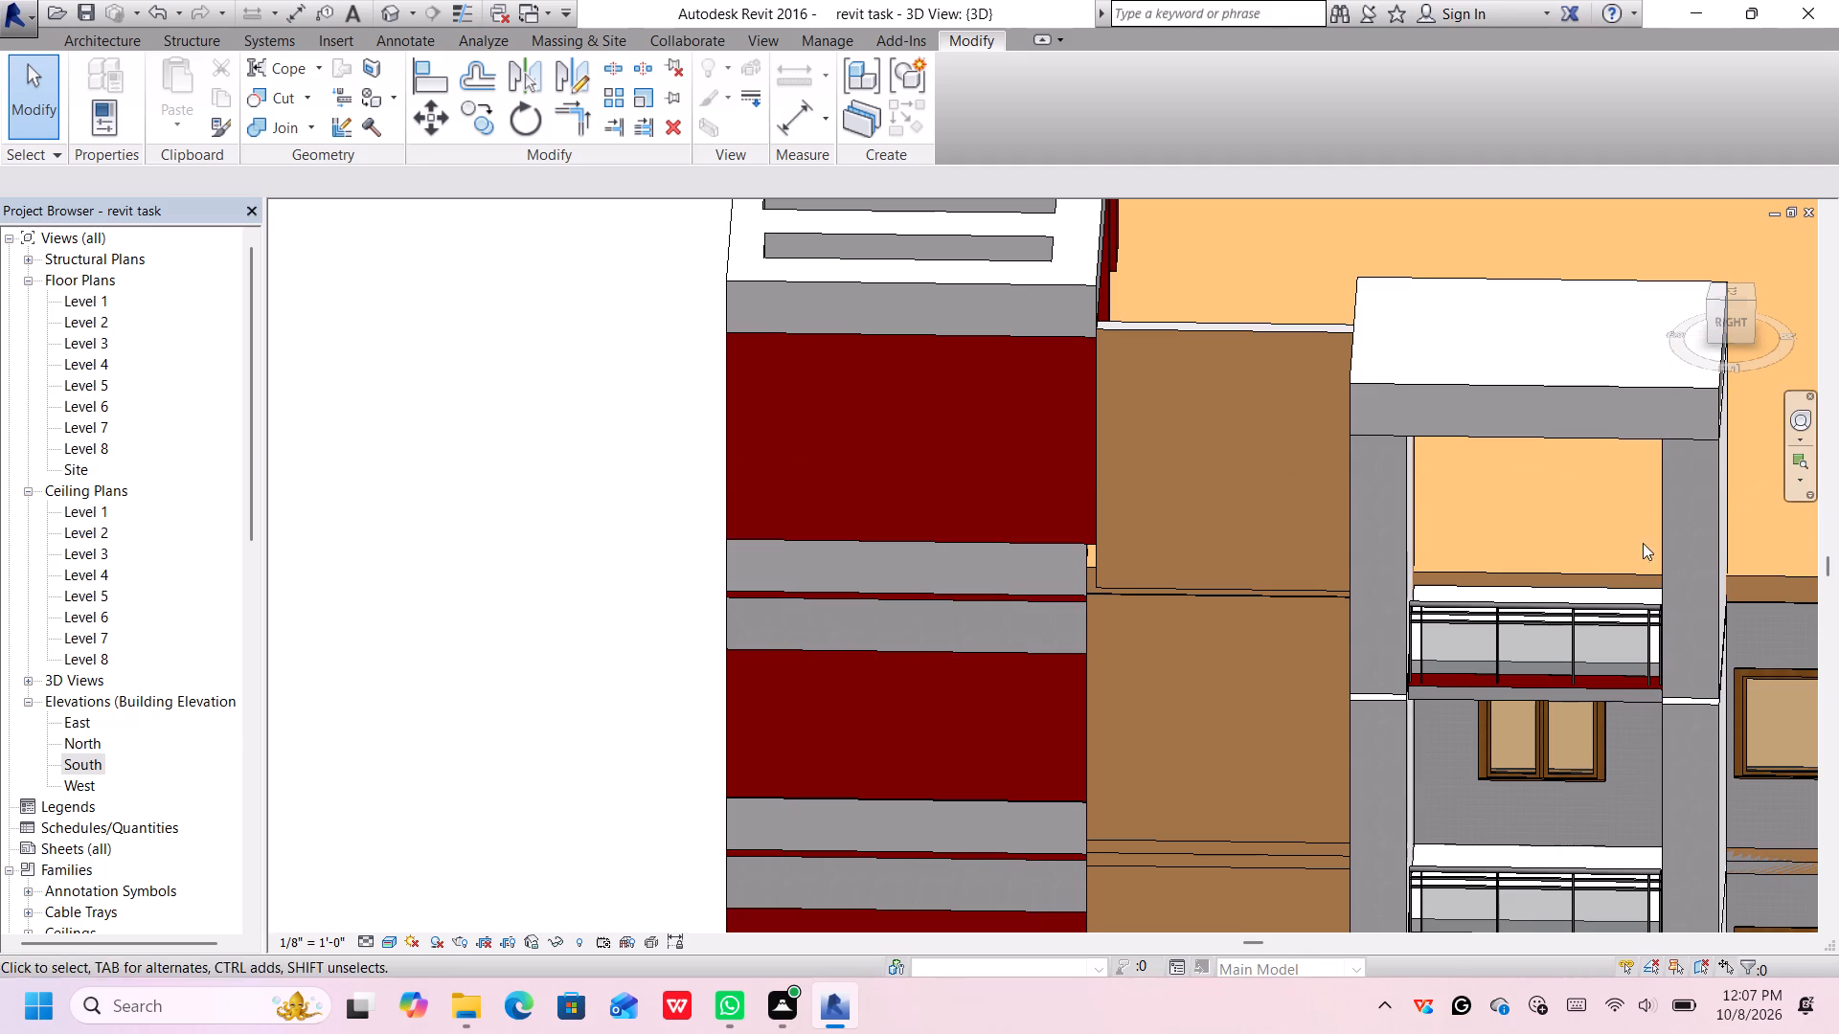
scroll(1462, 563, "down", 4)
scroll(1226, 589, "down", 4)
middle_click_drag(823, 515, 931, 556)
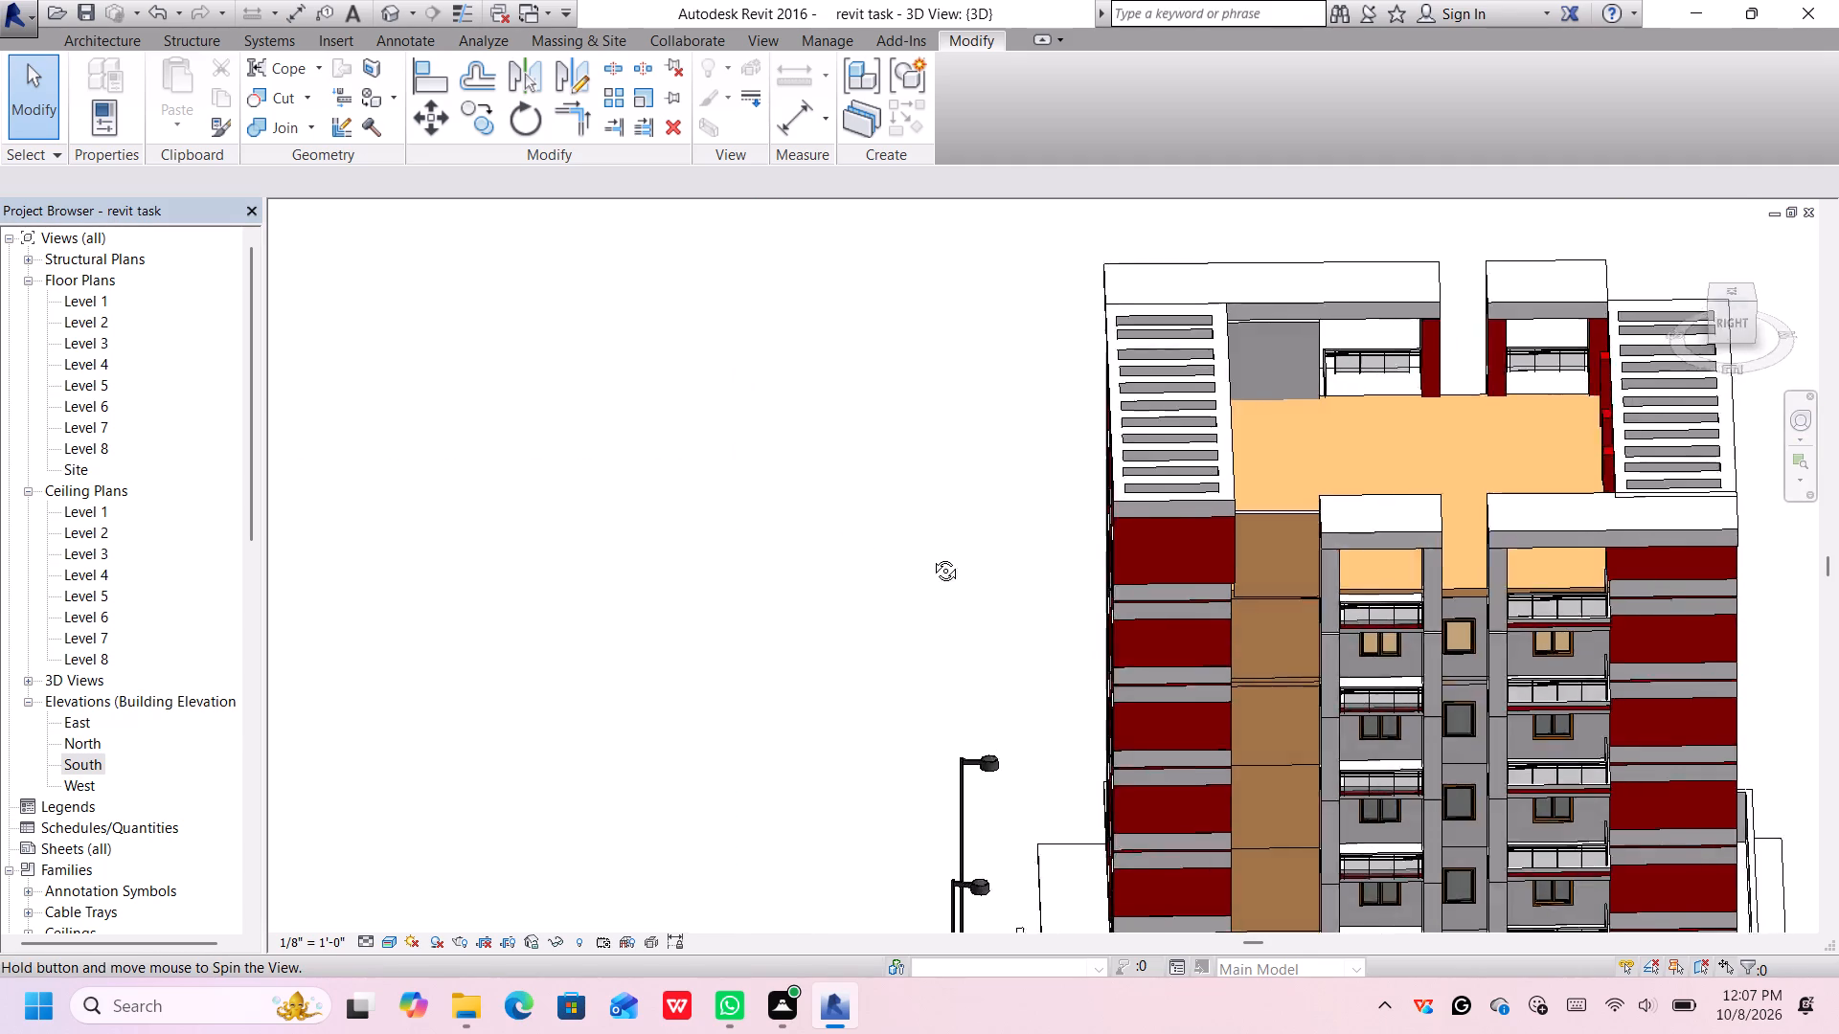
Examine the whole building in 3D from its front-left corner, from the roof frames to the site walls, dismissing the Autodesk notification.
middle_click_drag(931, 556, 1349, 528)
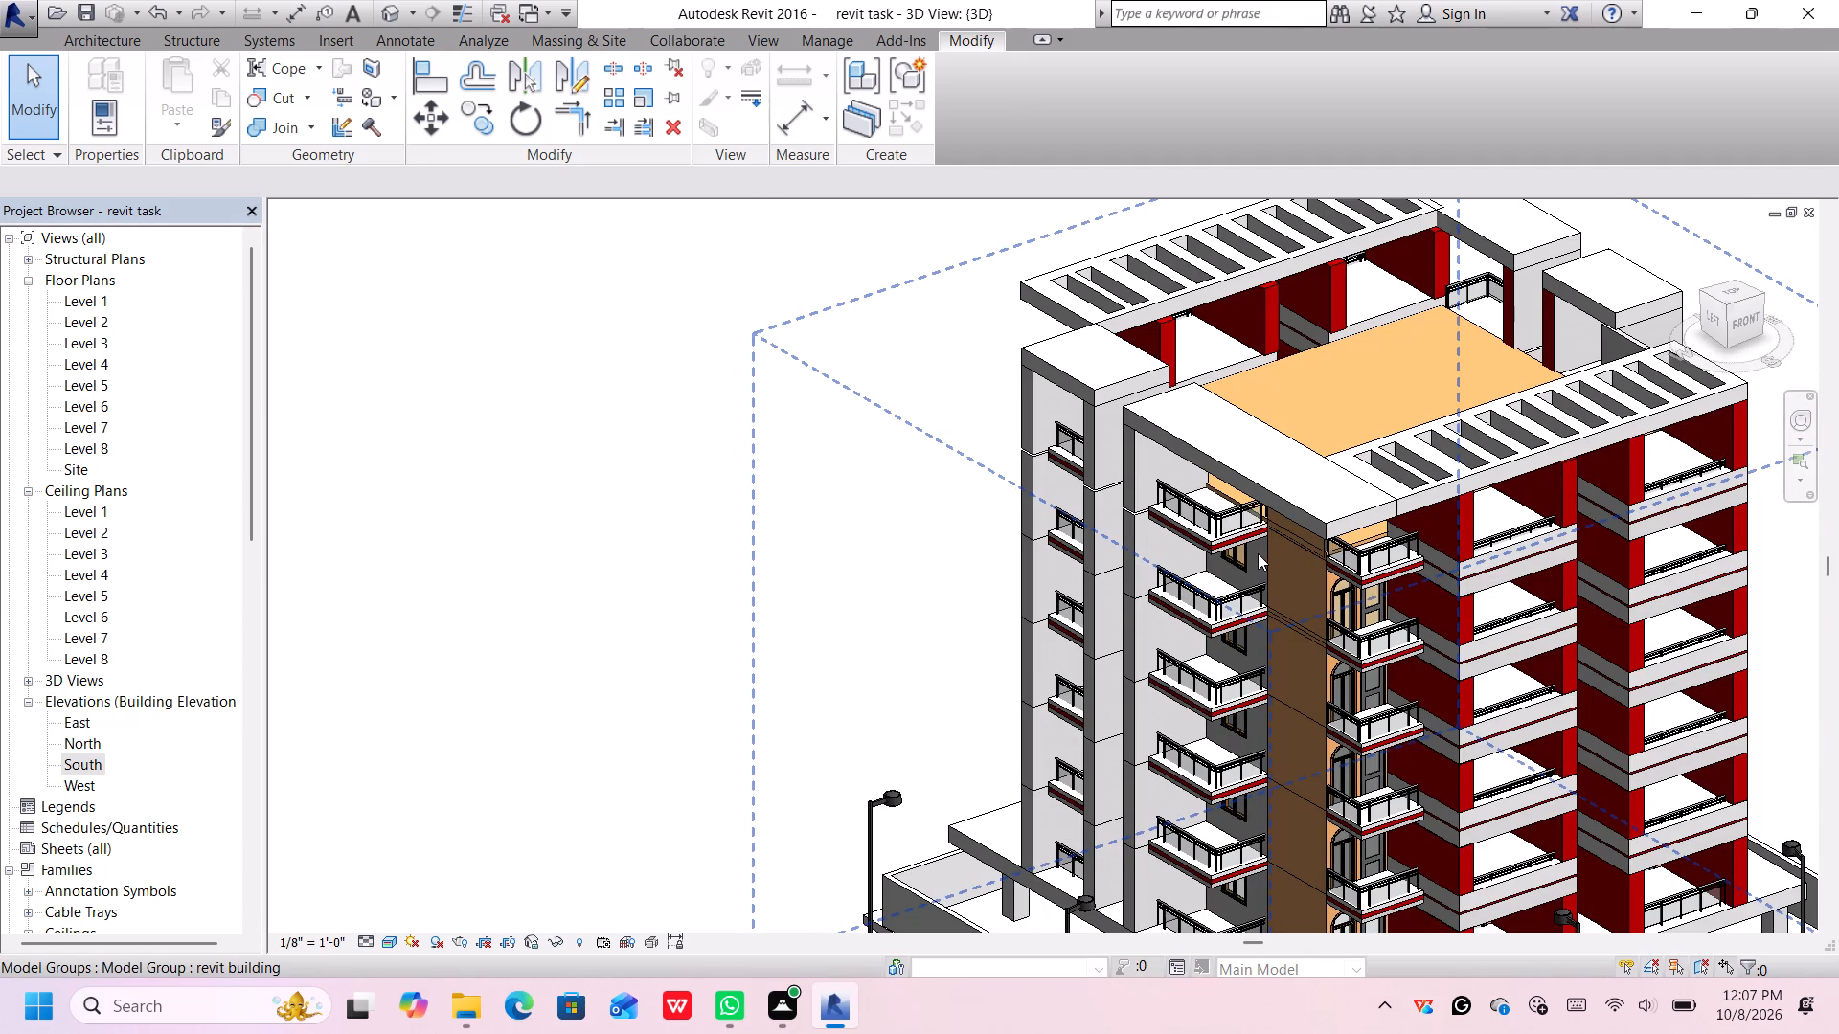
scroll(1453, 402, "down", 1)
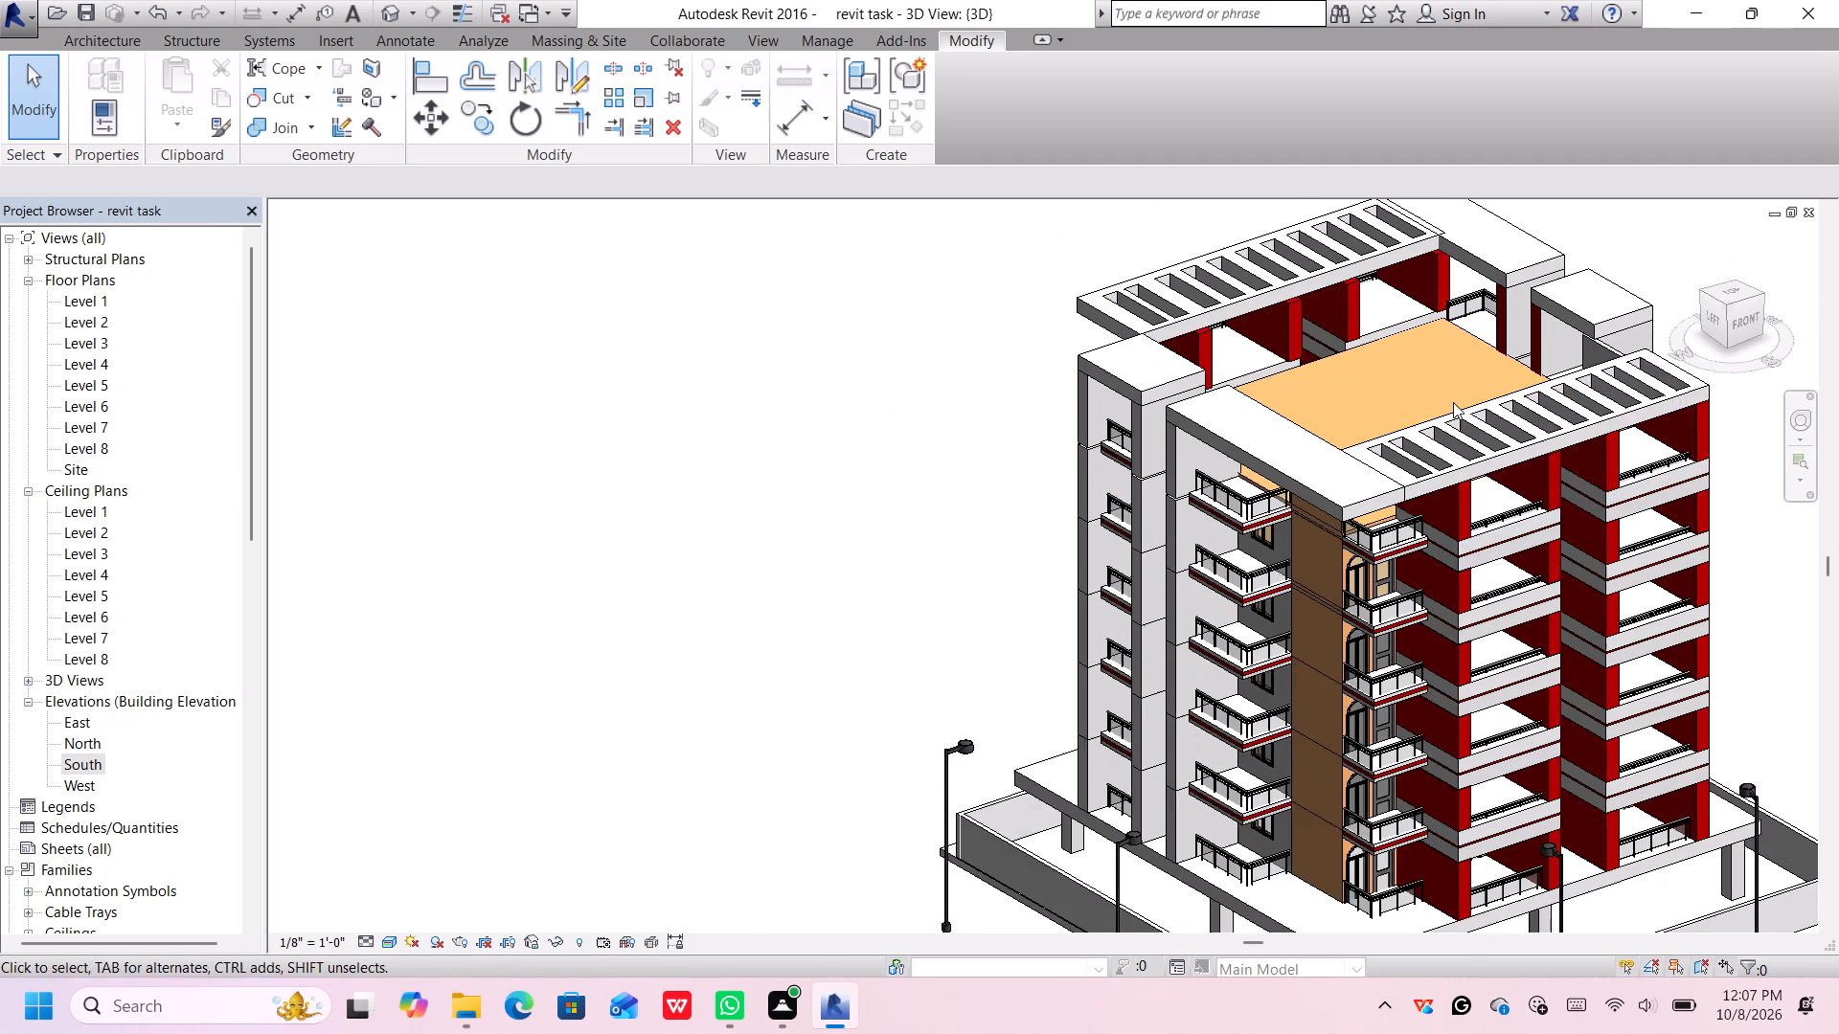
scroll(1438, 453, "up", 2)
middle_click_drag(1453, 449, 988, 551)
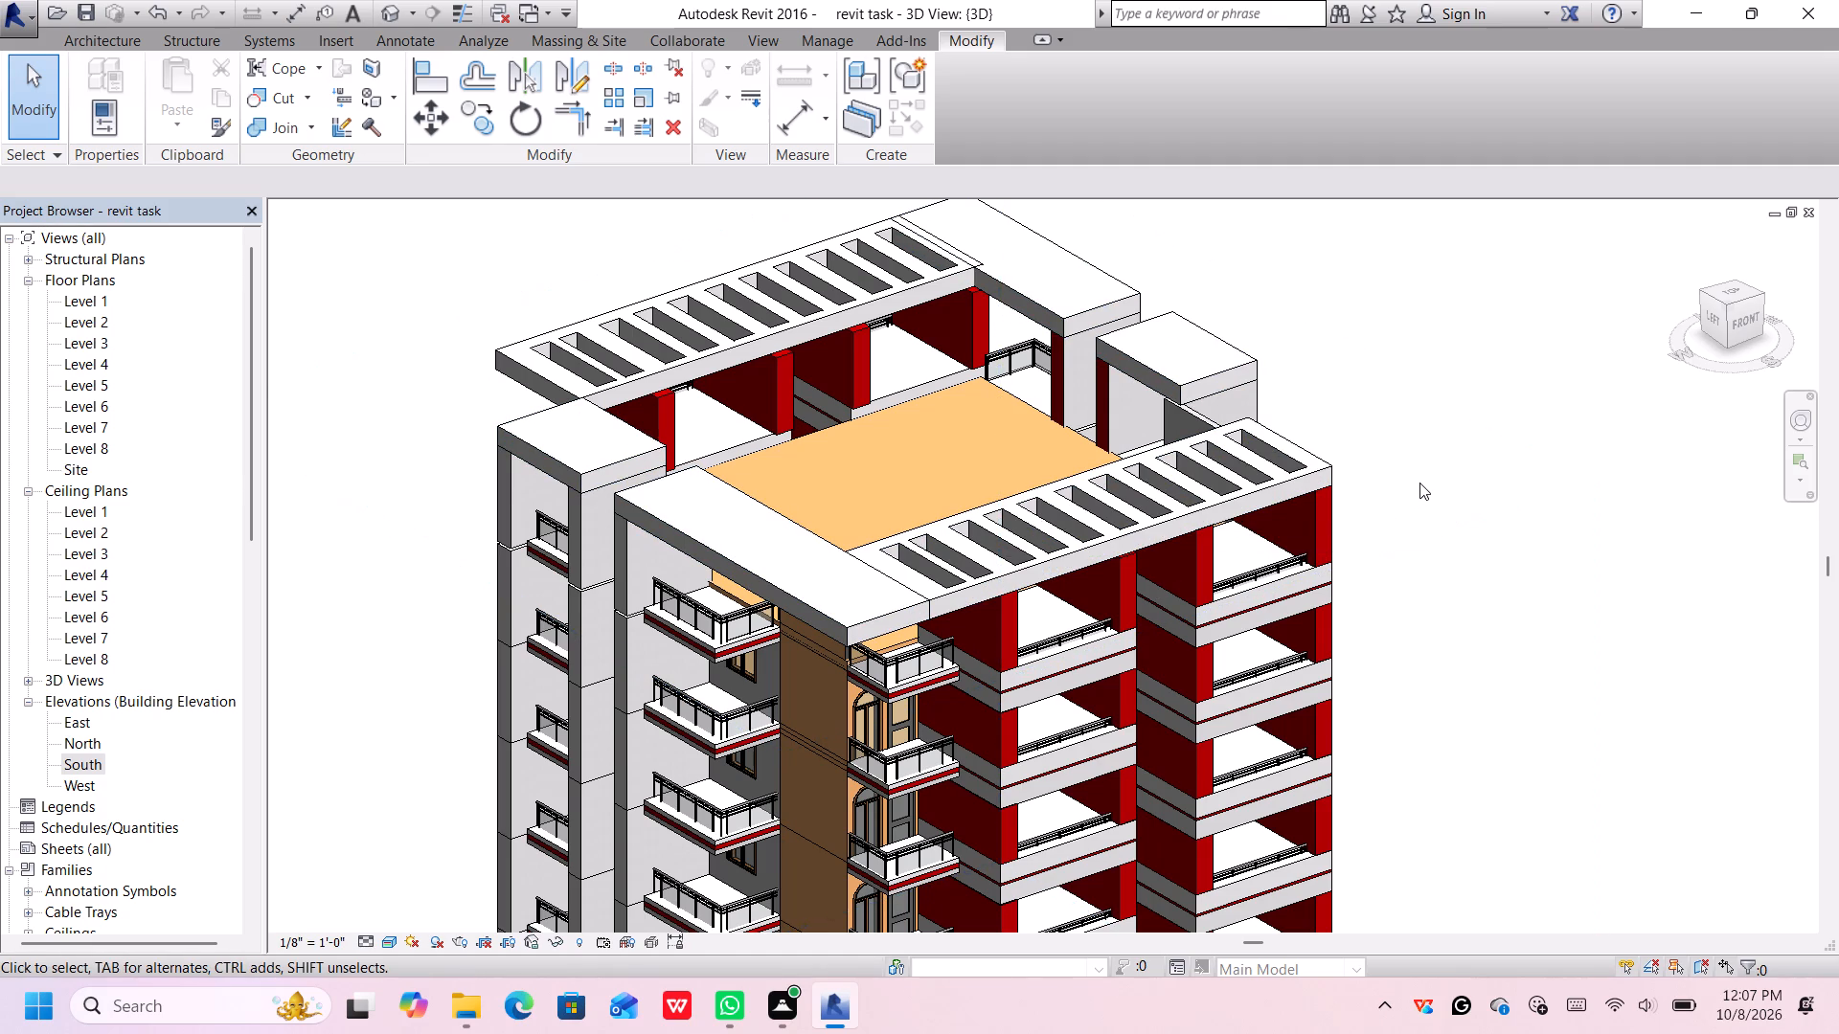
scroll(1426, 473, "down", 3)
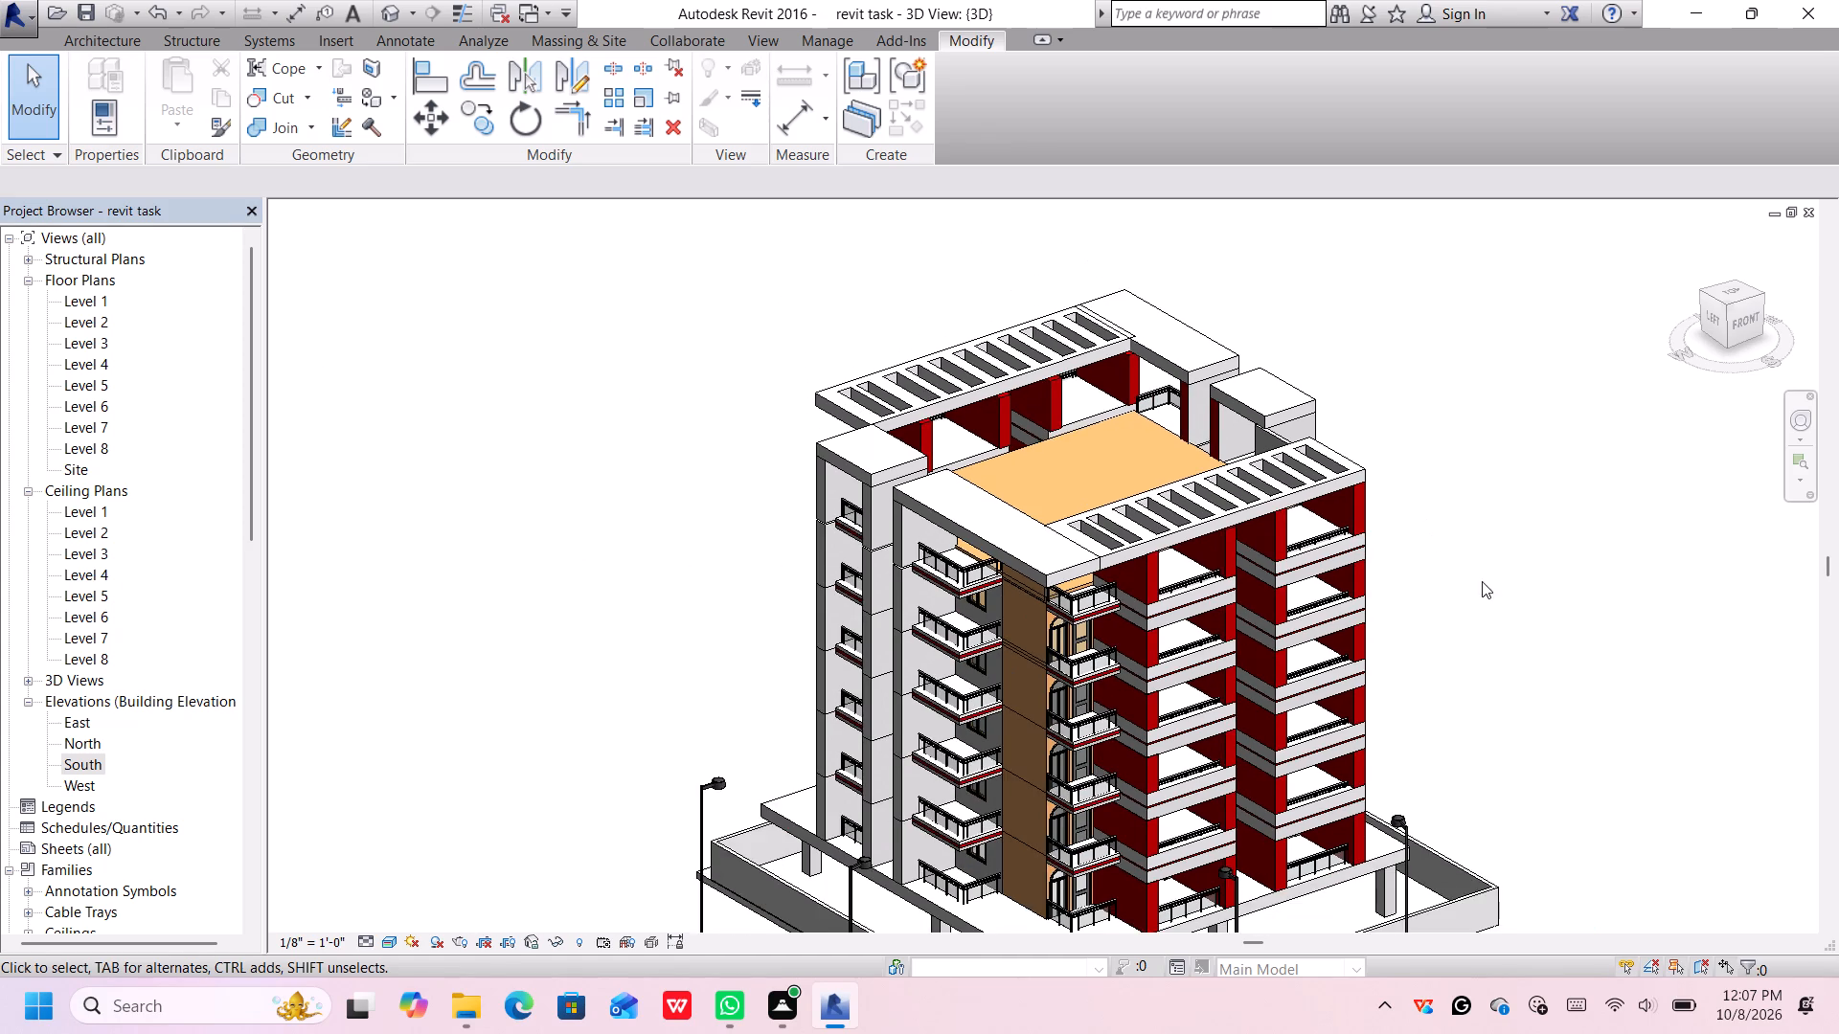
middle_click_drag(1482, 581, 1355, 382)
middle_click_drag(1330, 382, 1339, 477)
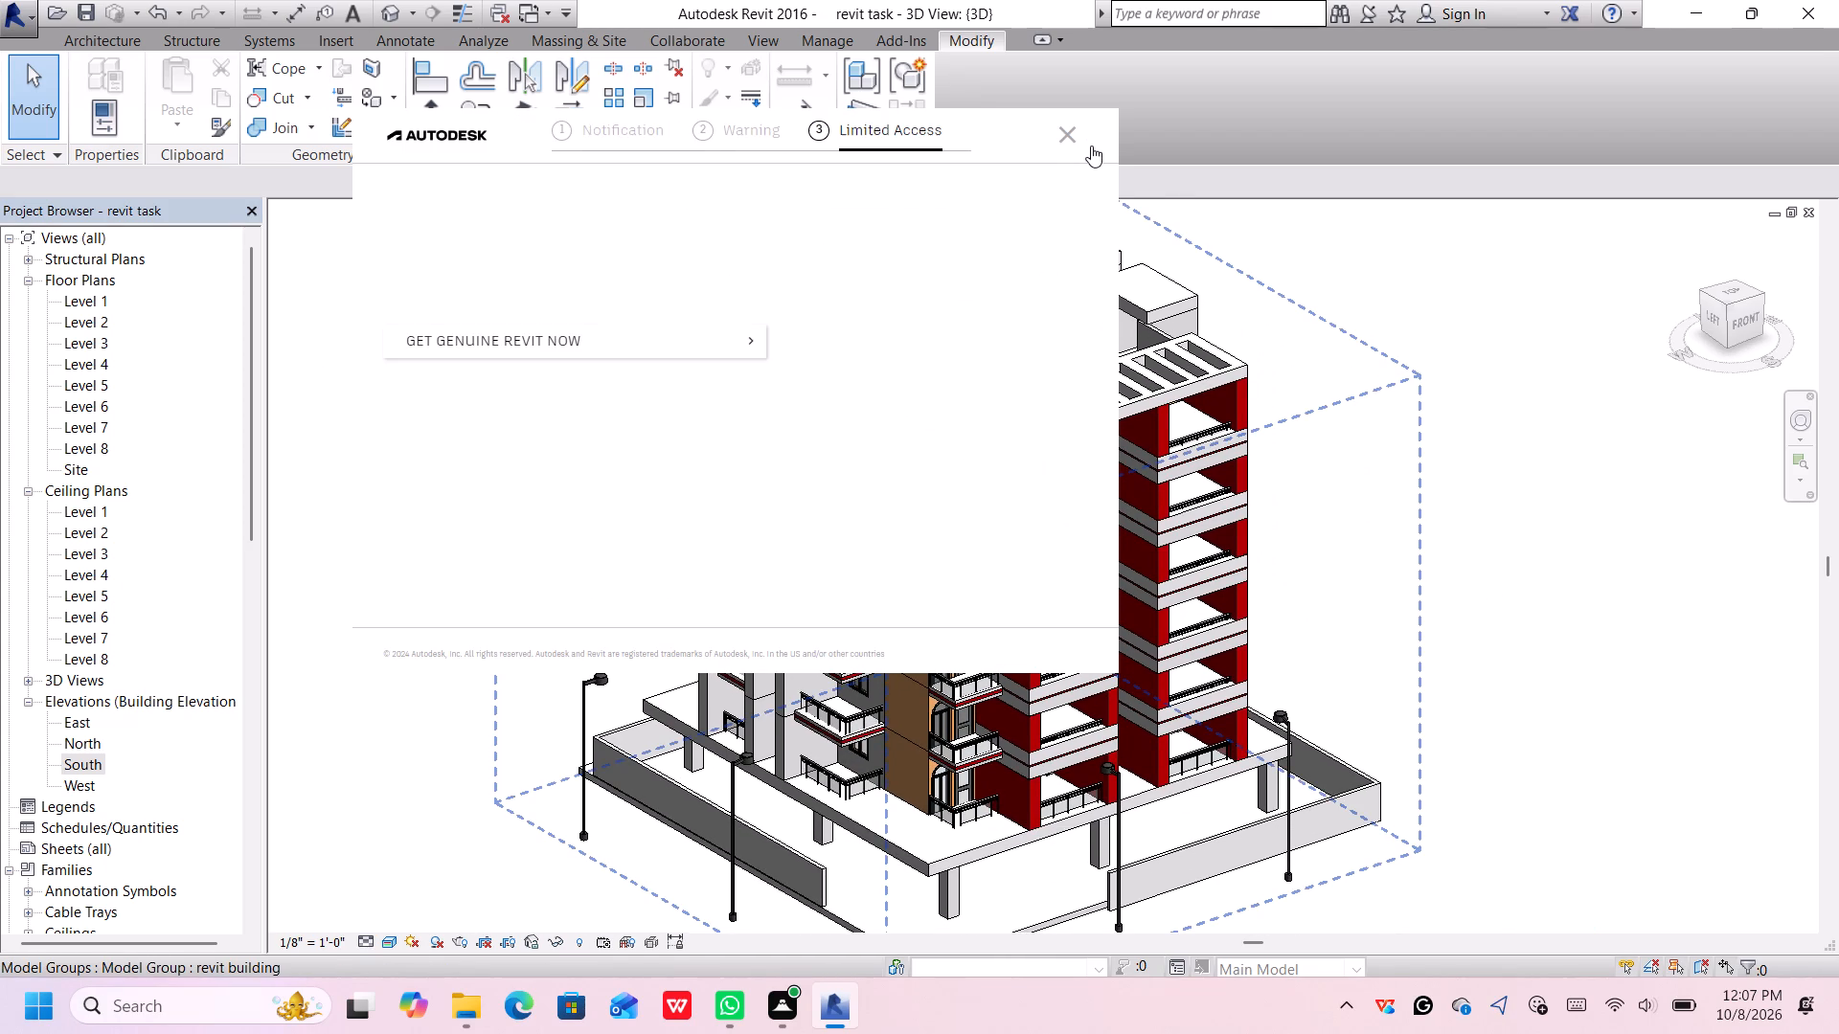
left_click(1069, 125)
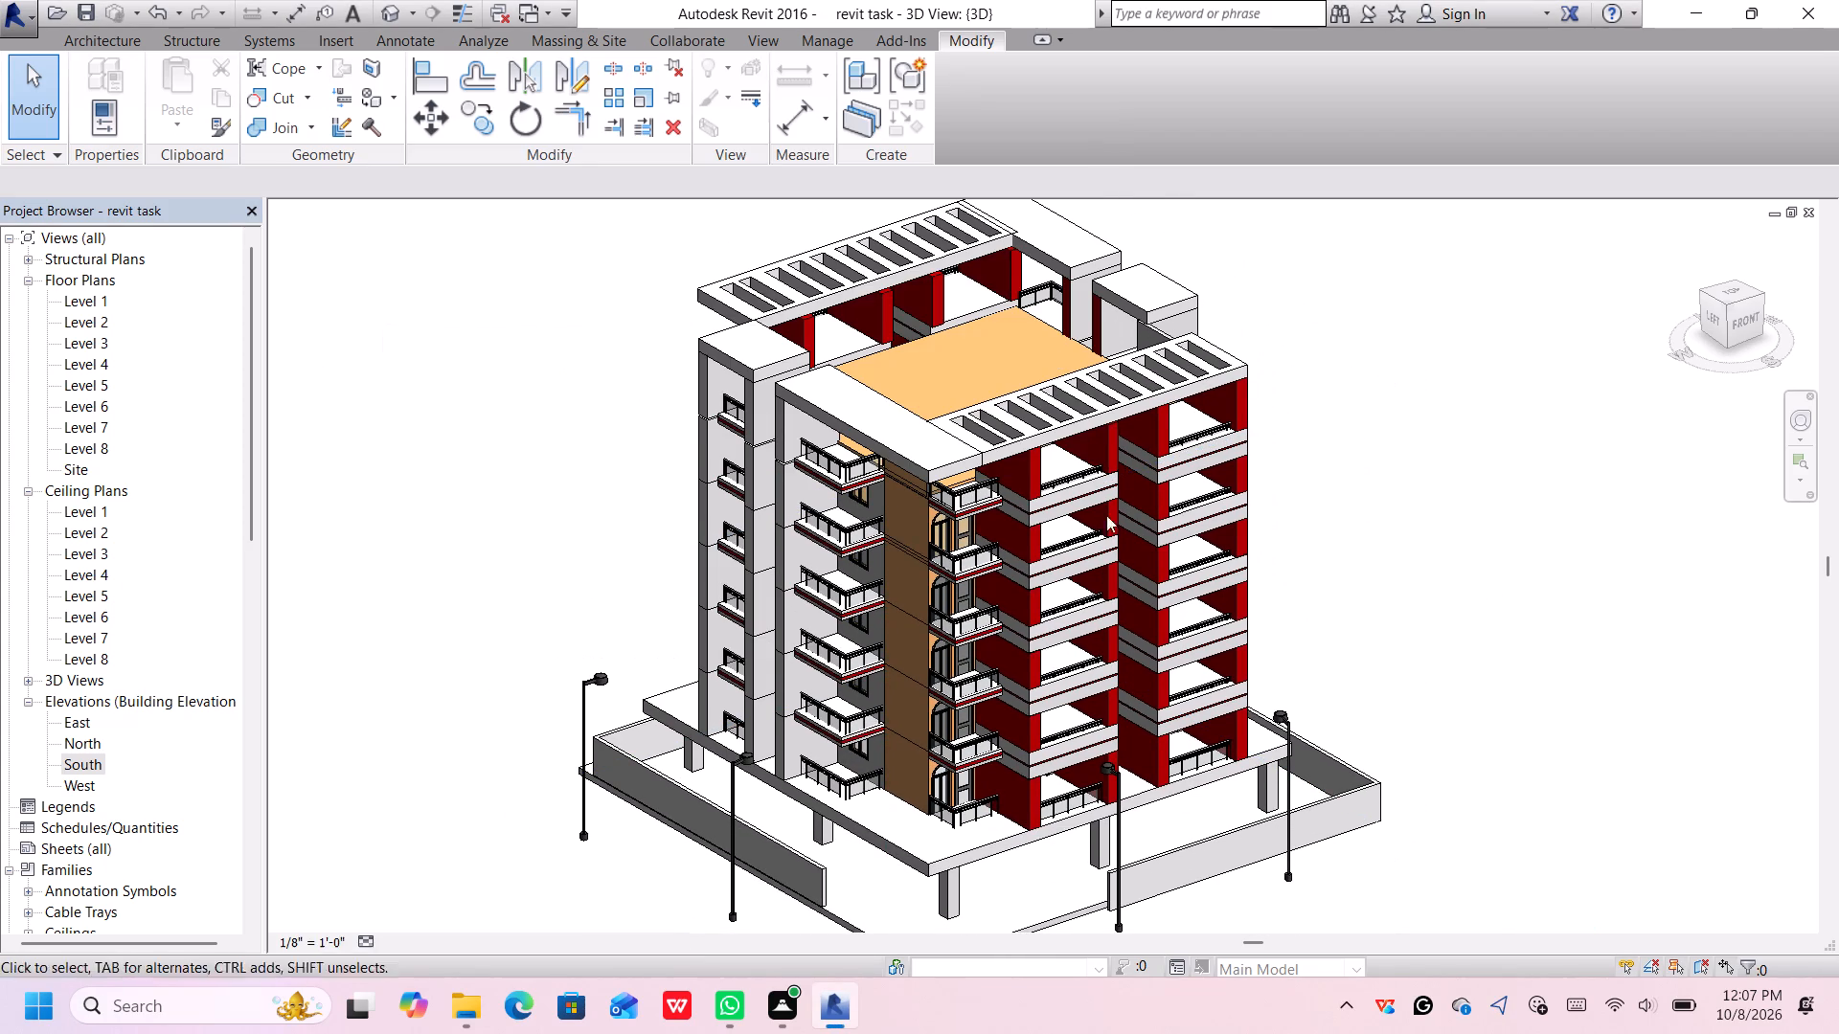
middle_click_drag(1417, 464, 1294, 490)
scroll(1294, 488, "up", 1)
scroll(1289, 504, "down", 3)
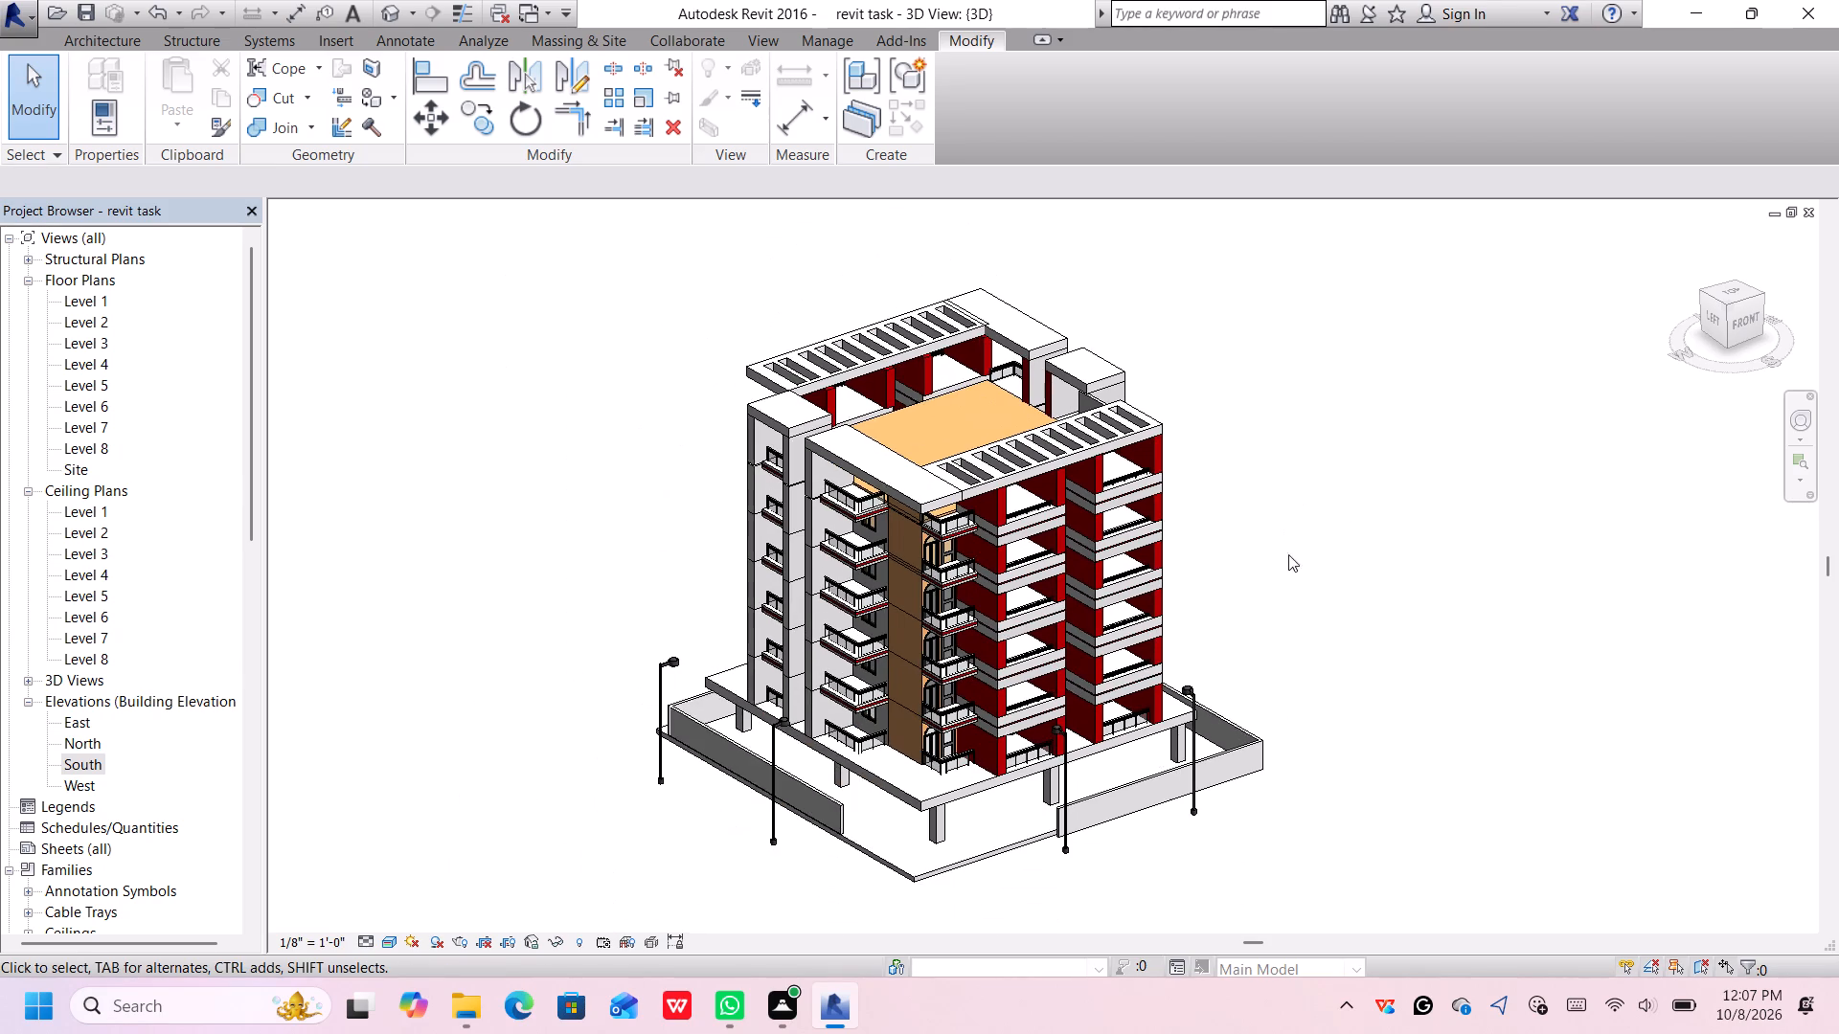
middle_click_drag(1274, 764, 1245, 701)
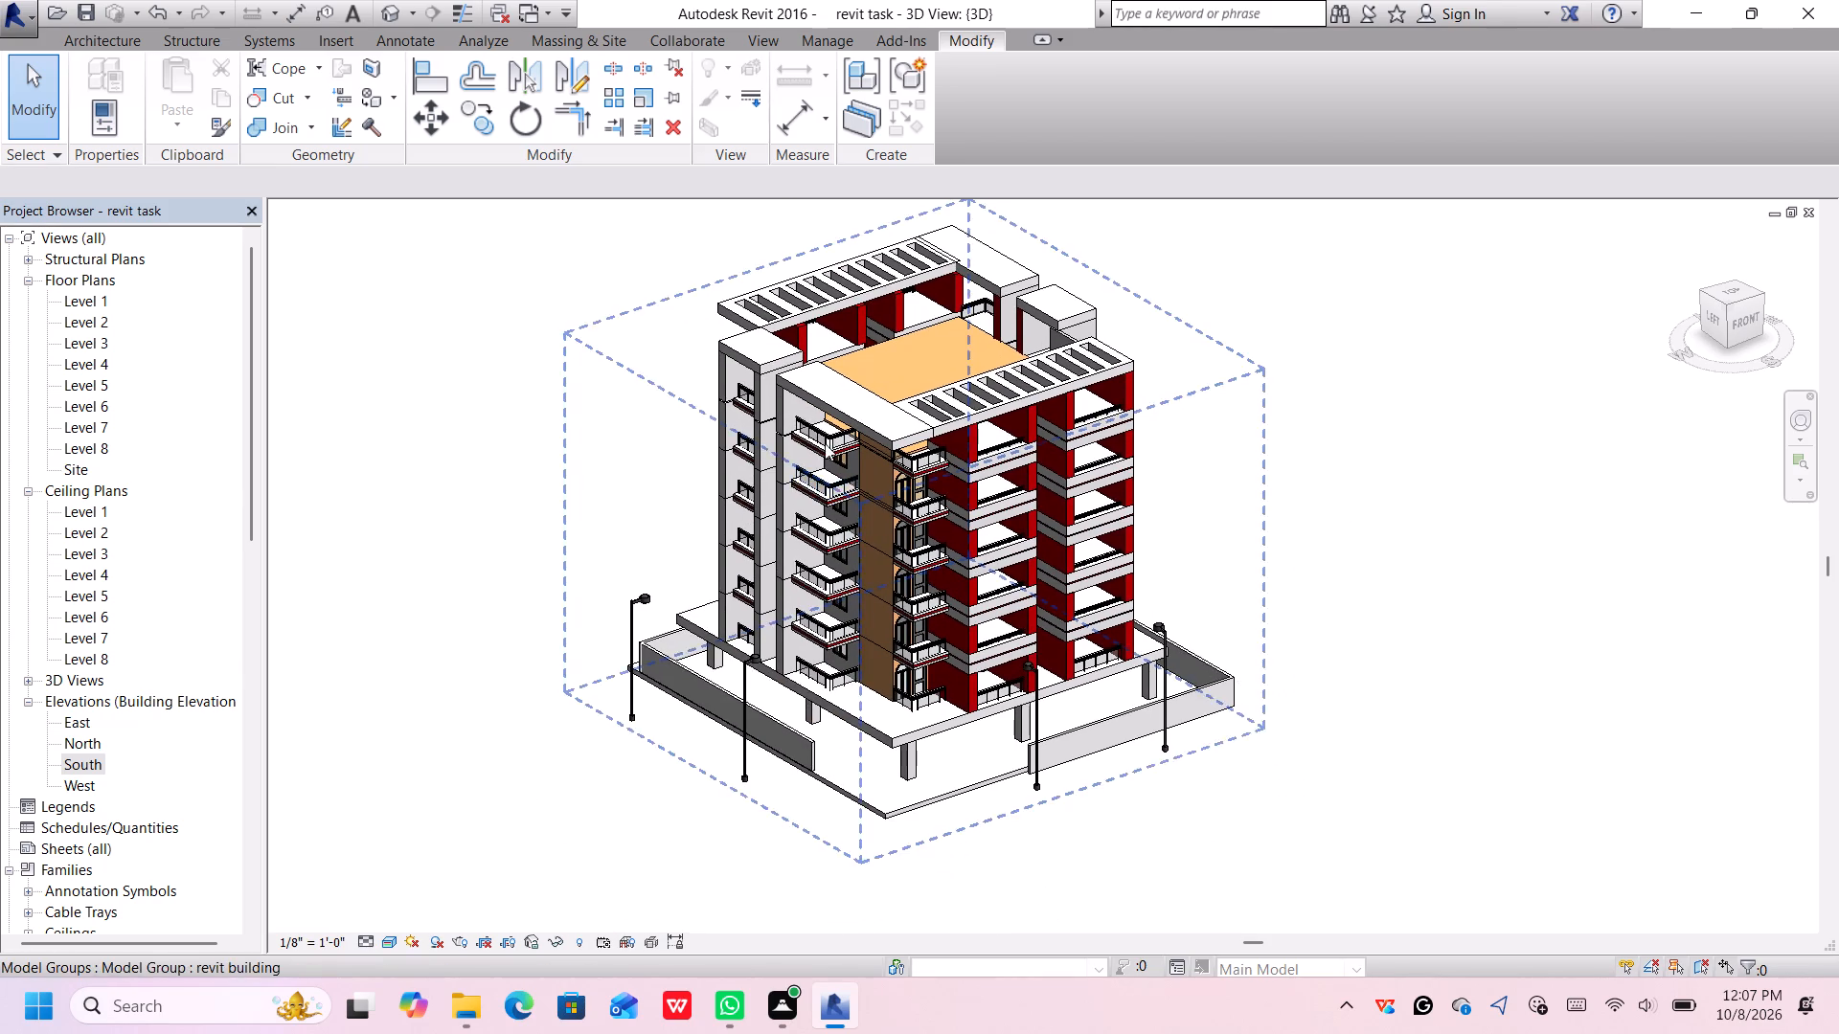
scroll(830, 434, "up", 4)
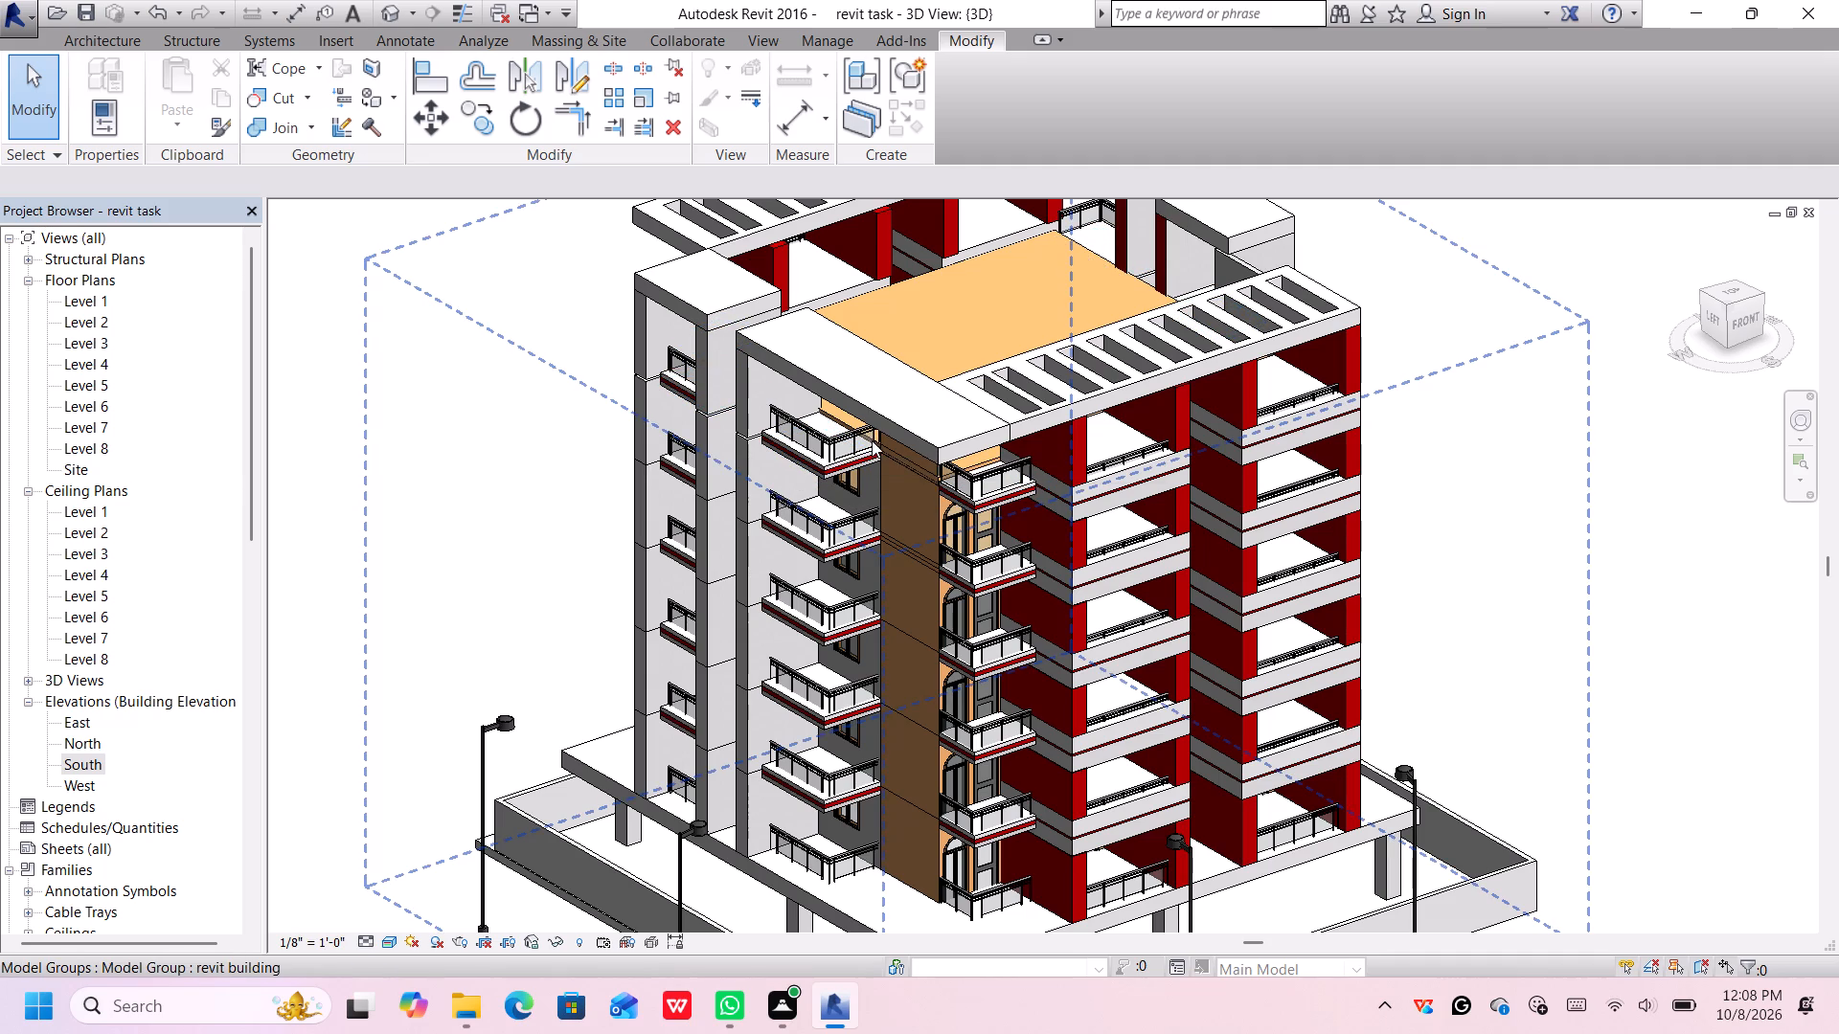
scroll(918, 438, "down", 3)
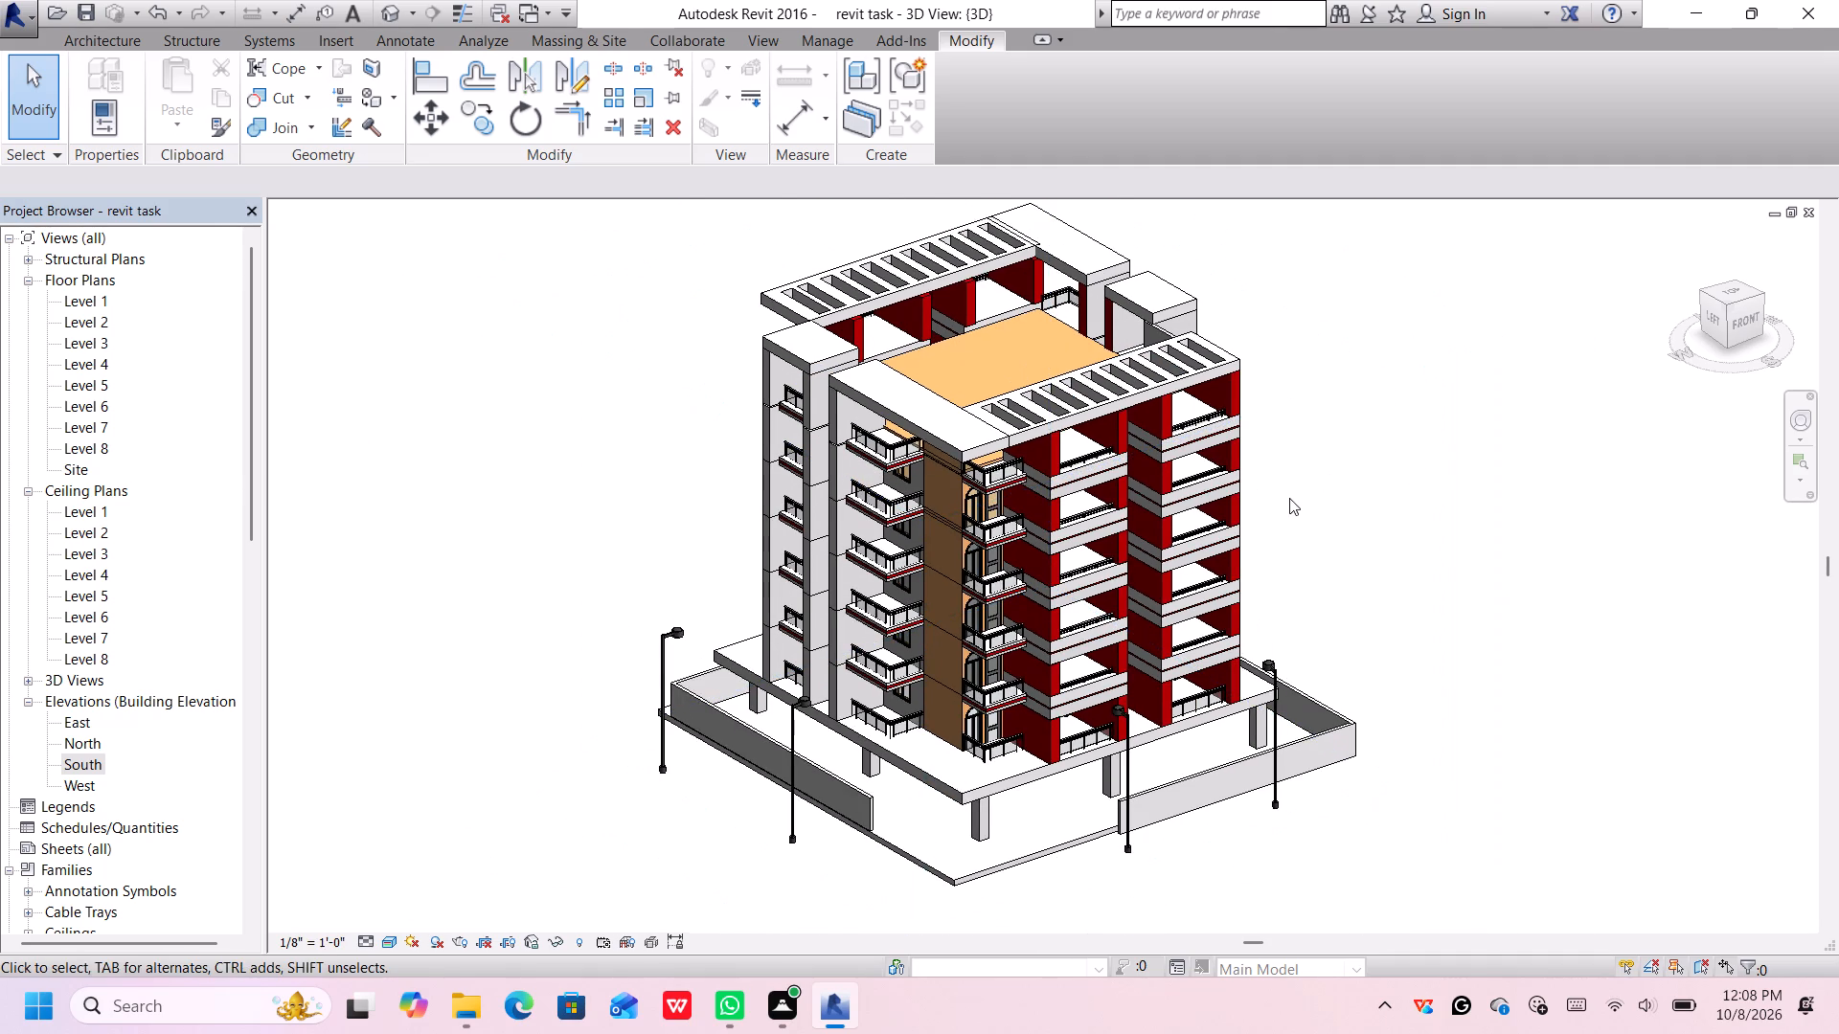
middle_click_drag(1289, 501, 1263, 503)
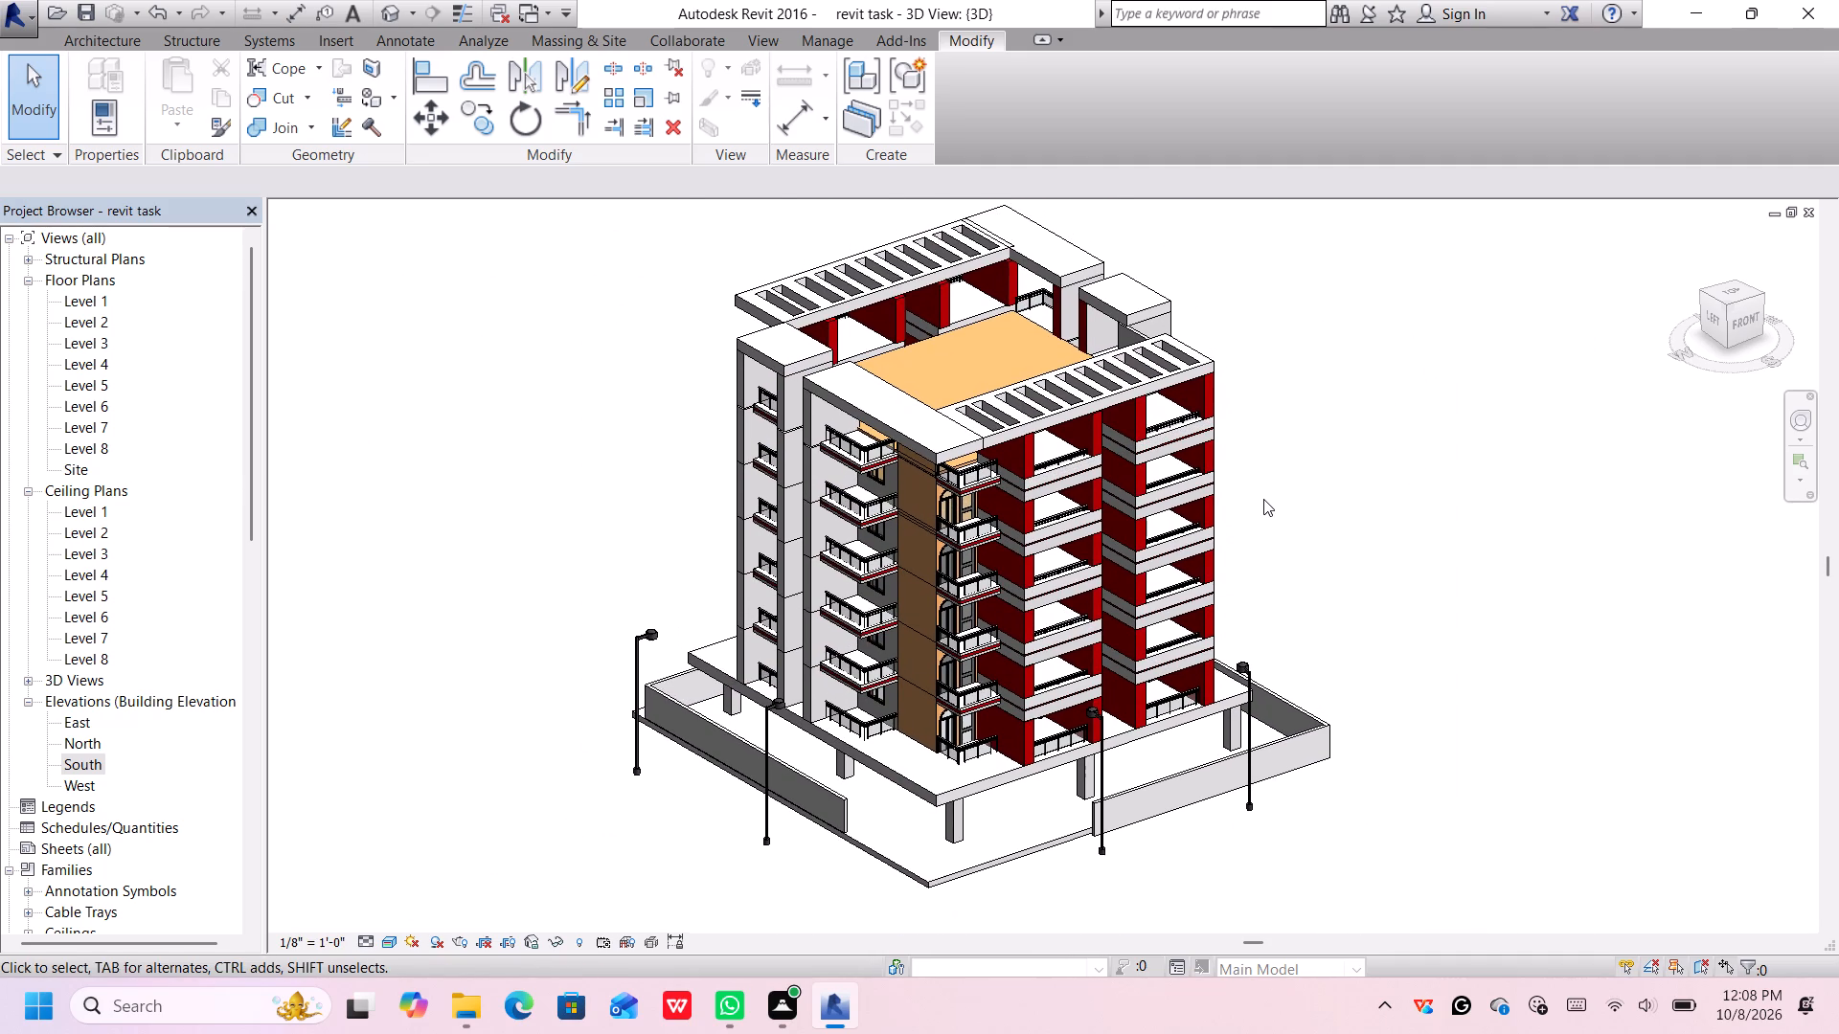
middle_click(1263, 501)
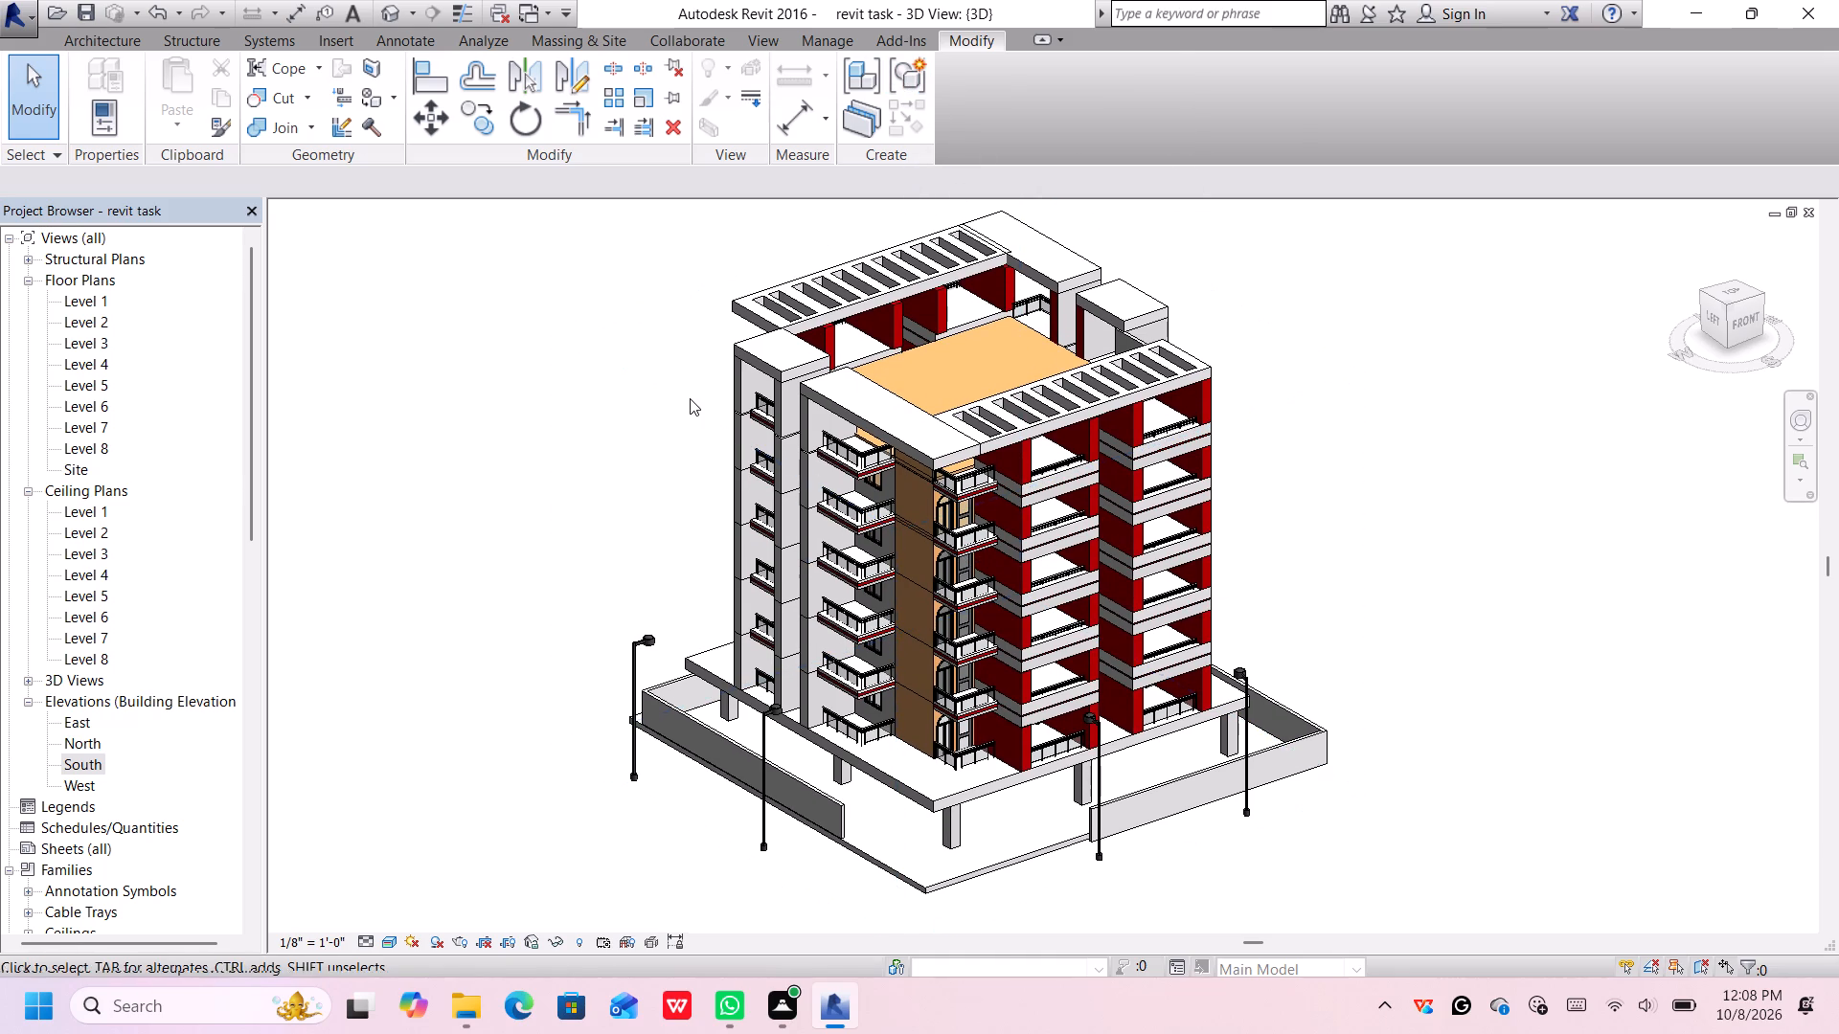
Check the building's model group, then examine the front facade and front-left corner in 3D, from the roof frames to the base.
left_click(748, 518)
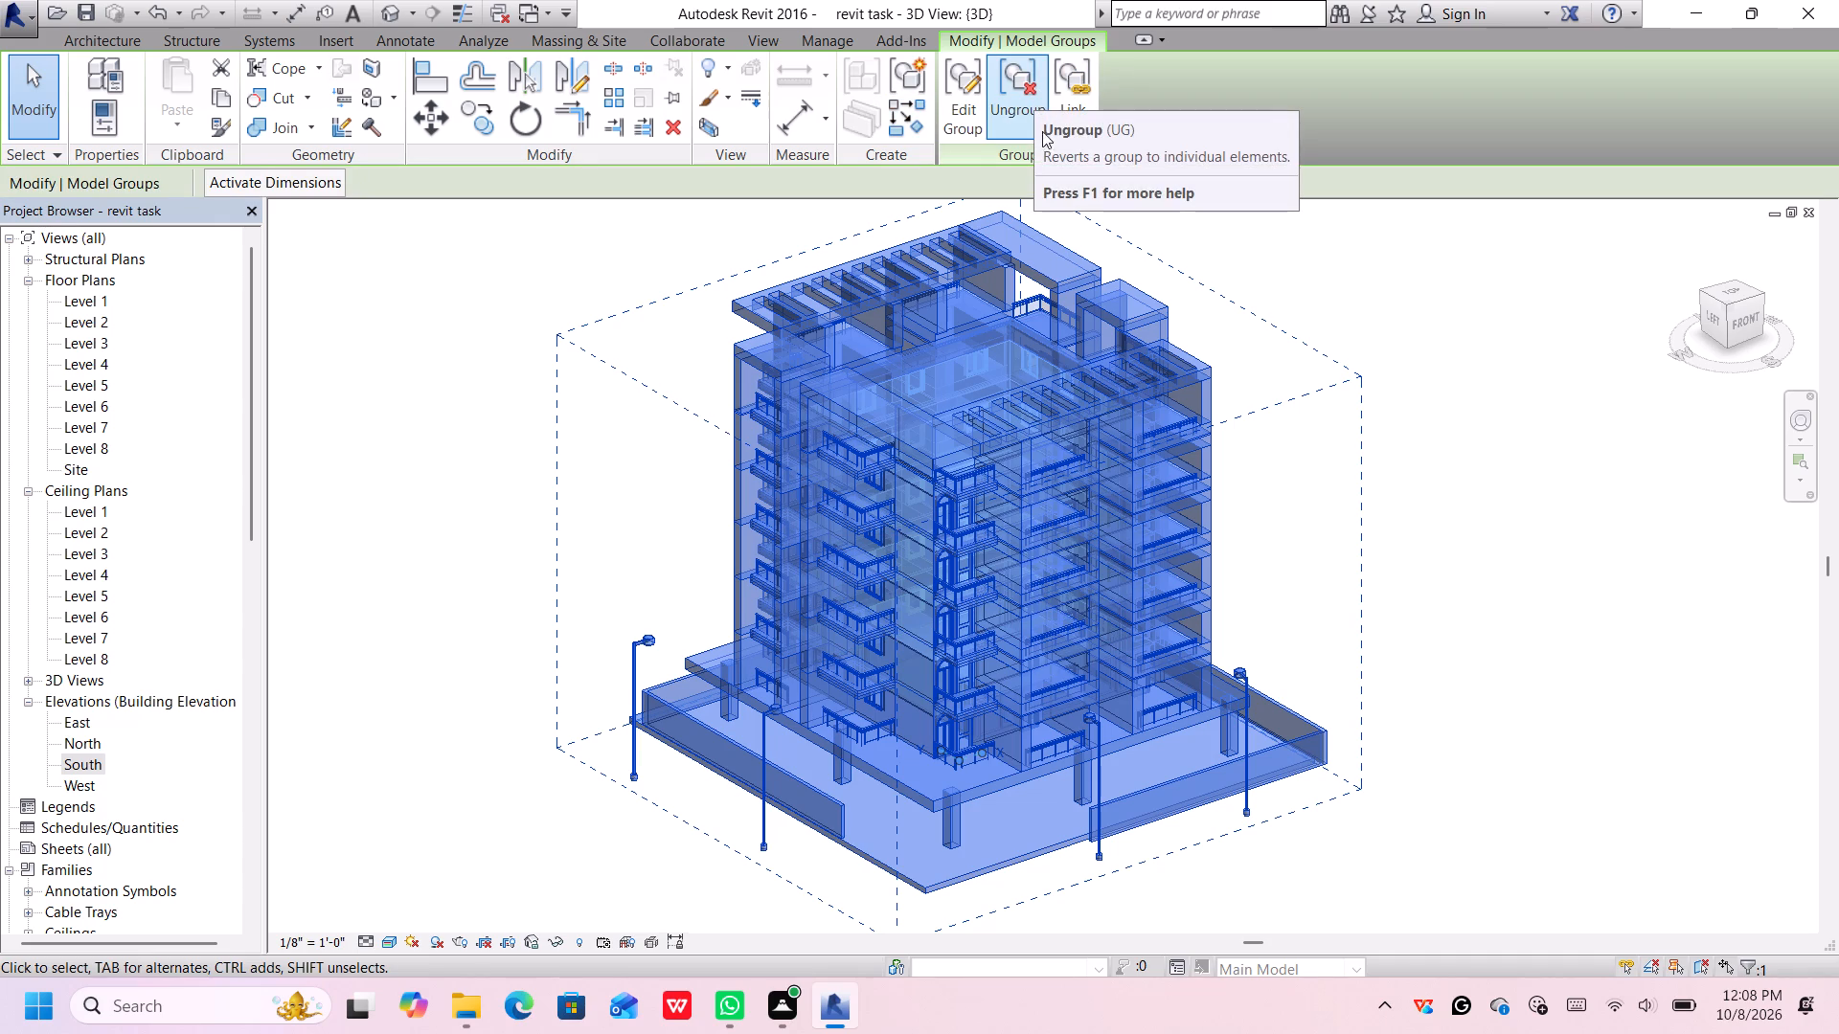
left_click(1344, 301)
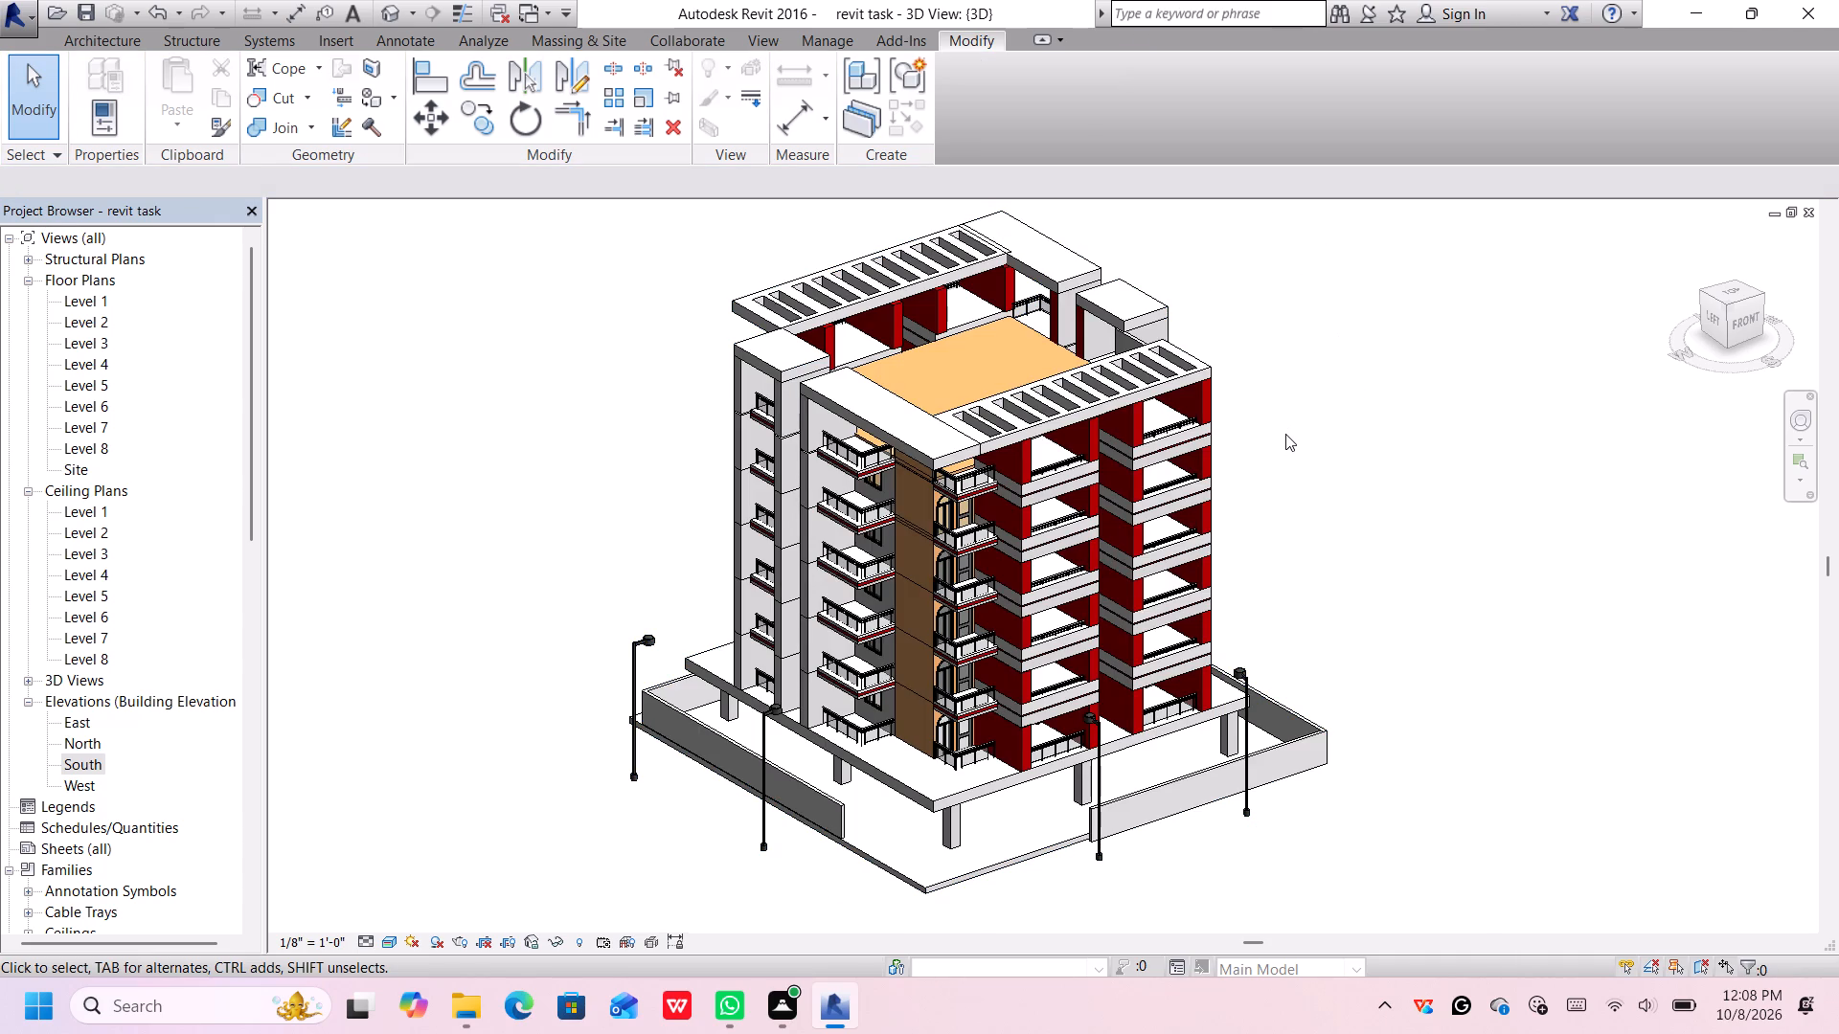
scroll(1289, 425, "down", 2)
middle_click_drag(1282, 423, 1148, 291)
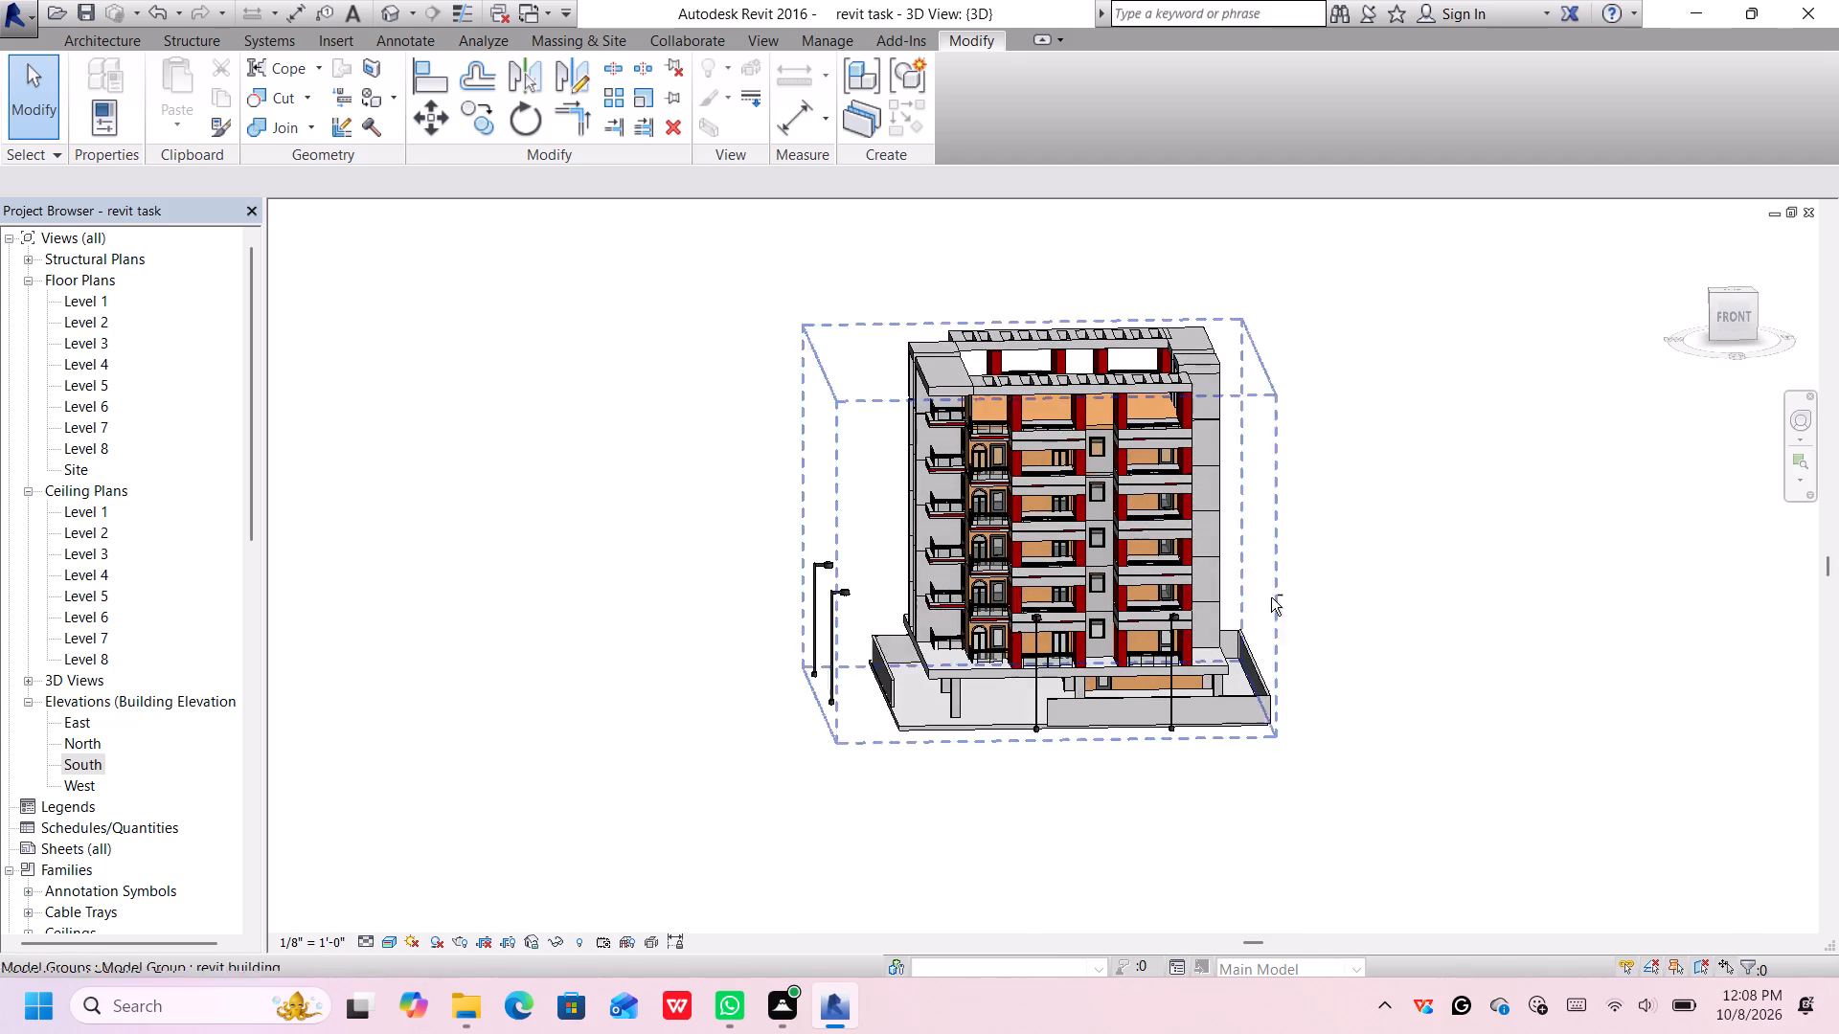
middle_click_drag(1276, 614, 1245, 461, "shift")
middle_click_drag(891, 590, 936, 671)
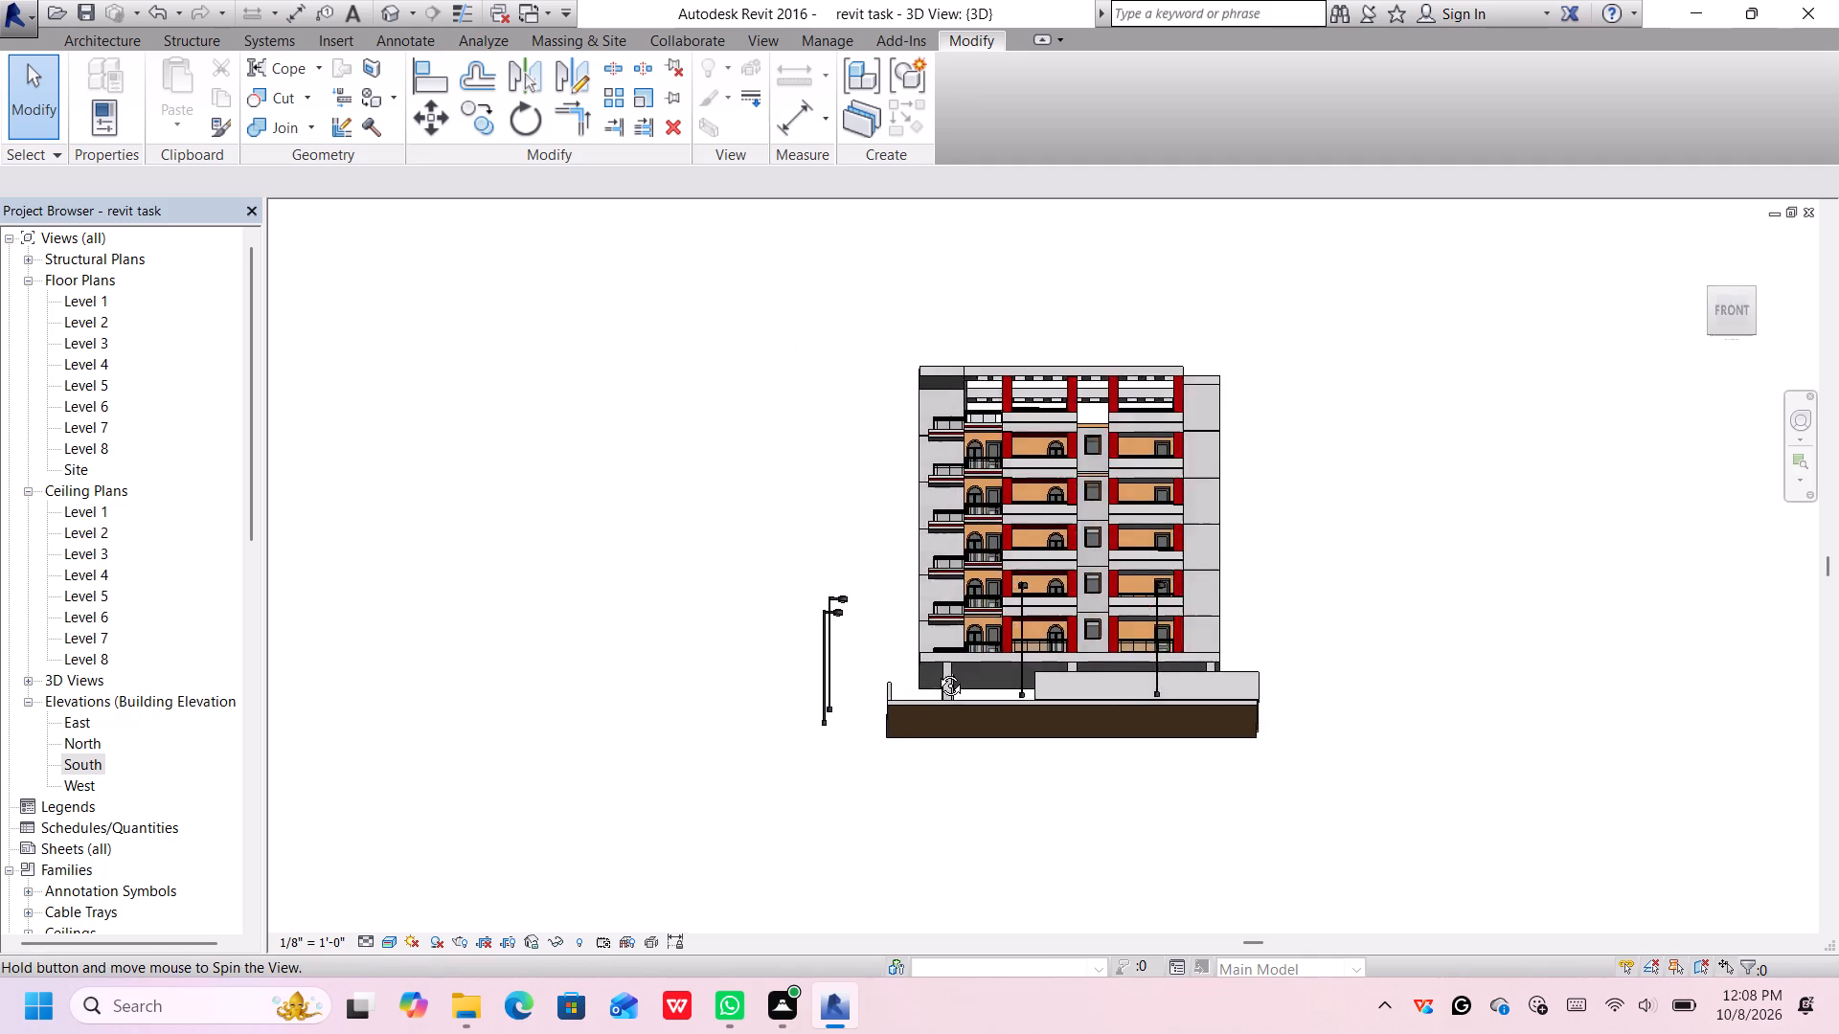
middle_click_drag(936, 671, 1008, 789)
scroll(1322, 618, "up", 2)
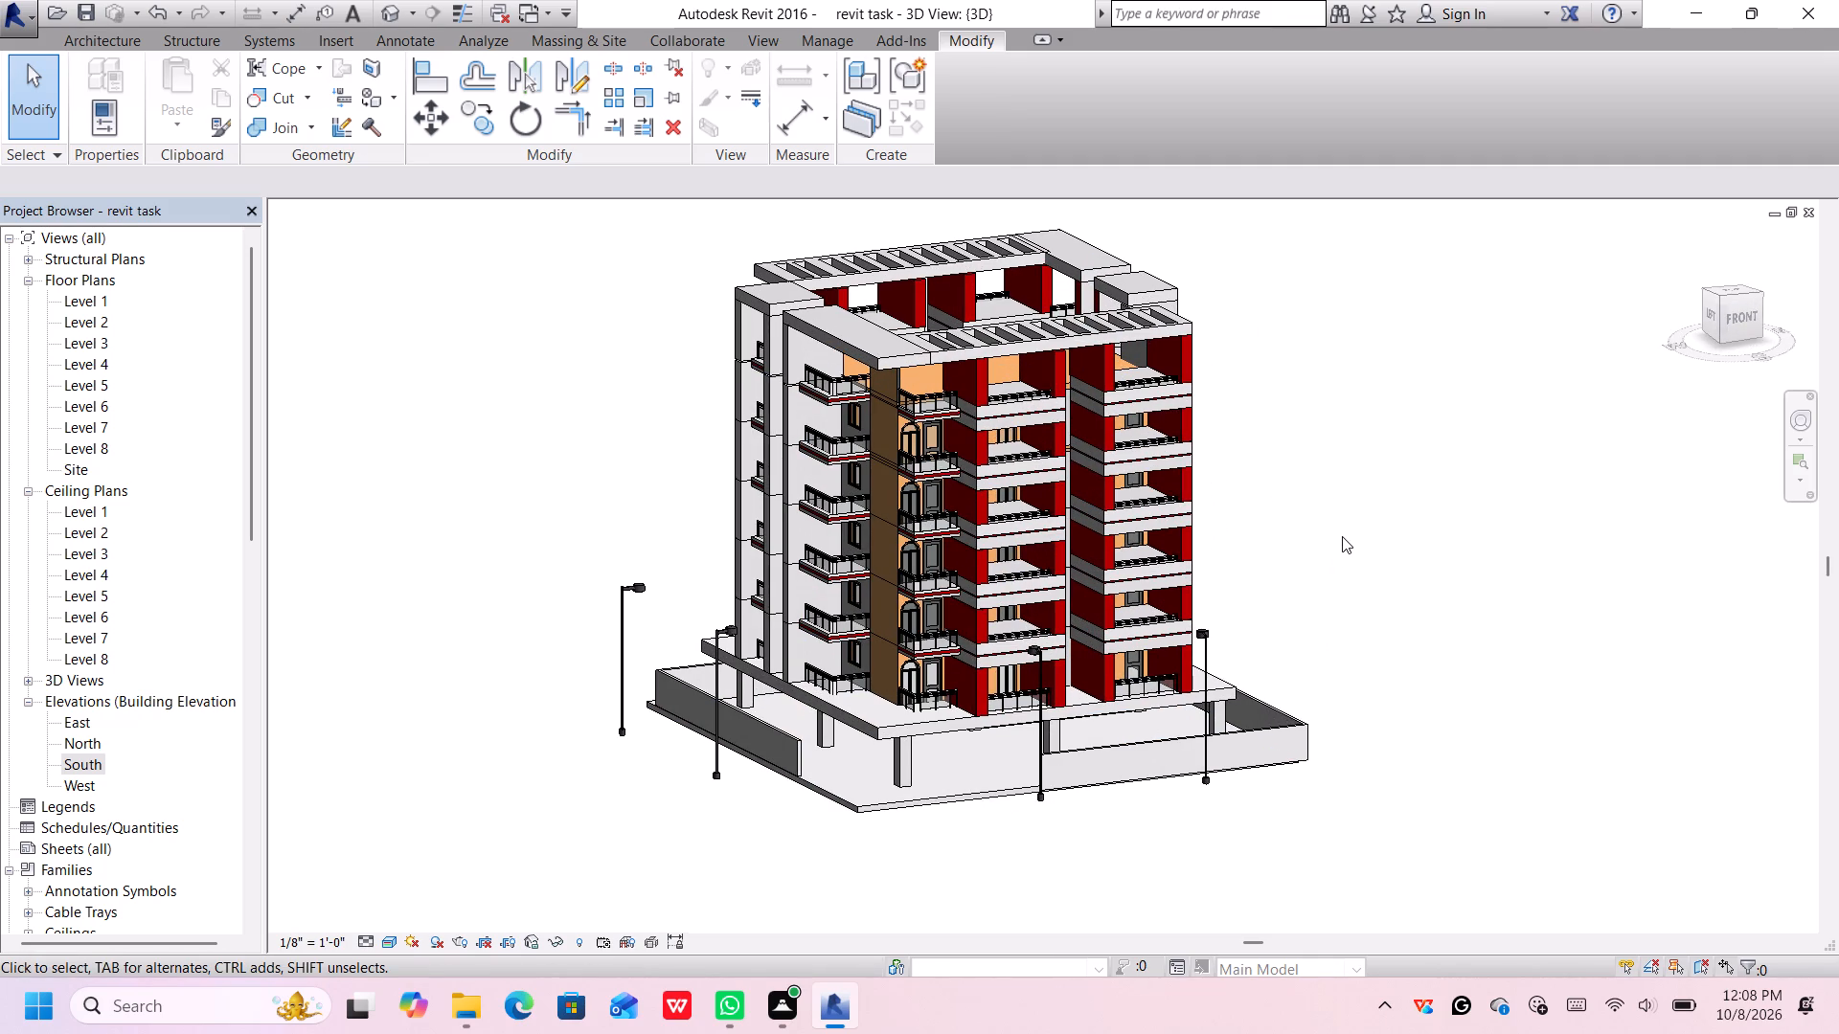
middle_click_drag(1248, 428, 1247, 481)
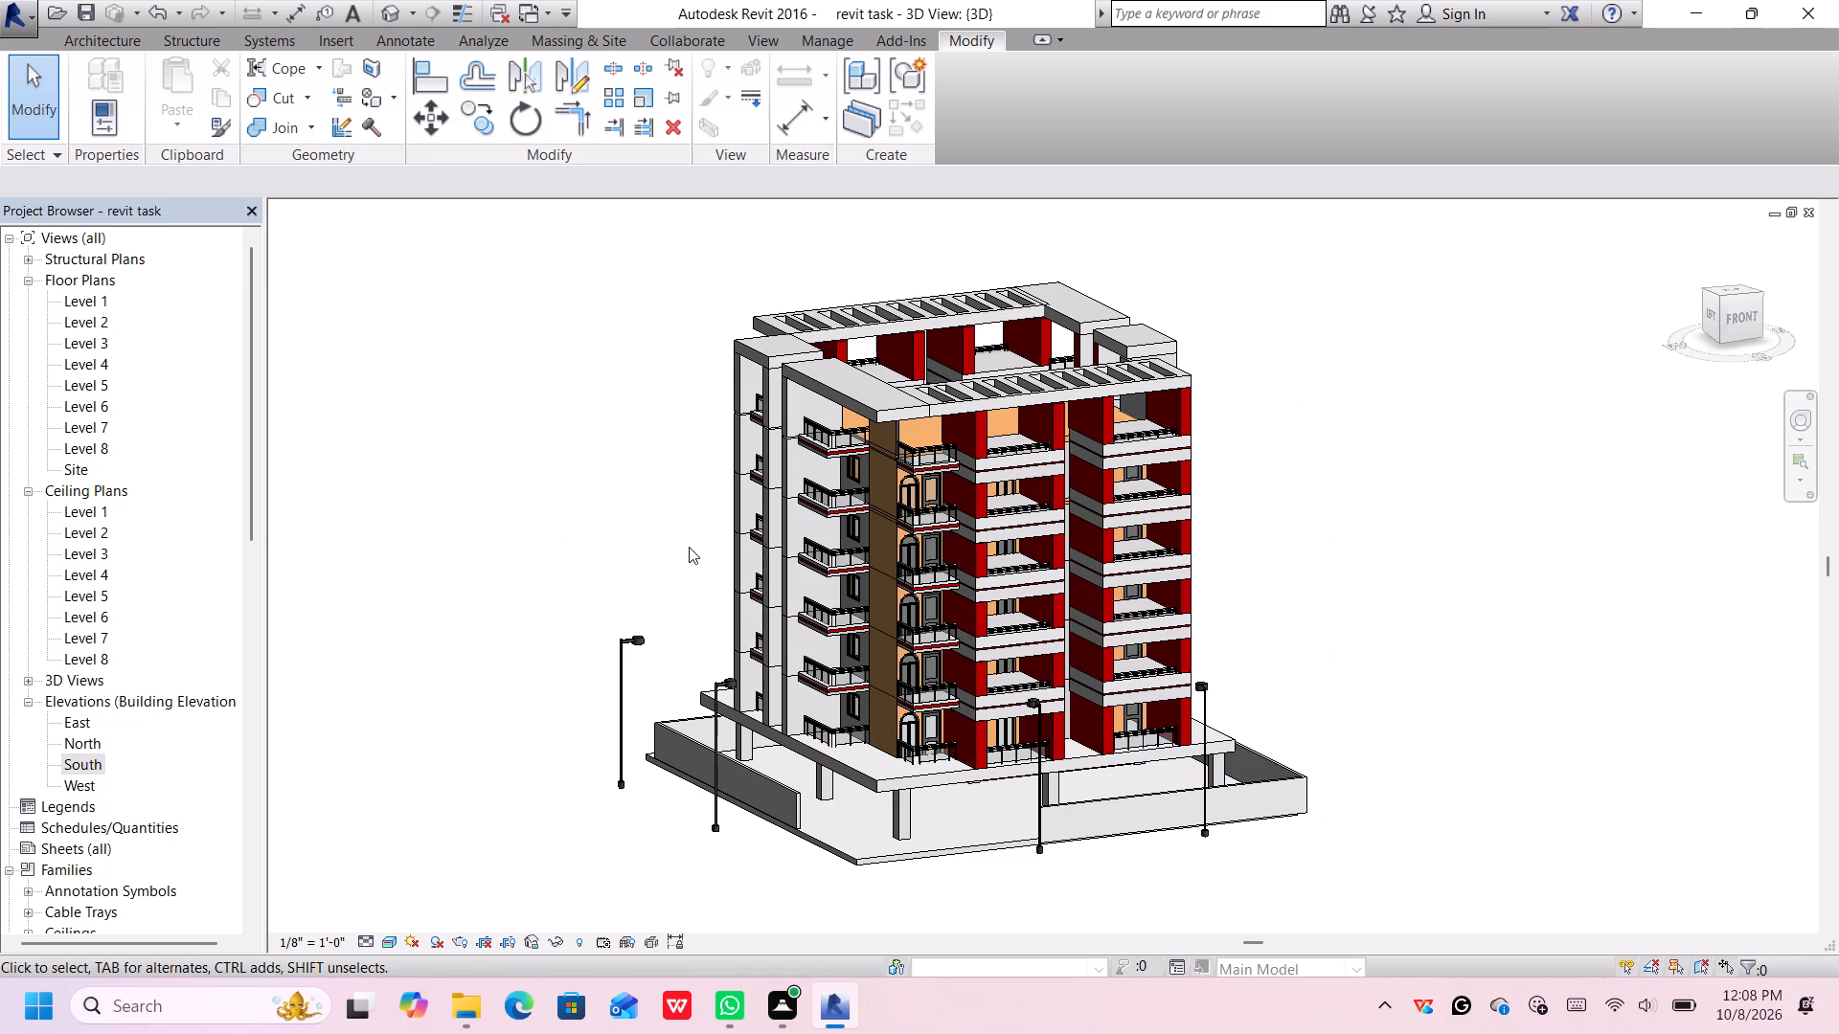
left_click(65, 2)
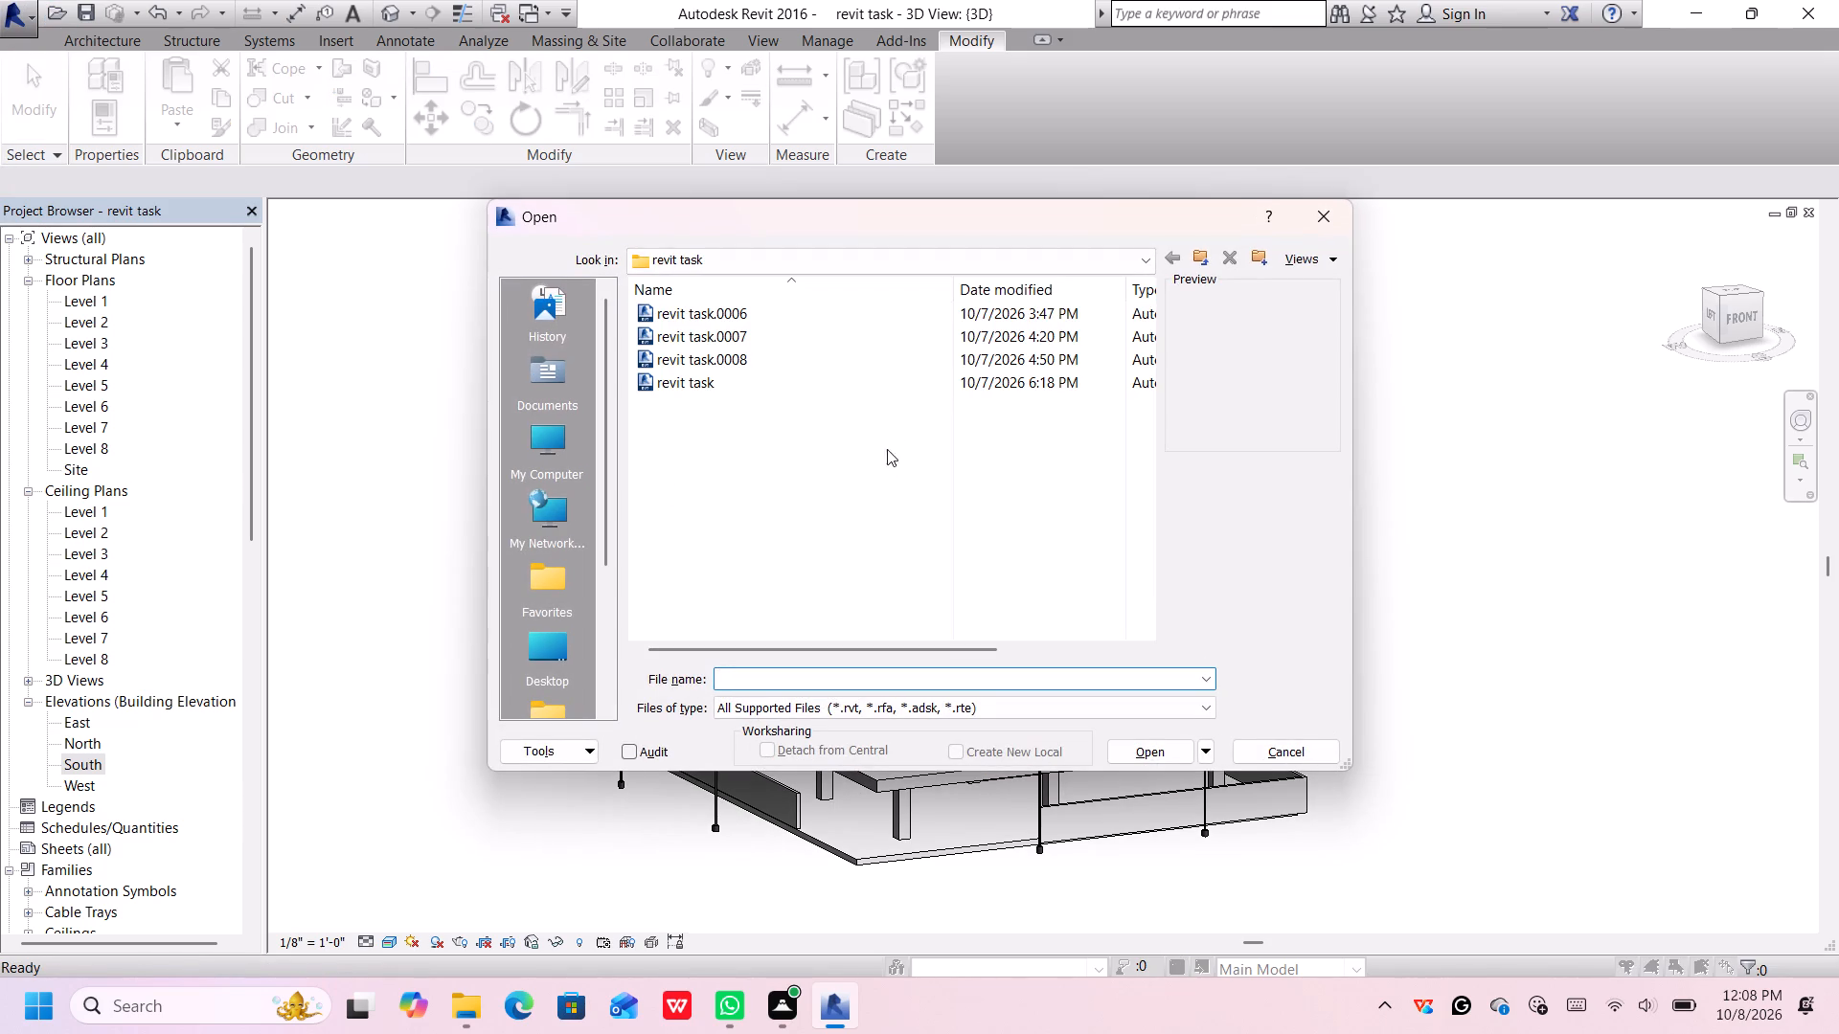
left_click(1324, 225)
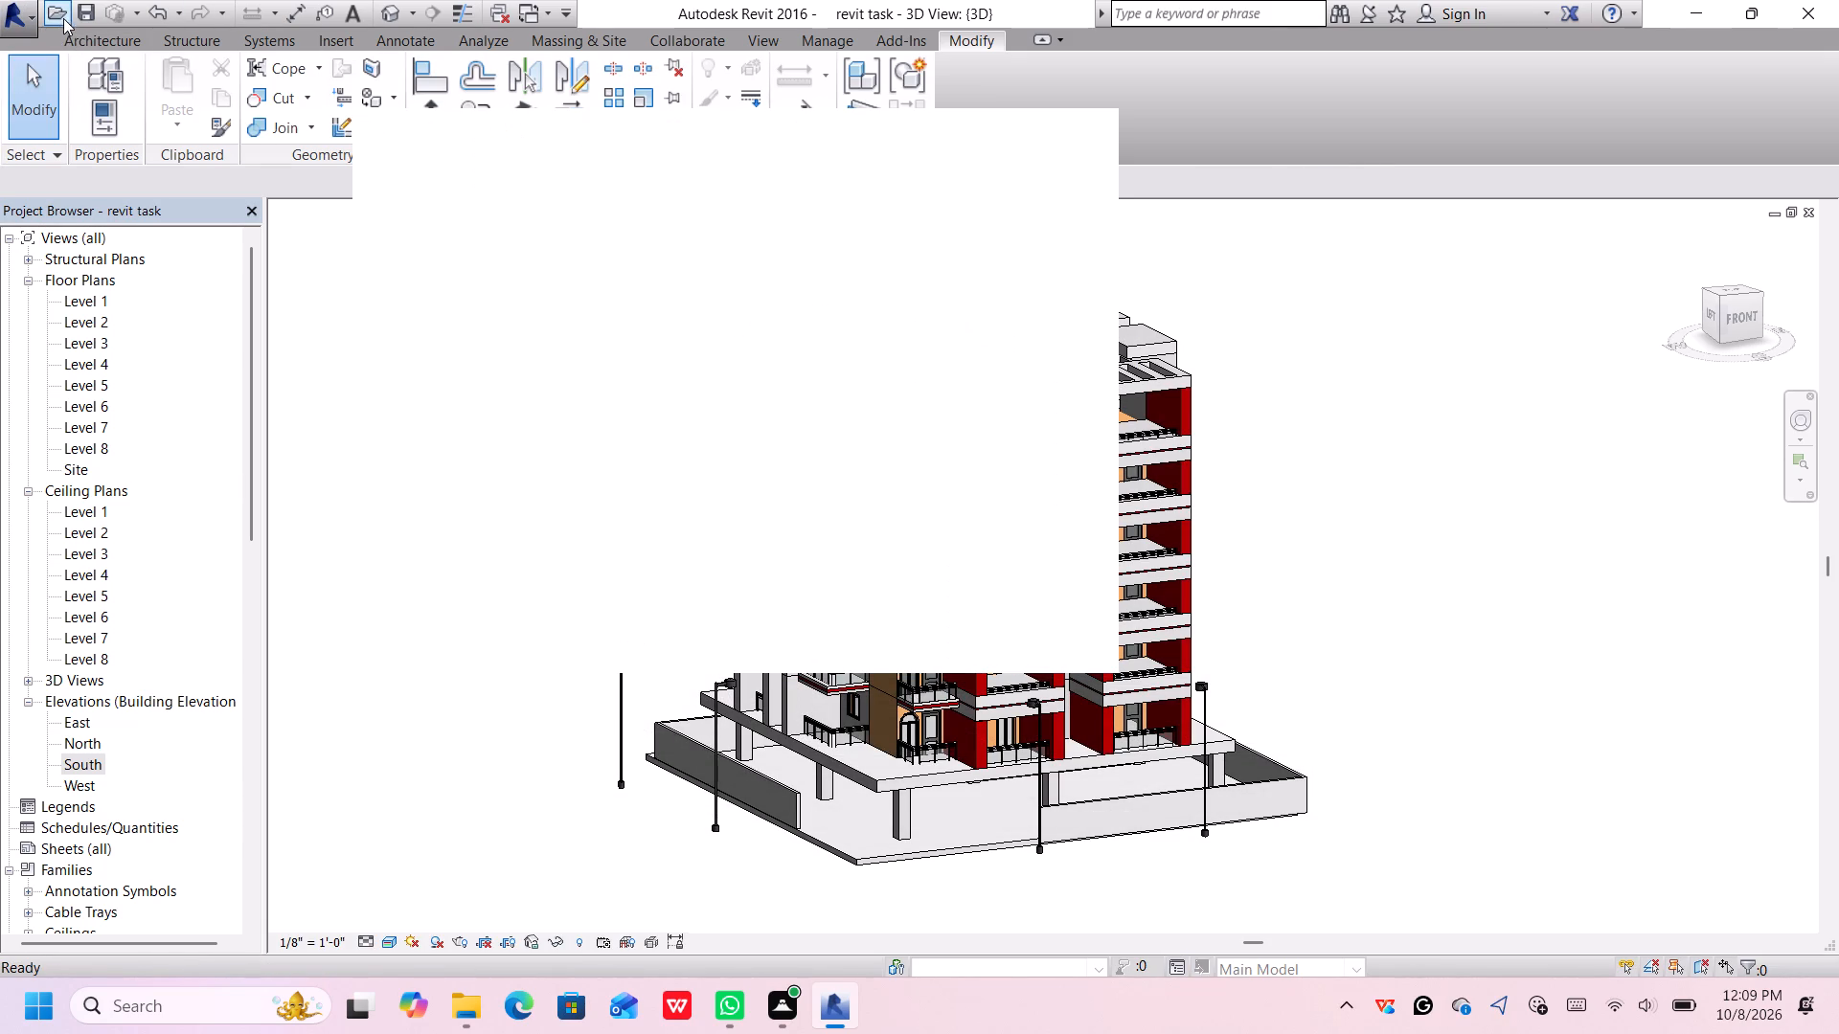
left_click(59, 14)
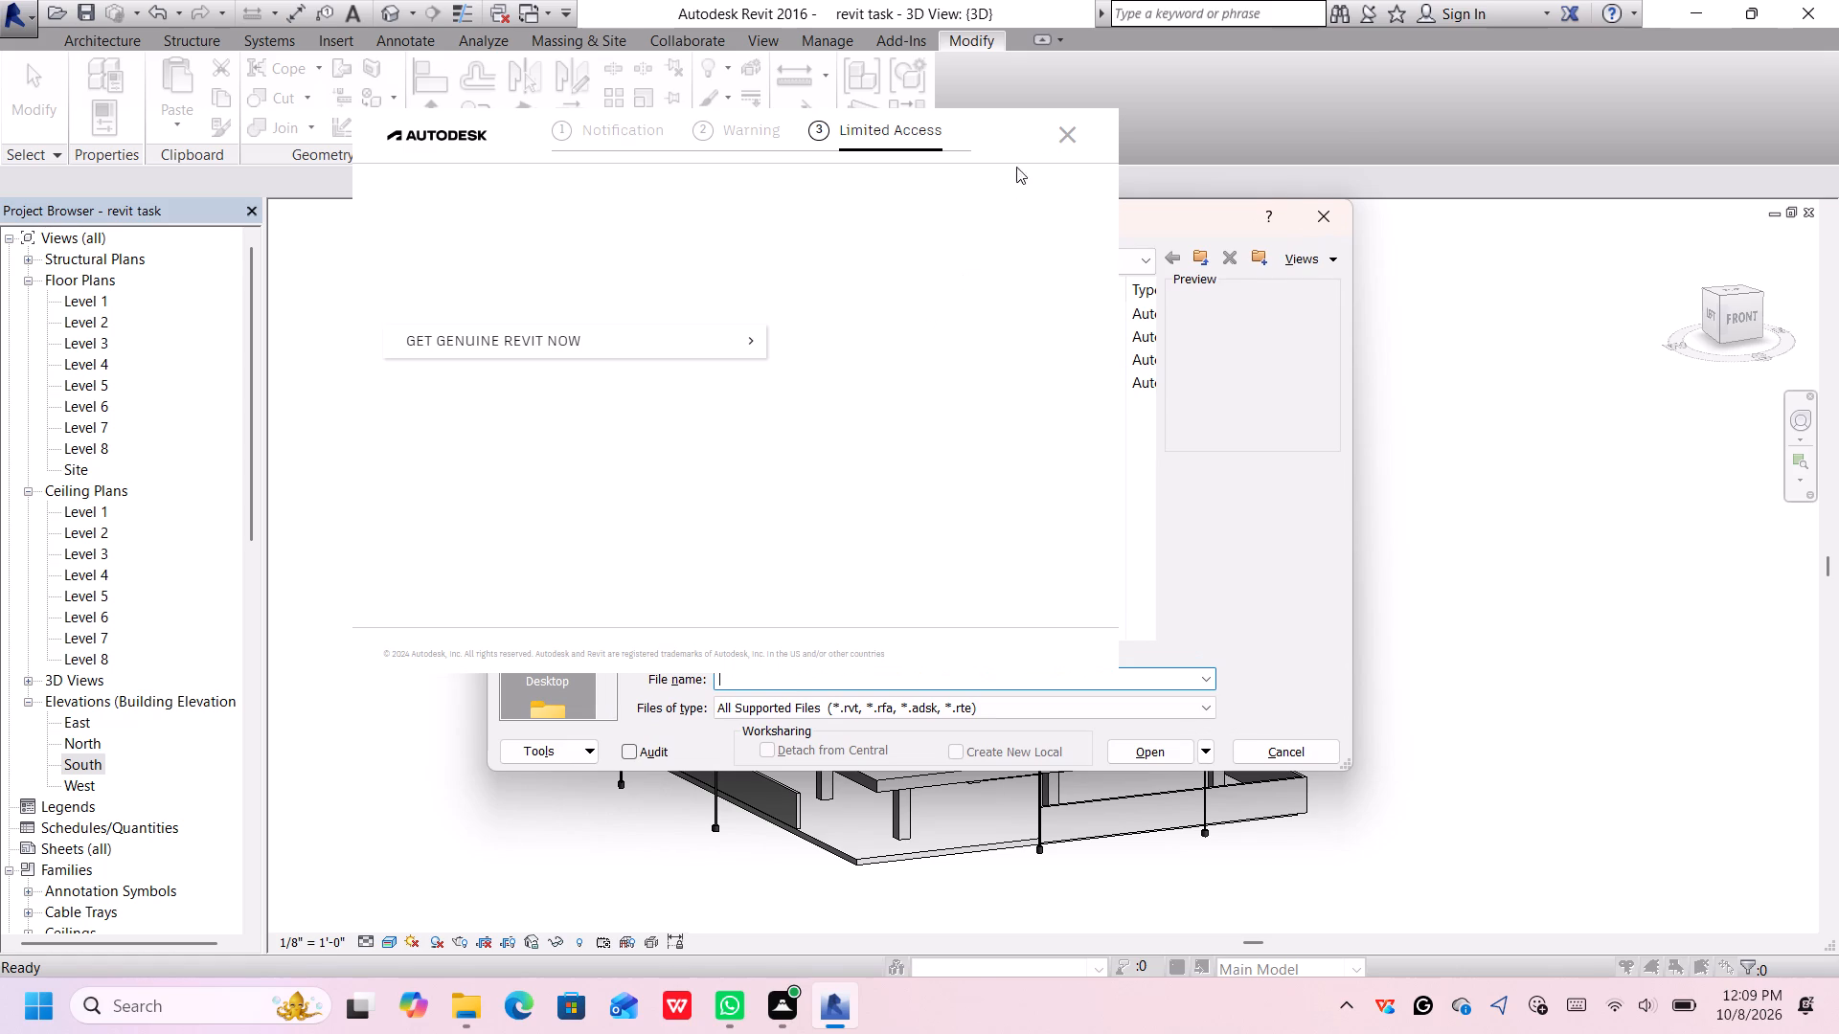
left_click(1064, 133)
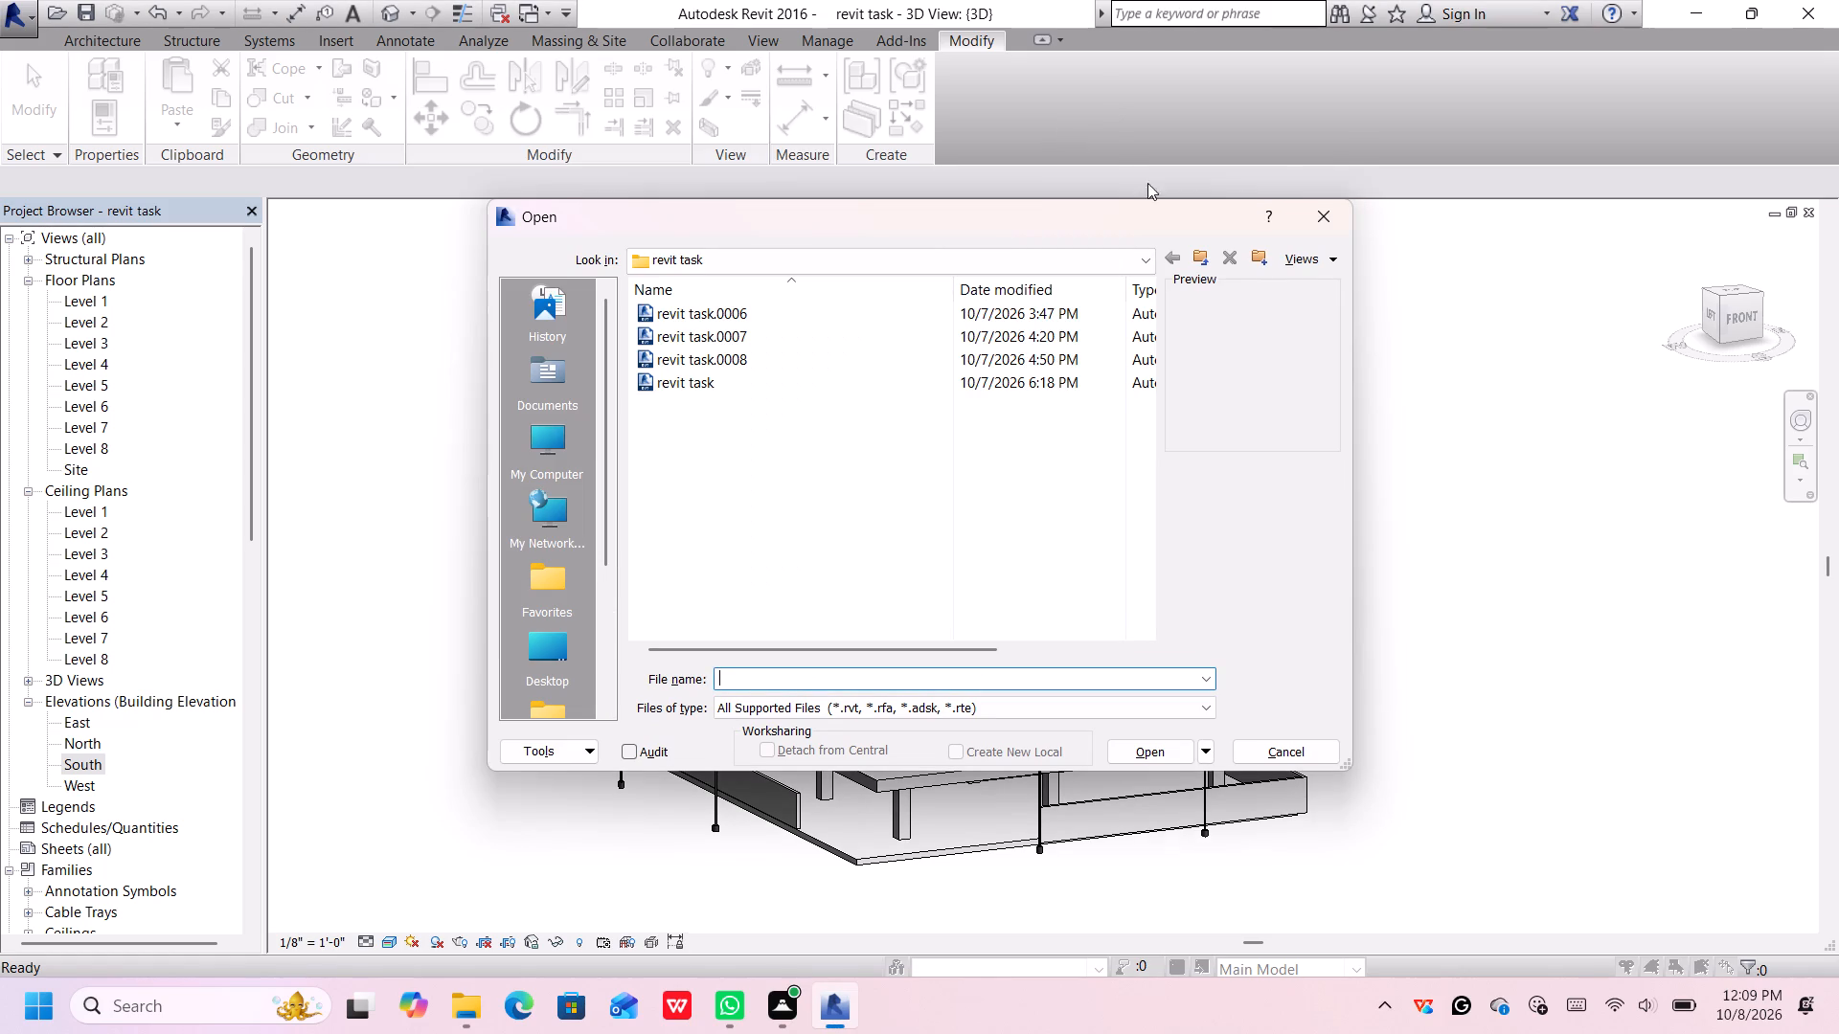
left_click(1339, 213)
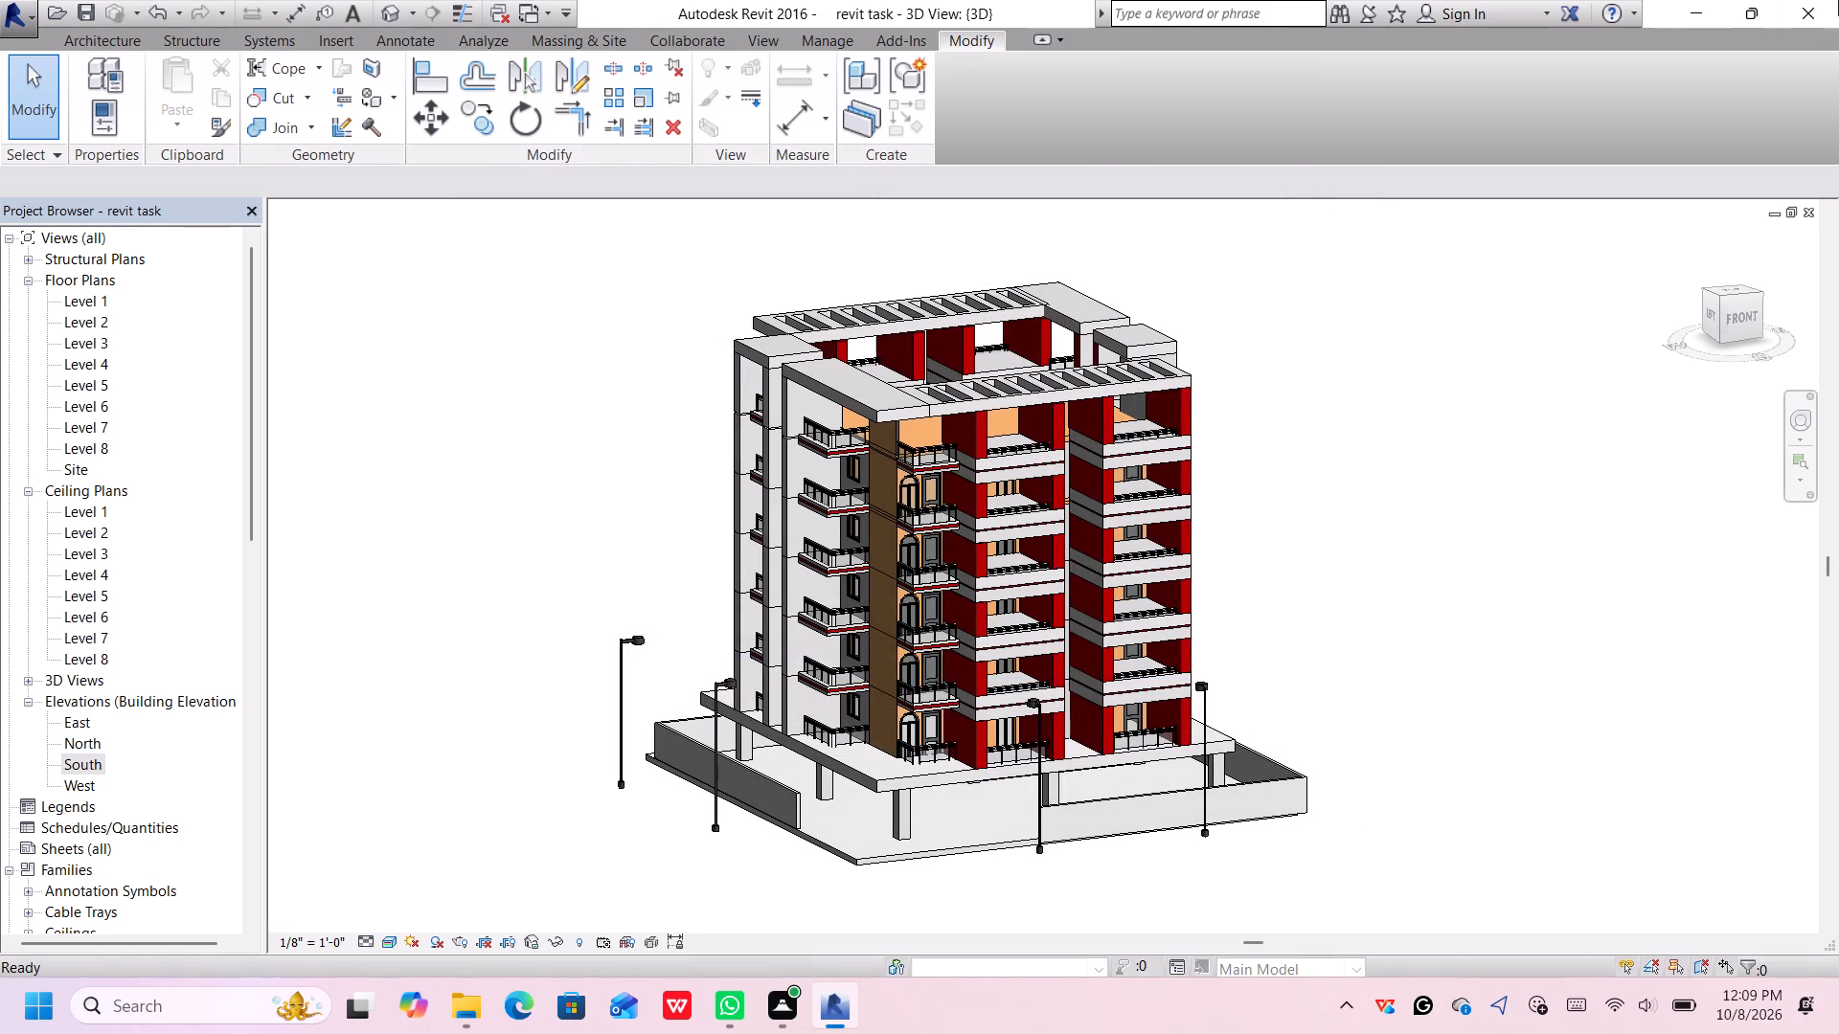
Close Revit, saving the changes to the revit task project.
left_click(1814, 7)
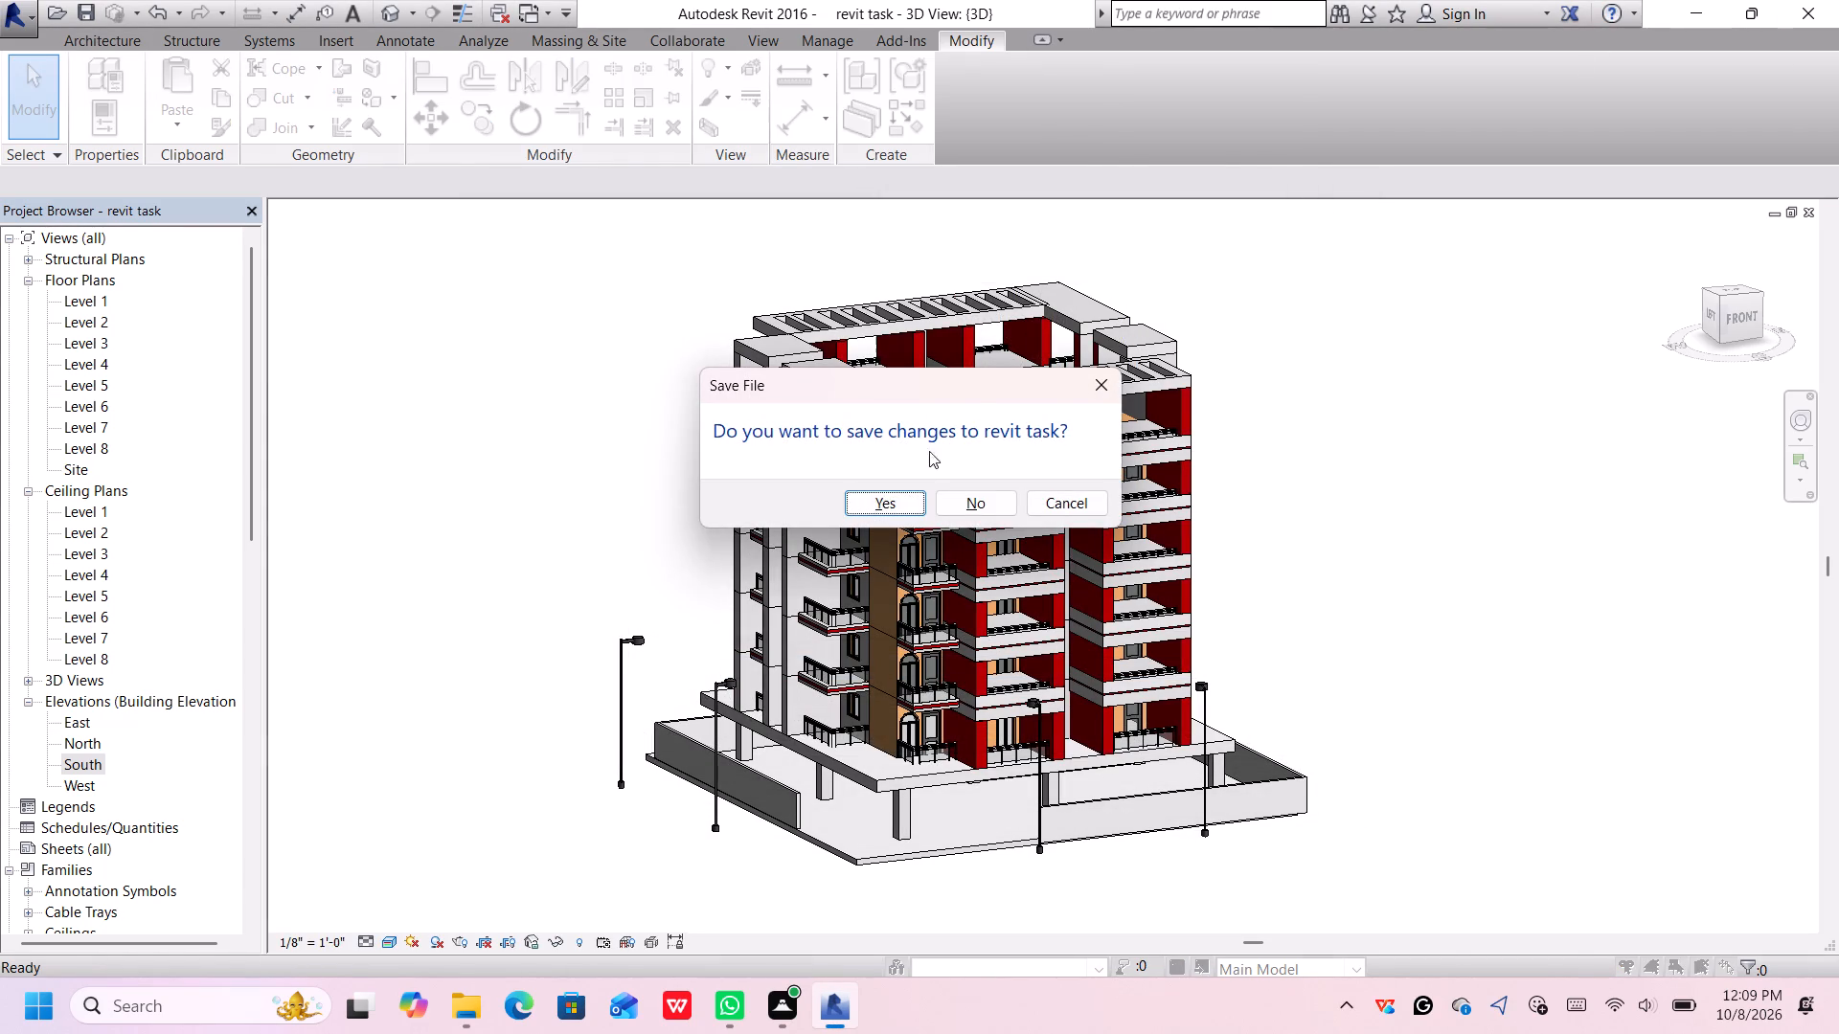
left_click(883, 499)
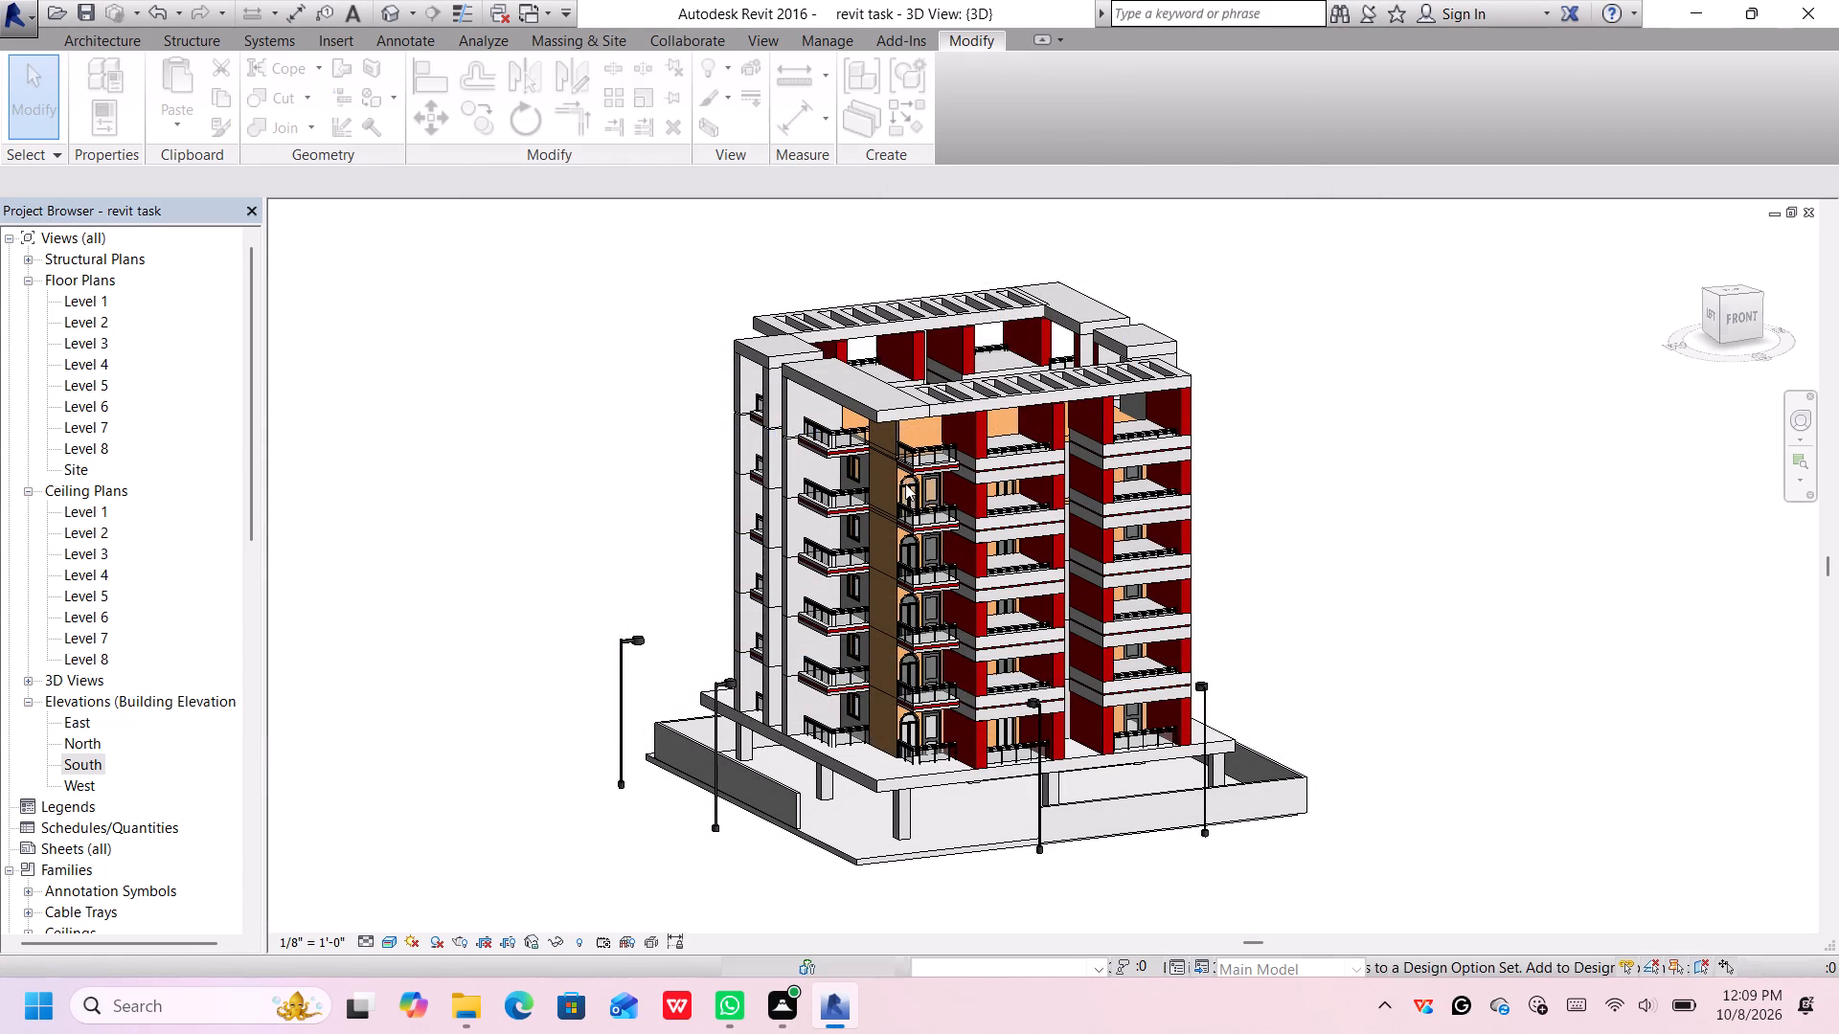
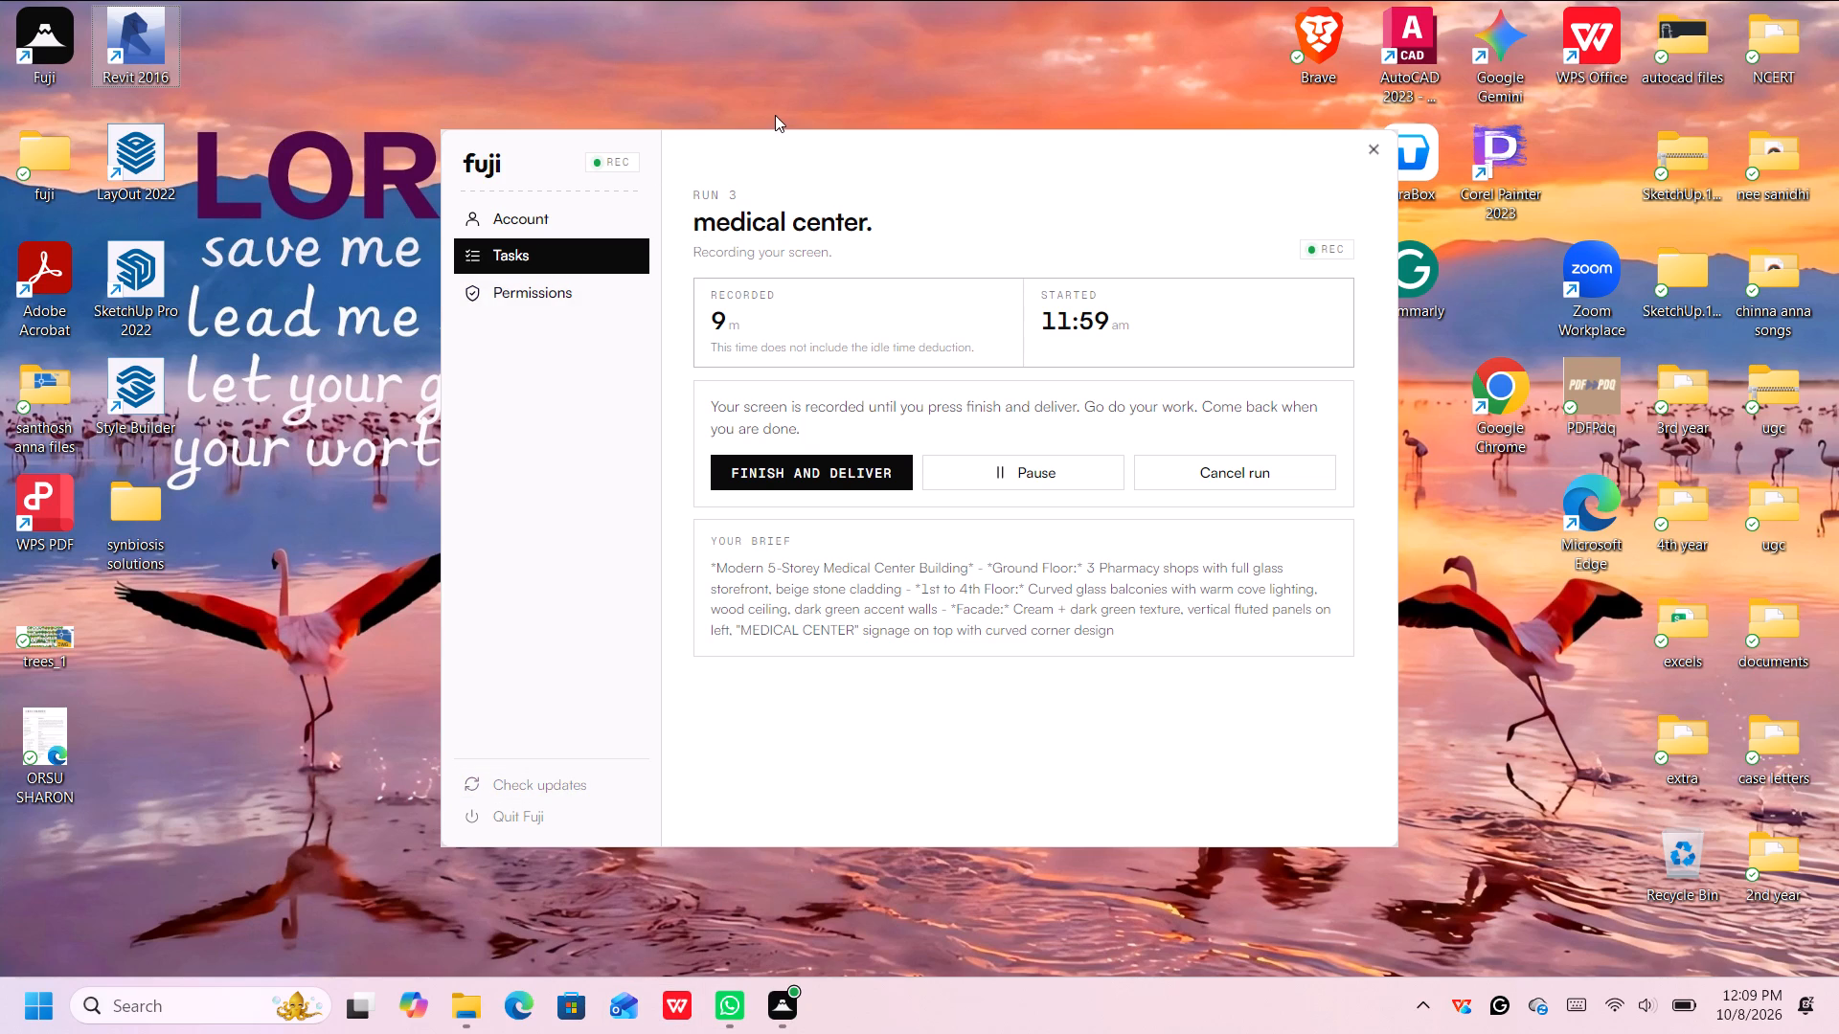
Start Revit 2016 and create a new project from the Architectural Template, dismissing the Autodesk notification.
double_click(144, 39)
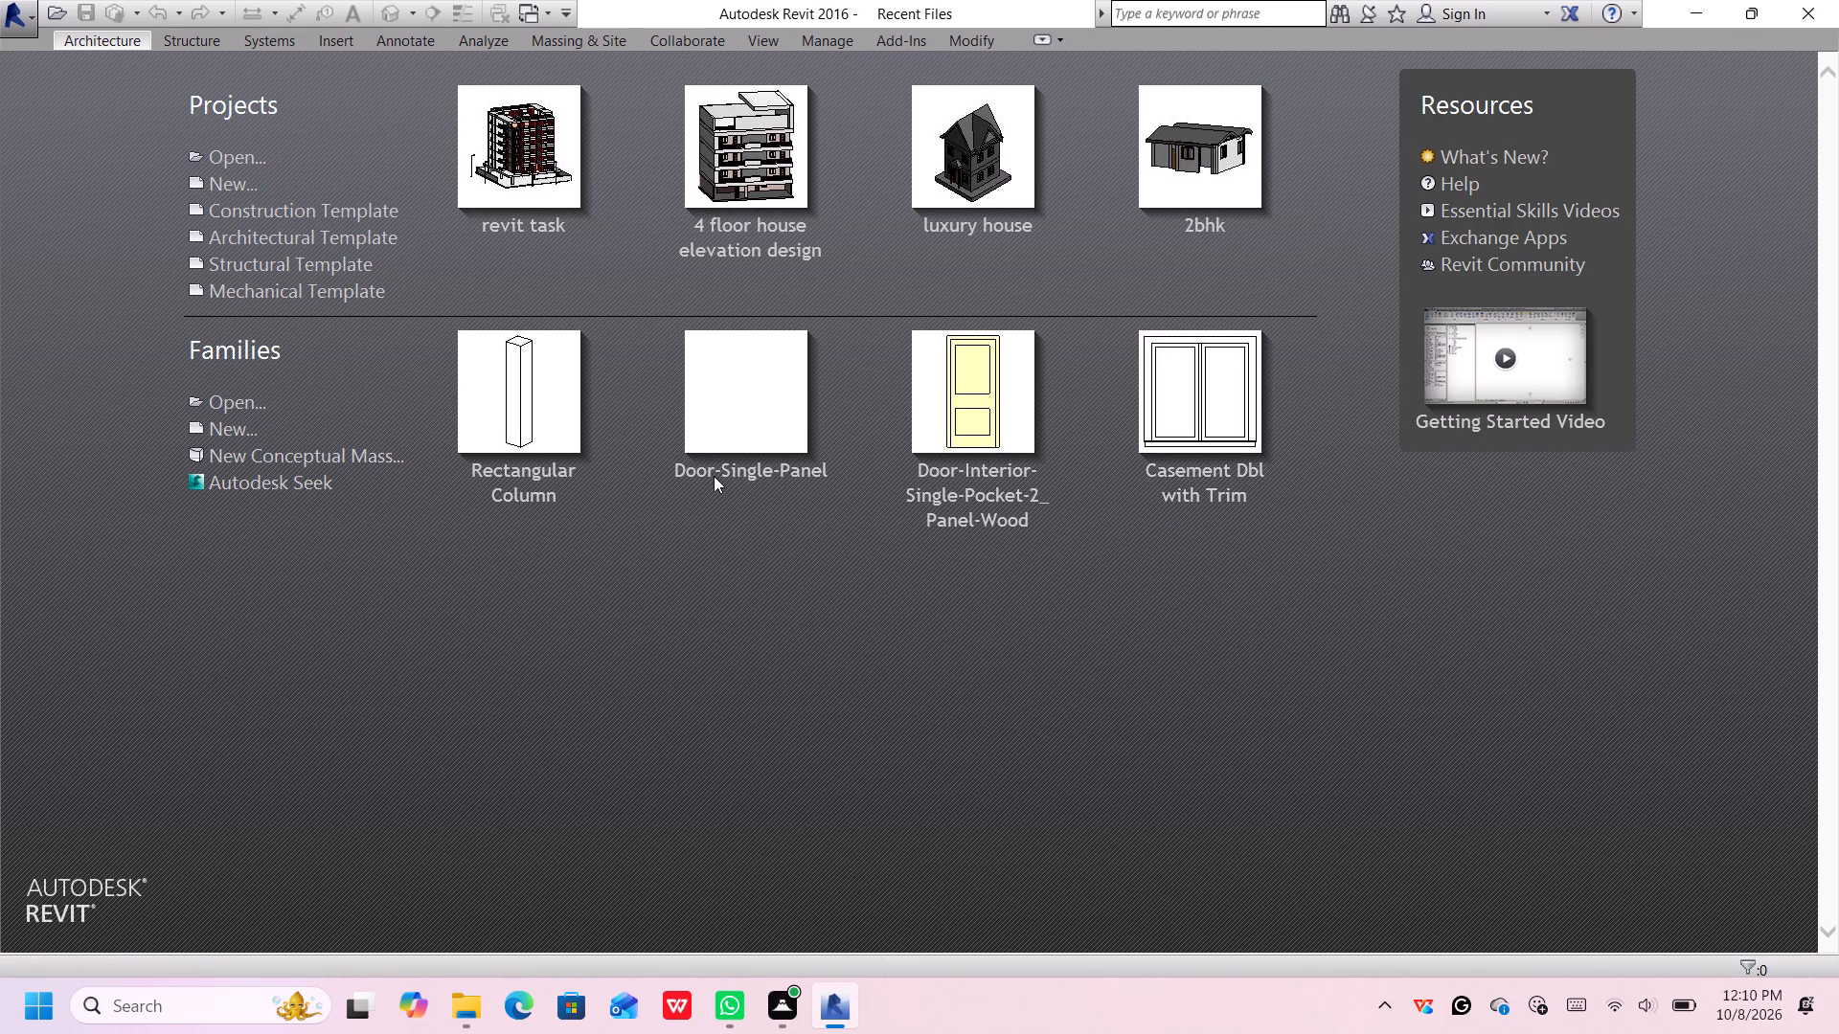
left_click(251, 241)
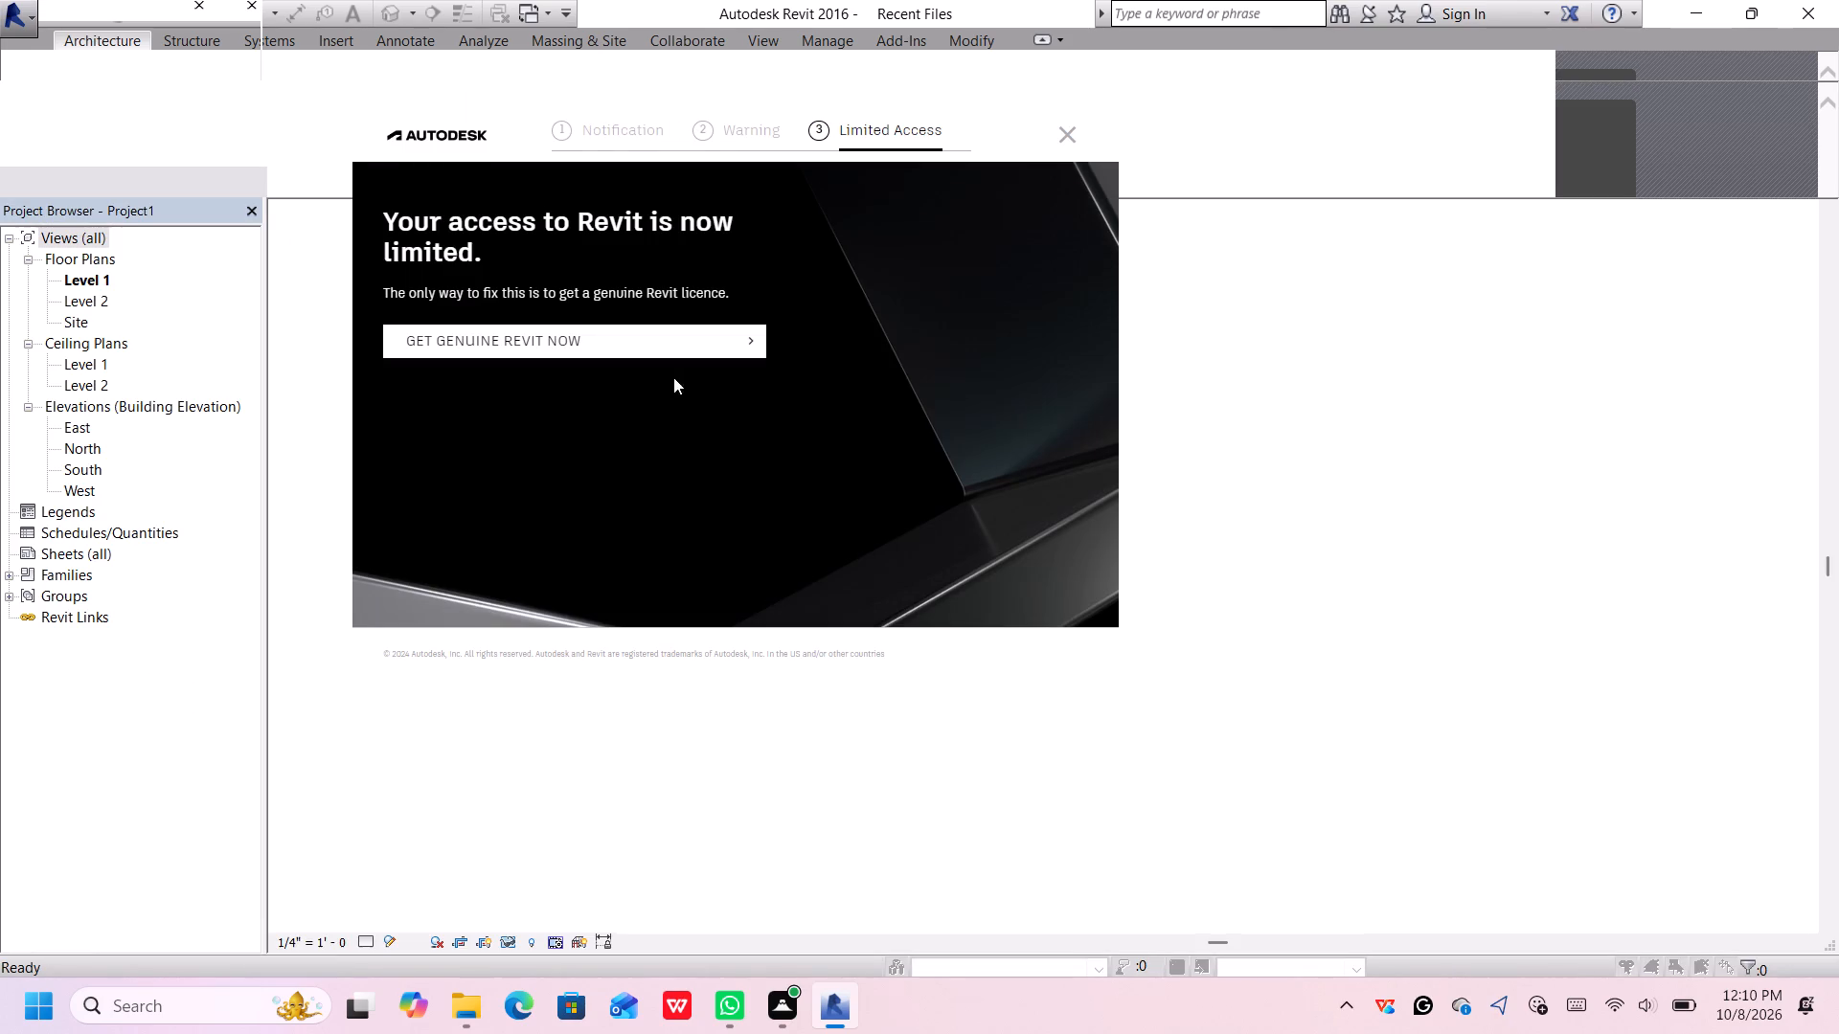
left_click(1065, 131)
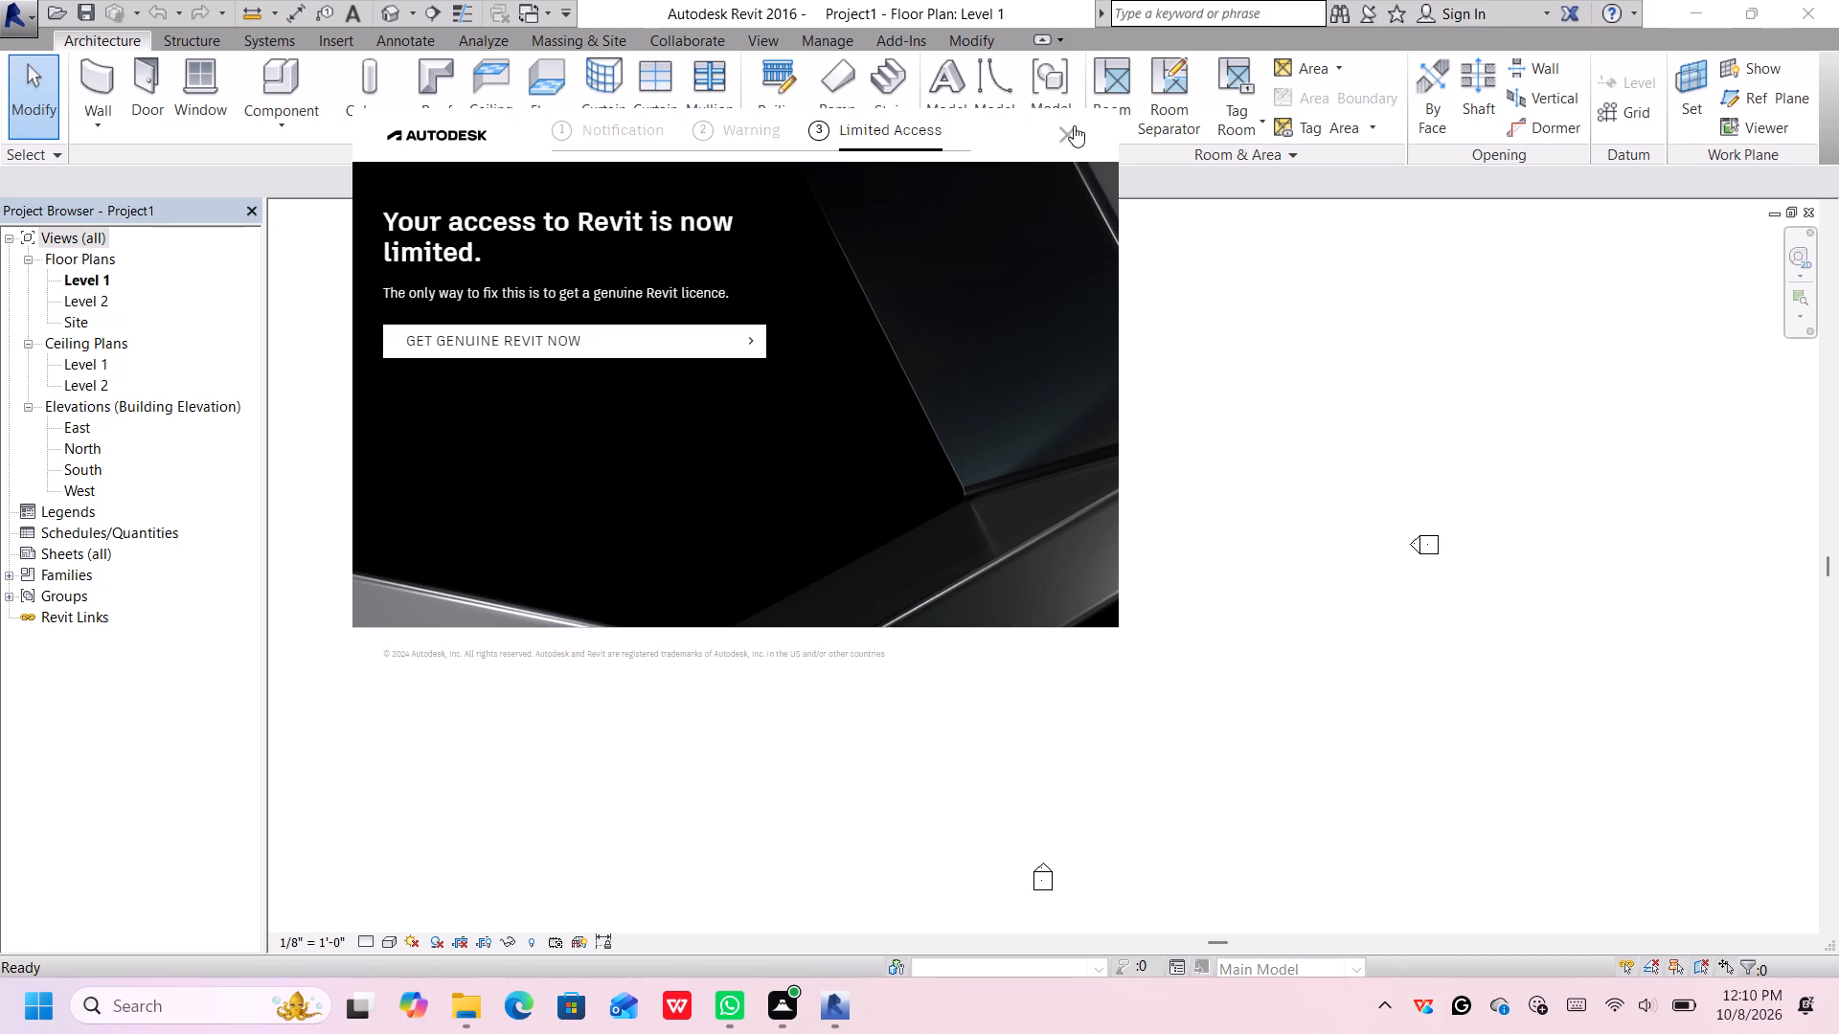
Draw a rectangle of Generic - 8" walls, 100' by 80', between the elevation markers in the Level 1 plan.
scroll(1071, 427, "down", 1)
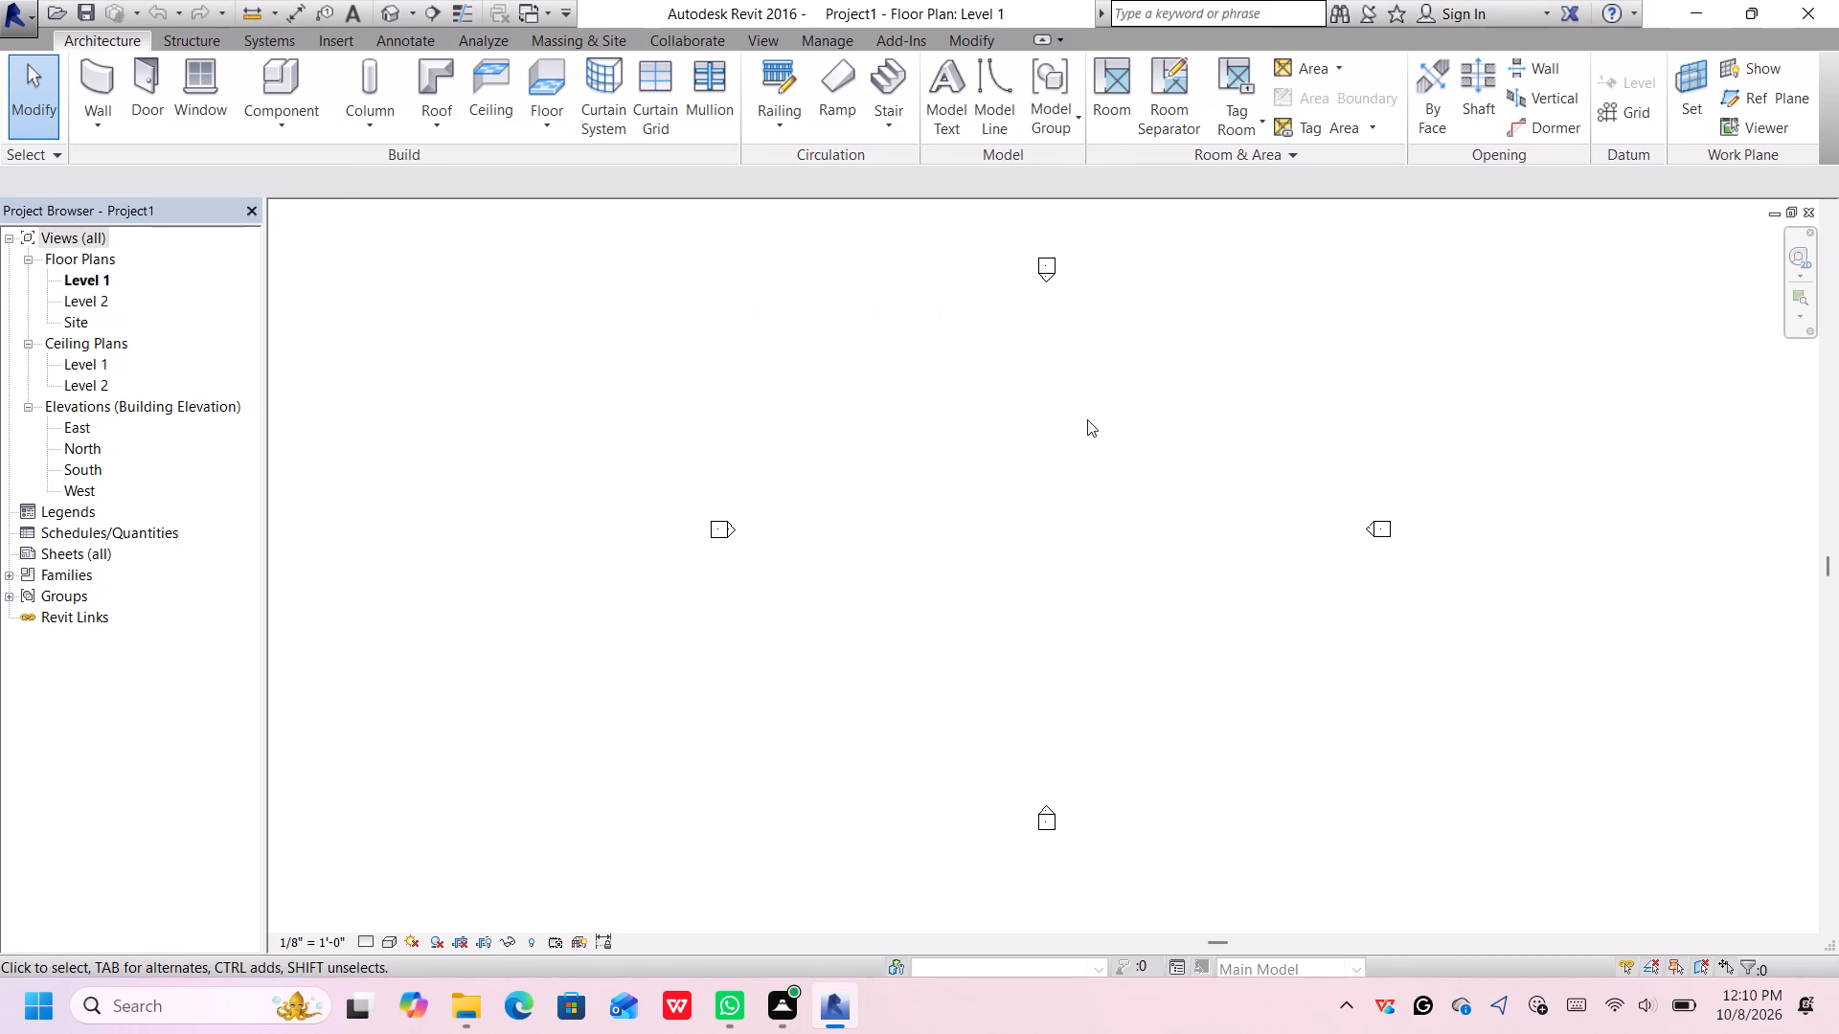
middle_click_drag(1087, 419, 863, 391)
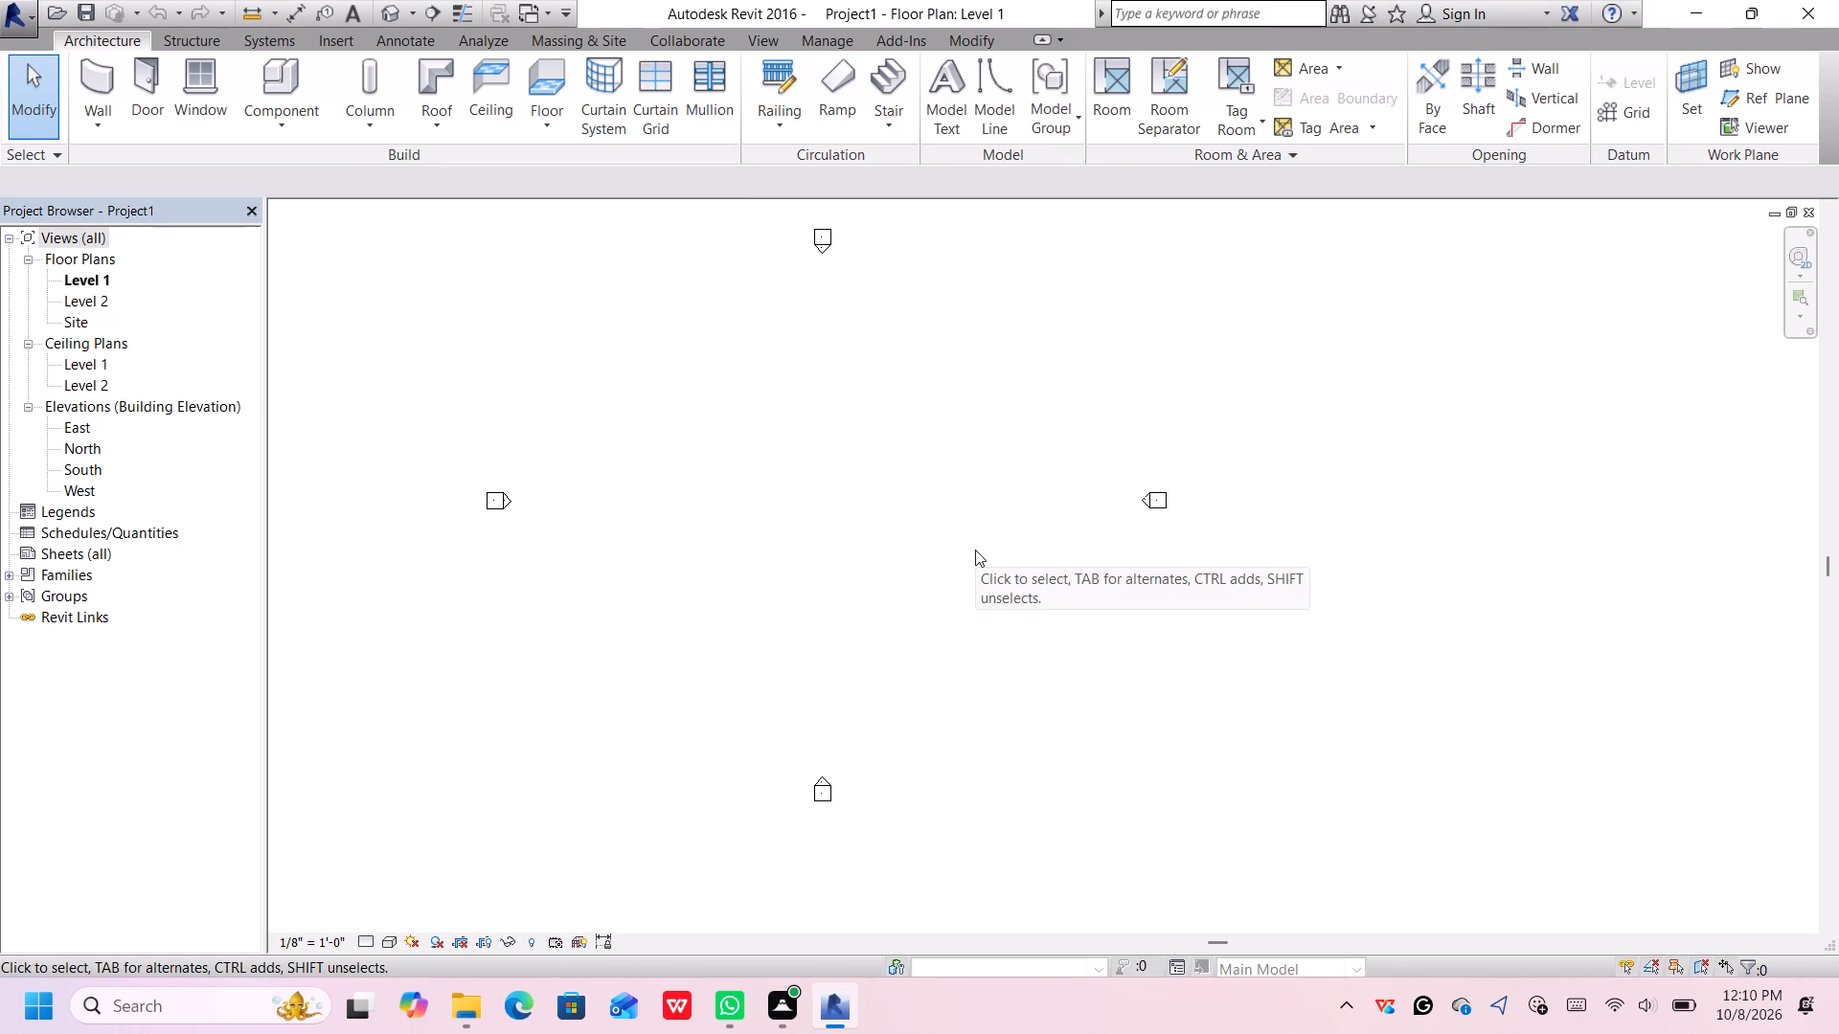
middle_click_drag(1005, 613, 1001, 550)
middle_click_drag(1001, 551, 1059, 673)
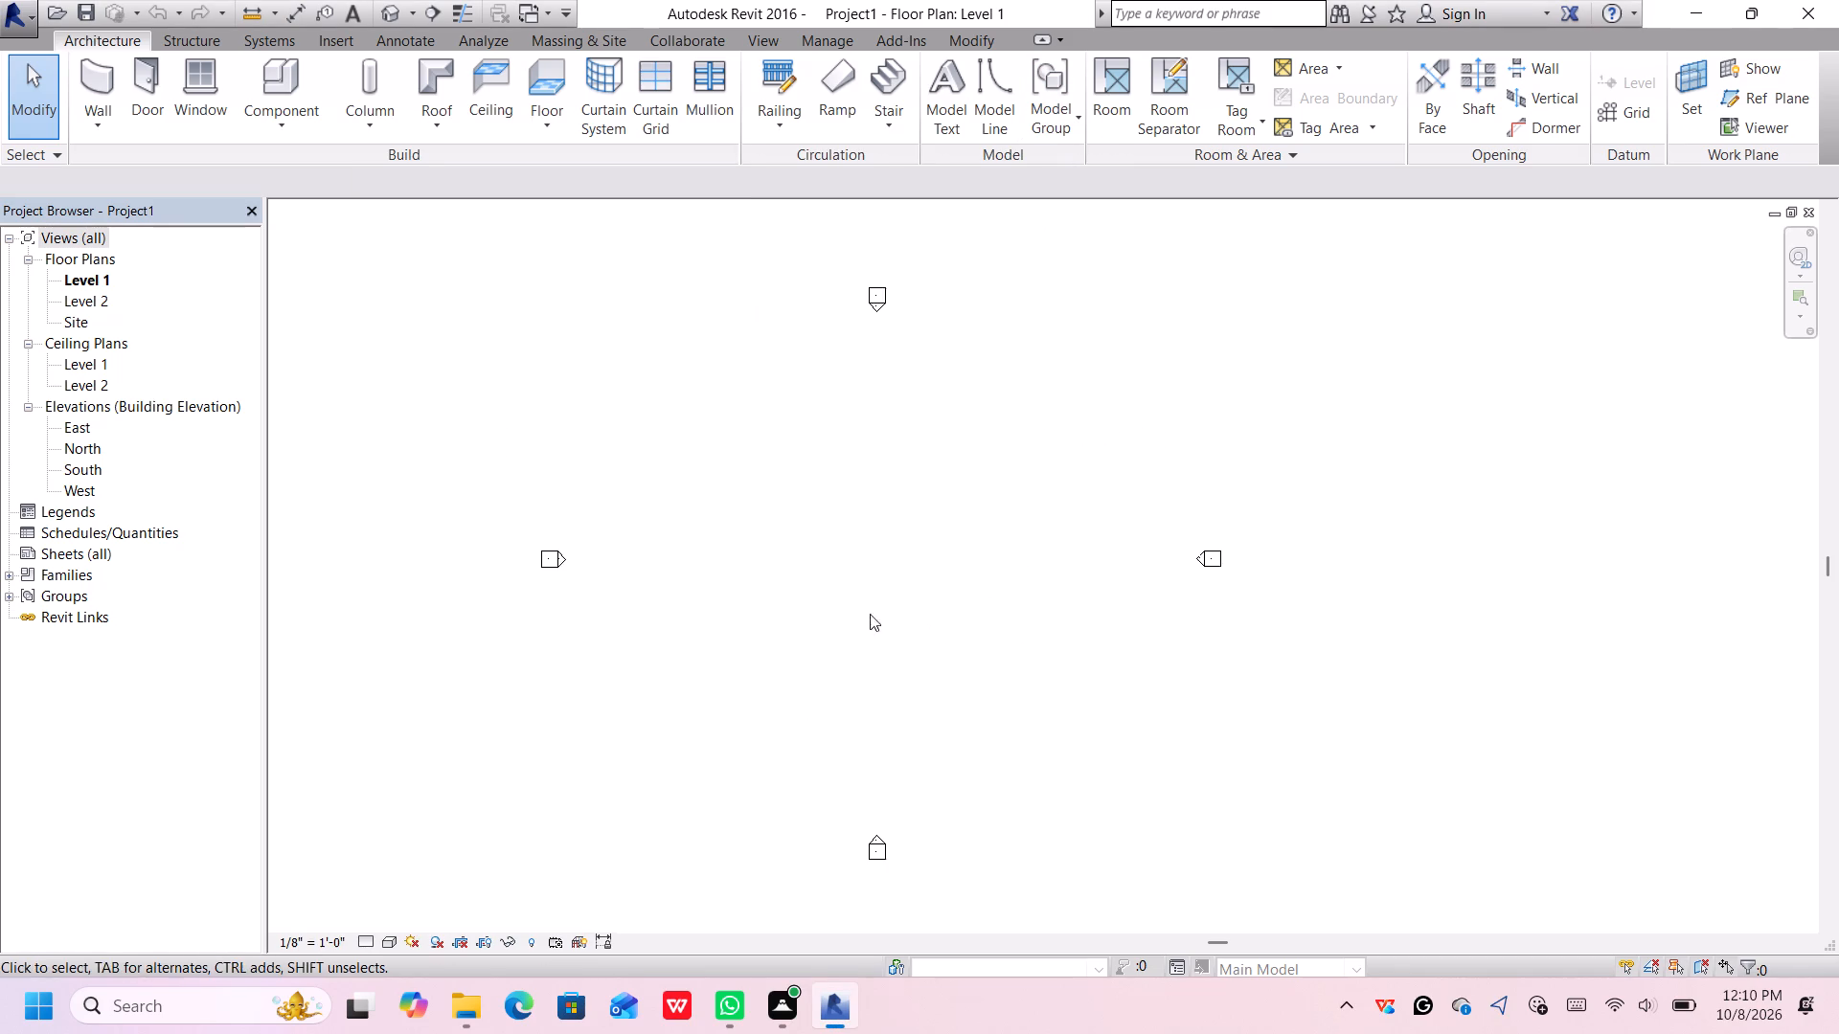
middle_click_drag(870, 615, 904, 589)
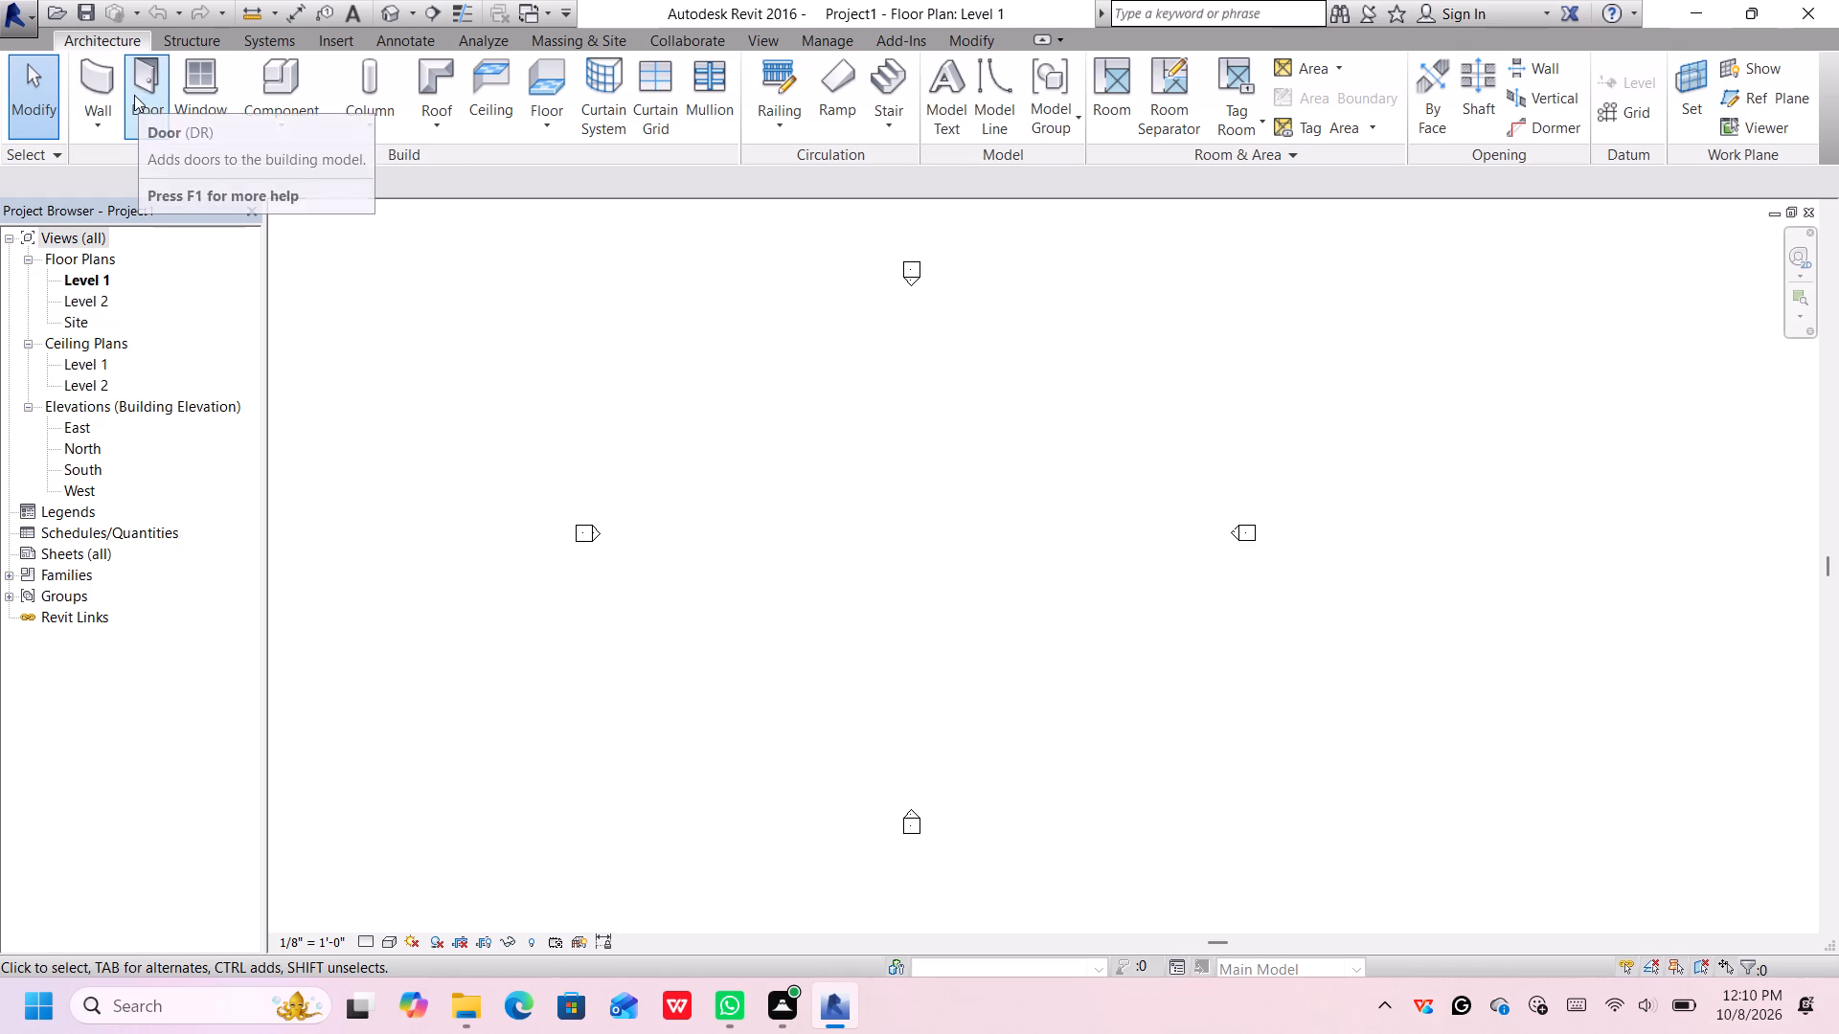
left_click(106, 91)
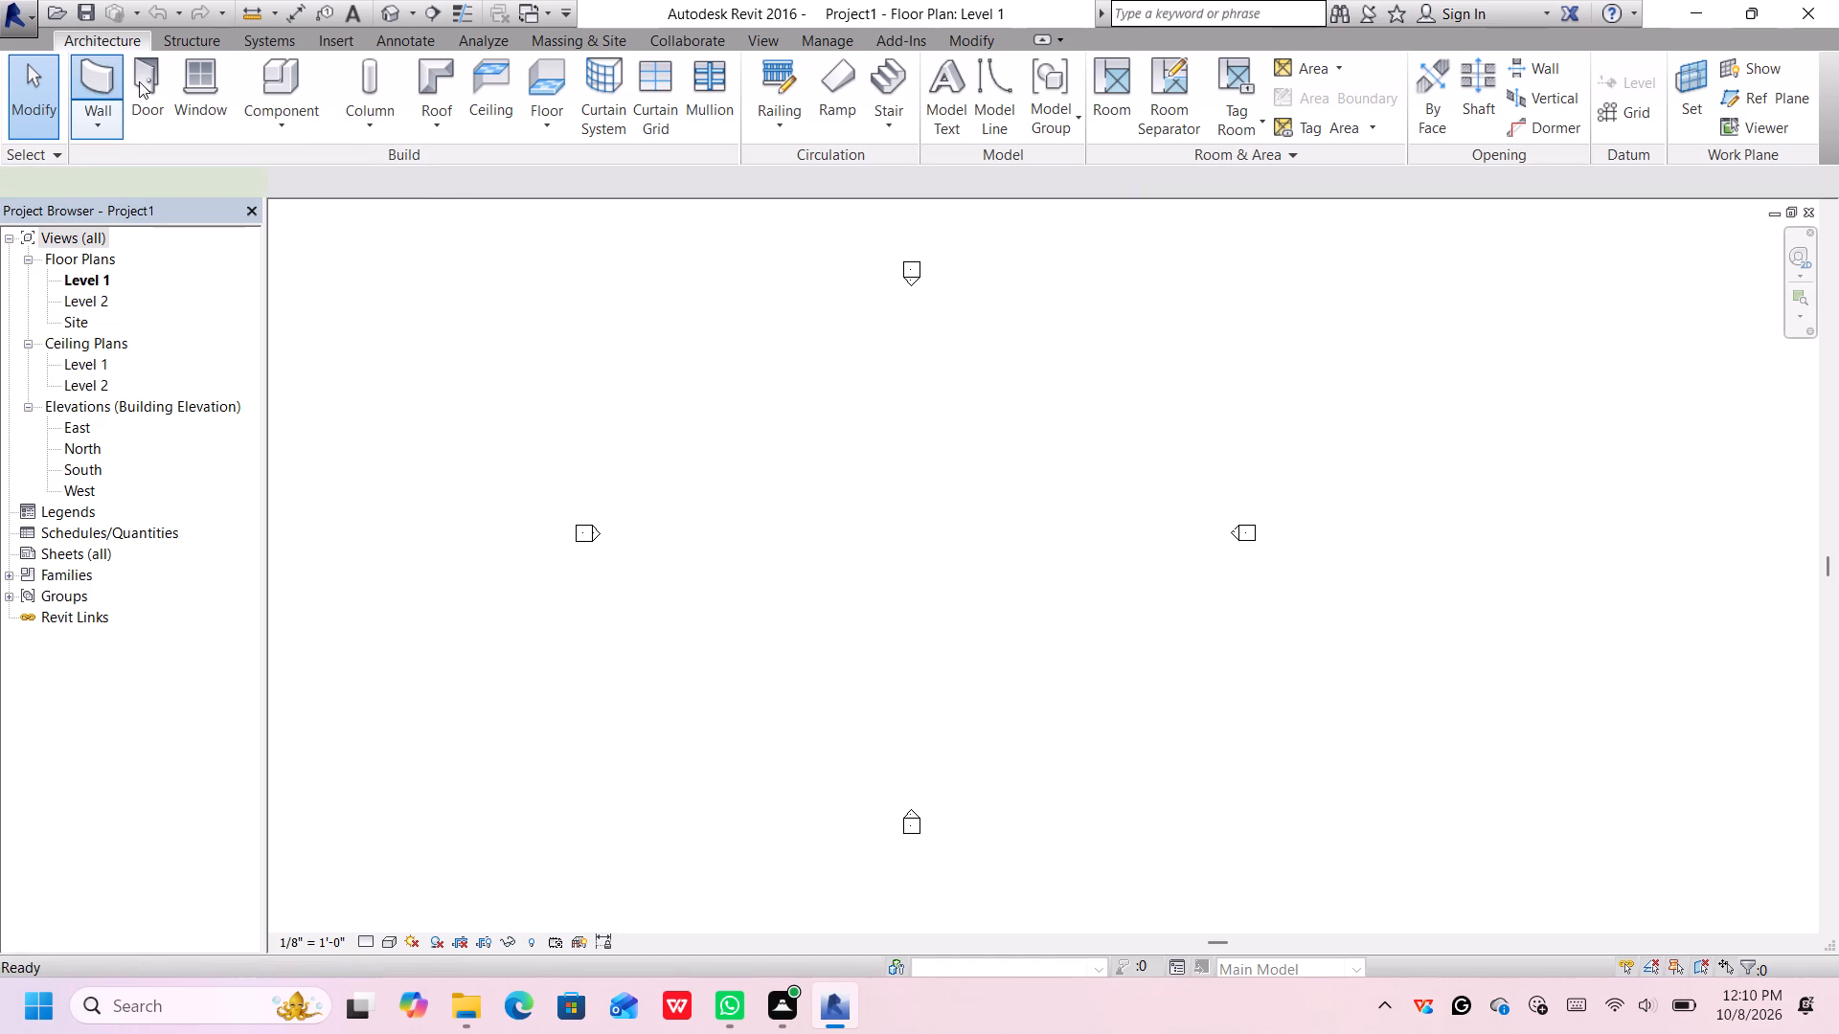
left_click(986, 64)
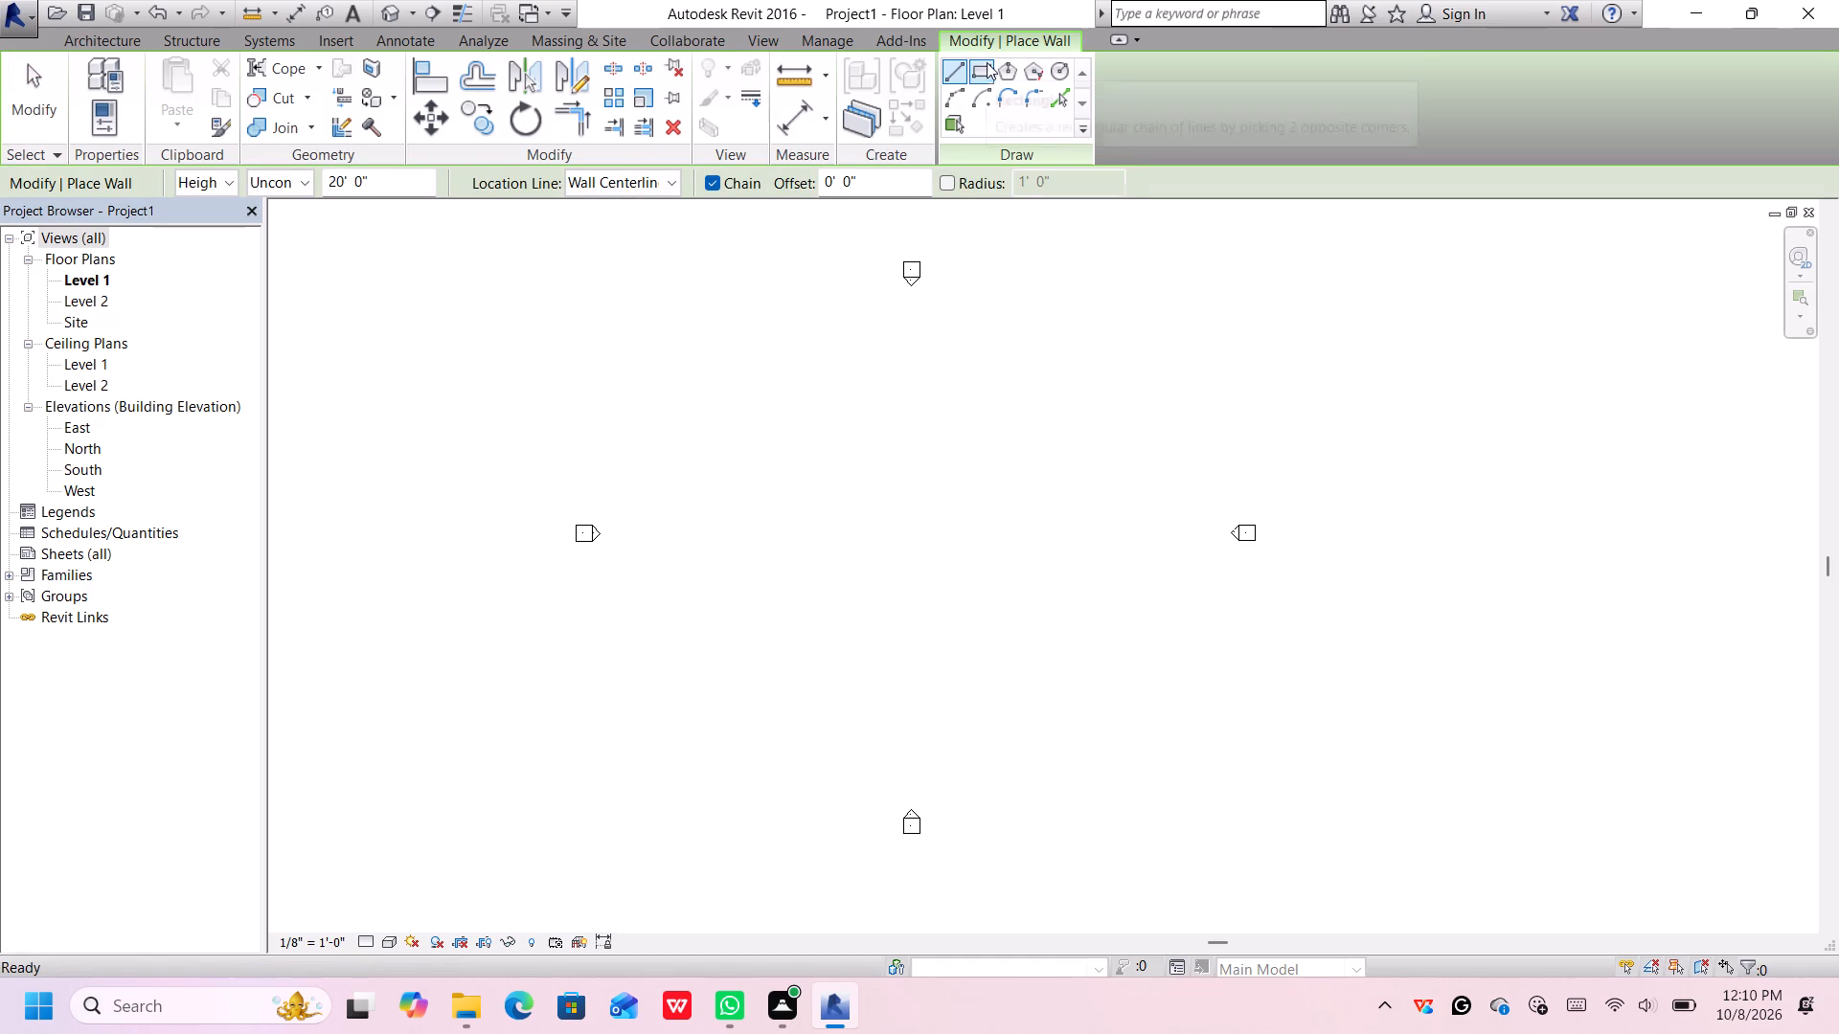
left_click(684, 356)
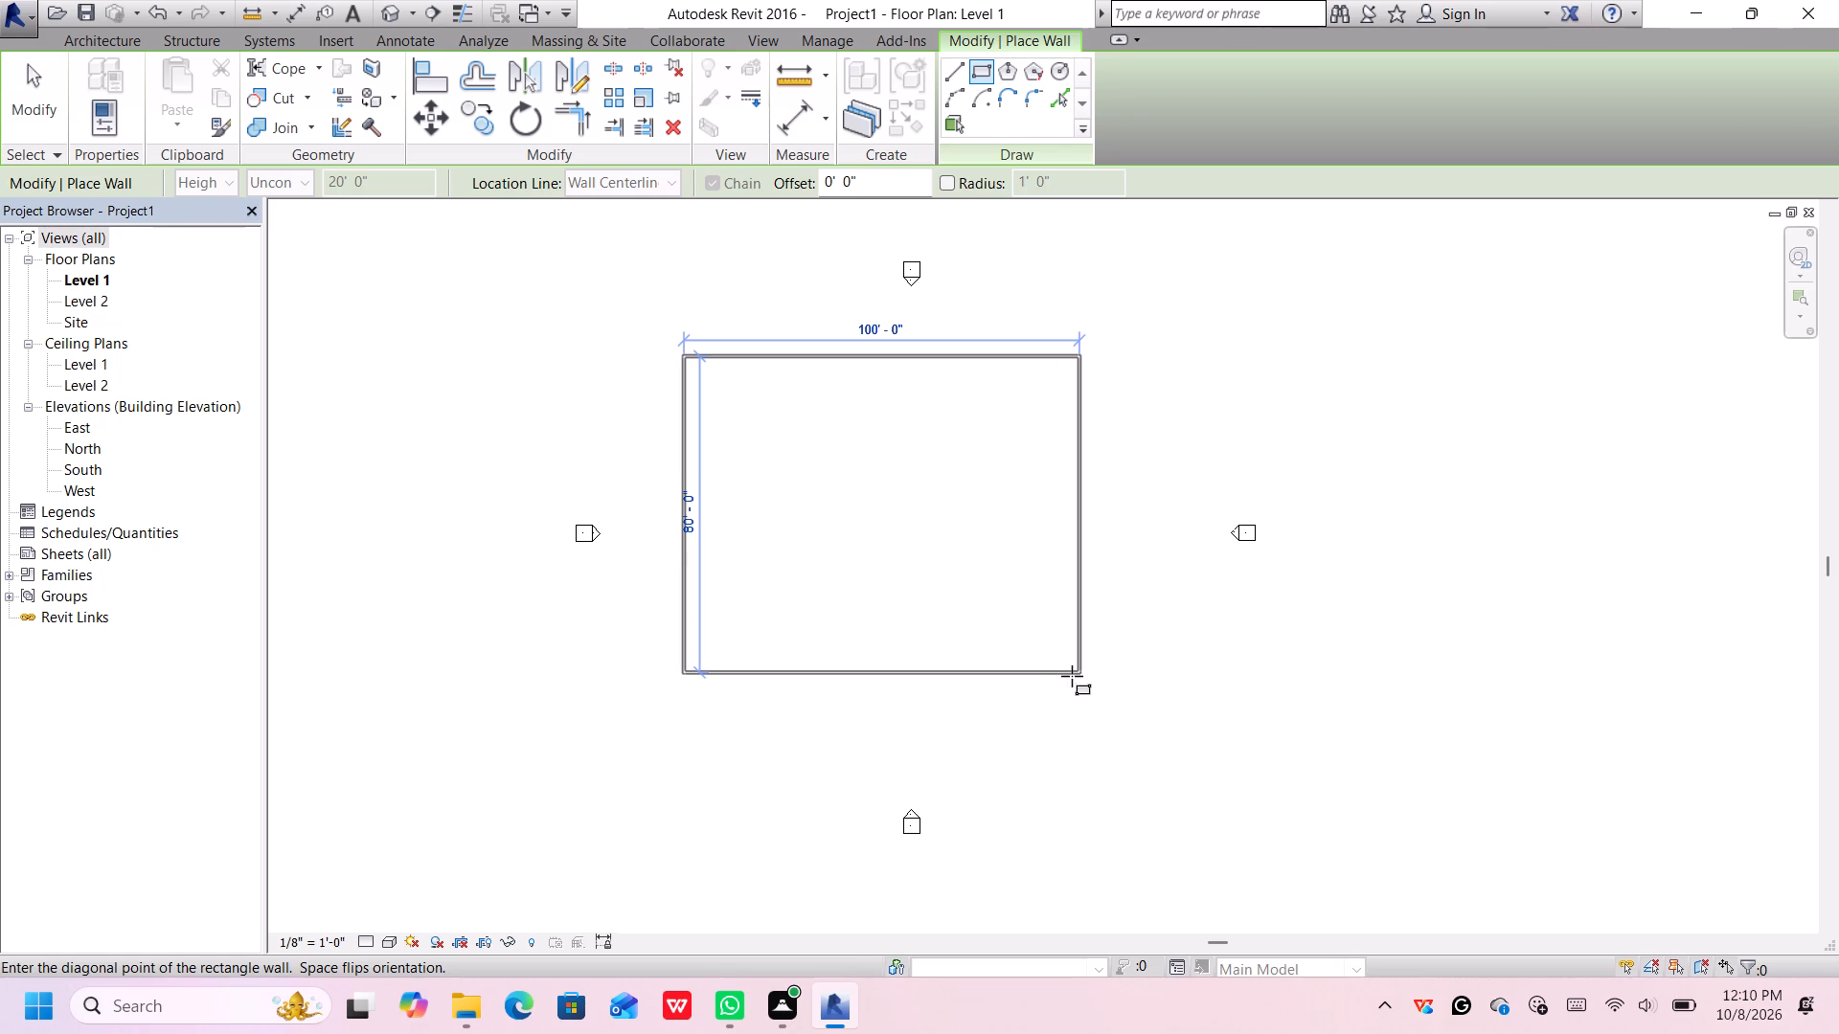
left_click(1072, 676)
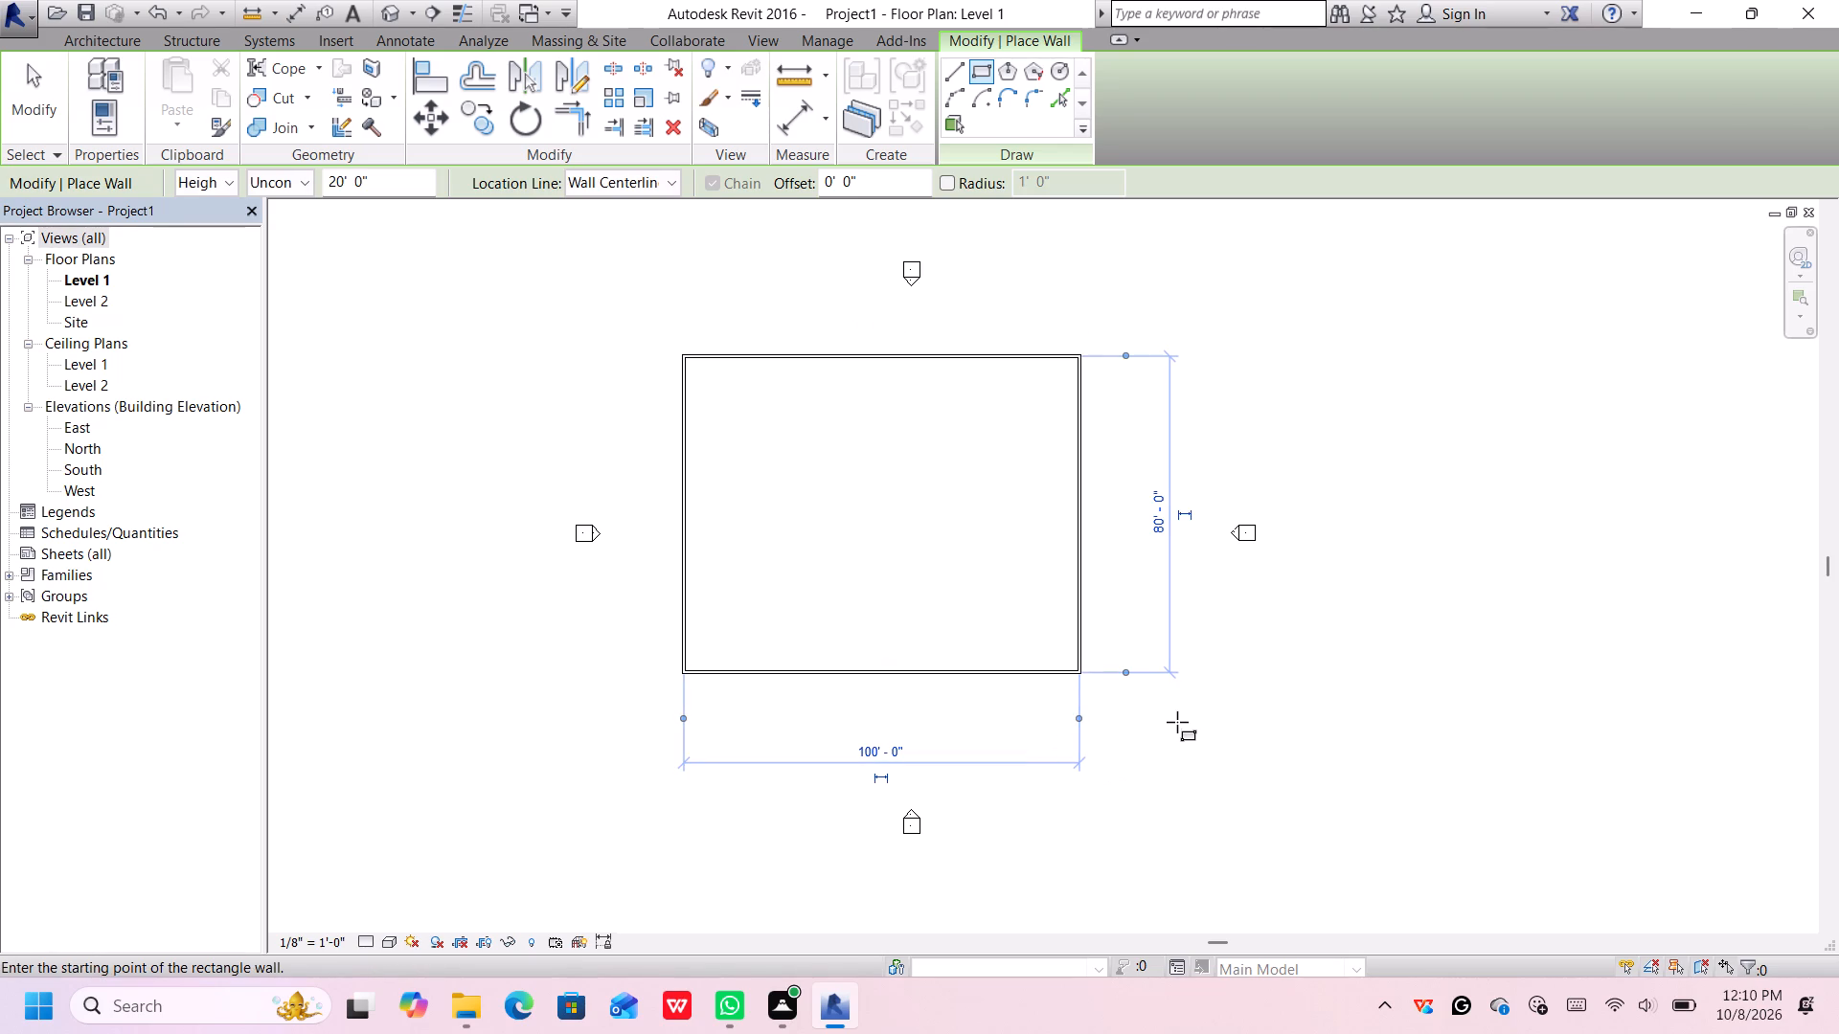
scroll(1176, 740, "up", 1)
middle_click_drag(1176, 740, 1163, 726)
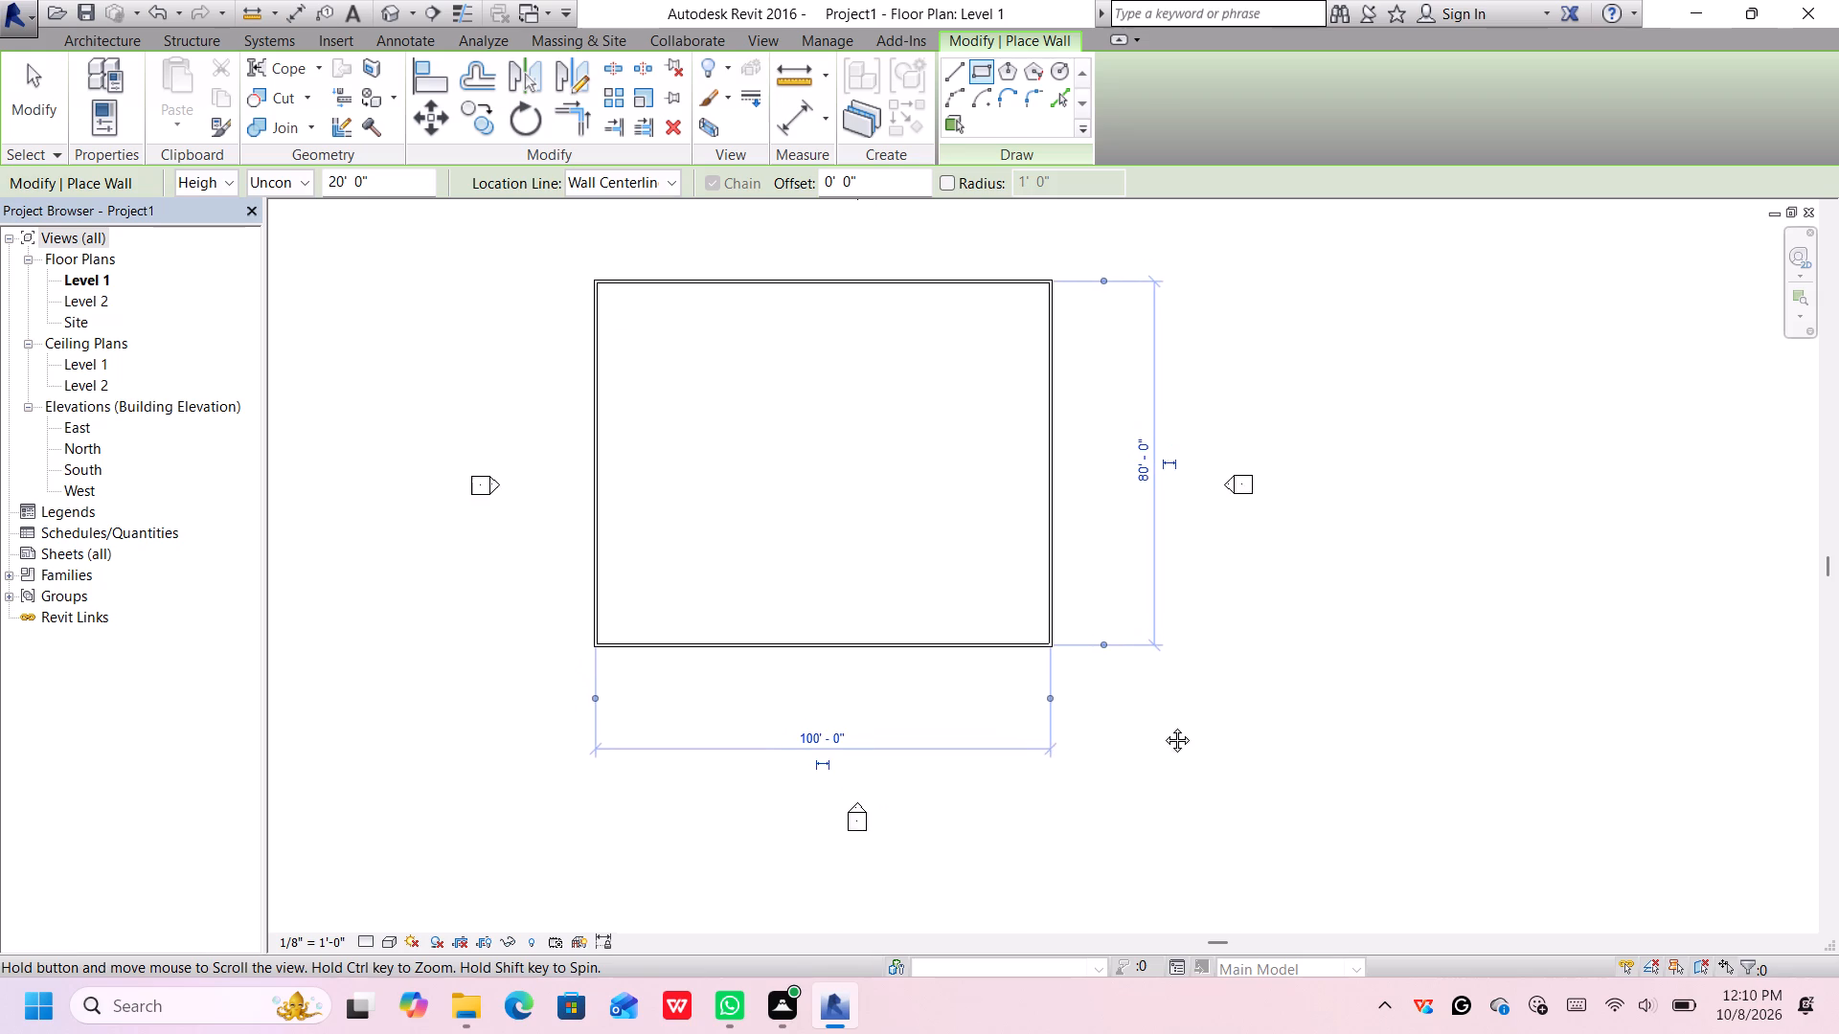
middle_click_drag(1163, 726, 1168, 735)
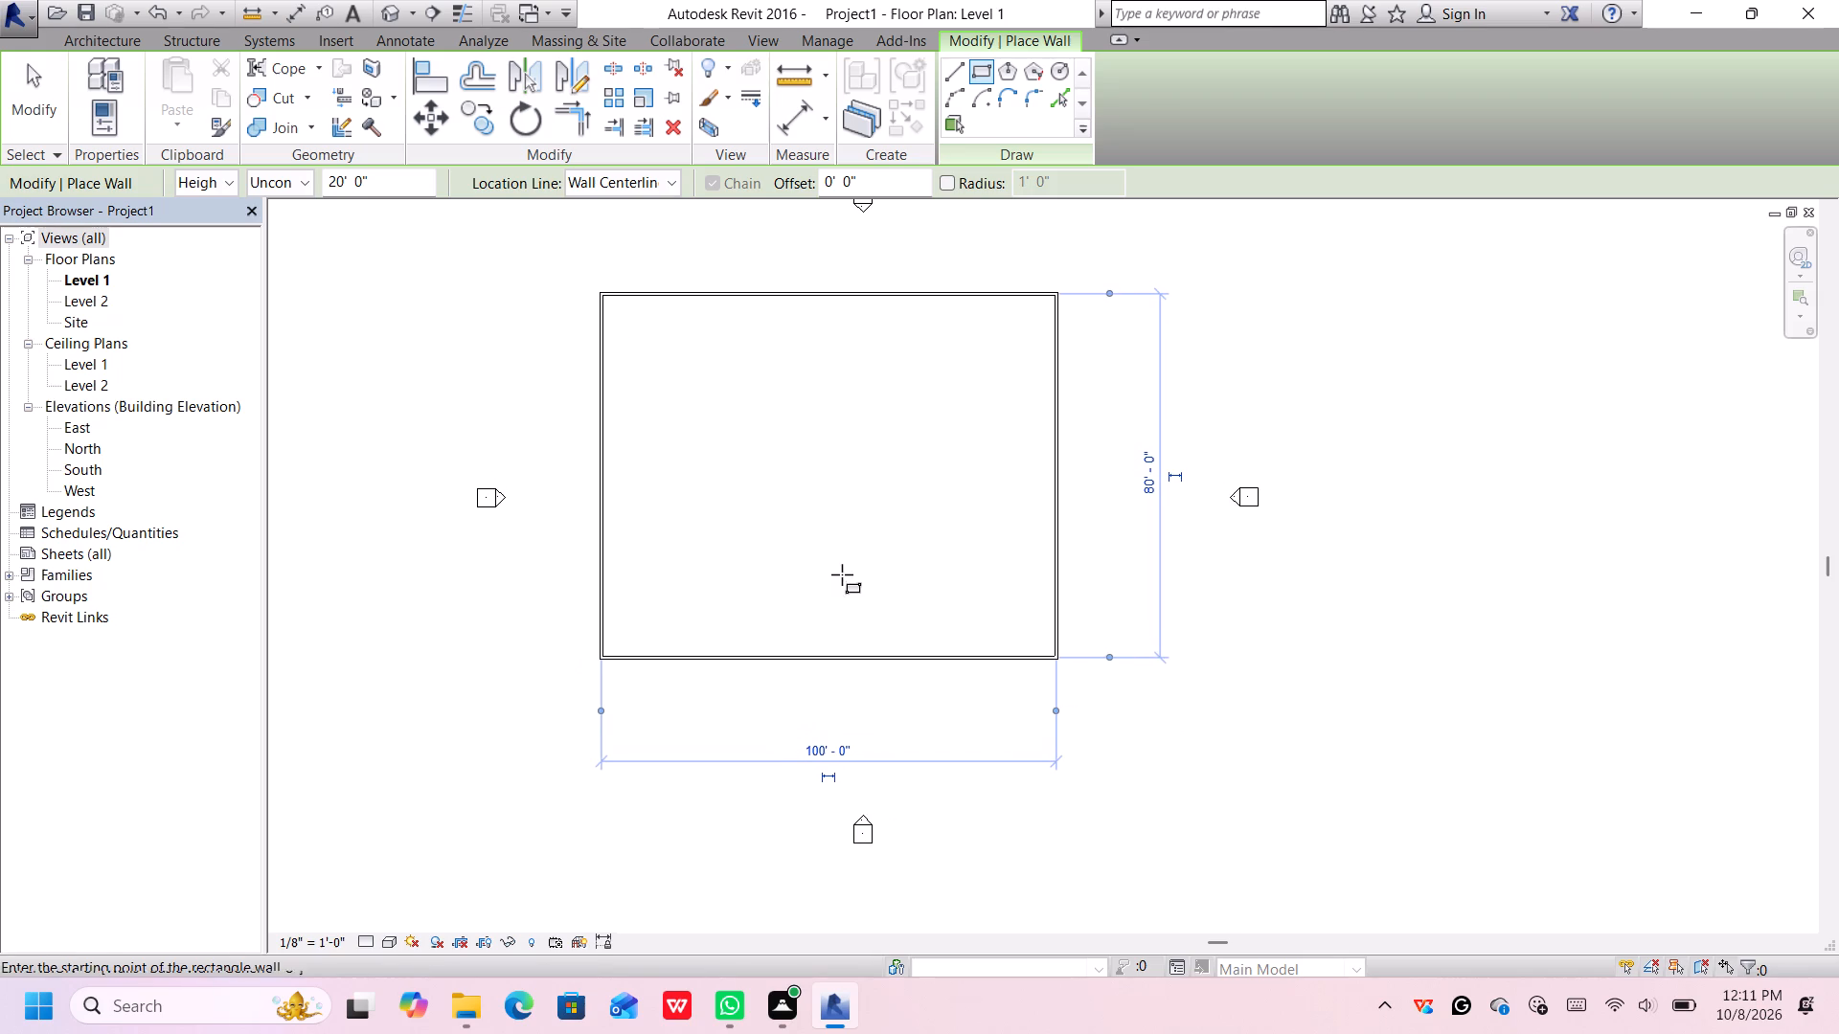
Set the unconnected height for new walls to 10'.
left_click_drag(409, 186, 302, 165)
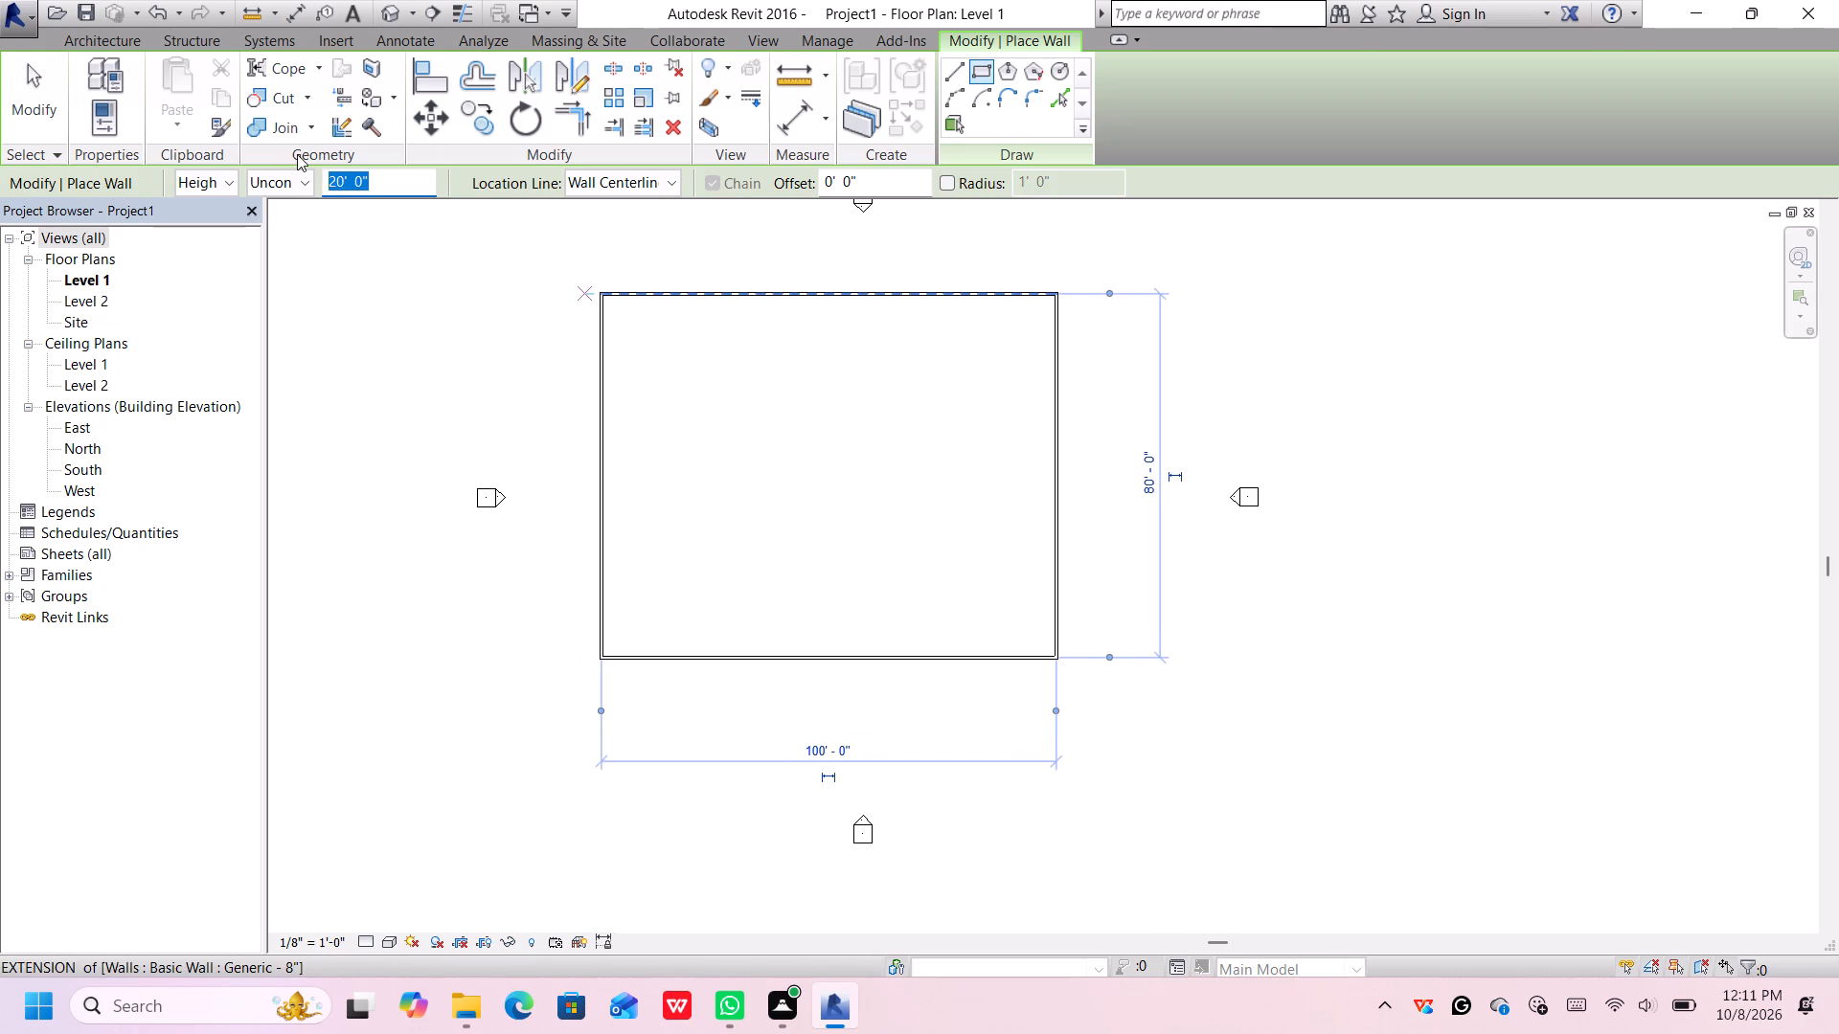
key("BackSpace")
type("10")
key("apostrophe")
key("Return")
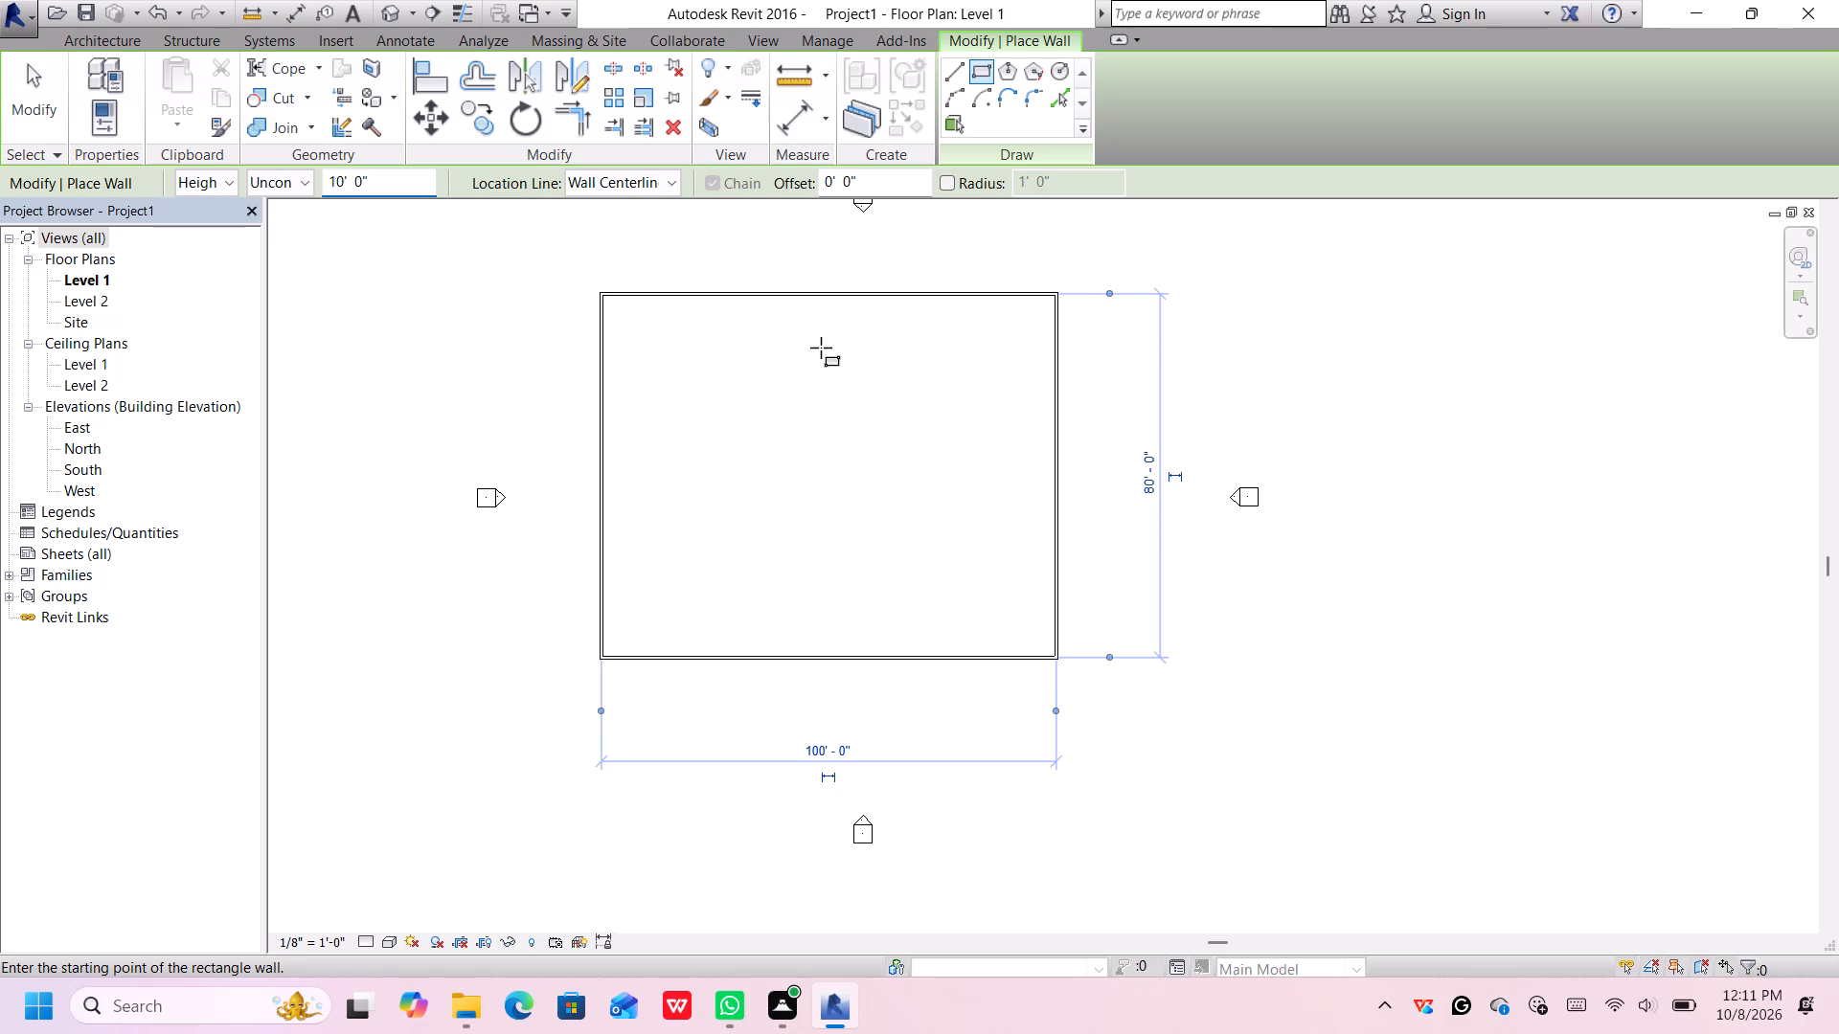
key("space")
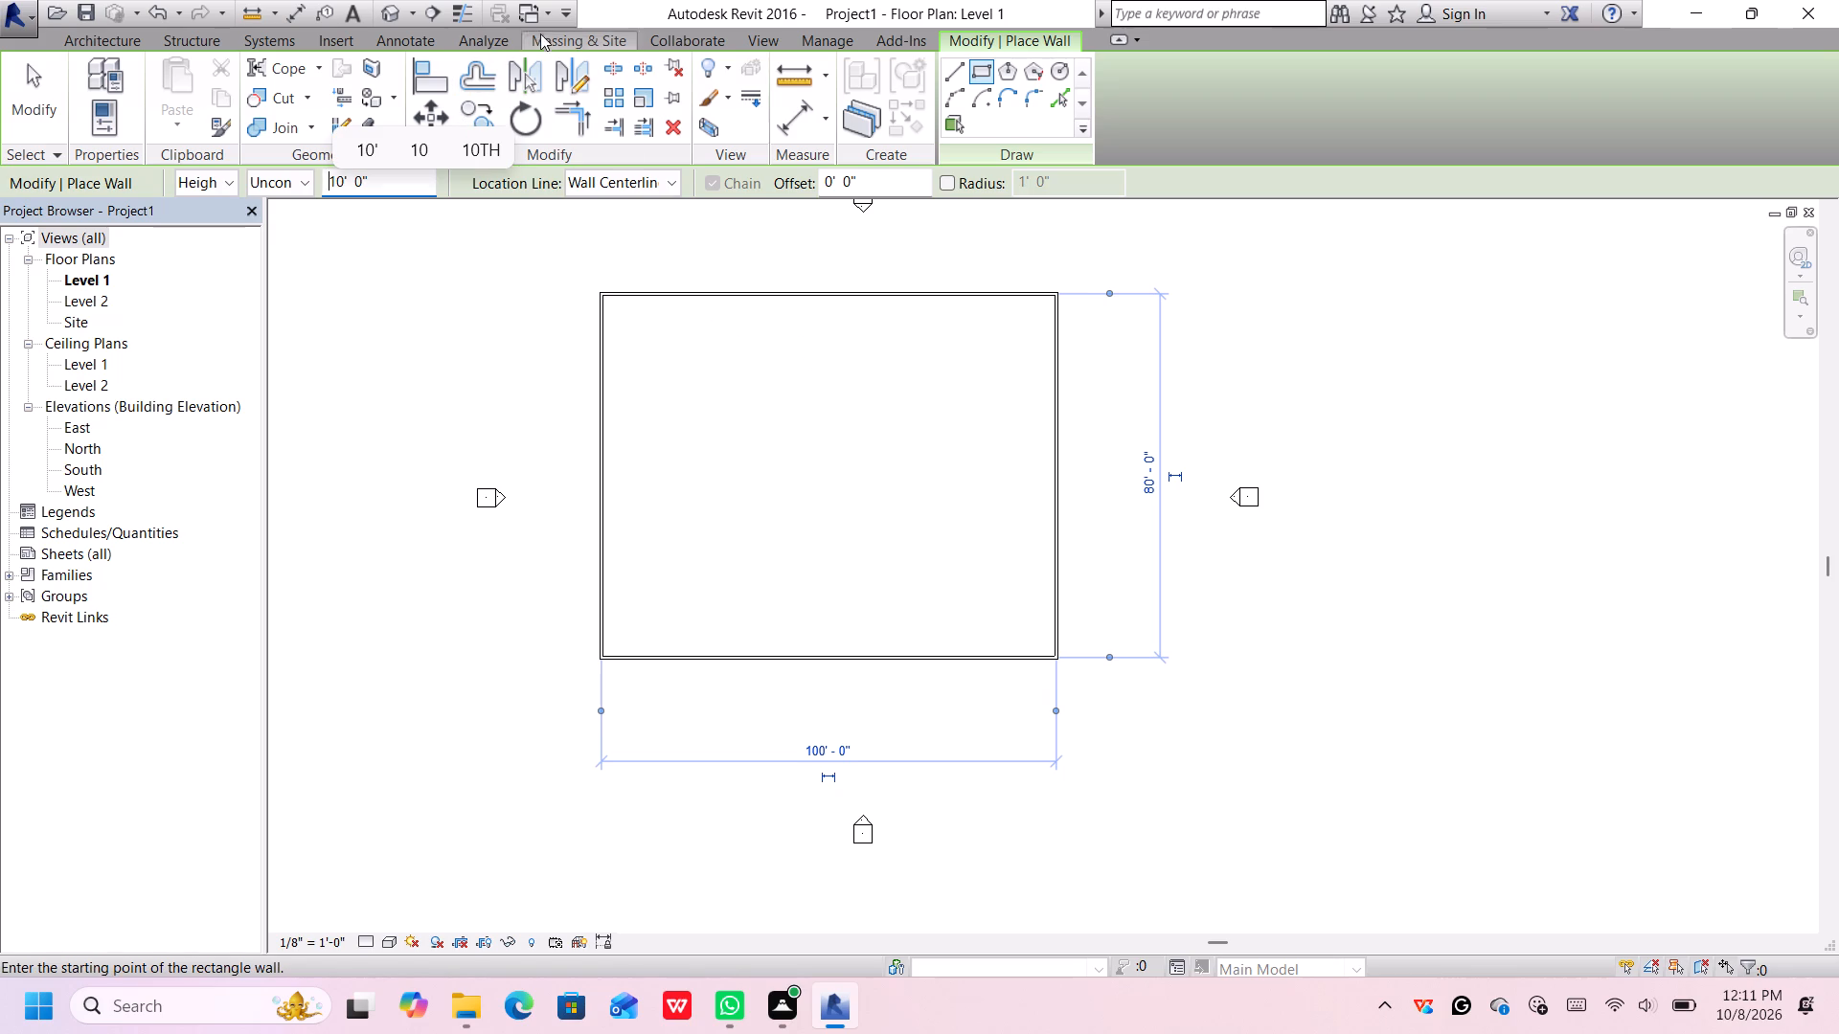
Check the drawn walls in 3D and inspect the height in one wall's properties, dismissing the Autodesk notification.
left_click(390, 17)
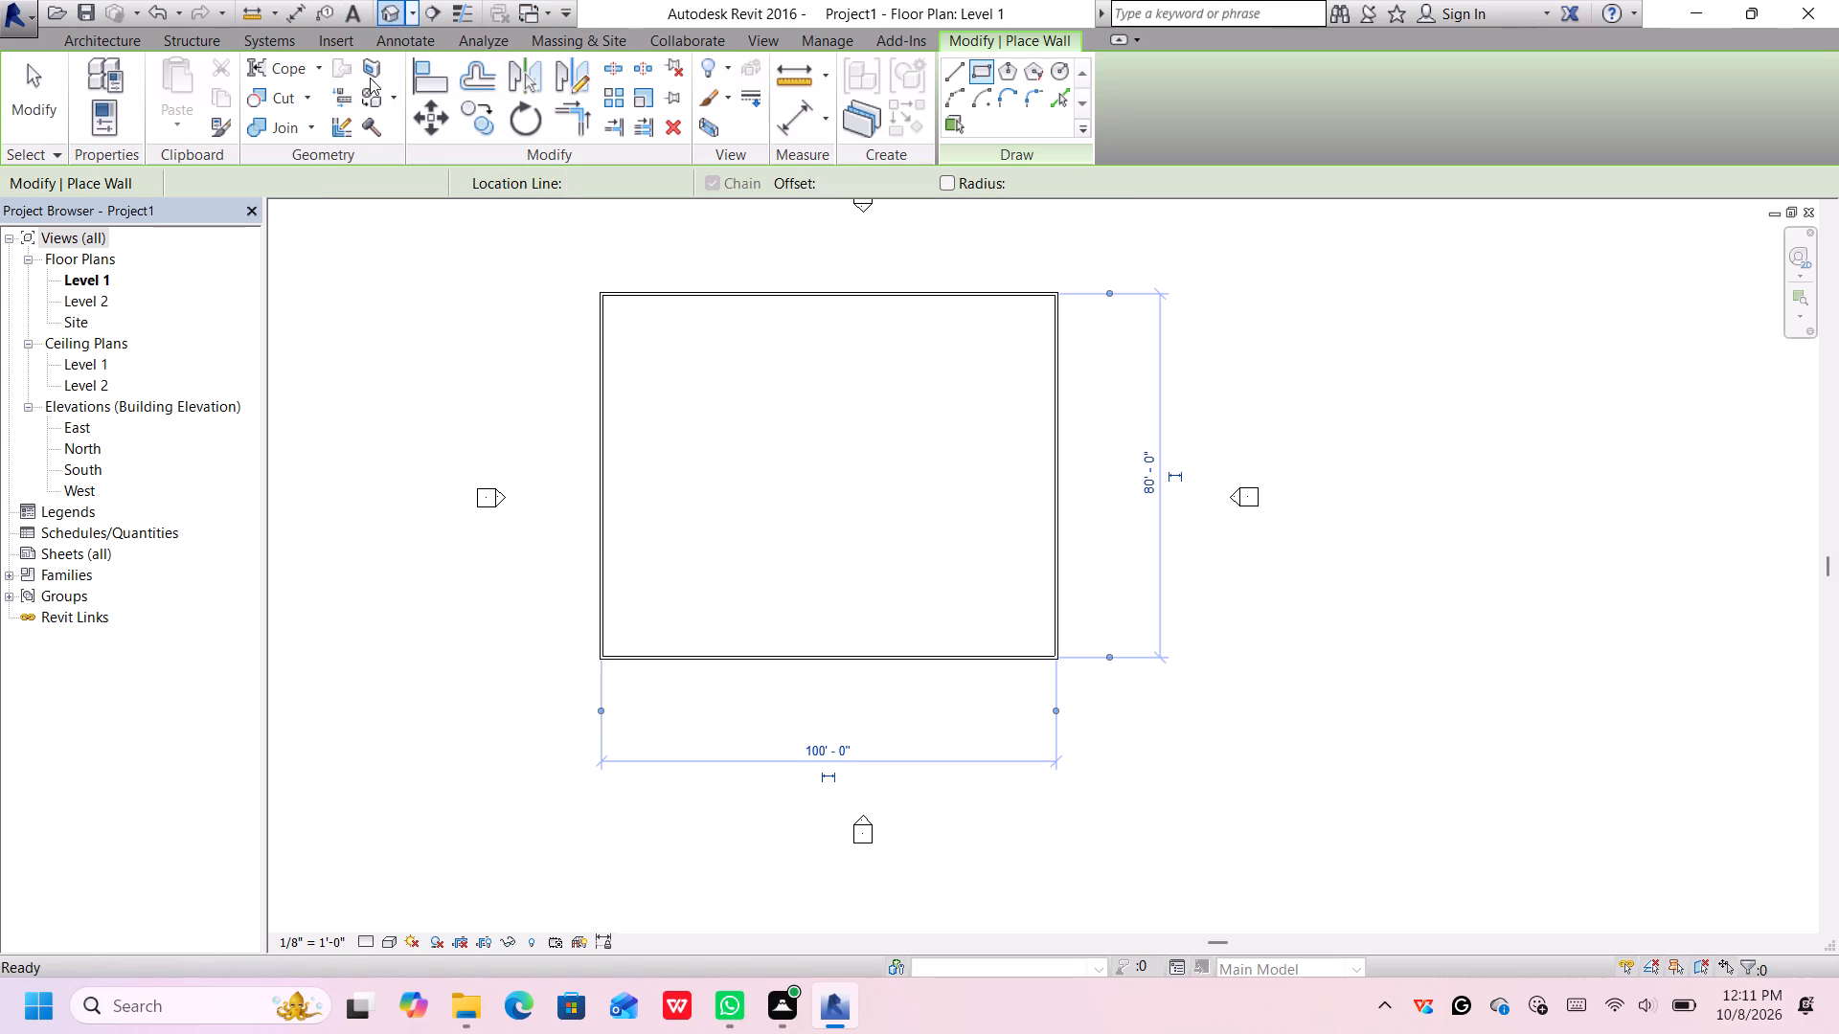
scroll(965, 394, "down", 3)
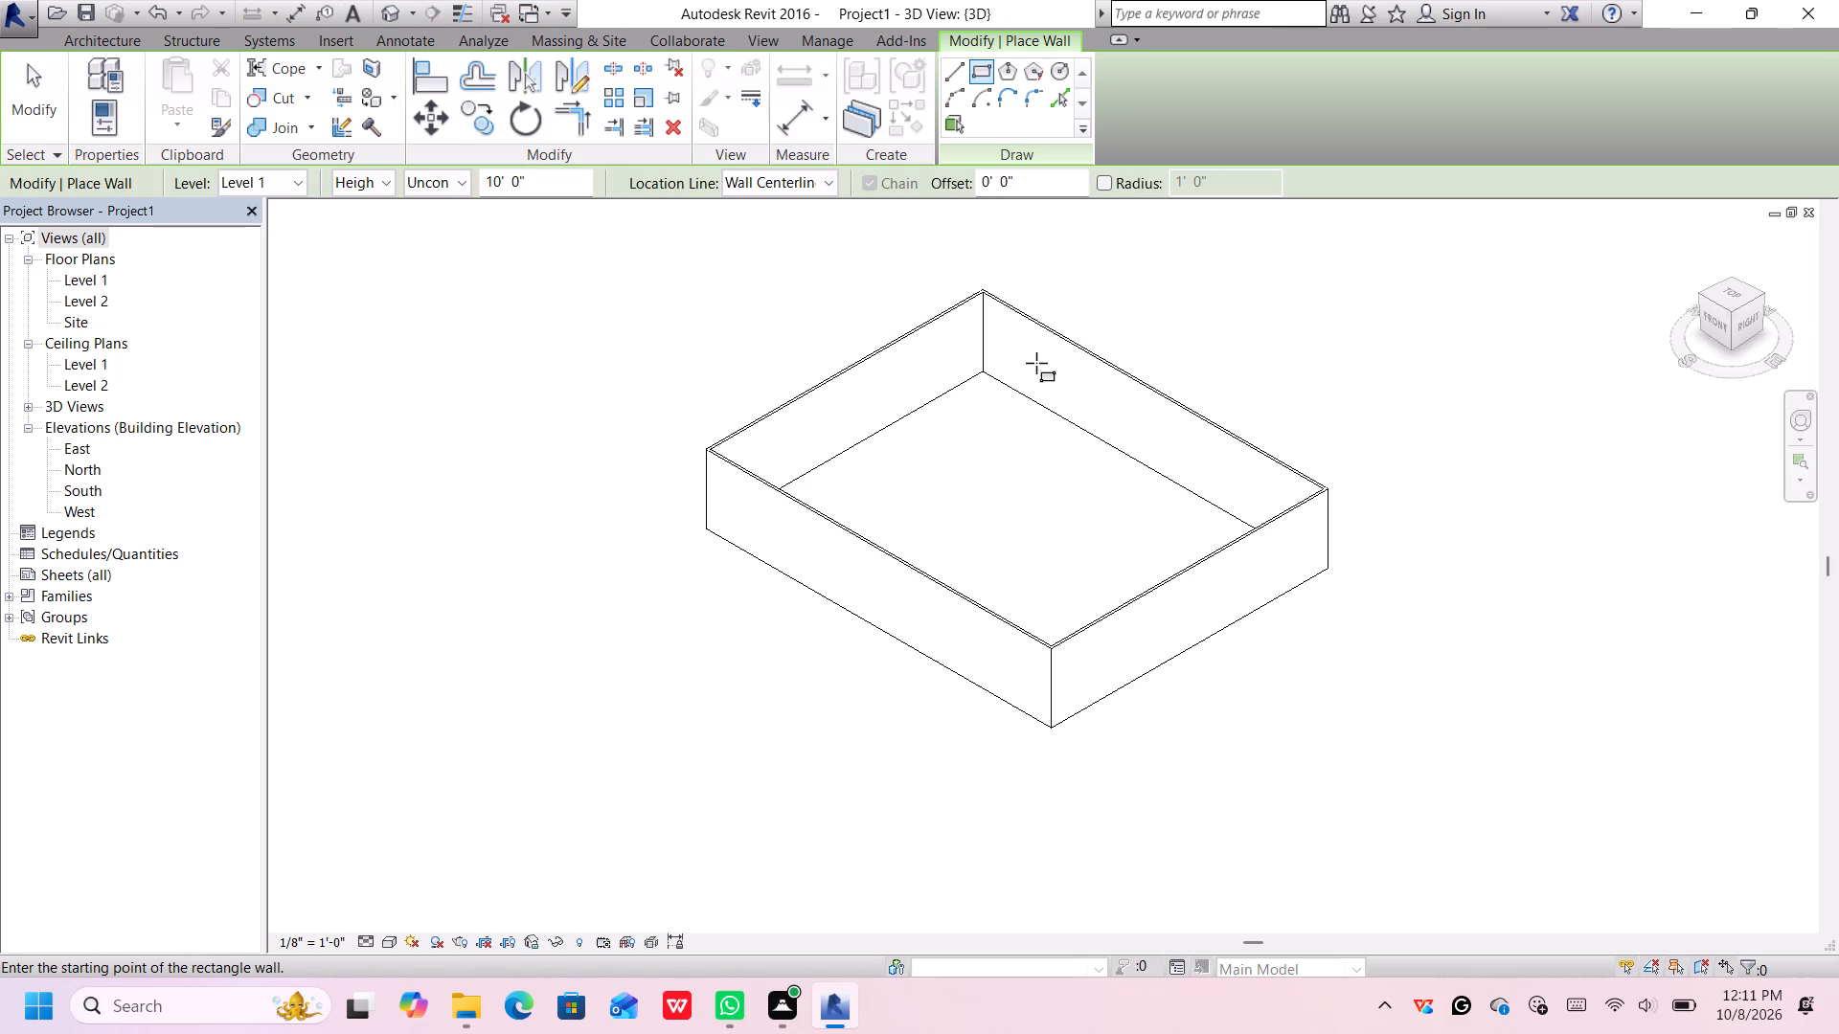
key("space")
key("Escape")
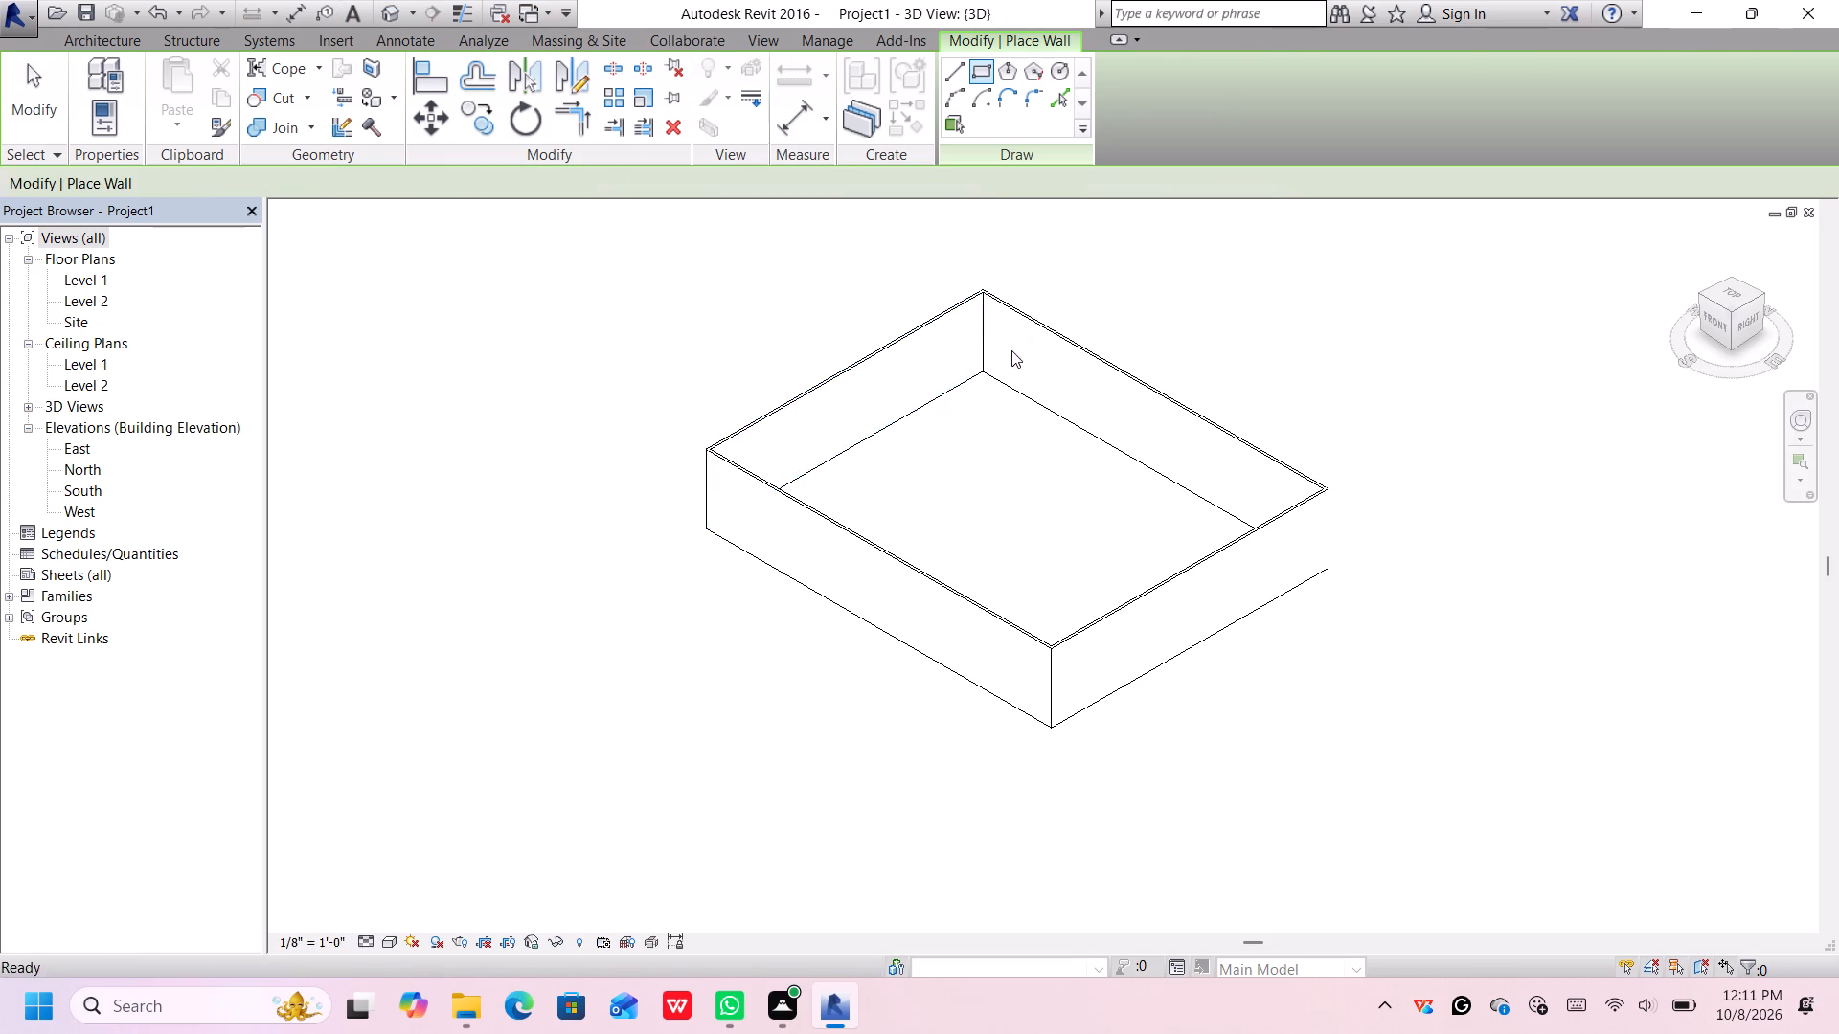
left_click(963, 345)
left_click(960, 312)
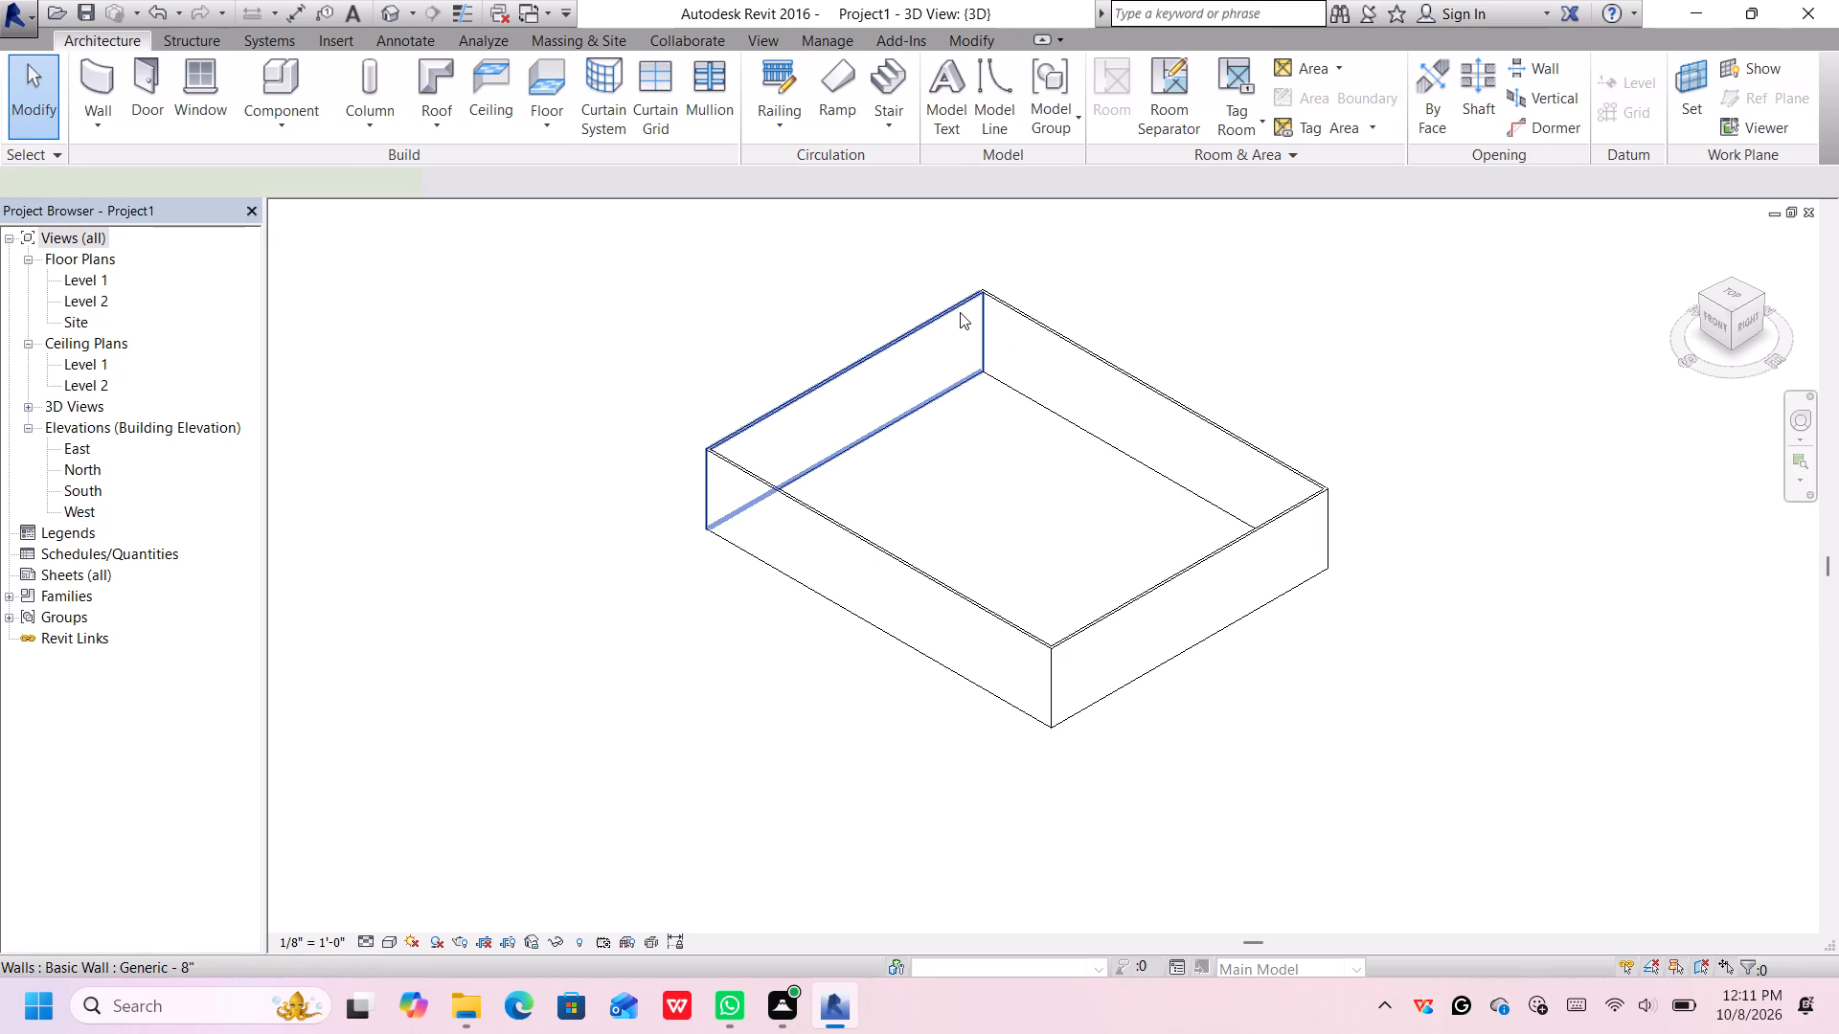
left_click(951, 328)
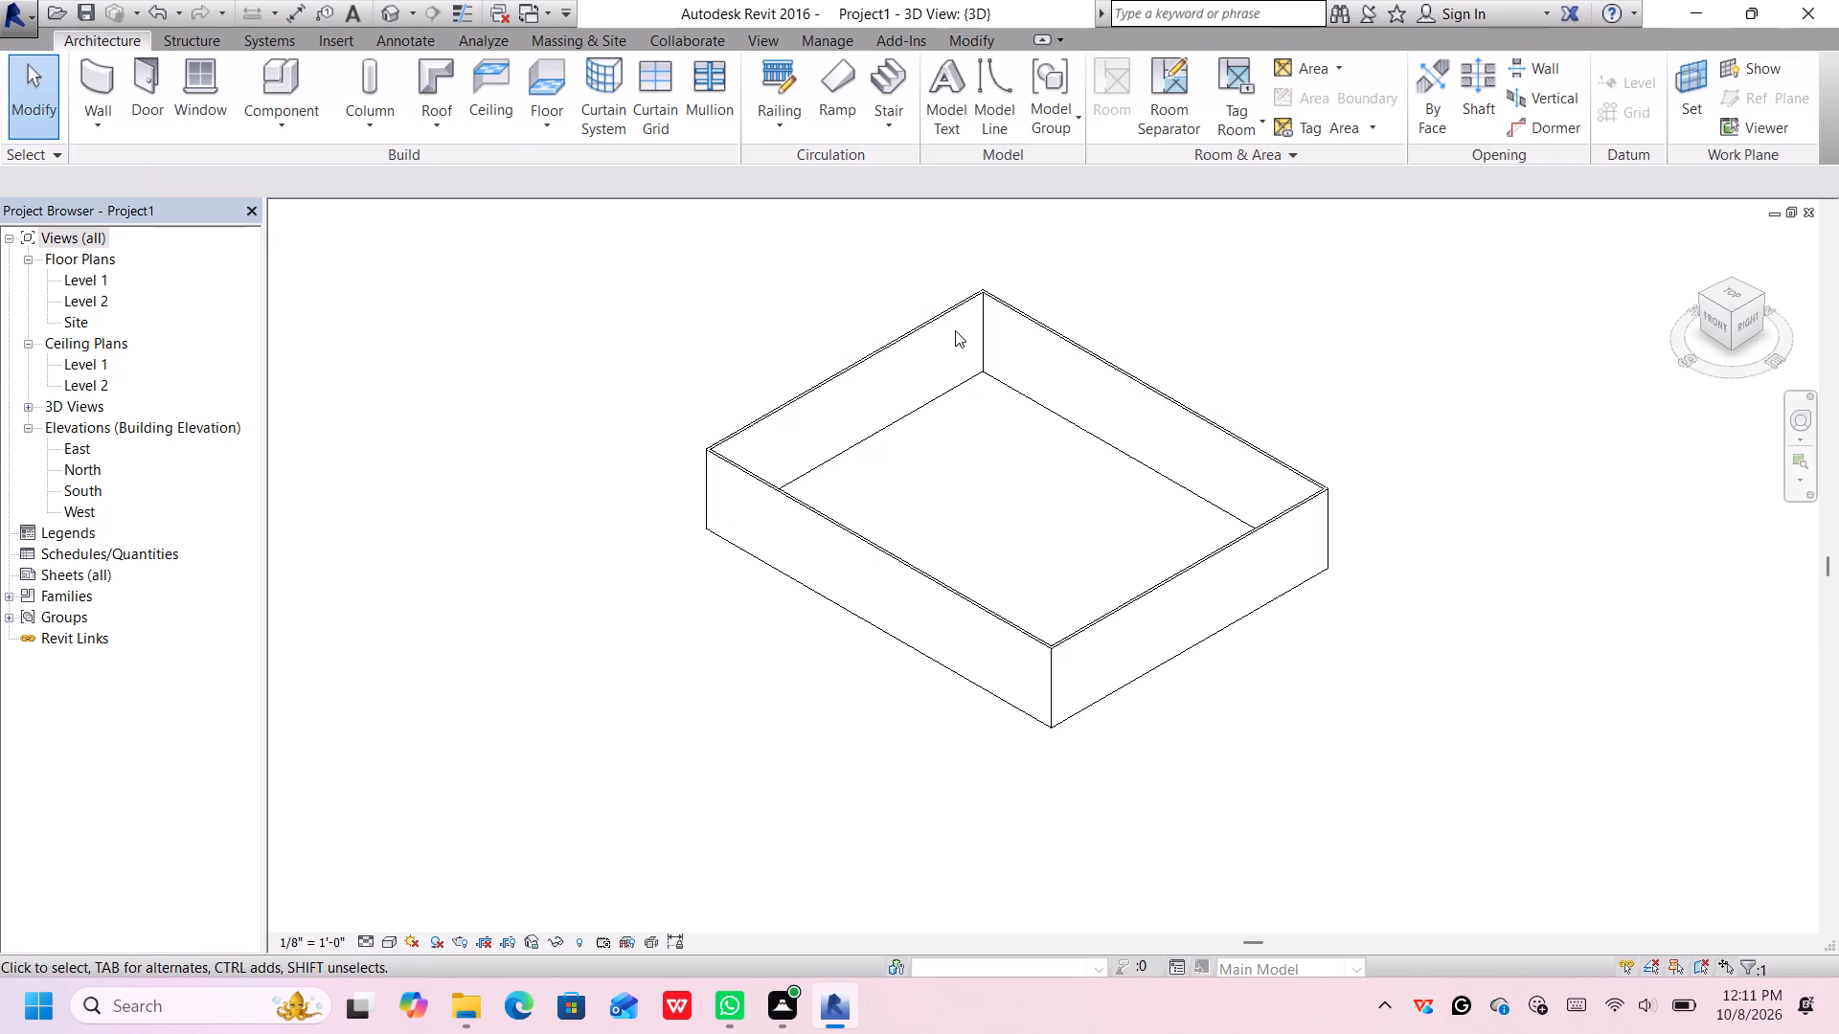
right_click(955, 330)
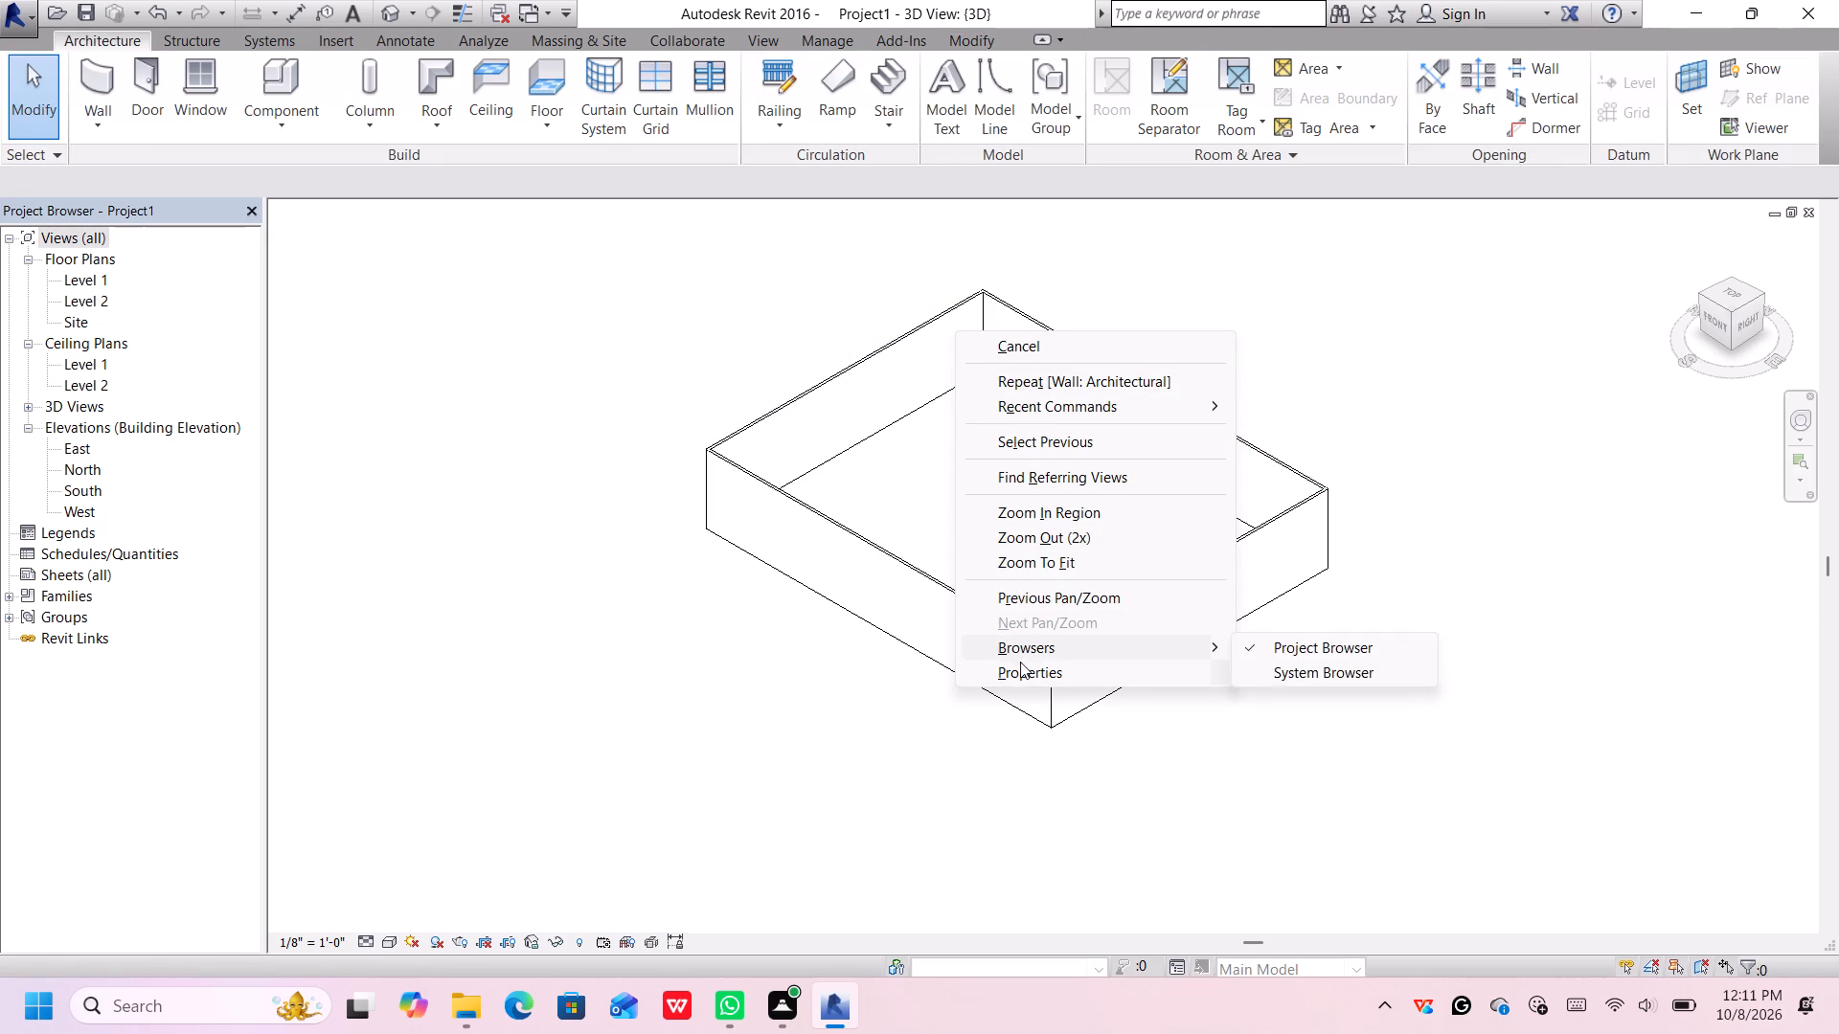
left_click(1029, 677)
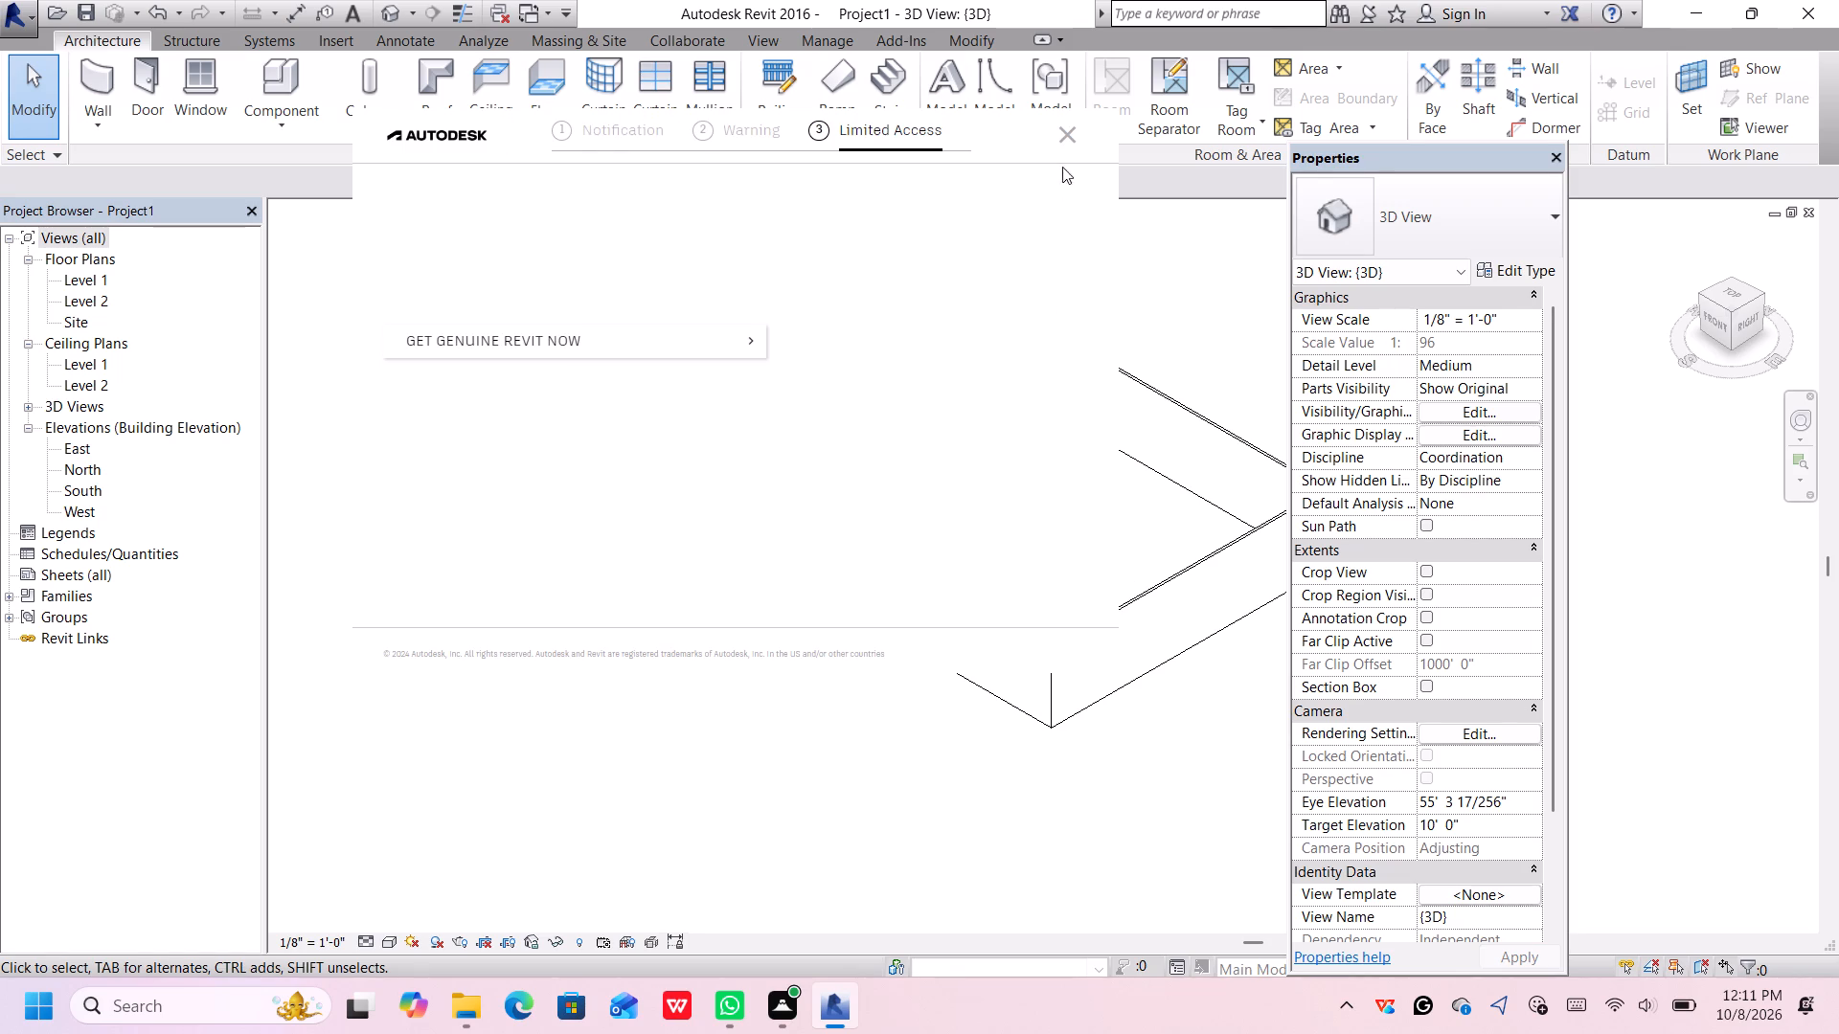
left_click(1069, 134)
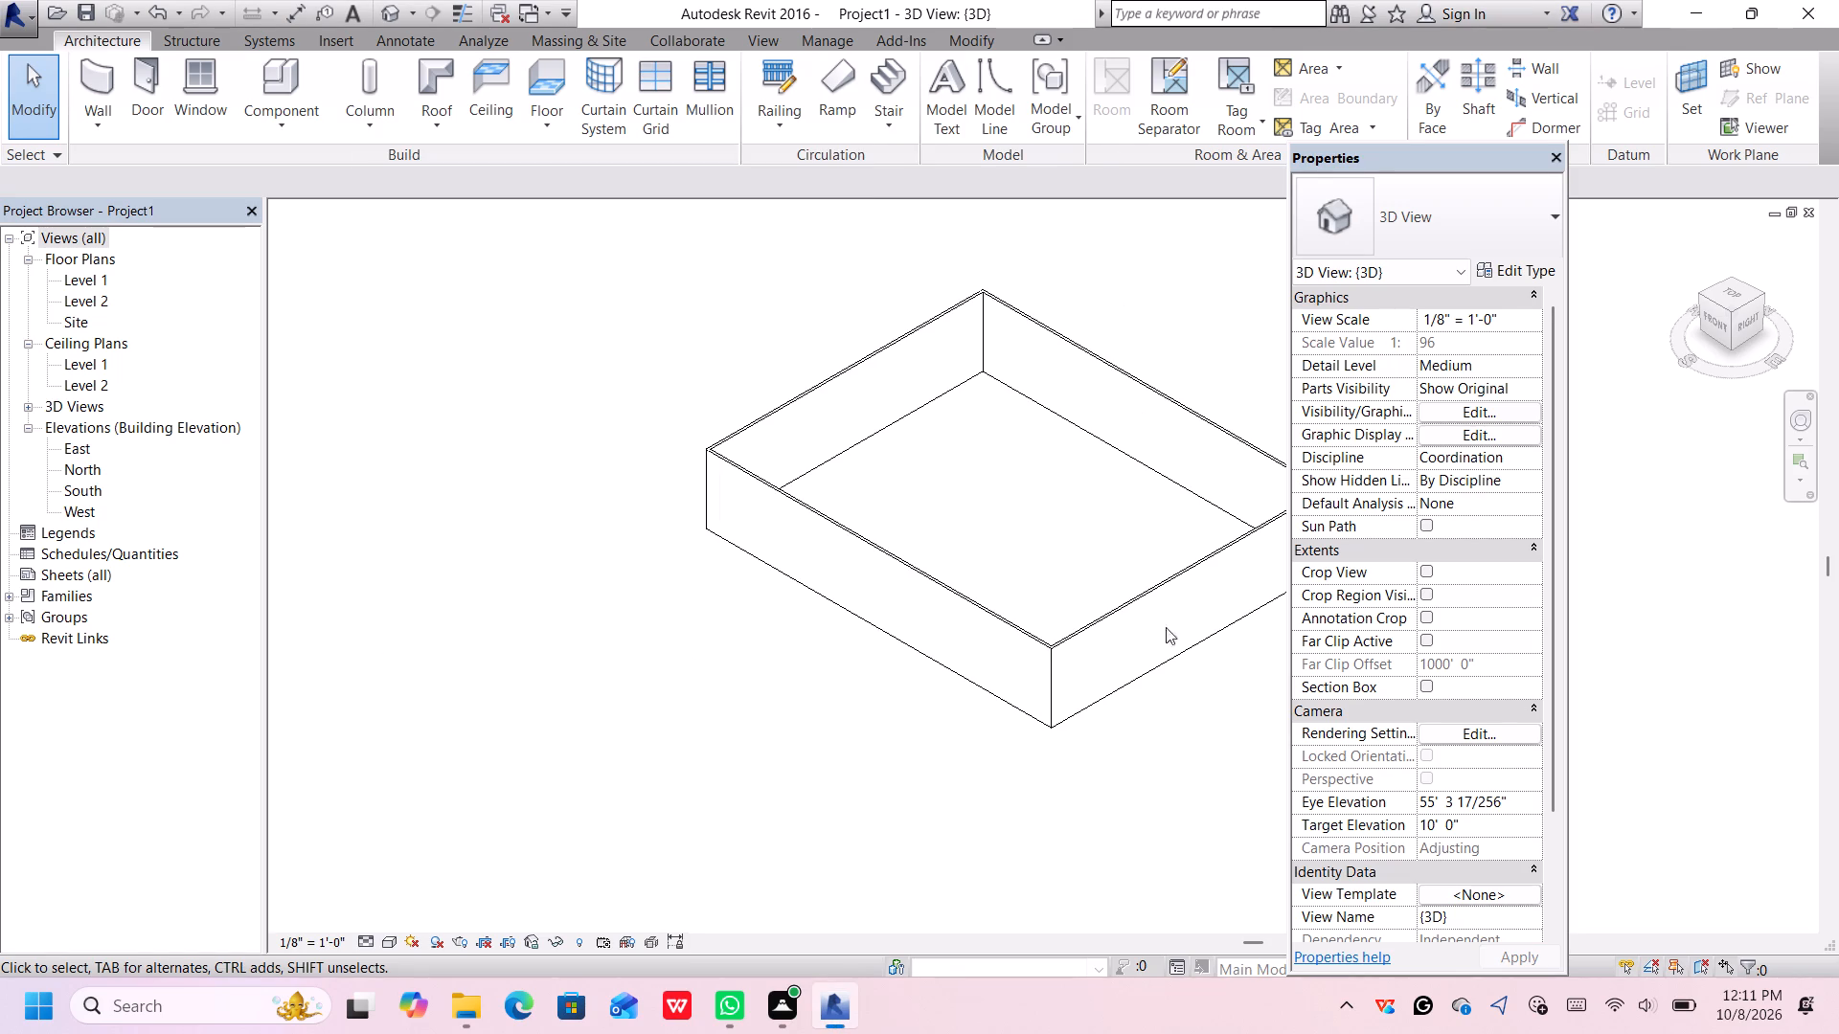
left_click(1165, 643)
left_click(1141, 589)
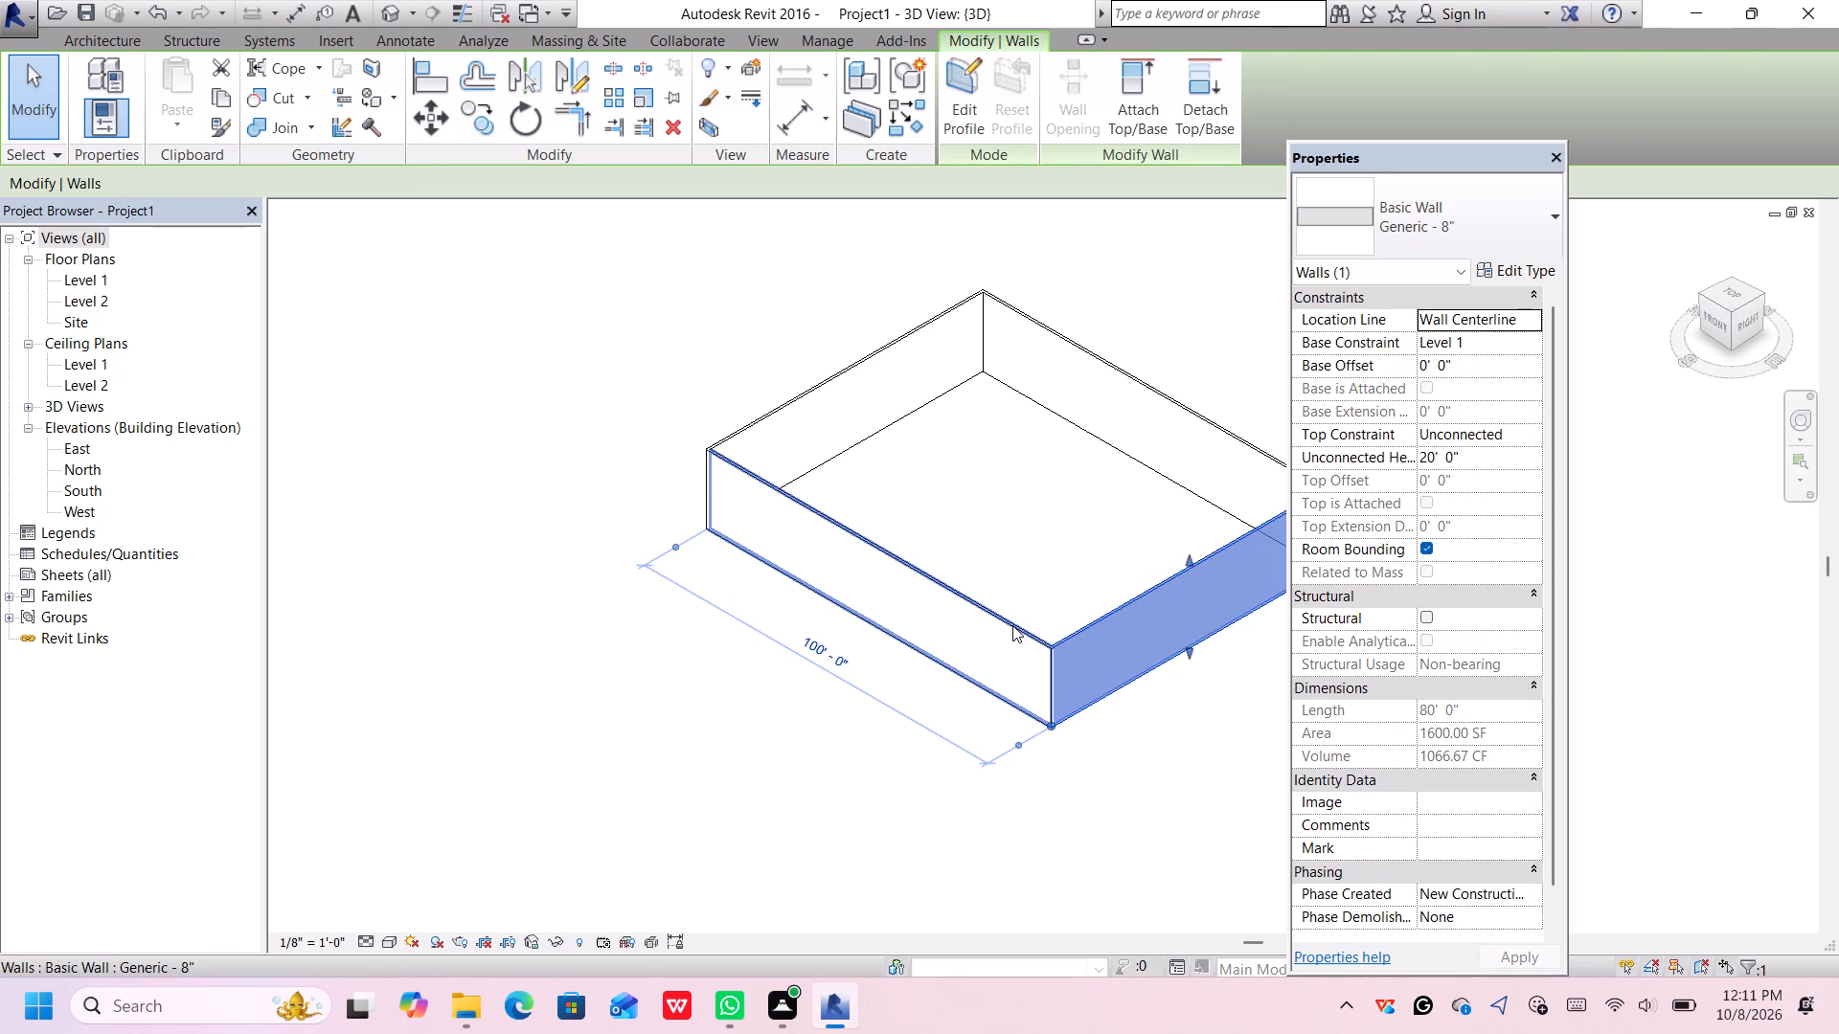
key("Escape")
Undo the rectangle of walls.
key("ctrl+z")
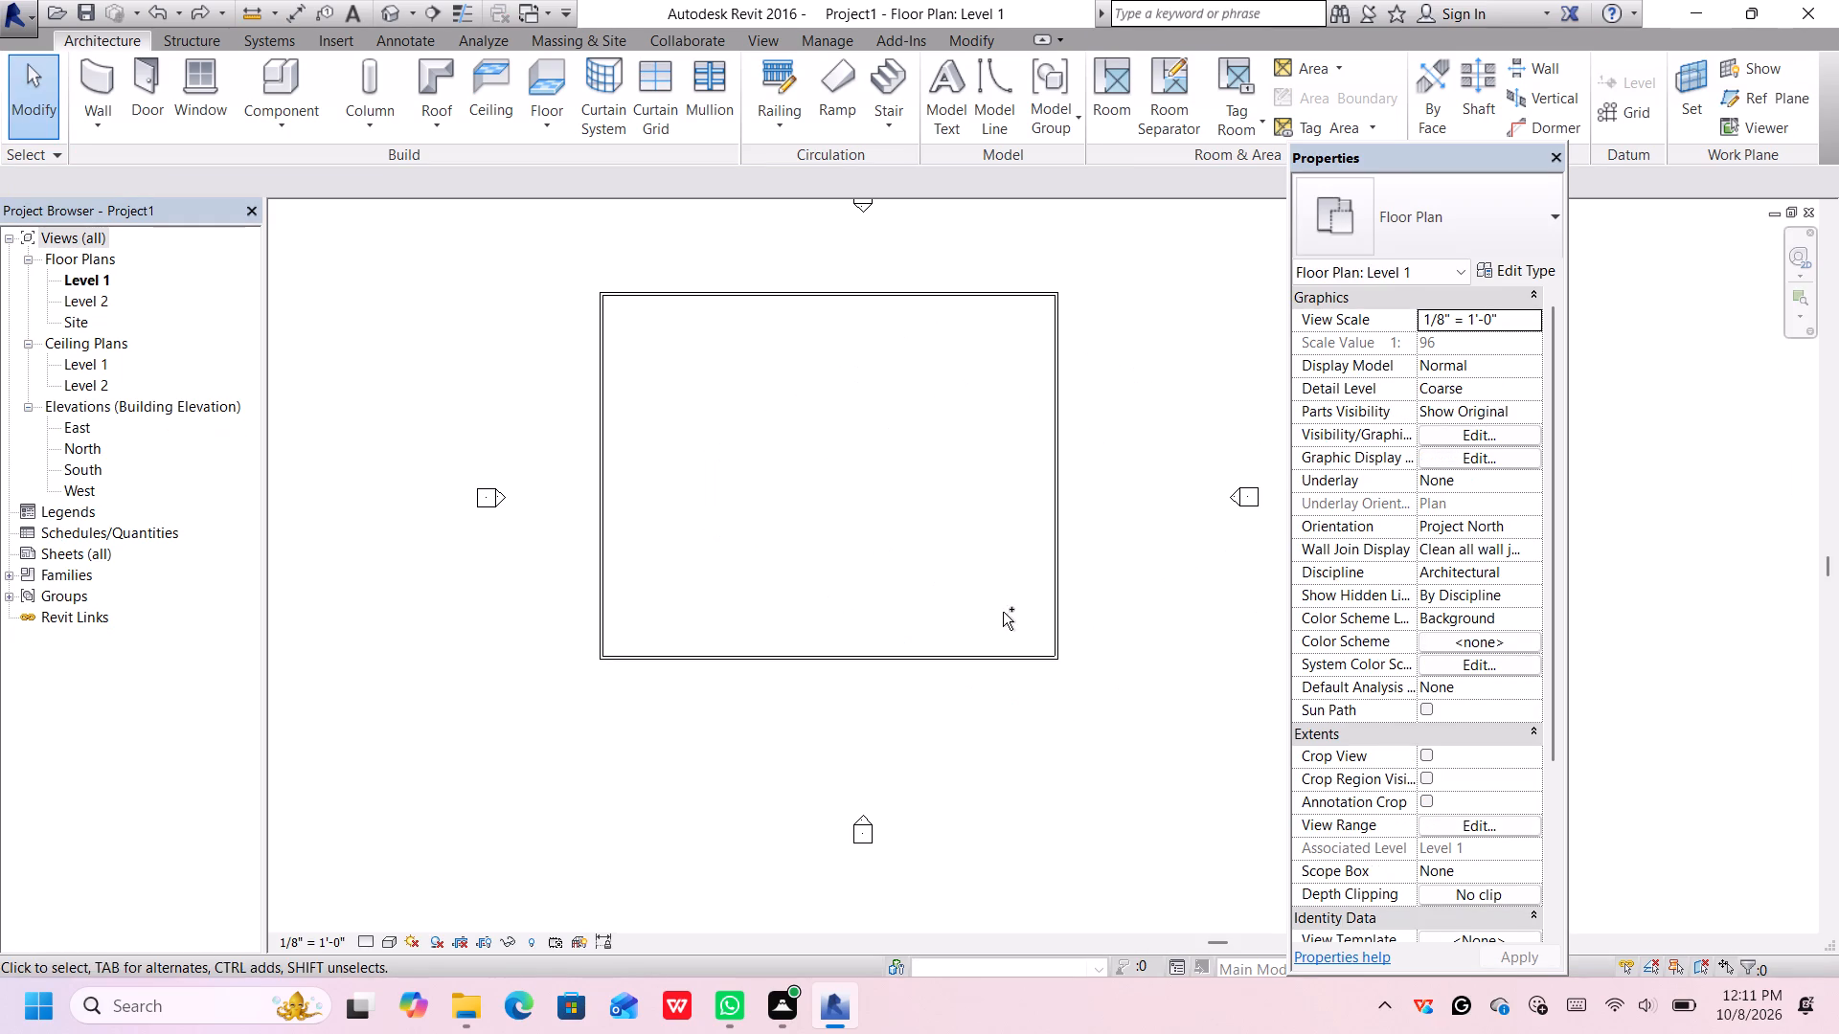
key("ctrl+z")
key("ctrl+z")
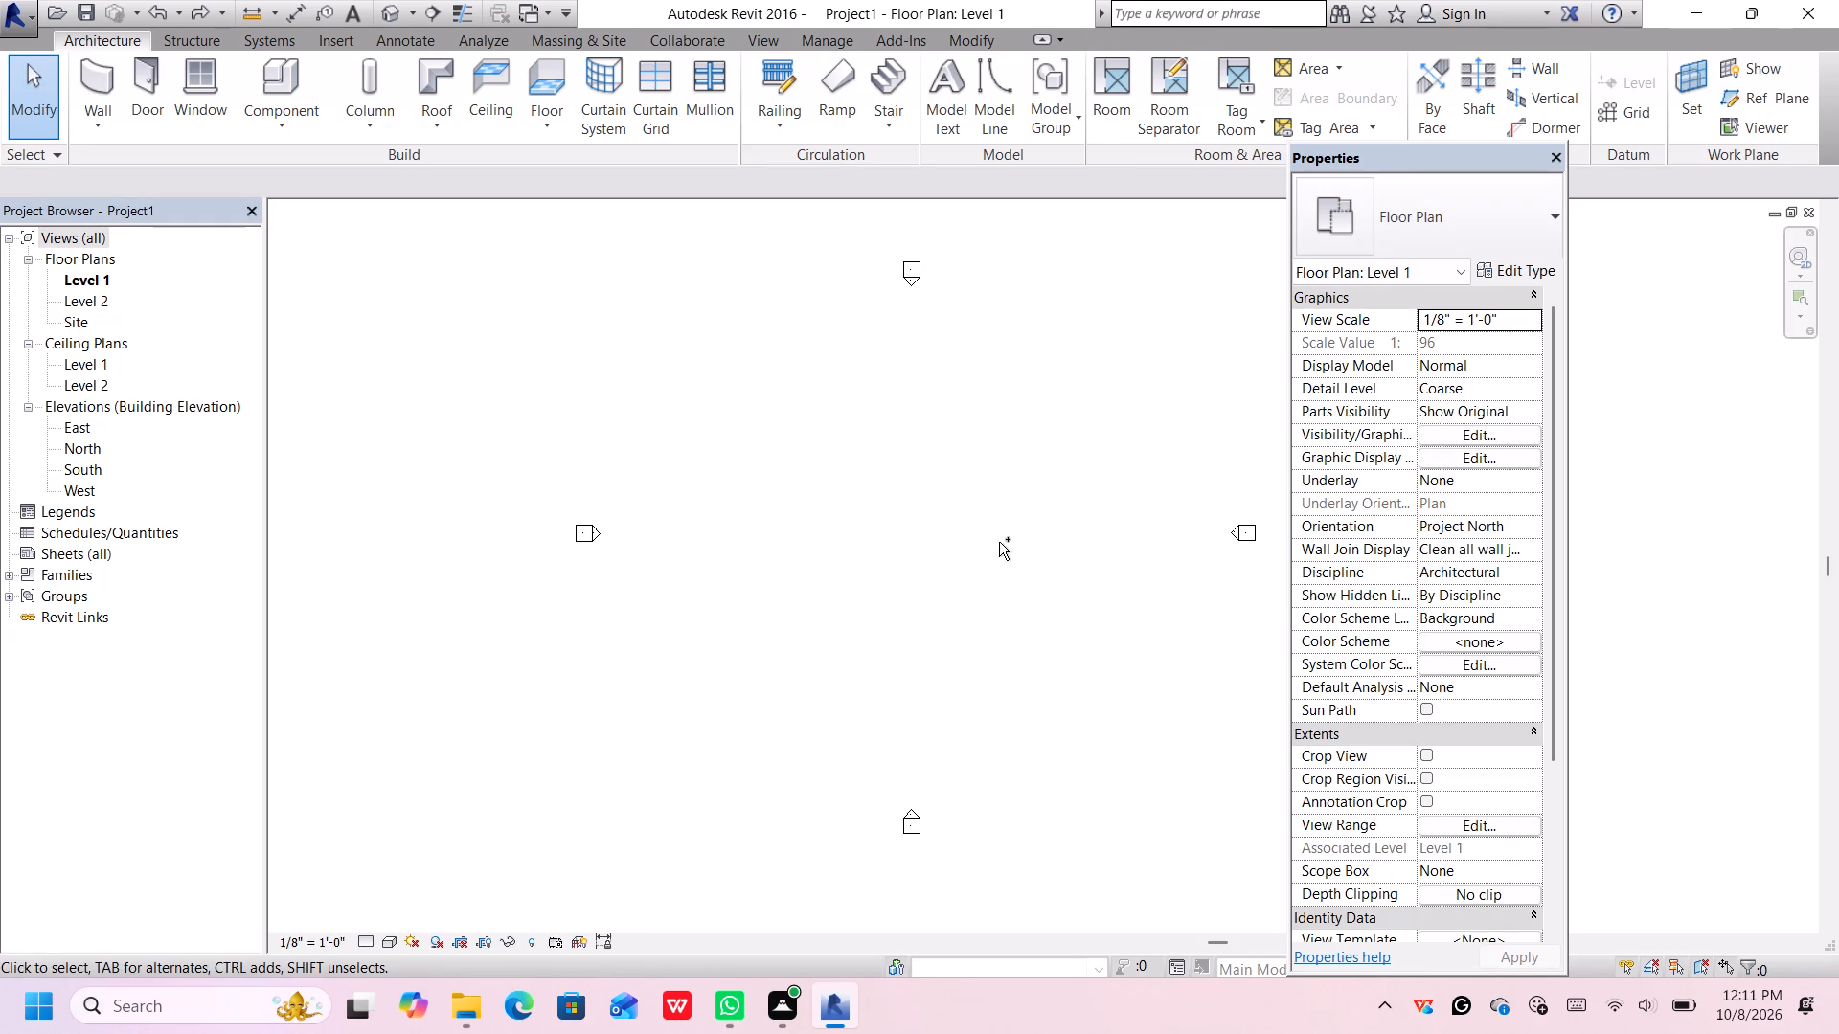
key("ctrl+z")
Start the Wall tool in the Level 1 plan and set the unconnected height for new walls to 10'.
middle_click_drag(979, 391, 875, 404)
left_click(87, 68)
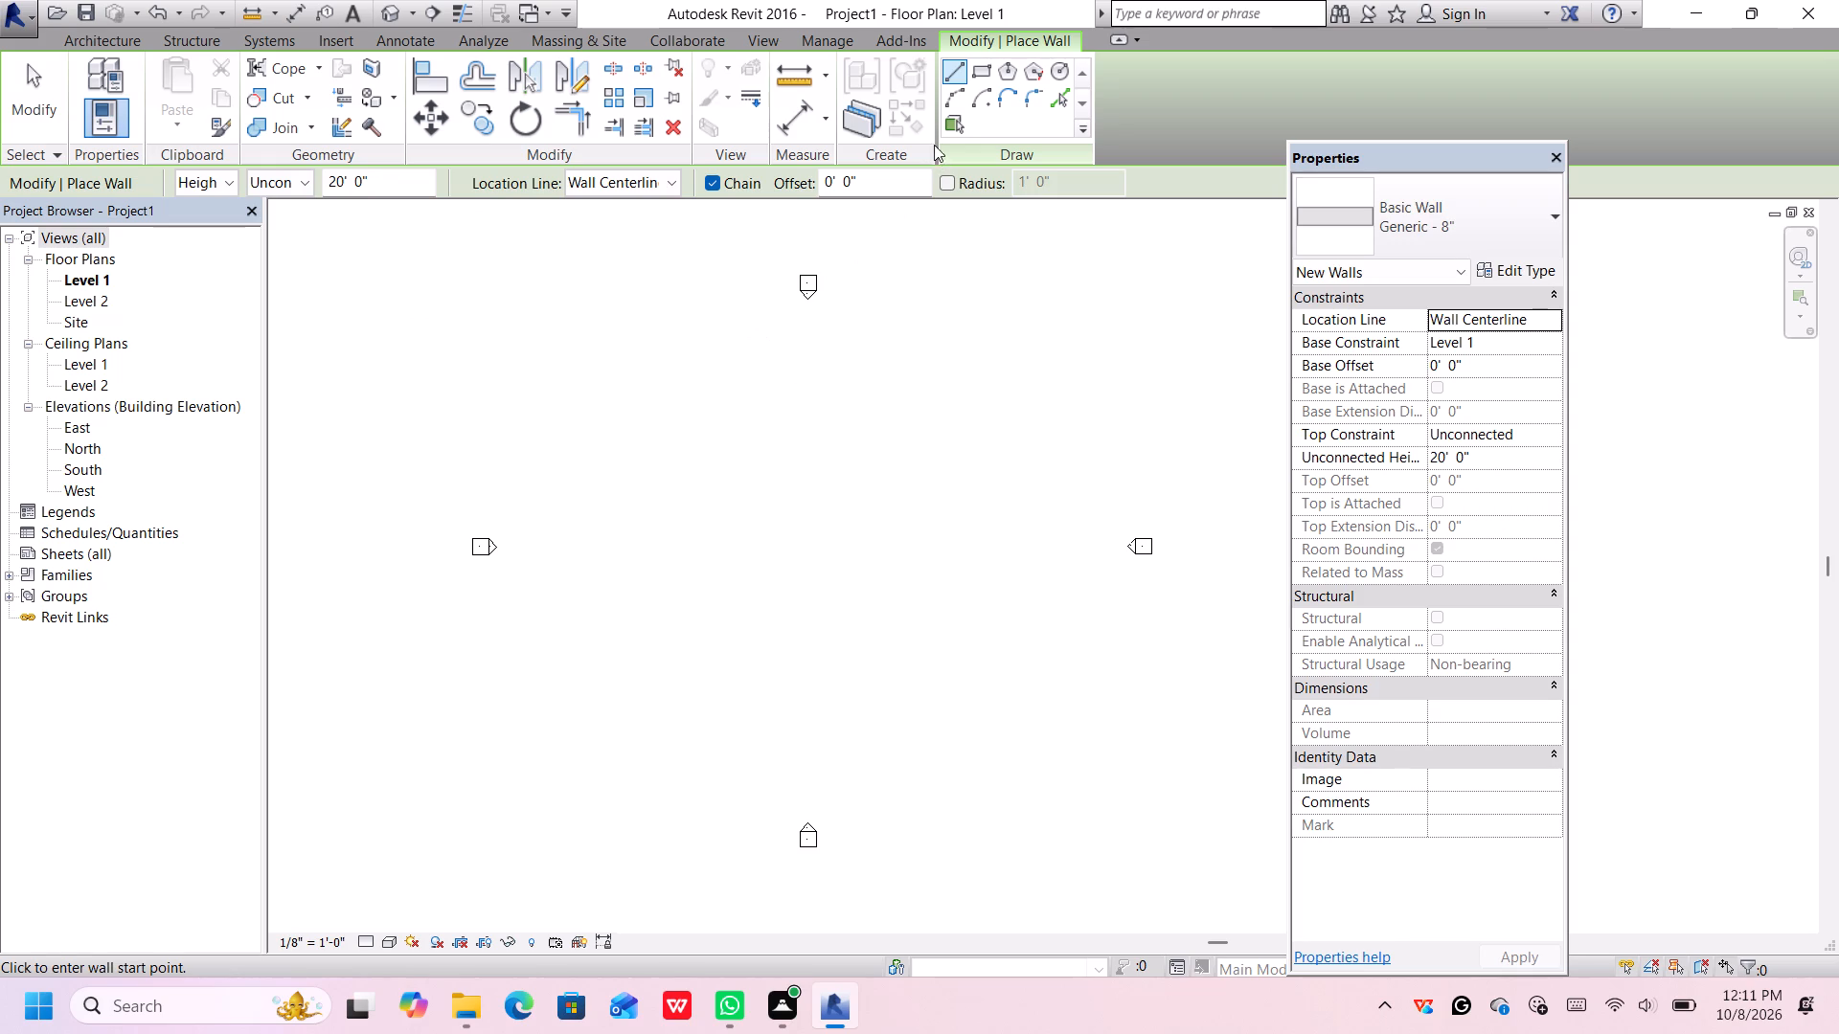
left_click_drag(420, 178, 257, 214)
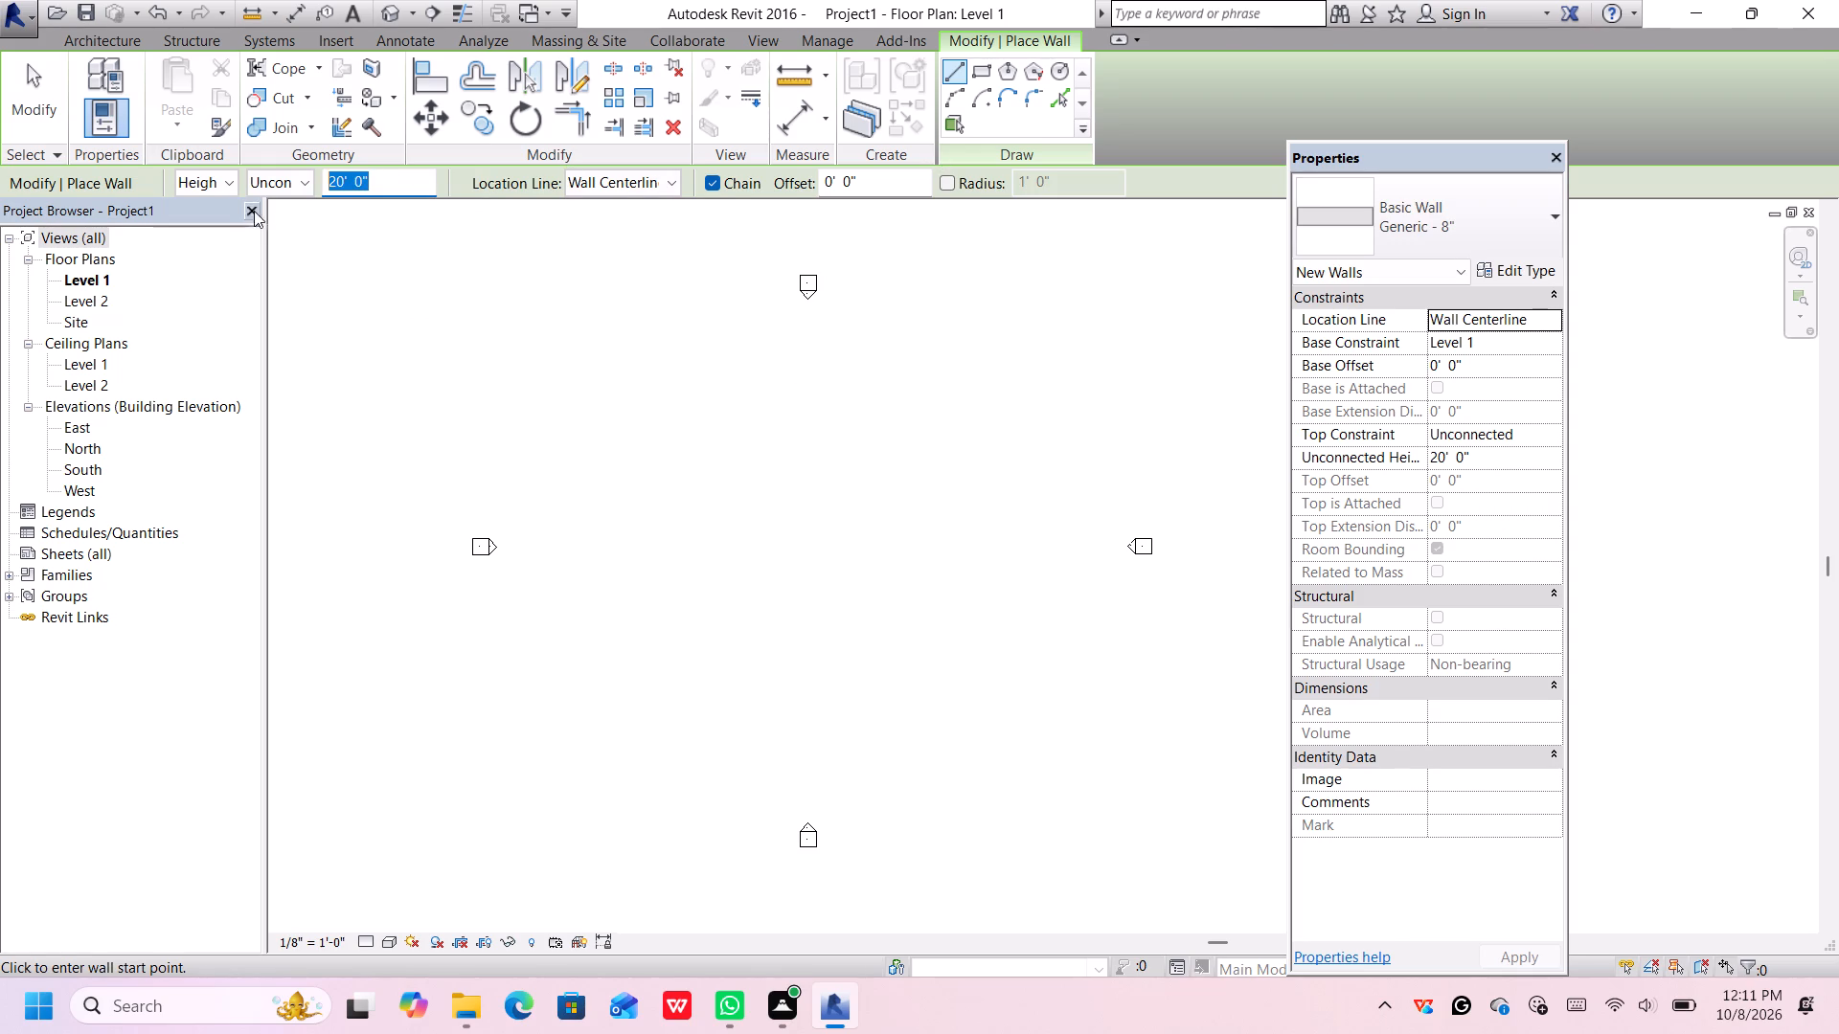
key("BackSpace")
key("1")
key("0")
key("apostrophe")
key("Return")
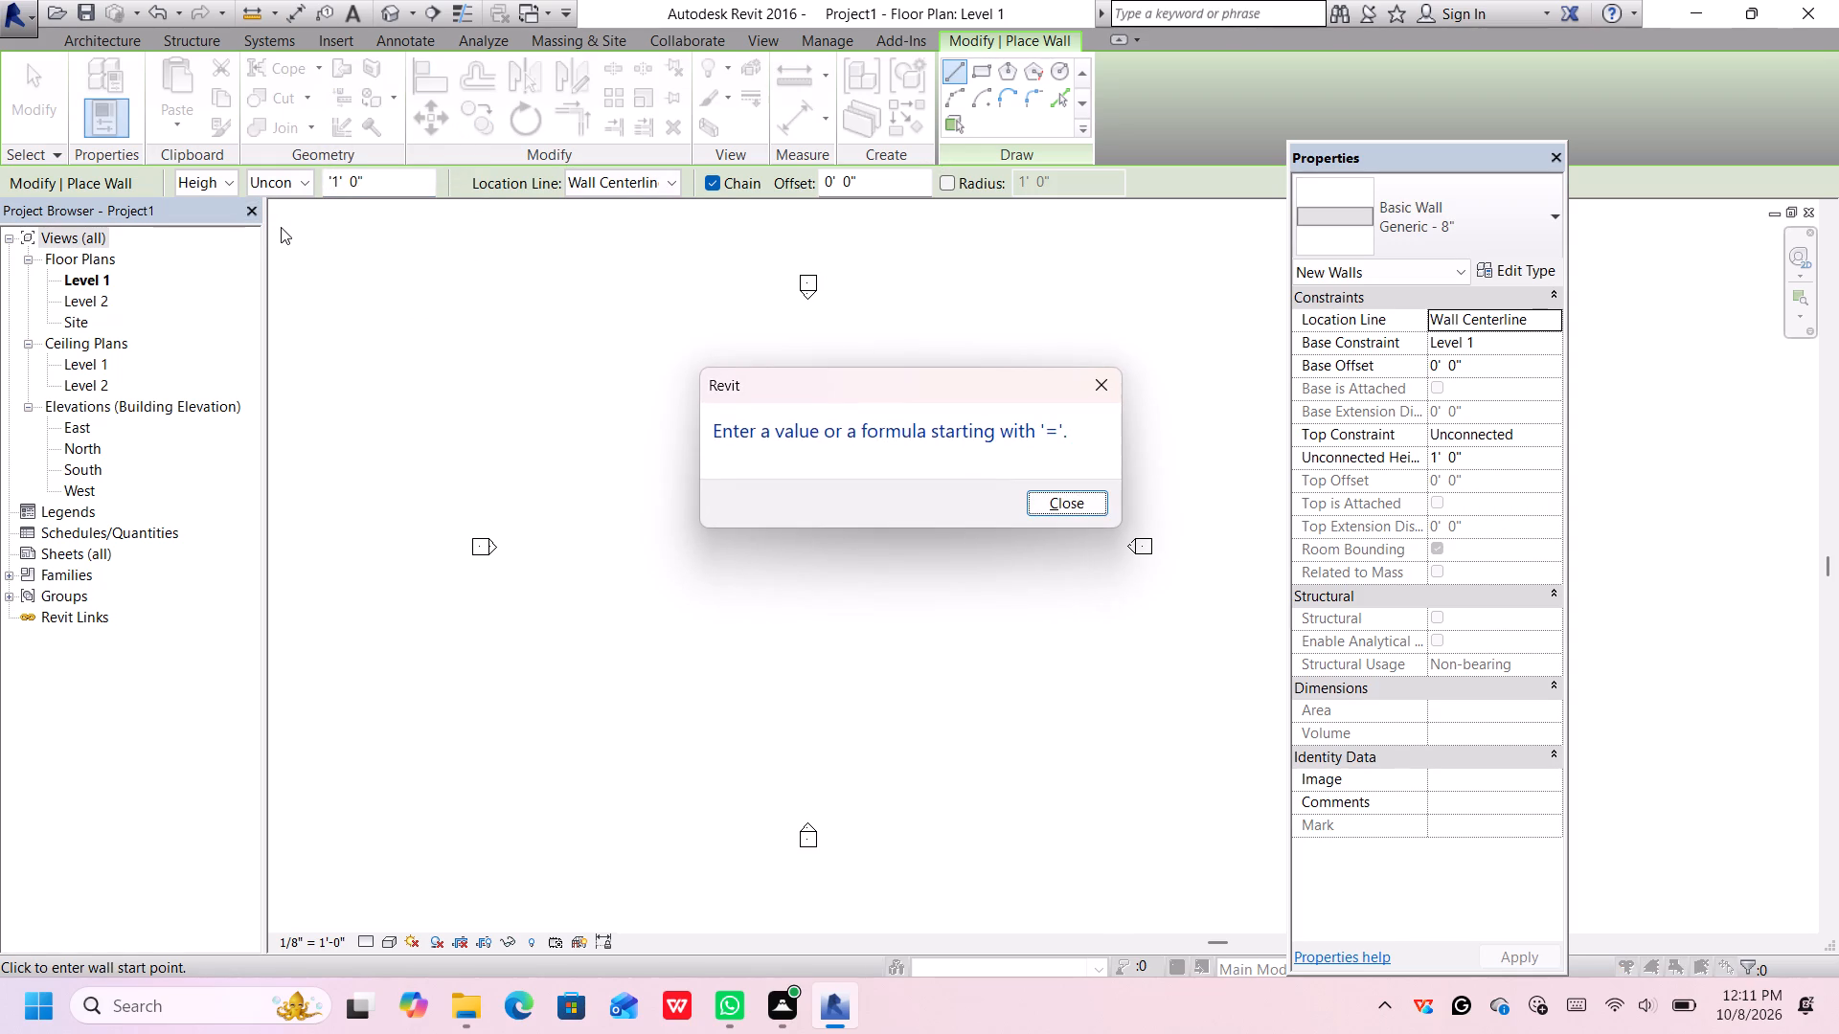
left_click(1052, 507)
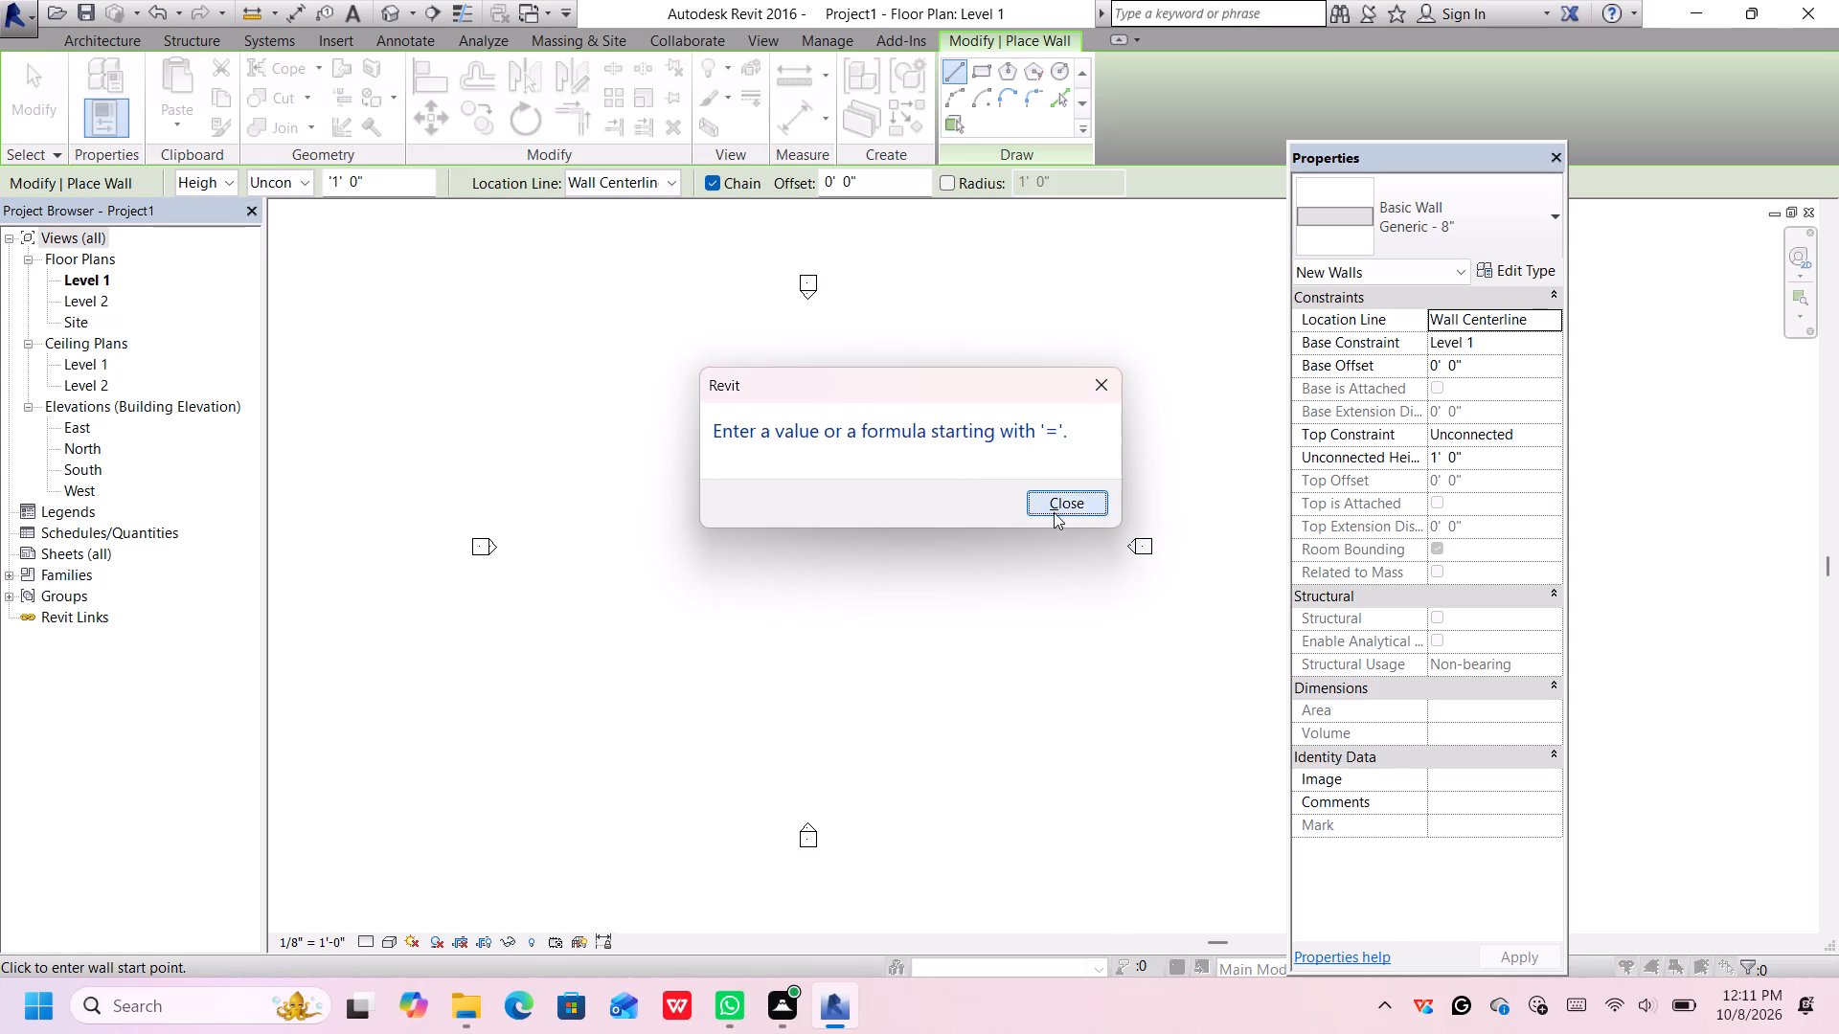
left_click(413, 180)
left_click_drag(410, 179, 330, 189)
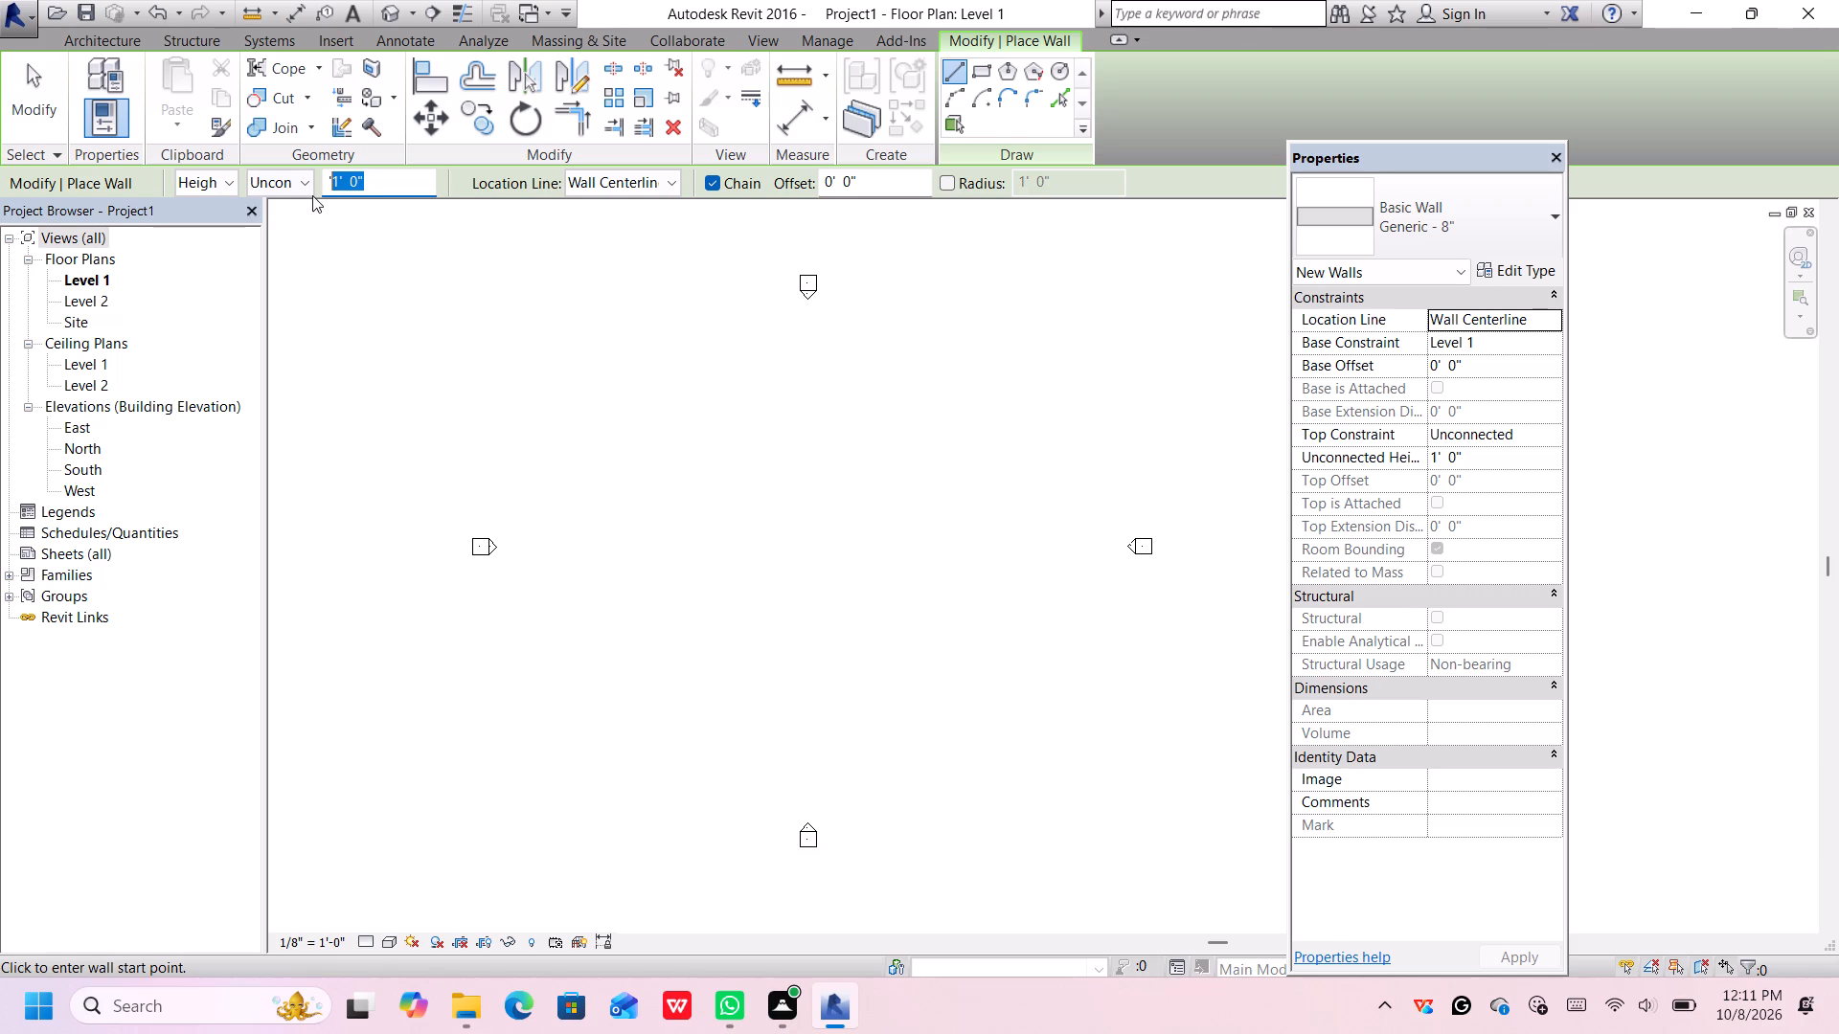
key("BackSpace")
key("1")
key("0")
key("BackSpace")
key("BackSpace")
key("BackSpace")
type("10")
key("apostrophe")
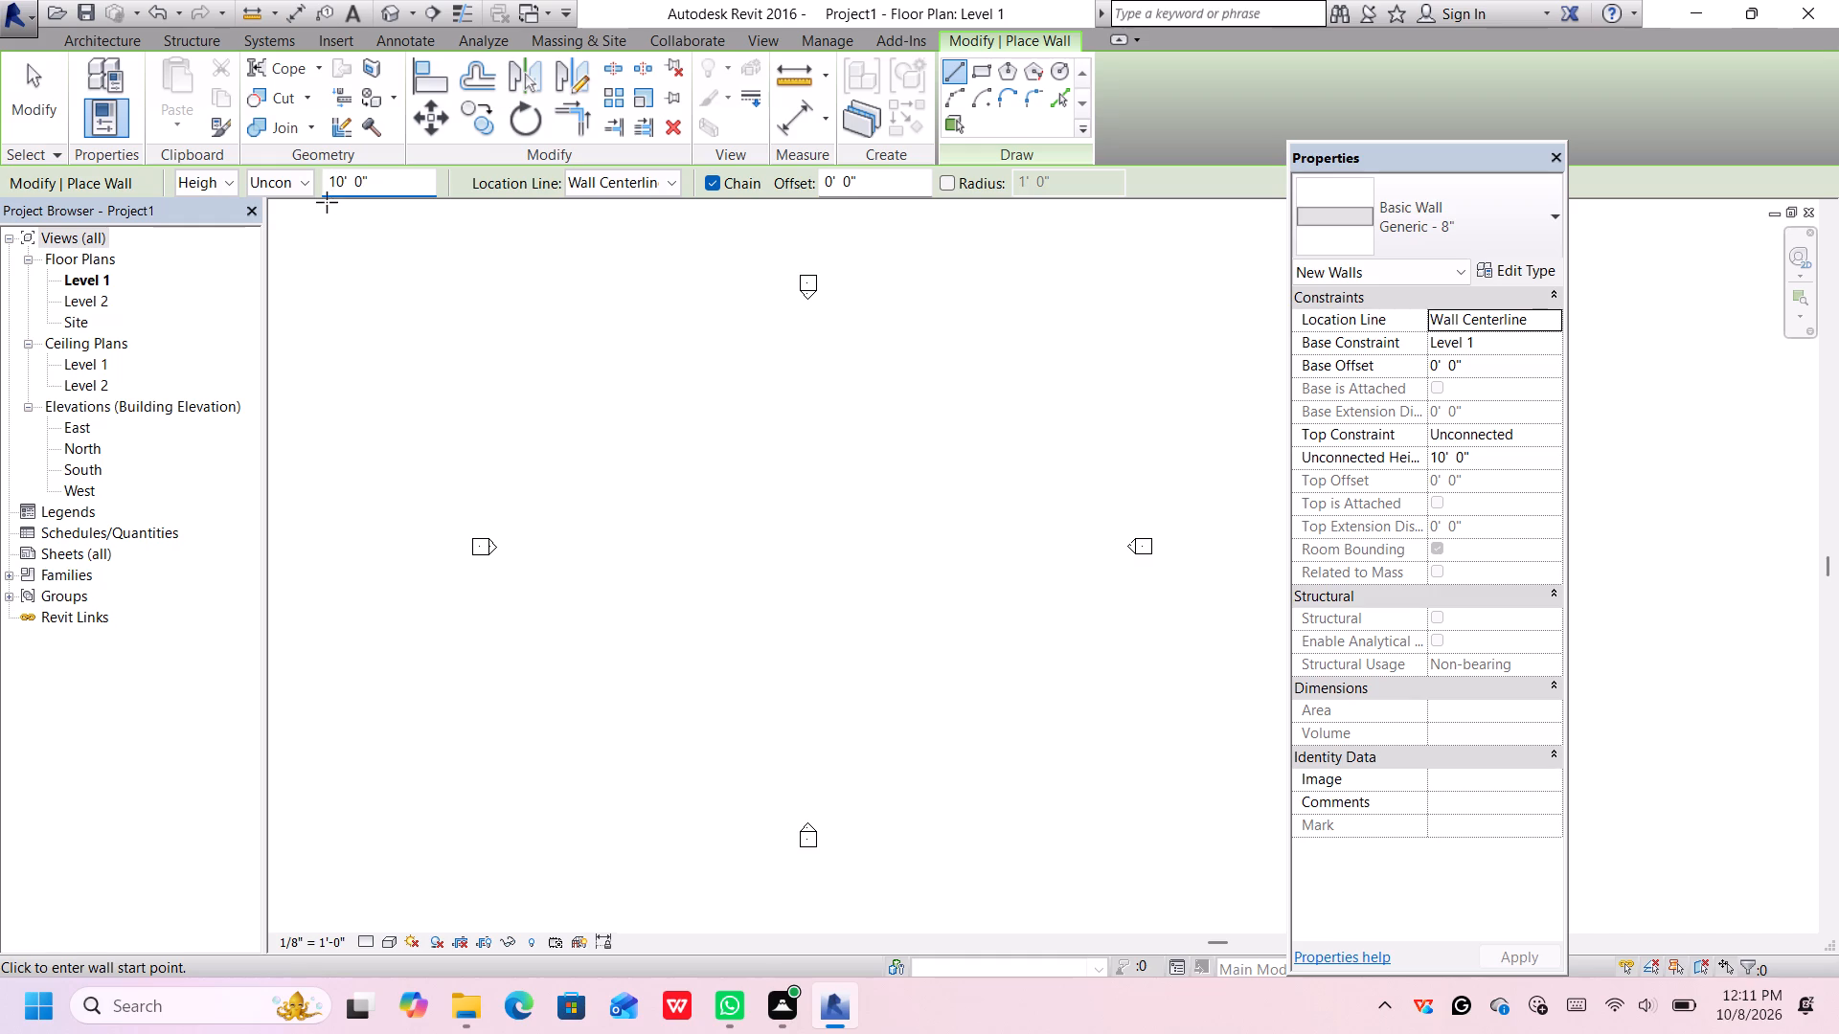
Draw a rectangle of walls about 68' by 48' between the elevation markers in the Level 1 plan.
left_click(988, 74)
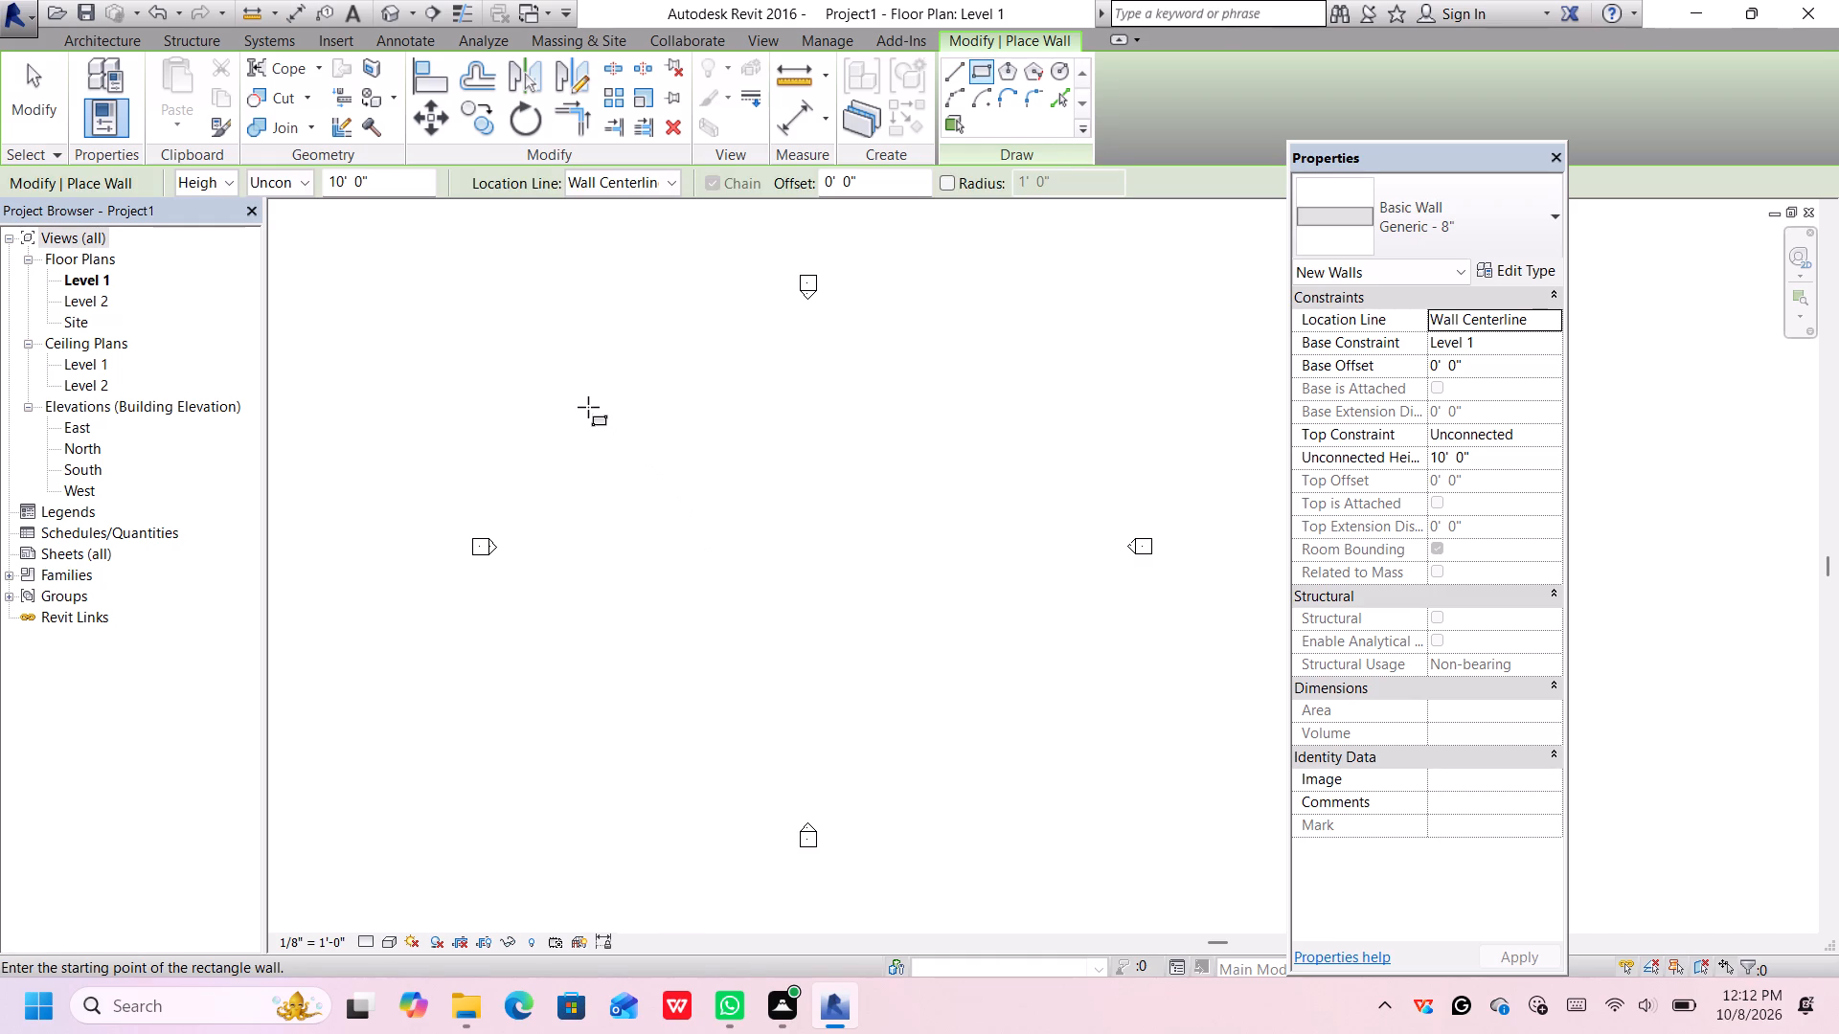
left_click(579, 393)
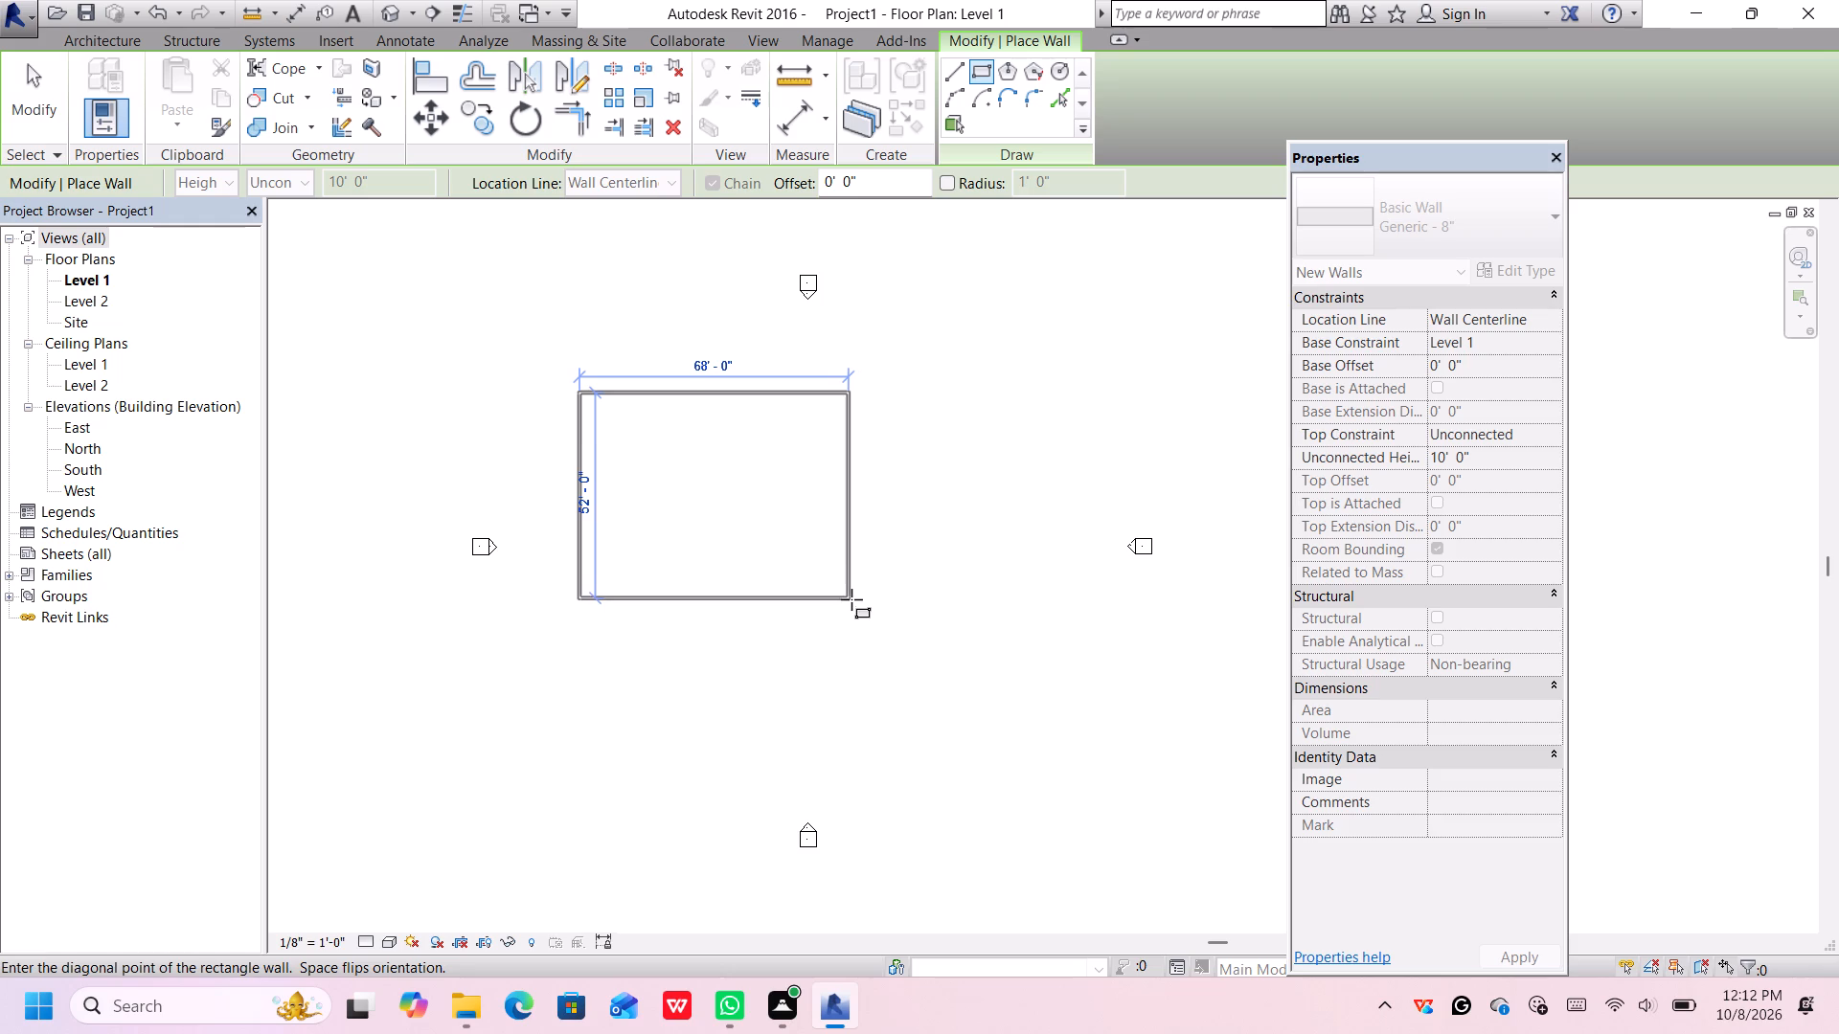
left_click(852, 580)
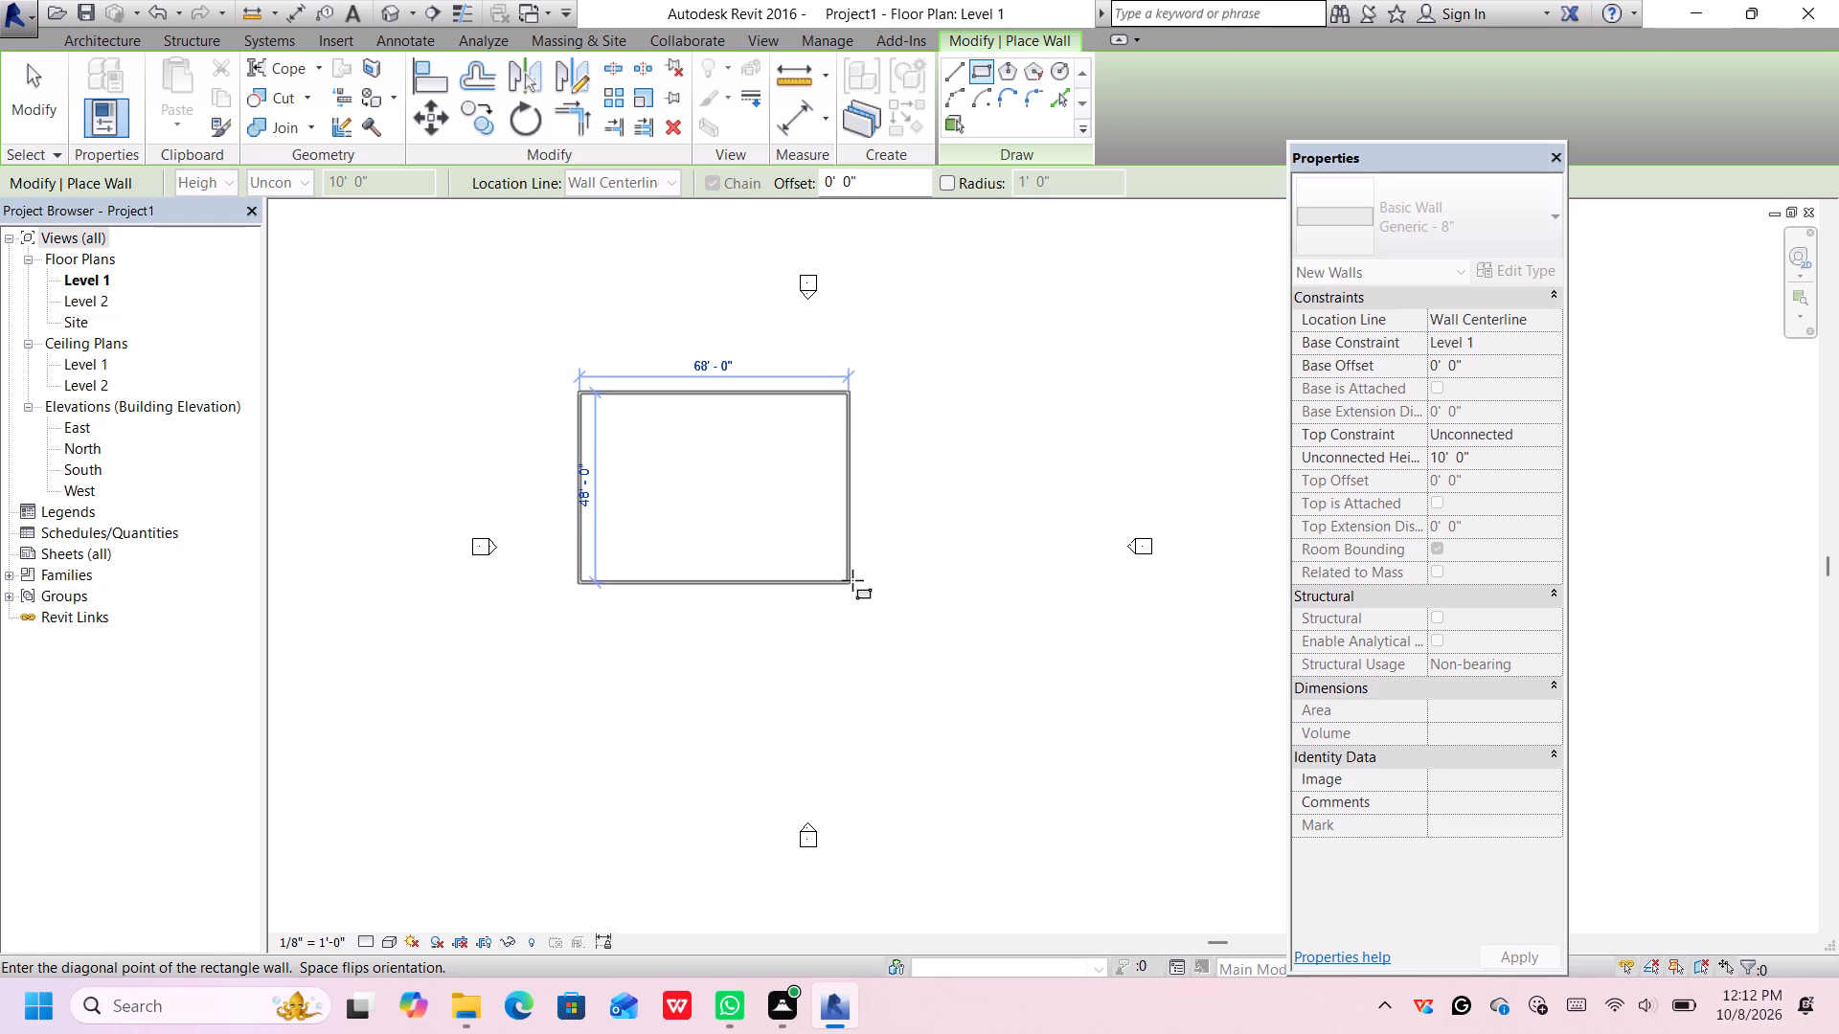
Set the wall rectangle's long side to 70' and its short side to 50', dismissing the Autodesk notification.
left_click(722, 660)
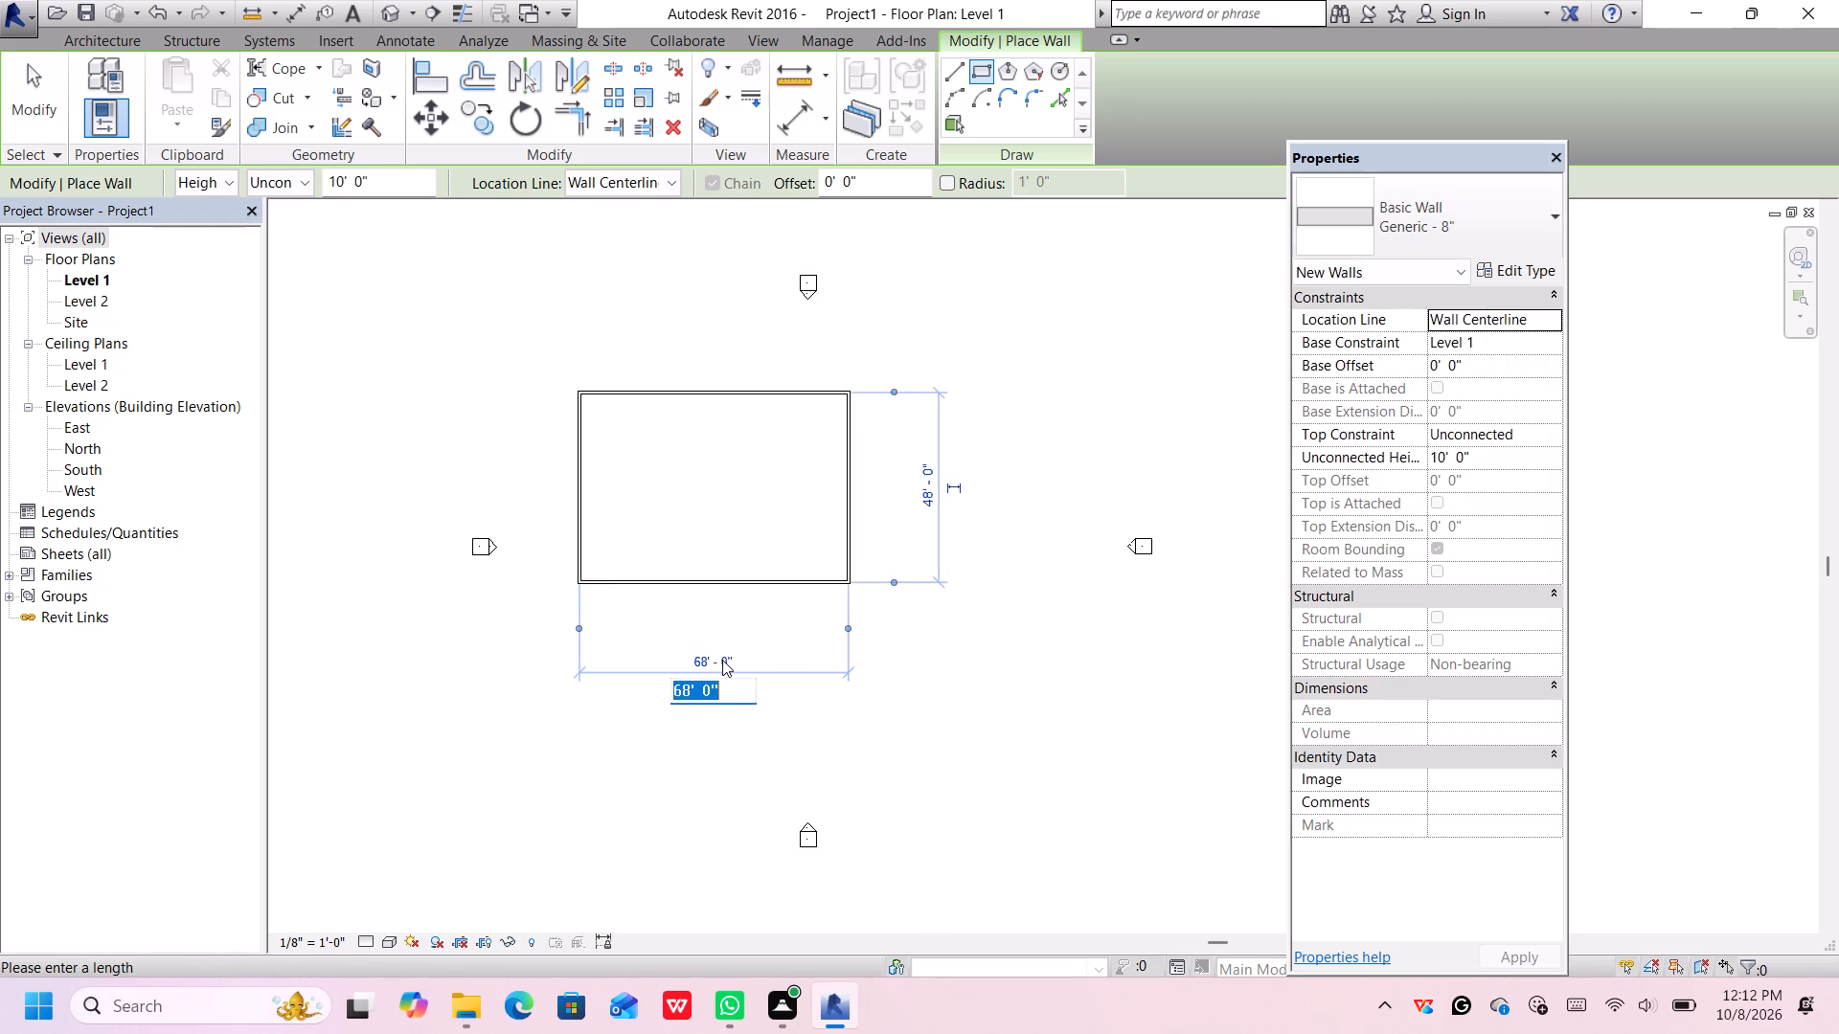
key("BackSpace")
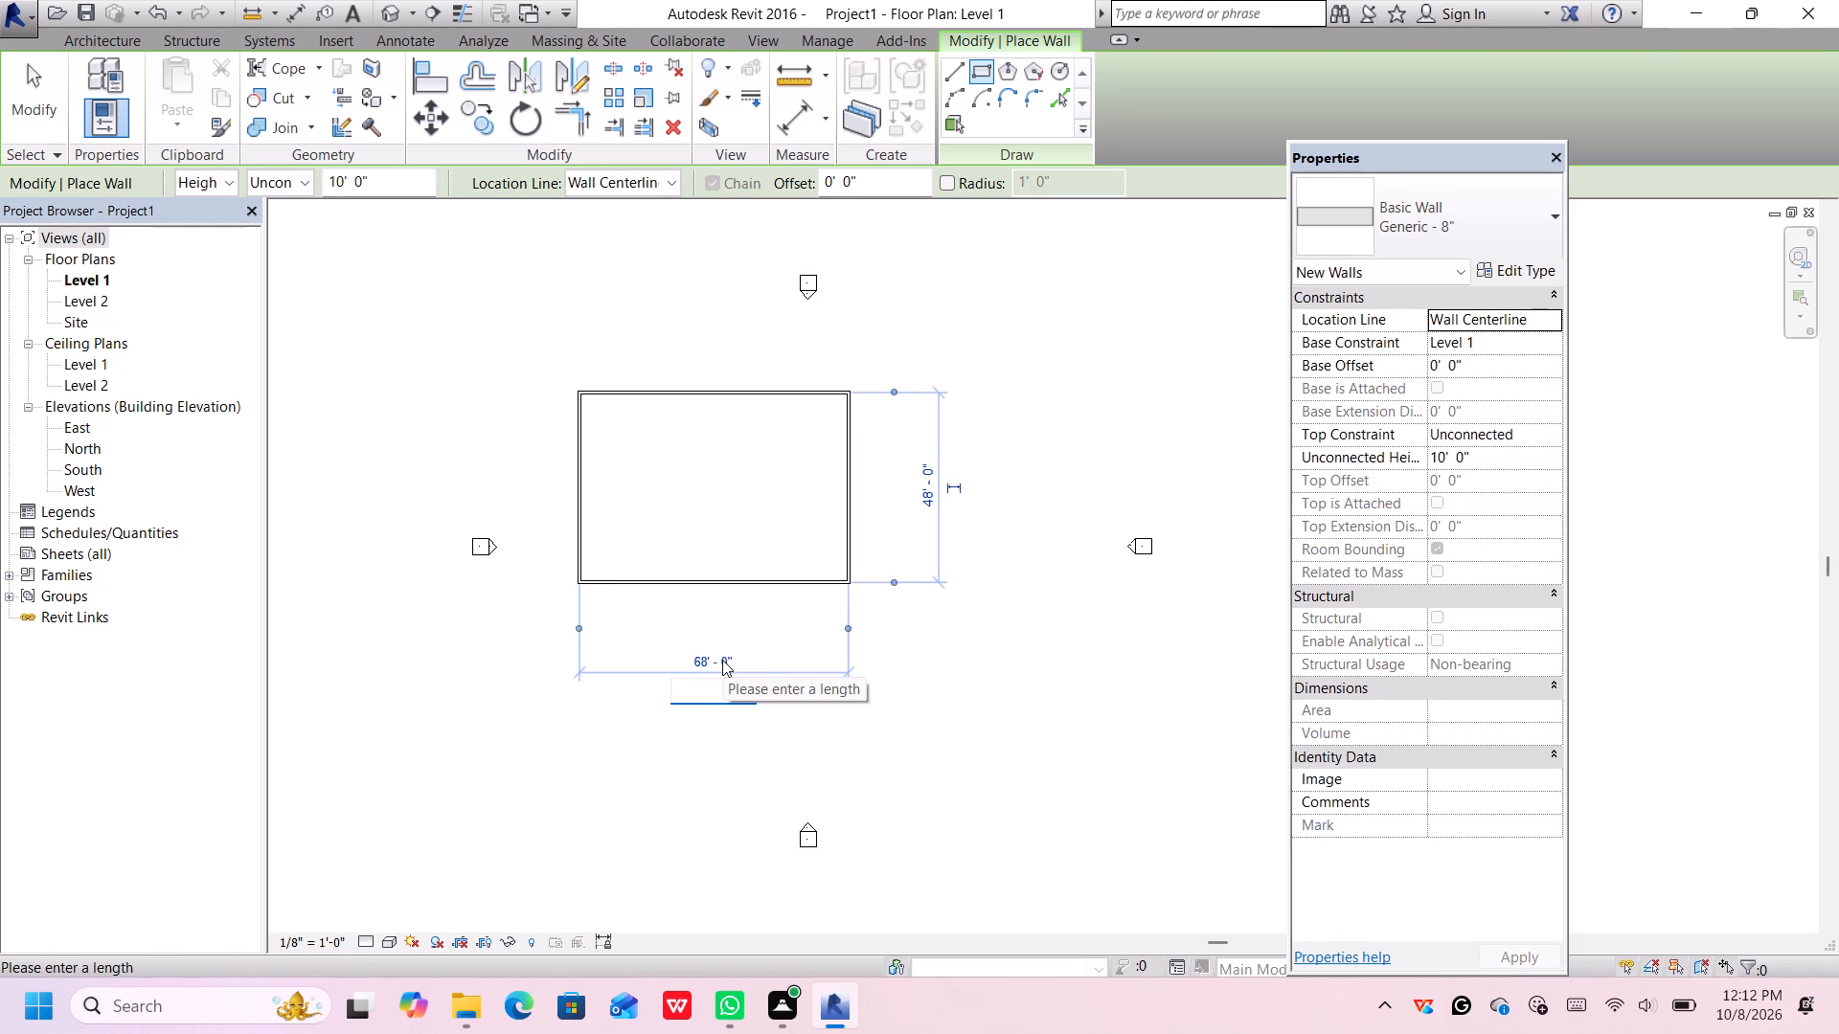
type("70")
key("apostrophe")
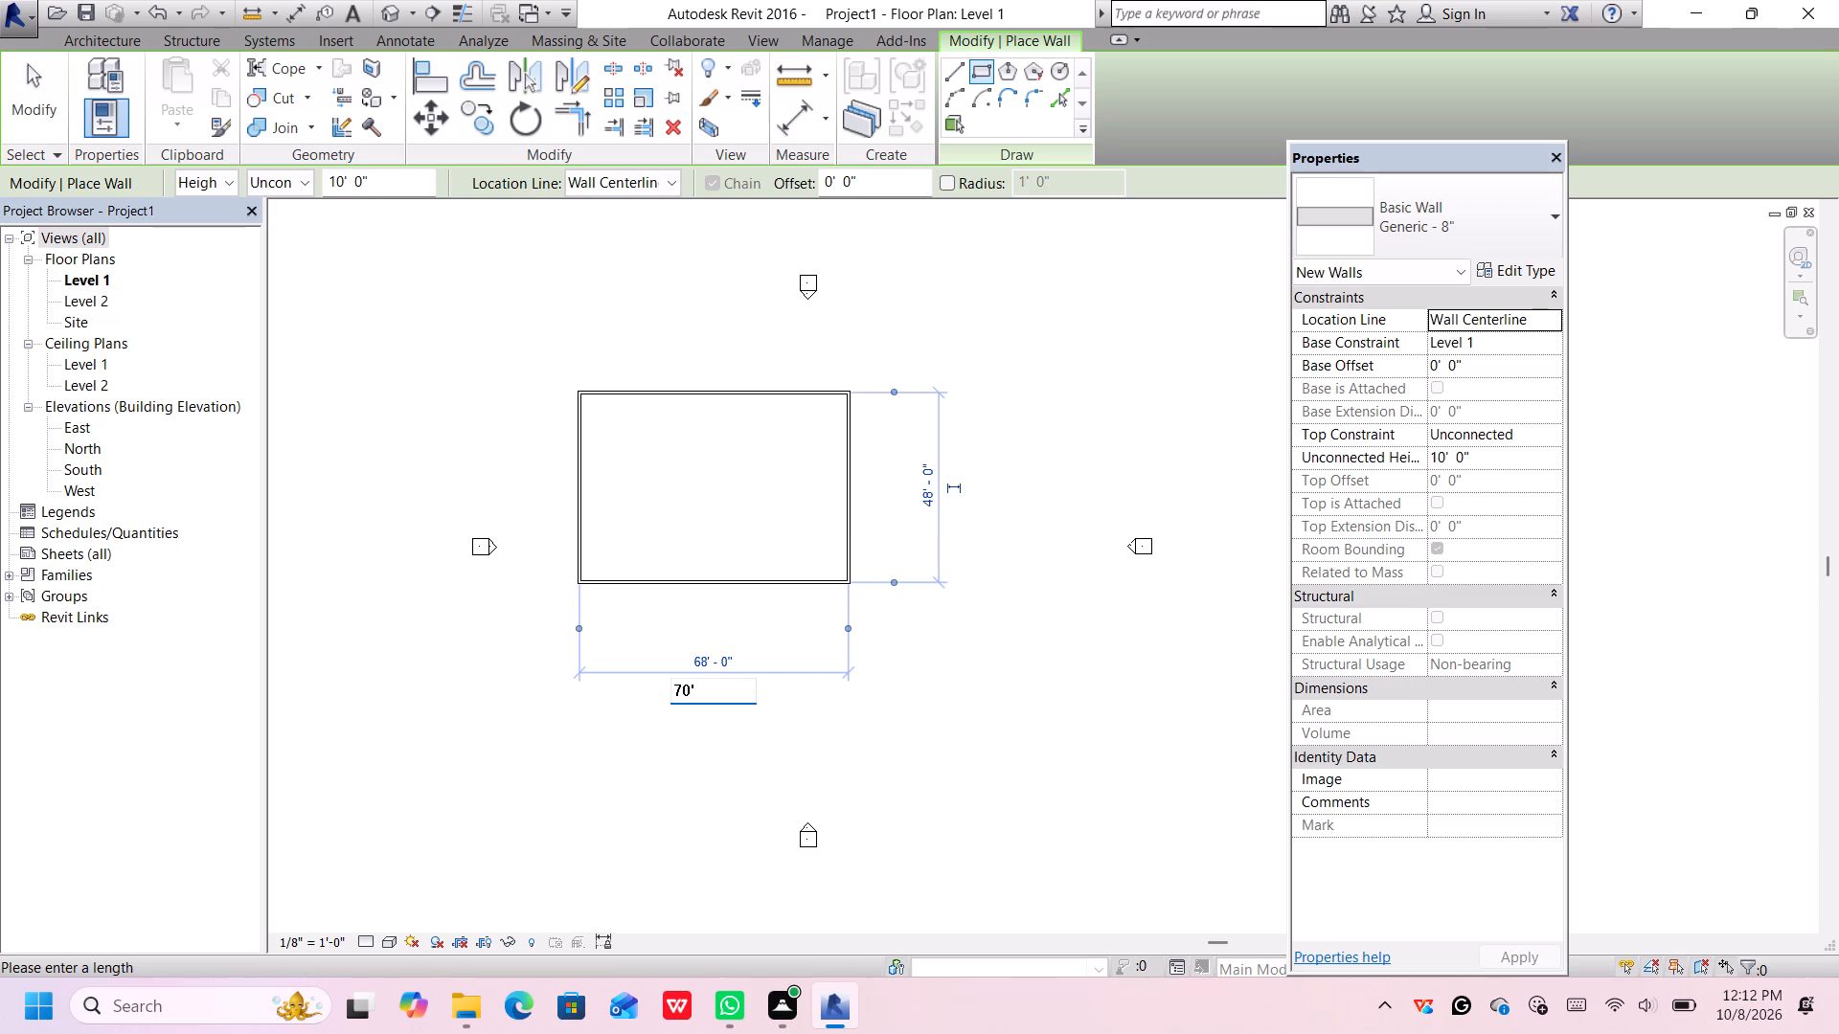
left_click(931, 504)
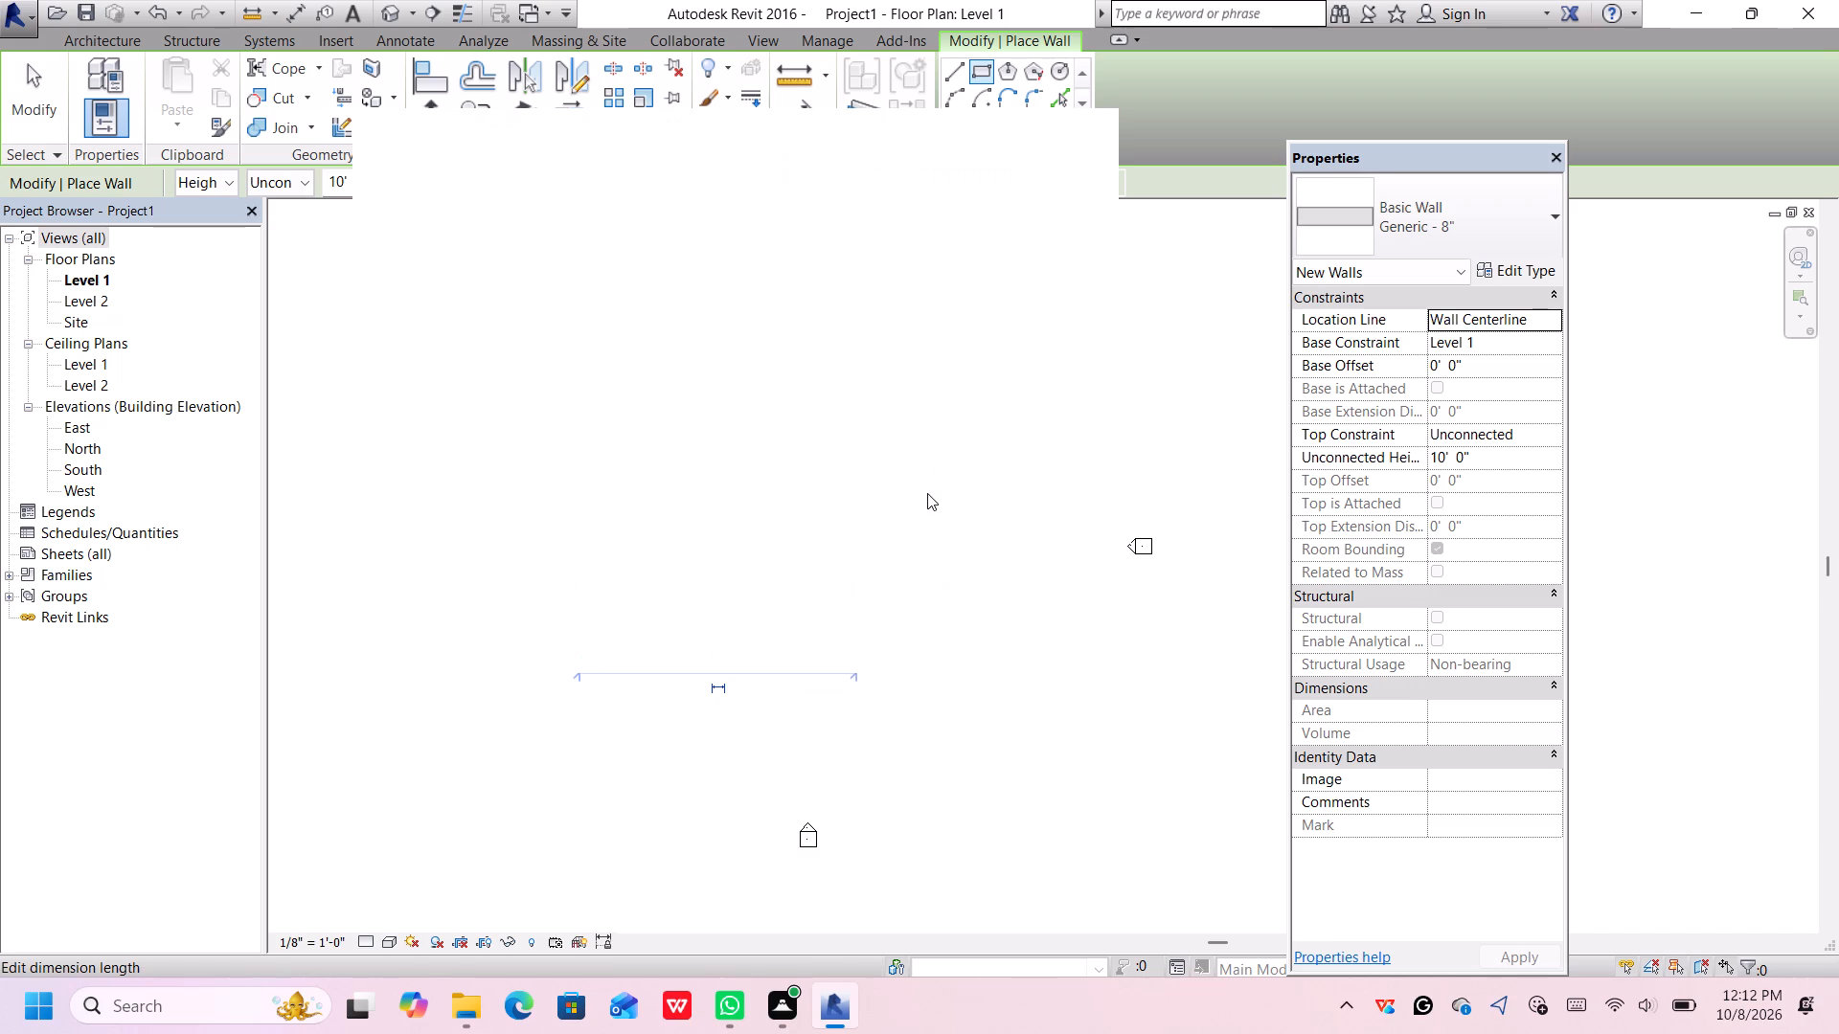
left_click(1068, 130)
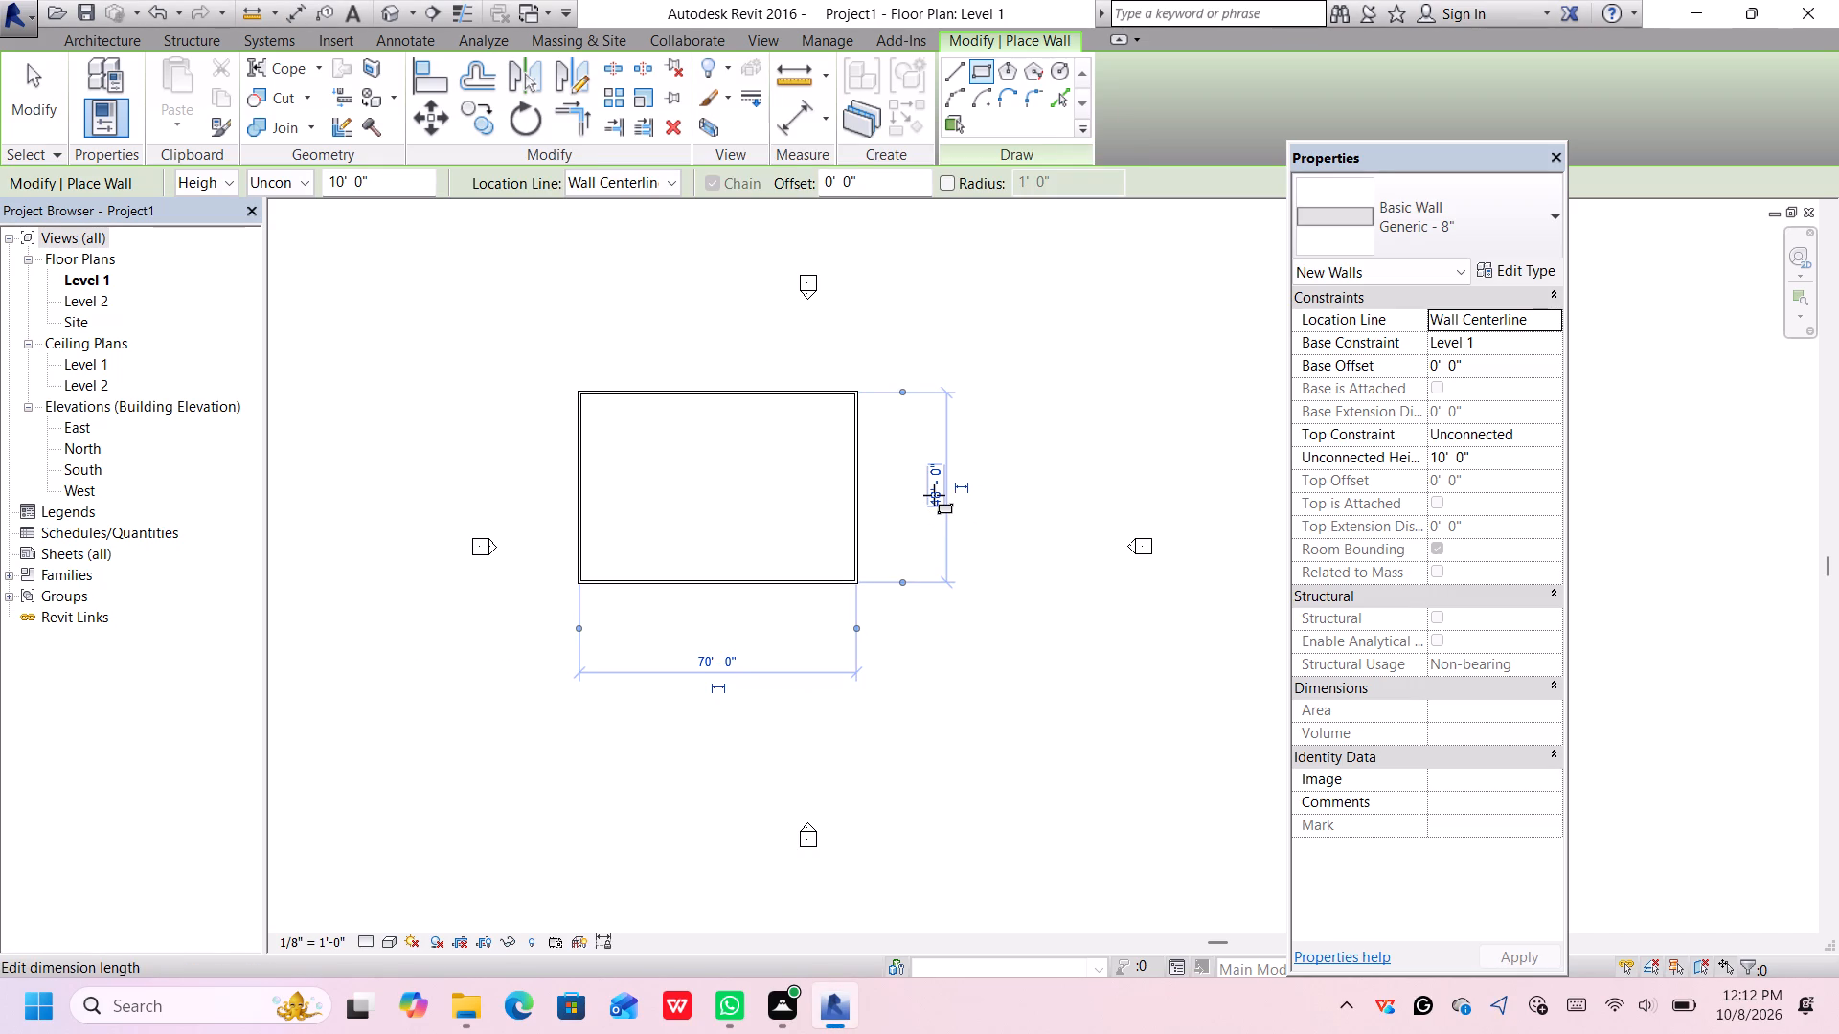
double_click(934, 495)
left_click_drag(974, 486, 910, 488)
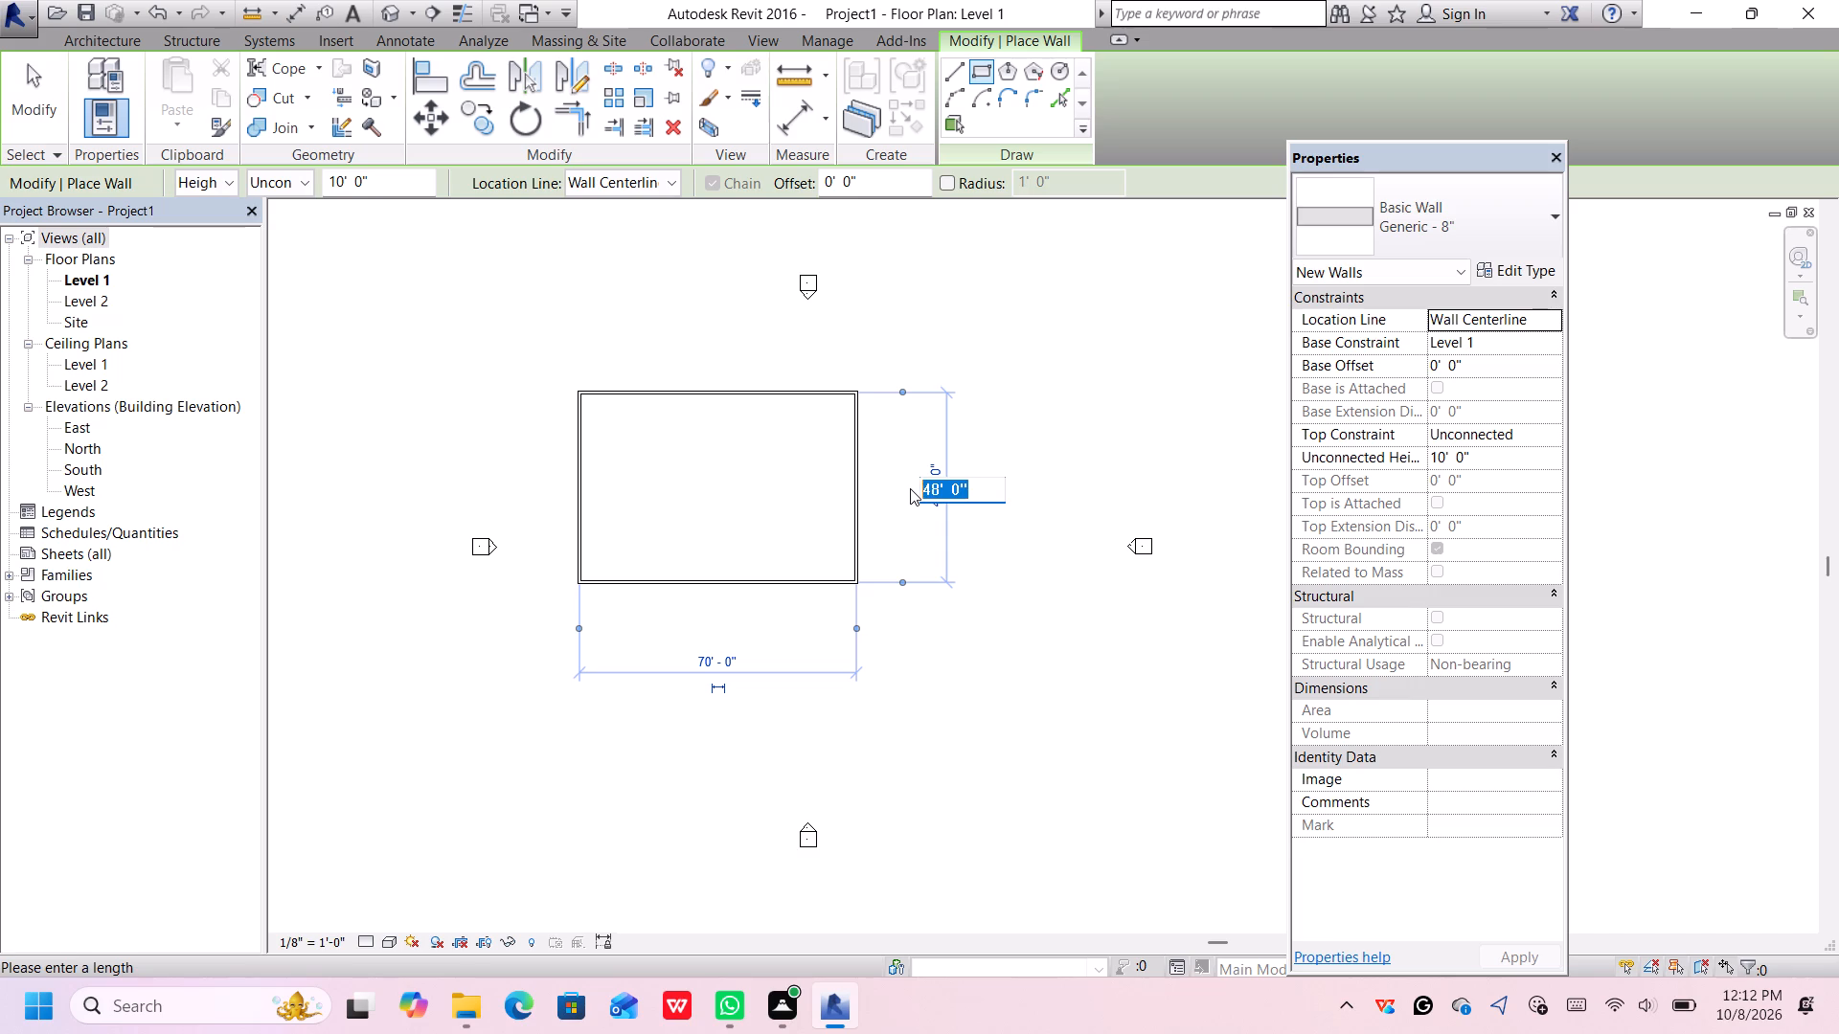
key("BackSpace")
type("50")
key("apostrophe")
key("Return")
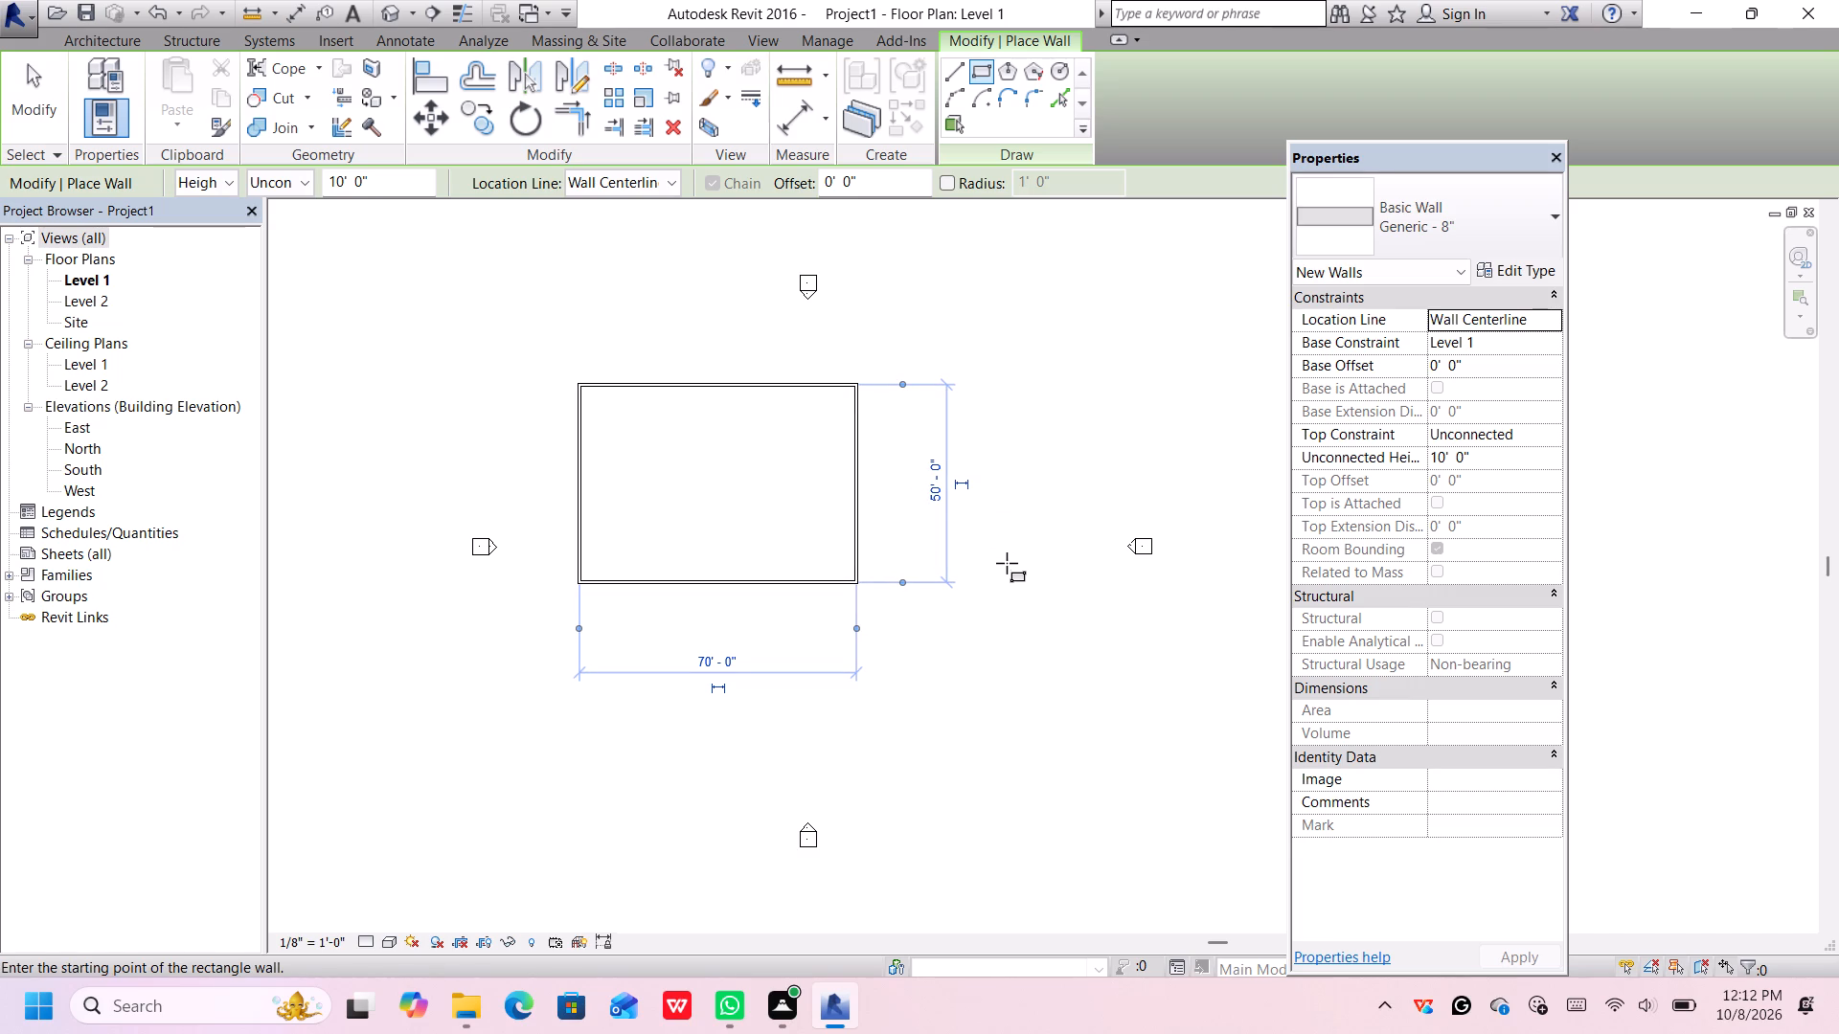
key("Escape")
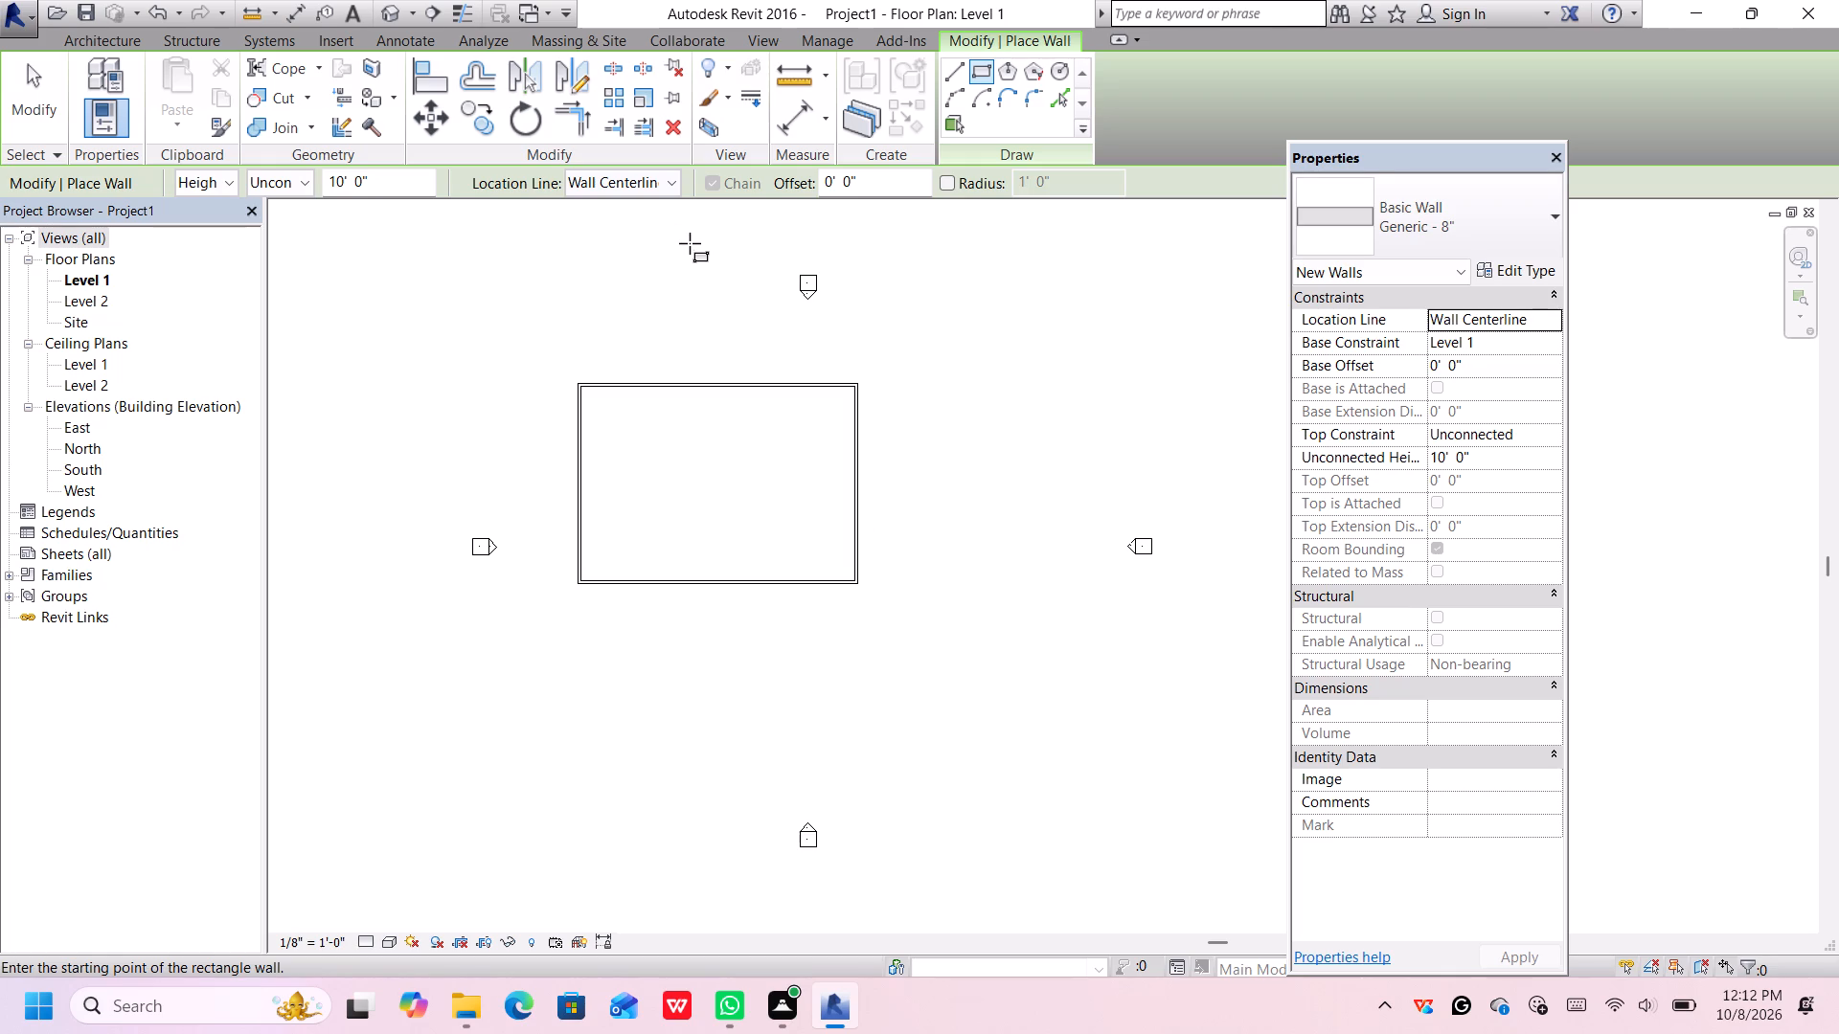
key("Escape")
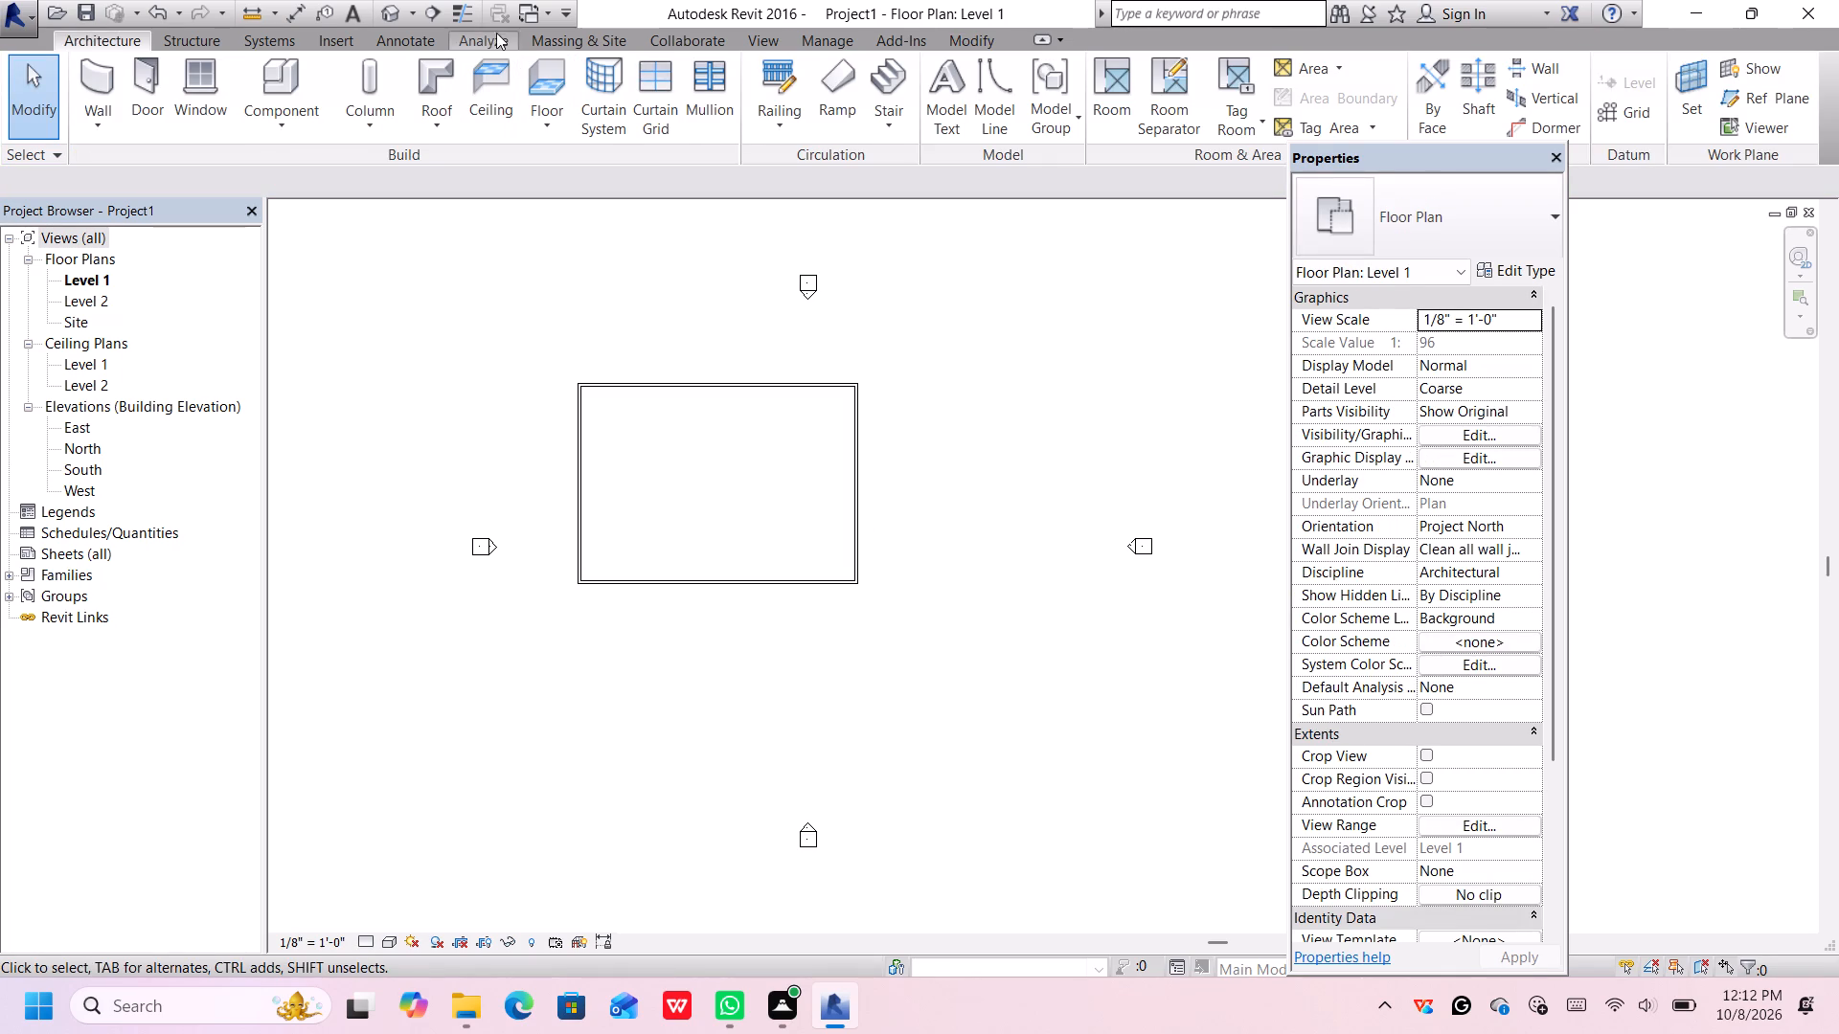
Examine the rectangle of walls from several sides in the 3D view.
left_click(390, 9)
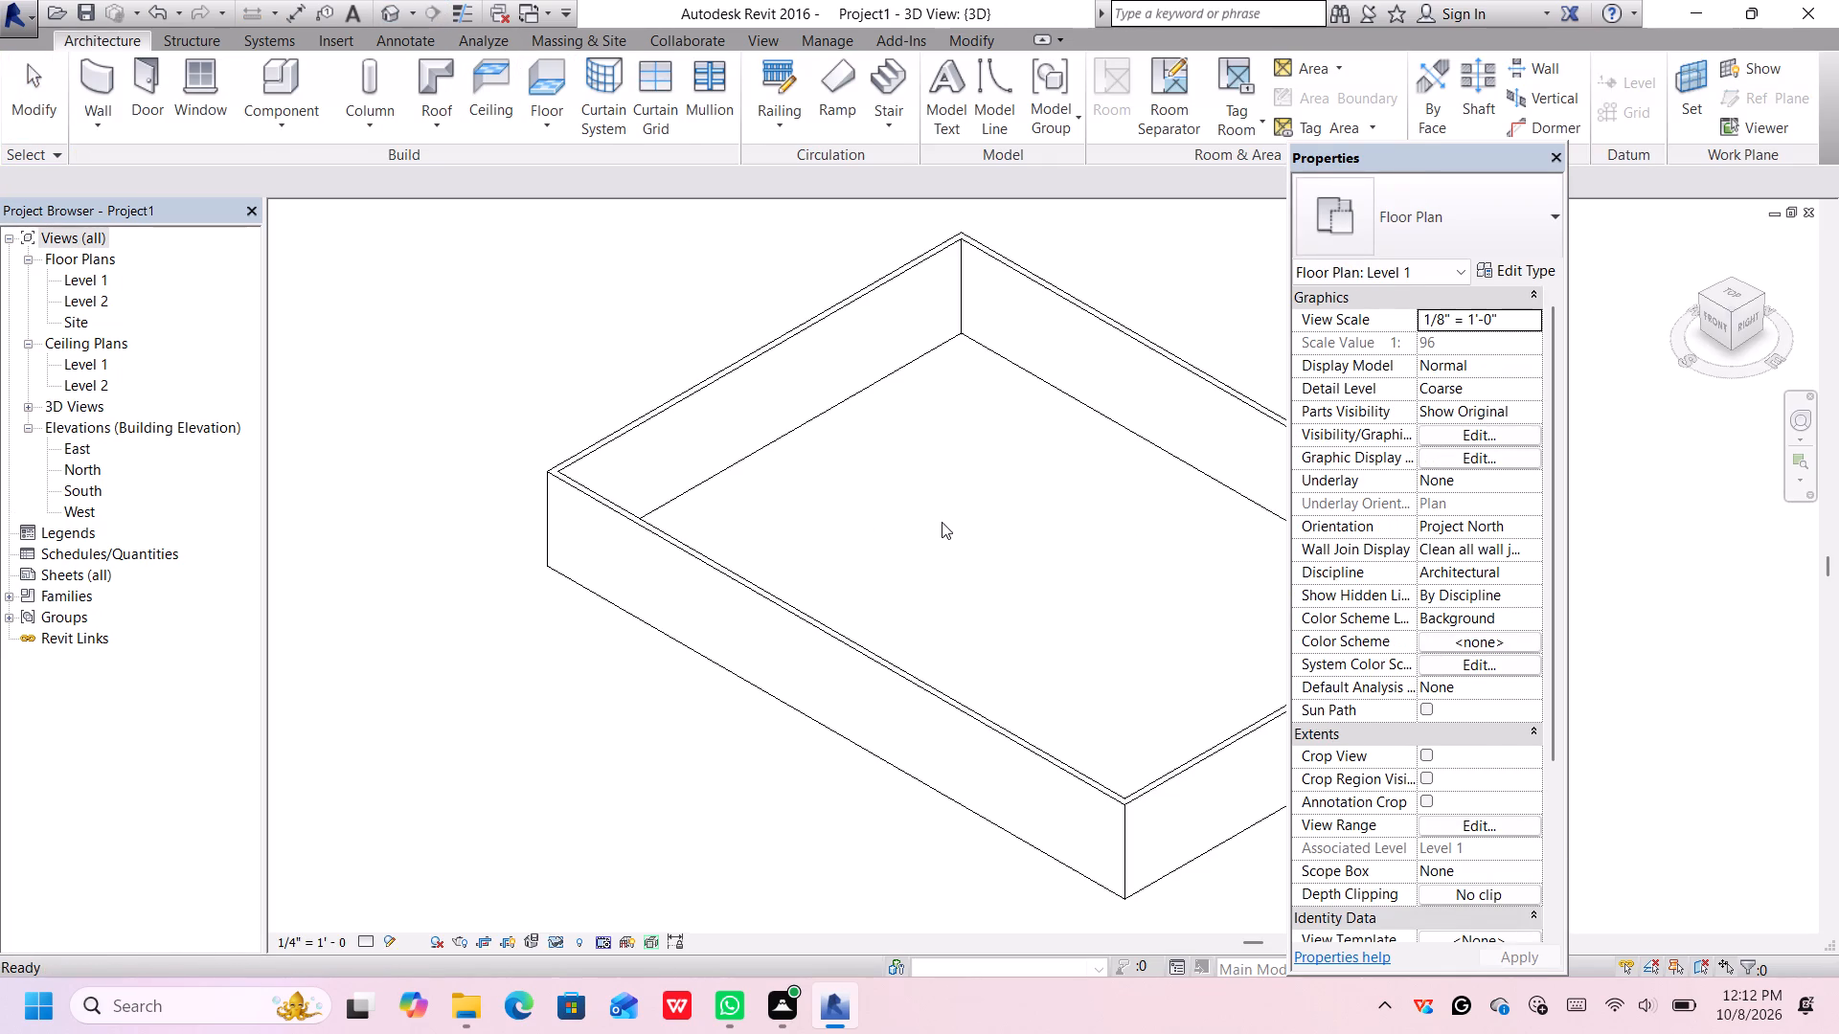
scroll(939, 528, "down", 3)
scroll(1005, 568, "down", 4)
middle_click_drag(1132, 666, 1026, 586)
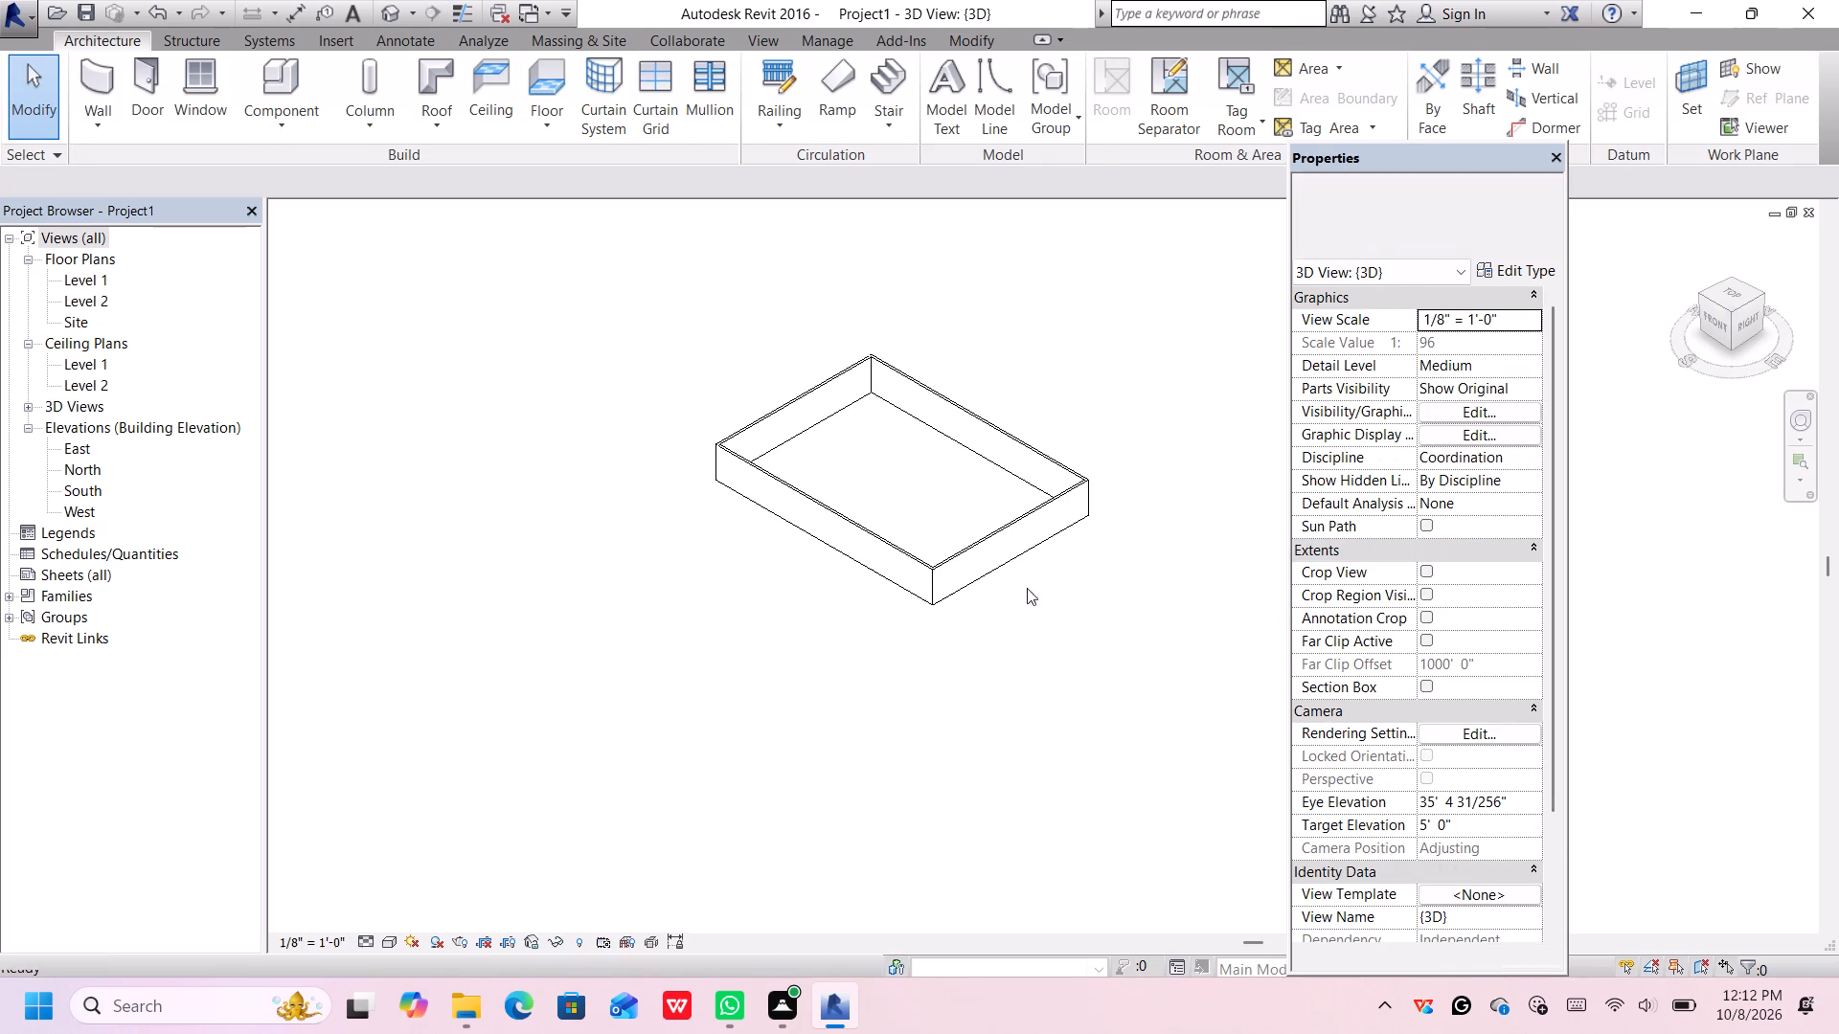
middle_click_drag(939, 650, 779, 639)
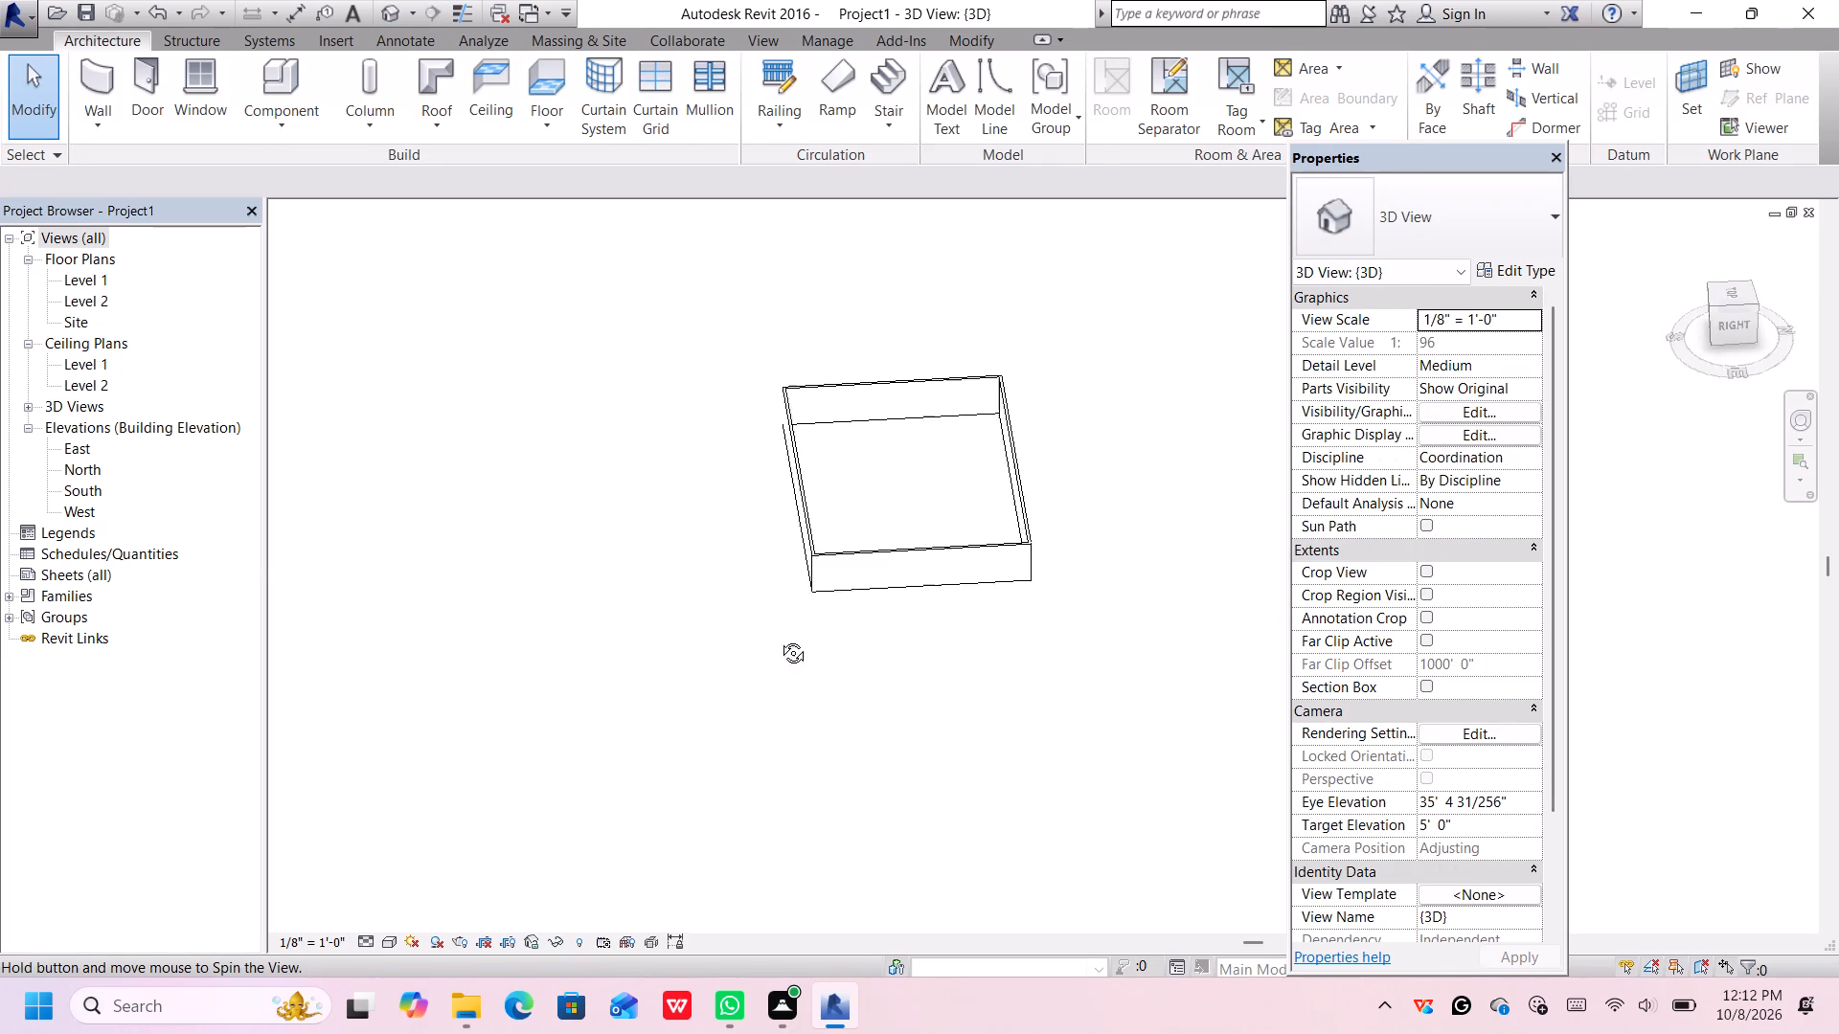
middle_click_drag(779, 639, 249, 534)
middle_click_drag(330, 556, 568, 596, "shift")
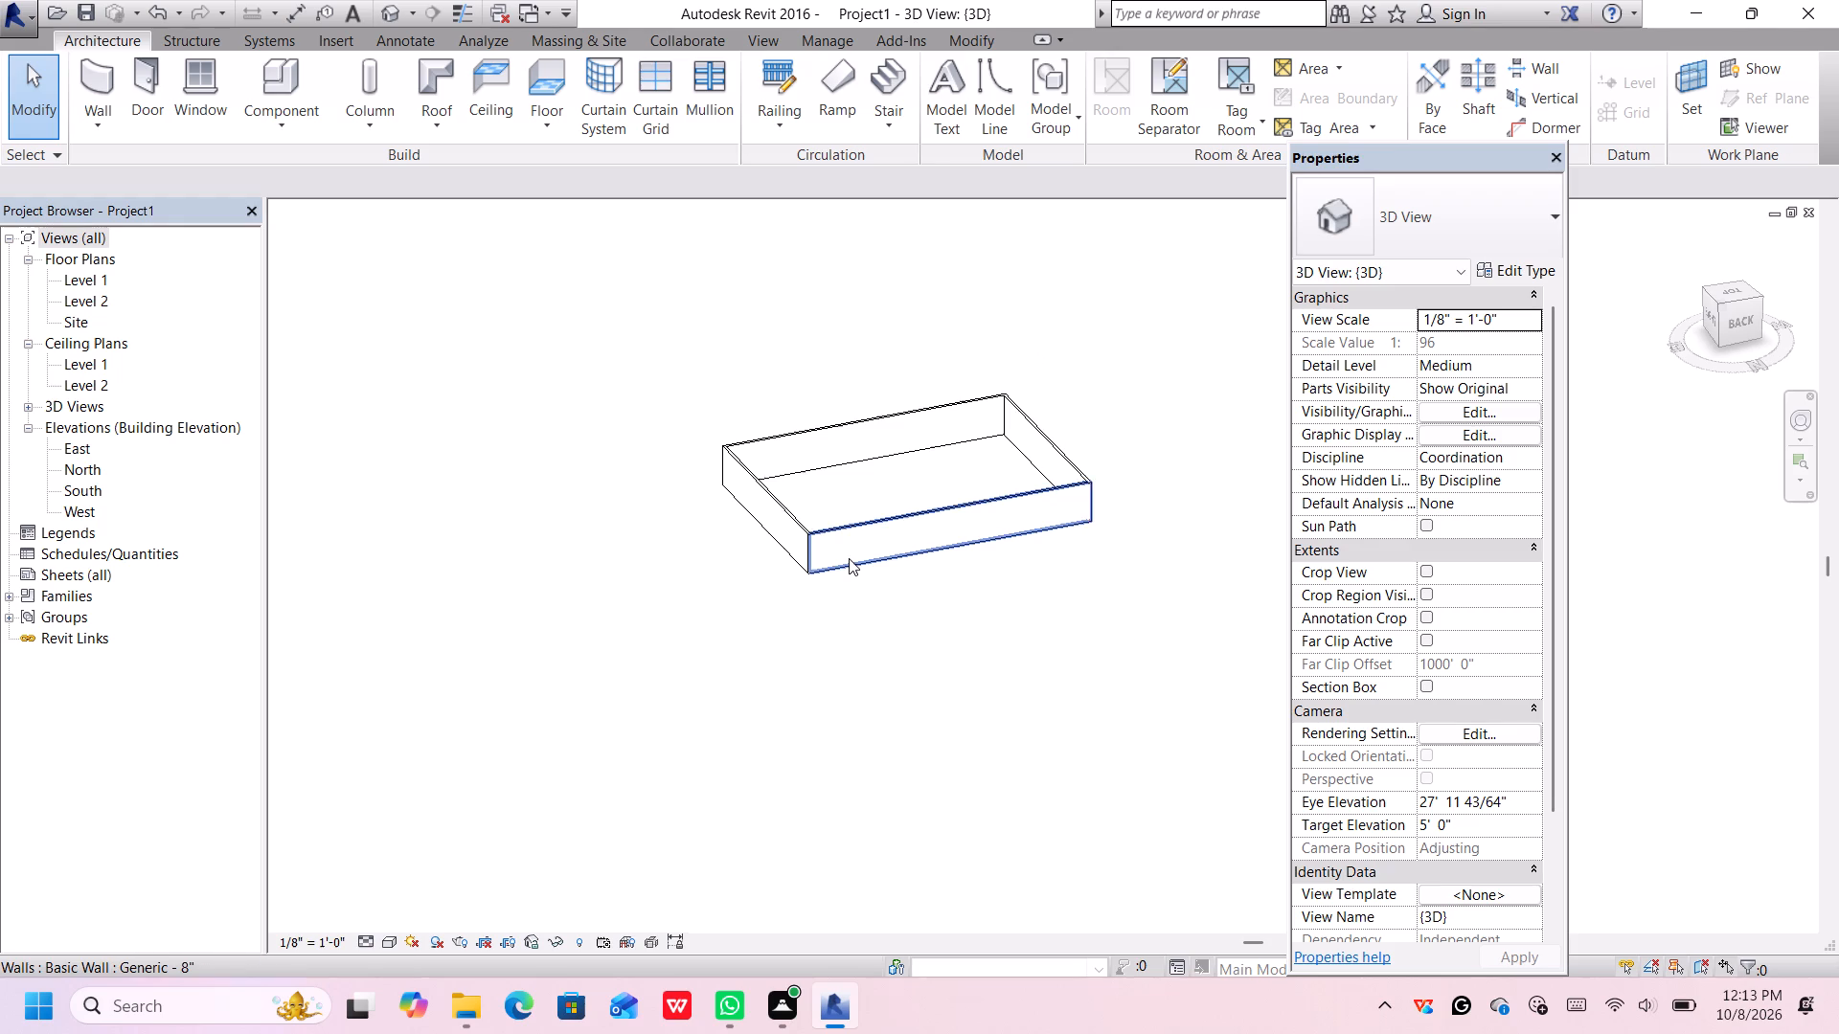
scroll(849, 558, "down", 1)
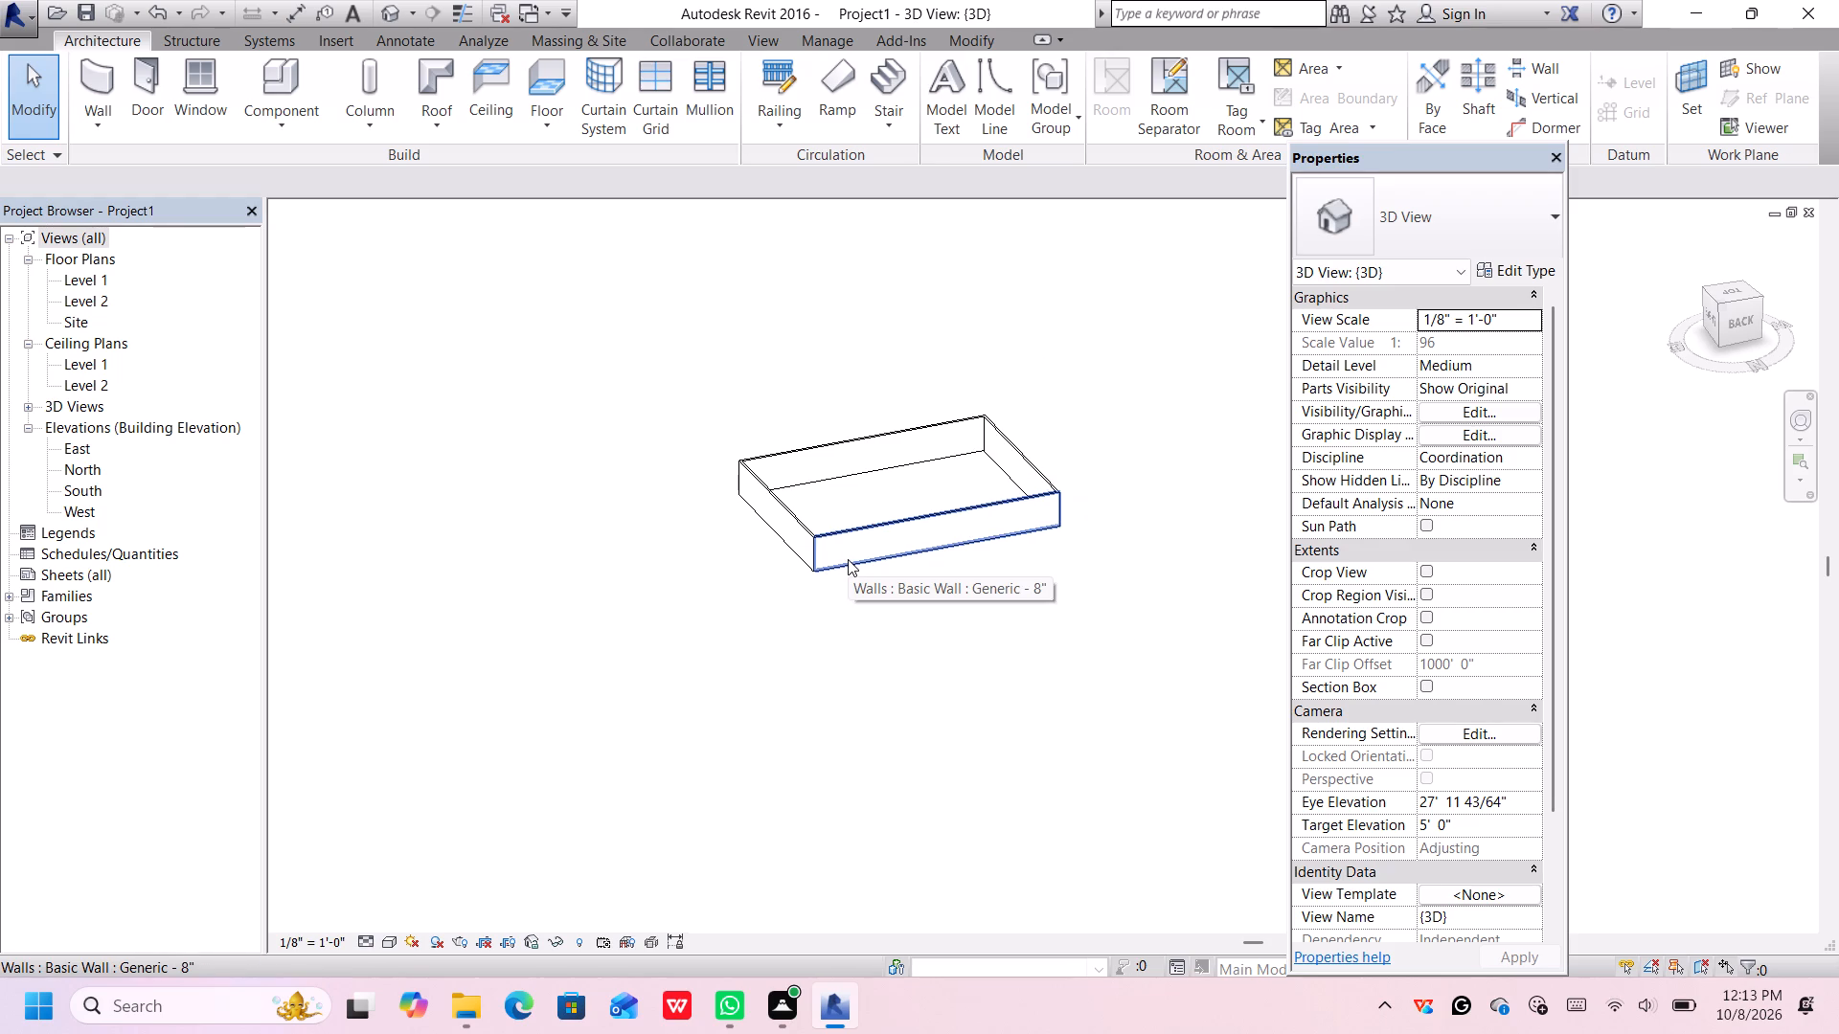
scroll(829, 582, "up", 2)
scroll(869, 545, "down", 1)
scroll(869, 544, "up", 1)
middle_click_drag(889, 528, 889, 563)
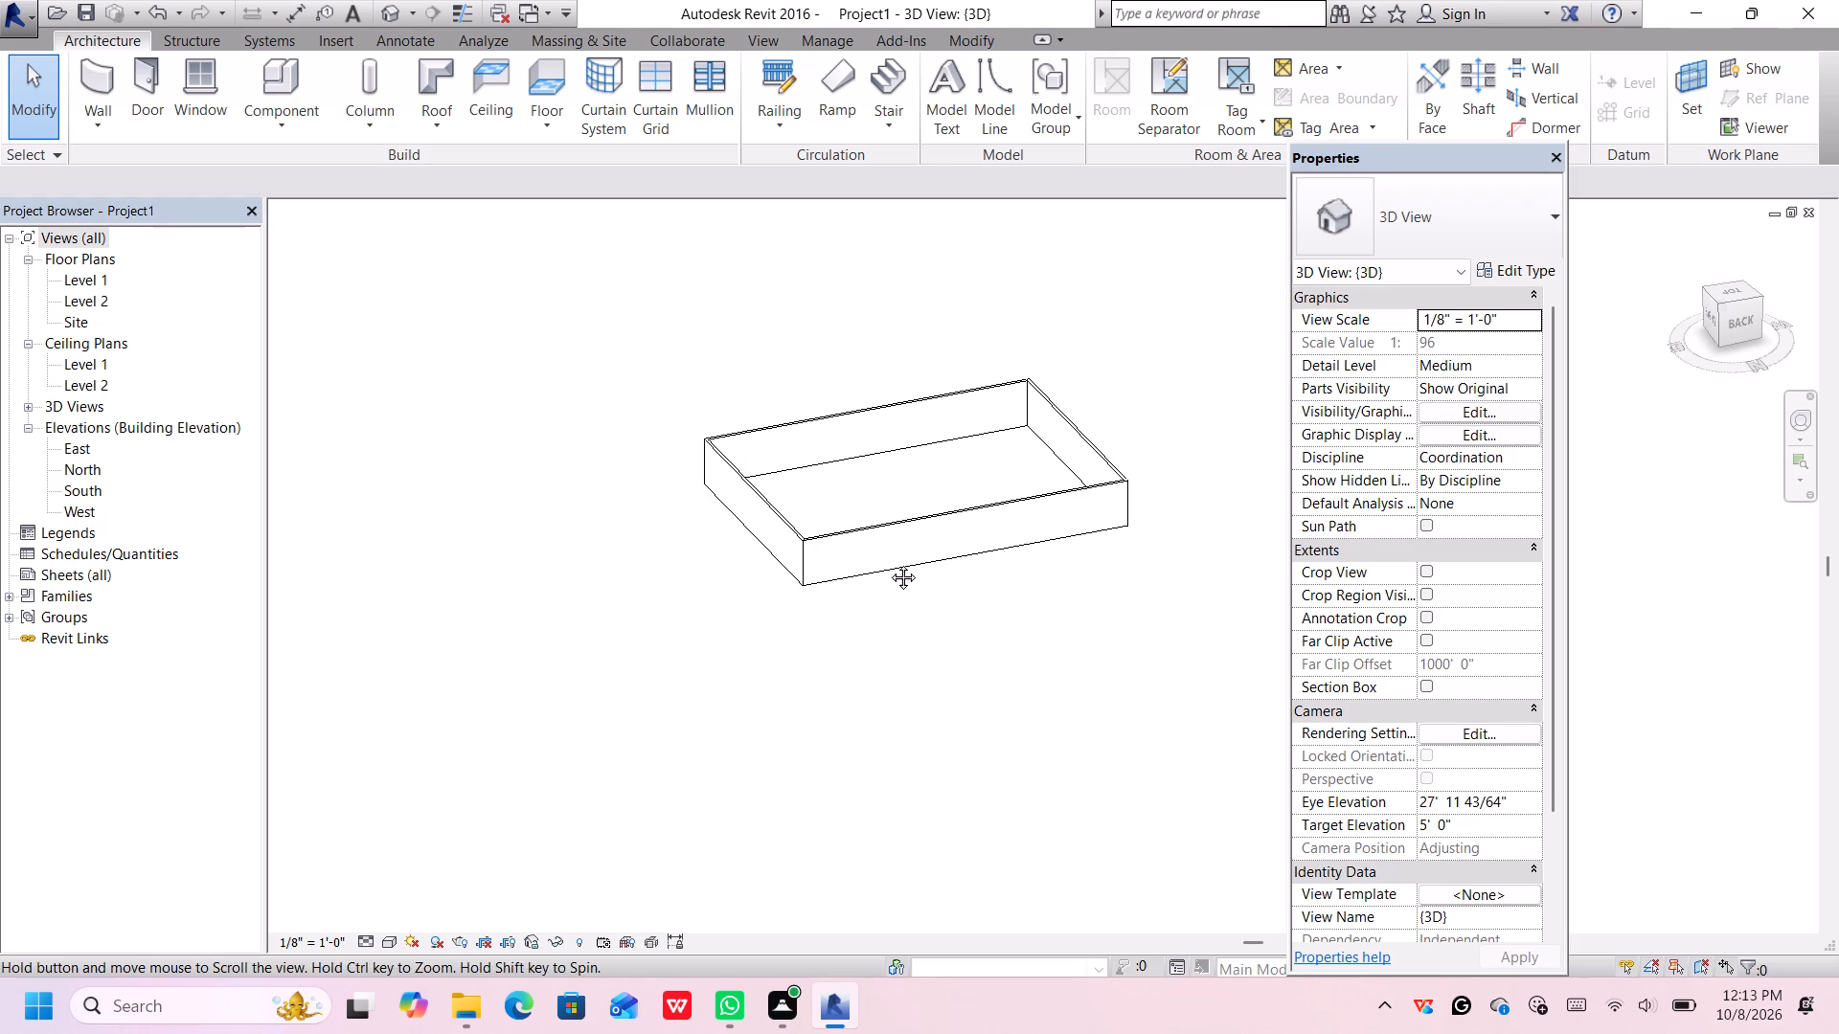
middle_click_drag(889, 563, 884, 609)
scroll(908, 589, "up", 1)
scroll(908, 588, "down", 1)
scroll(908, 589, "up", 3)
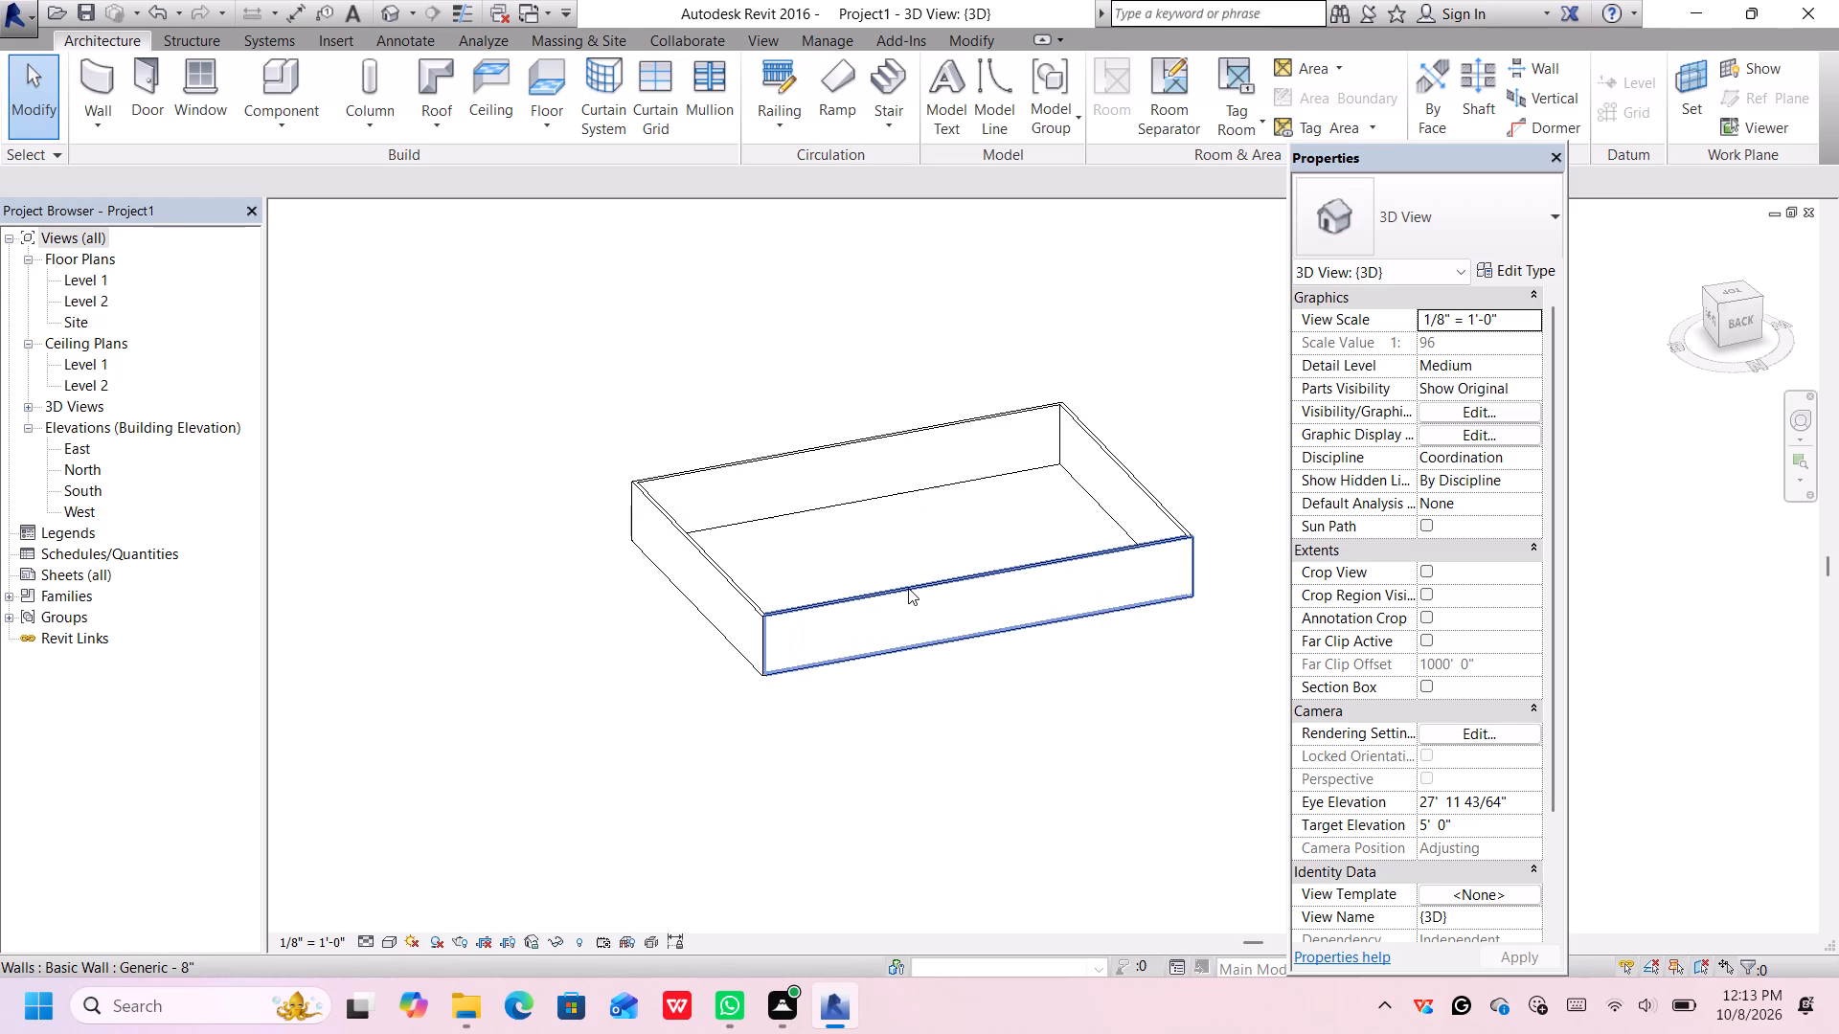
scroll(908, 592, "up", 3)
scroll(908, 592, "down", 3)
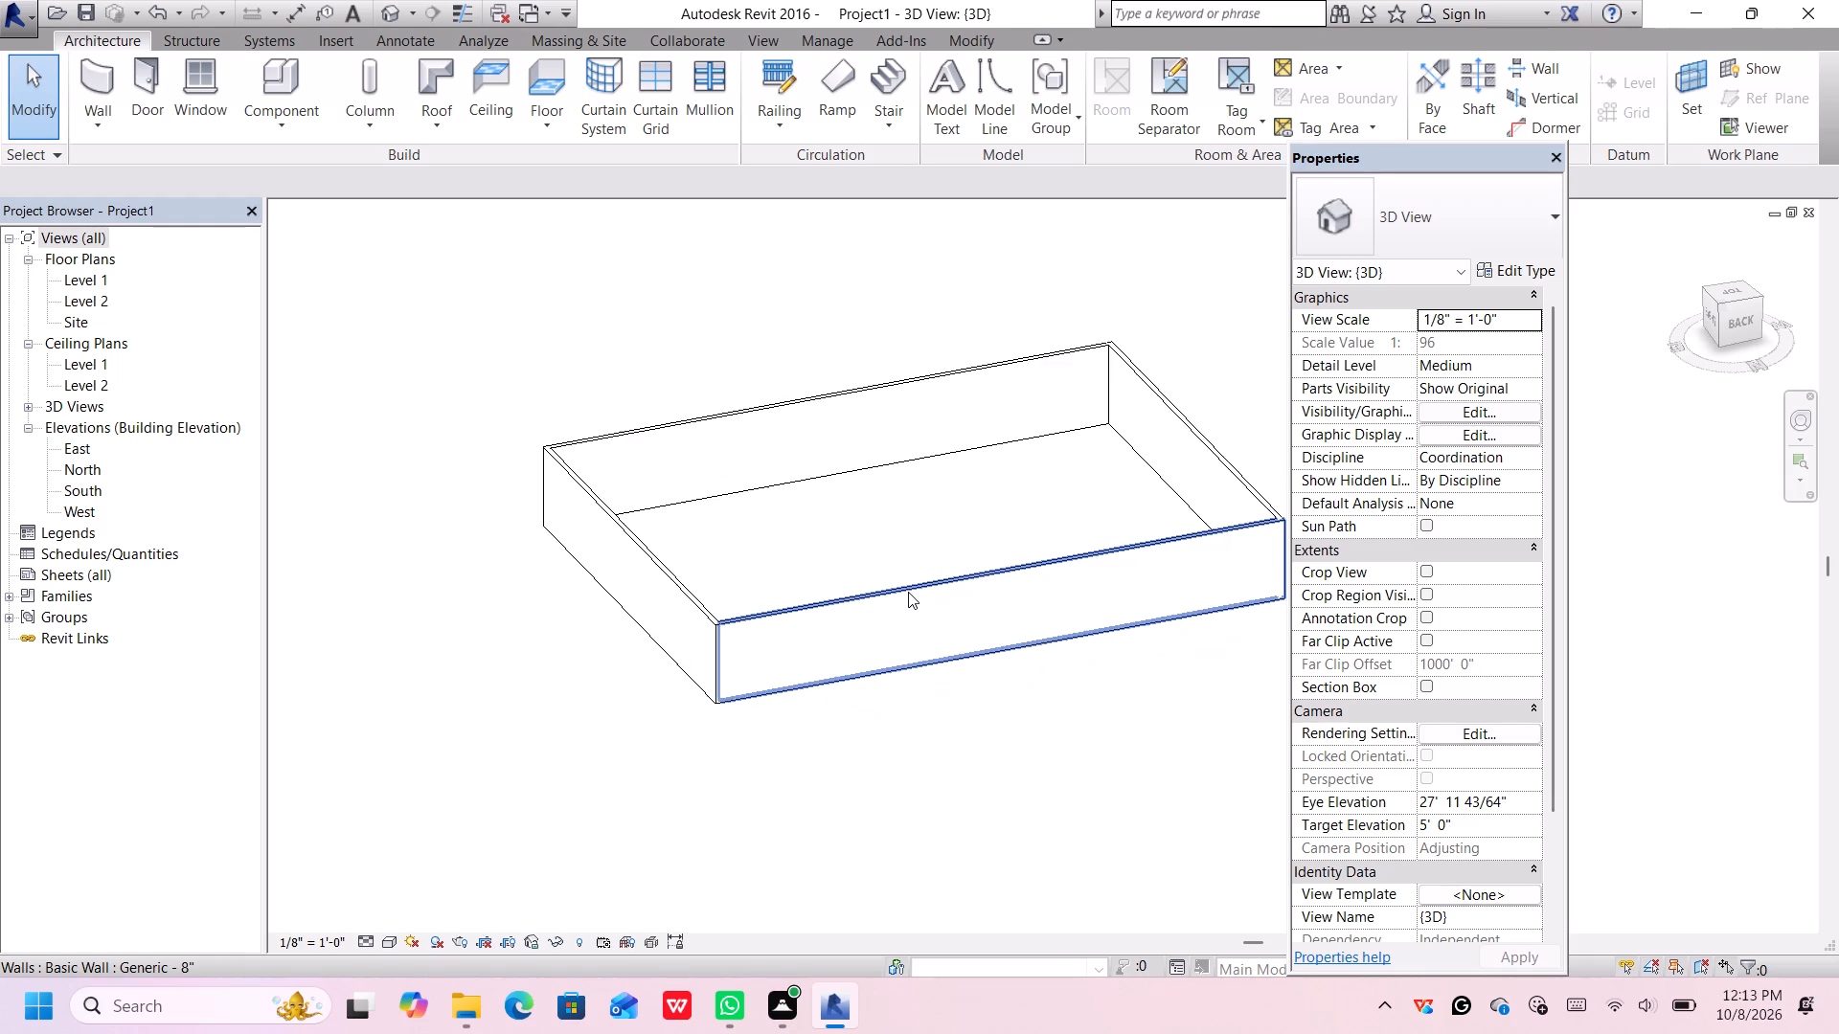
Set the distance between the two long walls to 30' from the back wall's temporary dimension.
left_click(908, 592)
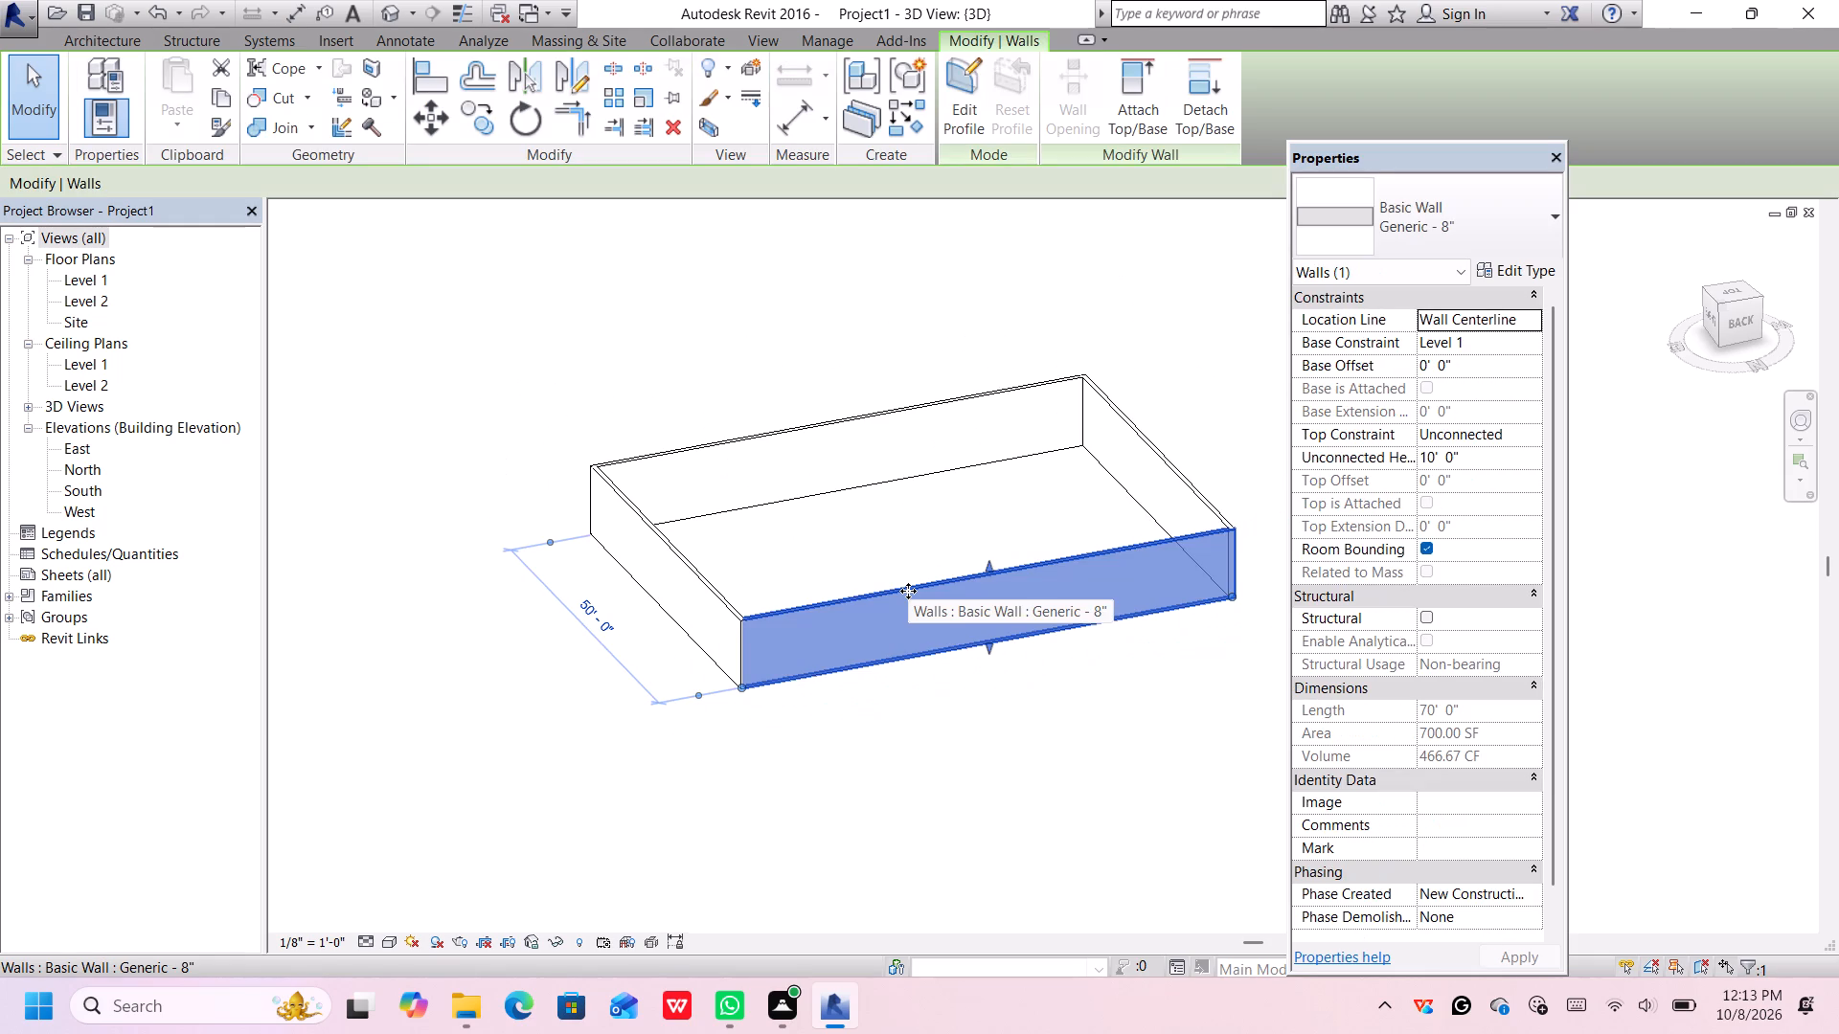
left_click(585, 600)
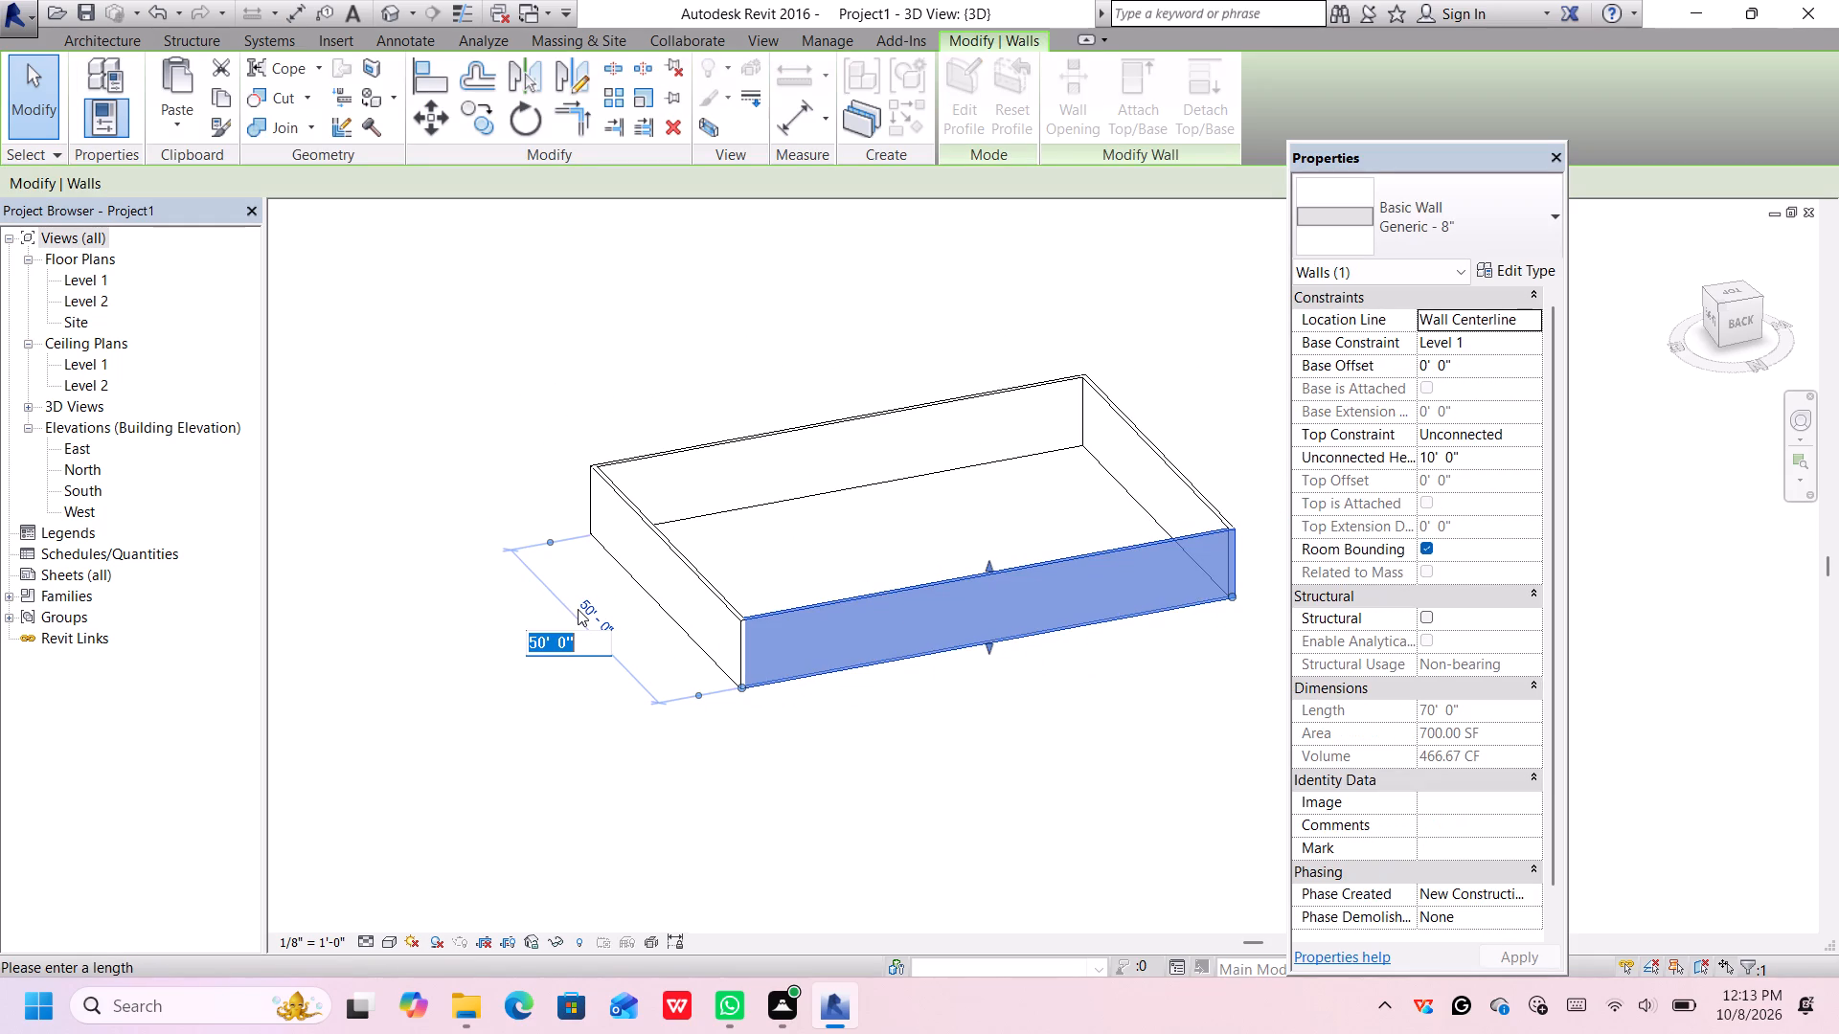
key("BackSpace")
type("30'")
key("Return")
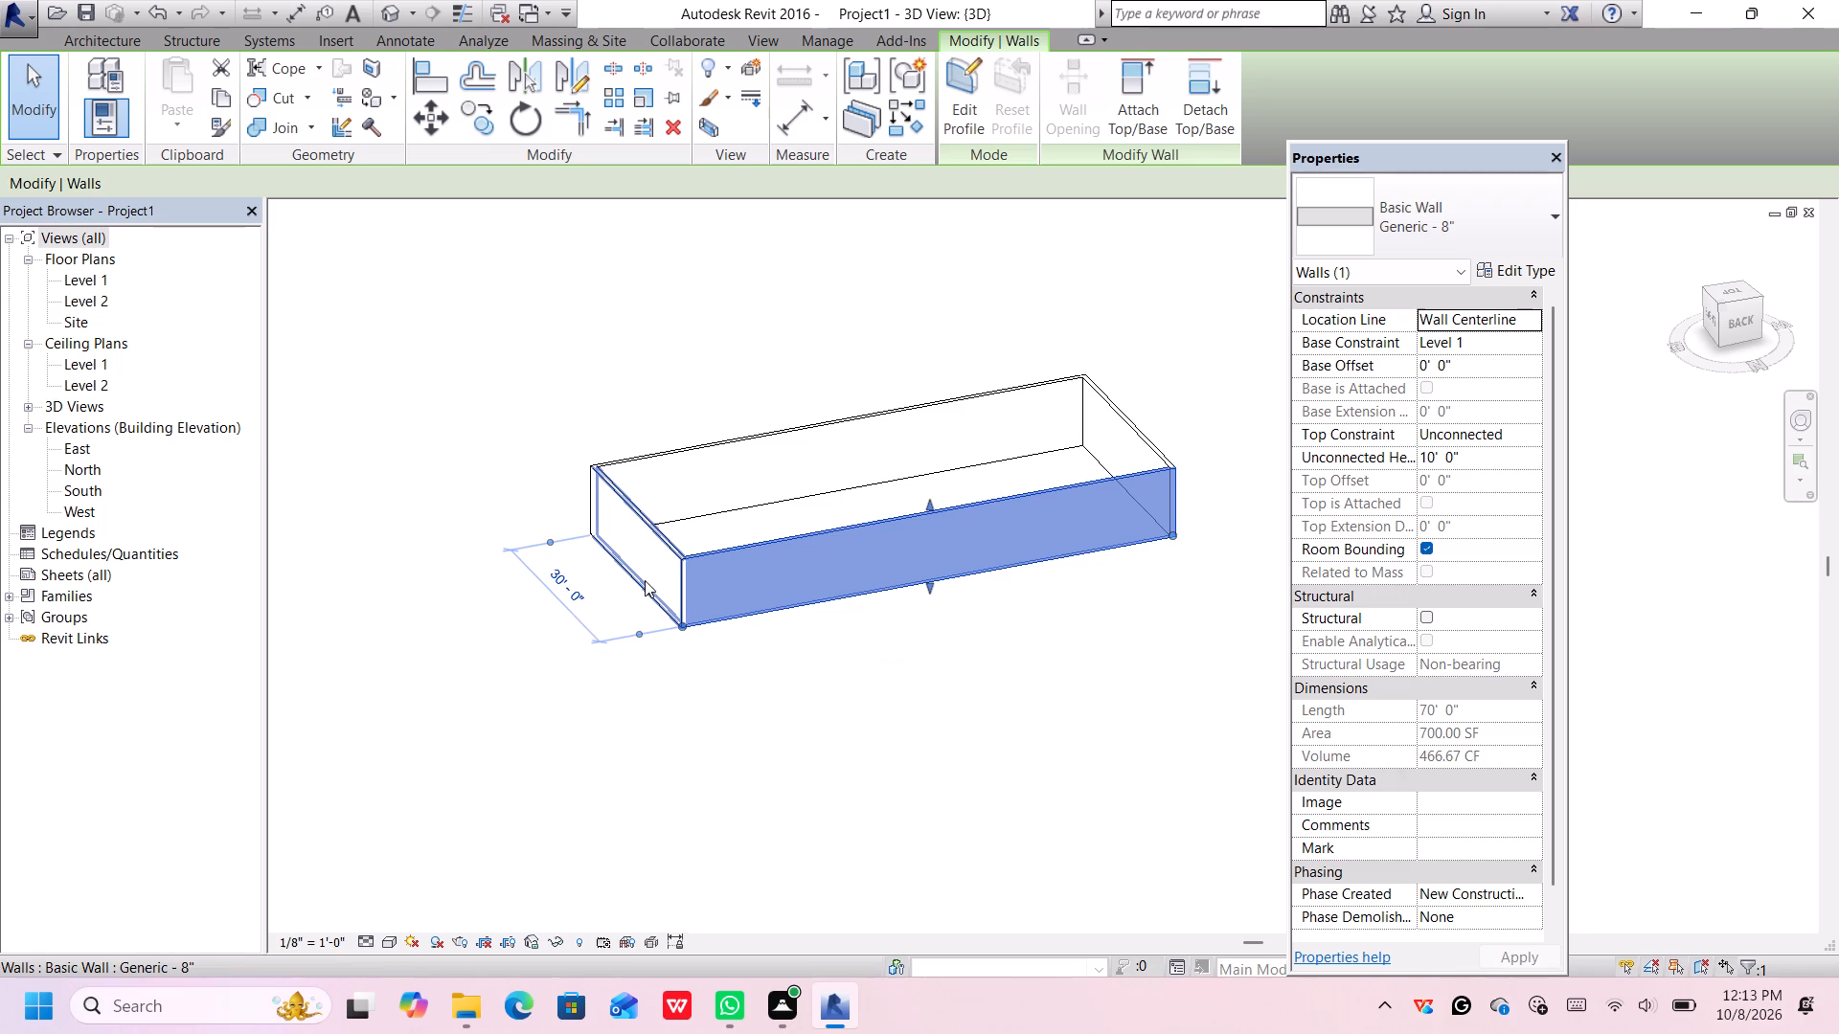
Set the distance between the two short end walls to 50' using an end wall's temporary dimension.
left_click(645, 575)
left_click(805, 443)
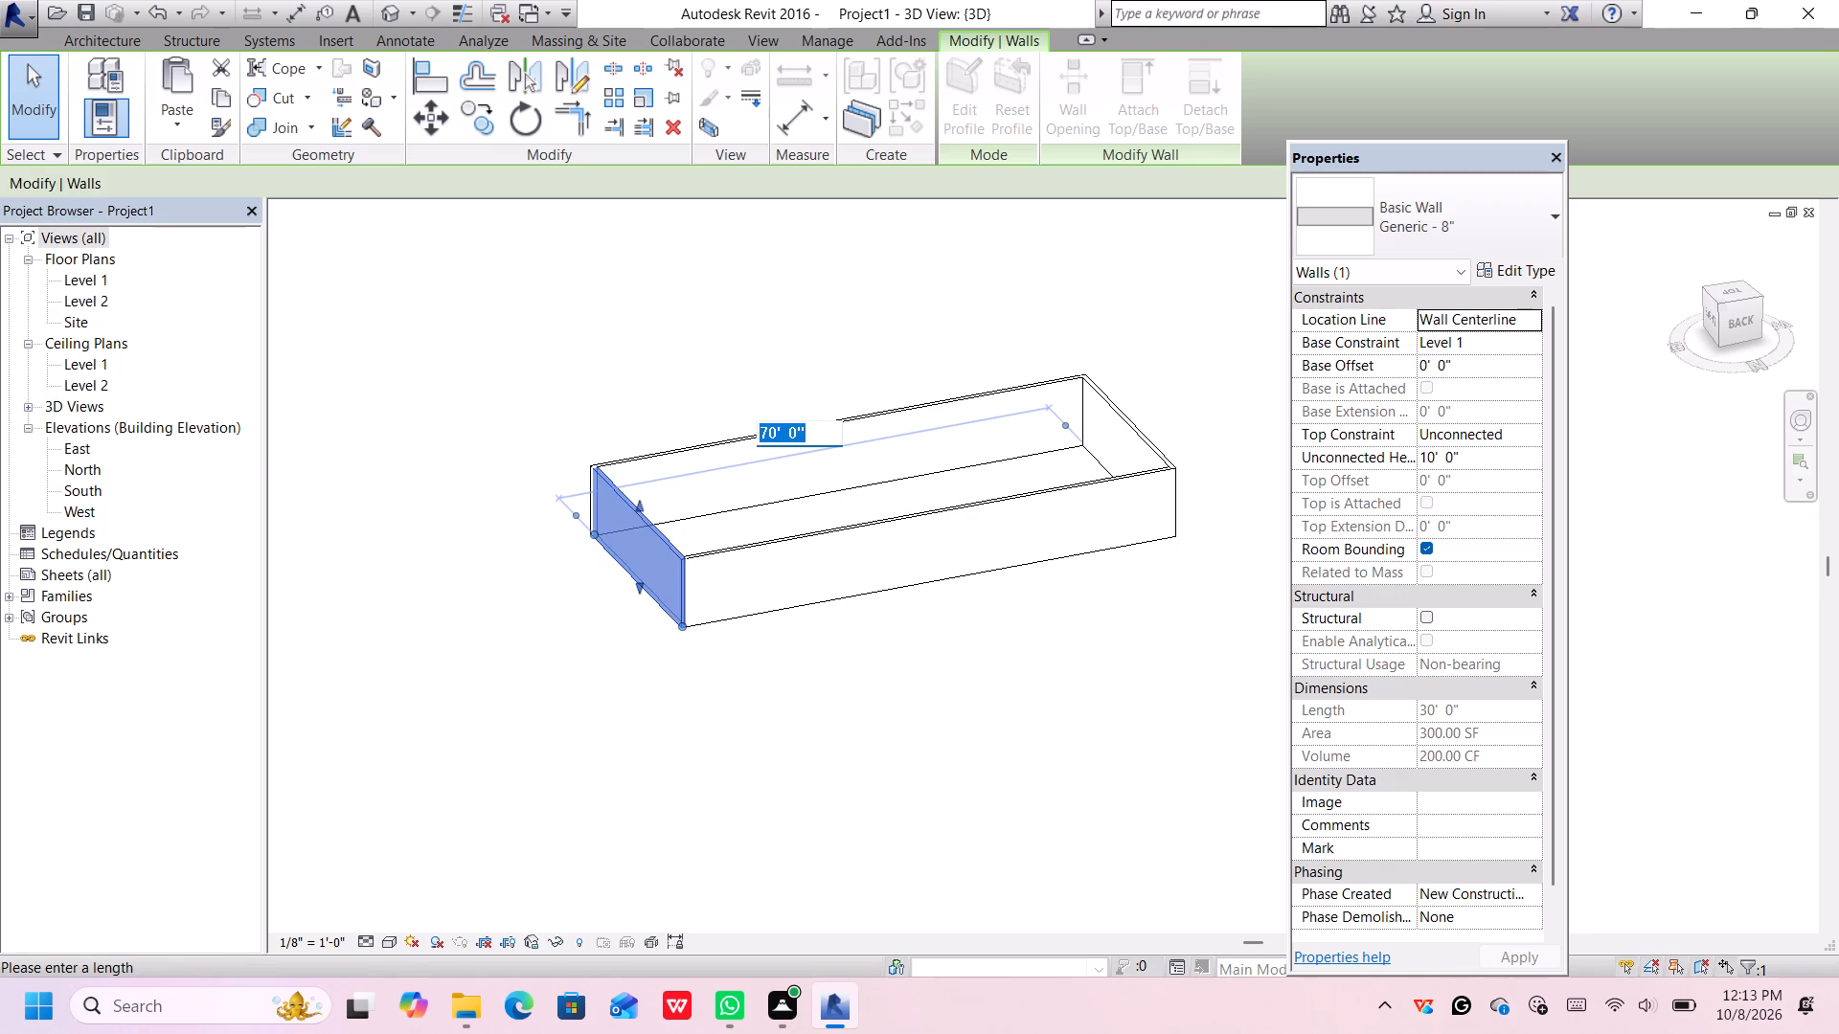
type("50'")
key("Return")
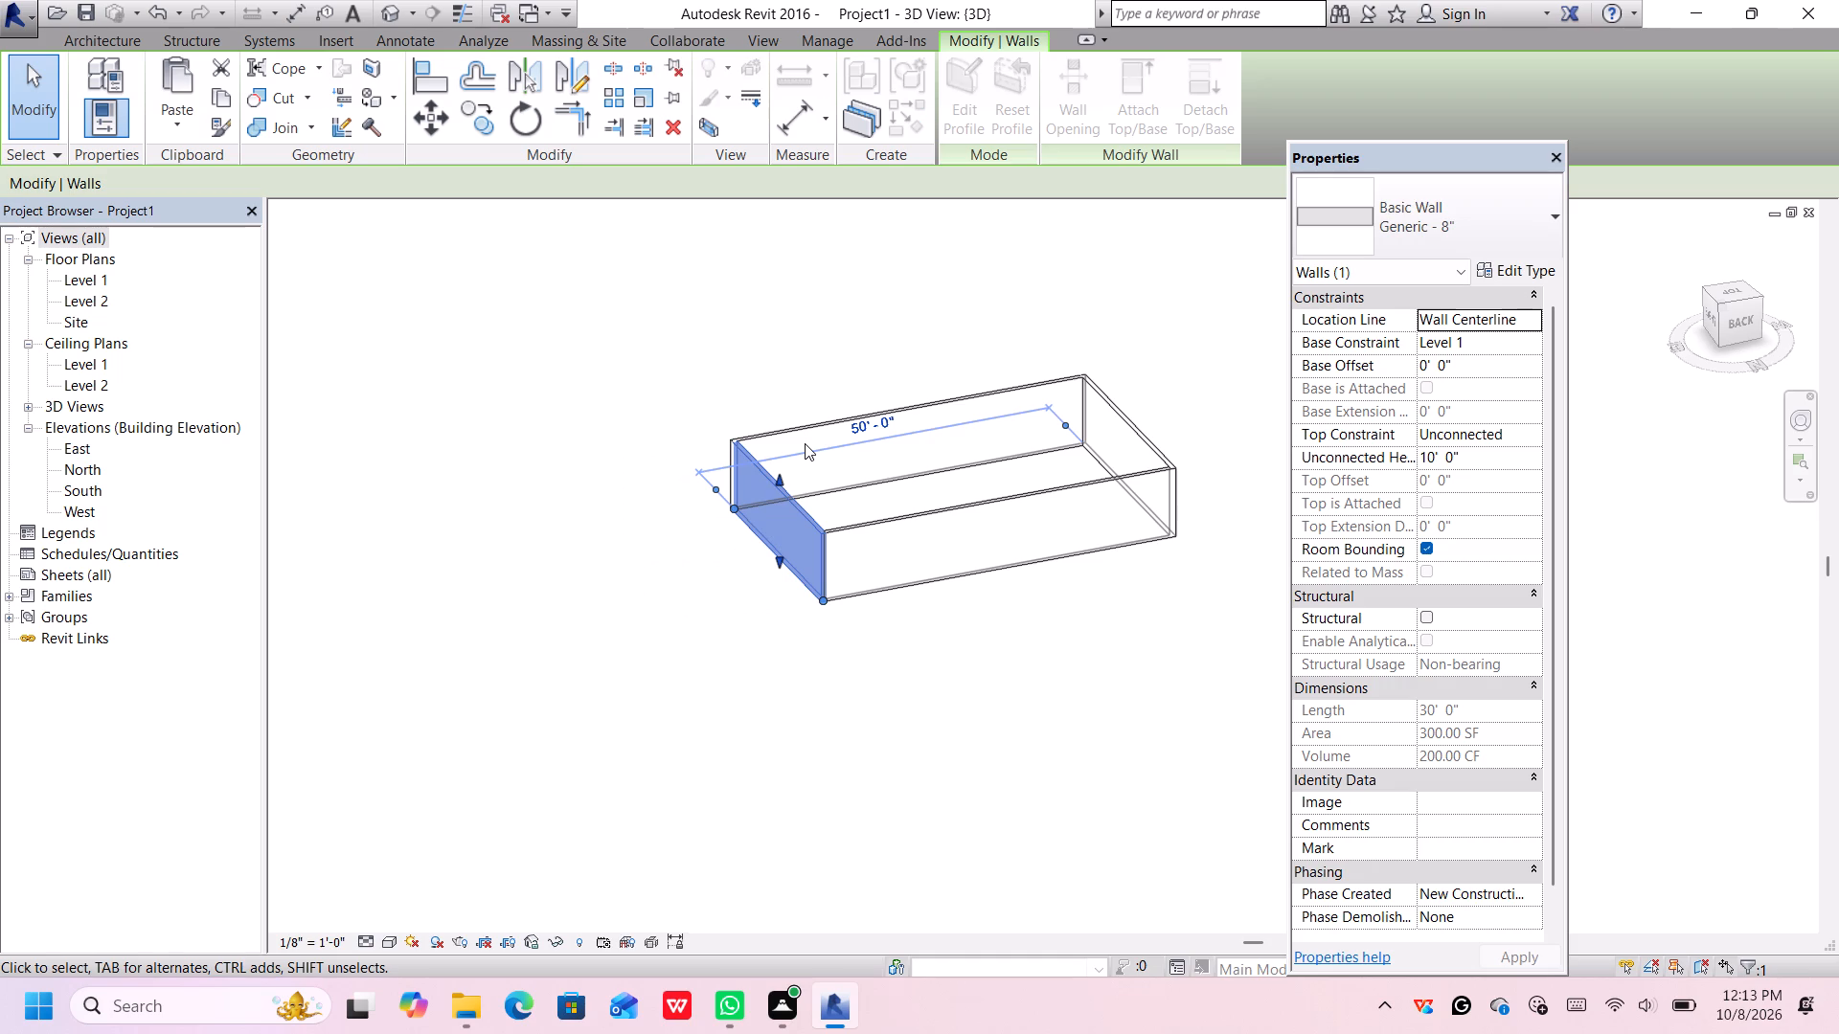
left_click(849, 431)
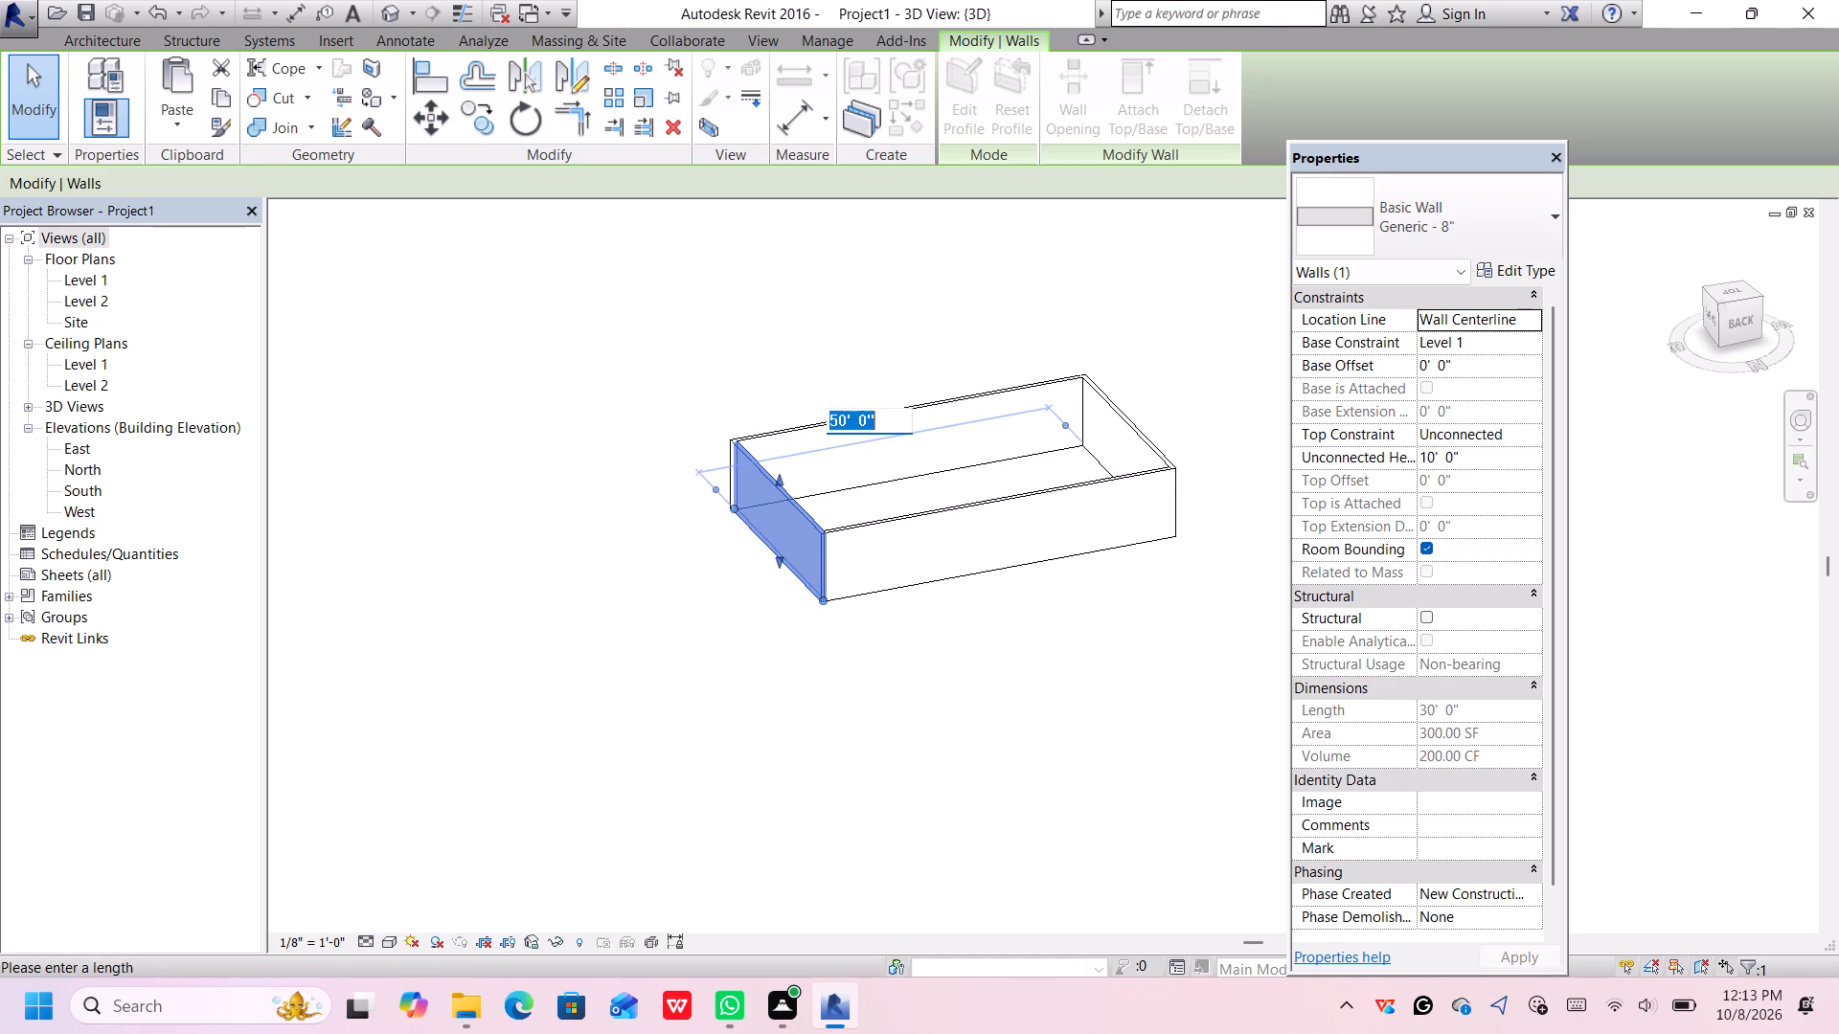
left_click(781, 526)
left_click(884, 543)
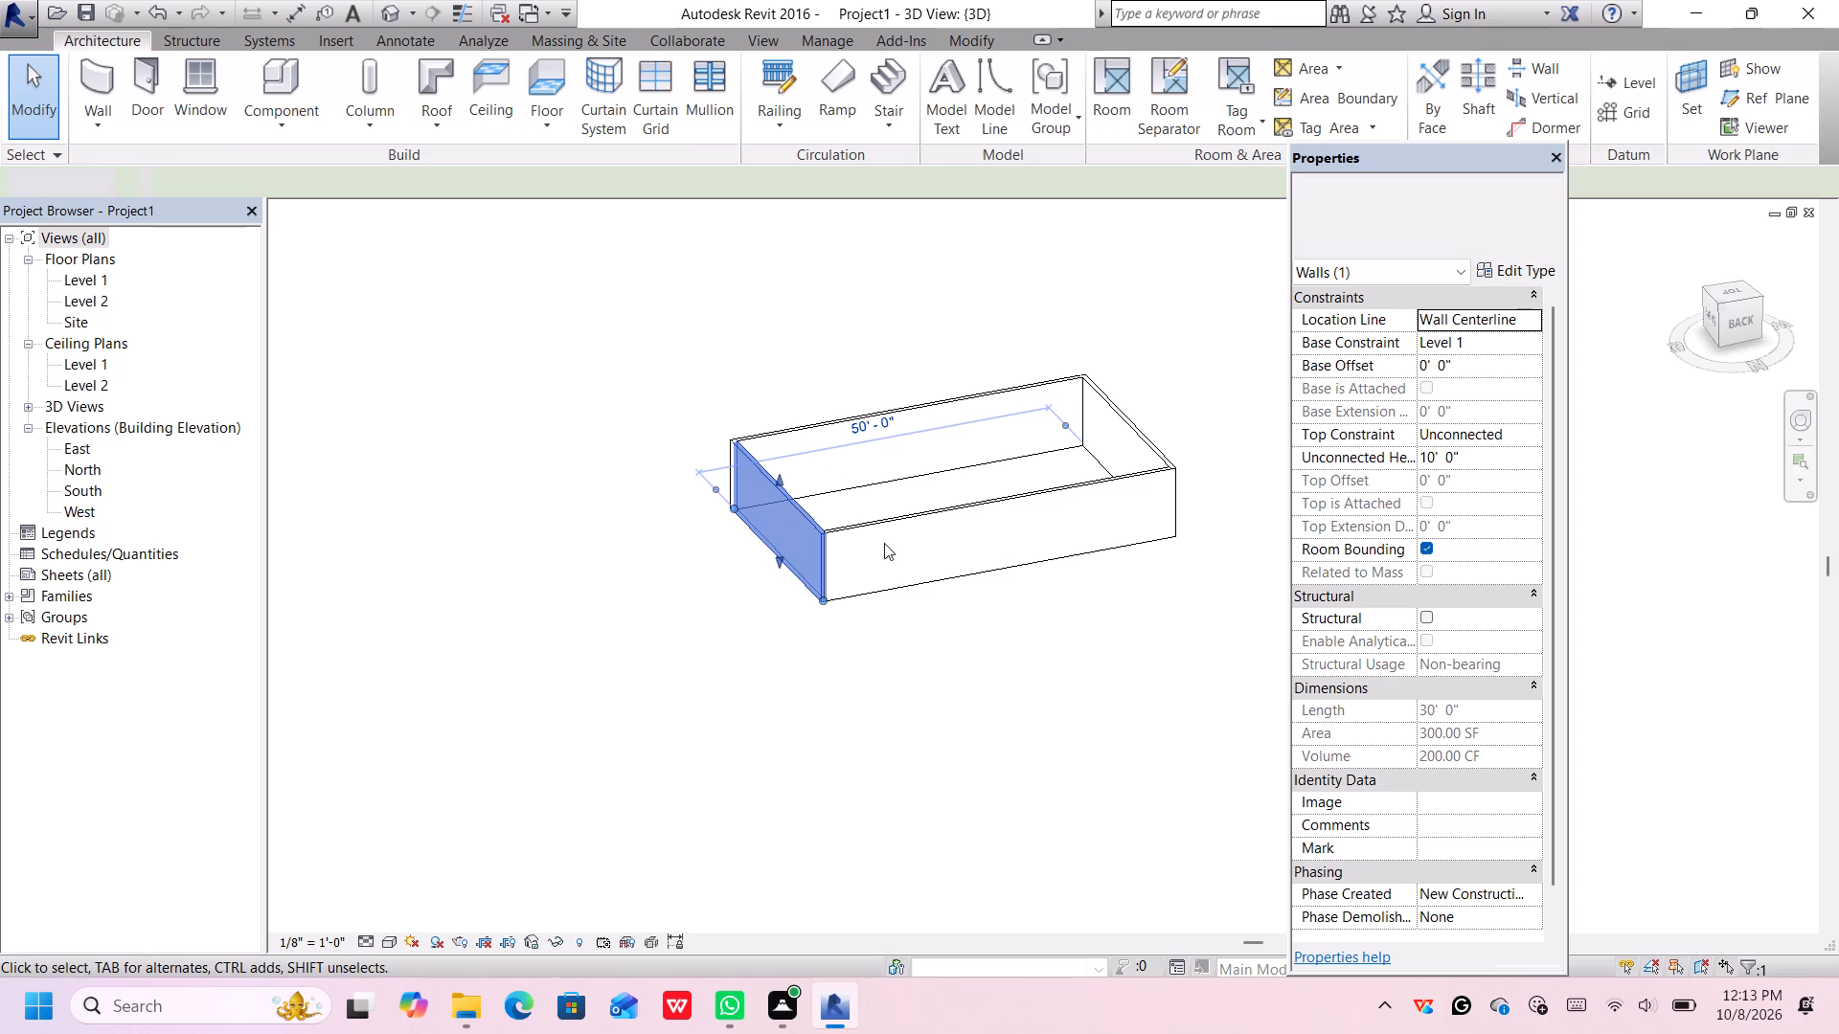
Dismiss the Autodesk notification and set the distance between the two long walls to 40' from the back wall's temporary dimension.
left_click(861, 530)
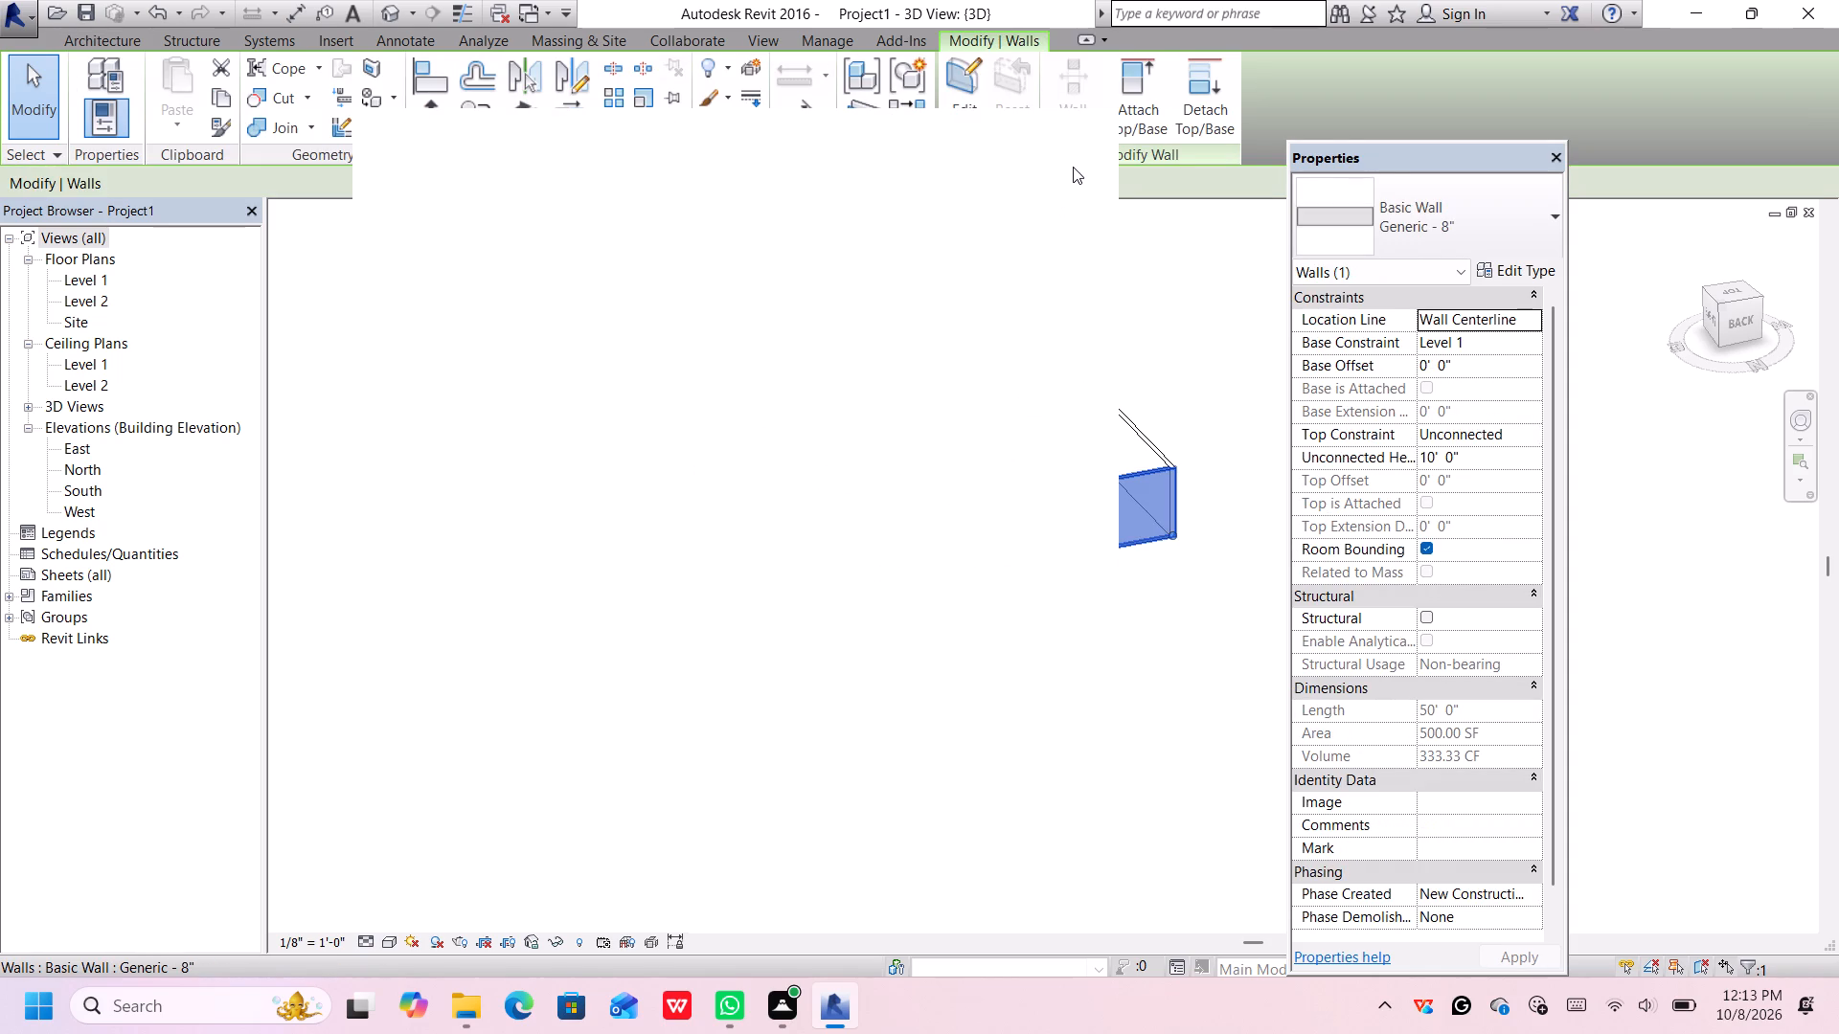
left_click(1070, 129)
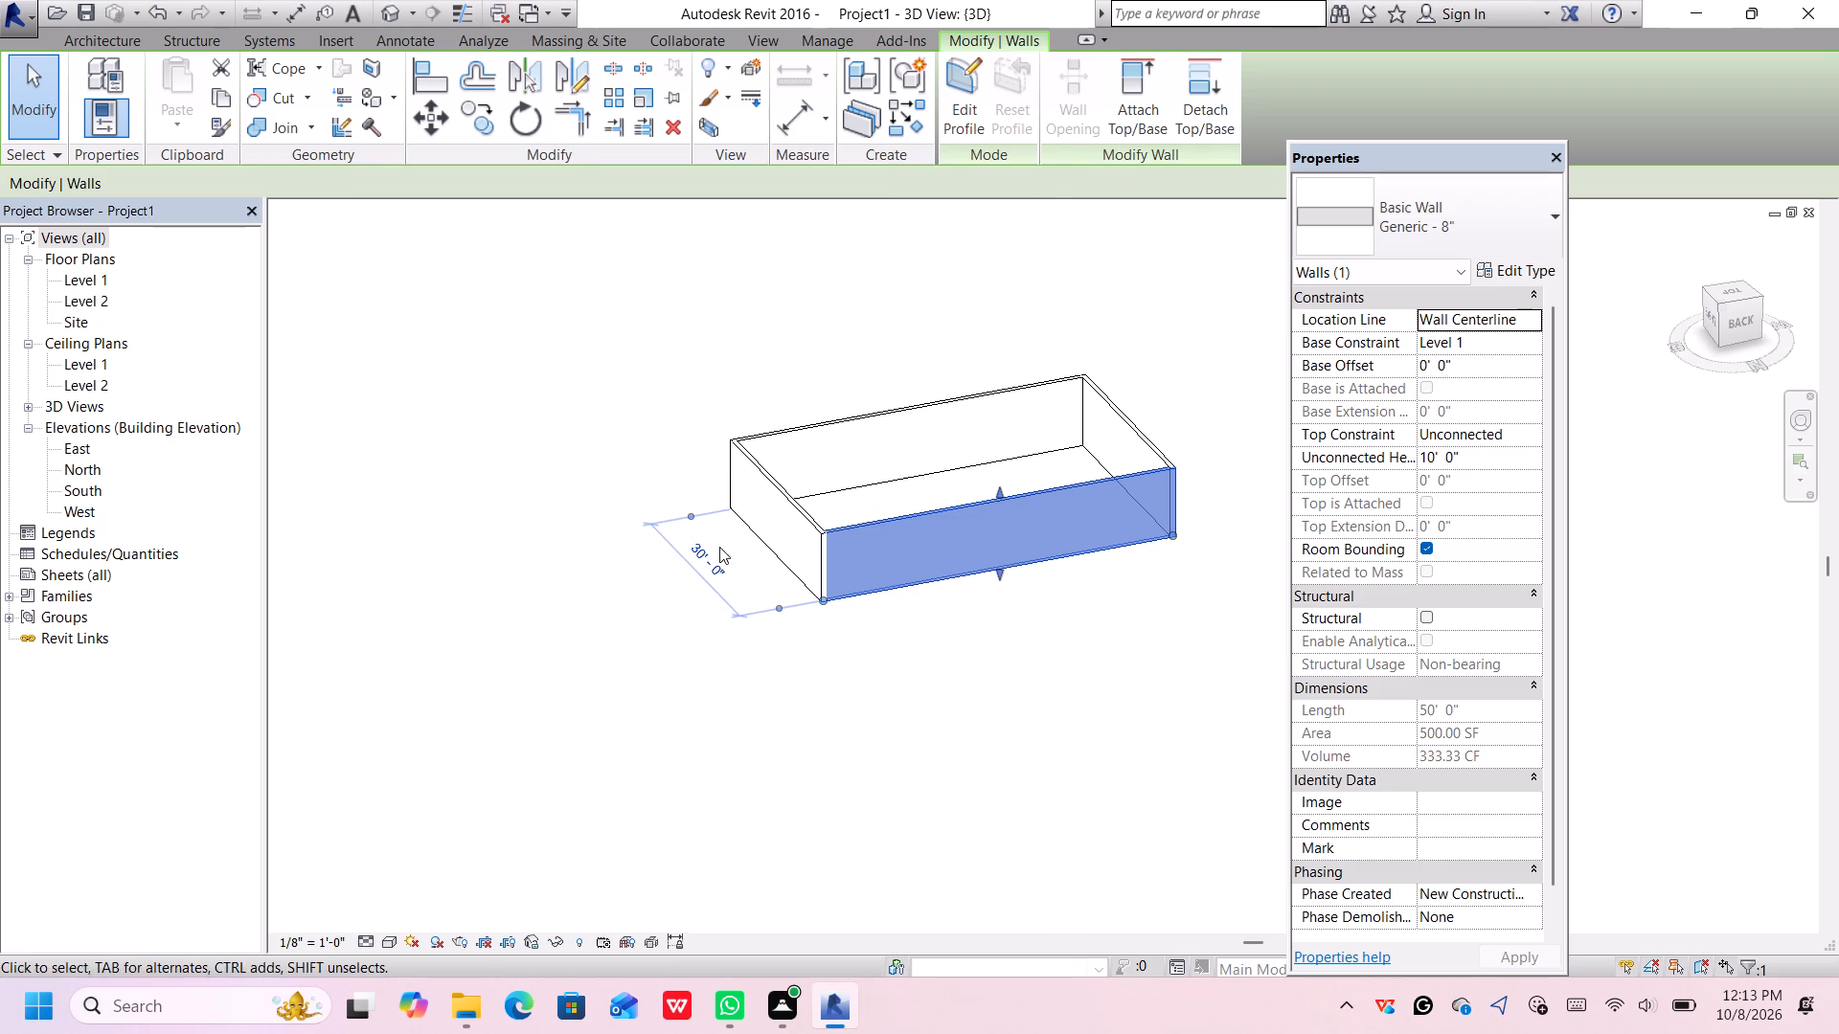
left_click(702, 564)
key("BackSpace")
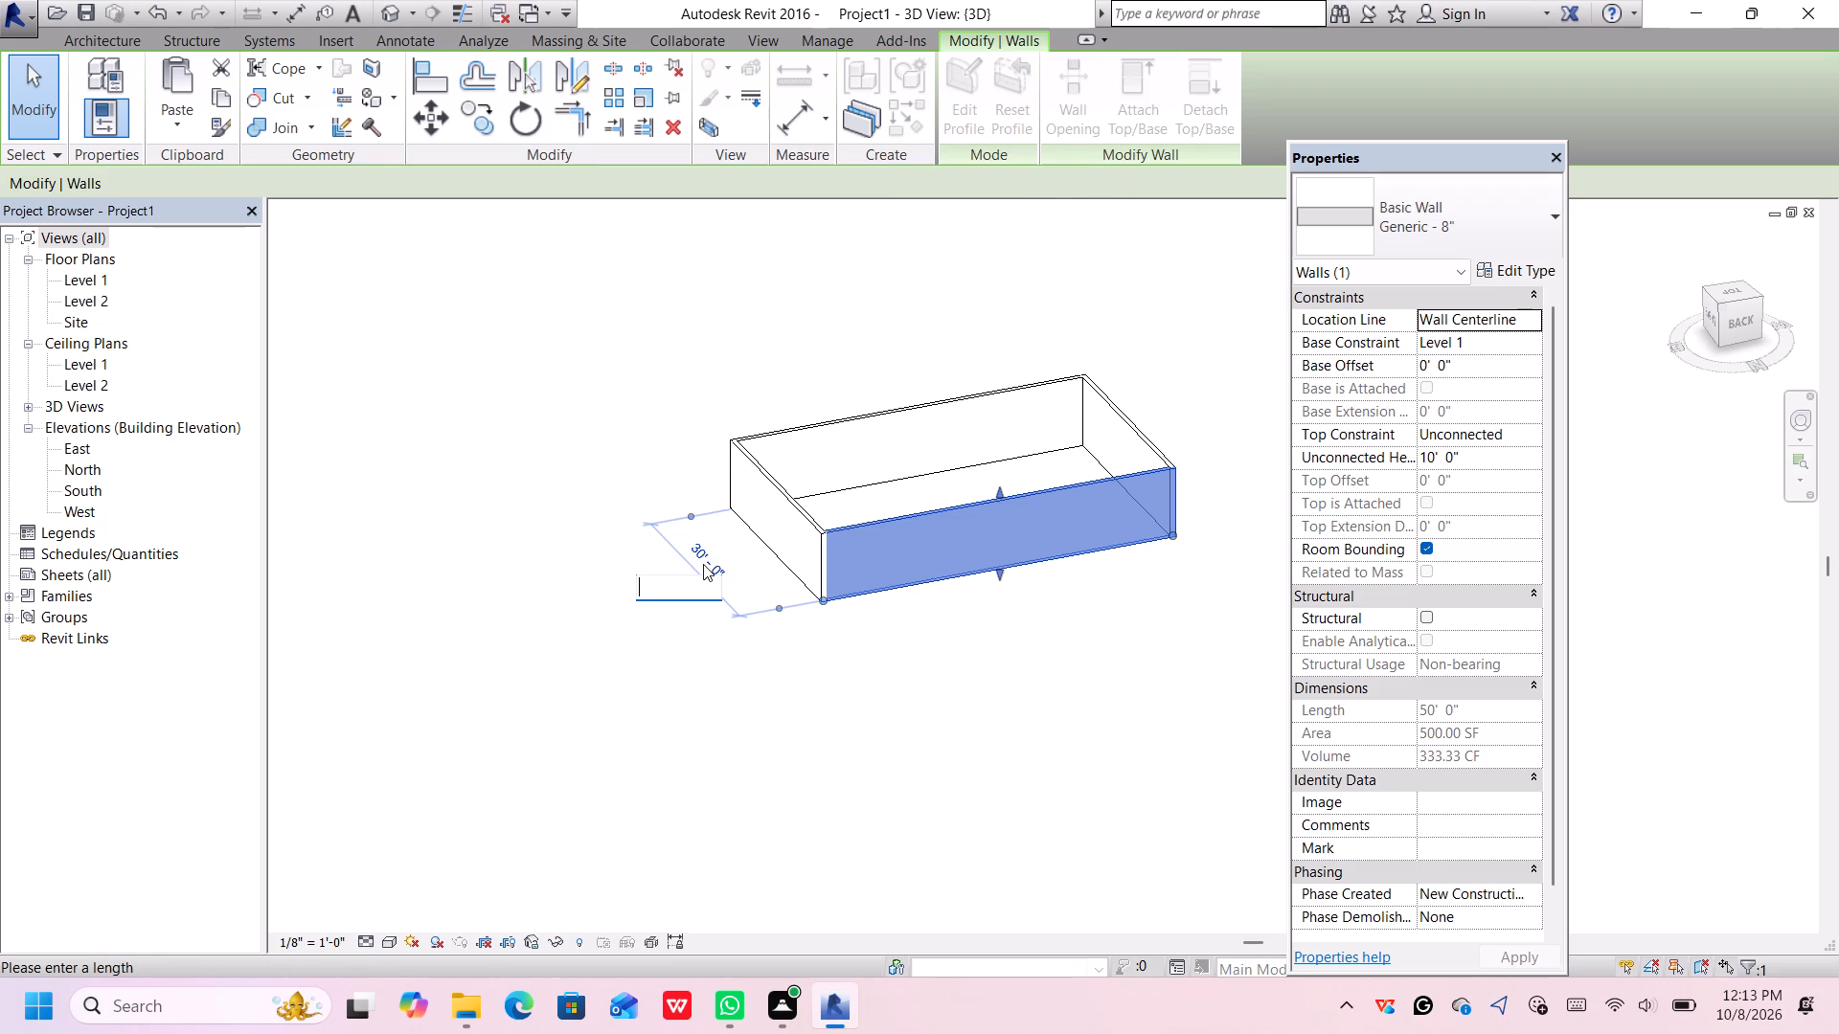
type("40")
key("apostrophe")
key("Return")
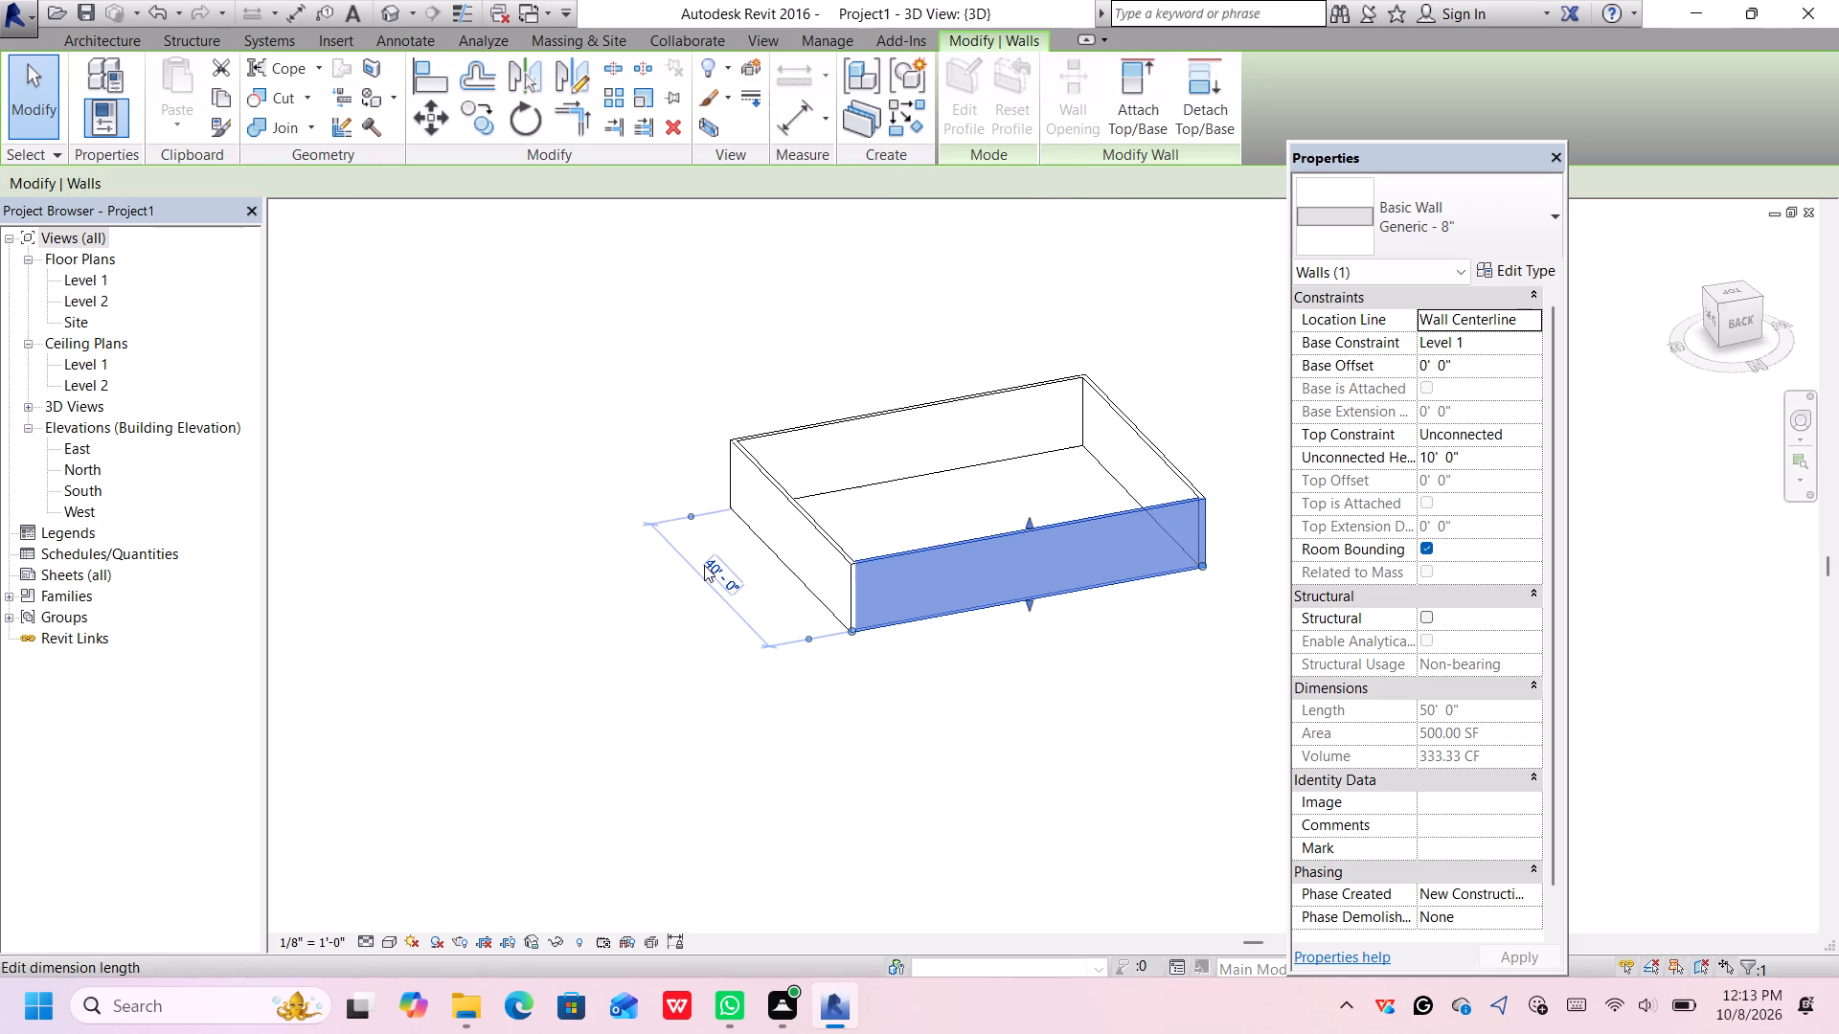
left_click(961, 659)
Examine the resized walls' proportions and height in 3D, from low side views and from above.
scroll(1010, 676, "down", 2)
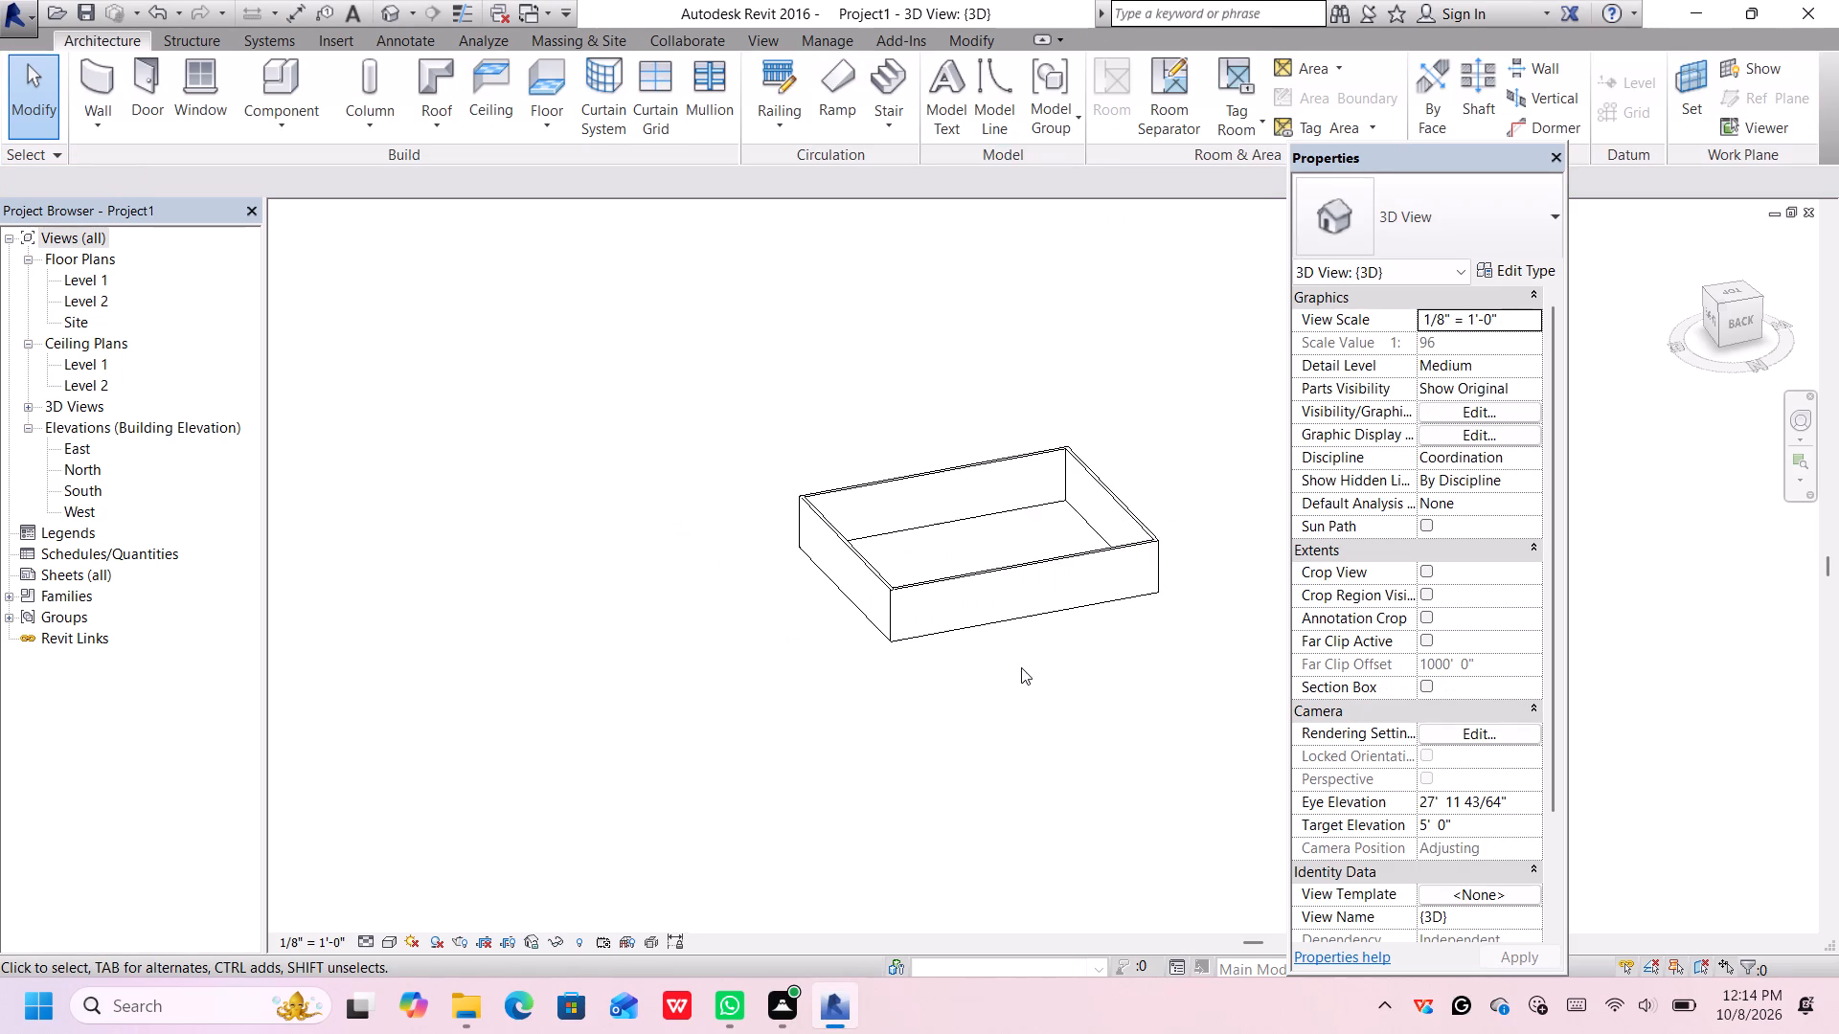
middle_click_drag(1021, 667, 935, 619)
middle_click_drag(937, 621, 927, 620)
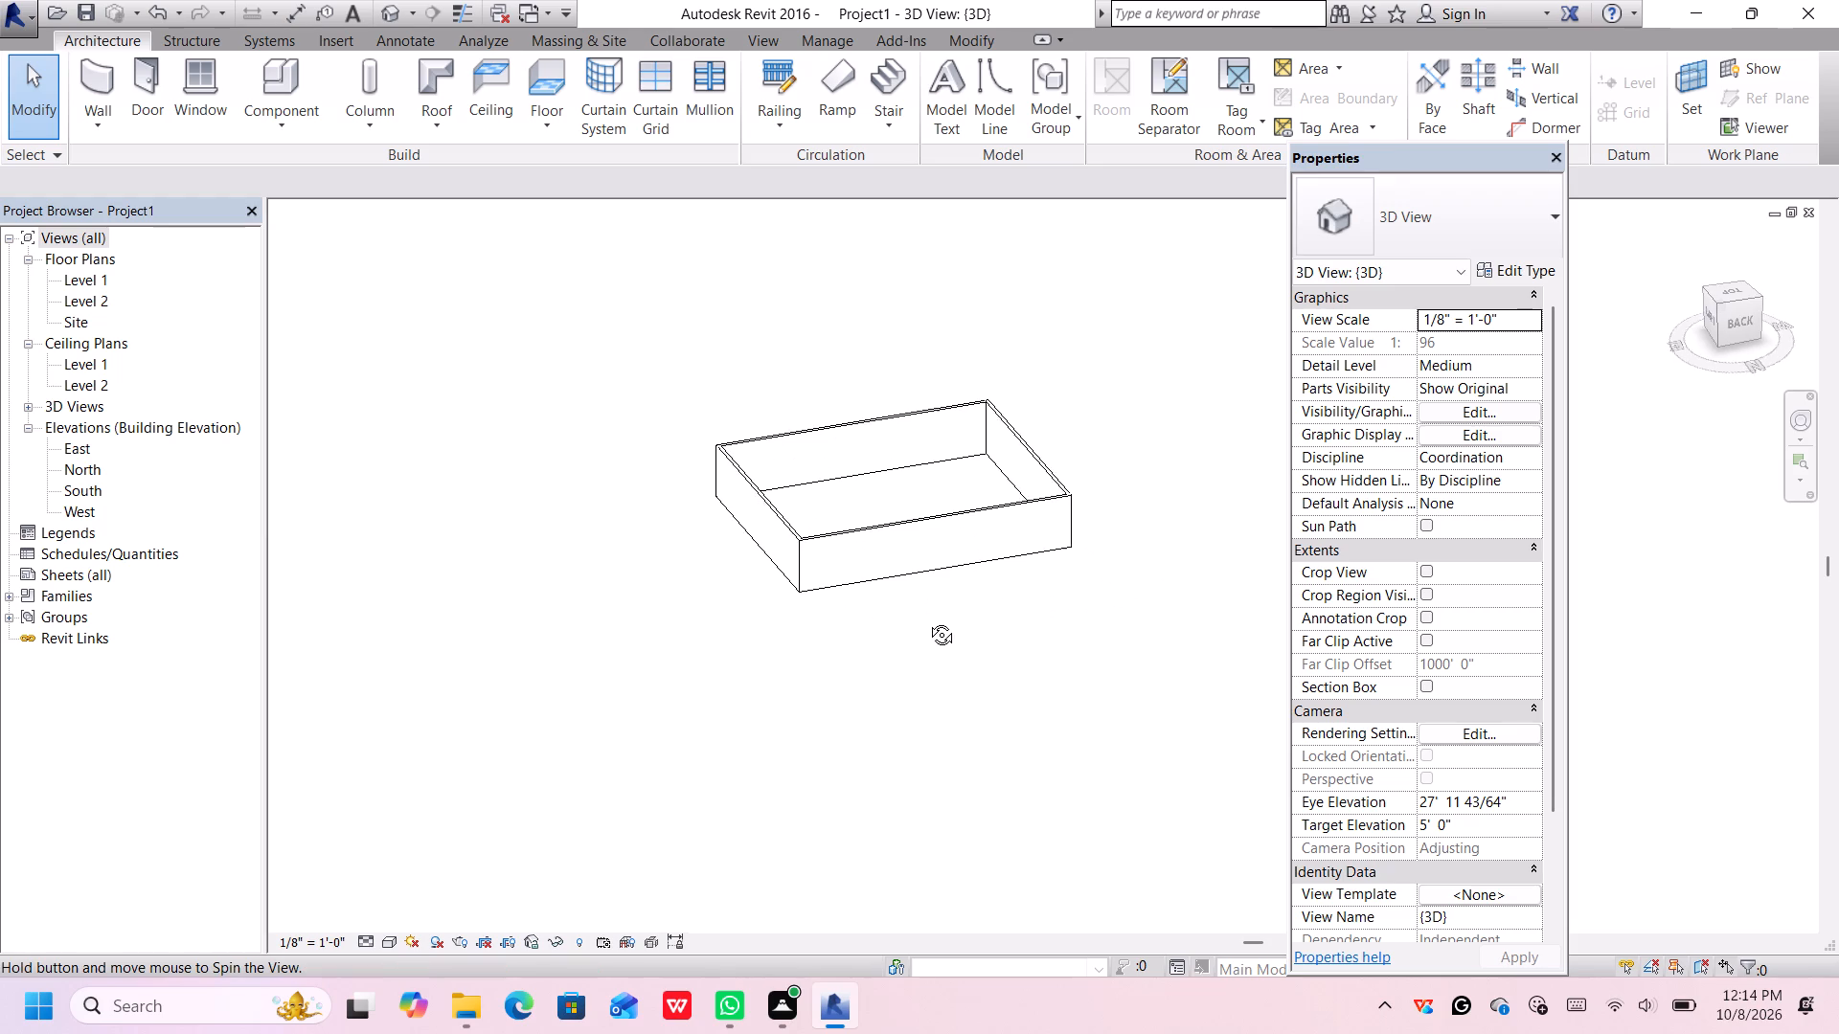
middle_click_drag(927, 620, 834, 406)
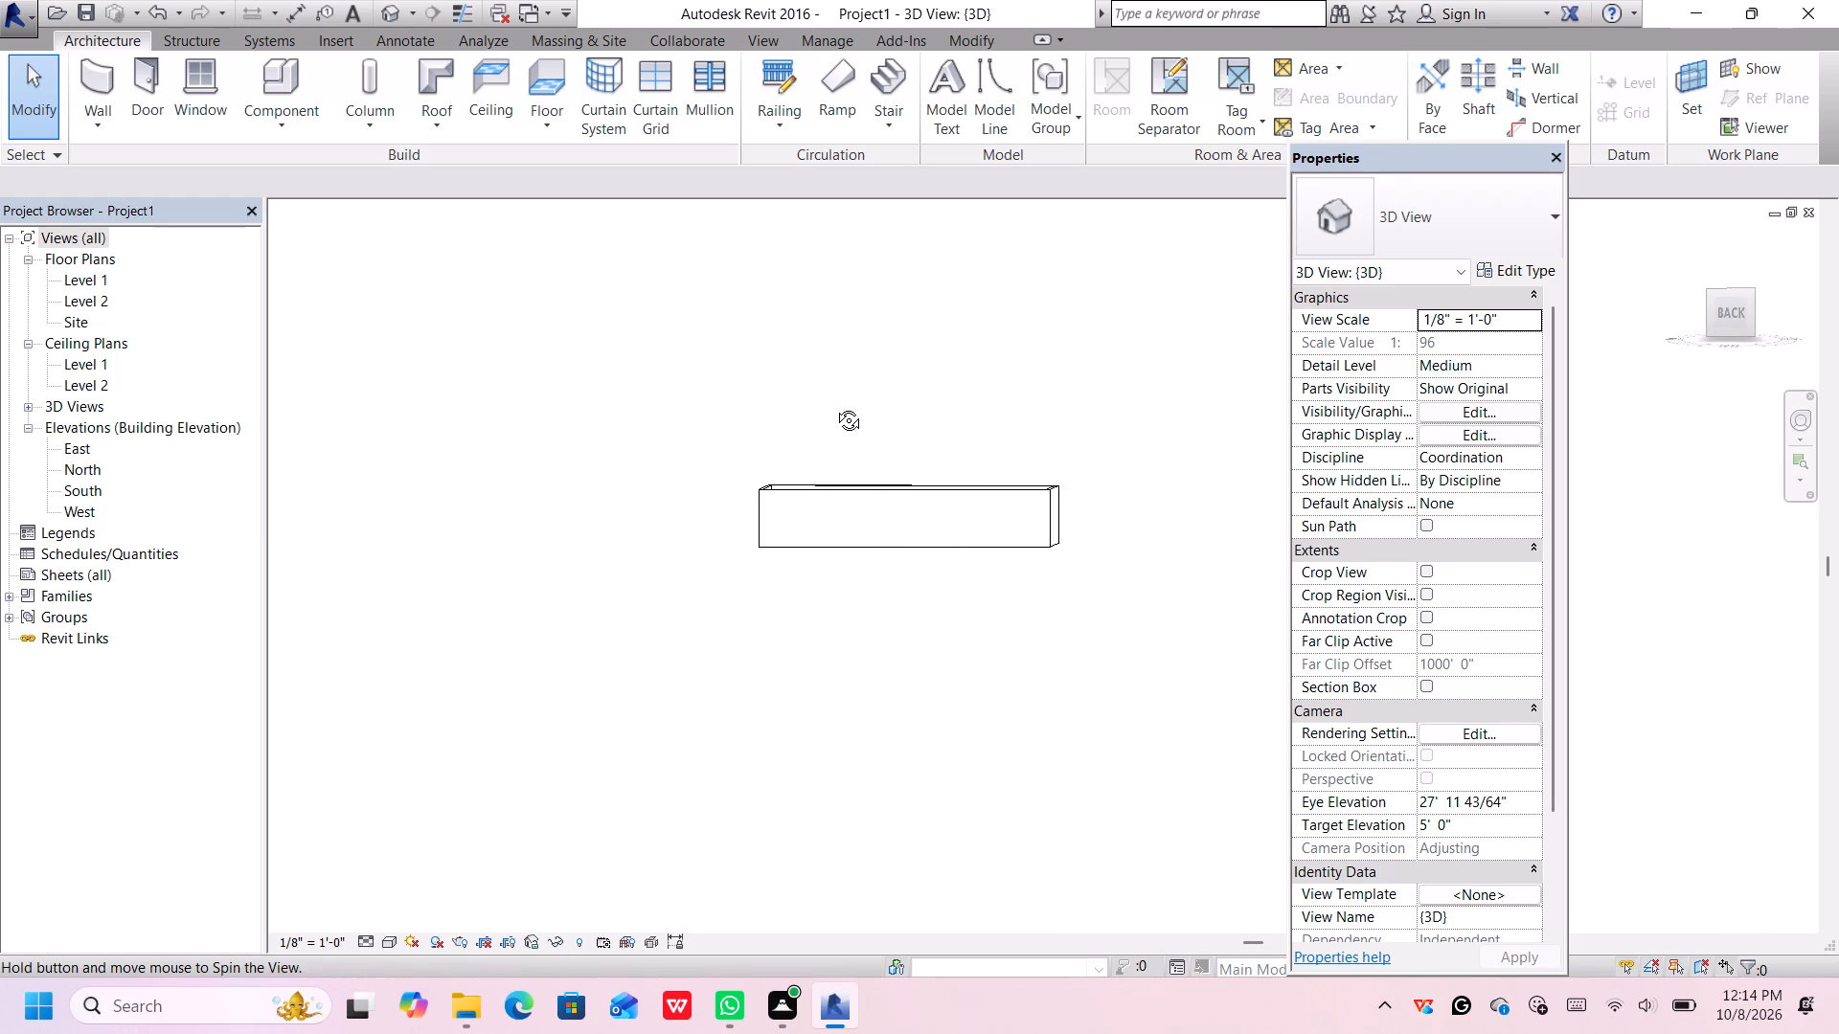
middle_click_drag(834, 406, 839, 407)
middle_click_drag(908, 573, 937, 622)
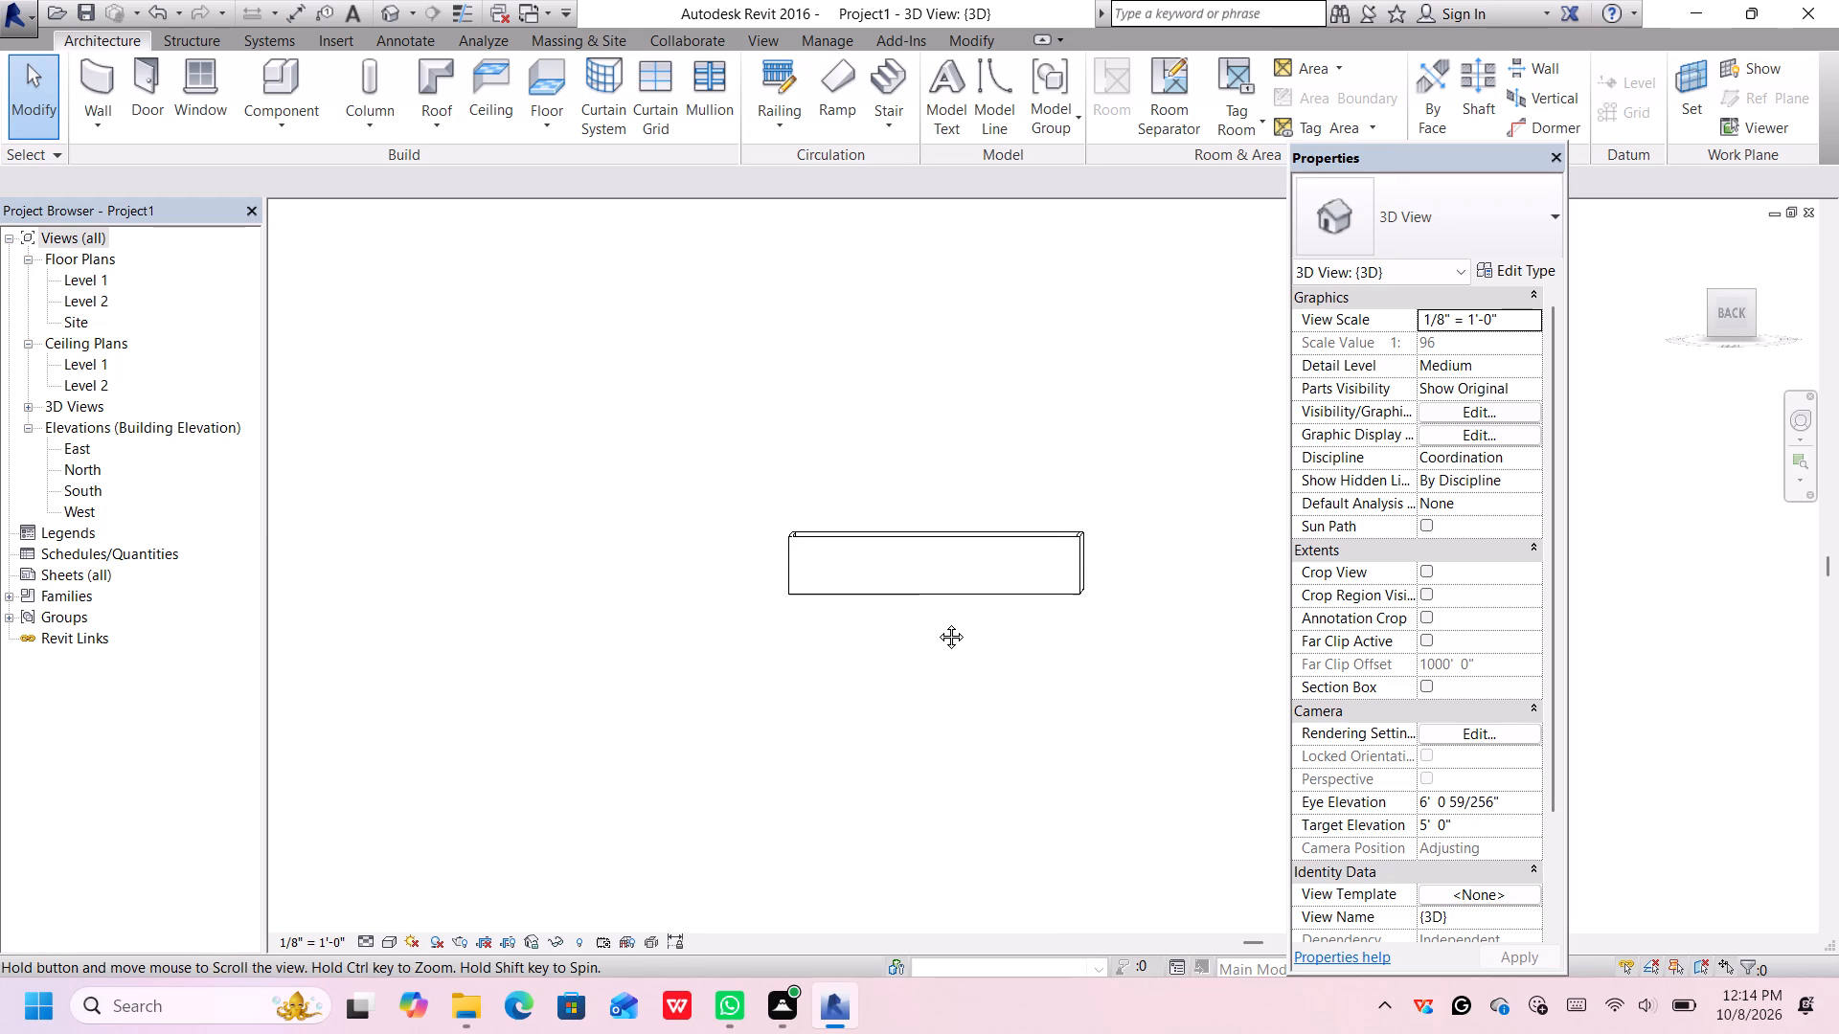
middle_click_drag(937, 622, 974, 775)
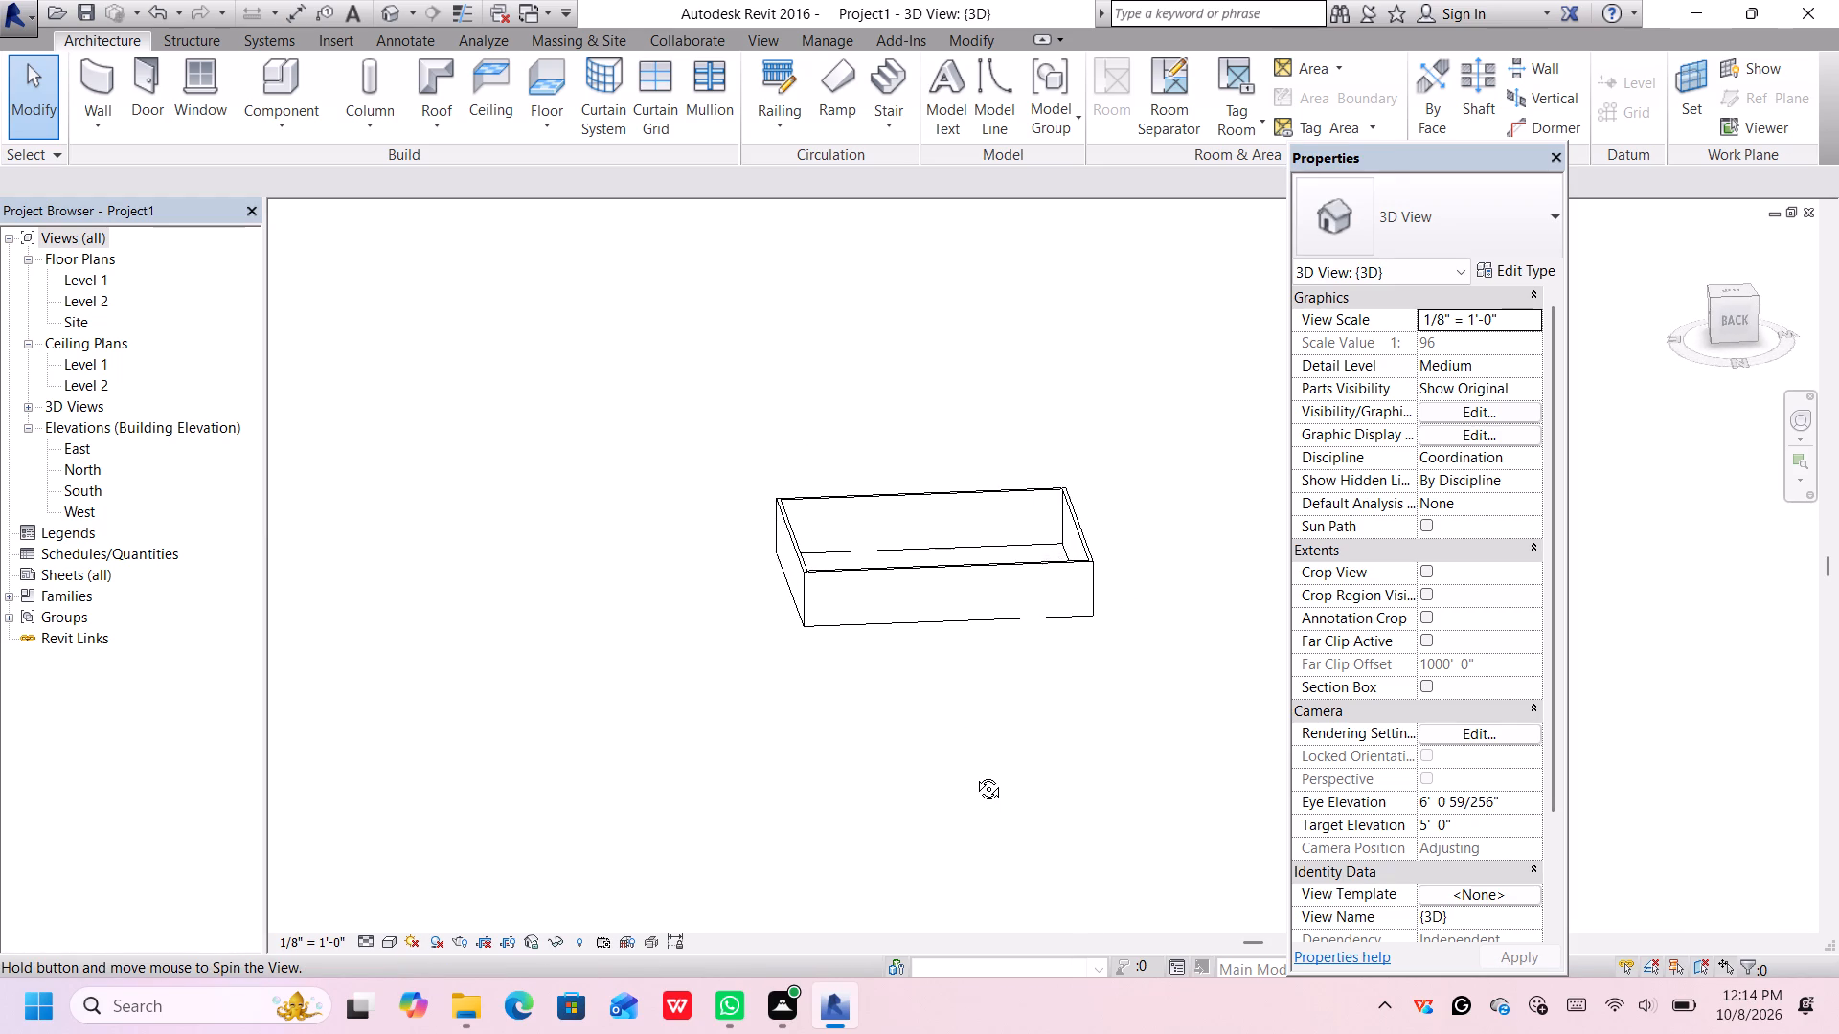
middle_click_drag(974, 775, 975, 773)
middle_click_drag(943, 692, 965, 719)
middle_click_drag(991, 693, 952, 679)
middle_click_drag(951, 674, 987, 694)
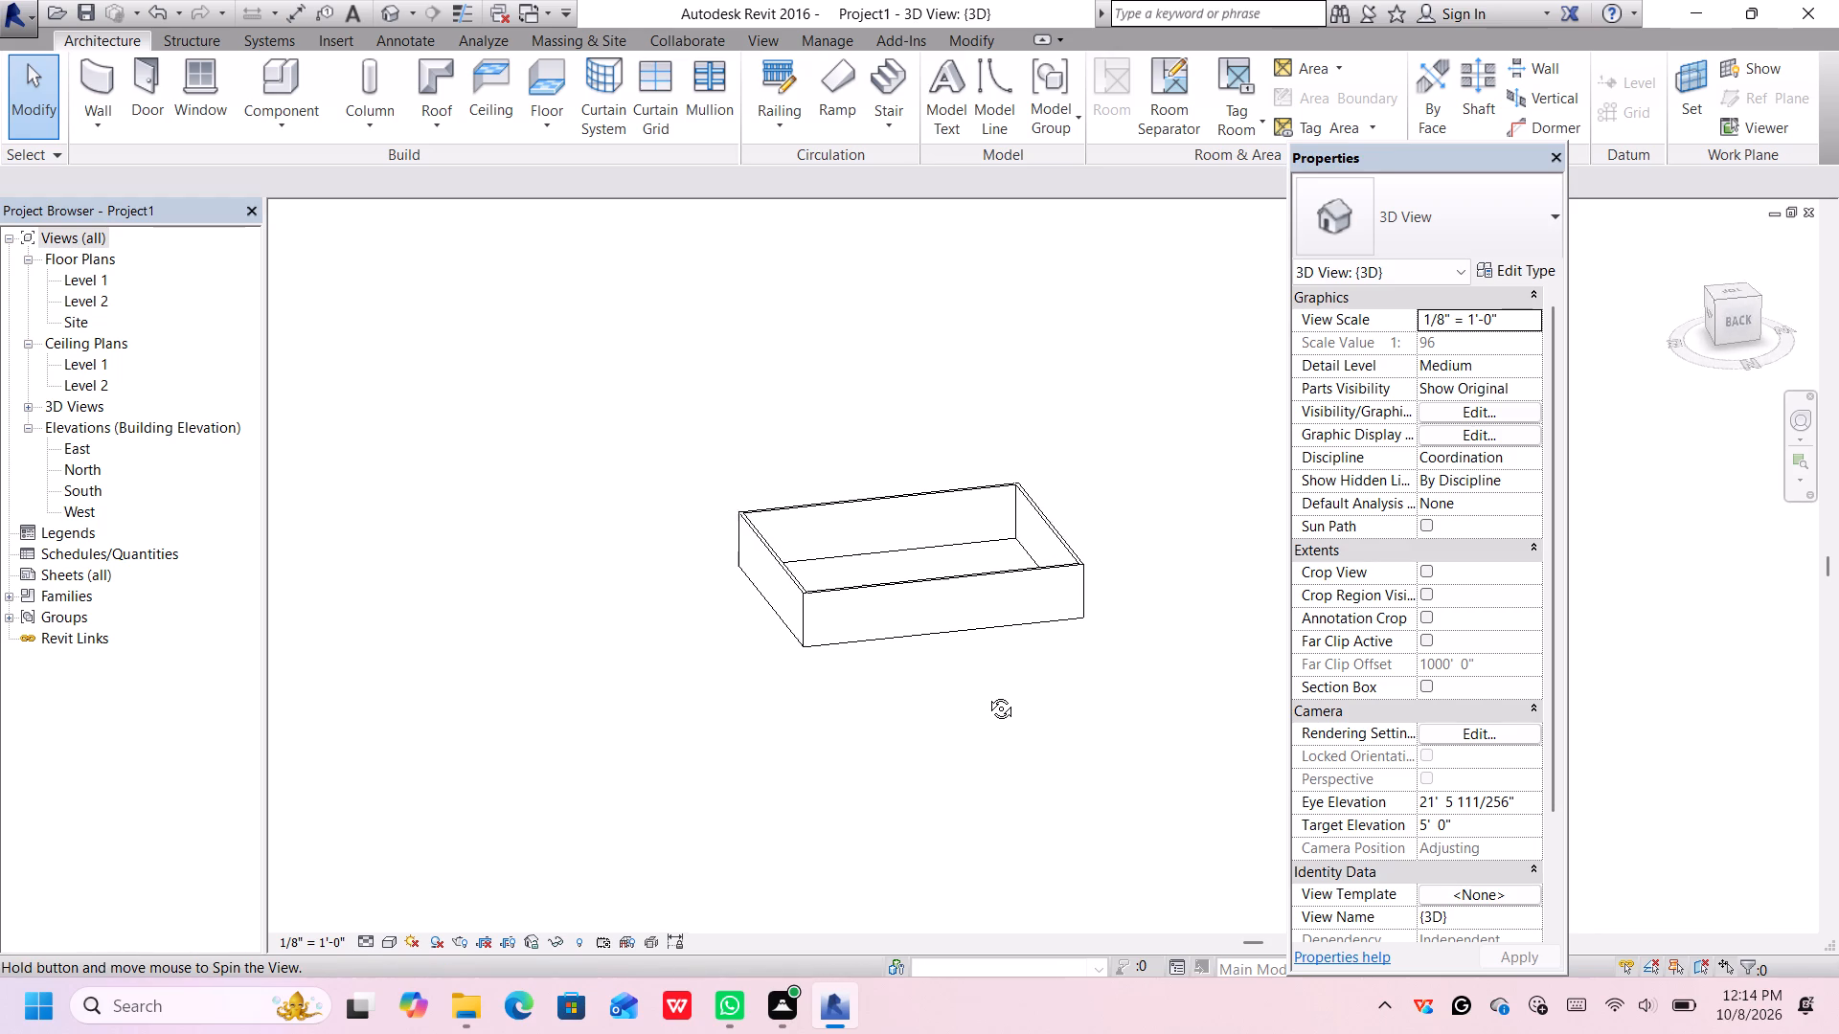
middle_click_drag(987, 694, 983, 678)
scroll(944, 653, "up", 2)
middle_click_drag(1063, 645, 953, 740)
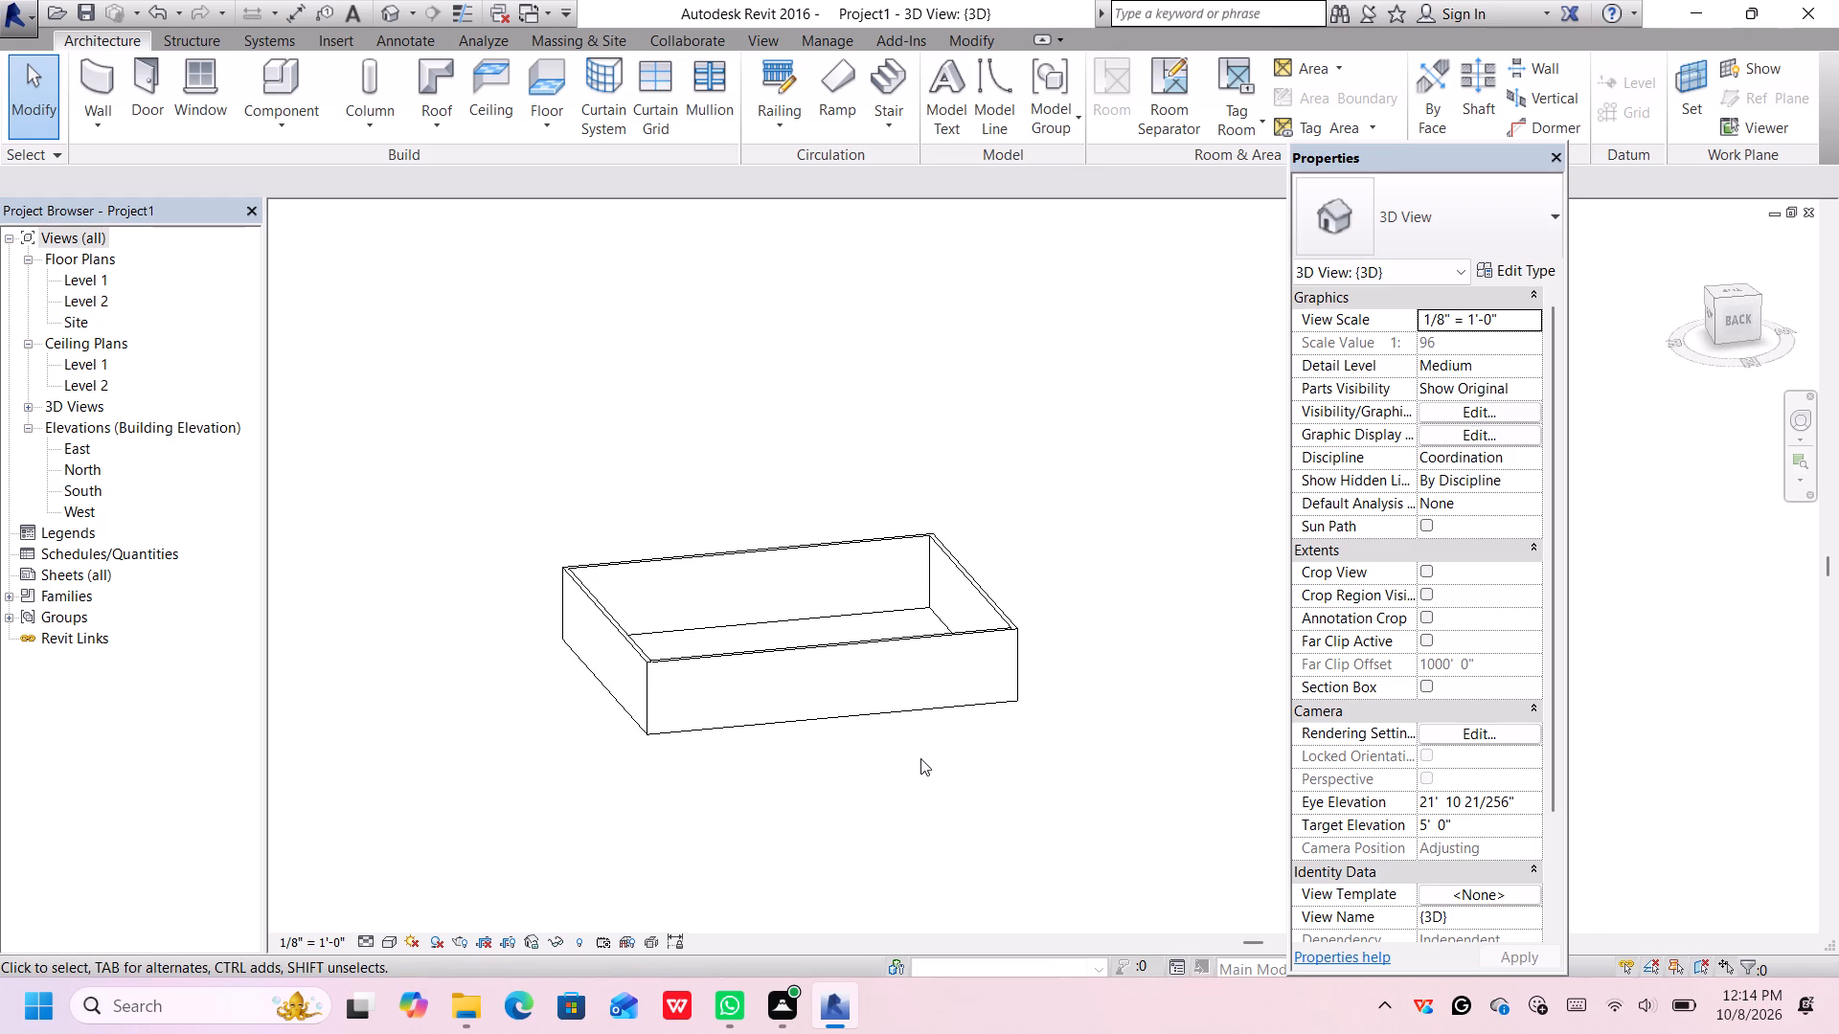
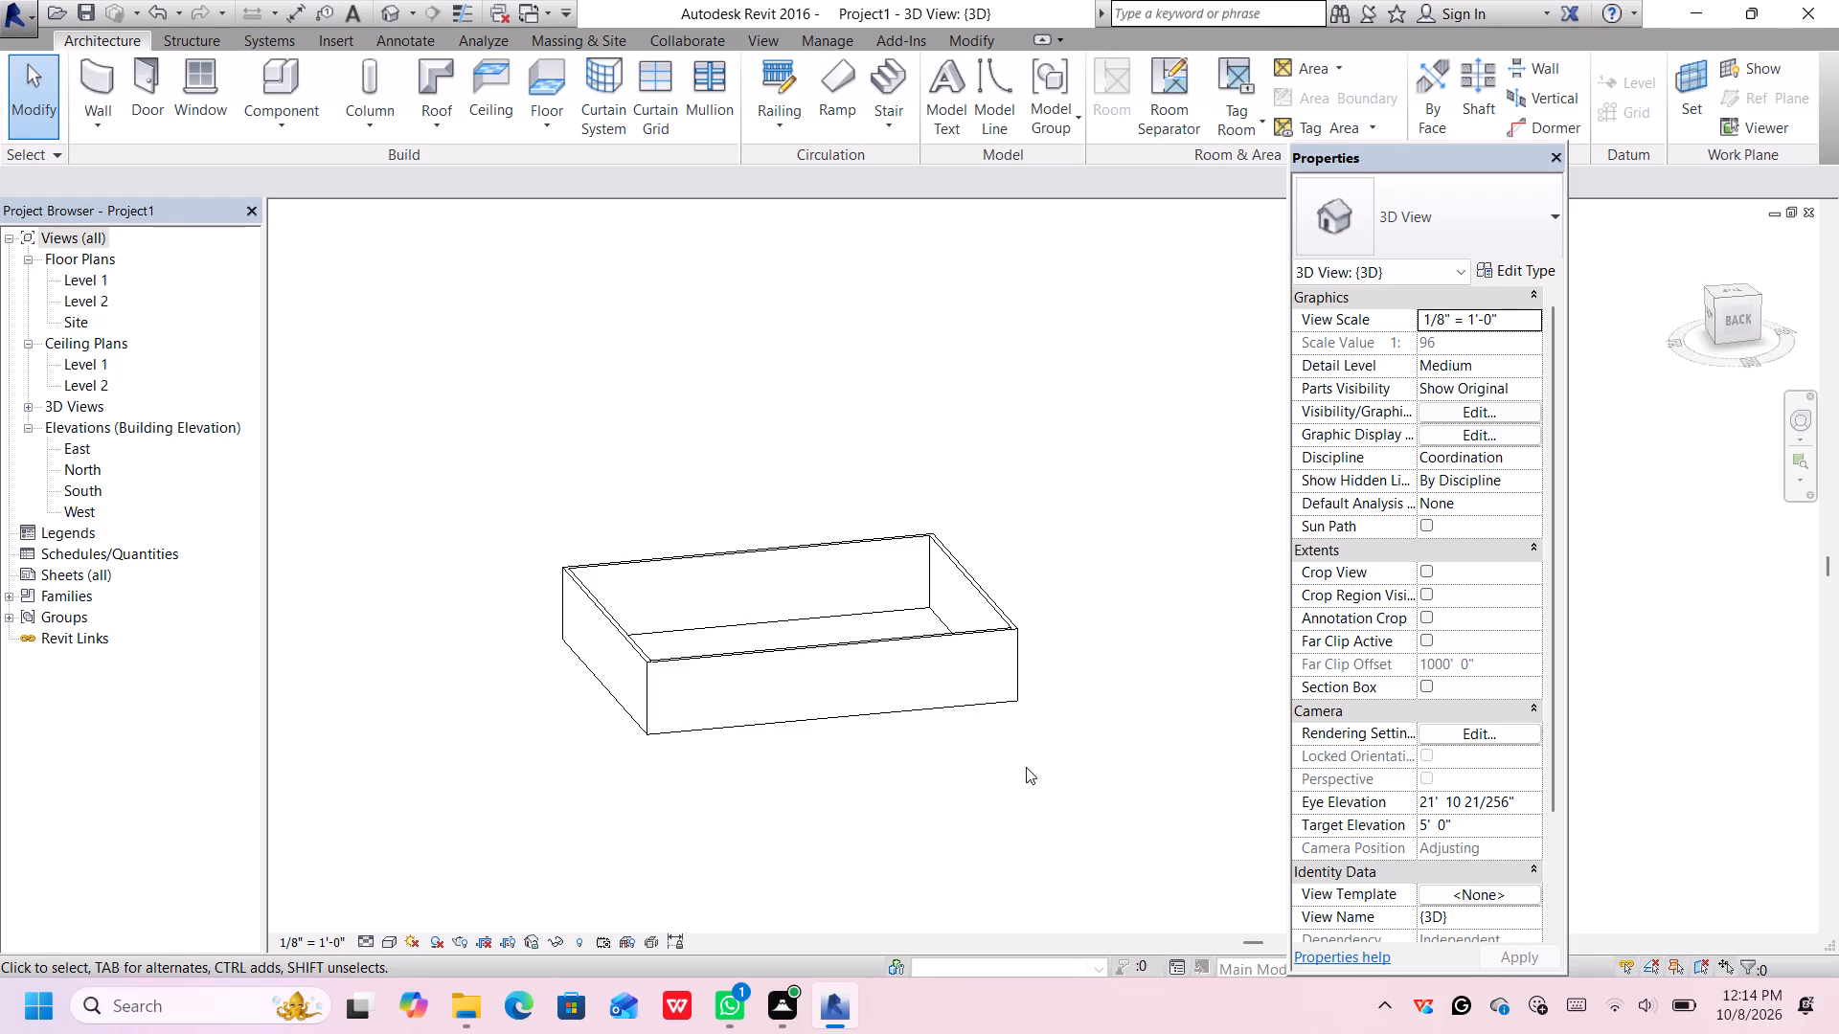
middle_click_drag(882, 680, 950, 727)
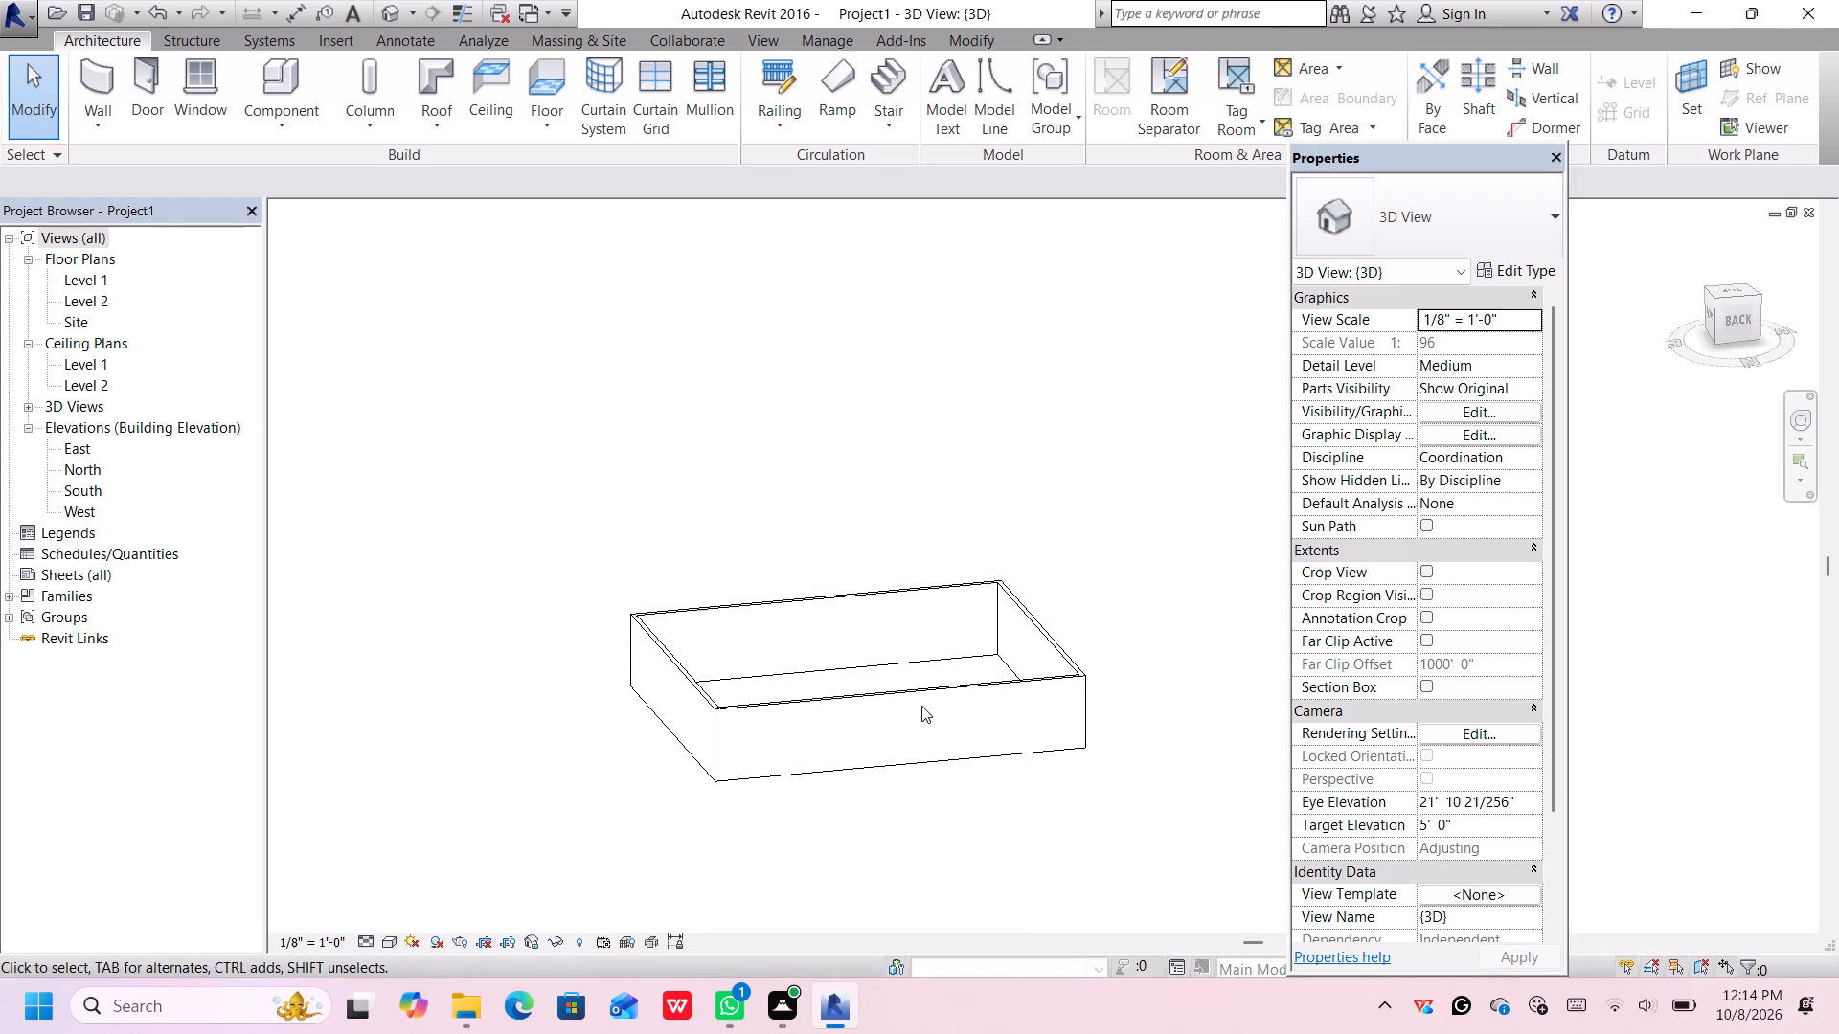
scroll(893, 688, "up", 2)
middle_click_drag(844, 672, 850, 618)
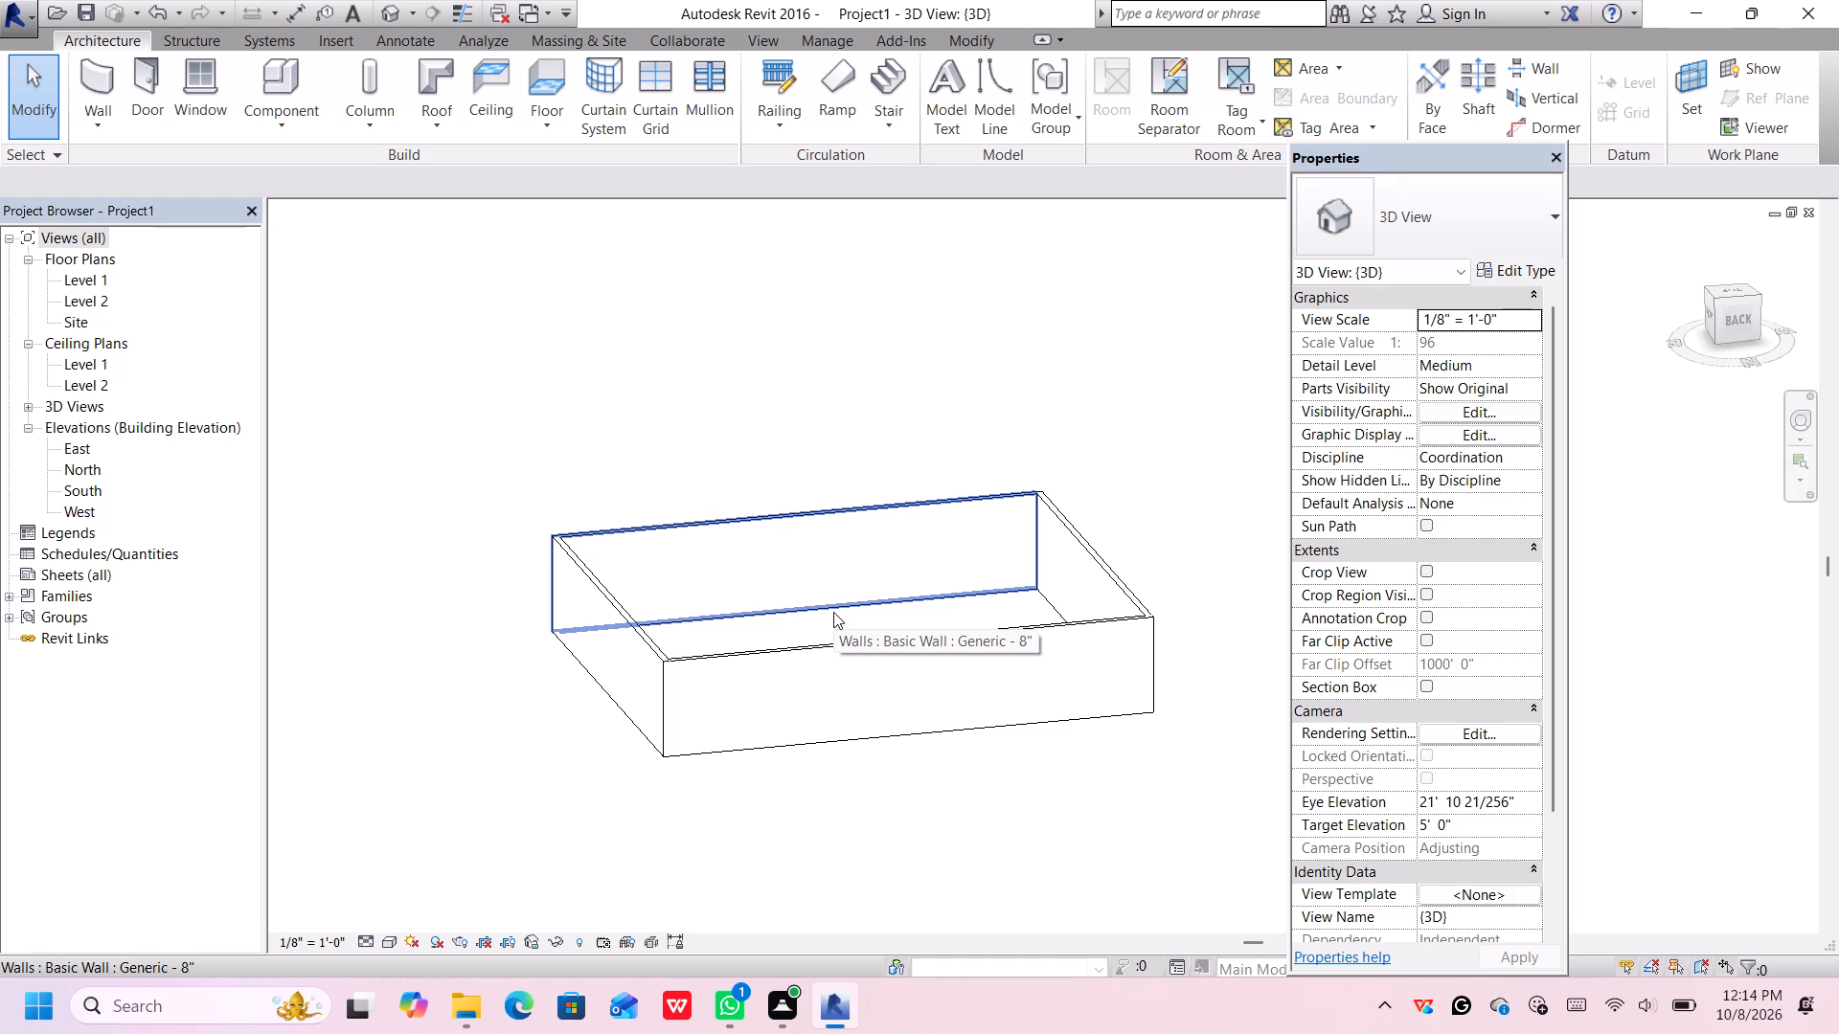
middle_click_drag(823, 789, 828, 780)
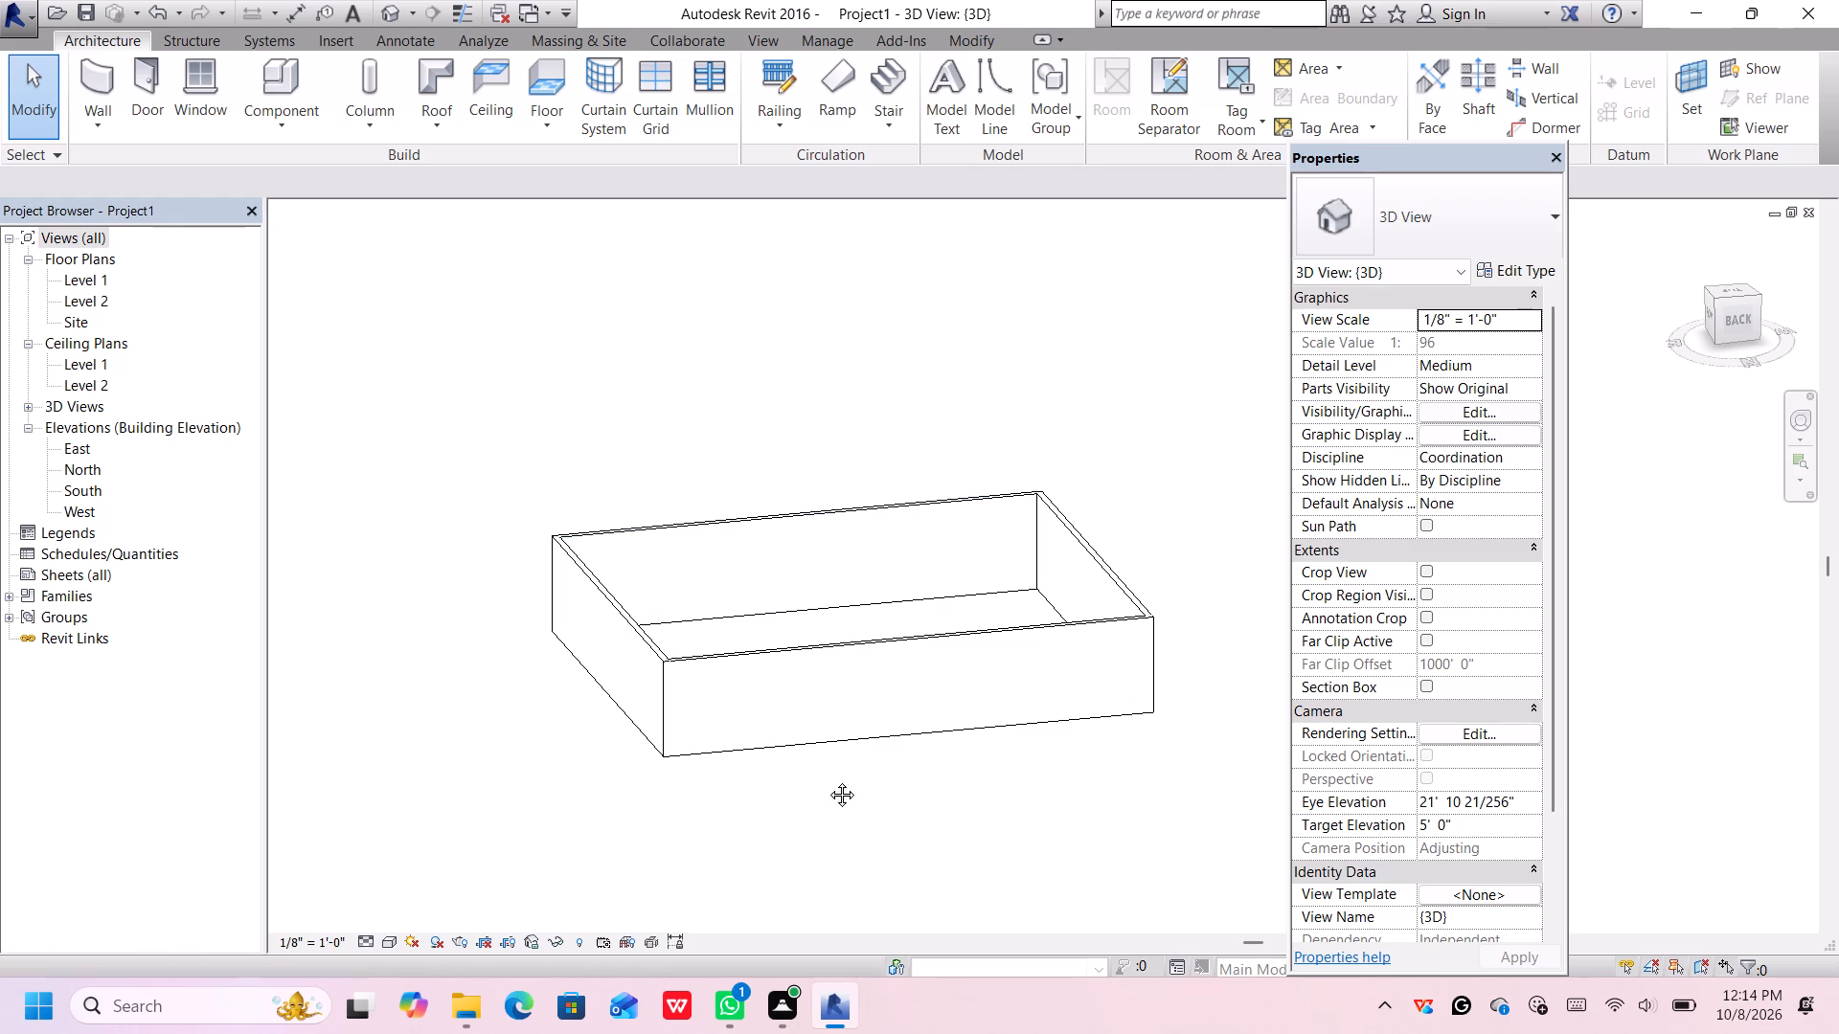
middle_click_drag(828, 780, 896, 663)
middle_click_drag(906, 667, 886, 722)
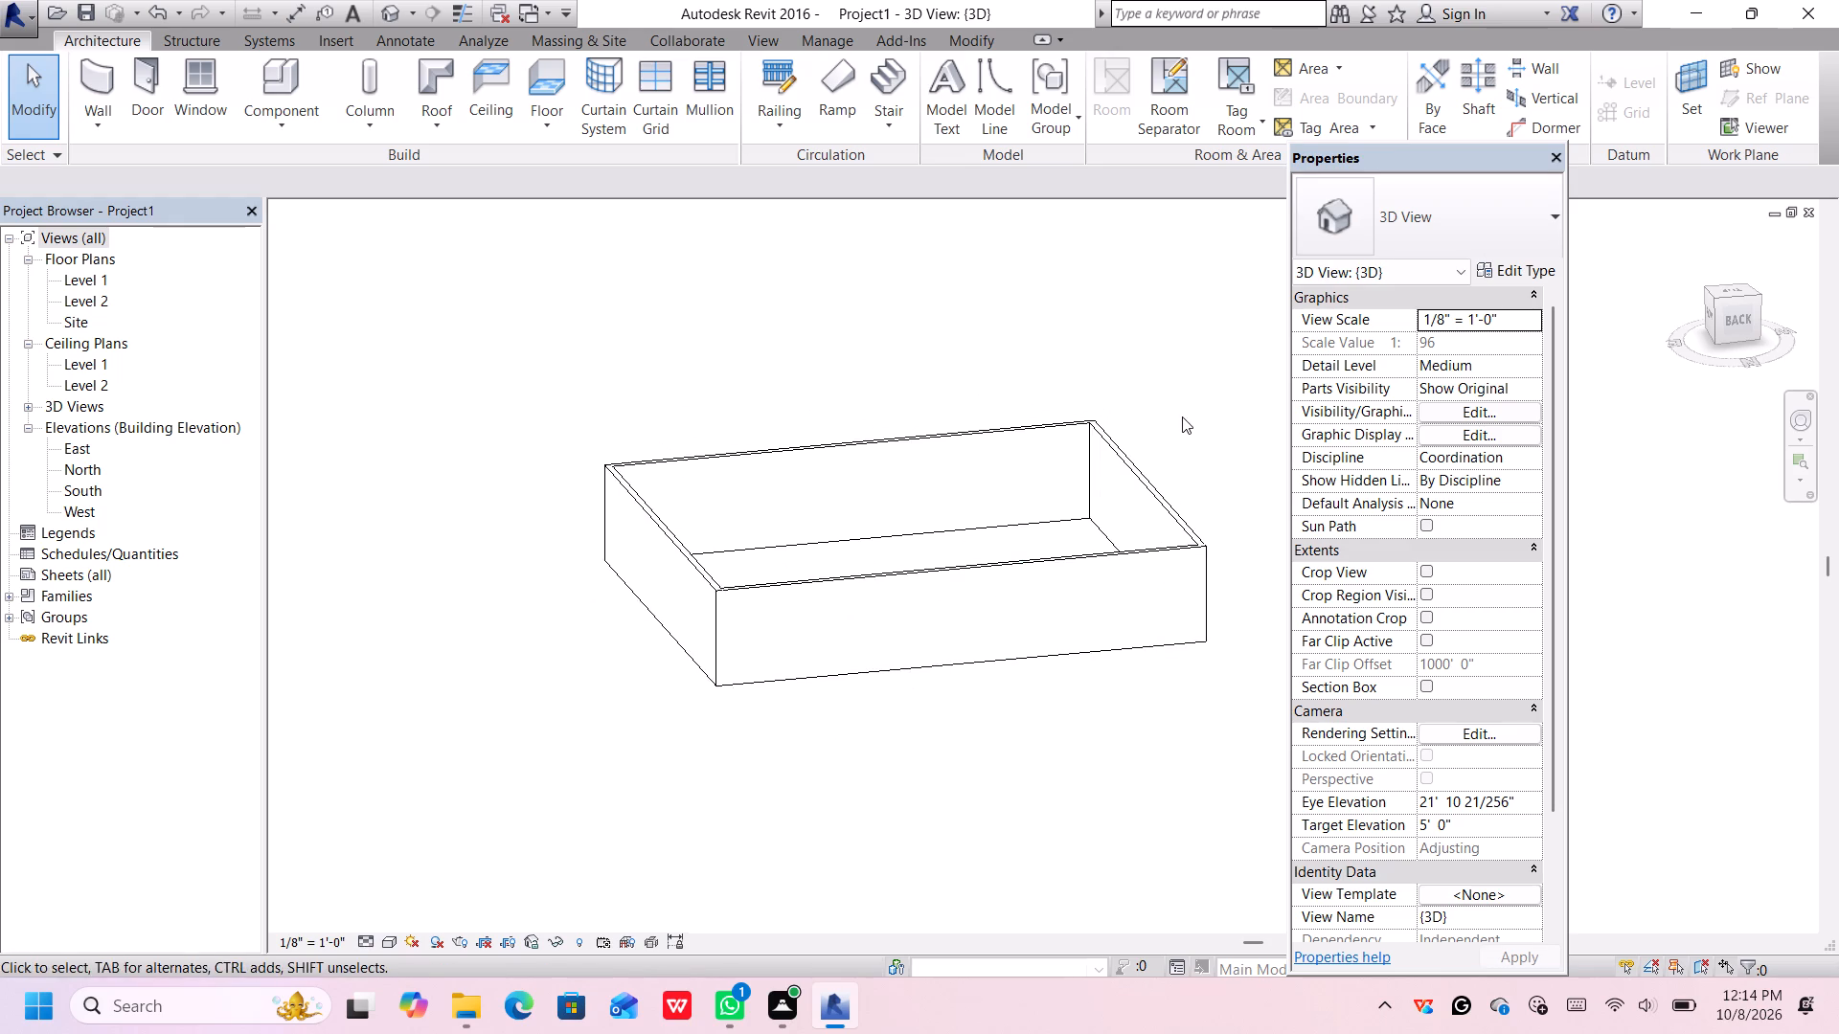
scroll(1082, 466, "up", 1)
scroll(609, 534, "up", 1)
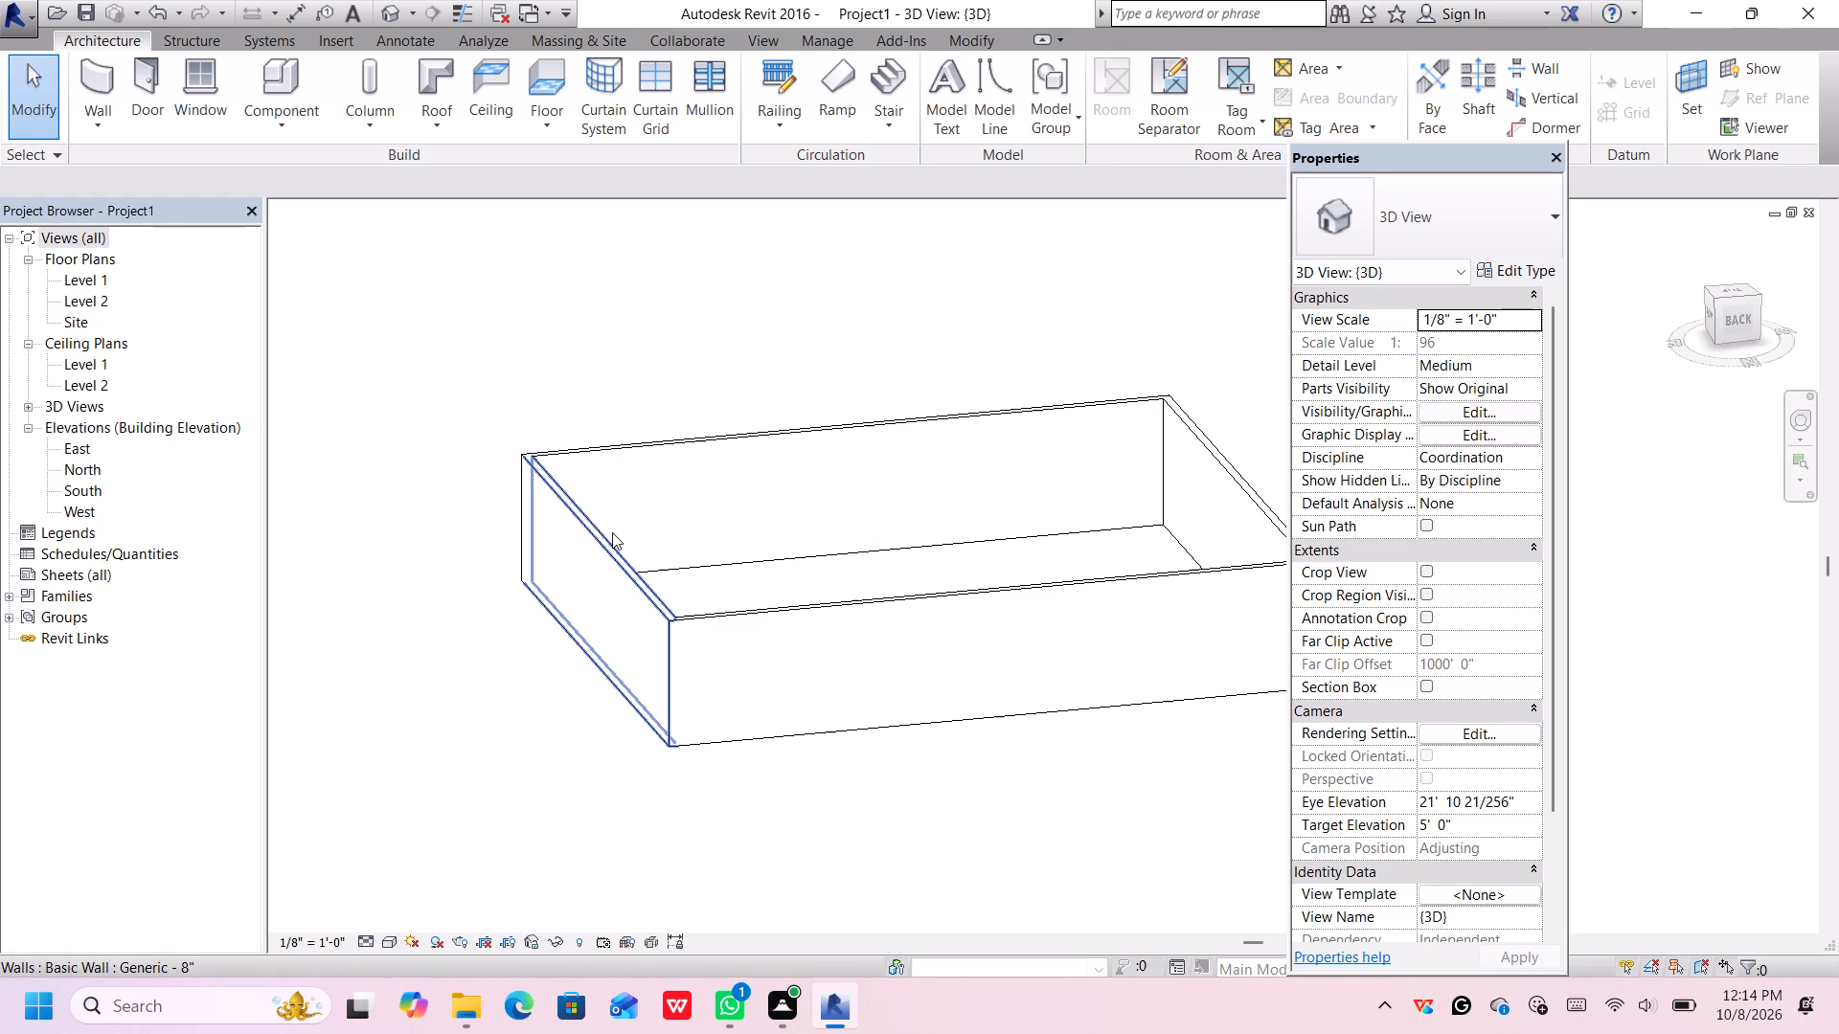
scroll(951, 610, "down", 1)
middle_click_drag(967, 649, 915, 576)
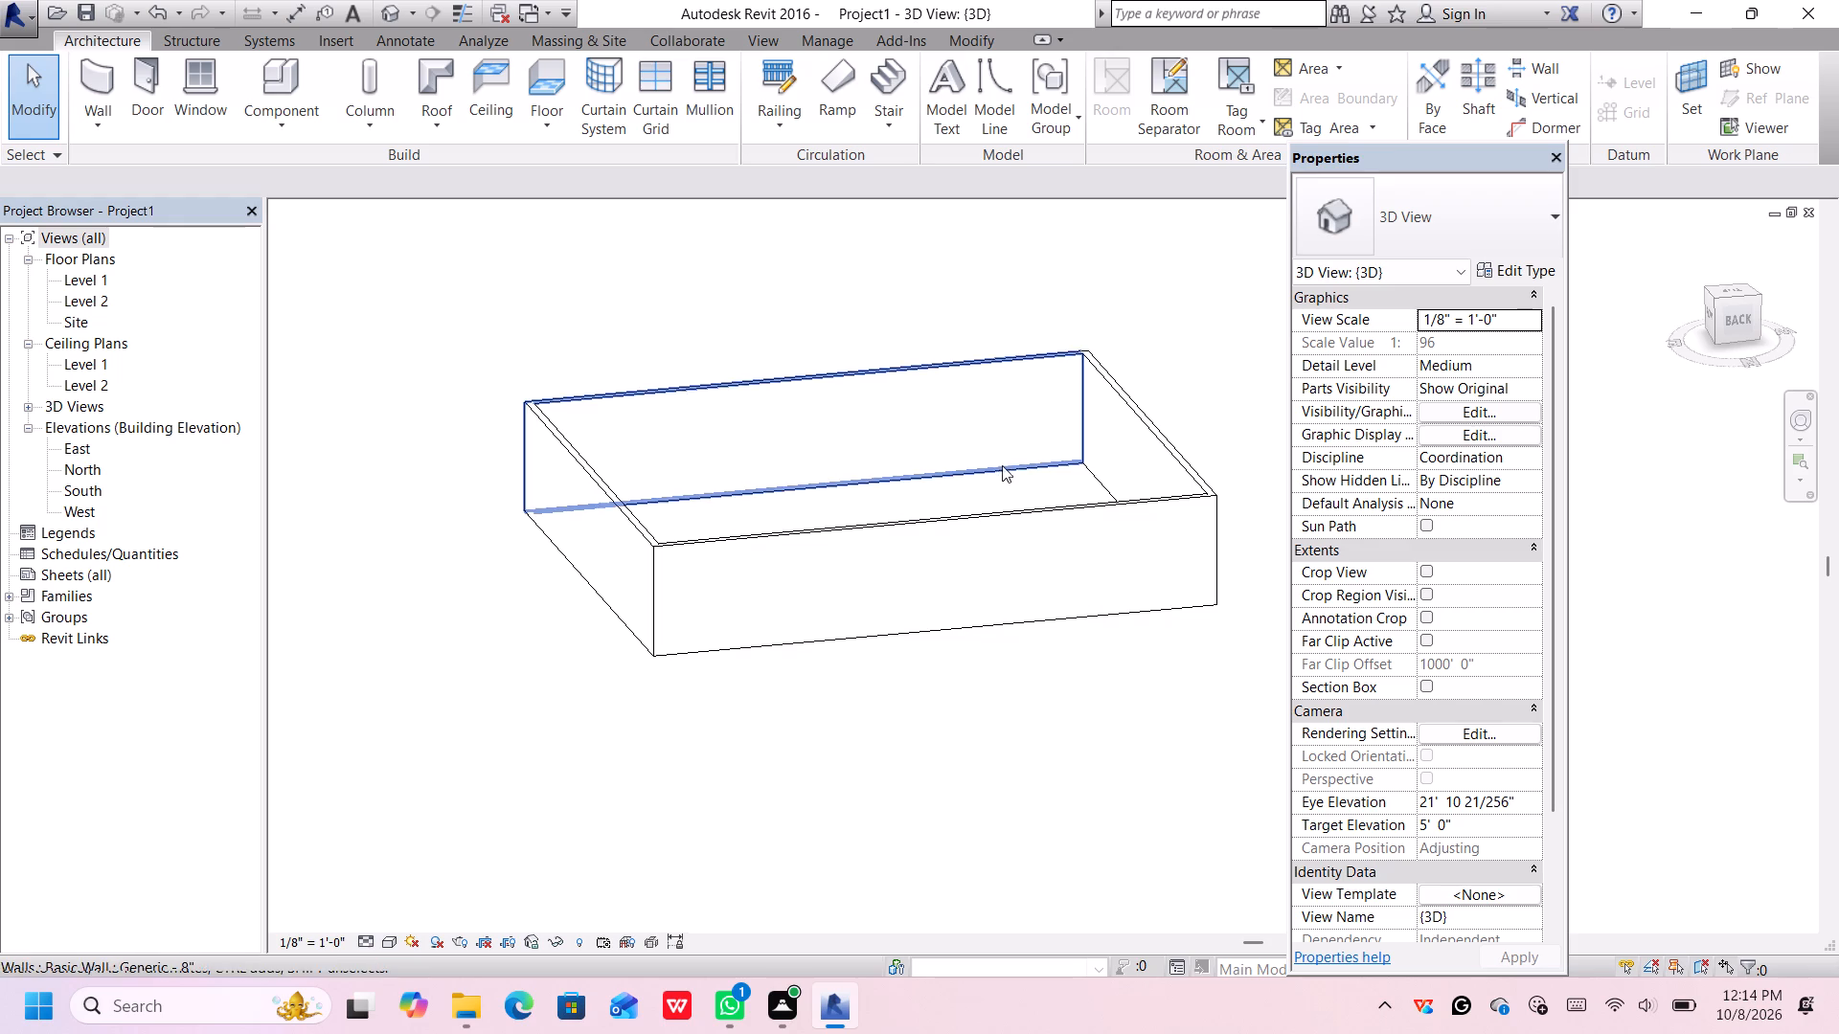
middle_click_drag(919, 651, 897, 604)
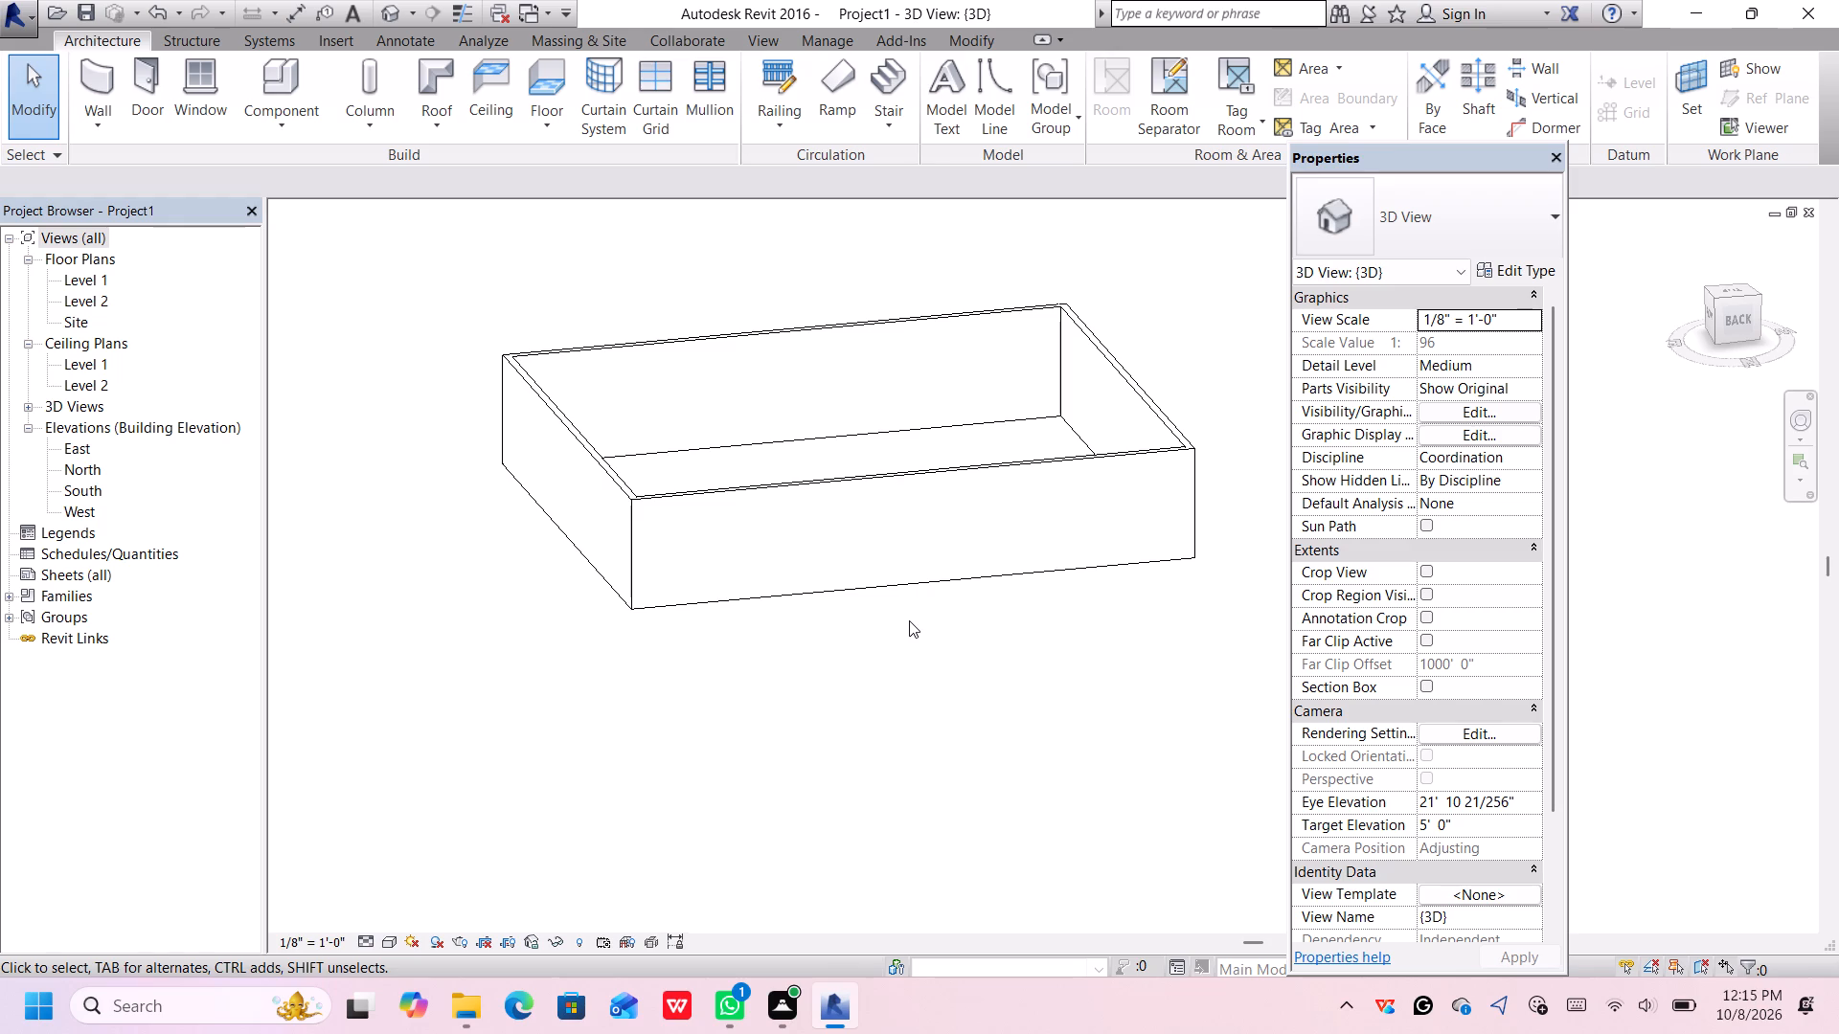
Dismiss the Autodesk licence notification covering the 3D view.
scroll(911, 611, "up", 1)
scroll(911, 611, "down", 2)
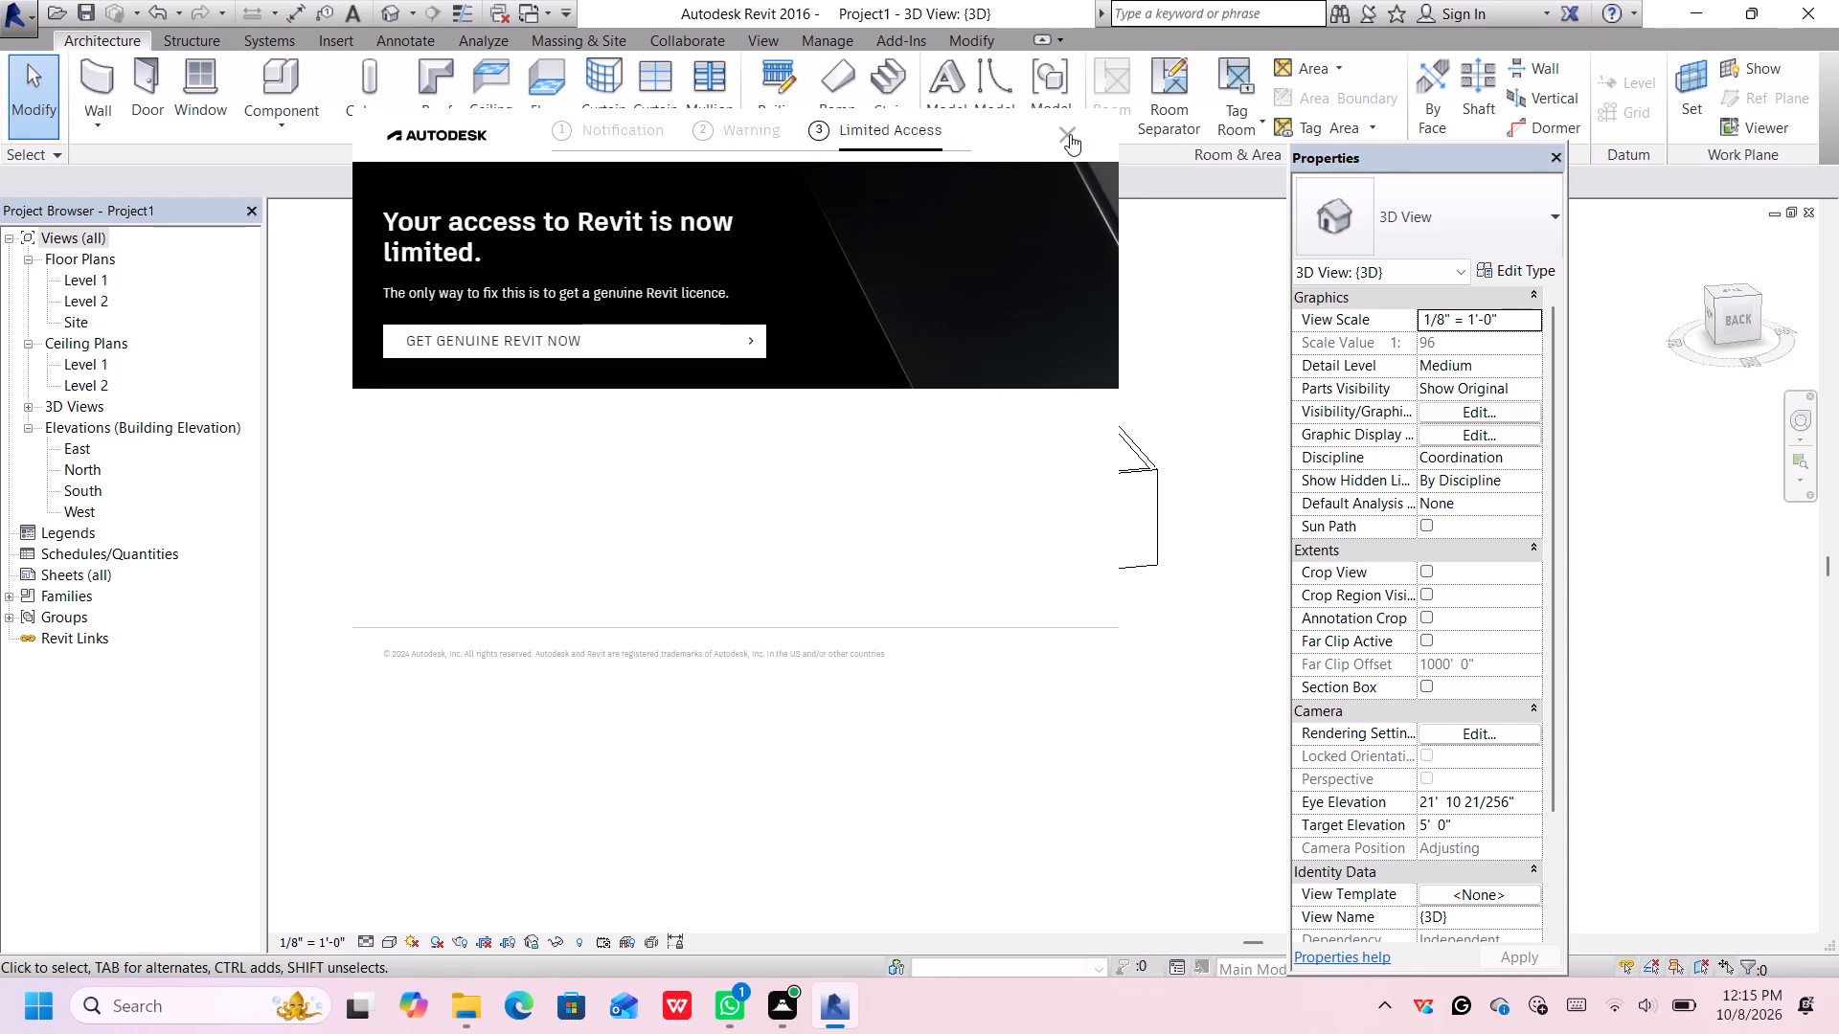
left_click(1066, 131)
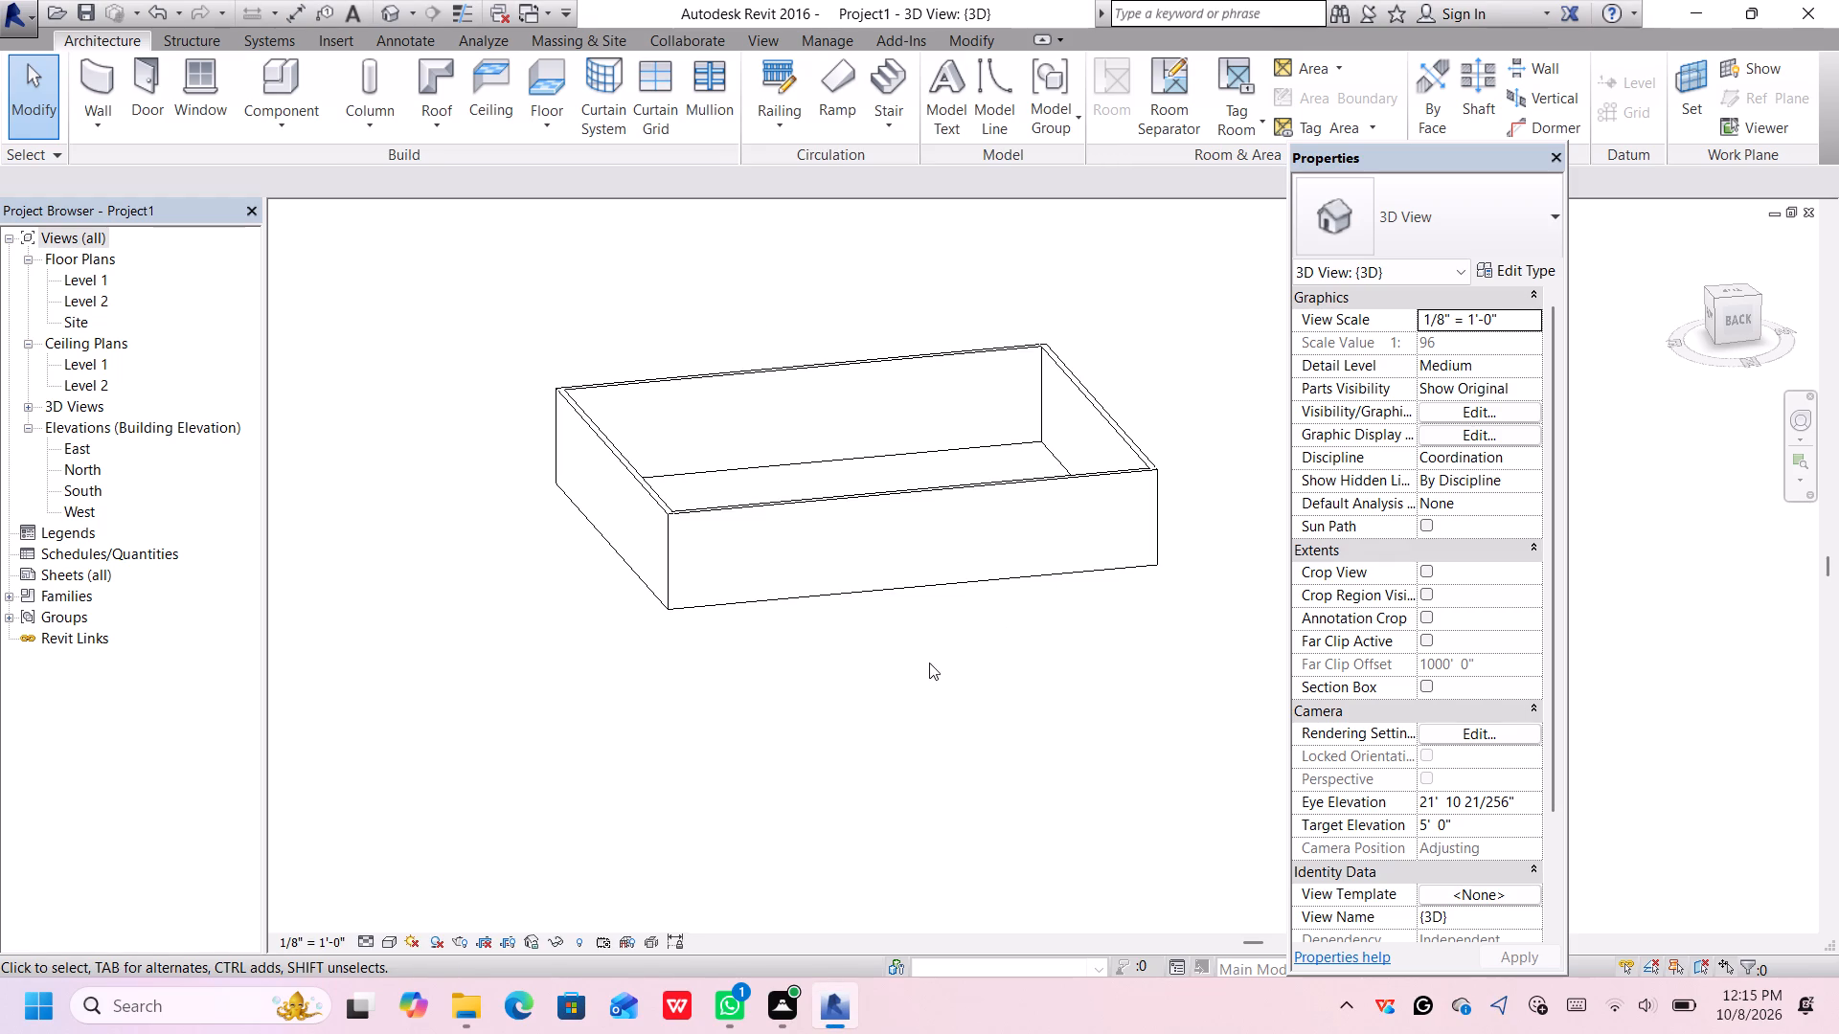
Orient the 3D view to look straight down on the wall rectangle from the top, with north up.
scroll(1000, 571, "down", 2)
middle_click_drag(1040, 623, 988, 591)
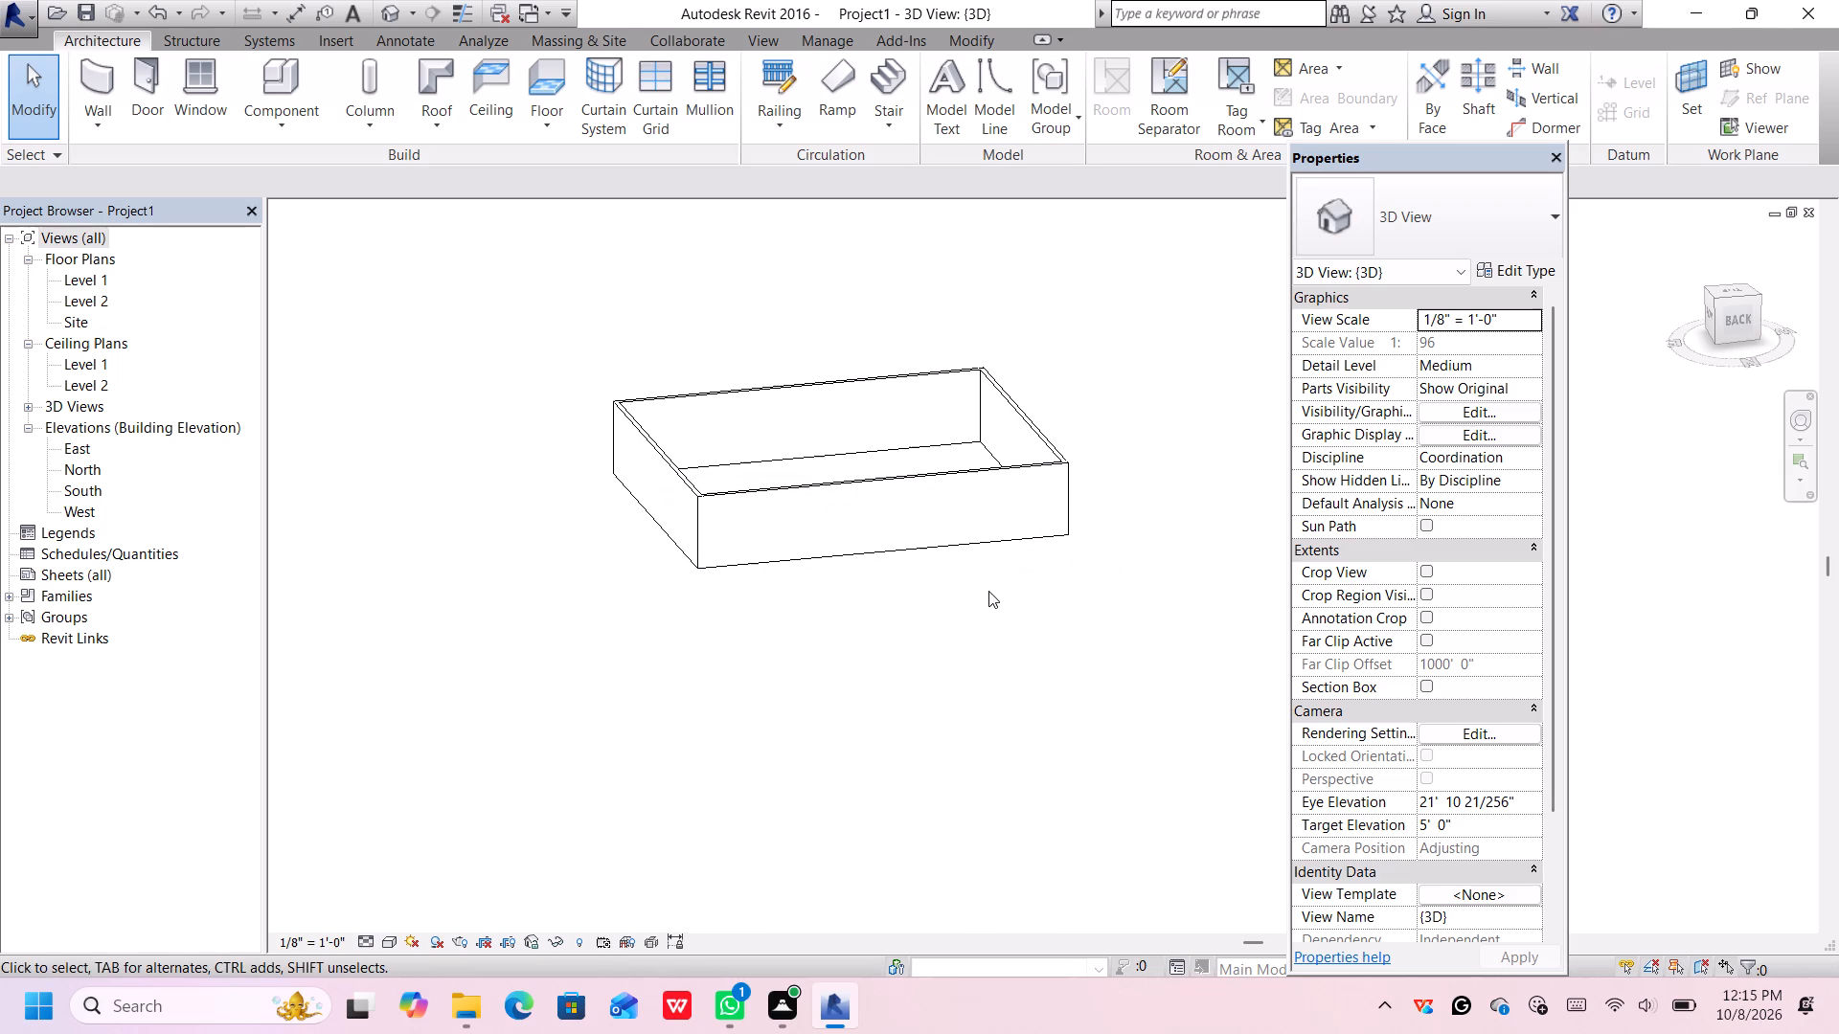
middle_click_drag(1004, 564, 1024, 606)
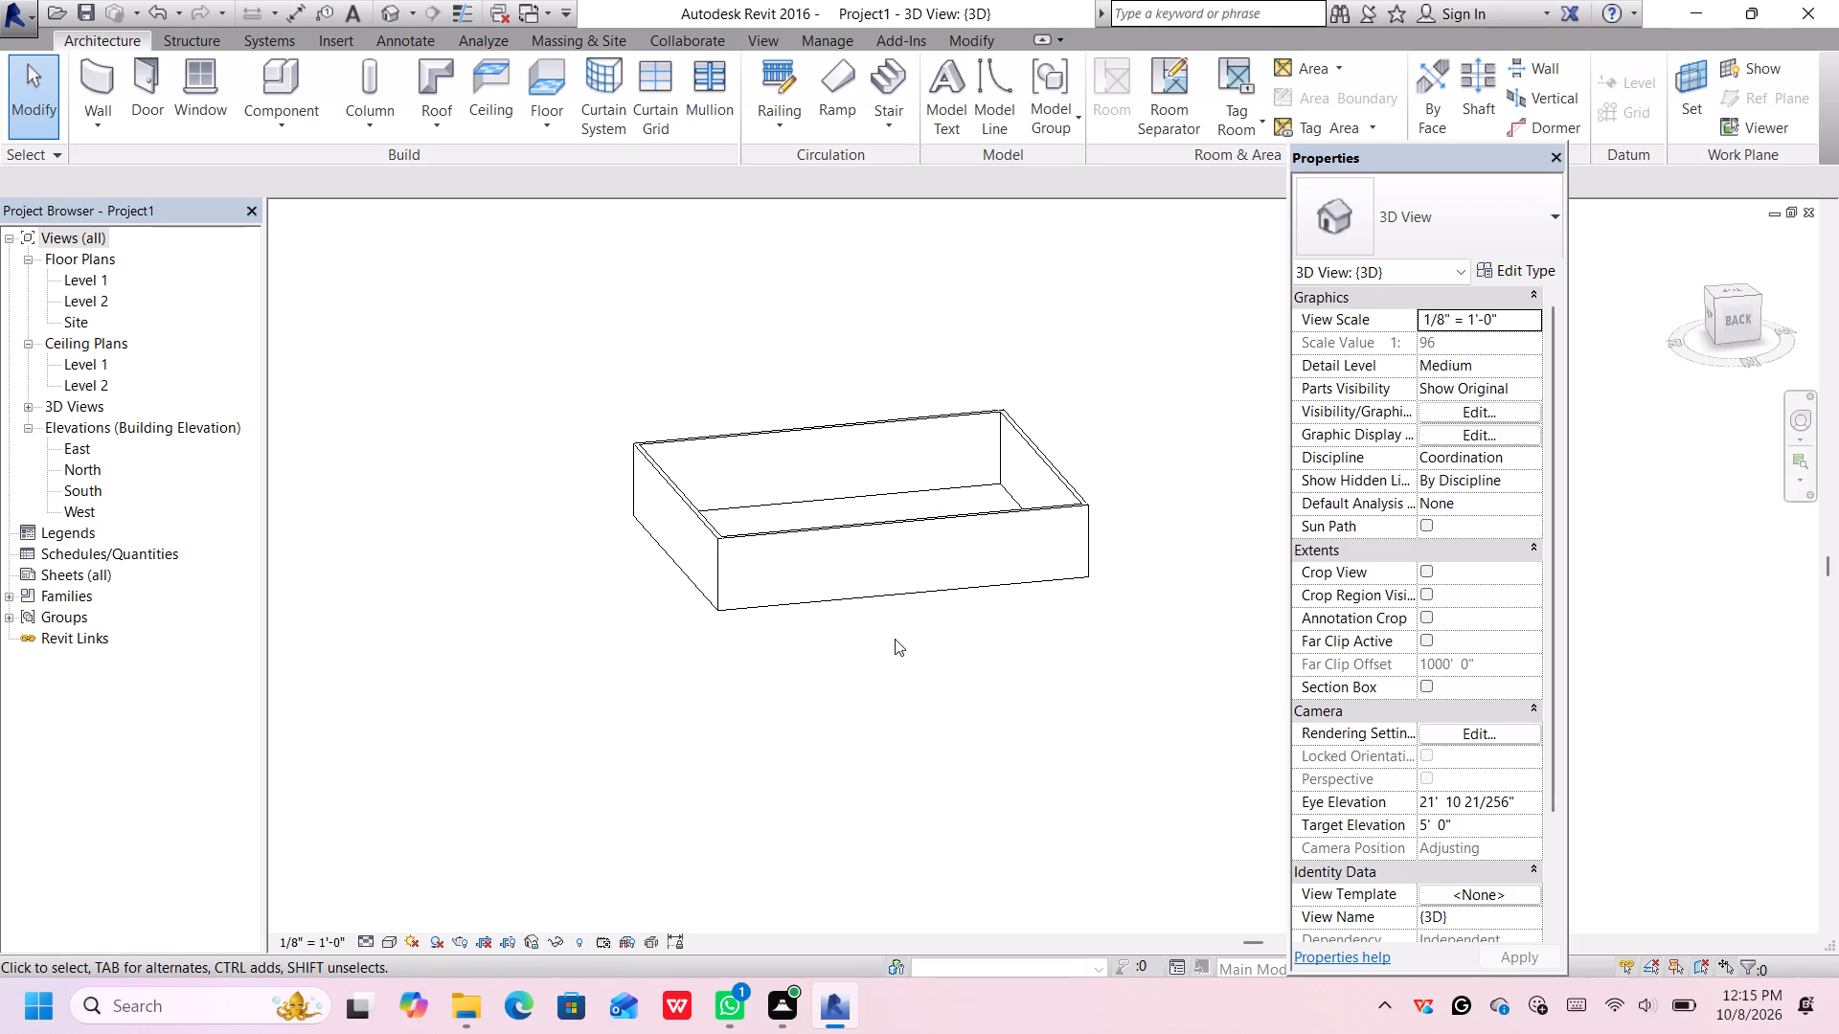
middle_click_drag(895, 640, 911, 663)
scroll(911, 660, "up", 1)
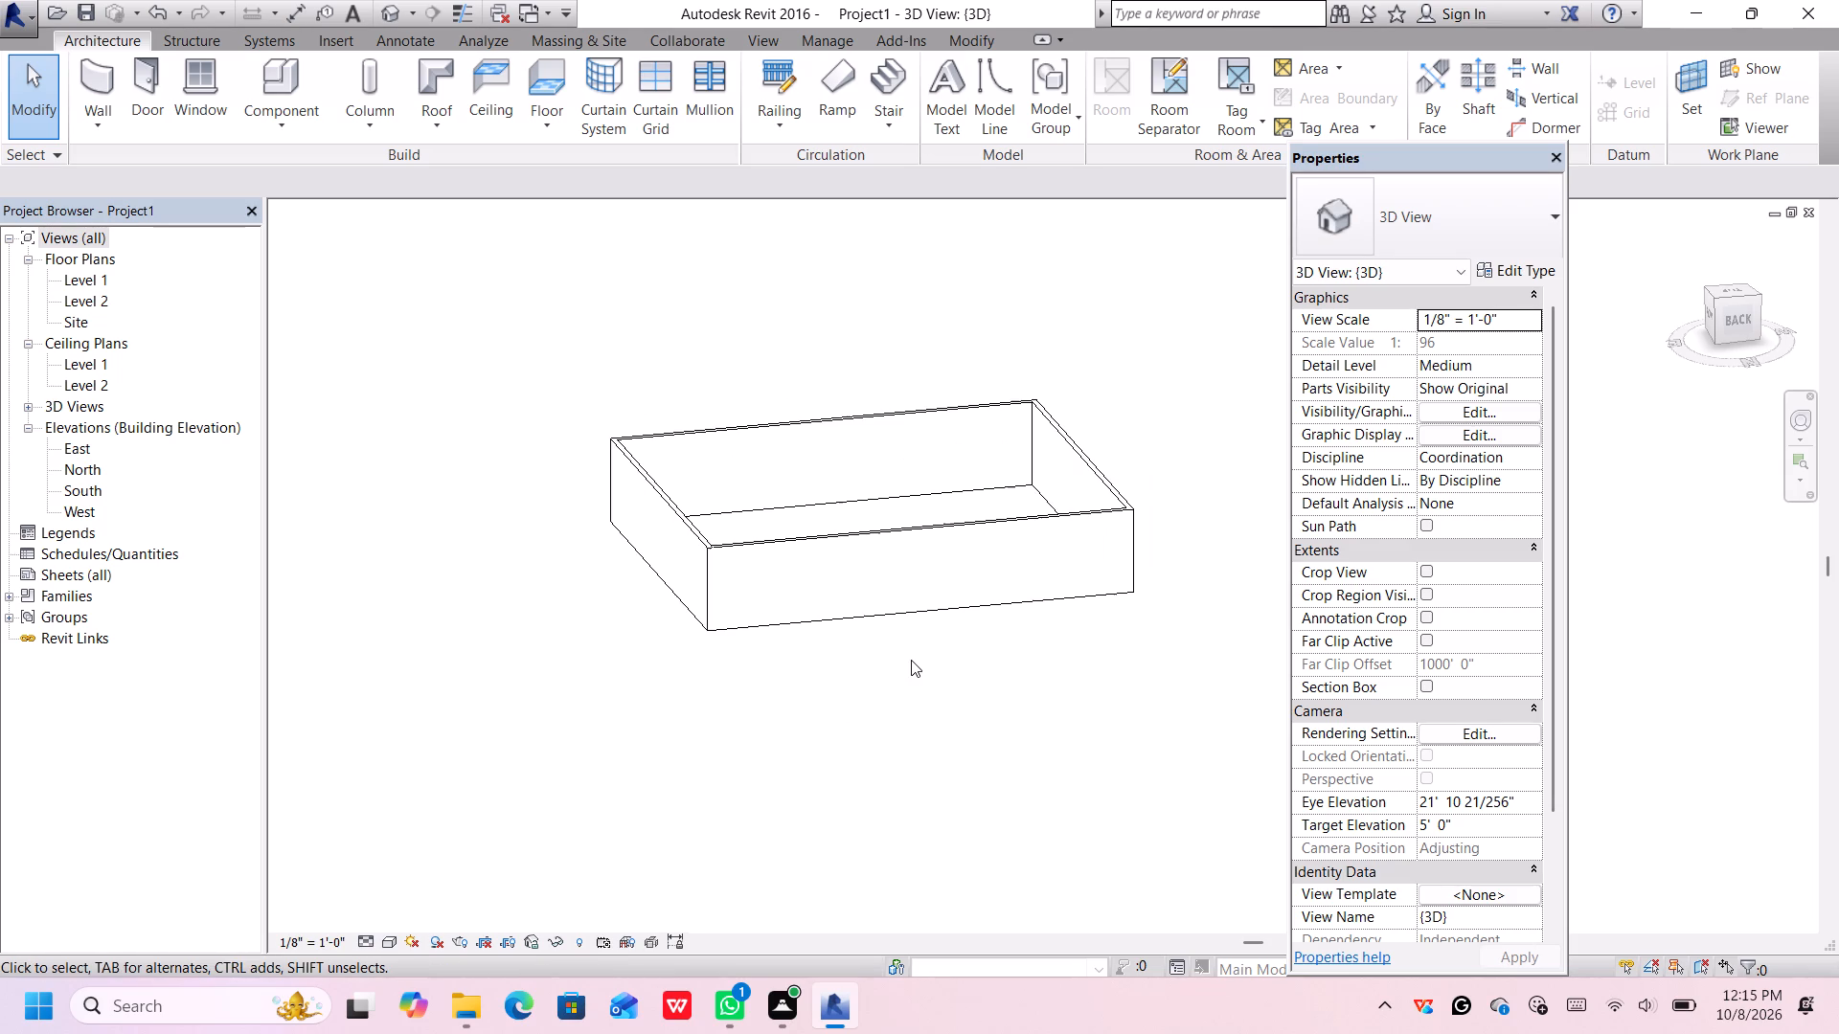
left_click(1731, 288)
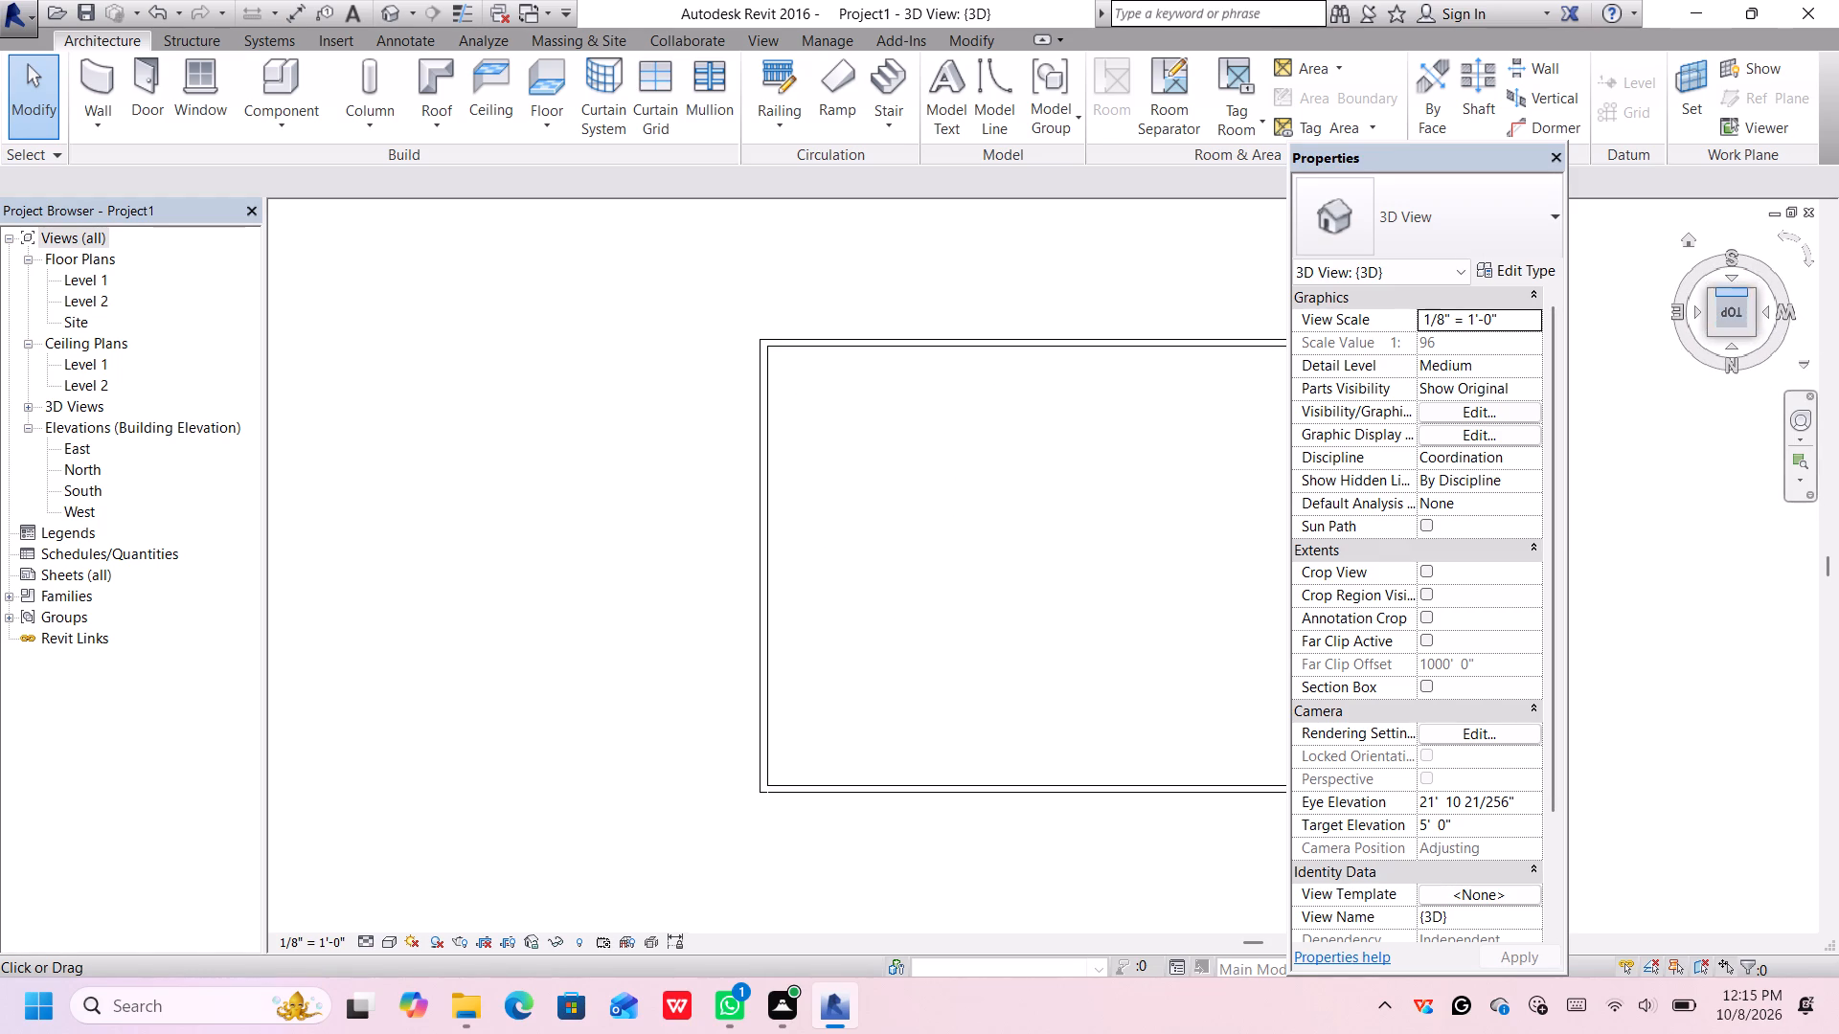
left_click(1739, 293)
left_click(1735, 292)
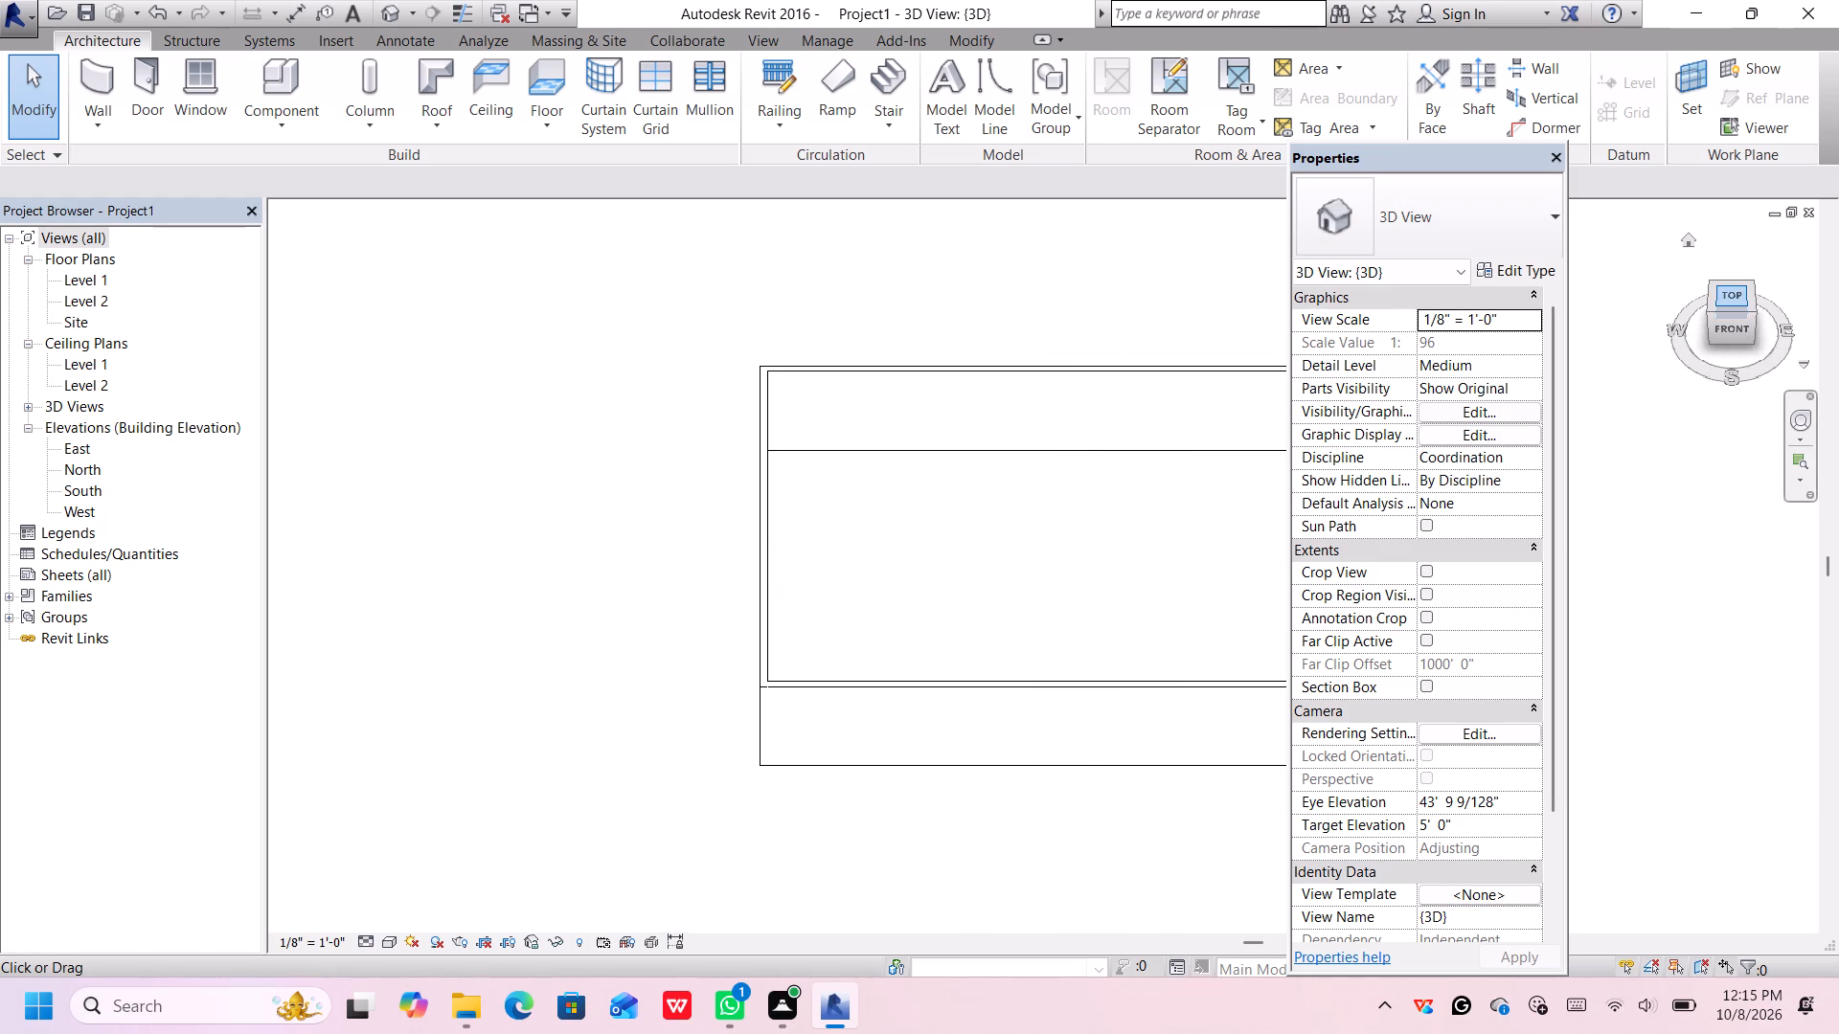
left_click(1735, 300)
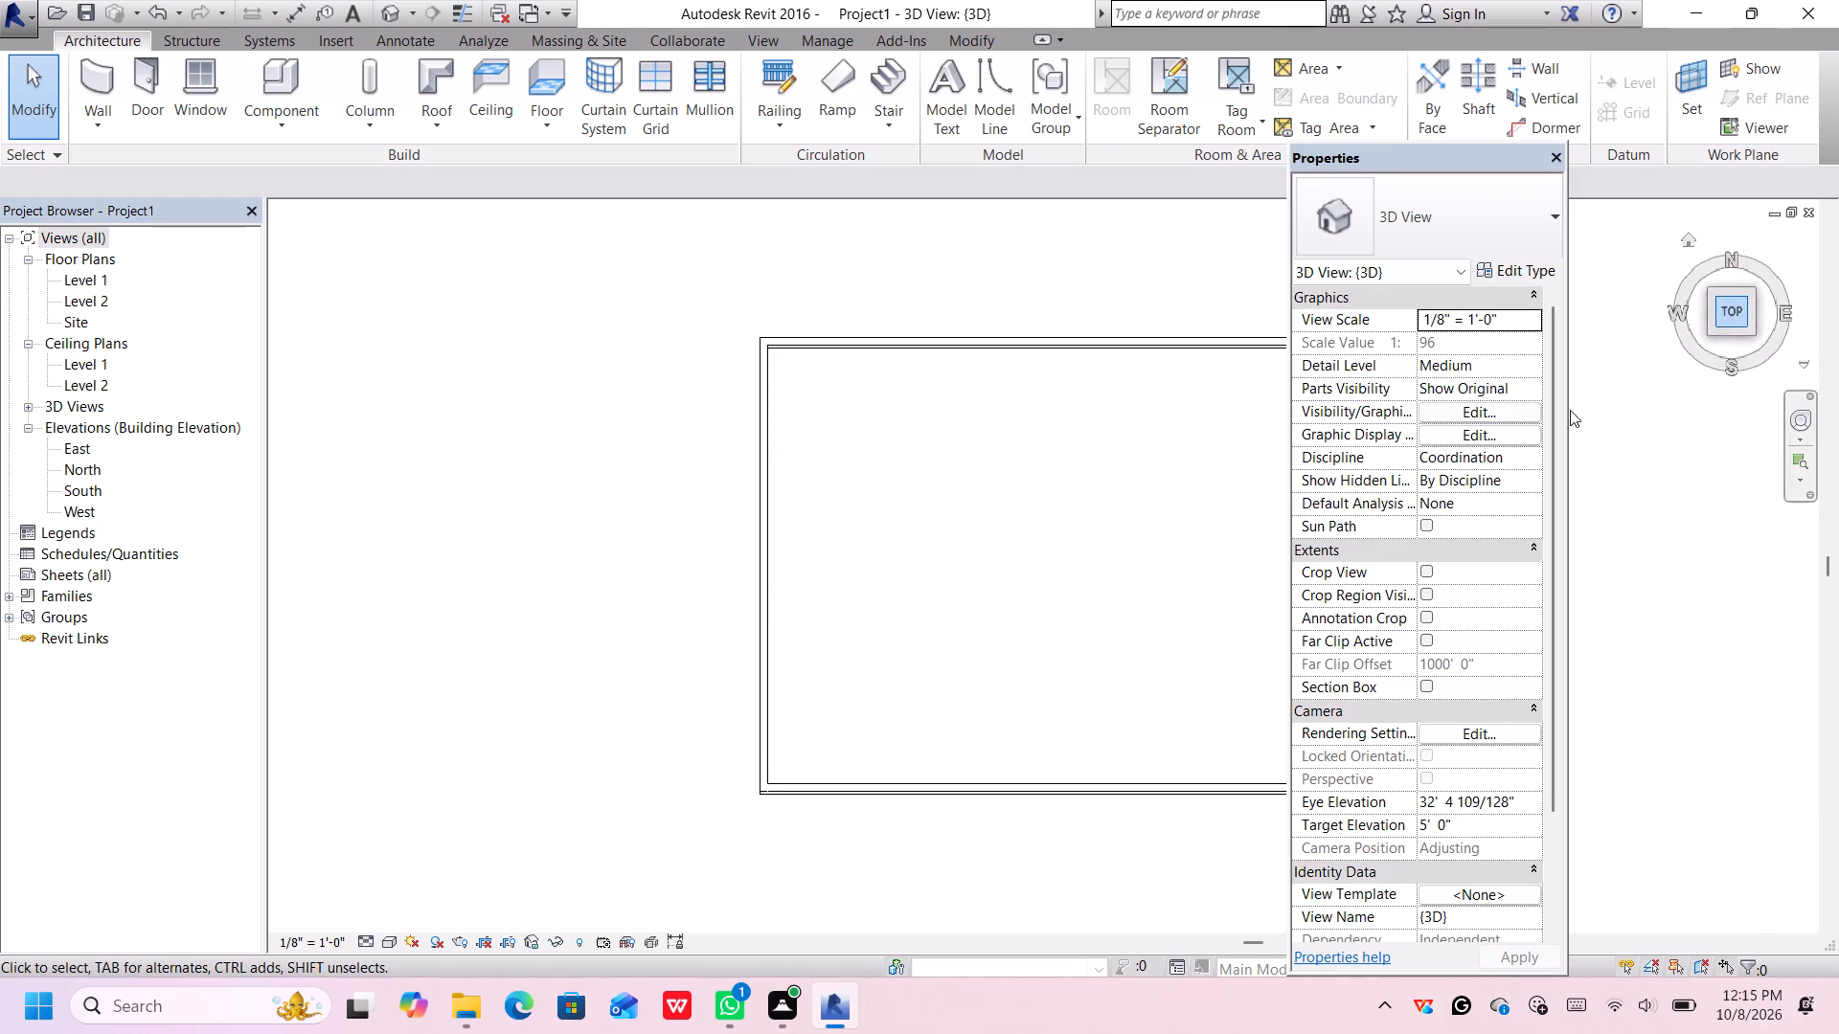
scroll(1034, 587, "down", 2)
middle_click_drag(1037, 572, 842, 457)
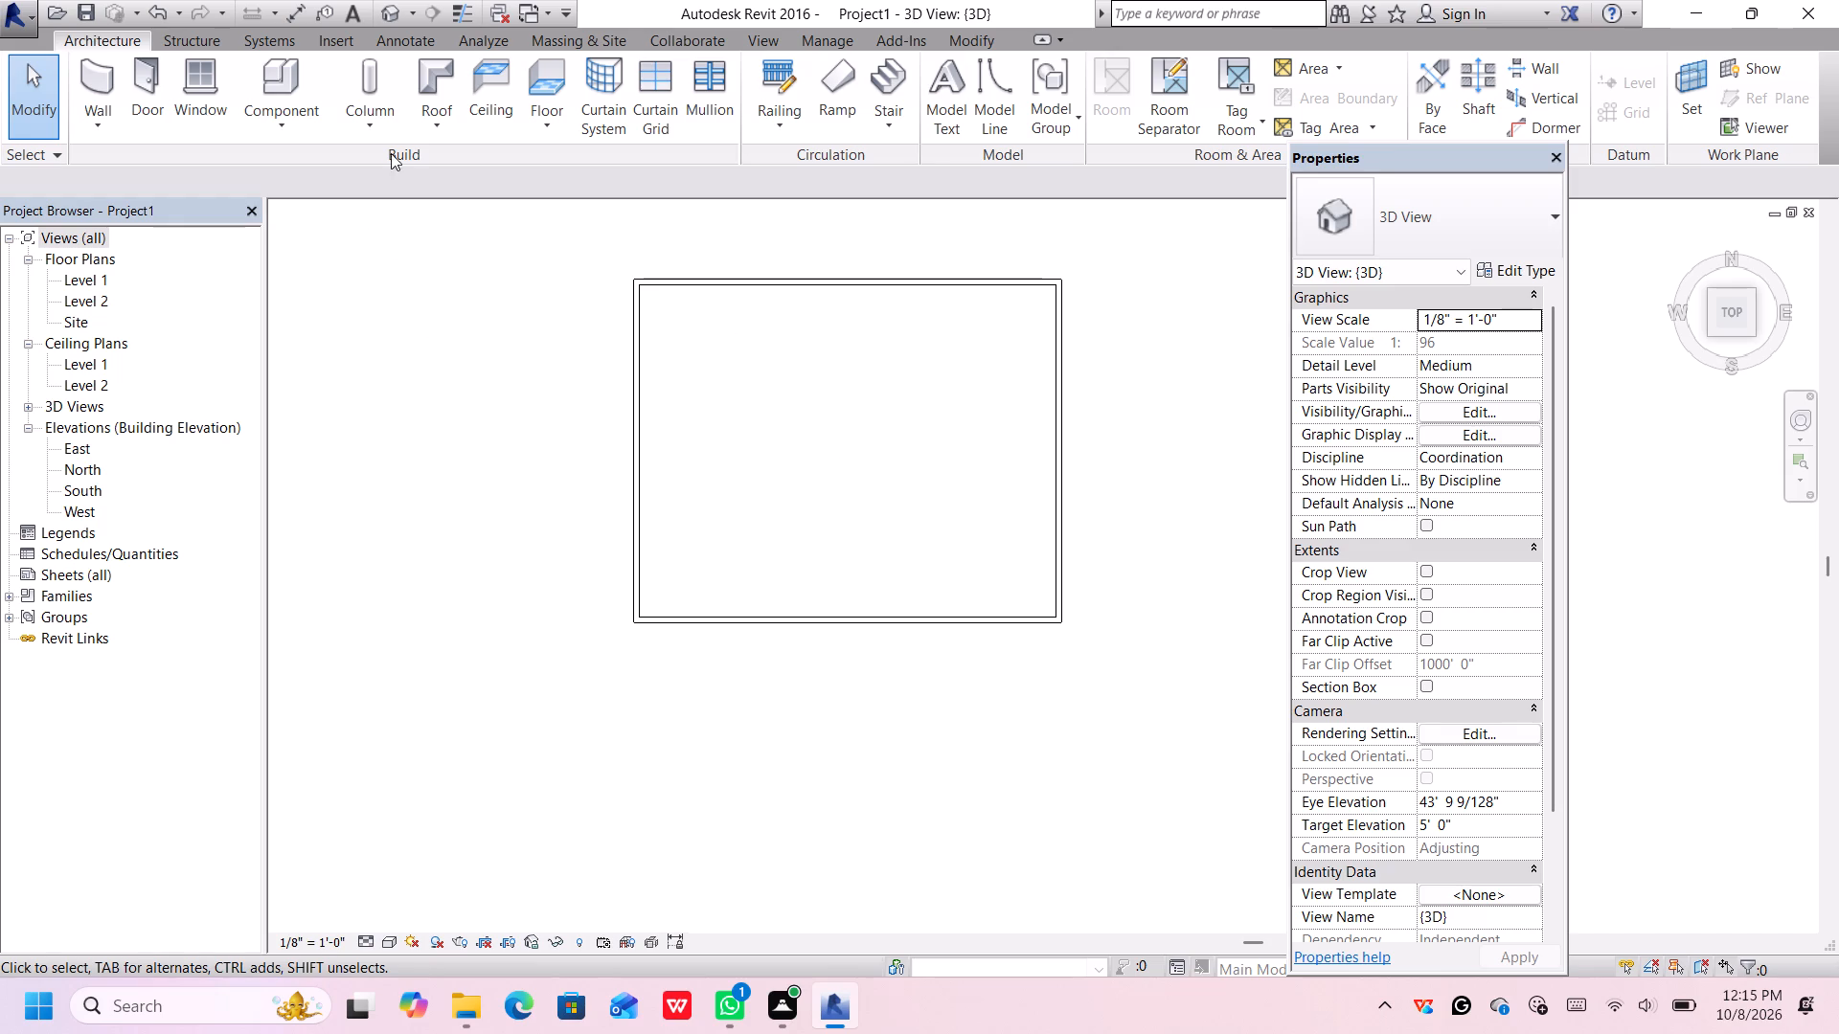
Create a Generic - 12" floor on Level 1 from a rectangular boundary drawn between opposite outer corners of the walls.
left_click(545, 77)
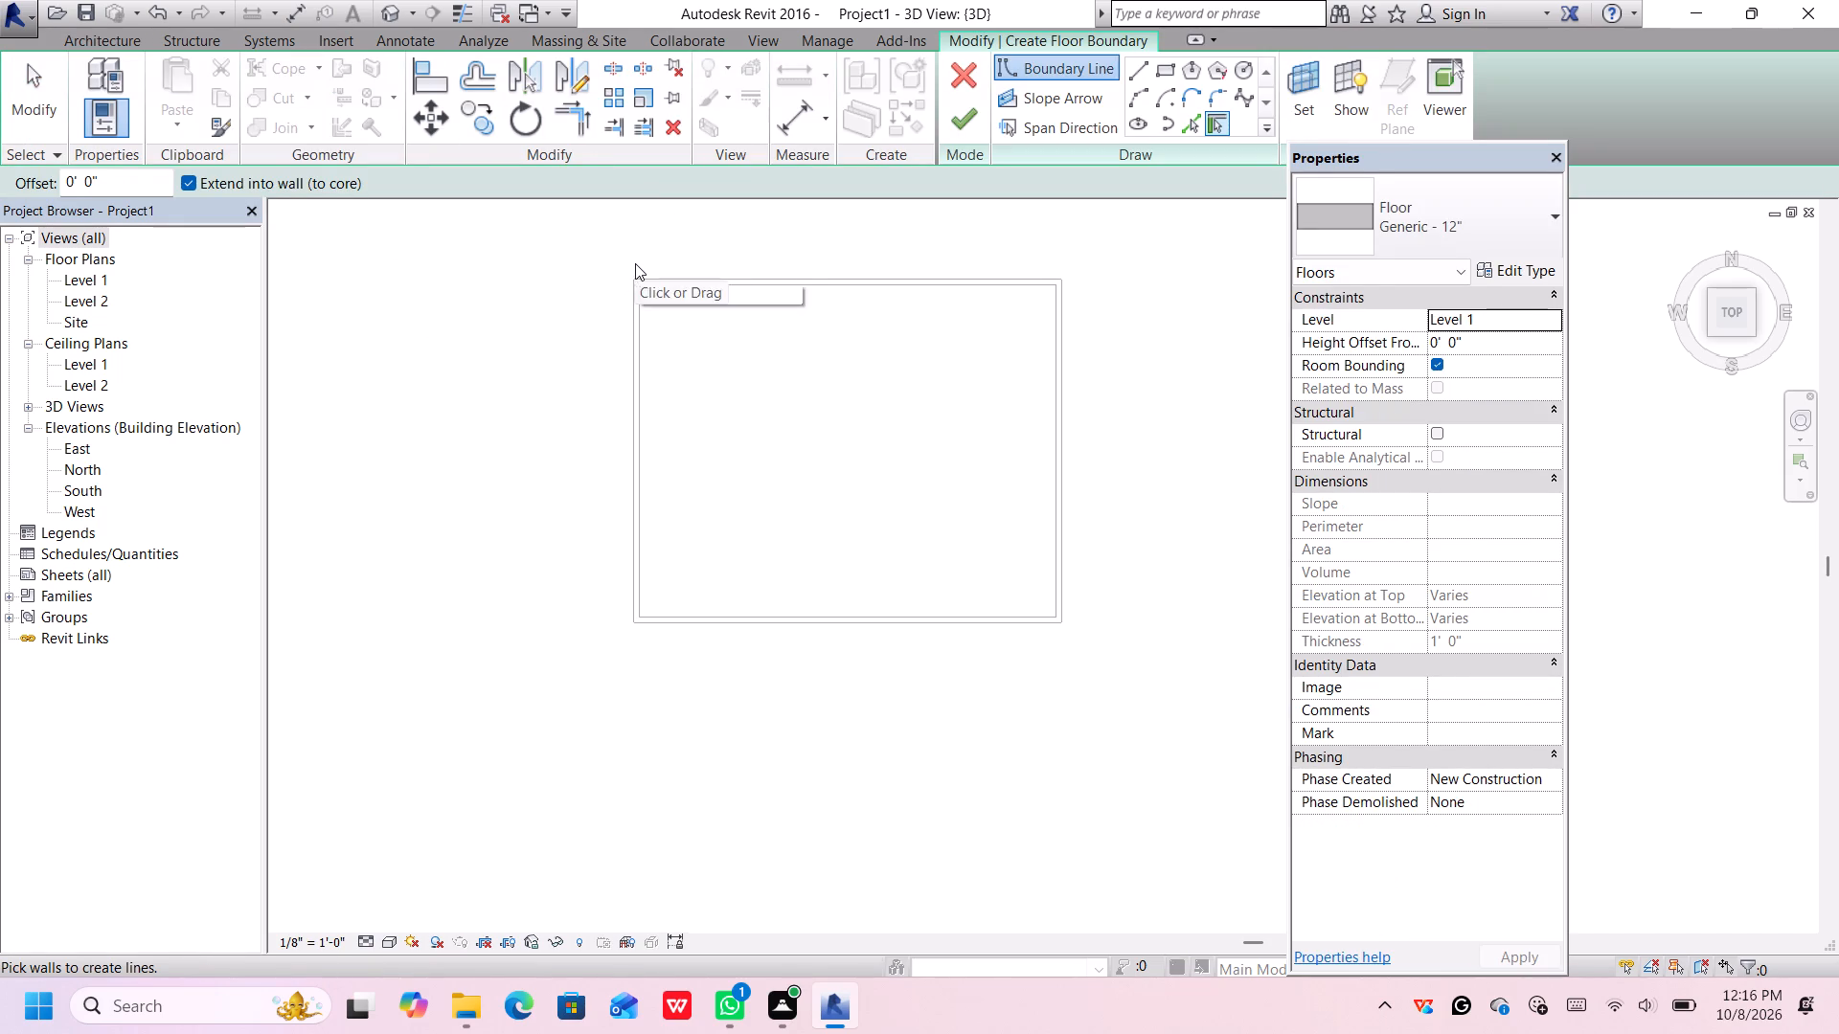
left_click(1161, 73)
scroll(640, 275, "up", 3)
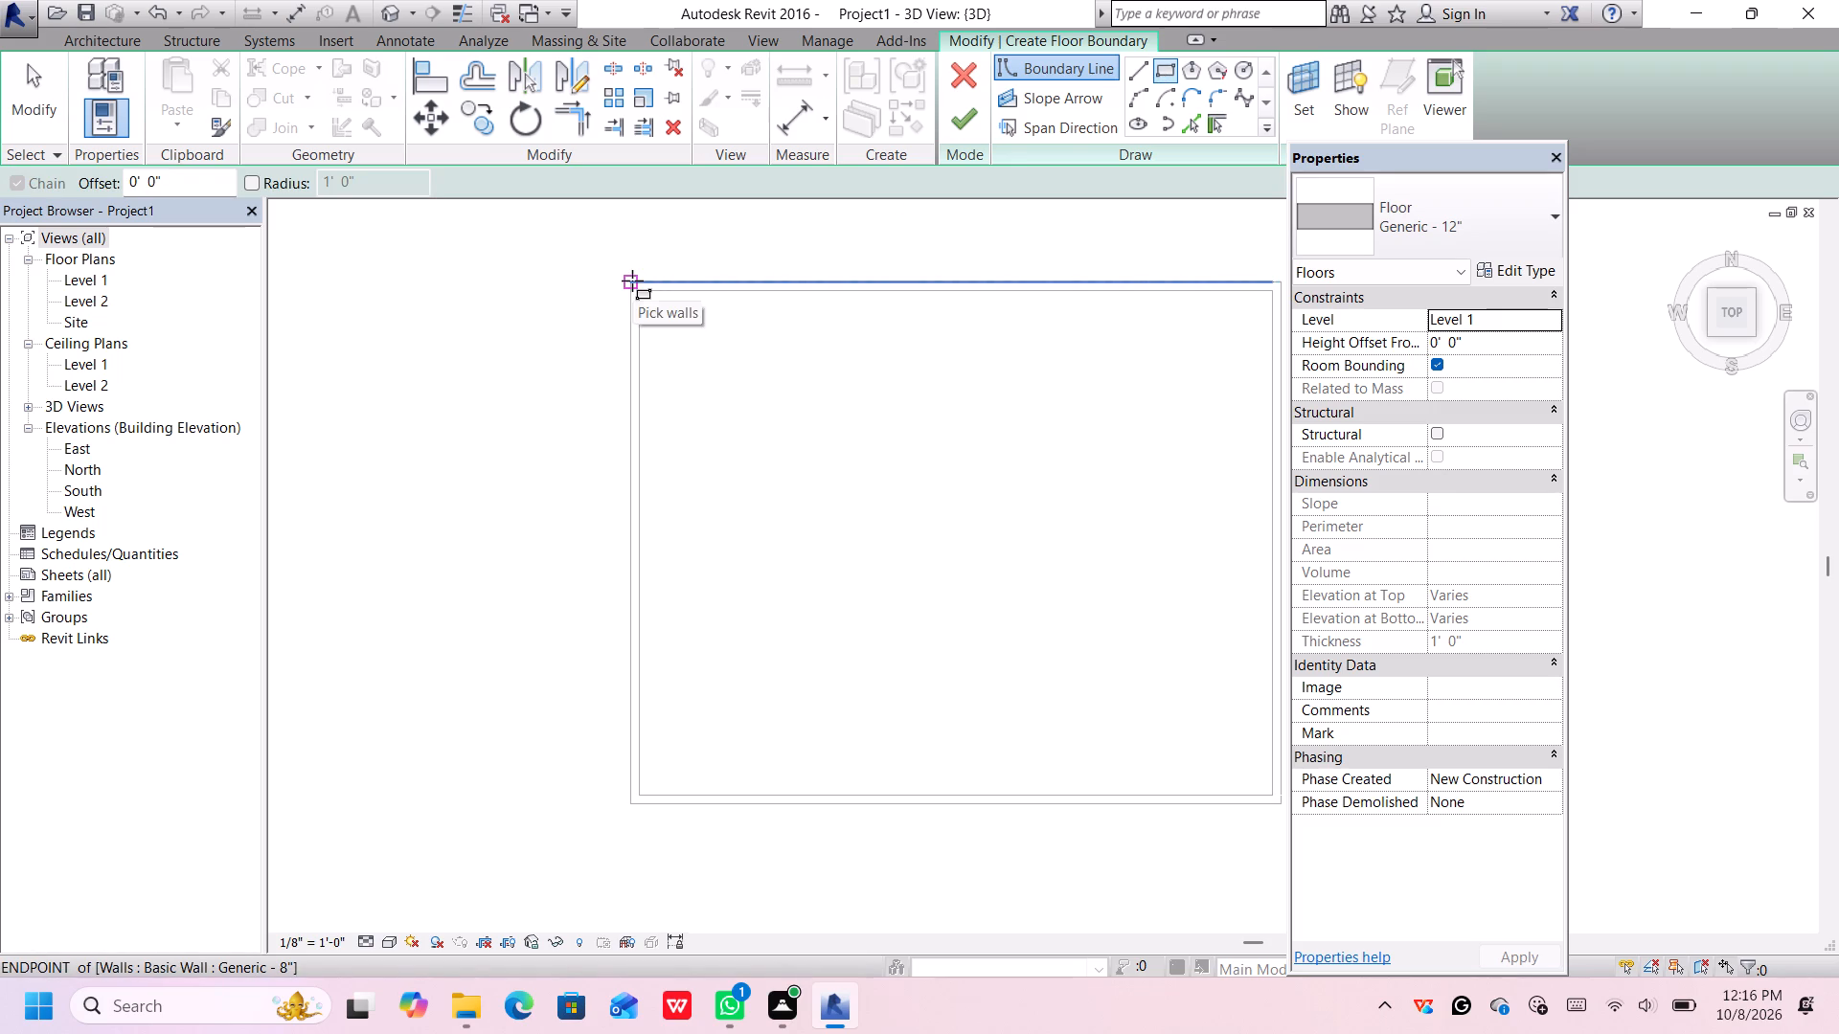
scroll(630, 281, "up", 5)
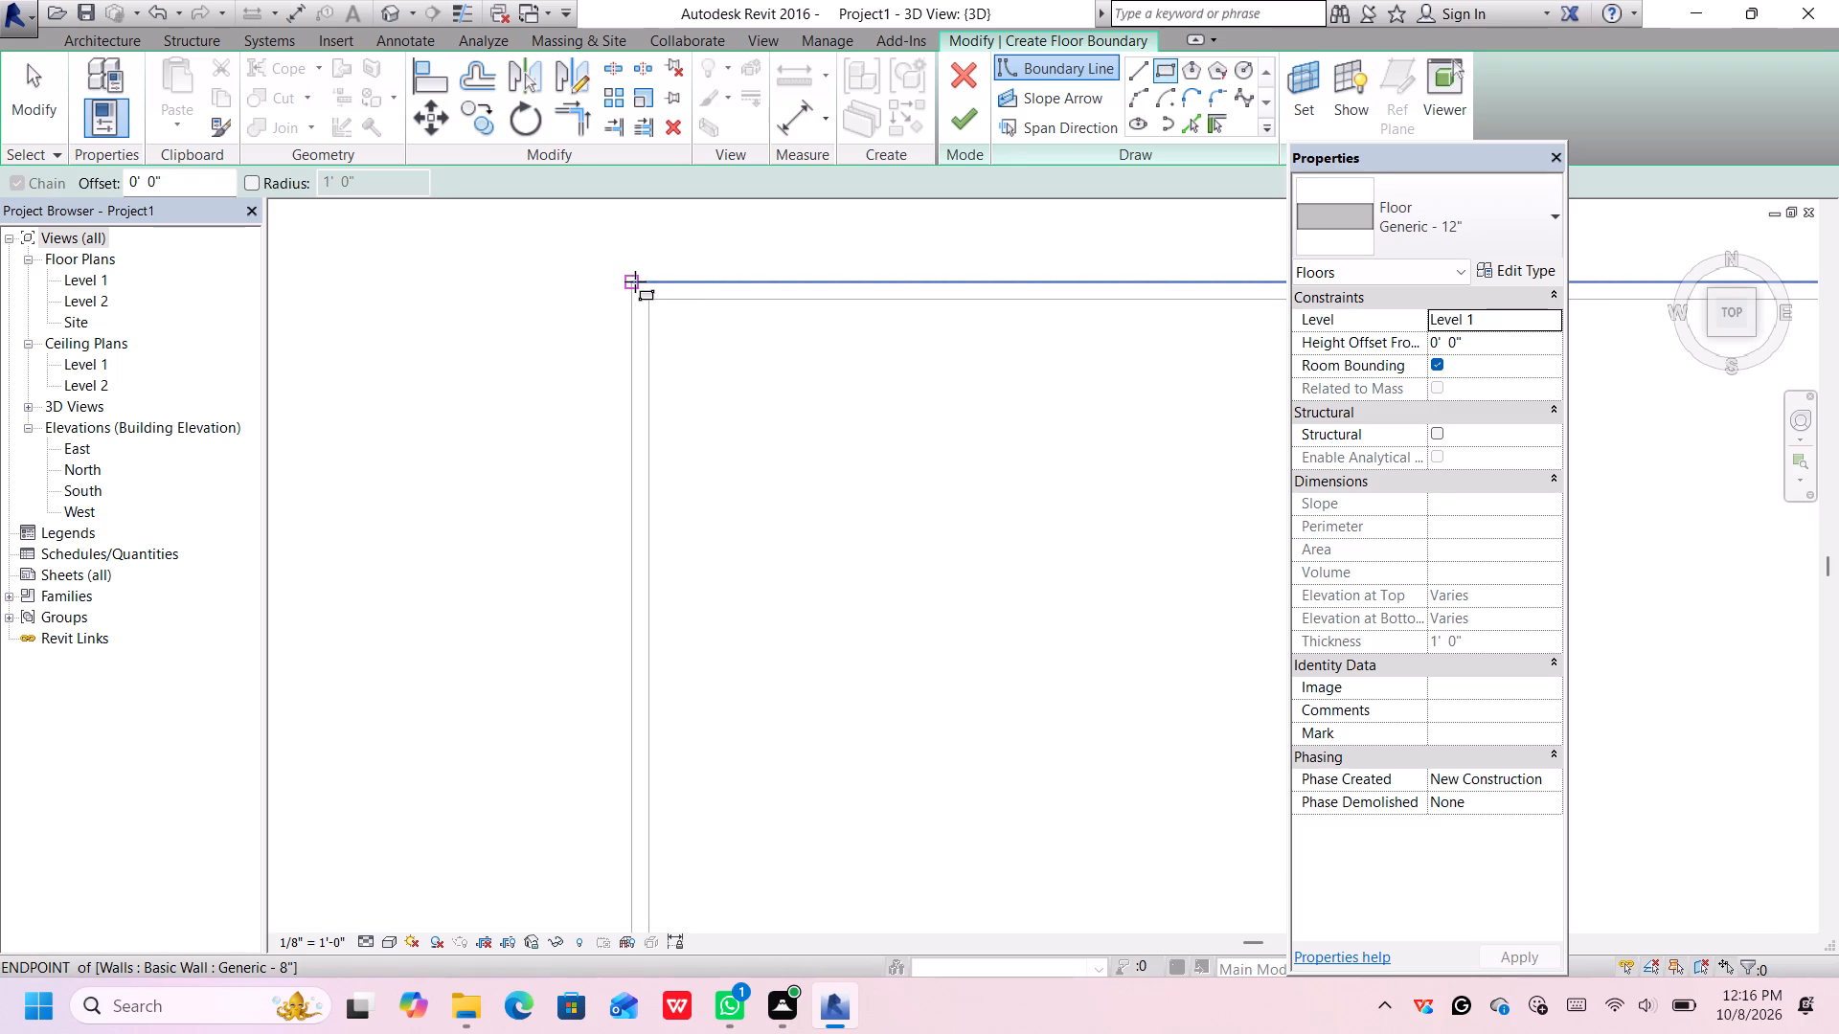
left_click(631, 281)
scroll(914, 454, "down", 6)
middle_click_drag(917, 454, 915, 443)
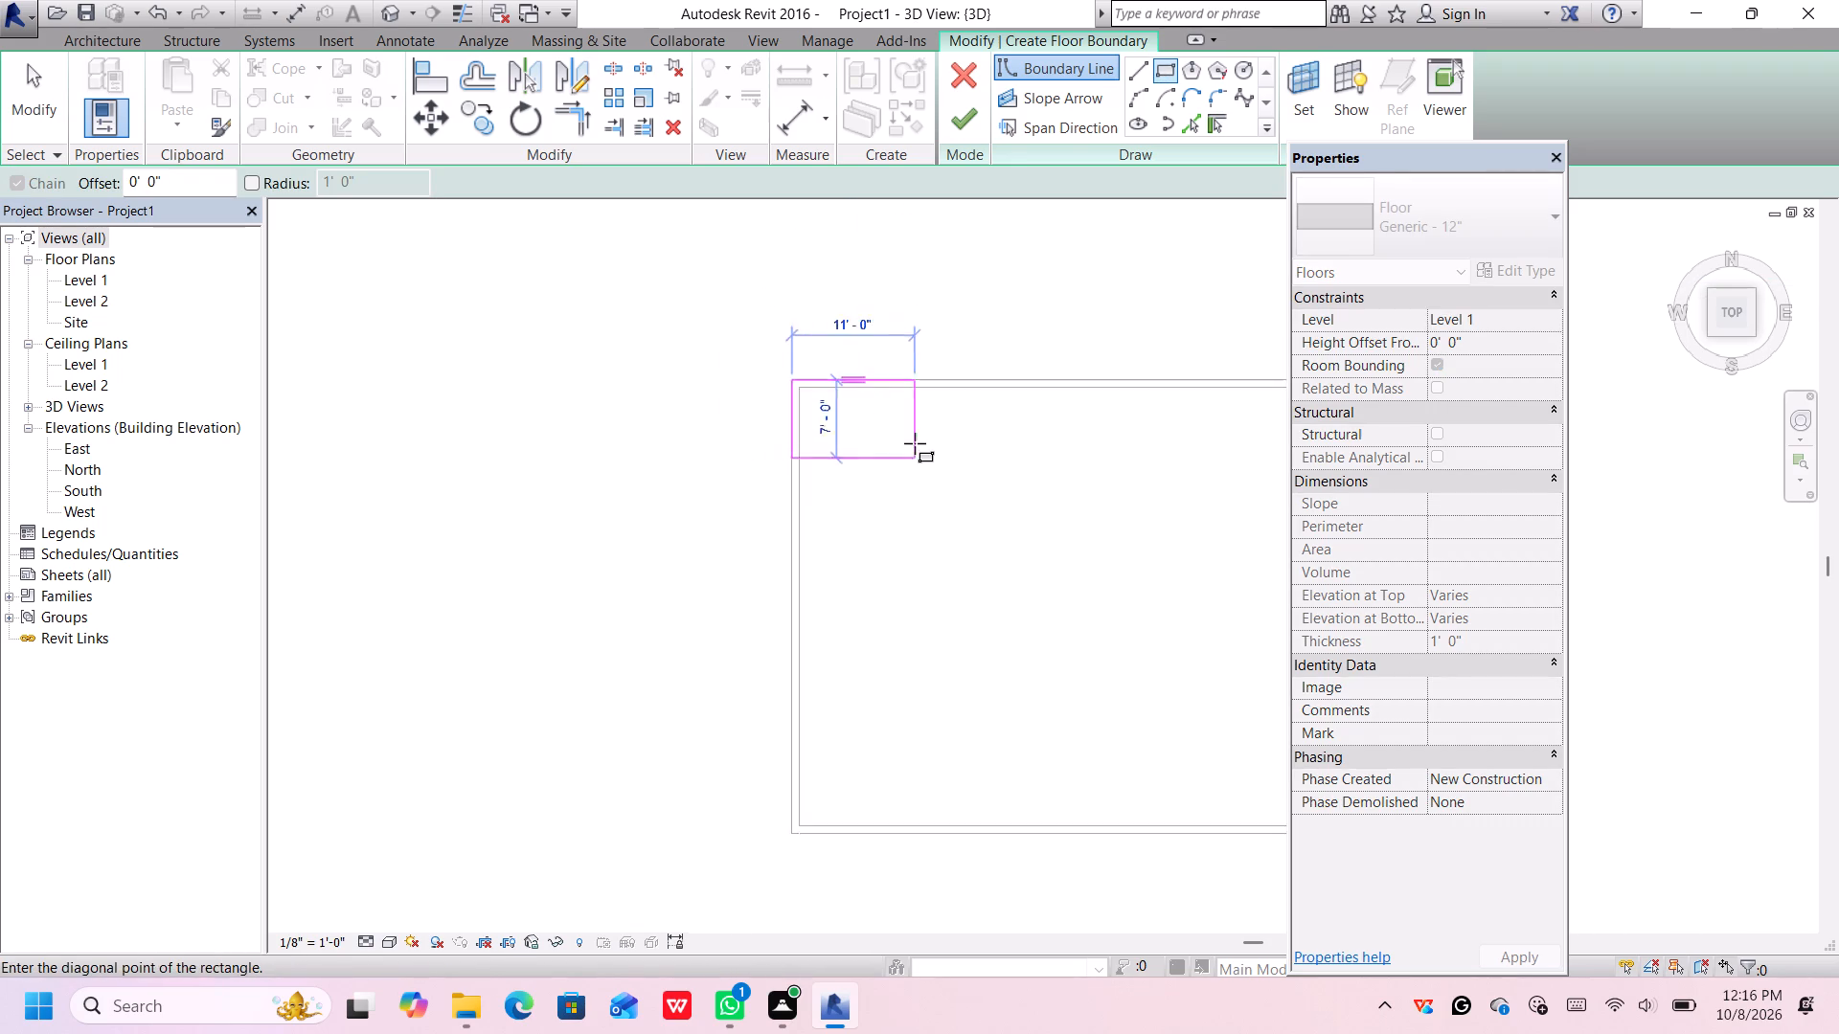
middle_click_drag(915, 443, 775, 265)
scroll(1151, 544, "down", 1)
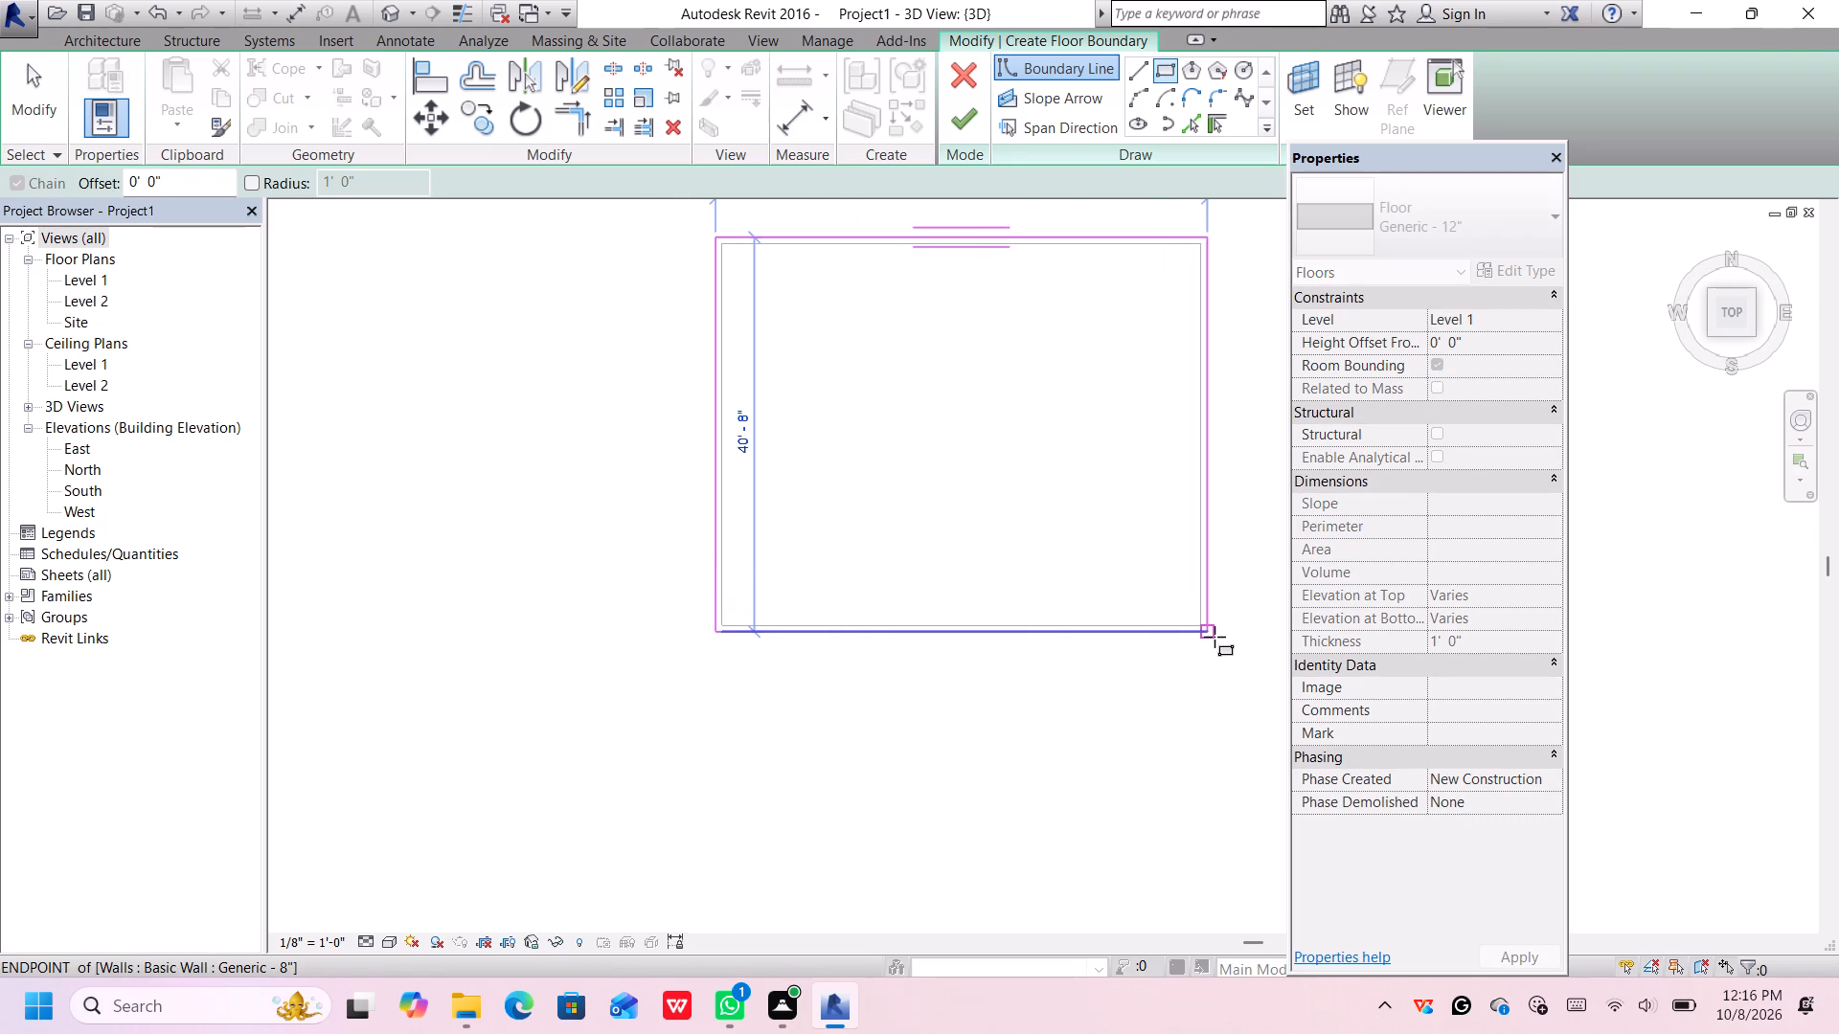
scroll(1212, 632, "up", 1)
left_click(1208, 630)
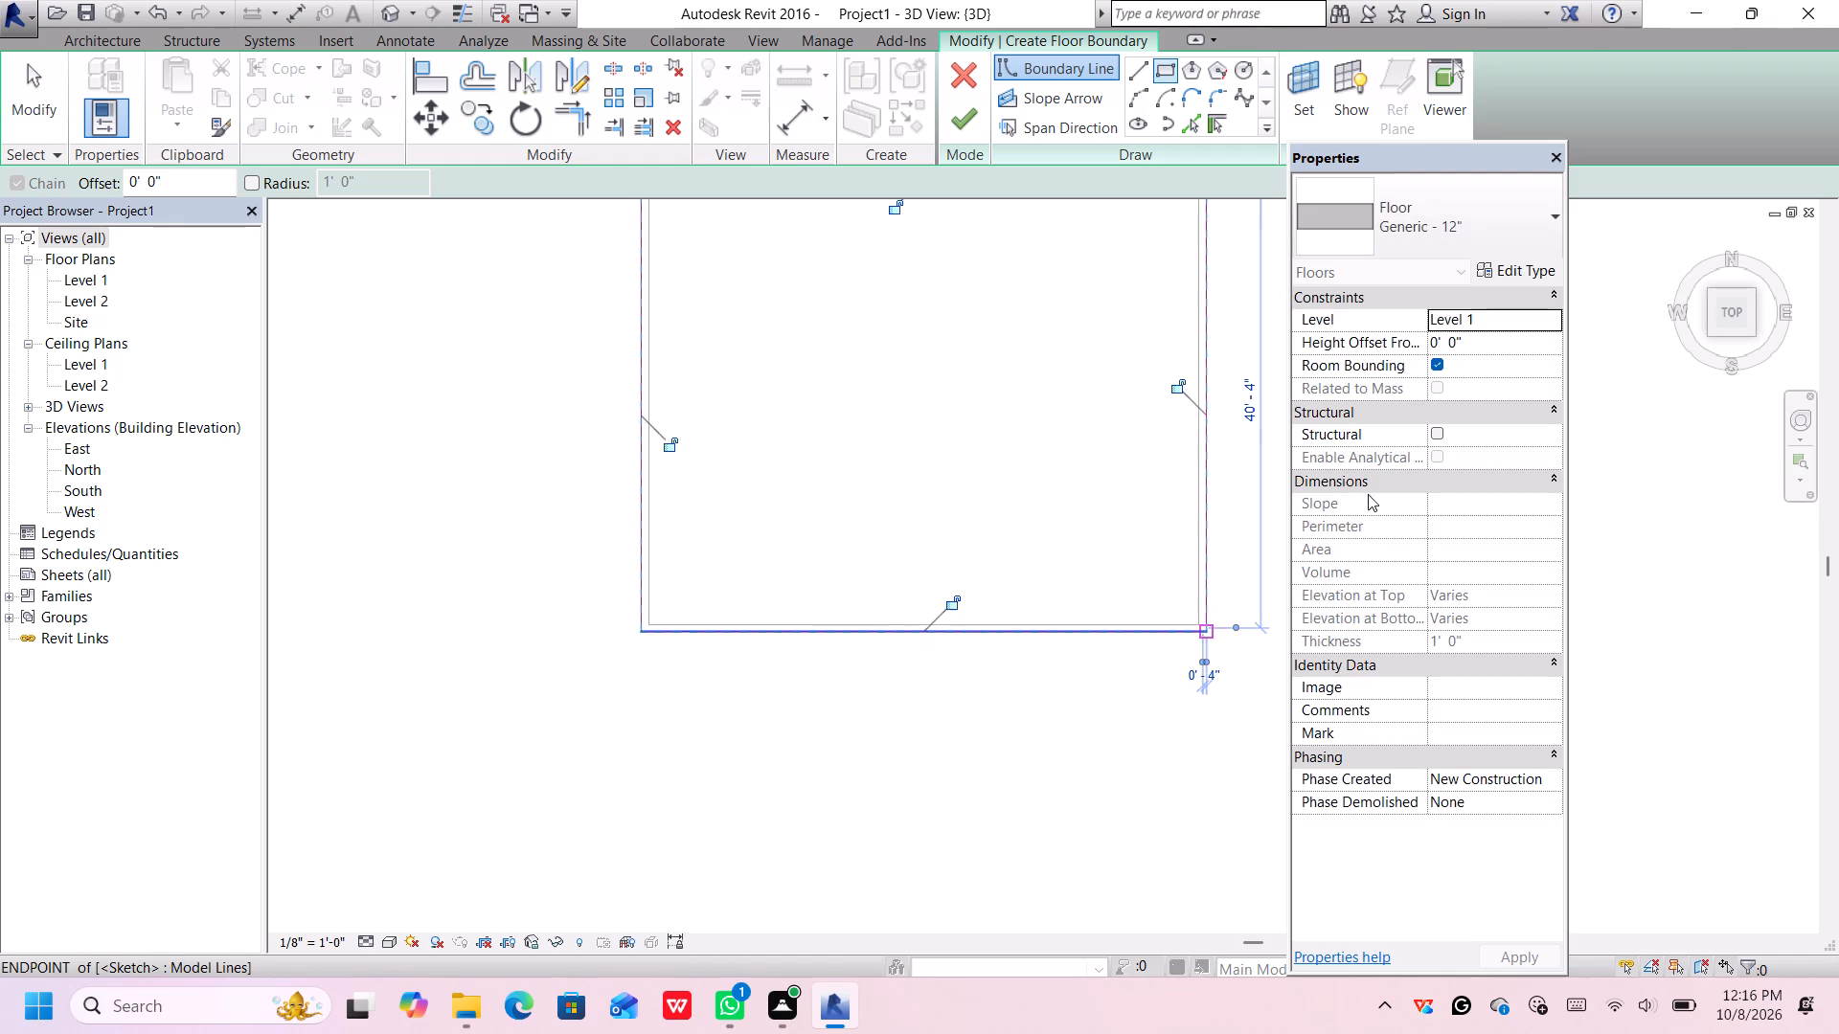
scroll(1254, 432, "down", 2)
middle_click_drag(1244, 363, 1015, 475)
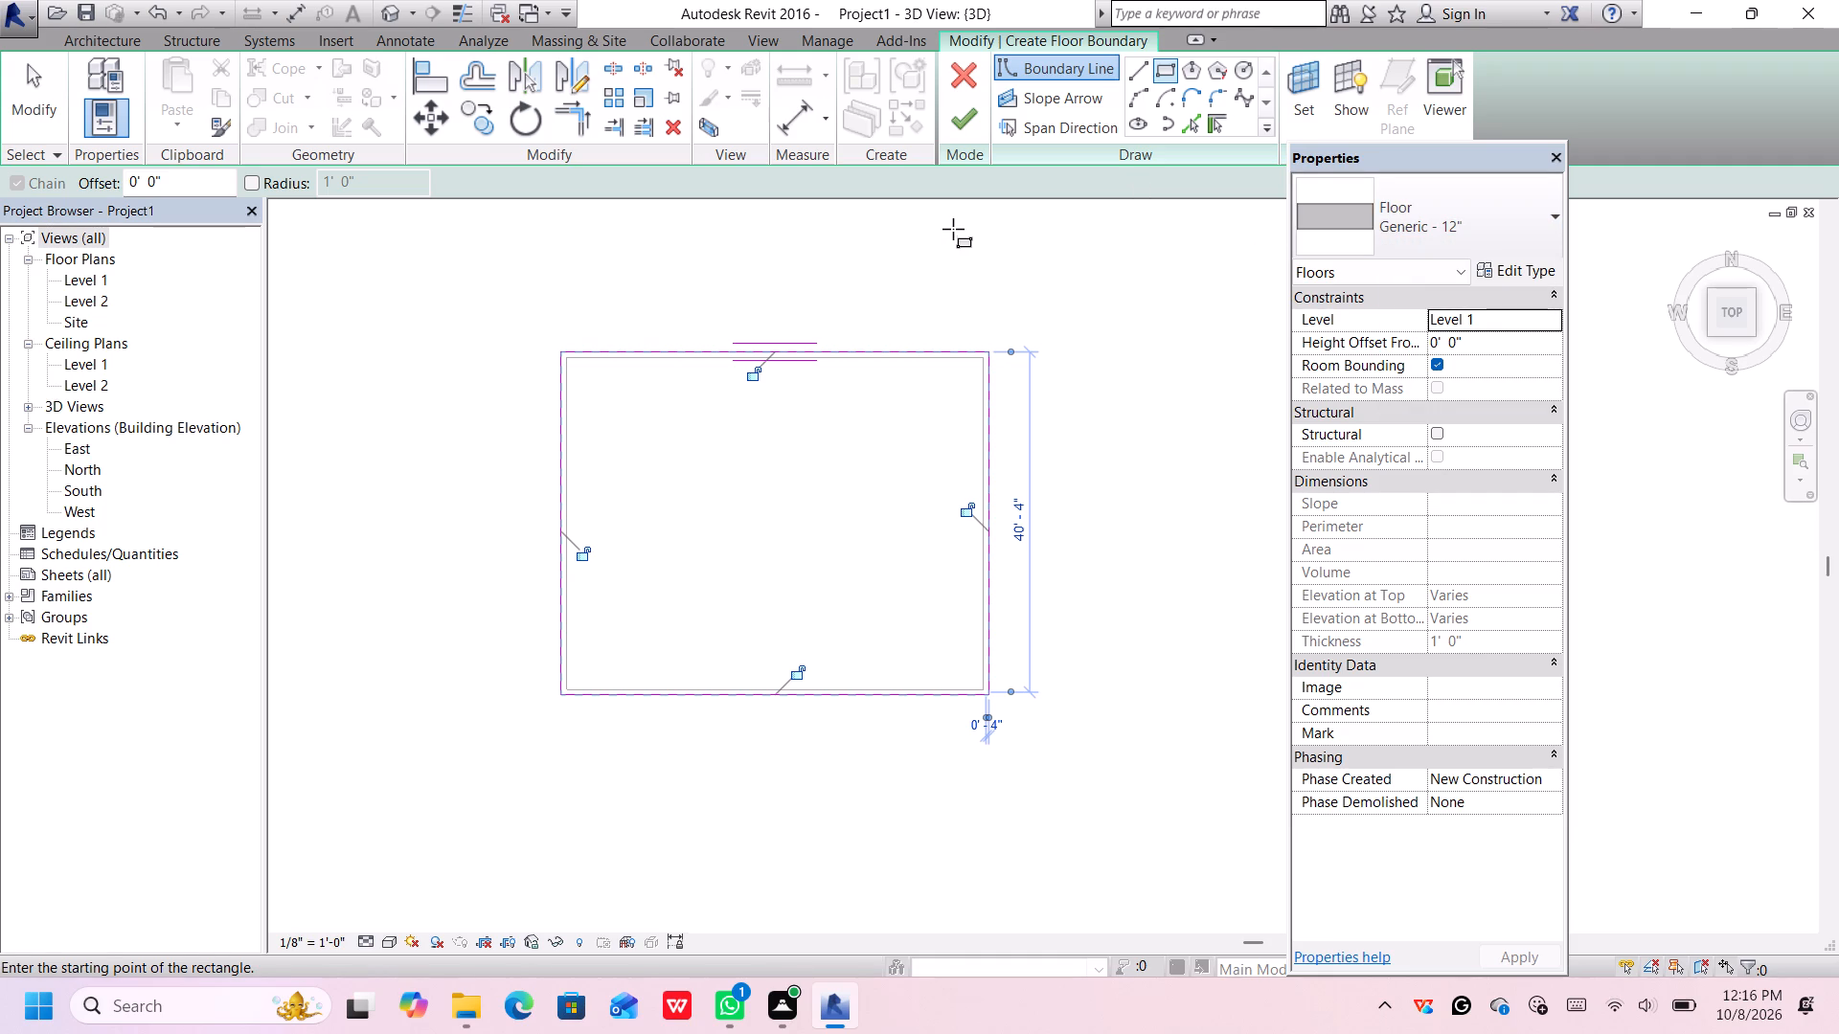
left_click(969, 115)
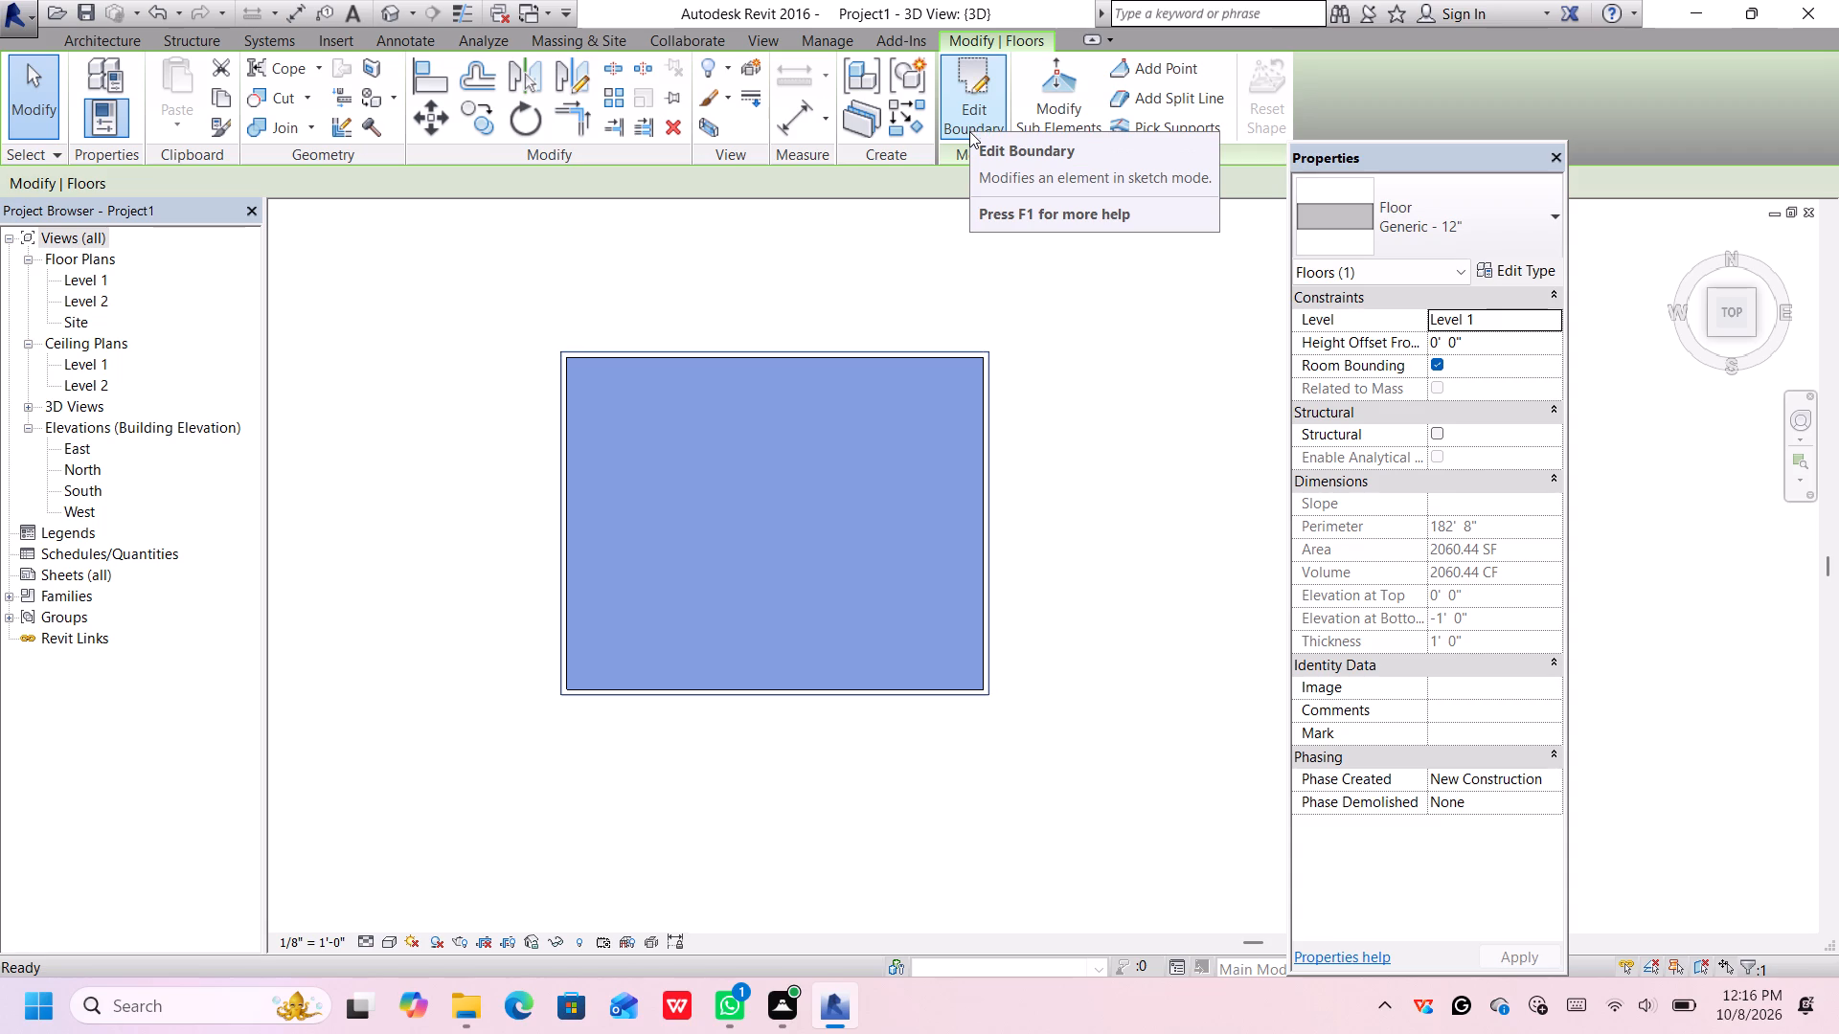
Dismiss the Autodesk licence notification covering the model.
scroll(965, 127, "down", 1)
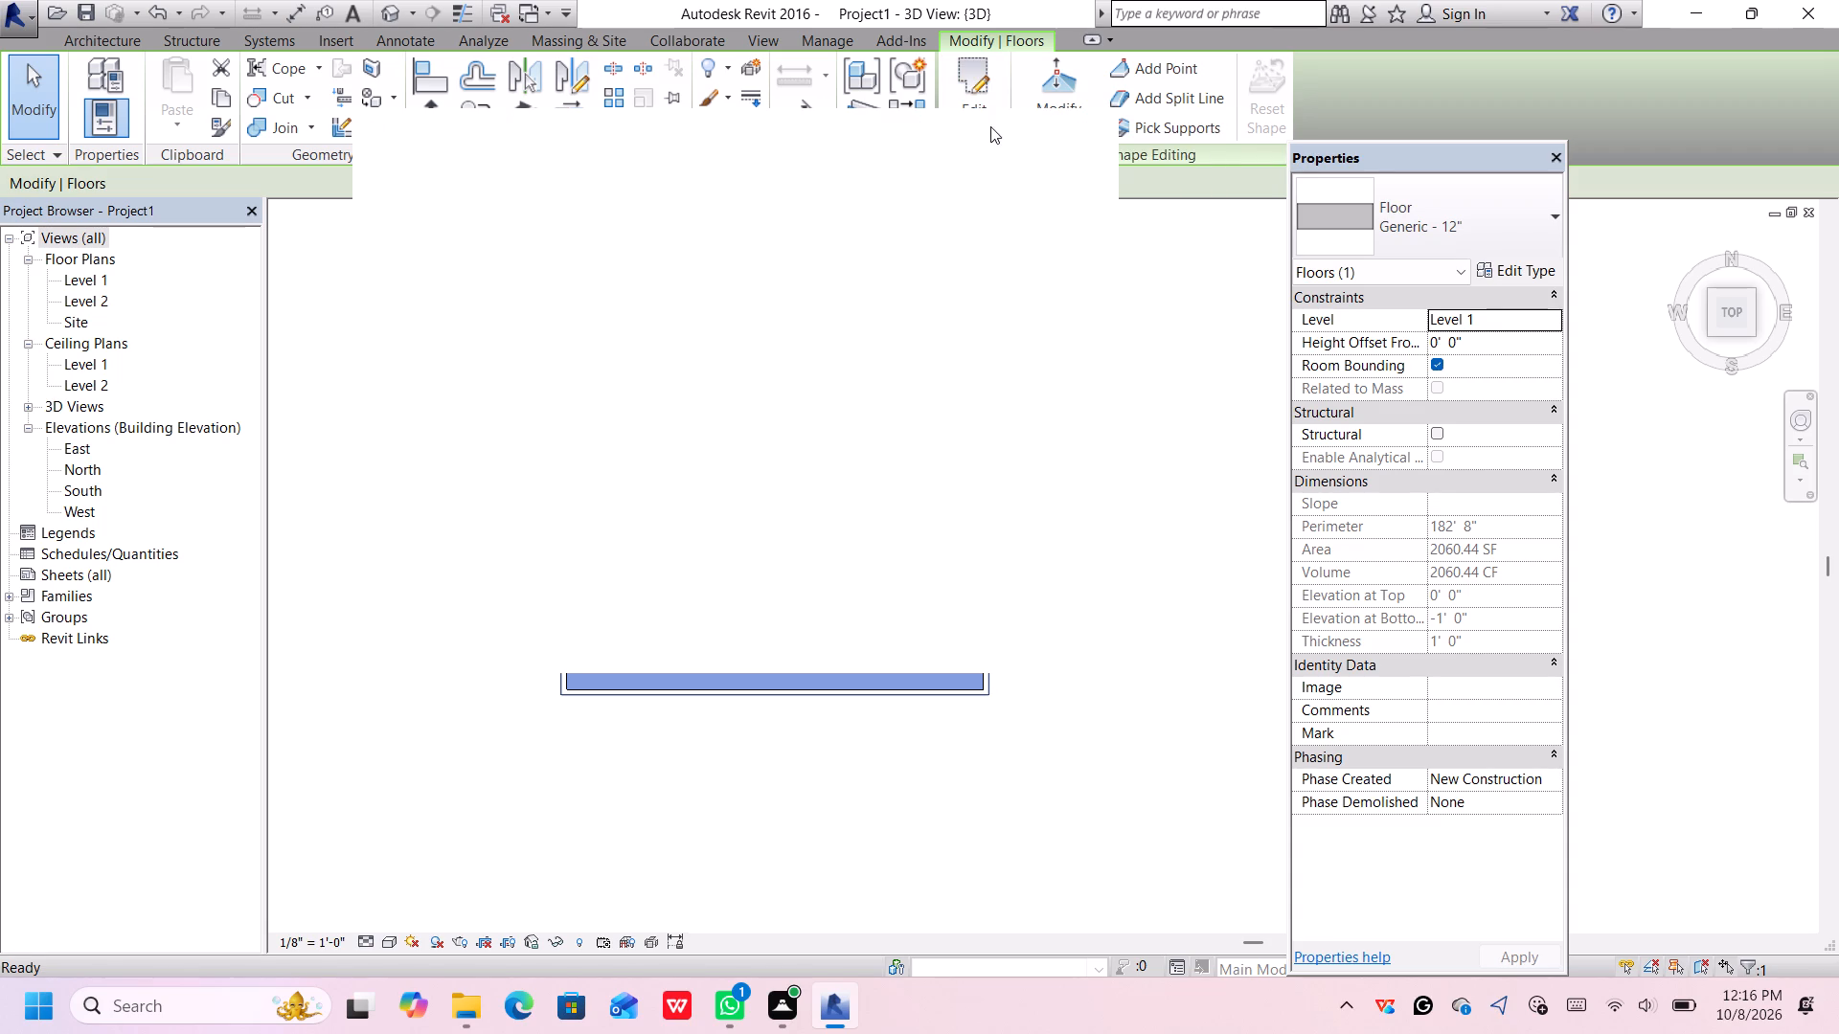
left_click(1071, 136)
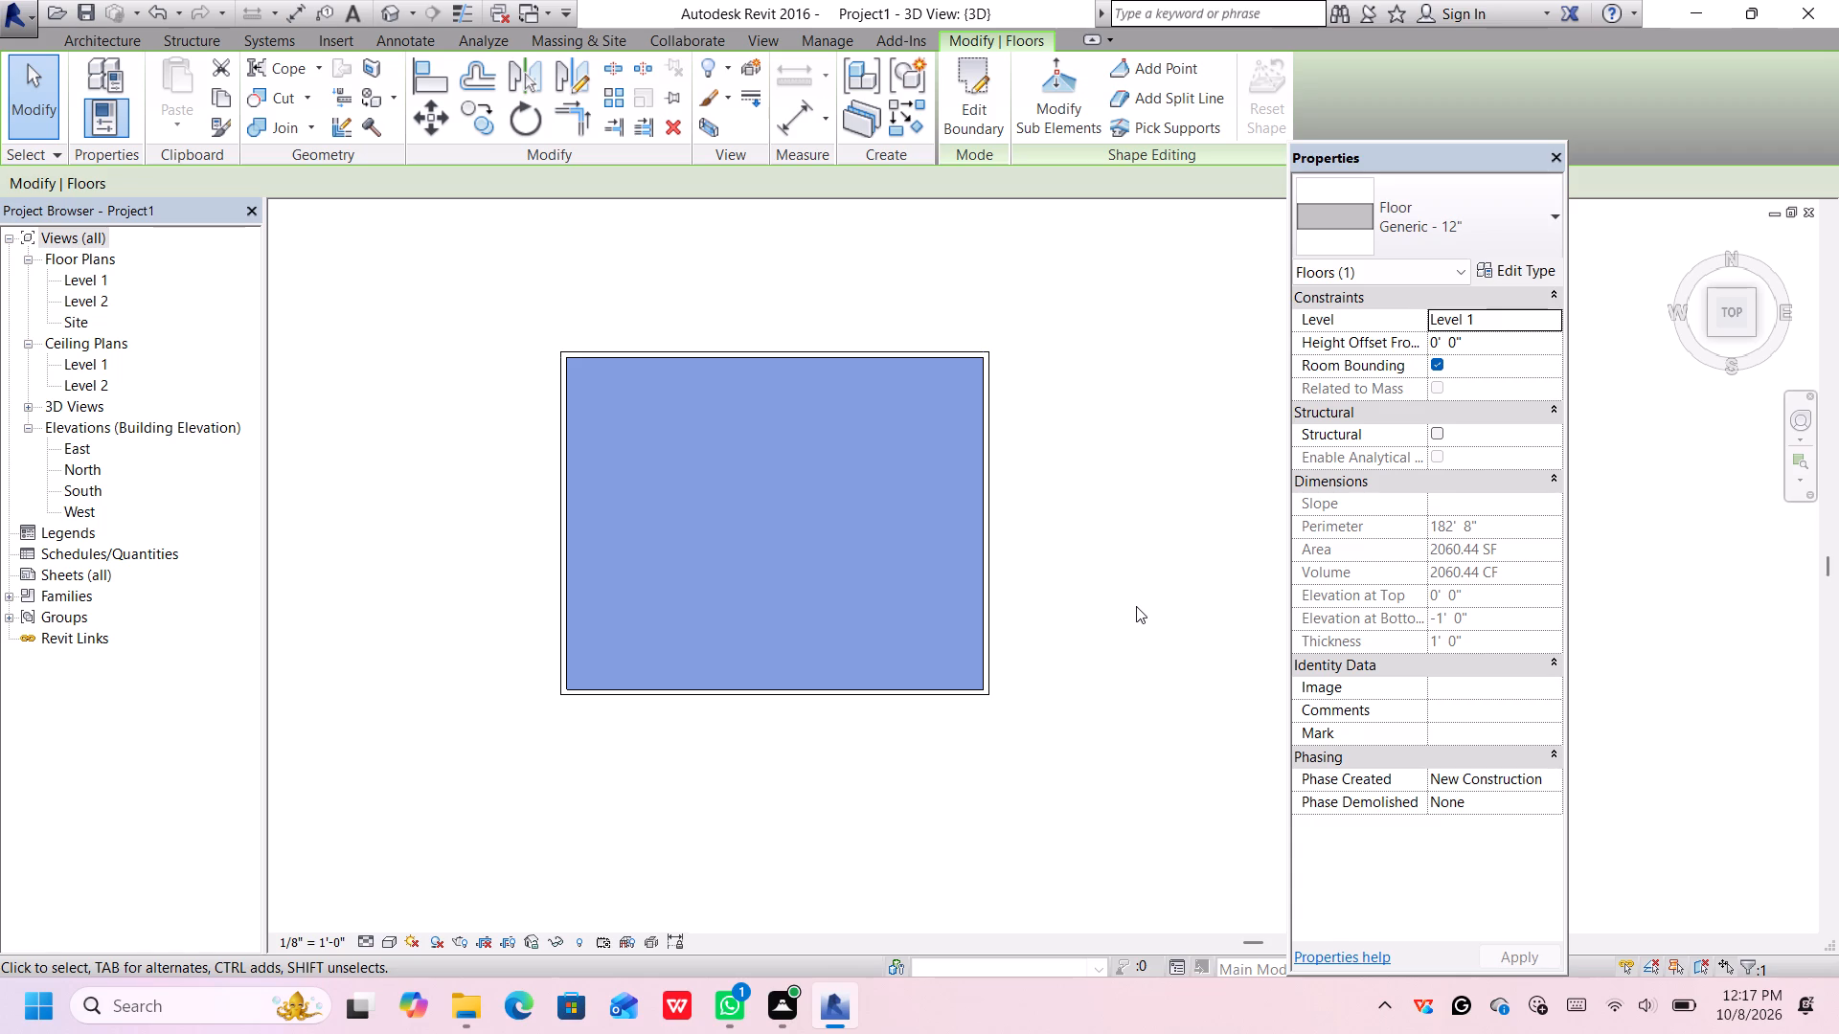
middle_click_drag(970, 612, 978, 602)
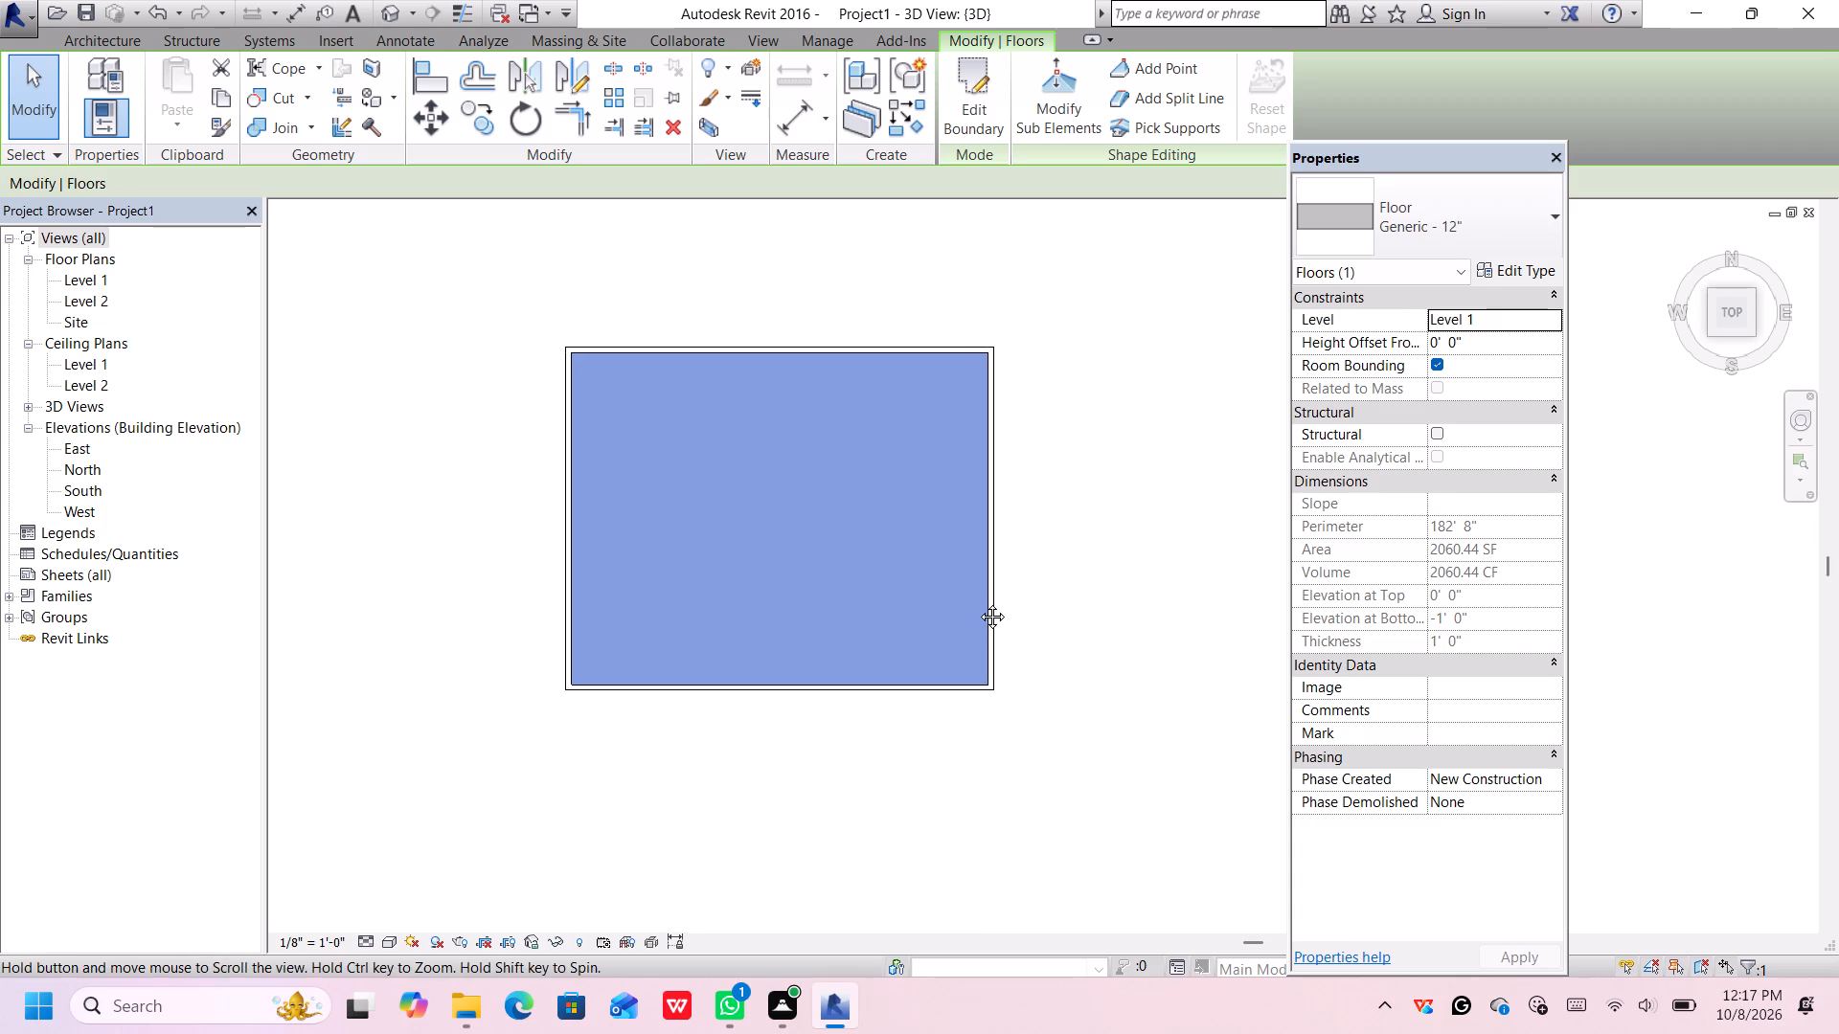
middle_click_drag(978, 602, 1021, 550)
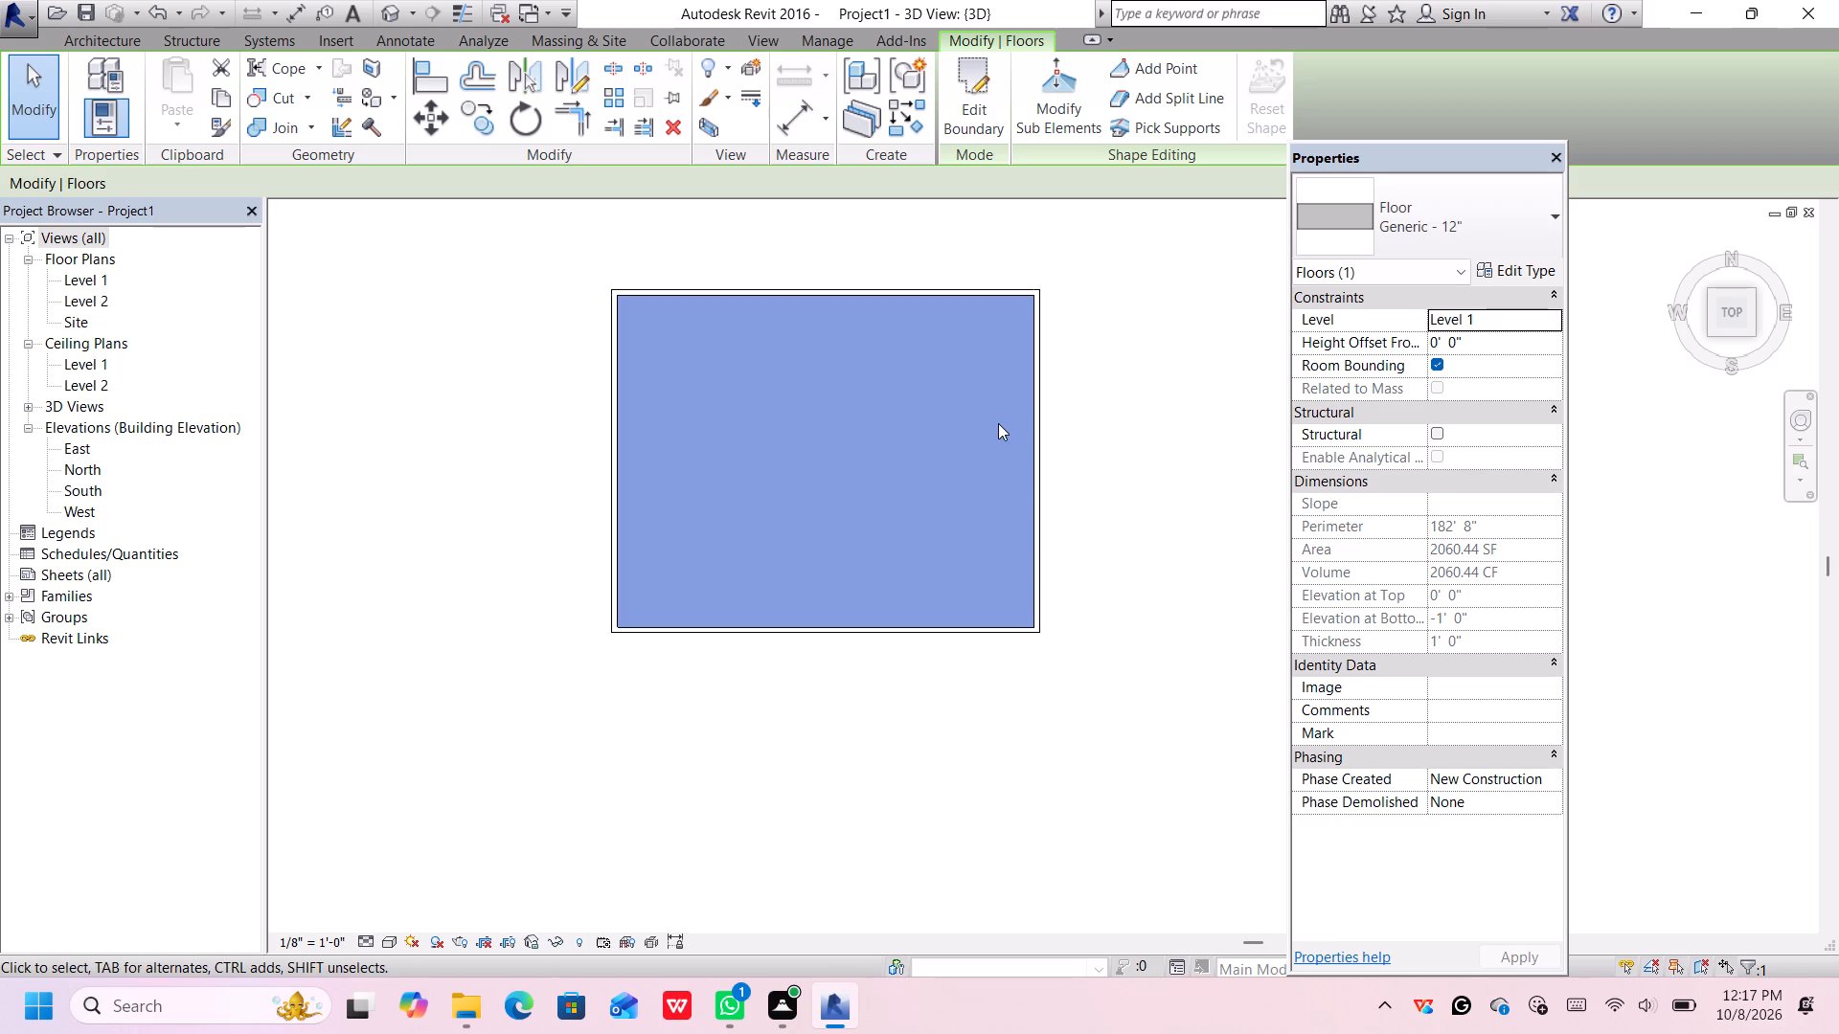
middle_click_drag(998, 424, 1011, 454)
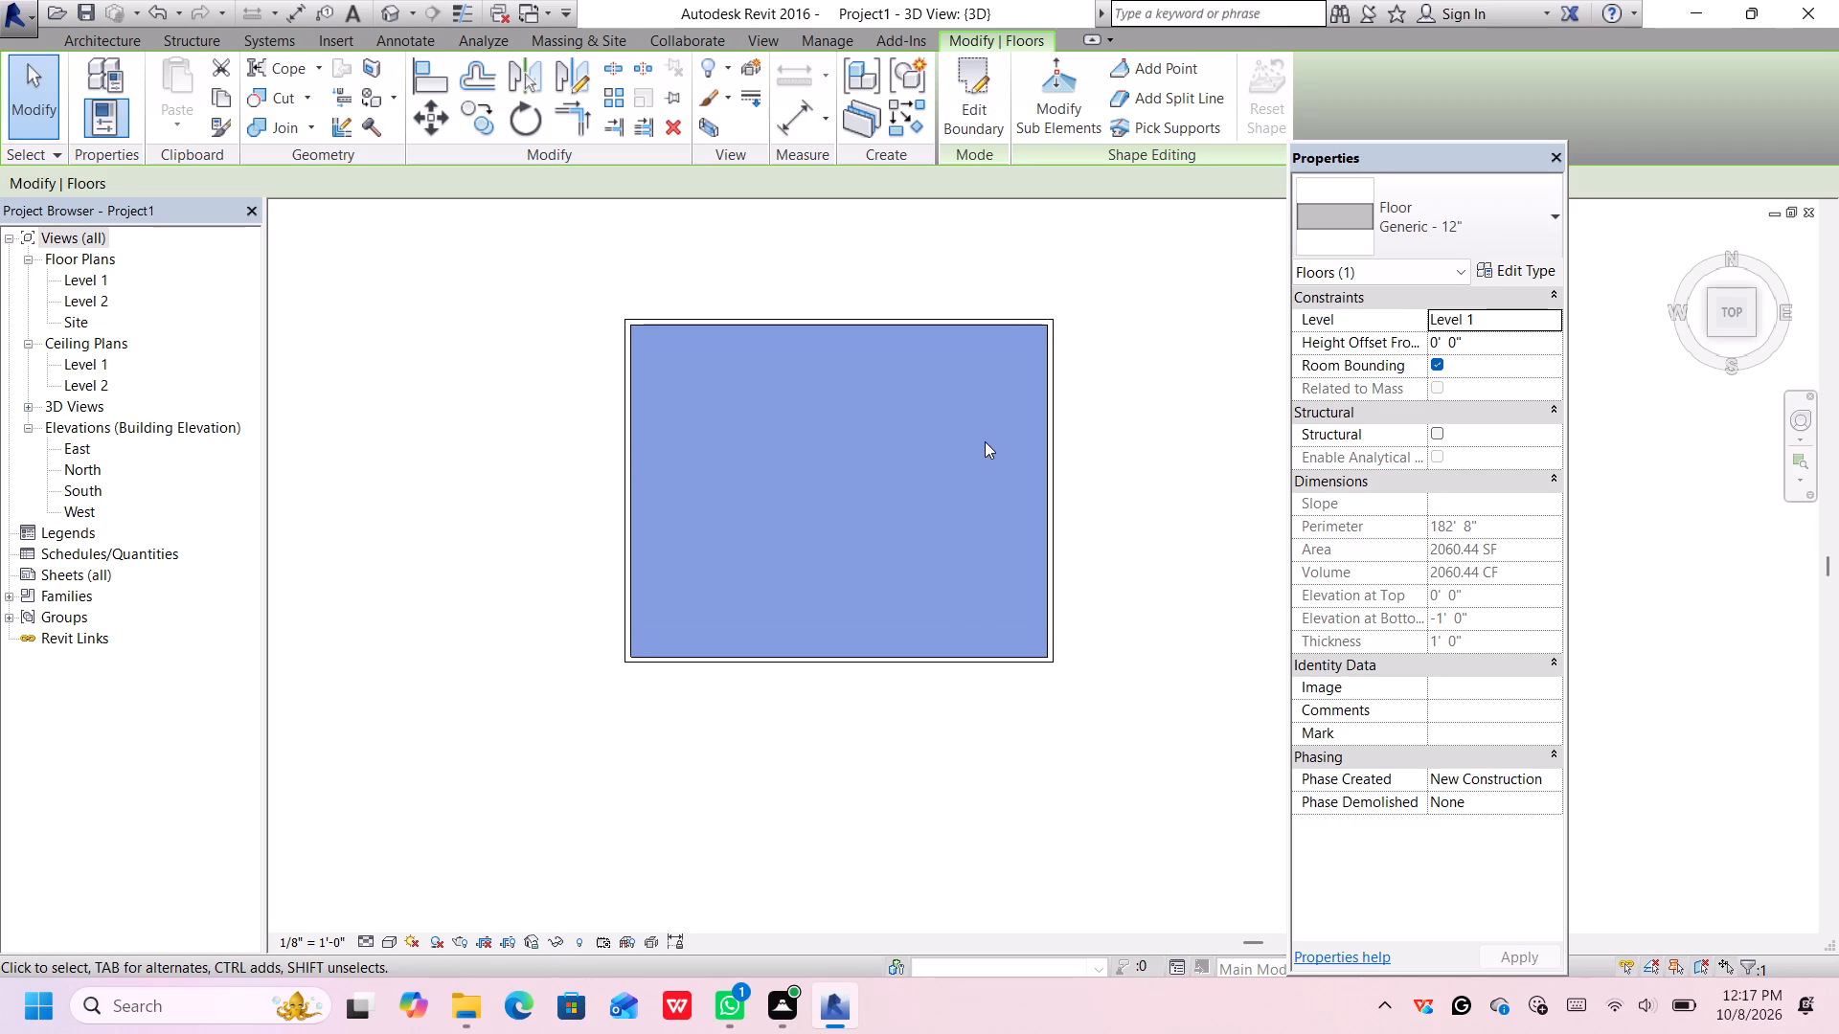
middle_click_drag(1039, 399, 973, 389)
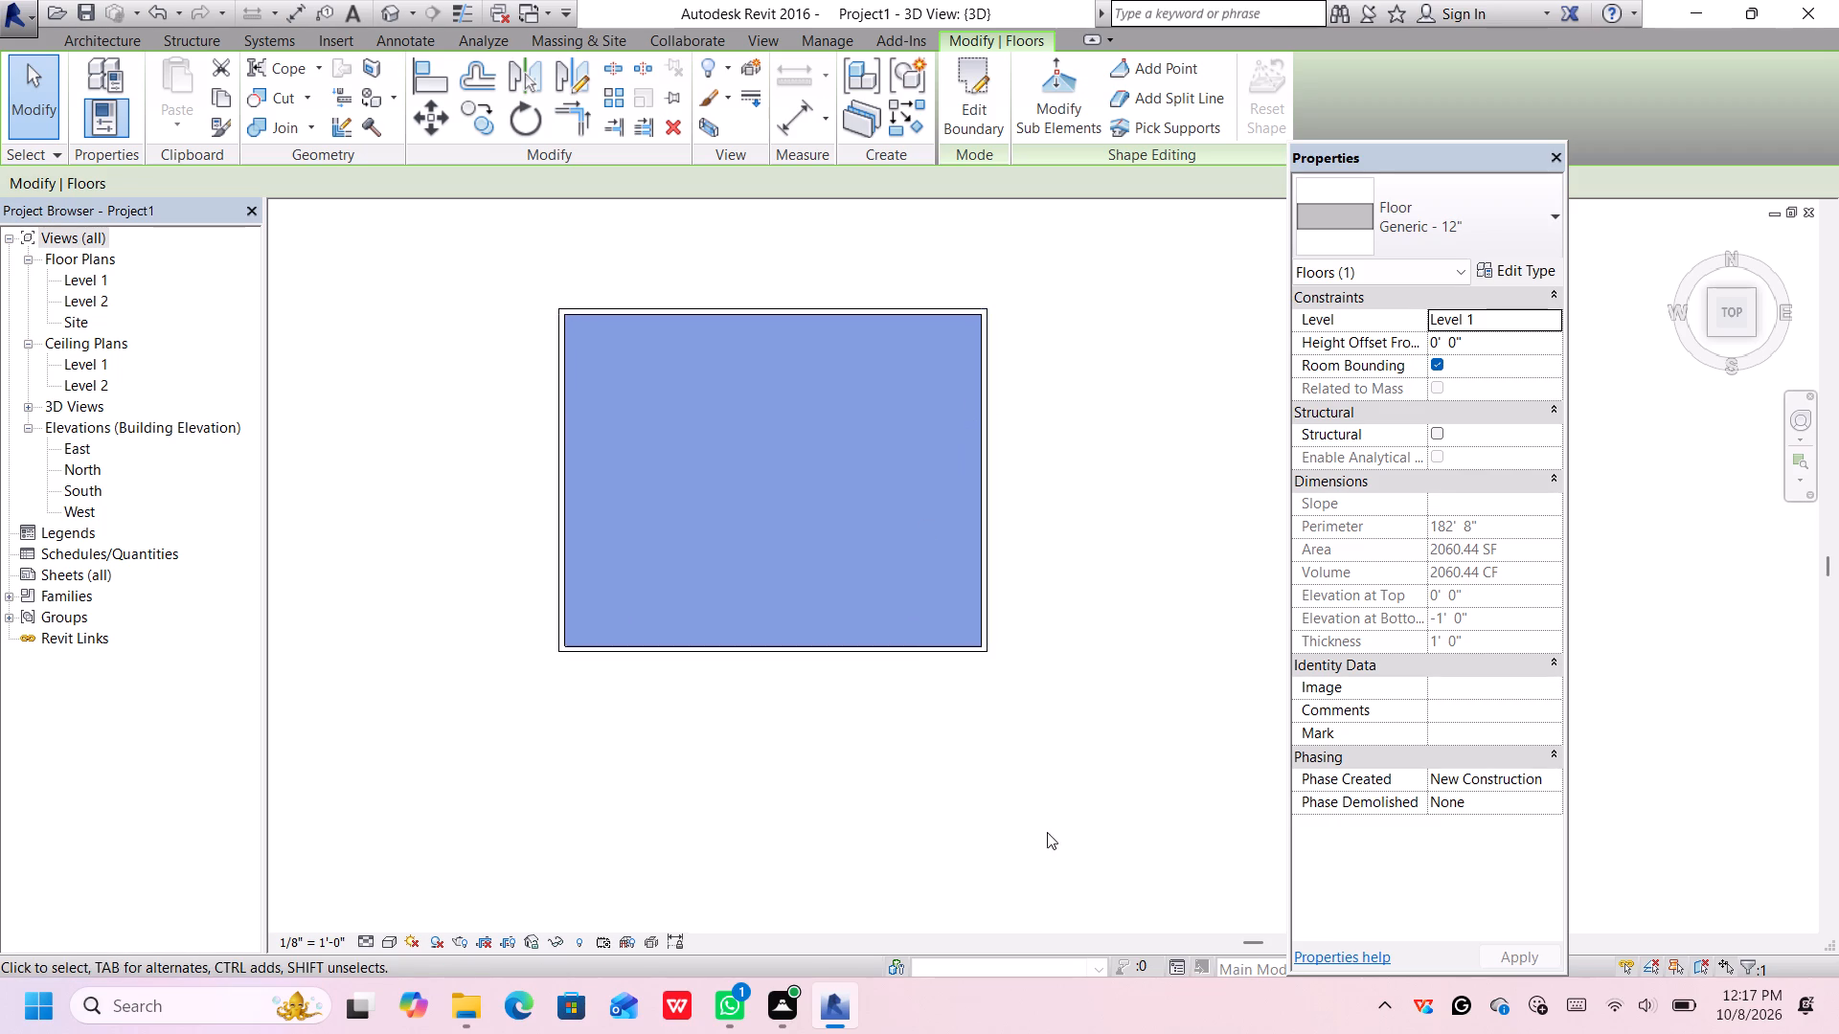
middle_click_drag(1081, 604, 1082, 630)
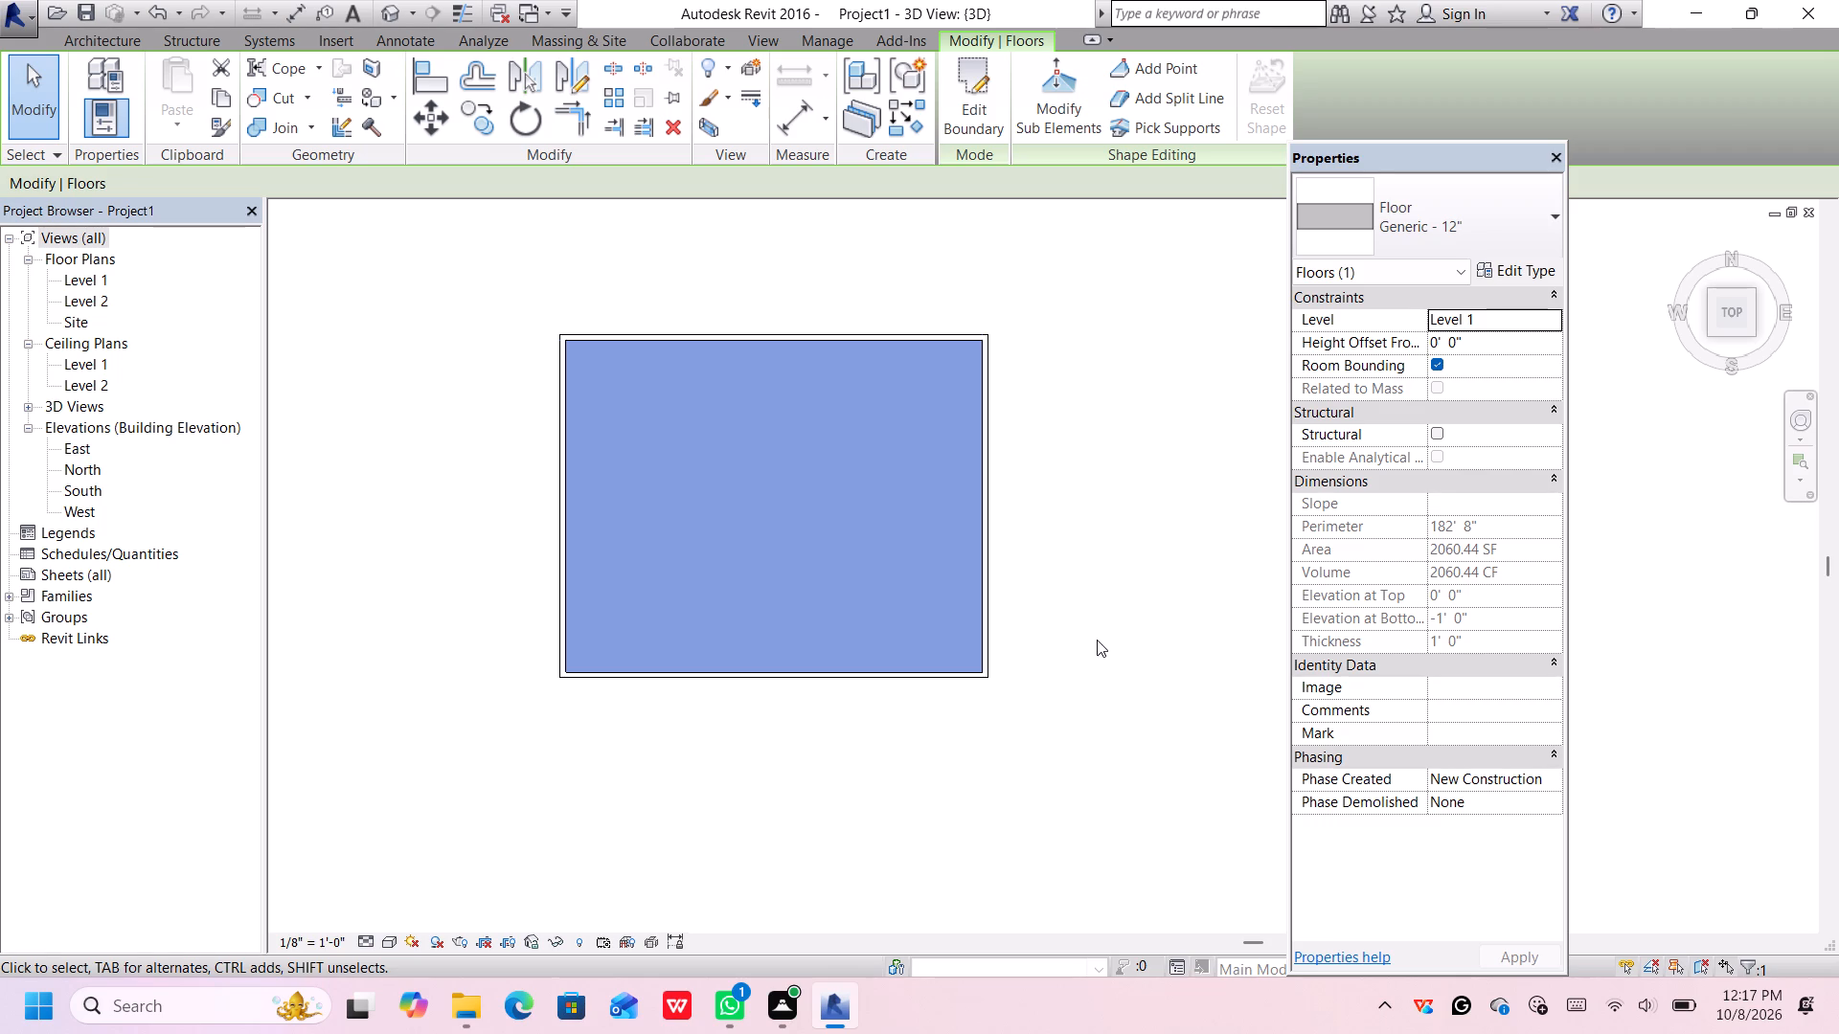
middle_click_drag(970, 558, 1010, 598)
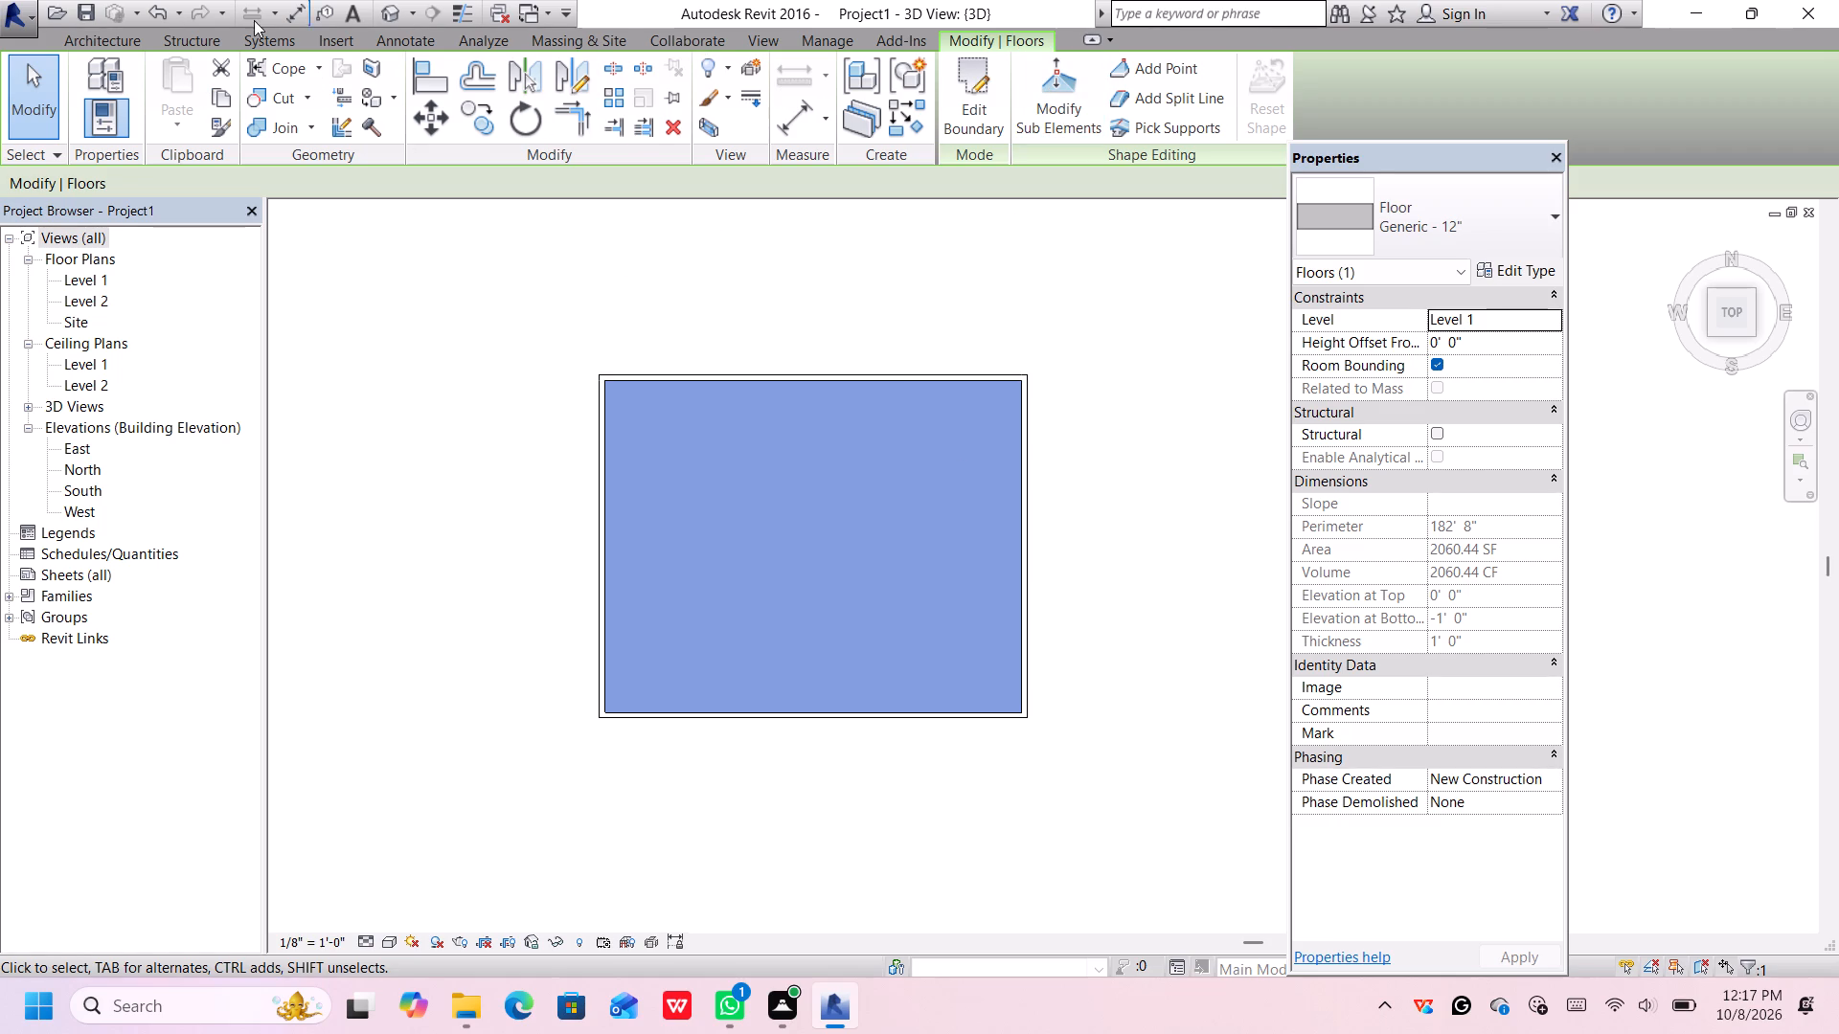
Call up the default 3D view to look at the walls and floor.
left_click(80, 42)
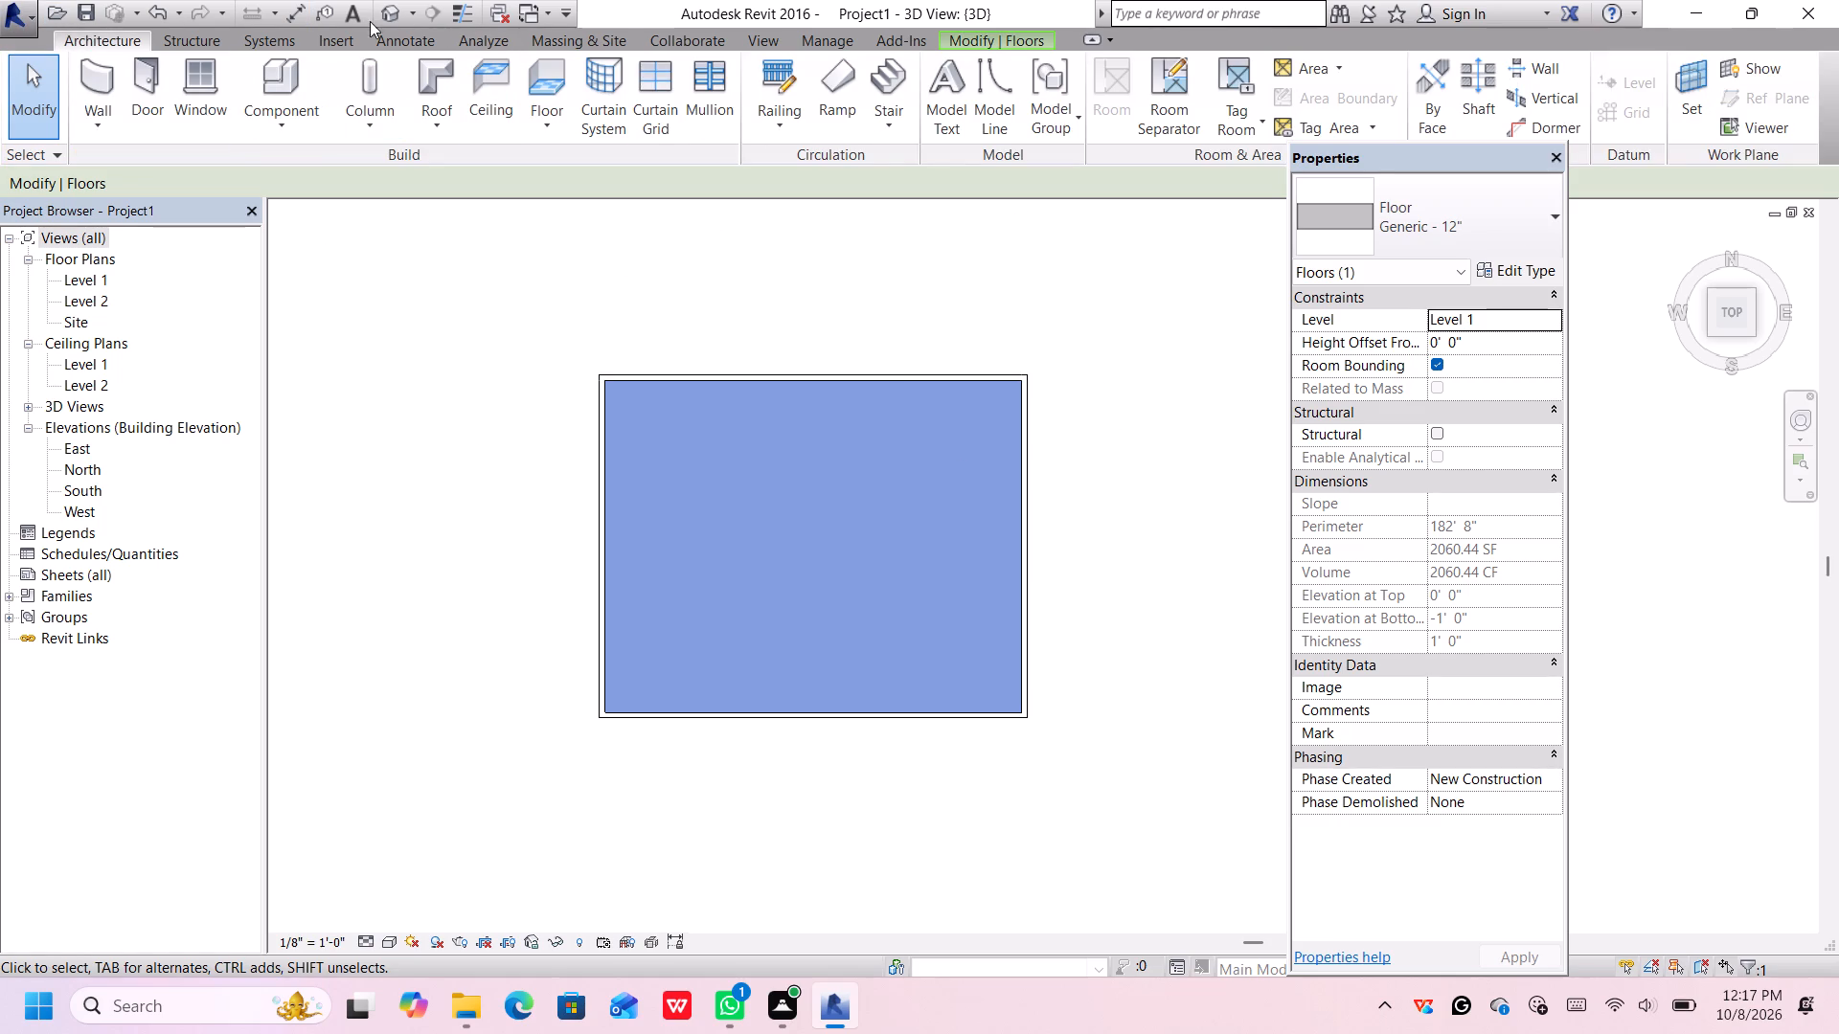
left_click(391, 9)
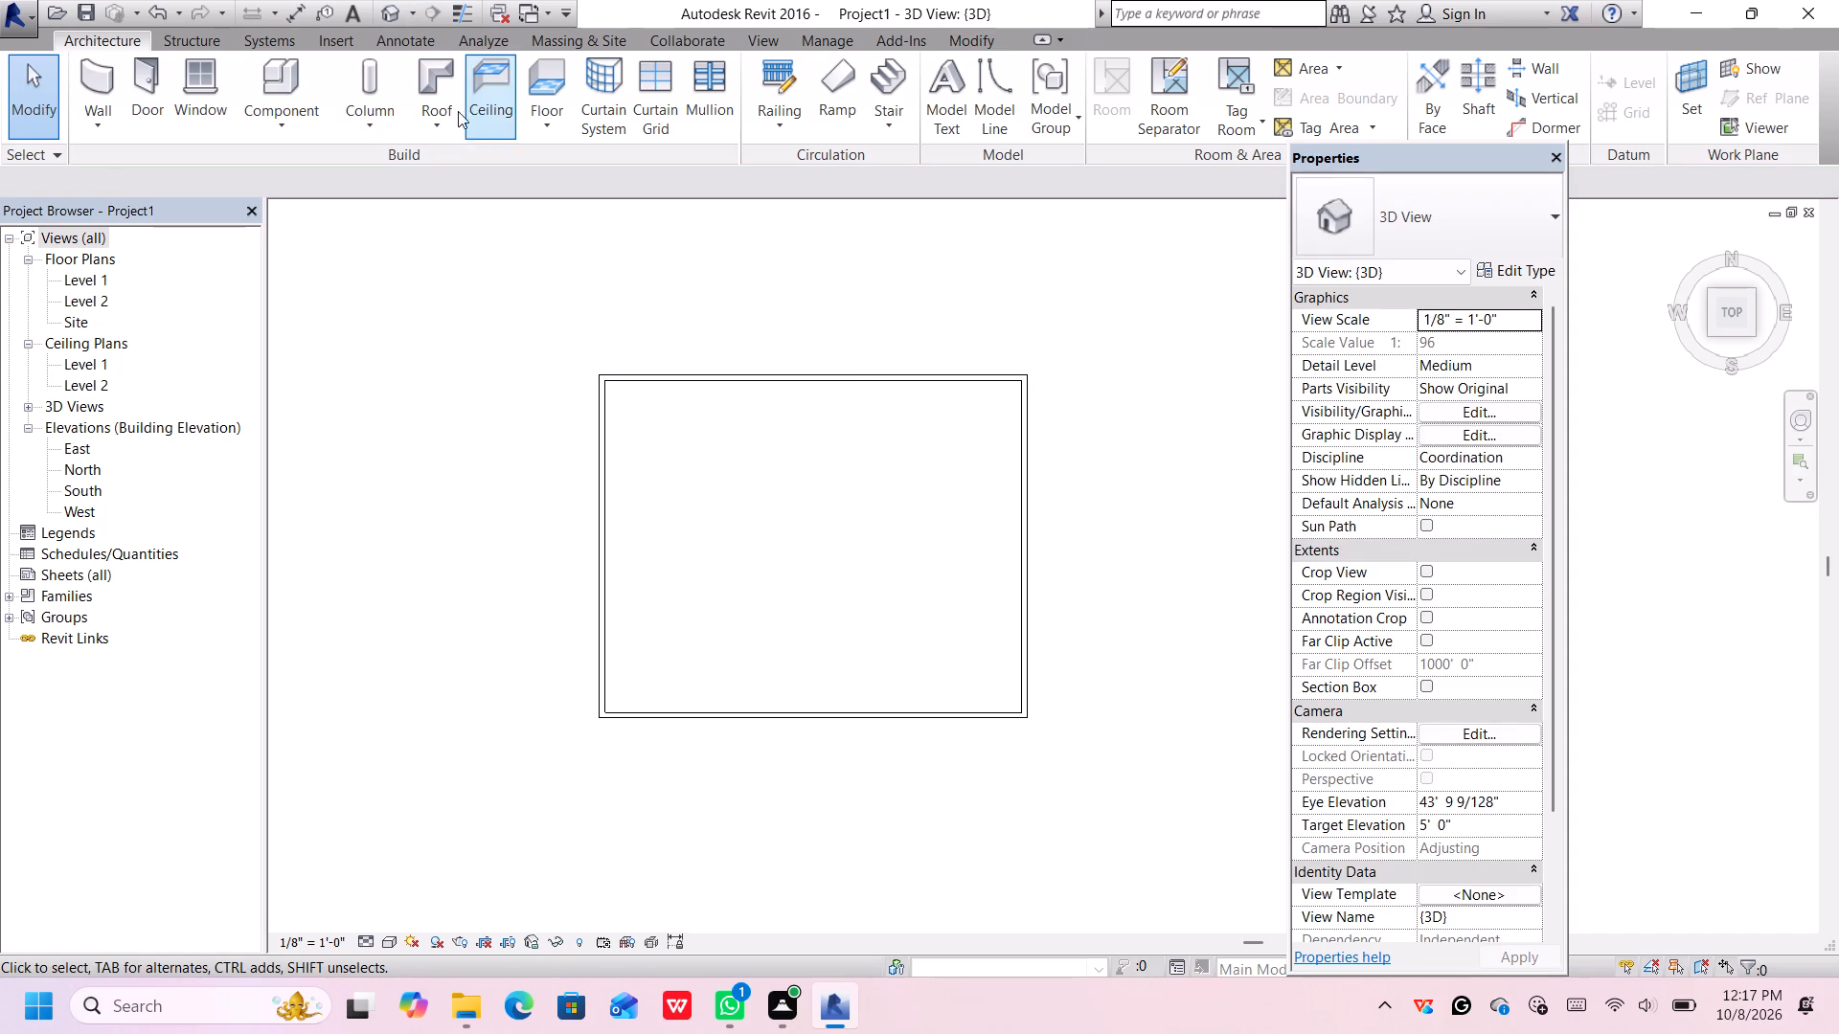
left_click(390, 5)
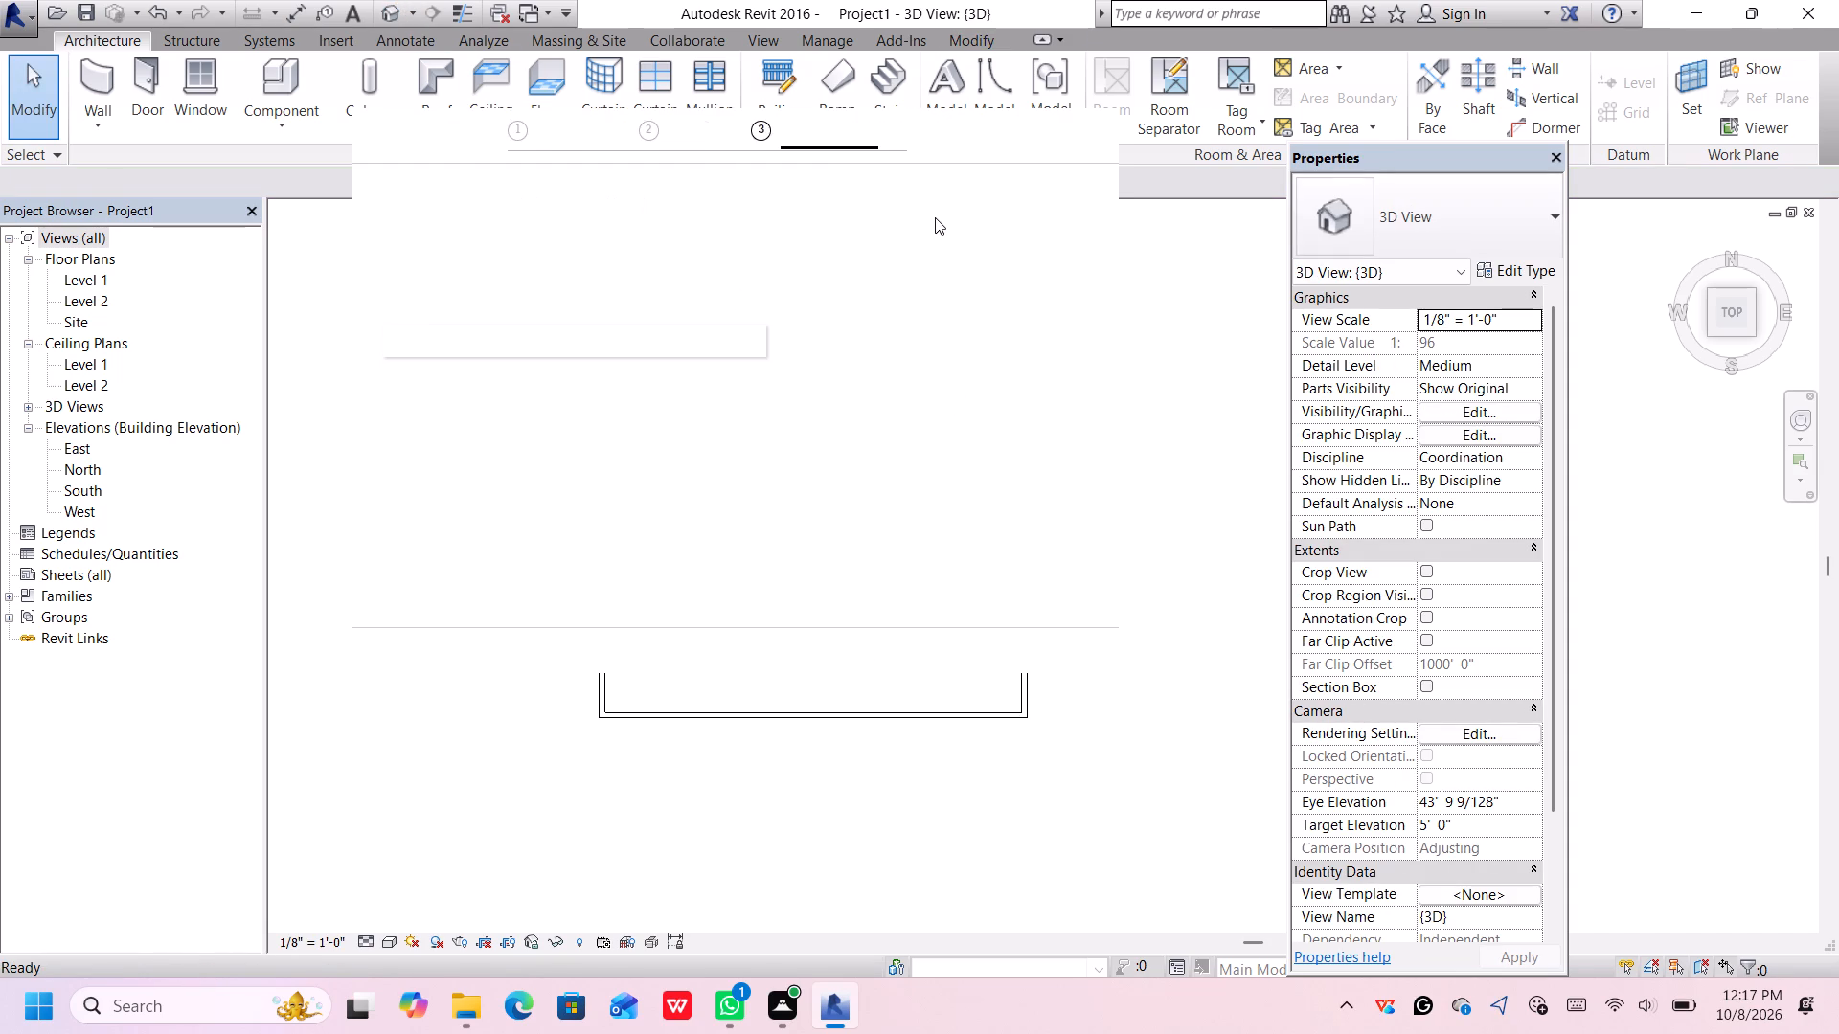
Dismiss the Autodesk licence notification covering the model.
left_click(1059, 131)
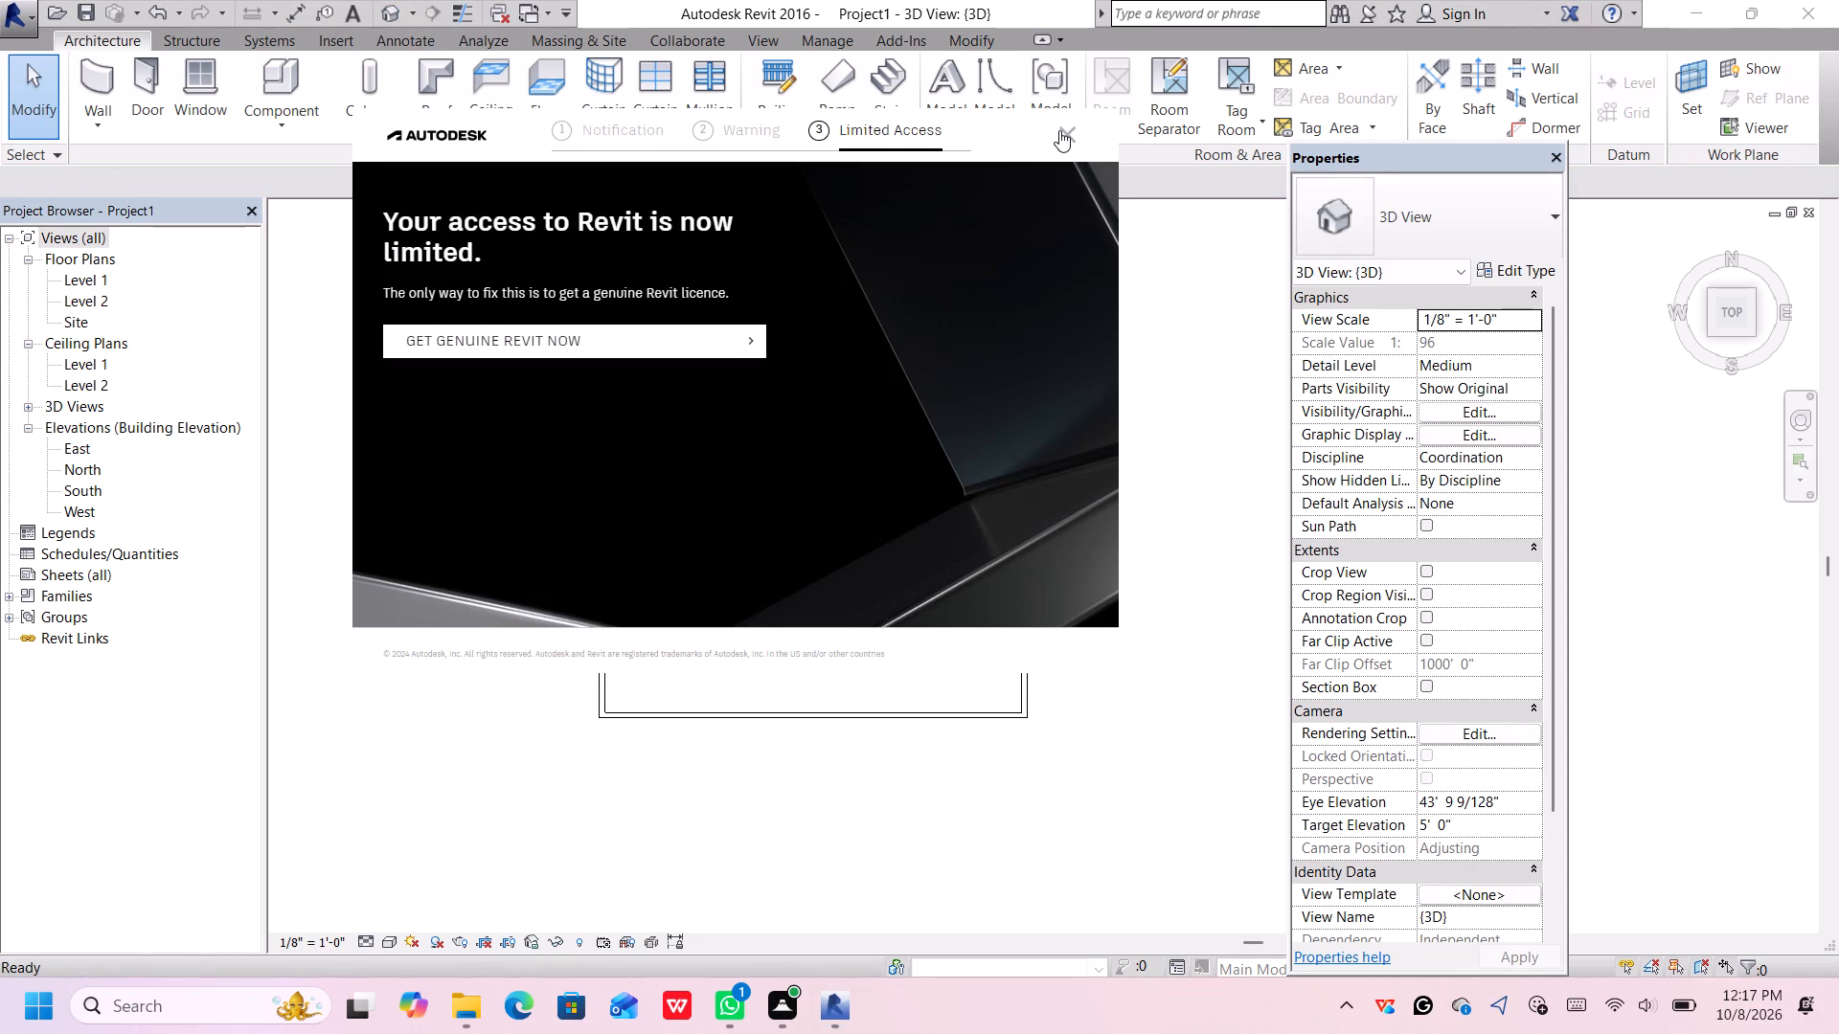
Orient the 3D view to the corner between top, left and front to examine the walls and floor isometrically.
left_click(392, 14)
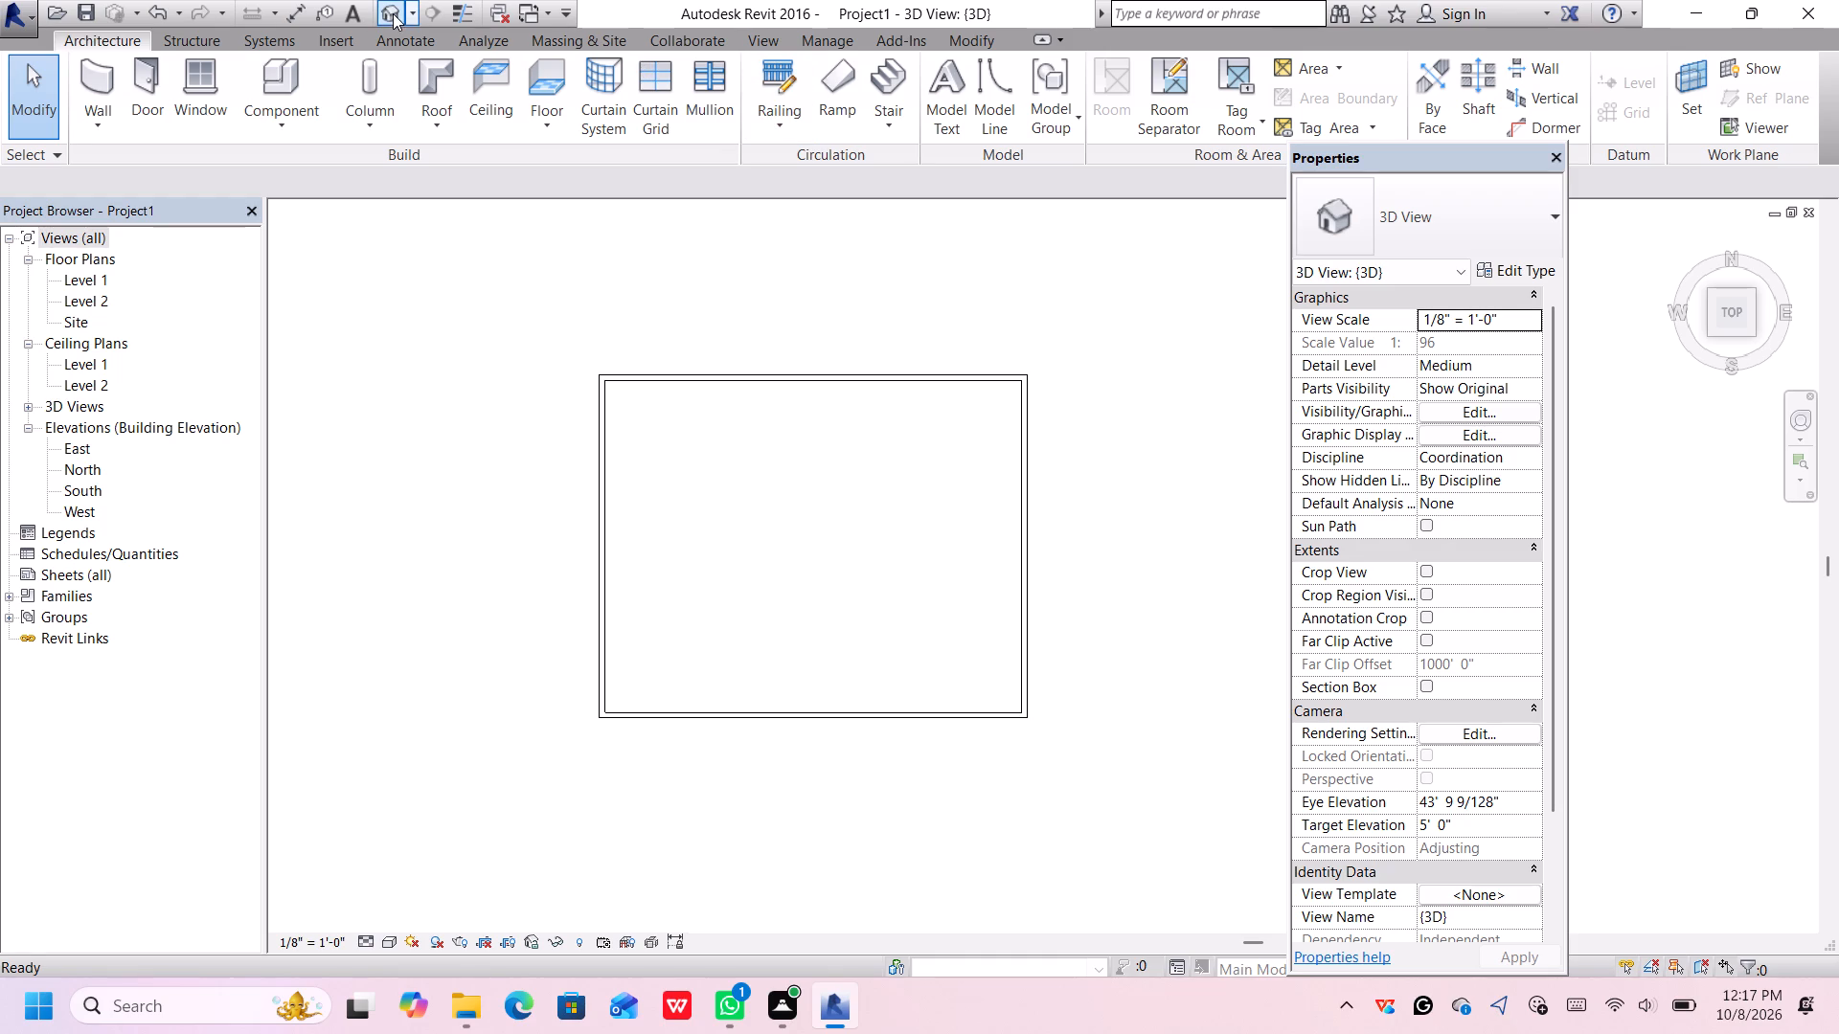
left_click(1705, 326)
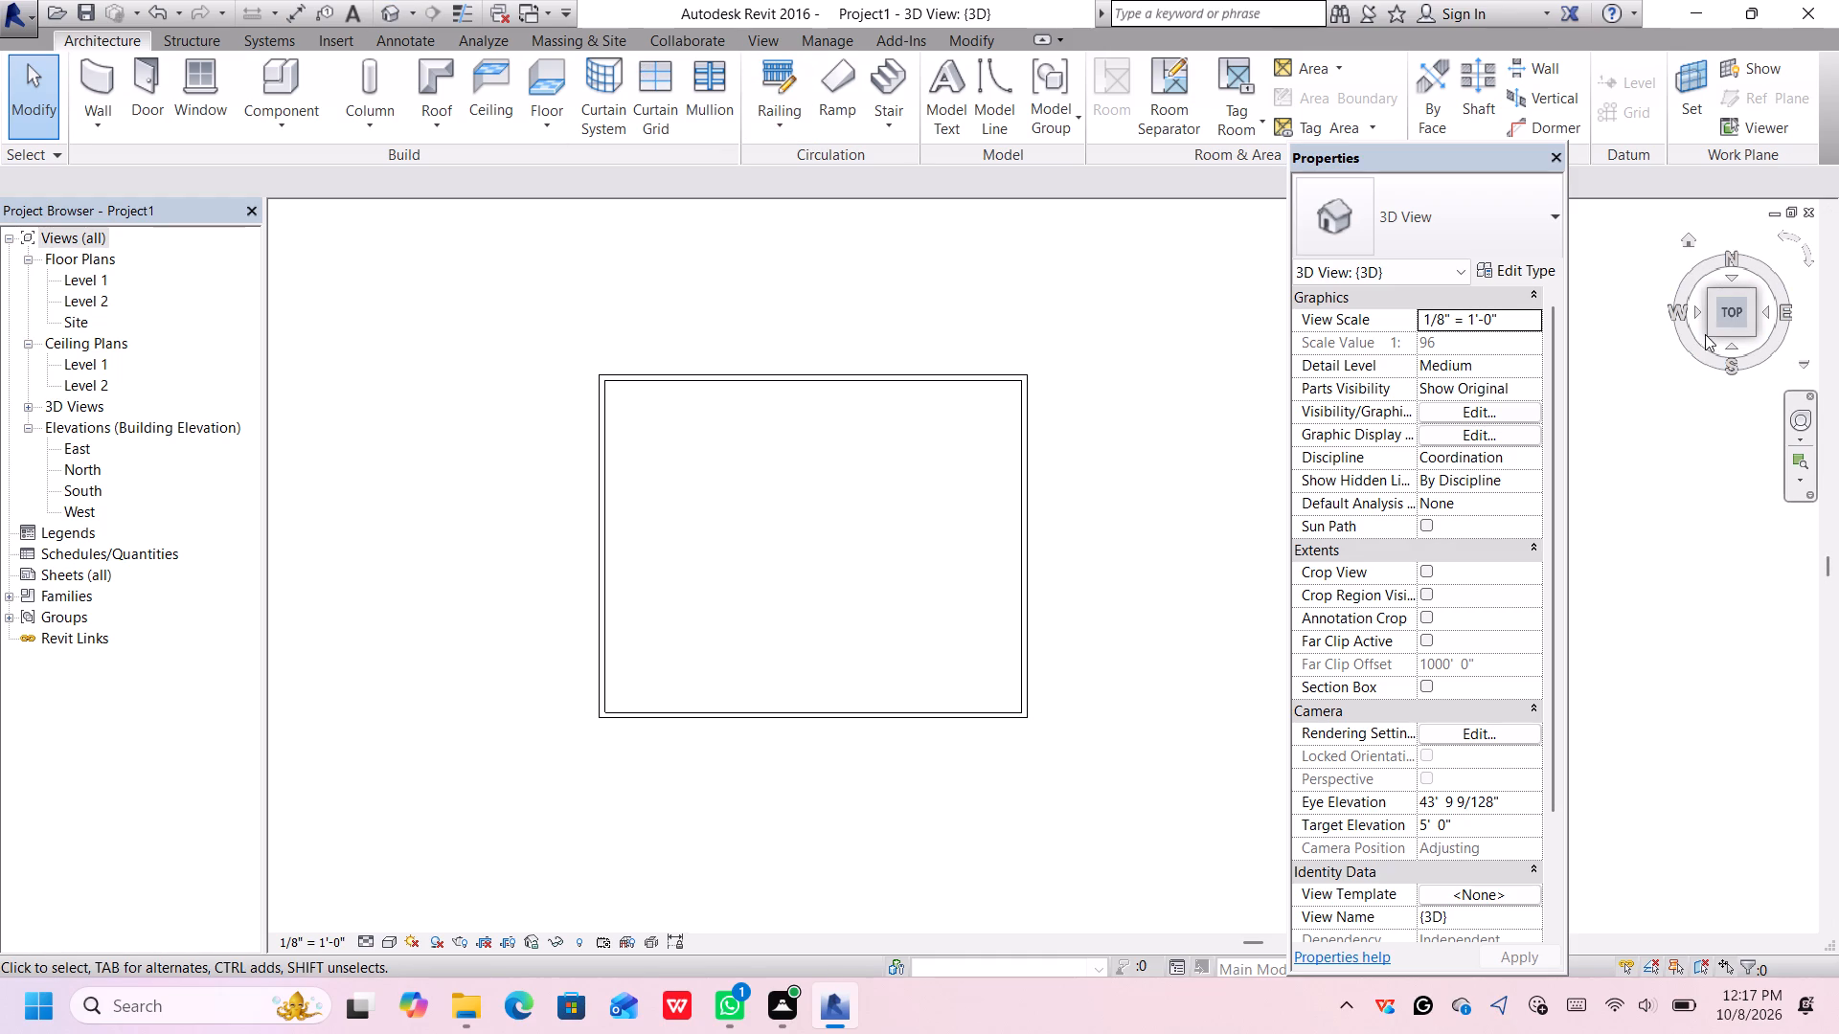
left_click(1715, 335)
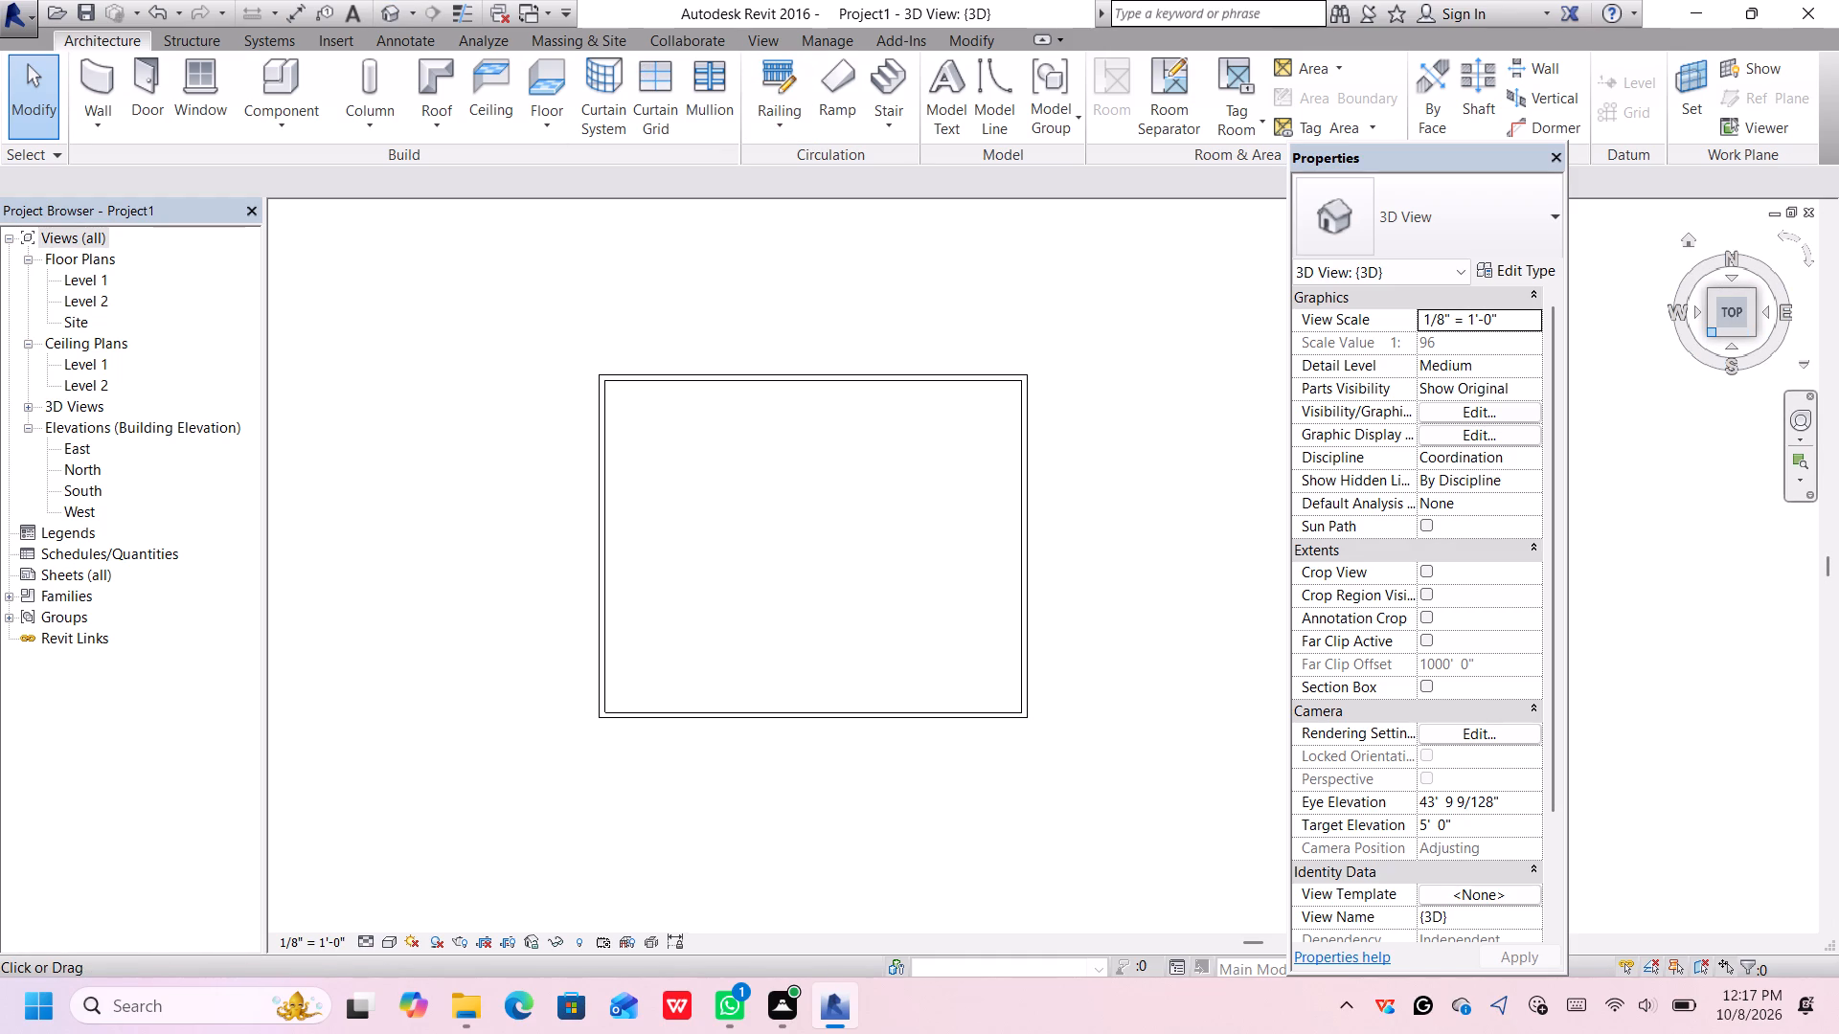
scroll(1139, 620, "up", 2)
middle_click_drag(1139, 603, 1004, 500)
scroll(1009, 495, "down", 1)
scroll(1020, 503, "up", 1)
scroll(1023, 505, "down", 2)
scroll(1030, 502, "up", 1)
scroll(1032, 501, "down", 1)
middle_click_drag(1261, 434, 1250, 441)
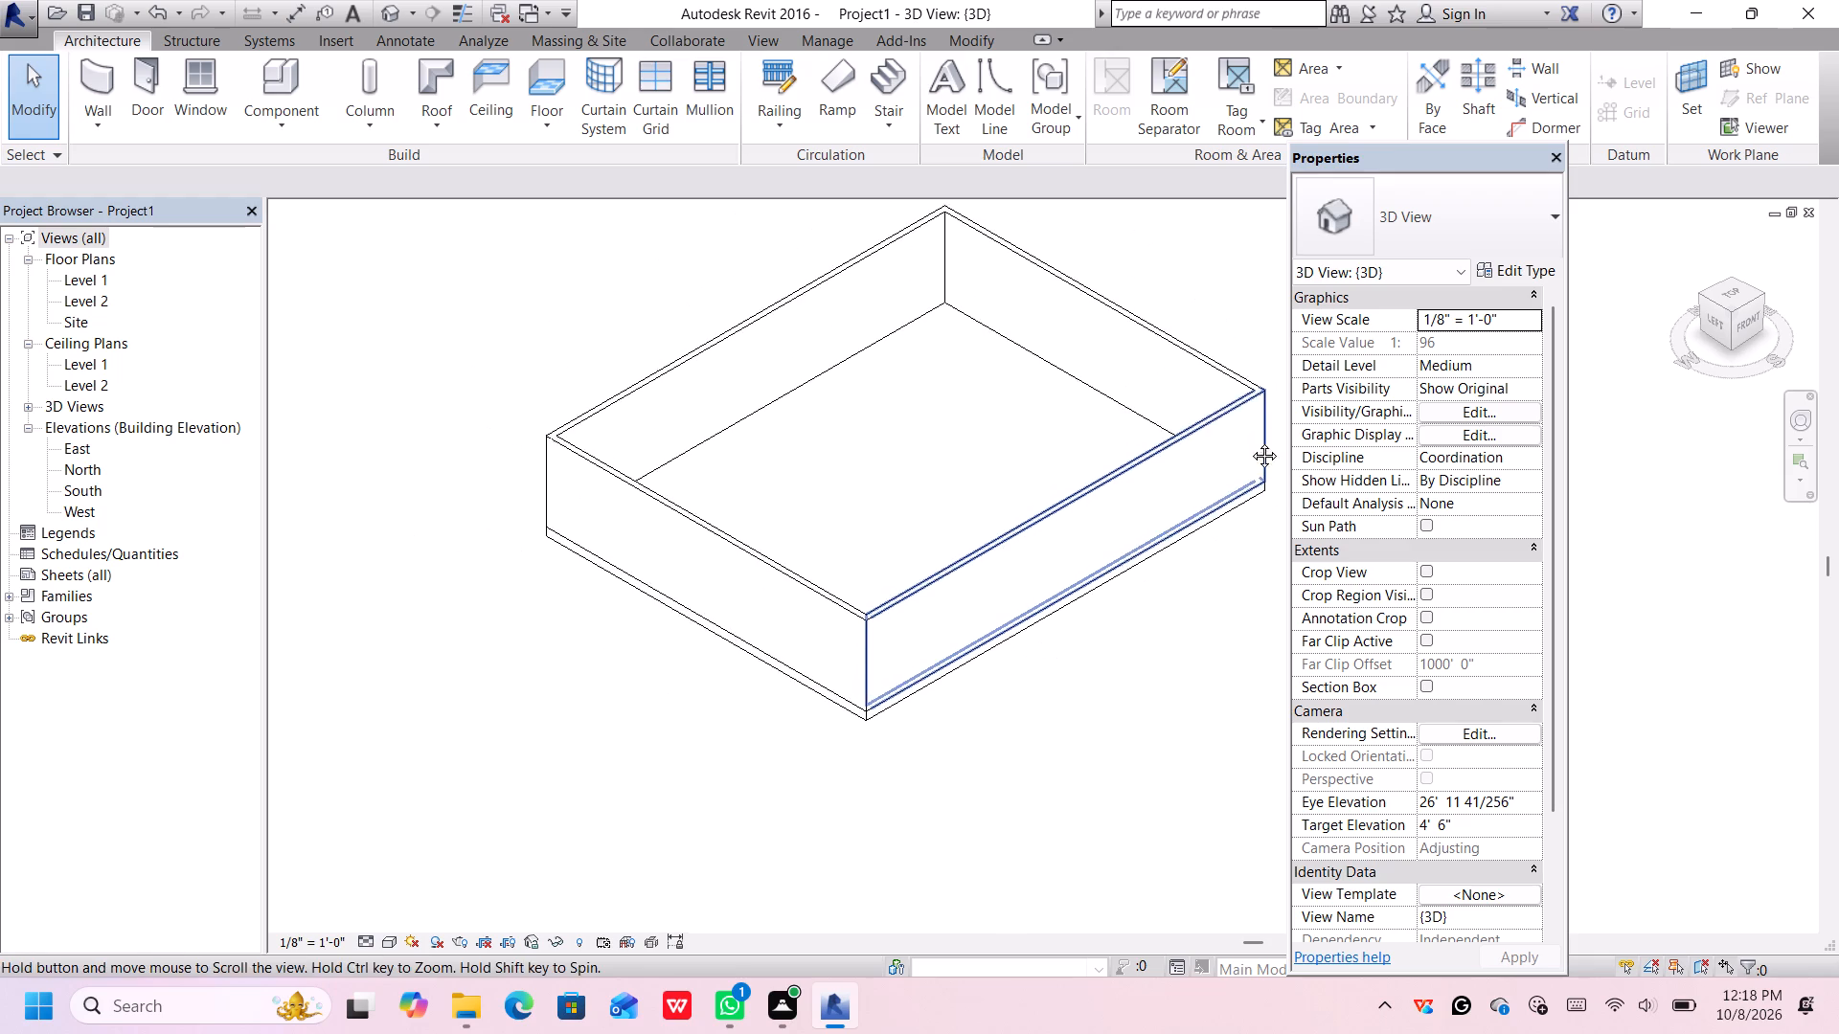
middle_click_drag(1250, 441, 1126, 521)
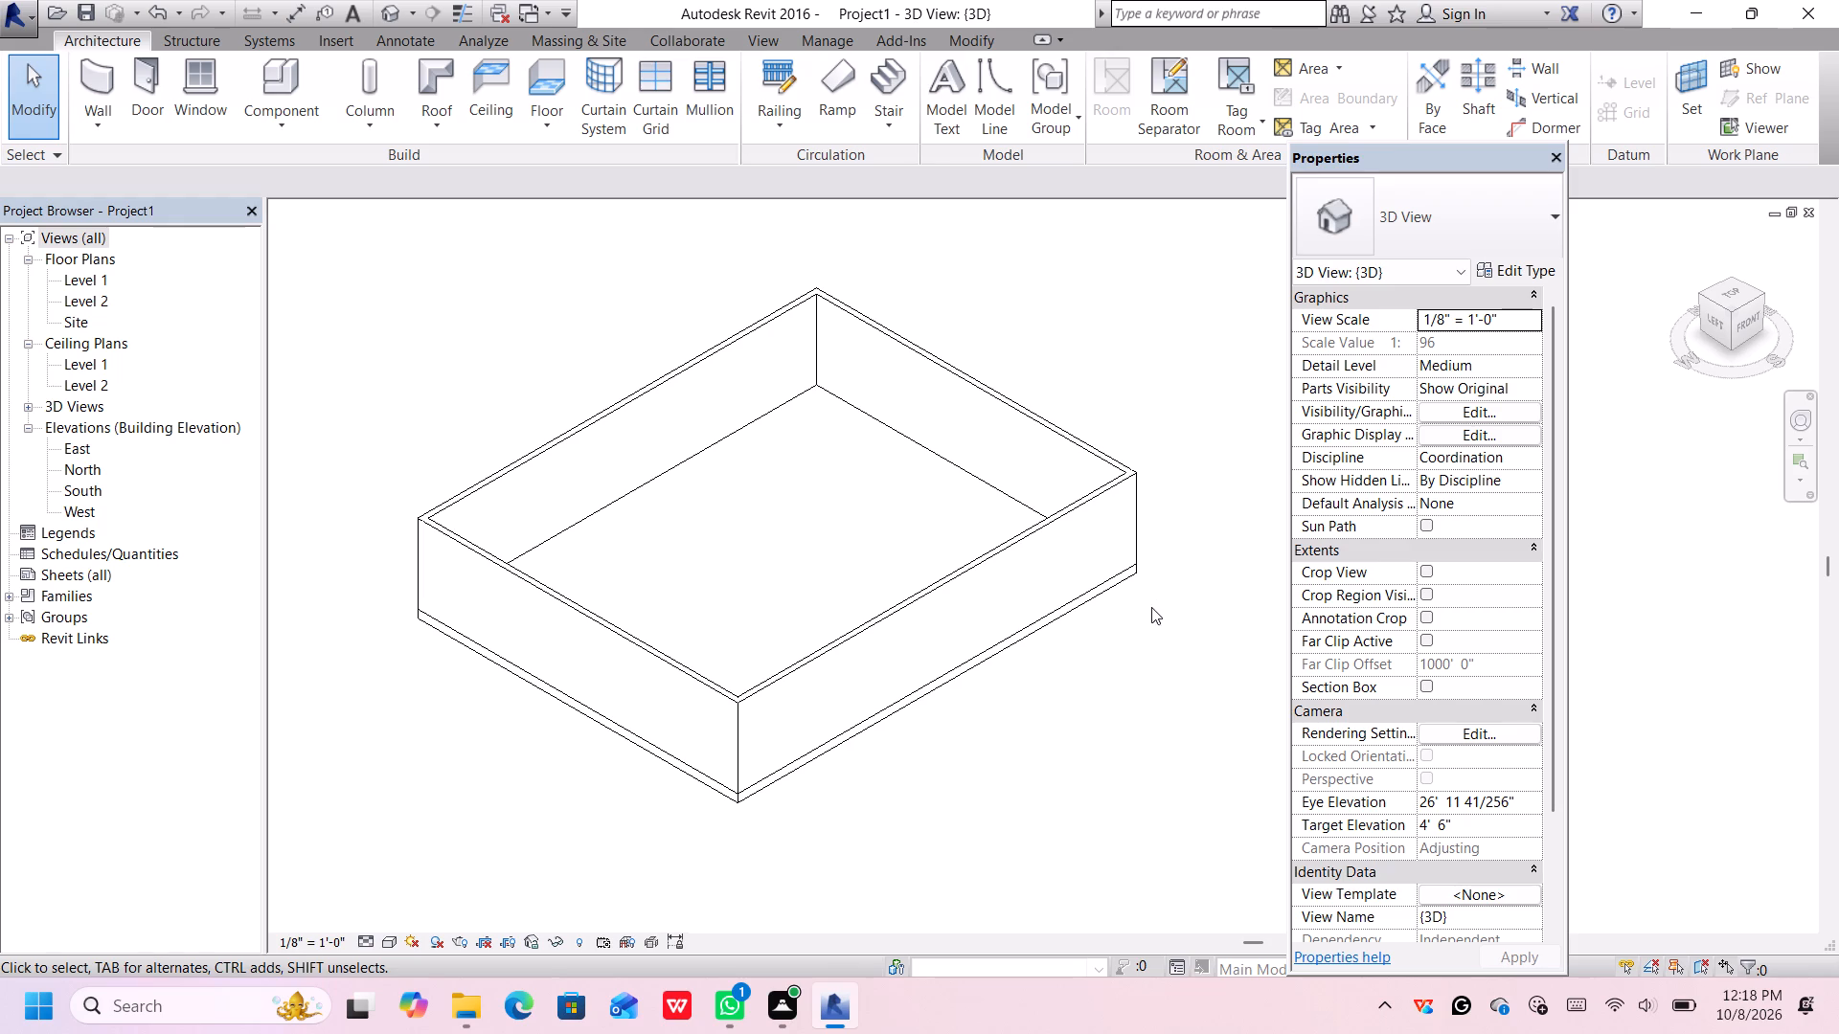
scroll(1147, 606, "down", 3)
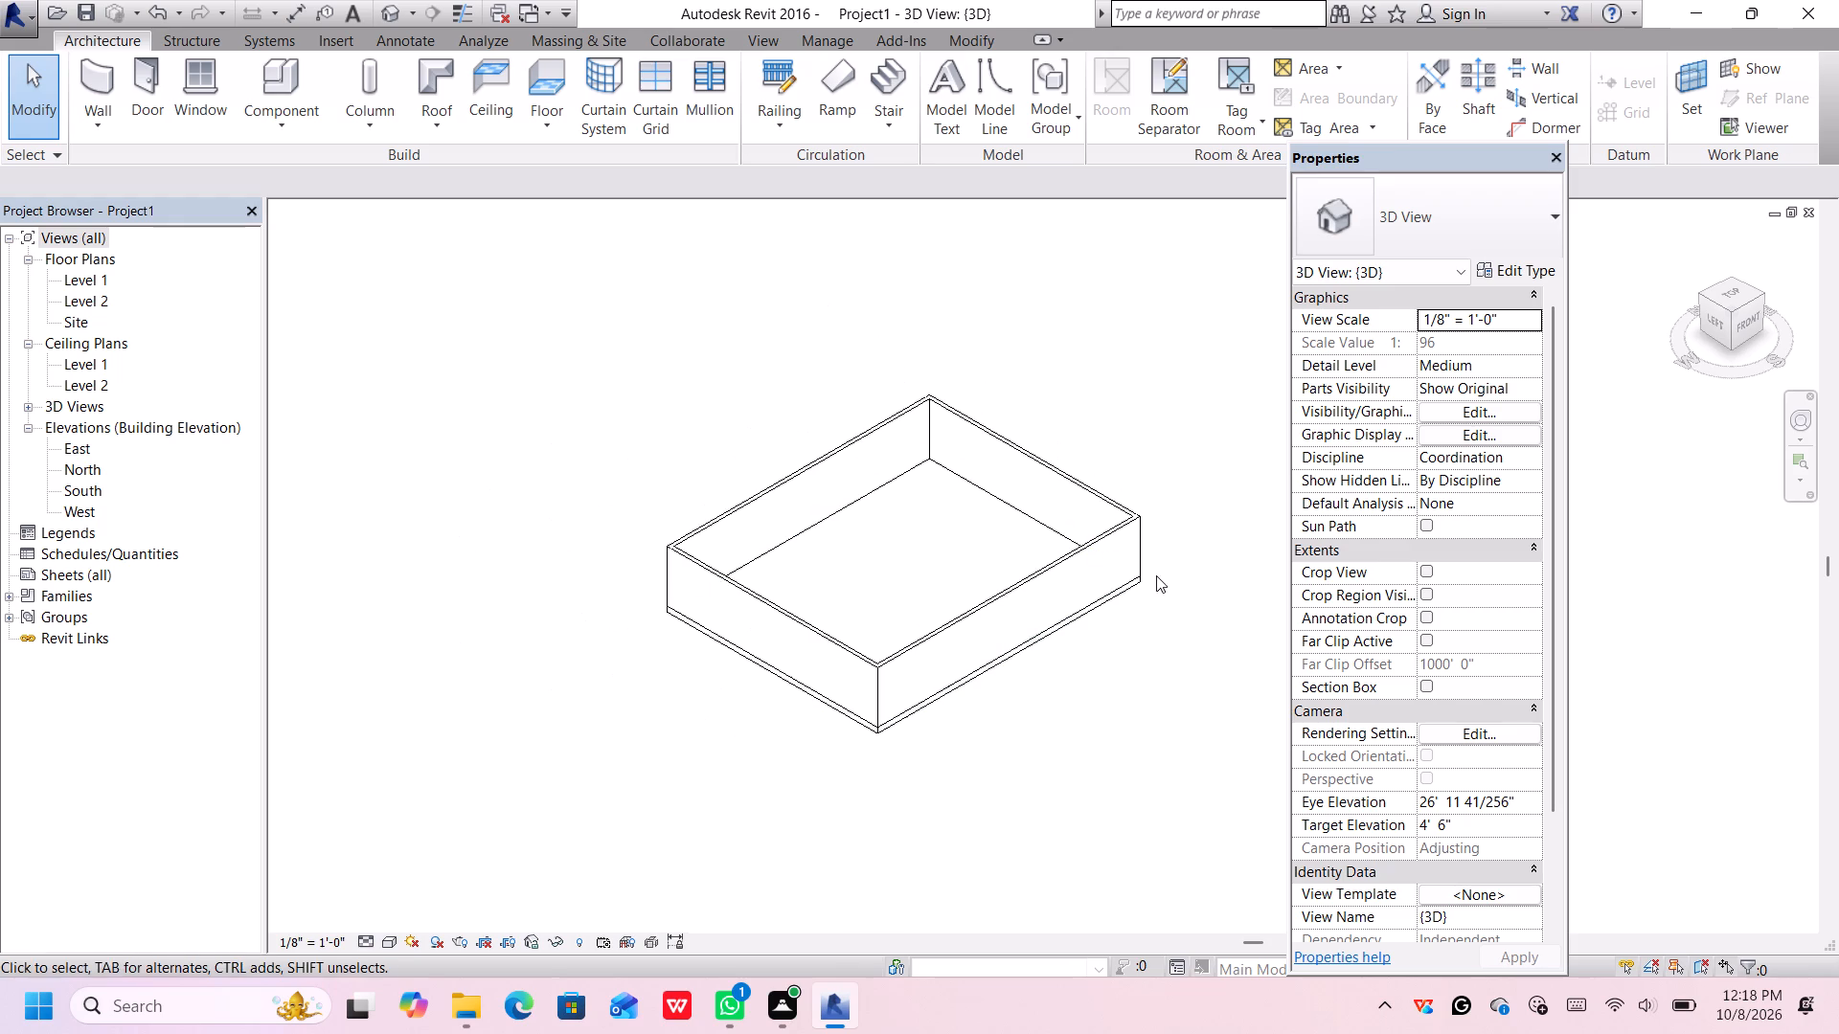
middle_click_drag(1184, 528, 1169, 486)
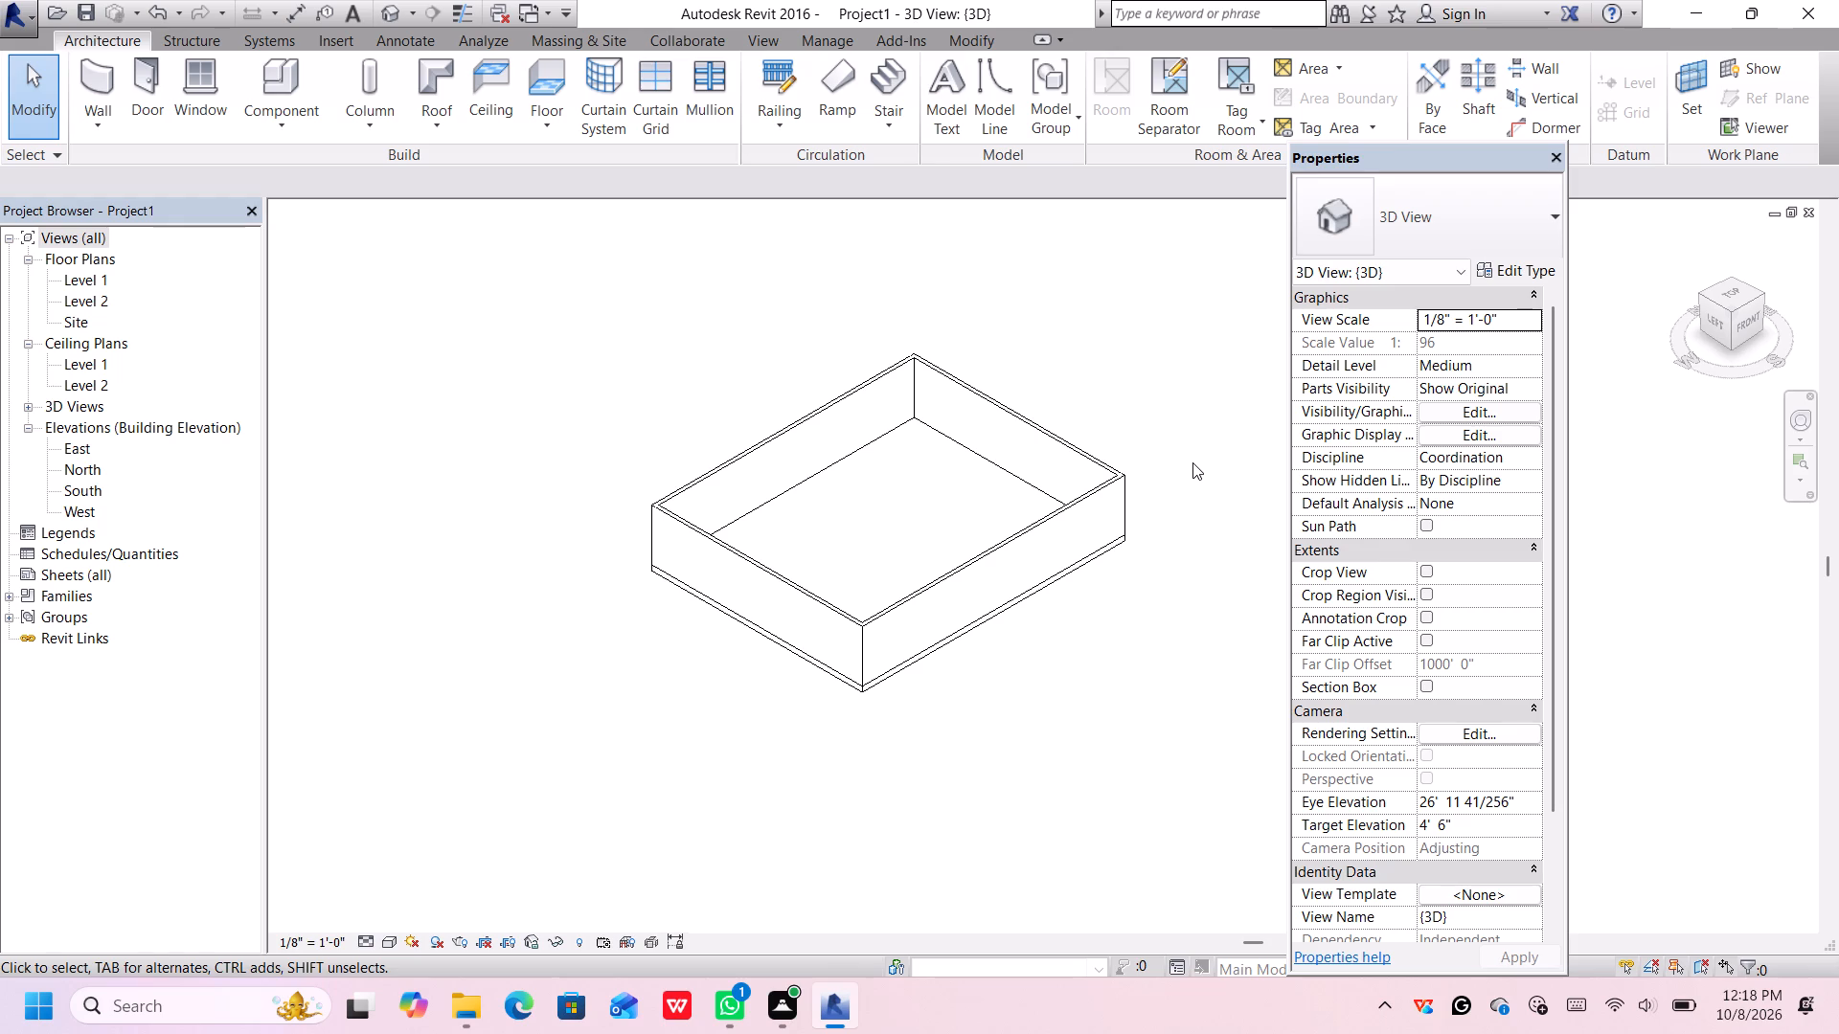
Change the two opposite 40' walls to the Generic - 12" basic wall type.
scroll(1192, 462, "up", 1)
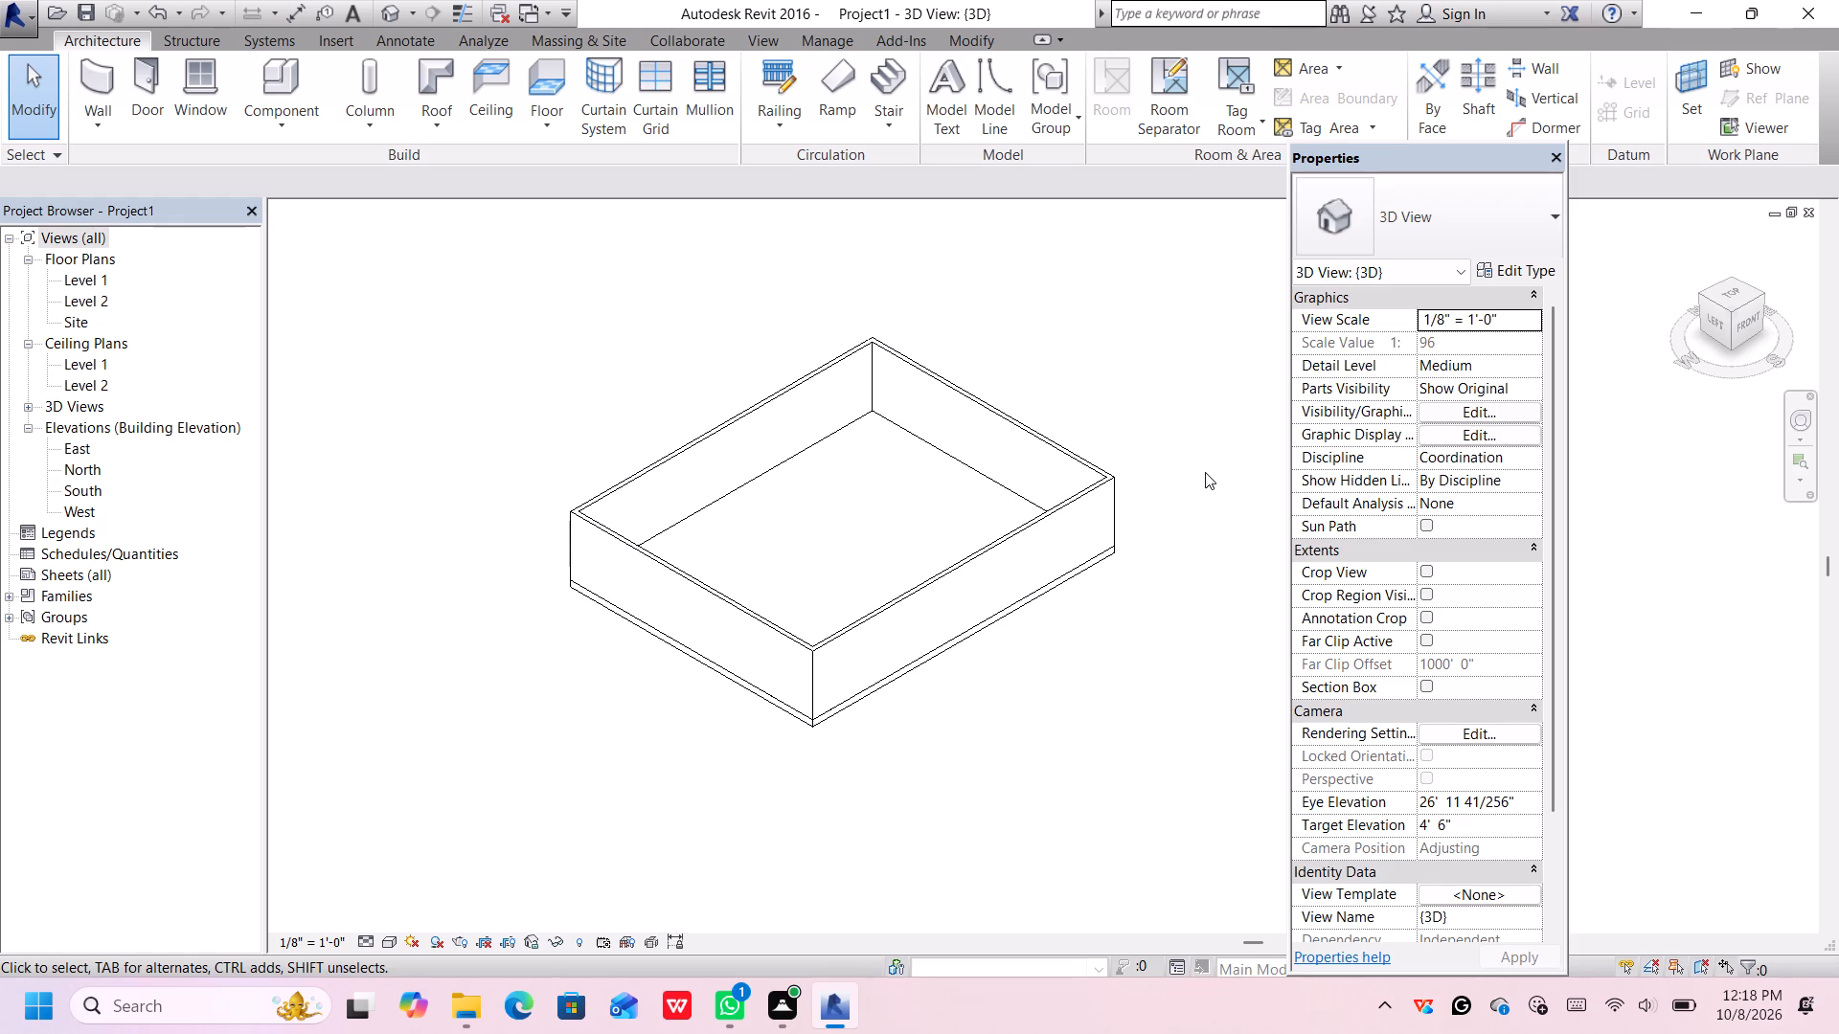
left_click(1000, 413)
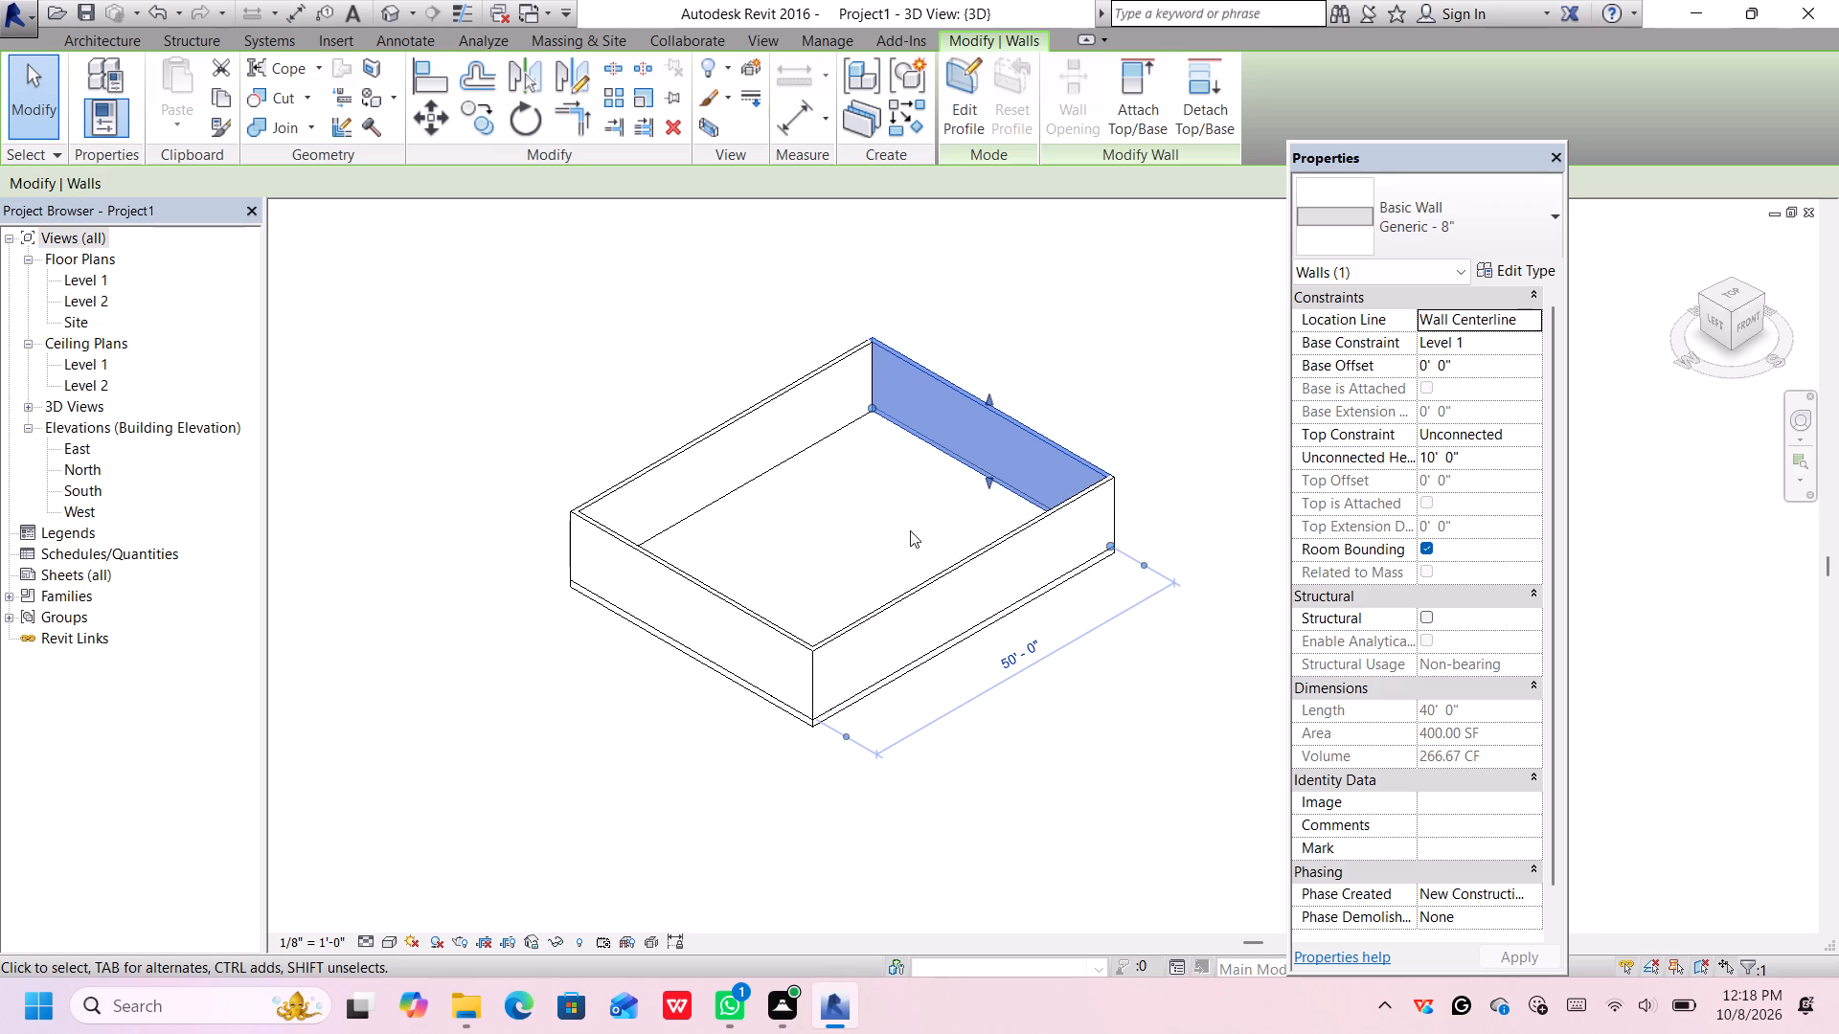
left_click(726, 600, "ctrl")
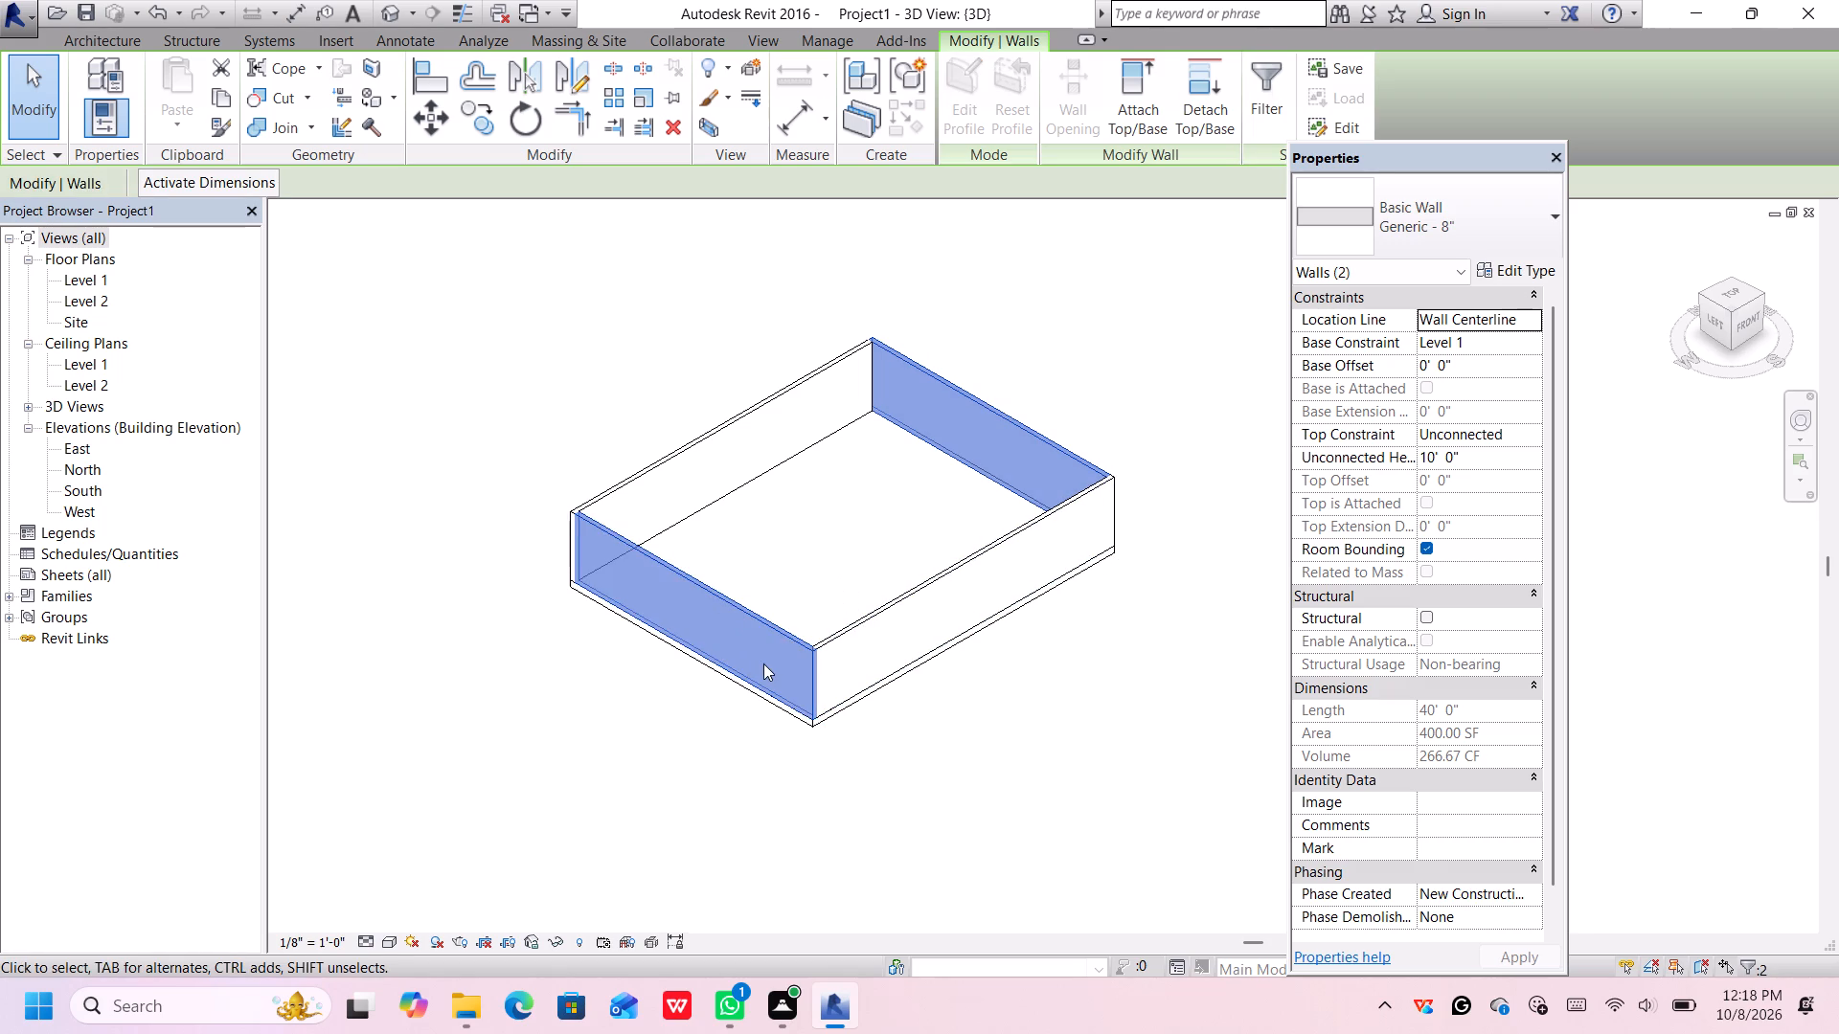
left_click(1466, 222)
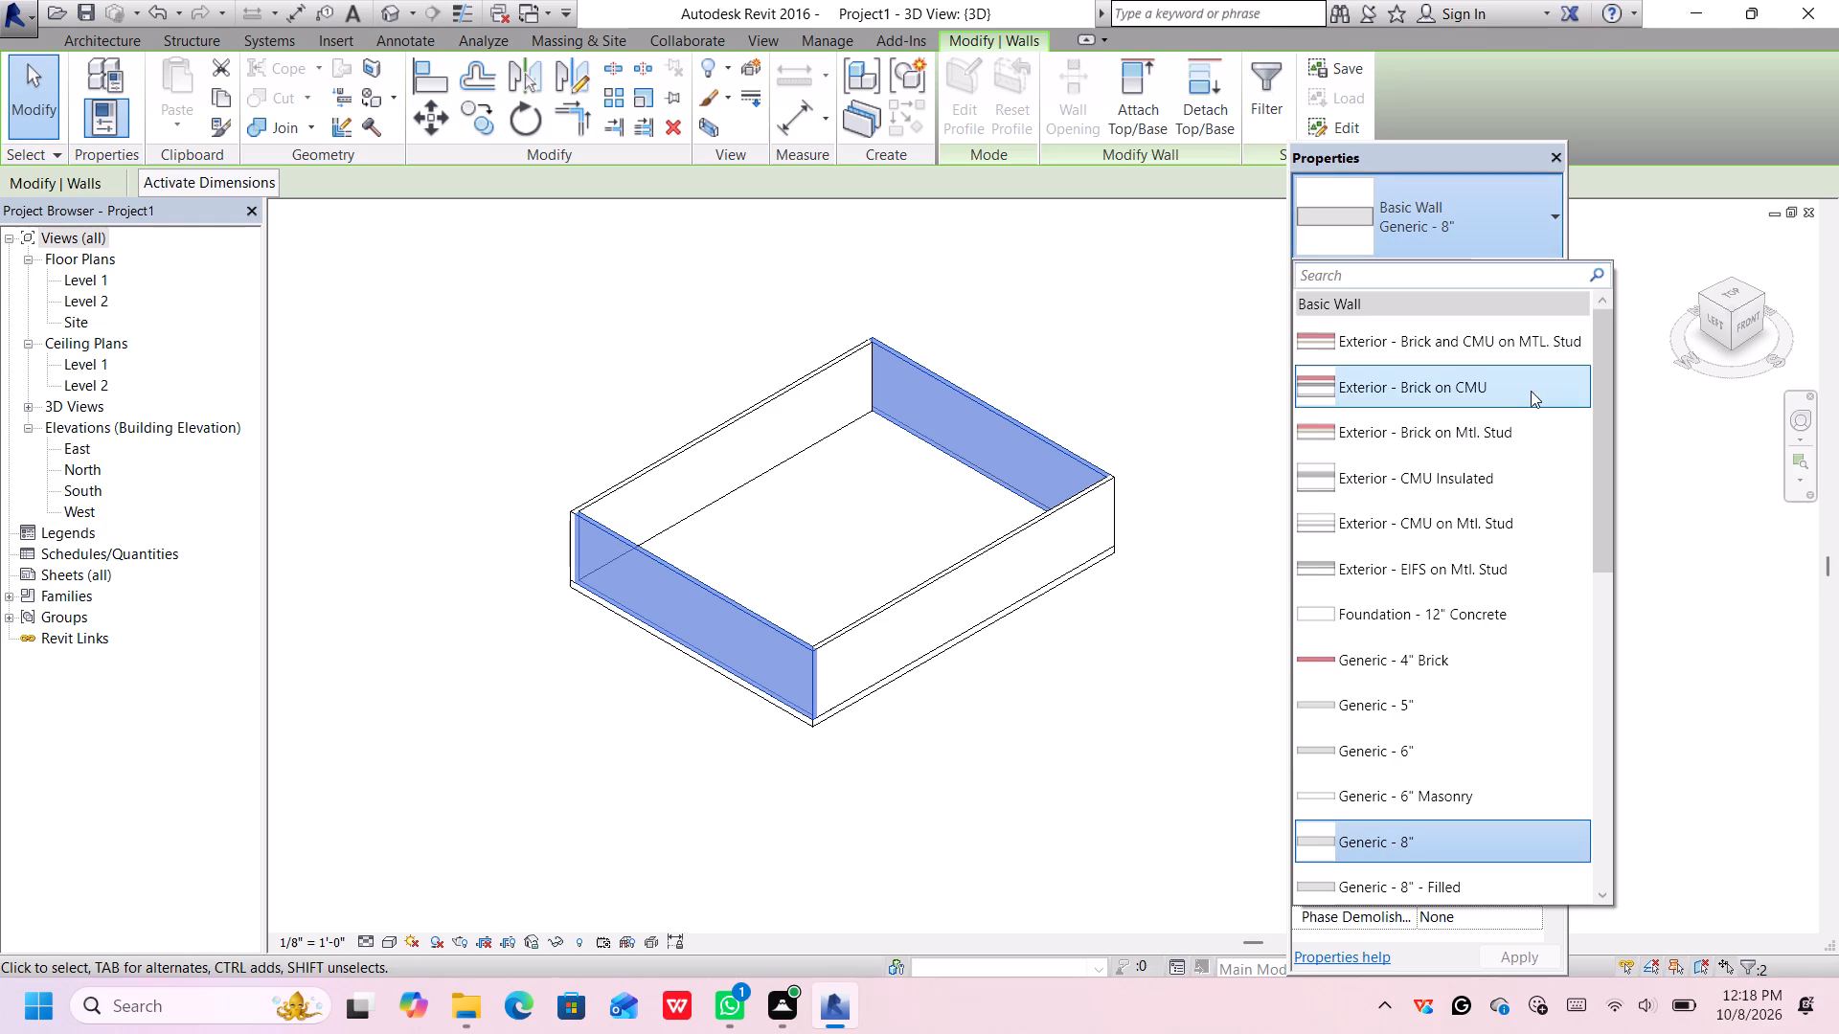
scroll(1486, 349, "down", 2)
scroll(1465, 506, "down", 6)
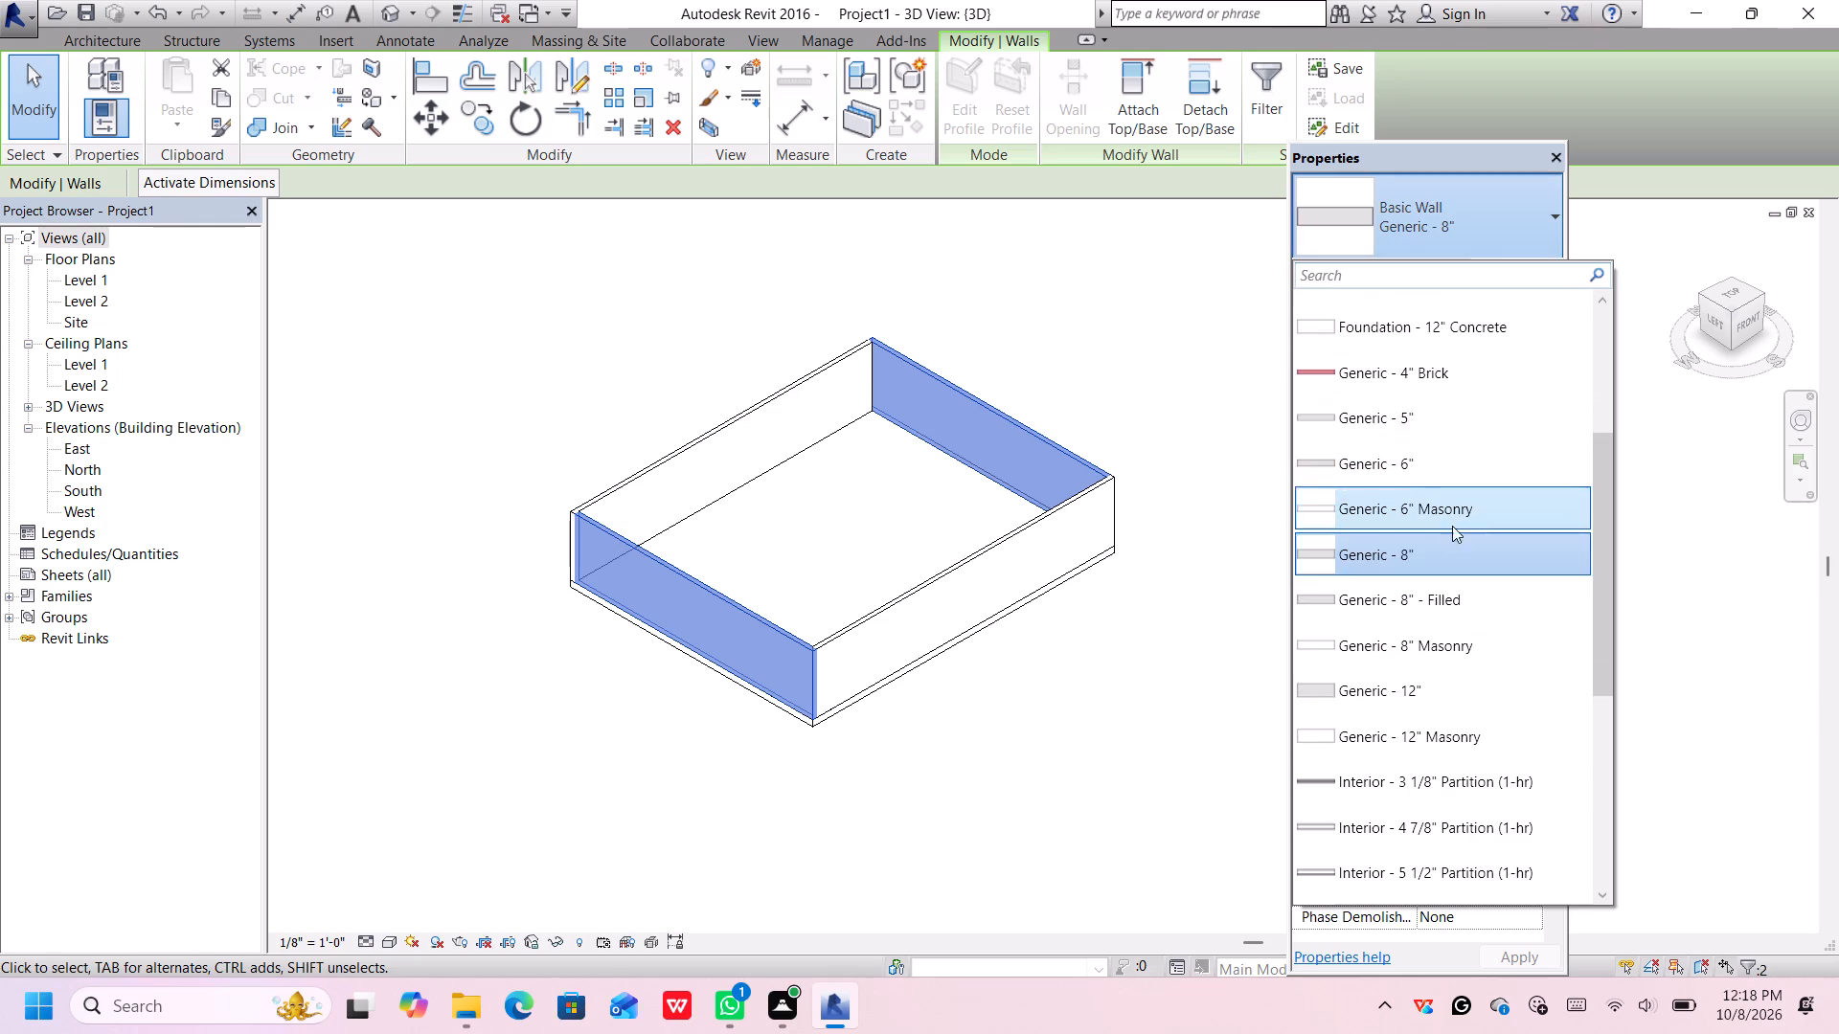
left_click(1432, 686)
Look through the basic, curtain and stacked wall types available for the two selected walls.
left_click(1481, 217)
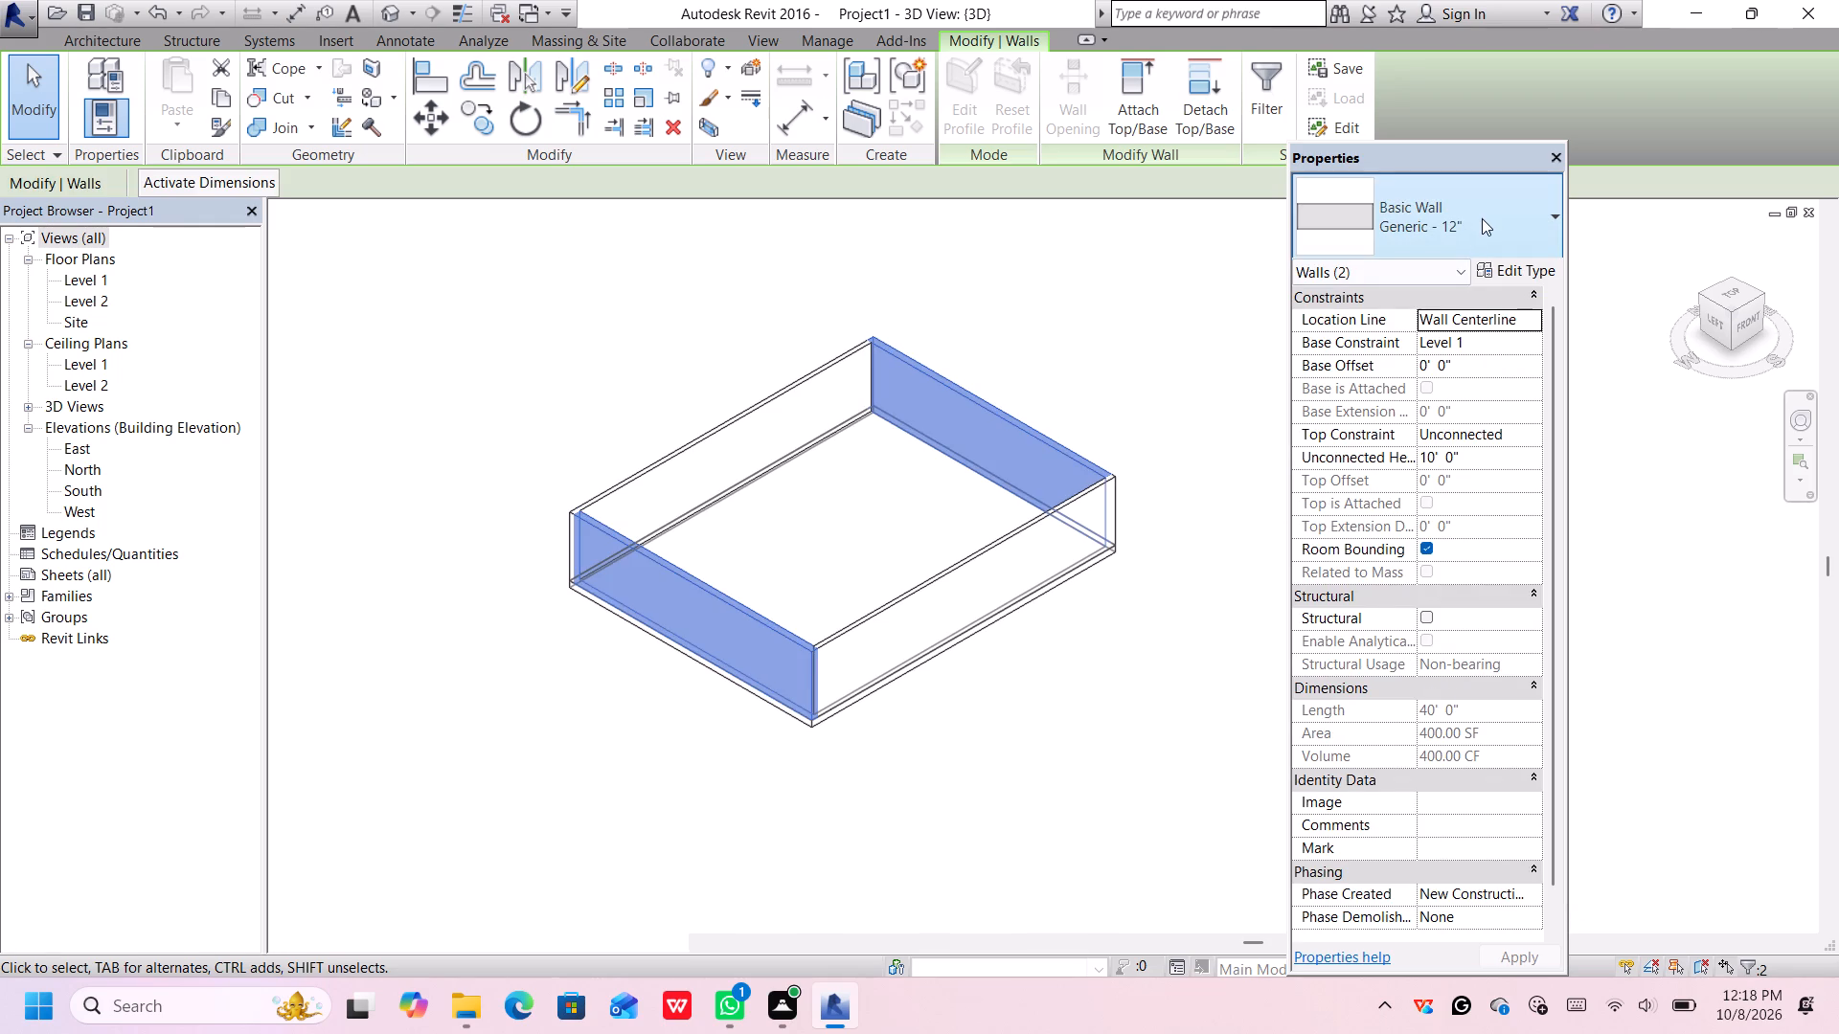
scroll(1402, 427, "down", 3)
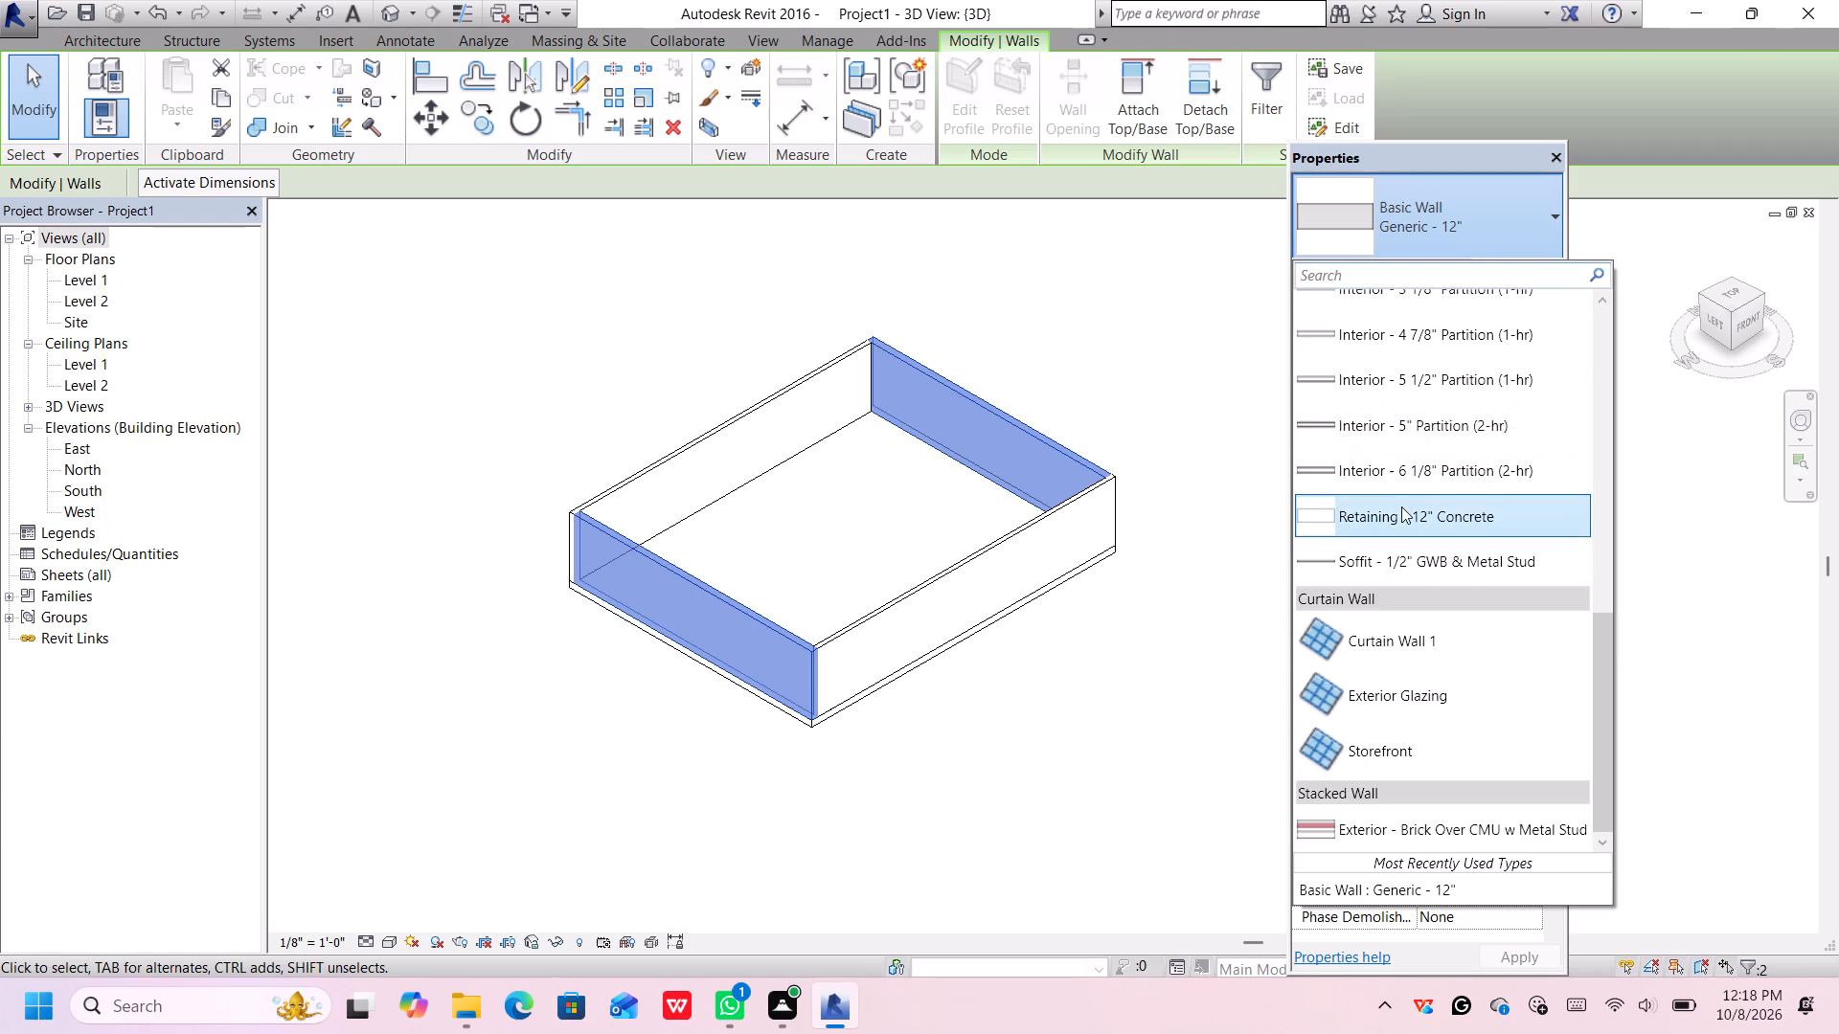
scroll(1401, 506, "up", 16)
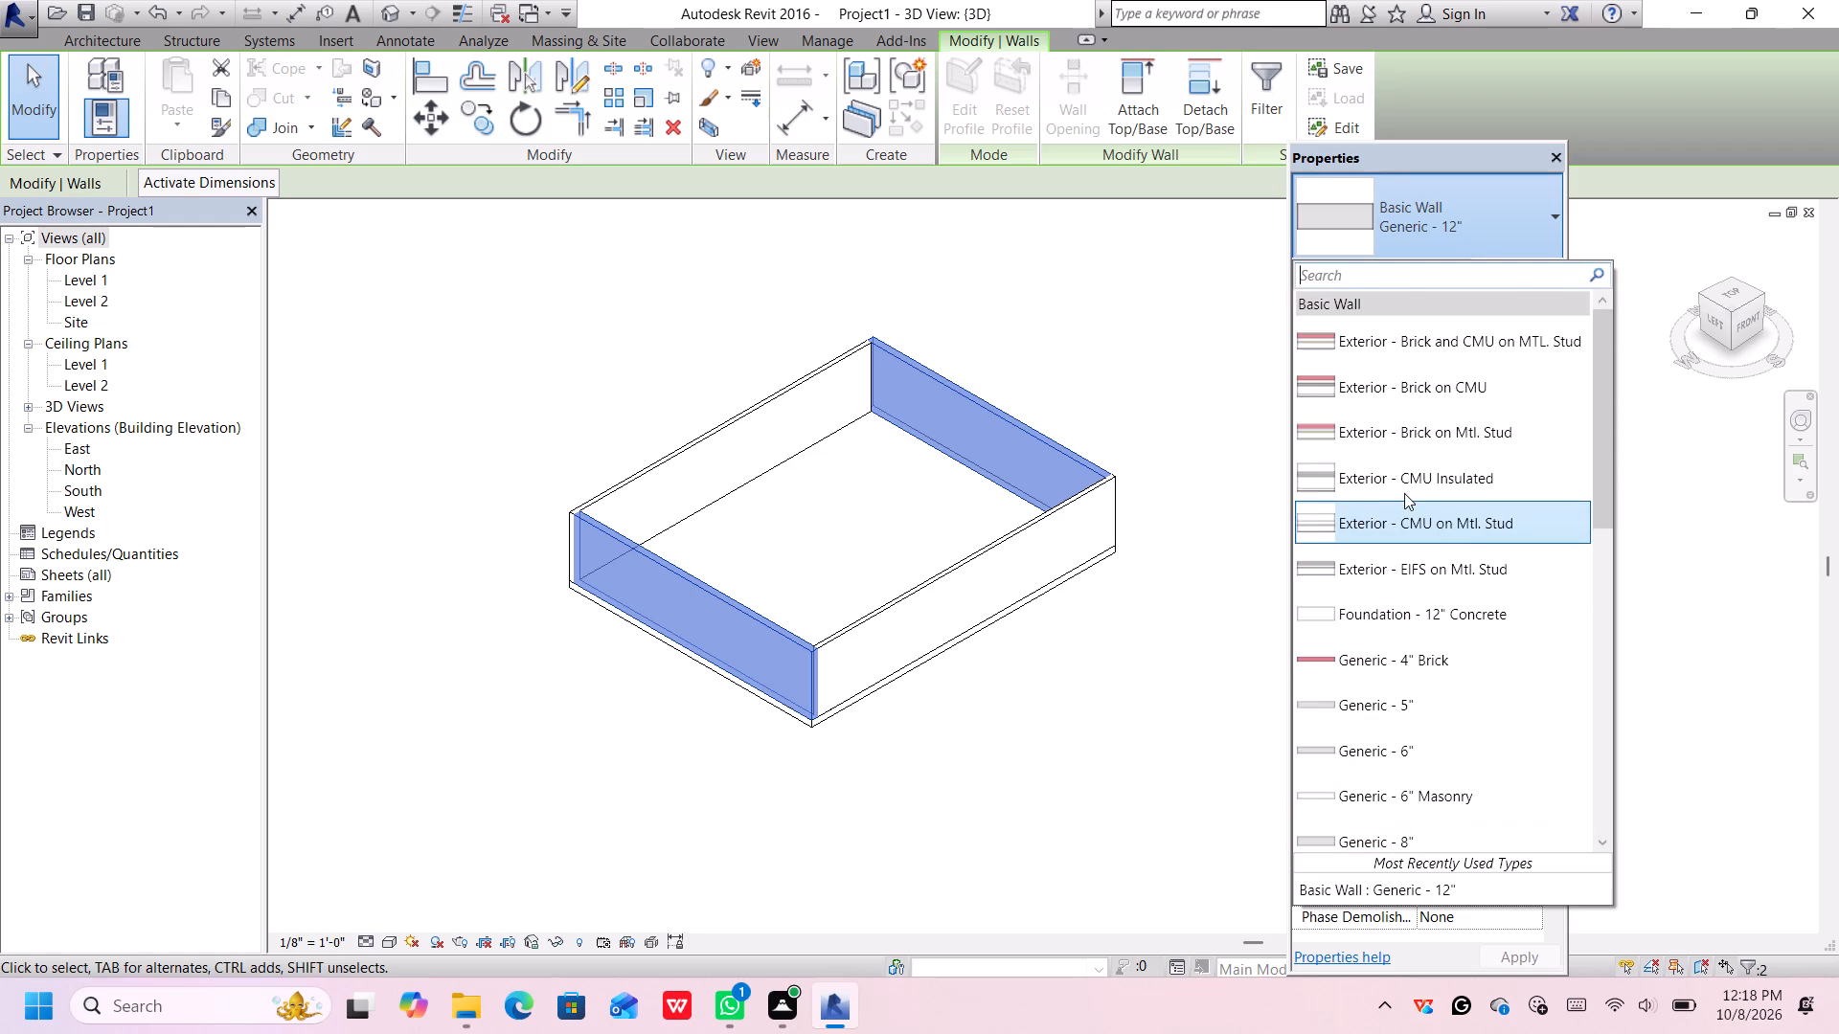
scroll(1405, 490, "up", 4)
scroll(1407, 490, "down", 9)
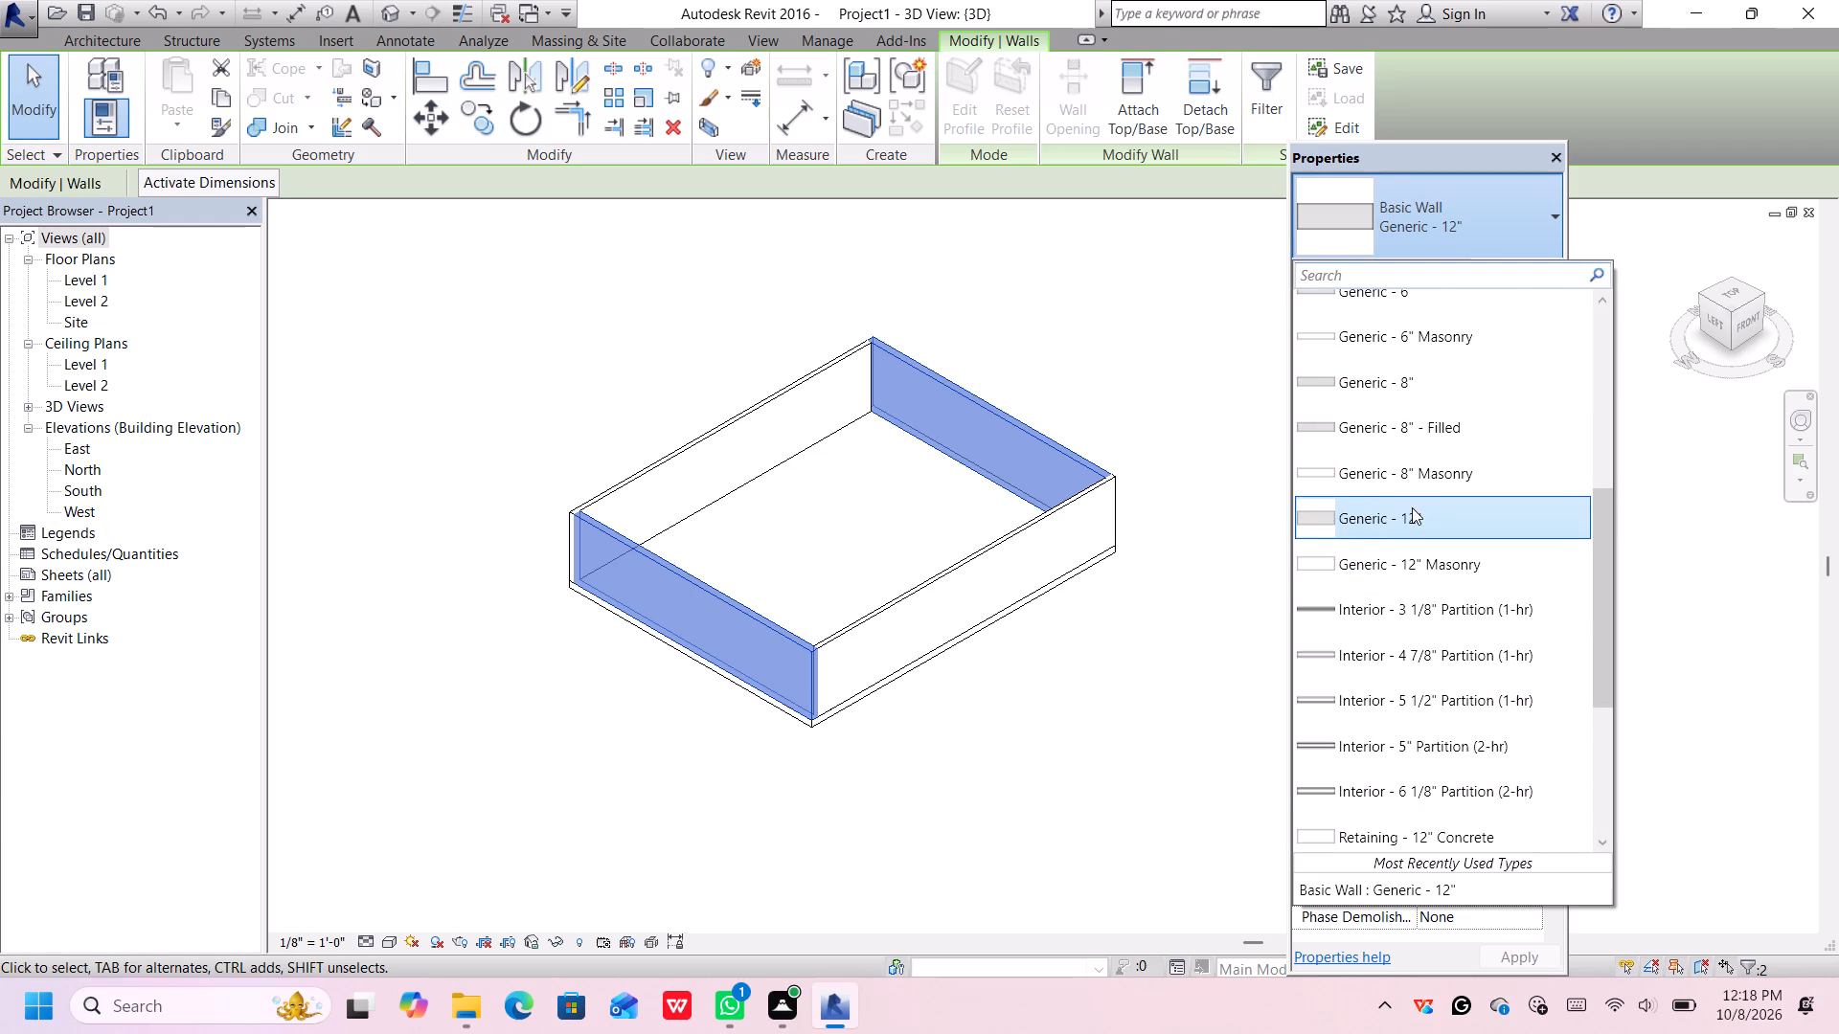
scroll(1416, 528, "down", 20)
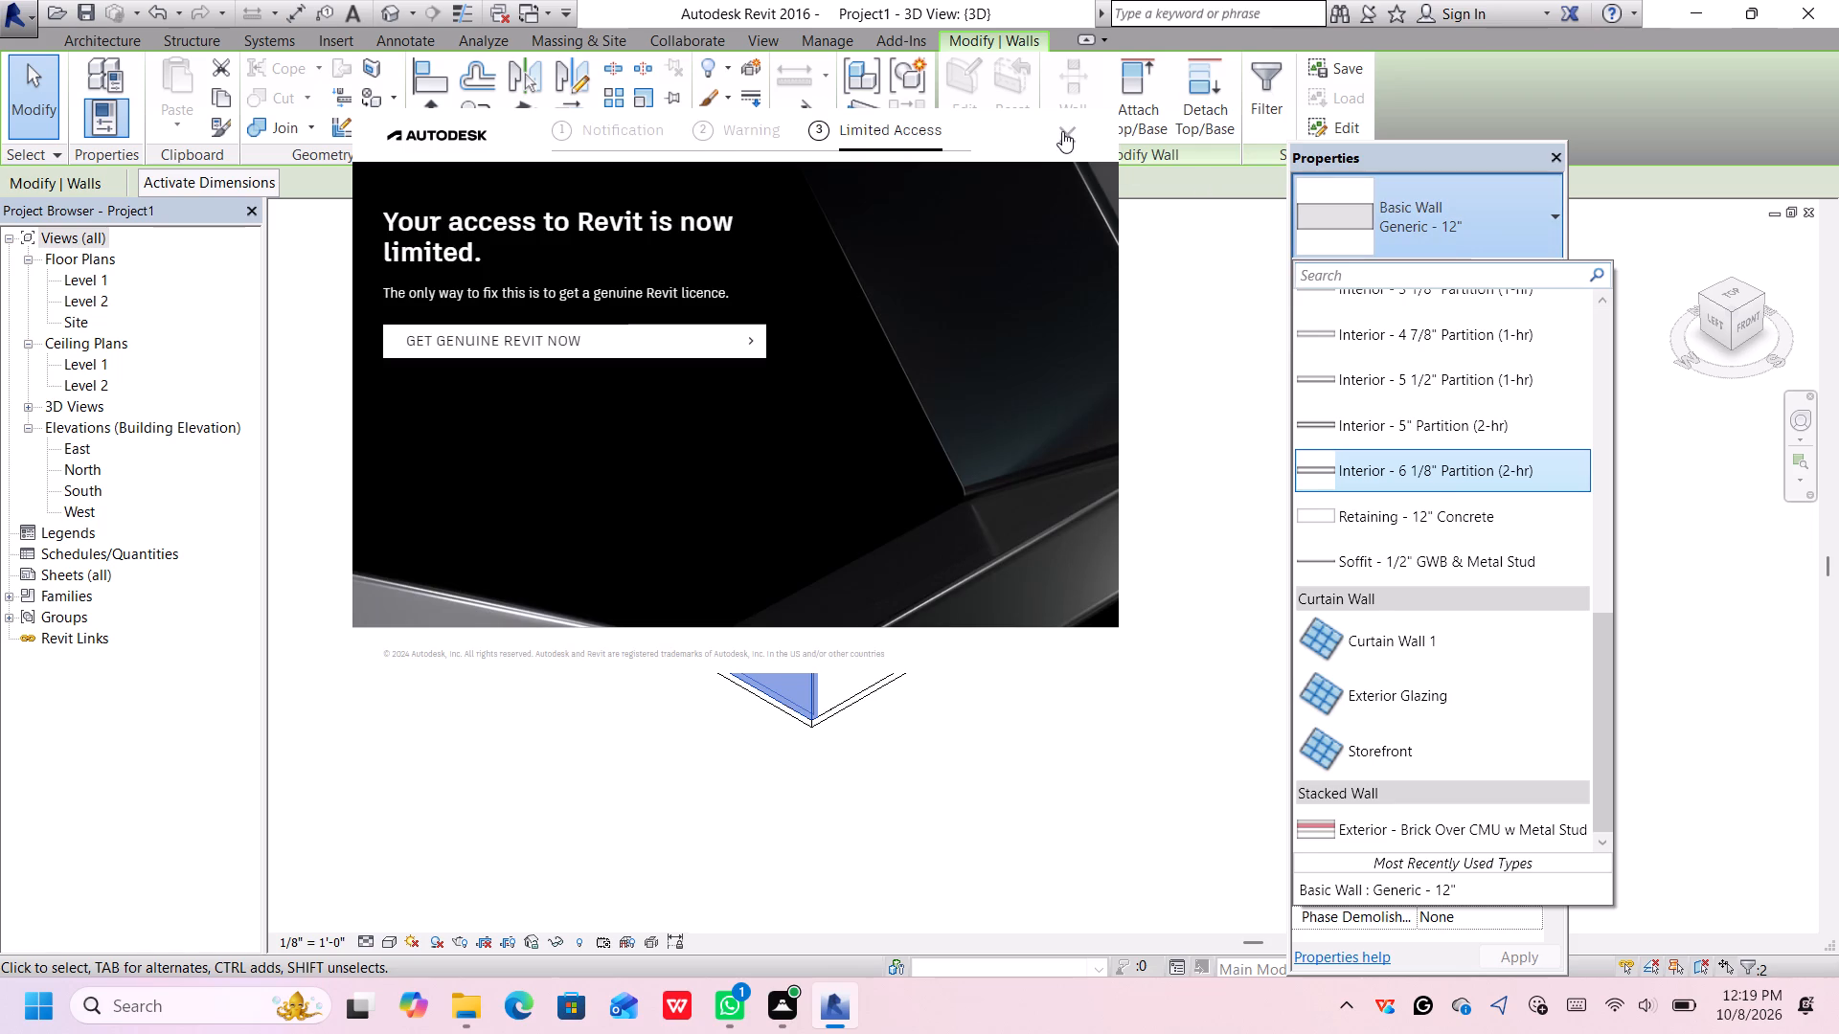
Dismiss the Autodesk licence notification covering the model.
left_click(1056, 126)
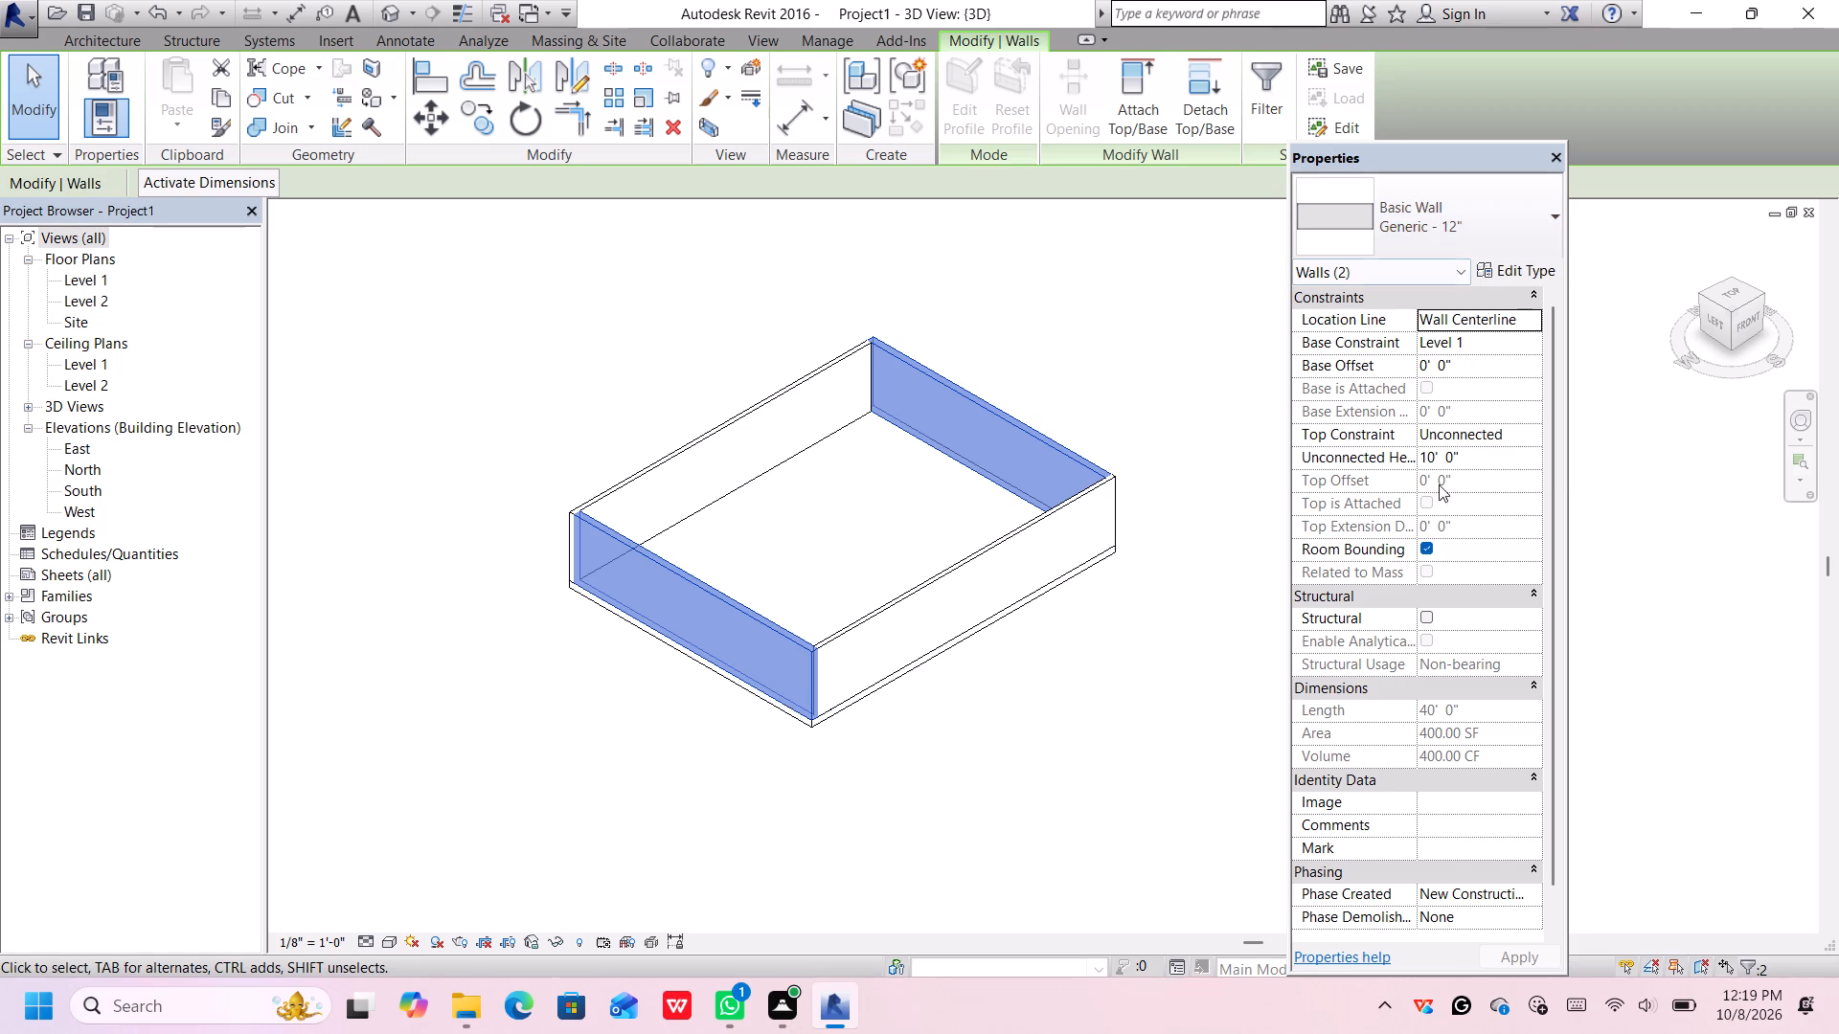
Open the type properties of the two selected Generic - 12" walls.
left_click(1511, 264)
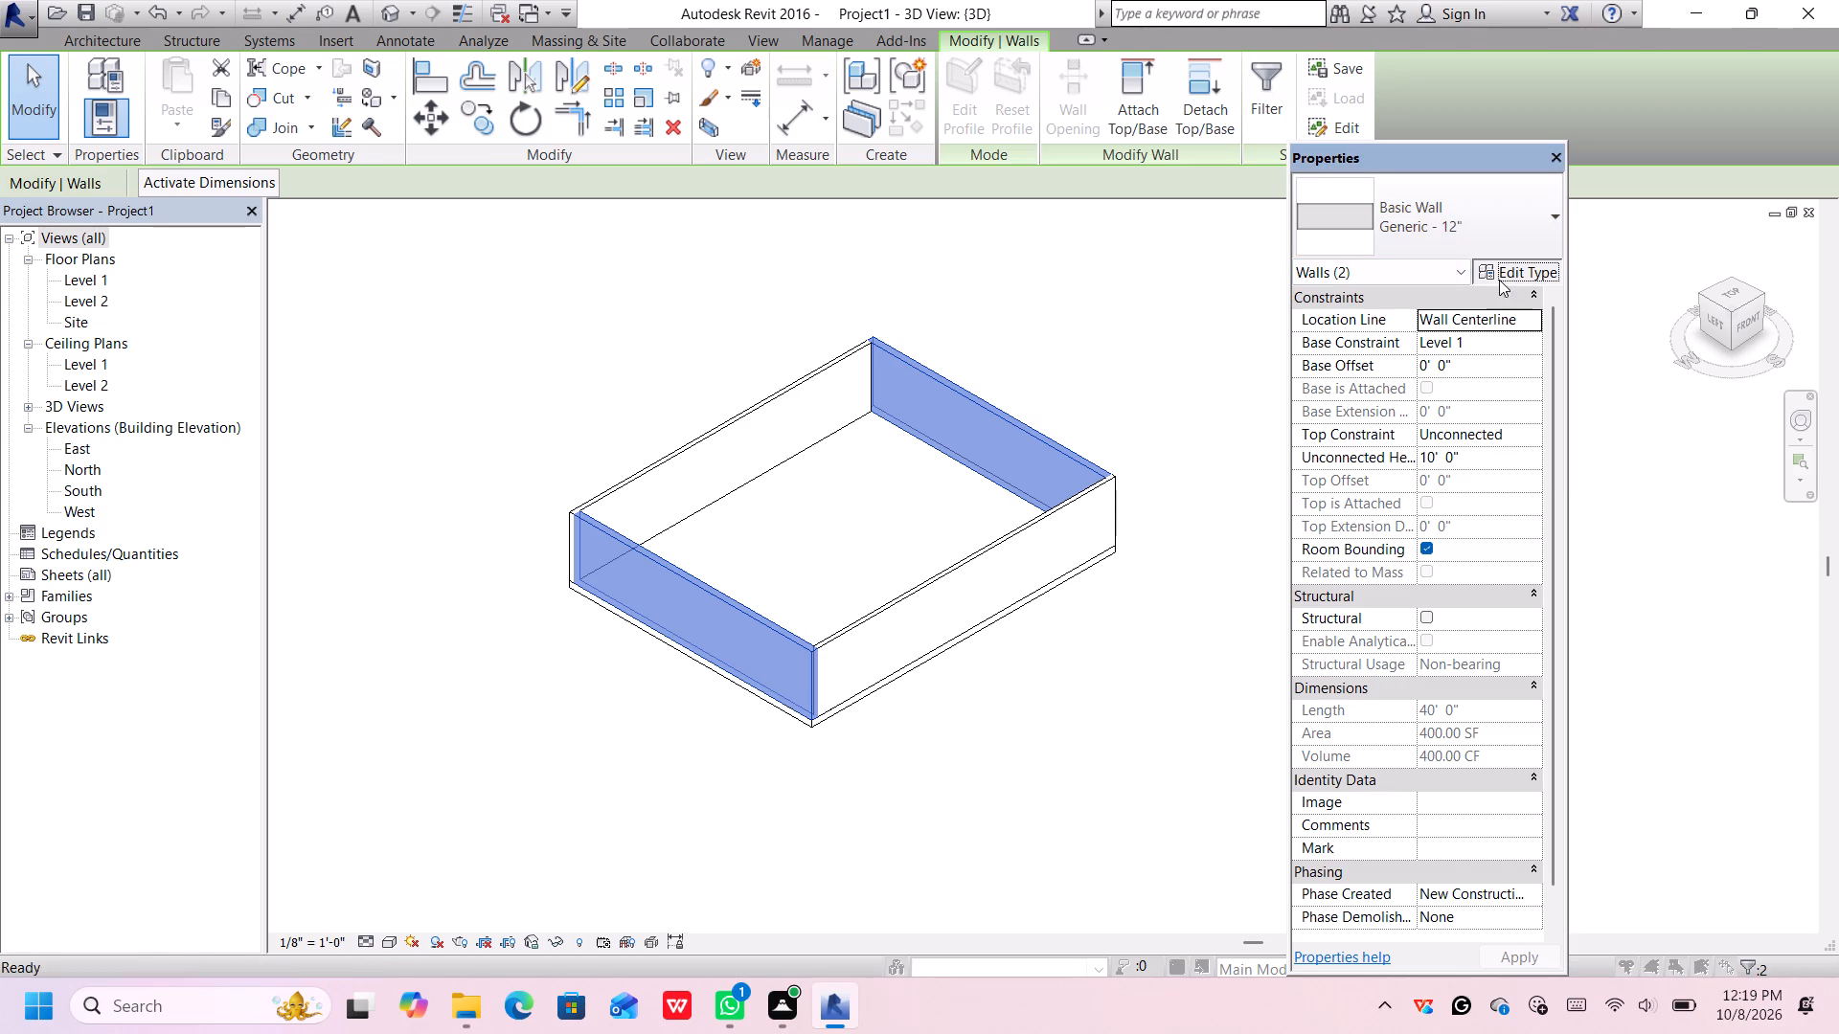
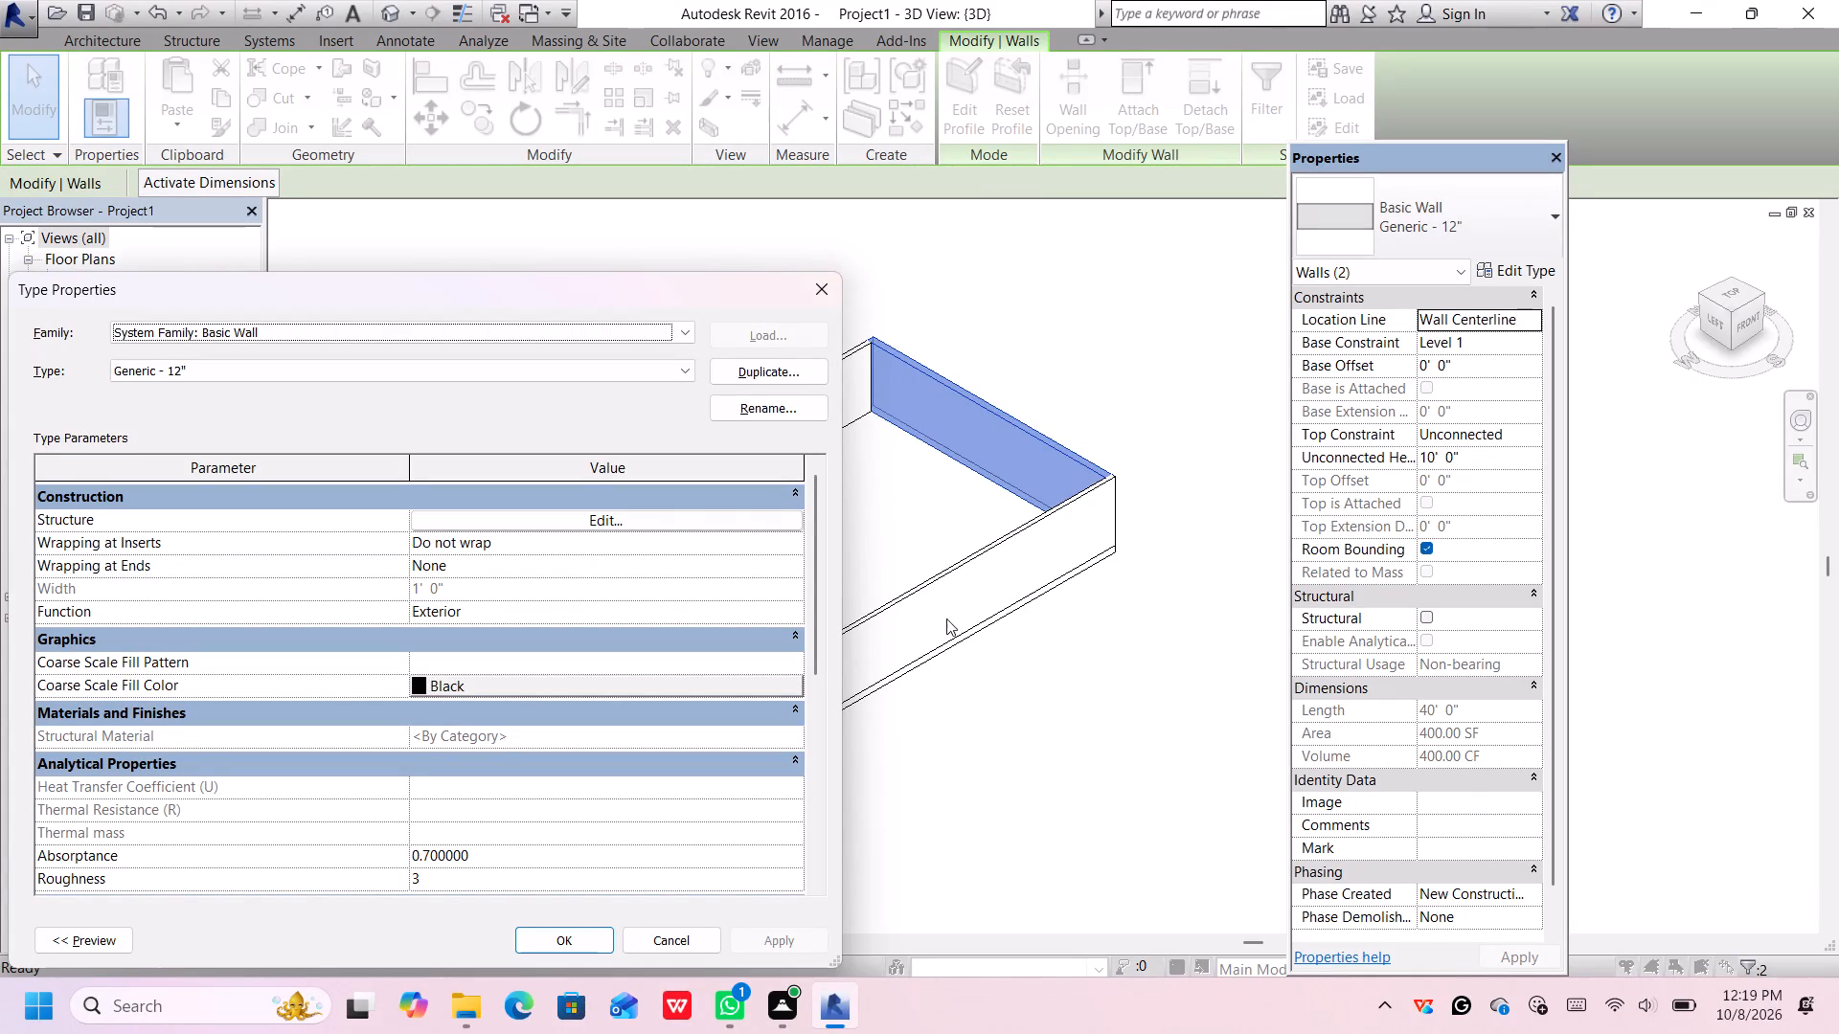
Duplicate the Generic - 12" basic wall type under the name Generic - 2'.
left_click_drag(537, 287, 713, 231)
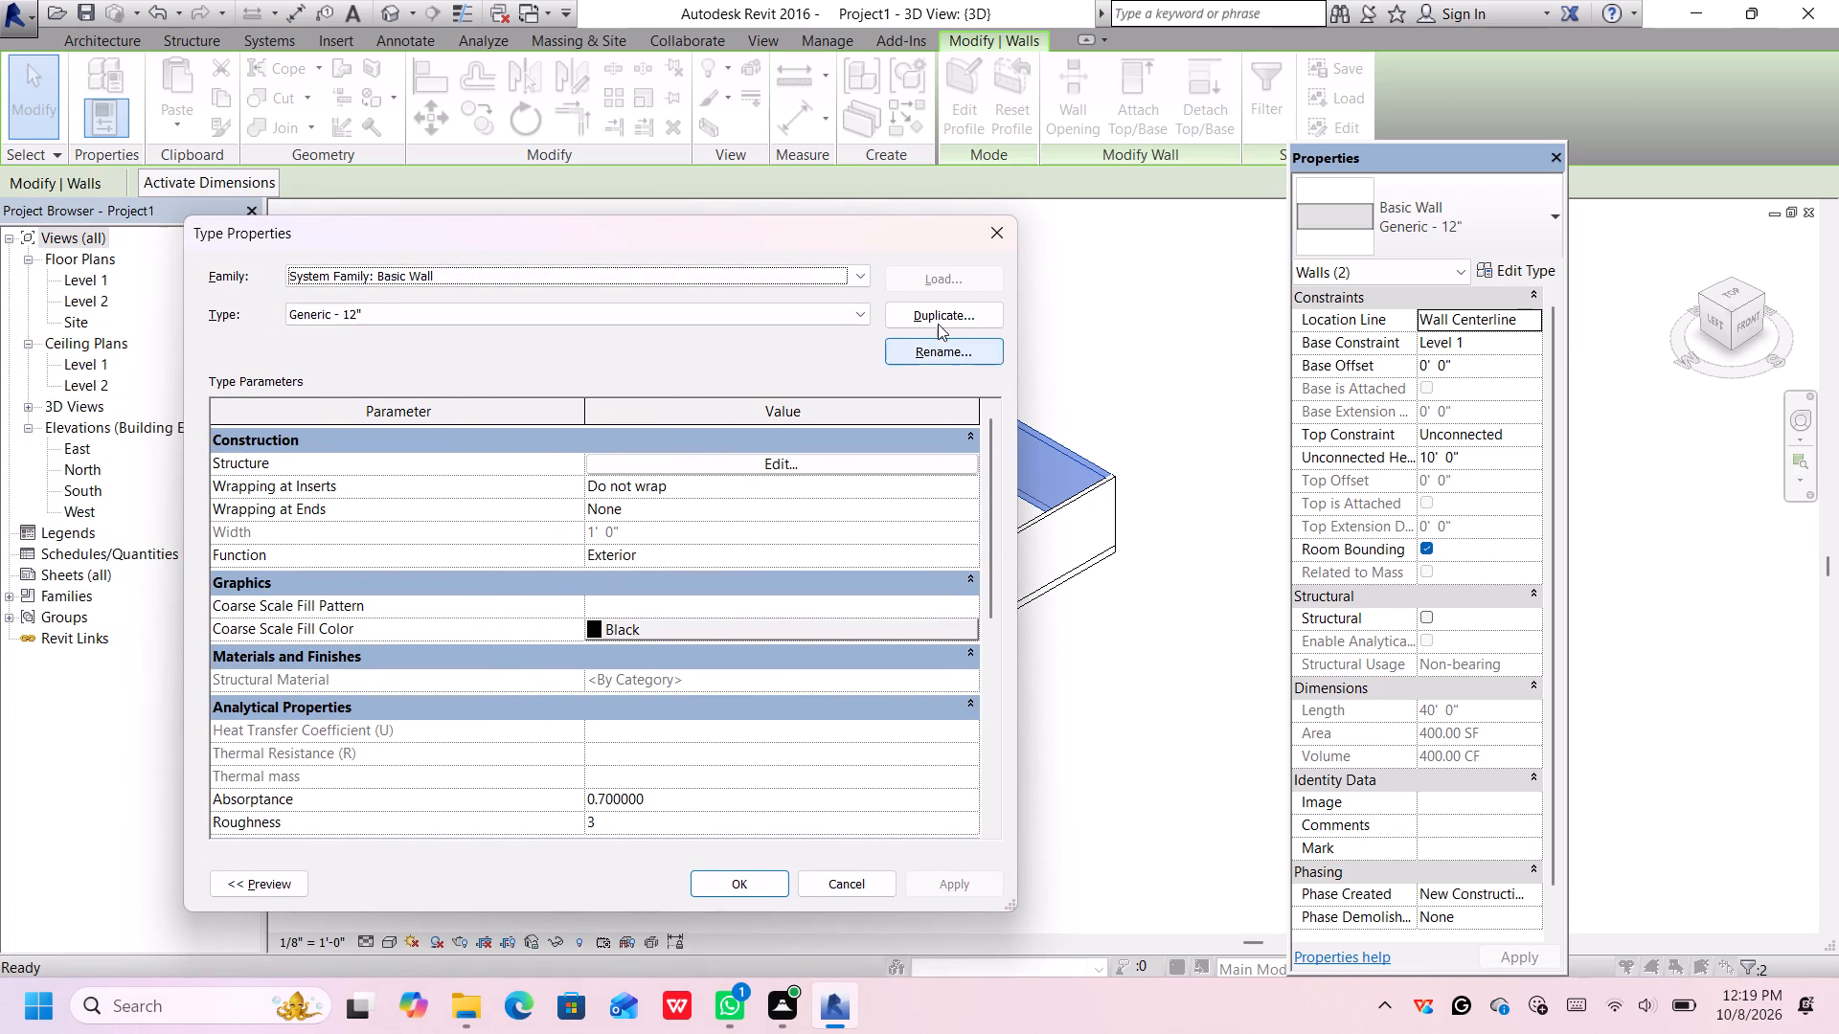
left_click(938, 313)
left_click(602, 558)
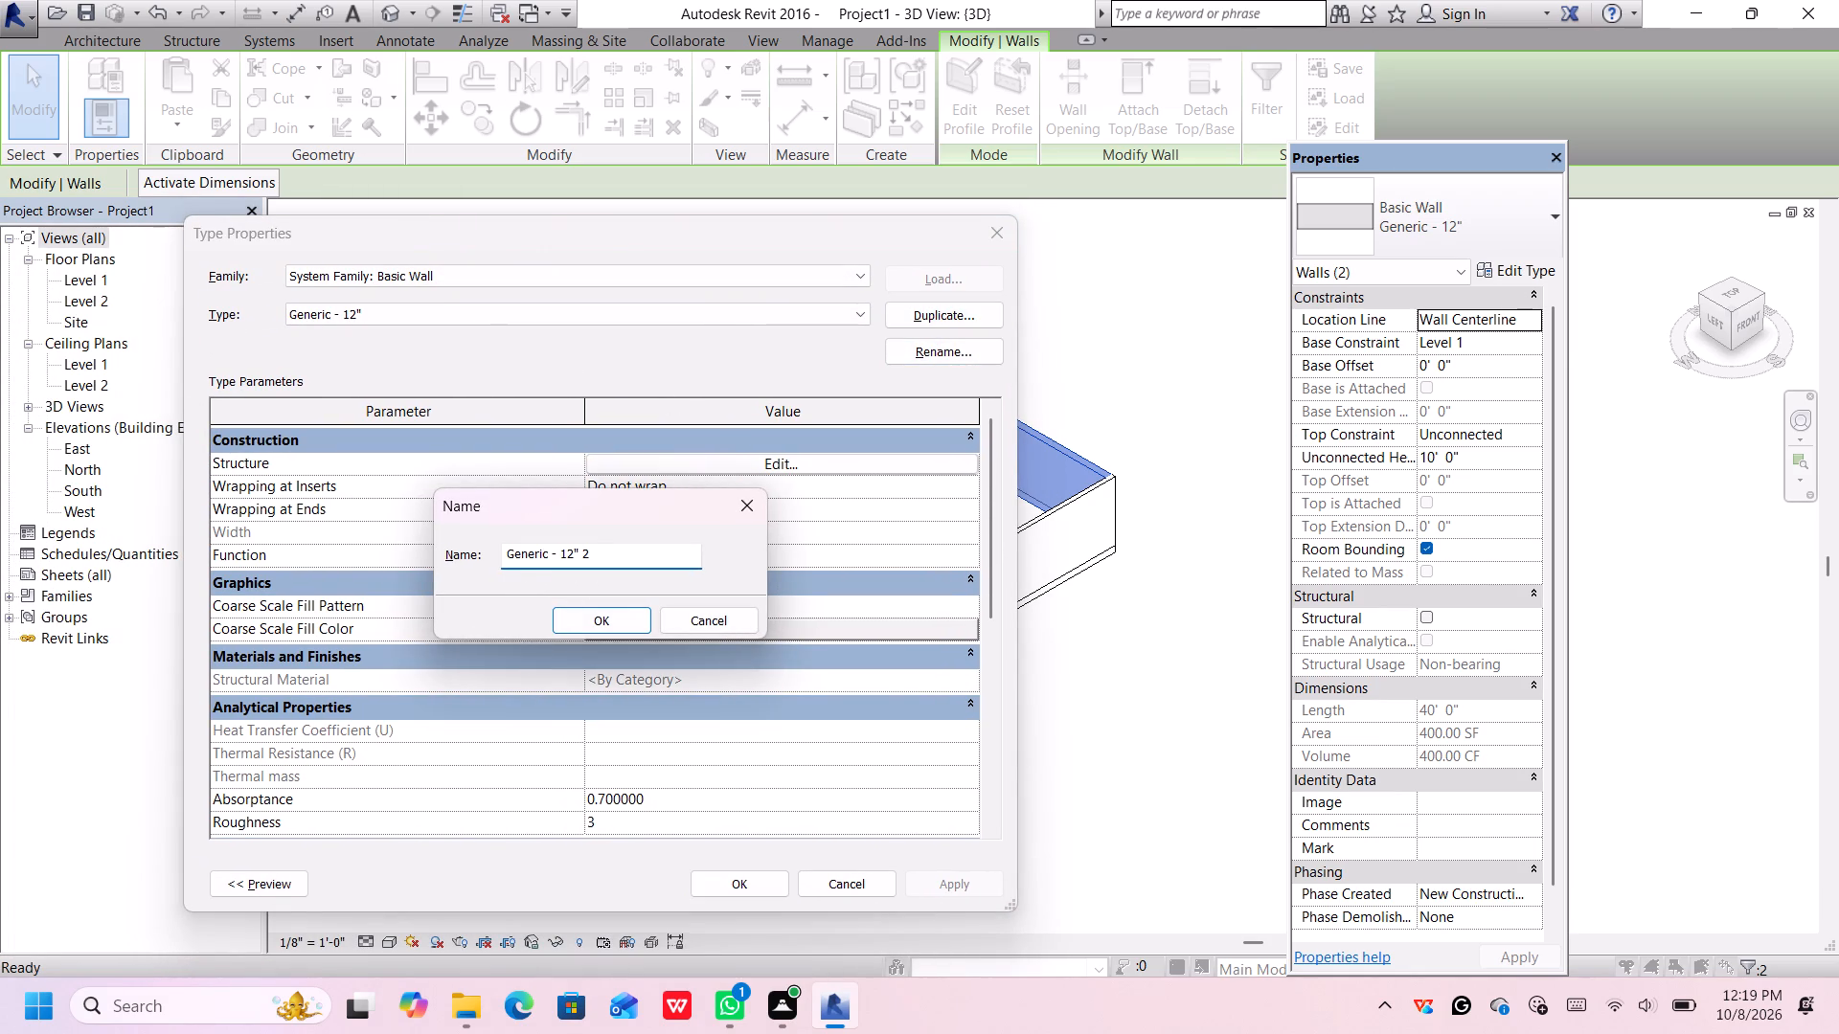
key("BackSpace")
key("BackSpace")
key("BackSpace")
key("BackSpace")
key("BackSpace")
type("2'")
left_click(579, 617)
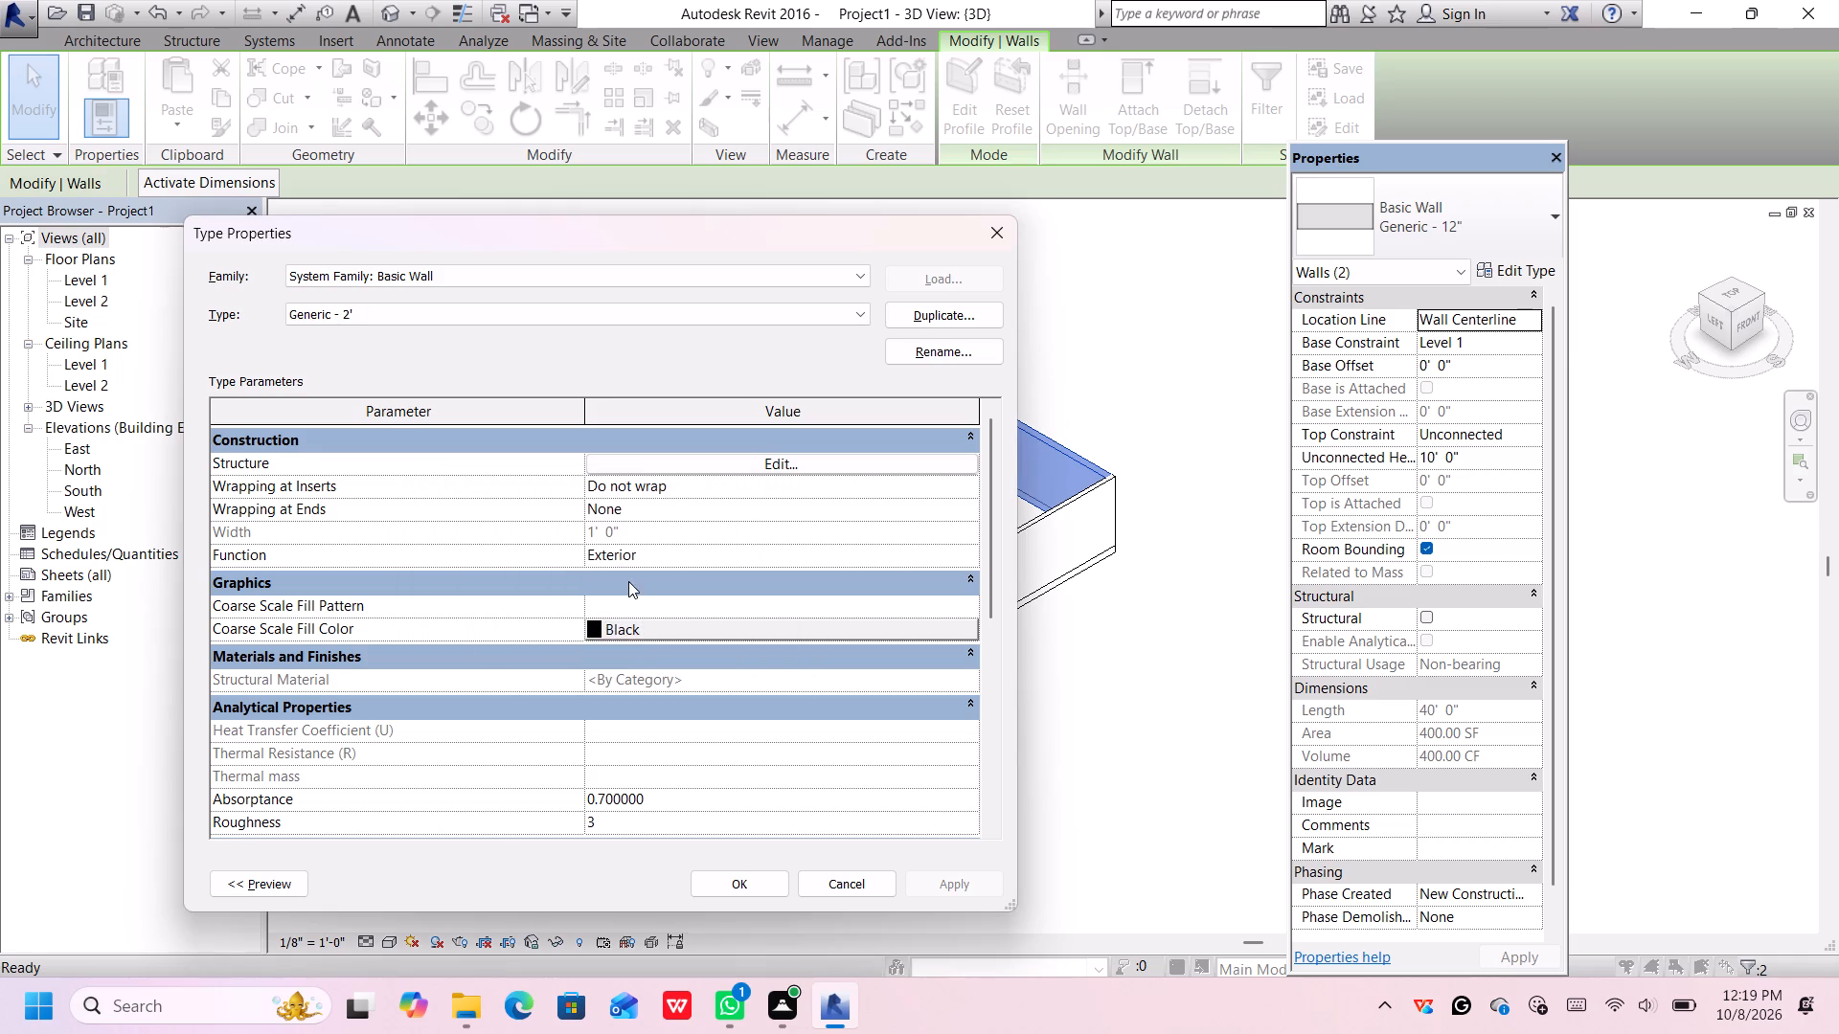
Set the thickness of the new wall type's Structure [1] layer to 2'.
left_click(729, 469)
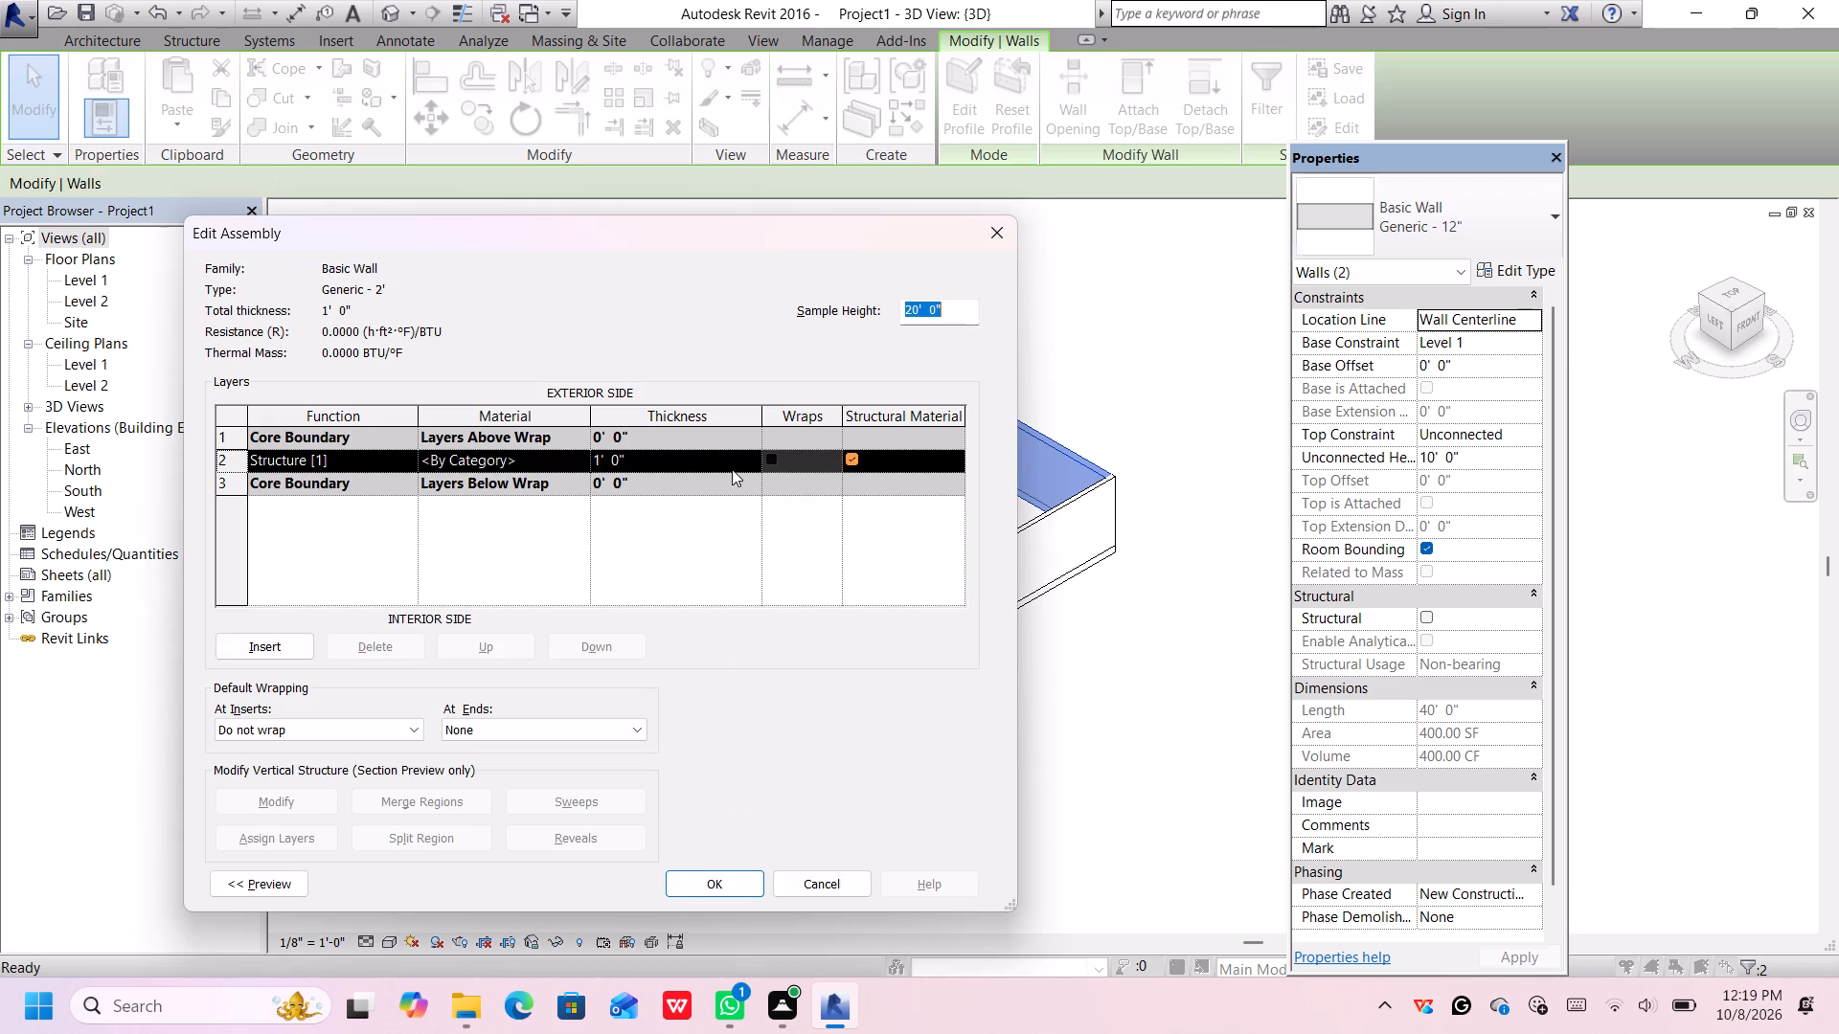
left_click(675, 463)
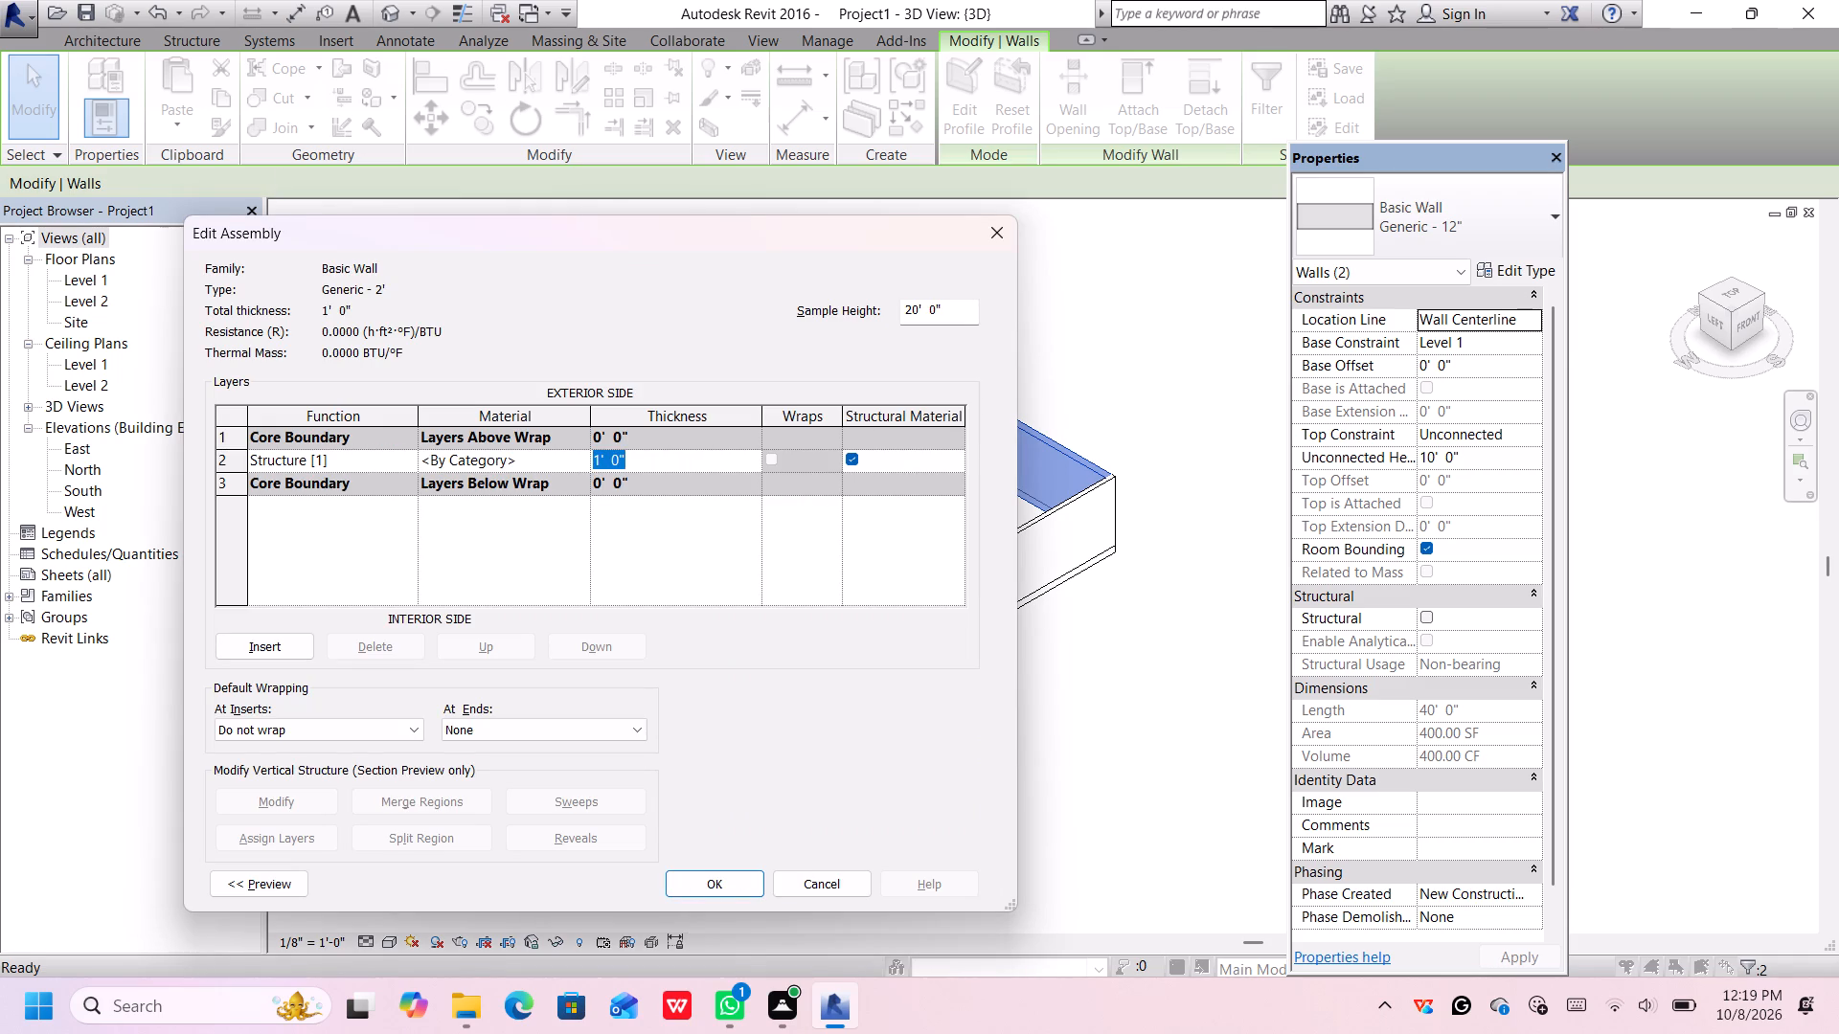
key("BackSpace")
key("BackSpace")
key("BackSpace")
type("2'")
key("Return")
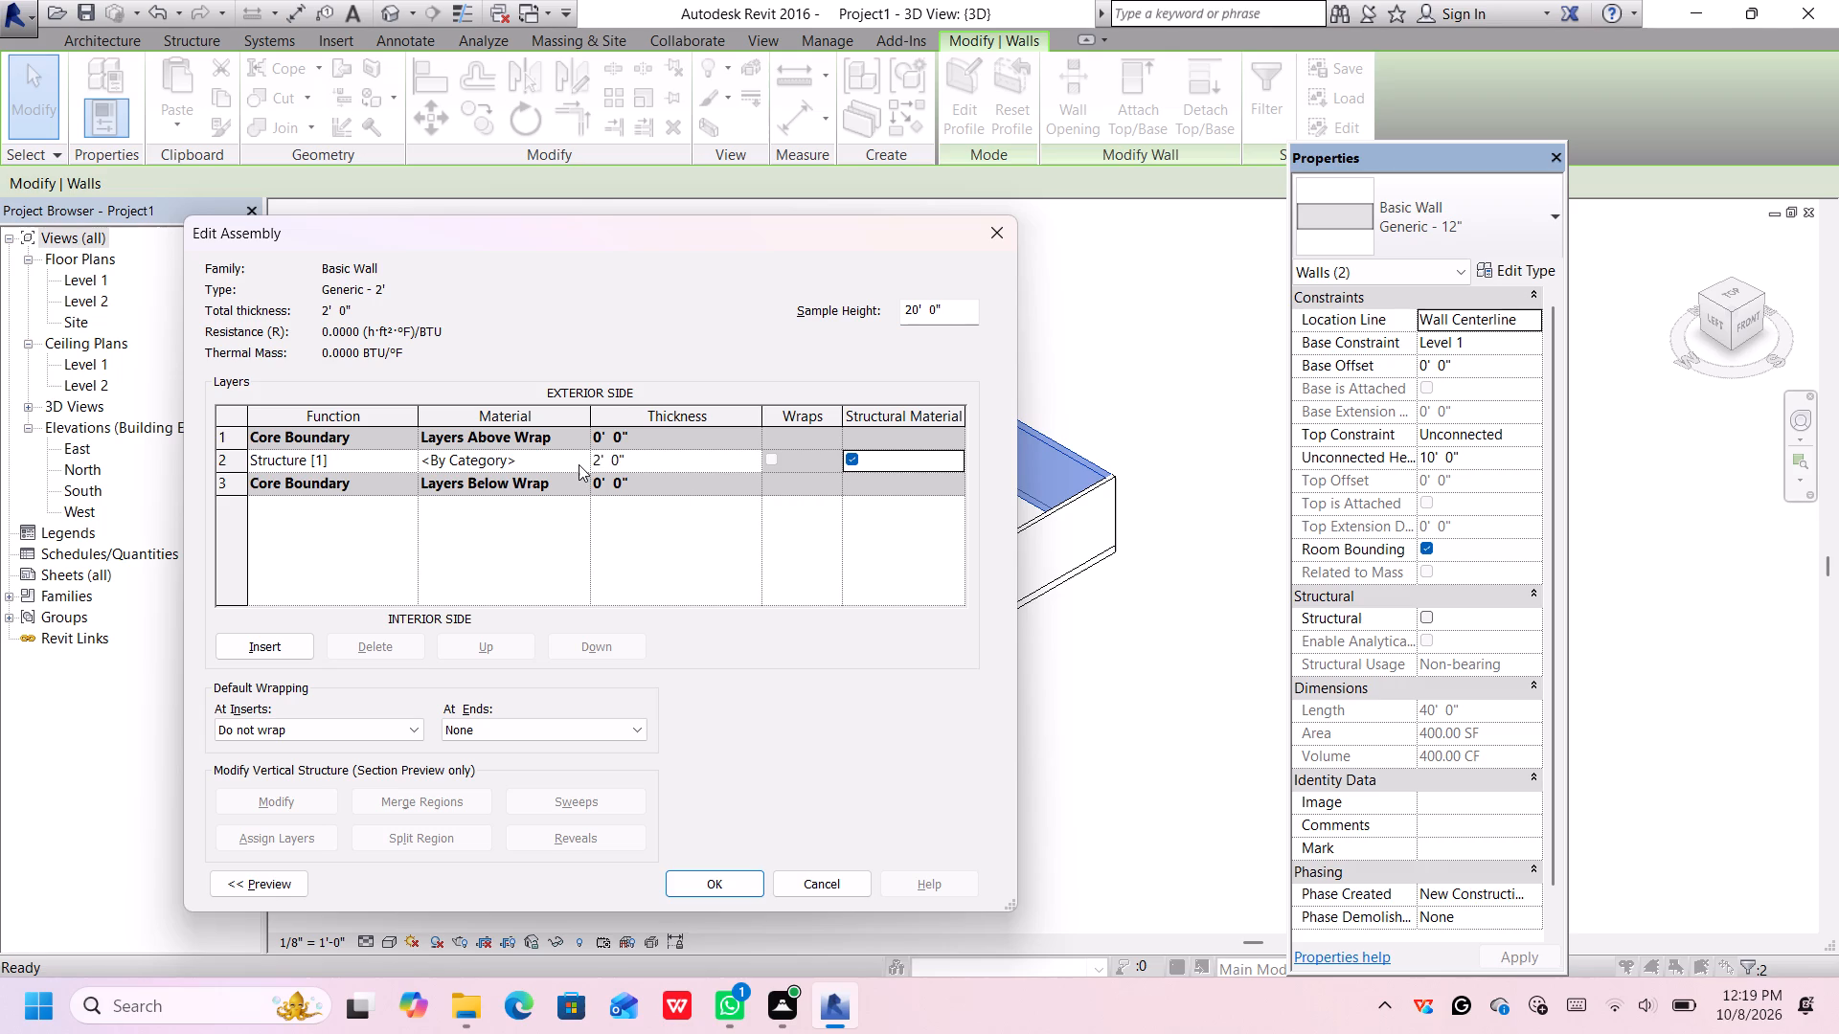
Open the material choices for the Structure [1] layer and look through the project materials.
left_click(579, 464)
left_click(582, 460)
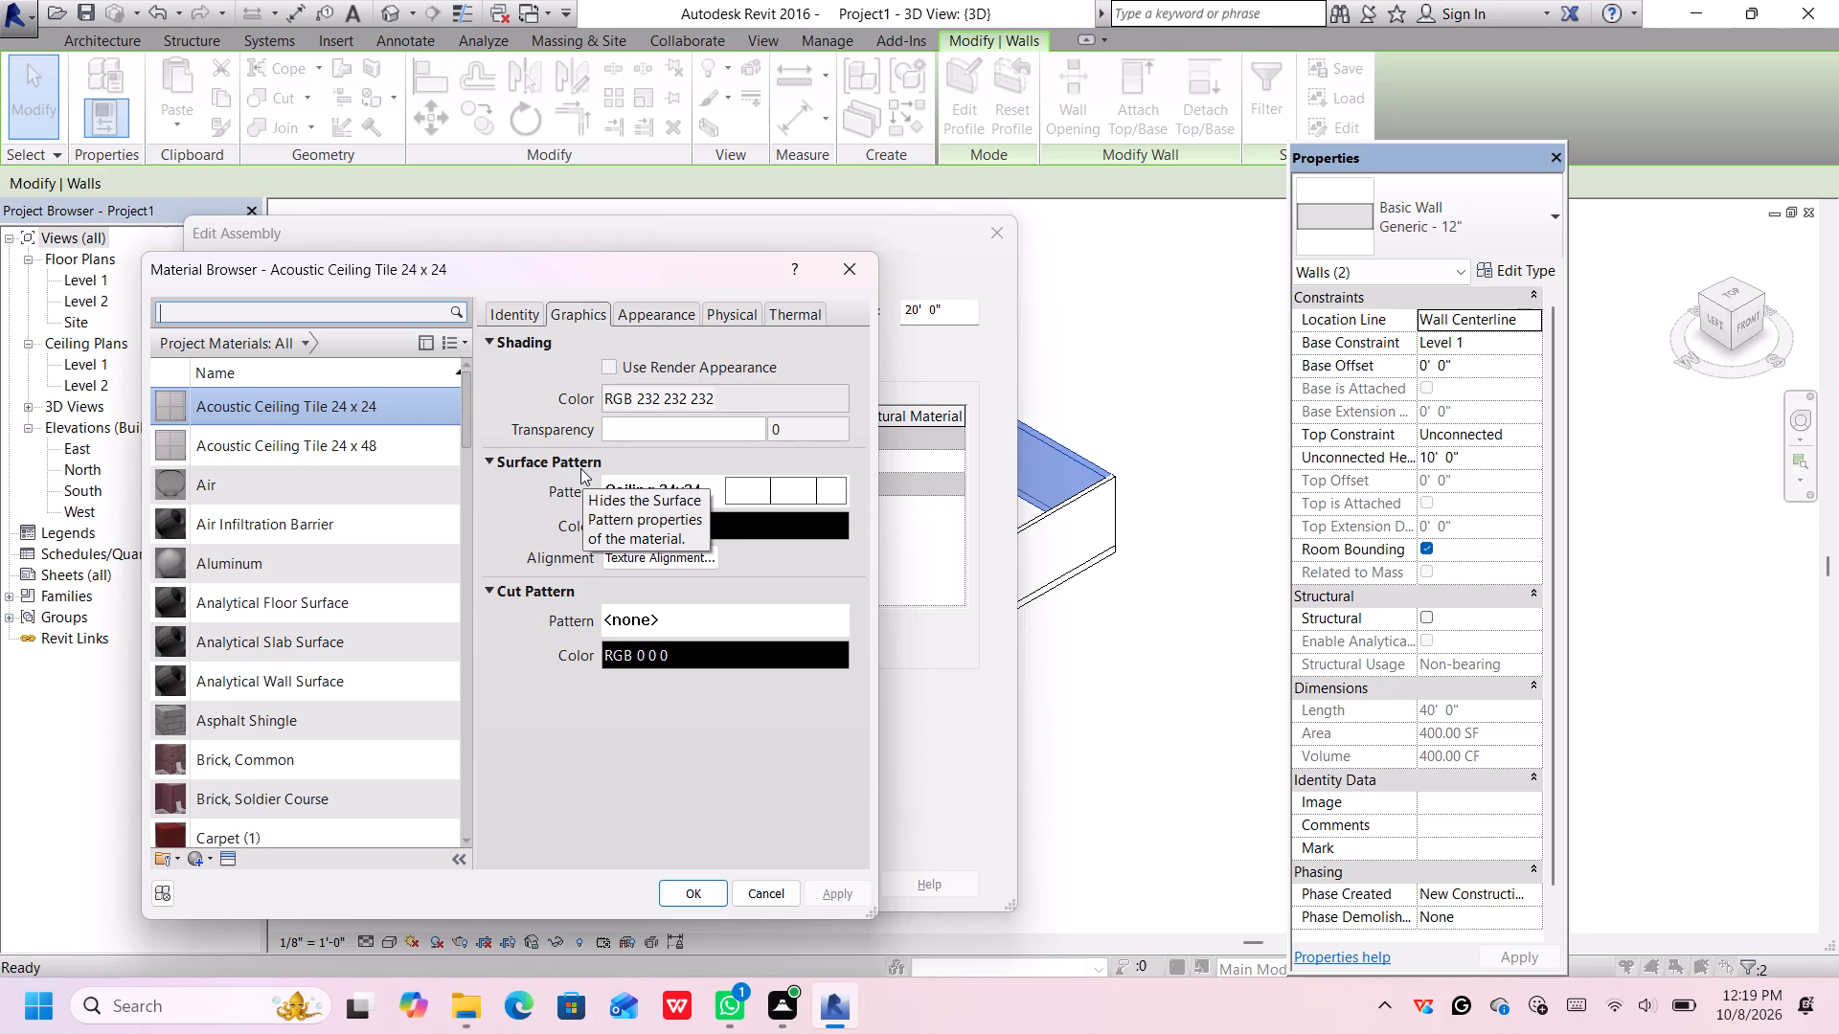
scroll(184, 517, "down", 3)
scroll(287, 521, "down", 7)
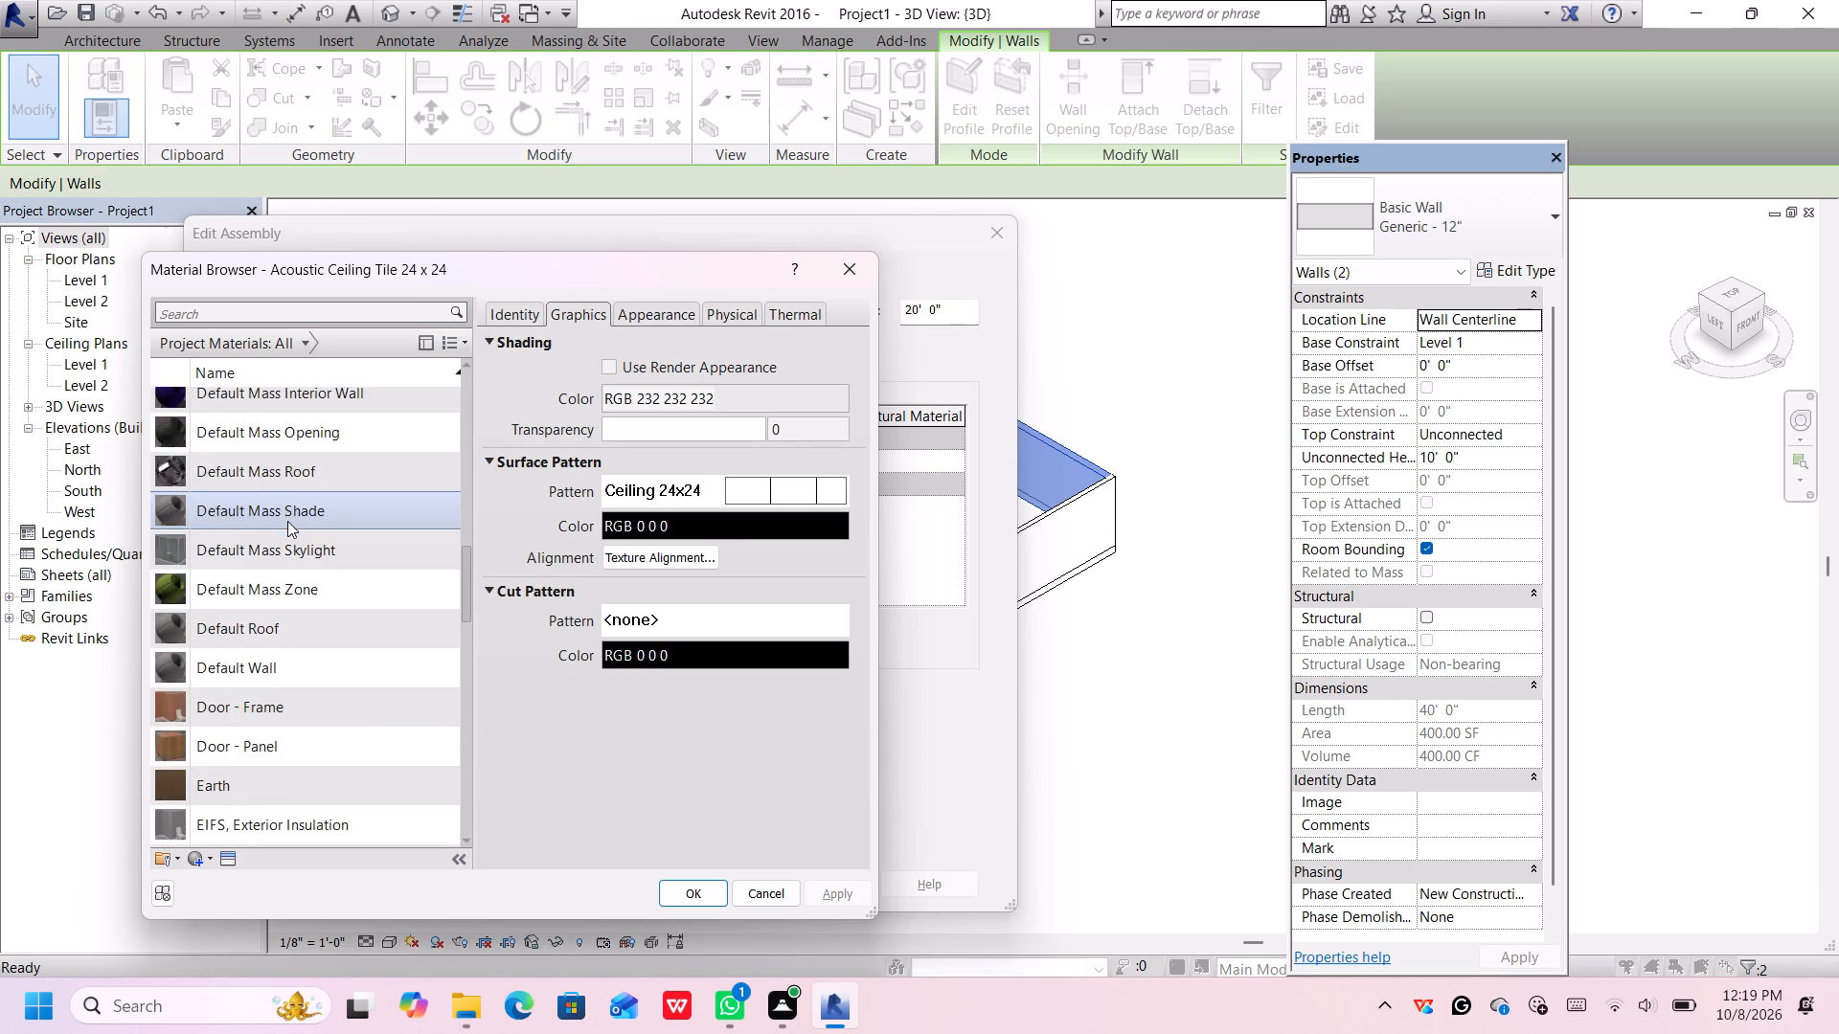
scroll(287, 521, "down", 5)
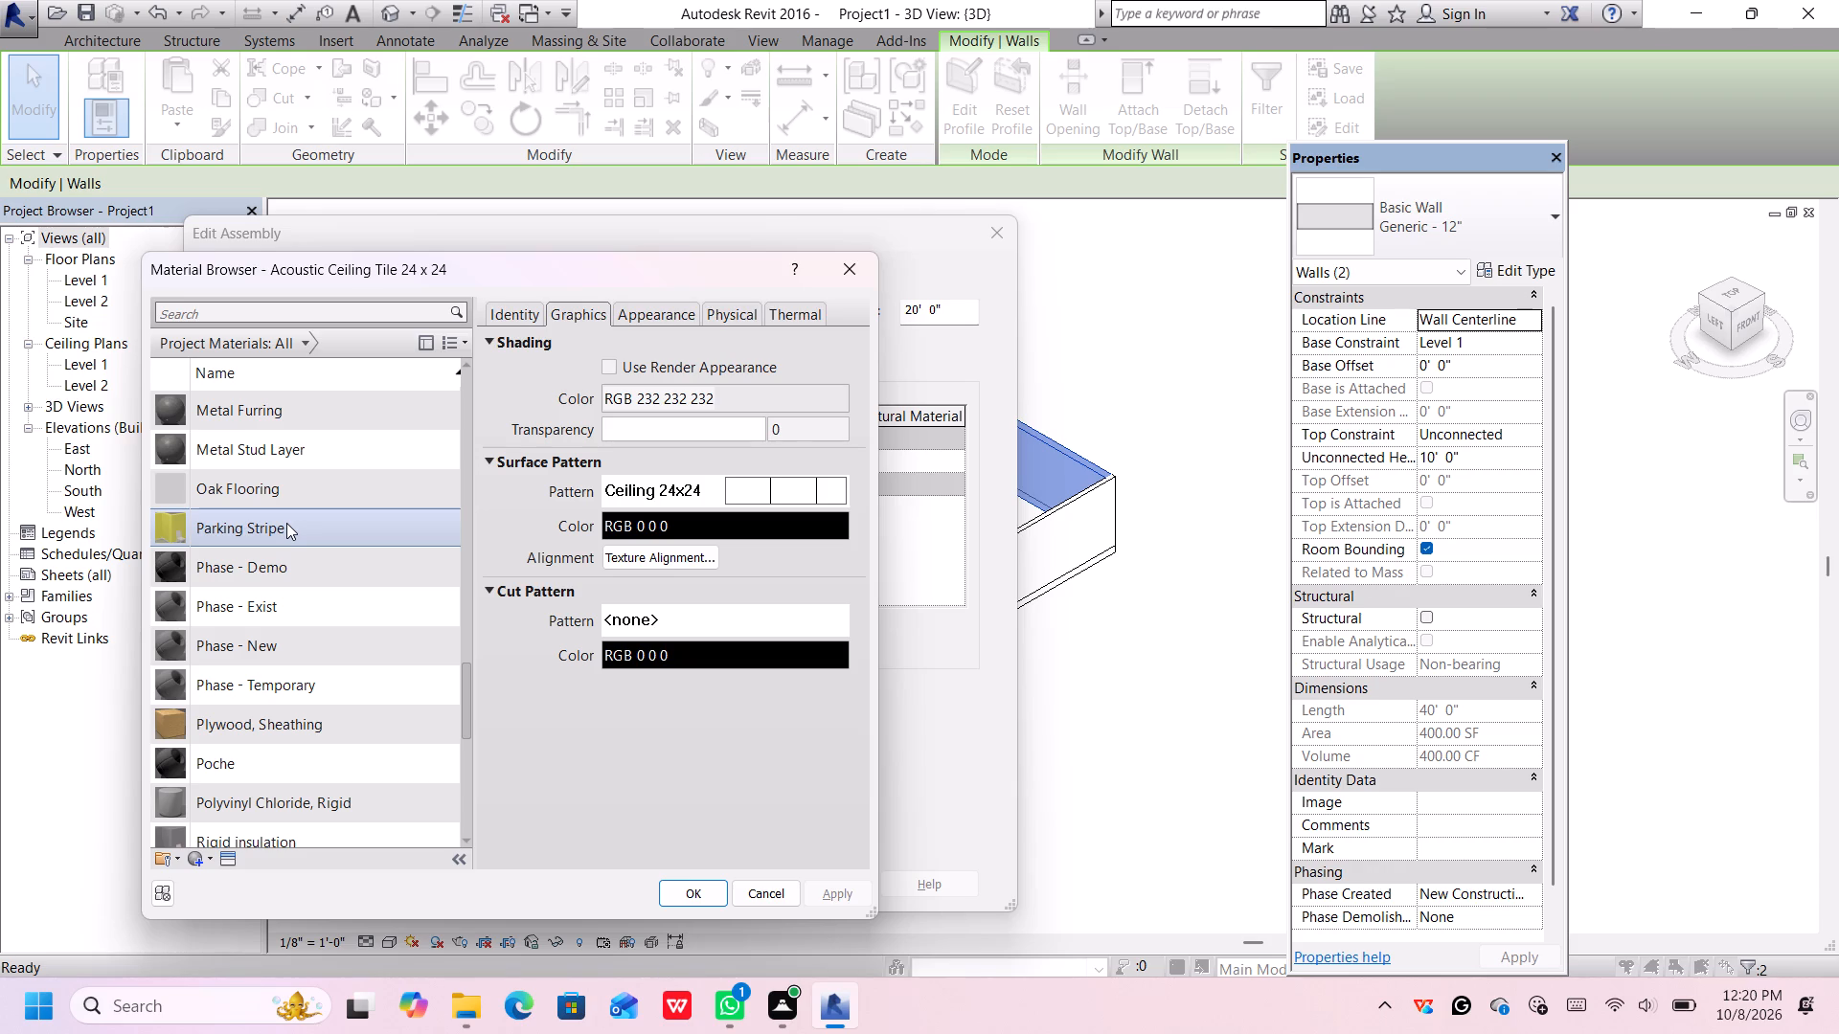
scroll(278, 544, "down", 6)
scroll(278, 543, "up", 1)
scroll(276, 543, "down", 8)
scroll(276, 543, "up", 1)
scroll(276, 543, "down", 8)
scroll(267, 802, "down", 1)
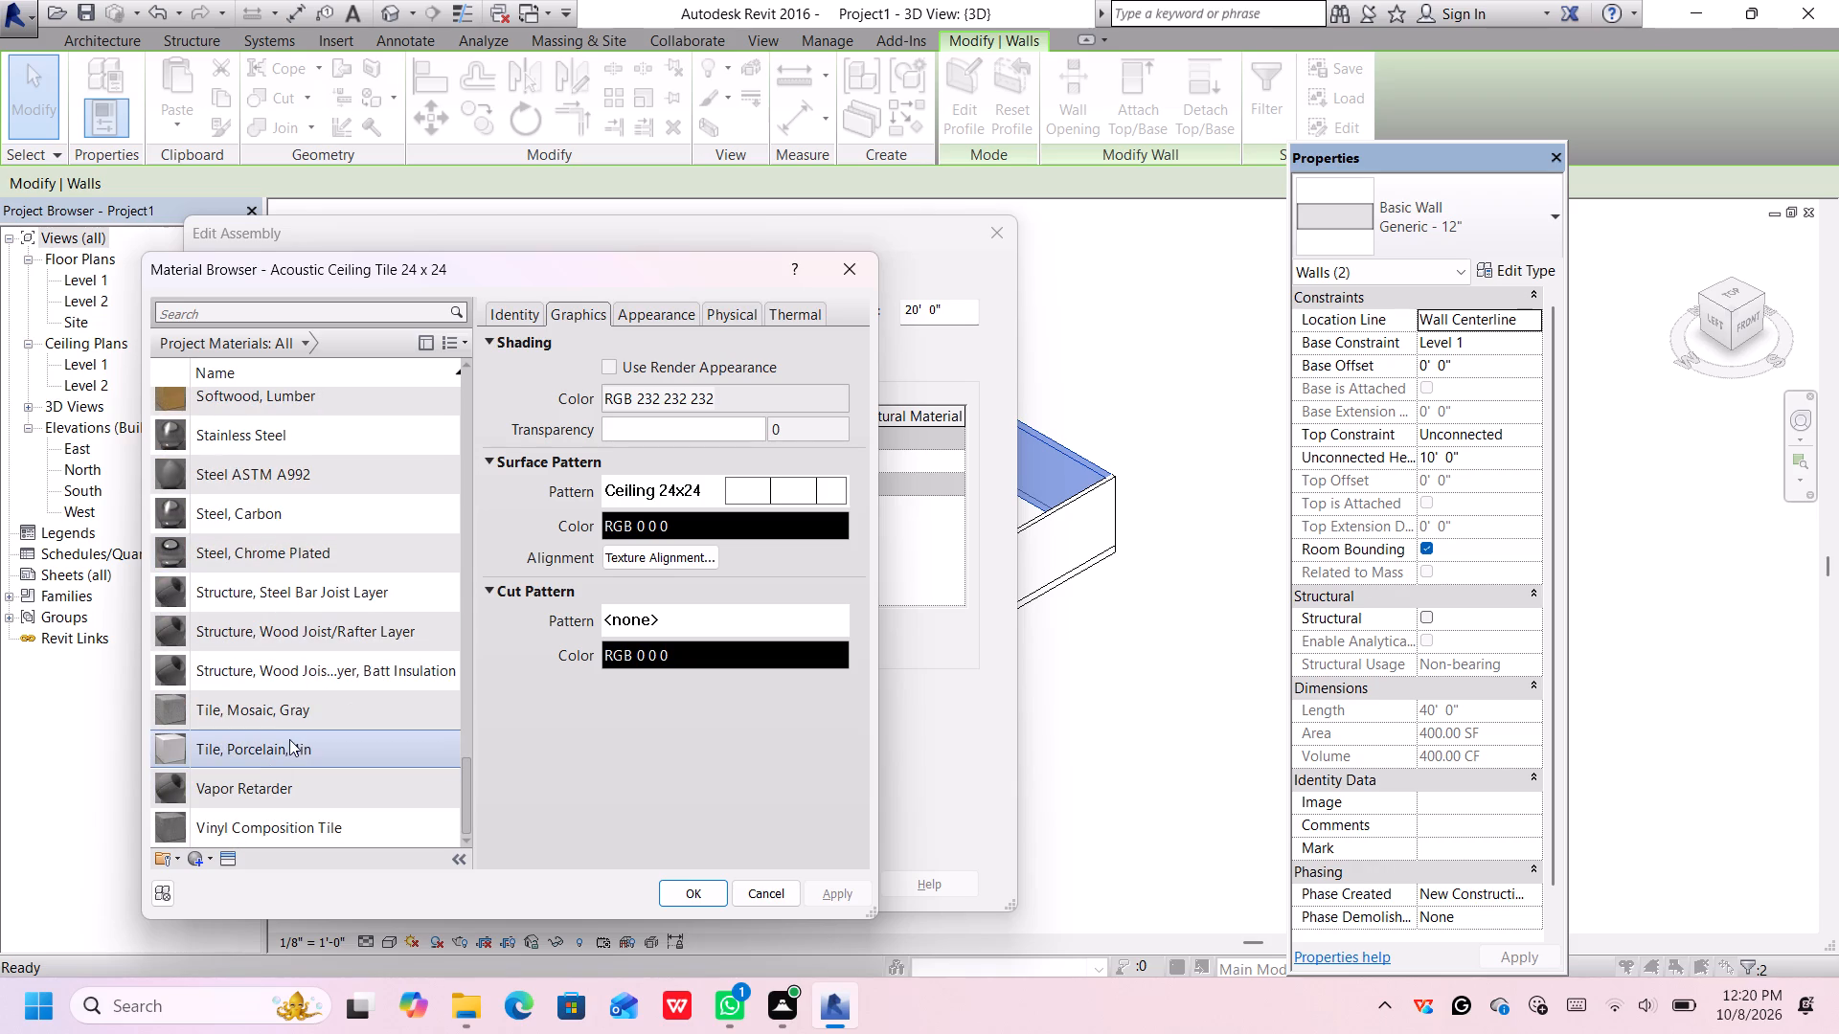
scroll(310, 715, "down", 3)
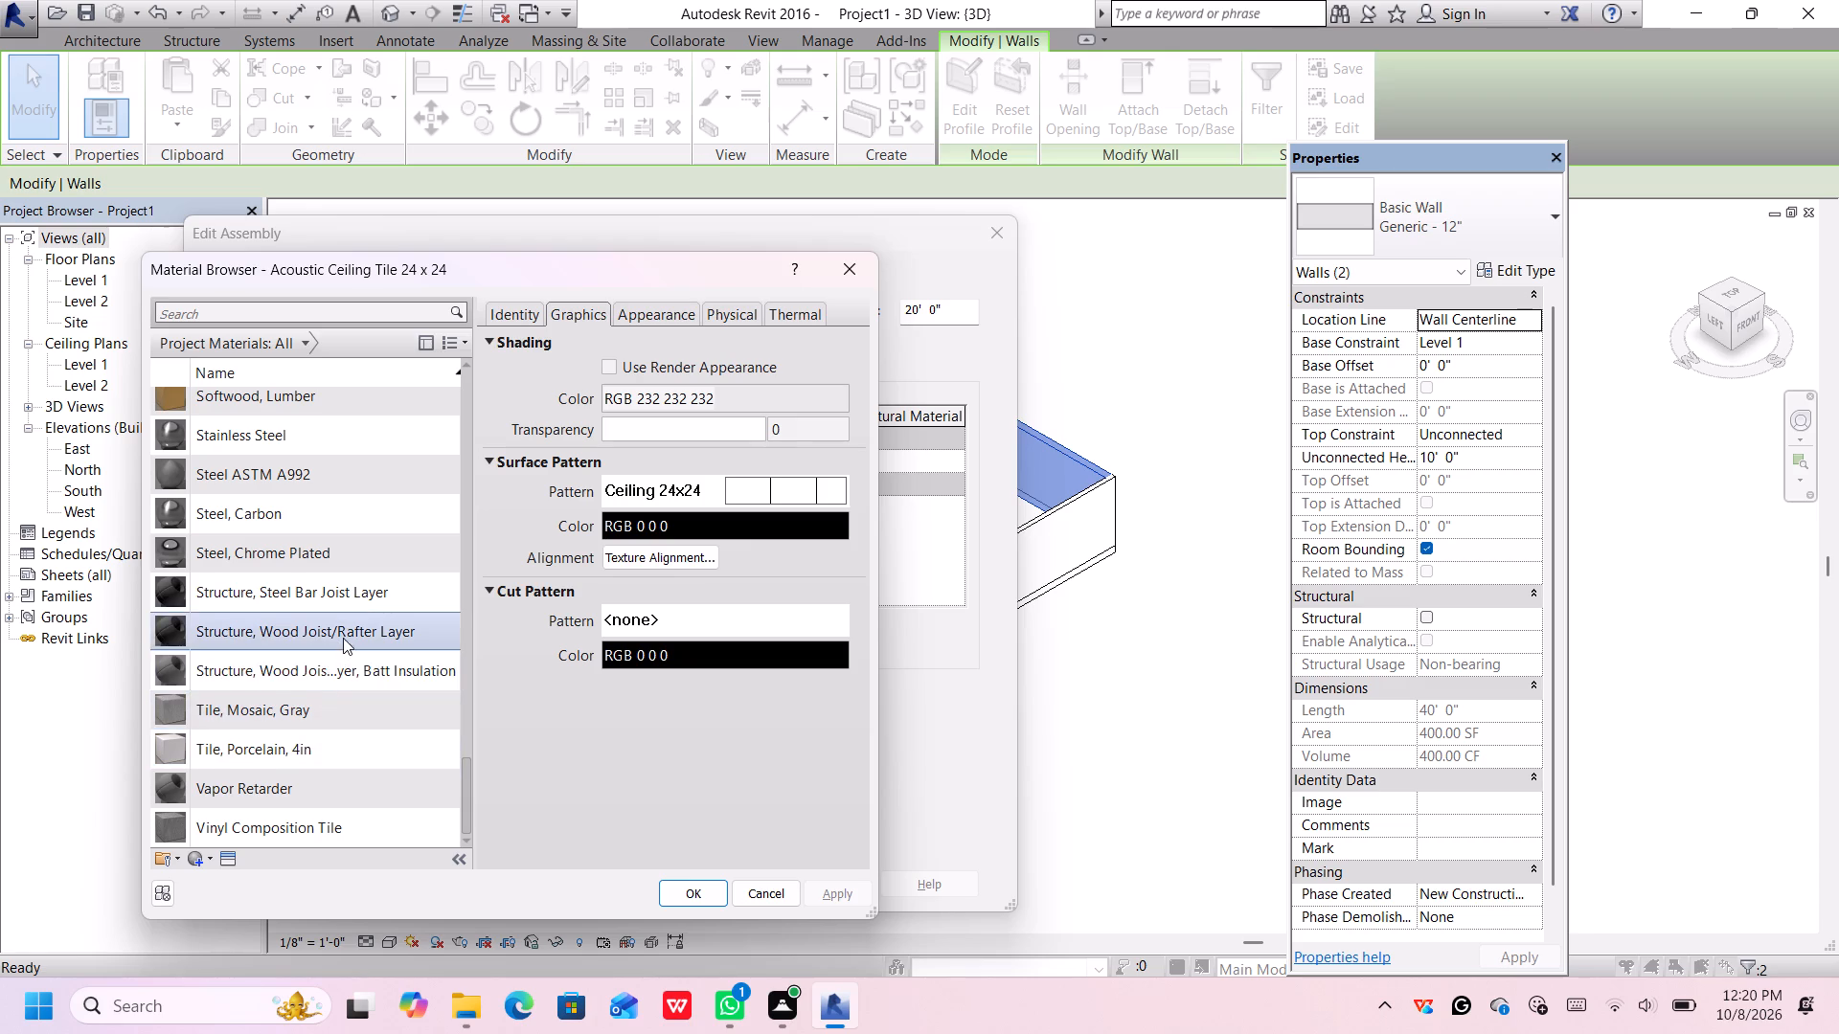
scroll(339, 641, "up", 7)
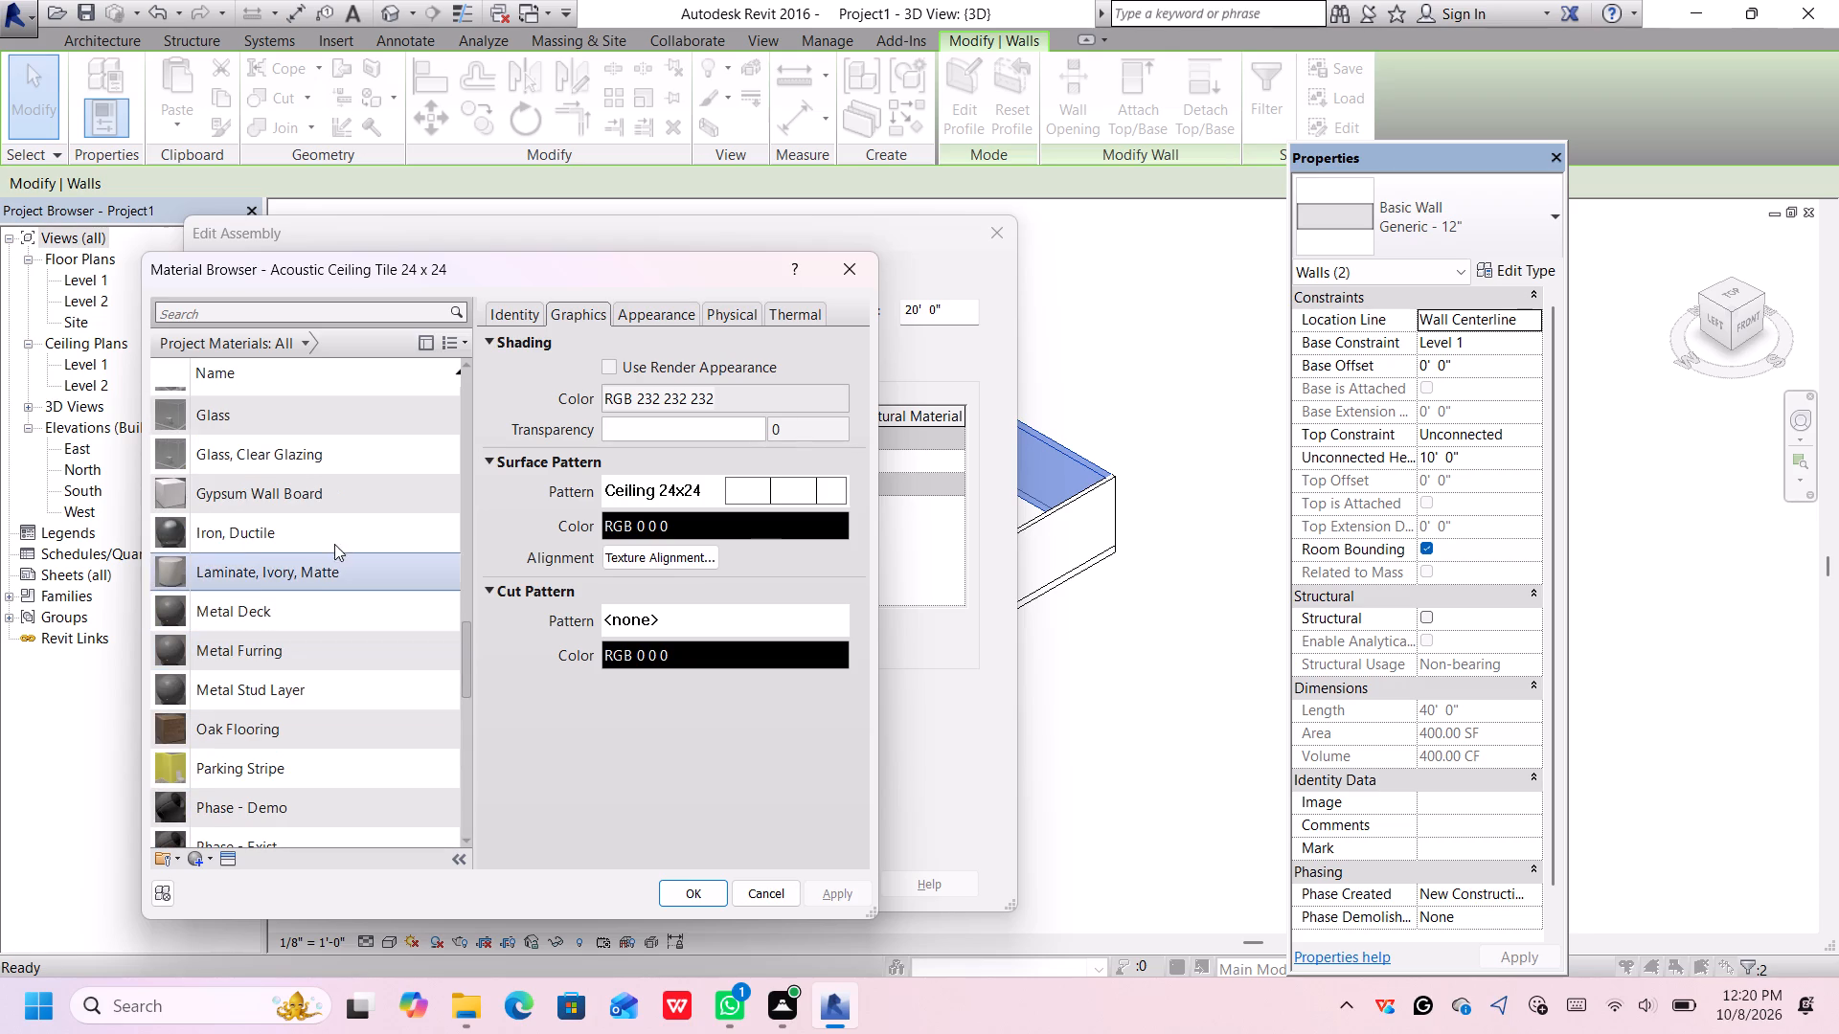
Search the project materials for "white".
left_click(365, 317)
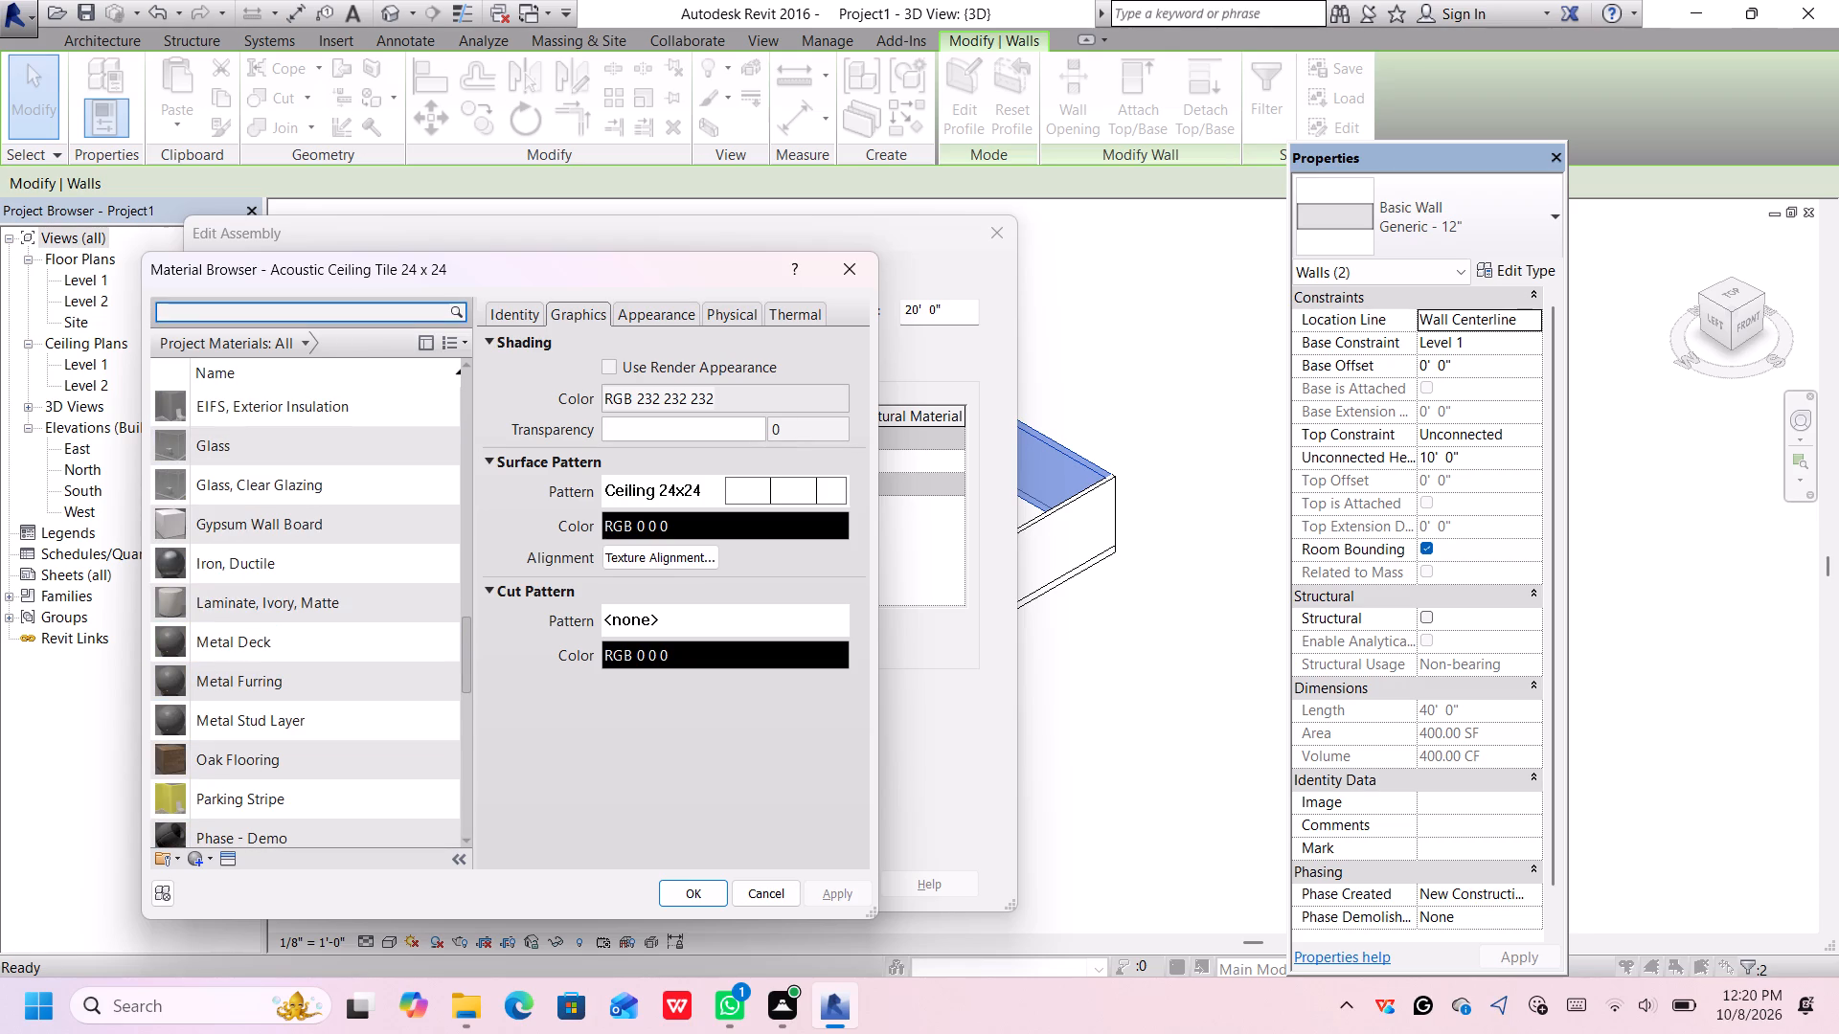
key("w")
type("hi")
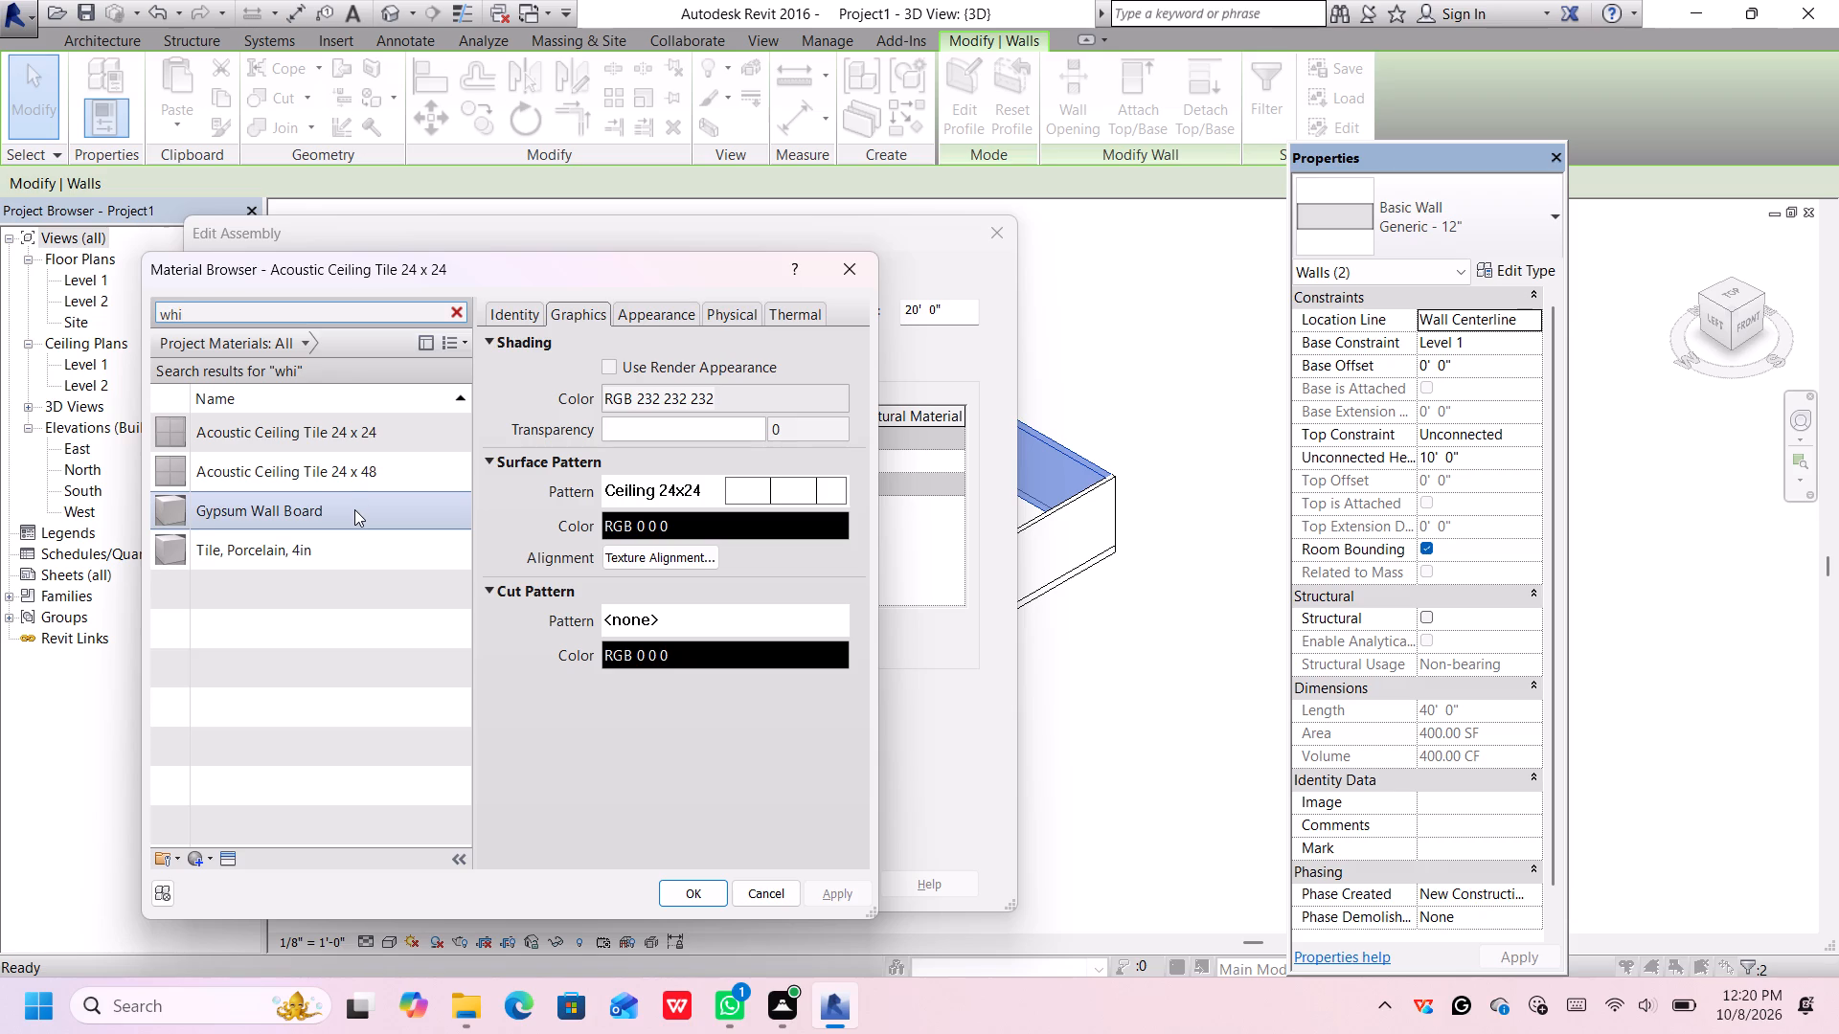
type("te")
key("Return")
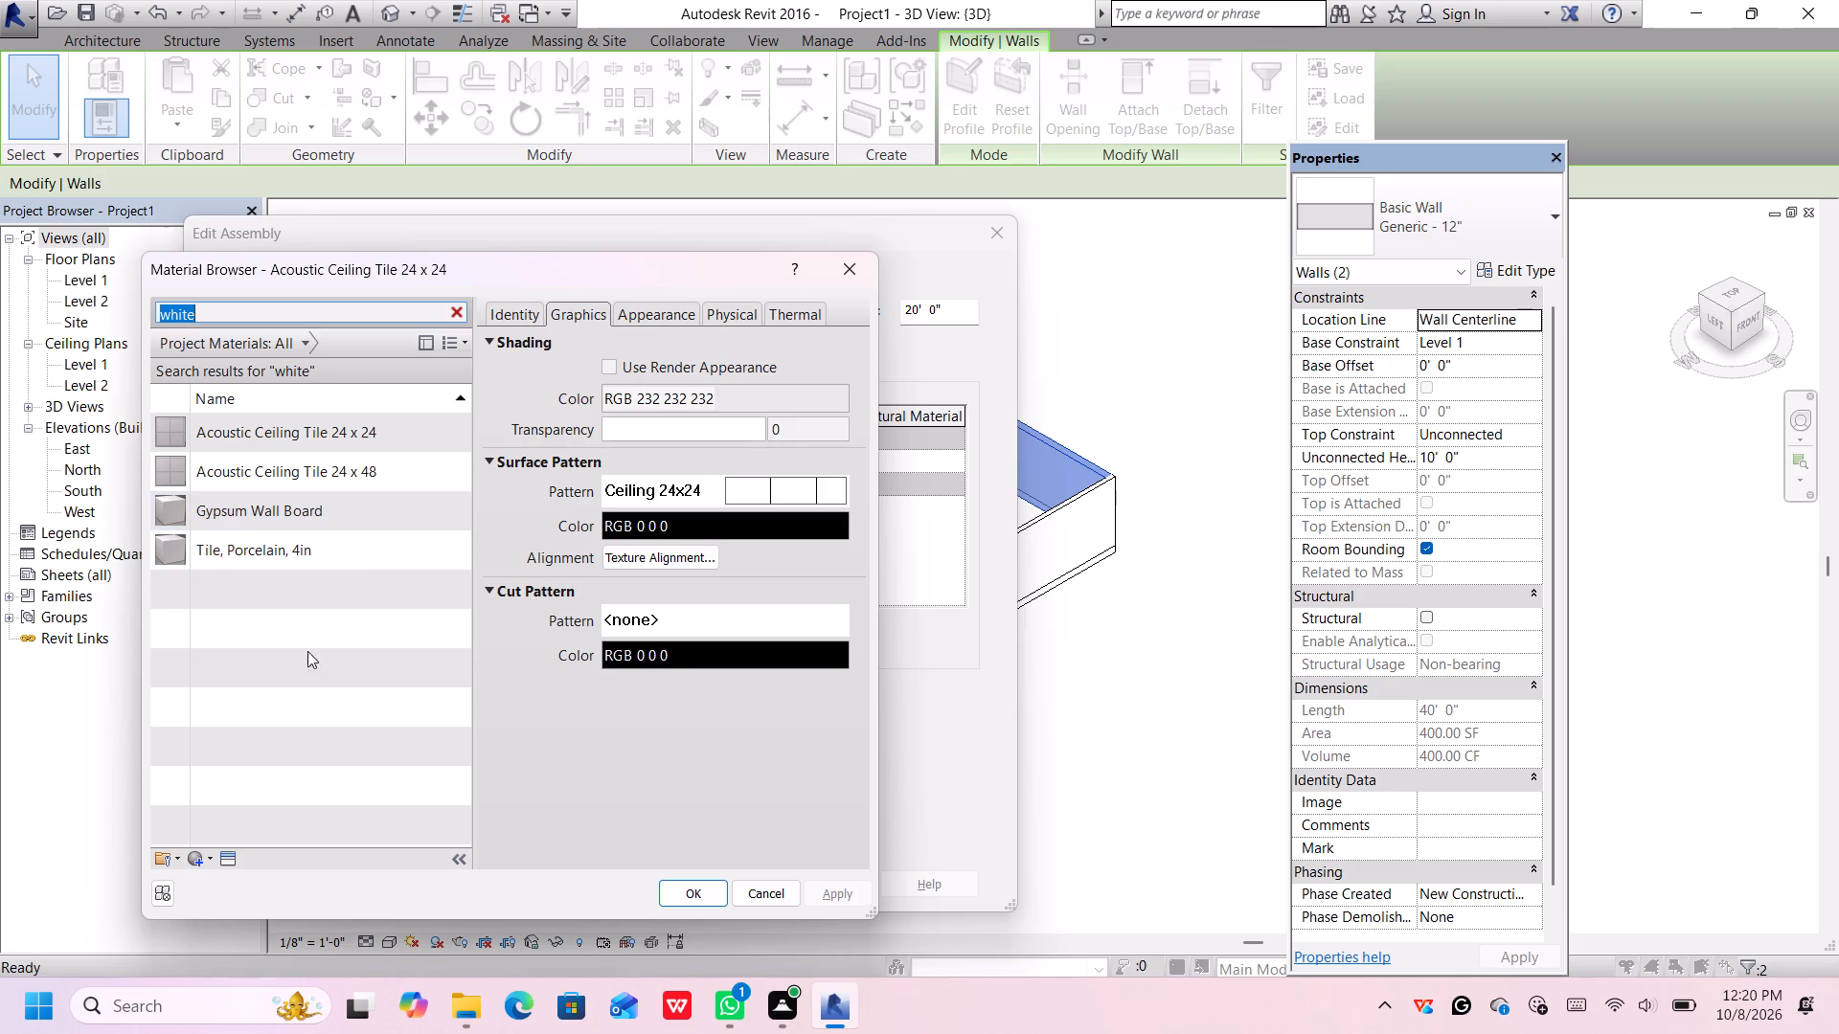
Open the asset browser and look through the appearance library assets.
left_click(227, 862)
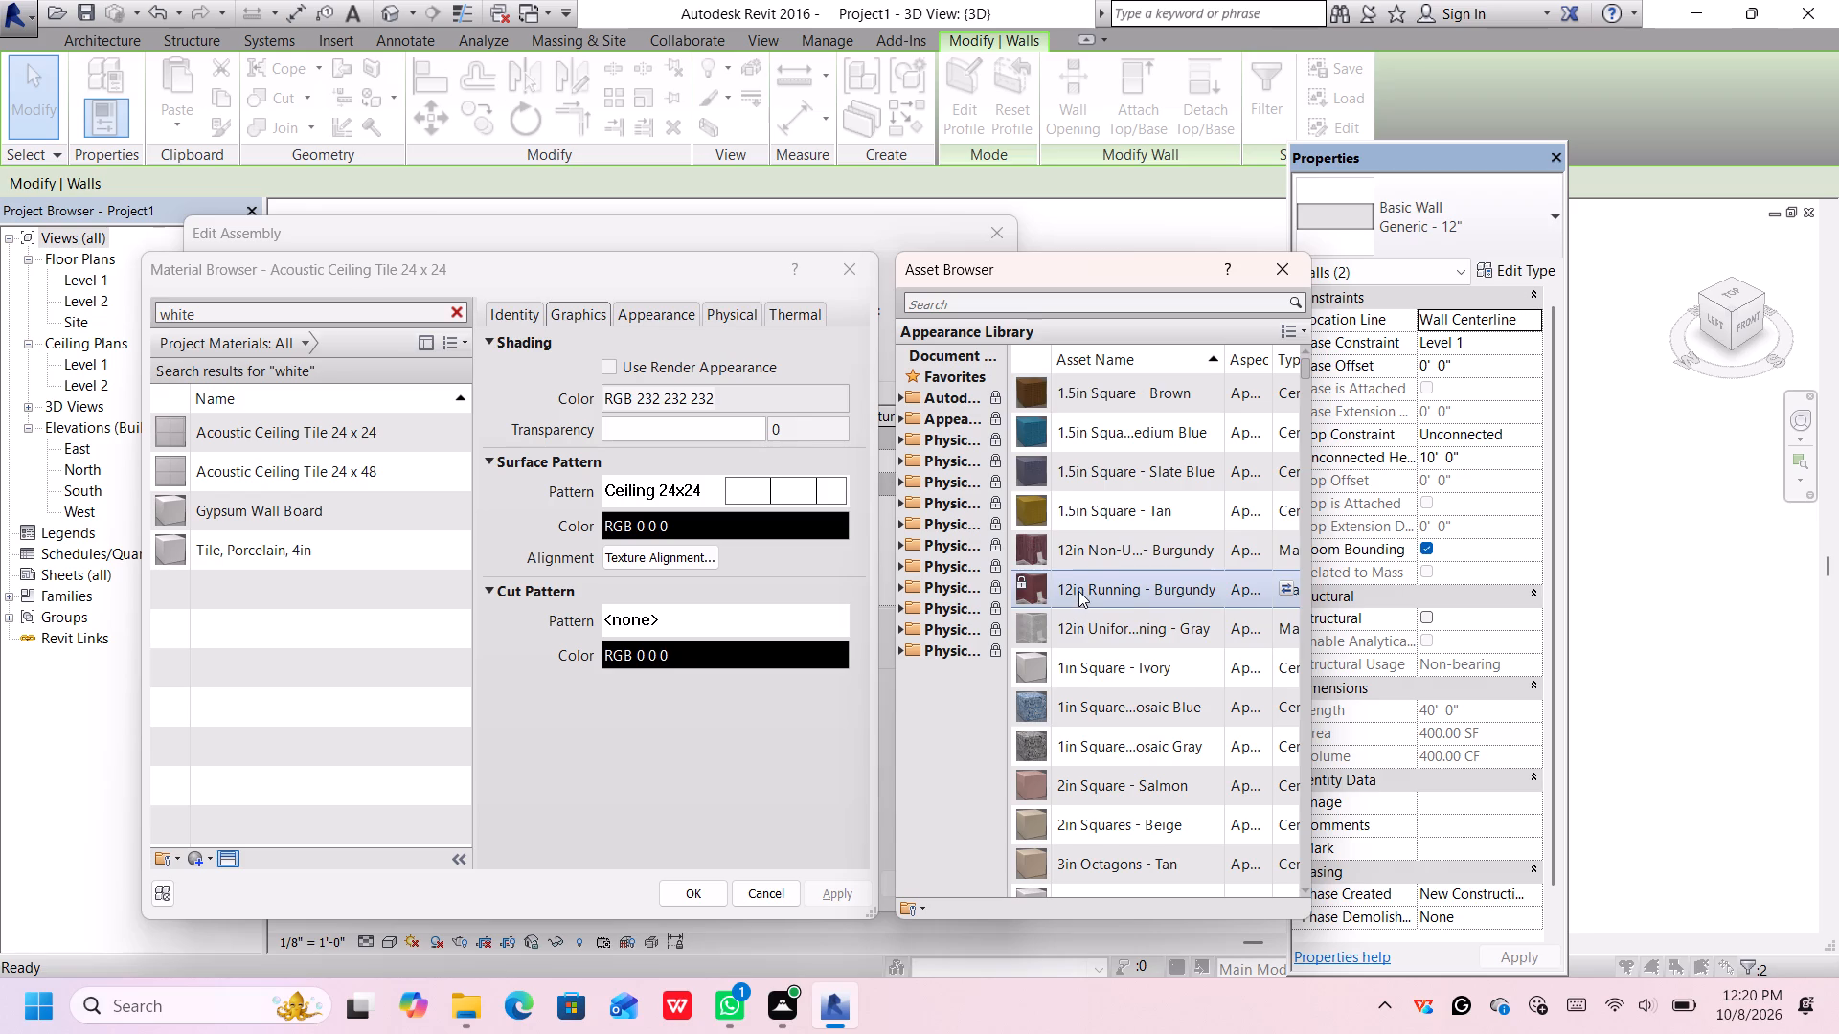
scroll(1078, 591, "down", 1)
scroll(1066, 682, "up", 1)
scroll(1071, 704, "down", 2)
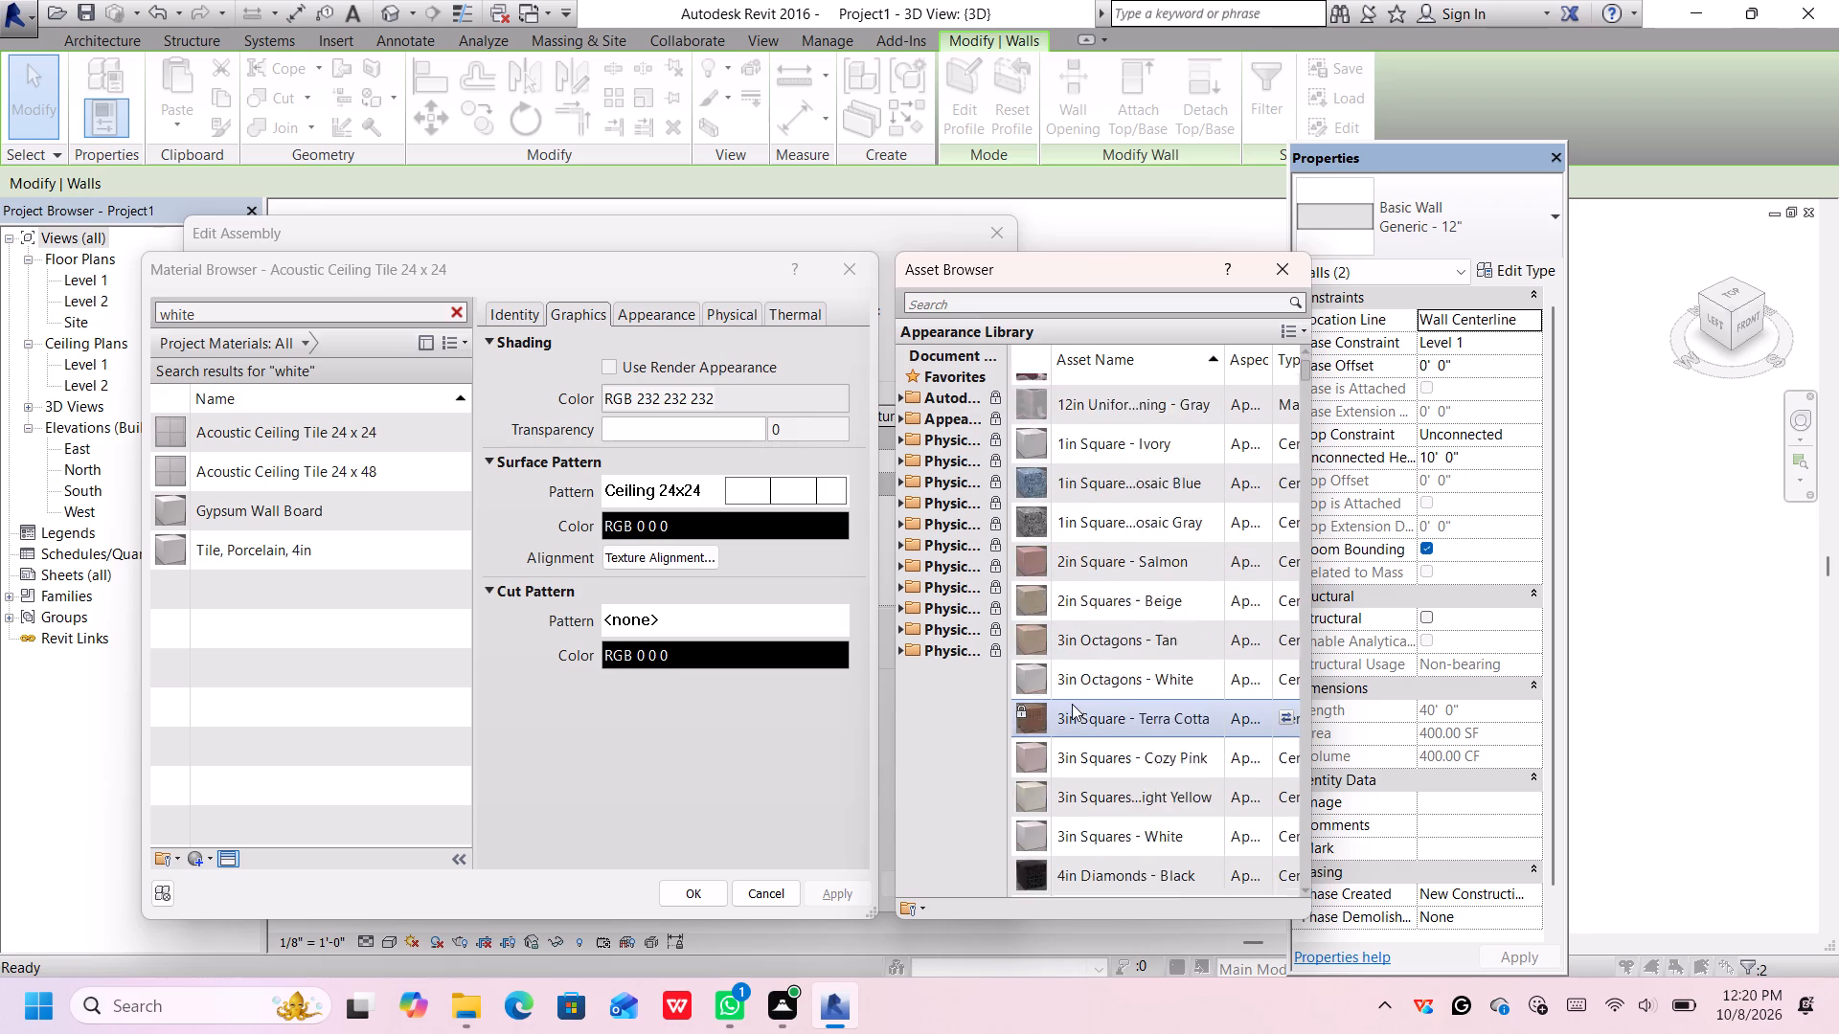
scroll(1072, 704, "down", 11)
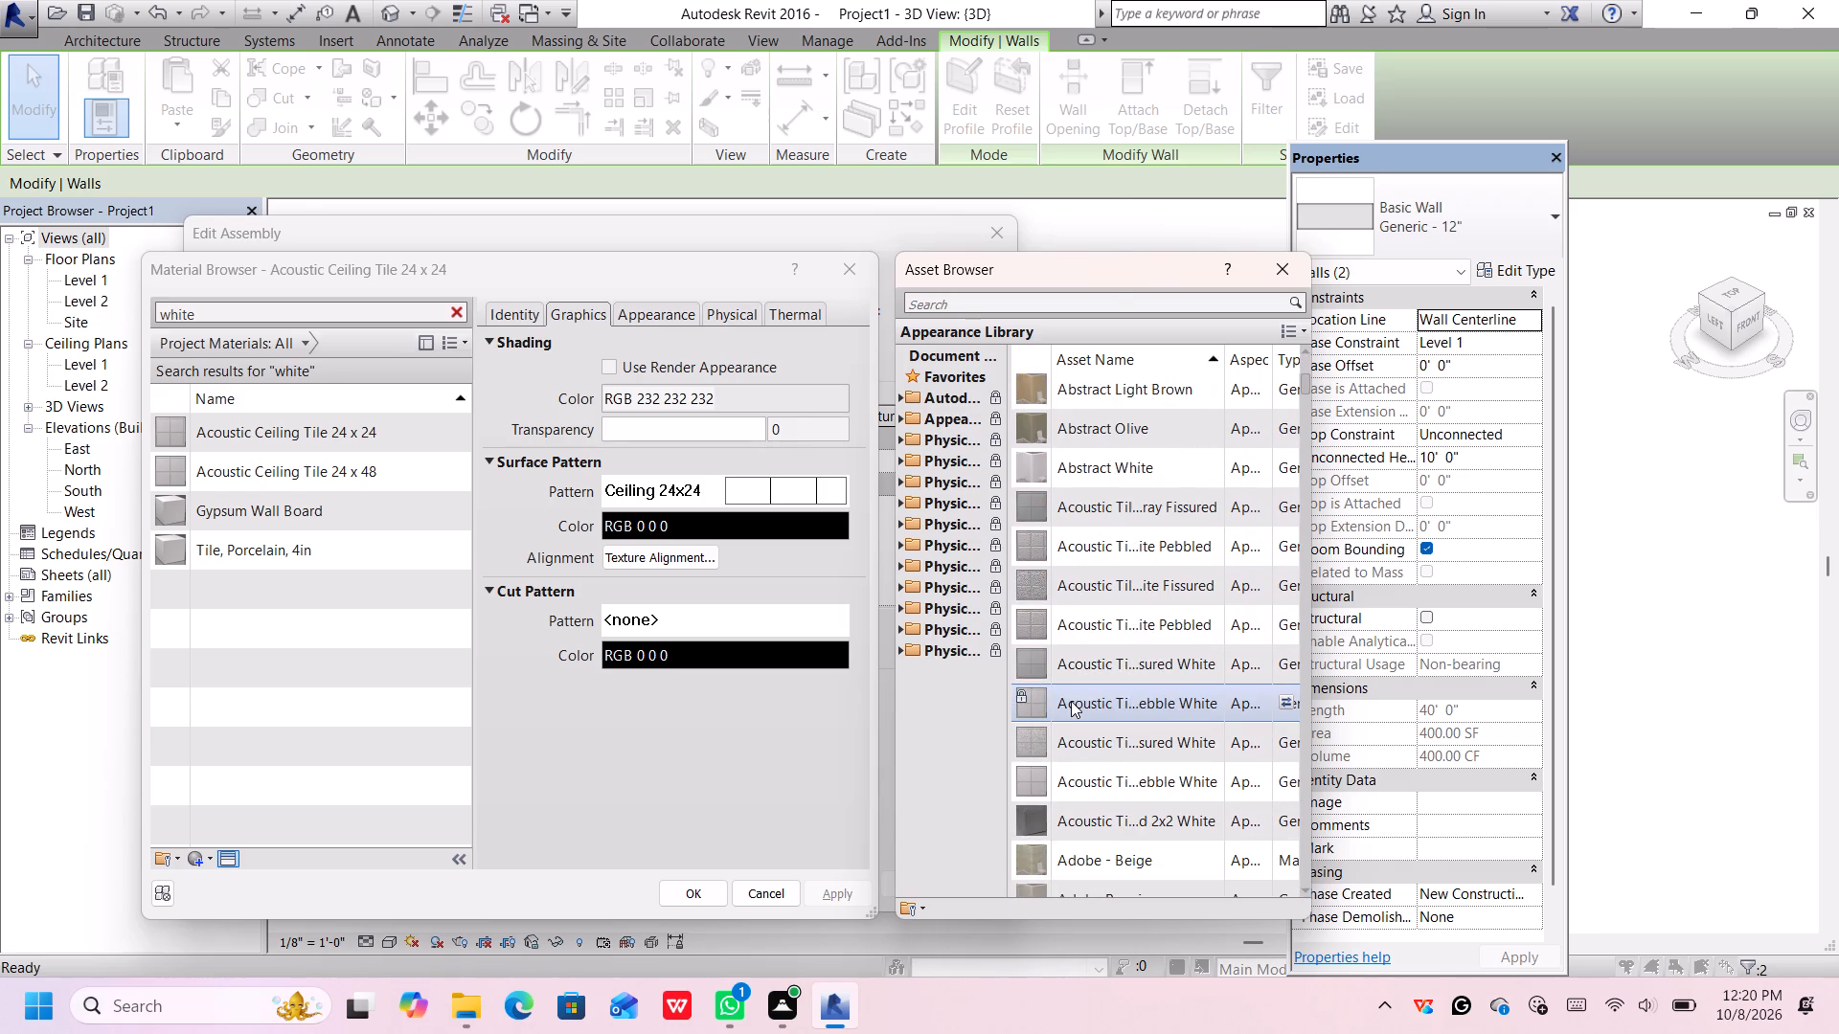
scroll(1071, 700, "down", 3)
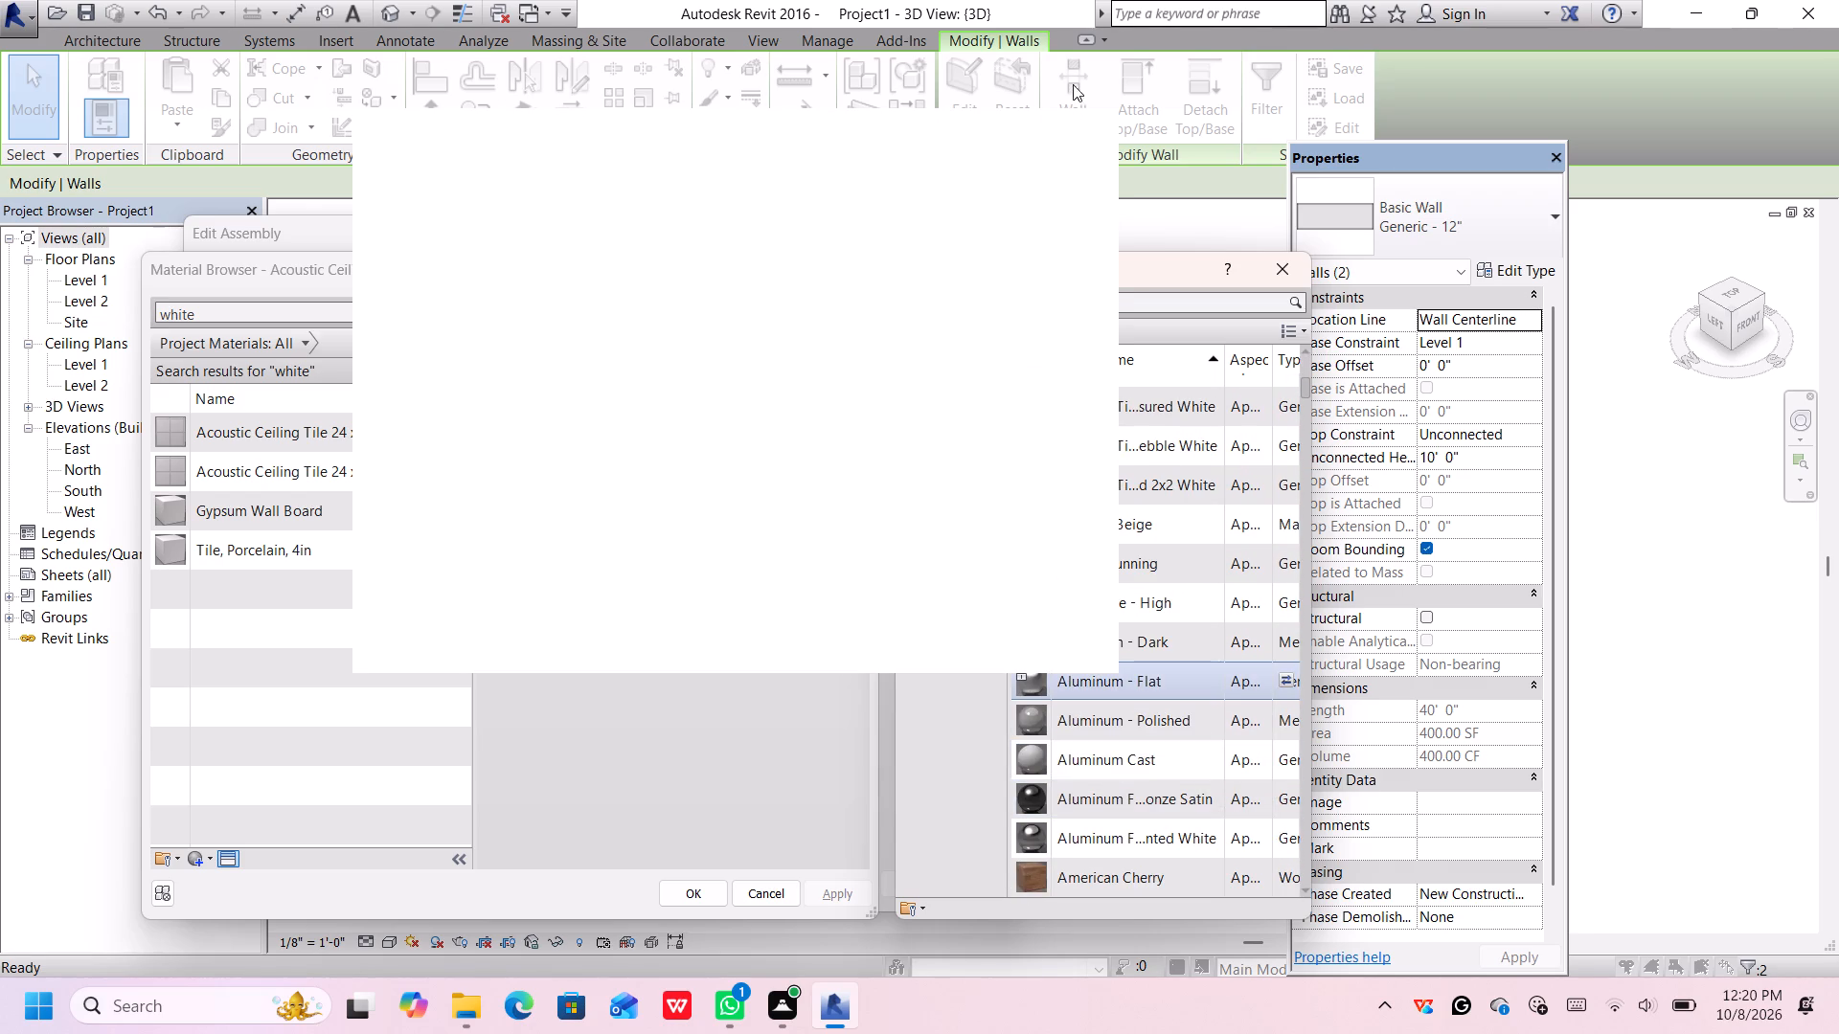
Dismiss the Autodesk notification covering the material and asset browsers.
left_click(1073, 143)
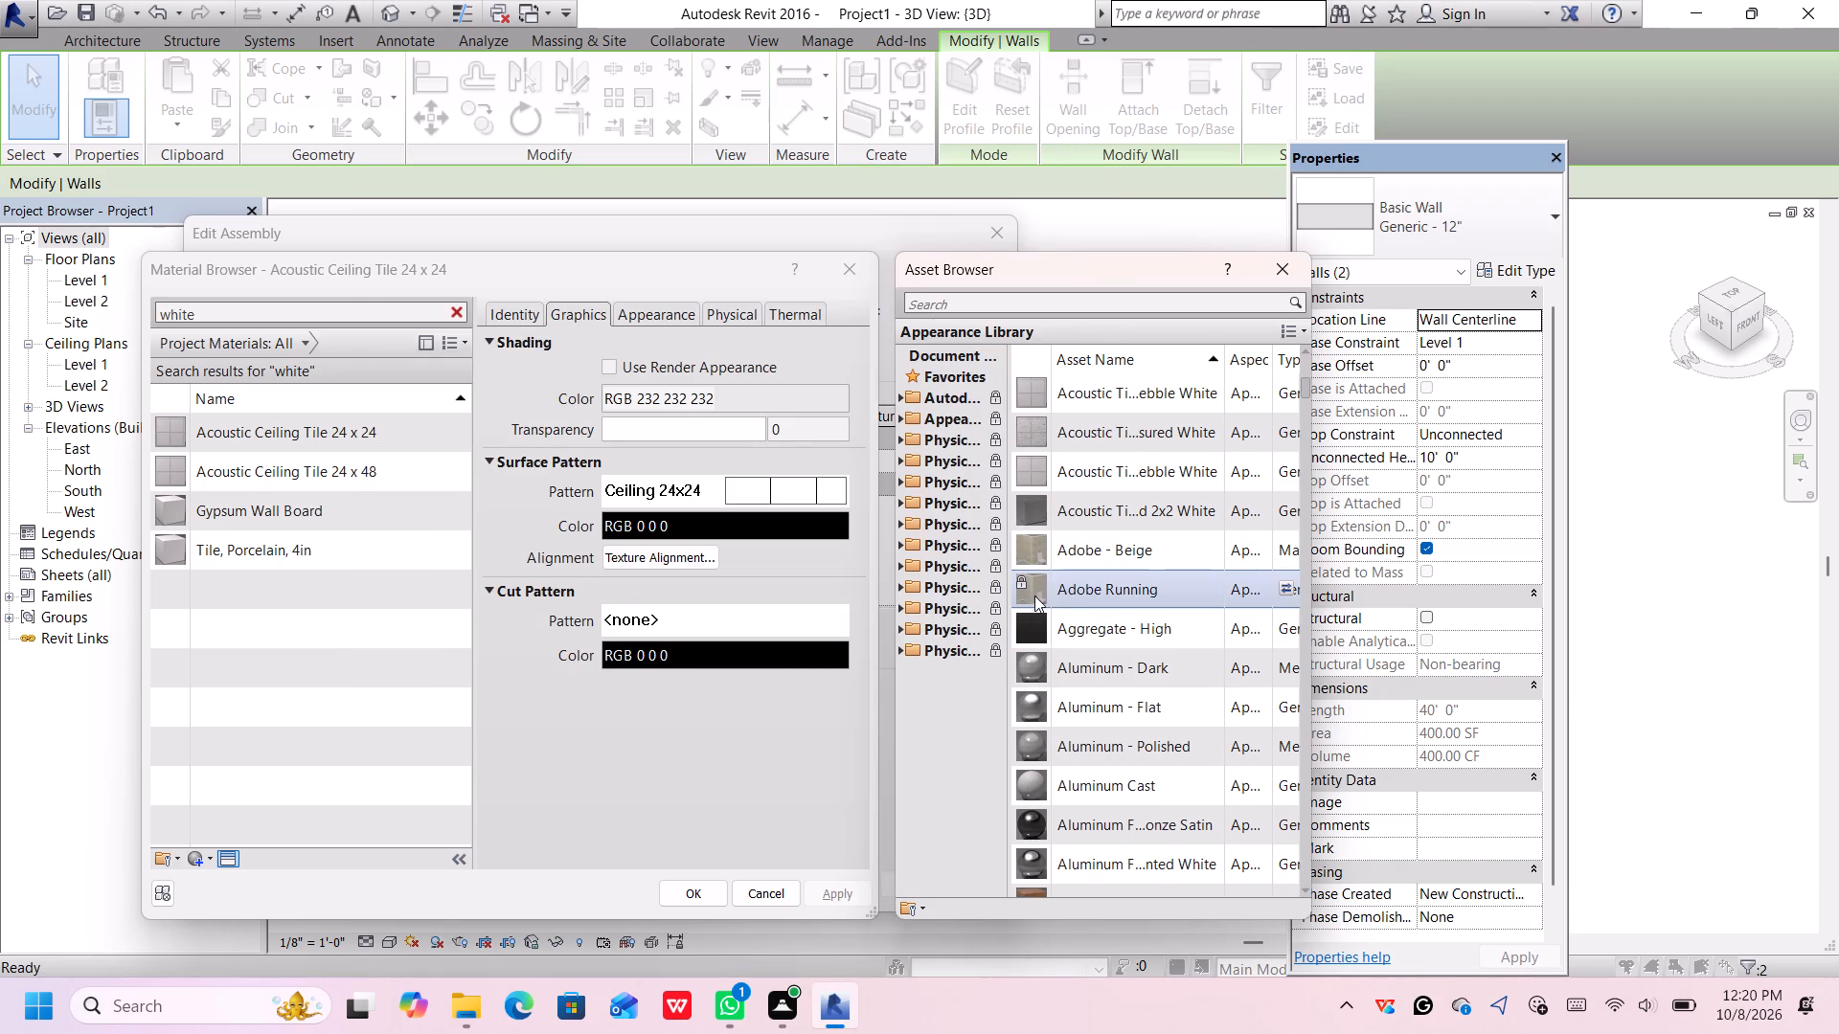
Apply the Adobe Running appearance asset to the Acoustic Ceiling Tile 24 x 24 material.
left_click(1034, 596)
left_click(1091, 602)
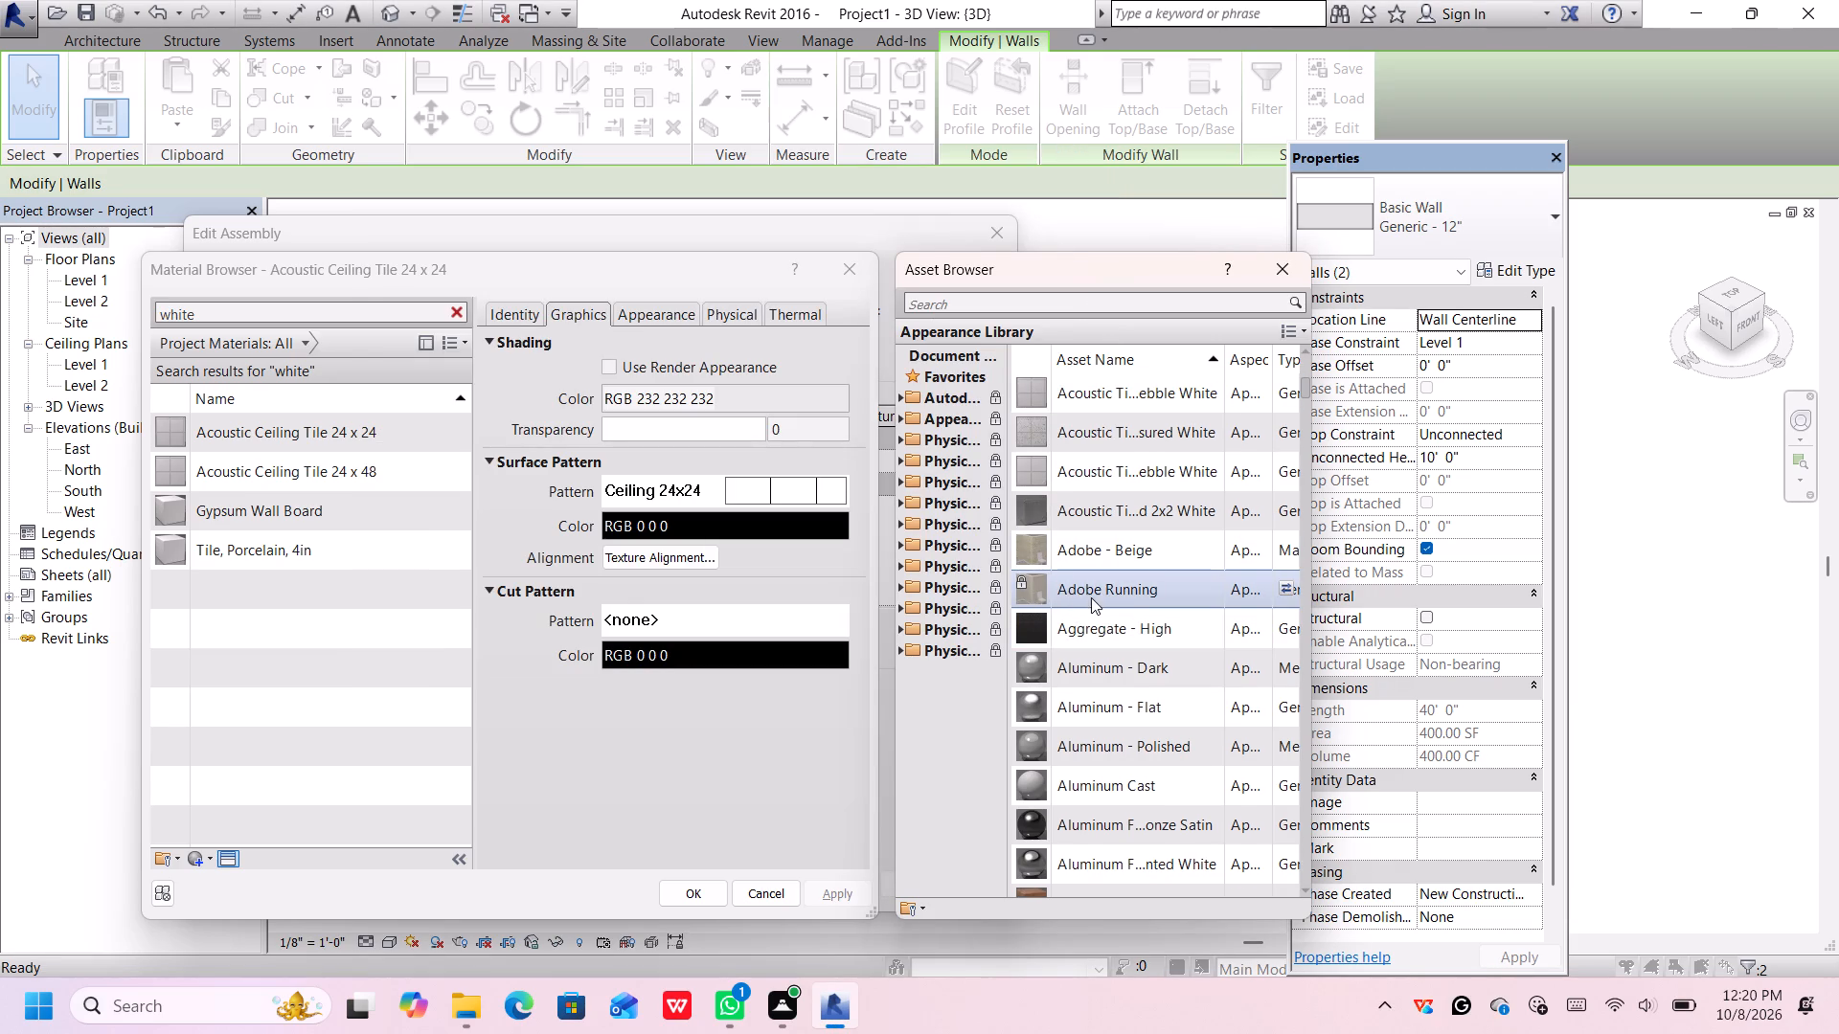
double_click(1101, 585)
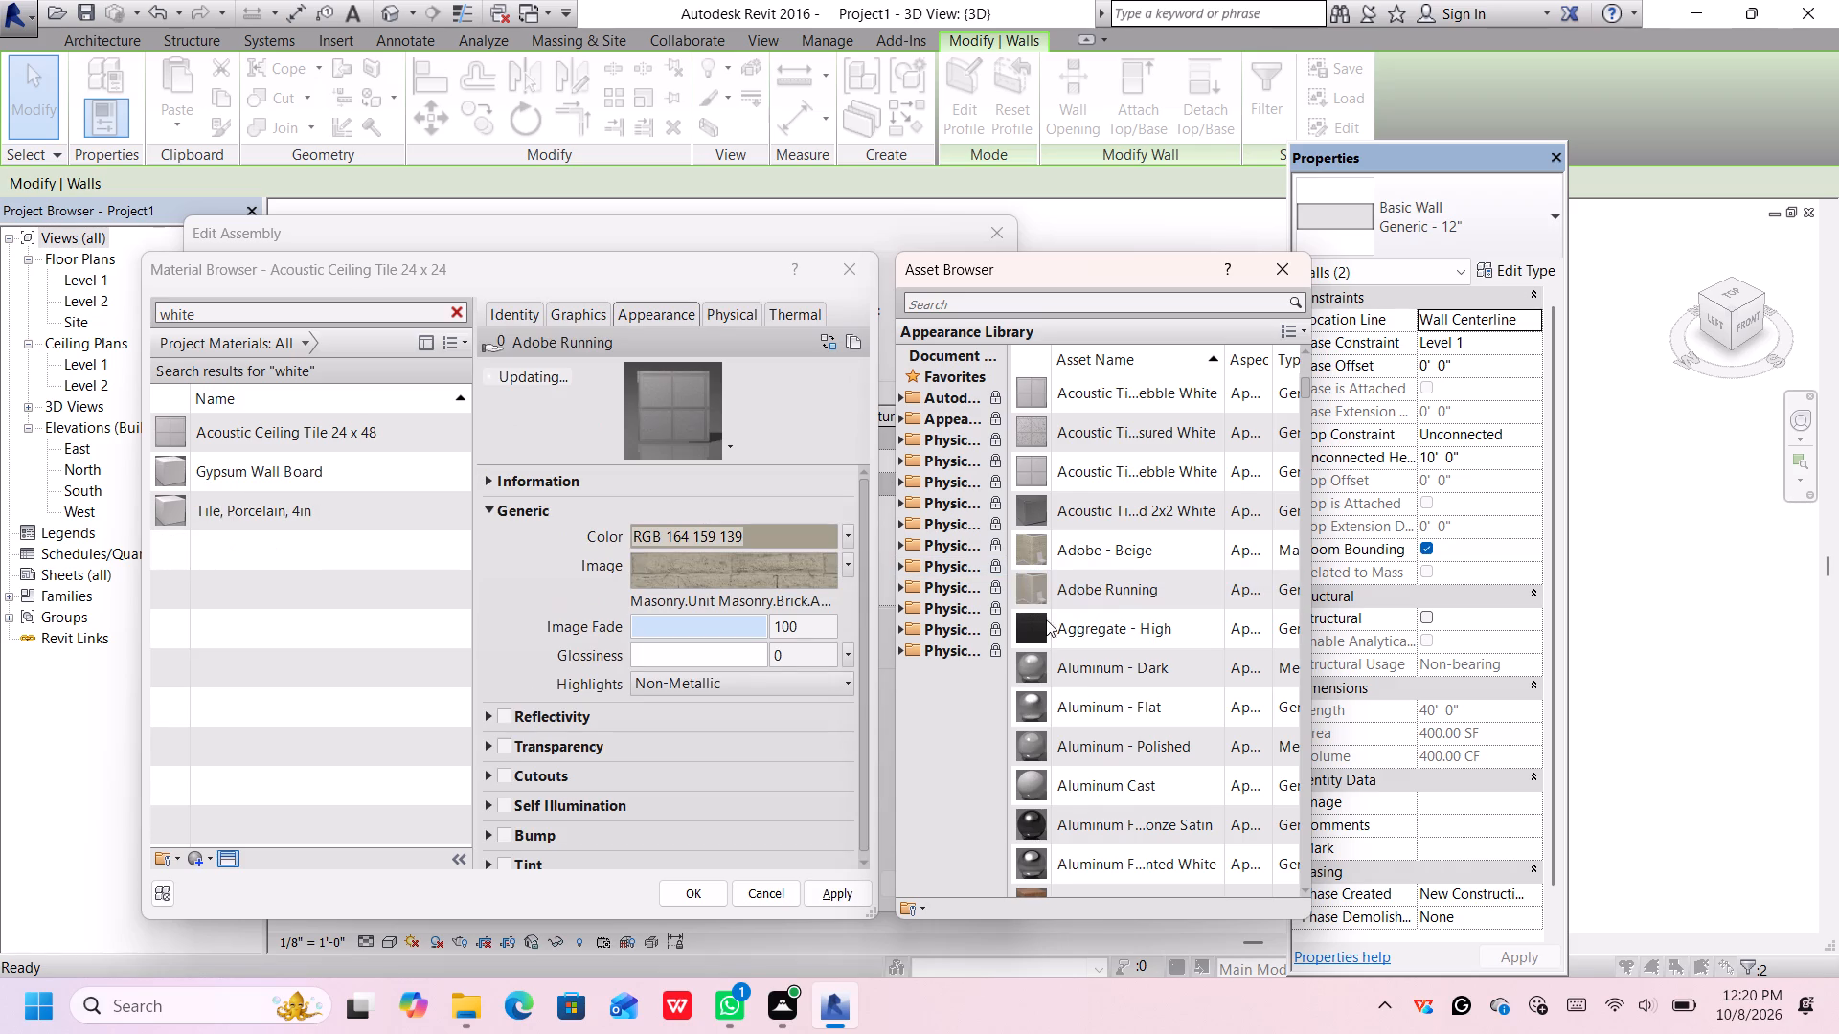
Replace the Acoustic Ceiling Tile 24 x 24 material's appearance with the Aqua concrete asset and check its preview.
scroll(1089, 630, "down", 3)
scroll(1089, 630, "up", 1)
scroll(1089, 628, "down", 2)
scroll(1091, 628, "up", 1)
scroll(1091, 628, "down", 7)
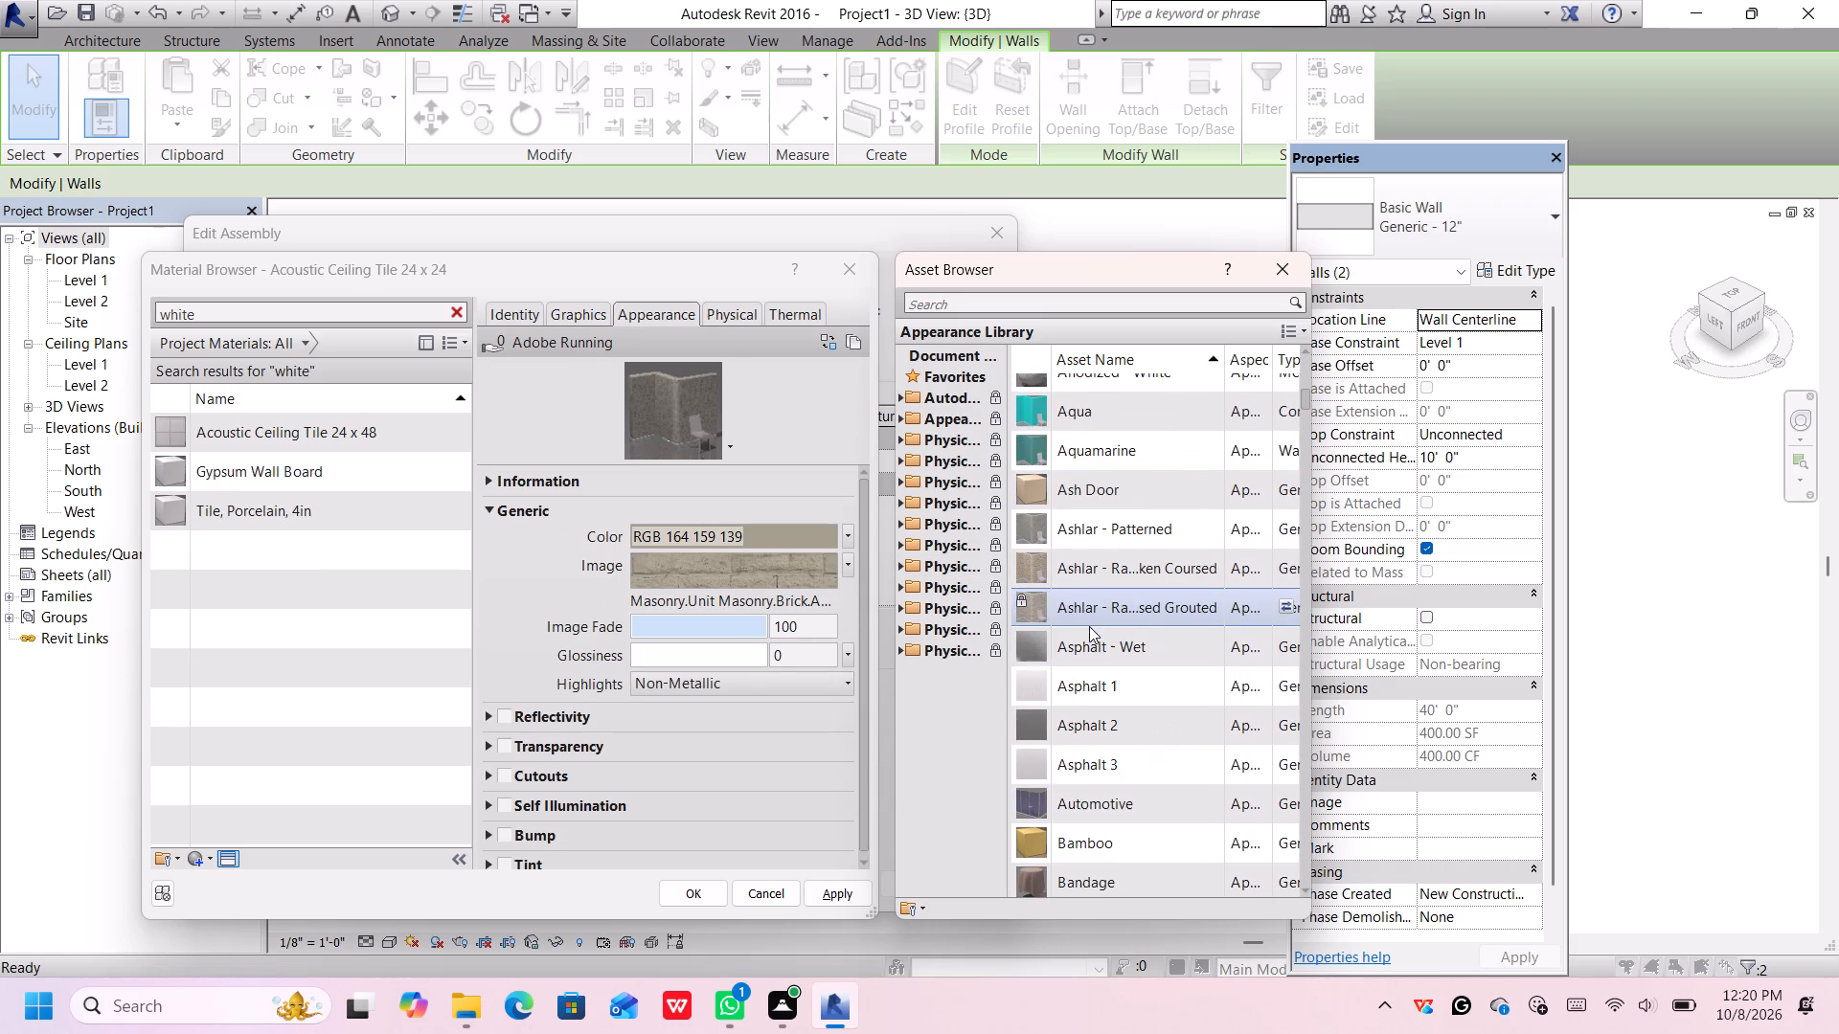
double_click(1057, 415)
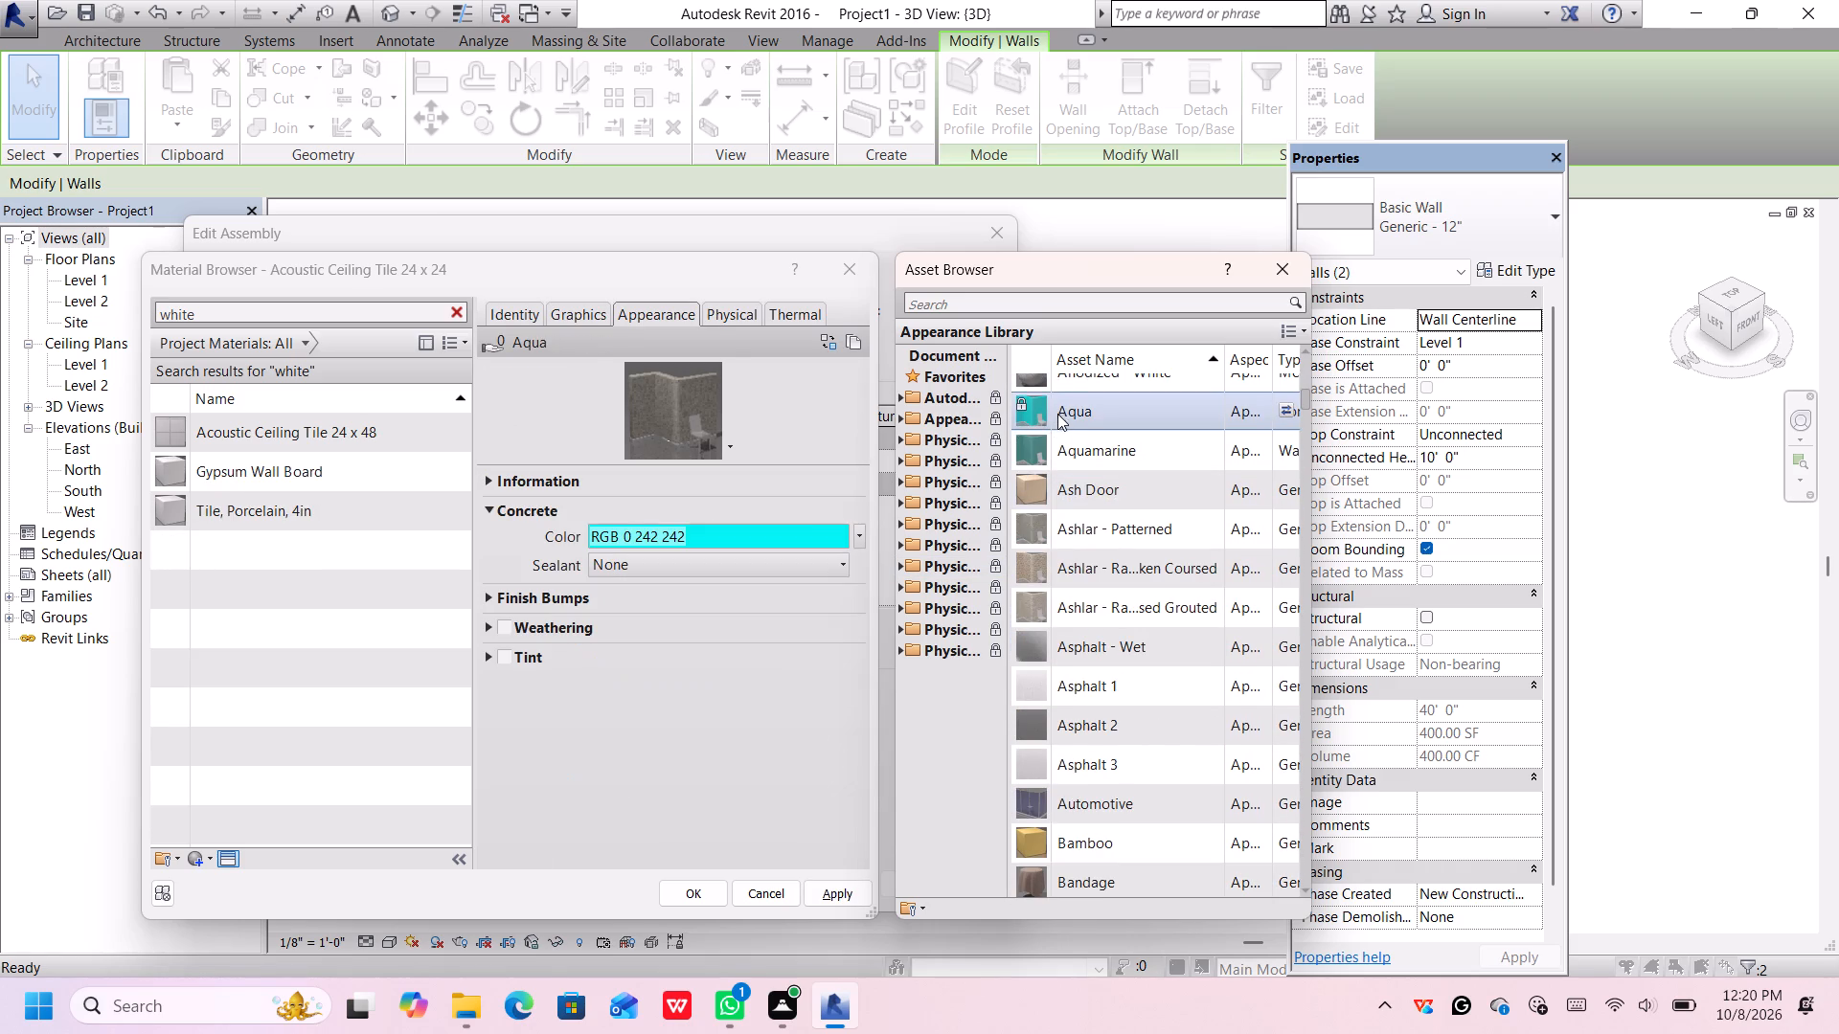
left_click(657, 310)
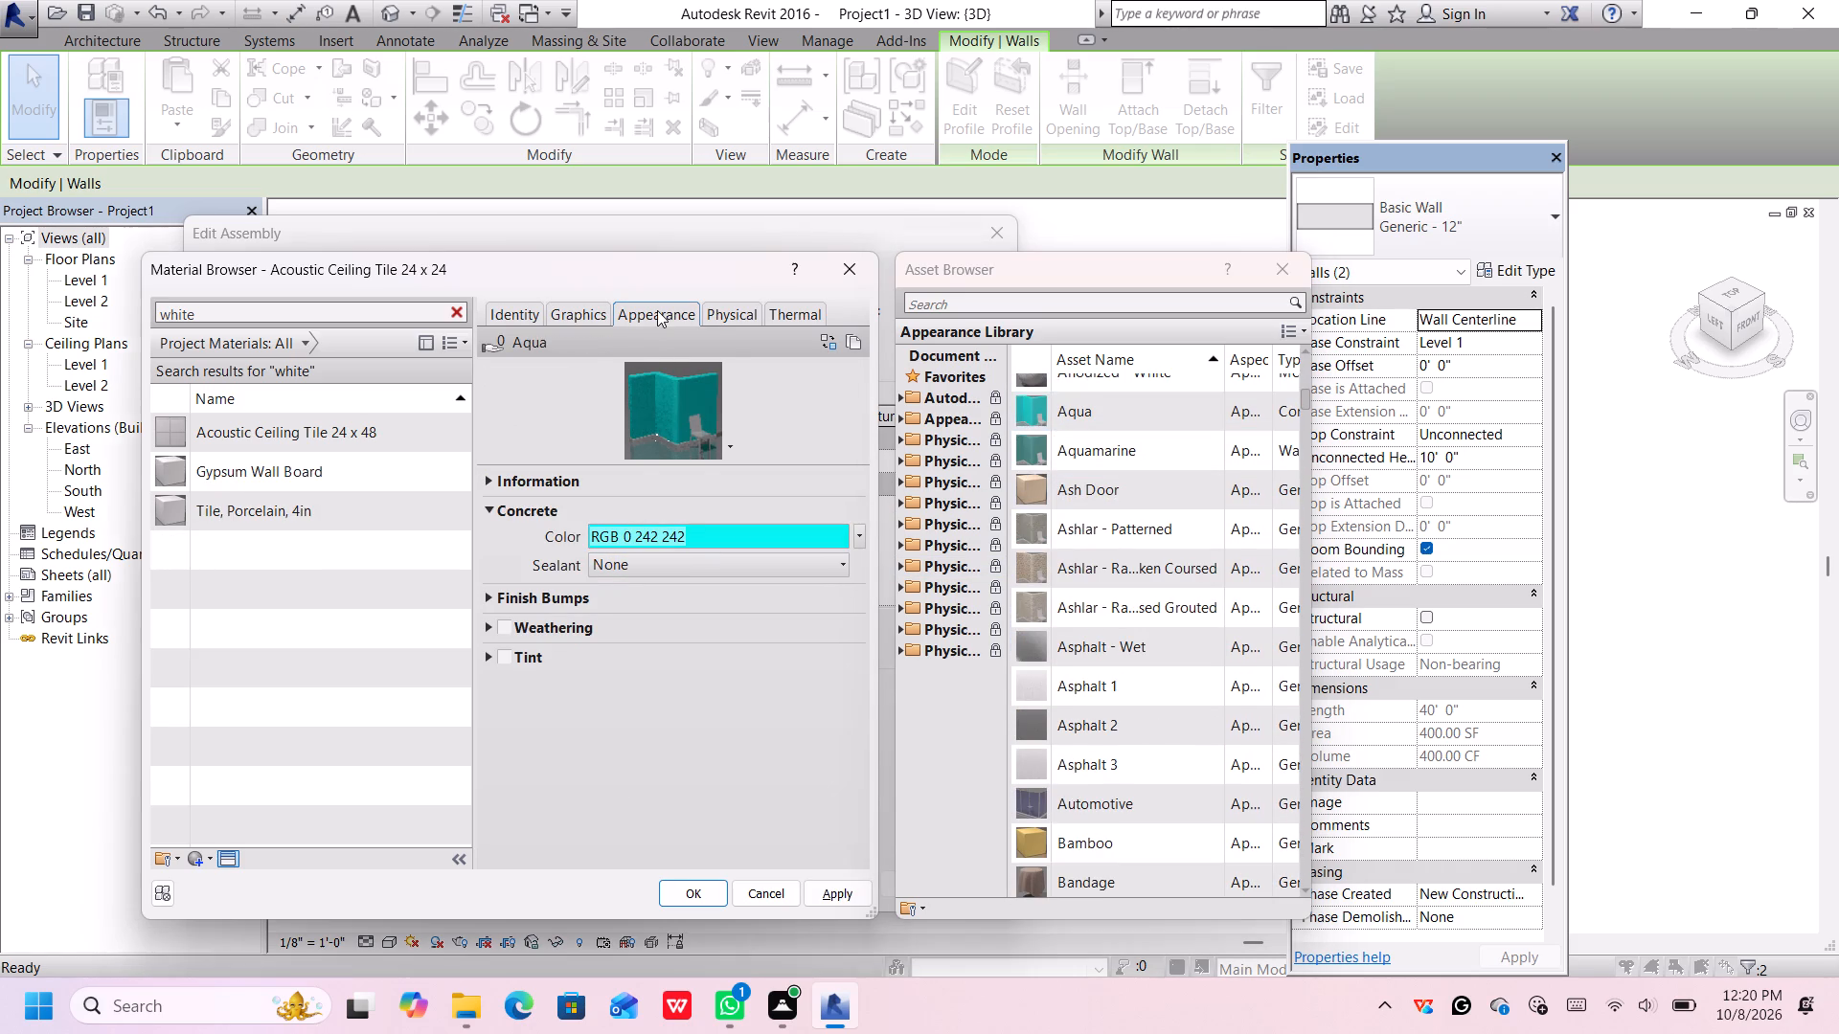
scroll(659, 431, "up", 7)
Replace the Acoustic Ceiling Tile 24 x 24 material's appearance with the Aquamarine wall paint asset.
scroll(683, 425, "up", 1)
double_click(1052, 450)
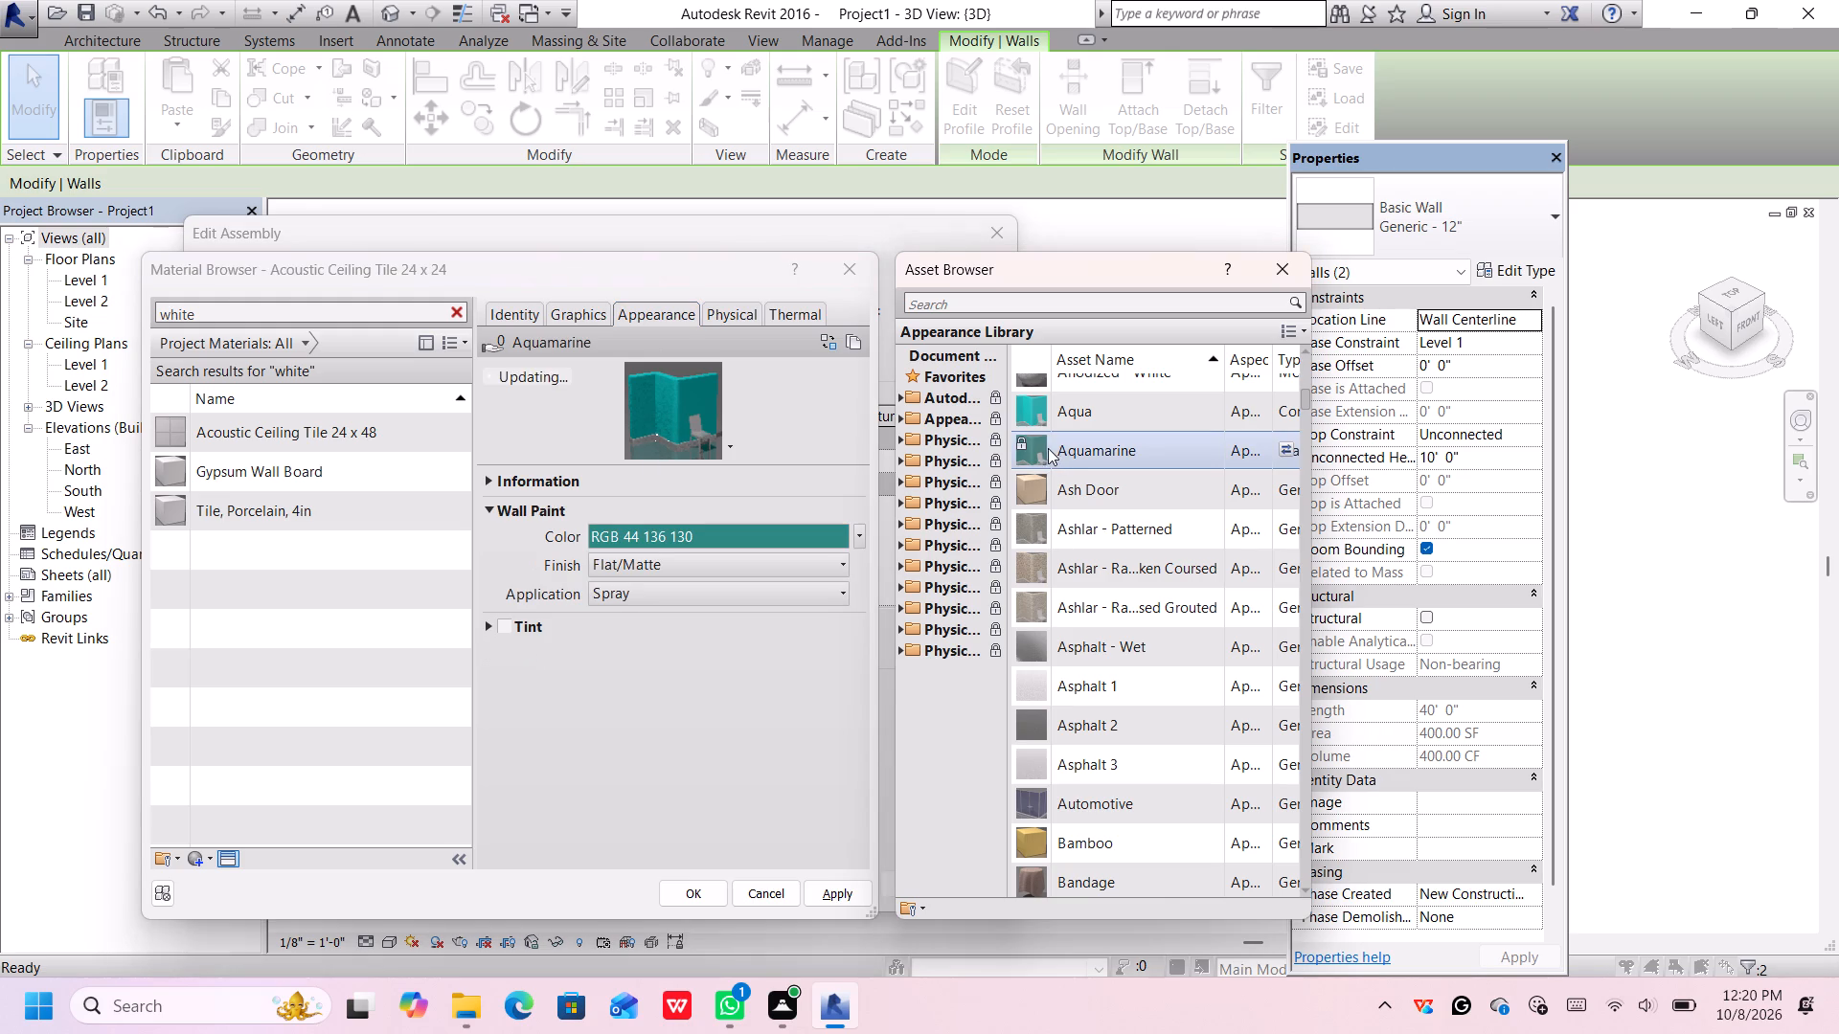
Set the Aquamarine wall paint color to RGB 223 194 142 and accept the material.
left_click(857, 539)
left_click(817, 566)
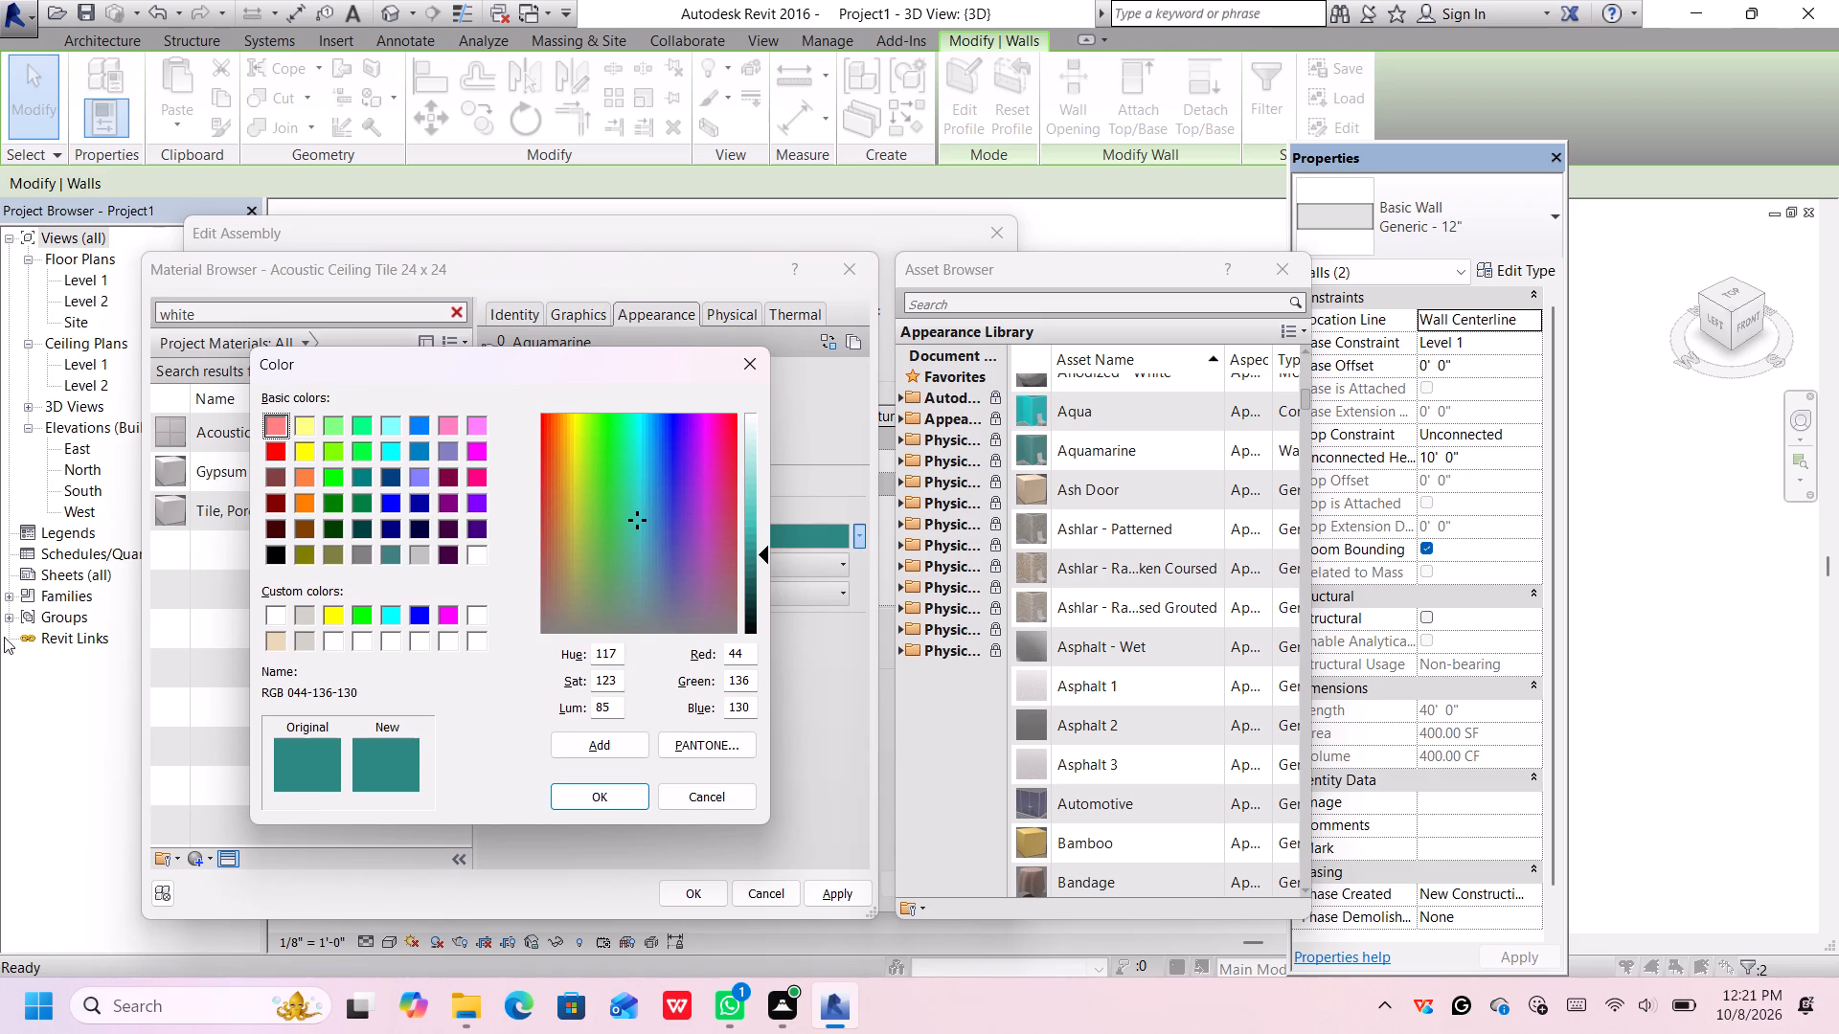
left_click(273, 642)
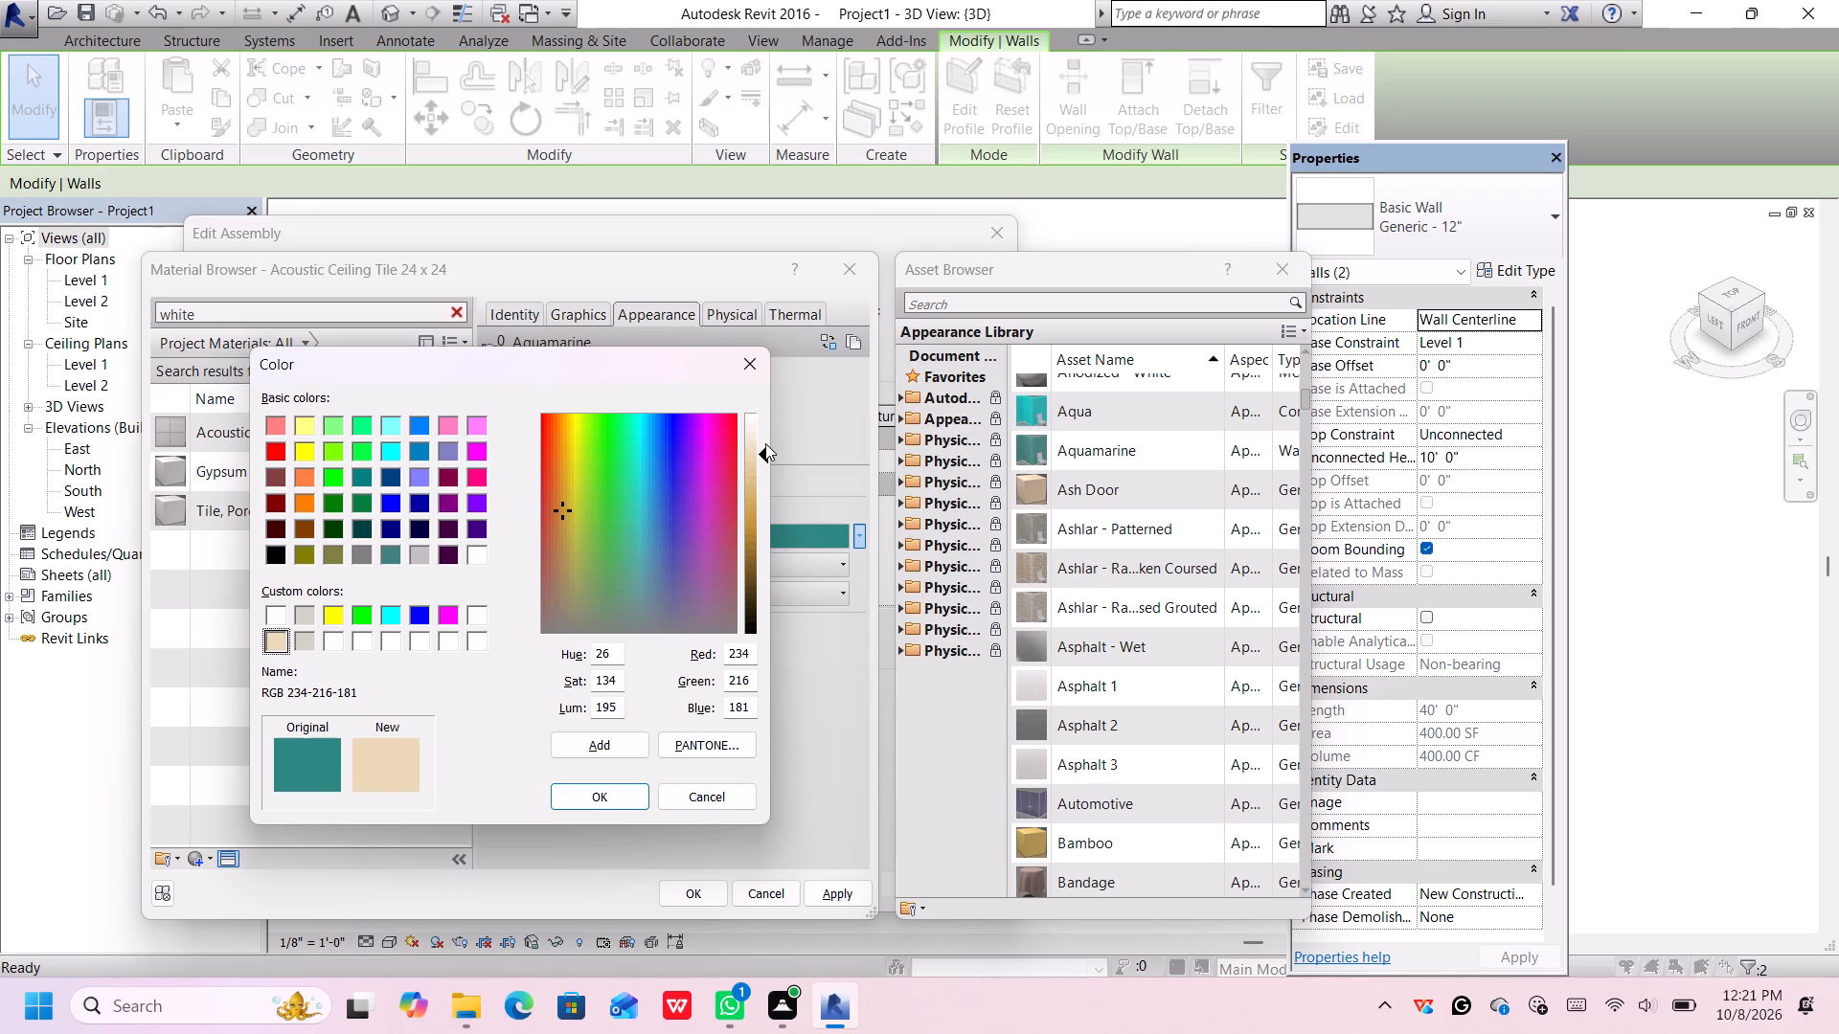
left_click_drag(764, 453, 762, 470)
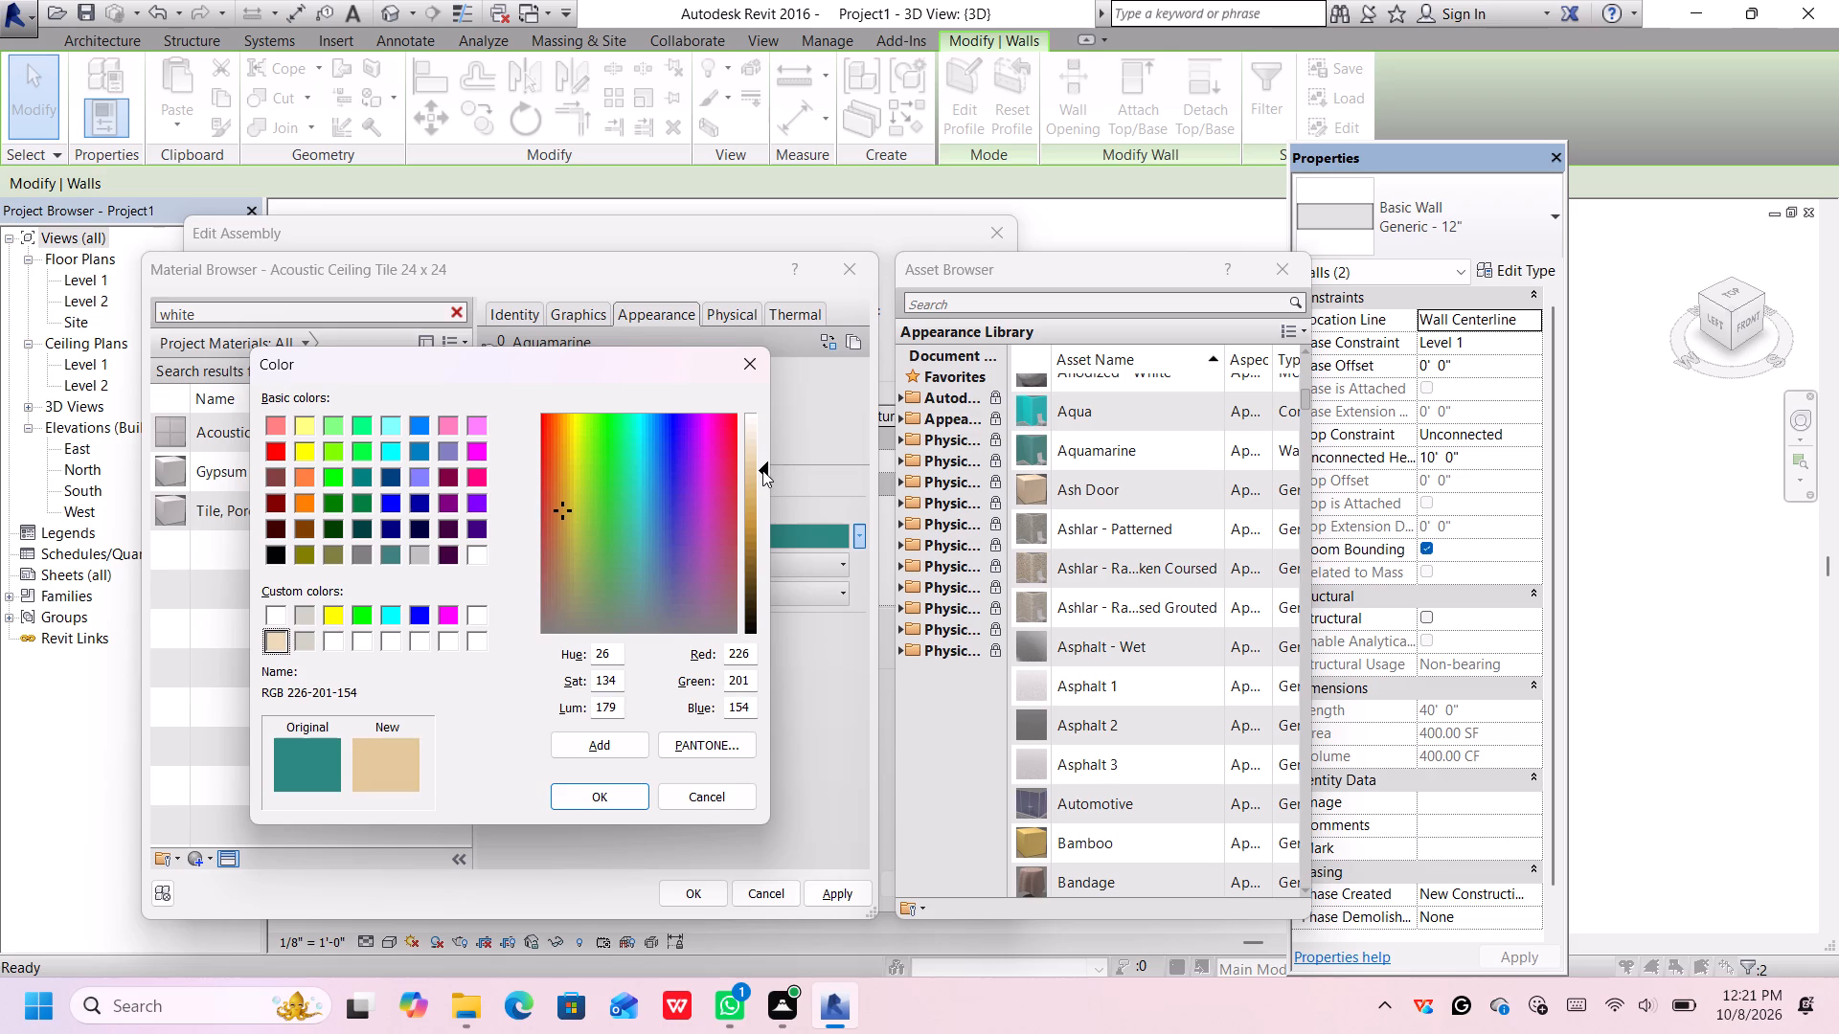
left_click_drag(762, 470, 758, 492)
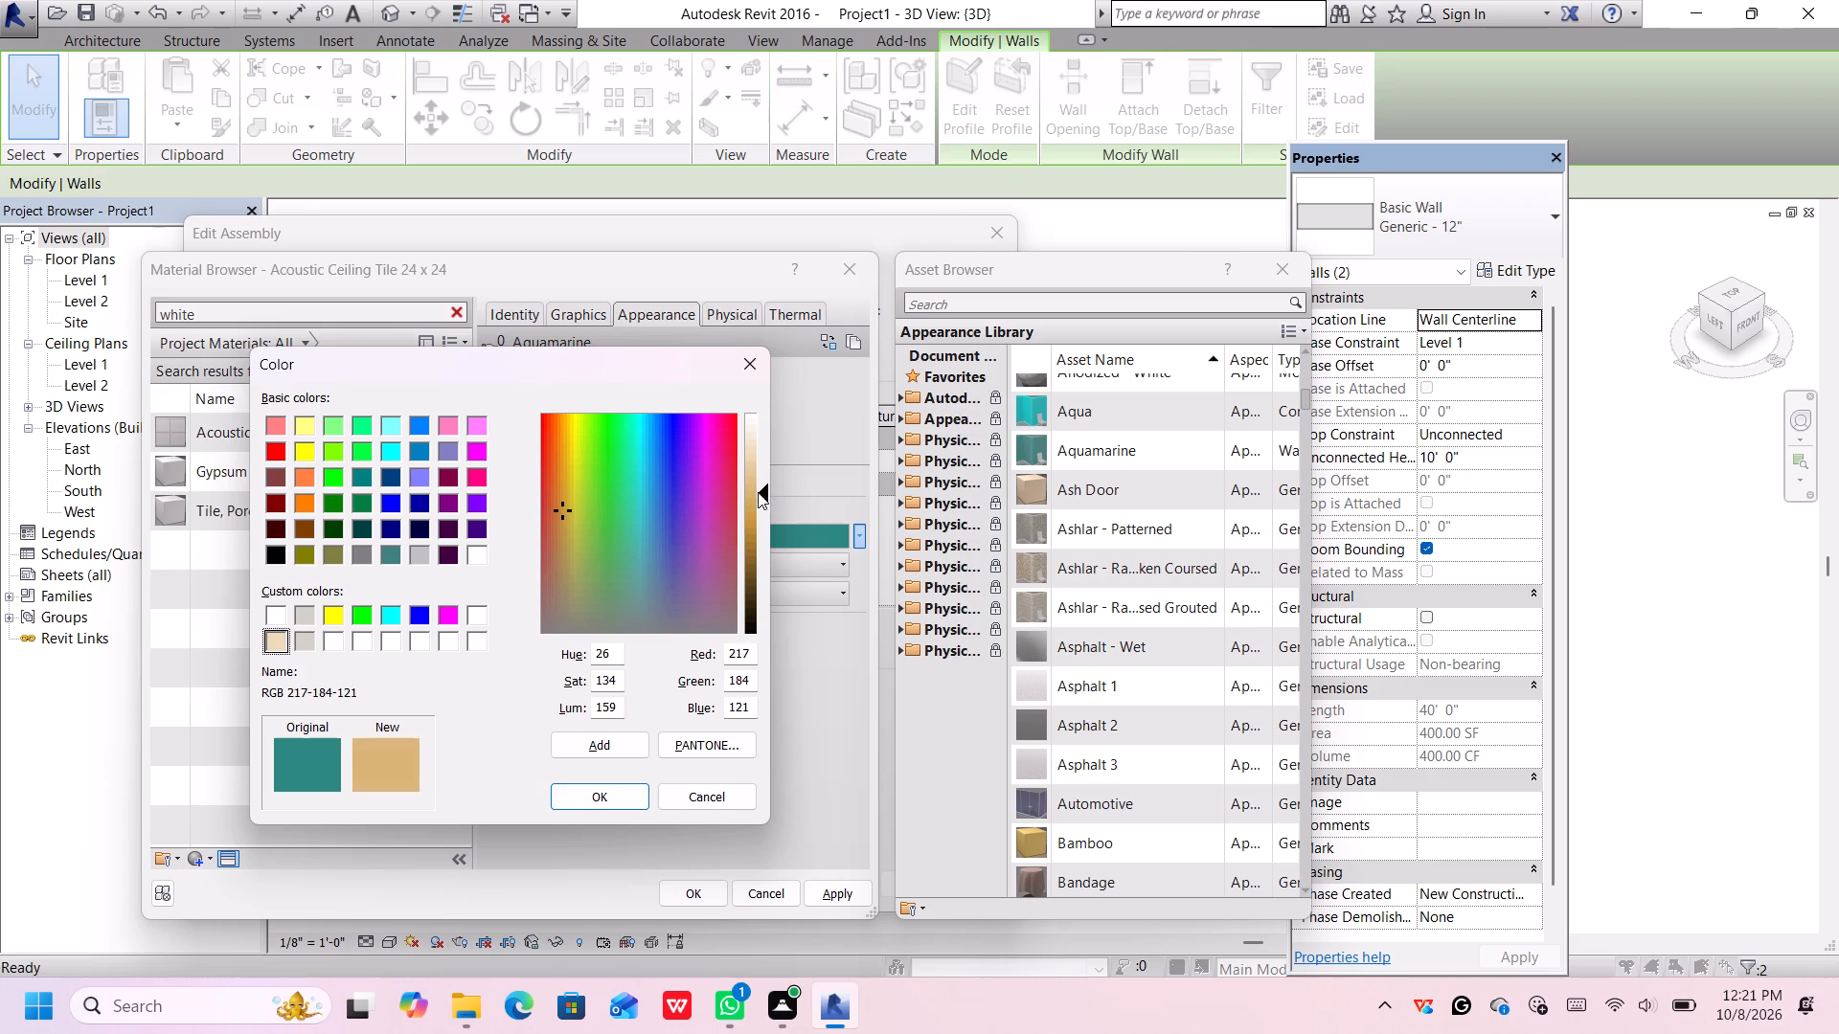
left_click_drag(758, 492, 757, 465)
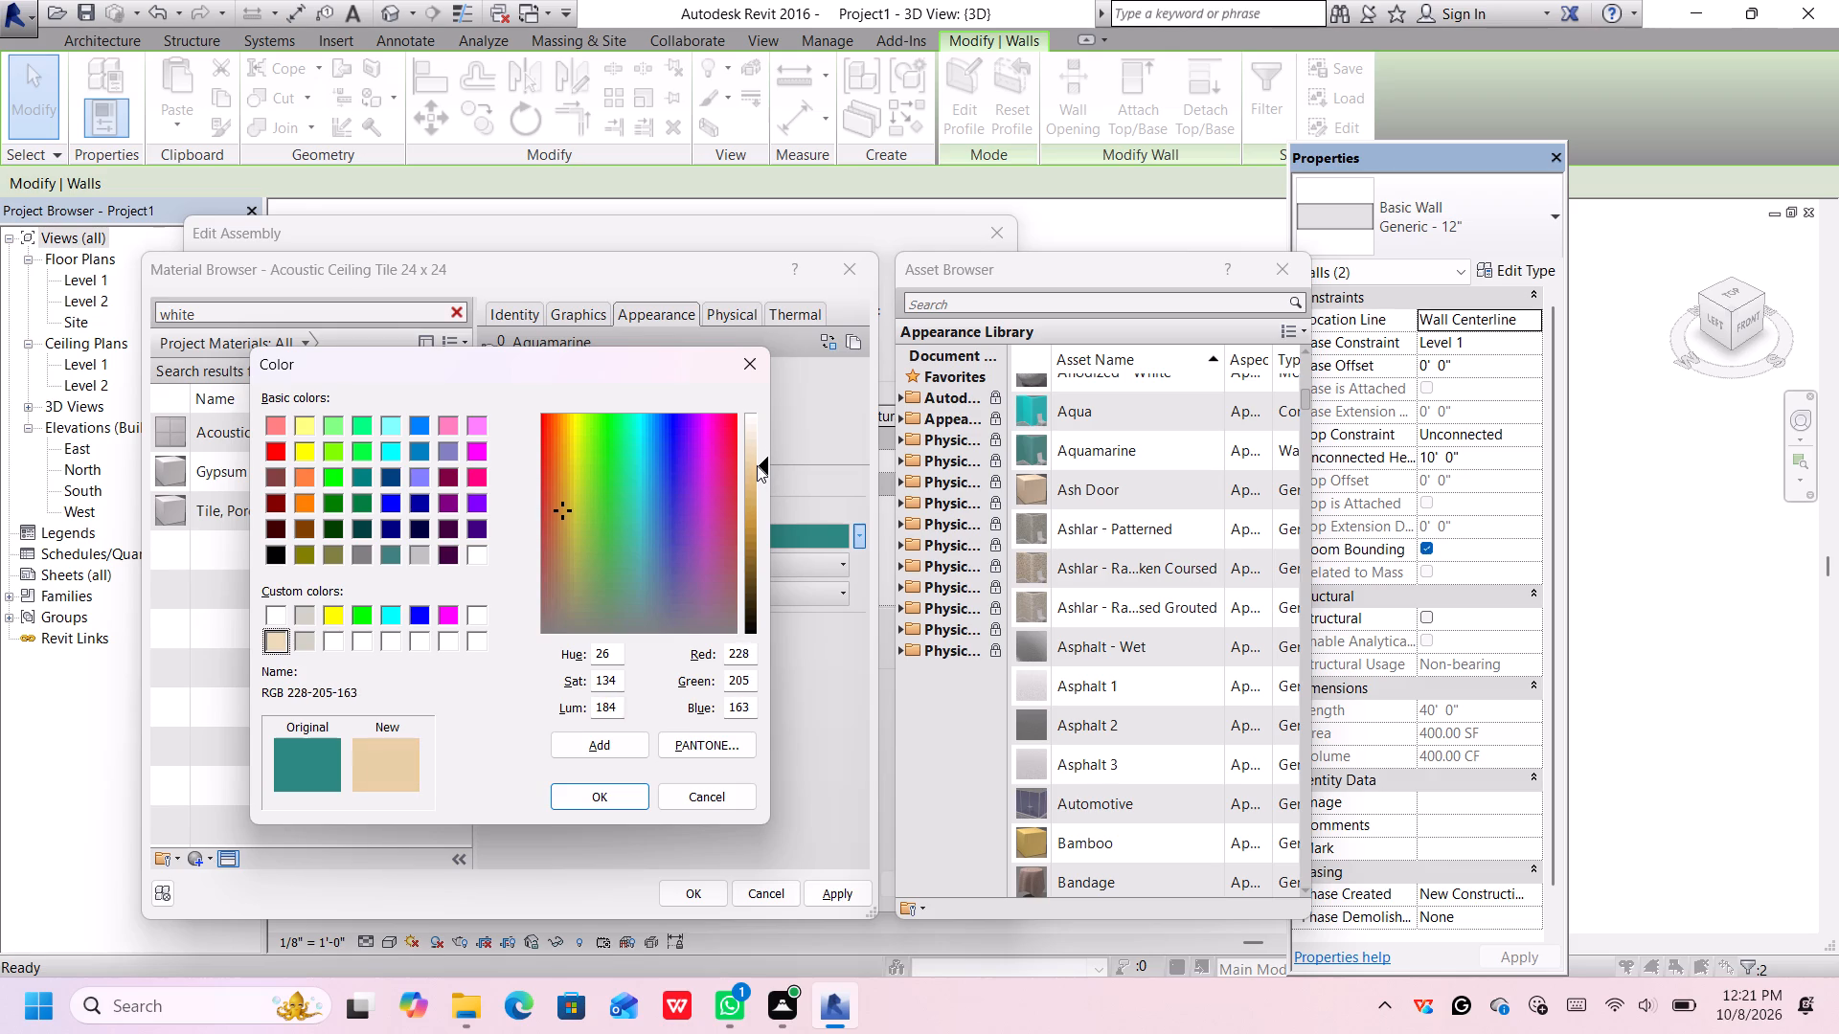
left_click_drag(757, 465, 757, 470)
left_click_drag(757, 470, 757, 483)
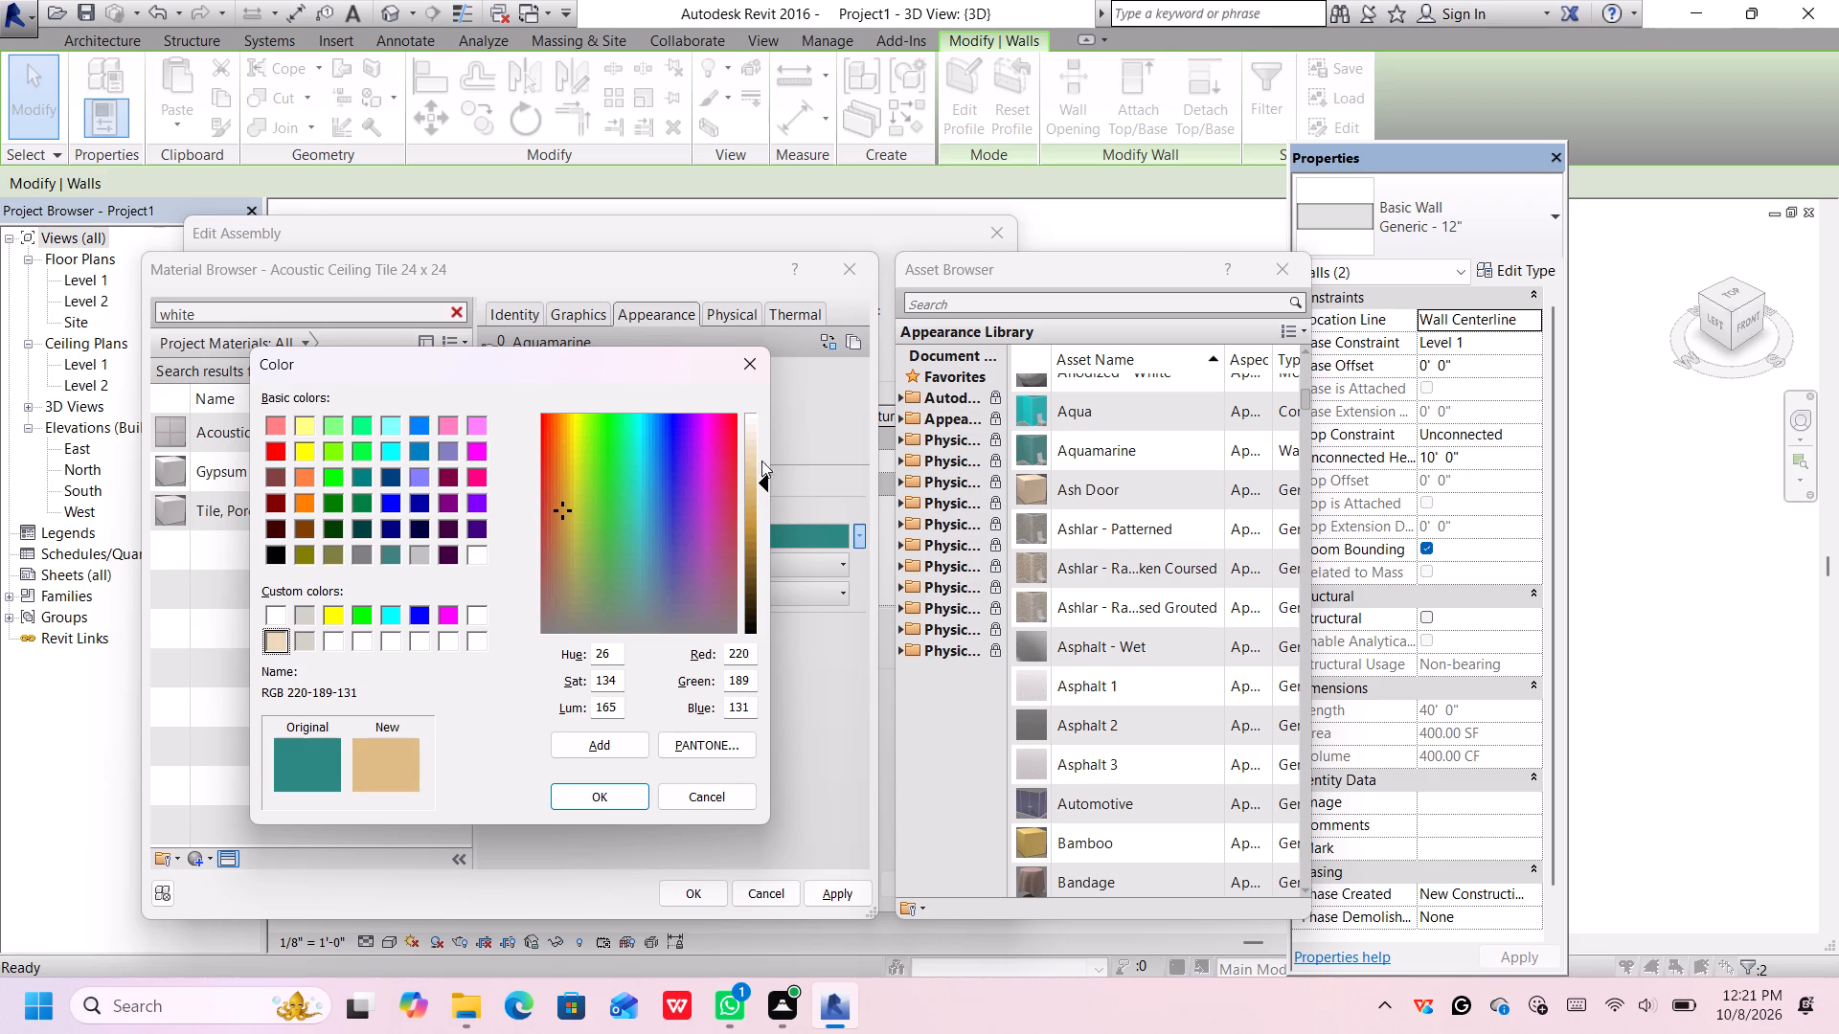
left_click(752, 470)
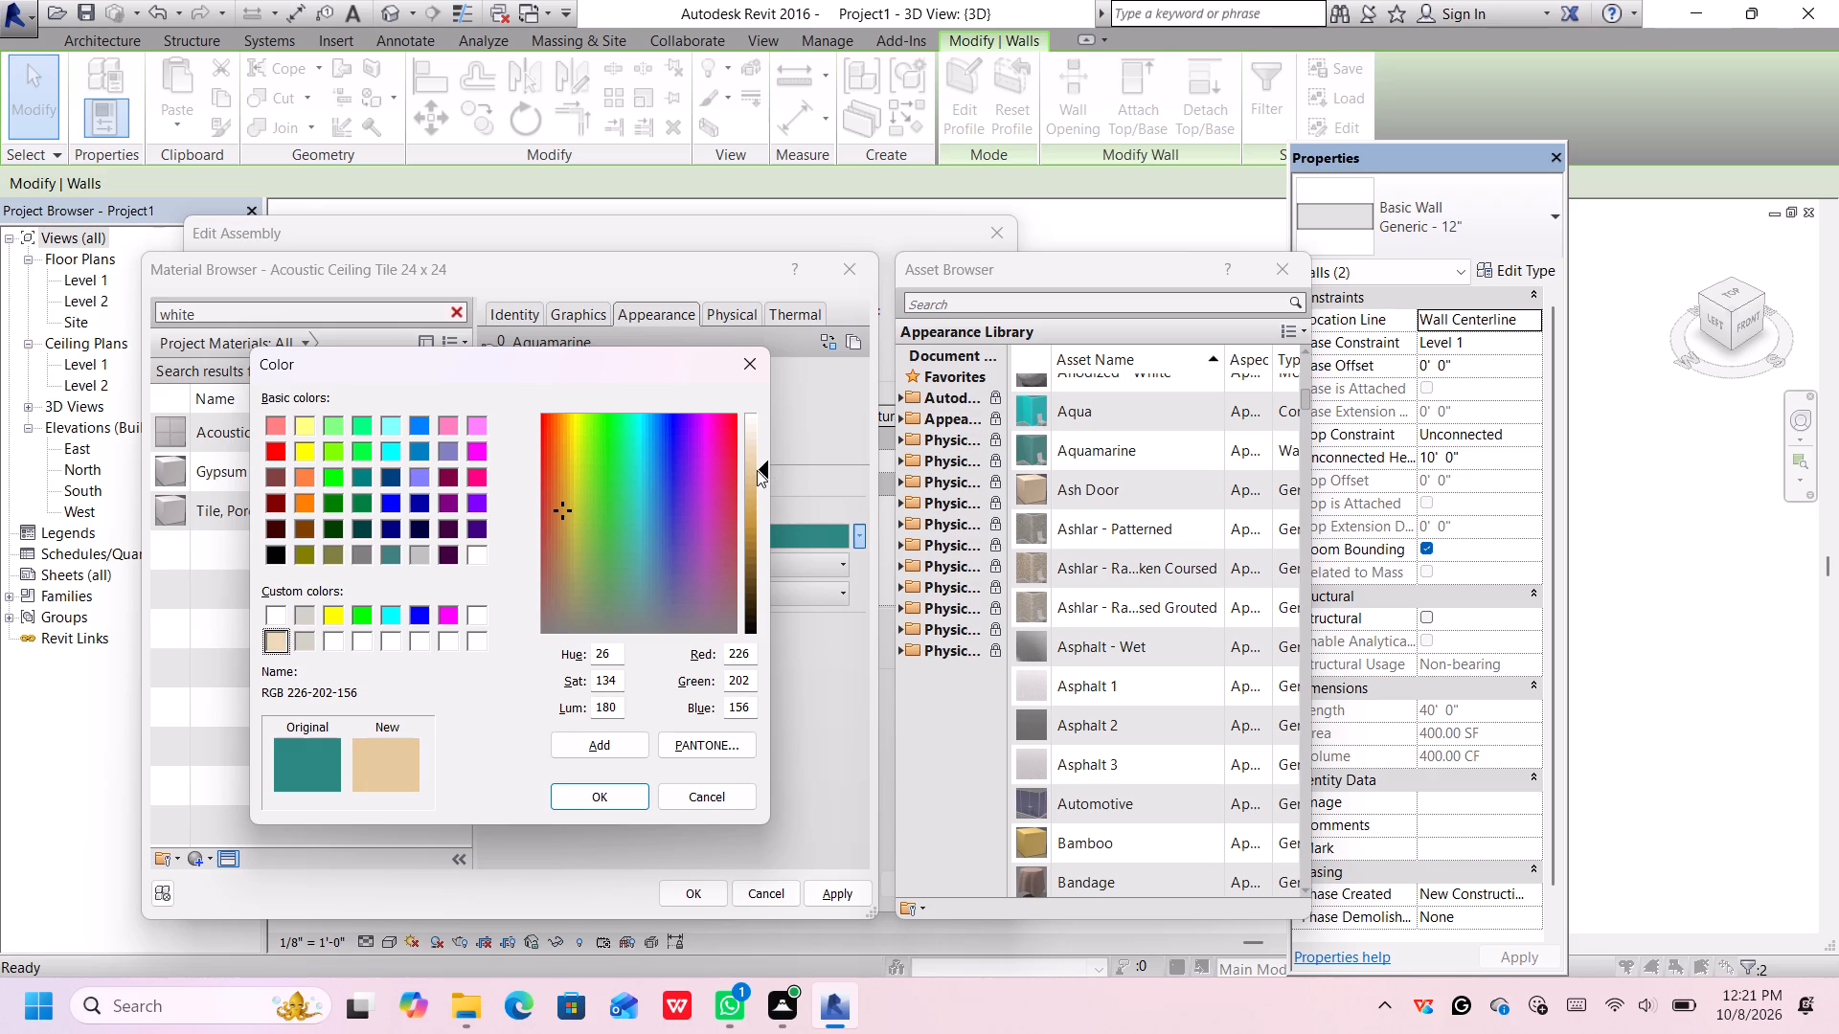
left_click(754, 476)
left_click(589, 790)
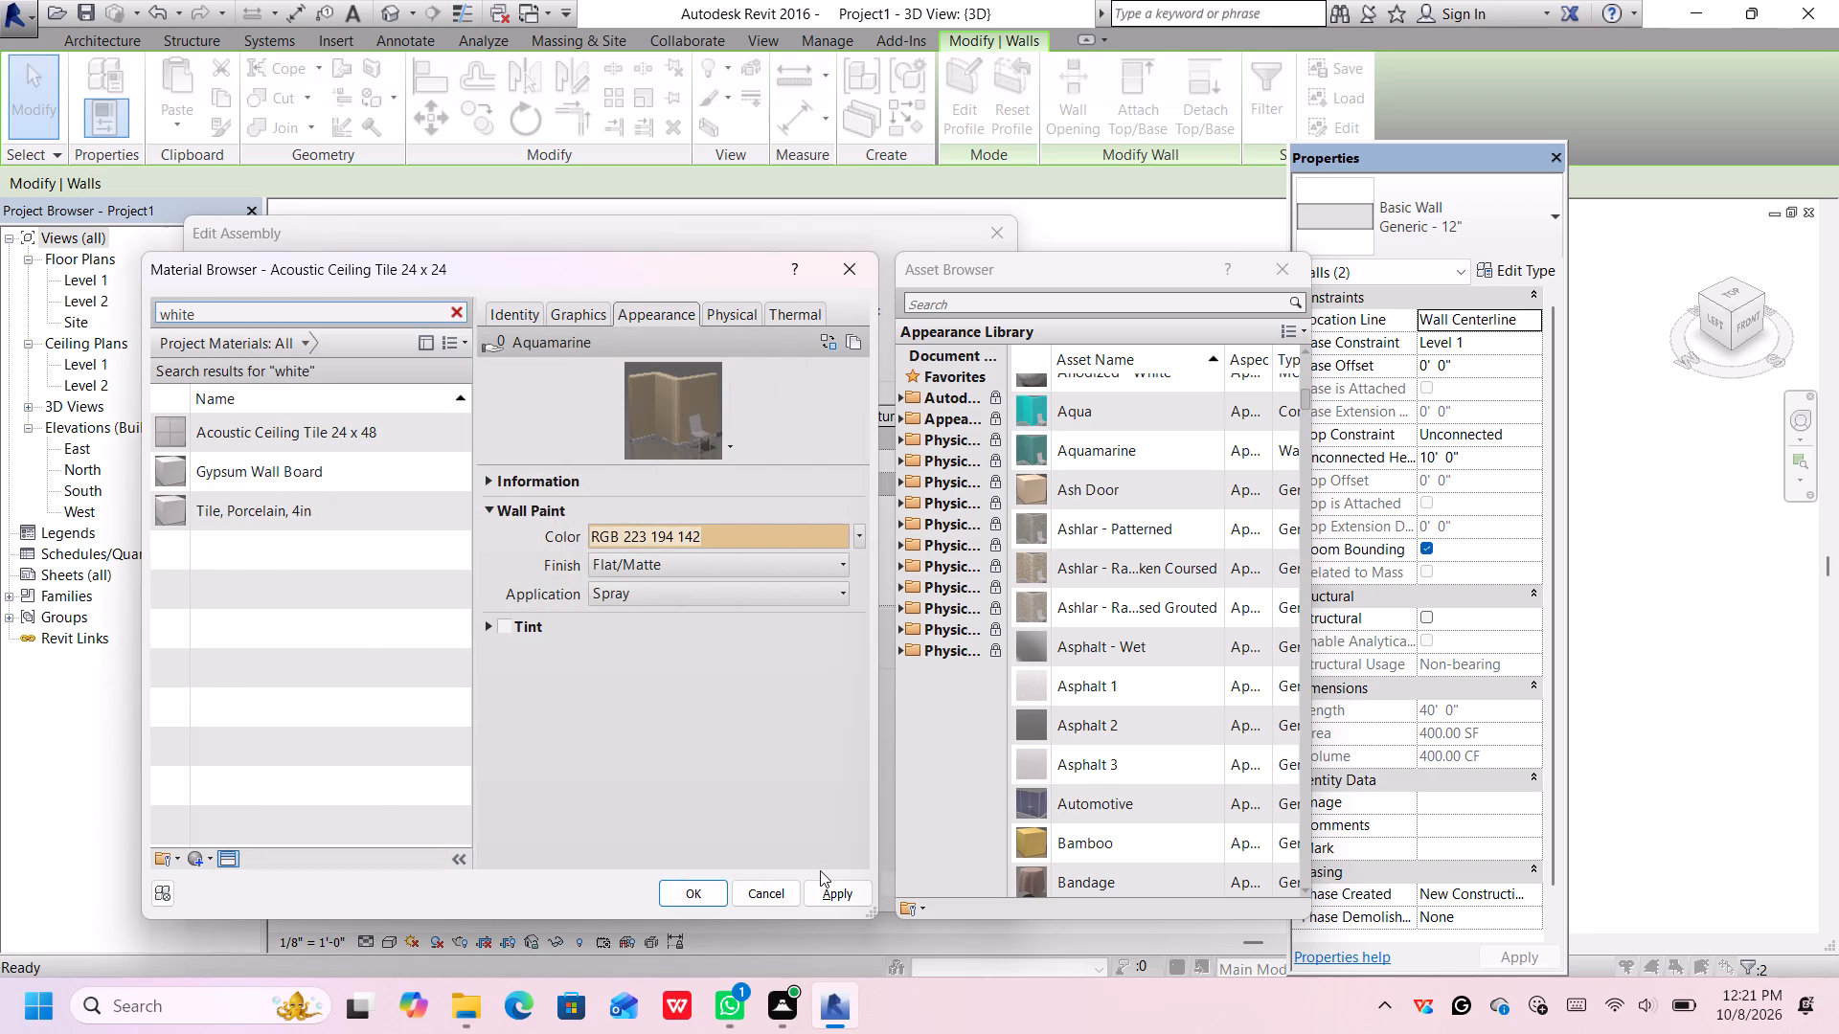
left_click(694, 886)
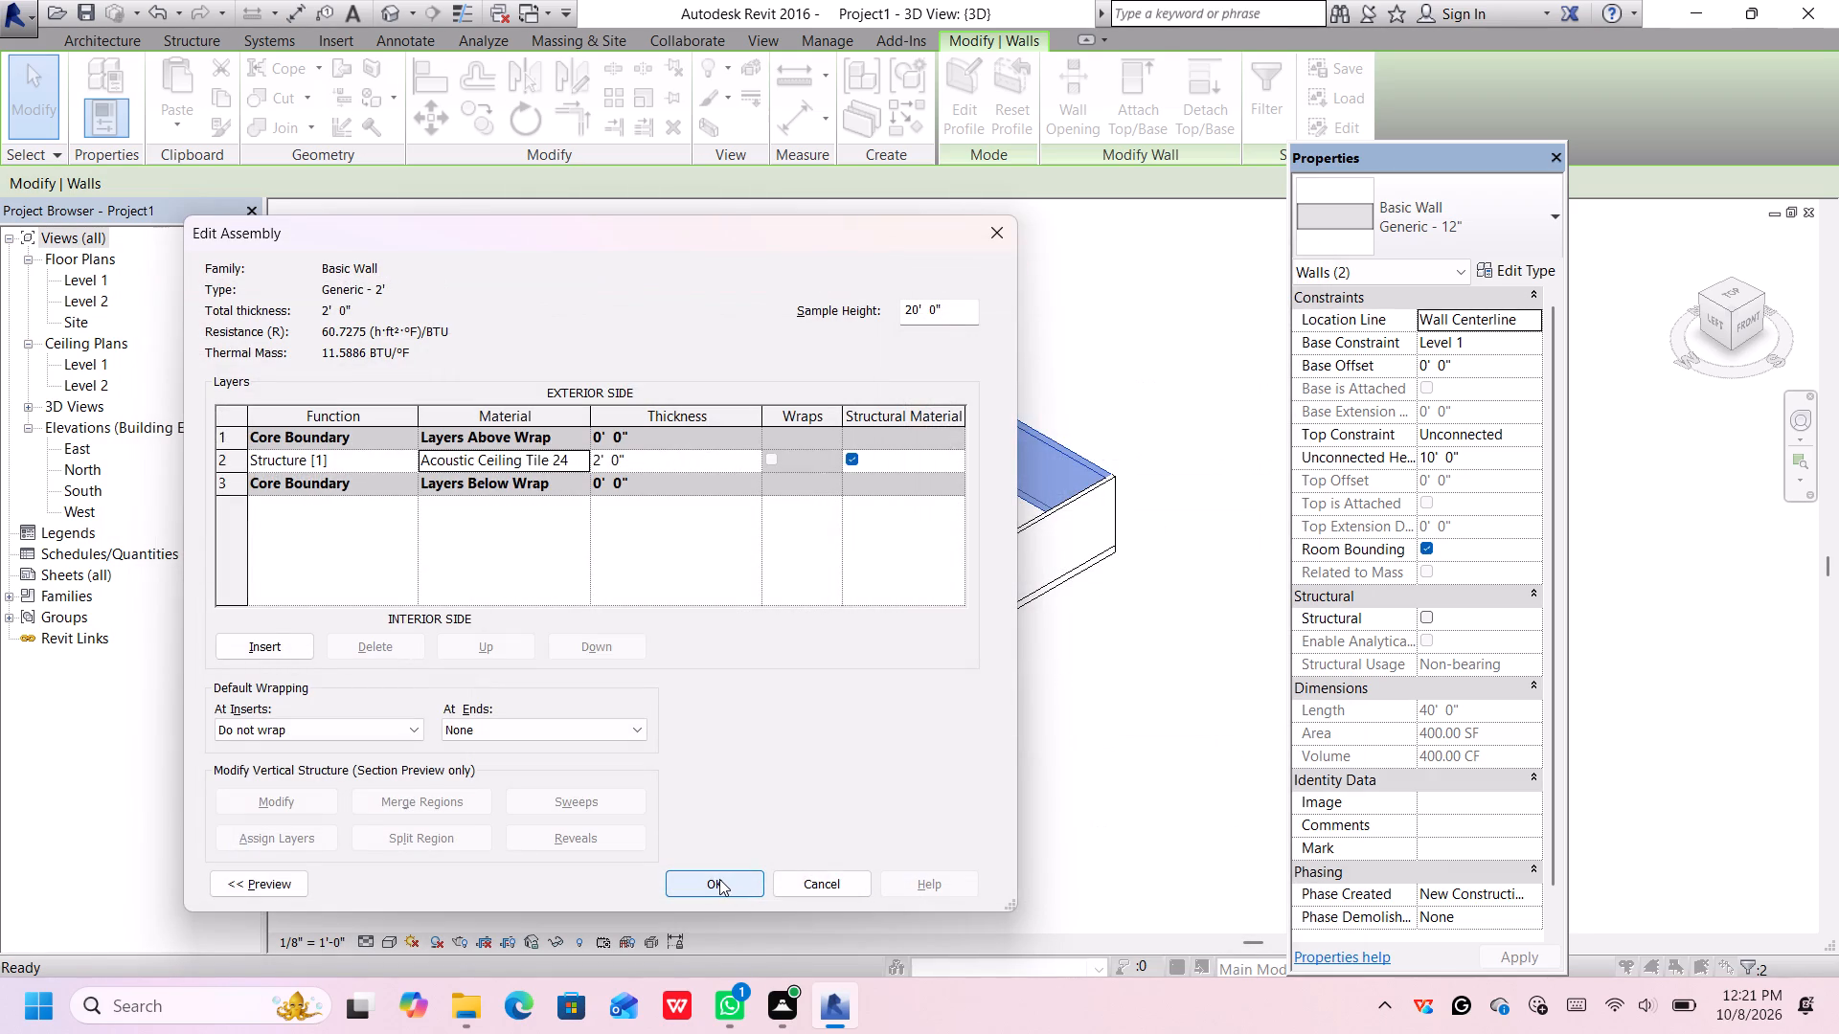
Accept the layer structure and apply the Generic - 2' type to the two selected 40' walls.
left_click(719, 879)
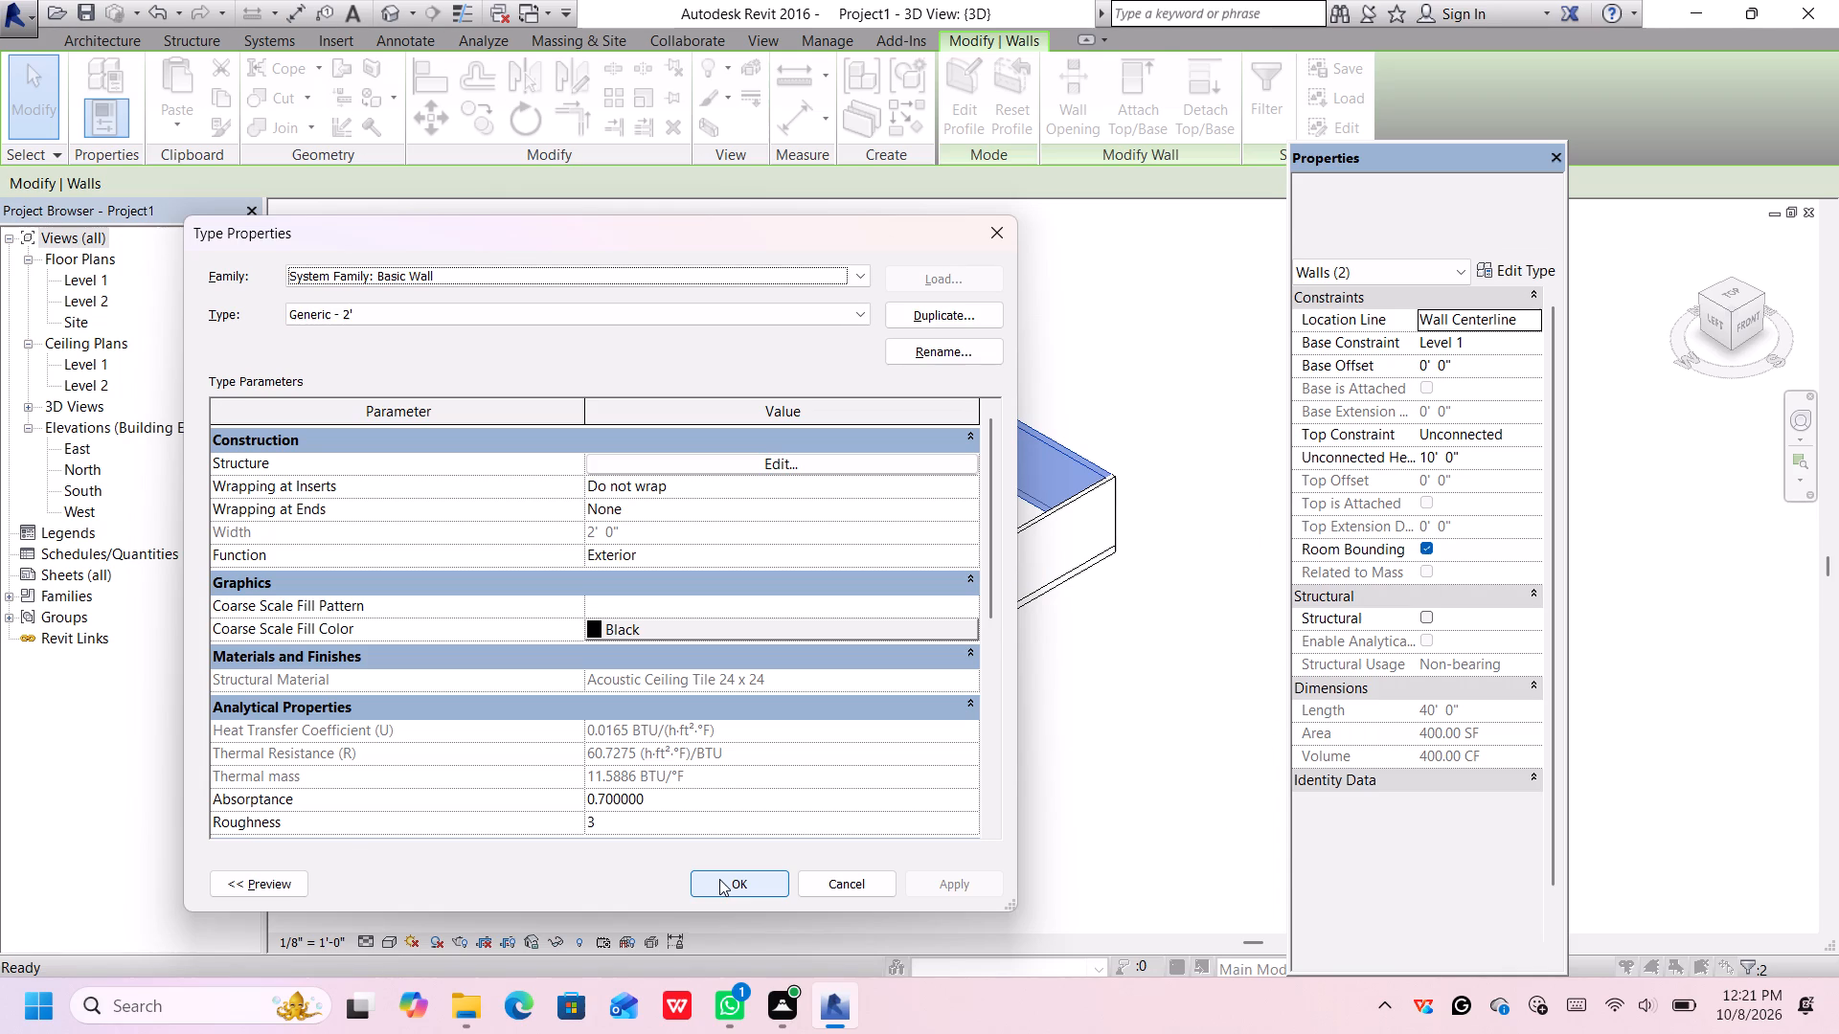
left_click(719, 879)
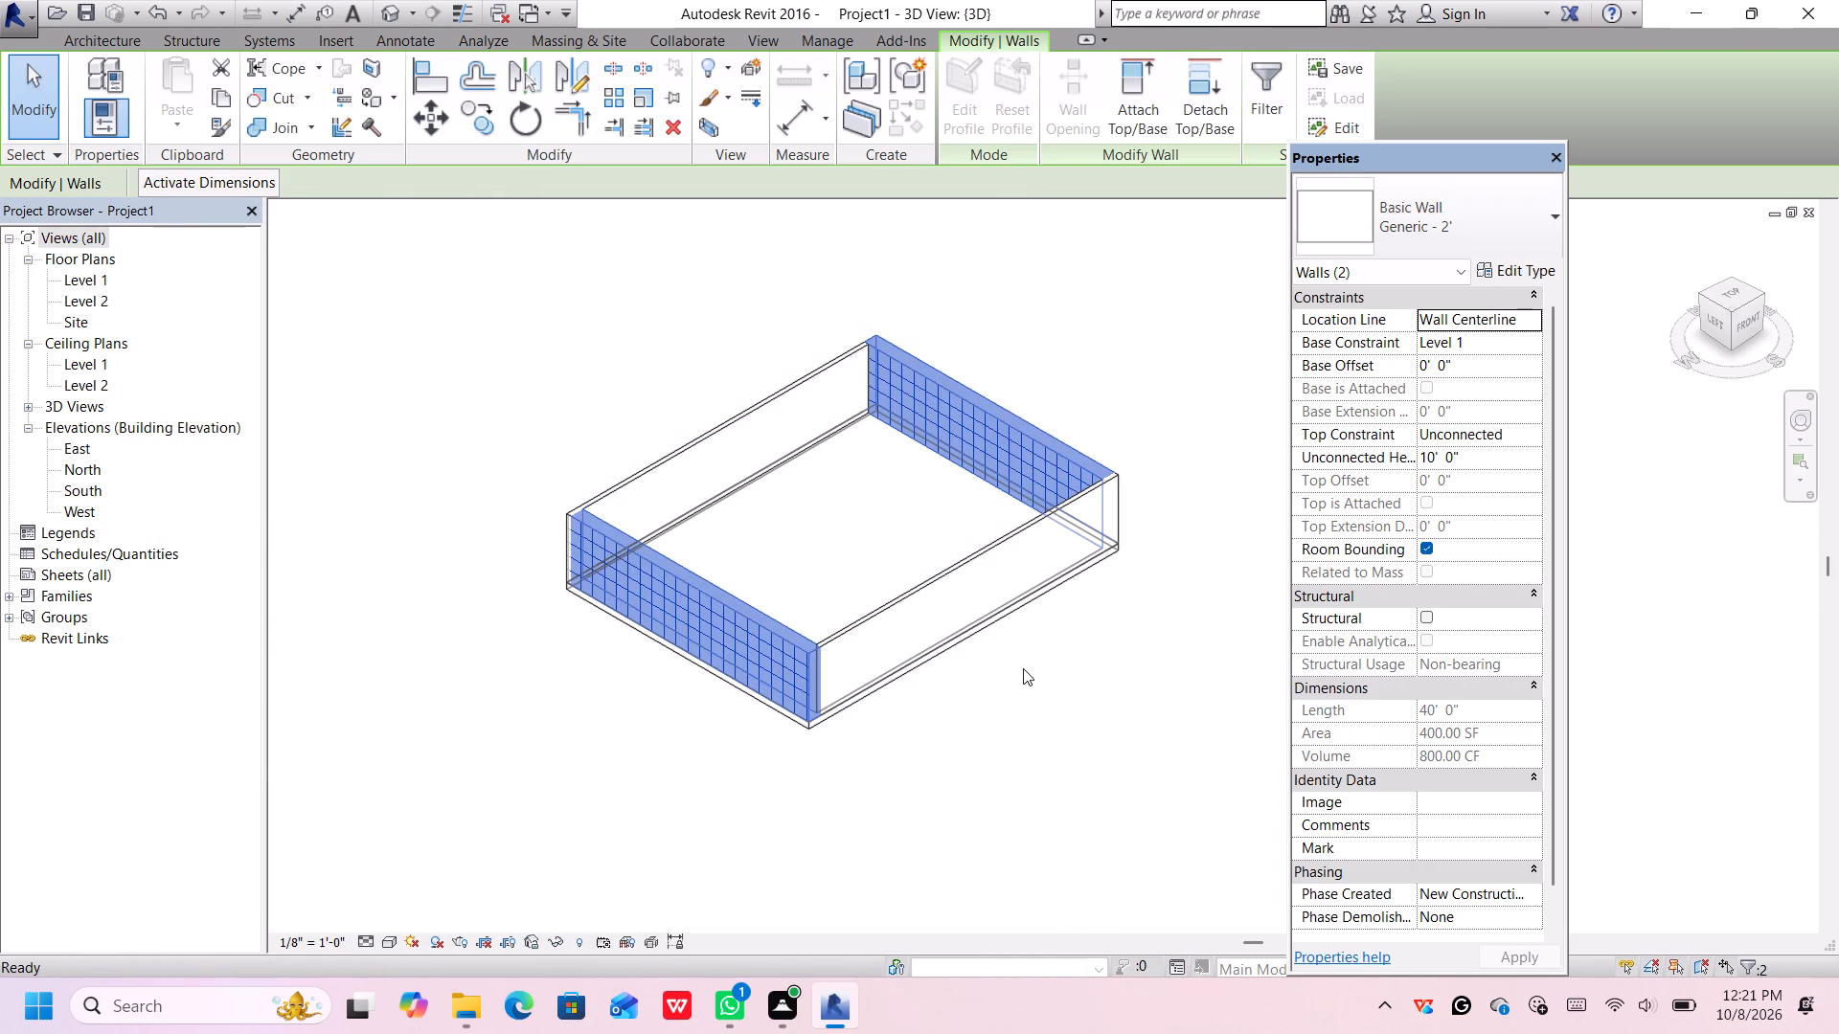
middle_click_drag(1034, 659, 1000, 639)
Deselect the walls, switch the 3D view to the Realistic visual style and dismiss the Autodesk notification.
left_click(913, 756)
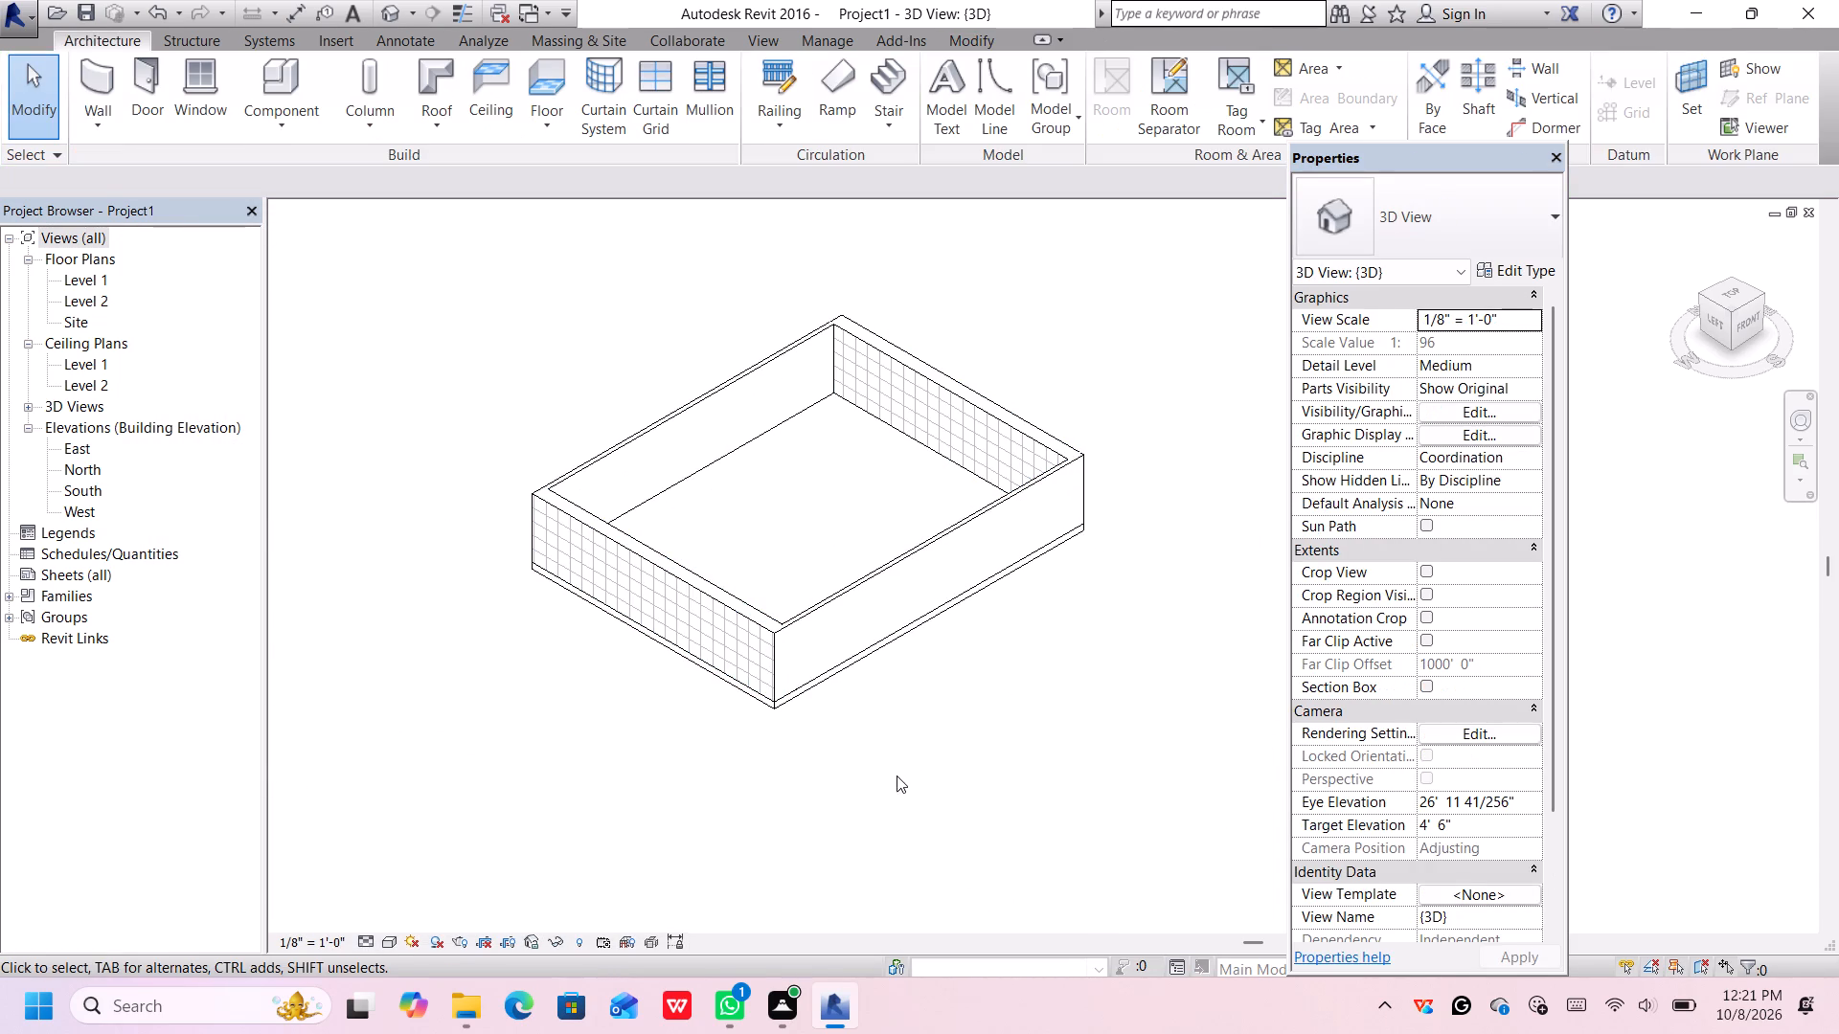
left_click(384, 938)
left_click(415, 891)
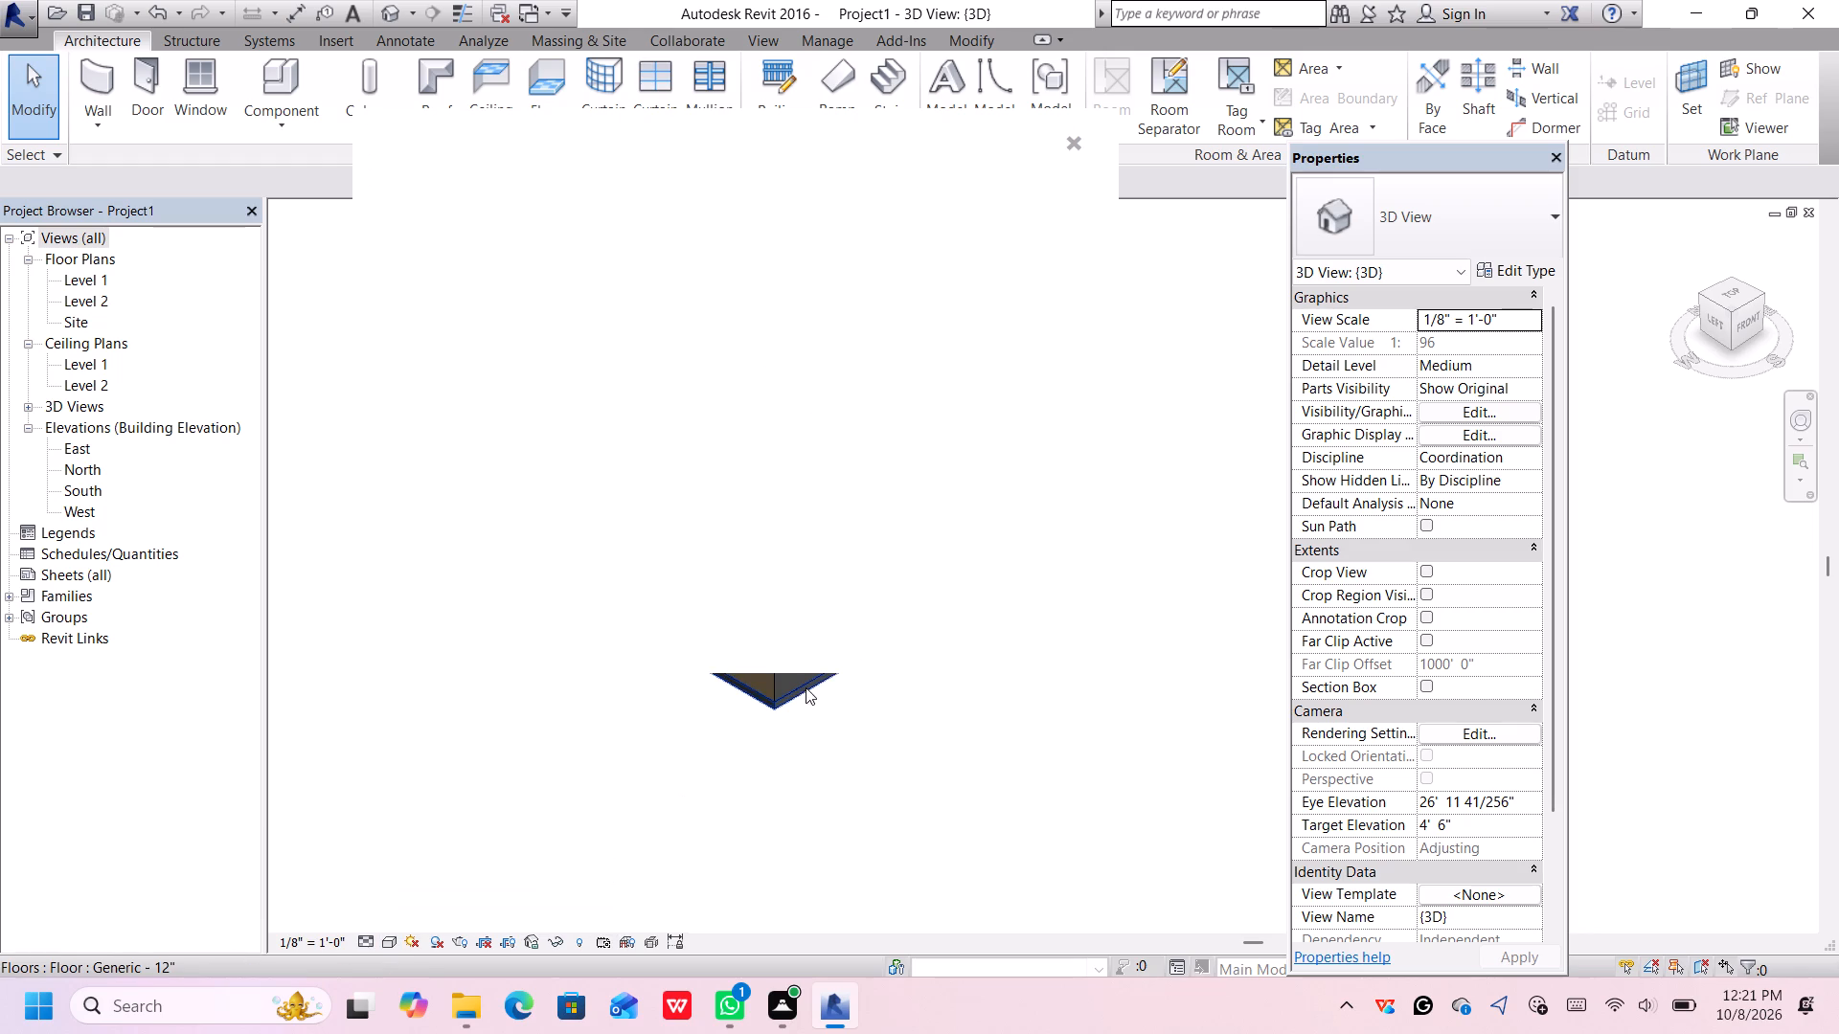
left_click(1060, 135)
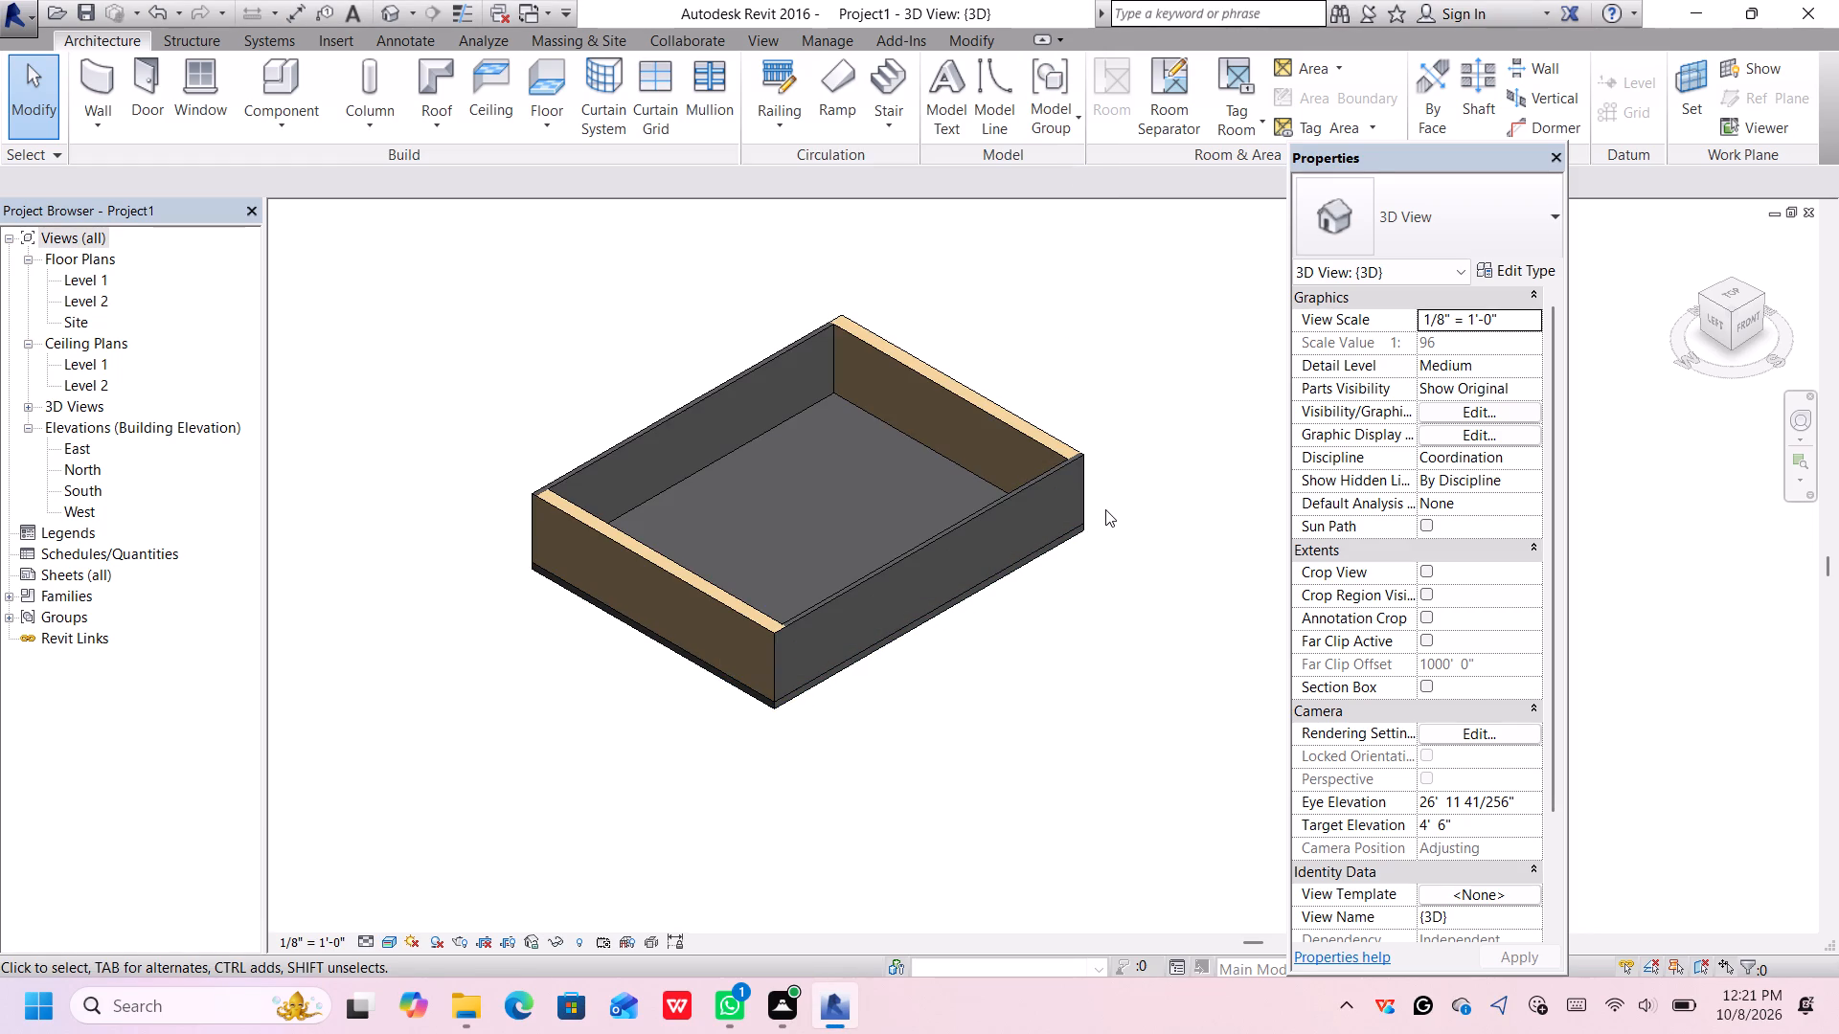
Select the front 50' Generic - 8" wall and examine how its corners meet the thick 2' walls.
middle_click_drag(1058, 510, 1065, 534)
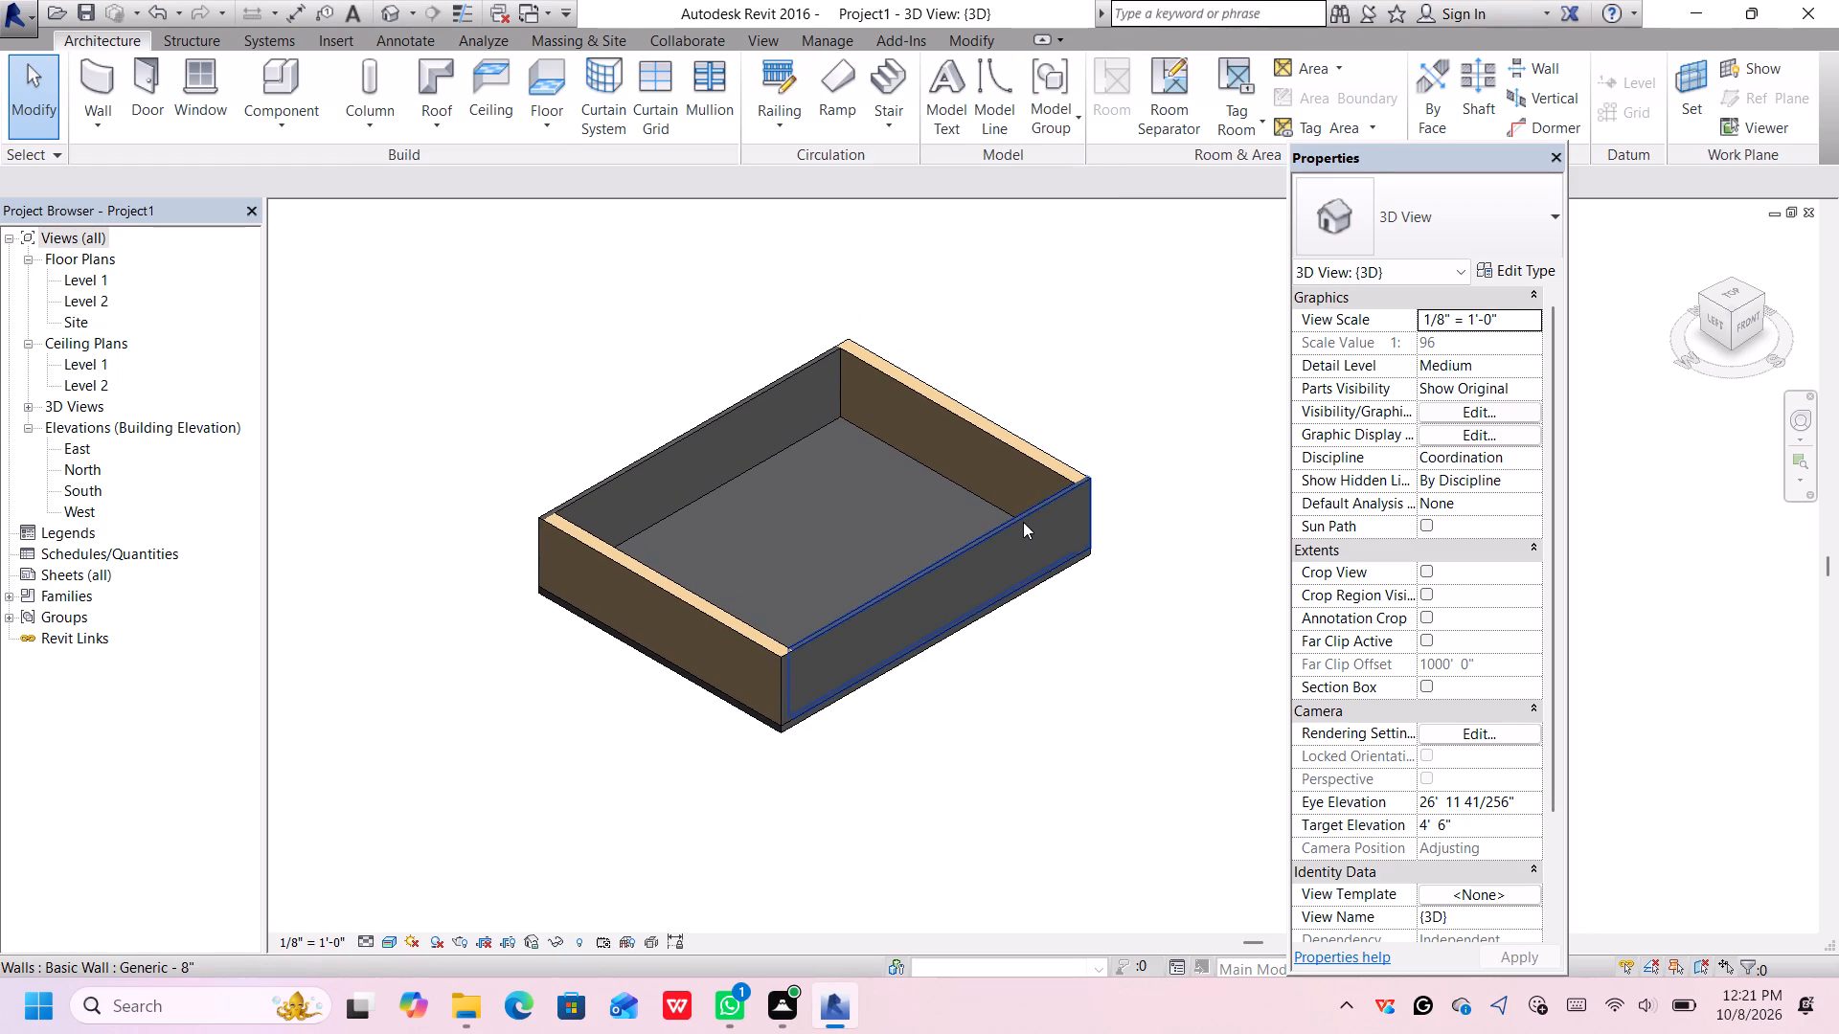
left_click(1023, 522)
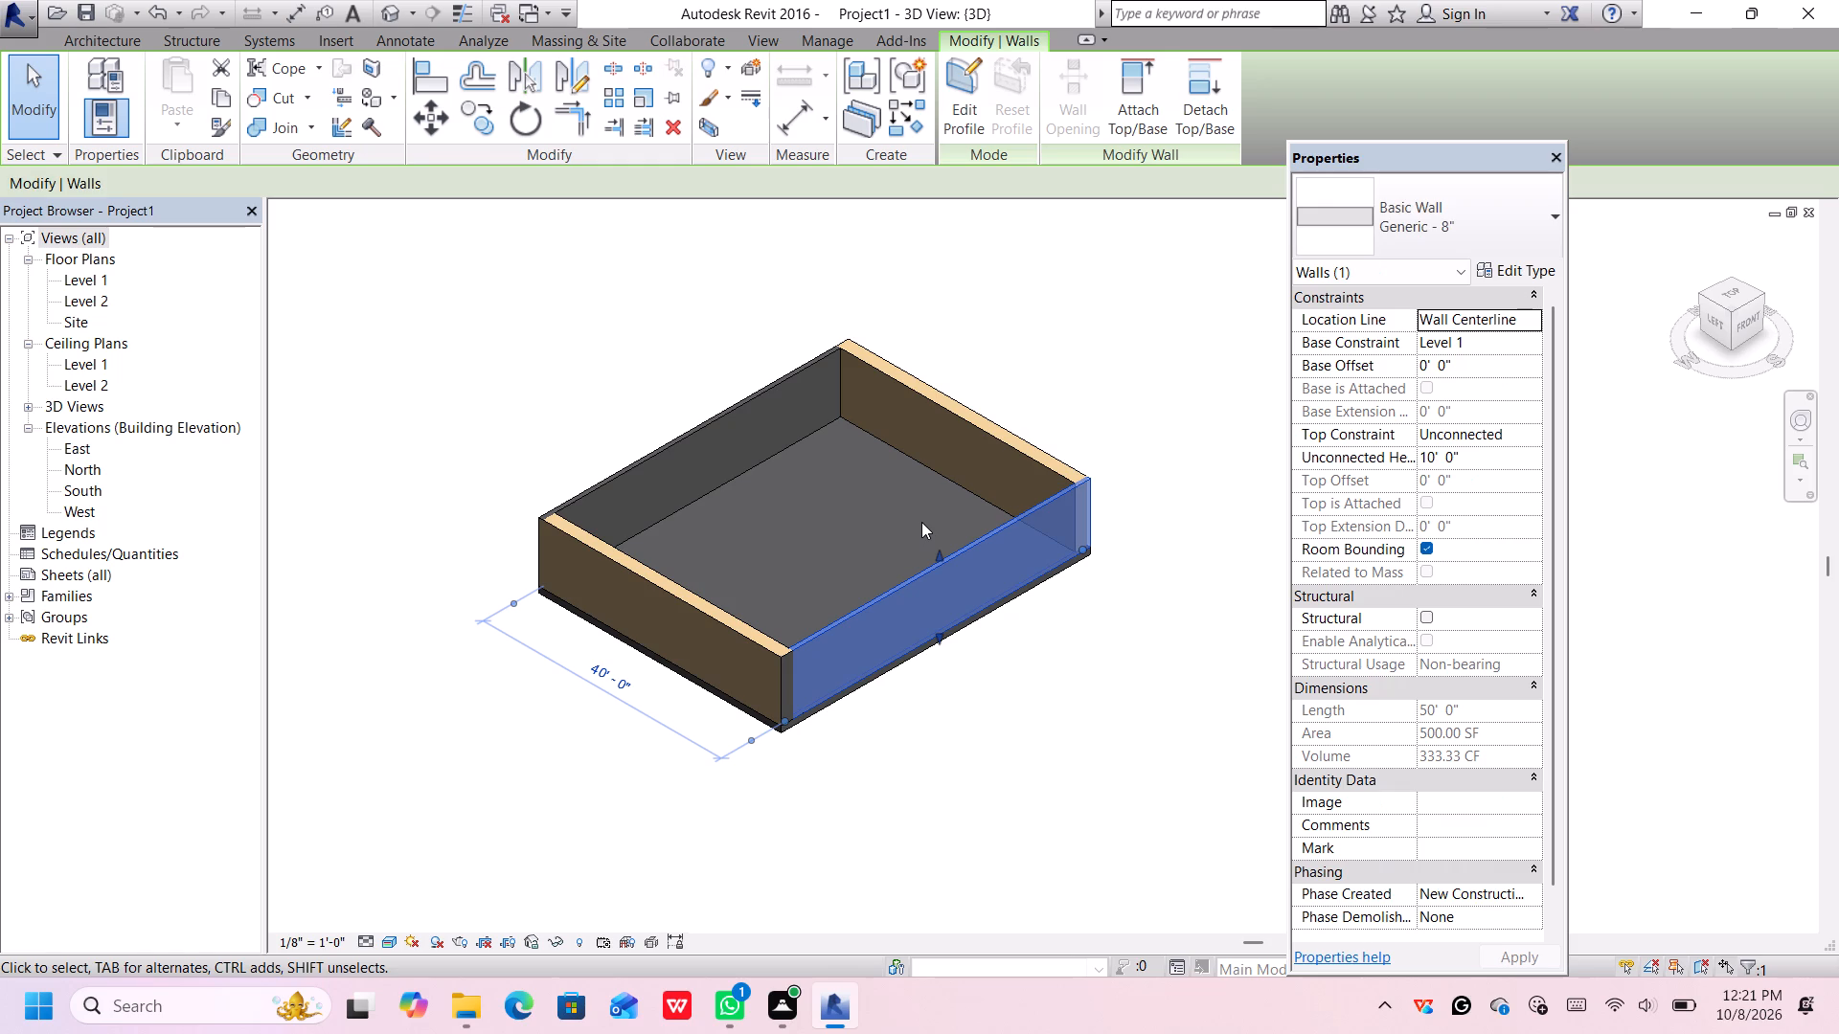
middle_click_drag(920, 521, 932, 545)
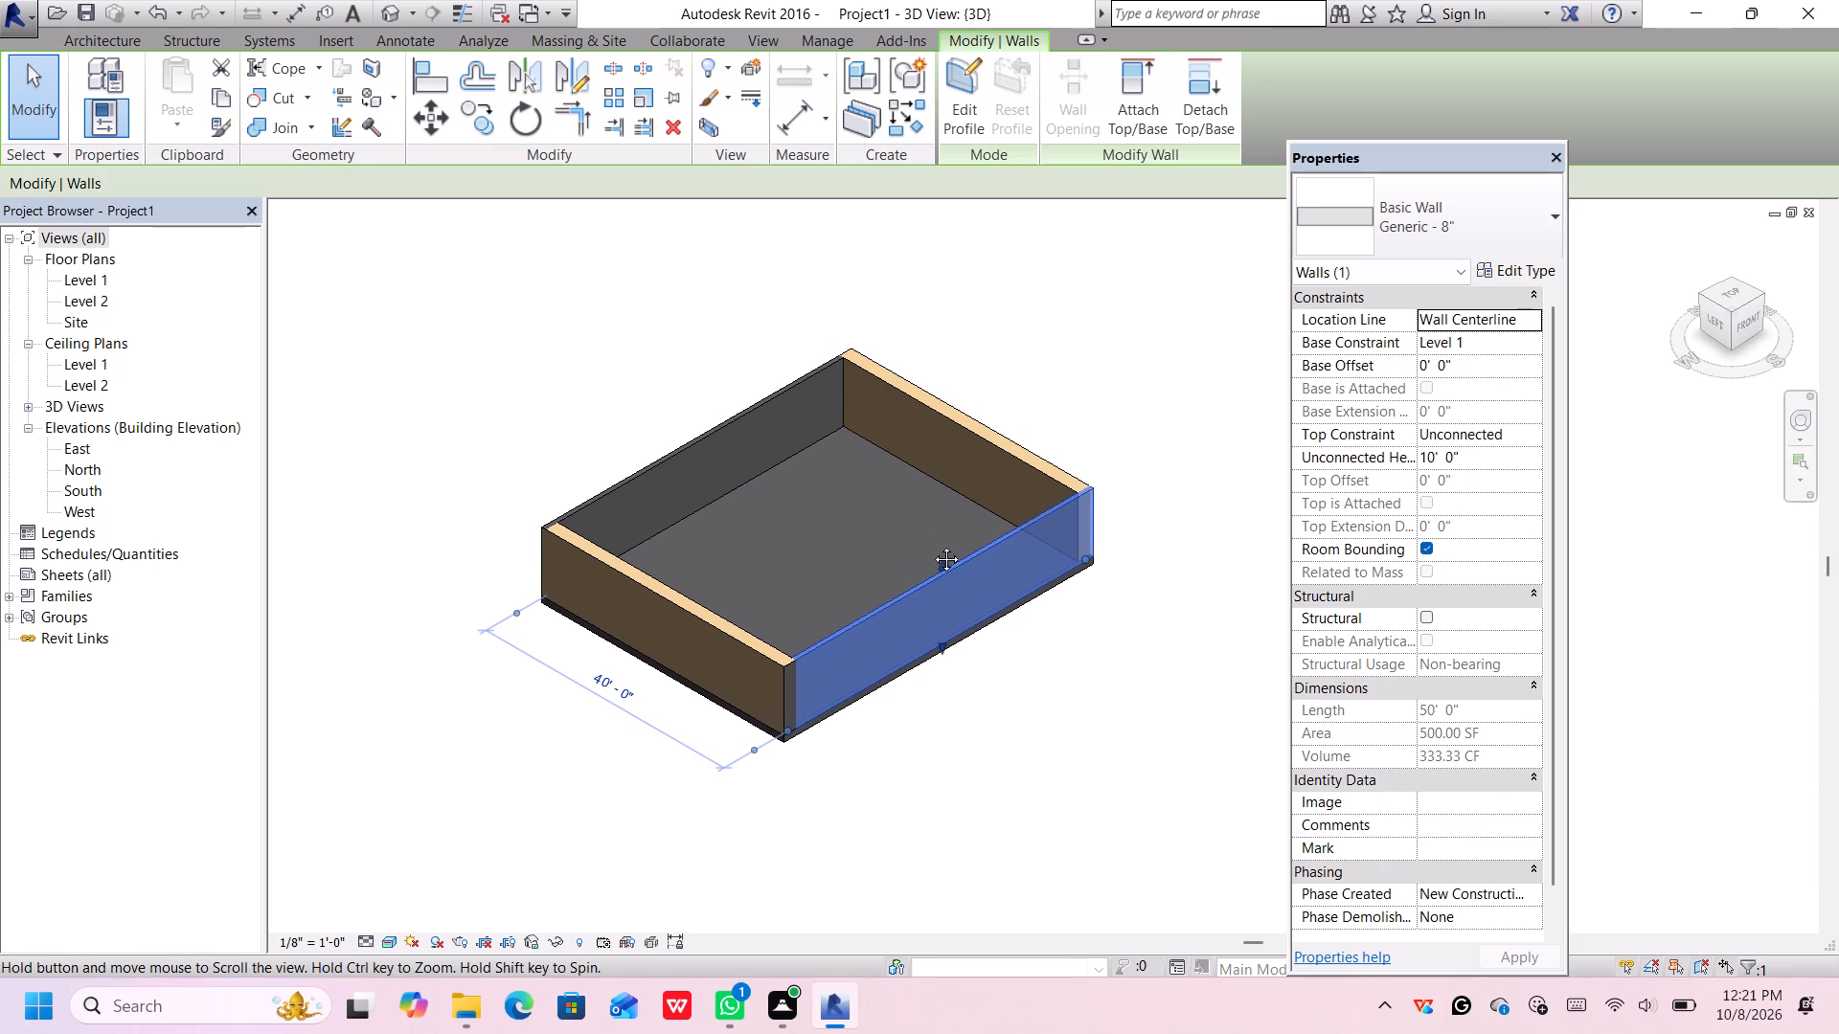
middle_click_drag(932, 545, 939, 563)
middle_click_drag(855, 690, 830, 641)
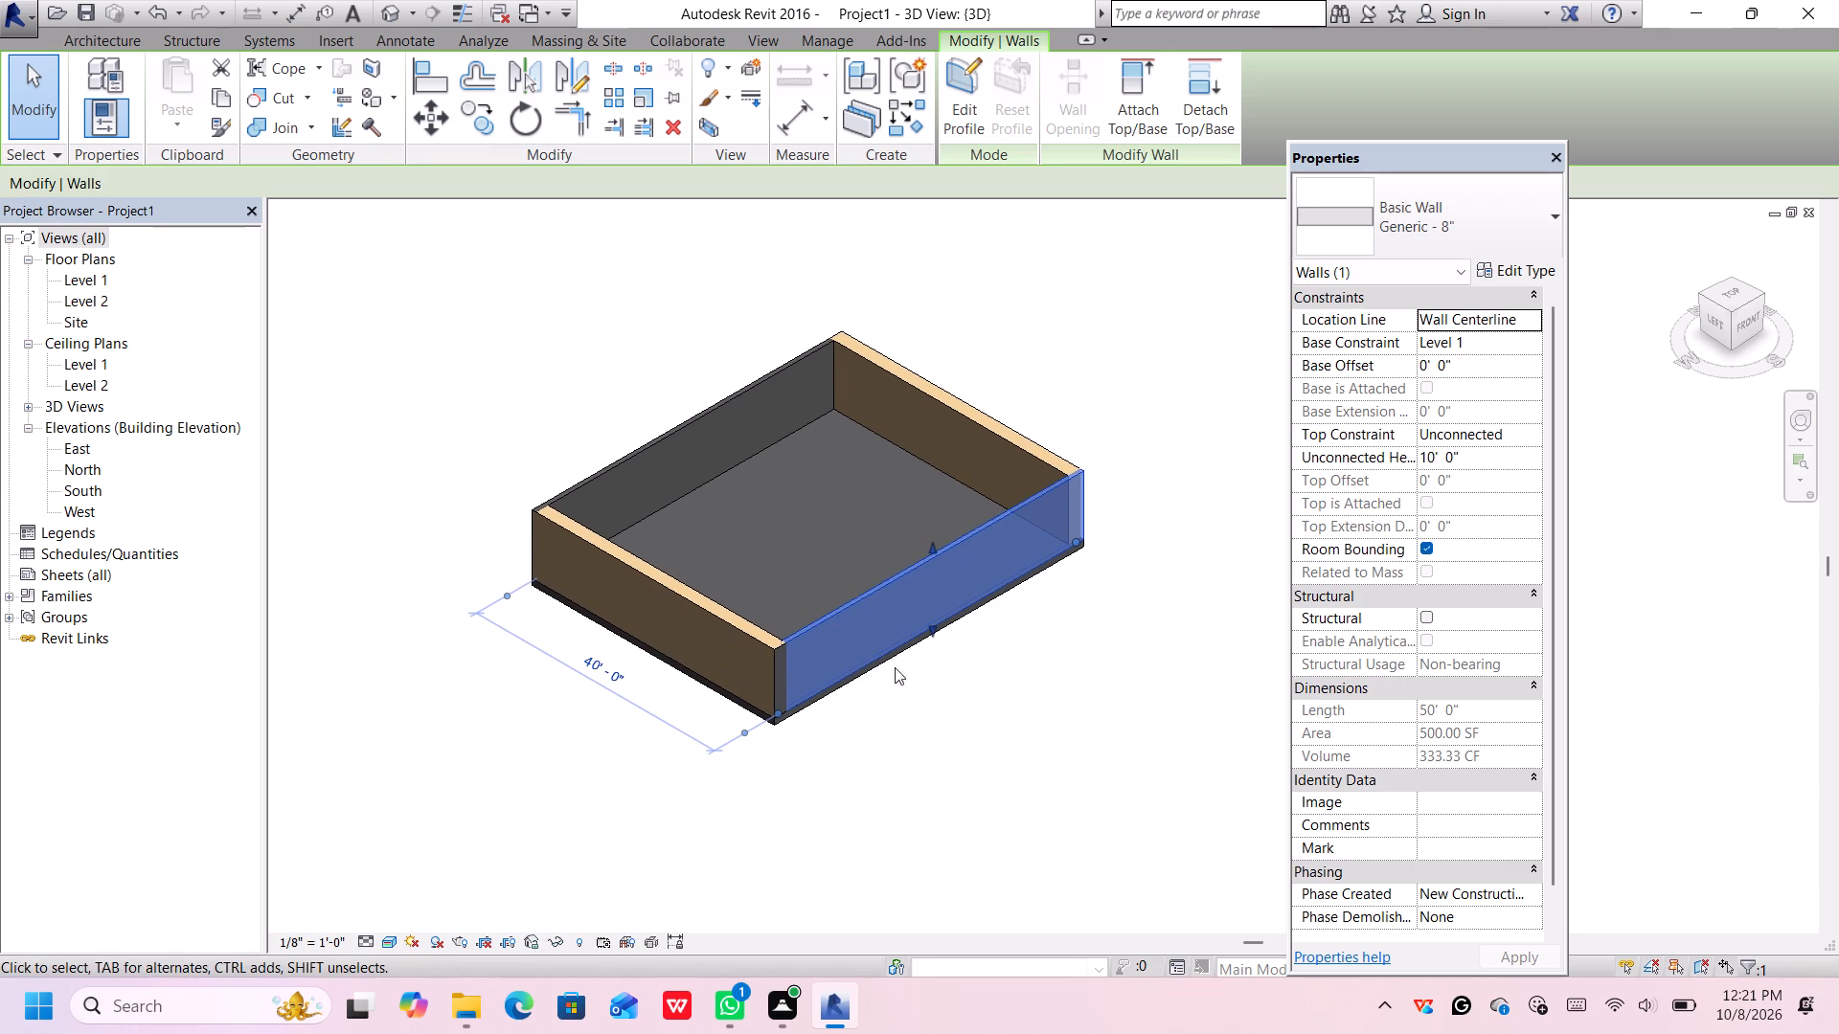
middle_click_drag(989, 718, 962, 713)
middle_click(962, 713)
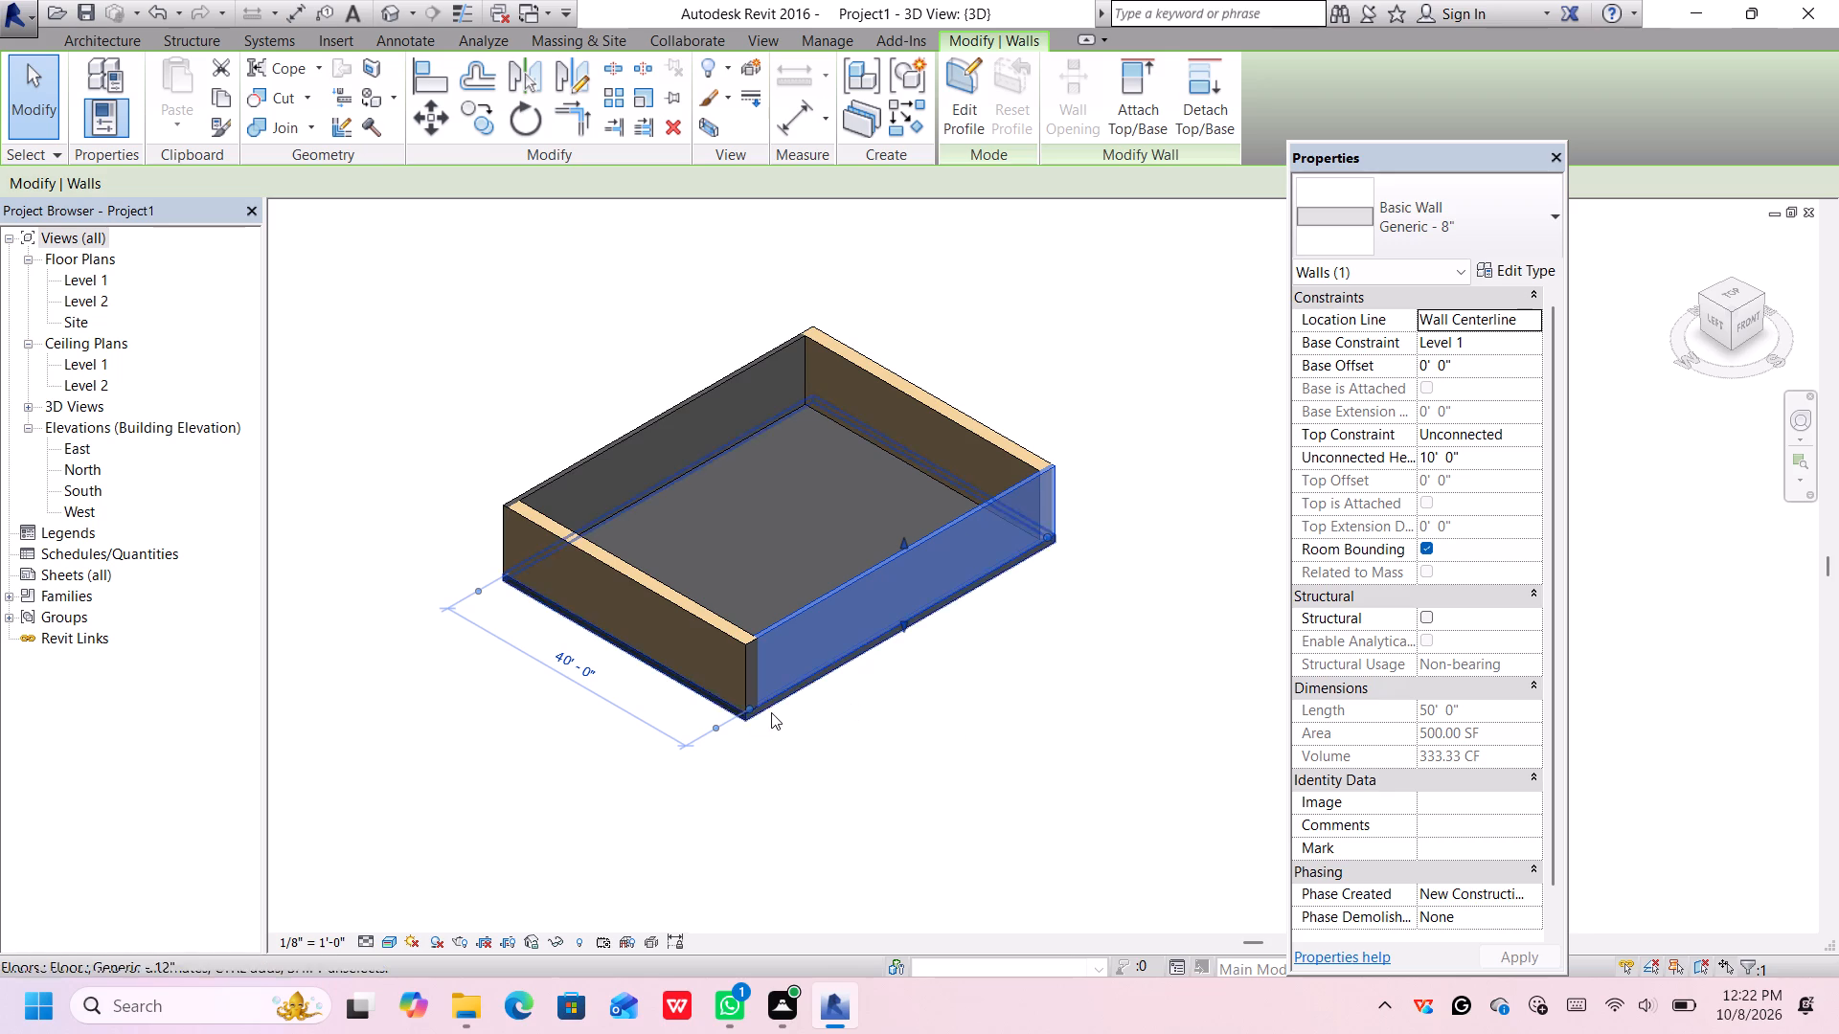
scroll(748, 708, "up", 9)
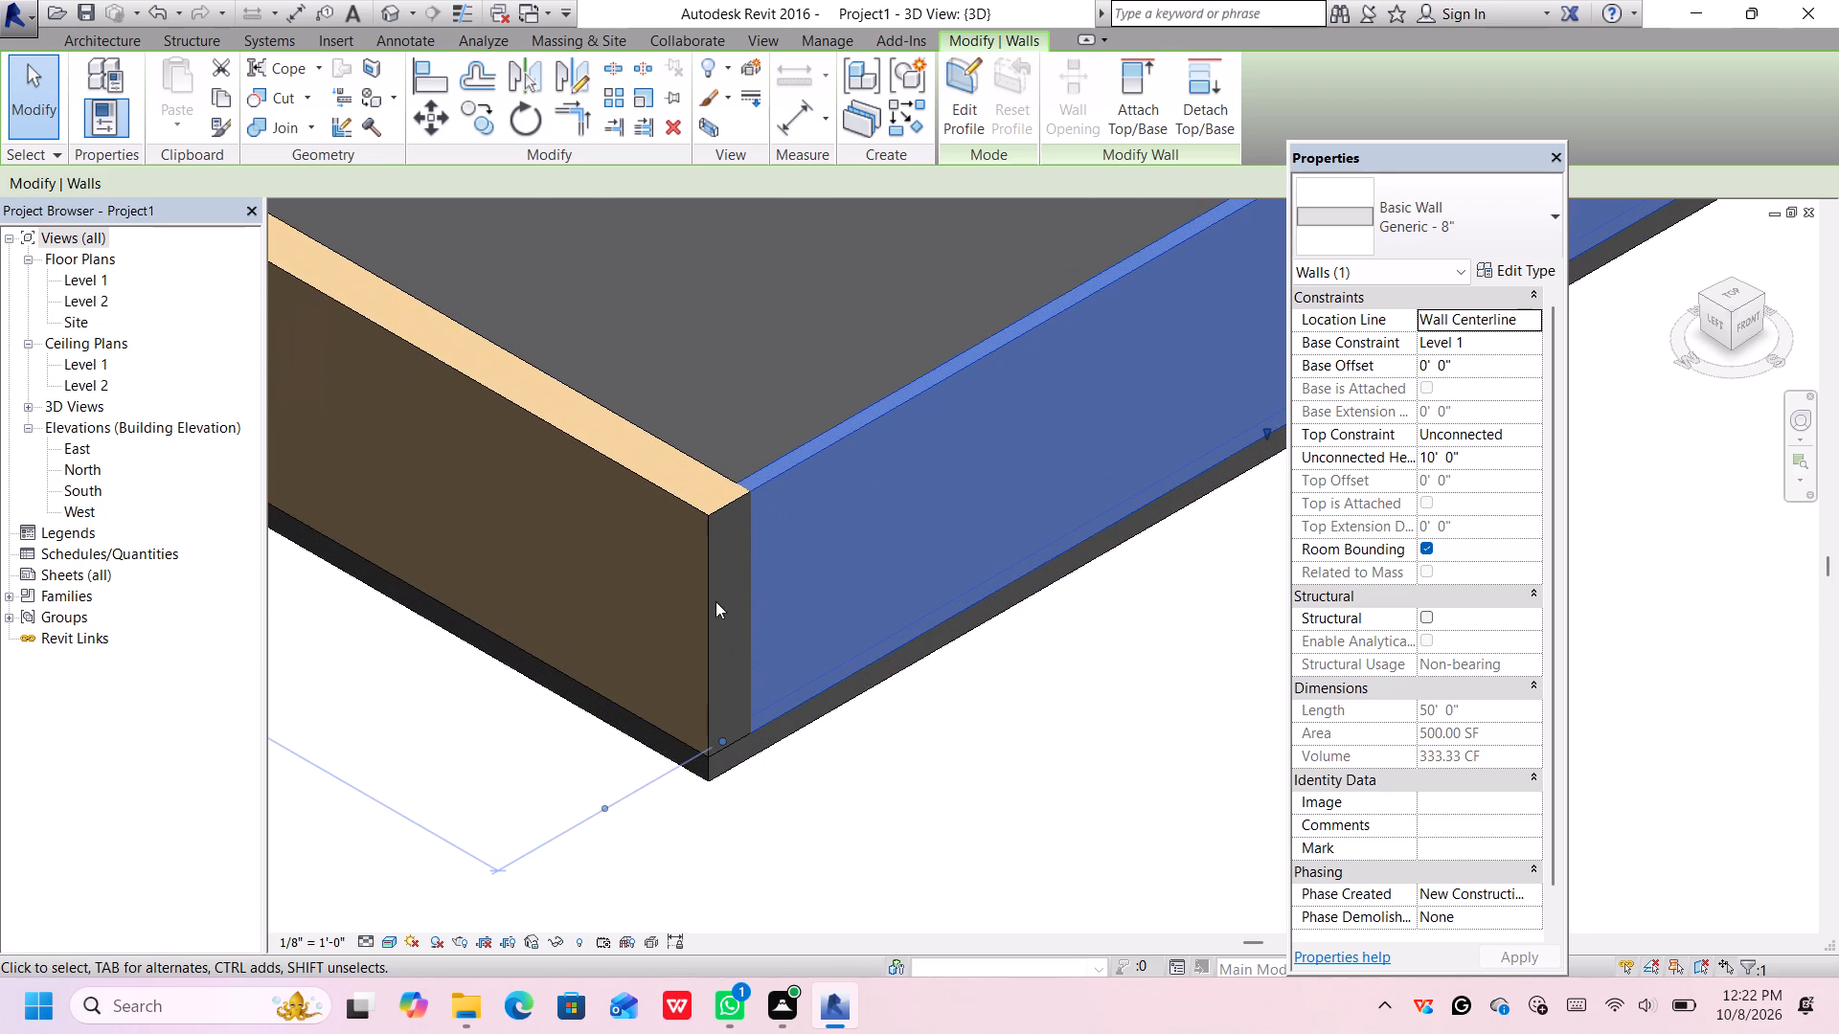
scroll(848, 552, "down", 1)
scroll(851, 556, "up", 3)
scroll(851, 558, "down", 2)
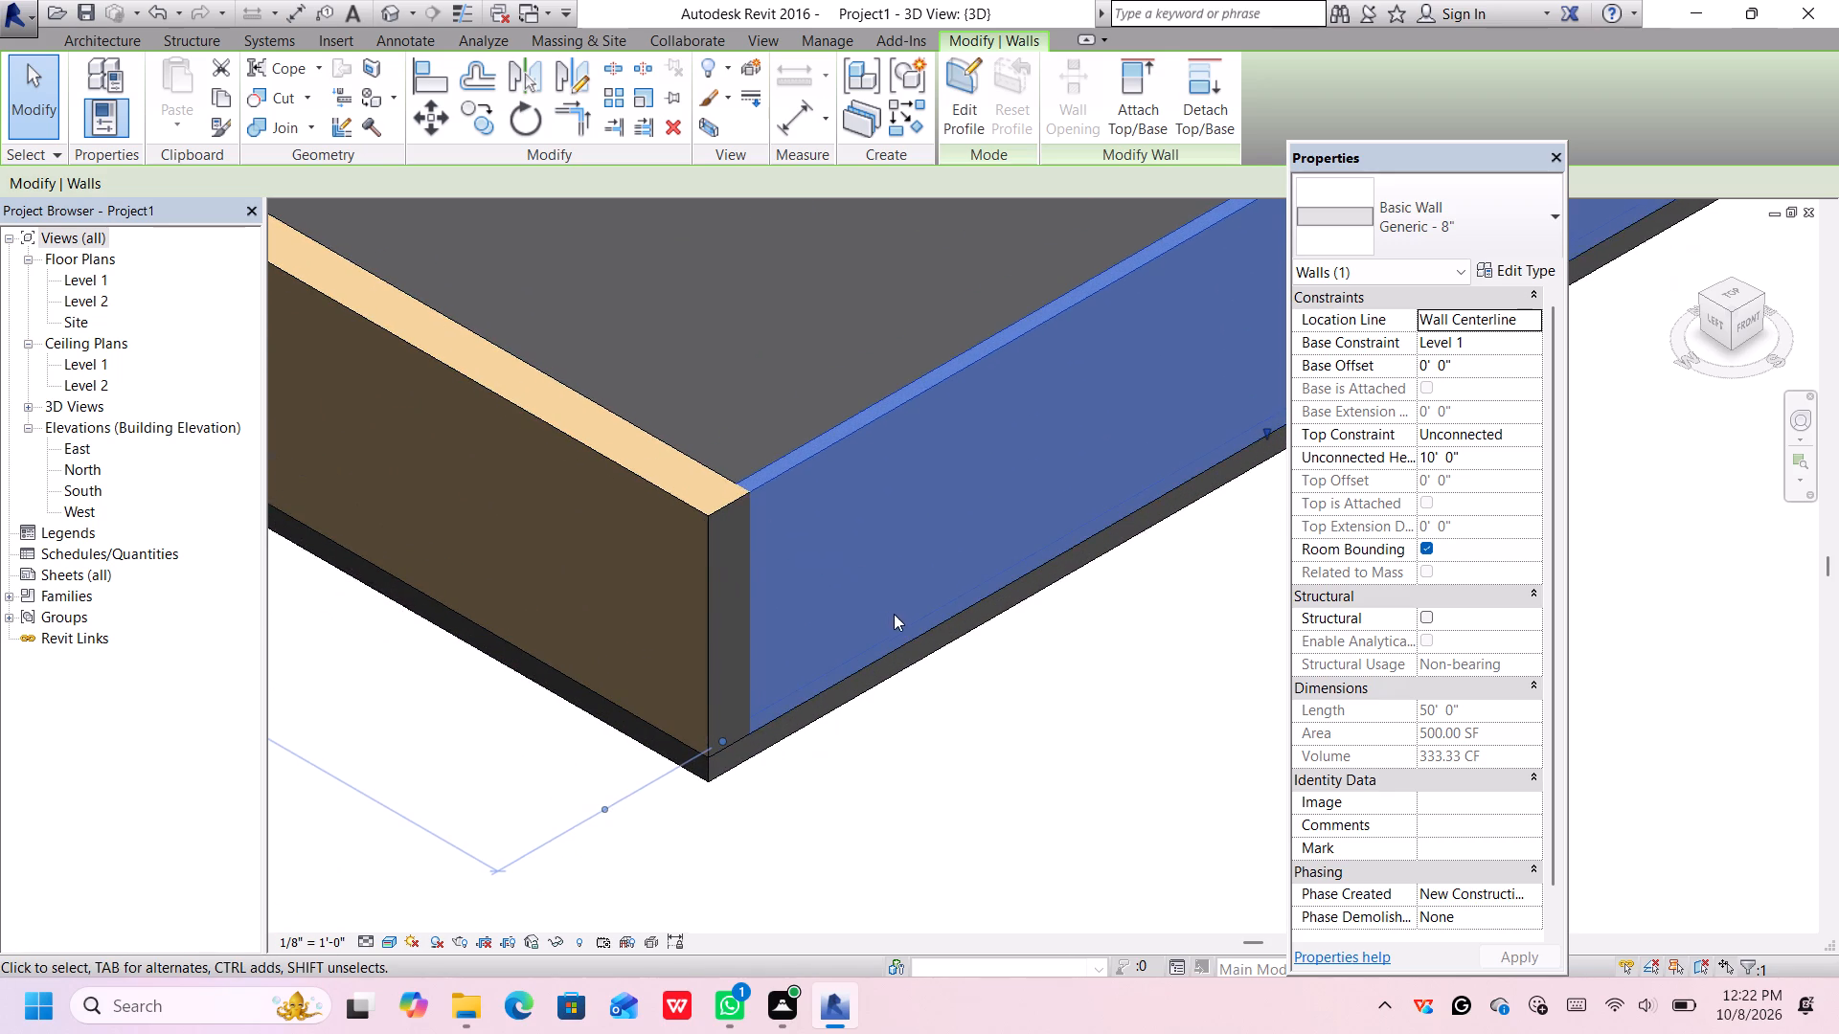
scroll(897, 613, "down", 10)
middle_click_drag(1102, 614, 958, 677)
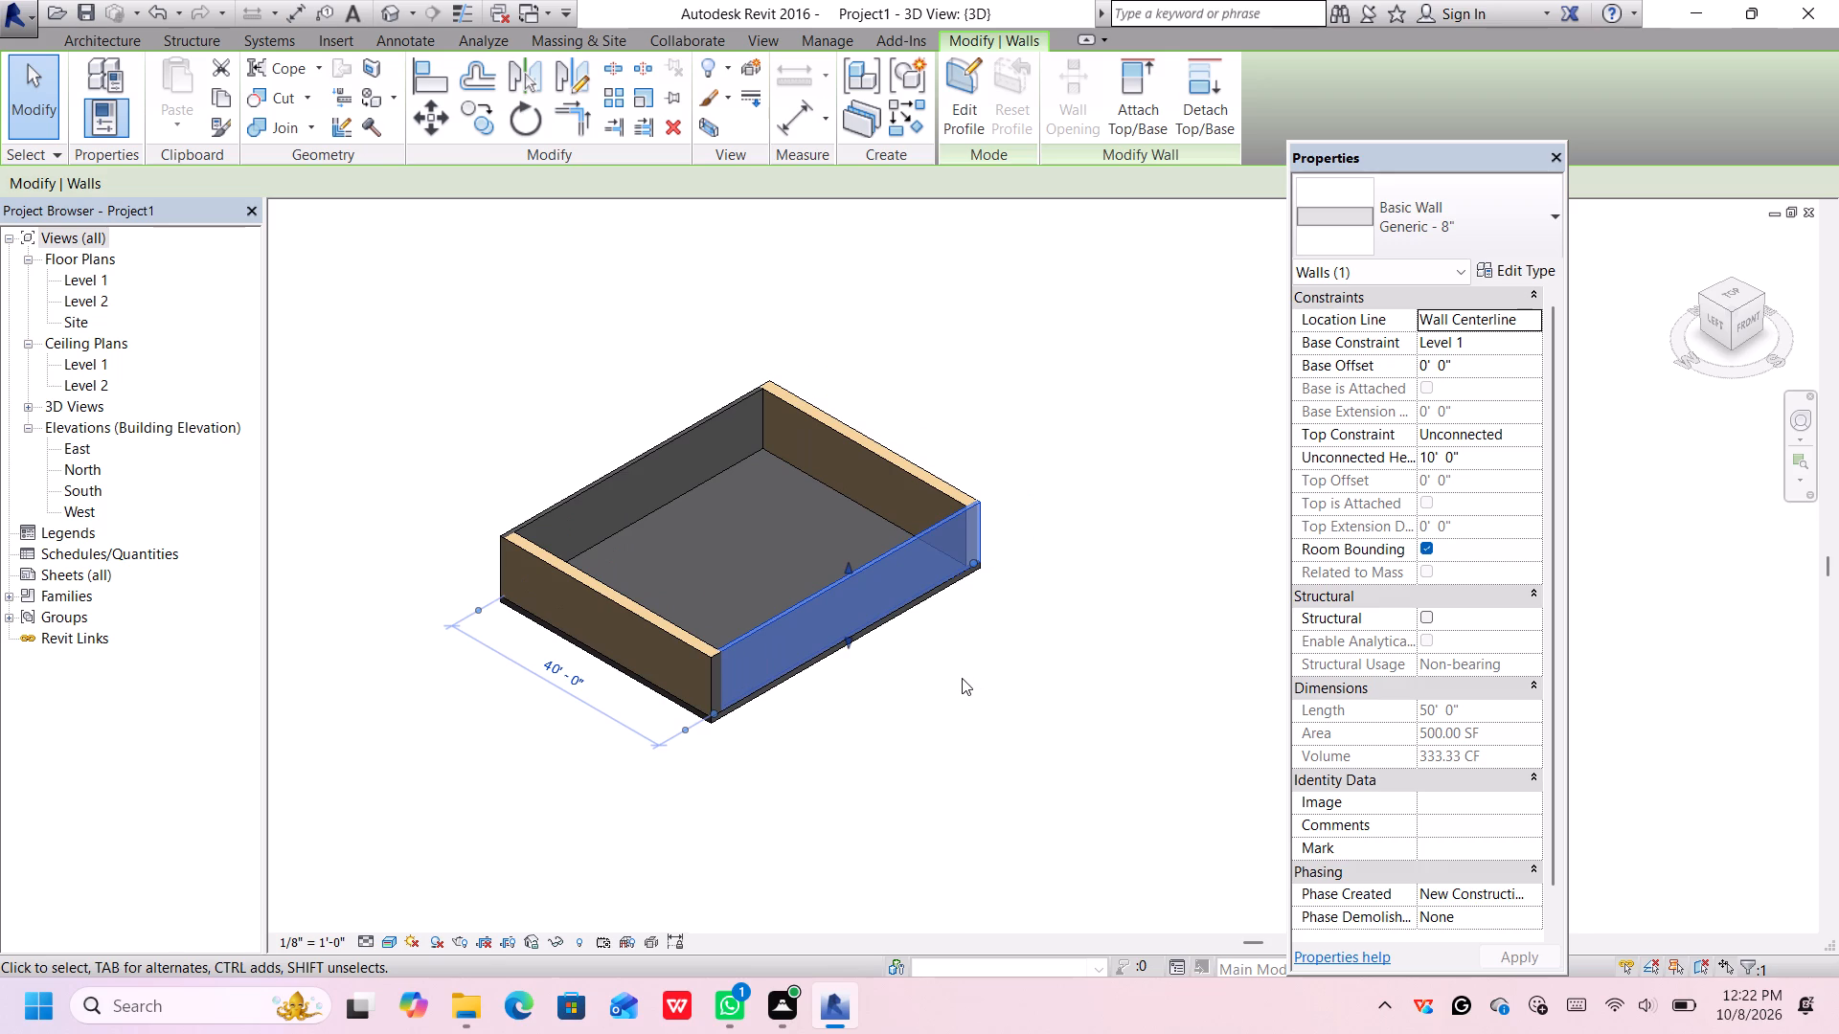
middle_click_drag(989, 620, 1001, 667)
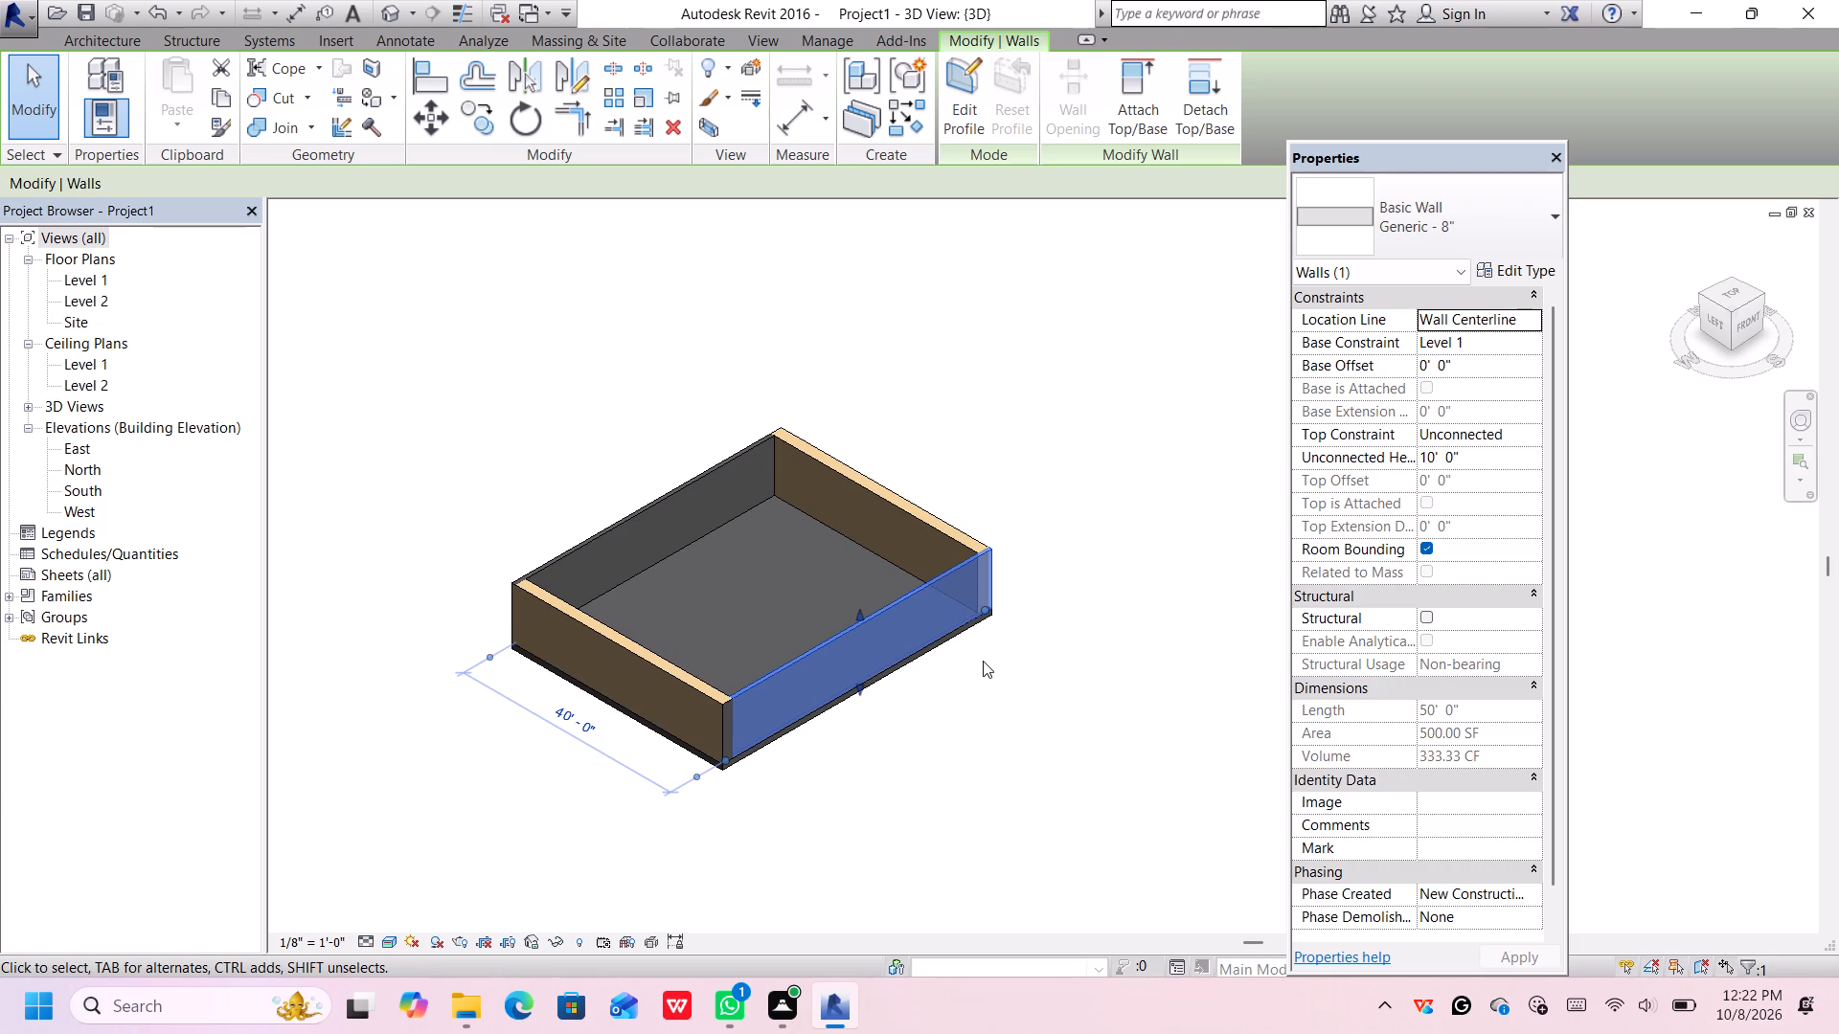
middle_click_drag(949, 697, 946, 690)
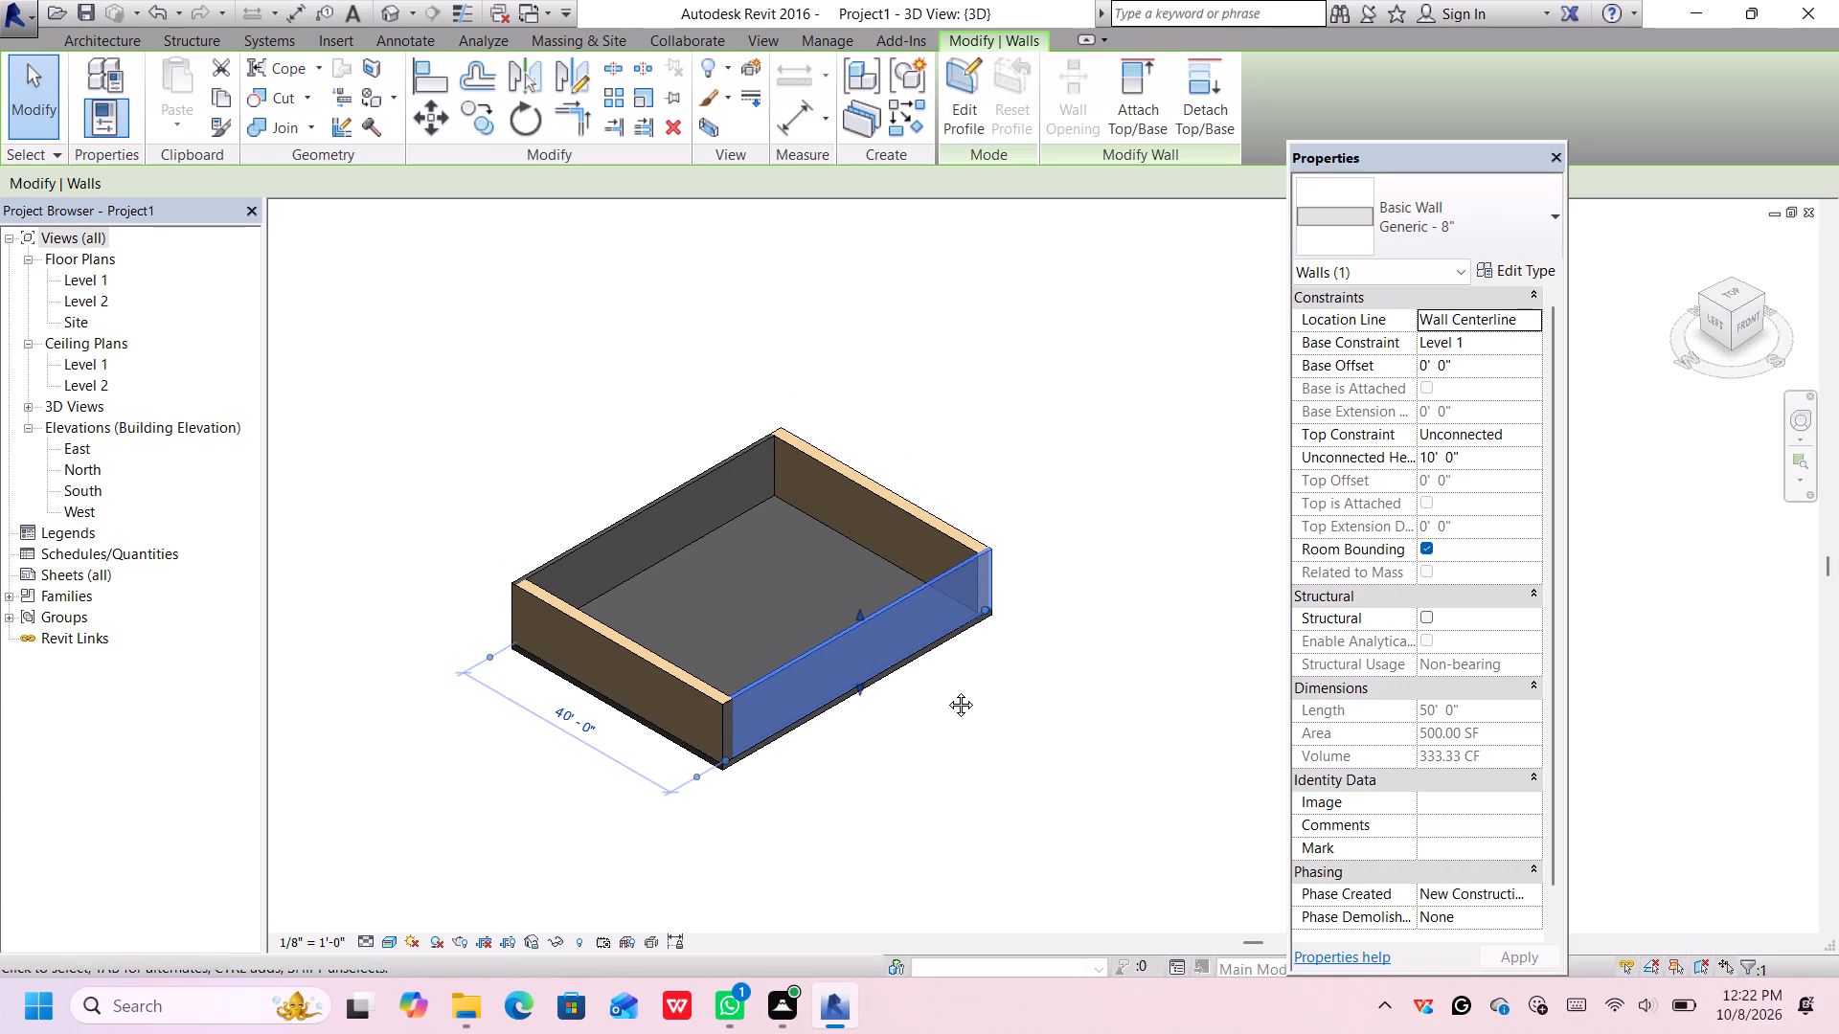
middle_click_drag(946, 690, 921, 647)
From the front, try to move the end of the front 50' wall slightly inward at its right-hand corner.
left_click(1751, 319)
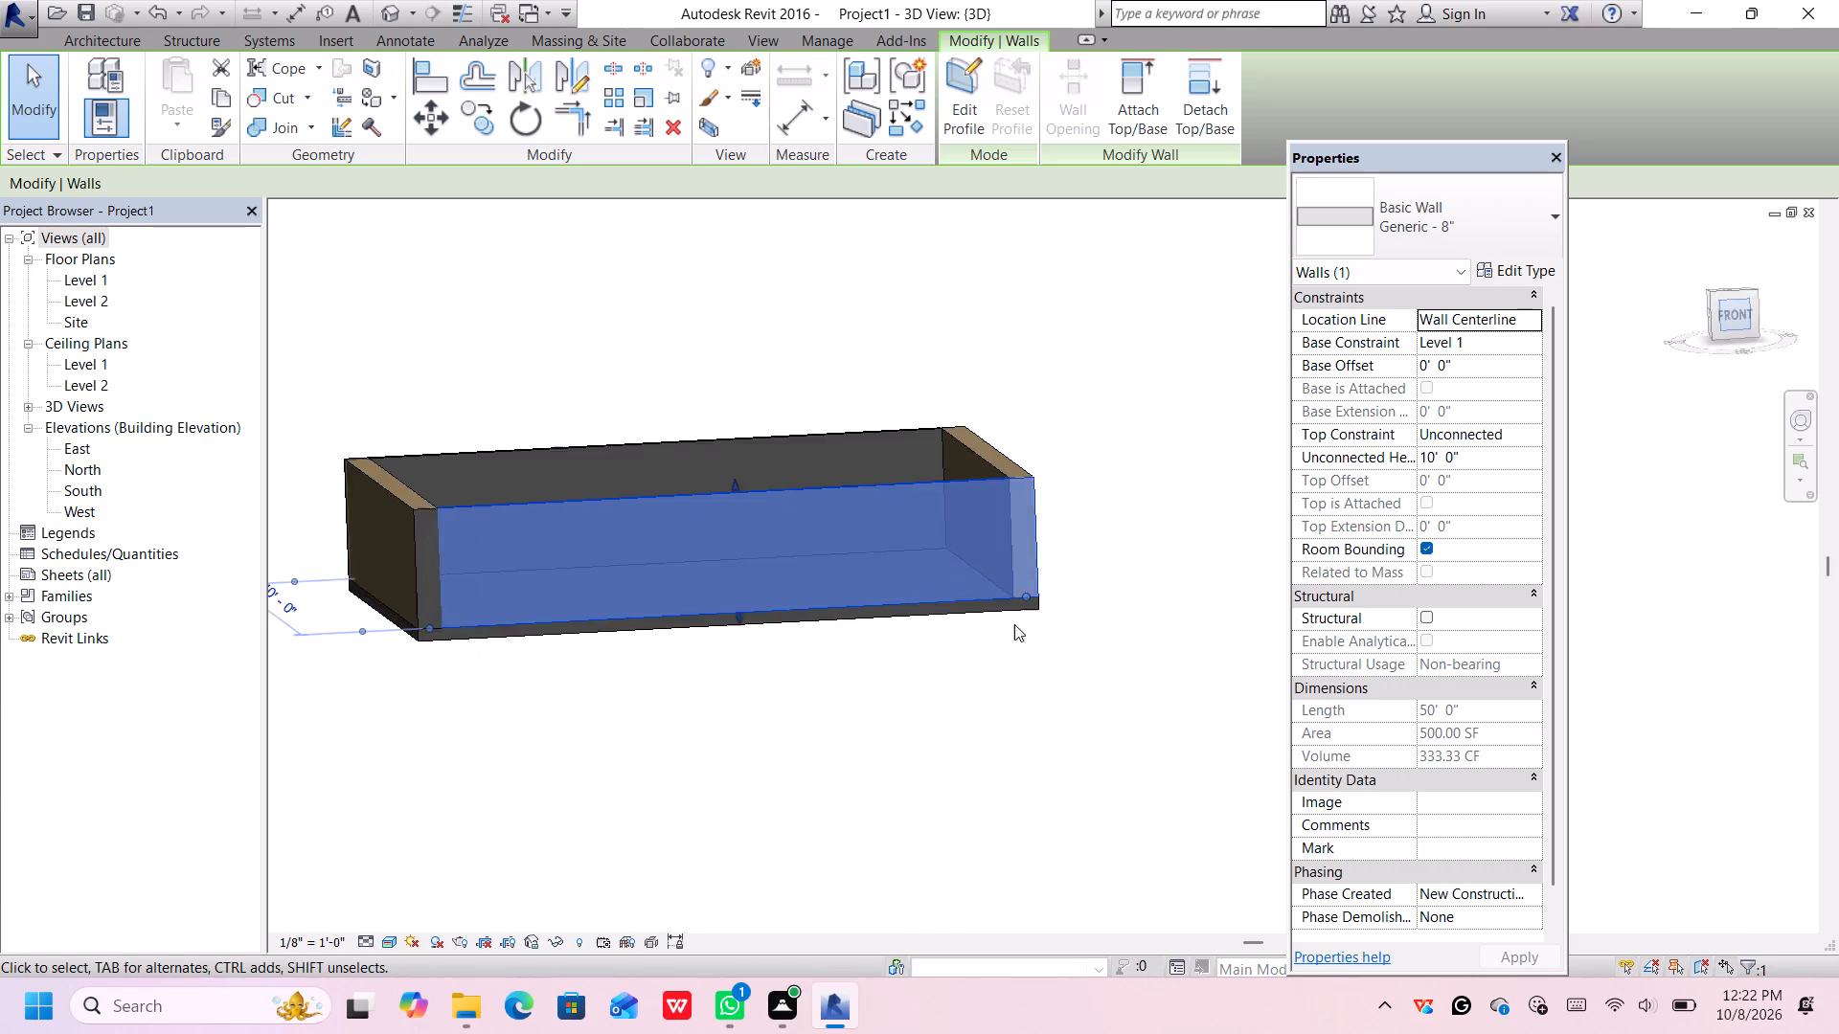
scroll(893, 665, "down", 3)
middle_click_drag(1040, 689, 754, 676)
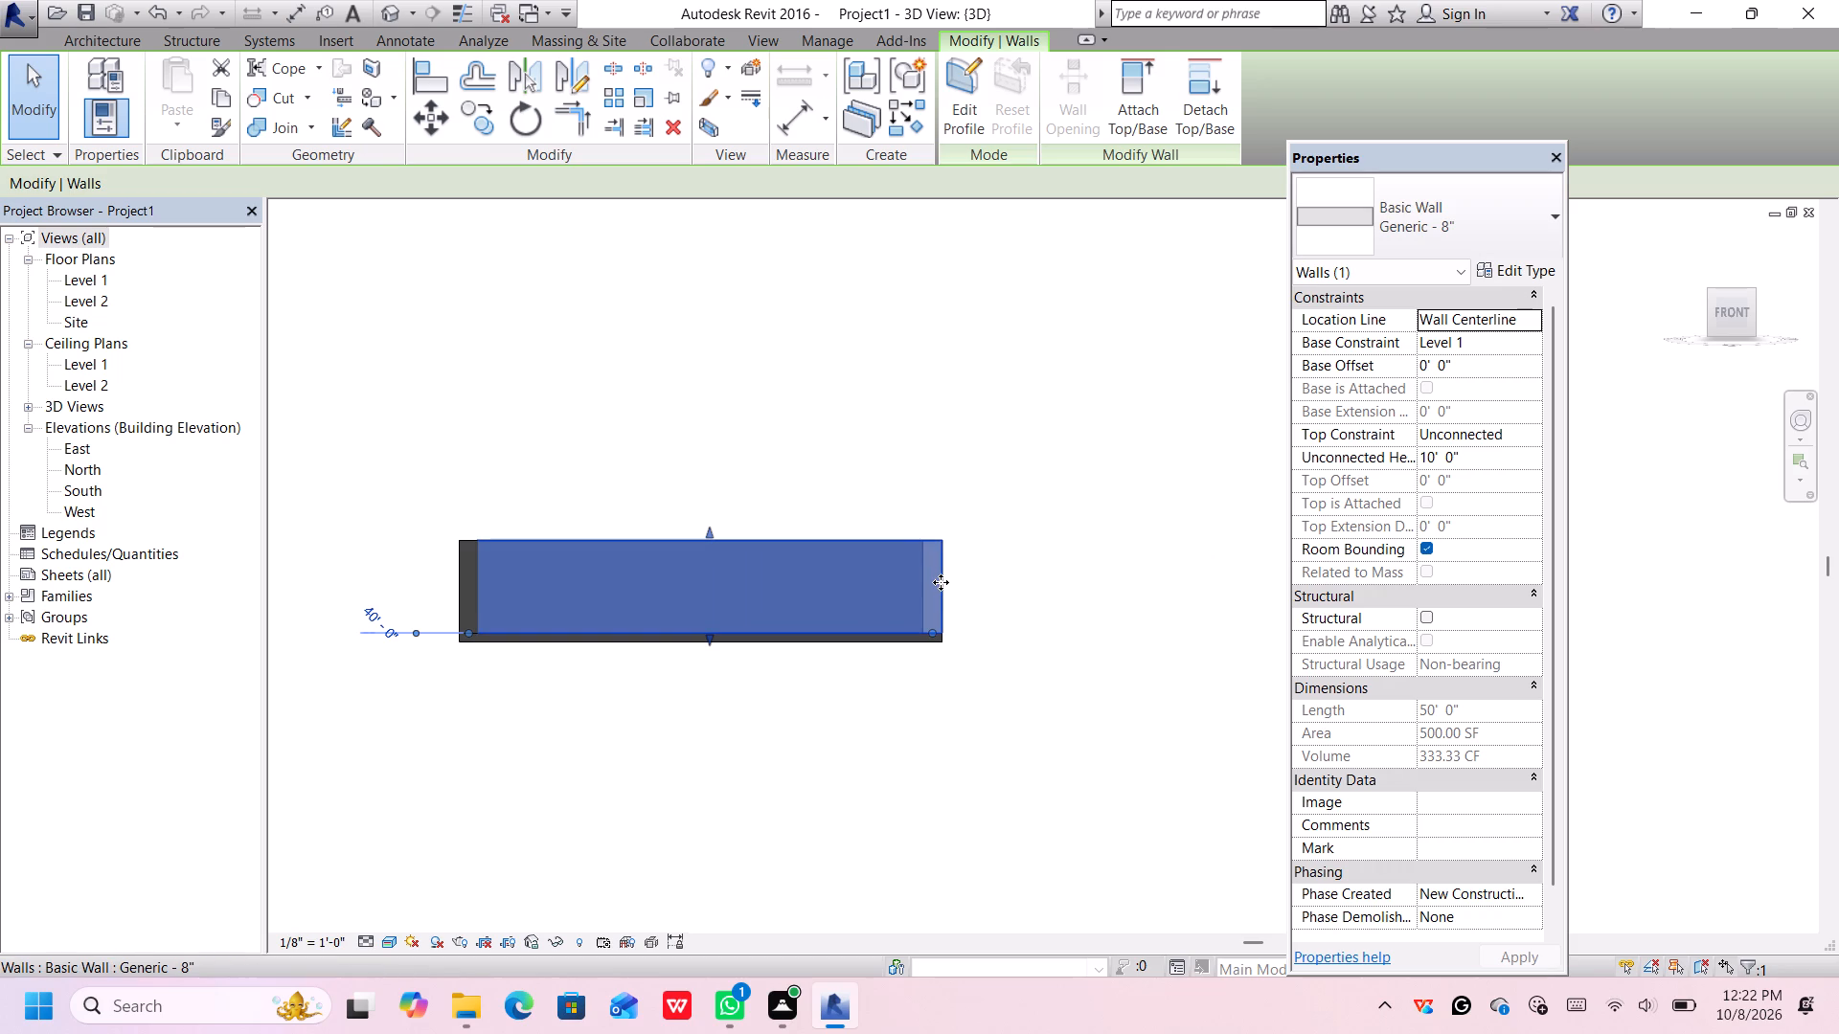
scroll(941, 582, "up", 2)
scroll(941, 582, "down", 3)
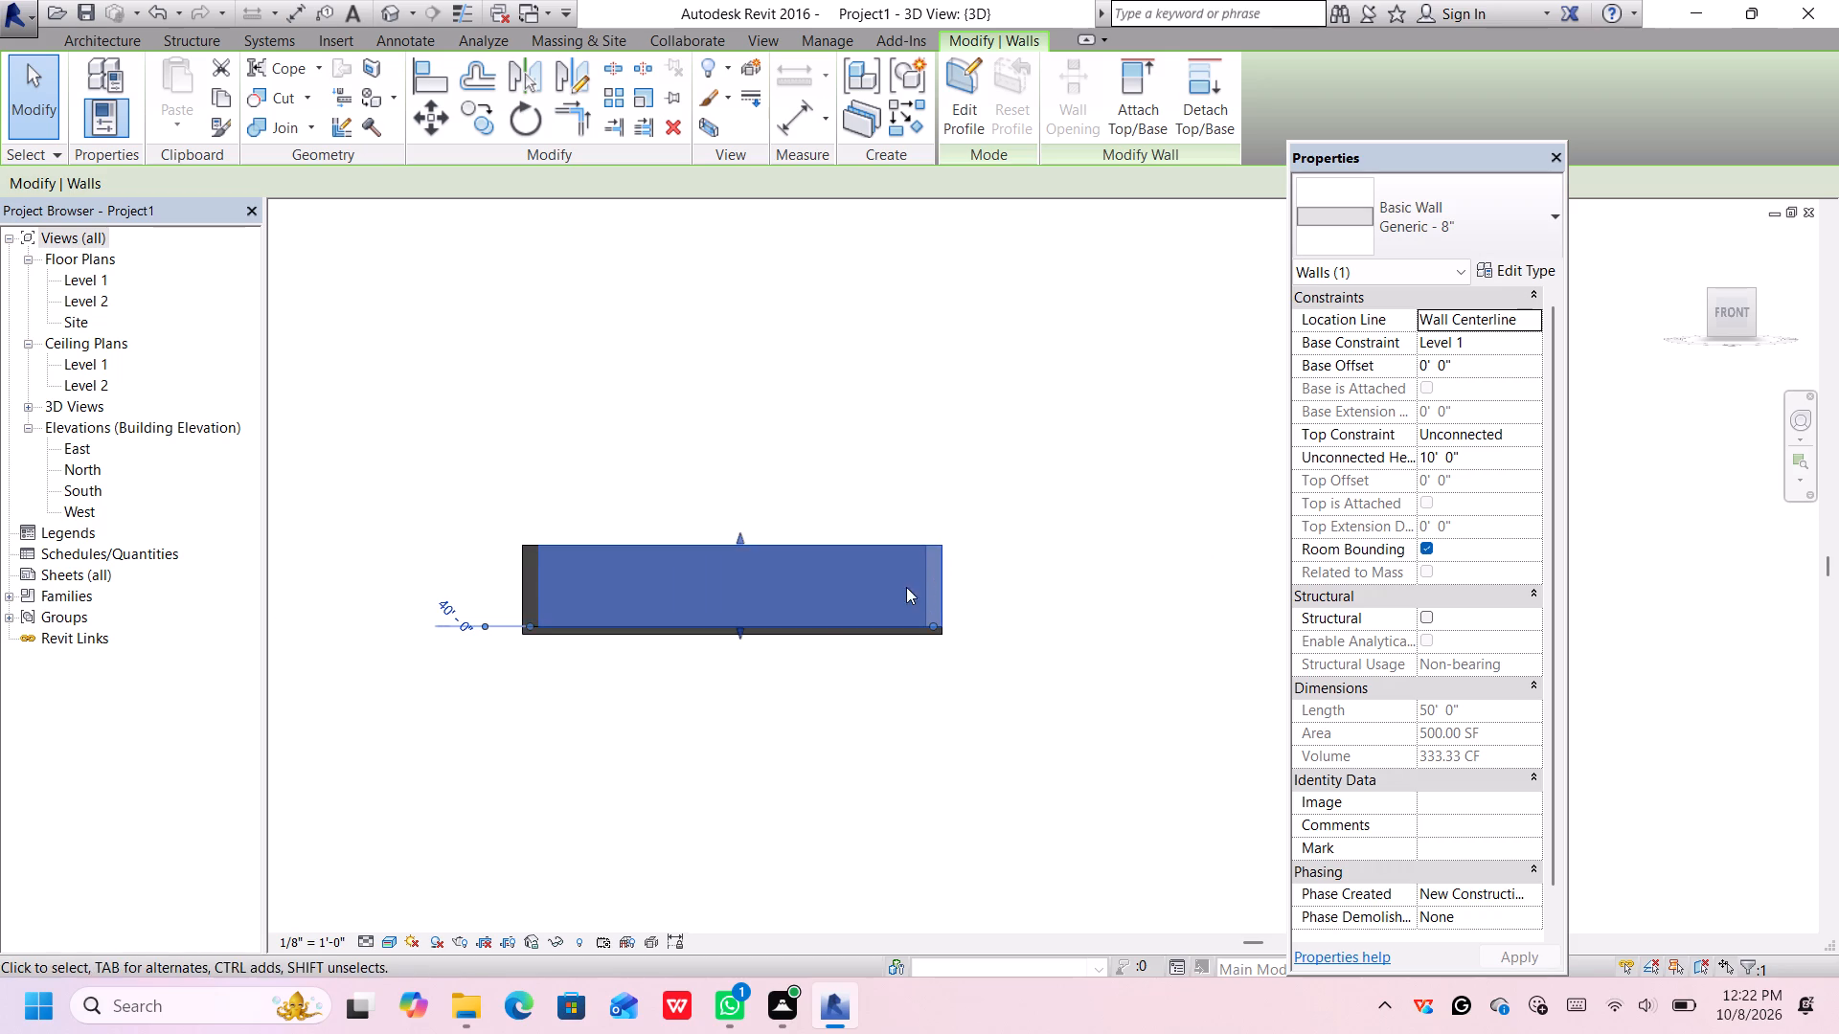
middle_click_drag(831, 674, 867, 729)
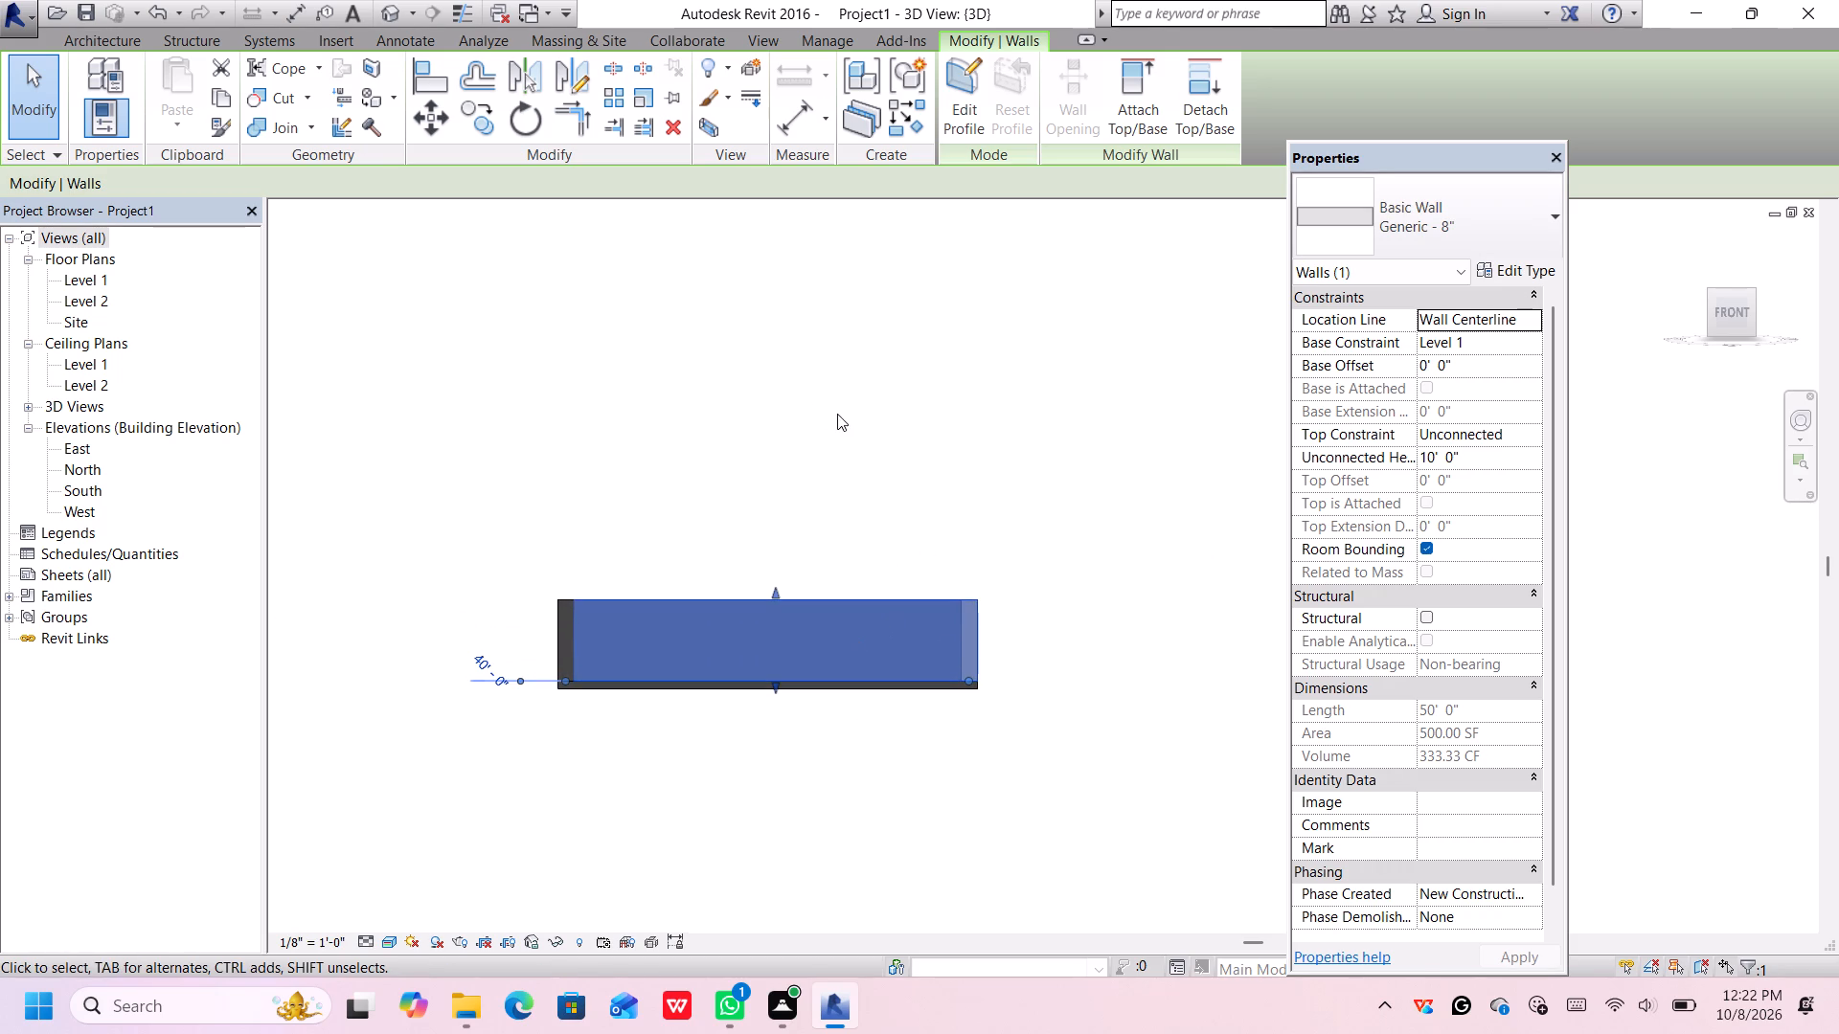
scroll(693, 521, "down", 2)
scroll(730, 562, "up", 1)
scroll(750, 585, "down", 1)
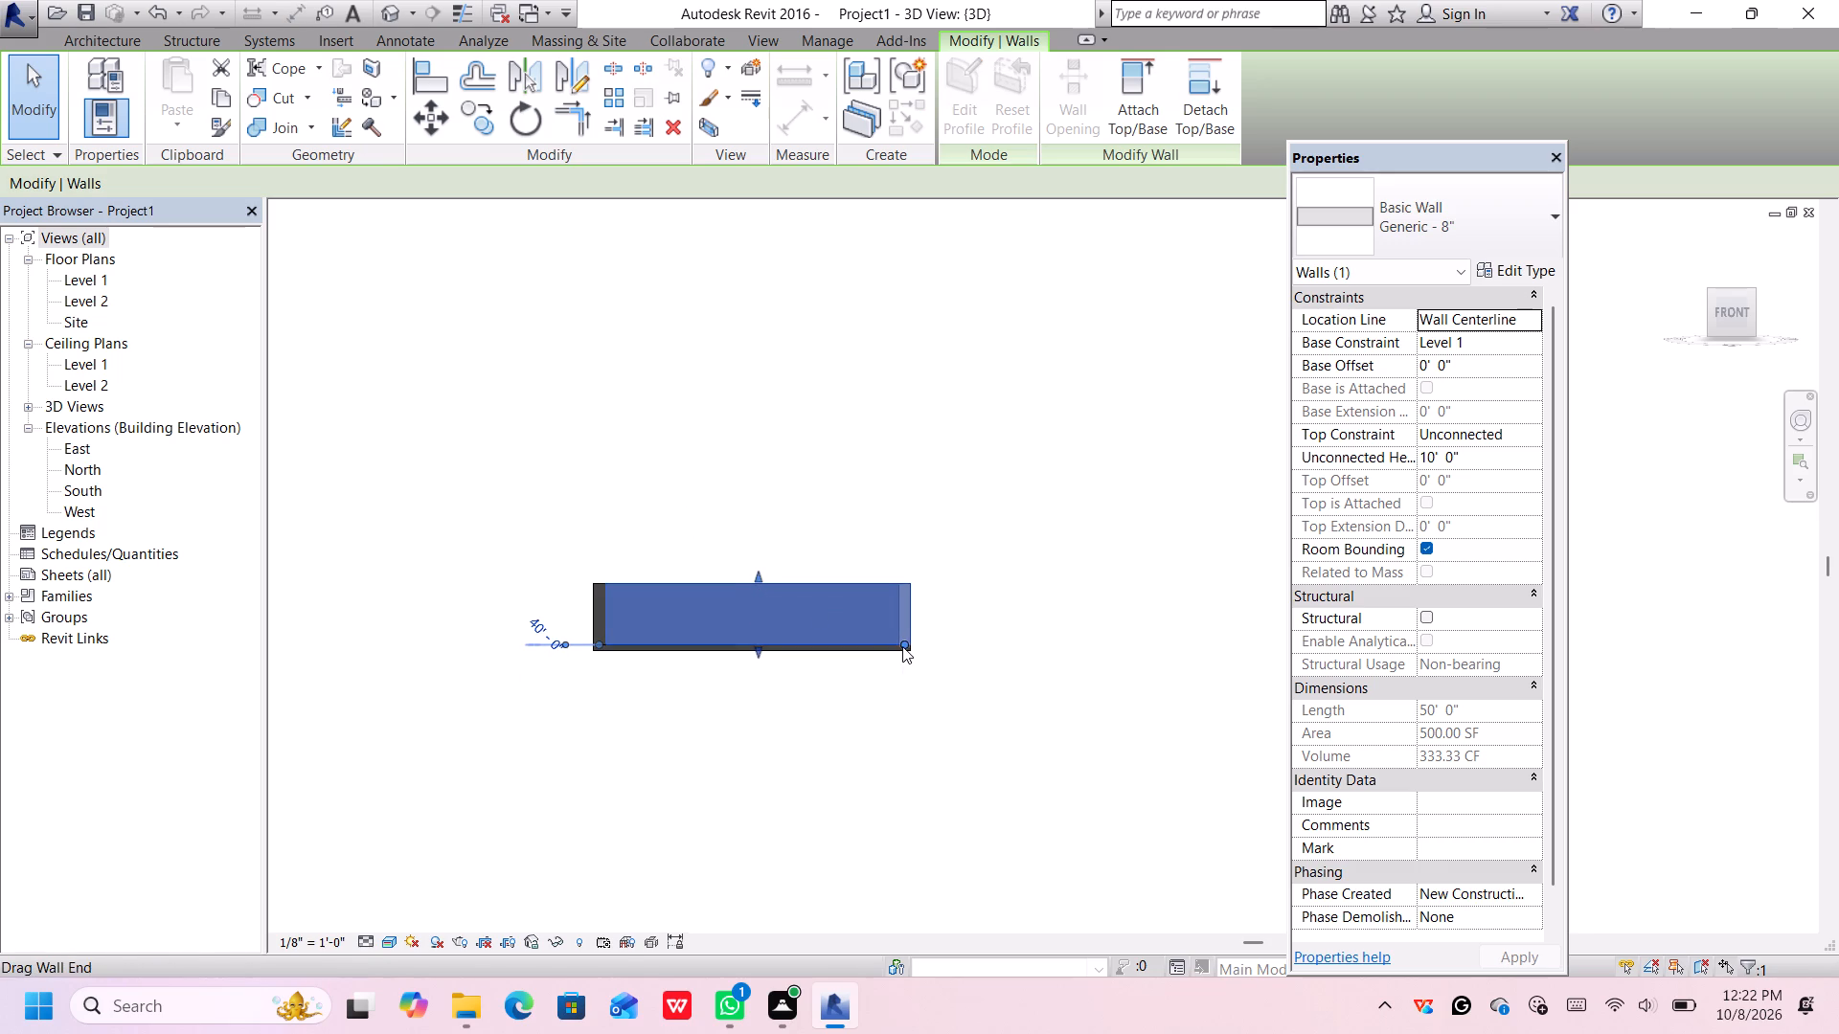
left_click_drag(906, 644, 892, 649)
Dismiss the Autodesk notification covering the 3D view of the walls.
scroll(897, 649, "up", 1)
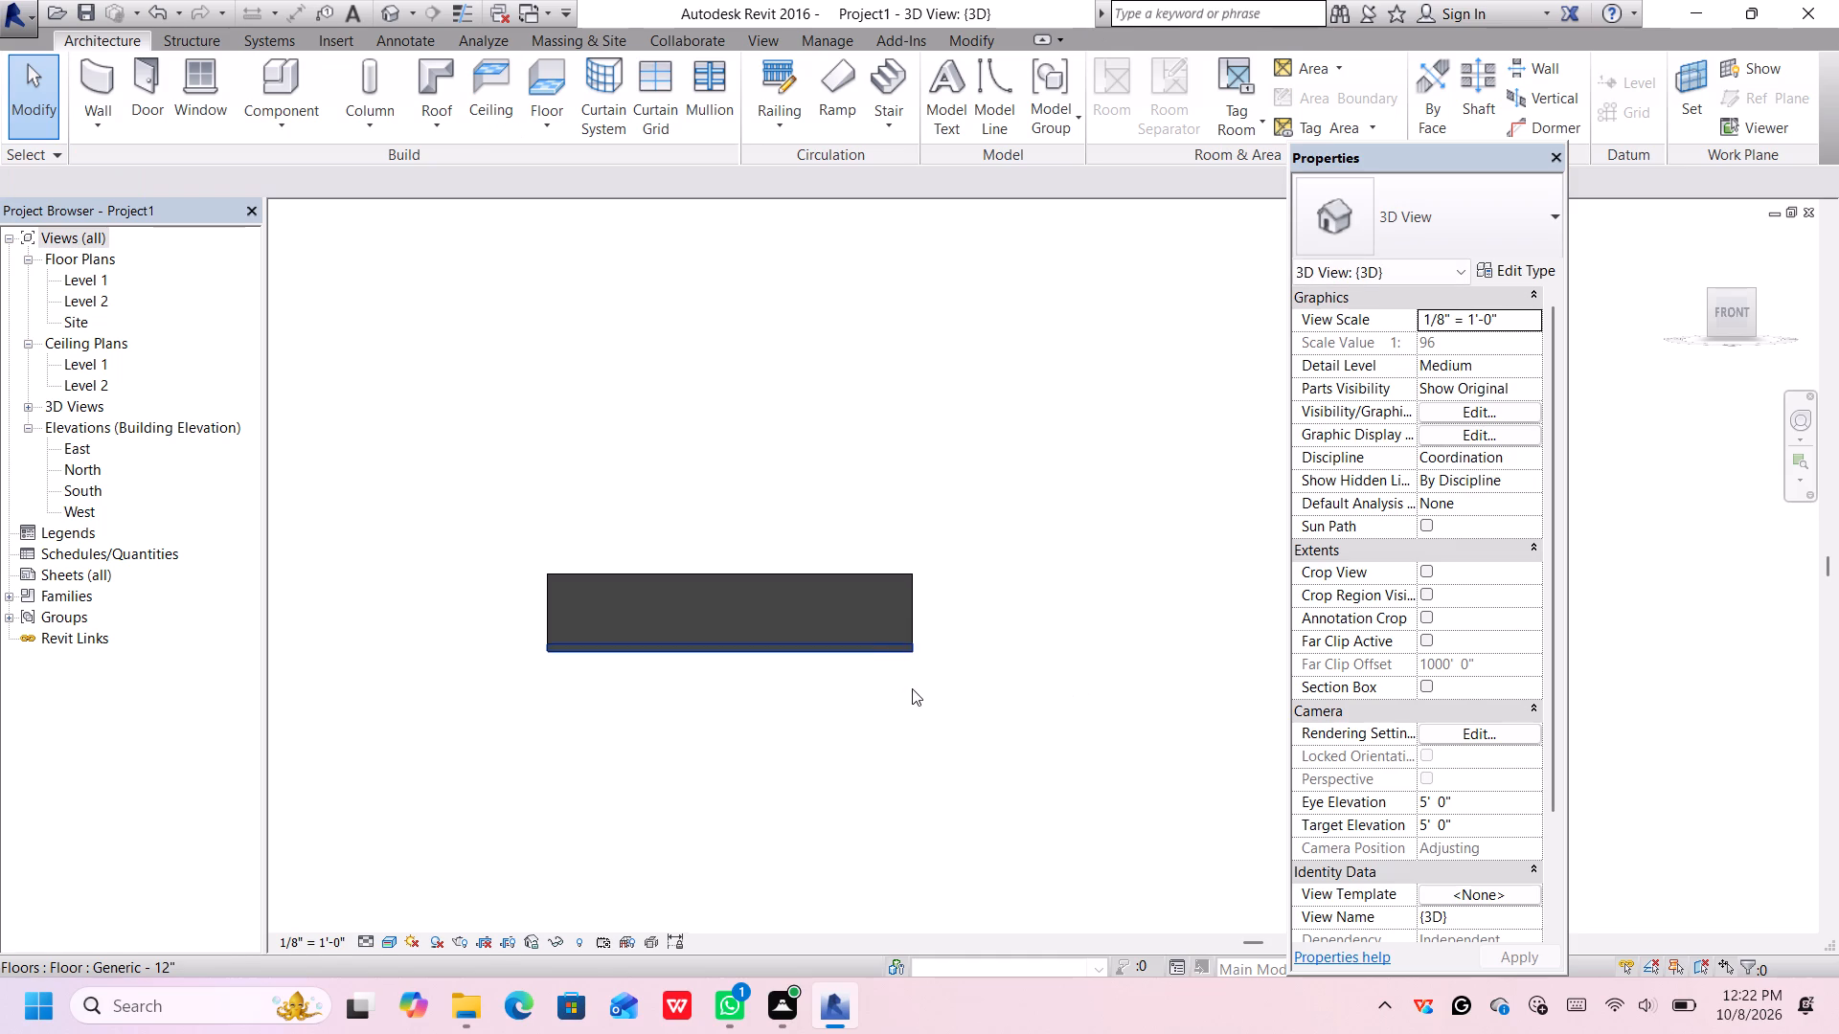
middle_click_drag(914, 691, 942, 801)
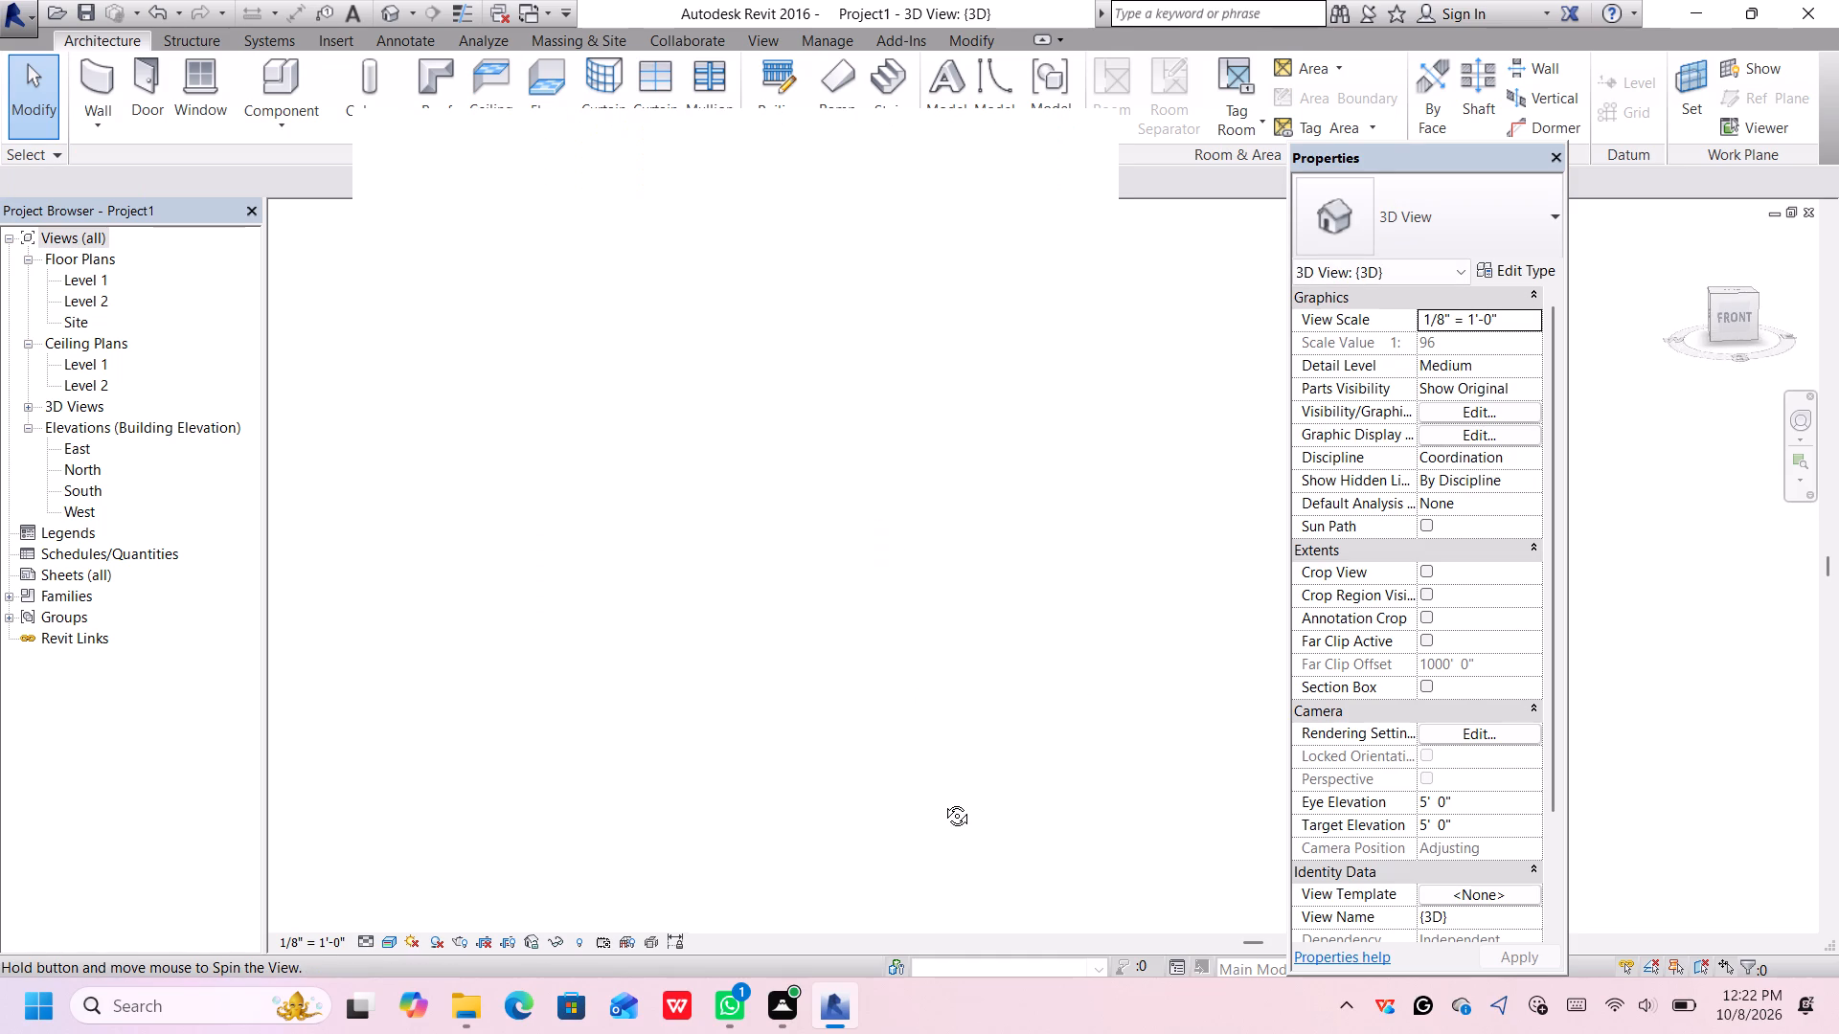
middle_click_drag(942, 801, 948, 820)
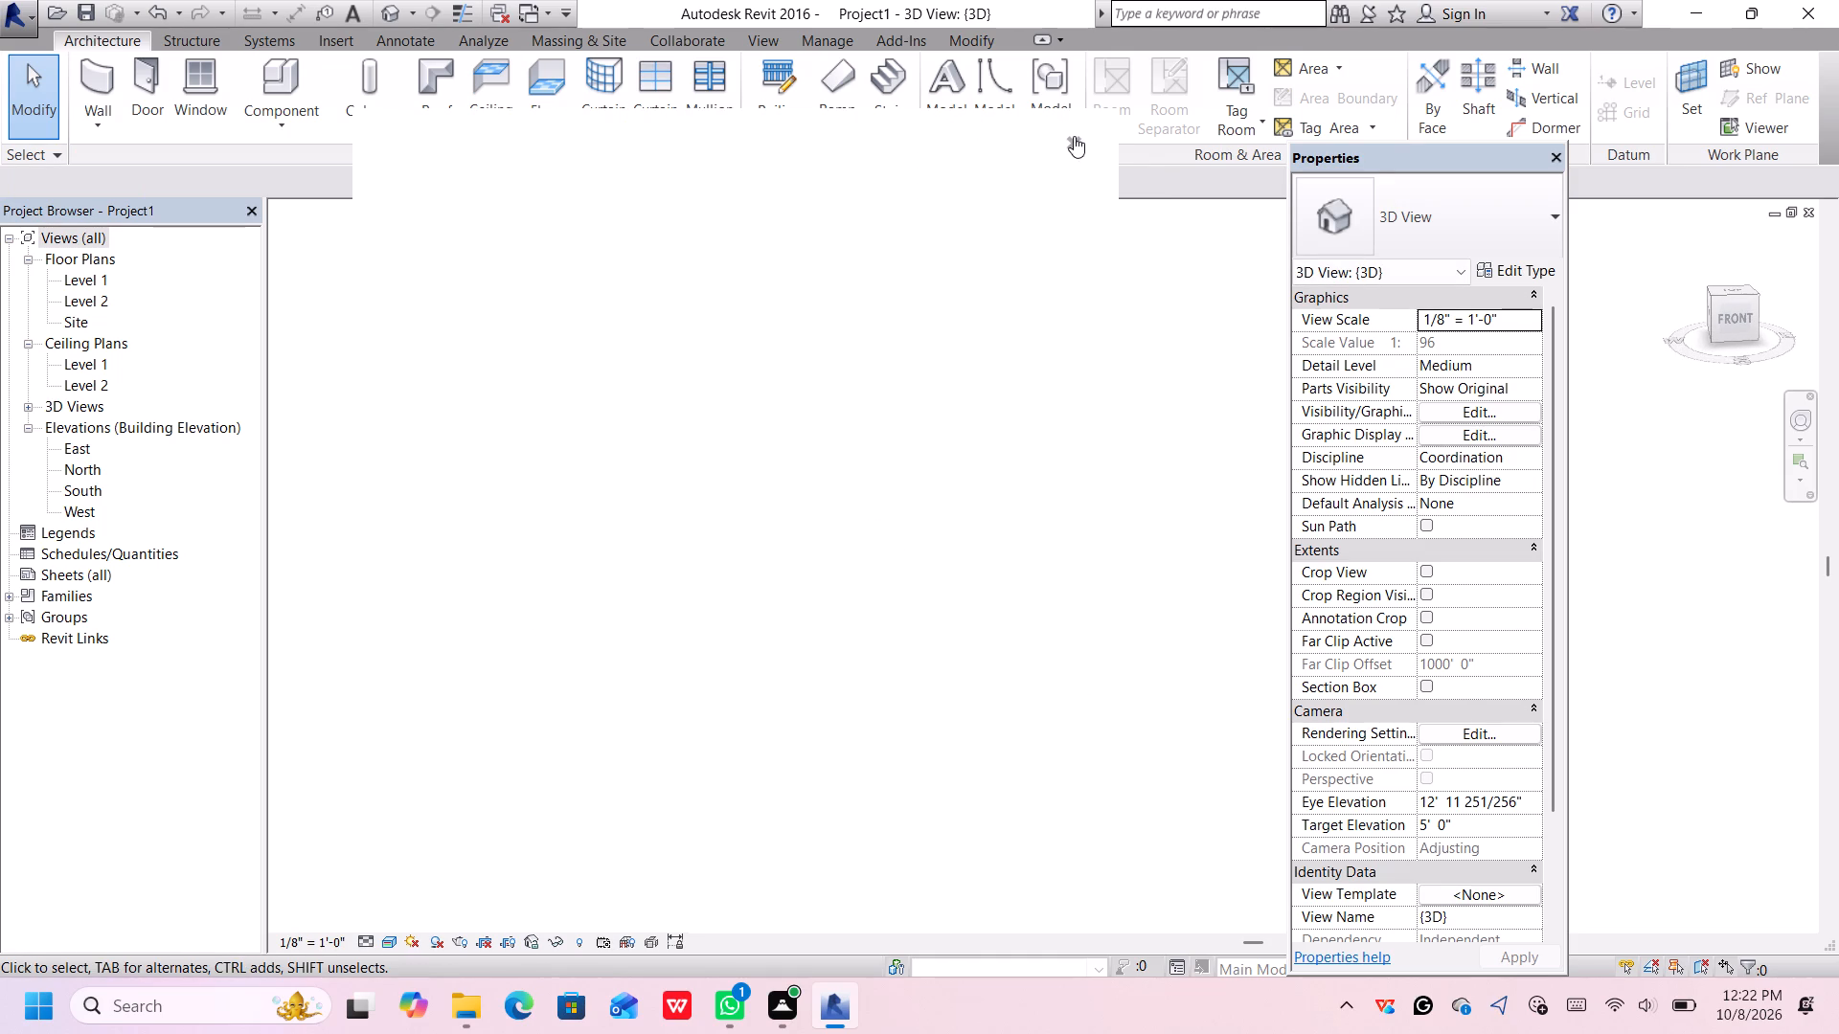
left_click(1074, 136)
left_click(1075, 138)
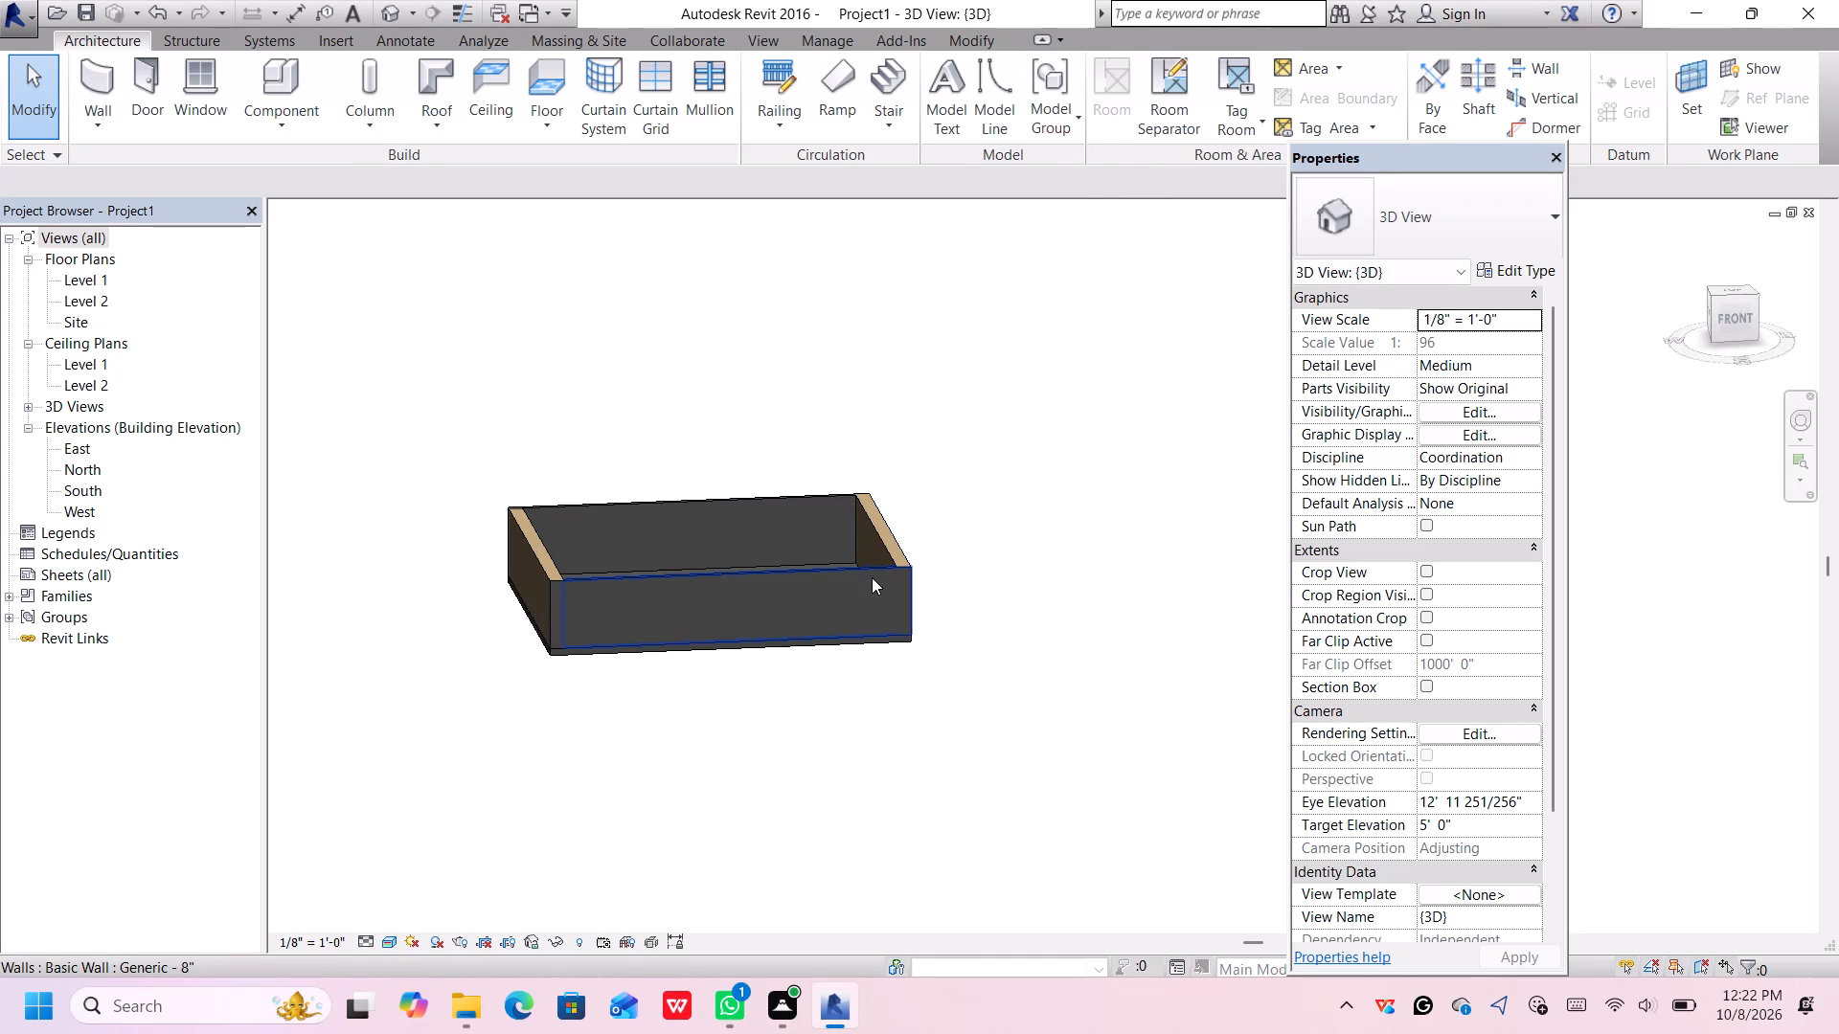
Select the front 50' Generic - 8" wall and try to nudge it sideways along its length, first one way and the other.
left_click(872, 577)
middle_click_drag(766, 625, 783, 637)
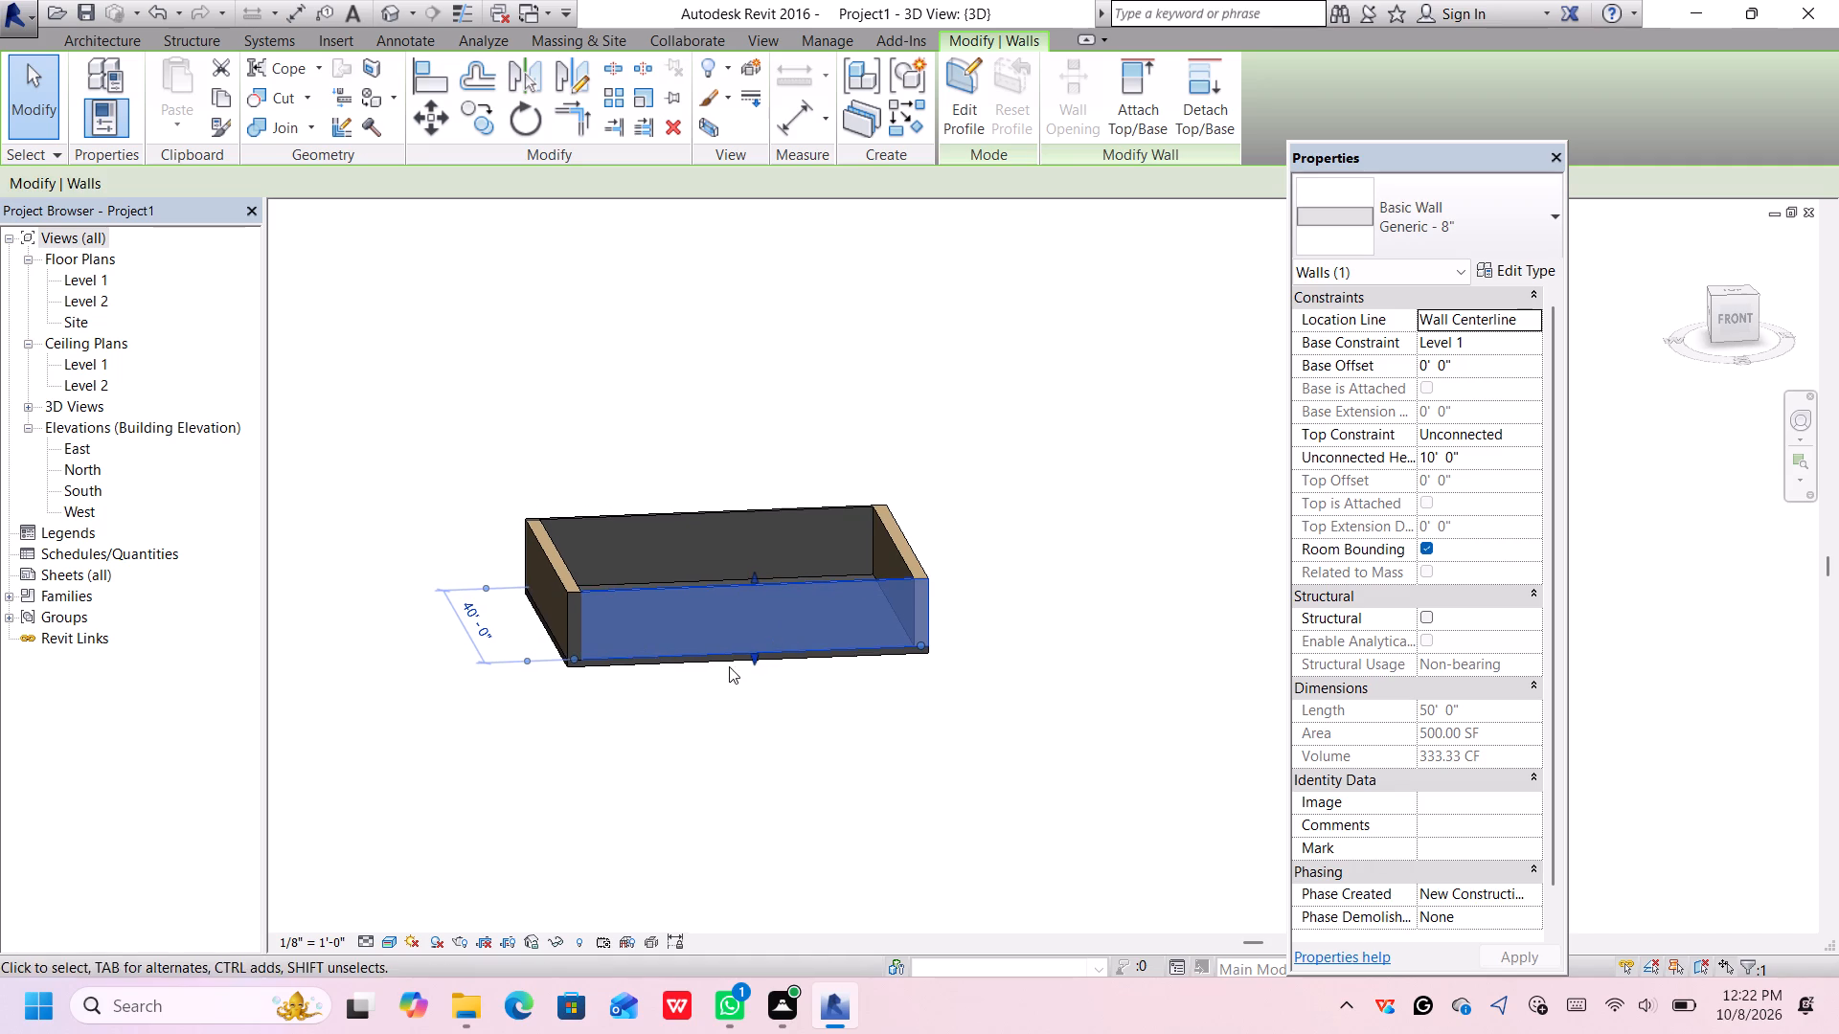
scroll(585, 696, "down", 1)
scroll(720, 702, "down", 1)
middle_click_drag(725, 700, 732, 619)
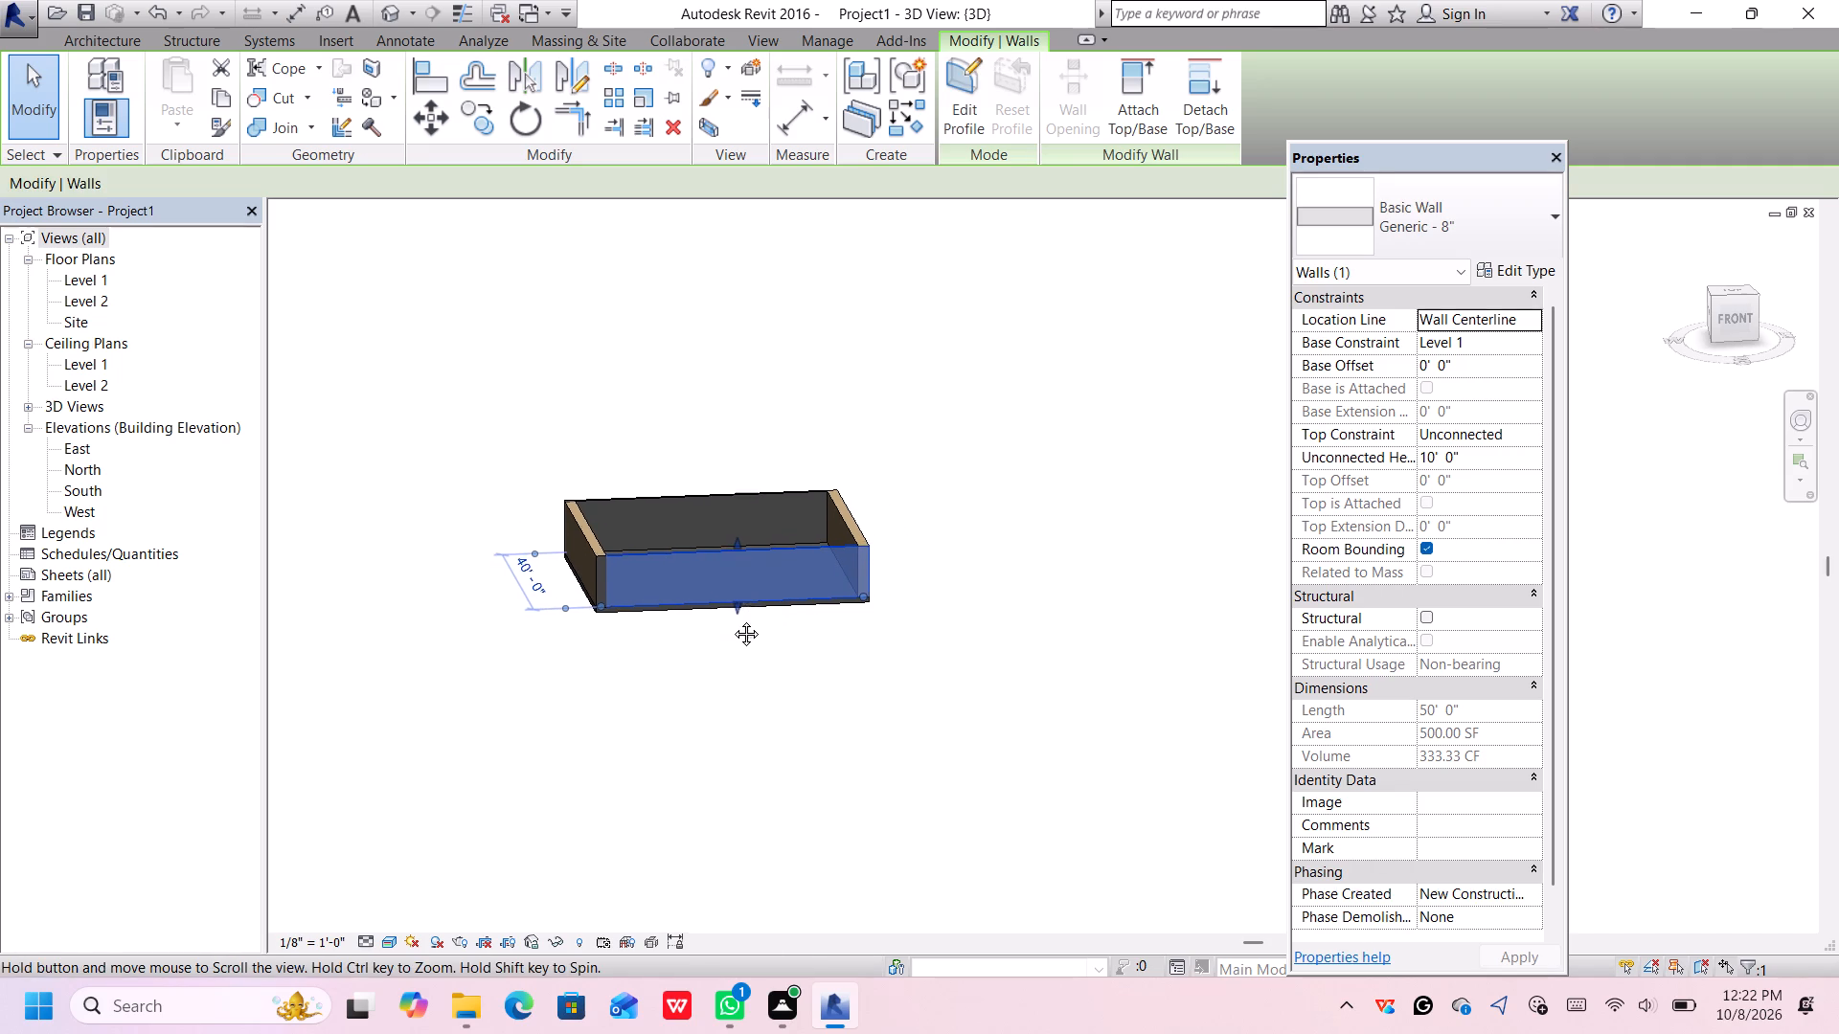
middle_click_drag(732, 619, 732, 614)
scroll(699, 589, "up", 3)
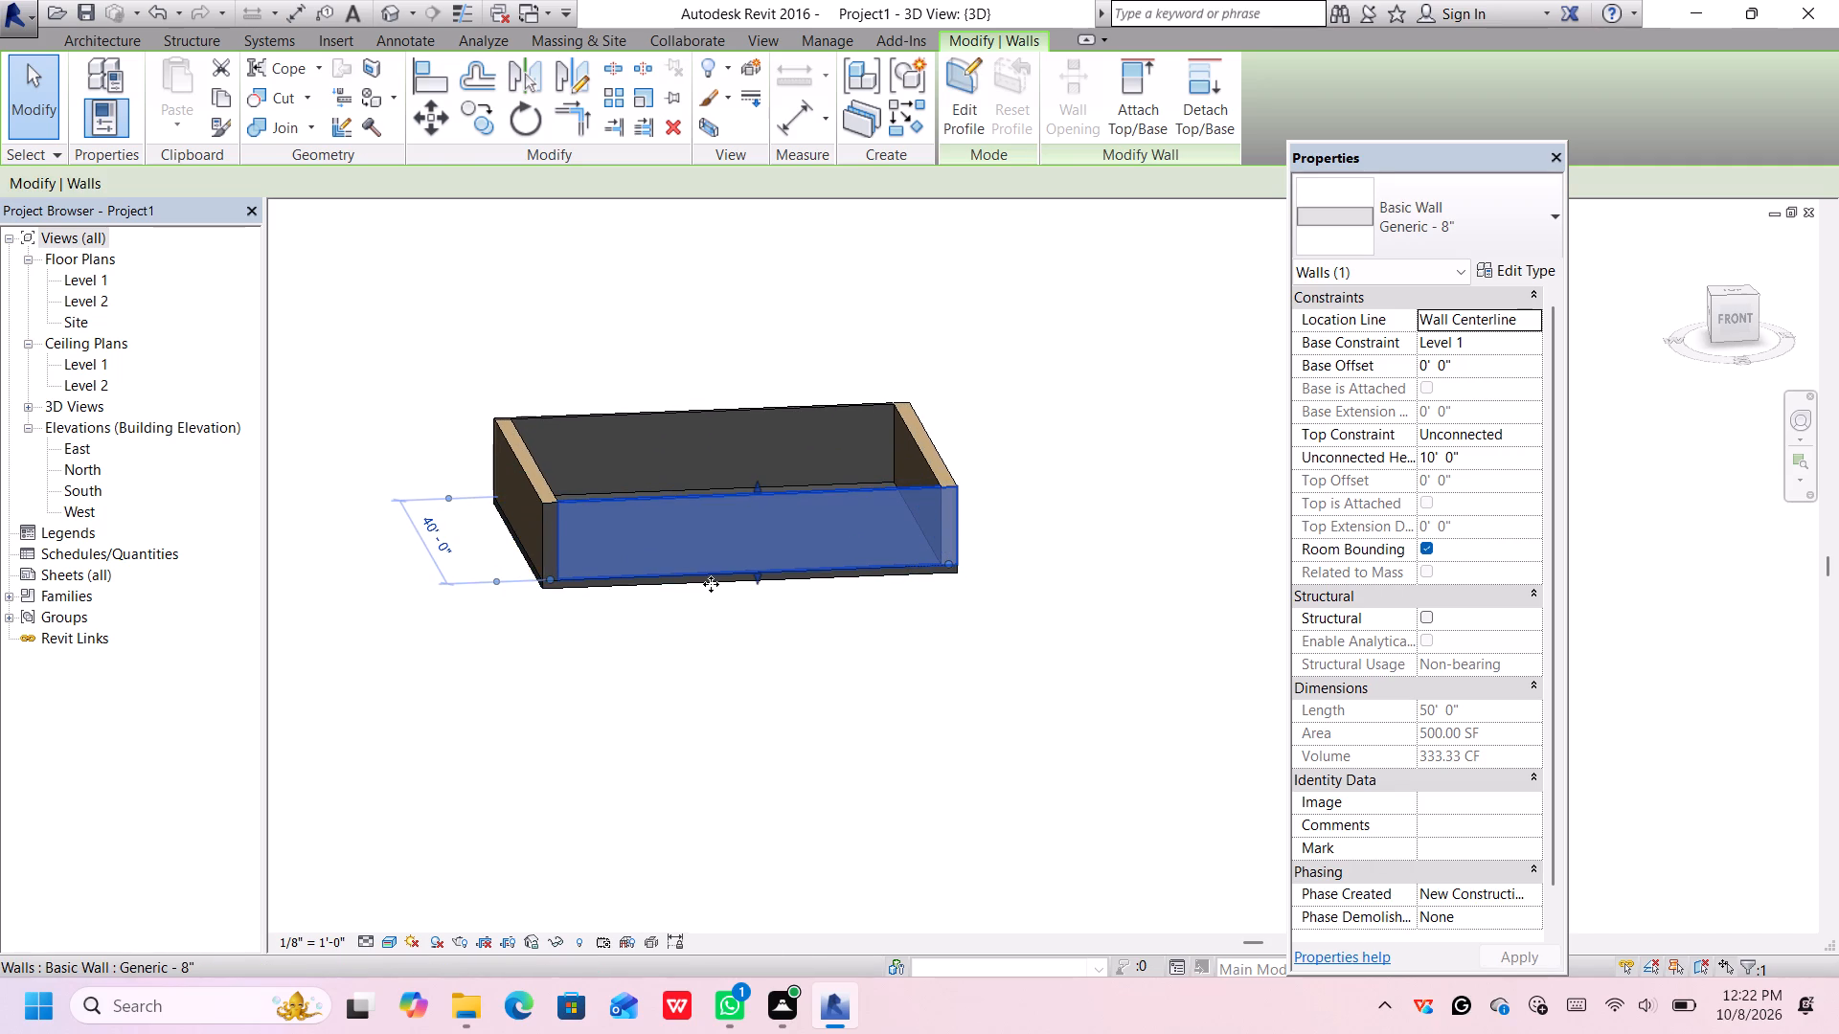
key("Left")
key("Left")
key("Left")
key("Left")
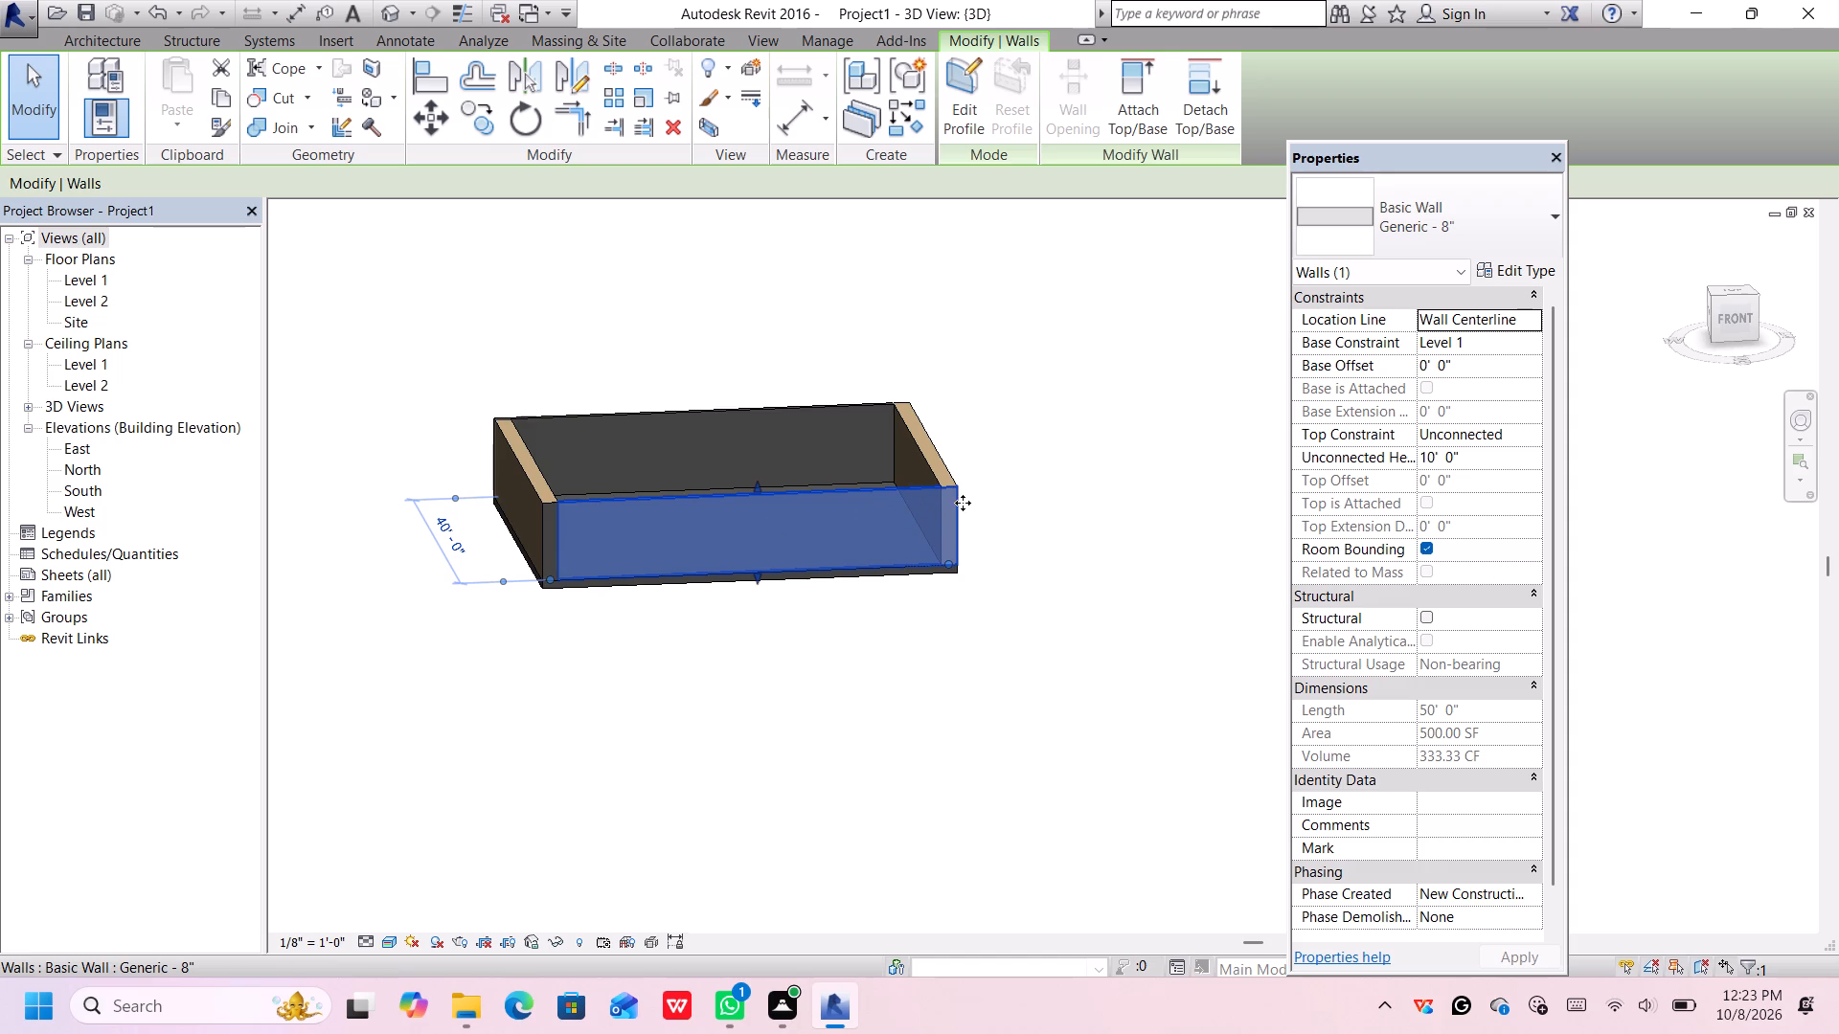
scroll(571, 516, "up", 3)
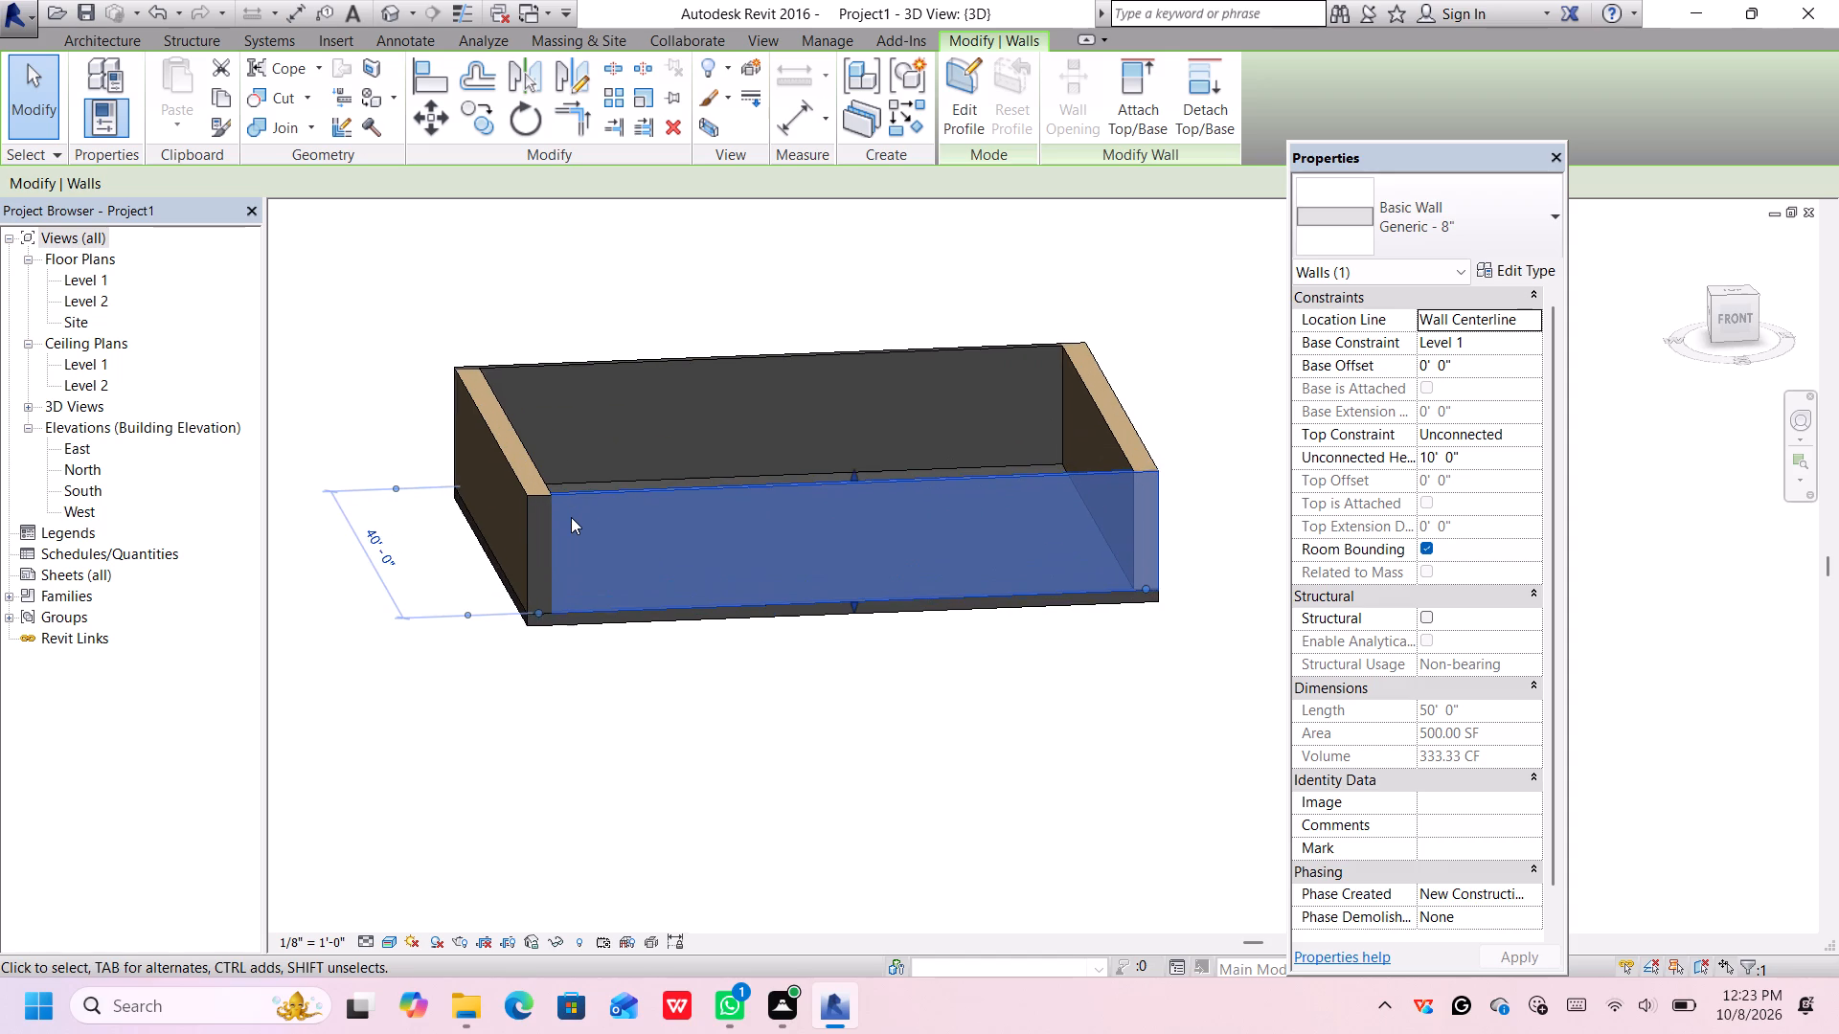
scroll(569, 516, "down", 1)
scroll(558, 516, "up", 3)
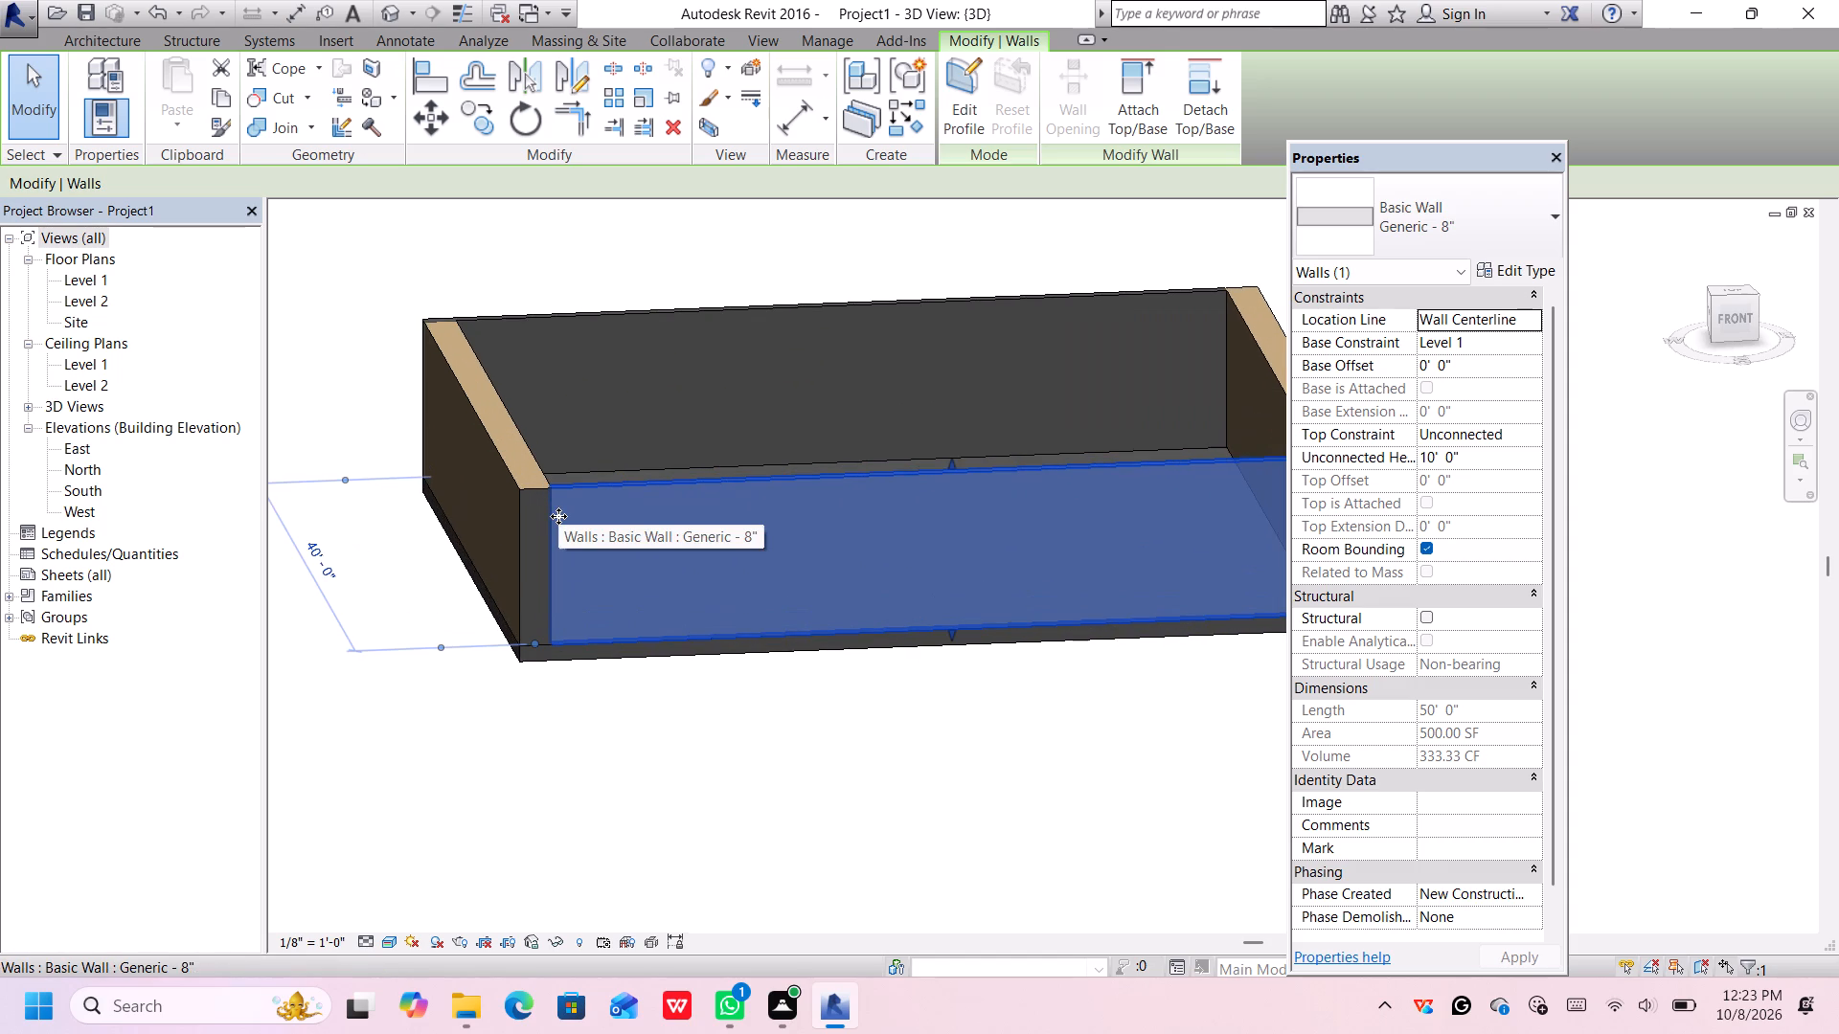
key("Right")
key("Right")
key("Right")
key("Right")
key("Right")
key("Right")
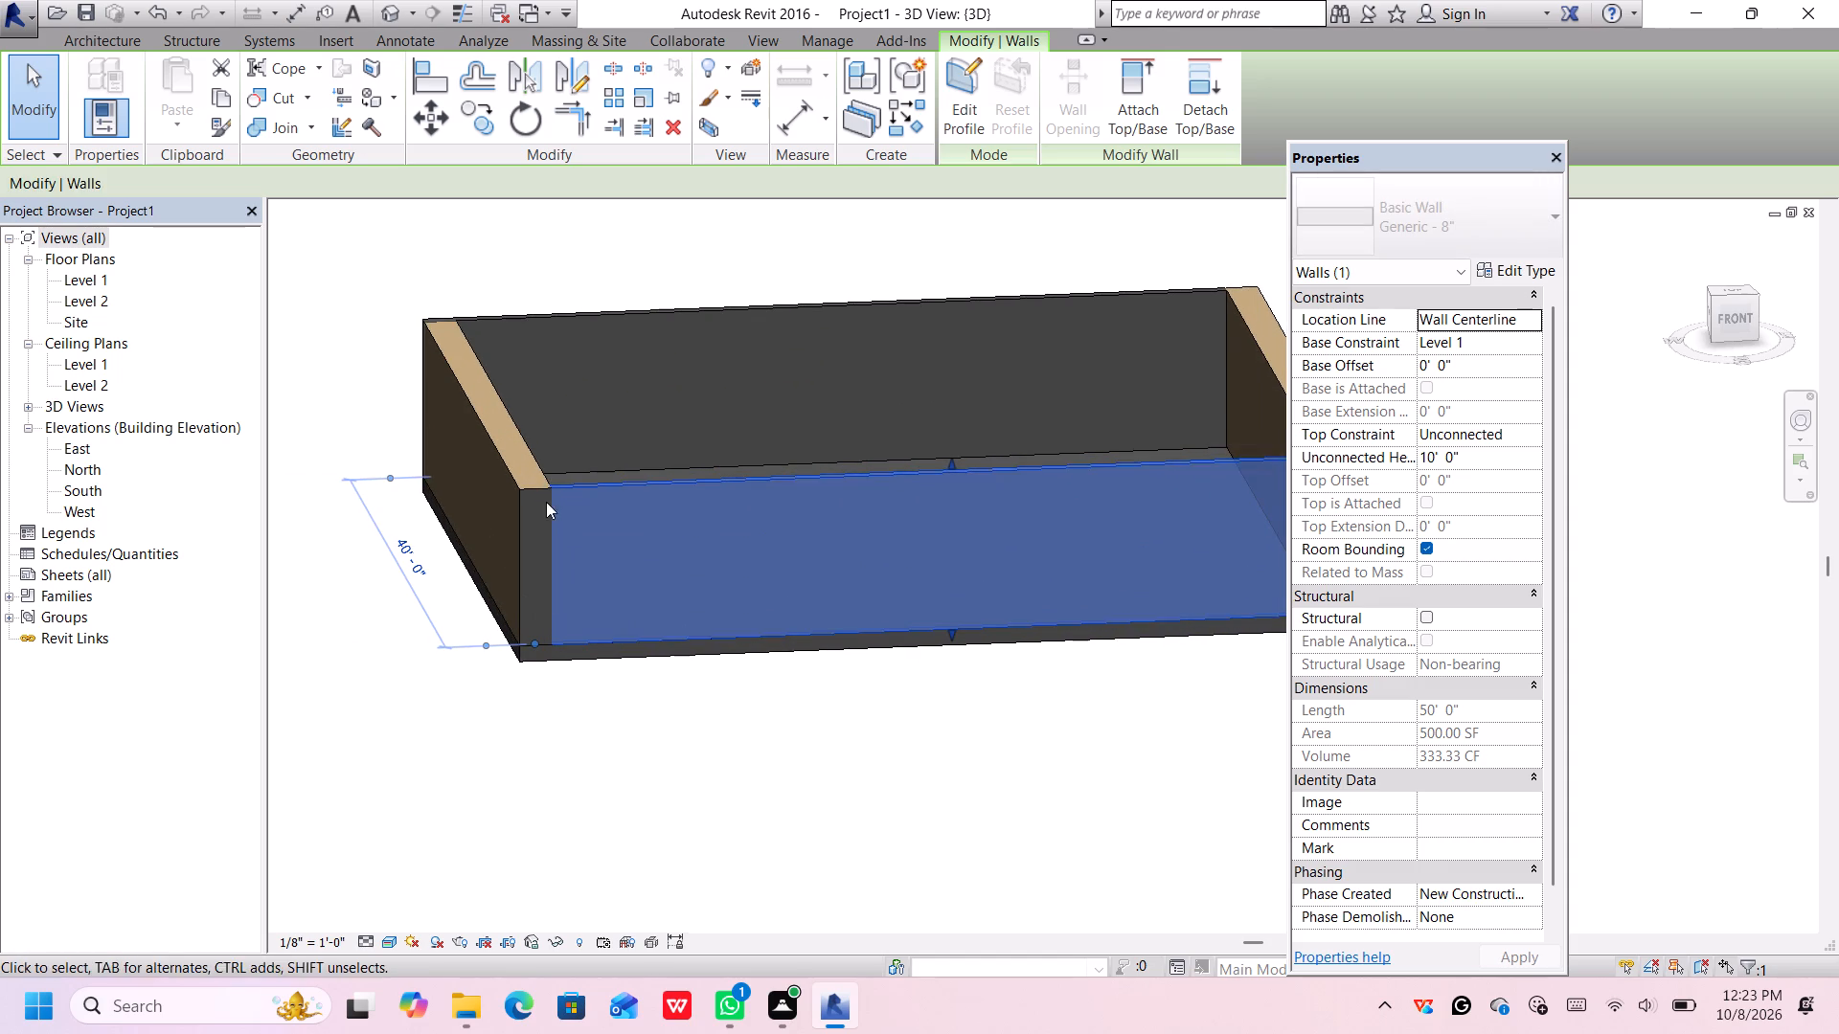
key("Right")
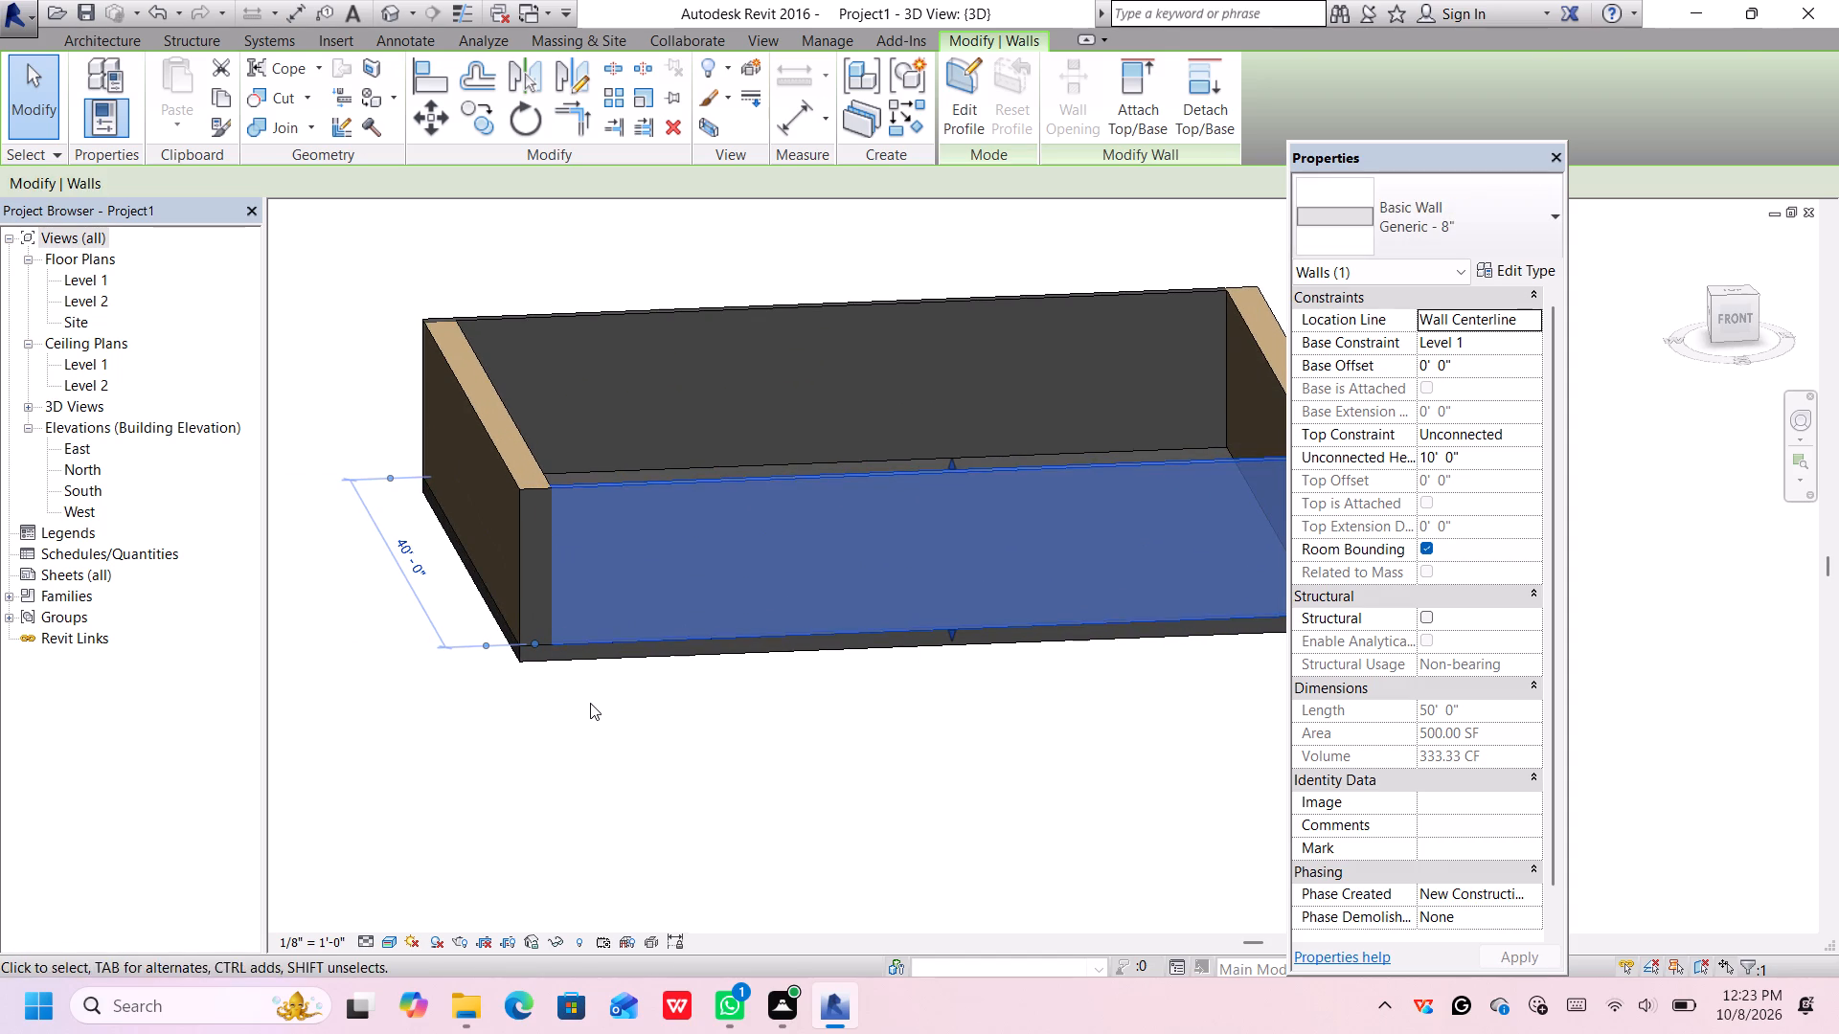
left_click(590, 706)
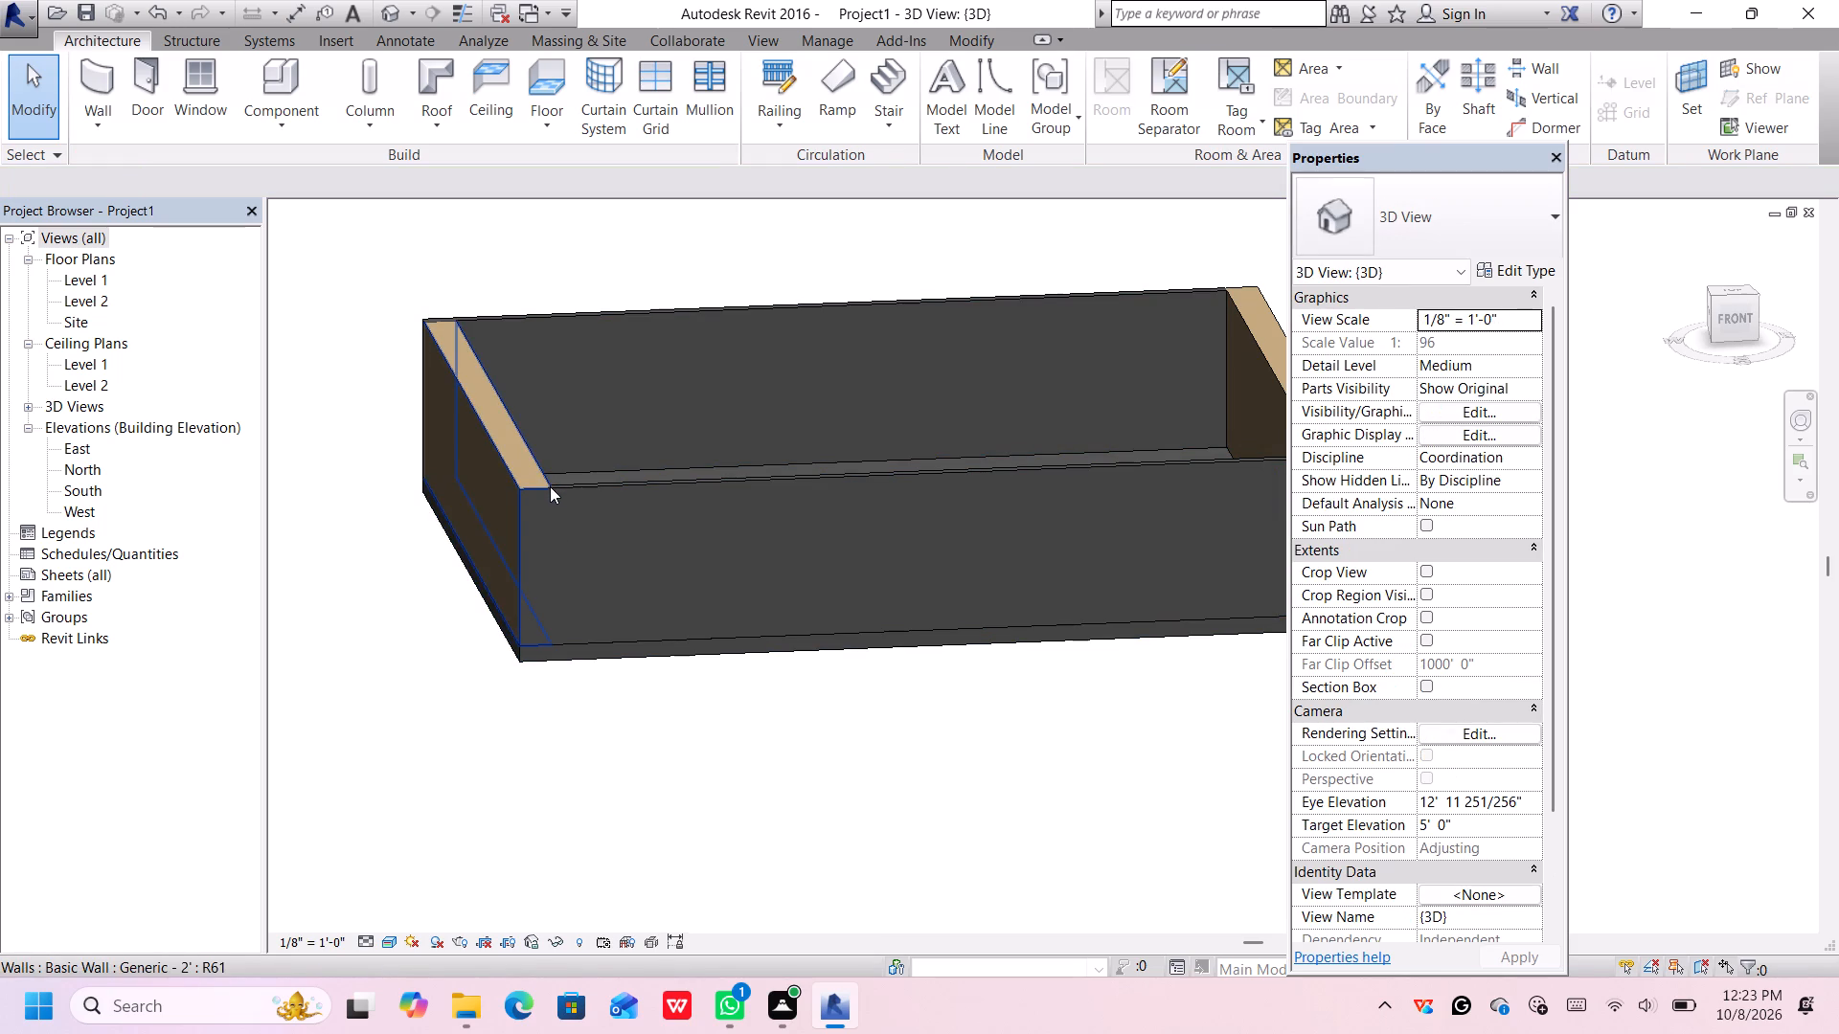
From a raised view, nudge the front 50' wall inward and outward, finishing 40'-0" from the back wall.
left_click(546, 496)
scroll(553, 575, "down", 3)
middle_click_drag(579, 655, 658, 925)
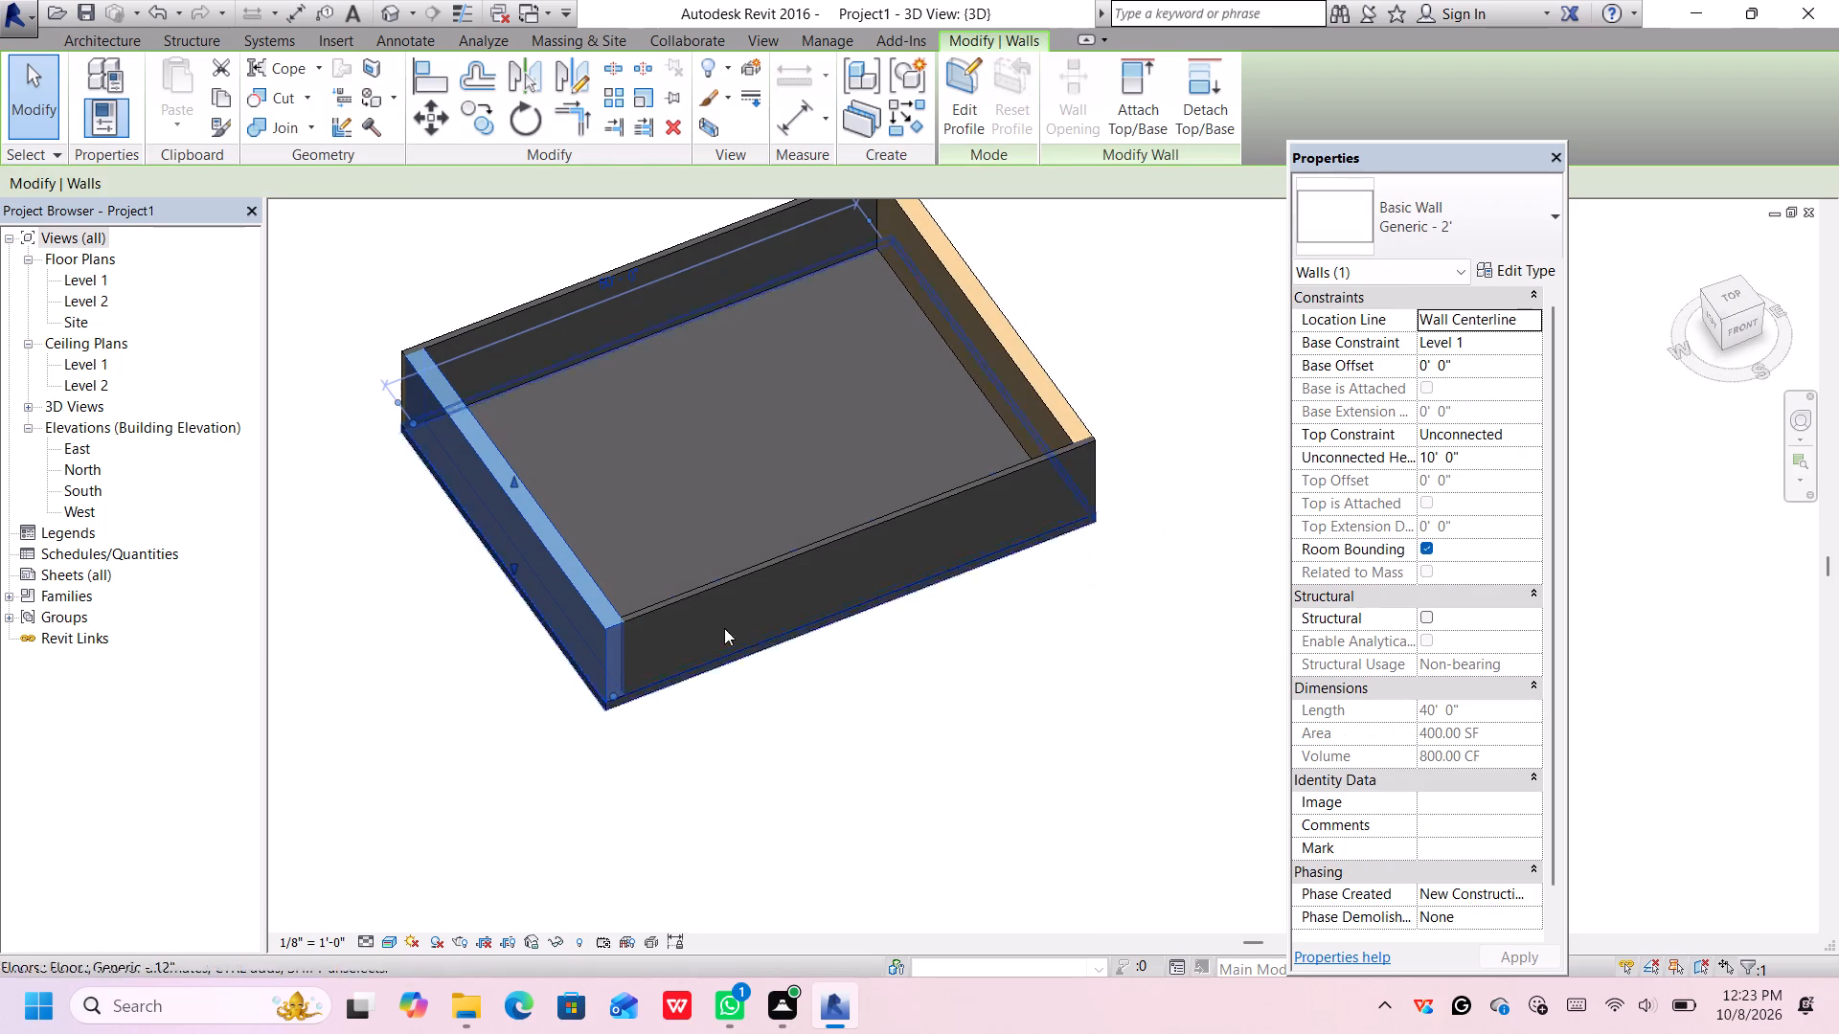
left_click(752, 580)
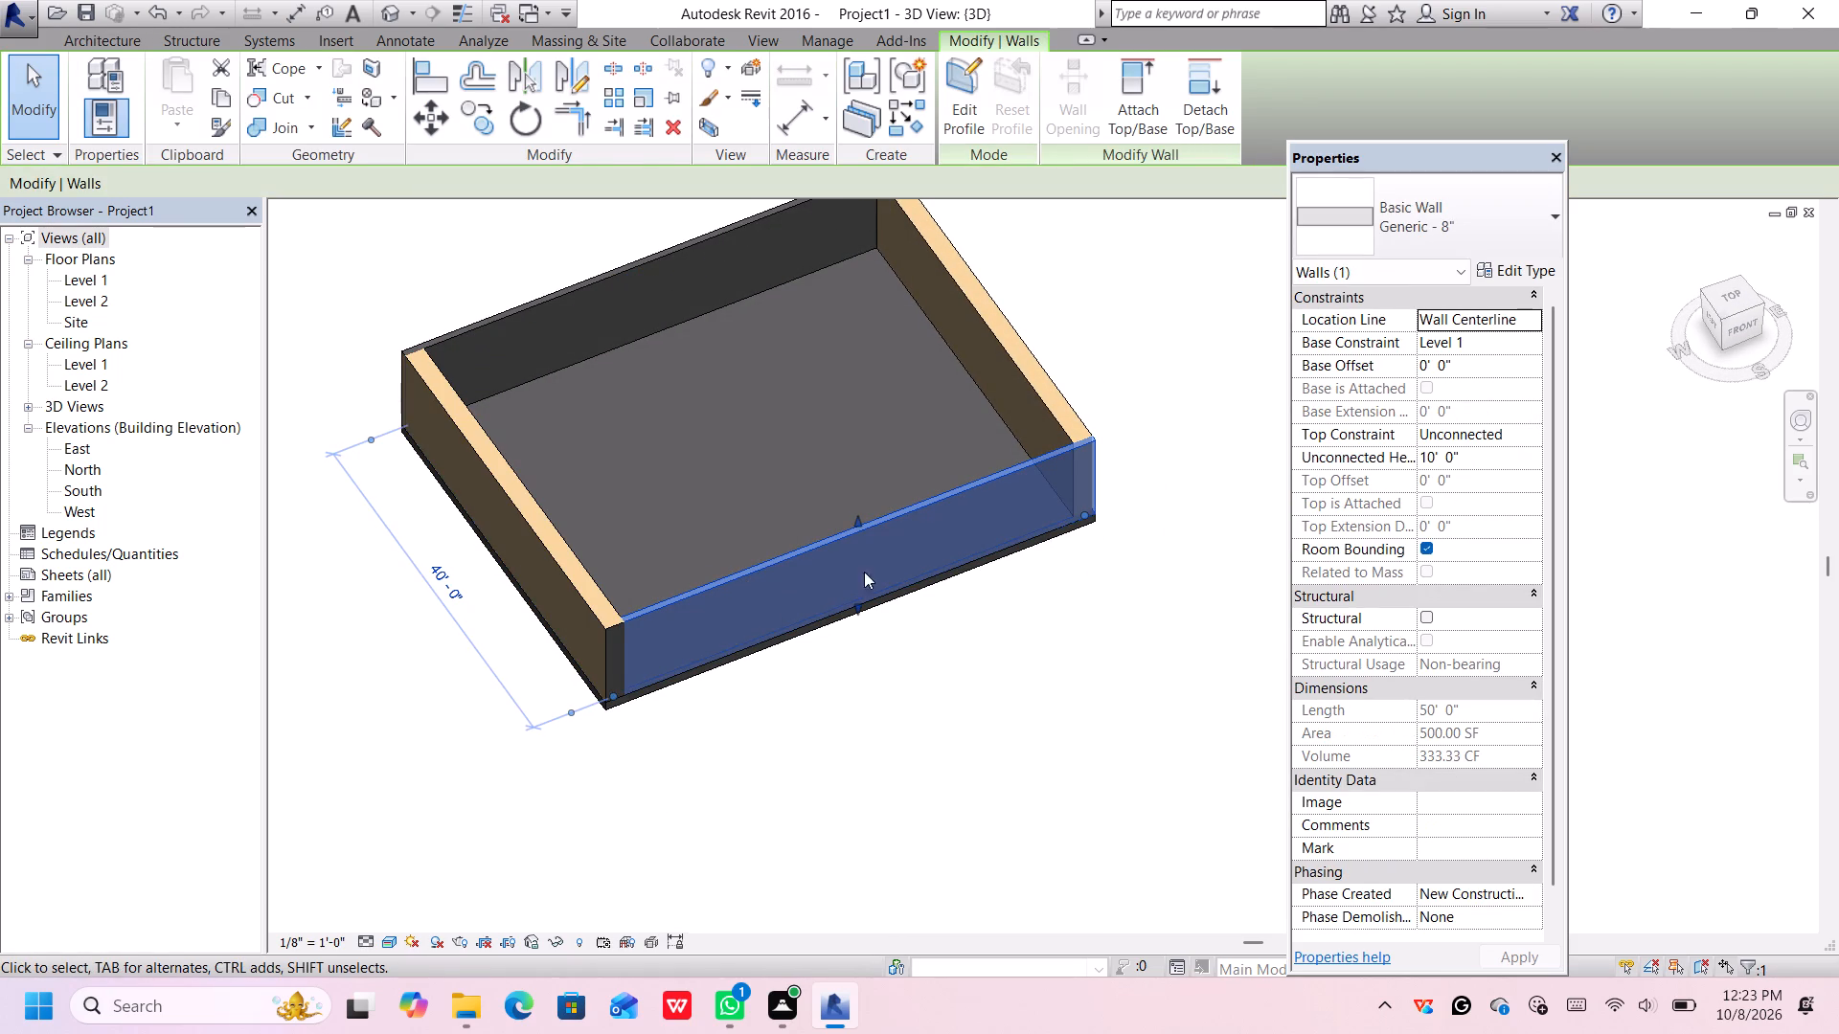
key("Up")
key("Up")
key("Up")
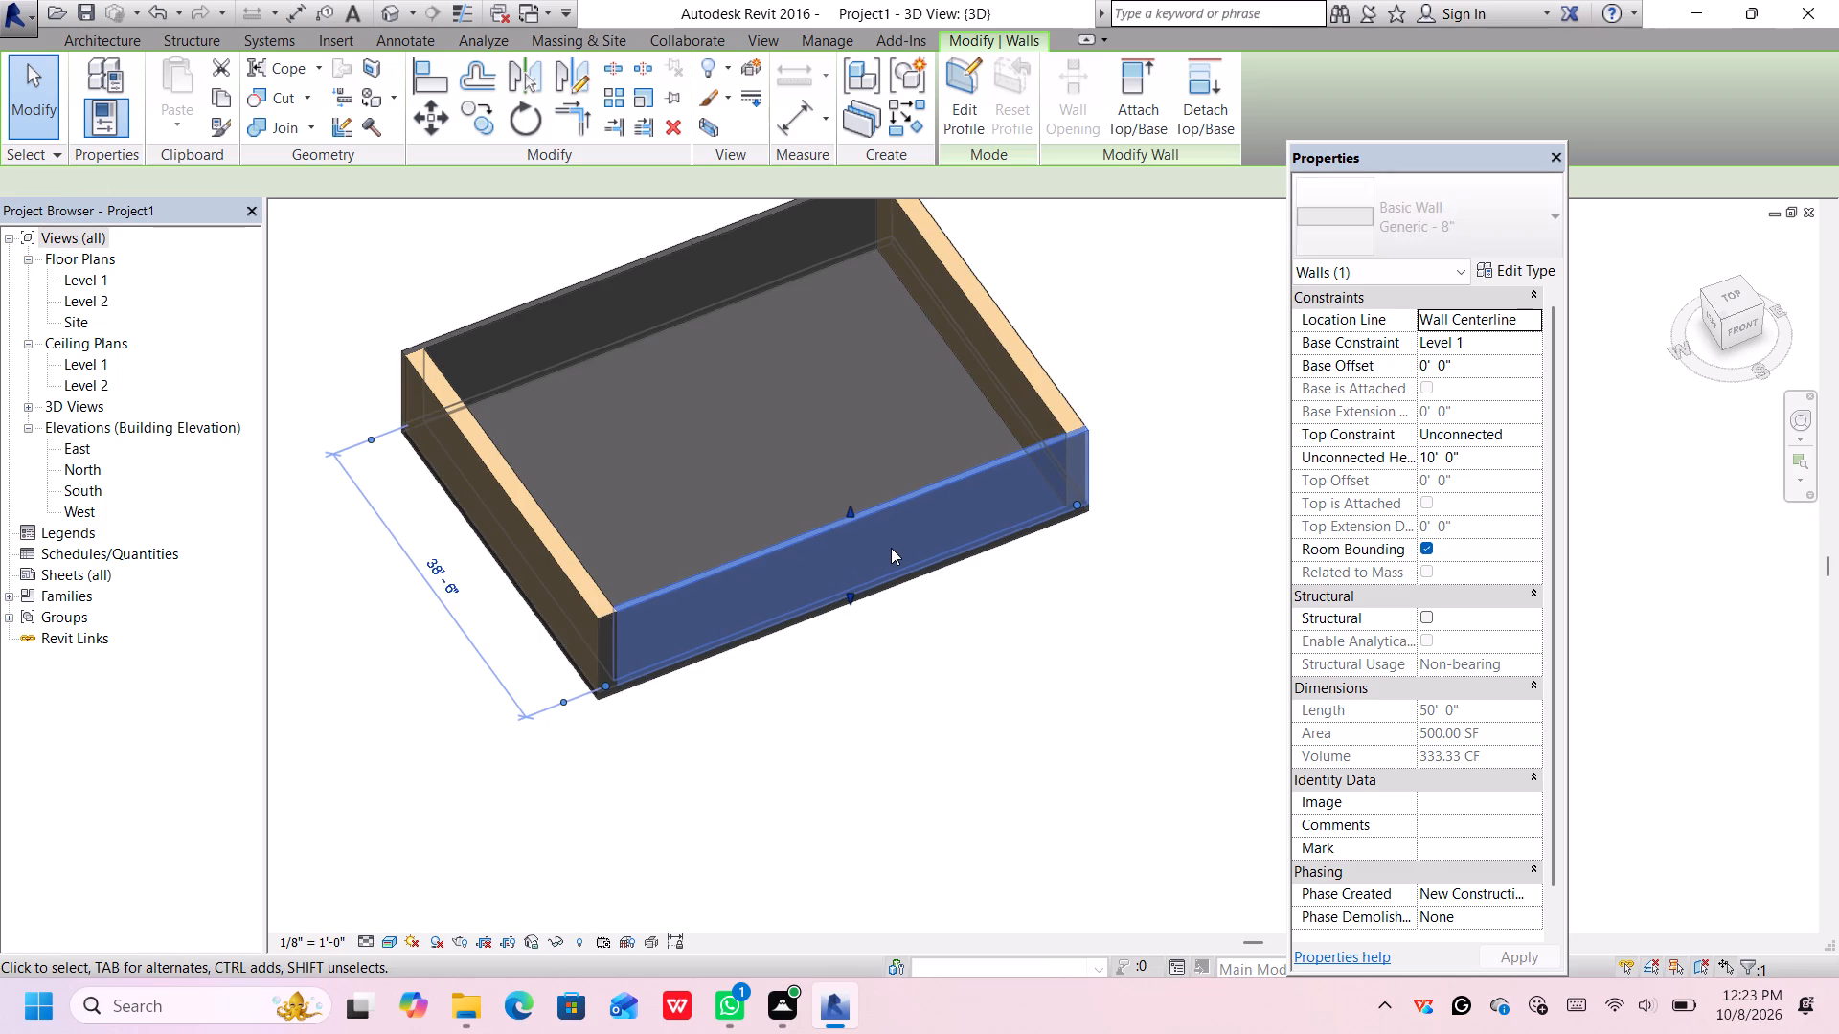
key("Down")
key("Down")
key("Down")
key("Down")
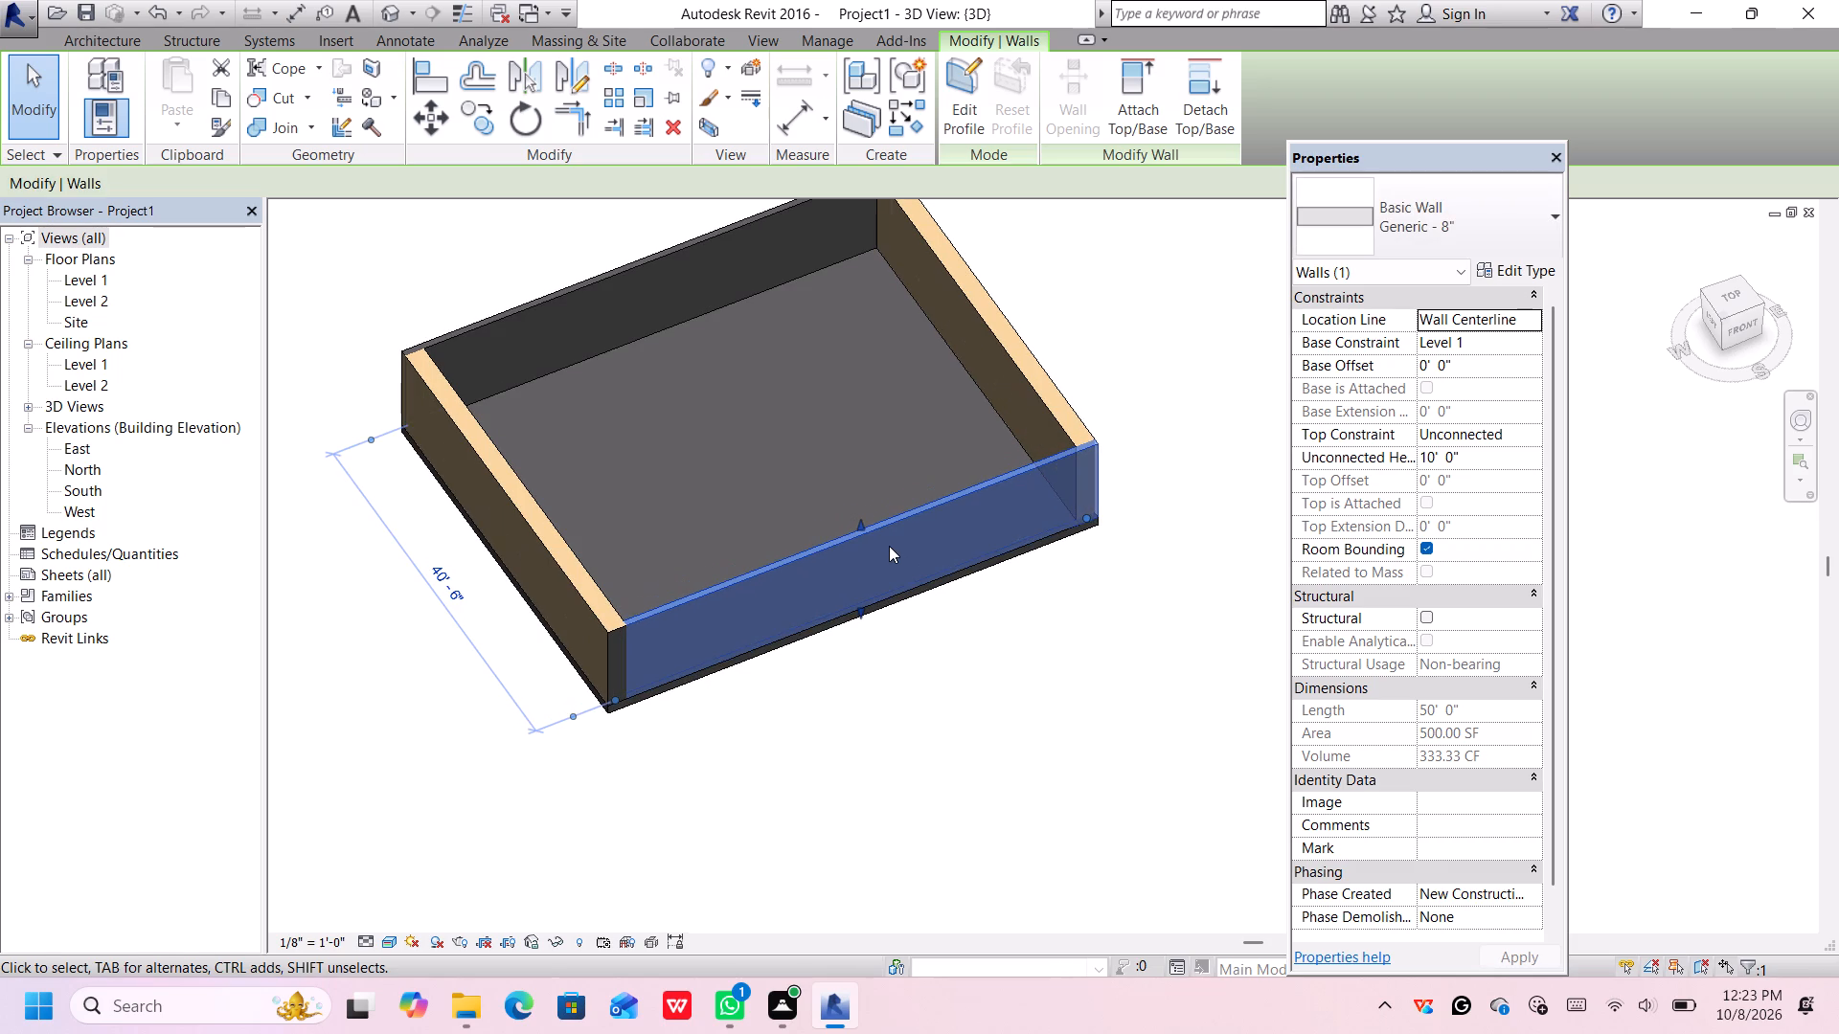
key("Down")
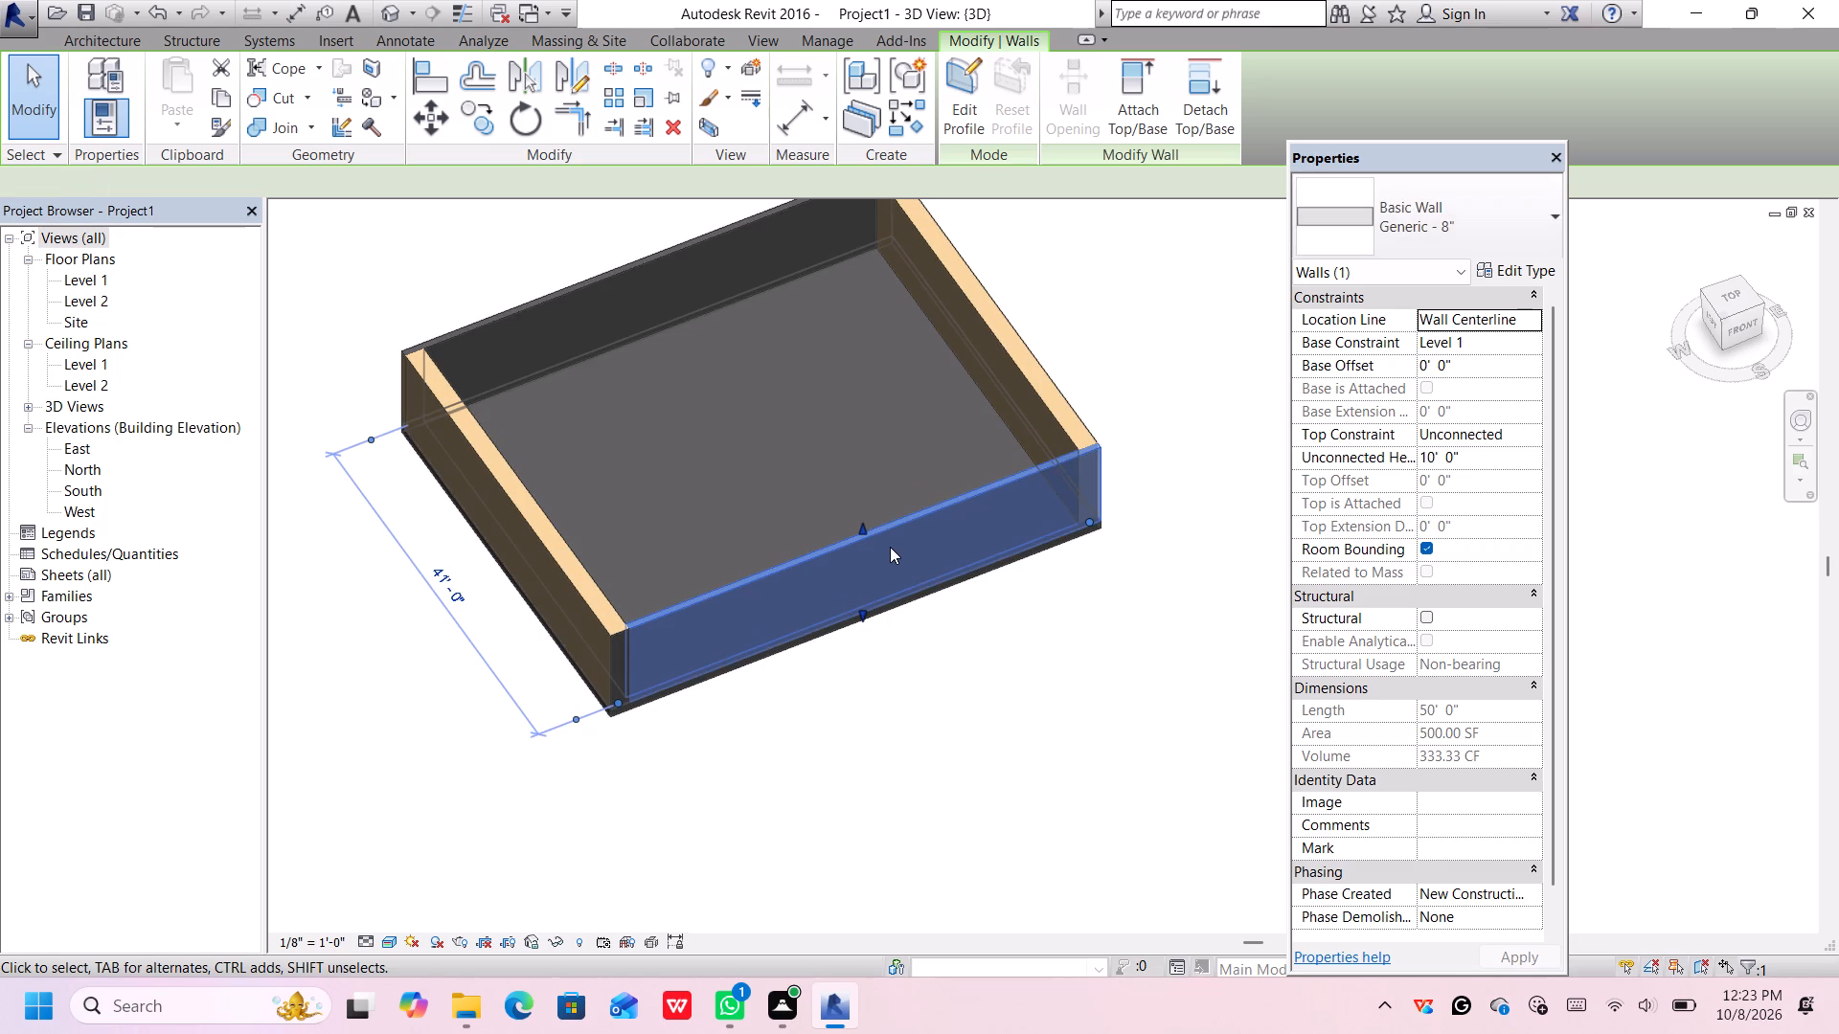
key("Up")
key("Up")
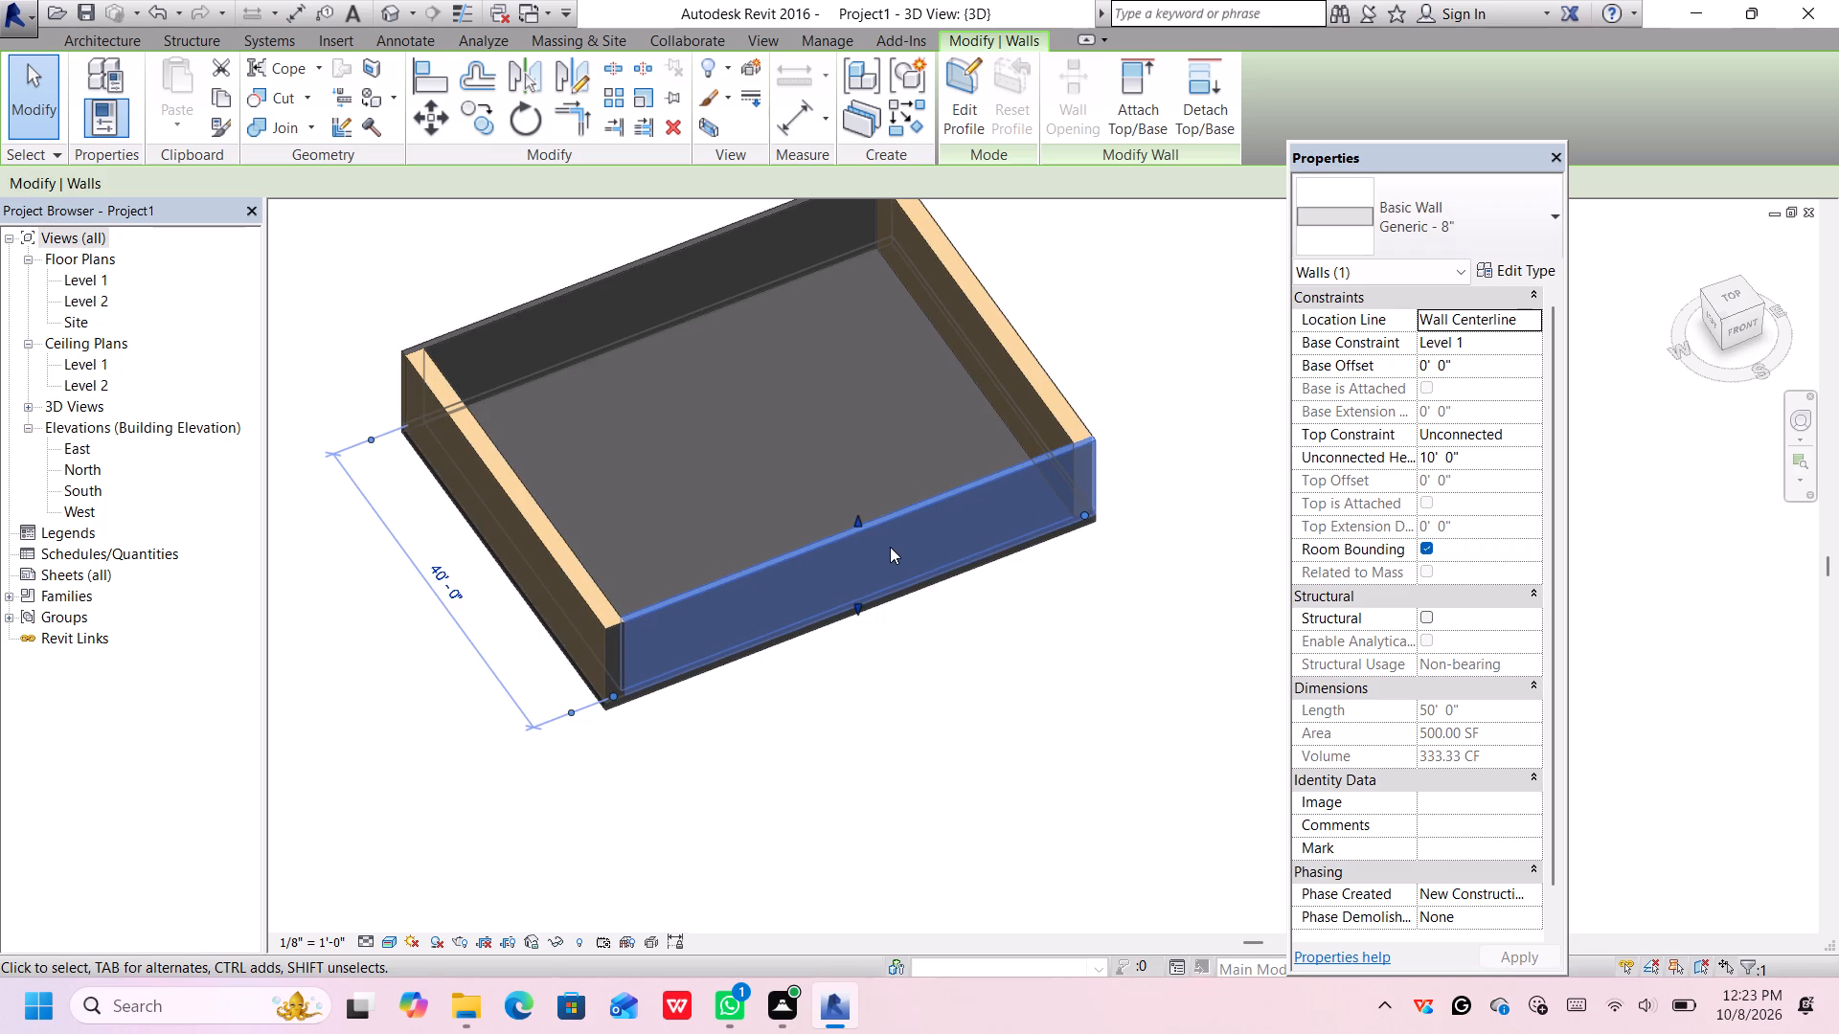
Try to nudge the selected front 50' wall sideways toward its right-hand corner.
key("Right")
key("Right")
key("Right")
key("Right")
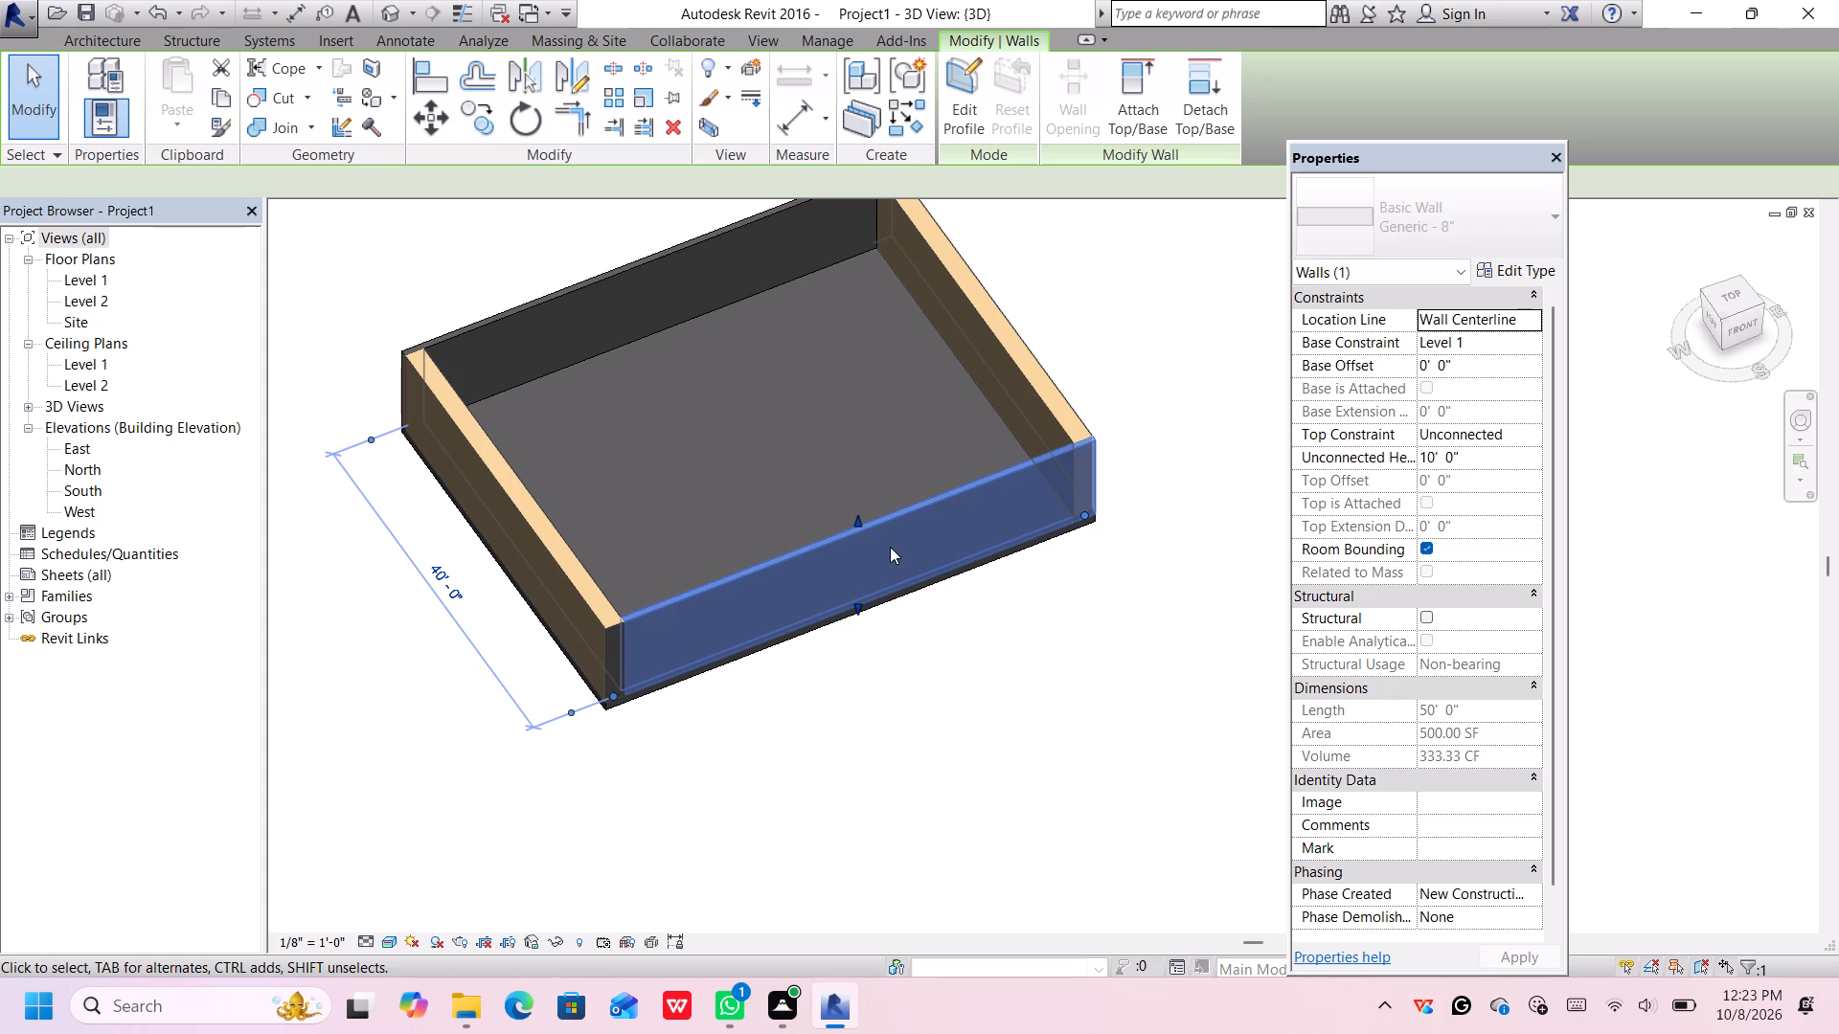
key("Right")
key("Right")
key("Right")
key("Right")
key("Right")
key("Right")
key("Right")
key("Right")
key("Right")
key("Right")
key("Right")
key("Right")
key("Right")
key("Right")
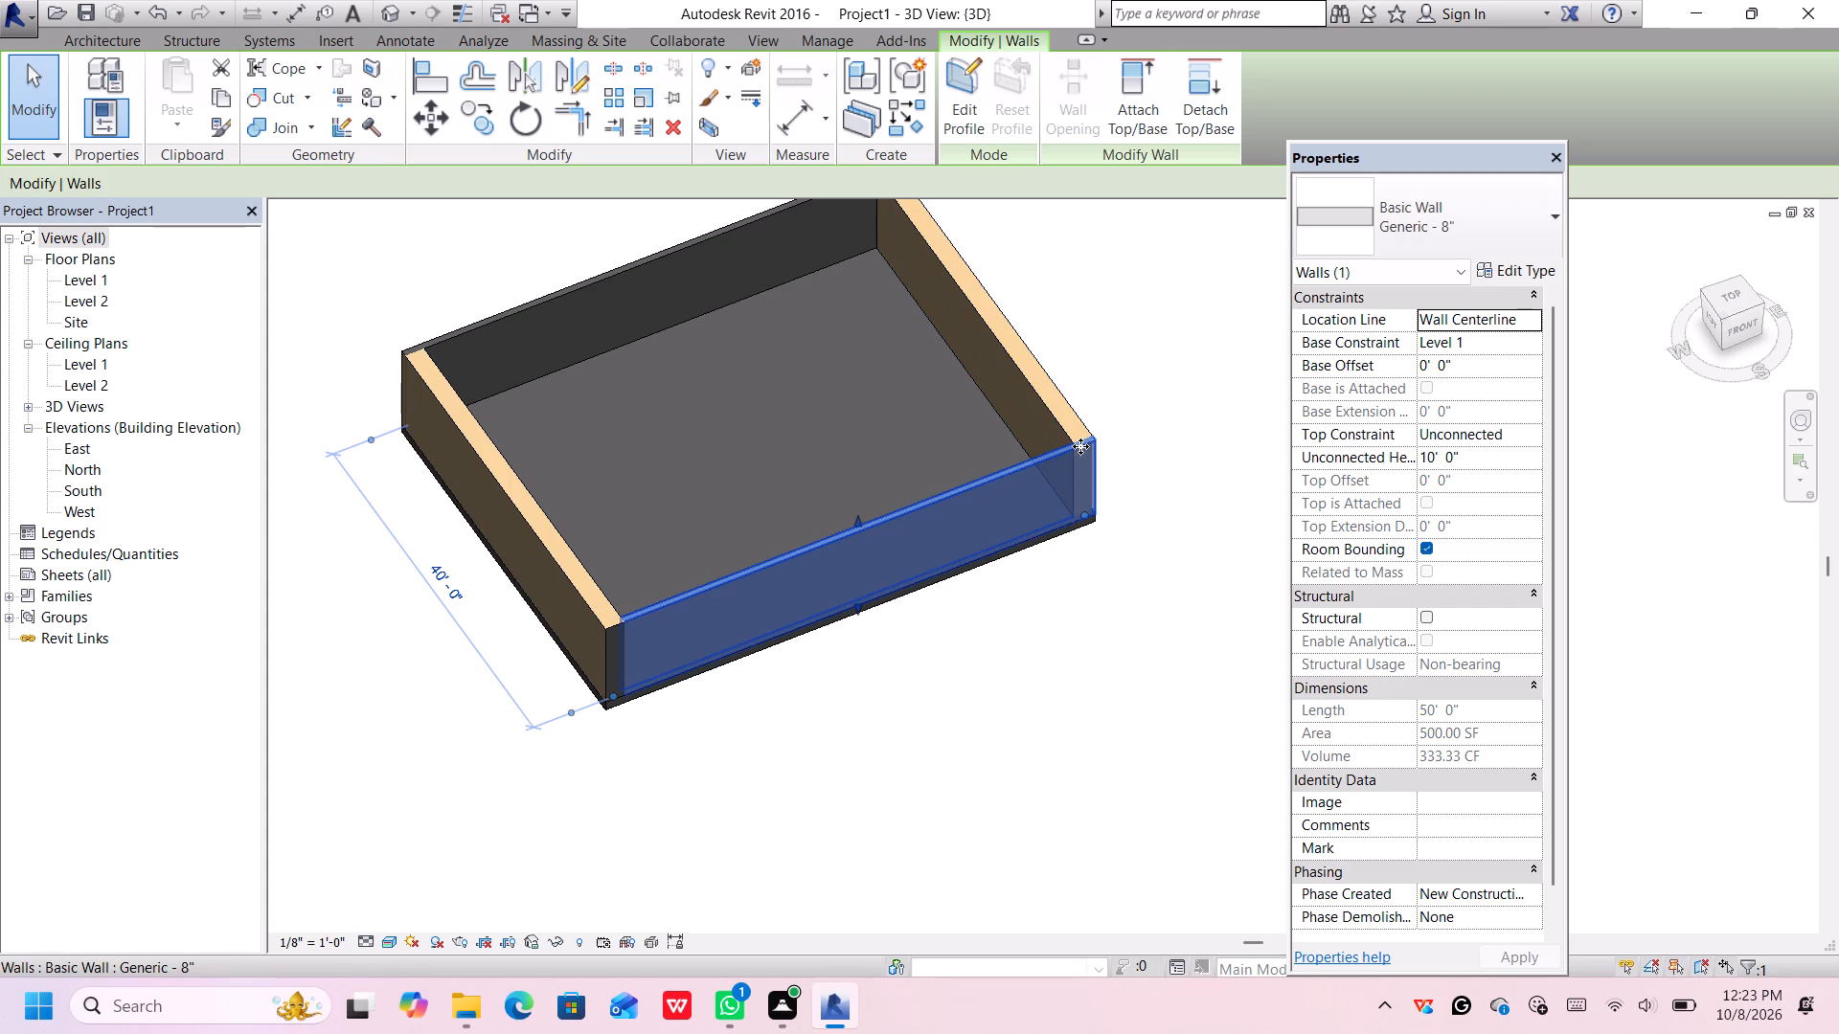
Delete the front 50' Generic - 8" wall between the two thick side walls.
scroll(1080, 446, "up", 3)
scroll(1080, 444, "down", 1)
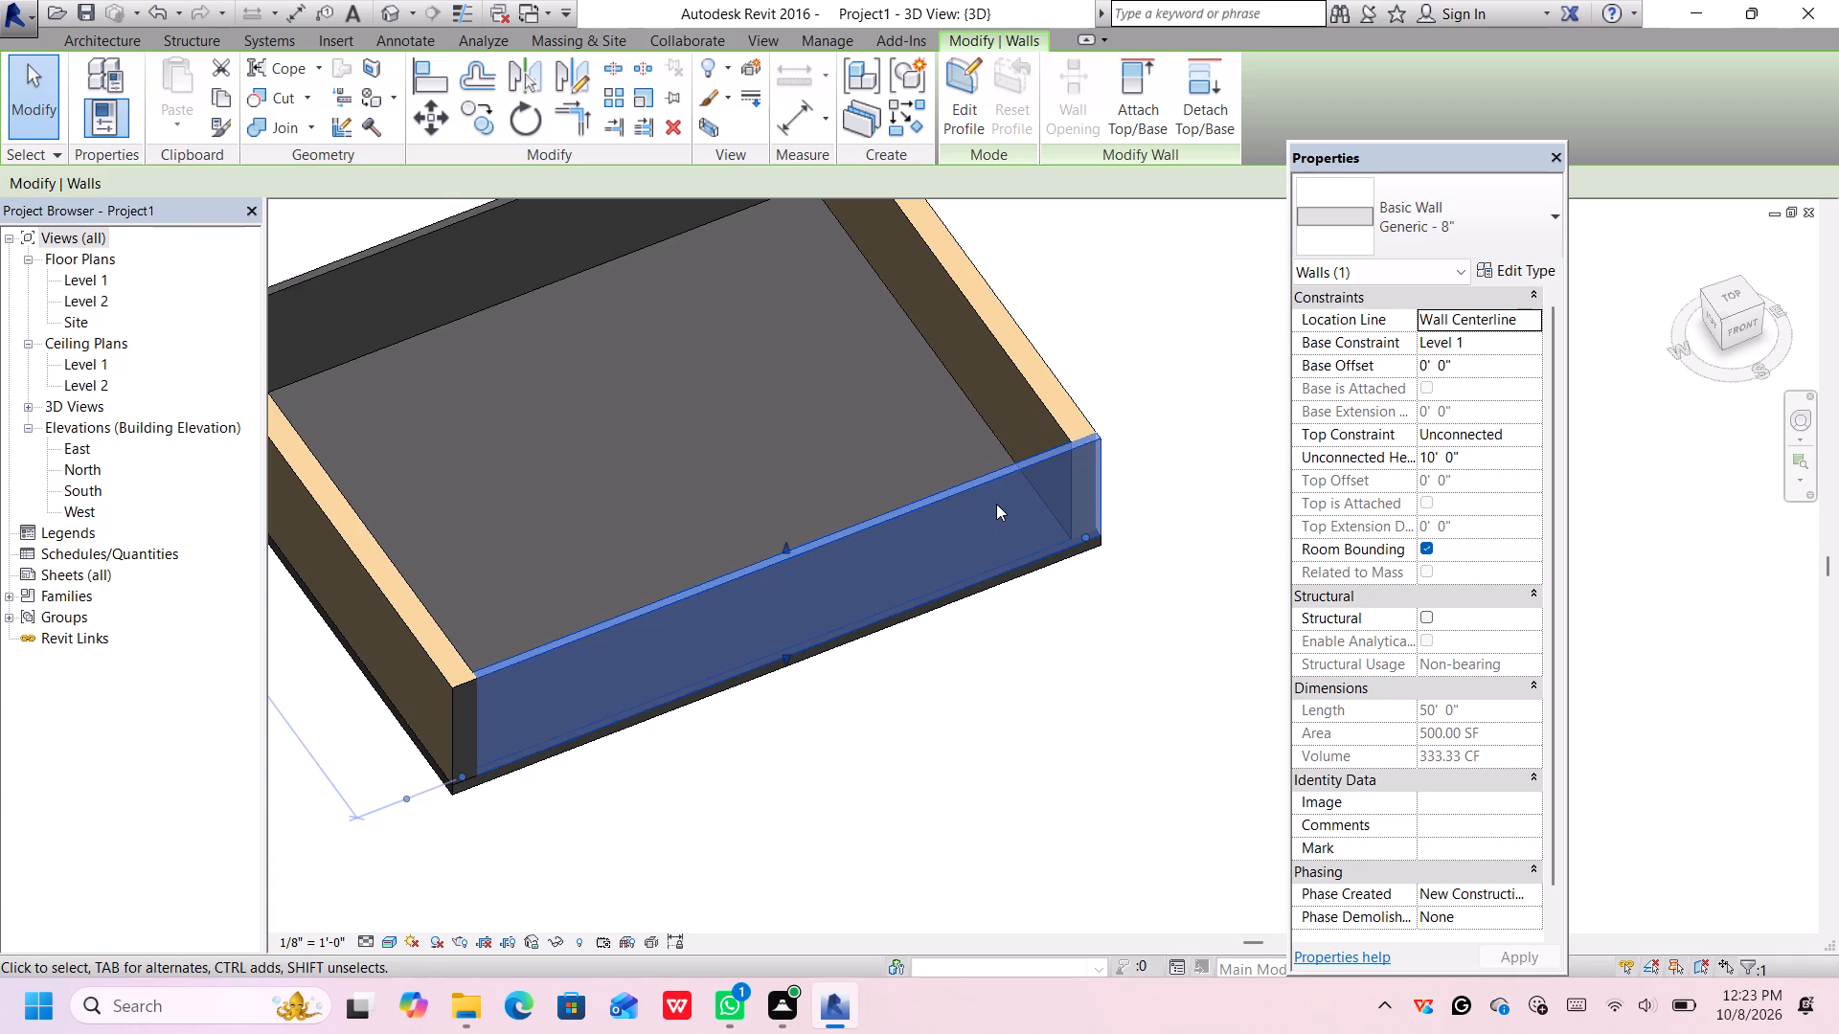
middle_click_drag(860, 549, 902, 526)
middle_click_drag(769, 561, 772, 564)
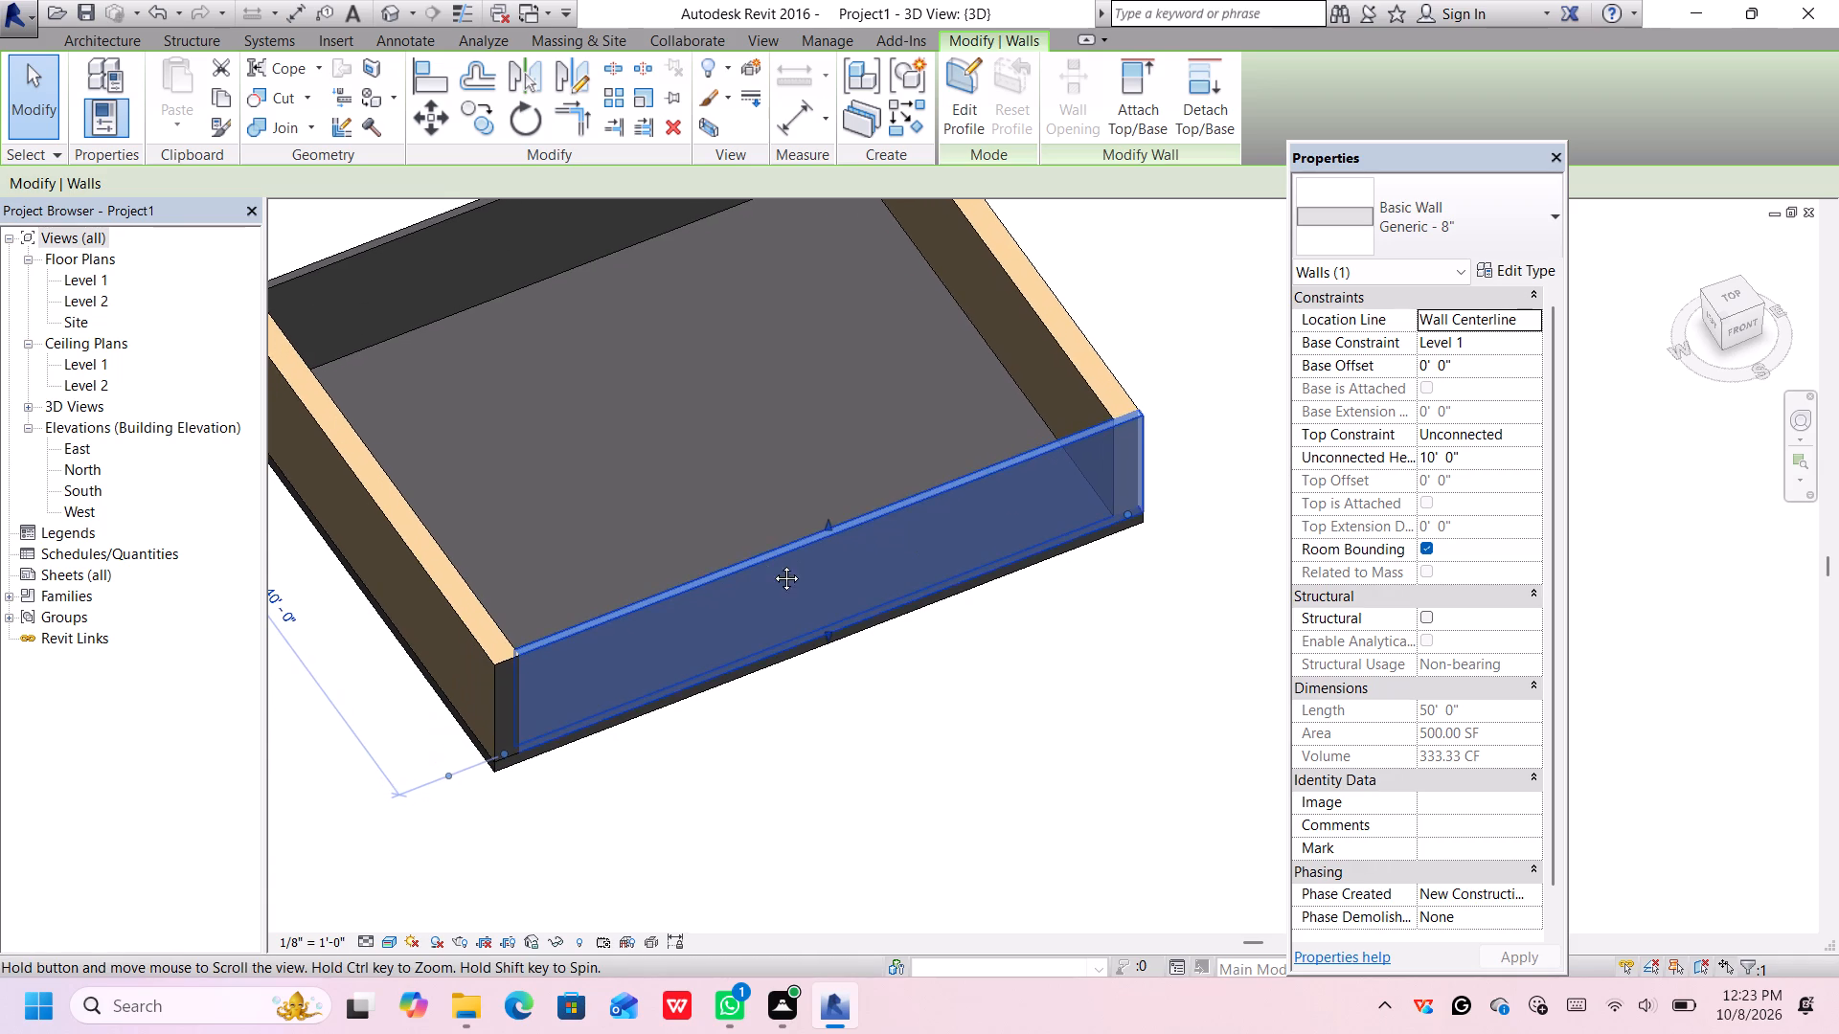
middle_click_drag(772, 564, 819, 622)
left_click(813, 620)
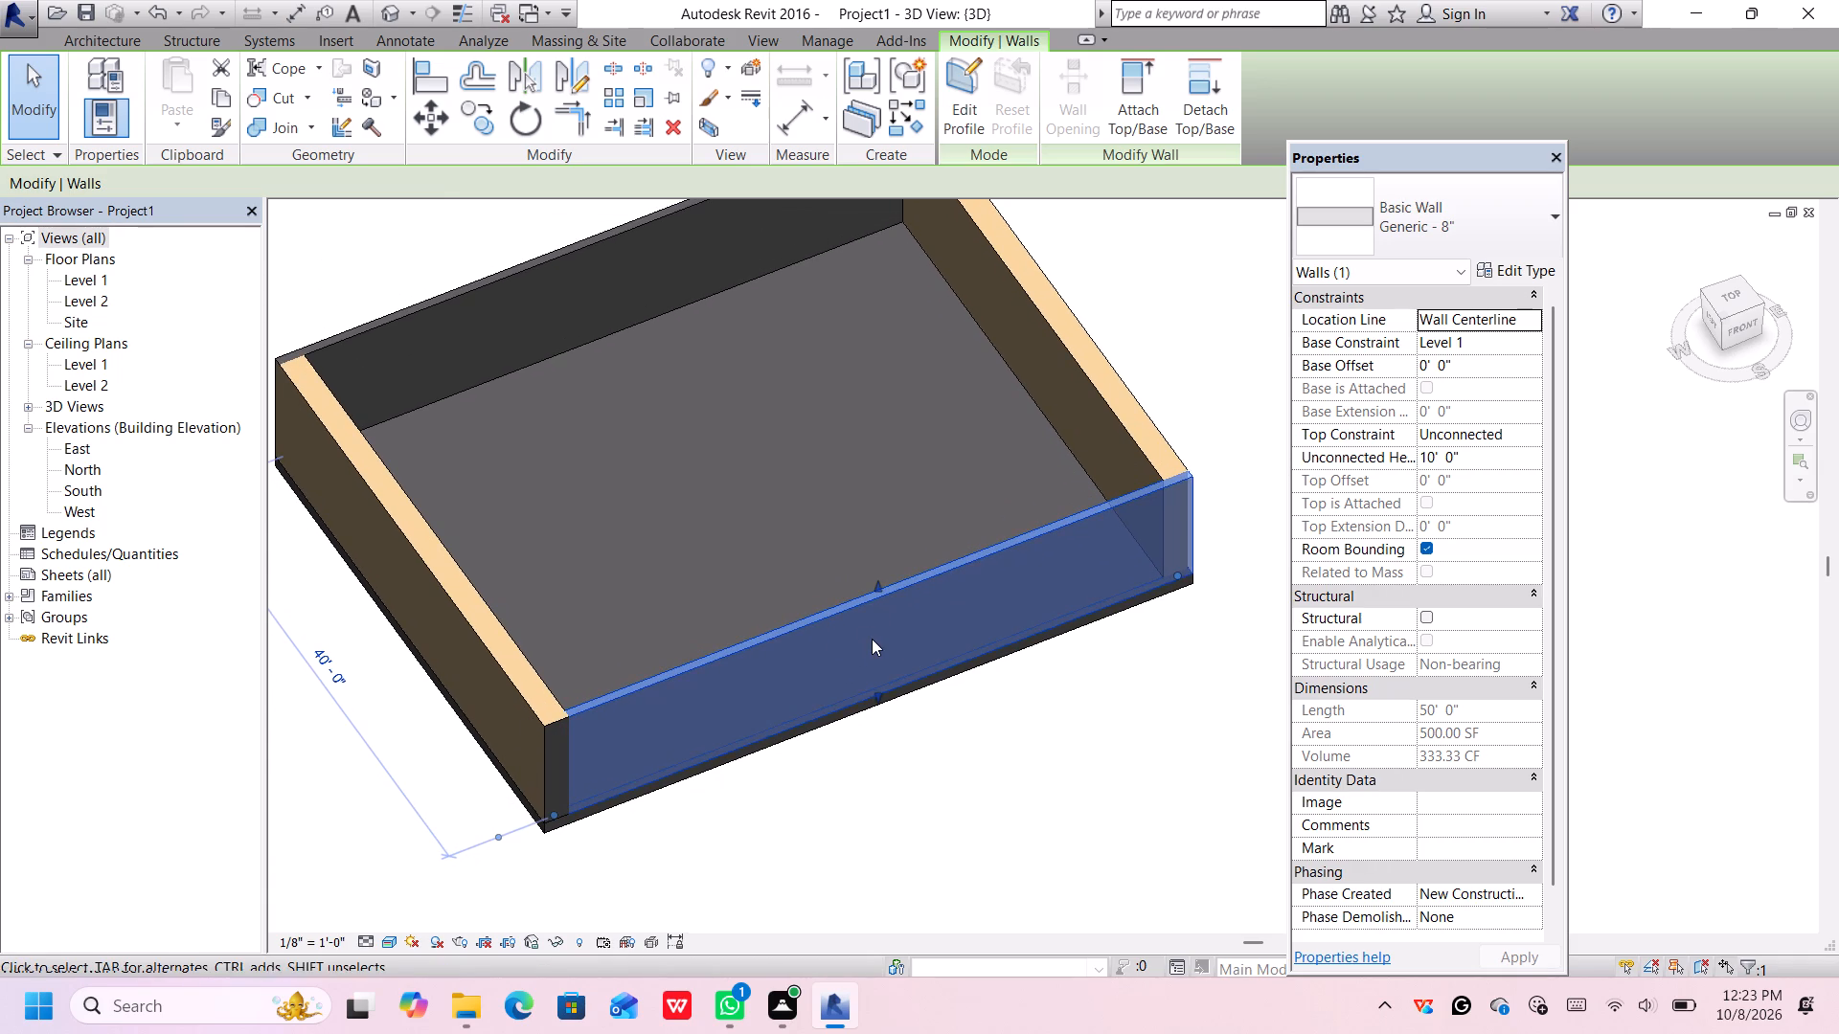
key("Delete")
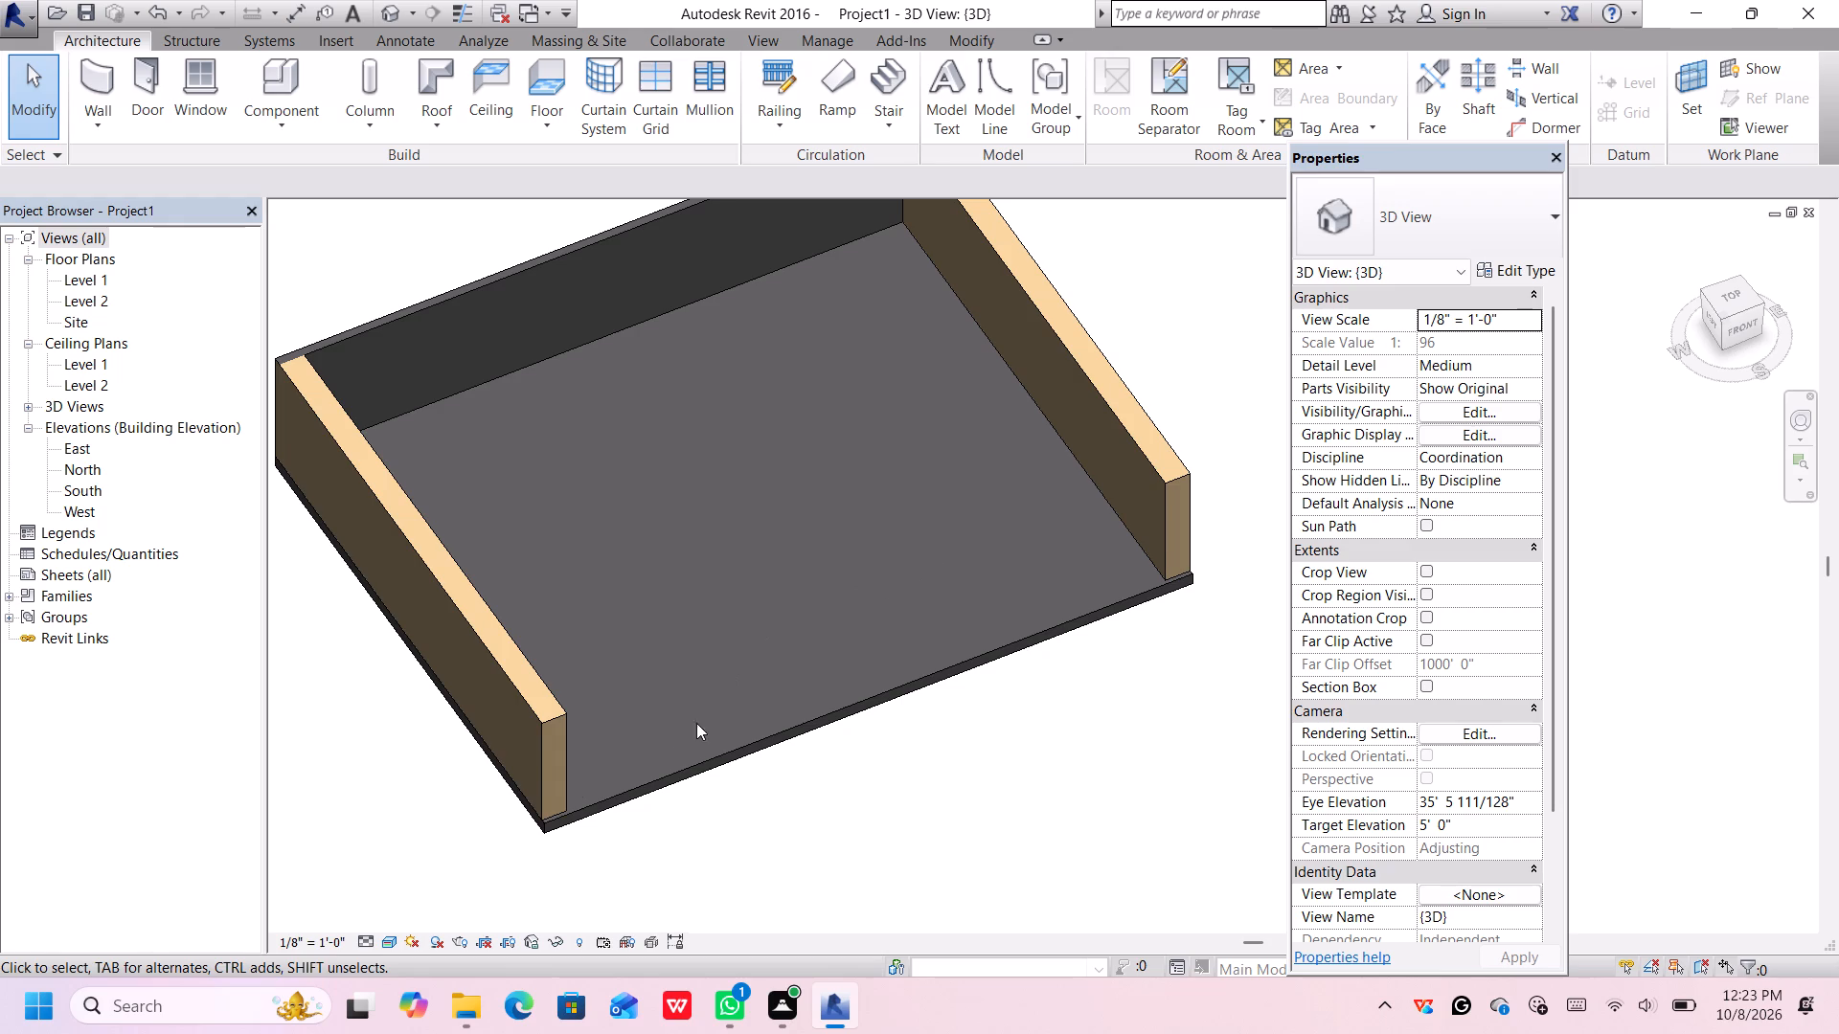
Extend the front end of the left-hand 2' side wall outward to a length of 40'-4".
left_click(547, 749)
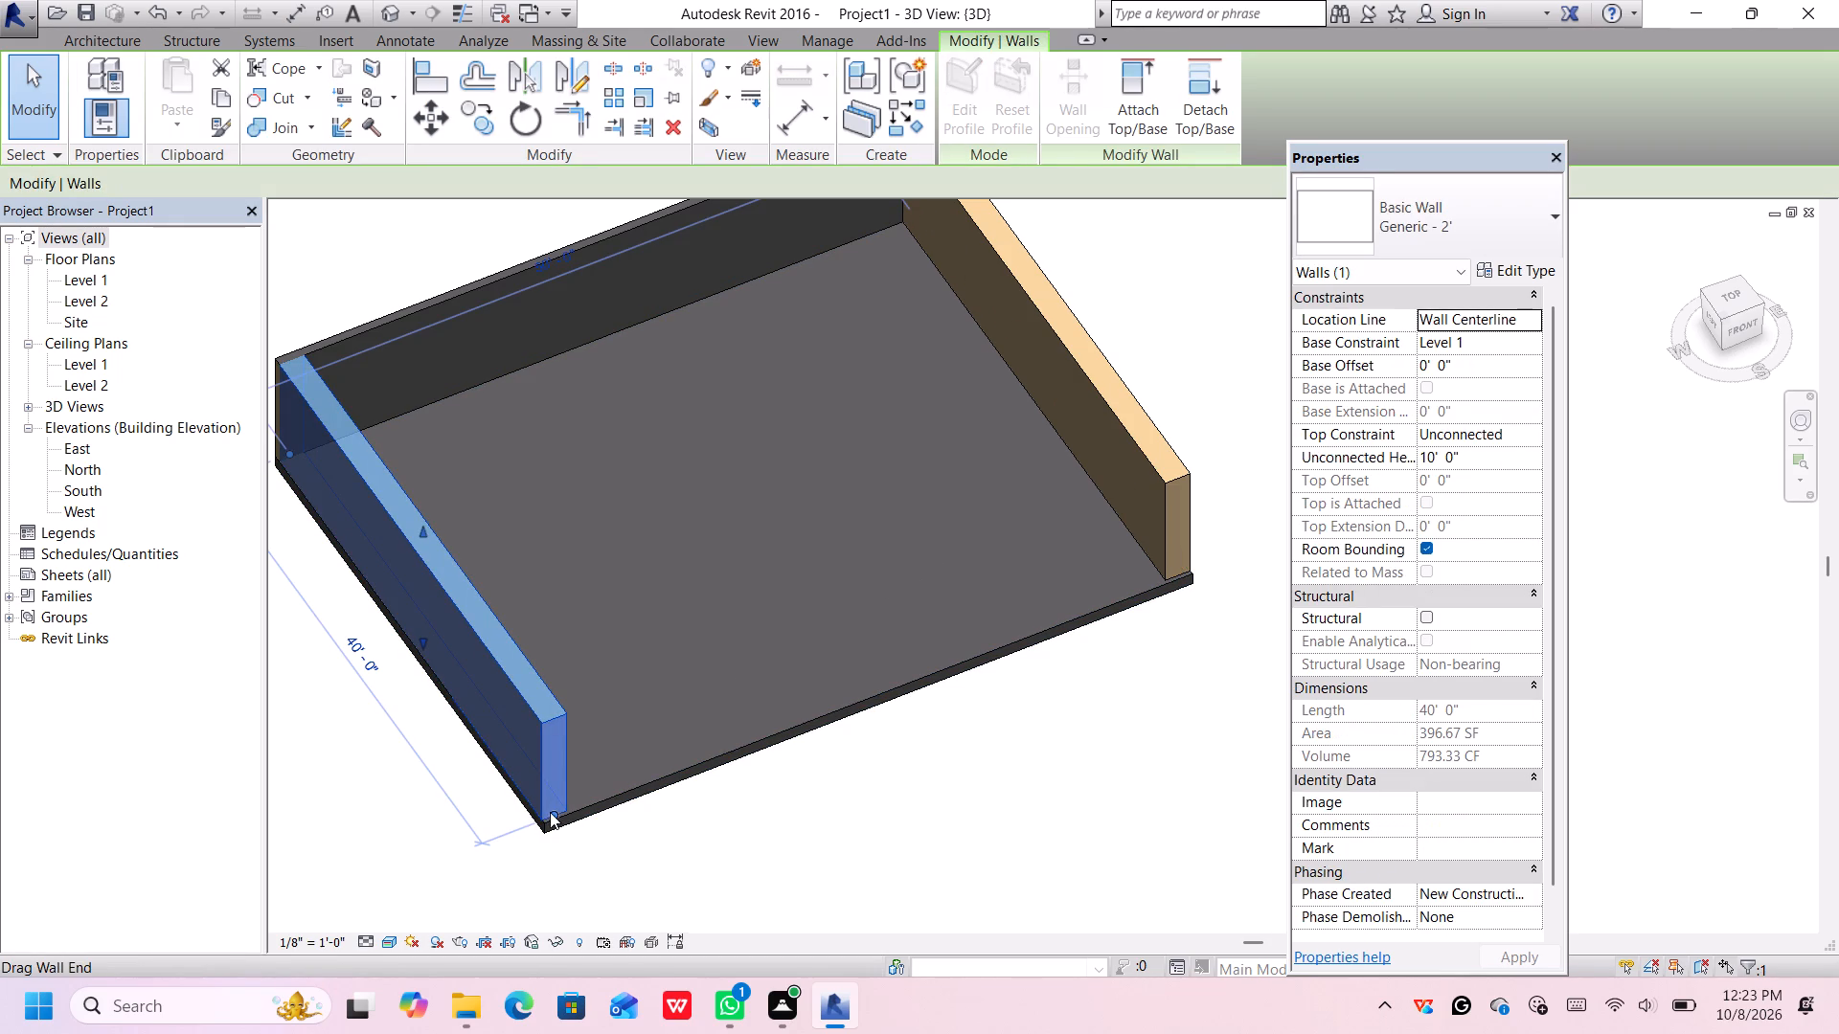
left_click(538, 796)
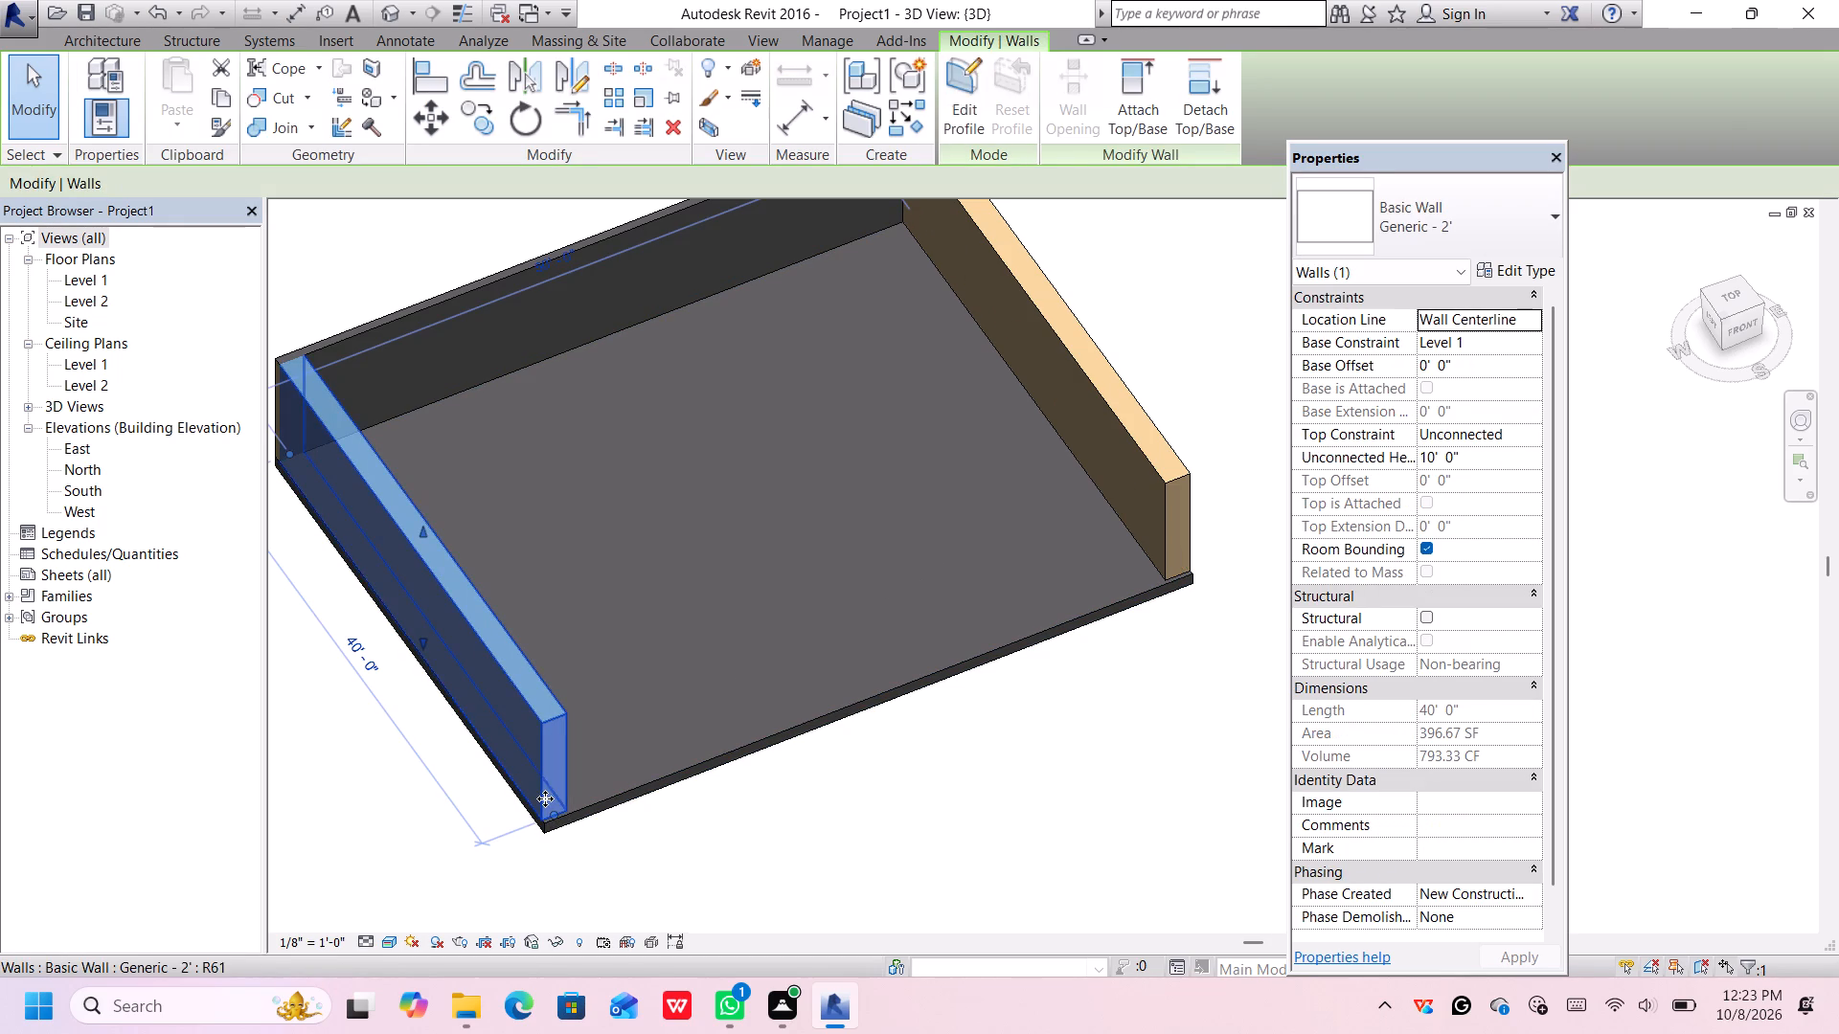
left_click_drag(550, 814, 565, 822)
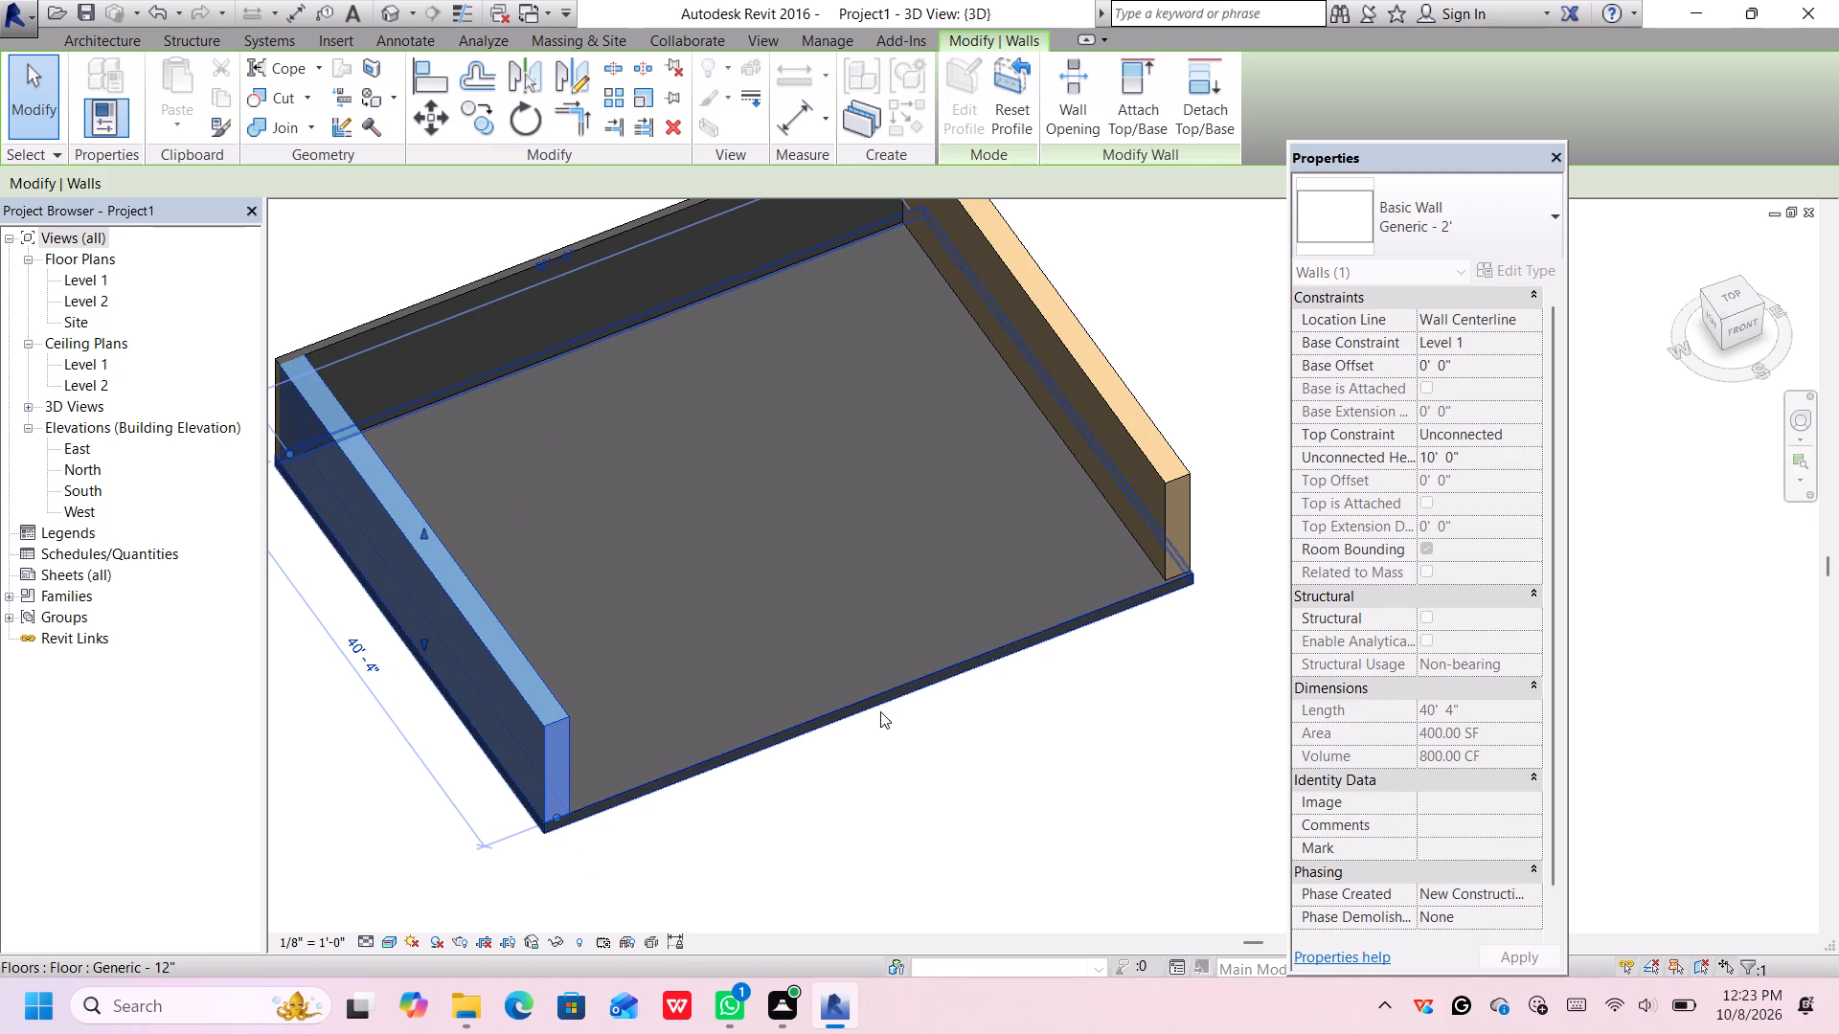
Extend the front end of the right-hand 2' side wall outward to a length of 40'-4".
scroll(1180, 564, "up", 1)
left_click(1173, 559)
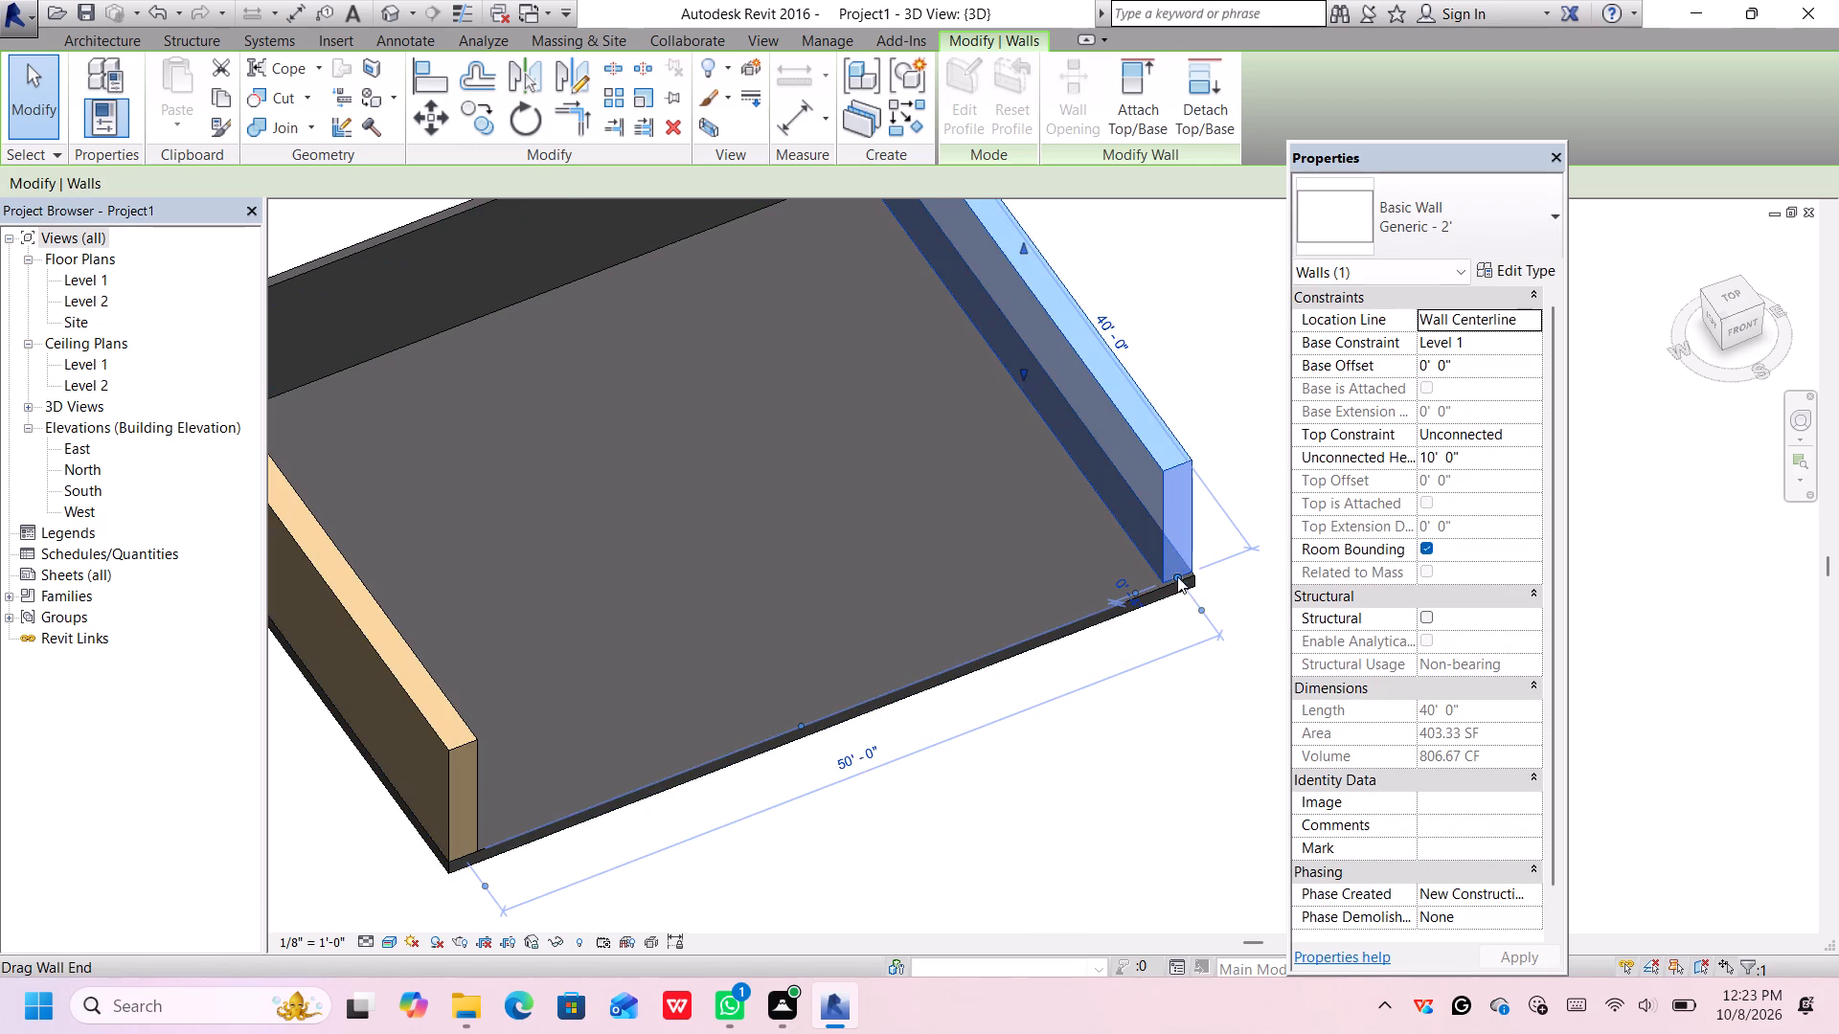
left_click_drag(1177, 576, 1185, 585)
Dismiss the Autodesk notification covering the 3D view of the walls.
scroll(1039, 696, "down", 2)
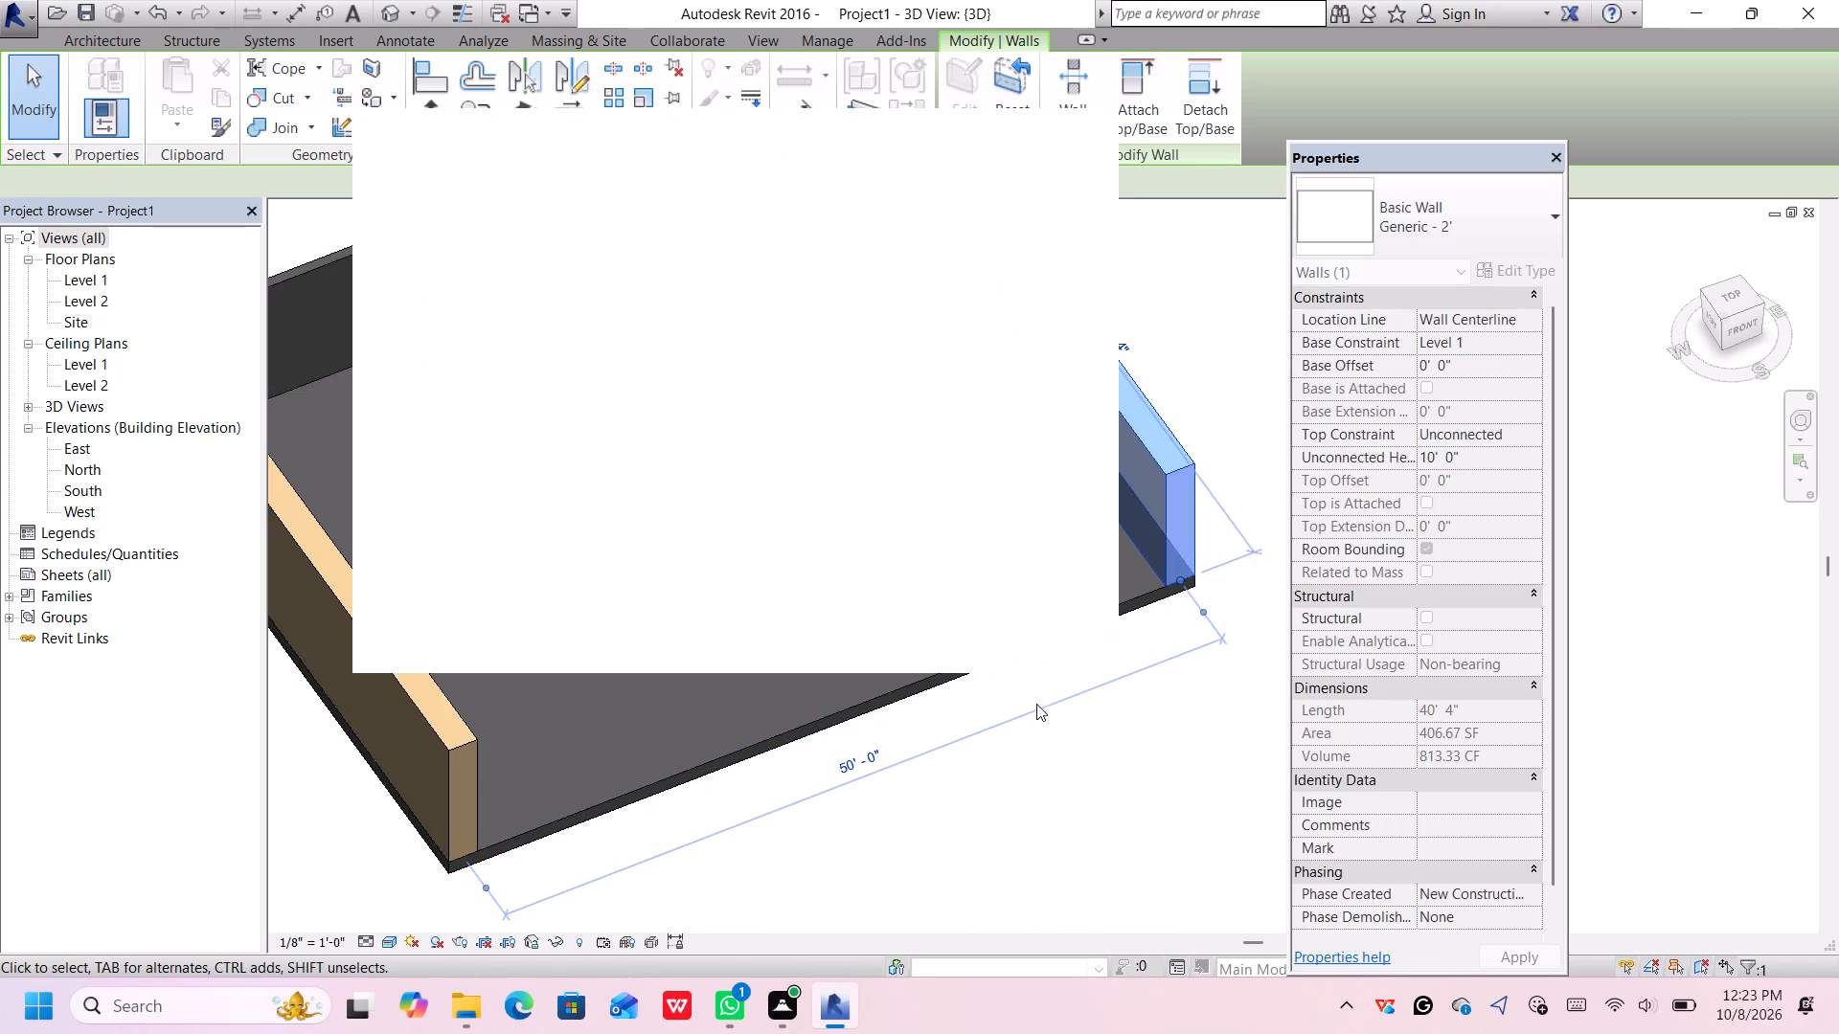
scroll(1036, 704, "down", 2)
left_click(1069, 138)
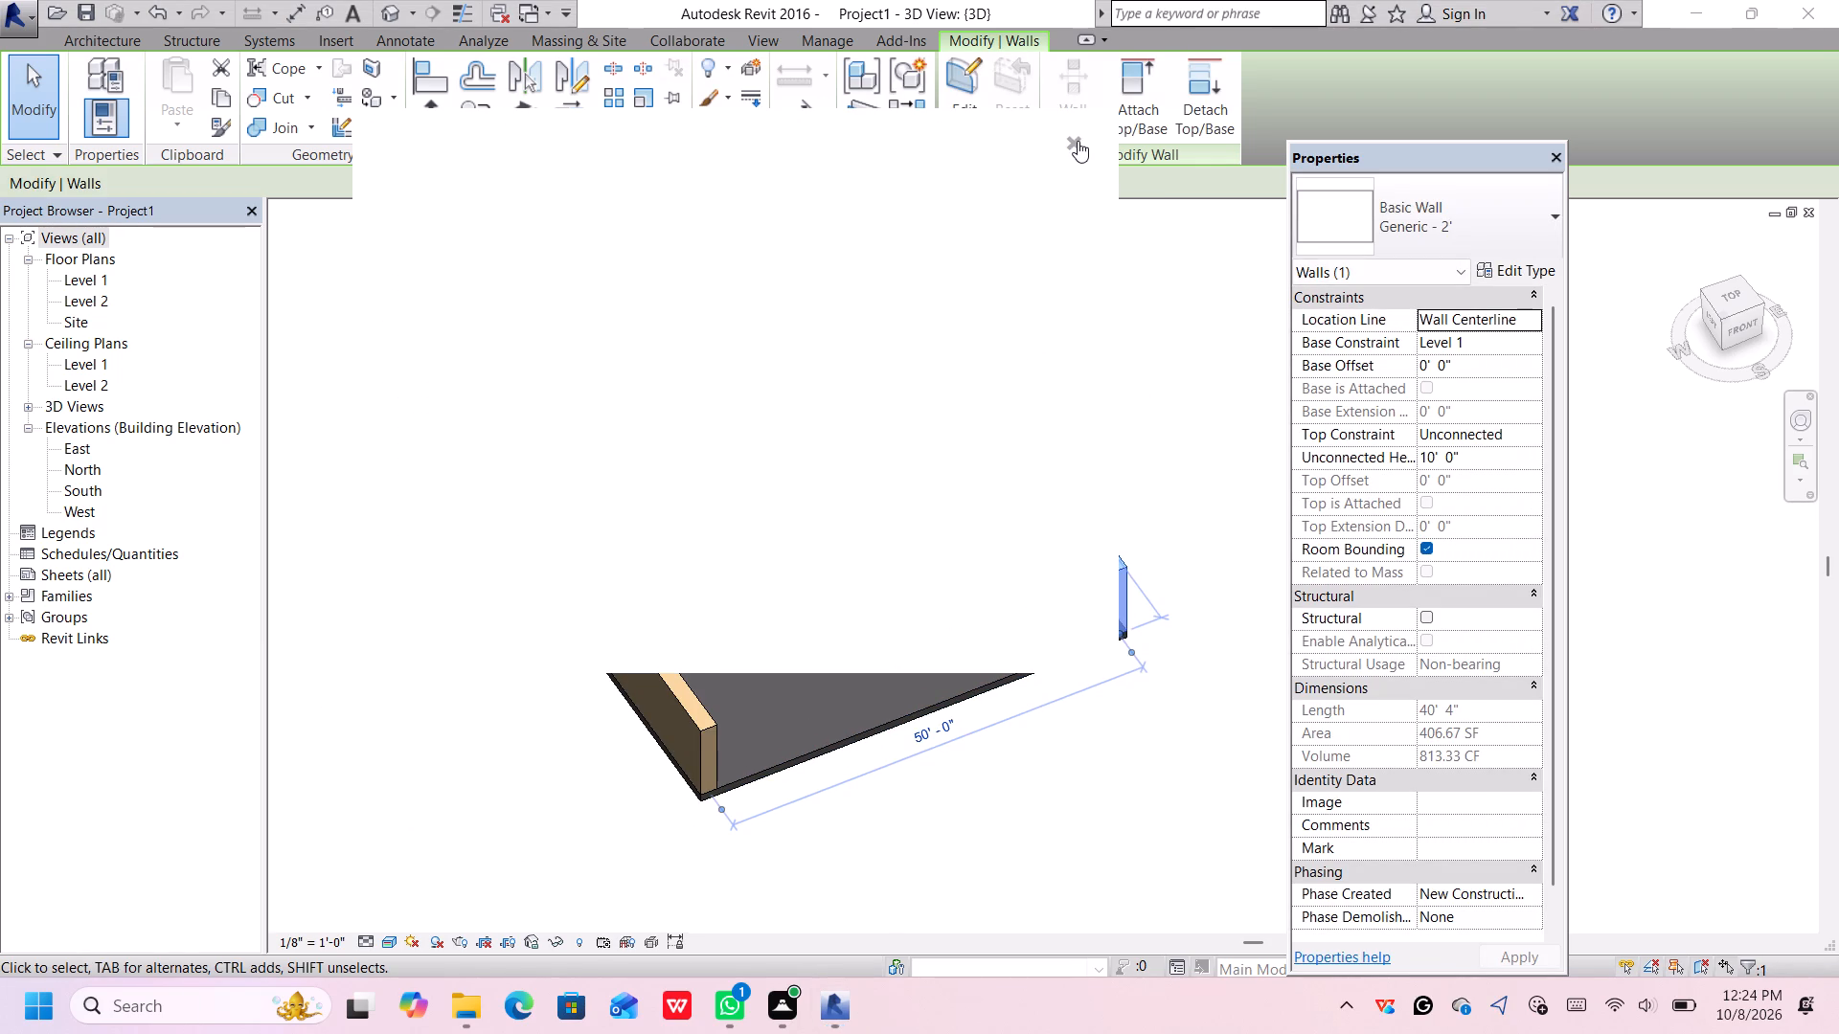
left_click(1076, 139)
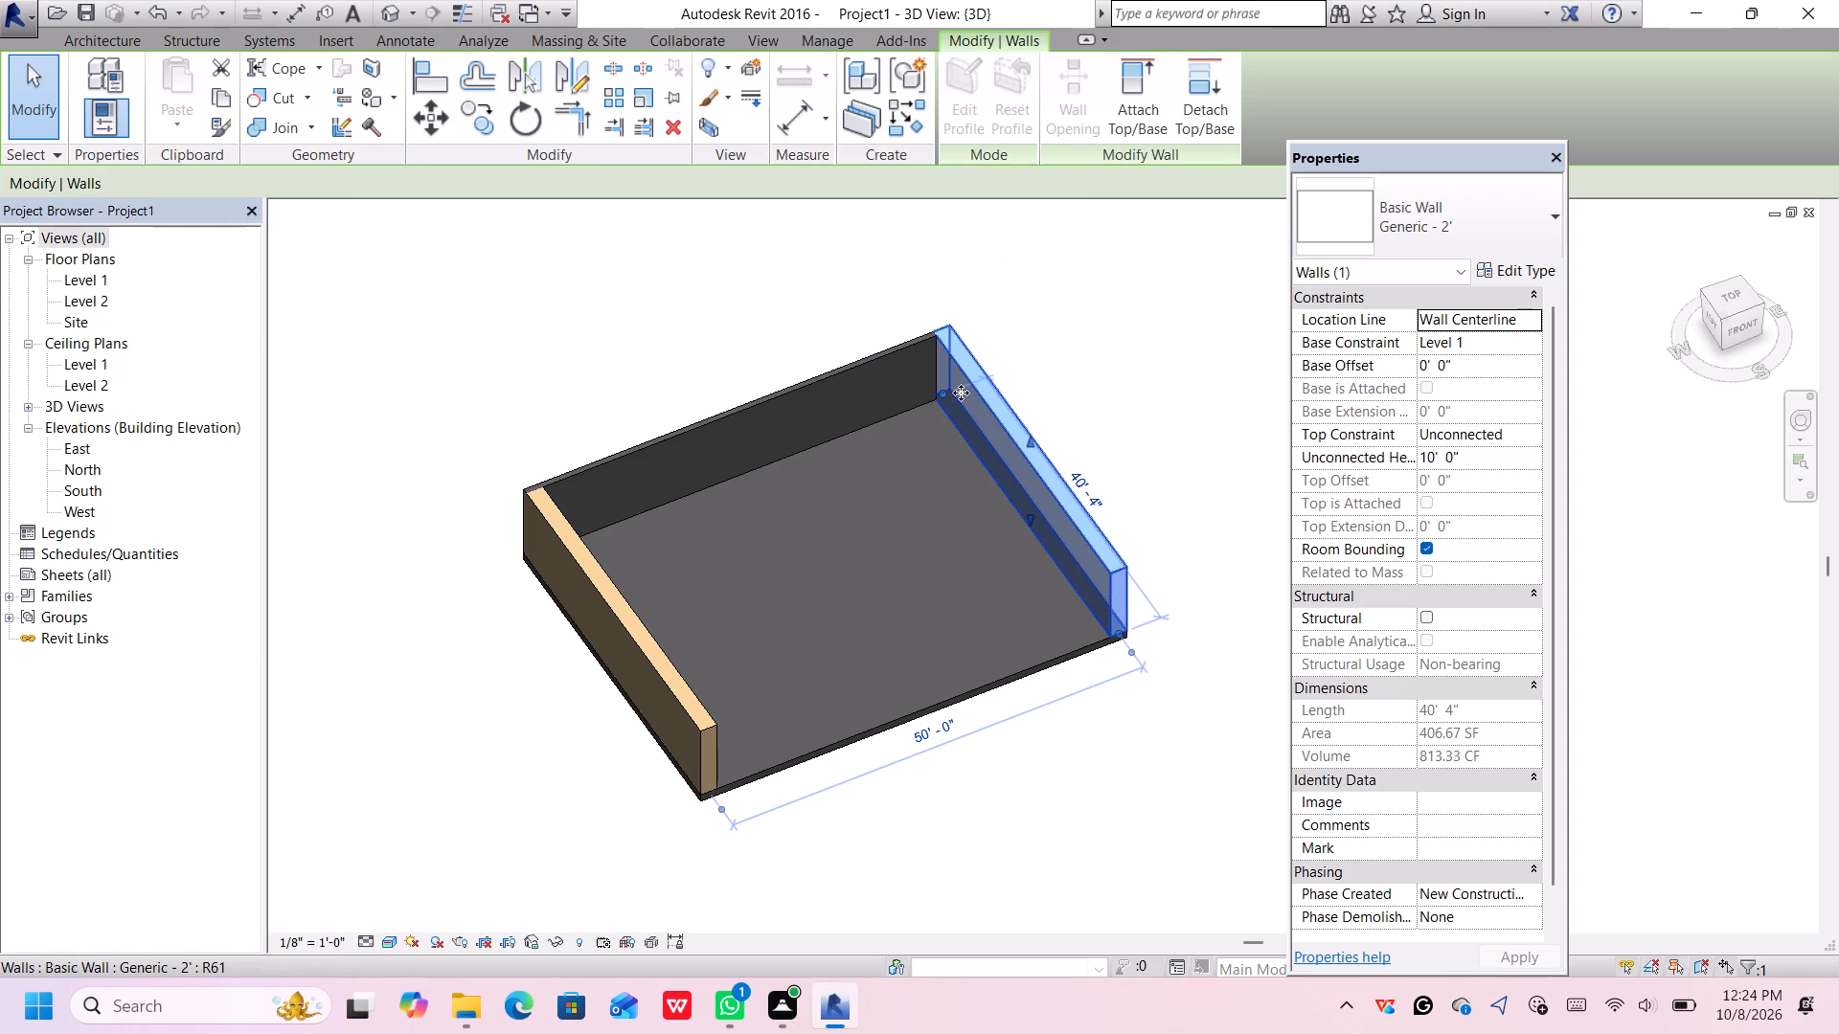
Deselect the side wall and examine the open front edge and the ends of both 2' walls against the floor.
scroll(1098, 753, "up", 1)
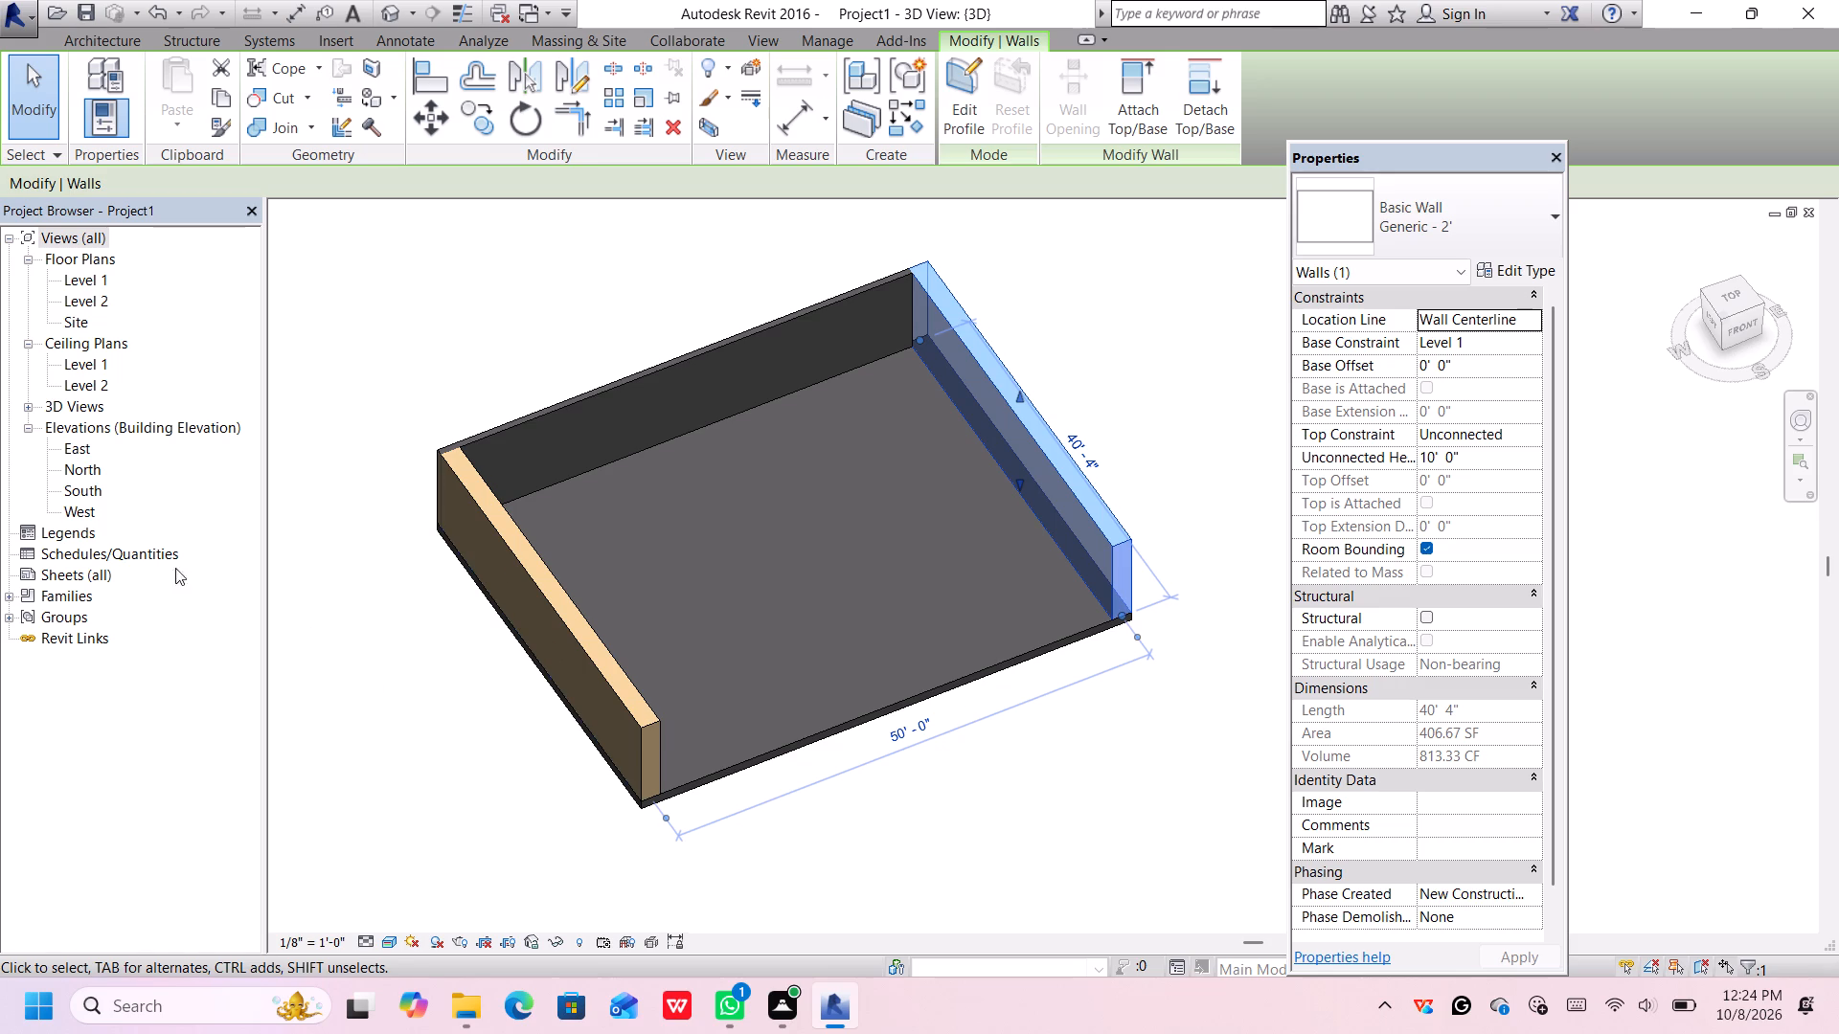
left_click(1085, 323)
middle_click_drag(1150, 627, 1144, 578)
scroll(1126, 581, "down", 1)
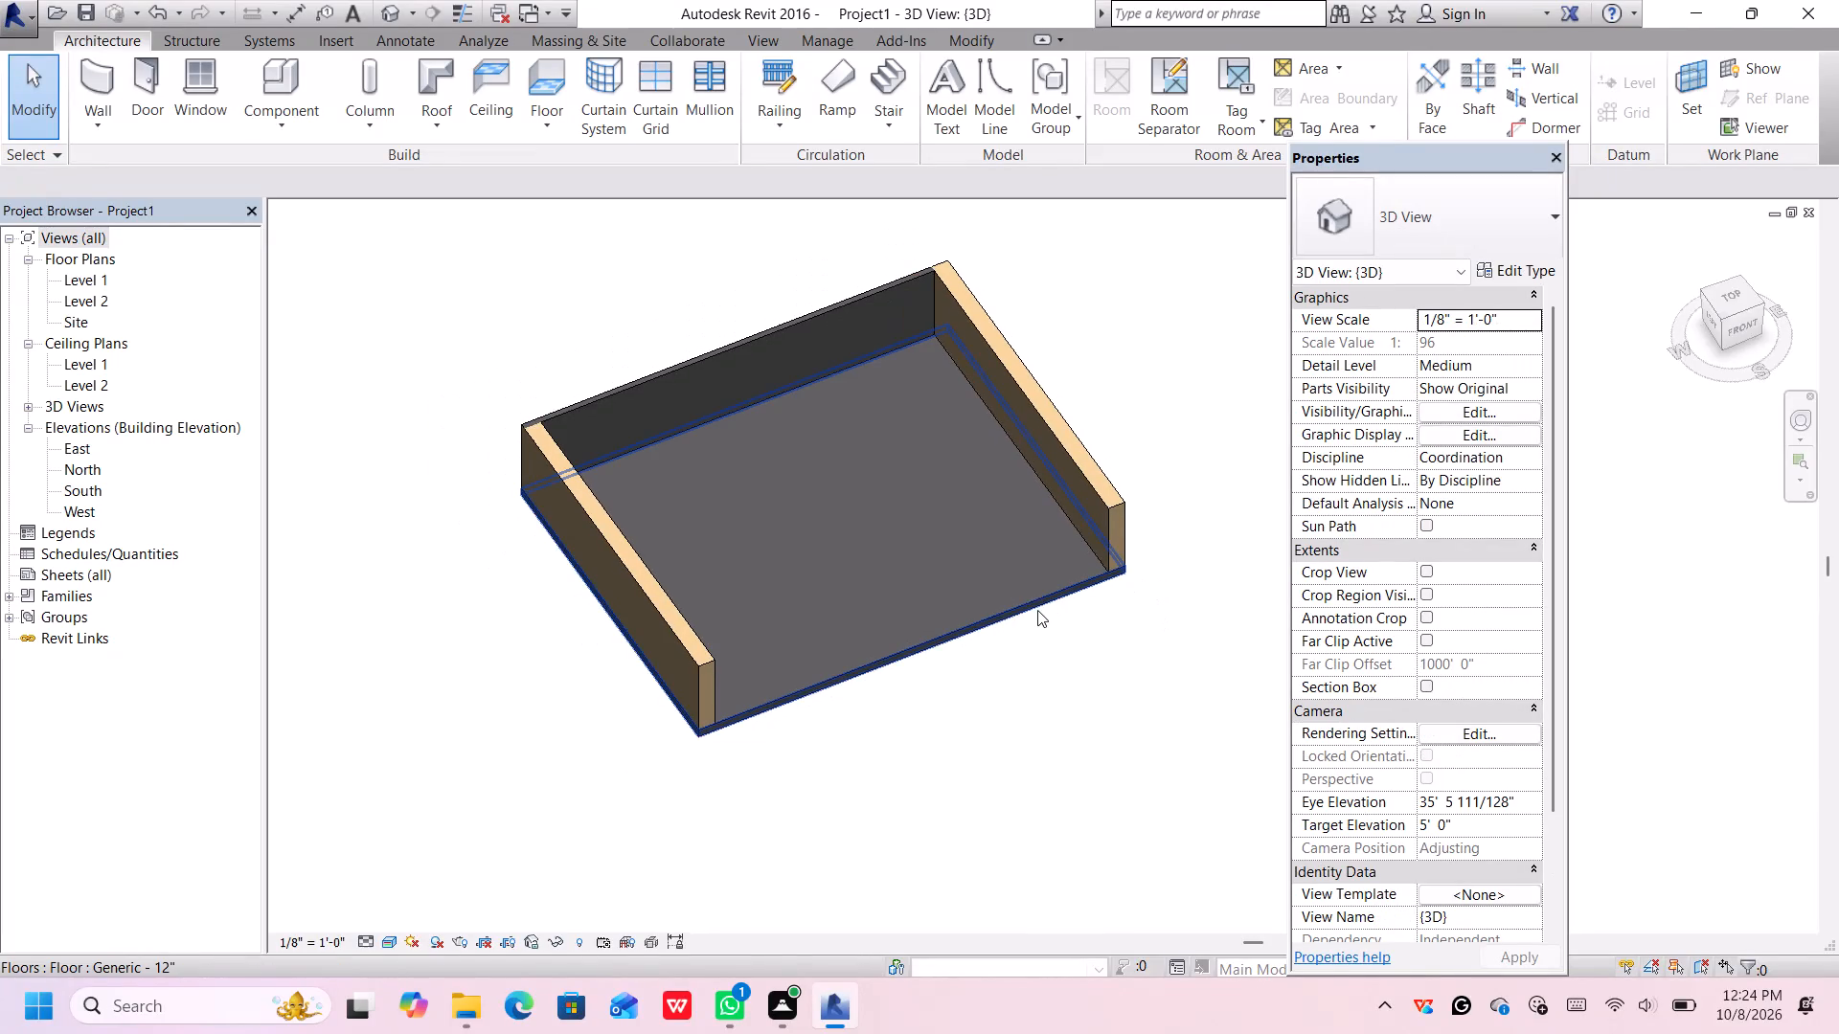
scroll(1037, 610, "up", 4)
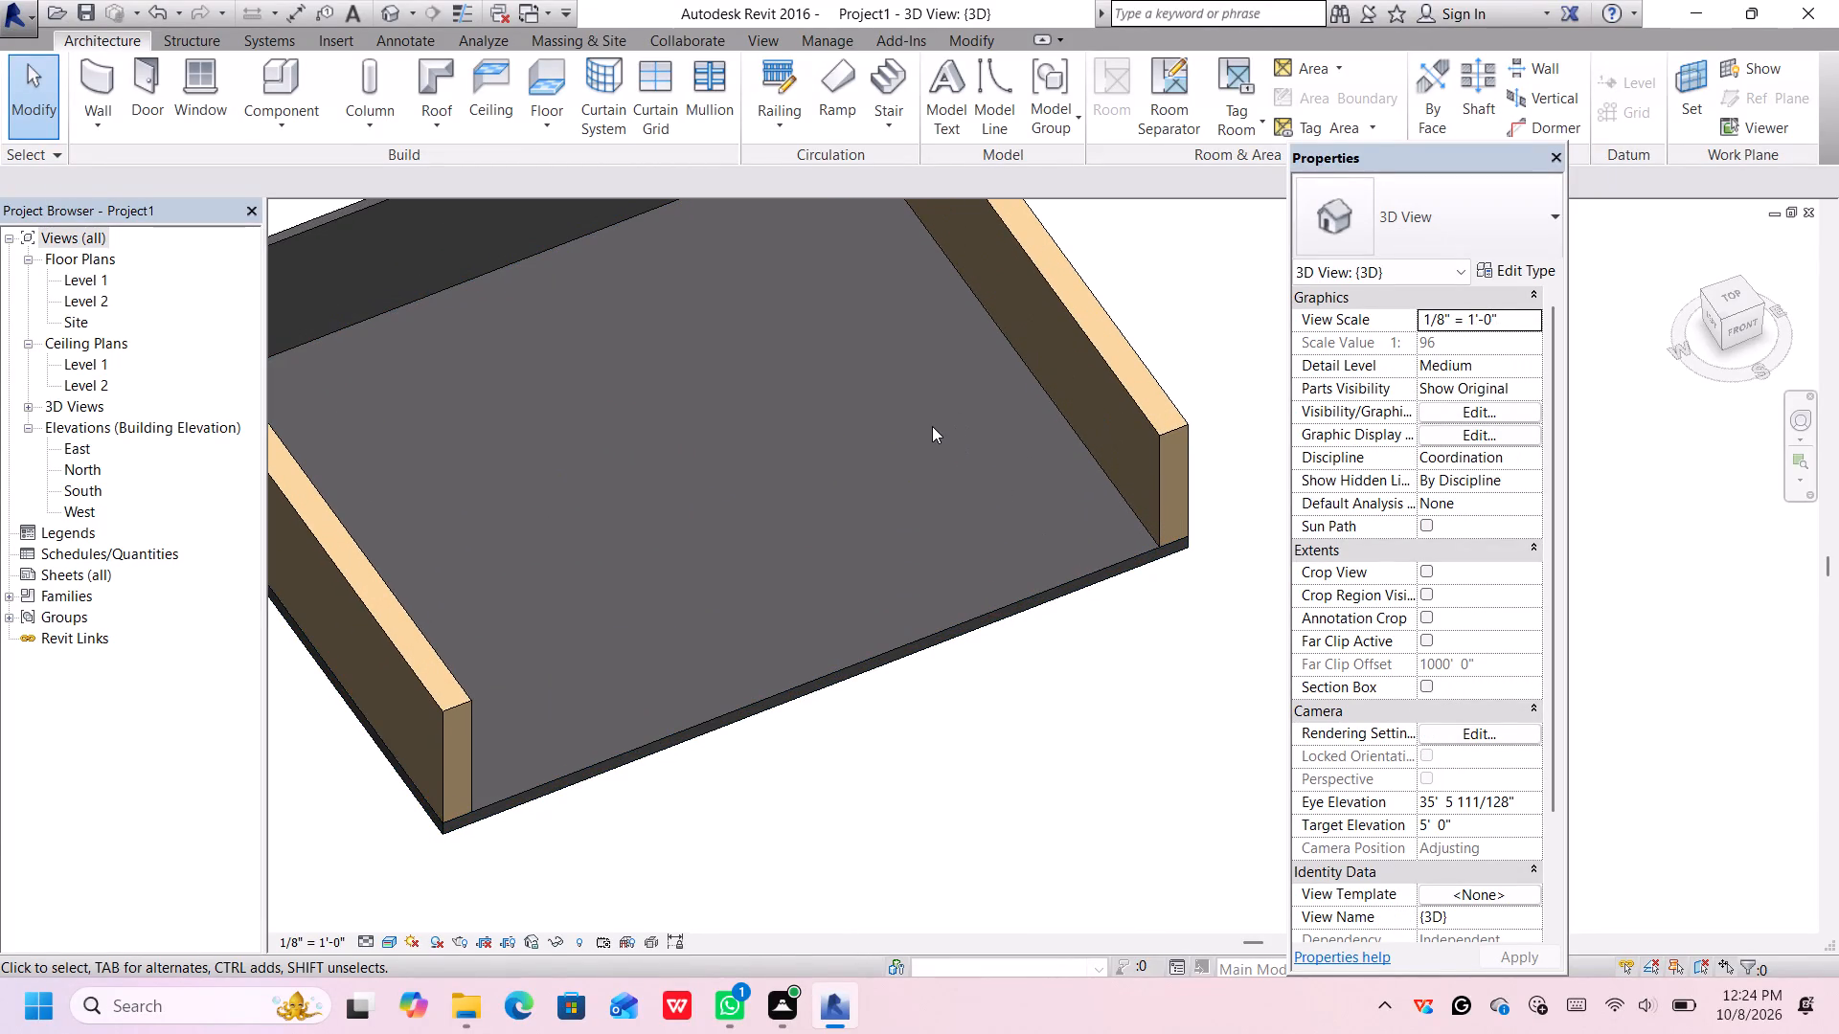
middle_click_drag(929, 426, 906, 449)
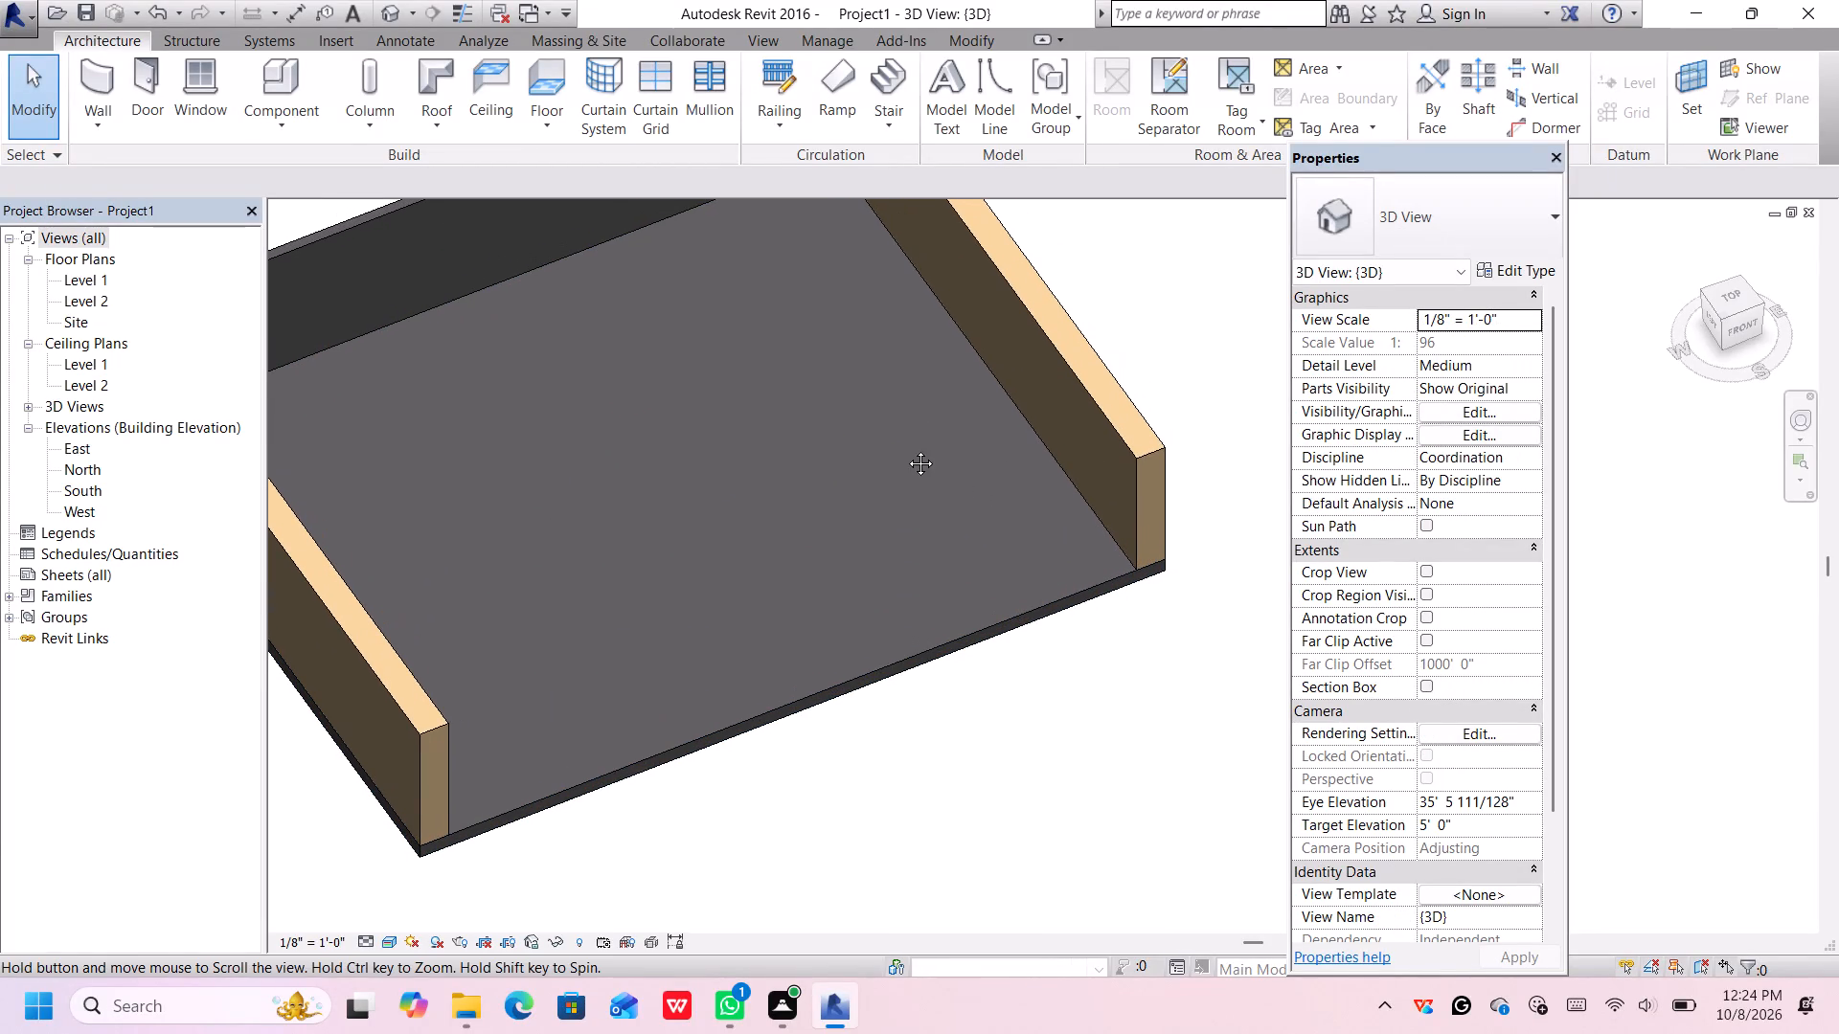
middle_click_drag(906, 449, 904, 450)
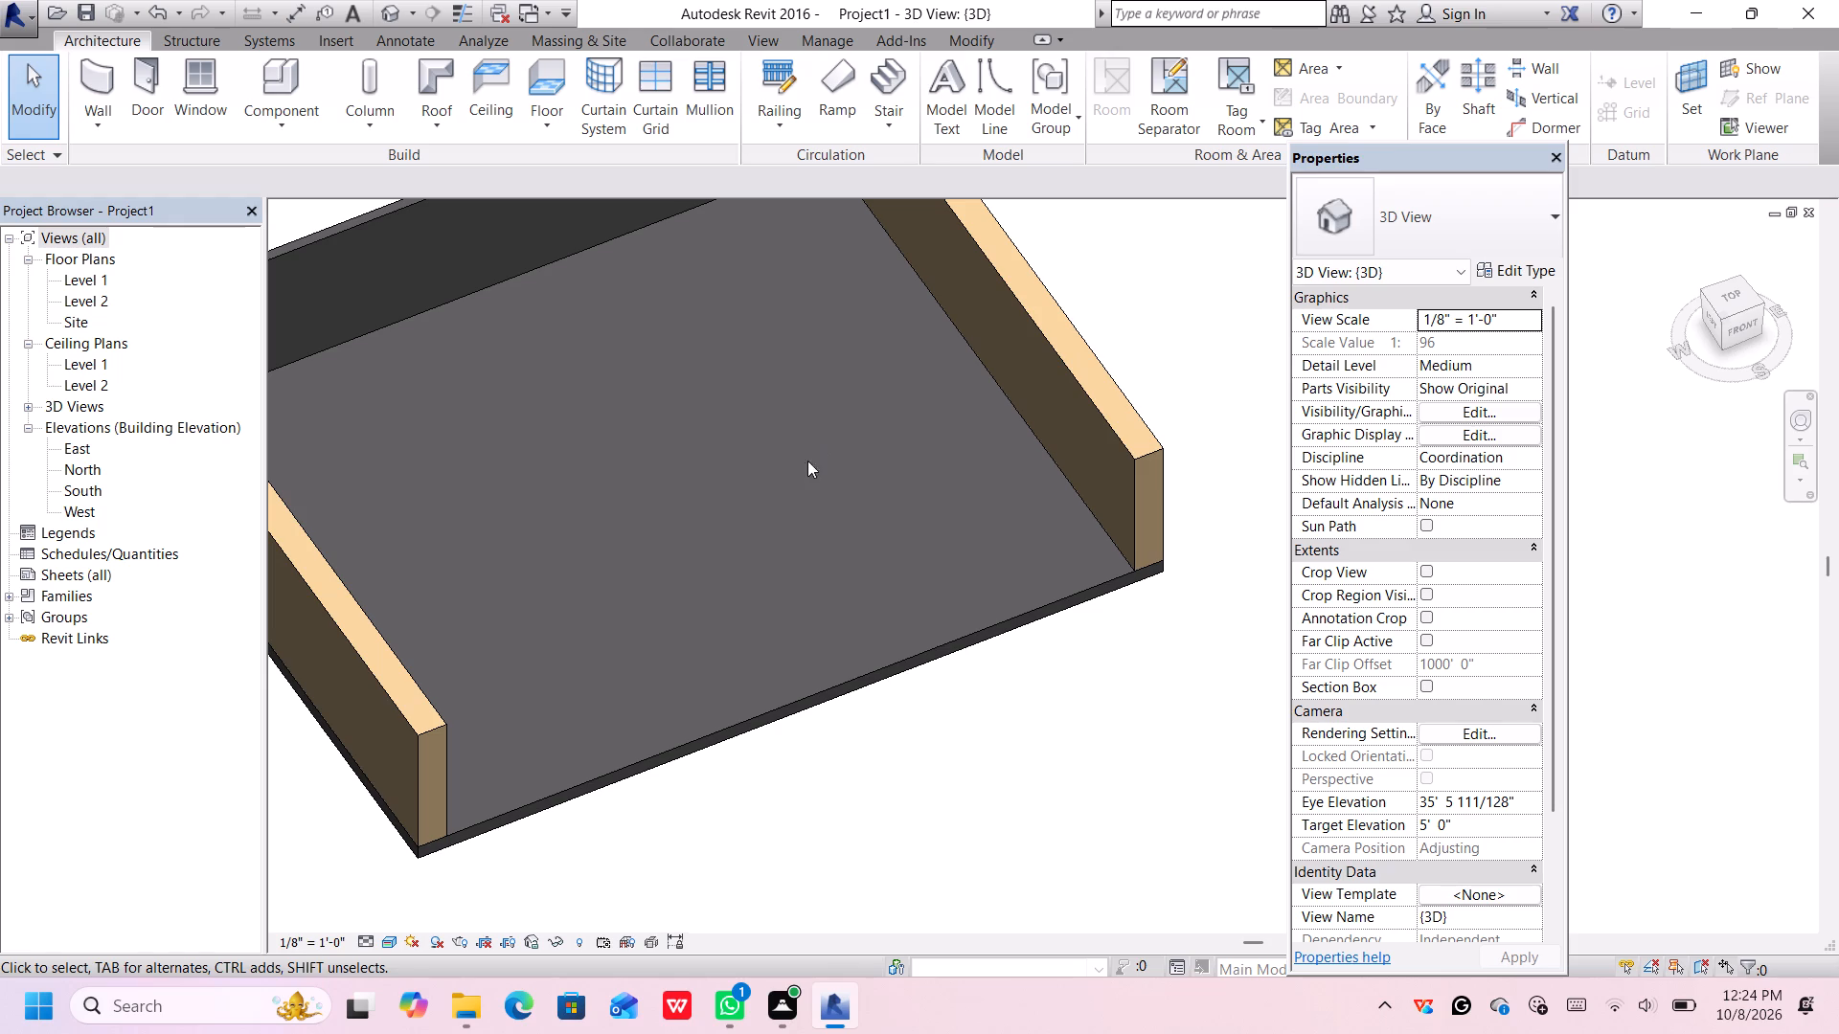
middle_click_drag(632, 652, 848, 653)
scroll(832, 638, "down", 2)
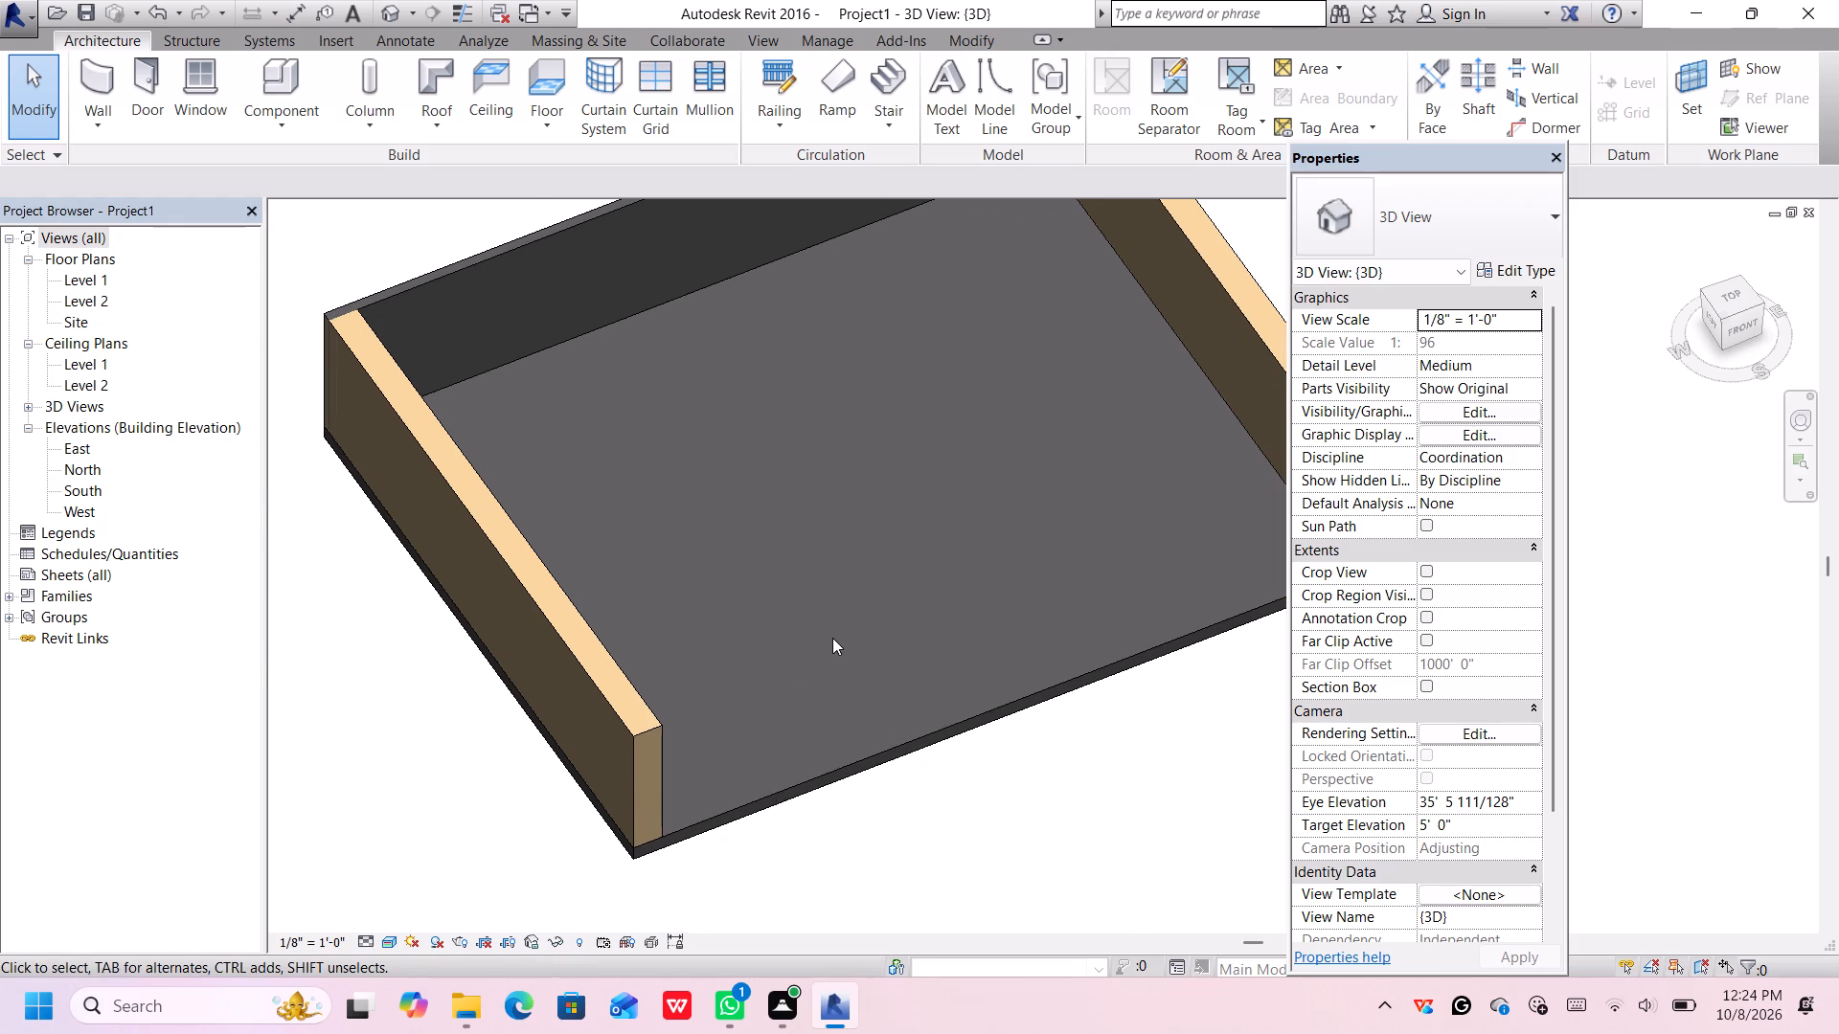
Draw an L-shaped Generic - 8" partition from the back wall, about 19' forward and about 29' across to the right-hand 2' wall.
middle_click_drag(830, 638, 788, 603)
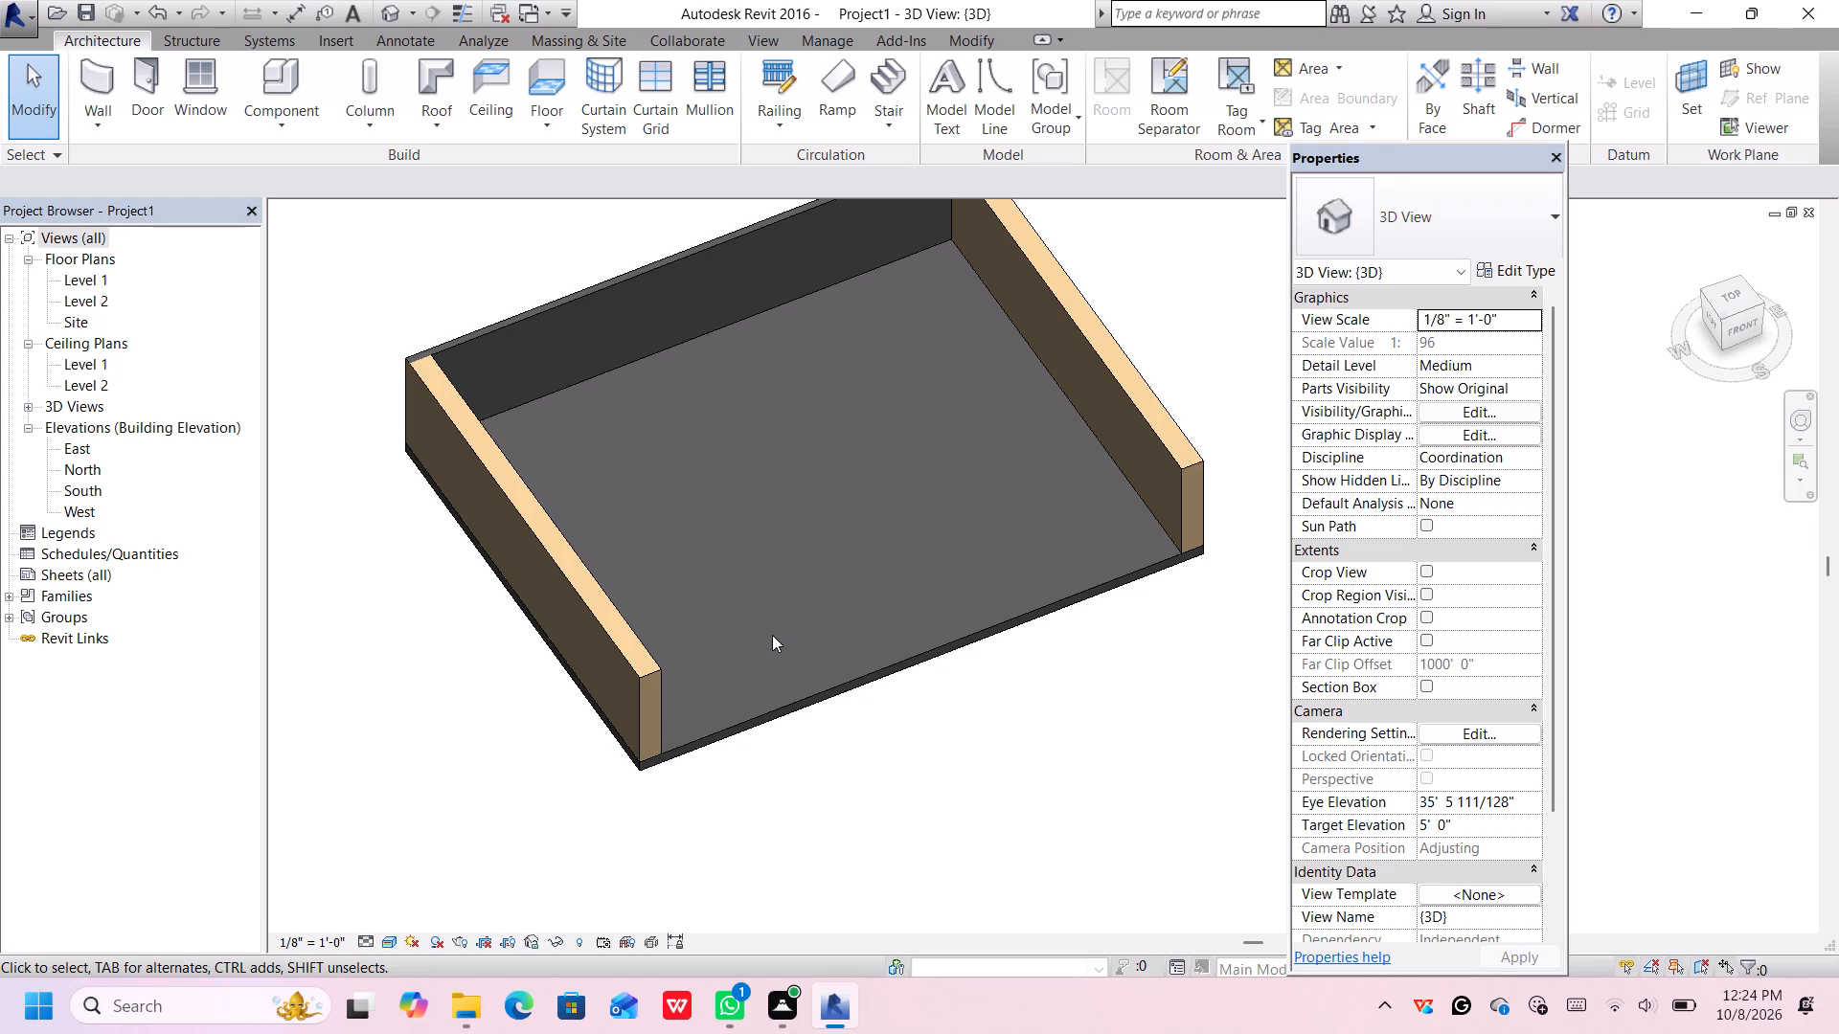
middle_click_drag(788, 533, 717, 624)
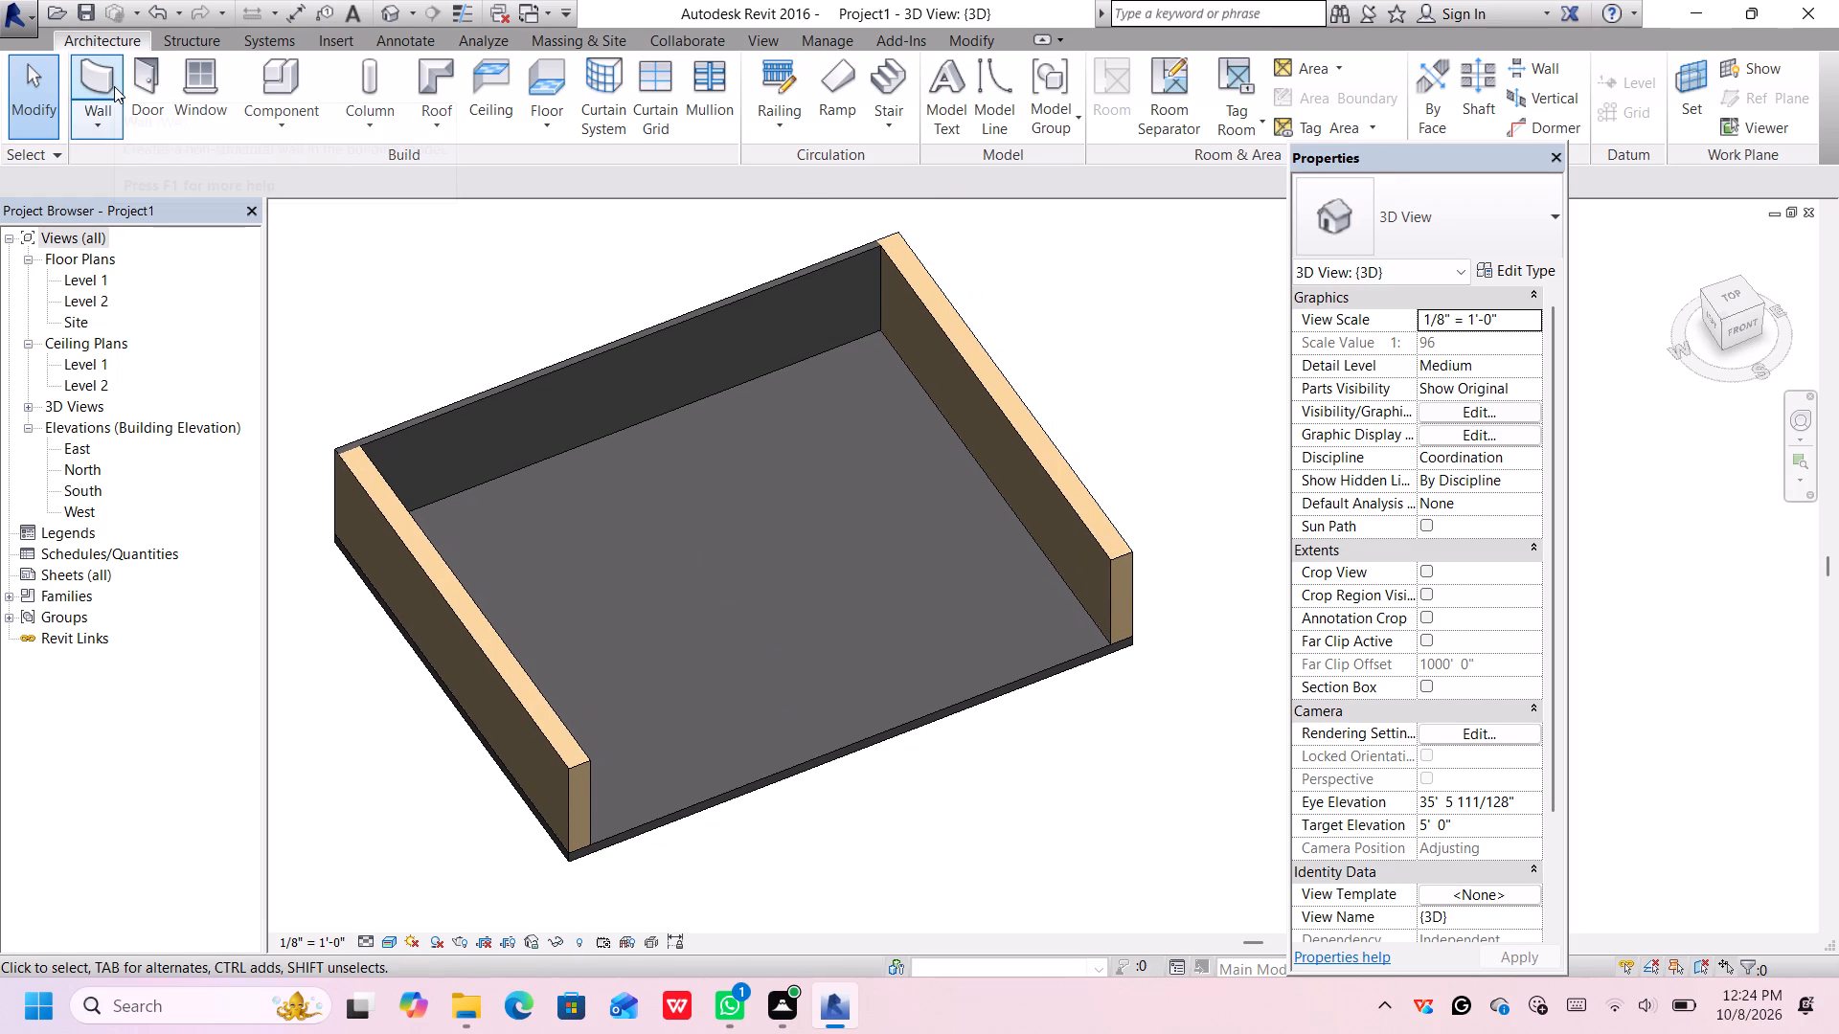
left_click(114, 86)
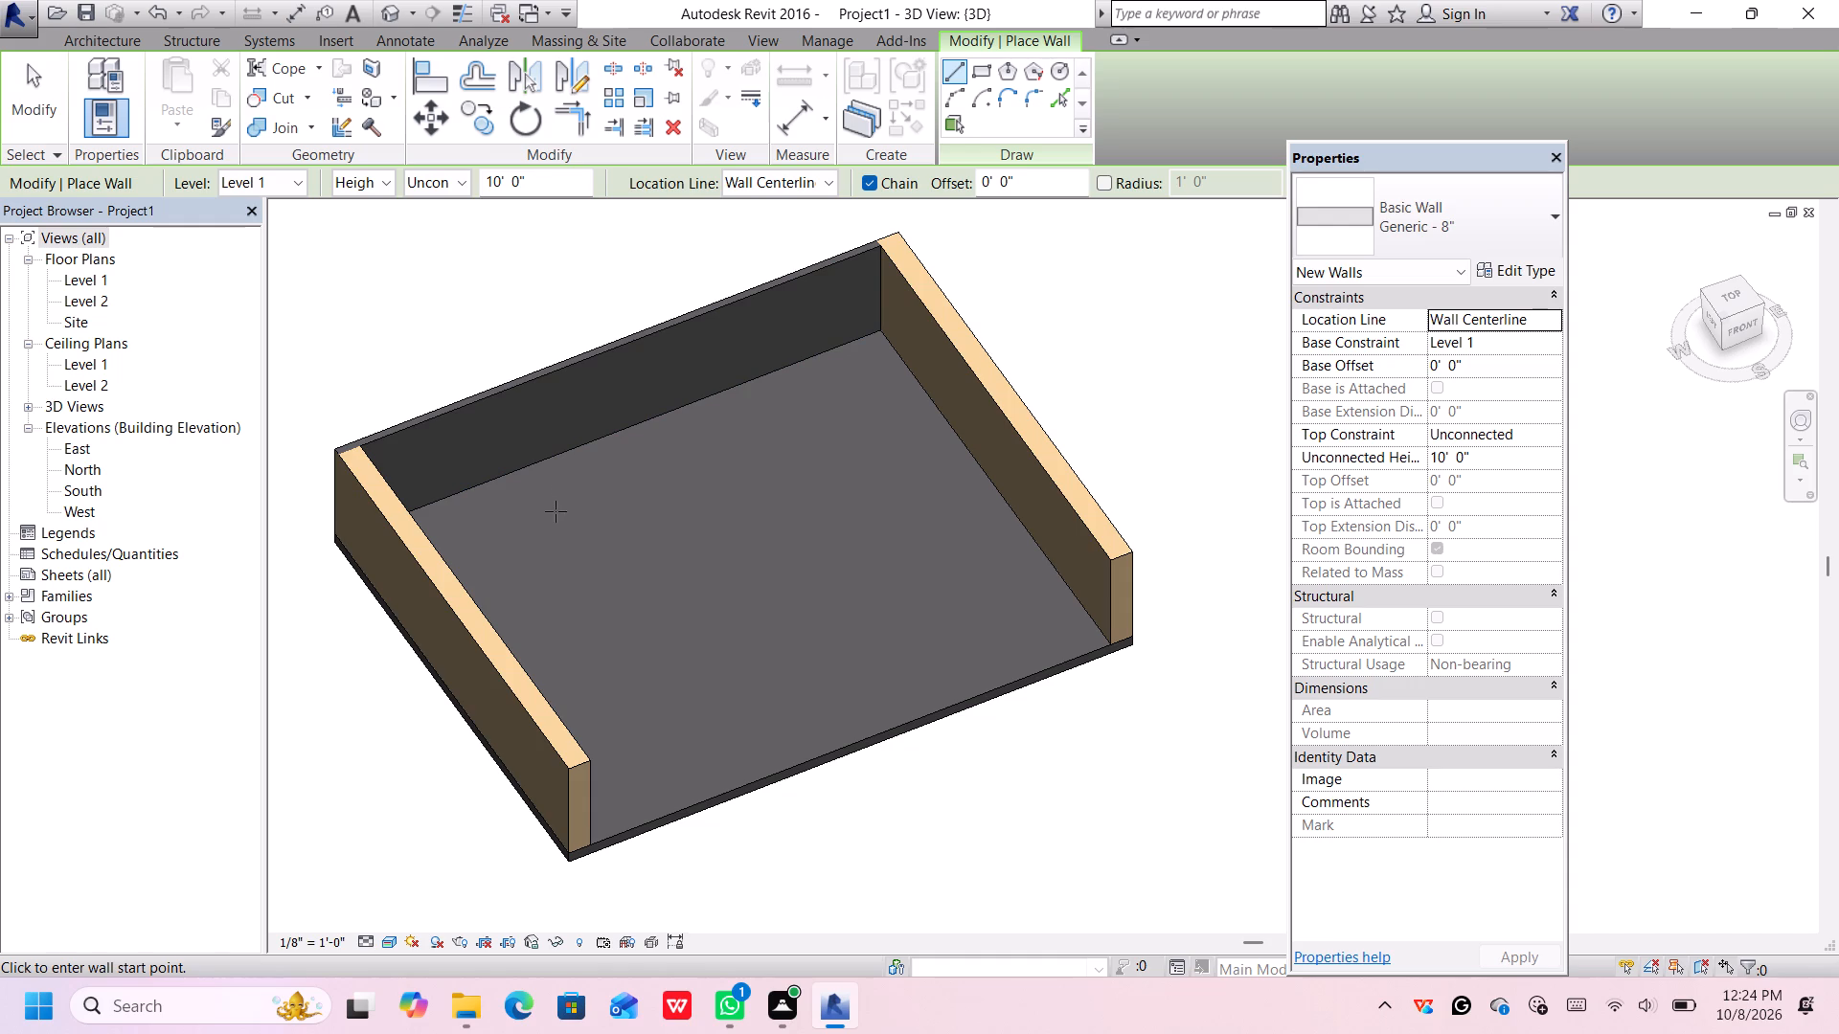
left_click(568, 449)
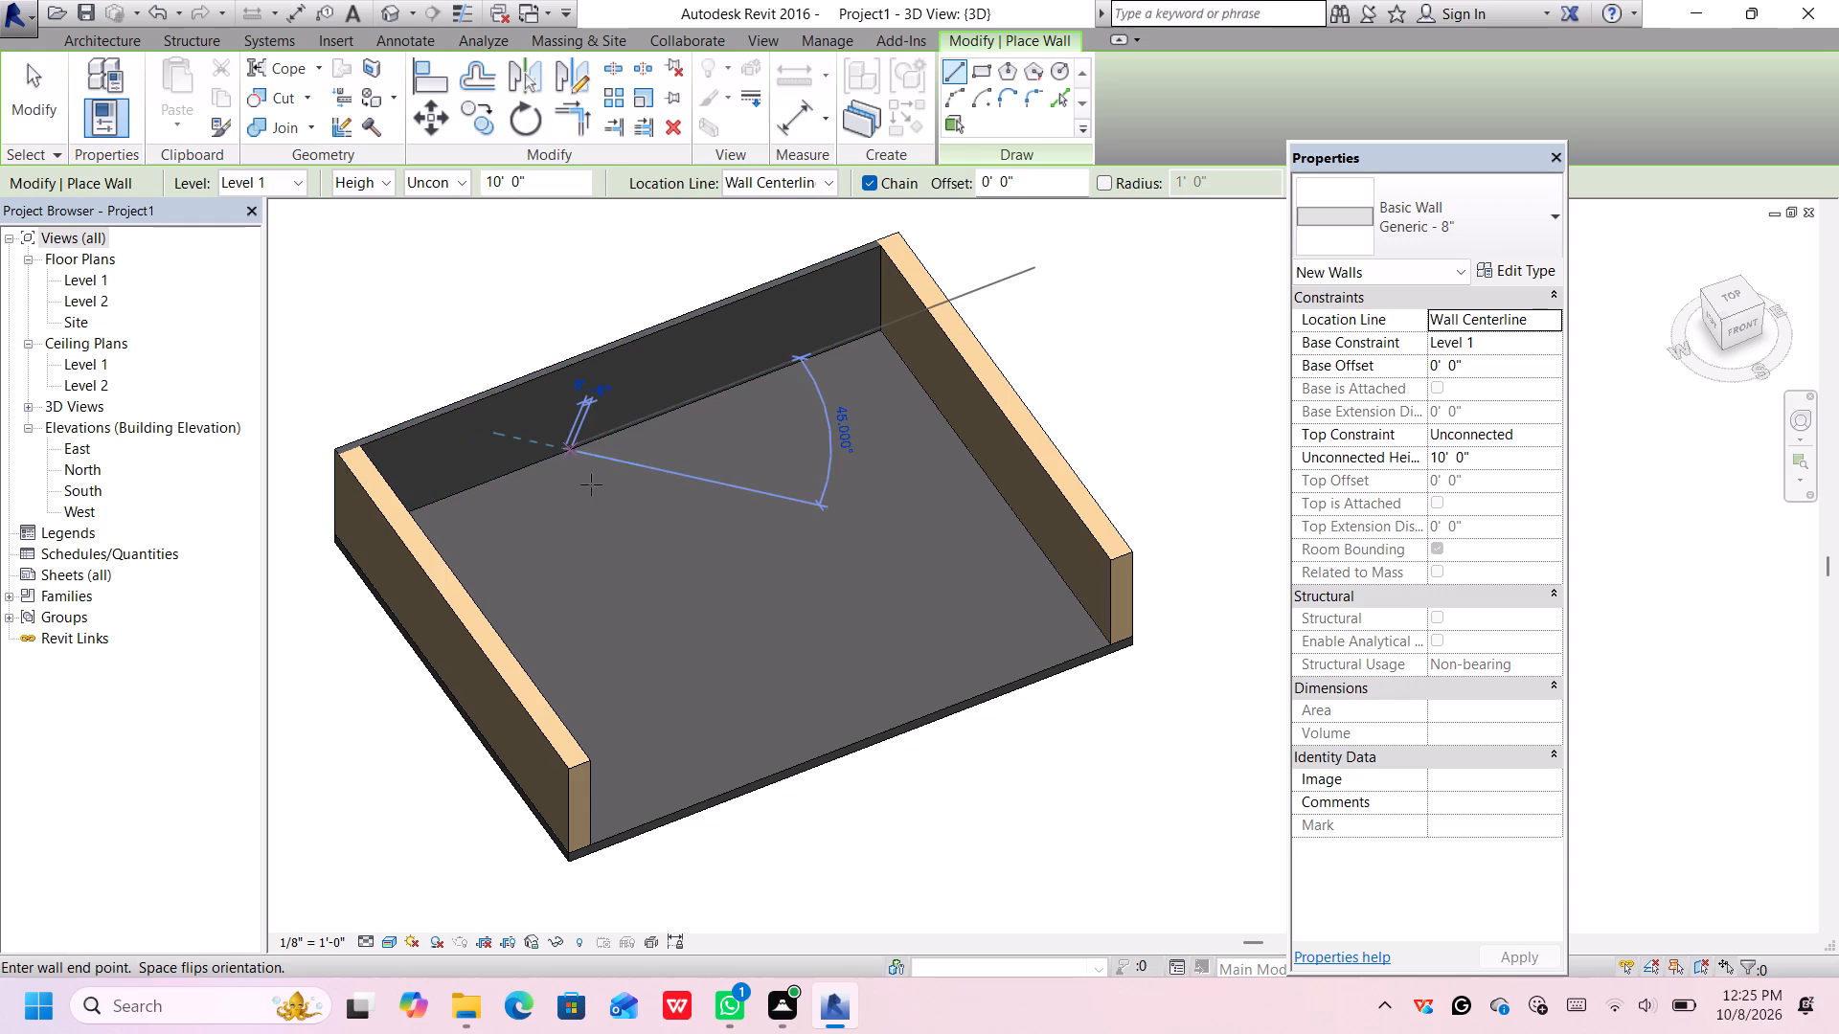
scroll(671, 597, "up", 2)
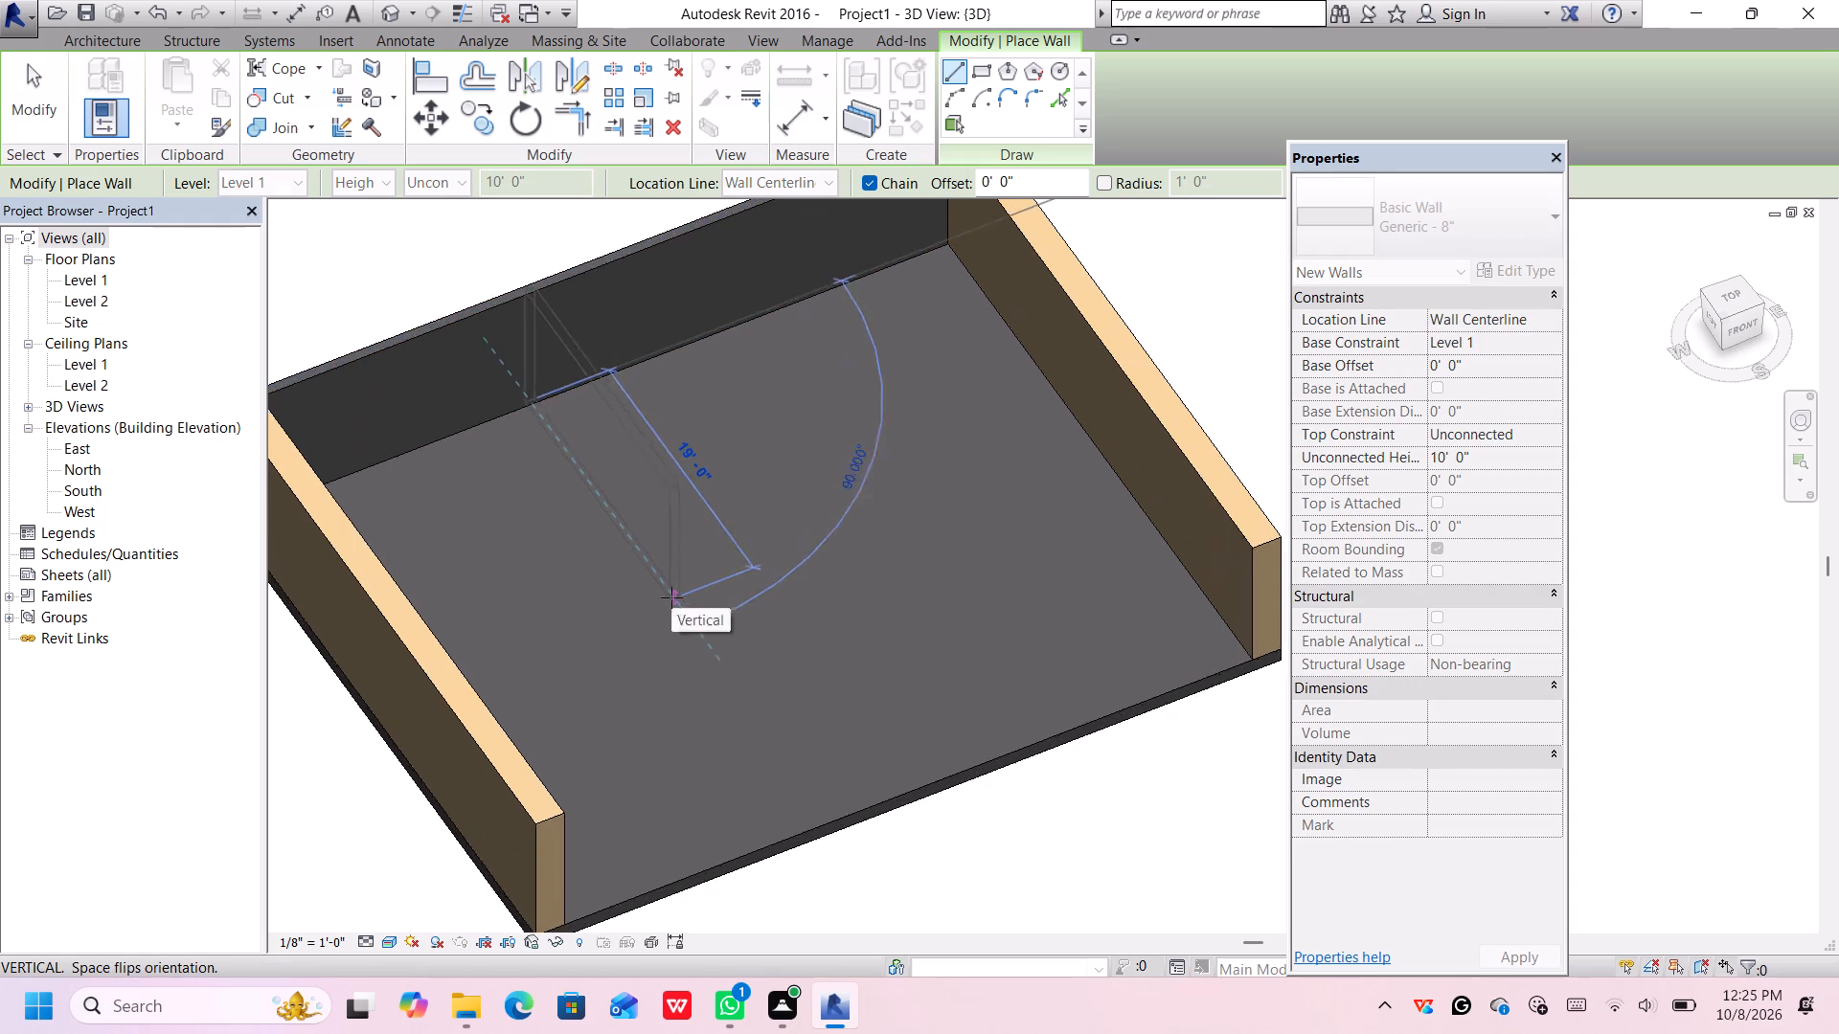
scroll(671, 597, "up", 3)
left_click(671, 597)
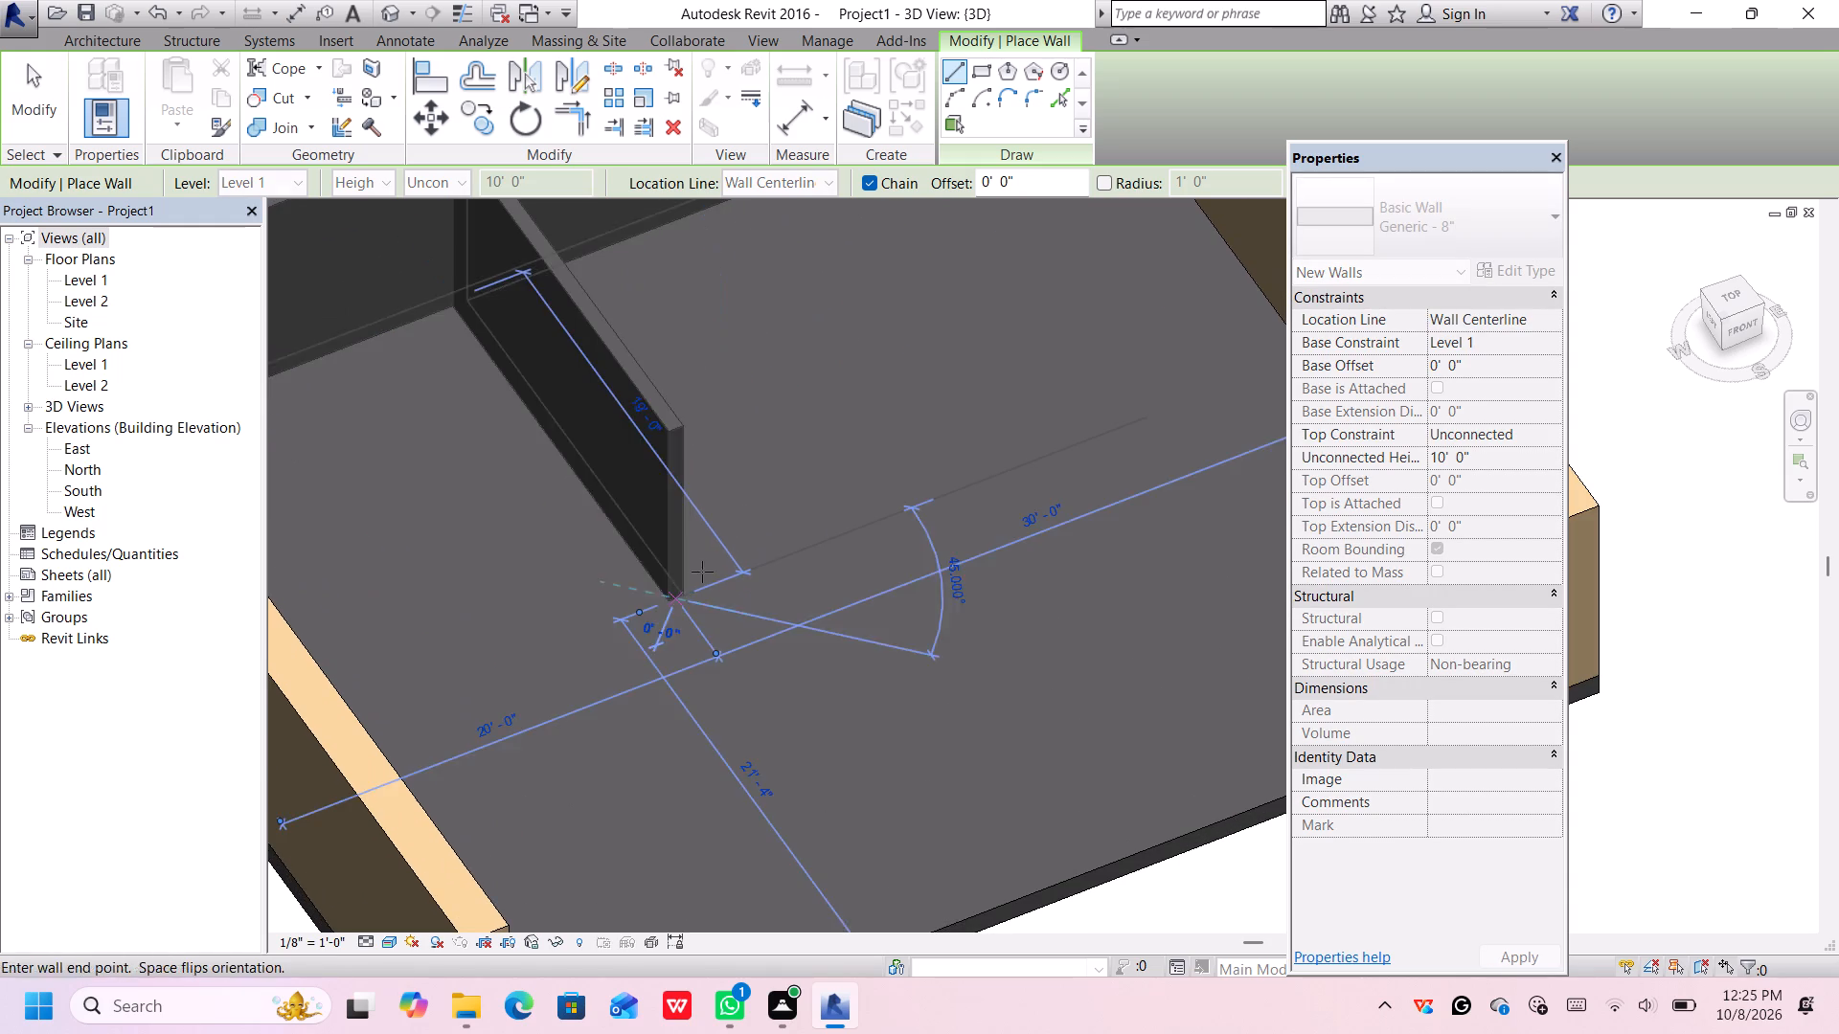
scroll(1010, 404, "down", 4)
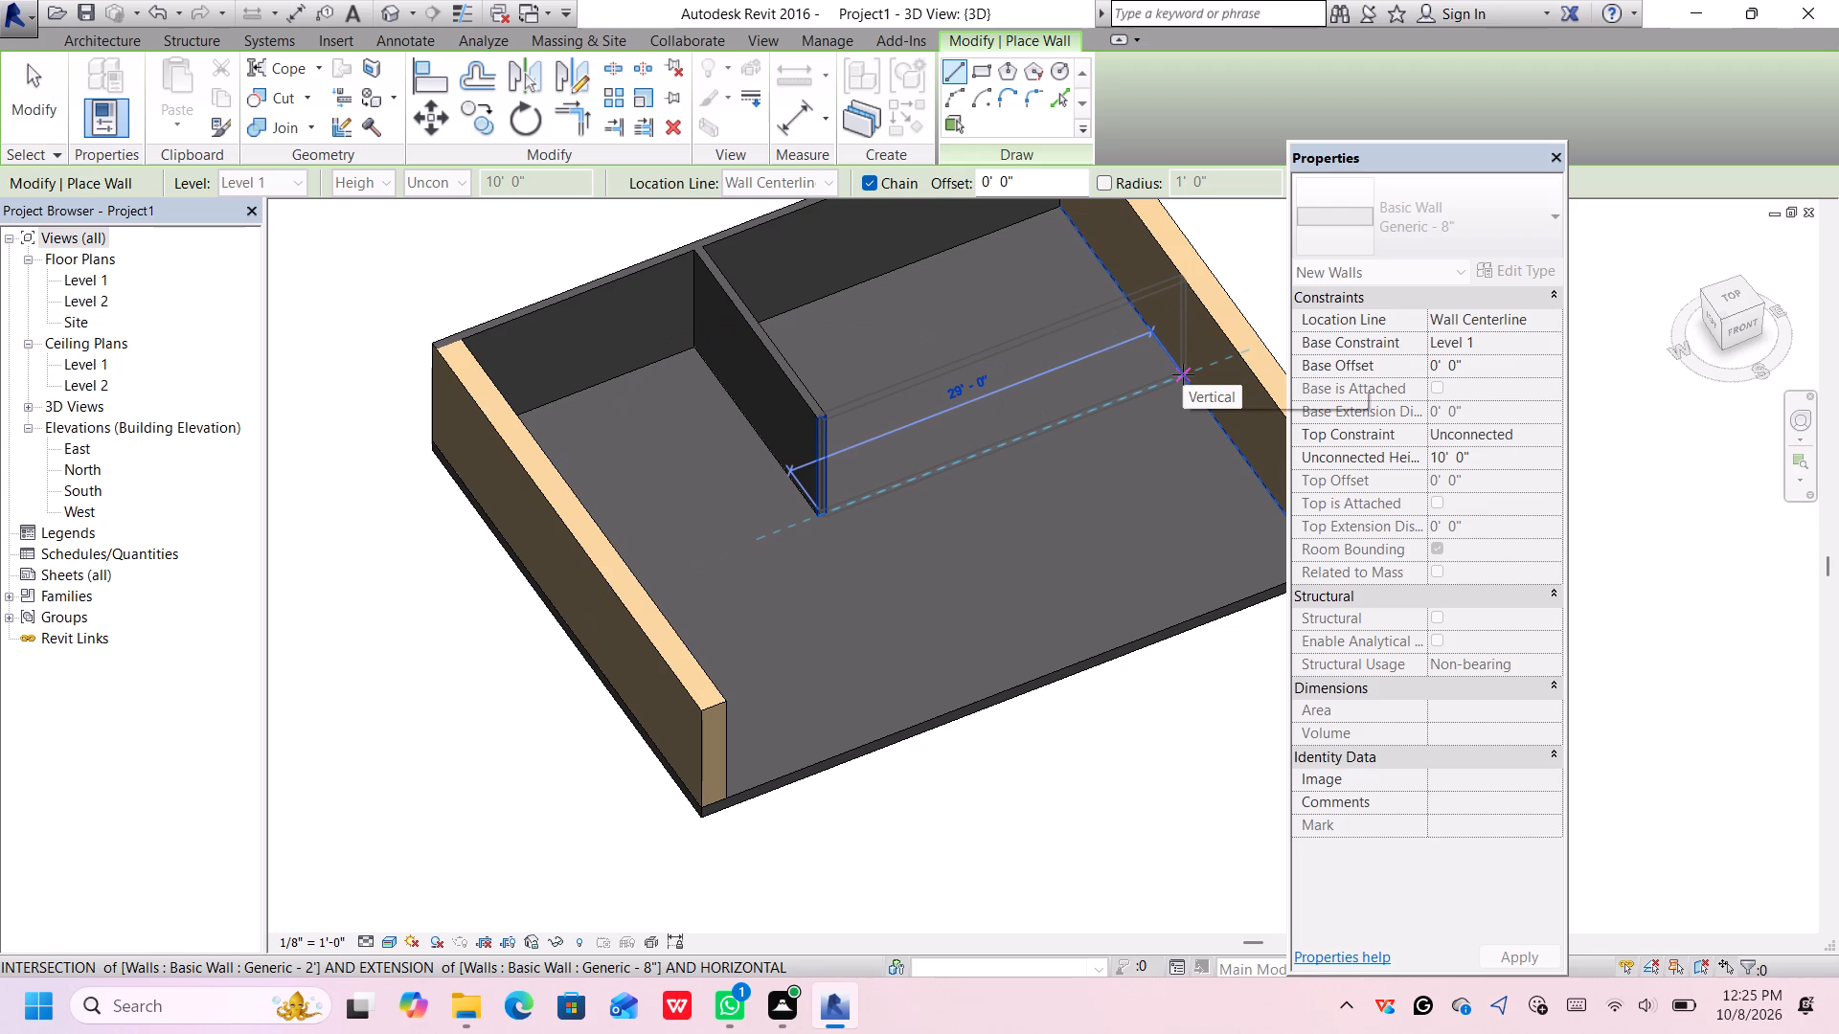
left_click(1183, 373)
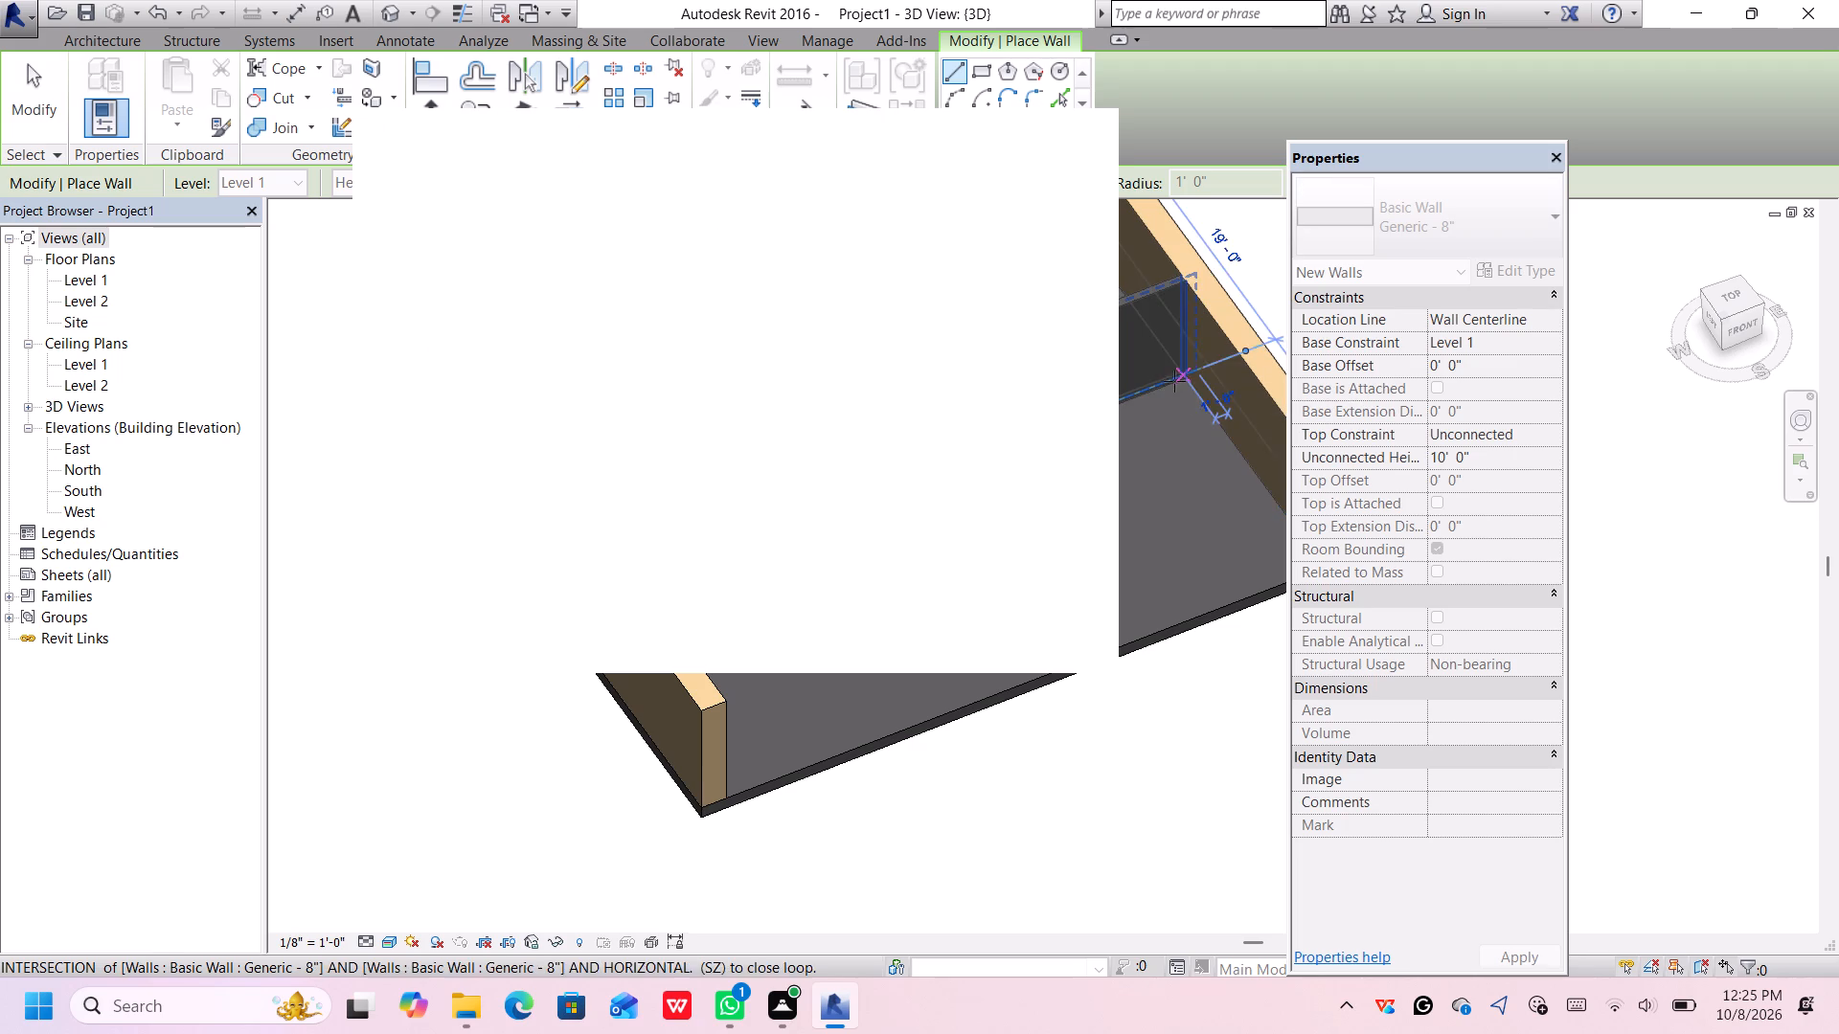
left_click(1078, 137)
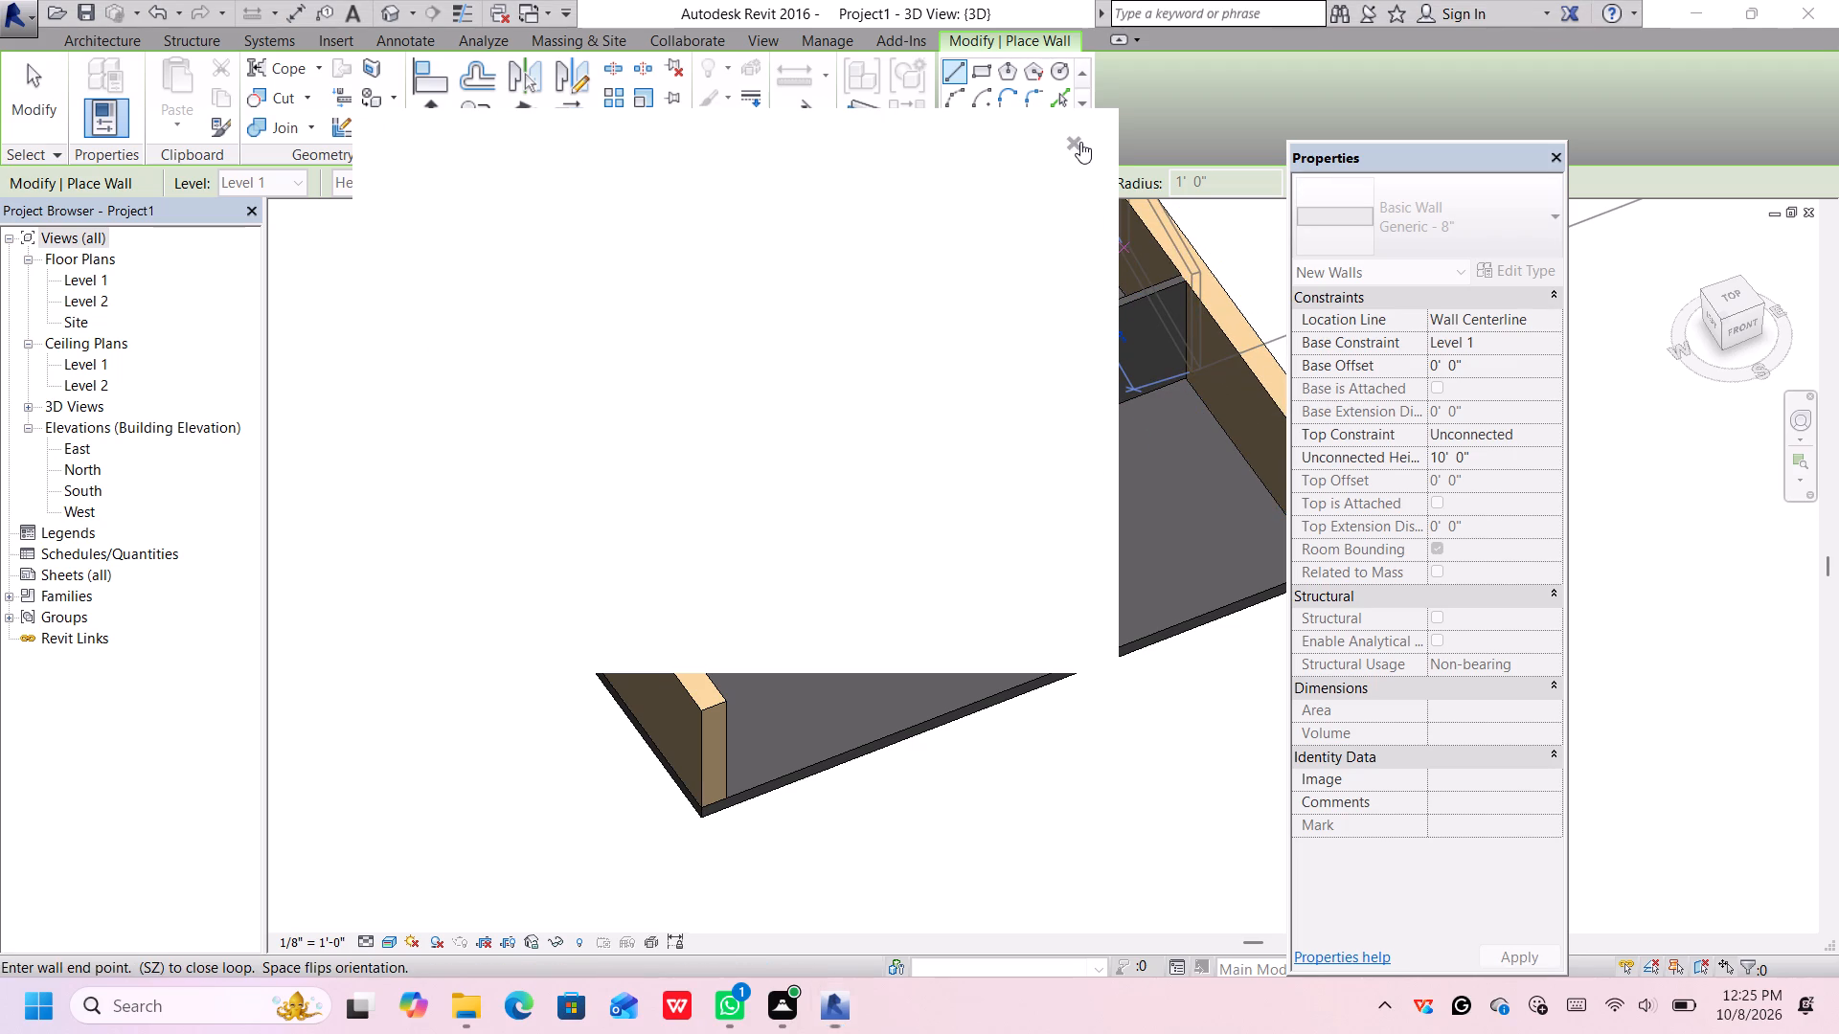
scroll(1049, 641, "down", 1)
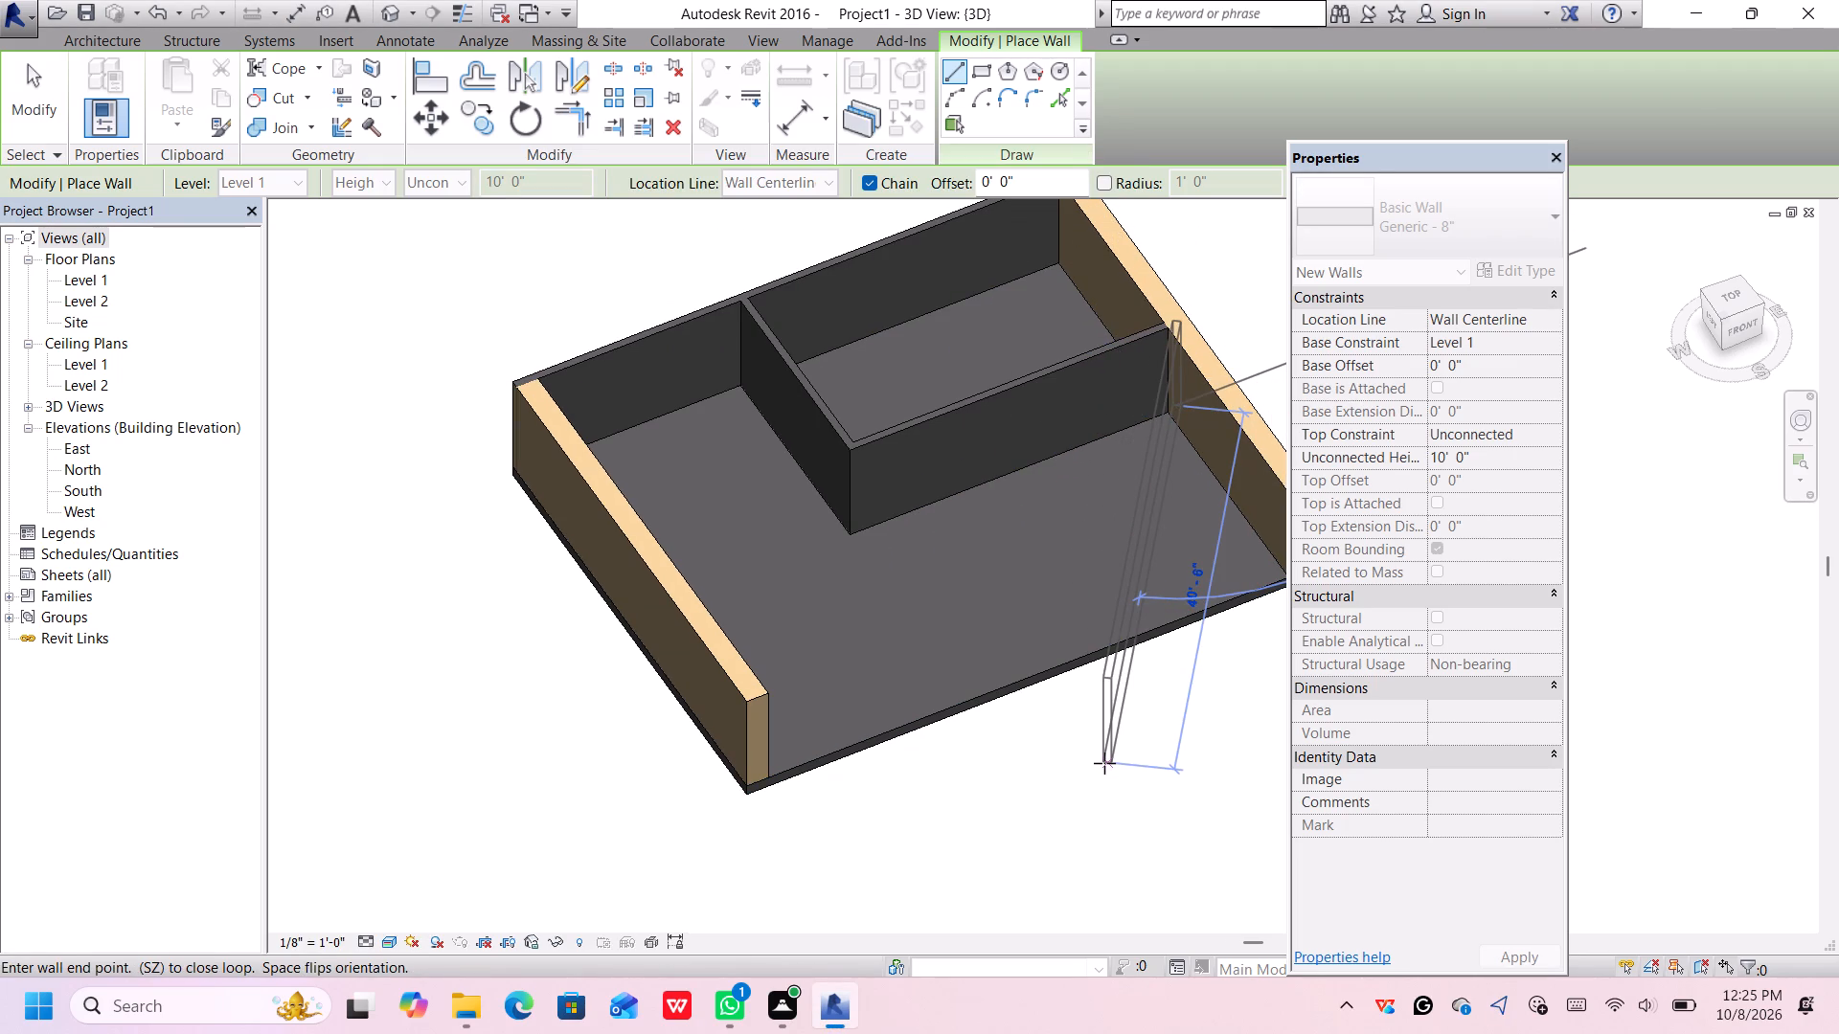
key("Escape")
Switch from drawing walls to placing architectural columns on Level 1.
scroll(1105, 761, "down", 1)
middle_click_drag(1147, 713, 980, 562)
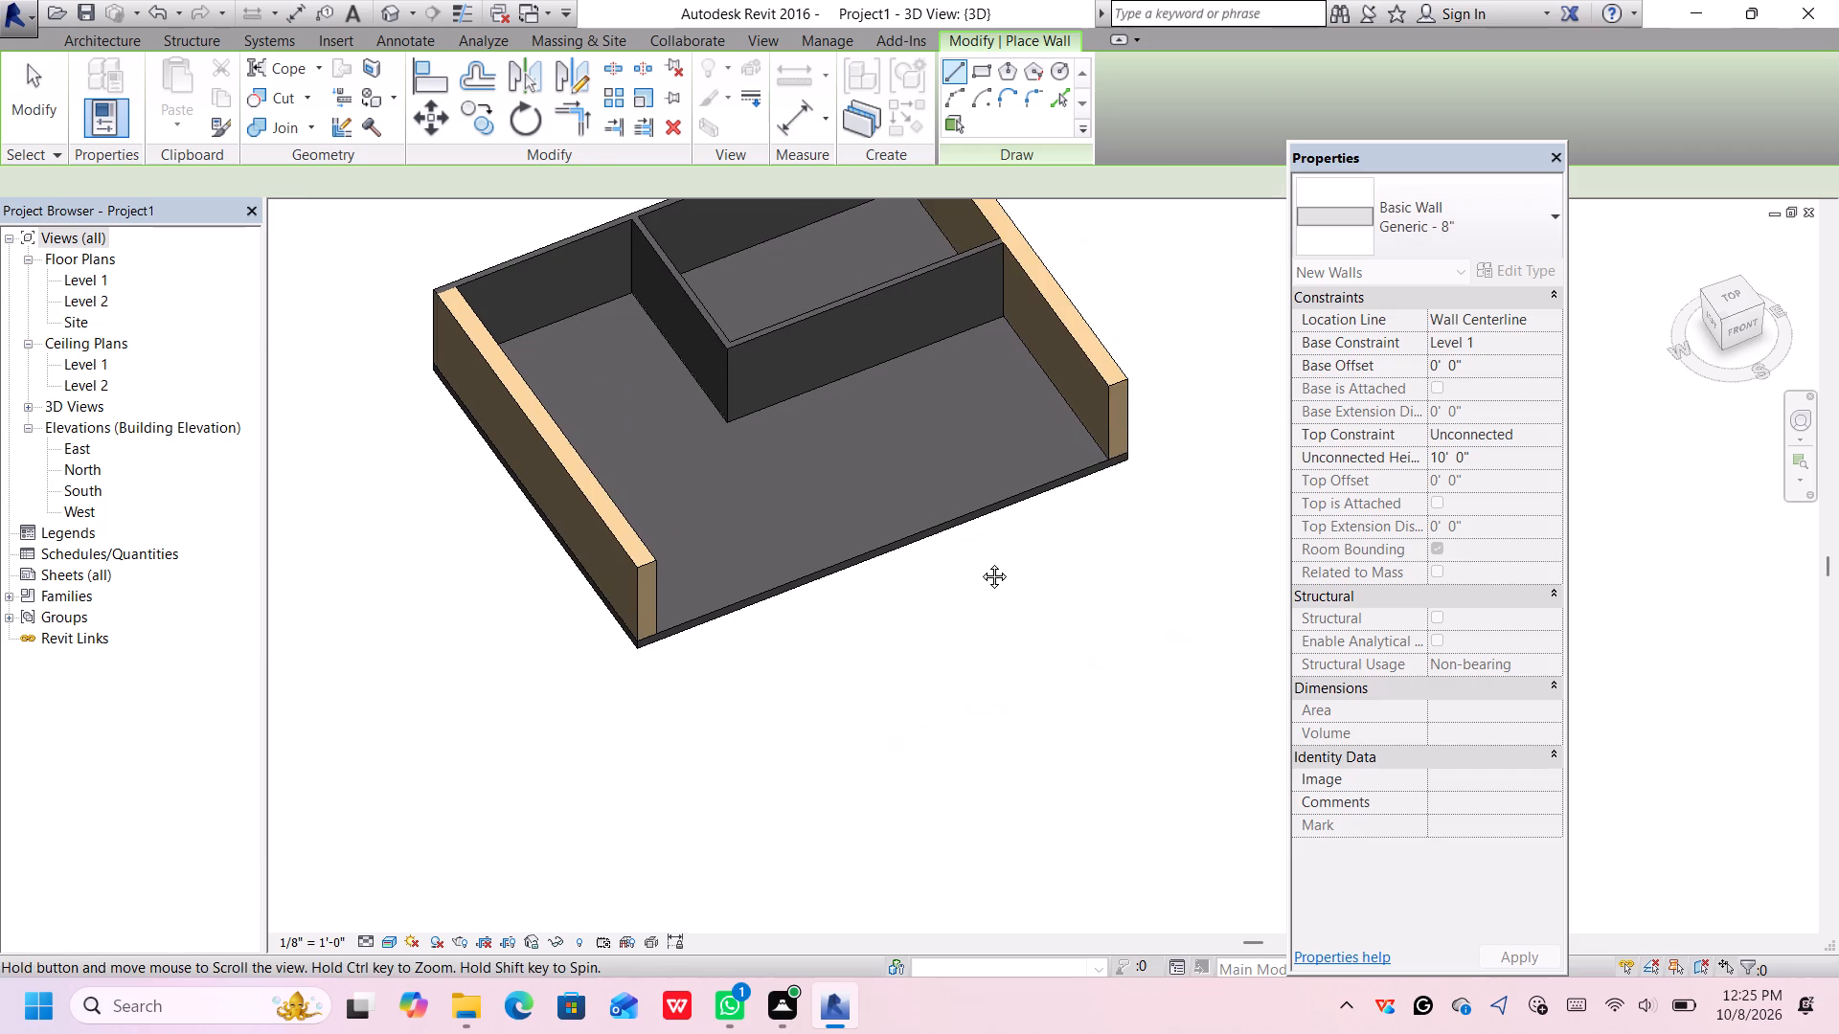
middle_click_drag(980, 562, 979, 562)
middle_click_drag(899, 611, 935, 676)
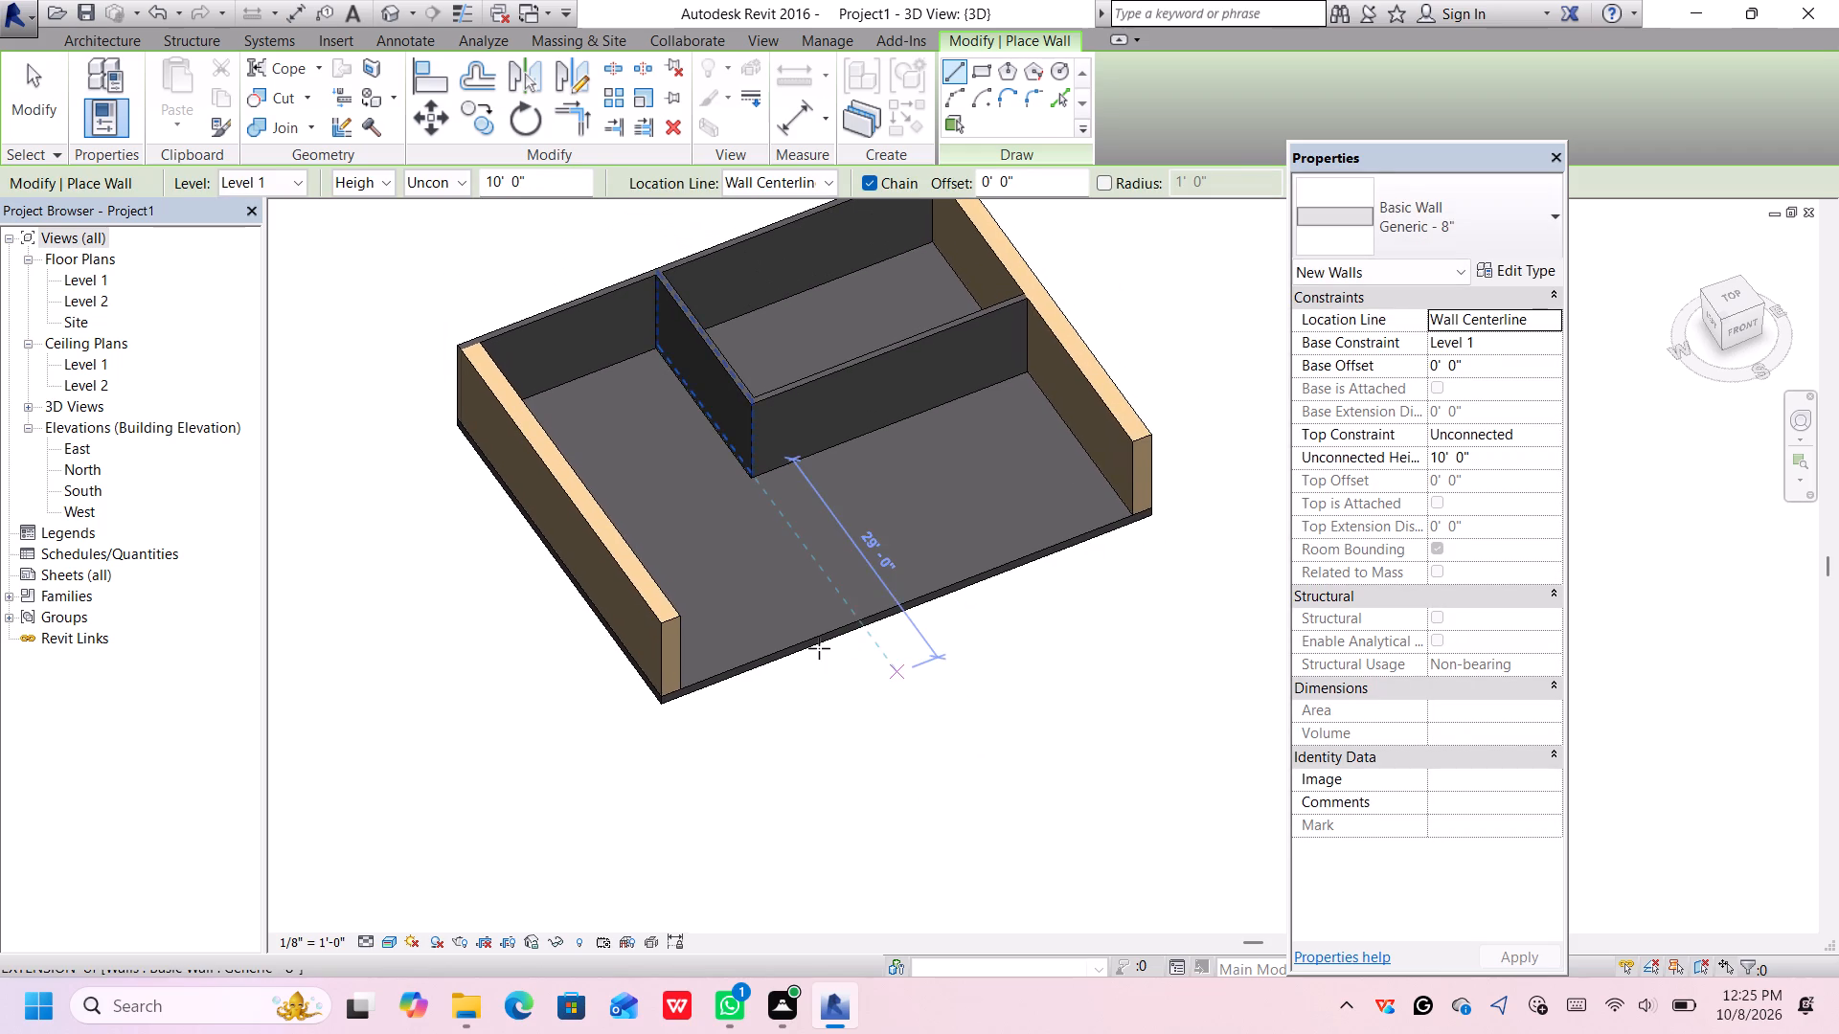
left_click(107, 40)
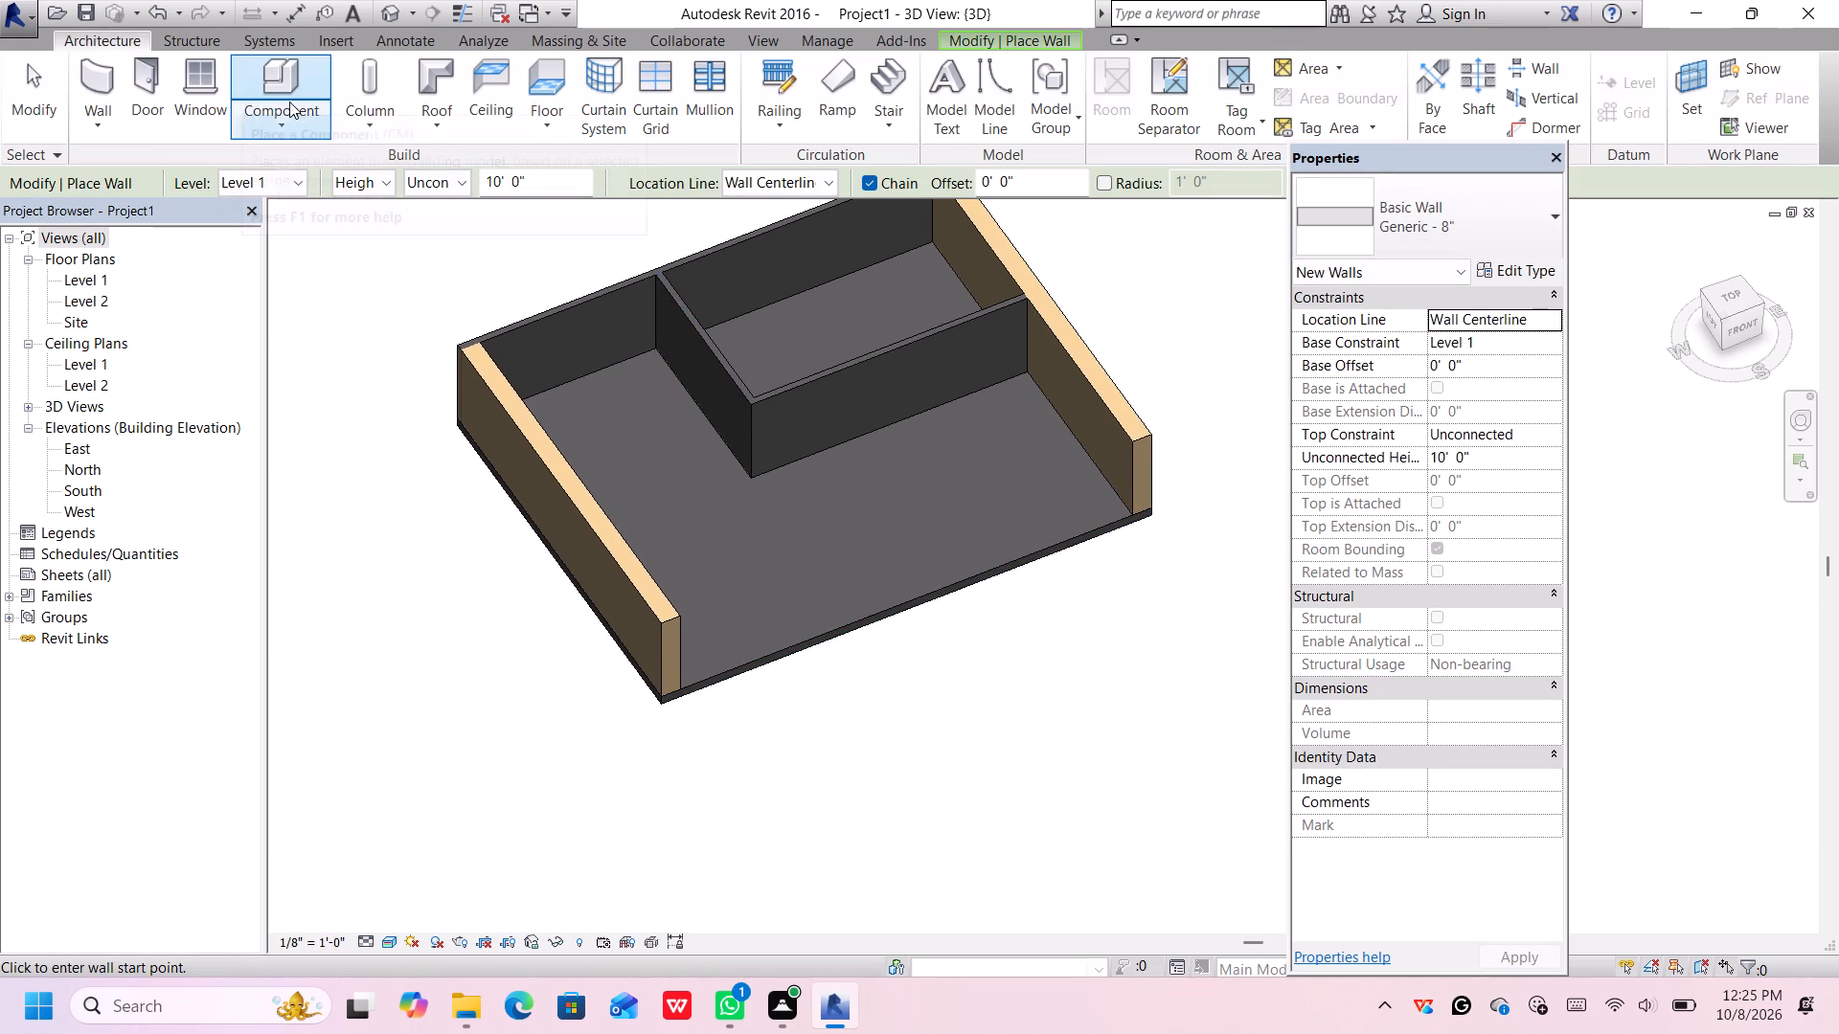
left_click(346, 124)
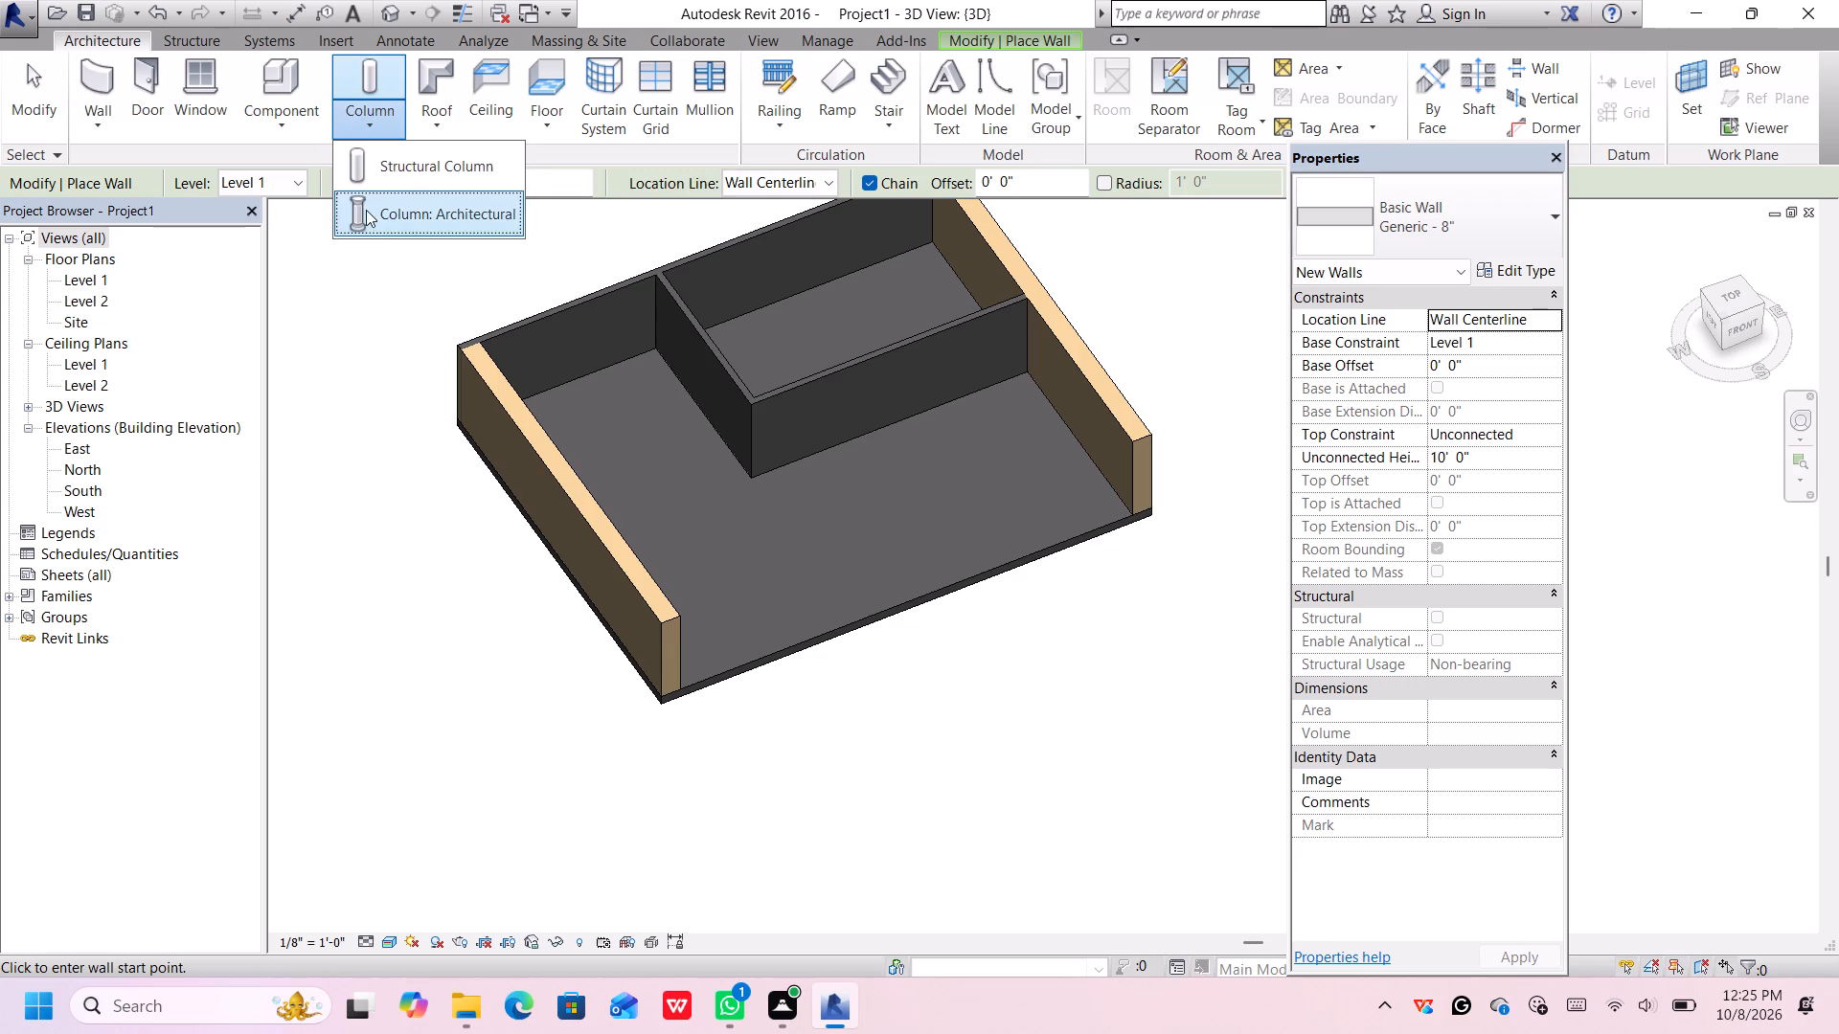
left_click(383, 208)
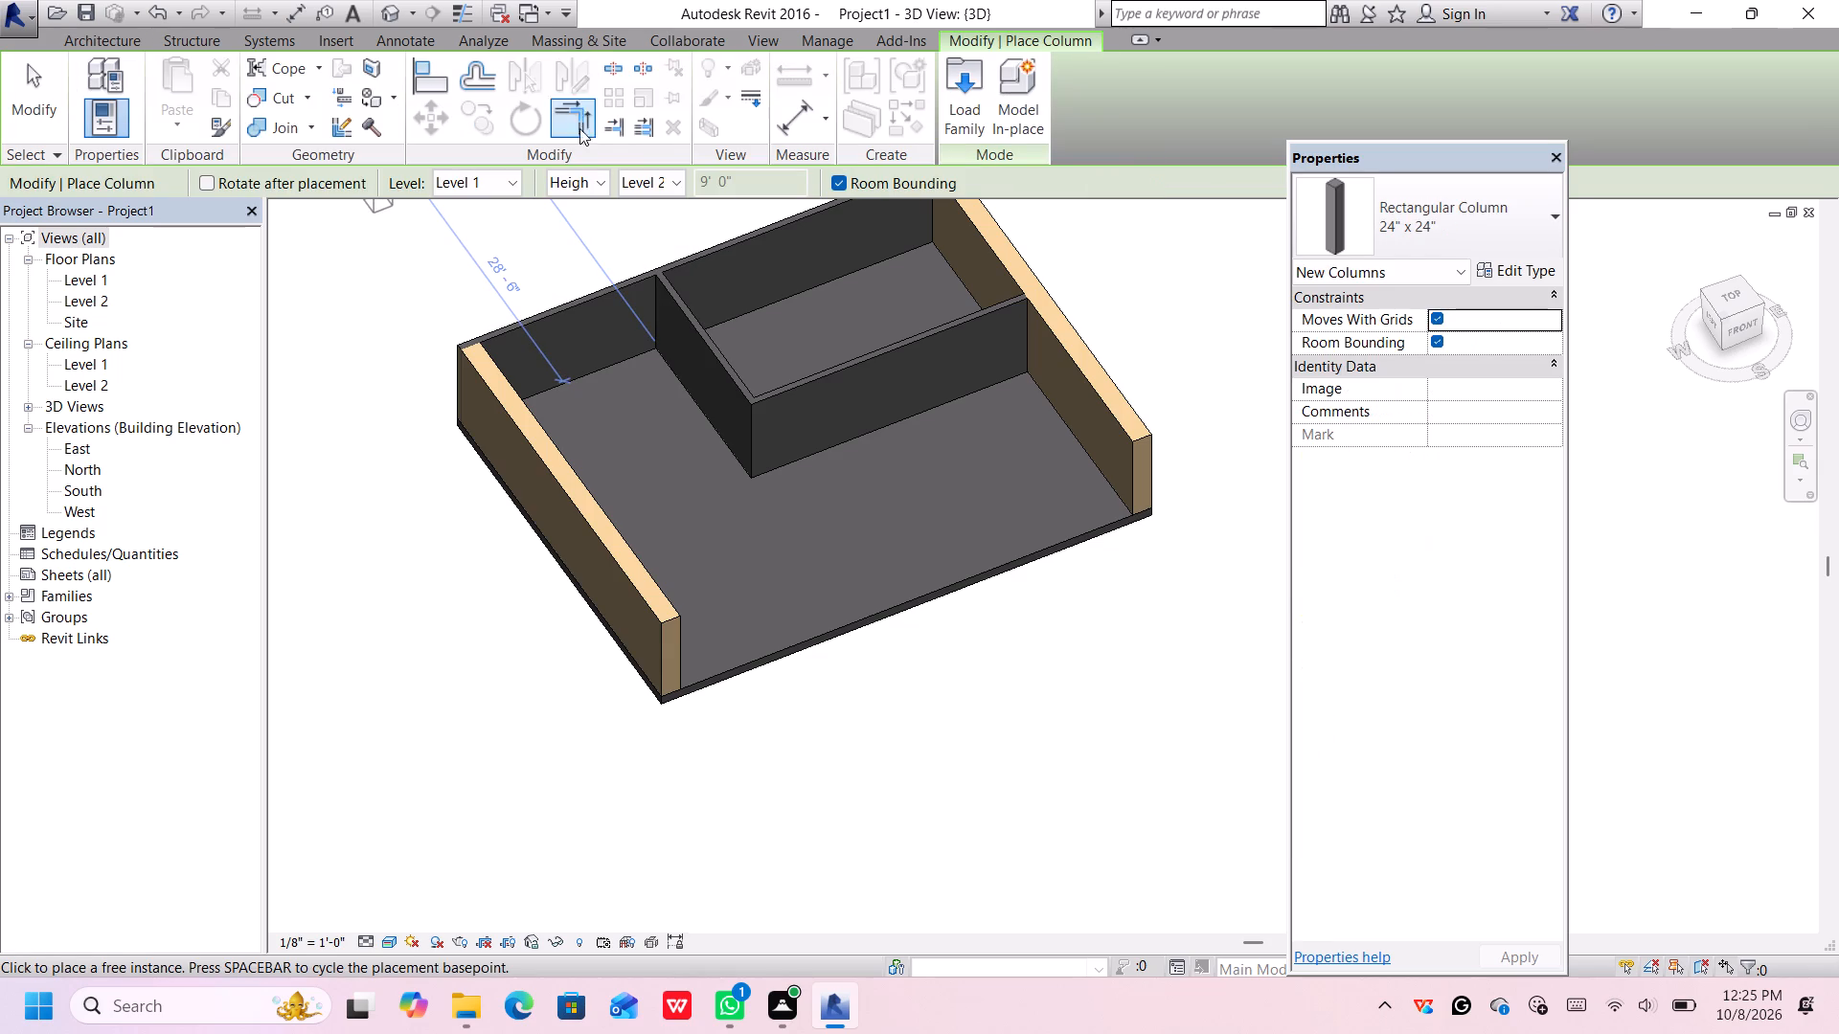
scroll(1126, 302, "up", 1)
middle_click_drag(1126, 302, 1033, 399)
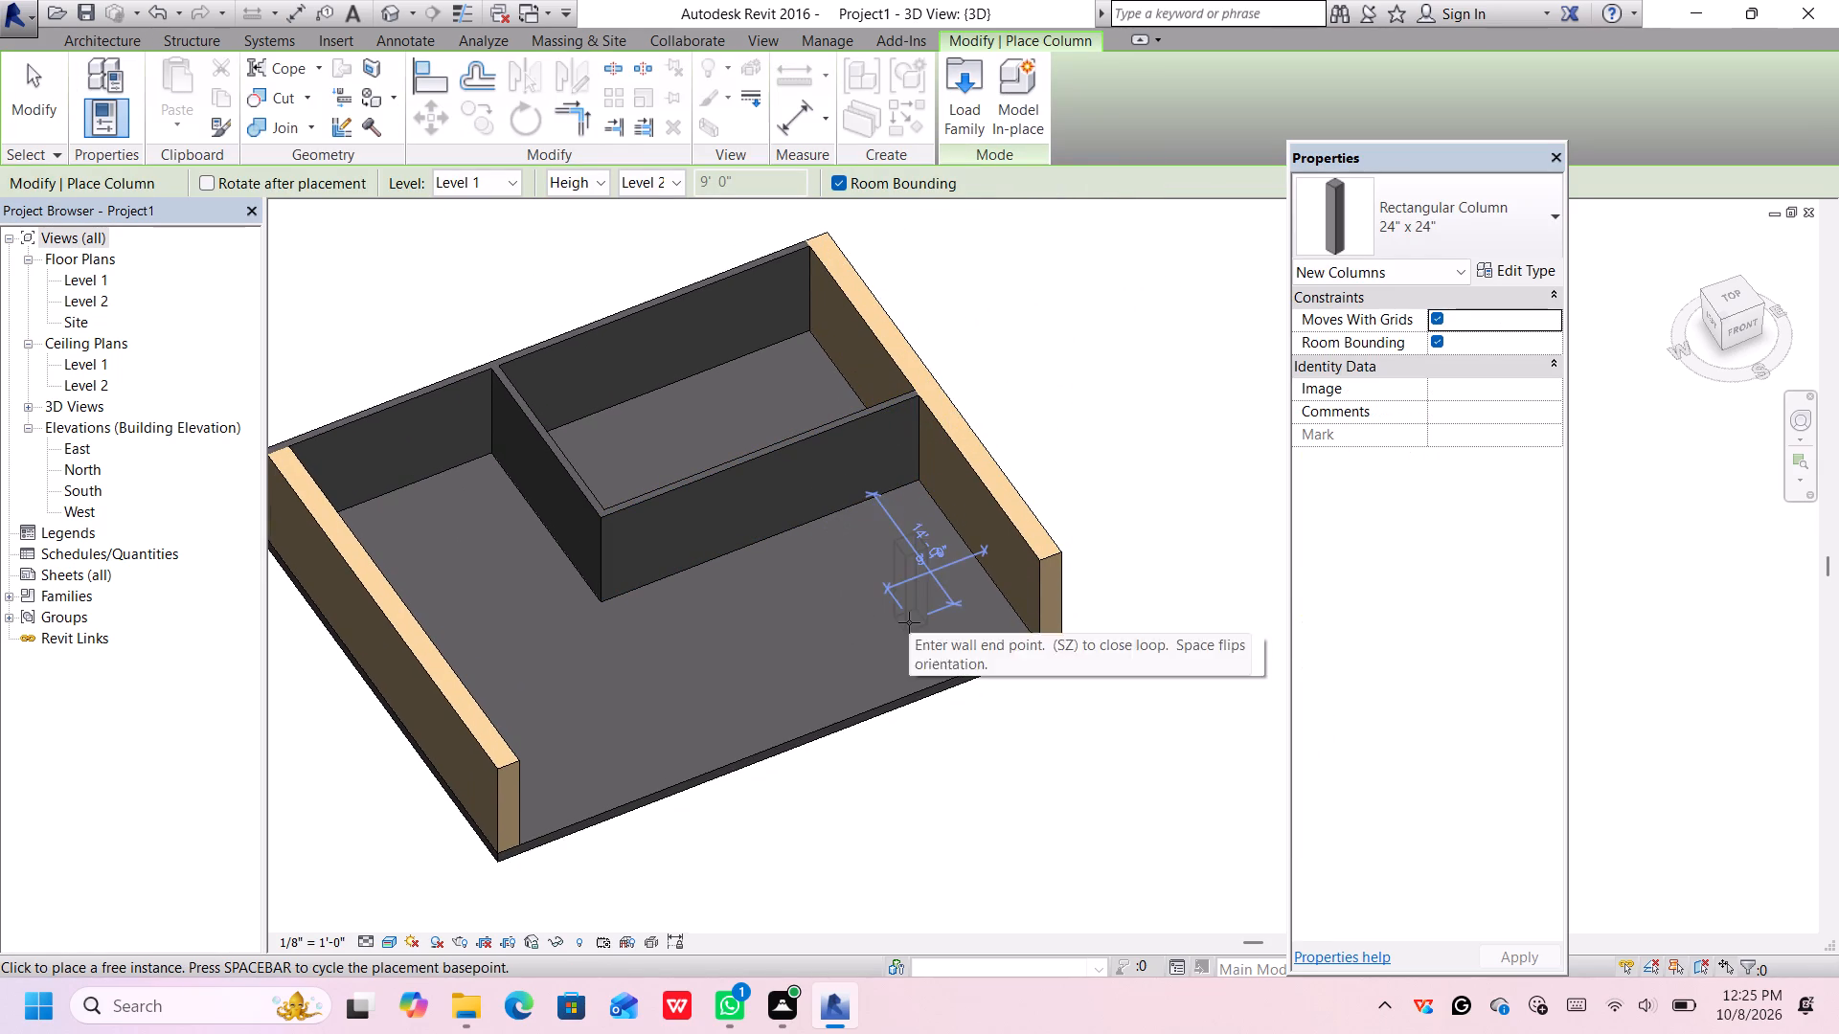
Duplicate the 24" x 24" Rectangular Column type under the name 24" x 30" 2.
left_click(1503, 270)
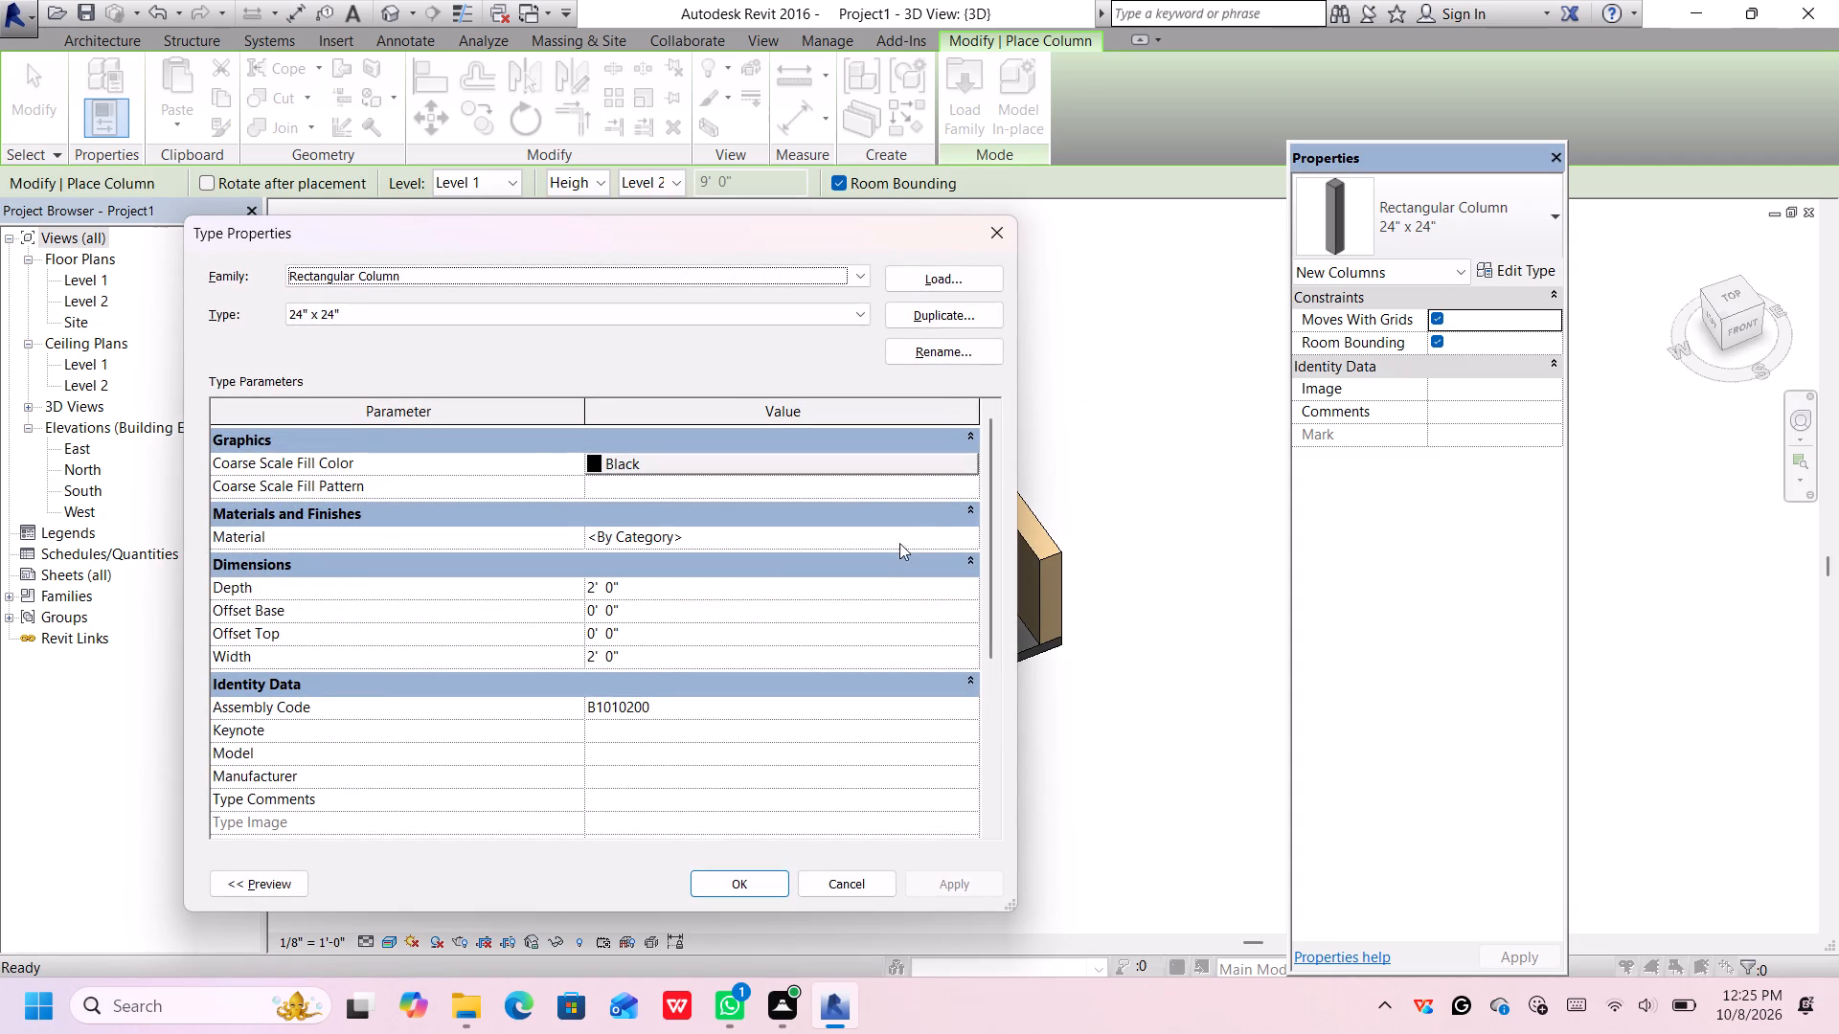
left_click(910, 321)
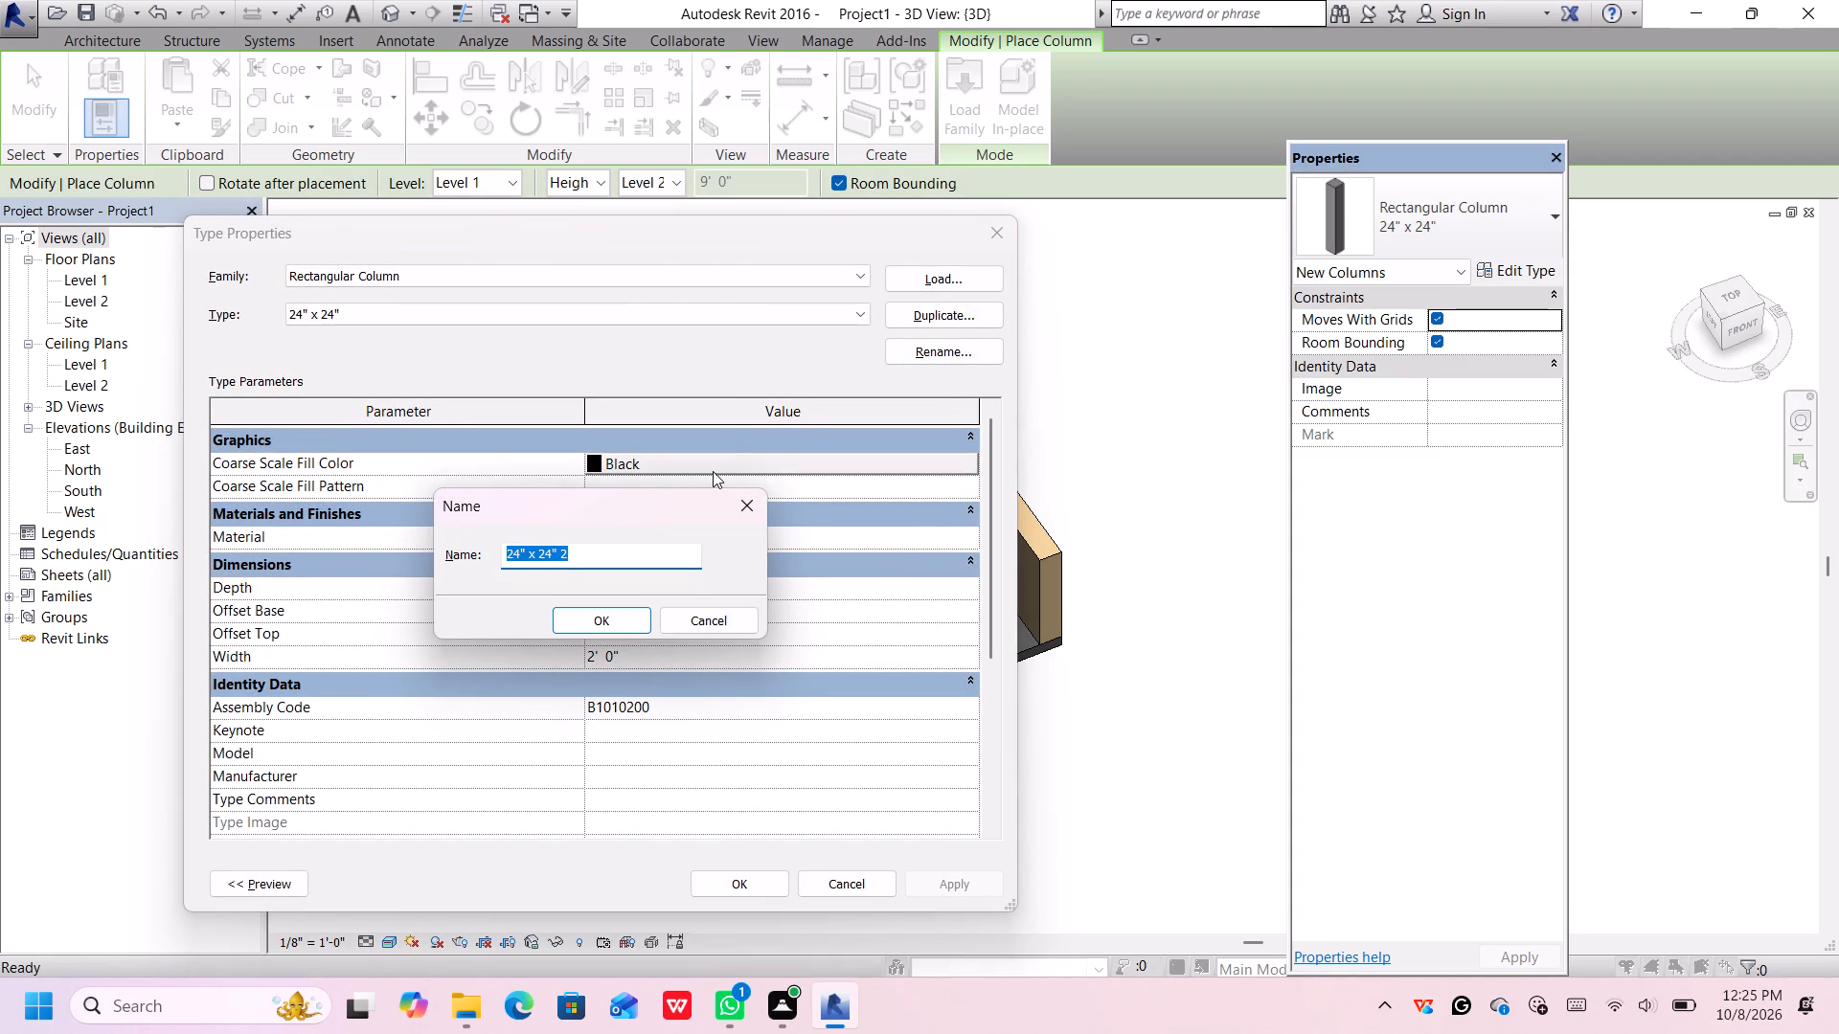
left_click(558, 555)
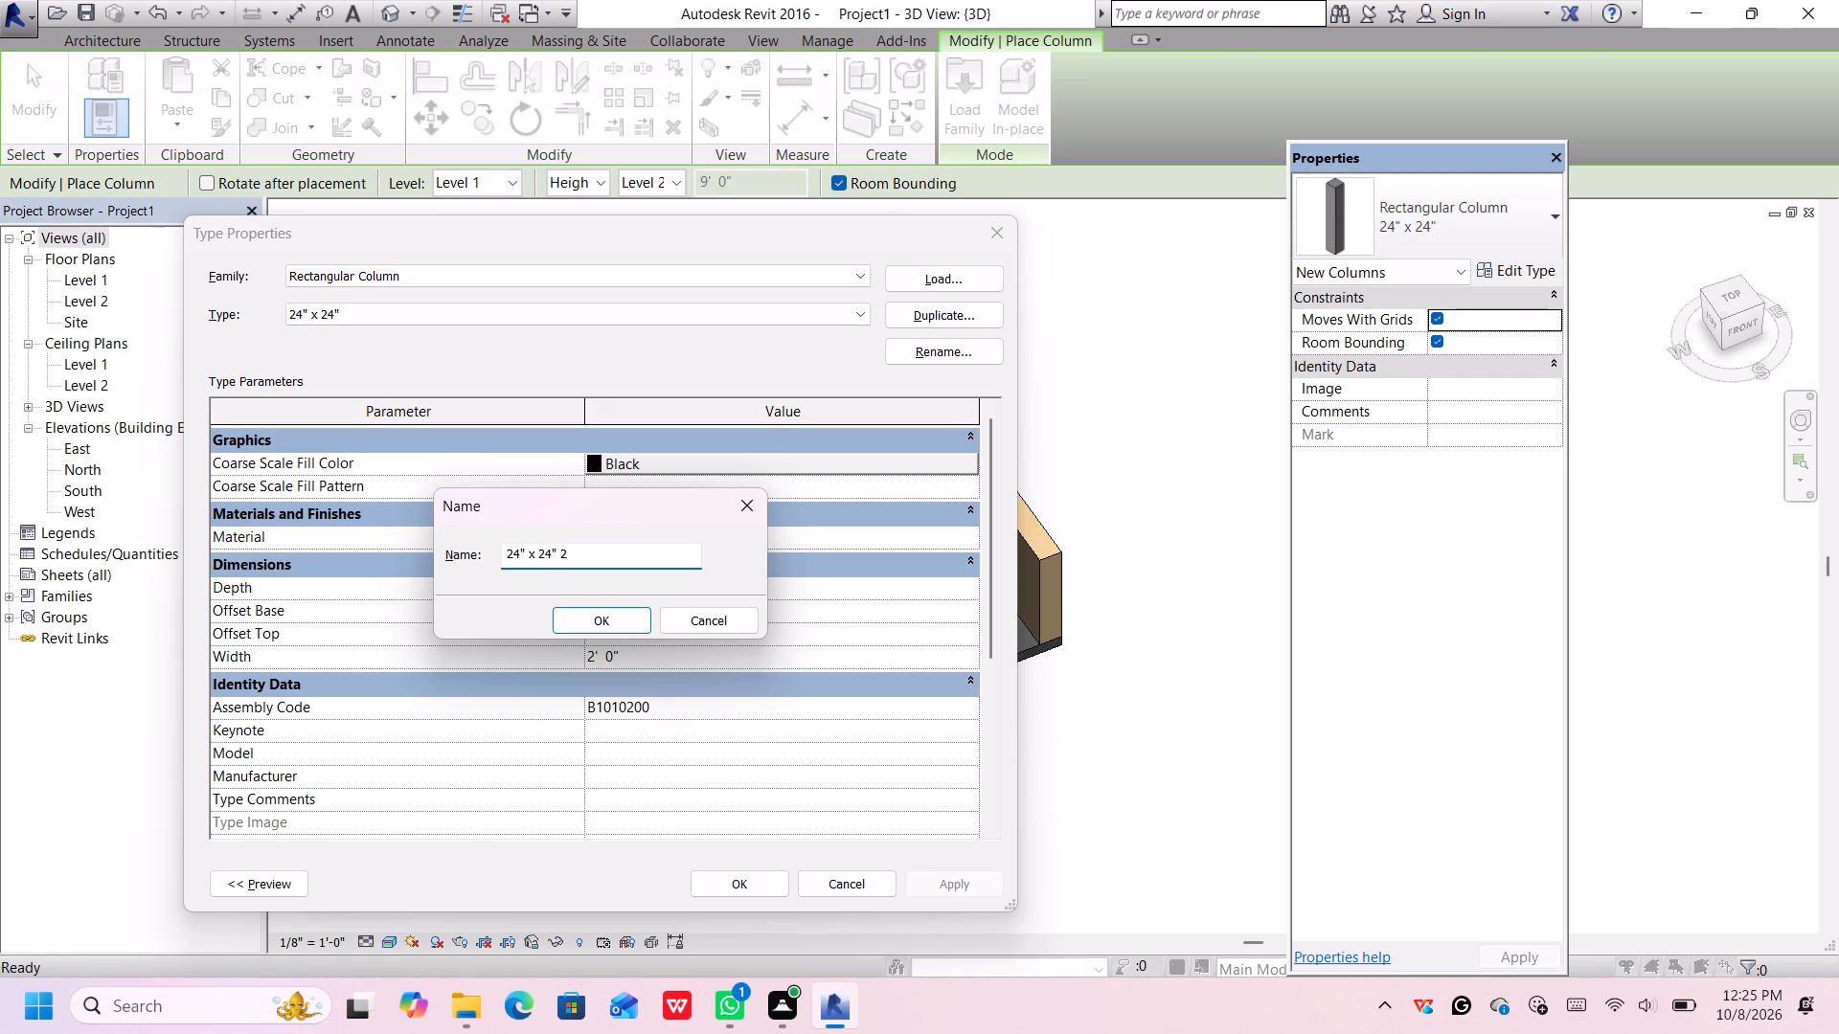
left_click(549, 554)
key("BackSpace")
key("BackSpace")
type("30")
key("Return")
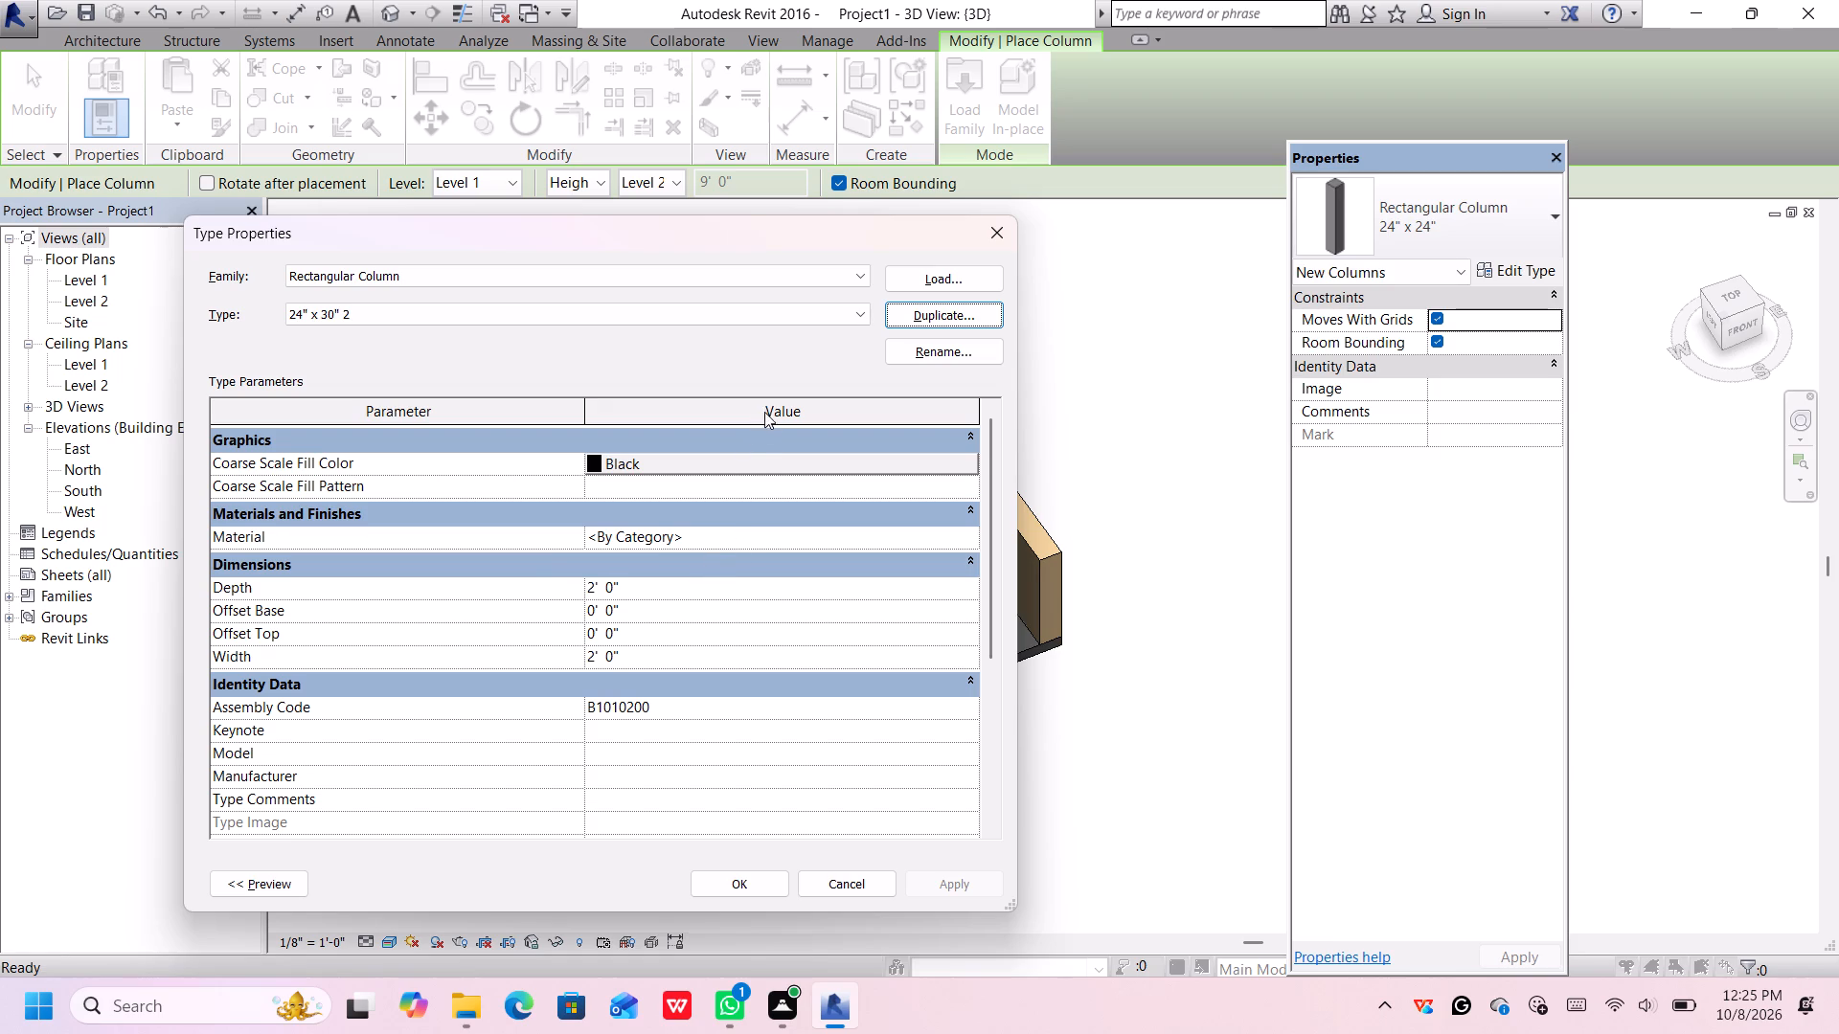
Examine the duplicated column type's material, dimension and identity parameters, and close its properties without applying them.
scroll(752, 471, "down", 5)
scroll(752, 471, "up", 2)
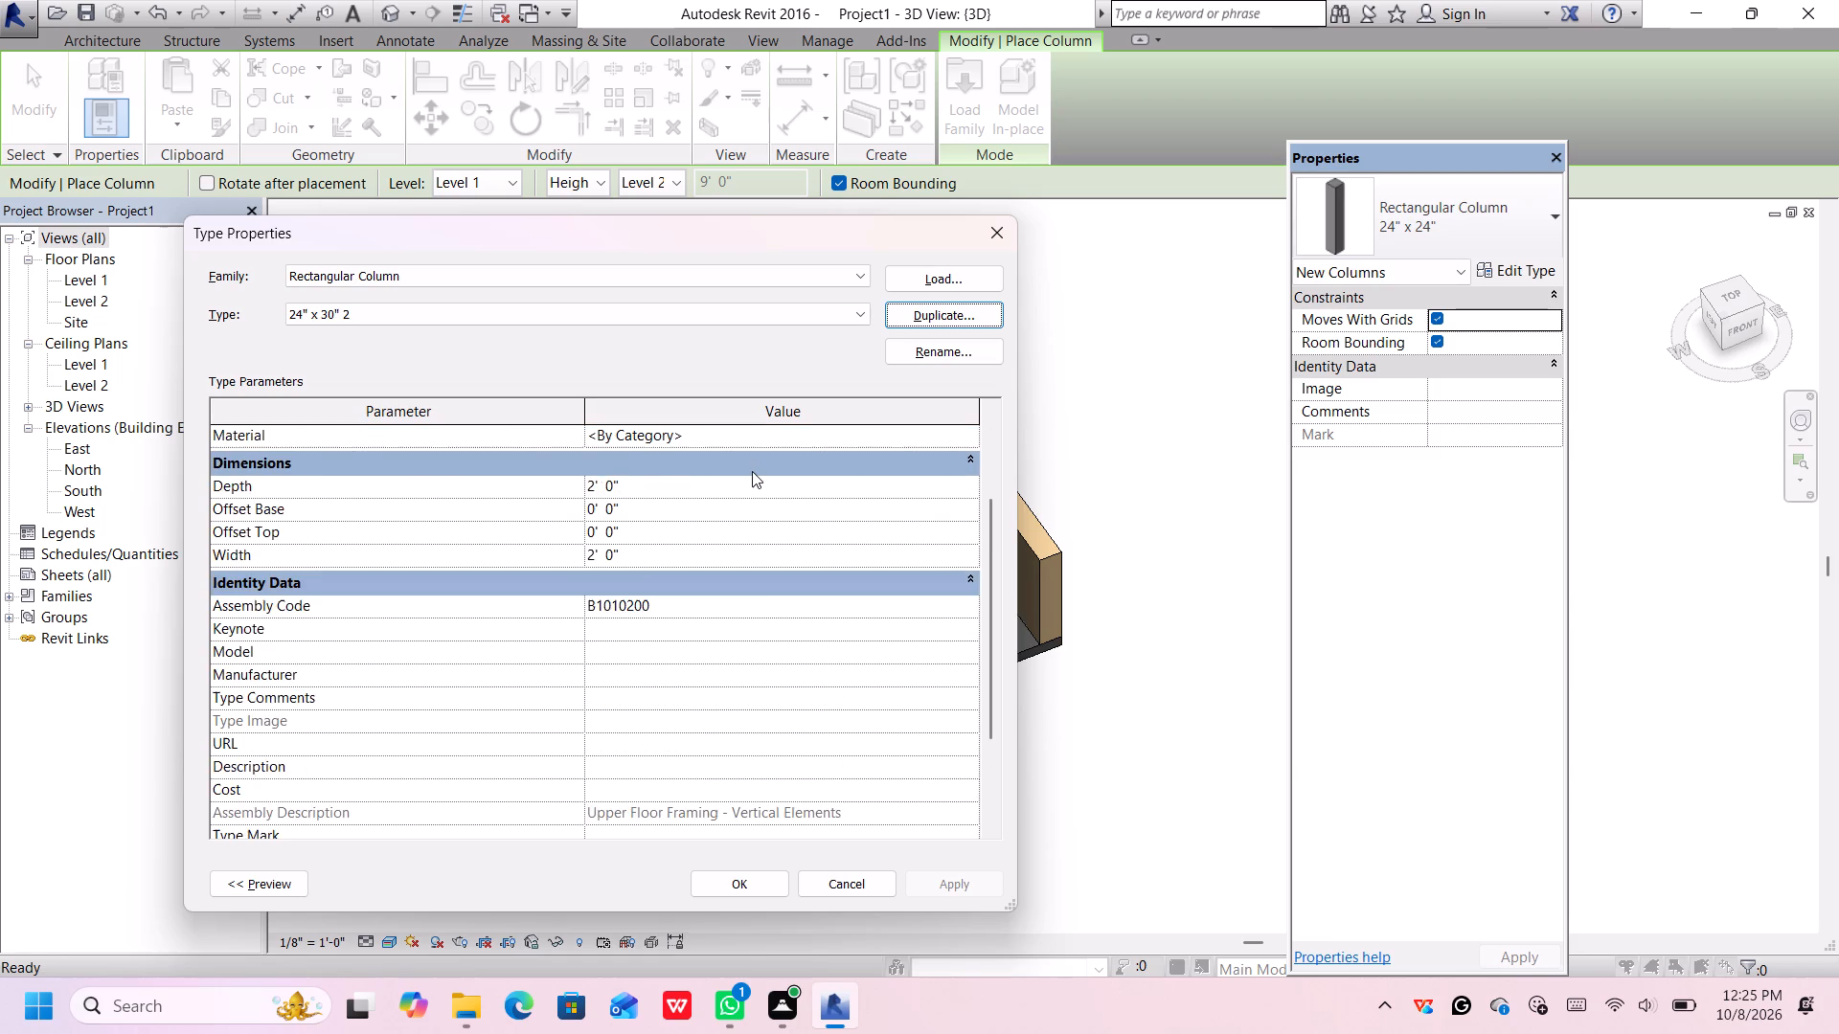
scroll(752, 471, "up", 1)
scroll(752, 471, "down", 4)
scroll(752, 471, "up", 5)
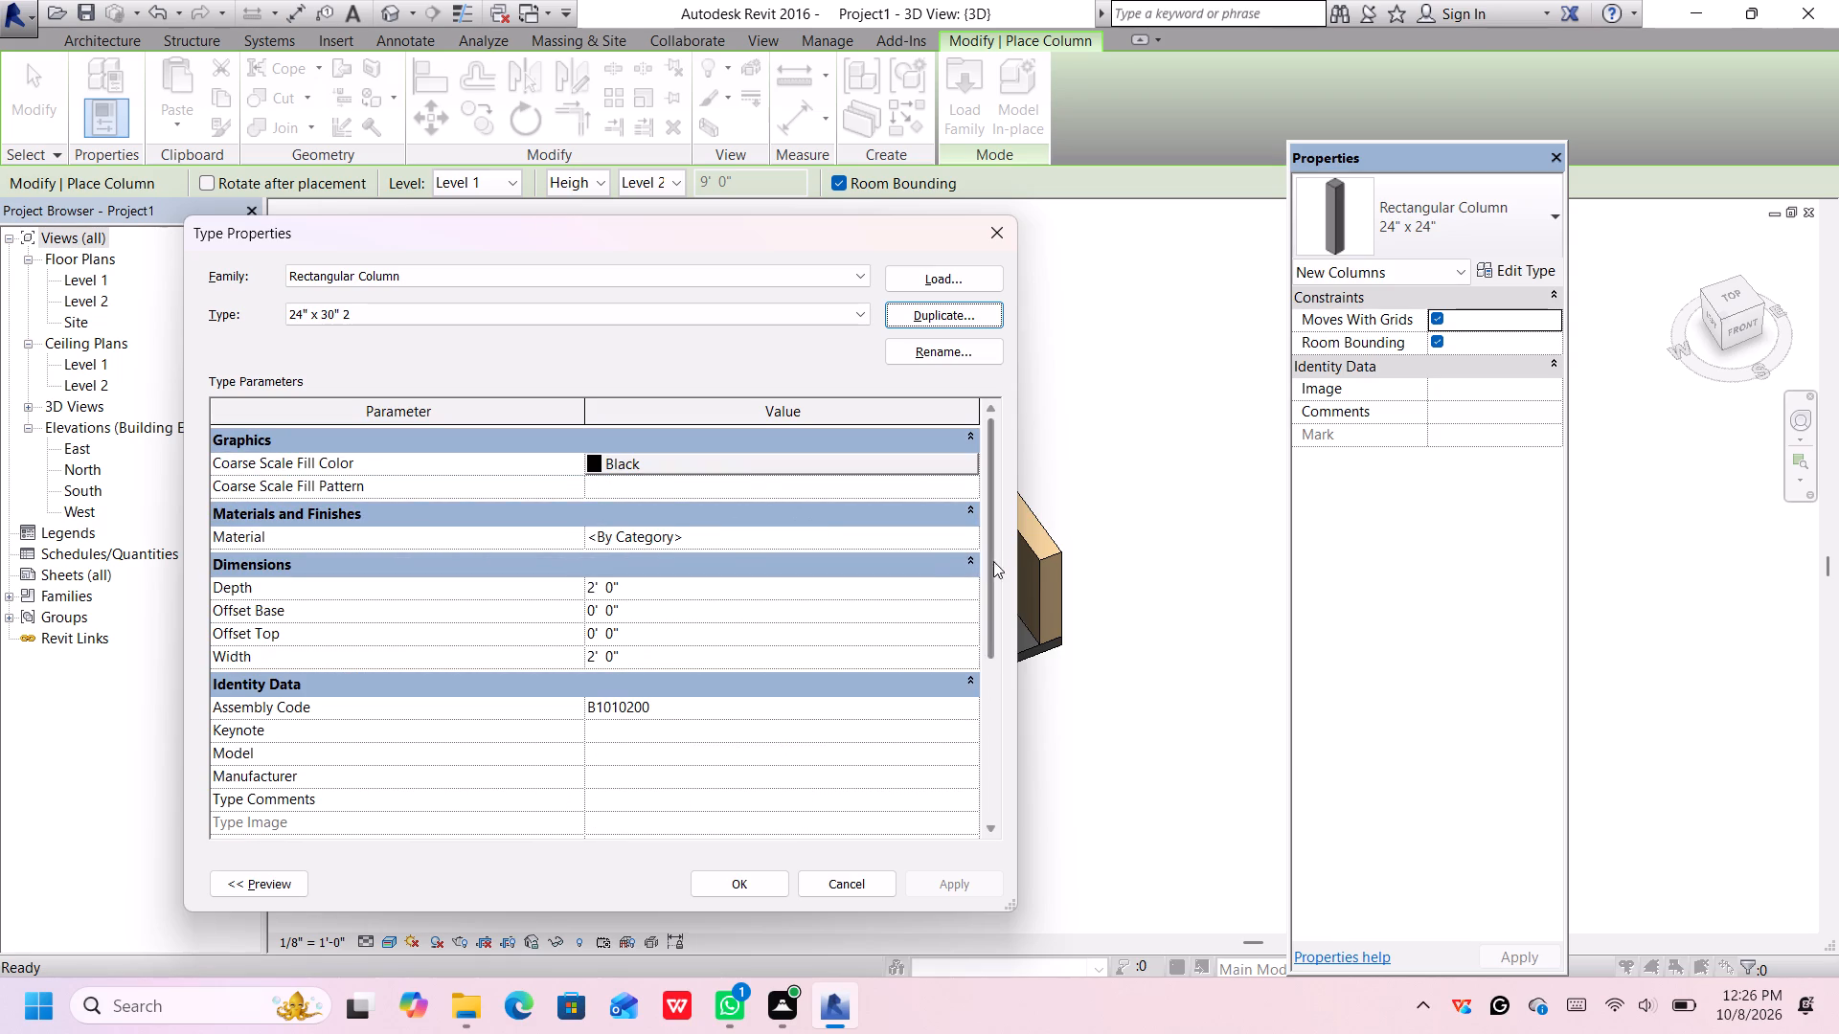
scroll(790, 707, "up", 2)
scroll(790, 707, "down", 1)
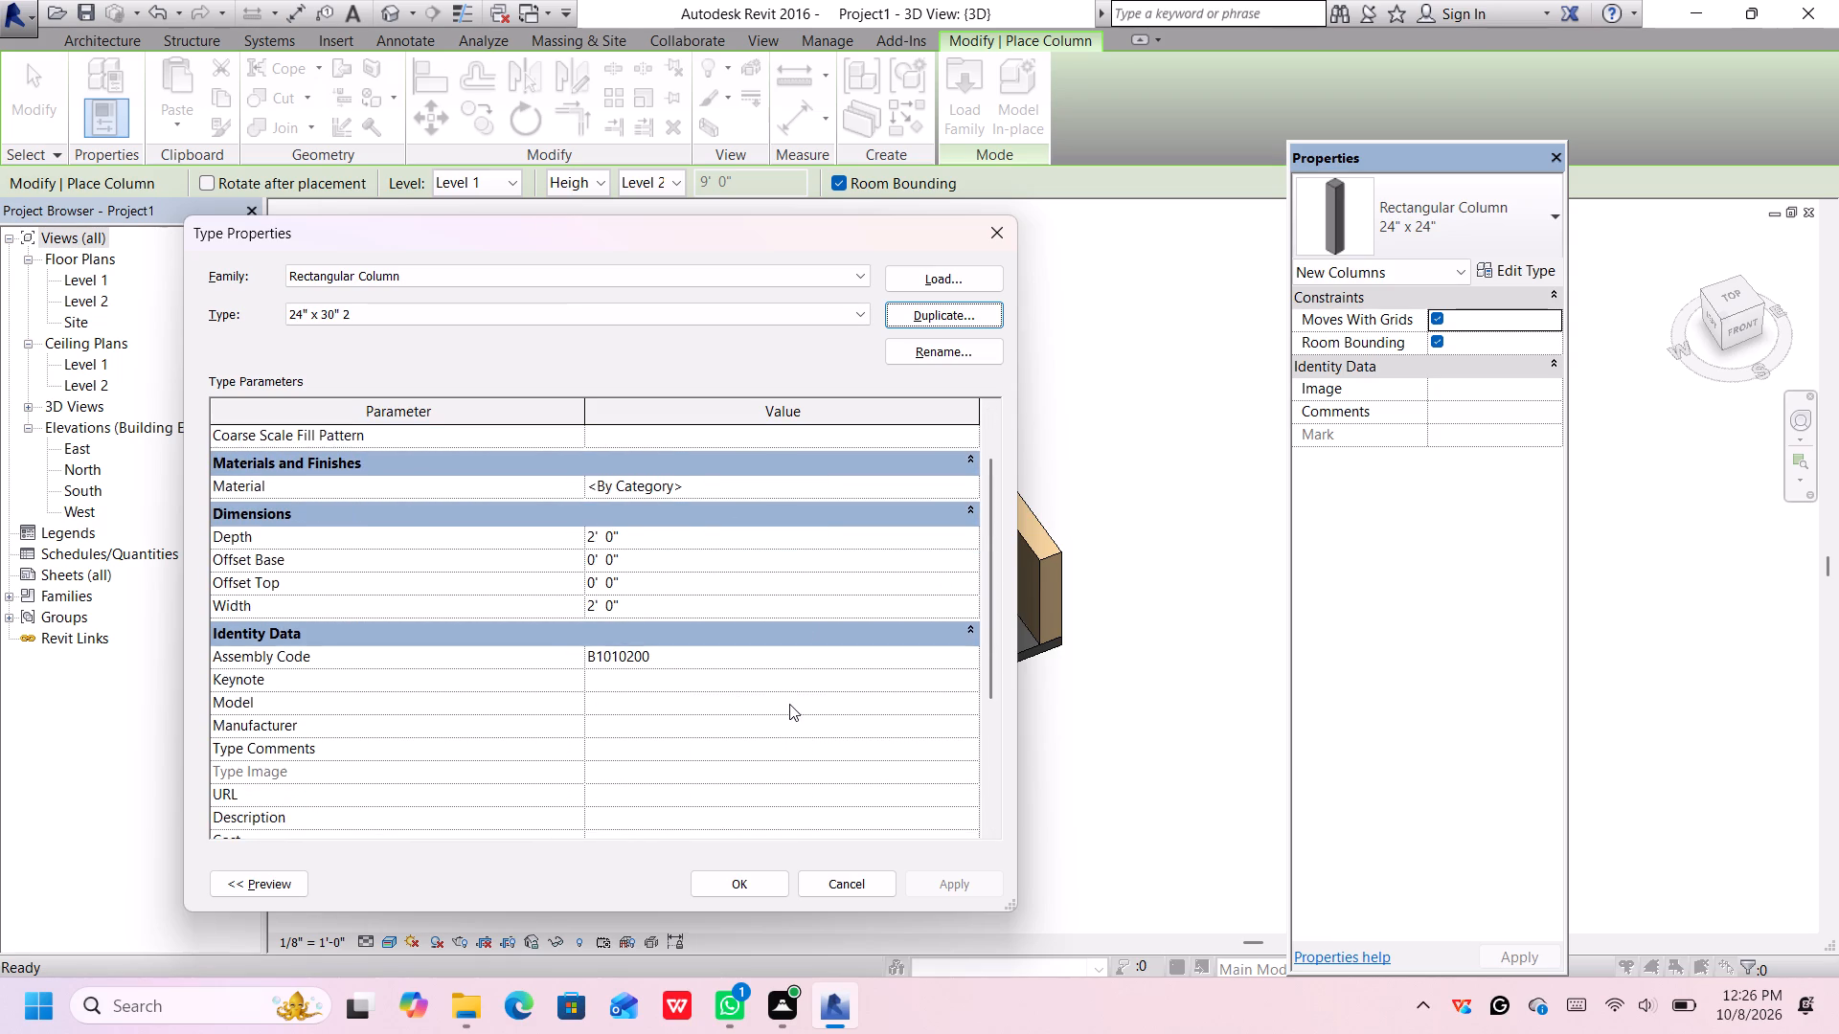
scroll(789, 704, "down", 4)
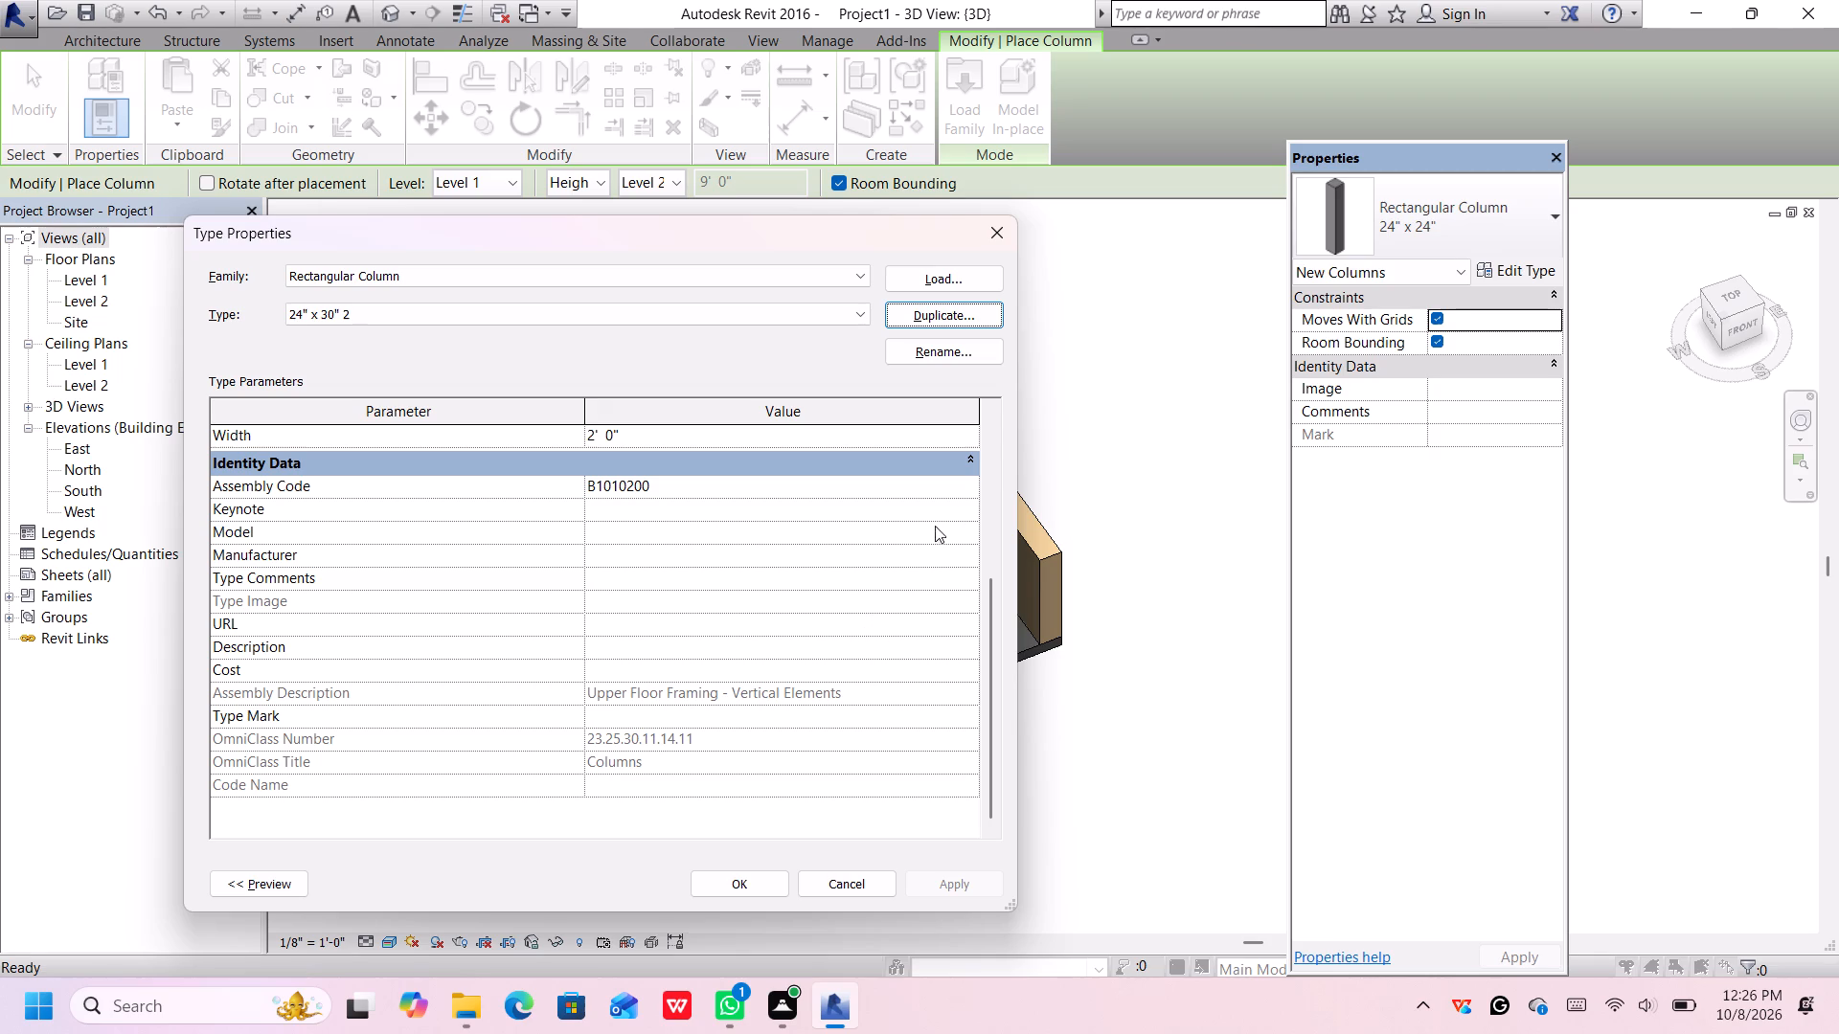
scroll(810, 613, "down", 4)
scroll(810, 615, "up", 2)
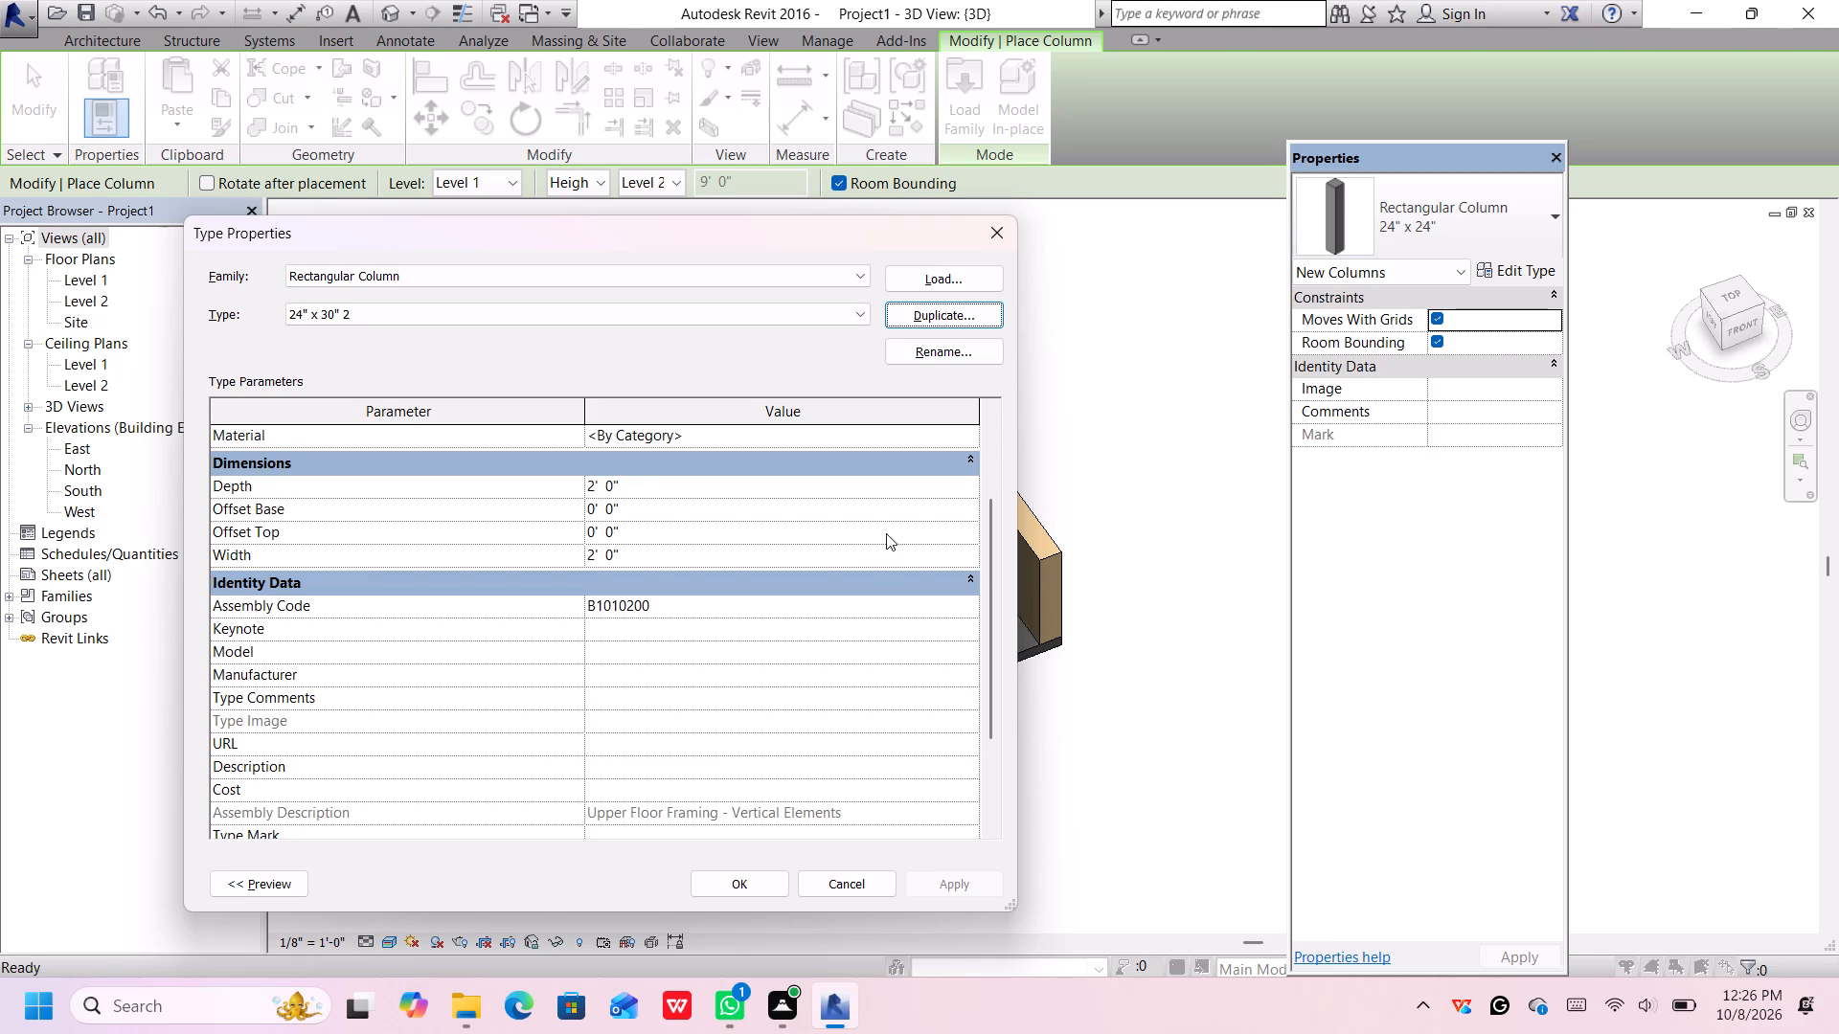
scroll(604, 547, "up", 1)
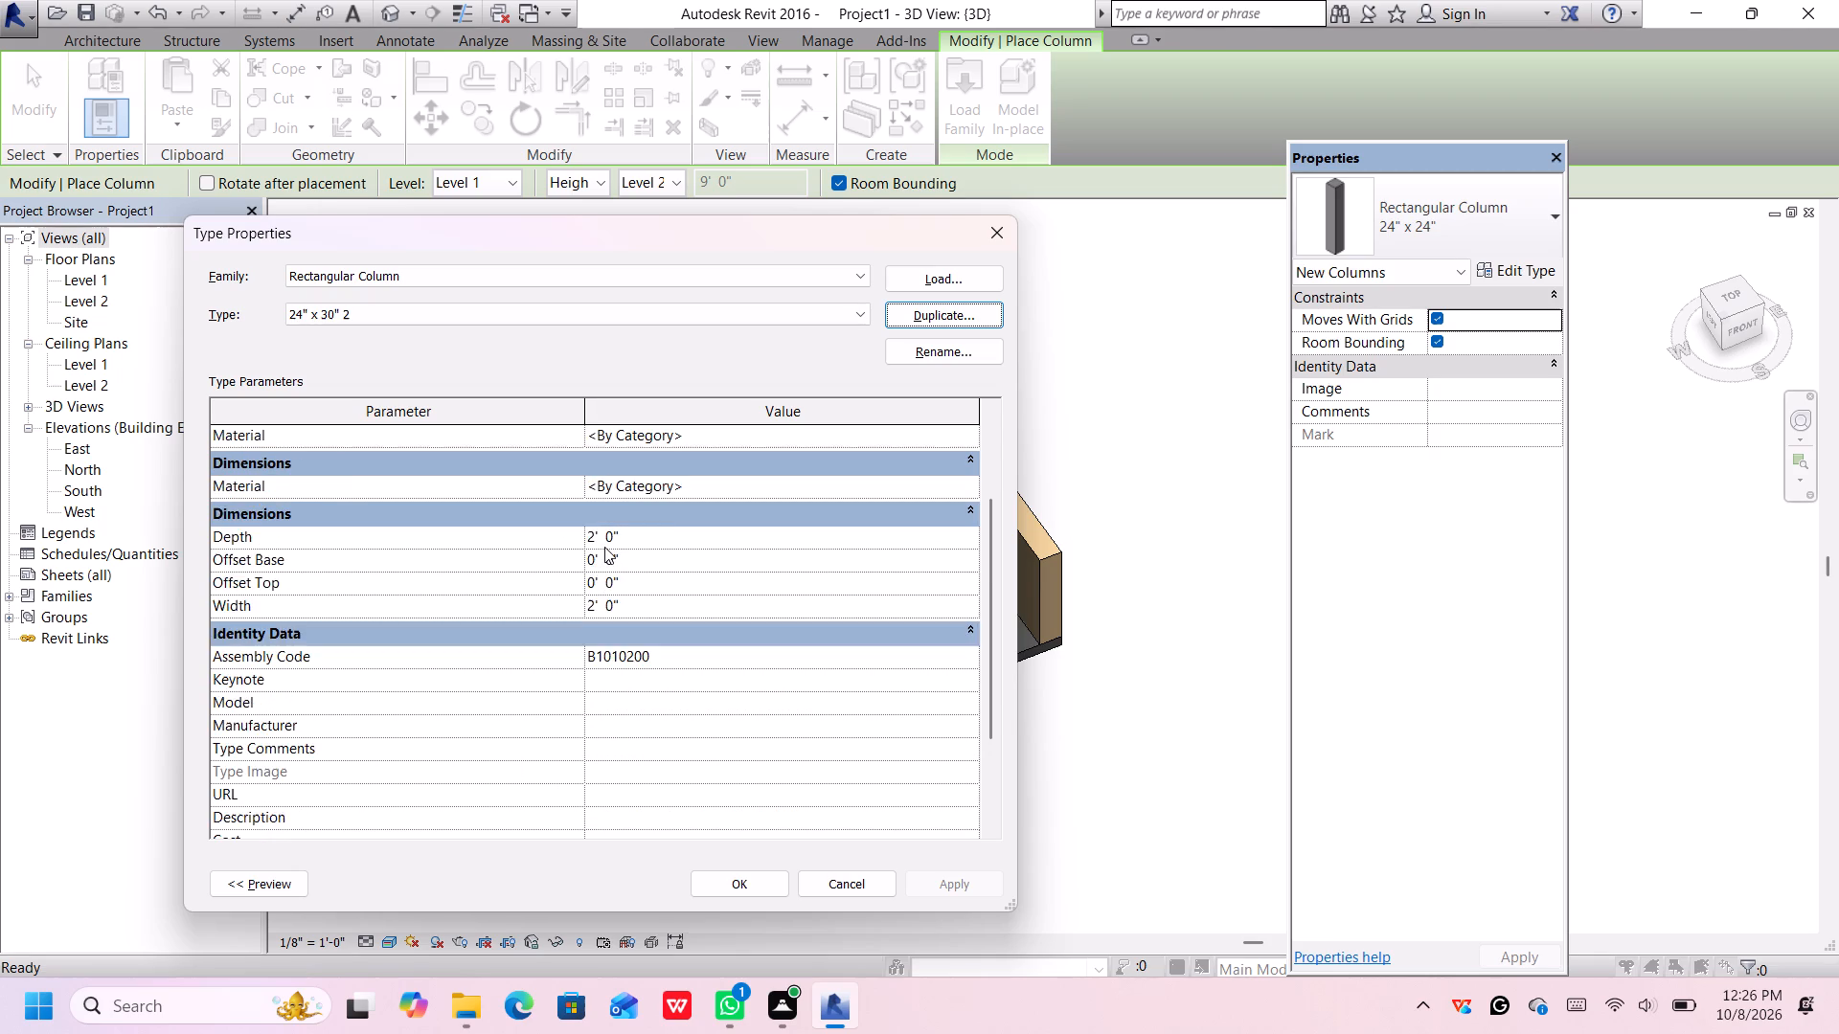
scroll(604, 547, "up", 3)
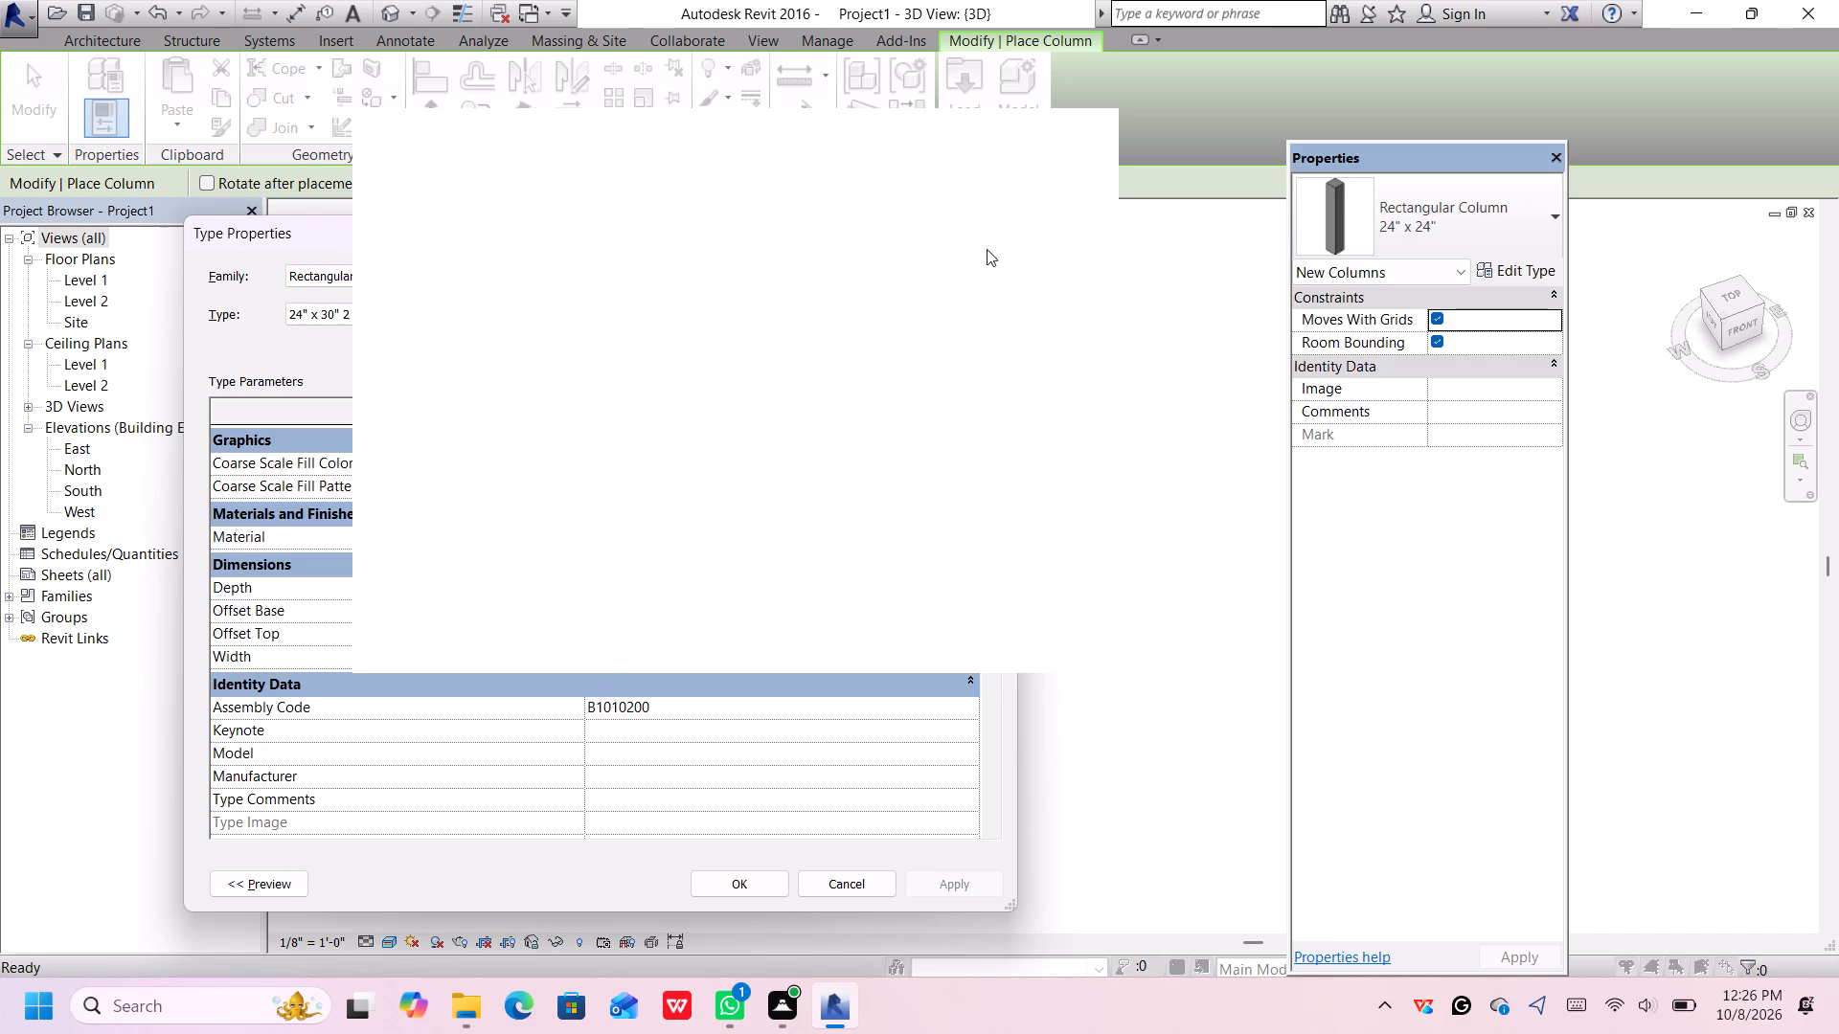
left_click(1072, 140)
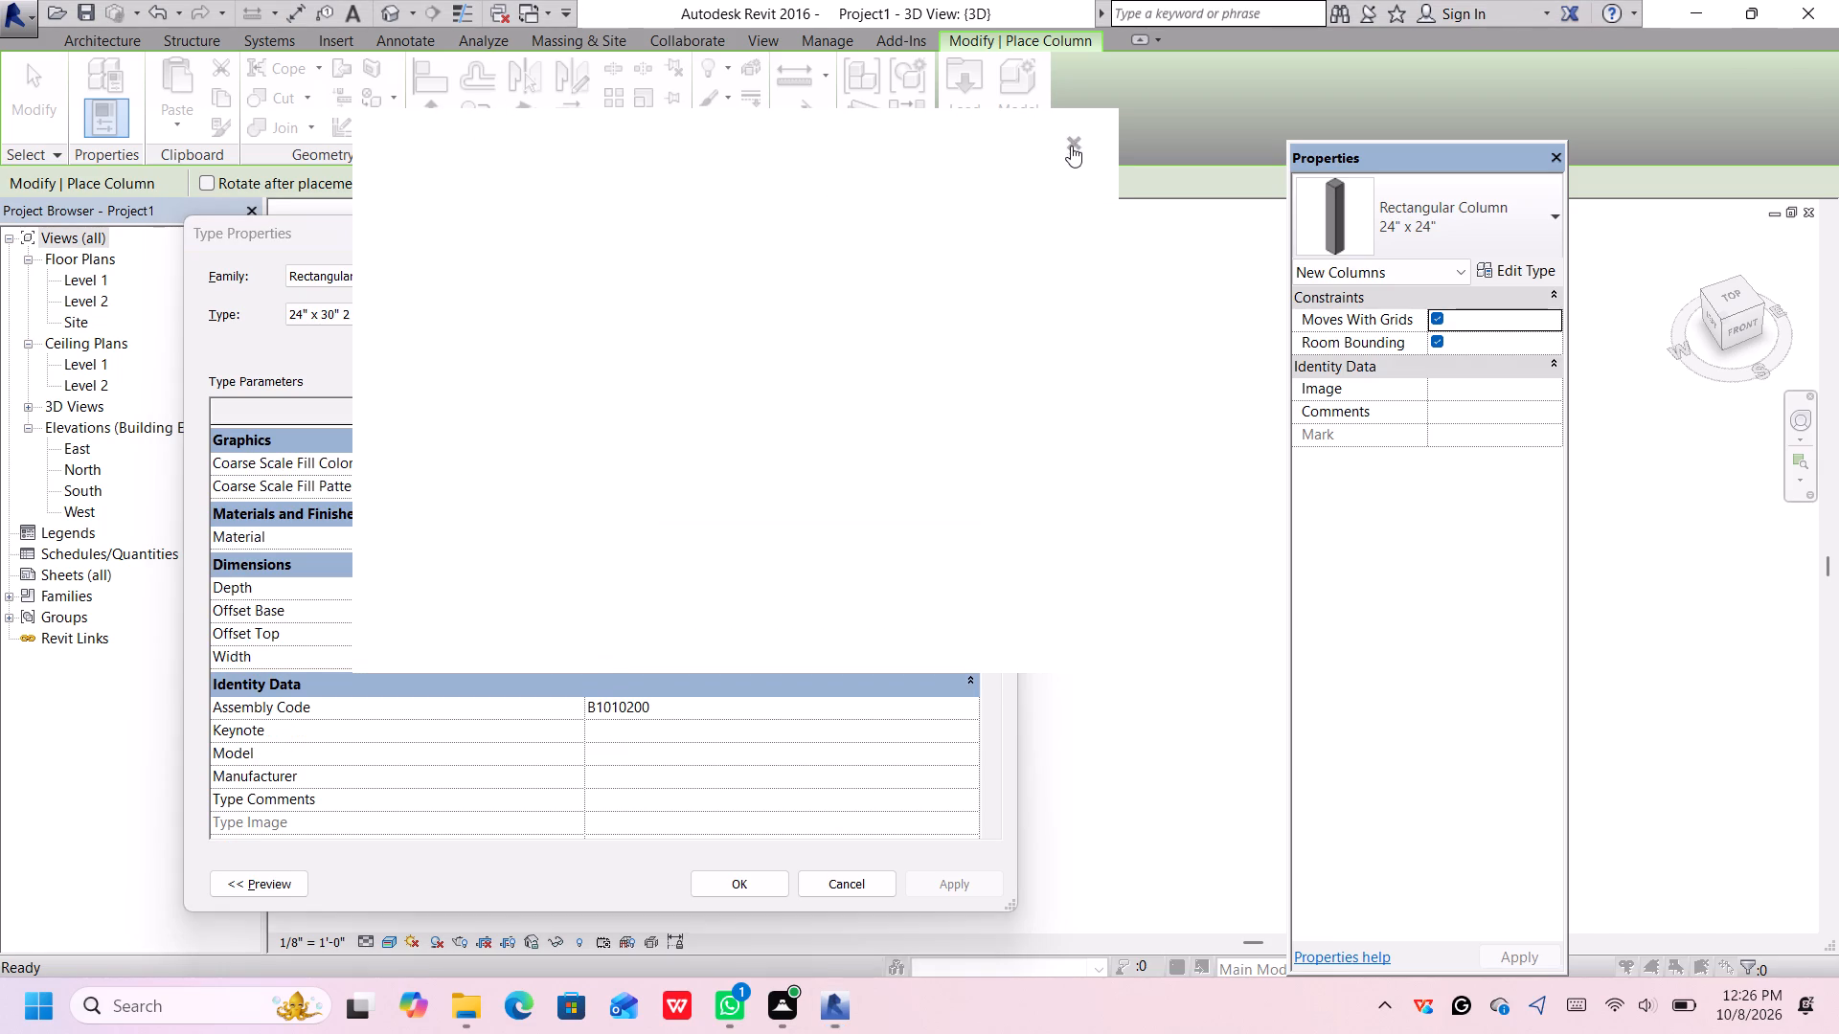
scroll(591, 644, "up", 2)
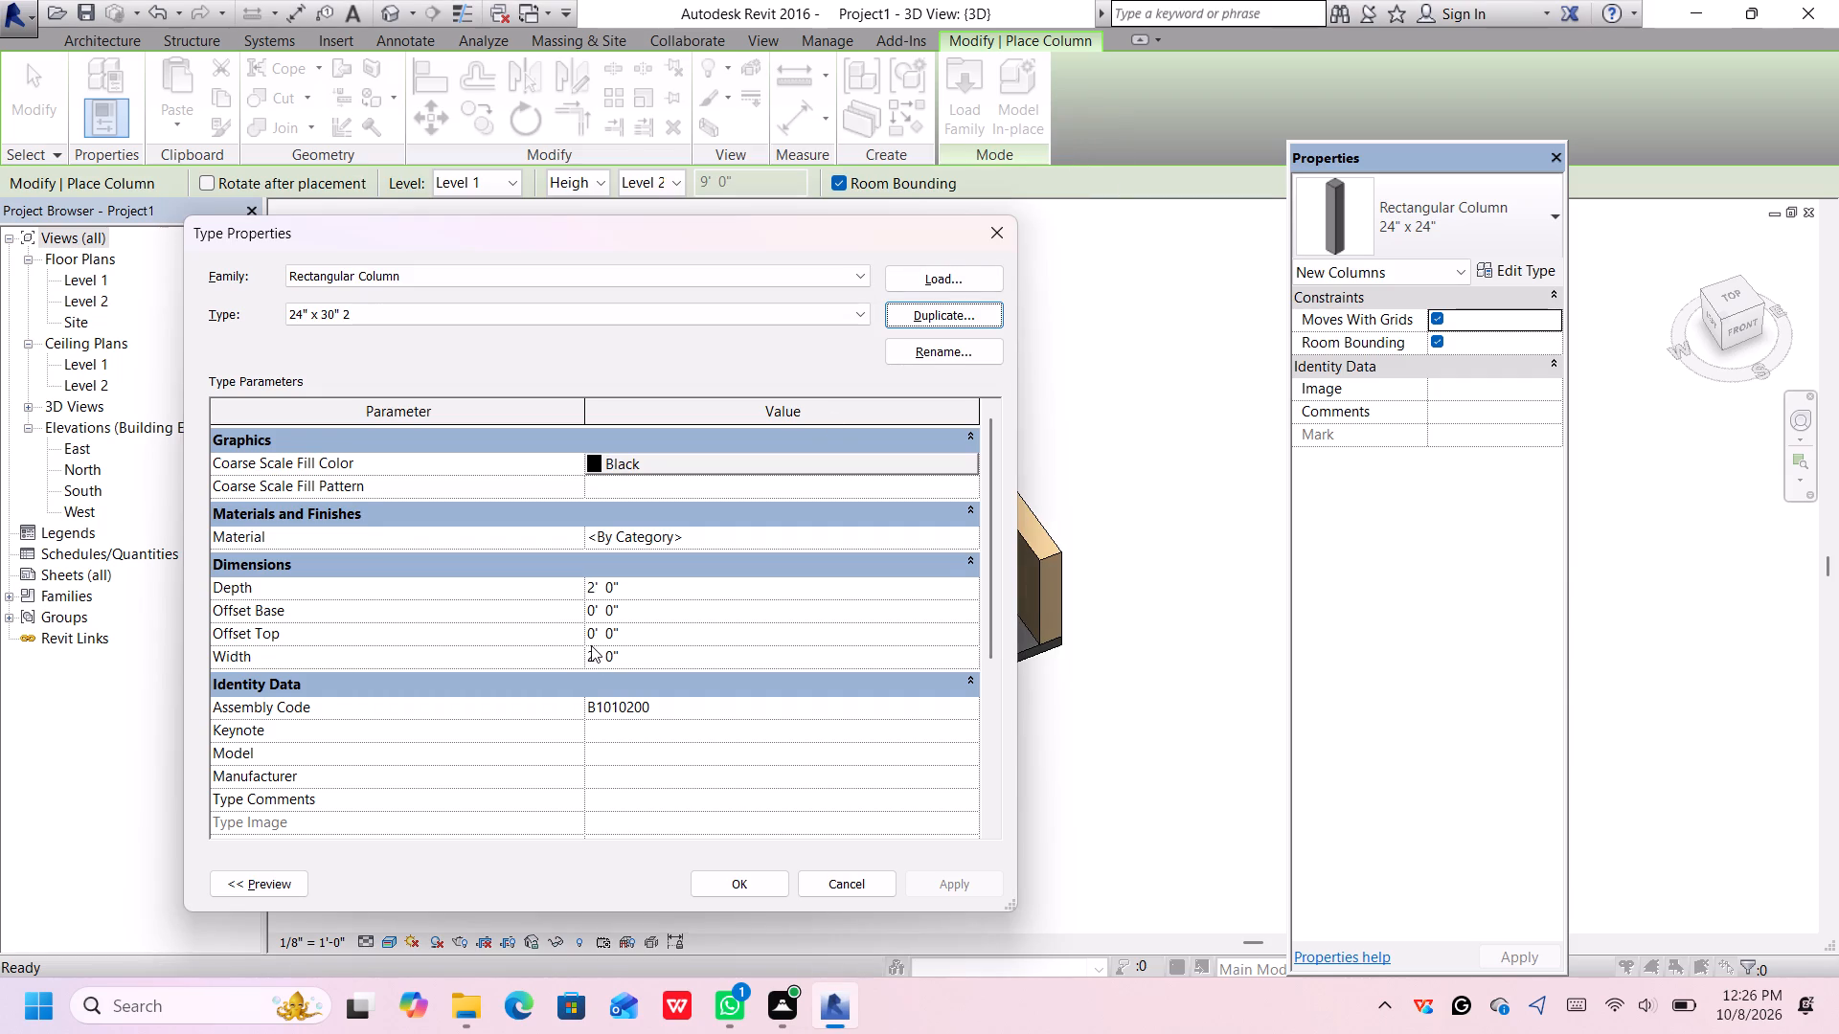
scroll(594, 651, "up", 1)
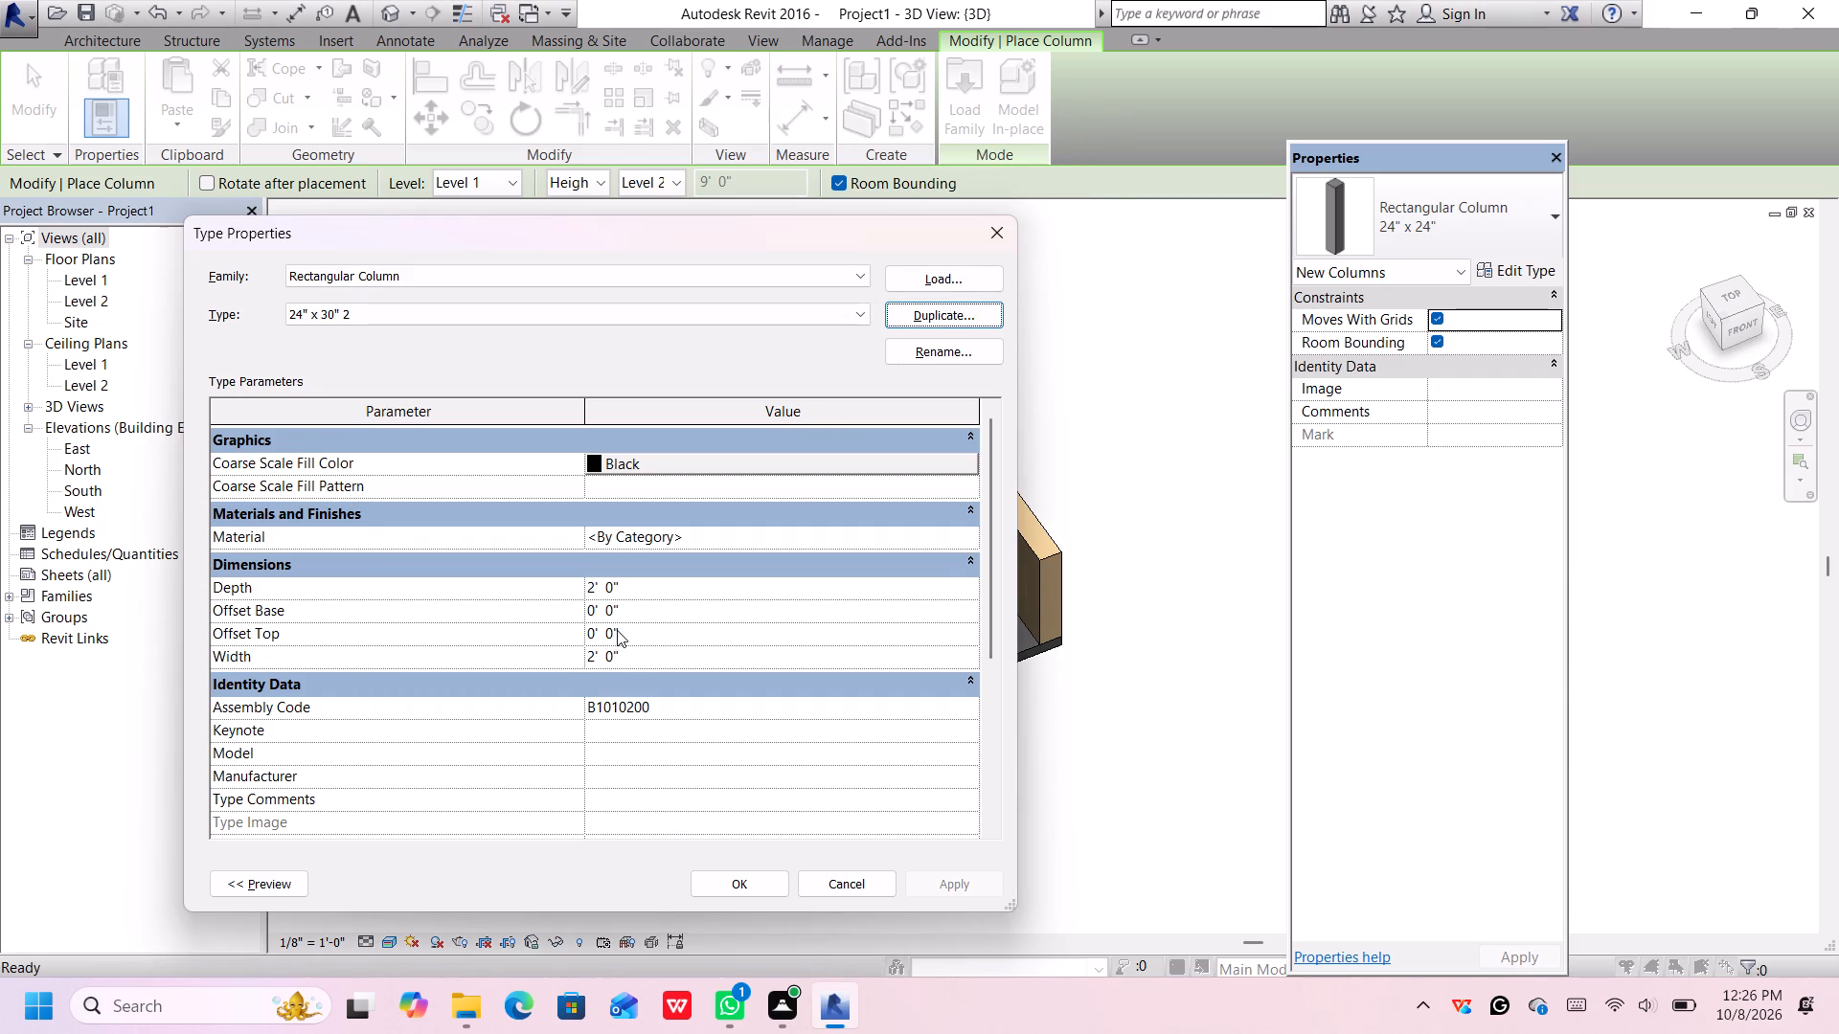
left_click(995, 240)
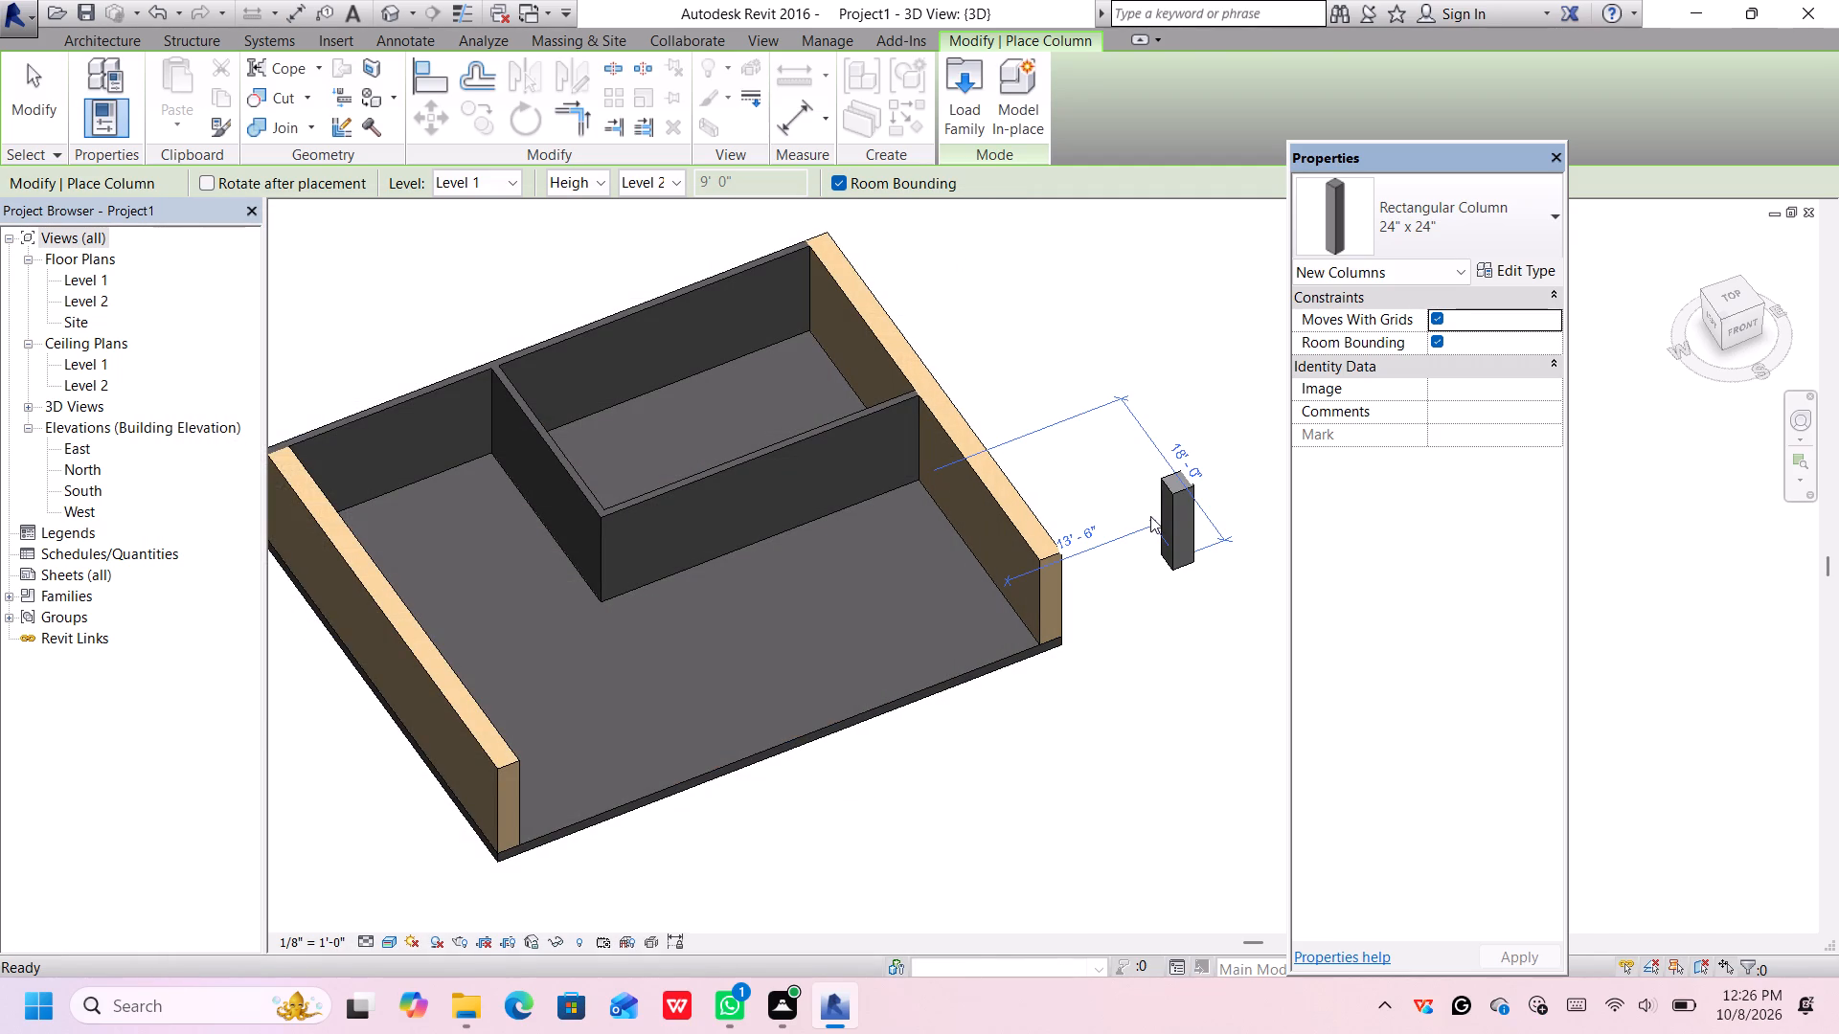
Place two 24" x 24" rectangular columns along the floor's front edge, about 30' and 14' from the right-hand wall and 20' forward of the partition.
left_click(1474, 215)
left_click(1429, 409)
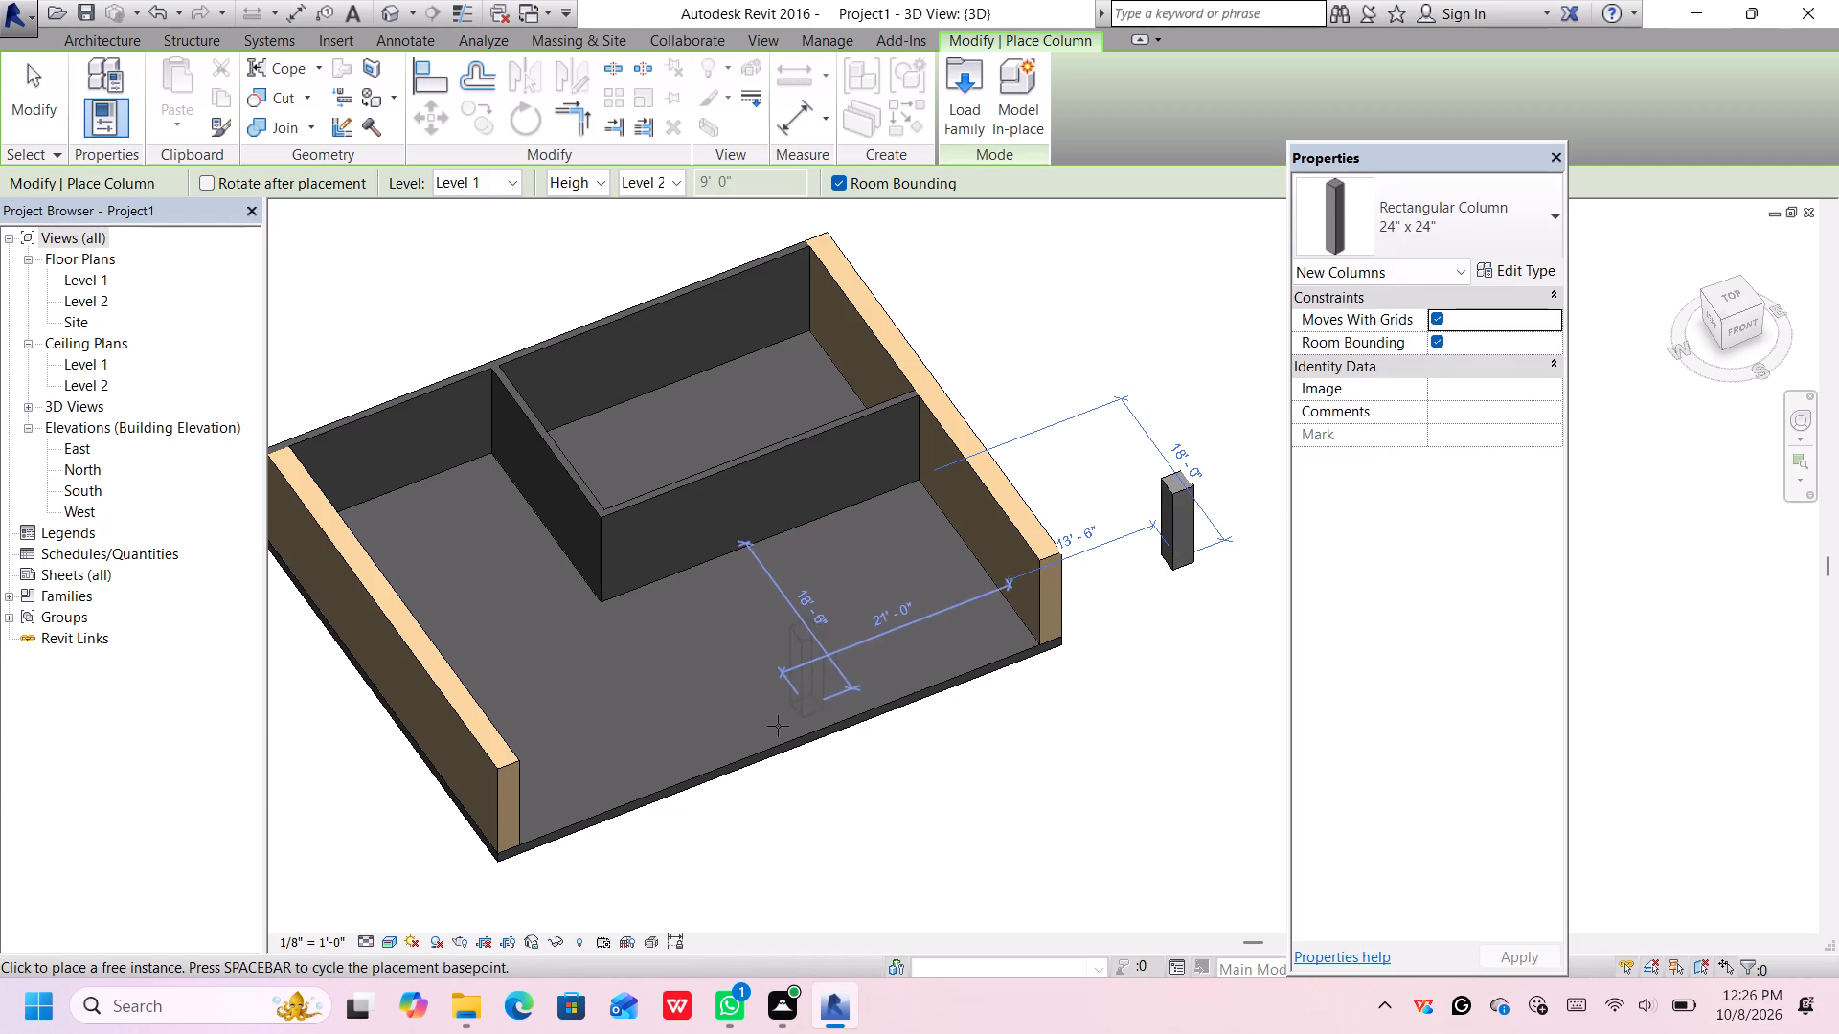
scroll(763, 748, "up", 1)
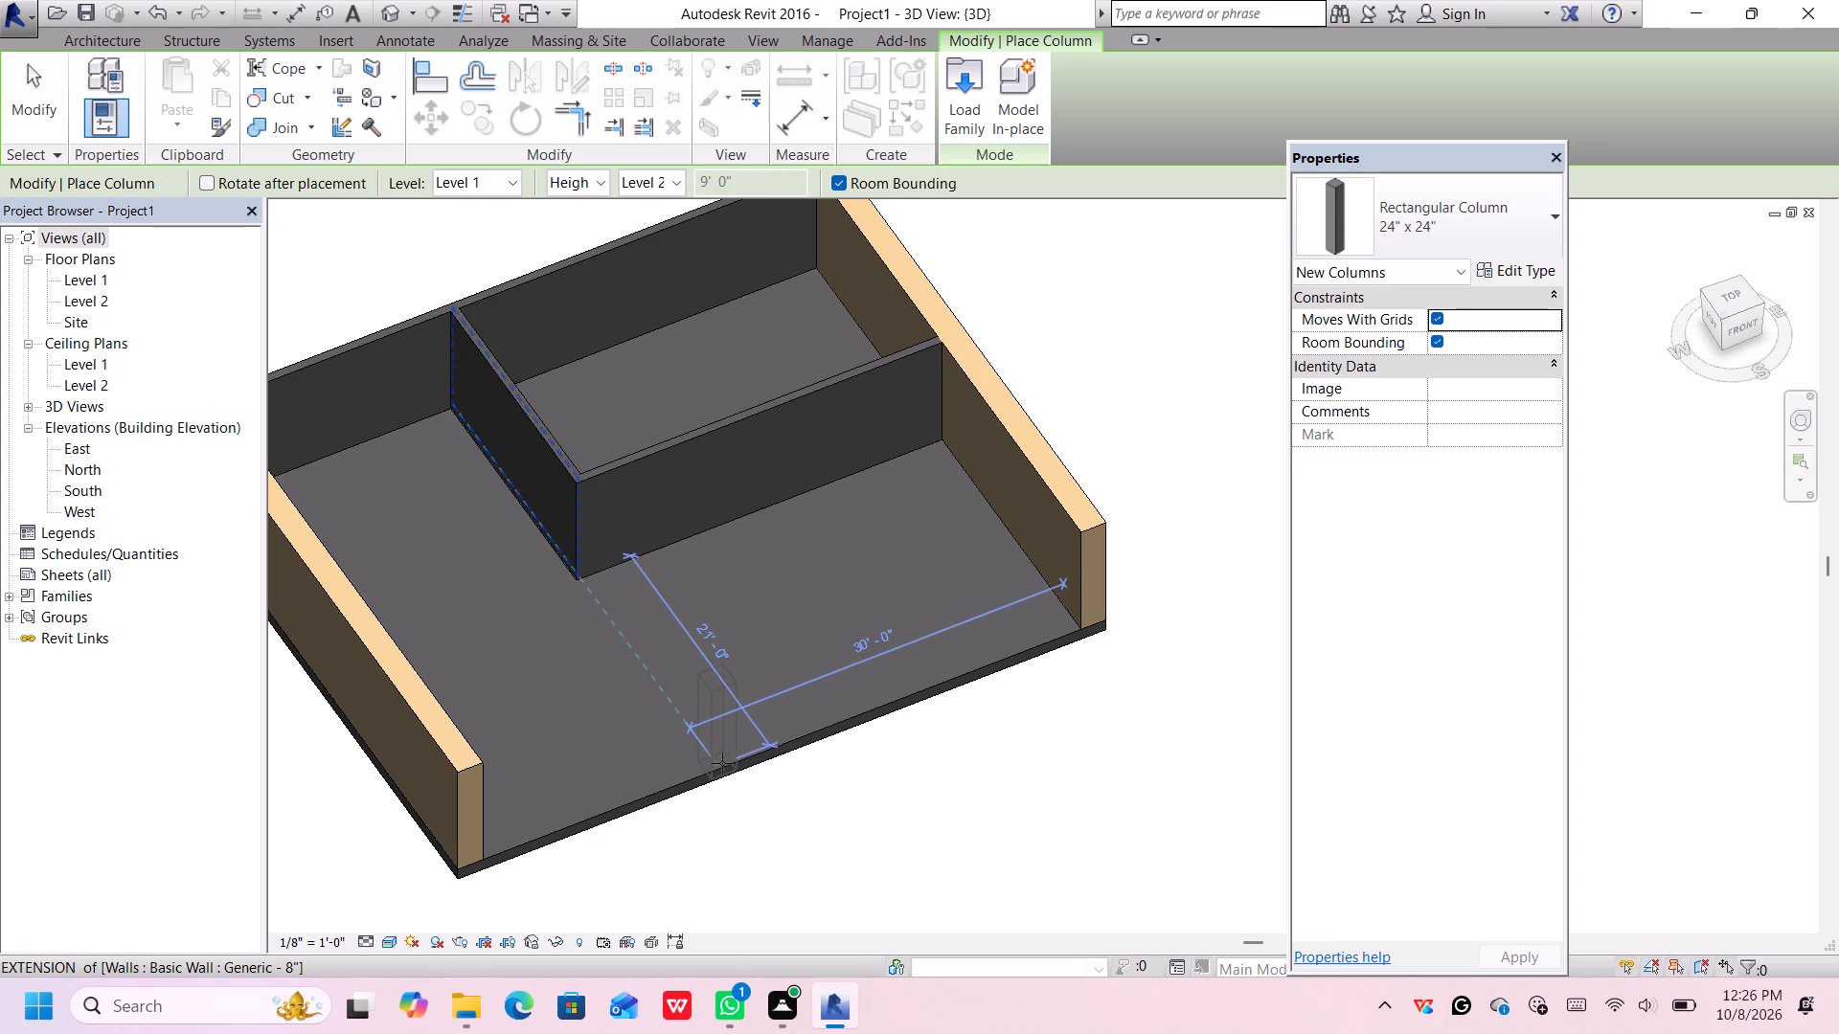
scroll(725, 763, "up", 3)
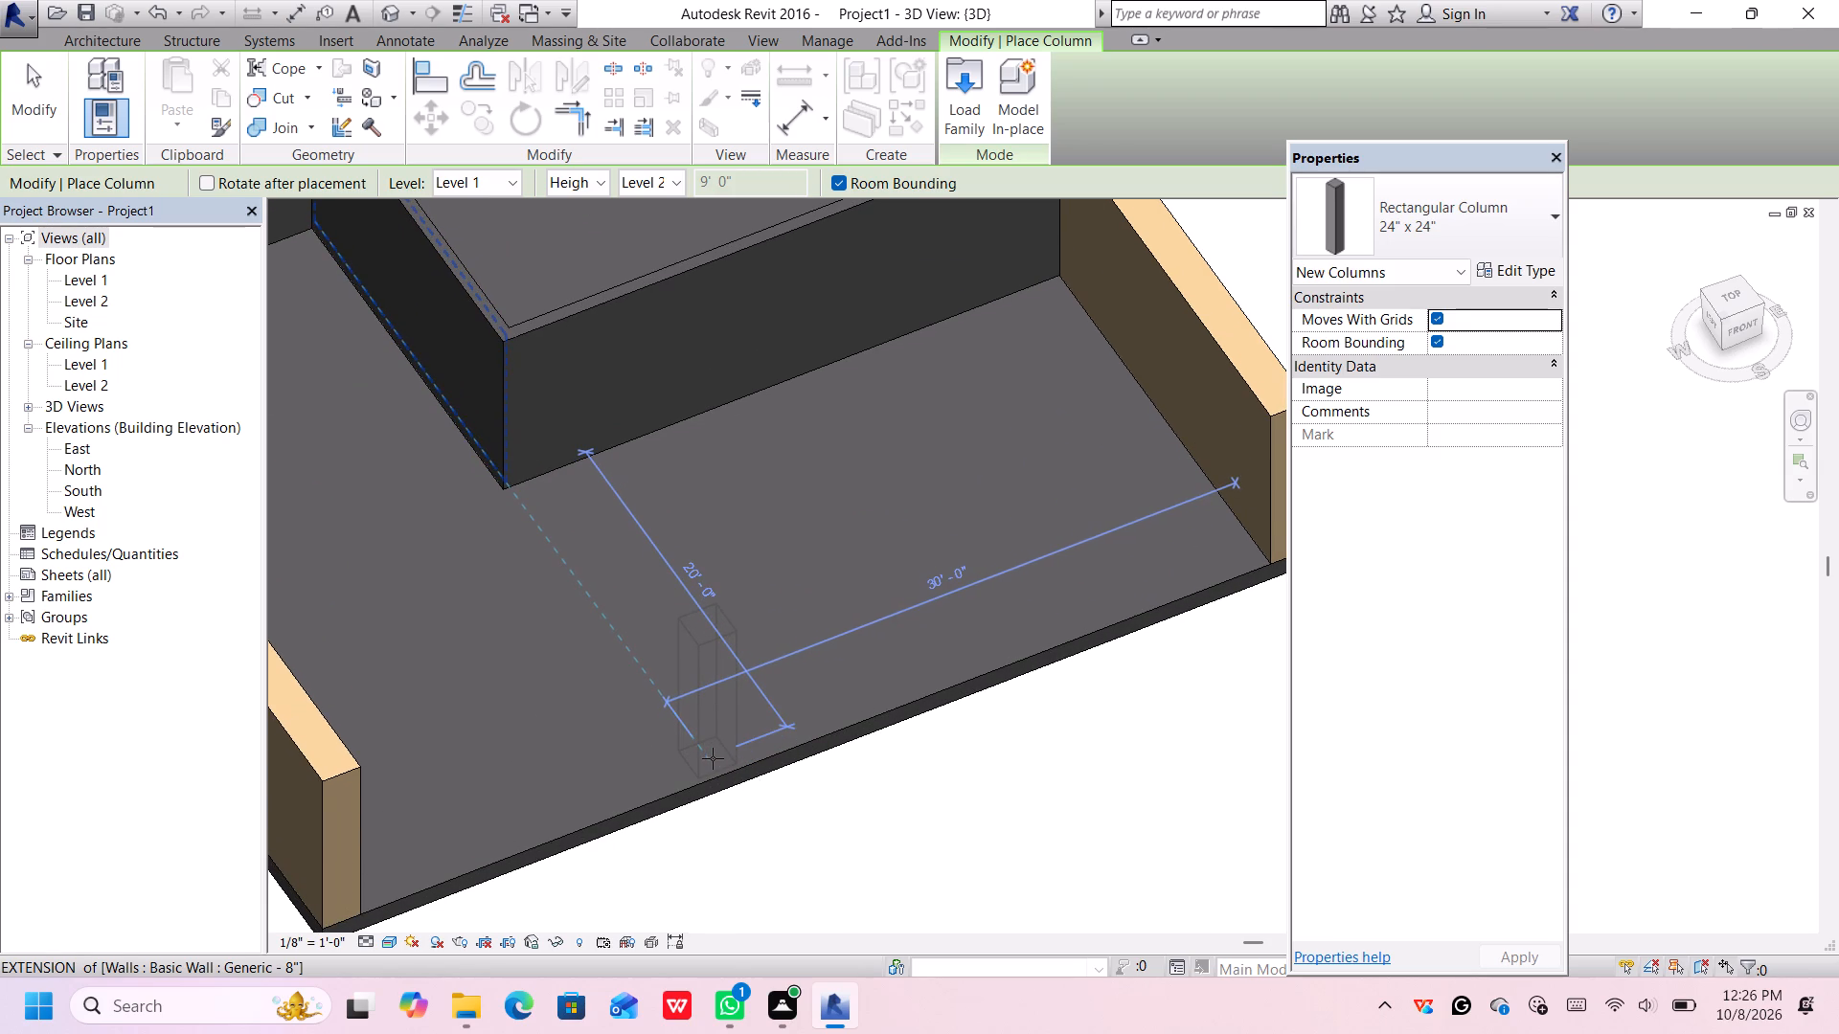
left_click(713, 758)
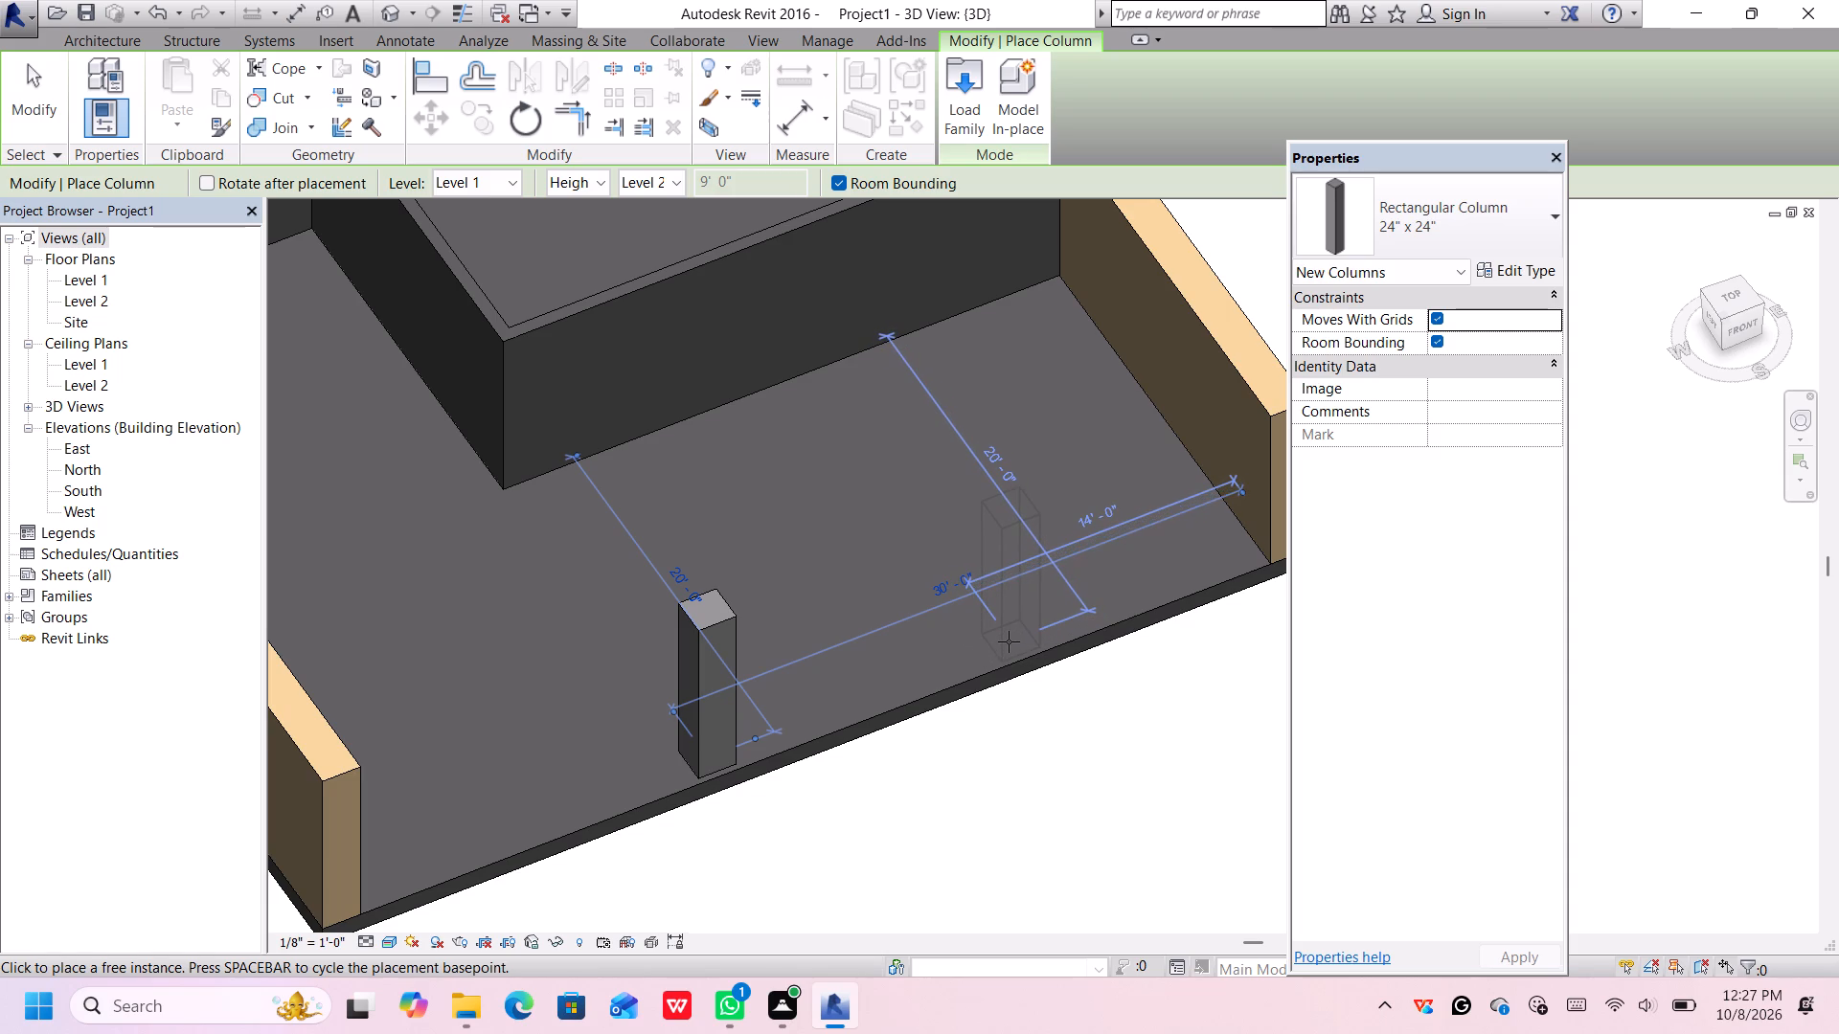
left_click(1009, 641)
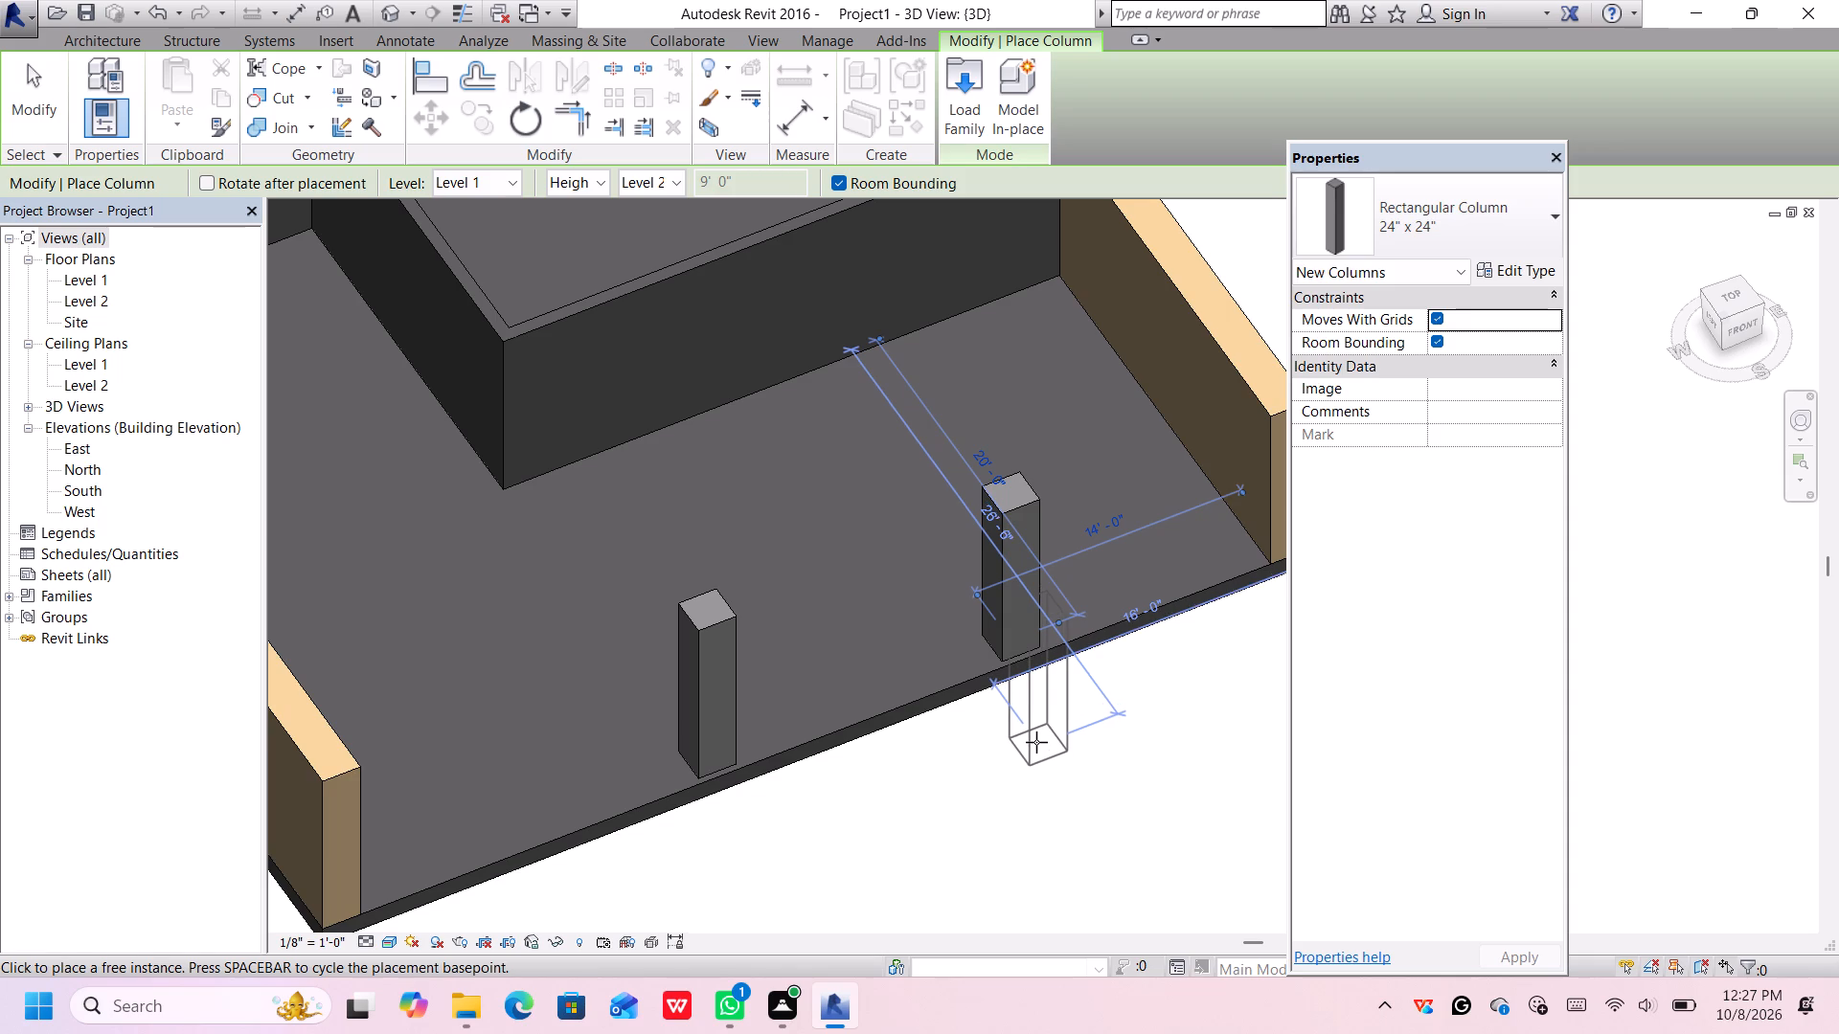
key("space")
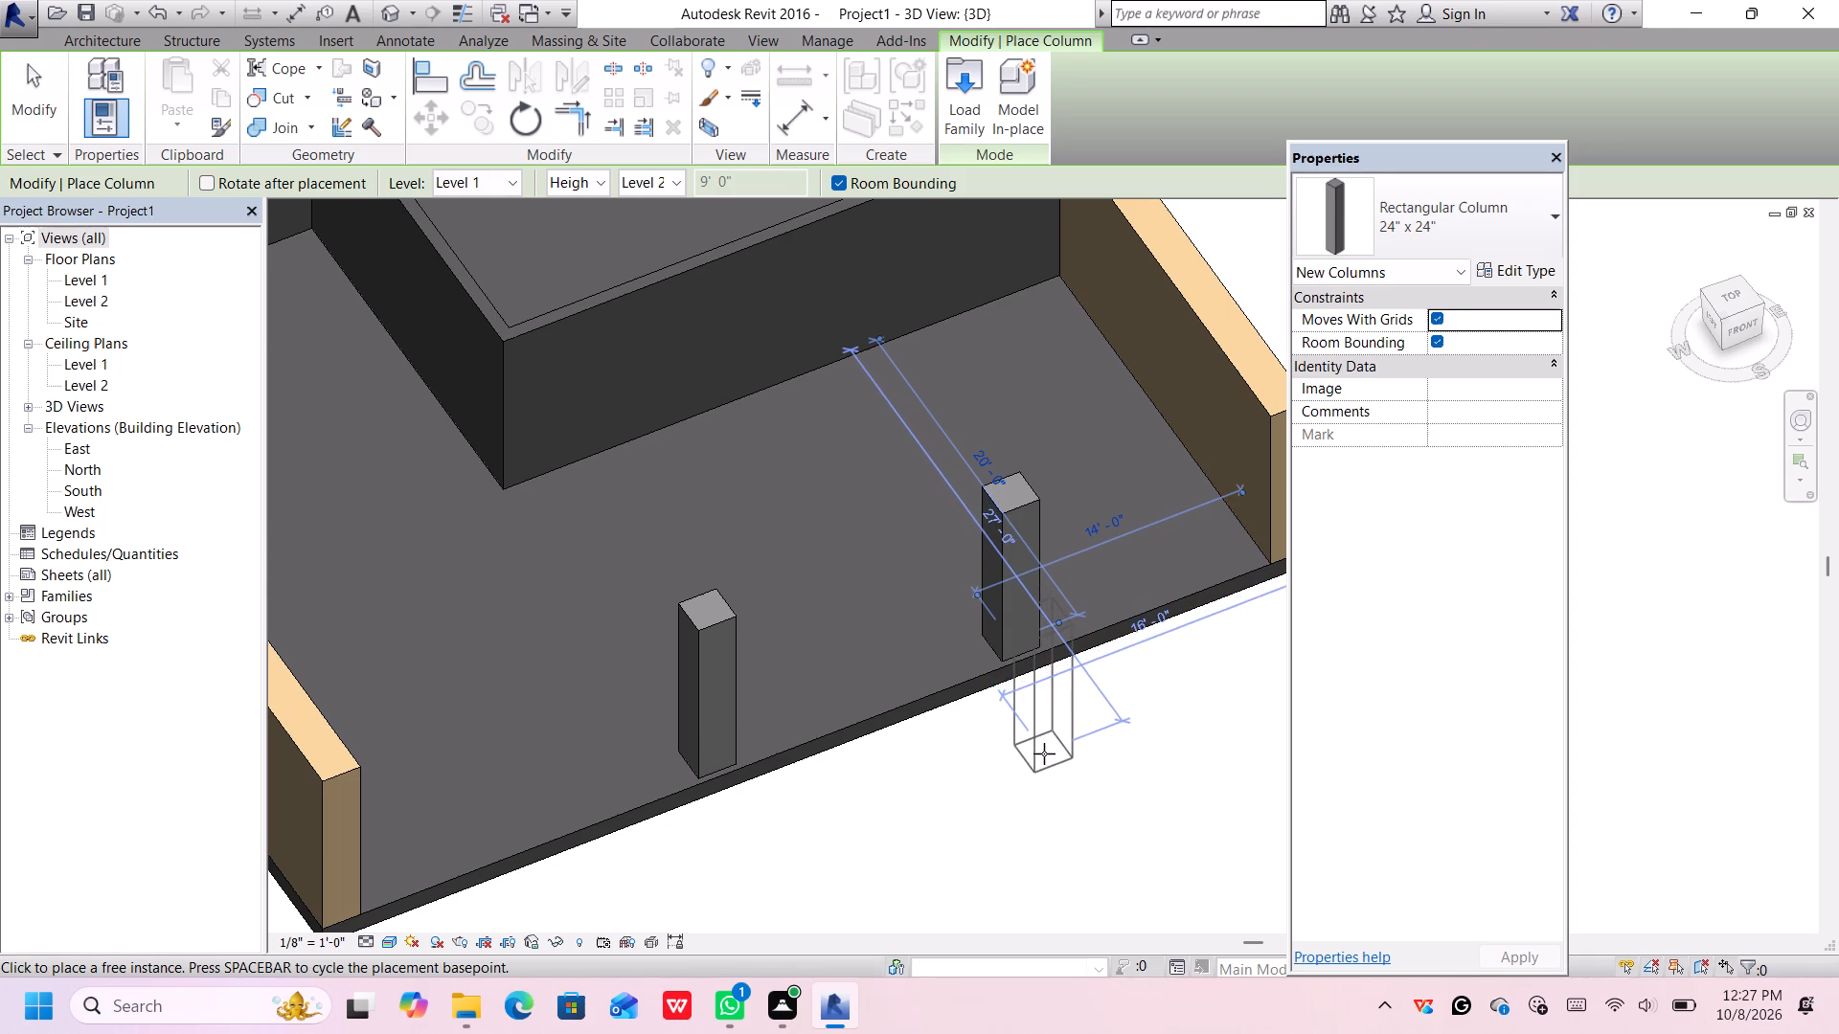
scroll(1047, 755, "down", 2)
key("Escape")
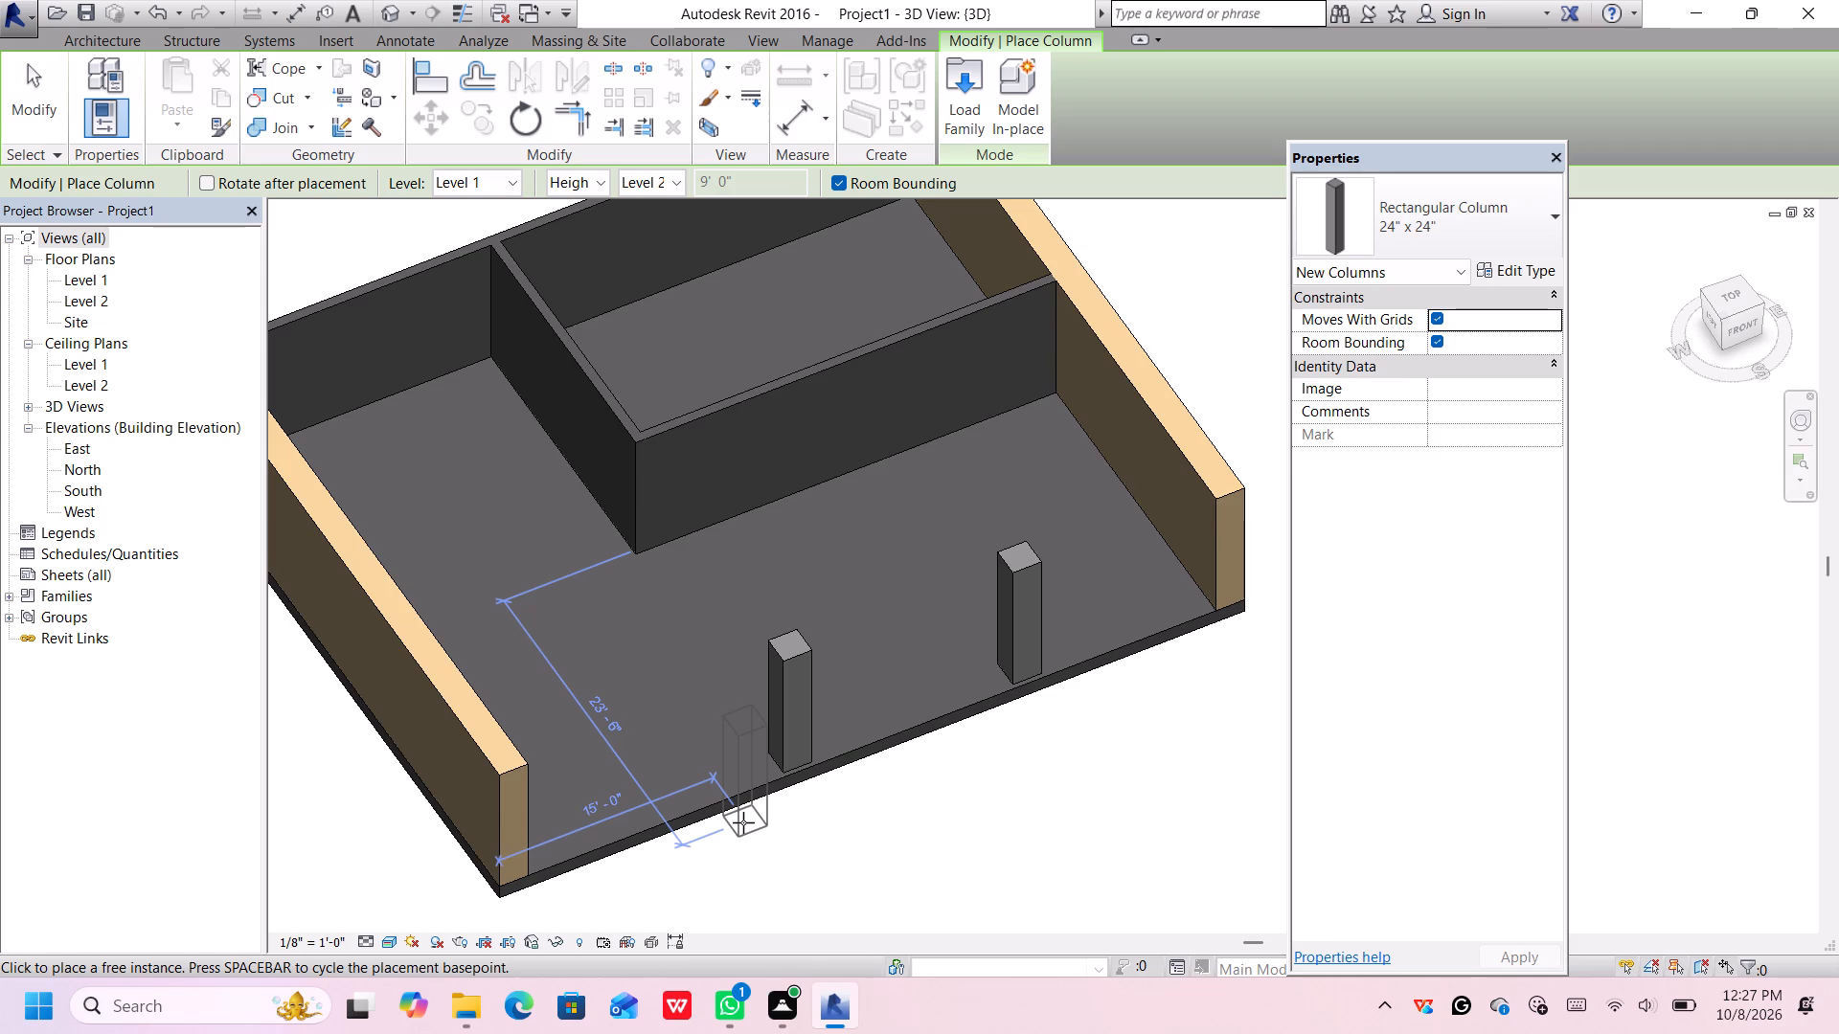
key("Escape")
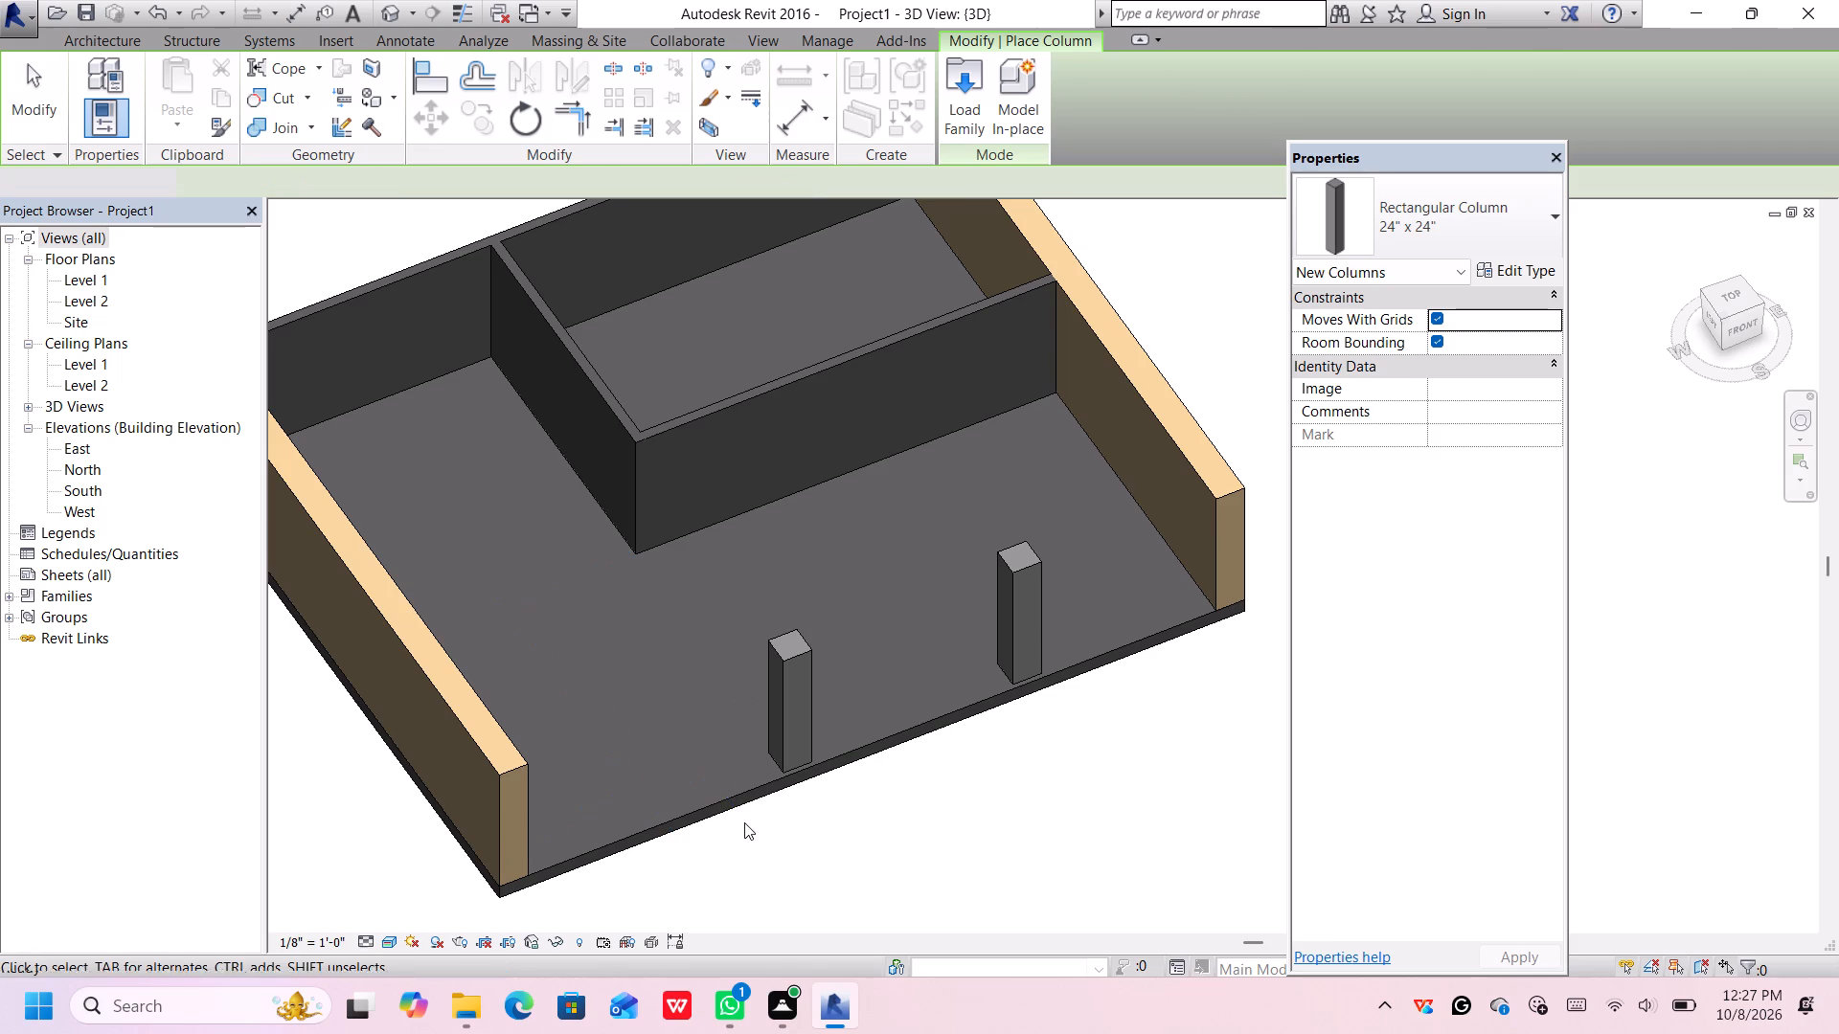
Nudge the left-hand front column slightly forward toward the floor's front edge.
scroll(631, 768, "down", 1)
scroll(631, 767, "up", 1)
scroll(648, 764, "down", 3)
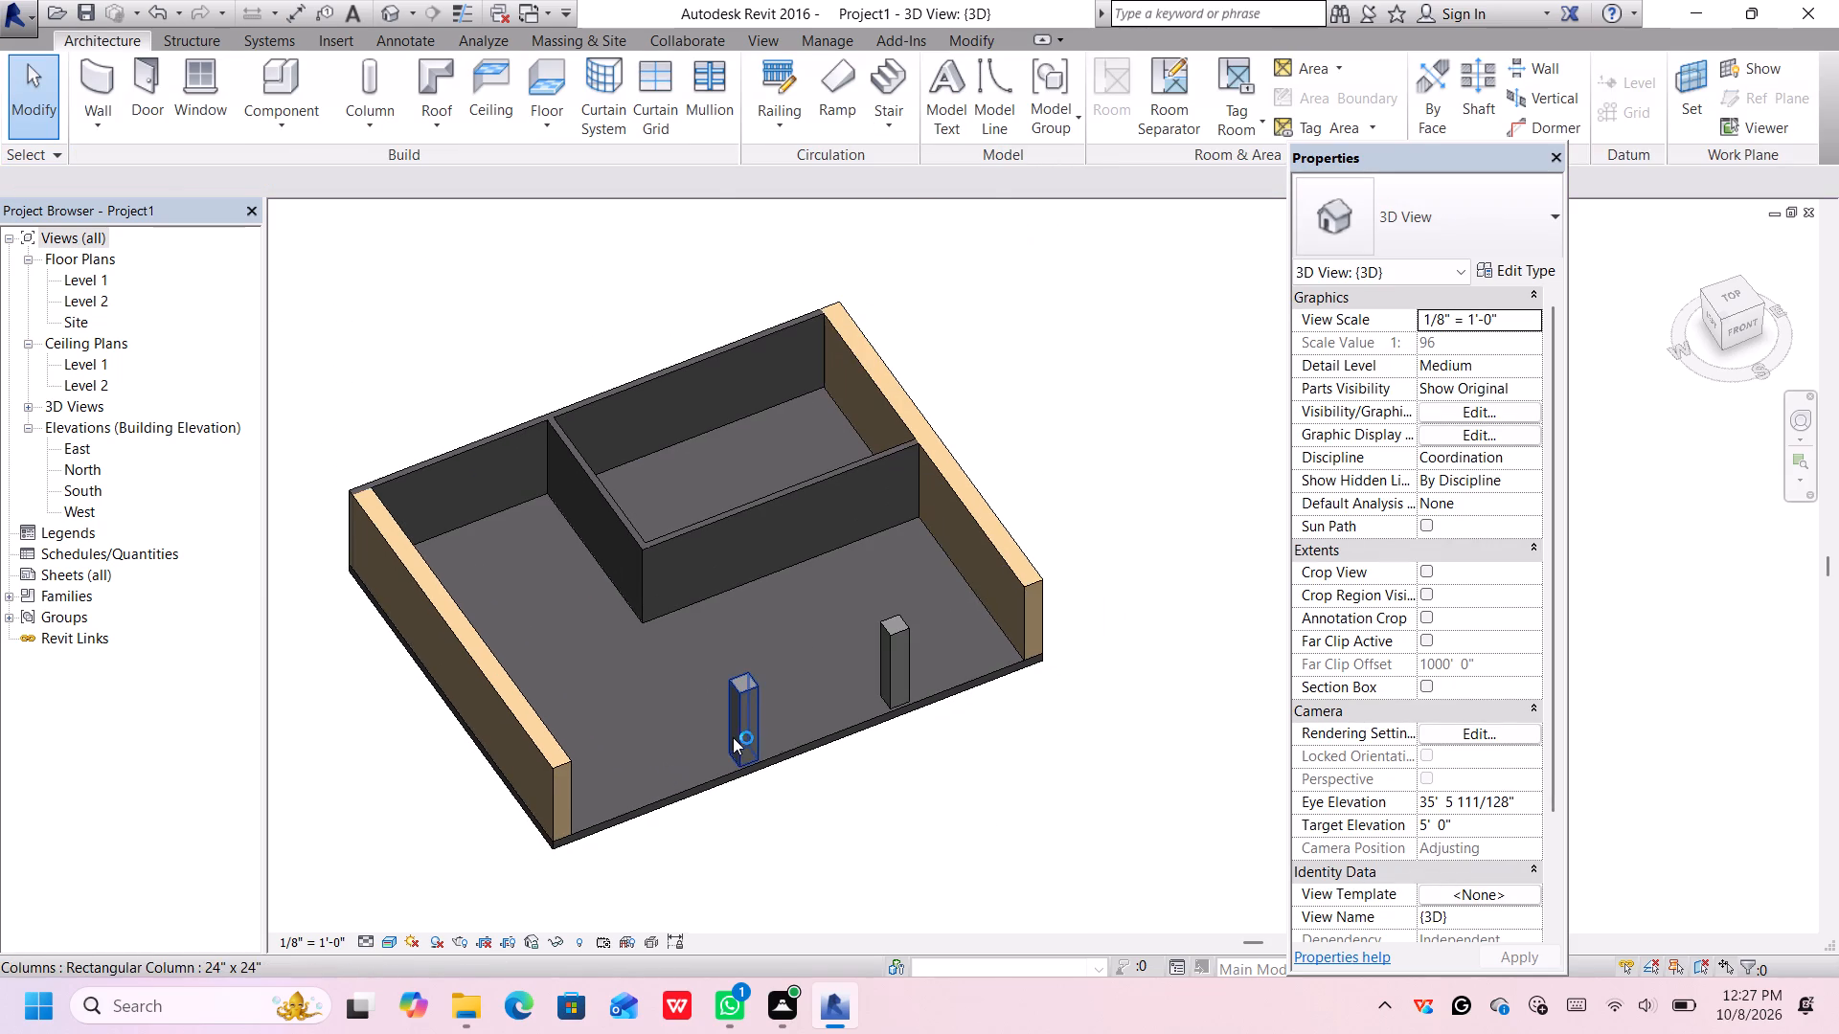
middle_click_drag(1093, 648, 1165, 618)
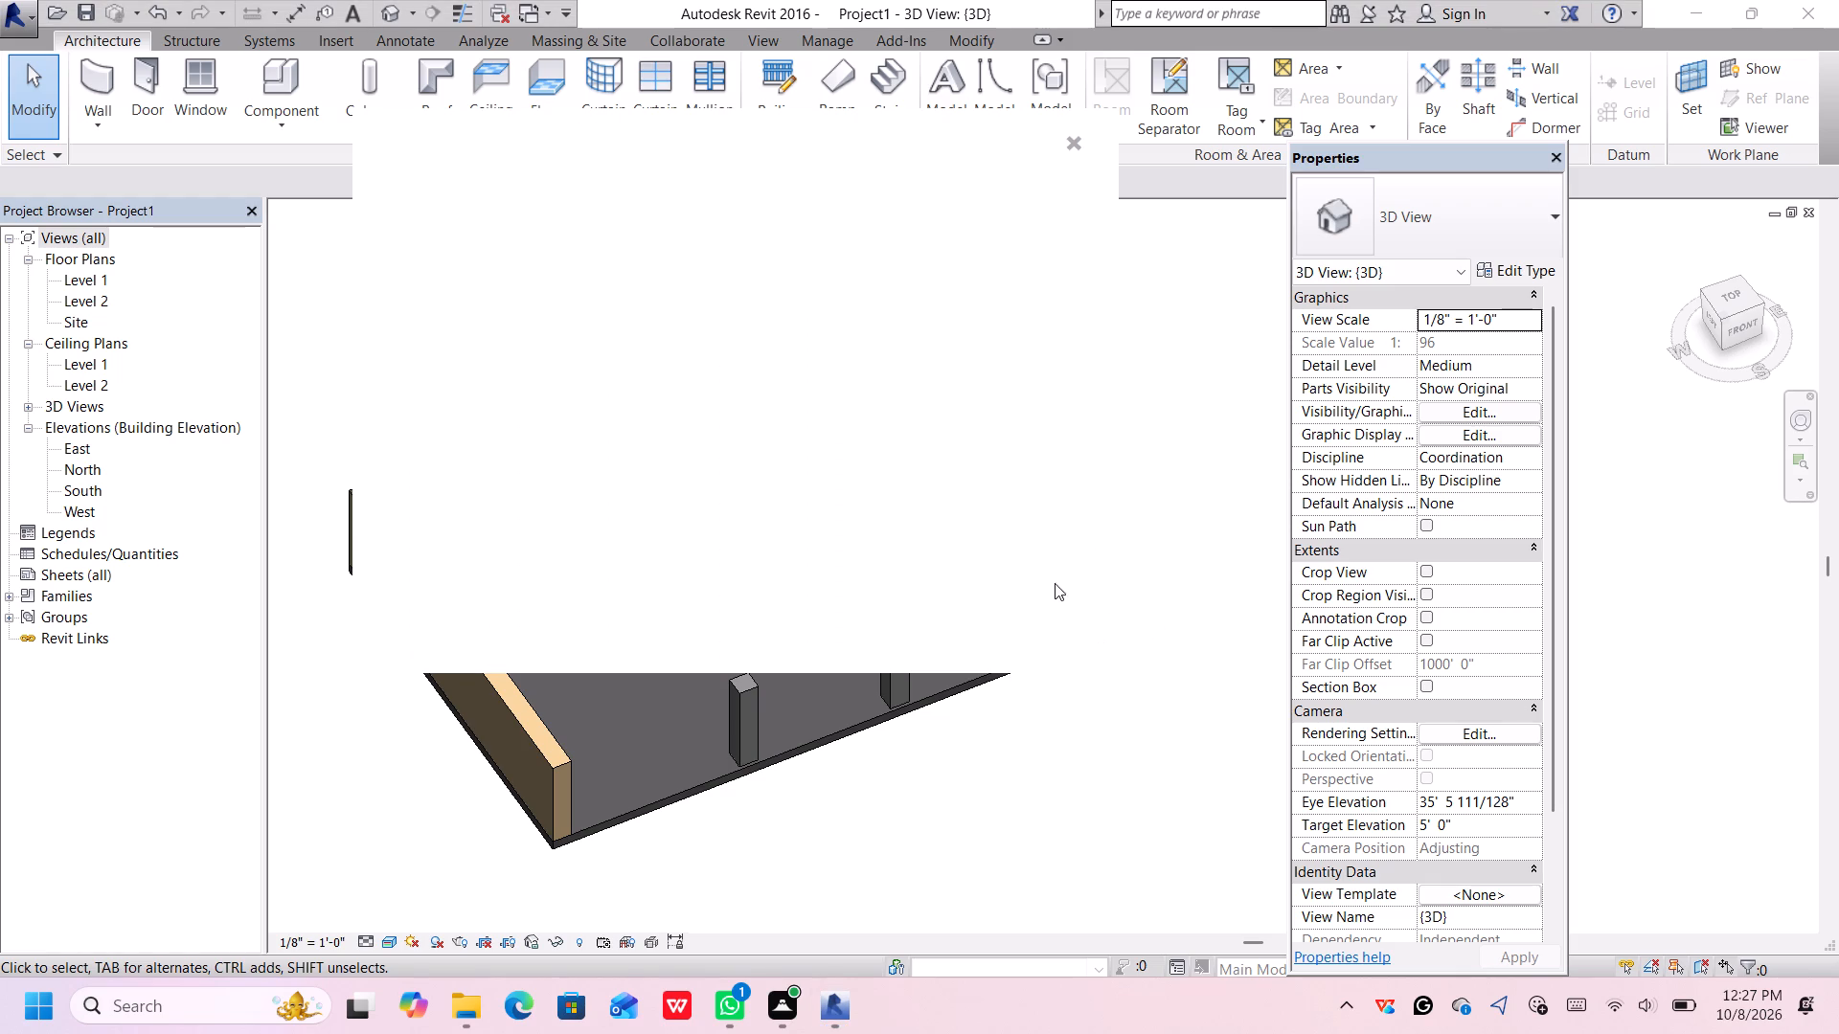
left_click(1072, 149)
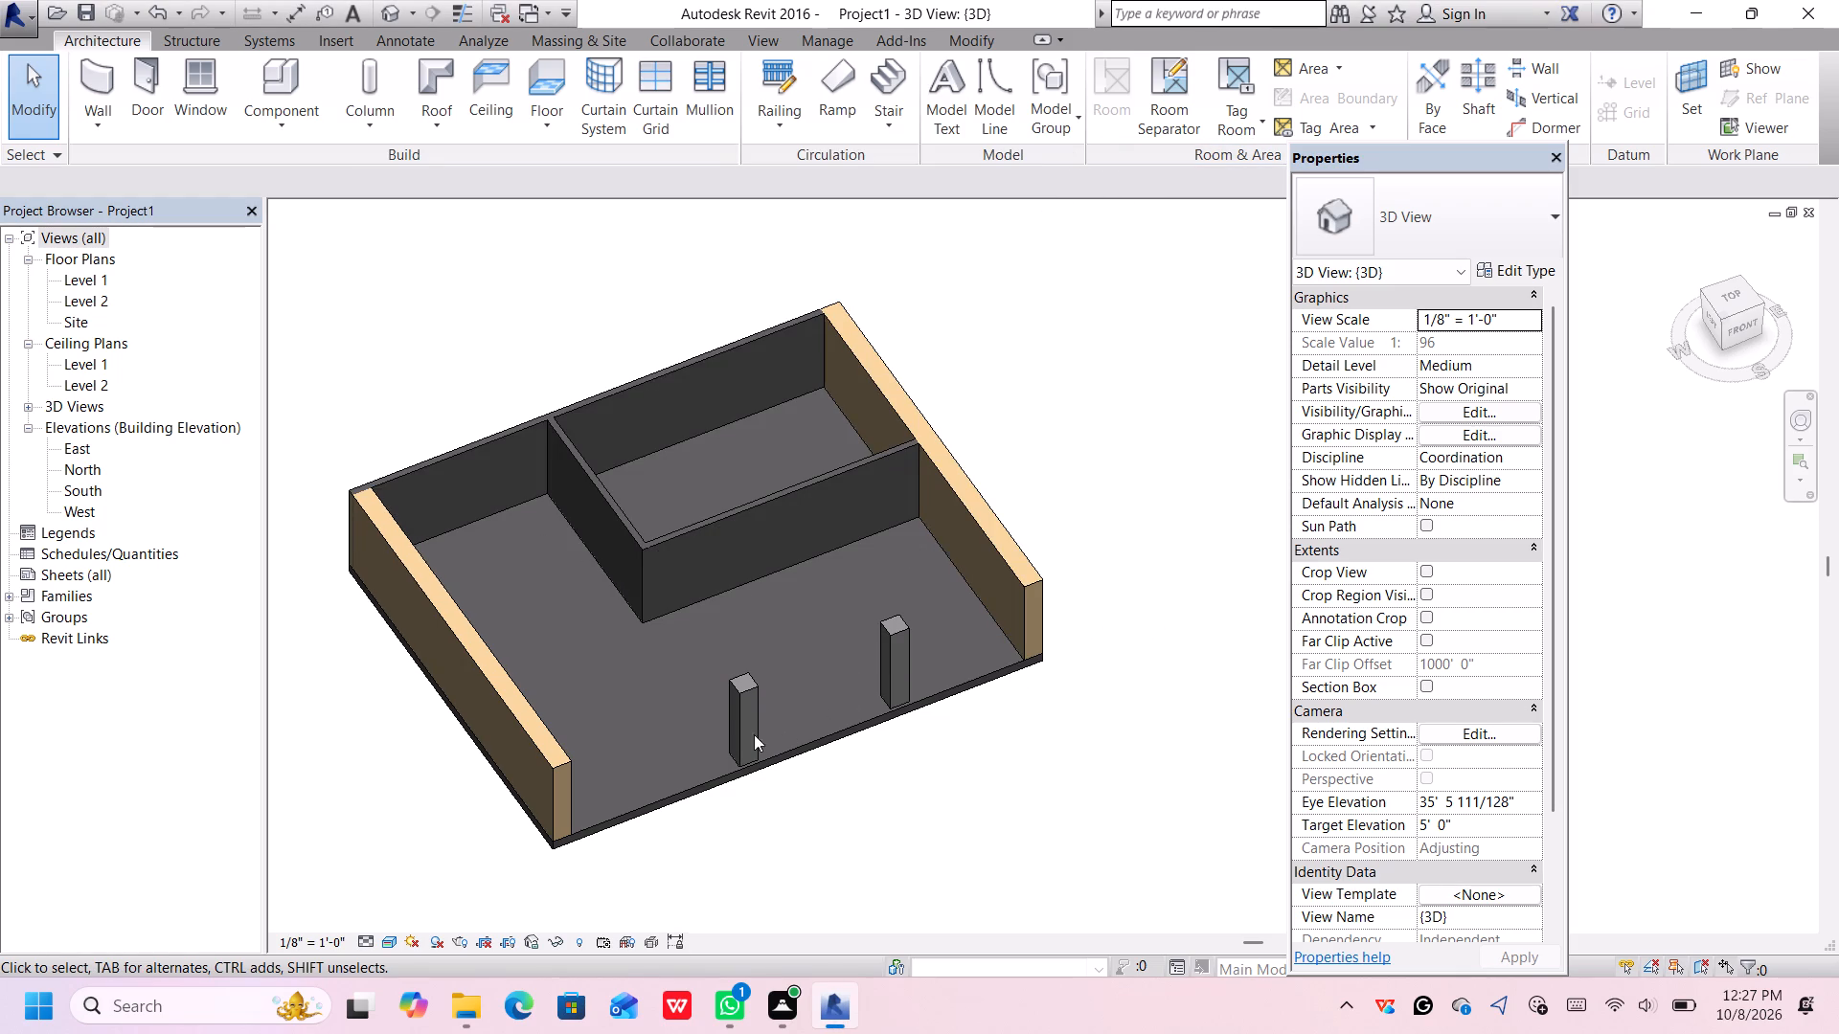
left_click(733, 724)
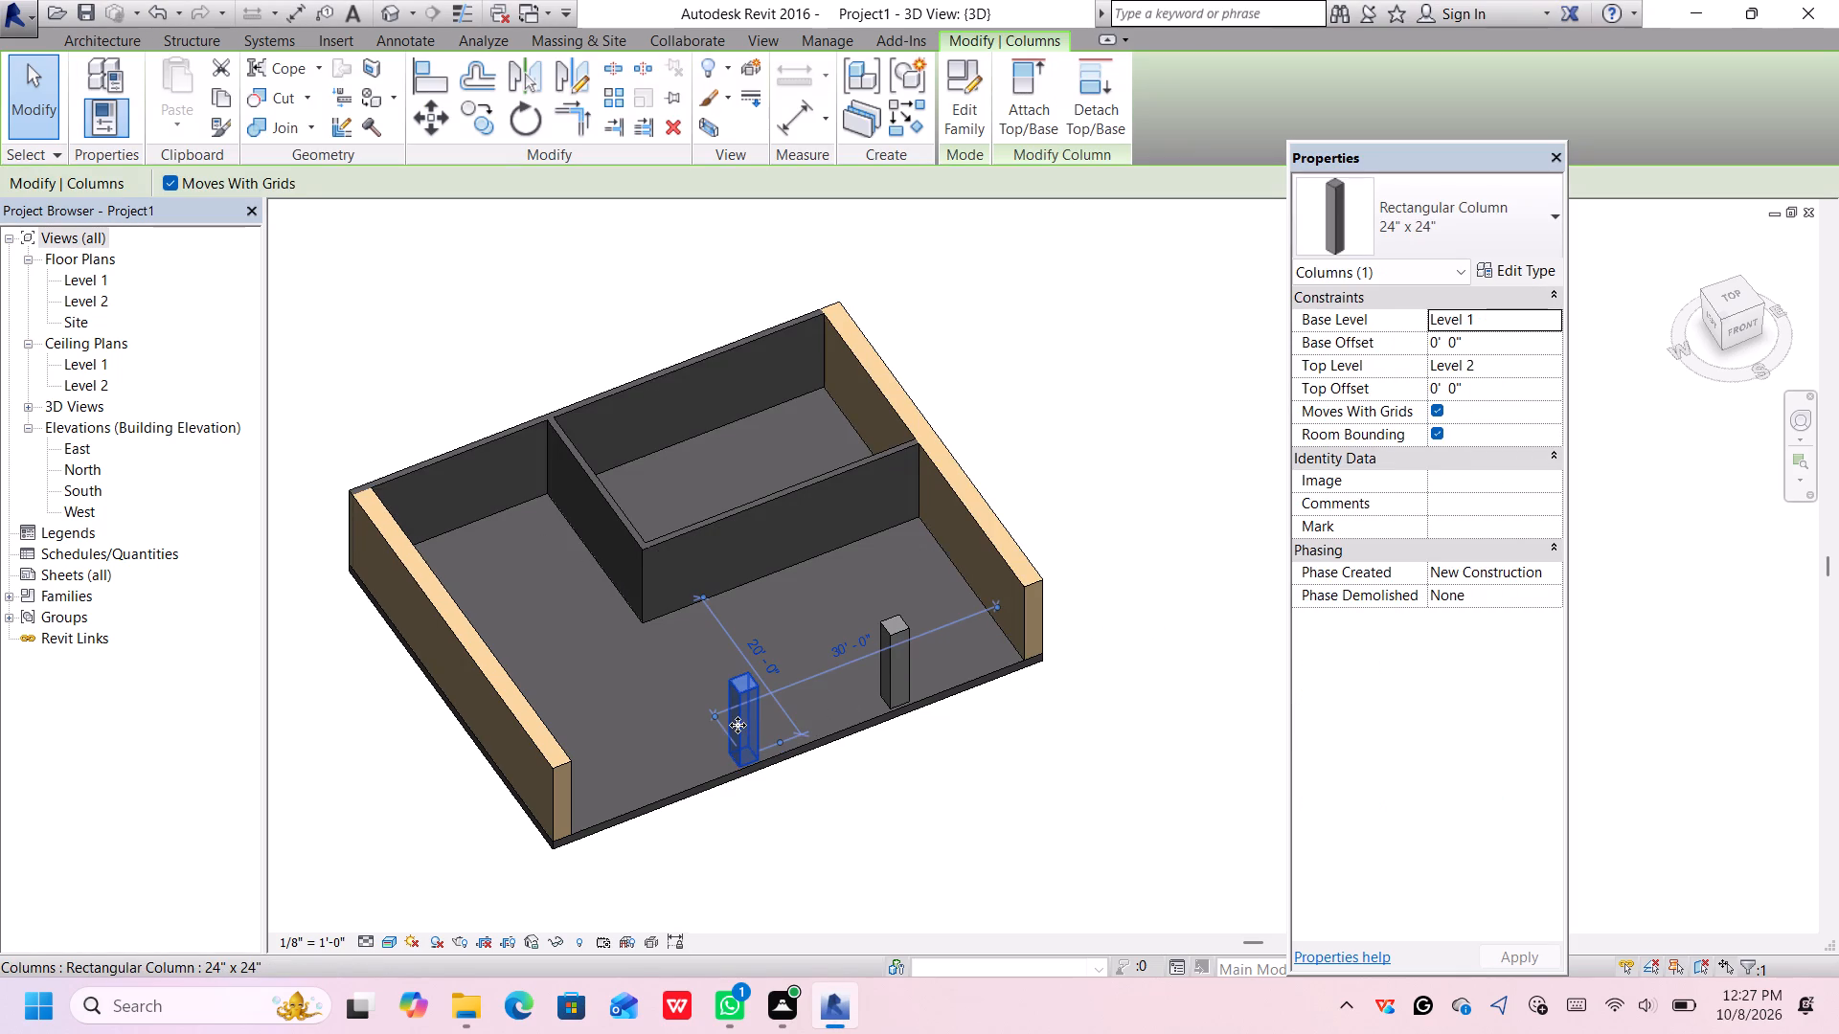
key("Down")
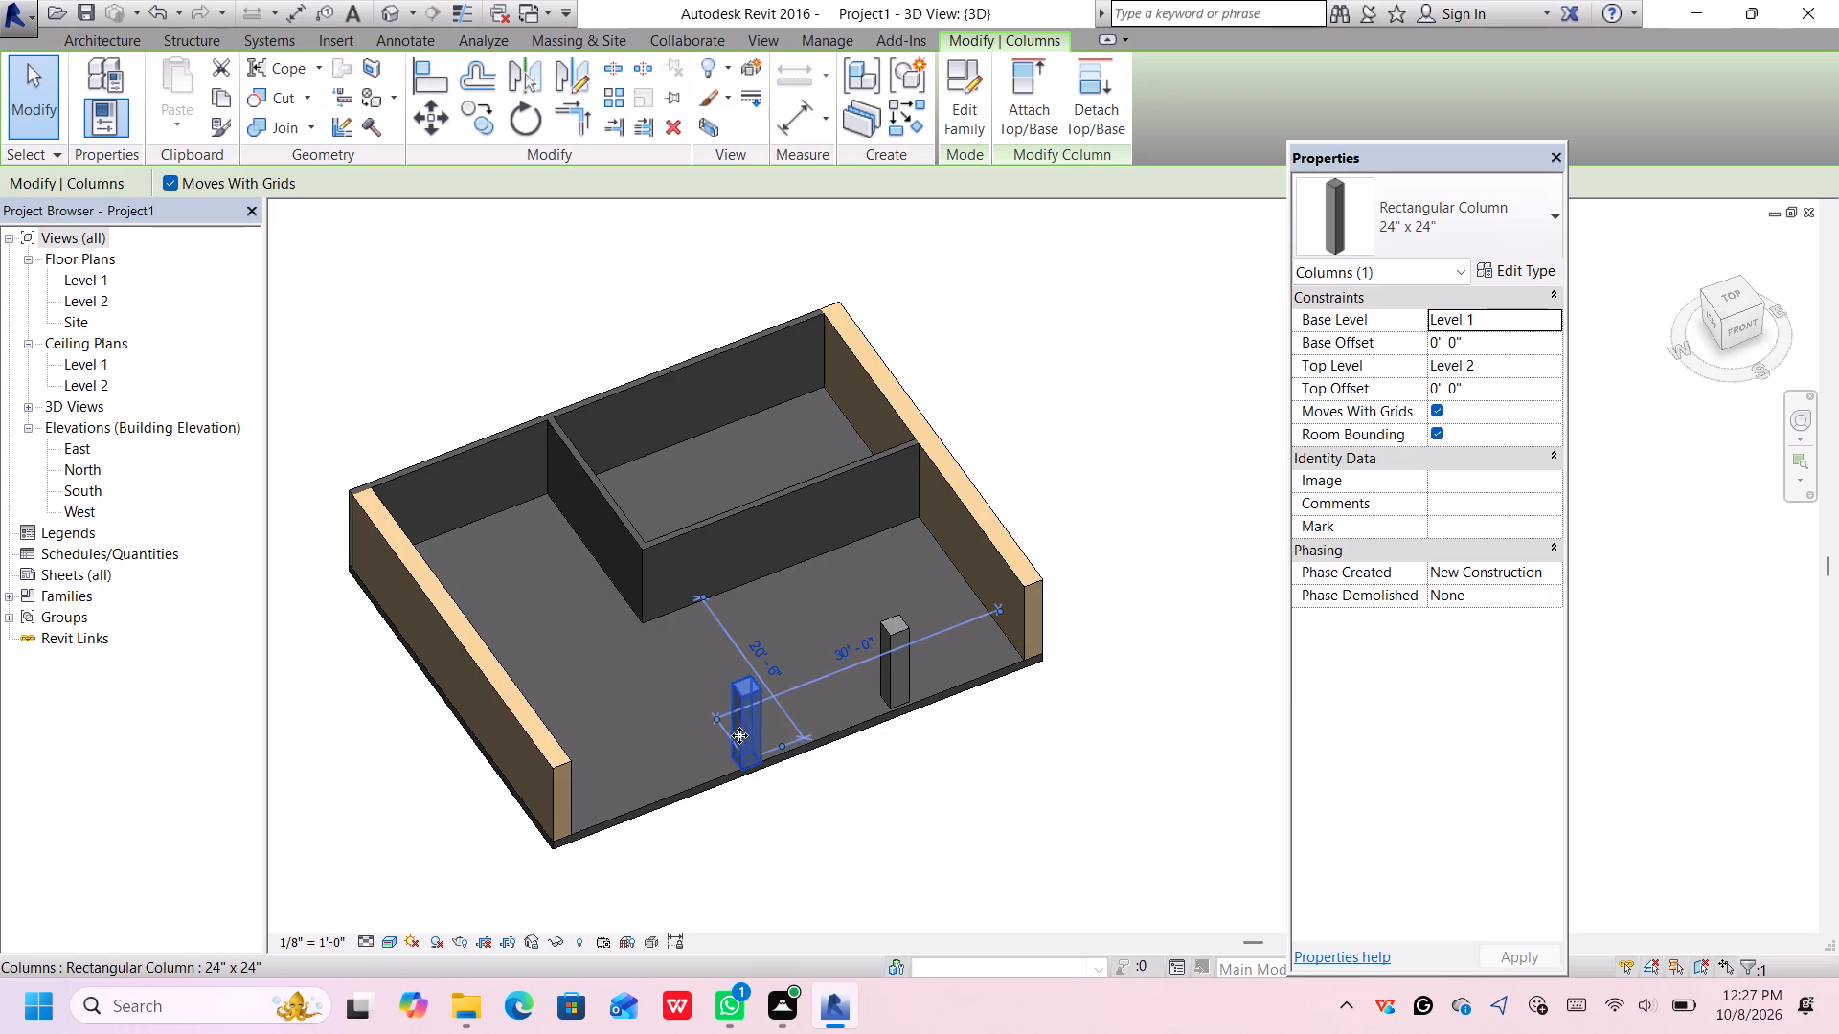
scroll(749, 759, "up", 12)
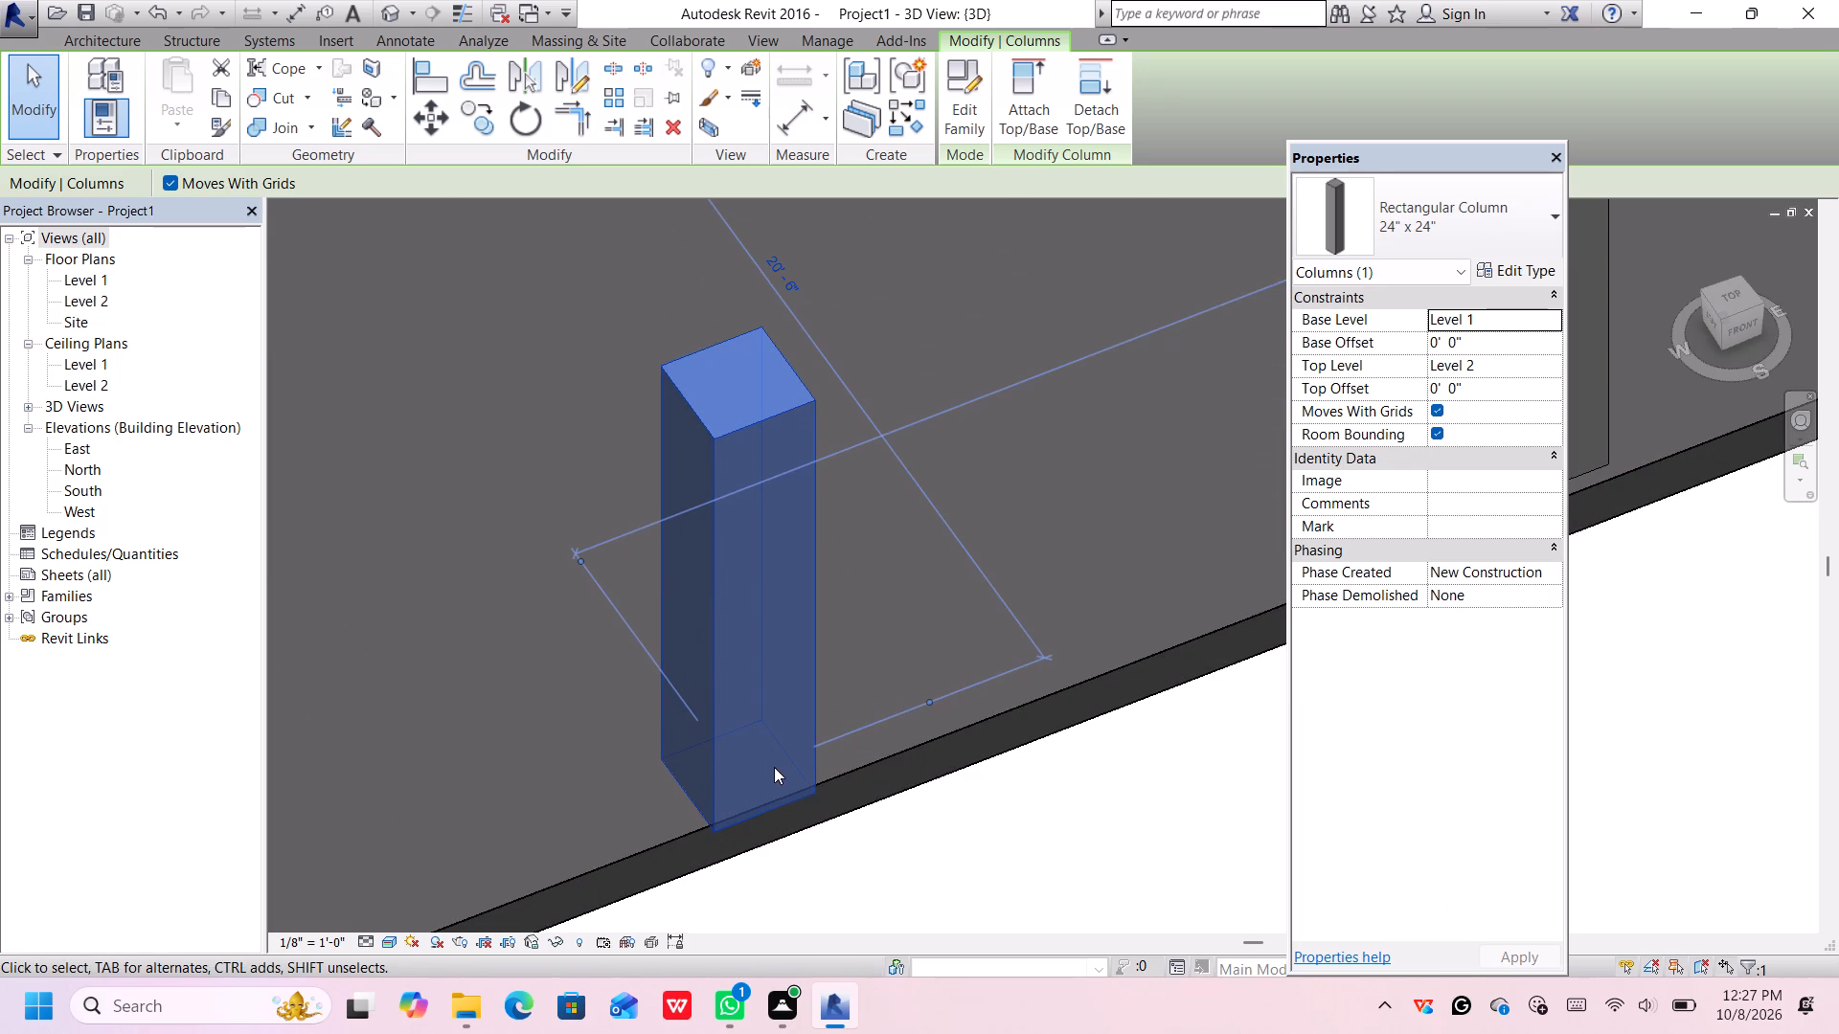
scroll(797, 823, "down", 3)
scroll(917, 807, "down", 2)
middle_click_drag(1003, 764, 998, 757)
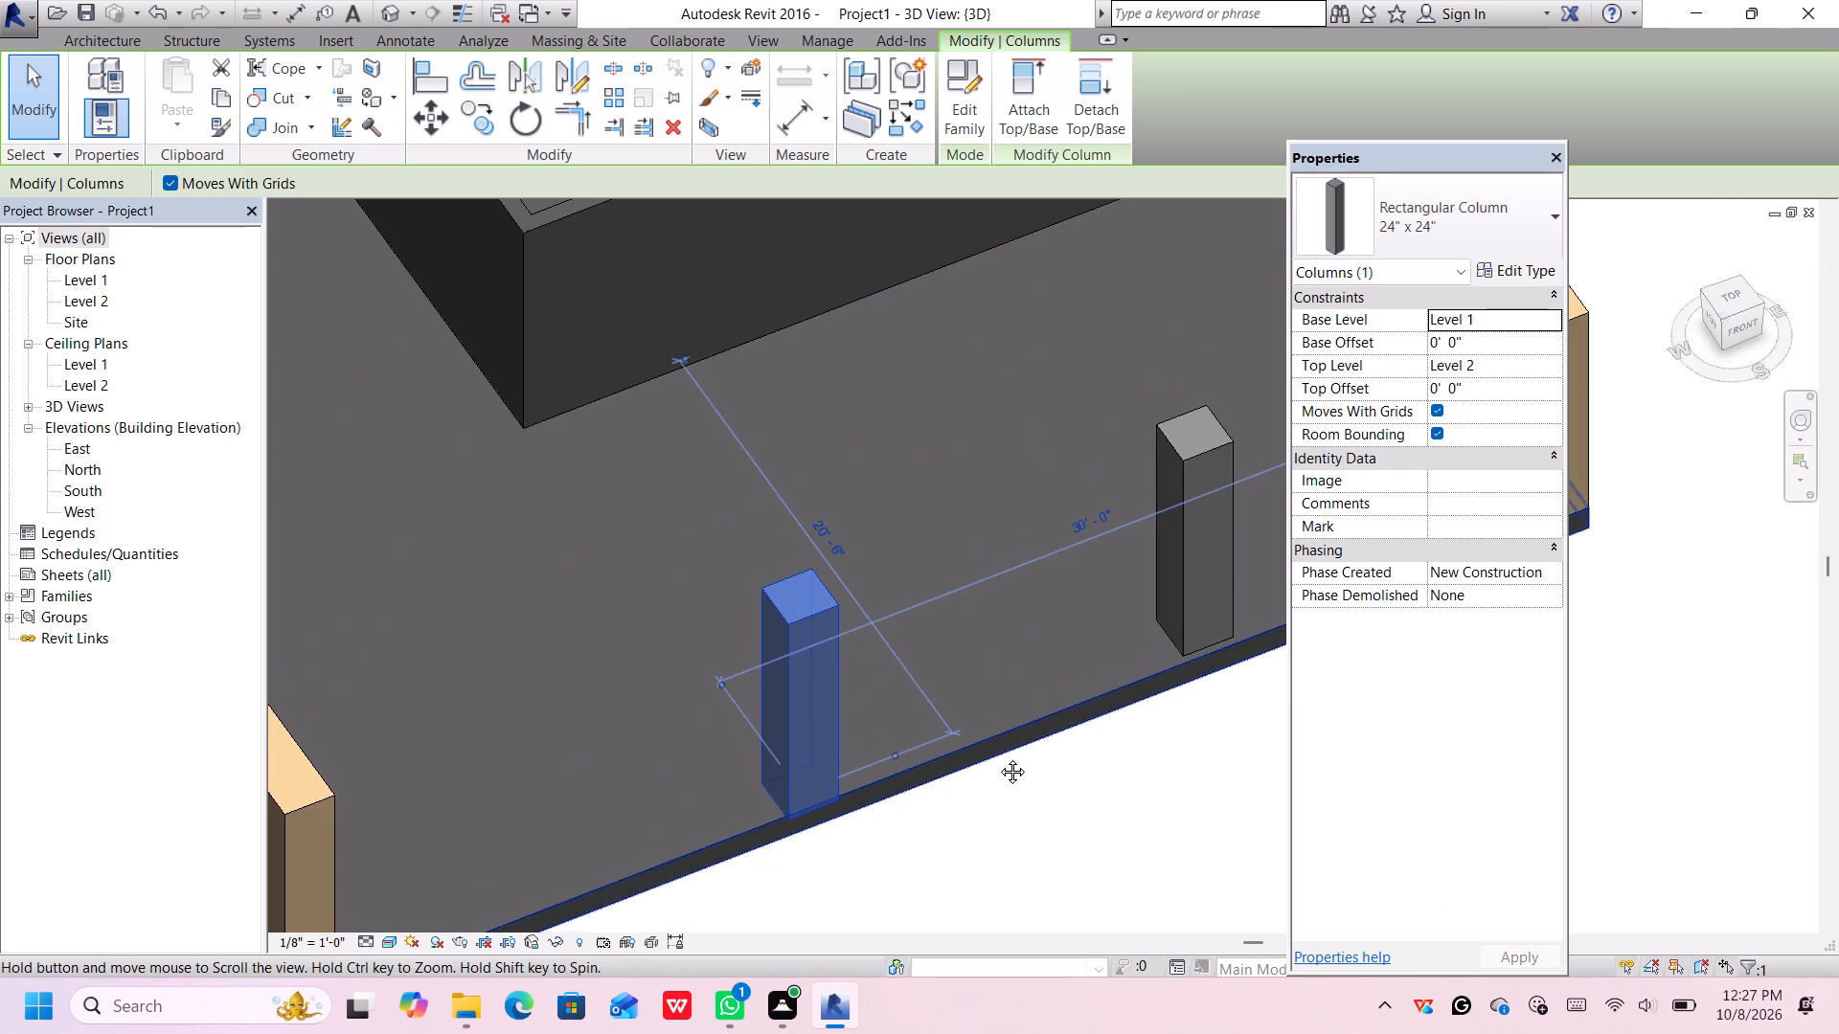
middle_click_drag(998, 757, 780, 723)
Nudge the right-hand front column two increments forward toward the floor's front edge.
left_click(972, 543)
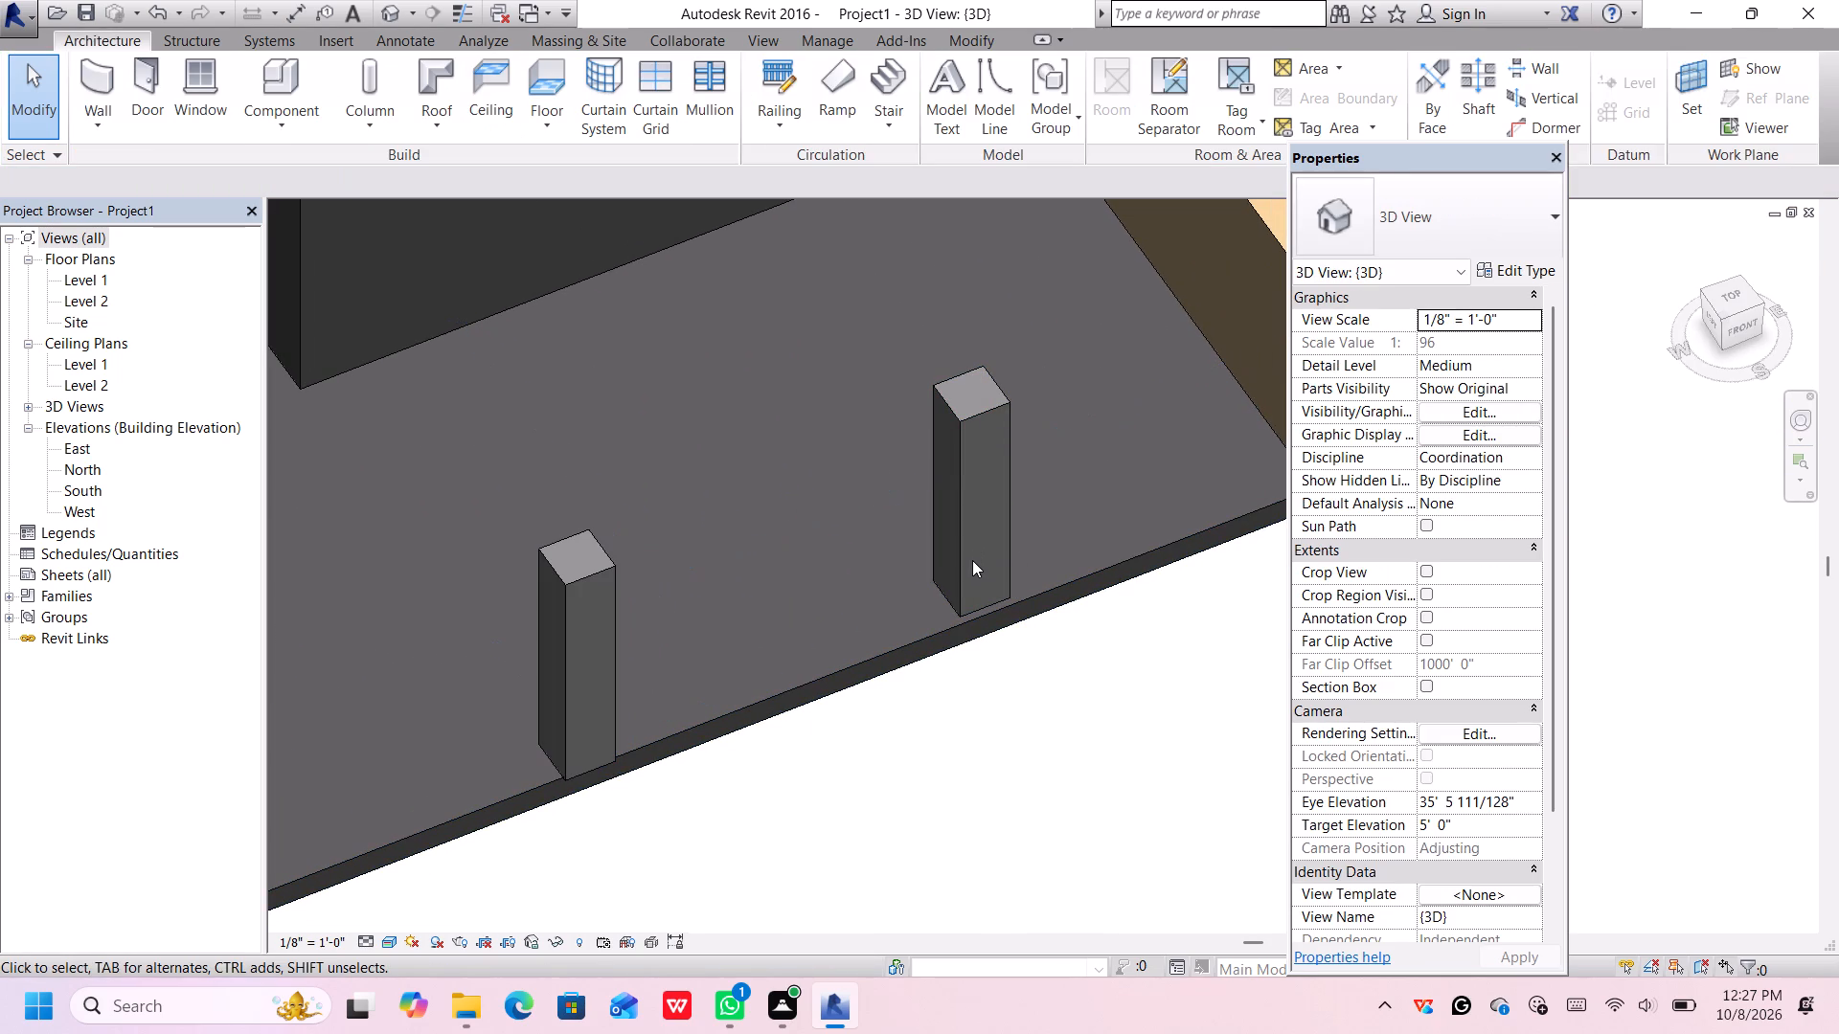
left_click(969, 563)
key("Down")
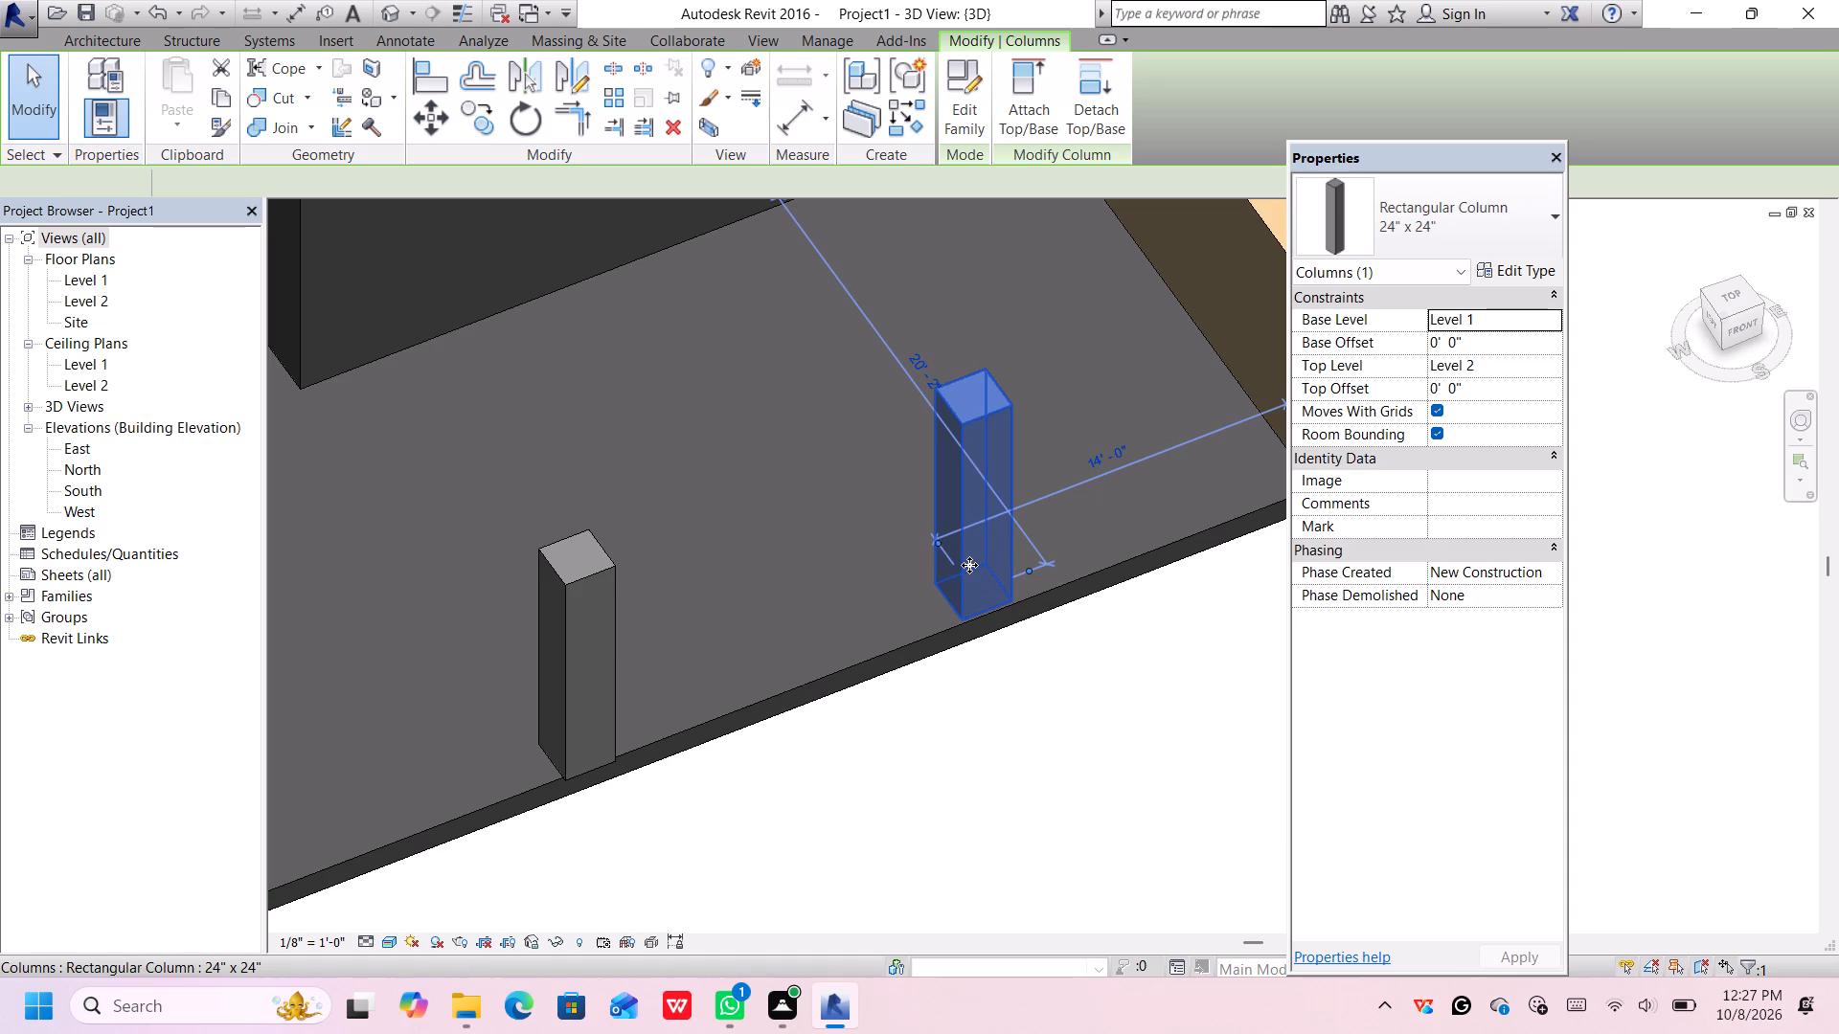
key("Down")
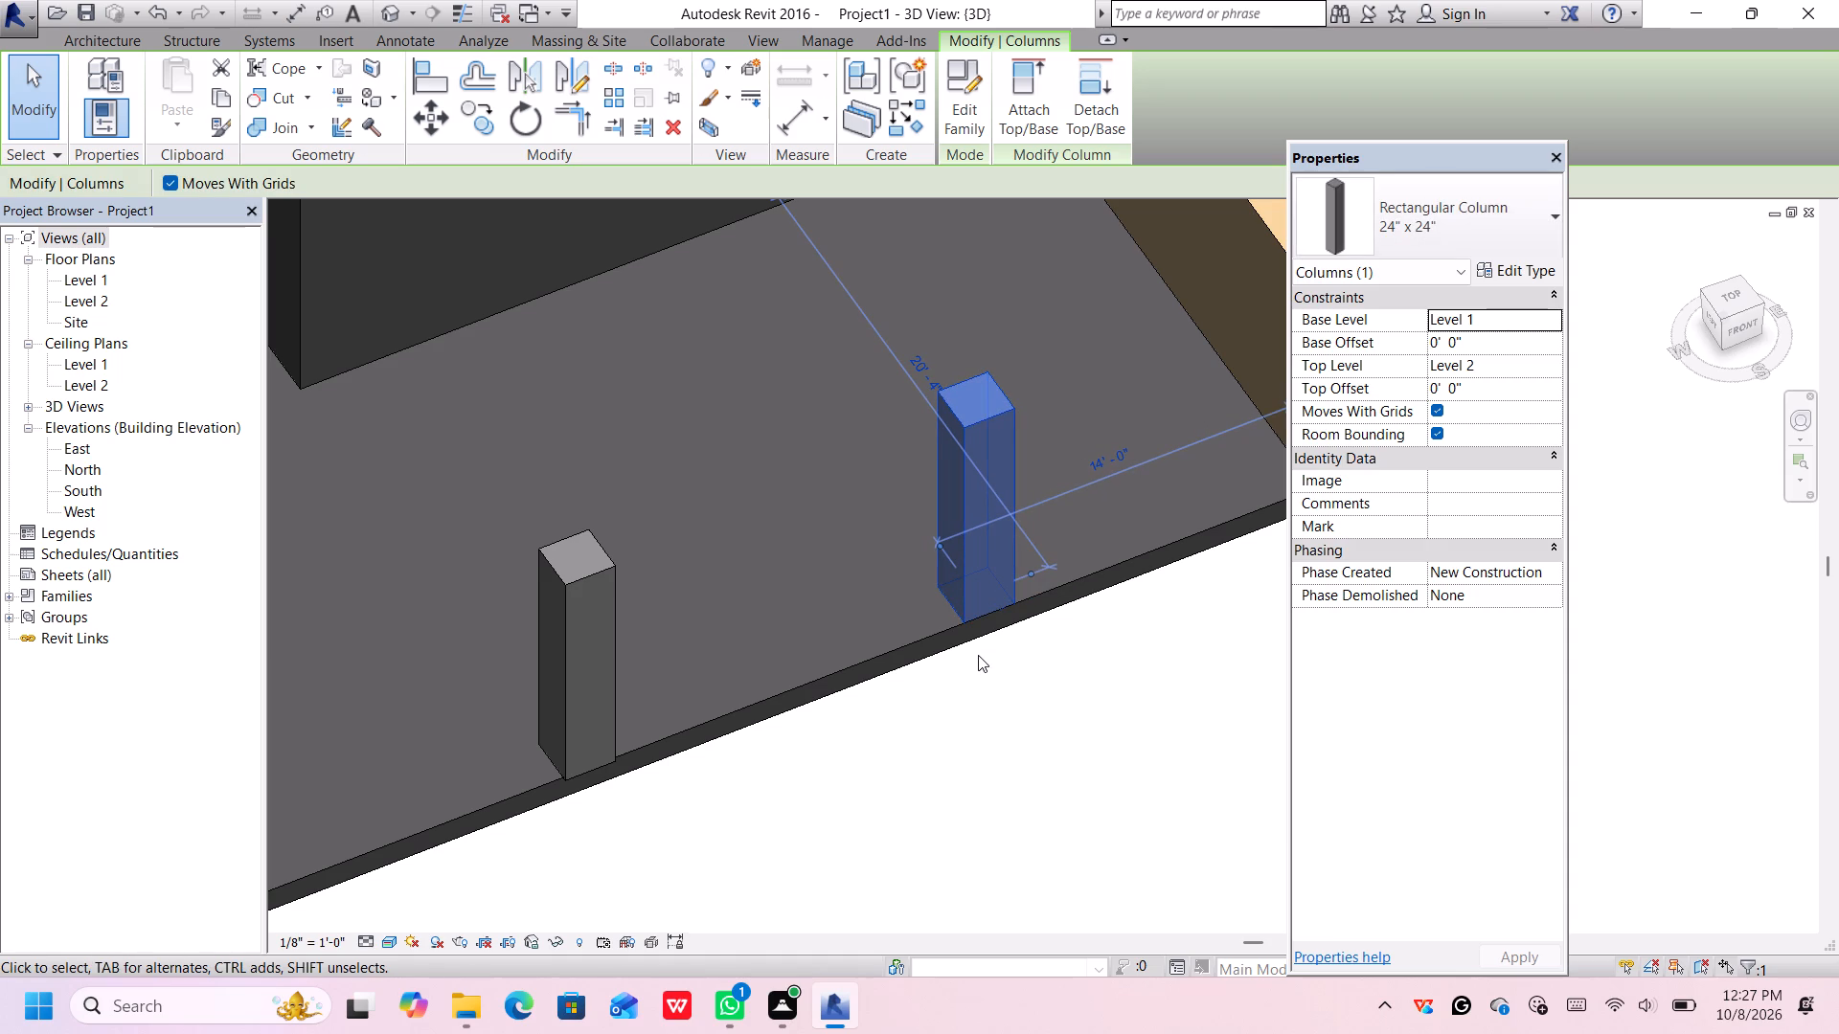
Nudge the left-hand front column slightly back from the floor's front edge and deselect it.
left_click(570, 739)
key("Up")
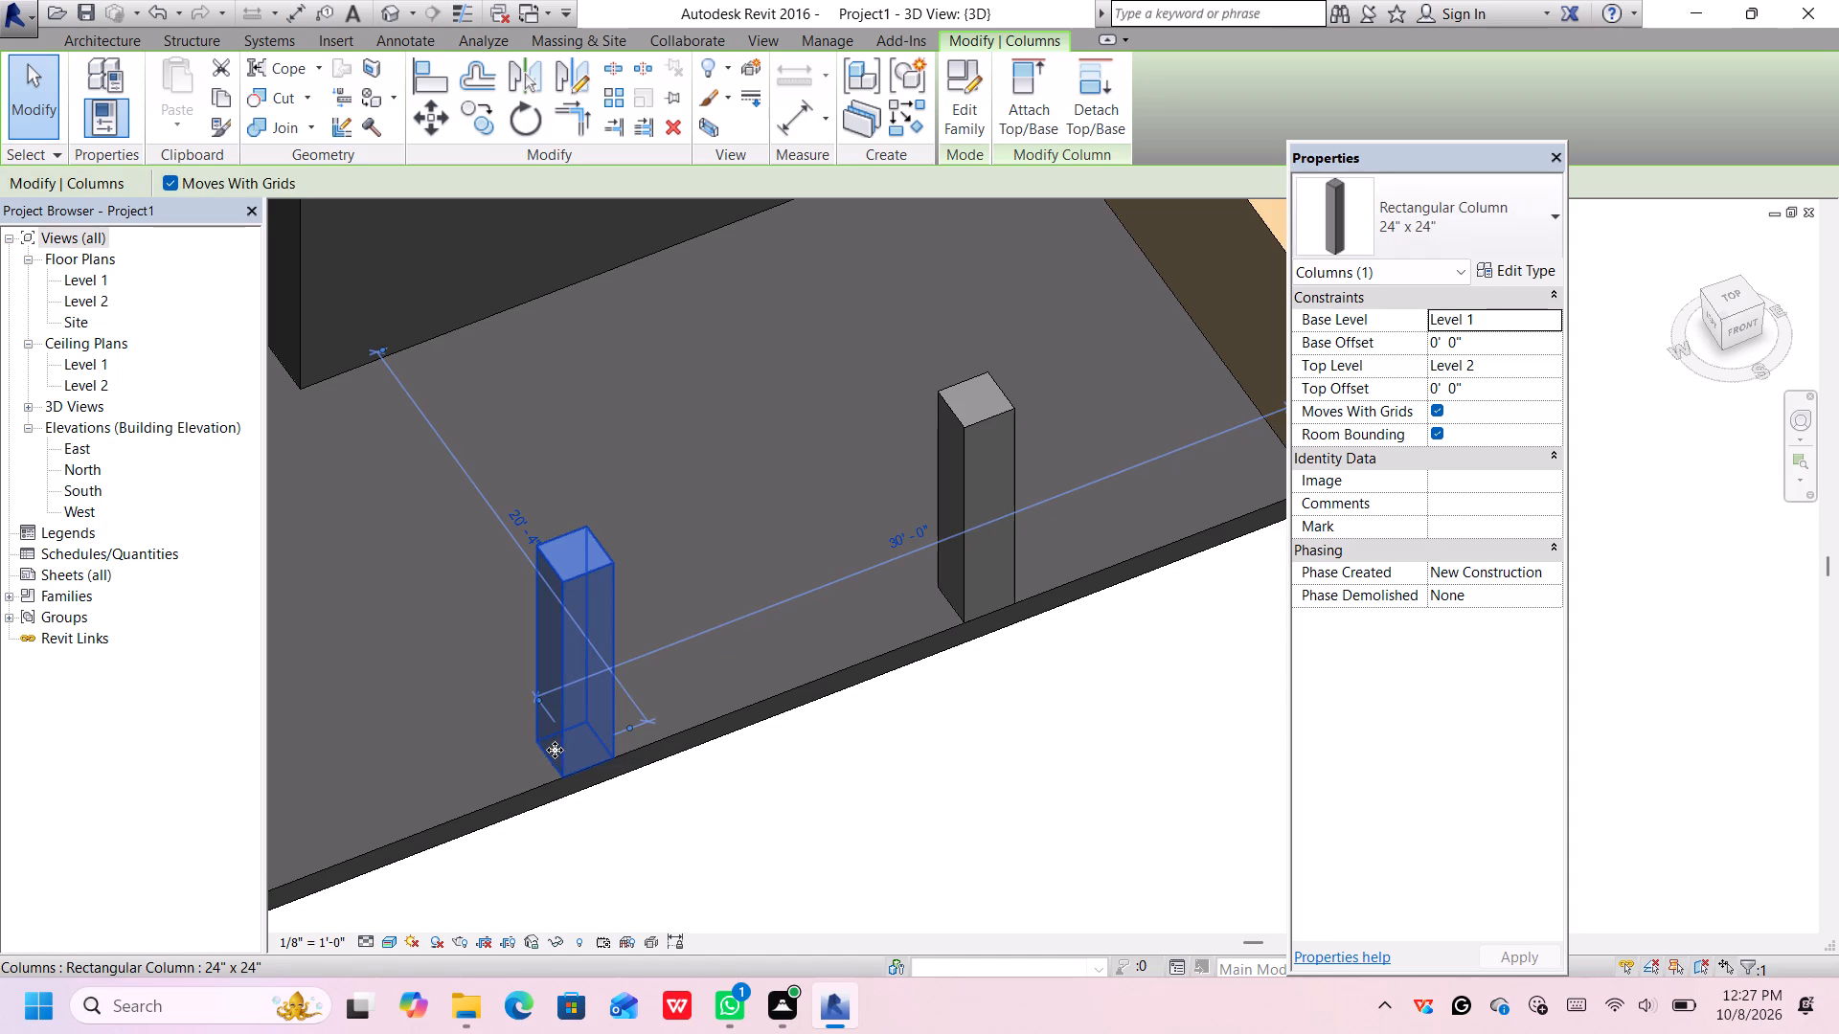
scroll(600, 770, "down", 1)
scroll(599, 767, "up", 1)
scroll(599, 767, "down", 1)
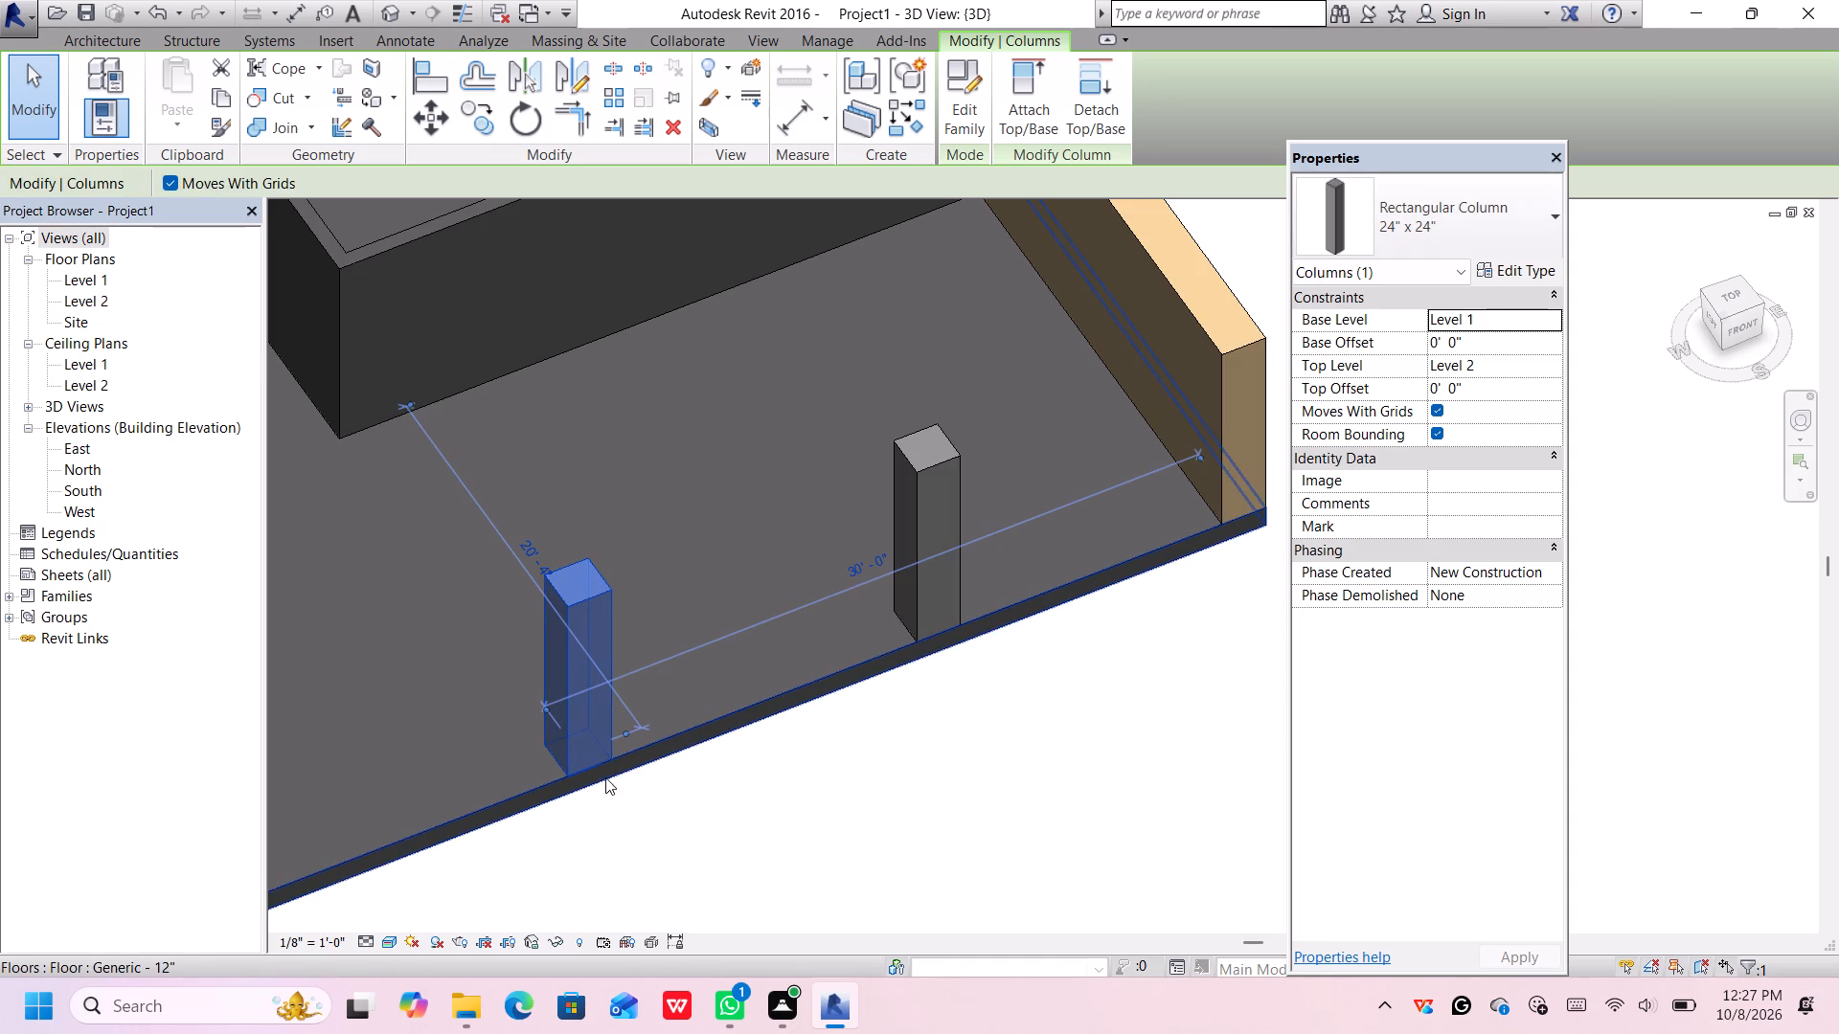
scroll(599, 792, "down", 2)
middle_click_drag(612, 798, 819, 731)
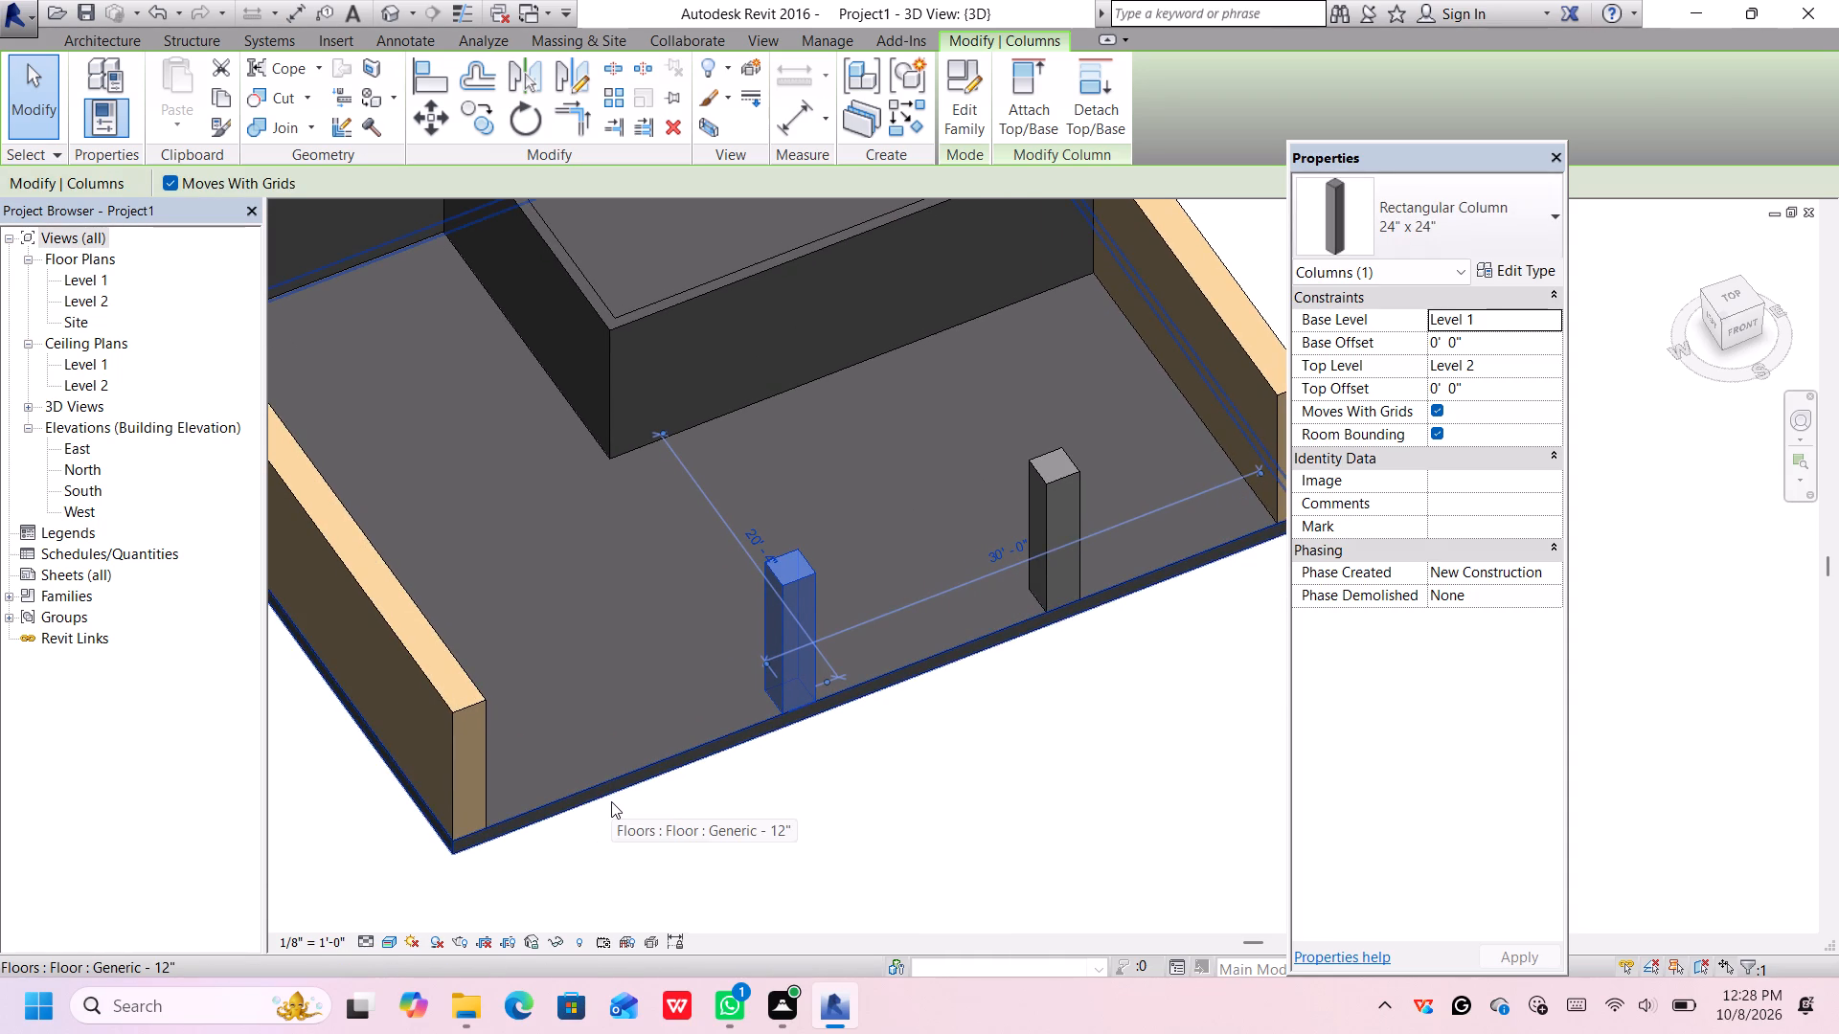
middle_click_drag(611, 802, 637, 844)
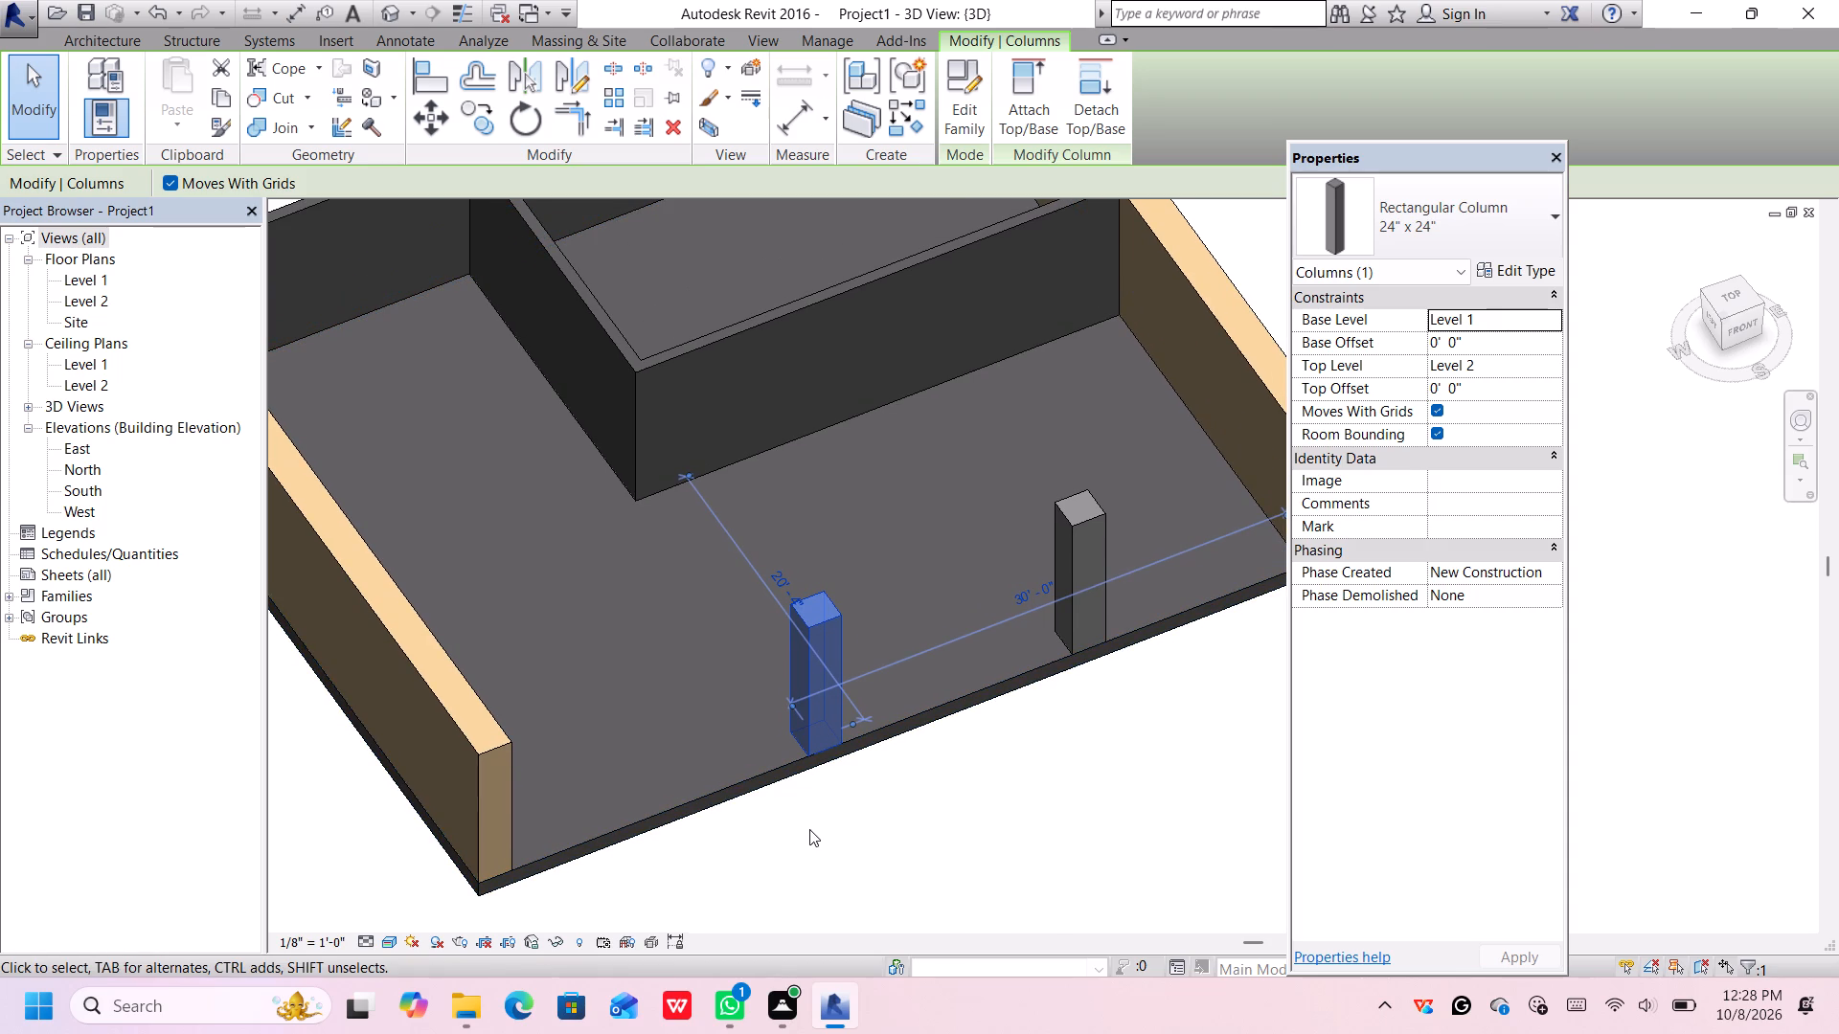
key("Escape")
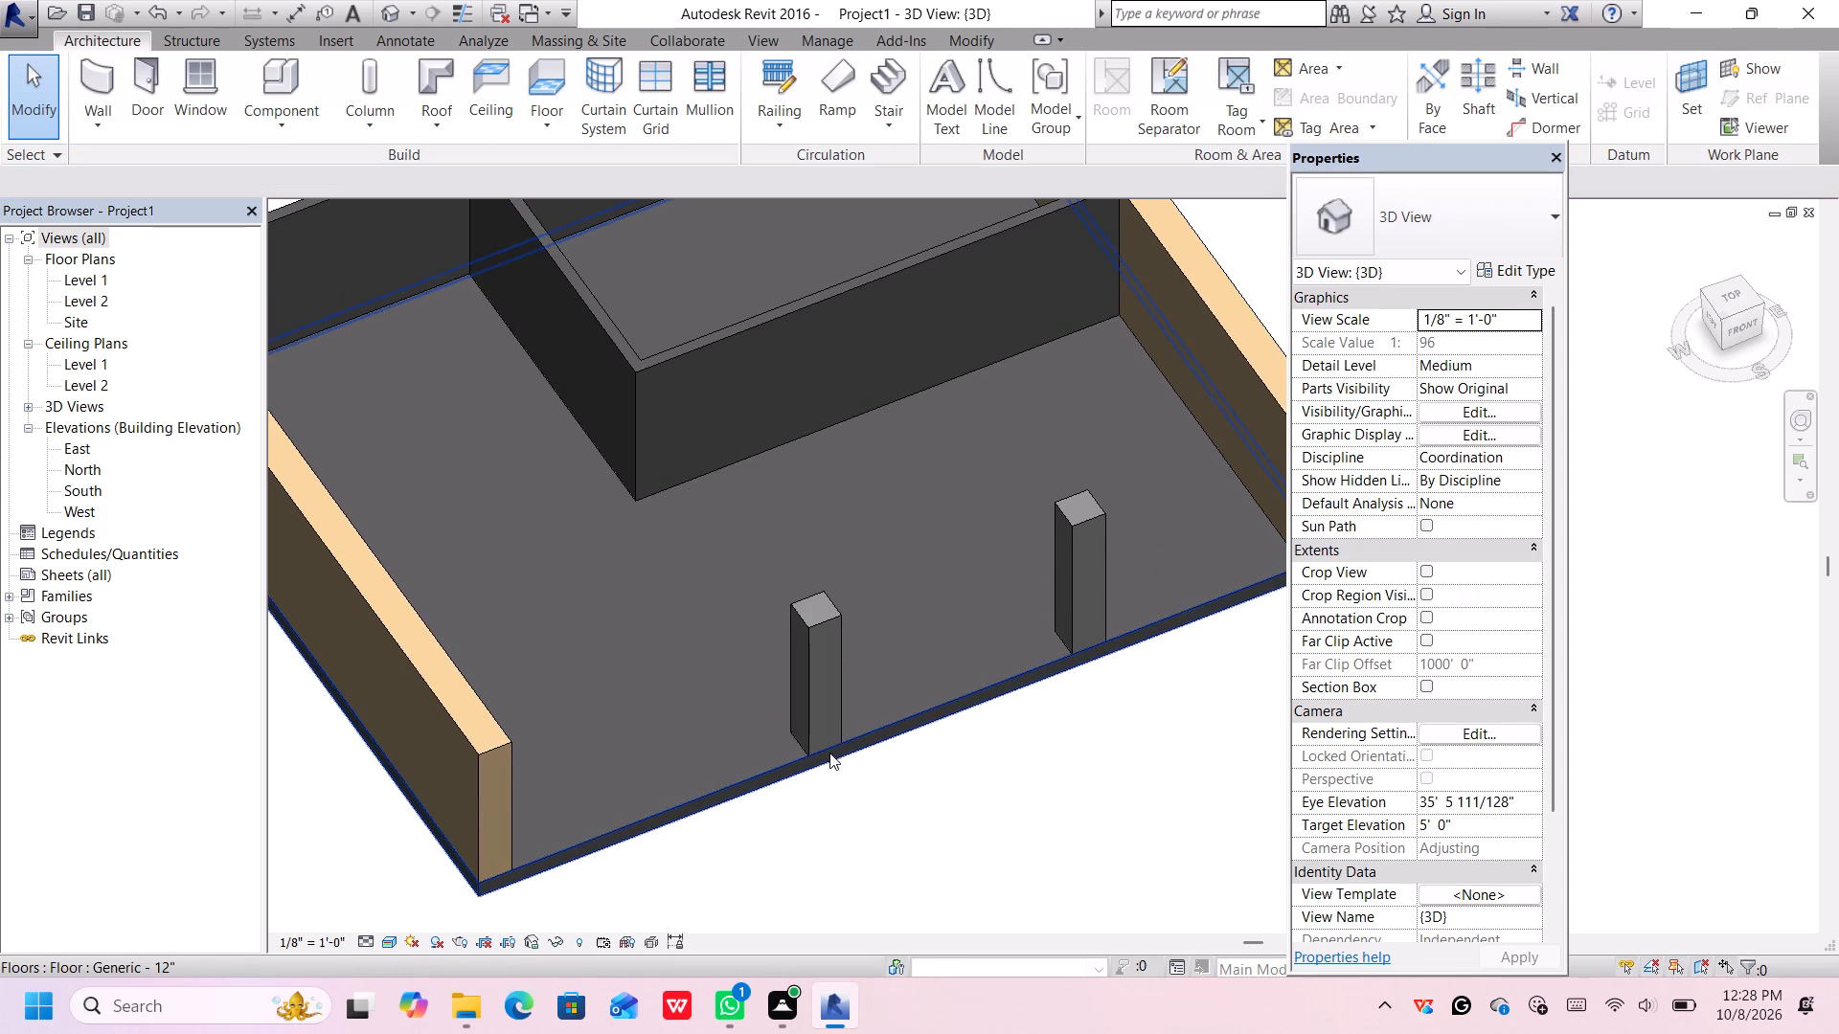
Examine the columns, partitions and side walls of the ground floor from above and from a low front angle.
middle_click_drag(836, 761, 886, 848)
scroll(932, 618, "down", 2)
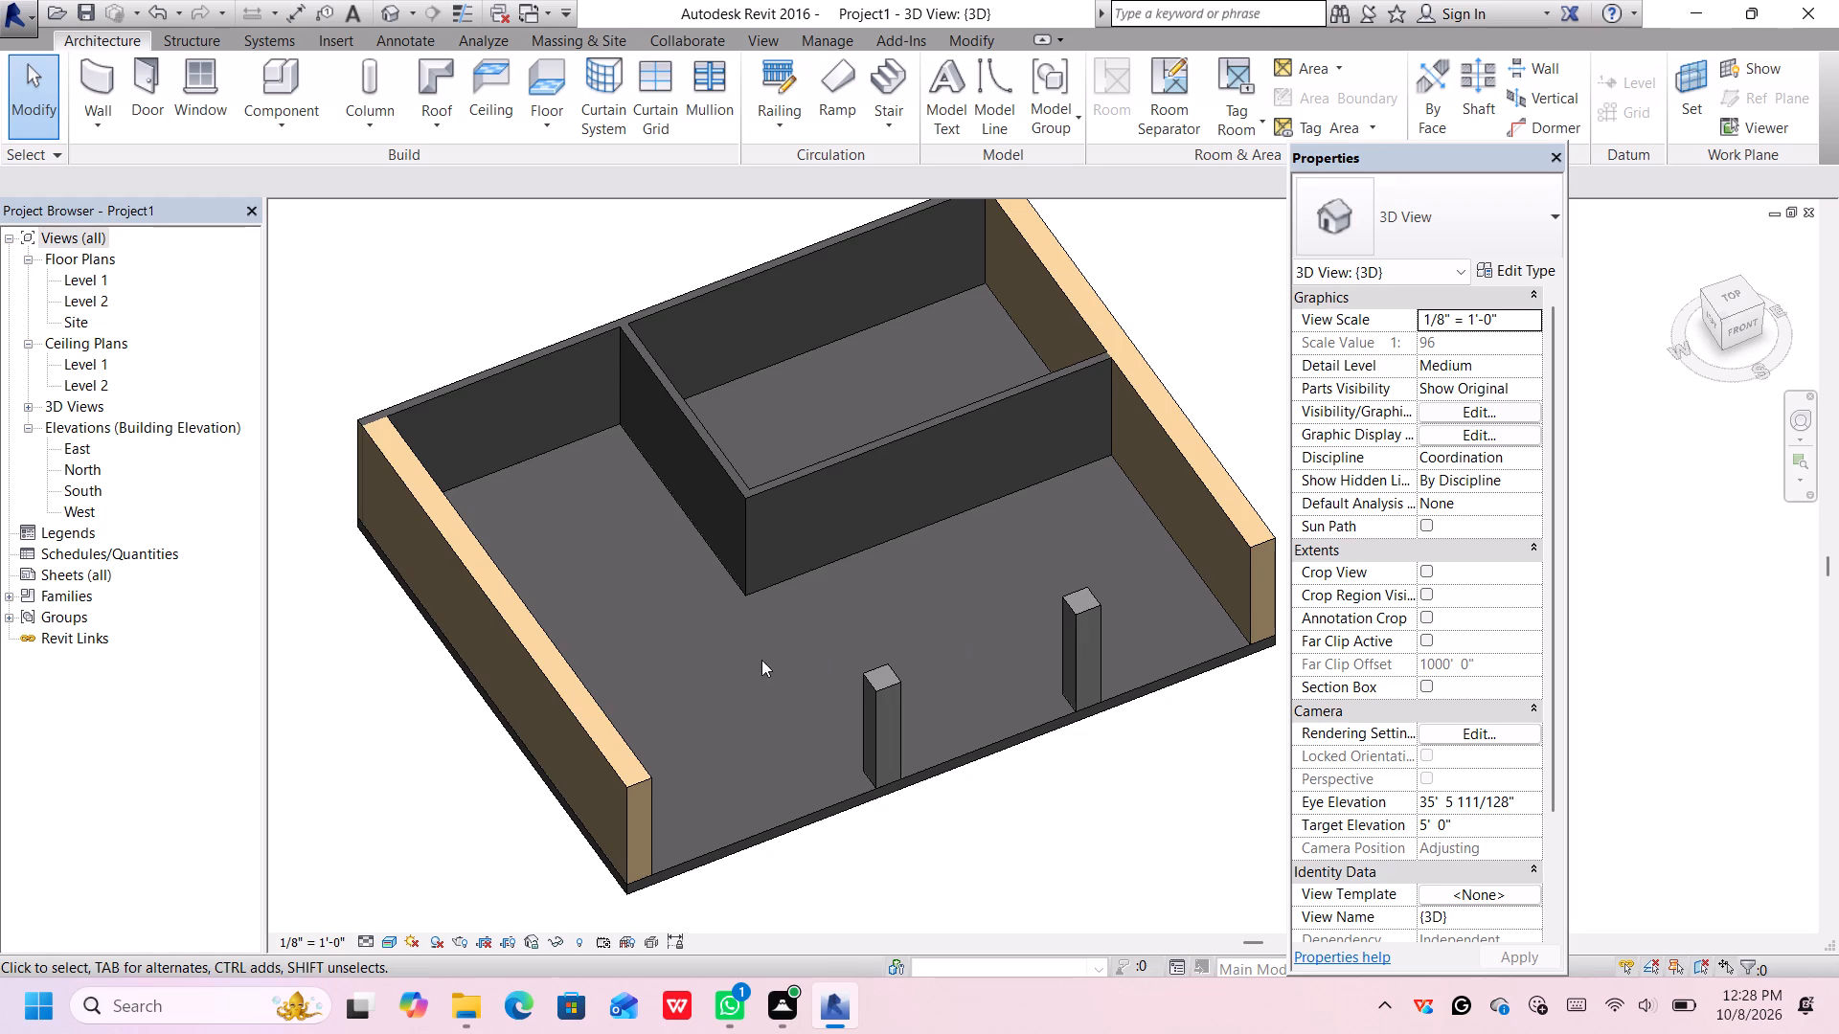
middle_click_drag(734, 753, 696, 704)
middle_click_drag(939, 761, 822, 741)
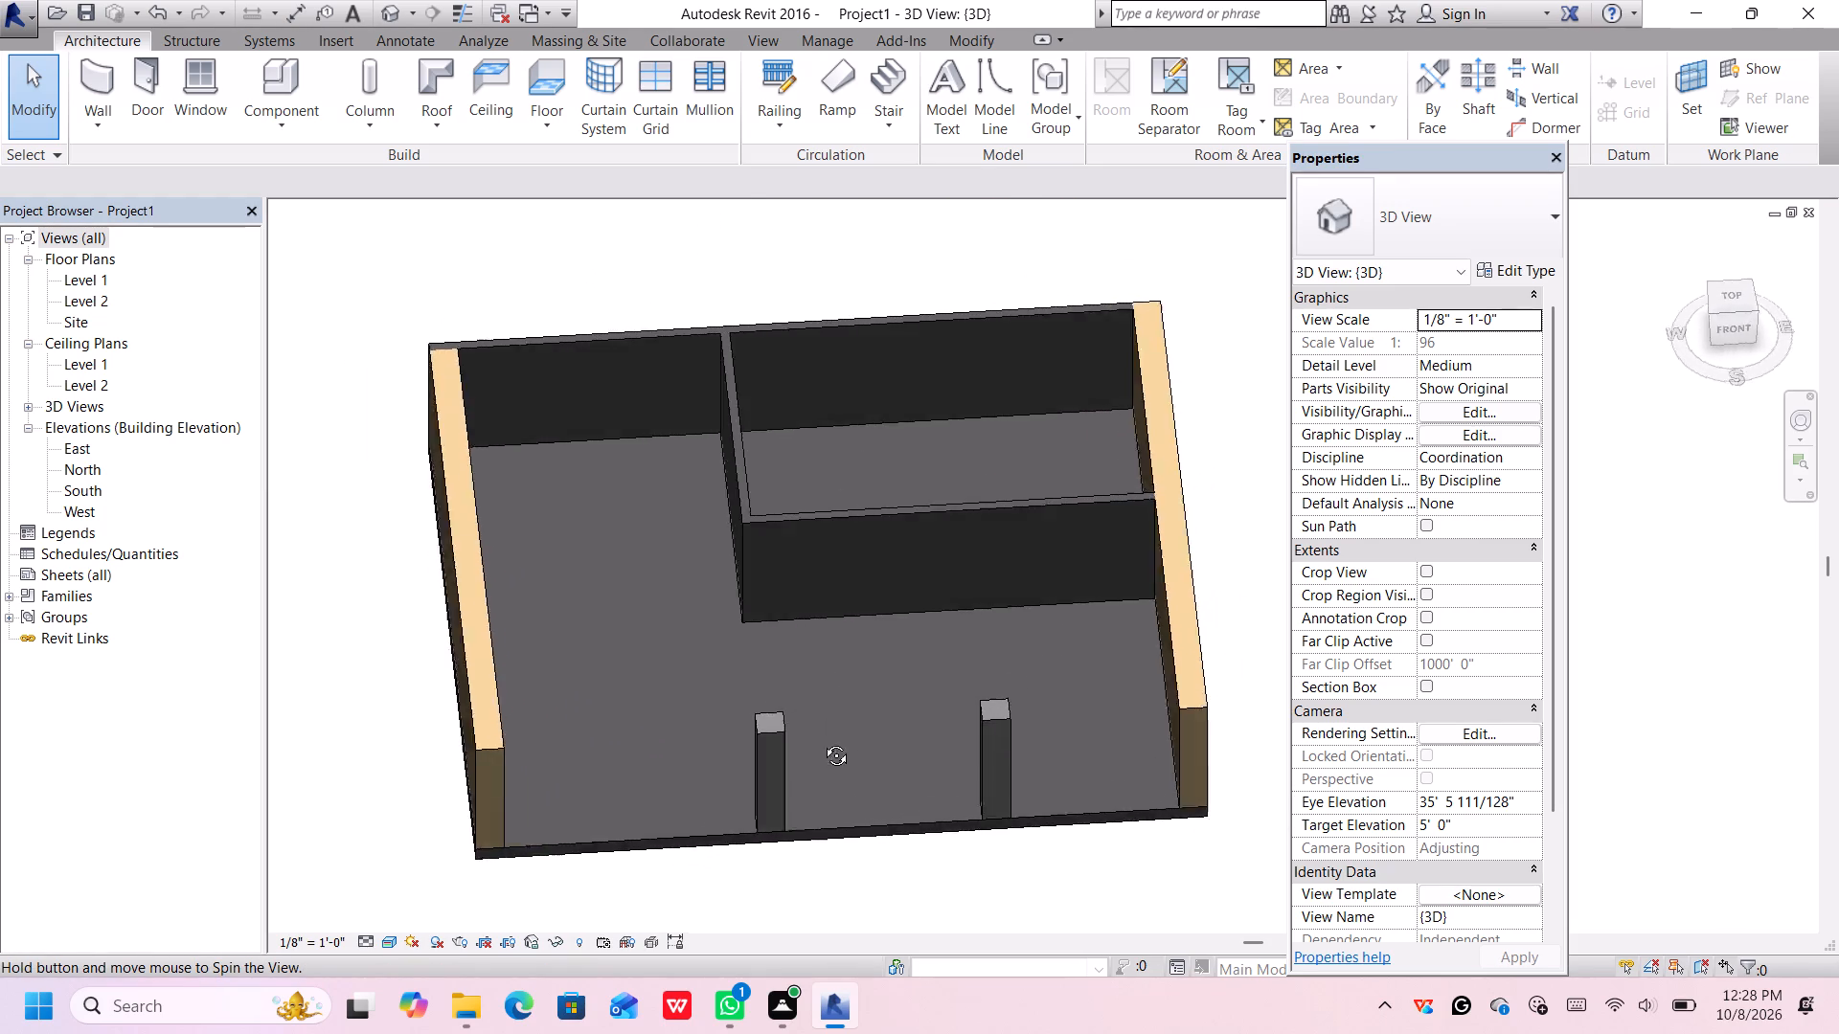
middle_click_drag(822, 741, 757, 602)
middle_click_drag(533, 878, 614, 807)
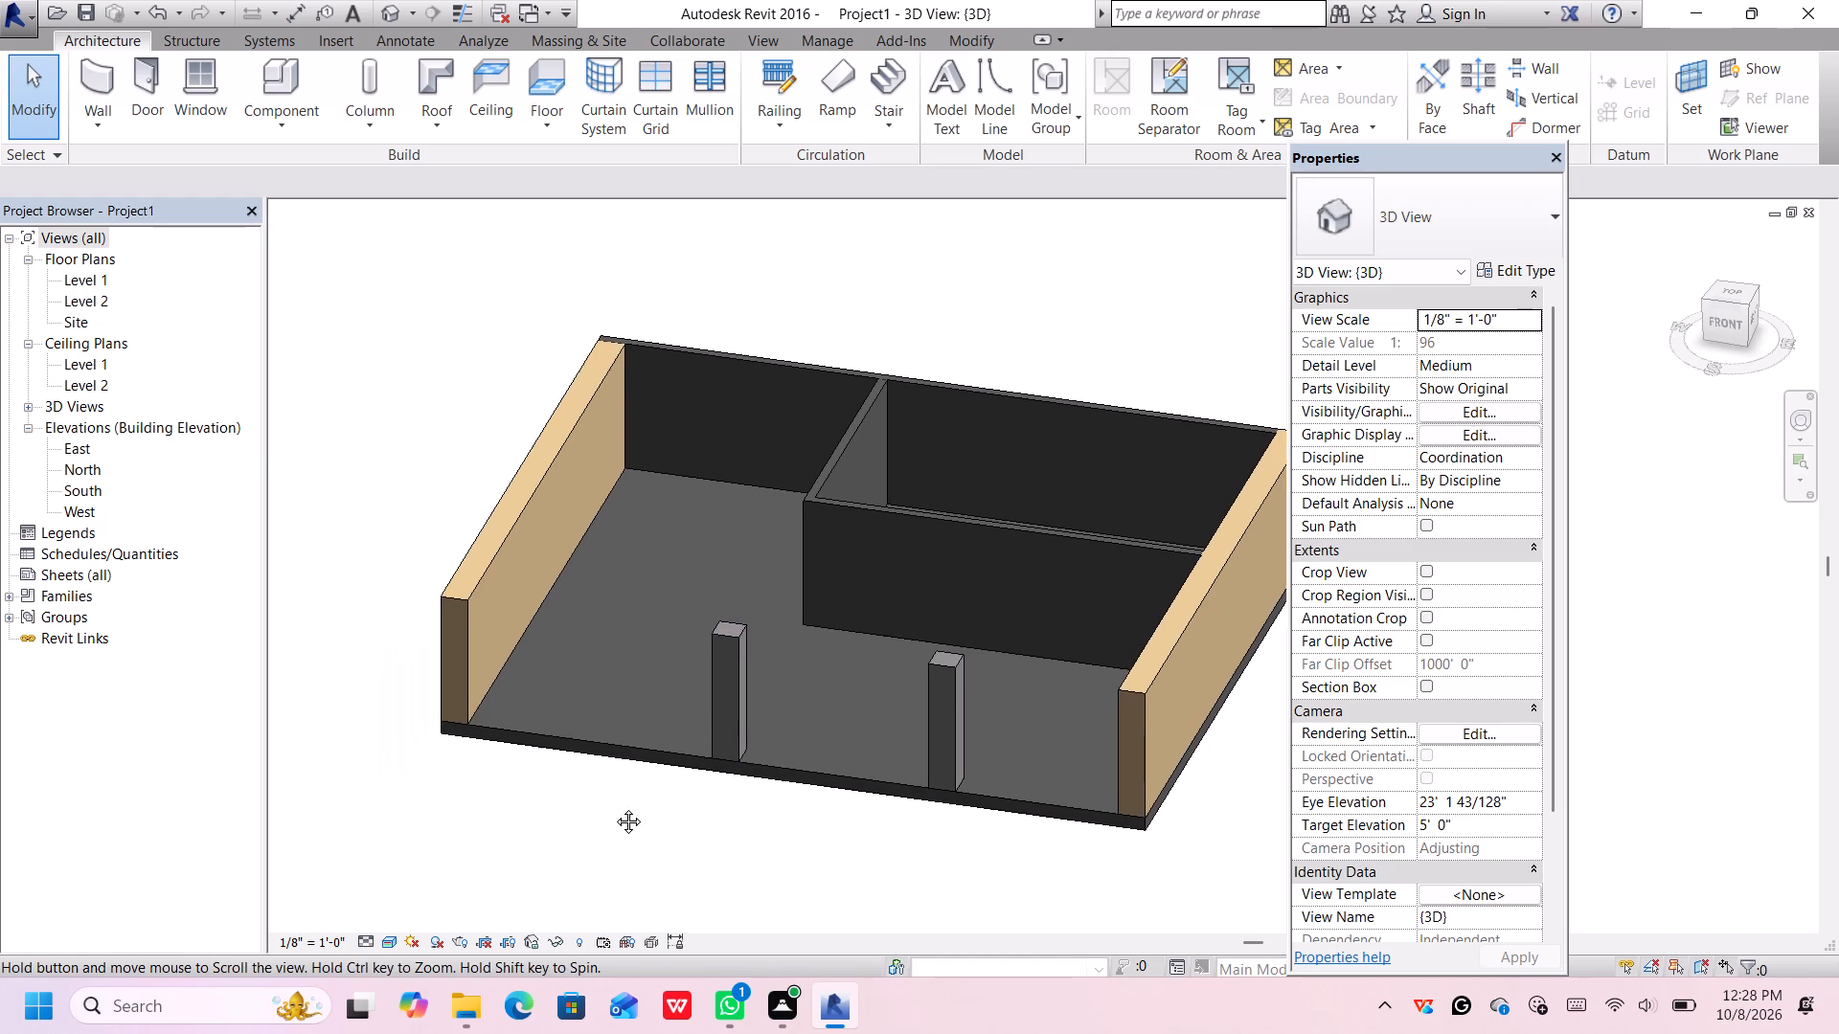
middle_click_drag(614, 807, 679, 671)
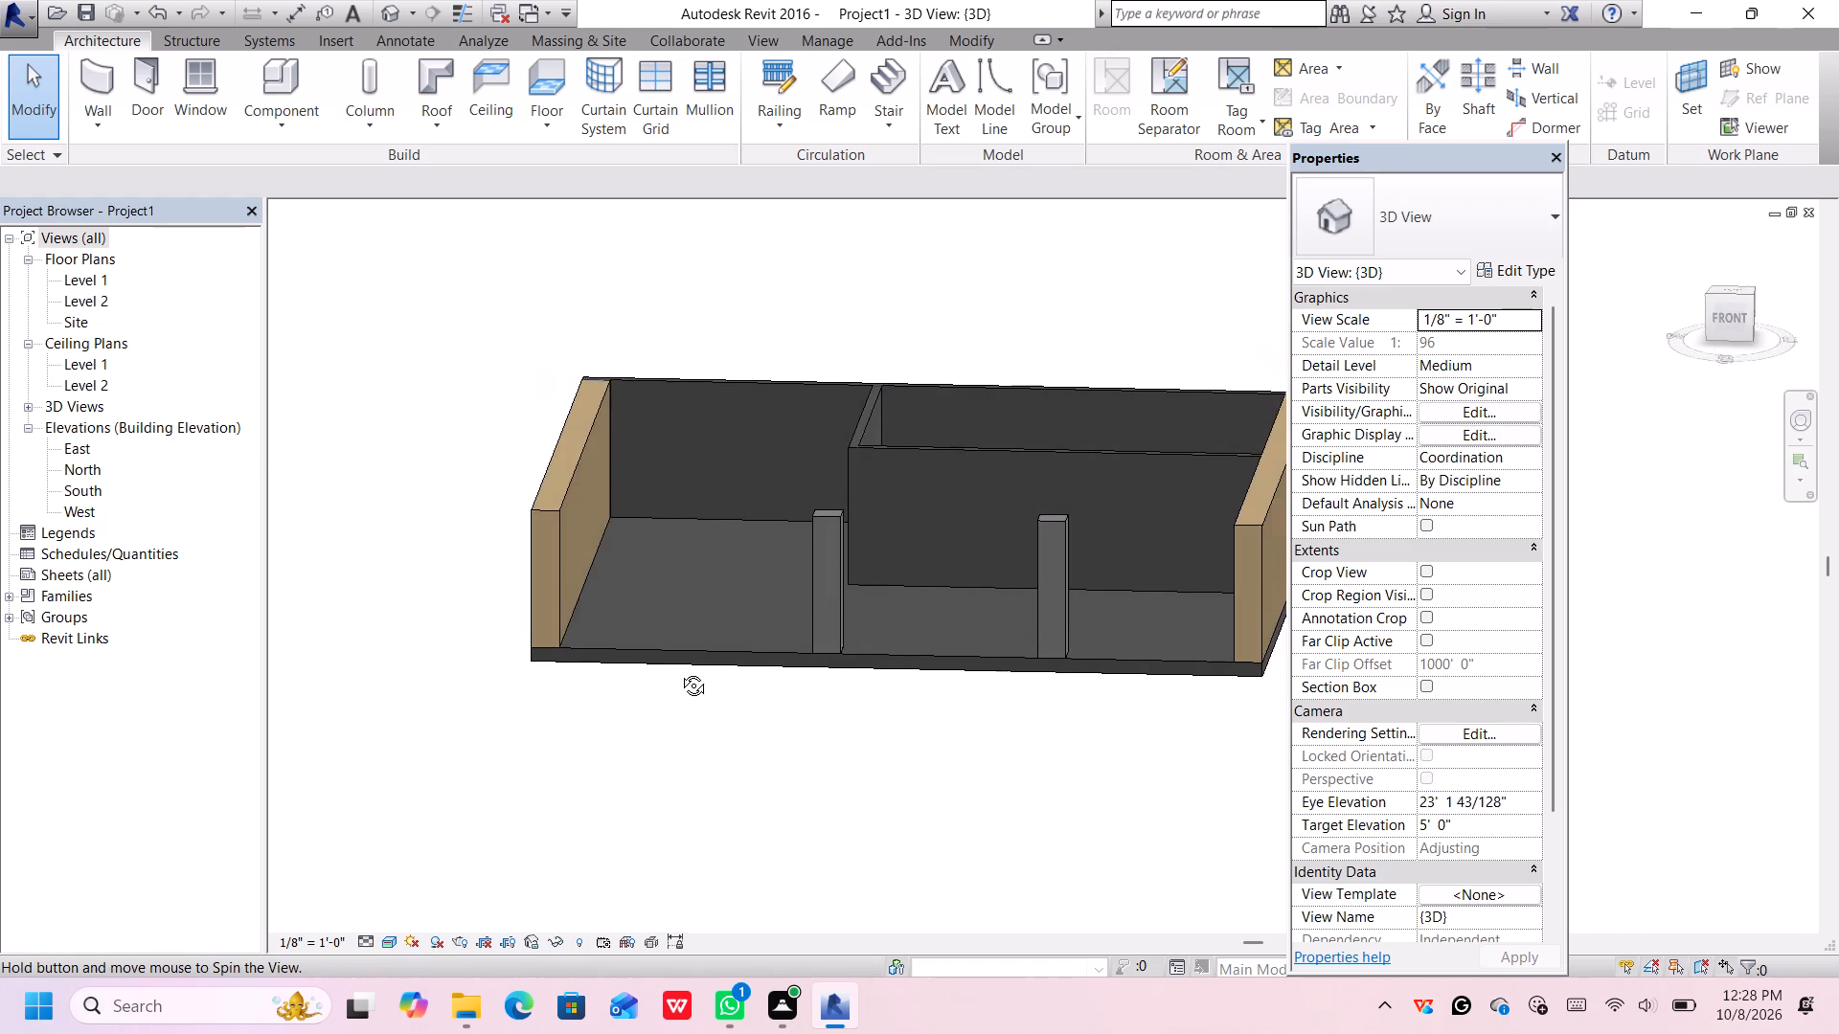
middle_click_drag(679, 671, 670, 669)
scroll(635, 702, "up", 2)
middle_click_drag(696, 677, 722, 746)
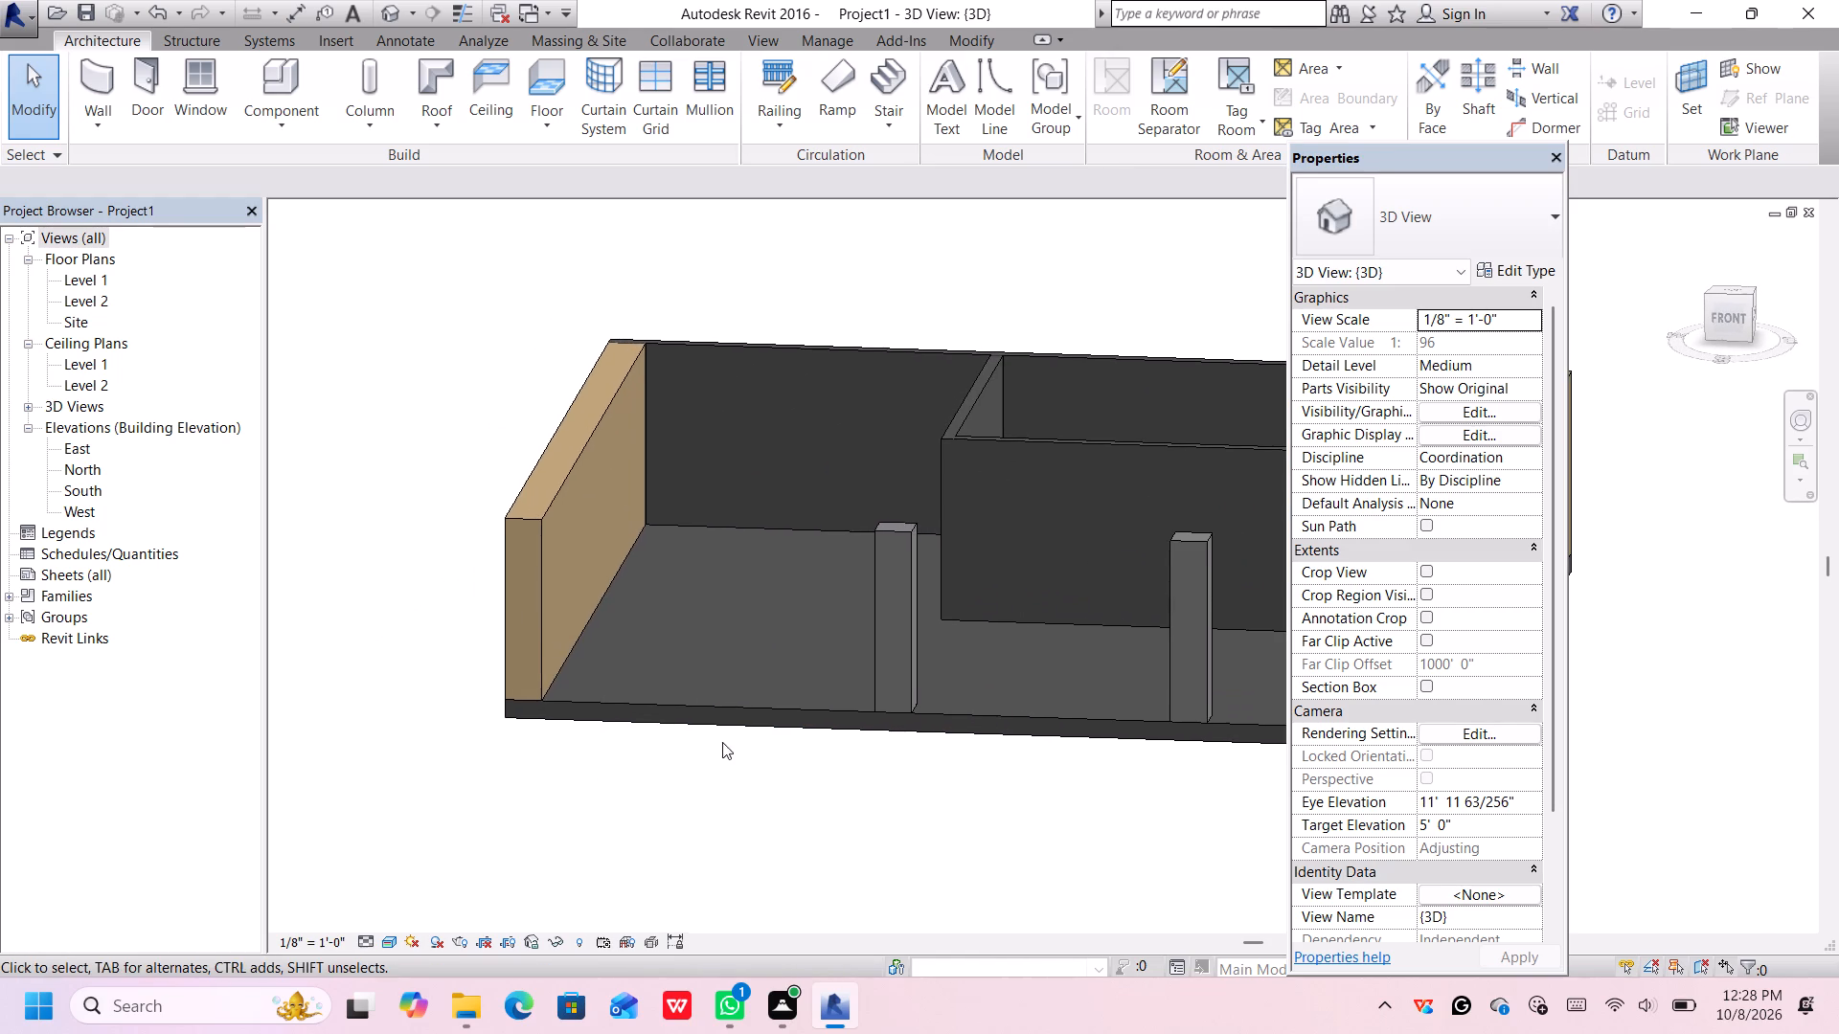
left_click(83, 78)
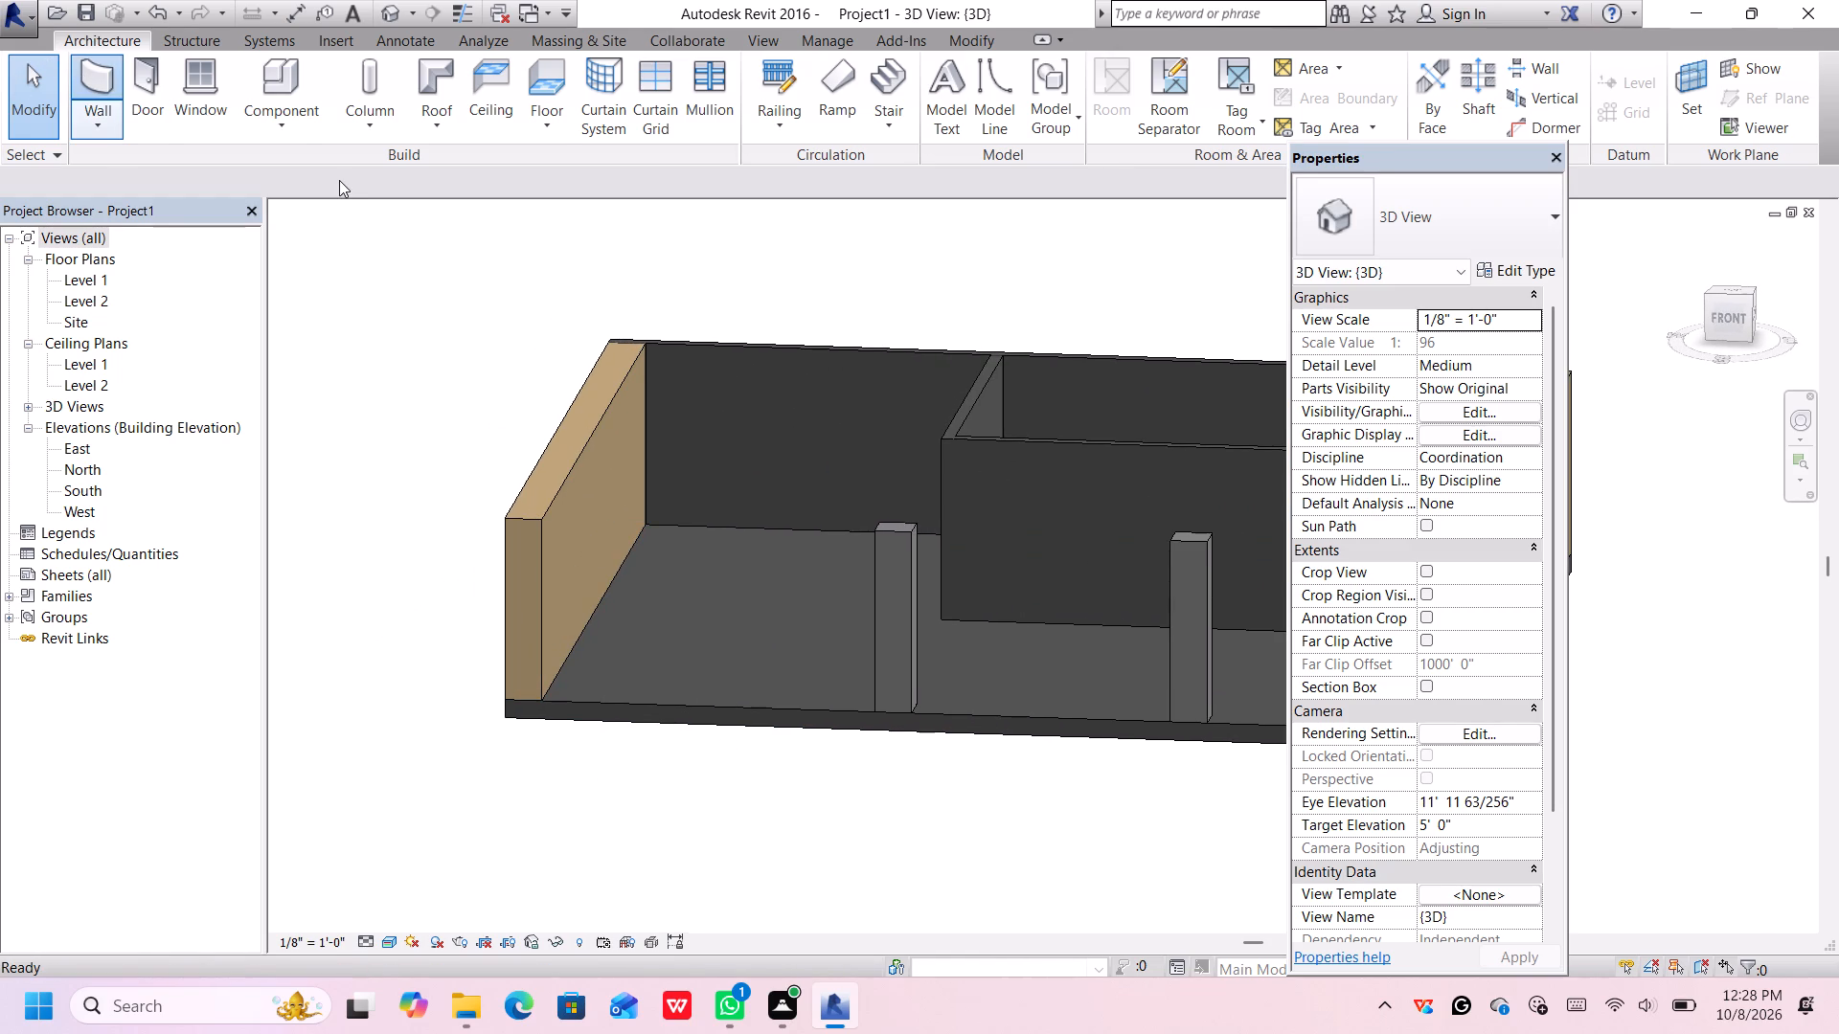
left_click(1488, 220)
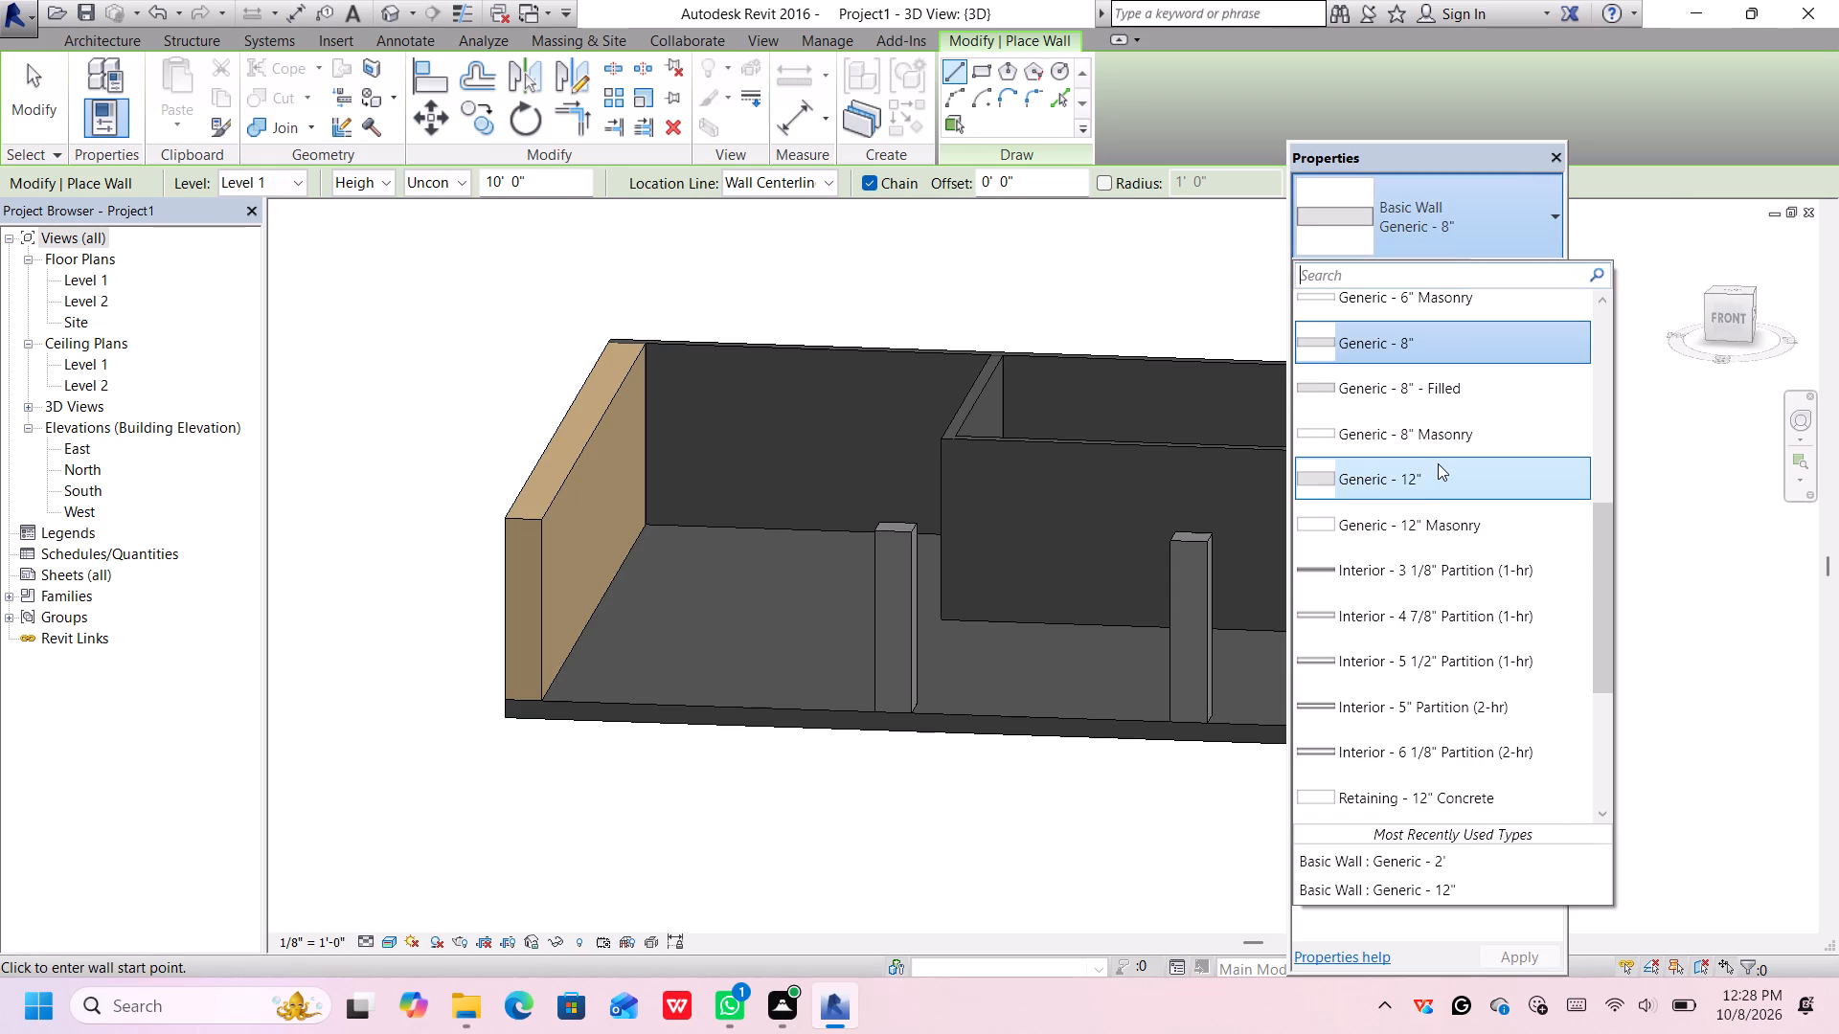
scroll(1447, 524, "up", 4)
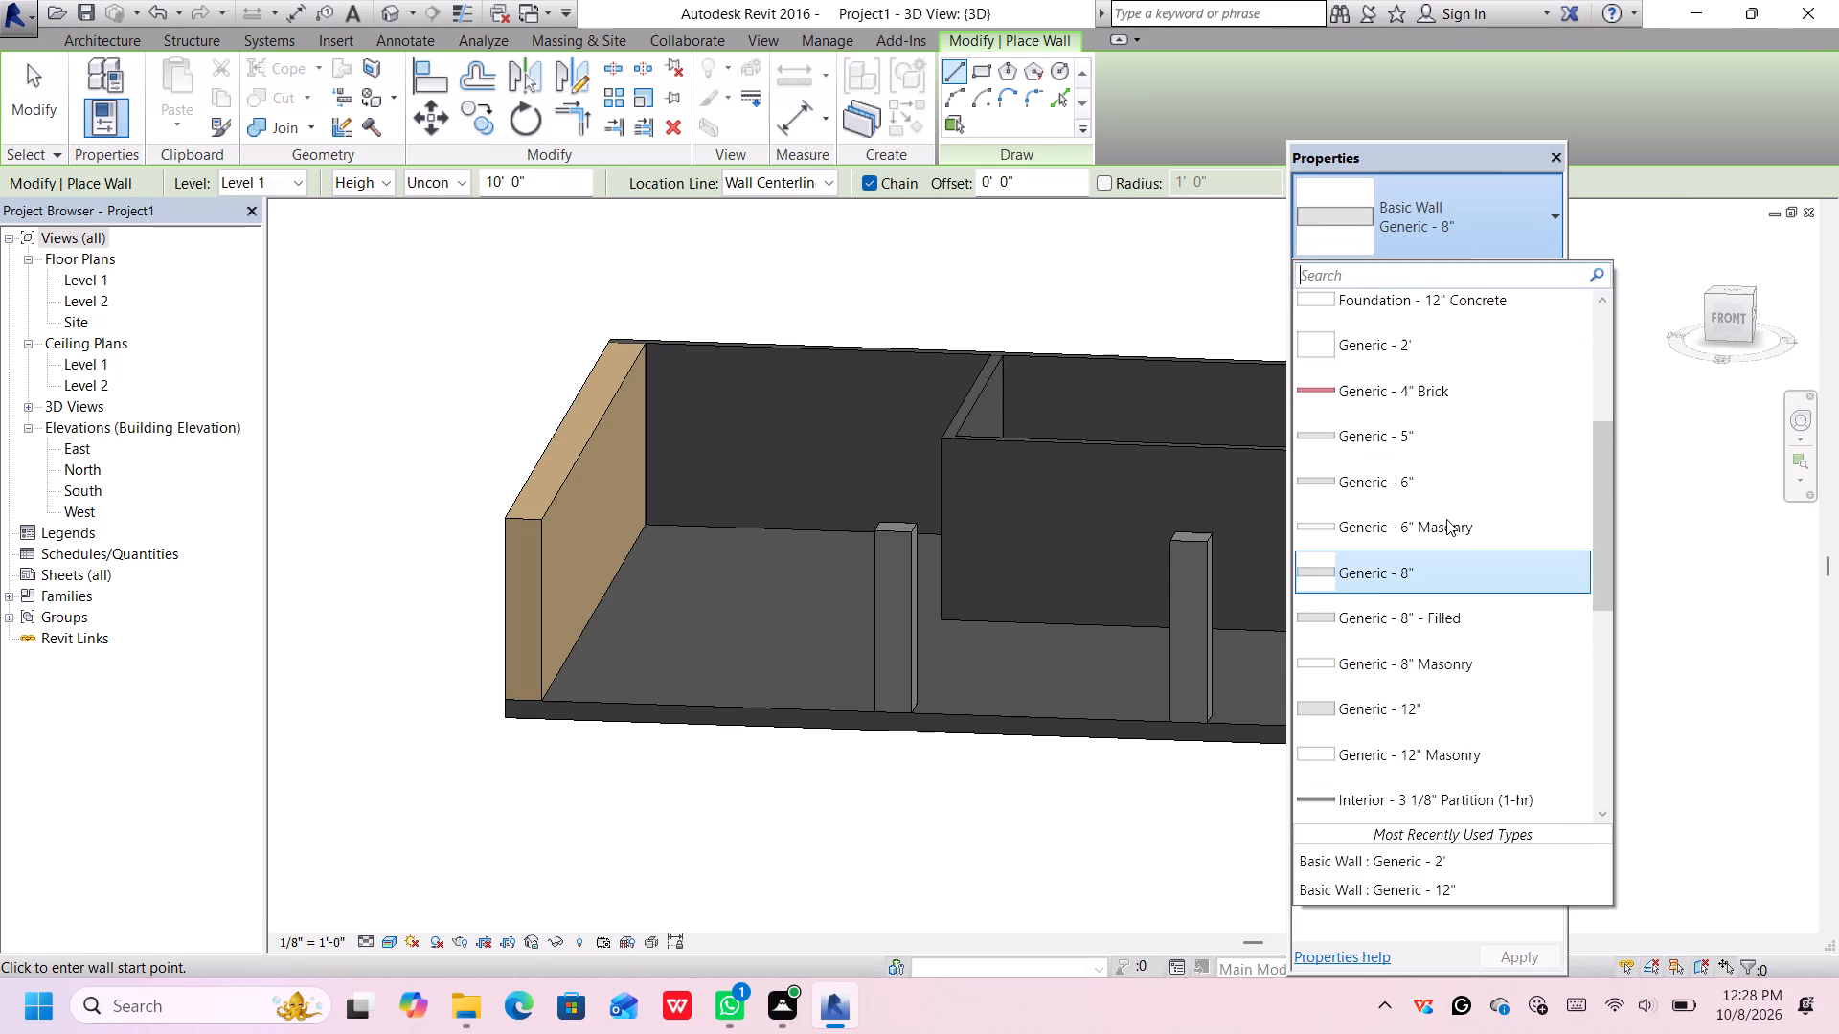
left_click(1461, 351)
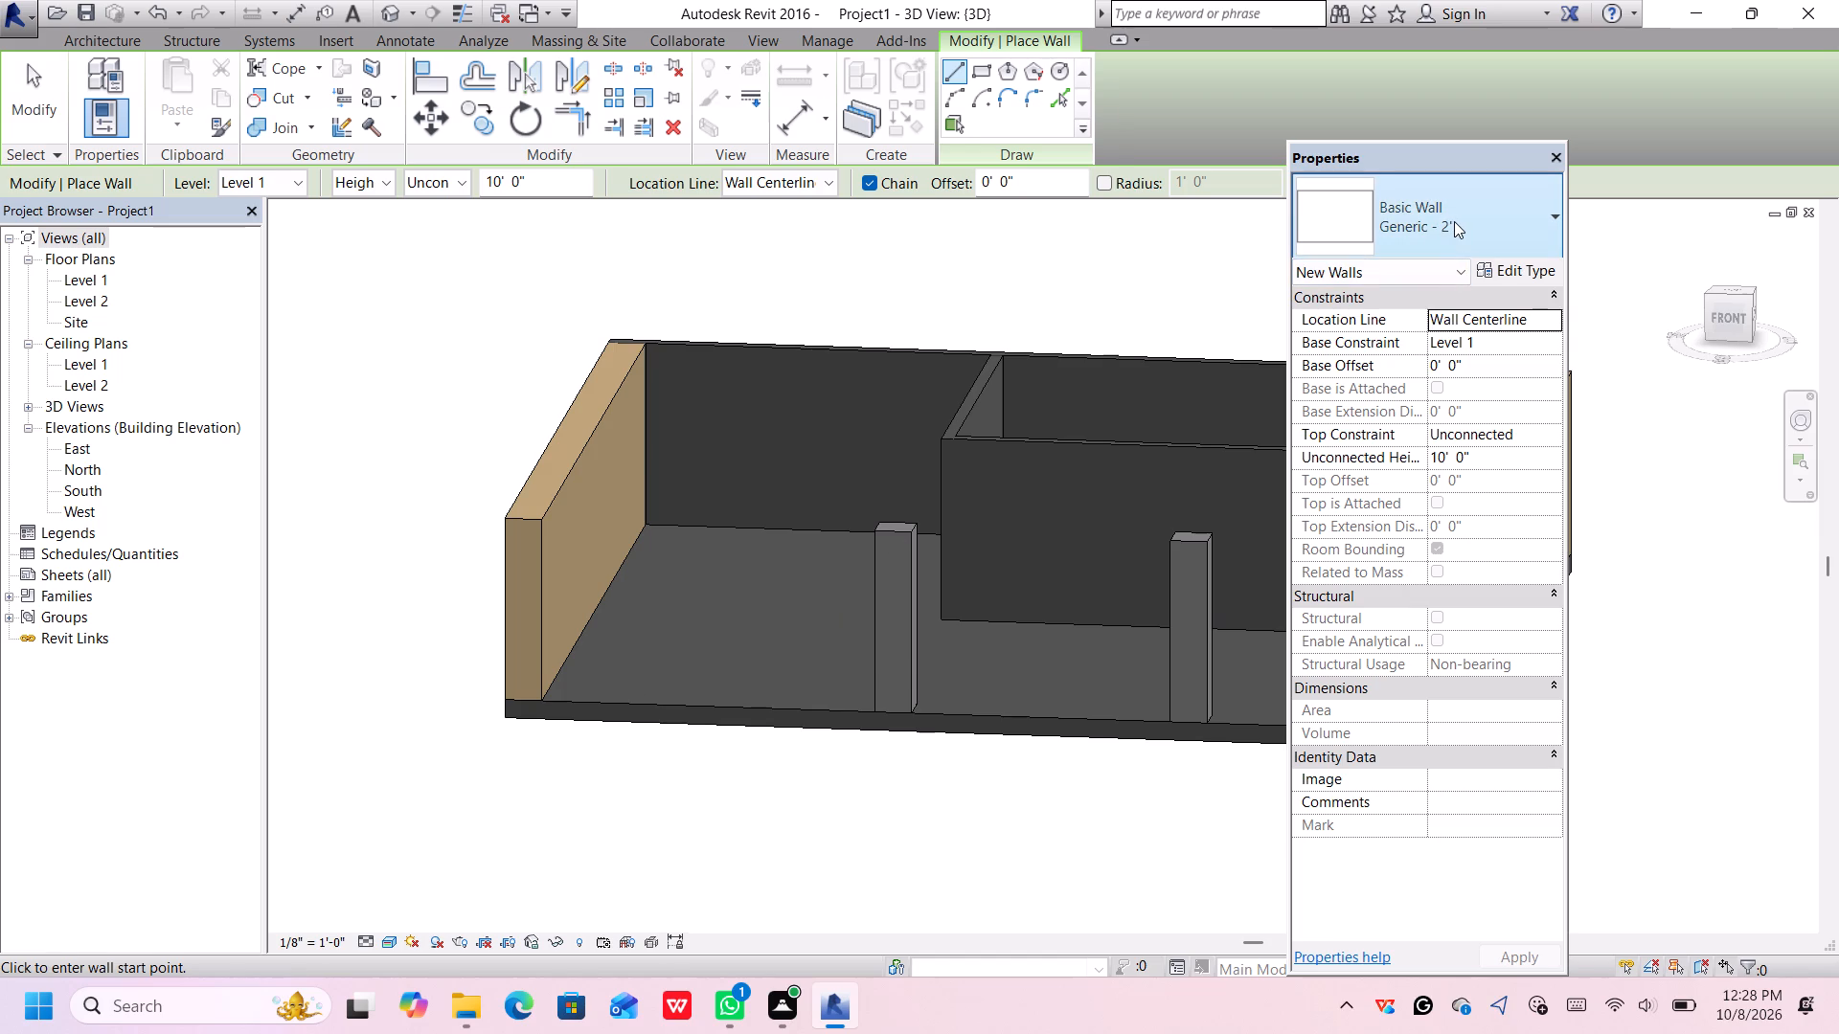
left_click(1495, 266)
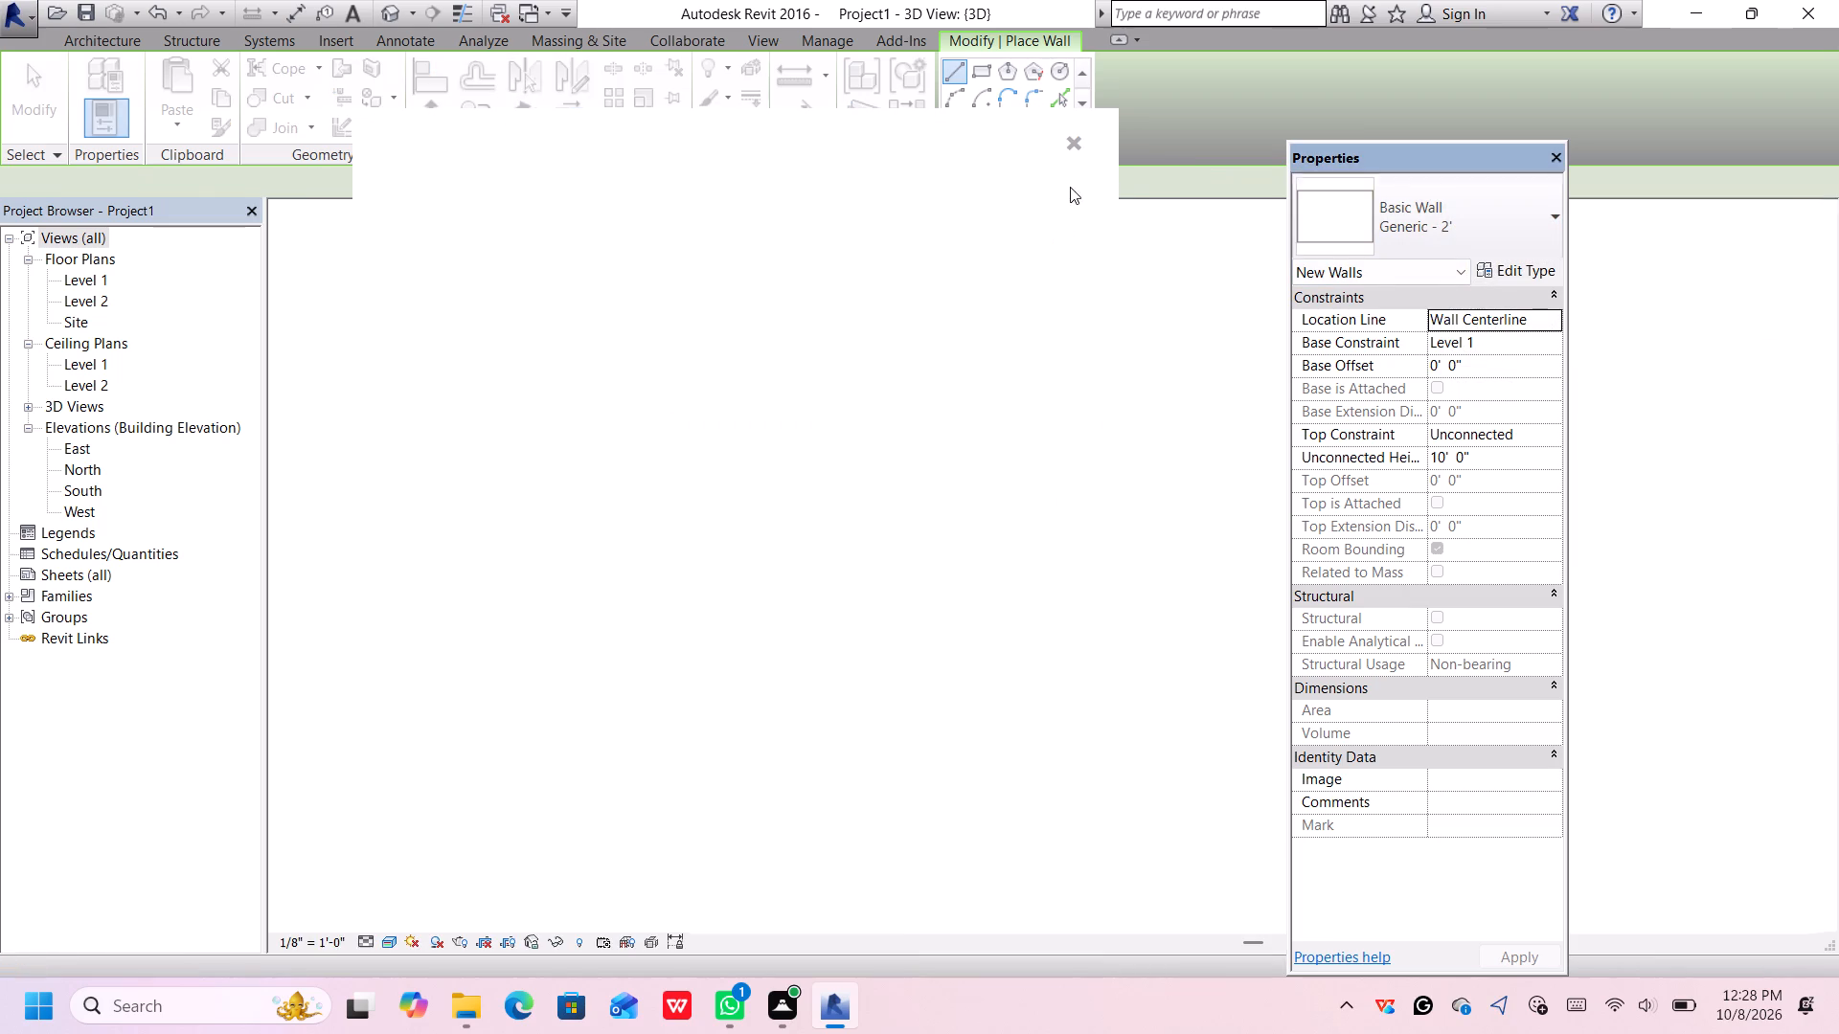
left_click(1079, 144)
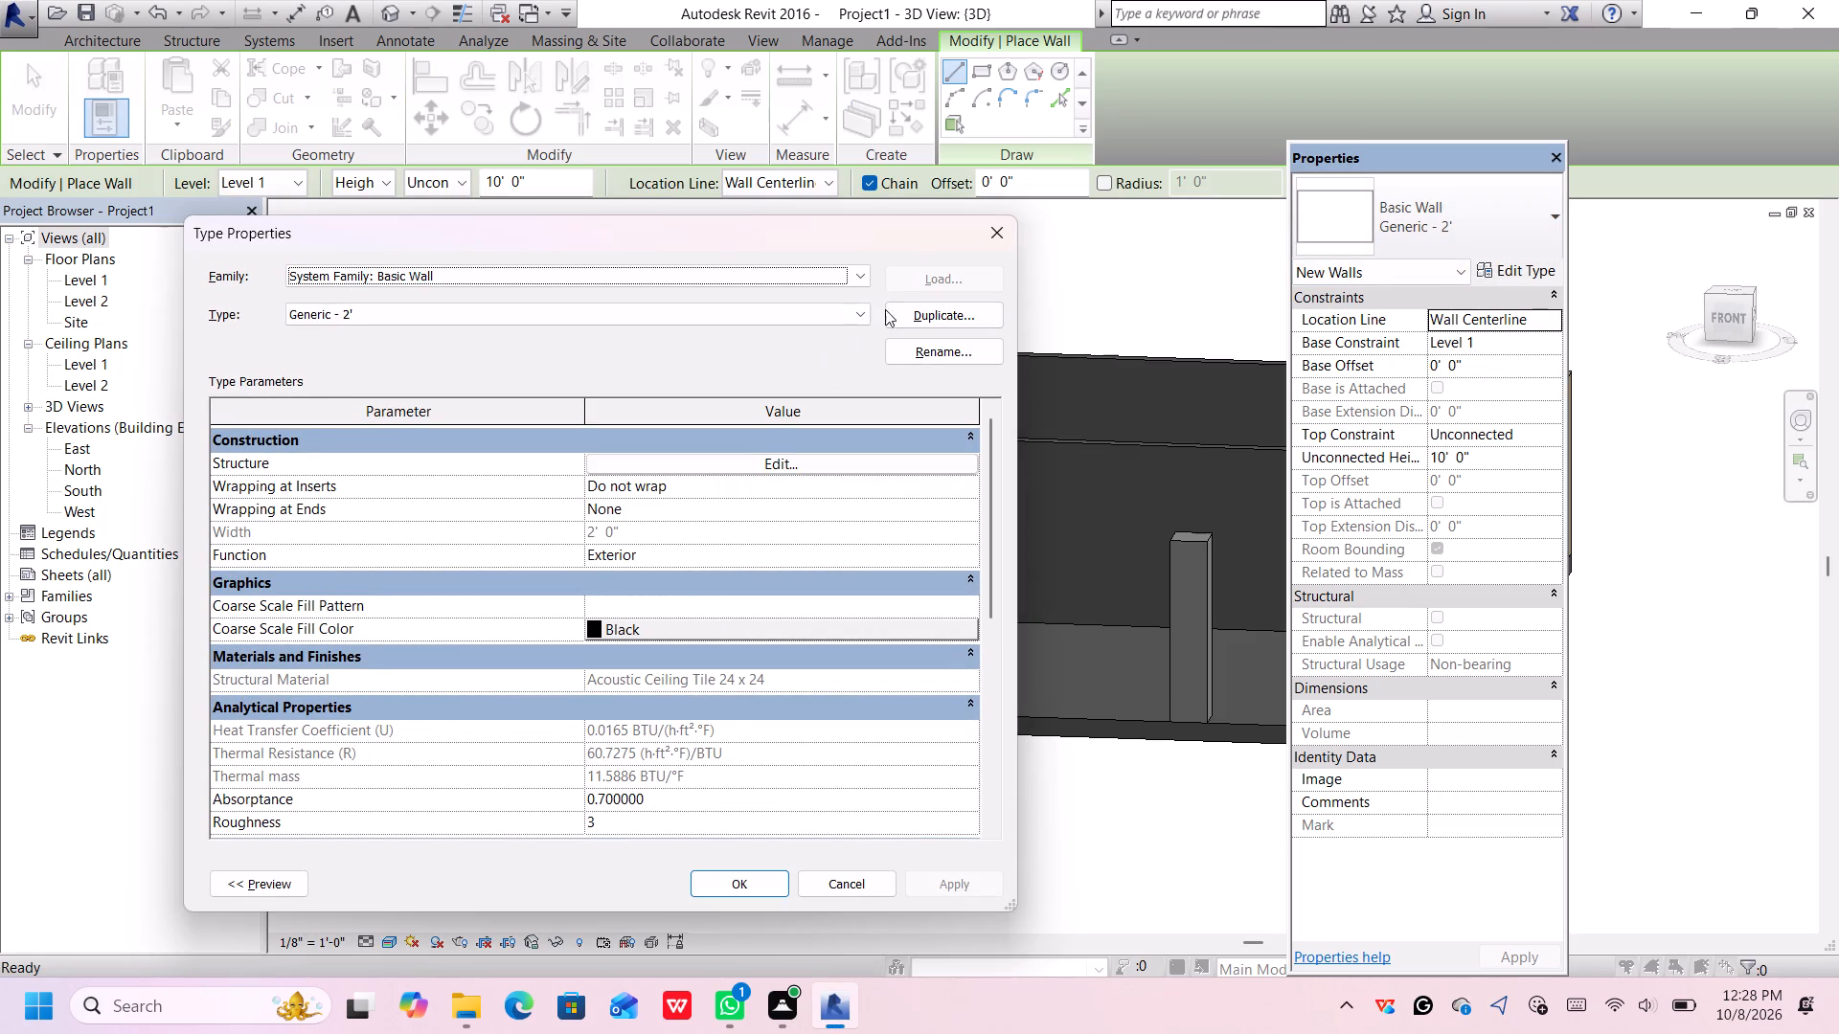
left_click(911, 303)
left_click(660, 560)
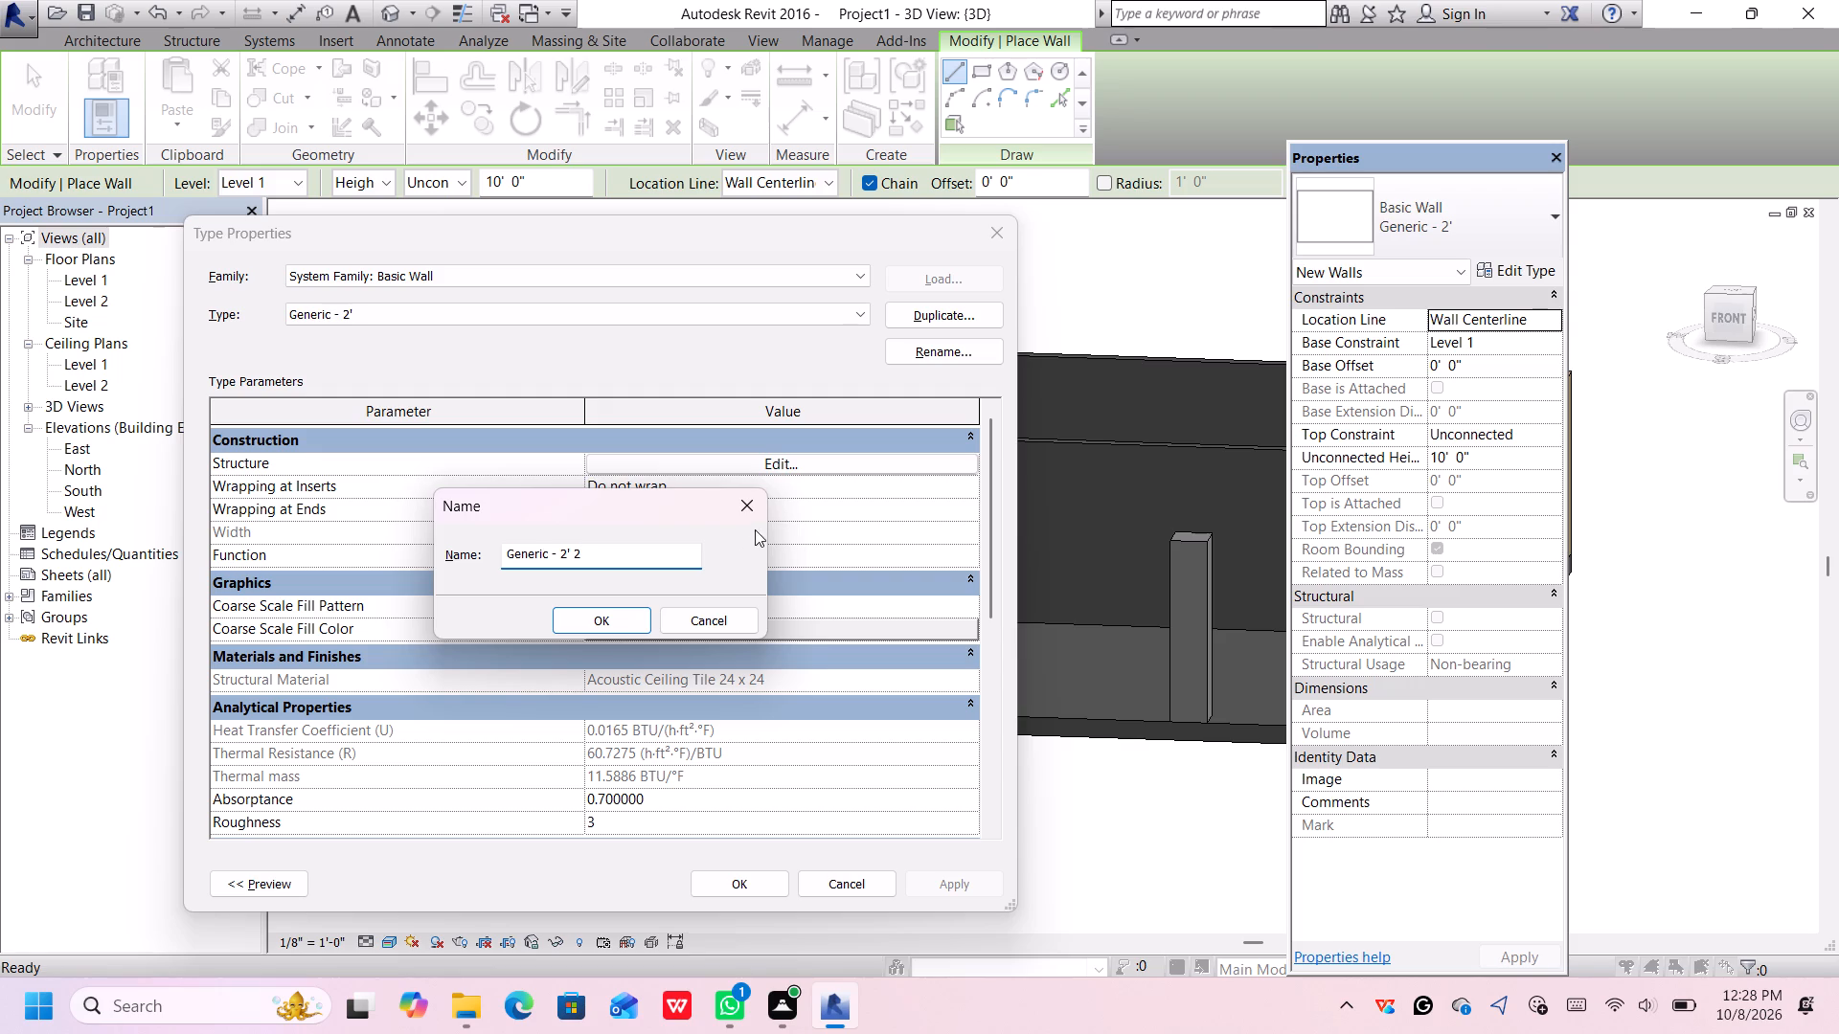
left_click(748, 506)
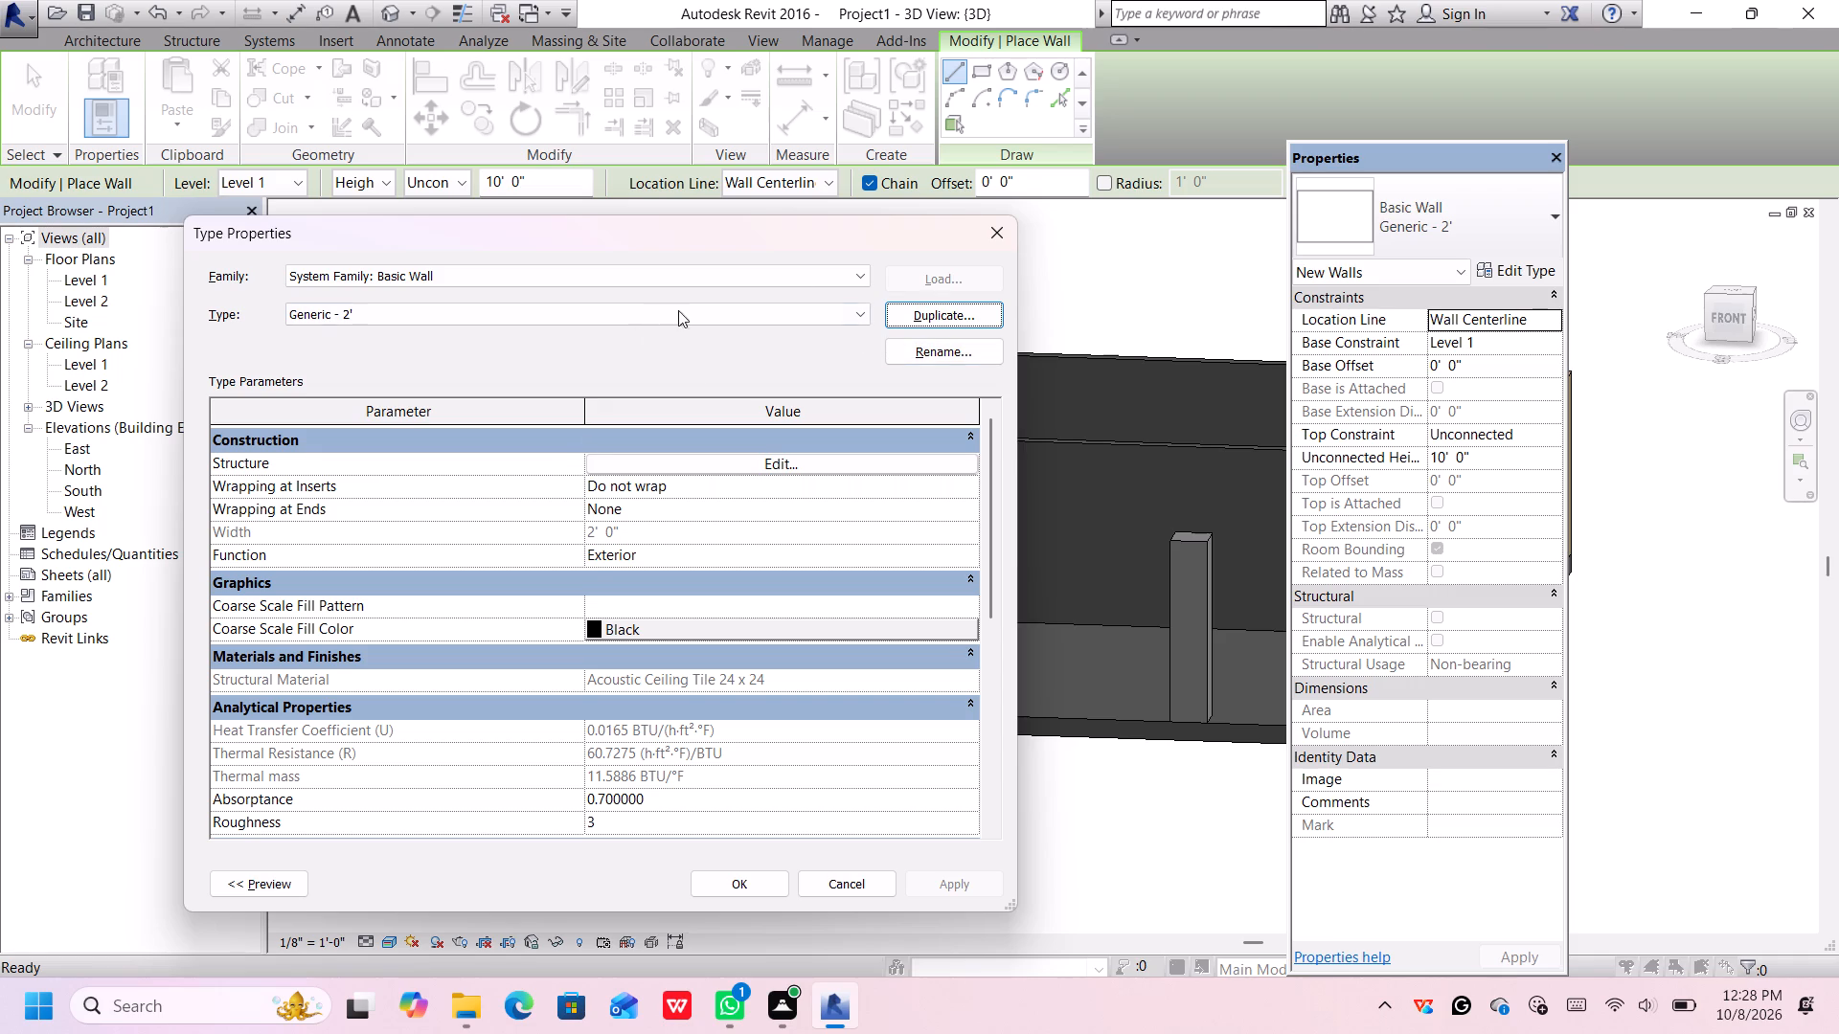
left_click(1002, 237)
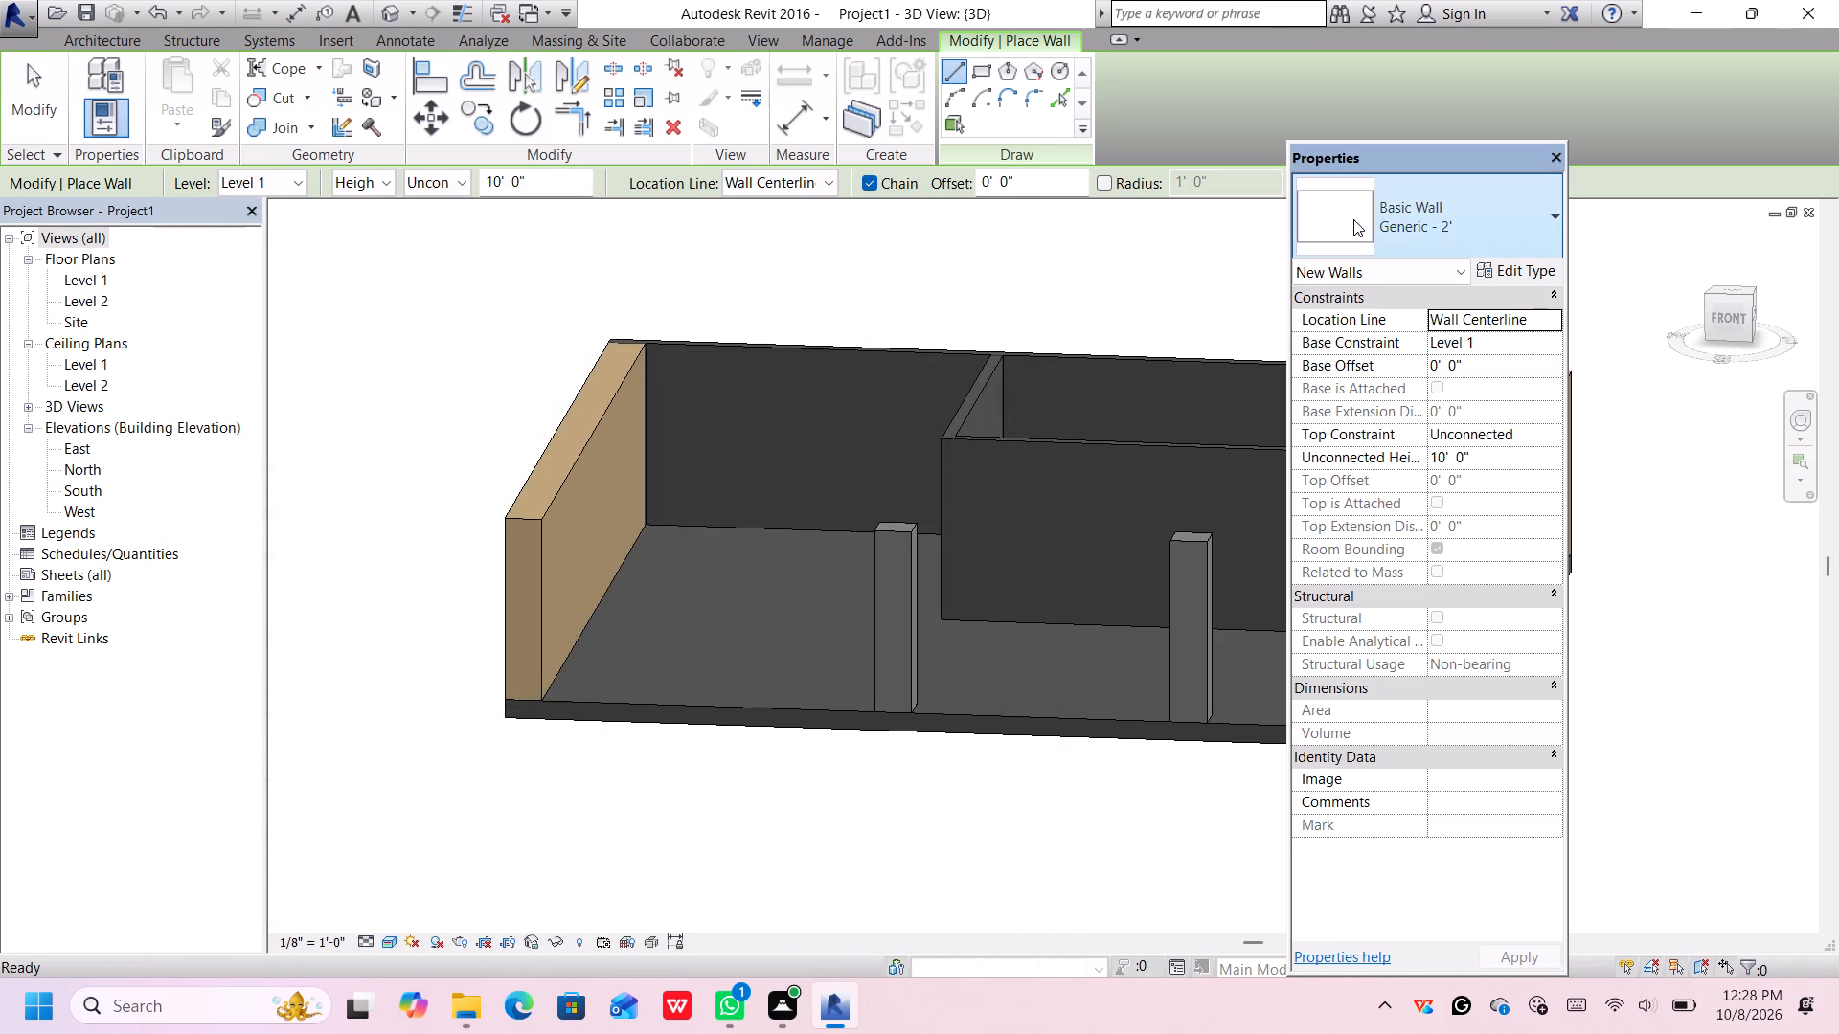
Draw a Generic - 12" wall about 22' 6" long, running back from the floor's front edge parallel to the left-hand 2' side wall.
left_click(1364, 219)
scroll(1392, 573, "down", 1)
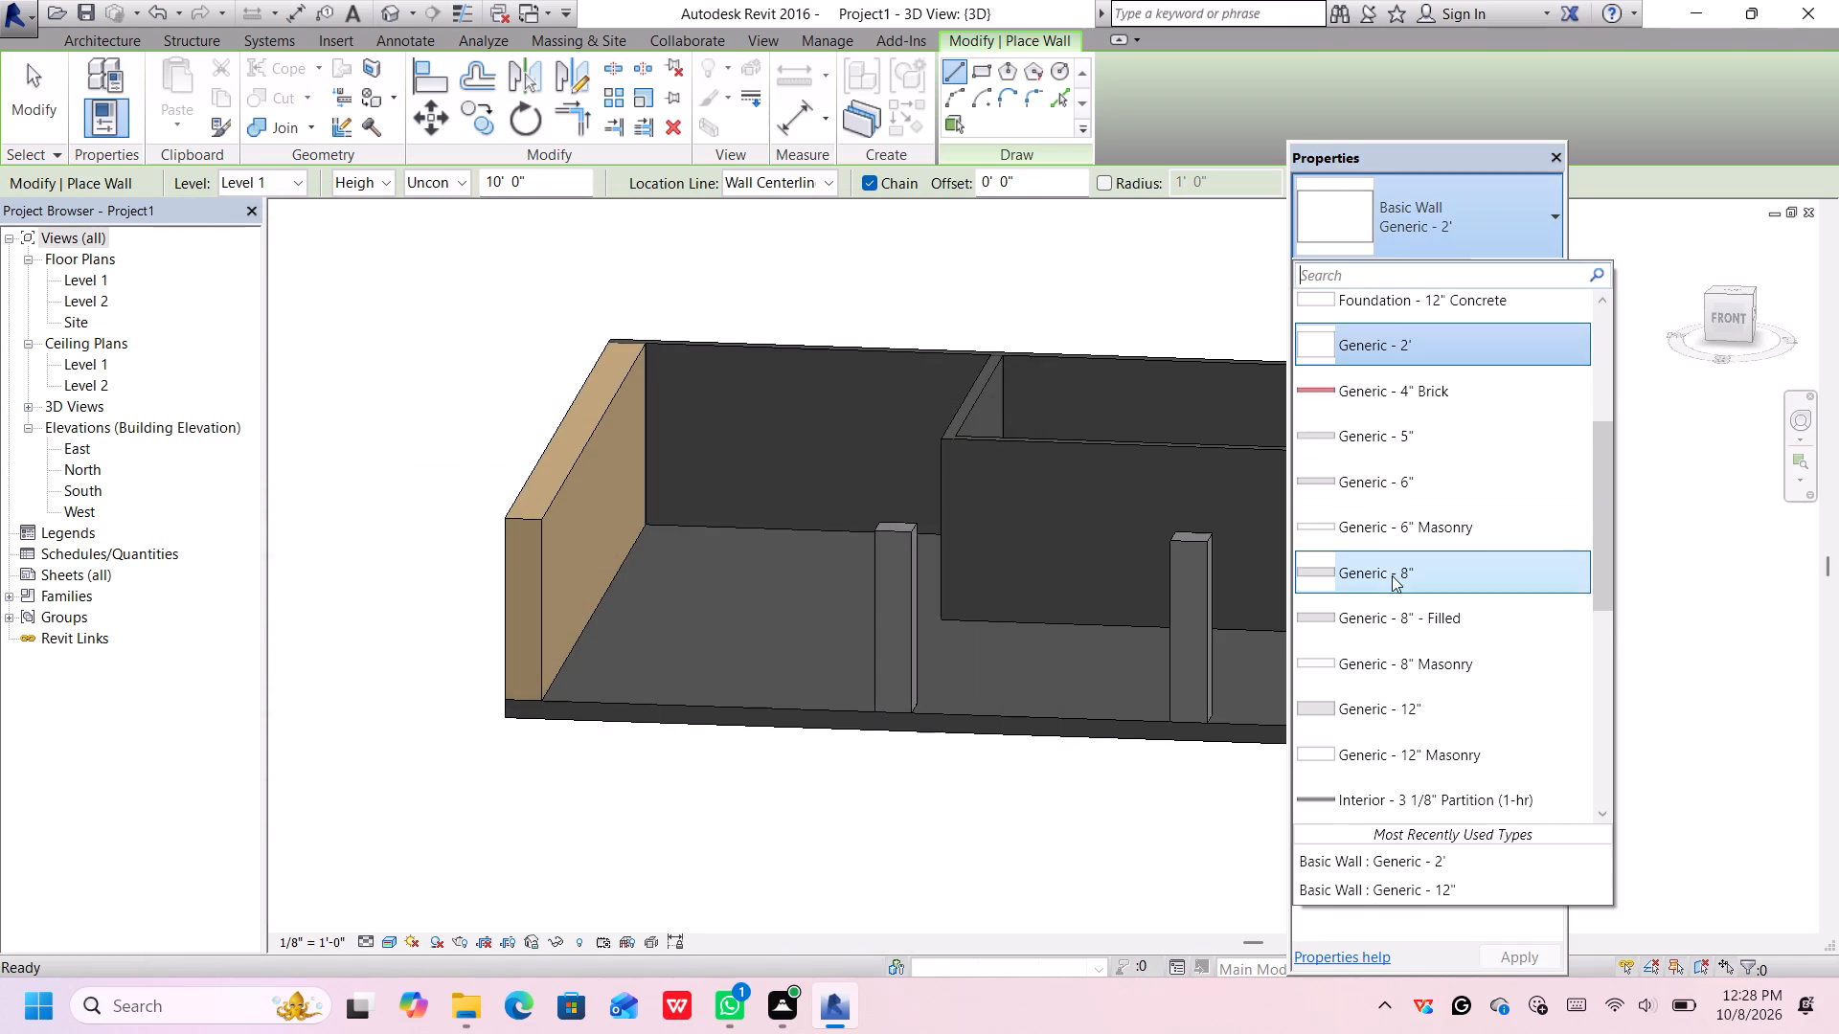
left_click(1413, 660)
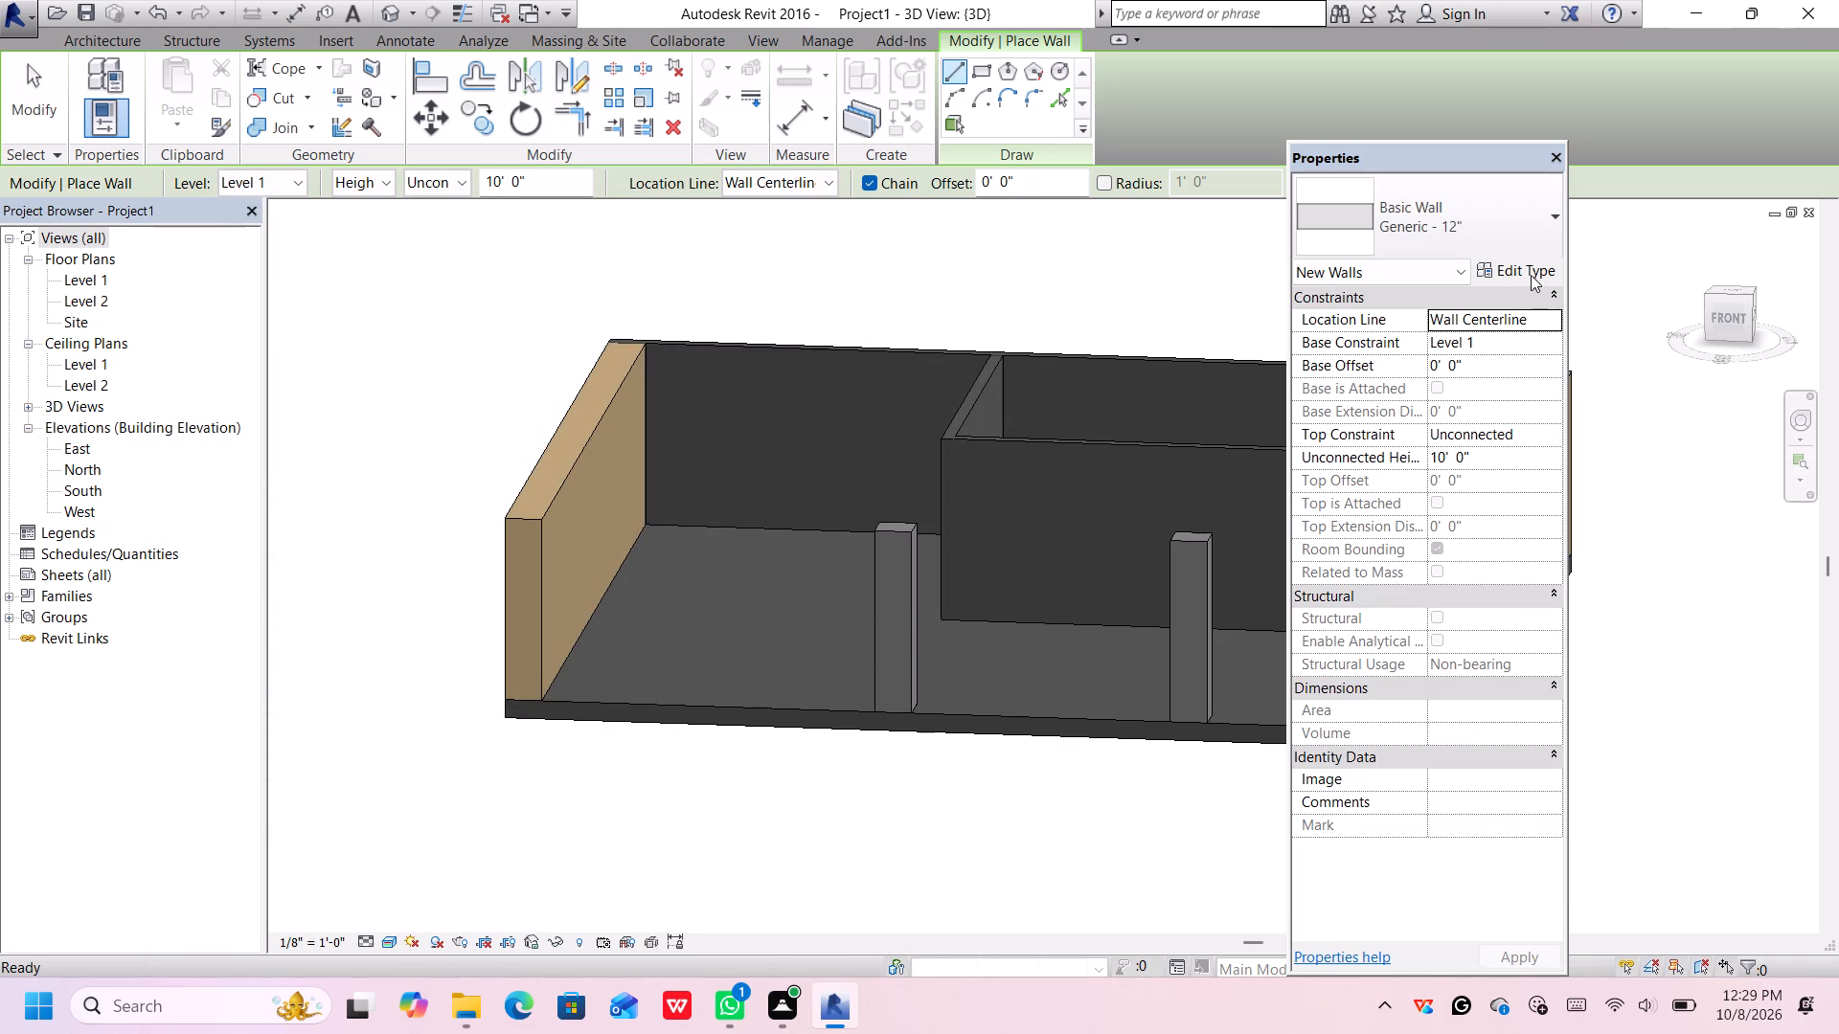
left_click(1531, 273)
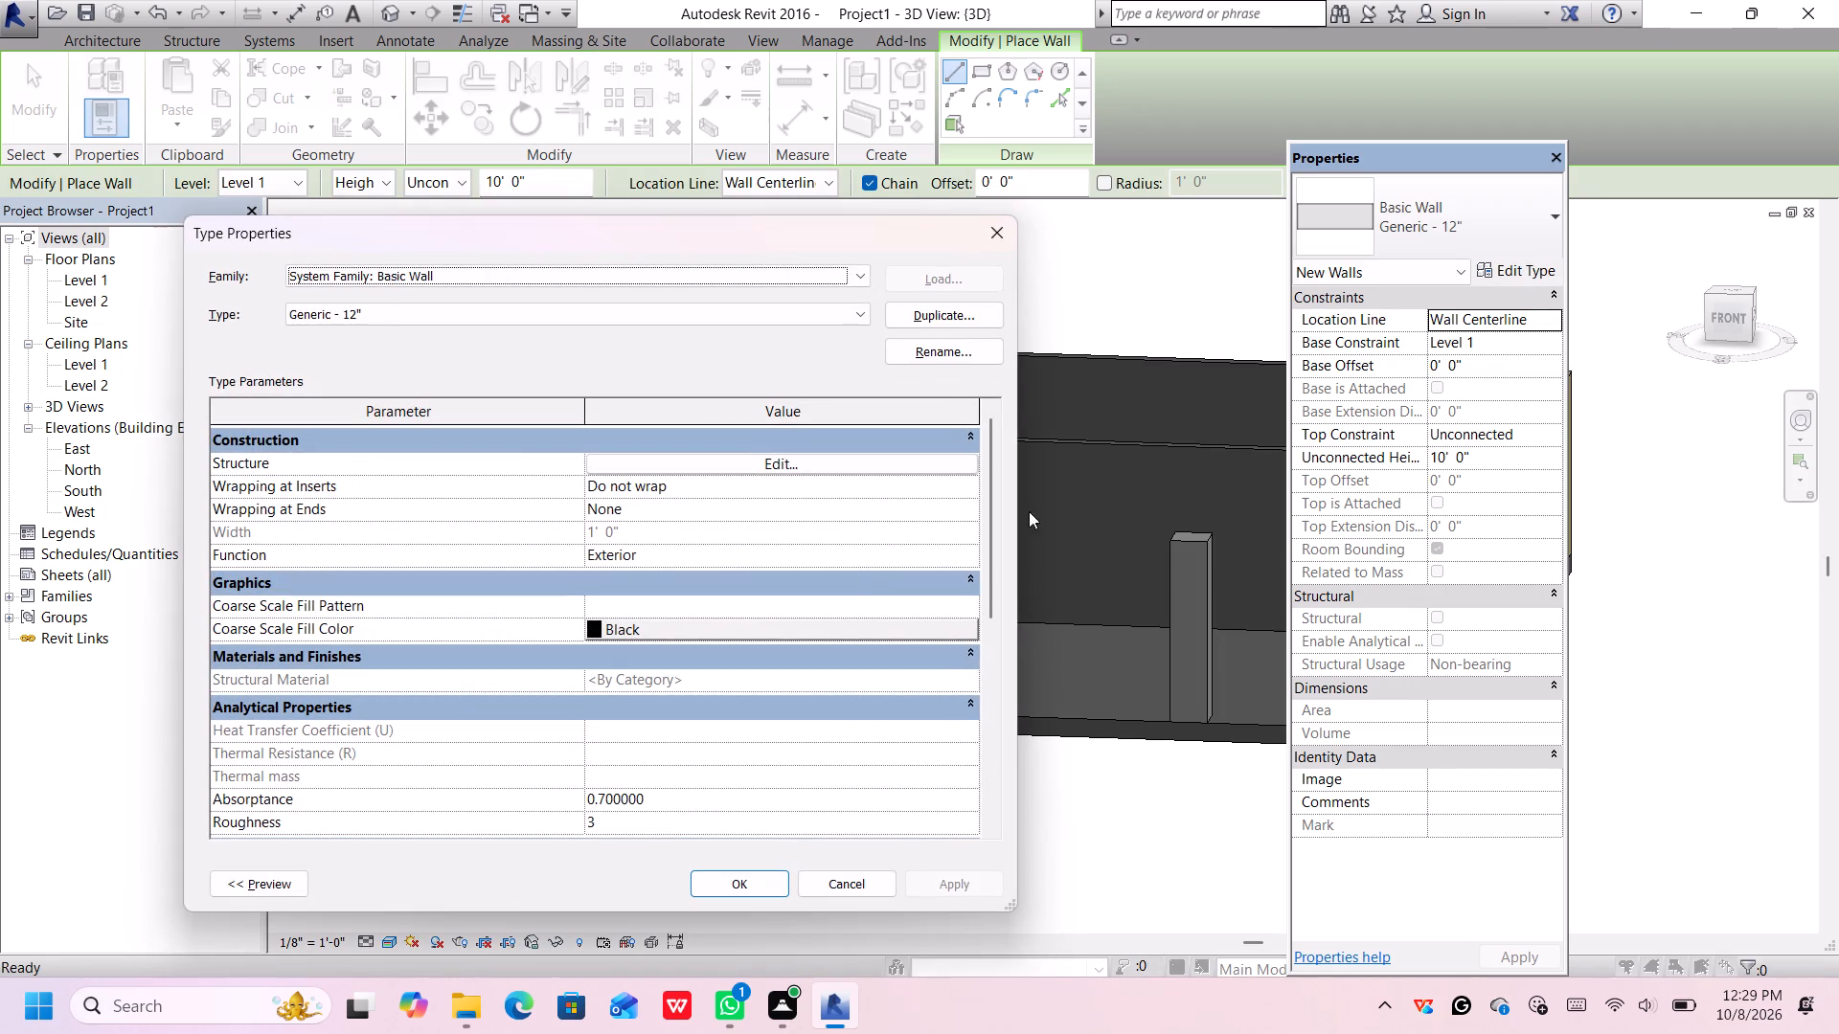
left_click(1008, 229)
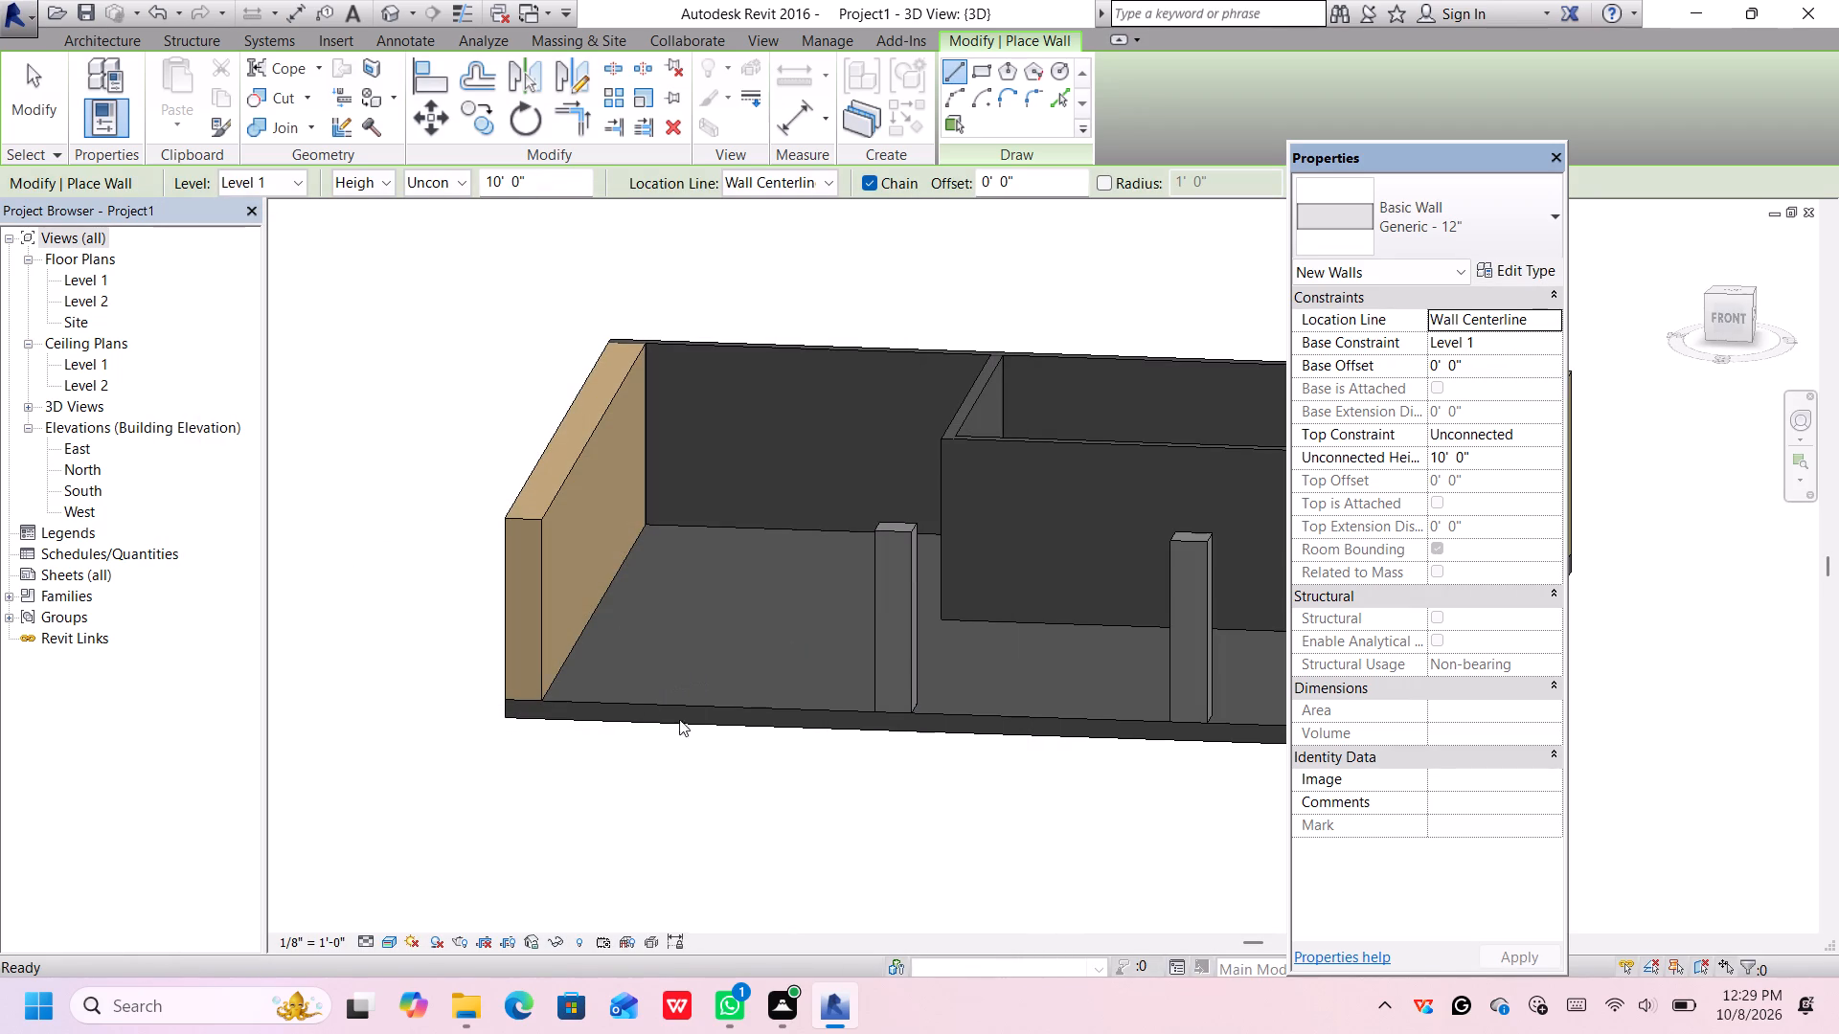
left_click(955, 71)
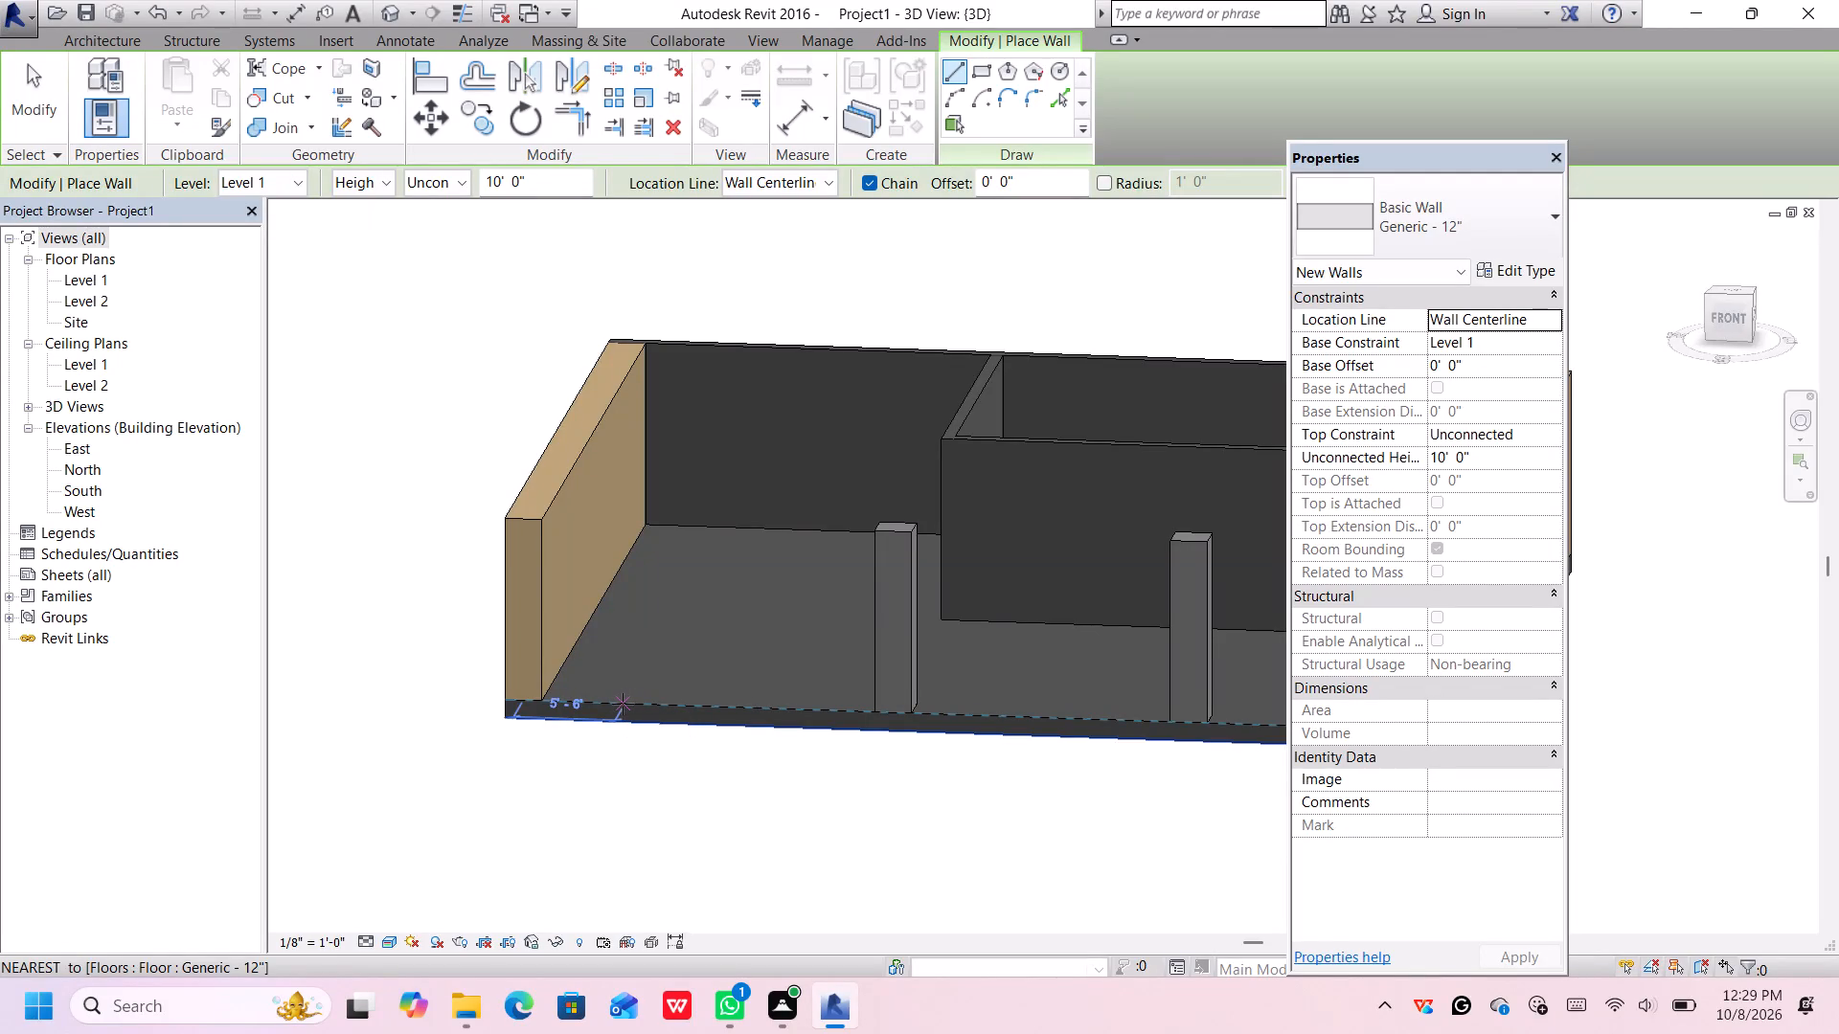
left_click(619, 705)
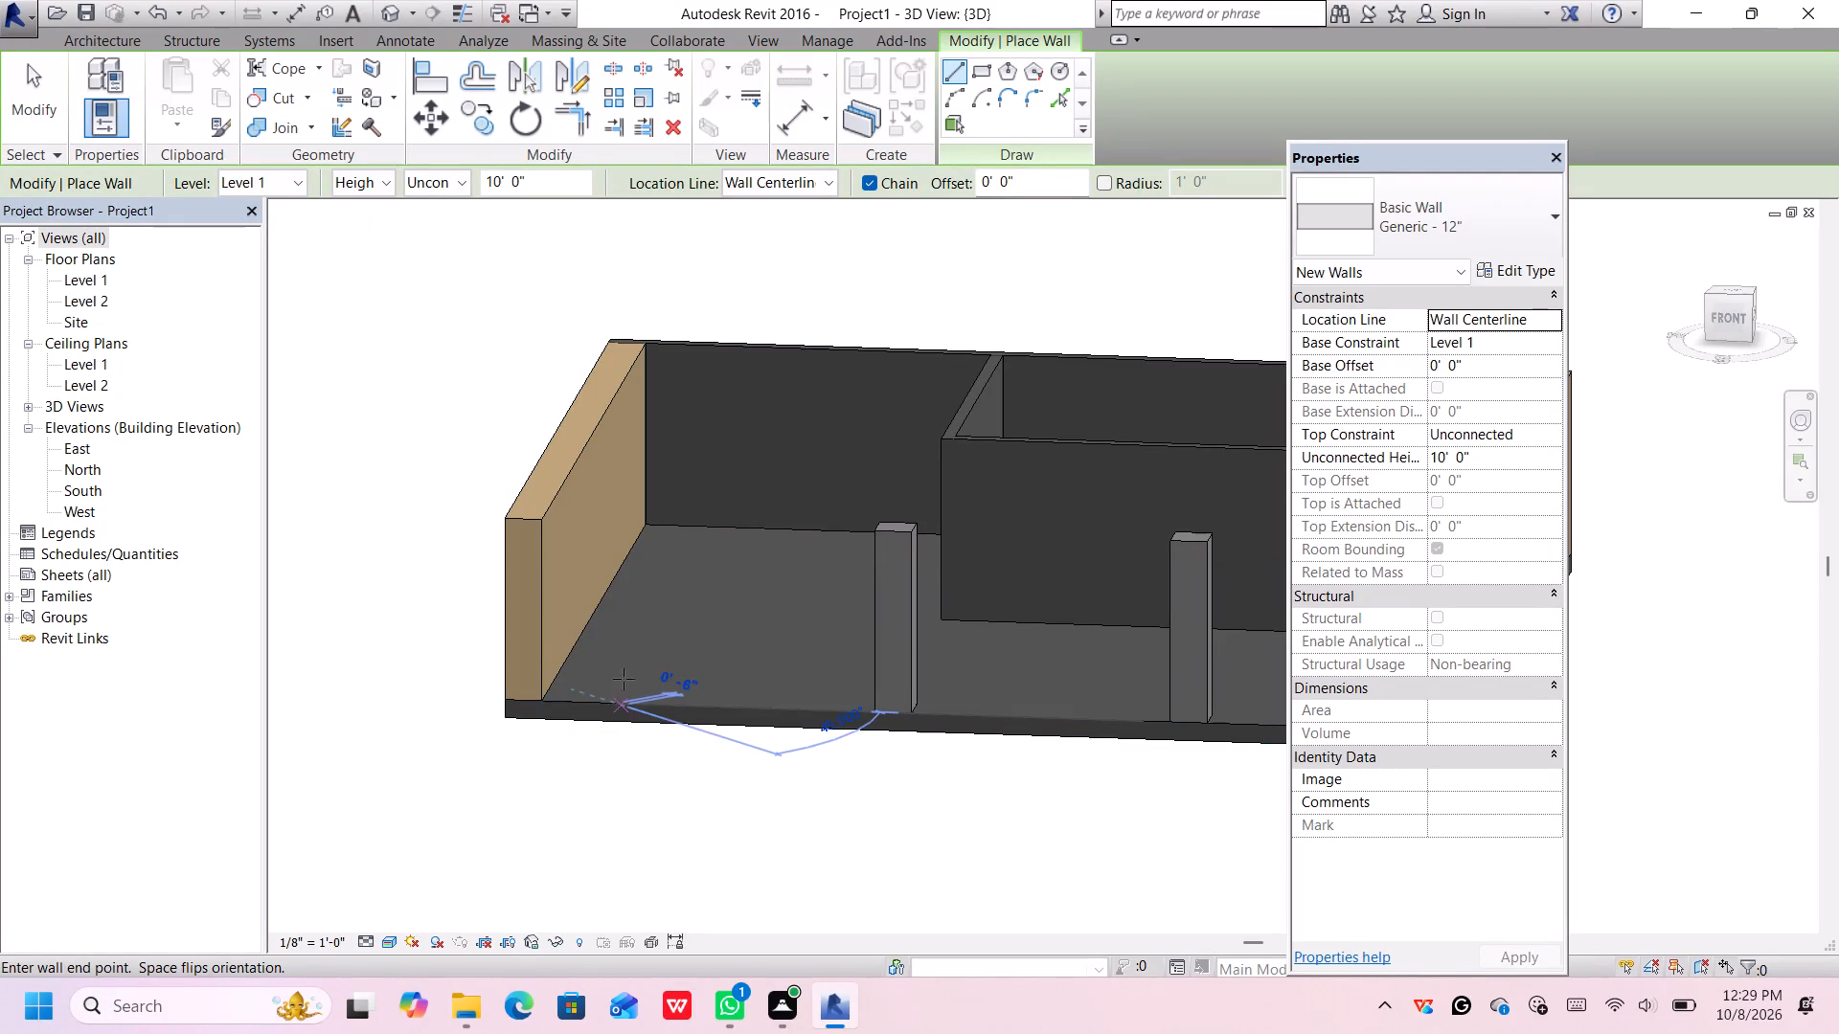
middle_click(681, 567)
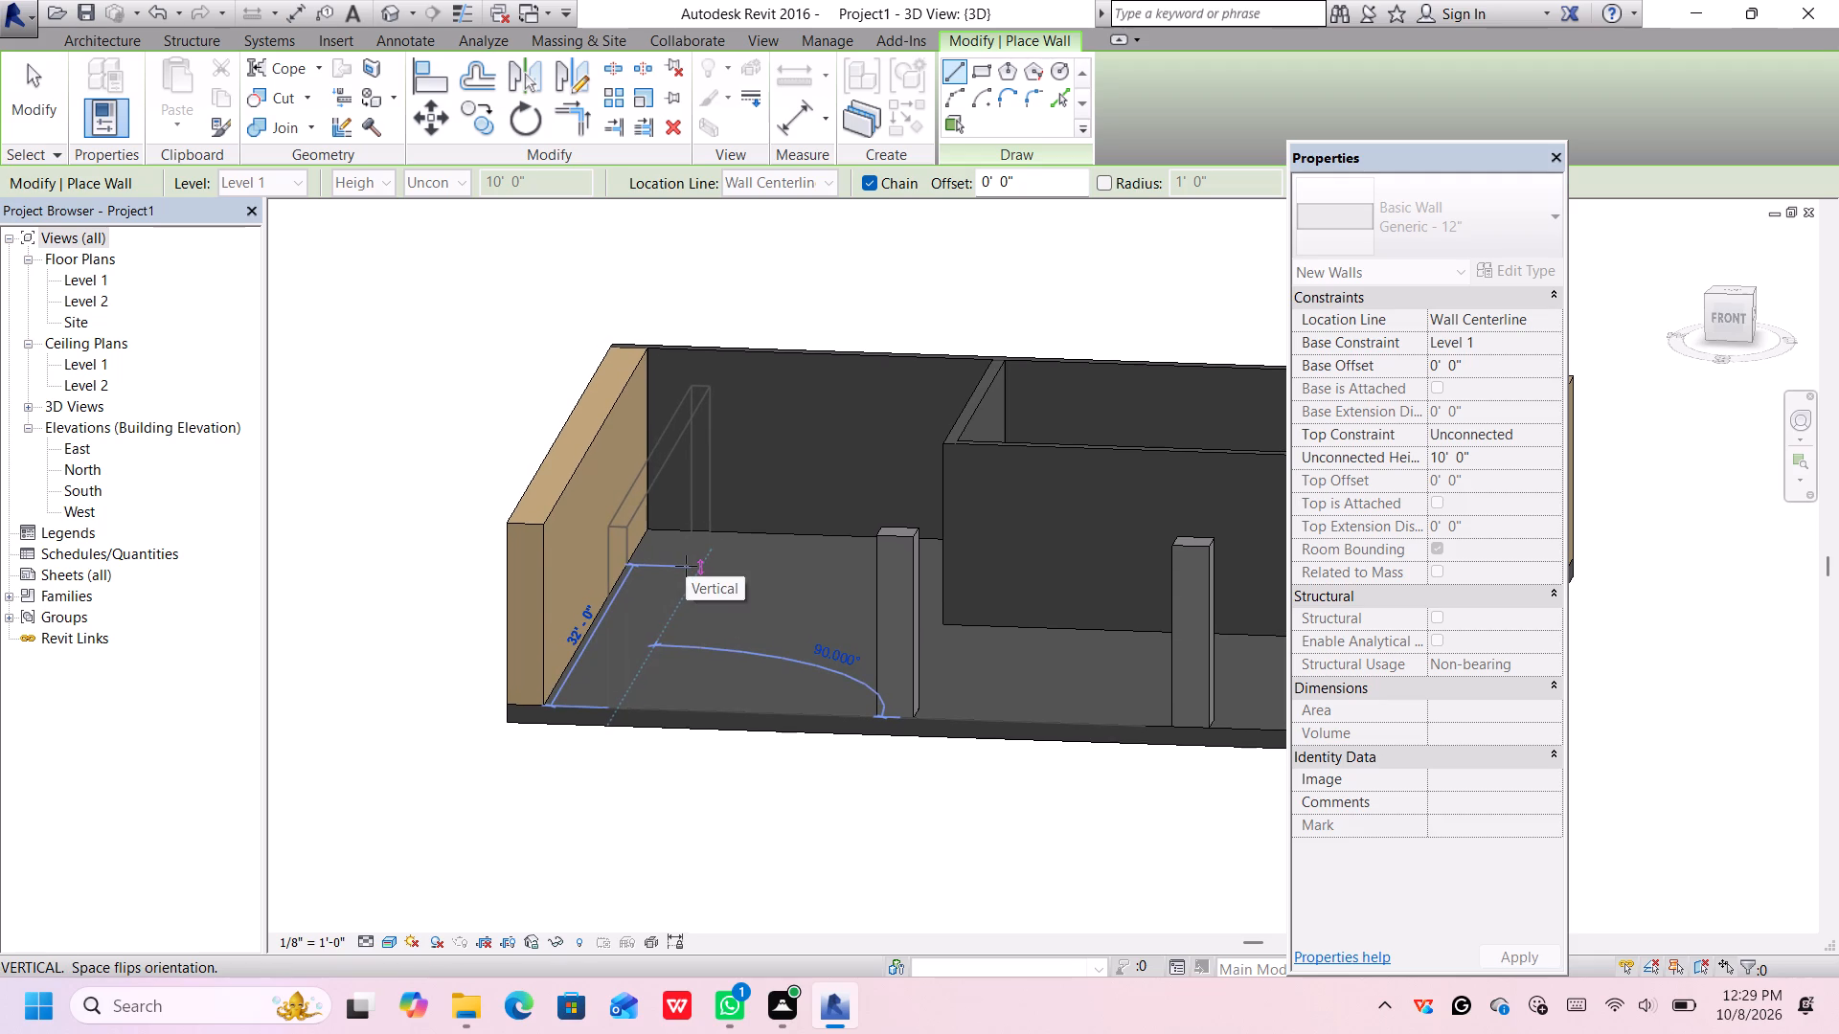
middle_click_drag(653, 573, 640, 751, "shift")
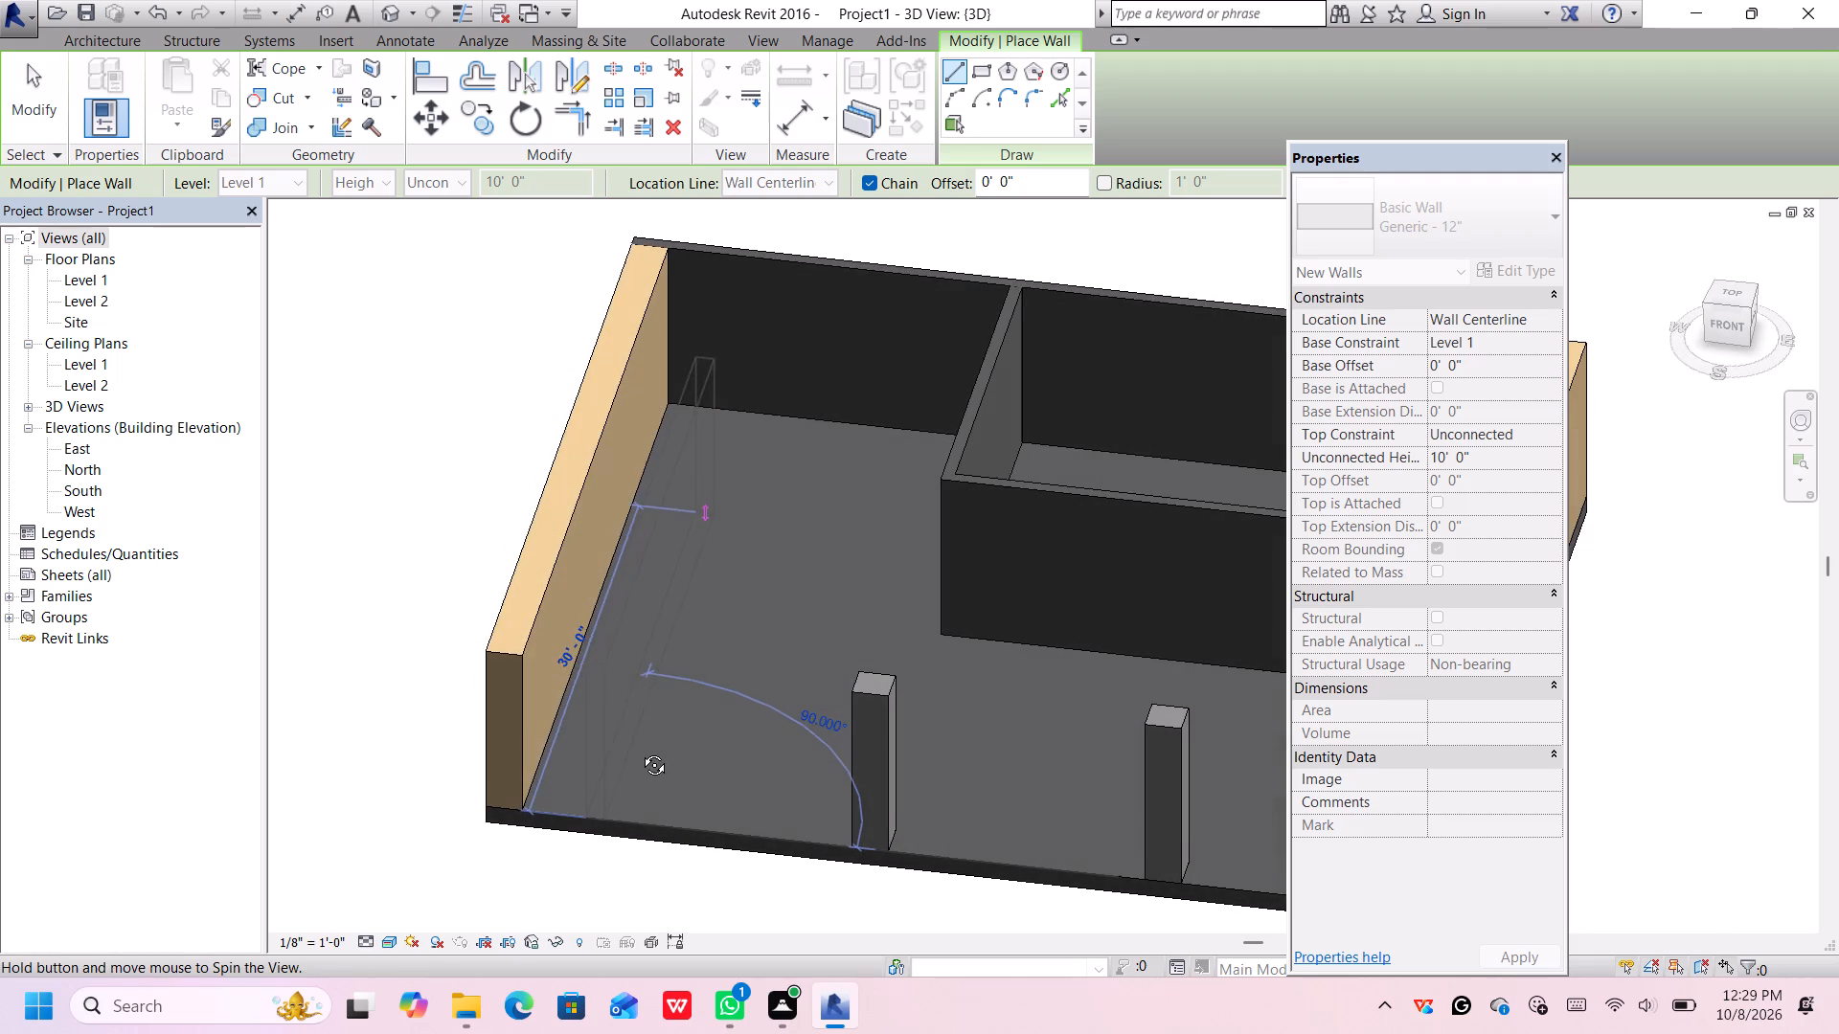
middle_click_drag(640, 751, 640, 750, "shift")
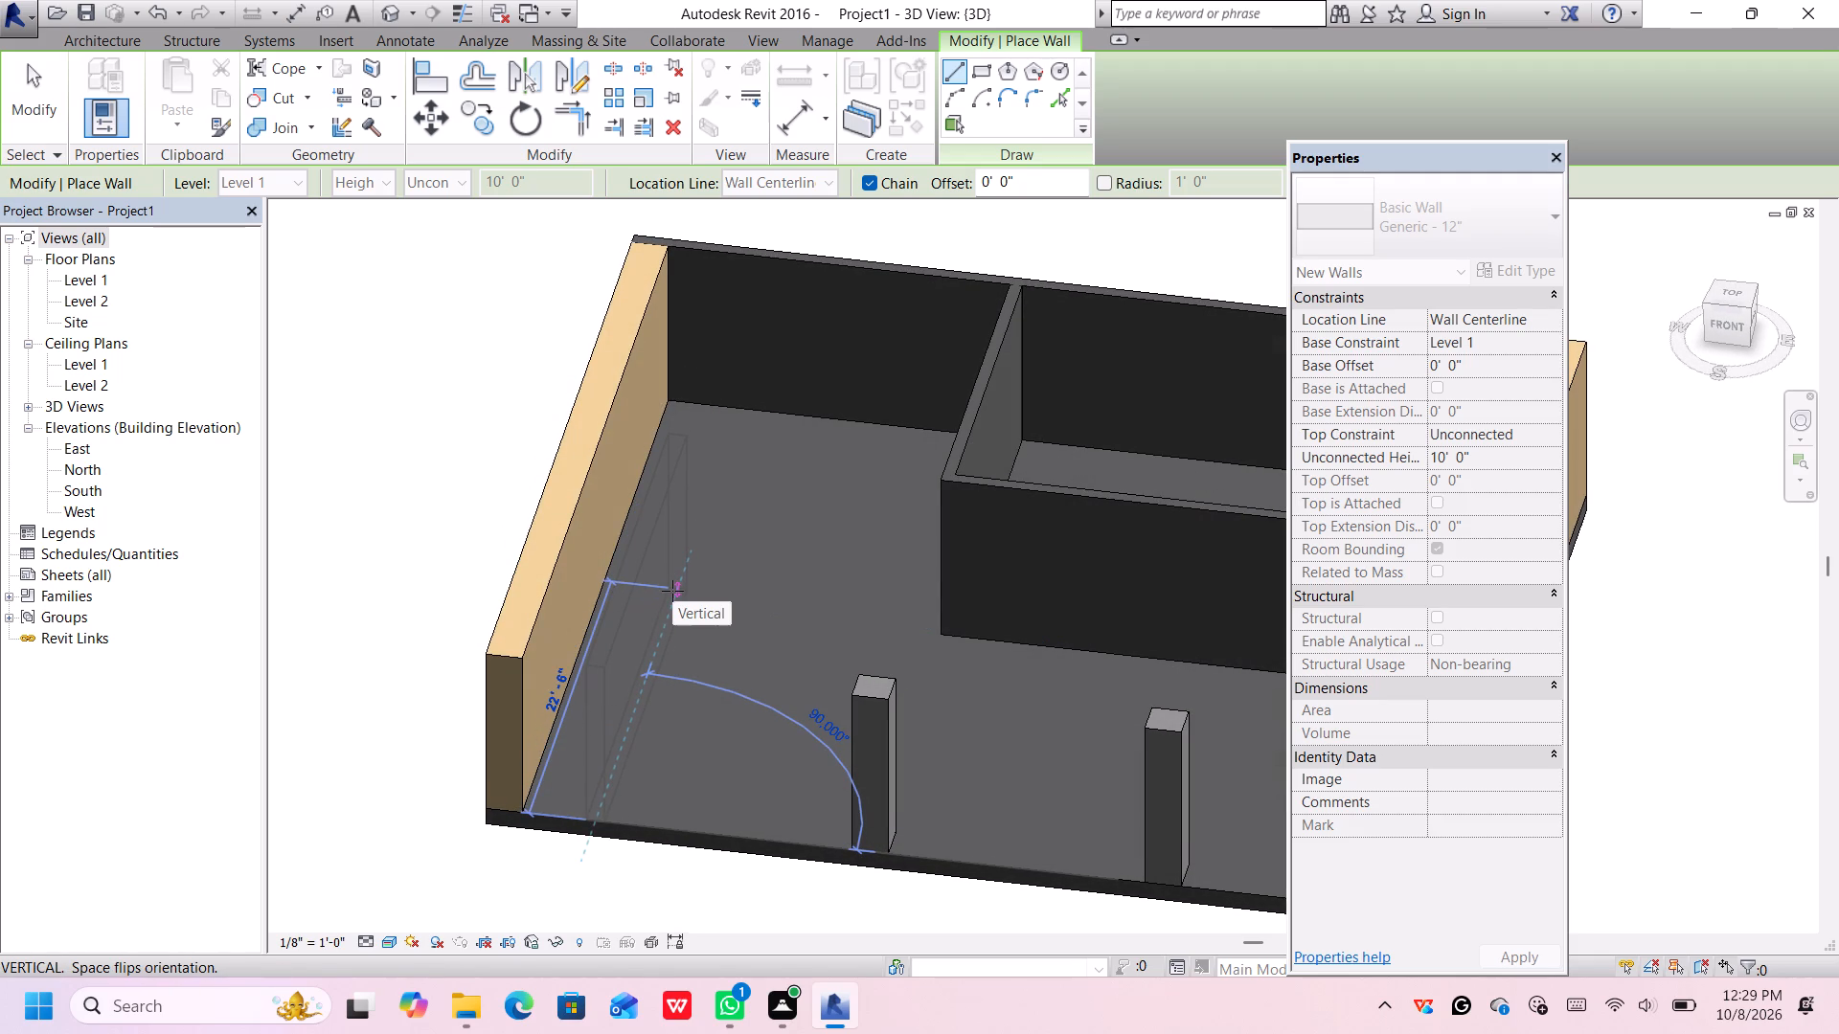
left_click(672, 591)
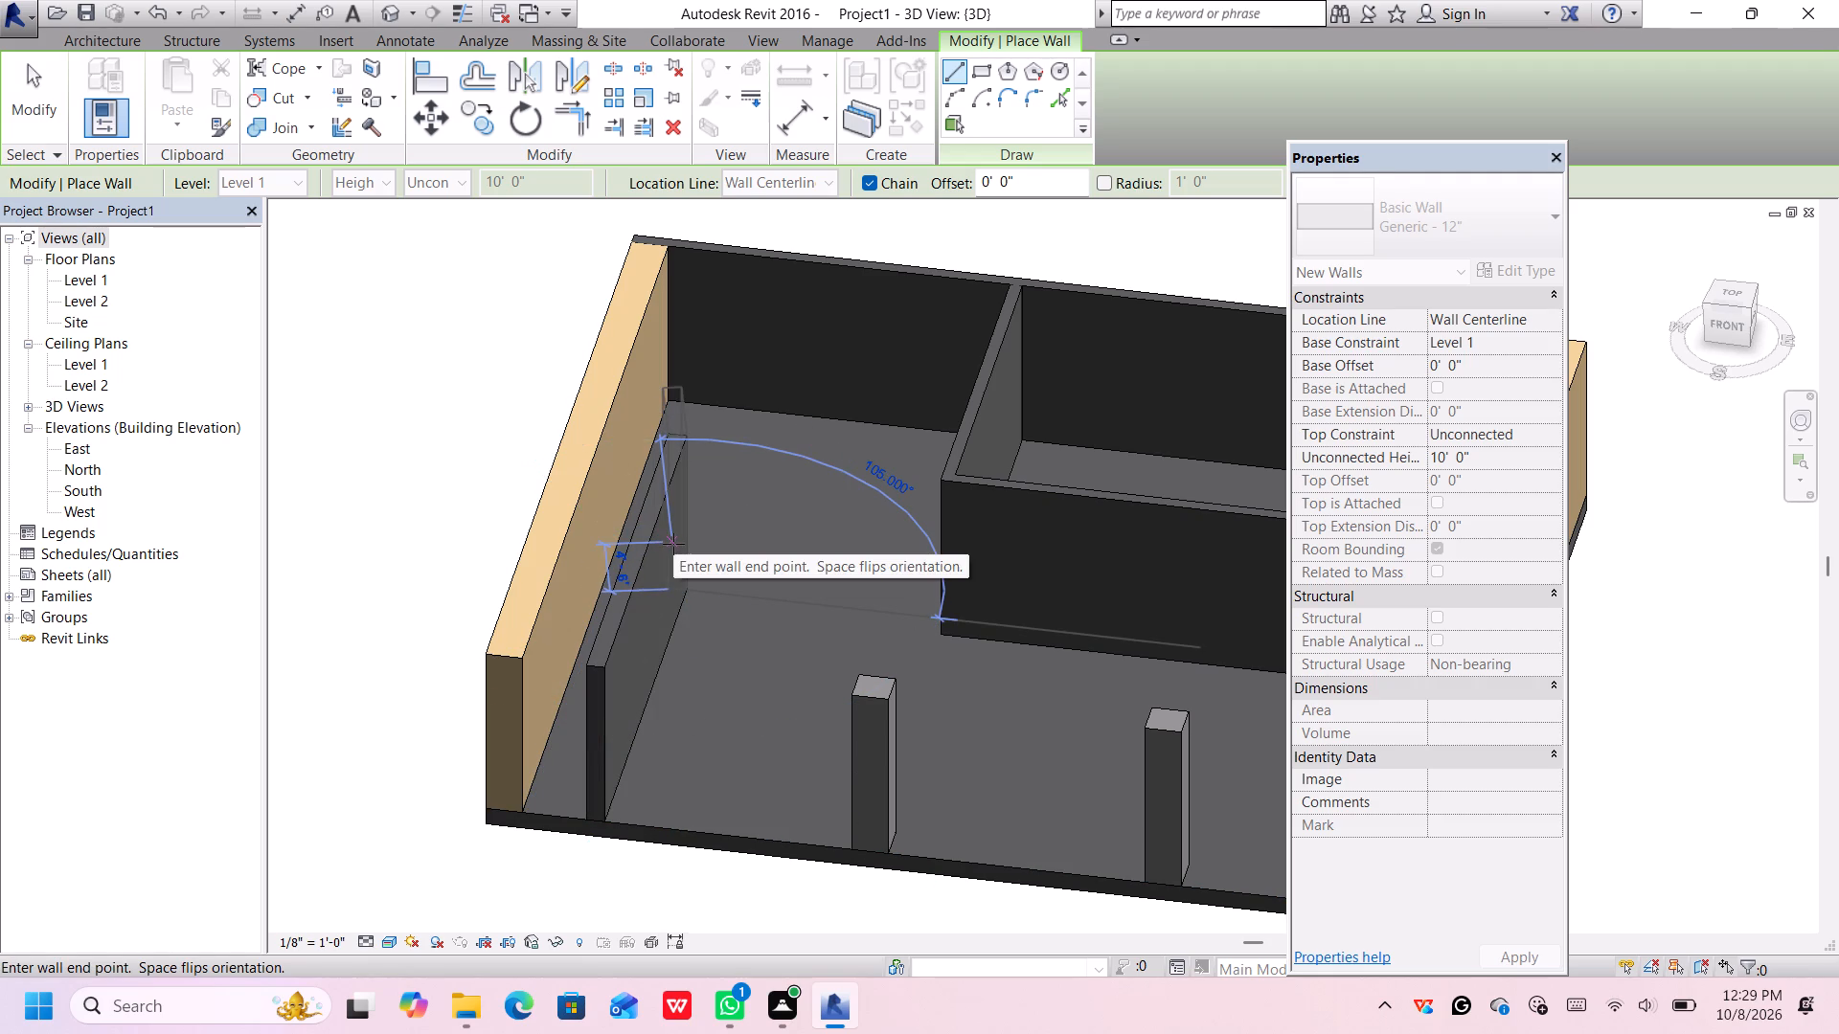
key("Escape")
scroll(647, 772, "down", 1)
middle_click_drag(611, 870, 640, 810)
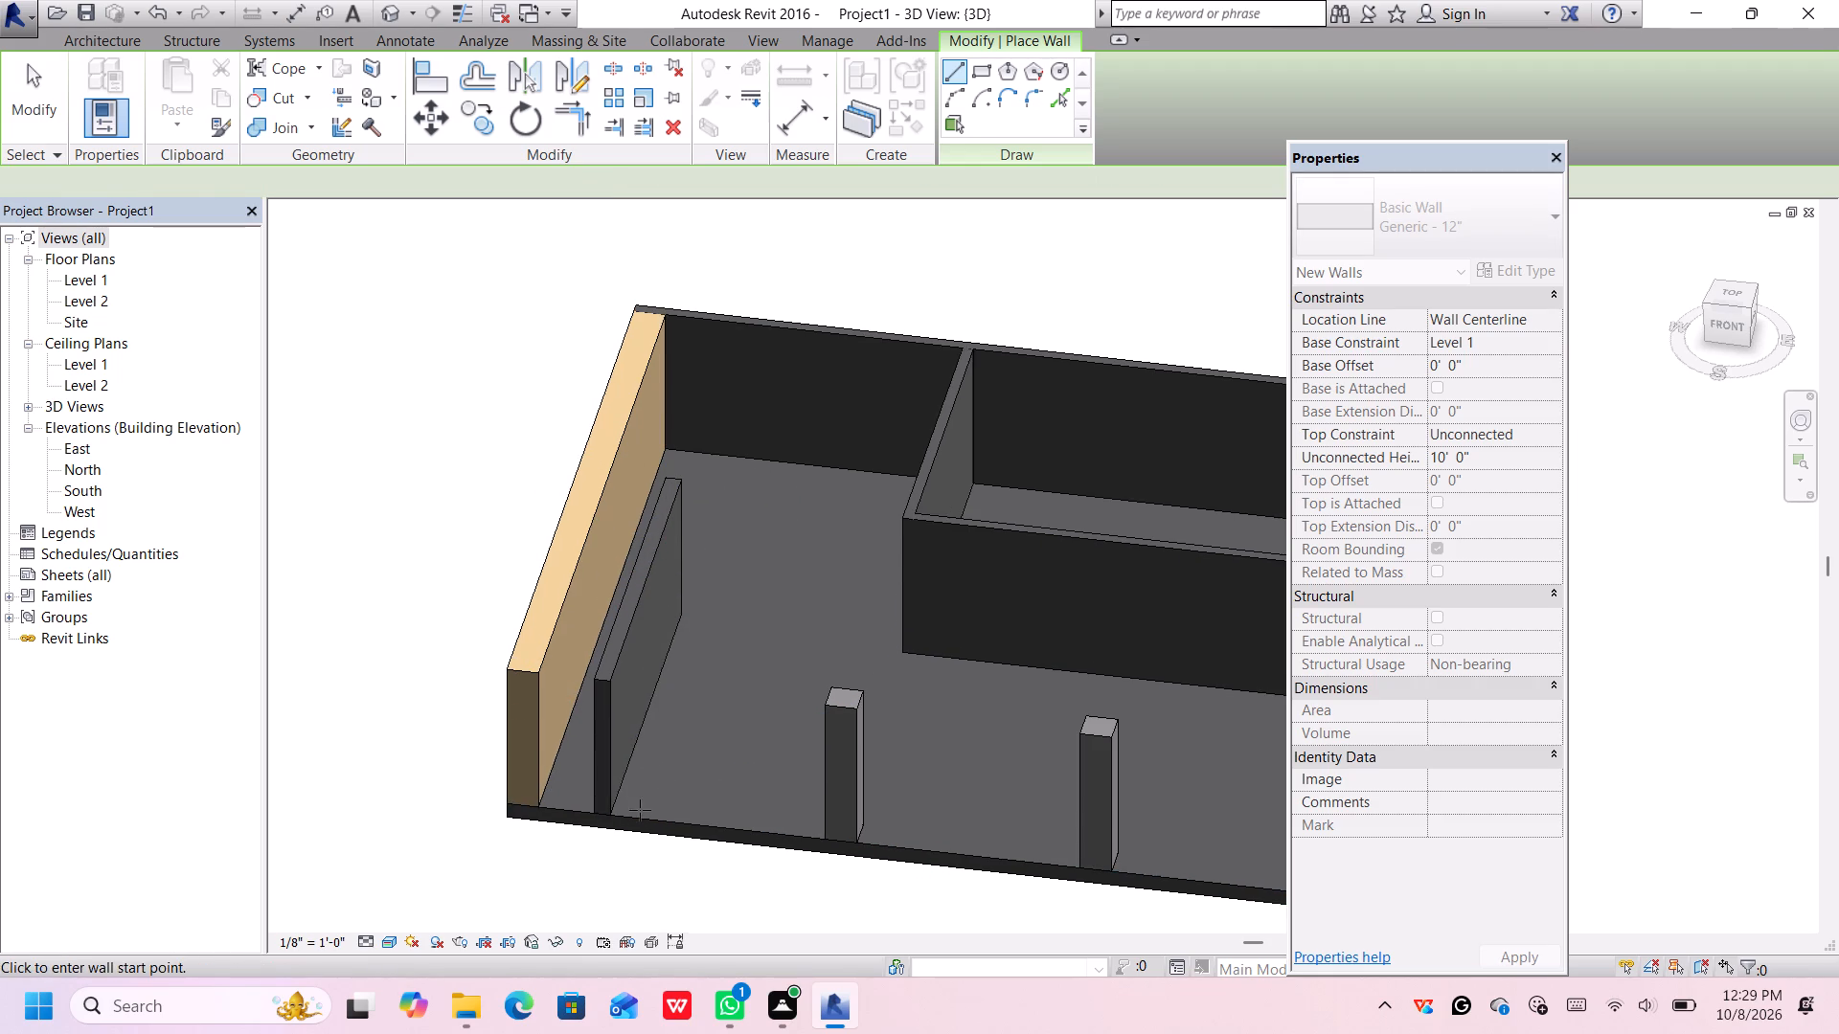
middle_click_drag(640, 810, 686, 732)
scroll(589, 668, "up", 4)
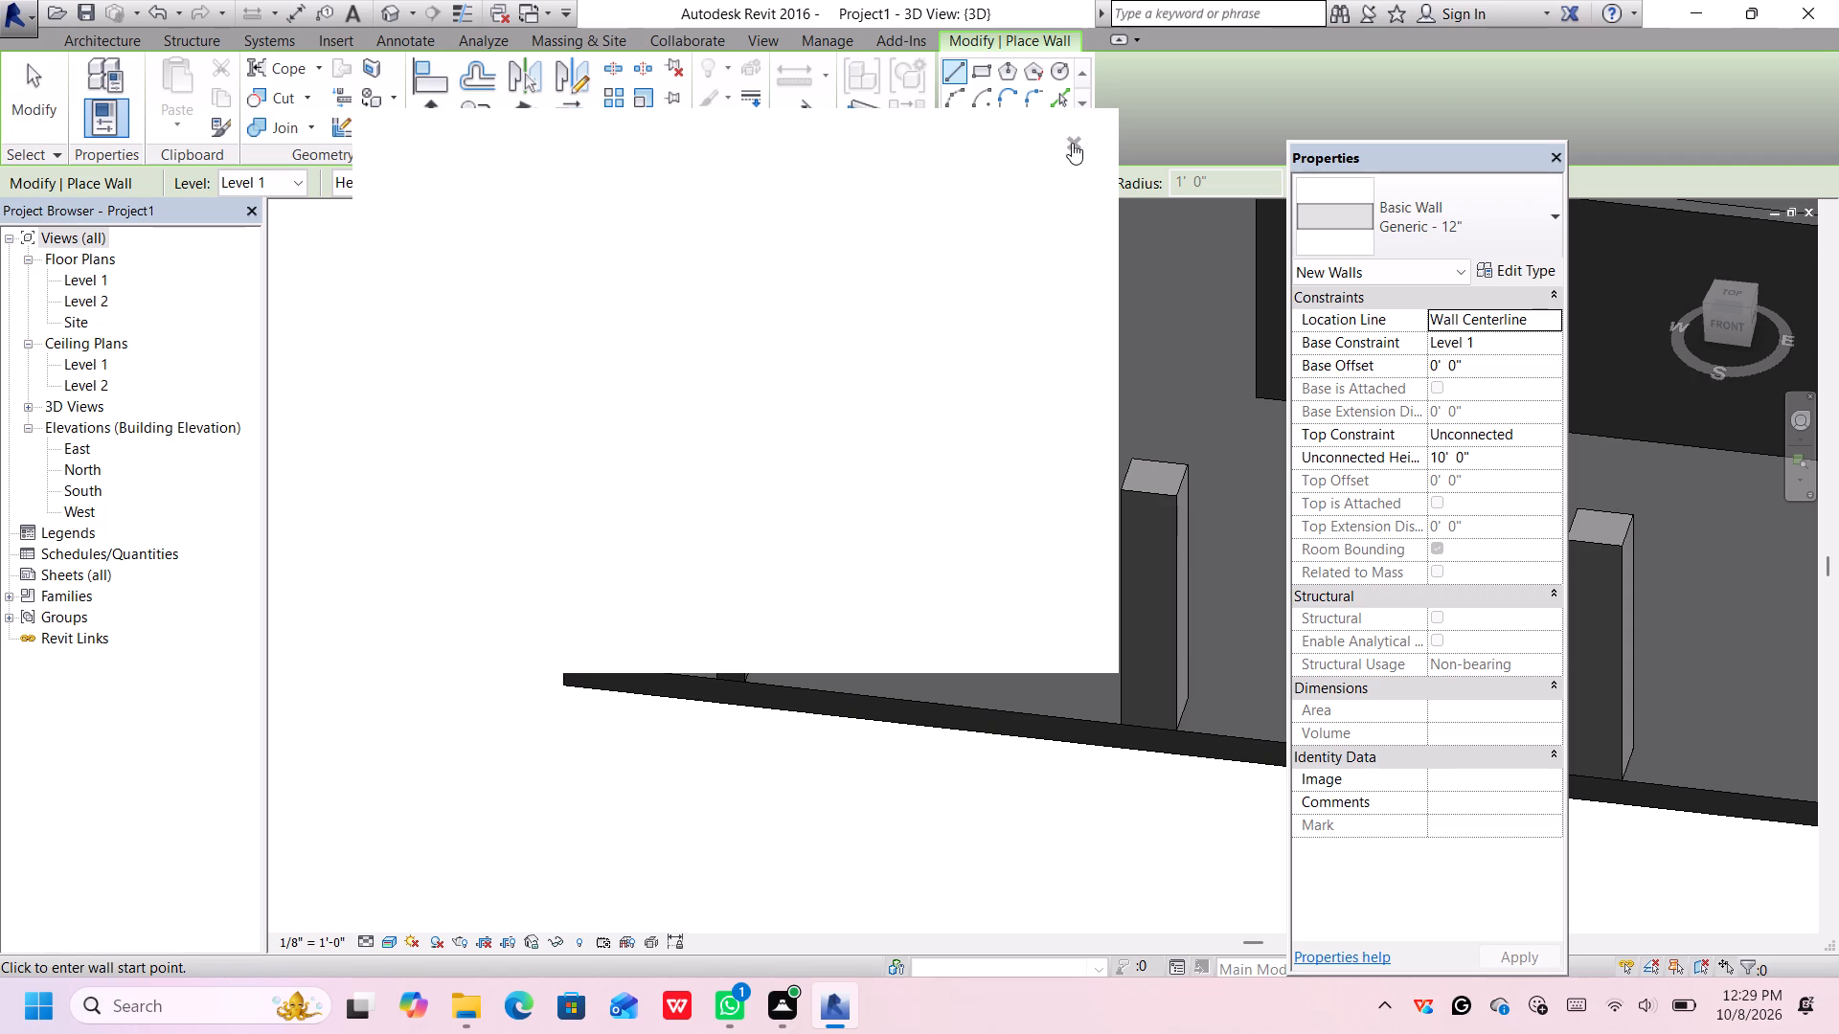
left_click(1071, 142)
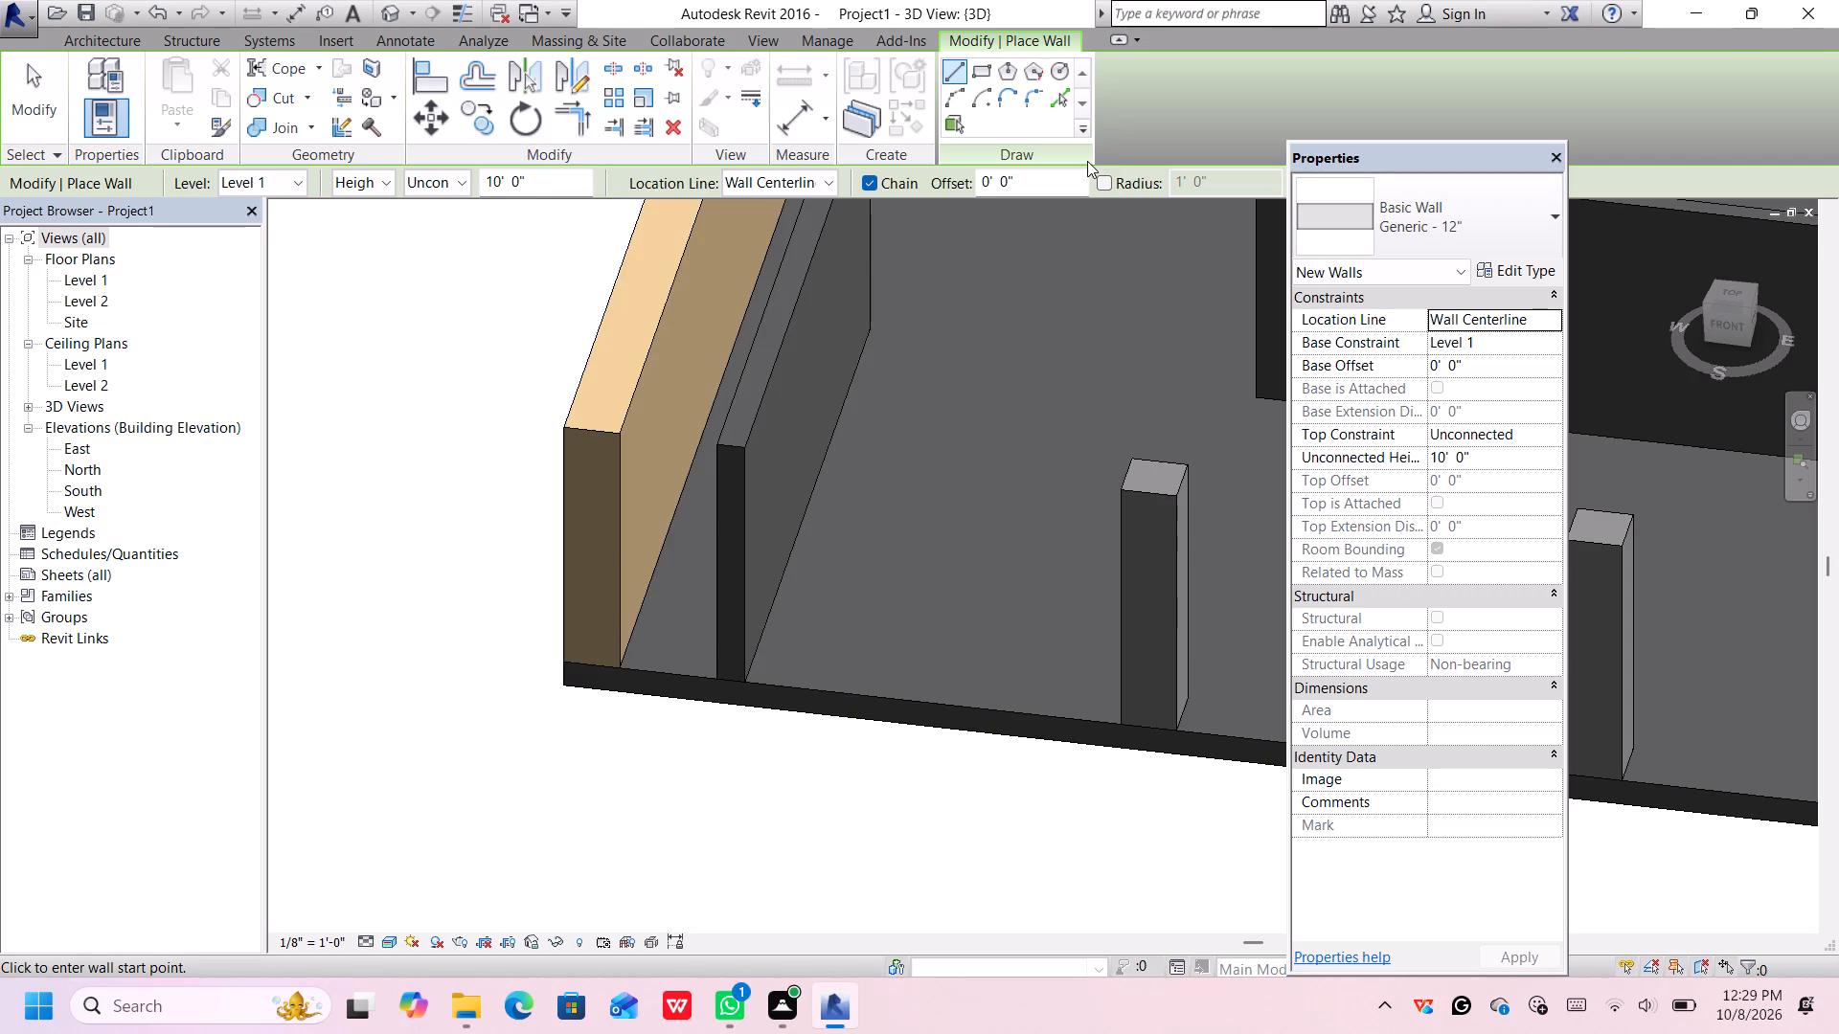
key("Escape")
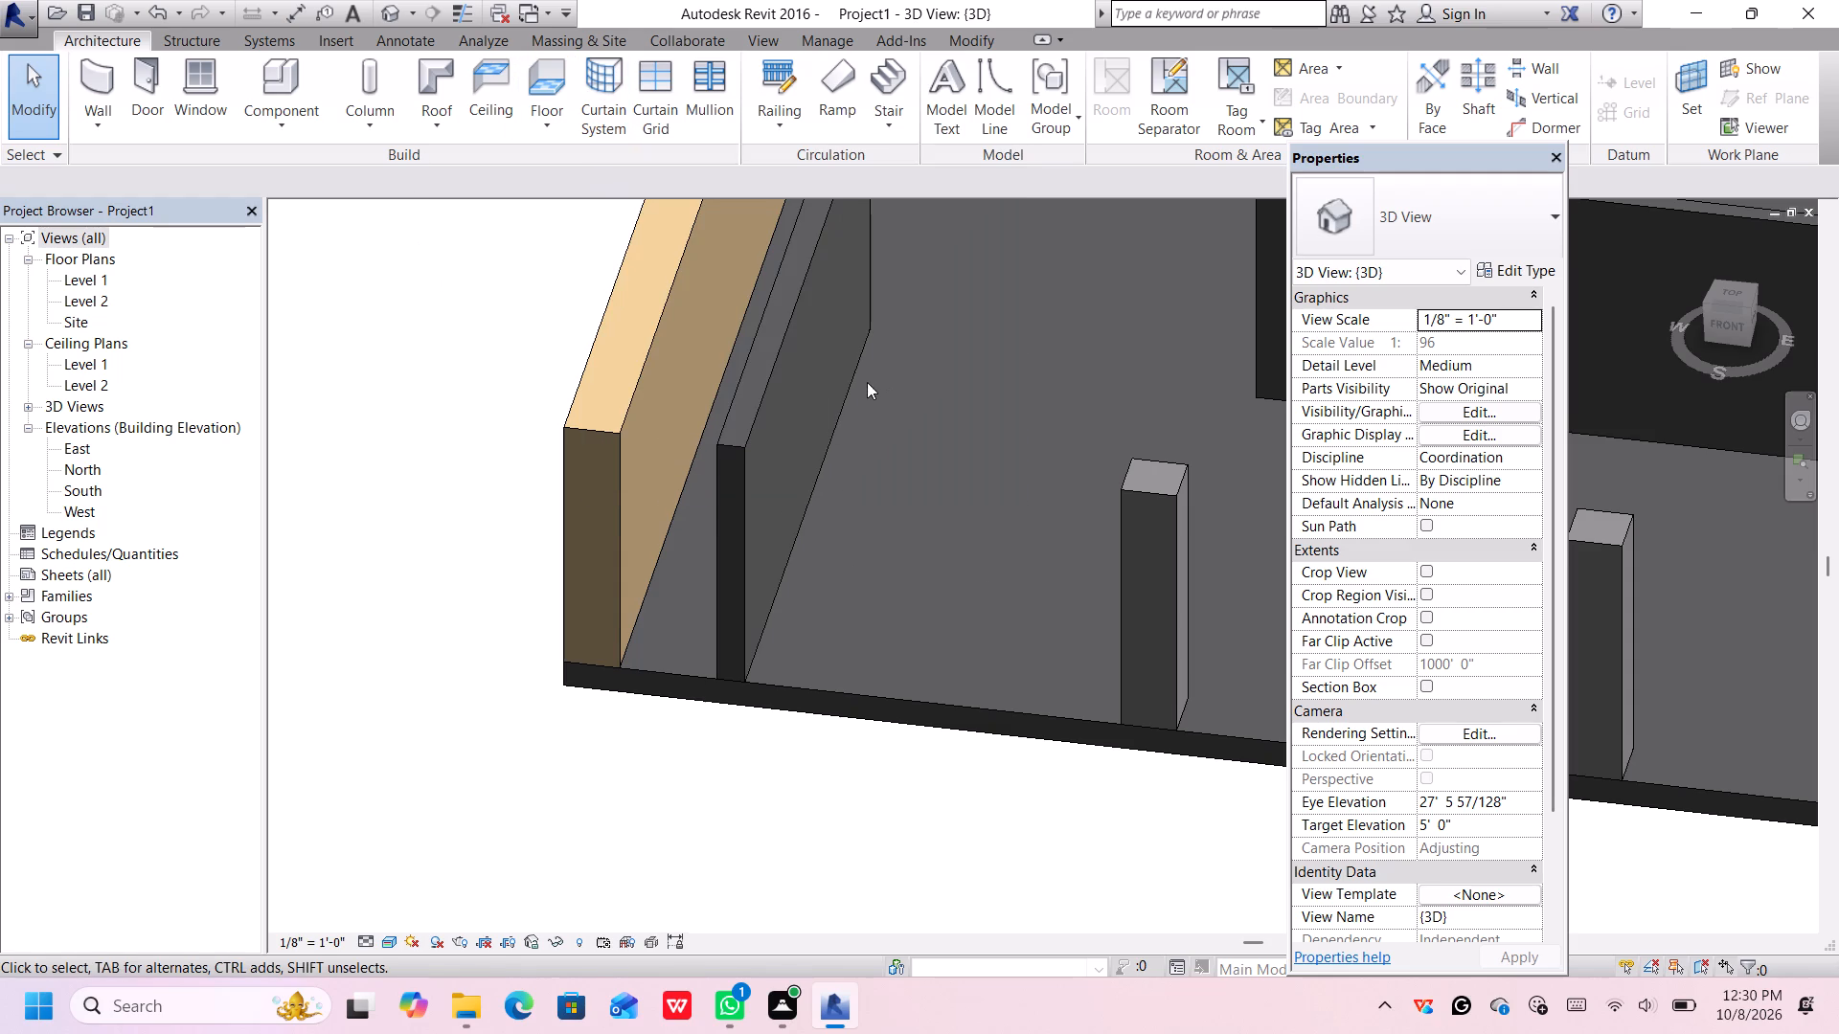
Draw a Generic - 8" wall about 3' 6" long near the front edge, connecting the left-hand 2' side wall to the 12" wall.
middle_click_drag(864, 382, 727, 360)
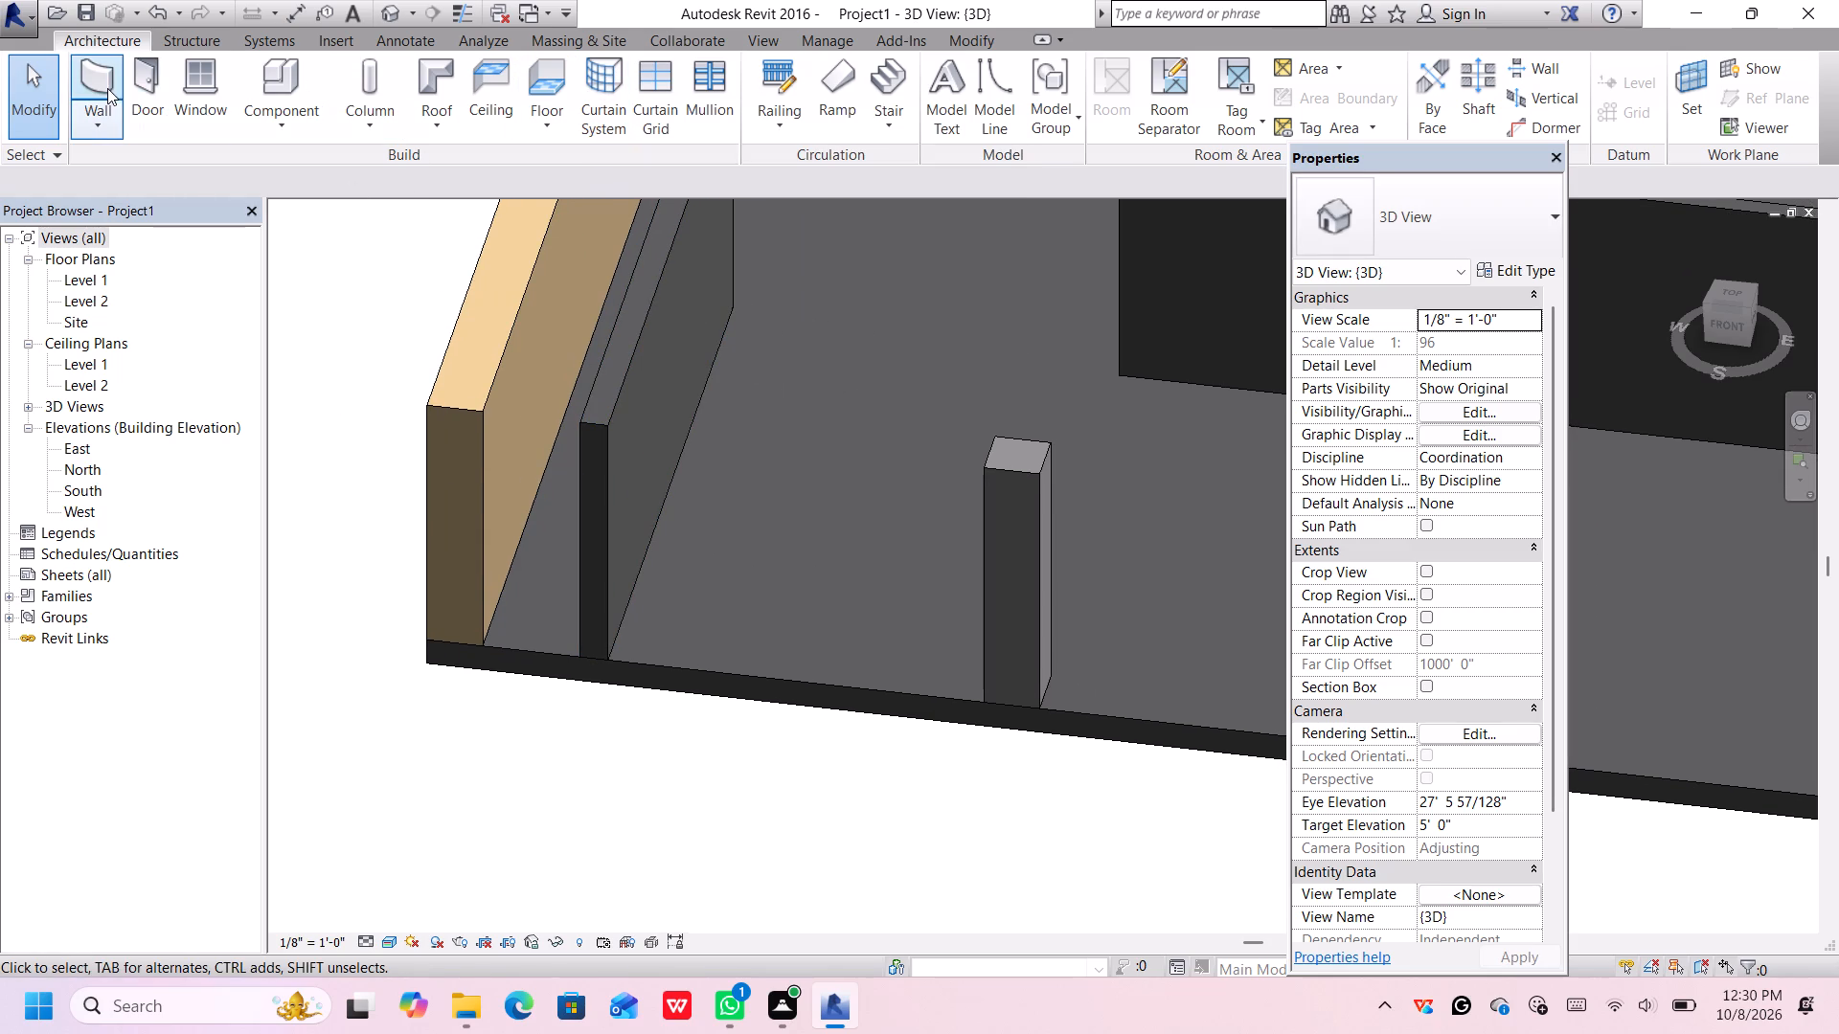
left_click(107, 88)
scroll(510, 609, "up", 3)
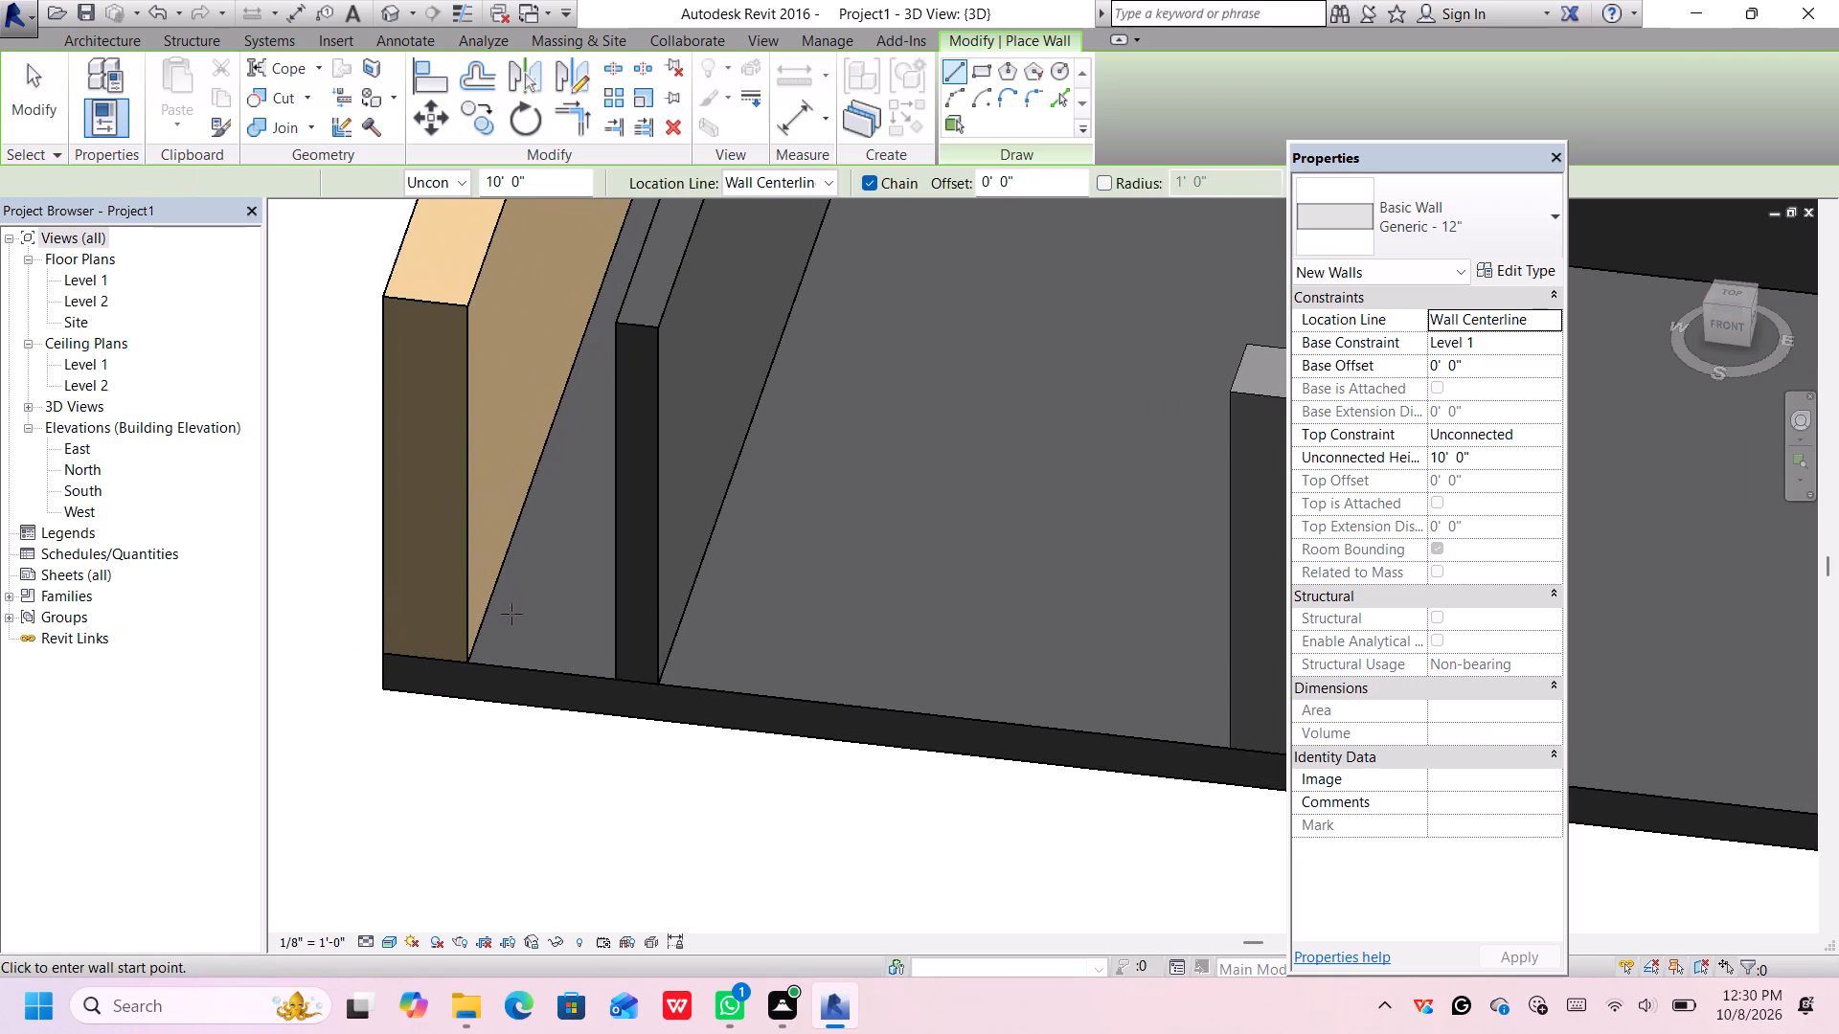
scroll(493, 618, "up", 7)
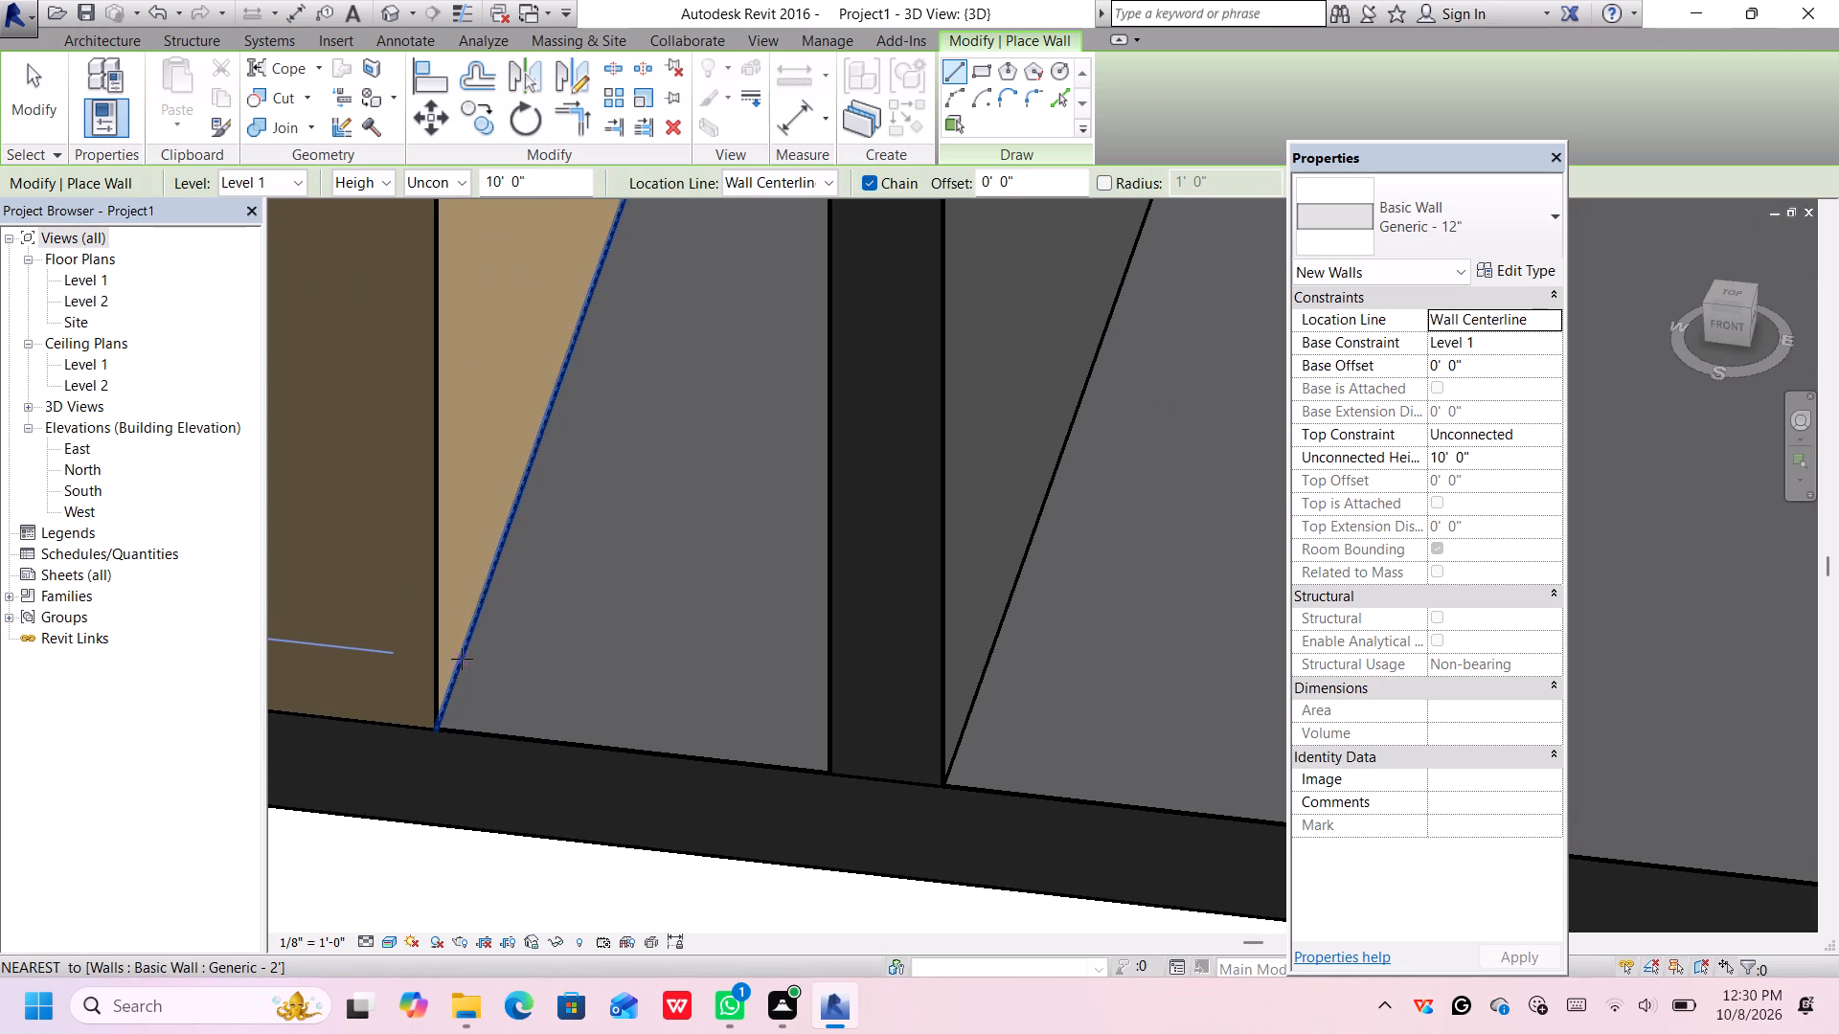
left_click(455, 666)
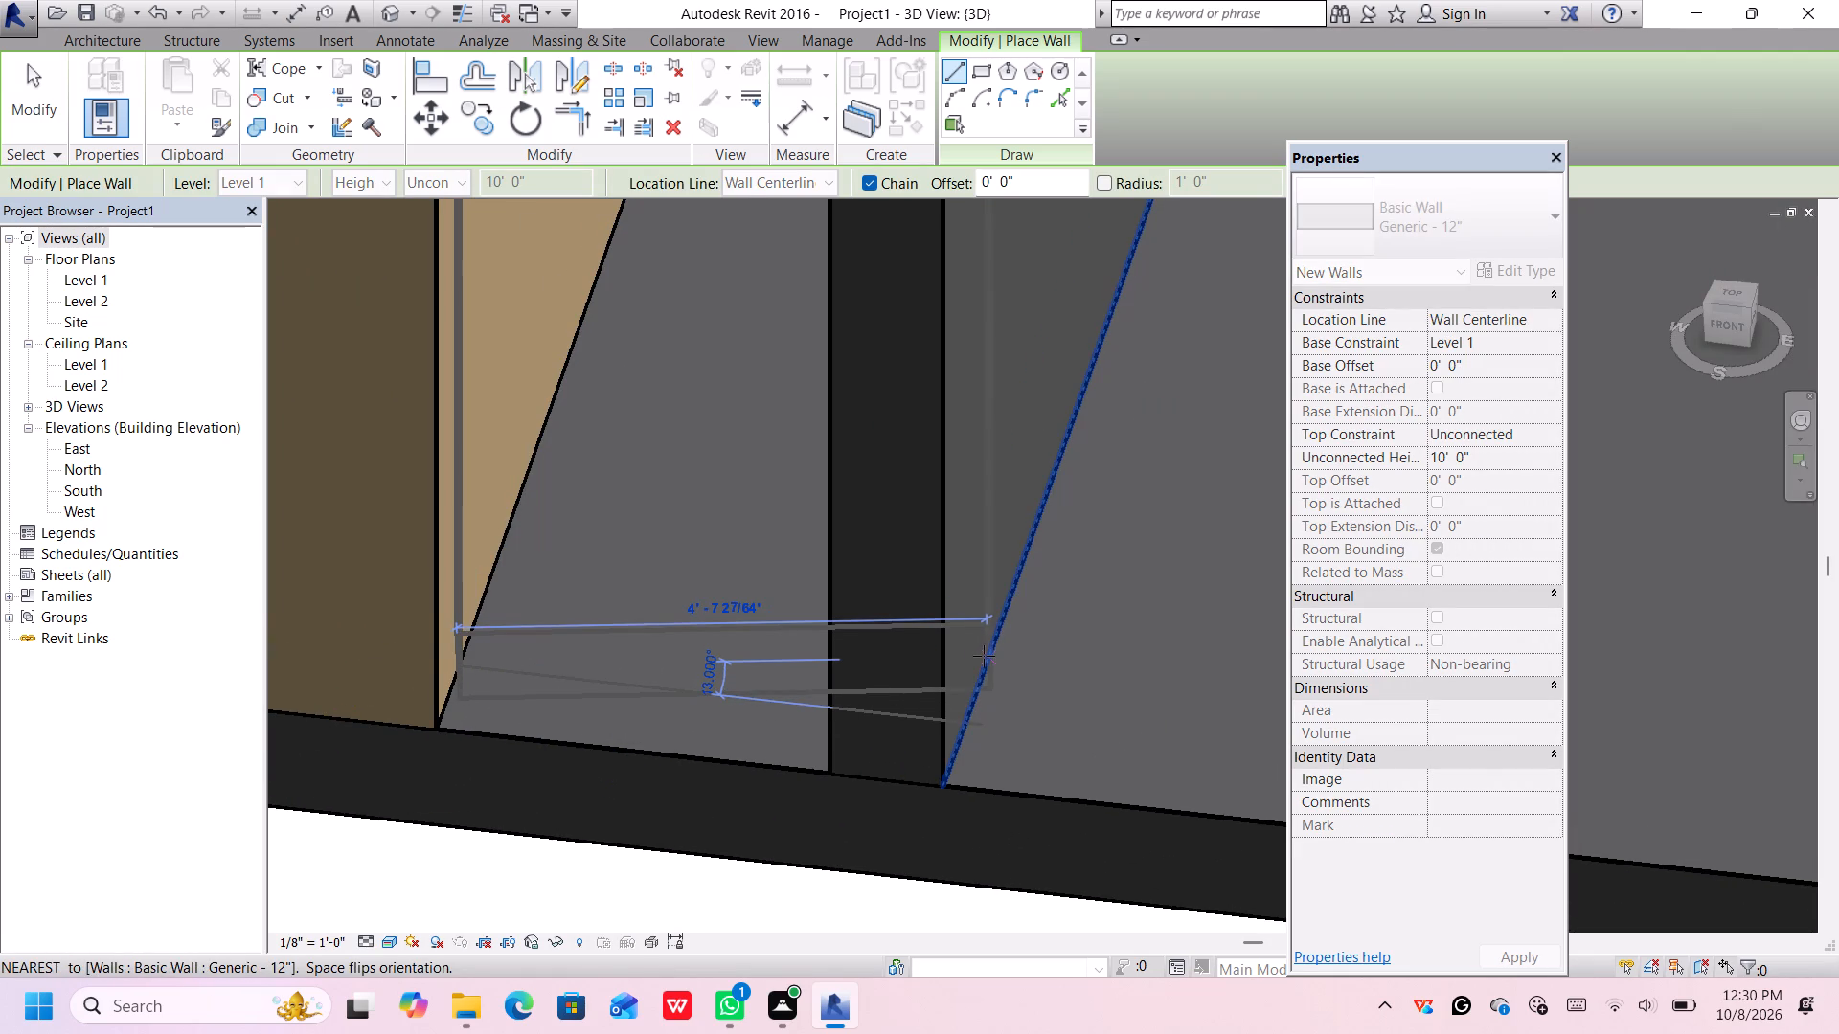
key("Escape")
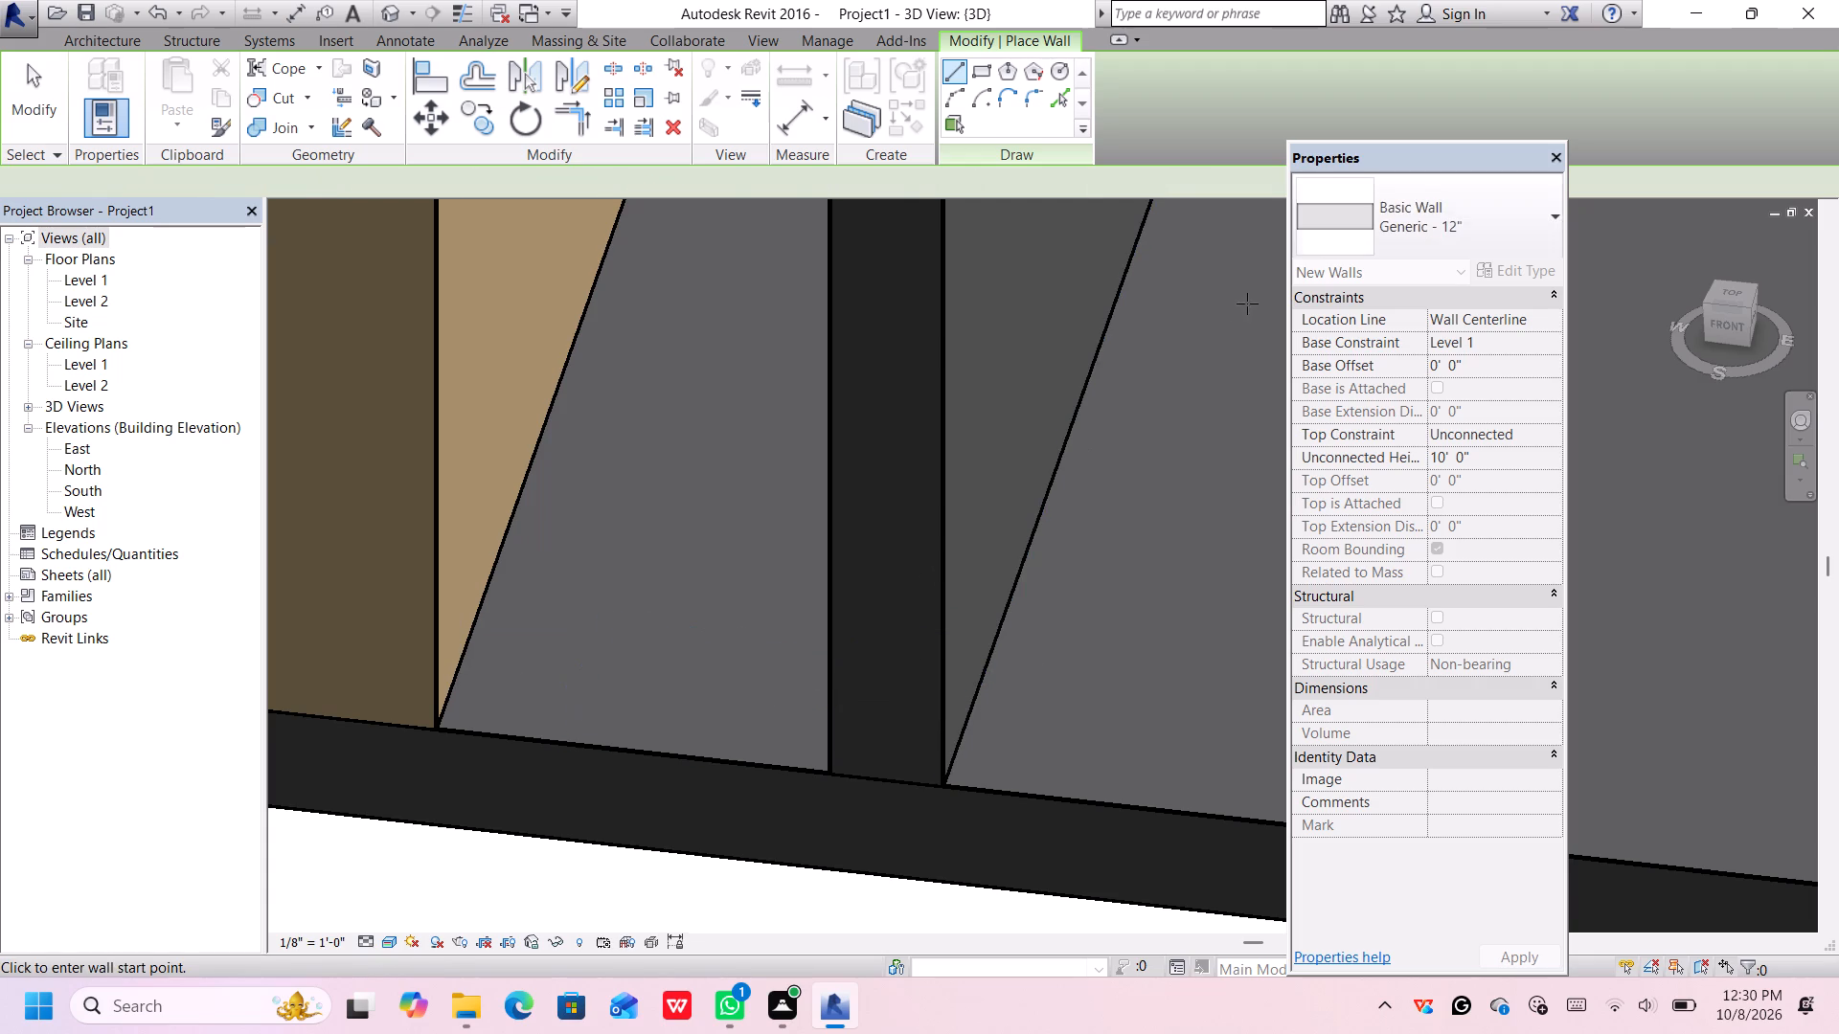
left_click(1439, 216)
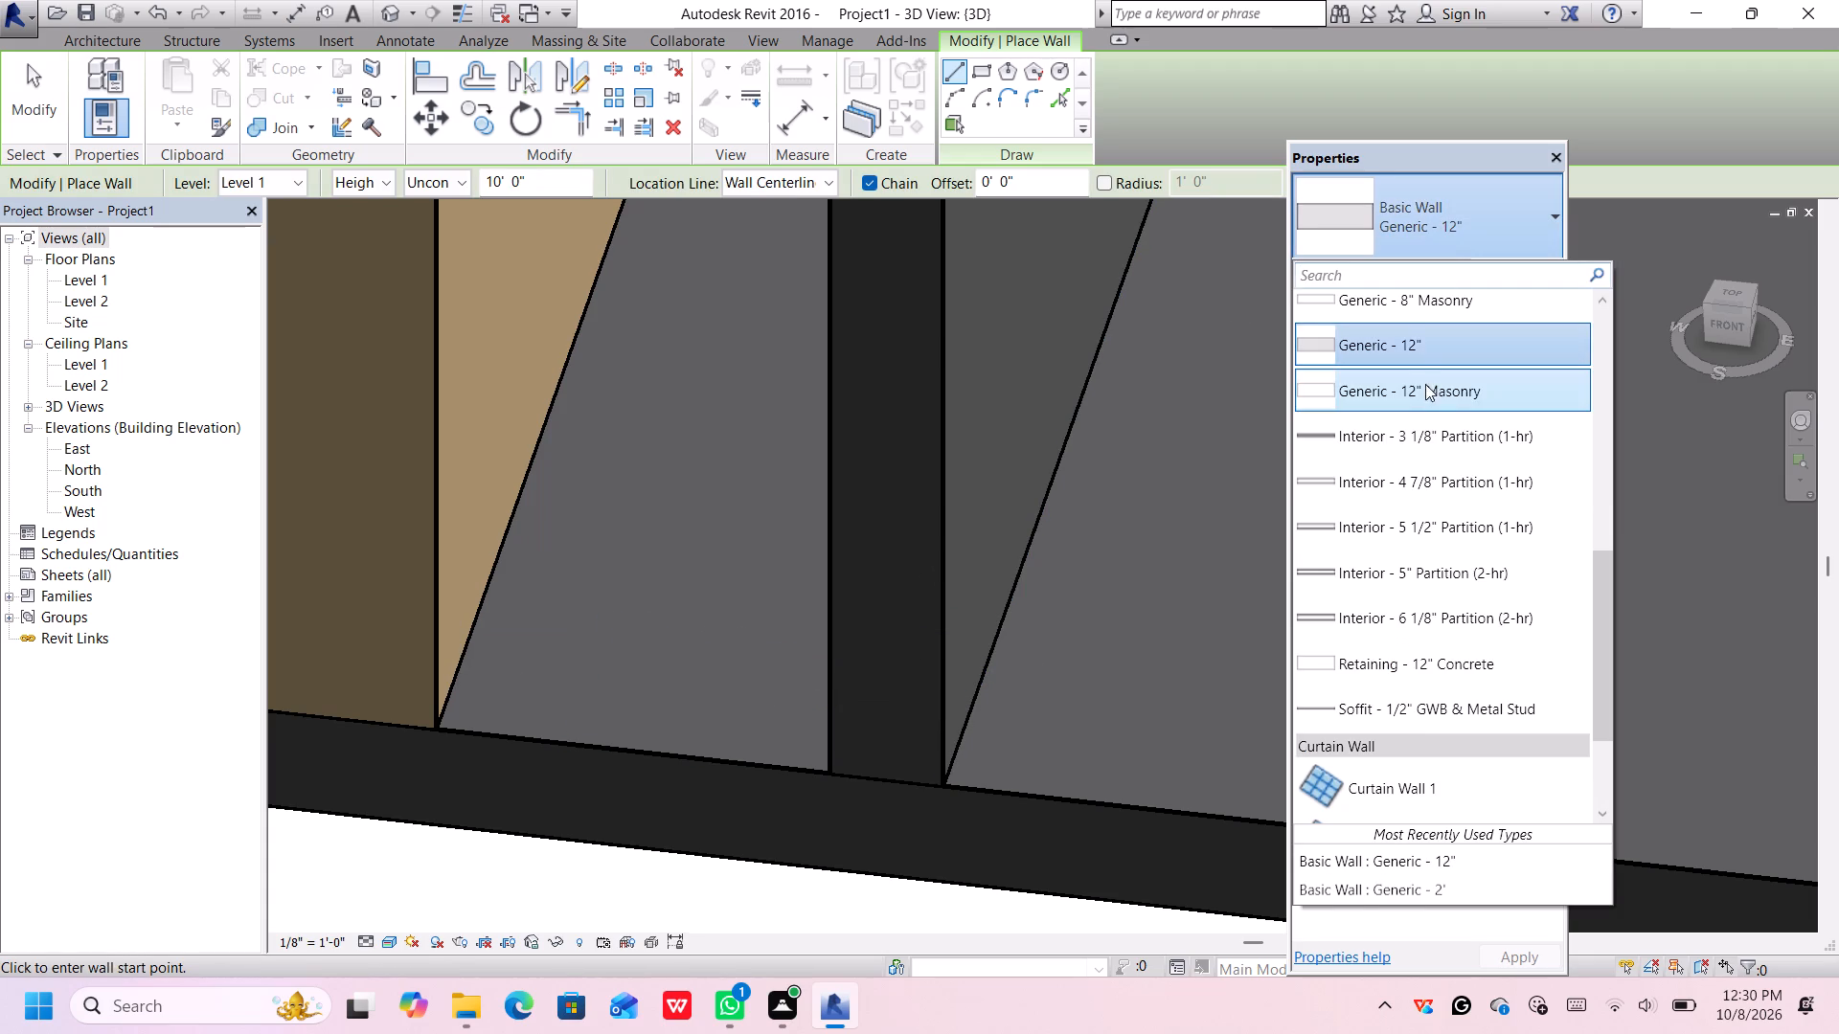
scroll(1388, 493, "up", 3)
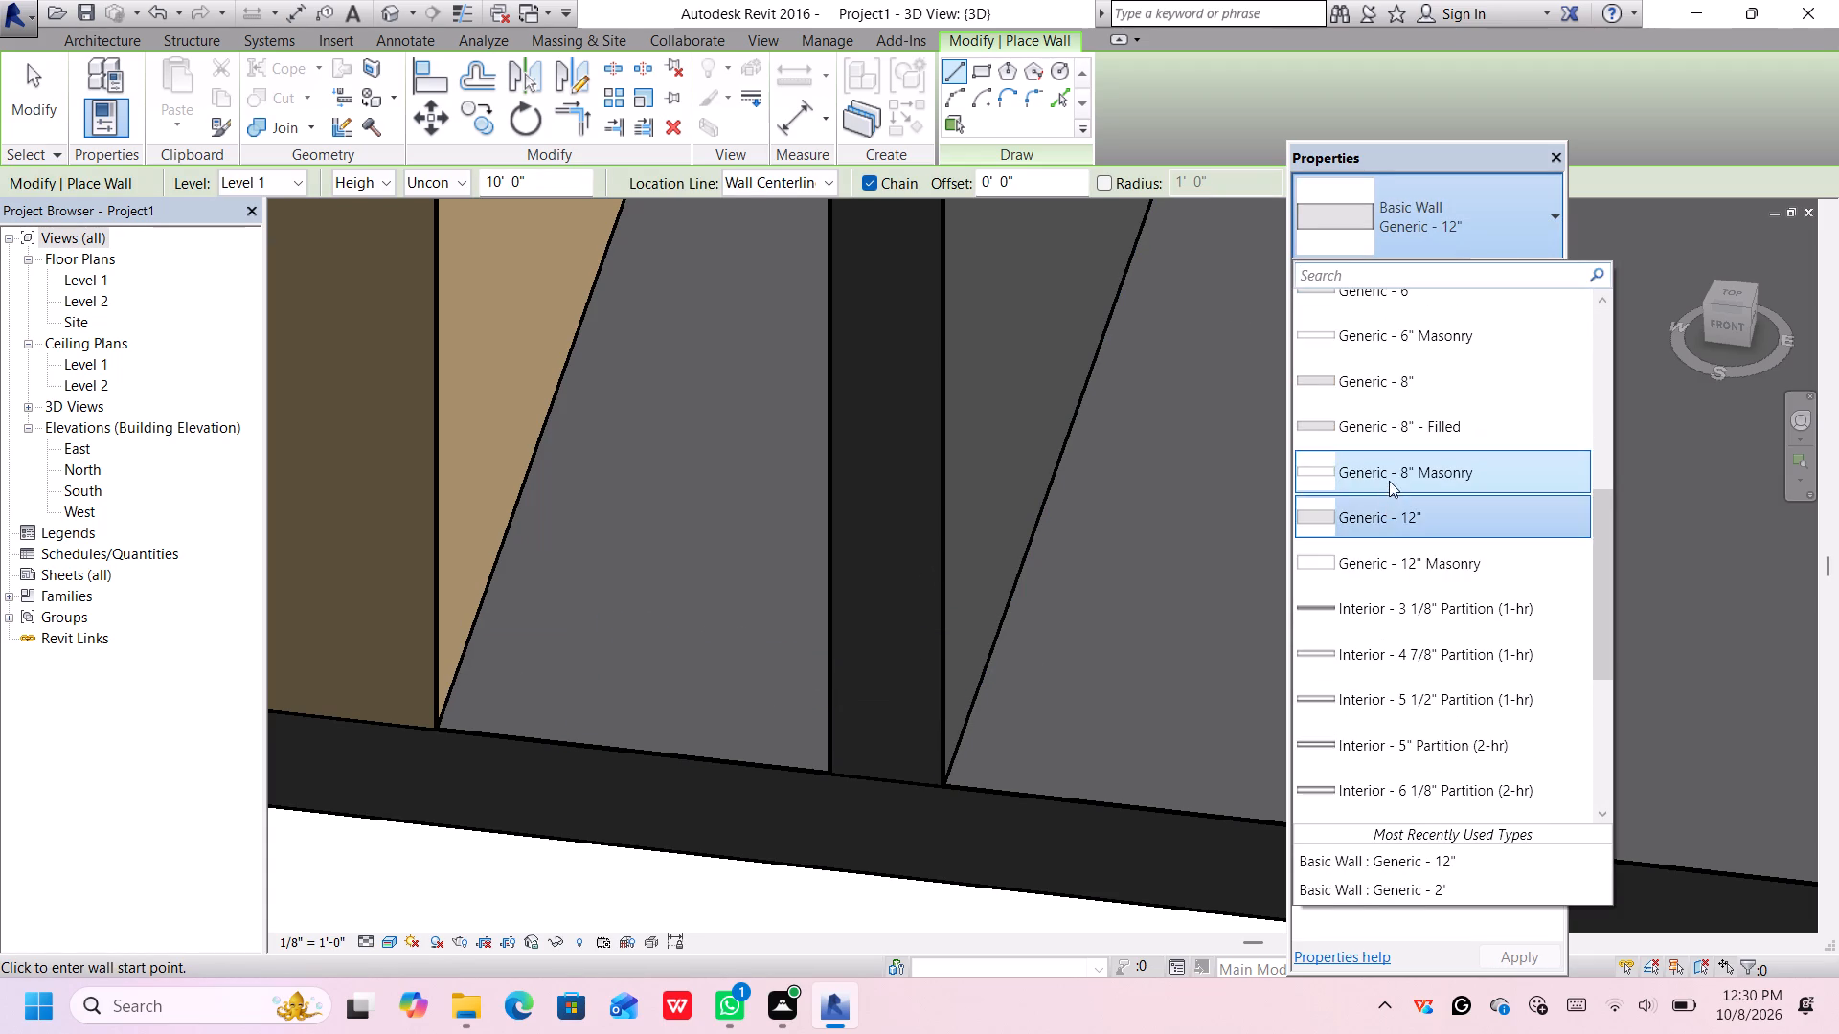
scroll(1390, 478, "up", 2)
left_click(1404, 398)
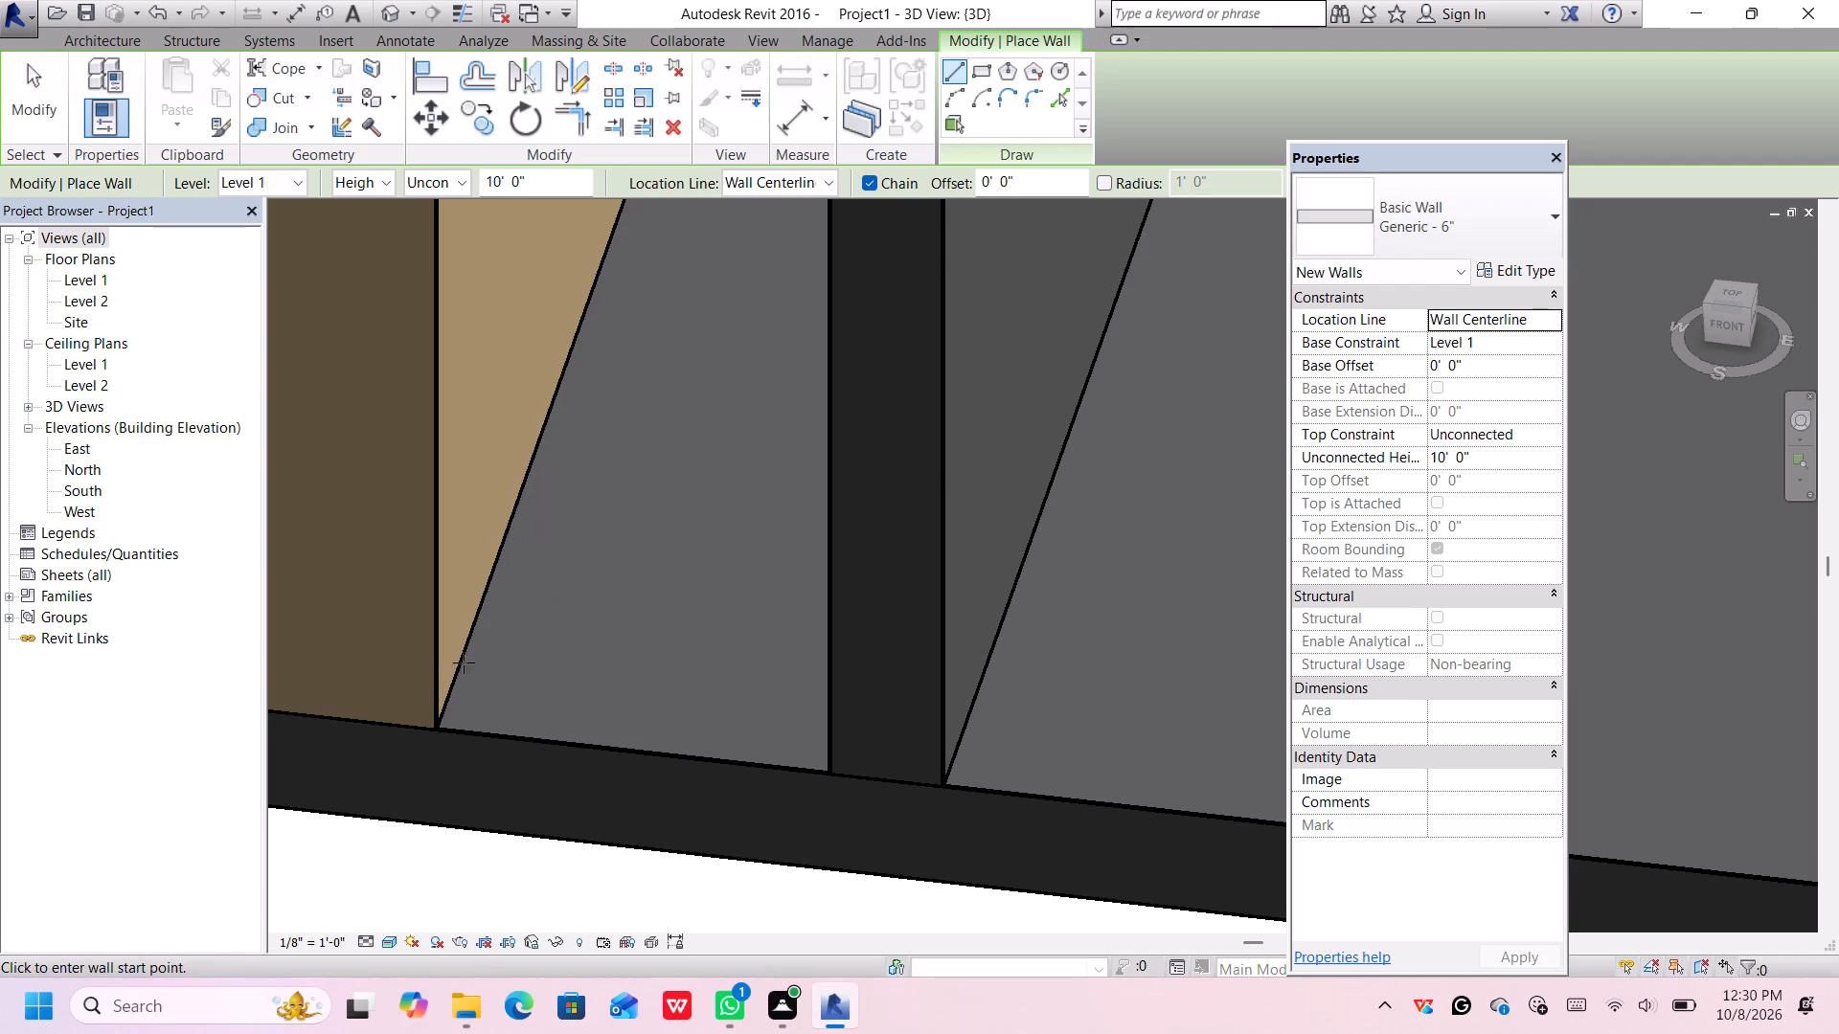
left_click(1388, 220)
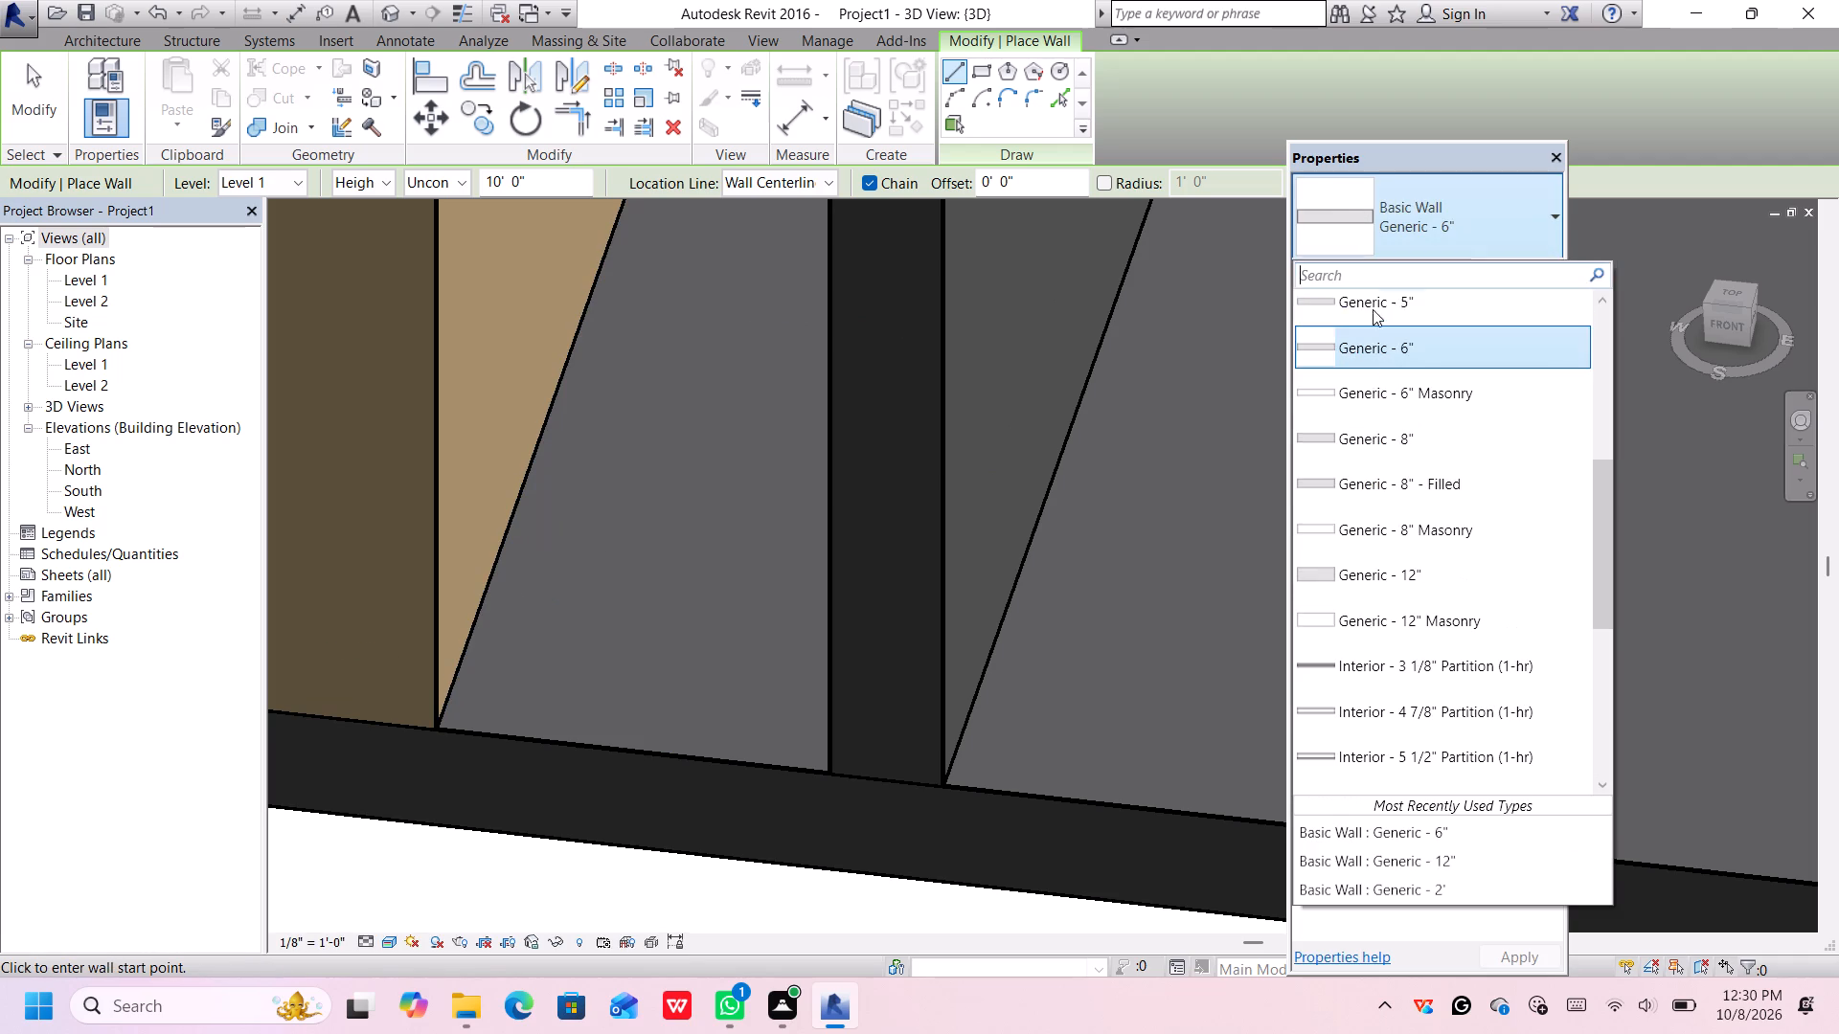
left_click(1395, 439)
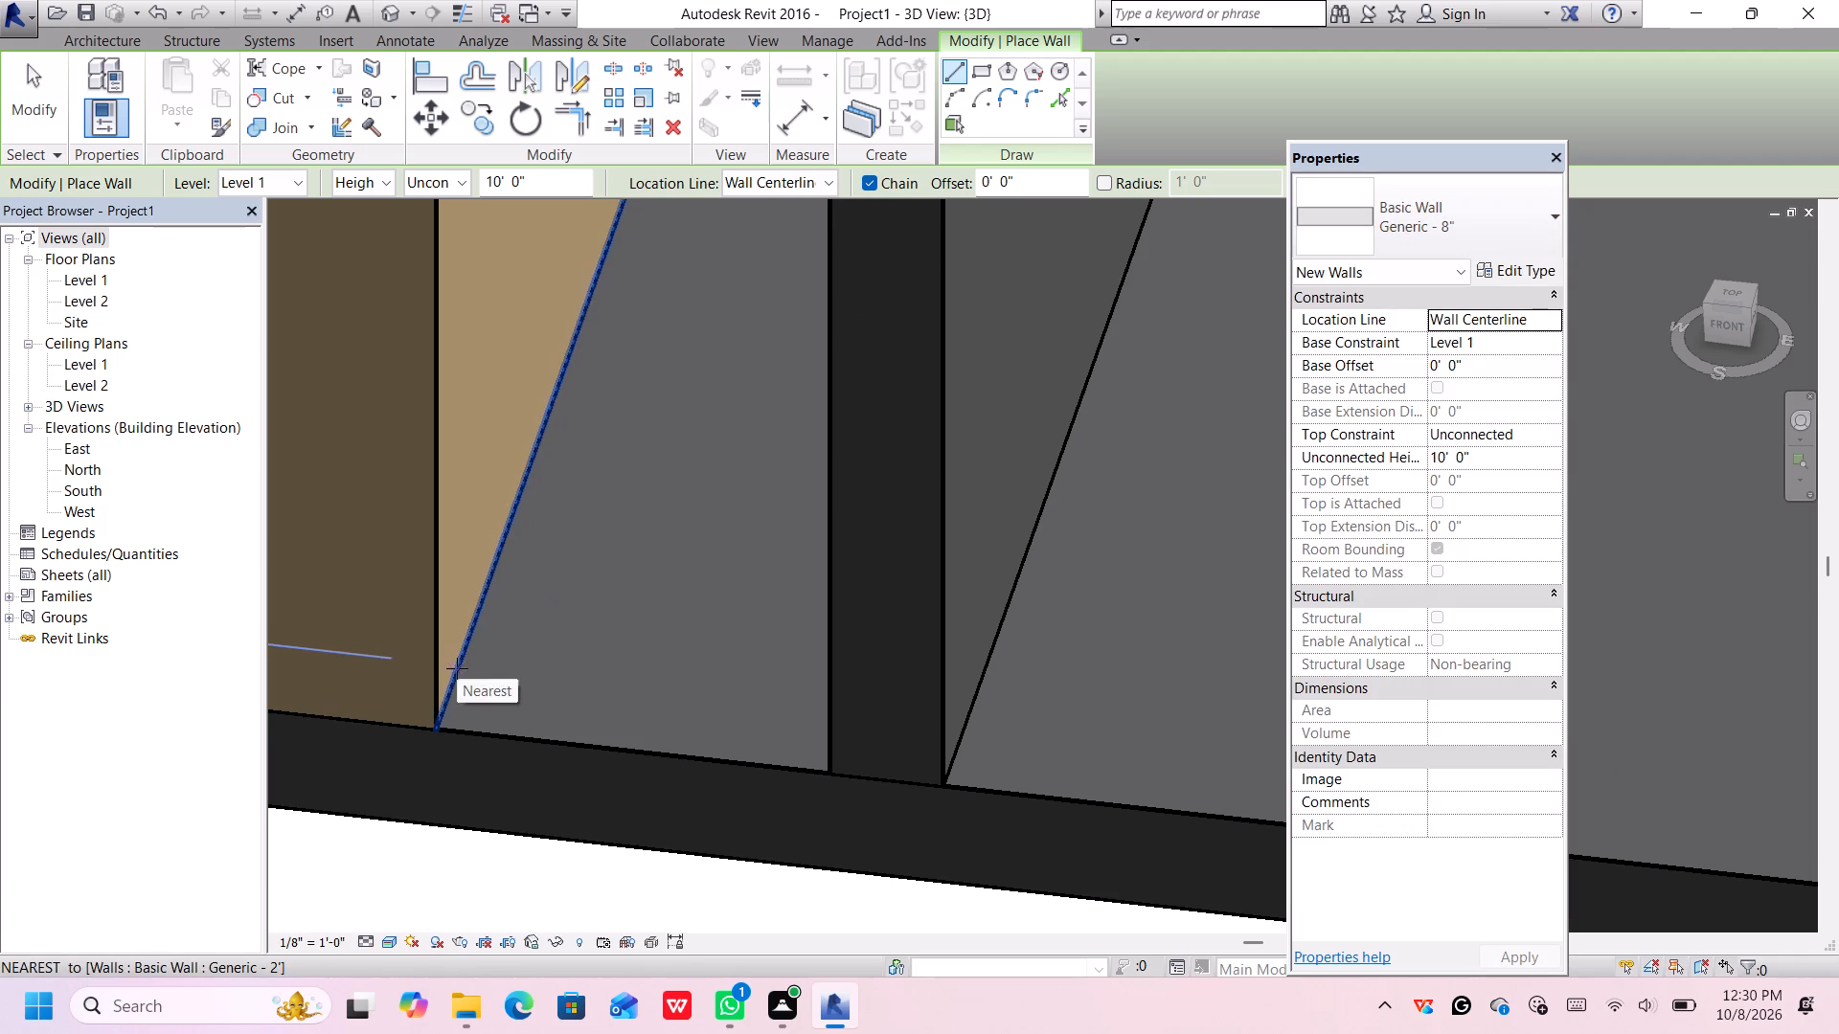
left_click(457, 668)
scroll(753, 706, "down", 1)
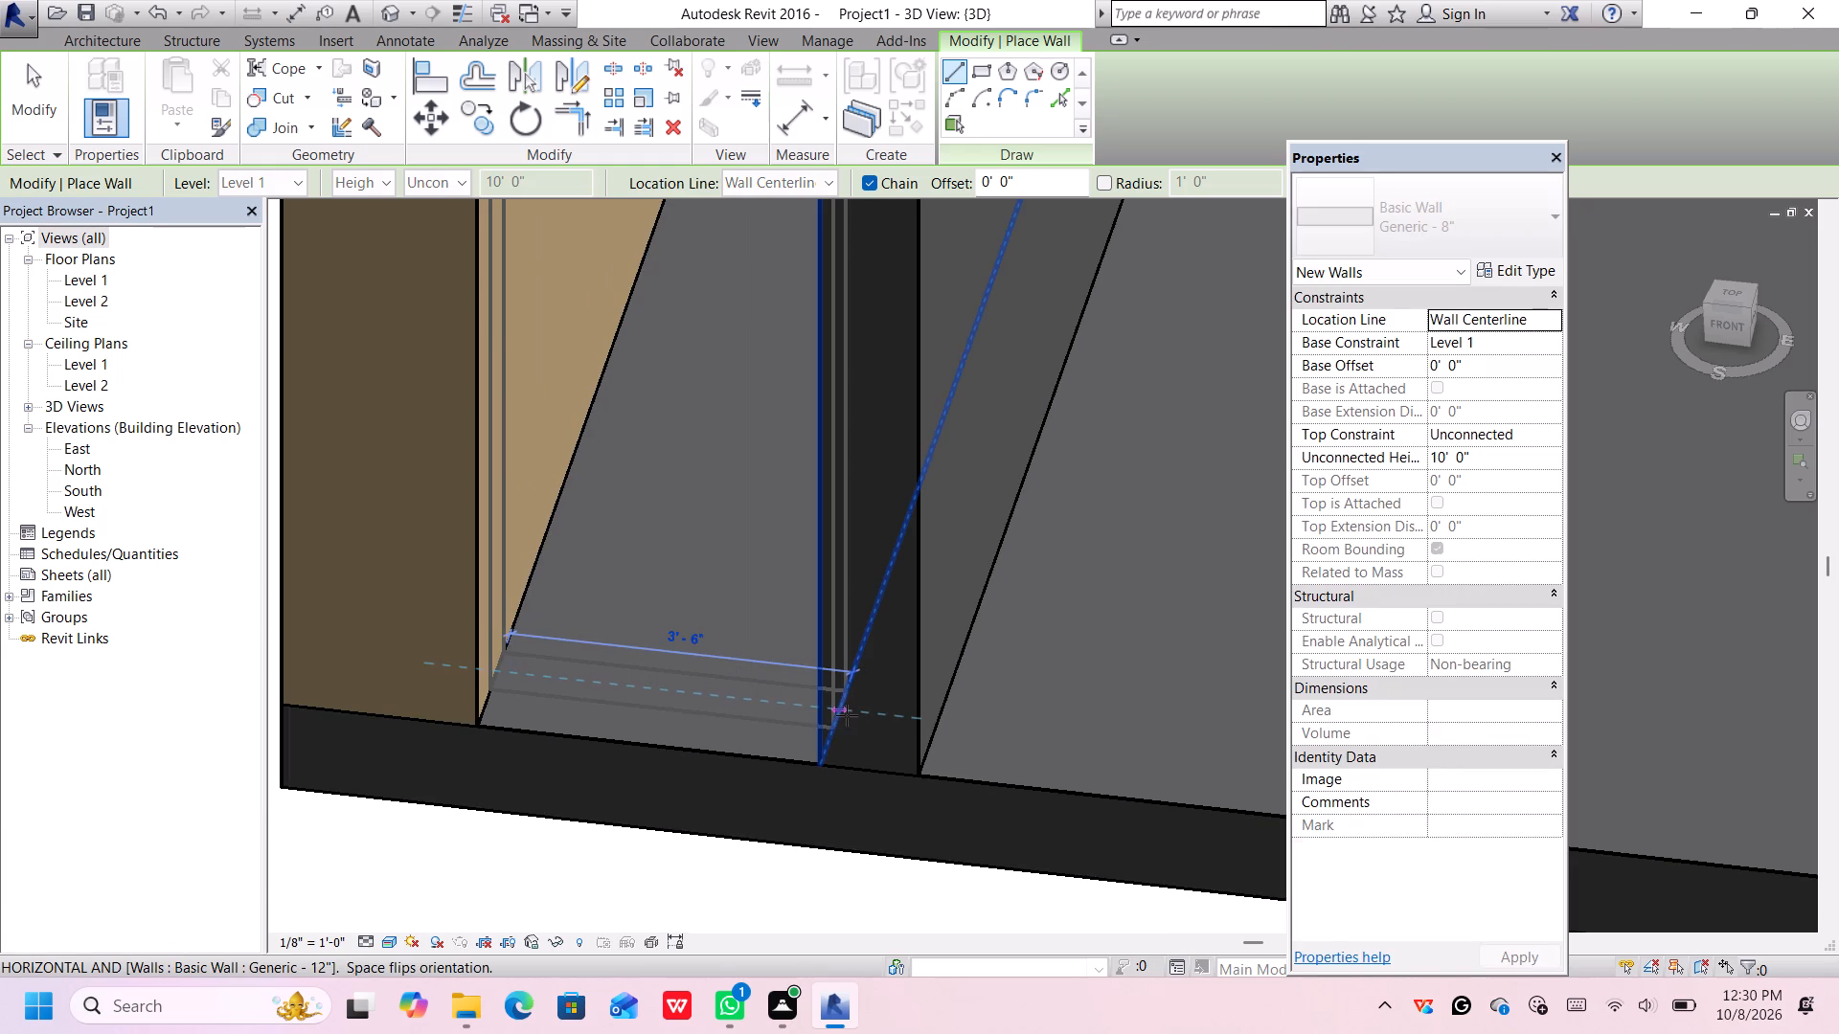
left_click(843, 710)
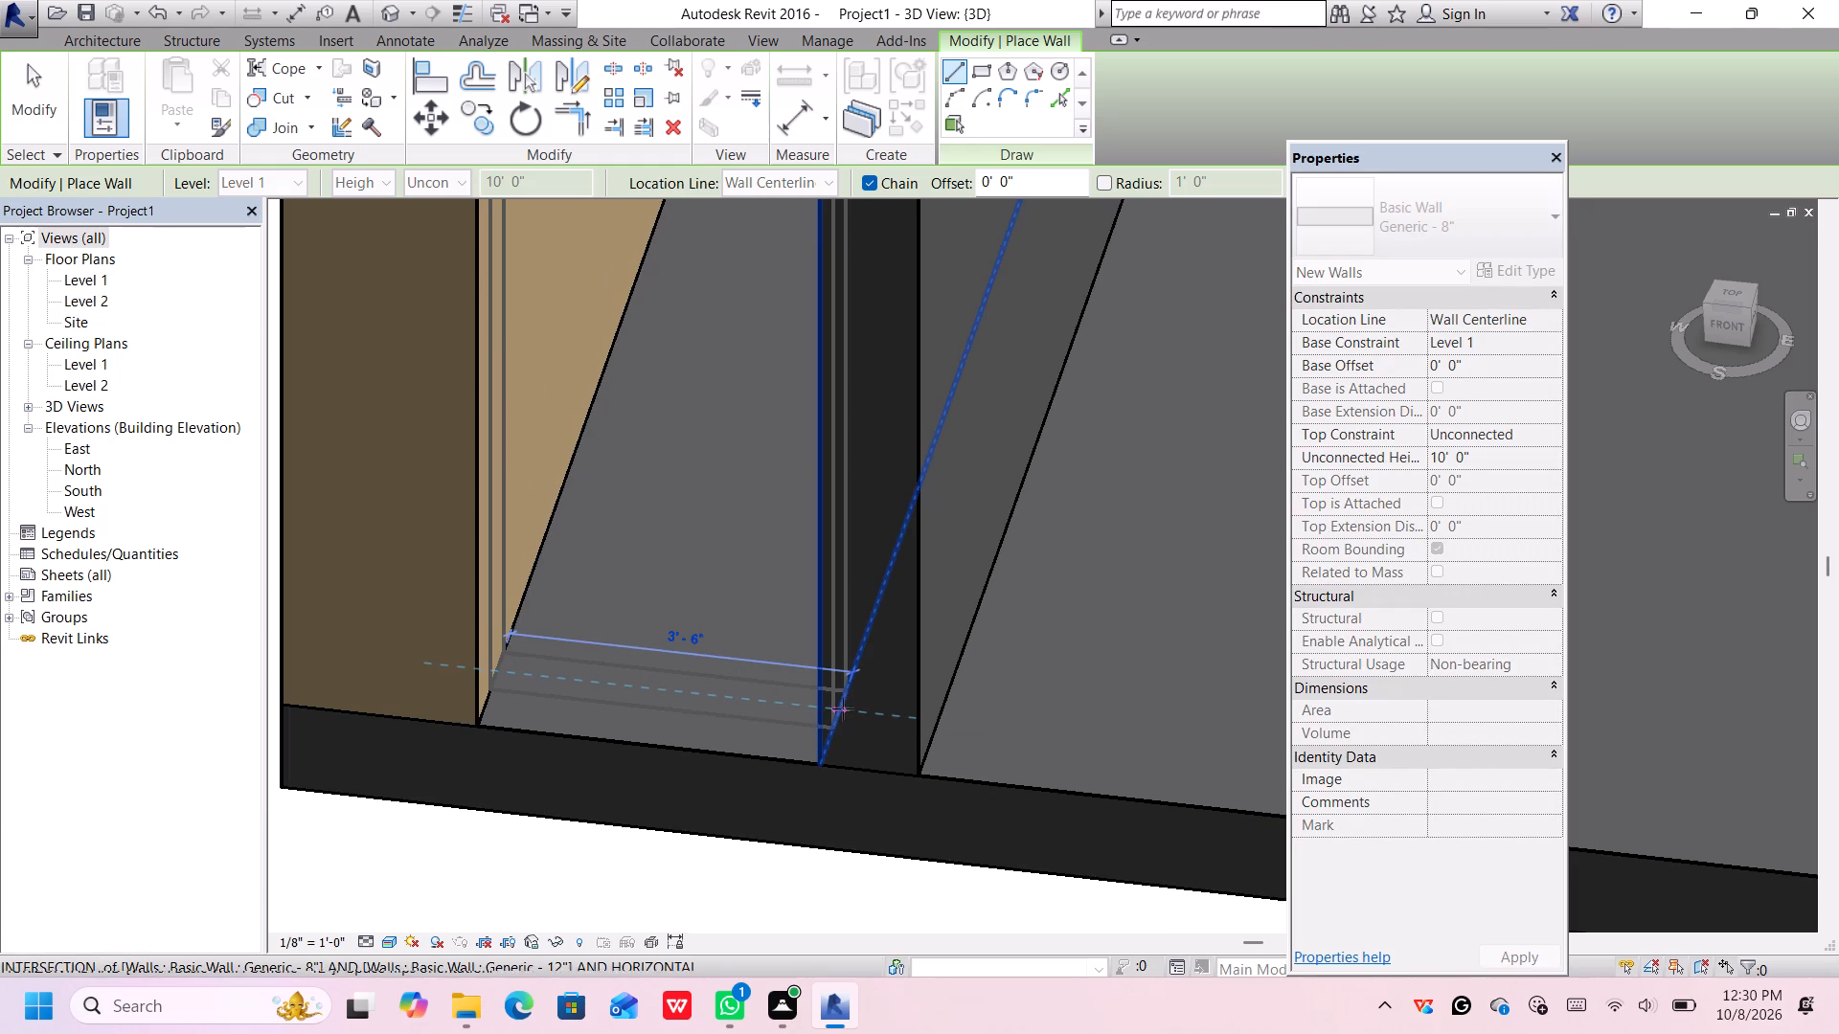
Finish placing the short Generic - 8" wall near the front edge without adding another chained segment.
scroll(824, 776, "down", 4)
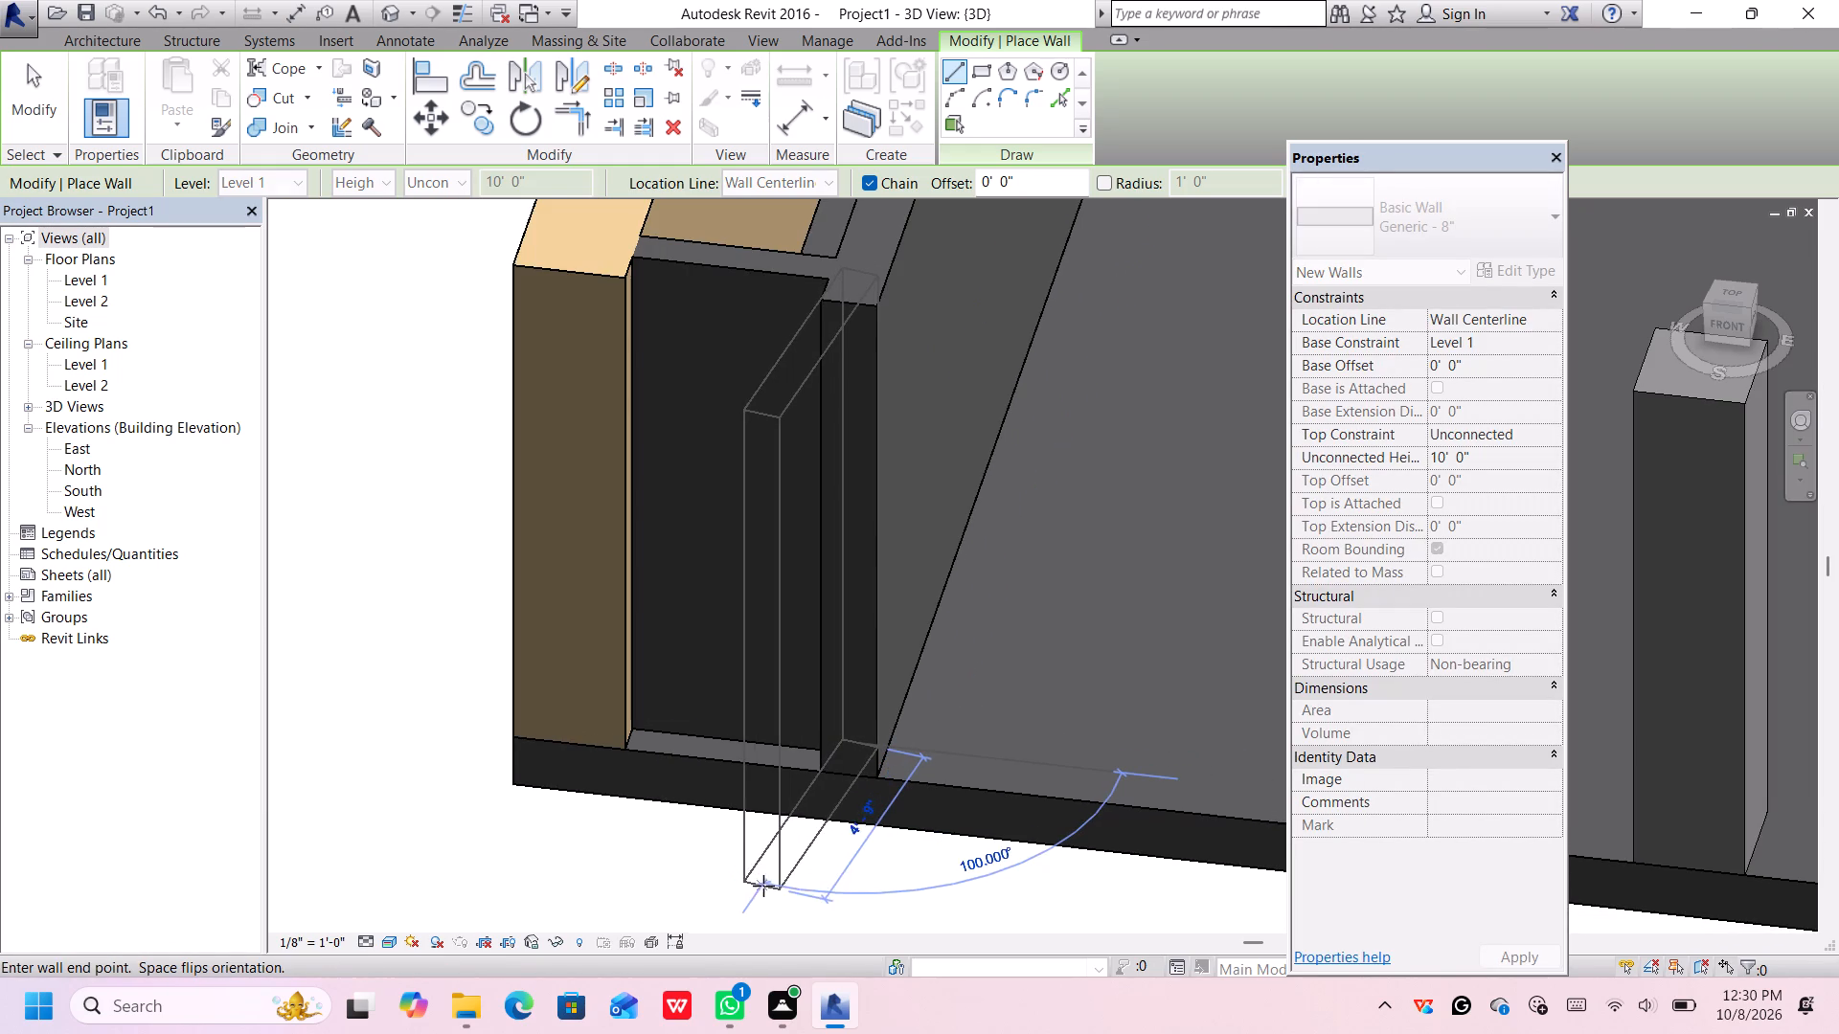
middle_click_drag(767, 884, 880, 863)
key("Escape")
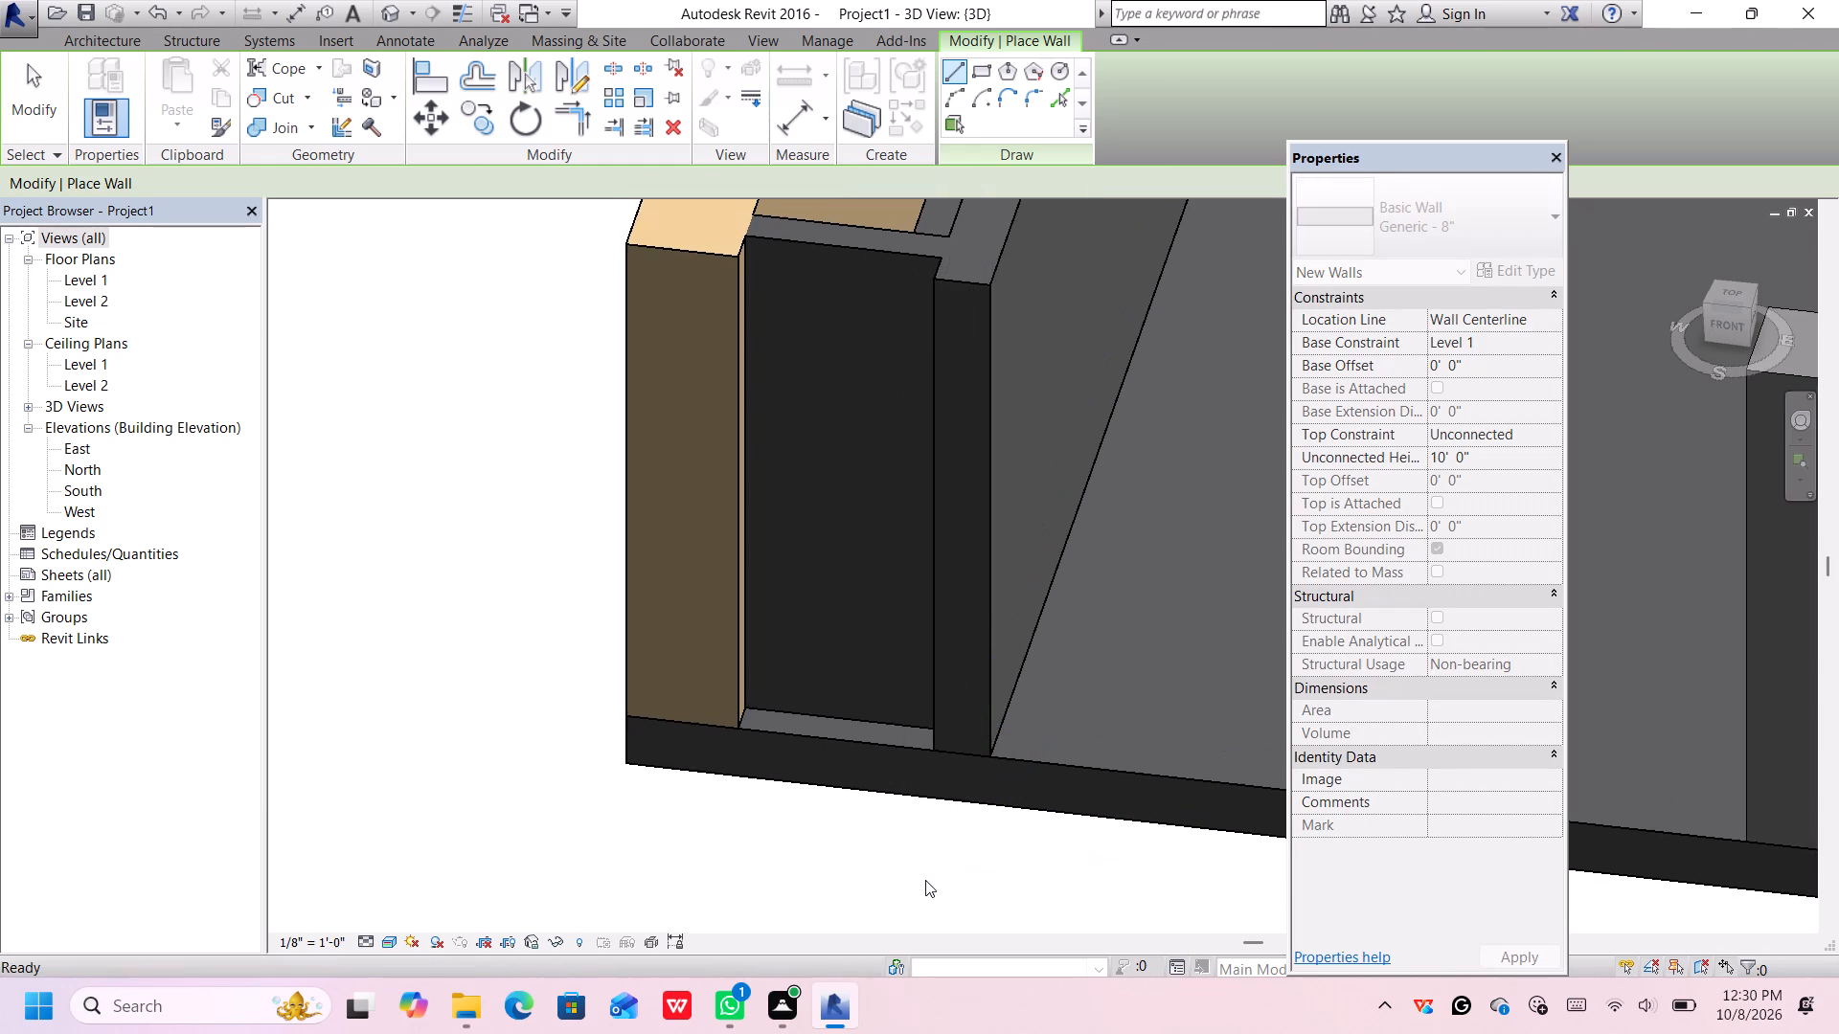
left_click(897, 693)
key("Escape")
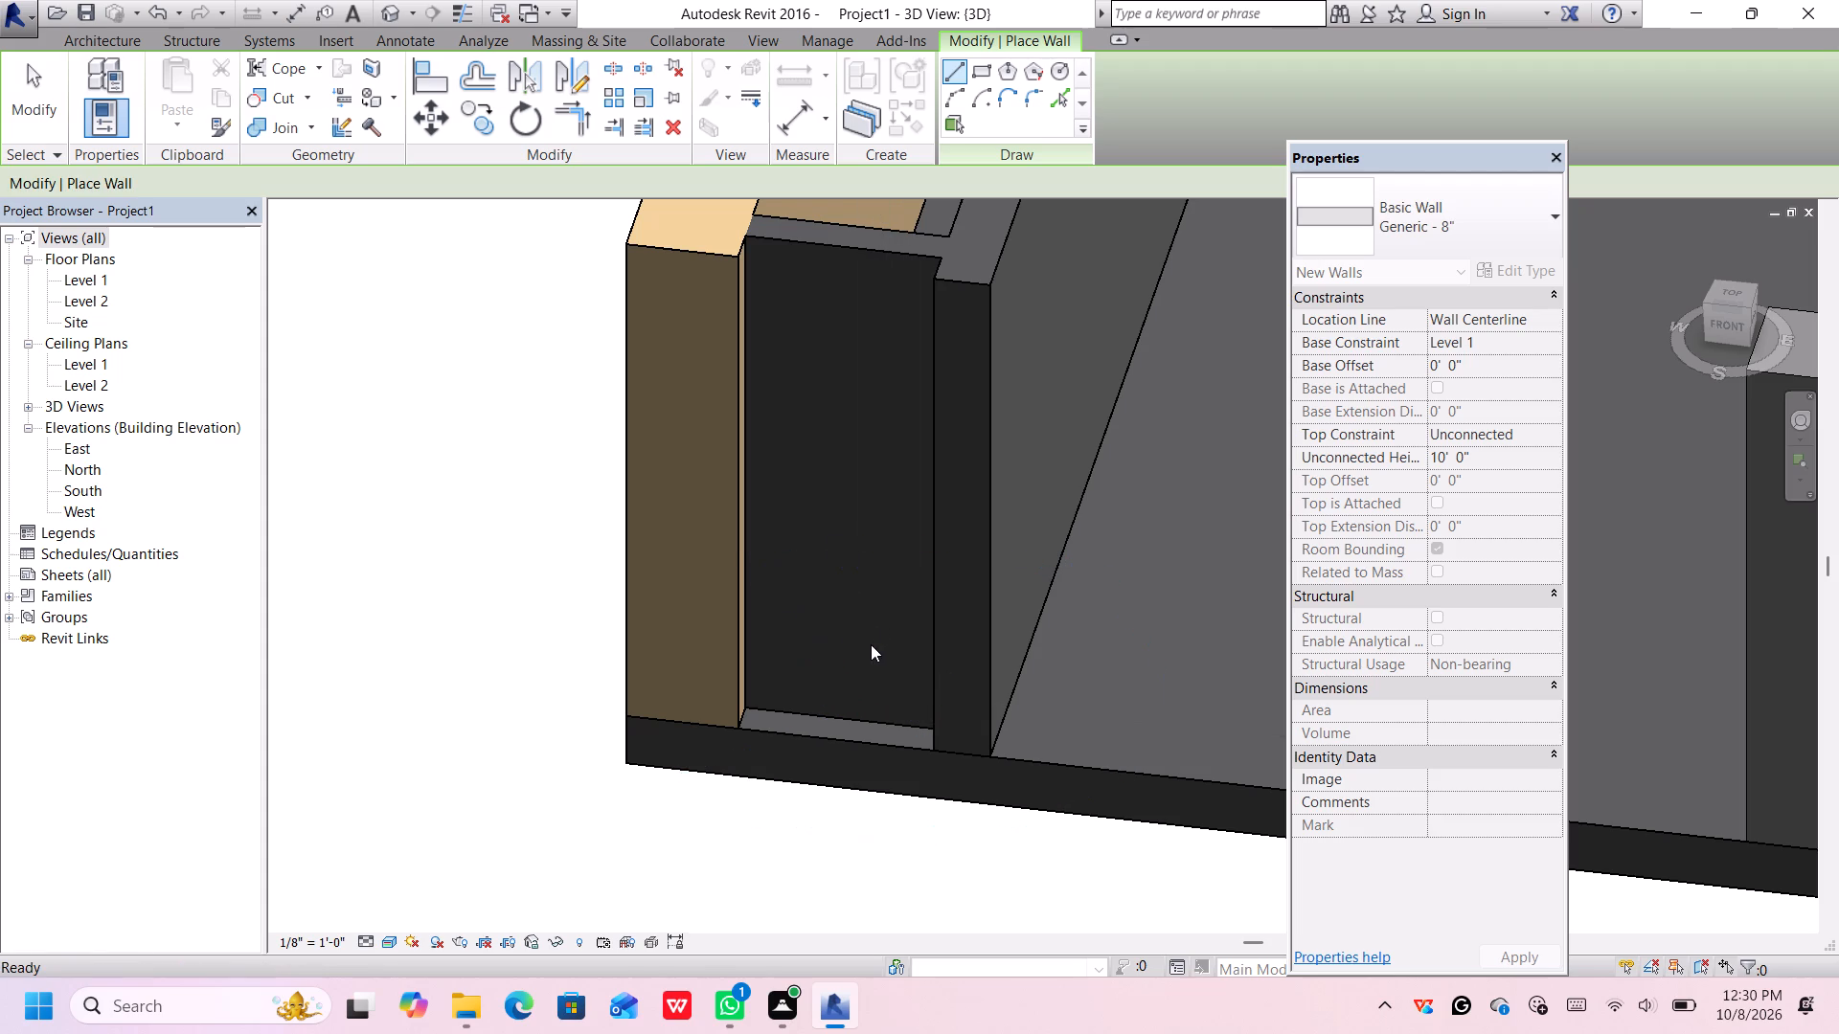
key("Escape")
Examine the short 8" wall and how it meets the left-hand 2' side wall and the 12" wall.
left_click(816, 242)
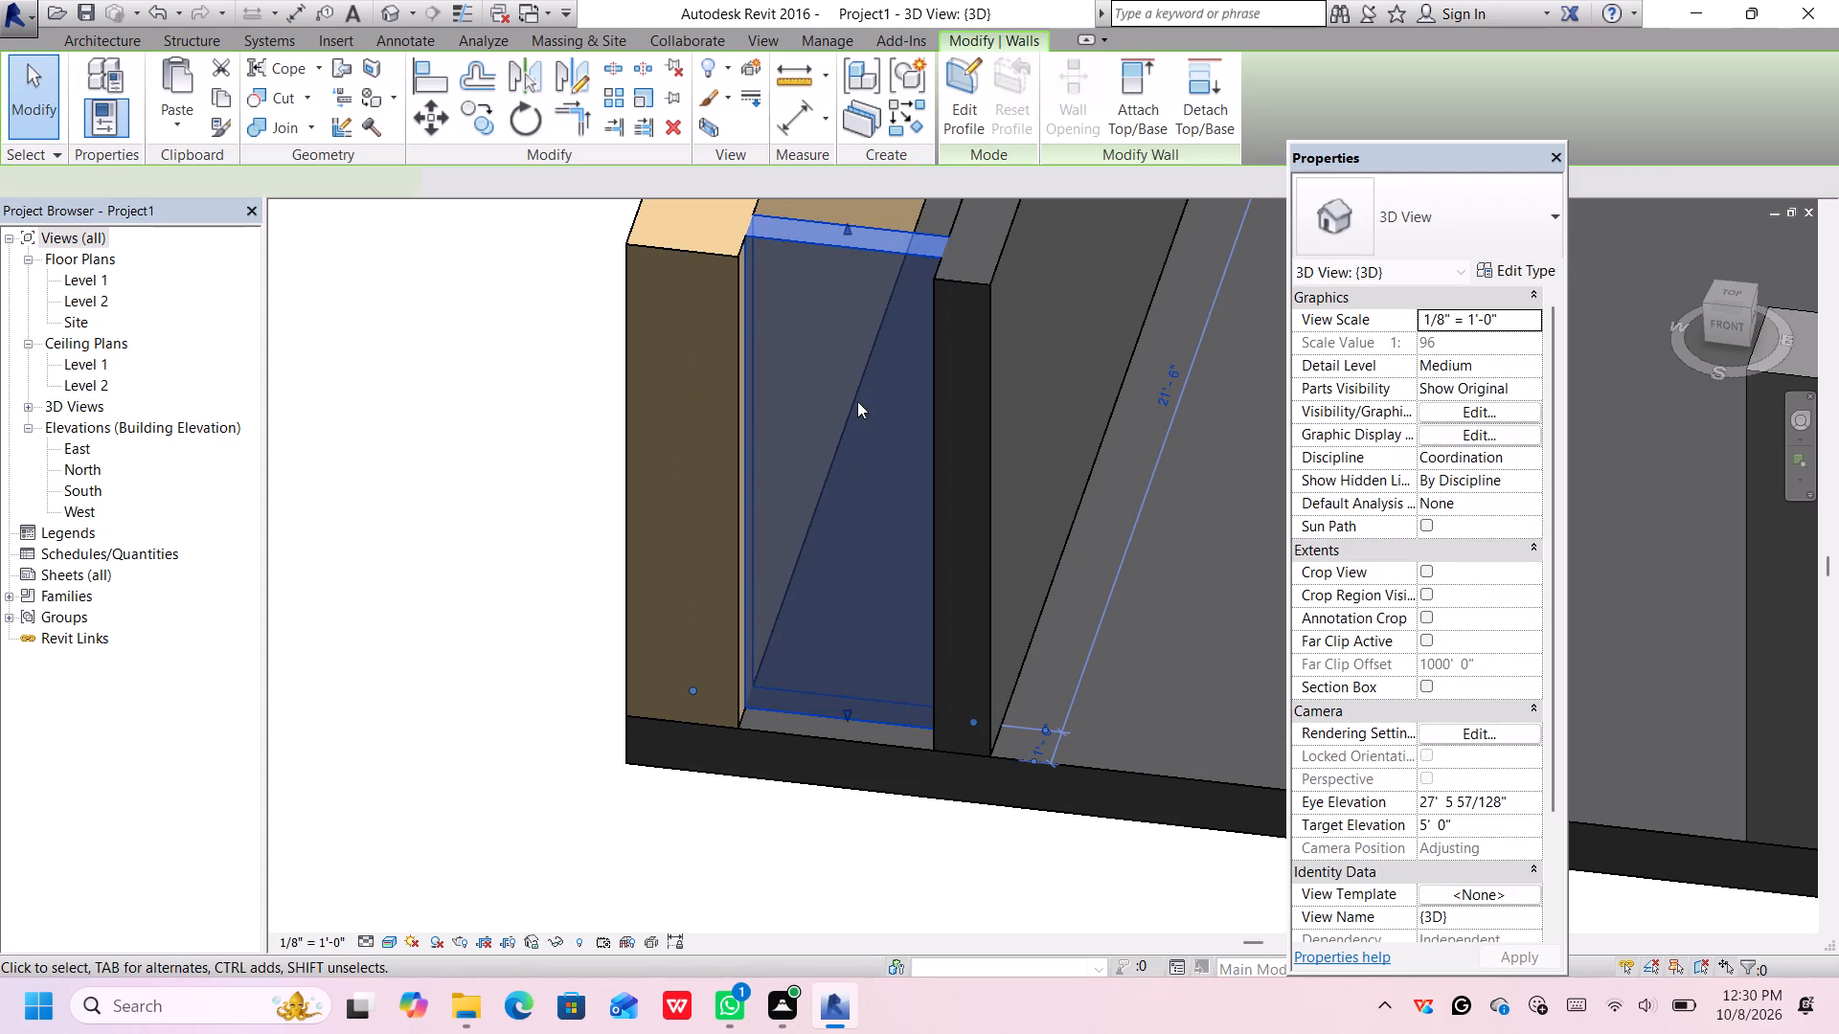
scroll(902, 632, "down", 1)
scroll(902, 632, "up", 1)
scroll(902, 632, "down", 5)
scroll(895, 602, "up", 2)
scroll(895, 602, "down", 1)
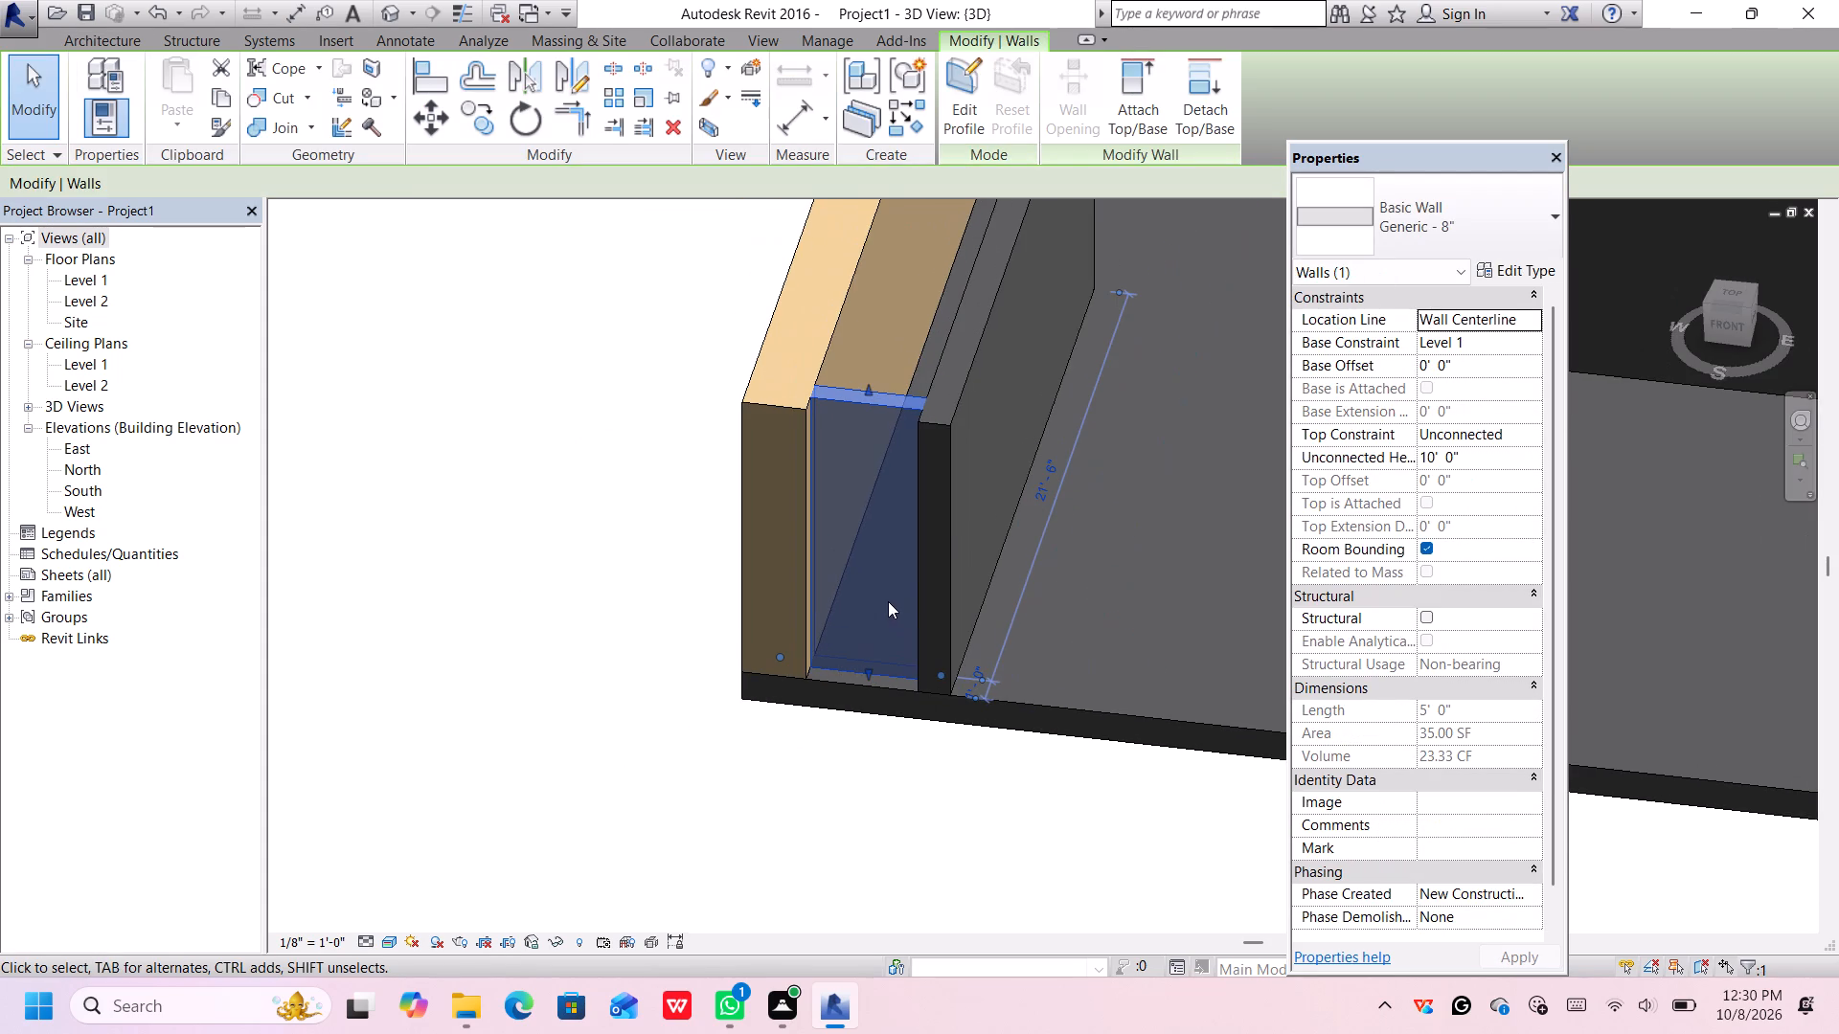
middle_click_drag(887, 605, 909, 704)
scroll(880, 733, "up", 5)
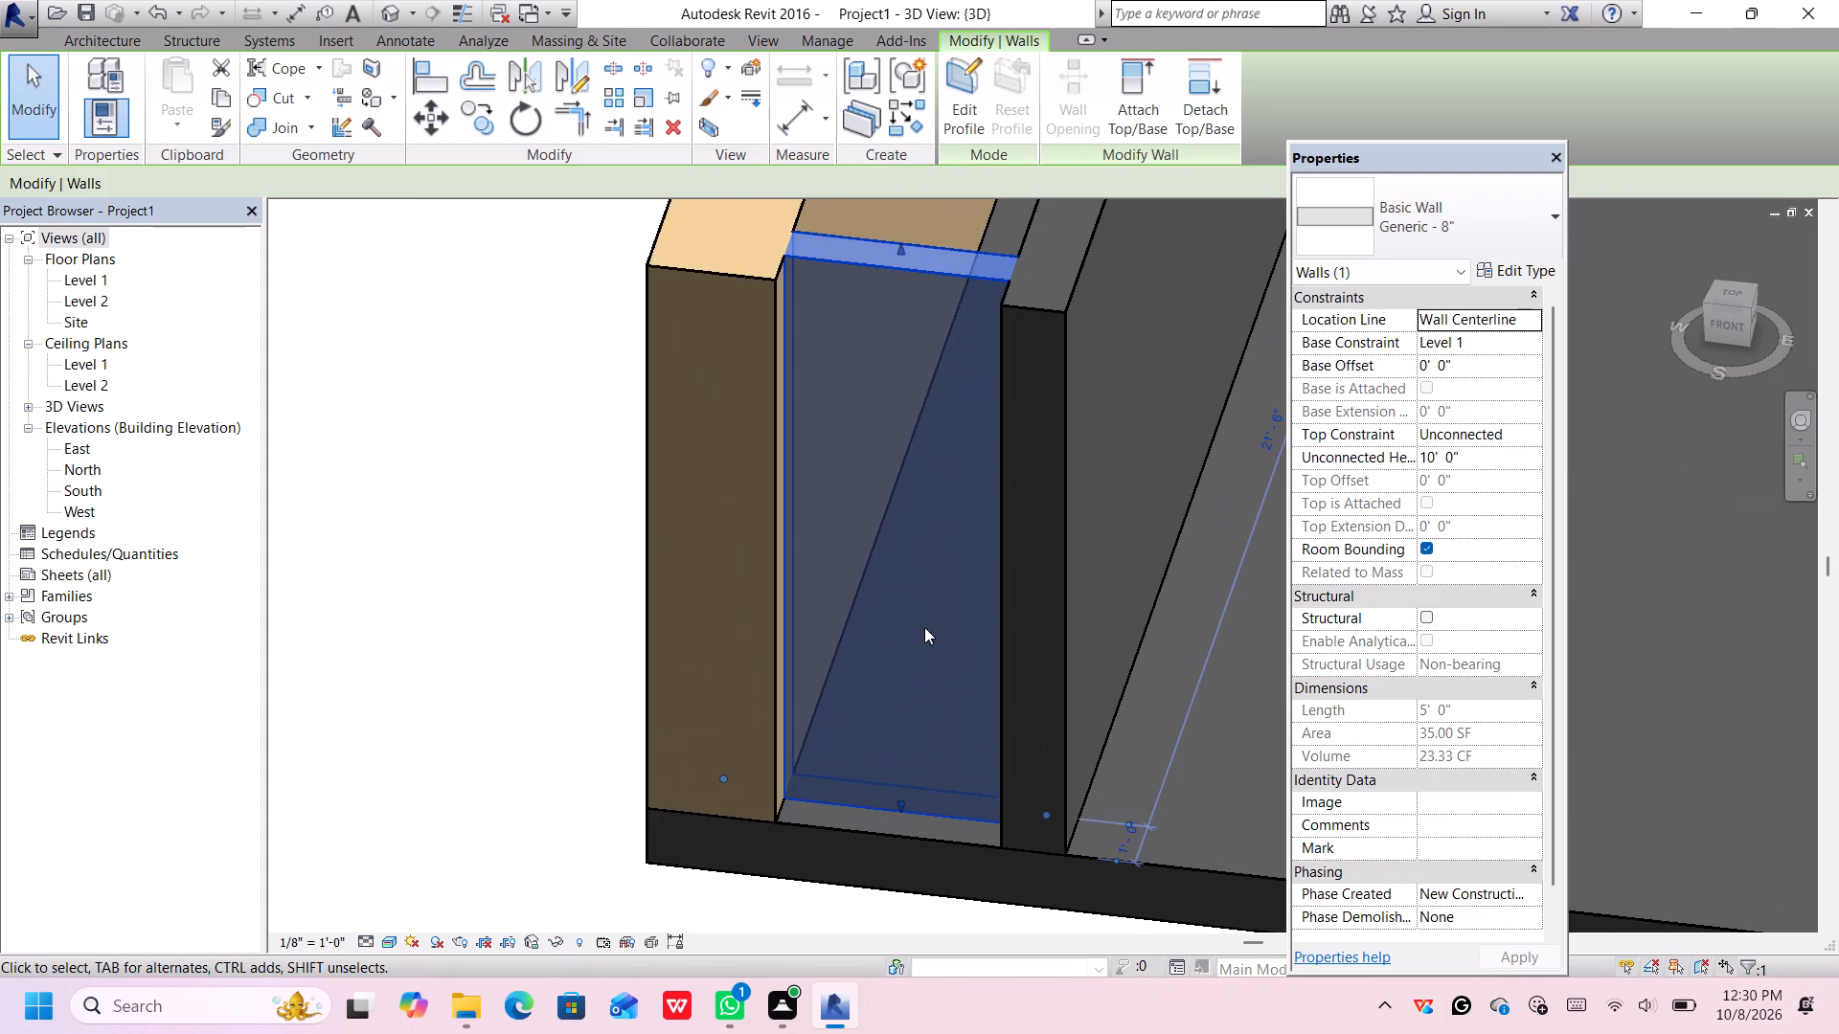
left_click(933, 273)
key("Escape")
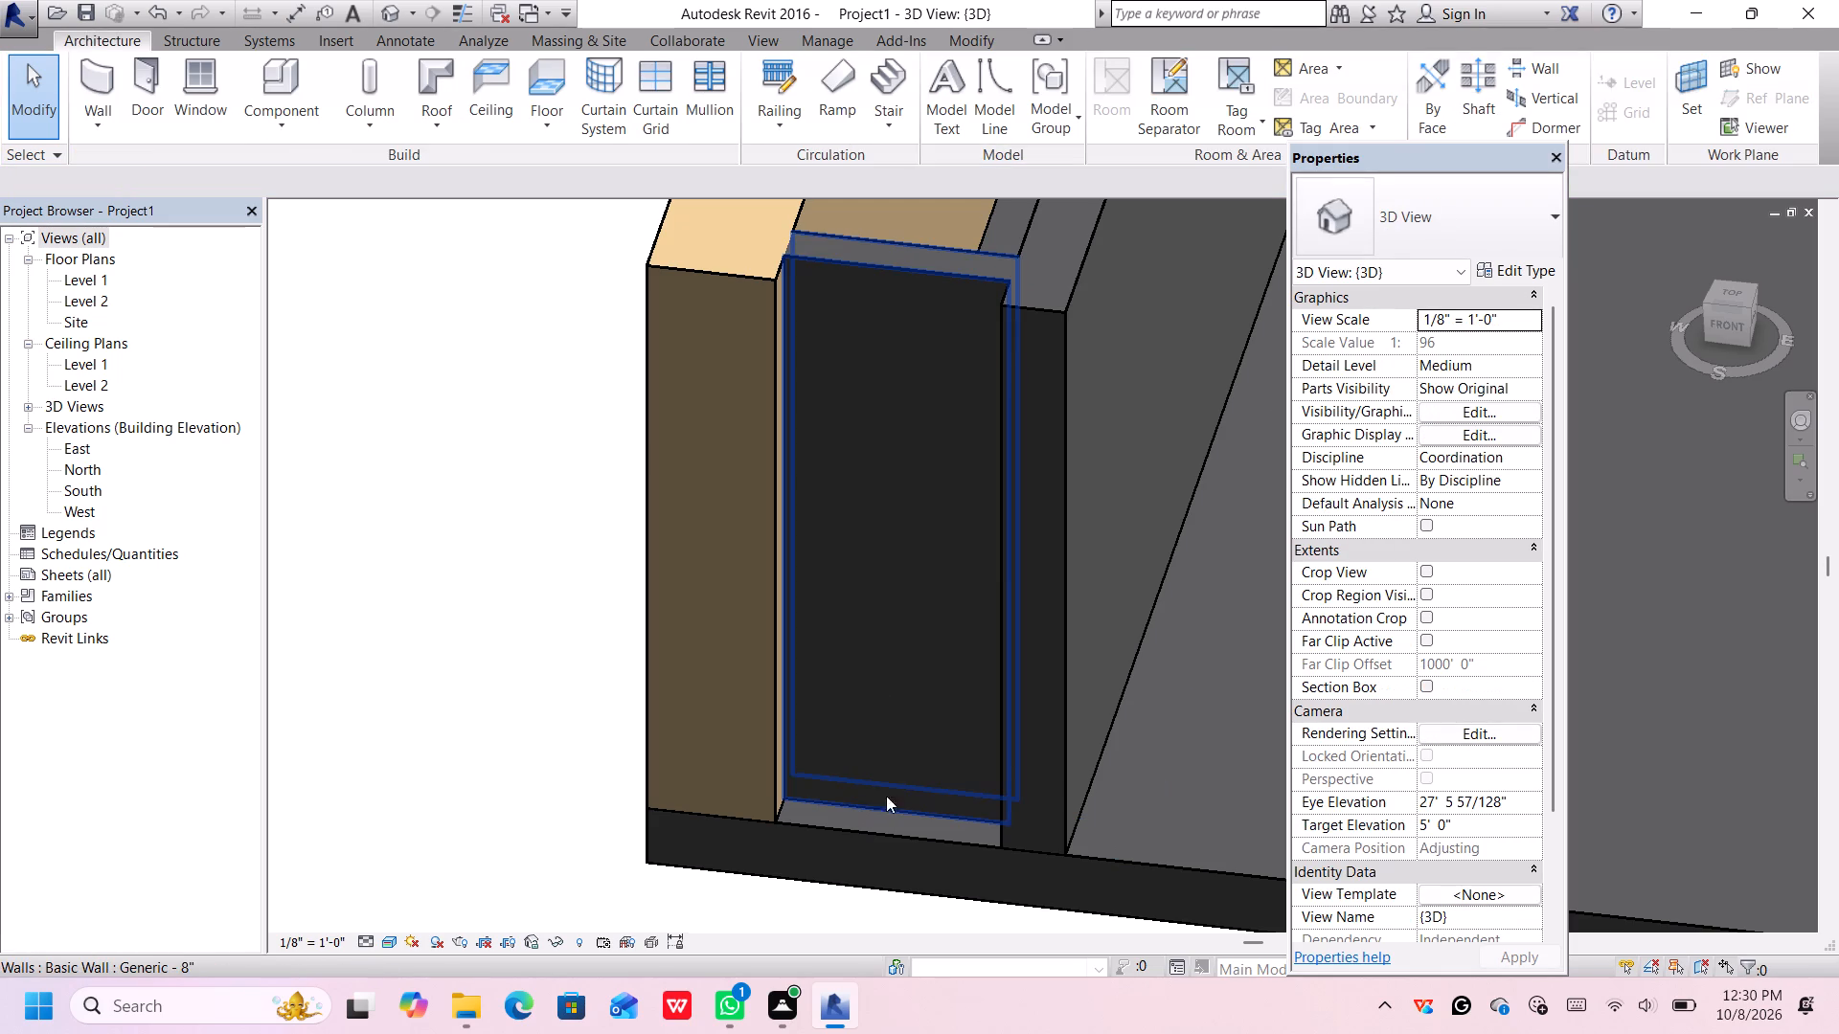
scroll(921, 772, "down", 2)
scroll(903, 802, "up", 1)
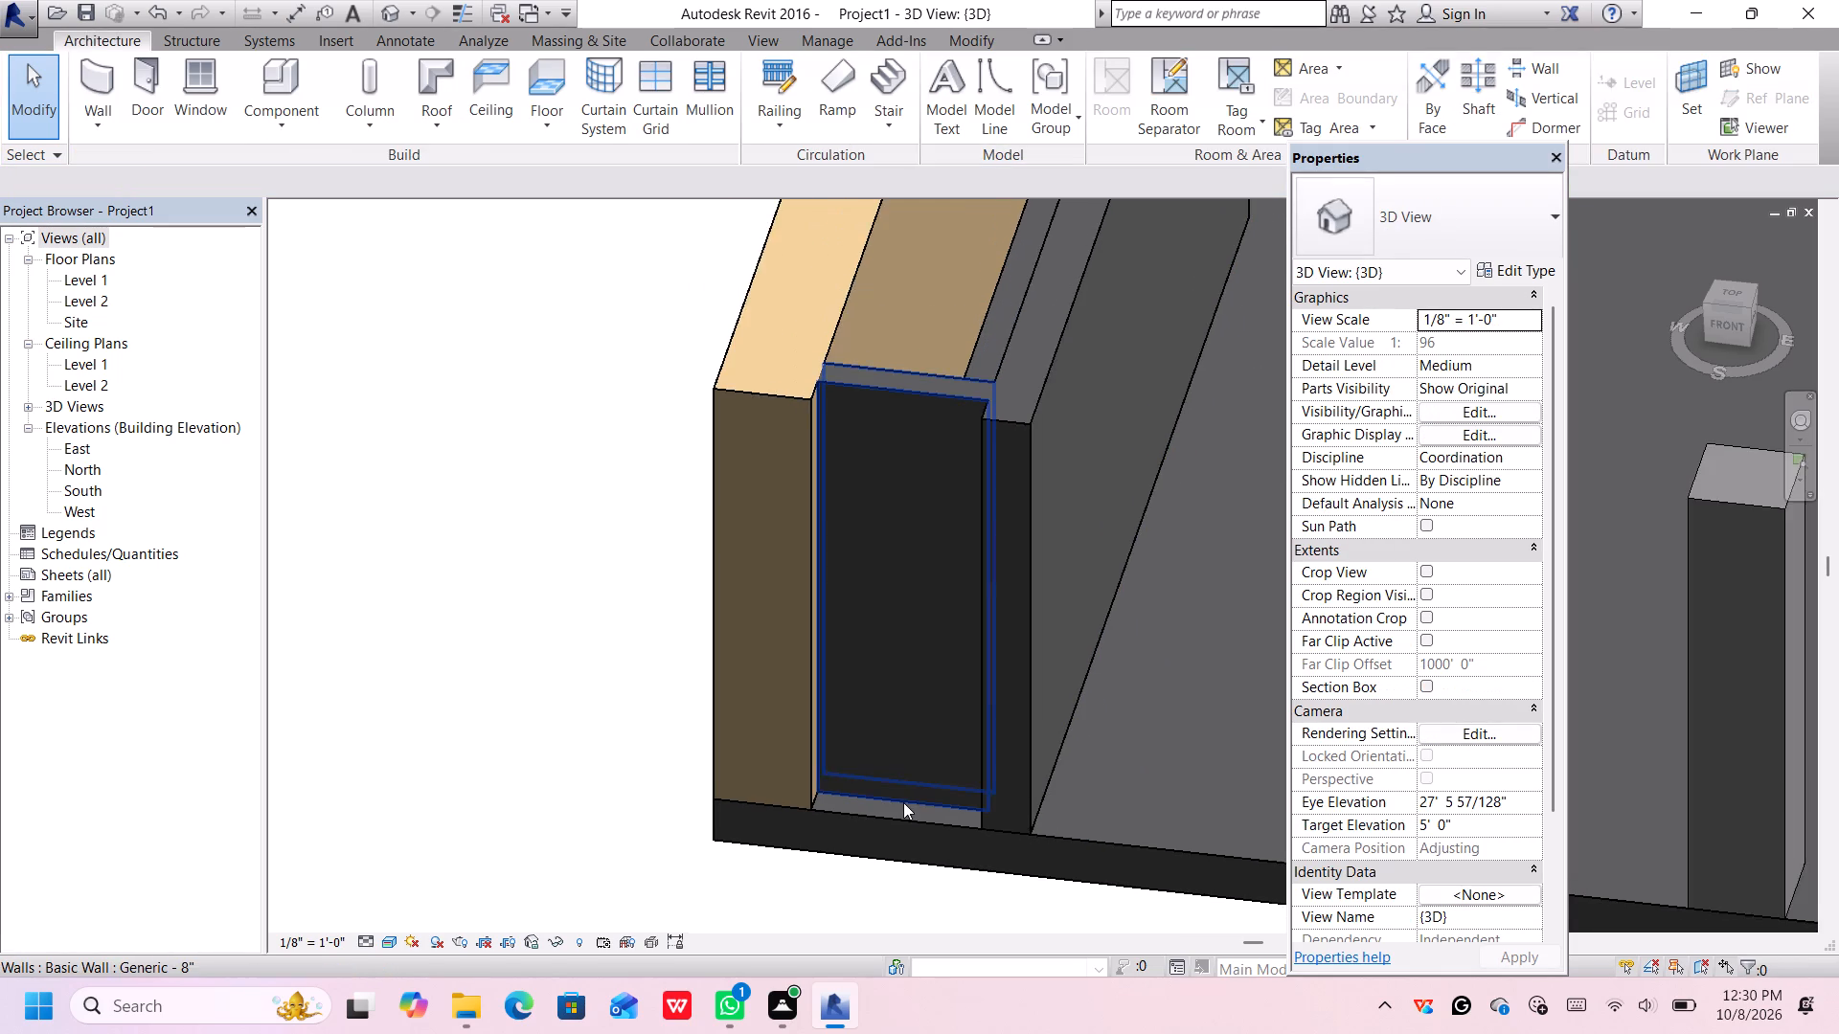
scroll(903, 802, "up", 2)
left_click(904, 798)
scroll(903, 799, "down", 4)
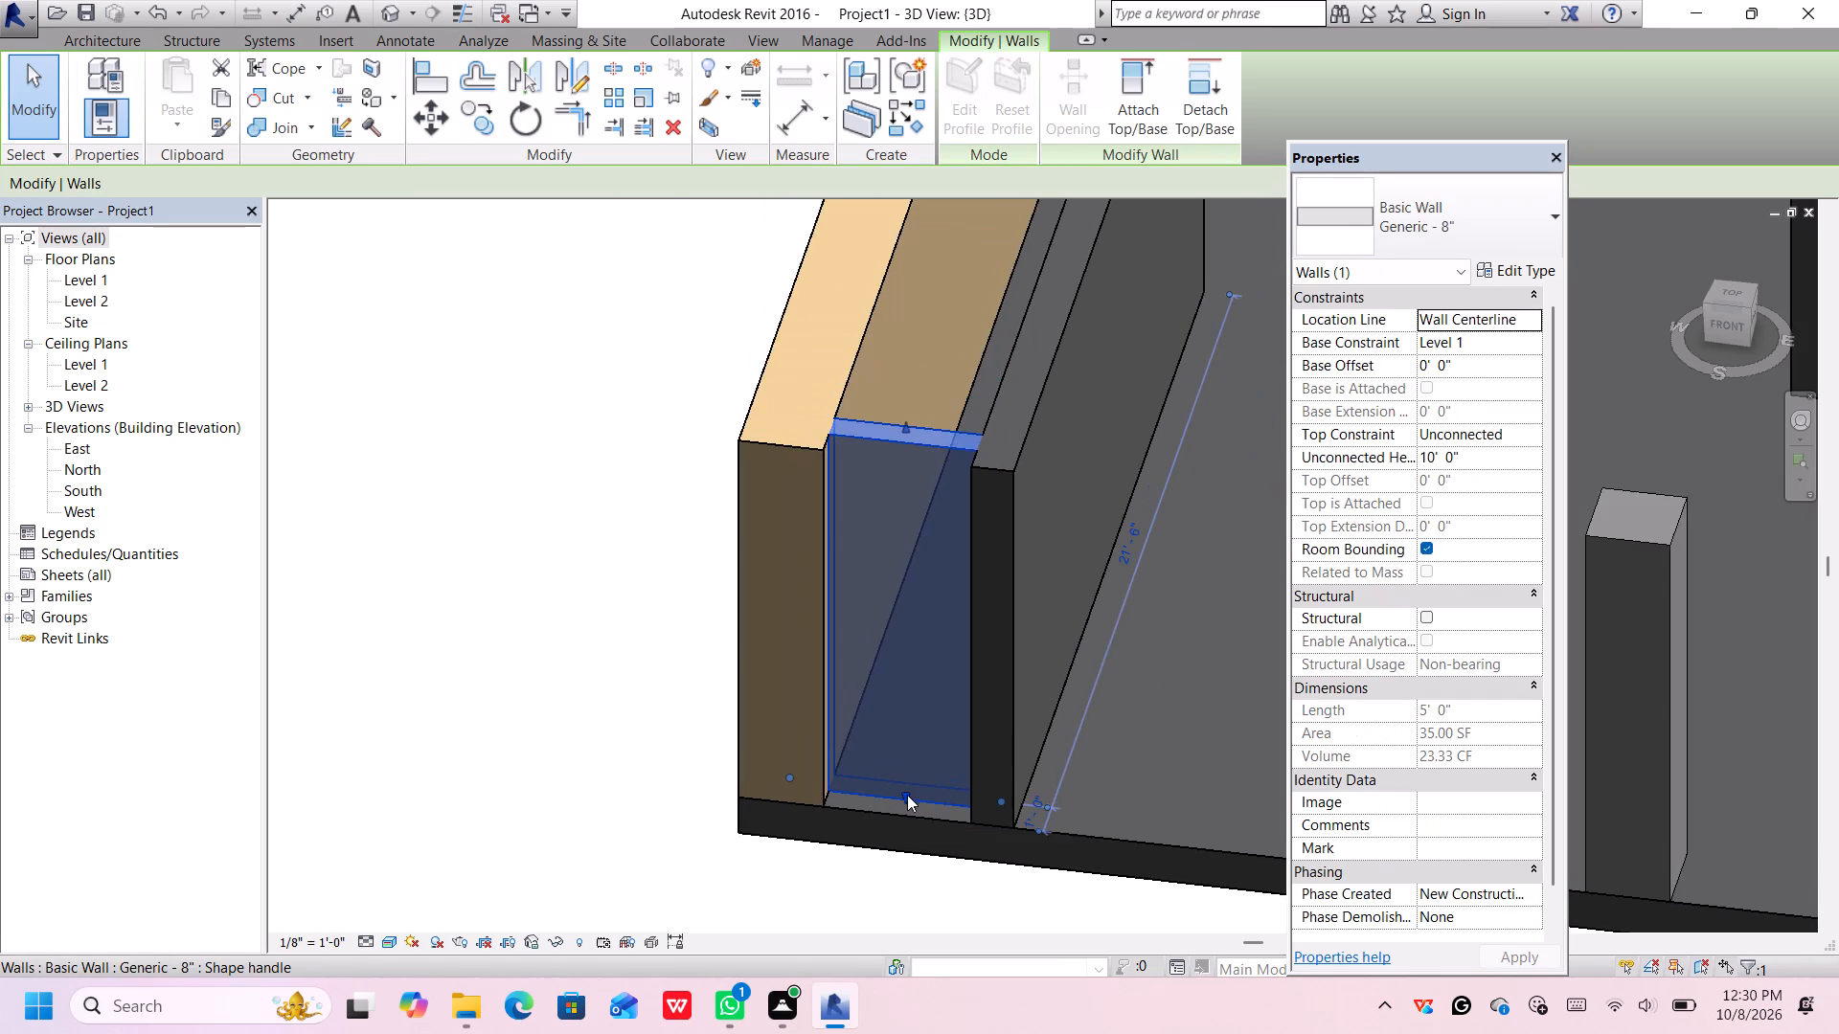
scroll(908, 789, "up", 2)
key("Escape")
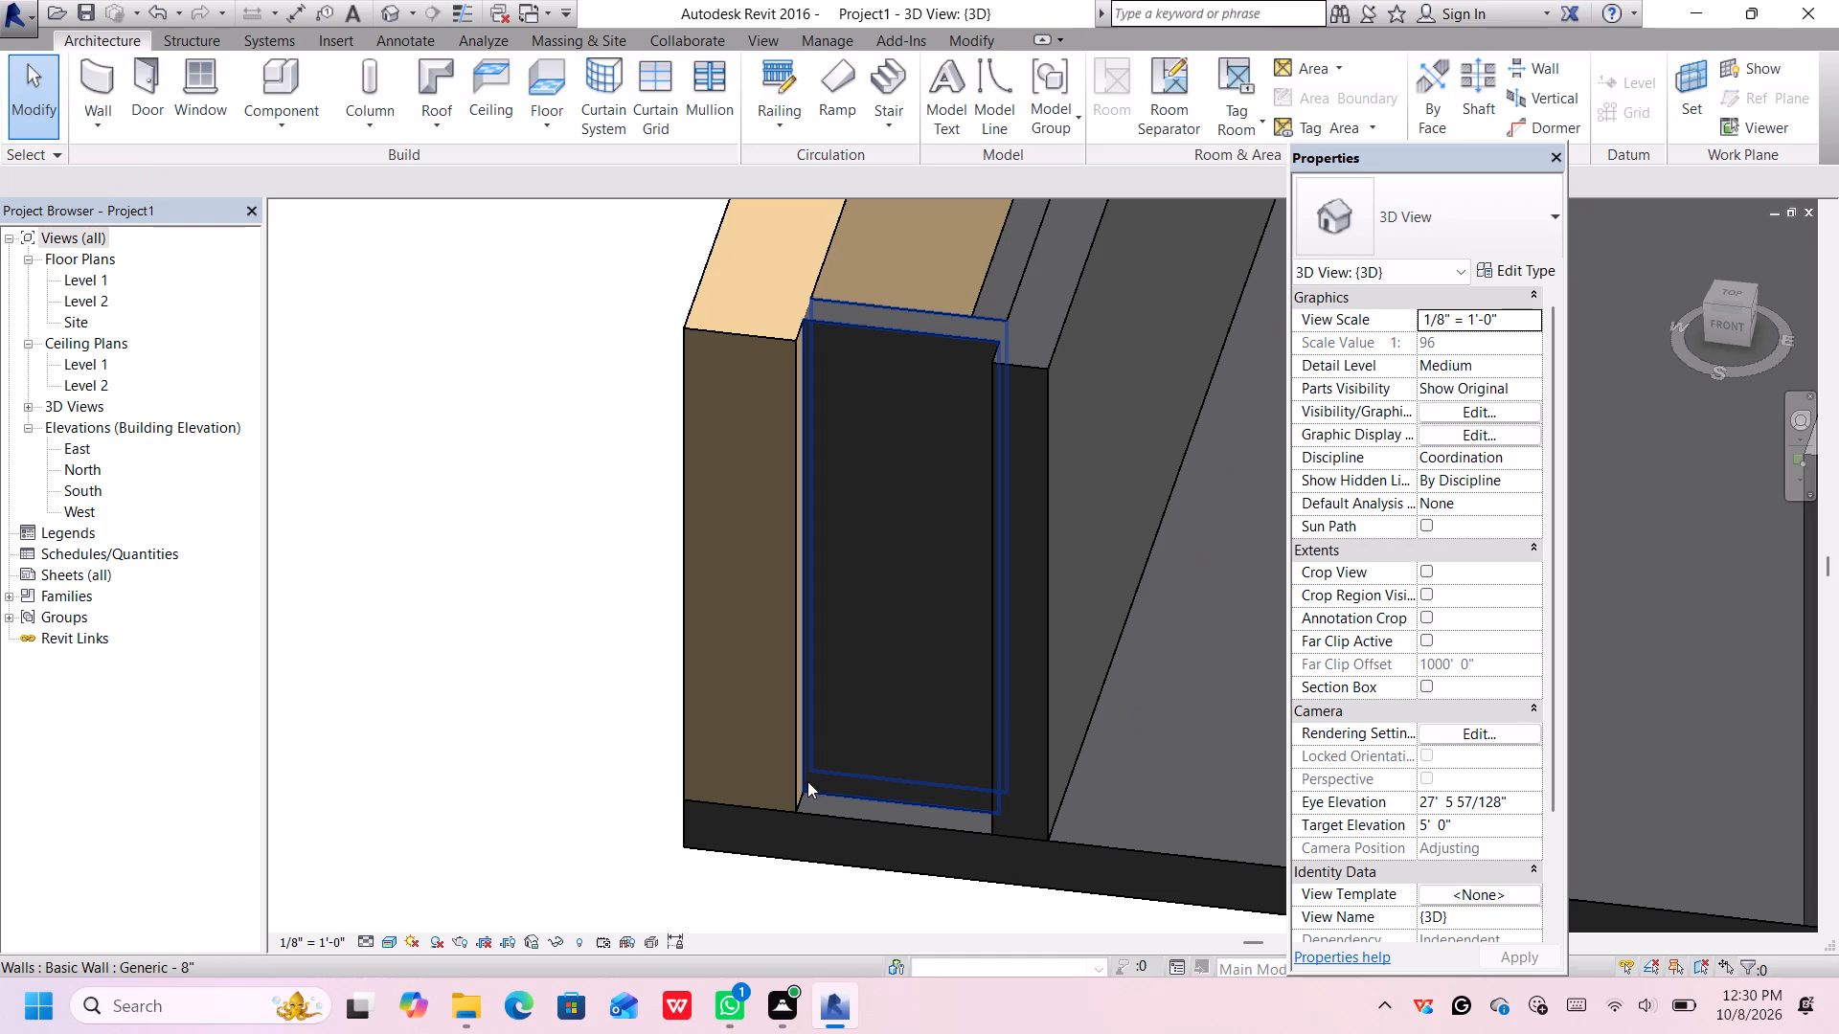
left_click(807, 781)
scroll(816, 784, "down", 4)
key("Escape")
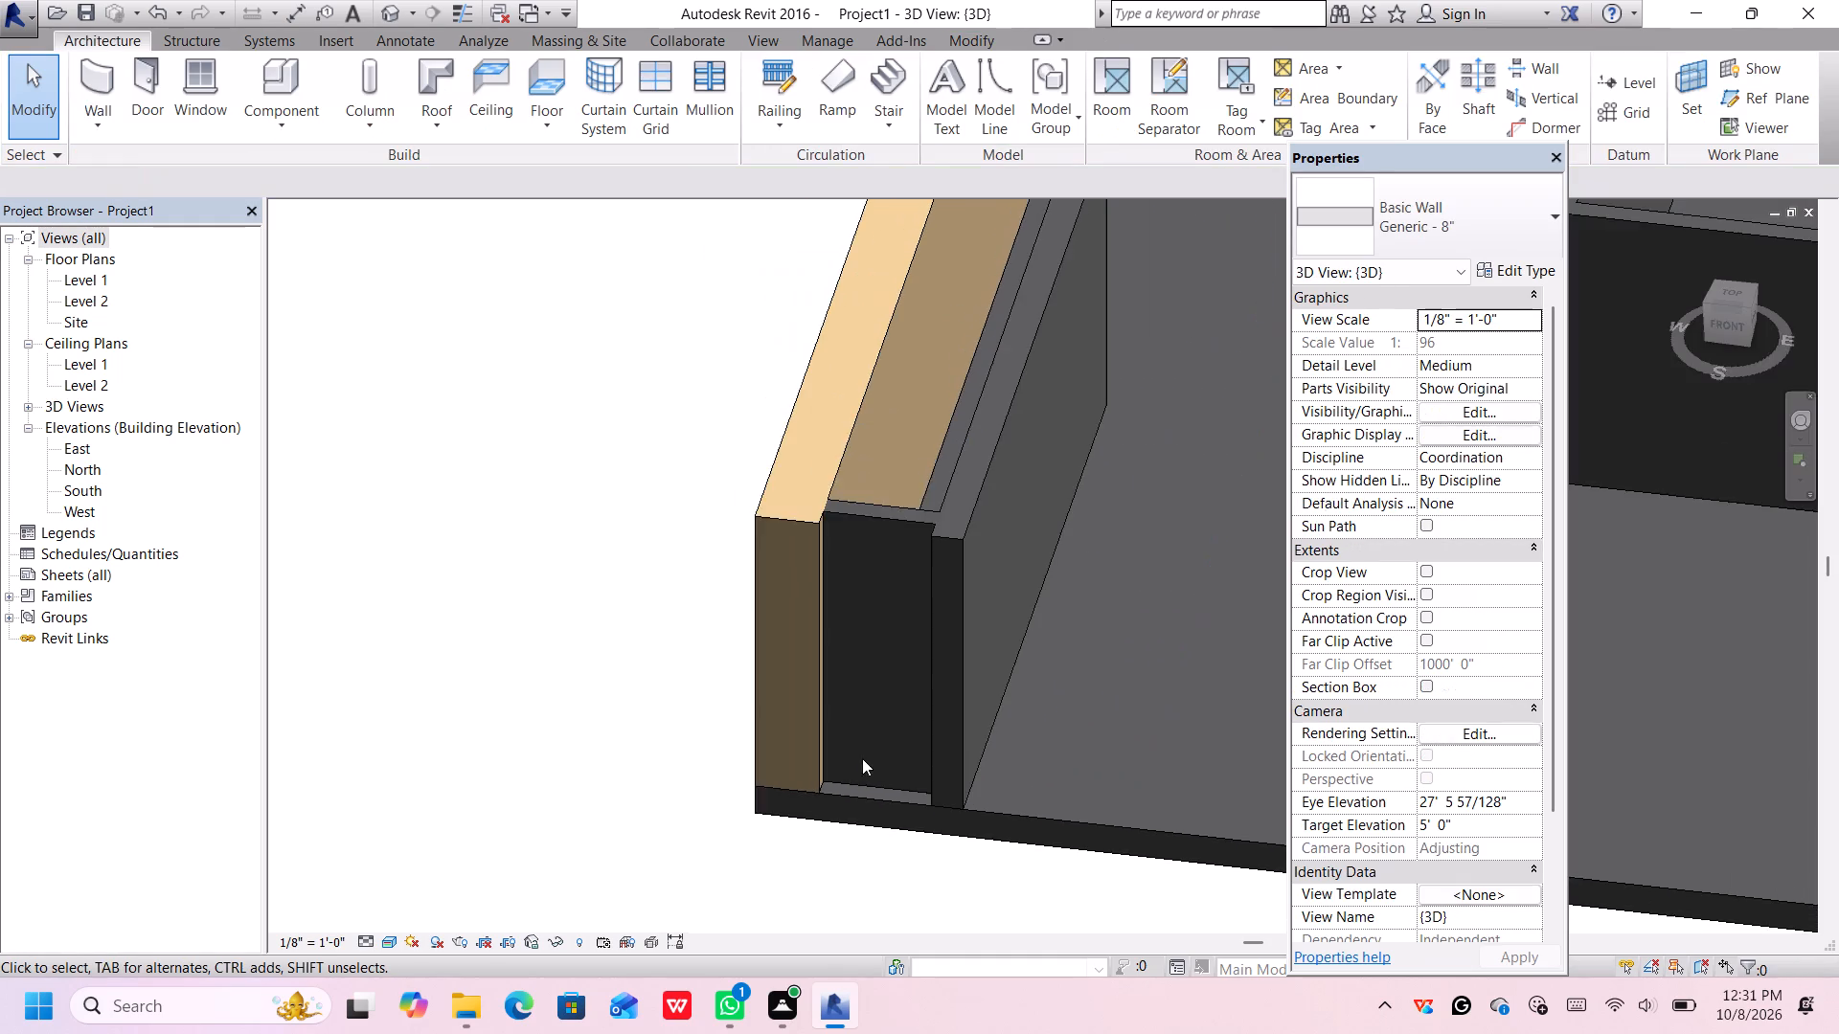
scroll(871, 751, "down", 3)
scroll(871, 746, "up", 2)
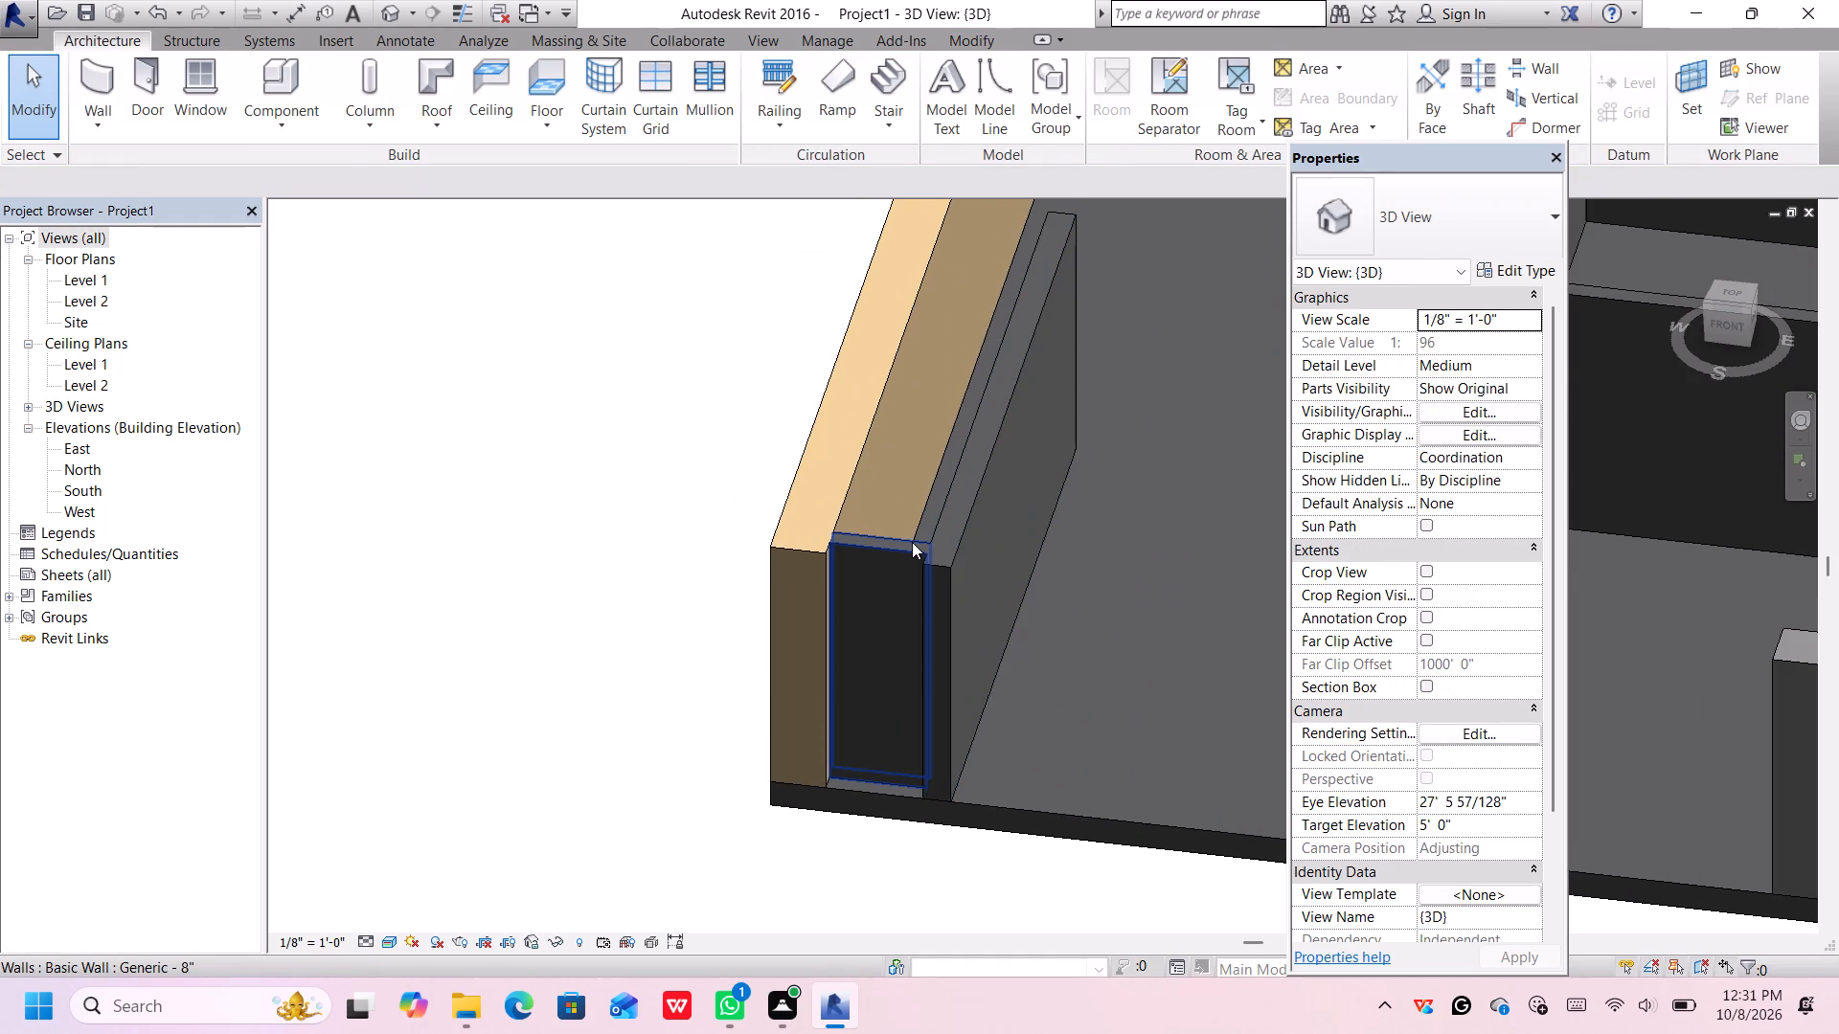
left_click(912, 542)
scroll(912, 545, "up", 10)
scroll(998, 557, "up", 2)
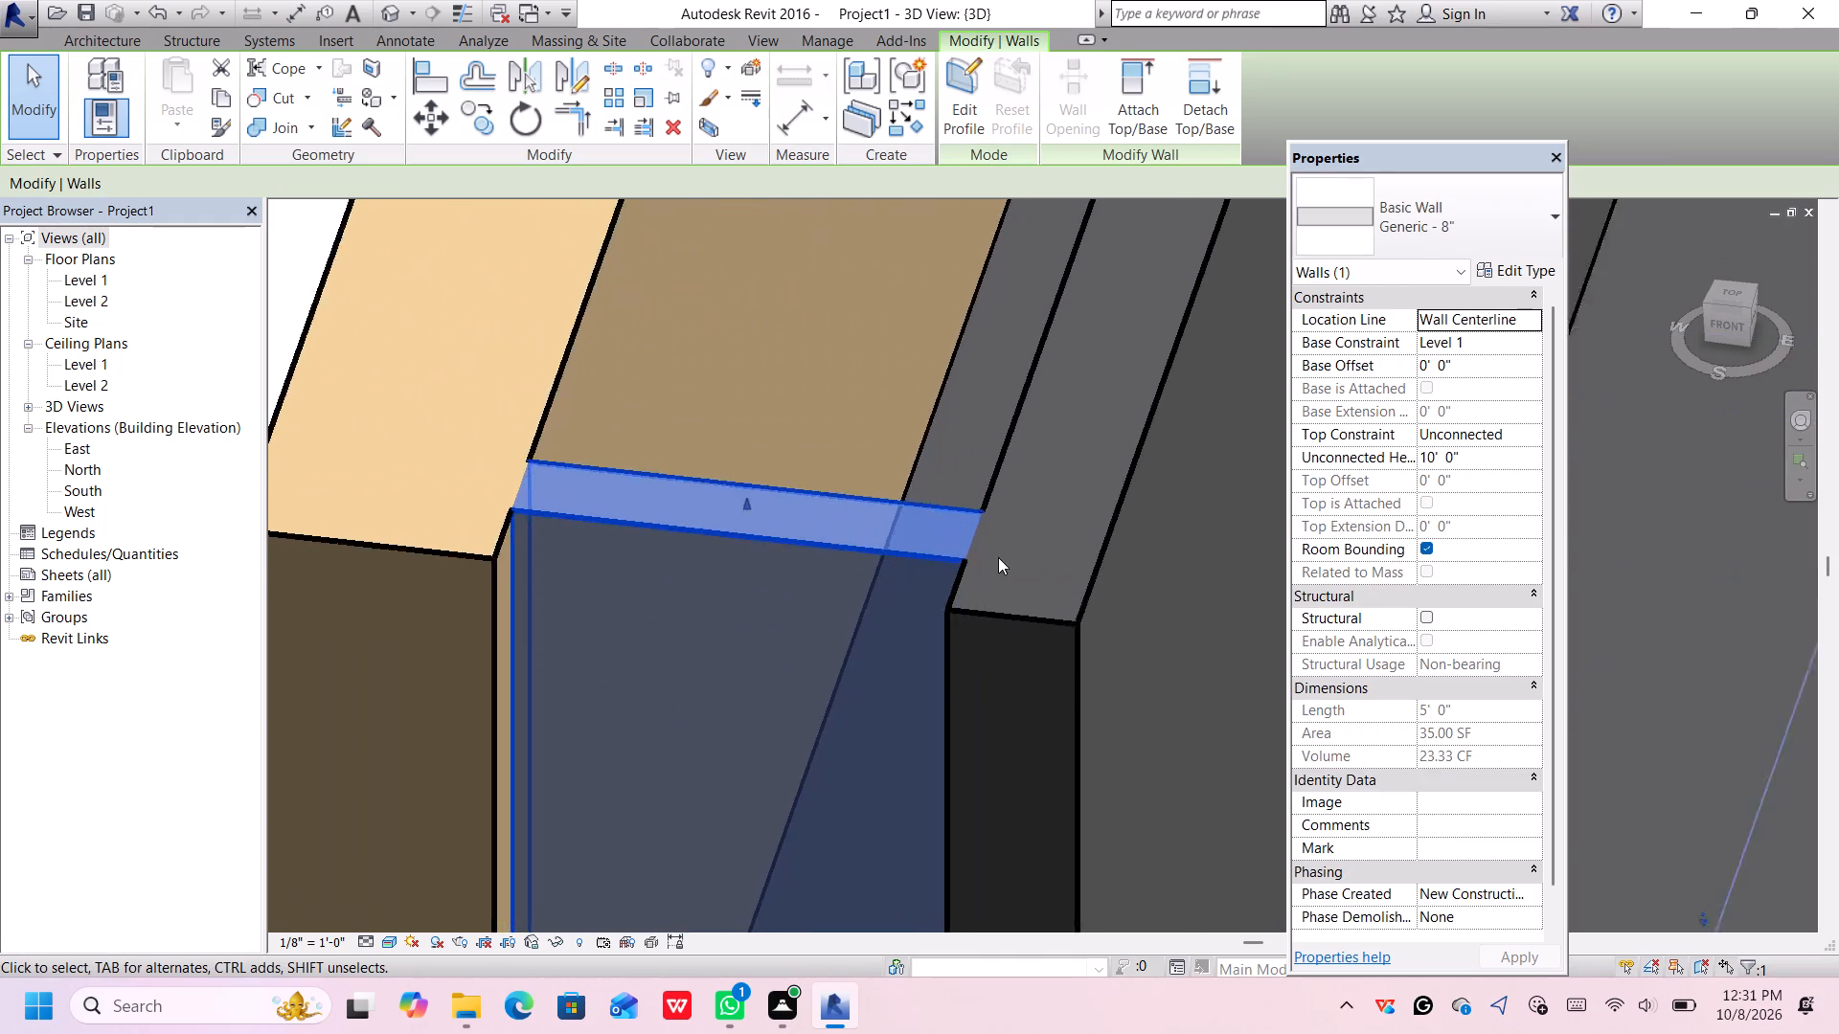
scroll(998, 557, "up", 1)
scroll(998, 557, "down", 1)
scroll(998, 557, "up", 1)
scroll(996, 557, "down", 5)
key("Escape")
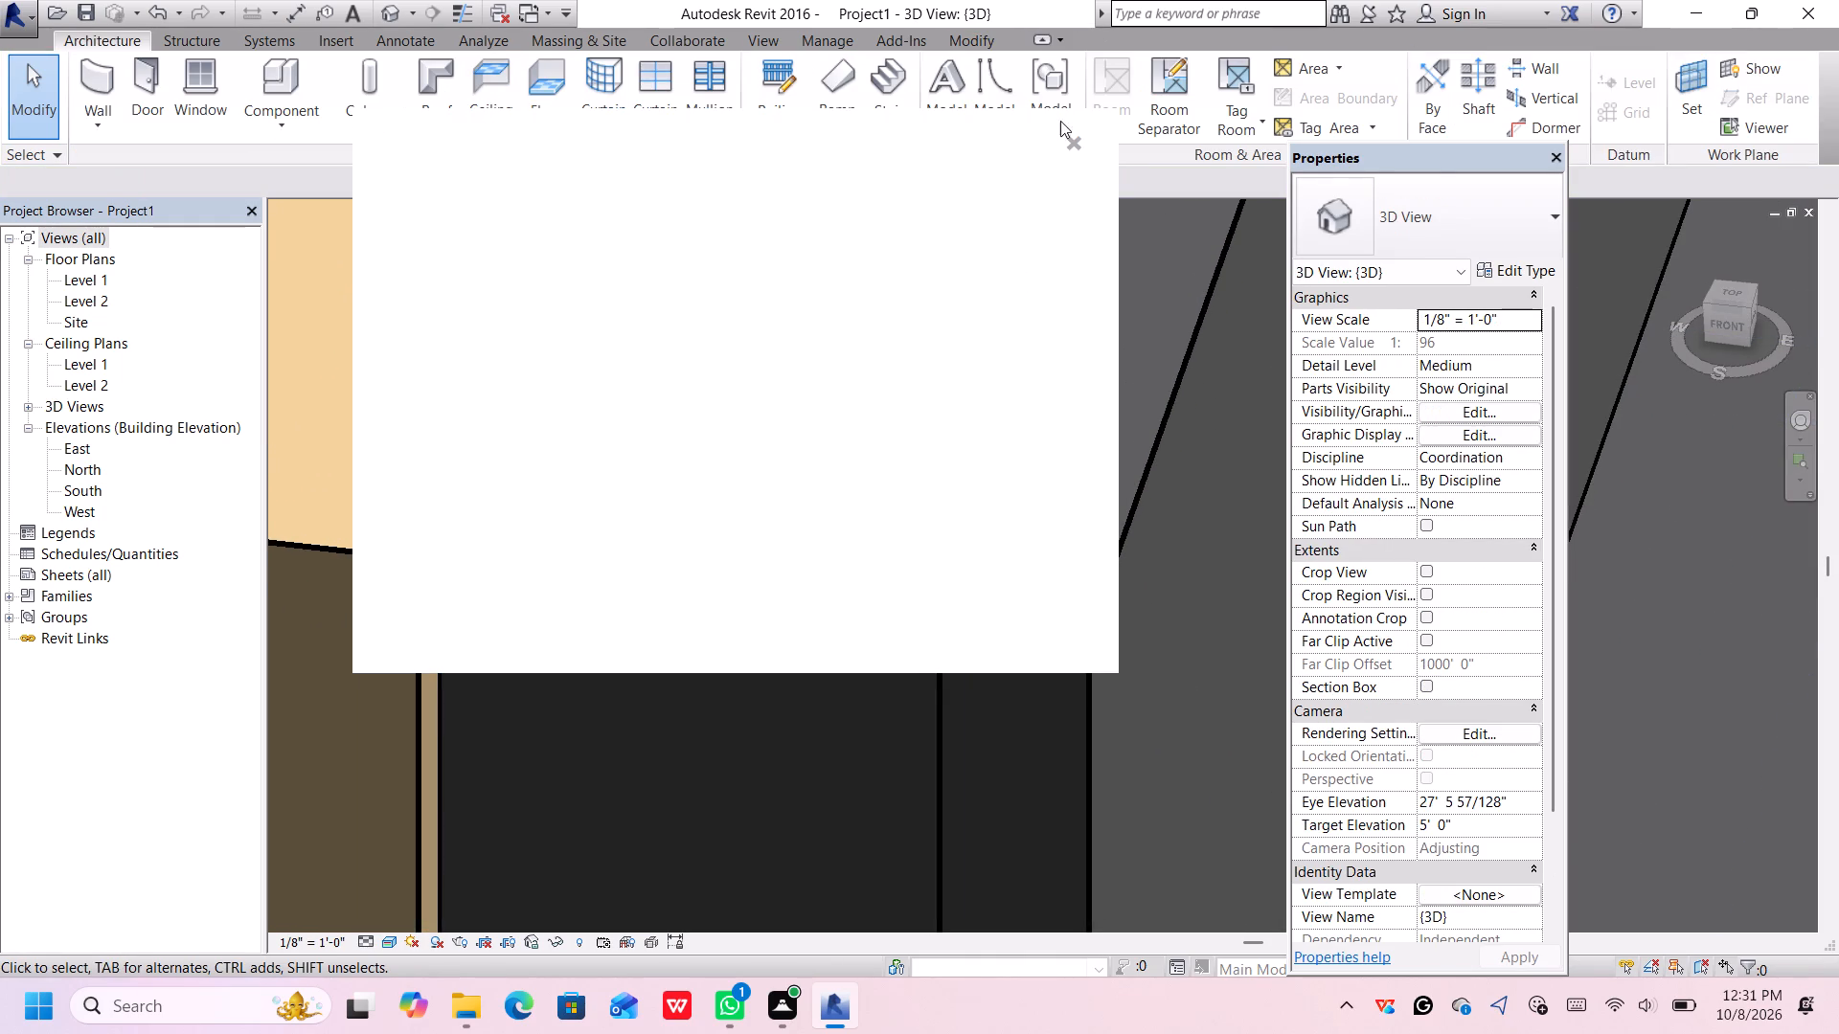
Dismiss the Autodesk notification window covering the model.
left_click(1075, 134)
left_click(1071, 141)
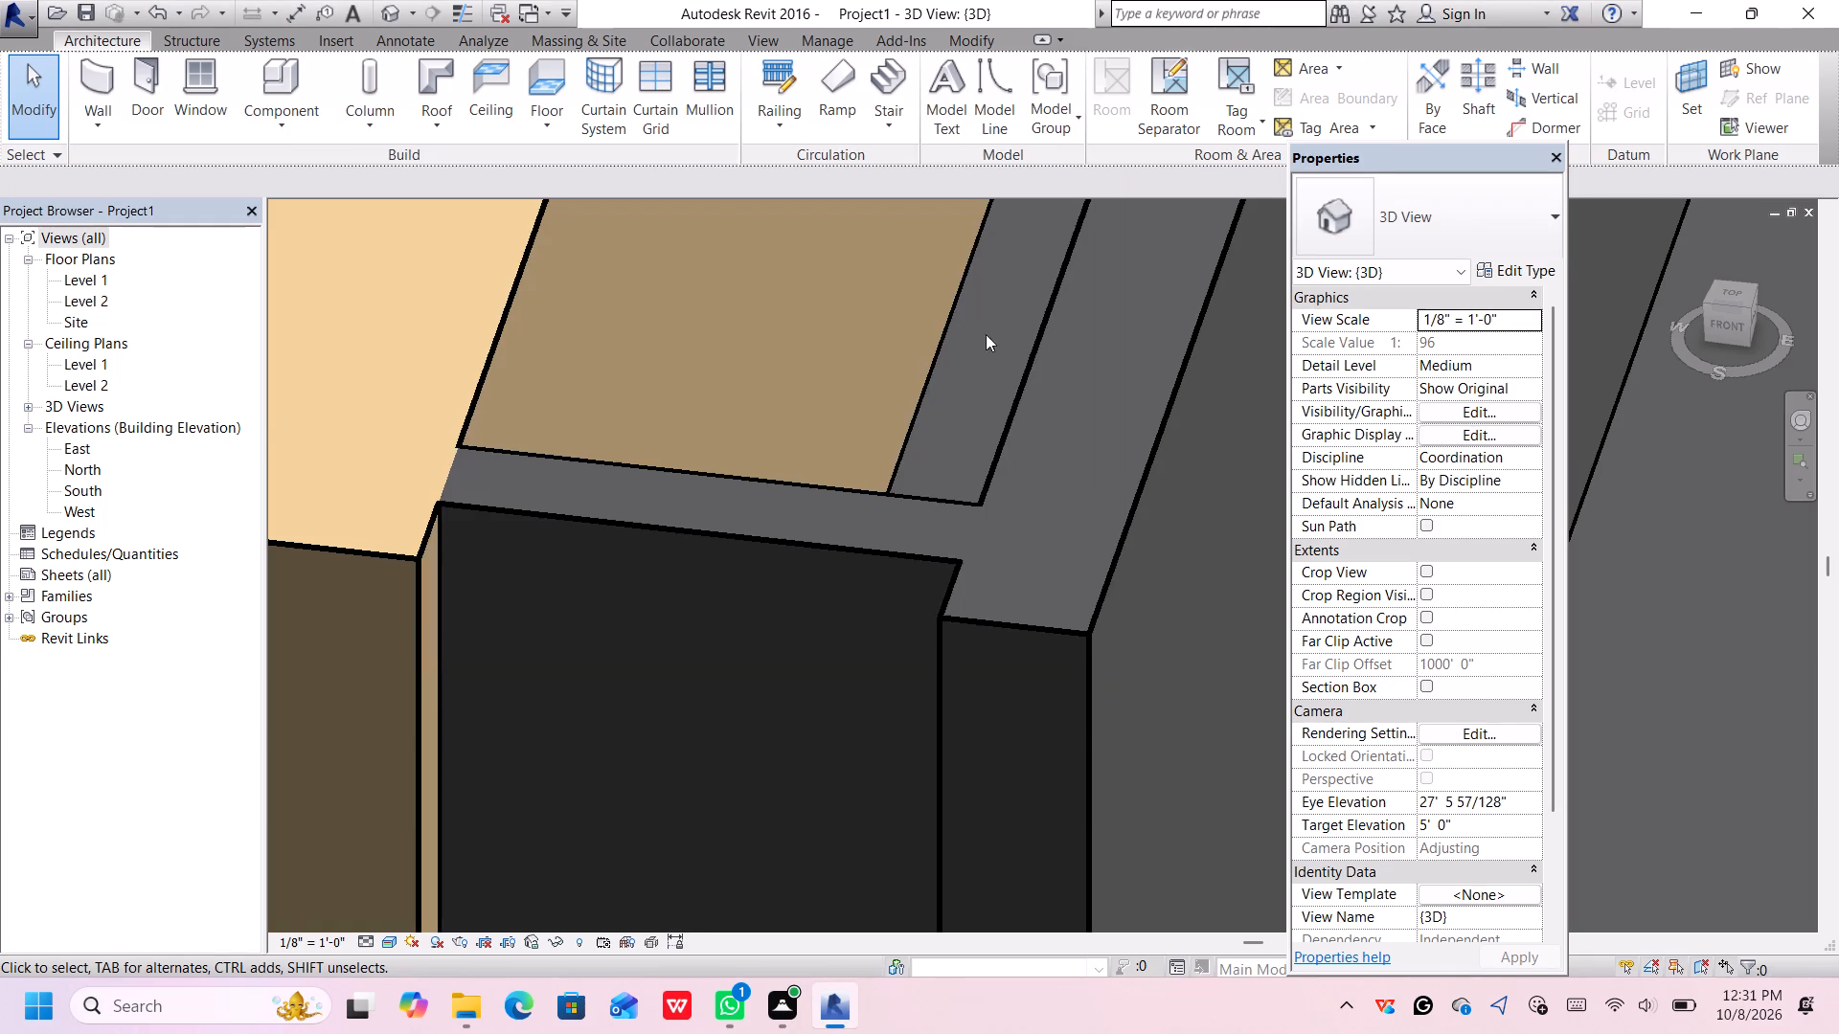
Examine the whole ground floor, with its walls, partitions and front columns, from low and raised front angles.
scroll(942, 502, "down", 18)
middle_click_drag(942, 551, 902, 517)
key("Escape")
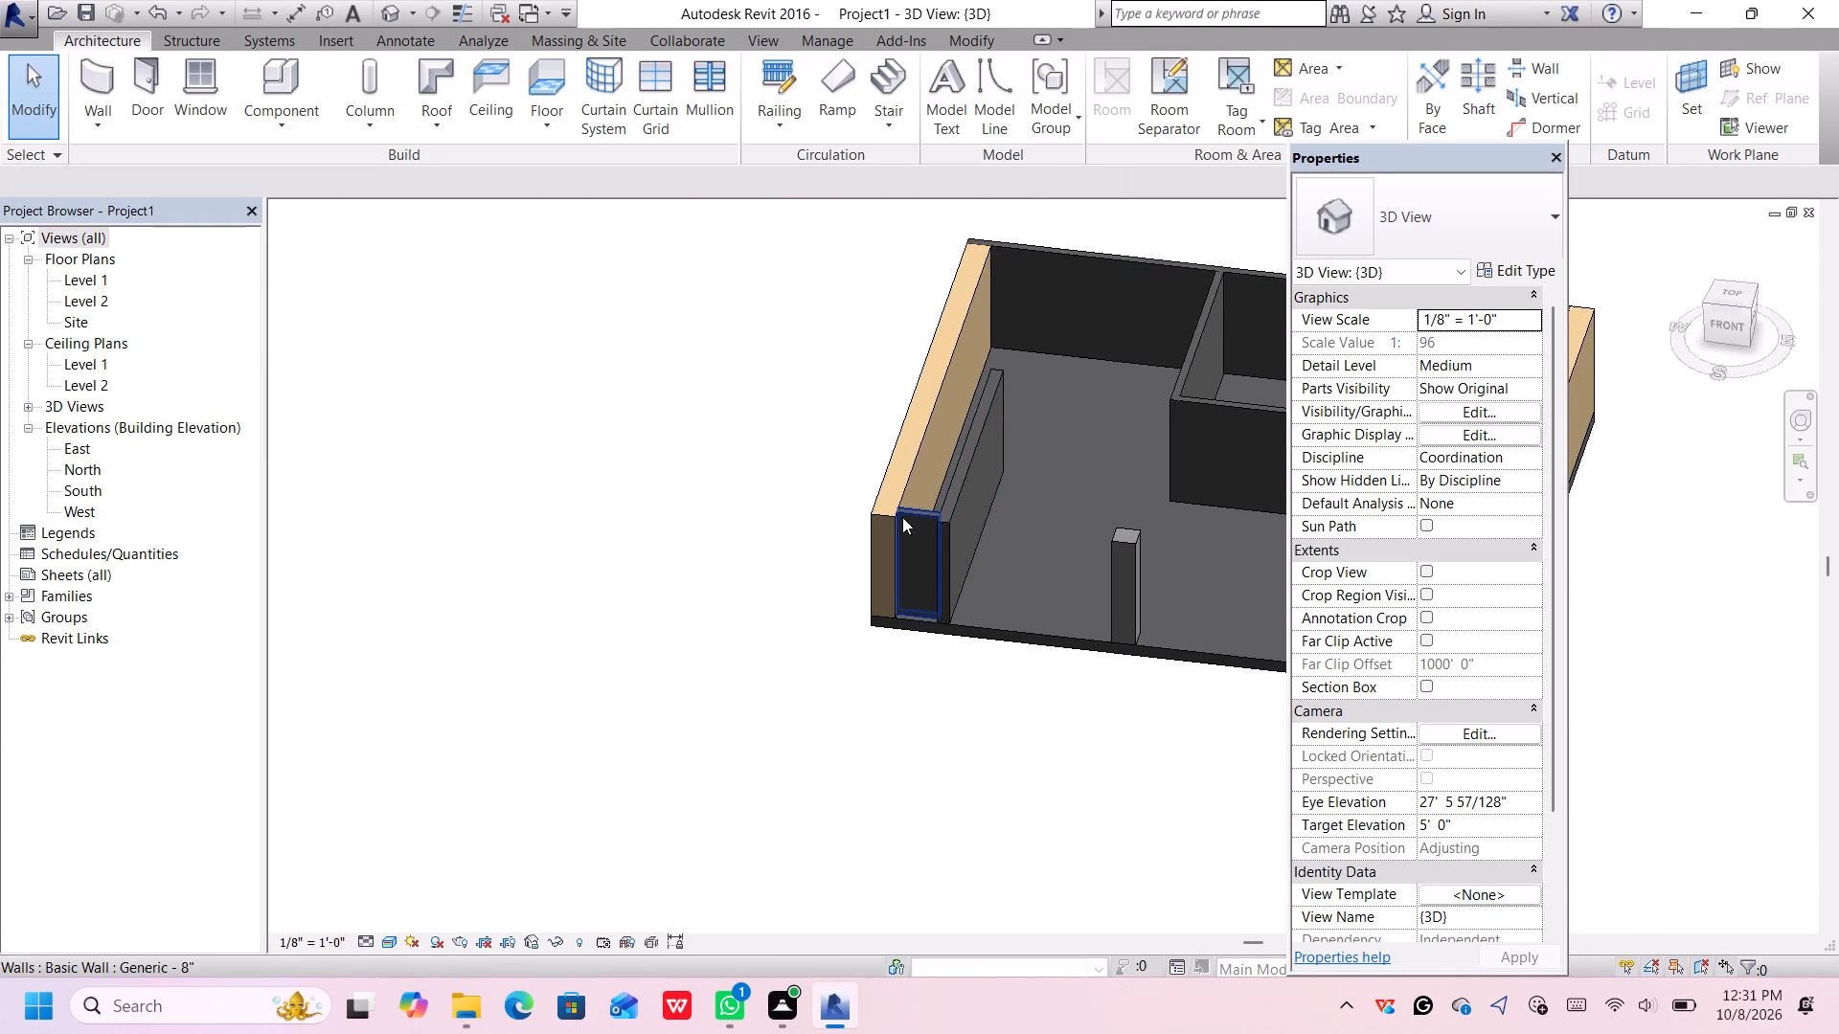
middle_click_drag(902, 517, 904, 526)
middle_click(904, 526)
middle_click_drag(815, 708, 813, 706)
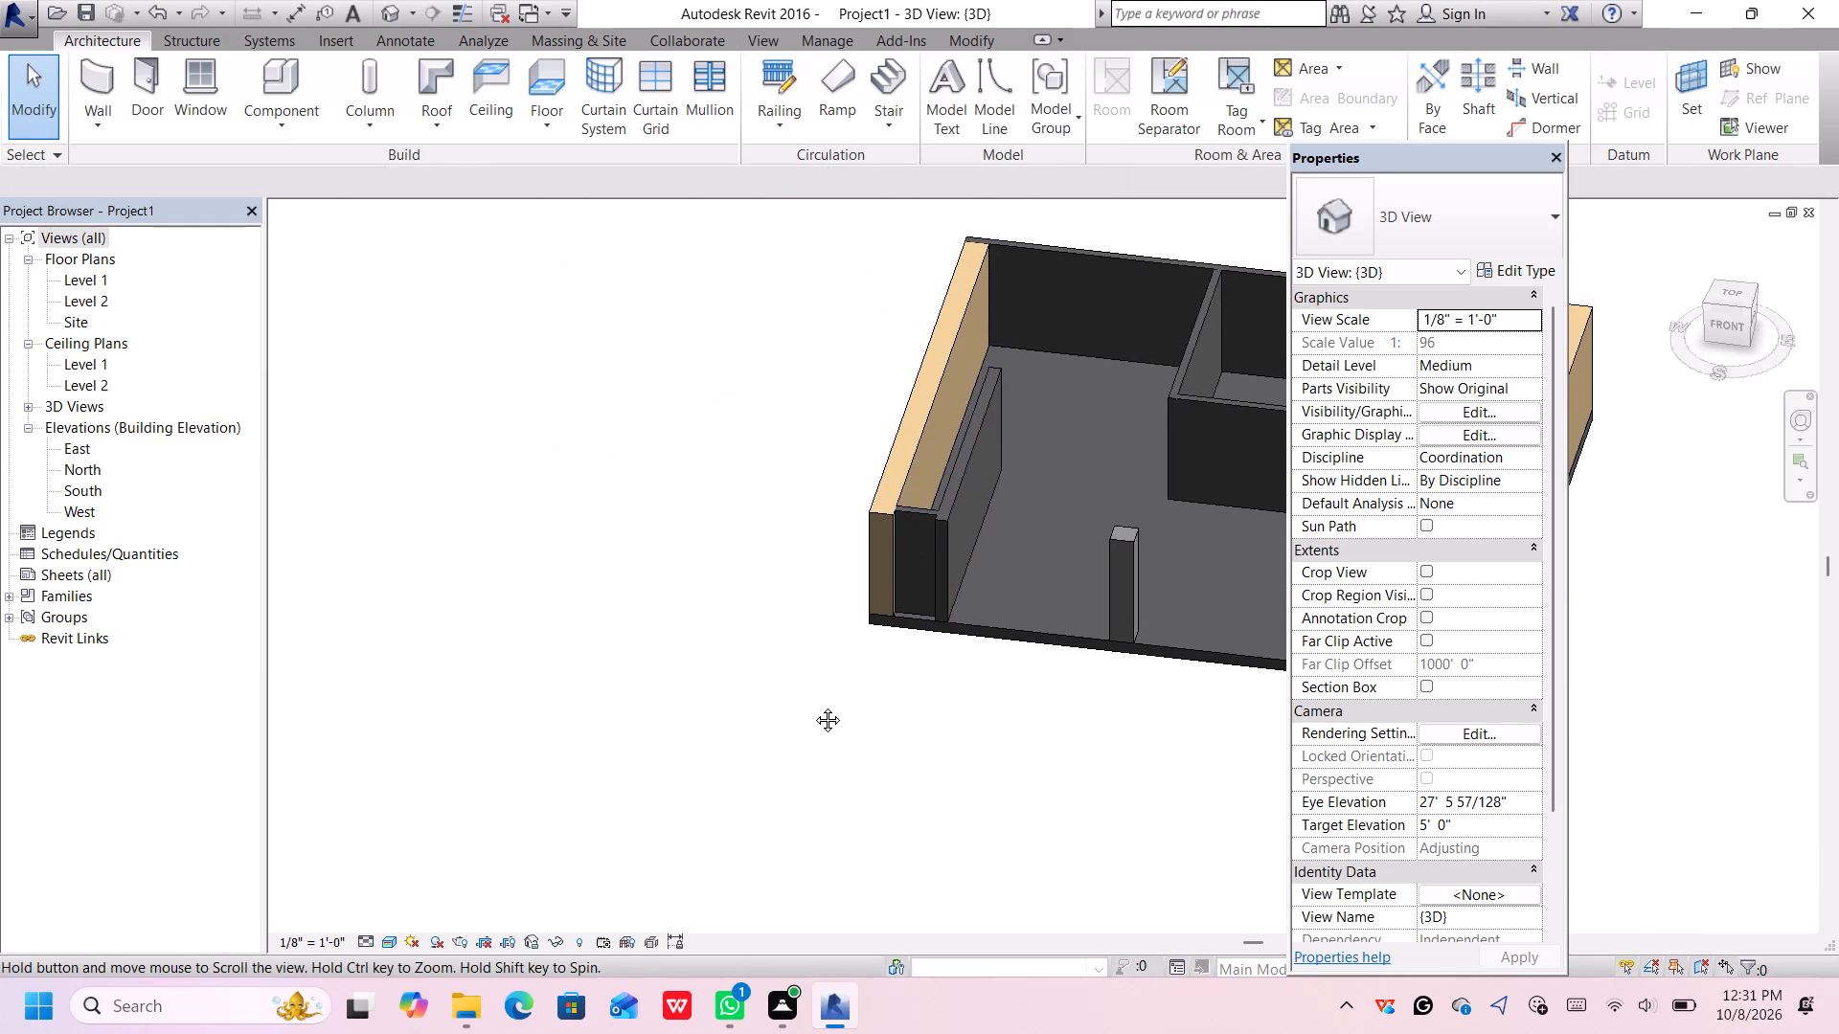
middle_click_drag(813, 706, 899, 506)
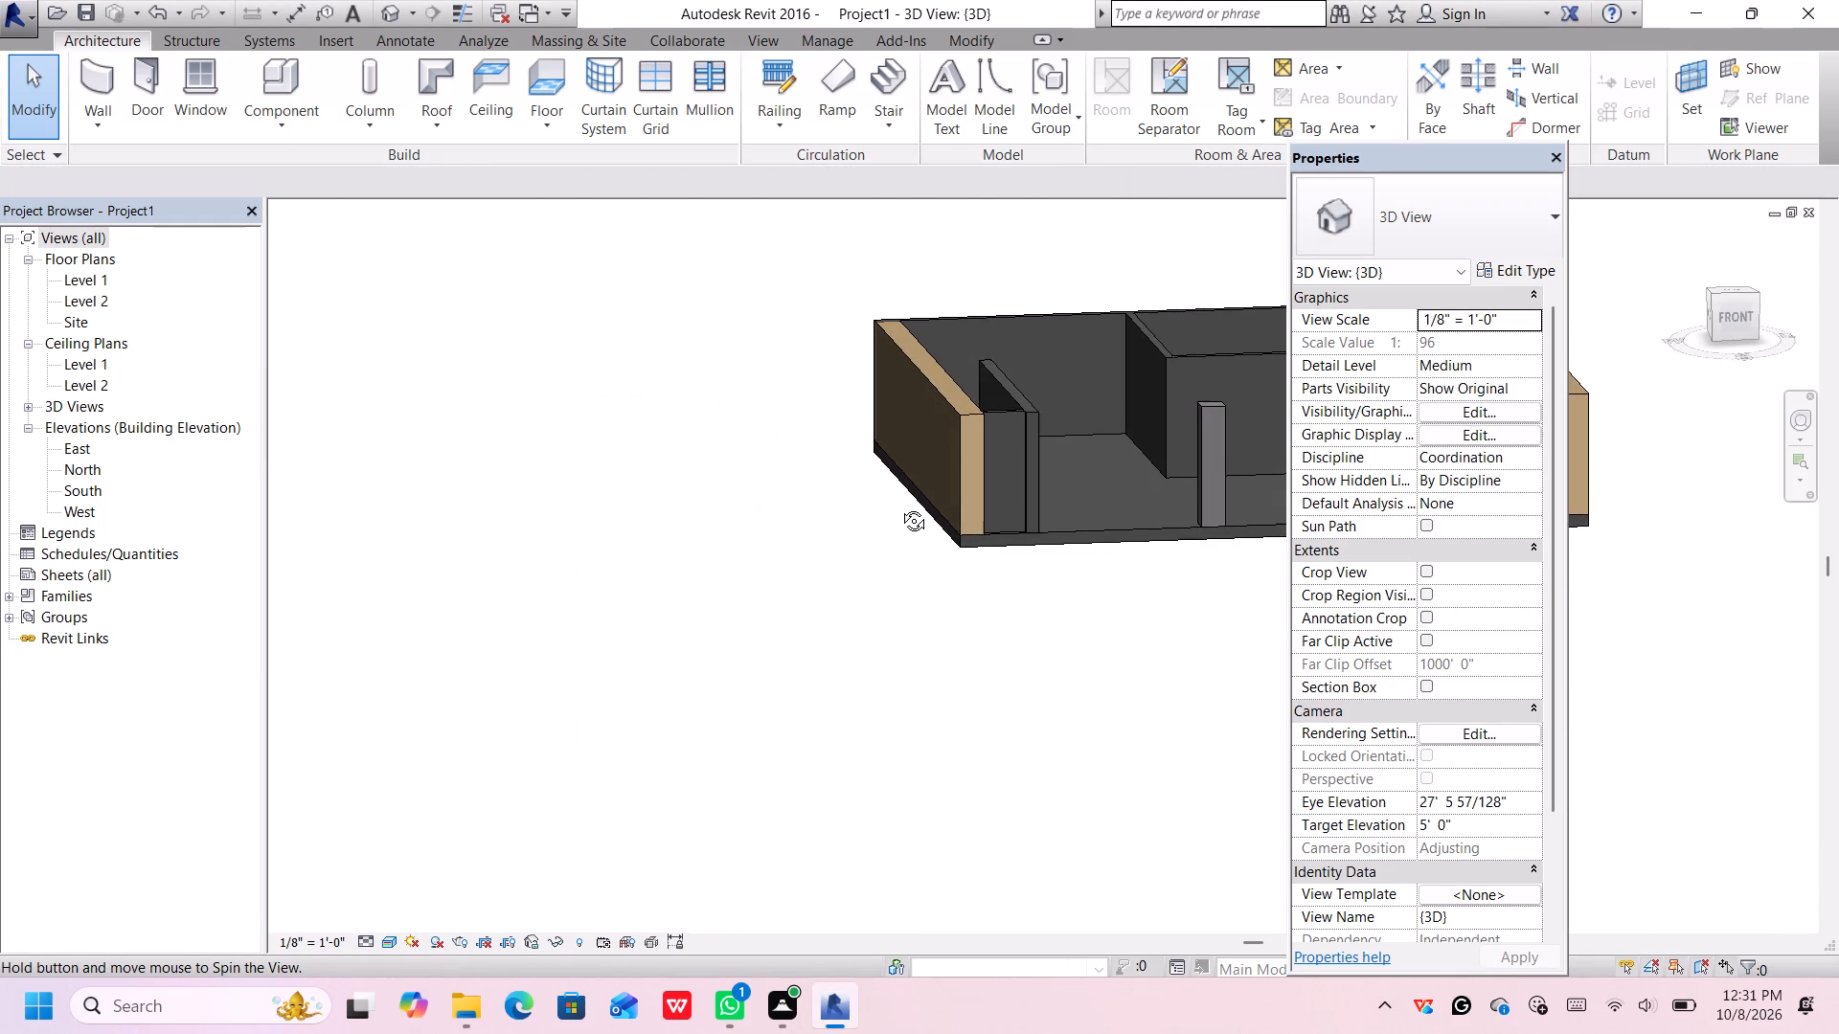
middle_click_drag(899, 506, 899, 508)
scroll(1204, 642, "down", 1)
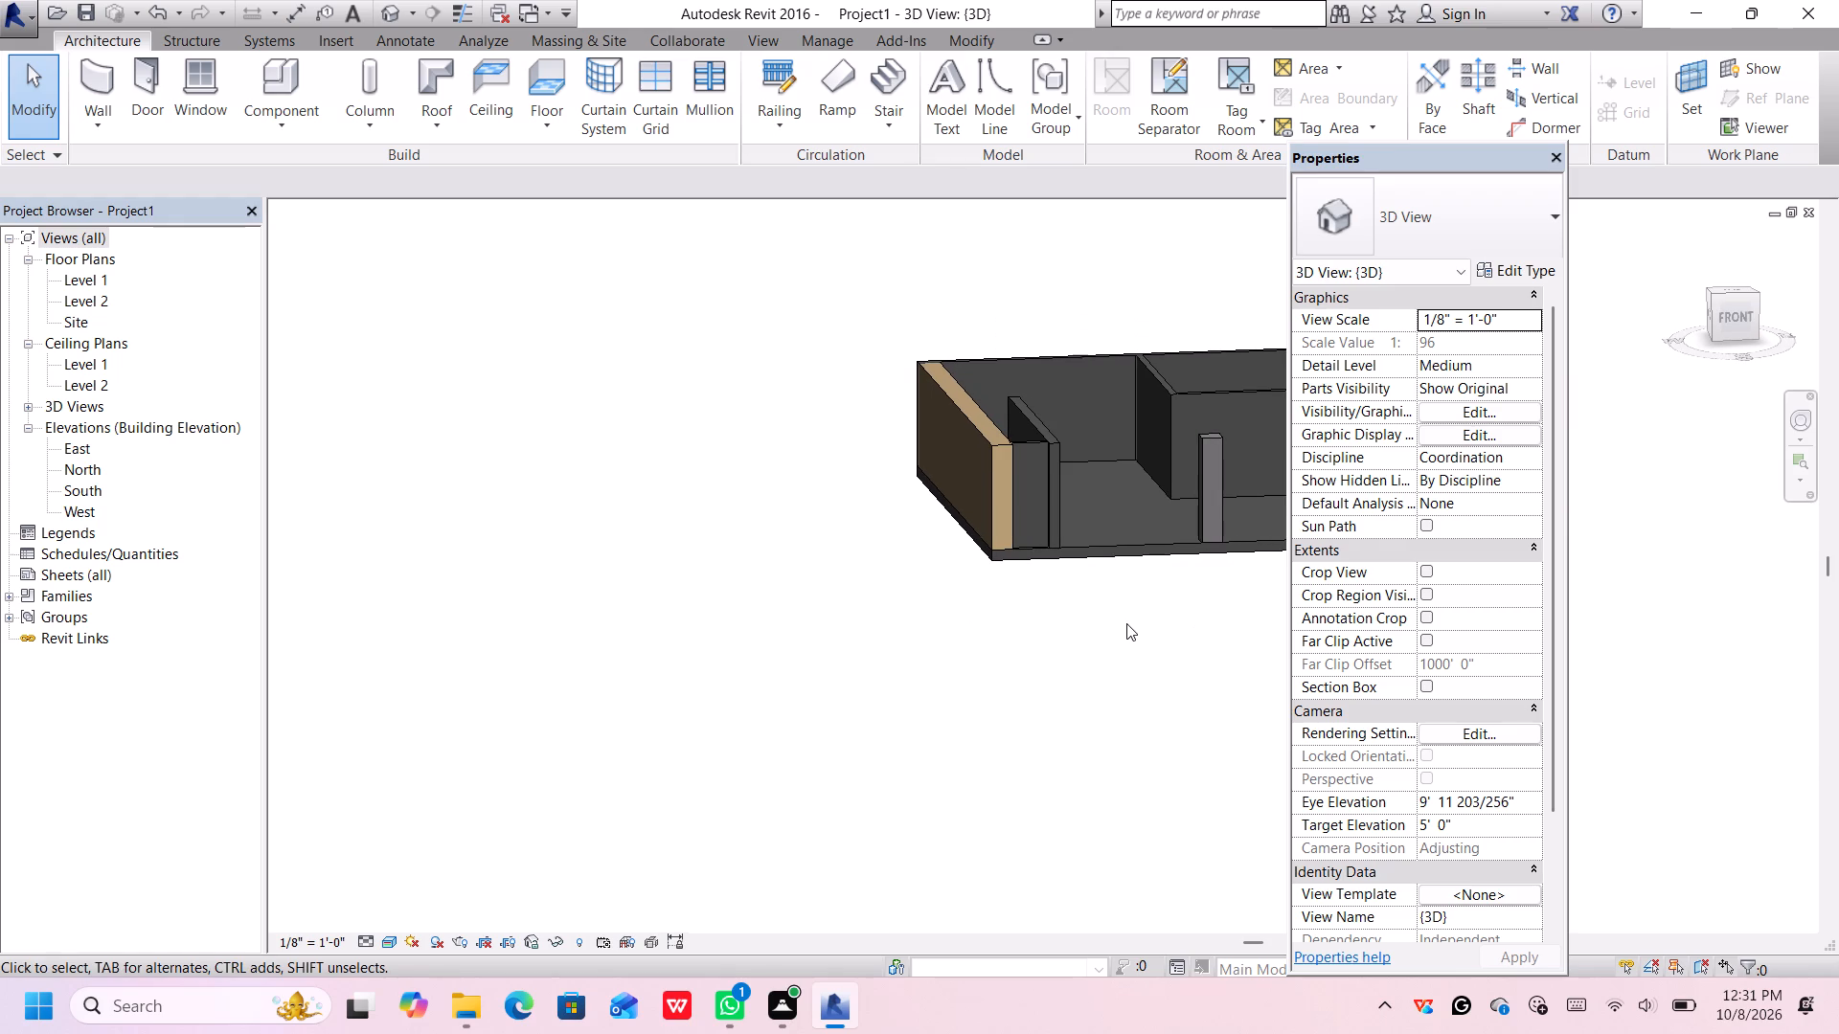
middle_click_drag(1129, 621, 590, 687)
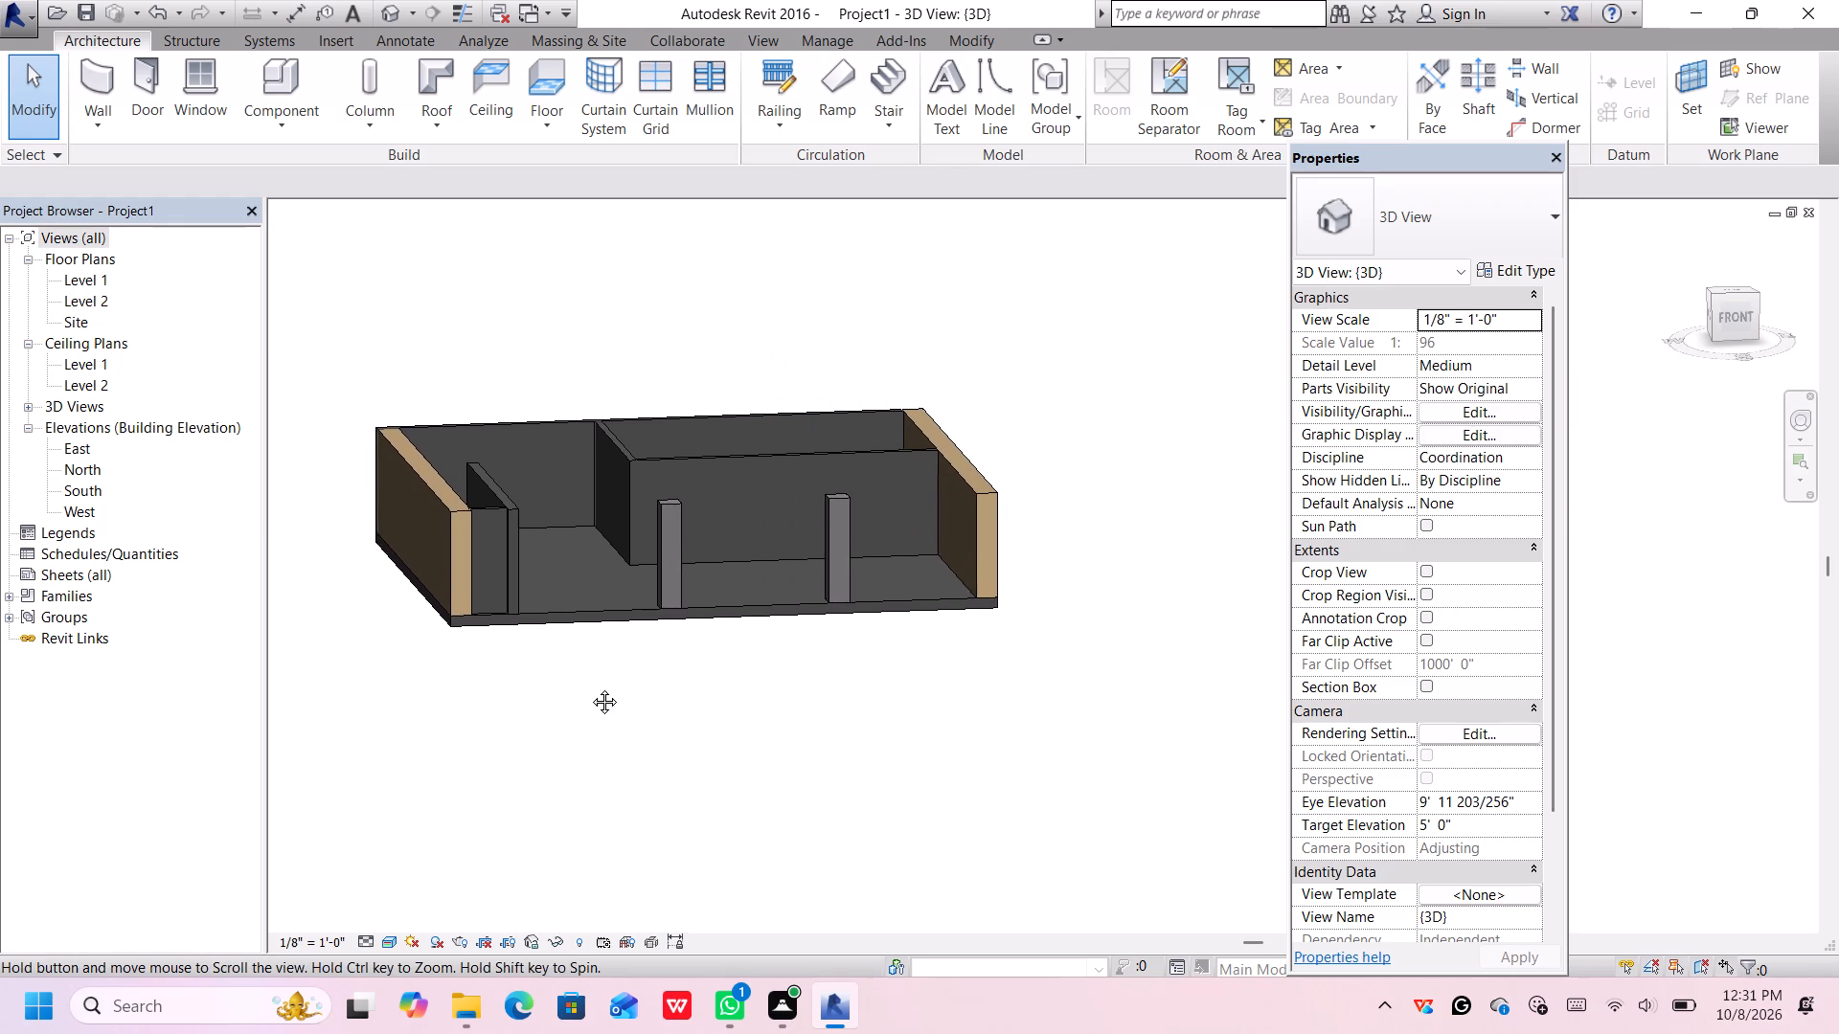
middle_click_drag(590, 687, 702, 687)
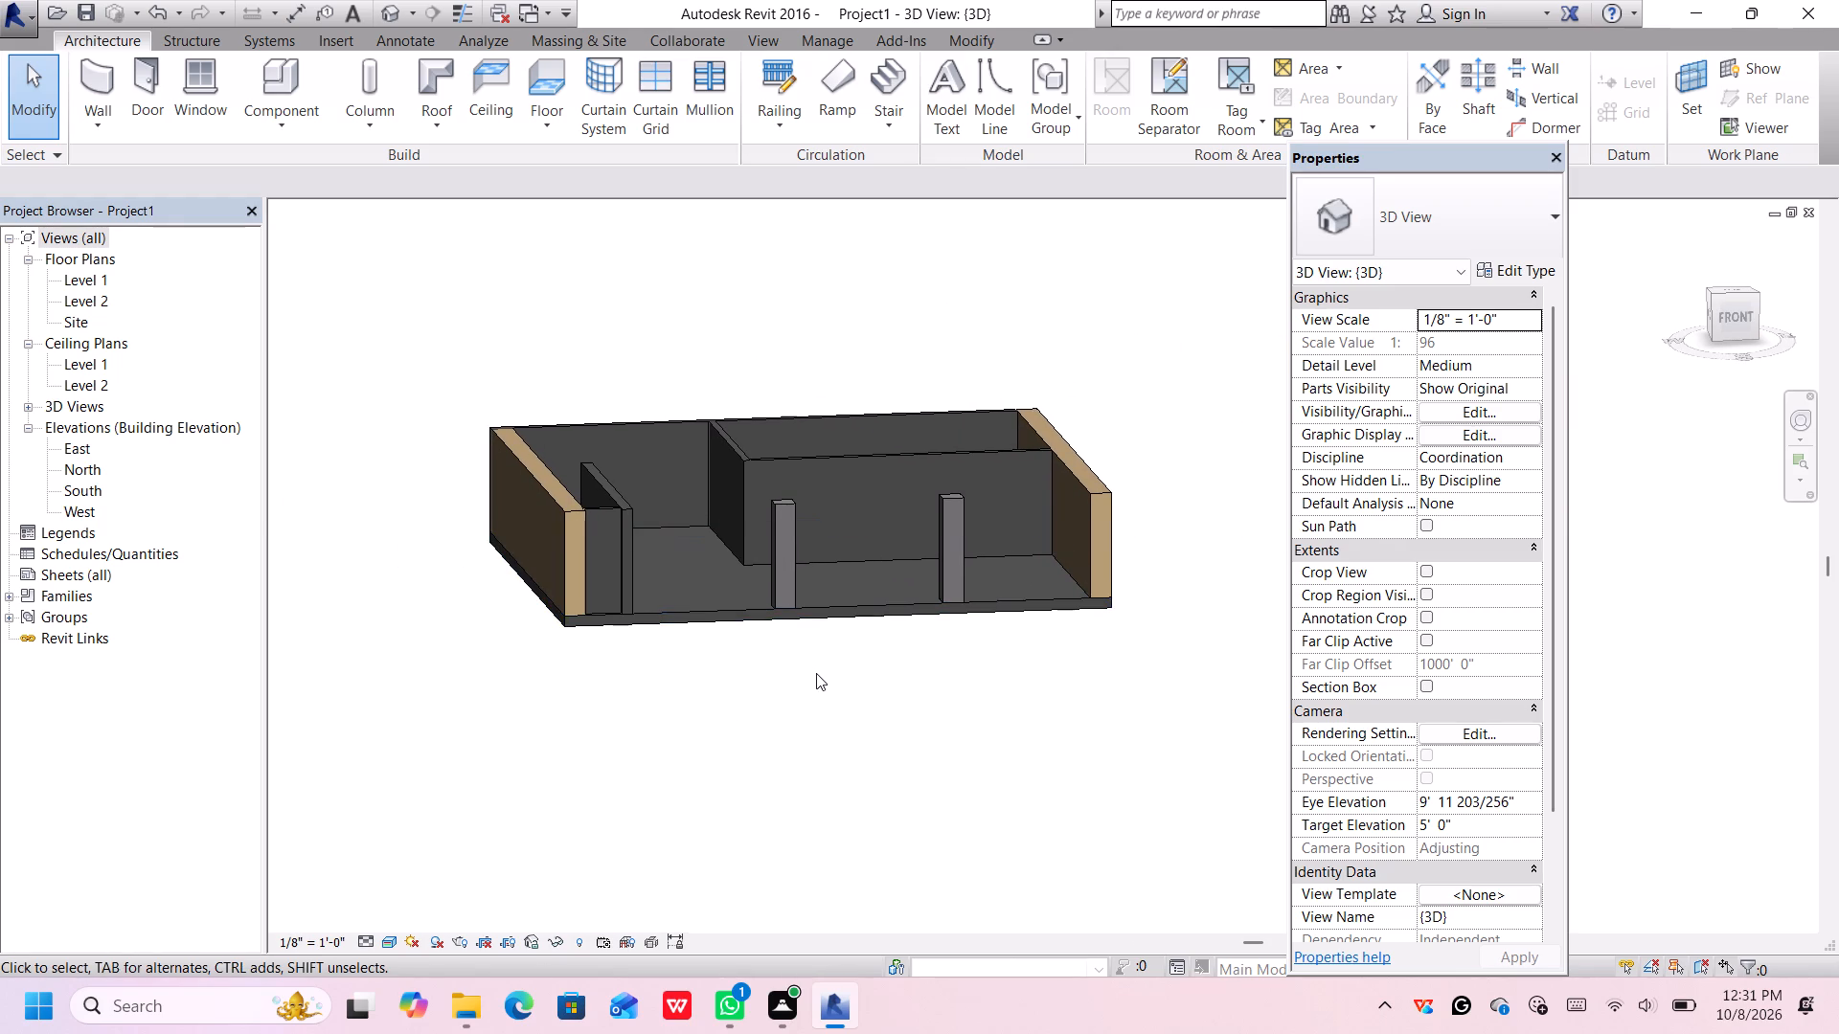
middle_click_drag(818, 693, 849, 736)
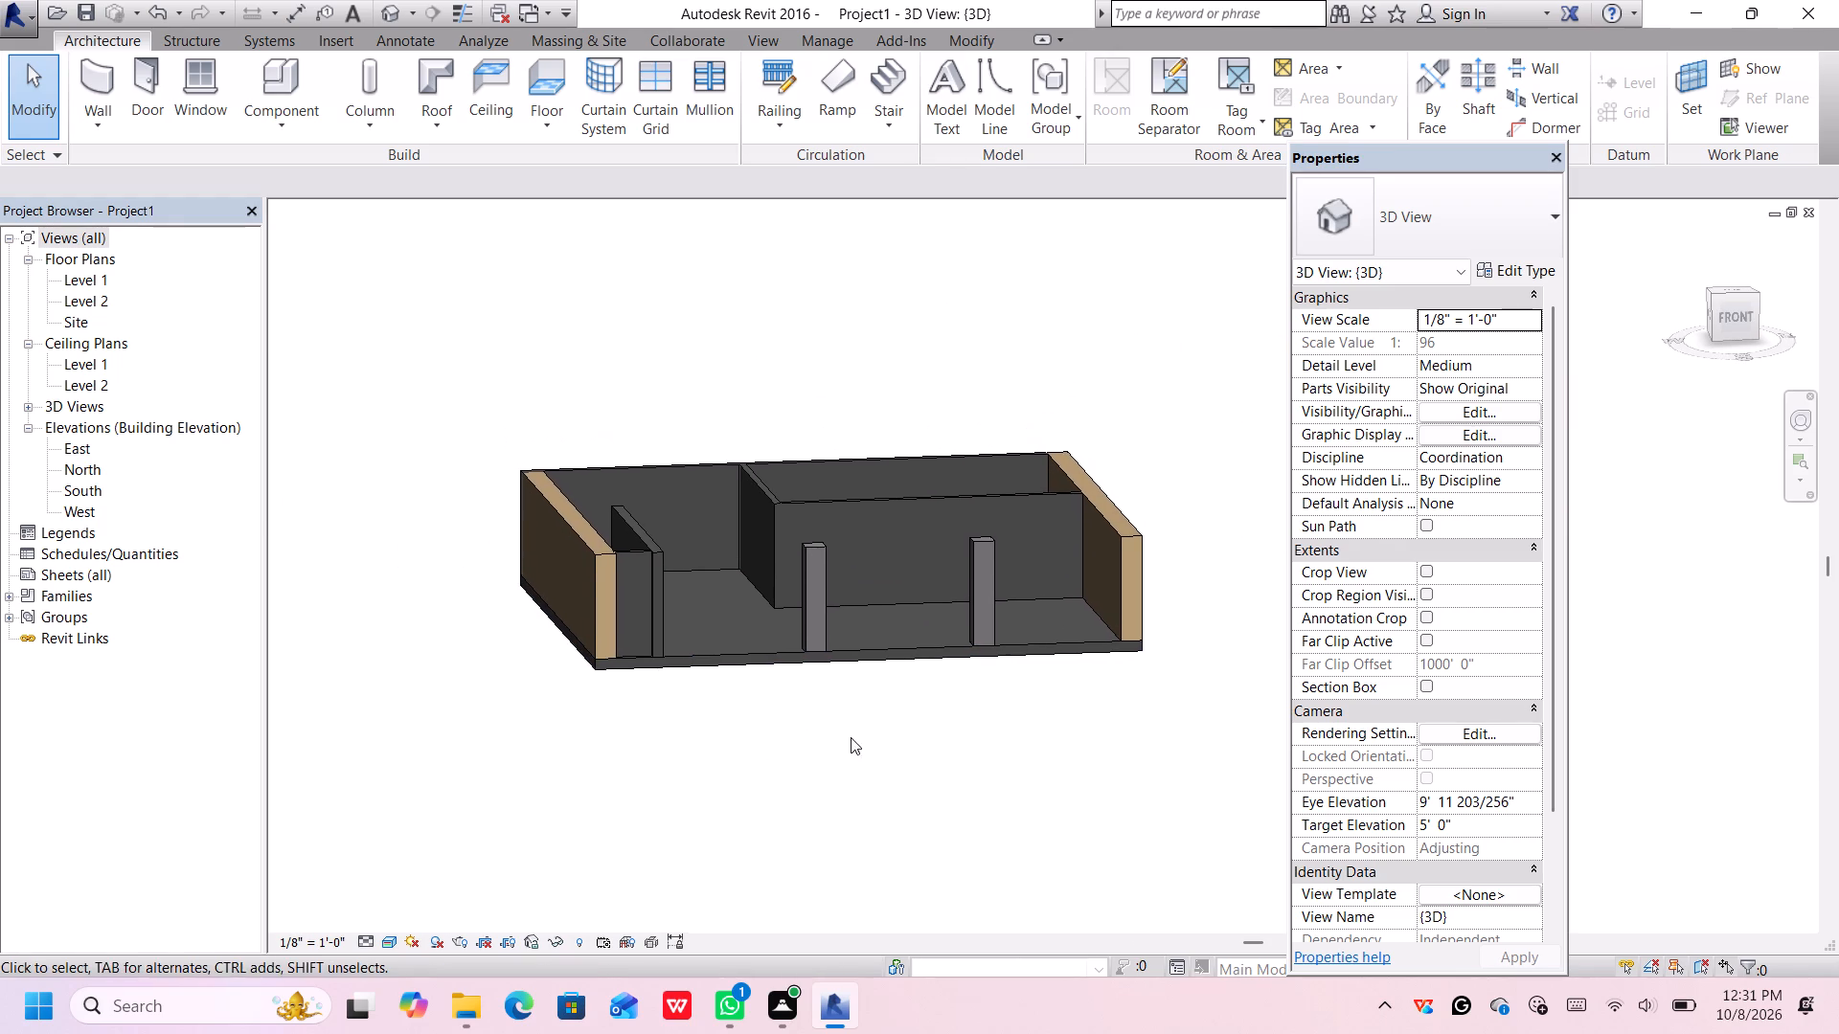
scroll(790, 653, "up", 3)
middle_click_drag(807, 798, 800, 885)
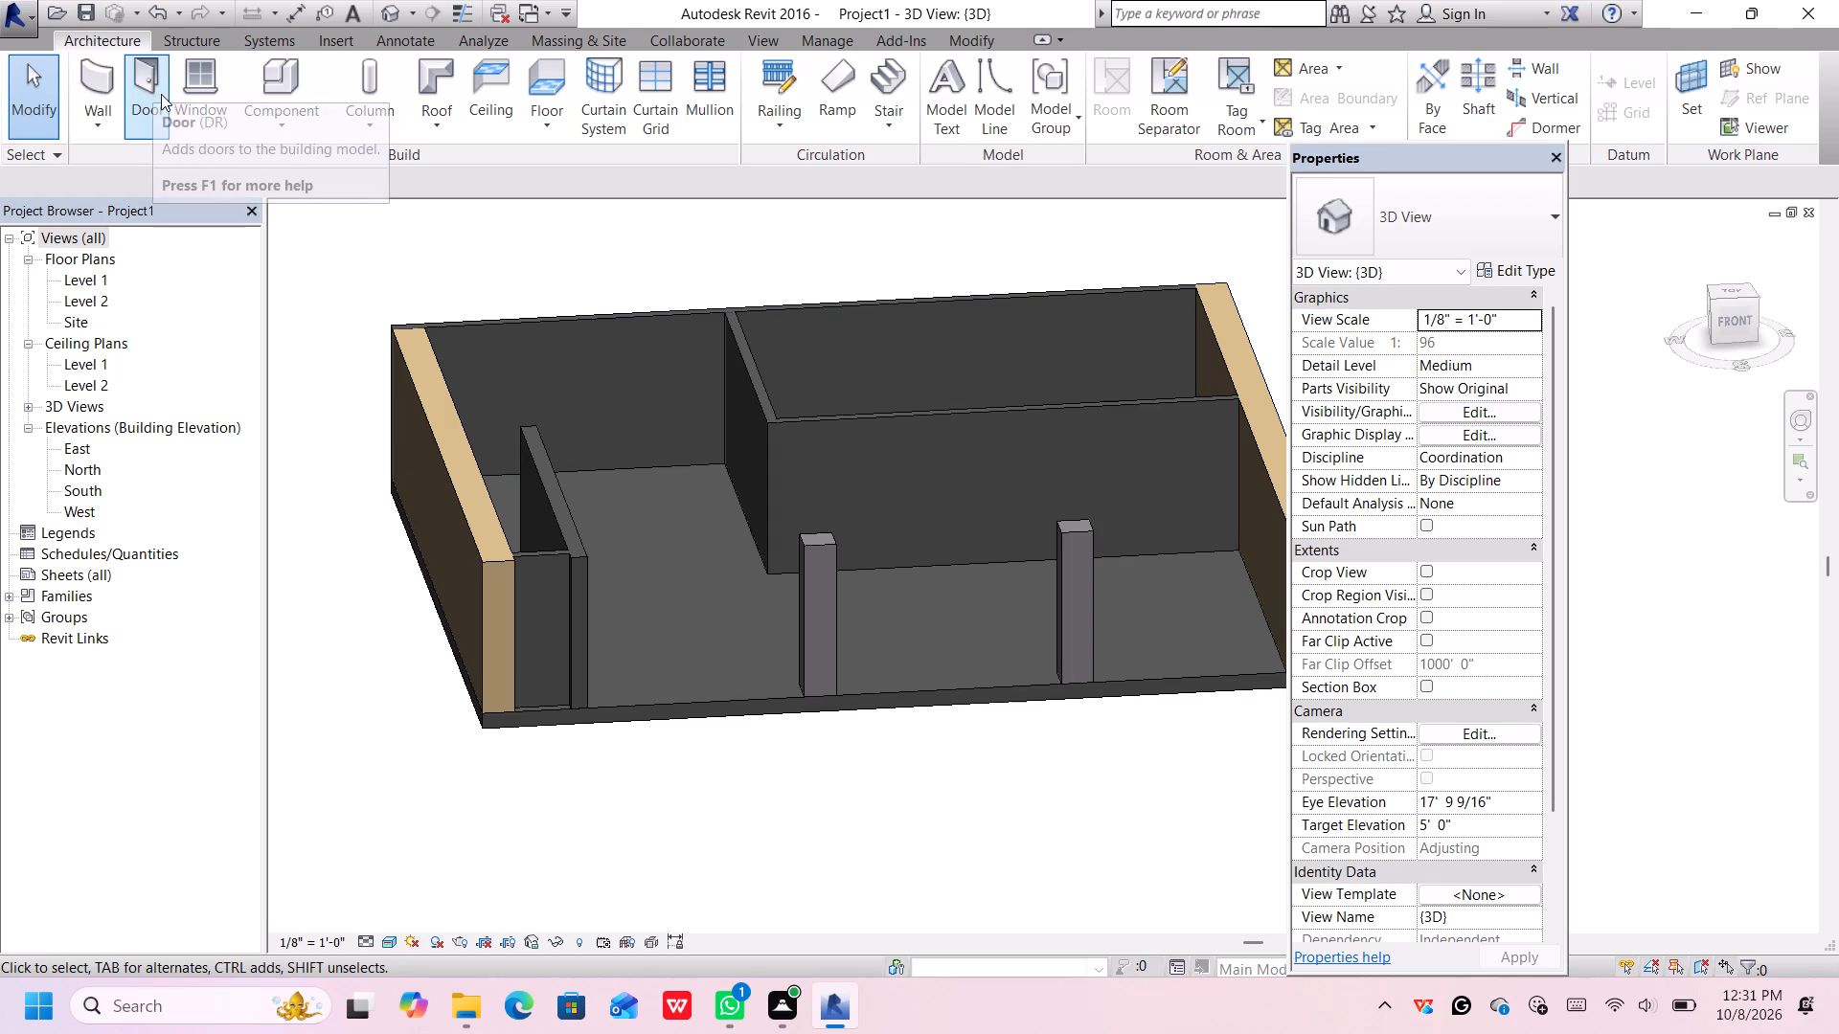
Draw a 10' high Curtain Wall 1 segment, about 13'-6" long, from the nearest front column to the 12" wall.
left_click(94, 128)
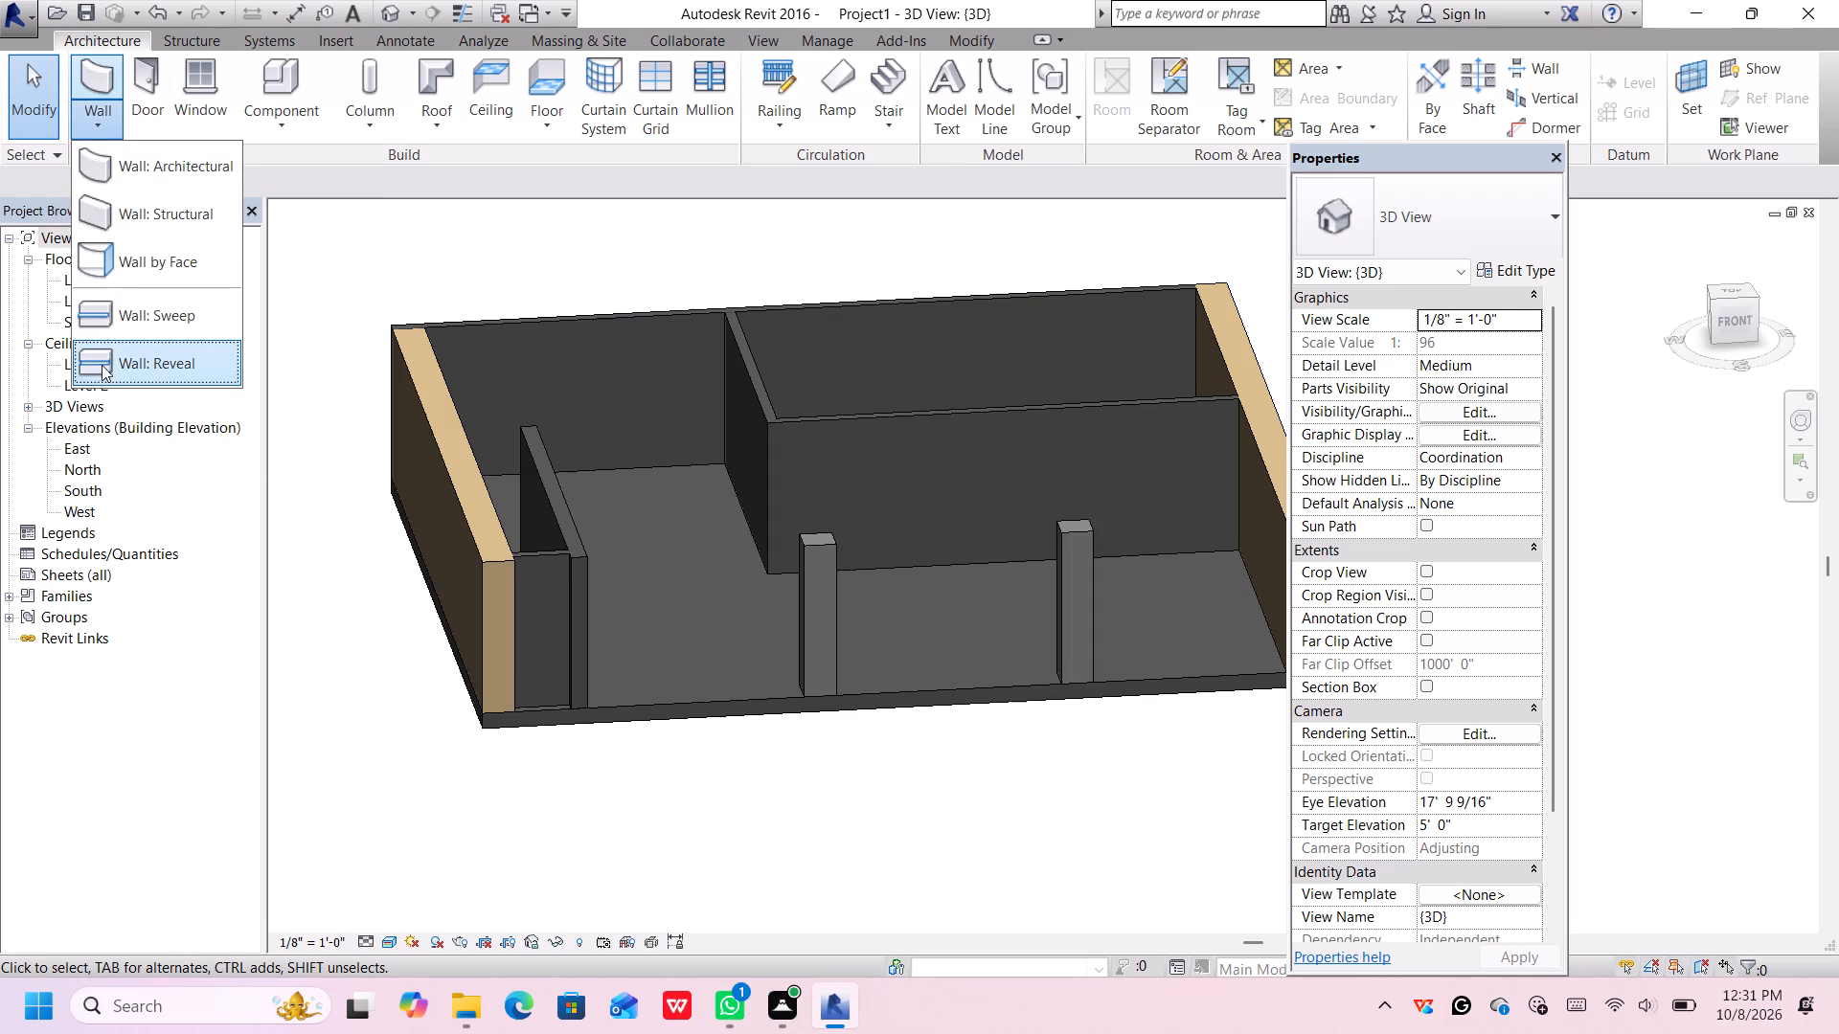
scroll(118, 367, "down", 1)
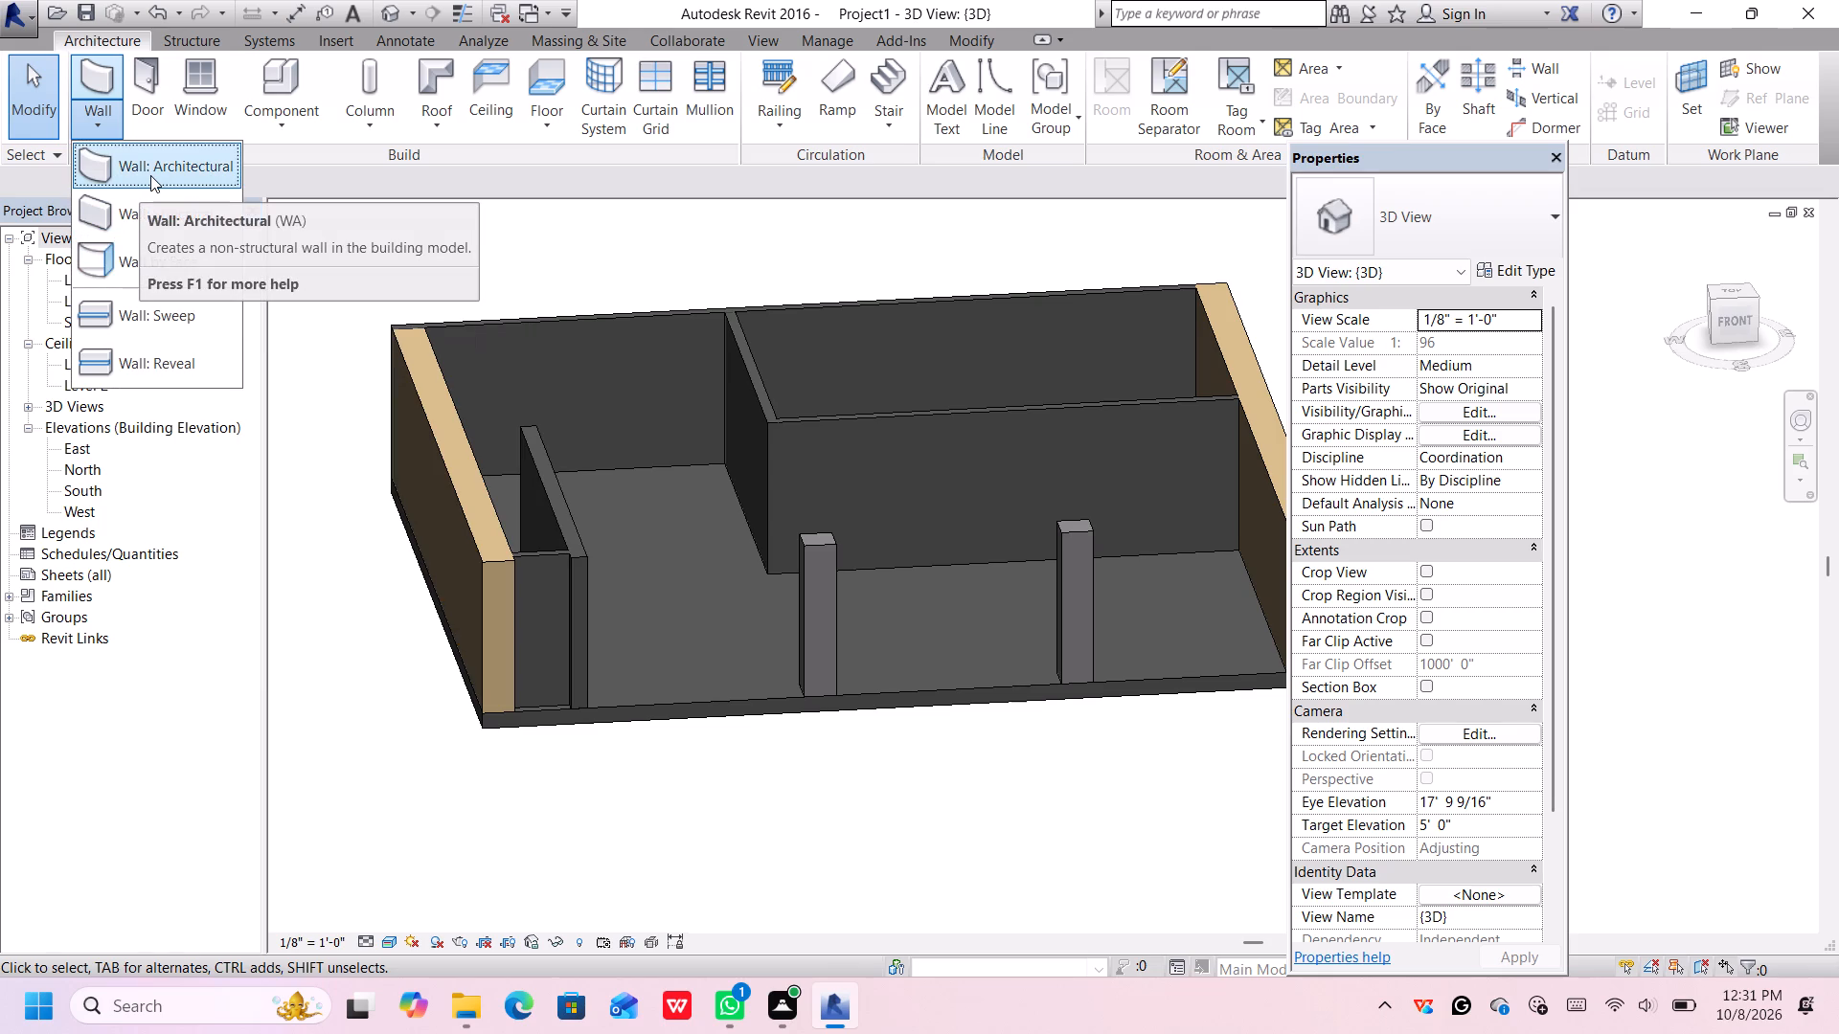
left_click(150, 175)
scroll(602, 695, "up", 1)
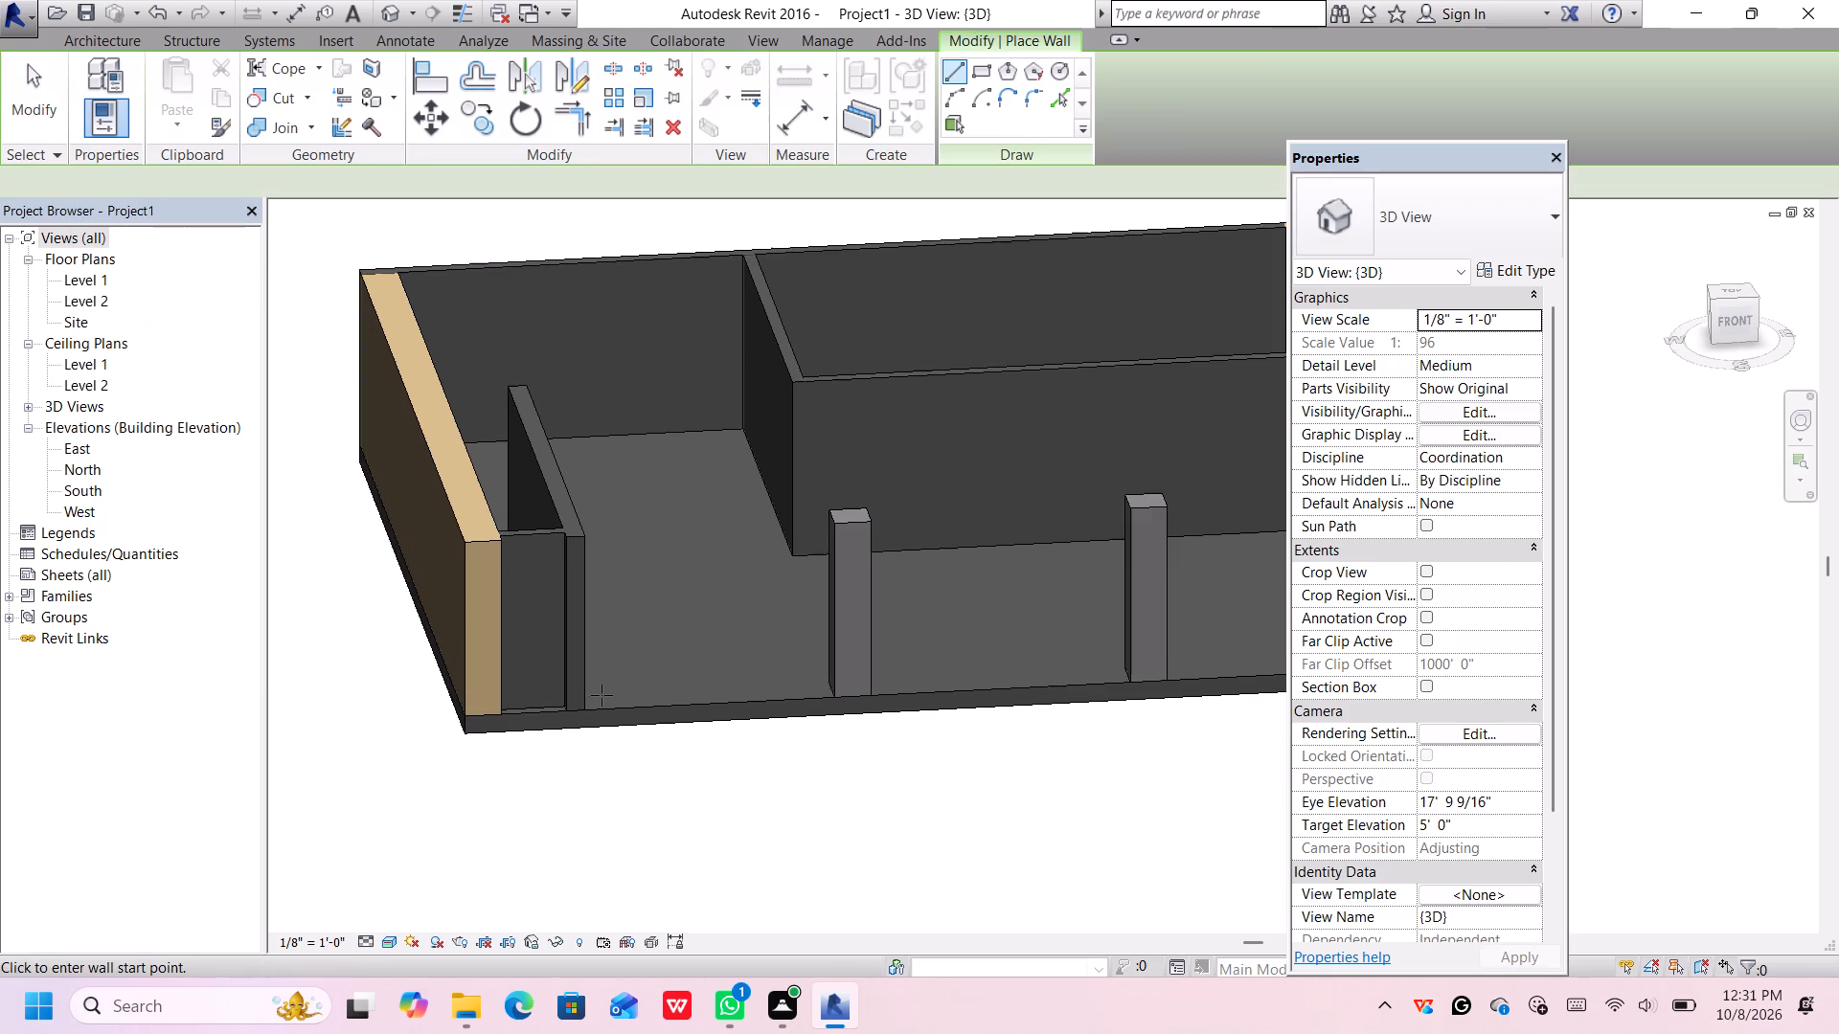
scroll(596, 698, "up", 2)
middle_click_drag(602, 697, 609, 713)
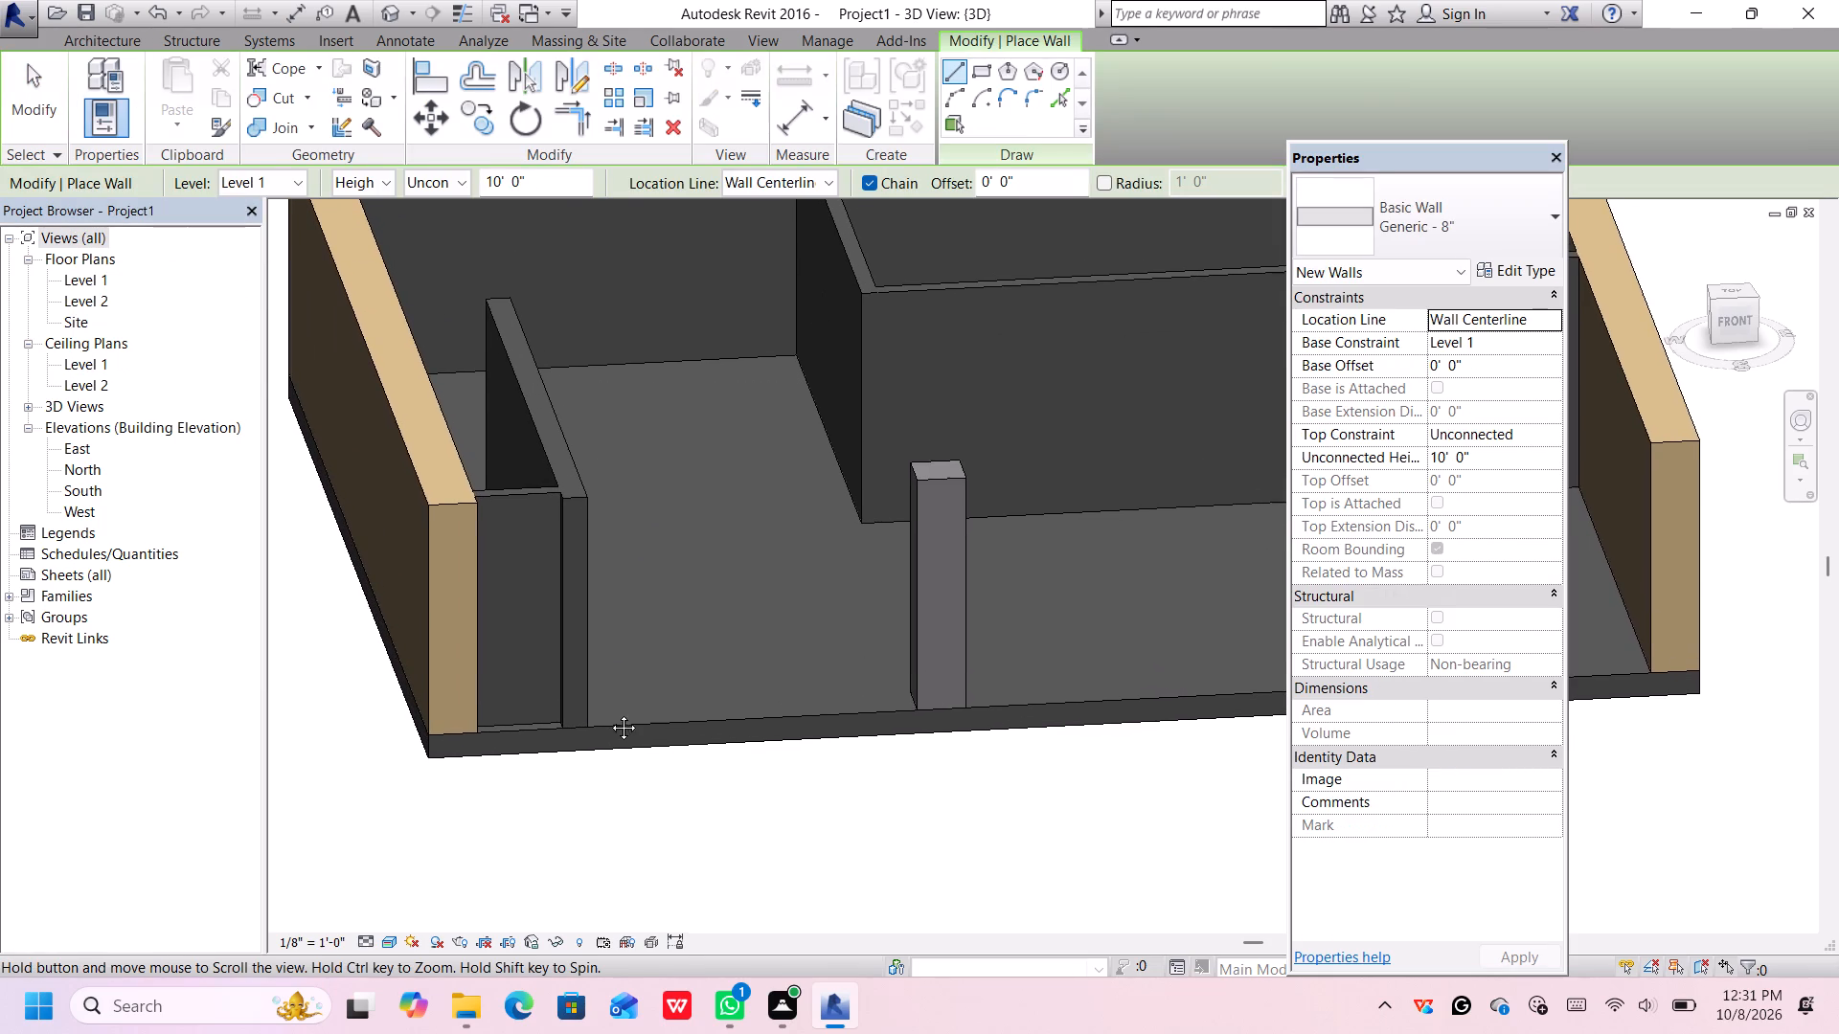
middle_click_drag(609, 713, 620, 751)
left_click(1464, 217)
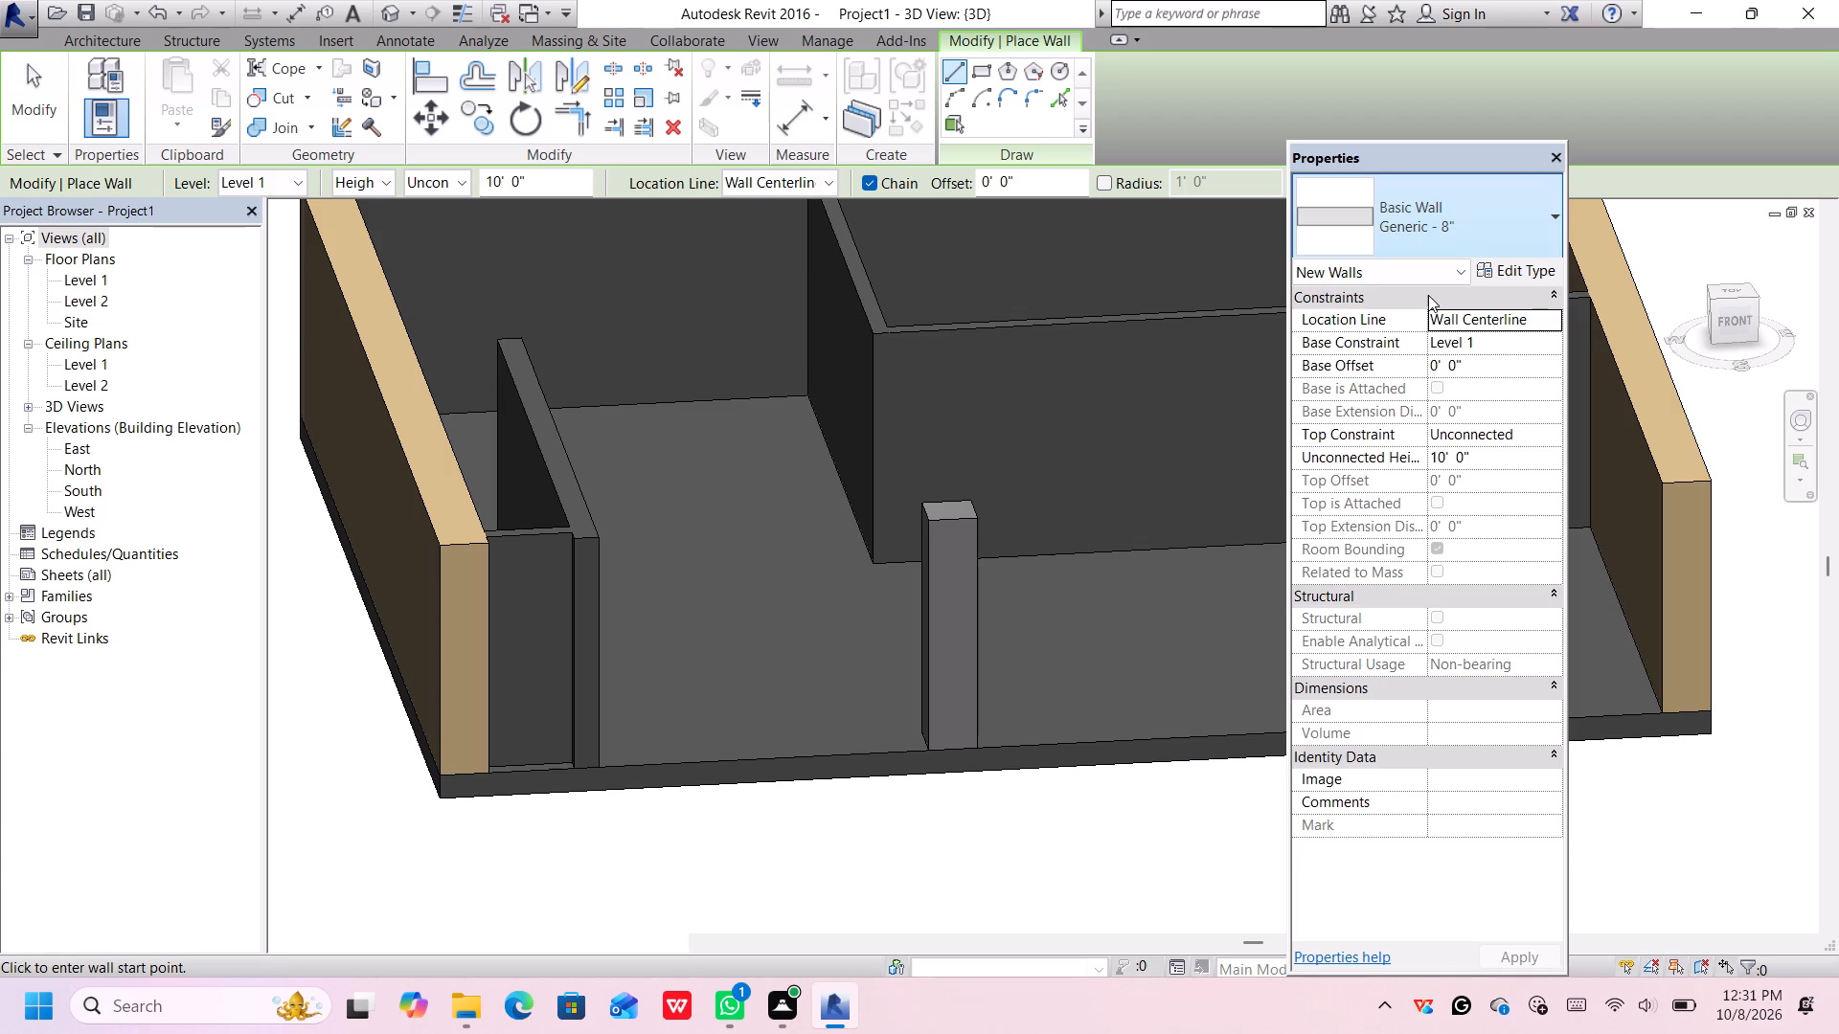
scroll(1437, 735, "down", 10)
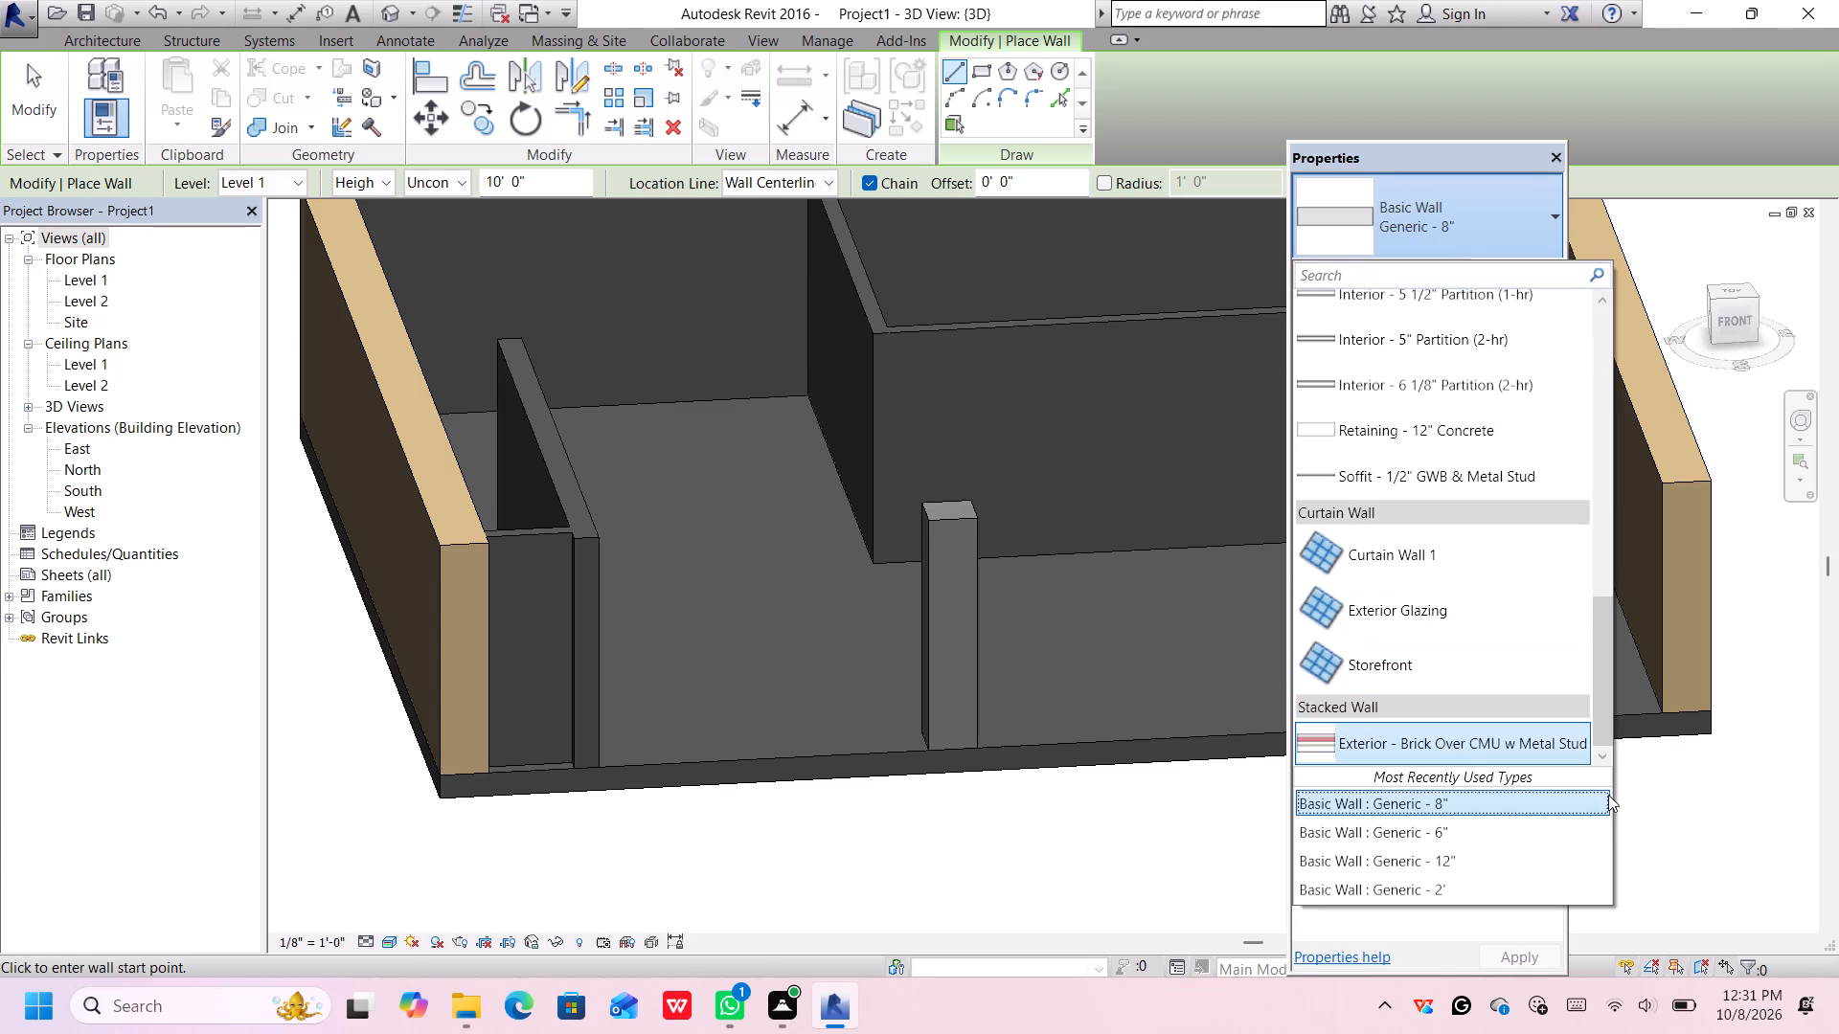
scroll(1570, 798, "down", 1)
scroll(1501, 771, "up", 1)
scroll(1487, 756, "down", 1)
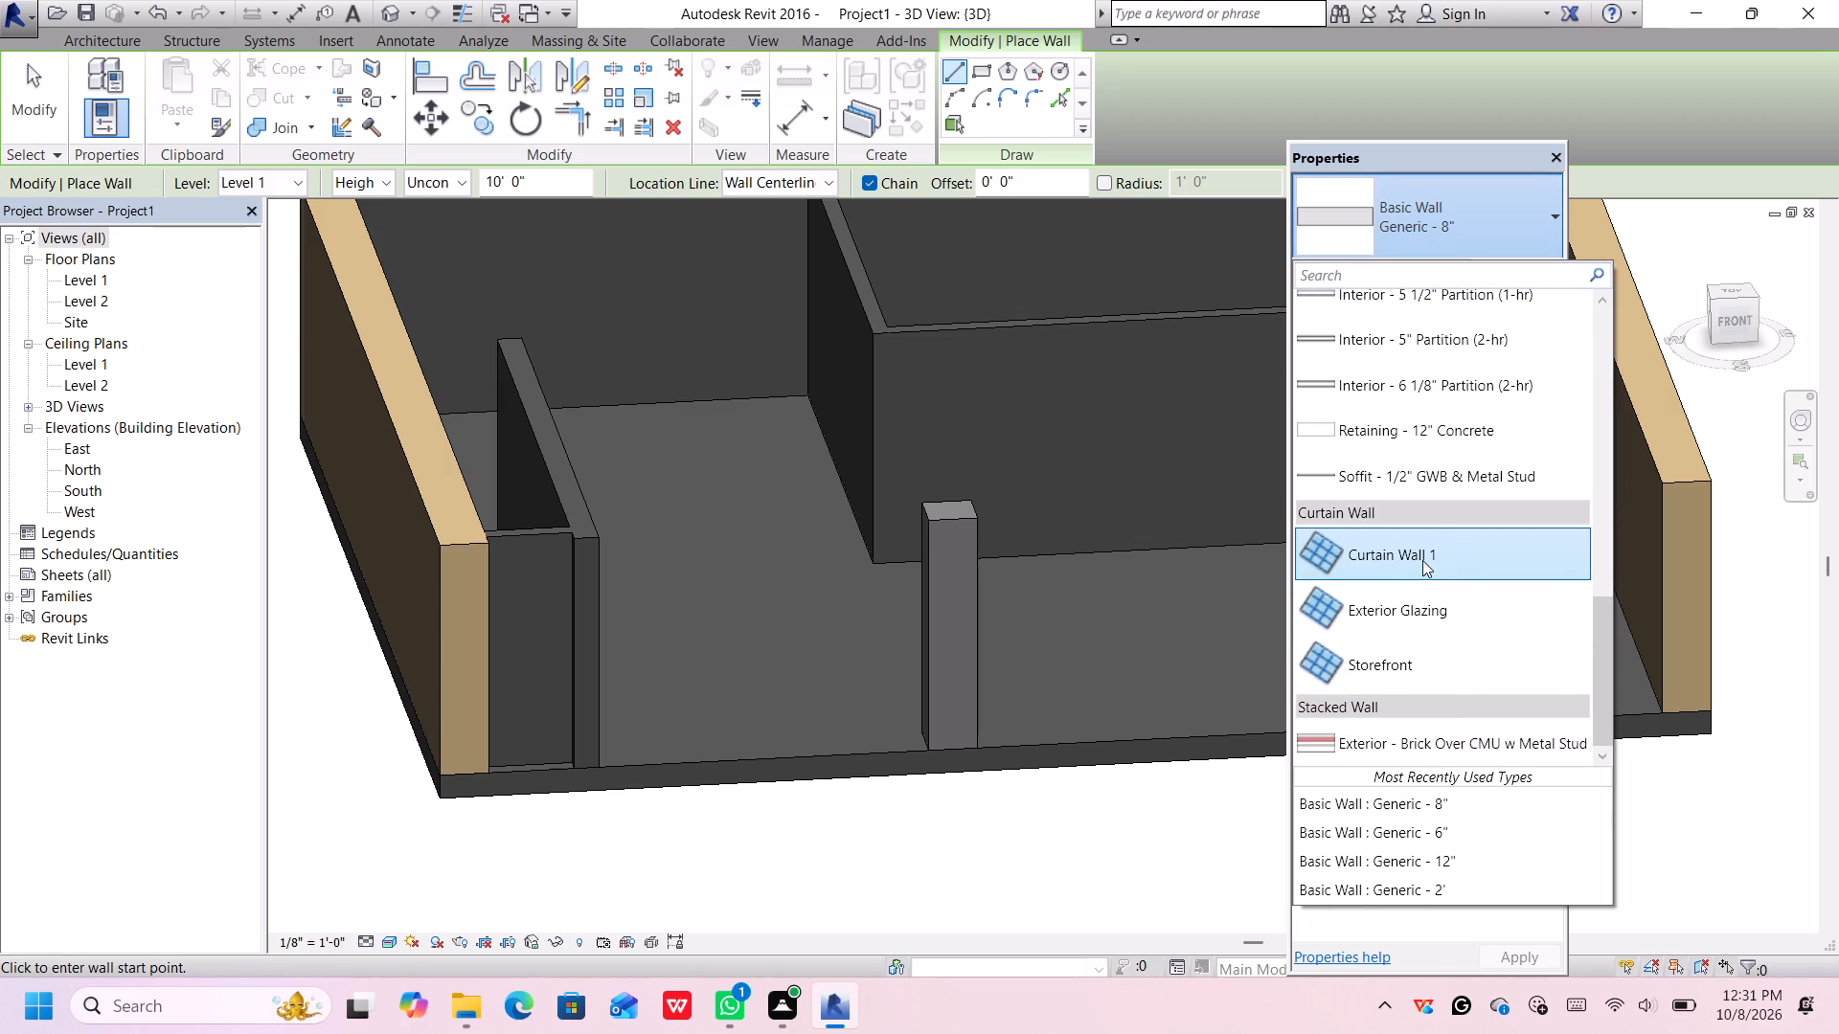
left_click(1415, 562)
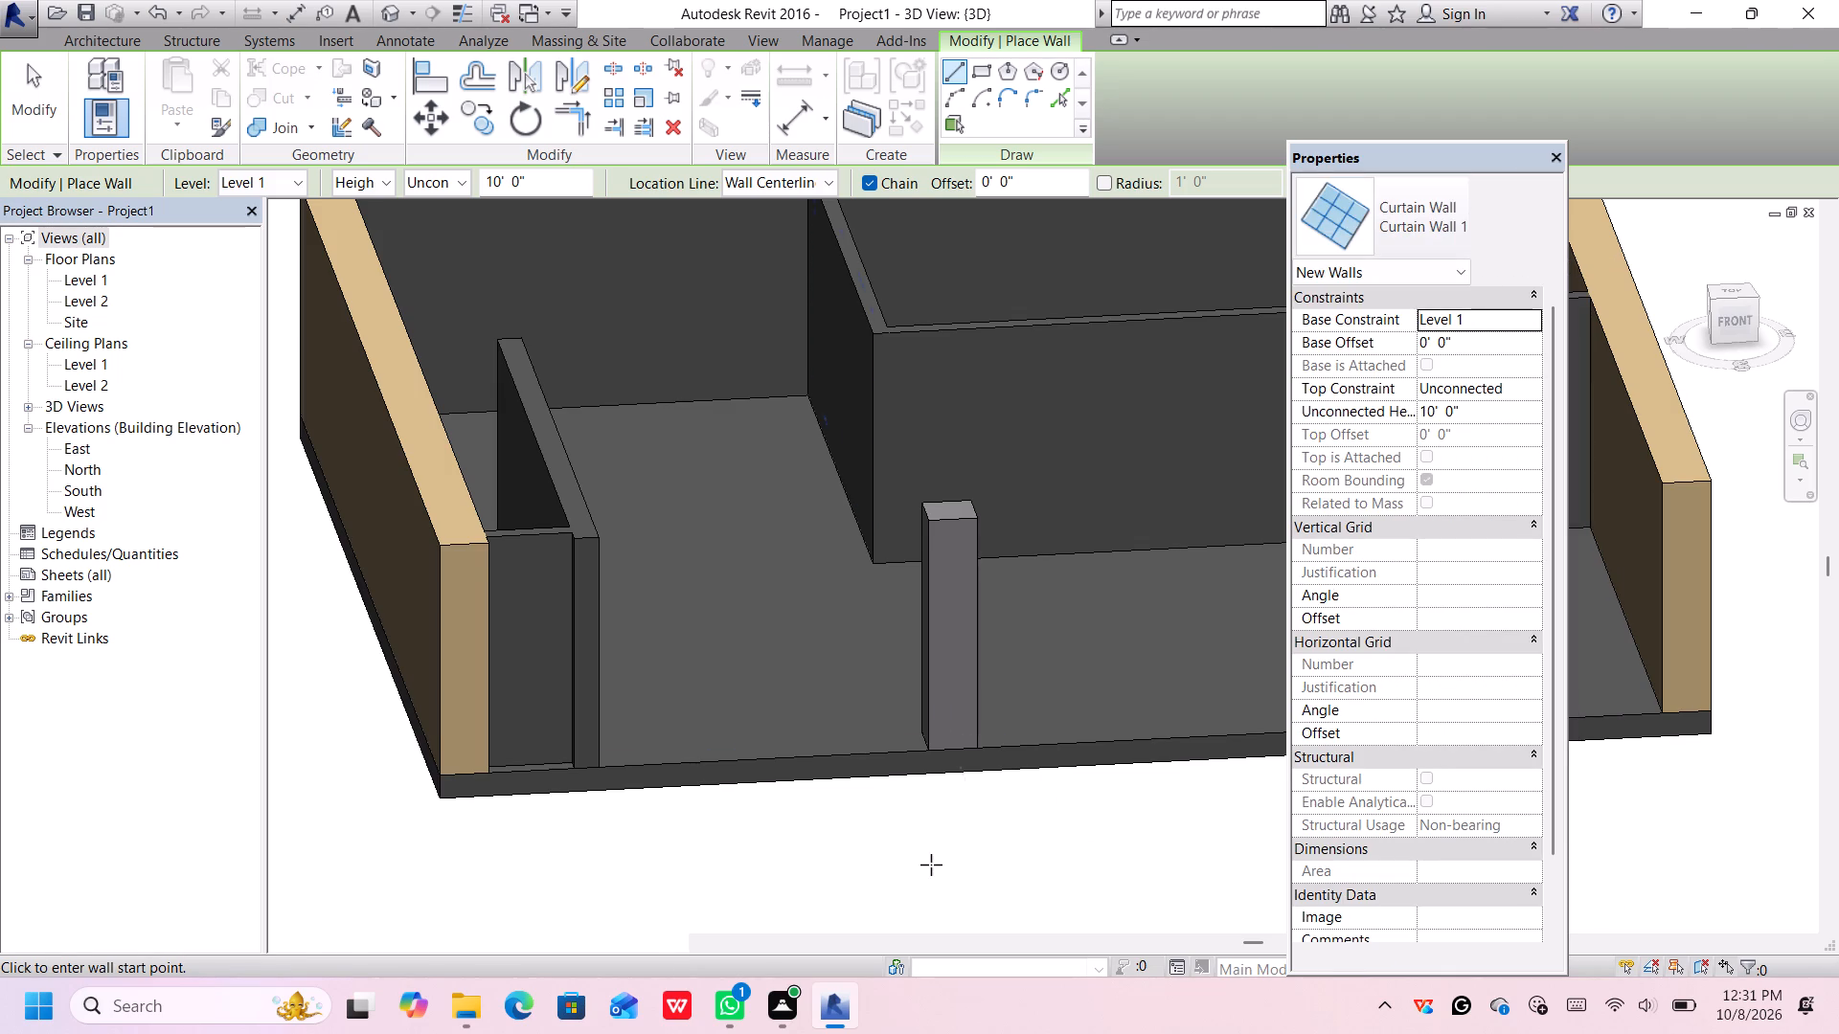
scroll(930, 865, "down", 1)
middle_click_drag(927, 848, 903, 728)
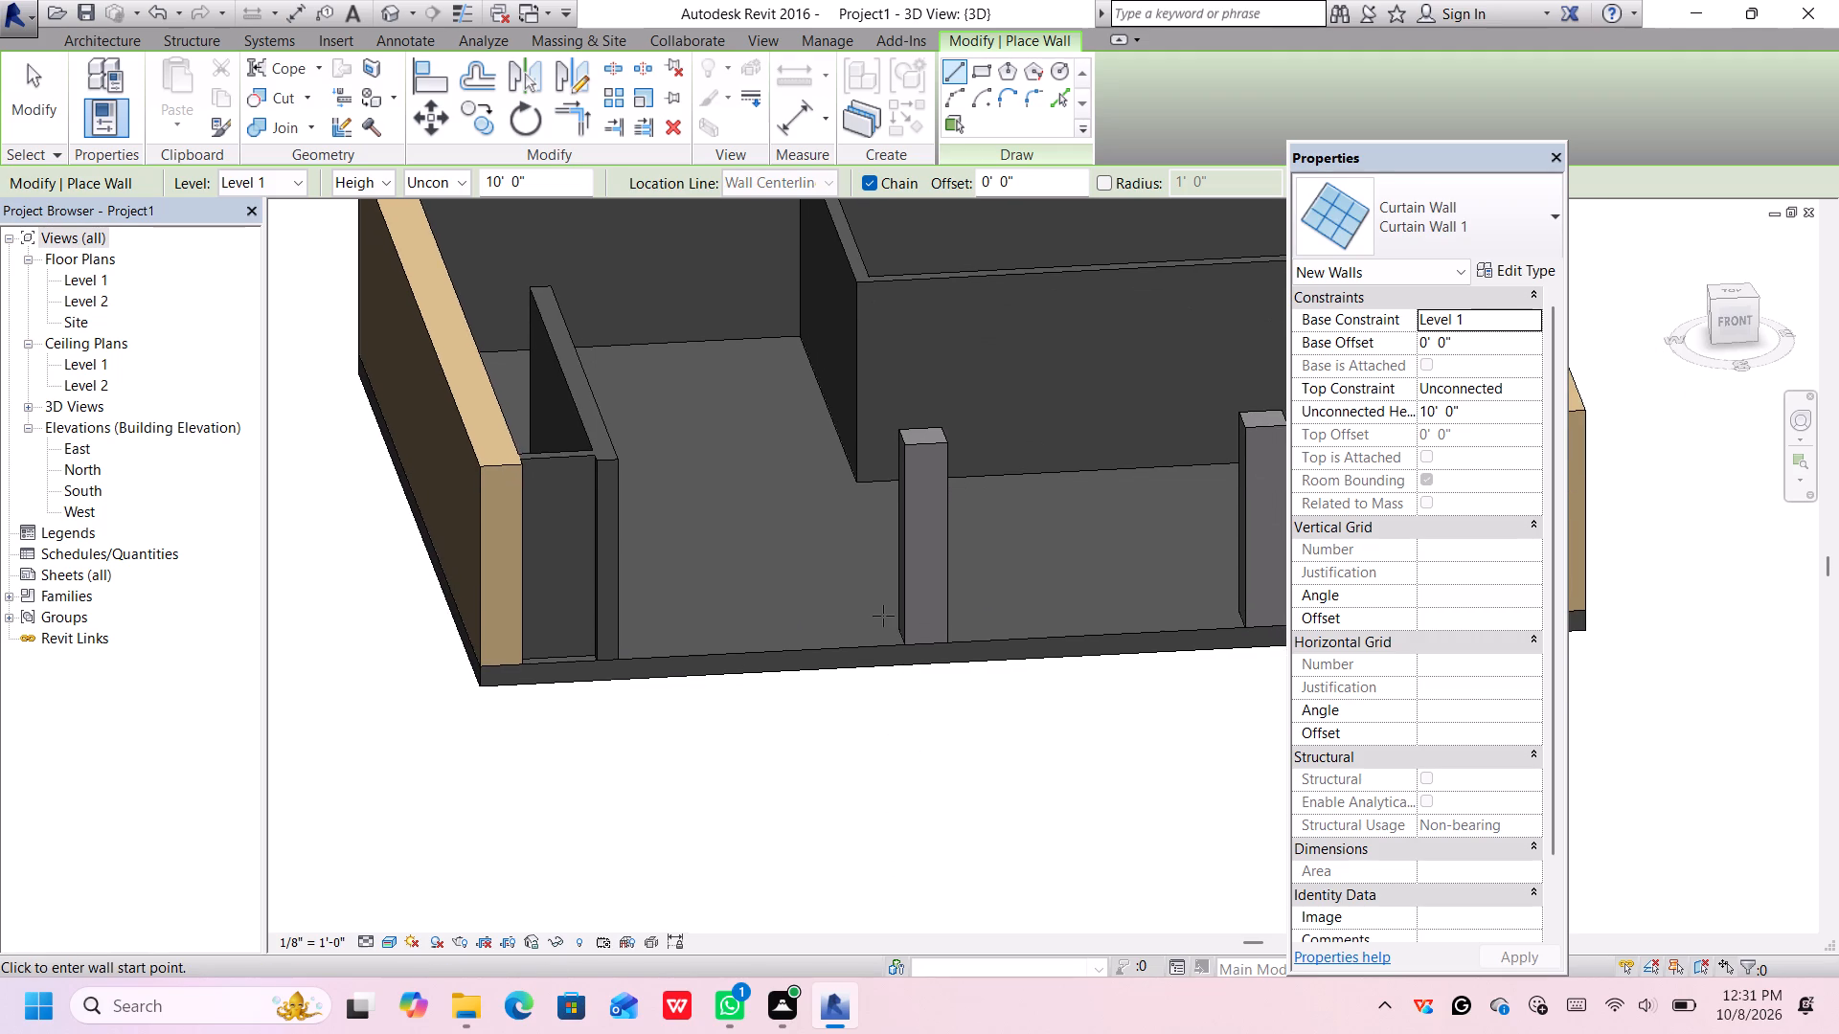
middle_click(885, 618)
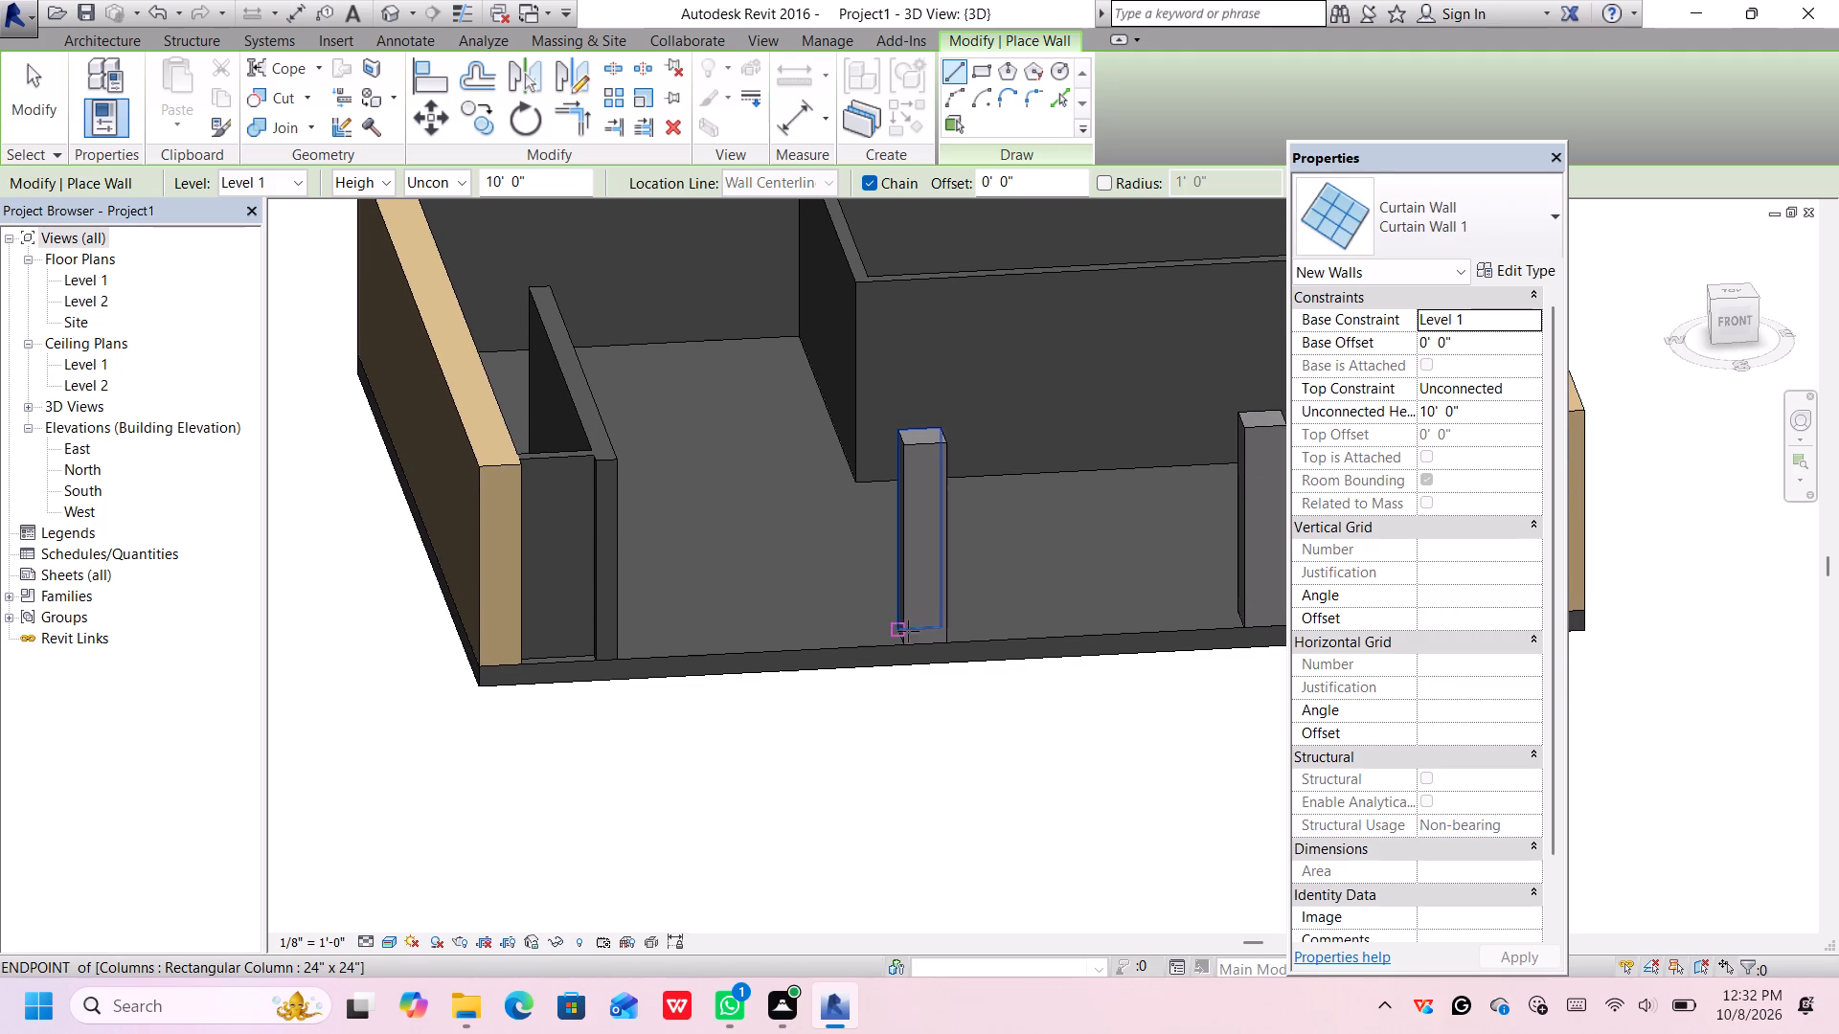
scroll(908, 641, "up", 2)
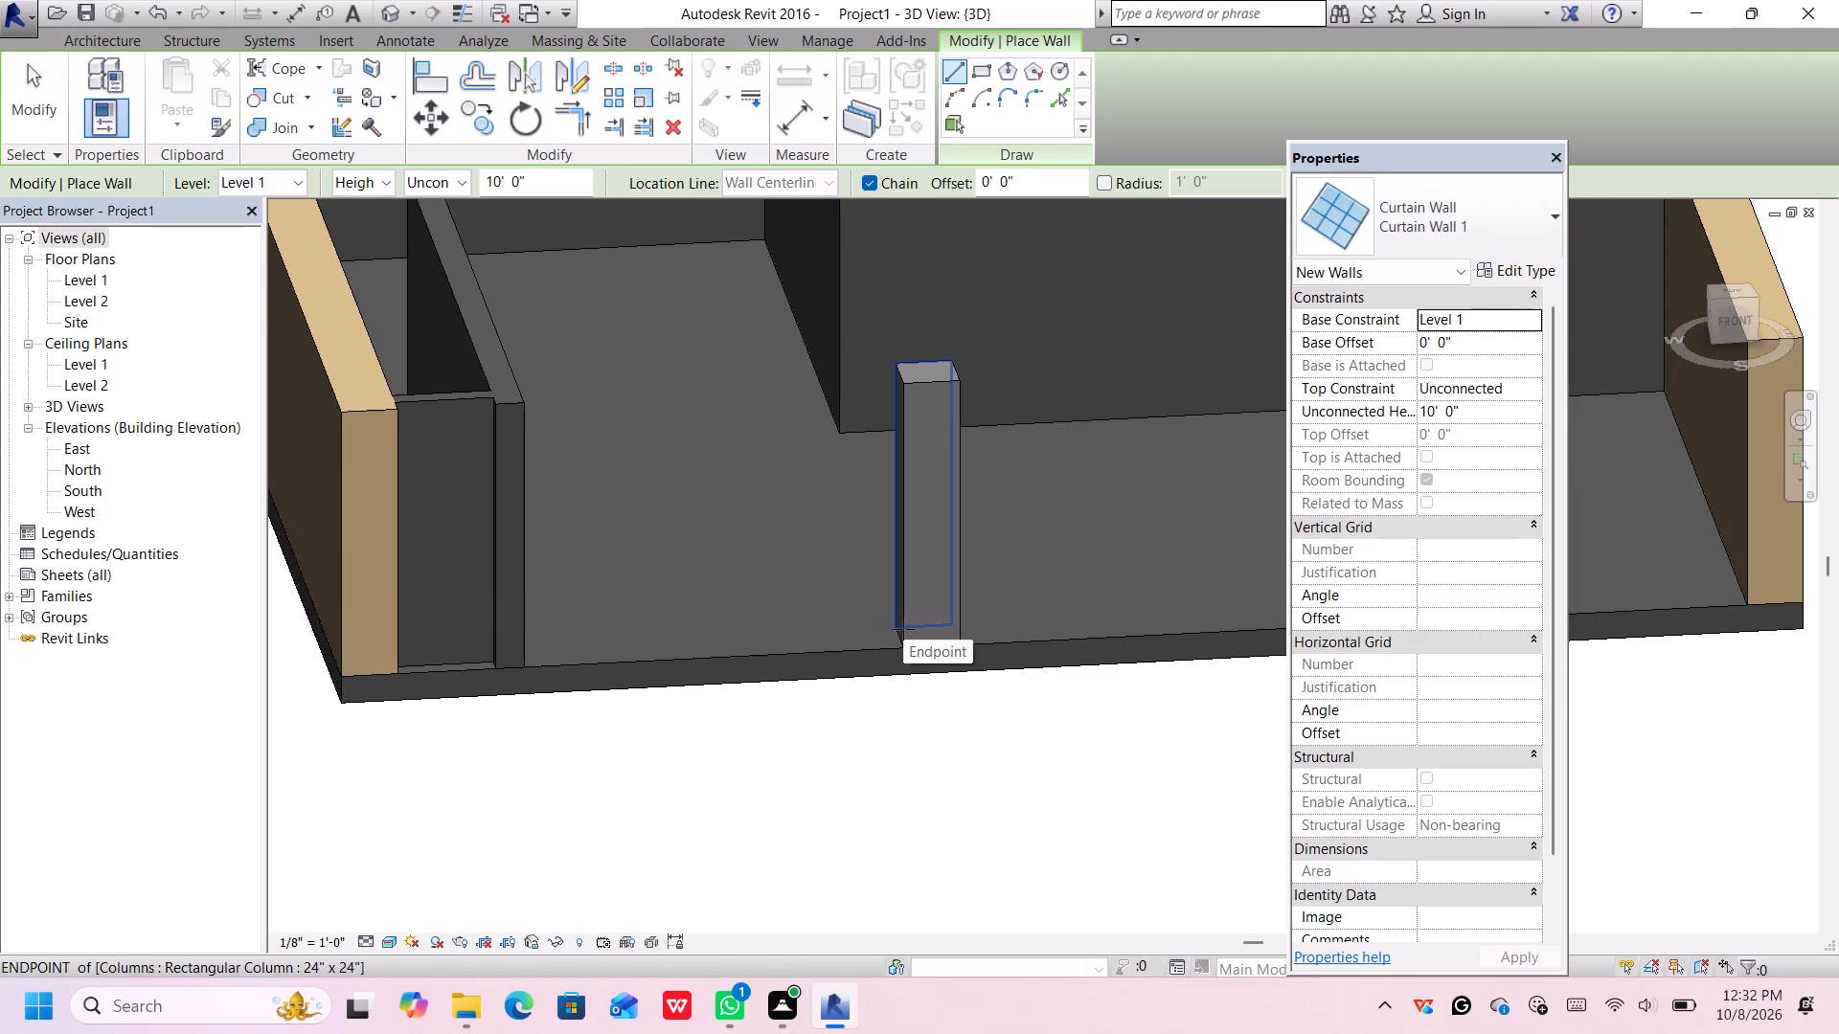
left_click(897, 628)
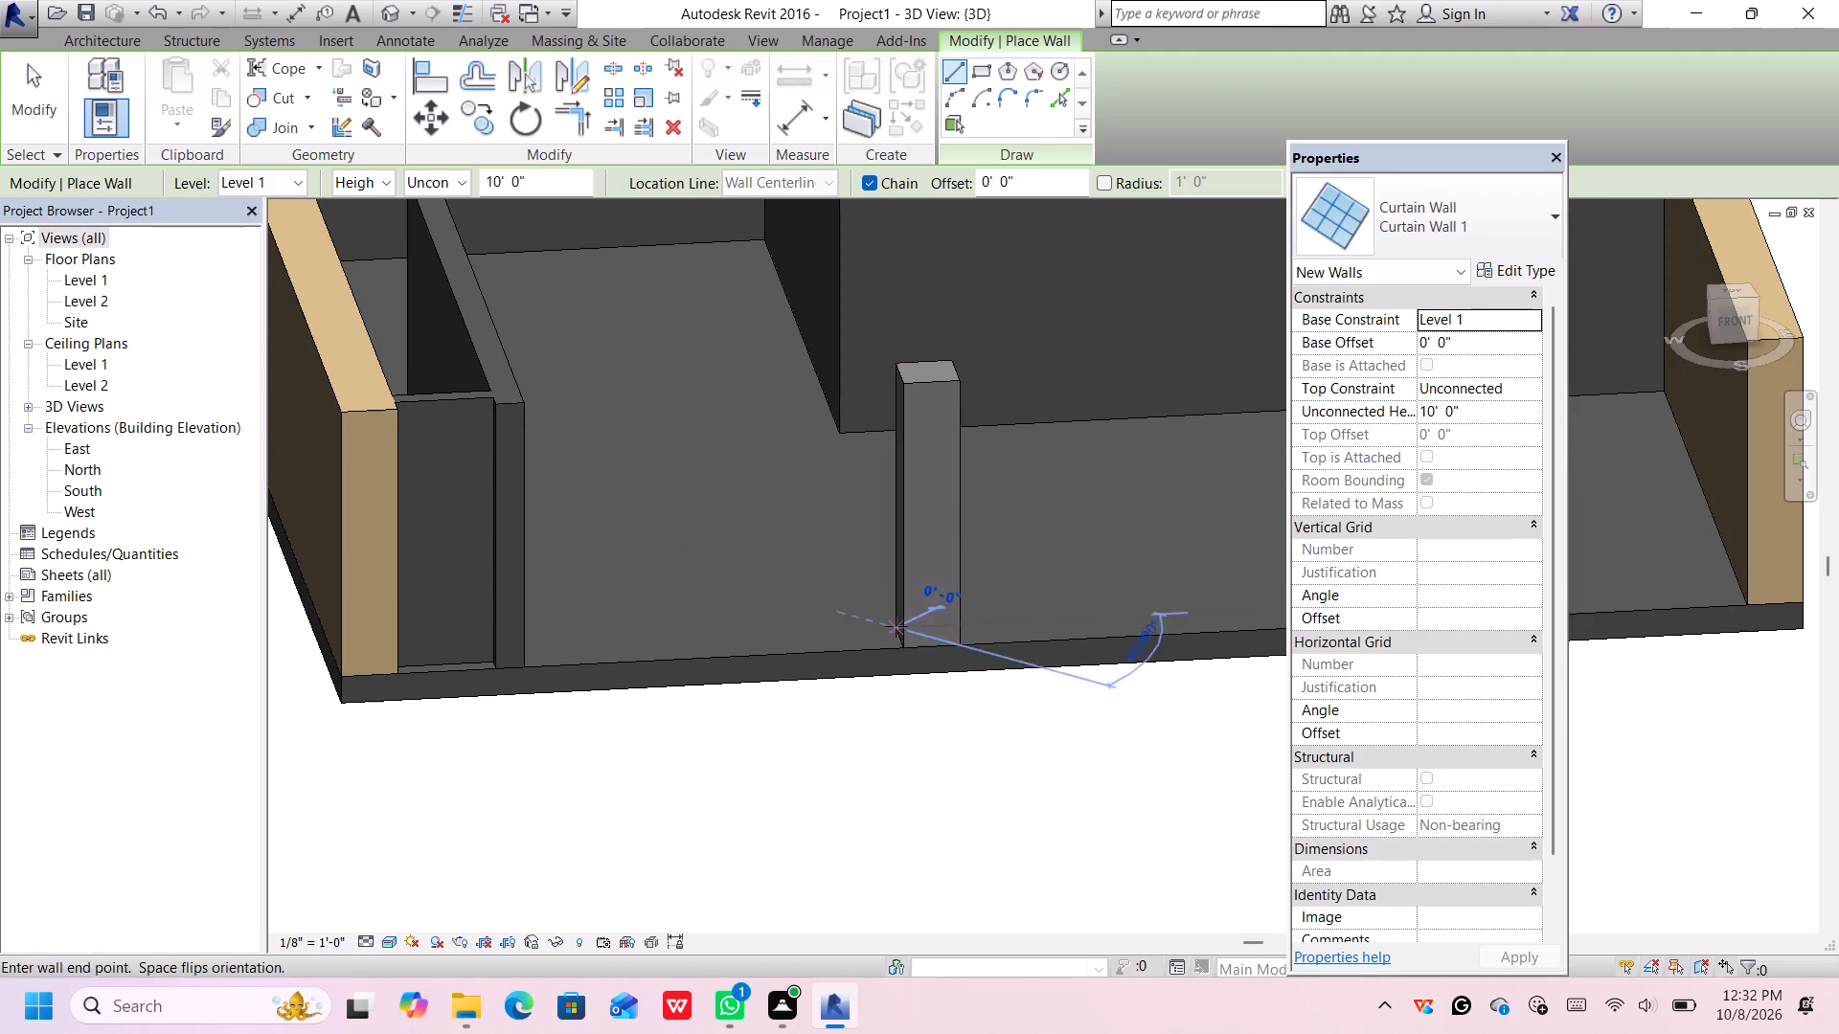
left_click(518, 645)
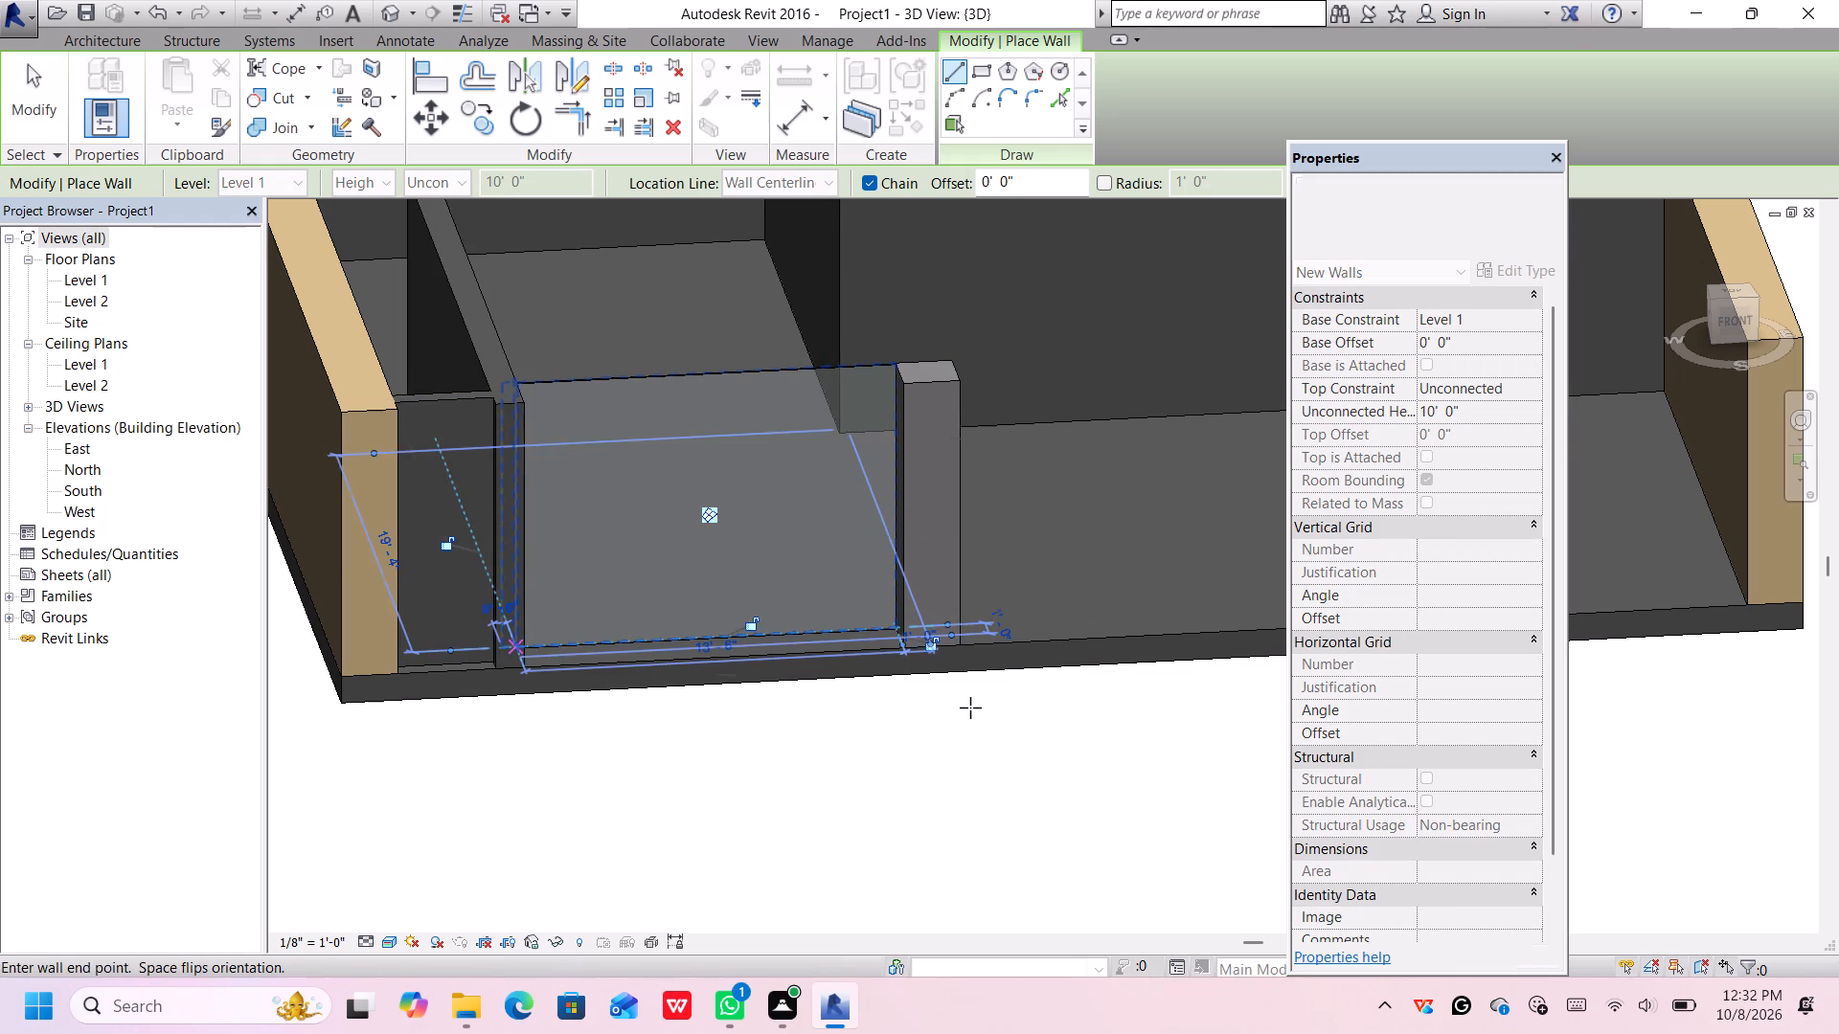
Dismiss the Autodesk notification window and end the curtain wall without adding another chained segment.
scroll(972, 708, "down", 2)
middle_click_drag(1097, 733, 906, 718)
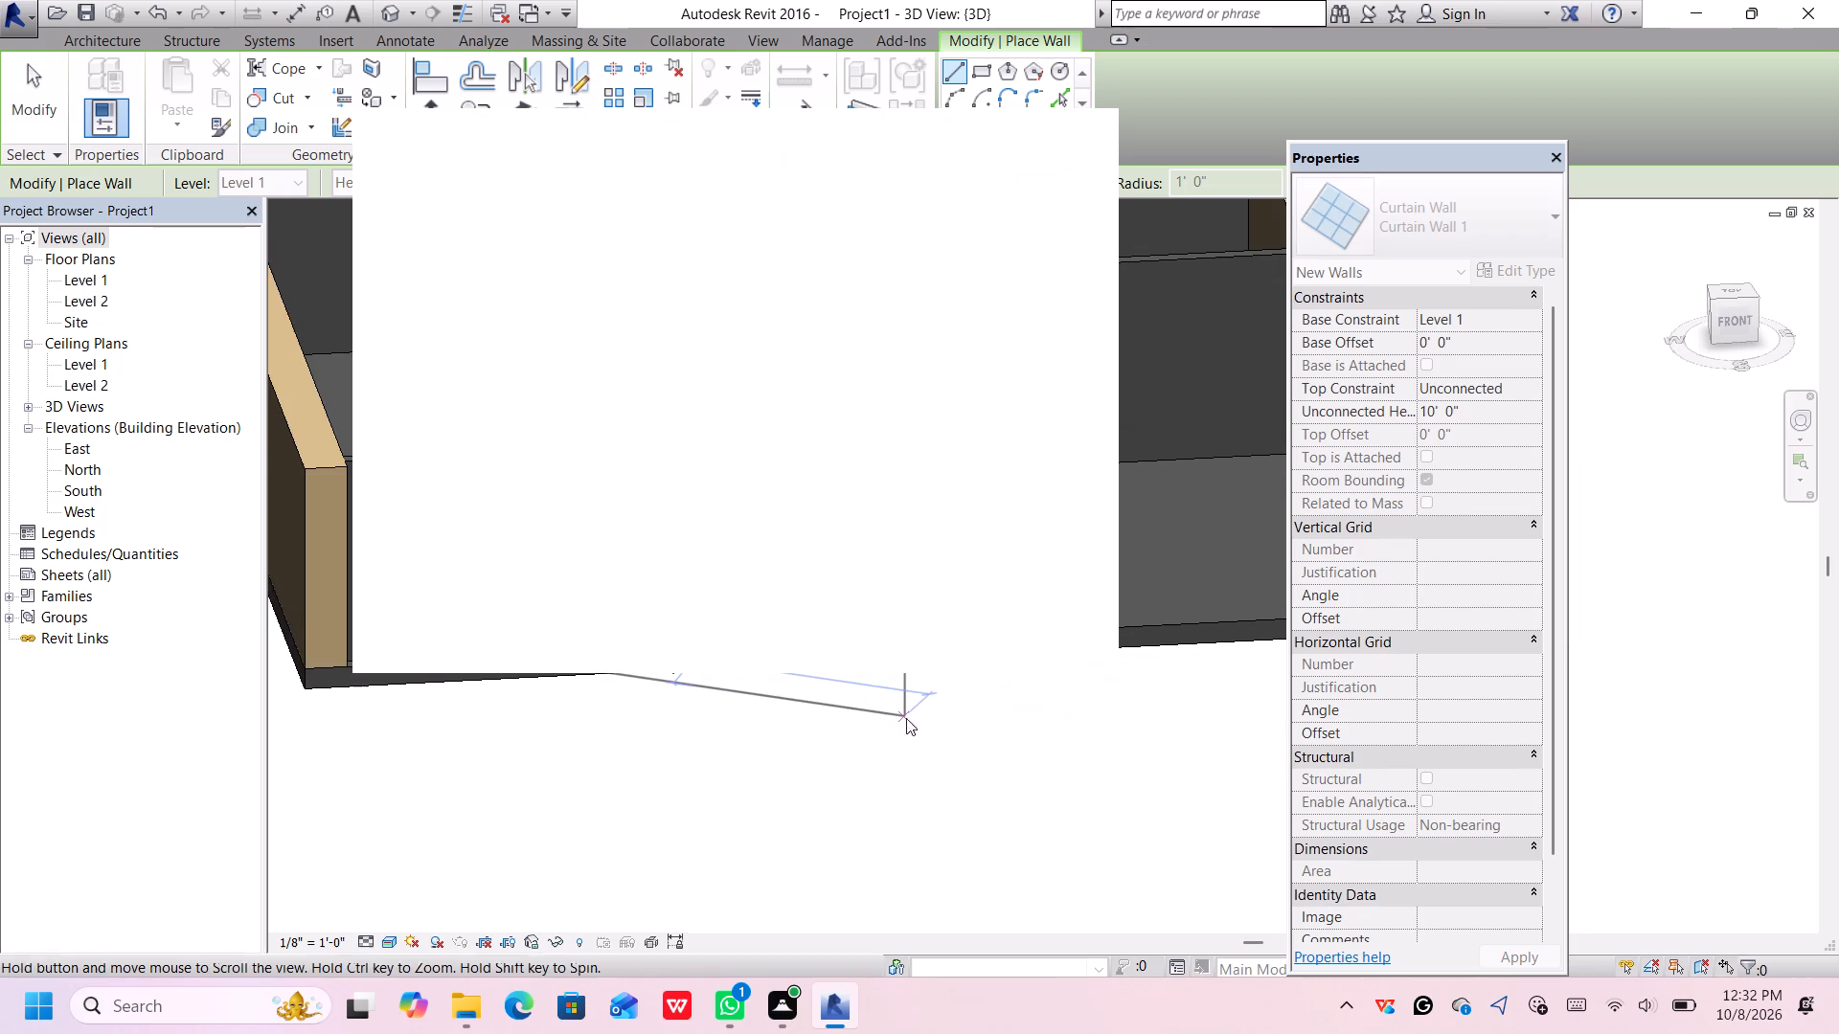
left_click(1067, 143)
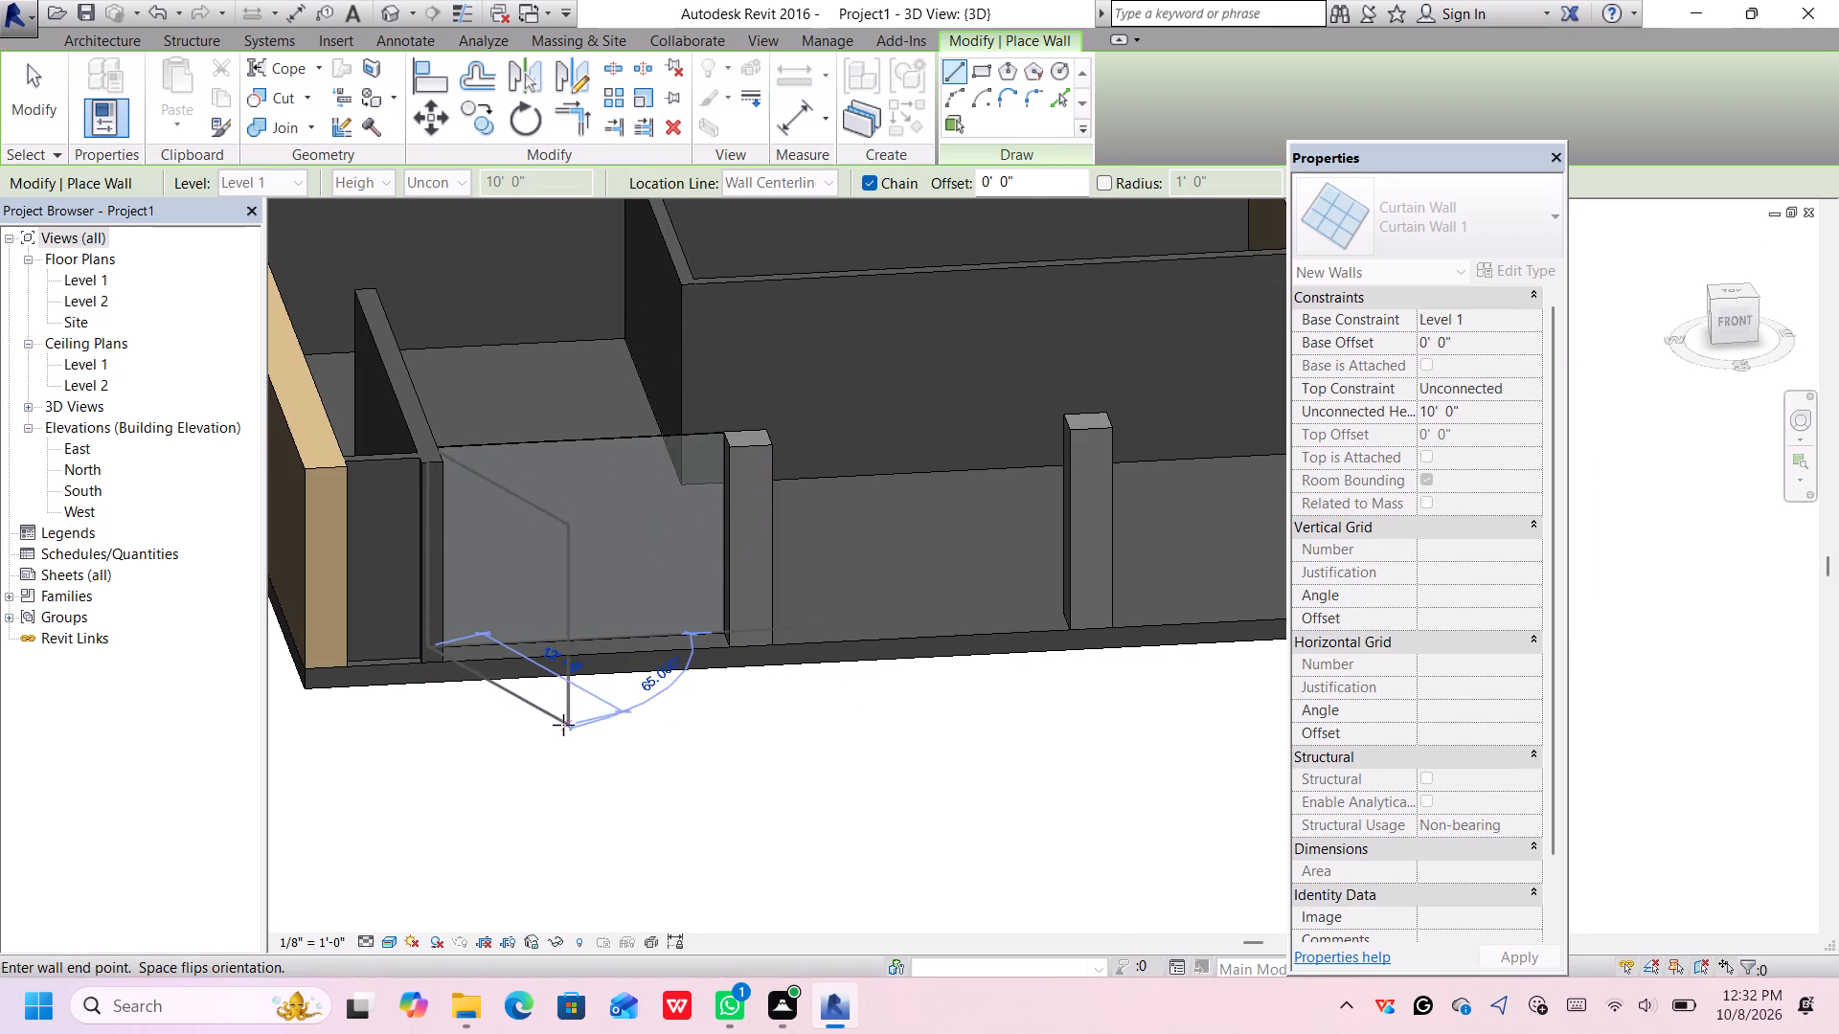
key("Escape")
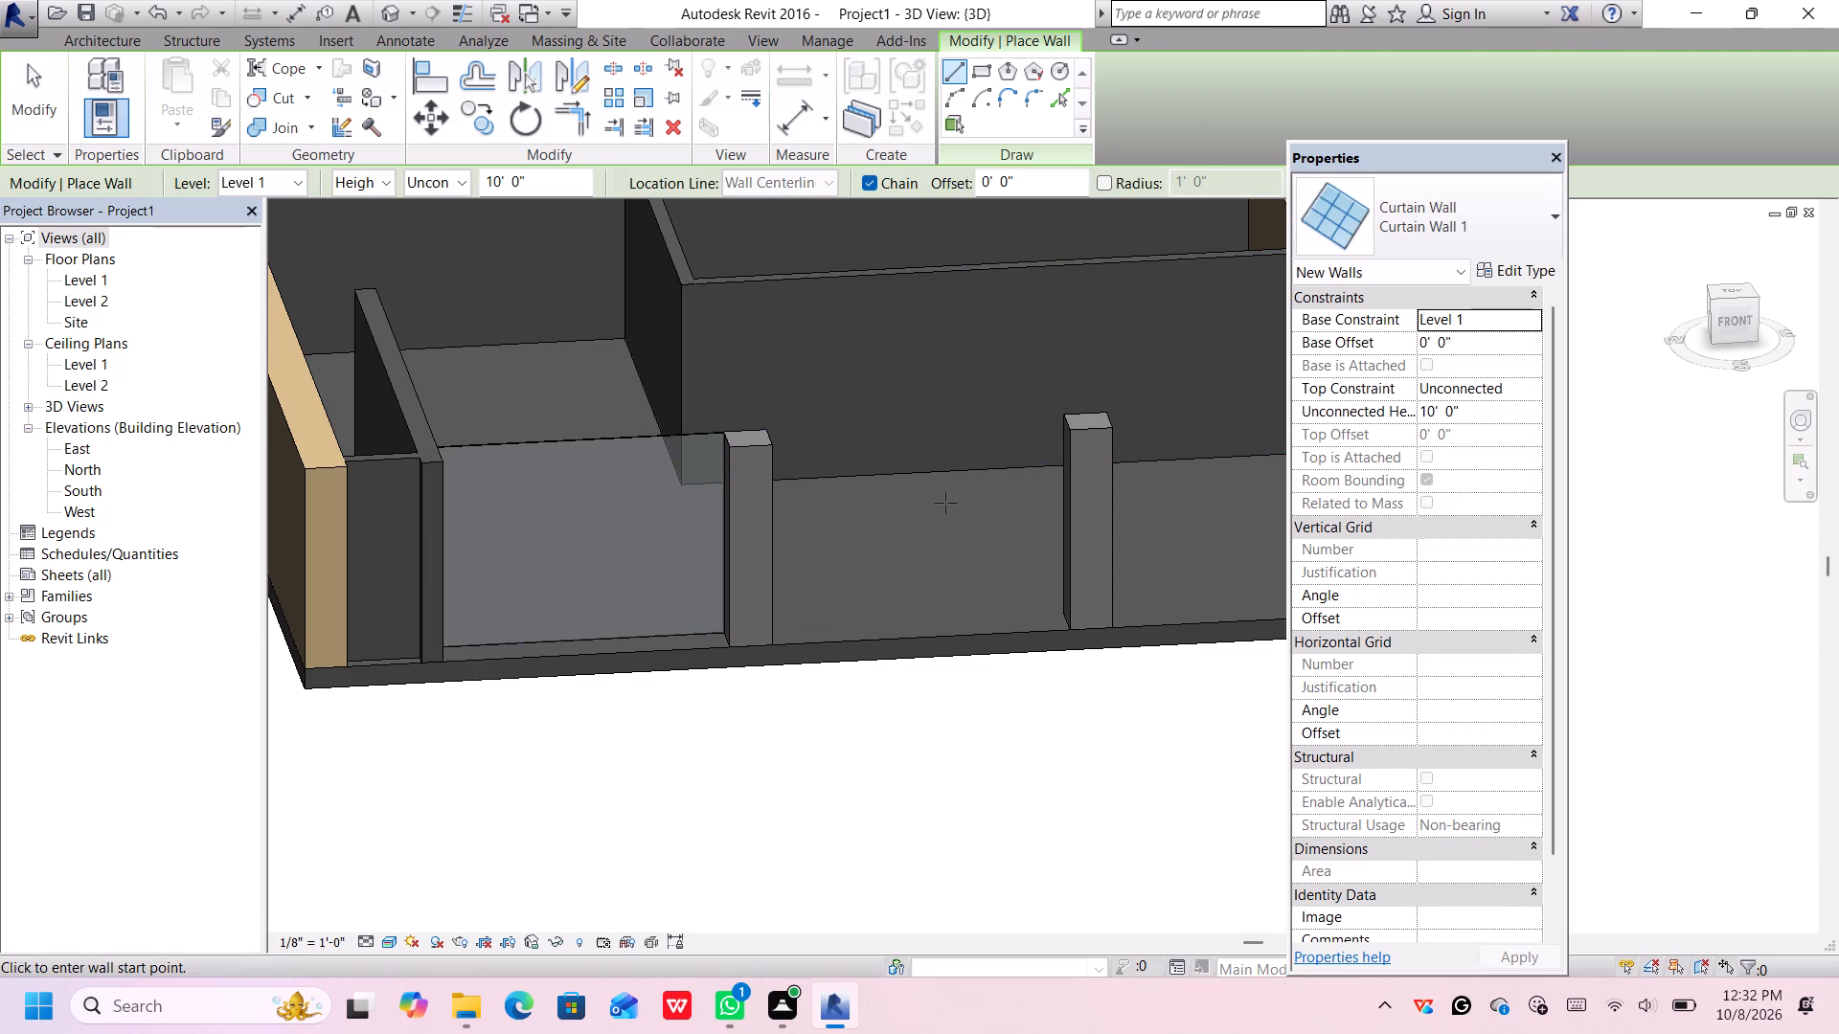
key("Escape")
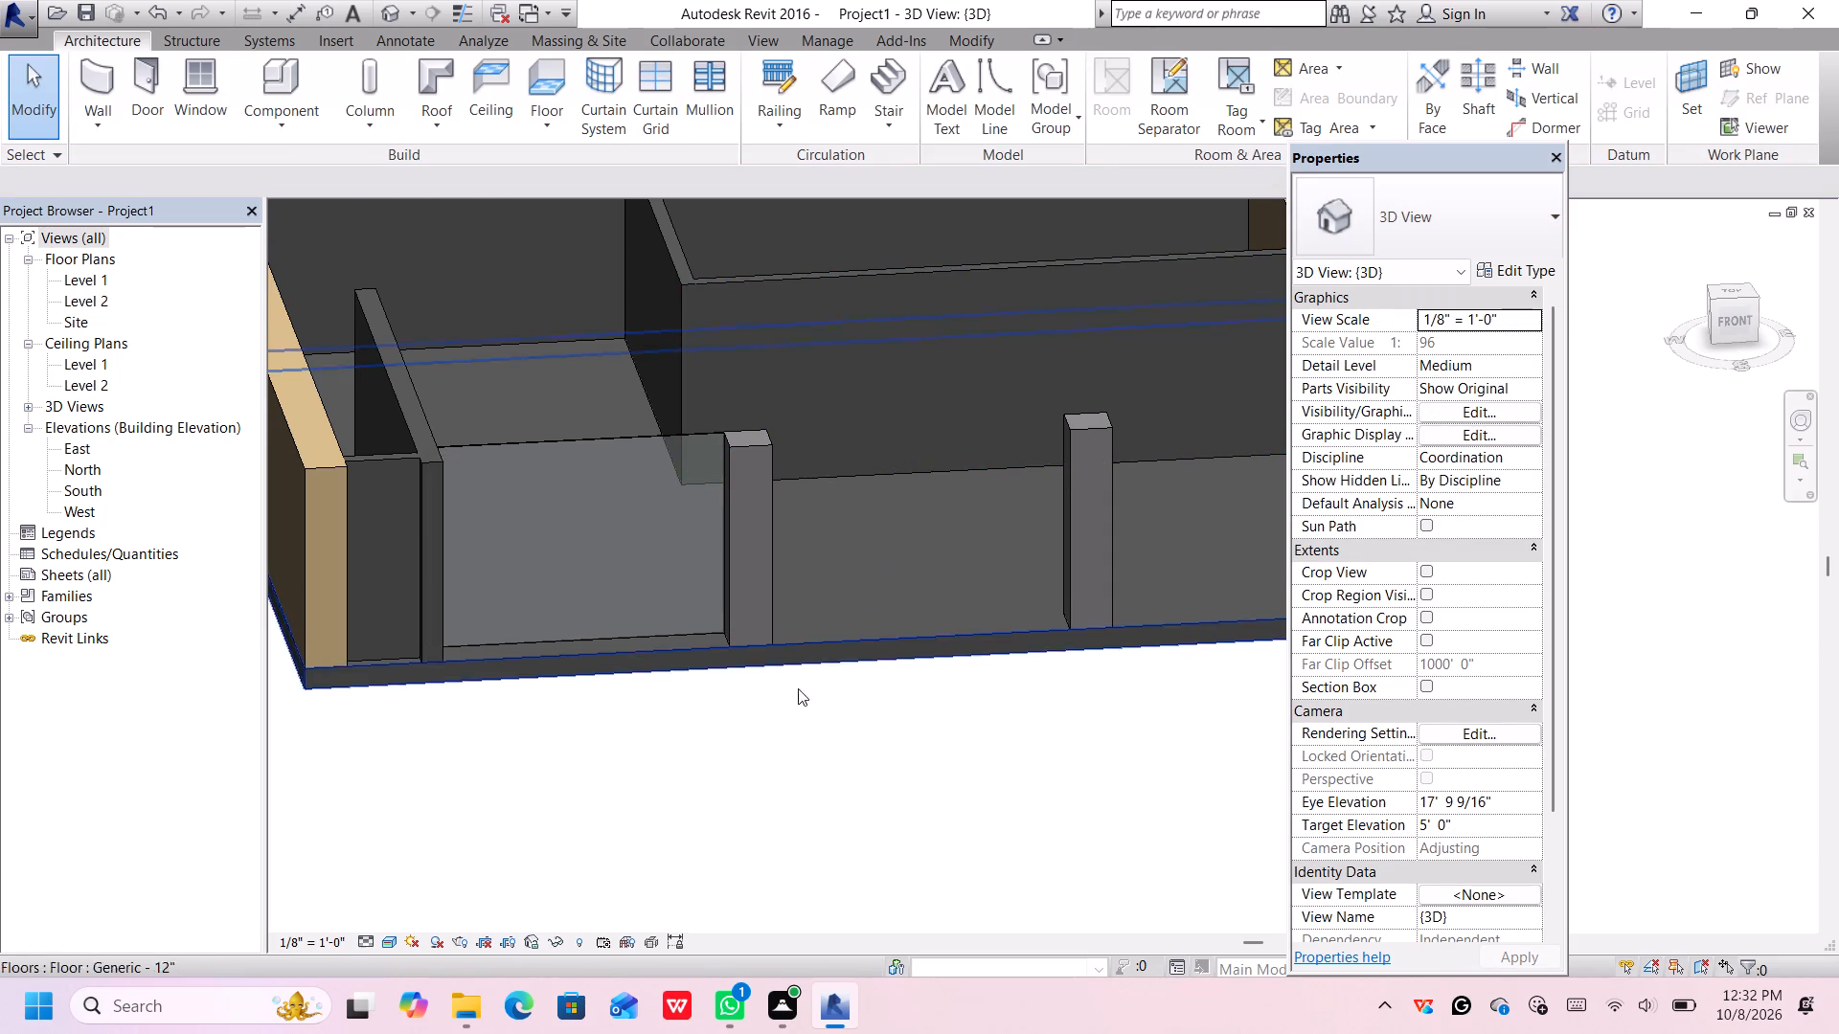
Nudge the new curtain wall four increments towards the front edge of the floor.
scroll(794, 690, "down", 1)
middle_click_drag(796, 730, 767, 596)
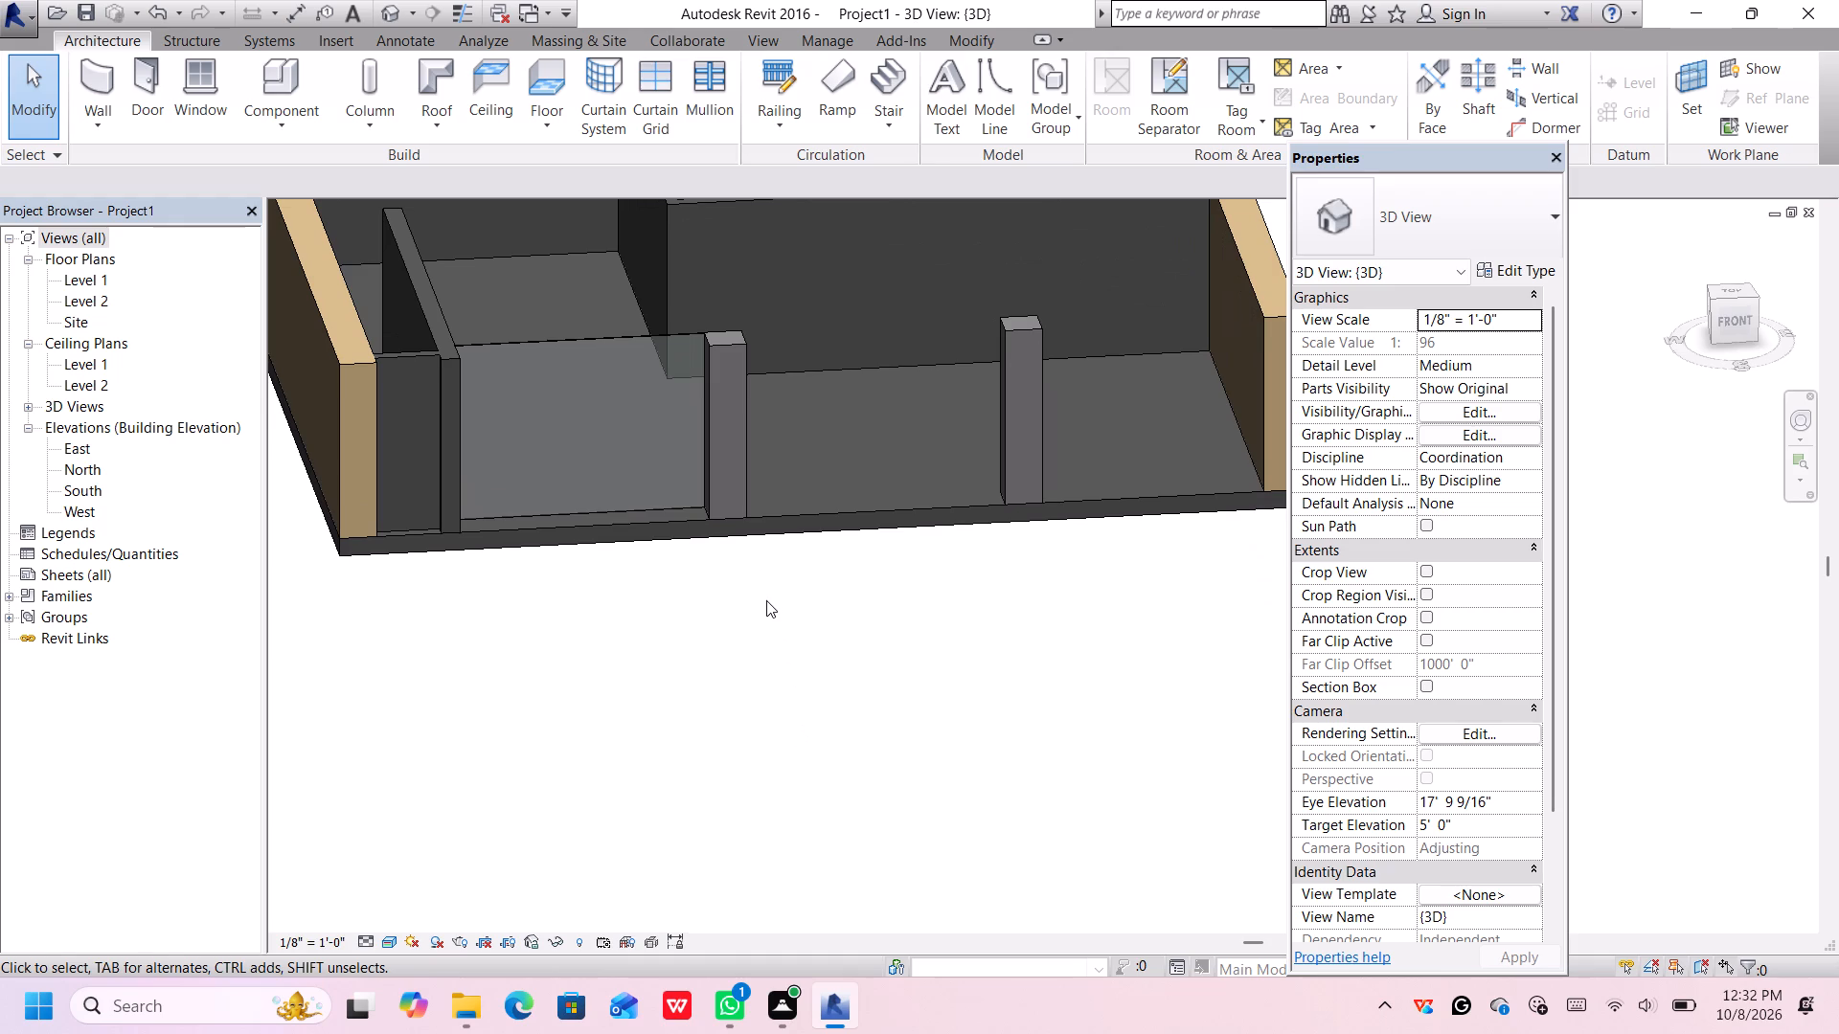
middle_click_drag(766, 603, 807, 757)
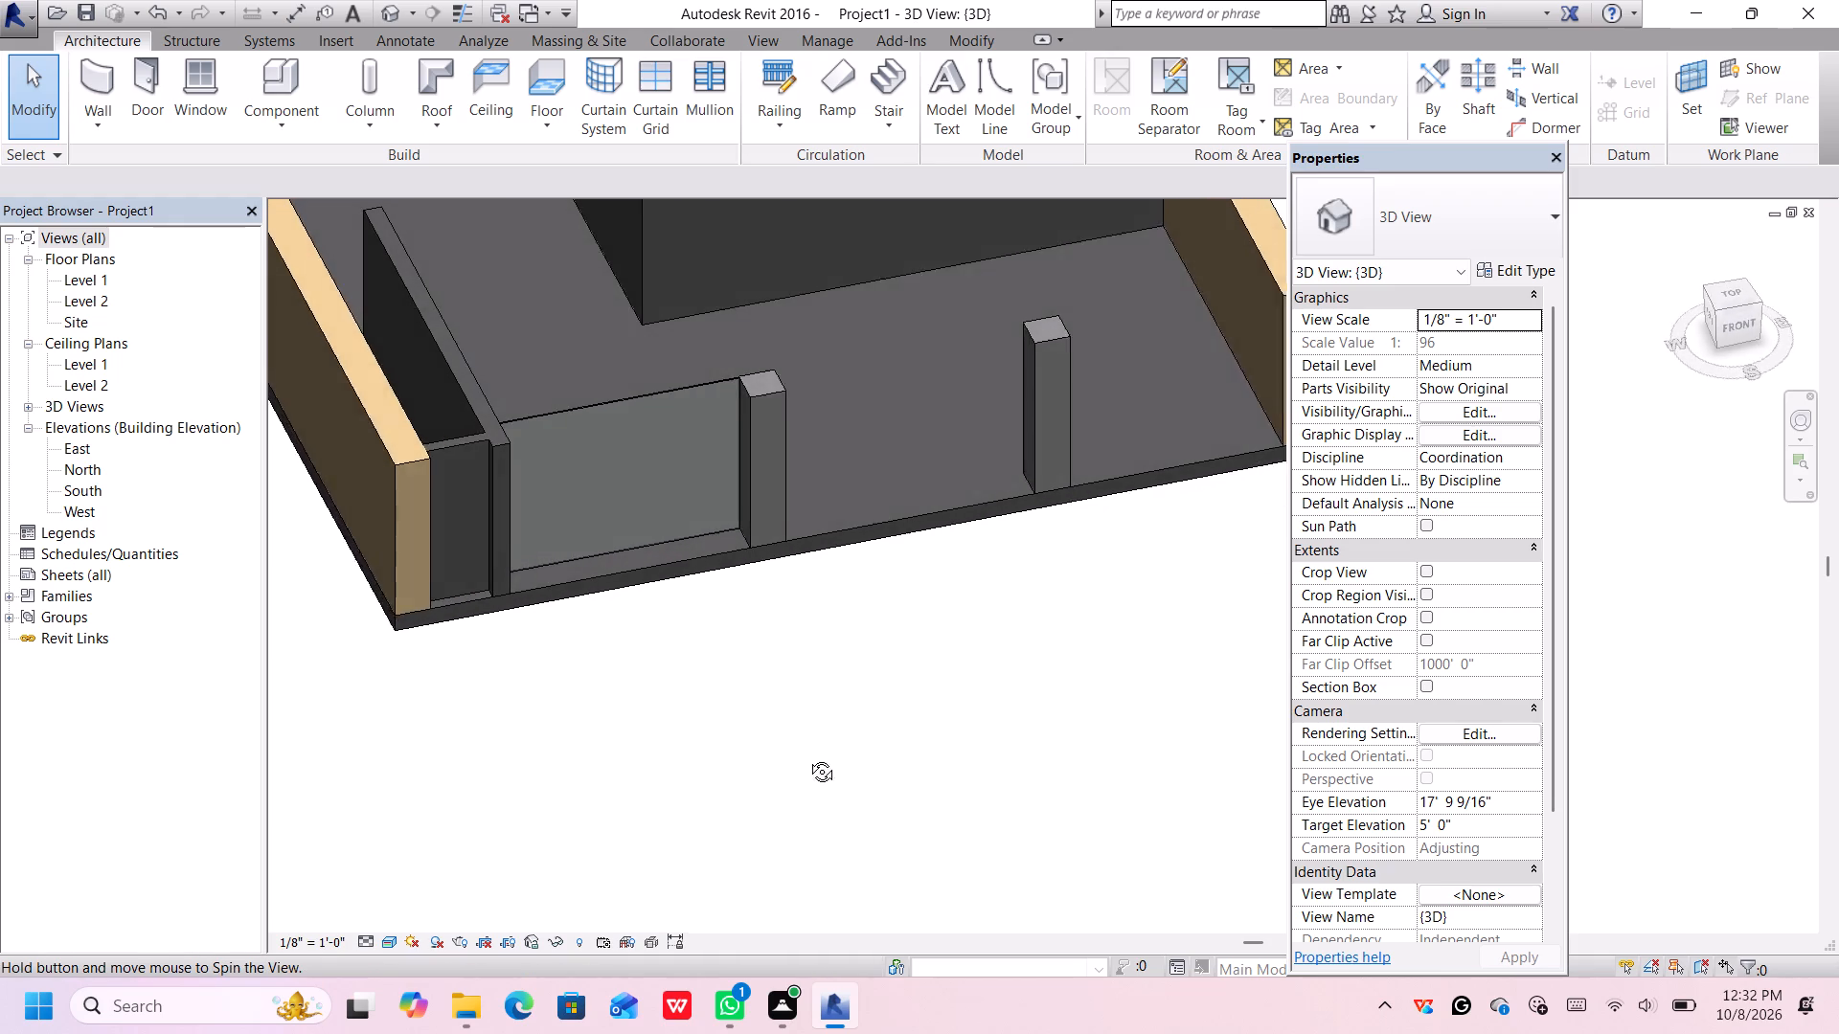
middle_click_drag(807, 757, 827, 778)
scroll(723, 570, "up", 1, "shift")
scroll(711, 500, "up", 1)
middle_click_drag(711, 500, 716, 517)
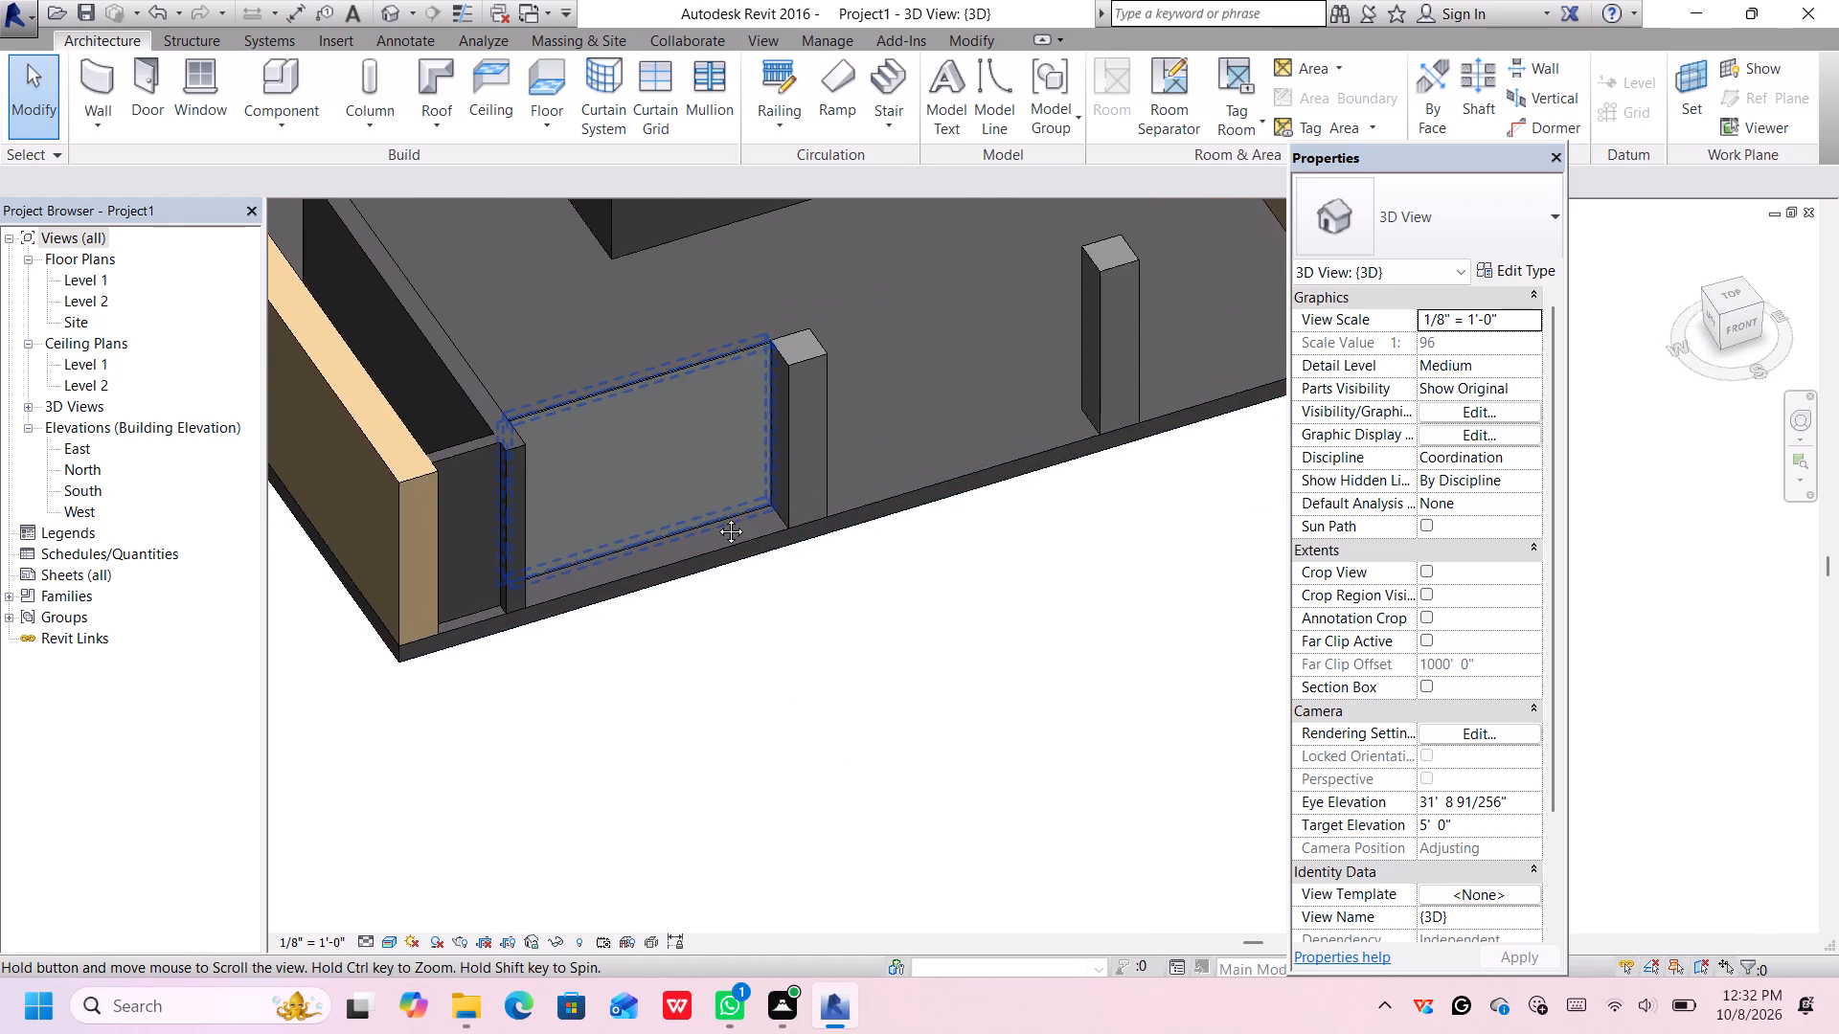
middle_click_drag(716, 517, 730, 557)
left_click(723, 568)
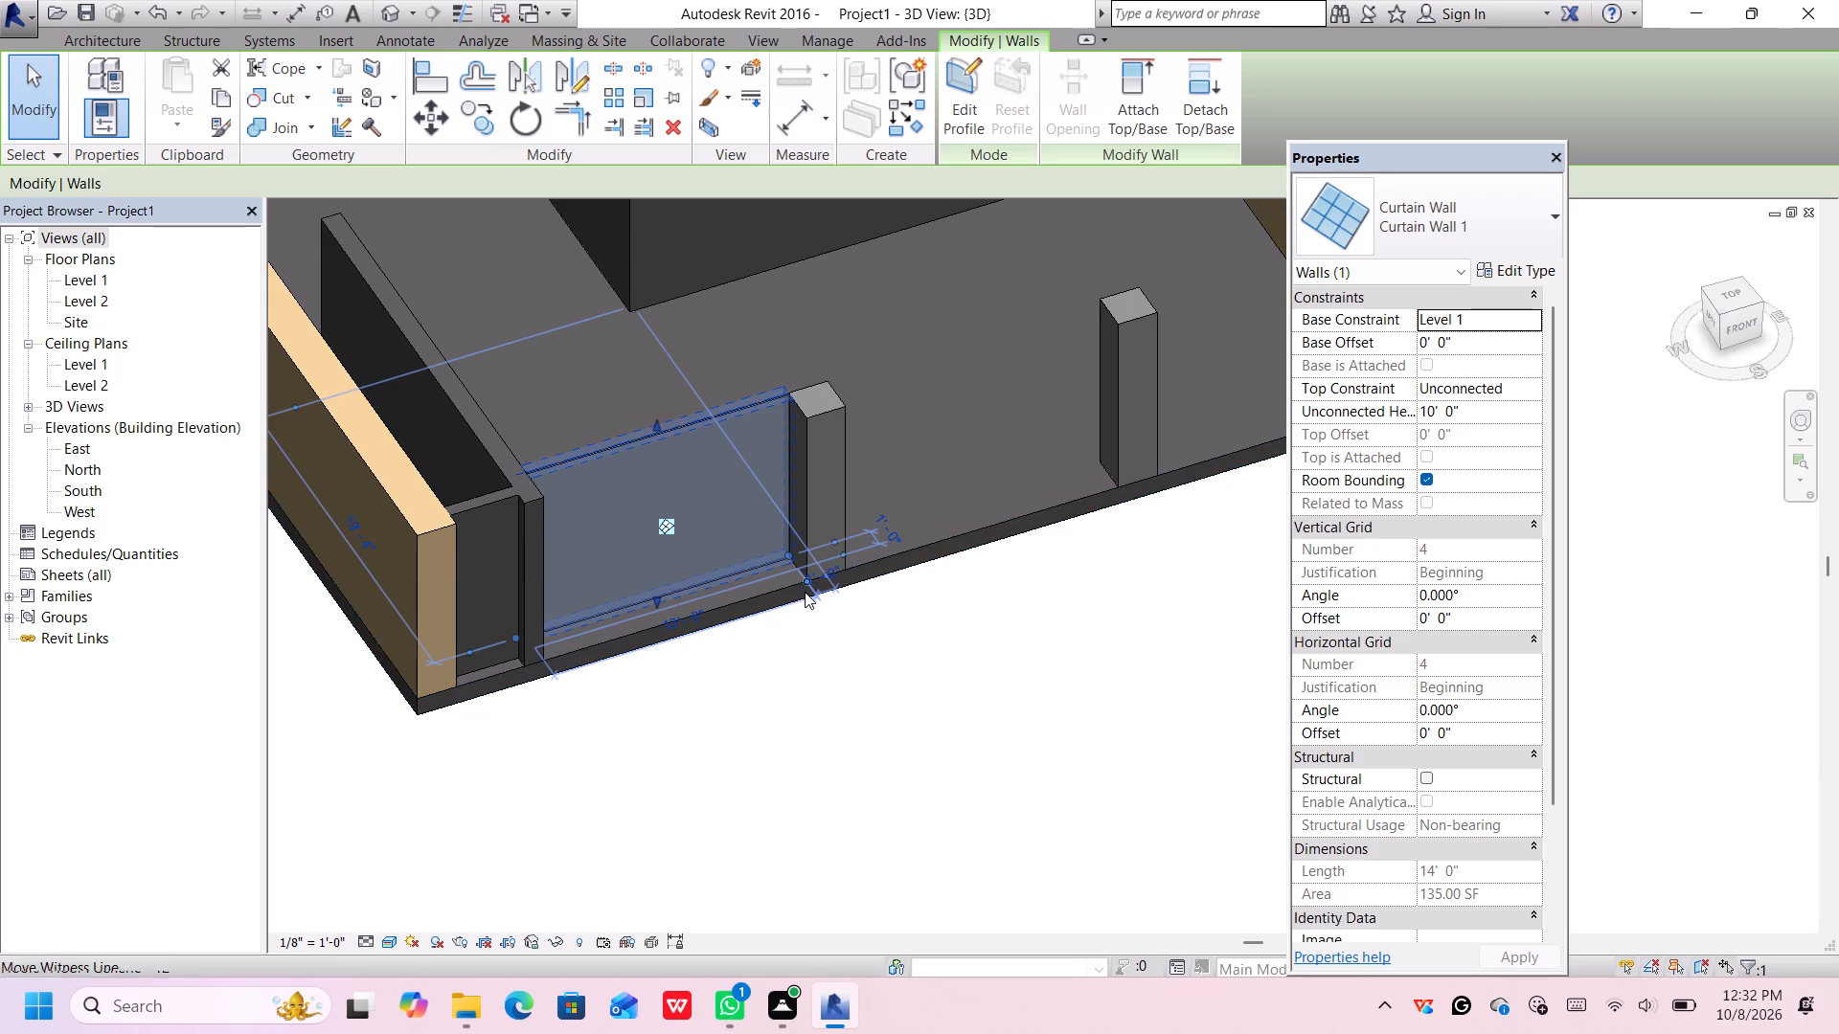
key("Down")
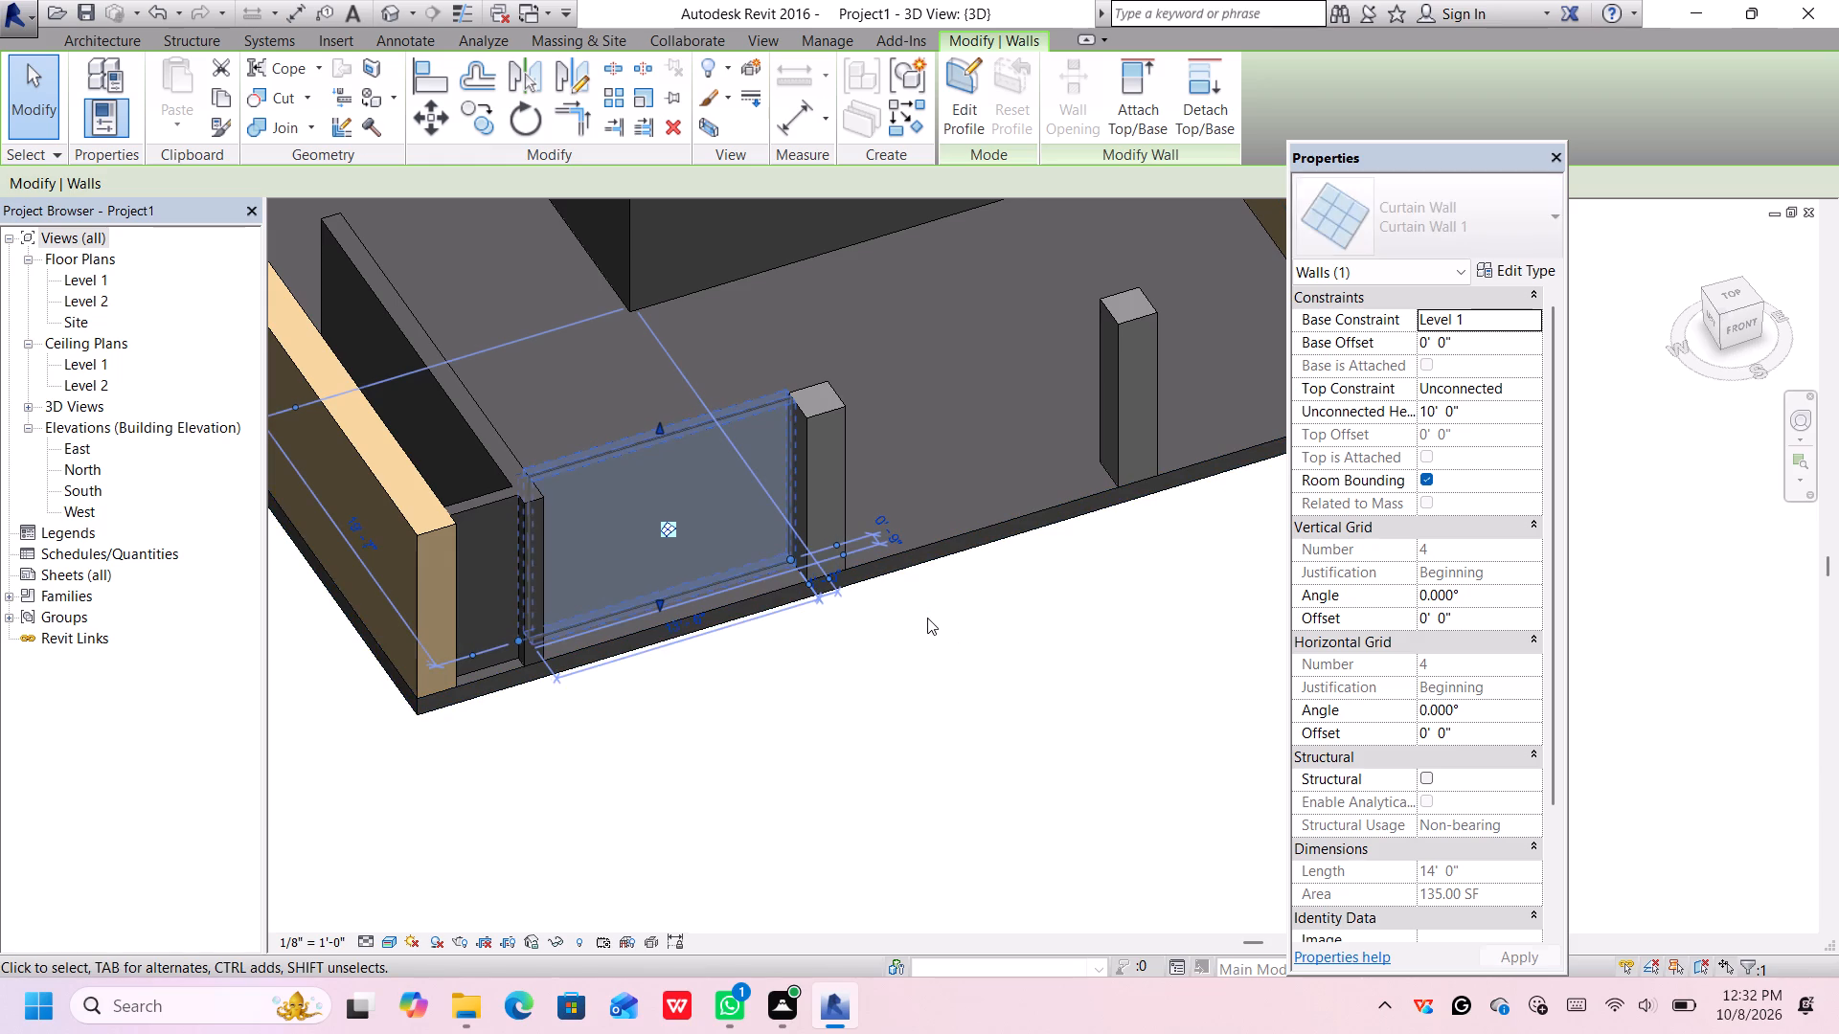
key("Down")
key("Down")
key("Down")
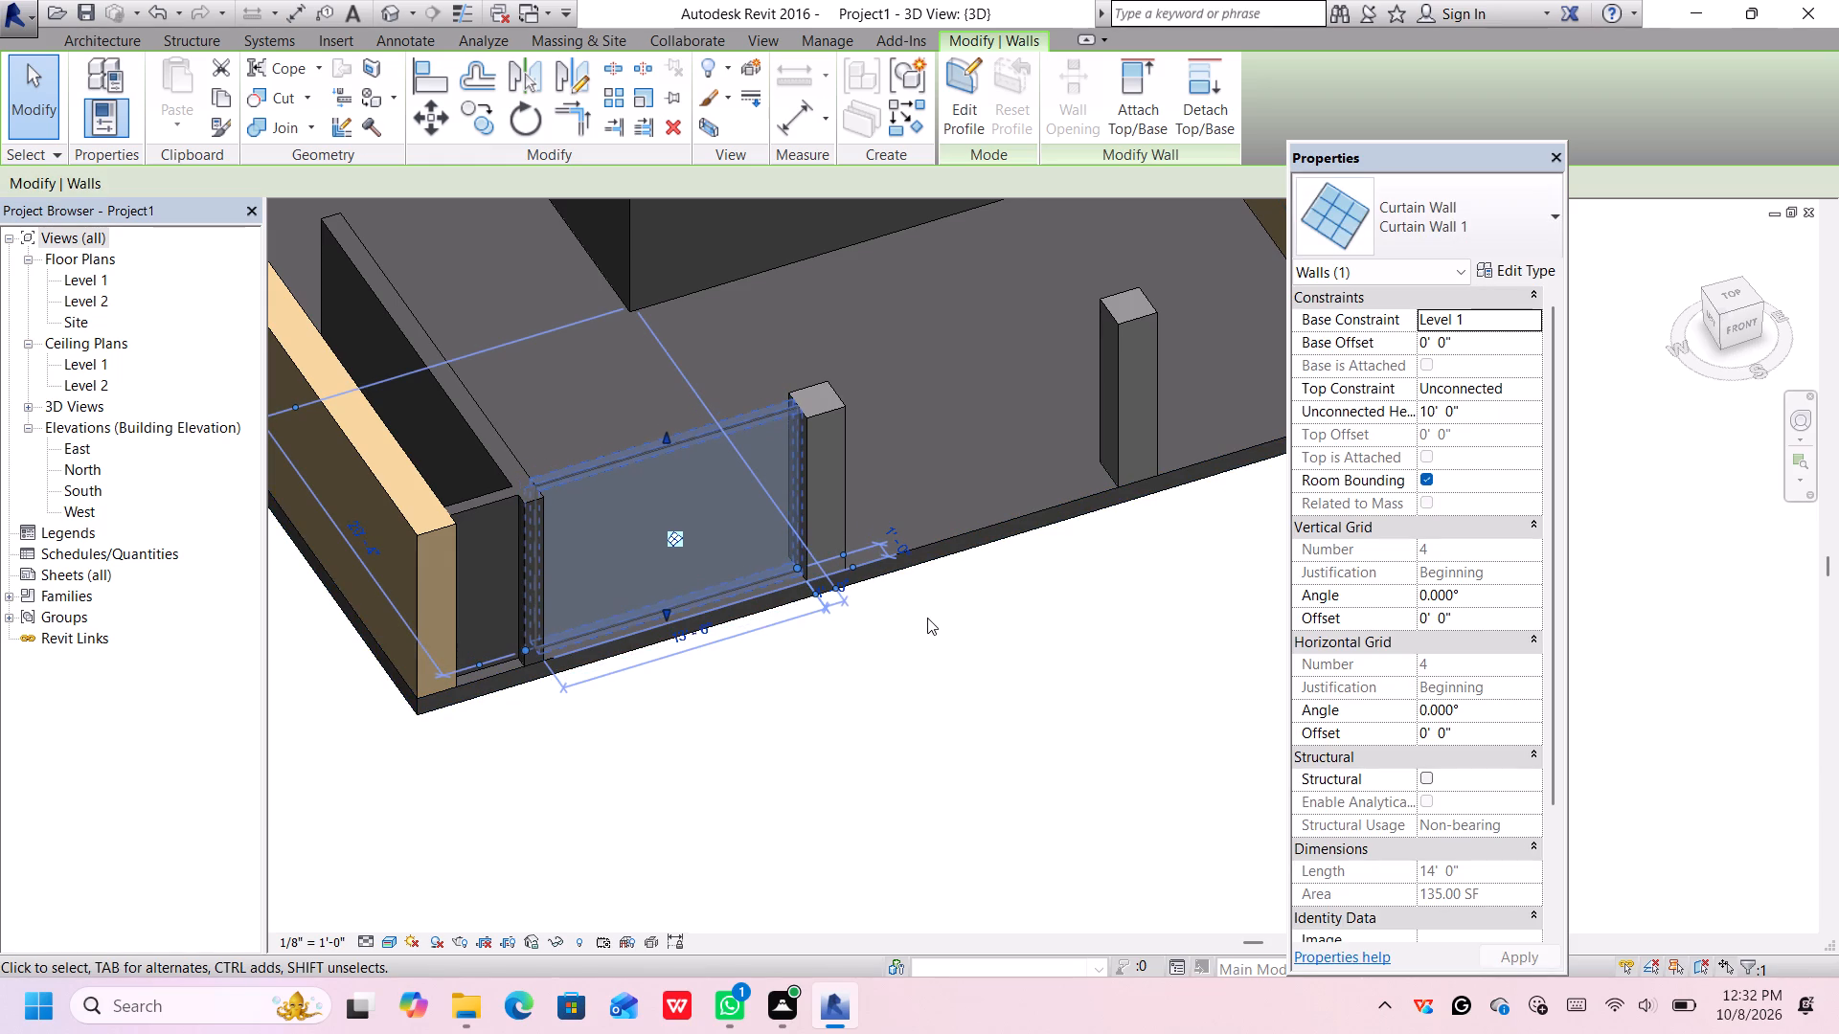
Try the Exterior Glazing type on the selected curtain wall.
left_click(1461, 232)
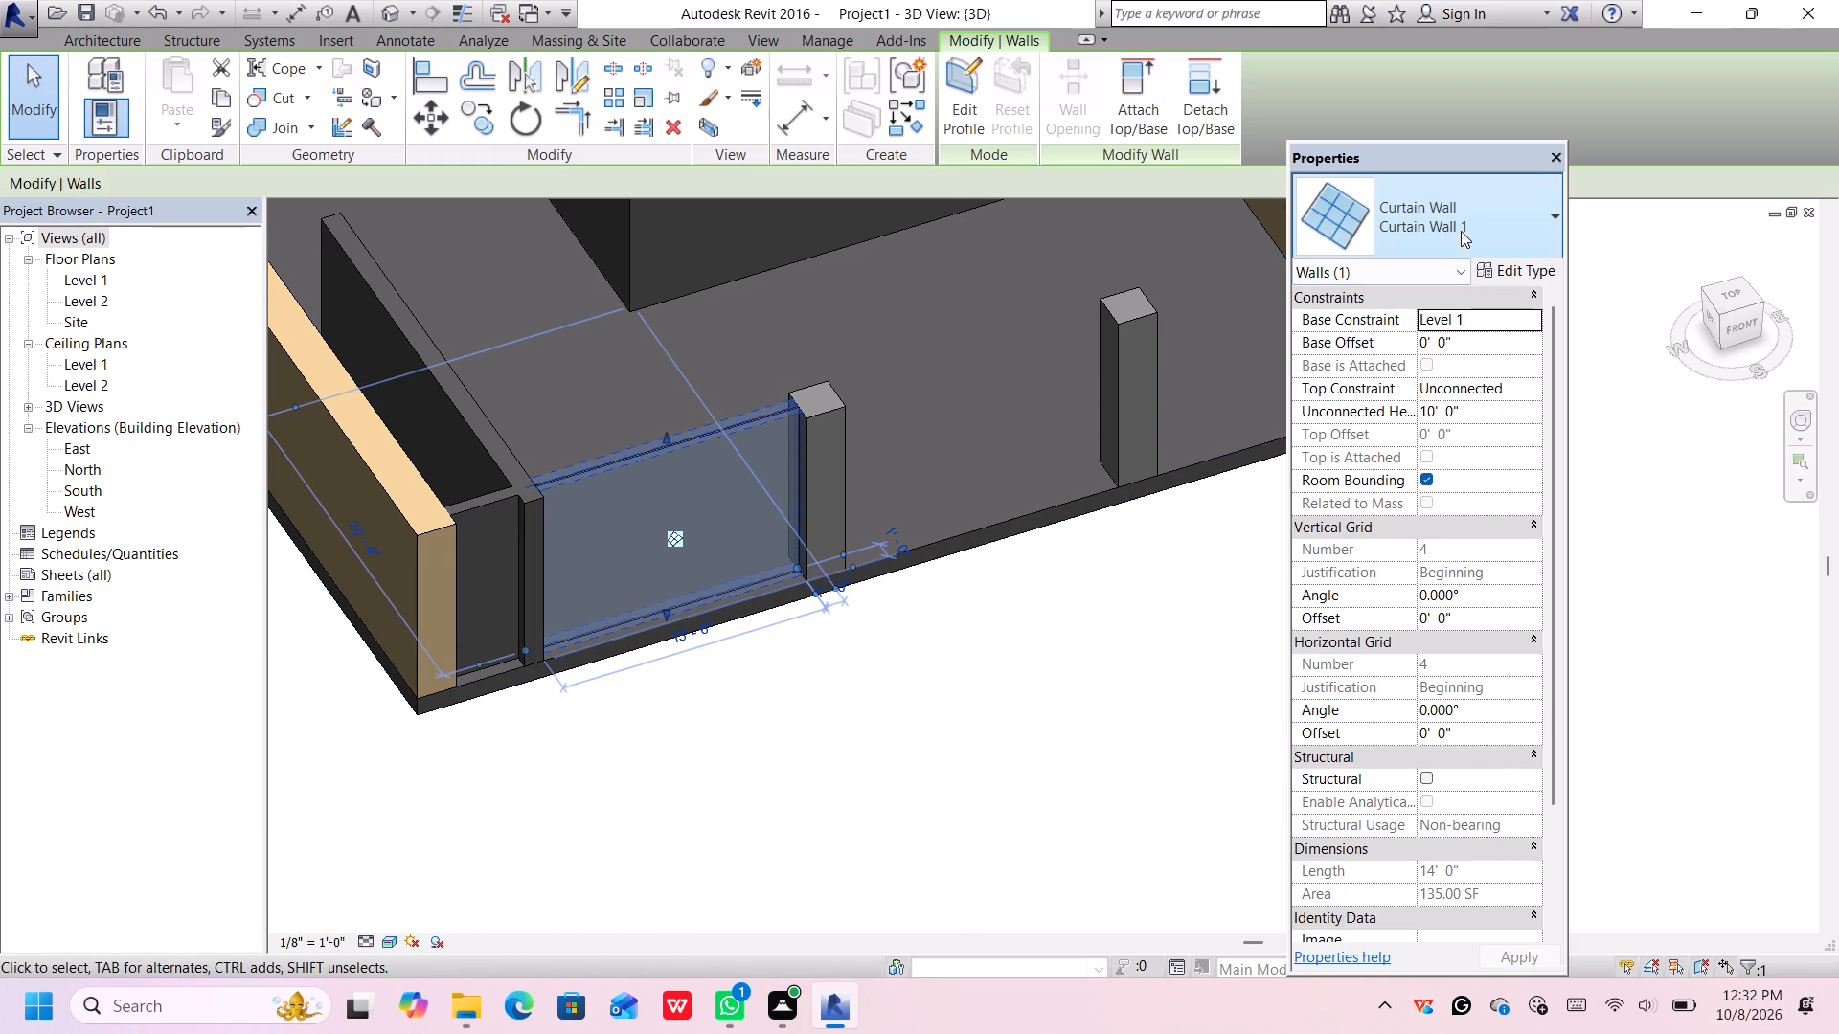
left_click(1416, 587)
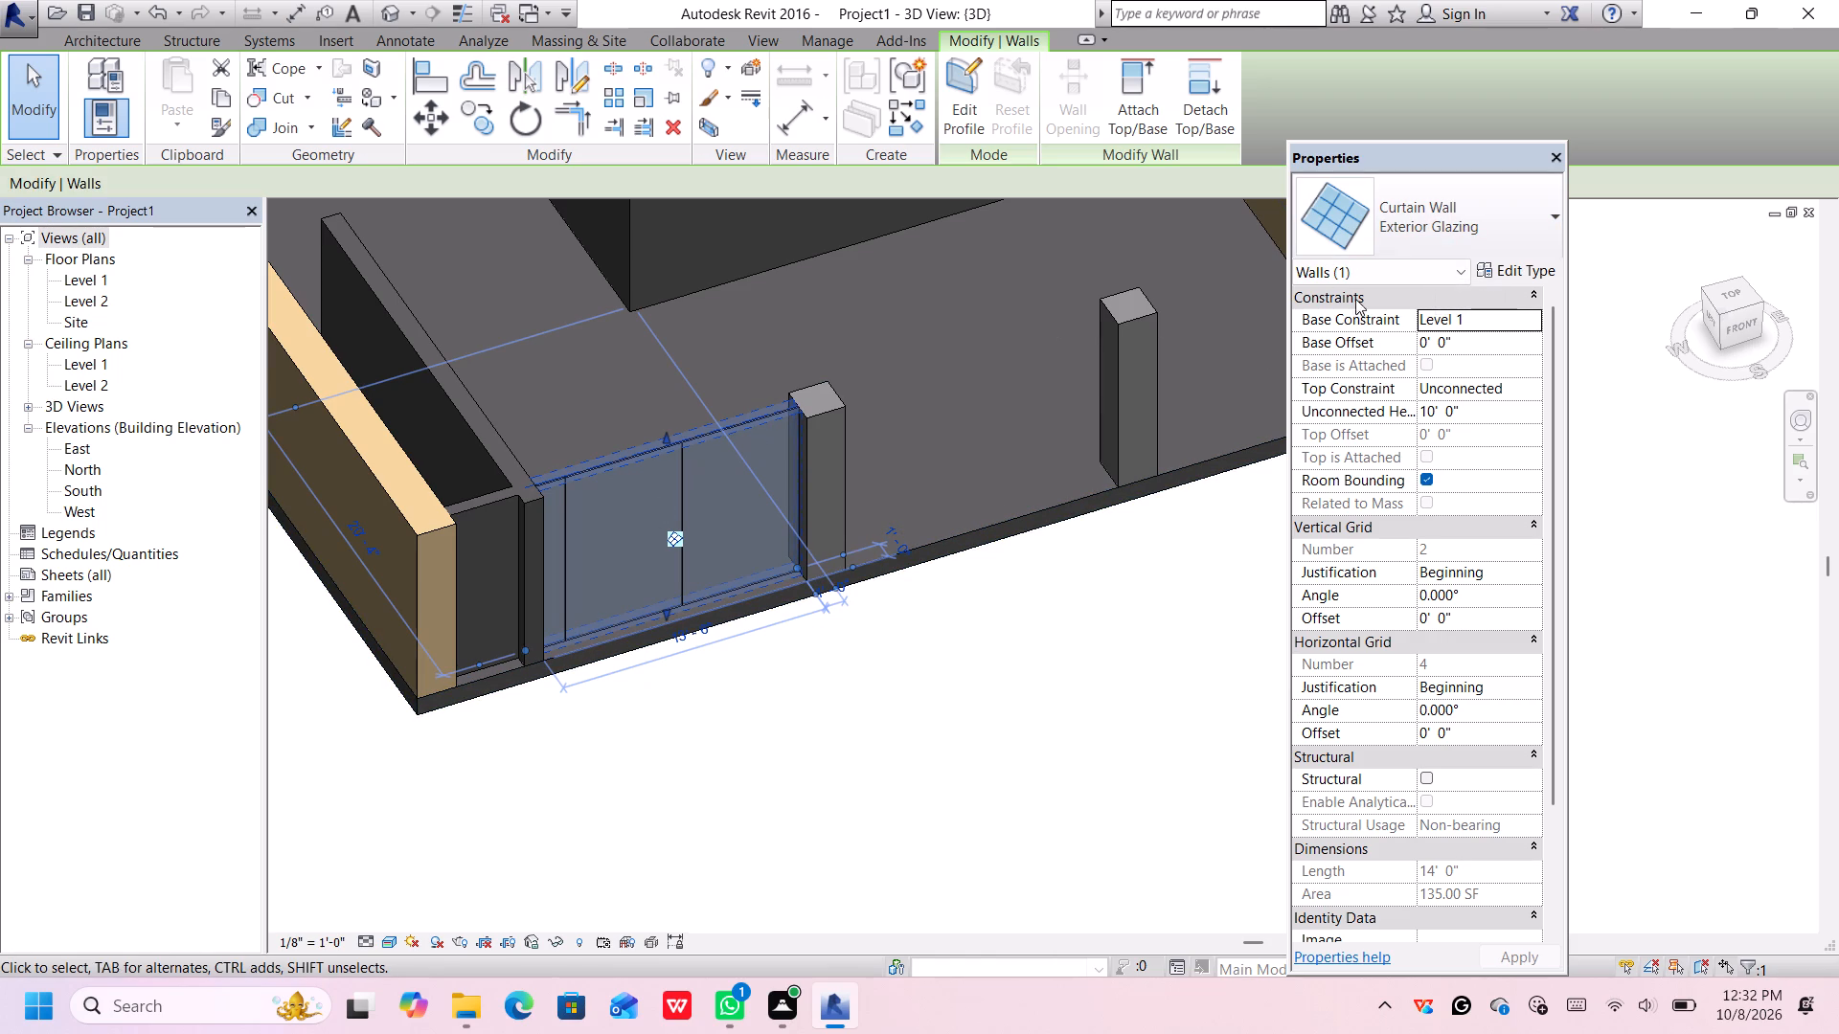
Change the selected curtain wall's type to Storefront.
left_click(1449, 232)
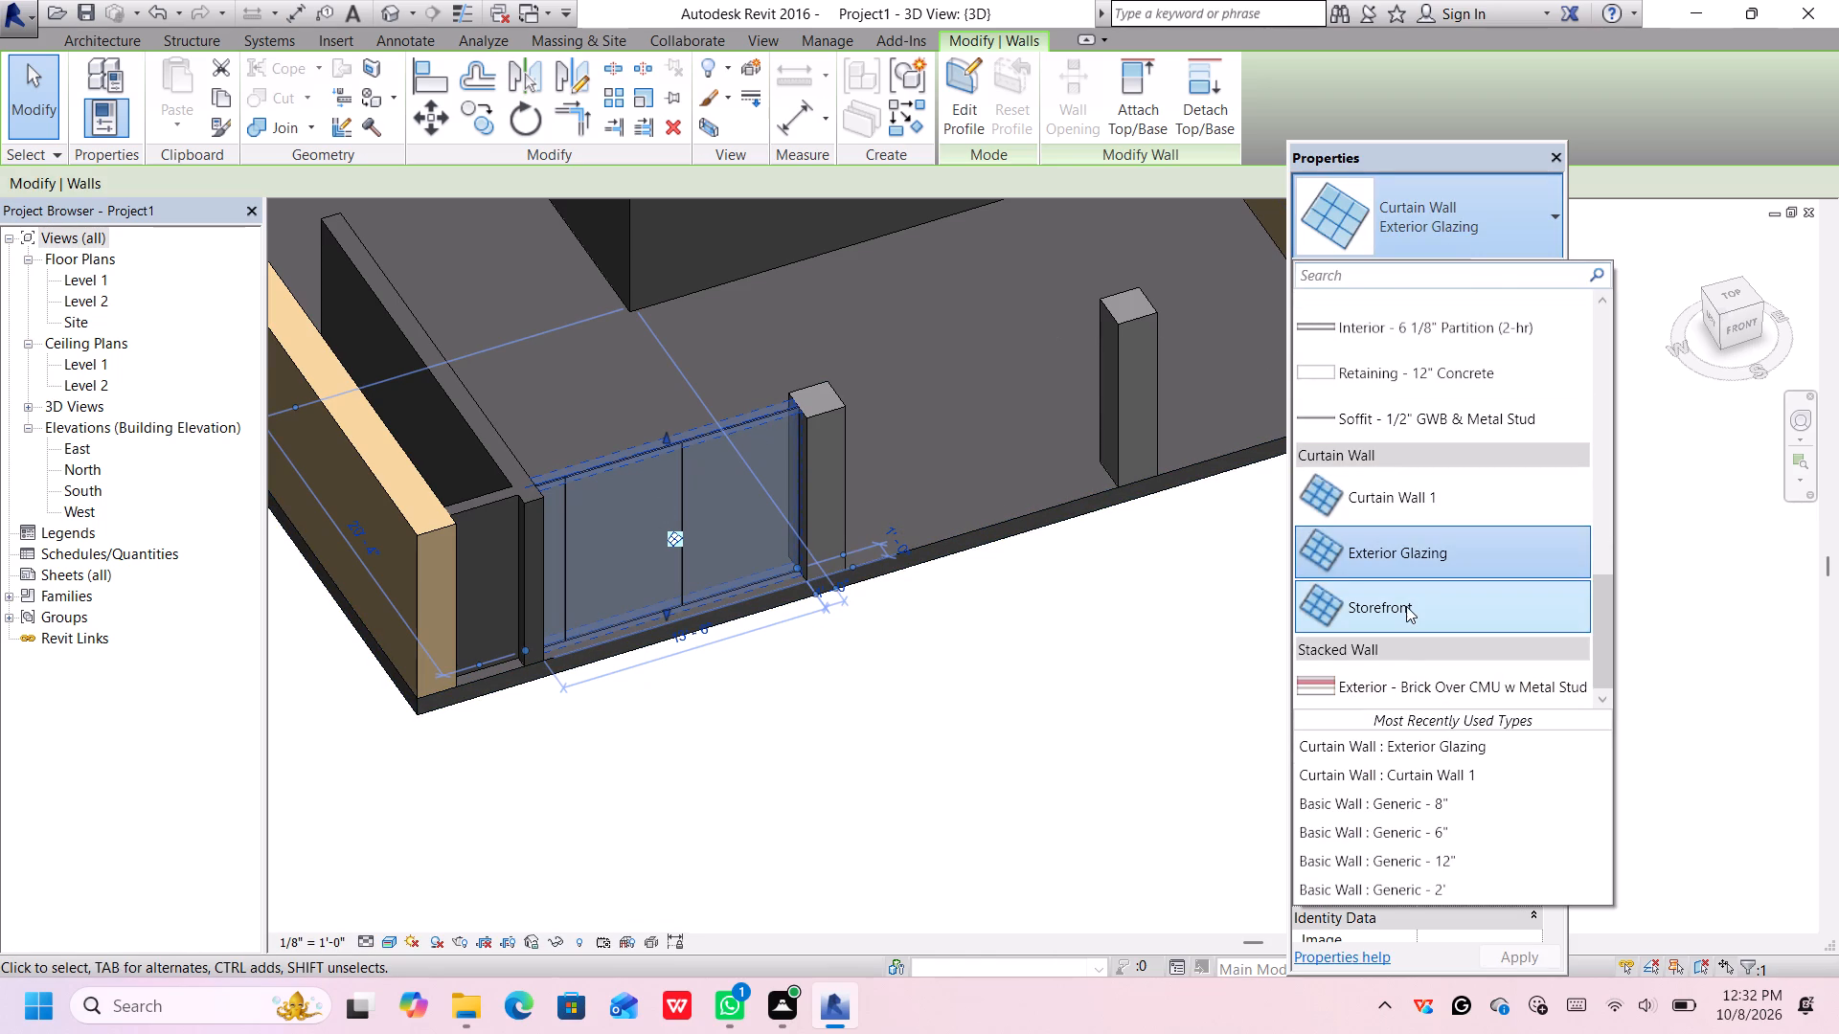
left_click(1406, 606)
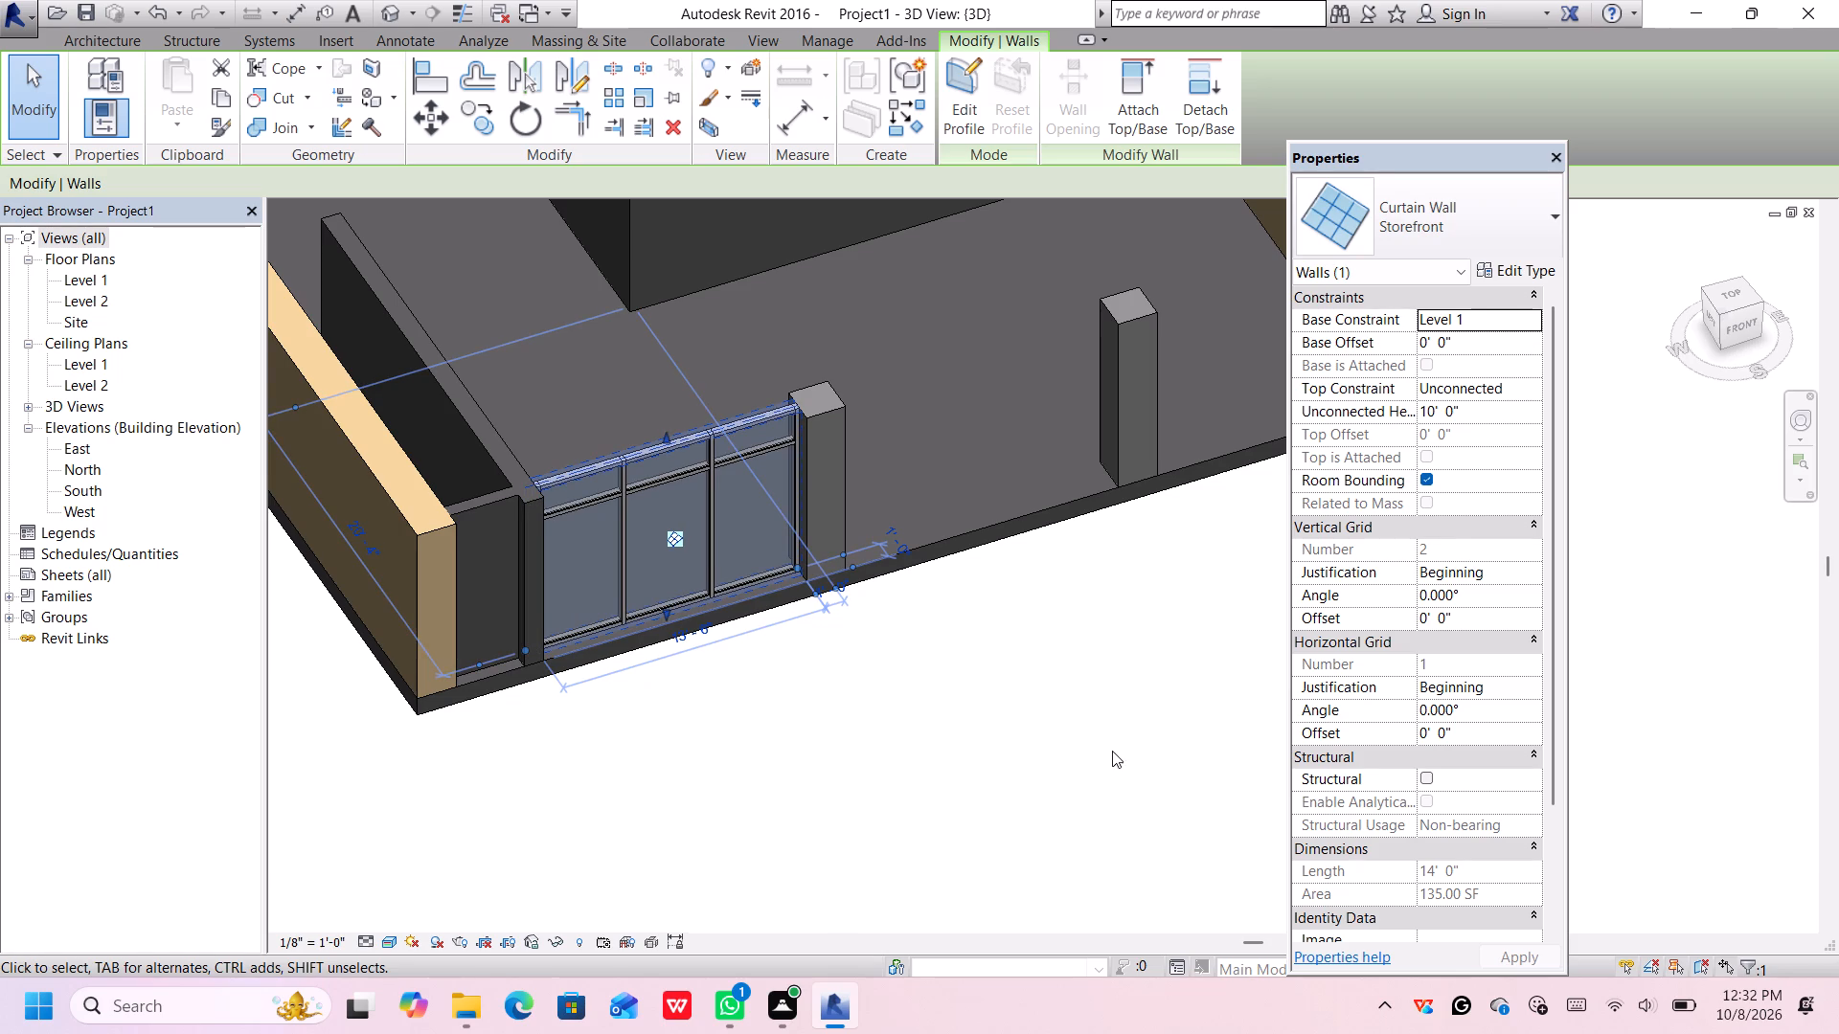
middle_click_drag(1113, 746, 1066, 702)
middle_click_drag(967, 577, 966, 597)
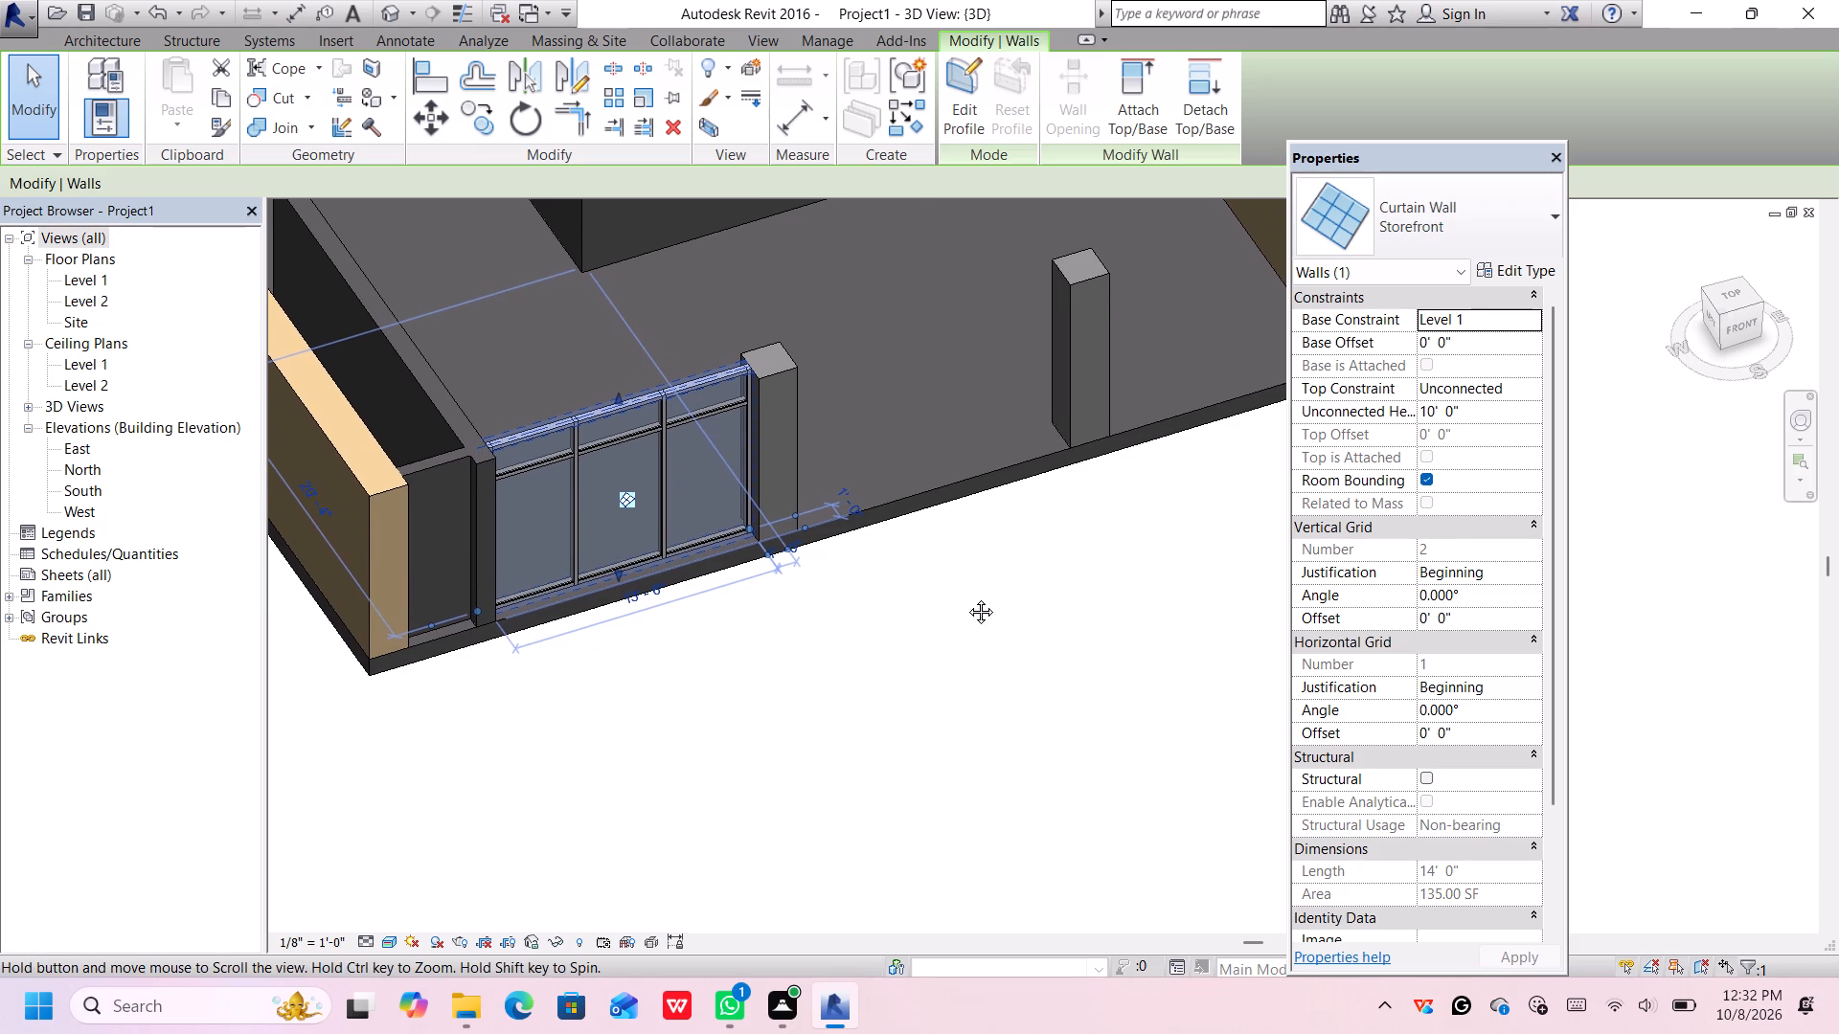
middle_click_drag(966, 597, 970, 622)
key("Escape")
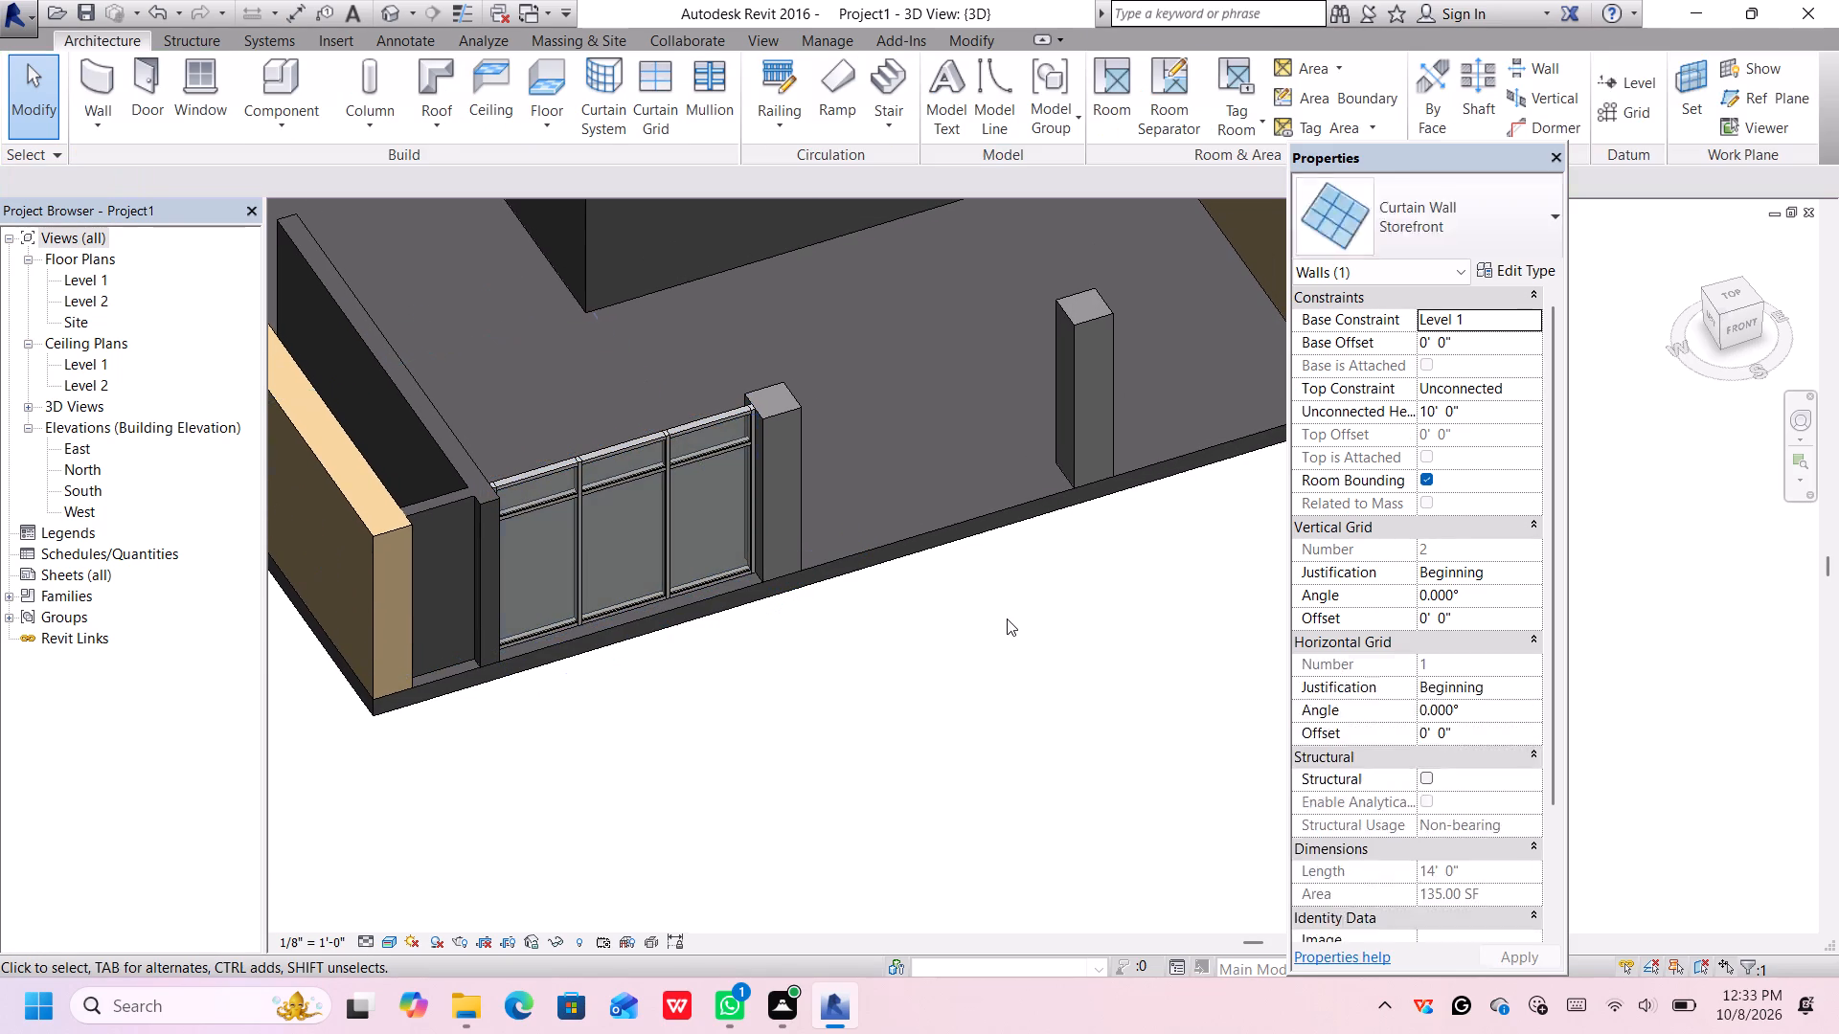
Draw a 10' high Curtain Wall 1 segment between the two front columns, starting at the second column's side midpoint, in line with the storefront.
middle_click_drag(998, 579, 974, 585)
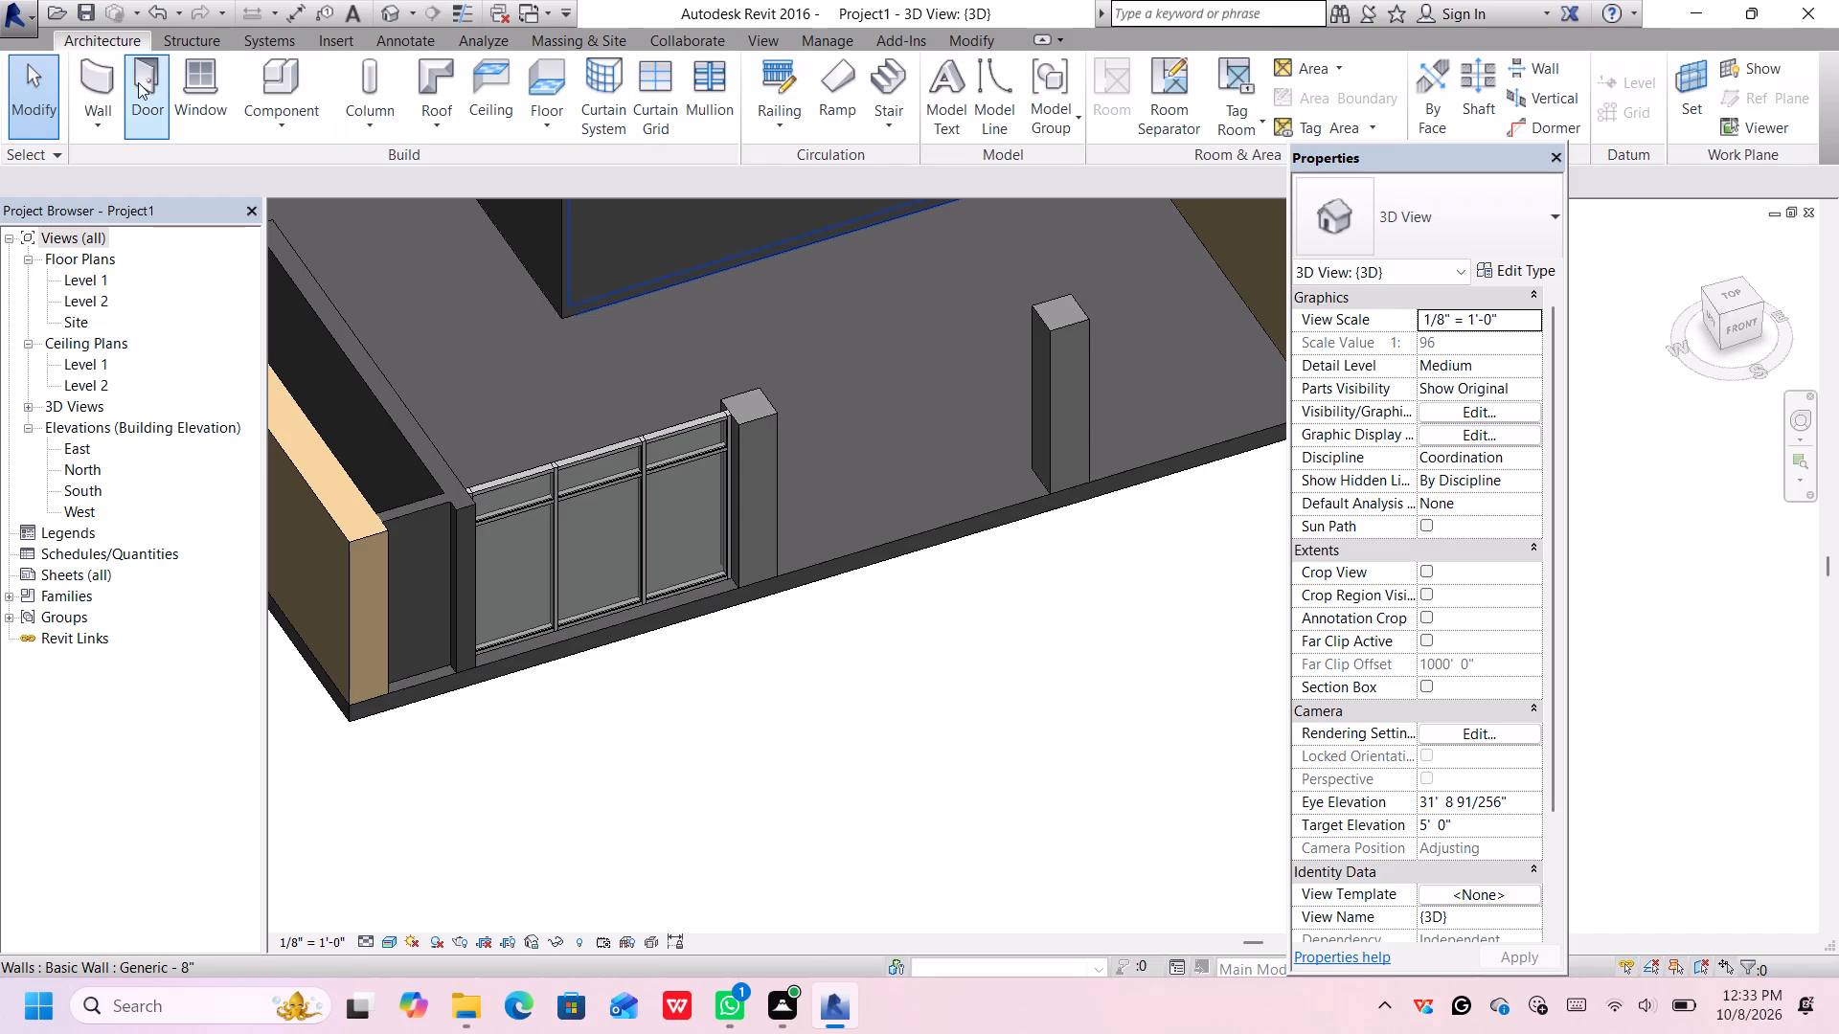
left_click(106, 83)
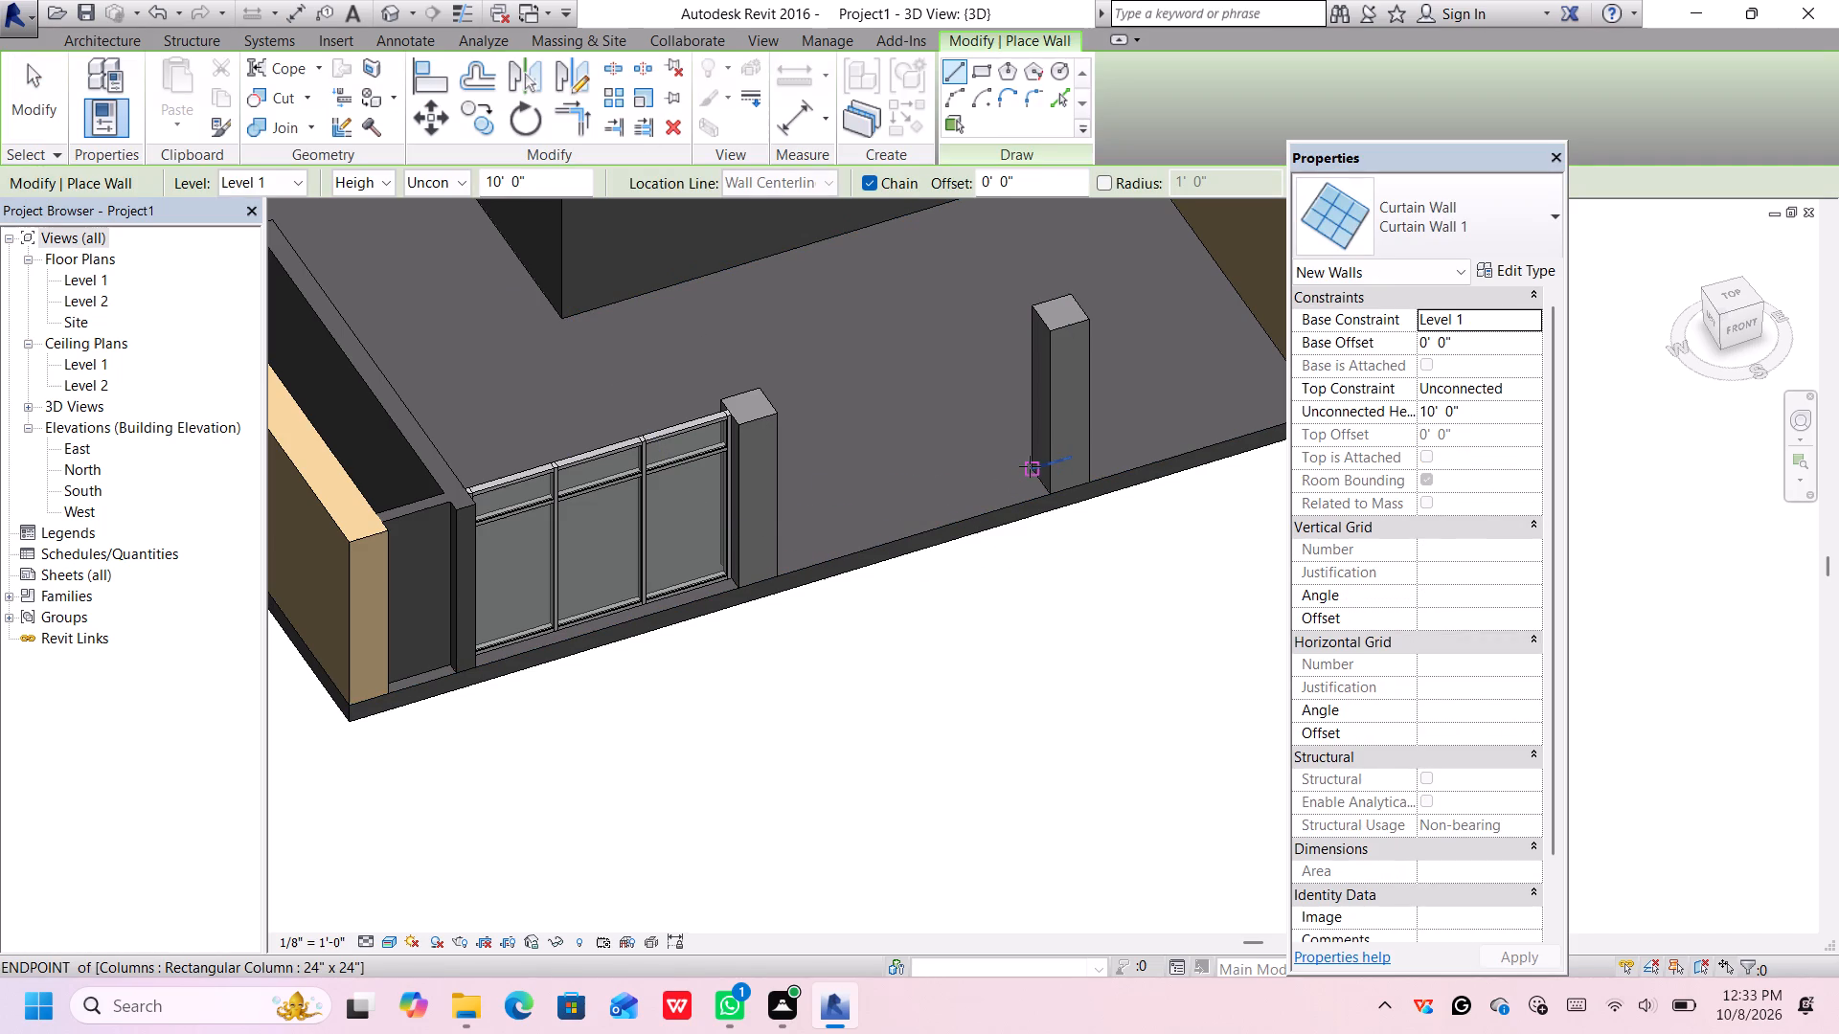
scroll(1036, 478, "up", 2)
scroll(1038, 478, "down", 1)
scroll(1038, 478, "up", 2)
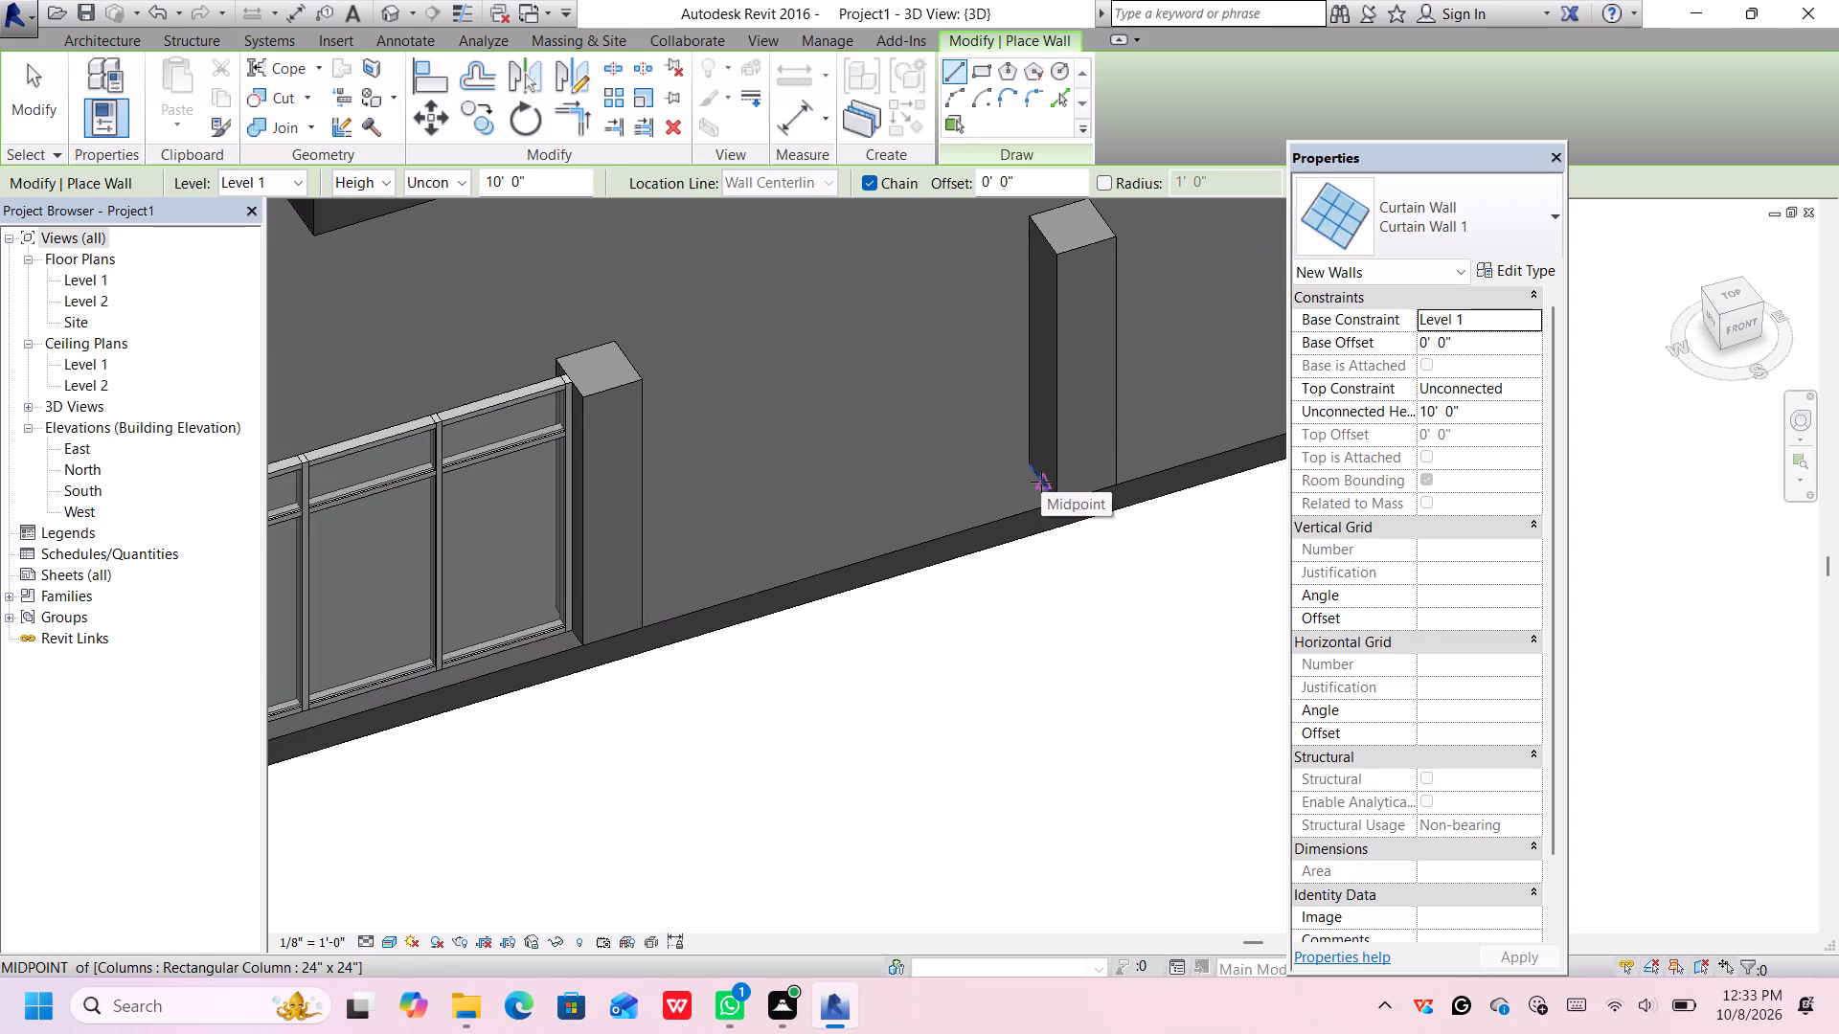
left_click(1041, 482)
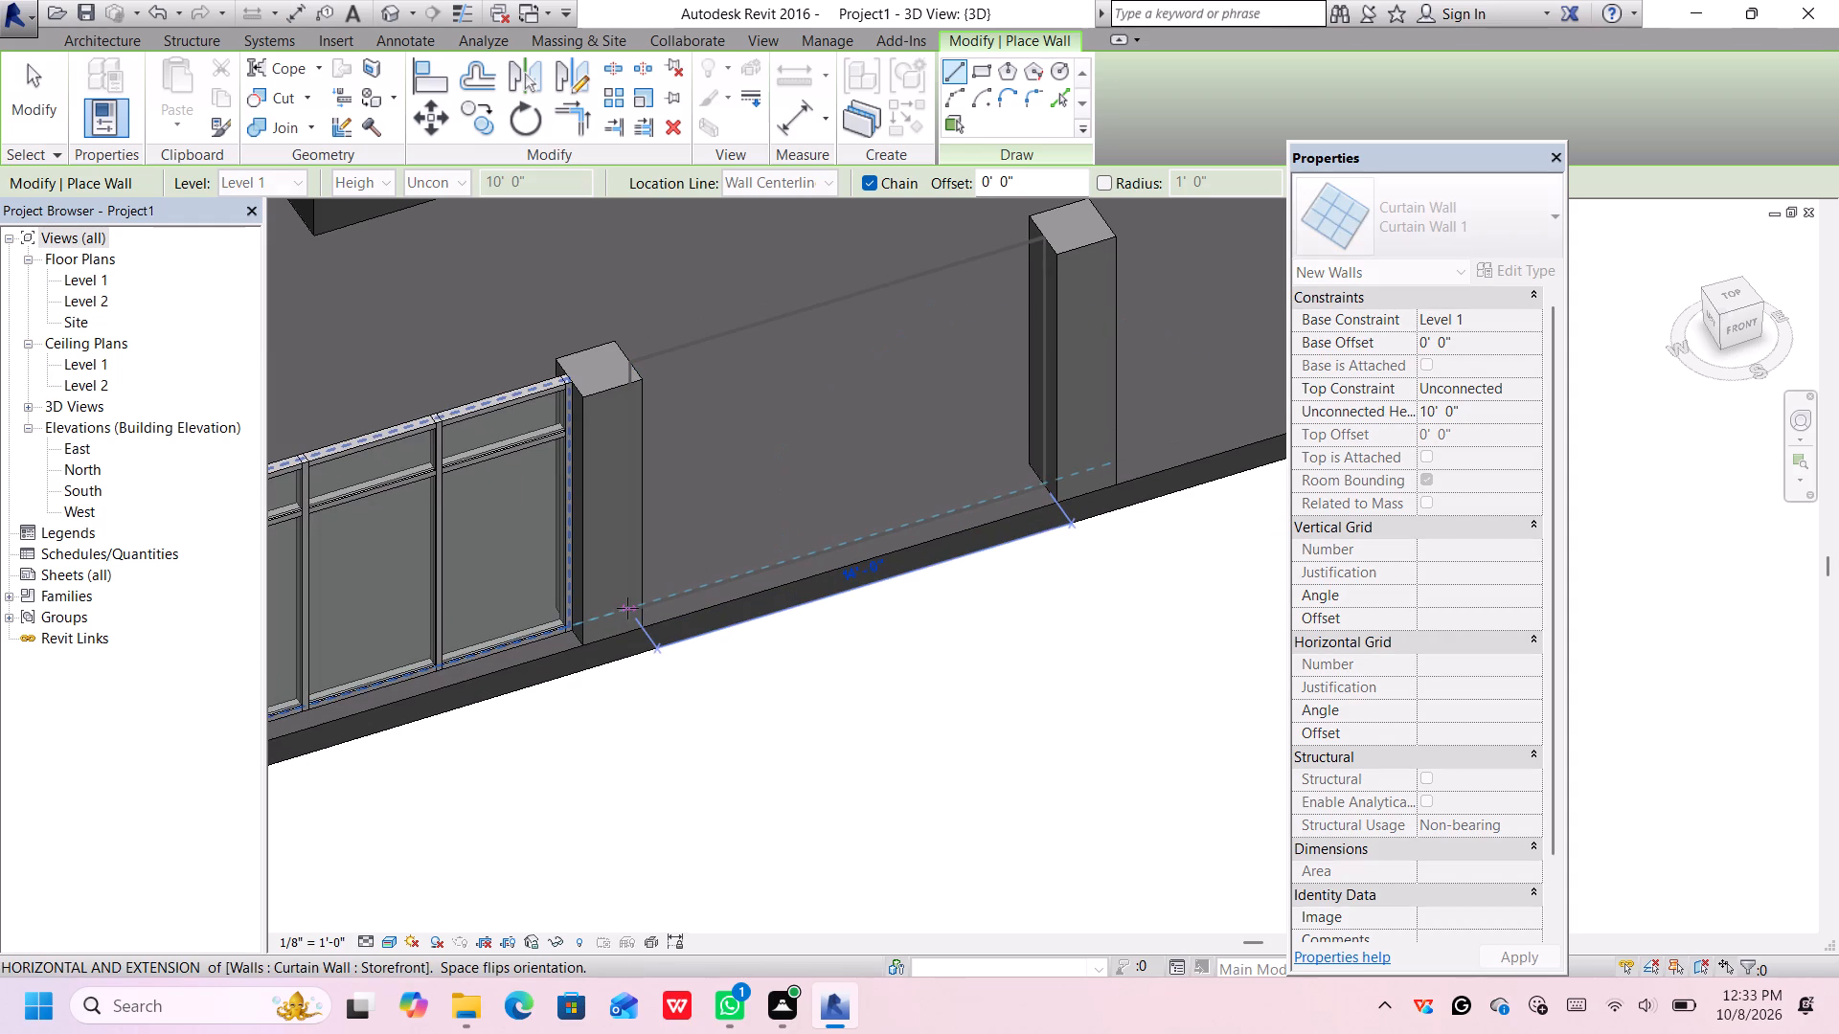
left_click(627, 608)
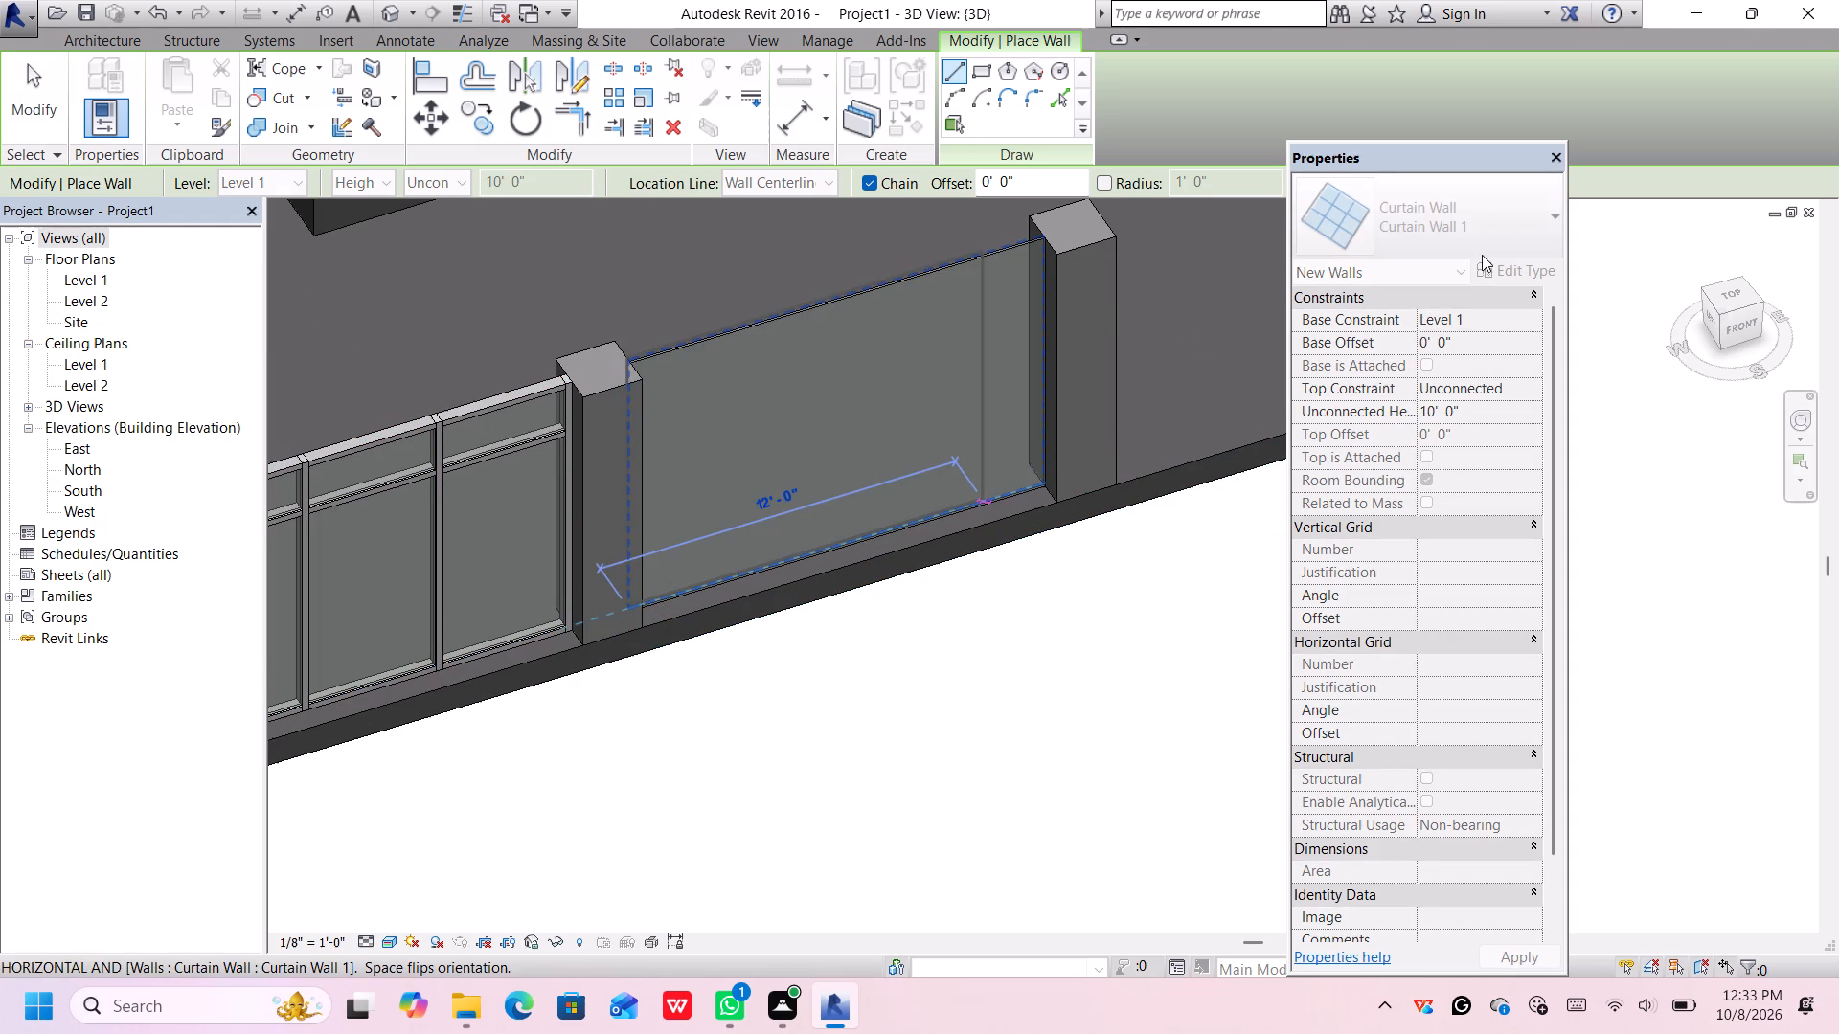
key("Escape")
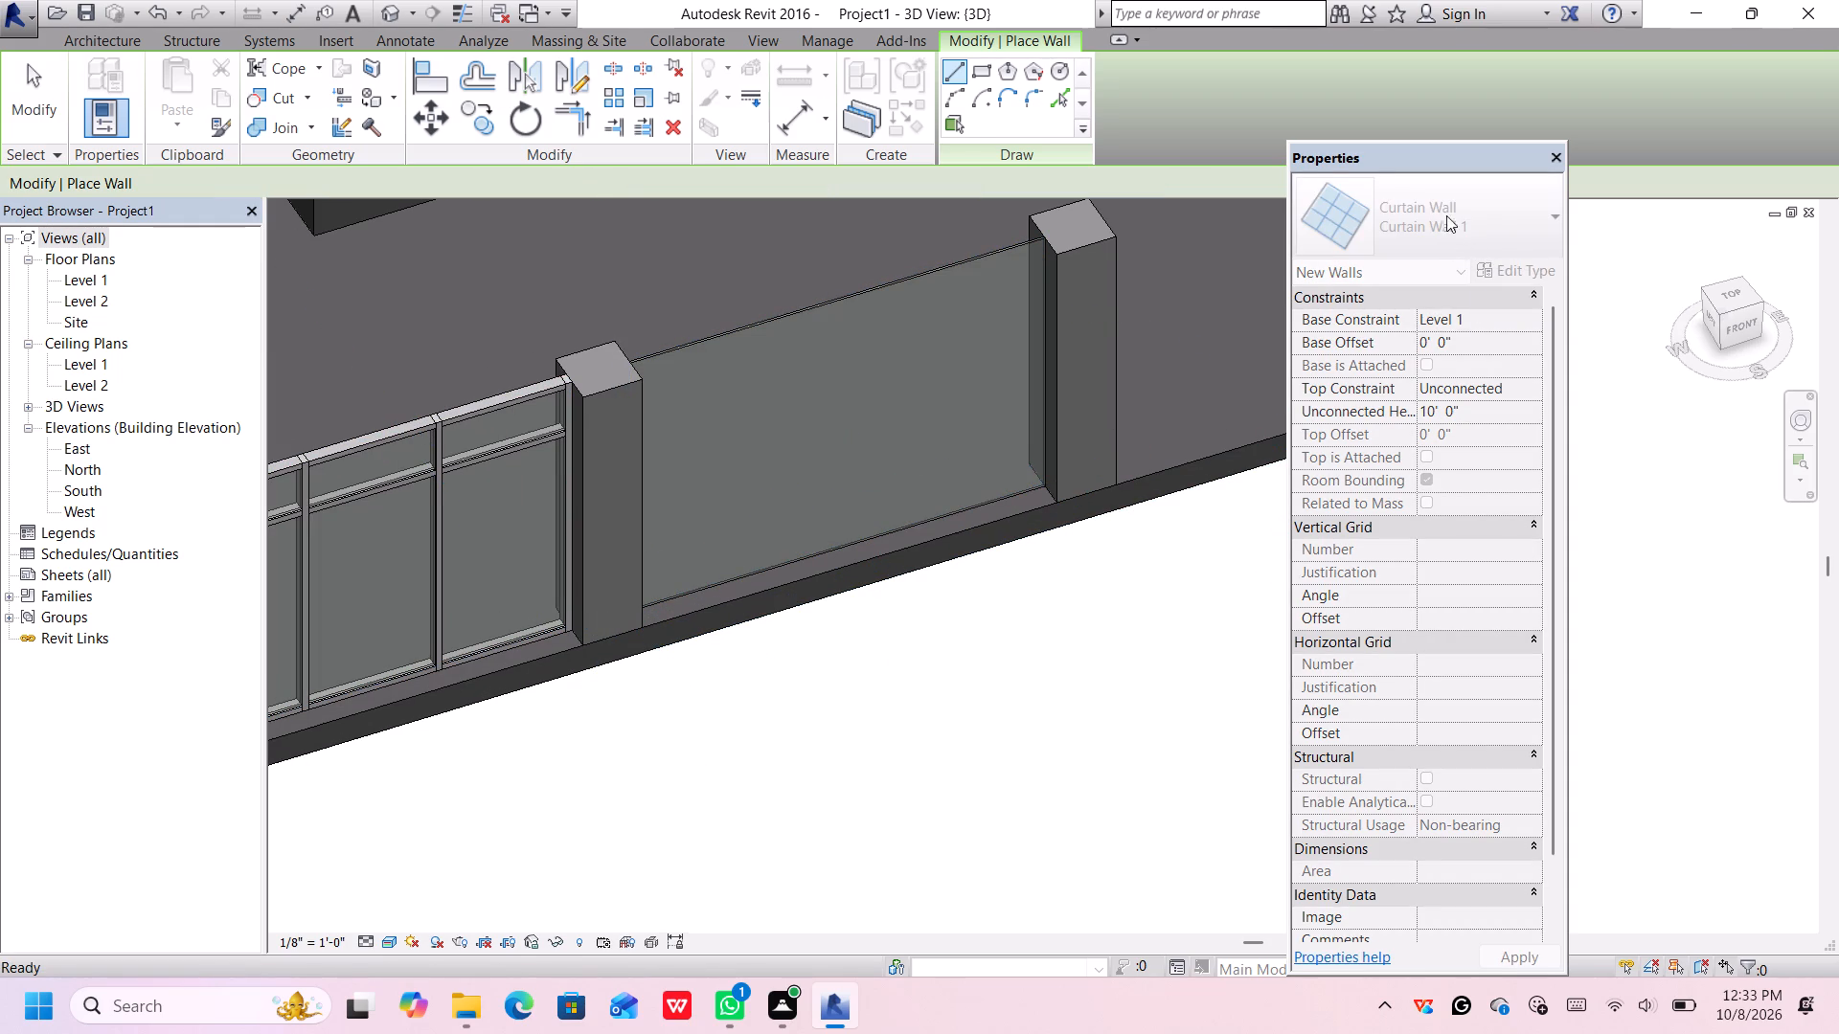
Change the type of the new curtain wall between the two front columns to Storefront.
key("Escape")
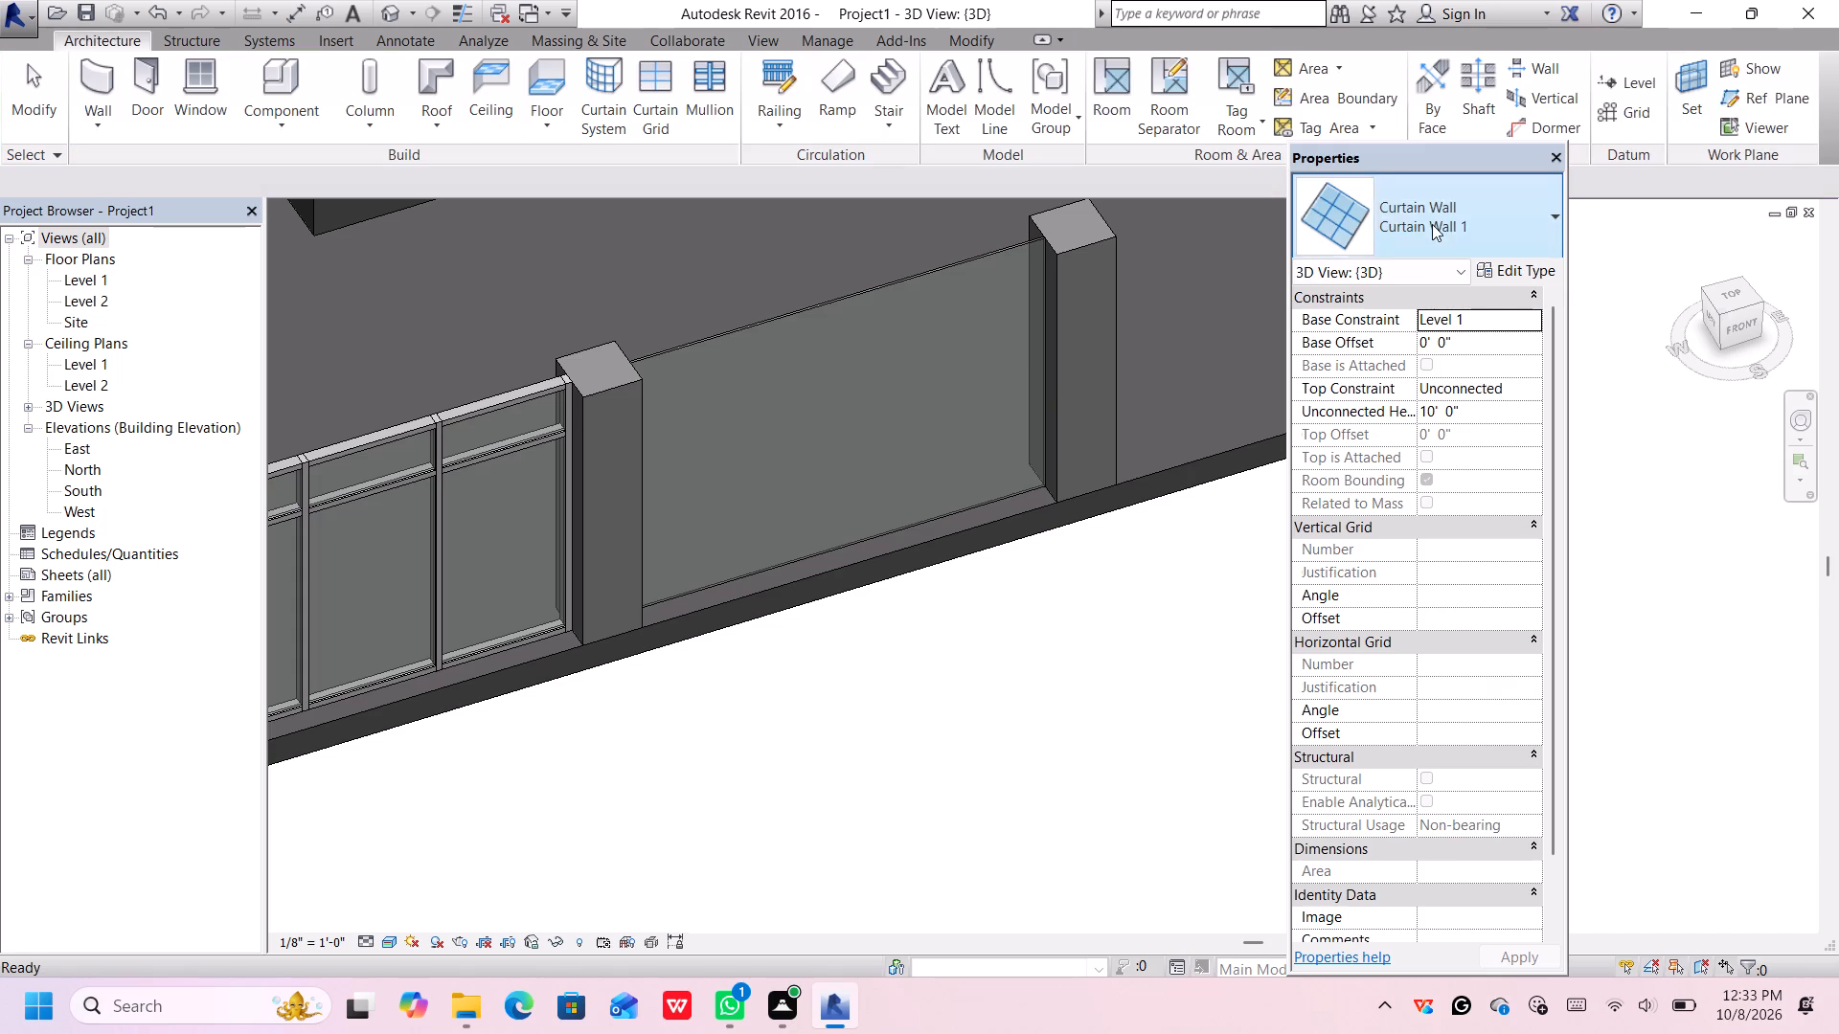
left_click(1469, 219)
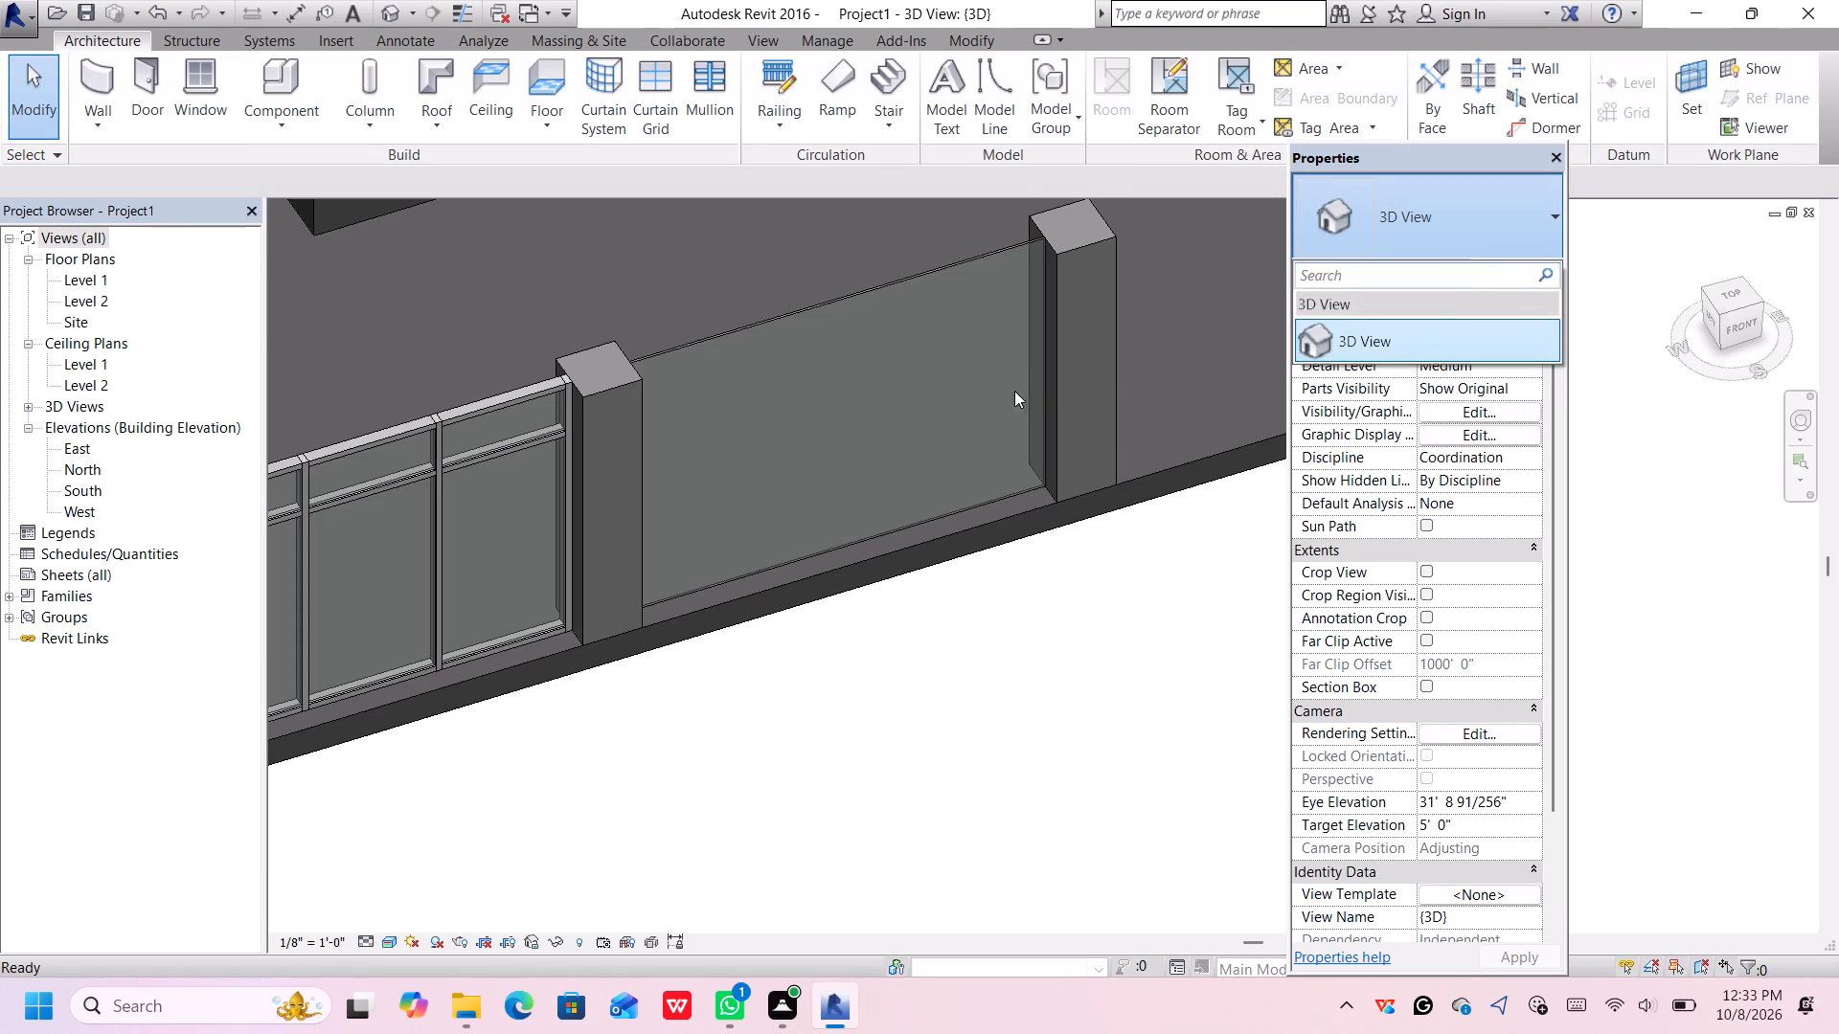
left_click(1092, 160)
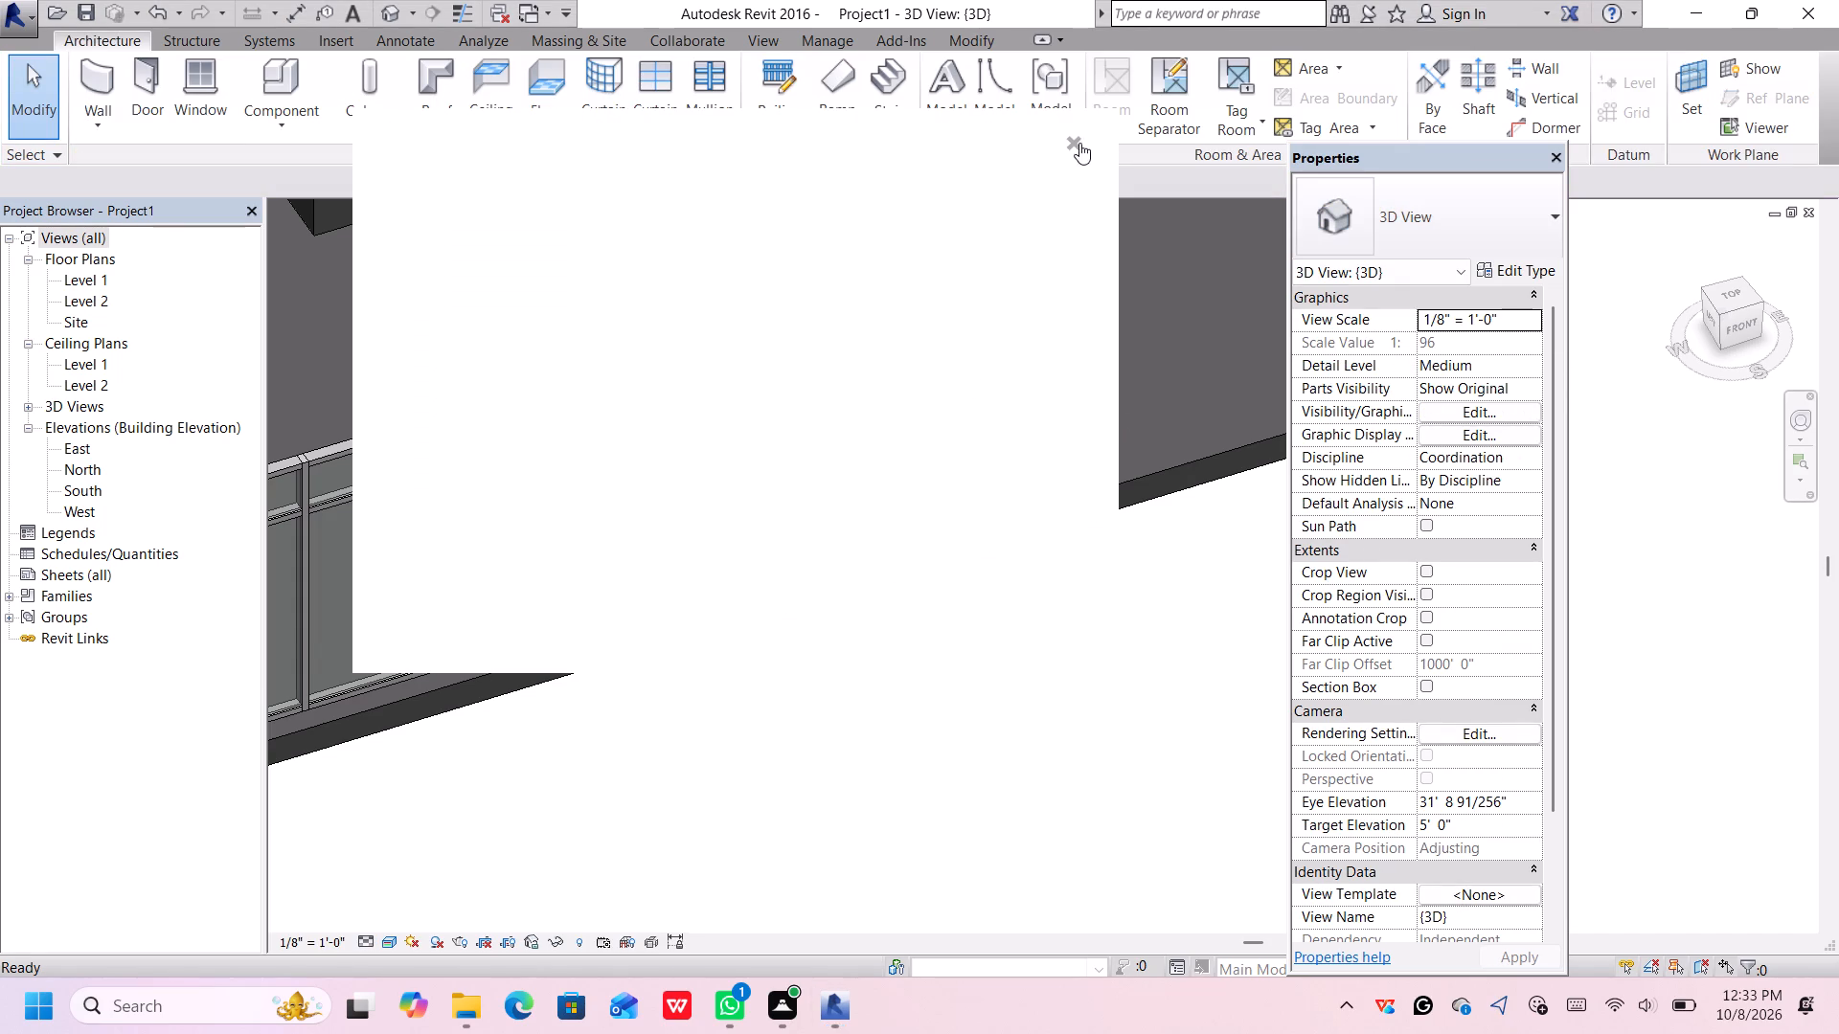
left_click(1073, 139)
key("Escape")
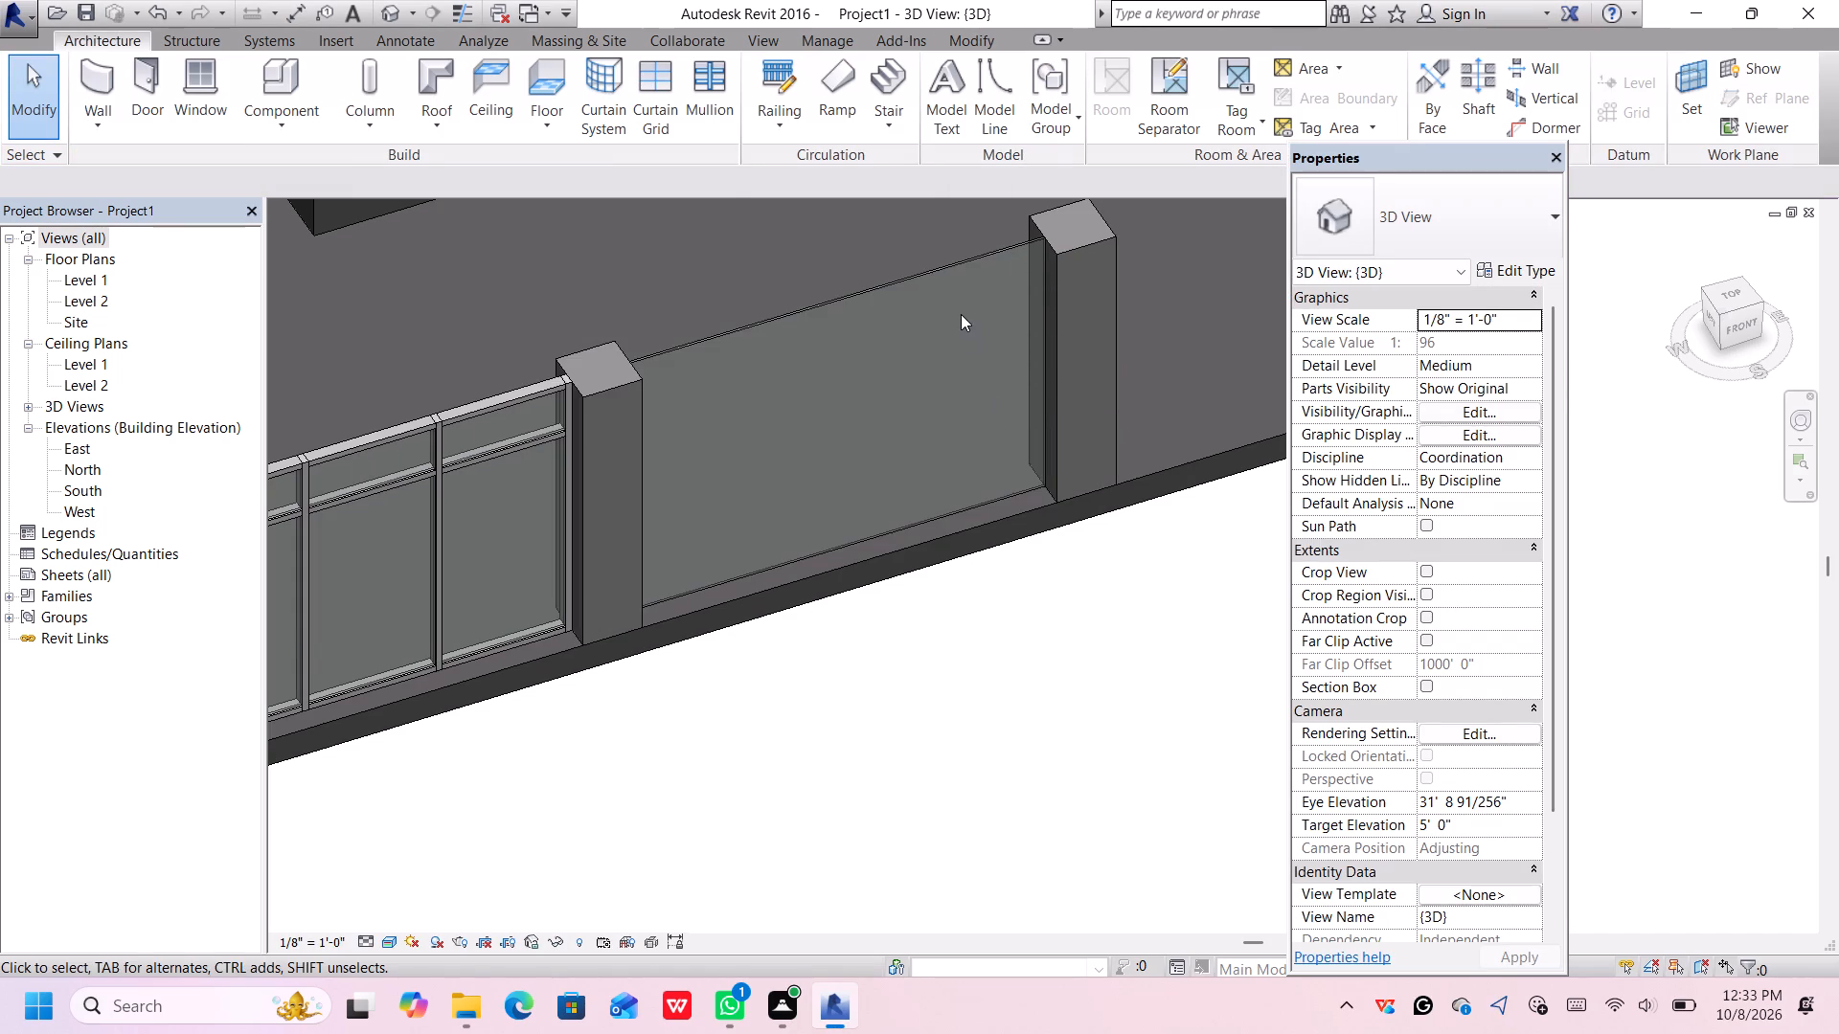
left_click(963, 312)
left_click(1458, 214)
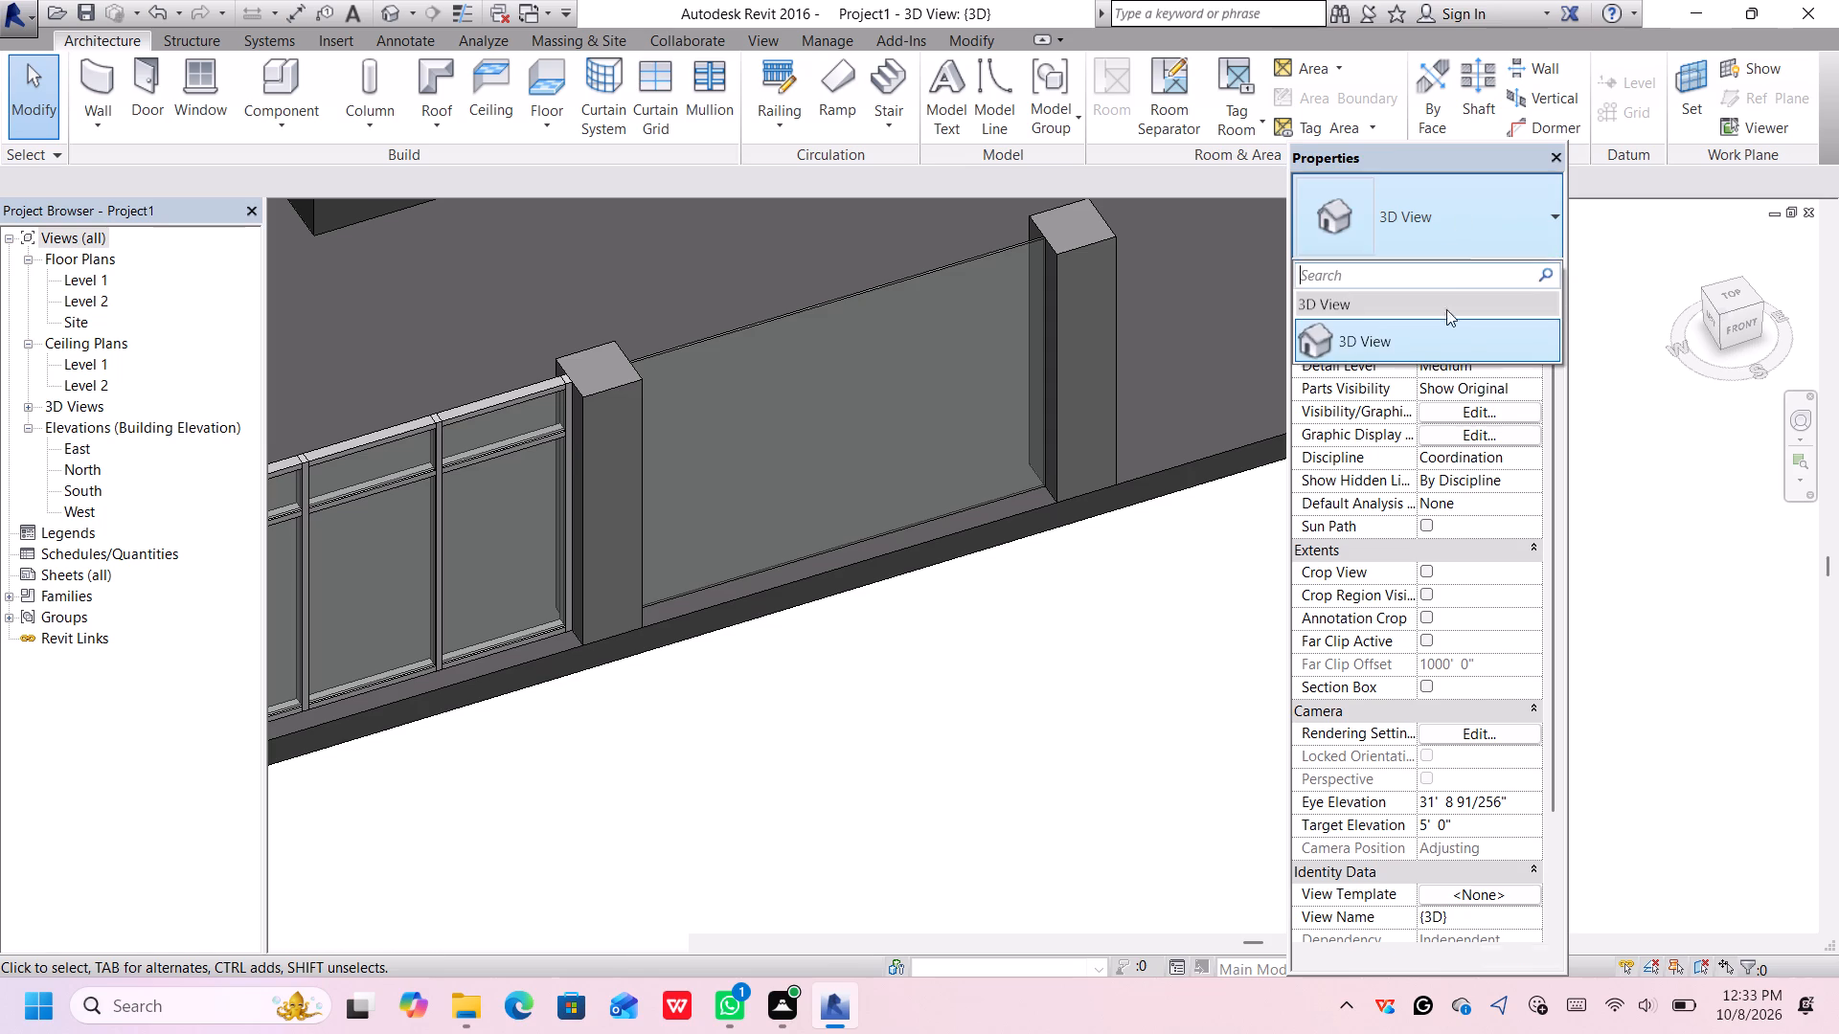
left_click(923, 387)
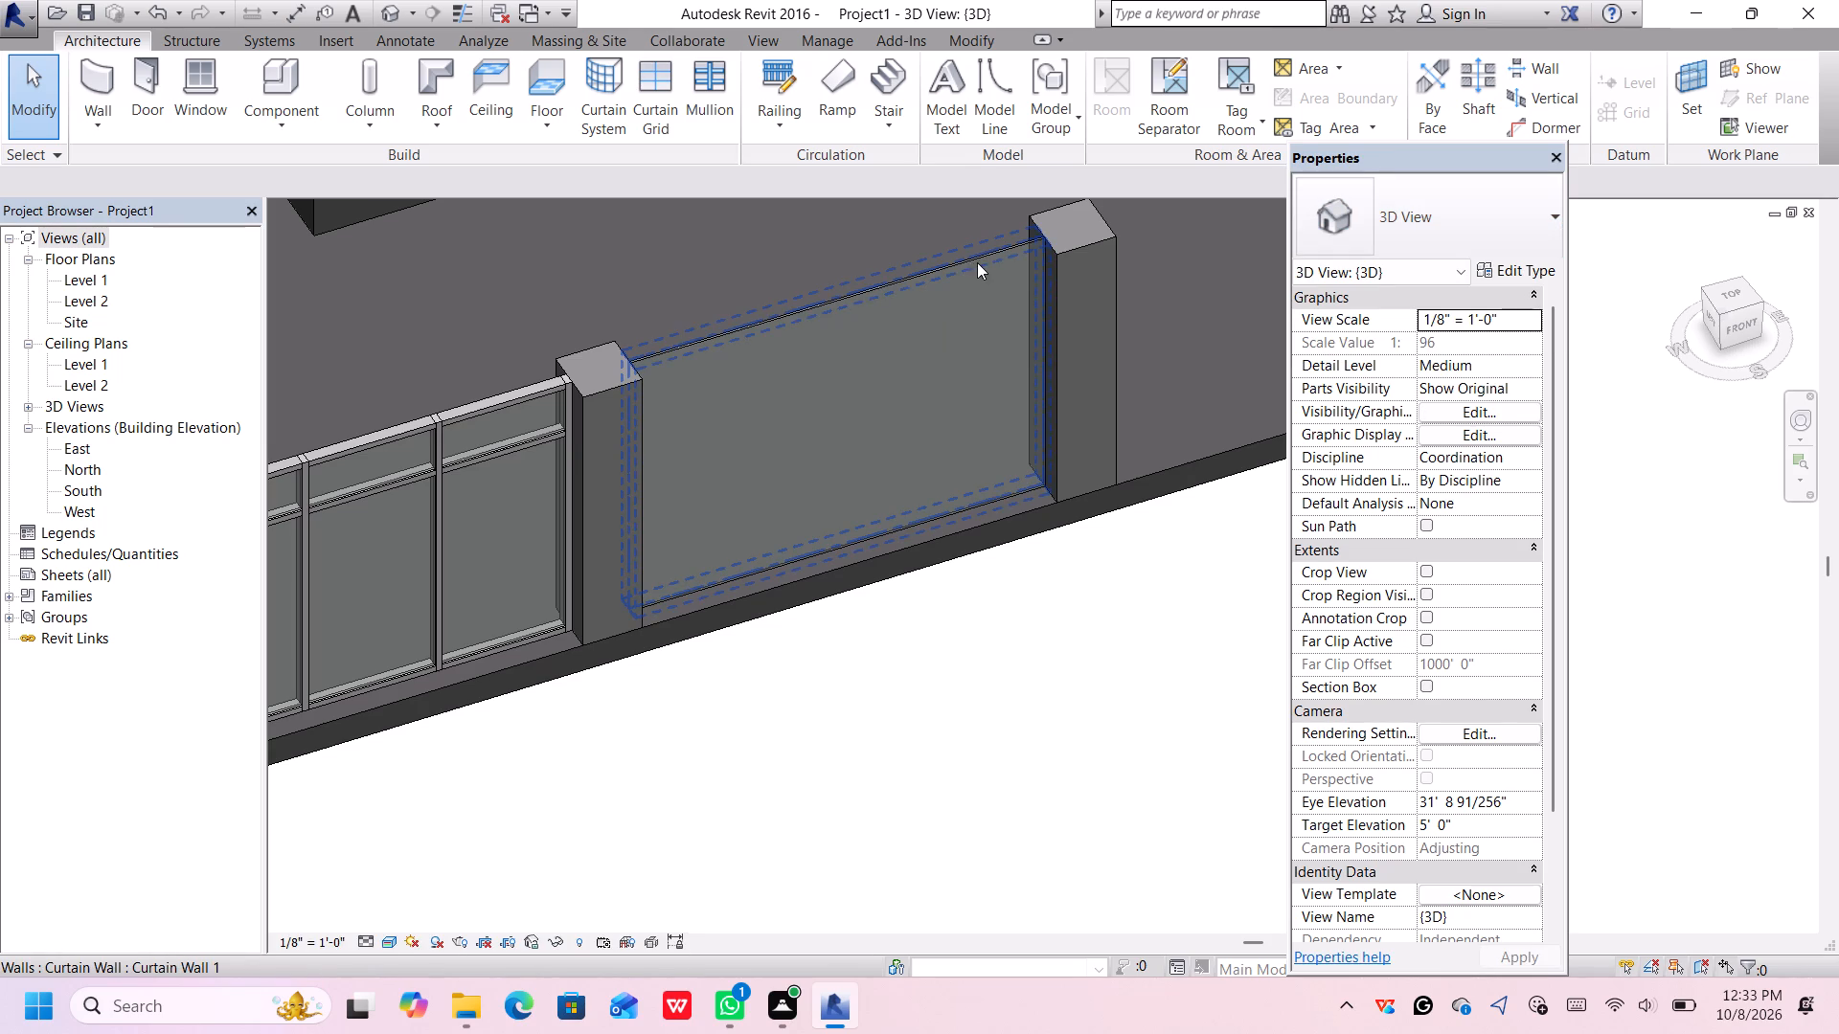
left_click(977, 264)
left_click(1480, 236)
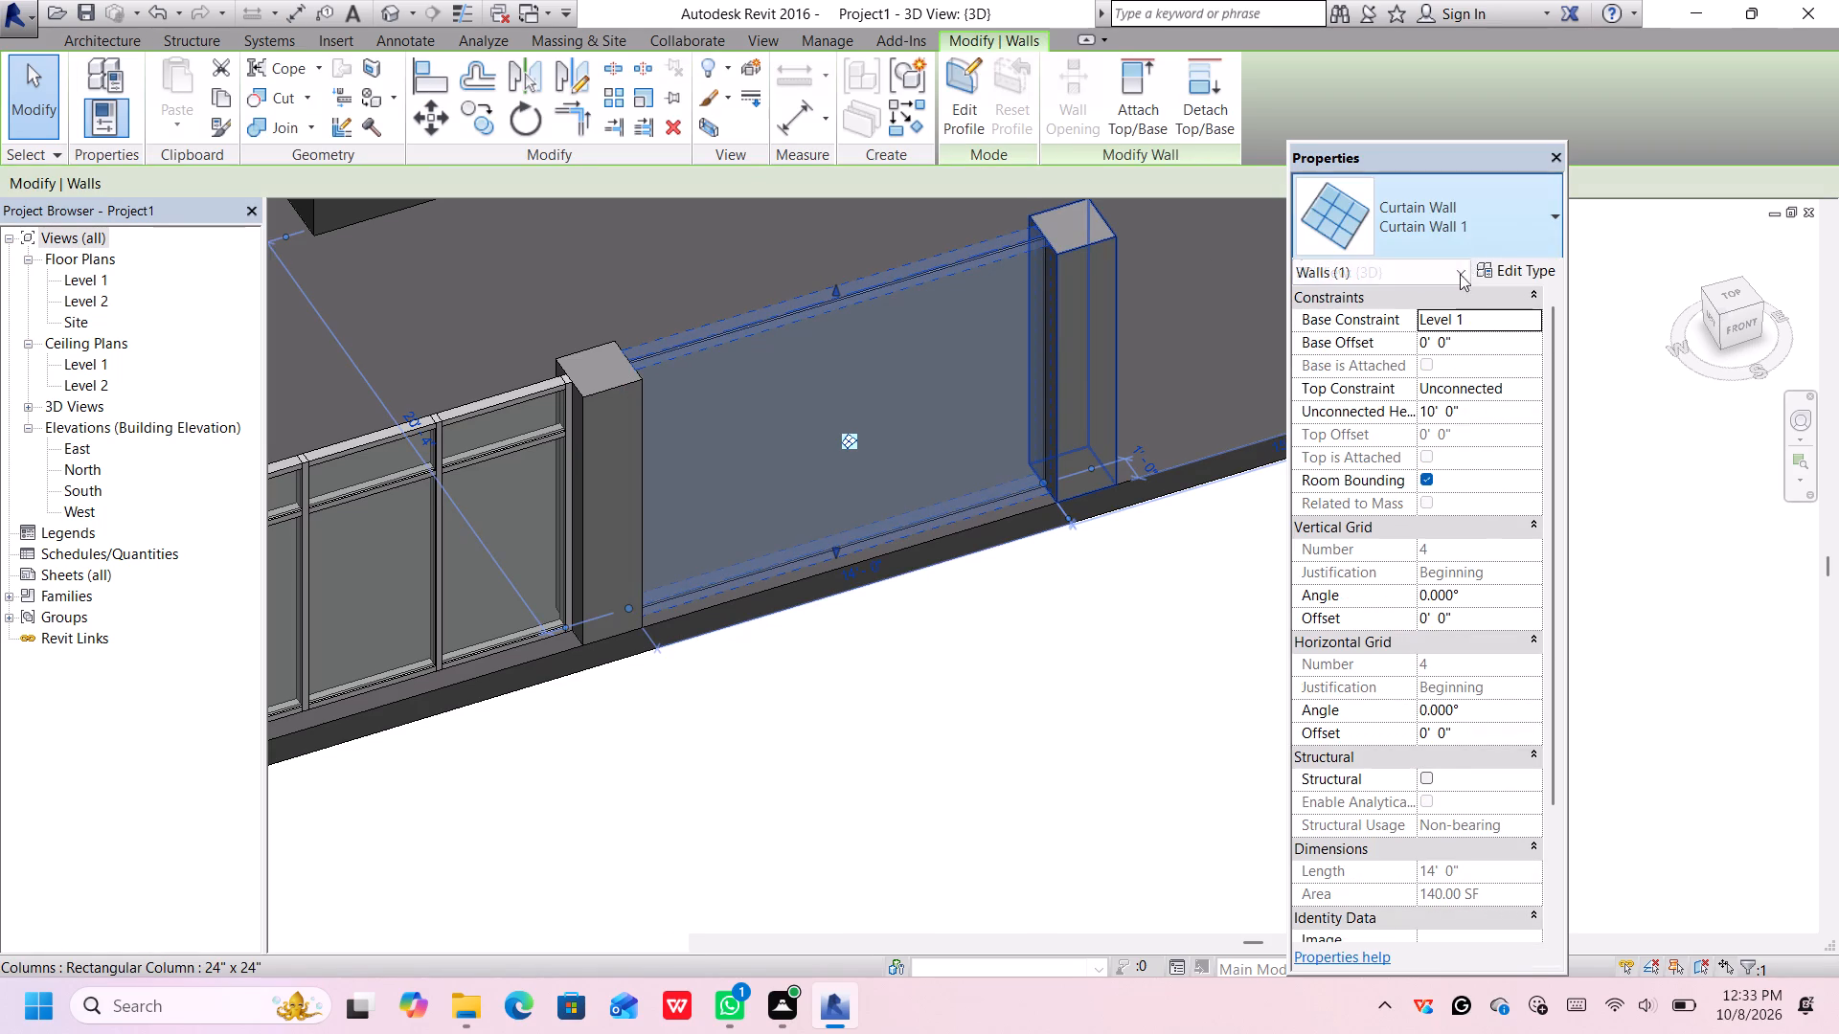
left_click(1400, 575)
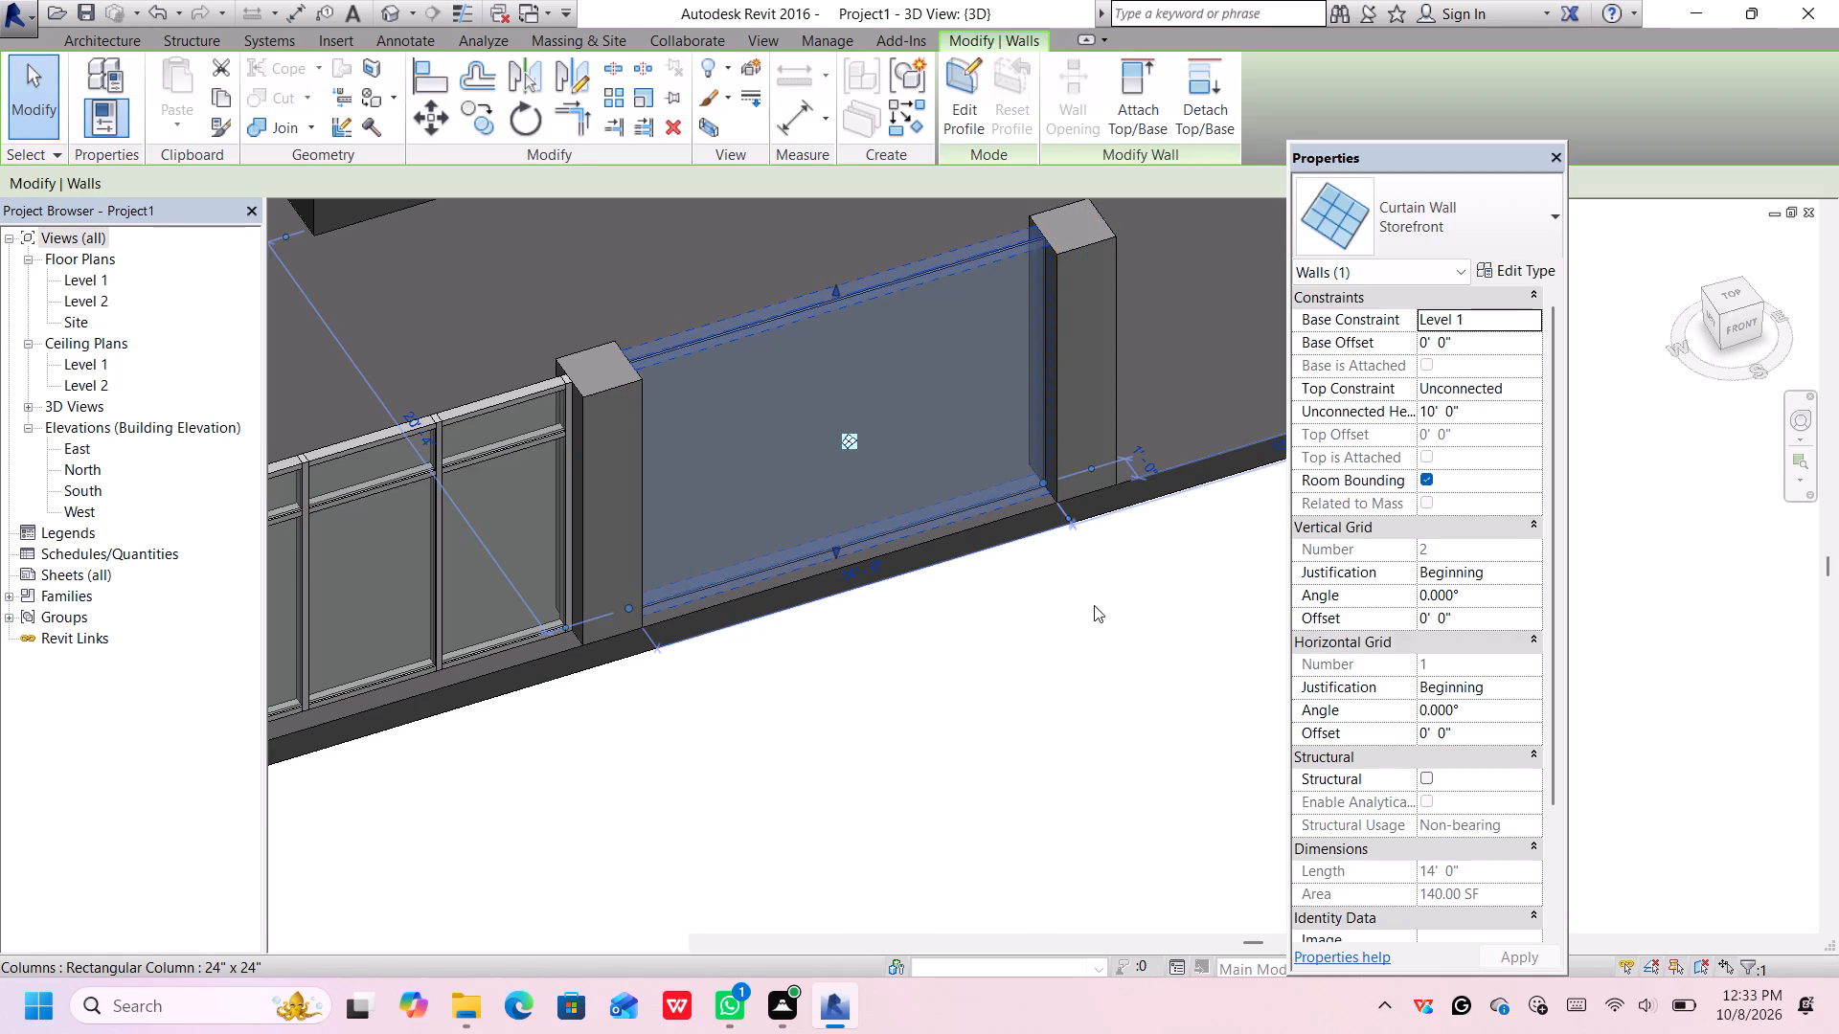
Draw a 10' high Curtain Wall 1 segment about 13' long from the thick side wall to the nearest front column's side midpoint, in line with the storefront.
scroll(1114, 601, "down", 4)
middle_click_drag(1109, 601, 911, 639)
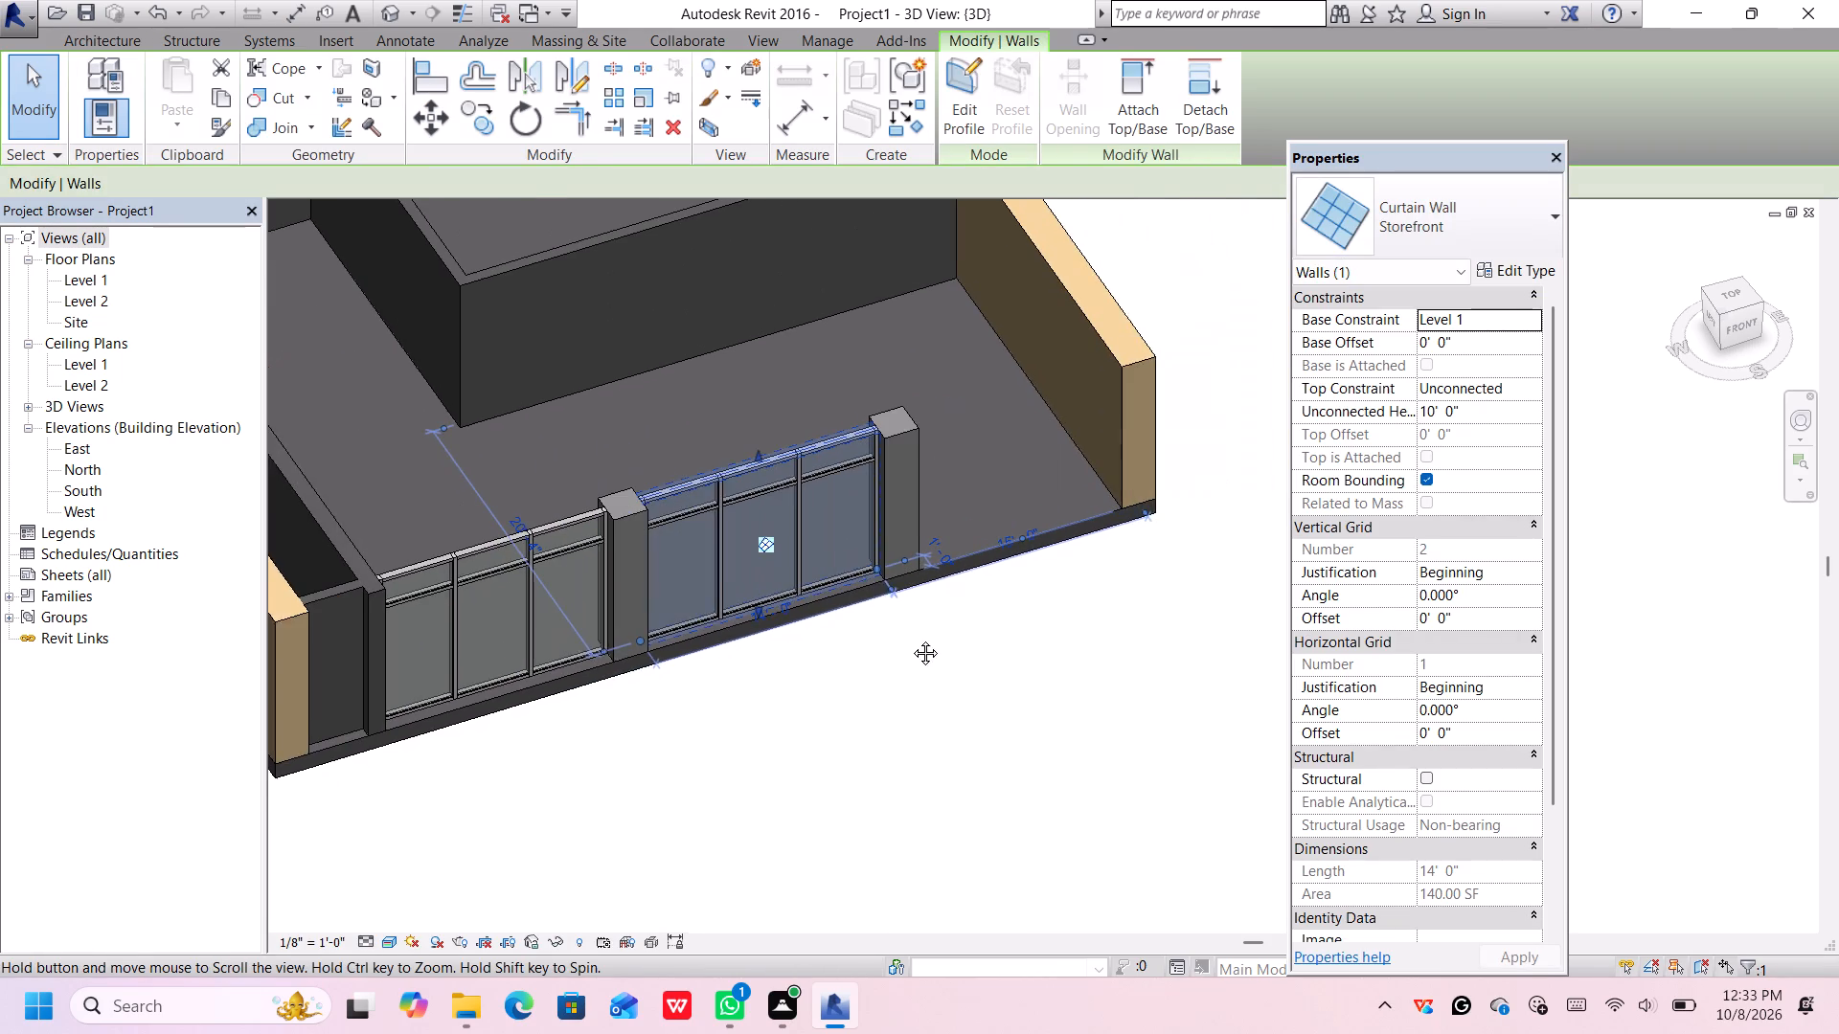
middle_click_drag(911, 639, 899, 644)
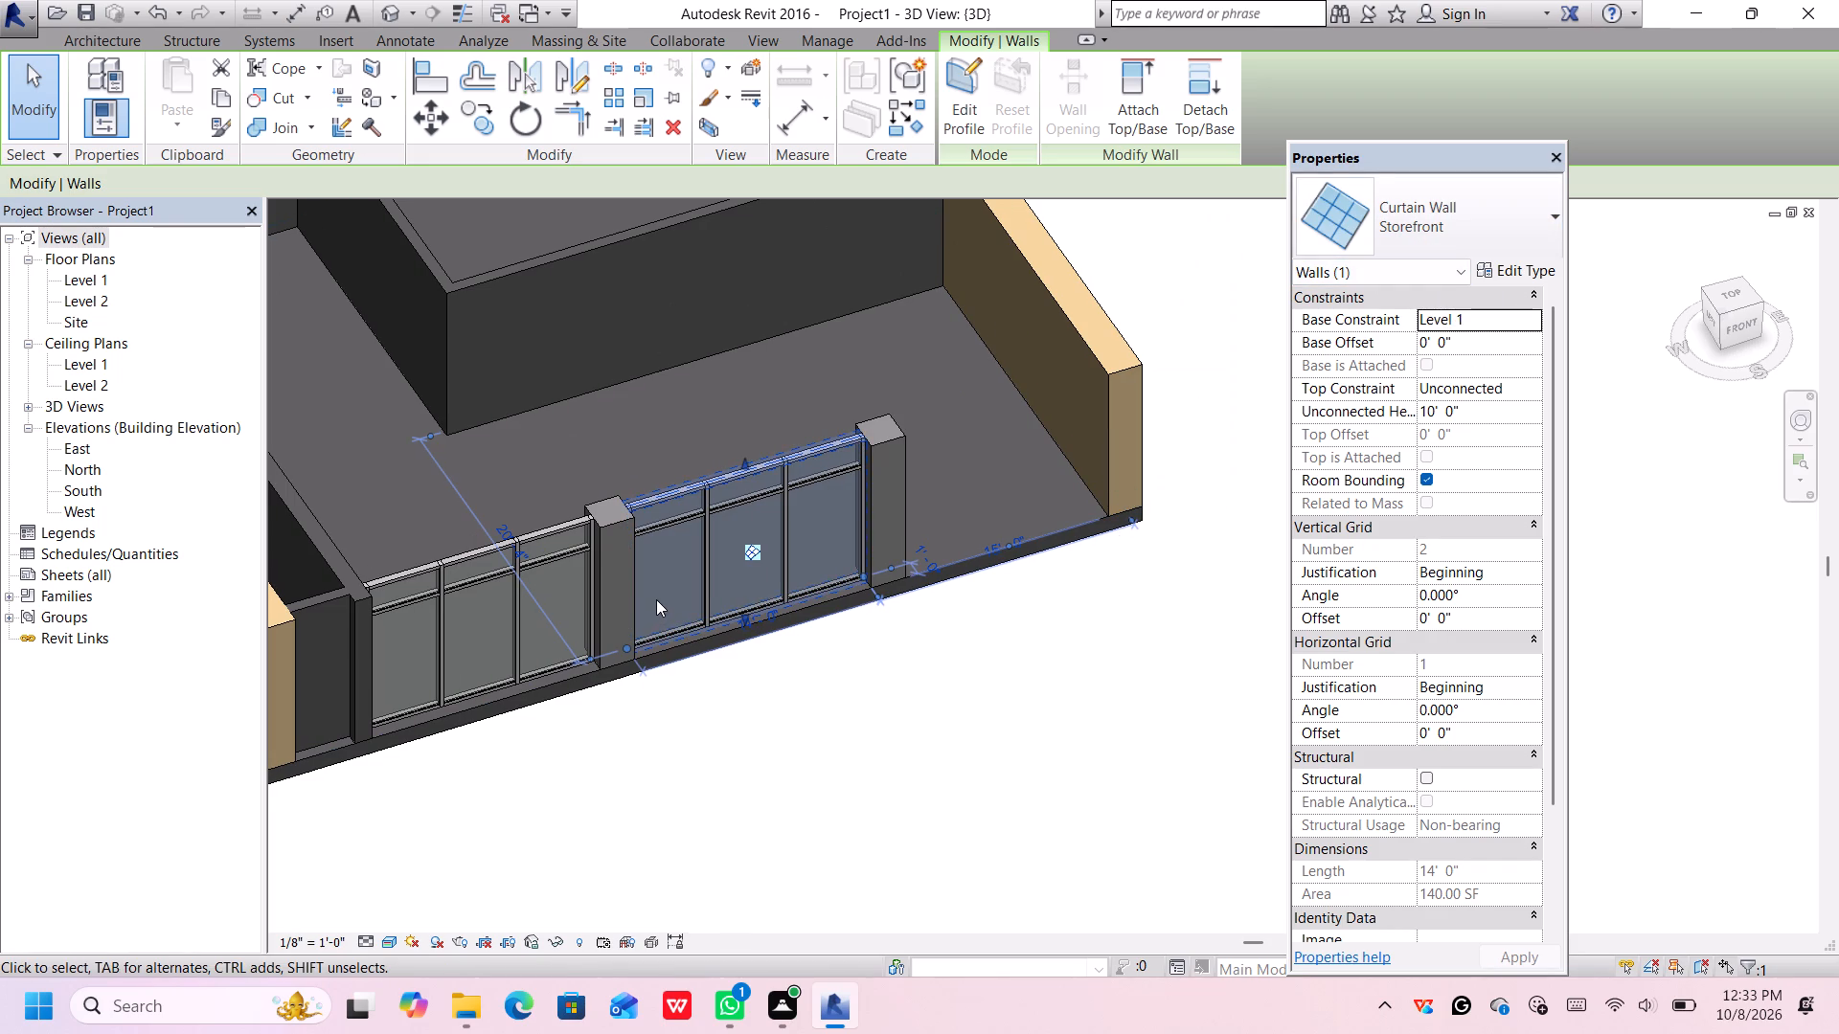
scroll(926, 512, "down", 1)
scroll(1010, 506, "up", 1)
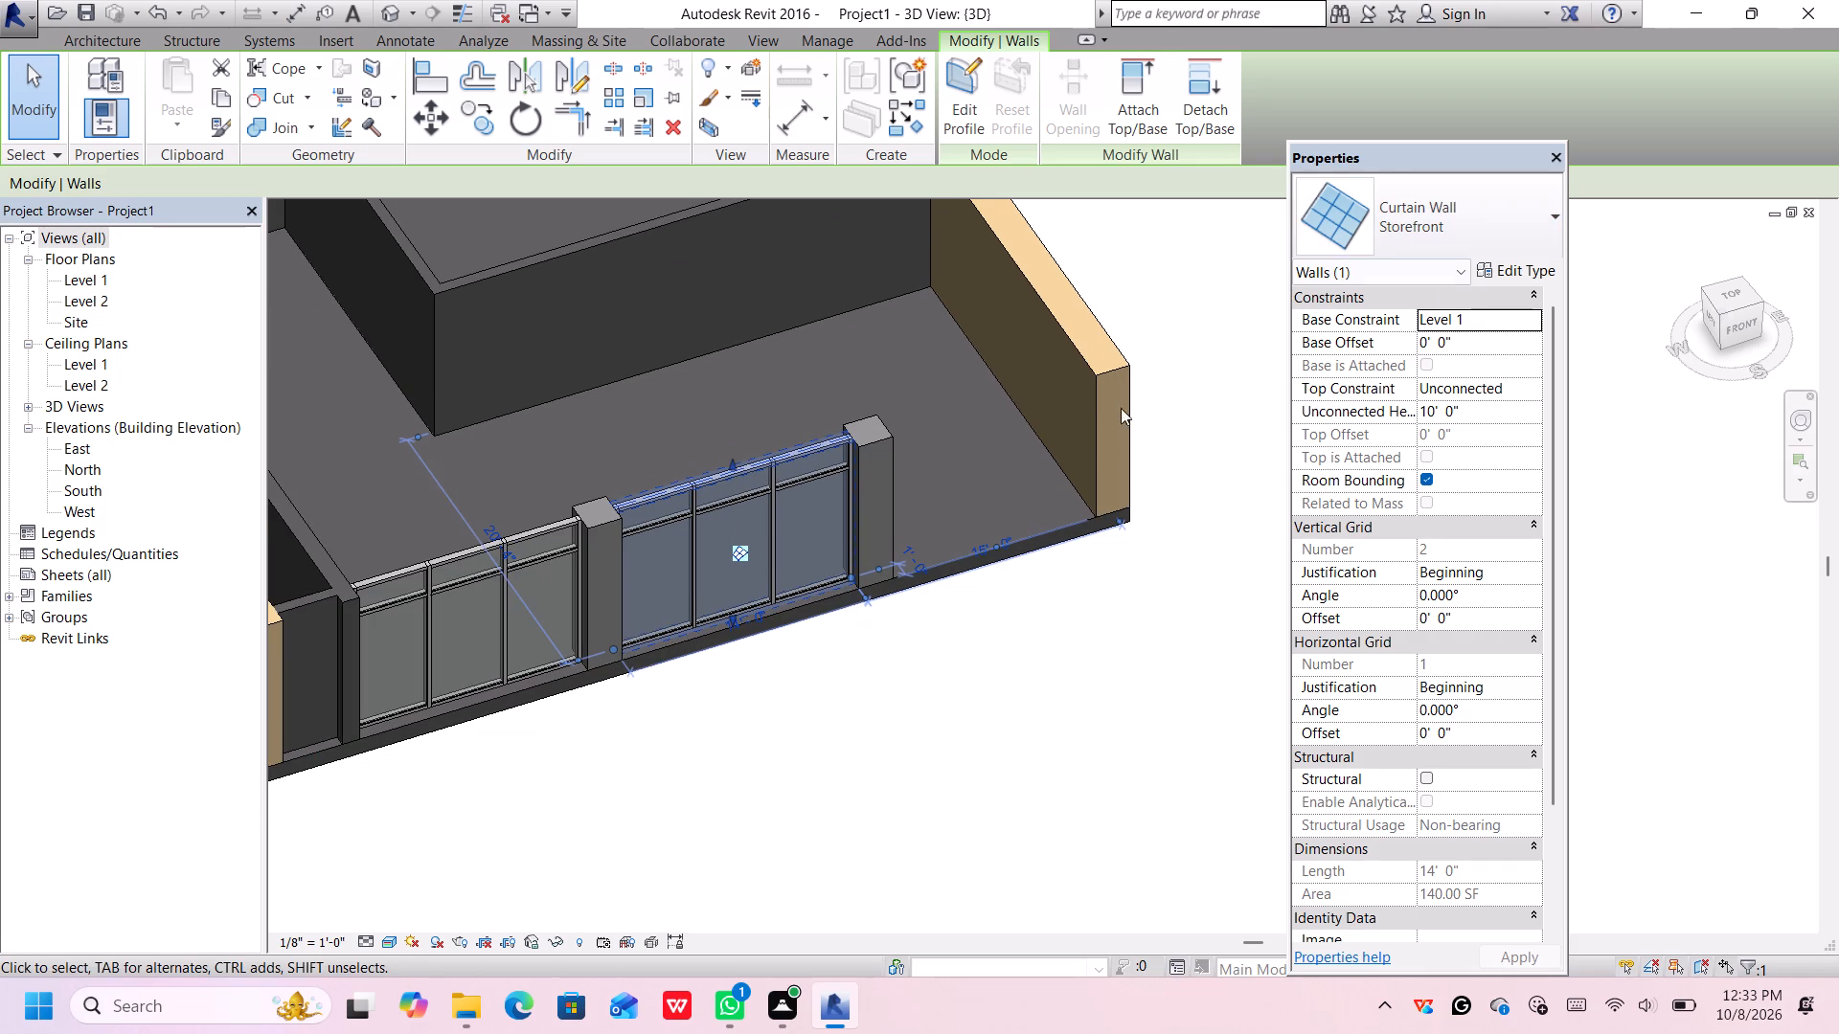
scroll(1079, 445, "up", 2)
scroll(1023, 551, "down", 1)
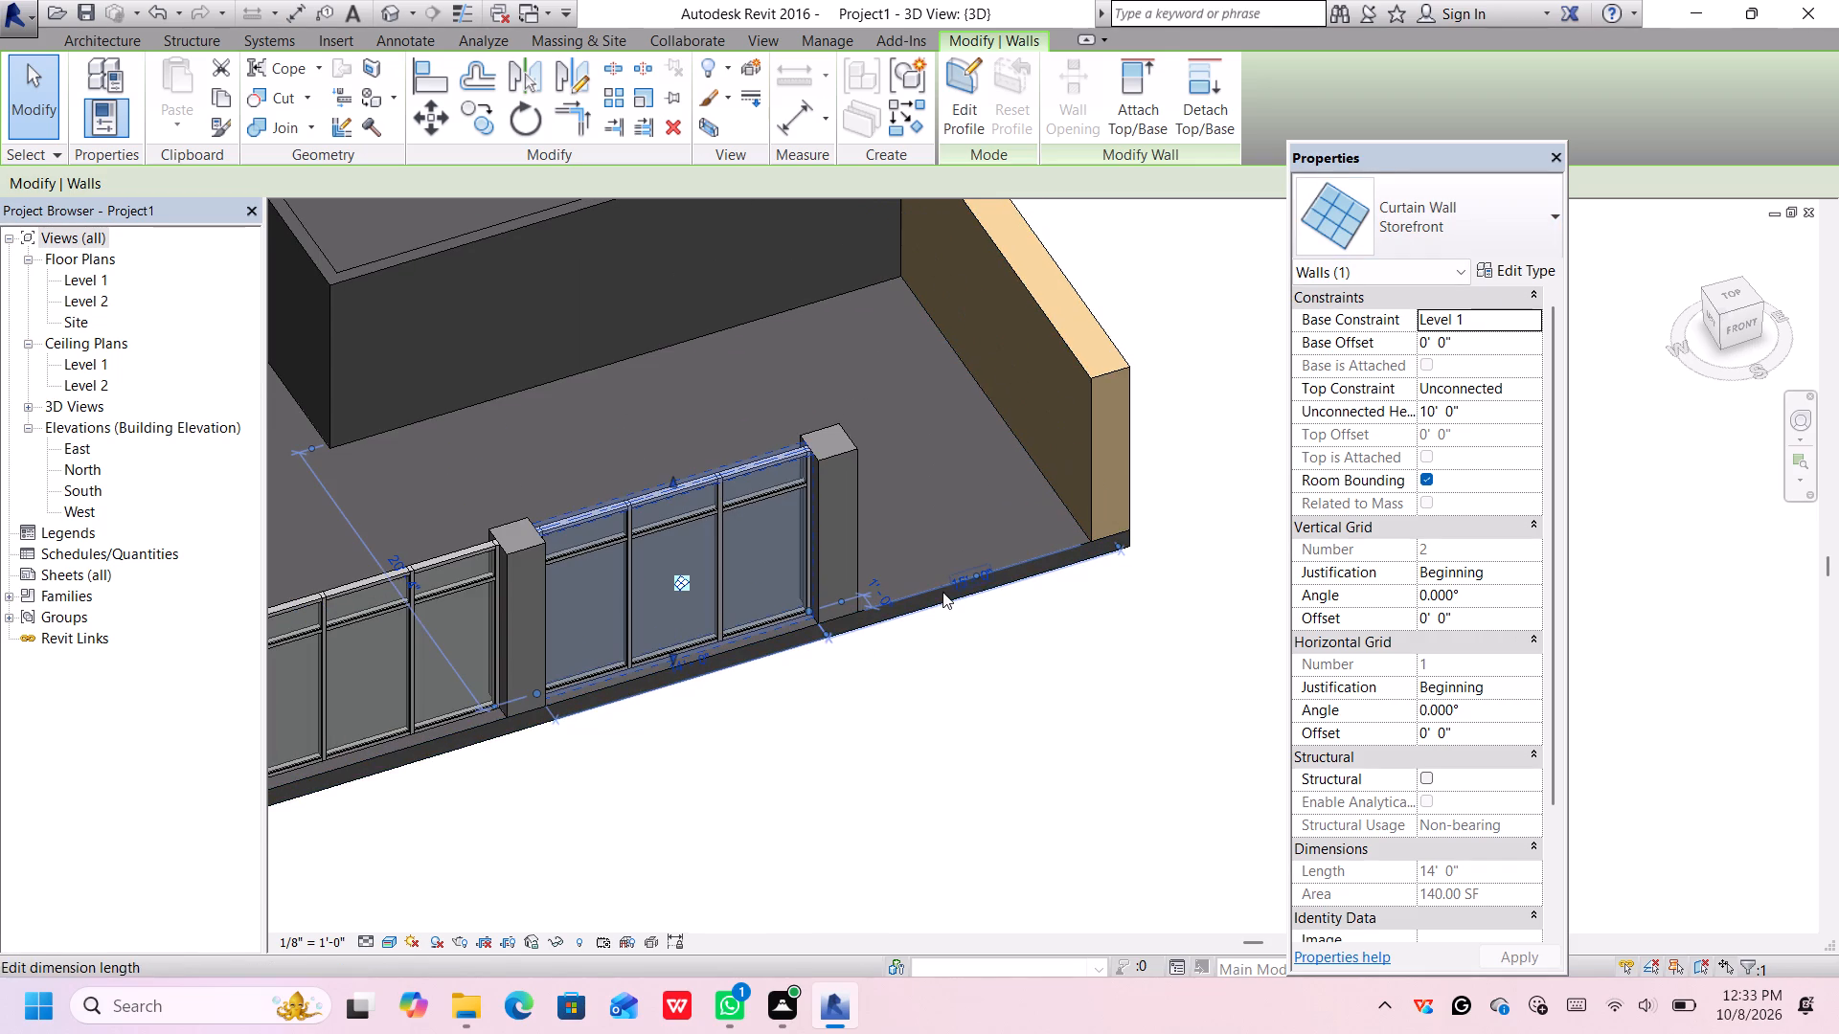
middle_click_drag(948, 589, 1018, 532)
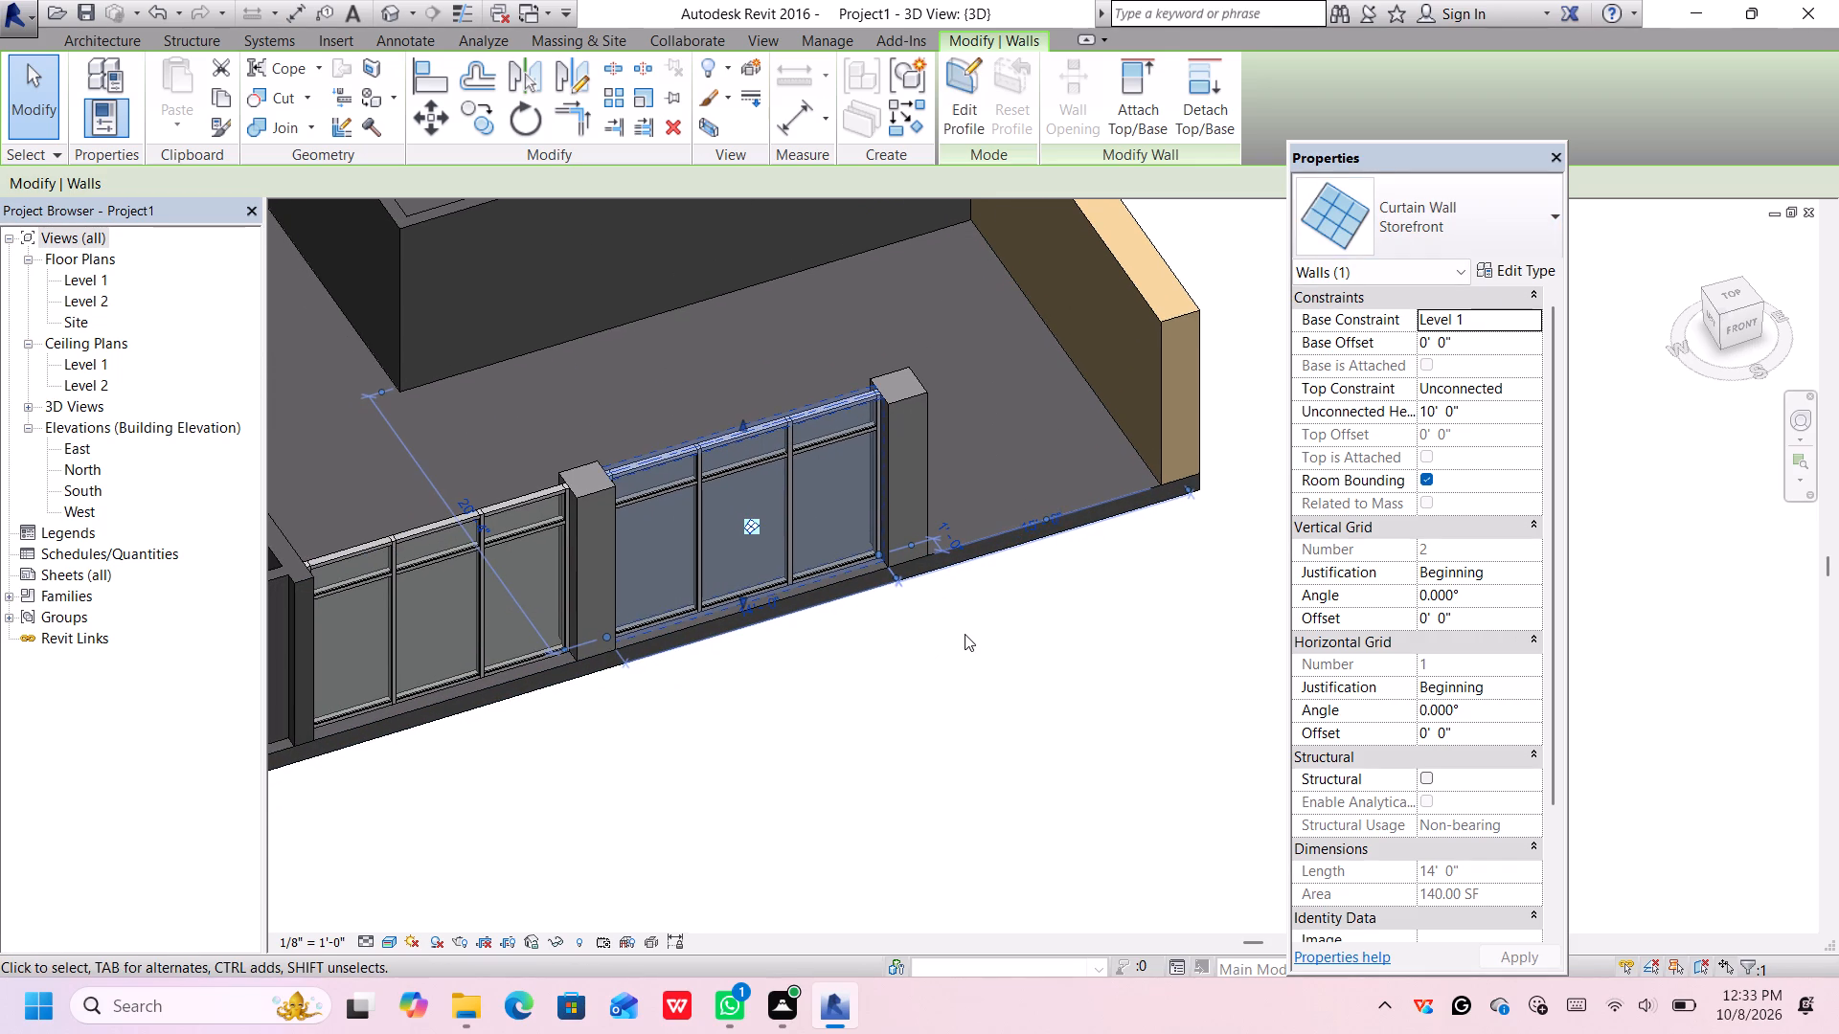
key("space")
scroll(1032, 446, "up", 1)
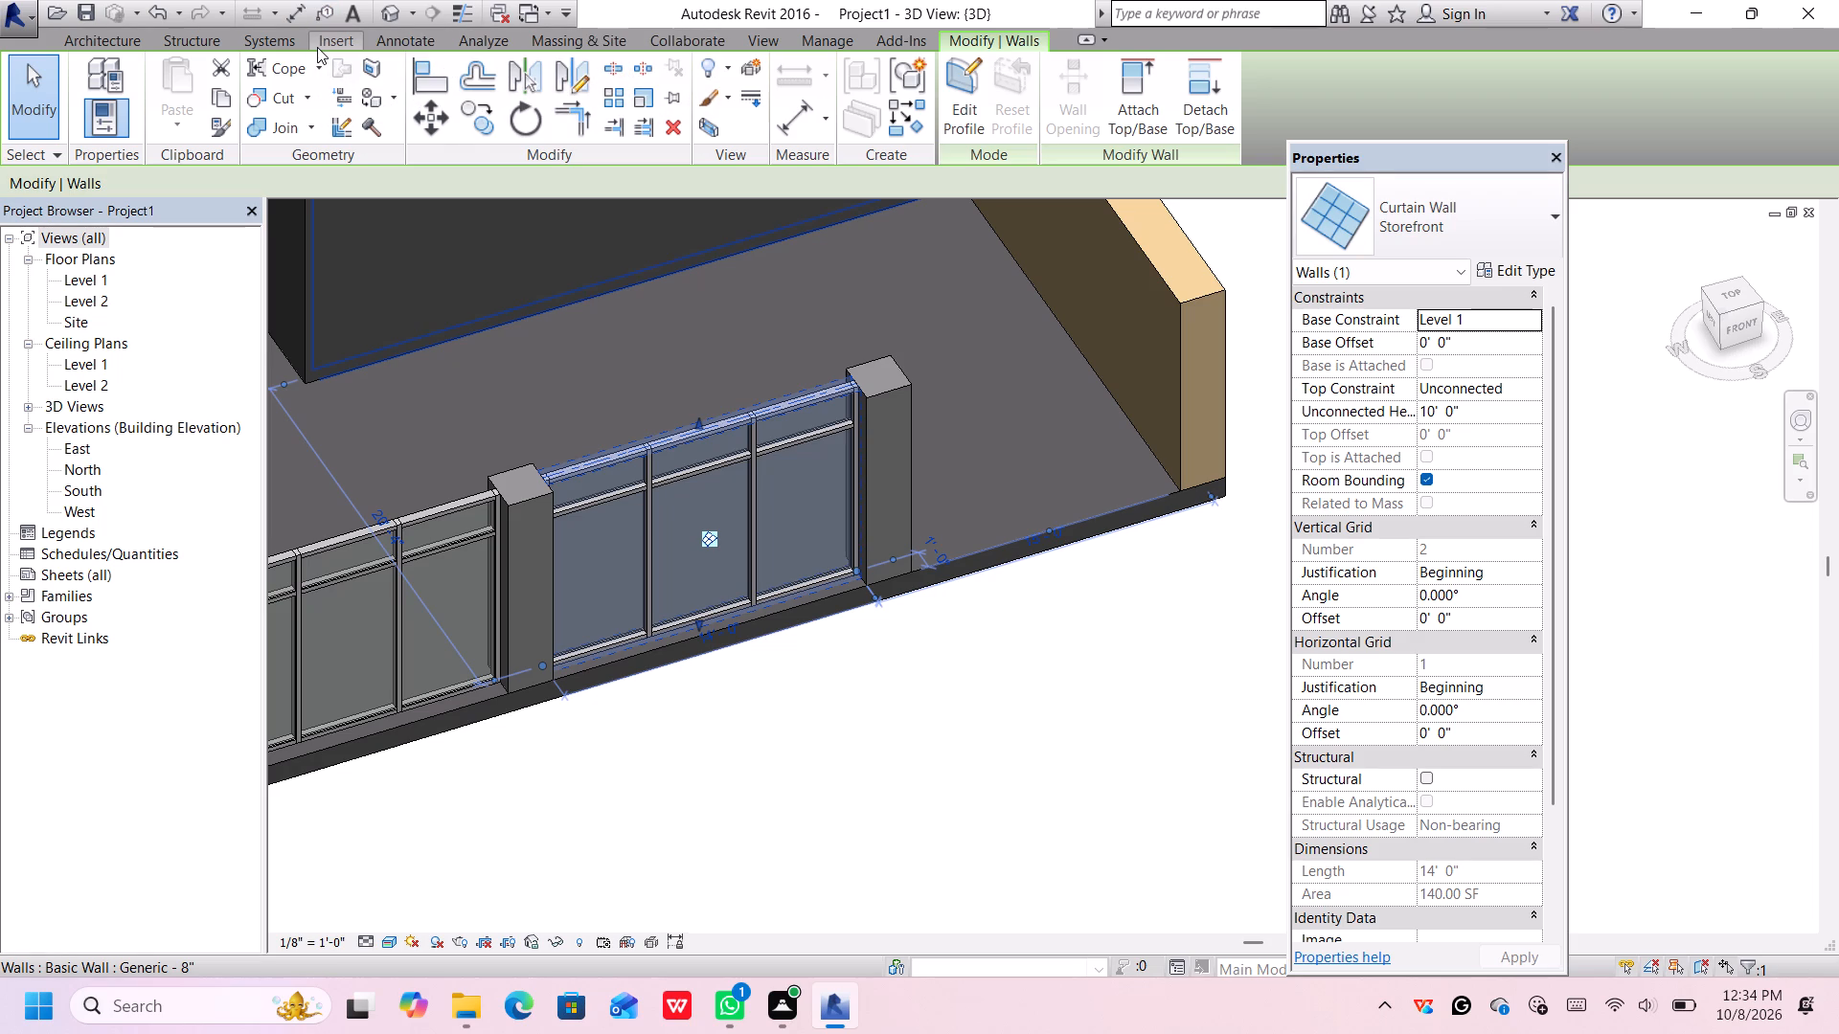
left_click(95, 38)
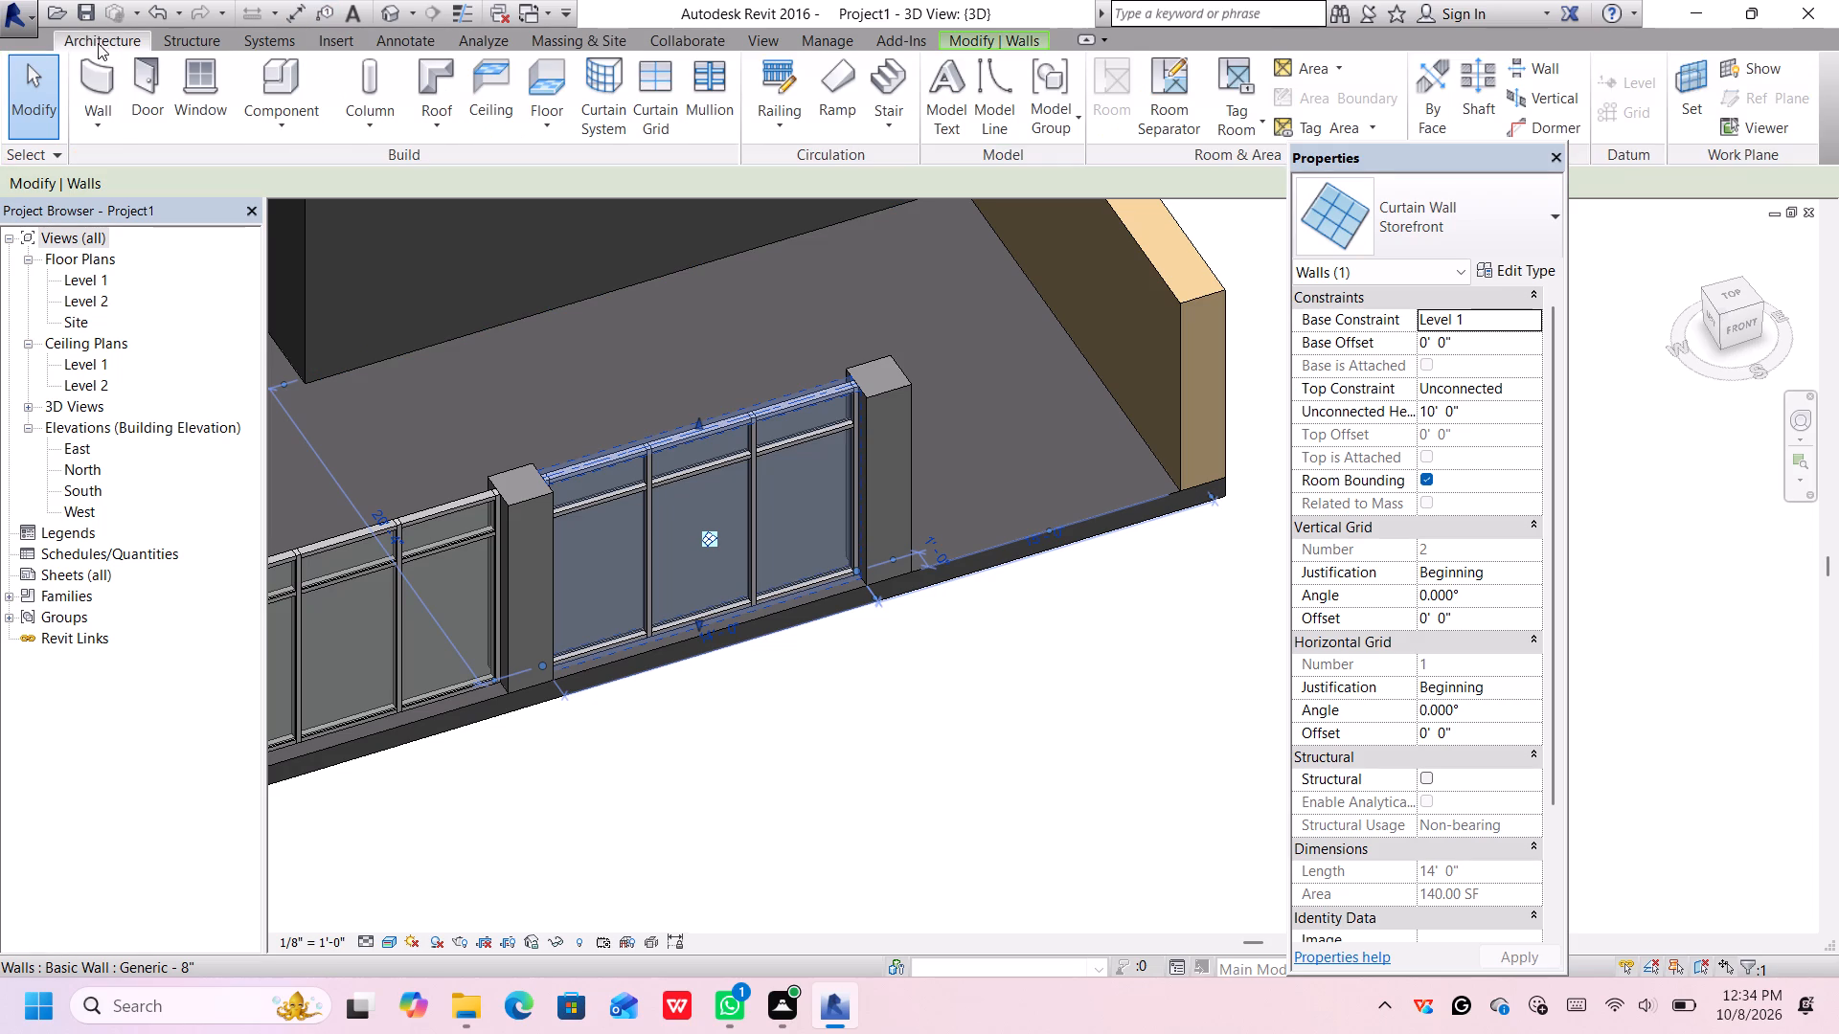
left_click(98, 74)
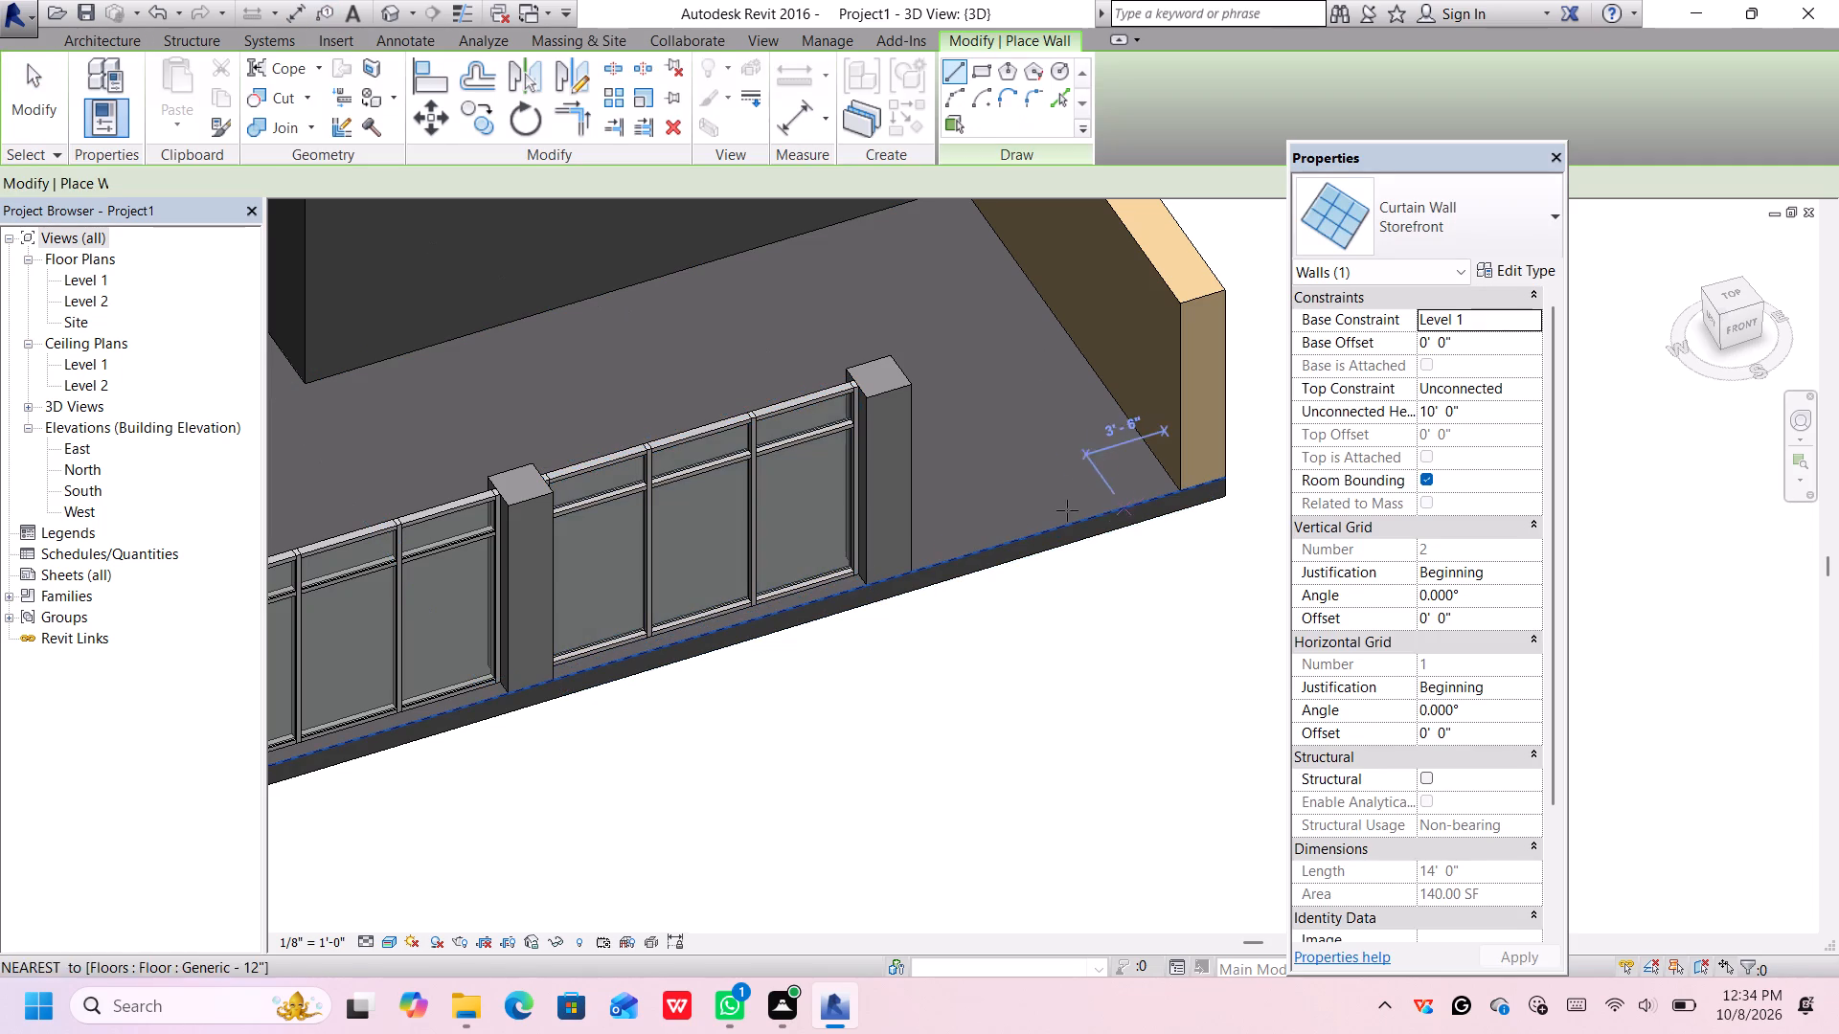
scroll(1170, 474, "up", 5)
left_click(1170, 474)
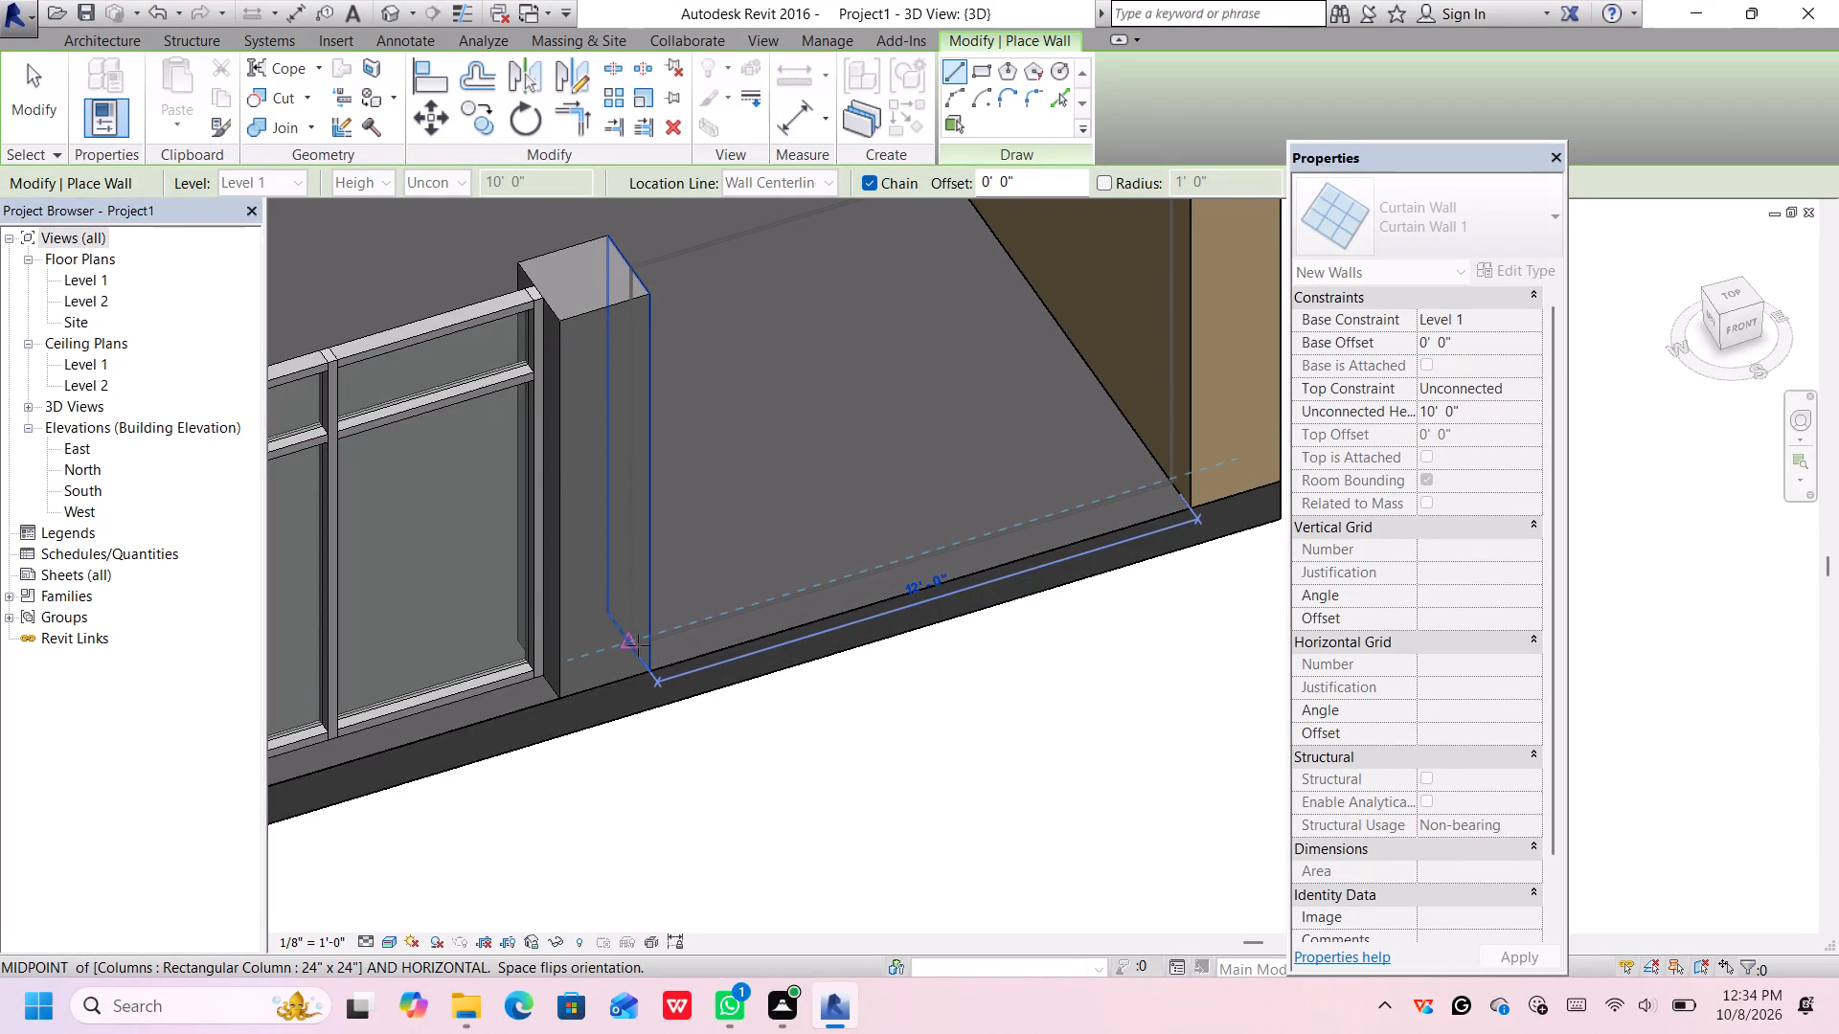
left_click(636, 644)
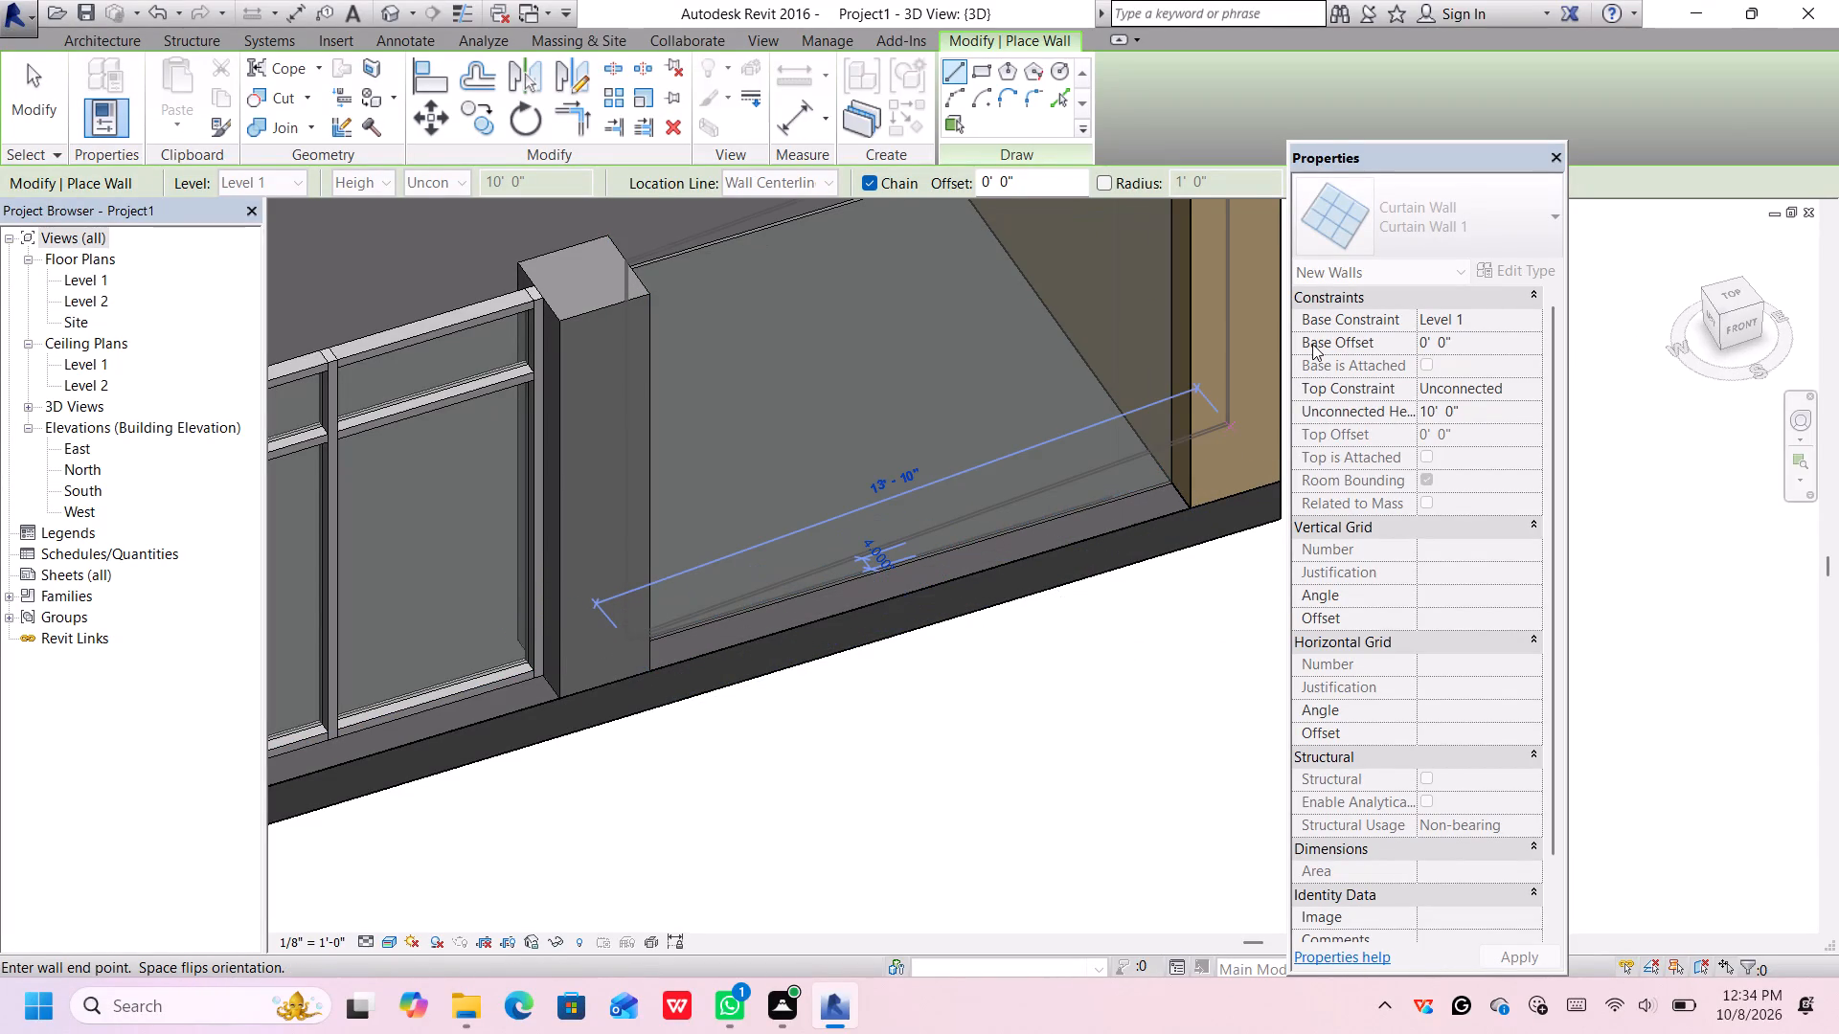
key("Escape")
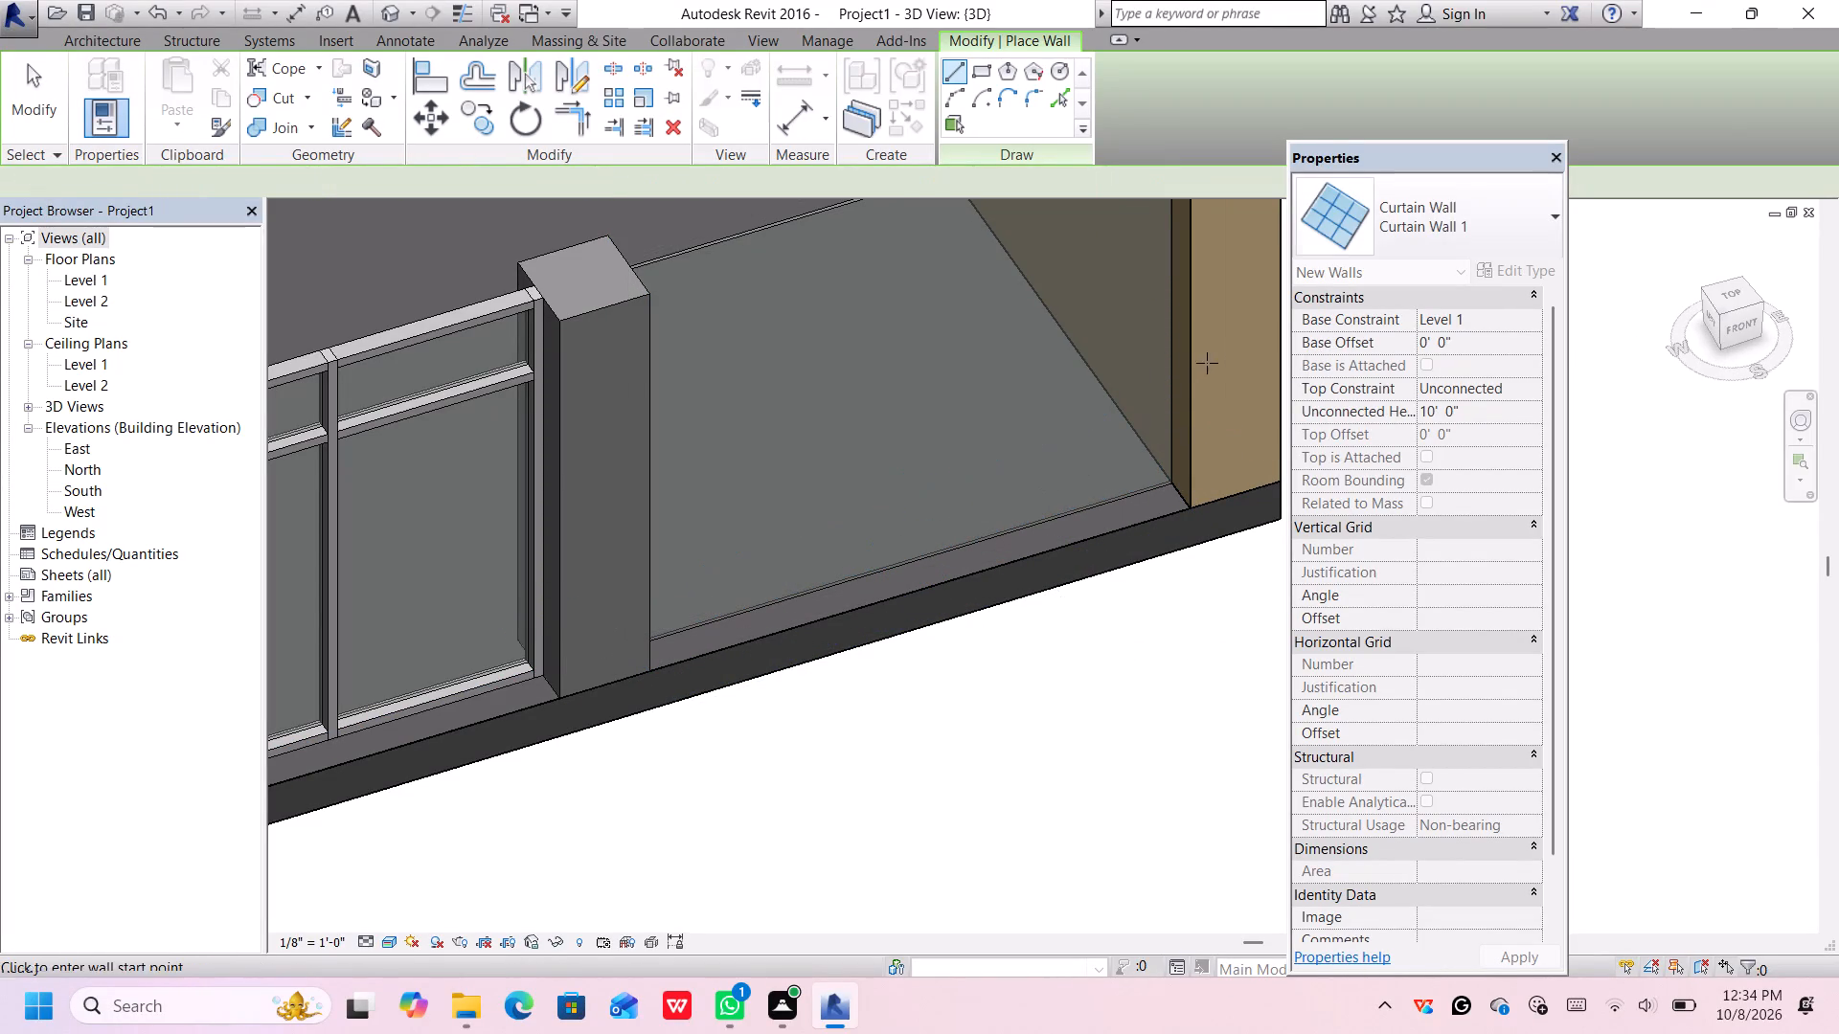
key("Escape")
Change the type of the new curtain wall between the column and the side wall to Storefront.
left_click(1106, 481)
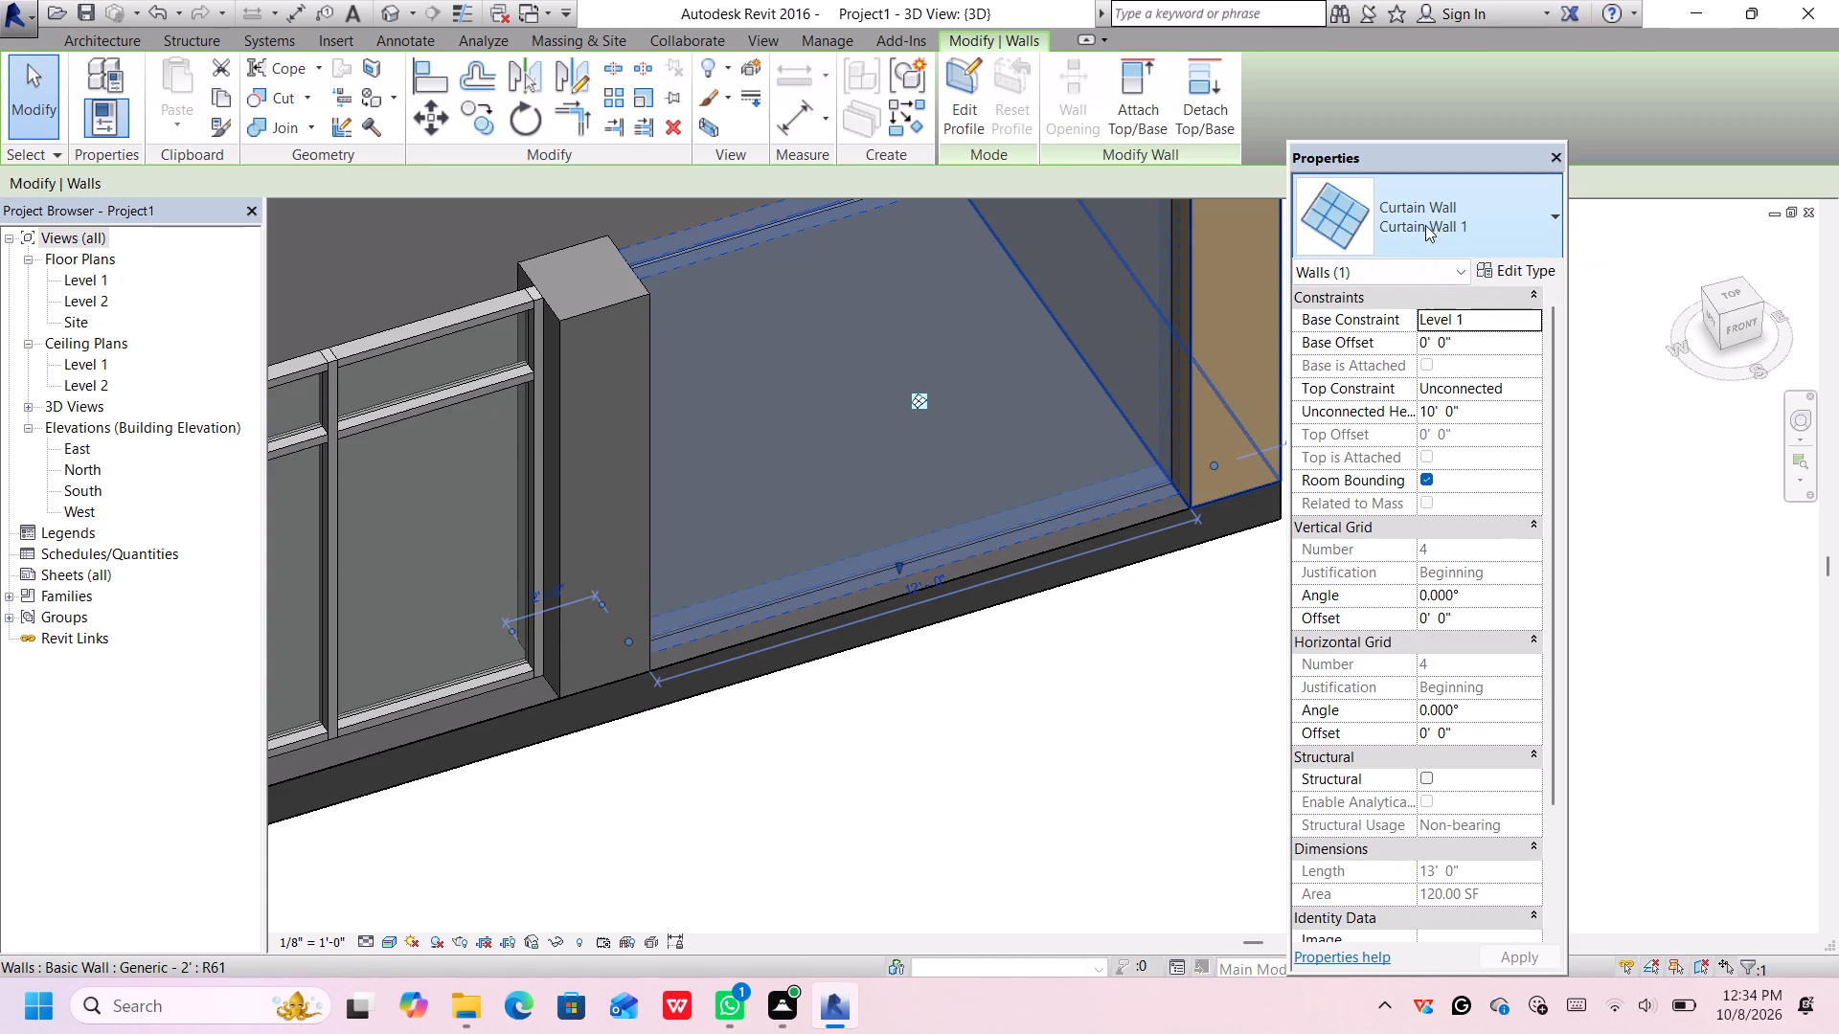
left_click(1428, 228)
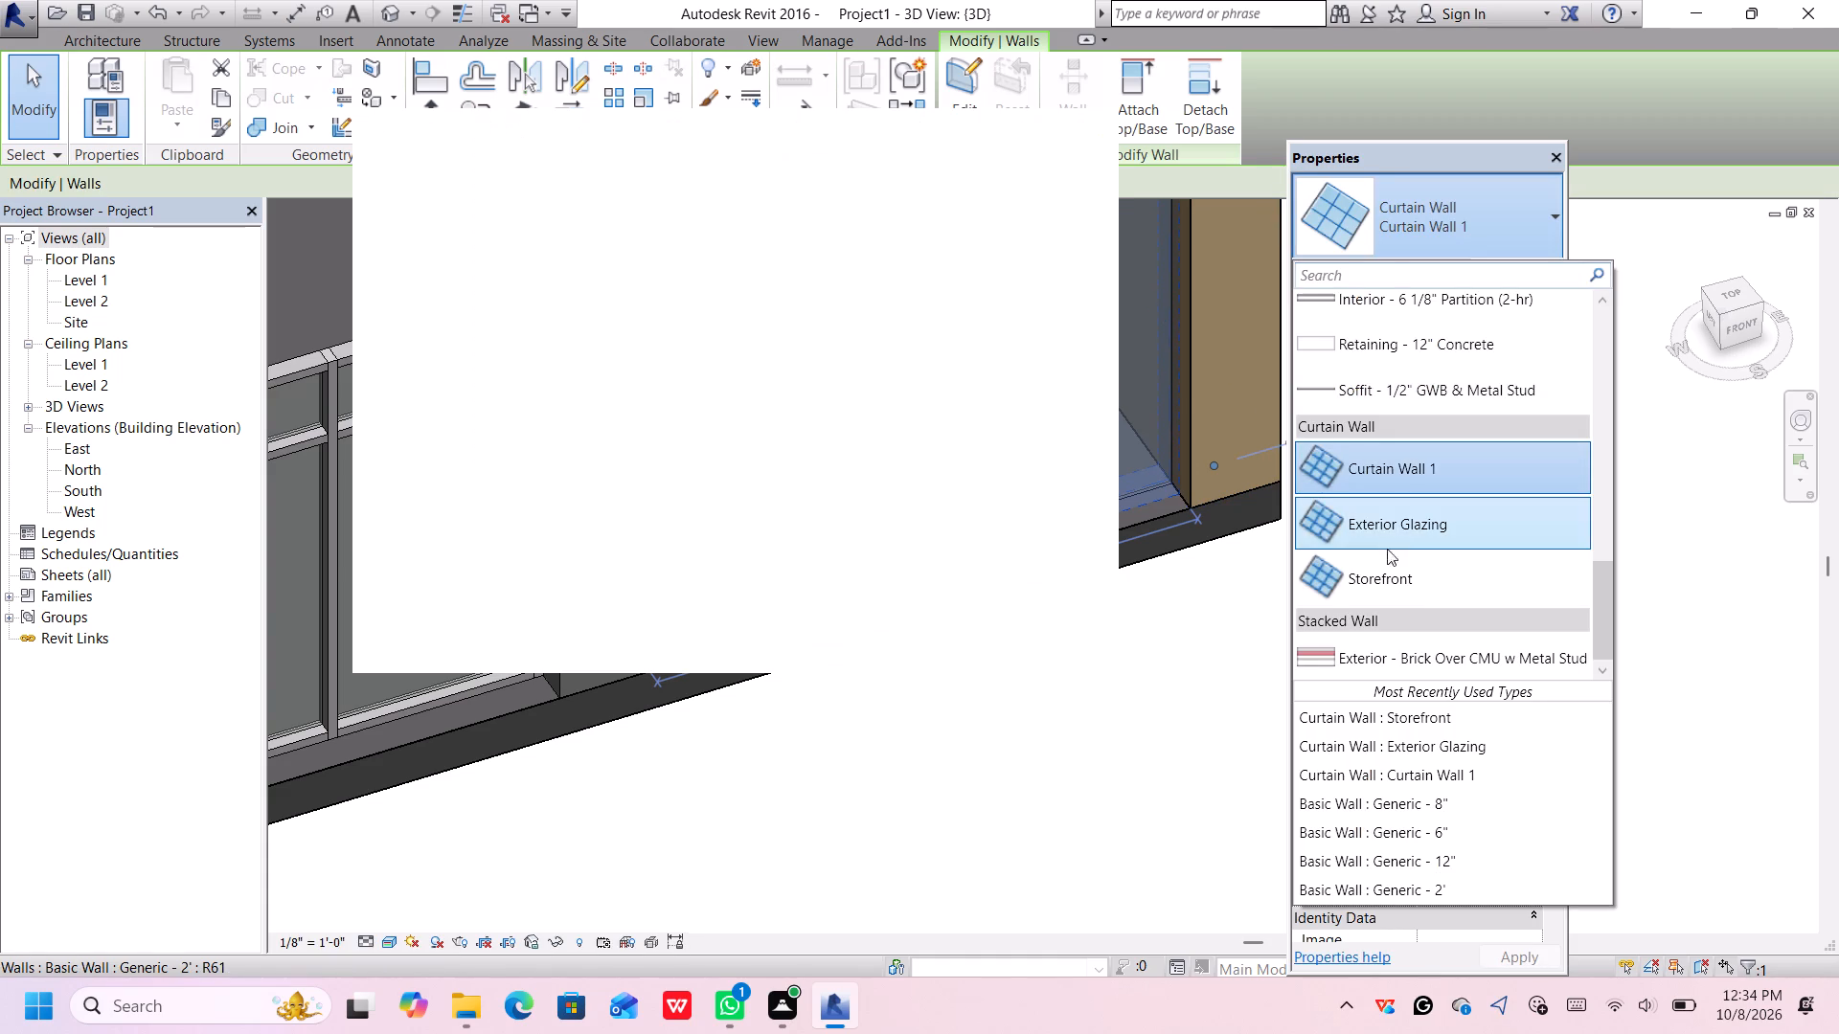
left_click(1392, 577)
left_click(1073, 140)
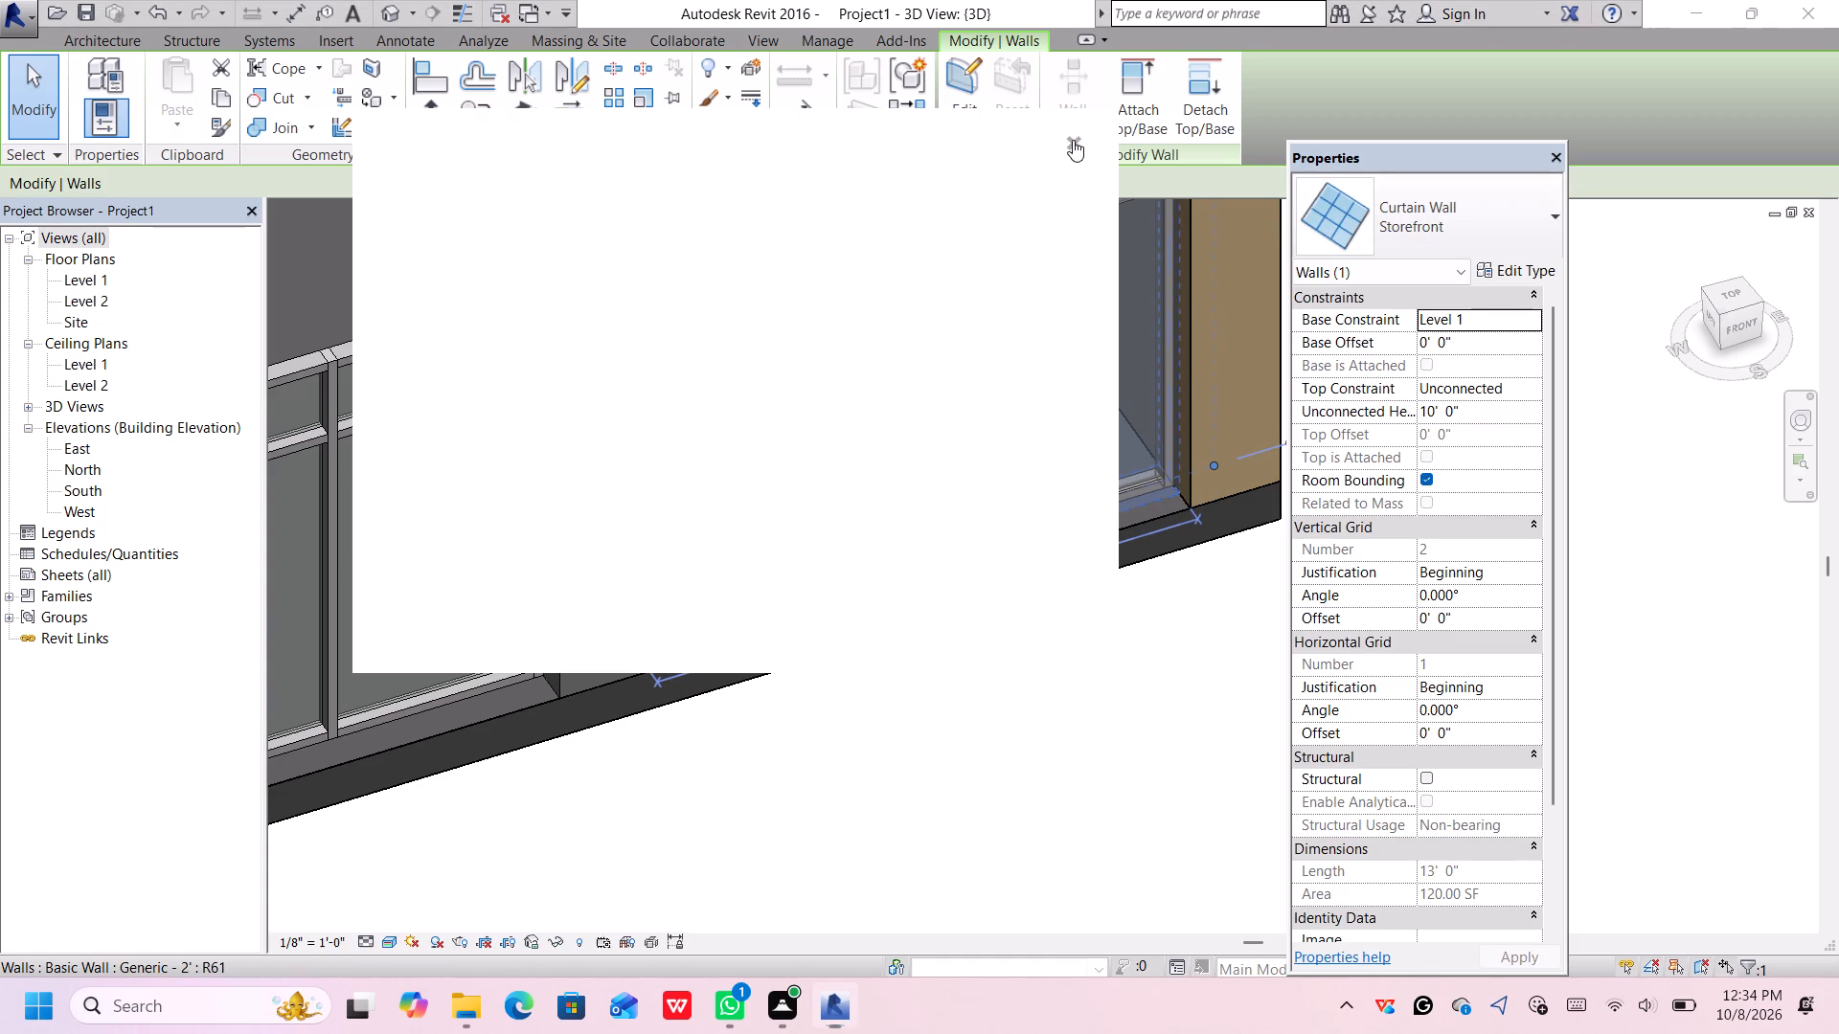
Examine the three storefront segments and the columns between them along the ground floor's front.
scroll(1018, 420, "down", 2)
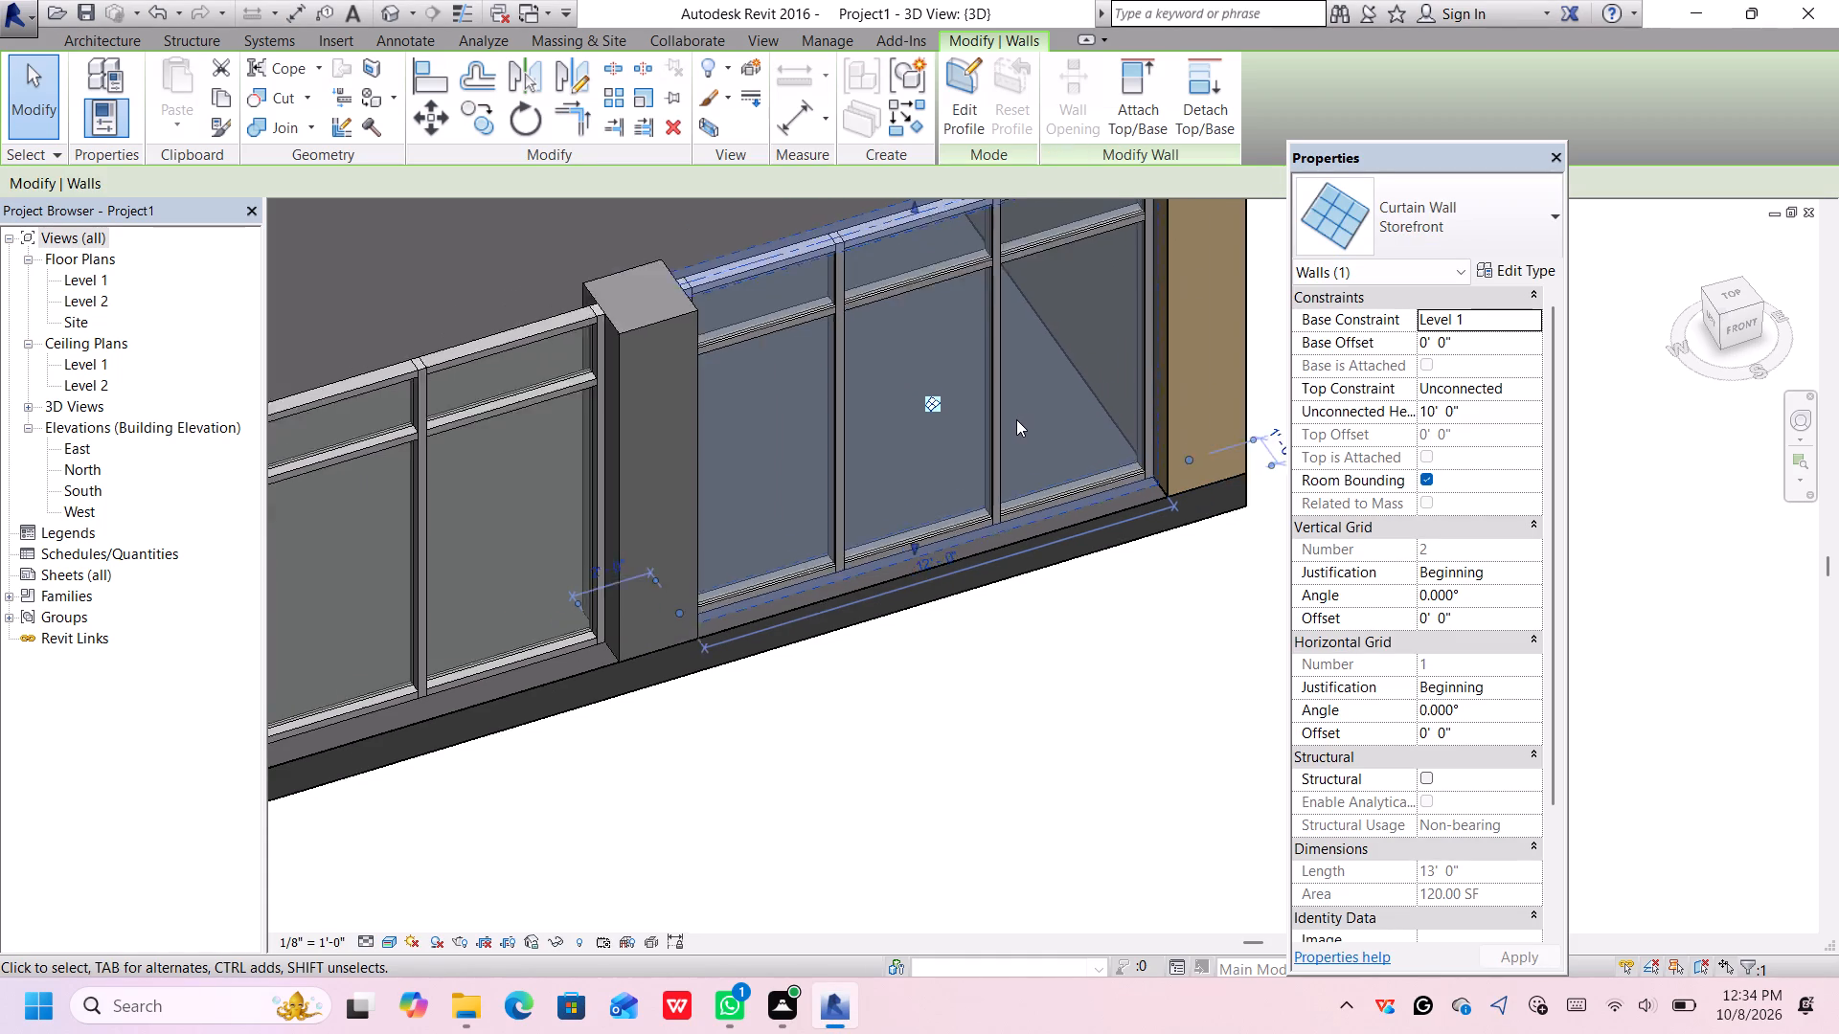
scroll(1016, 419, "down", 3)
middle_click_drag(1060, 534, 1186, 454)
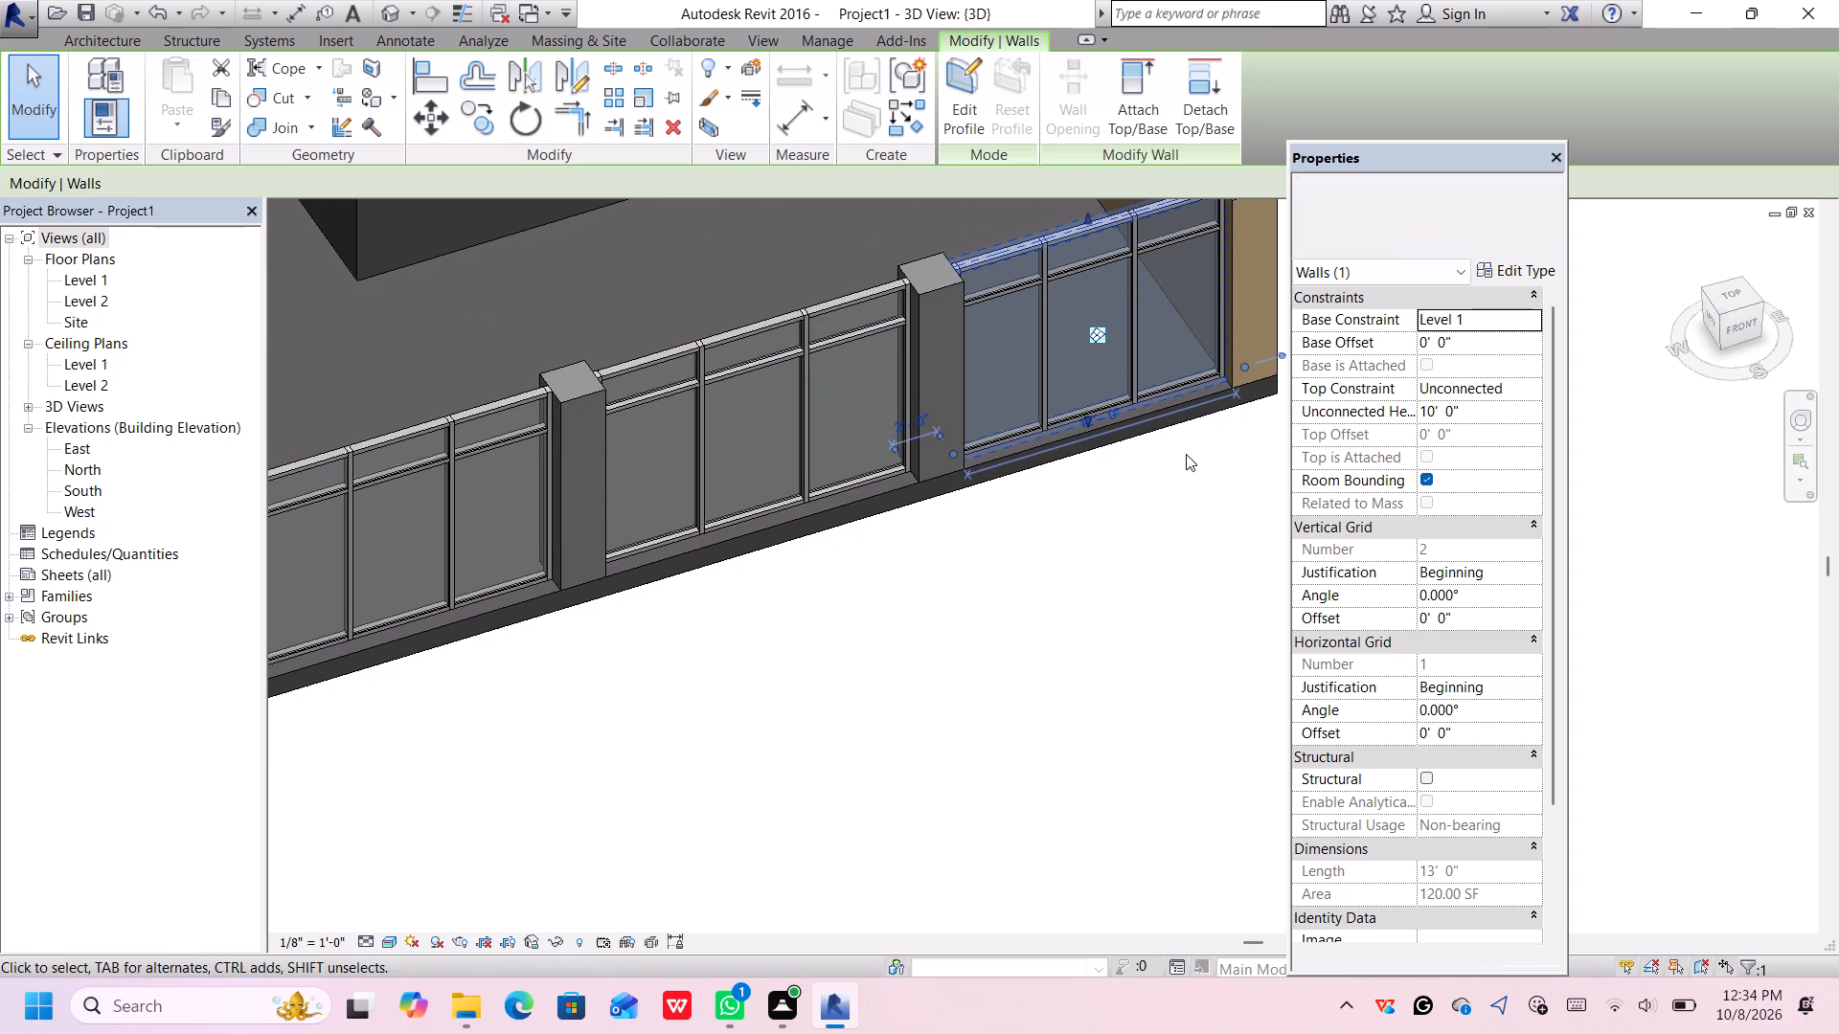
middle_click_drag(888, 523, 936, 516)
scroll(936, 516, "down", 2)
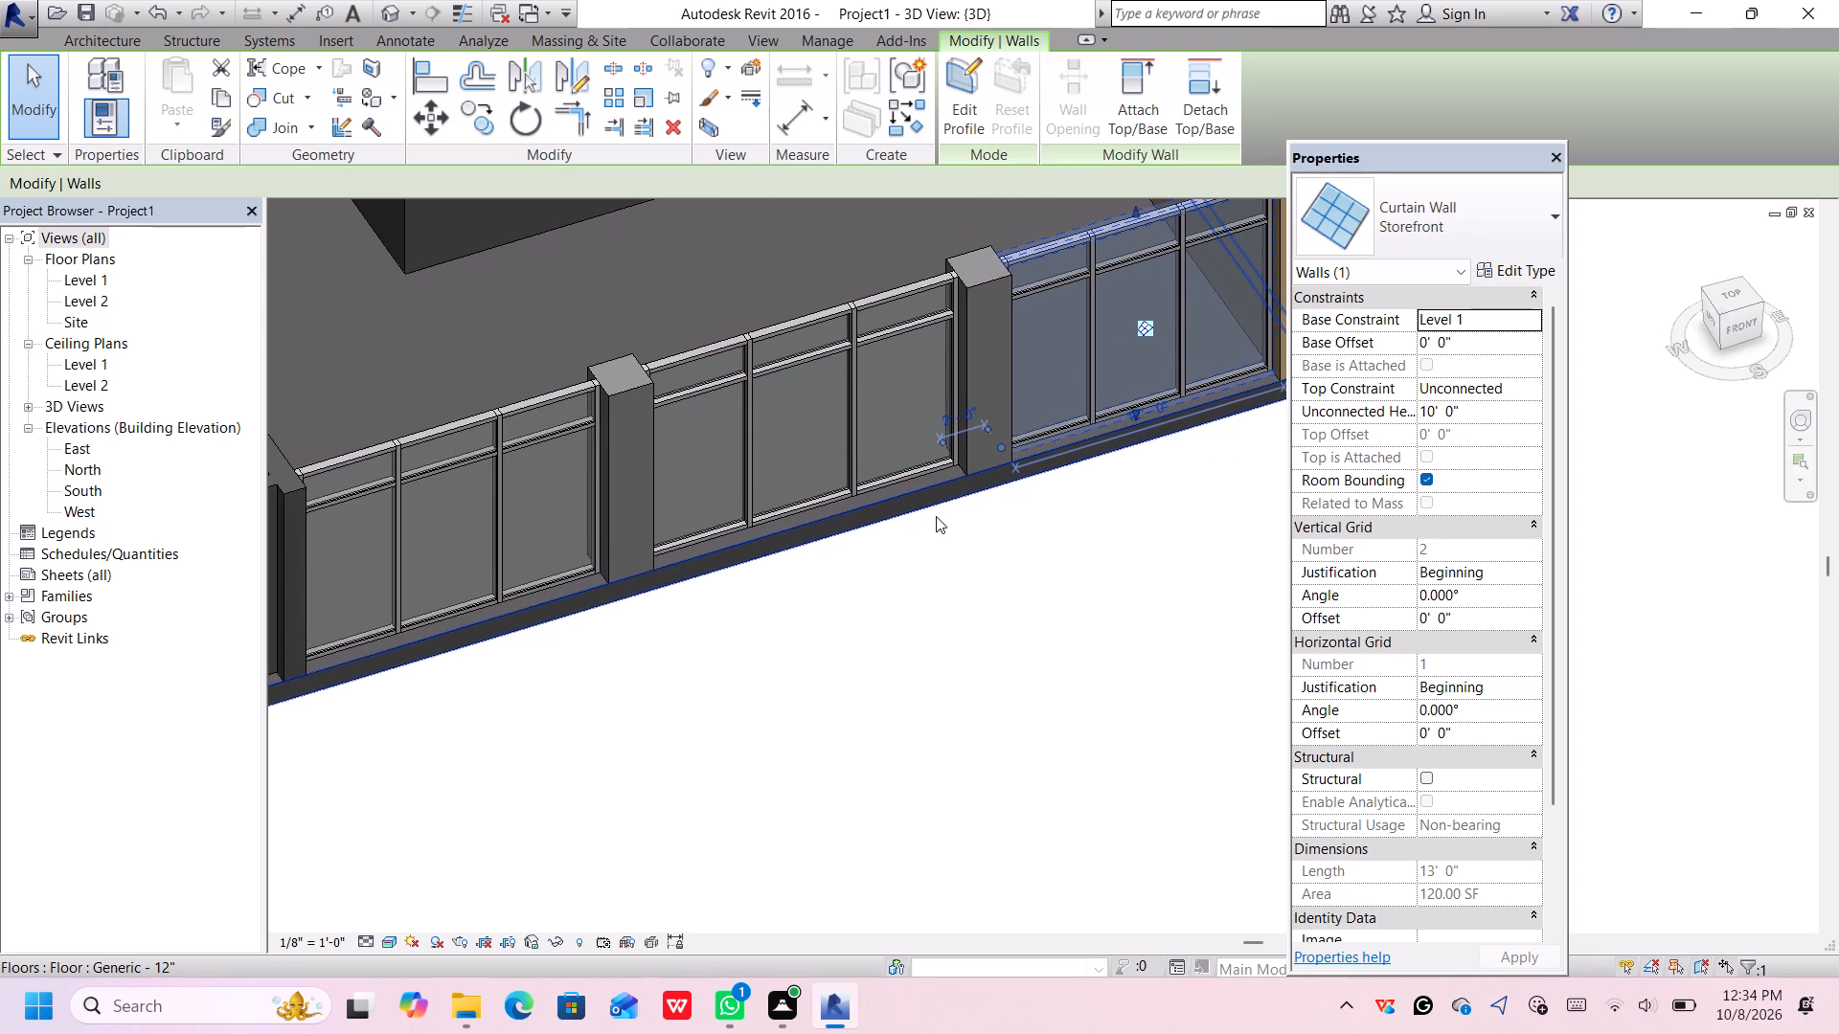
scroll(936, 516, "down", 1)
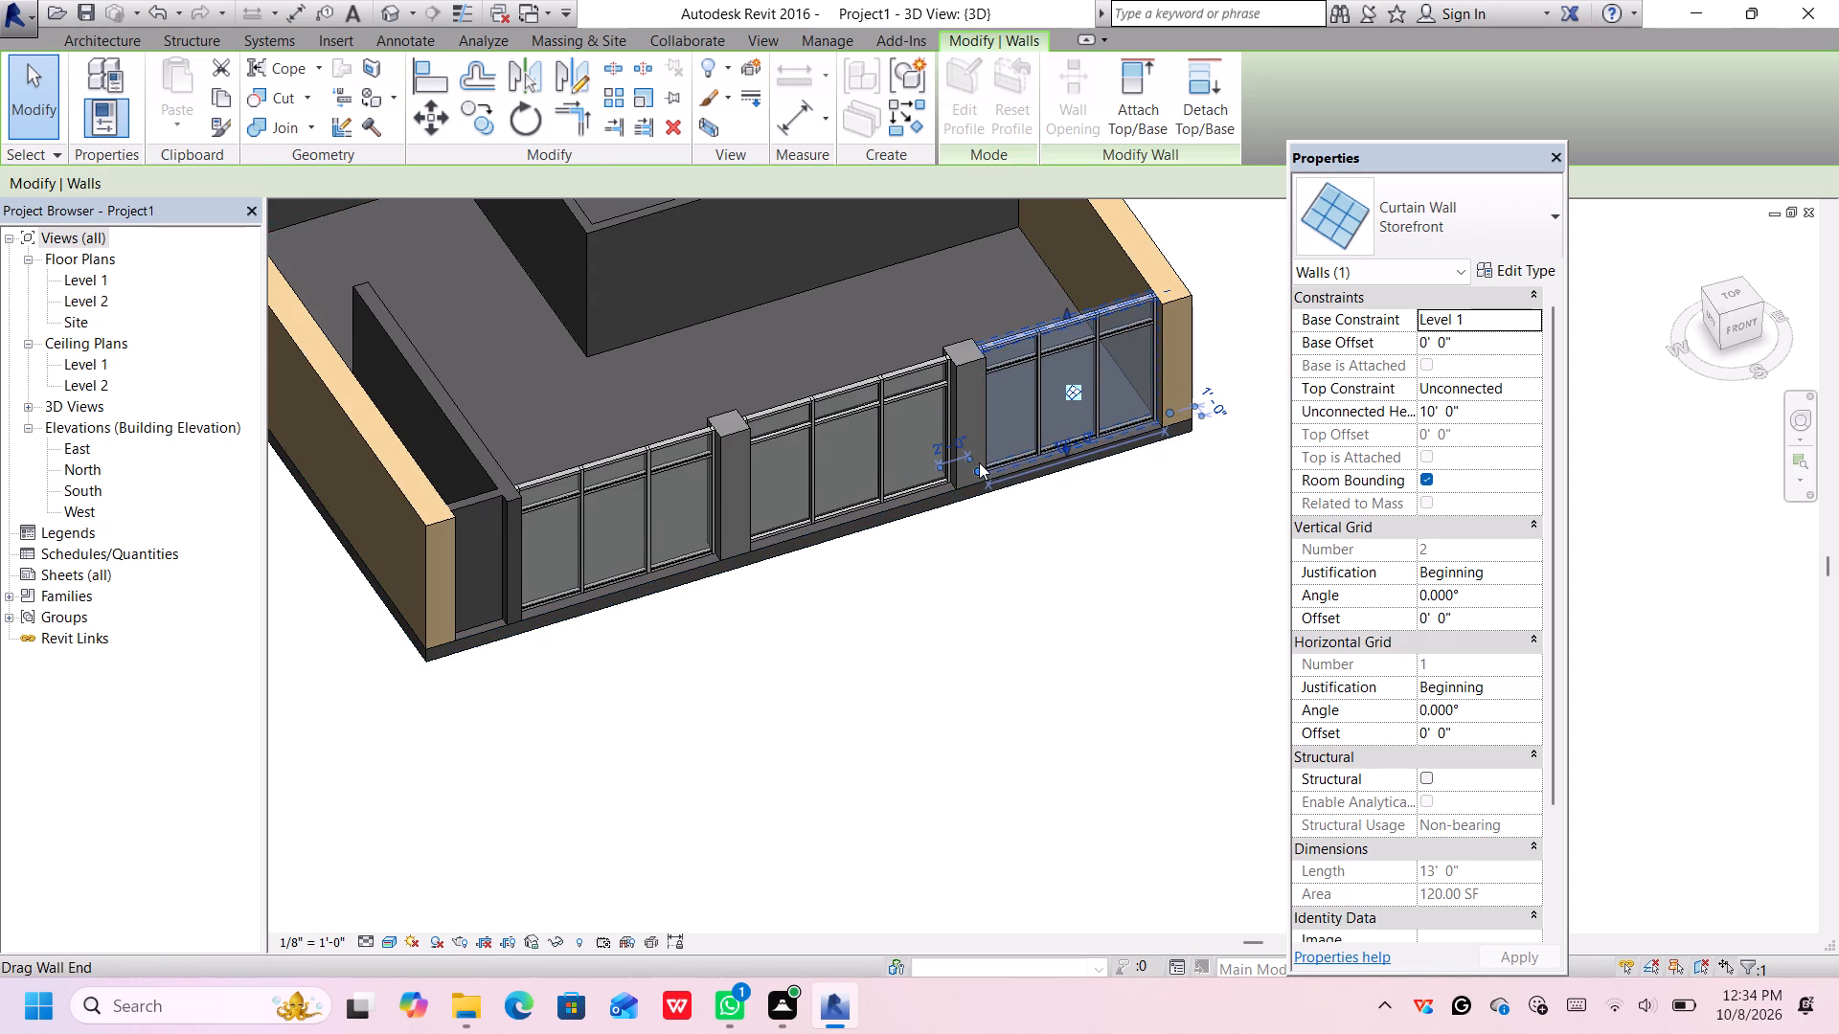
scroll(979, 462, "up", 1)
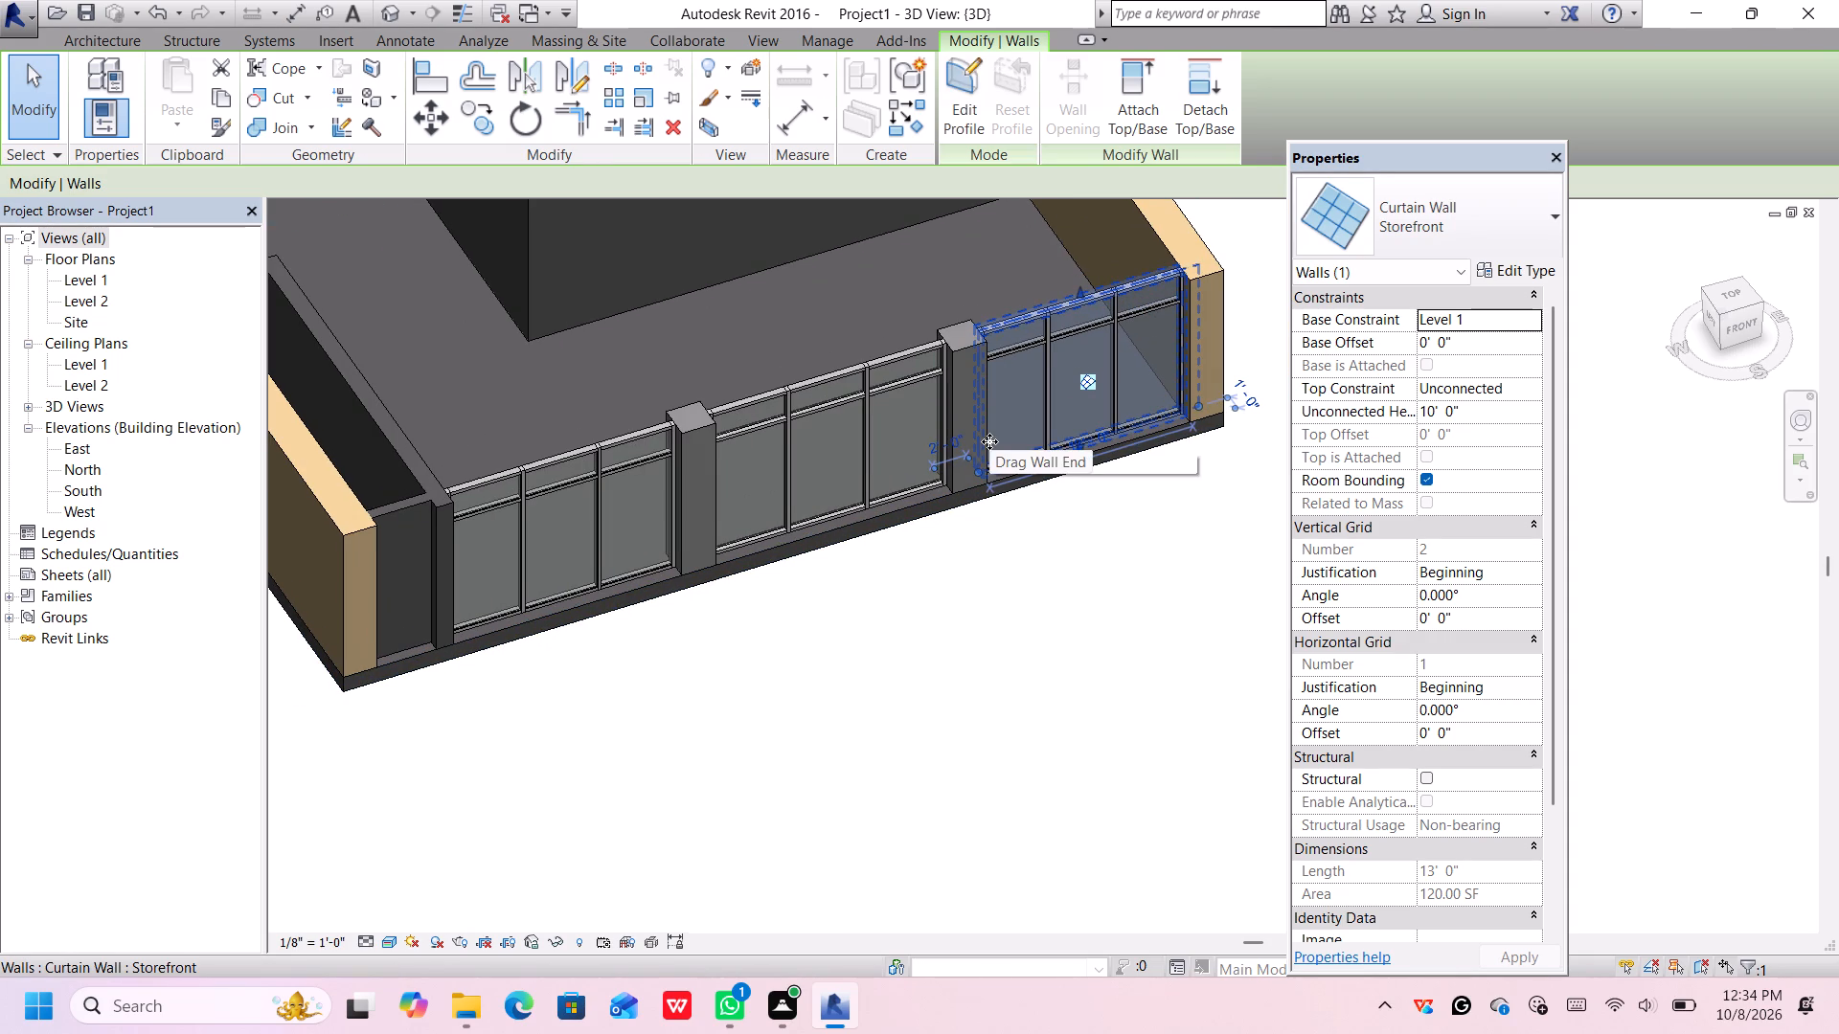
scroll(989, 441, "up", 1)
scroll(996, 438, "down", 1)
middle_click_drag(1073, 387, 1007, 388)
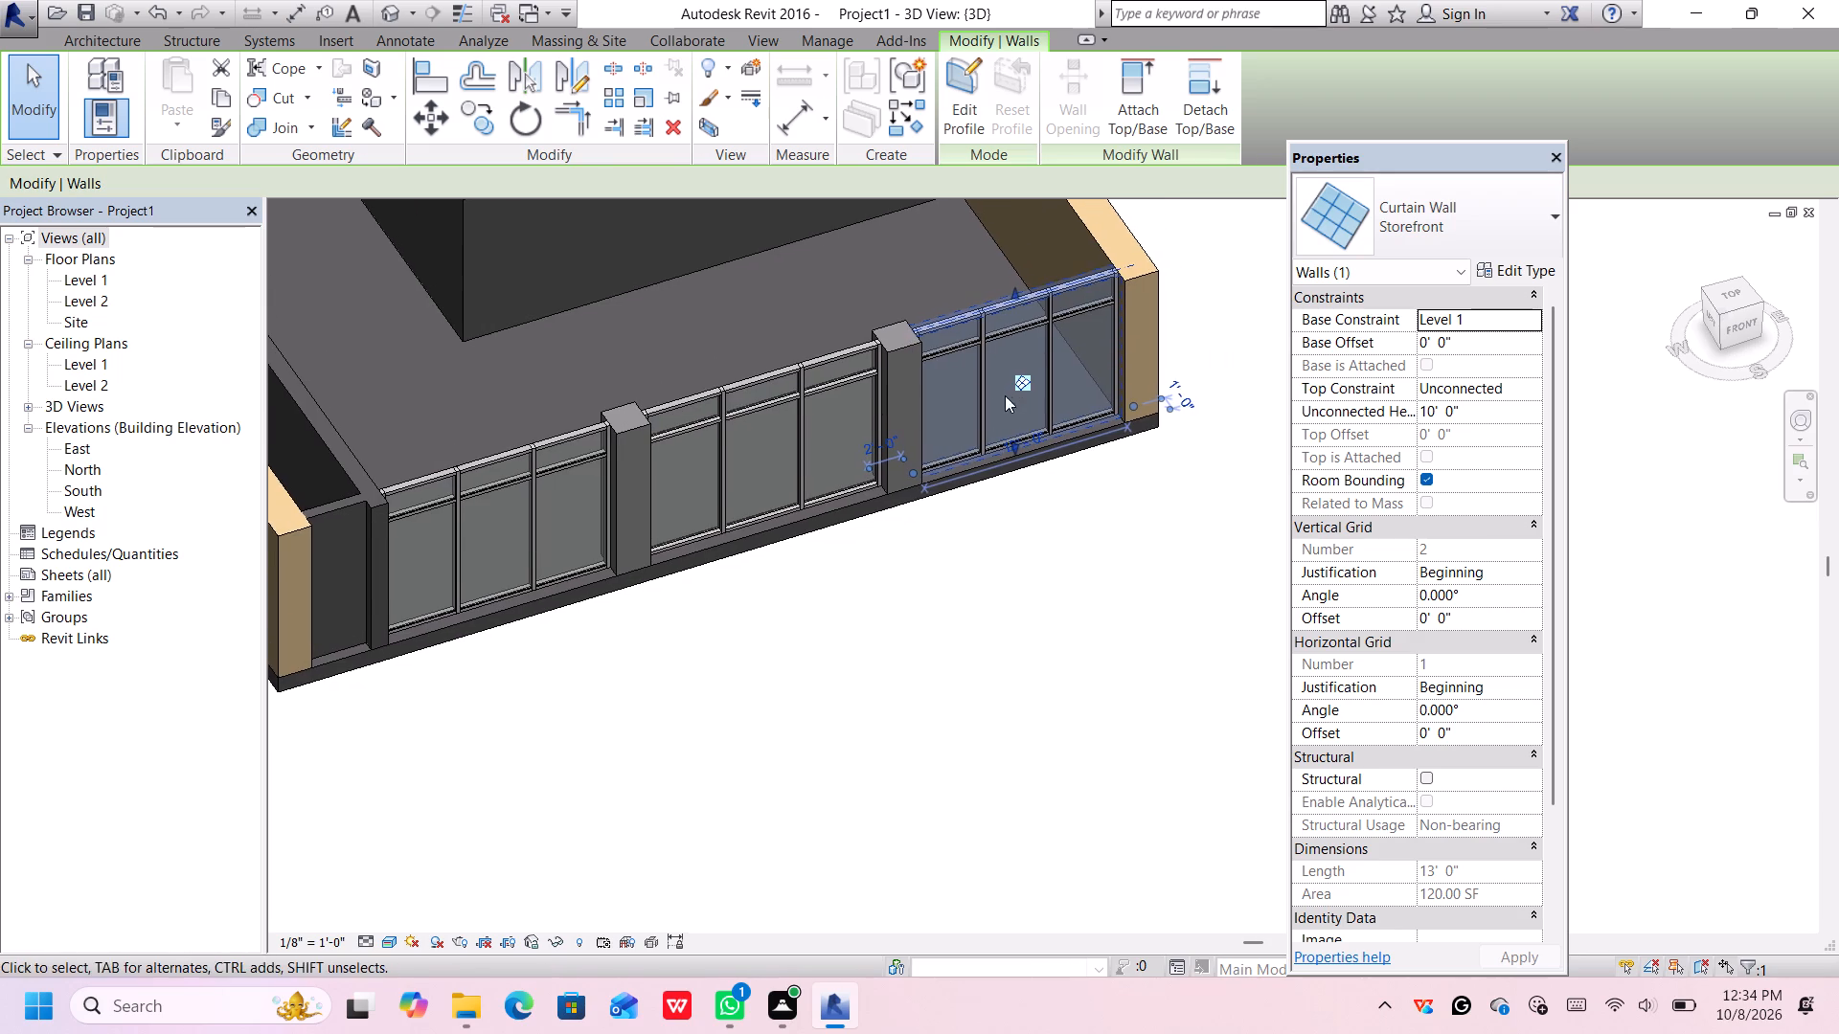
key("Escape")
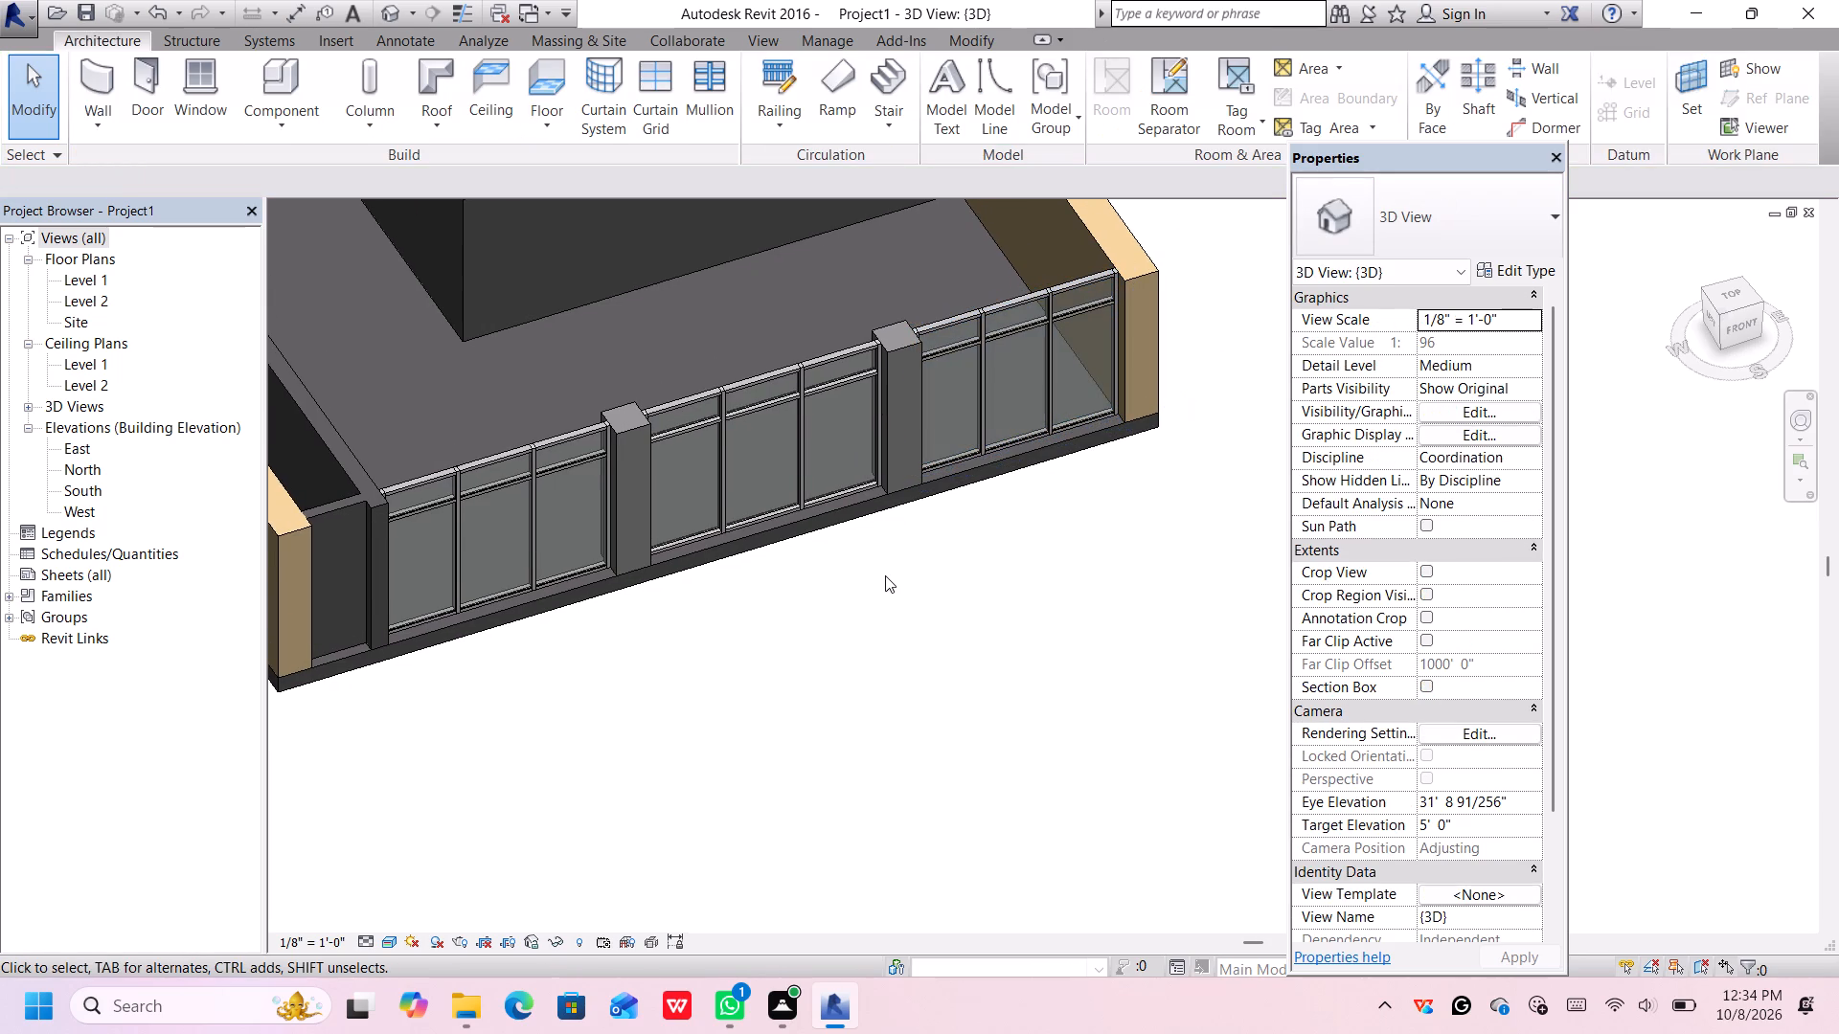
middle_click_drag(1031, 456, 1068, 520)
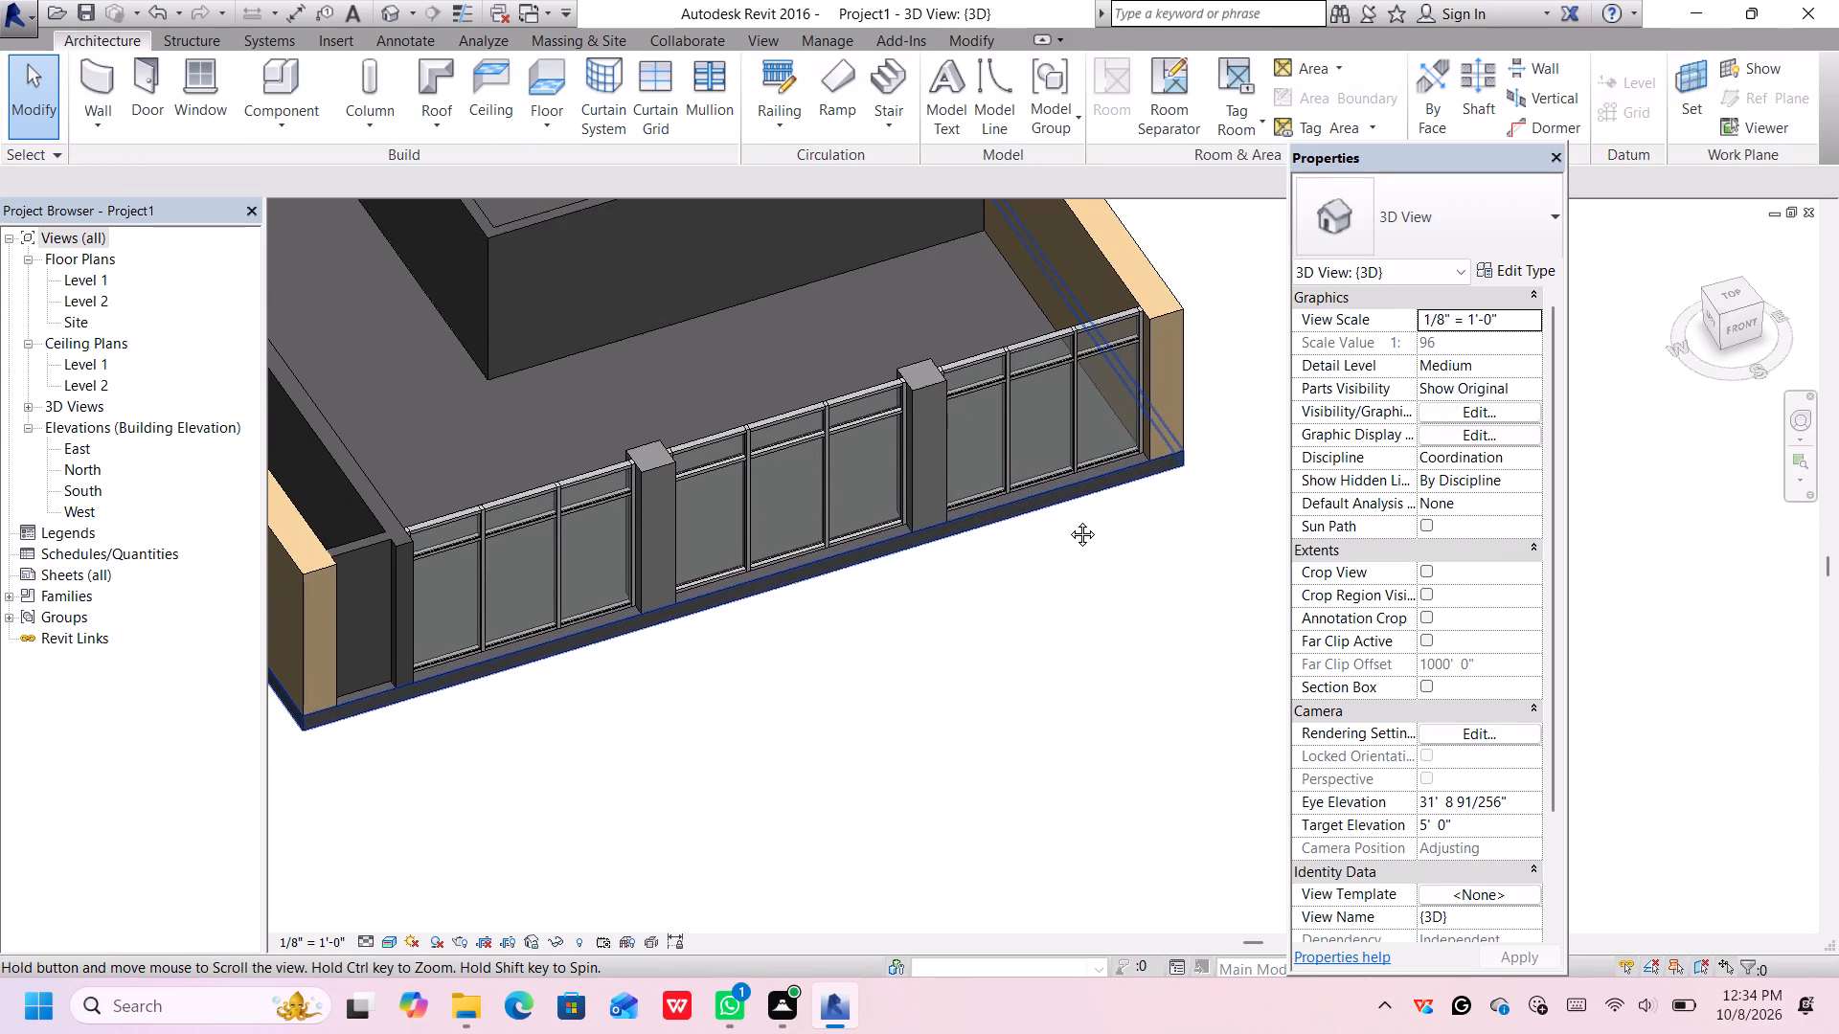
middle_click_drag(1068, 520, 1075, 541)
scroll(1180, 388, "down", 1)
middle_click_drag(1201, 353, 1214, 459)
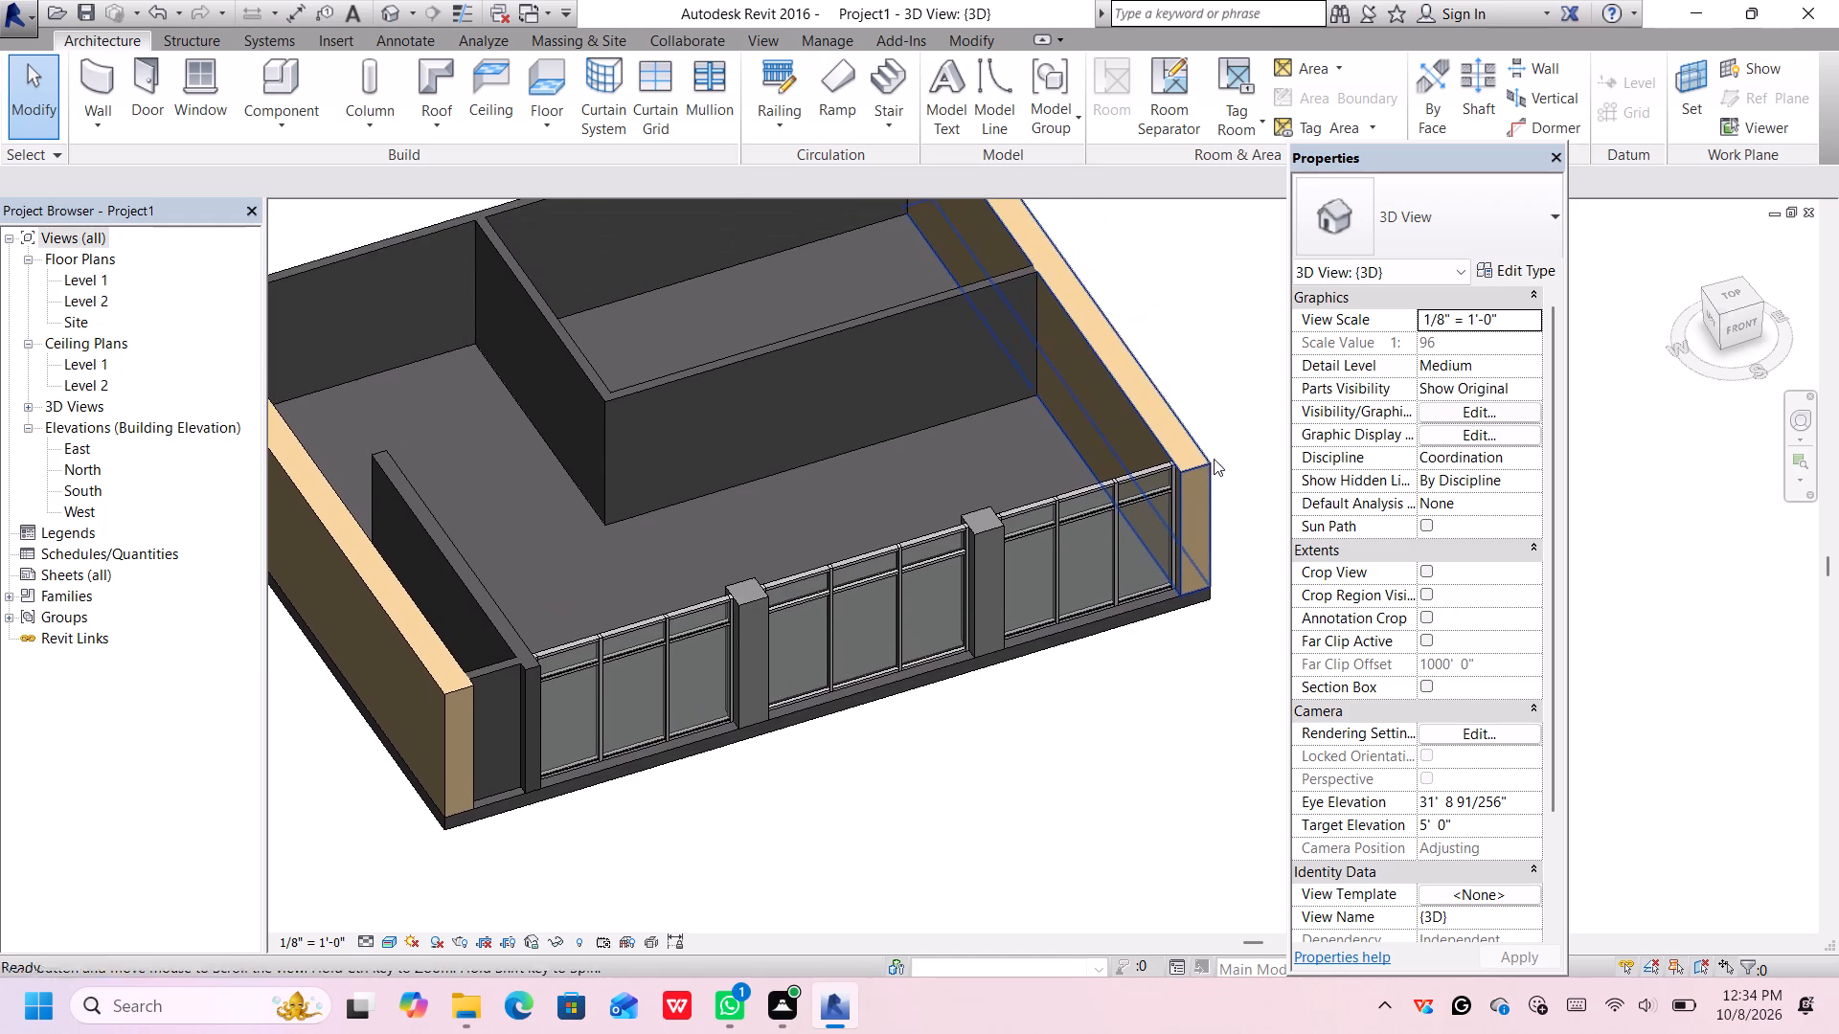
scroll(992, 575, "up", 2)
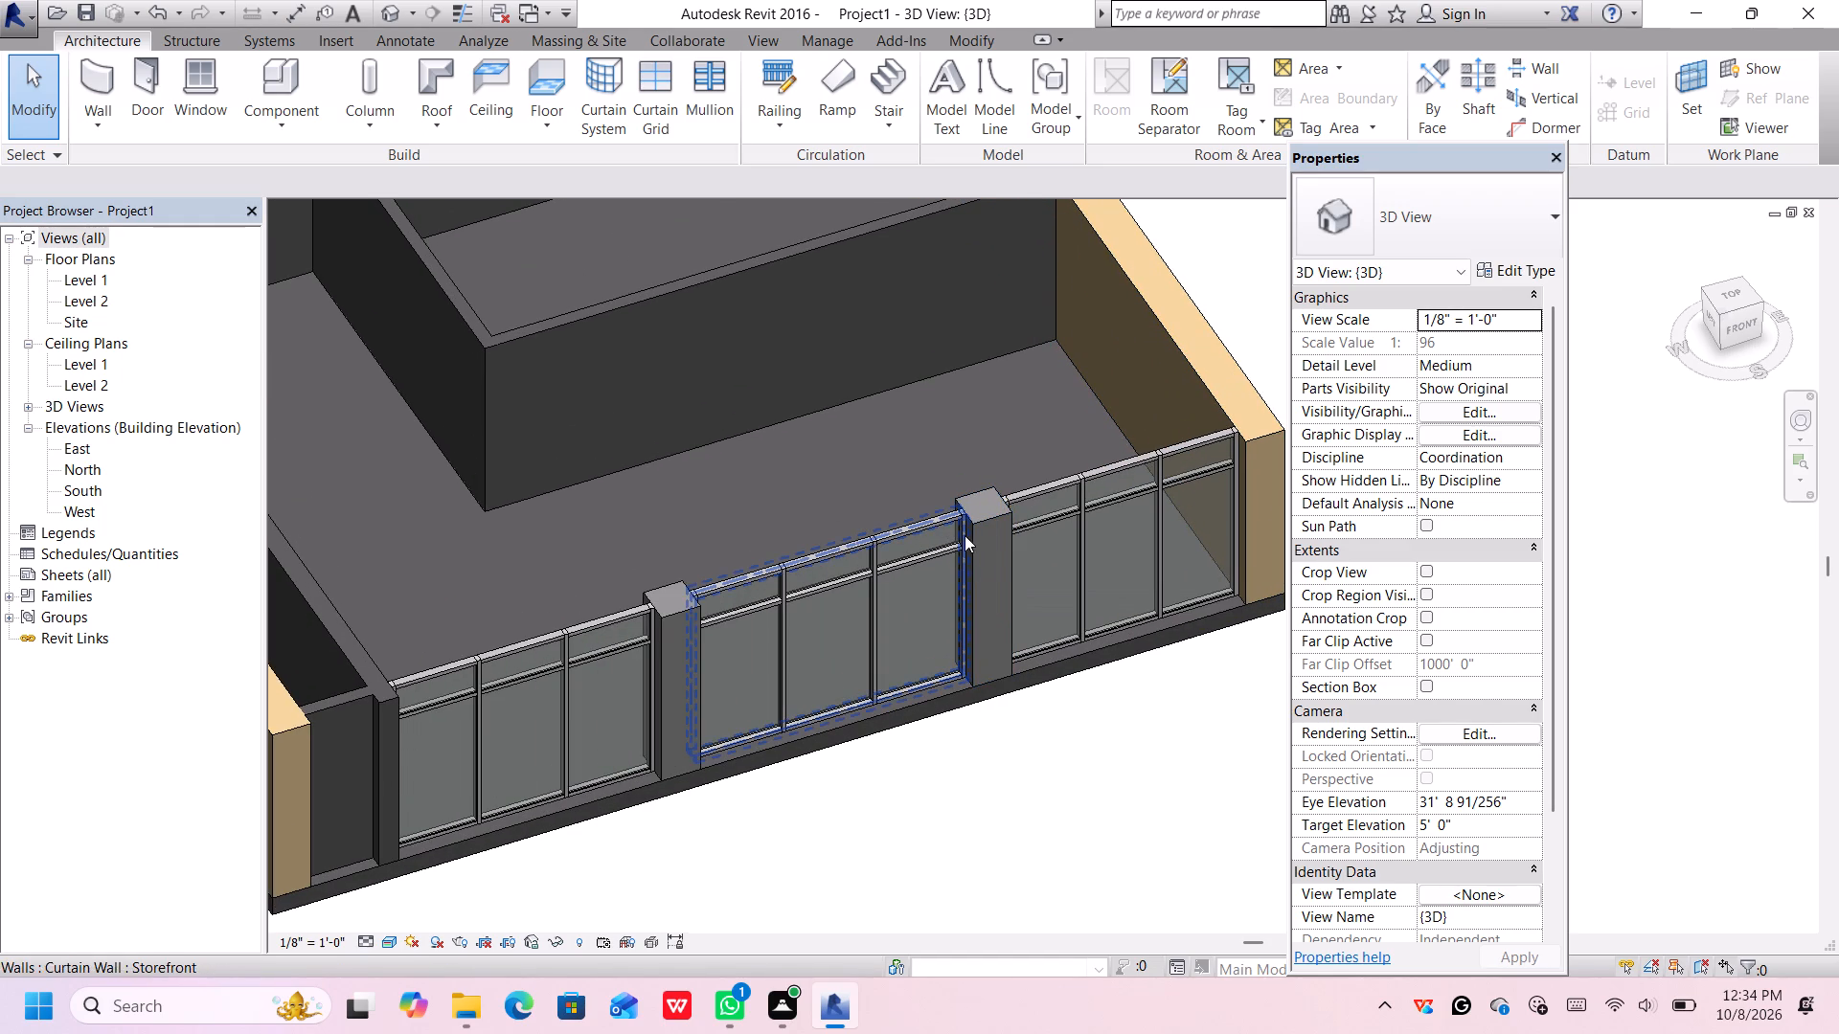
Nudge the front column nearest the thick side wall toward the other front column, to about 18' 6" from that side wall.
left_click(975, 540)
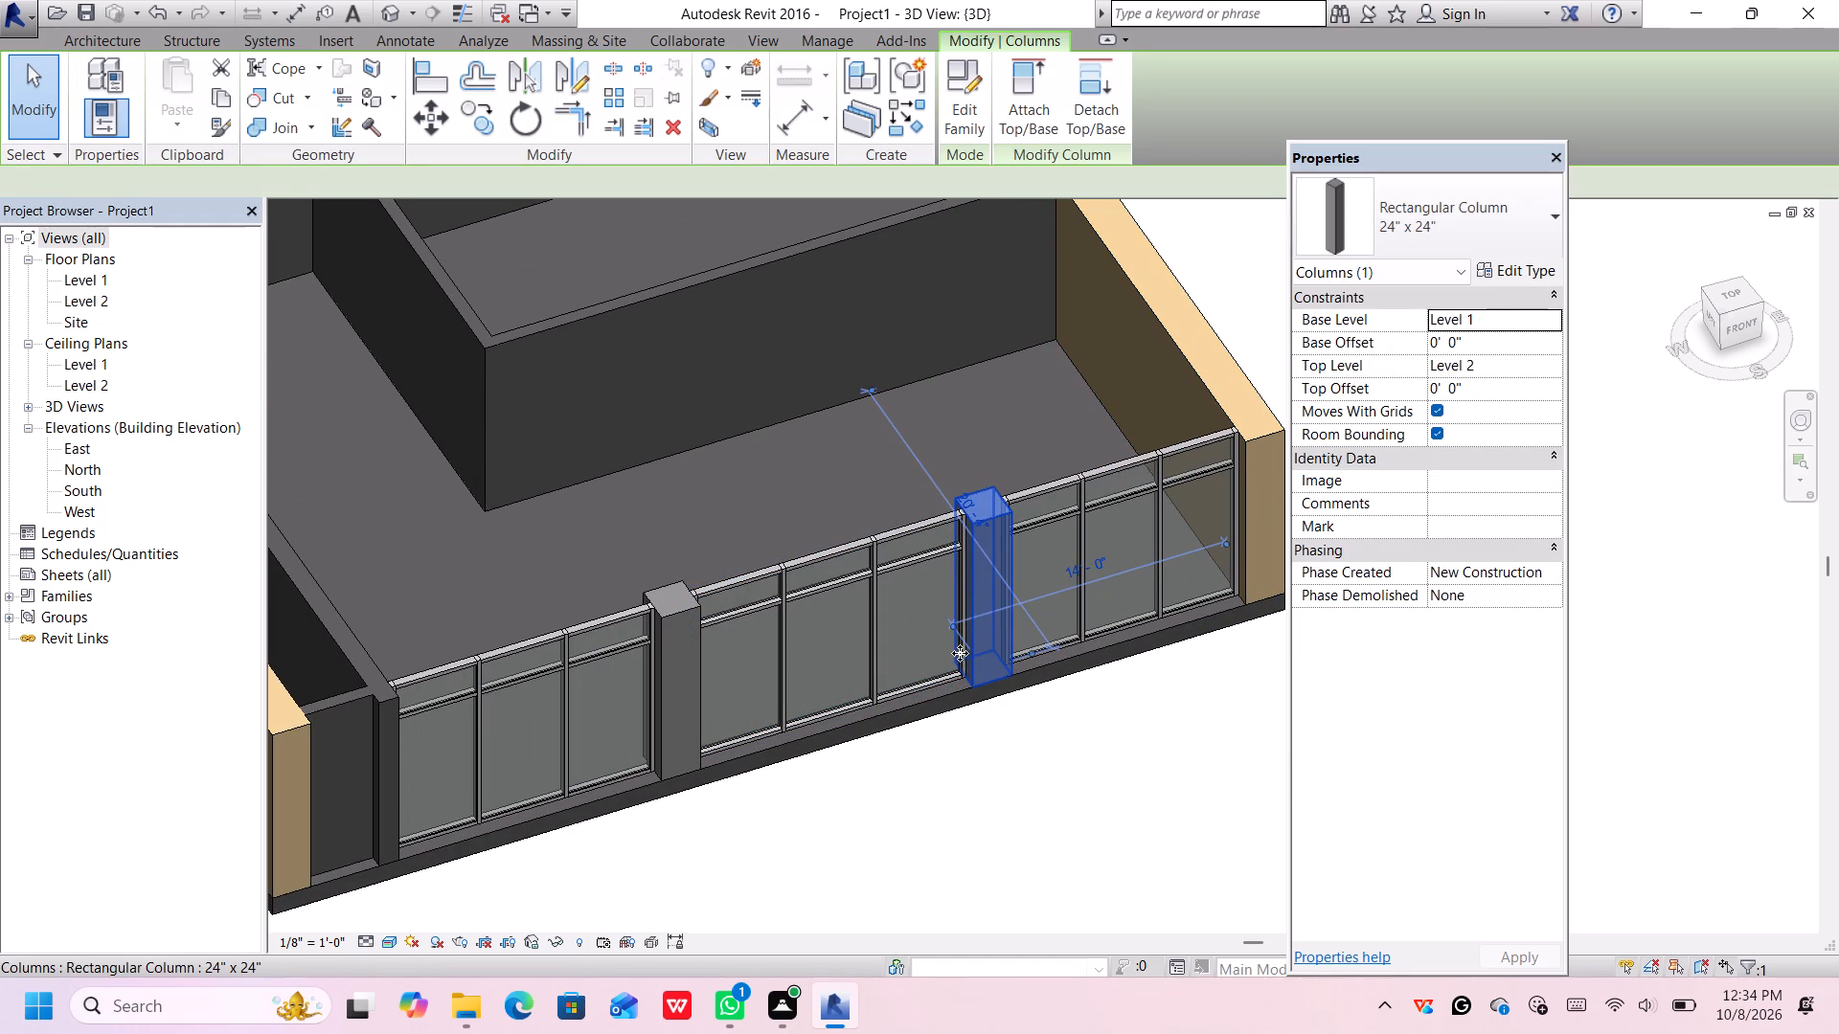
key("Left")
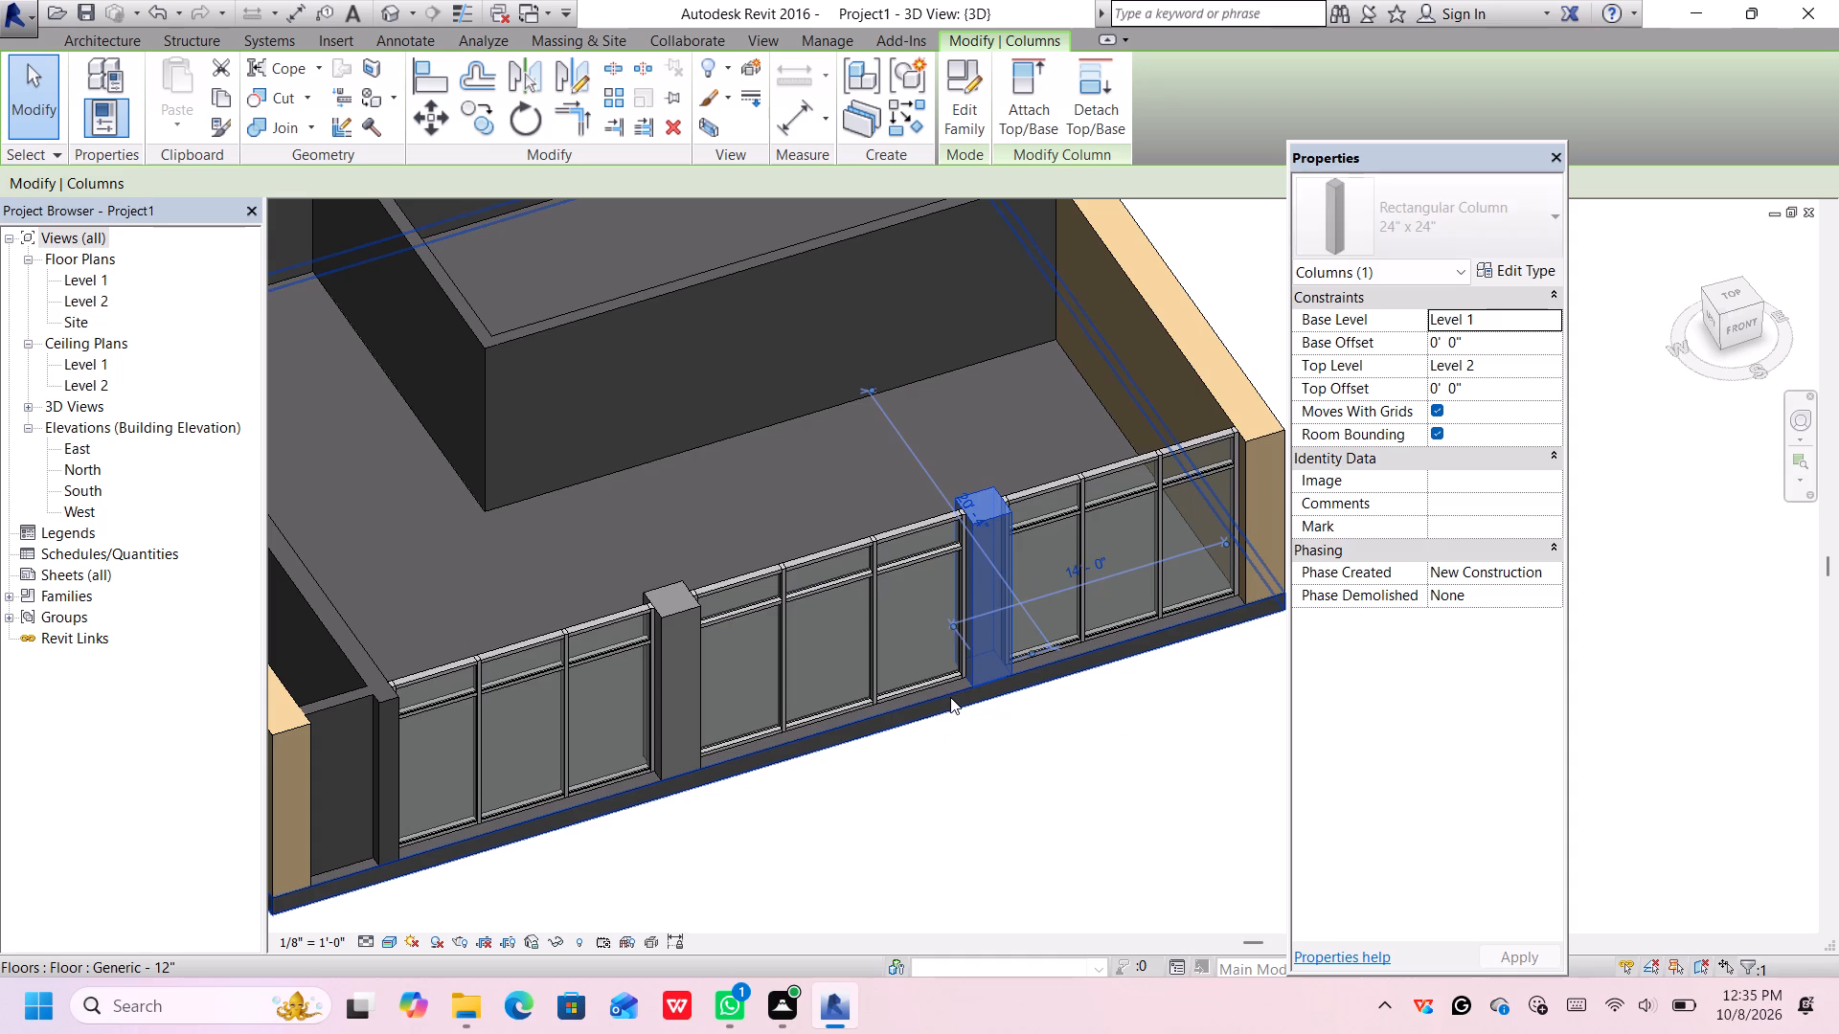
key("Left")
key("Left")
key("Left")
key("Left")
key("Left")
key("Left")
key("Left")
key("Left")
key("Left")
key("Left")
key("Left")
key("Left")
key("Left")
key("Left")
key("Left")
key("Left")
key("Left")
key("Left")
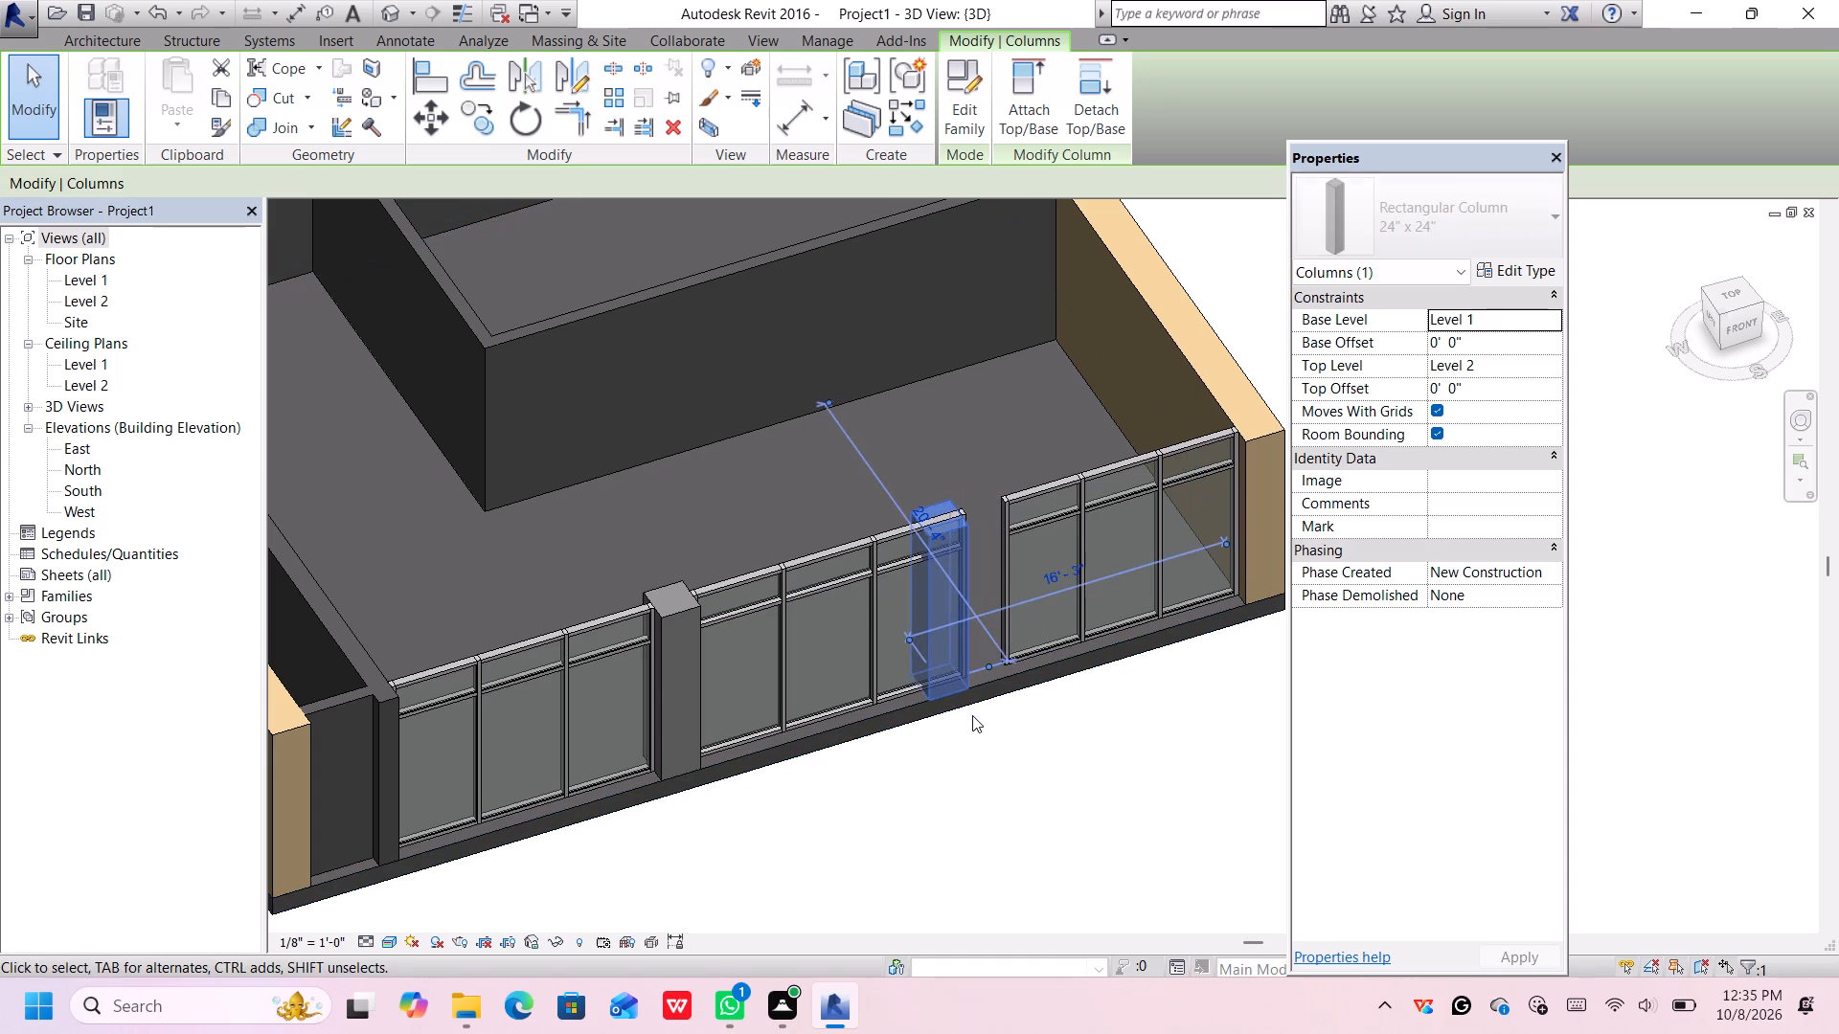
key("Left")
key("Left")
key("Left")
key("Left")
key("Left")
key("Left")
key("Left")
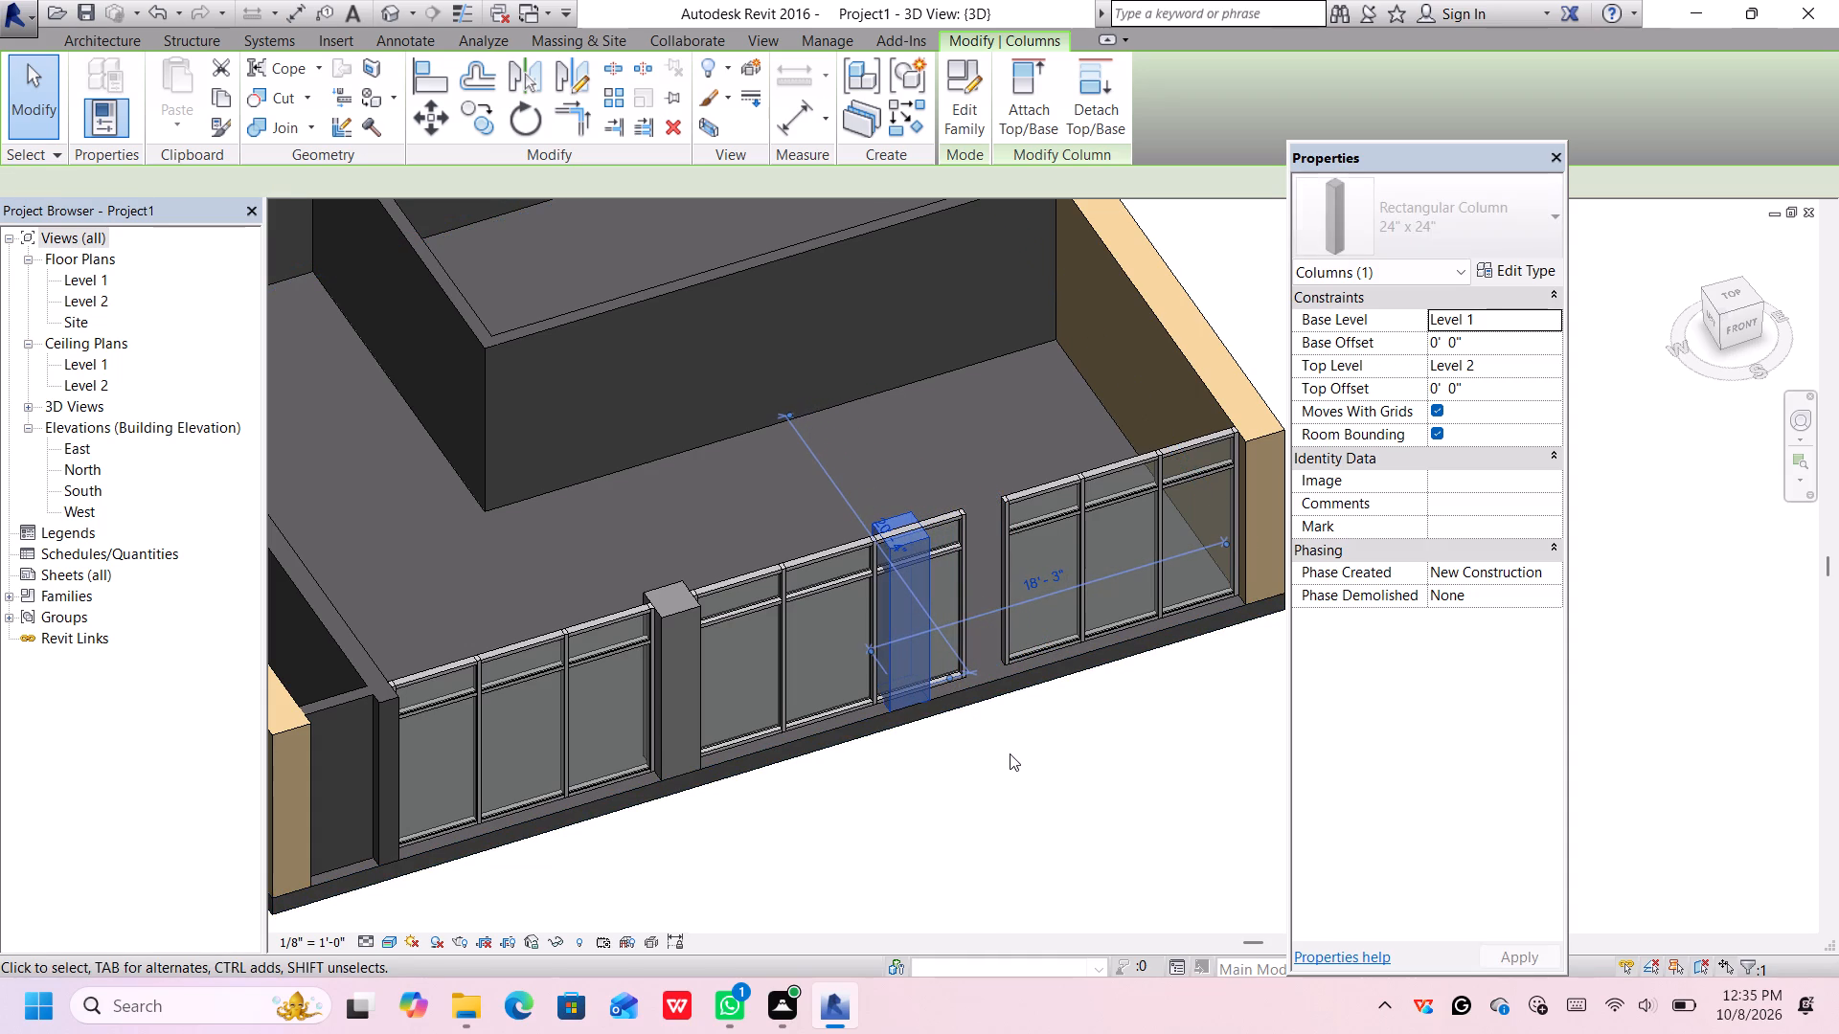
key("Left")
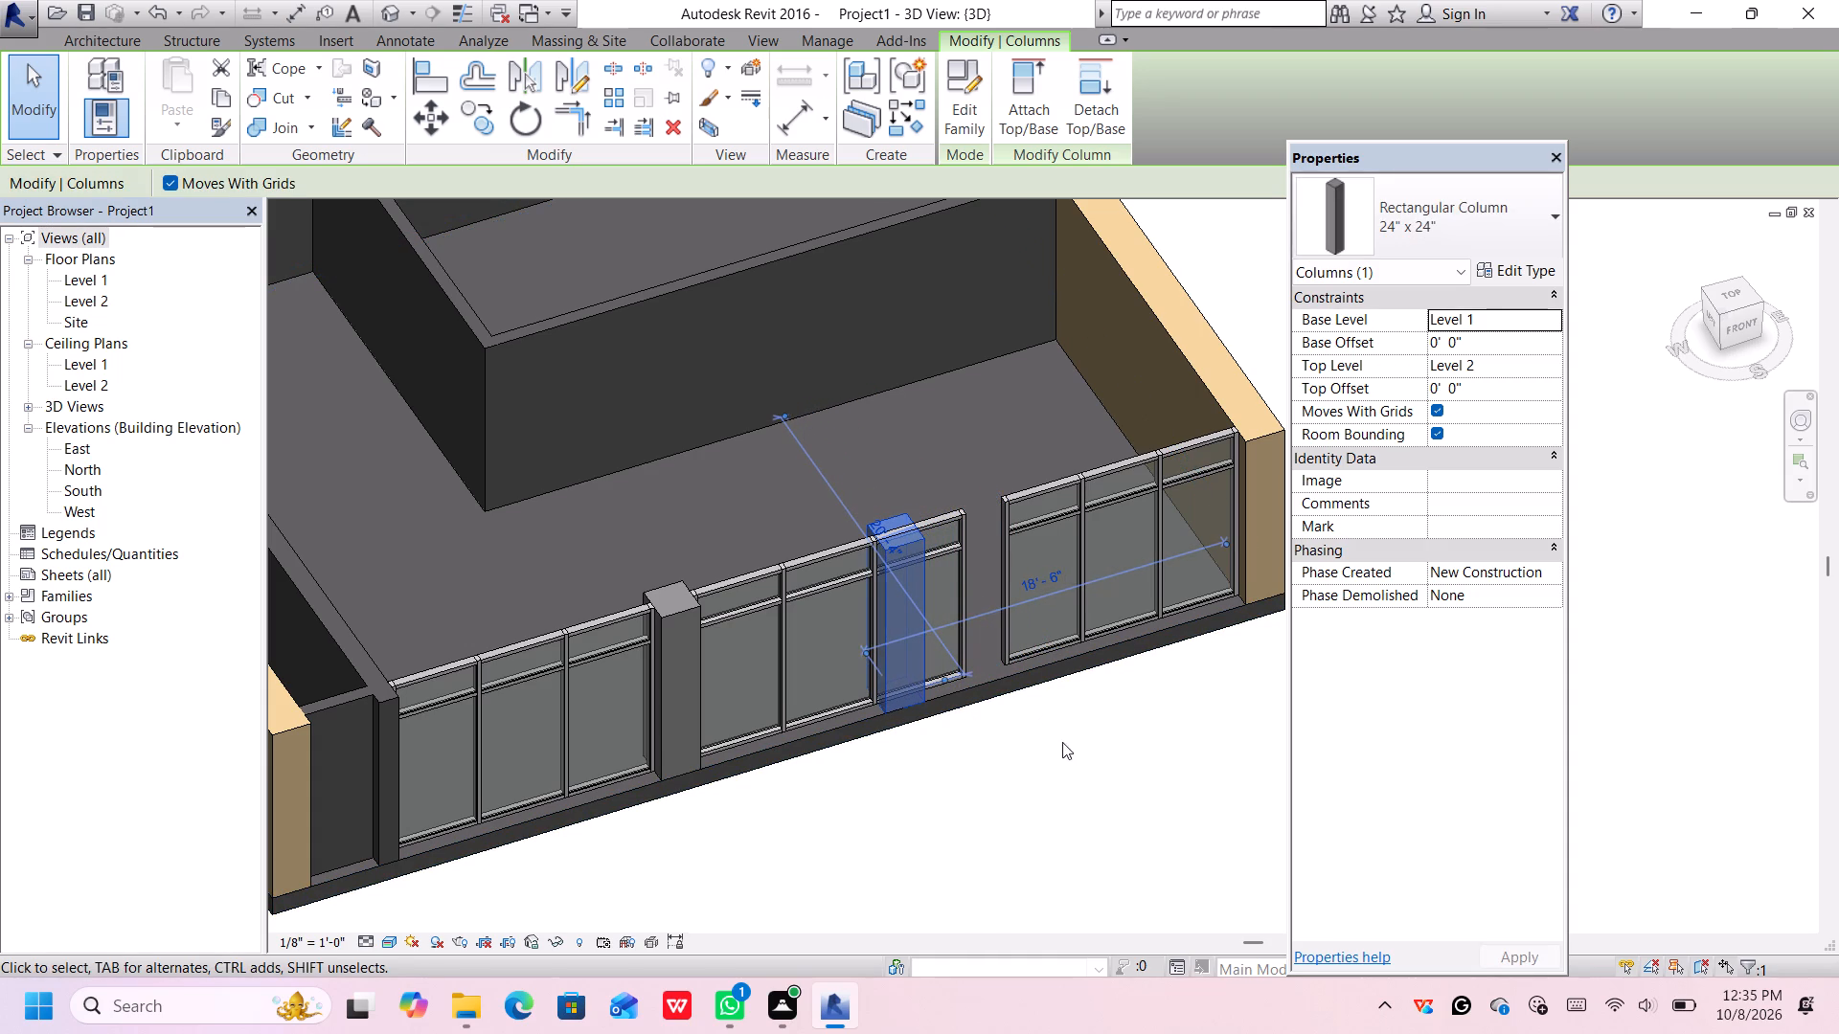
key("Down")
key("Right")
key("Right")
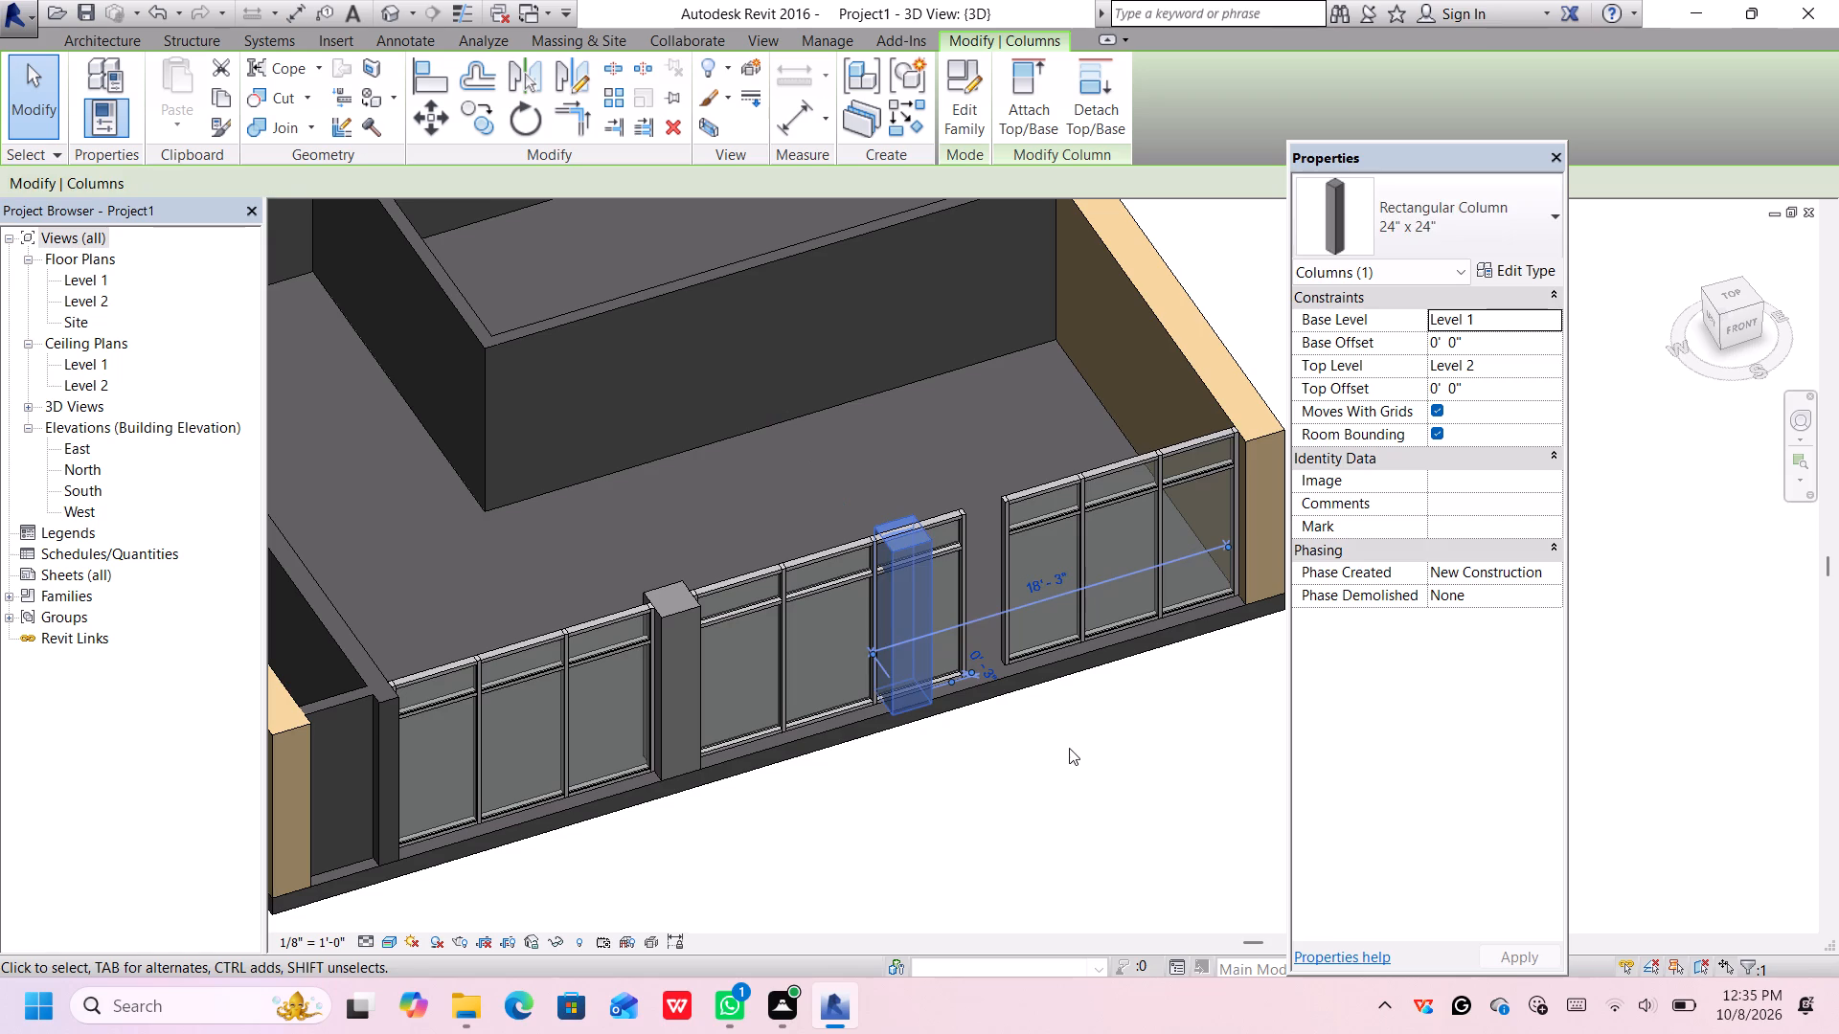
key("Left")
key("Left")
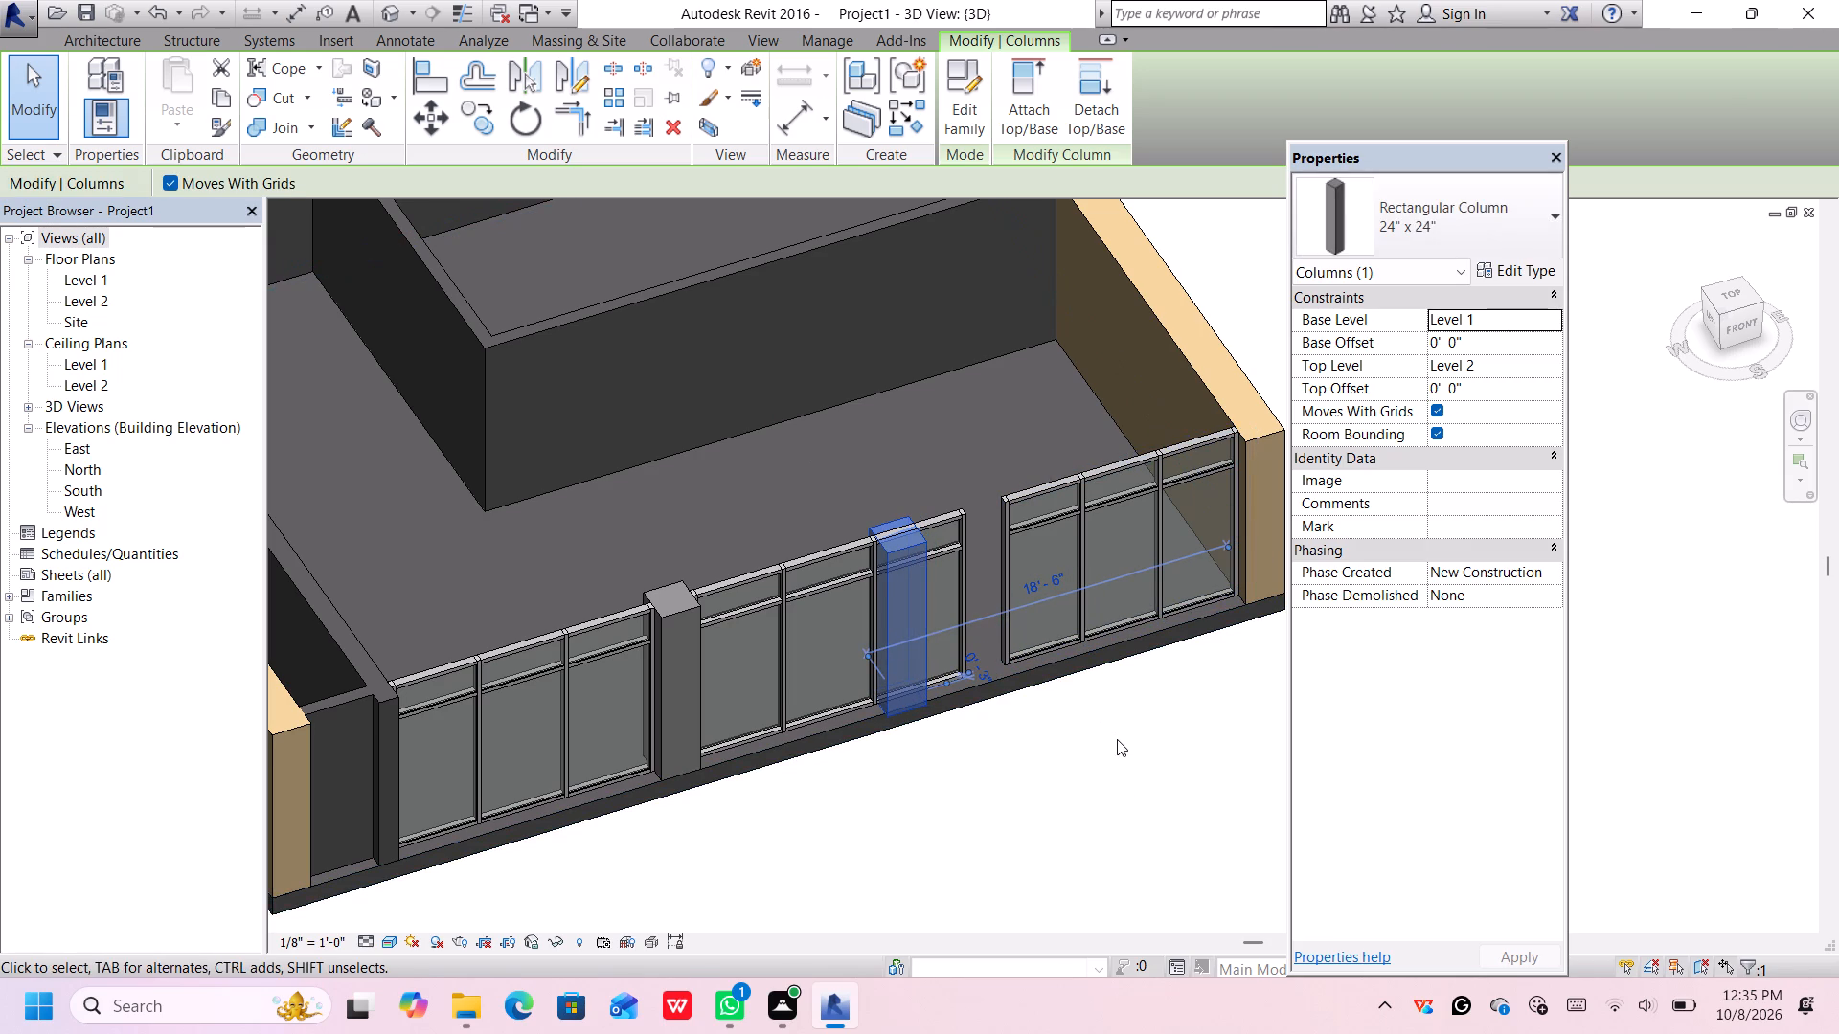
Move the thick Generic 2' side wall beside that column inward, to 23' 0" from the parallel interior partition.
middle_click_drag(1117, 739, 1057, 771)
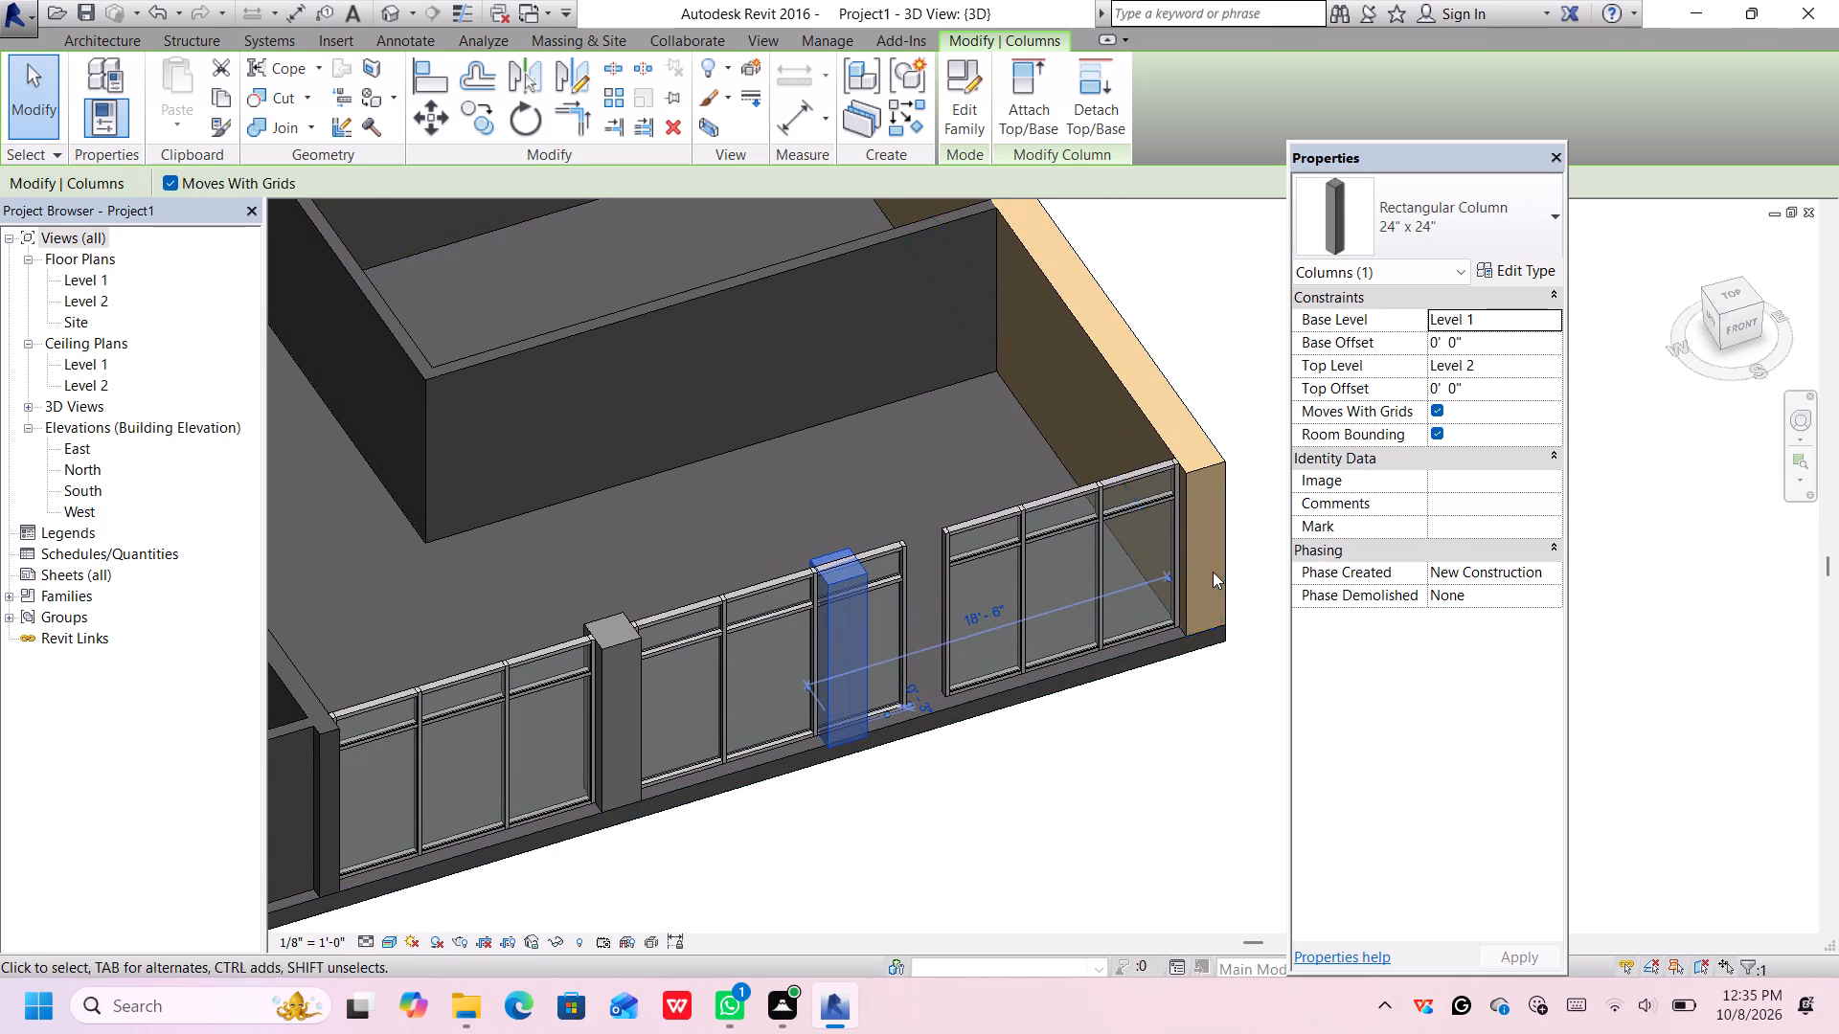
left_click(1200, 518)
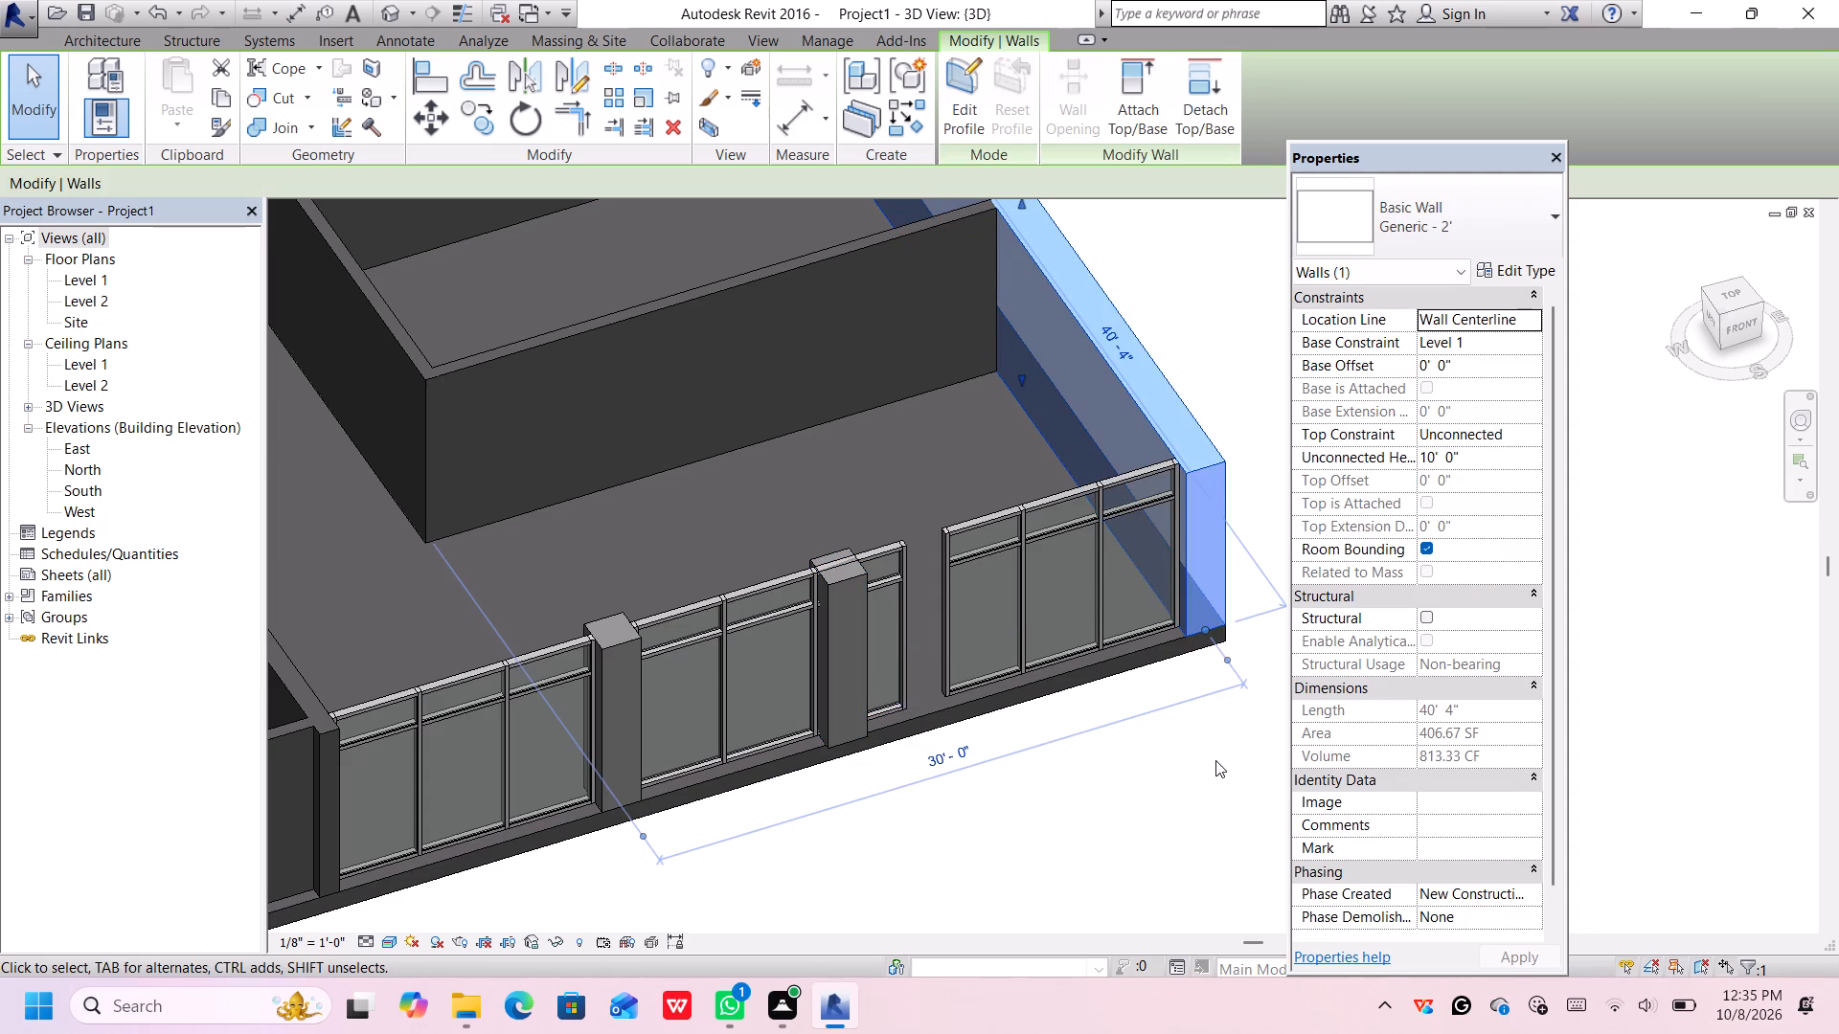
key("Left")
key("Left")
key("Left")
key("Left")
key("Left")
key("Left")
key("Left")
key("Left")
key("Left")
key("Left")
key("Left")
key("Left")
key("Left")
key("Left")
key("Left")
key("Left")
key("Left")
key("Left")
key("Left")
key("Left")
key("Left")
key("Left")
key("Left")
key("Left")
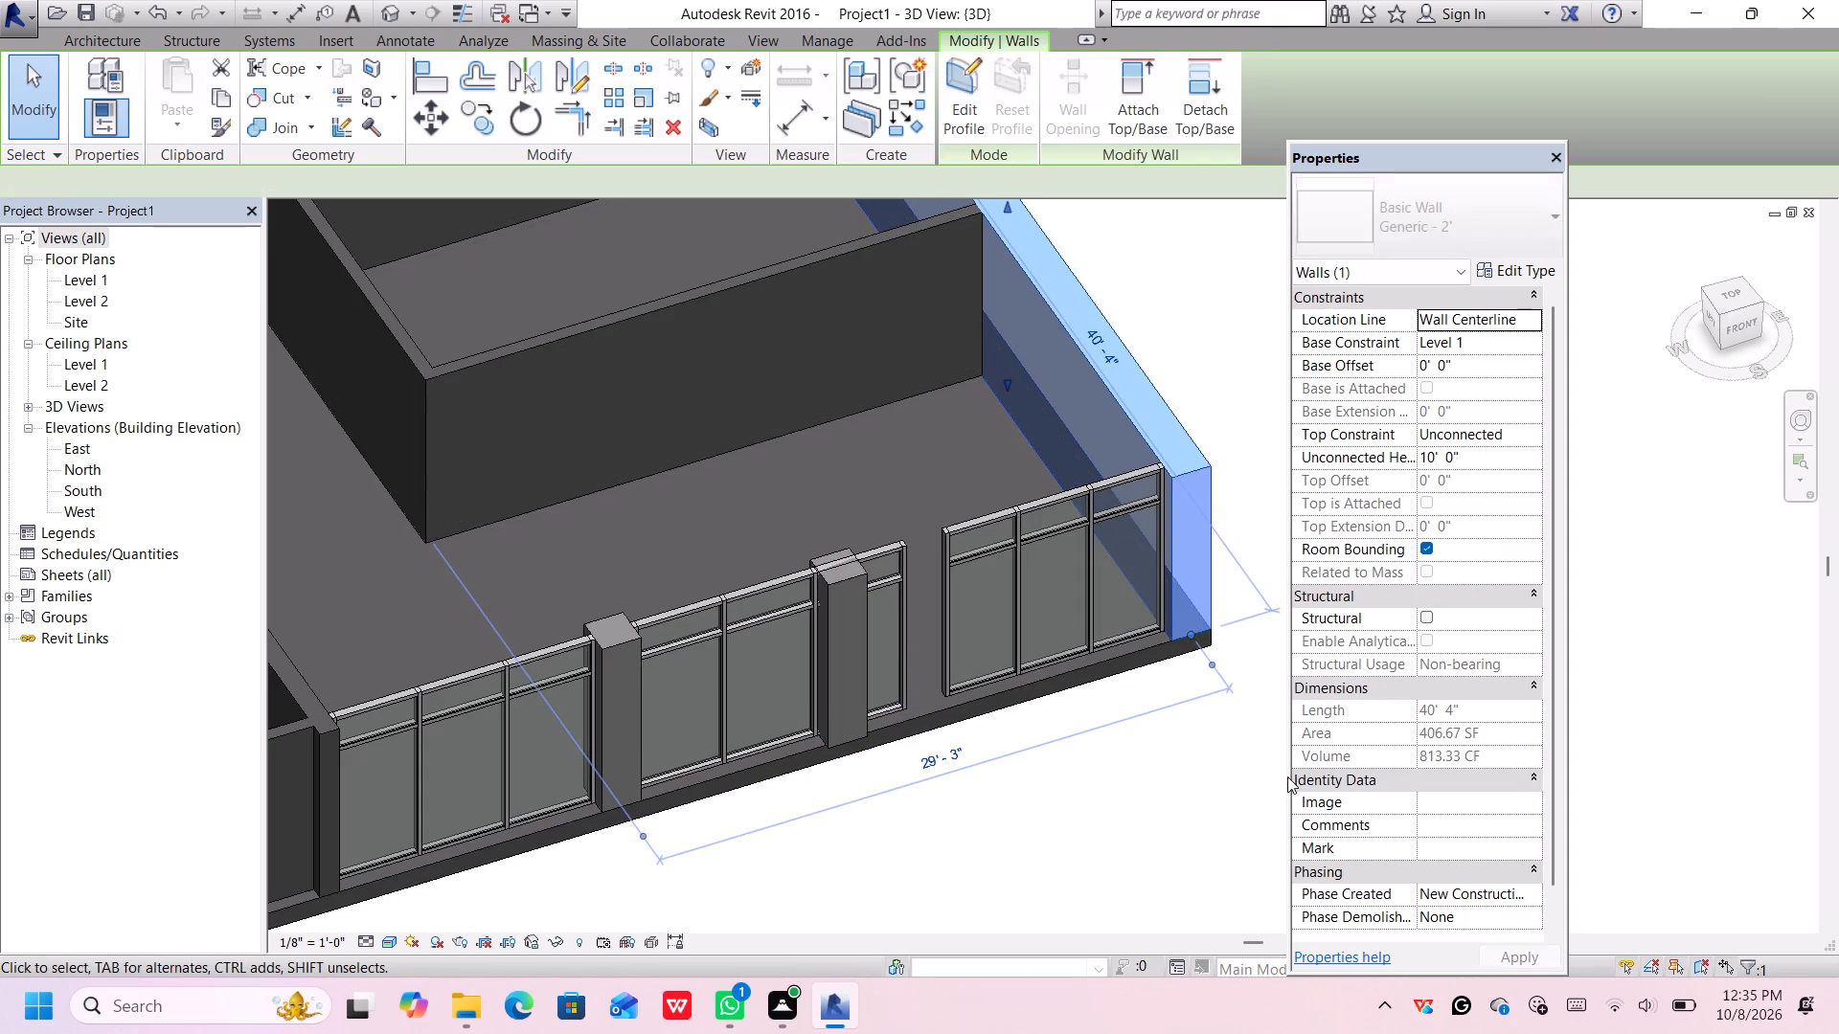
key("Left")
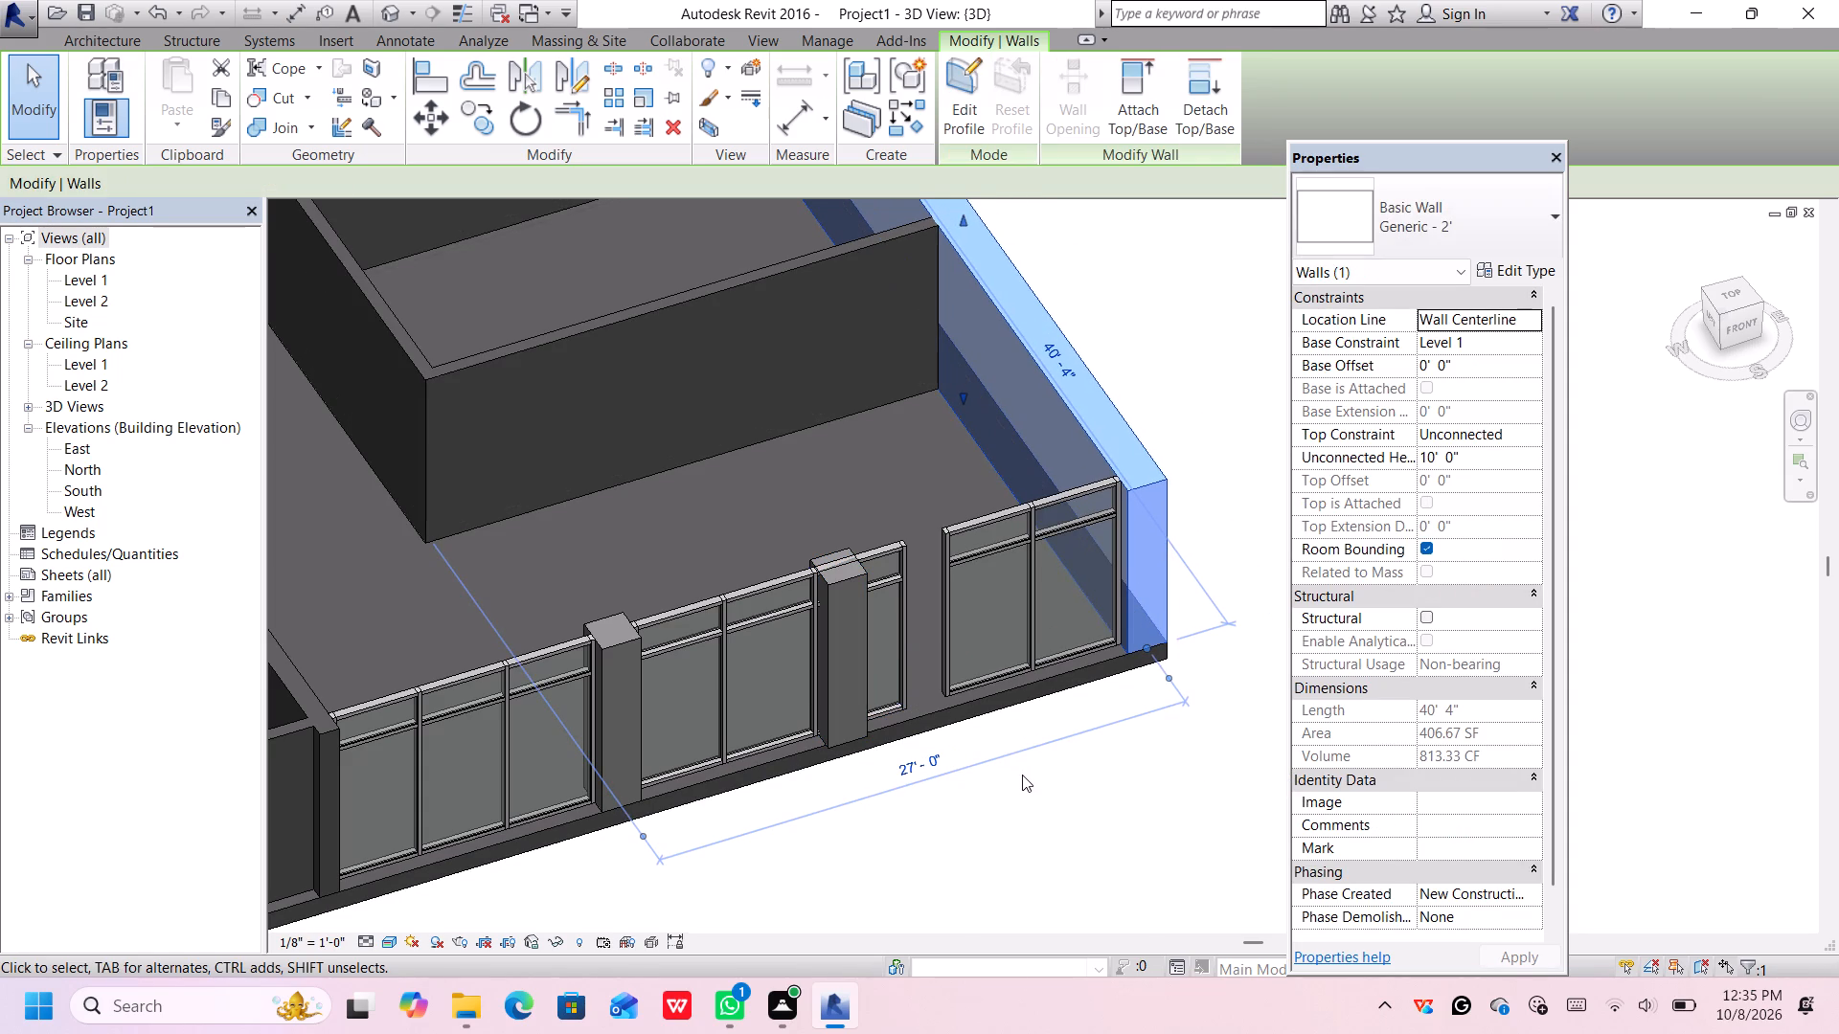
key("Left")
key("Left")
key("Left")
key("Left")
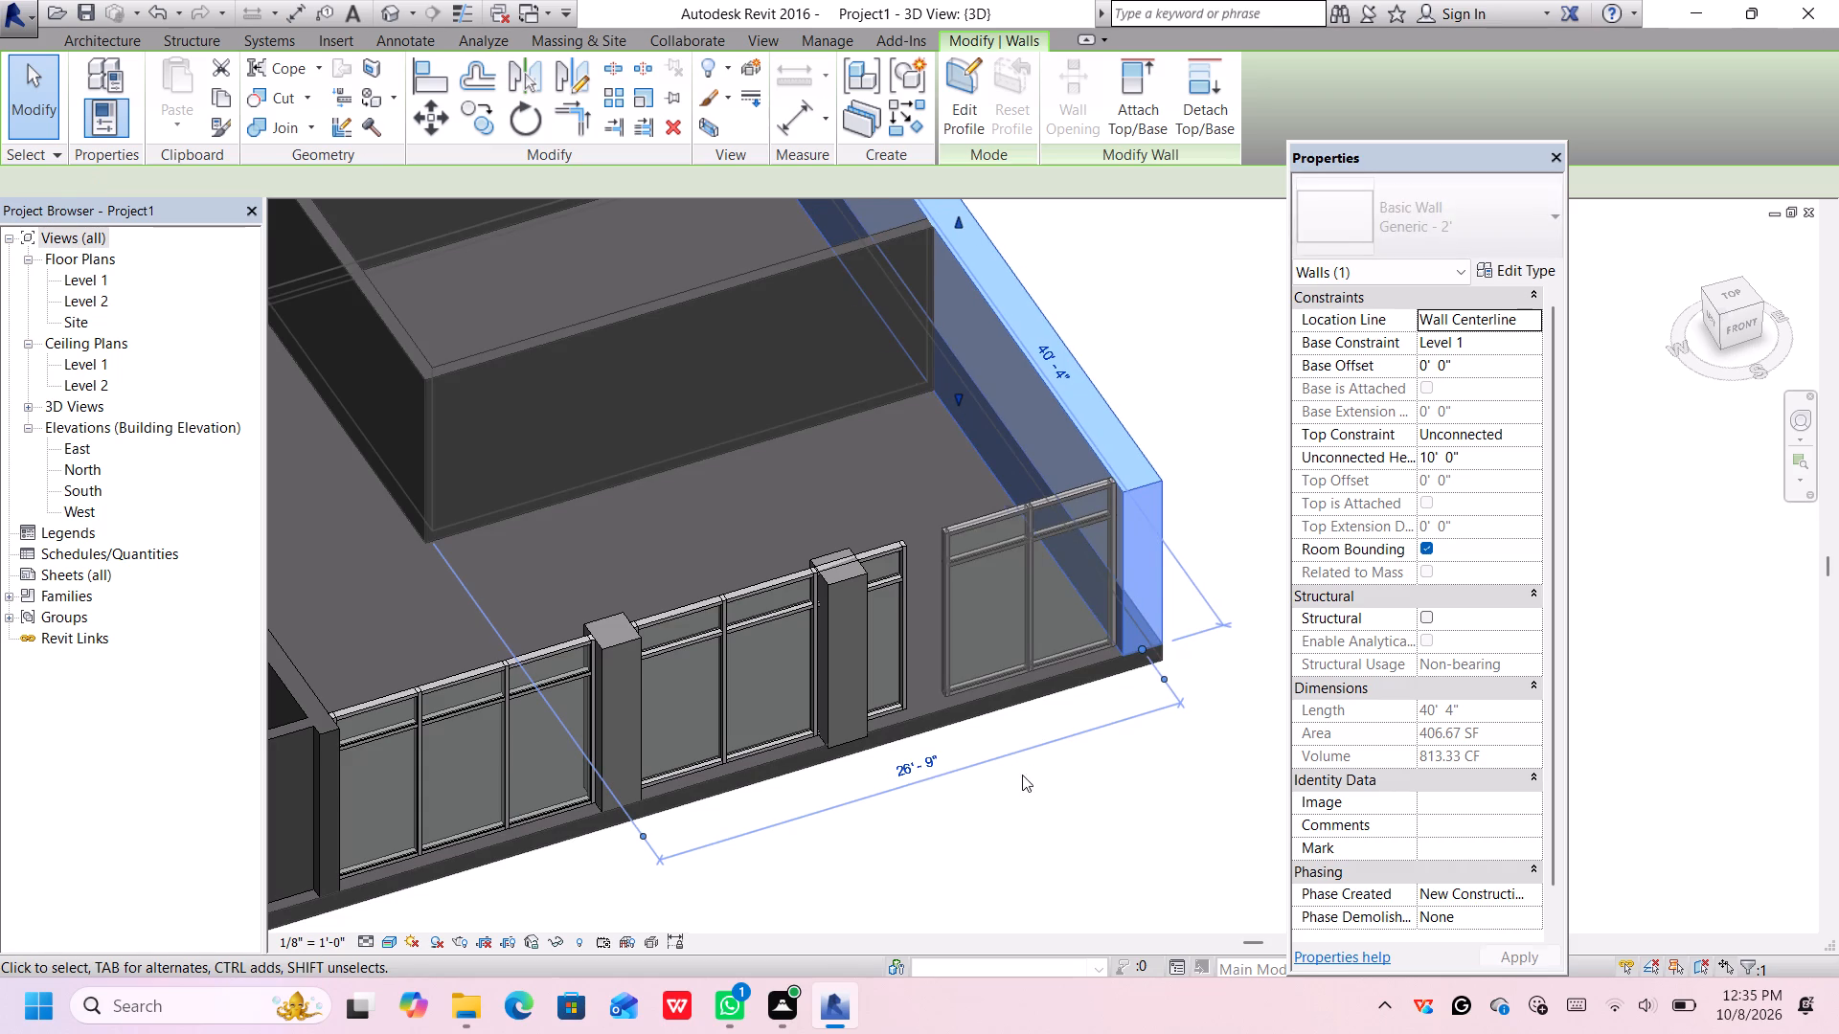
key("Left")
key("Left")
key("Left")
key("Left")
key("Left")
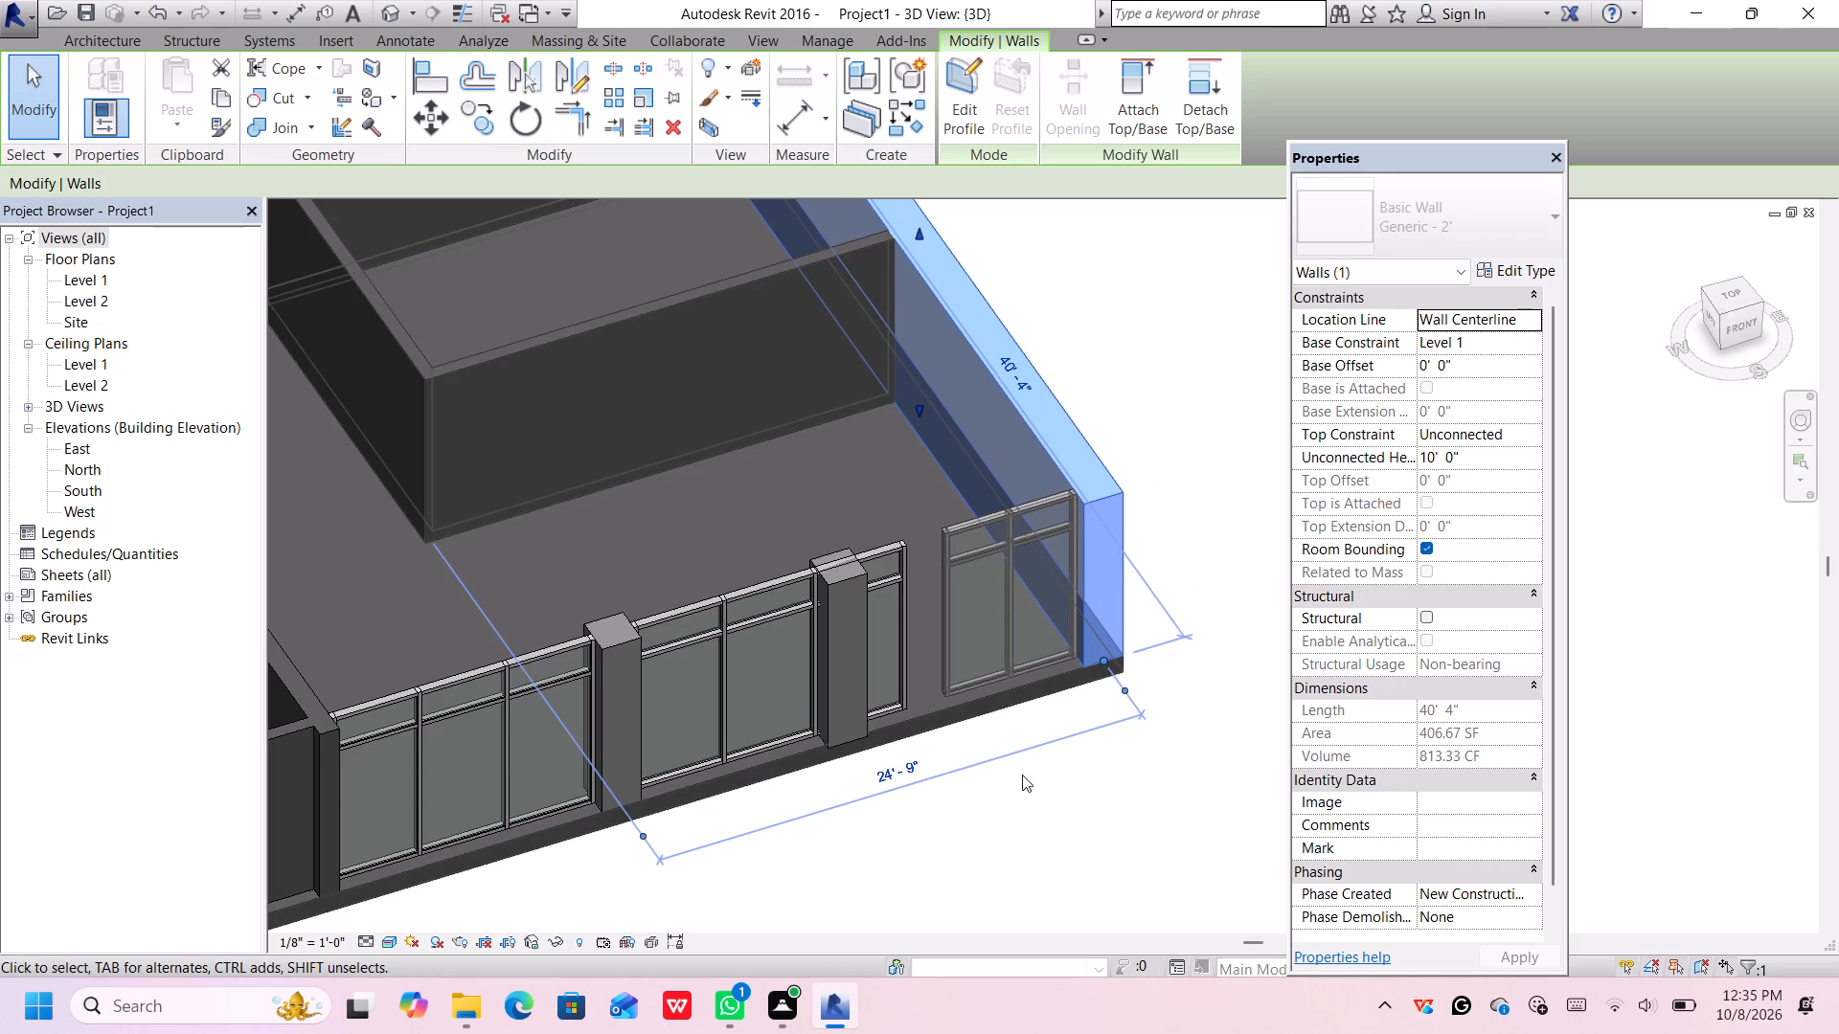
key("Left")
key("Left")
key("Left")
key("Left")
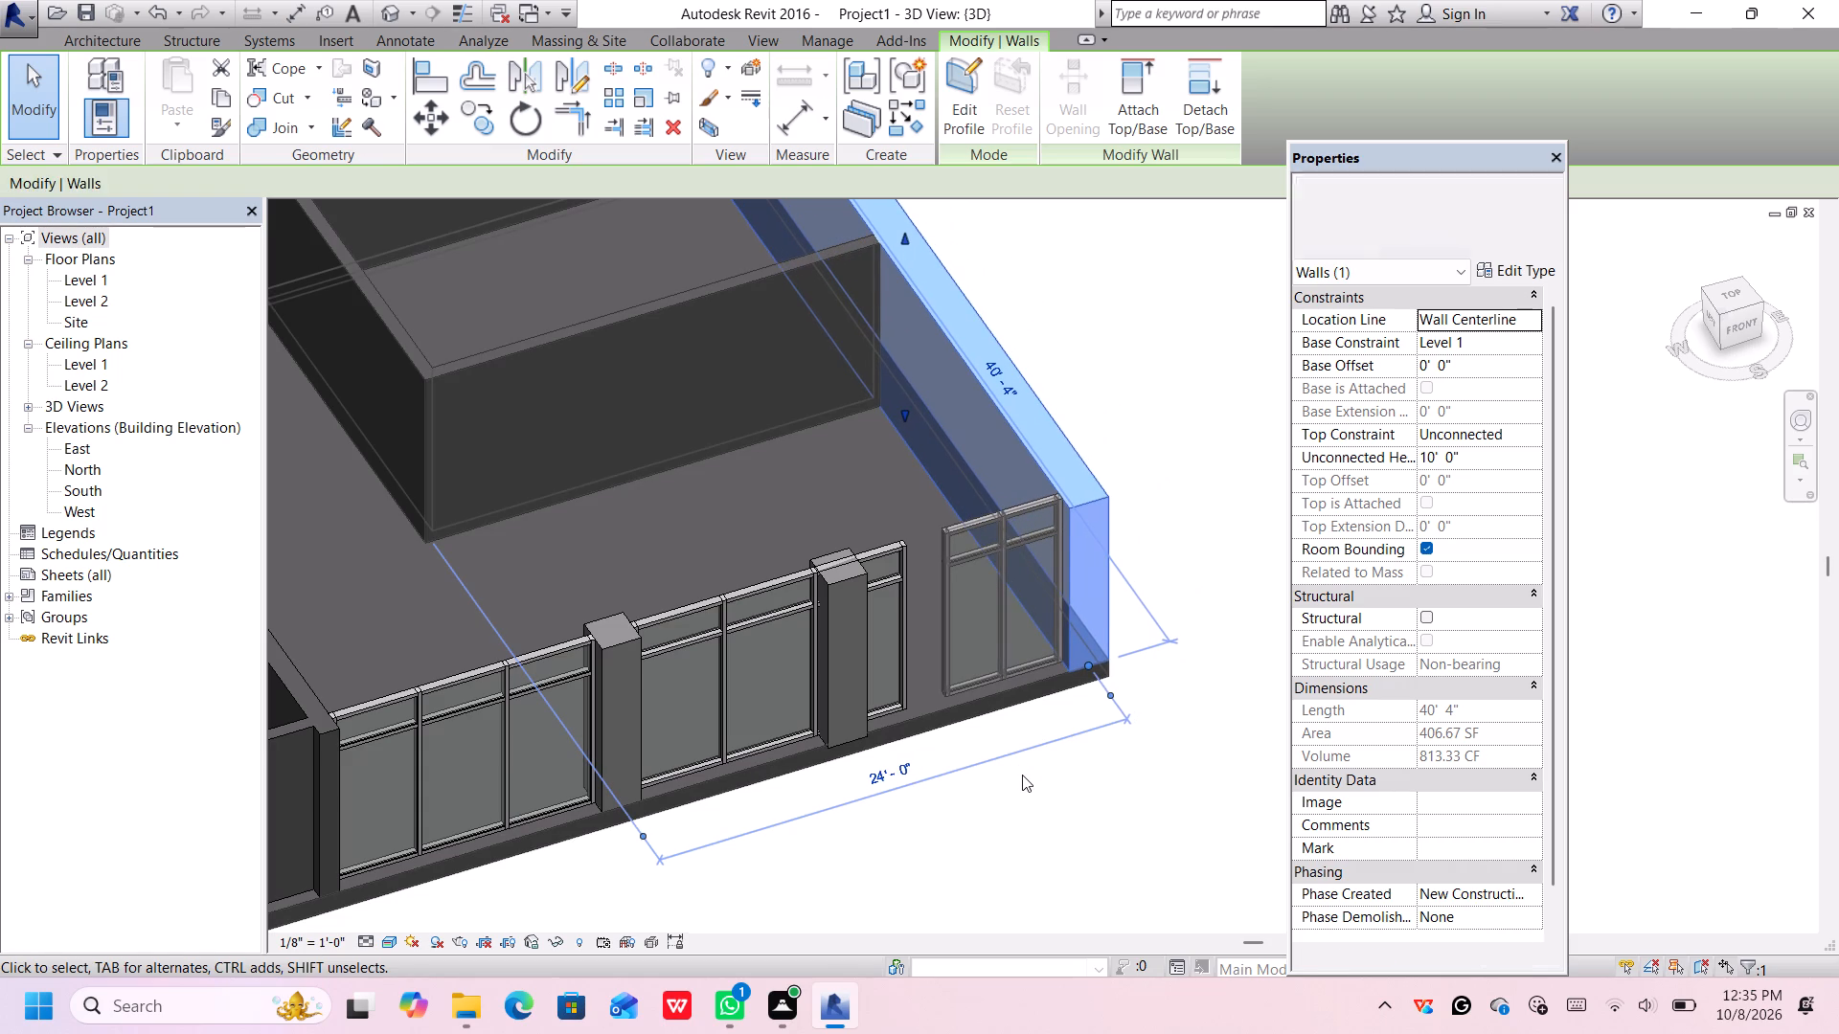
key("Left")
key("Left")
key("Left")
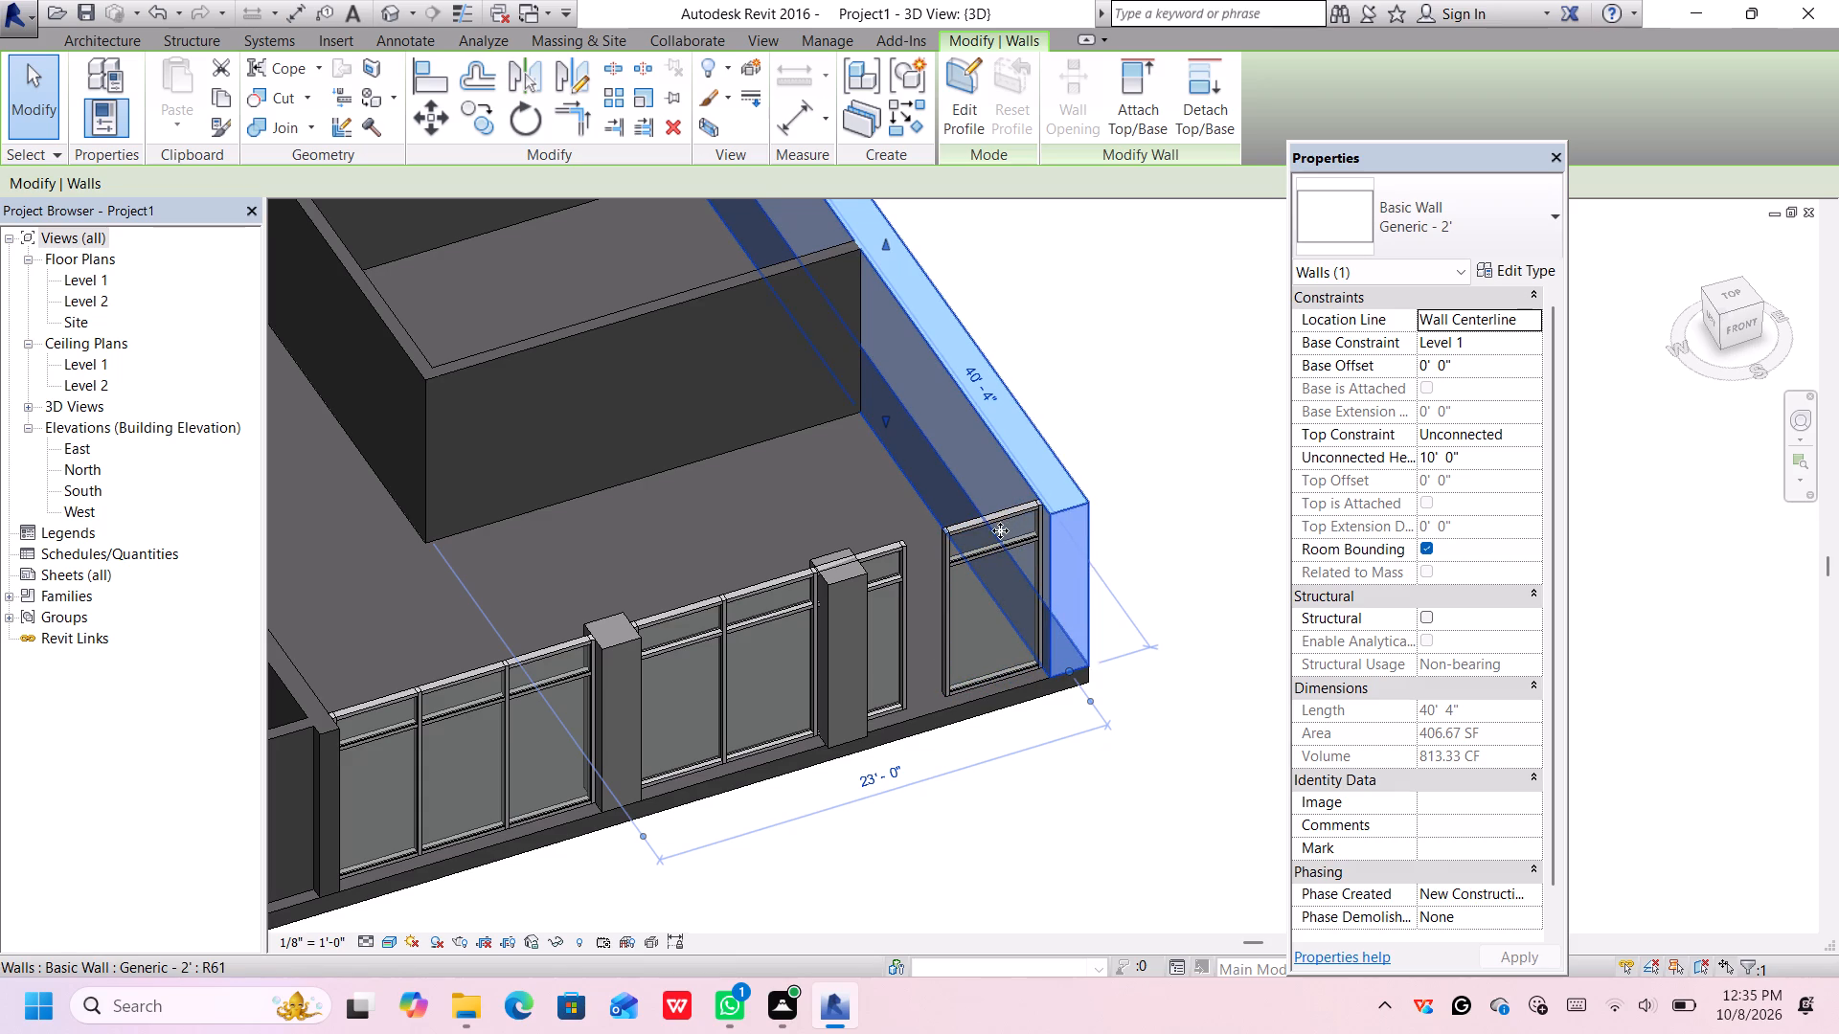
key("Right")
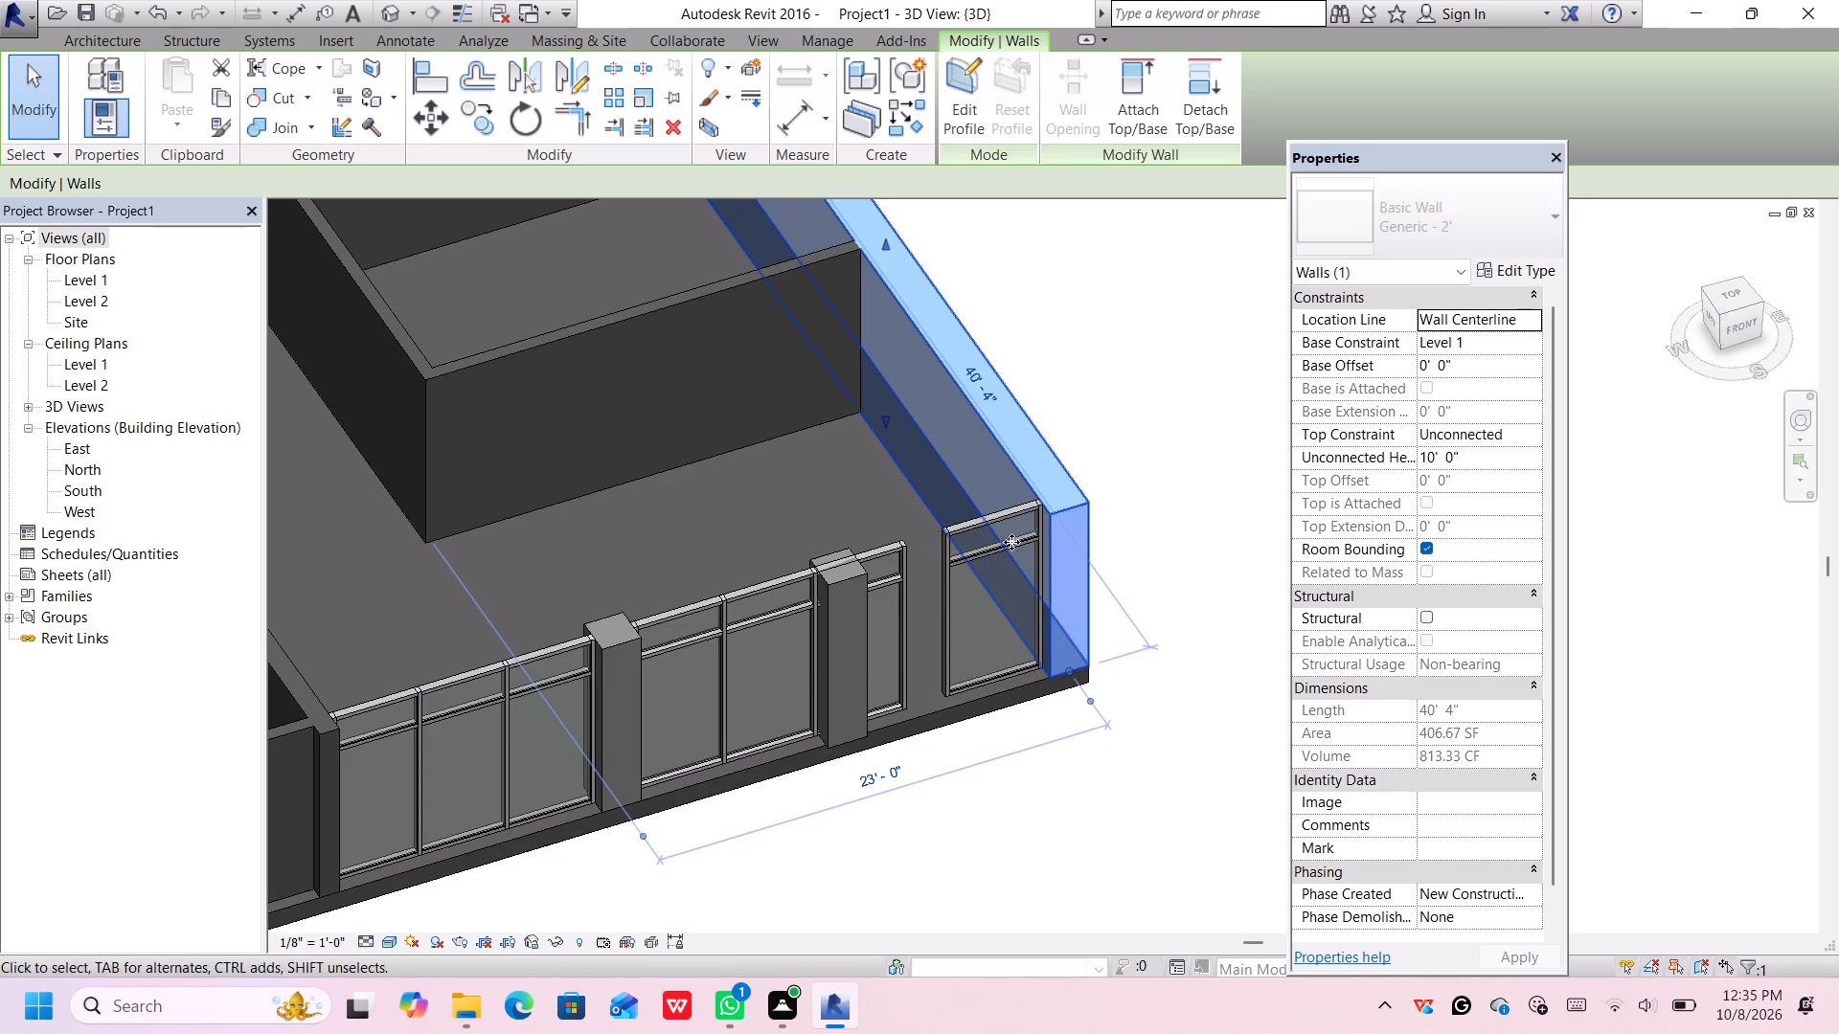
key("Right")
key("Right")
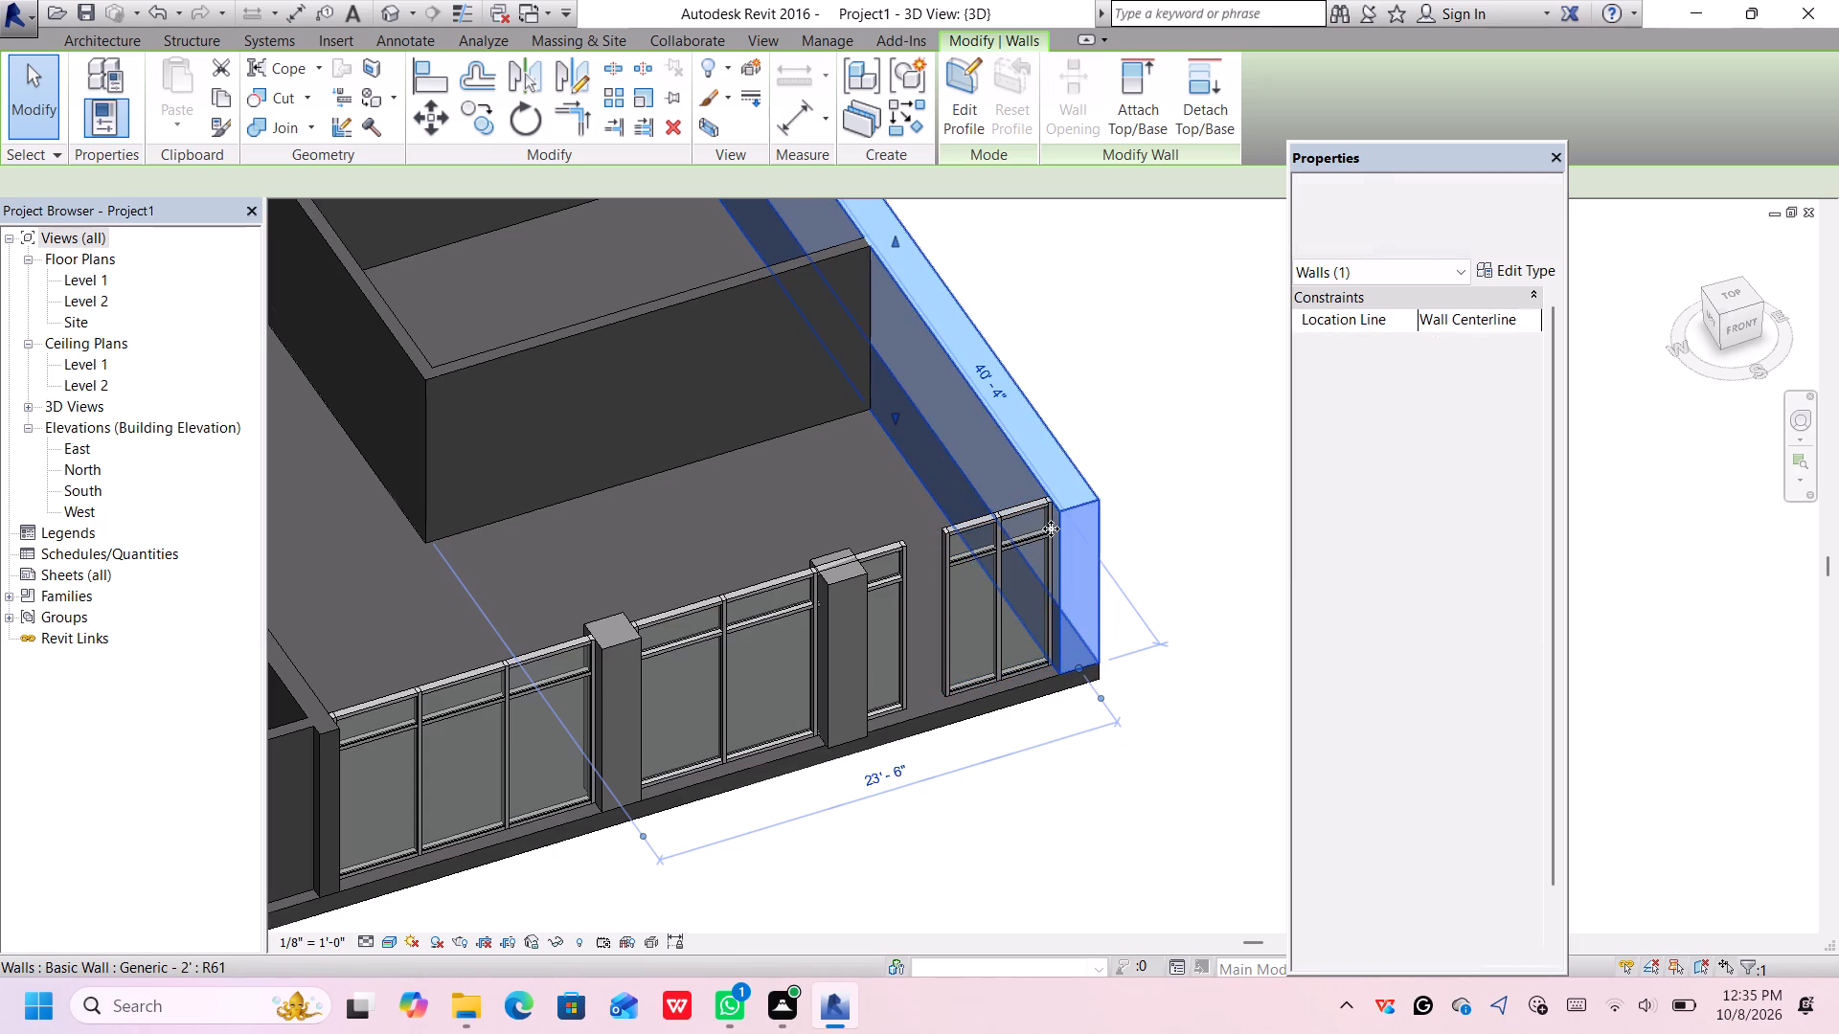
left_click(992, 525)
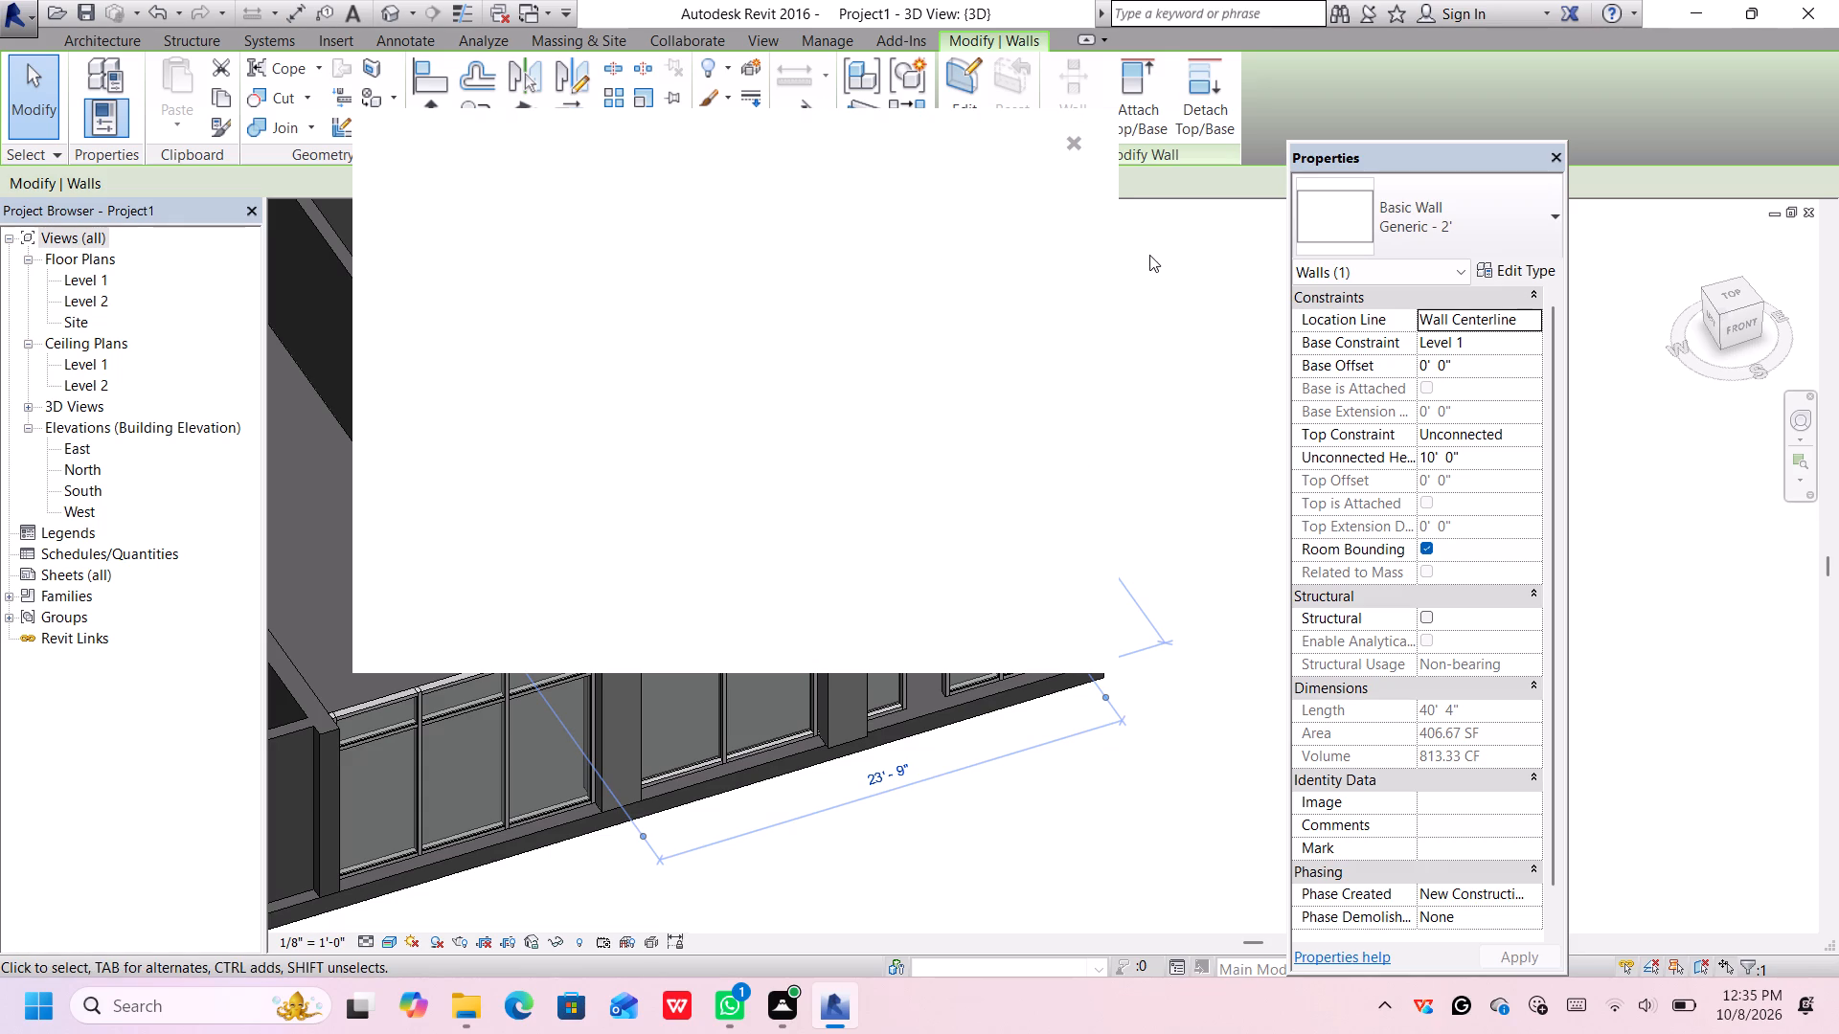
left_click(1070, 136)
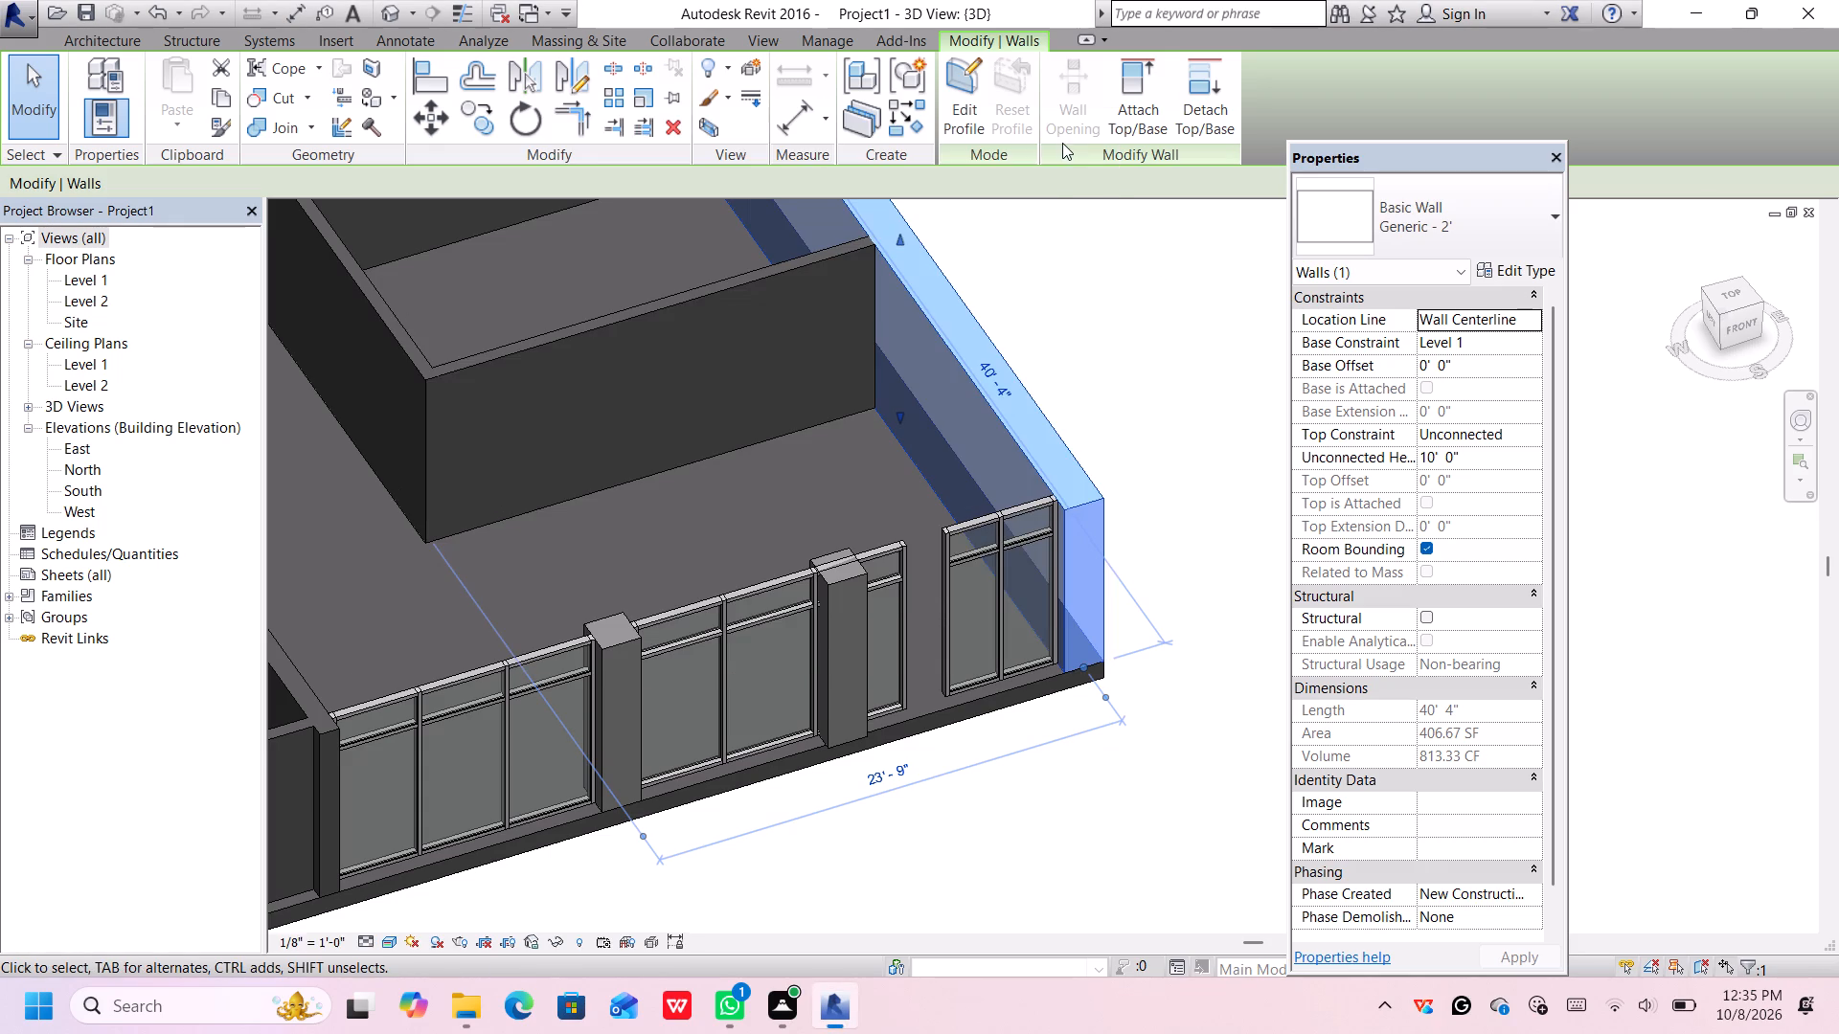
key("Left")
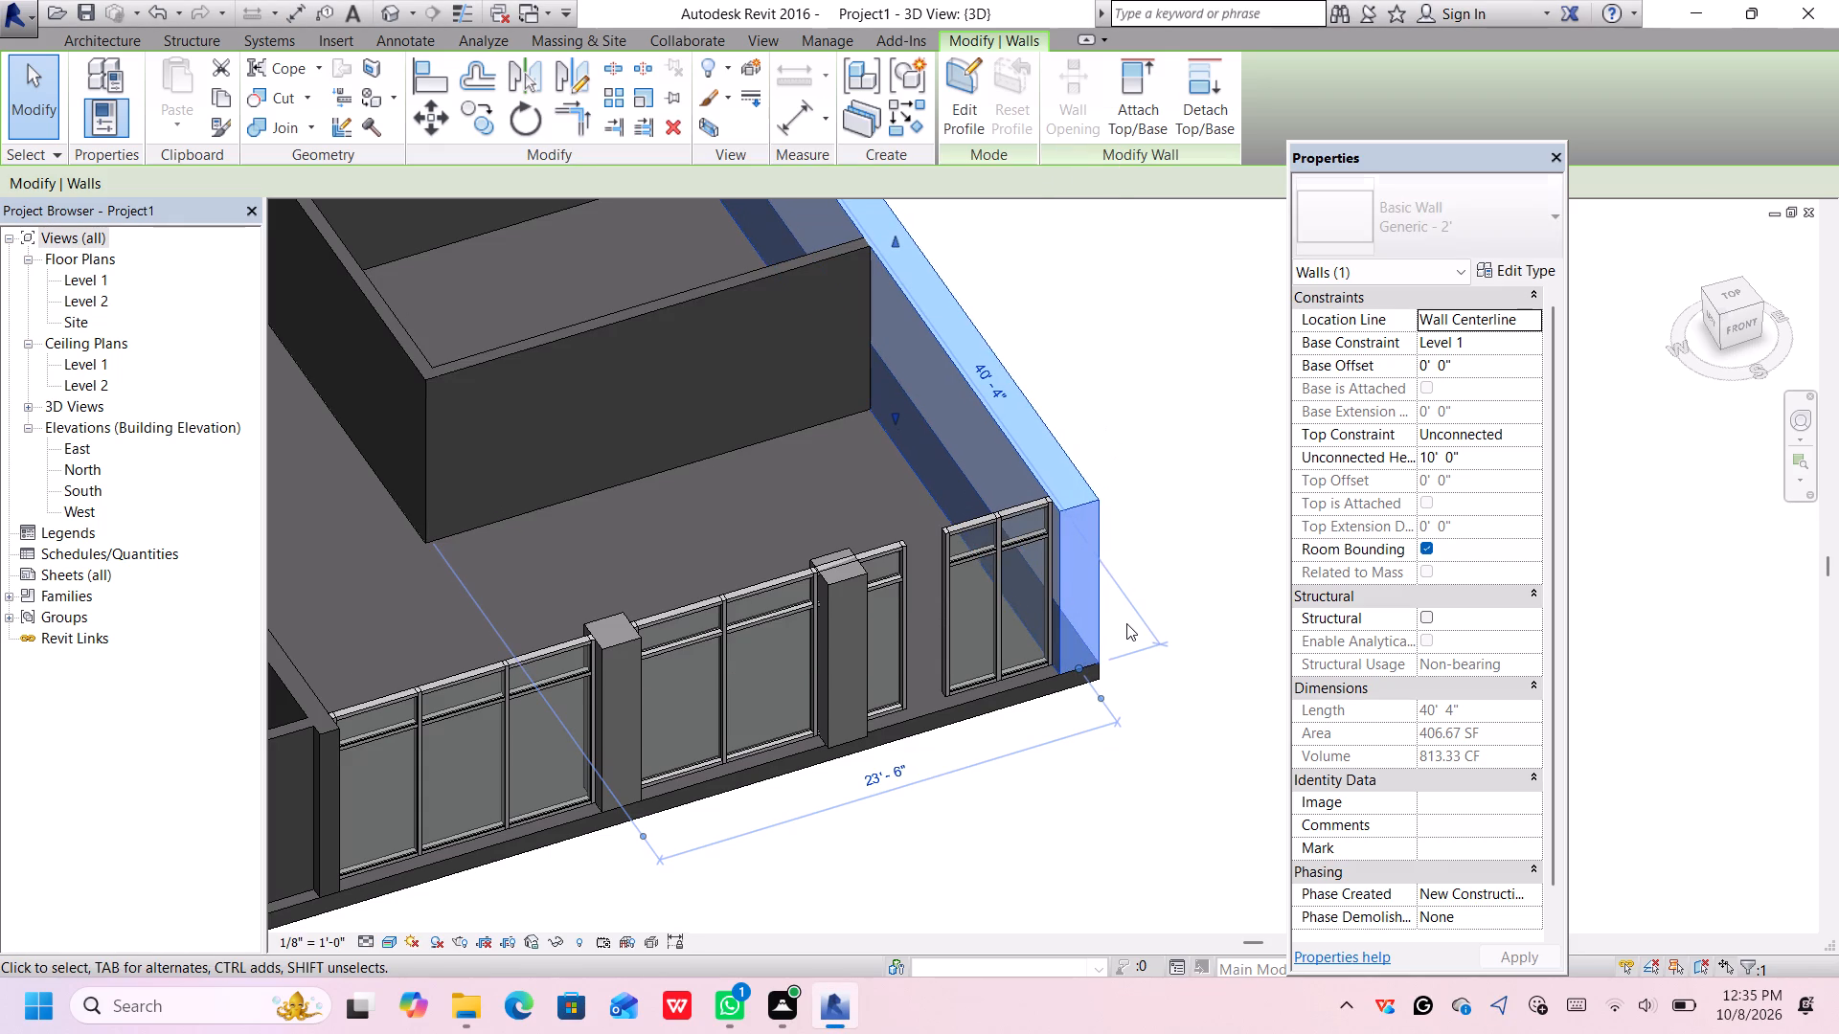
key("Left")
key("Left")
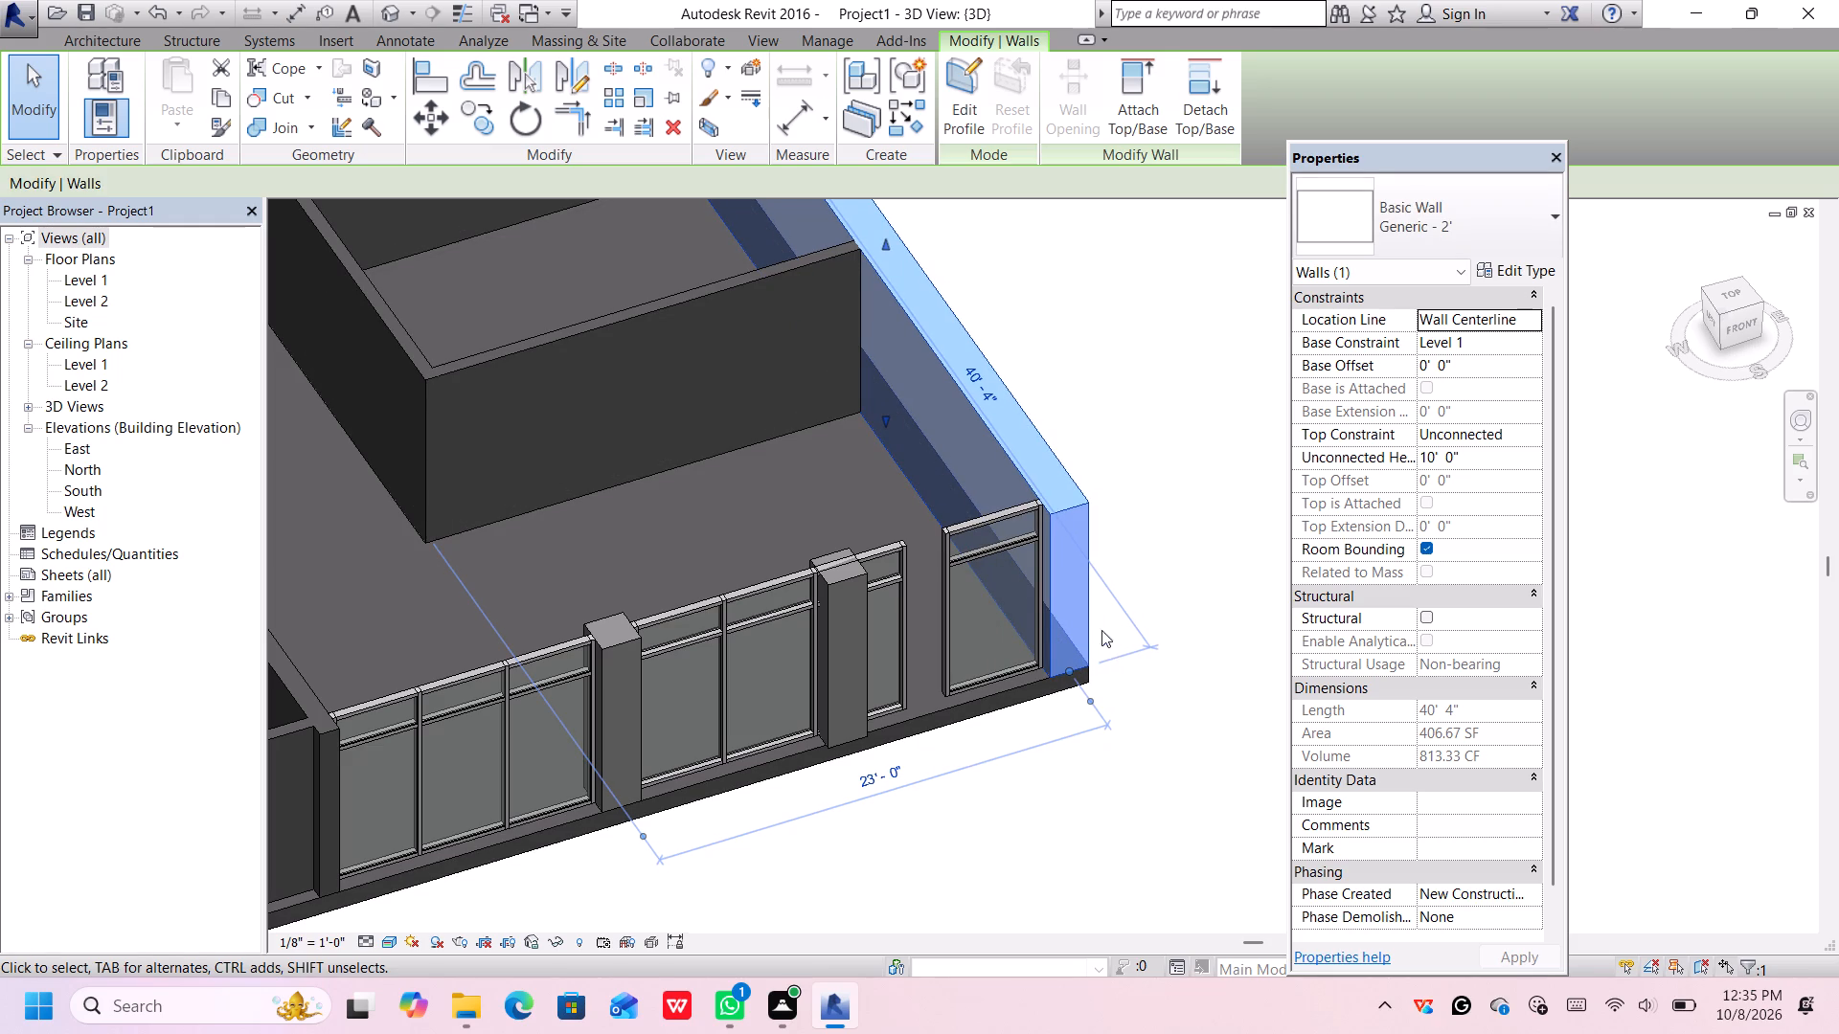
left_click(975, 837)
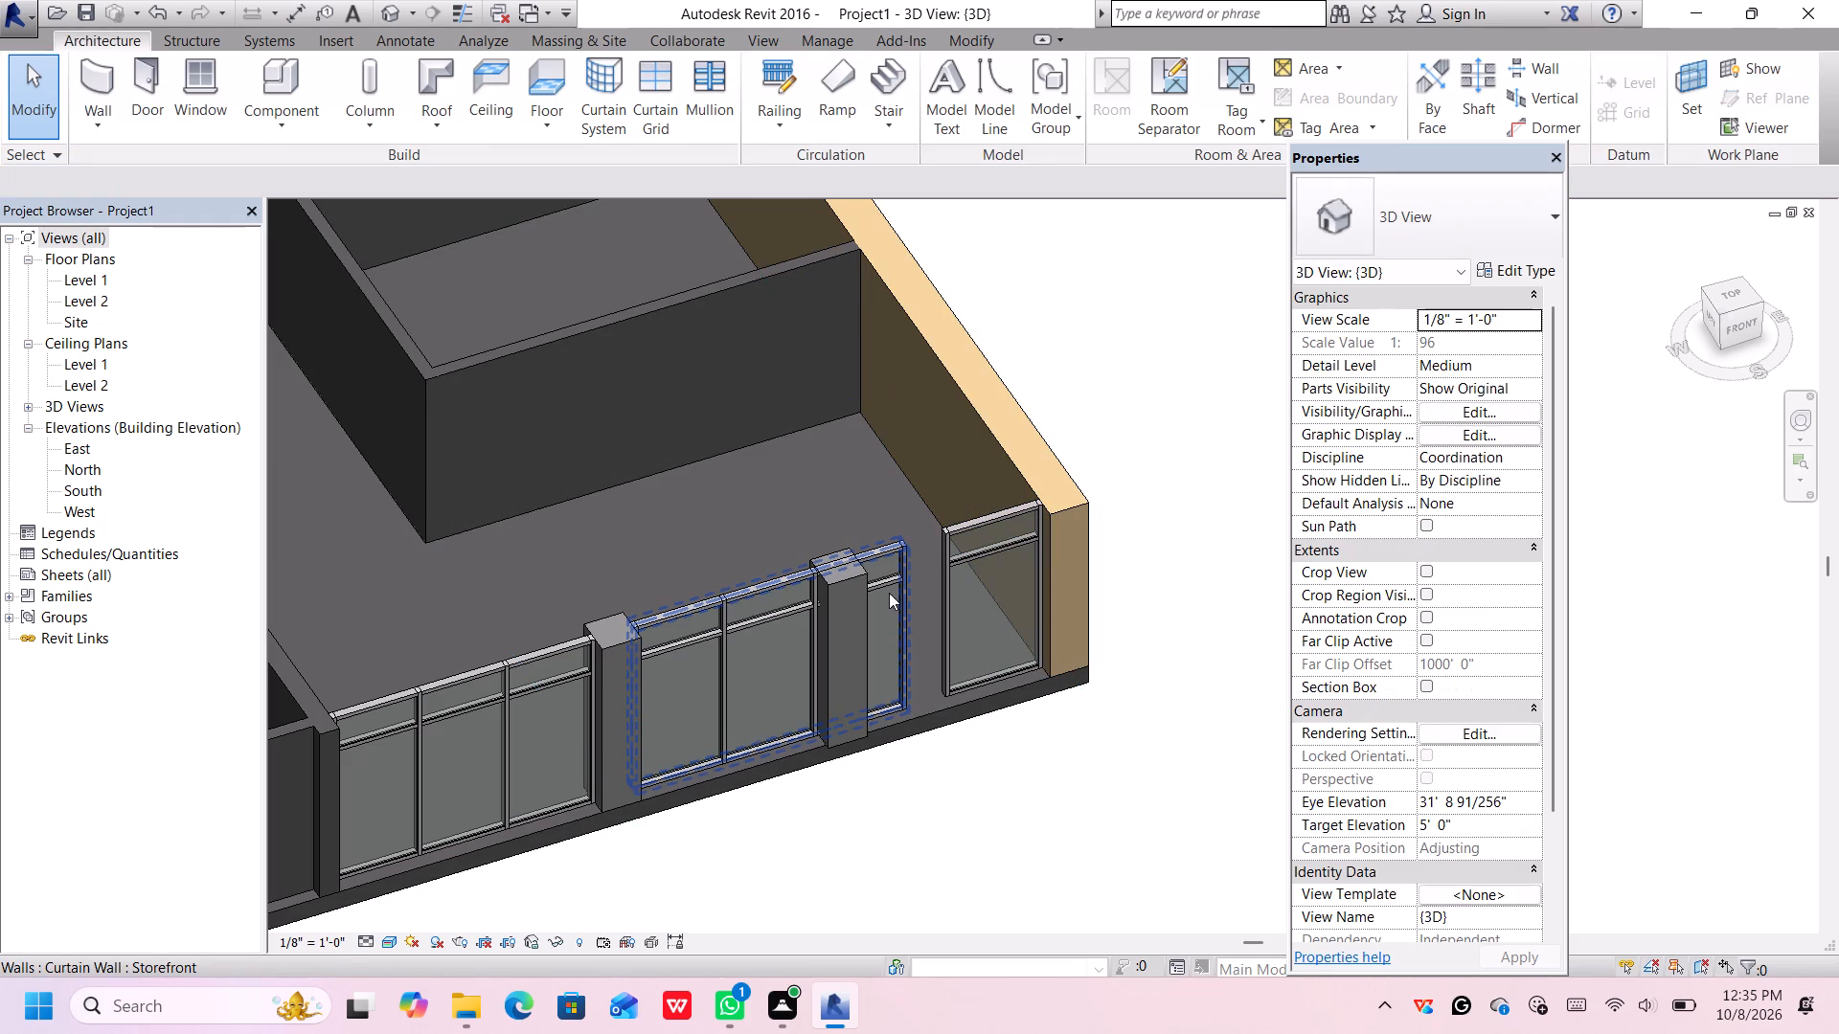
Delete the storefront segment between the two front columns and the one beside the thick side wall.
left_click(888, 586)
key("Delete")
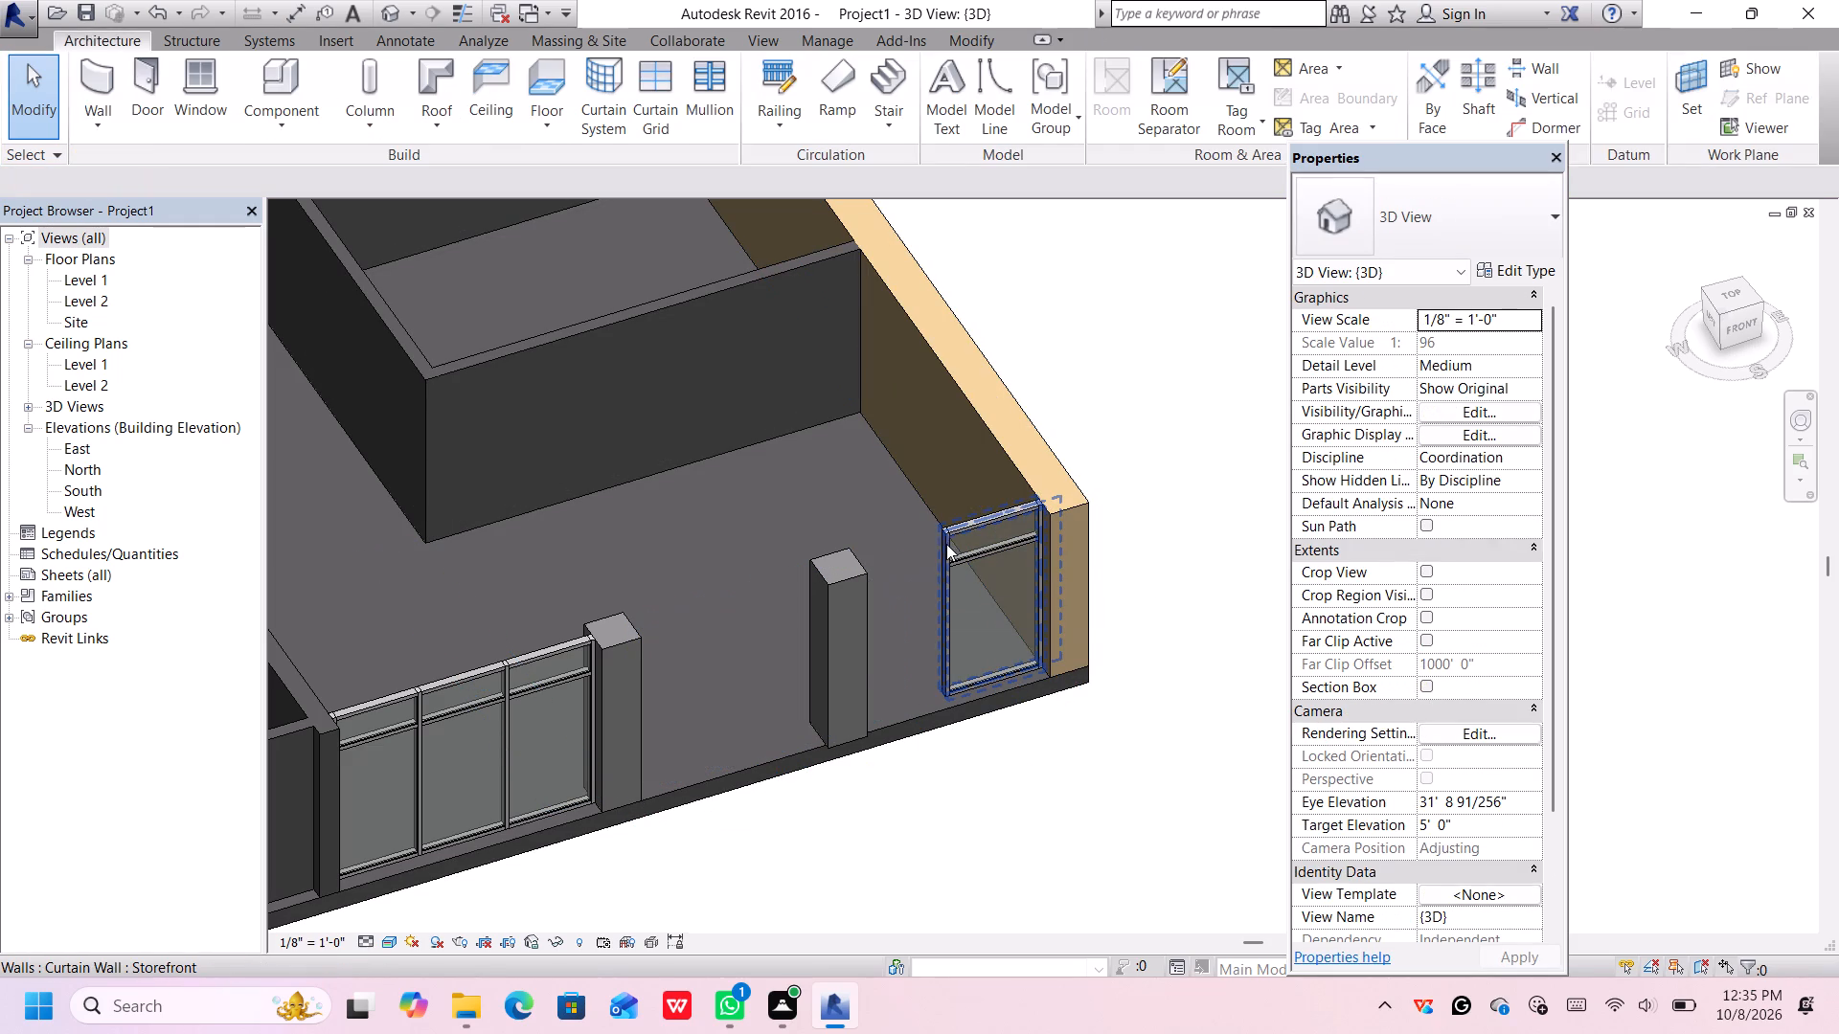
left_click(947, 541)
key("Delete")
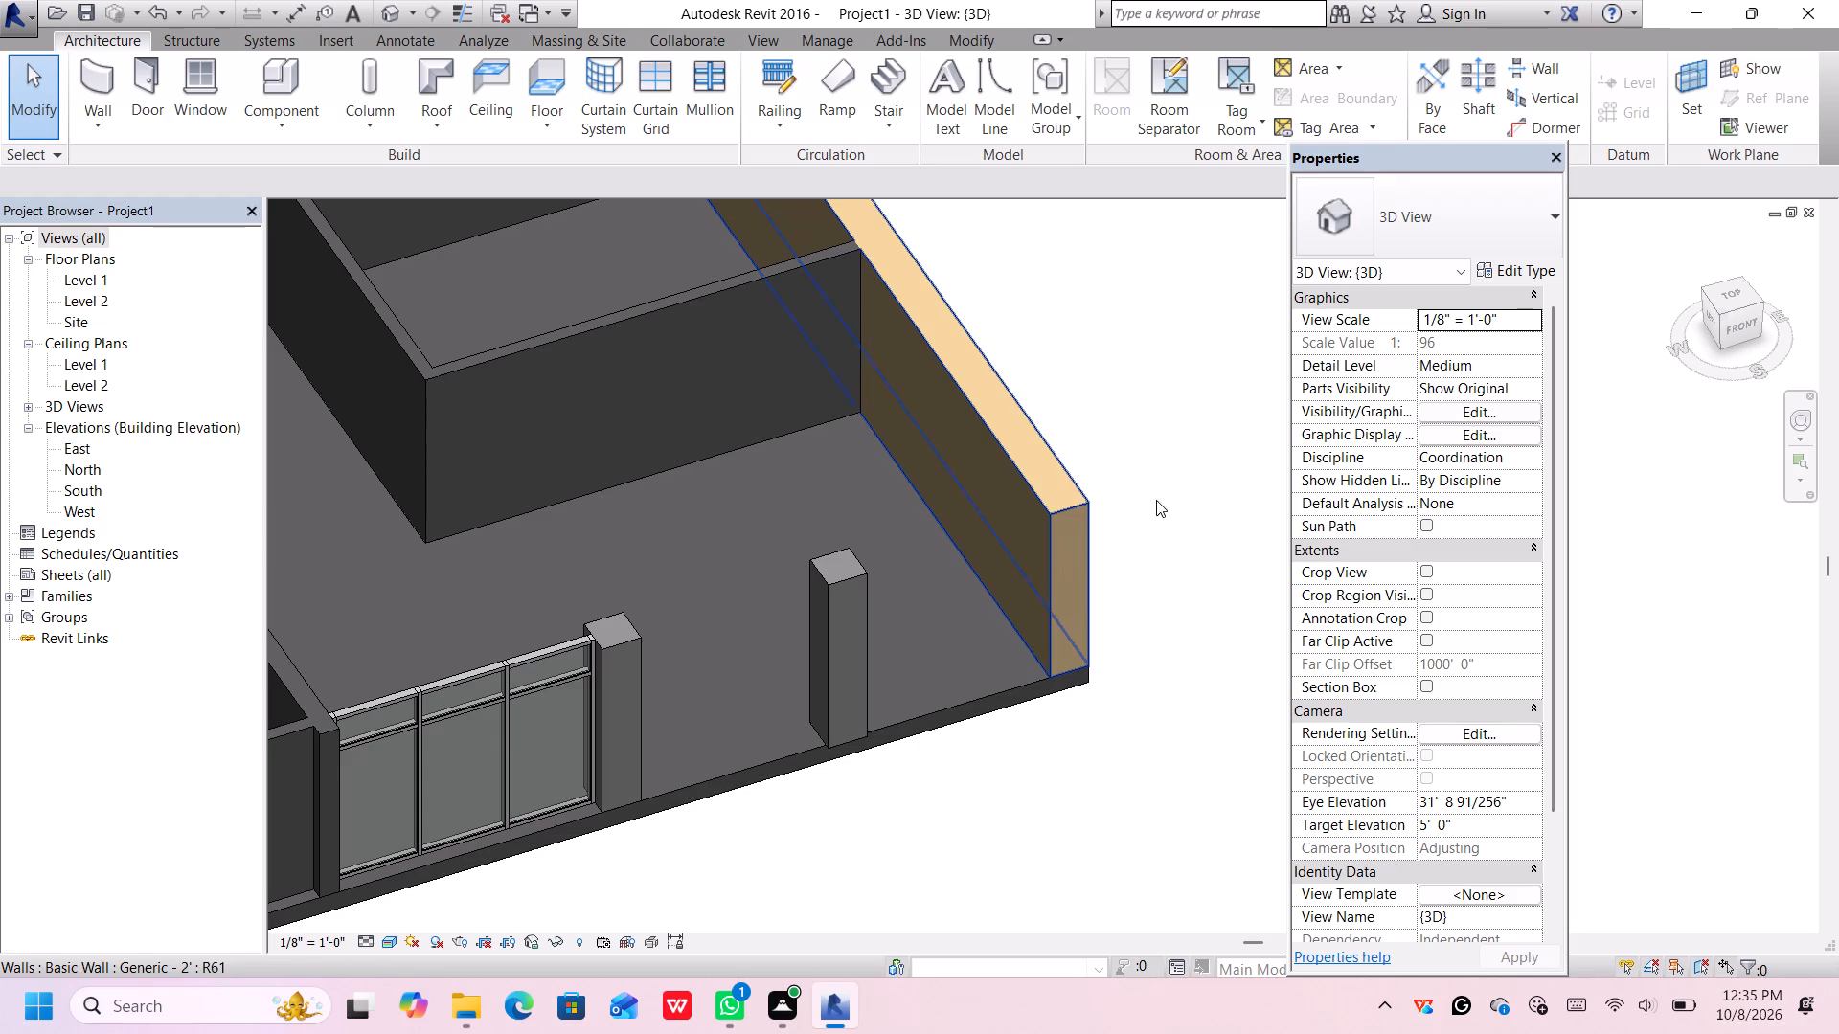
Draw a 10' 0" high Curtain Wall 1 segment on Level 1 between the base midpoints of the two front columns' facing sides.
middle_click_drag(1071, 830, 1143, 755)
middle_click_drag(1035, 606, 1121, 750)
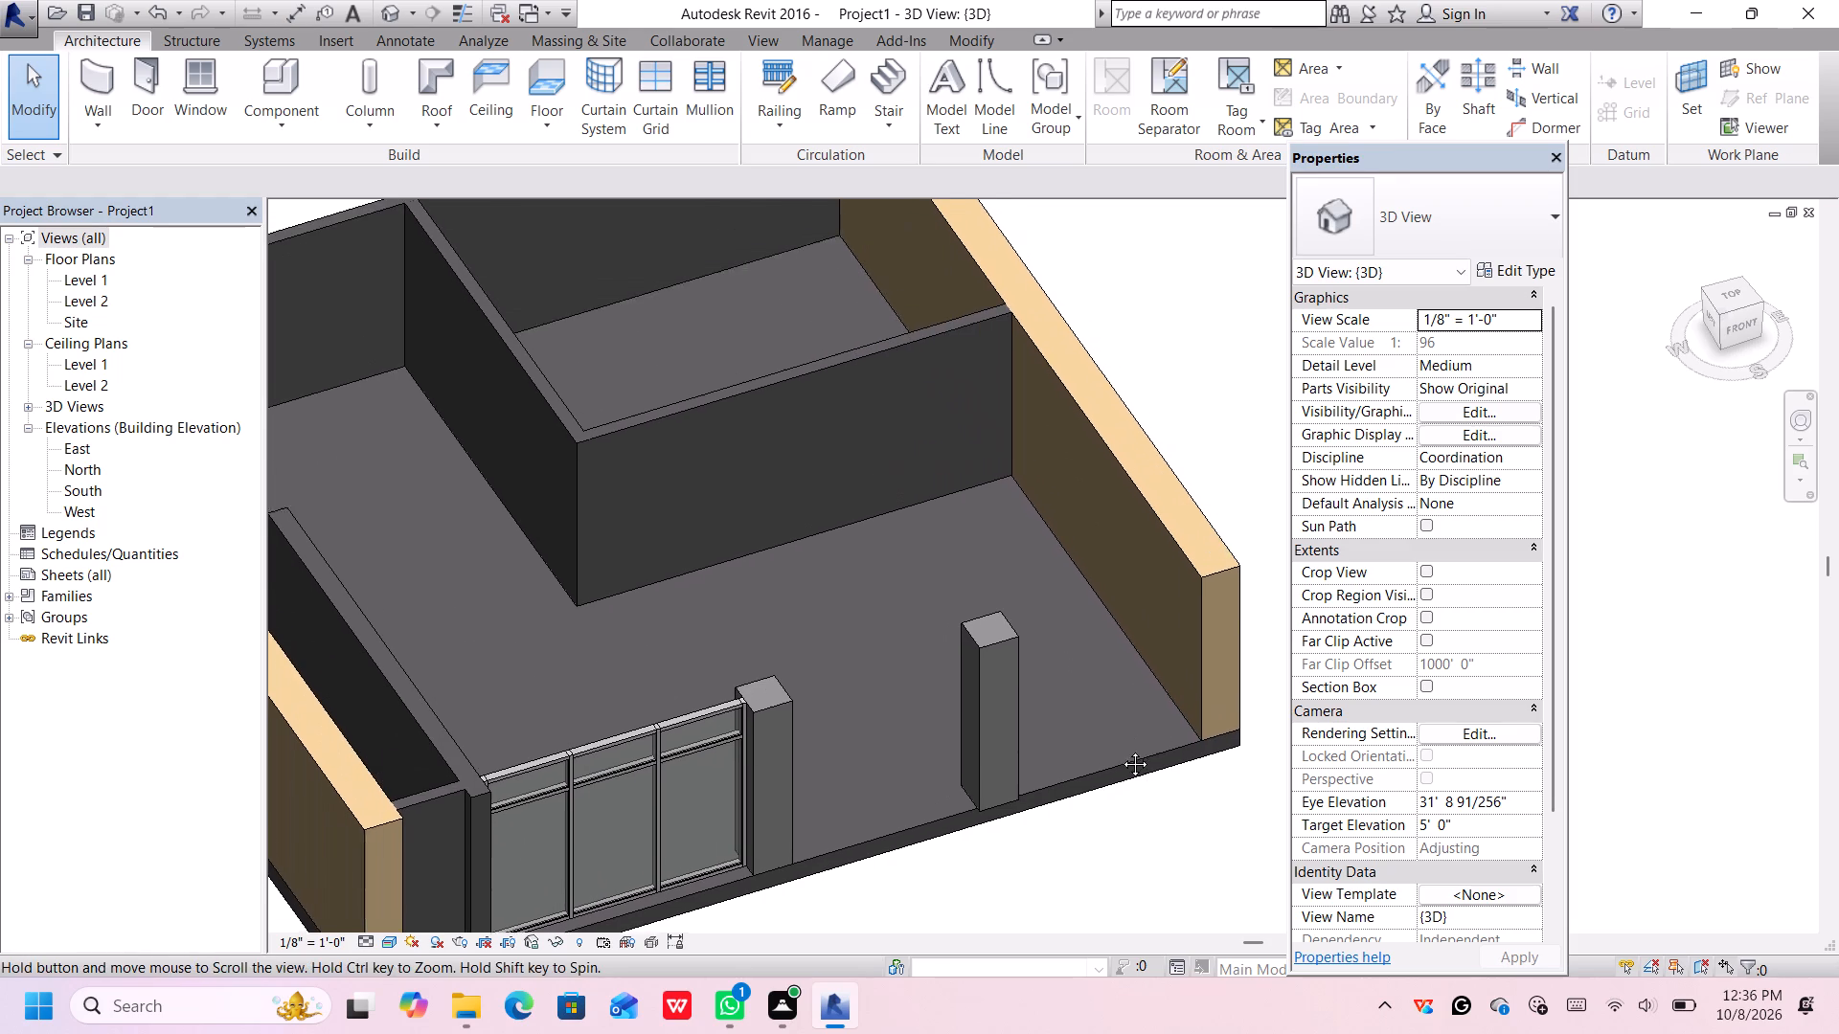
middle_click_drag(1121, 750, 1118, 750)
scroll(1139, 624, "down", 3)
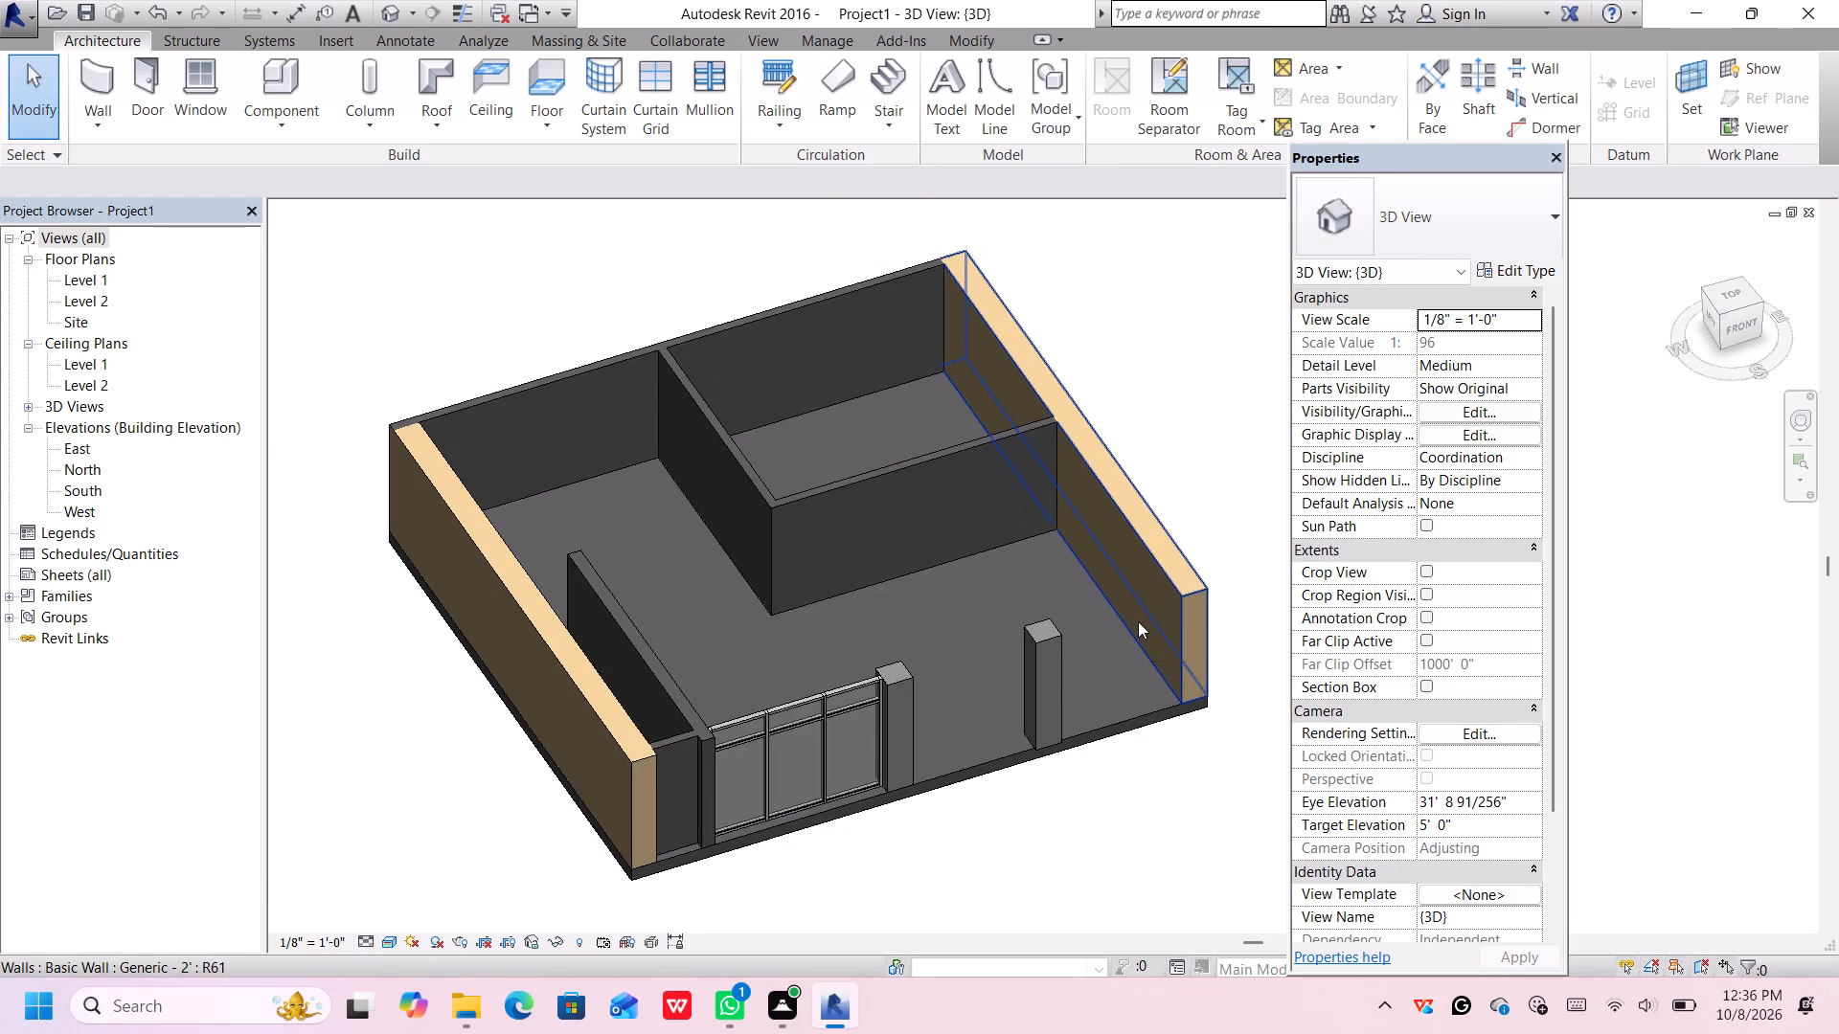
middle_click_drag(1088, 729, 1078, 719)
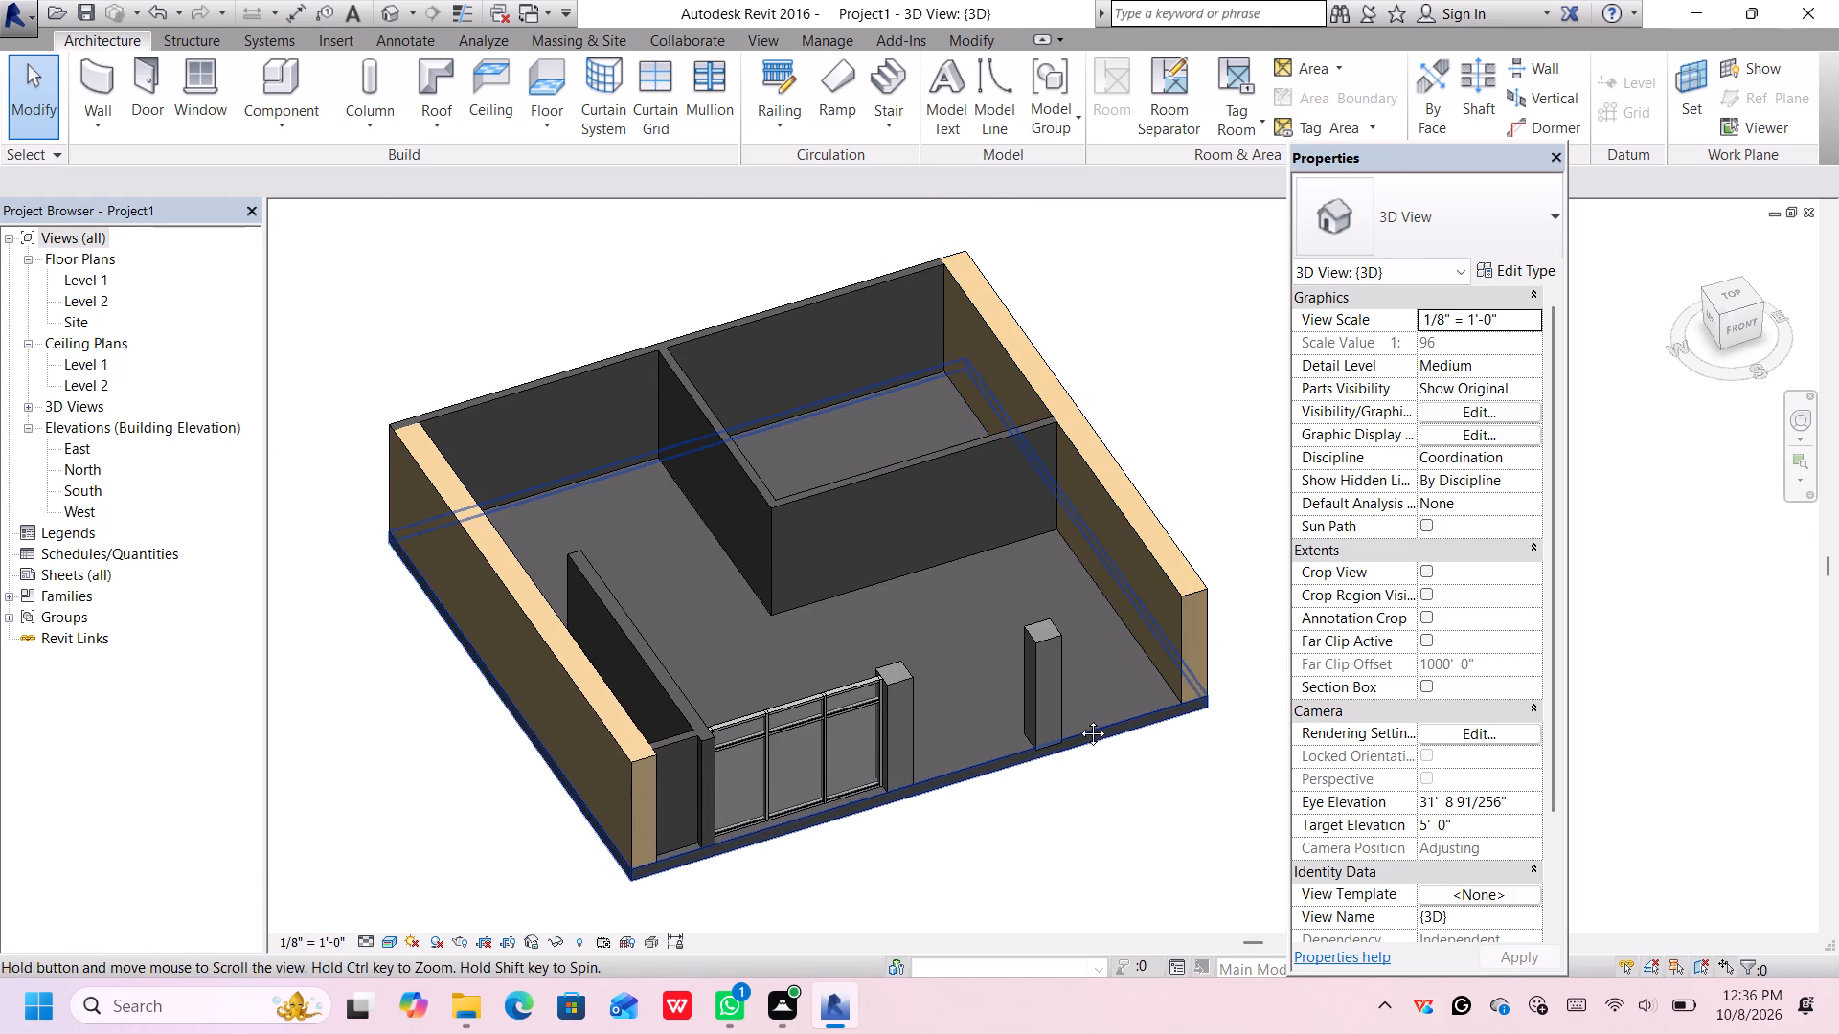
middle_click_drag(1078, 719, 1043, 686)
scroll(937, 736, "up", 2)
middle_click_drag(942, 724, 942, 798)
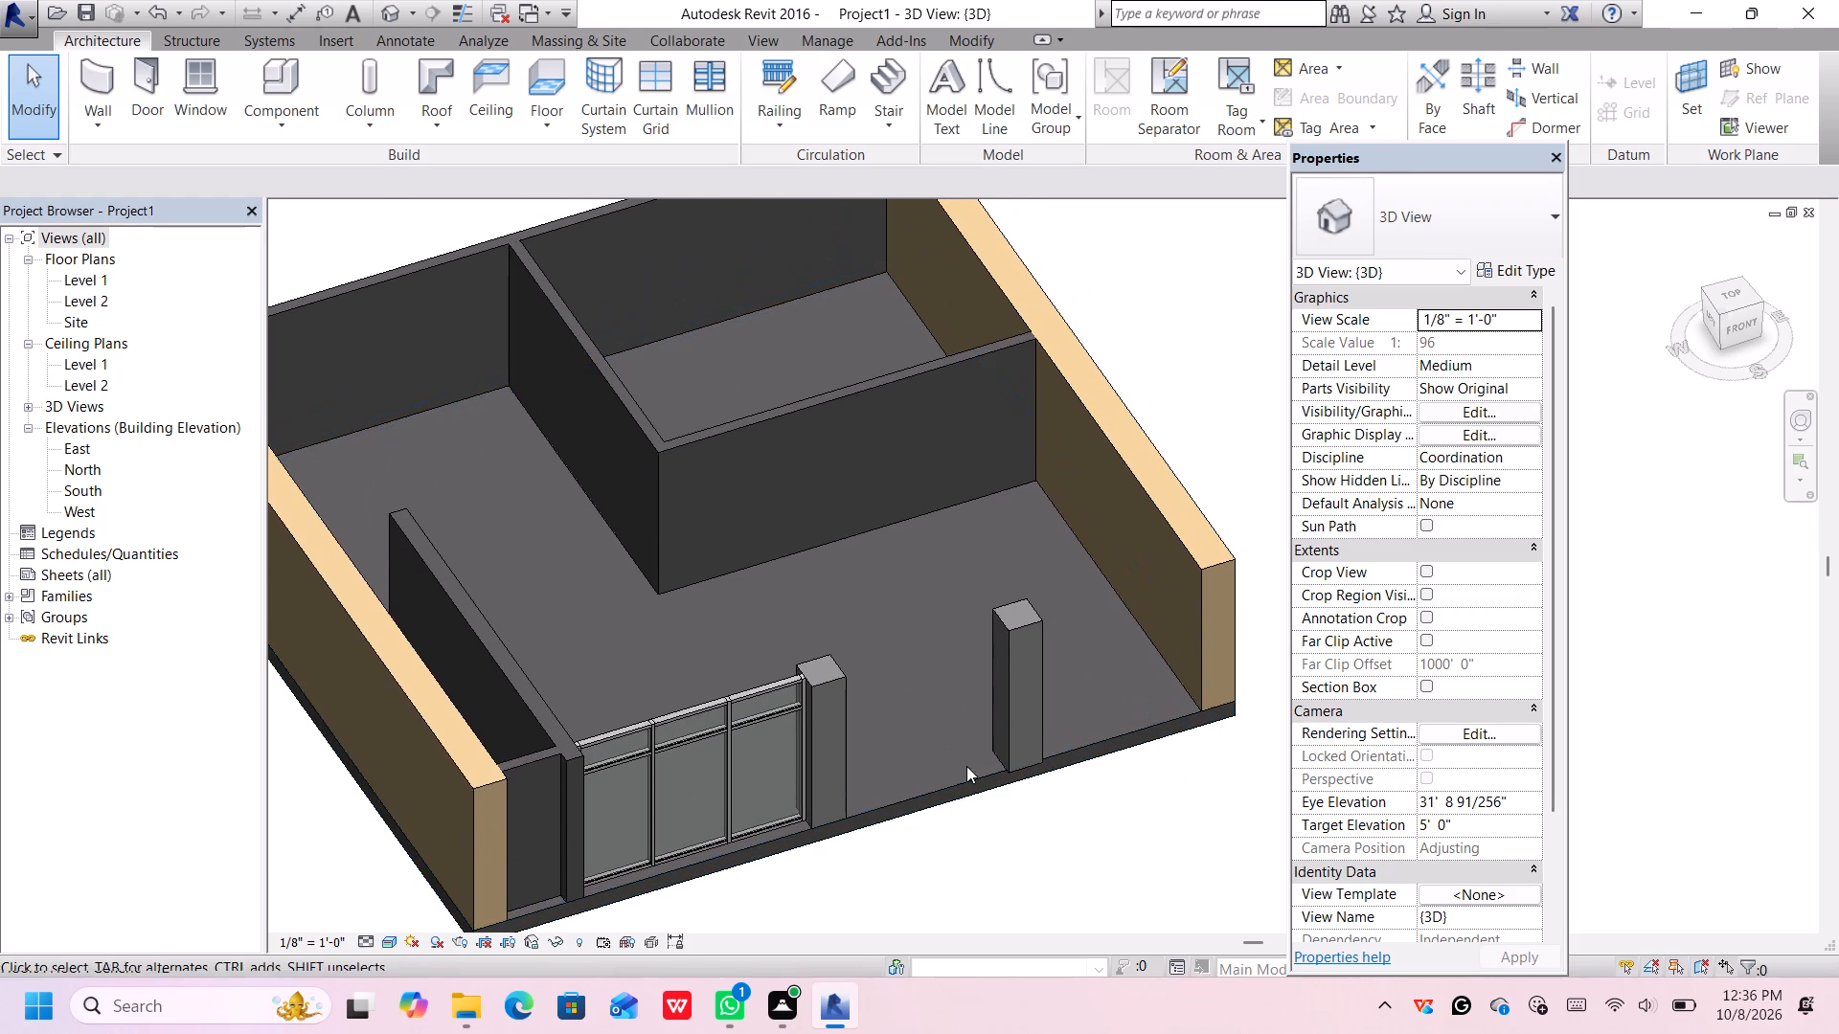
left_click(91, 96)
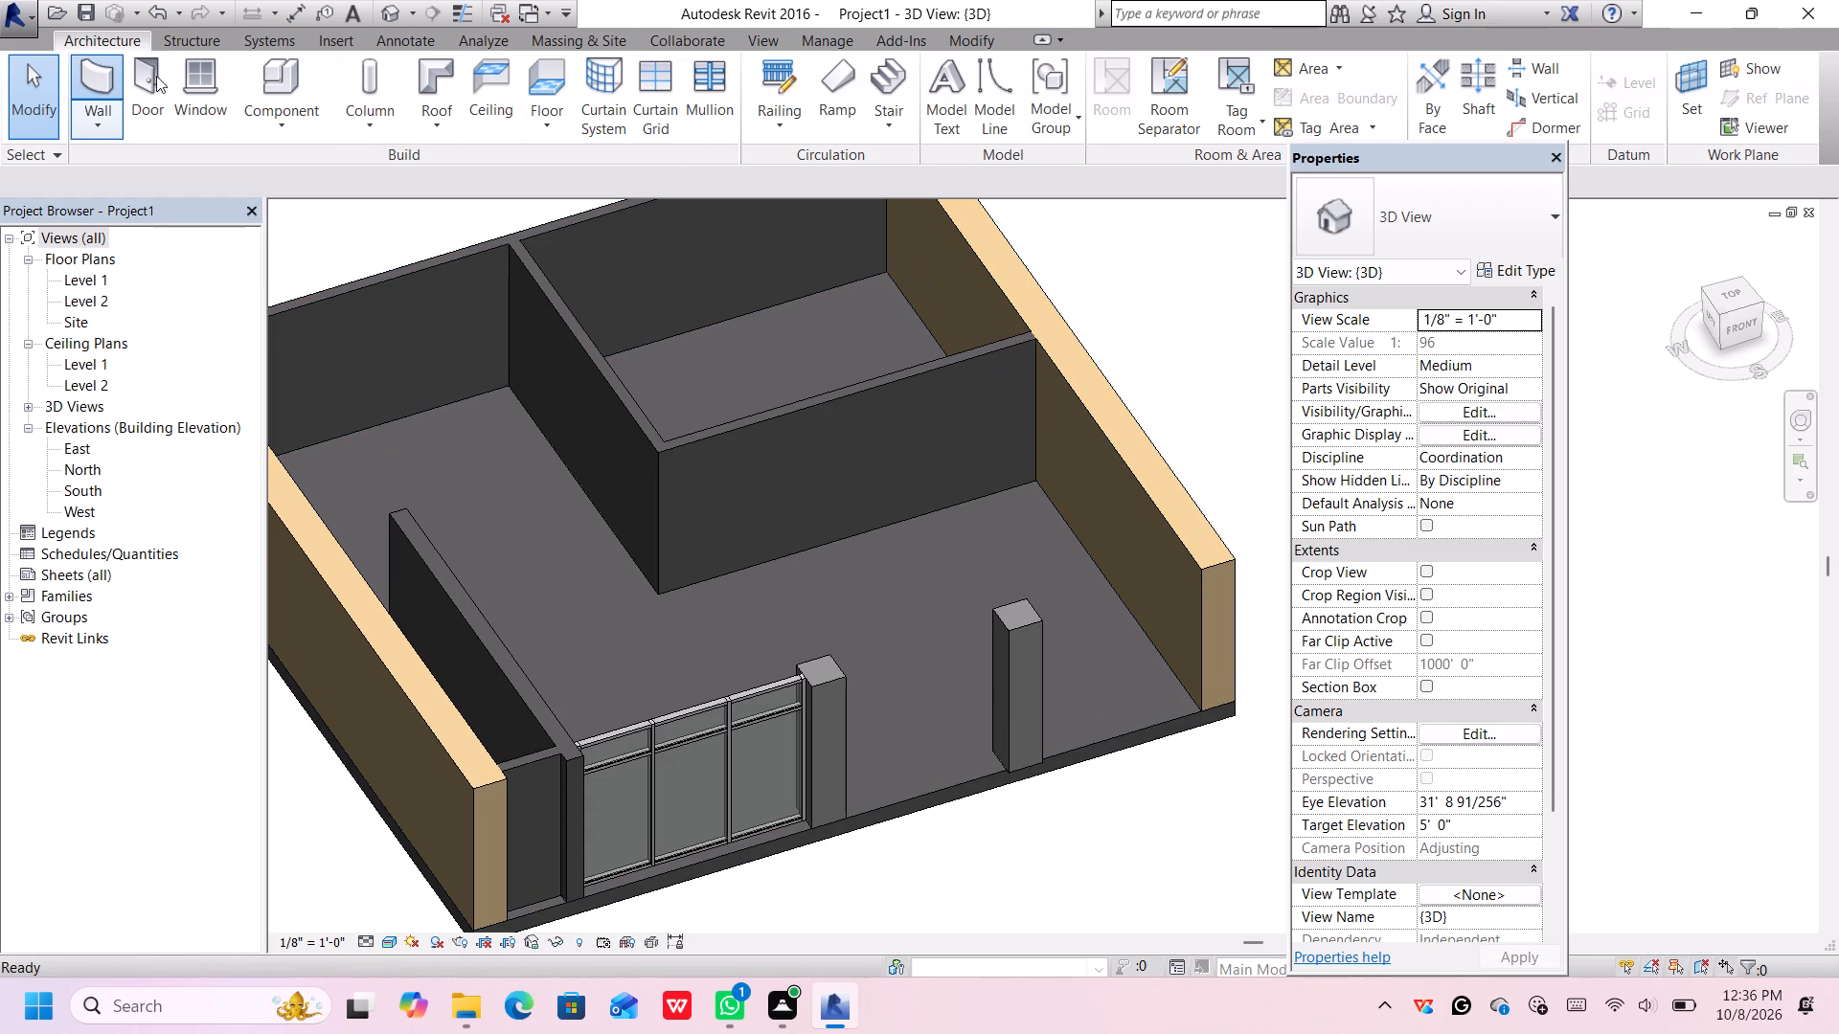
scroll(980, 738, "up", 2)
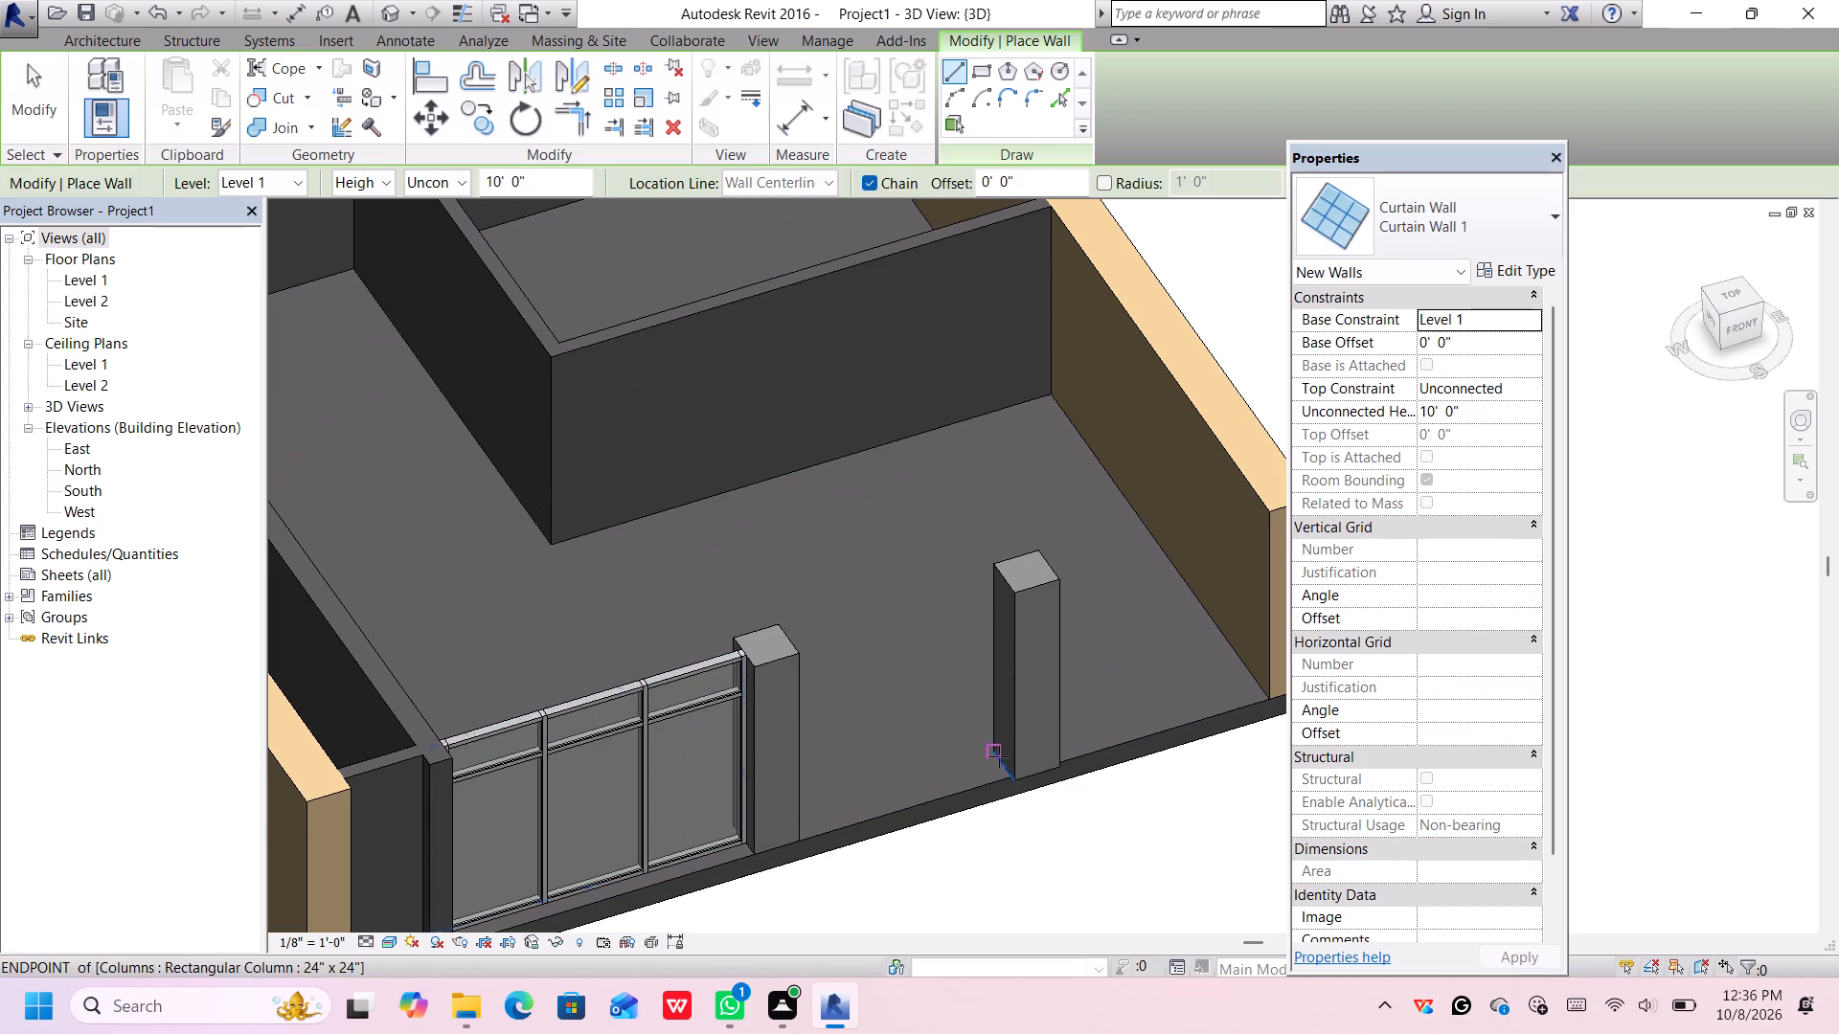
scroll(999, 762, "up", 1)
scroll(999, 762, "down", 1)
scroll(999, 762, "up", 3)
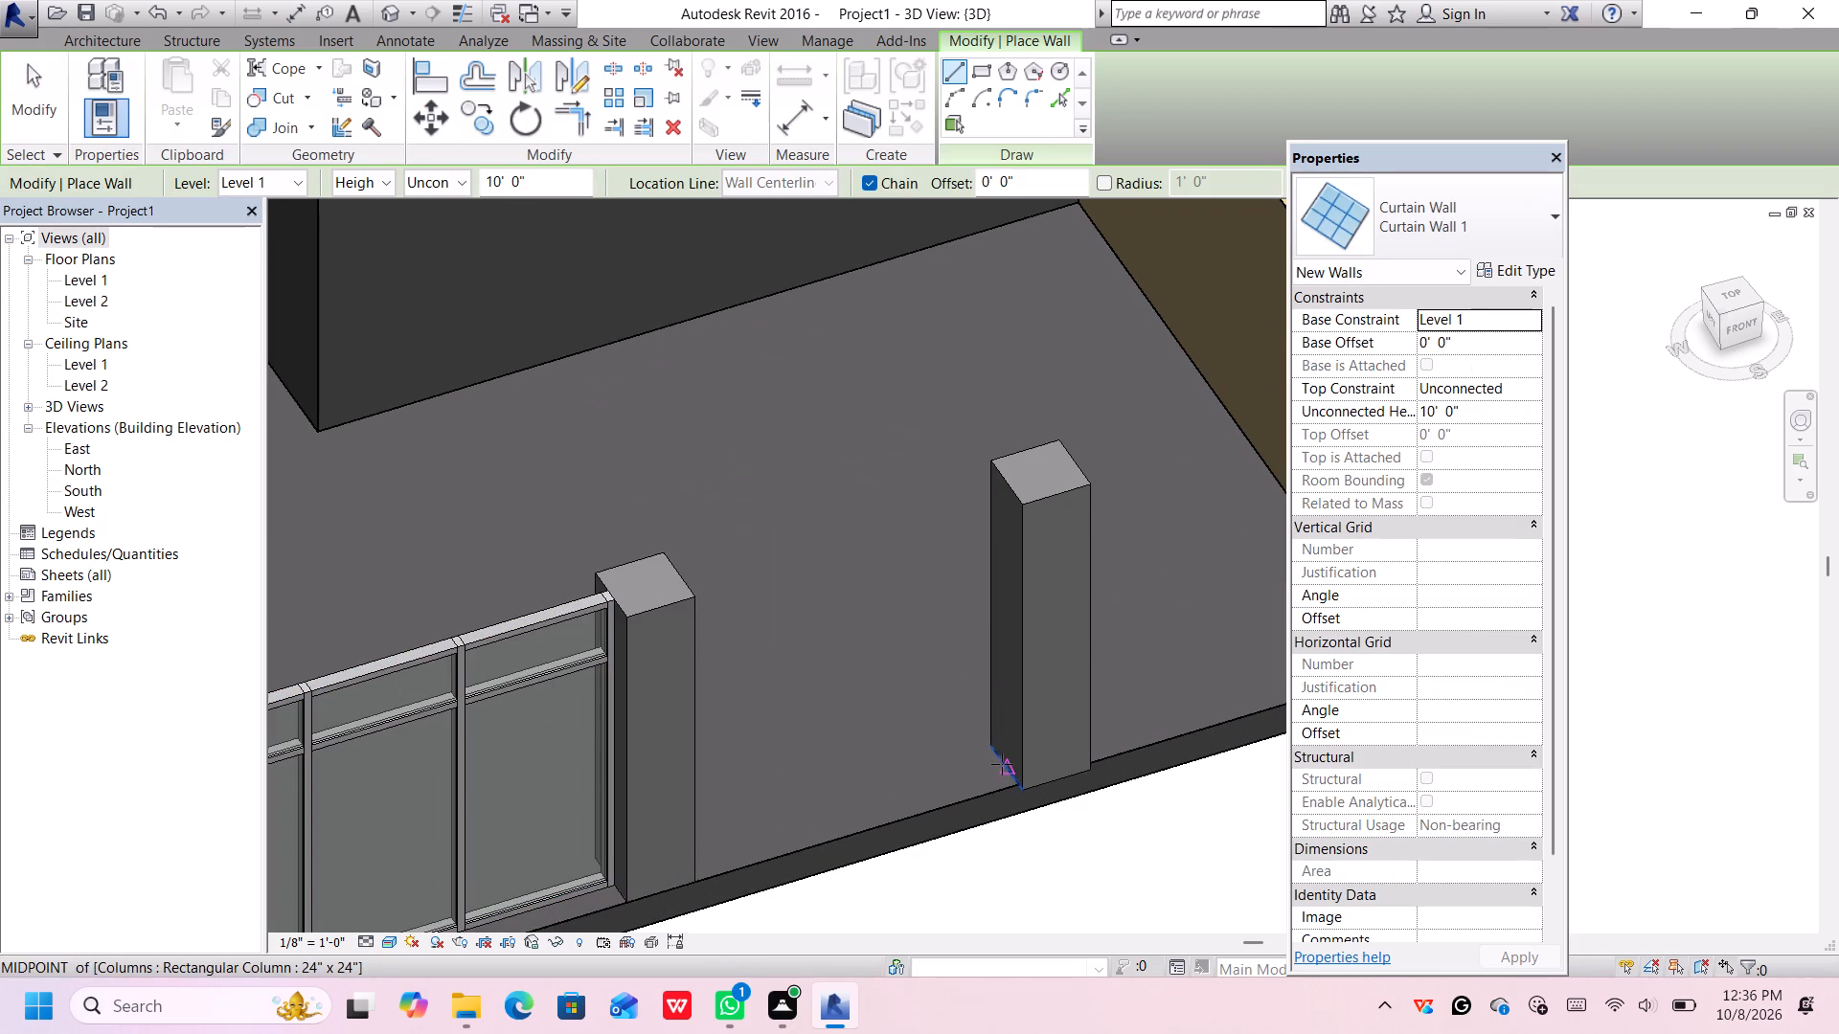
left_click(1003, 764)
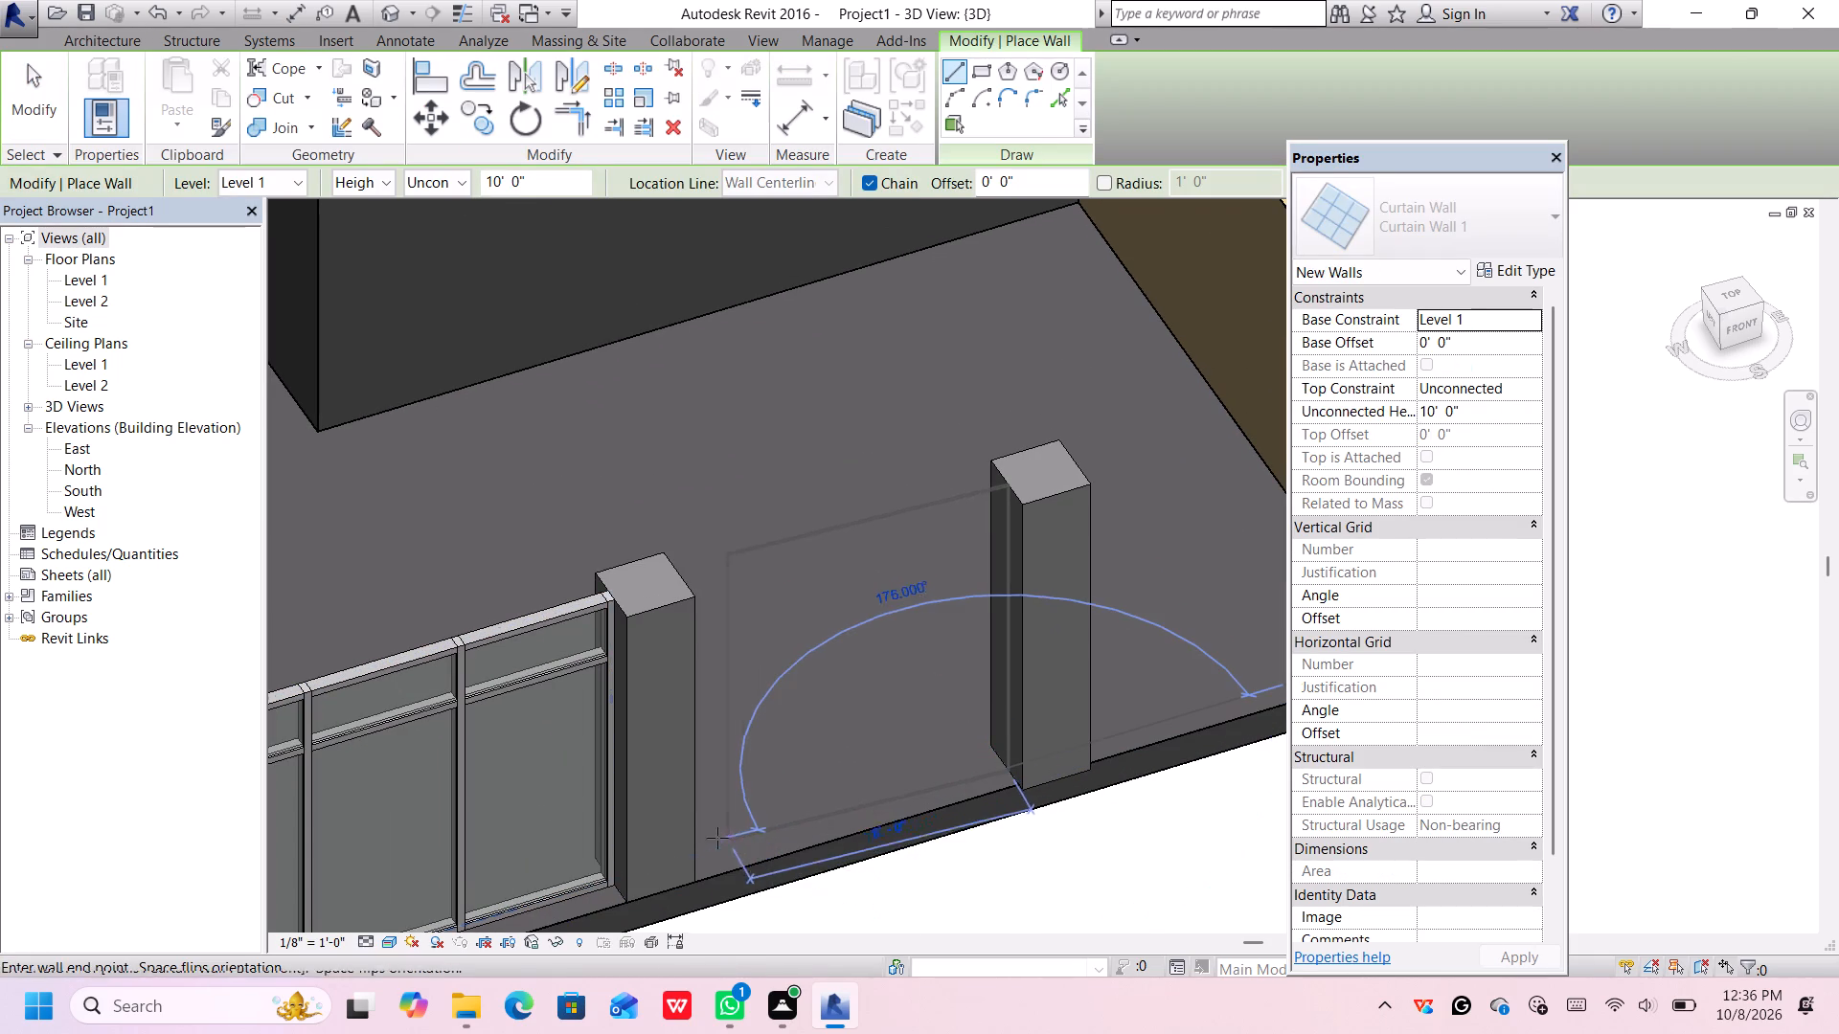
scroll(681, 865, "up", 5)
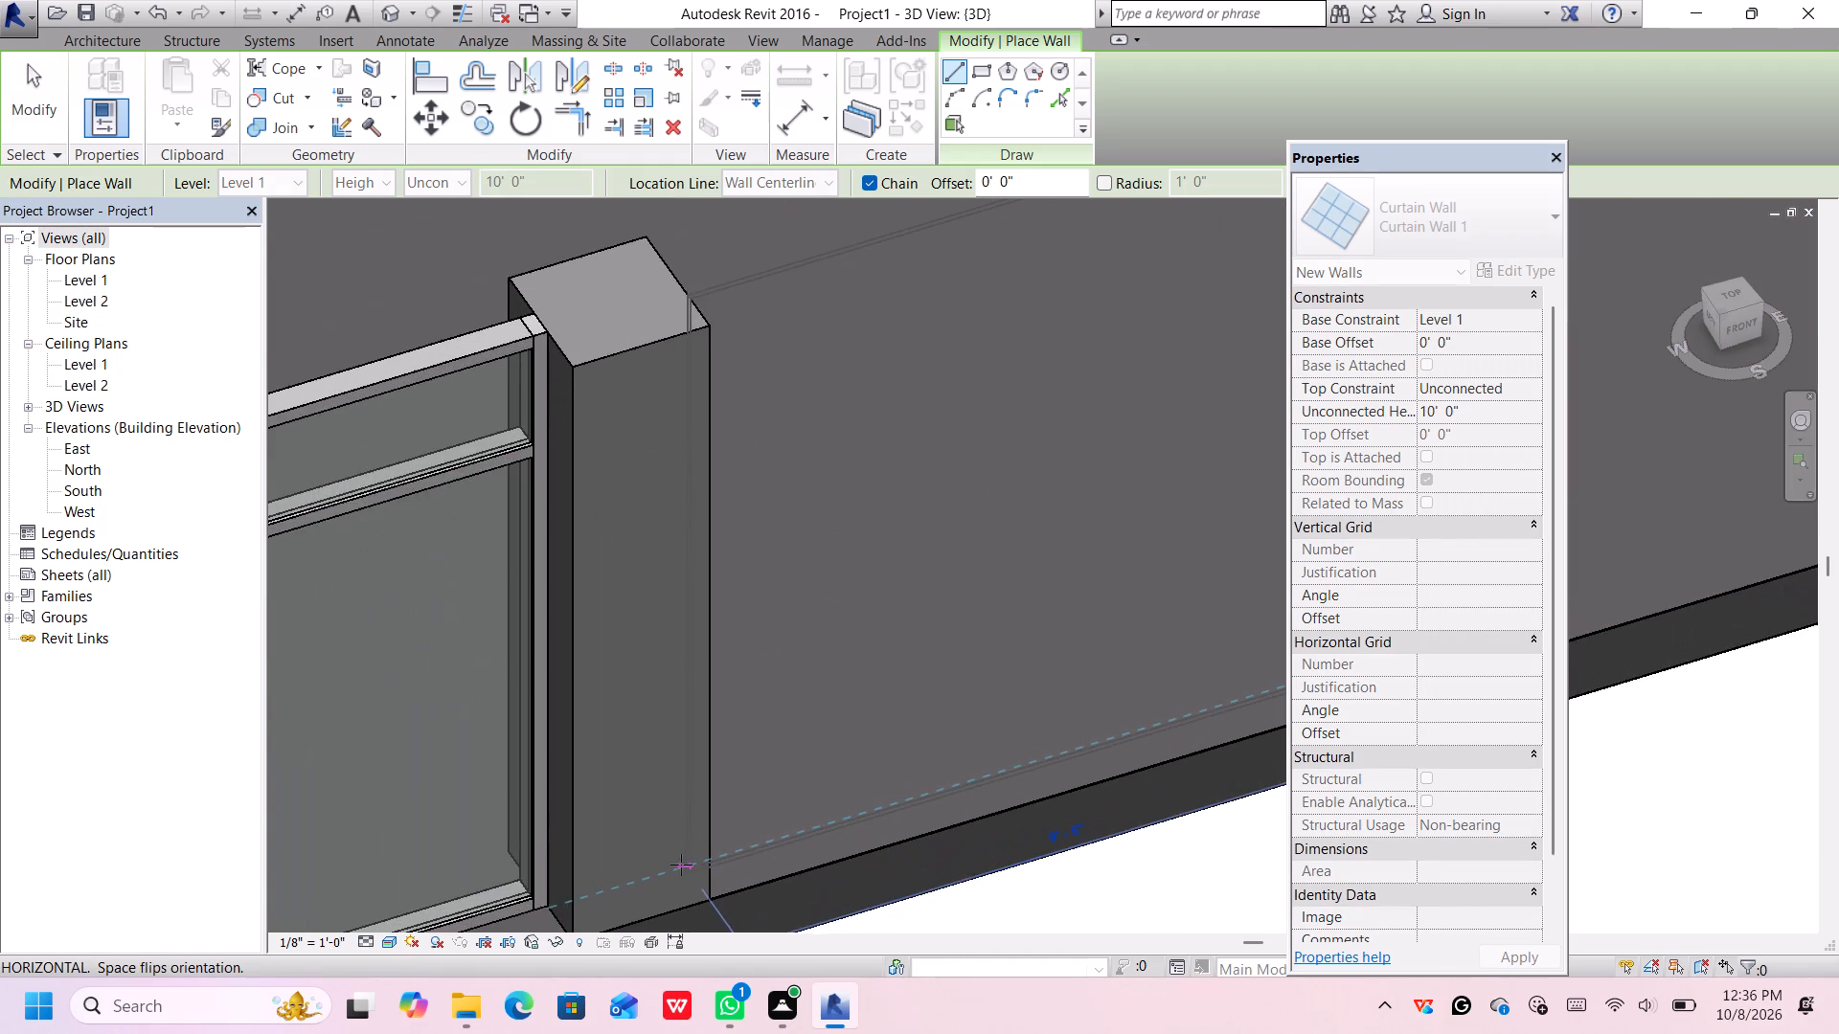
scroll(673, 871, "up", 4)
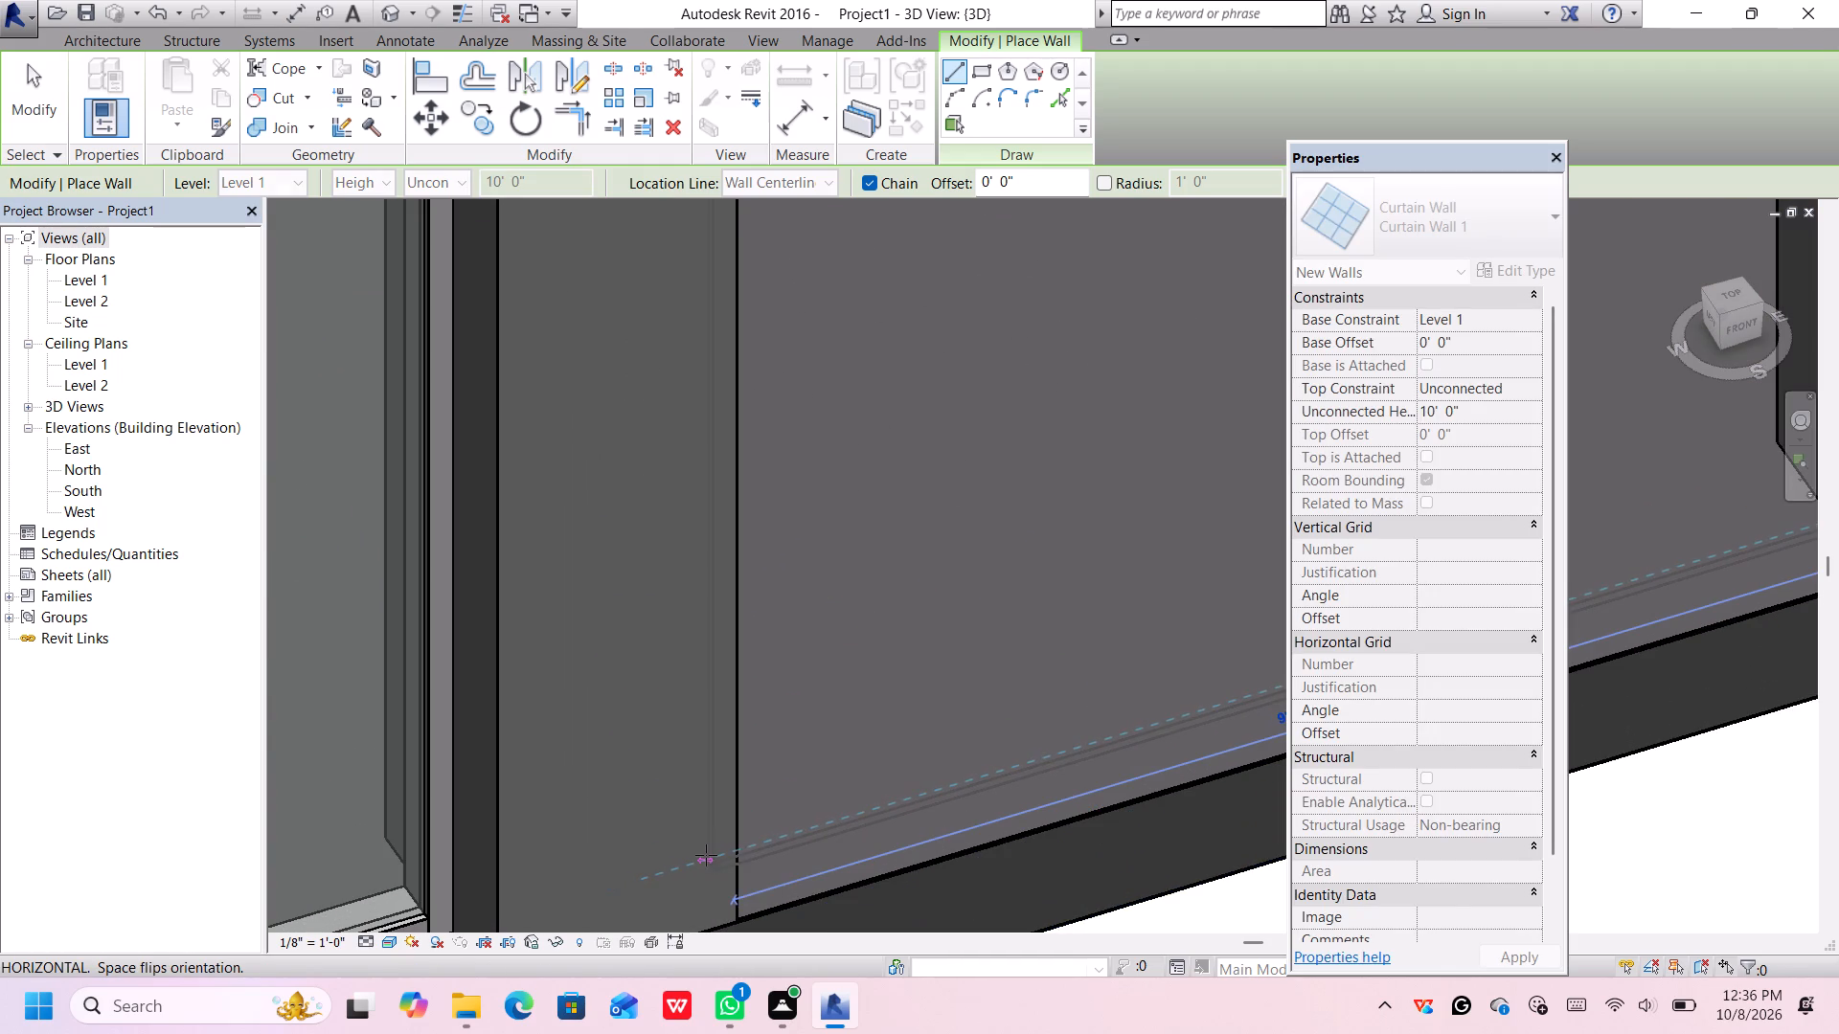
middle_click_drag(699, 866, 692, 865)
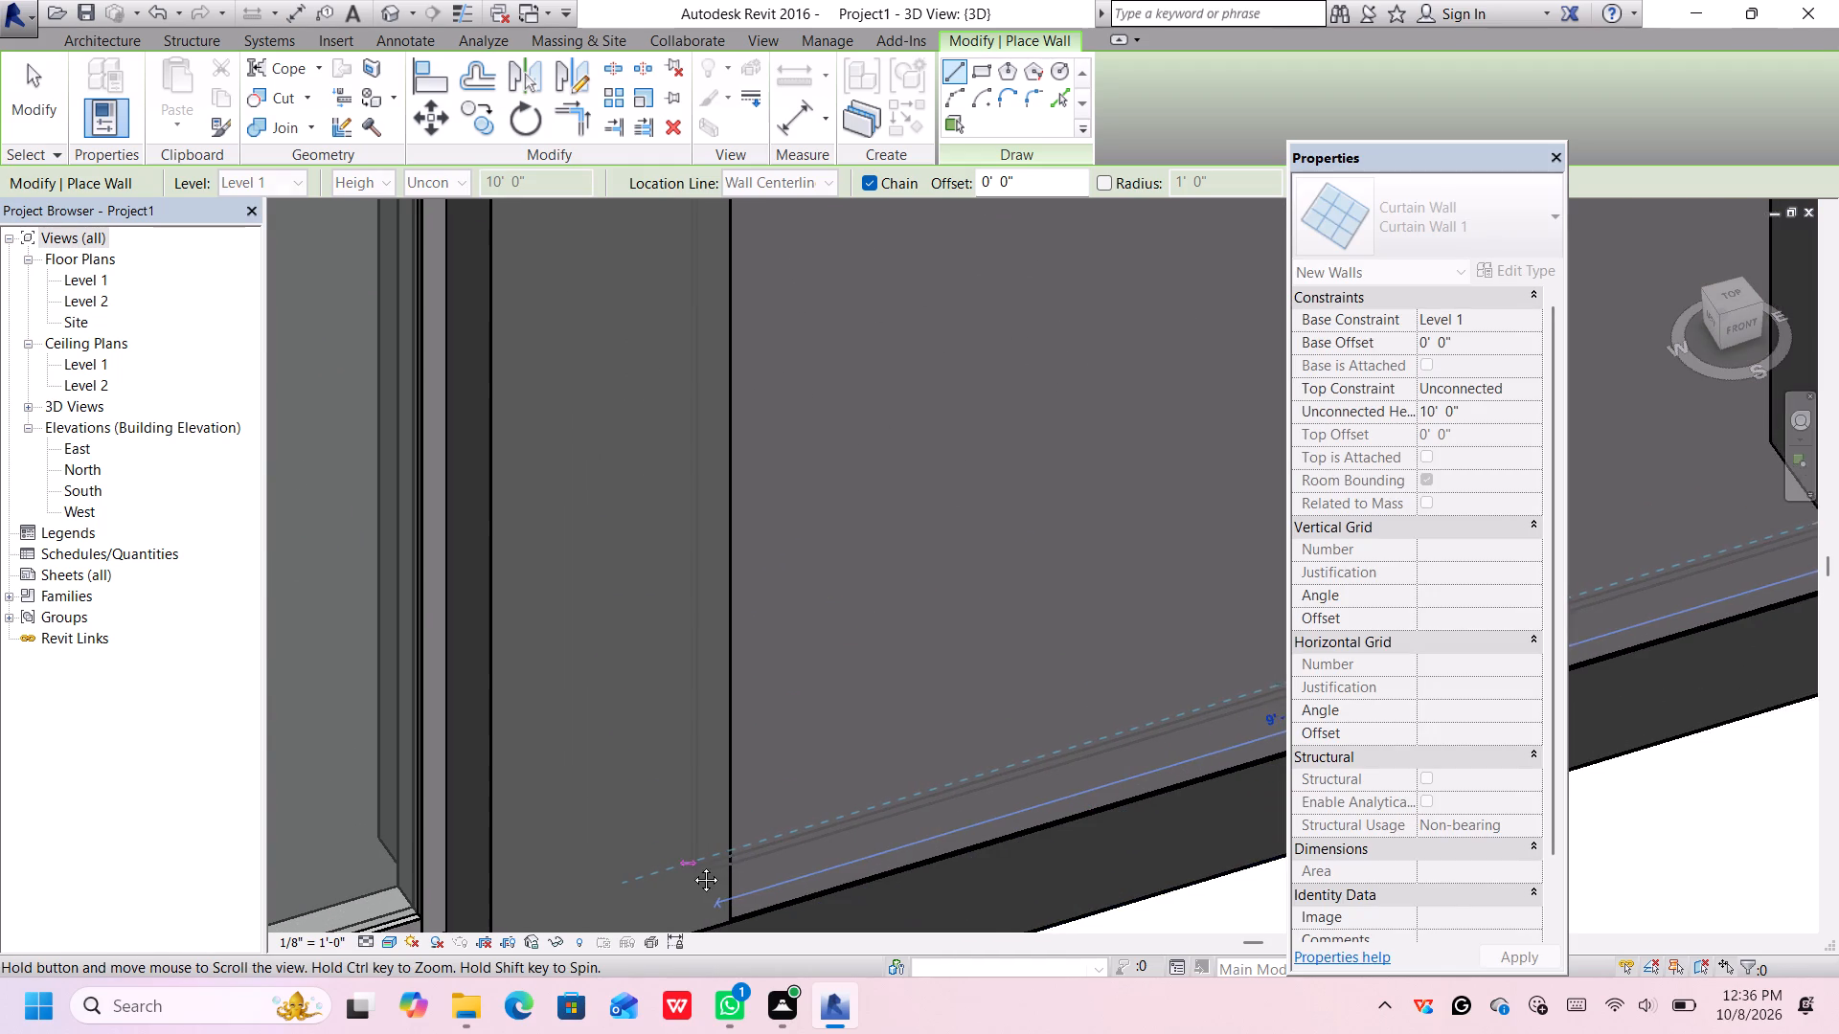
middle_click_drag(692, 865, 481, 812)
scroll(516, 824, "down", 7)
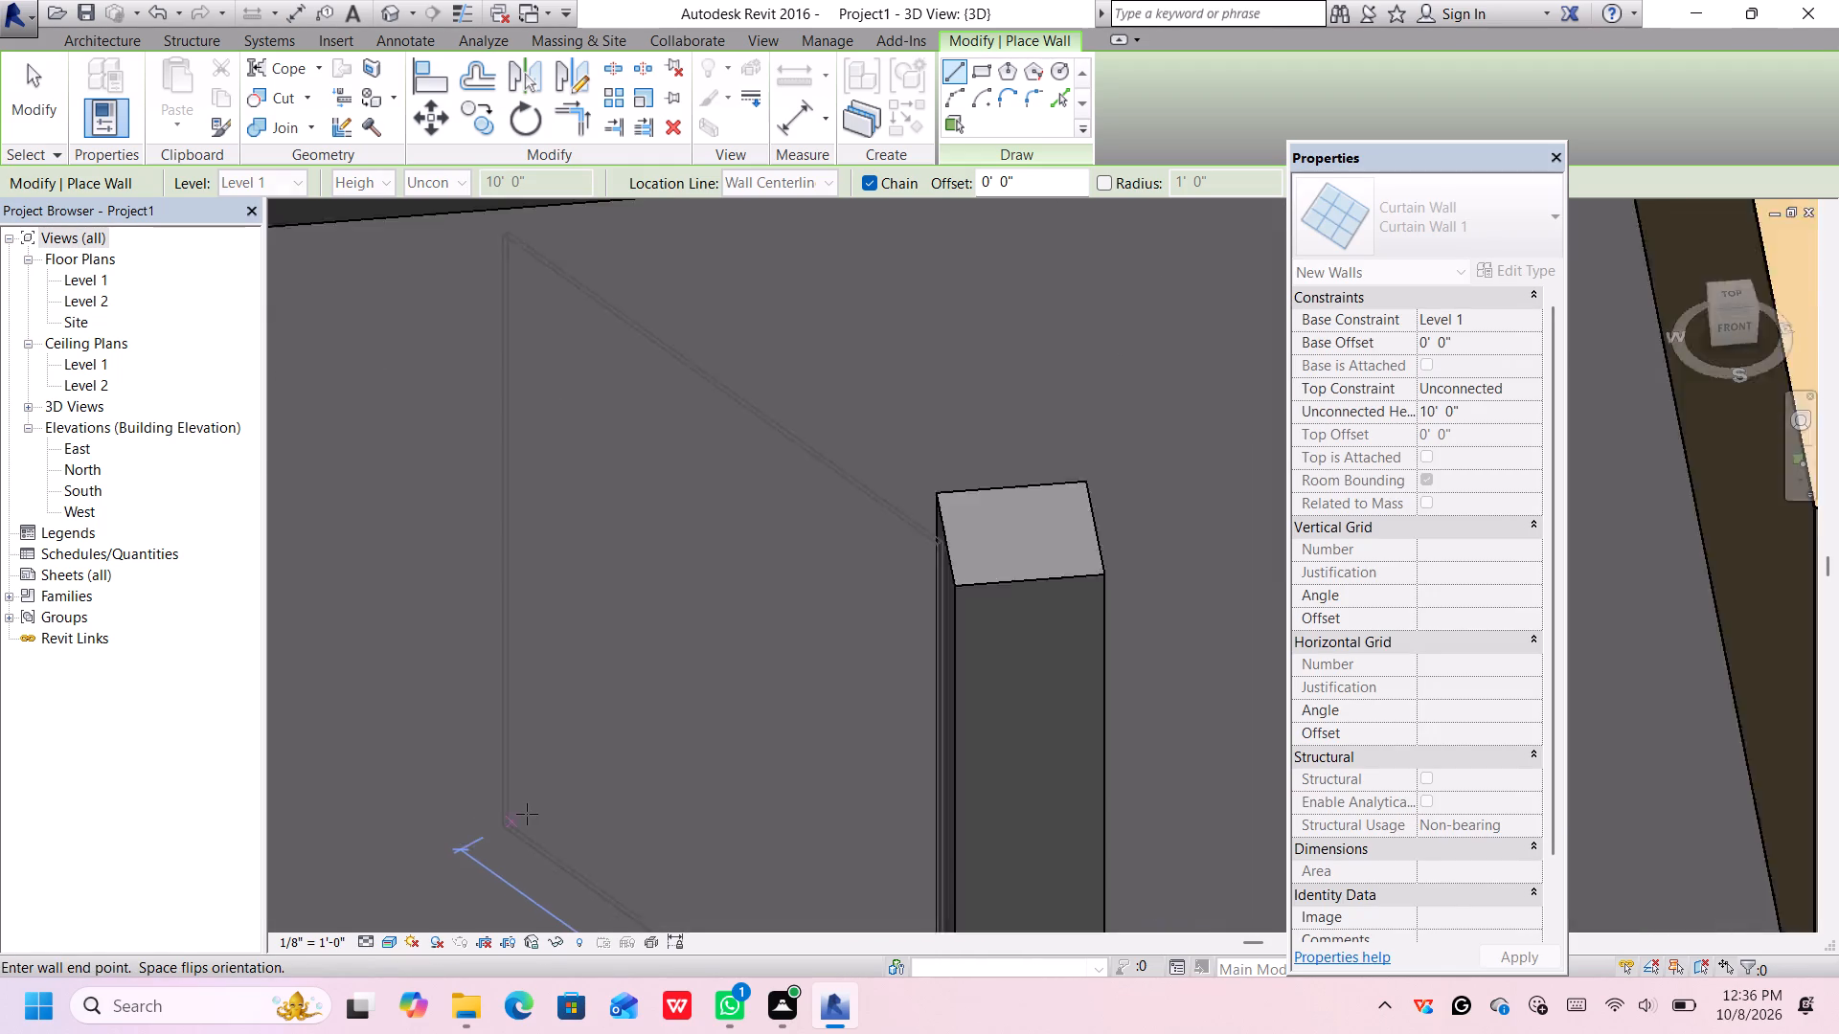
scroll(527, 814, "down", 4)
middle_click_drag(512, 829, 713, 645)
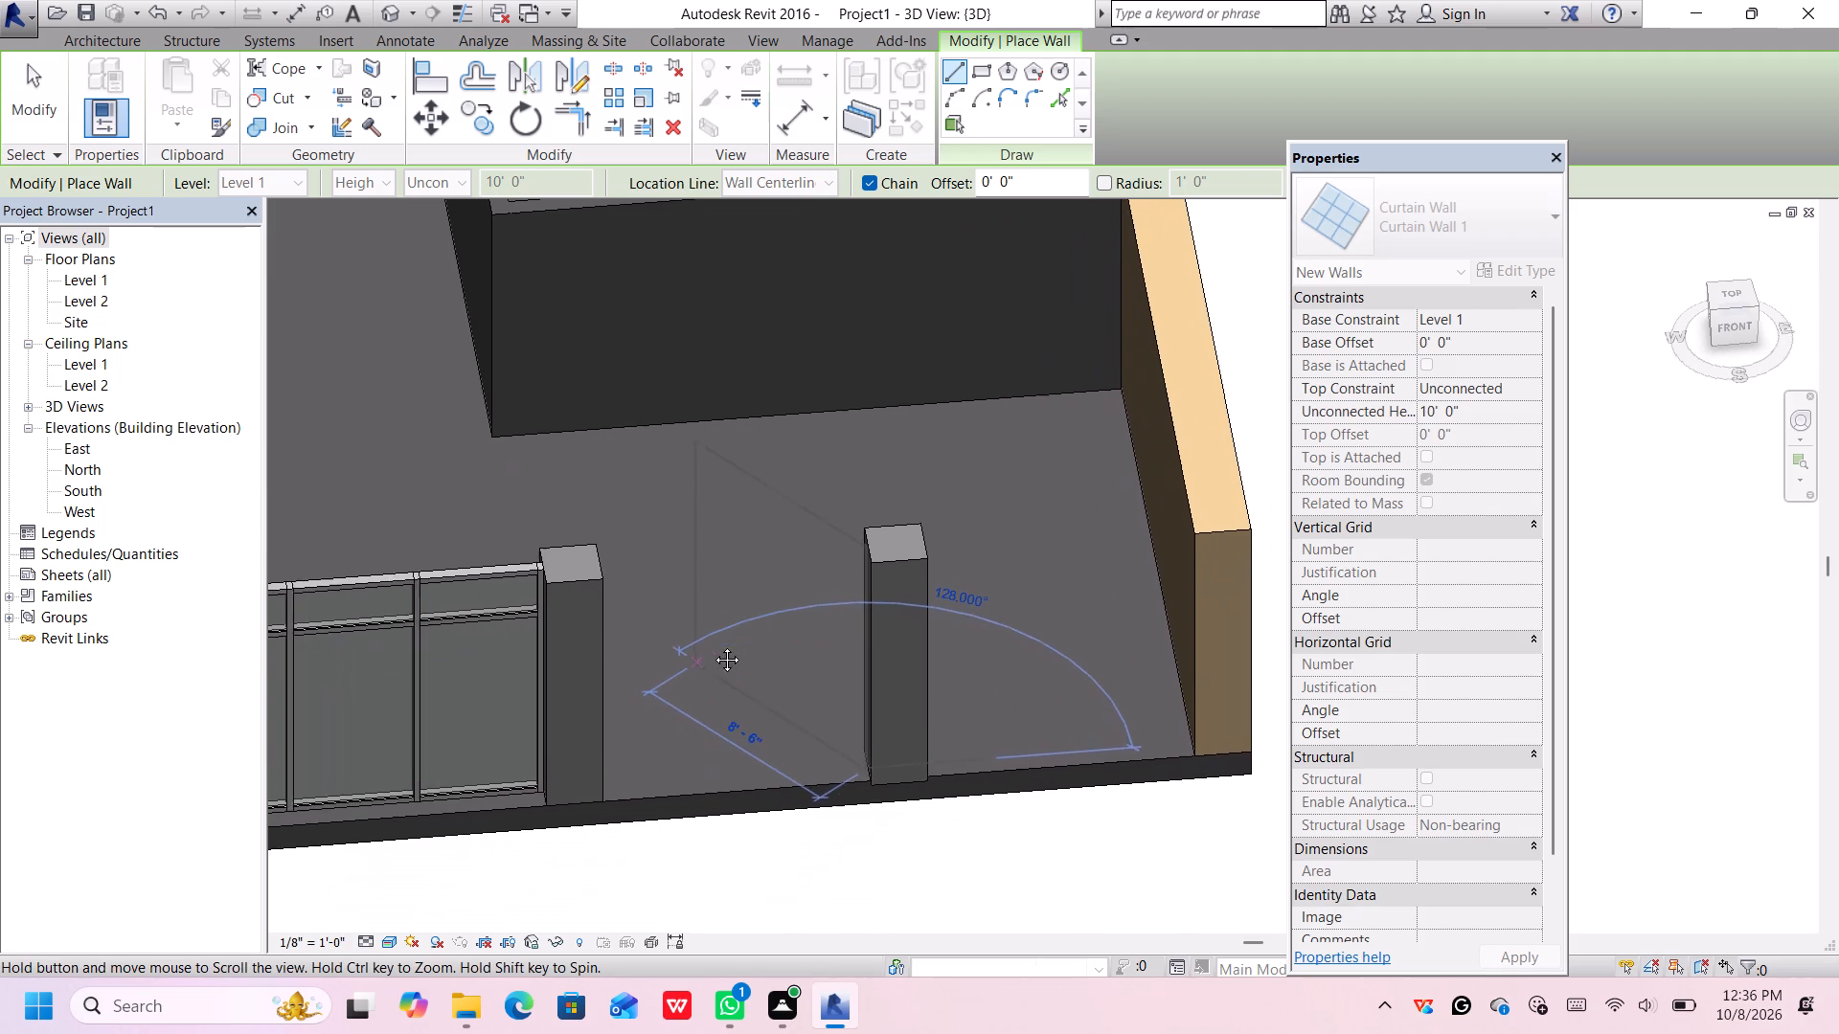
middle_click_drag(713, 645, 566, 636)
scroll(555, 758, "down", 3)
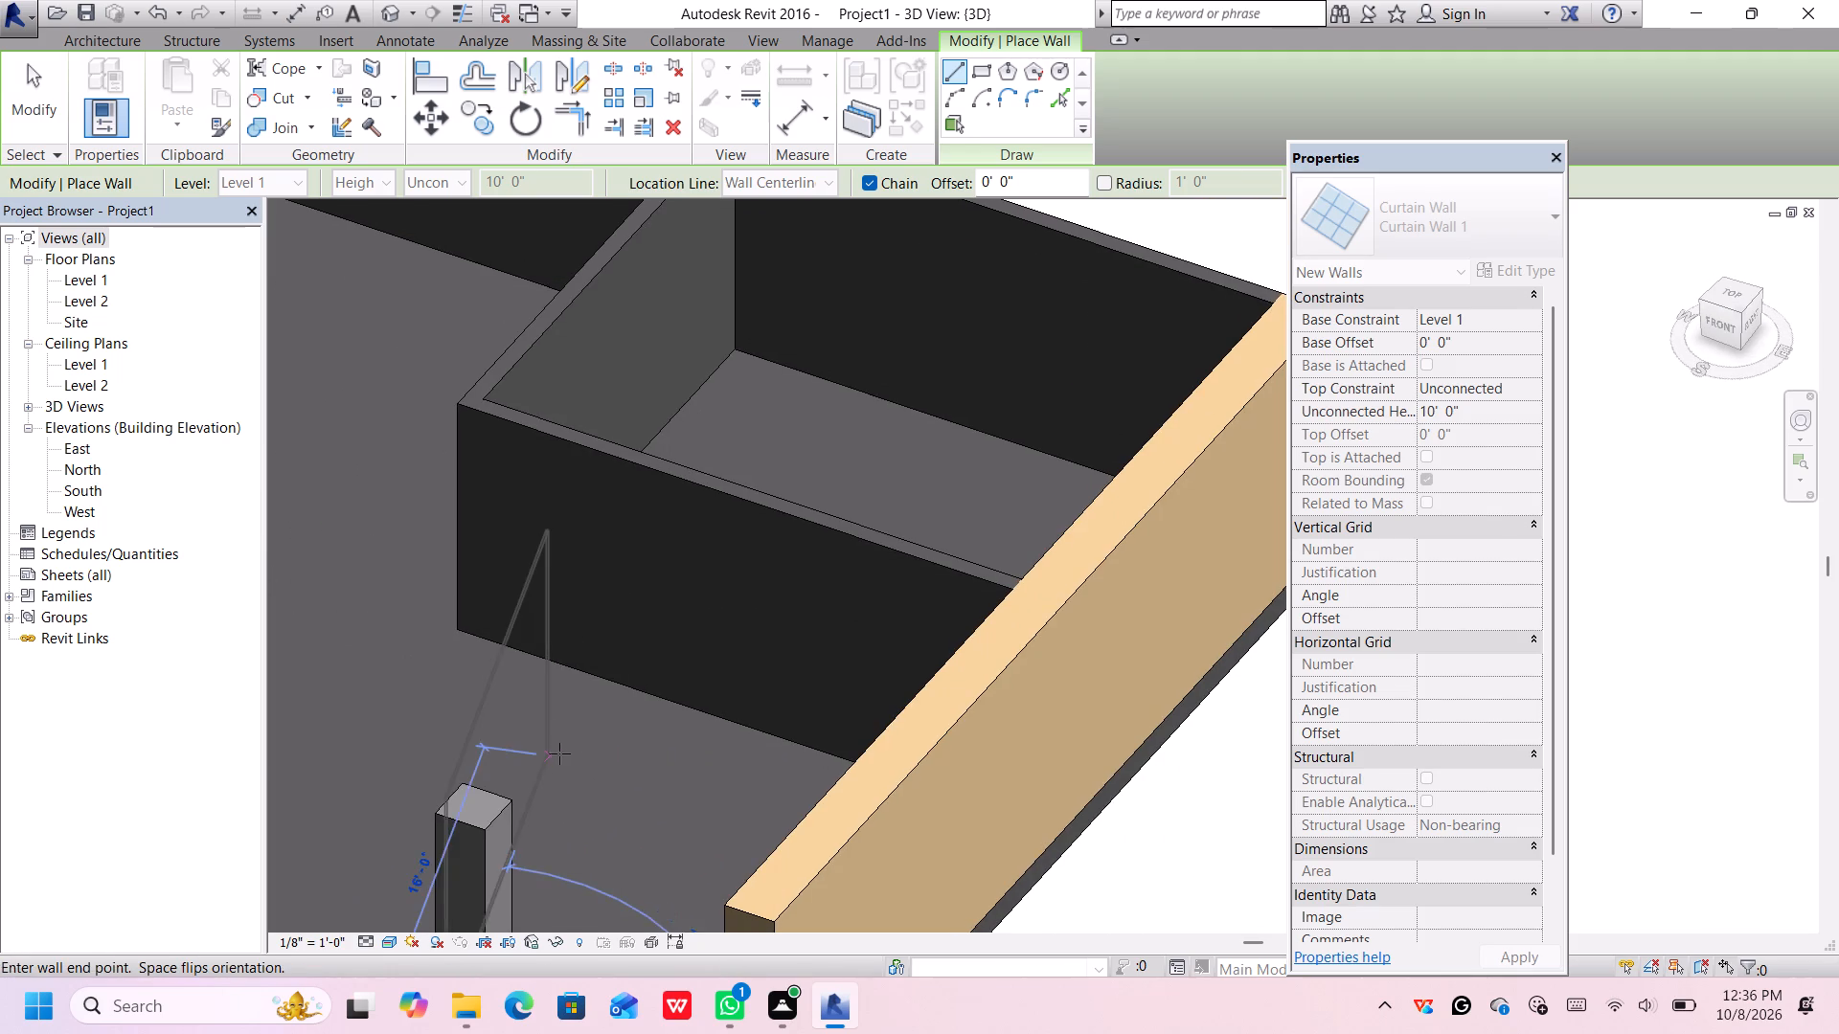
scroll(559, 753, "down", 5)
middle_click_drag(608, 724, 660, 689)
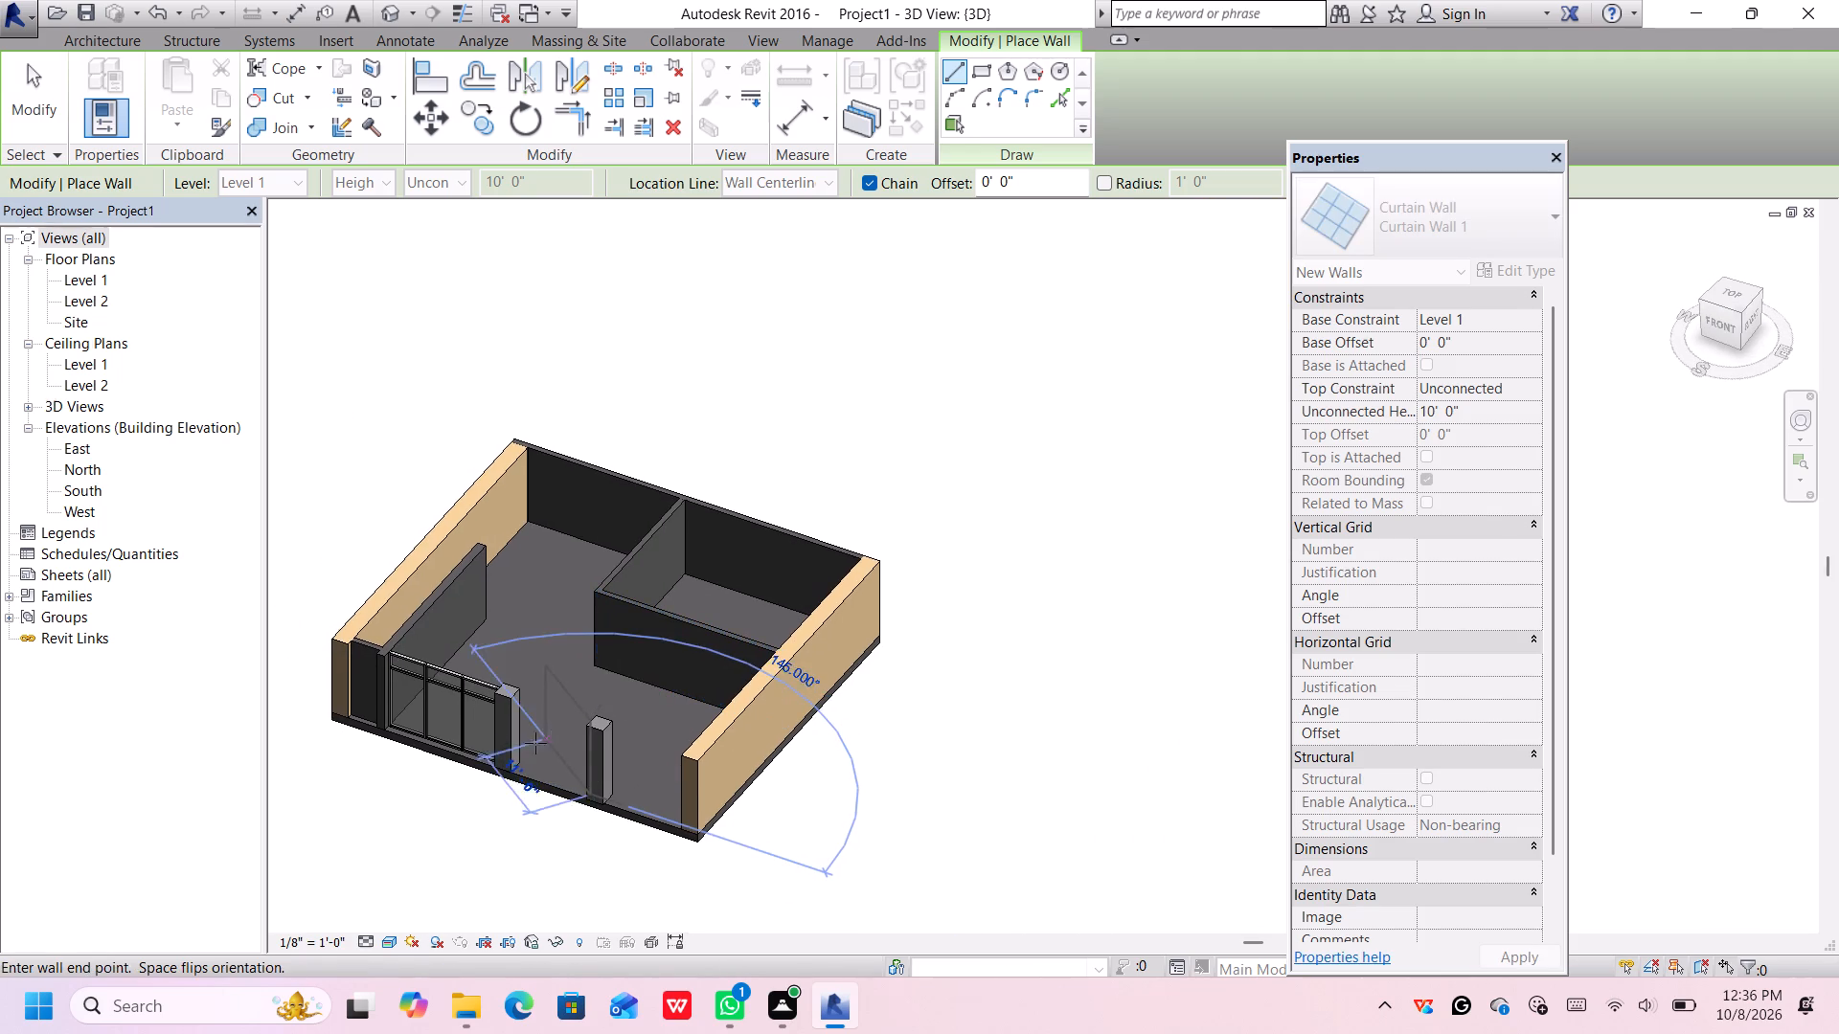
scroll(535, 748, "up", 10)
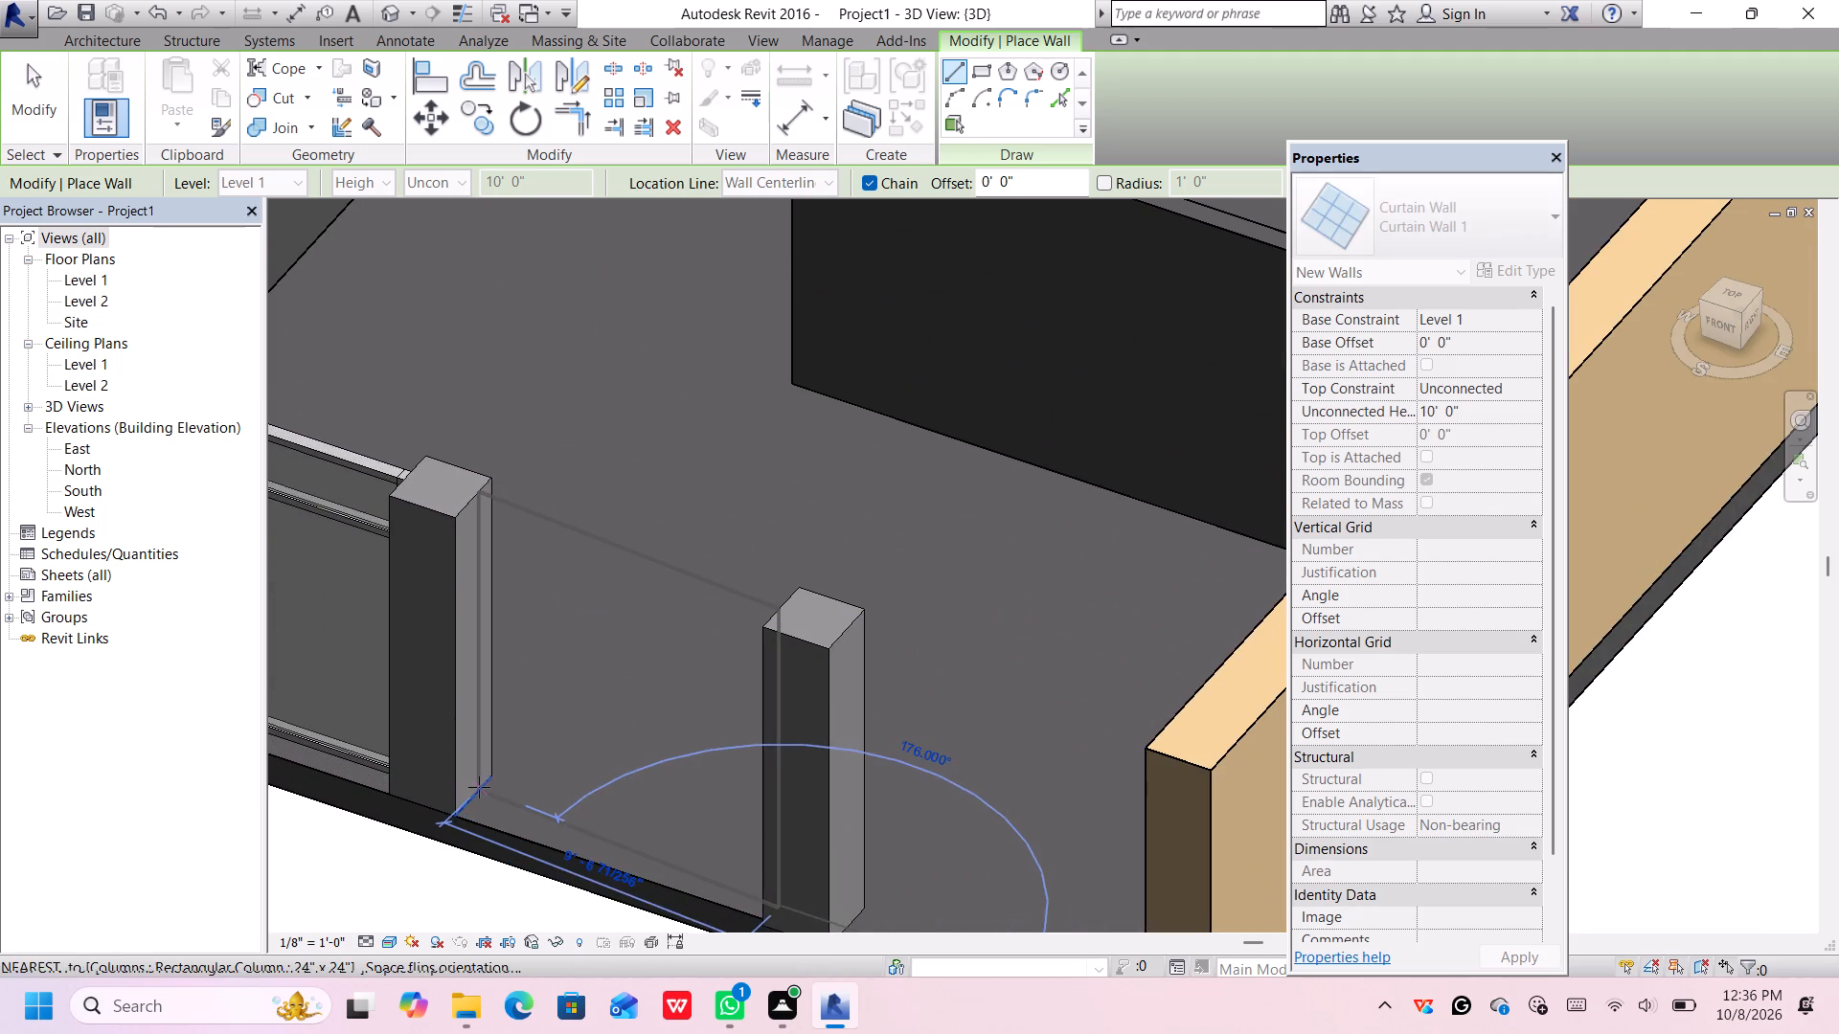
scroll(479, 788, "up", 5)
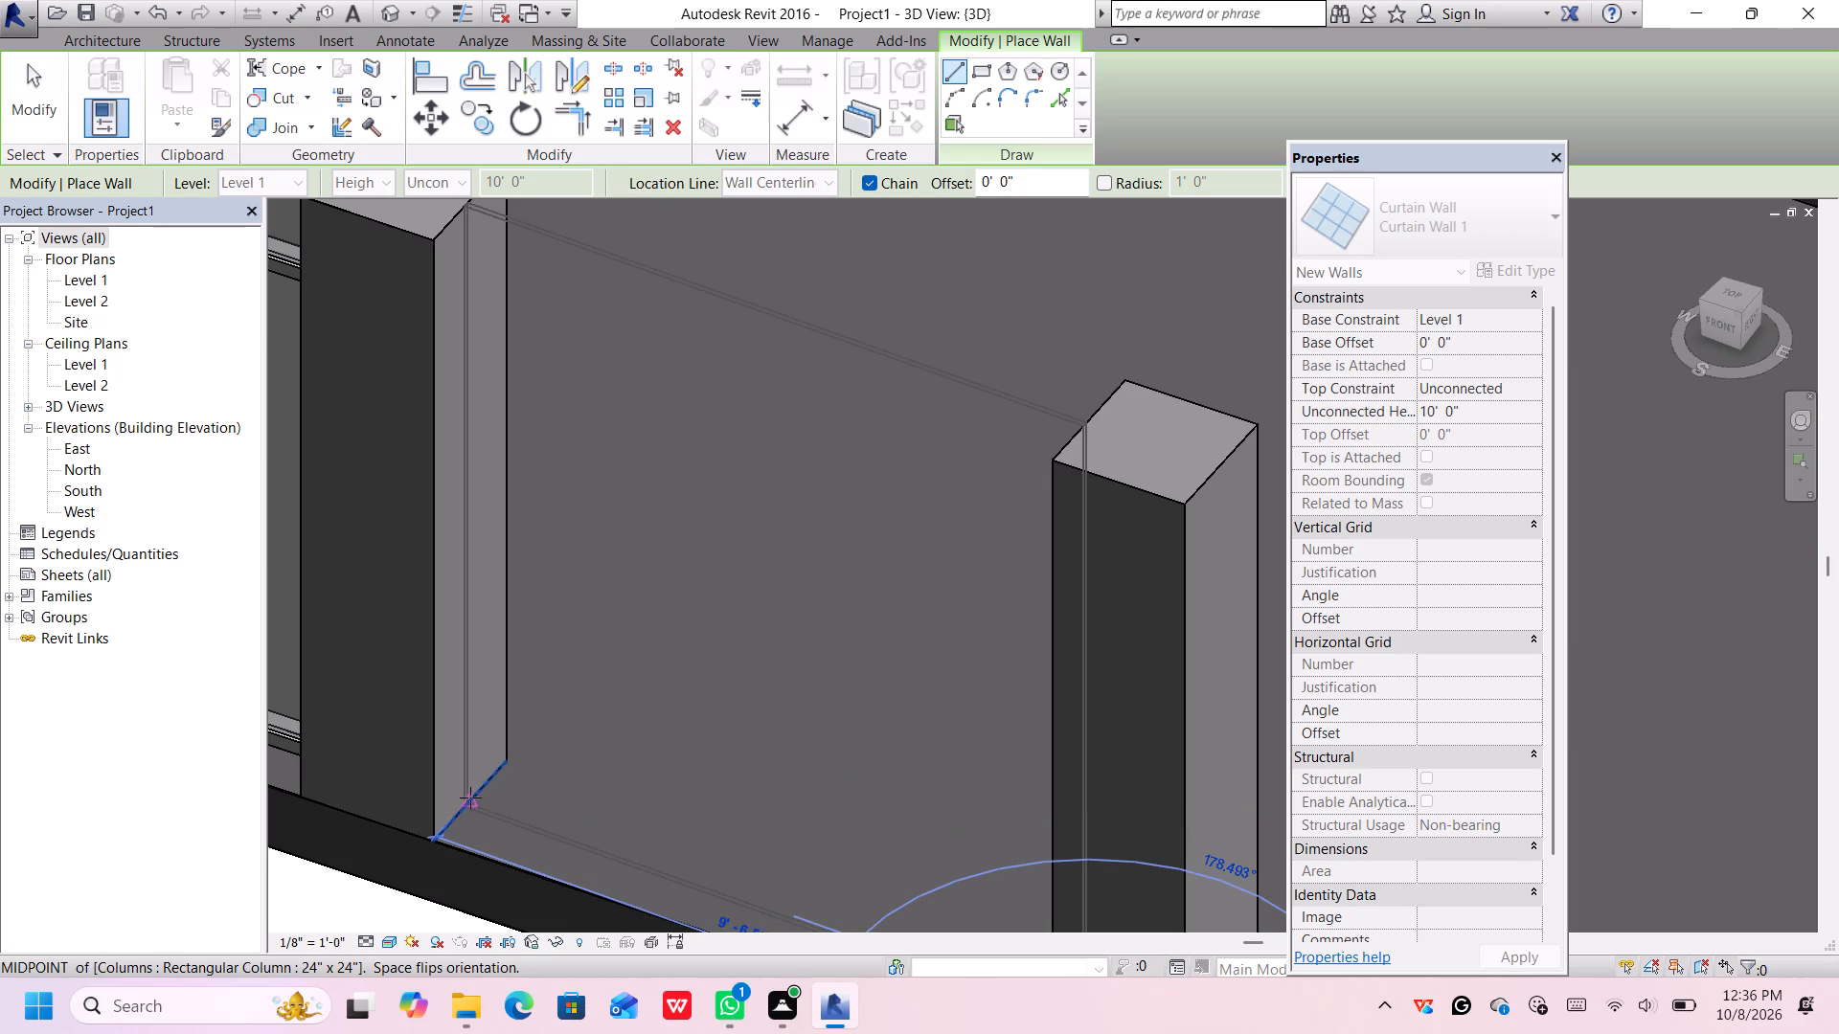
left_click(469, 799)
scroll(503, 789, "down", 4)
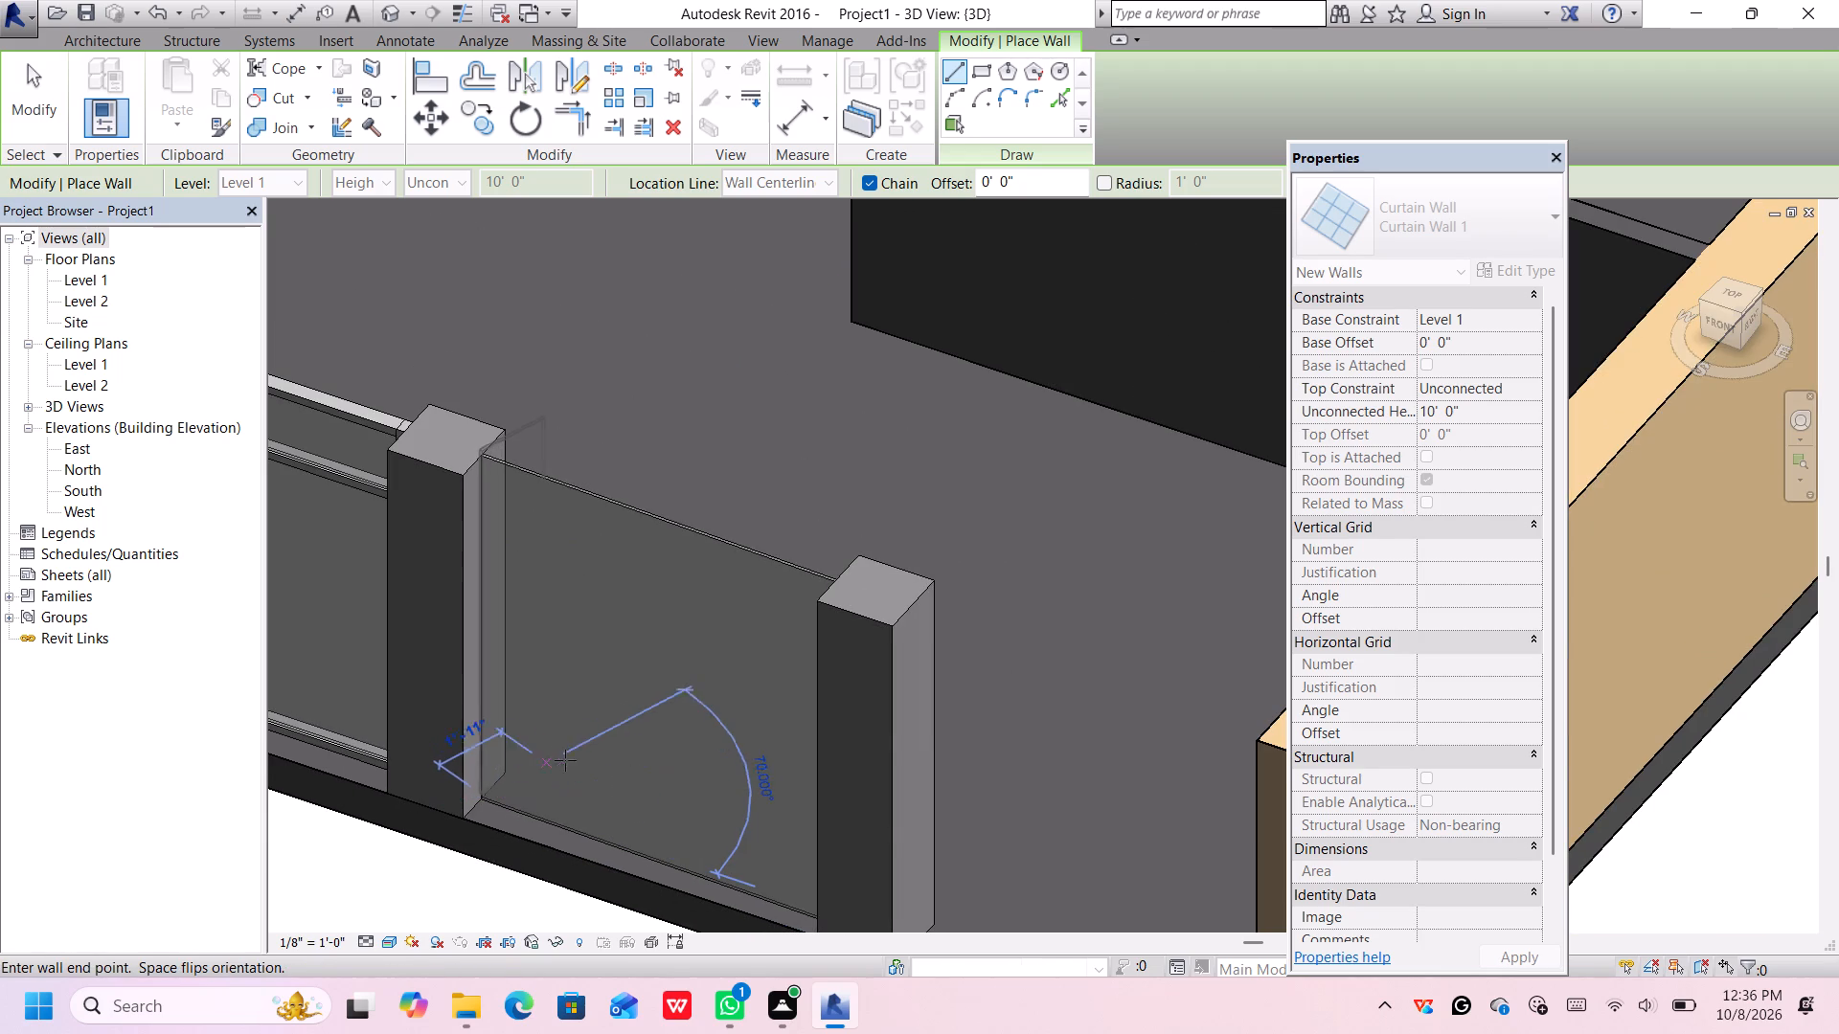
key("Escape")
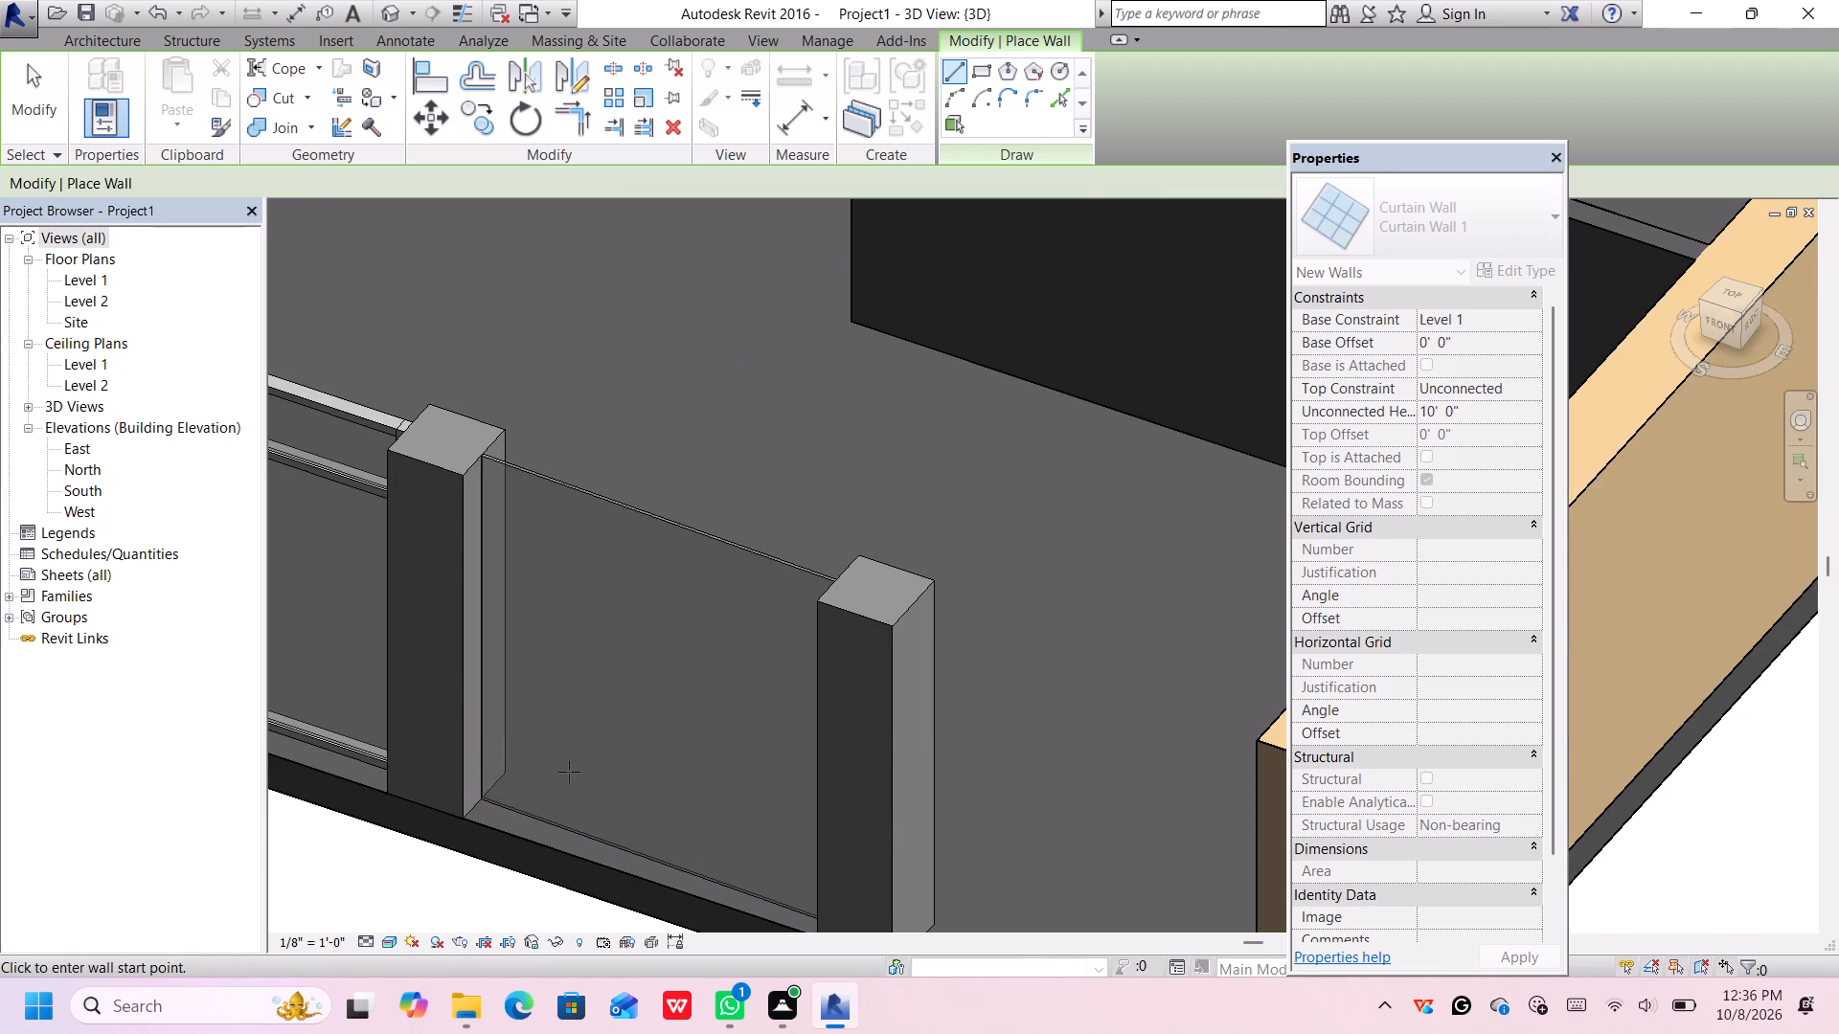
Draw a 10' 0" high Curtain Wall 1 segment, about 9' 6" long, from the end front column's outer base midpoint to the thick side wall's inner face.
middle_click_drag(960, 834, 918, 604)
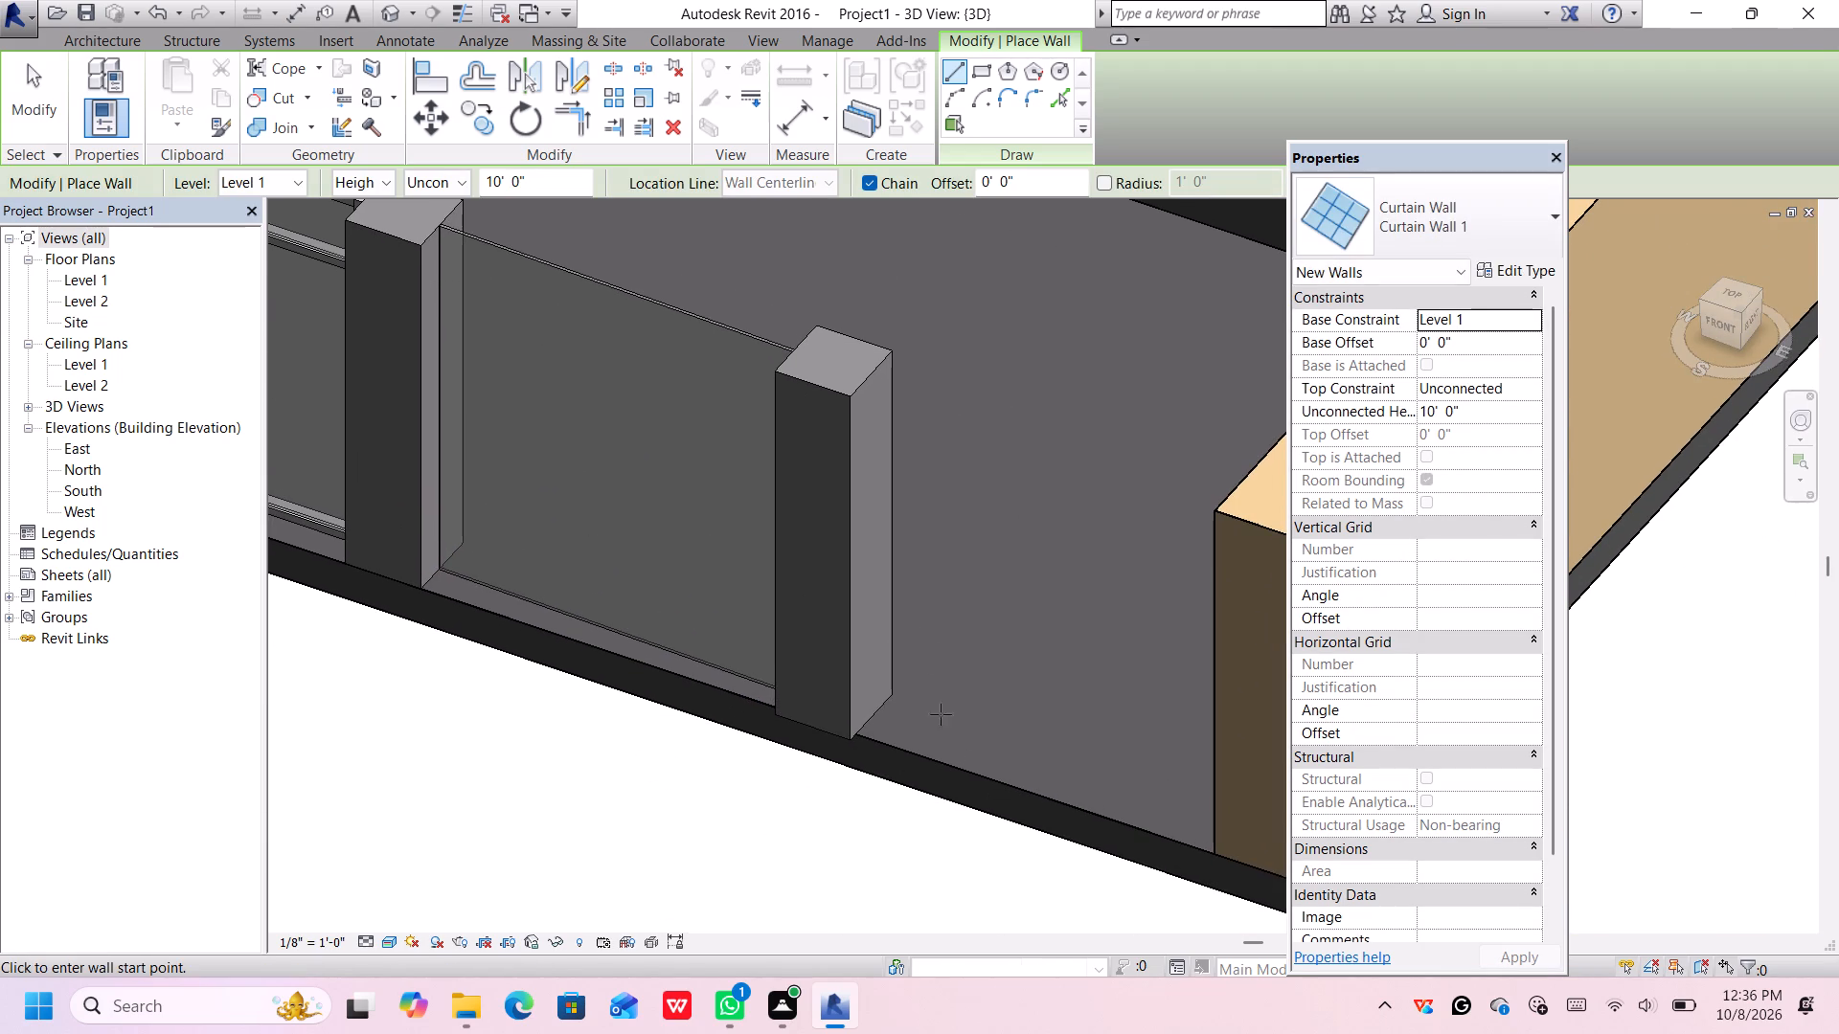
scroll(874, 709, "up", 2)
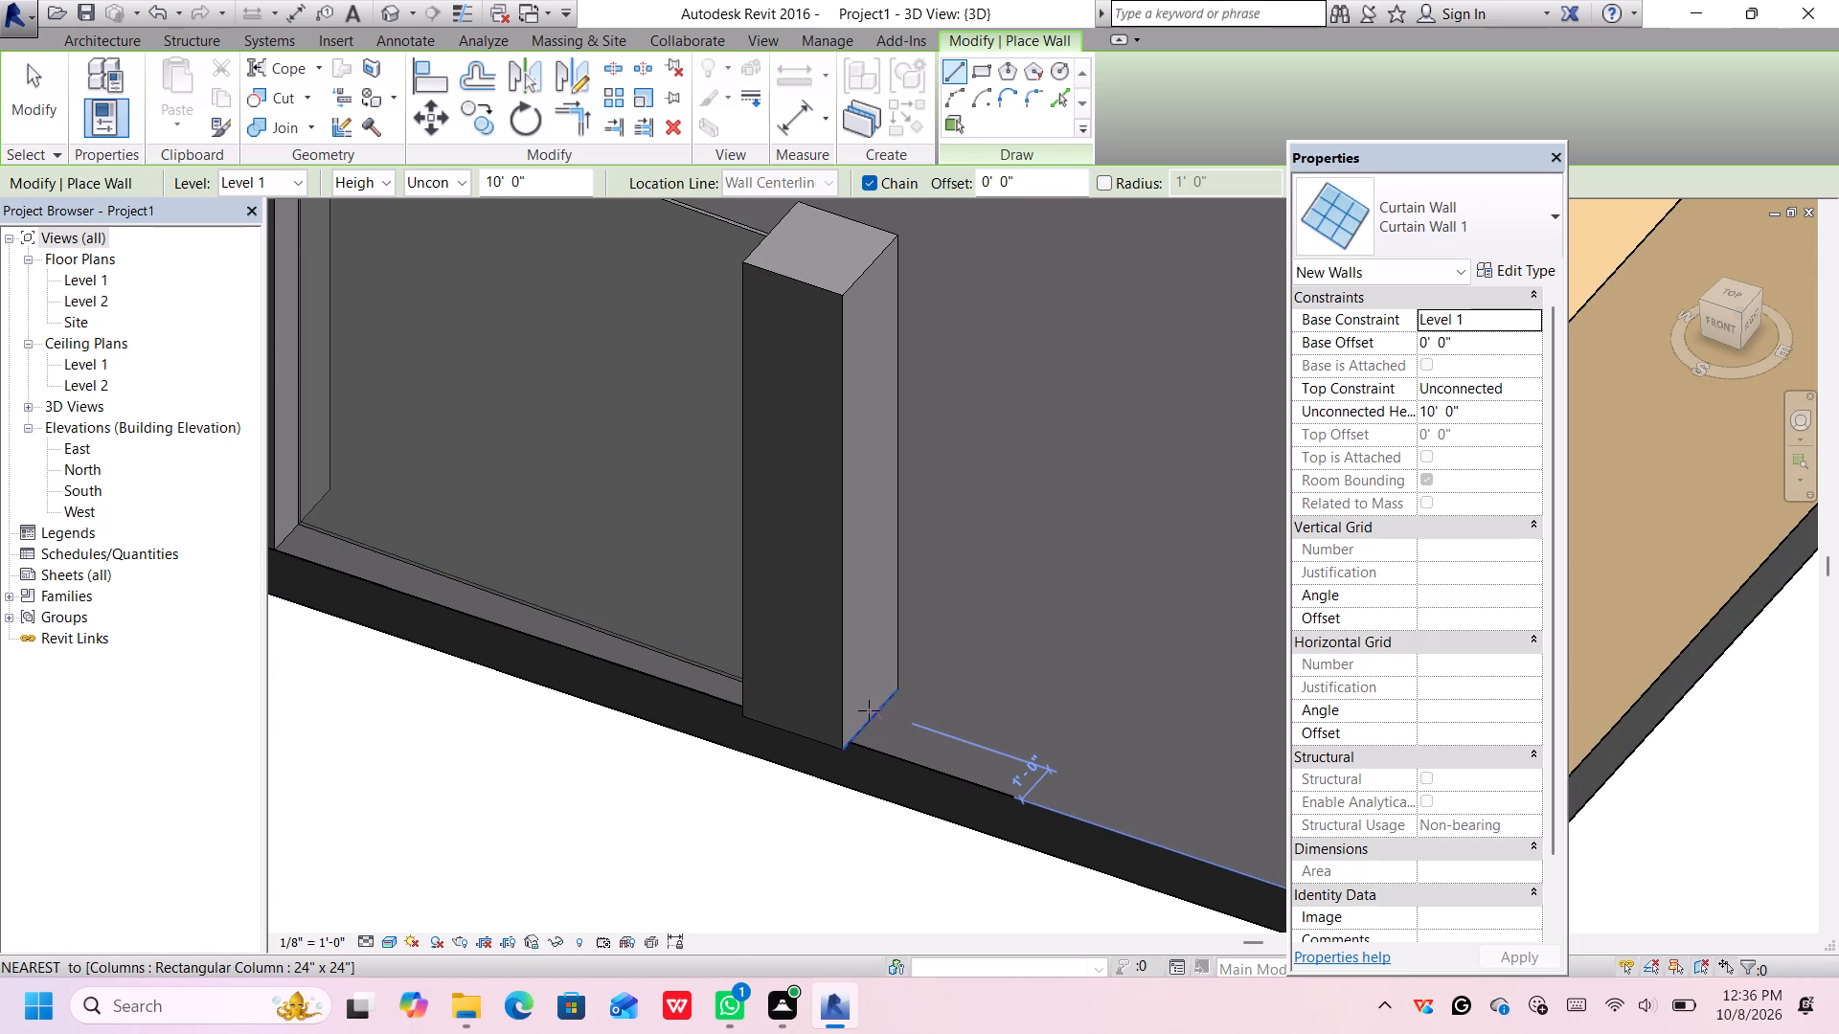
scroll(882, 709, "up", 3)
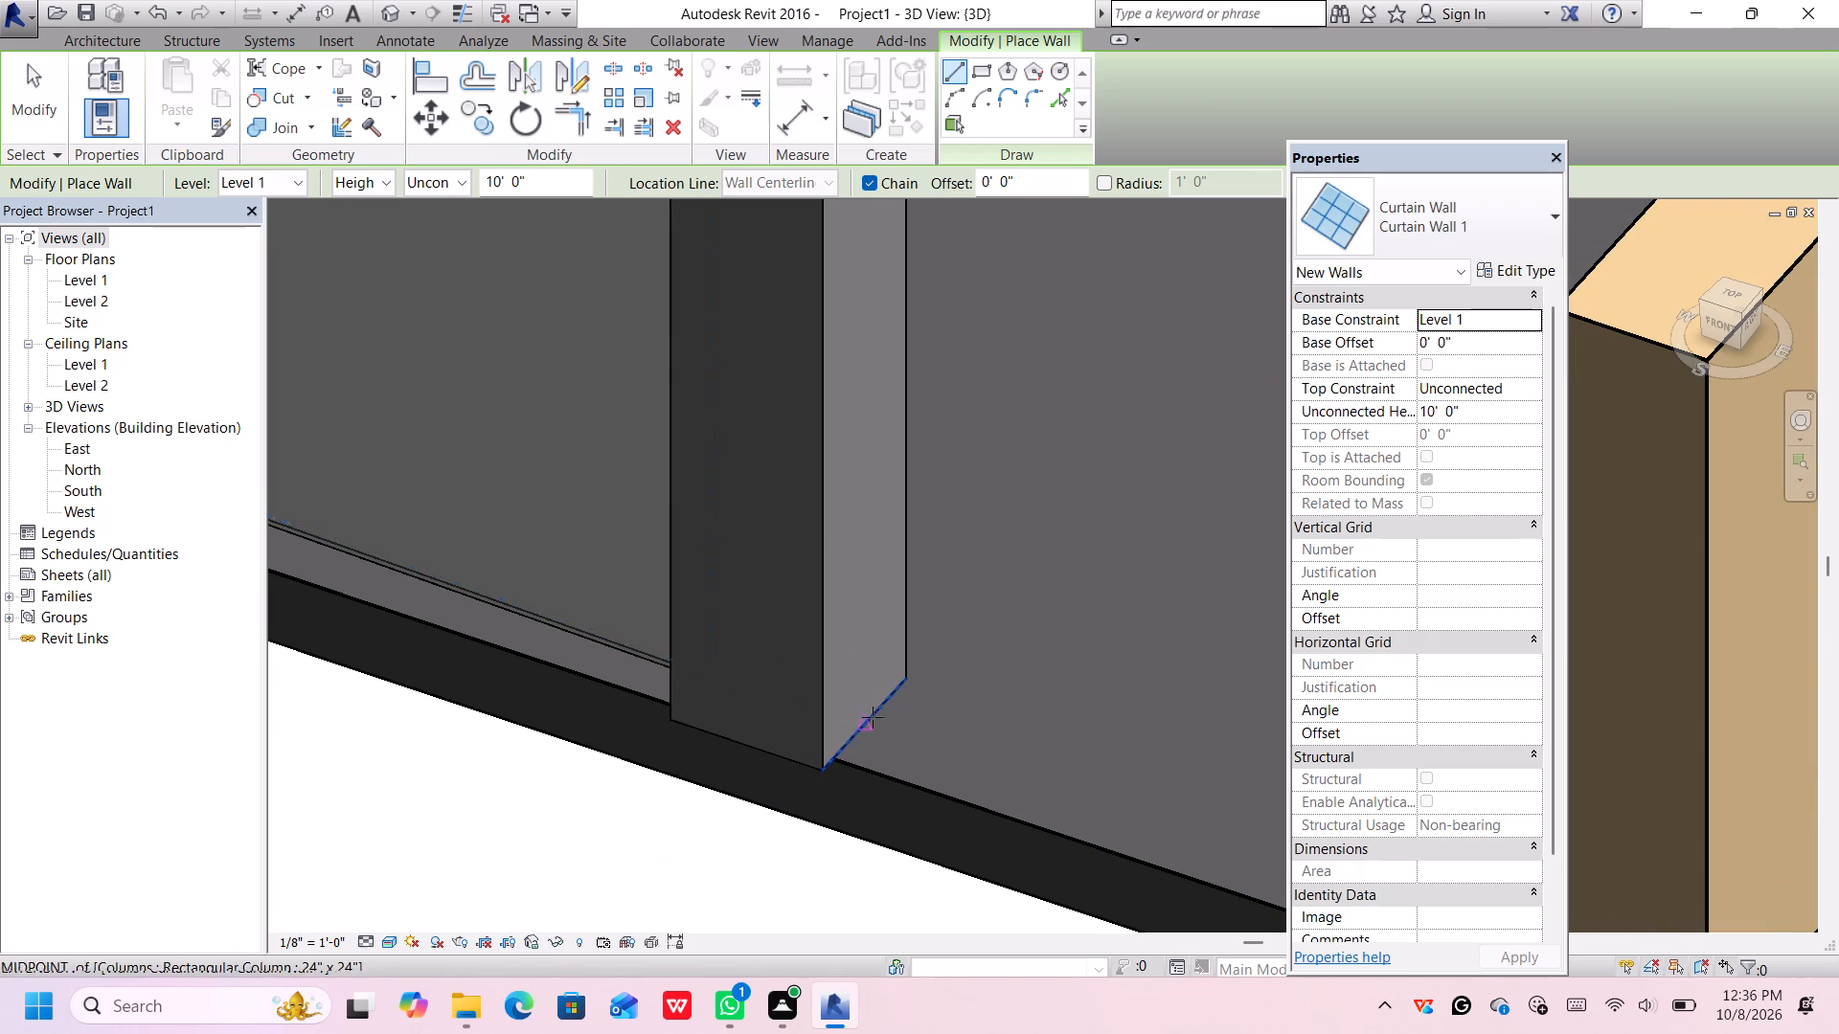
left_click(864, 726)
scroll(1043, 770, "down", 1)
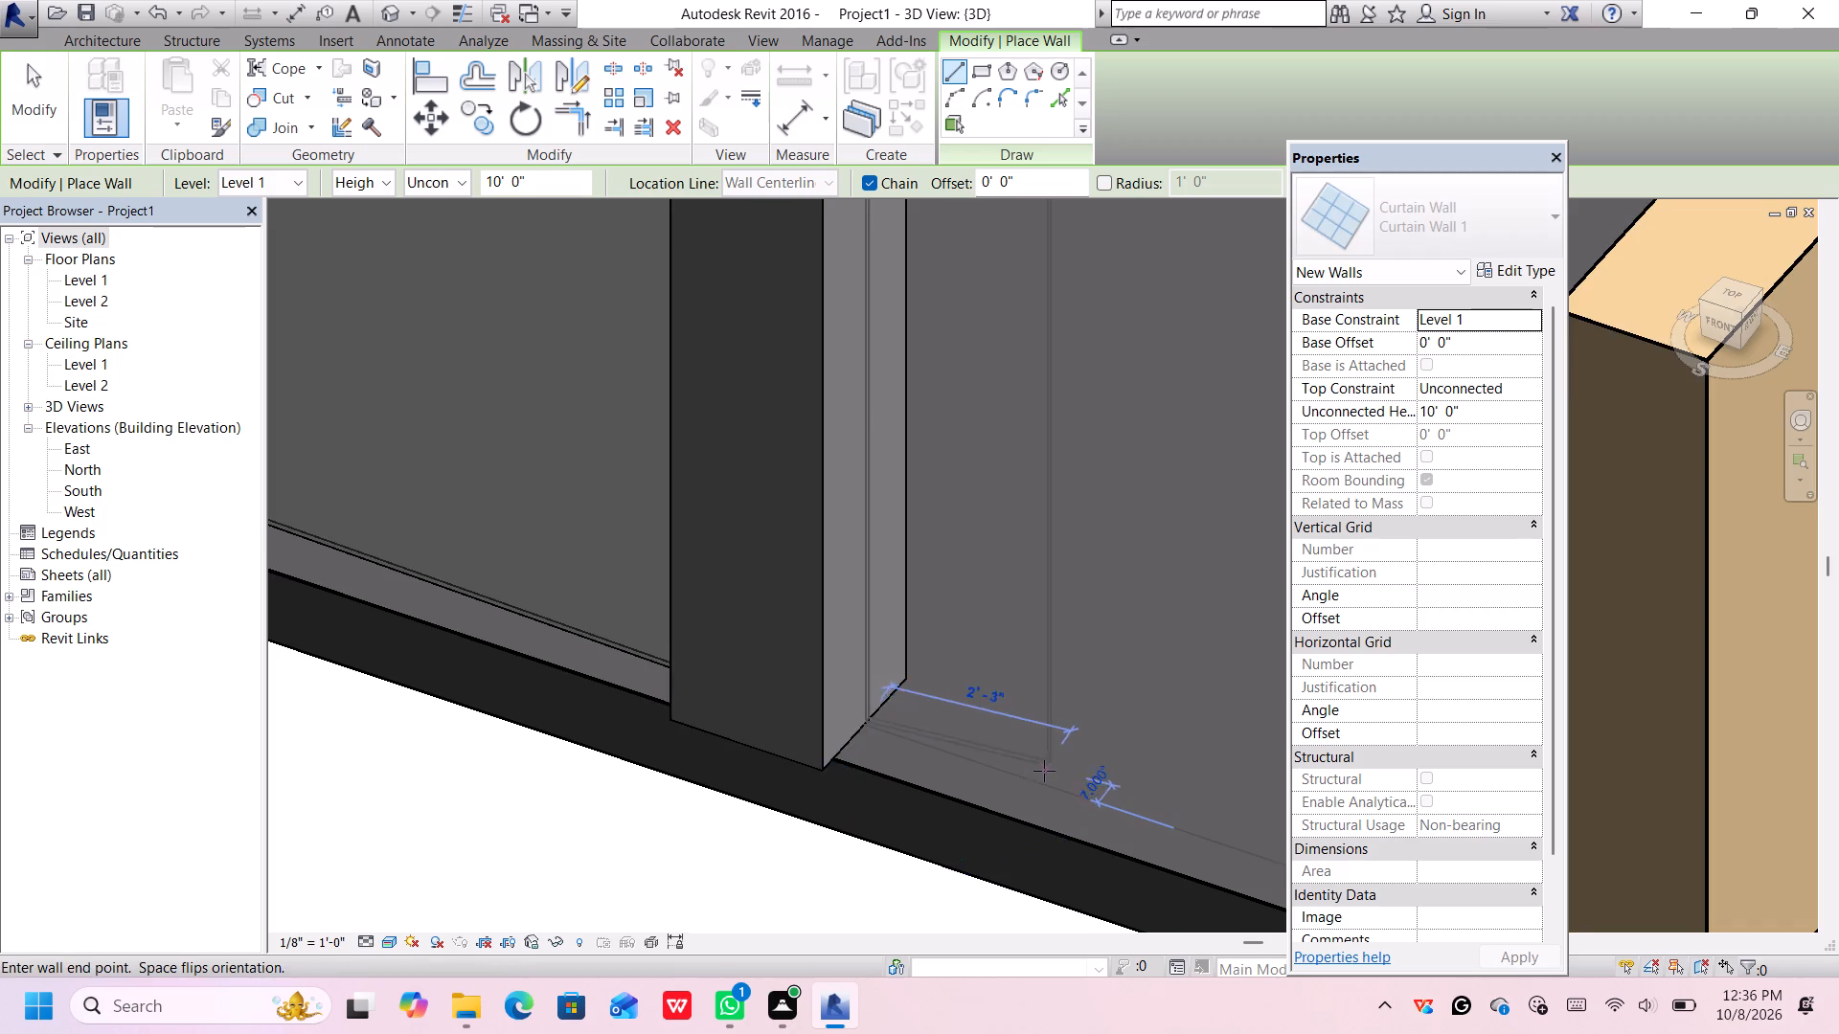
scroll(1044, 771, "down", 2)
middle_click_drag(1050, 777, 1033, 708)
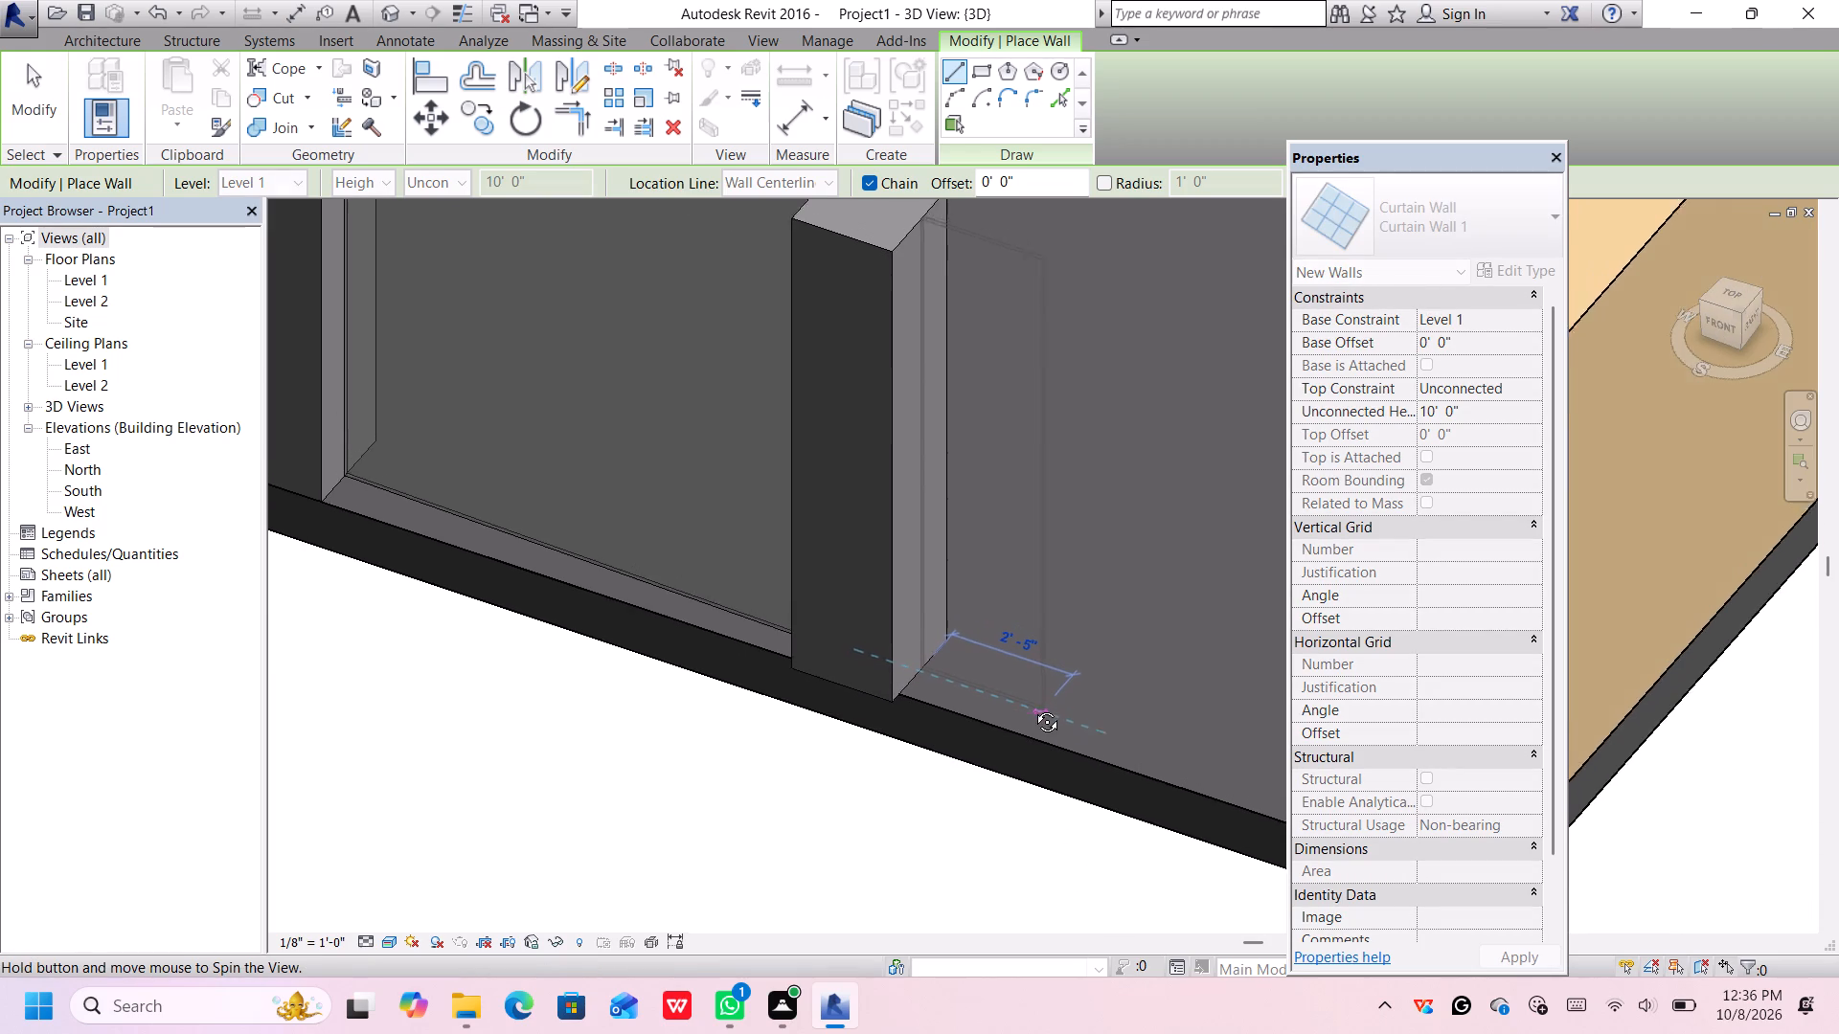
middle_click_drag(1033, 708, 1157, 714)
scroll(1140, 683, "down", 2)
scroll(1140, 682, "up", 4)
scroll(1140, 680, "down", 1)
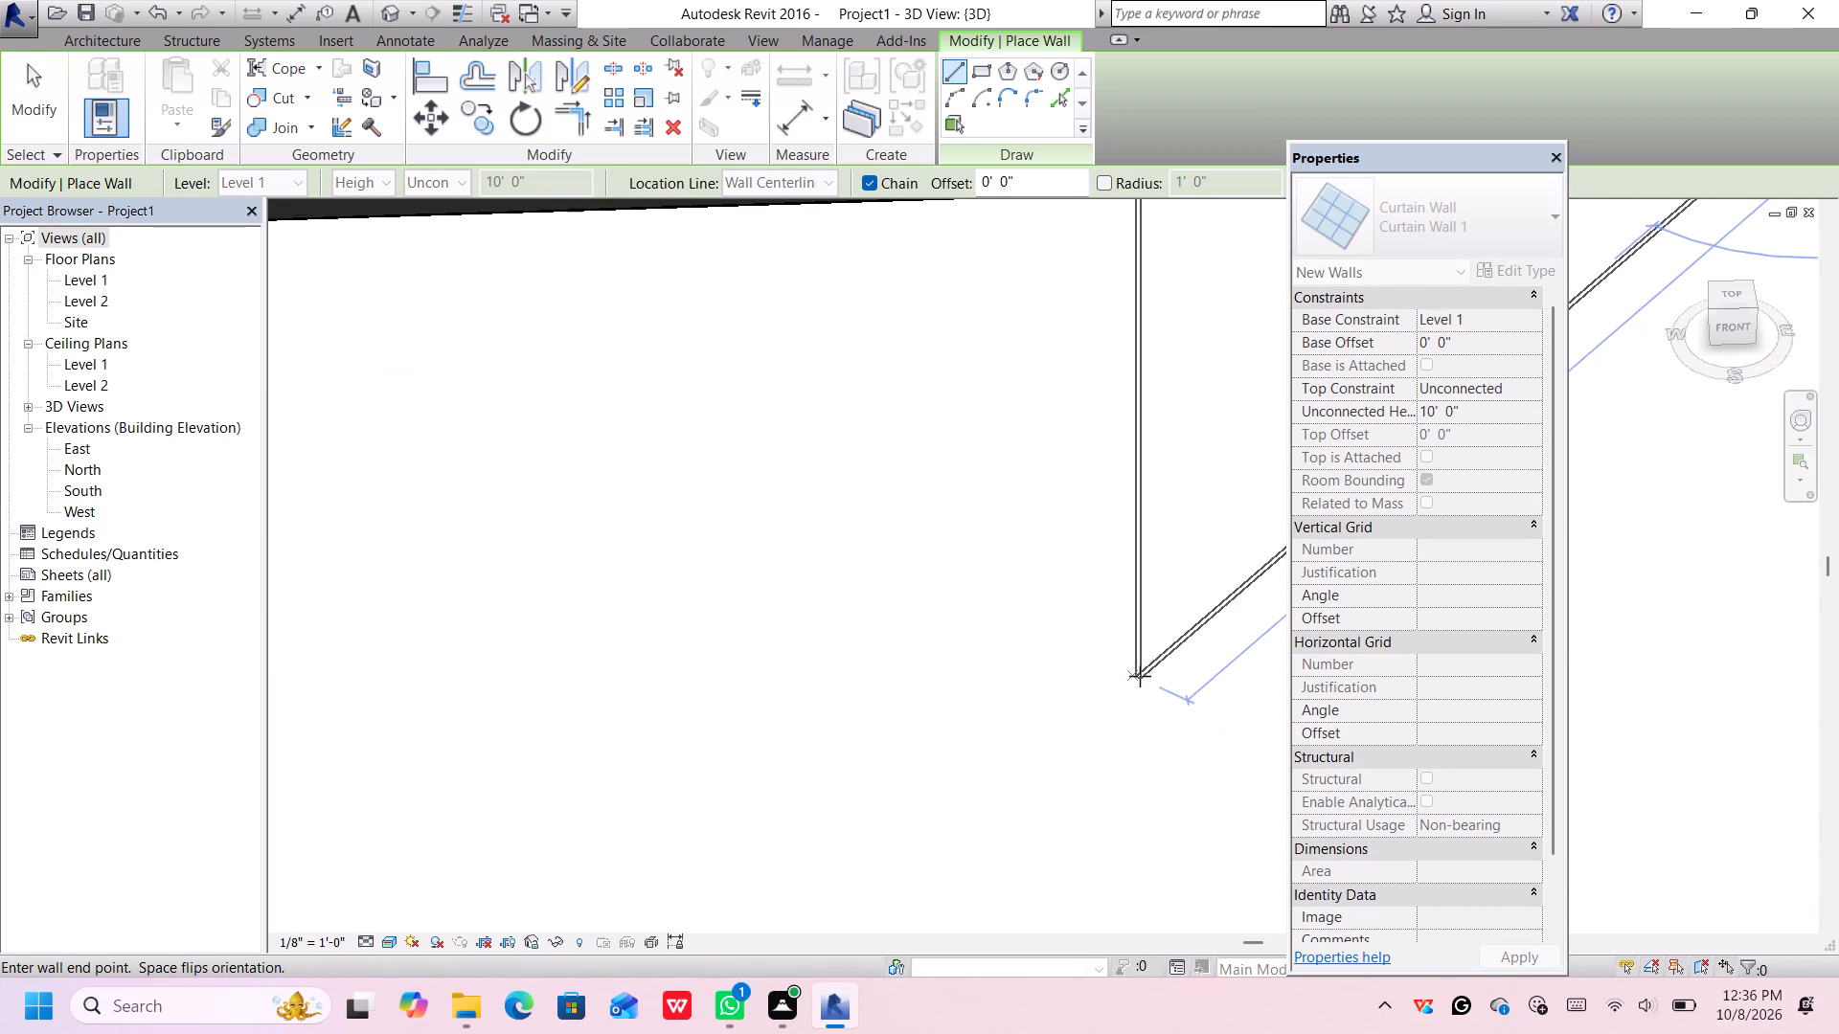
scroll(1140, 676, "down", 12)
middle_click_drag(1138, 679, 1044, 679)
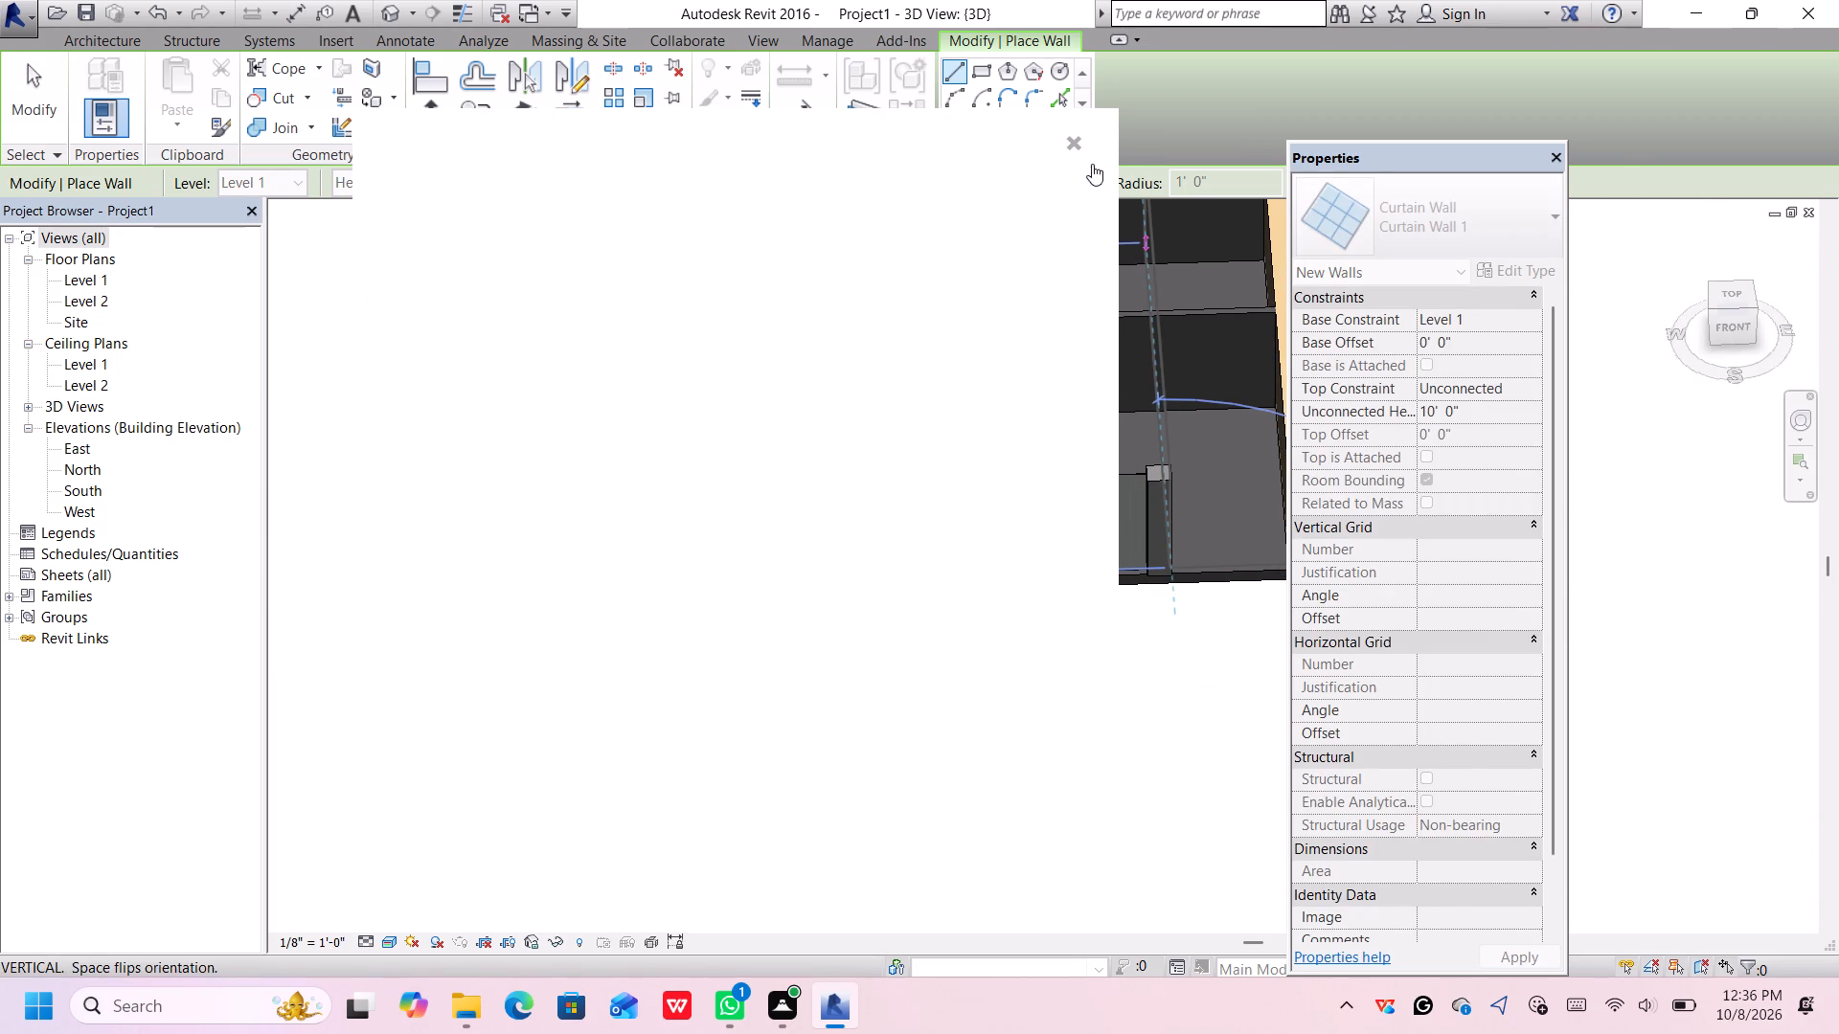
left_click(1071, 138)
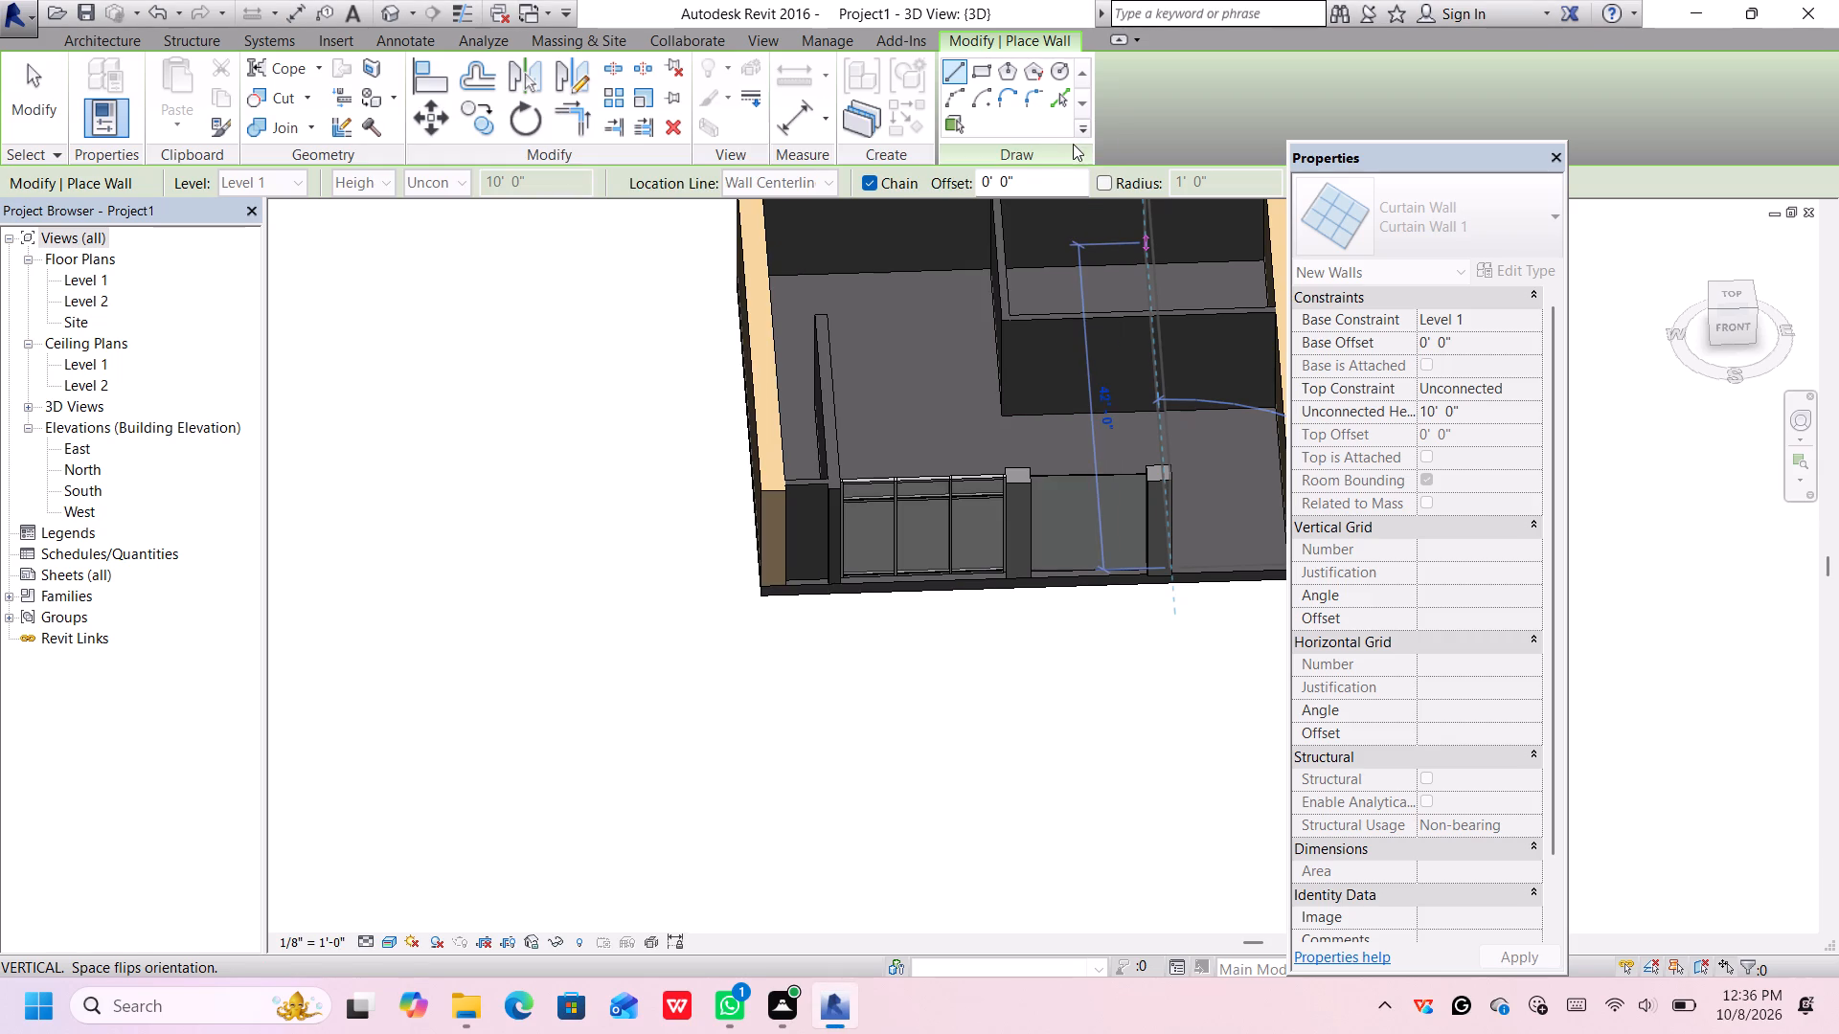
middle_click_drag(1219, 599, 1198, 587, "shift")
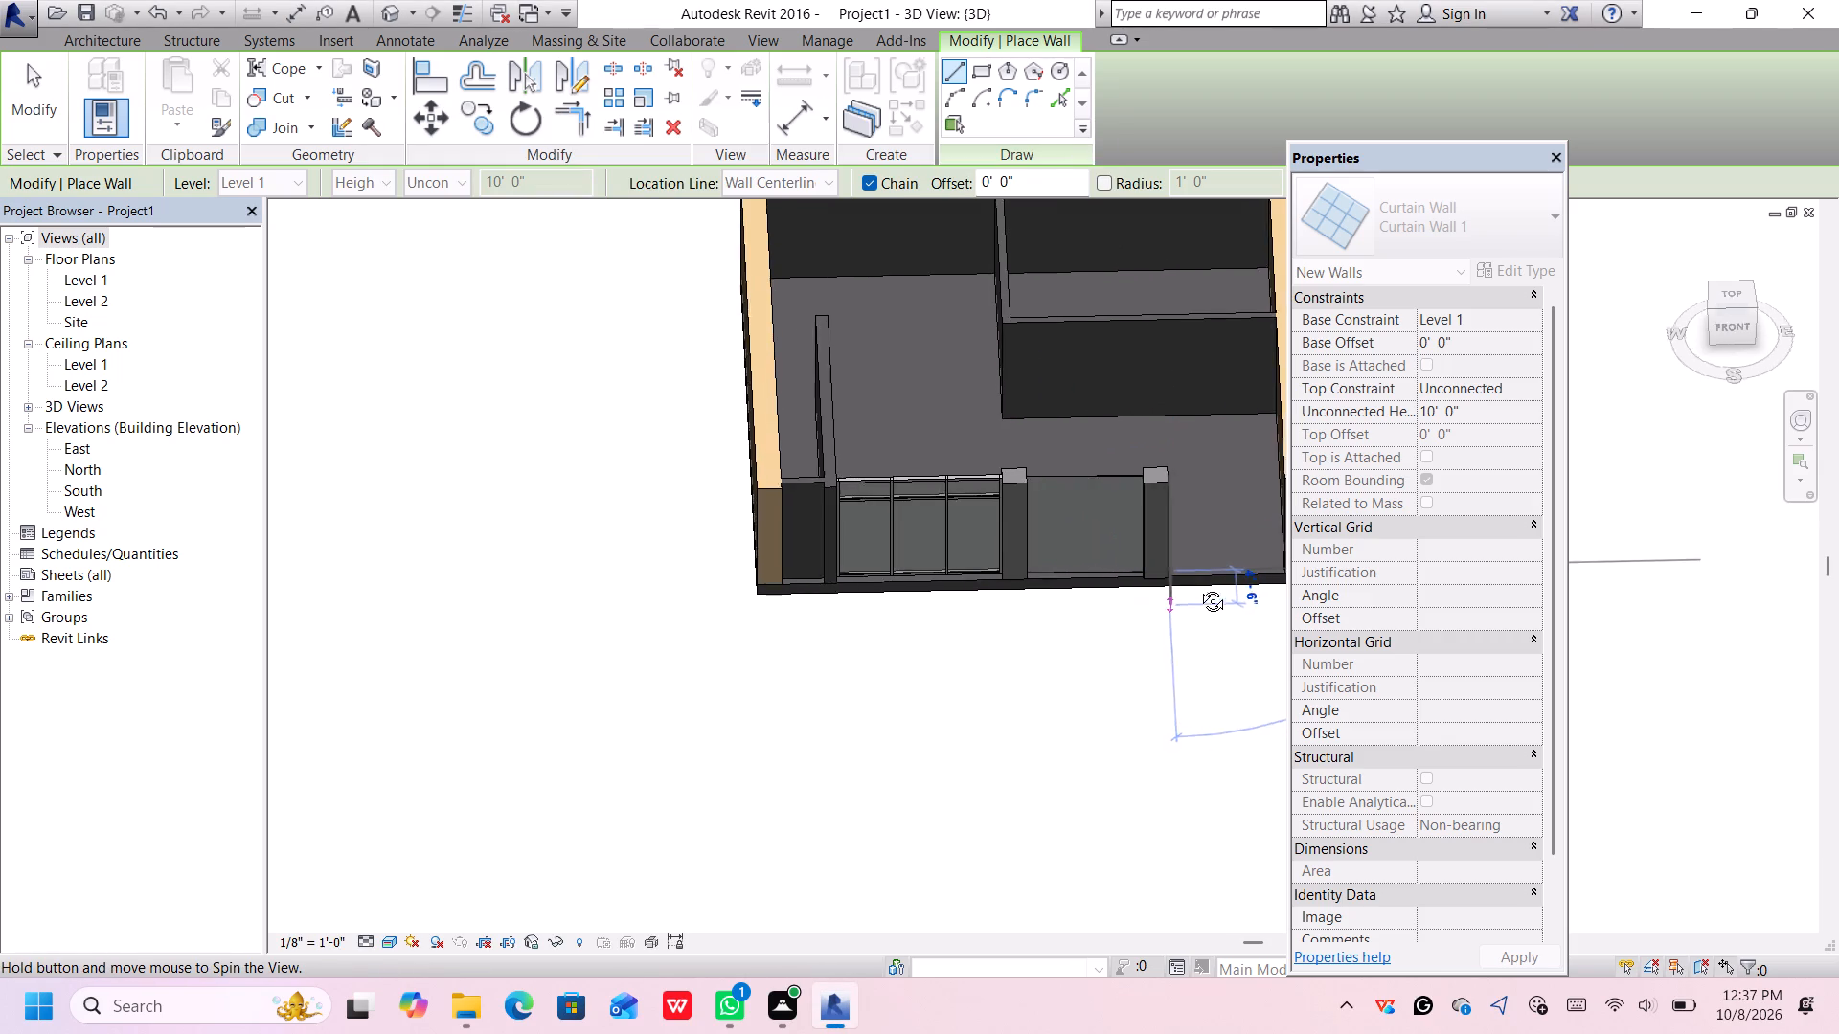
middle_click_drag(1198, 587, 1291, 566, "shift")
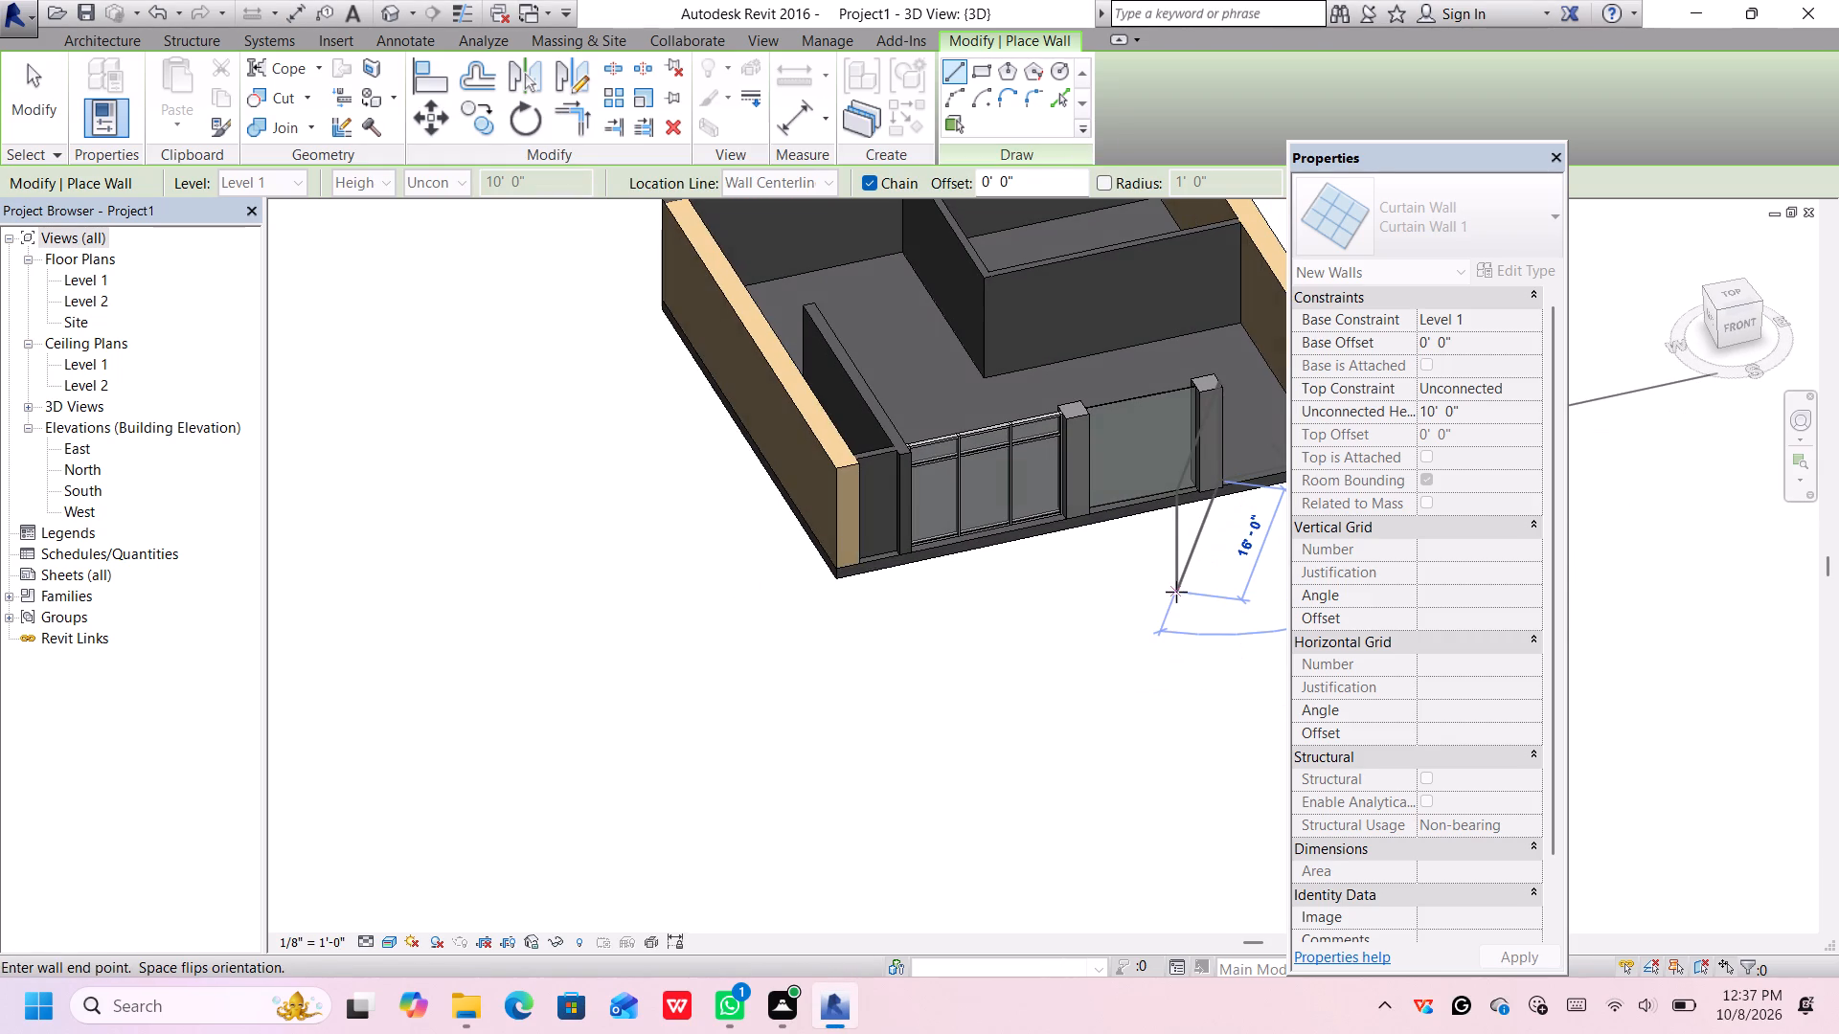
middle_click(1172, 601)
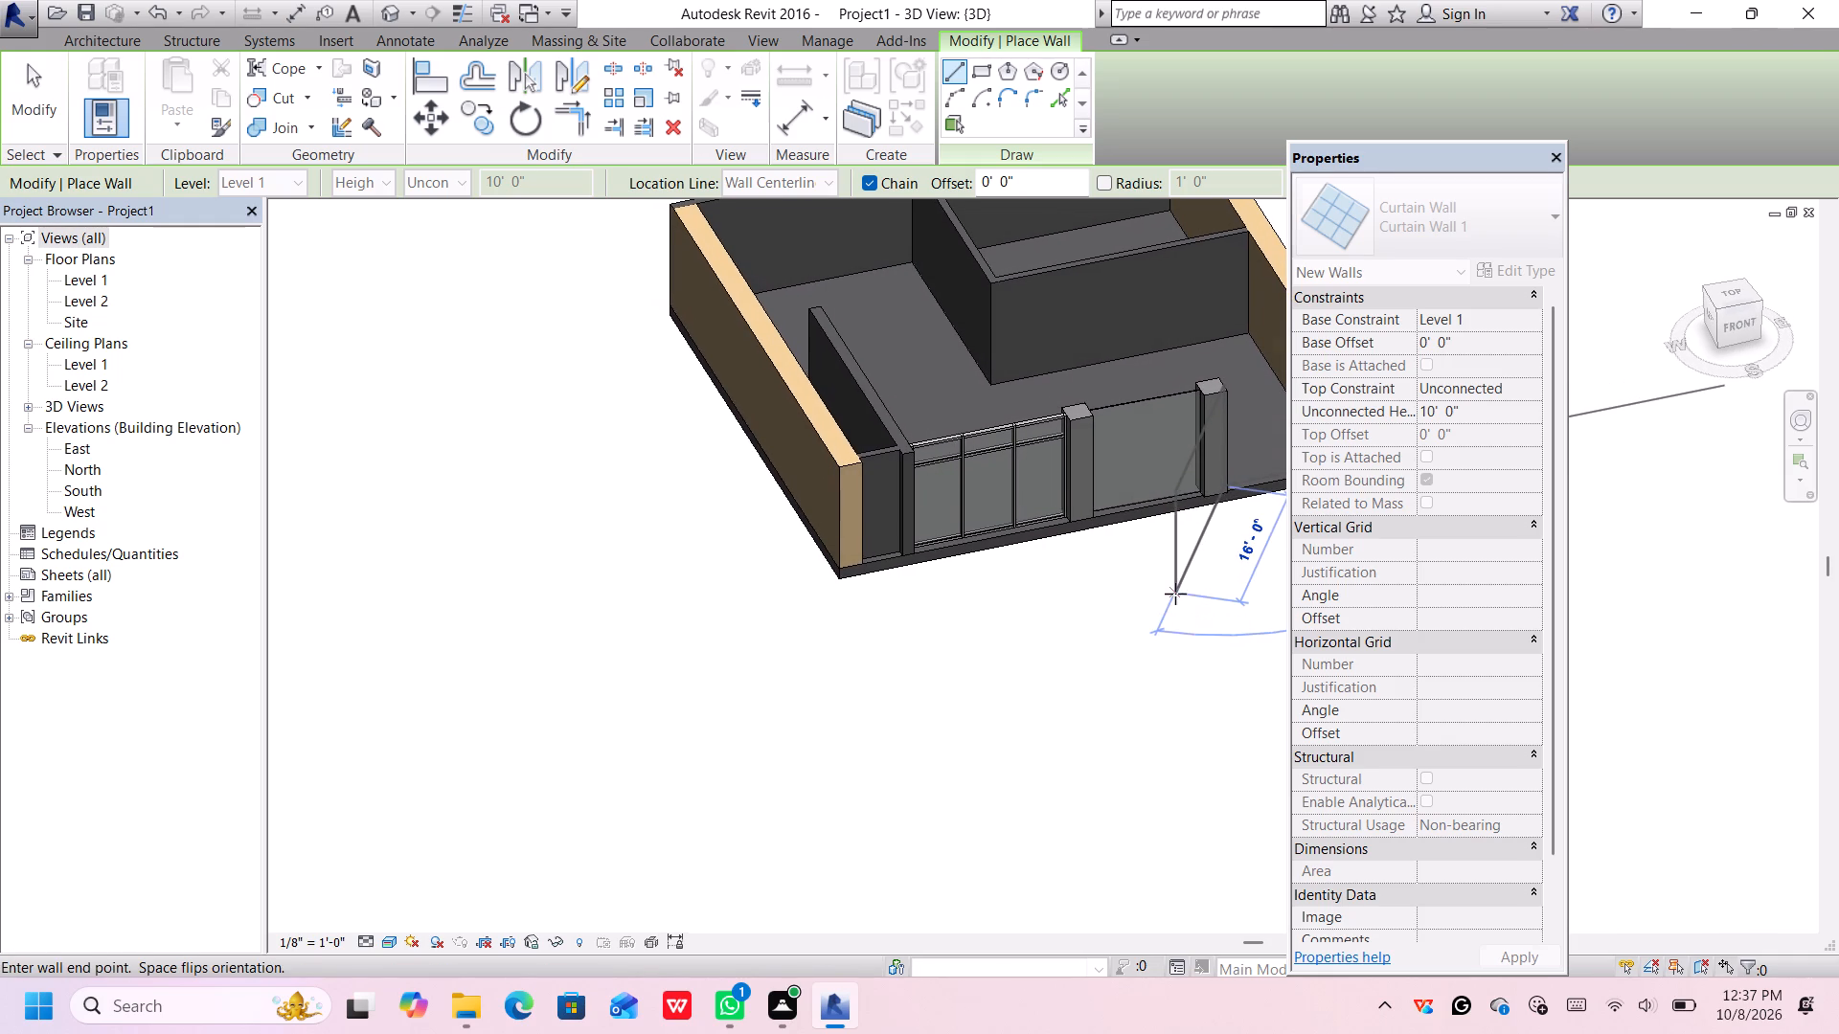
middle_click_drag(1178, 597, 1129, 610, "ctrl")
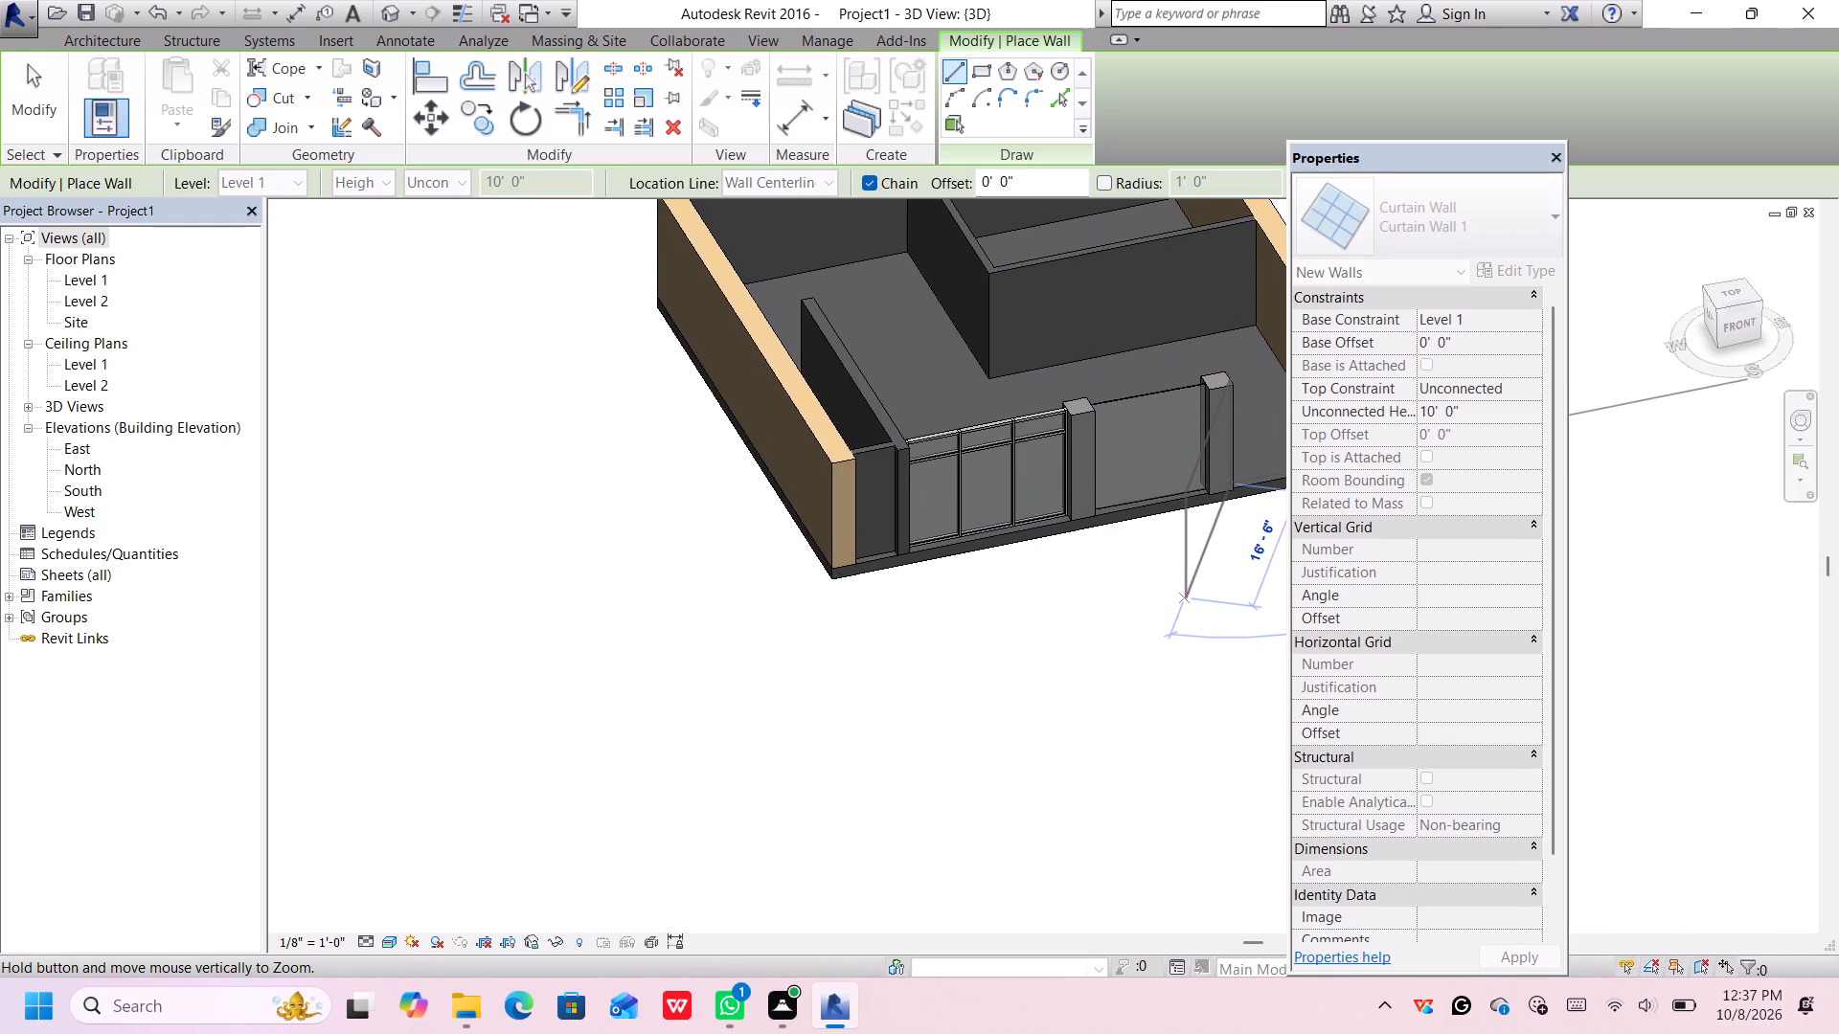
middle_click_drag(1129, 610, 1146, 586, "ctrl")
scroll(1268, 504, "up", 1)
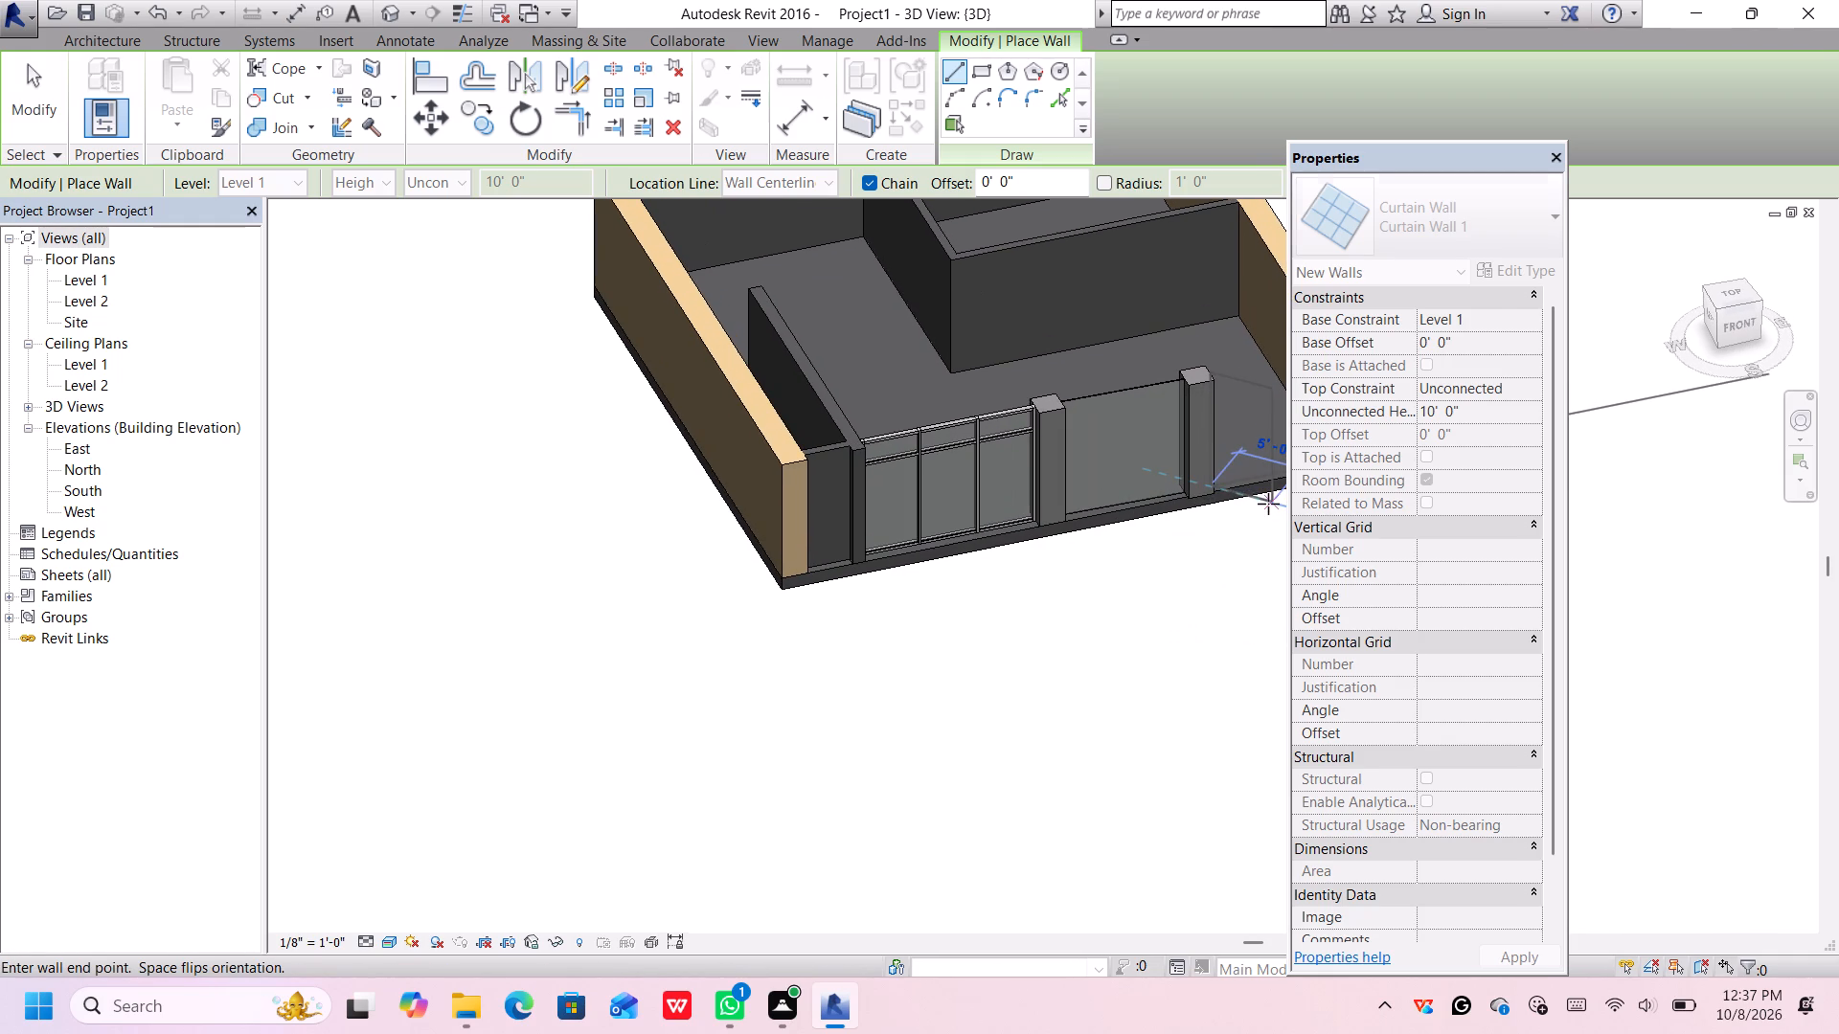
middle_click_drag(1268, 503, 991, 551)
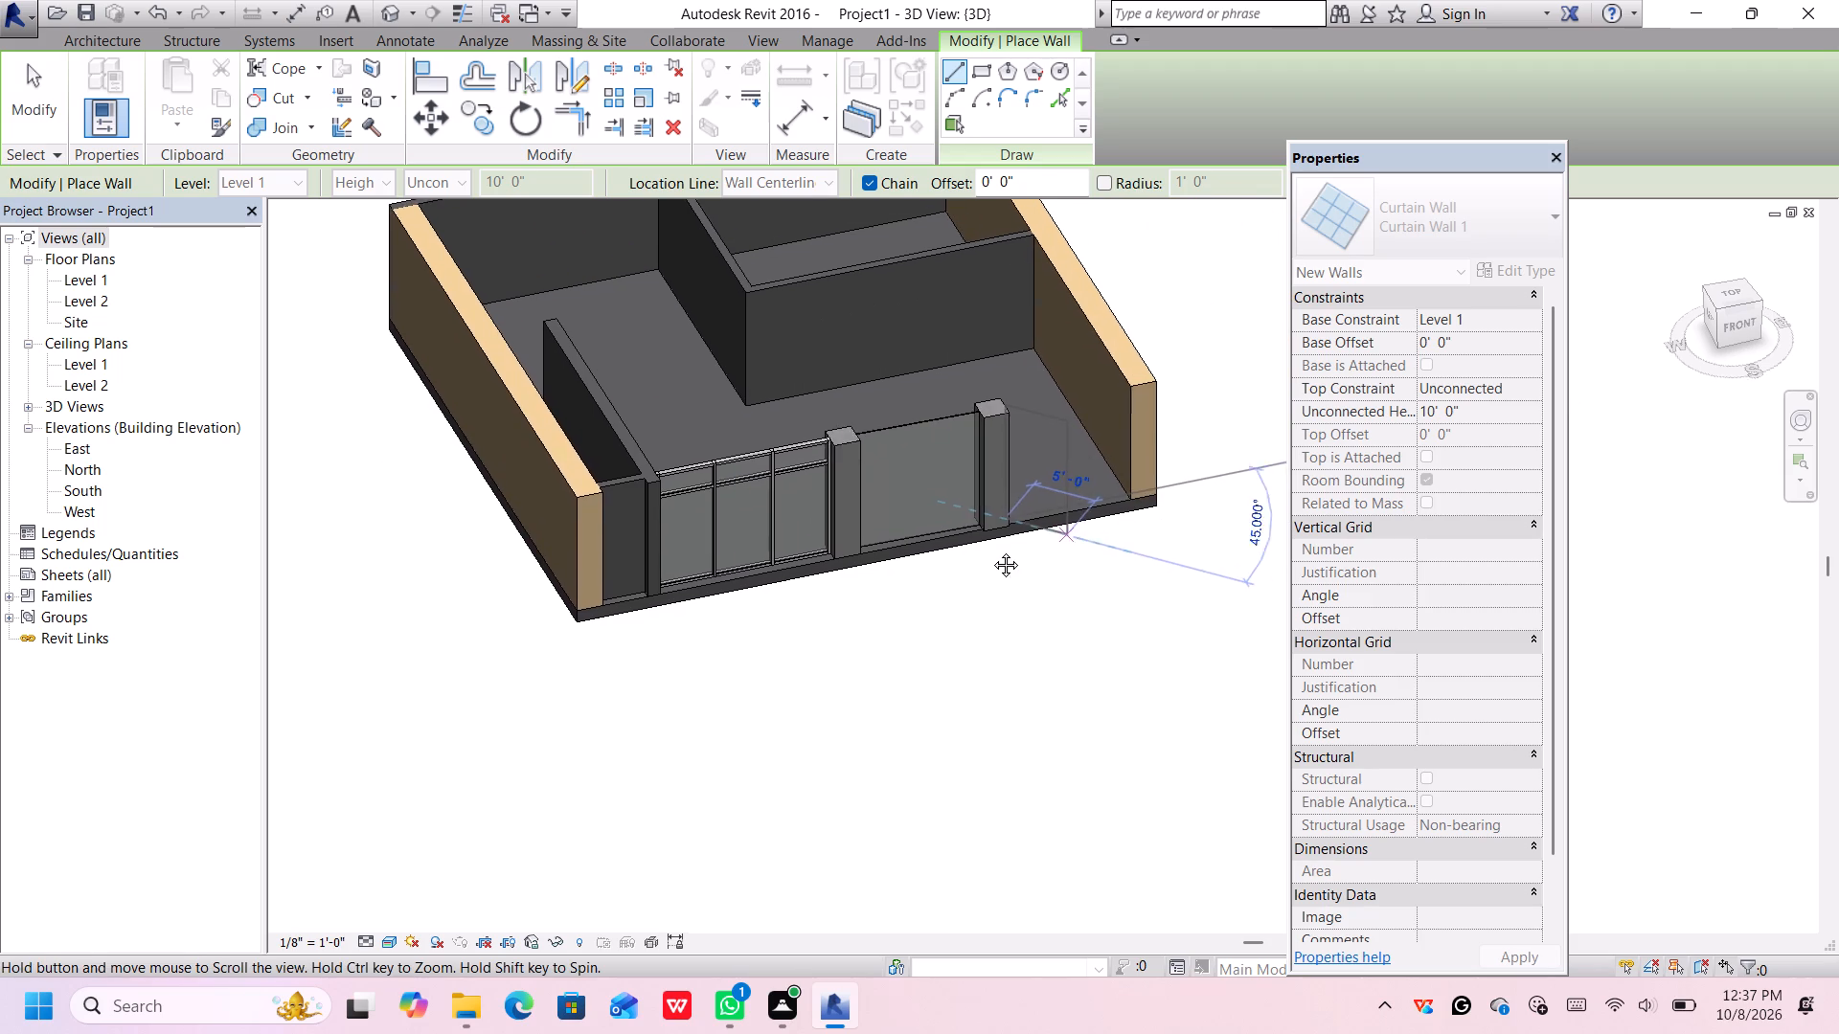
middle_click_drag(991, 551, 994, 551)
scroll(1038, 506, "up", 4)
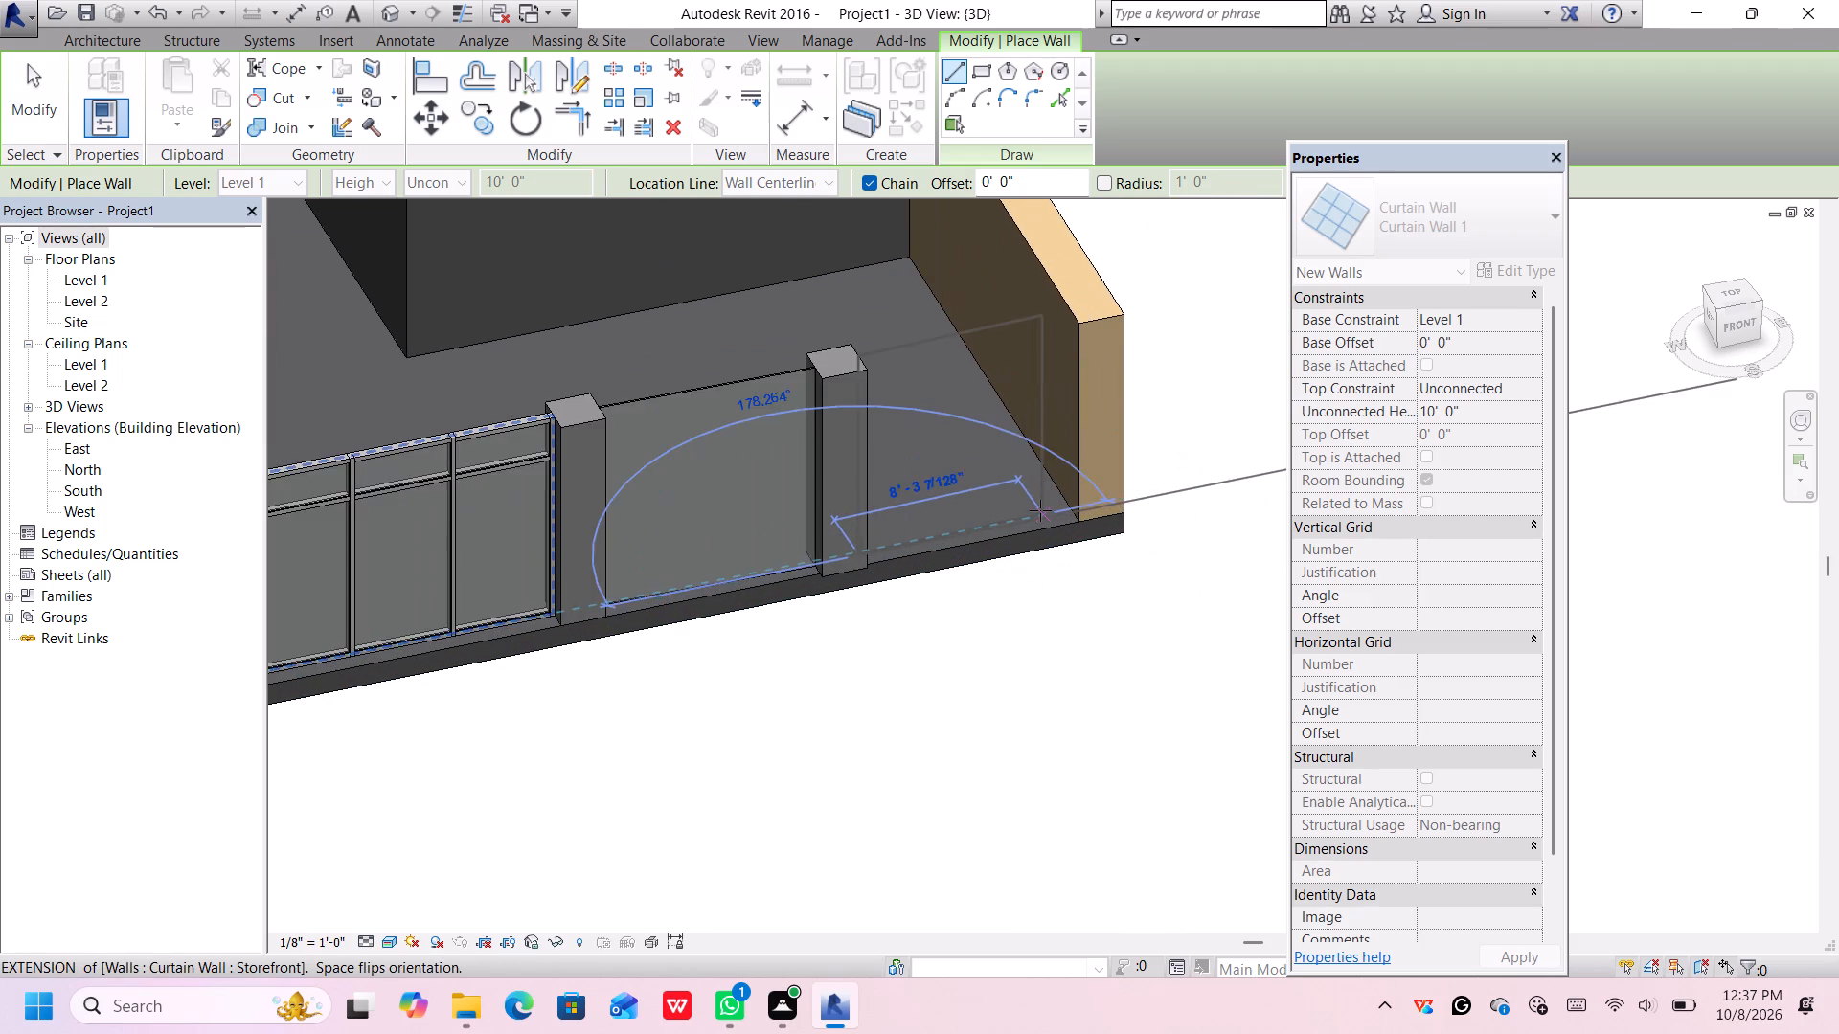
scroll(1040, 510, "up", 9)
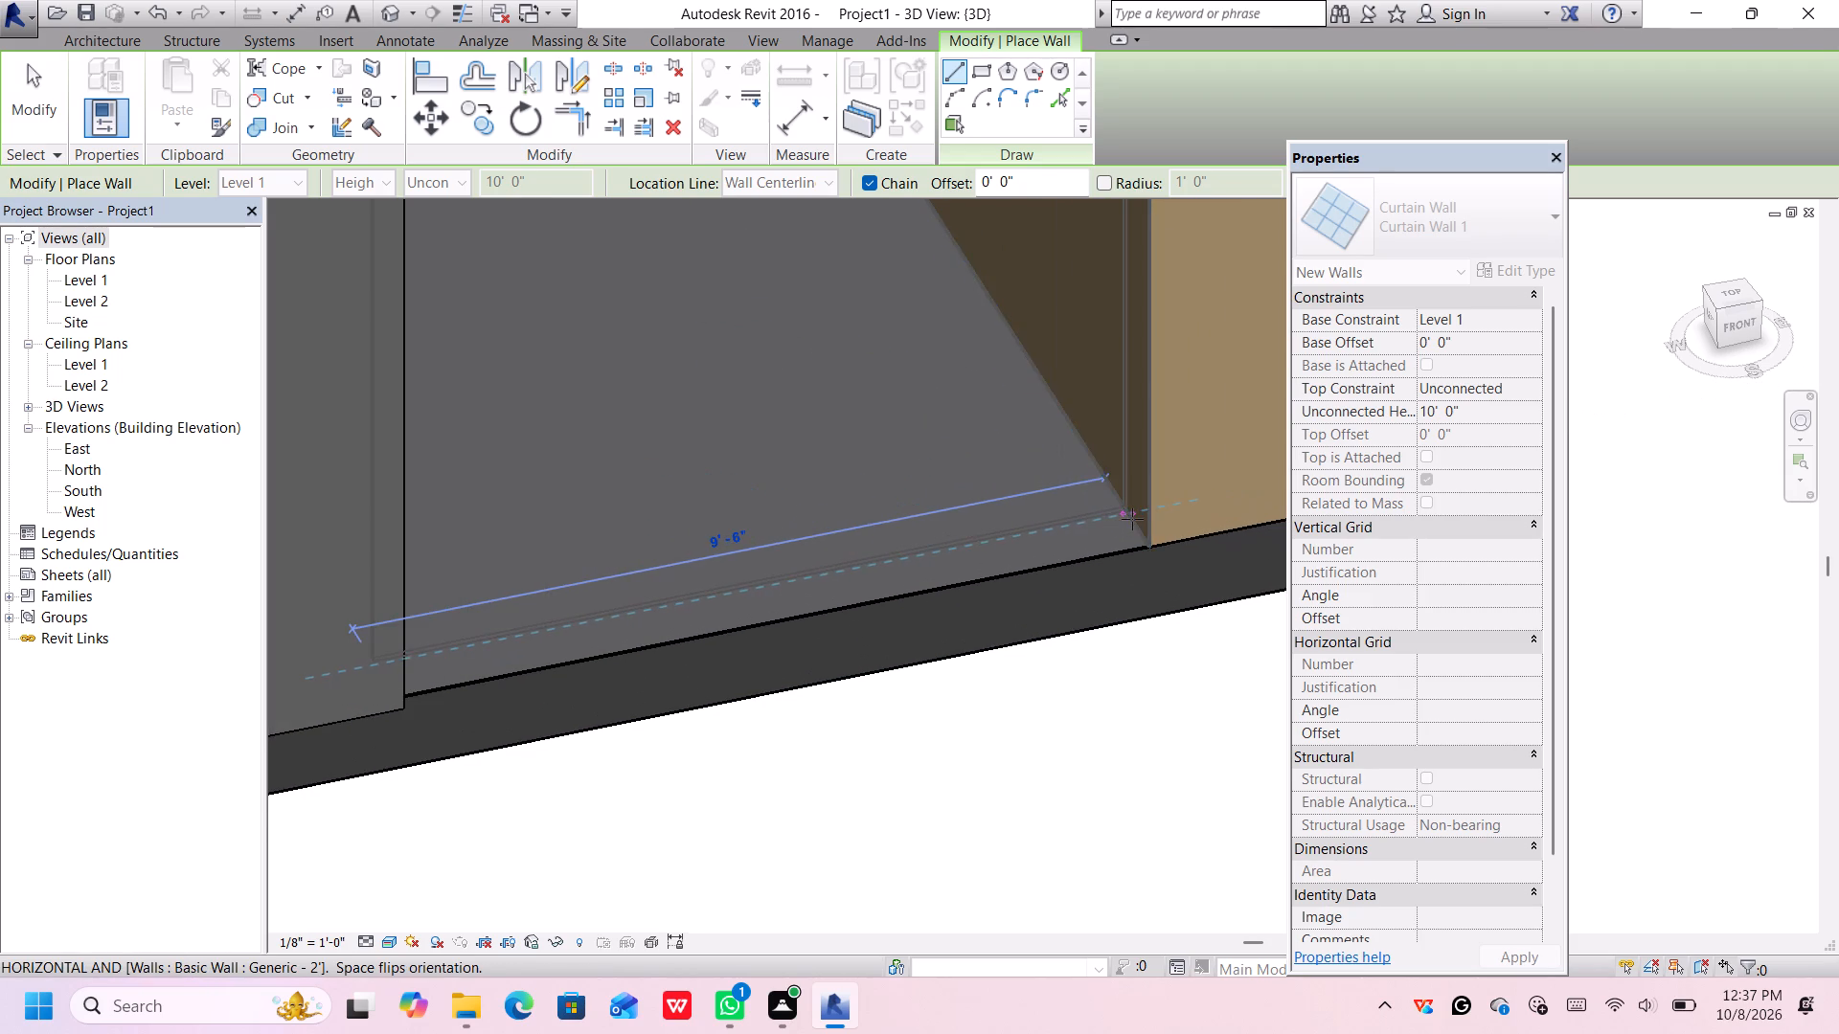
scroll(1132, 519, "up", 9)
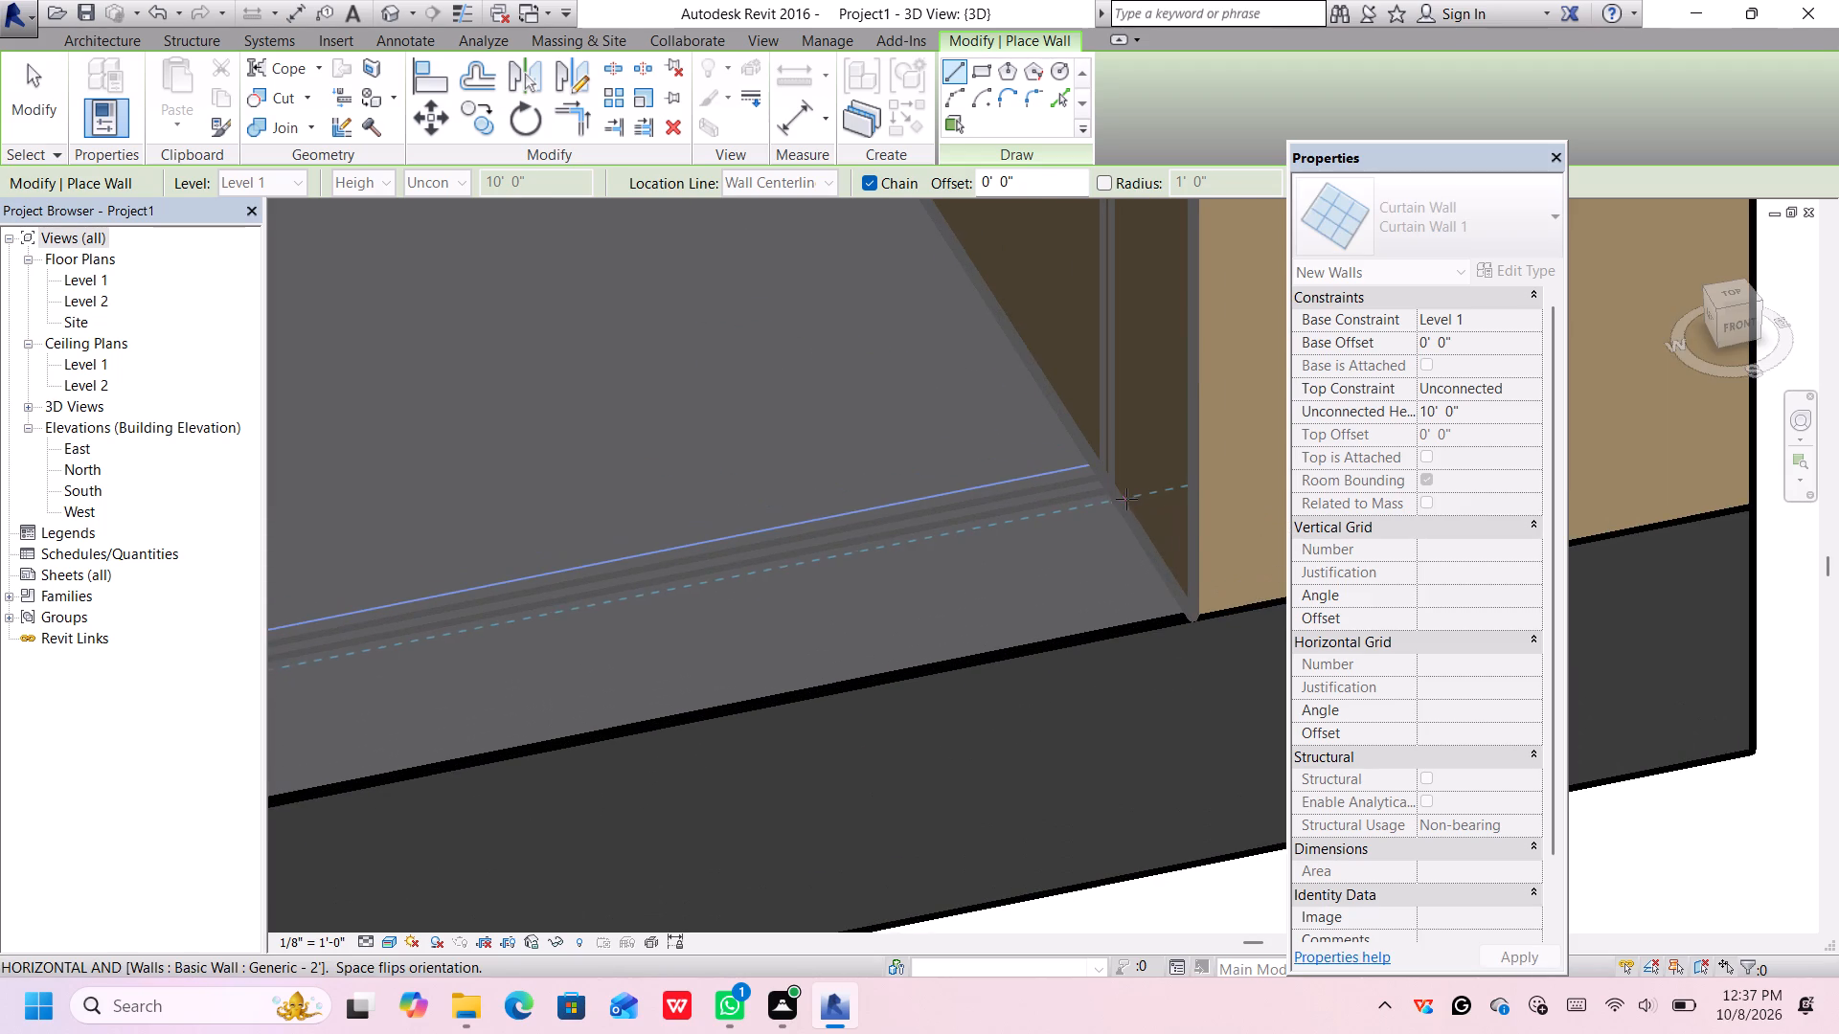
left_click(1124, 497)
scroll(1123, 553, "down", 6)
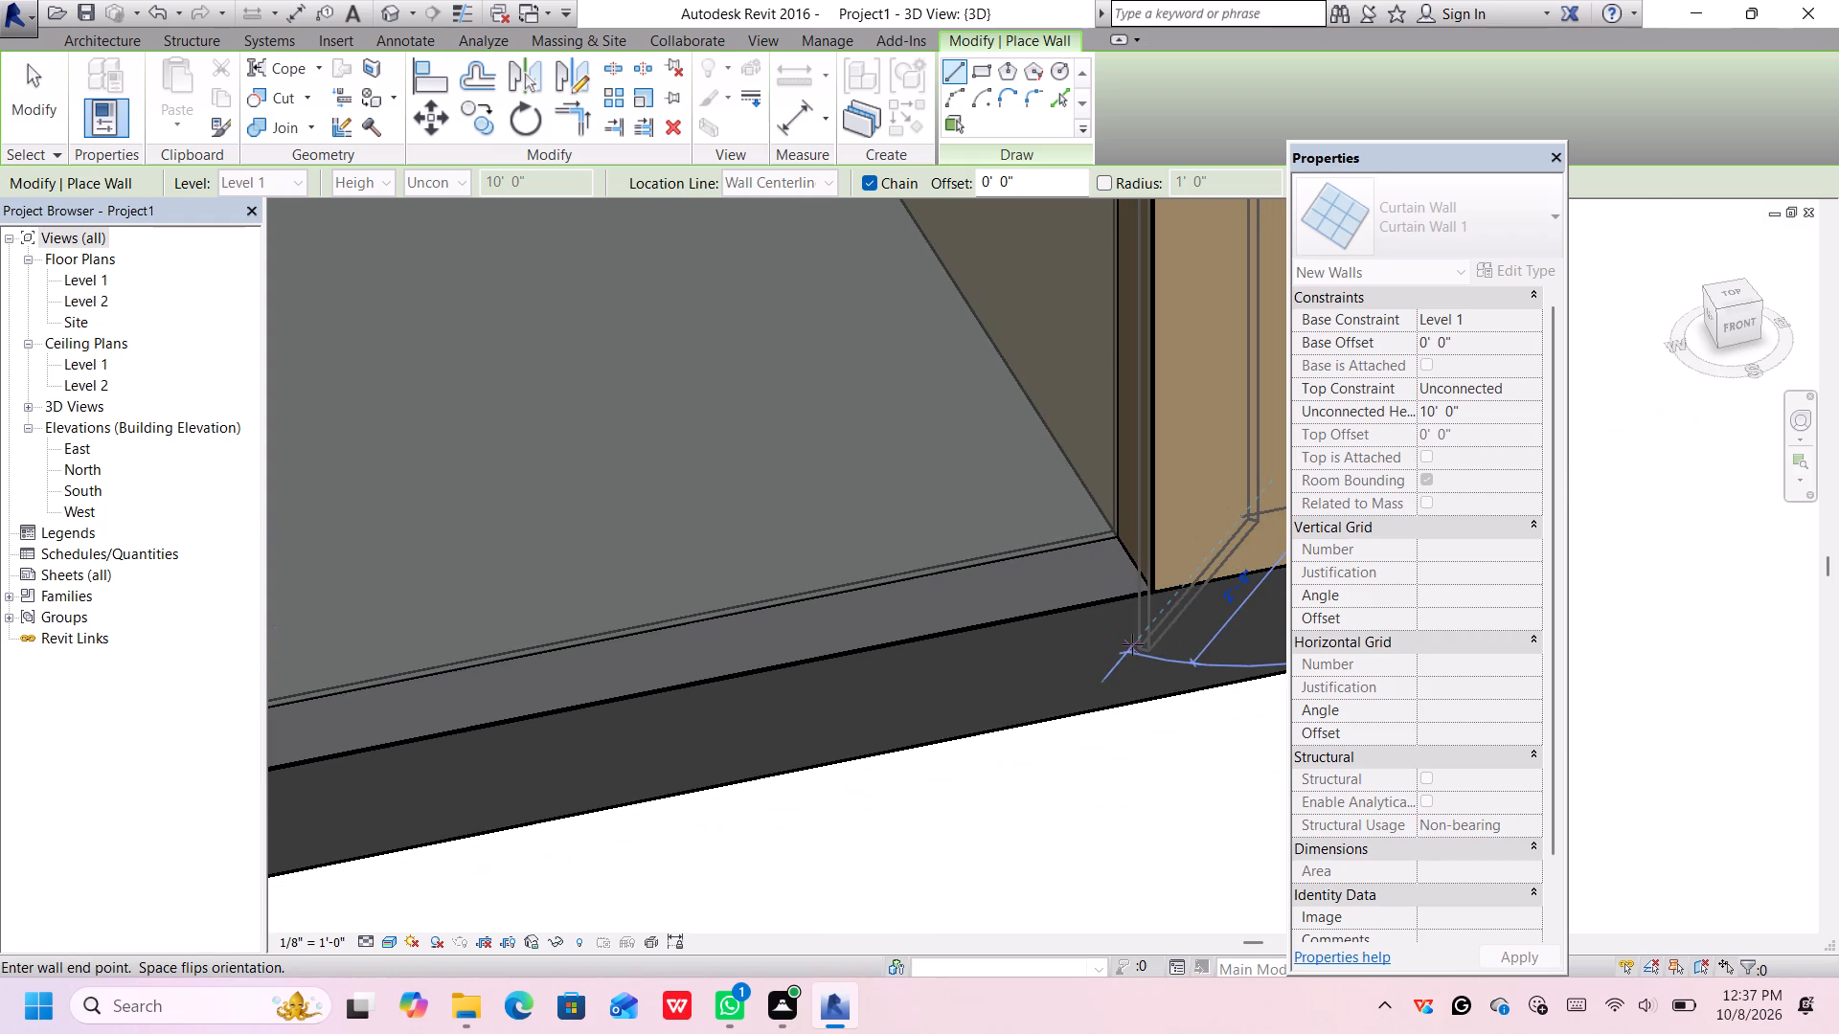
key("Escape")
scroll(1132, 644, "down", 12)
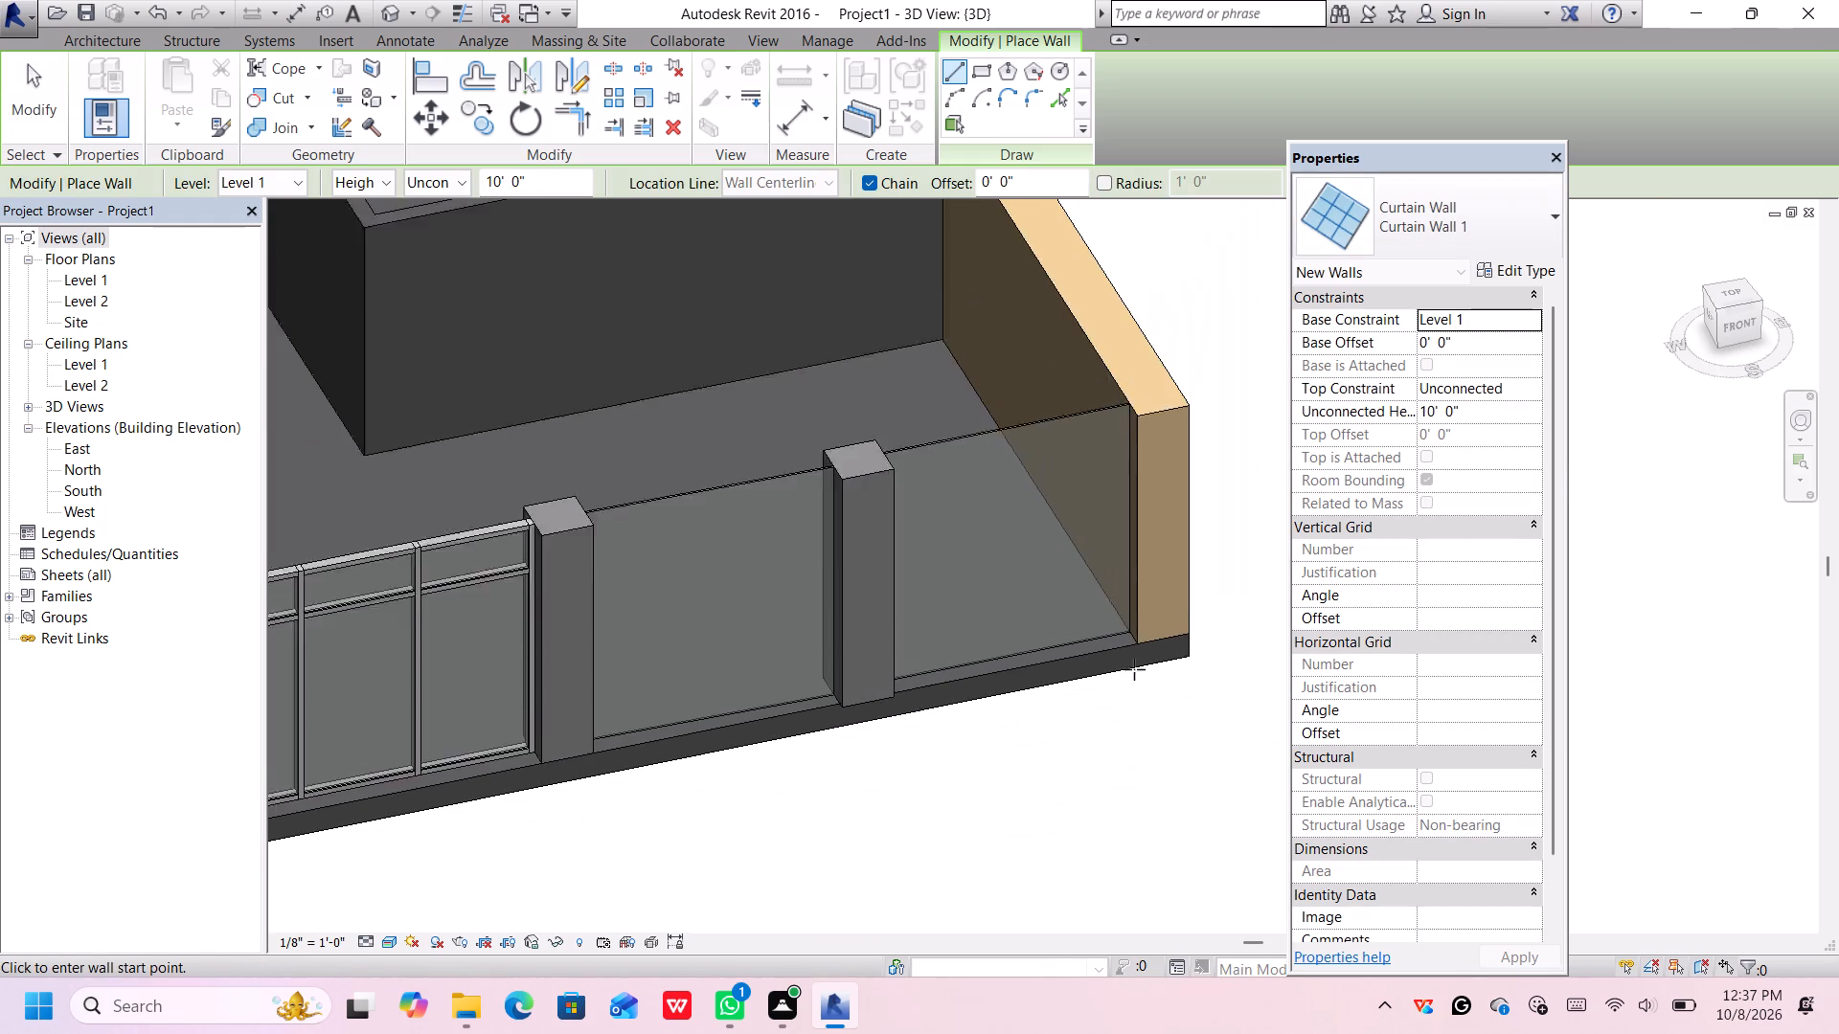
key("Escape")
Change the two Curtain Wall 1 segments on either side of the end front column to the Storefront type.
left_click(999, 470)
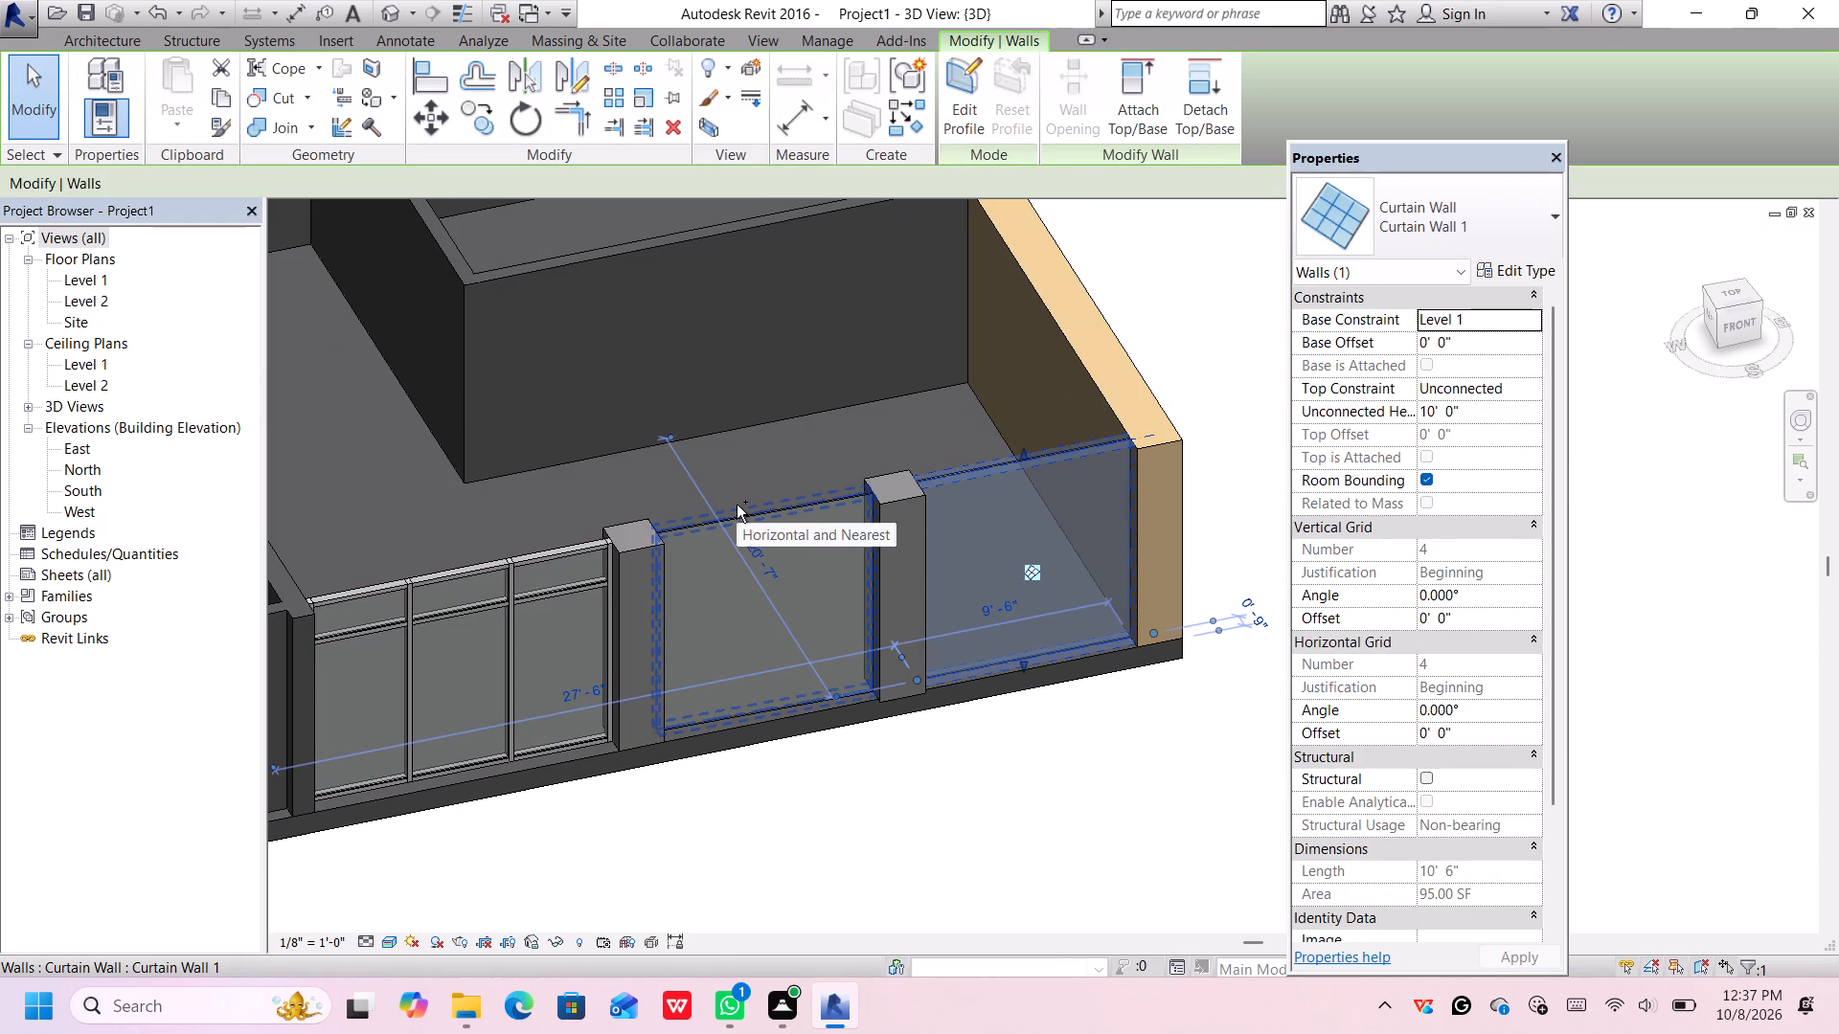
left_click(738, 508, "ctrl")
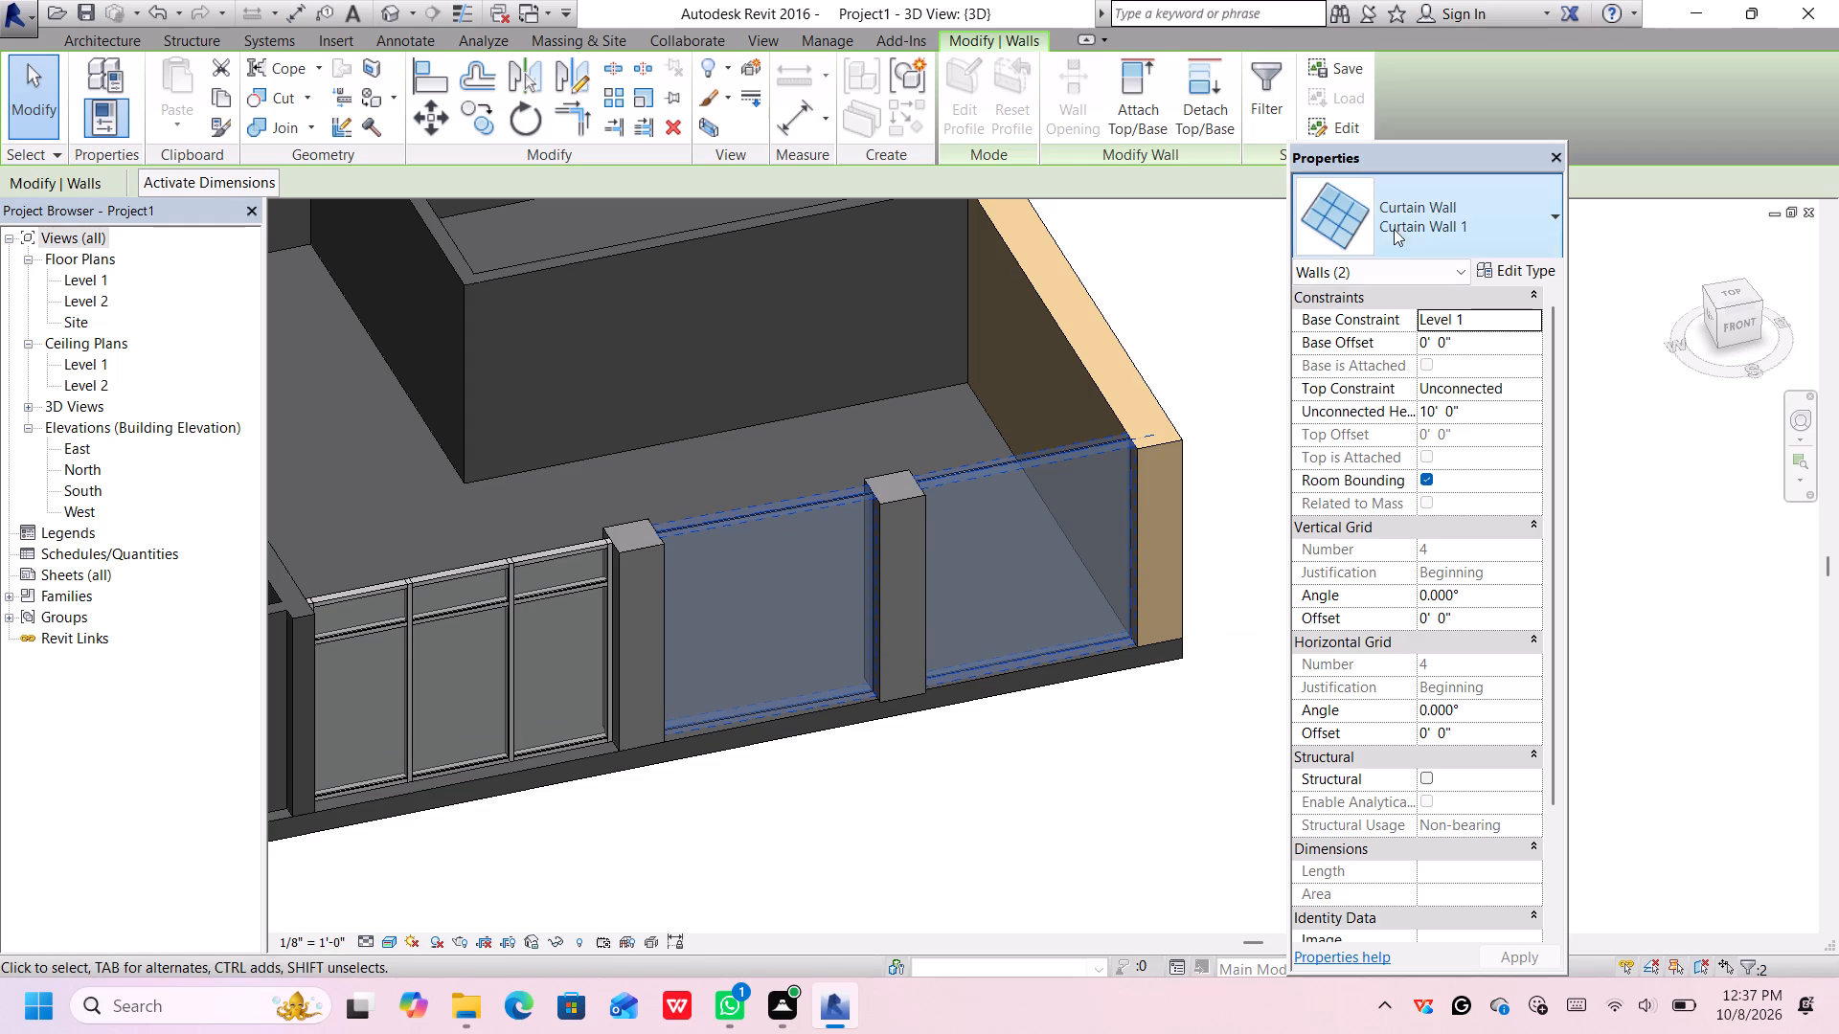
left_click(1409, 223)
left_click(1420, 579)
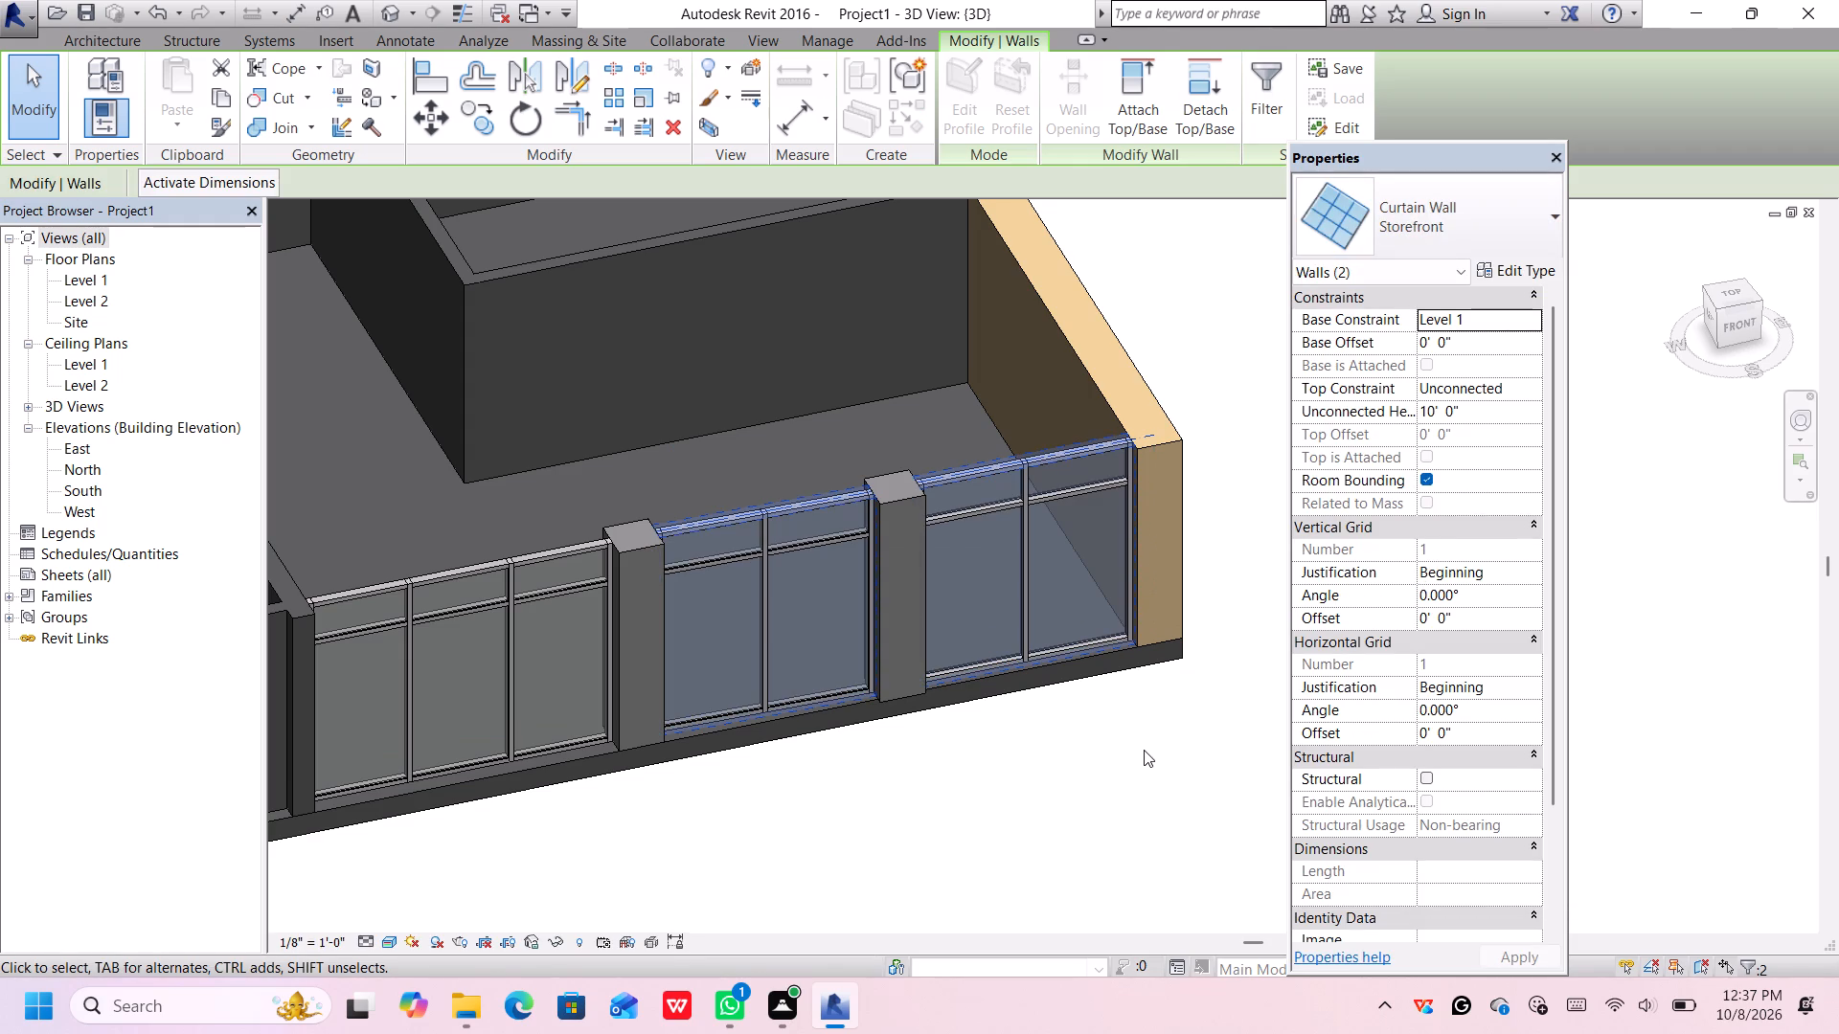
Duplicate the Generic - 8" type under the suggested name for the rear wall, the two joined interior partitions and the short front wall.
scroll(1145, 747, "down", 4)
middle_click_drag(1131, 780, 1289, 616)
middle_click_drag(1137, 646, 1129, 671)
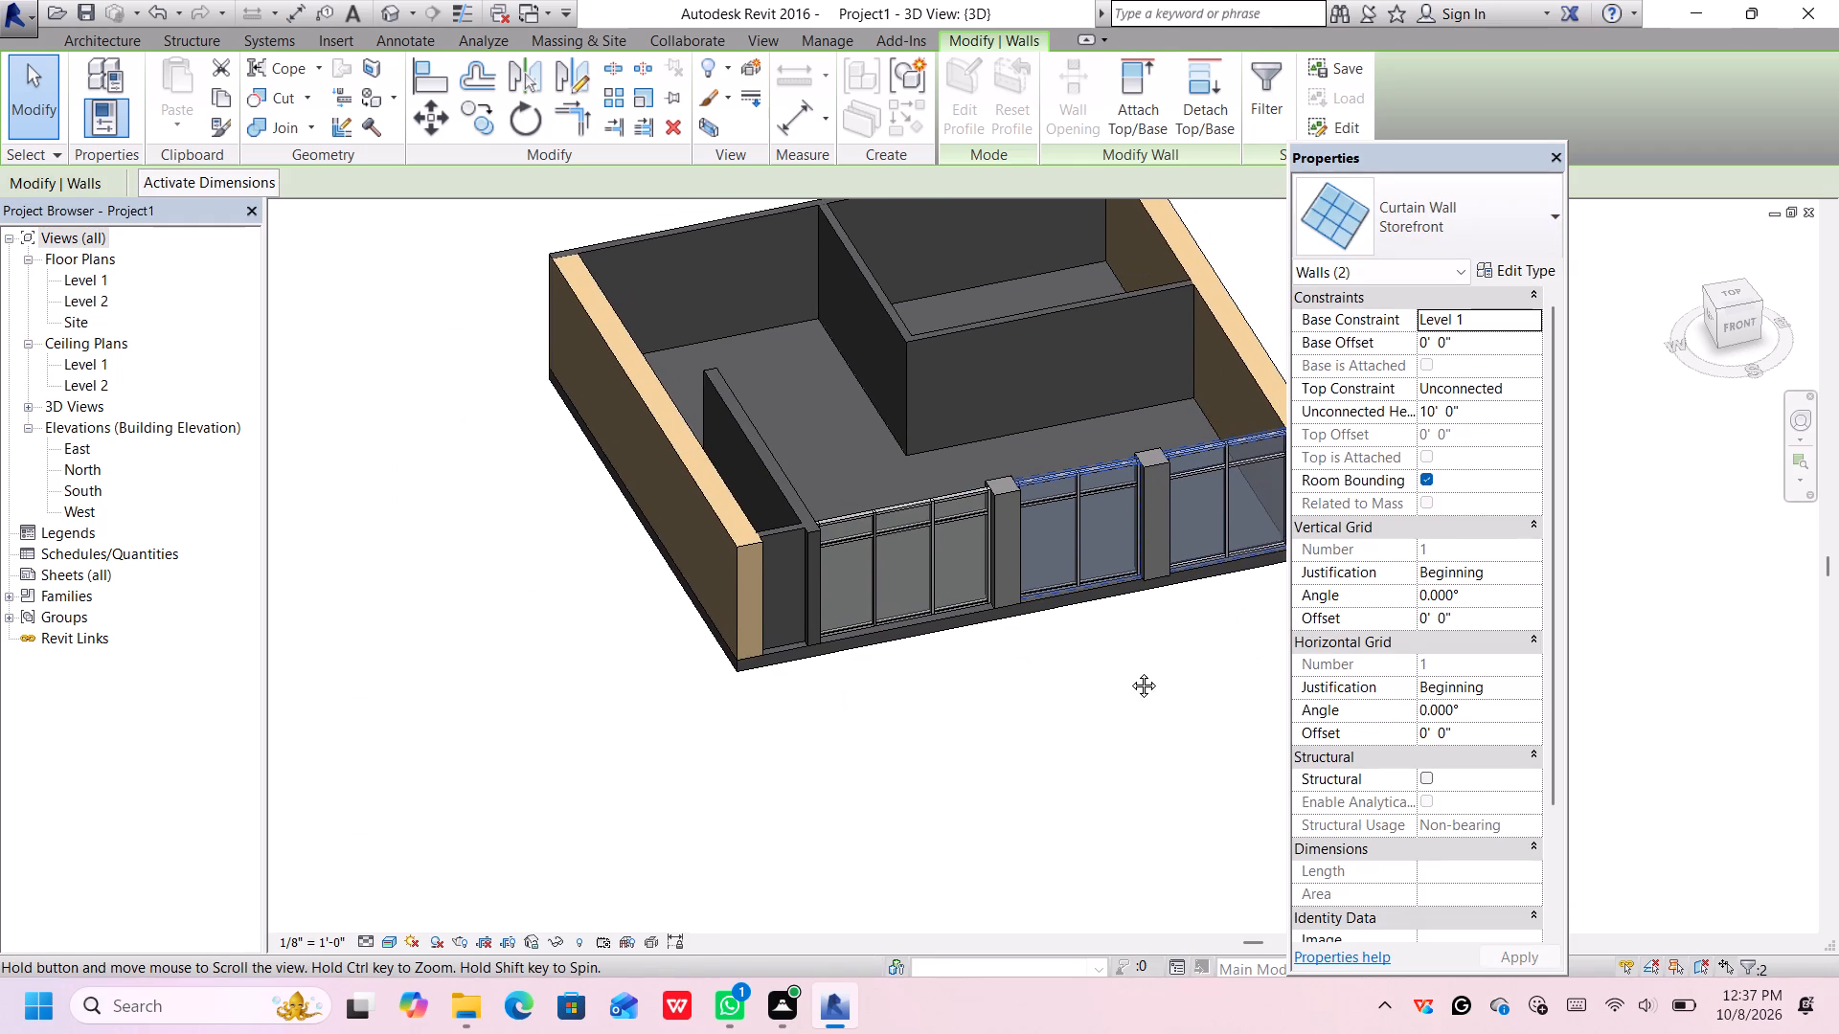
middle_click_drag(1129, 671, 1115, 686)
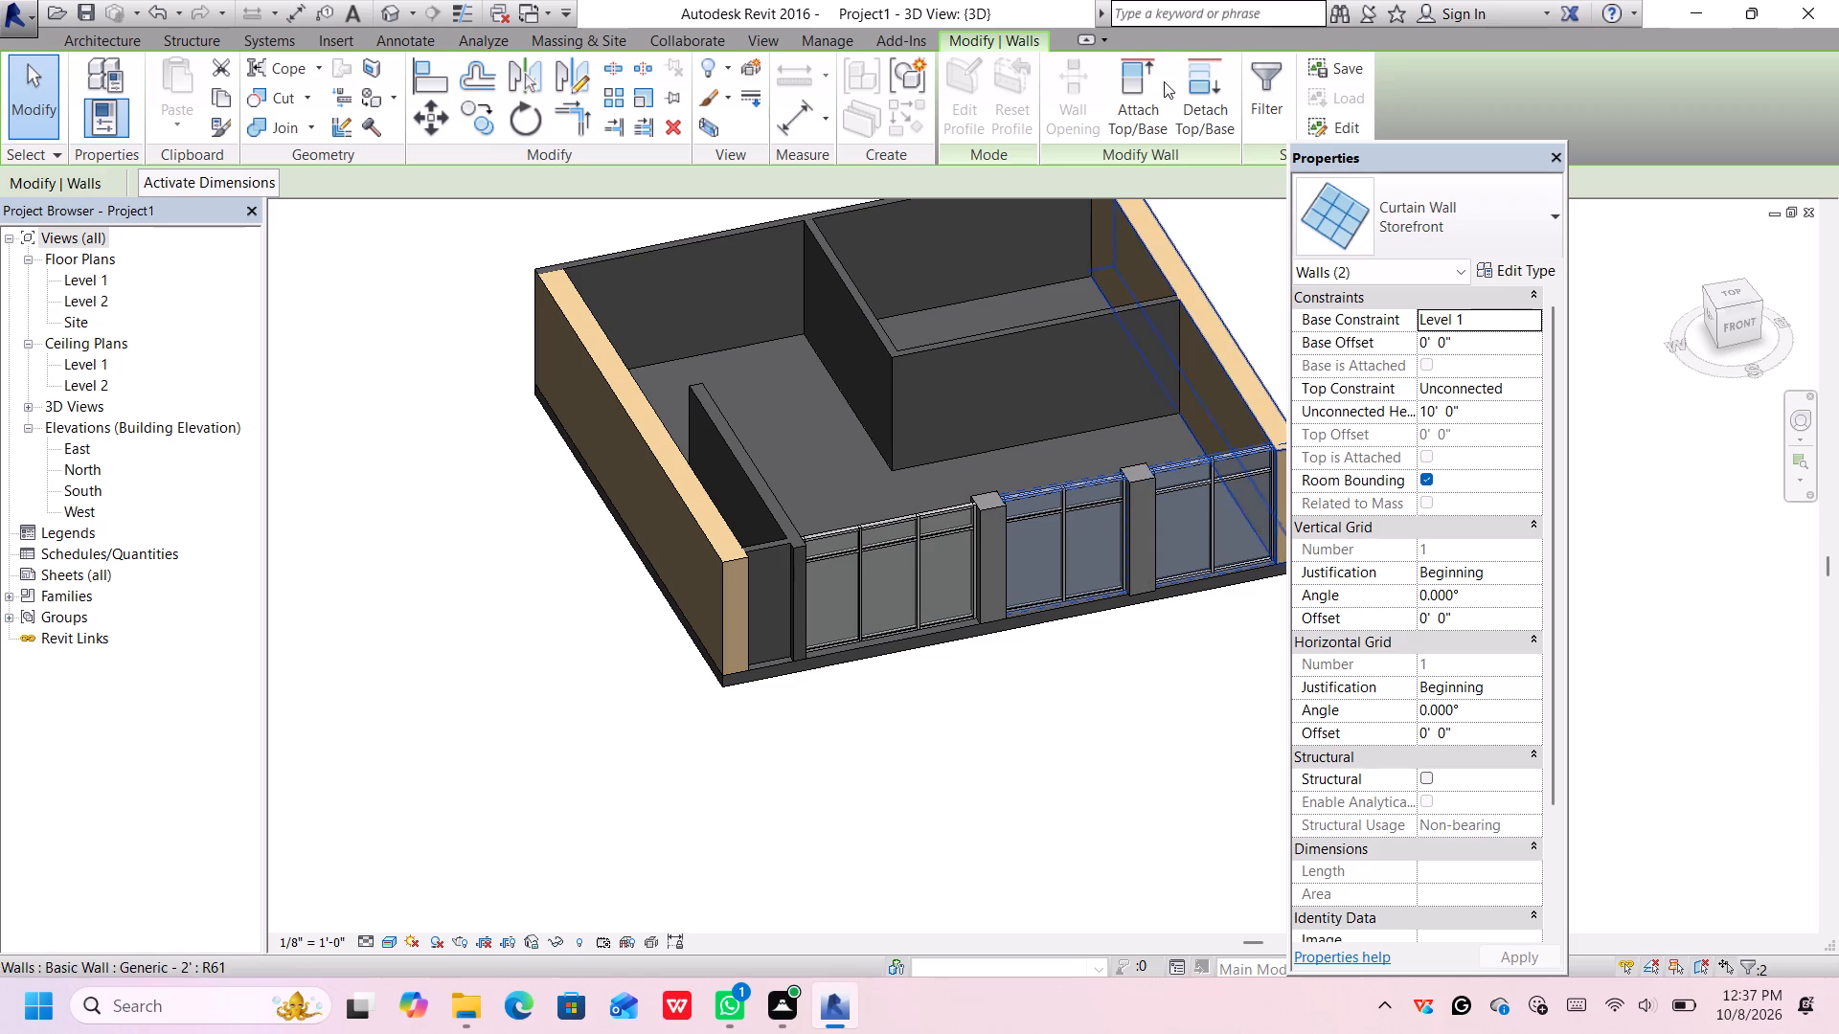
middle_click_drag(1002, 417, 916, 389)
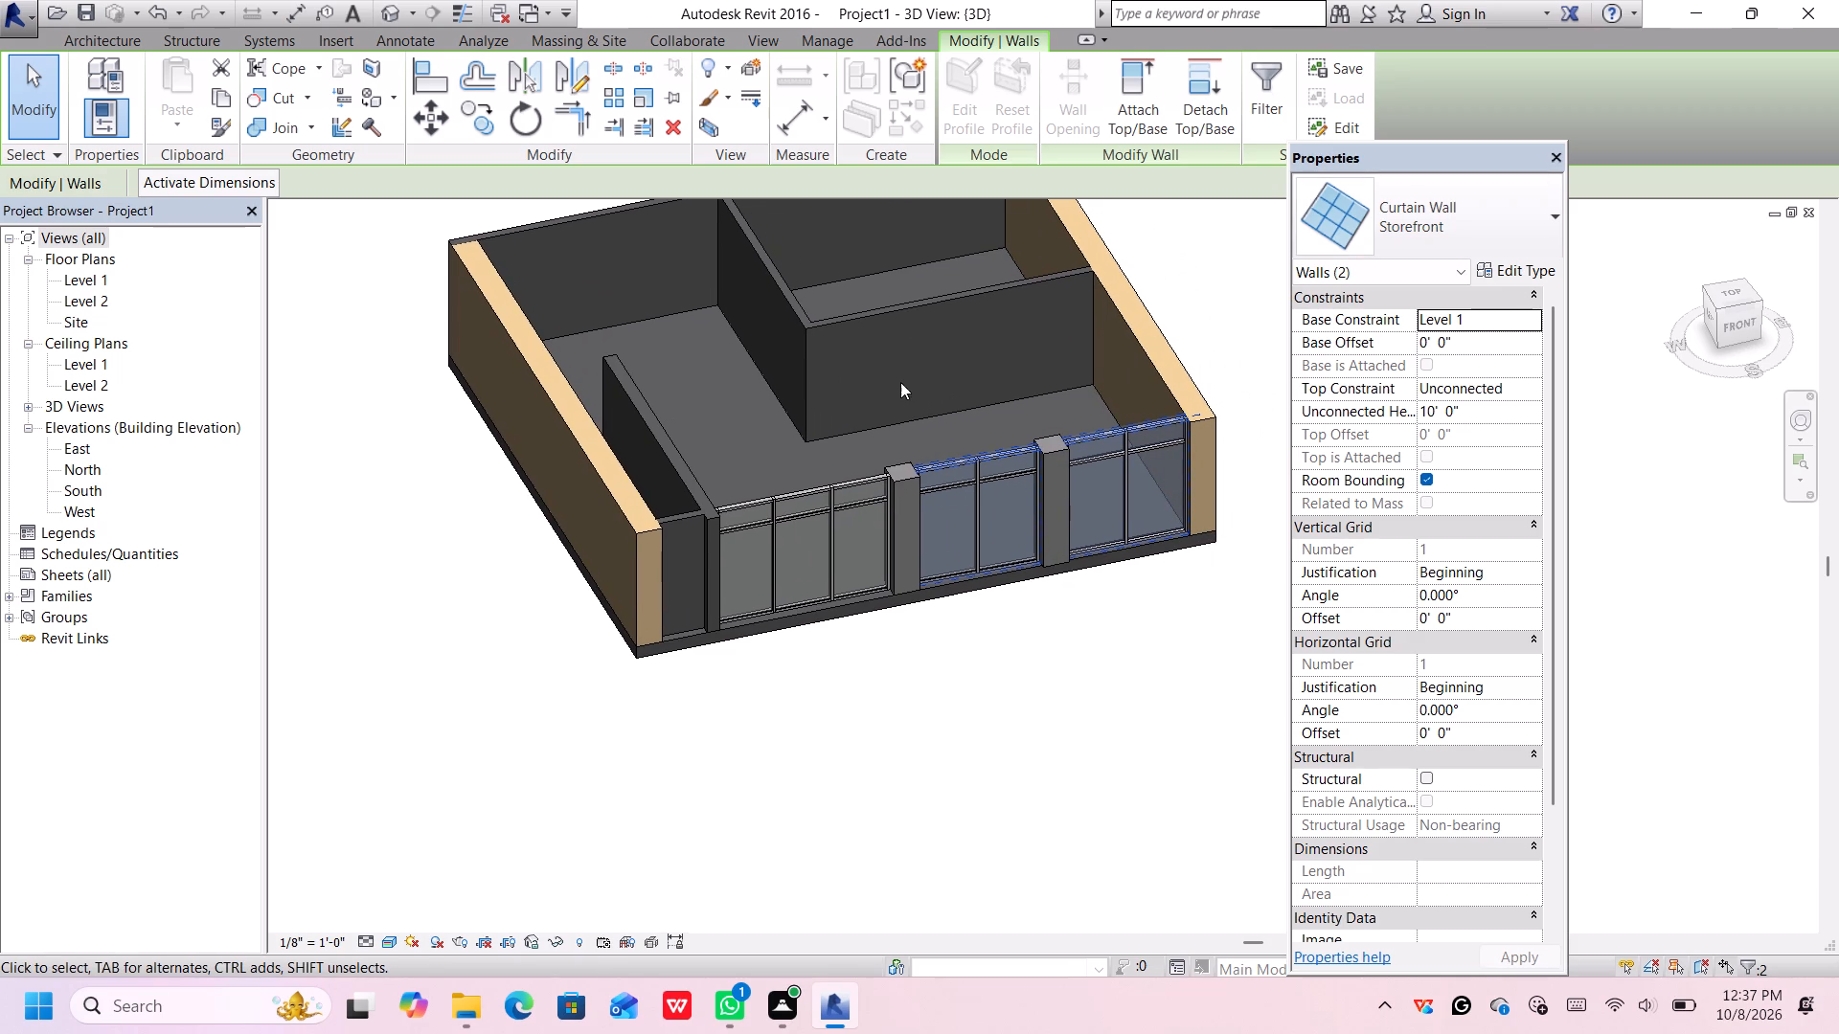
middle_click_drag(909, 346, 833, 493)
scroll(768, 355, "up", 1)
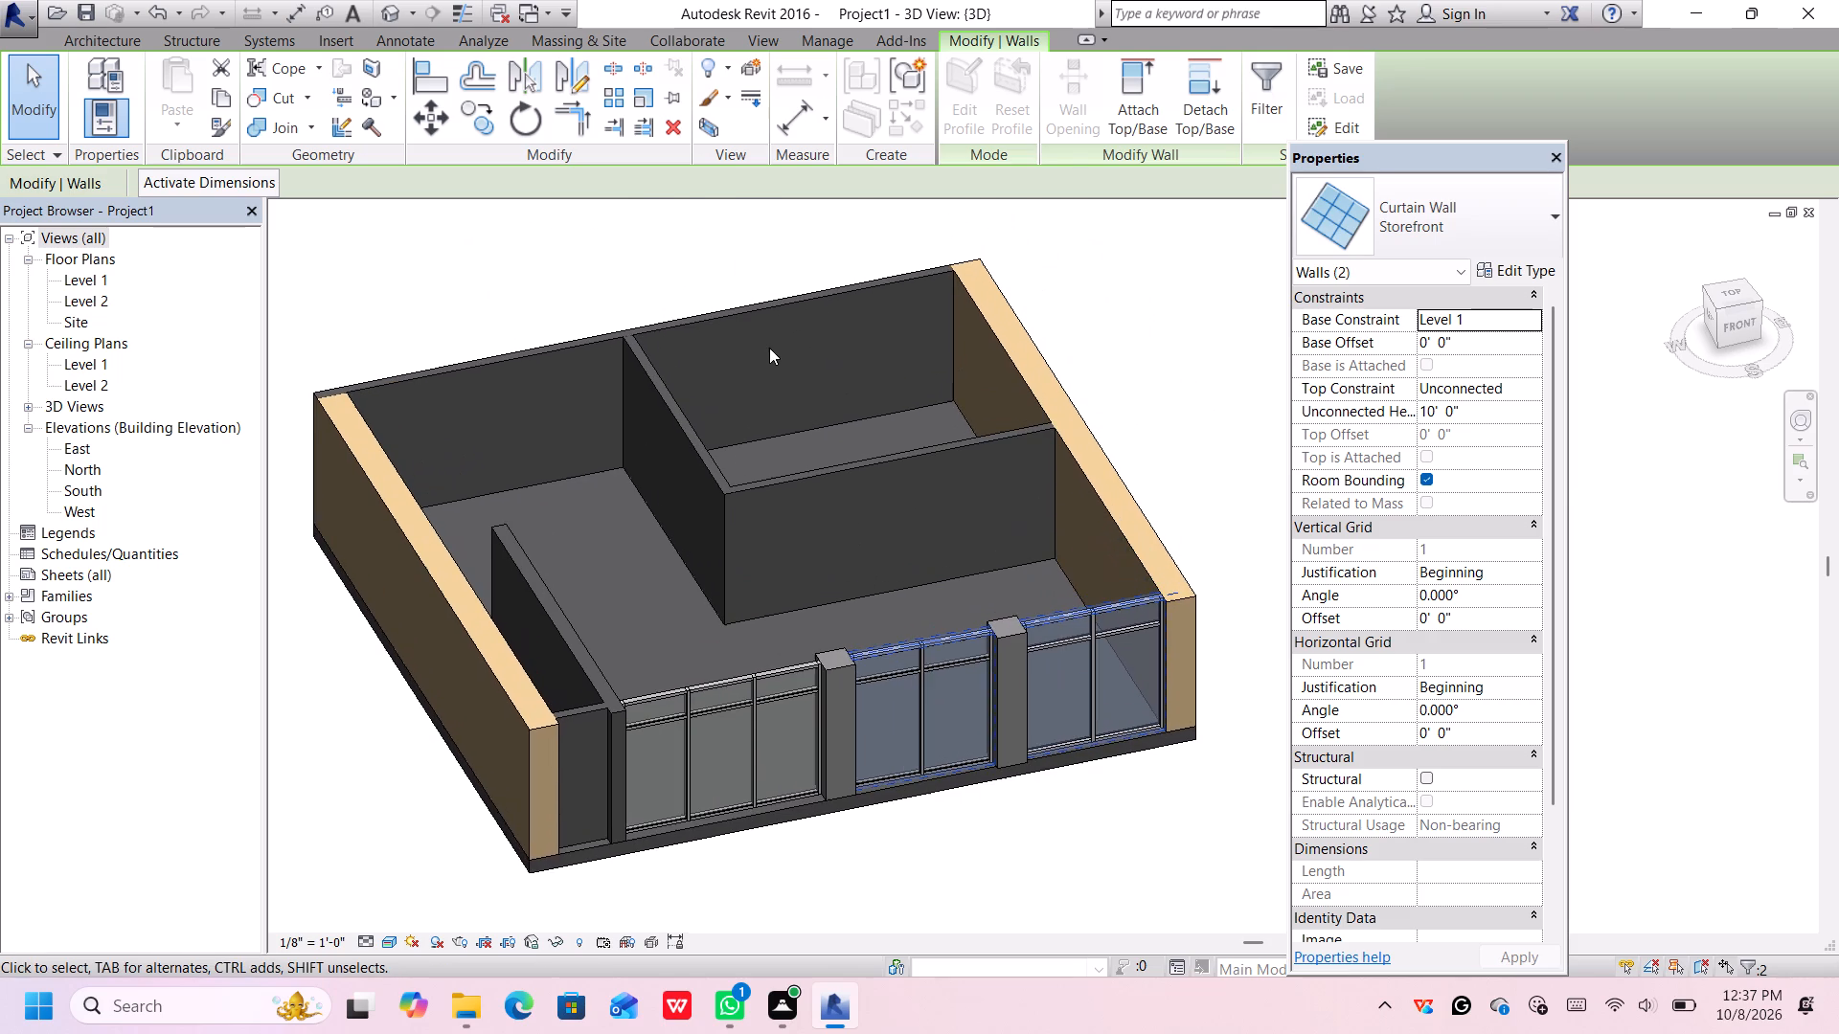
scroll(771, 340, "up", 1)
left_click(789, 307)
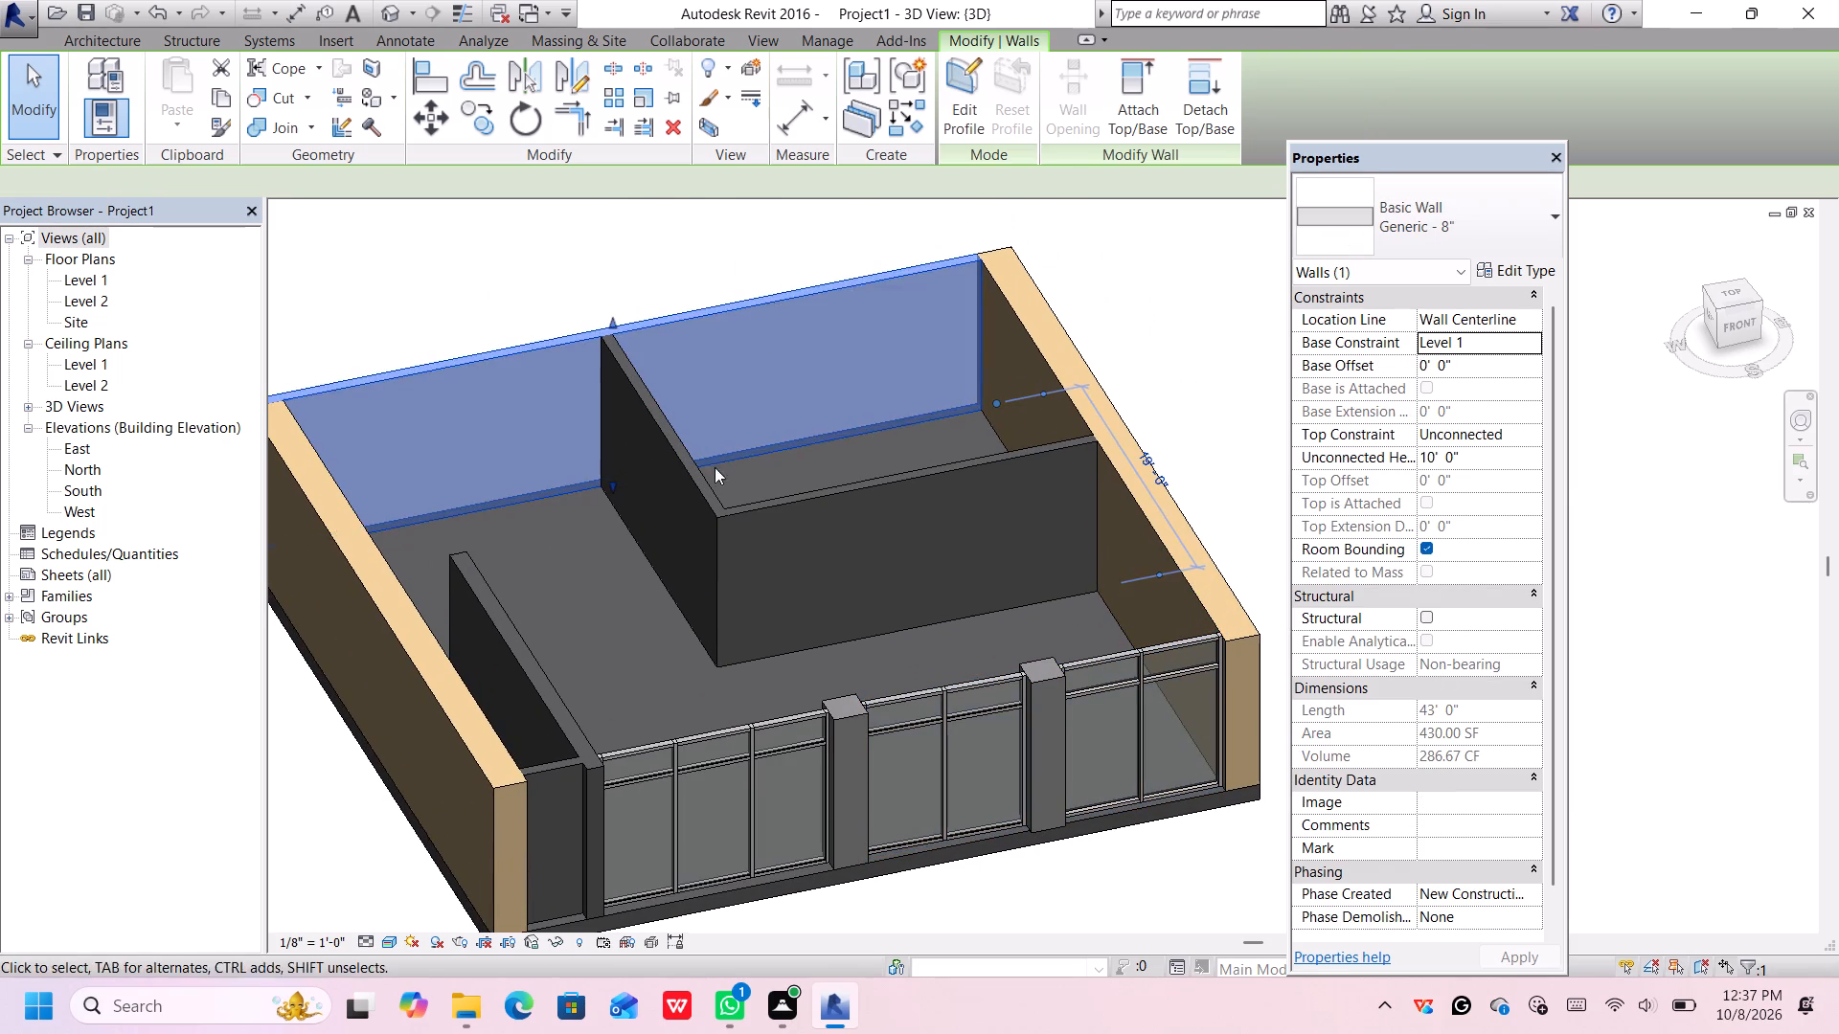
left_click(759, 521, "ctrl")
left_click(767, 499, "ctrl")
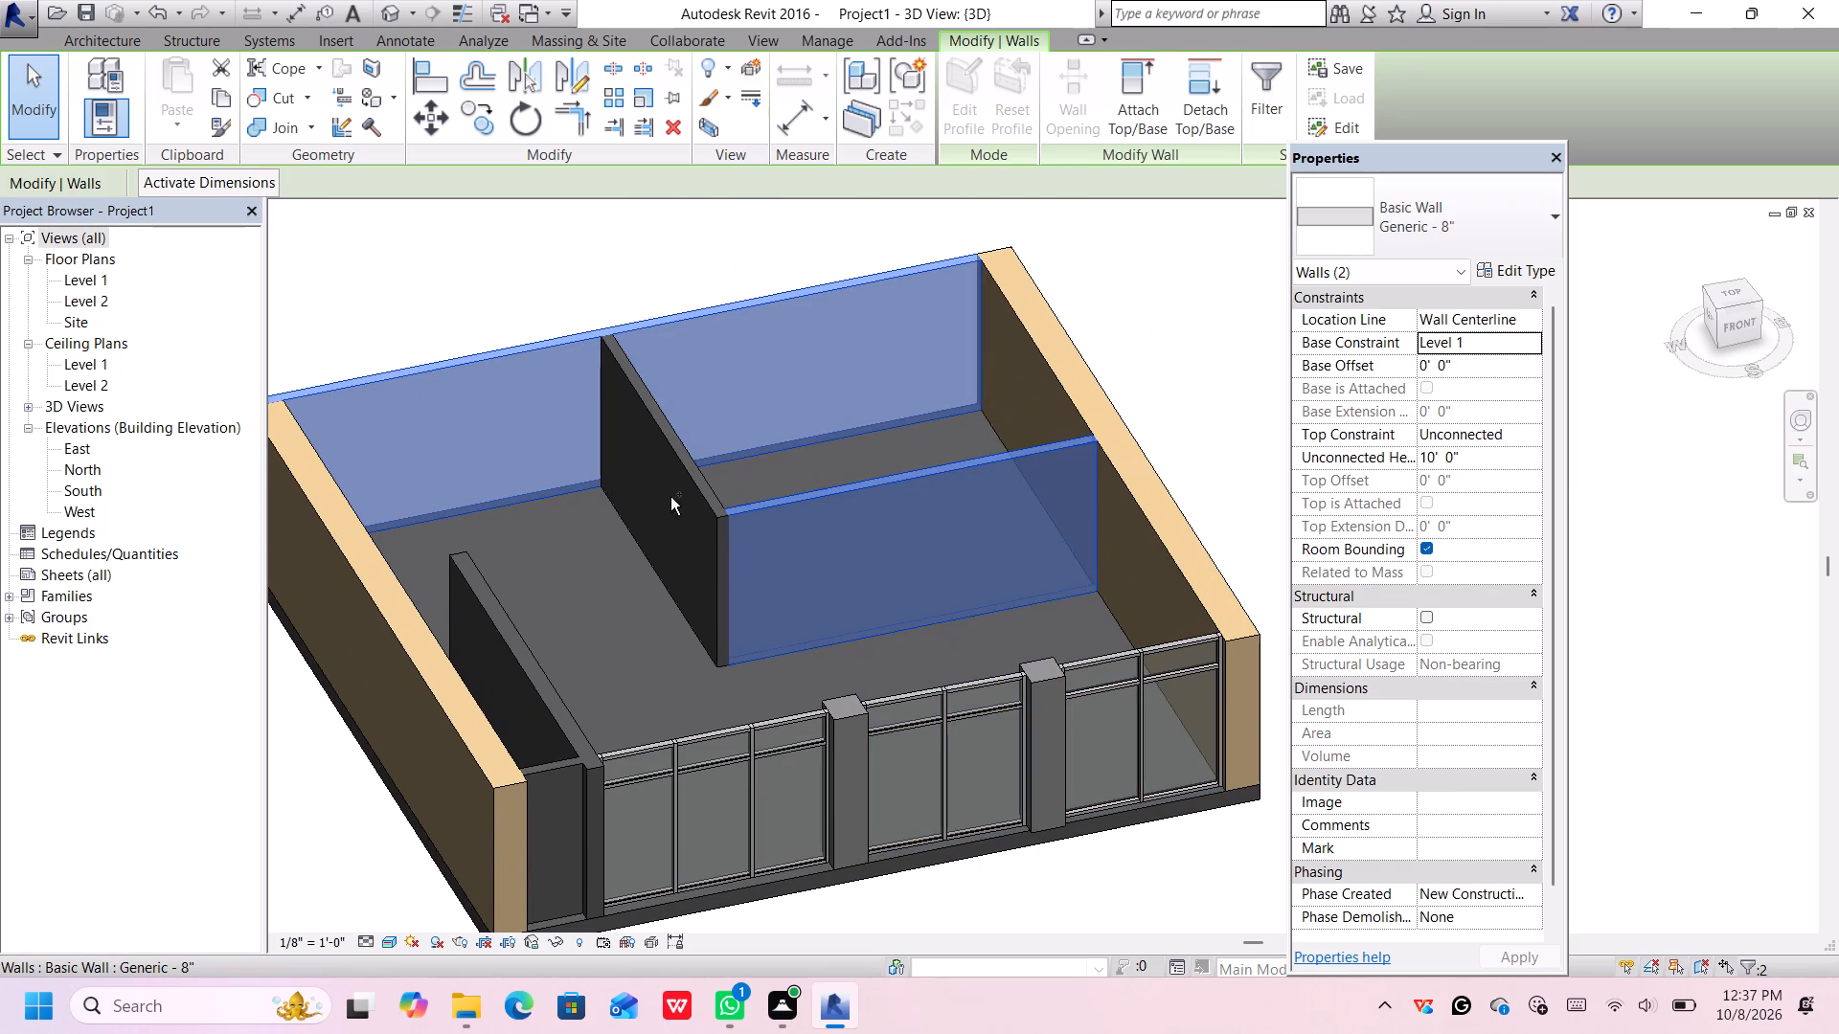
left_click(697, 479, "ctrl")
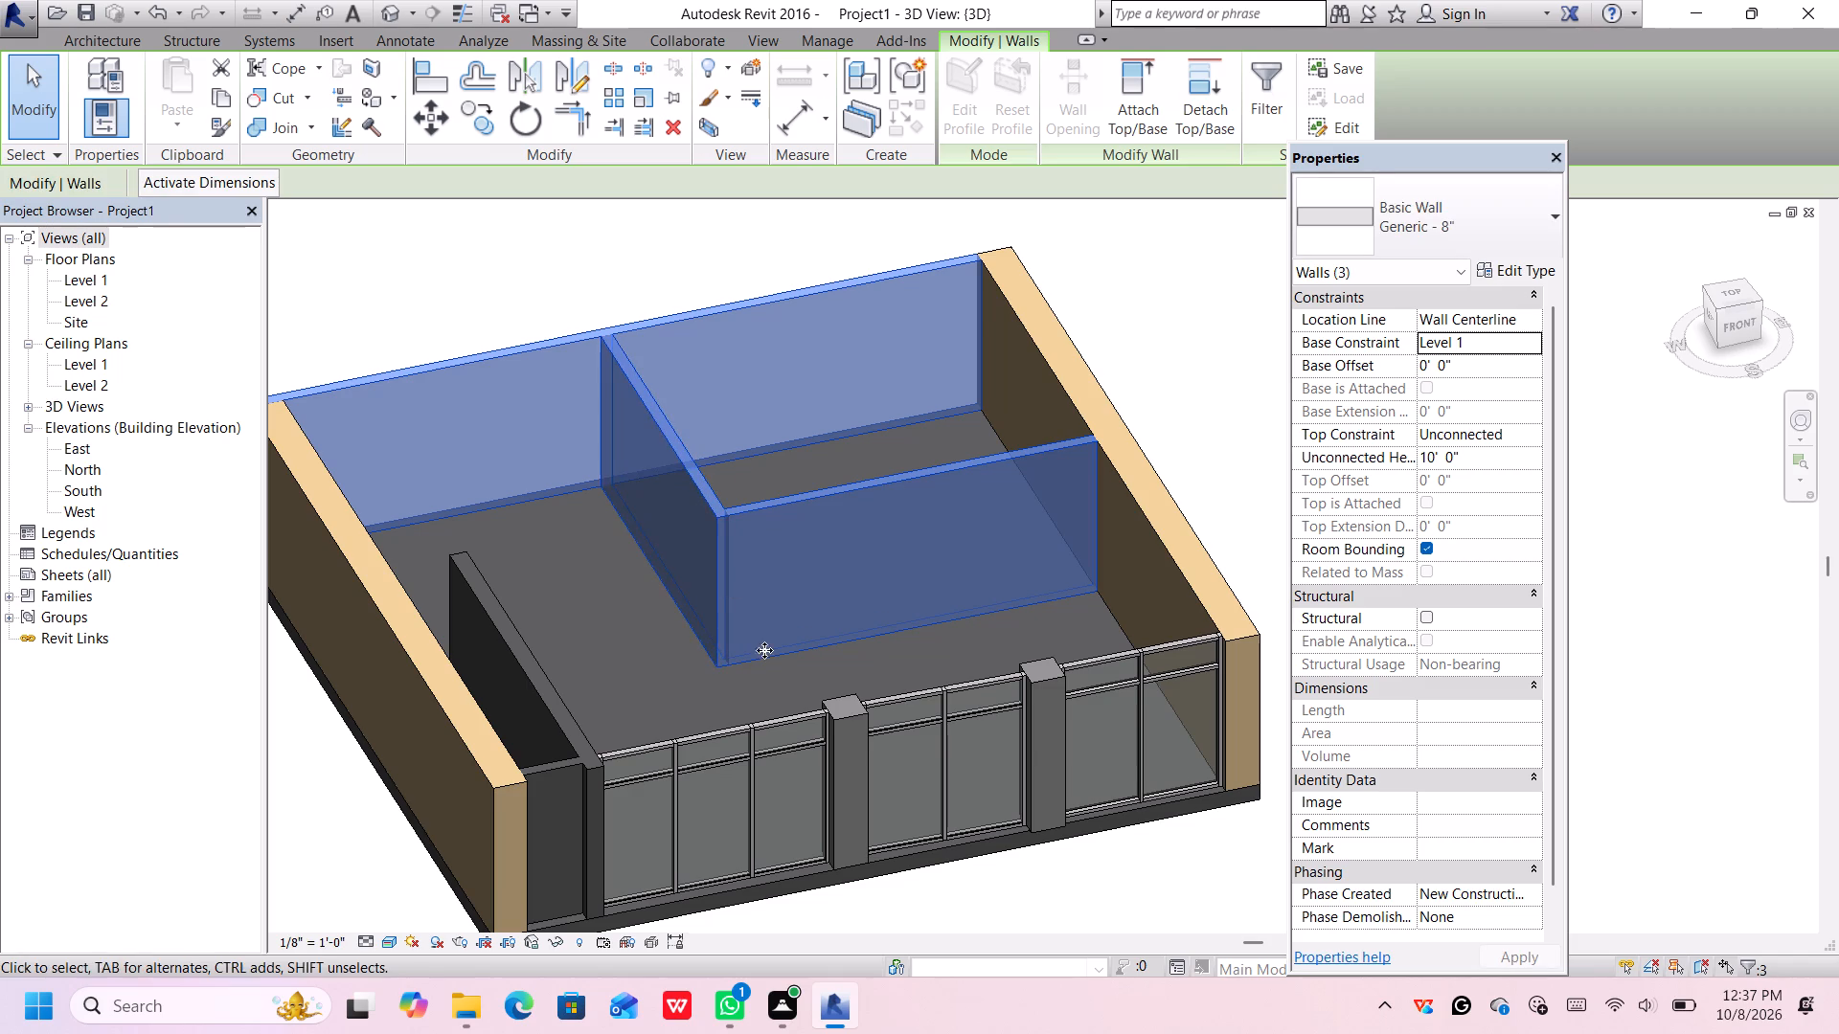
middle_click_drag(782, 679, 766, 581)
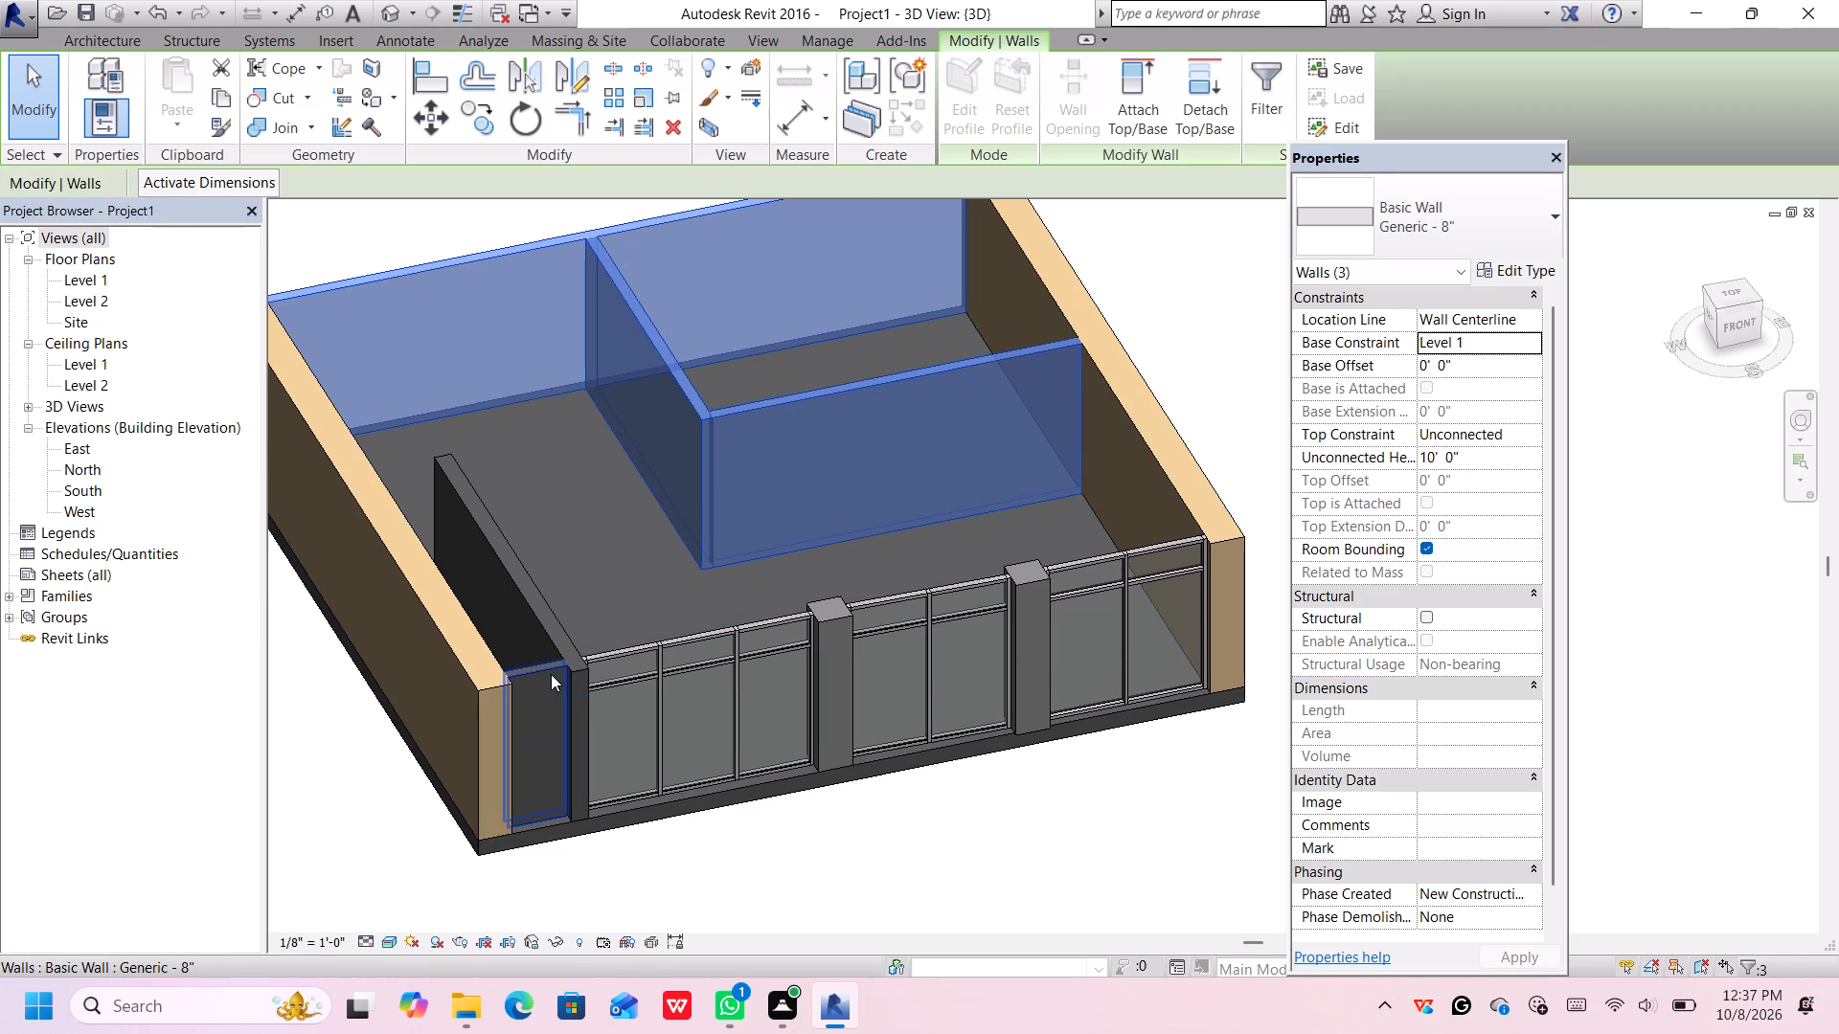
left_click(538, 674, "ctrl")
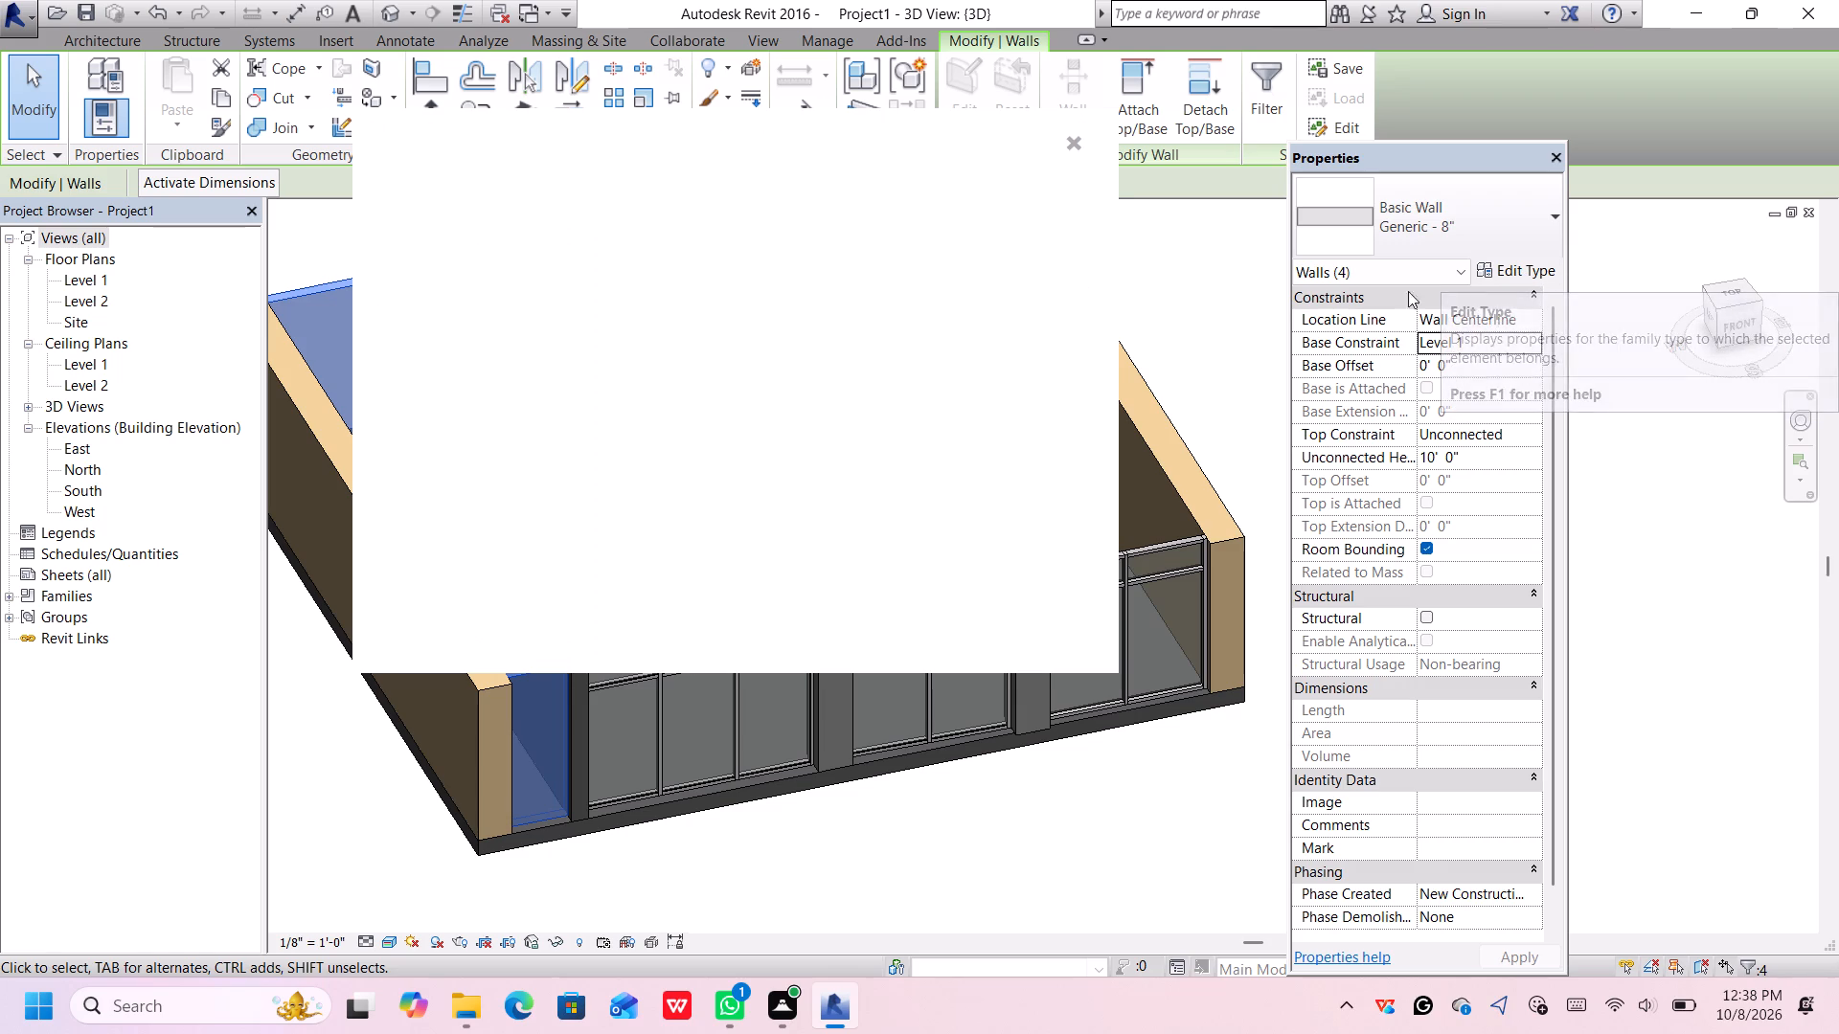
left_click(1076, 139)
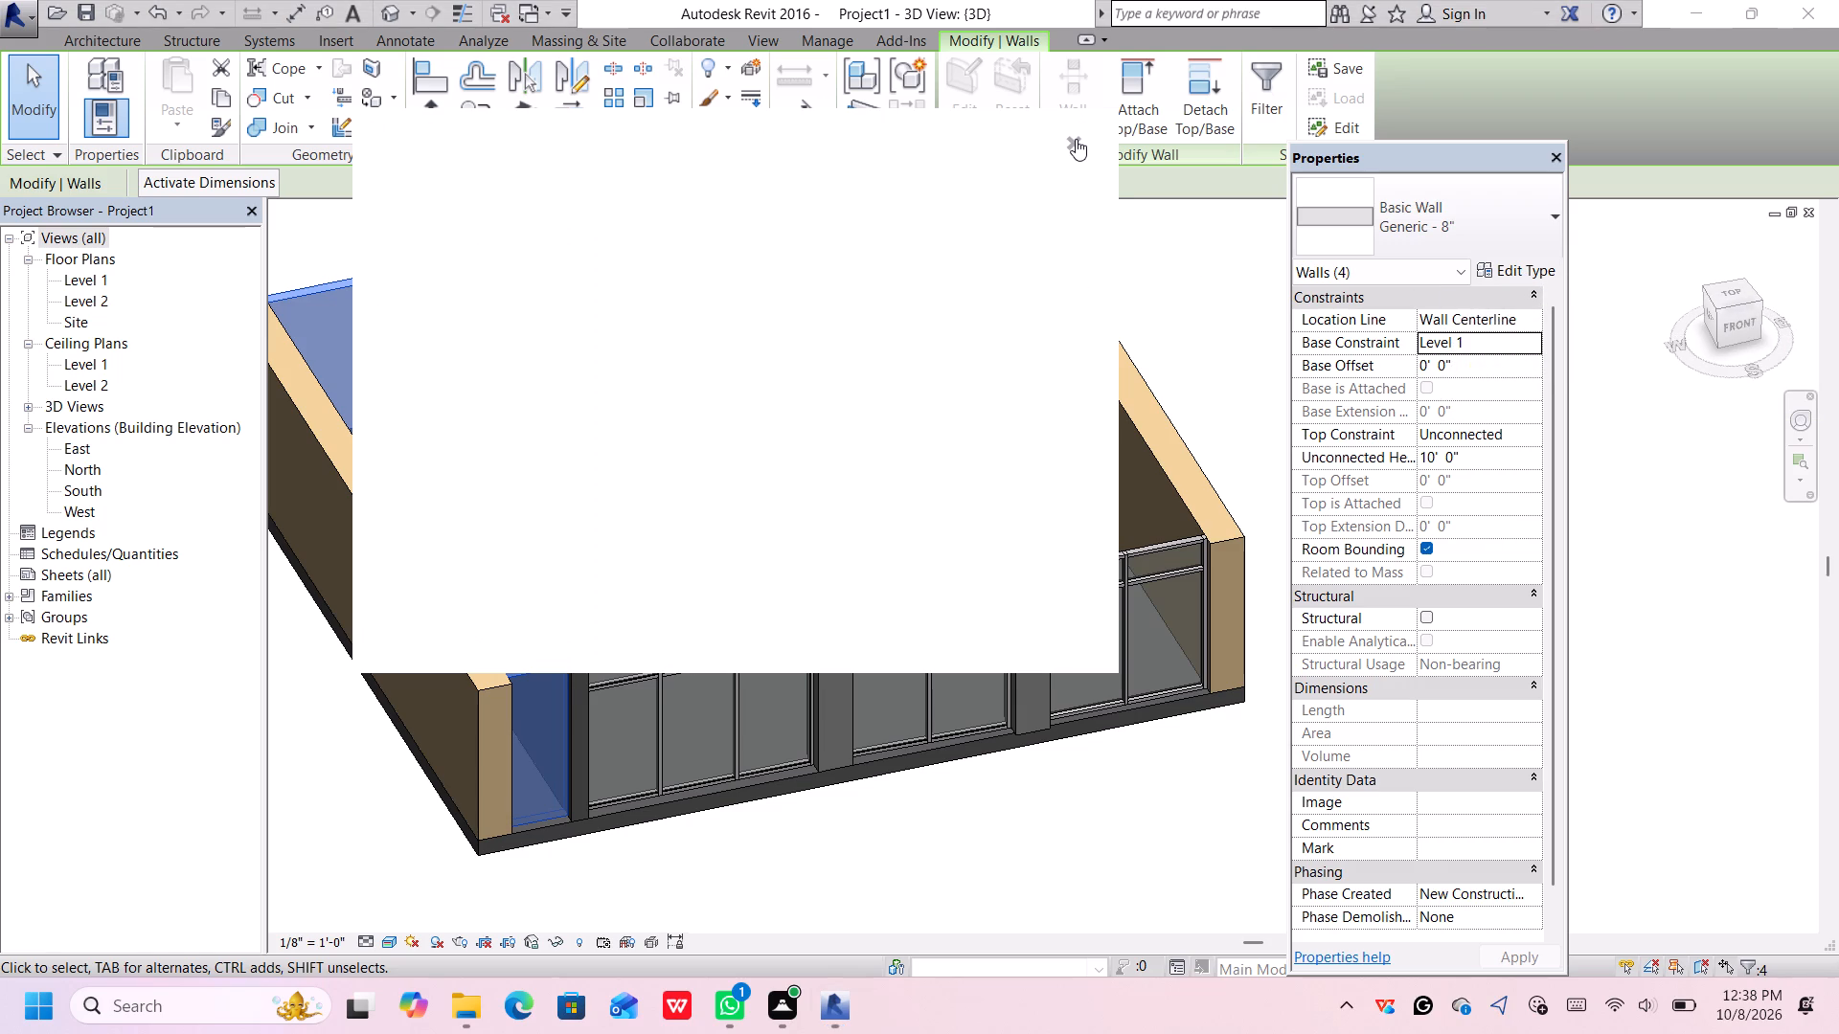
left_click(1525, 270)
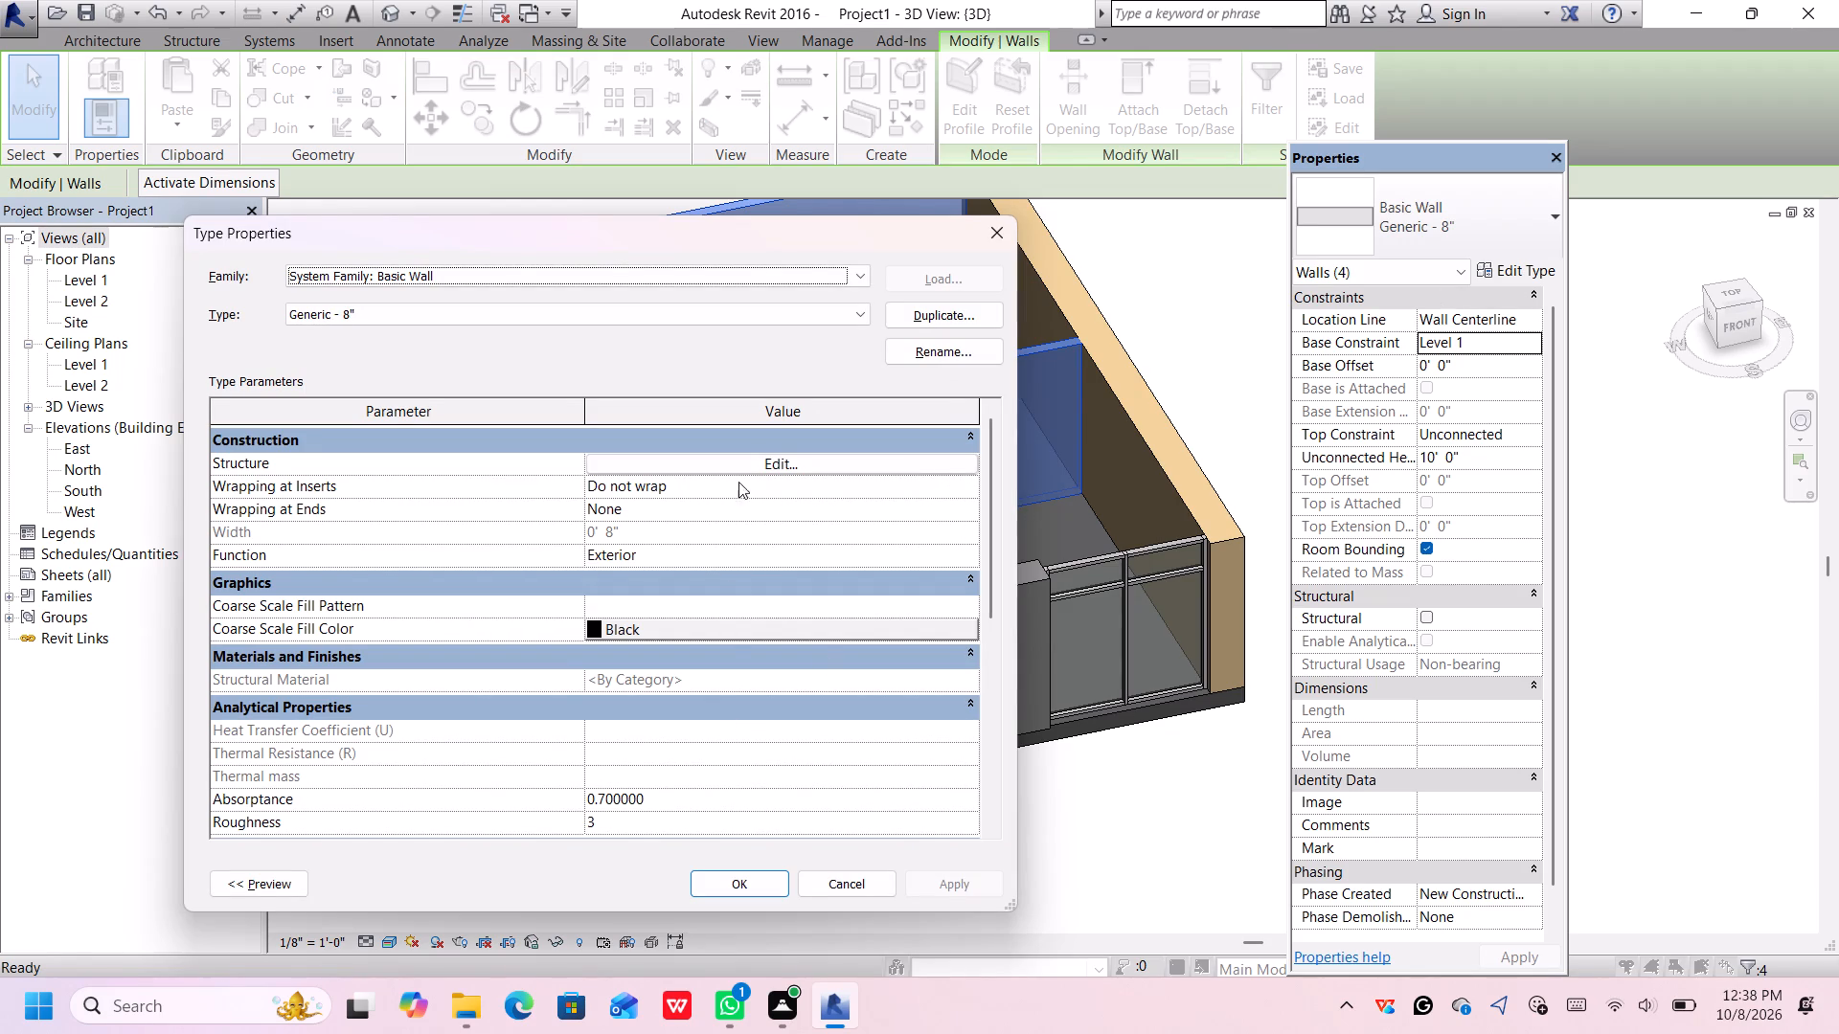
left_click(911, 317)
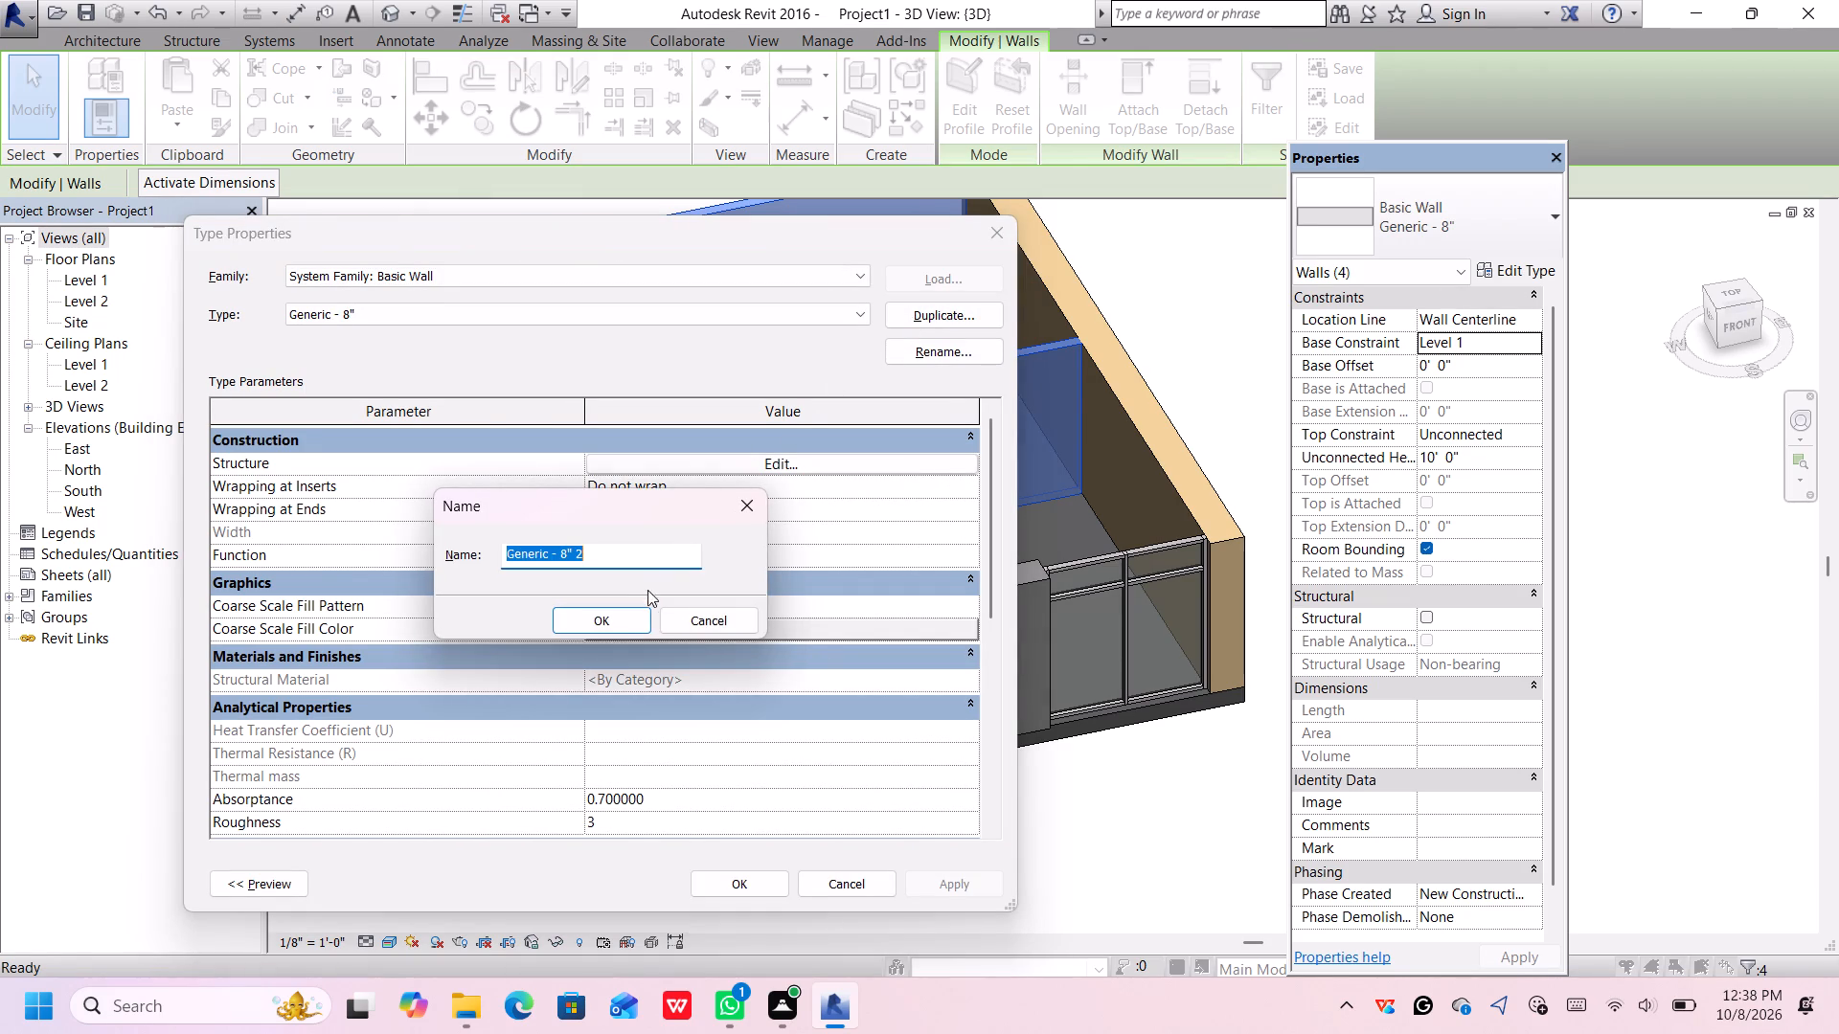
left_click(607, 617)
Choose Parking Stripe as the material of the structure layer in the Generic - 8" 2 wall type.
left_click(772, 470)
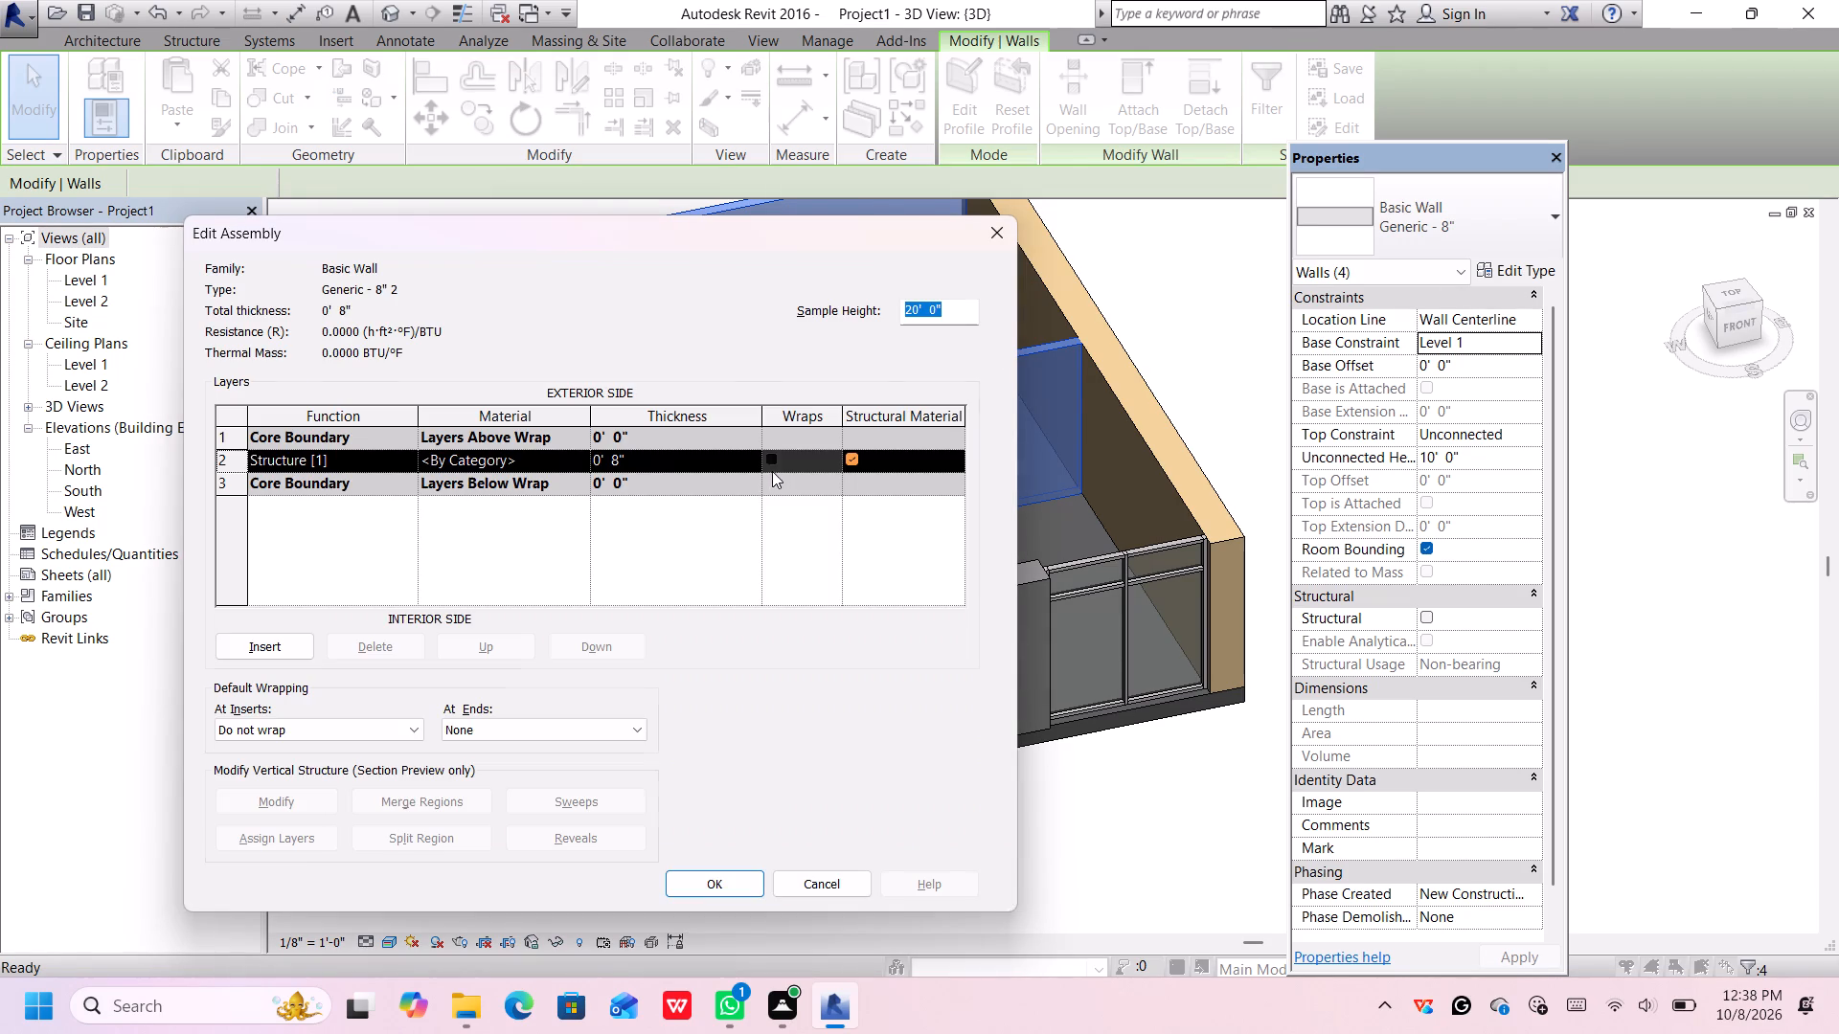
left_click(517, 455)
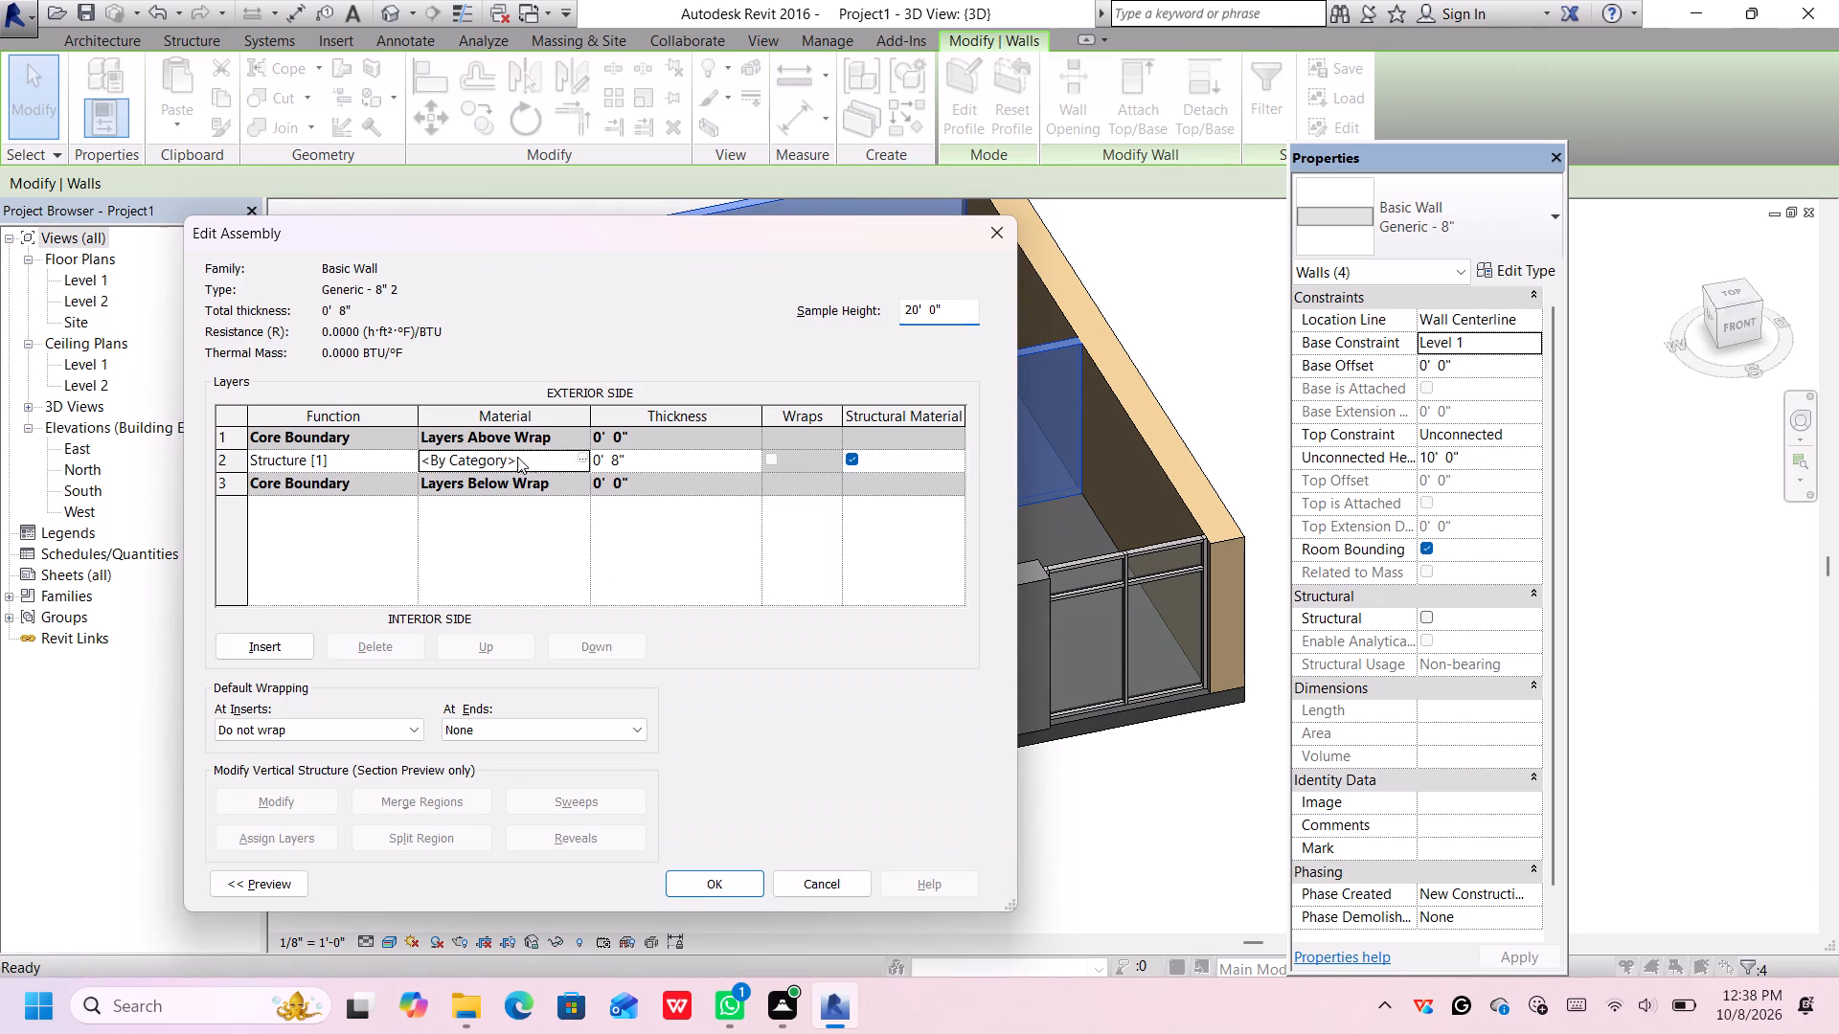
left_click(582, 460)
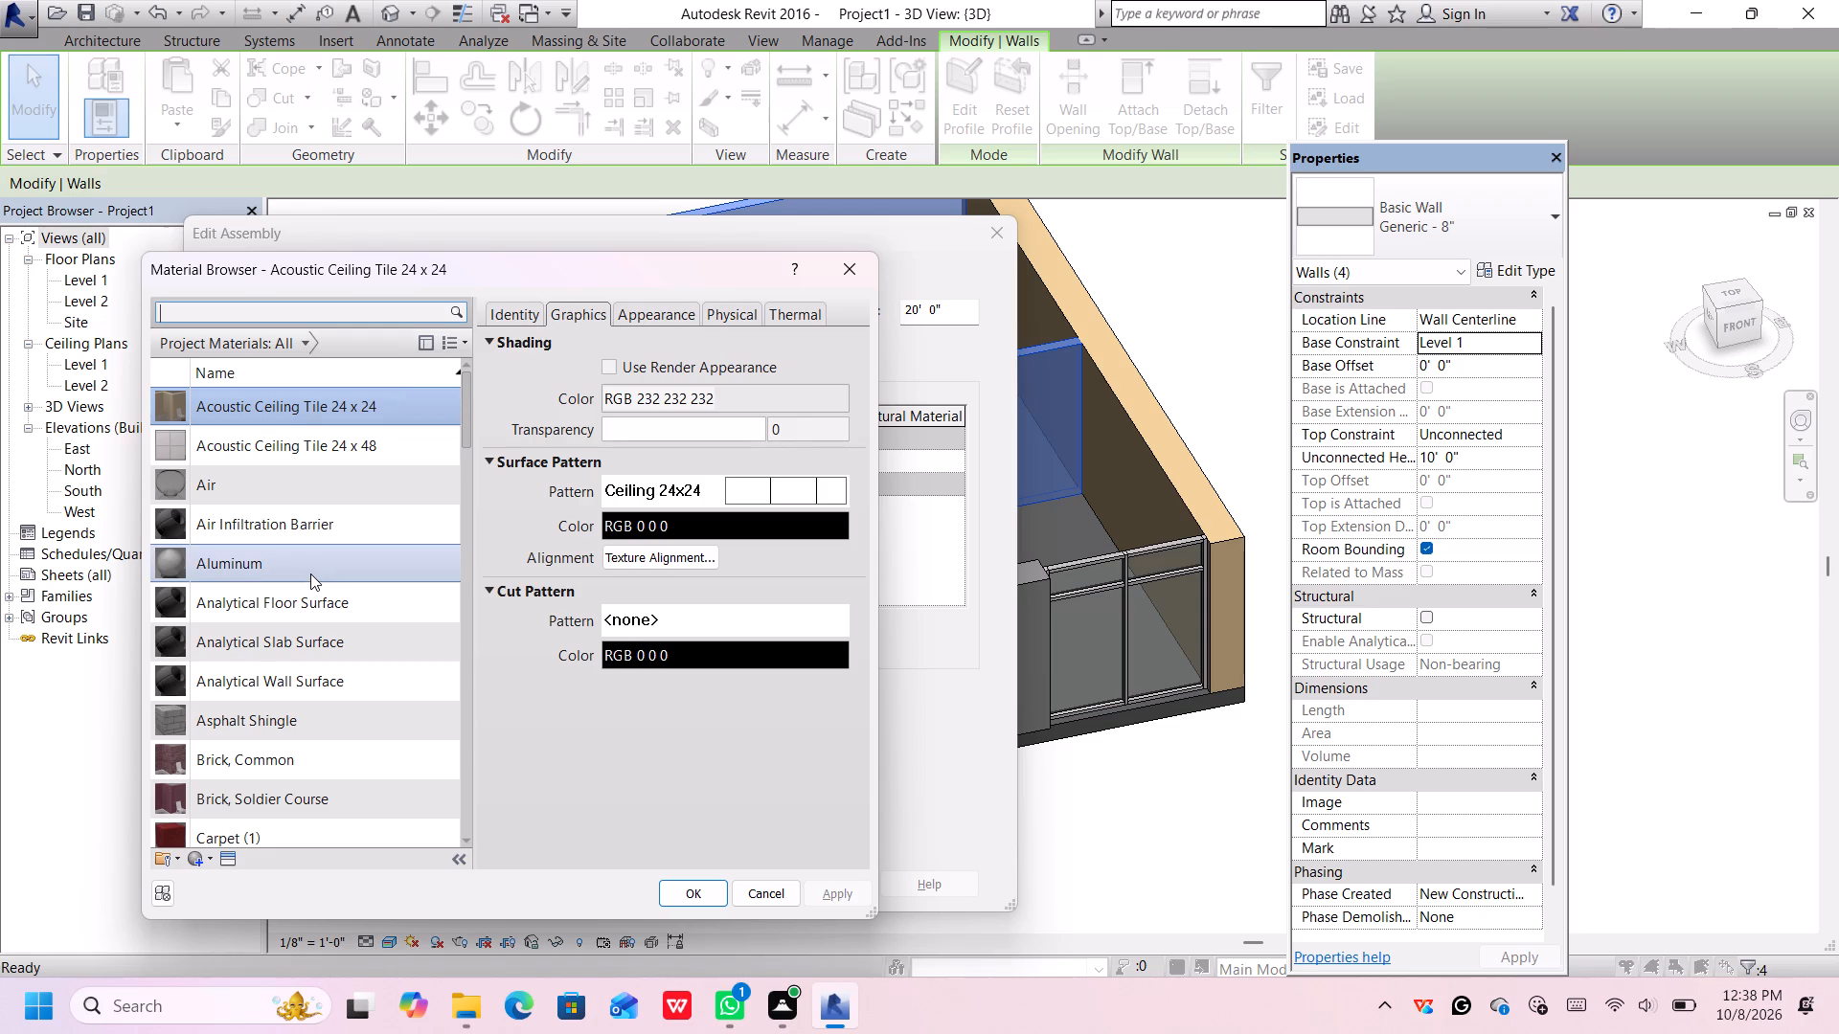
scroll(323, 624, "down", 2)
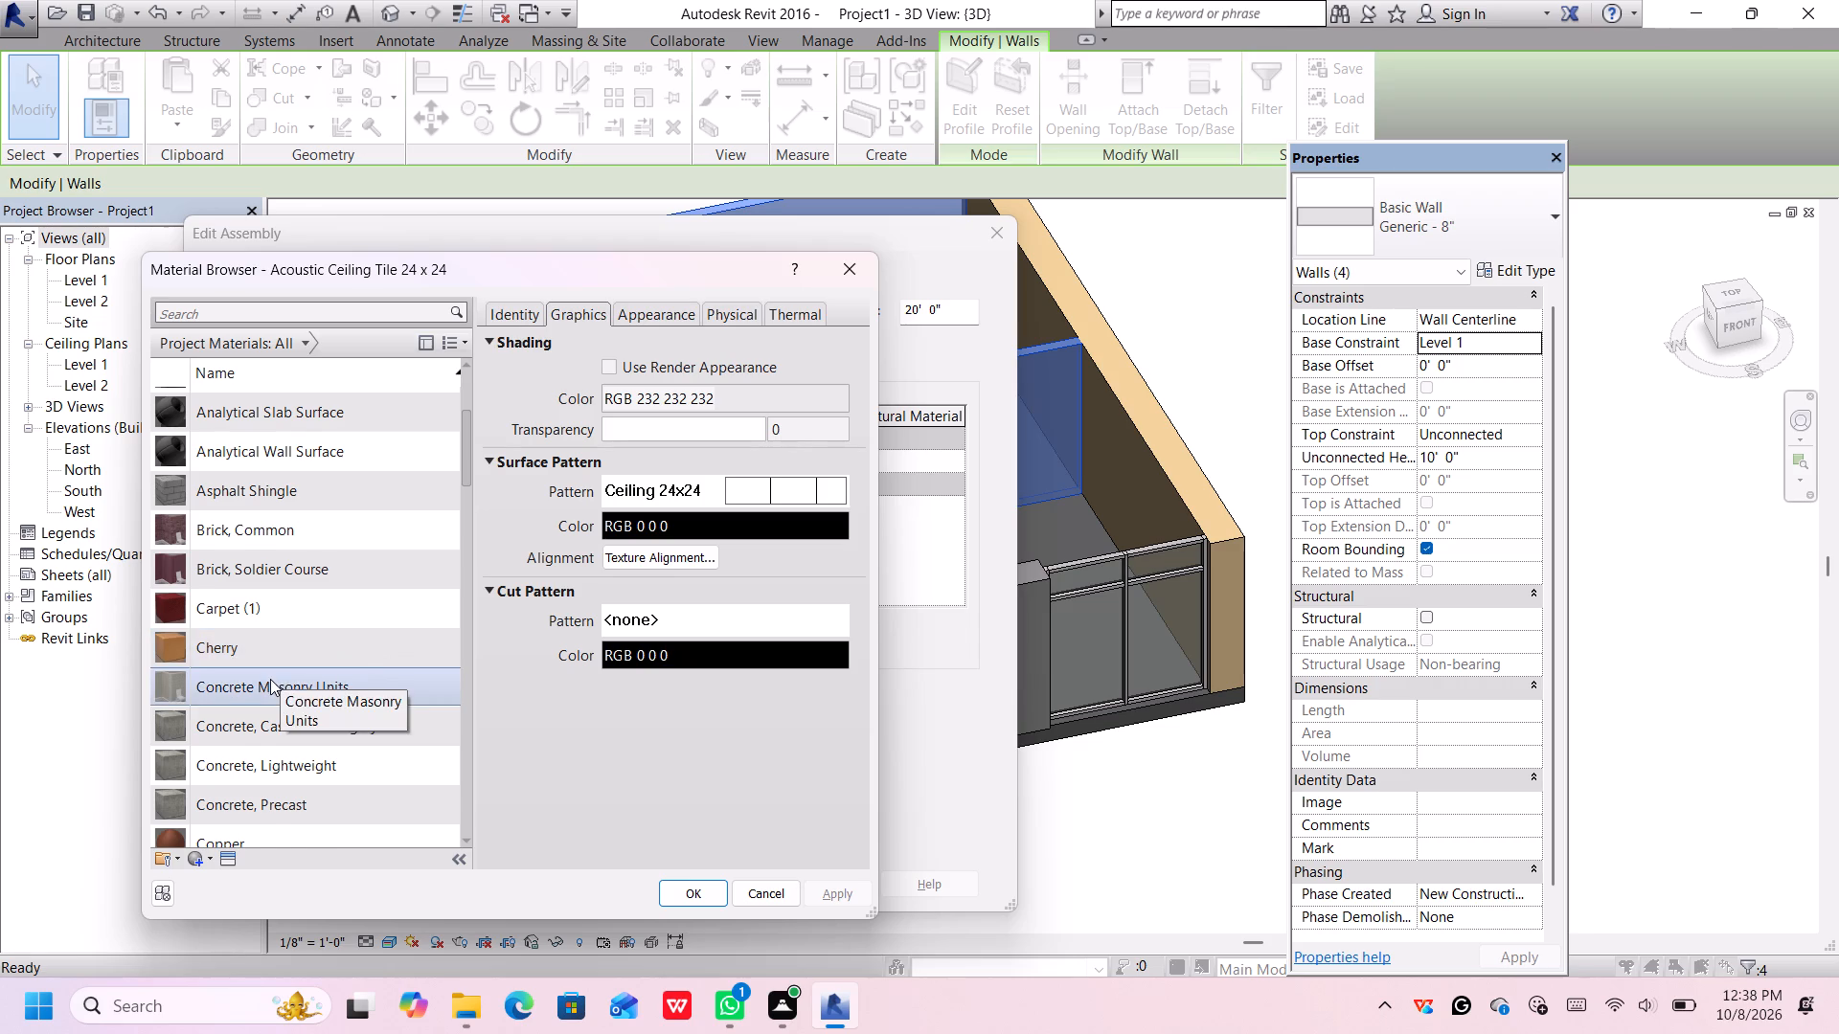
scroll(270, 679, "down", 4)
scroll(270, 677, "up", 11)
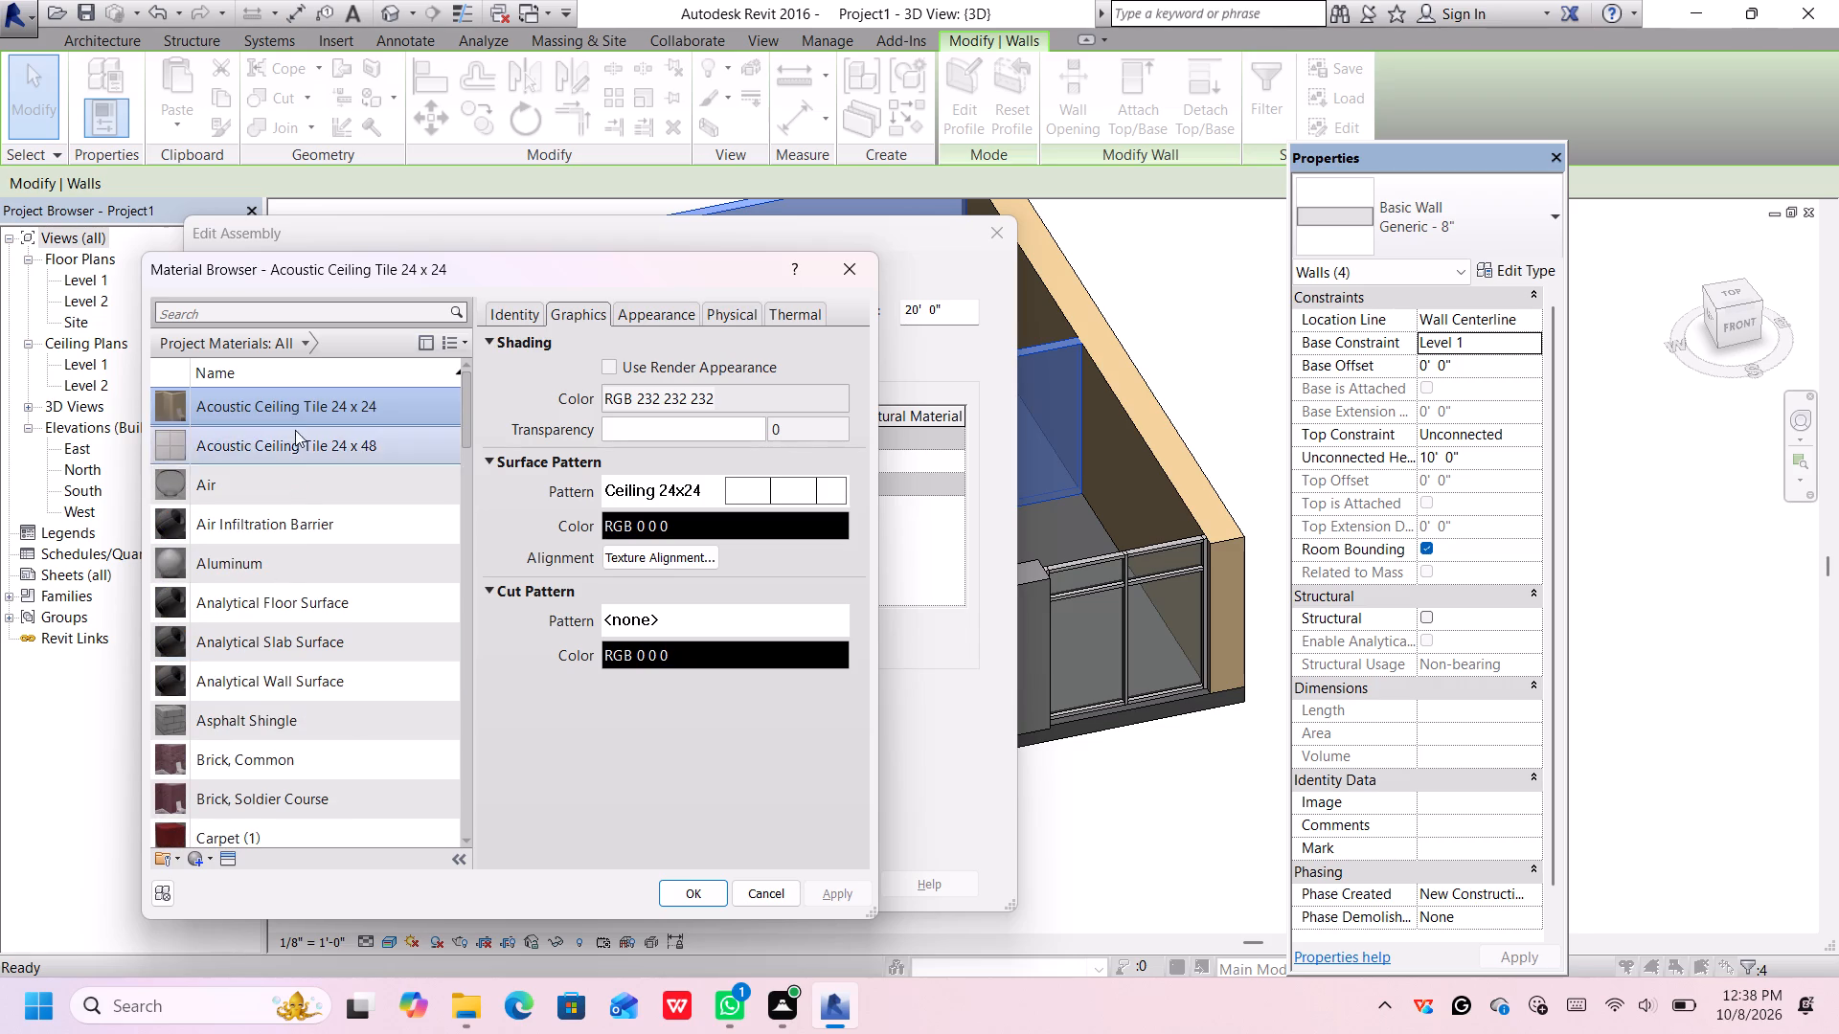
left_click(313, 393)
double_click(309, 403)
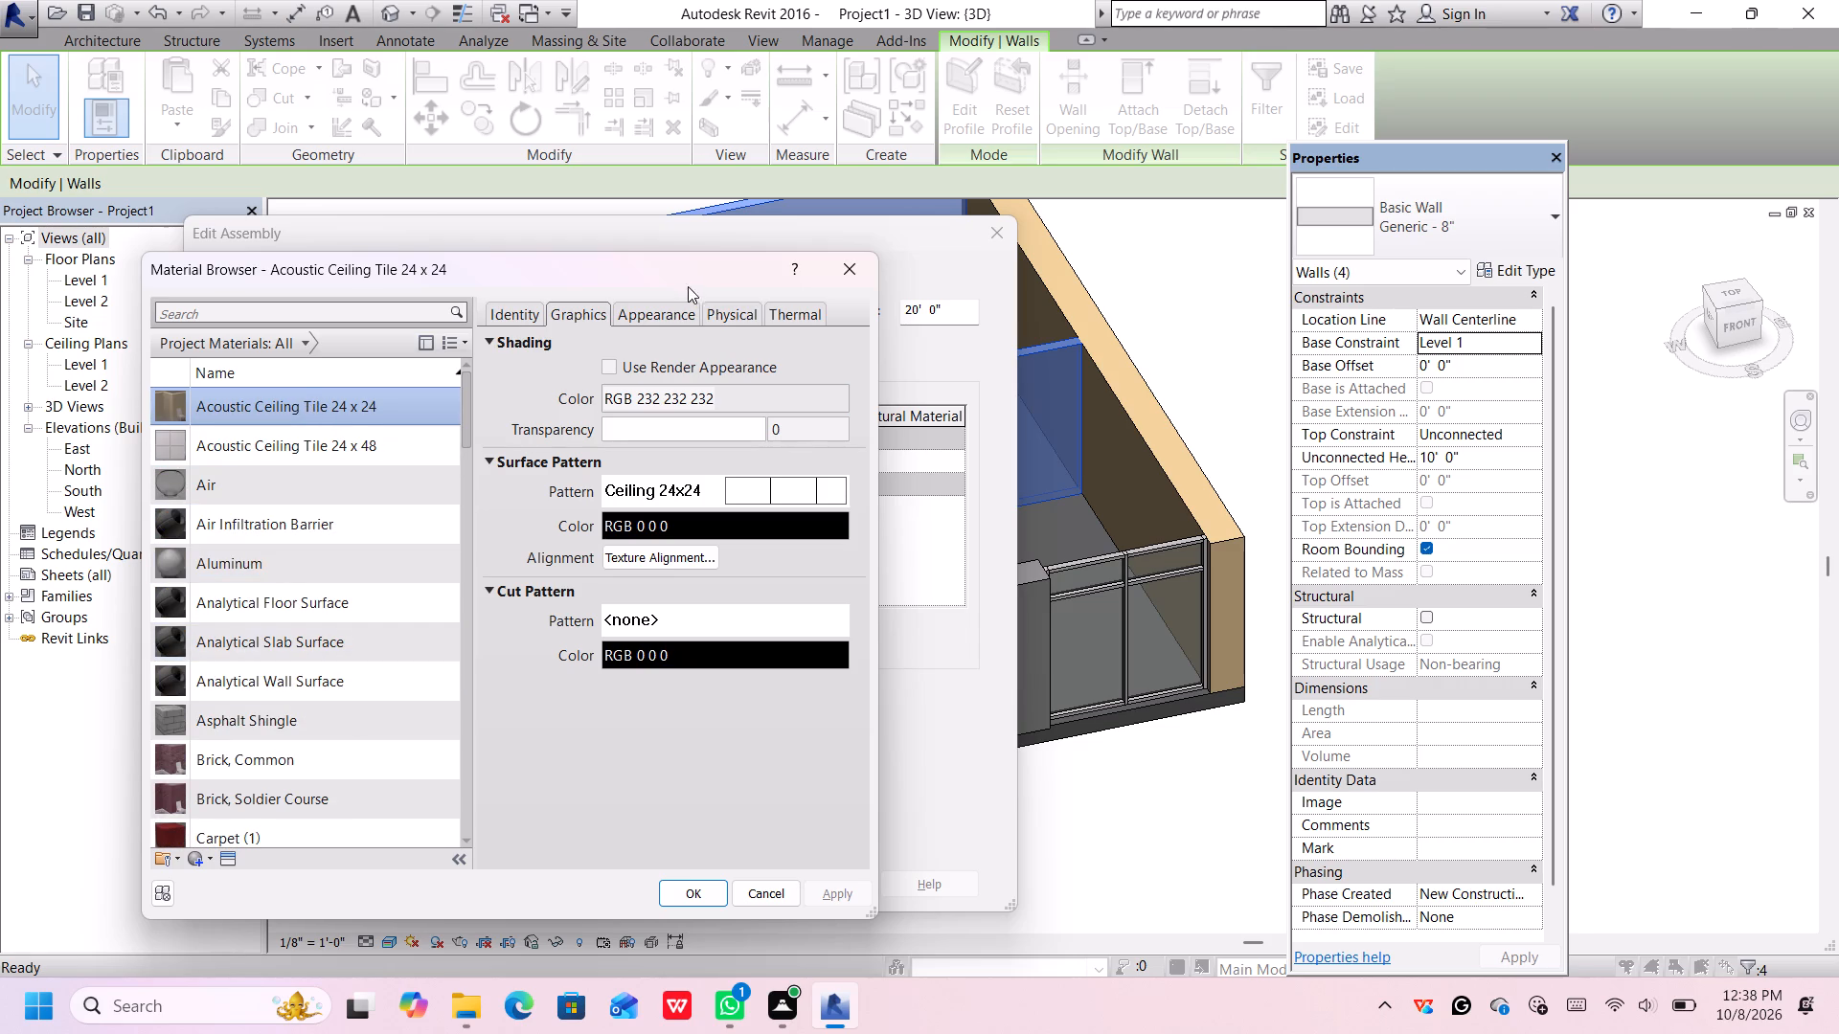
left_click(666, 317)
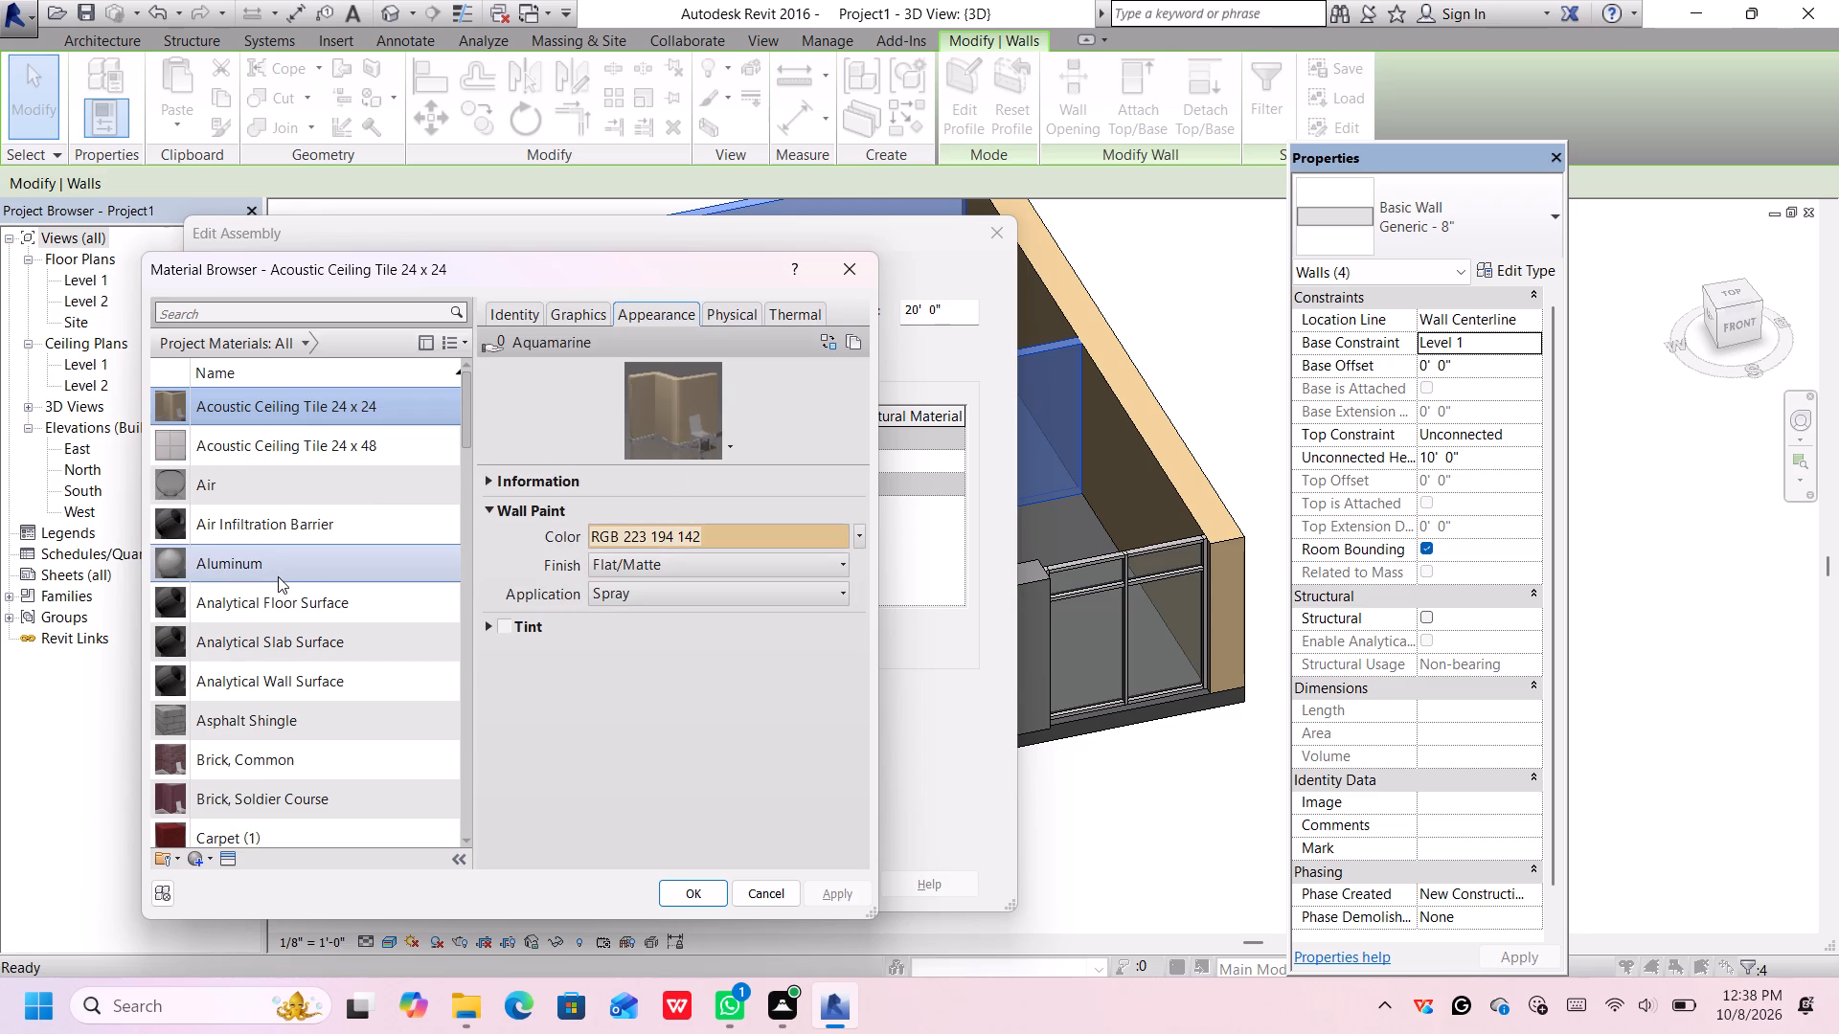
left_click(595, 308)
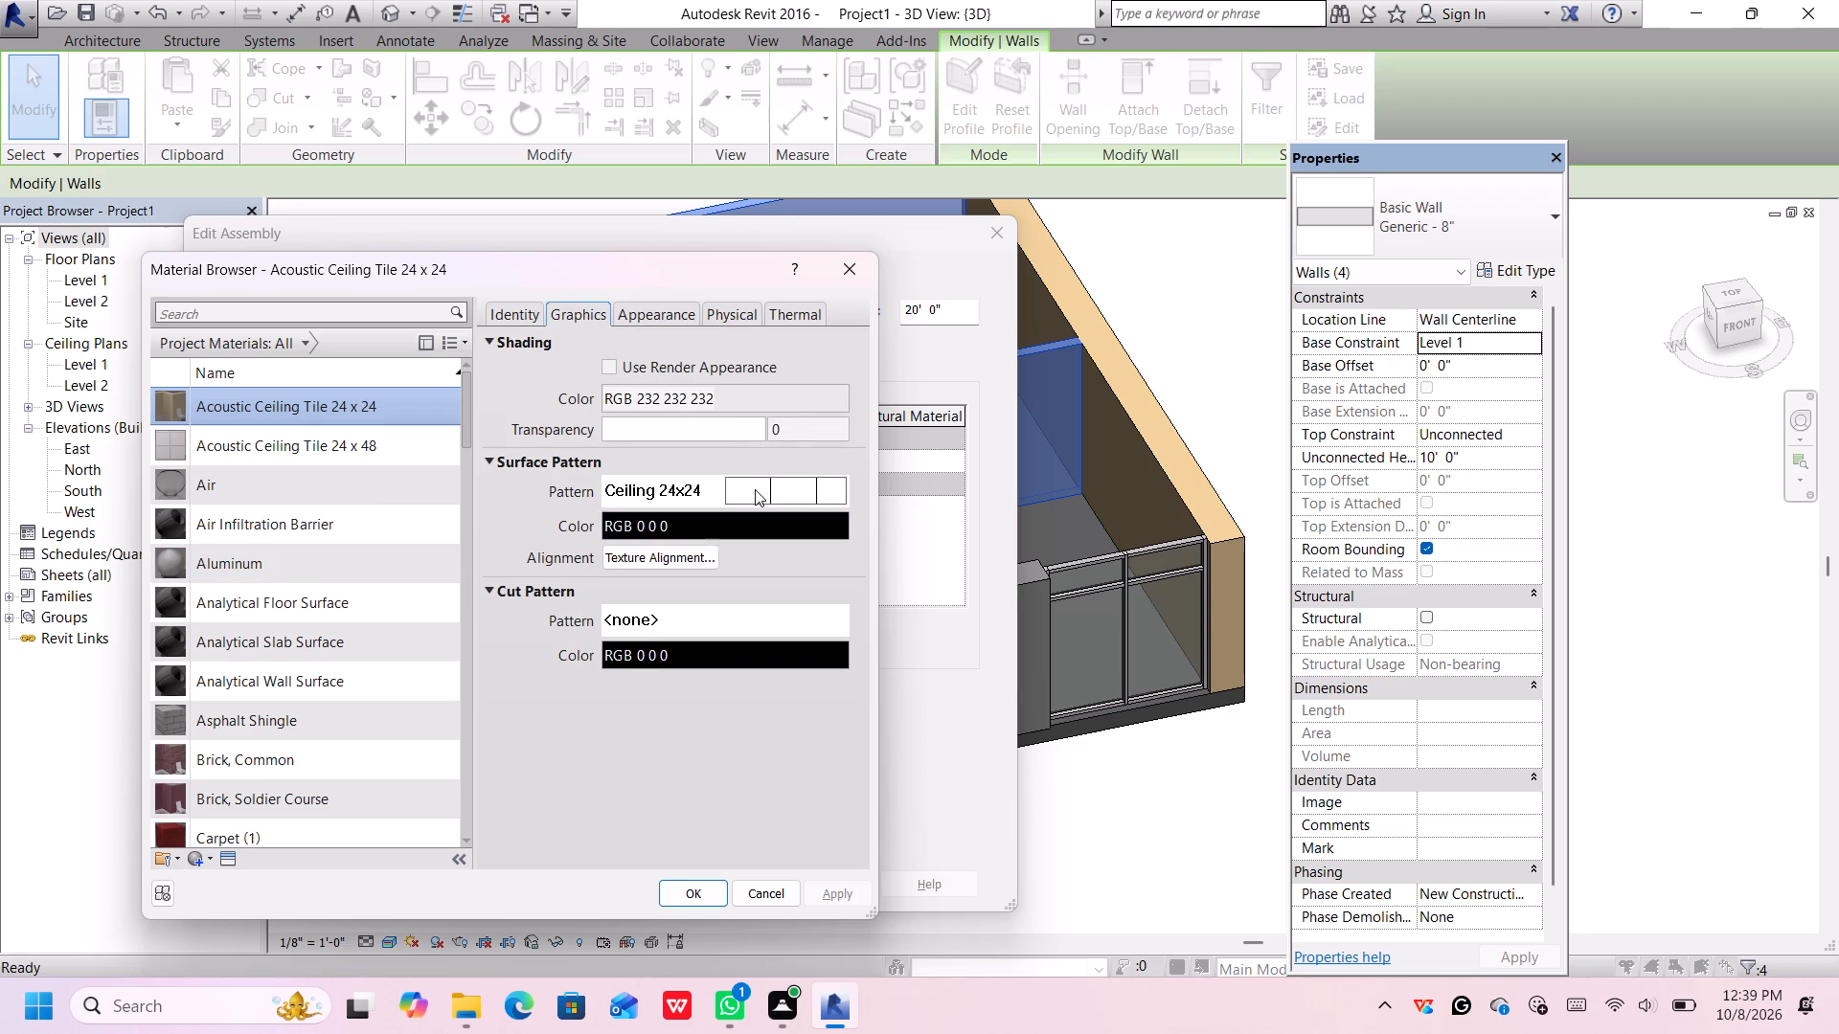
scroll(264, 657, "down", 17)
scroll(264, 660, "up", 2)
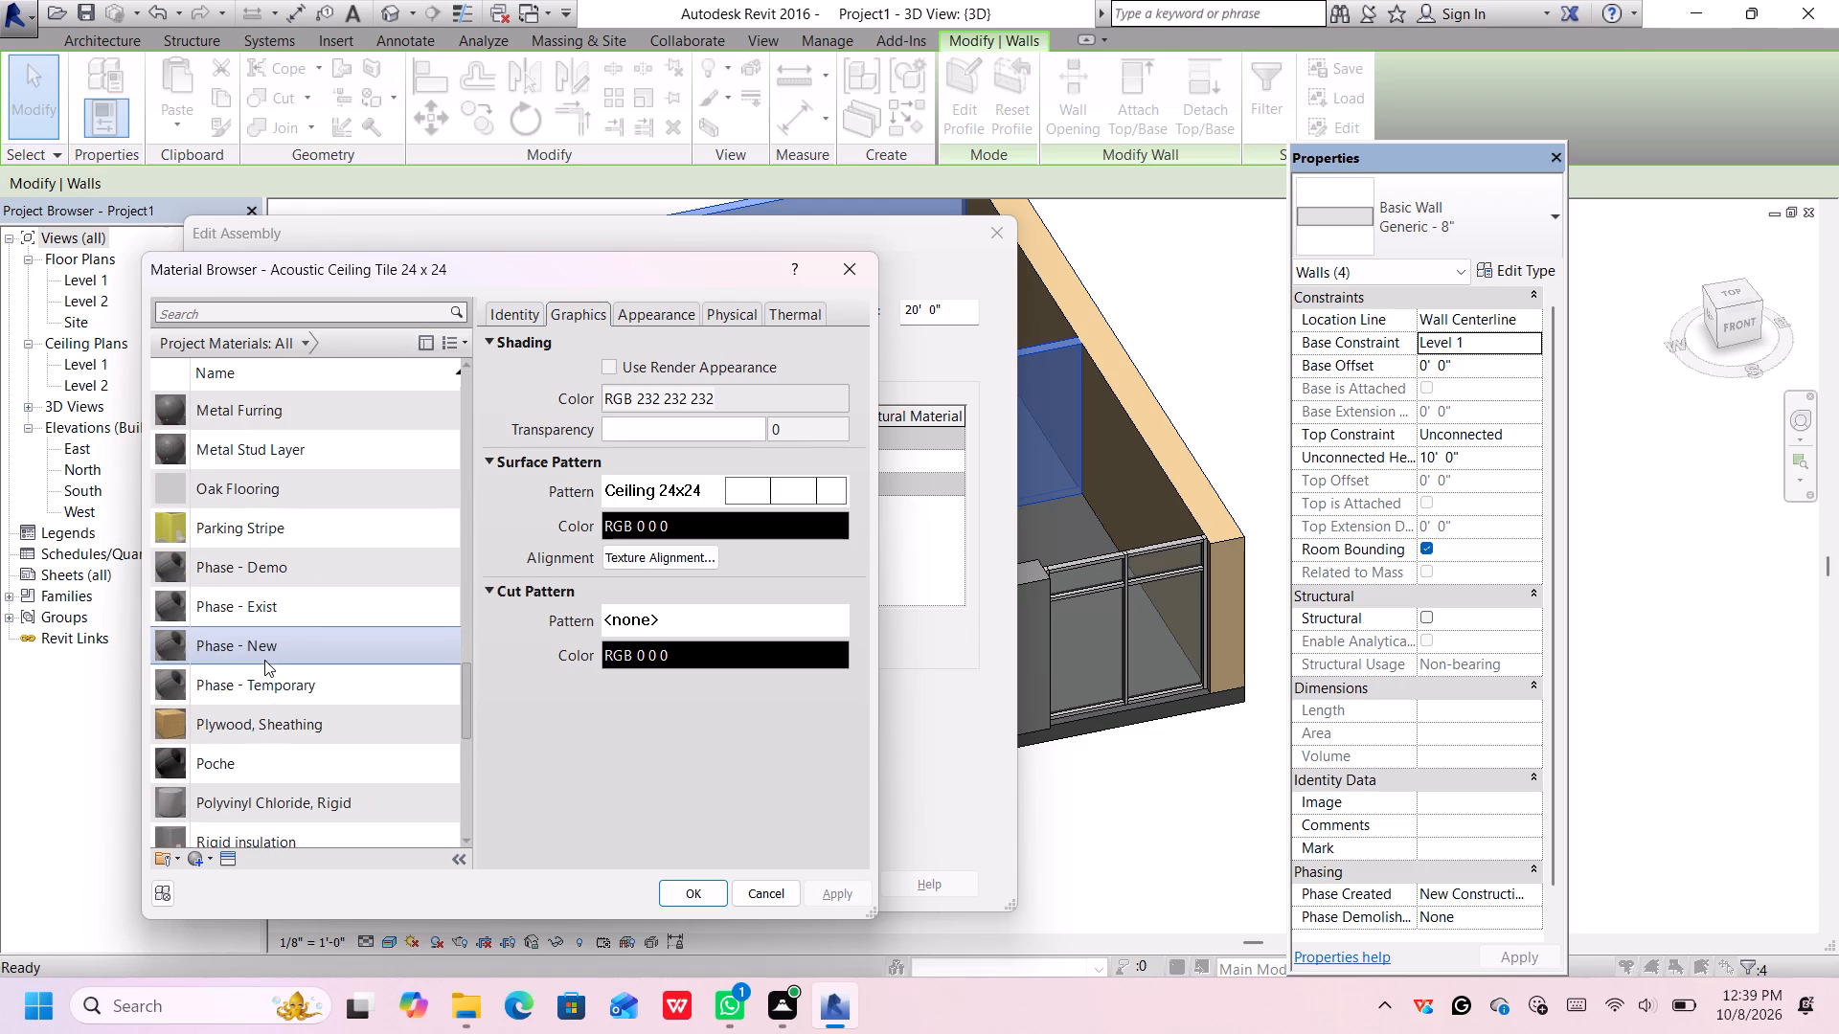
left_click(304, 527)
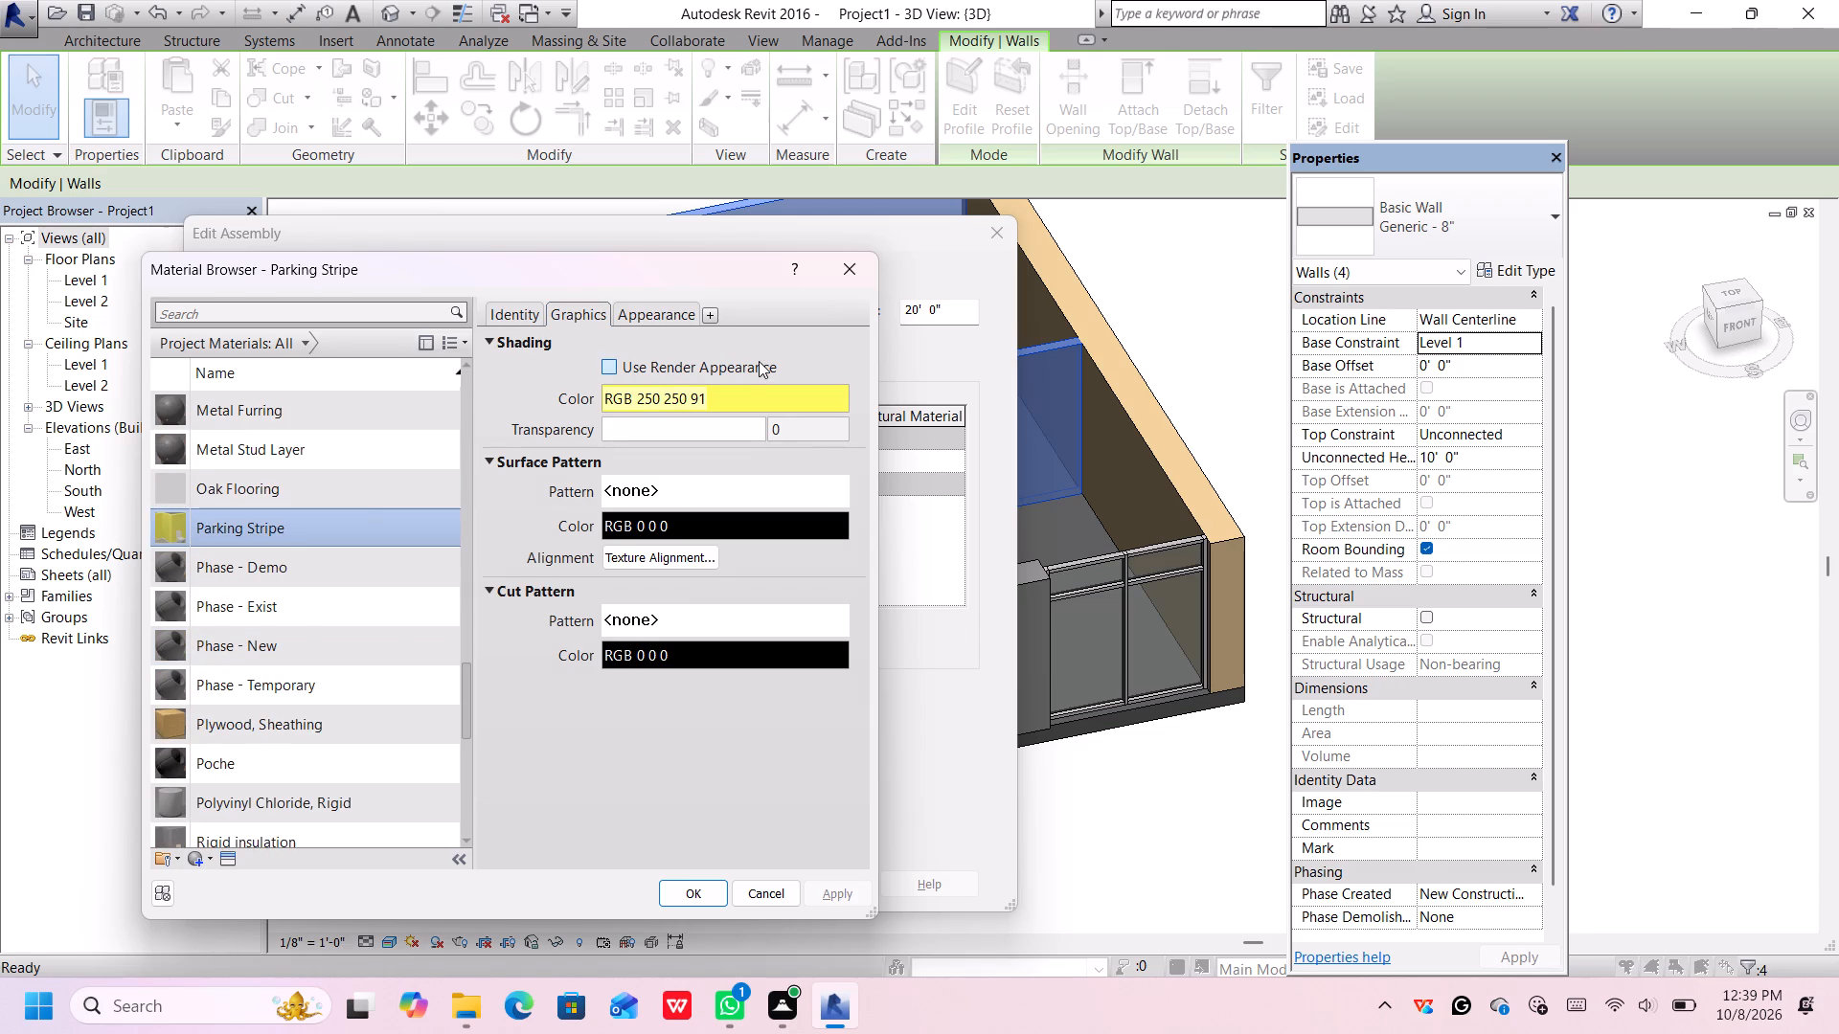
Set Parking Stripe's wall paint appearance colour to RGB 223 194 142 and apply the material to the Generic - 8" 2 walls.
left_click(652, 306)
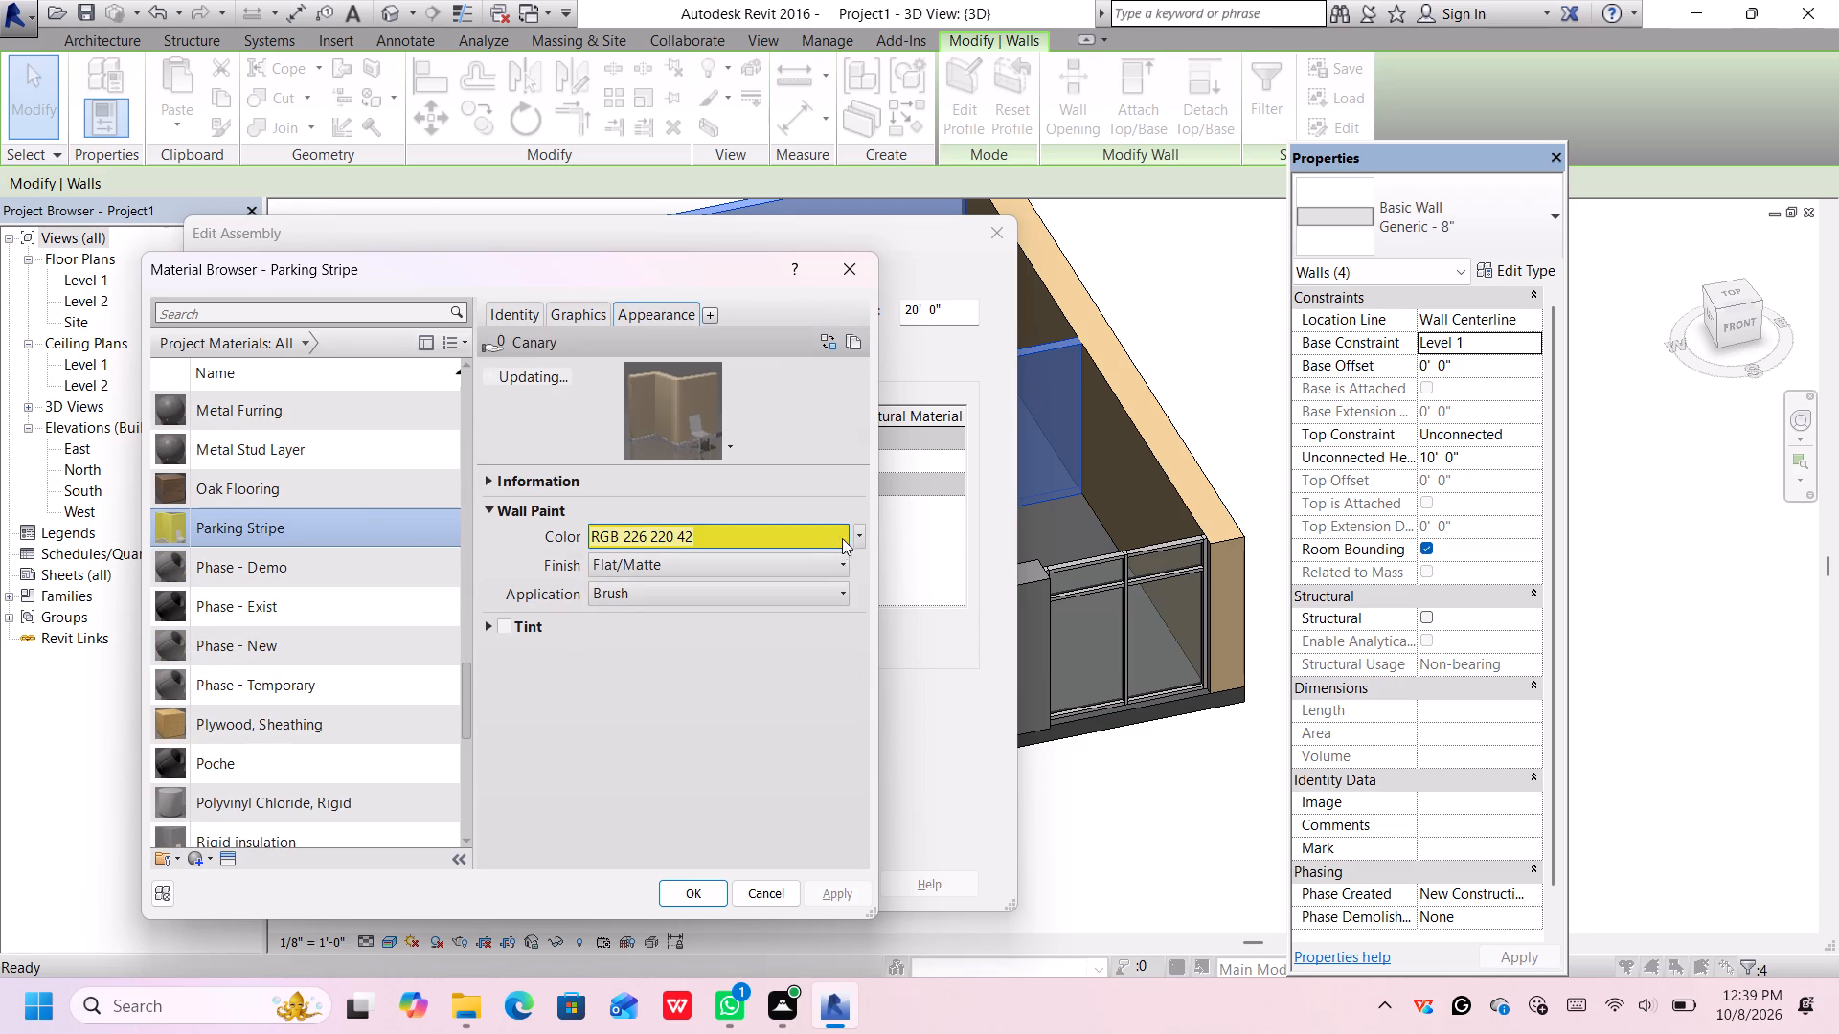
left_click(864, 543)
left_click(845, 552)
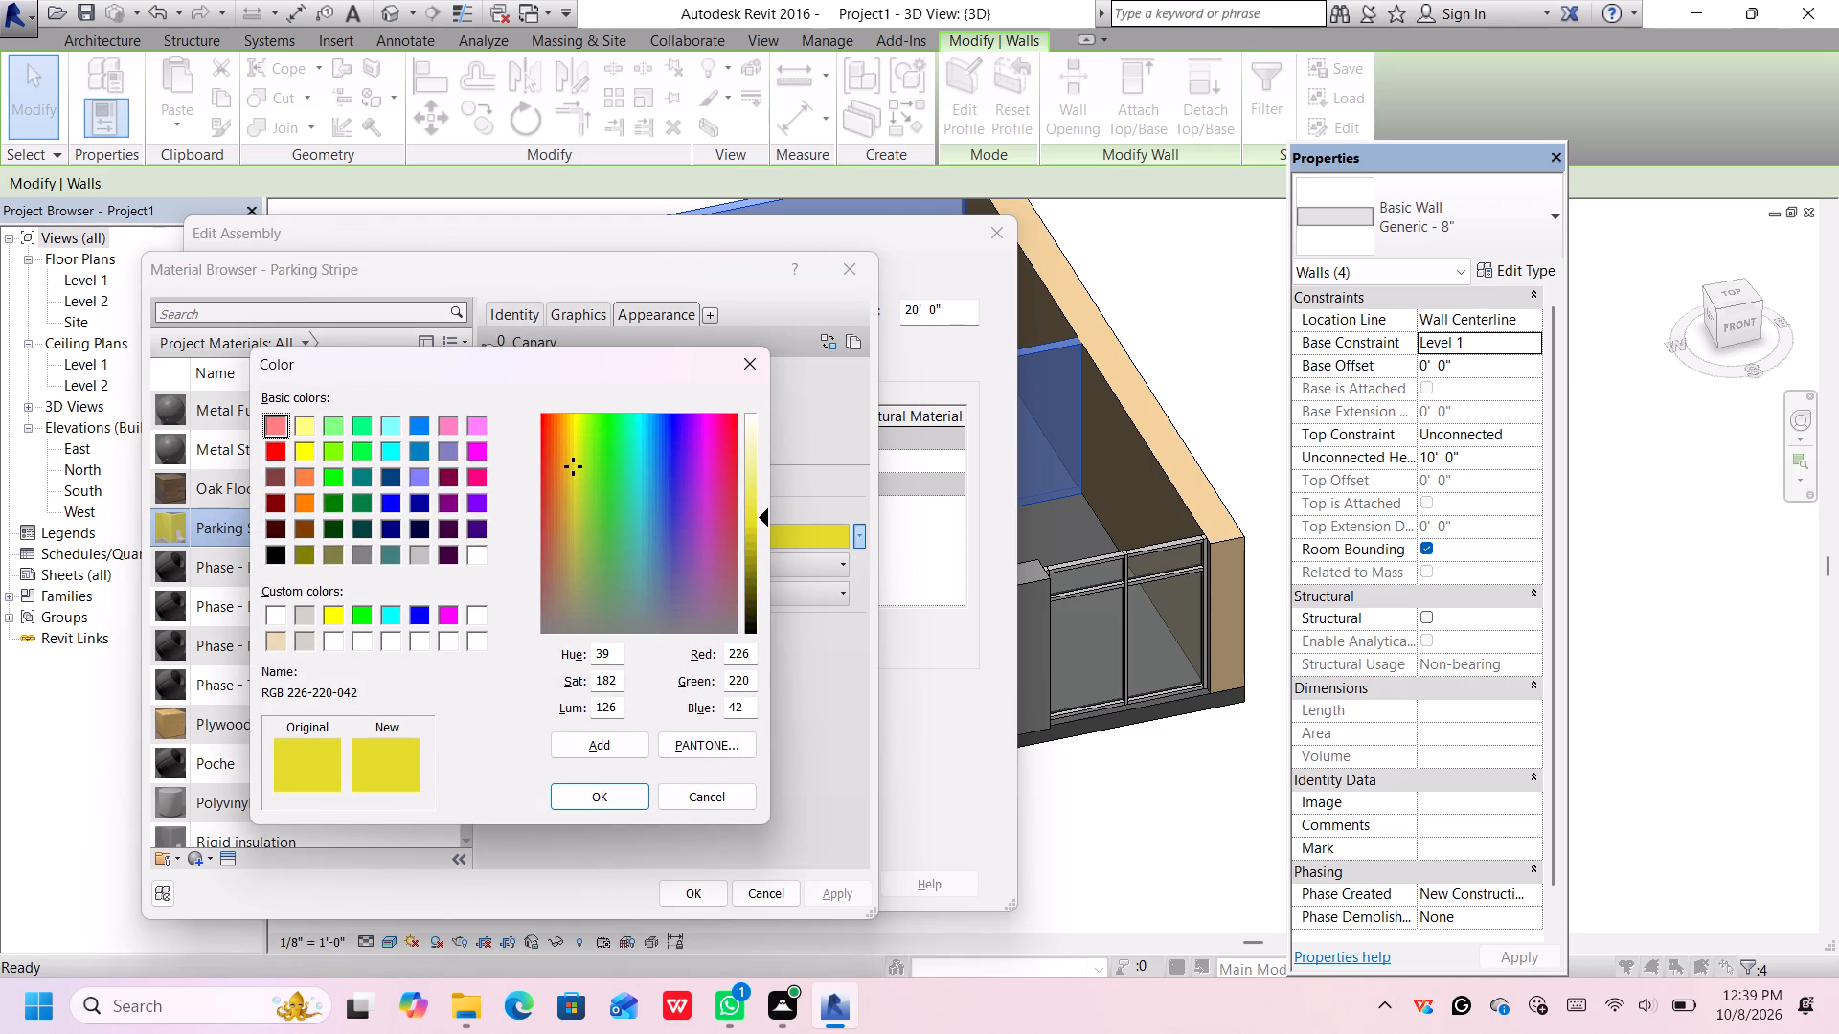
left_click(279, 644)
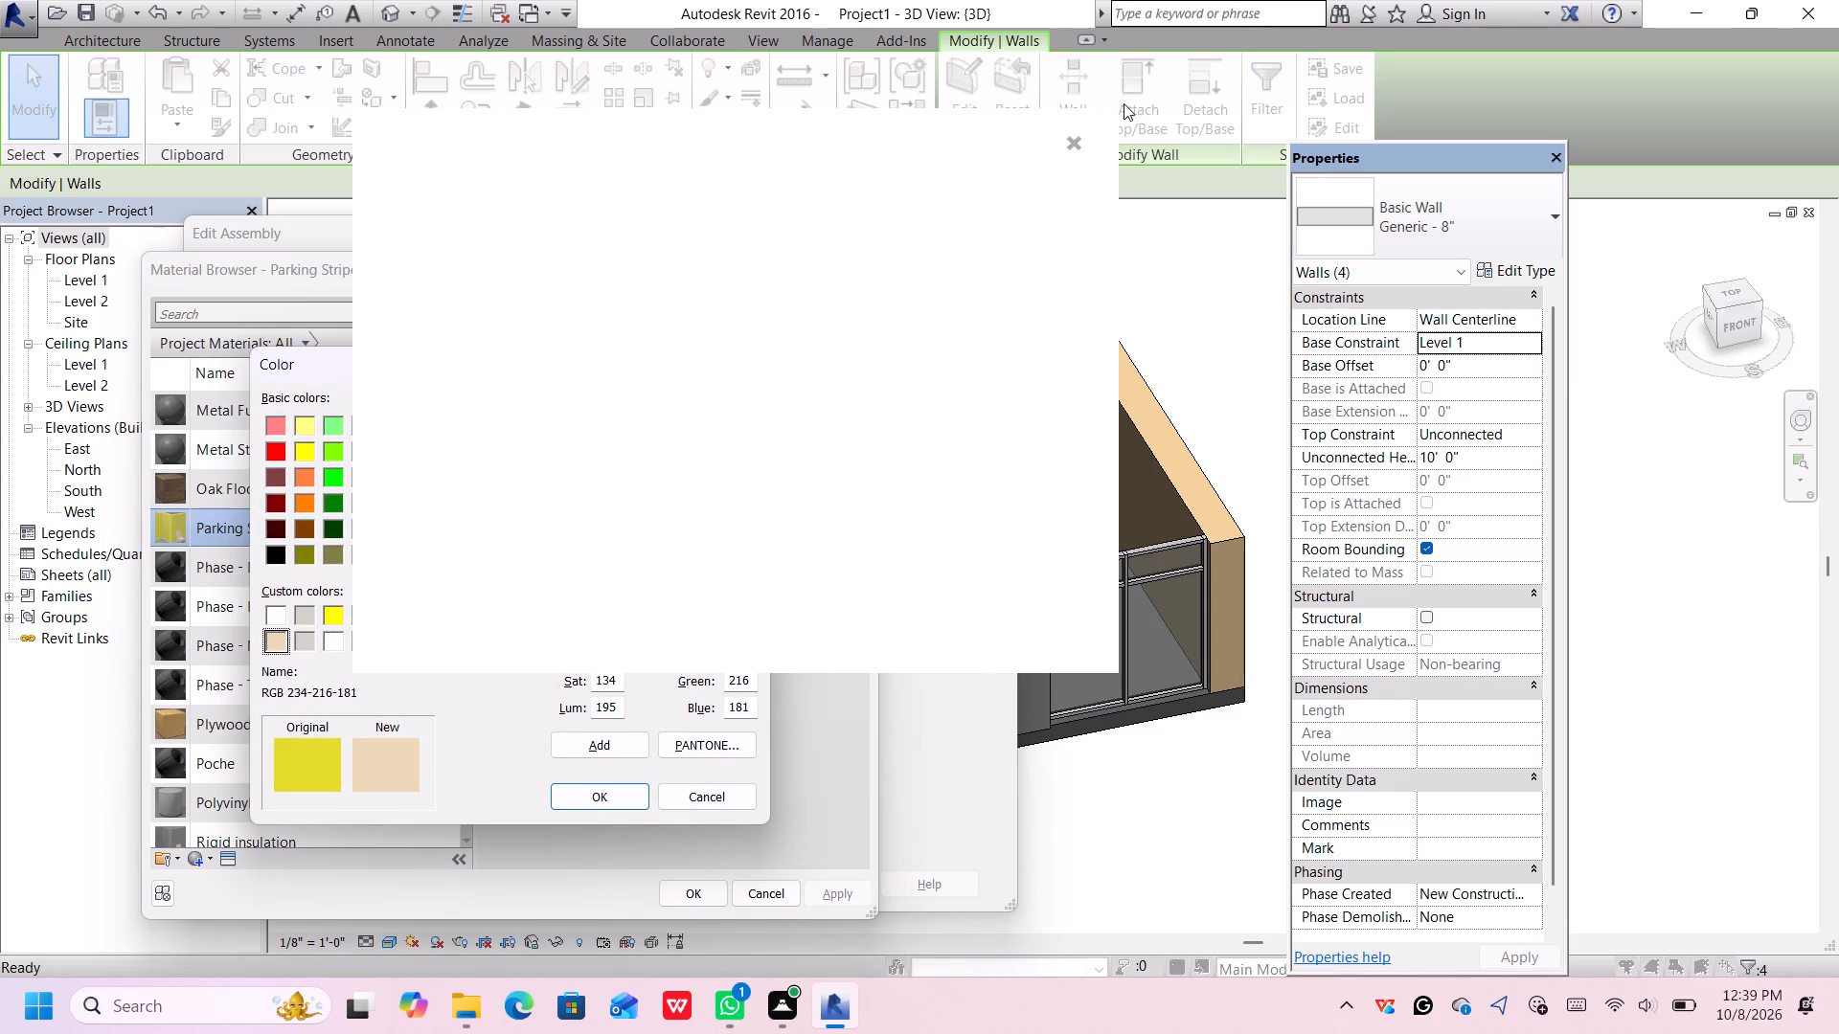
left_click(1073, 141)
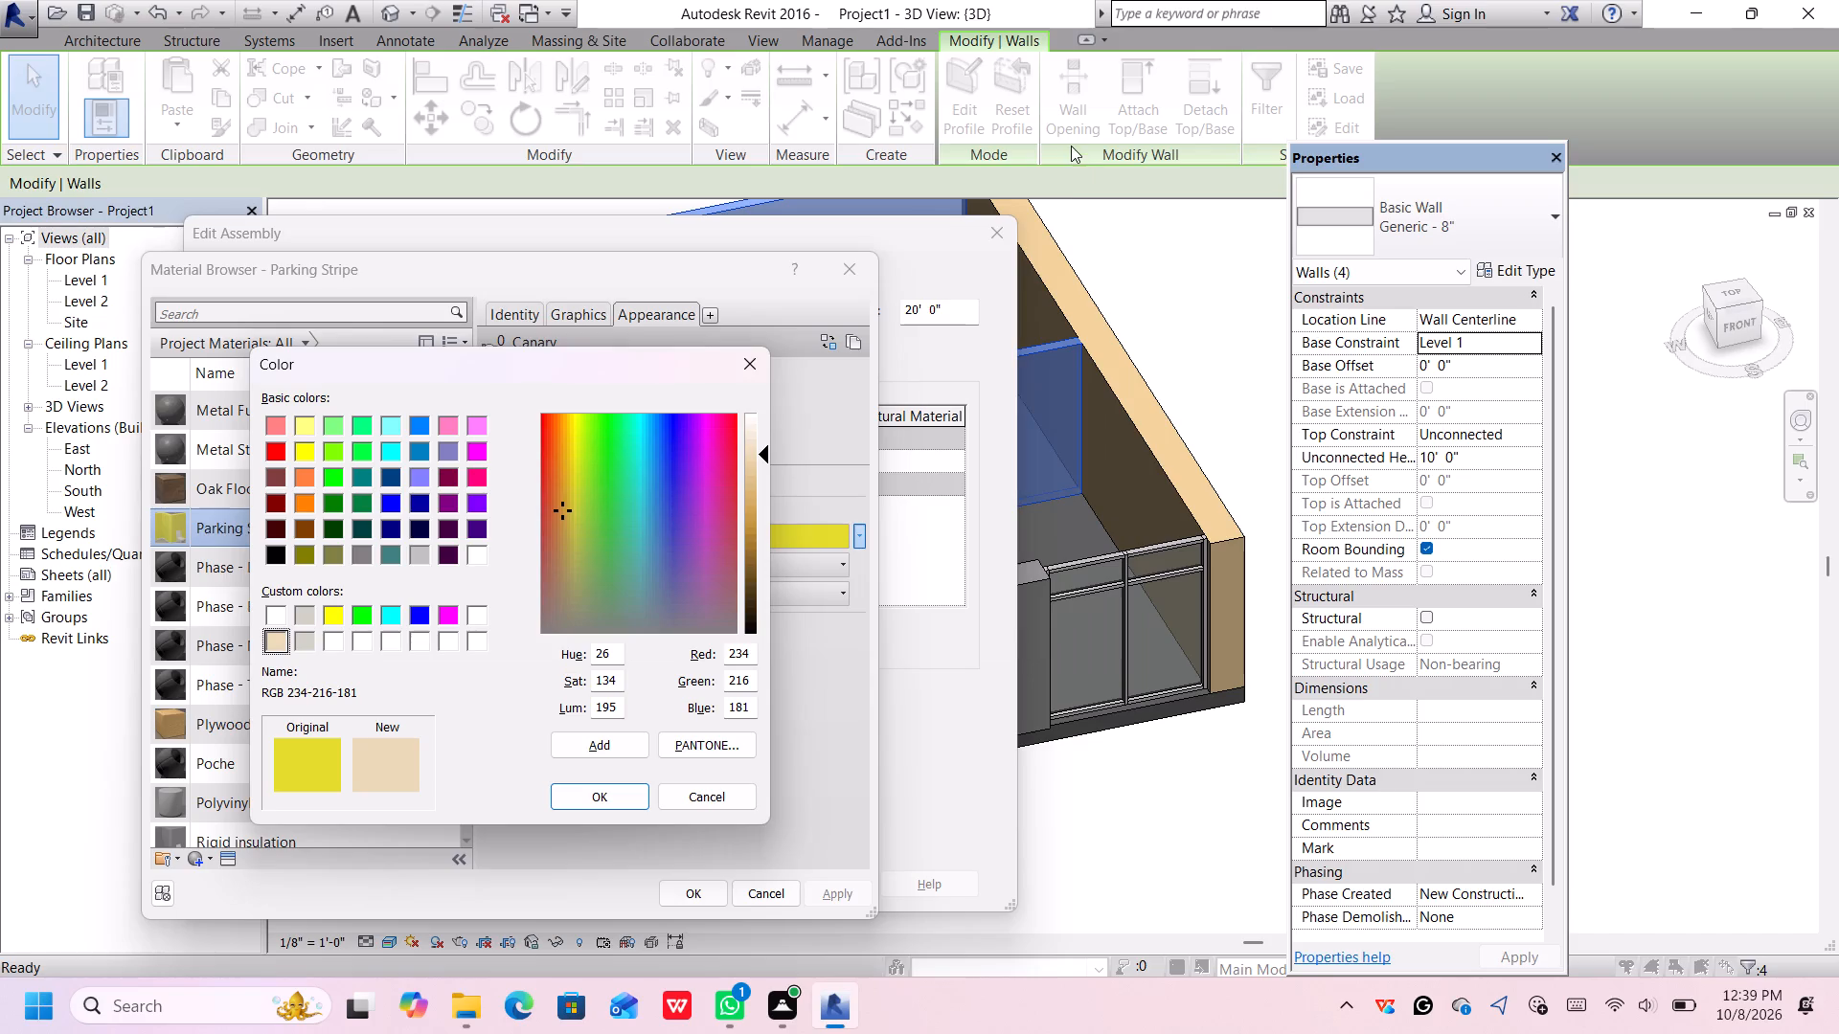
left_click(753, 469)
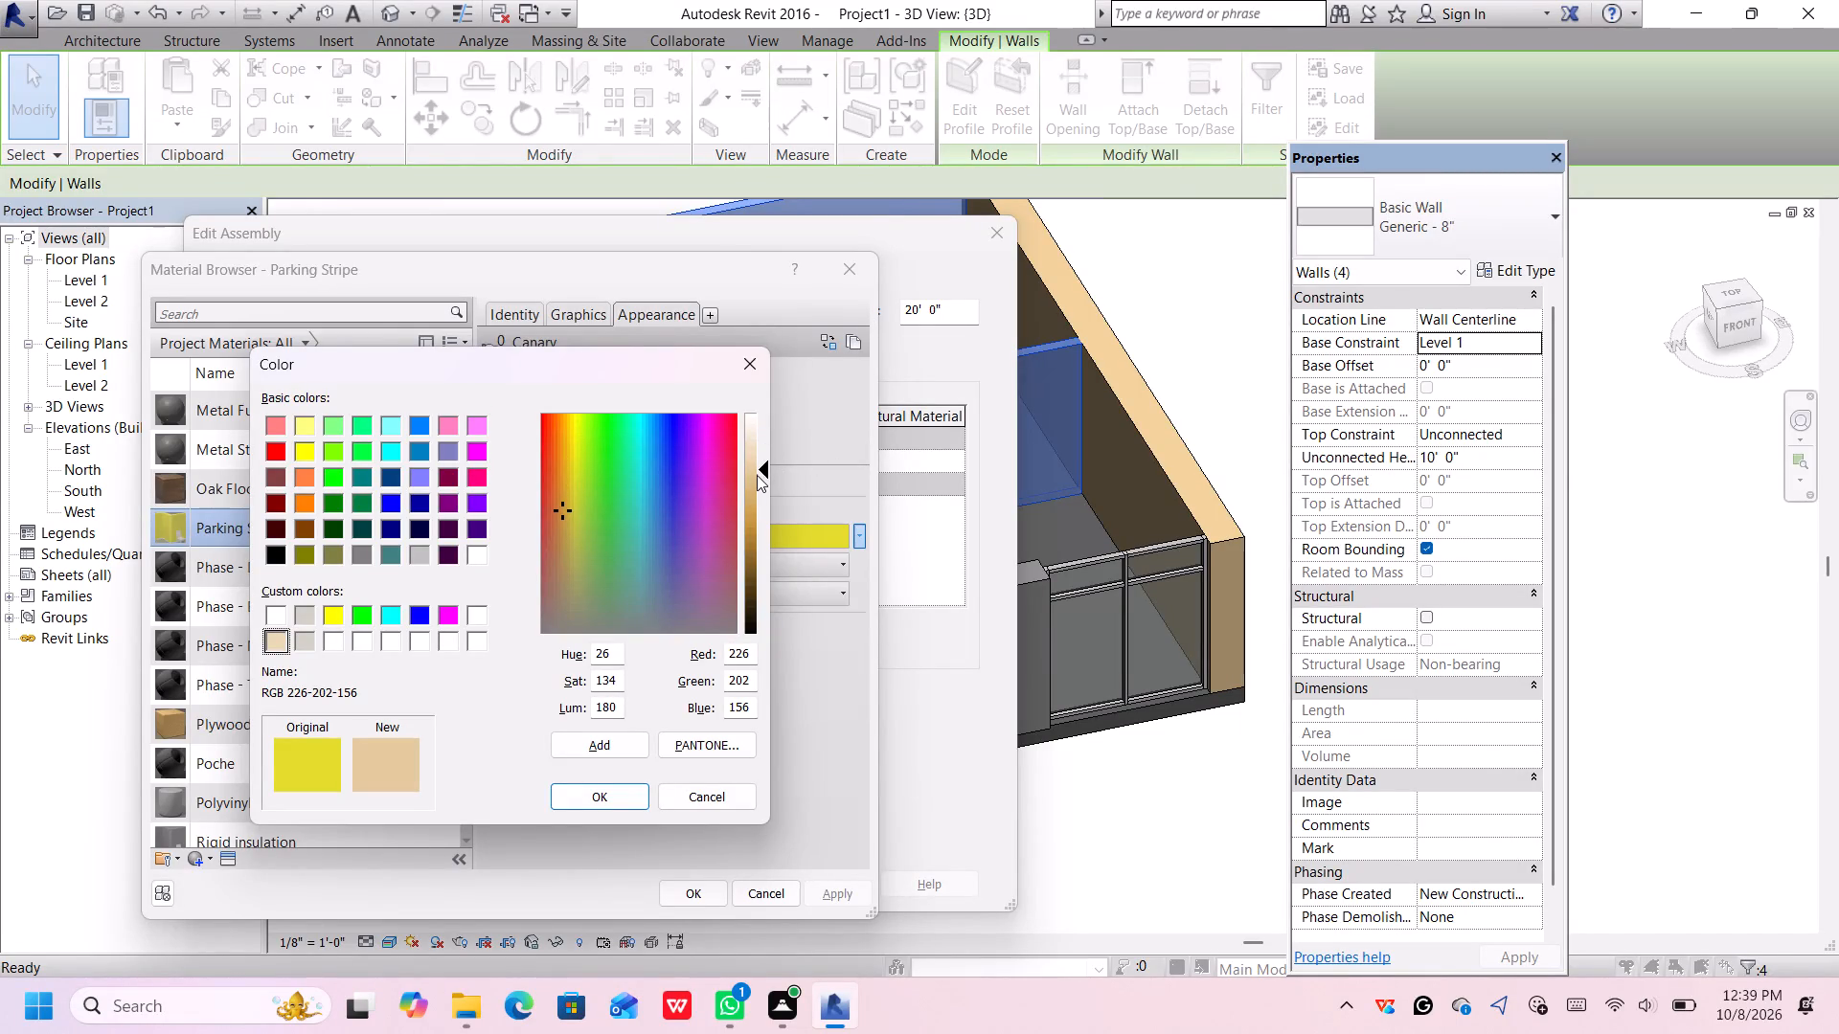
left_click(751, 485)
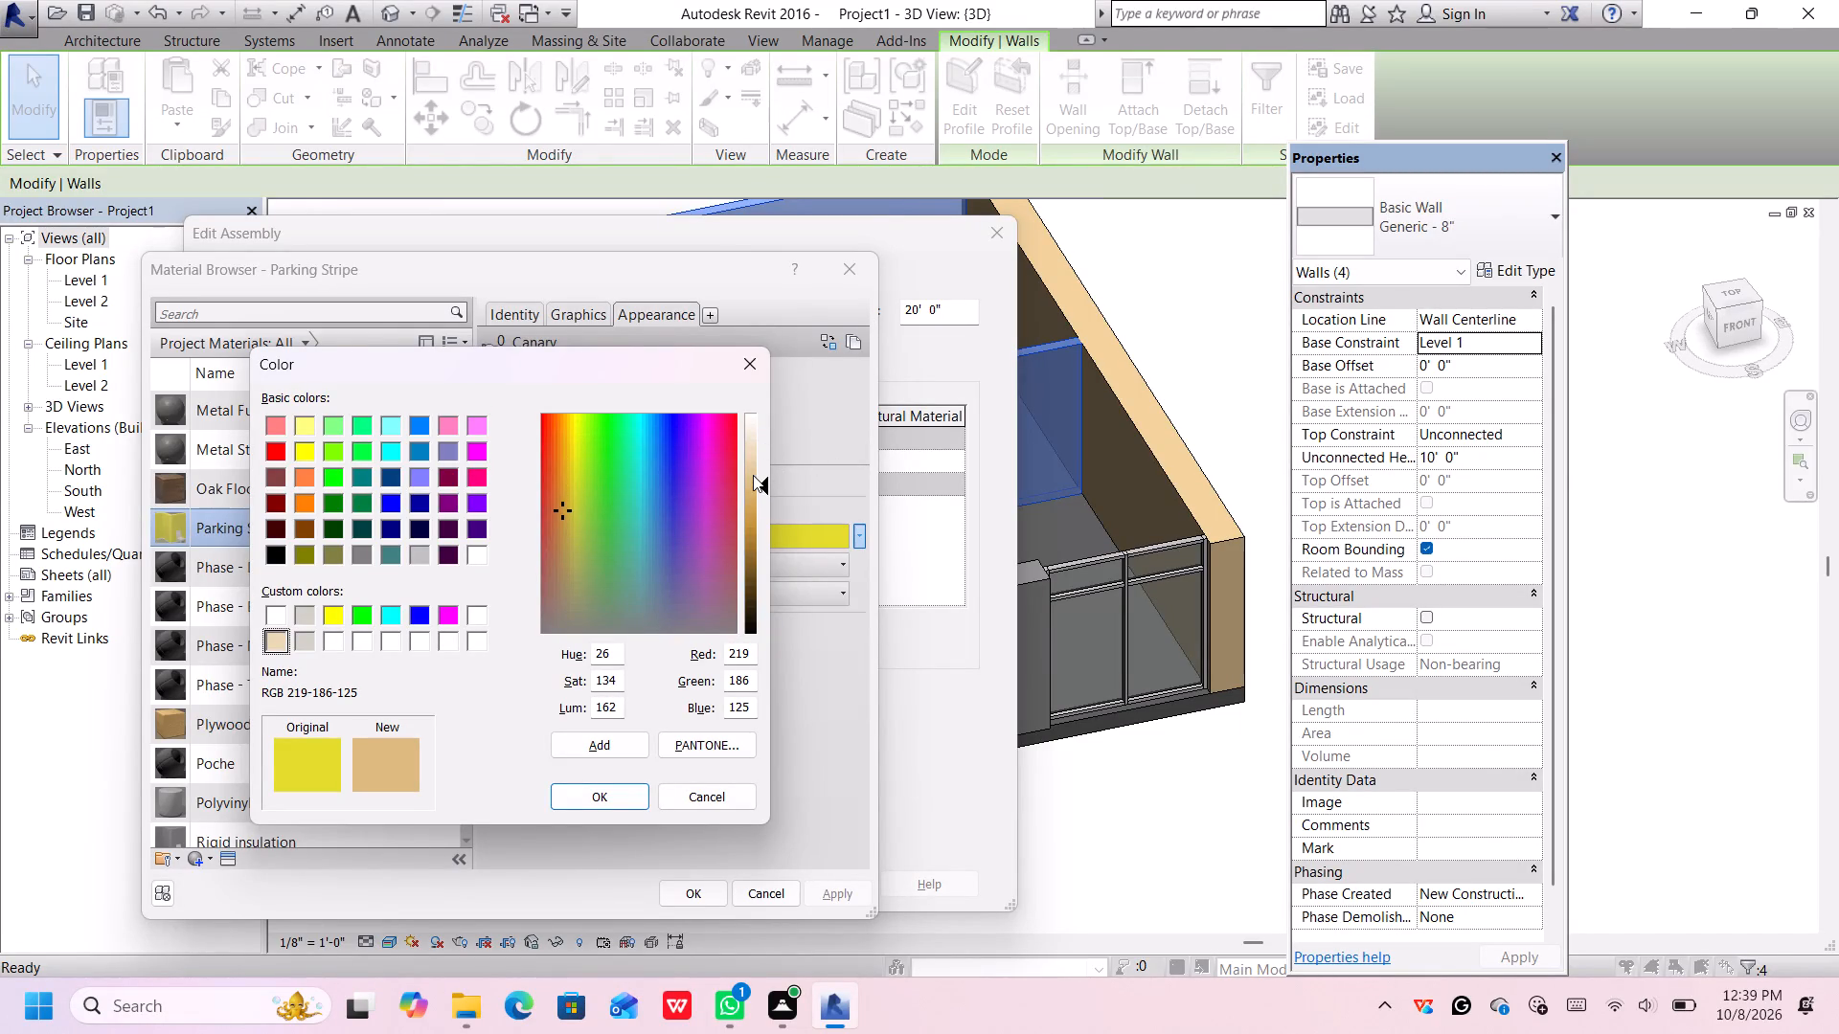
left_click_drag(751, 476, 760, 476)
left_click(606, 797)
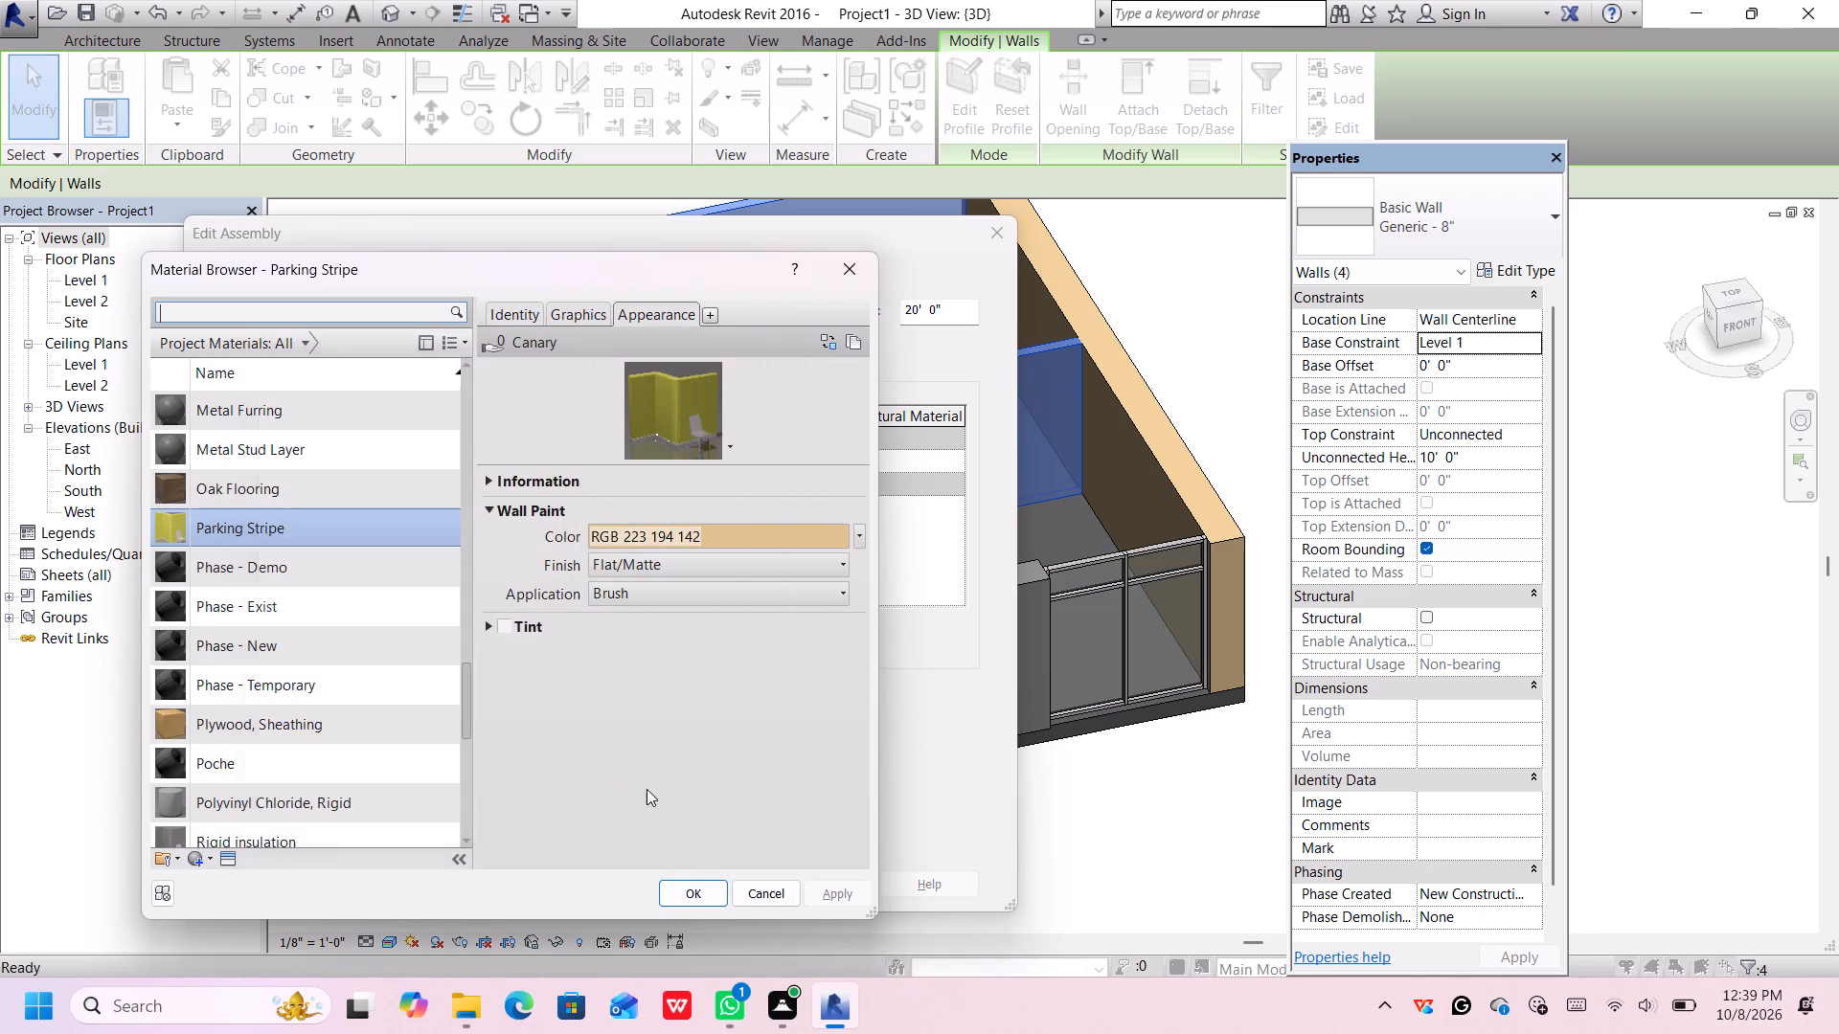
left_click(679, 892)
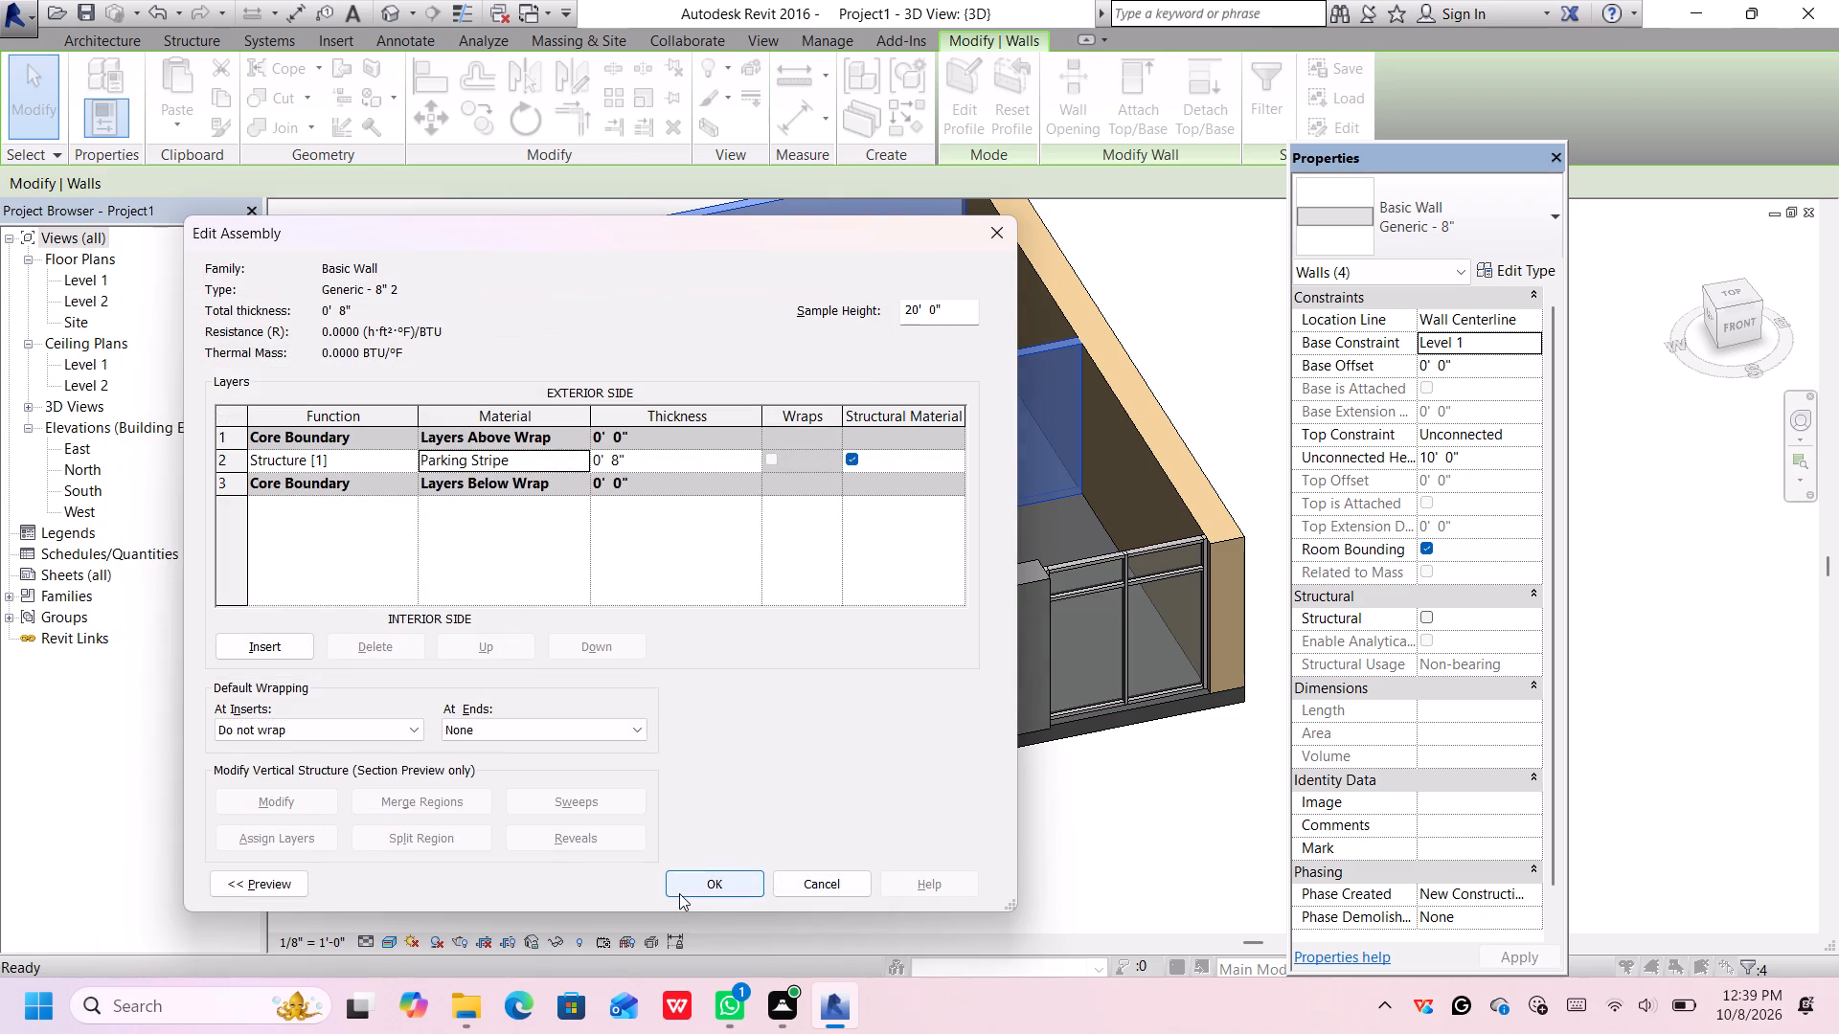
left_click(690, 897)
left_click(709, 883)
left_click(712, 886)
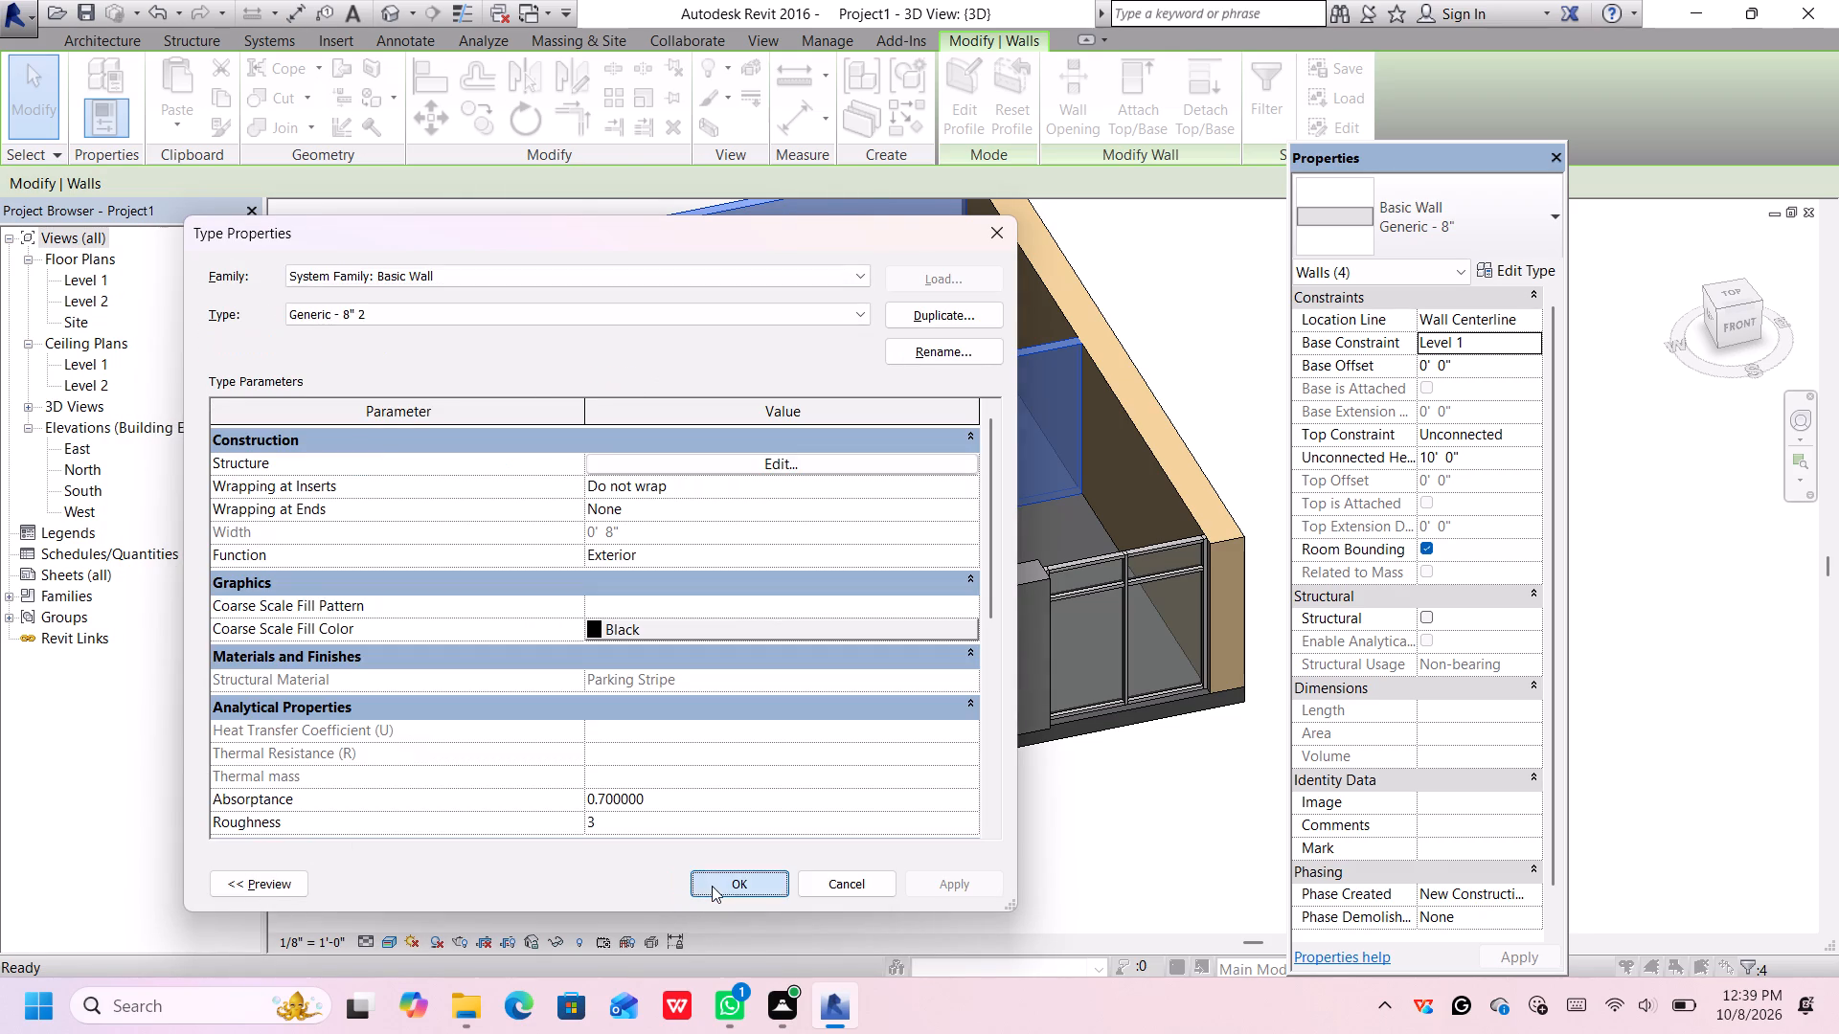
middle_click_drag(1043, 781, 1078, 816)
left_click(1073, 824)
Duplicate the Generic - 12" type under the suggested name Generic - 12" 2 for the dark partition beside the storefront.
middle_click_drag(1047, 866, 1034, 815)
scroll(1029, 819, "up", 1)
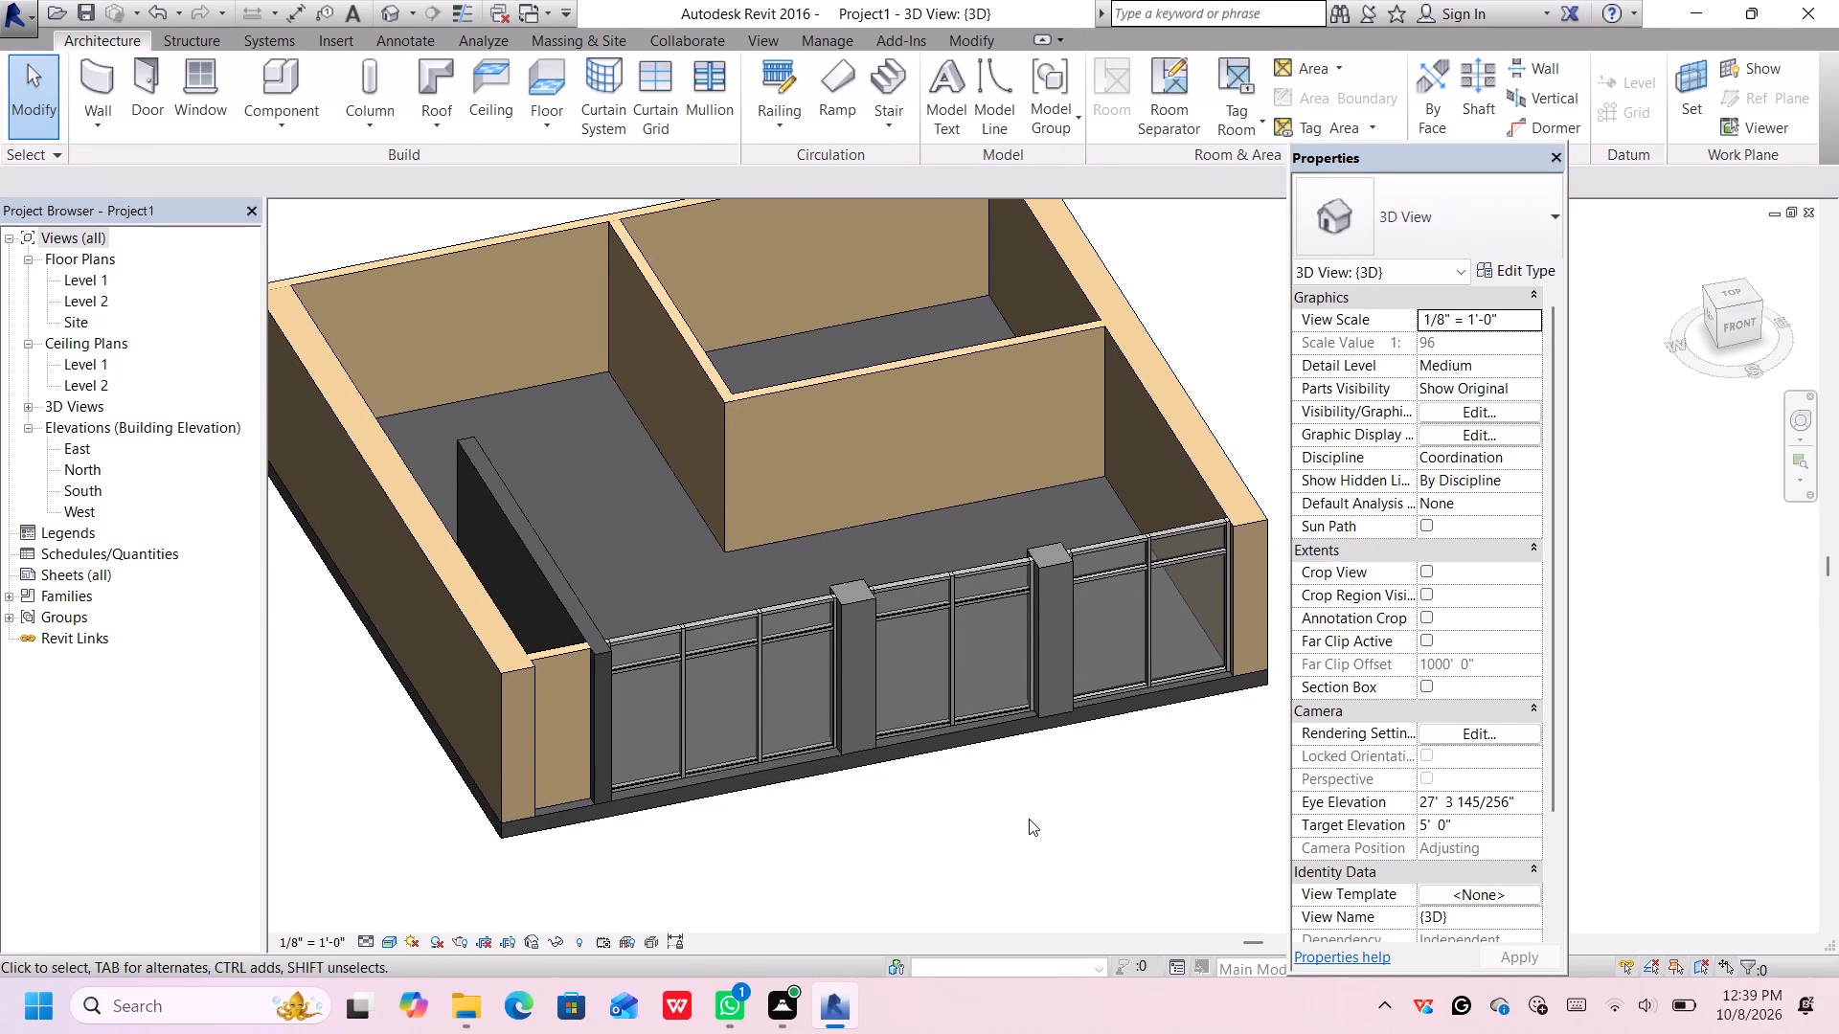
left_click(489, 544)
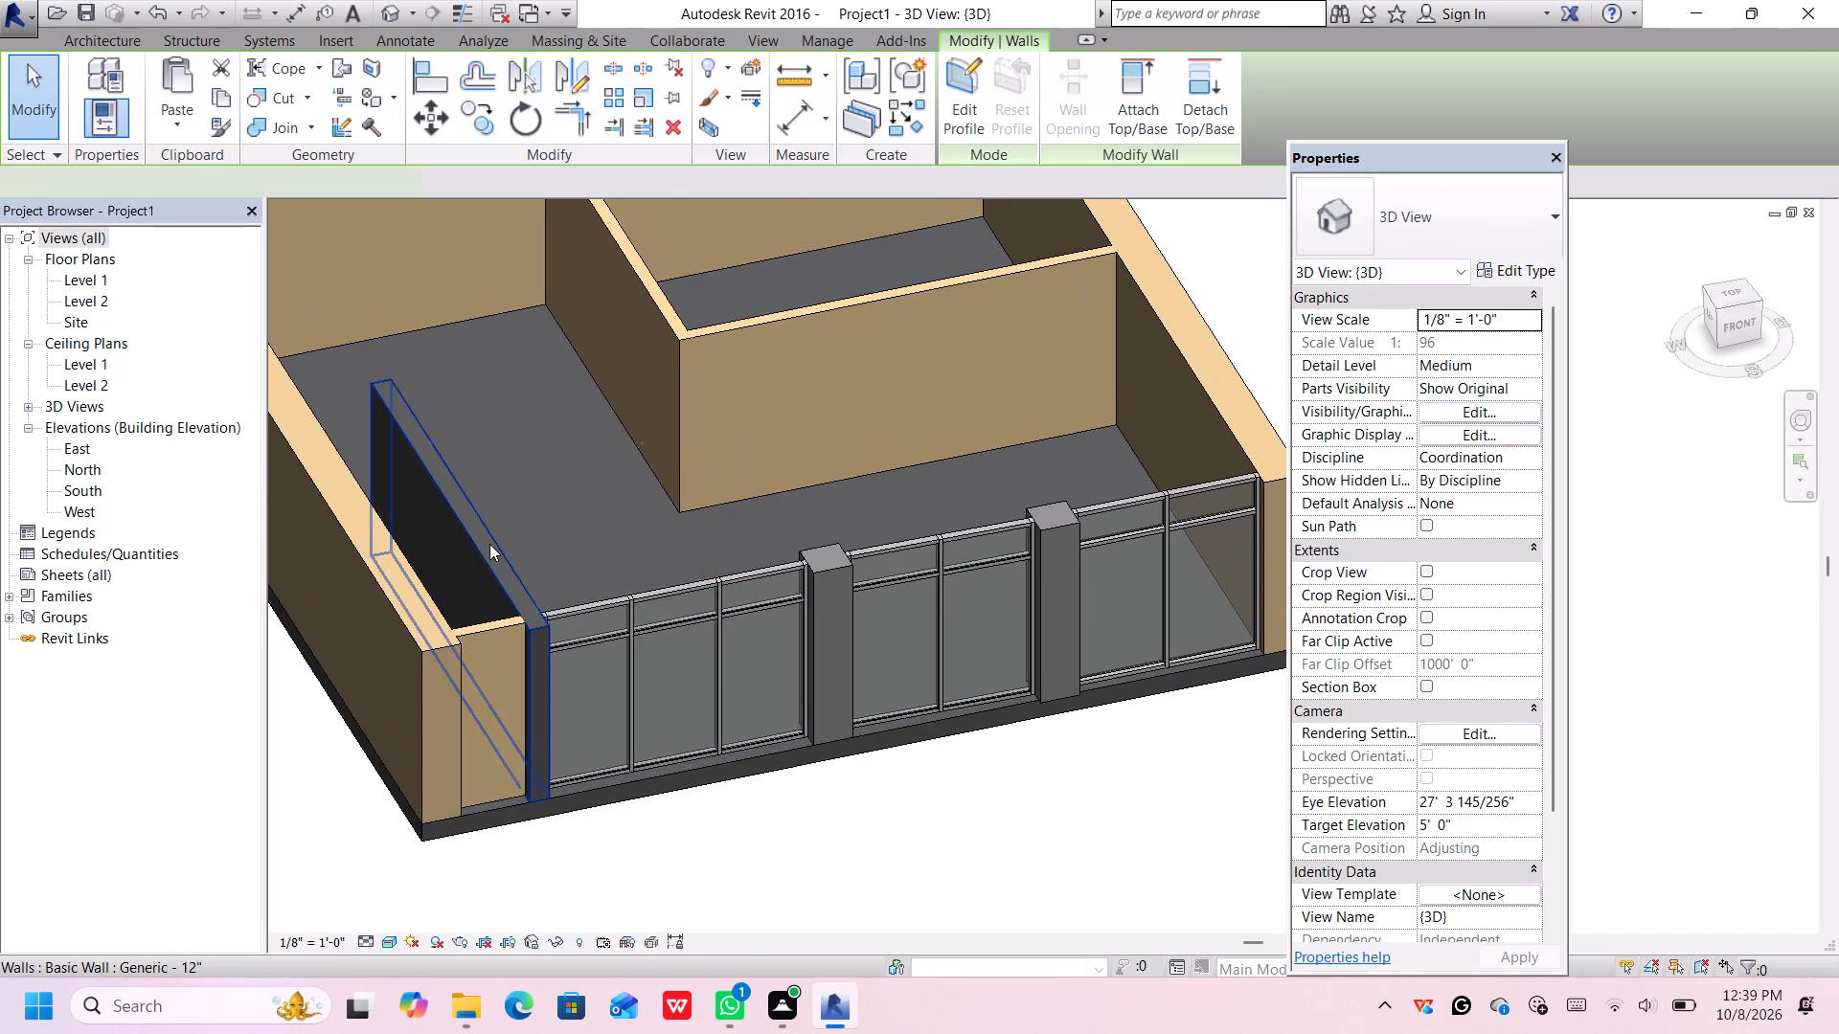
left_click(1519, 267)
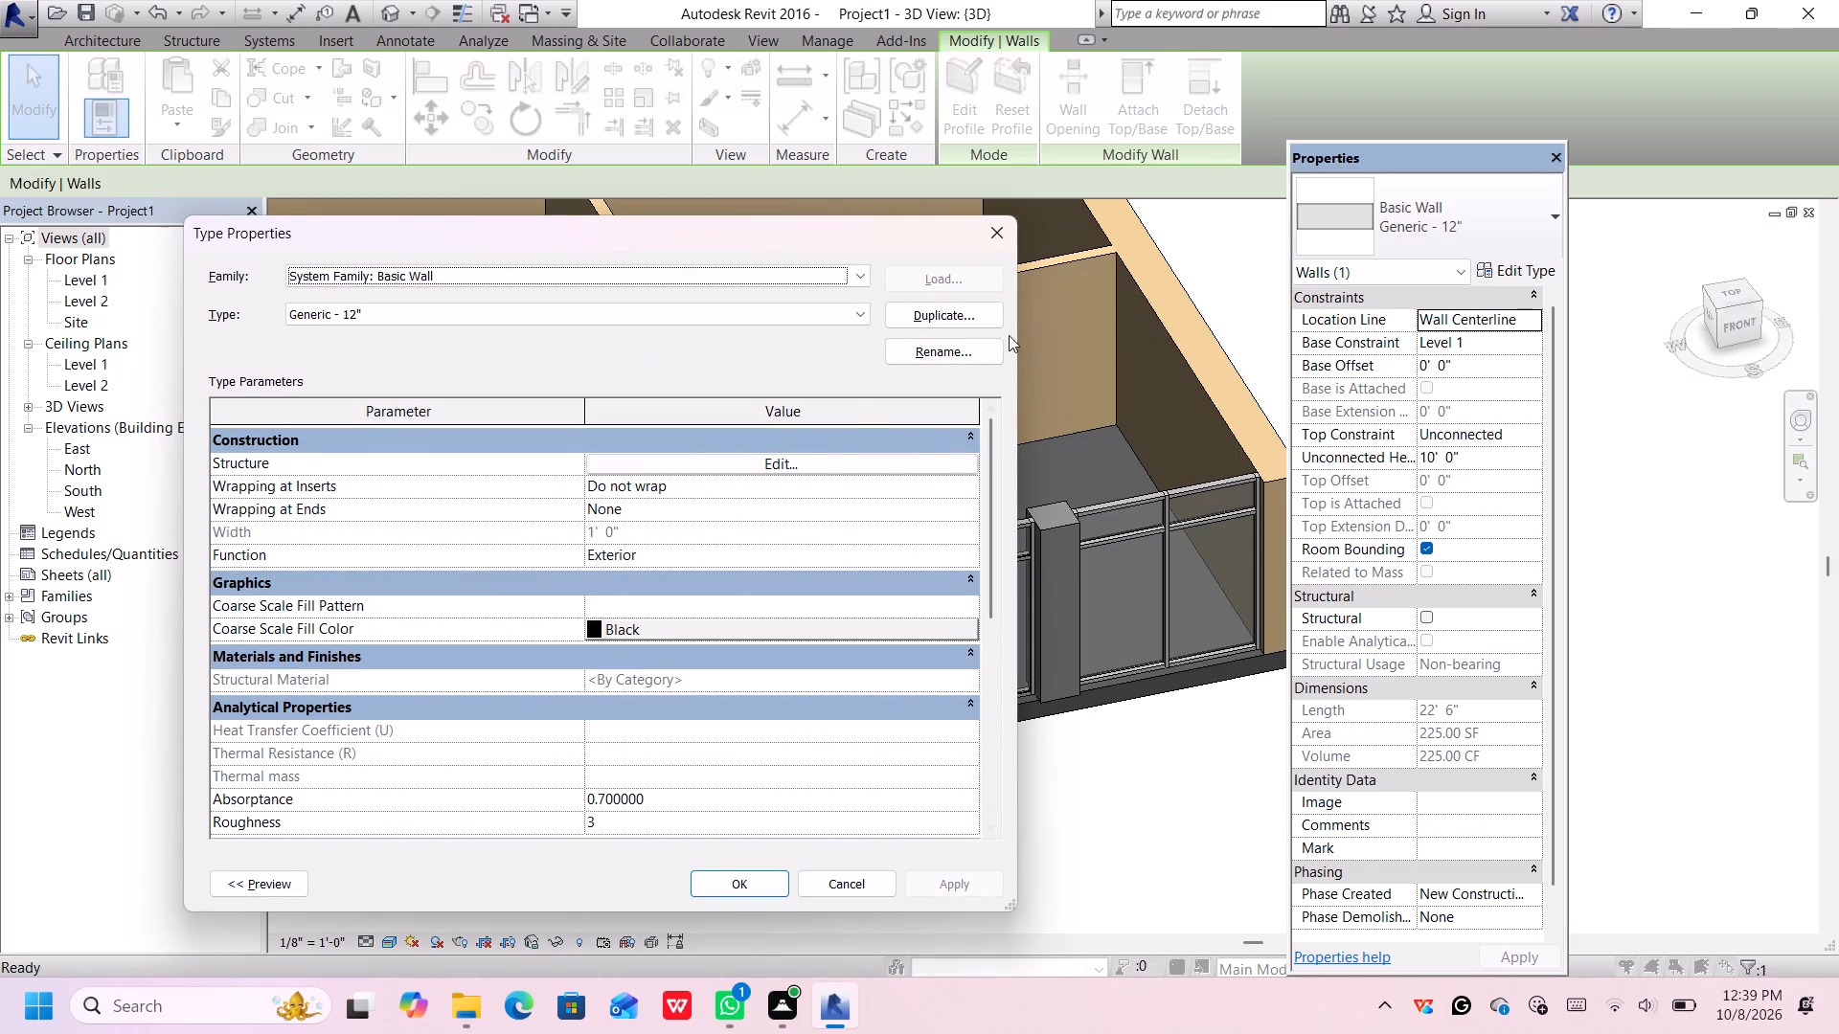
left_click(971, 317)
left_click(612, 636)
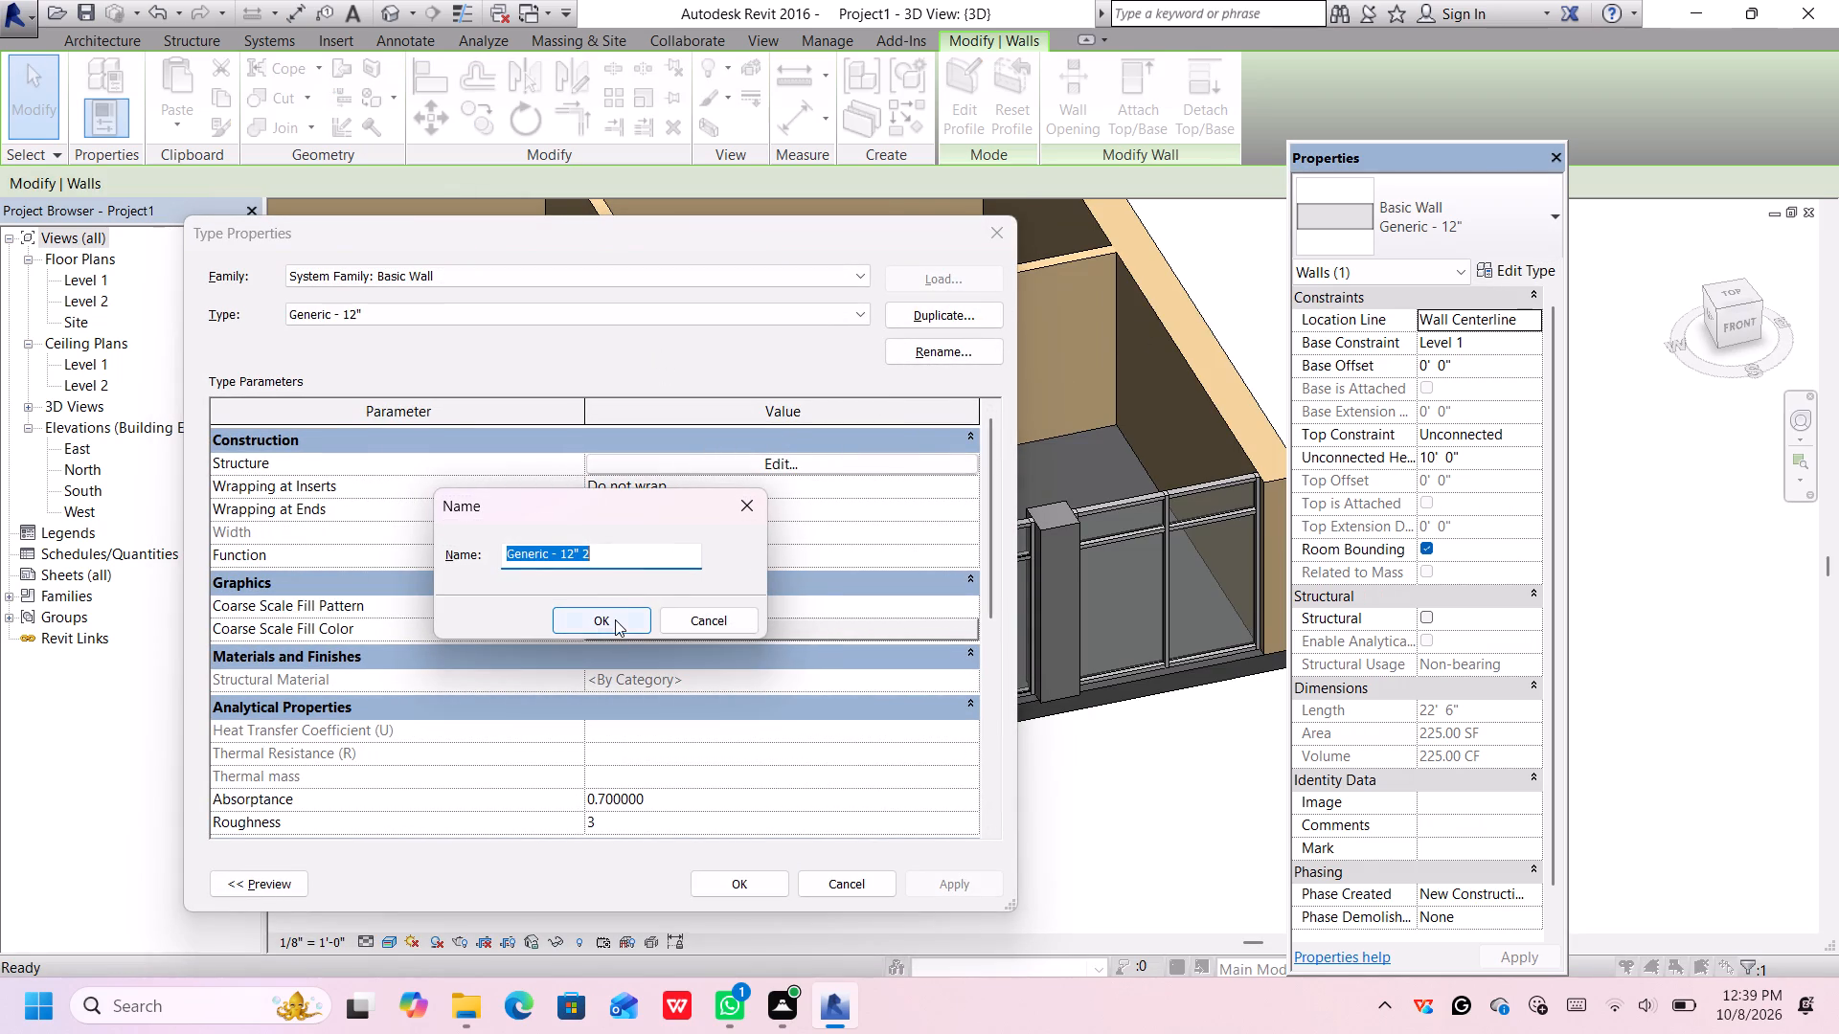
left_click(615, 618)
Assign the Parking Stripe material to the structure layer of the Generic - 12" 2 wall type.
left_click(768, 468)
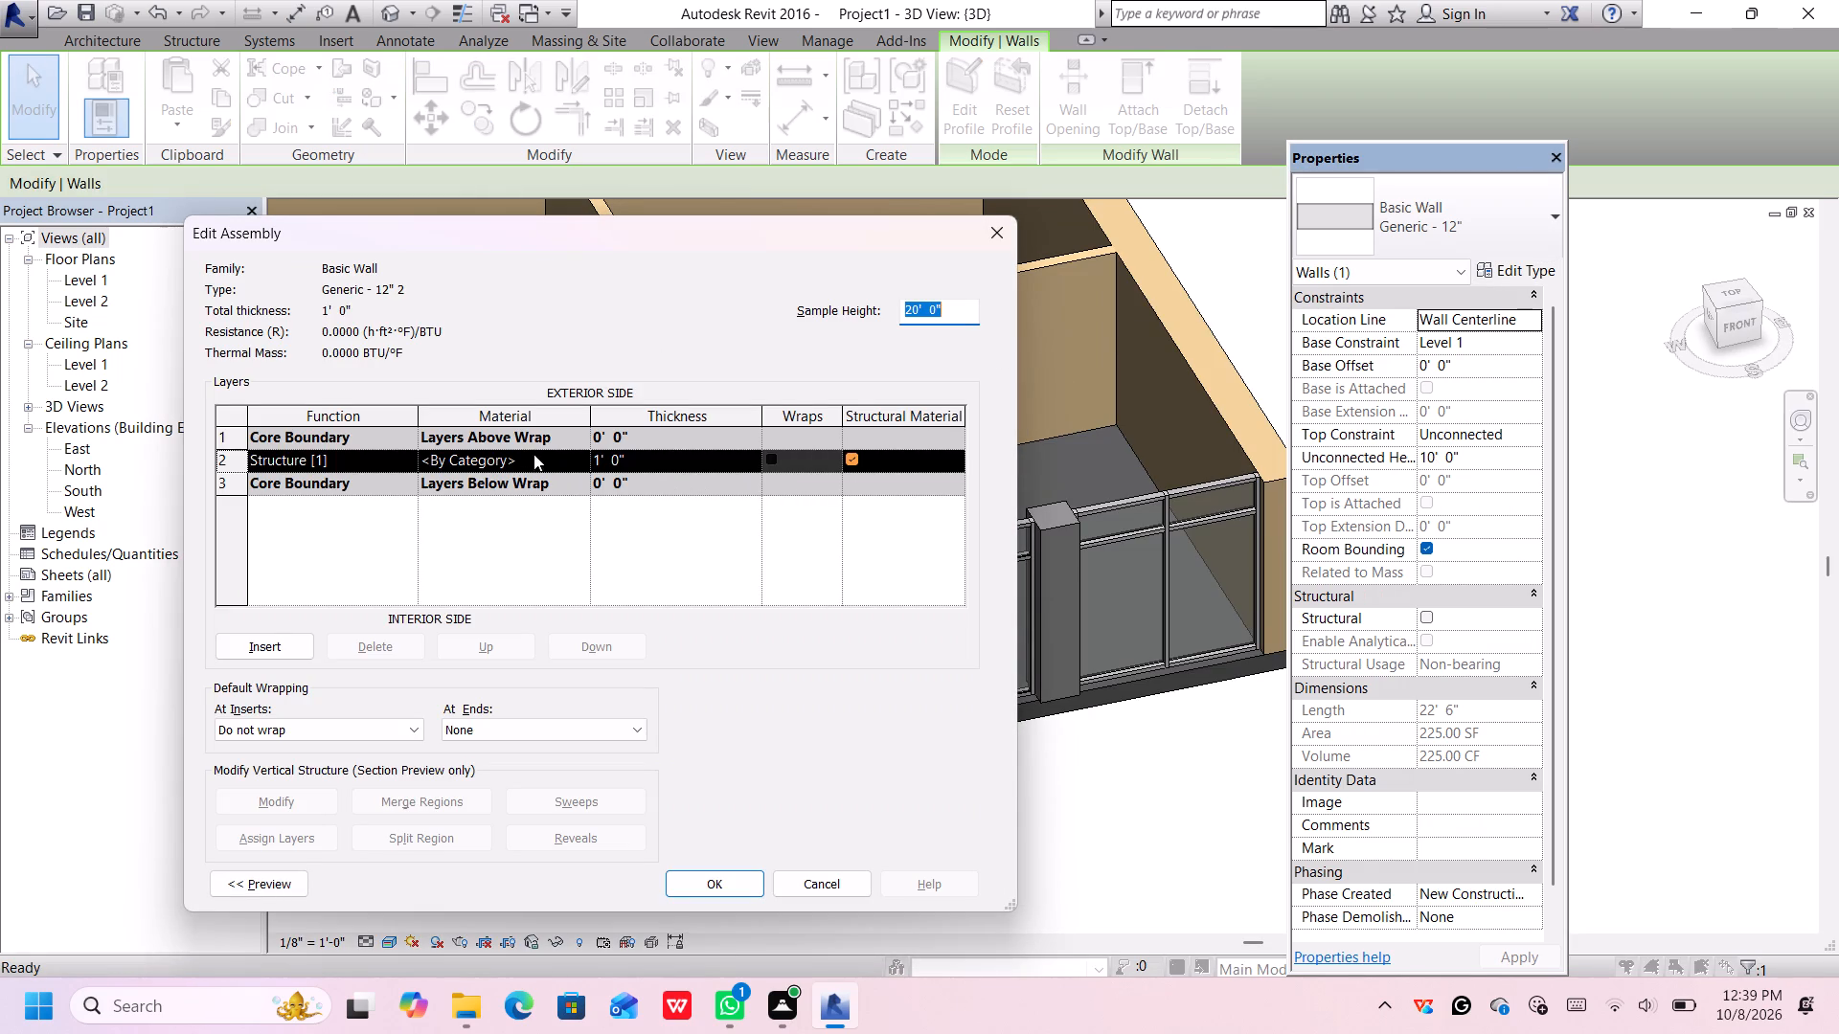
left_click(556, 459)
left_click(574, 463)
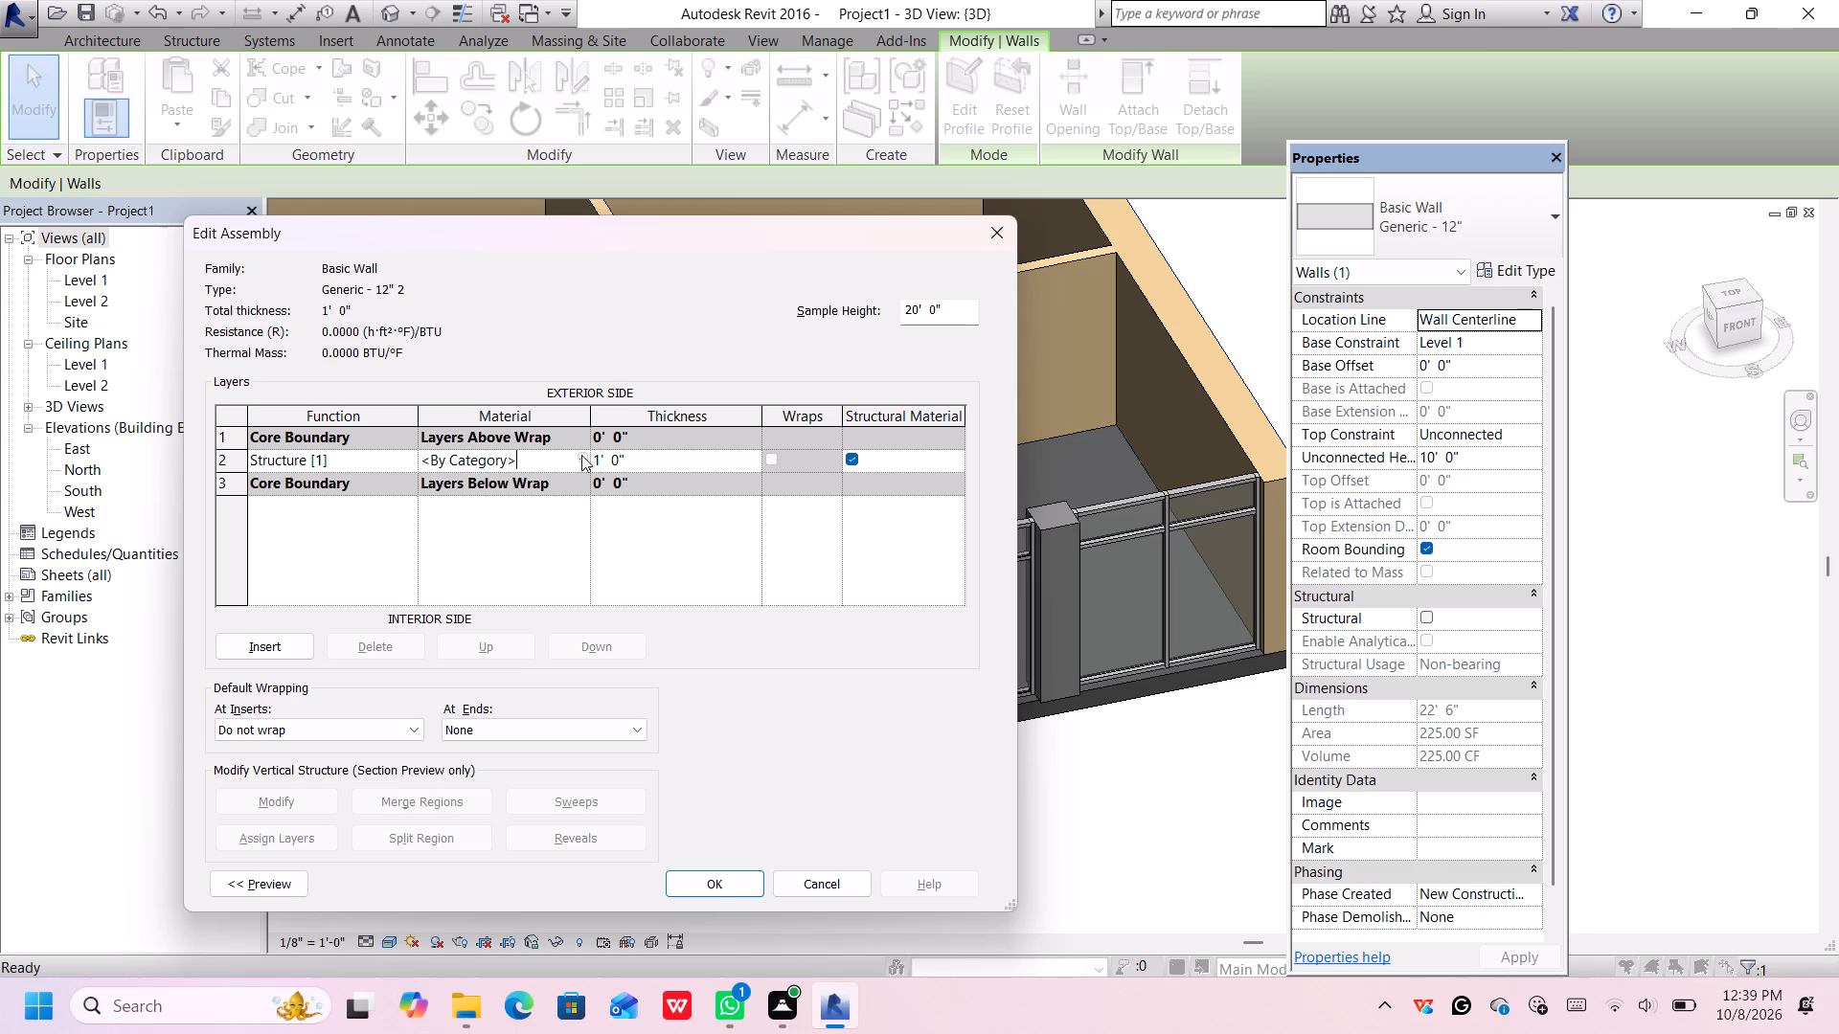
left_click(581, 458)
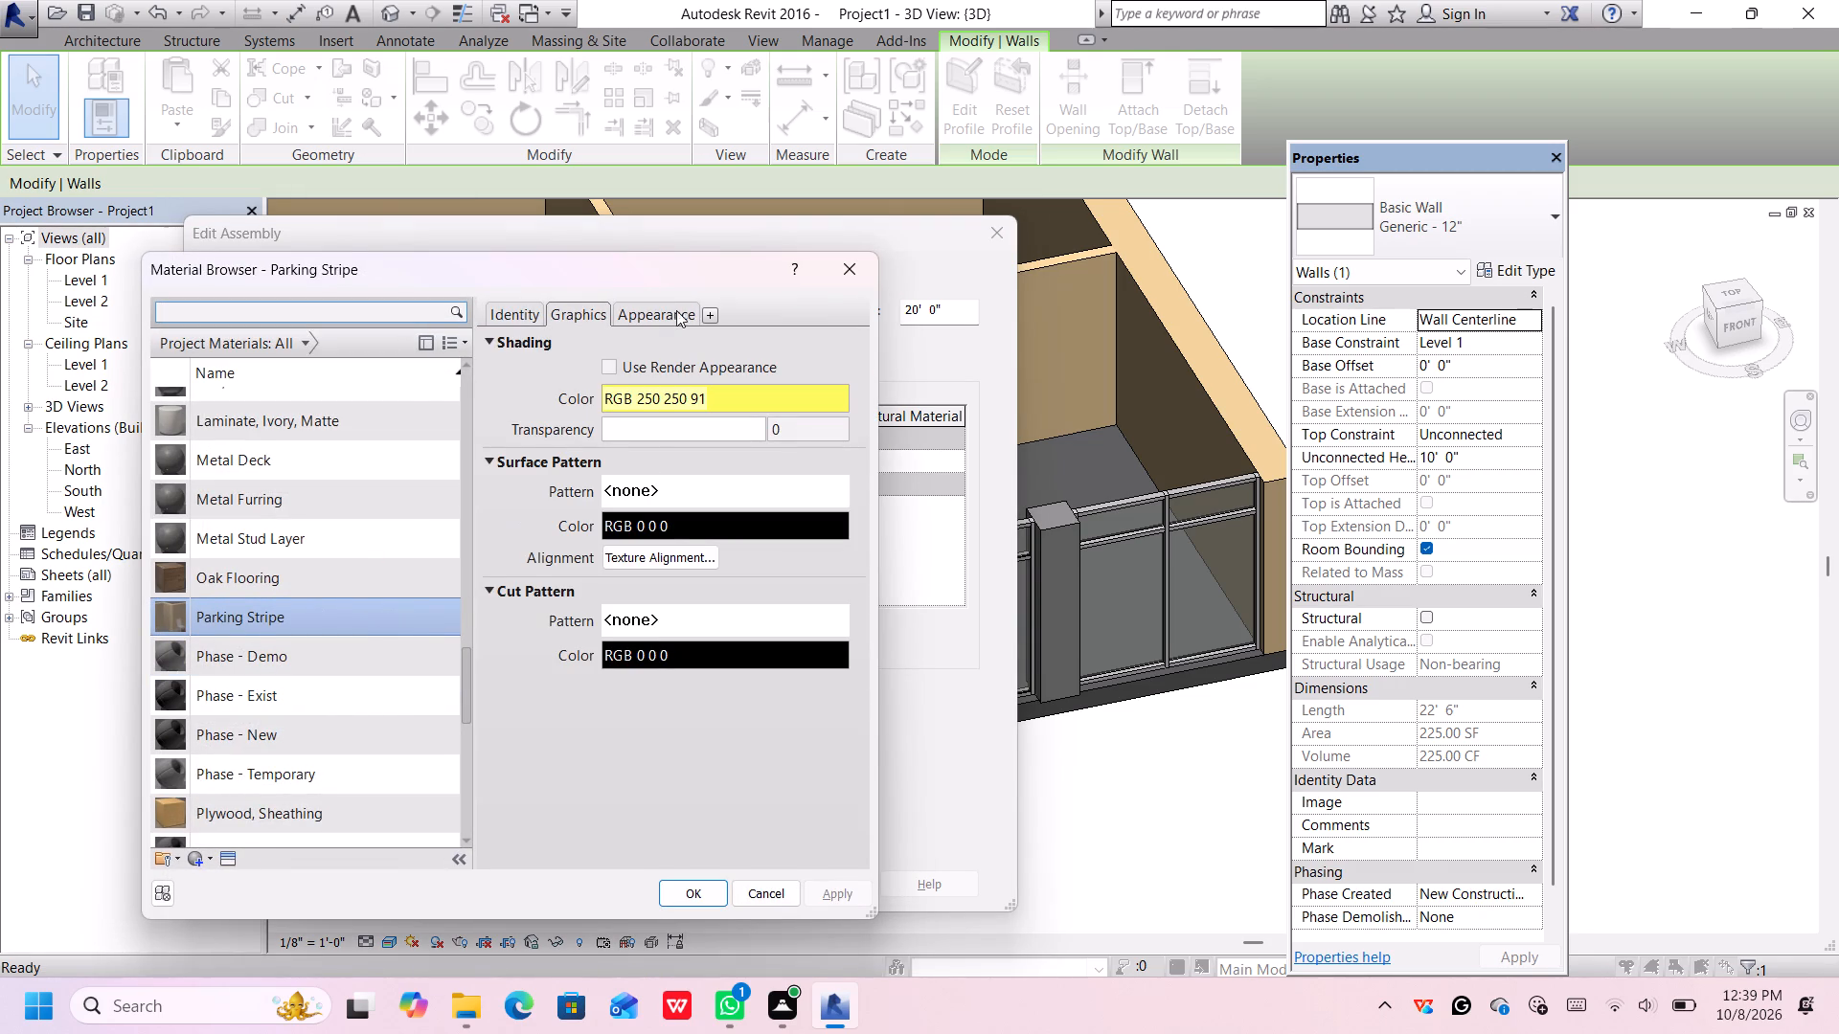
left_click(643, 312)
left_click(687, 889)
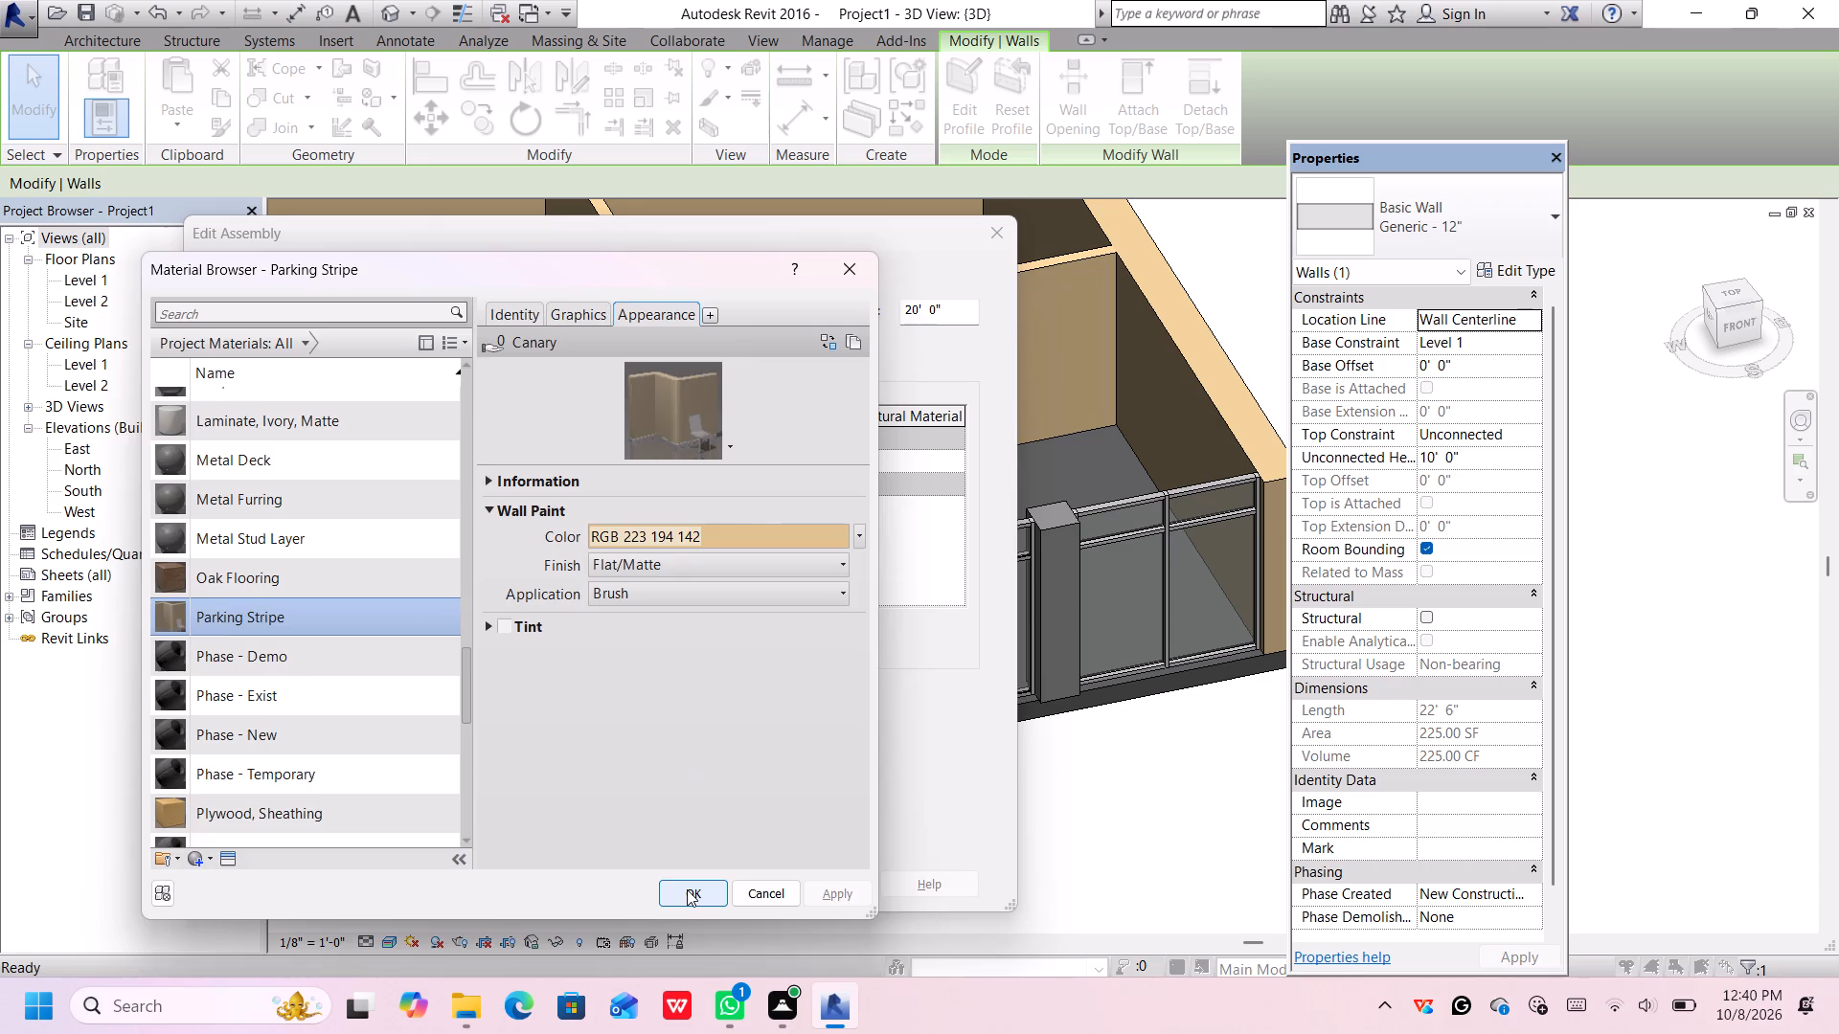
left_click(708, 886)
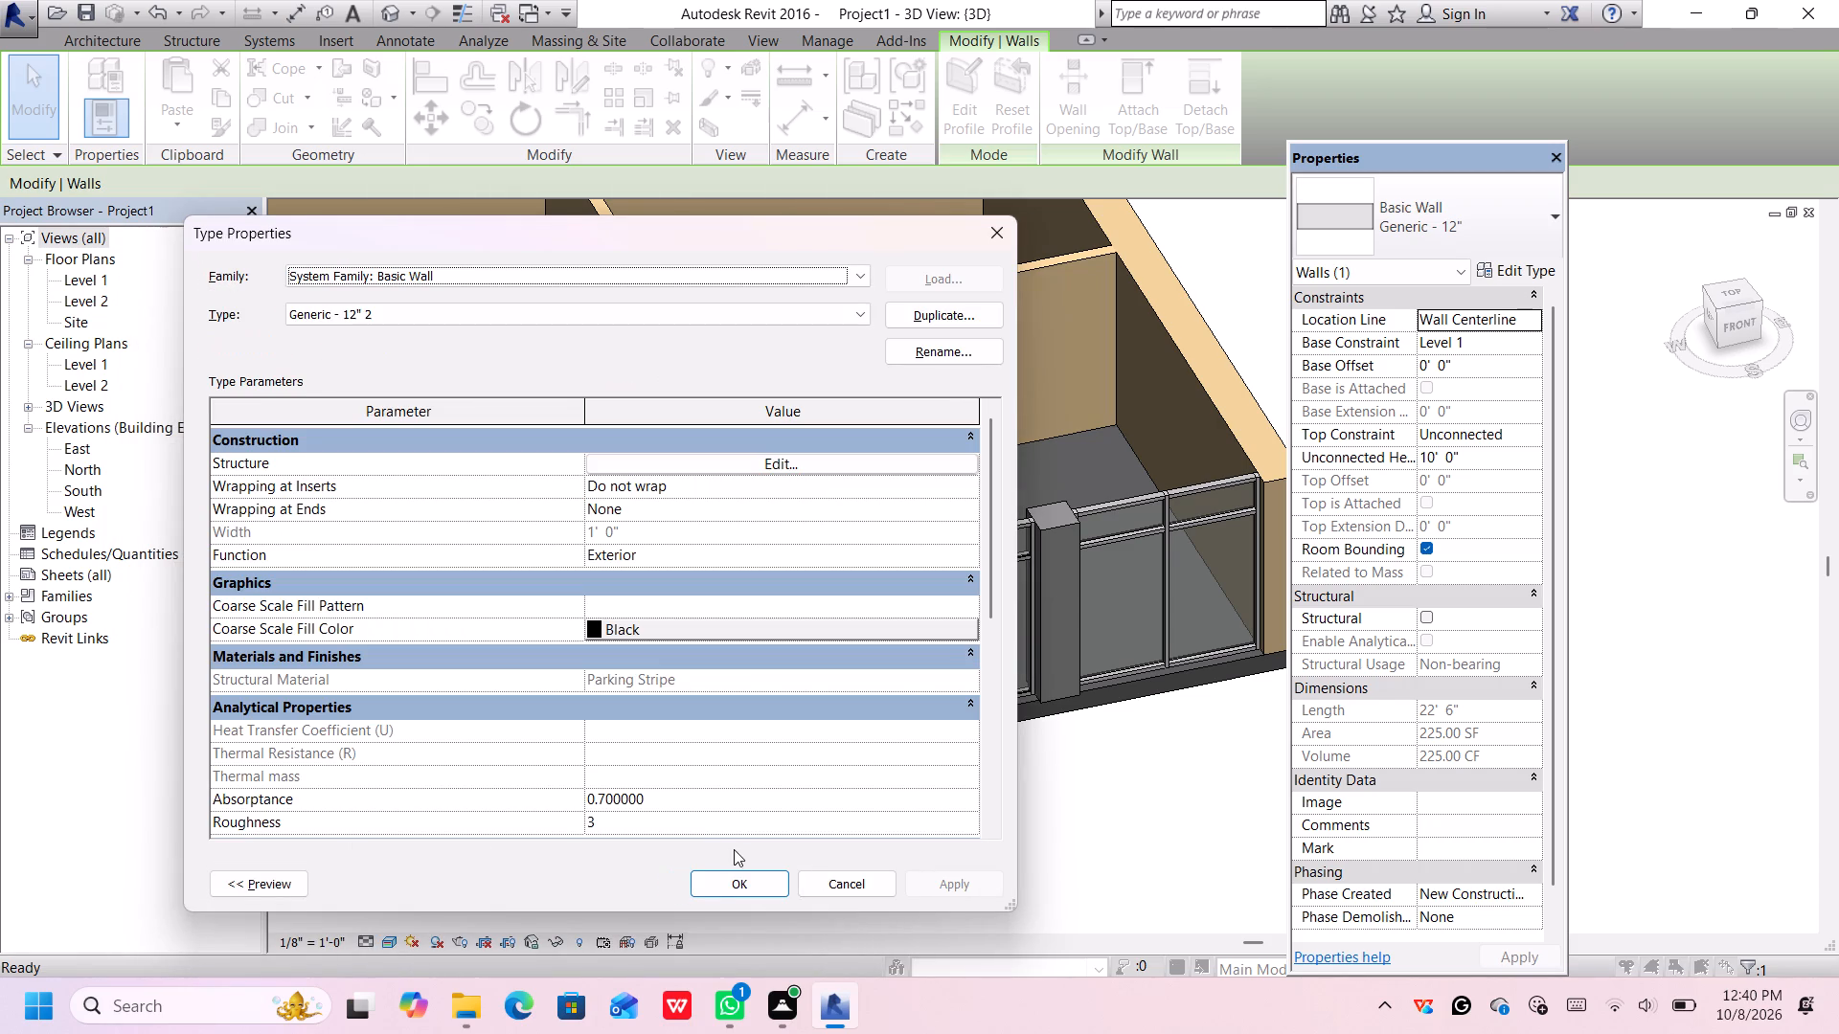
left_click(717, 882)
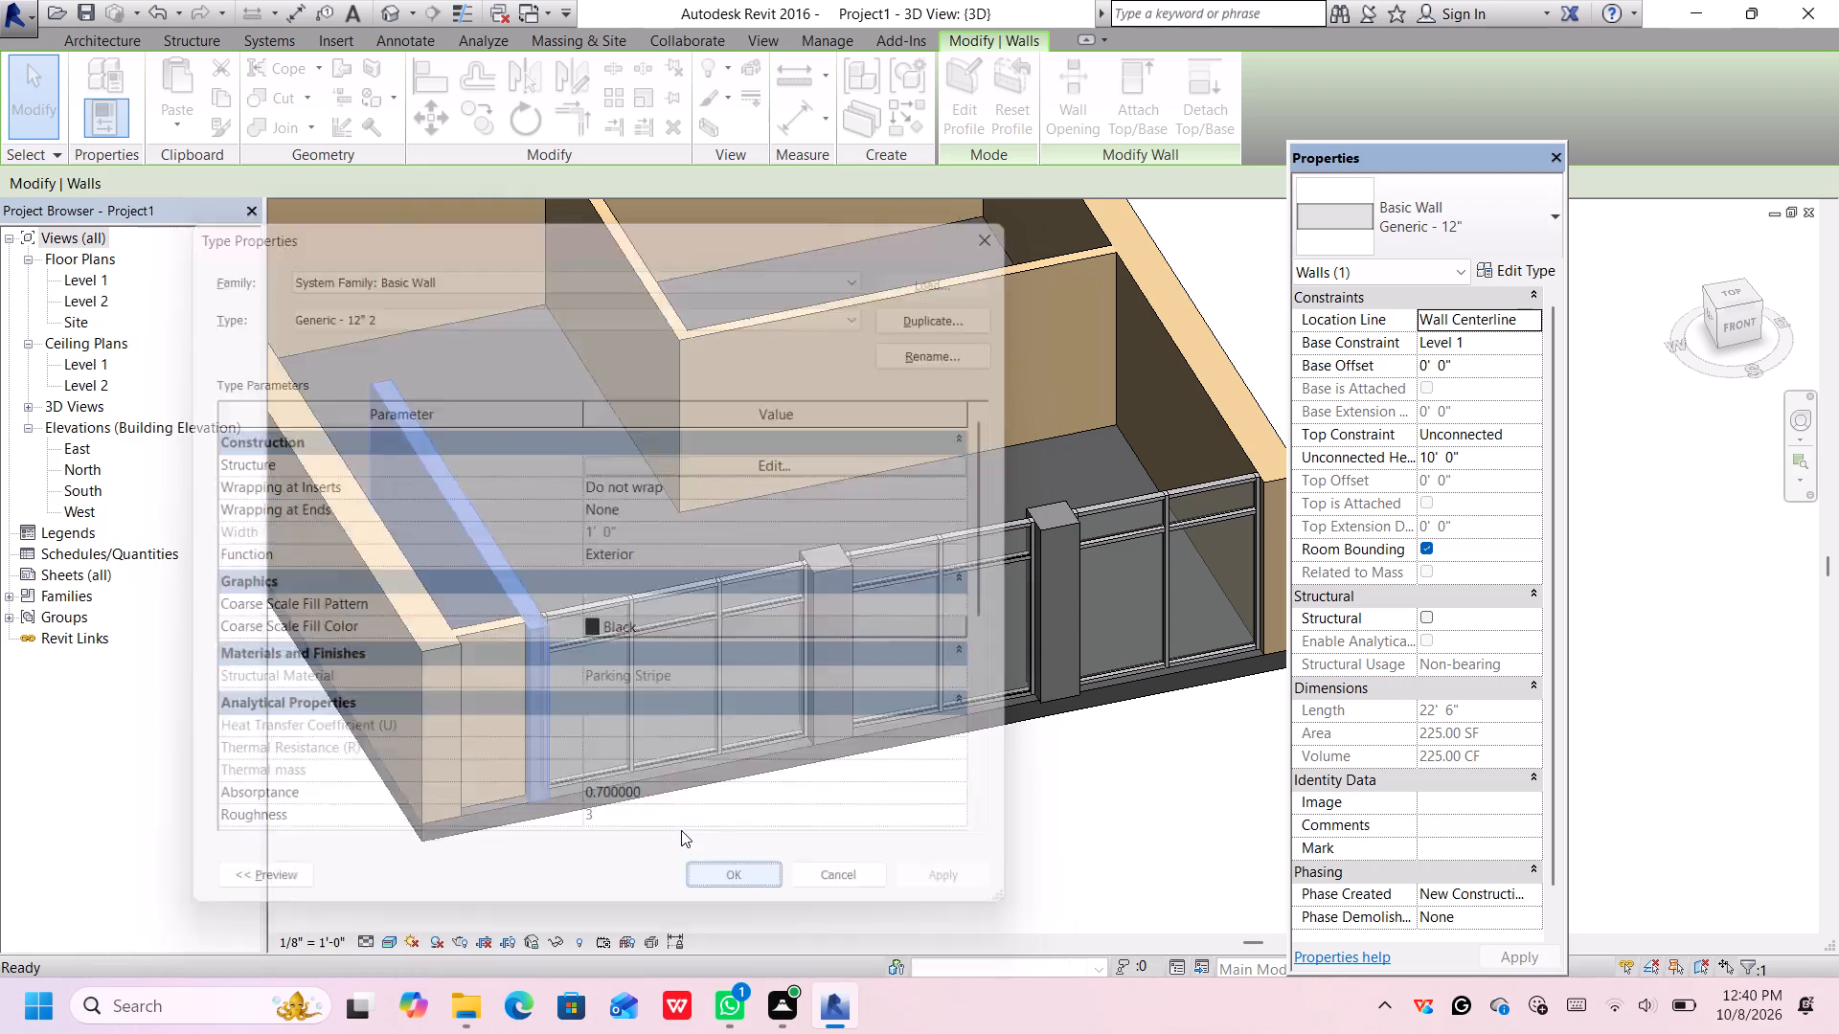
left_click(701, 836)
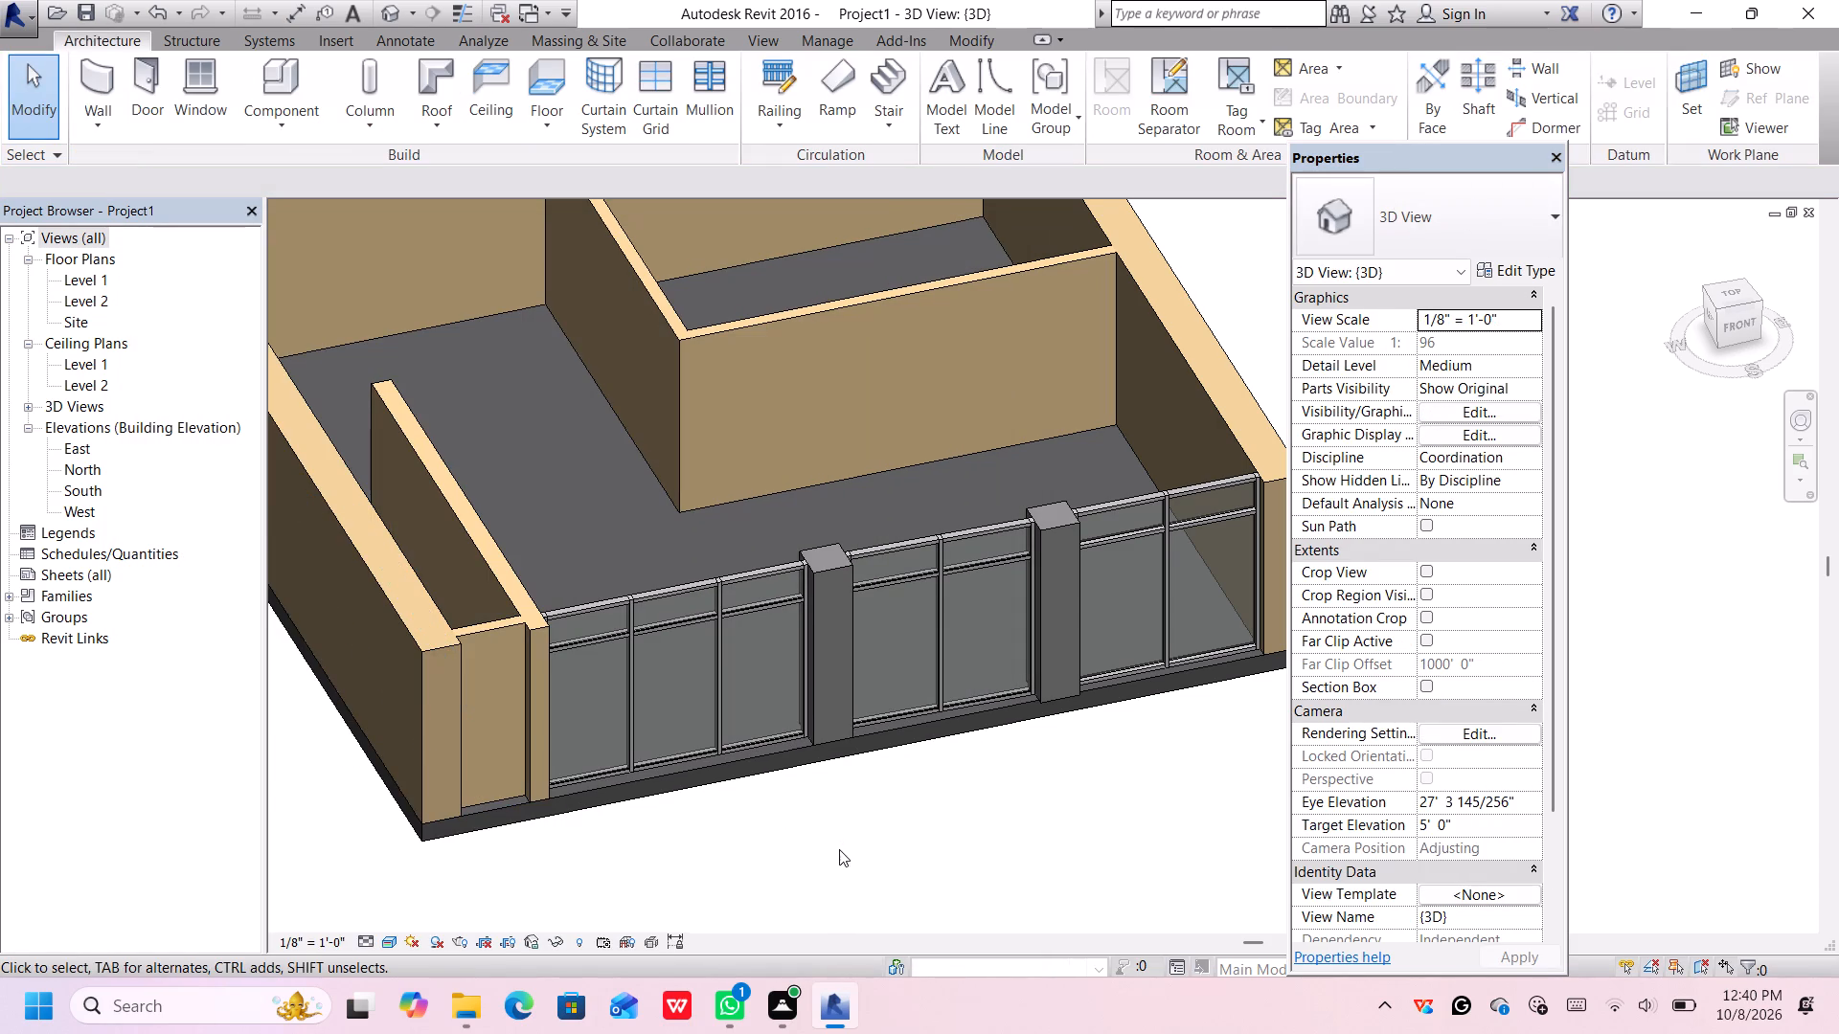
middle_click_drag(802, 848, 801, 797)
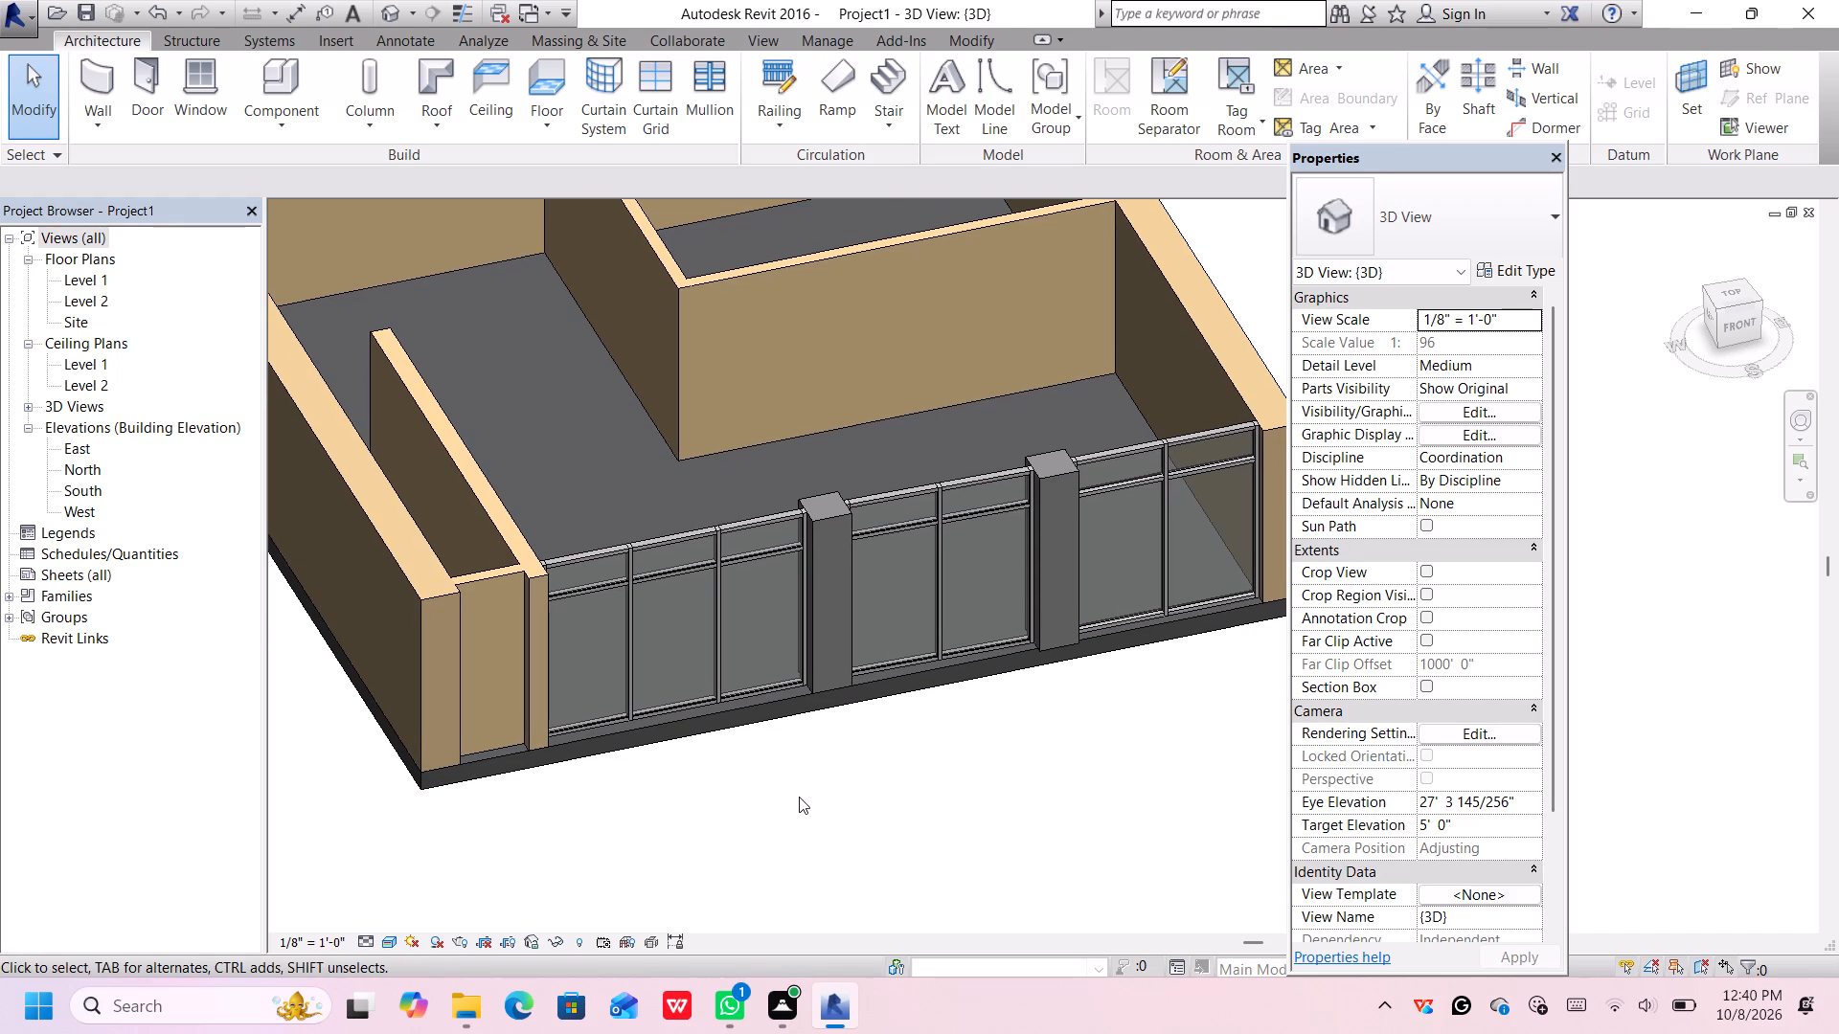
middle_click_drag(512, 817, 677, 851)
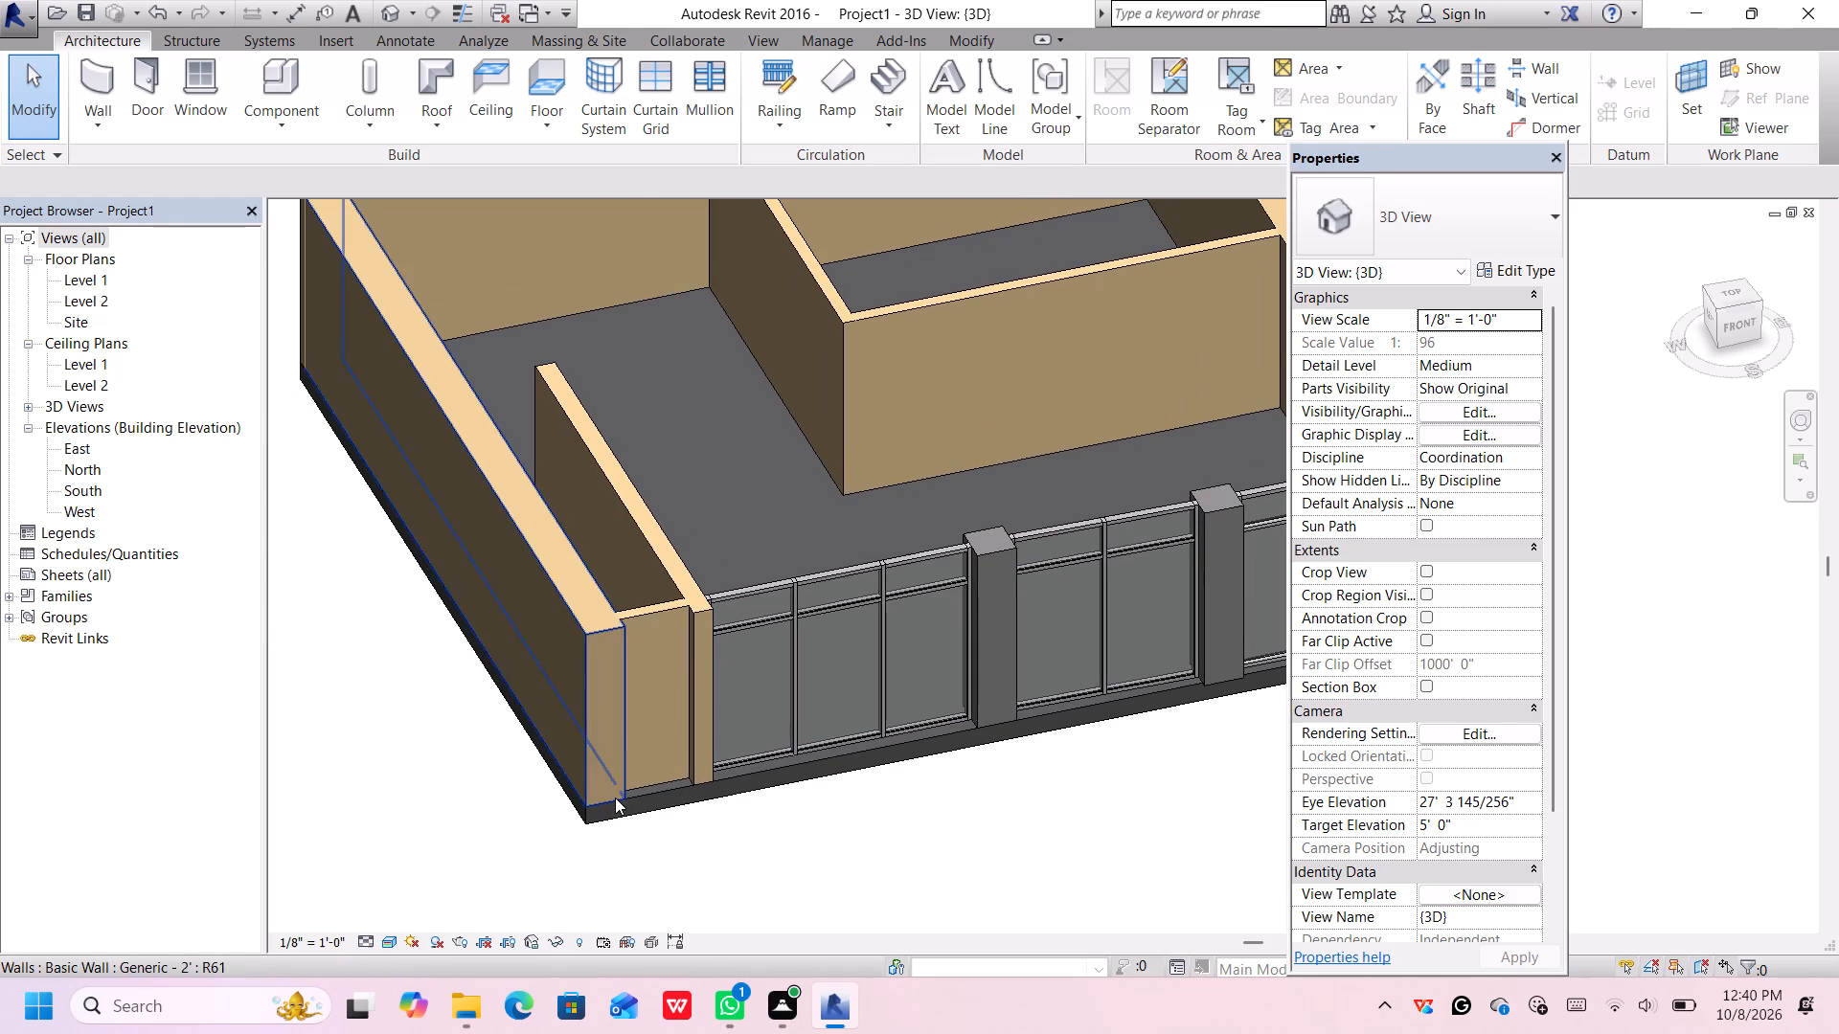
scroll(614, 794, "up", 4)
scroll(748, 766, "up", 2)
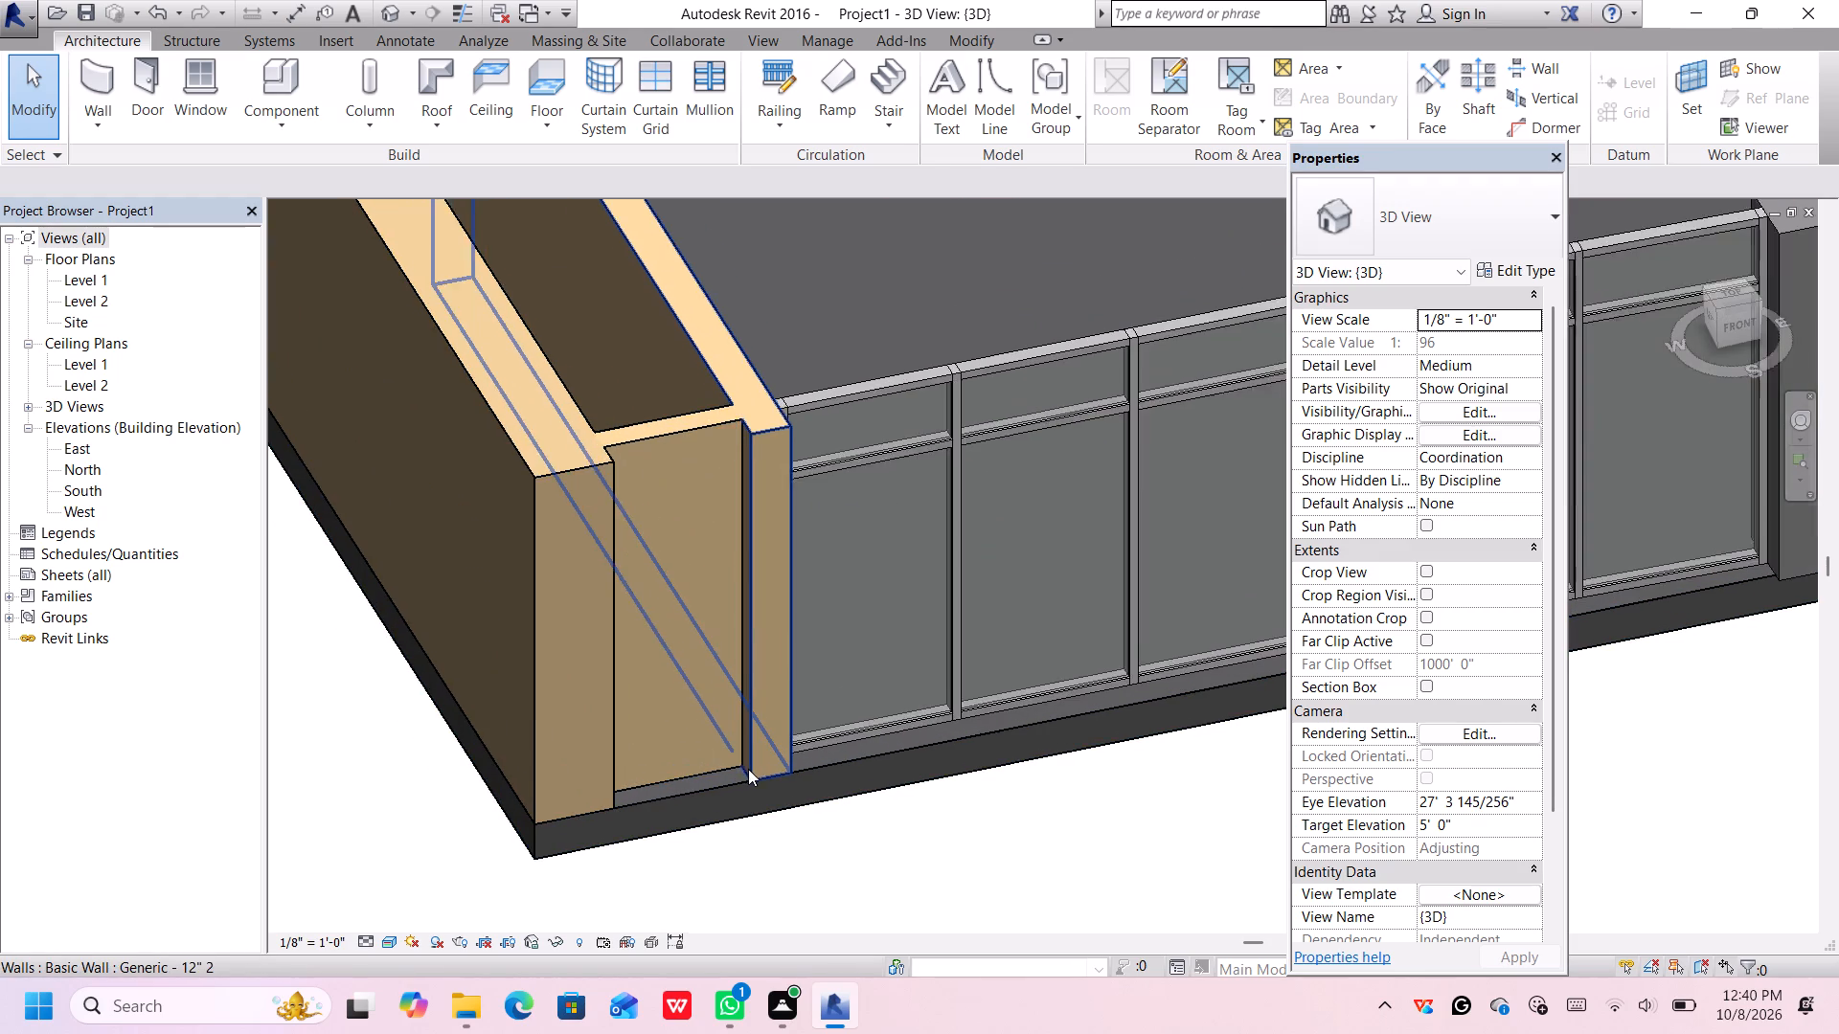
Duplicate the Rectangular Column 24" x 24" type under the suggested name 24" x 24" 2 for the storefront column nearer the double partition.
scroll(748, 769, "up", 1)
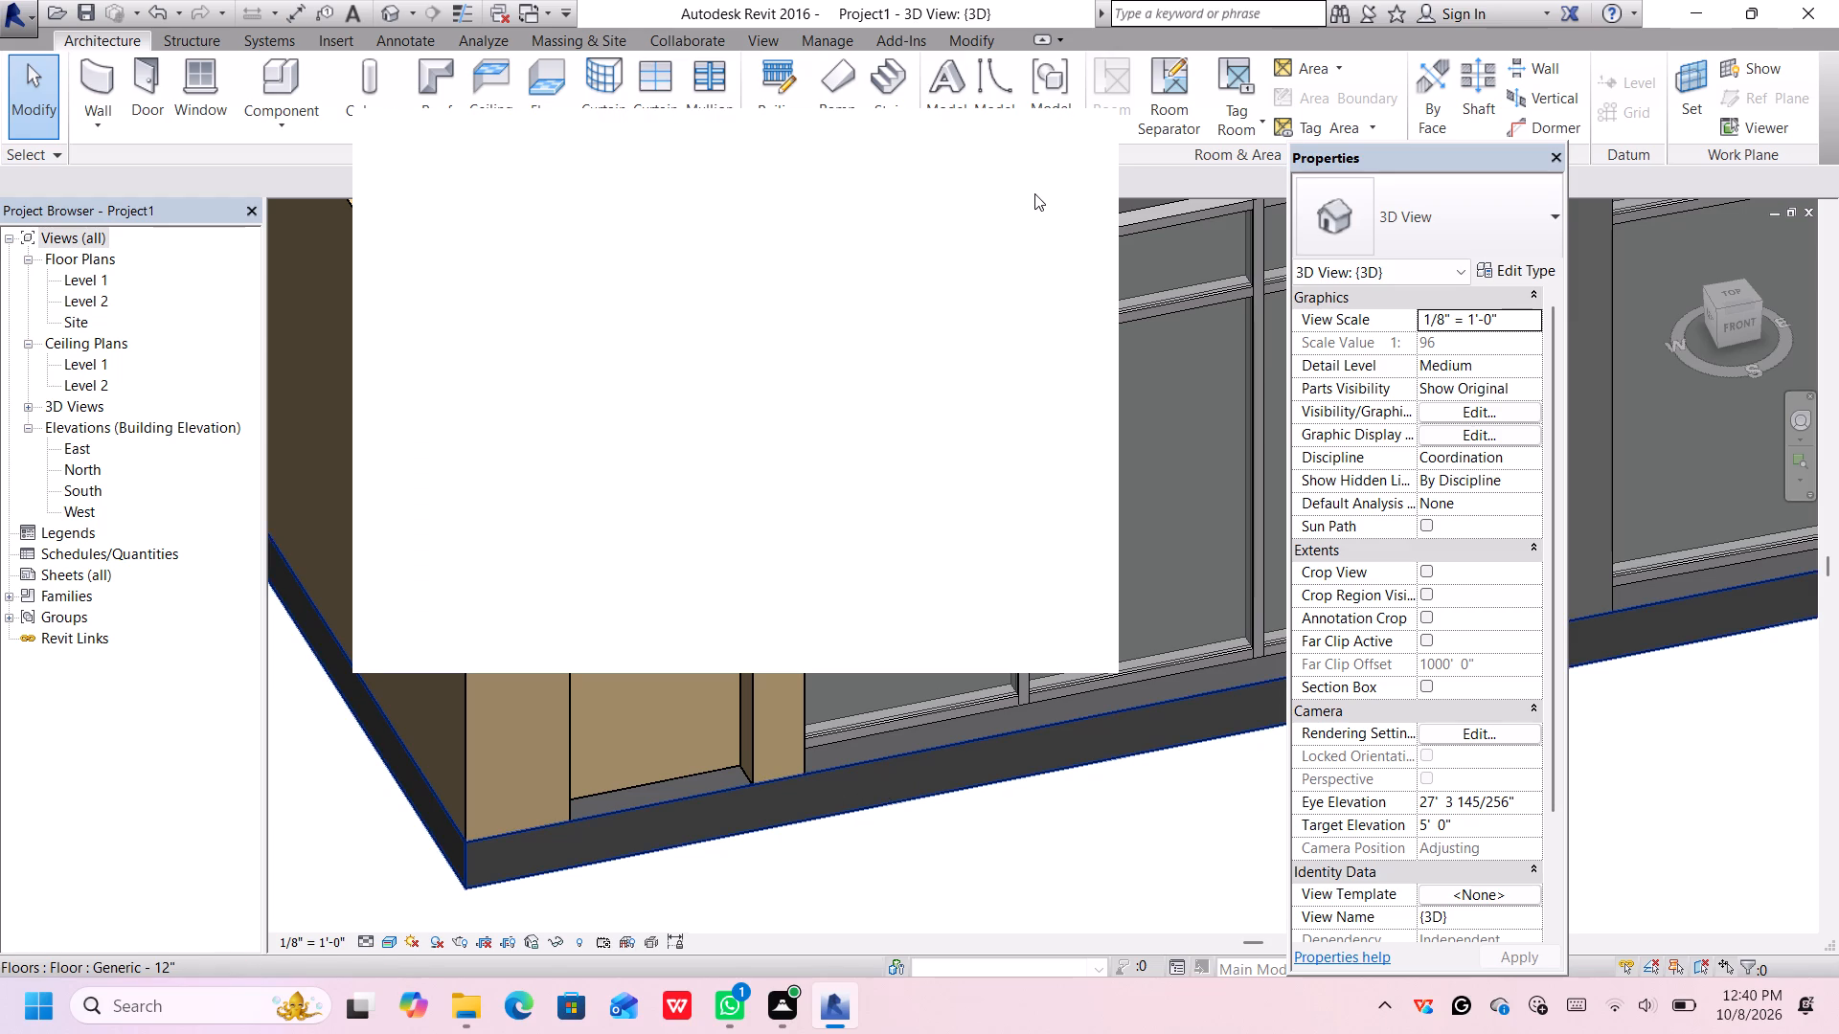
left_click(1073, 142)
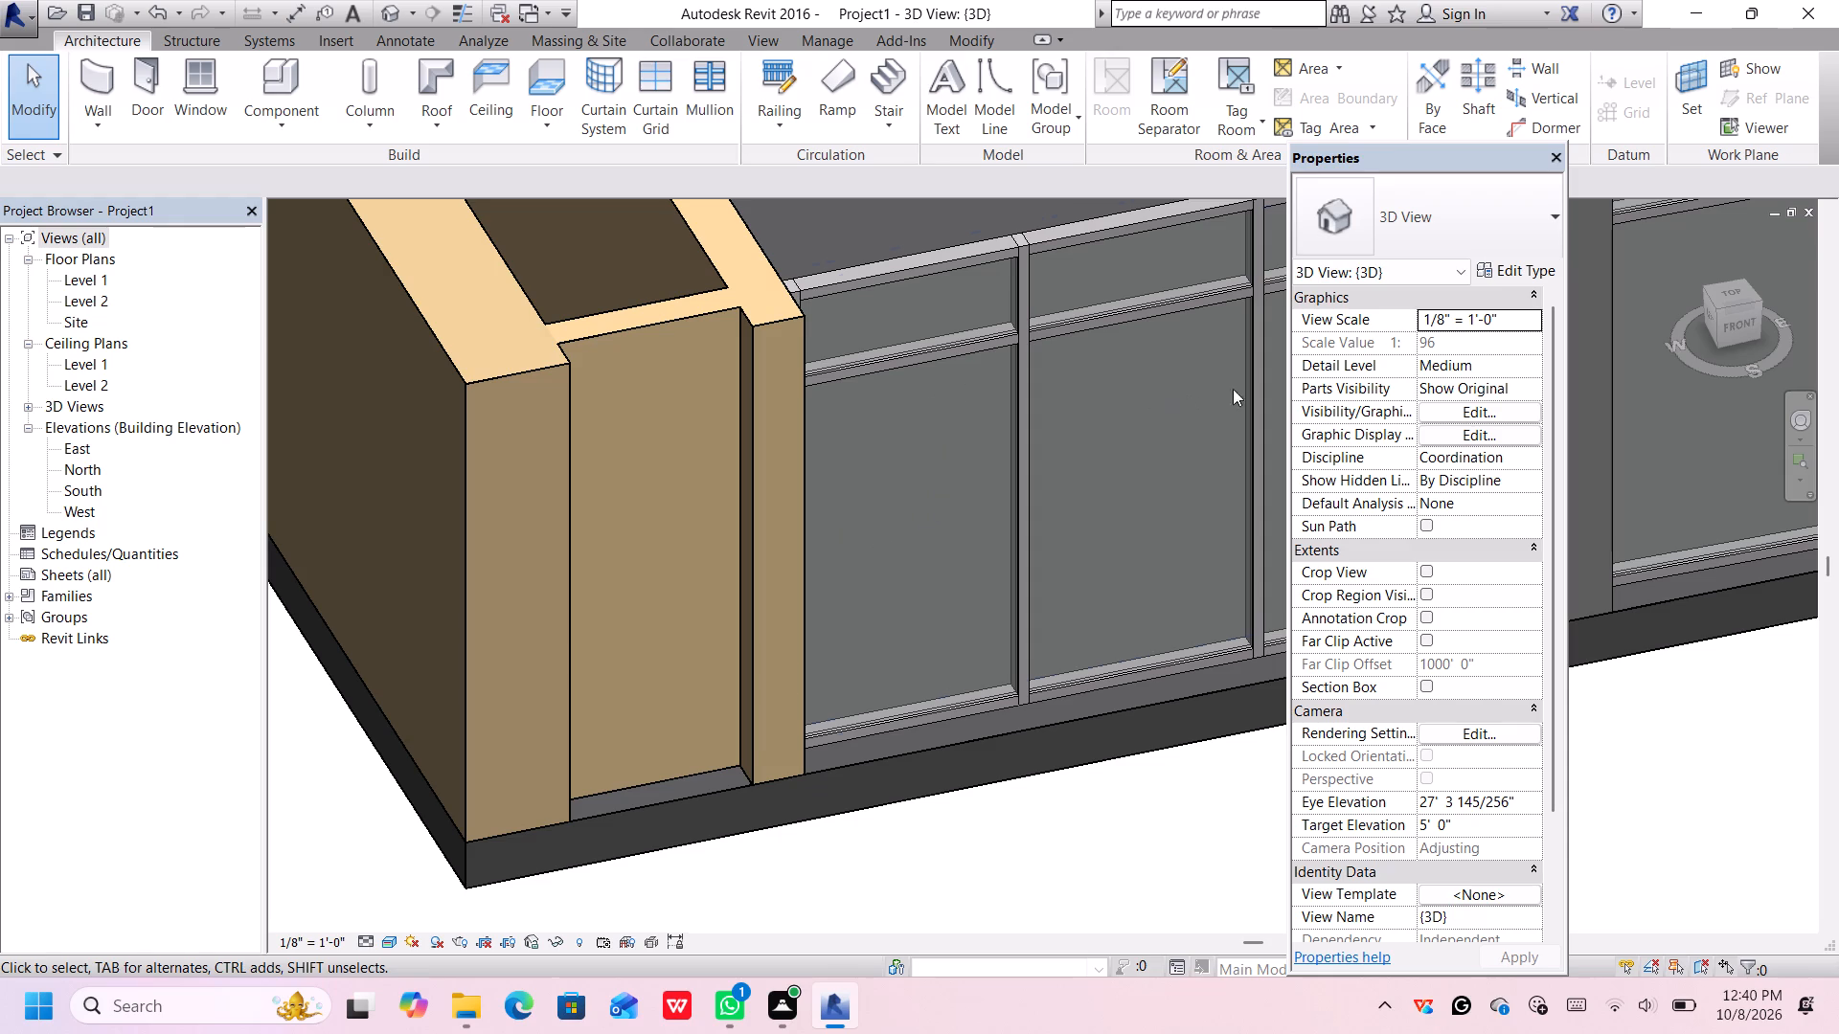
scroll(898, 780, "down", 2)
middle_click_drag(1057, 816, 960, 750)
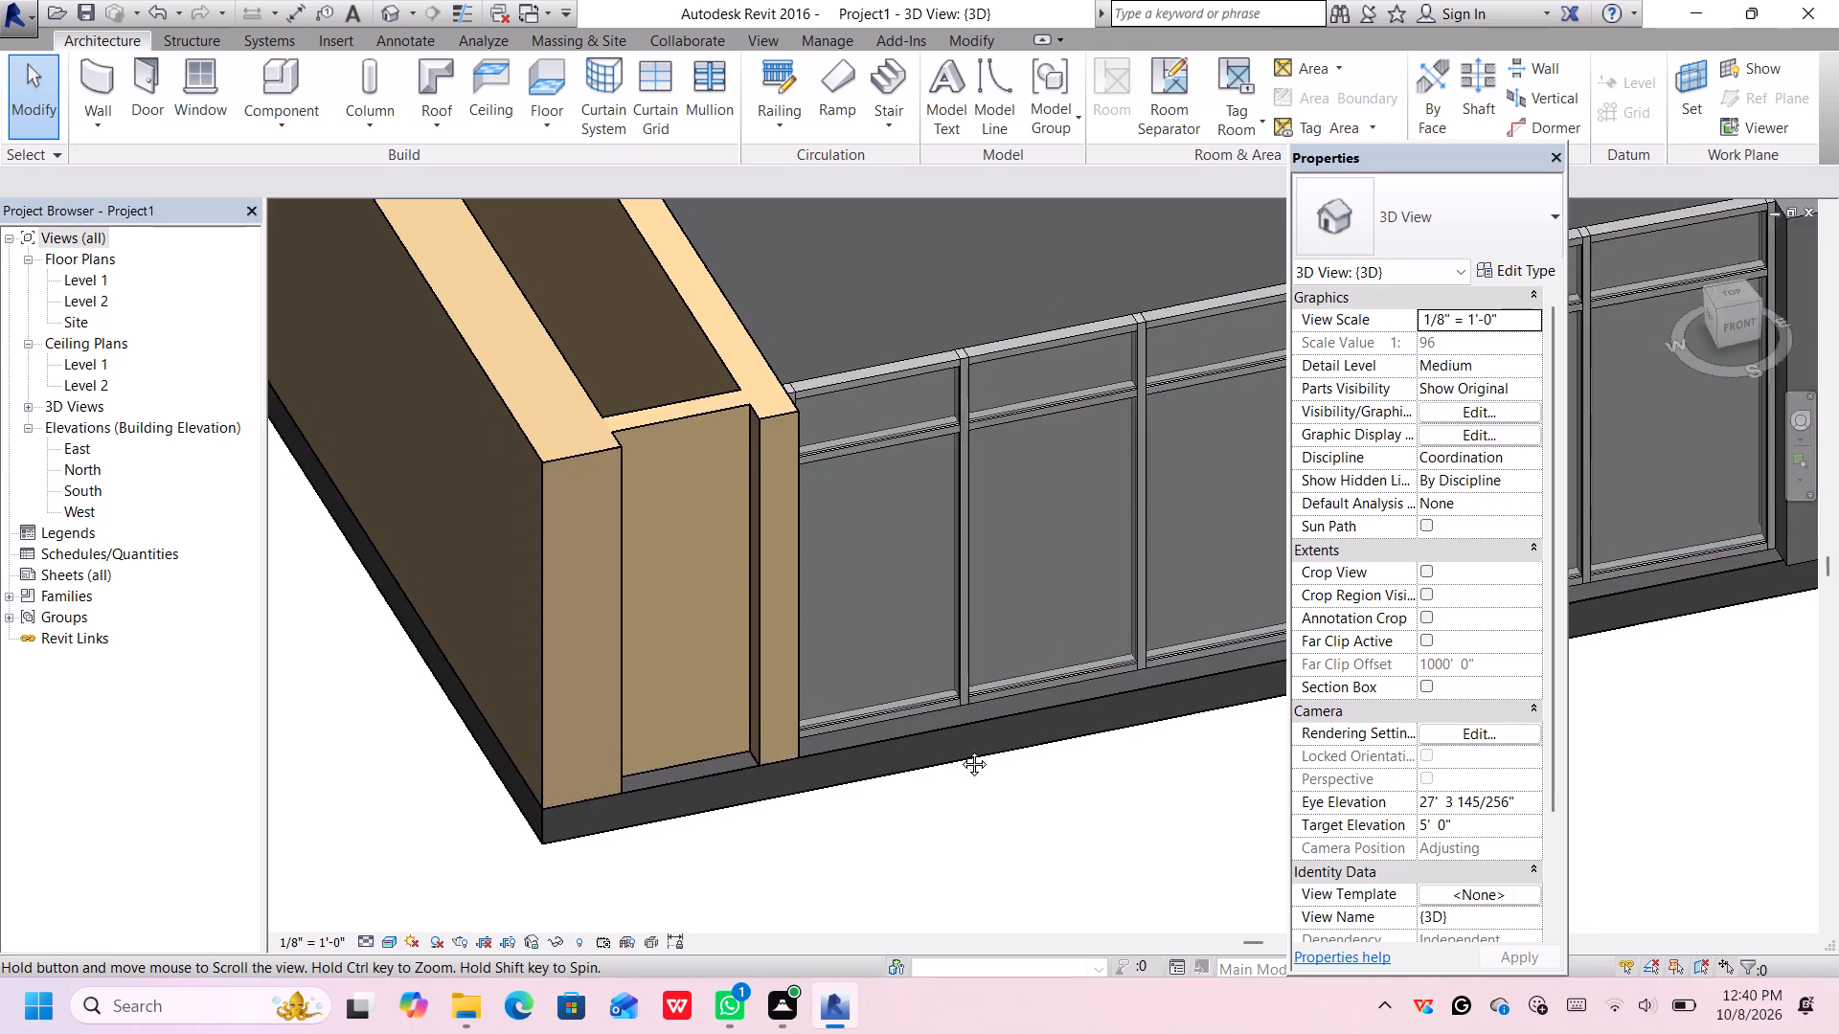
middle_click_drag(960, 750, 786, 794)
scroll(1135, 533, "down", 2)
middle_click_drag(1137, 519, 1078, 532)
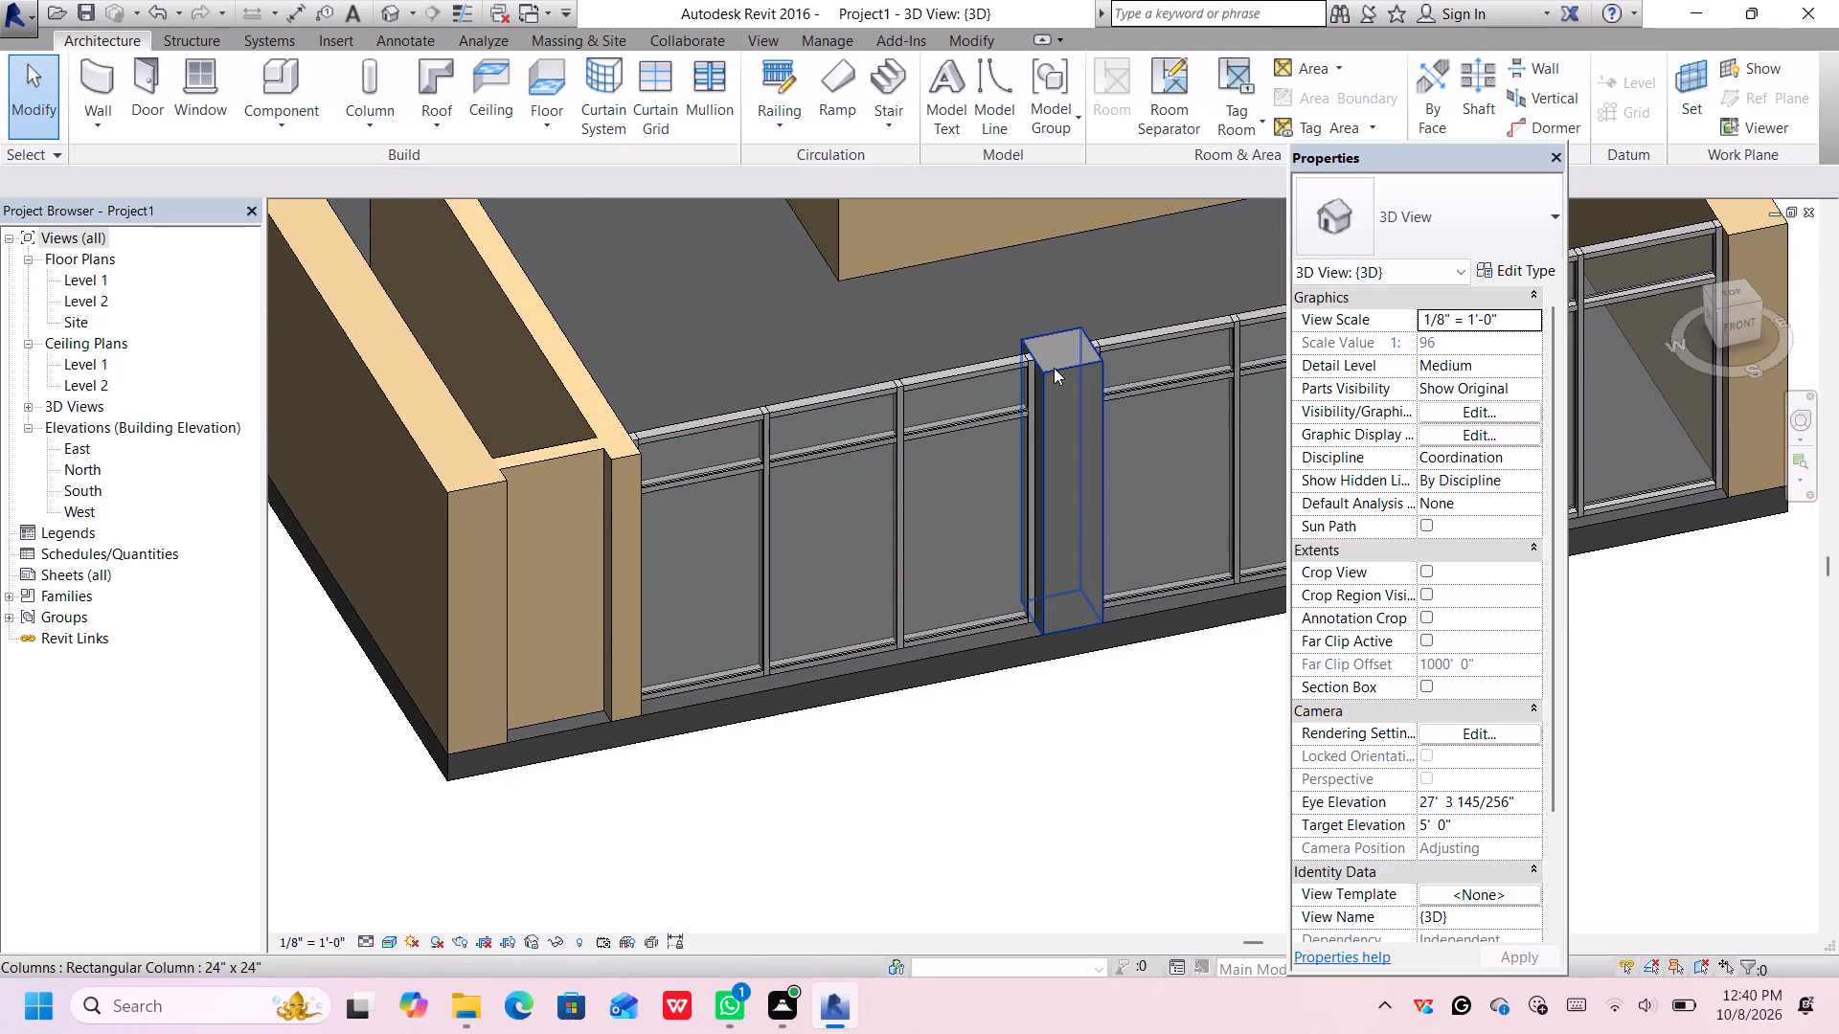
left_click(1054, 368)
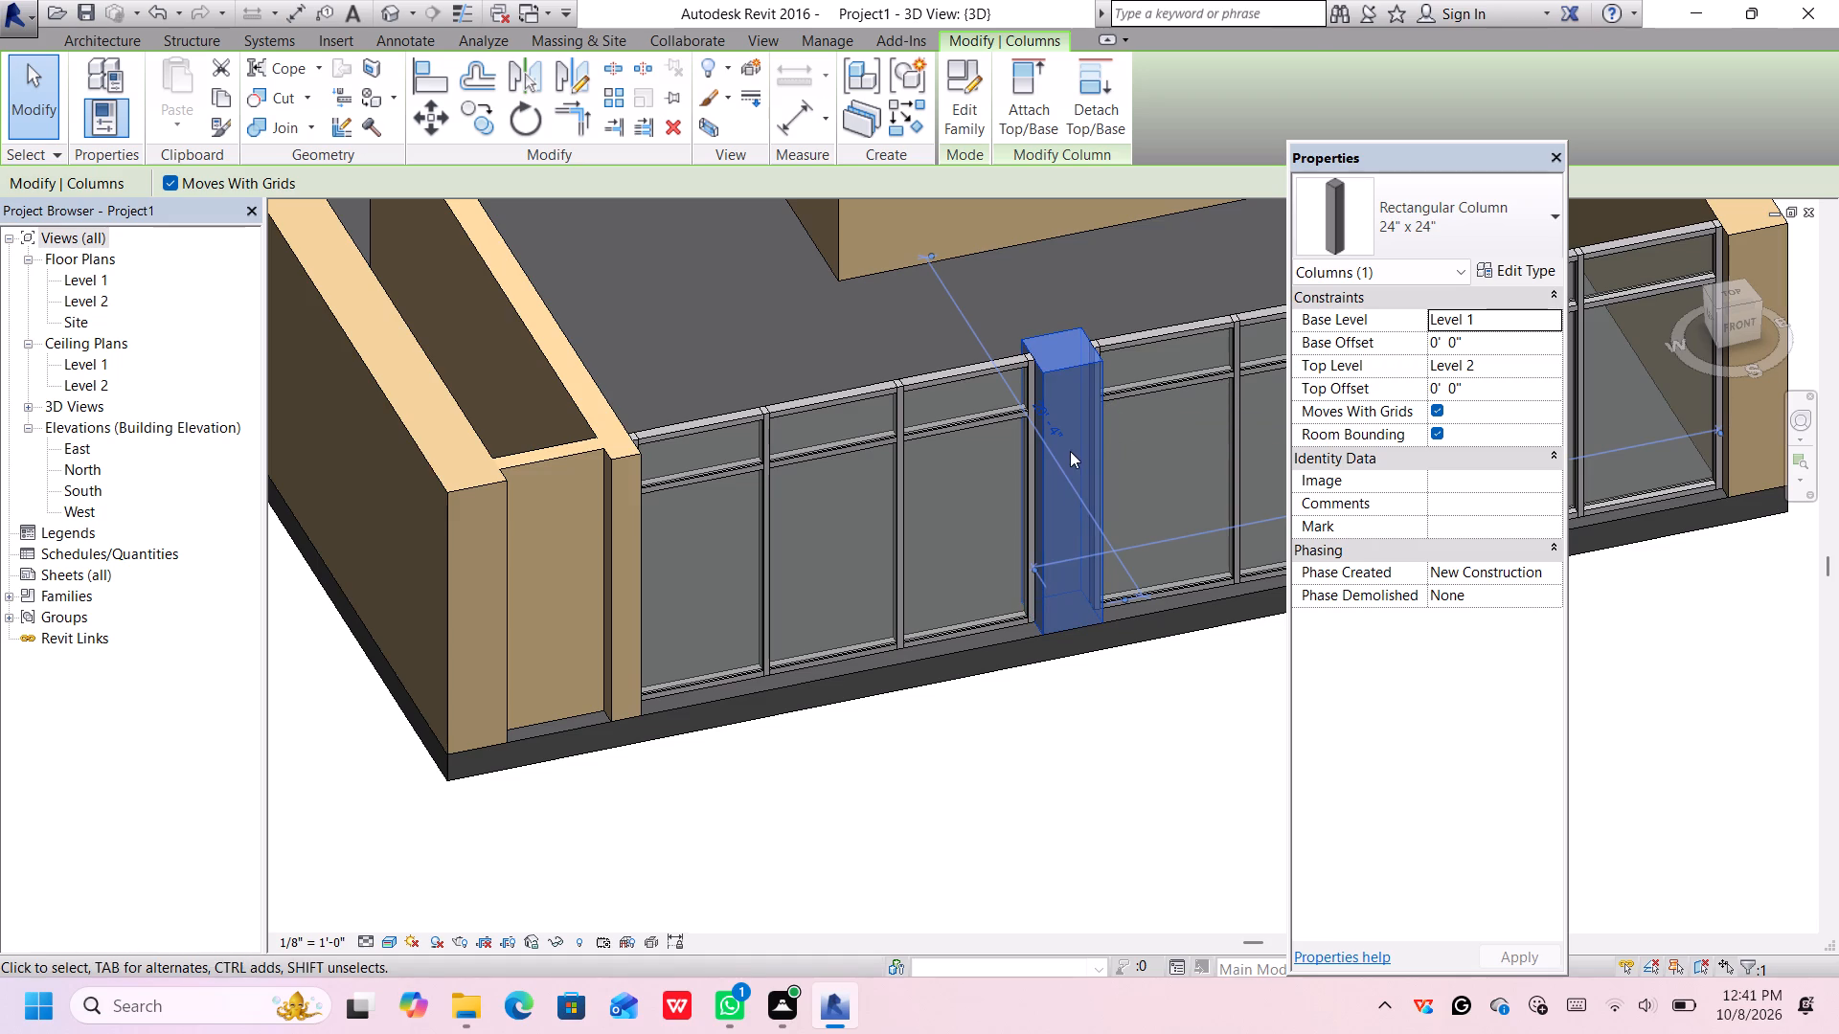
scroll(1040, 427, "down", 4)
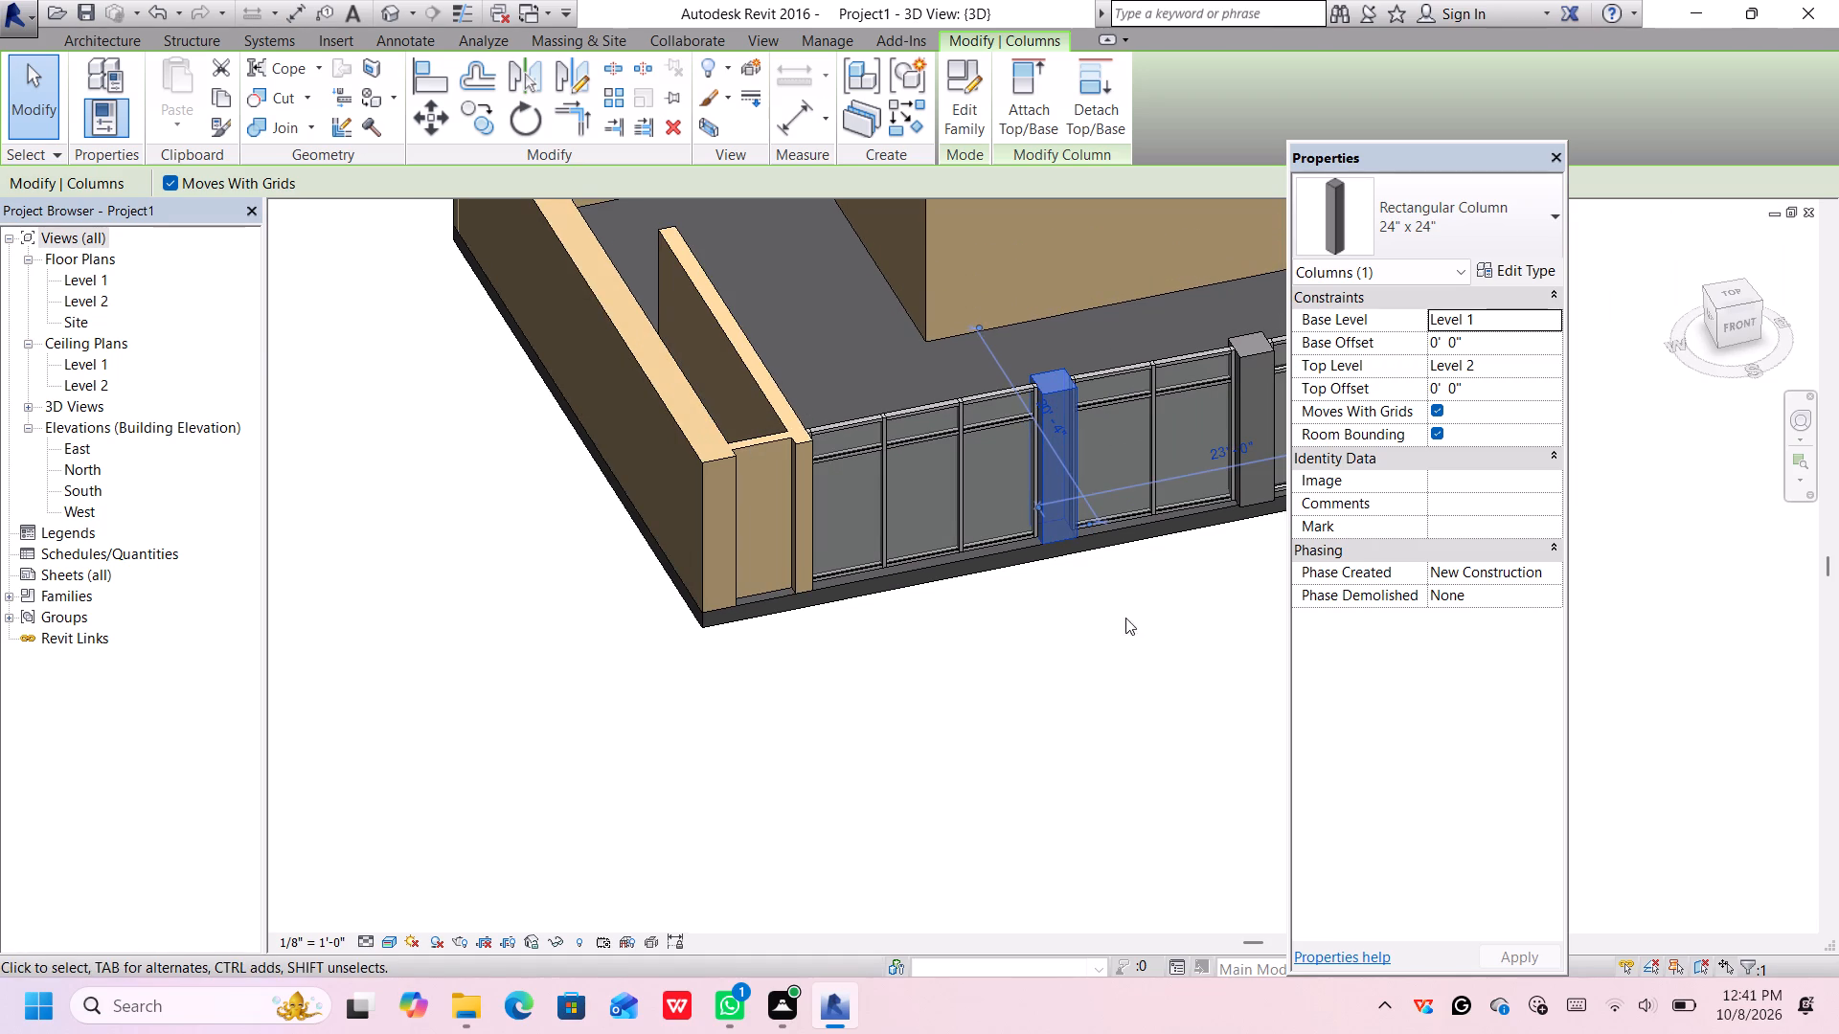
middle_click_drag(1125, 618, 1002, 785)
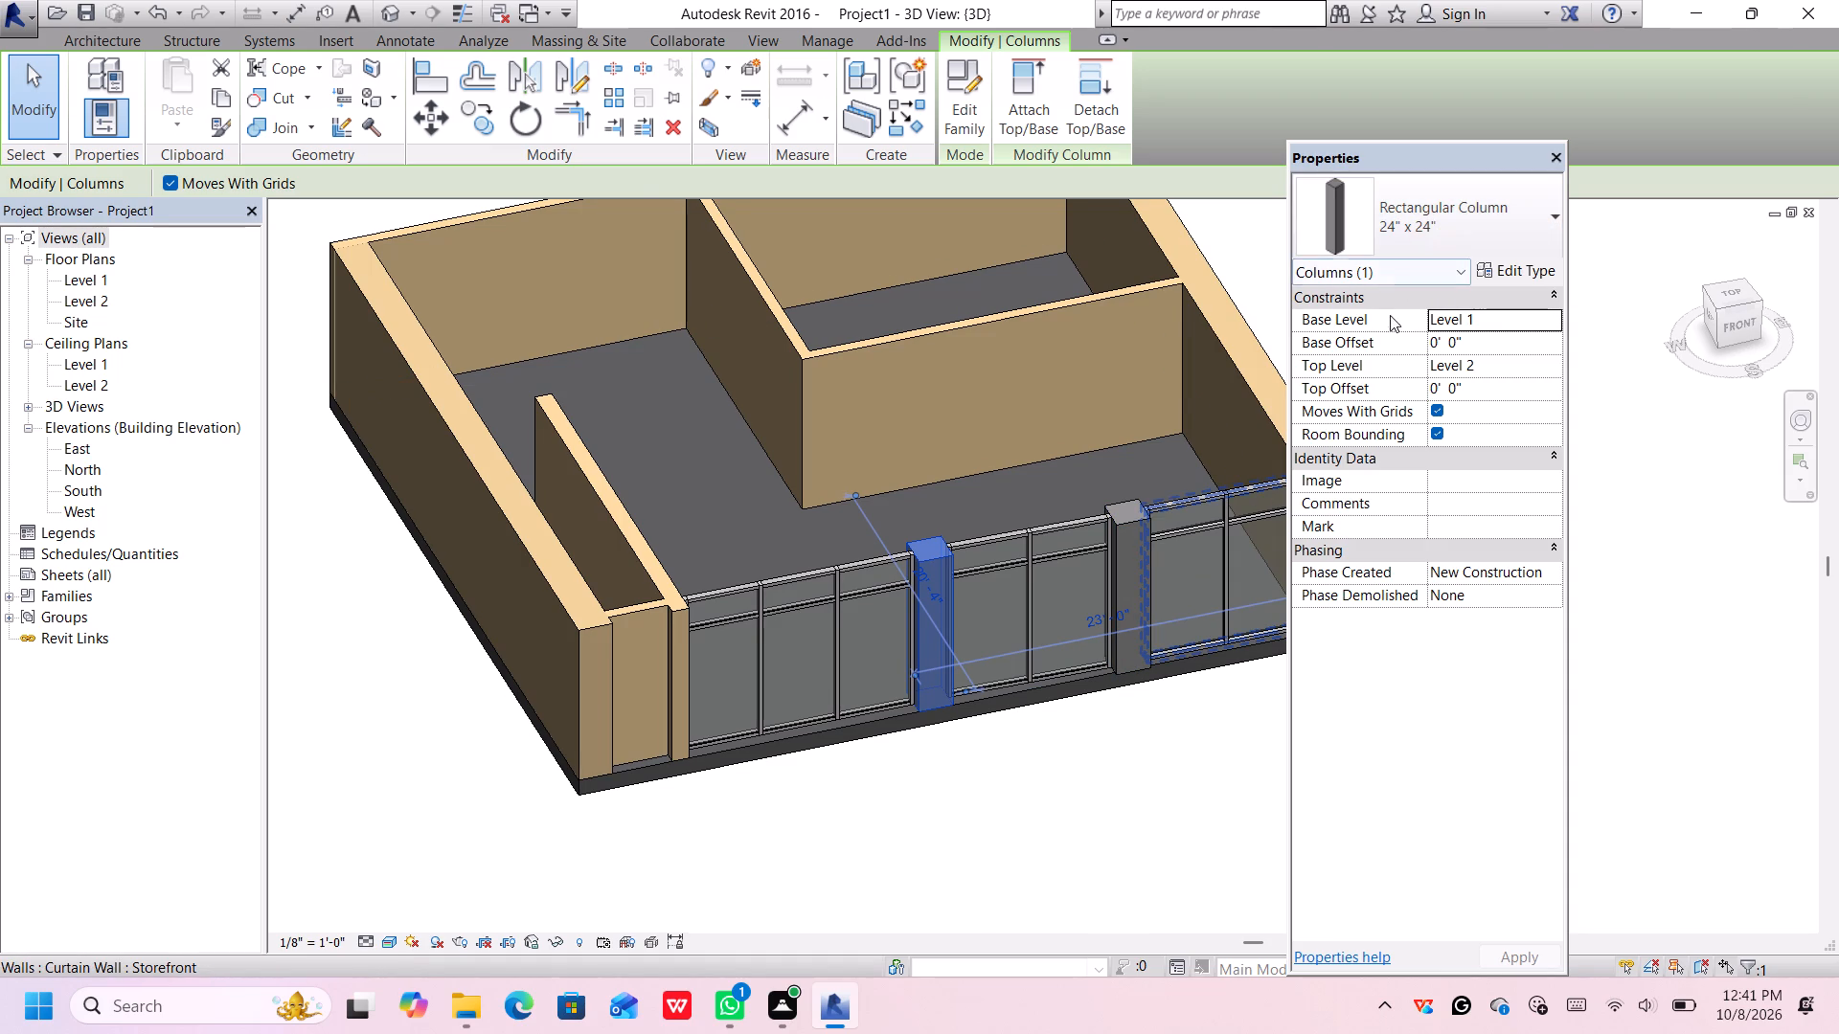
scroll(1281, 277, "down", 1)
middle_click_drag(1259, 275, 1209, 381)
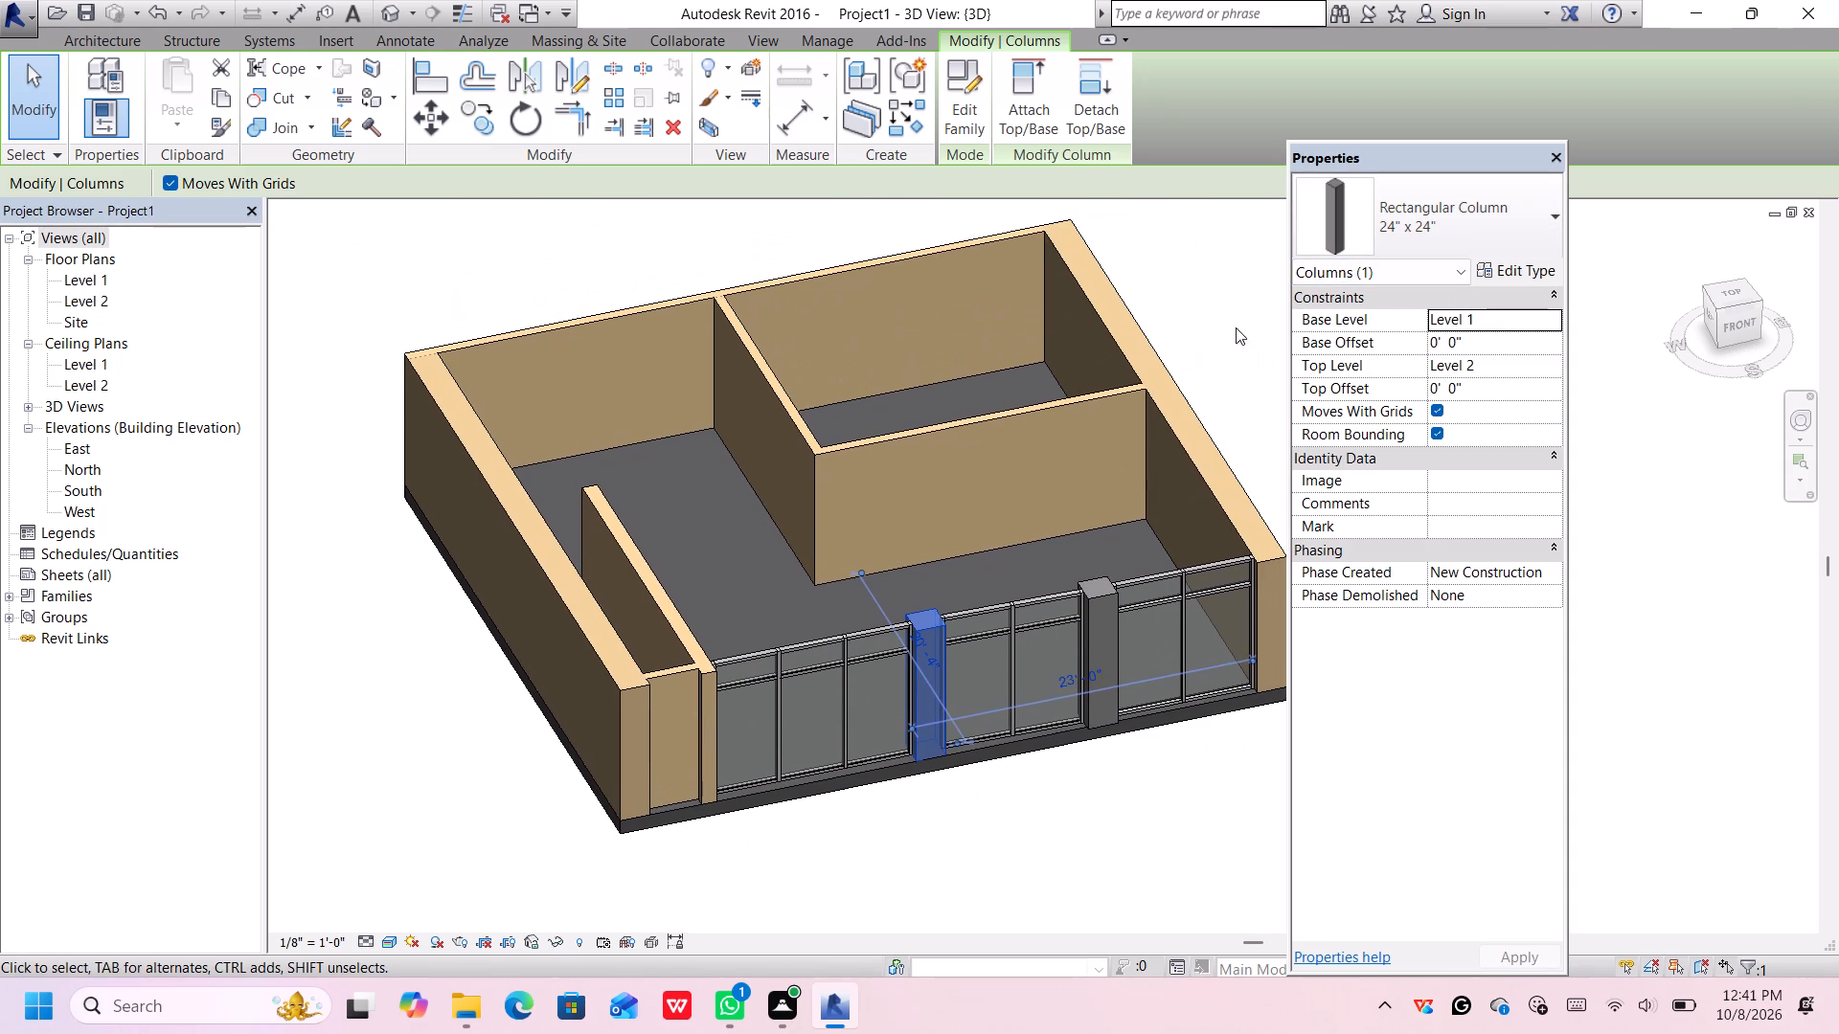
left_click(1414, 226)
left_click(1460, 704)
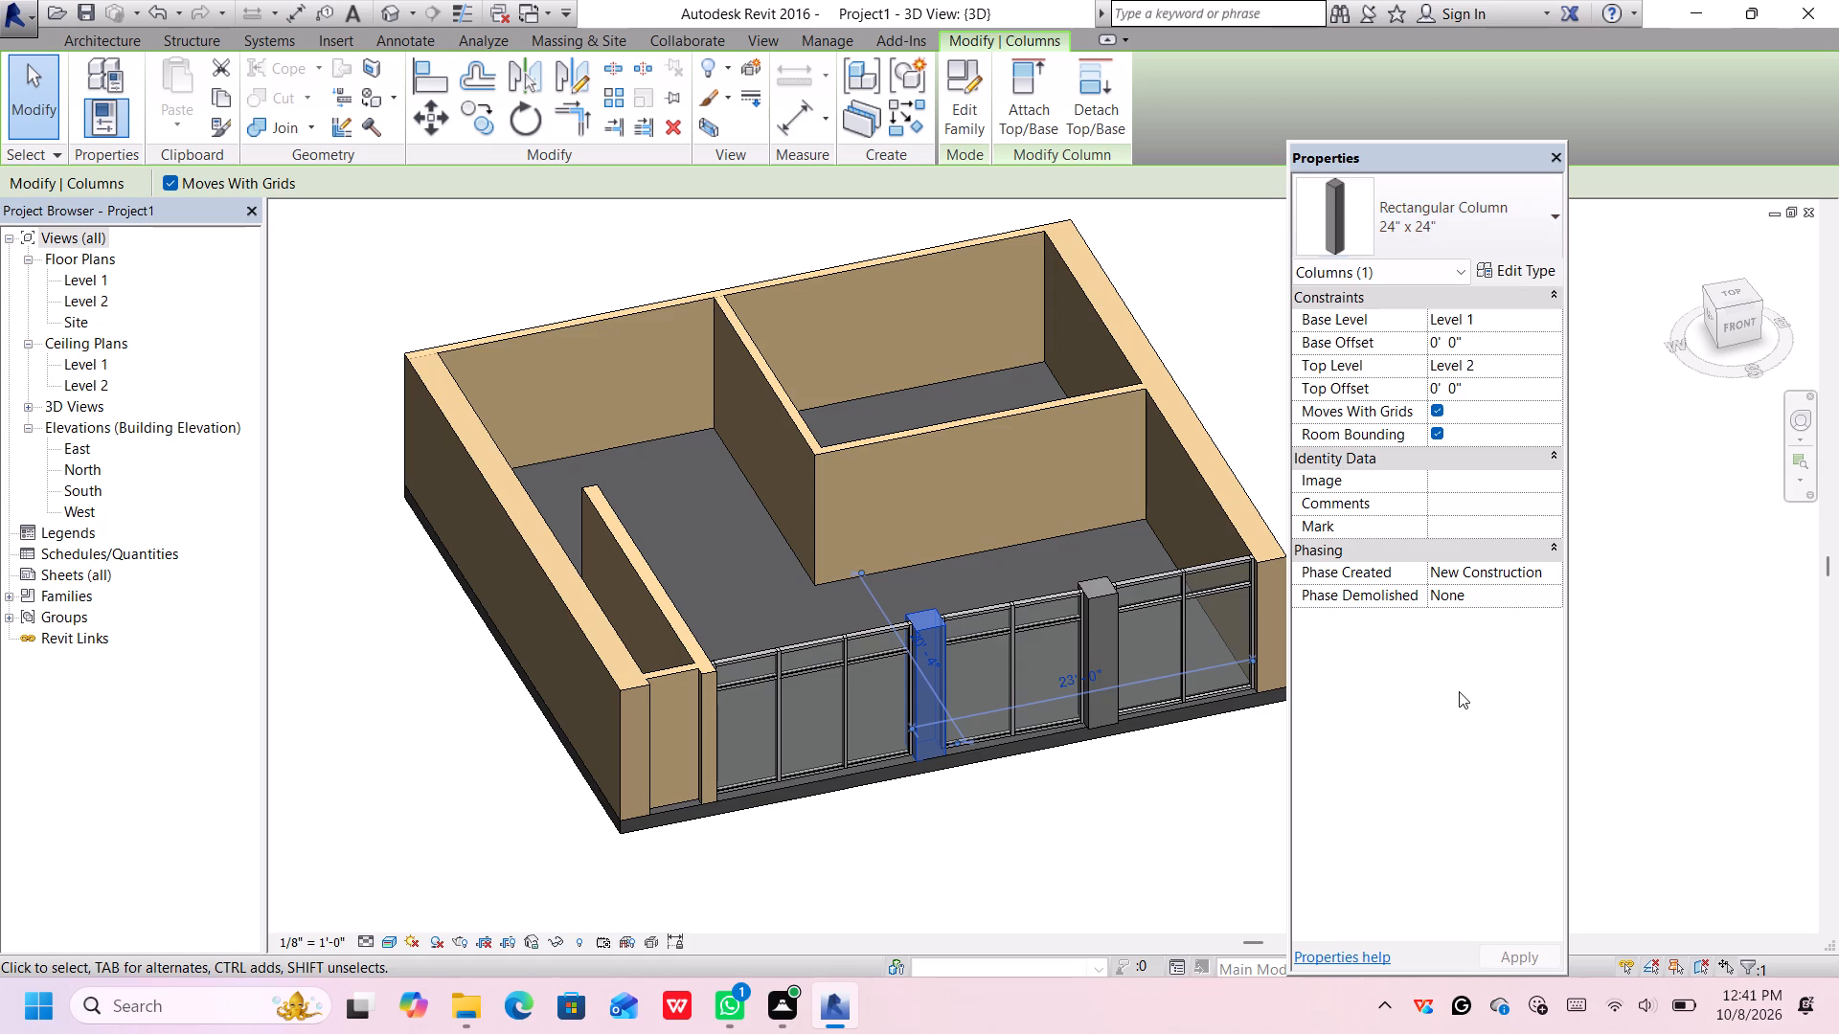
left_click(1519, 267)
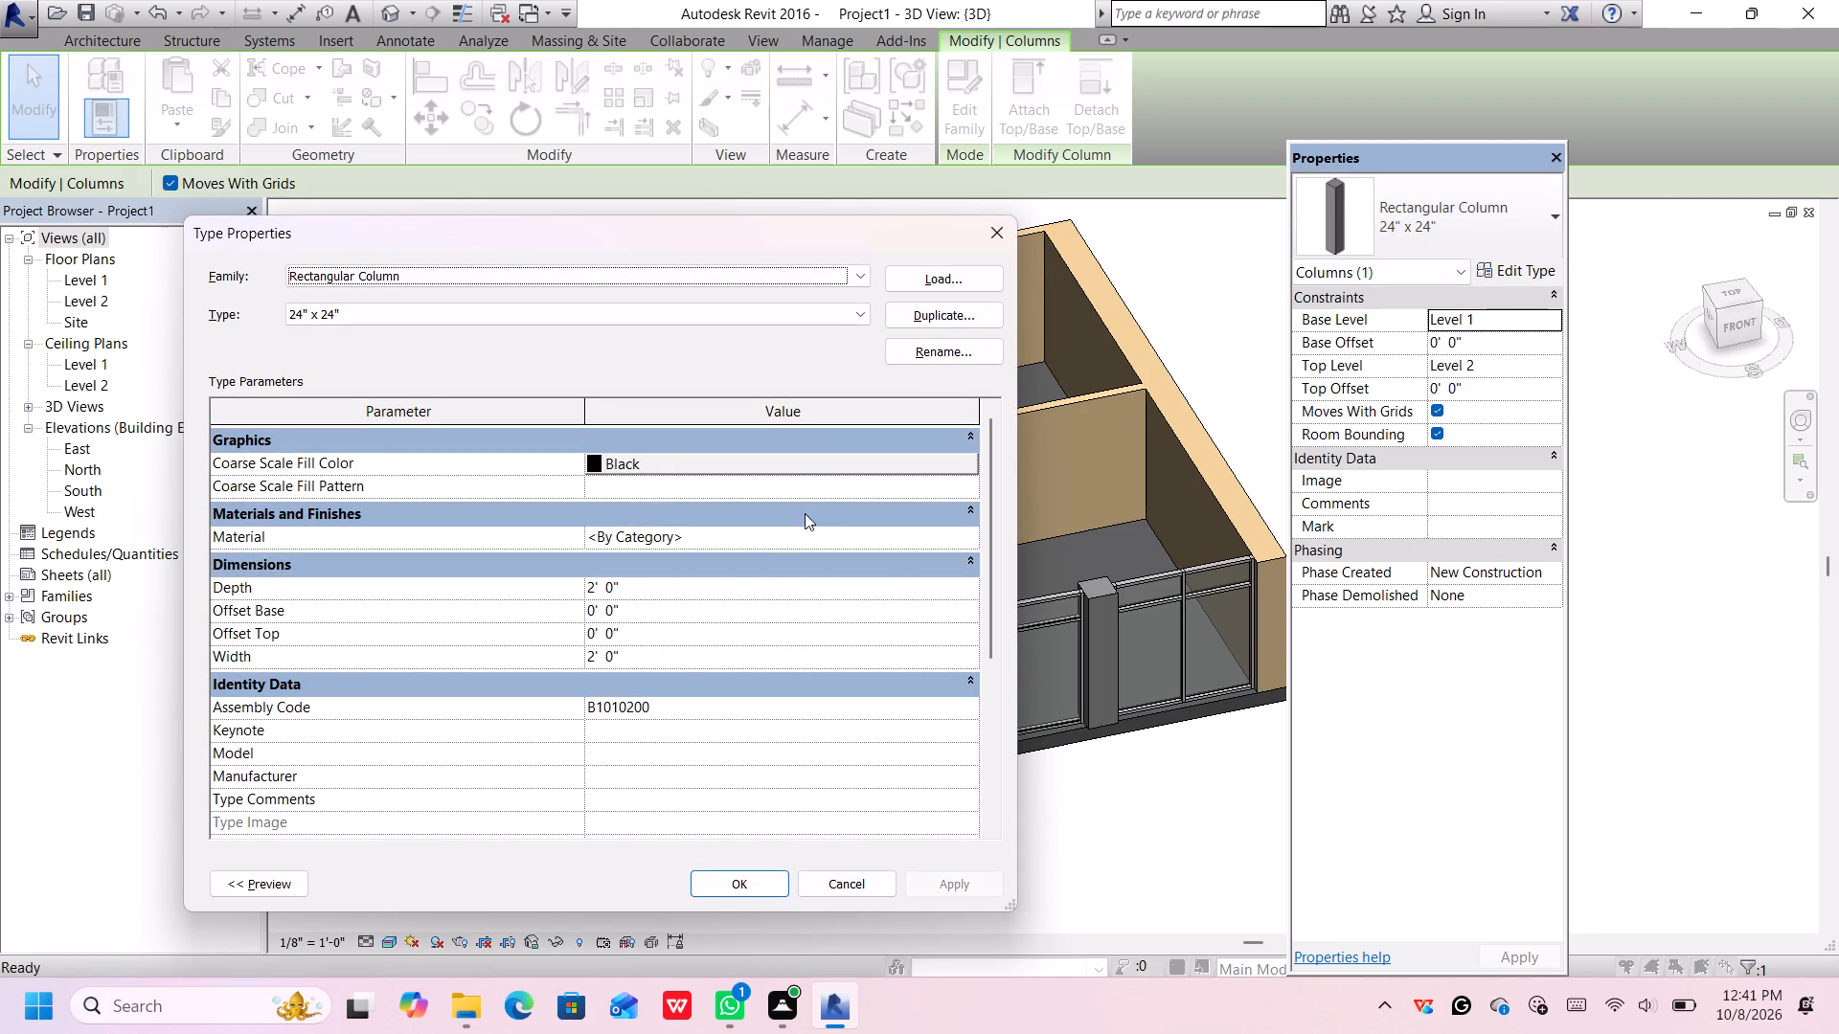
left_click(939, 316)
left_click(623, 615)
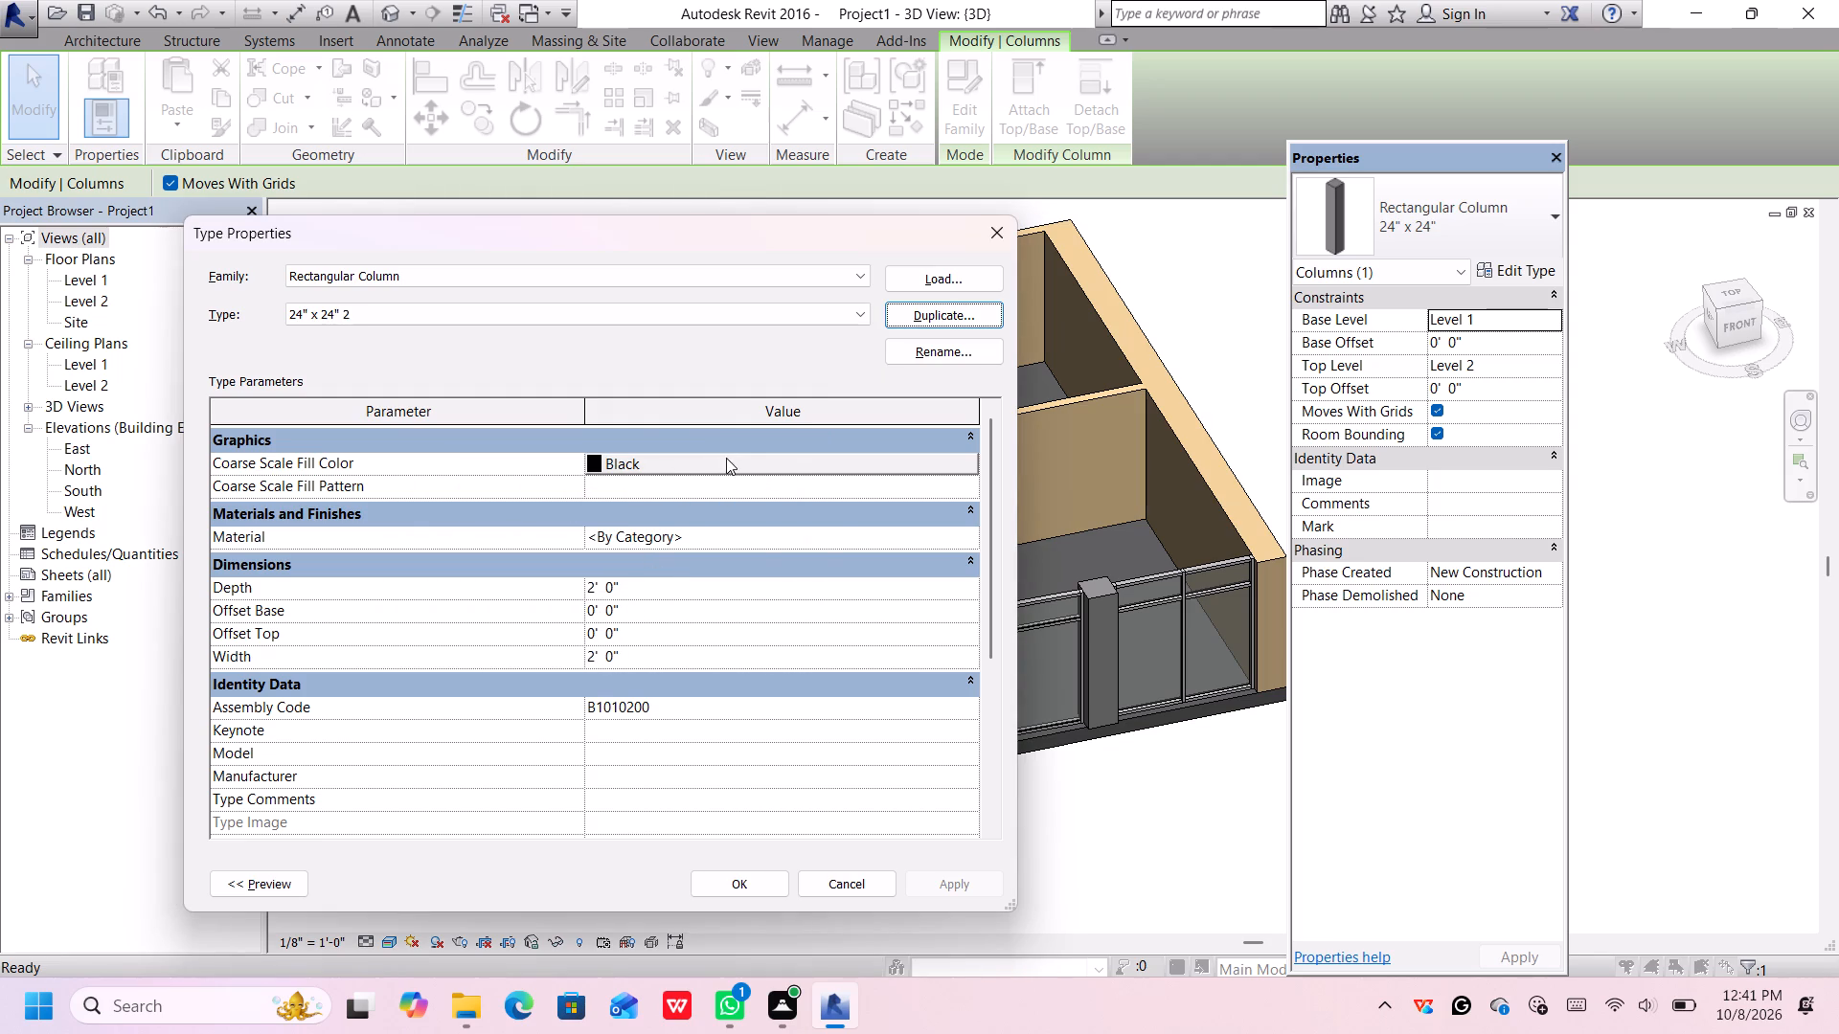
Assign the Parking Stripe material to the 24" x 24" 2 column type and apply it to the storefront column.
left_click(953, 539)
left_click(976, 536)
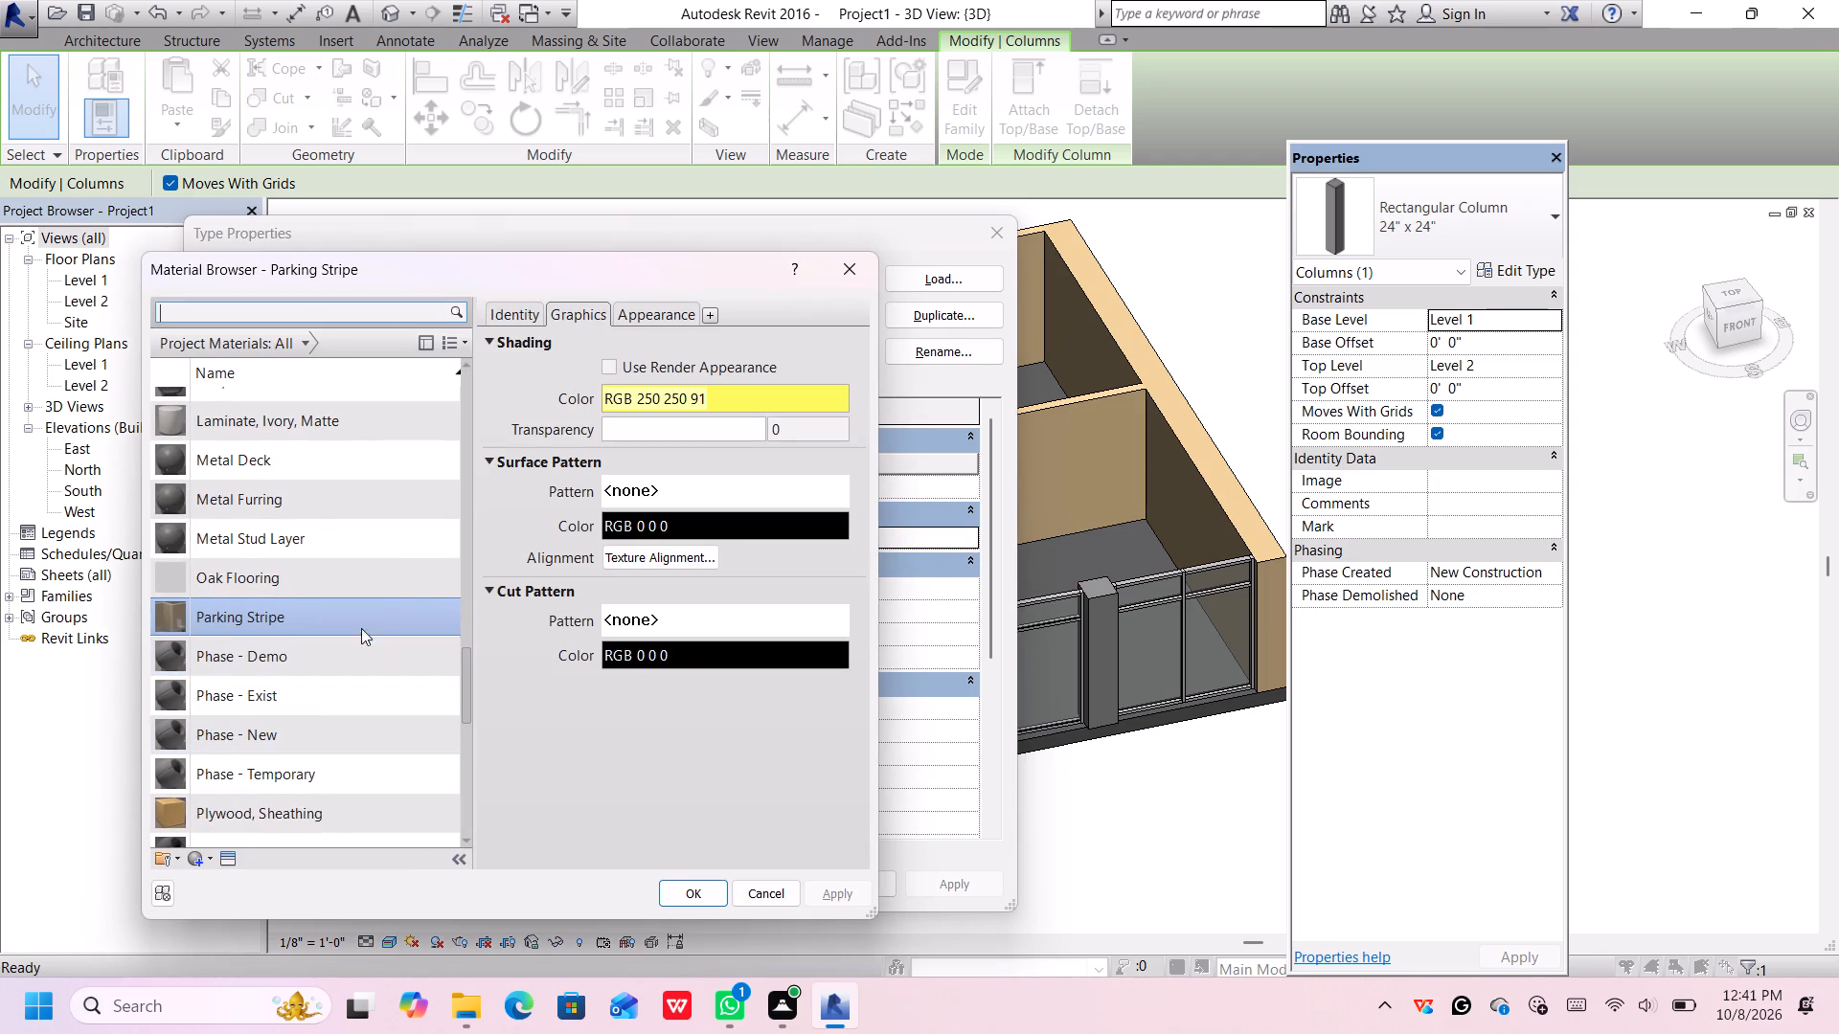
left_click(660, 302)
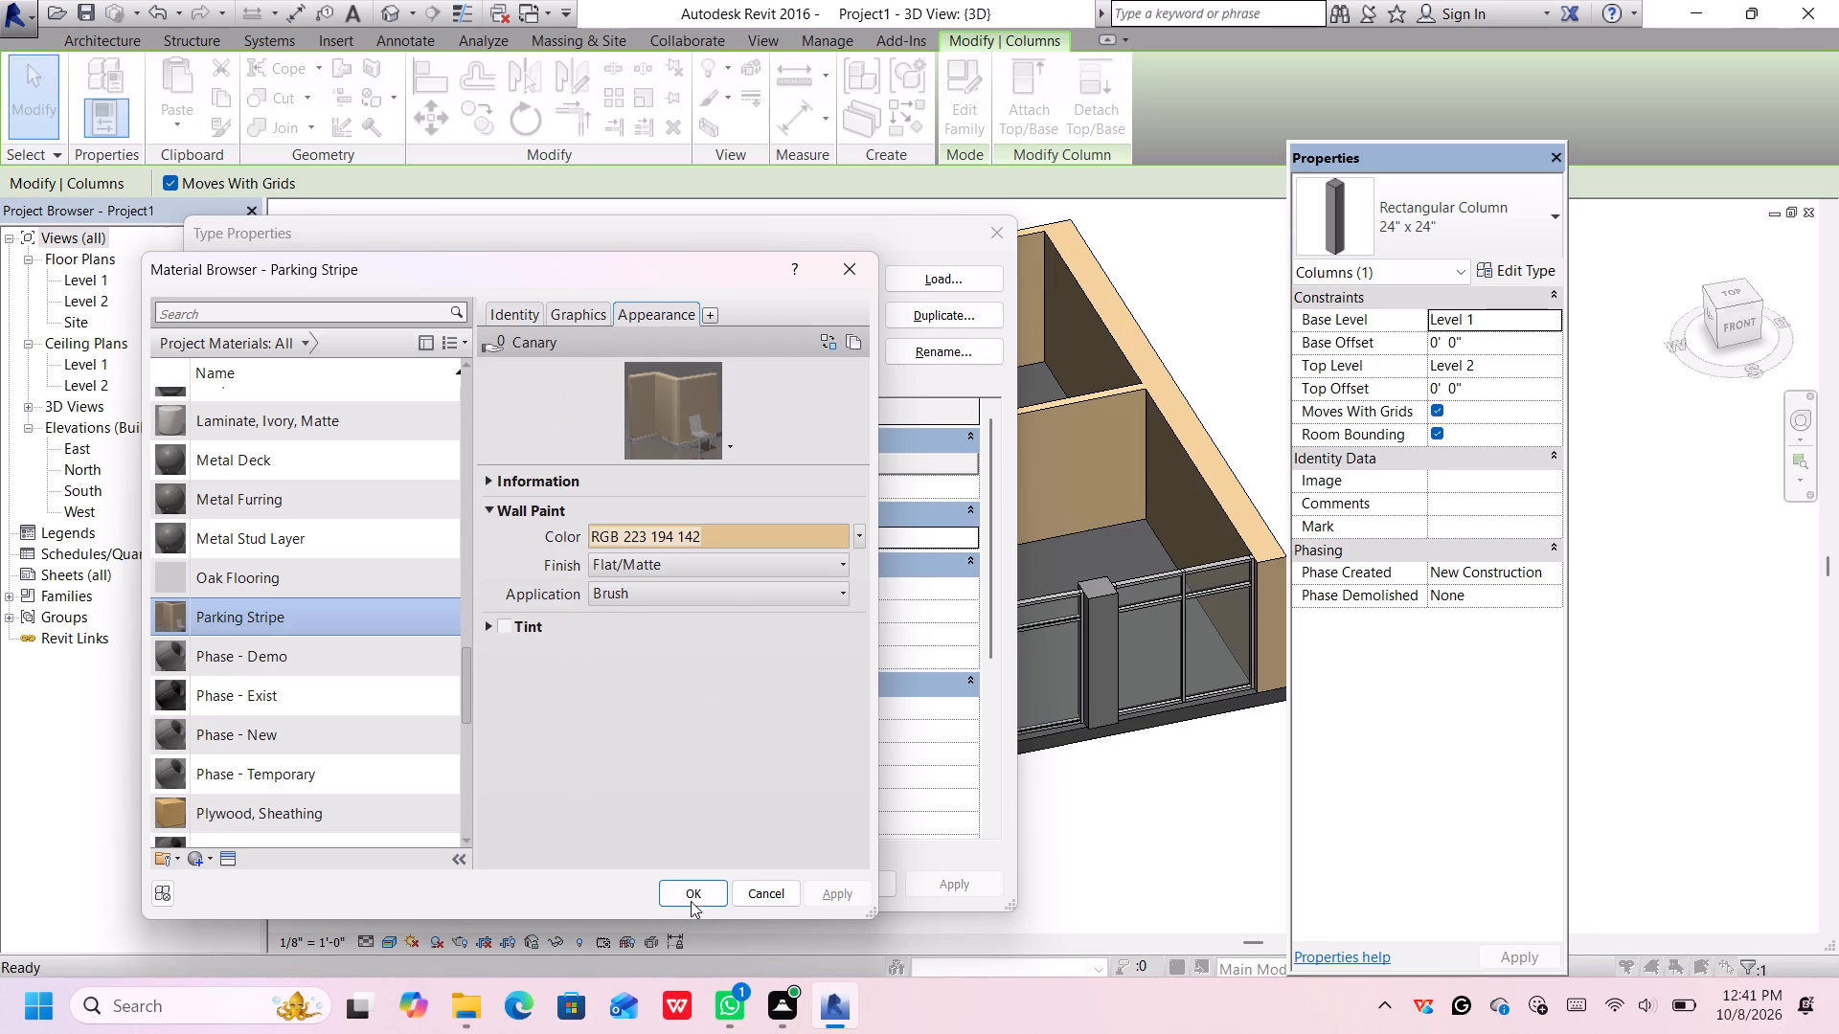
left_click(698, 886)
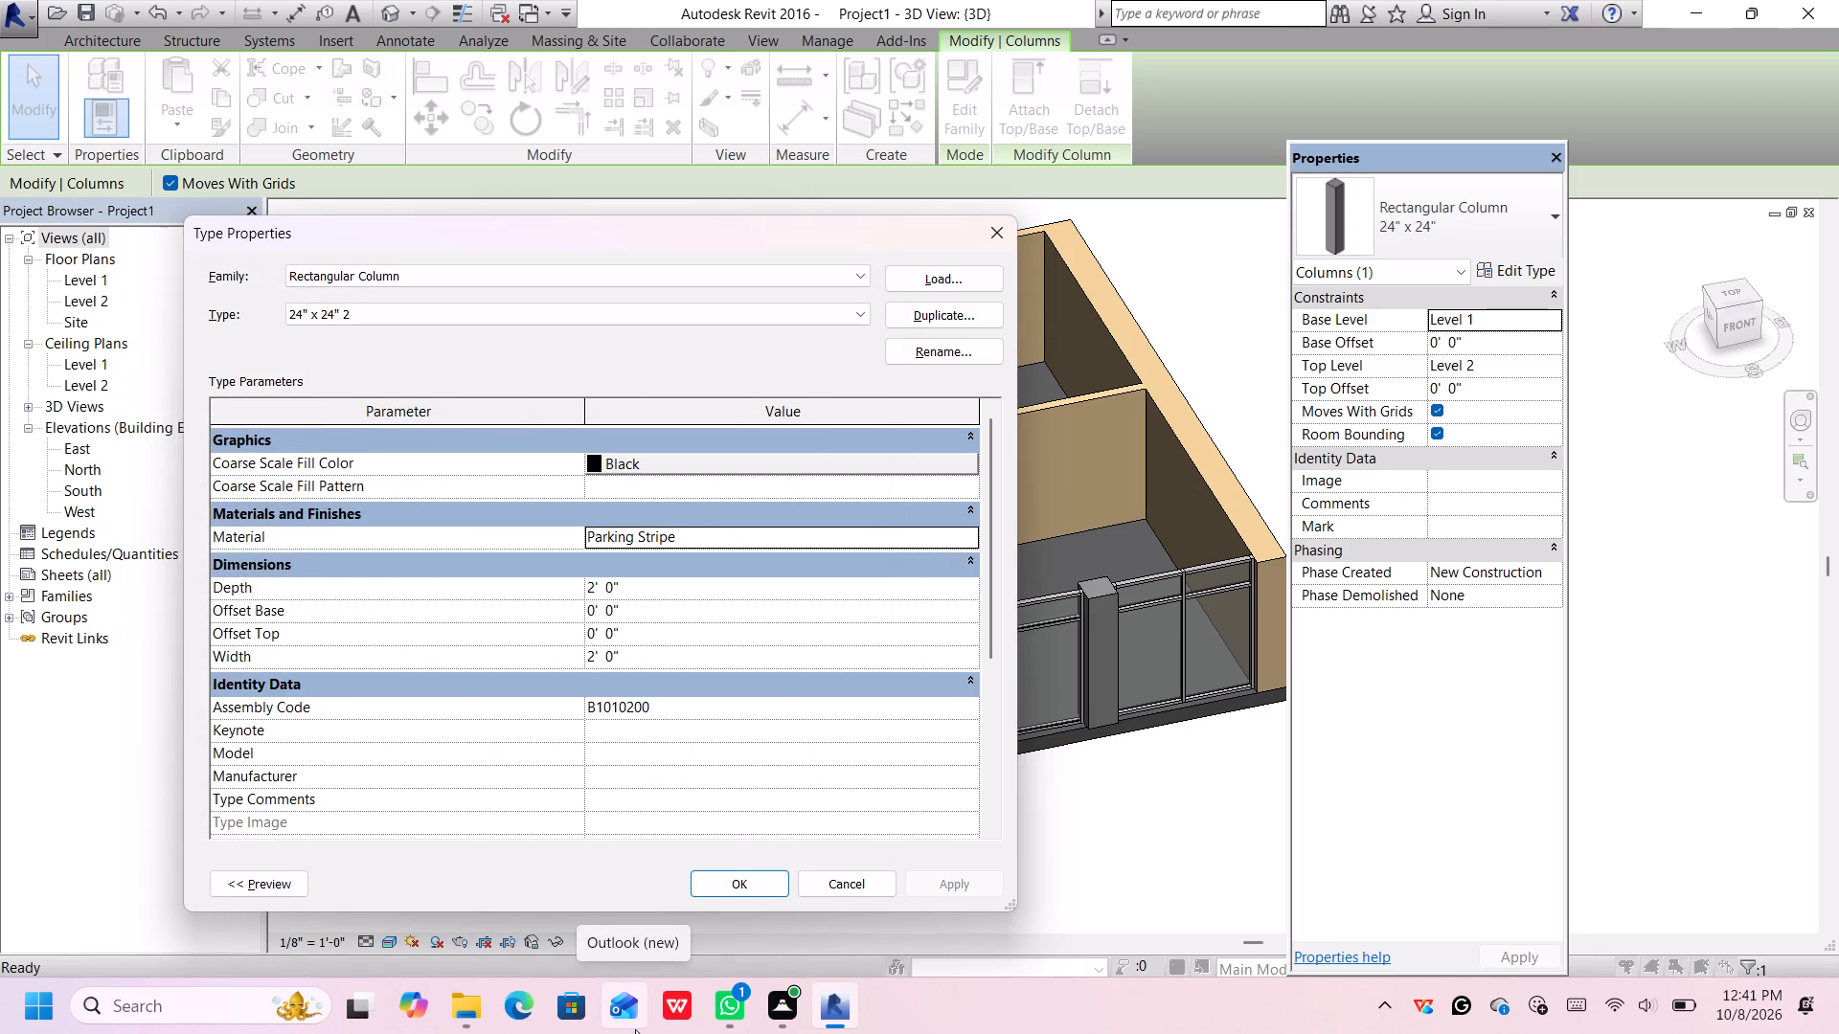
left_click(712, 875)
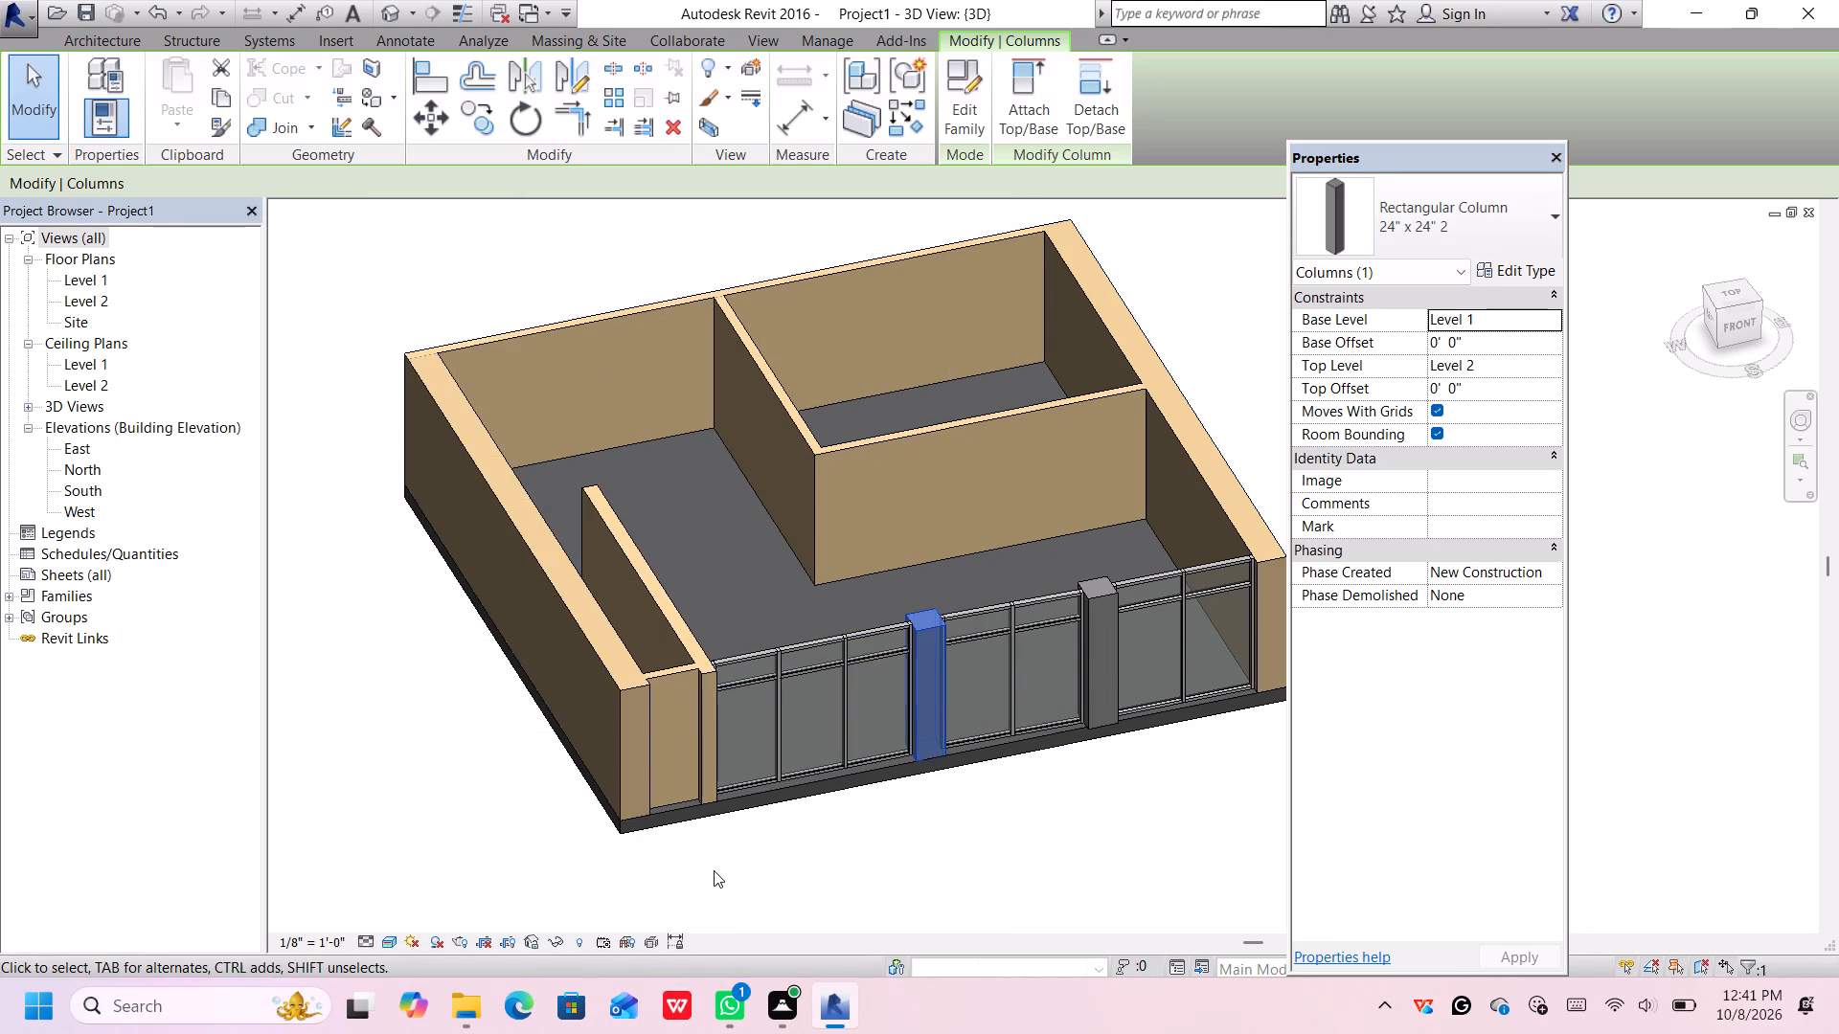
middle_click_drag(825, 851, 829, 836)
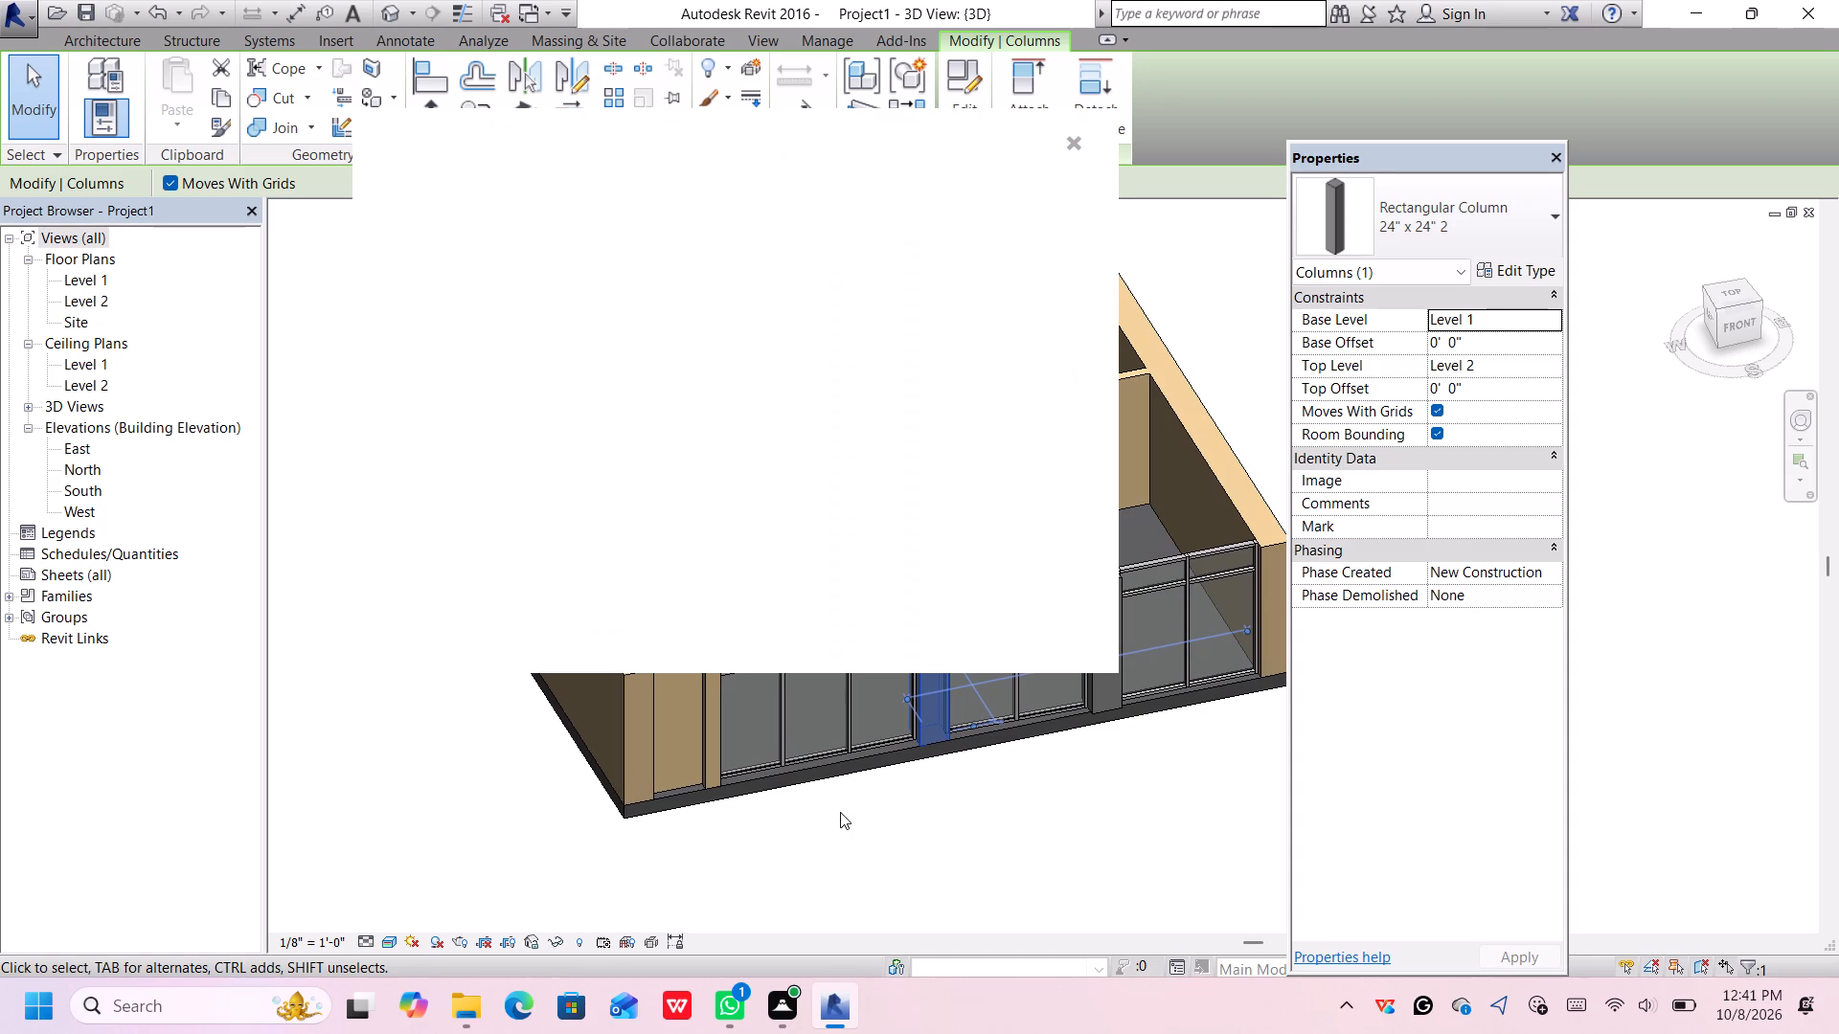
left_click(1072, 140)
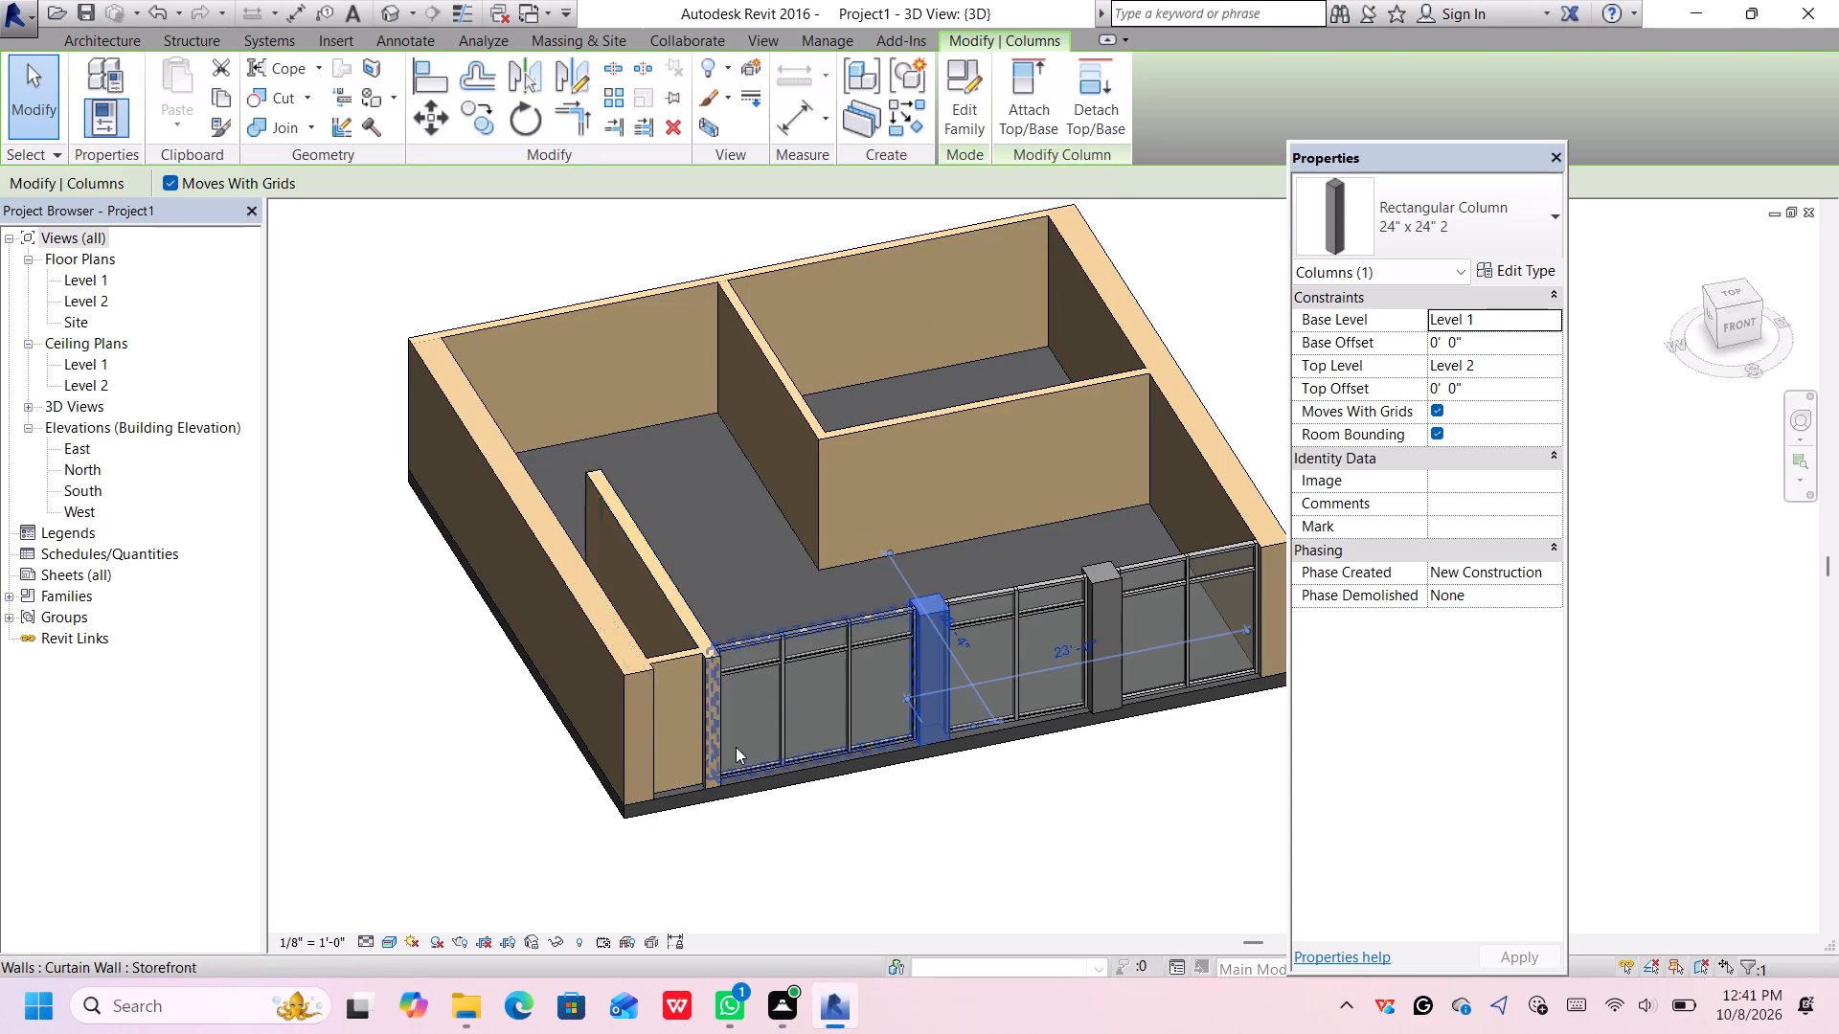
left_click(961, 810)
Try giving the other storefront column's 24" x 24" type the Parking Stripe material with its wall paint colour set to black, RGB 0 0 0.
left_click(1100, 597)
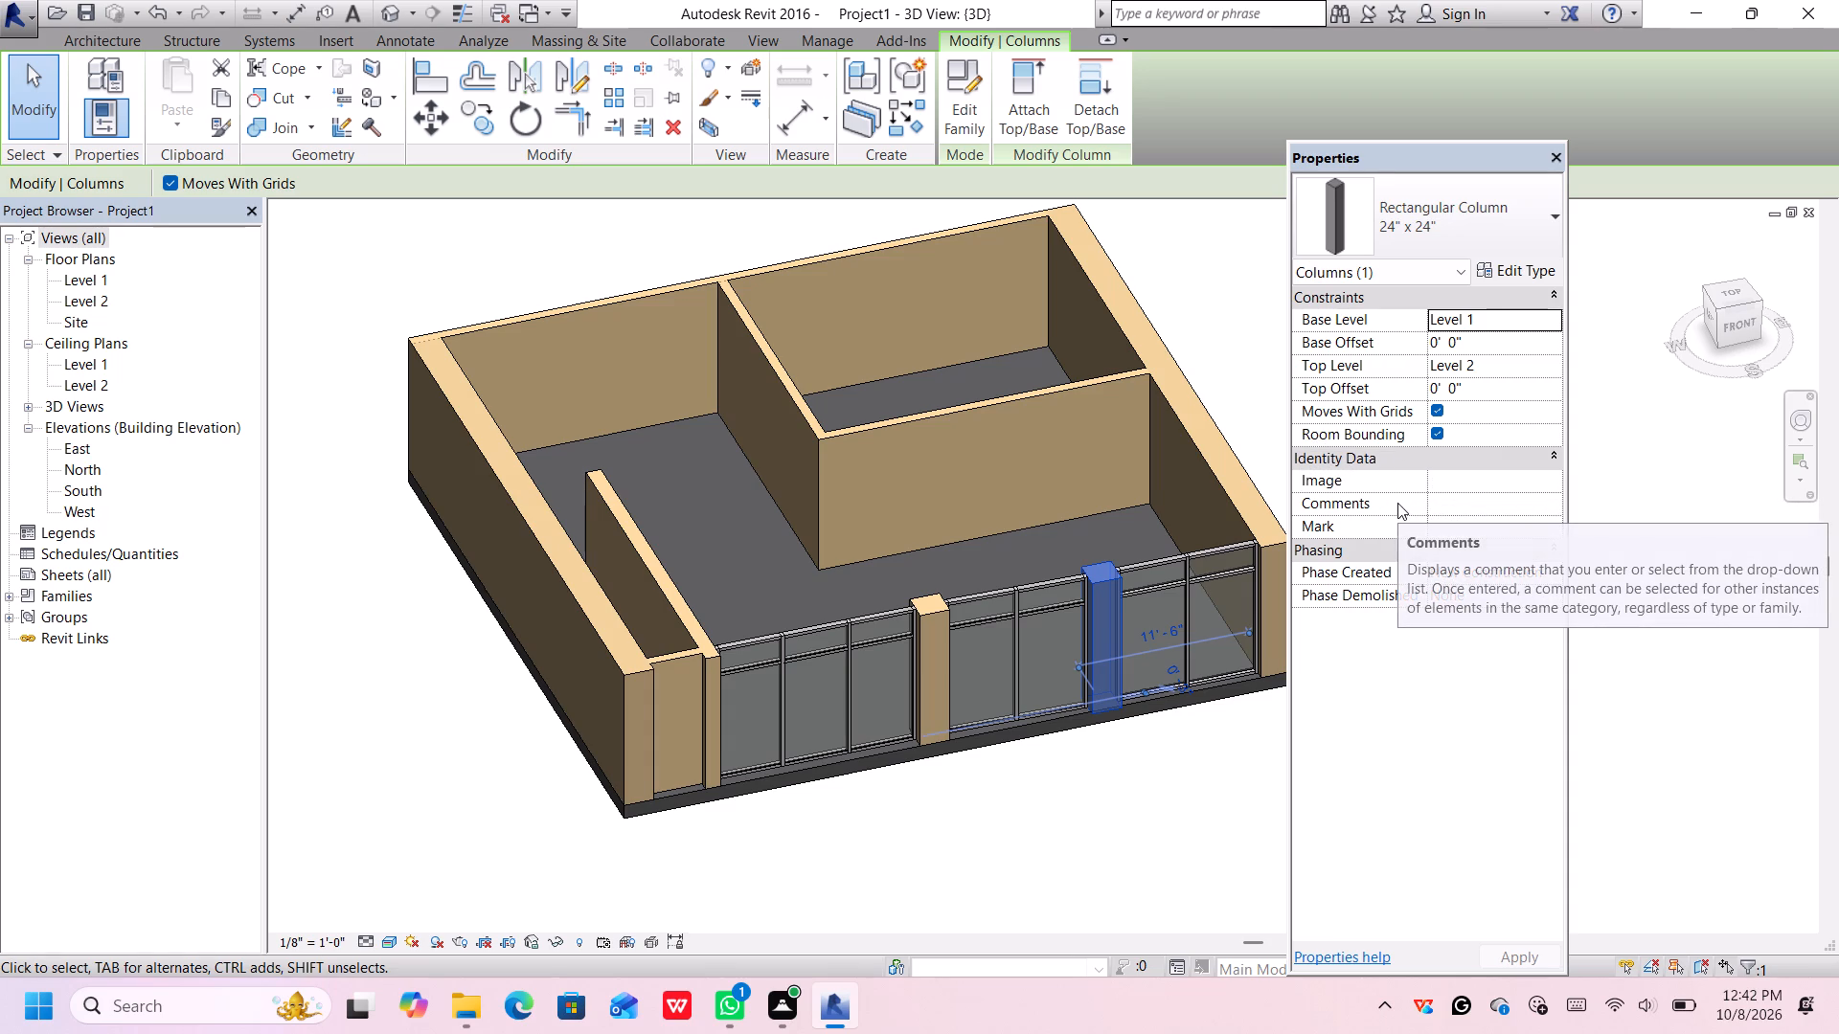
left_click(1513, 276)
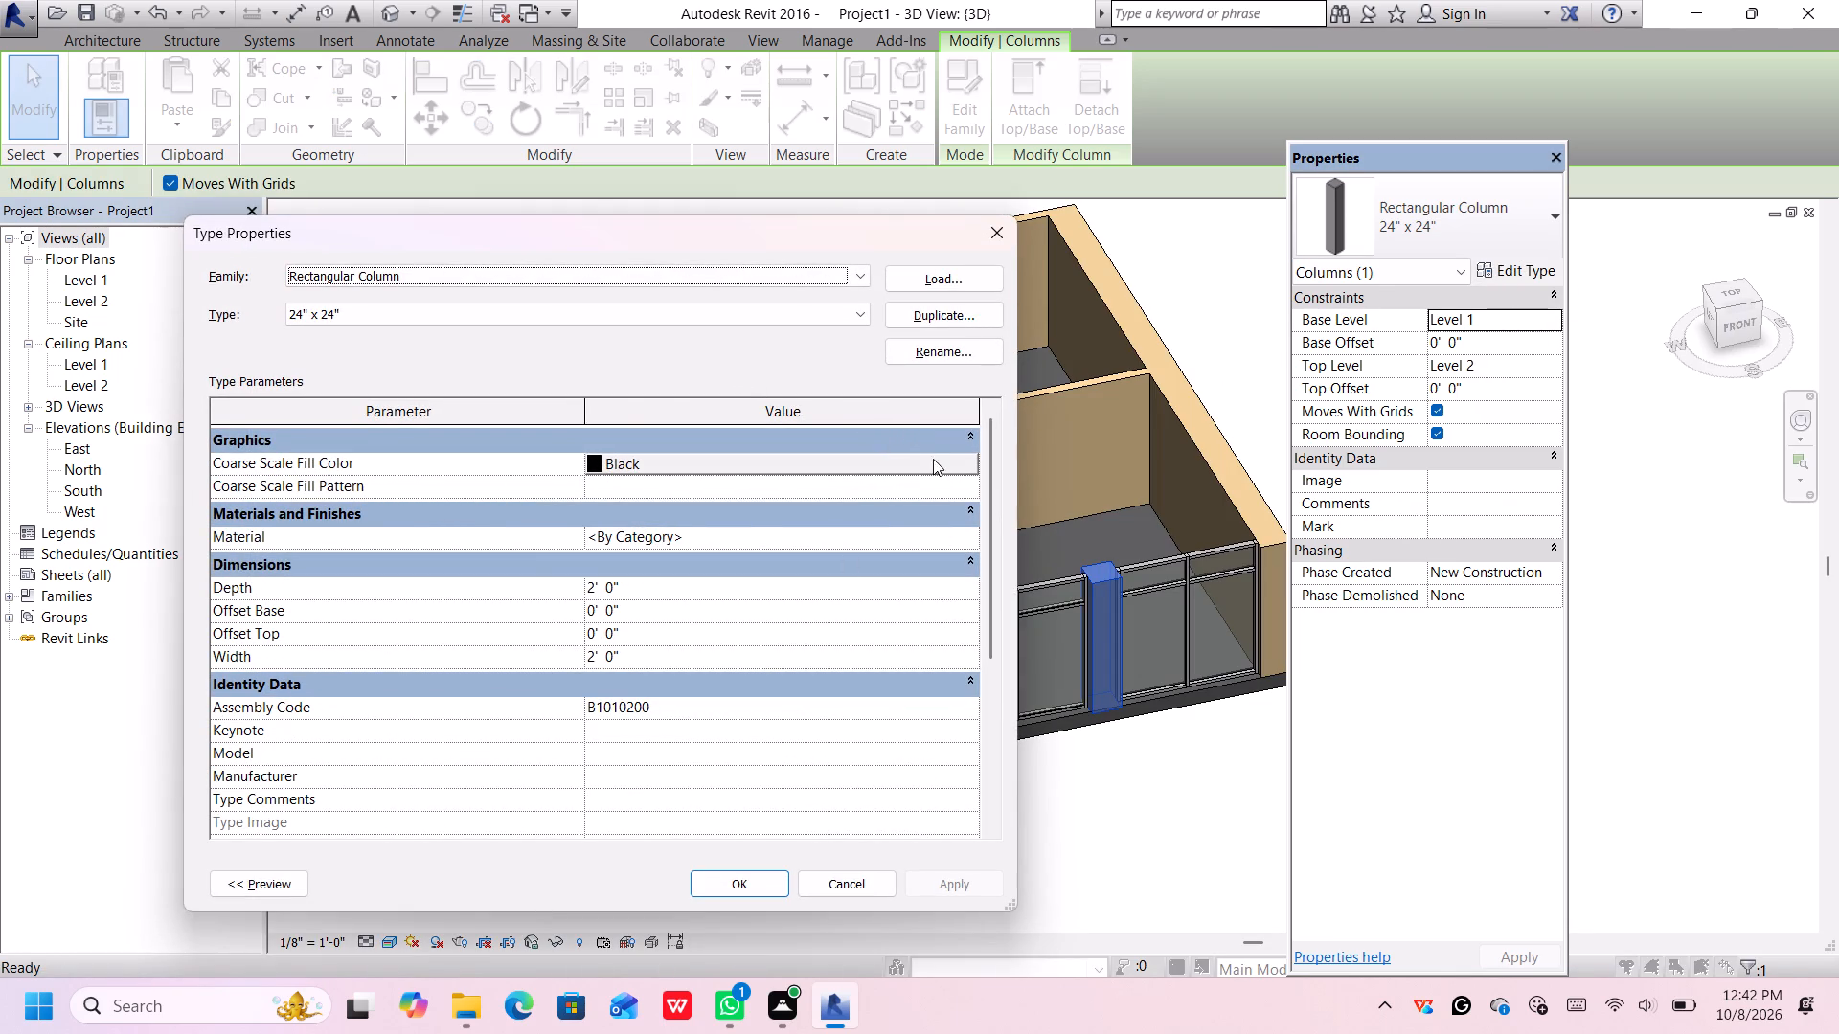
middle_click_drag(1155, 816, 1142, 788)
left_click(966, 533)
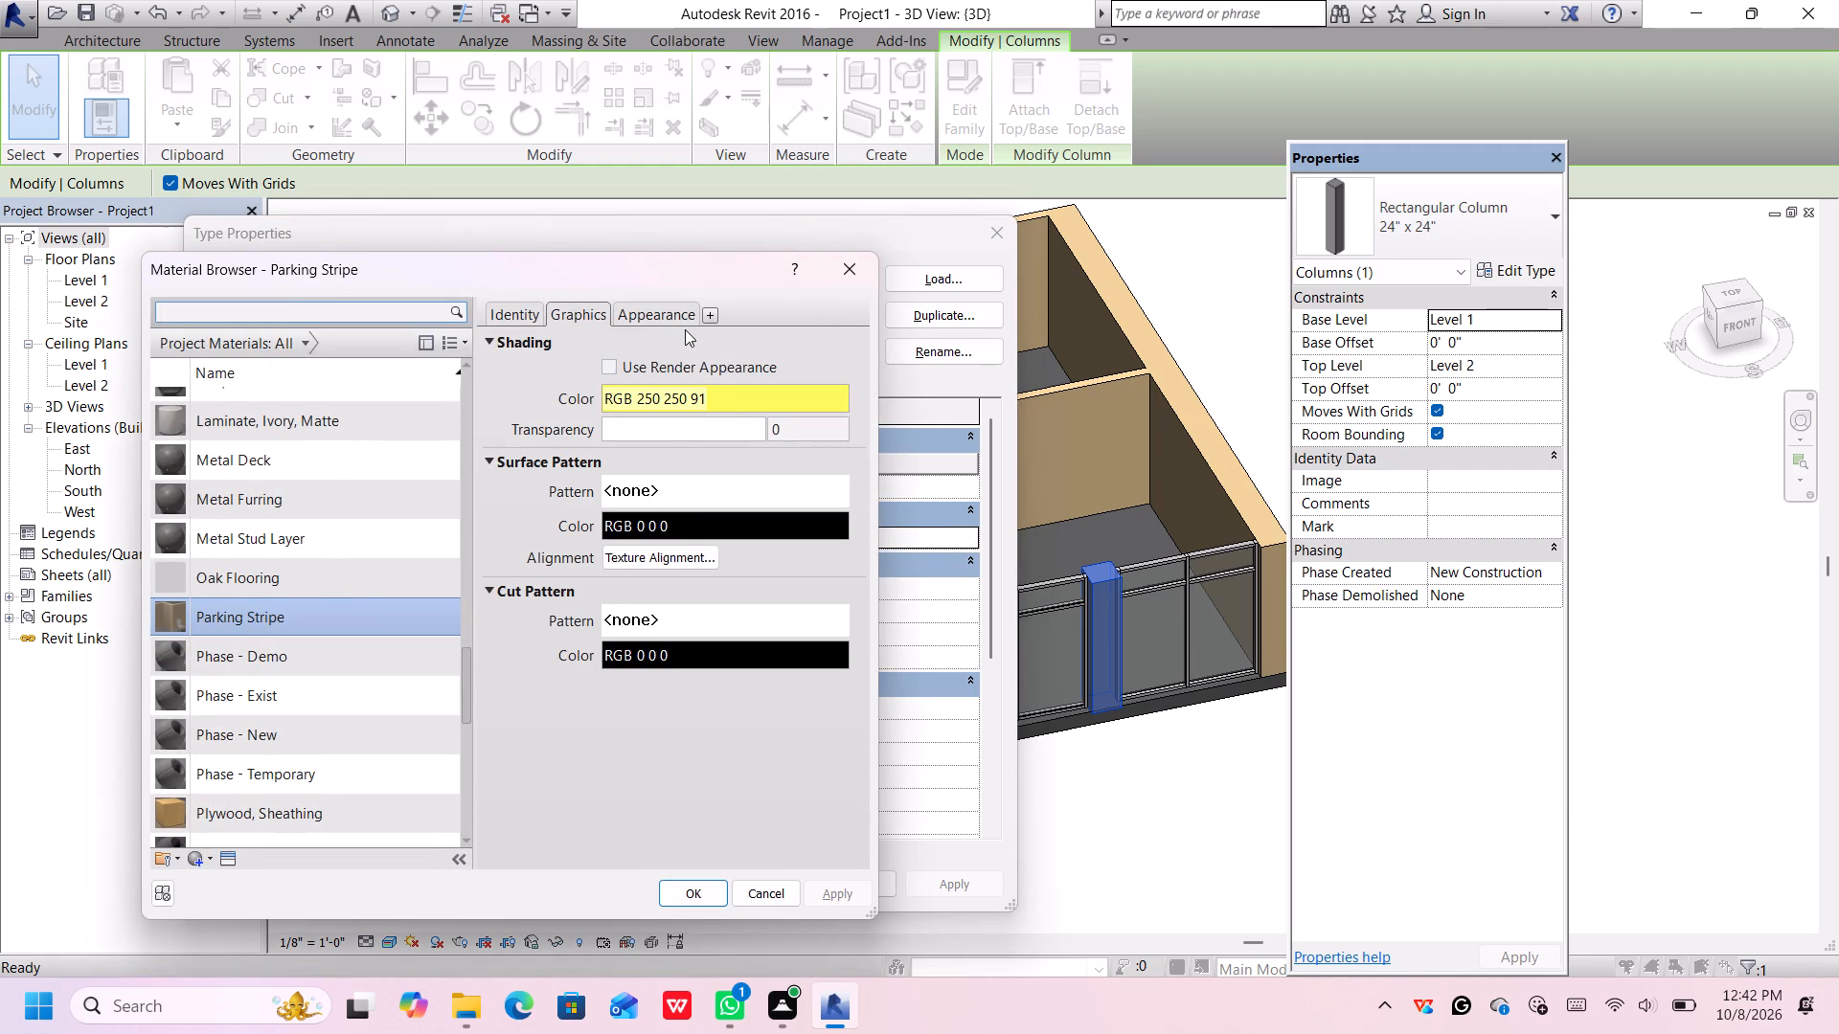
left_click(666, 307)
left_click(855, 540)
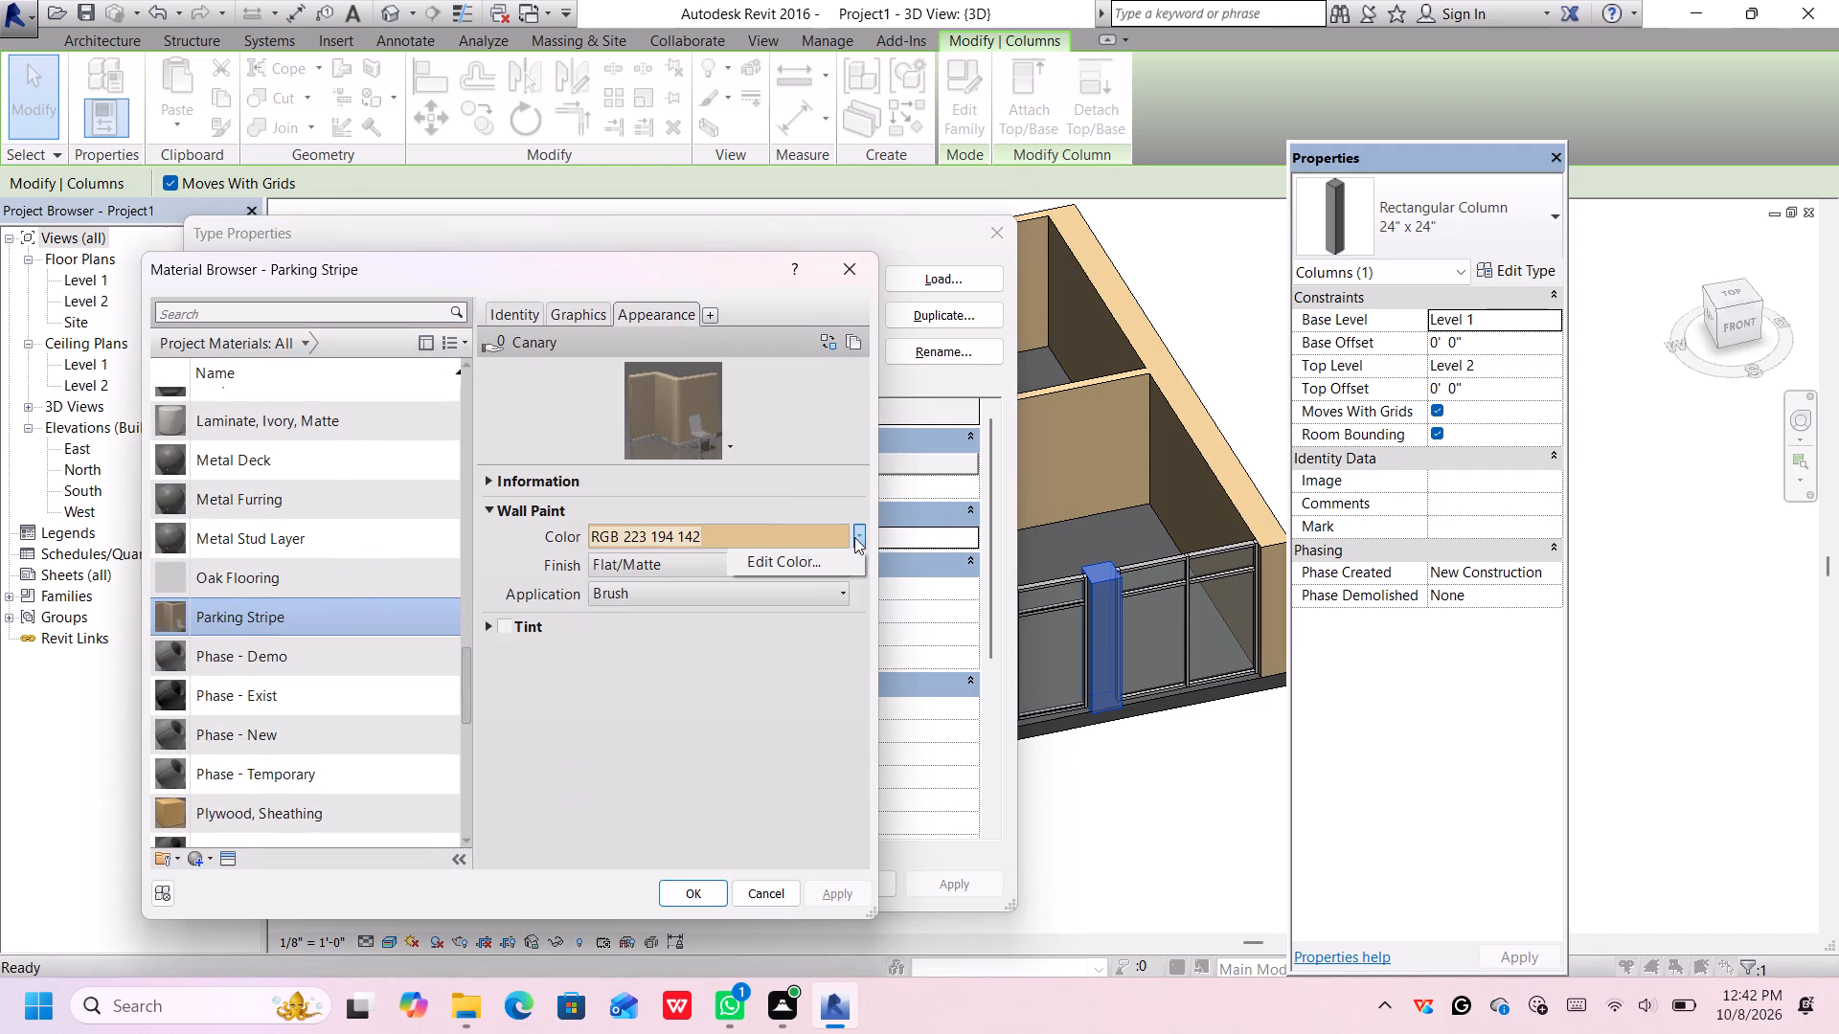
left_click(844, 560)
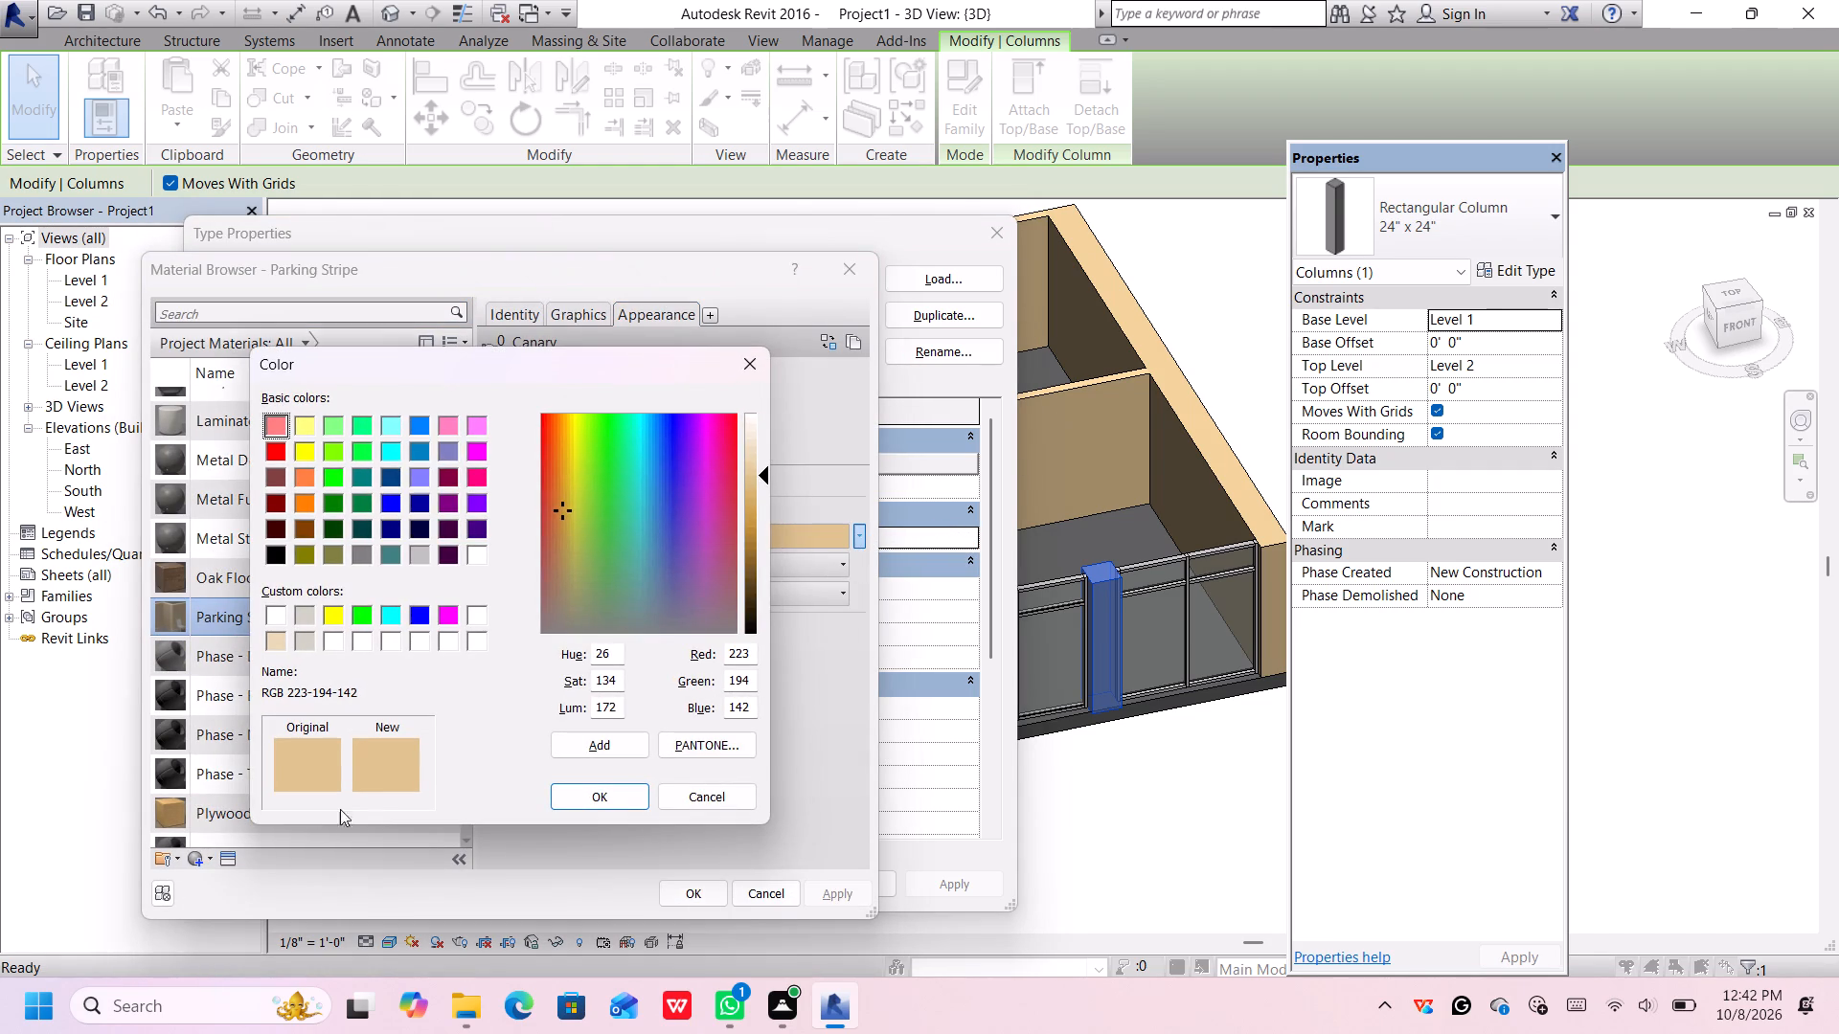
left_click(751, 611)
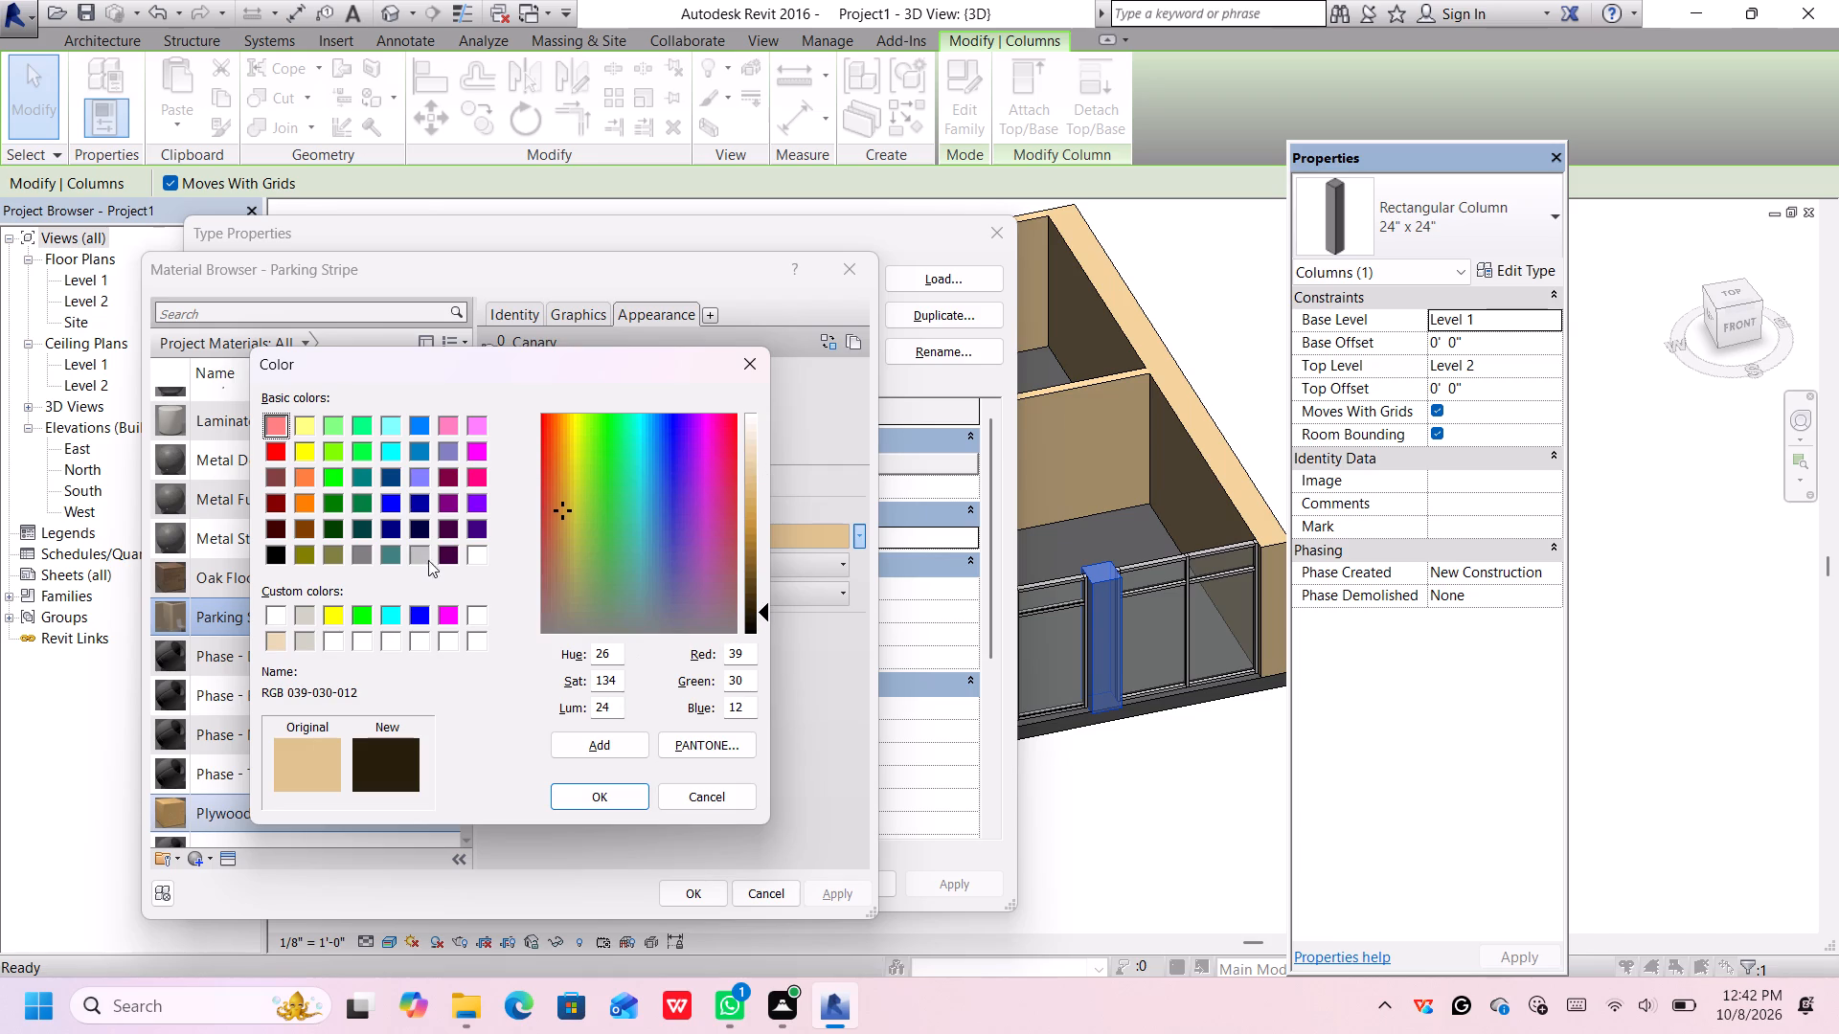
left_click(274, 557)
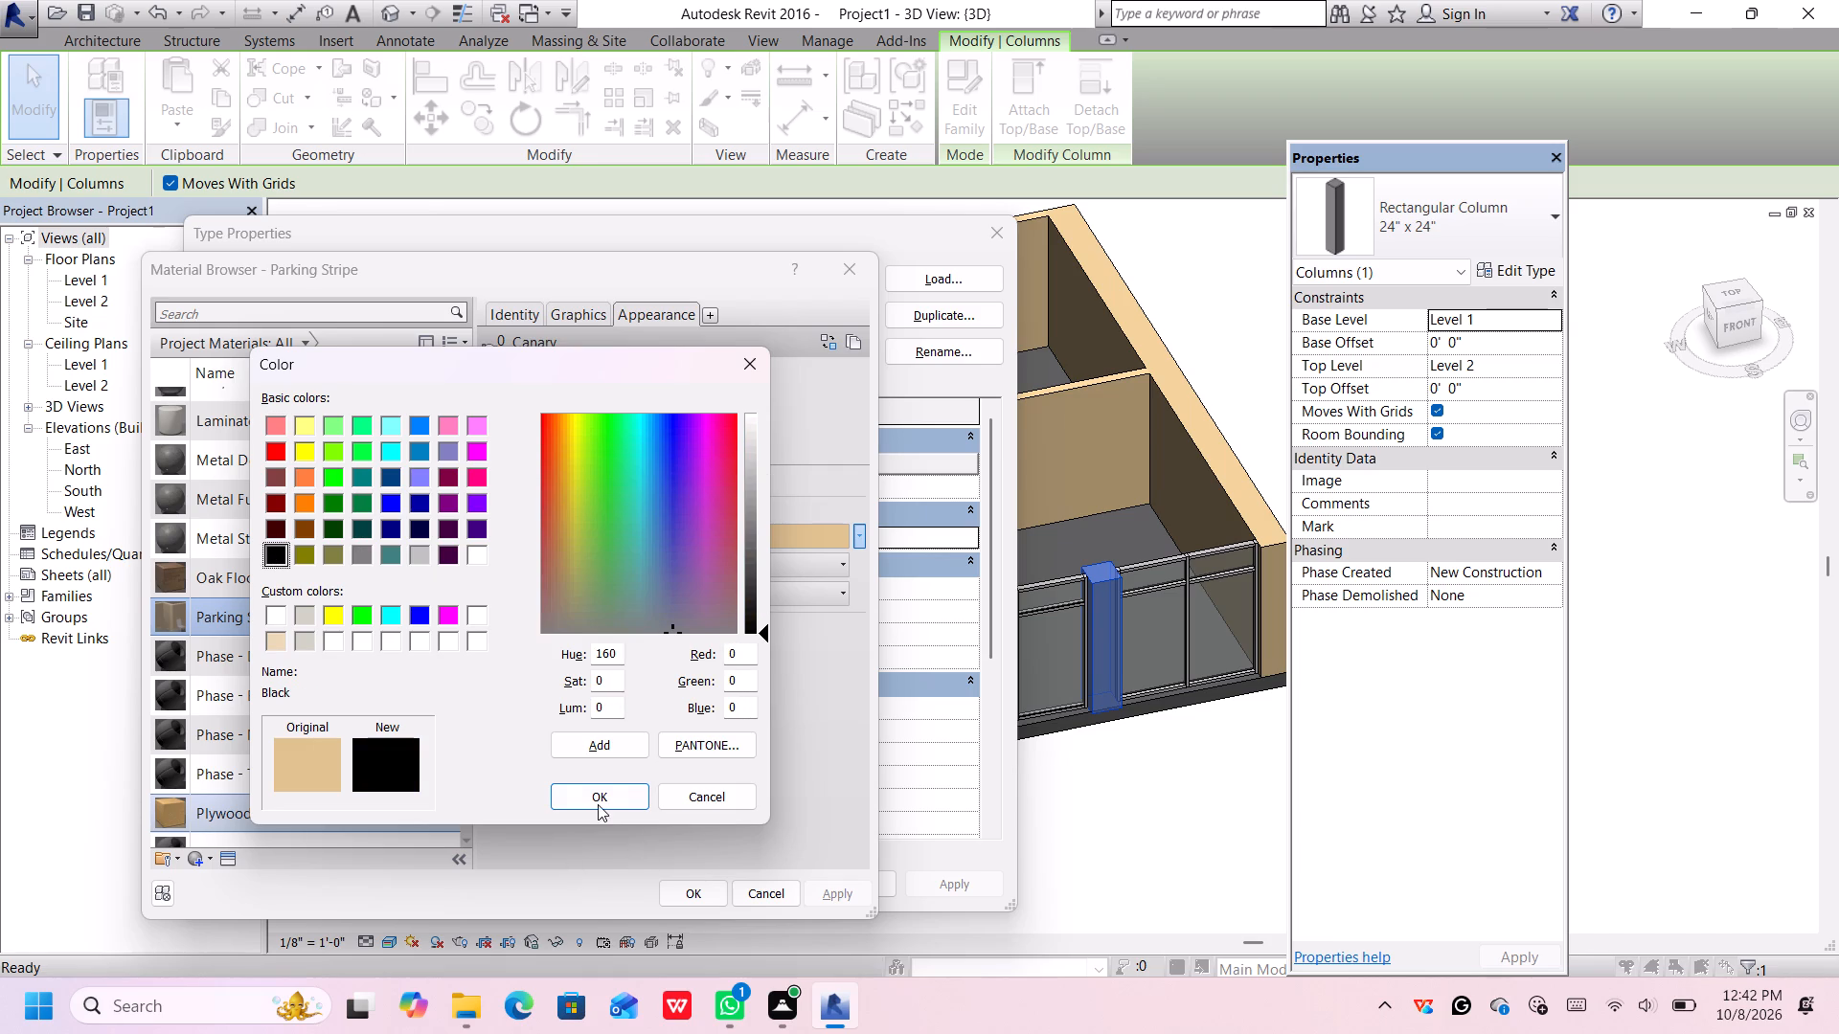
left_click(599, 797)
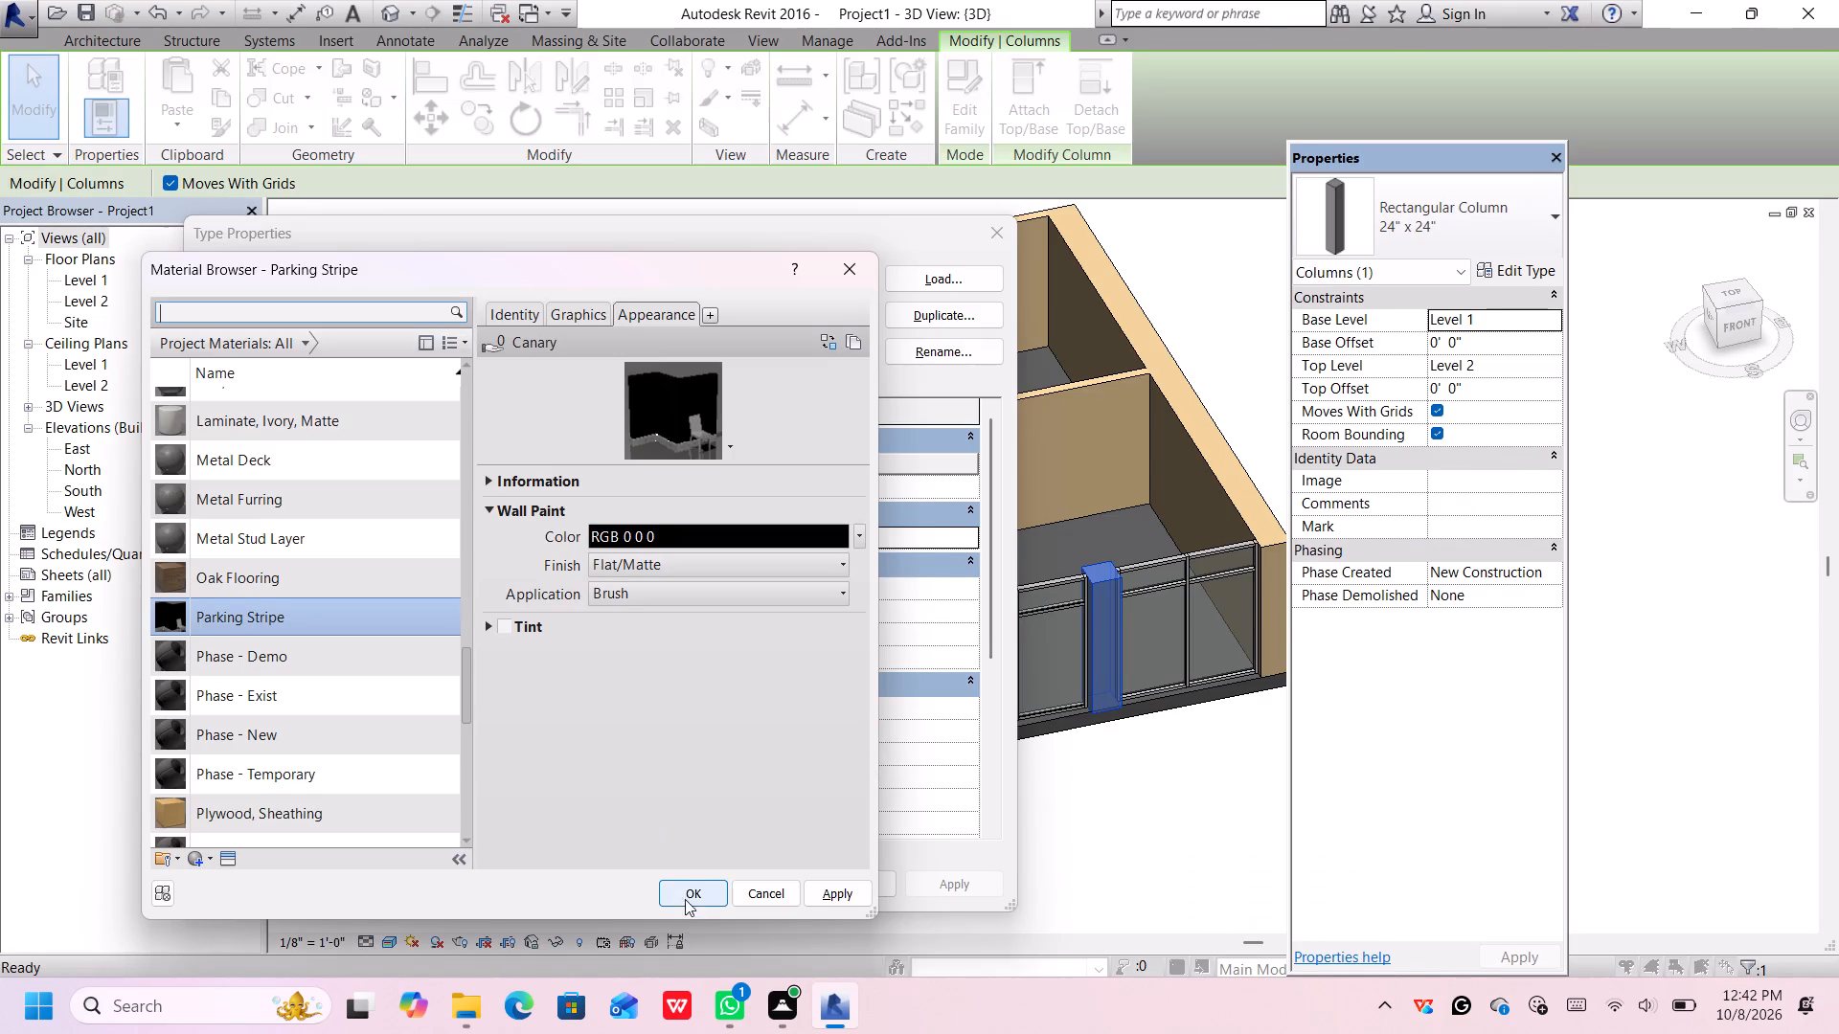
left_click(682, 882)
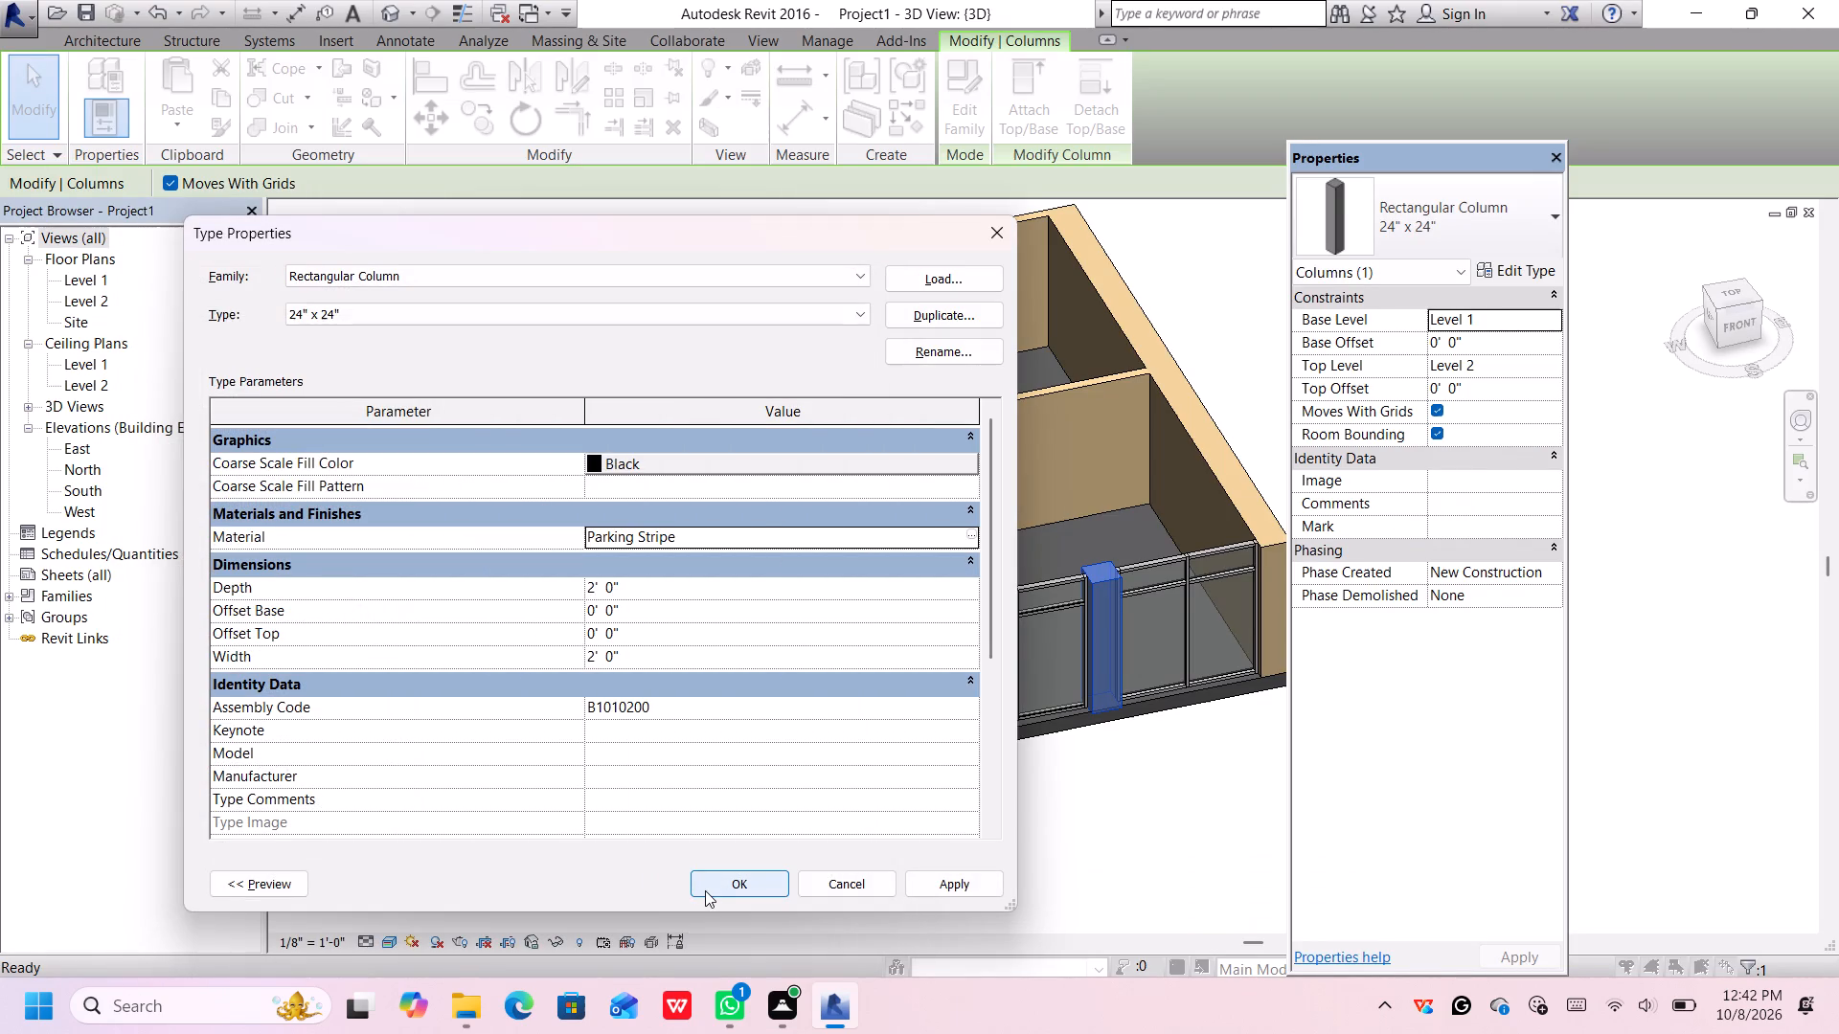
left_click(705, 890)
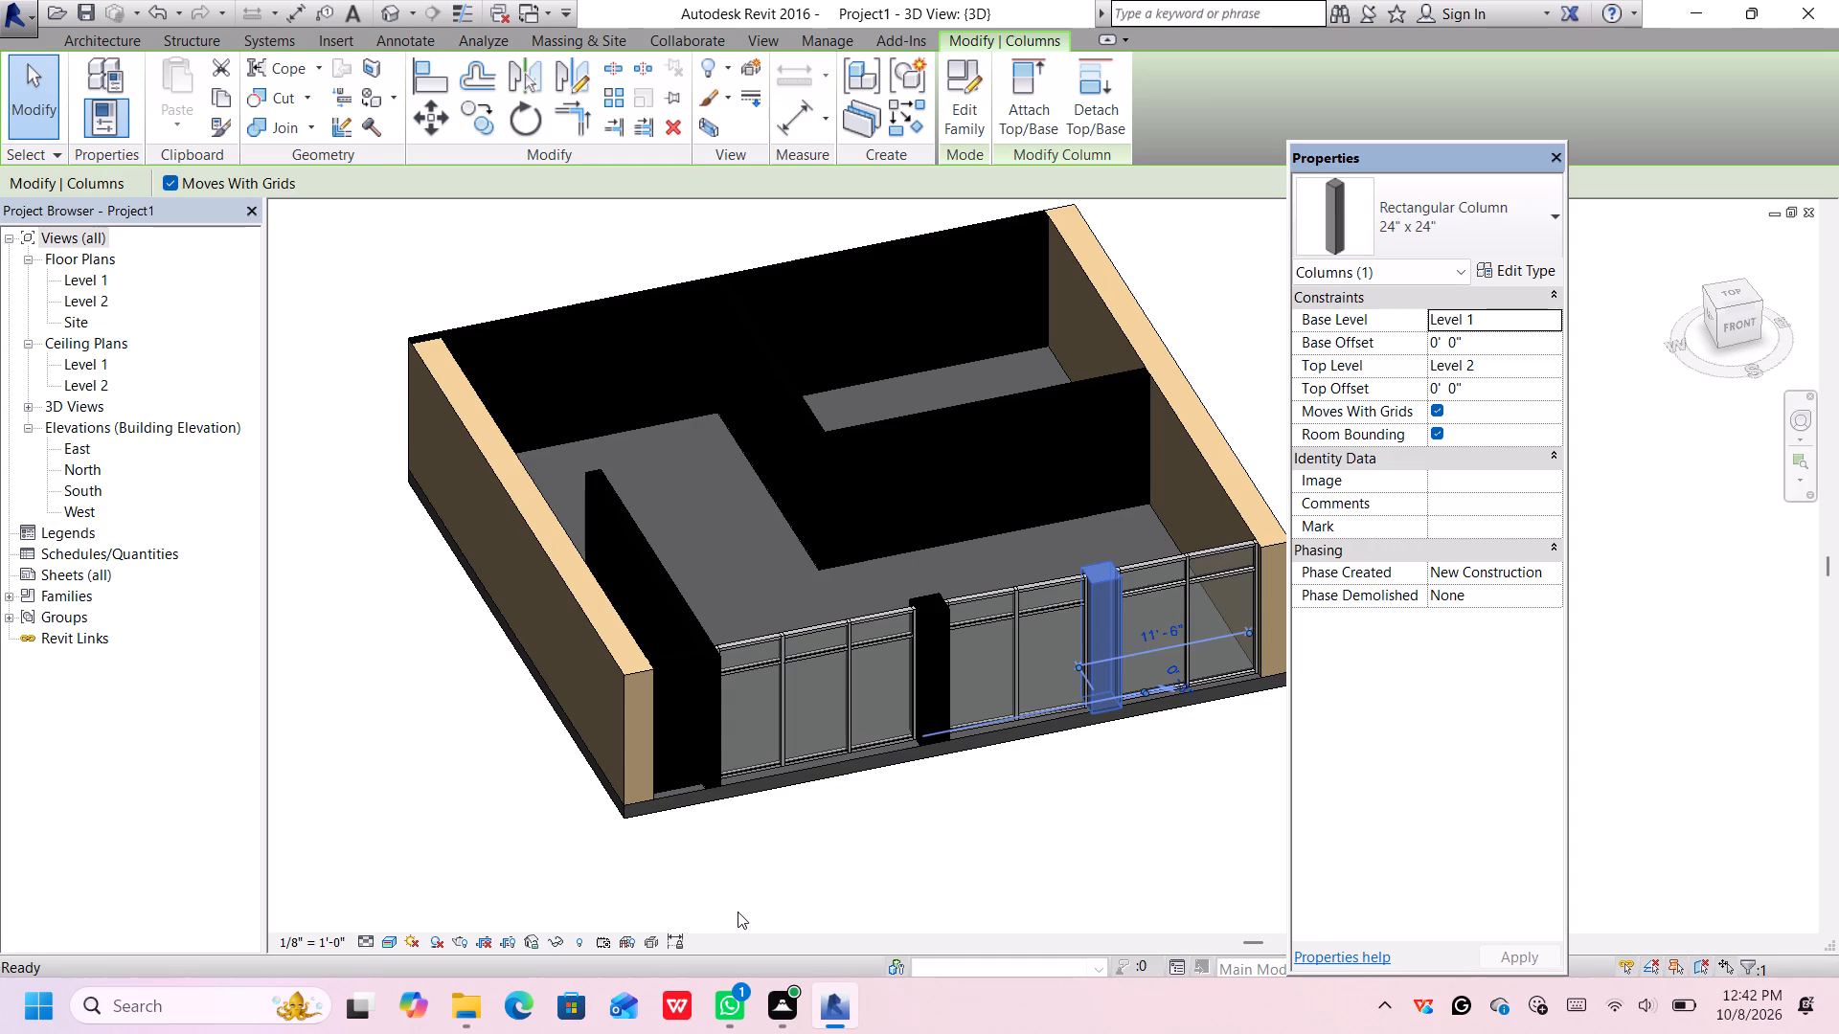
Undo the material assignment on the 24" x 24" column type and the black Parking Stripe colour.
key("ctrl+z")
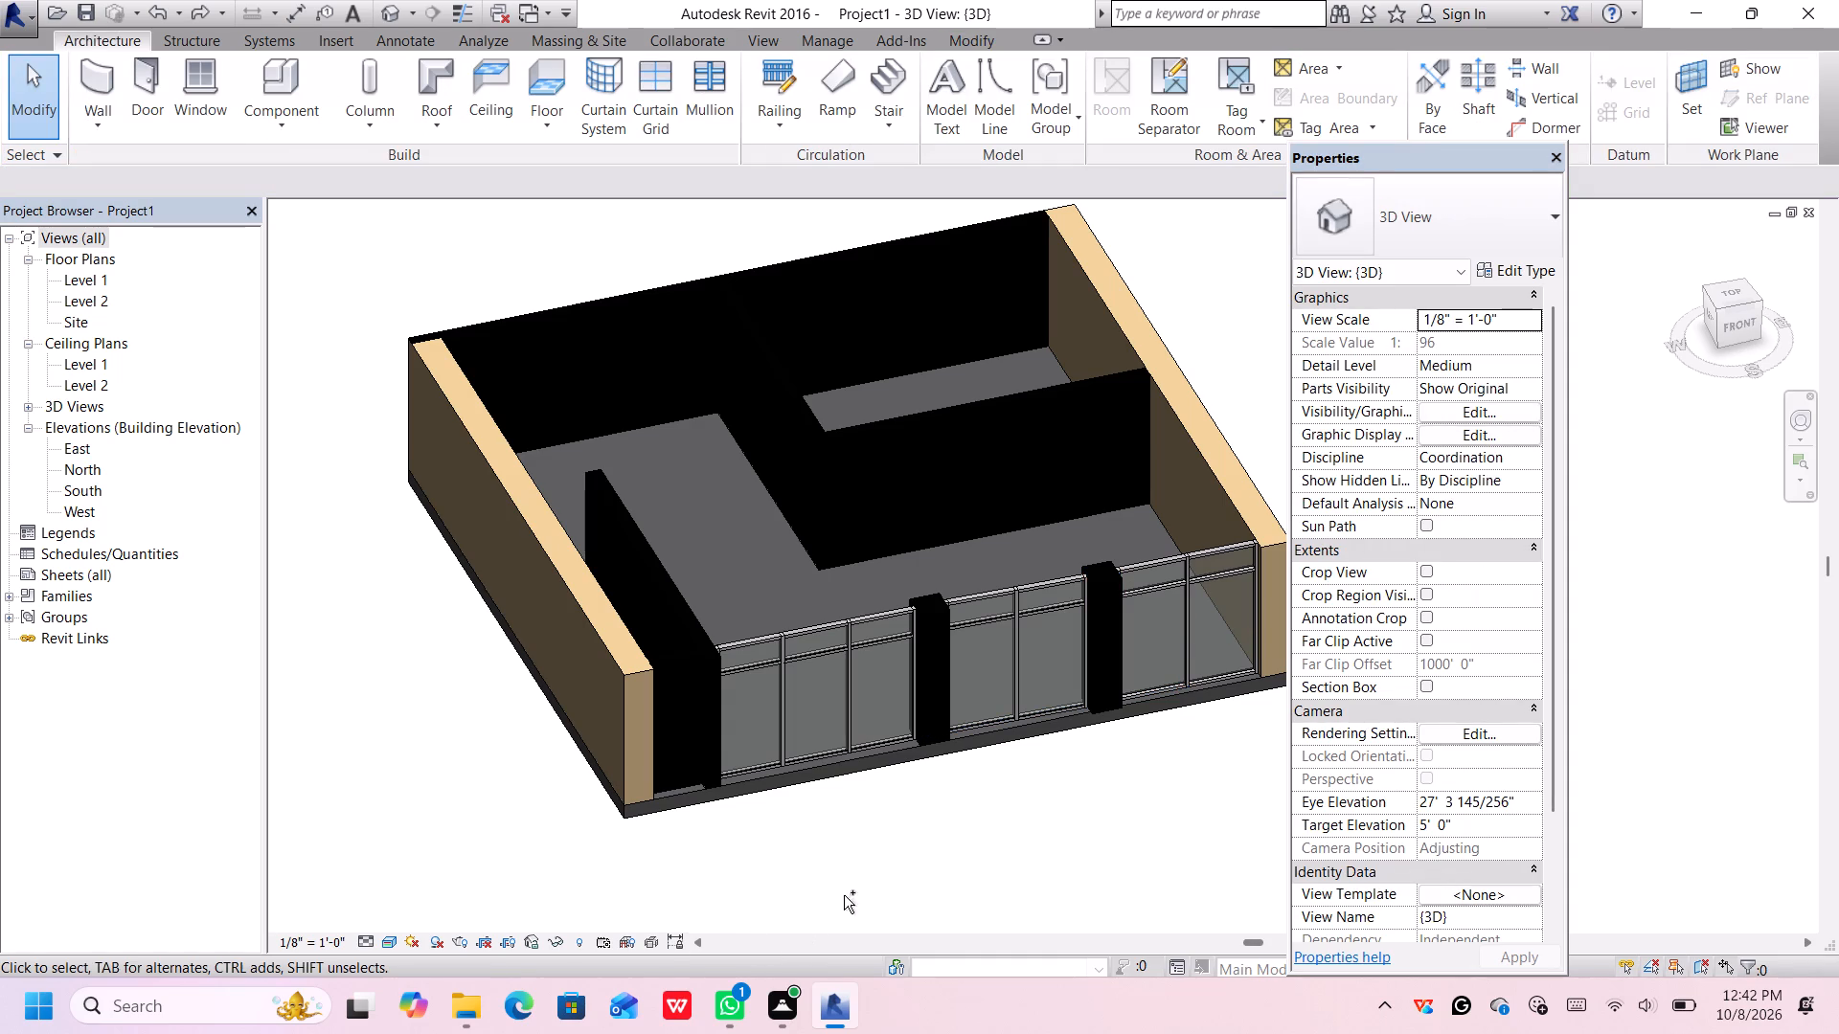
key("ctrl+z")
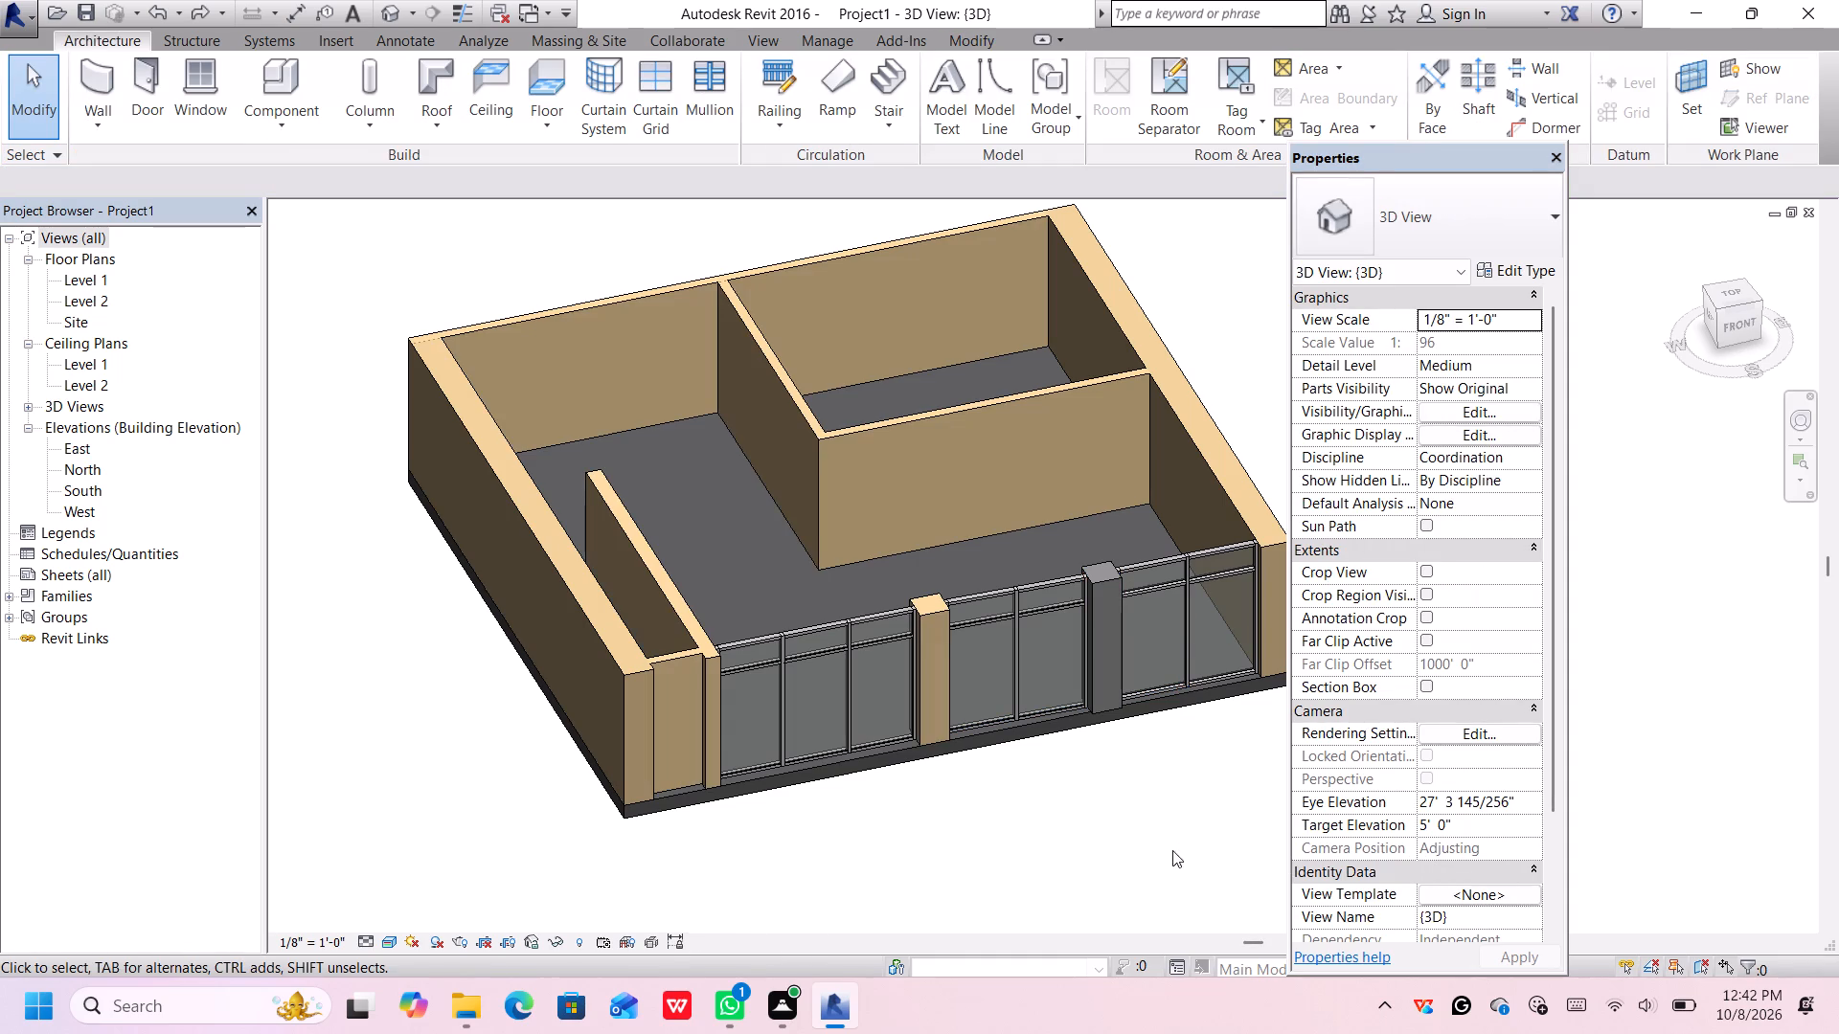
Duplicate the 24" x 24" column type under the suggested name 24" x 24" 3 for the remaining grey storefront column.
middle_click_drag(1163, 758, 998, 827)
scroll(958, 729, "up", 2)
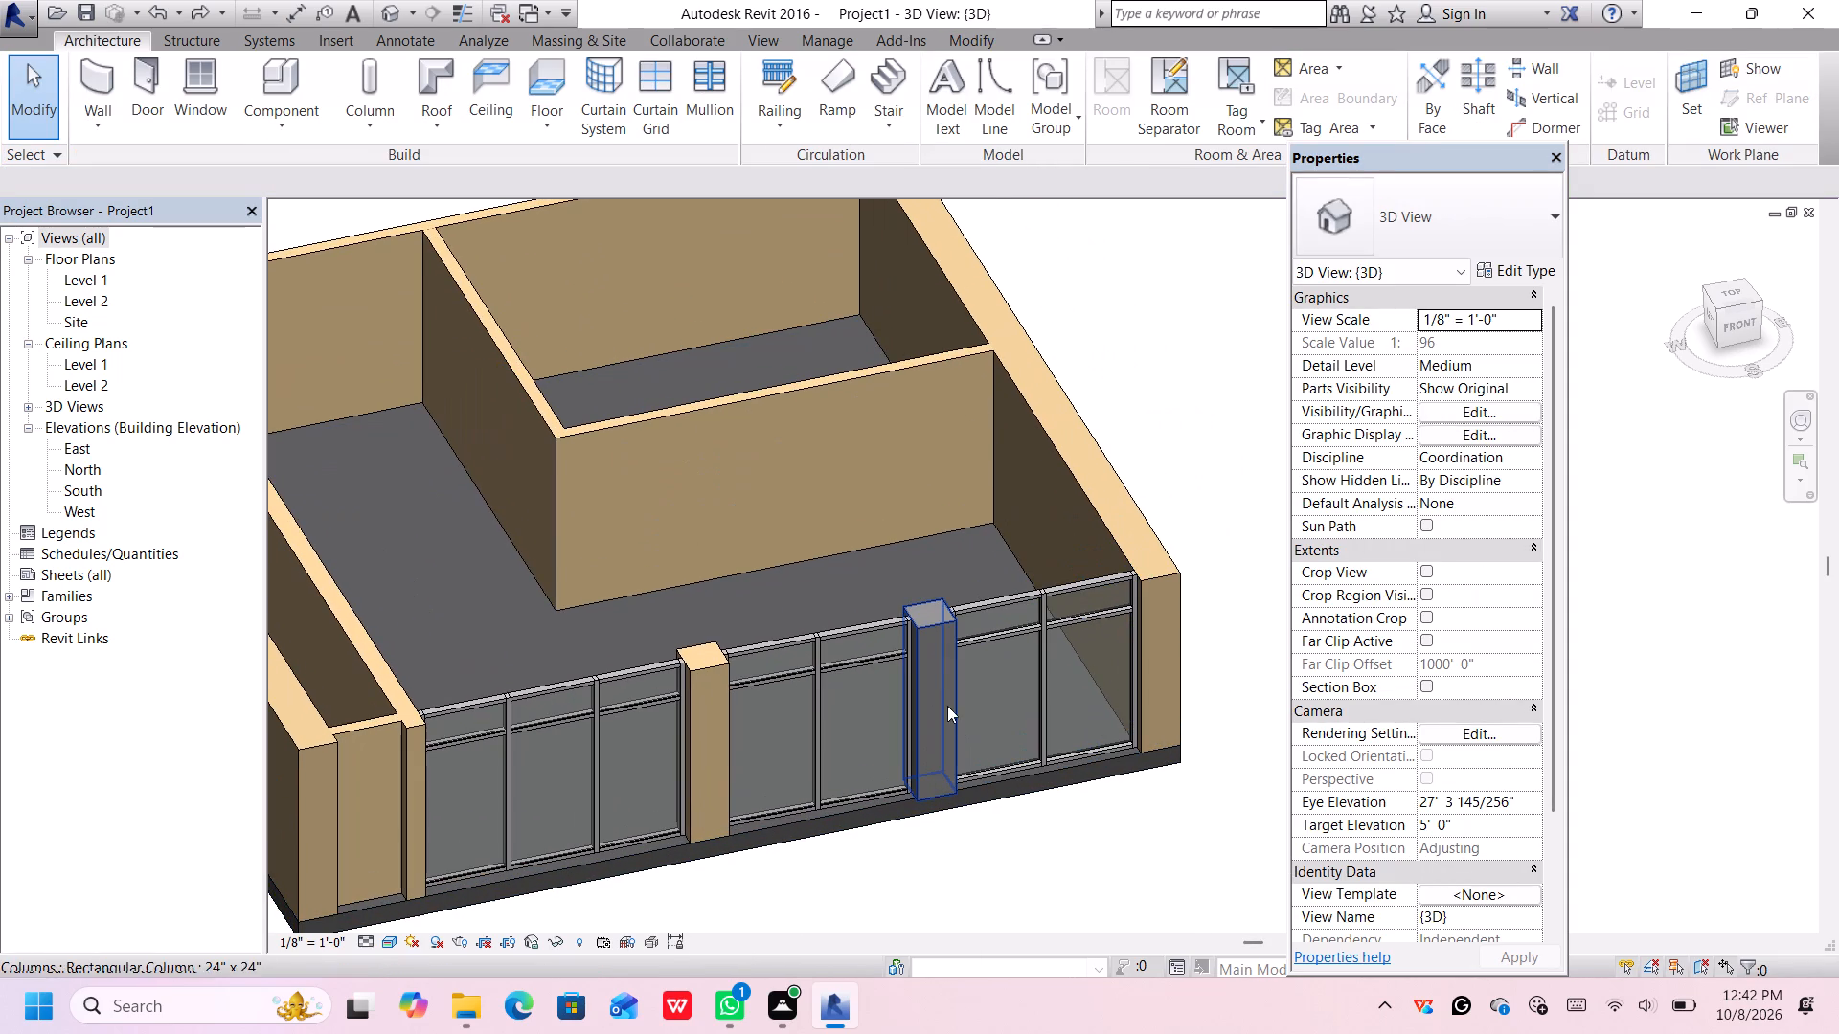
left_click(931, 656)
left_click(934, 625)
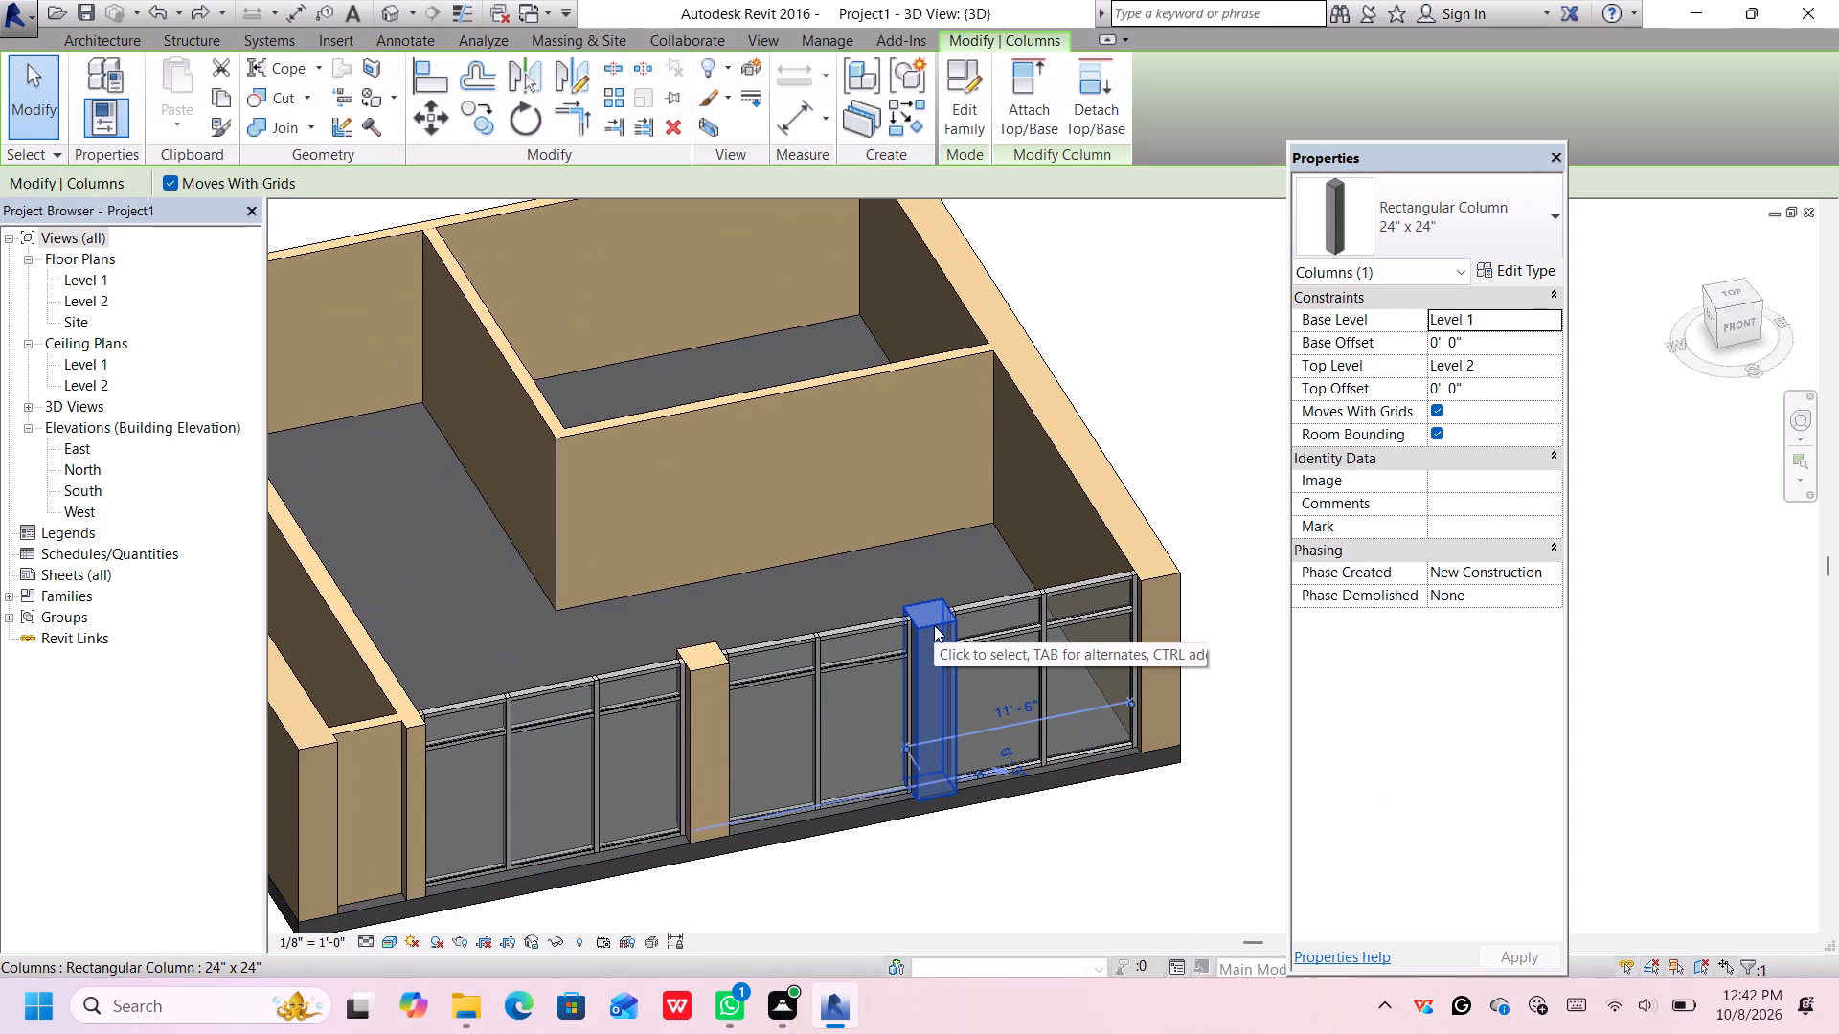
left_click(1503, 266)
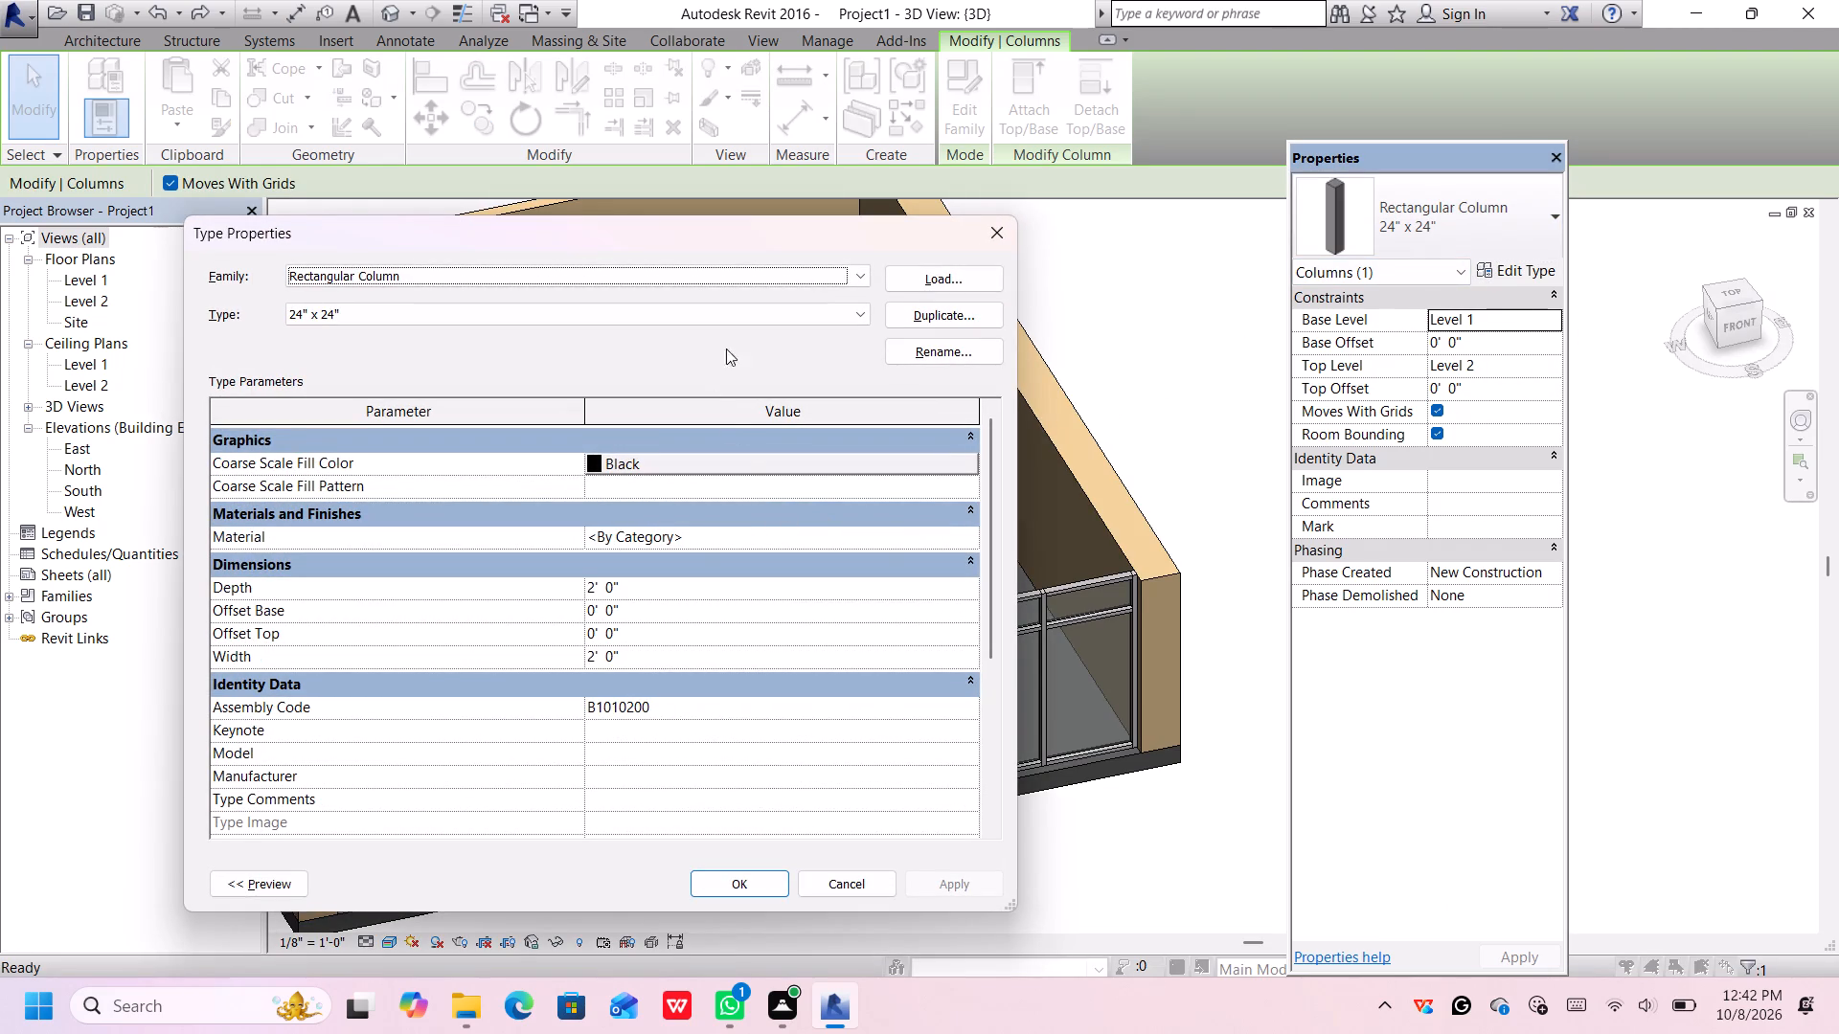
left_click(972, 315)
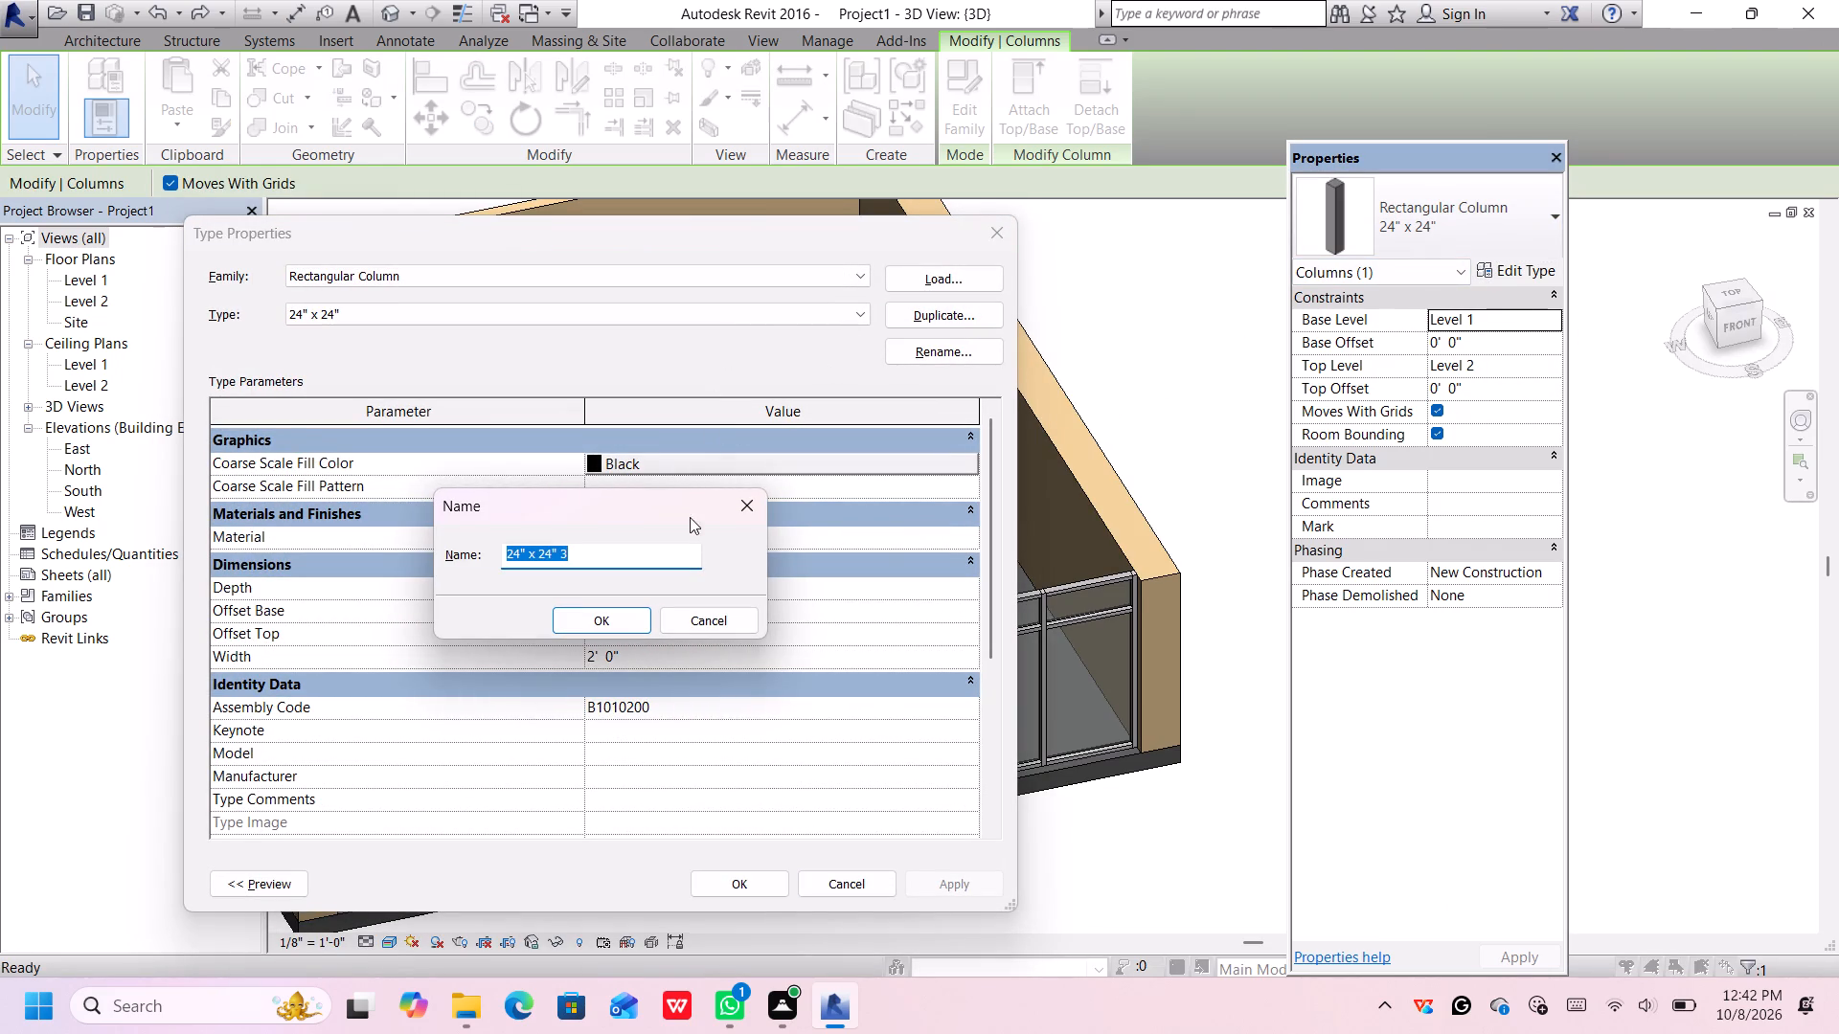
left_click(627, 609)
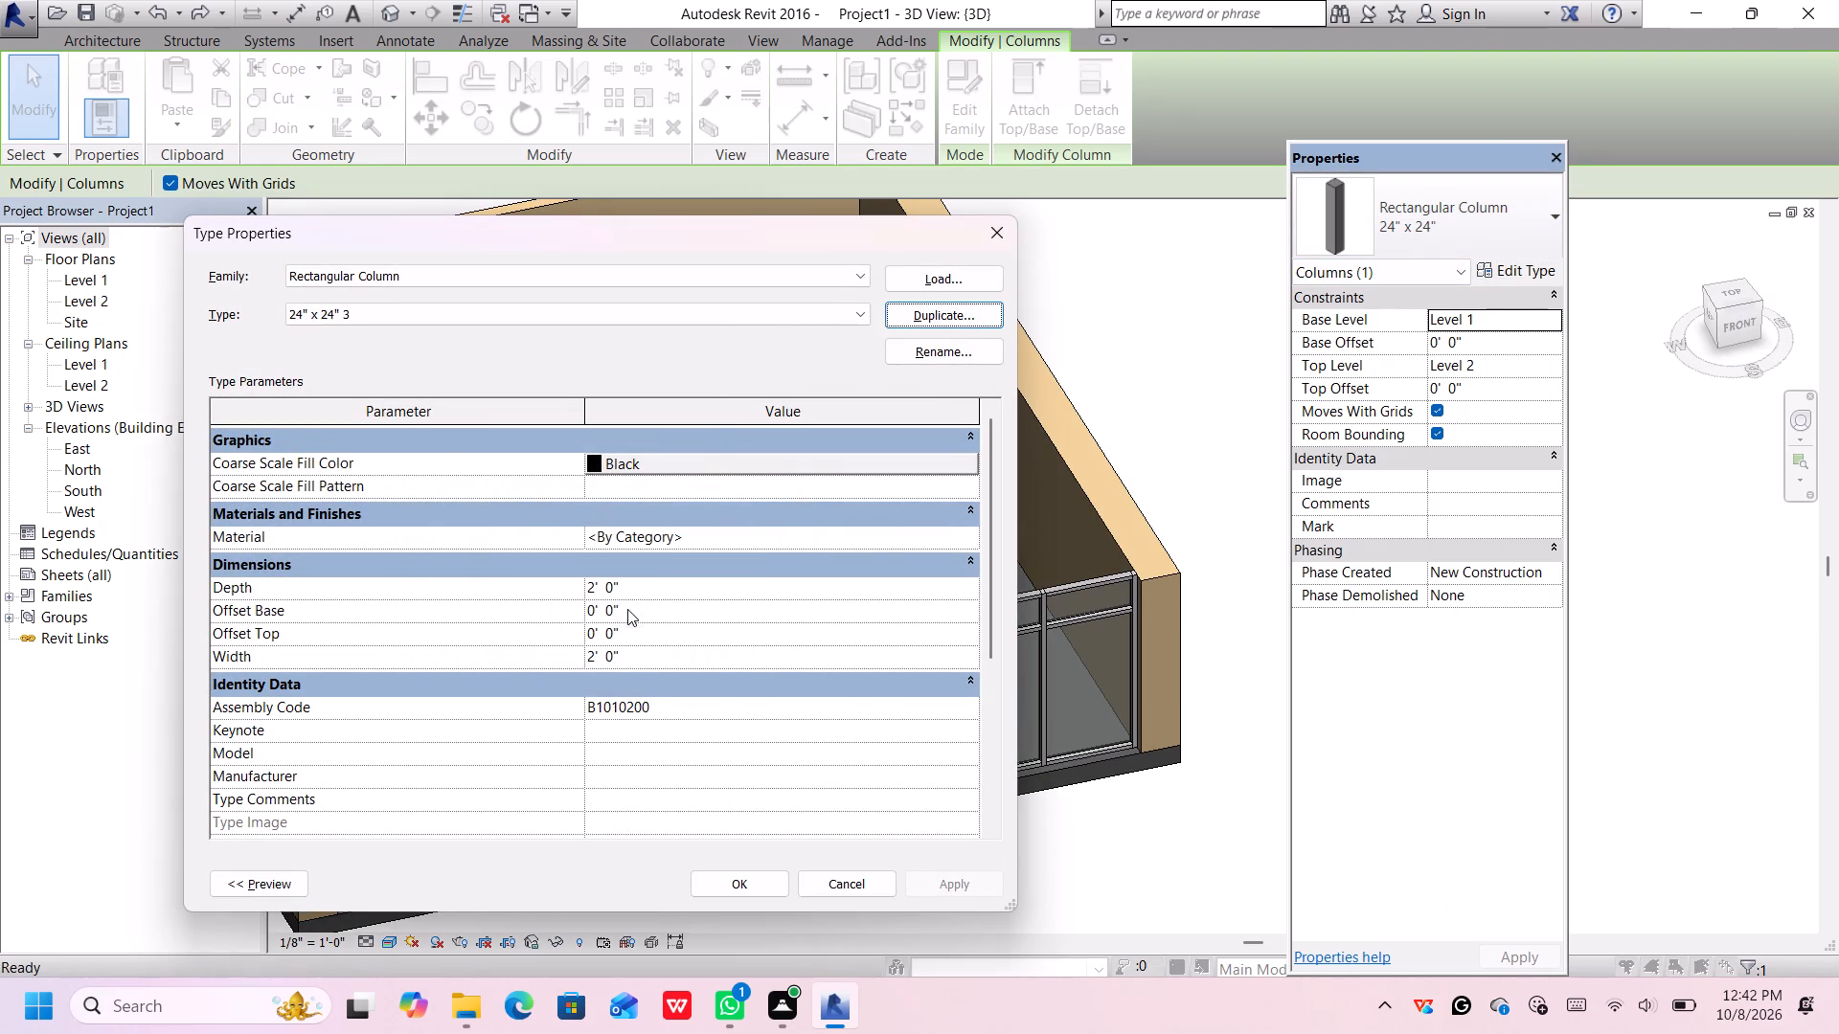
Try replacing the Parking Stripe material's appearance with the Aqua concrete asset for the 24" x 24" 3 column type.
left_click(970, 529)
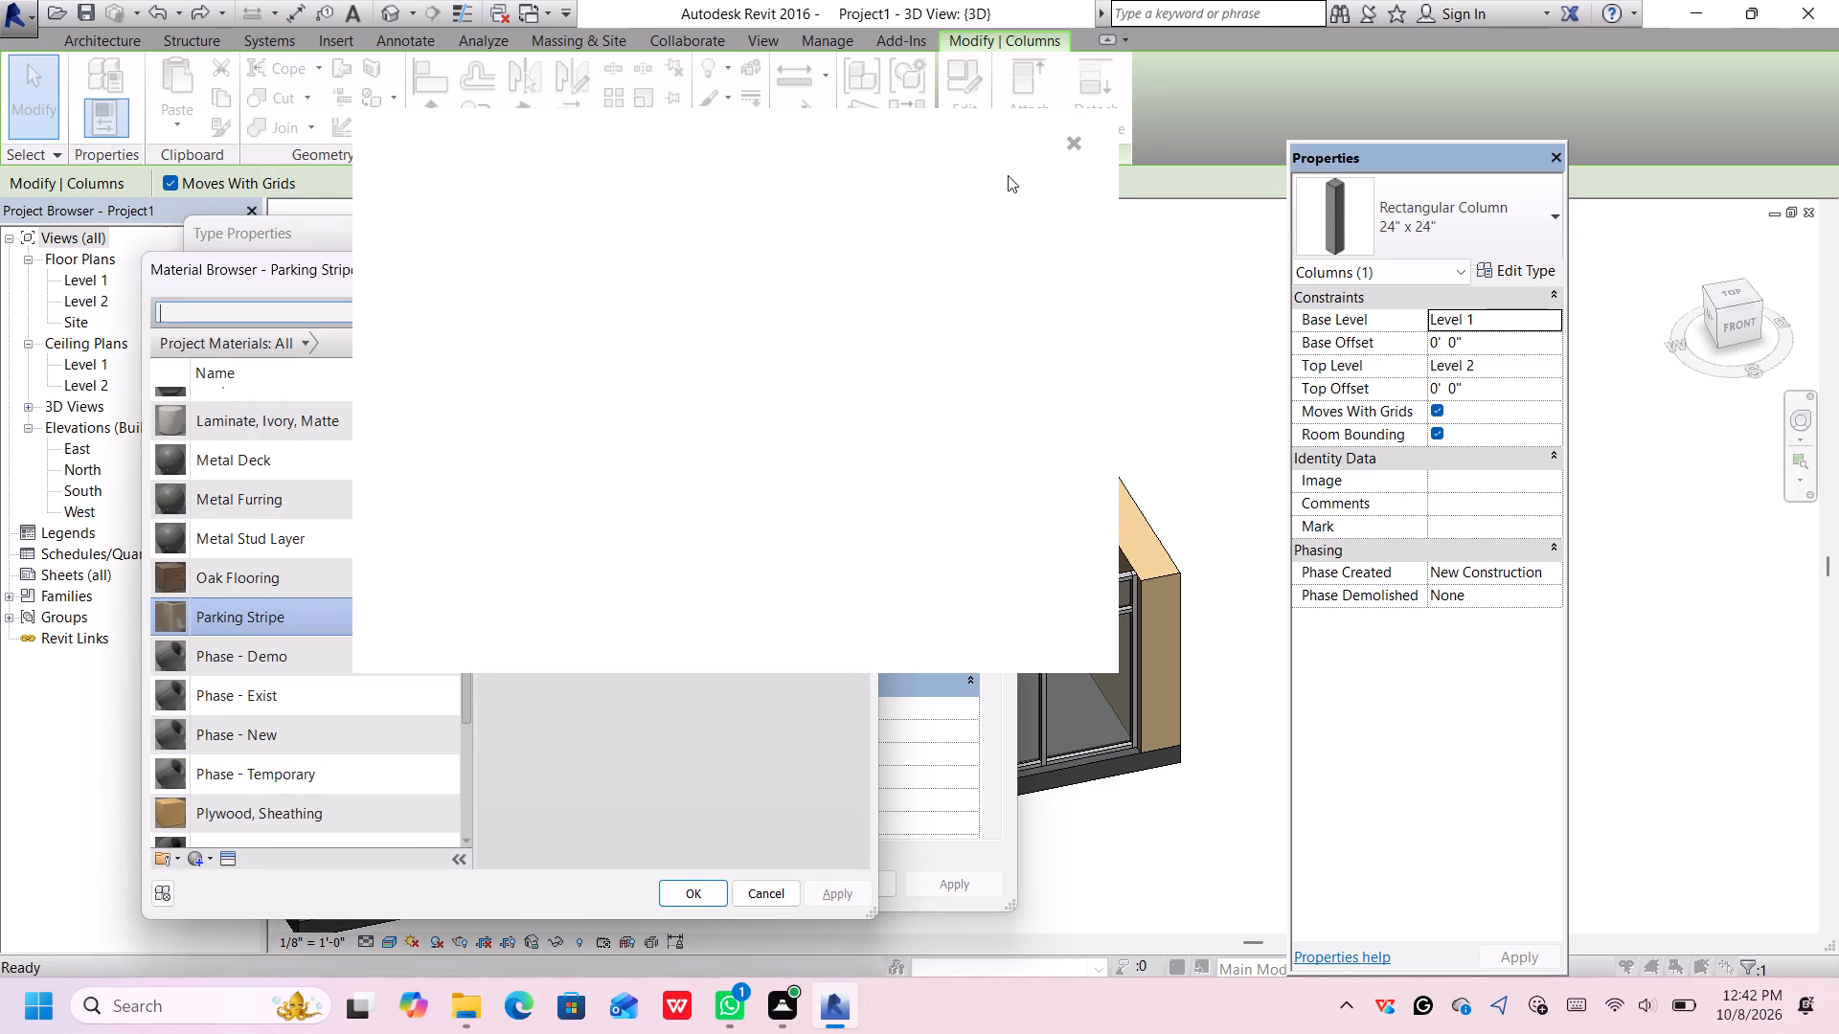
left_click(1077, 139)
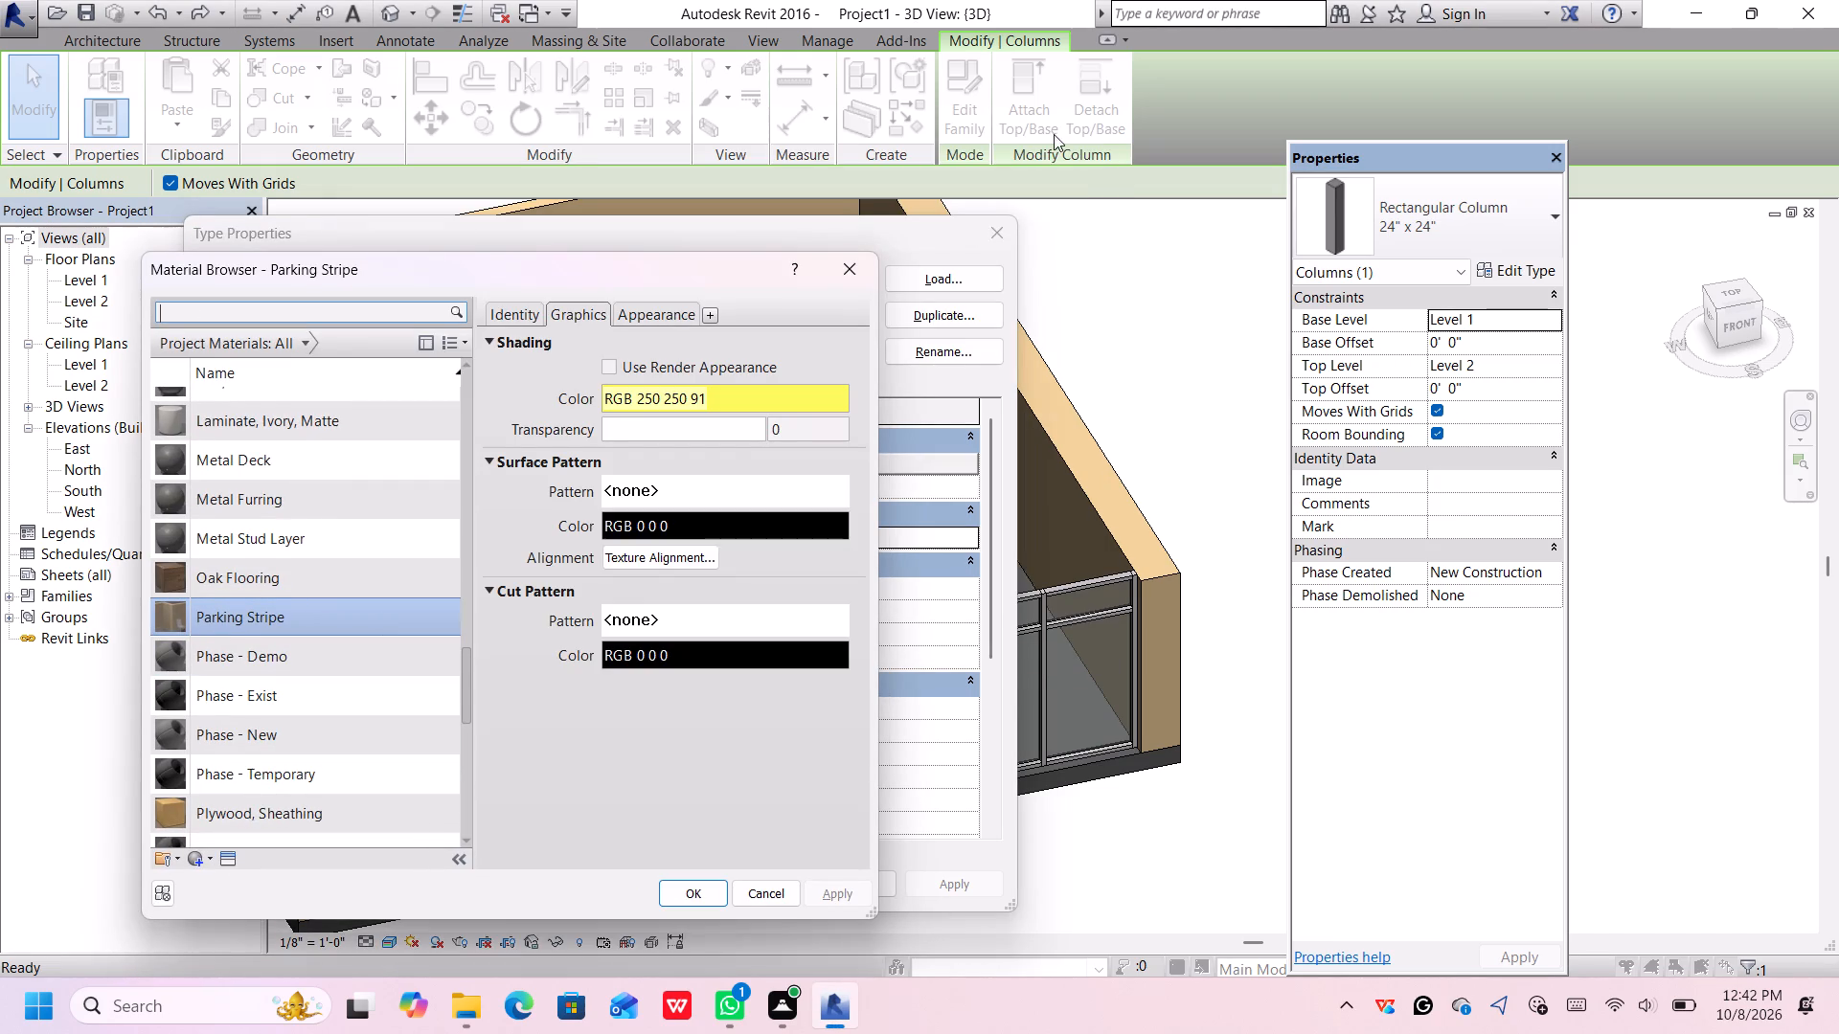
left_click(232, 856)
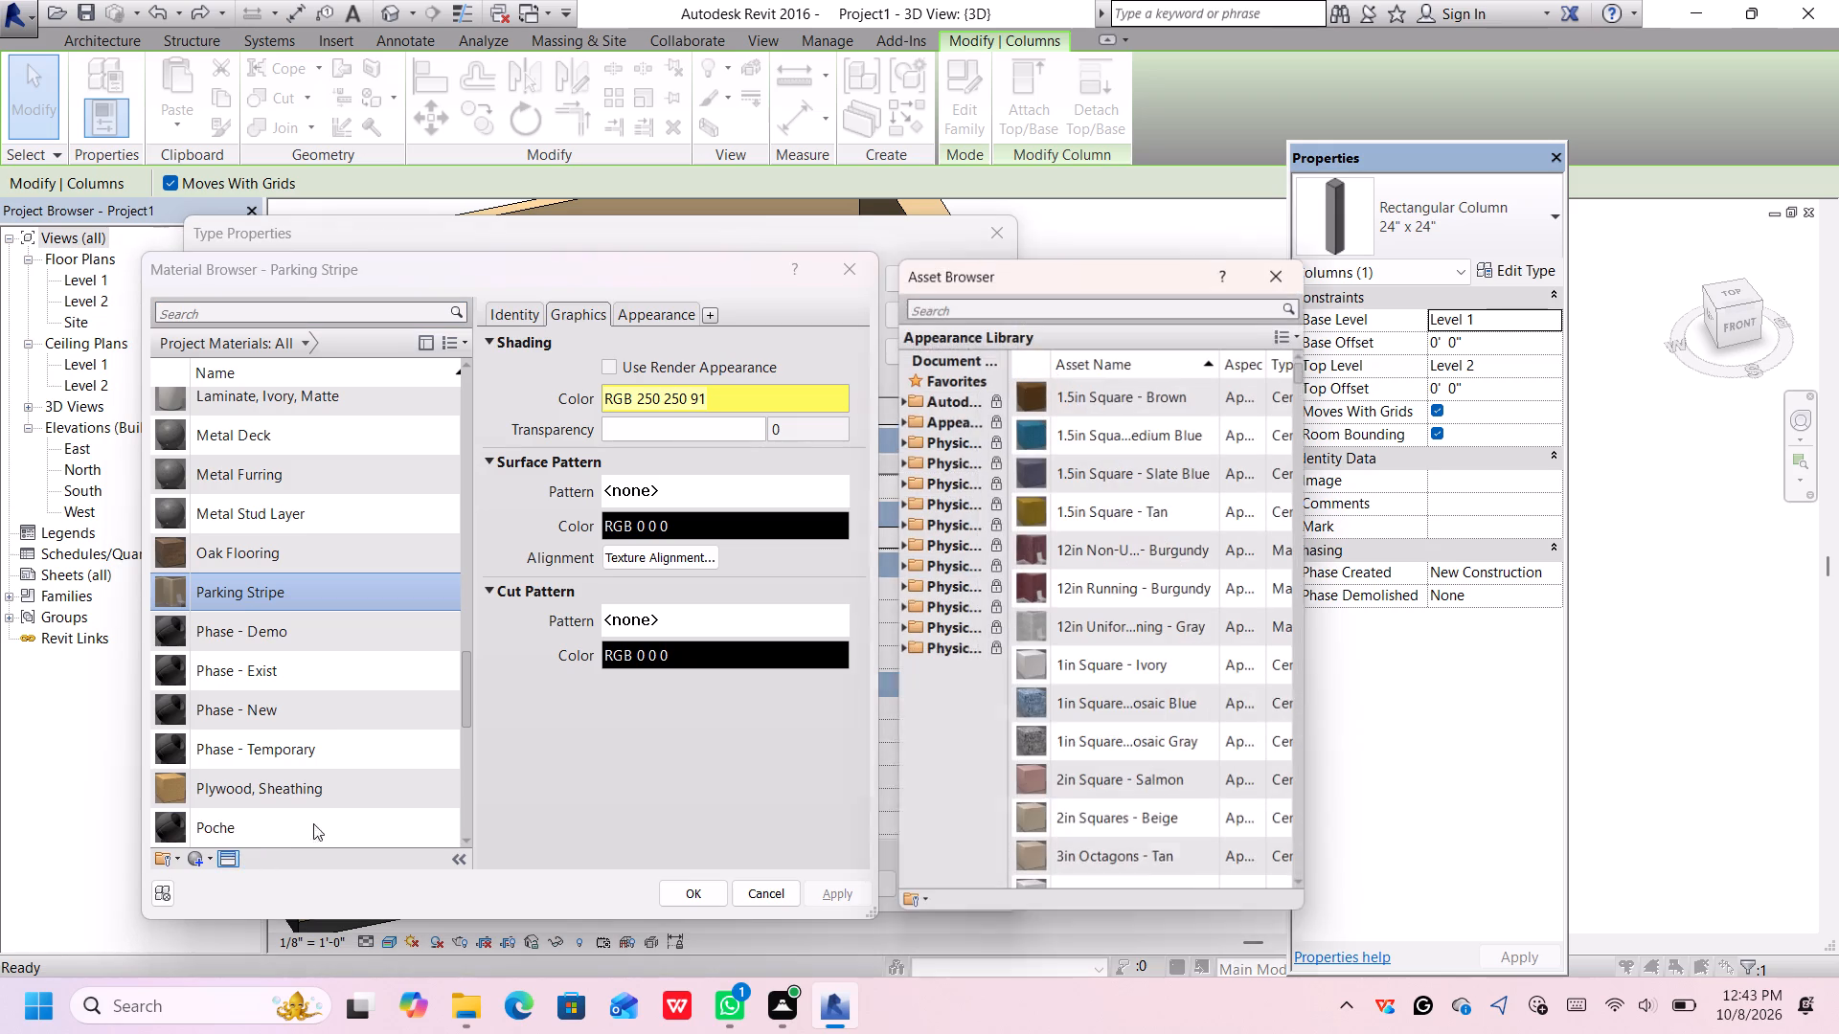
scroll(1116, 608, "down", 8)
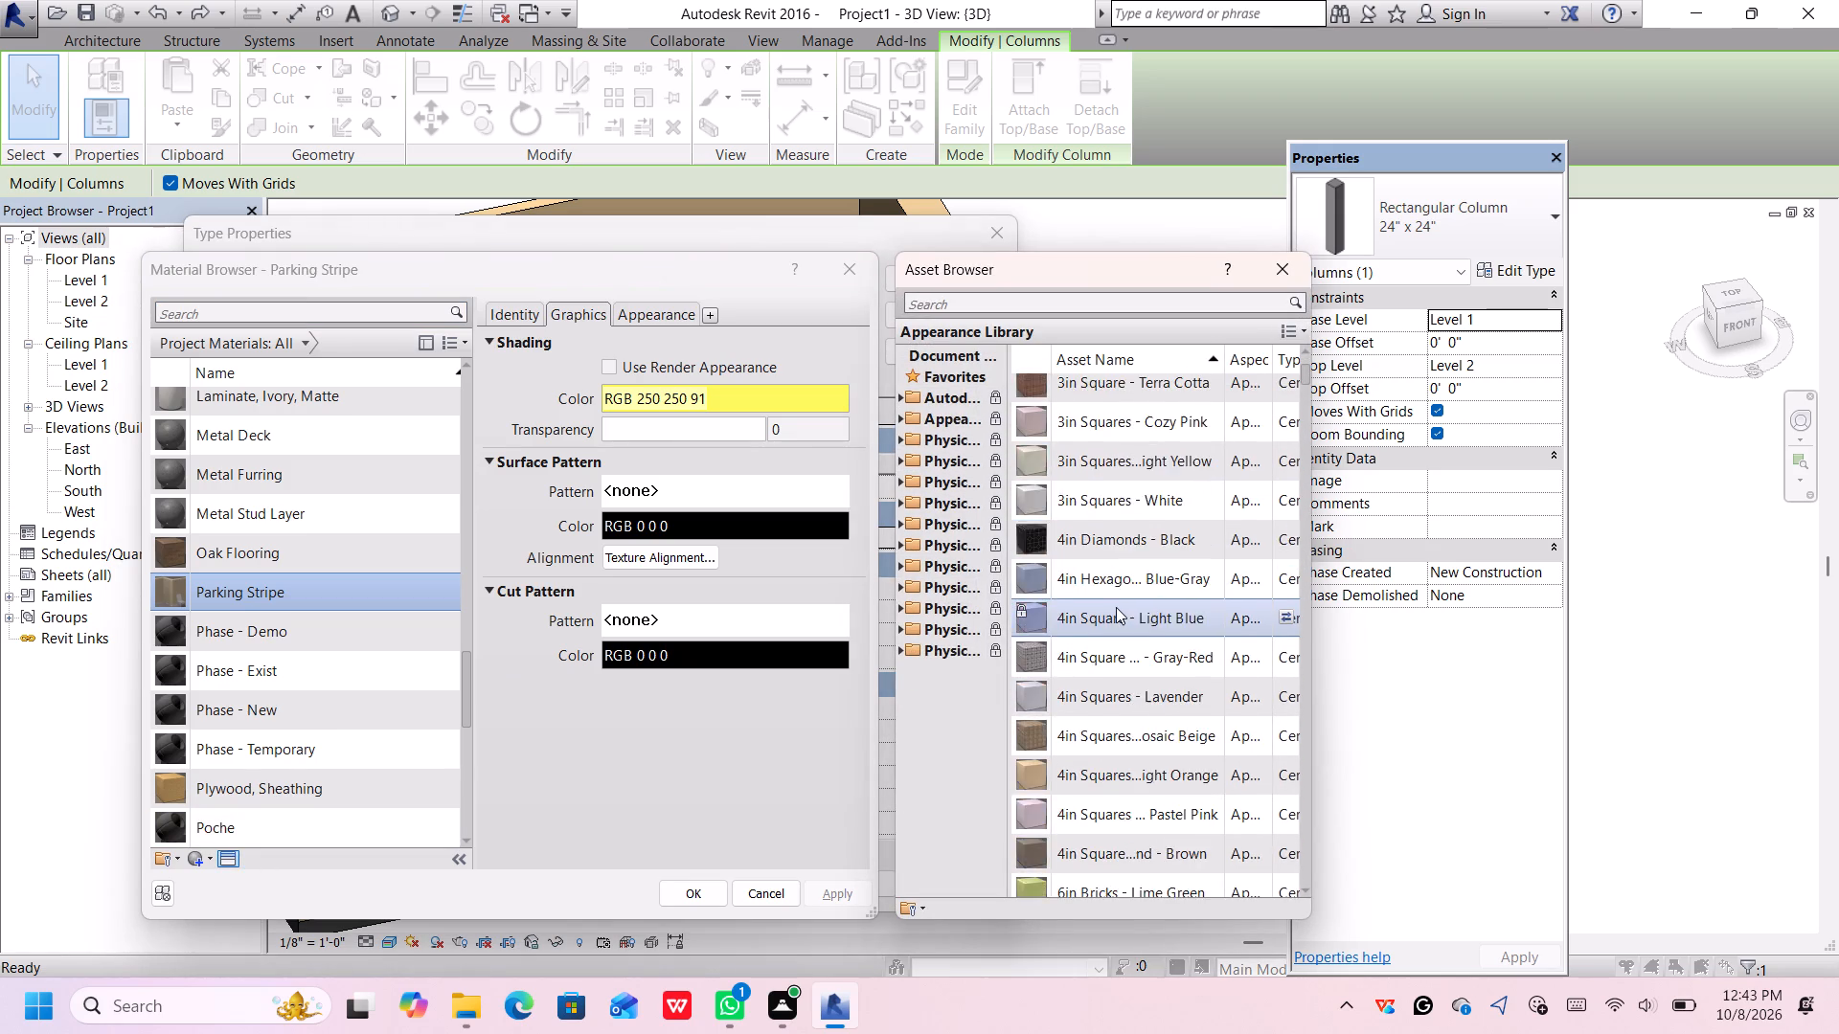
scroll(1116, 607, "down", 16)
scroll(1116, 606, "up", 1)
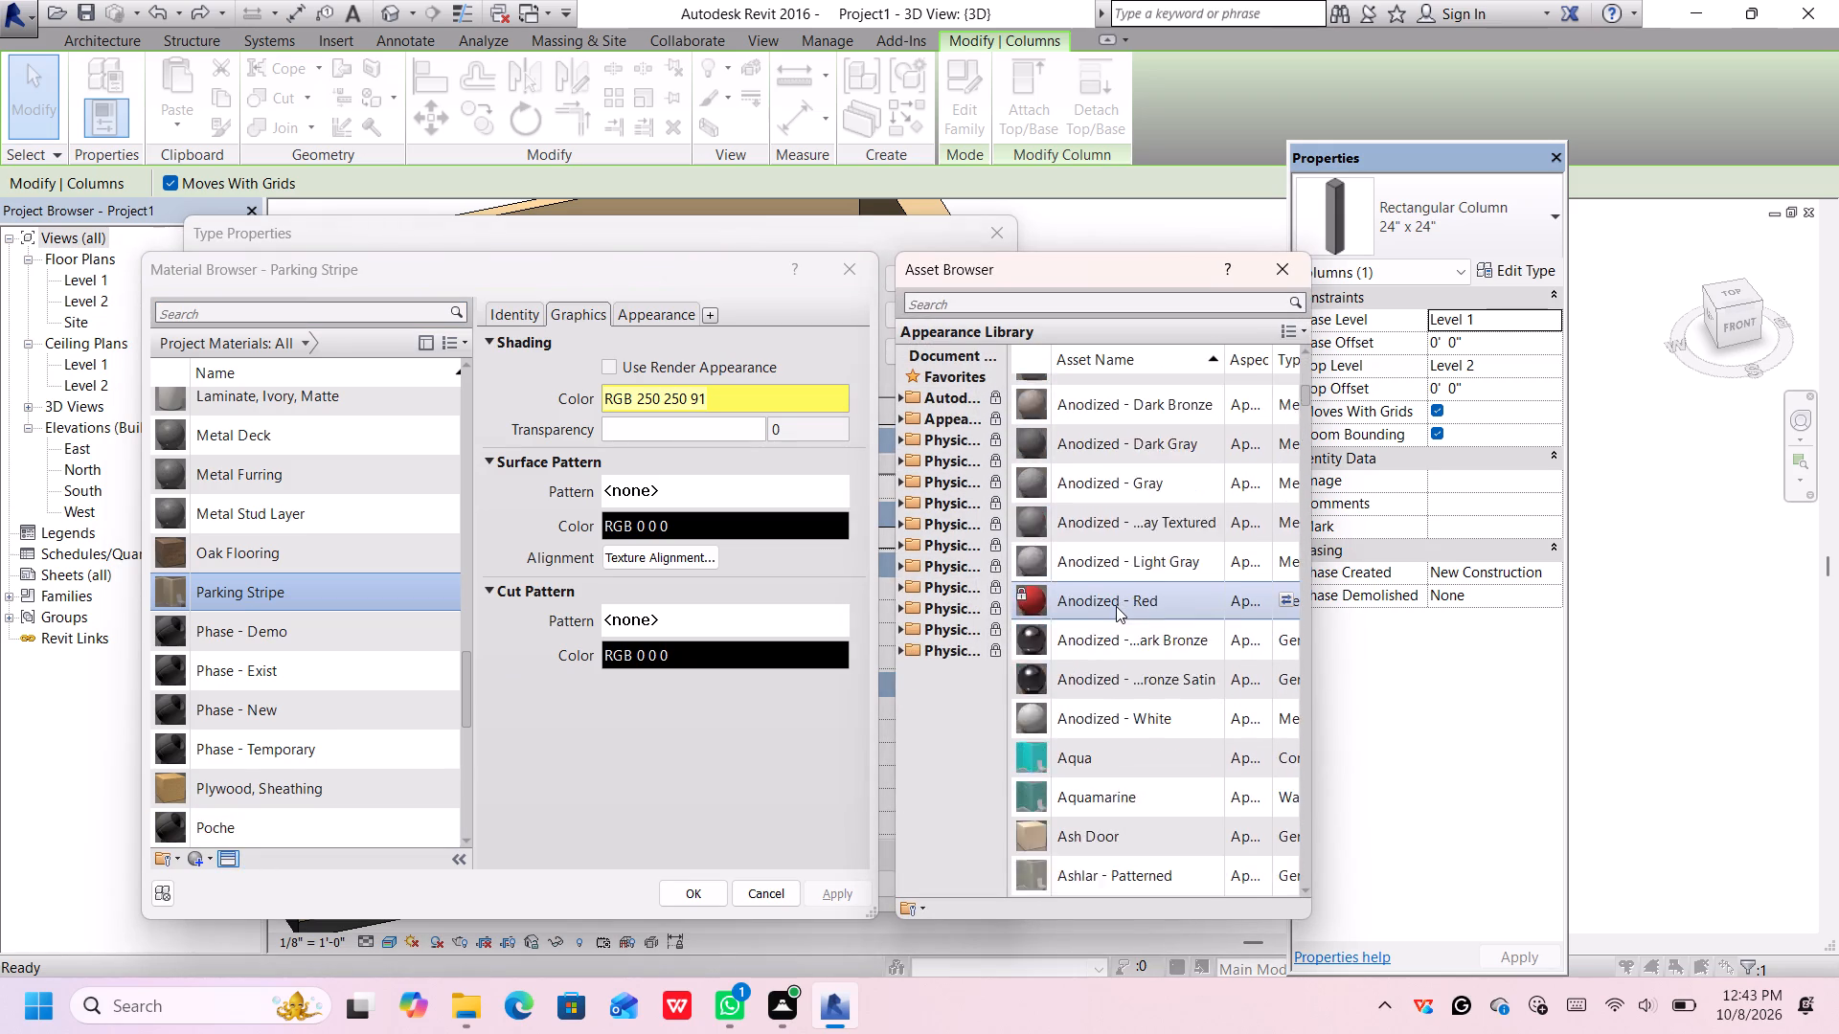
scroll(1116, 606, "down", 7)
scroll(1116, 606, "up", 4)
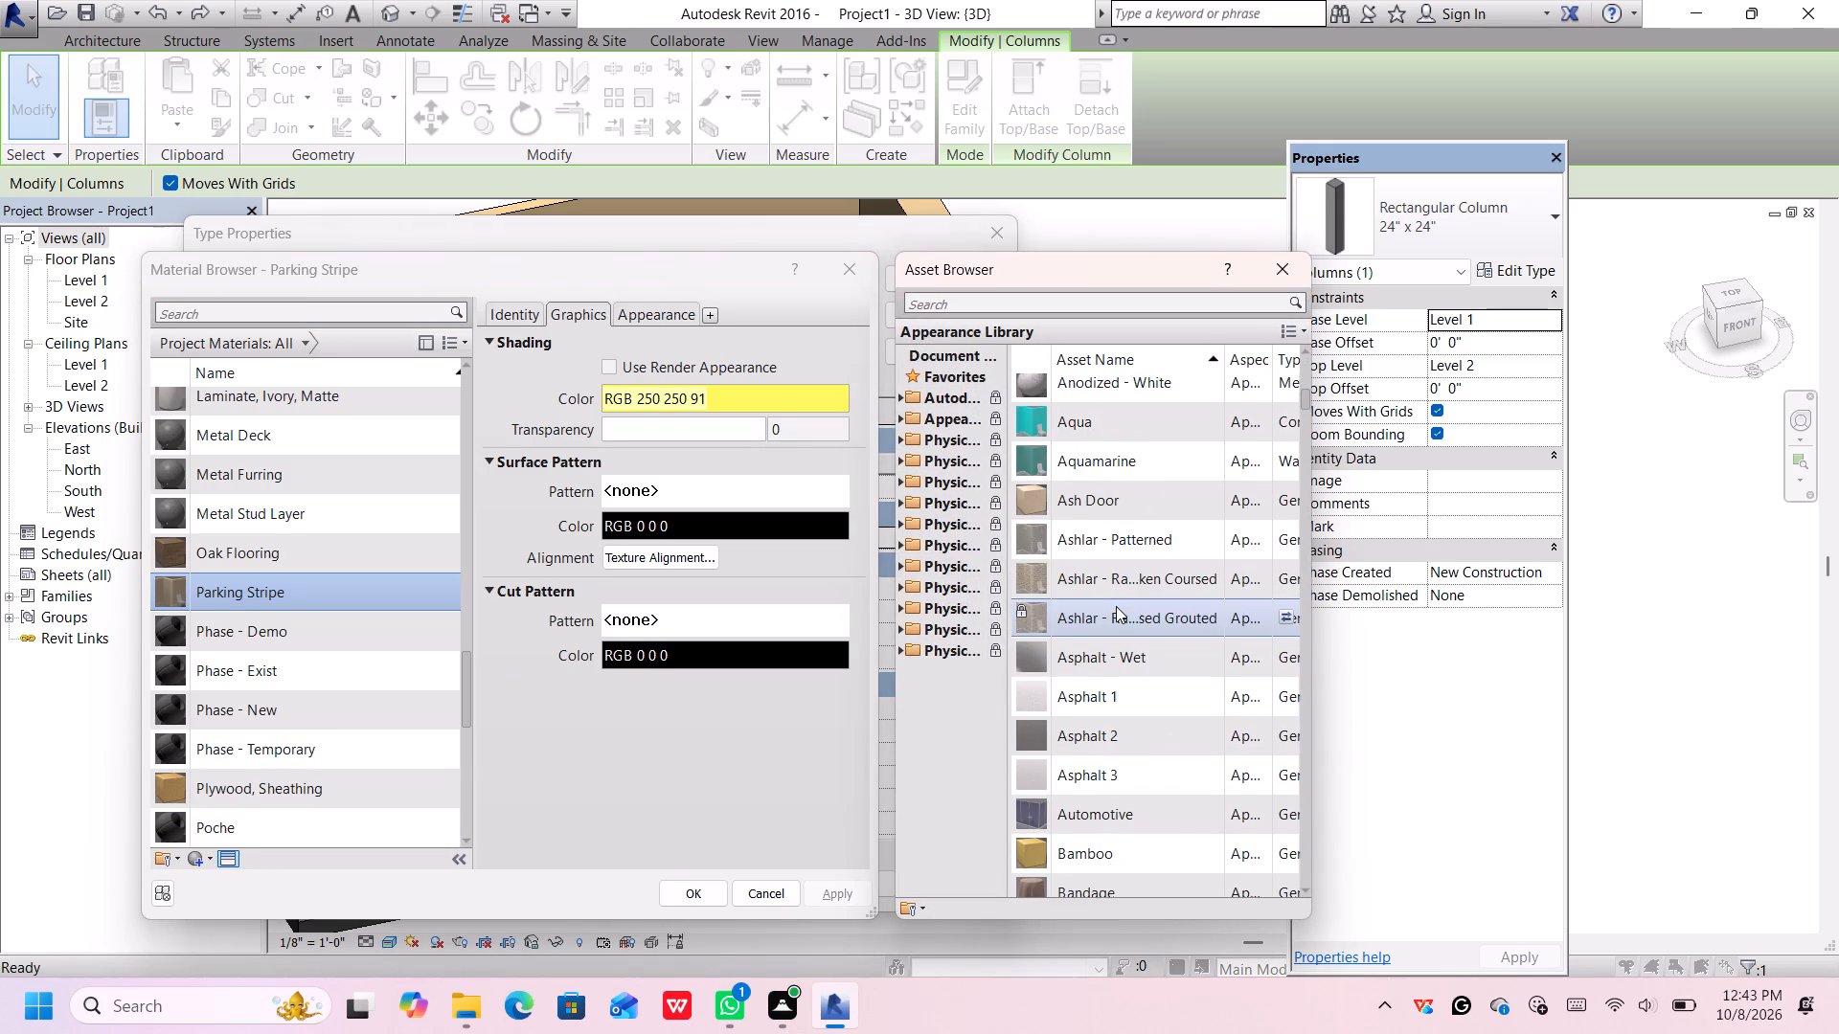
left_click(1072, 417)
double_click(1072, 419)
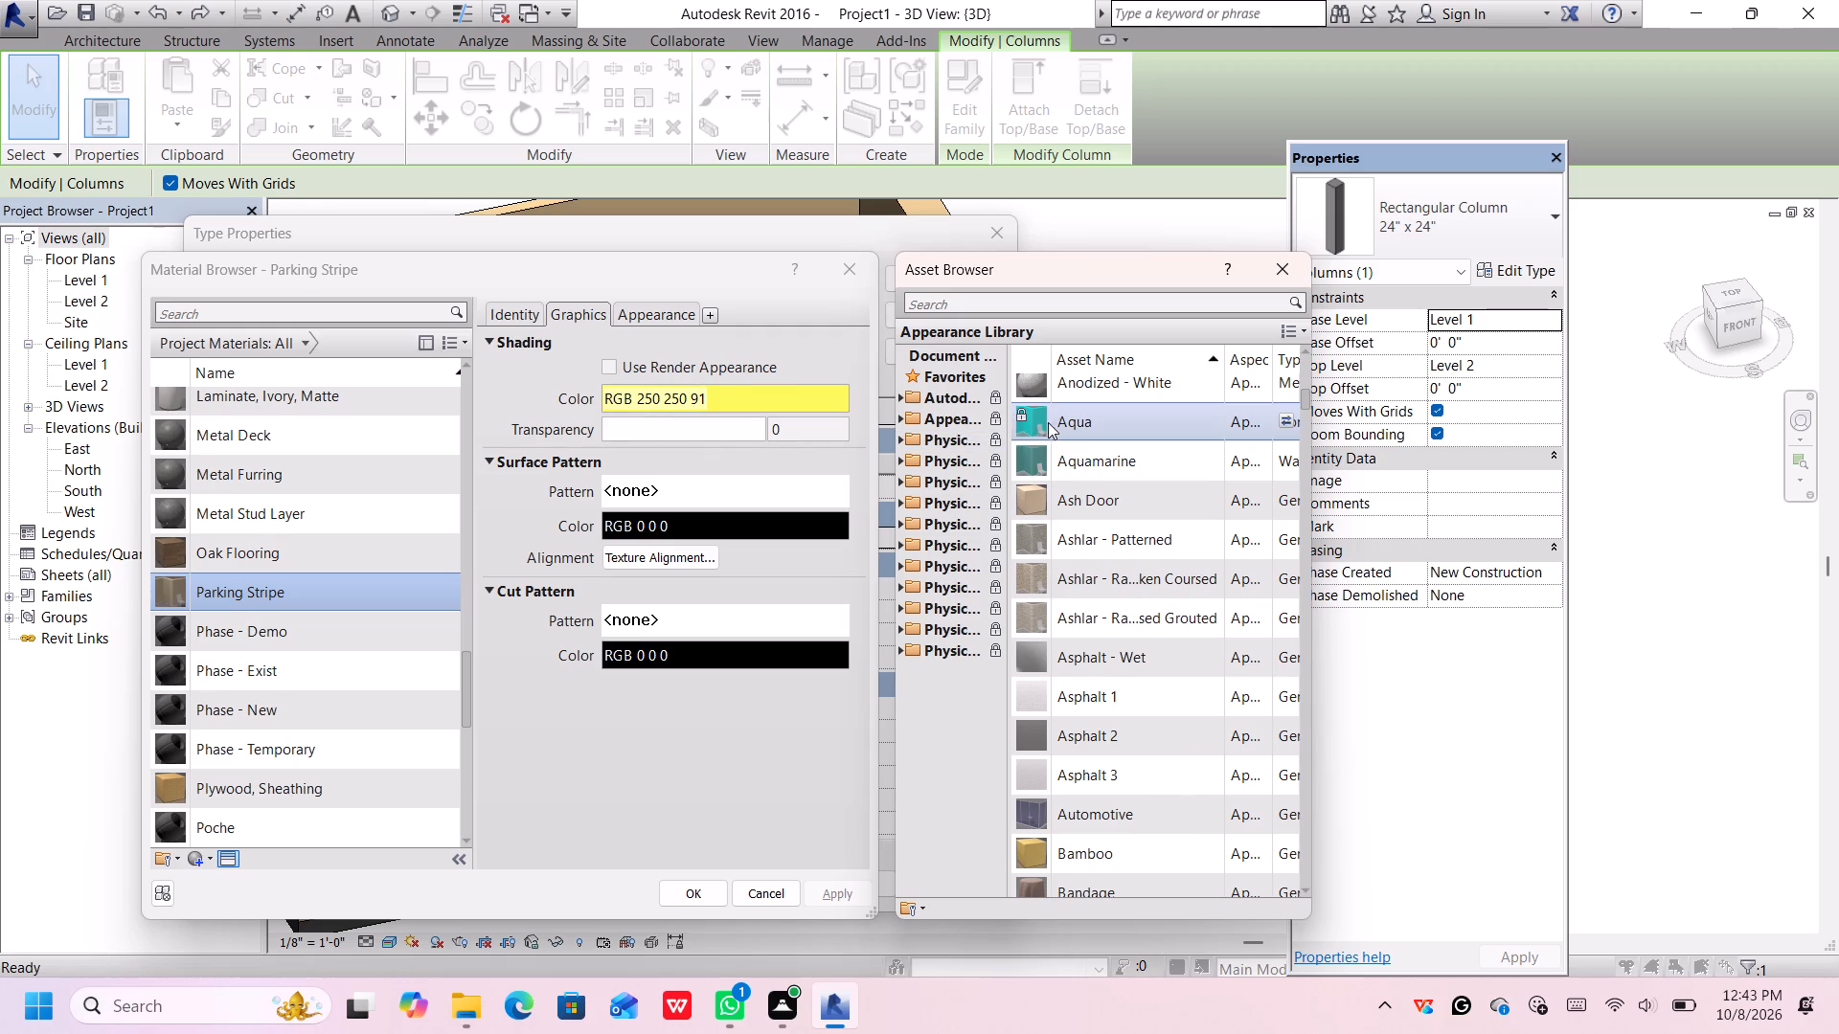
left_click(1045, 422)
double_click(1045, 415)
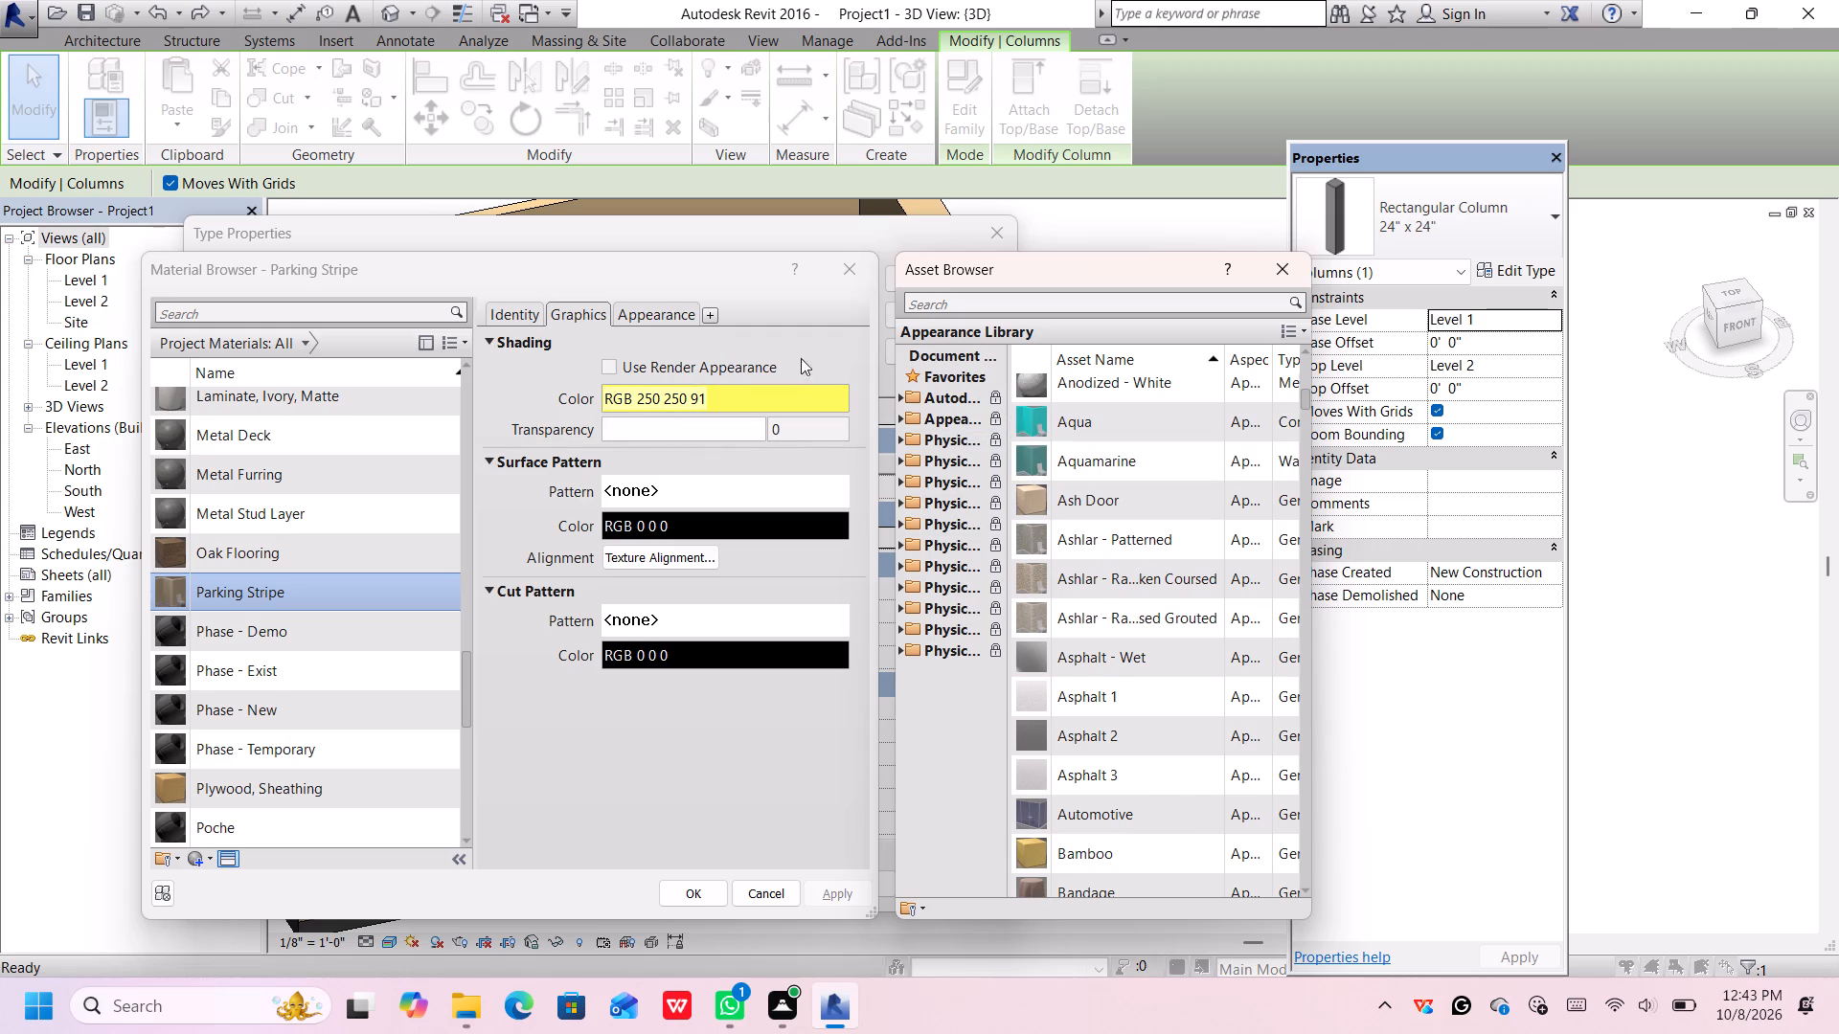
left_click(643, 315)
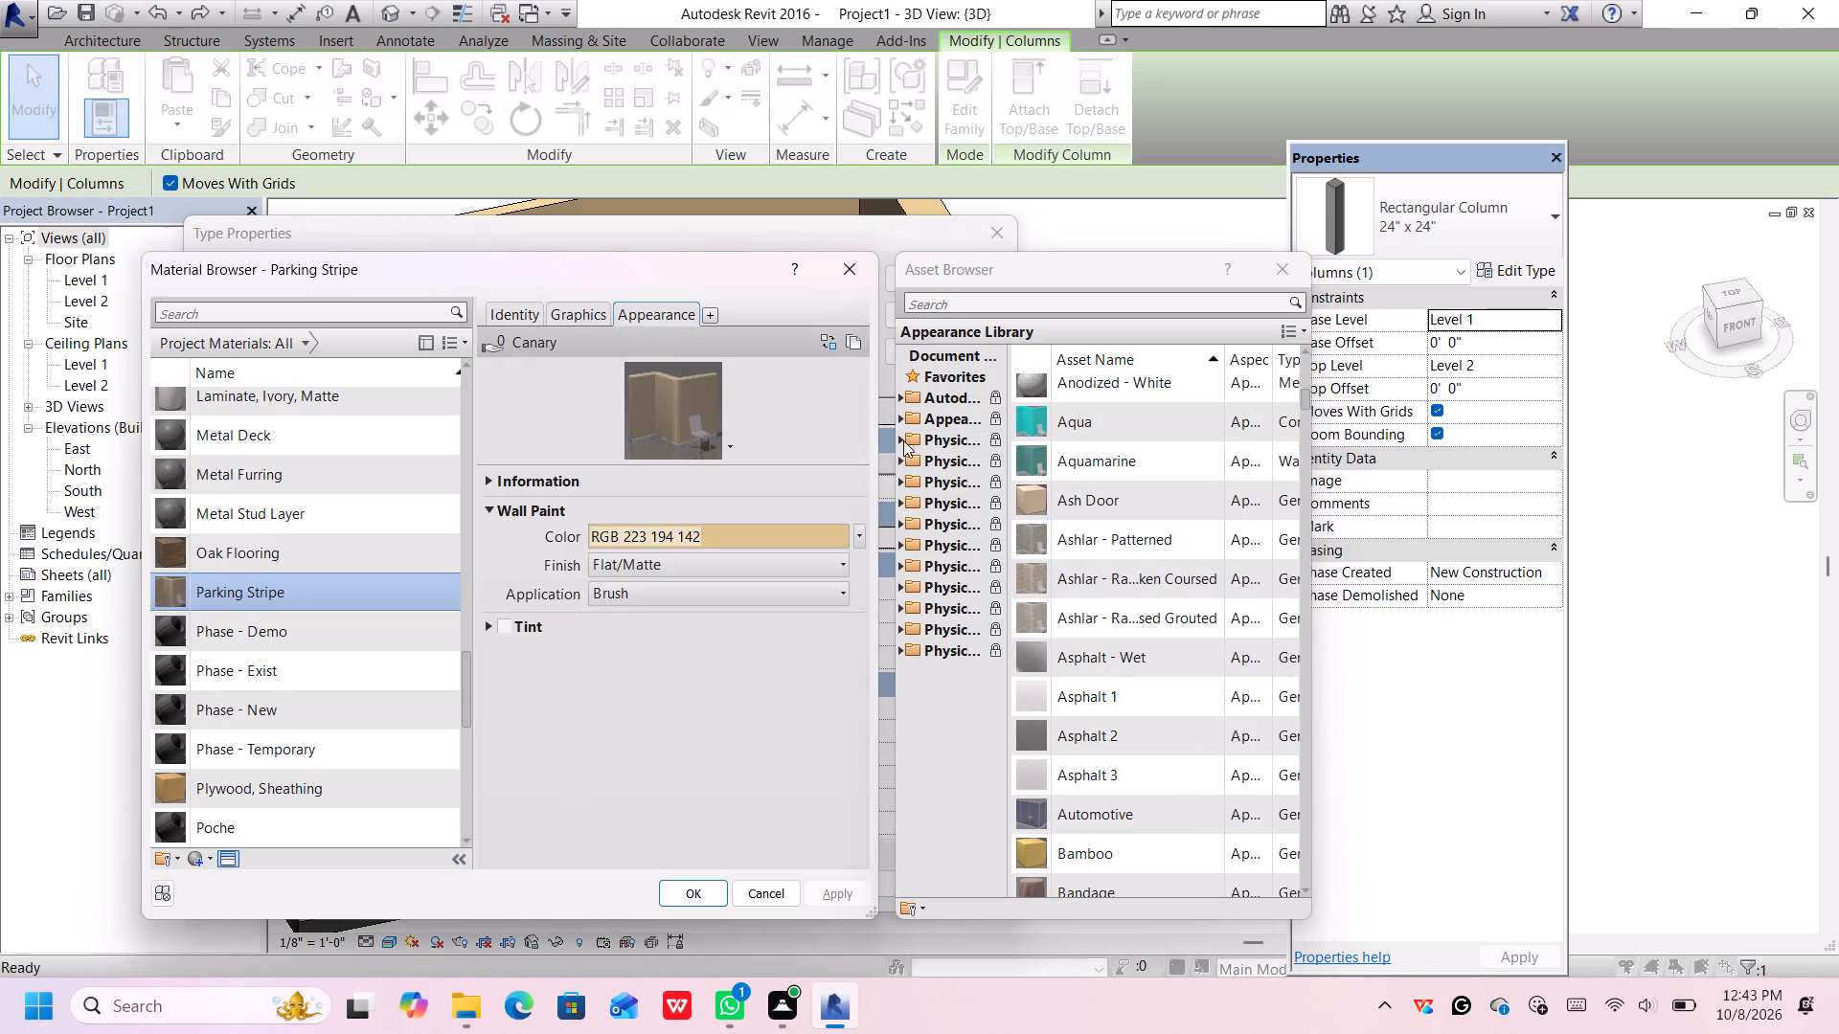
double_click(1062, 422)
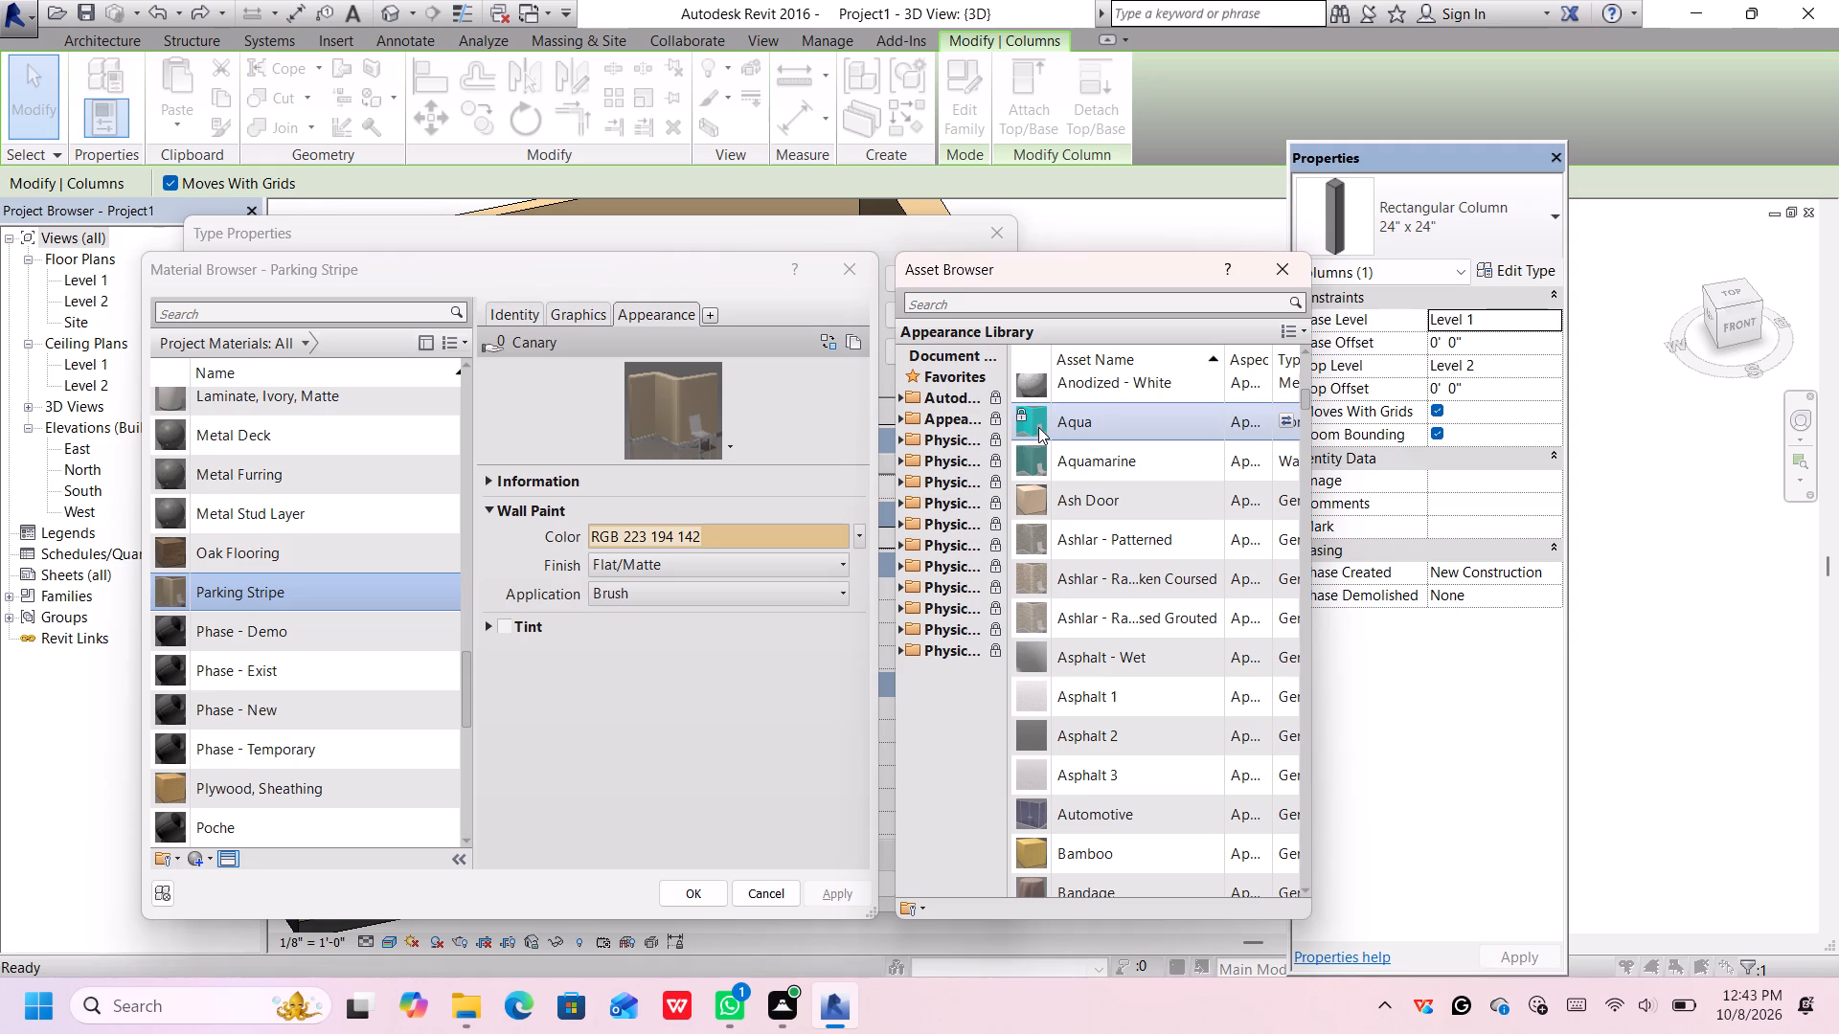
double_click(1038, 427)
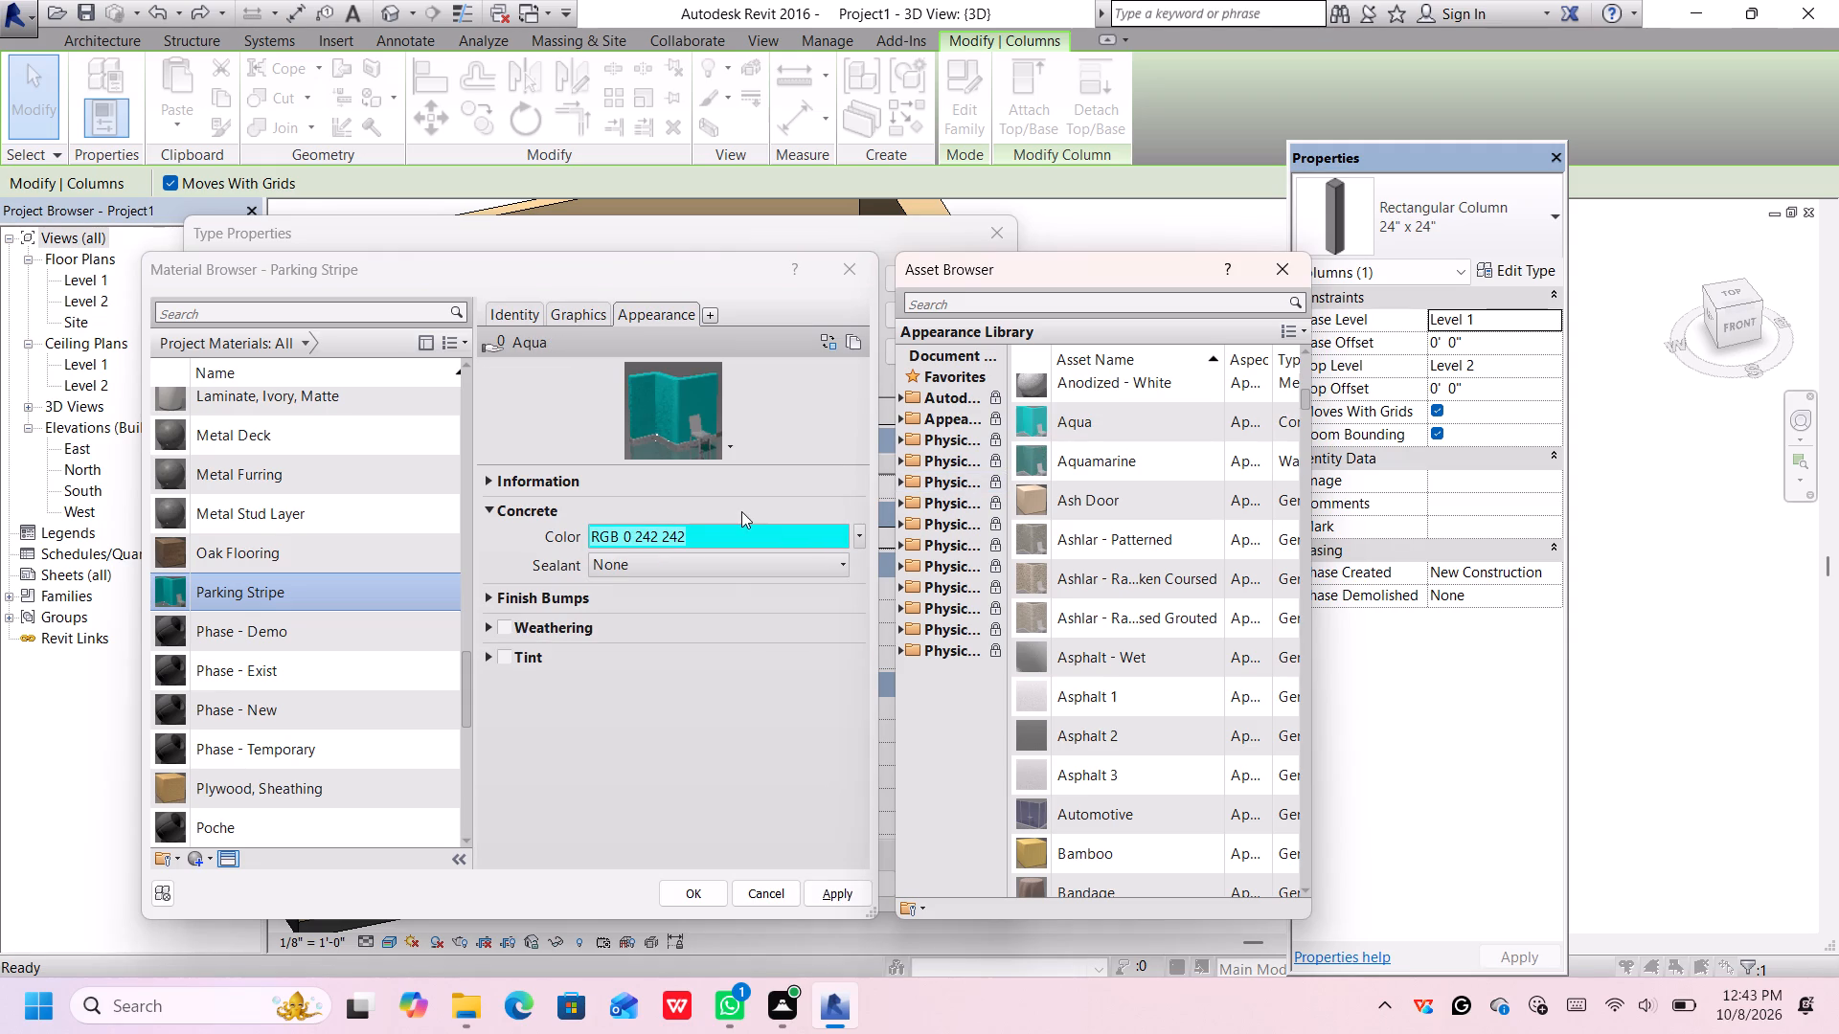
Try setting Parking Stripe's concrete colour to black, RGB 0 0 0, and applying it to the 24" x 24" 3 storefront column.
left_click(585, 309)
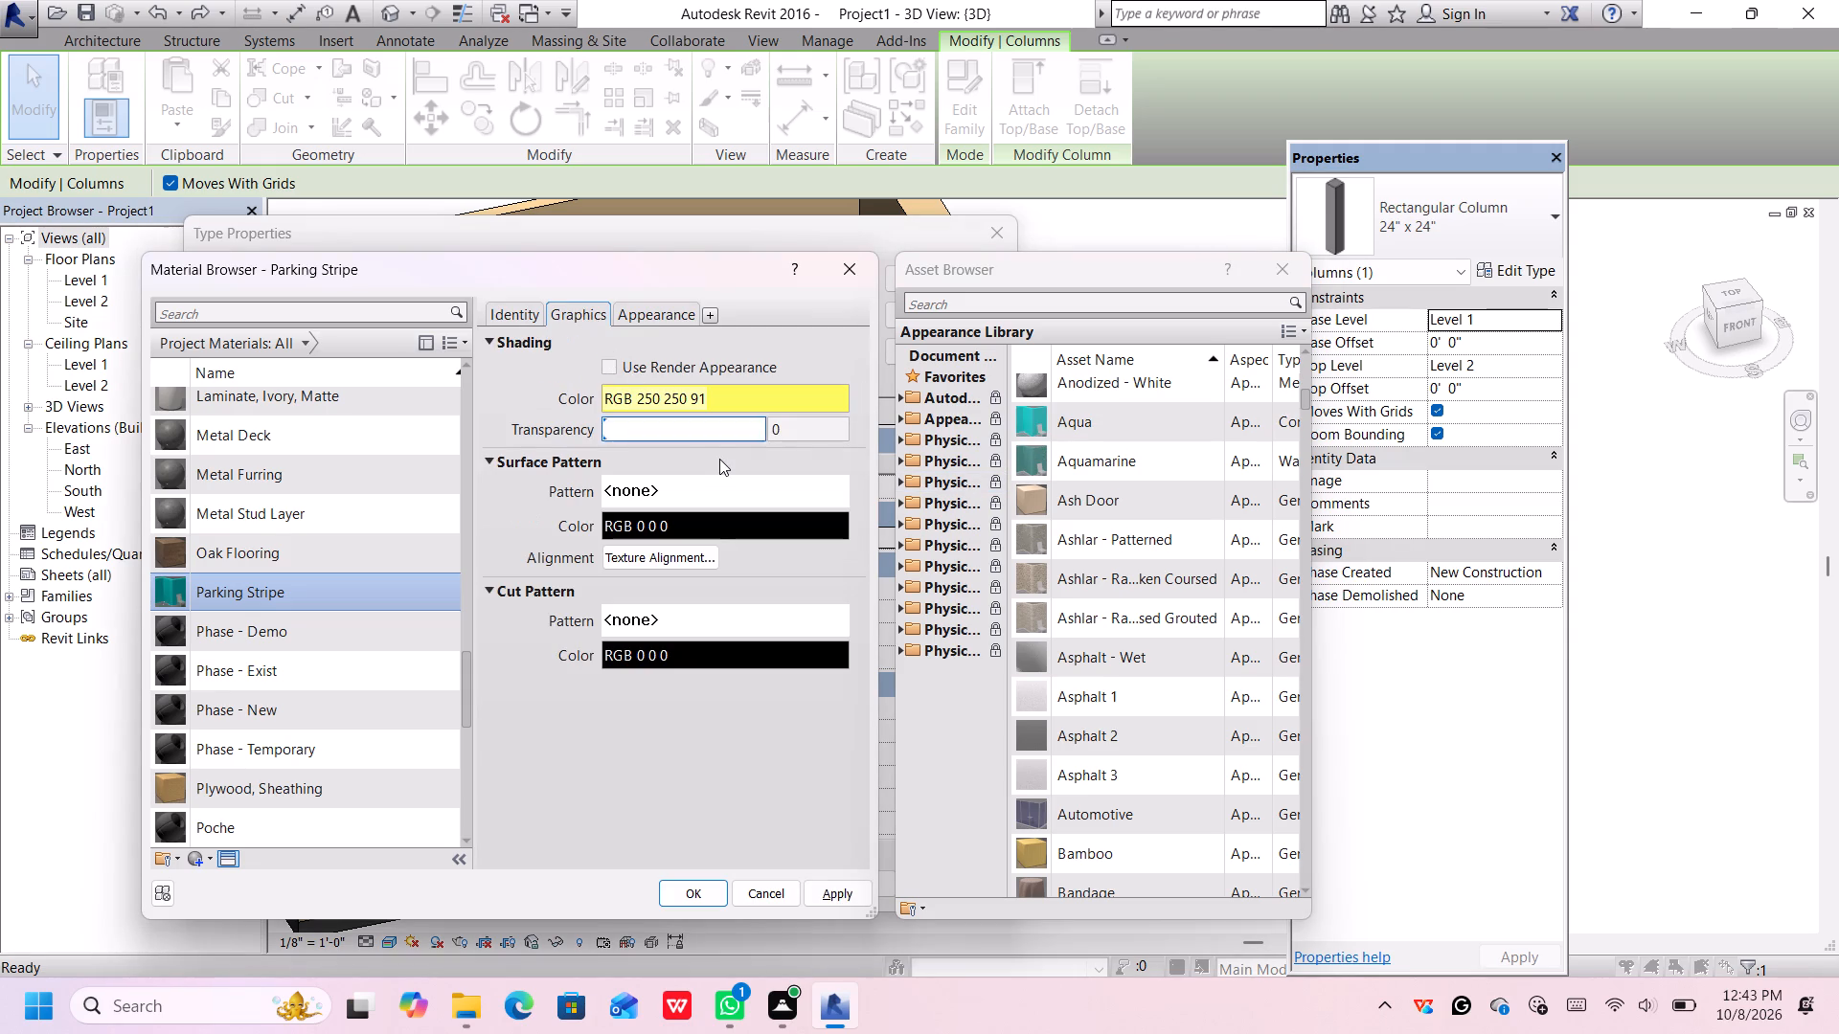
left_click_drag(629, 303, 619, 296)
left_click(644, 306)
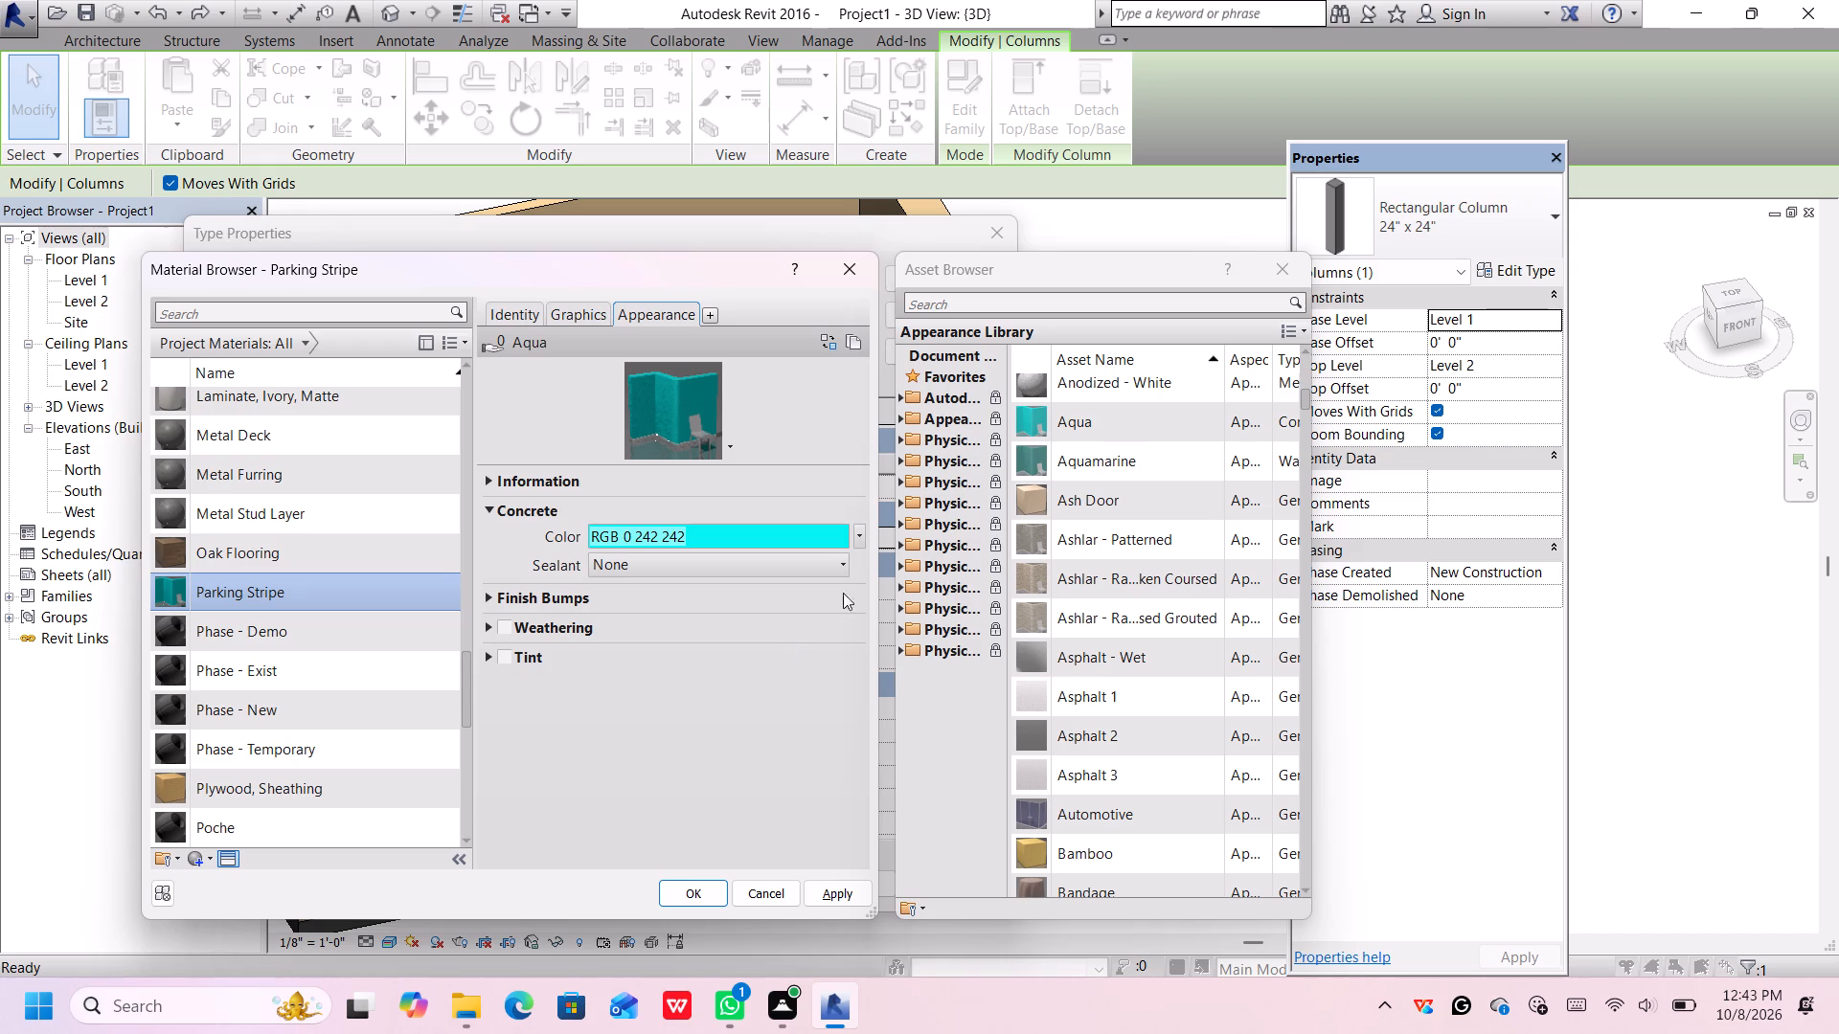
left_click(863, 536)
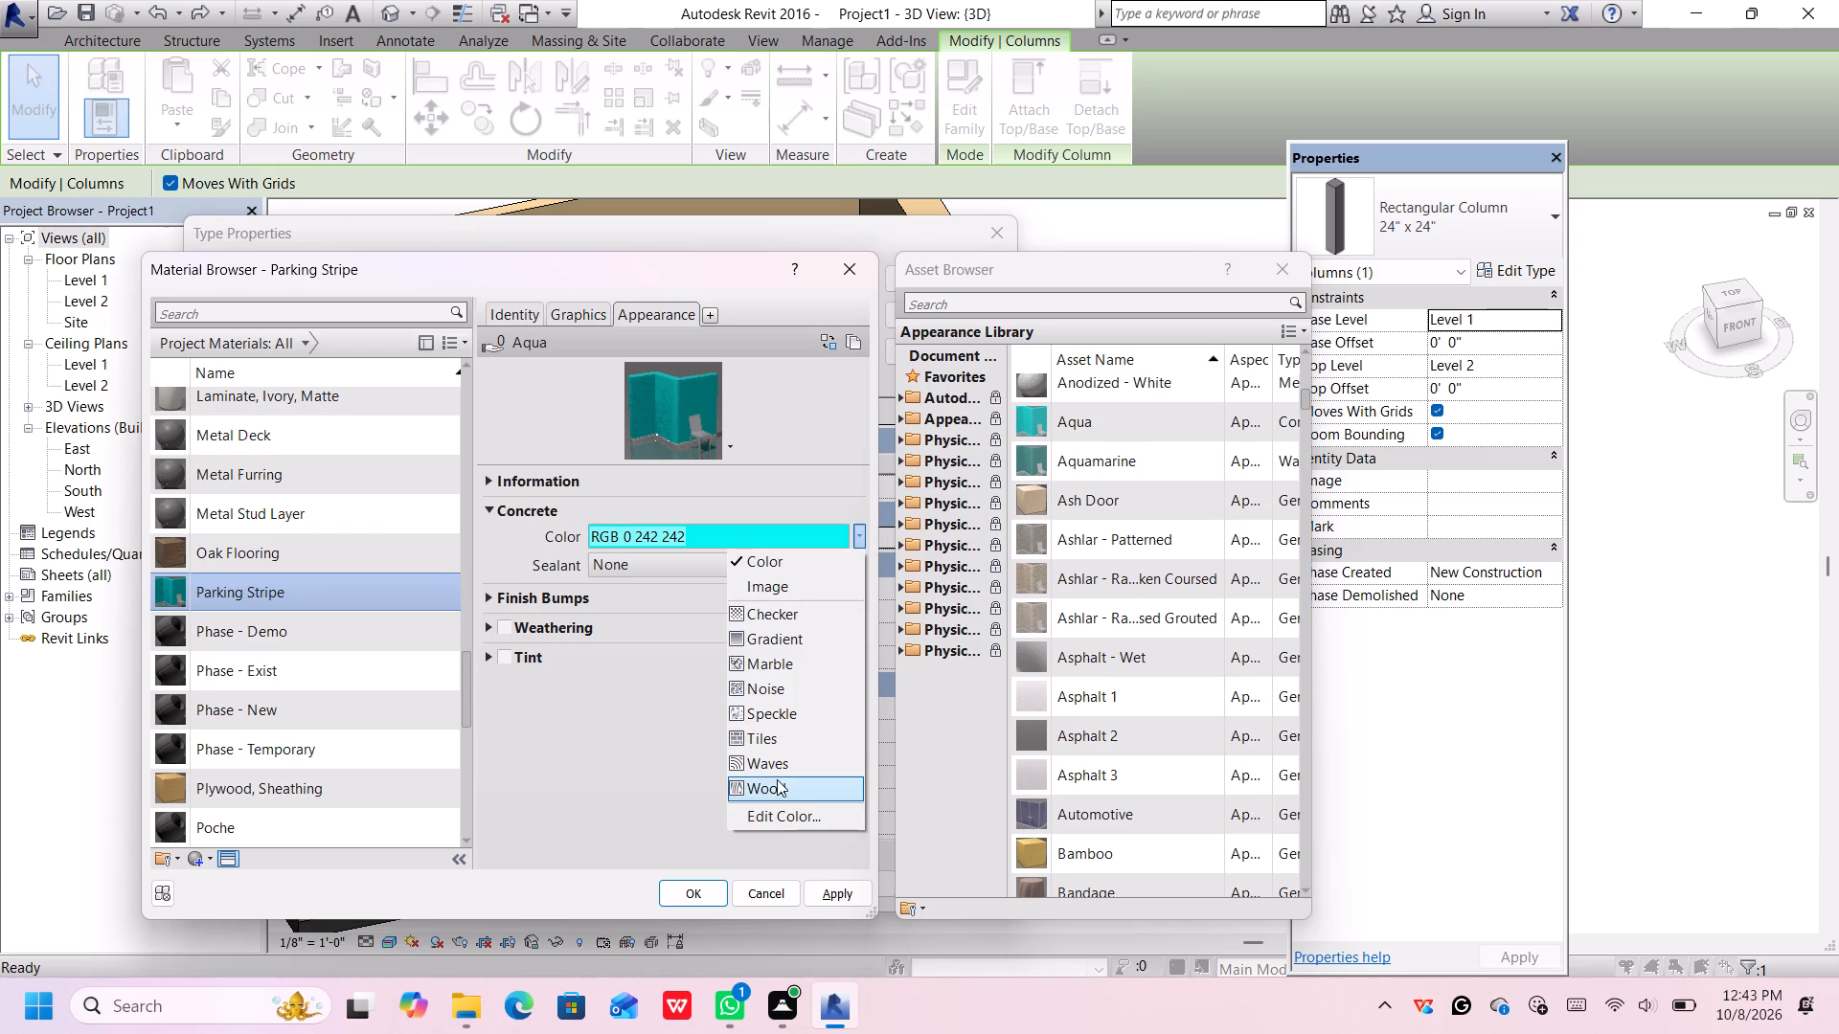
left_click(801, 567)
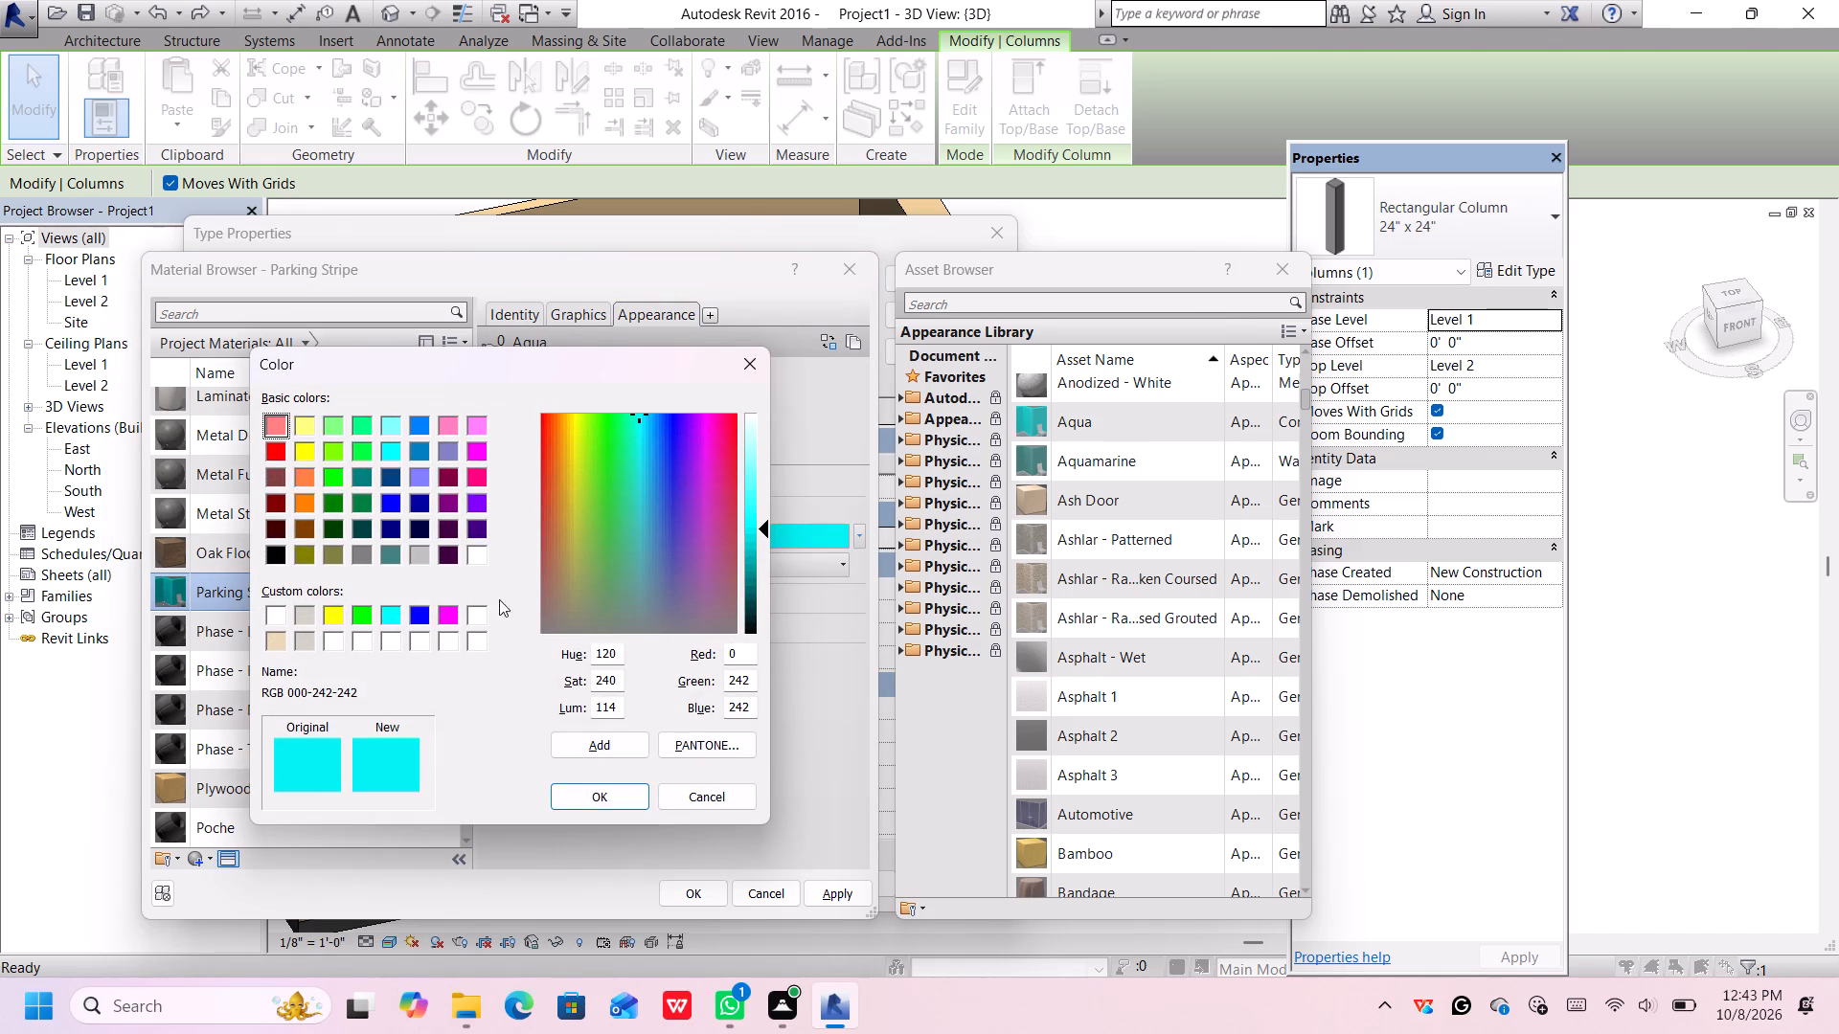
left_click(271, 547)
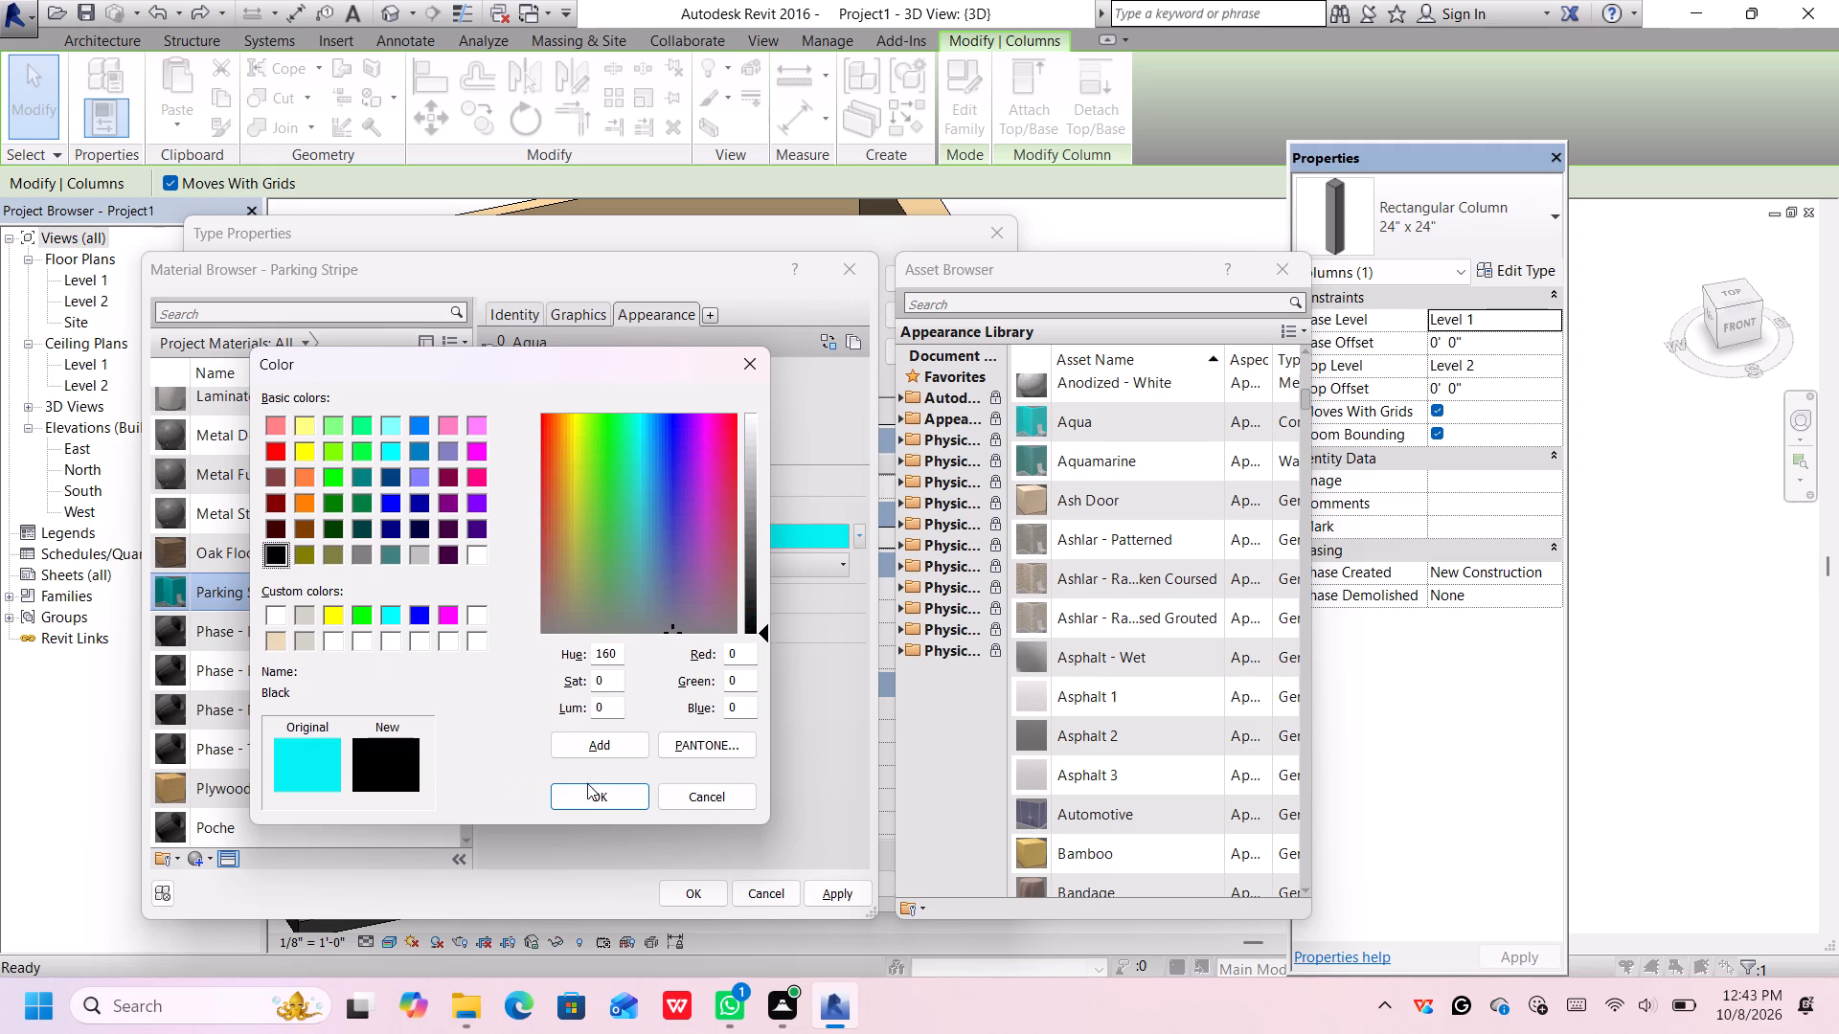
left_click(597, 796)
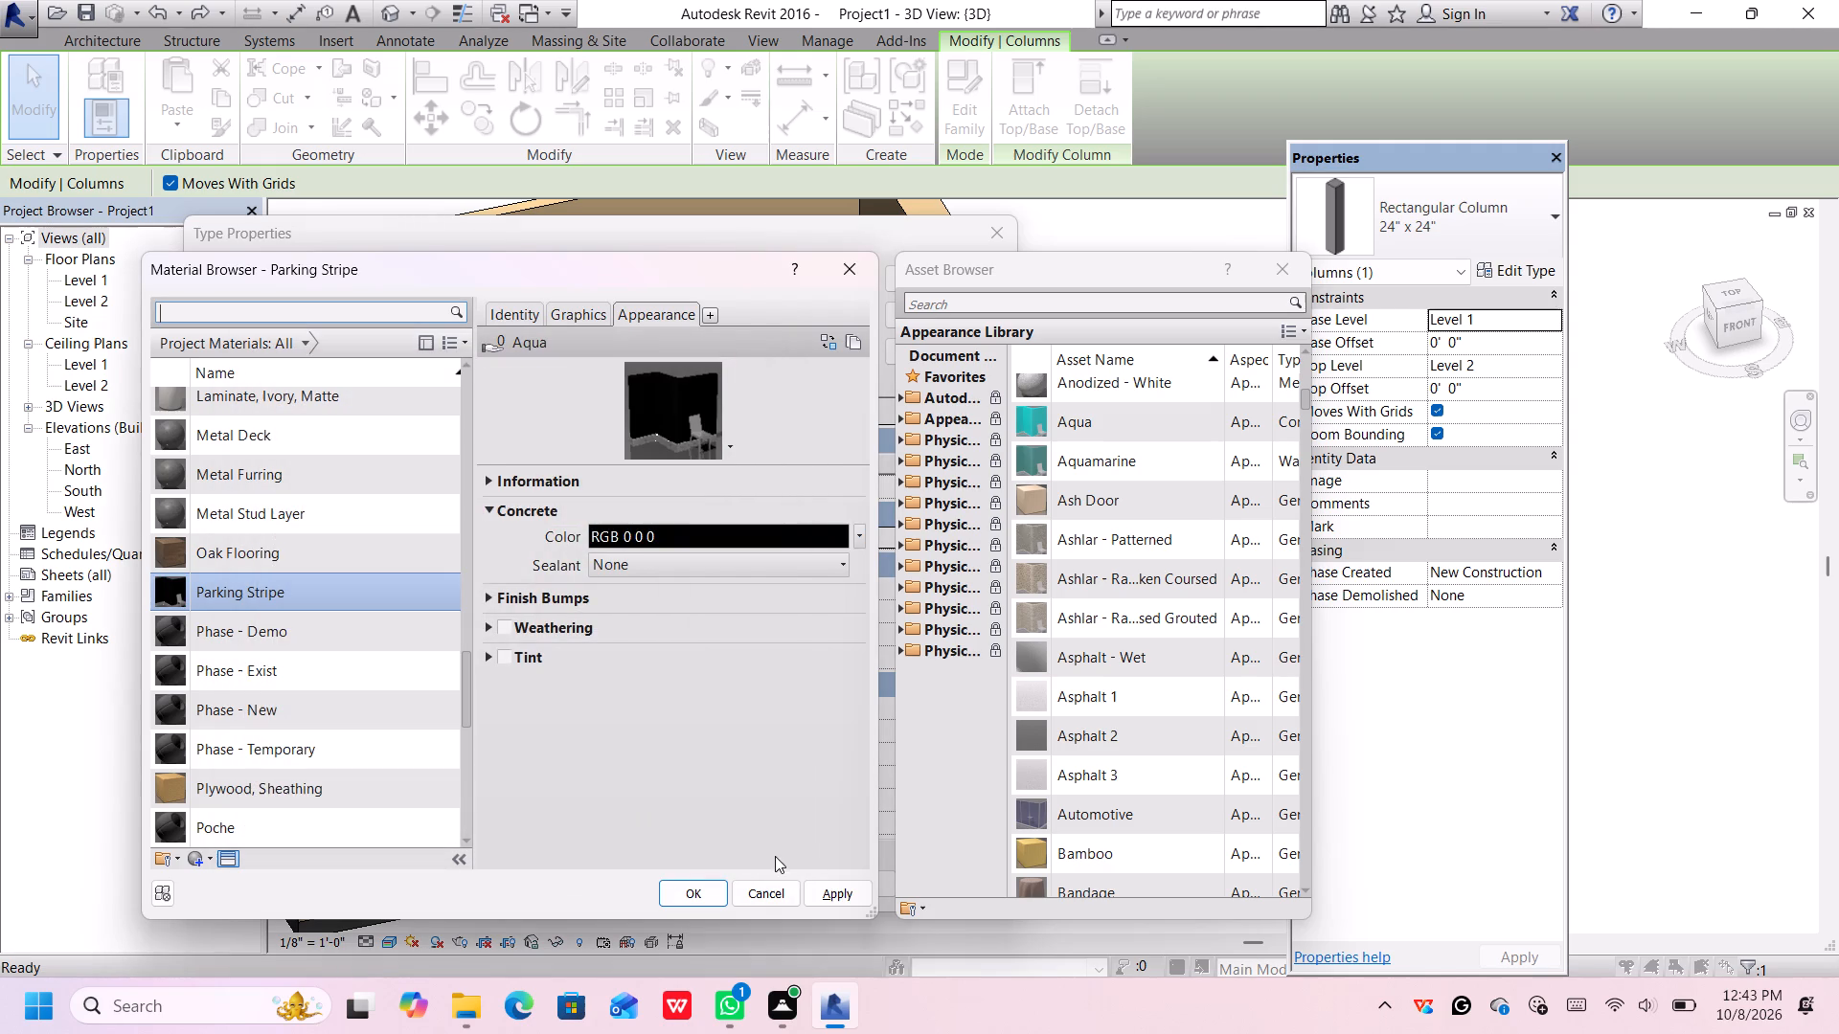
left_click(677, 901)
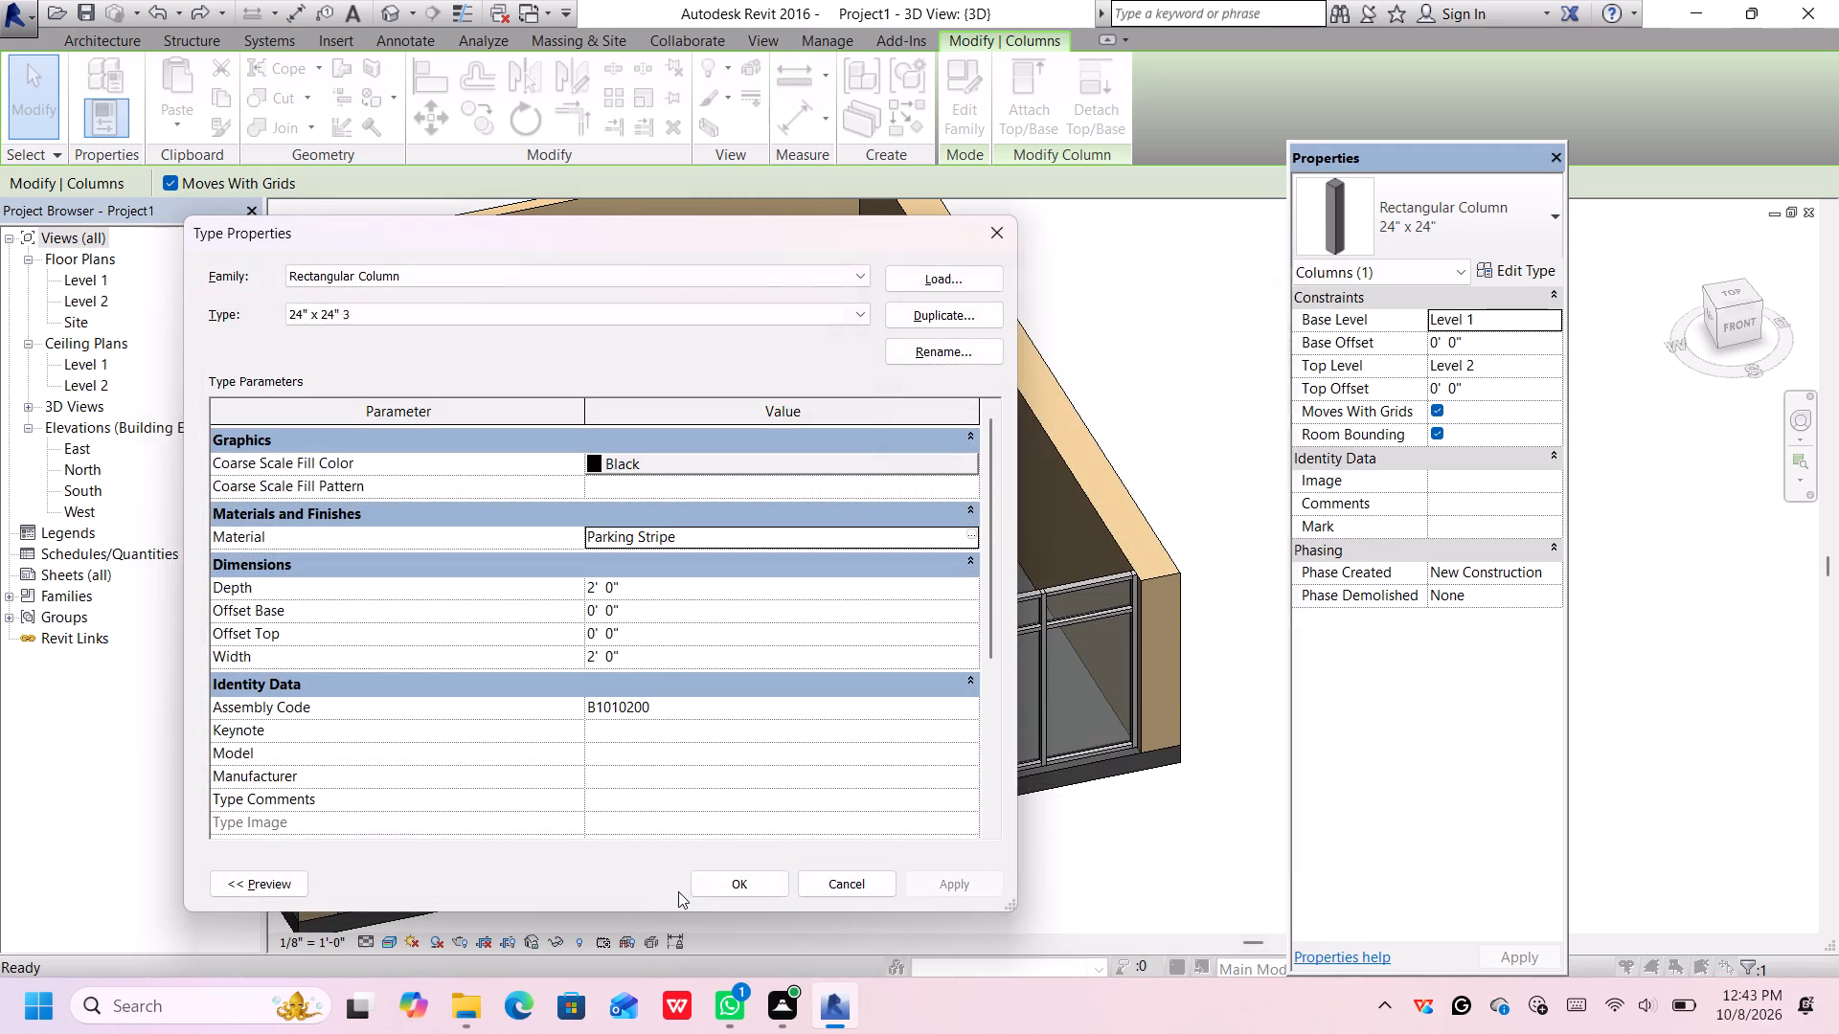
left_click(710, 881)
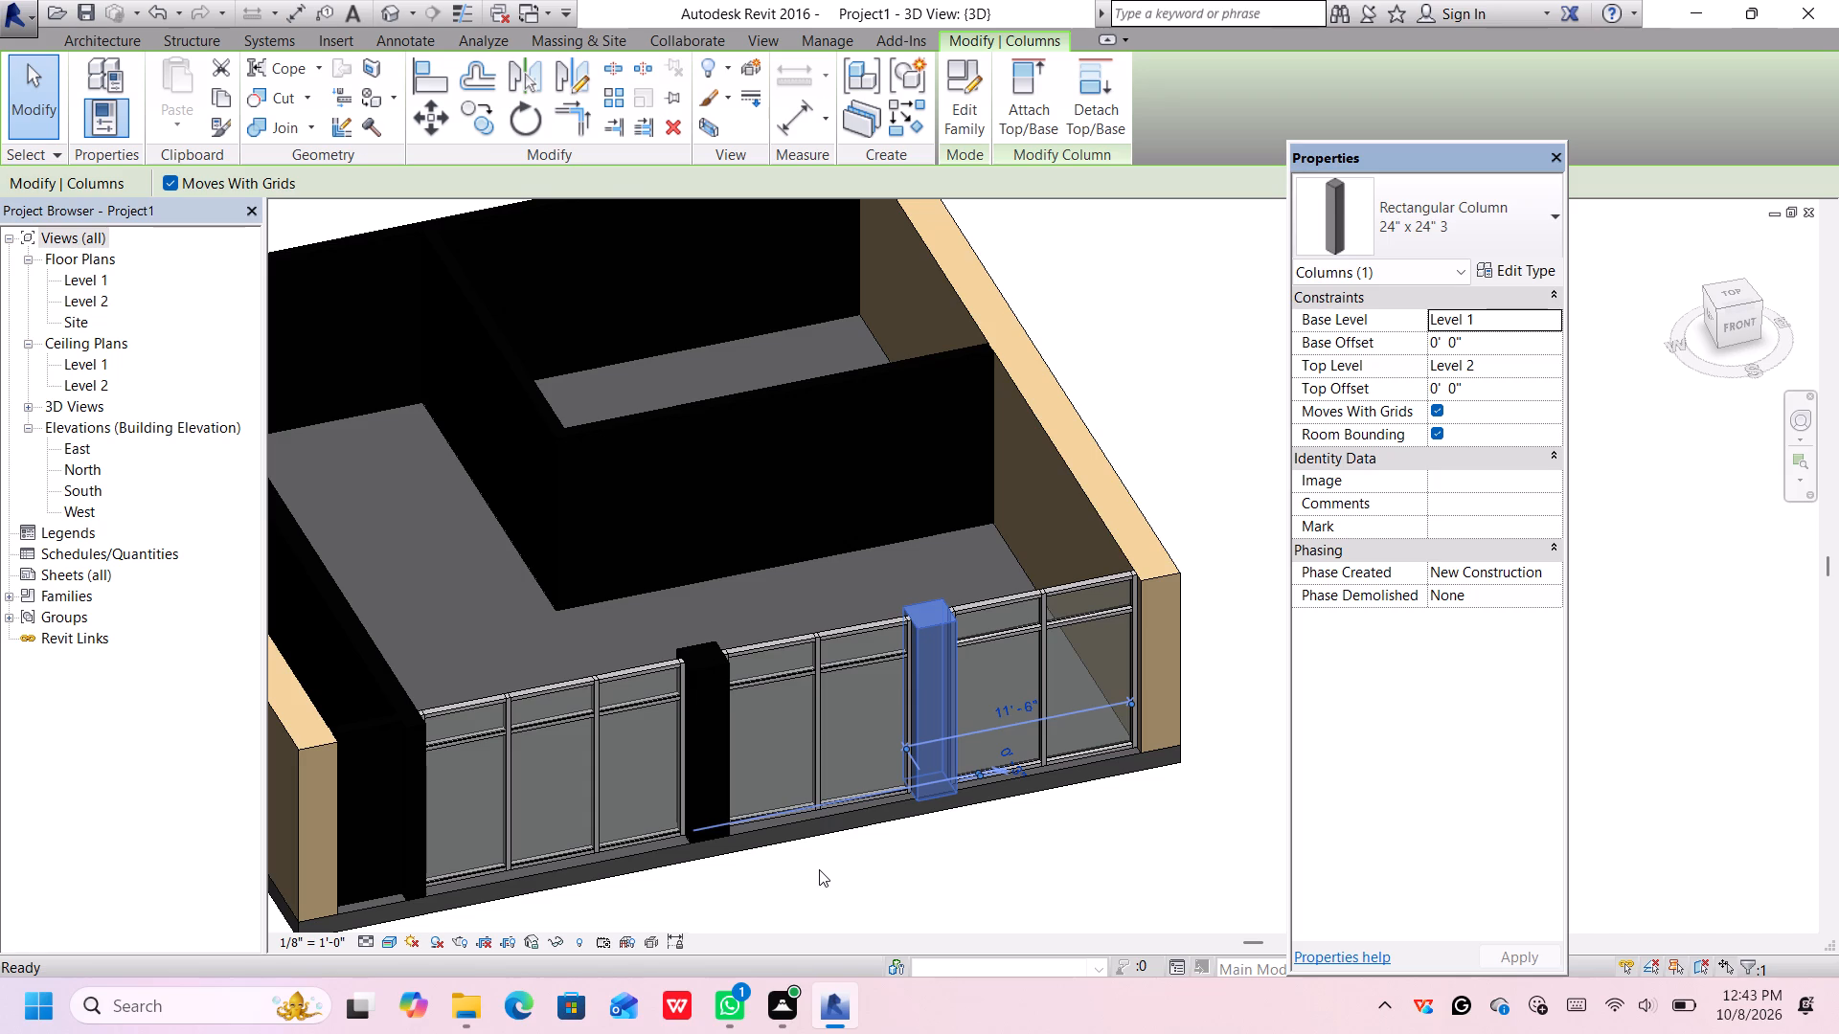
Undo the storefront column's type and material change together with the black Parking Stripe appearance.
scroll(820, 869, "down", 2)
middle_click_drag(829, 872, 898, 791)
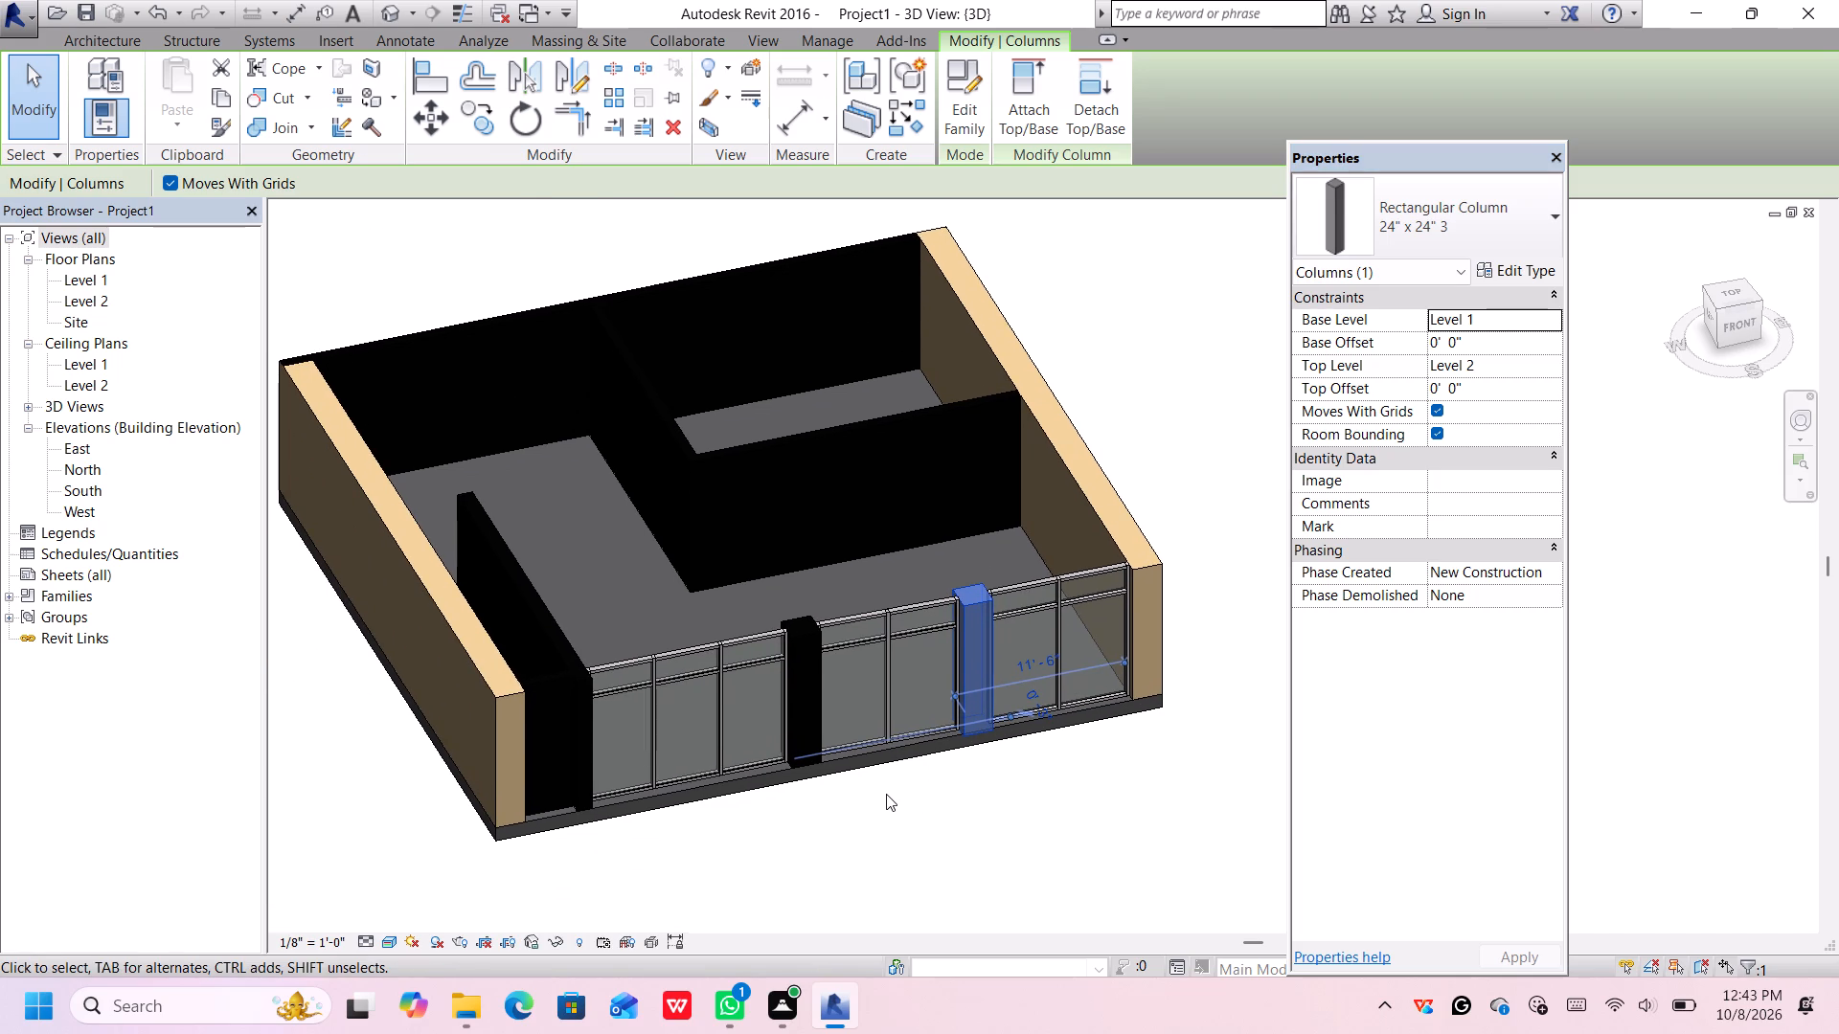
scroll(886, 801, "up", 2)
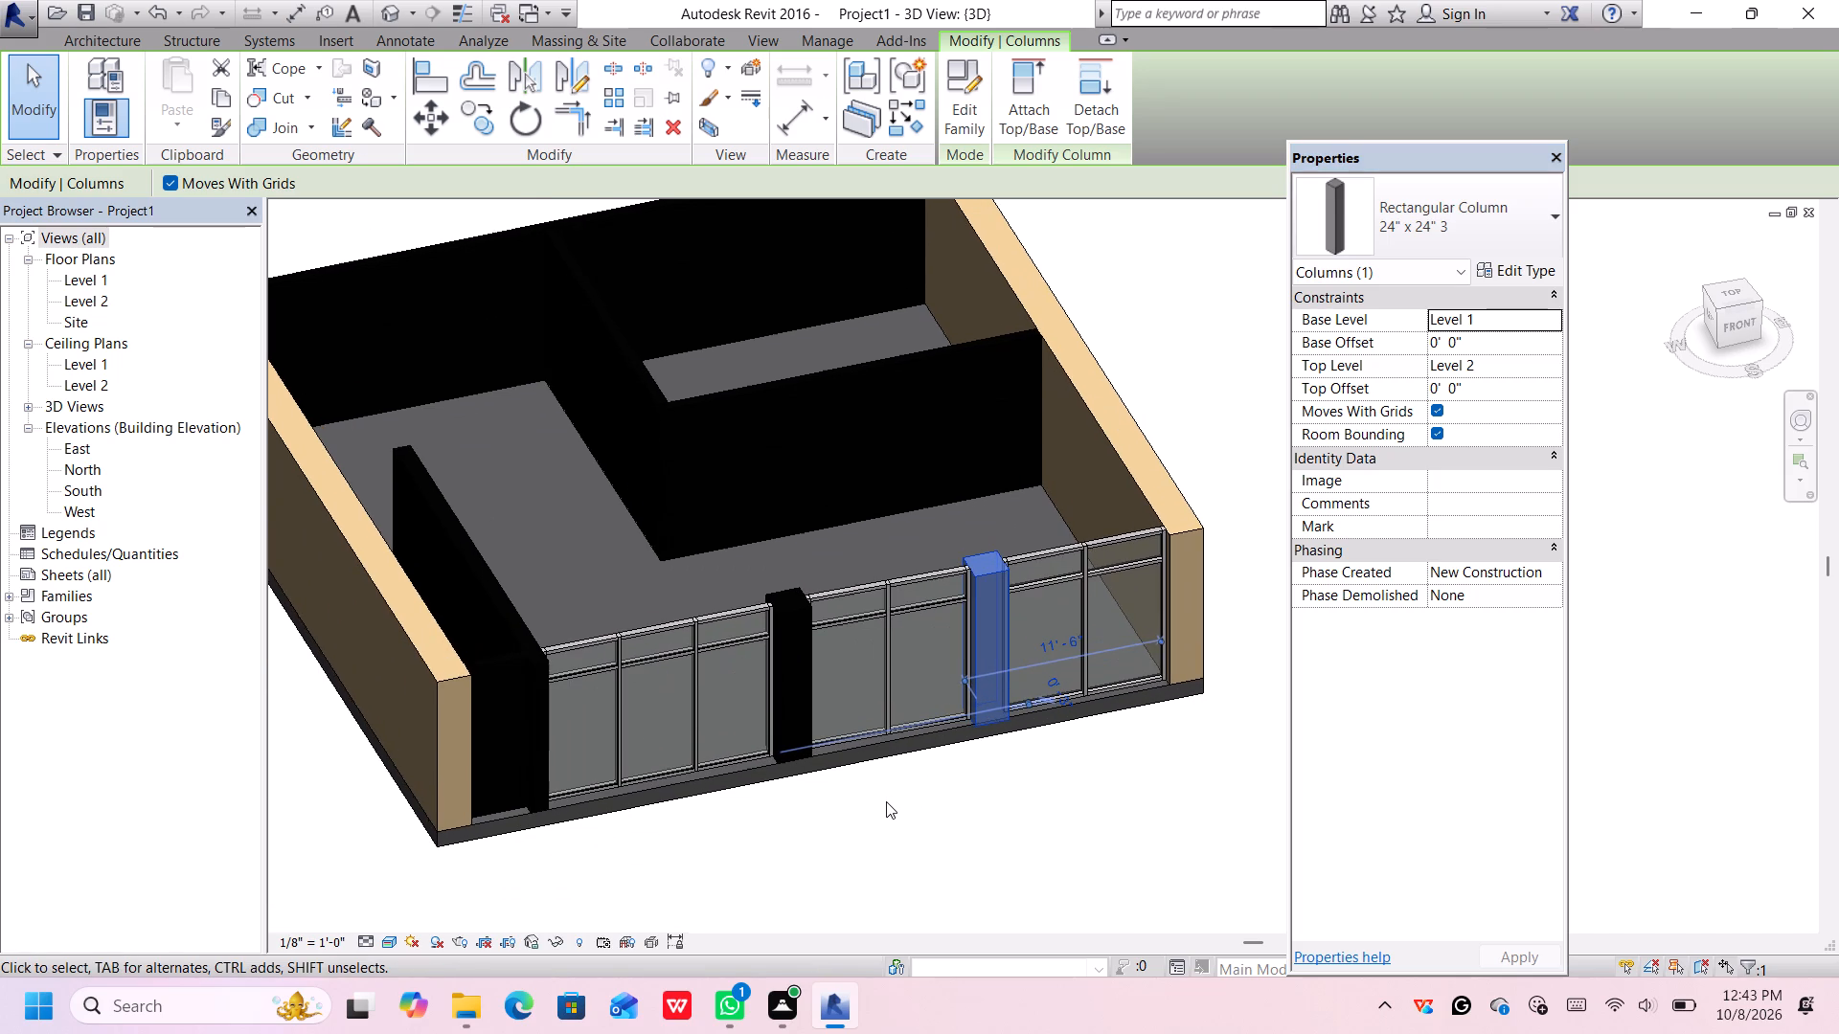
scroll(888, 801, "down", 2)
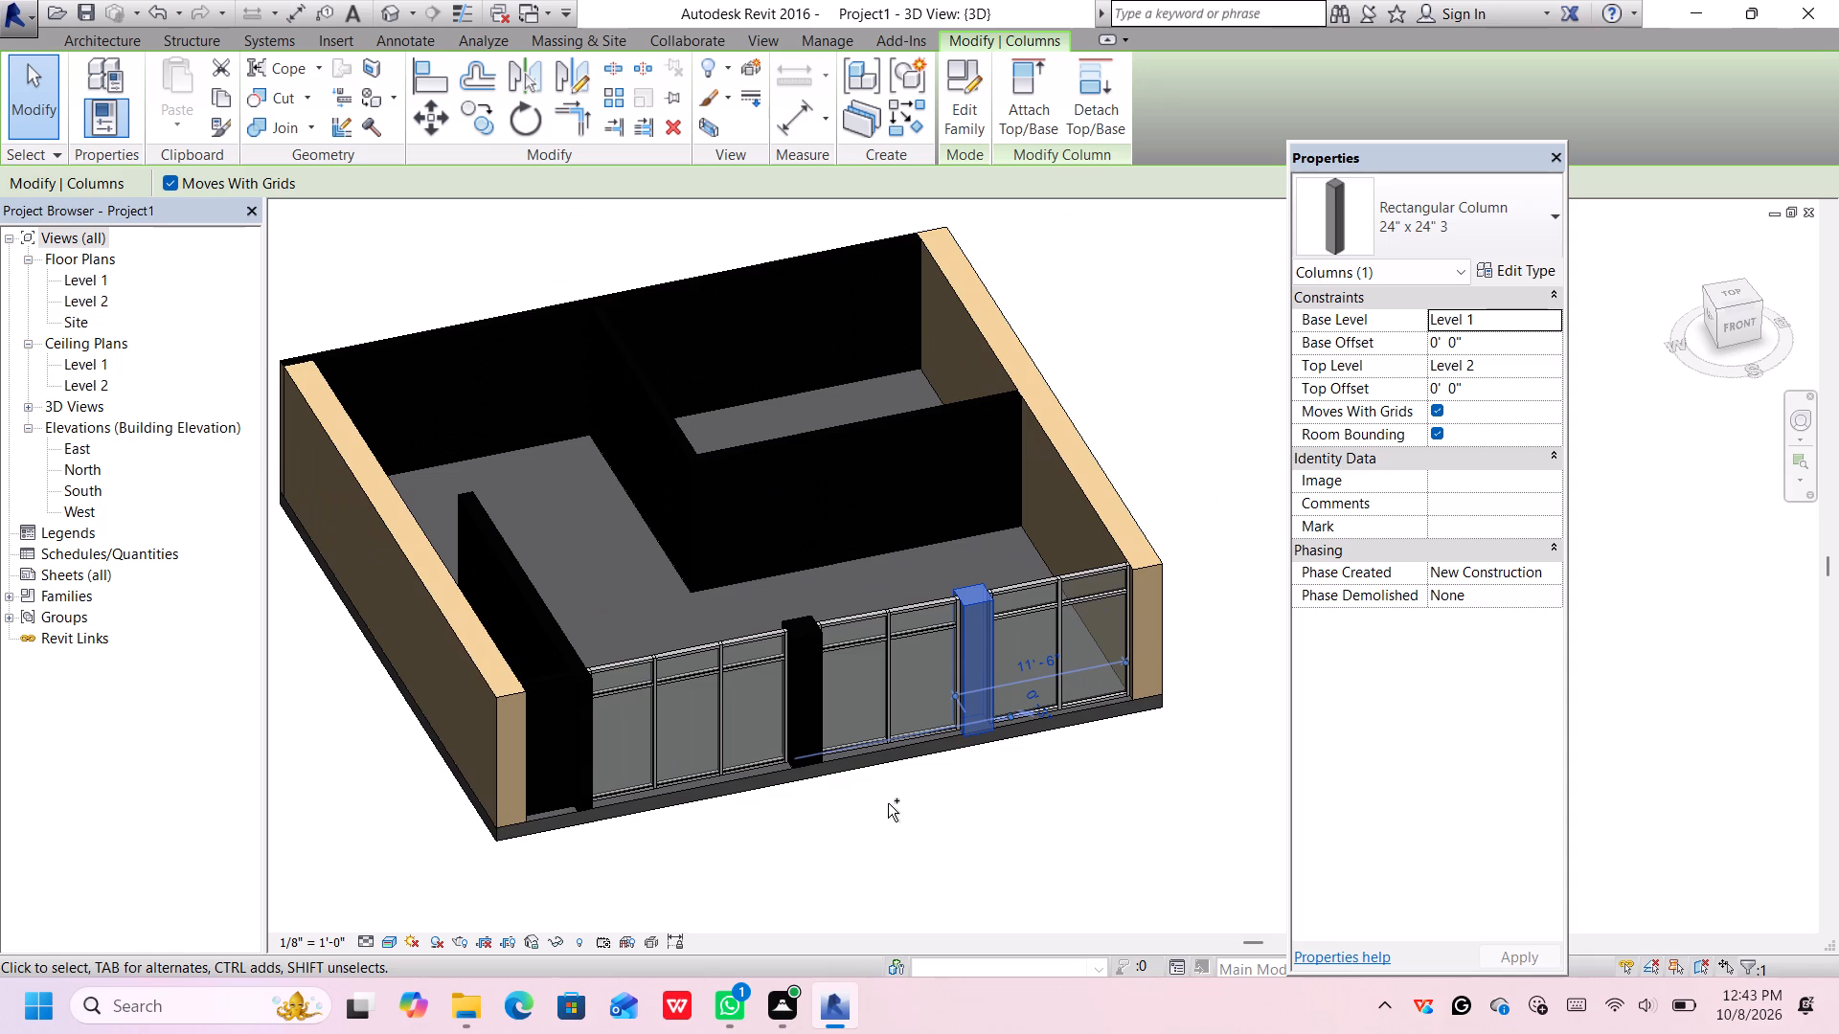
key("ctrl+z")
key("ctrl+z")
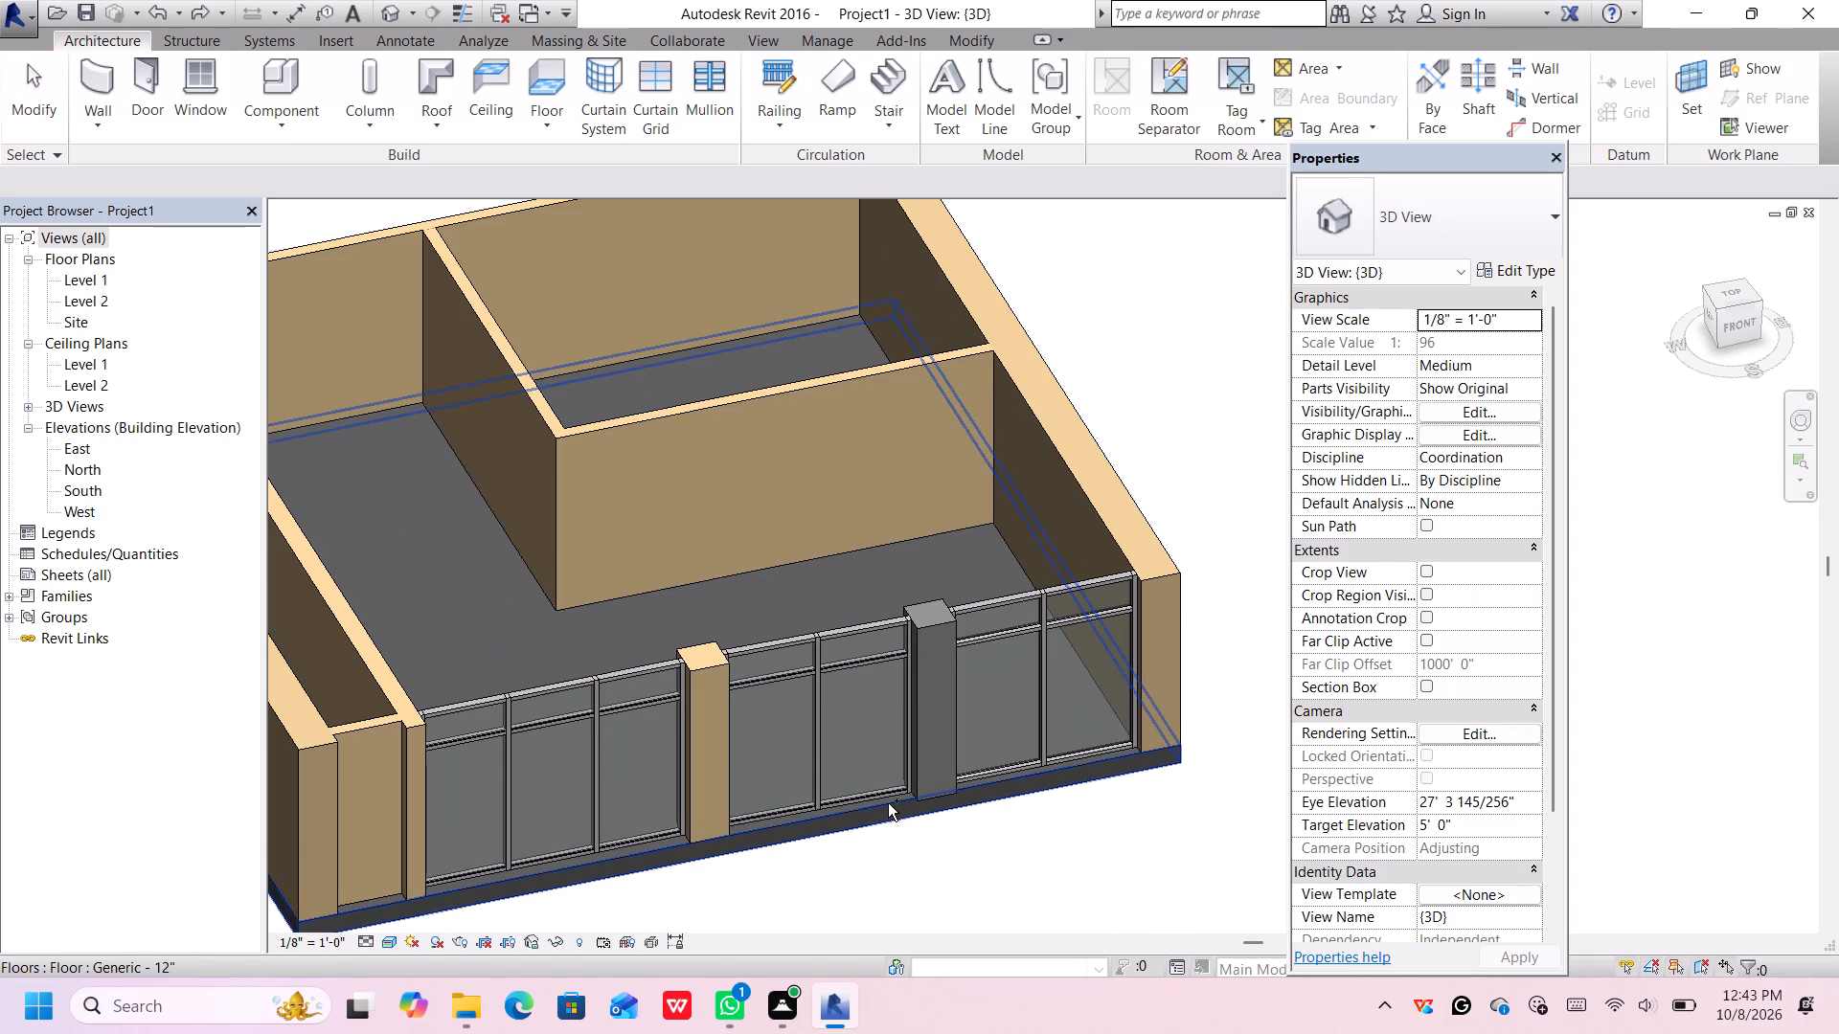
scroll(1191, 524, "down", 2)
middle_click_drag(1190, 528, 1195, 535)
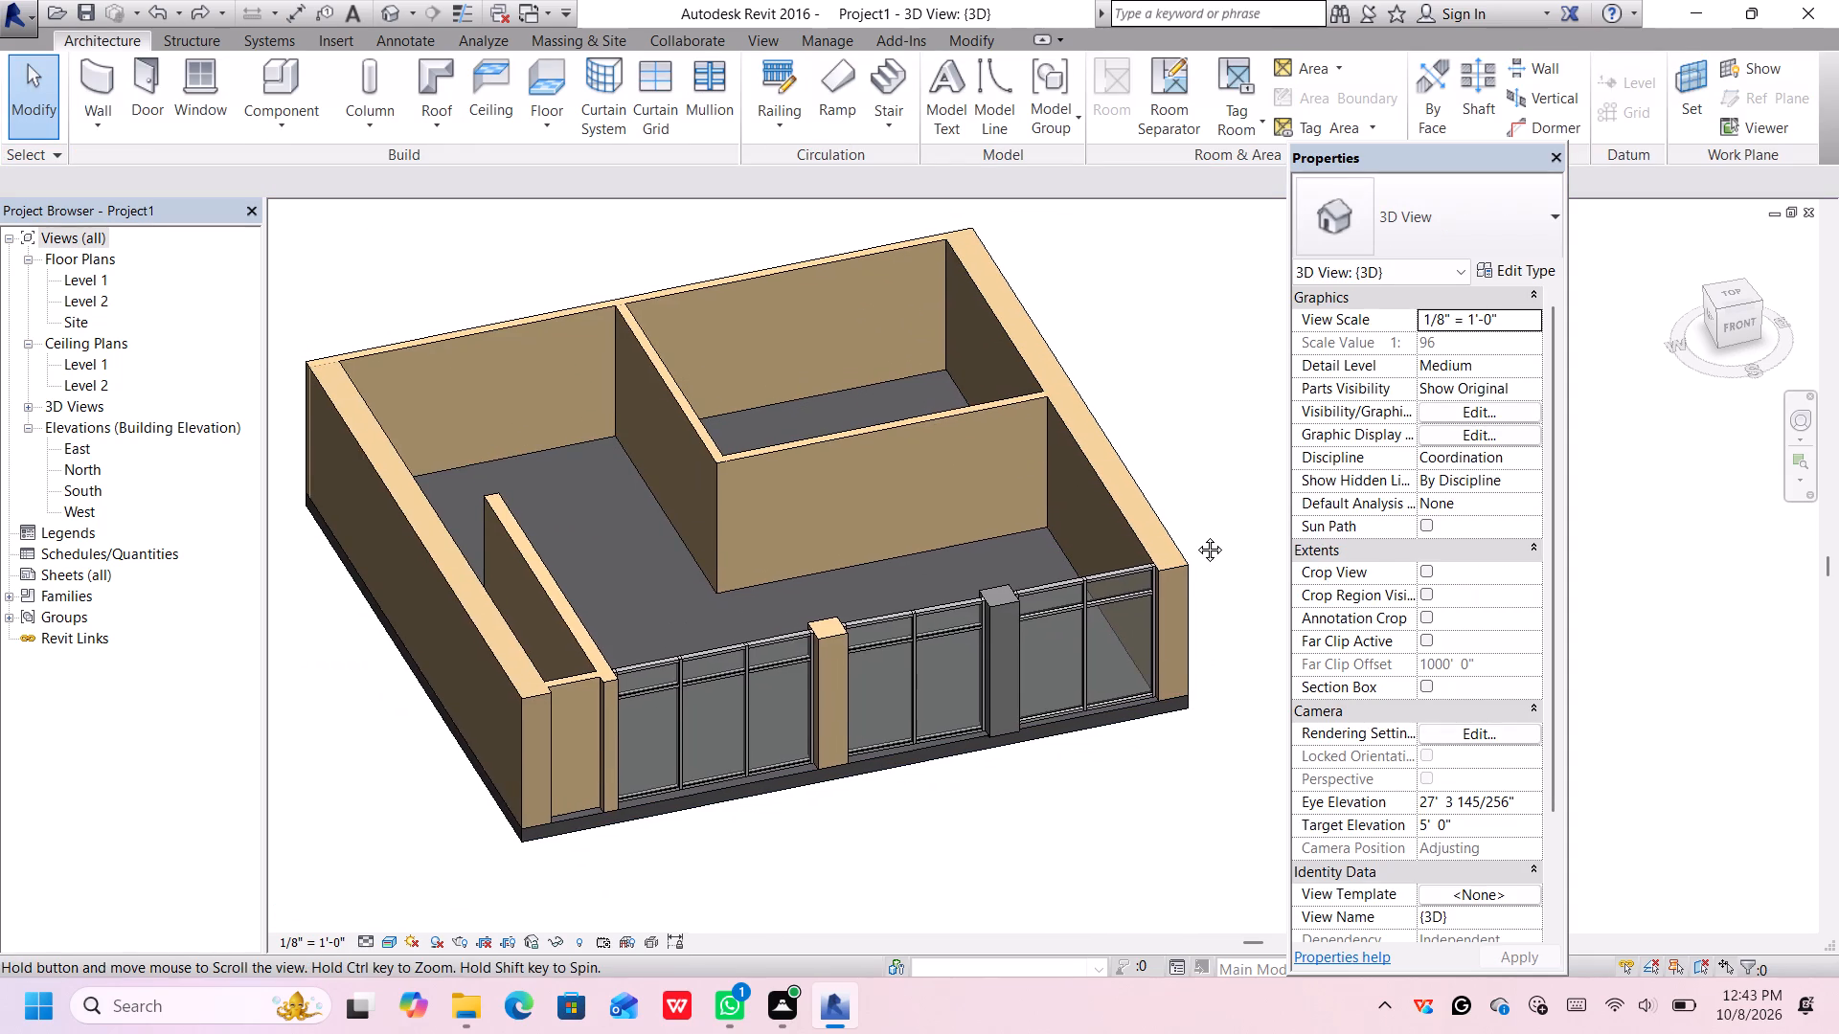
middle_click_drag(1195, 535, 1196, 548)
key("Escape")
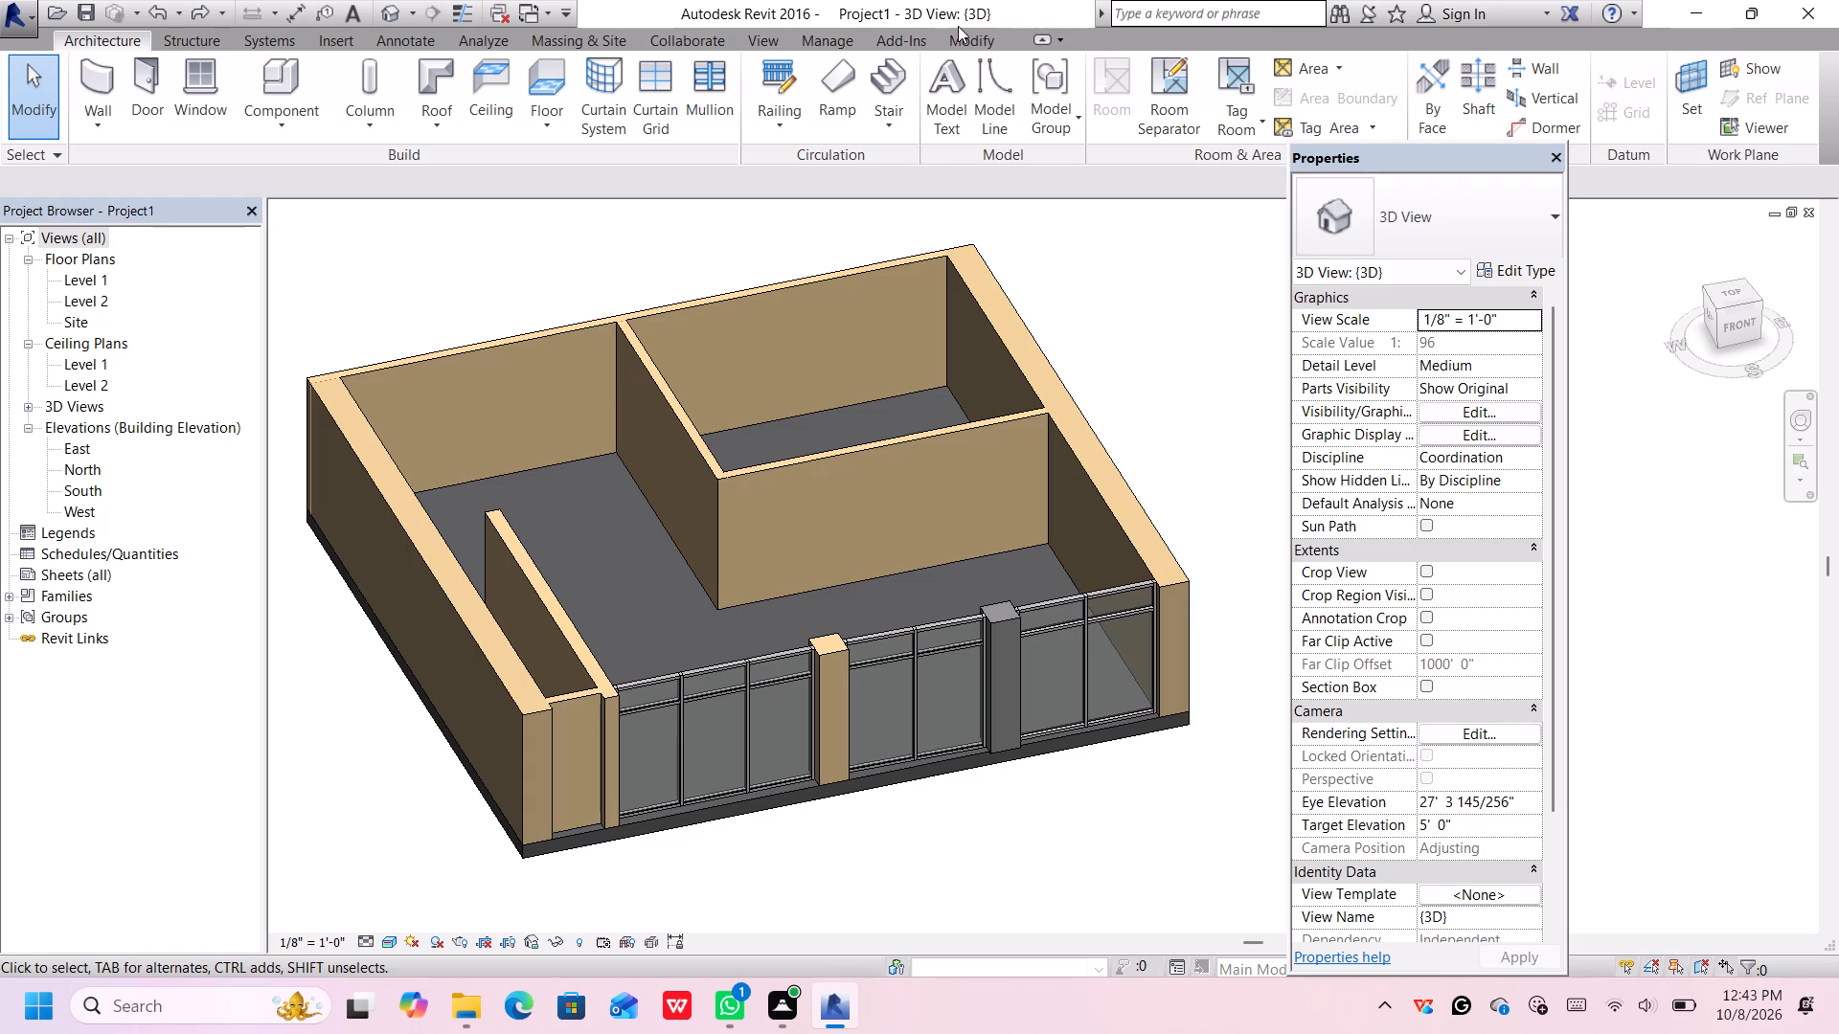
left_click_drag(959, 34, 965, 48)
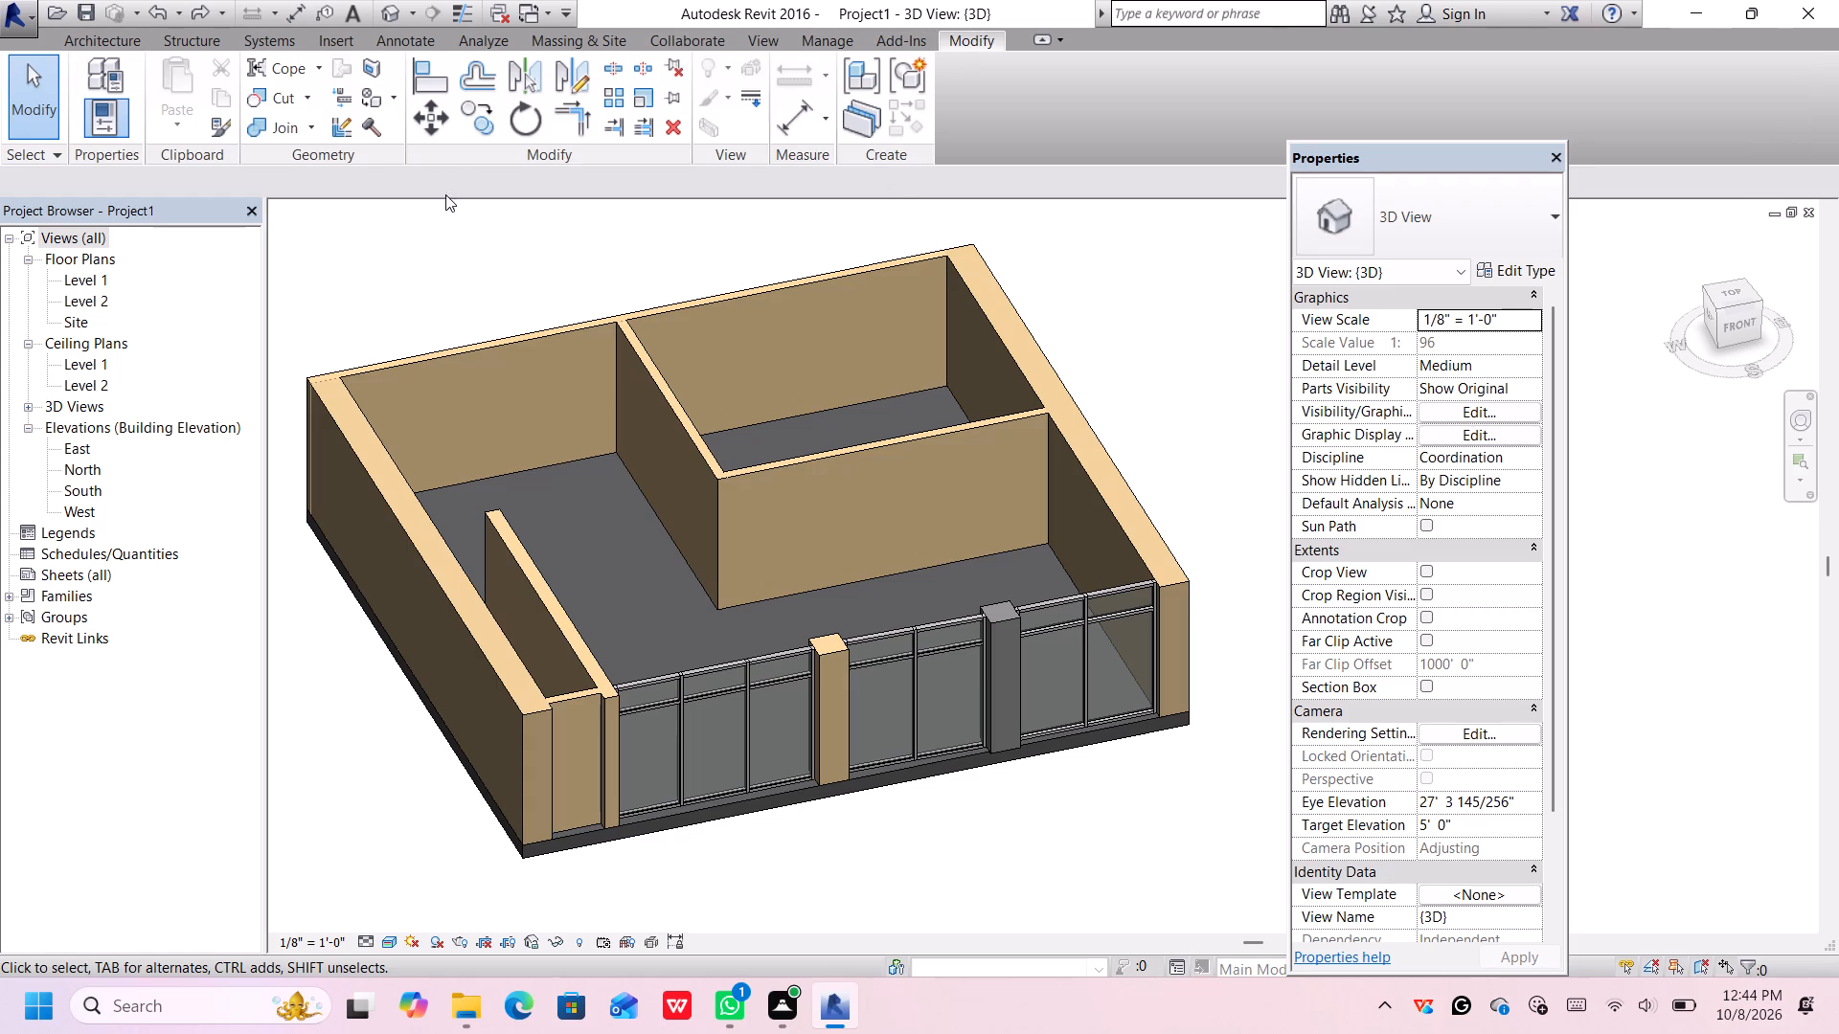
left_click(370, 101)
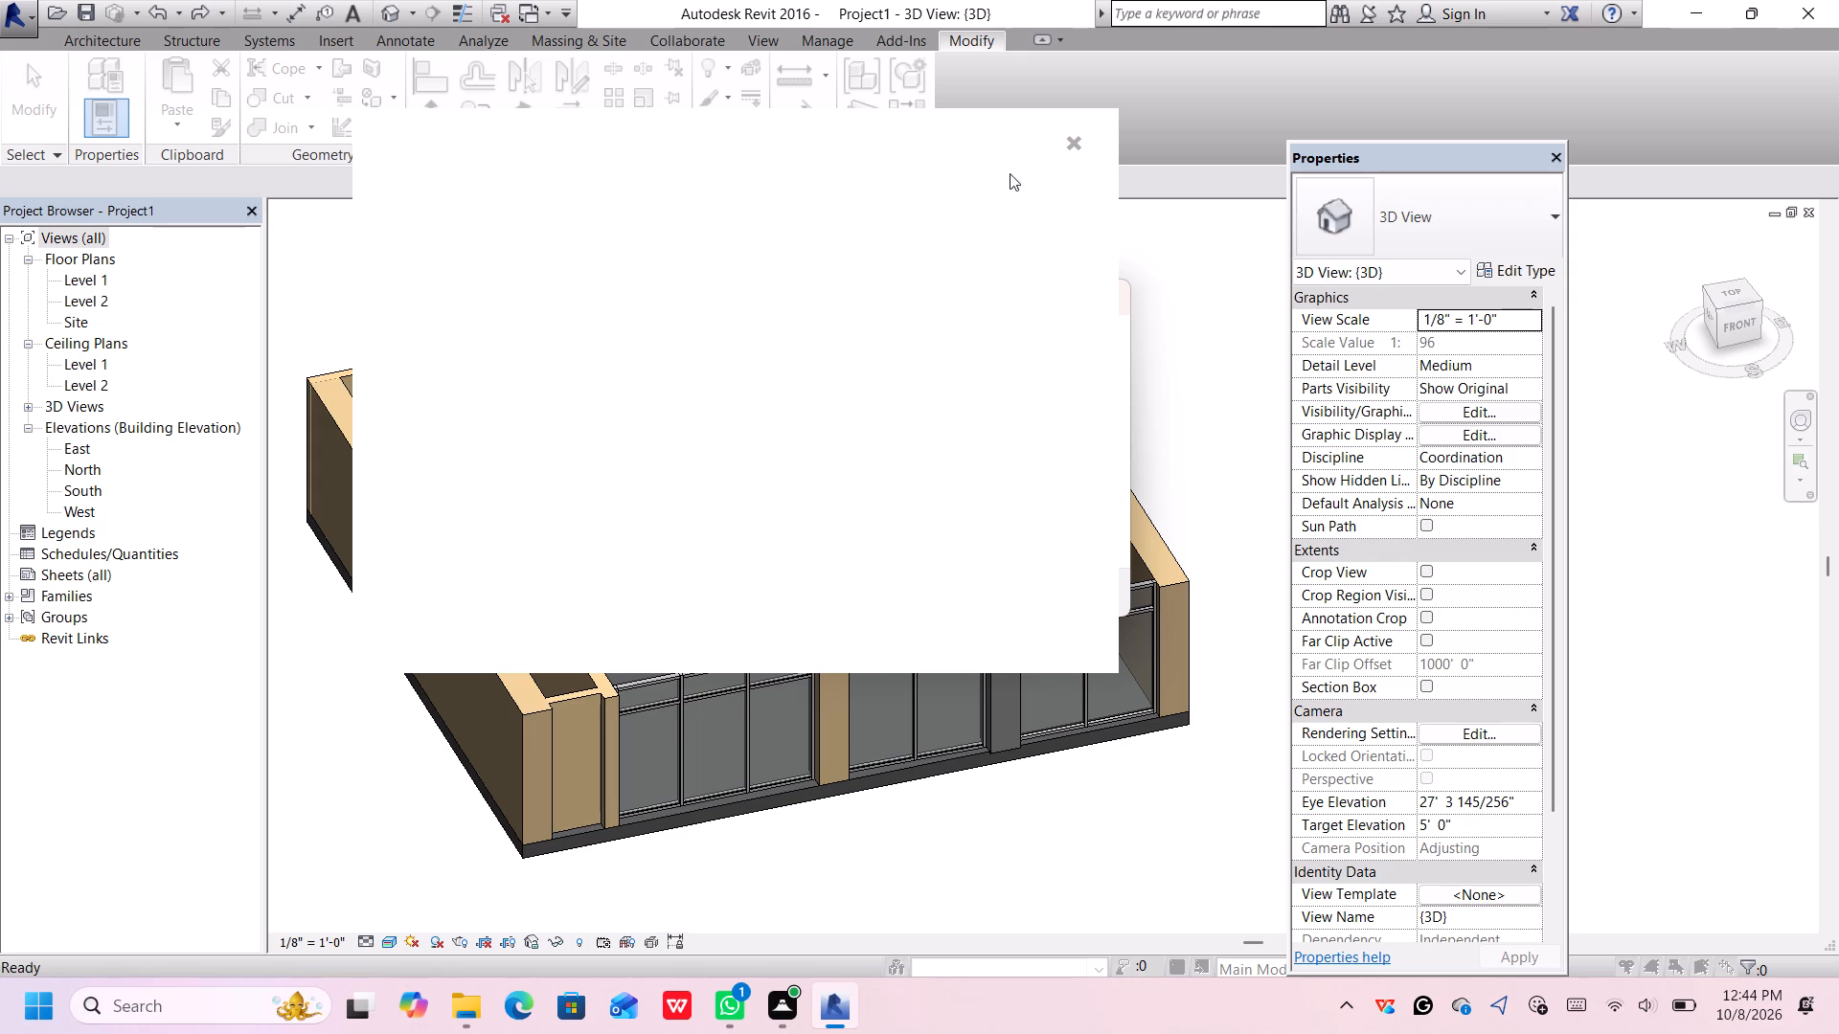
Save the project under the file name medical center, browsing the Desktop for a destination folder.
left_click(1065, 138)
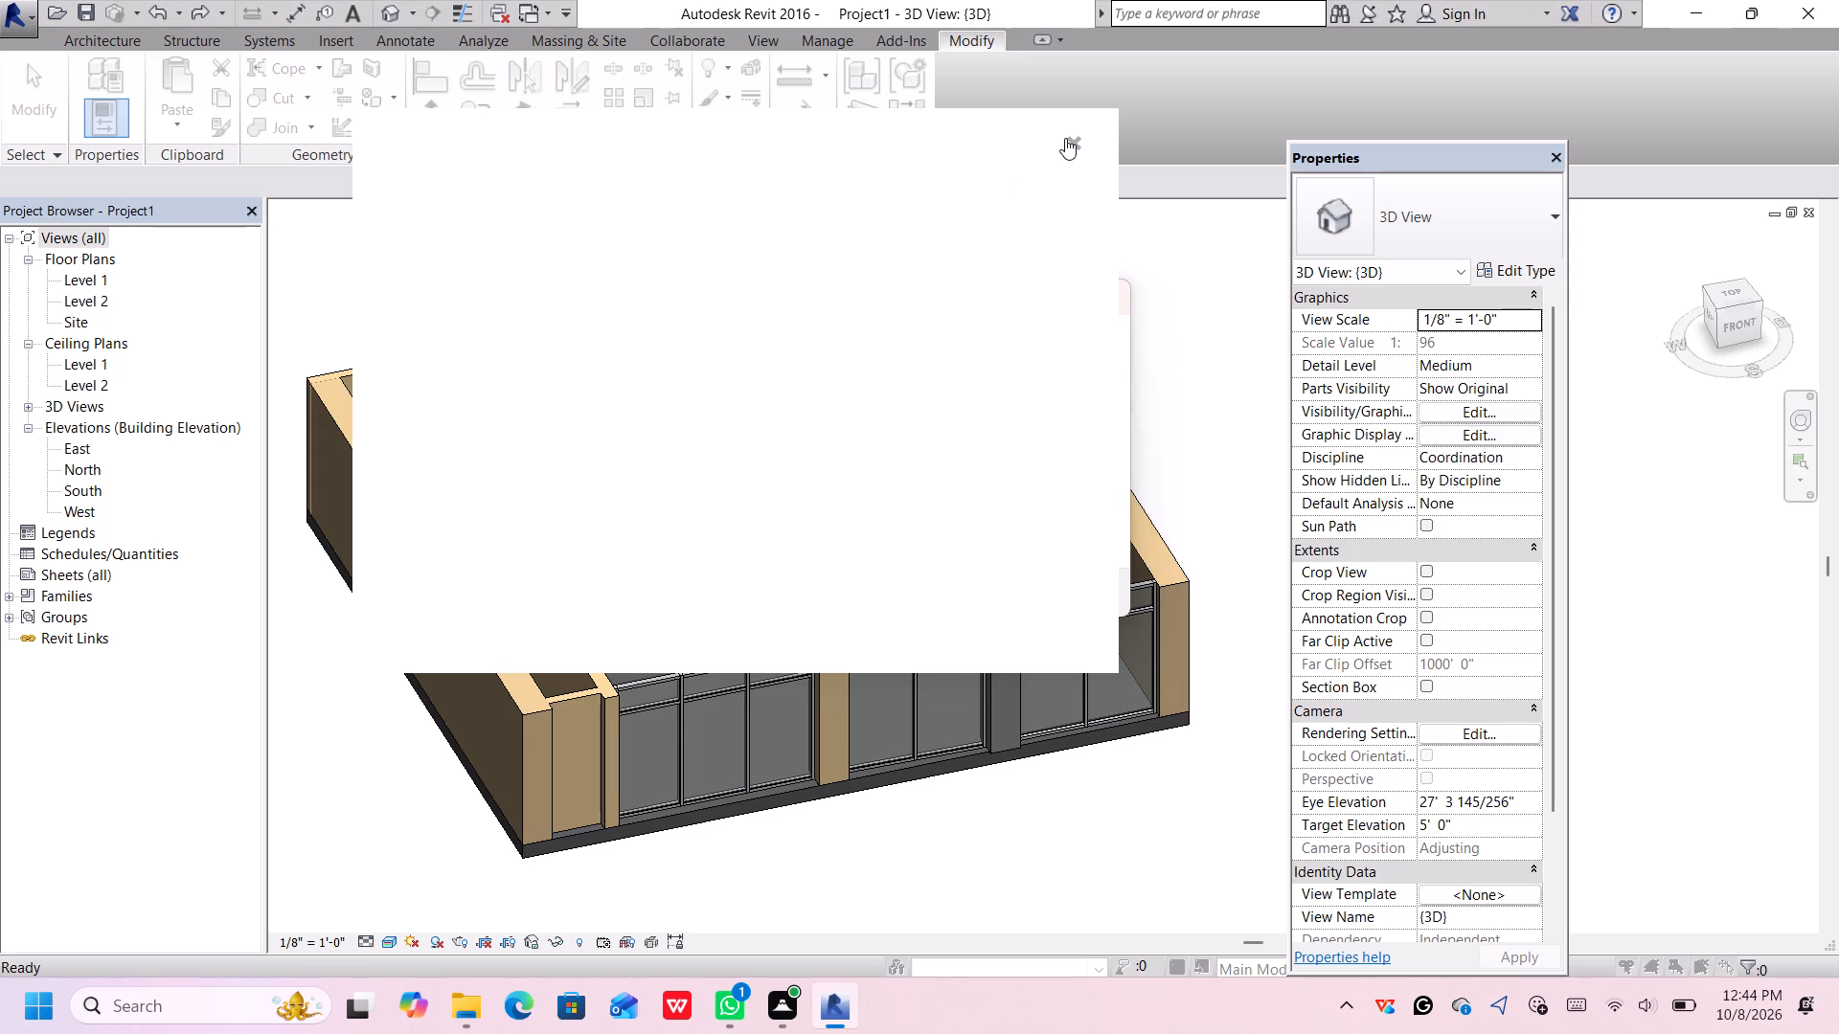
left_click(1070, 143)
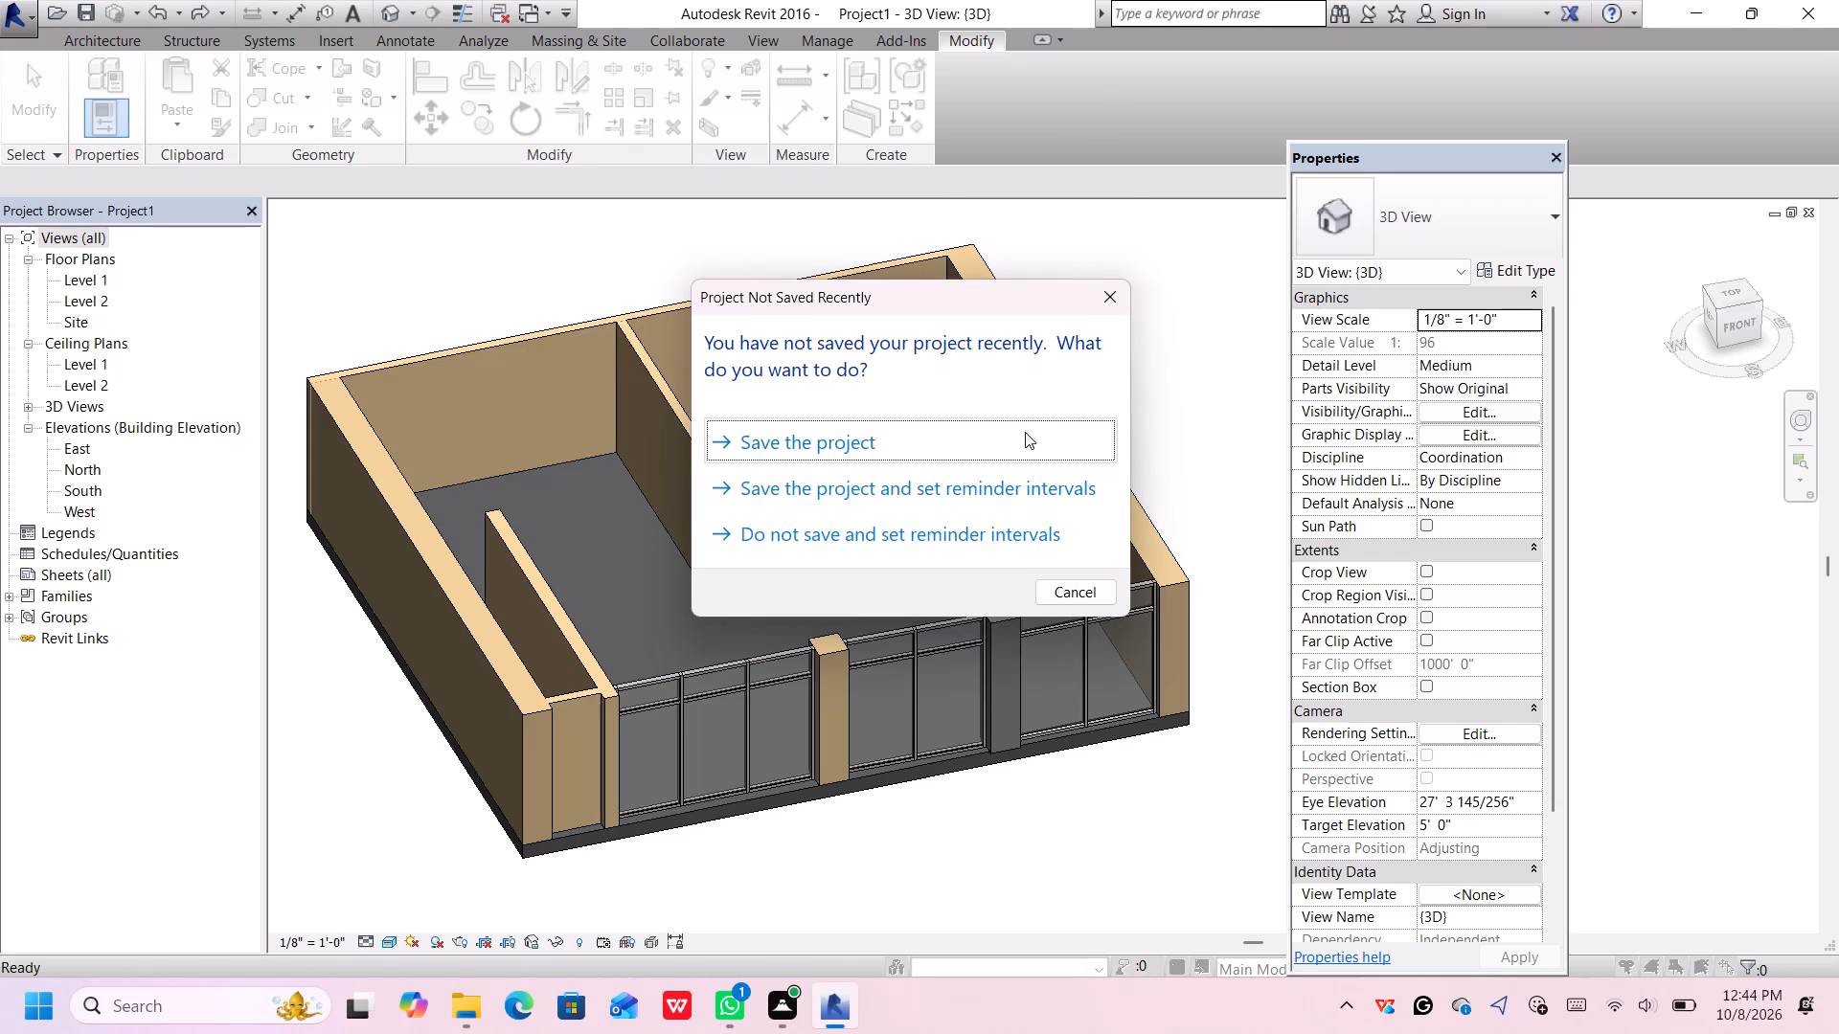
left_click(1022, 436)
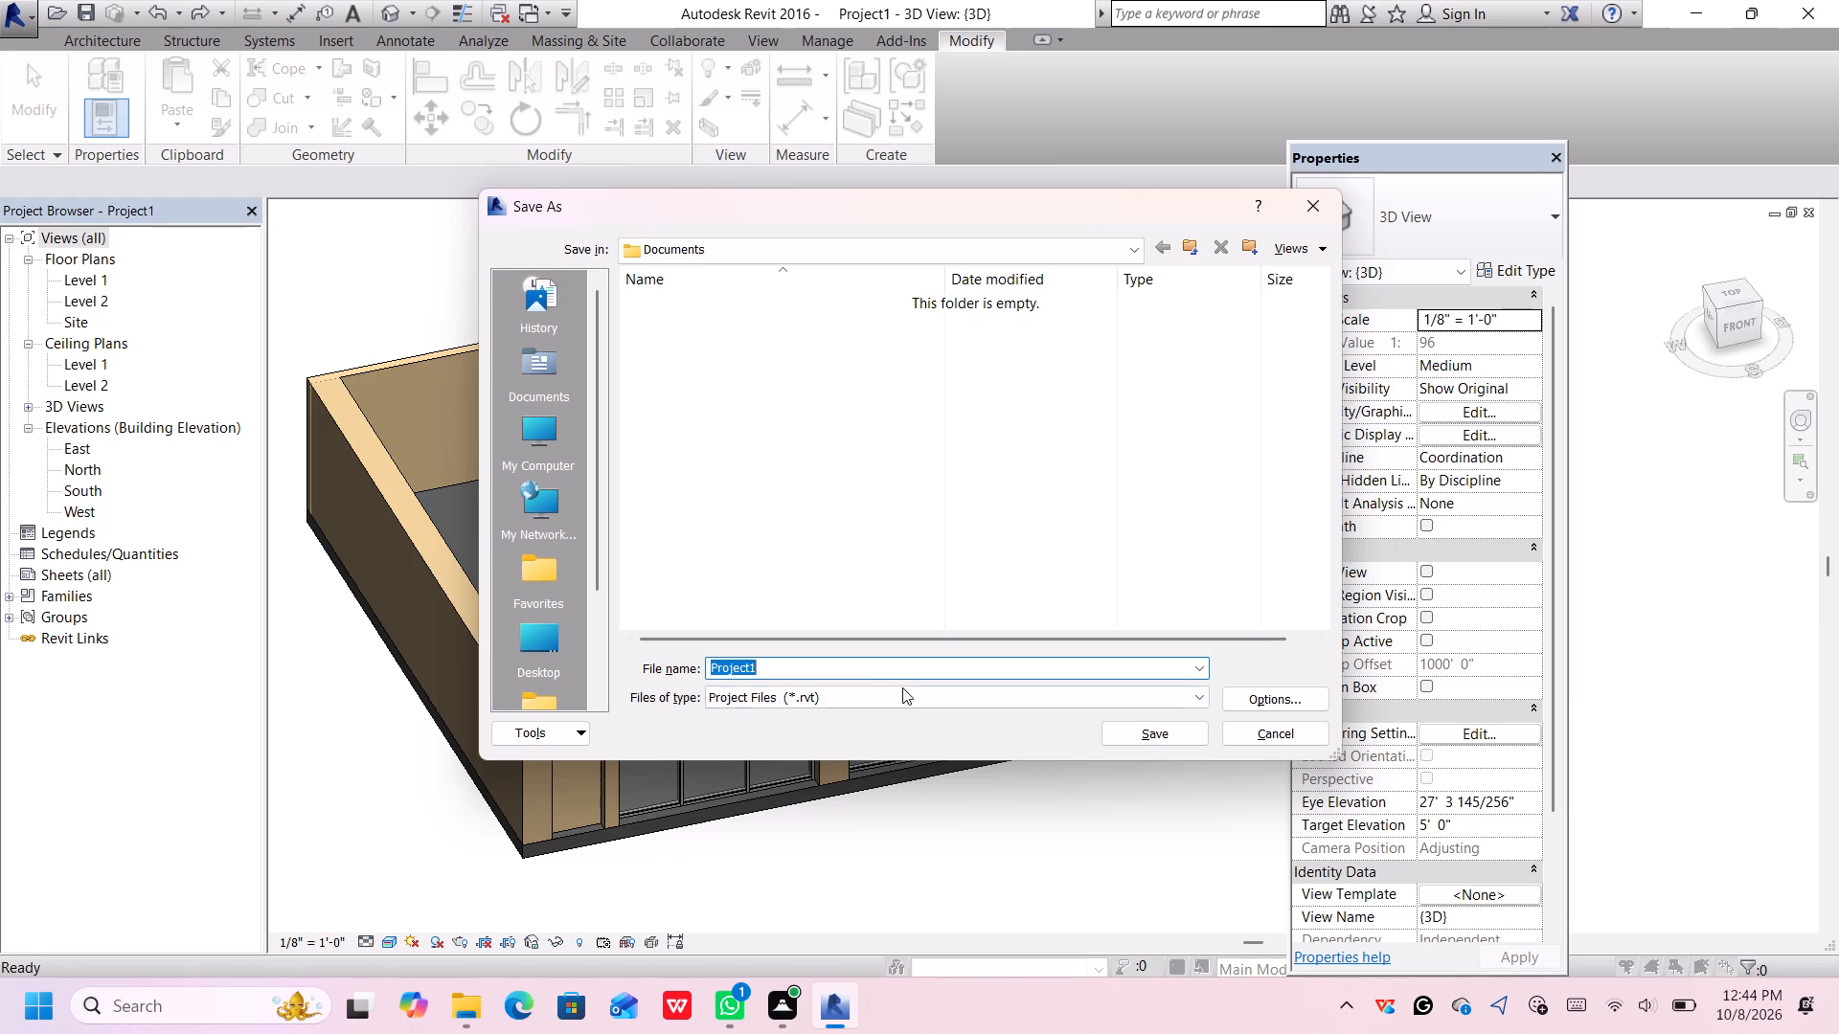
key("BackSpace")
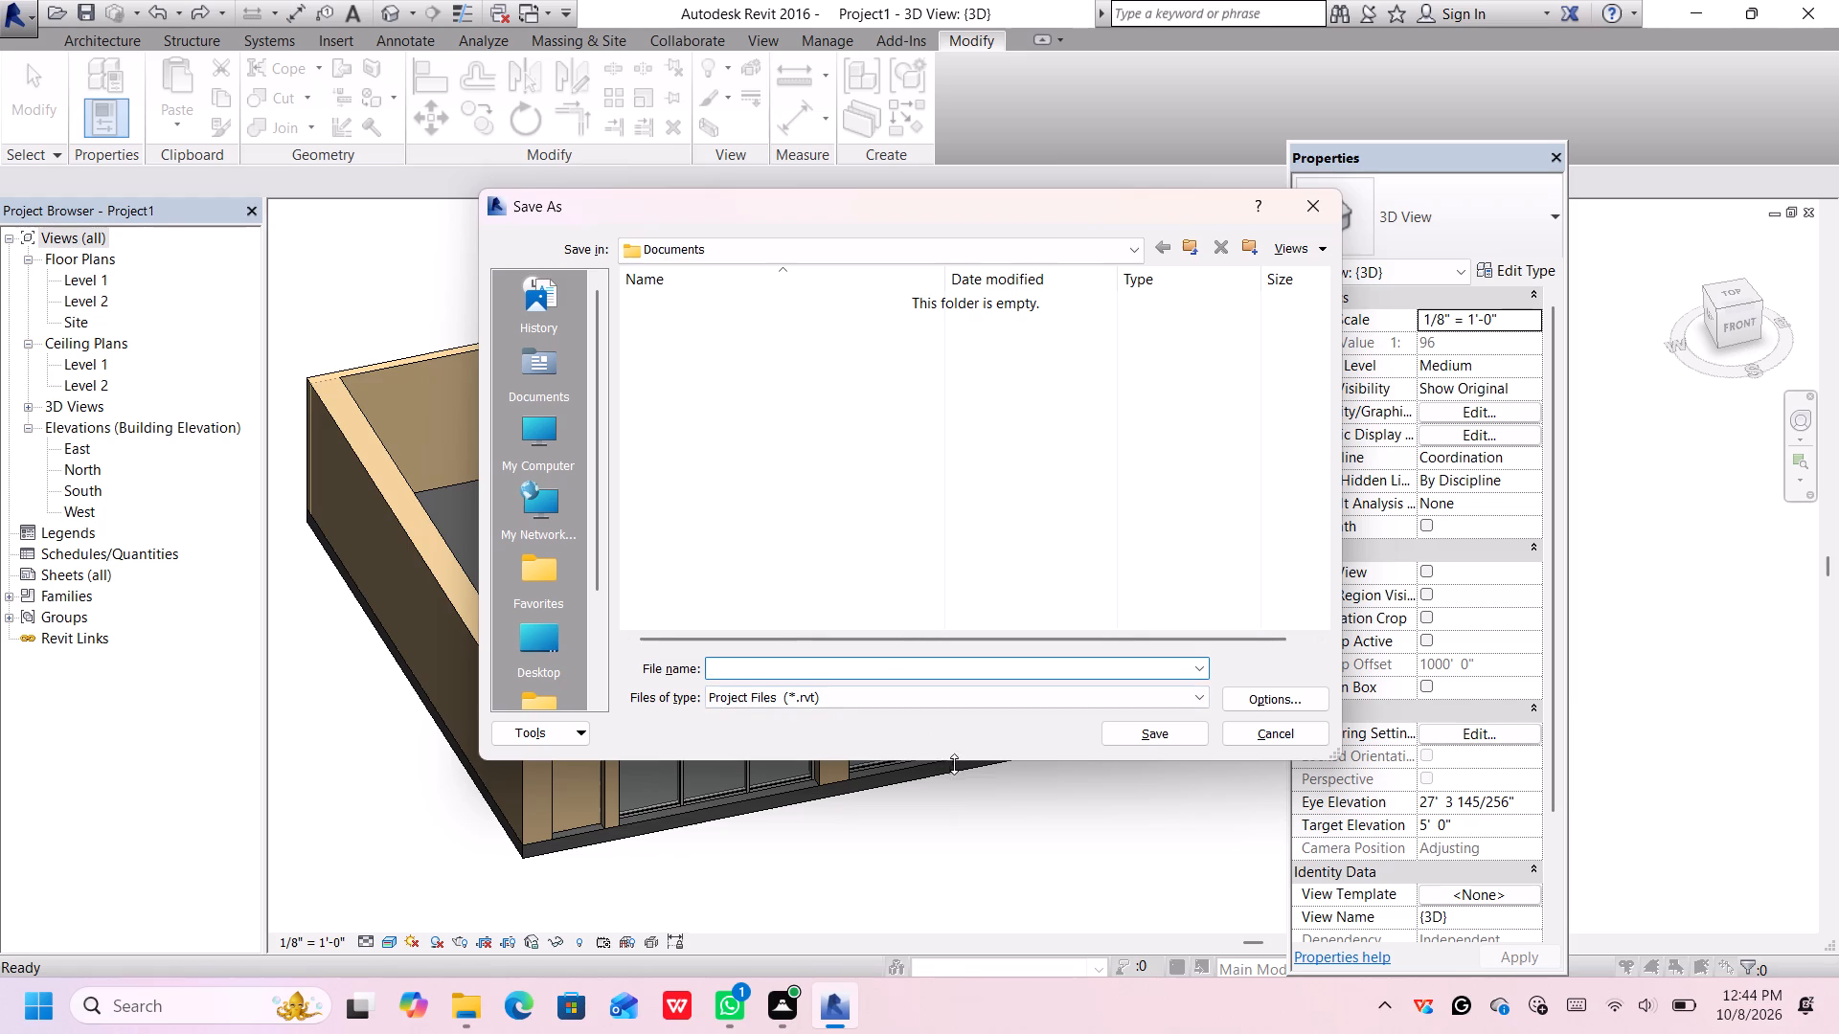
key("m")
key("e")
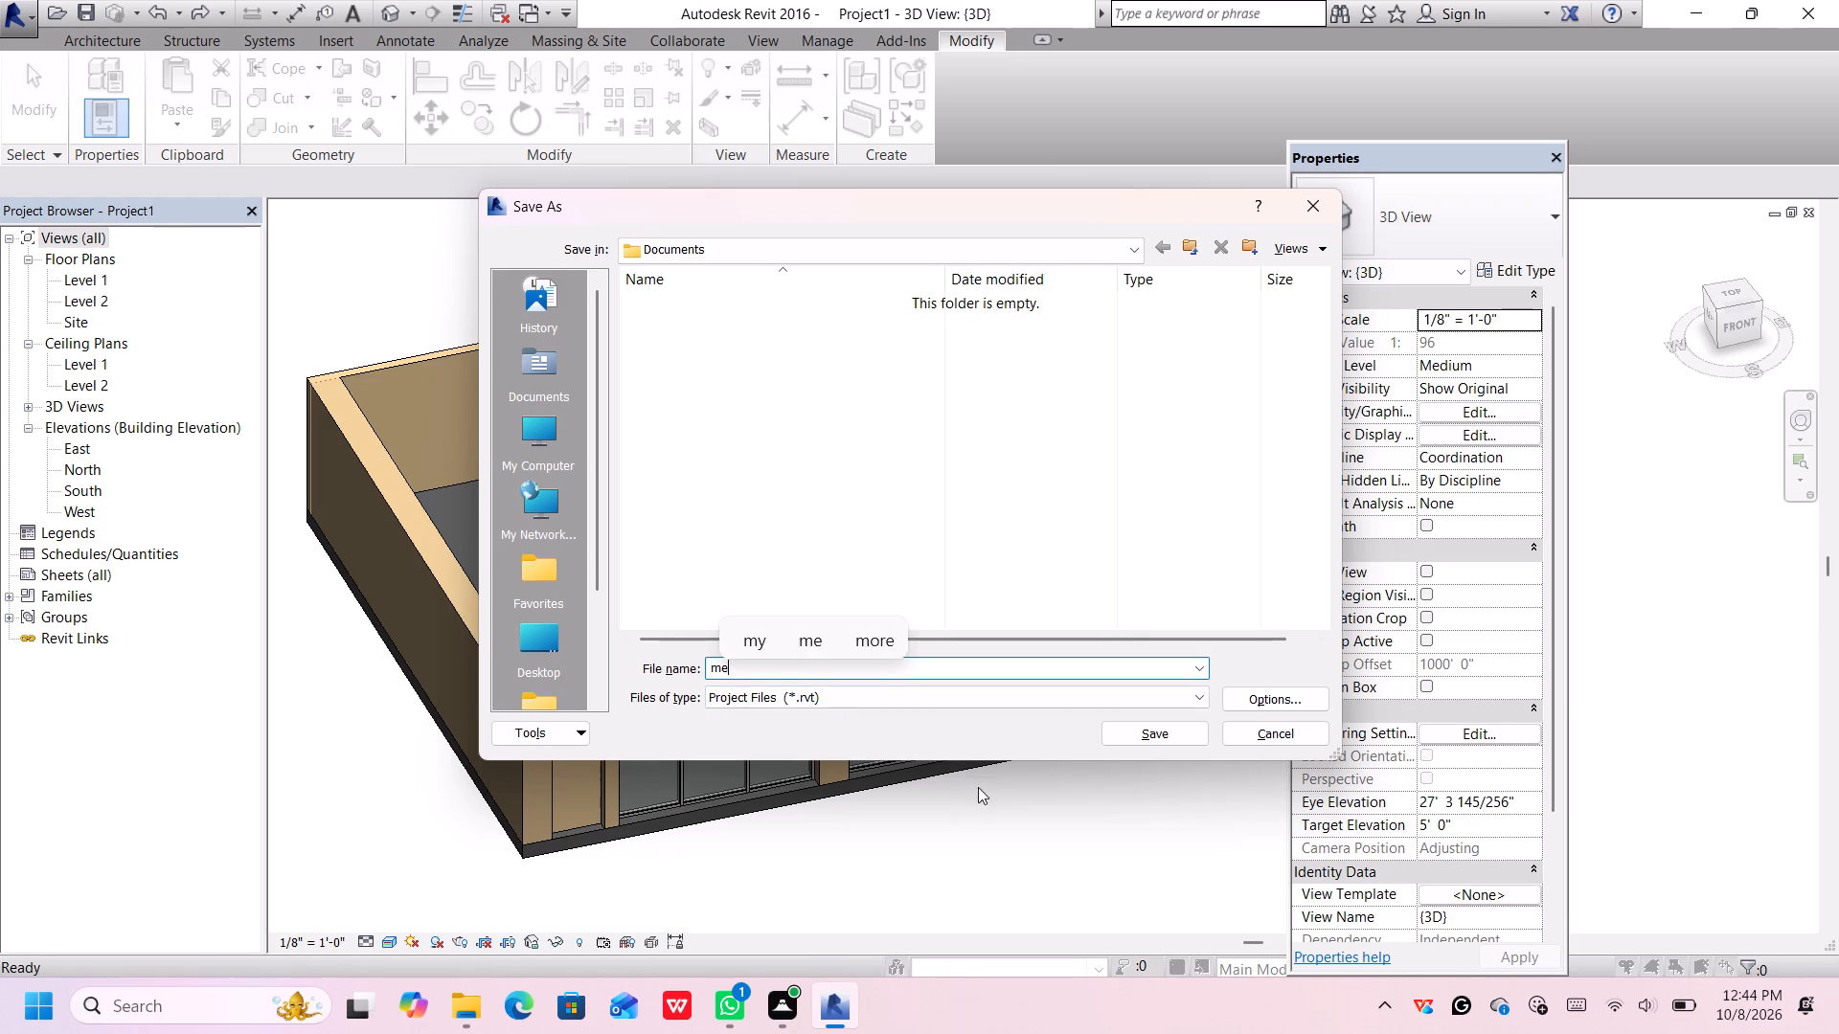
key("d")
key("i")
key("c")
key("a")
key("l")
key("space")
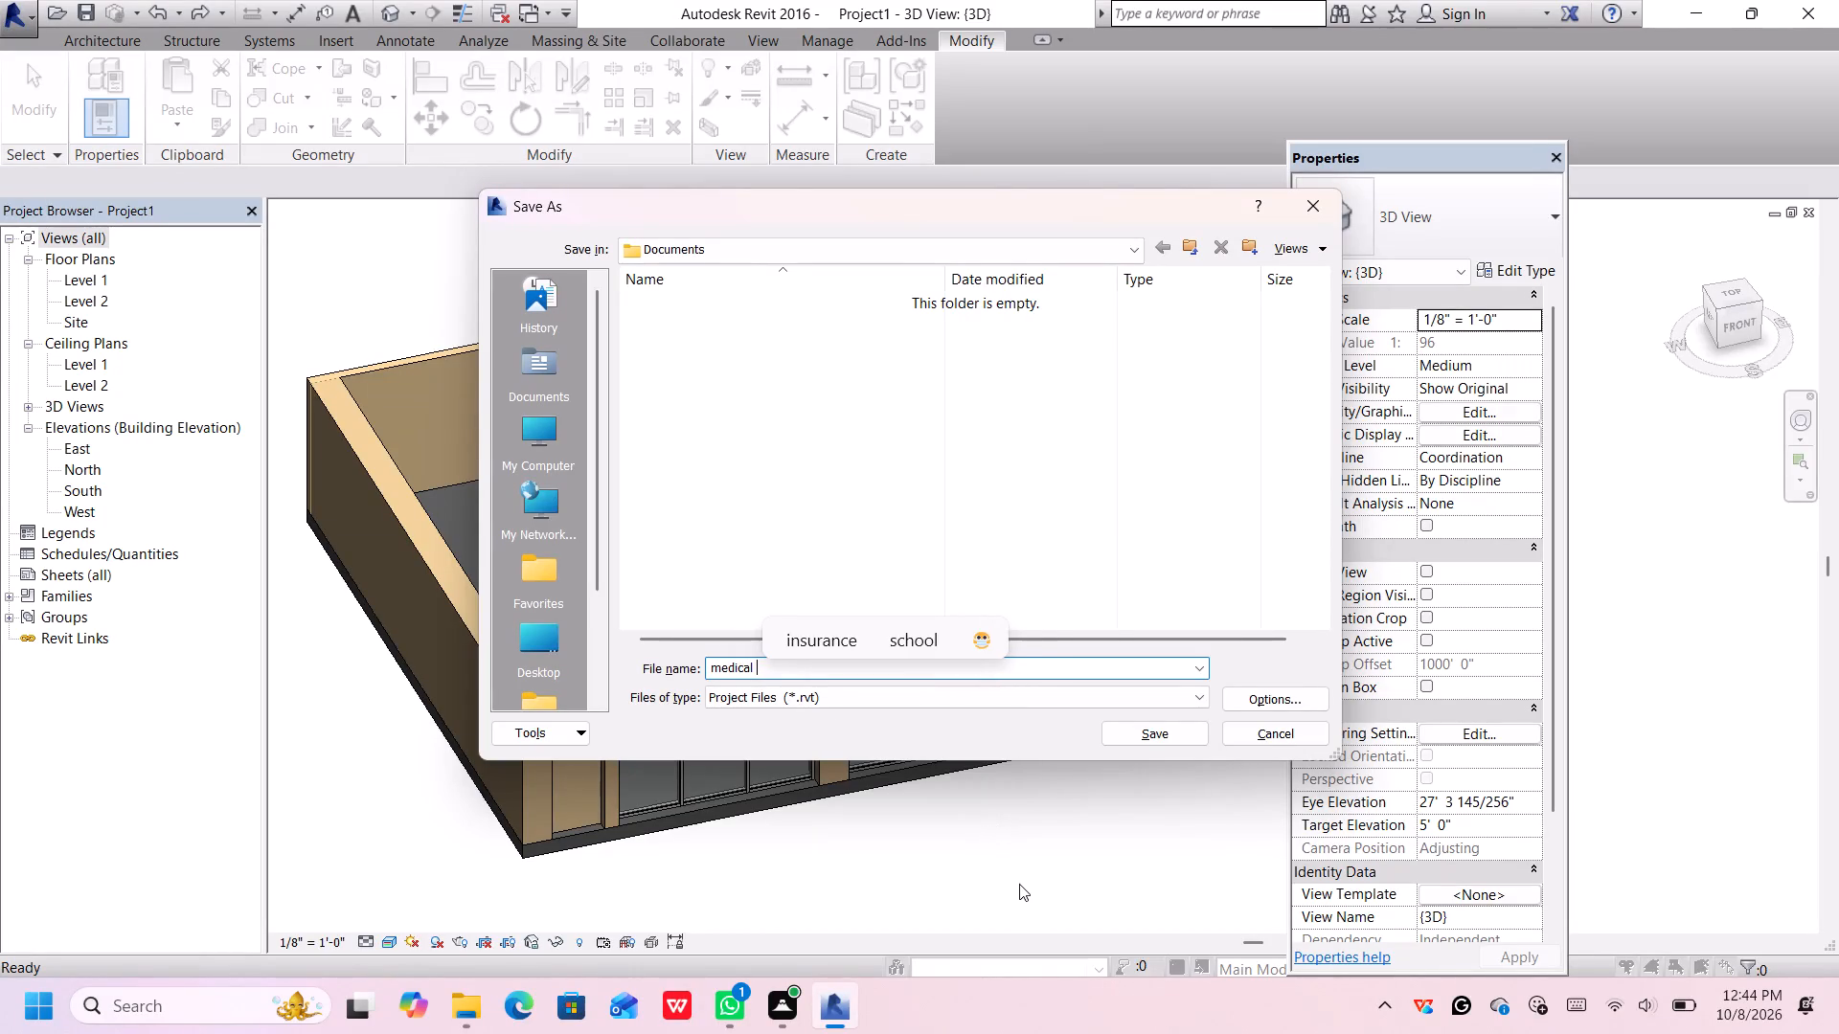
key("c")
key("e")
key("n")
type("ter")
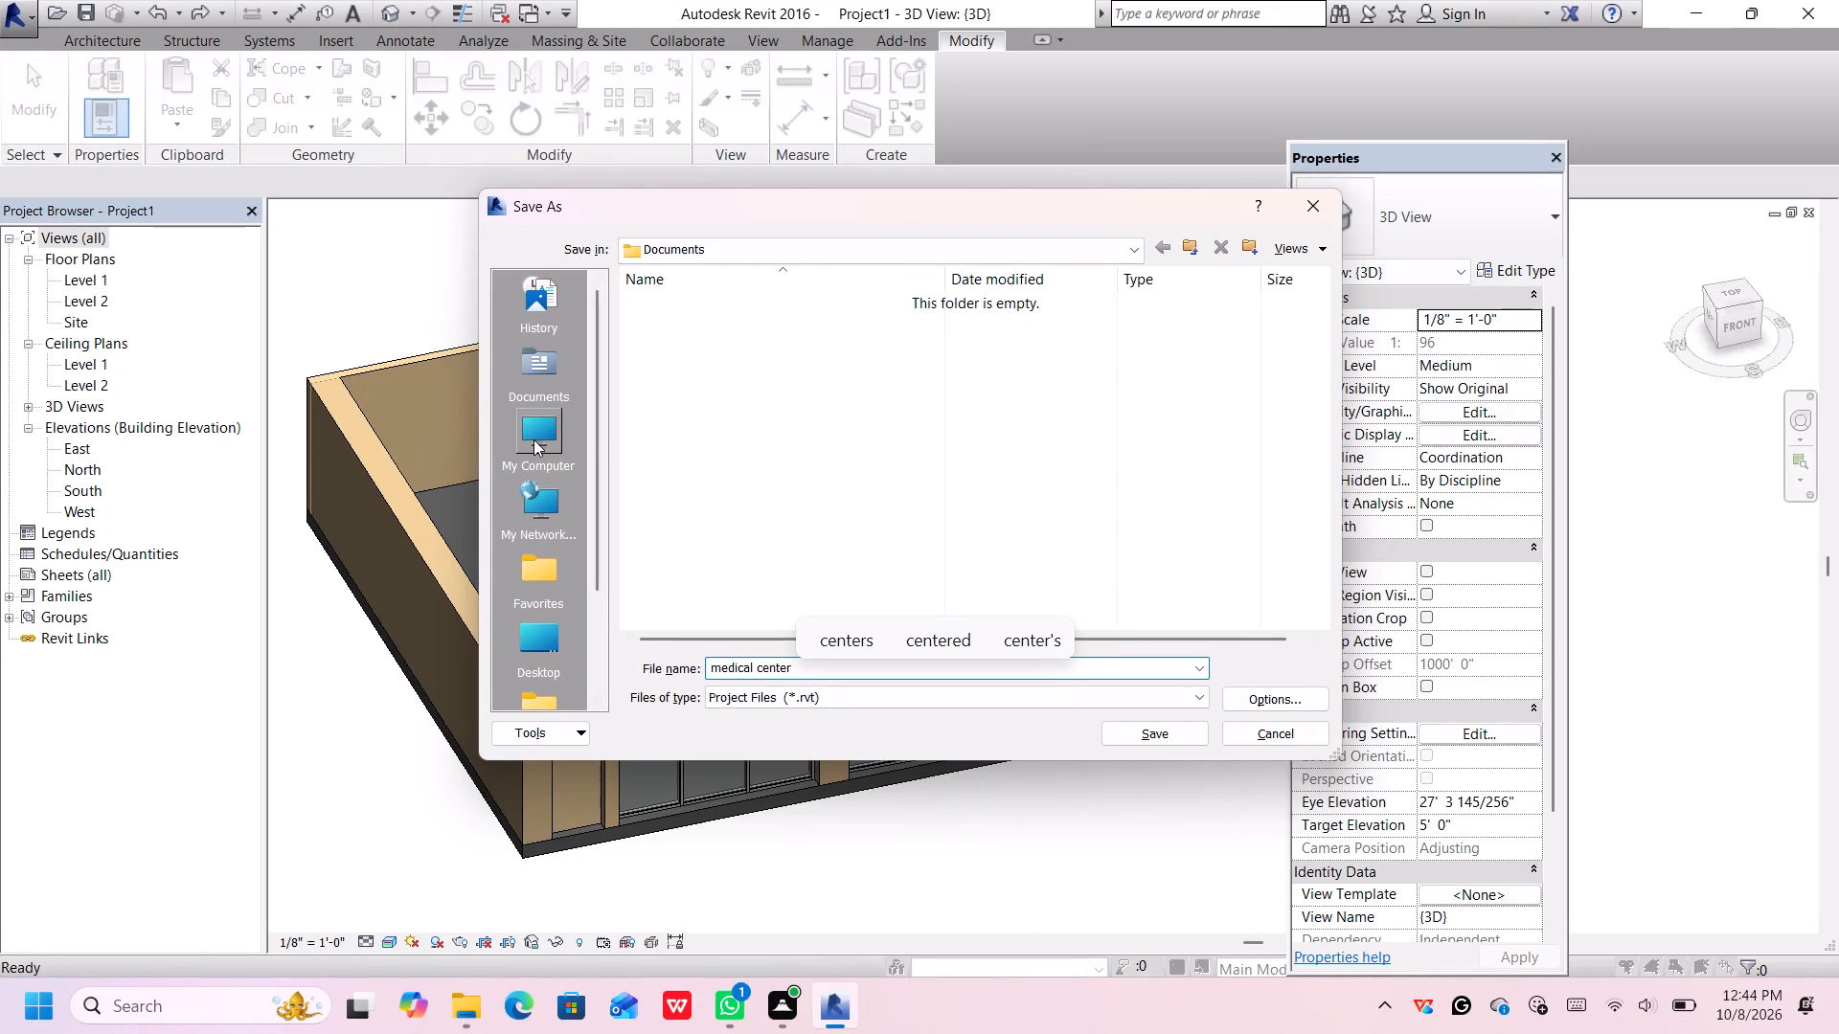
double_click(536, 655)
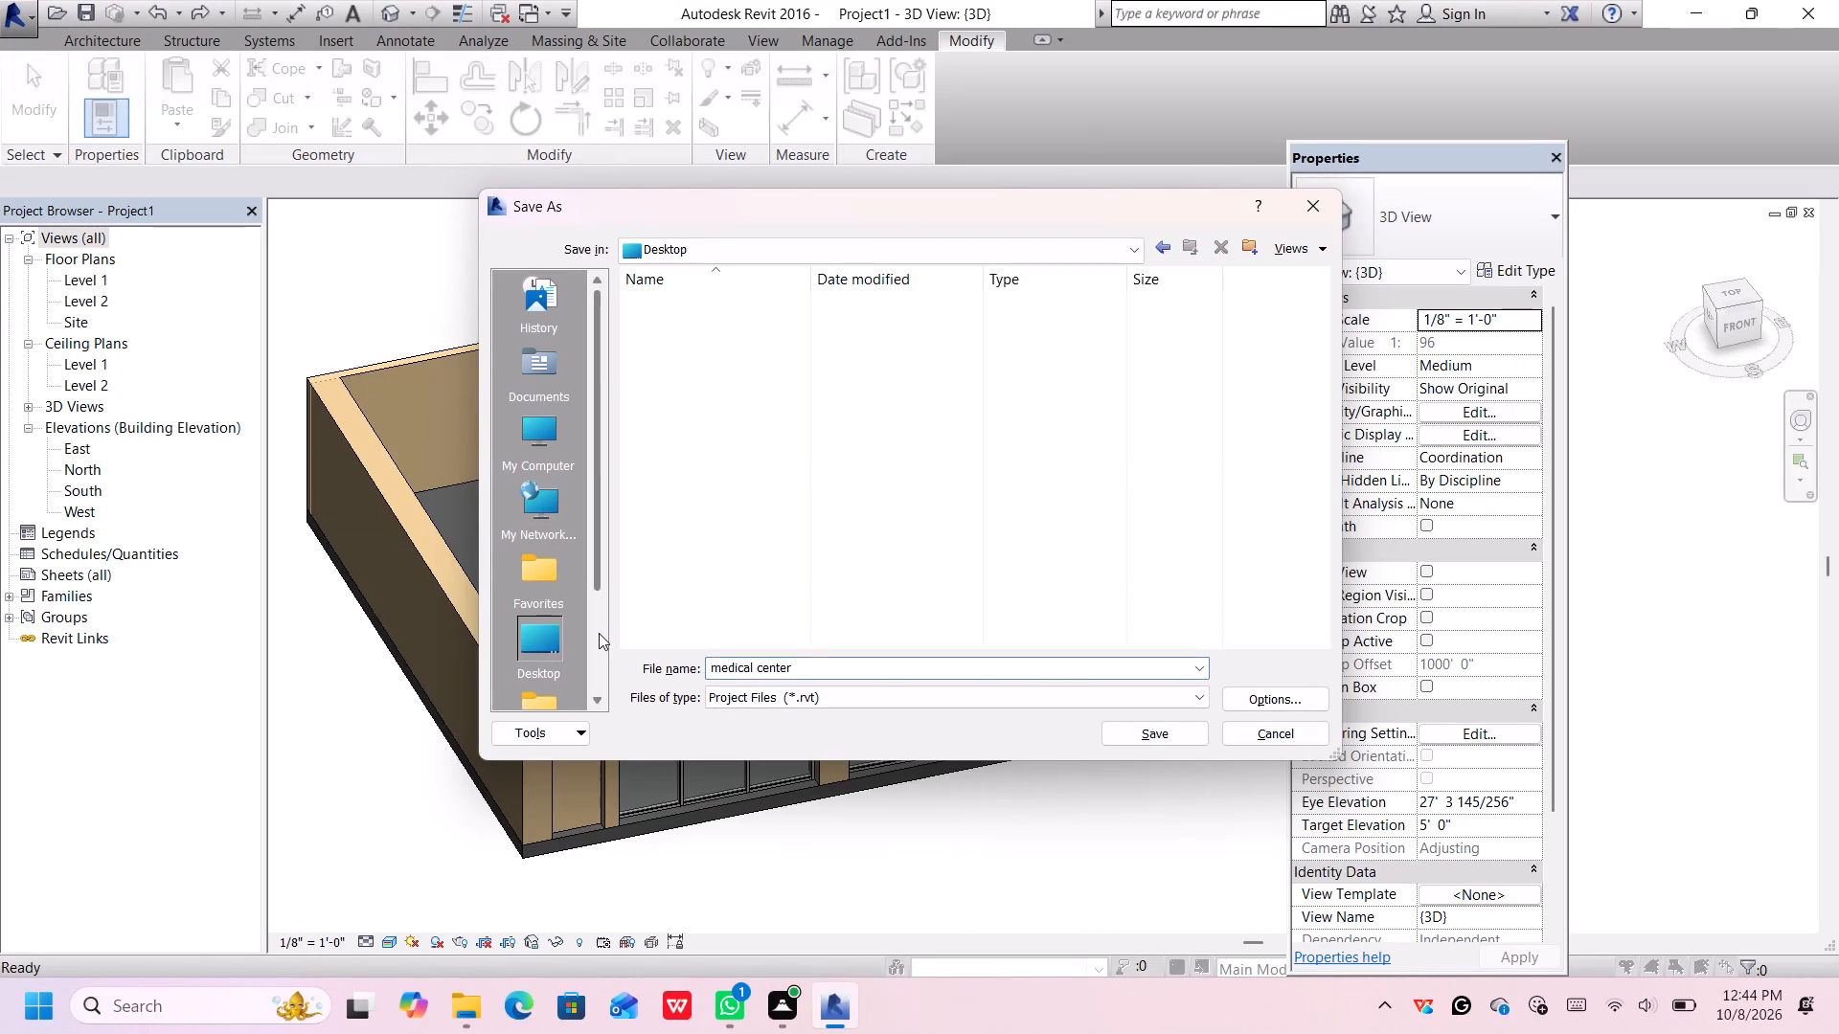
scroll(738, 548, "down", 2)
scroll(738, 550, "up", 1)
scroll(738, 549, "down", 1)
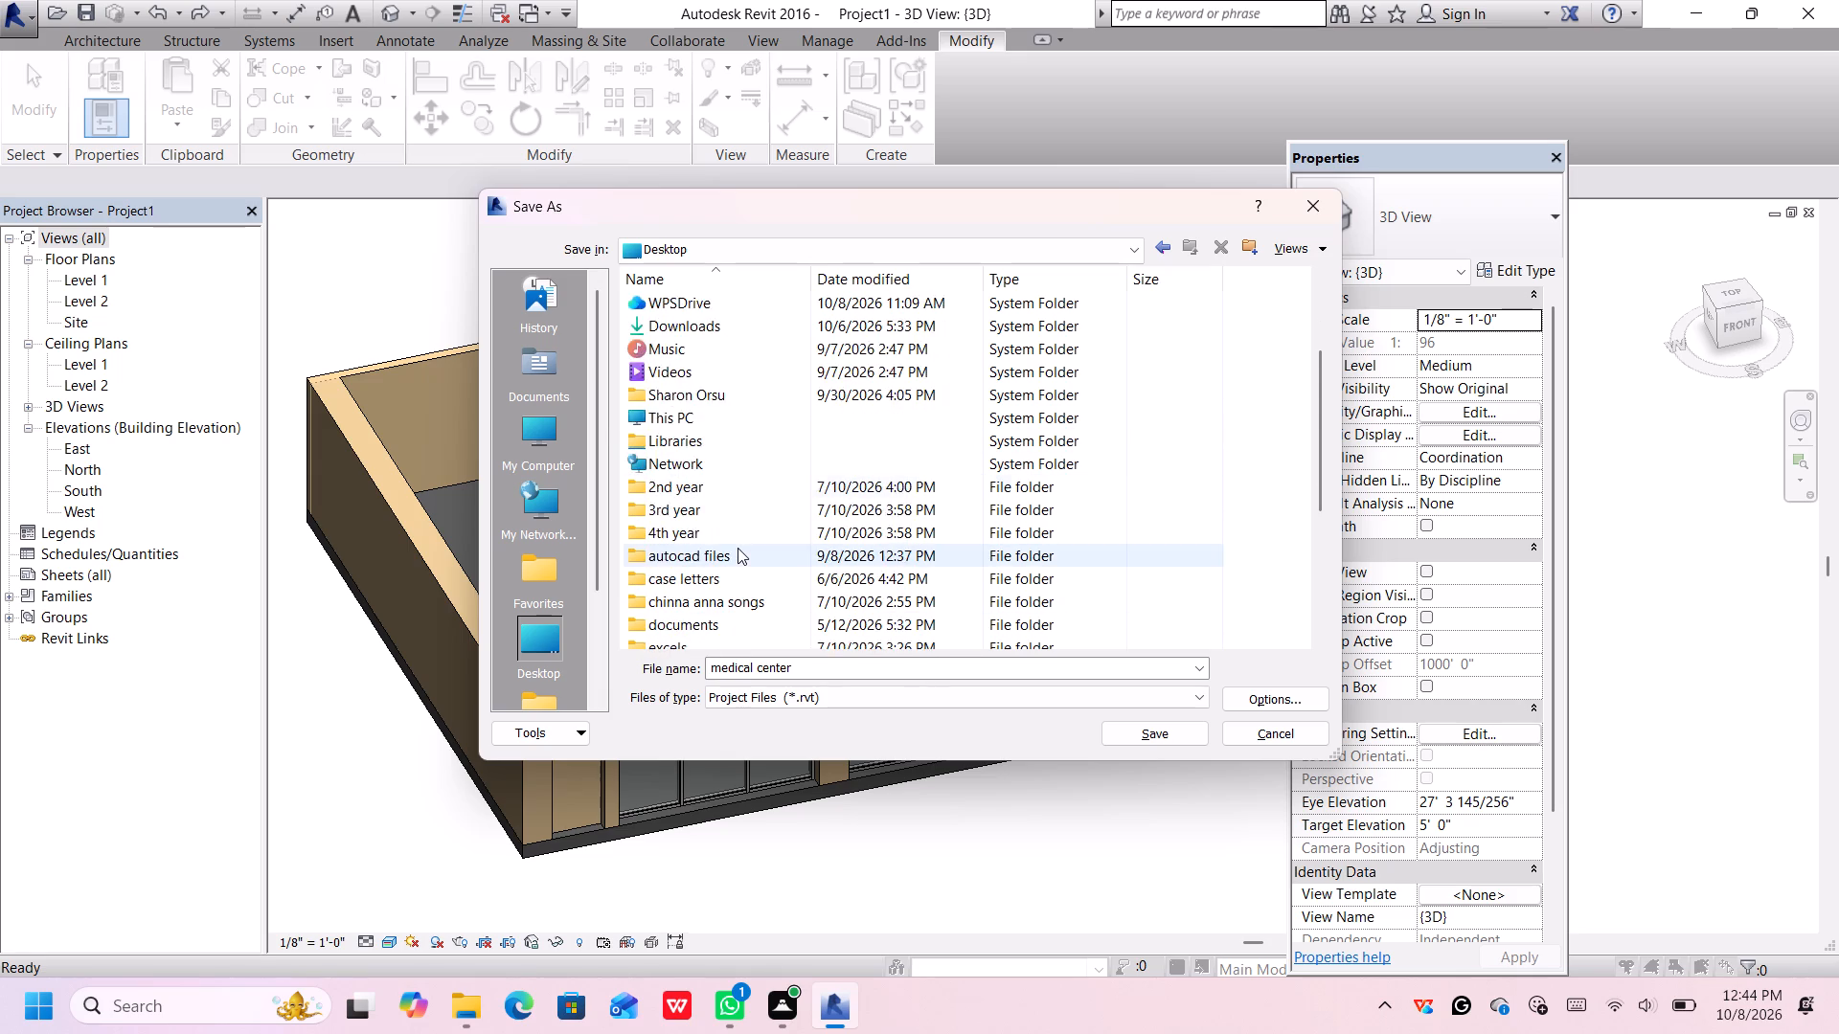
Save the project as medical center in the Desktop folder synbiosis solutions > civil dwg 2 > medical center.
scroll(738, 548, "down", 2)
scroll(723, 624, "down", 2)
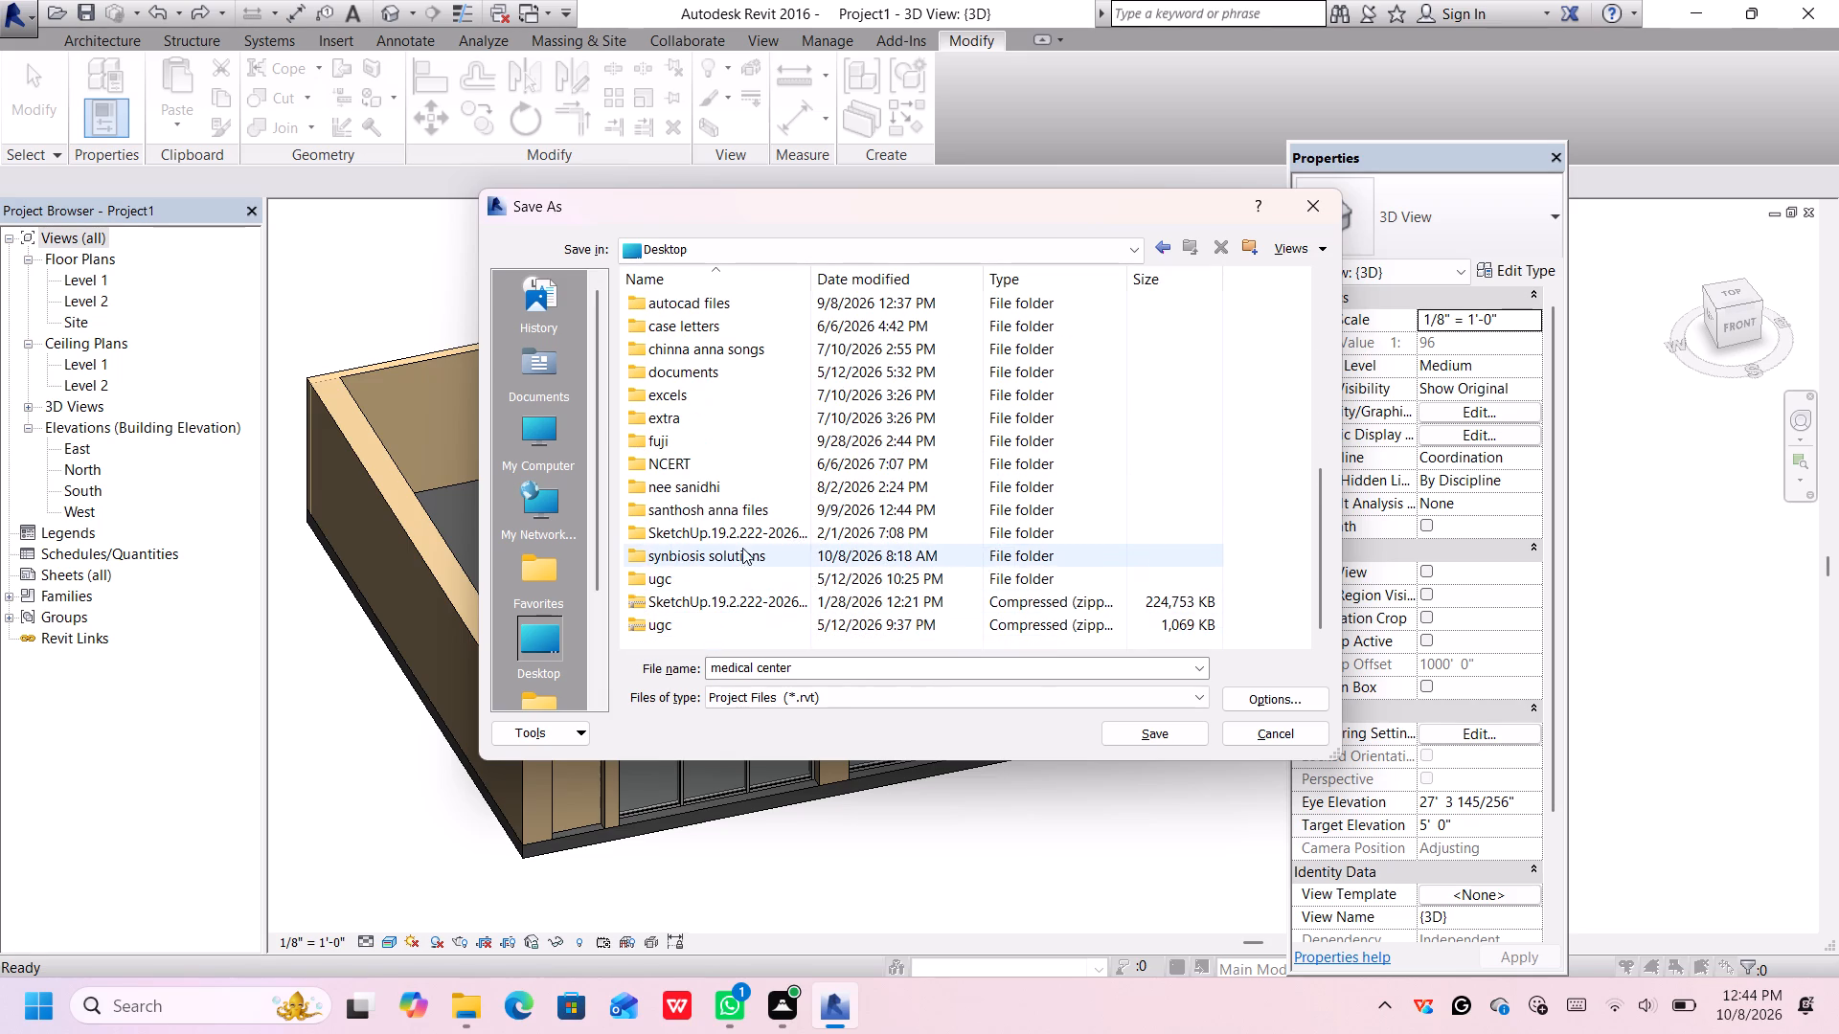
double_click(746, 545)
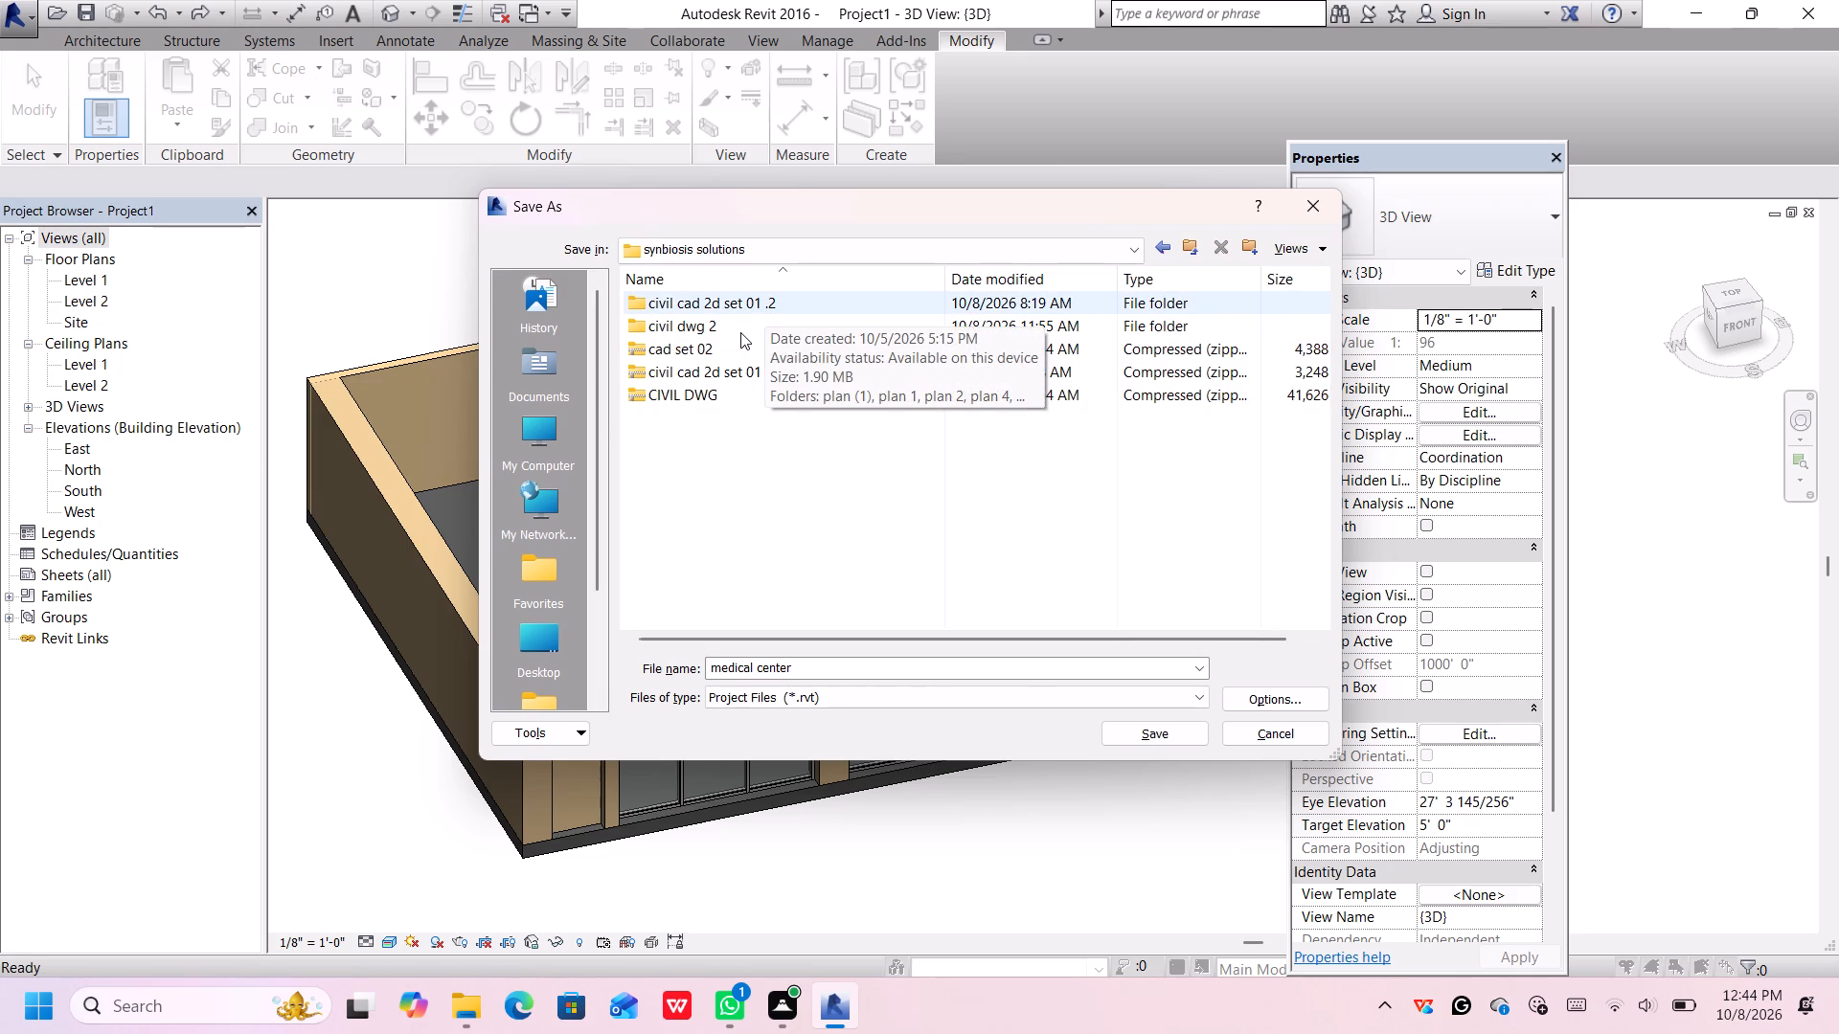
left_click(740, 332)
double_click(739, 328)
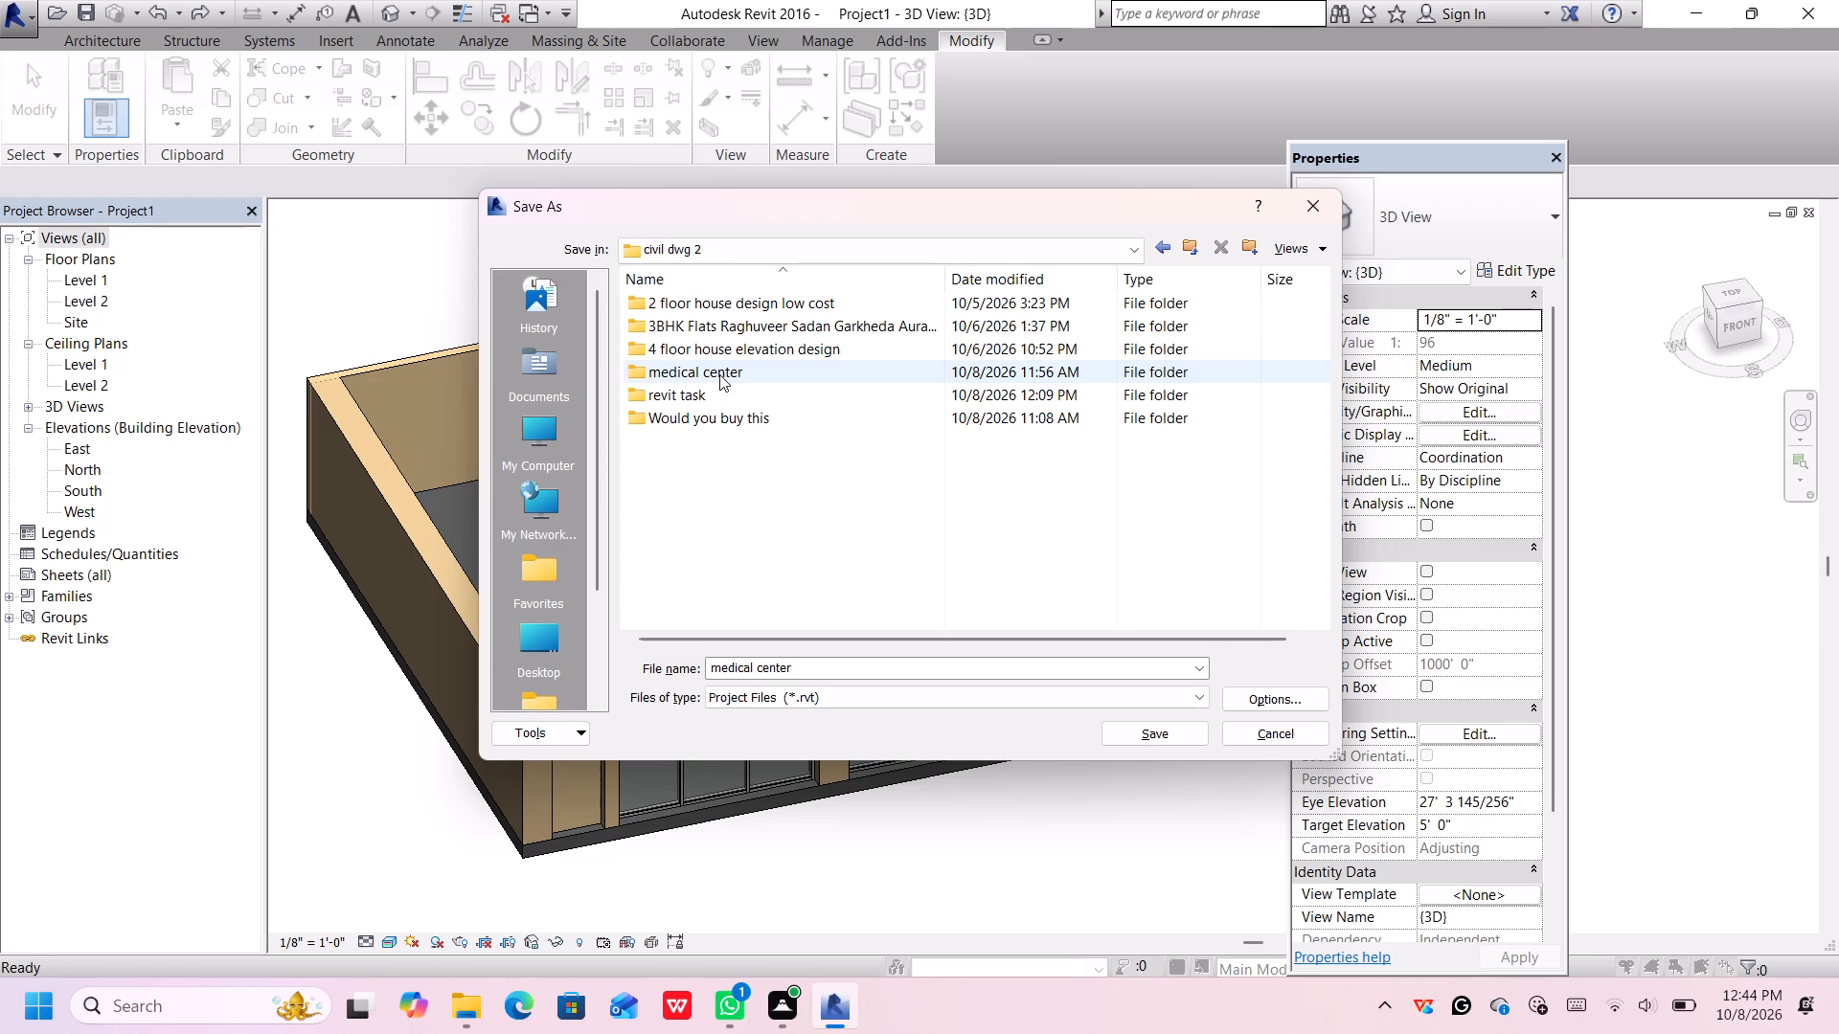
double_click(722, 371)
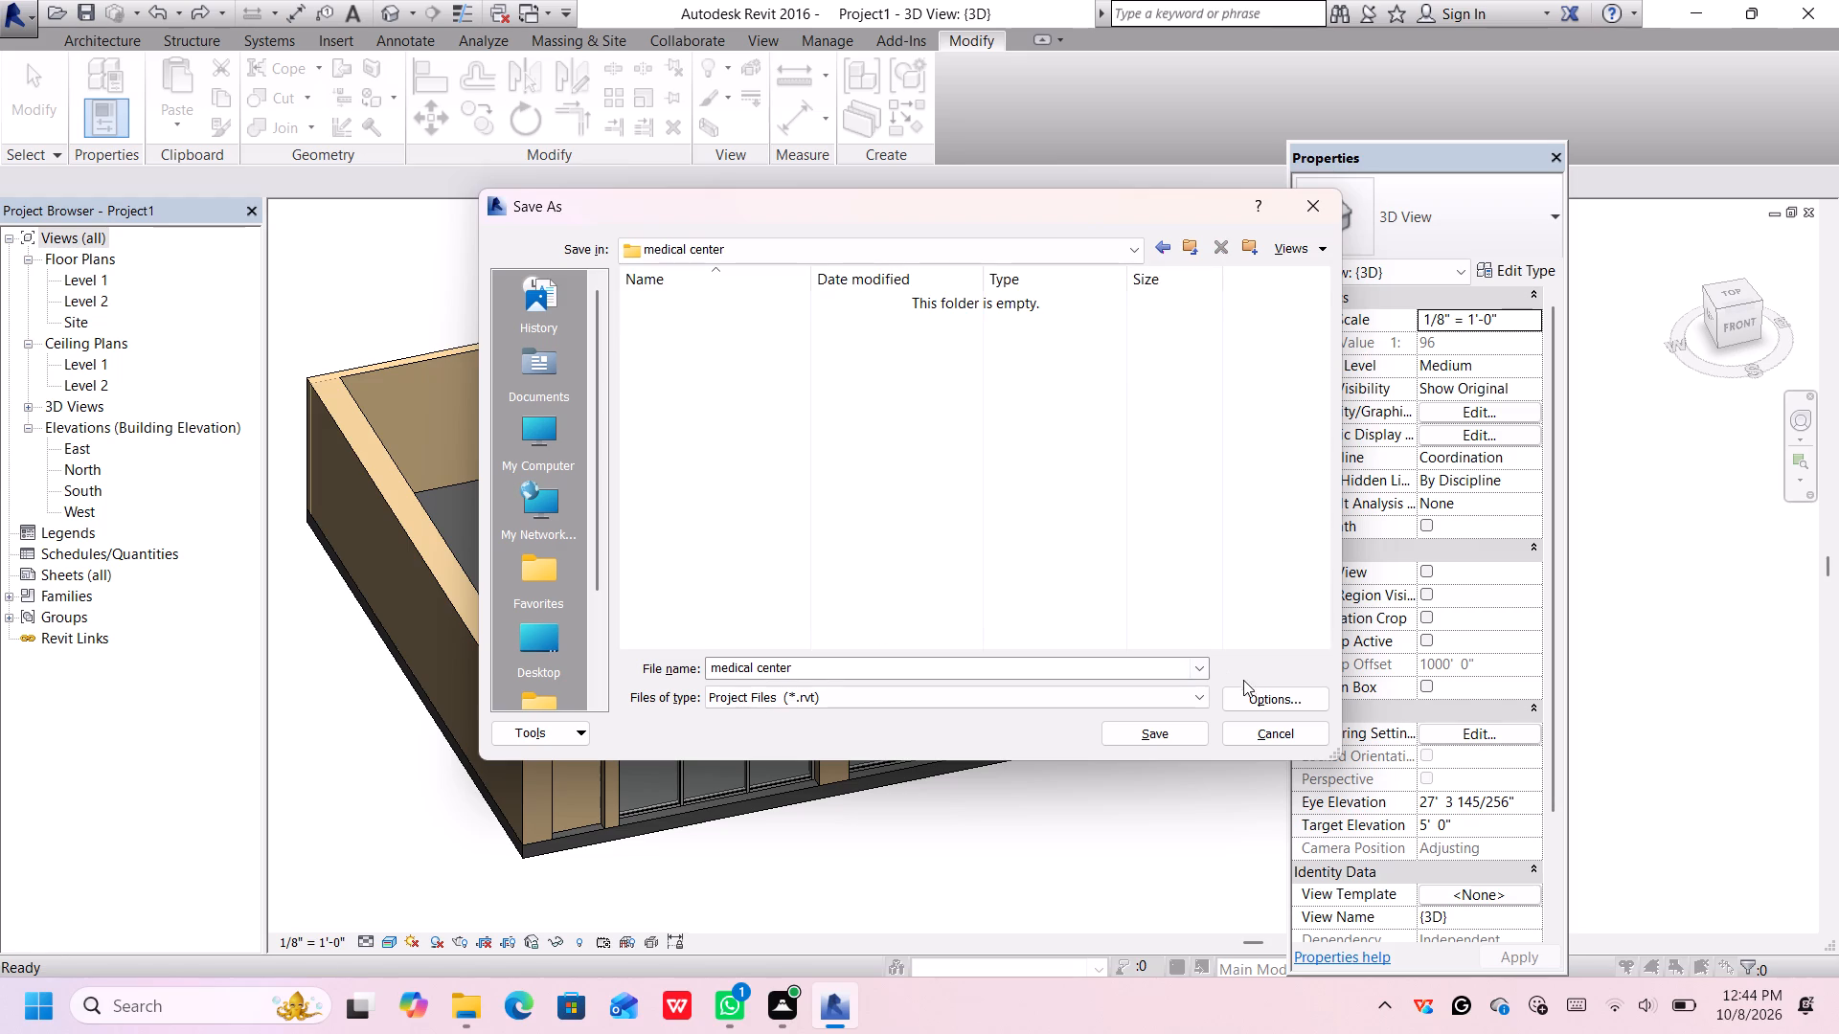
left_click(1143, 733)
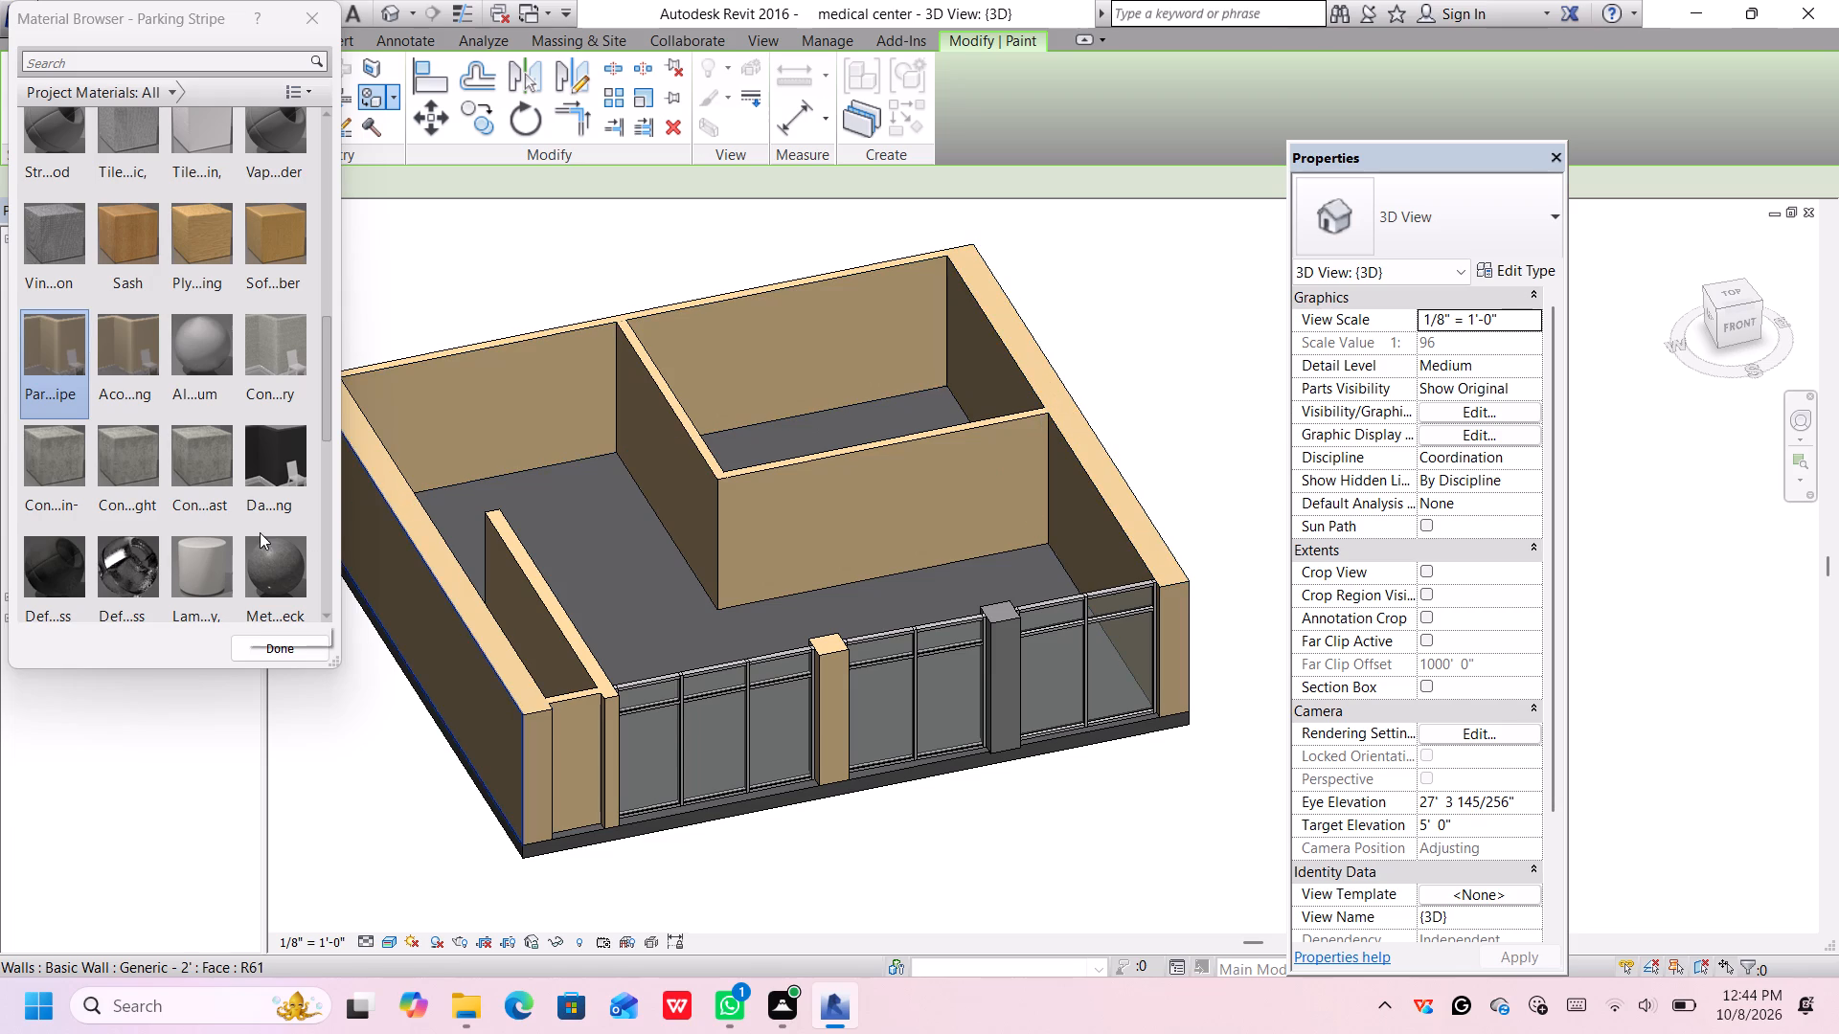
Paint the front, top and side faces of the grey storefront column with the Damp-proofing material.
left_click(273, 442)
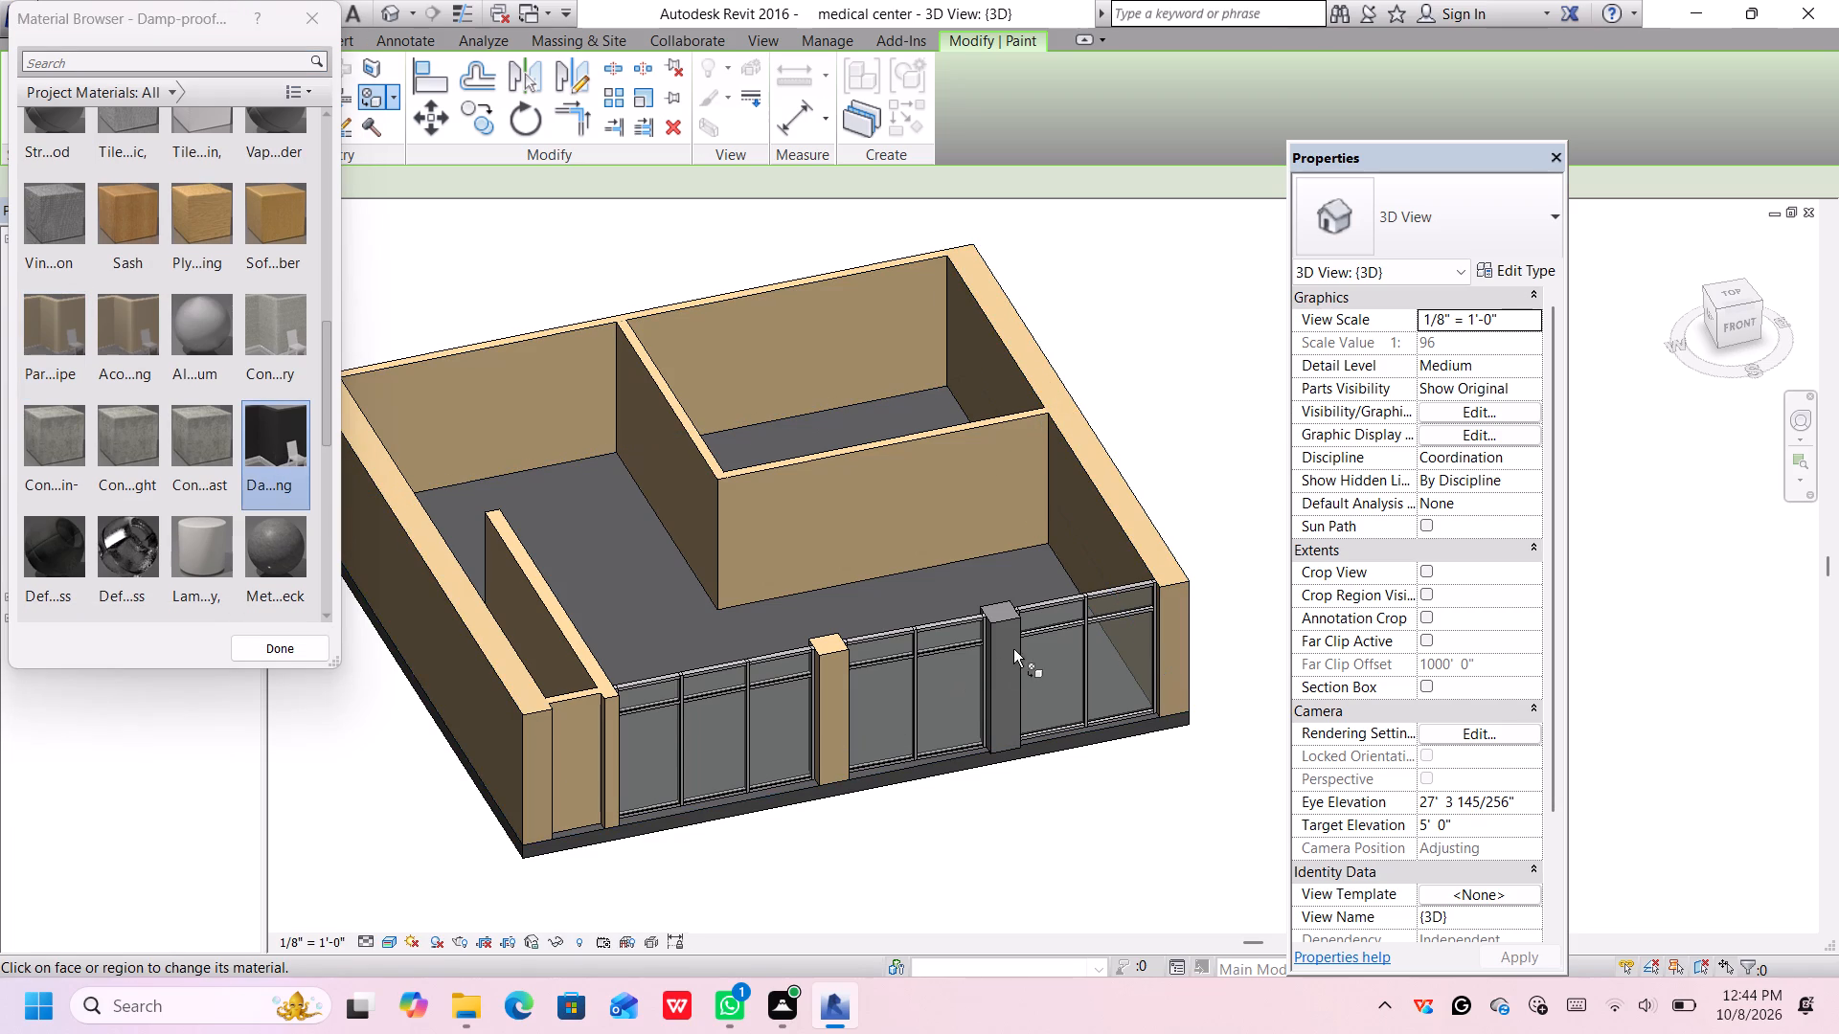
scroll(1010, 641, "up", 10)
left_click(997, 636)
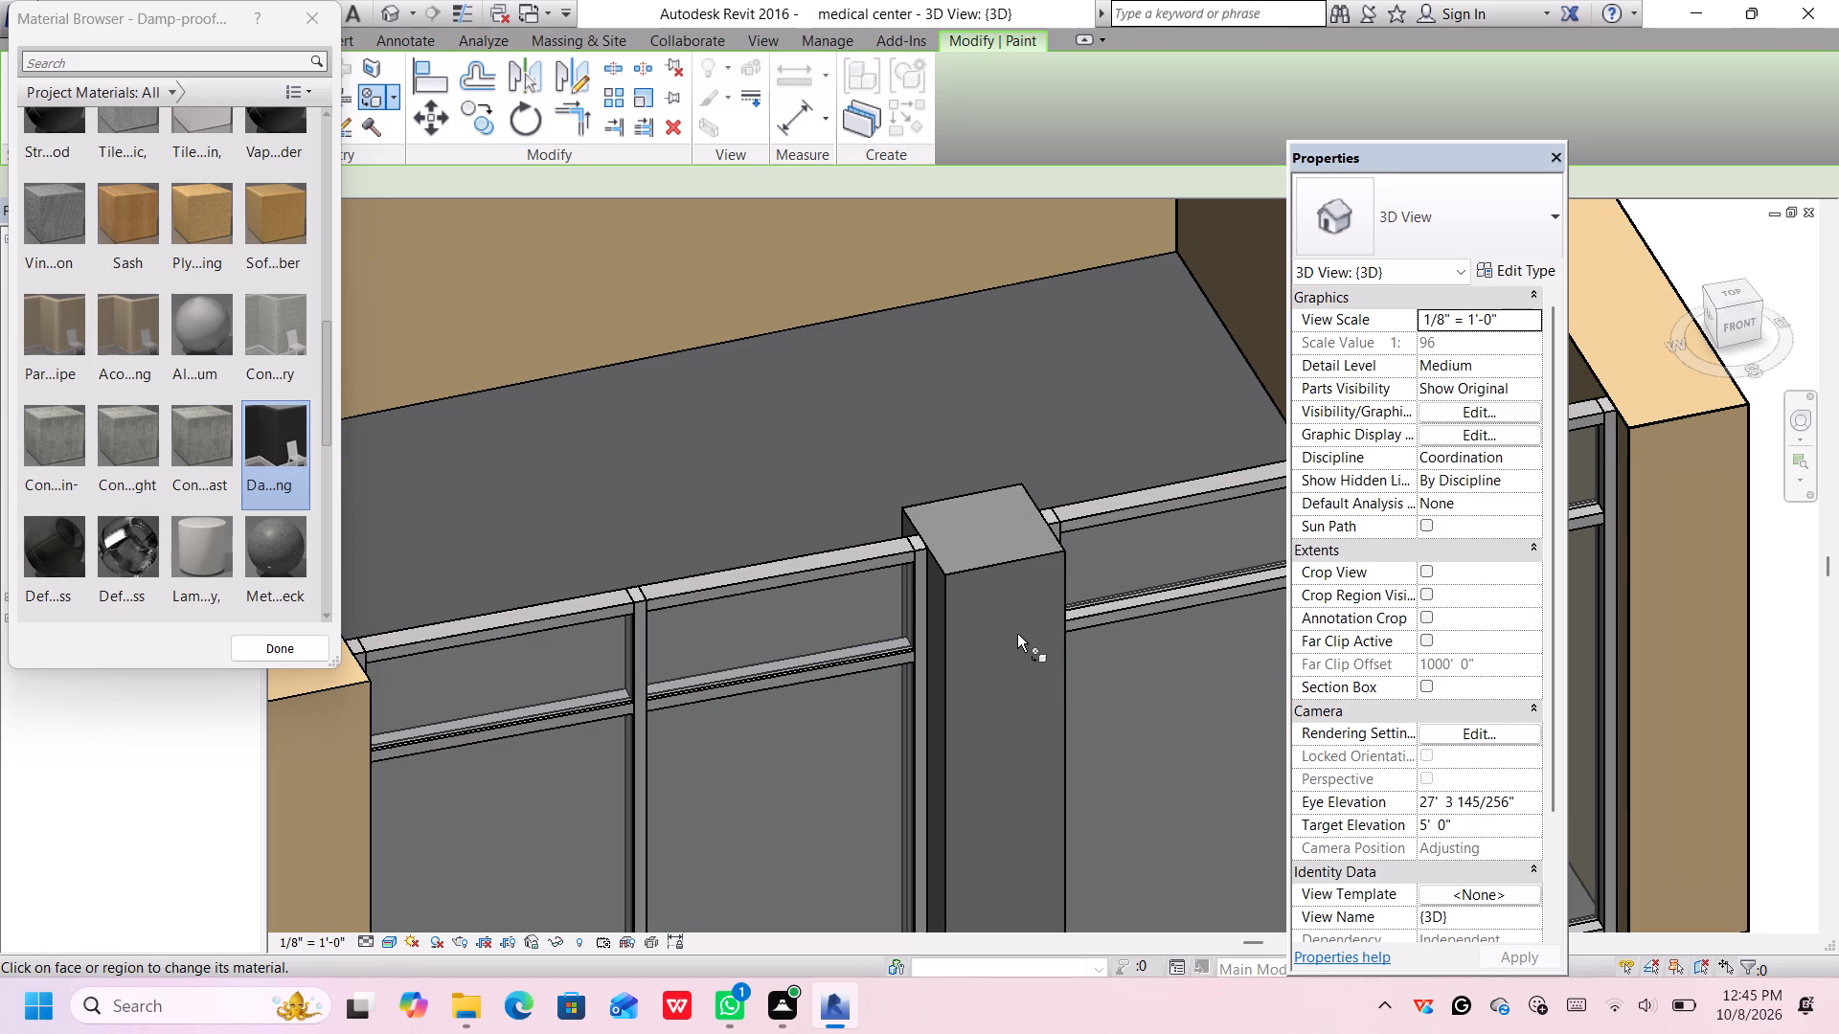
left_click(993, 627)
scroll(1006, 663, "down", 7)
middle_click_drag(1014, 692, 939, 576)
scroll(940, 610, "up", 5)
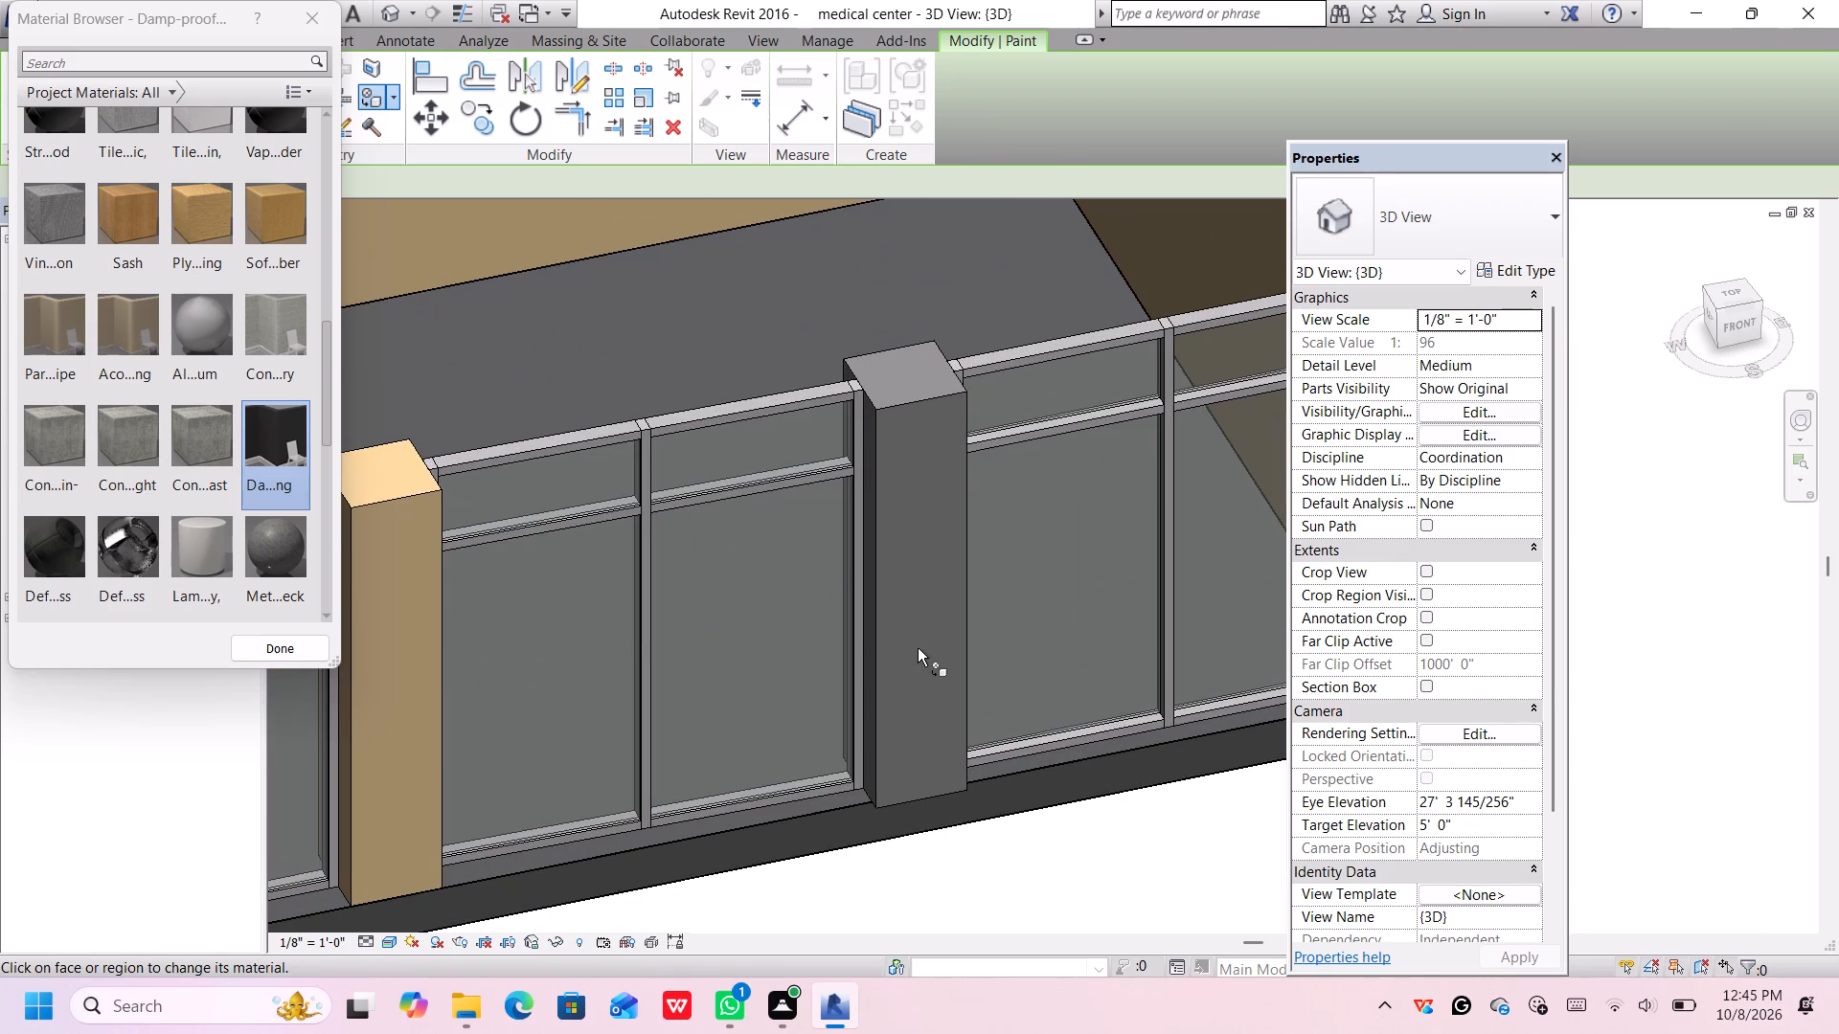
left_click(918, 648)
left_click(914, 609)
double_click(911, 378)
scroll(886, 524, "up", 3)
left_click(869, 512)
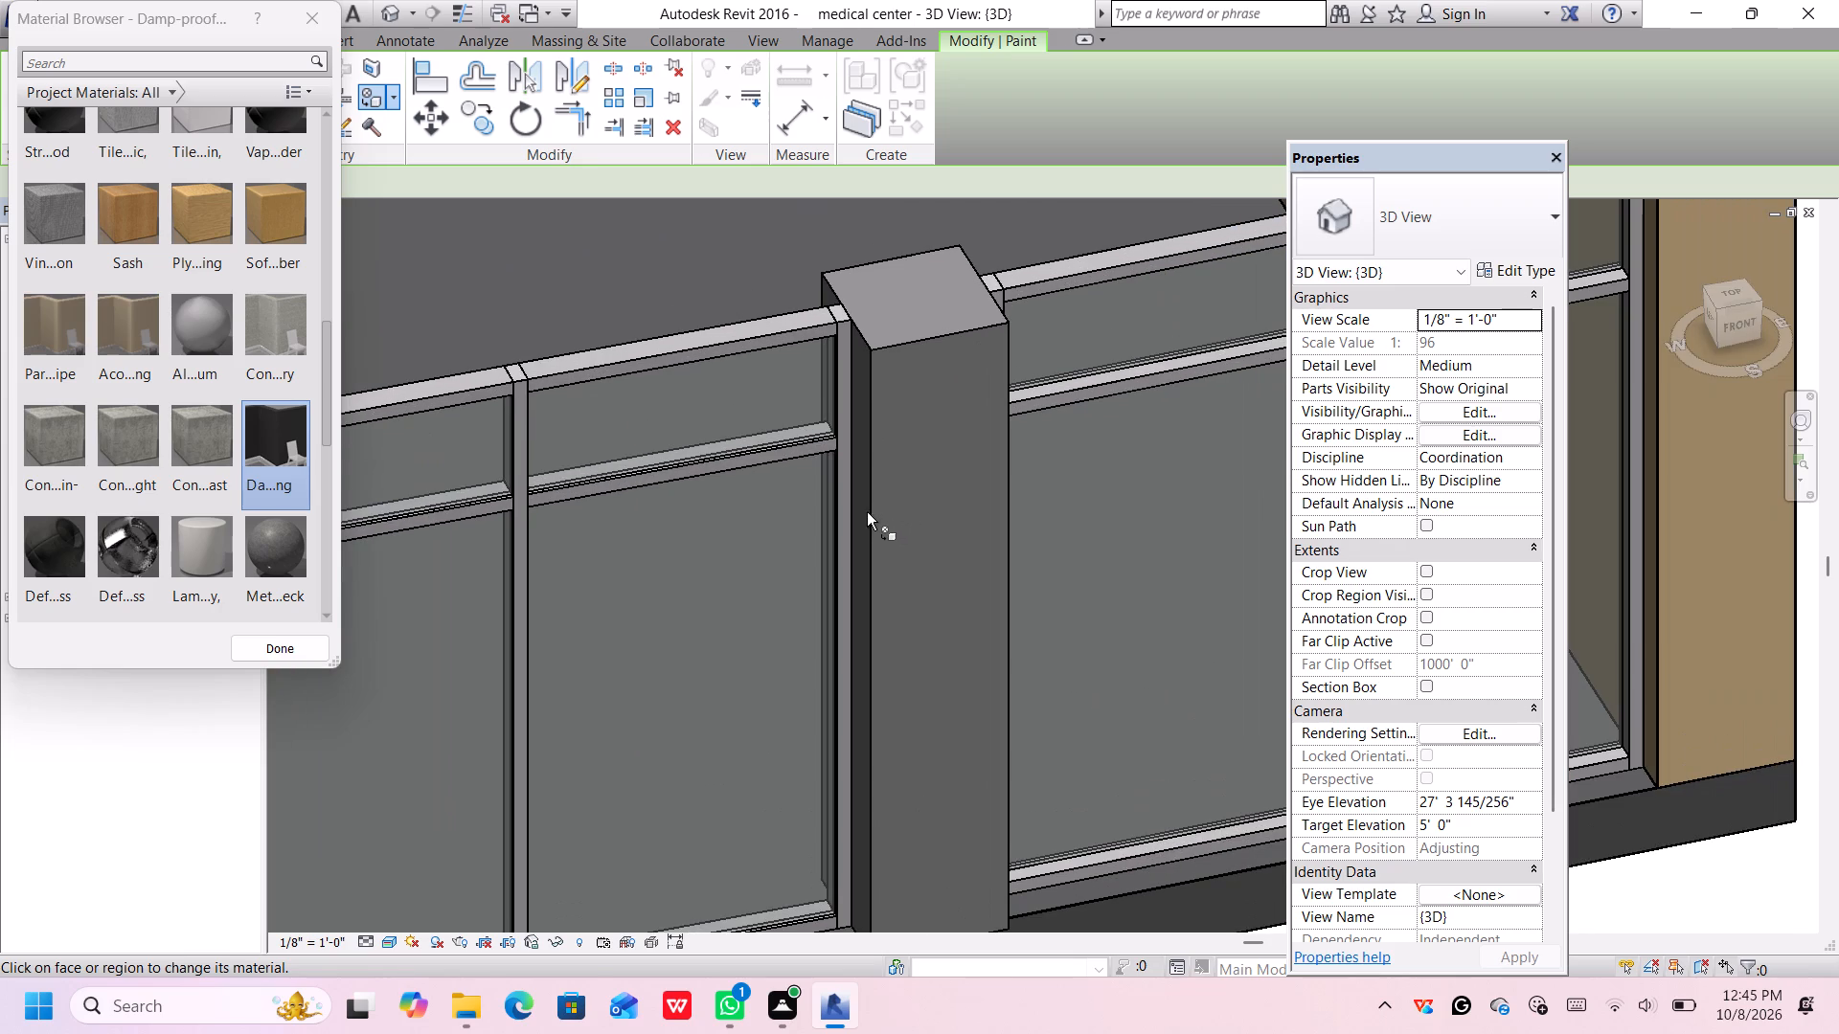
middle_click_drag(867, 512, 938, 517)
double_click(928, 519)
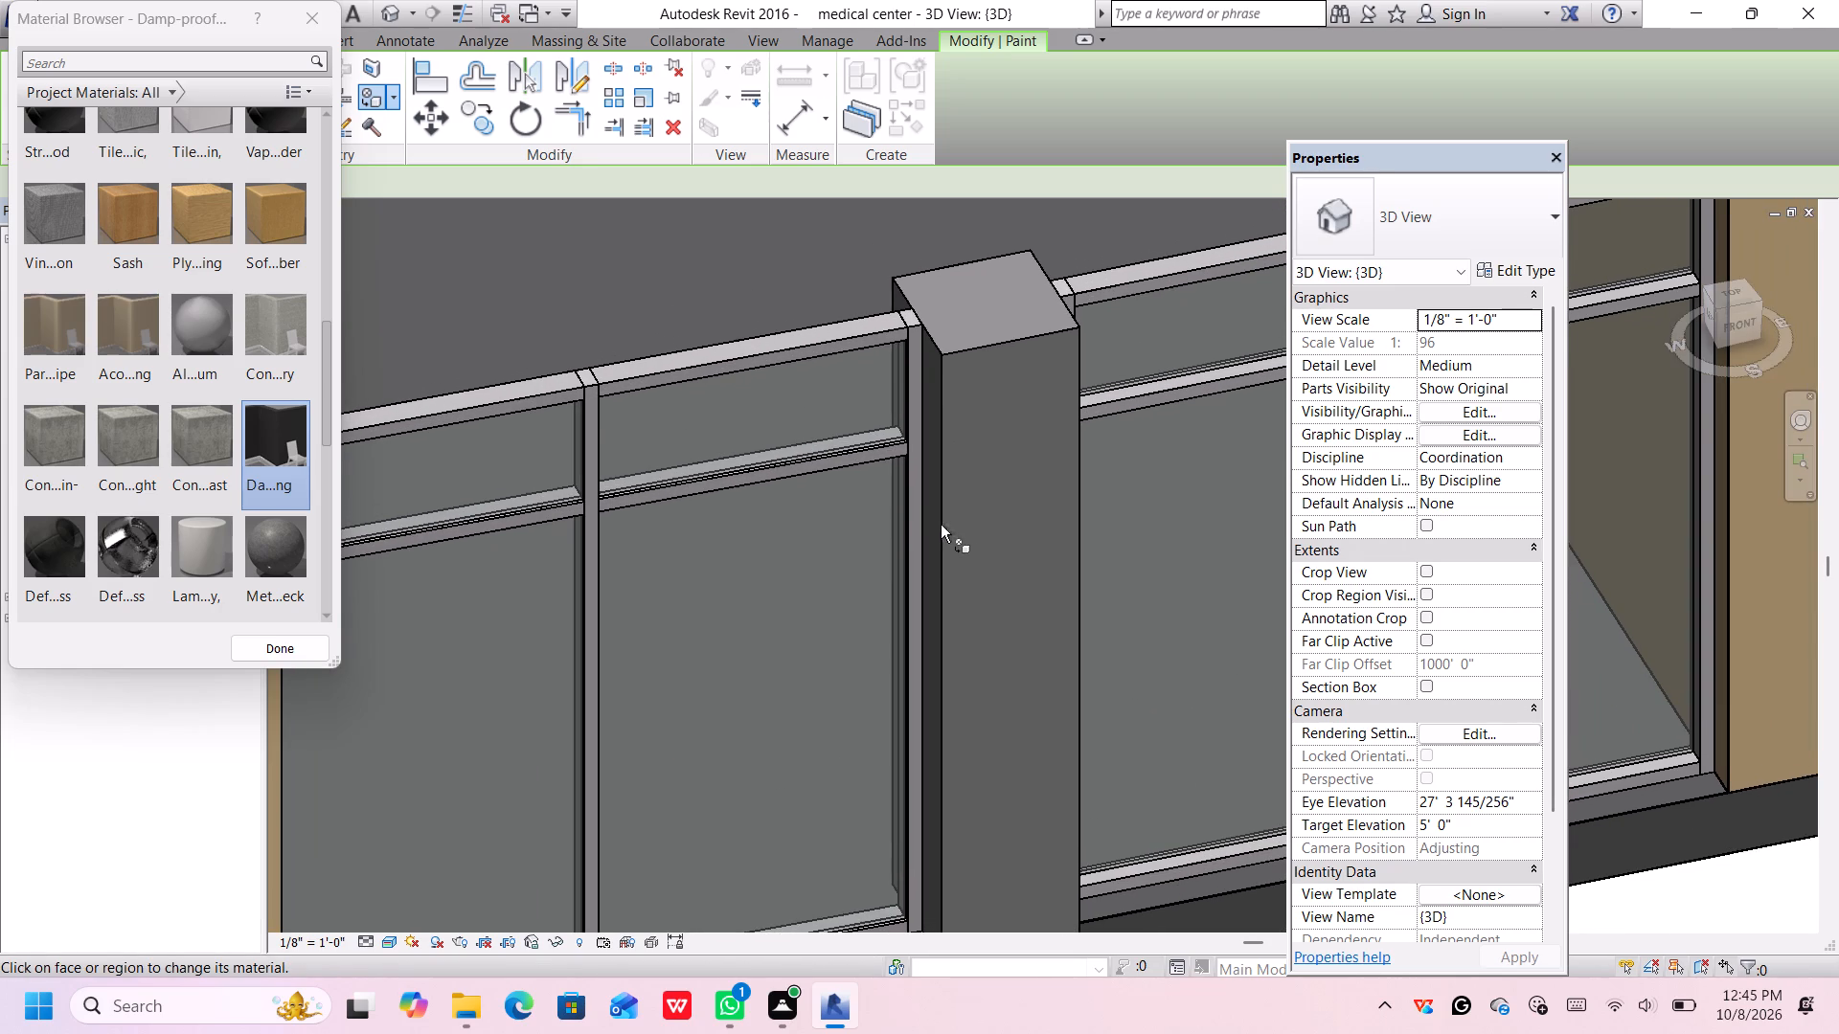
scroll(976, 547, "down", 5)
key("Escape")
Restart Paint with the Damp-proofing material and apply it to the grey storefront column's front face.
middle_click_drag(977, 551, 975, 521)
scroll(965, 562, "up", 4)
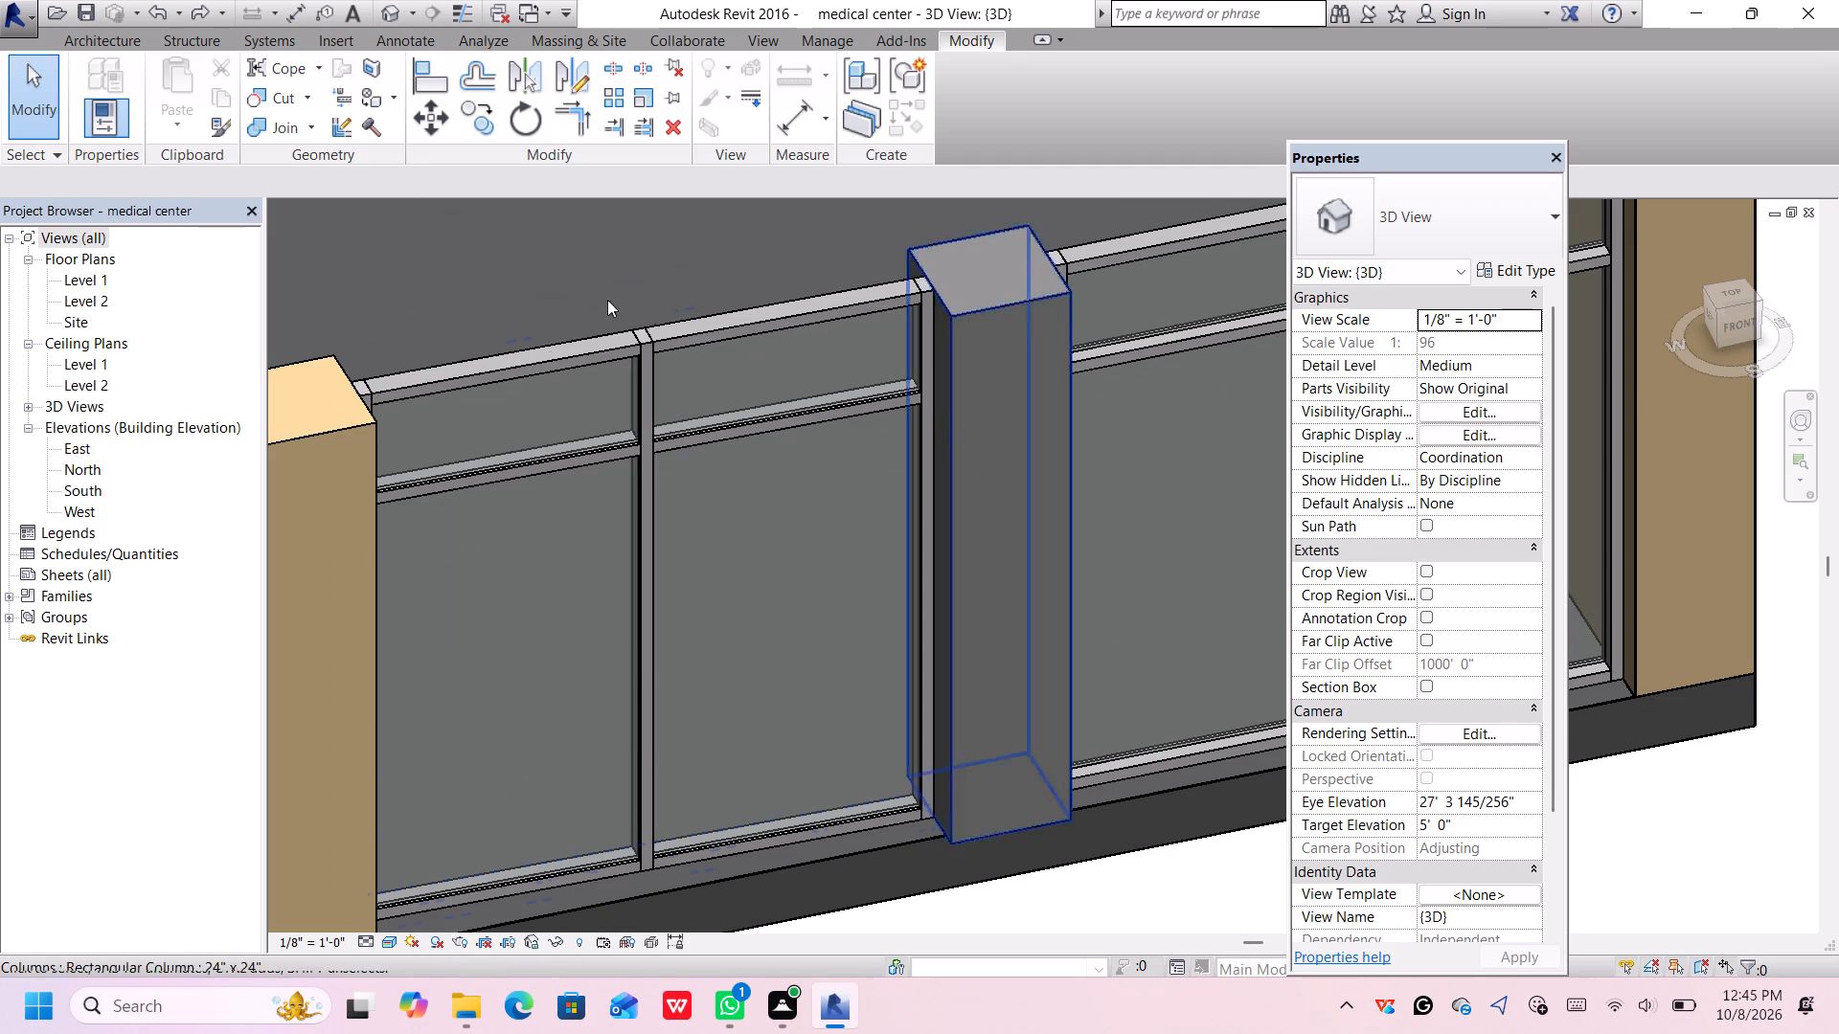
left_click(368, 95)
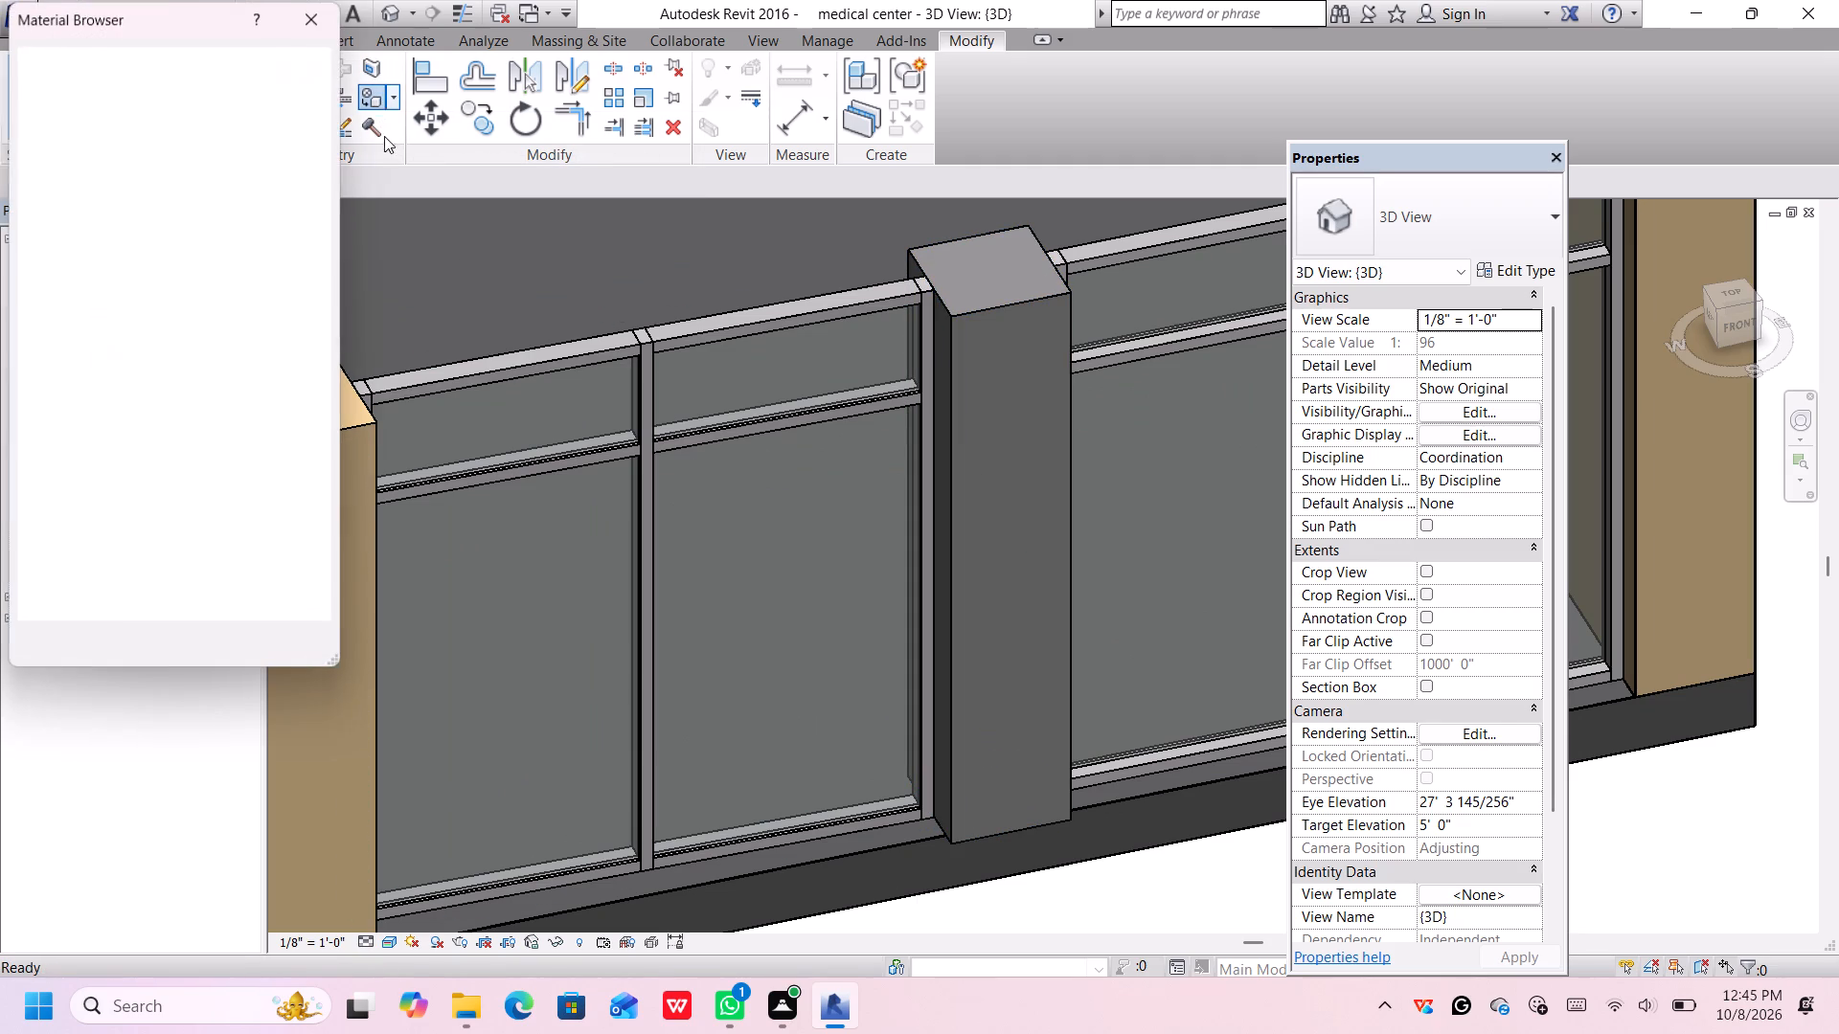
left_click(276, 462)
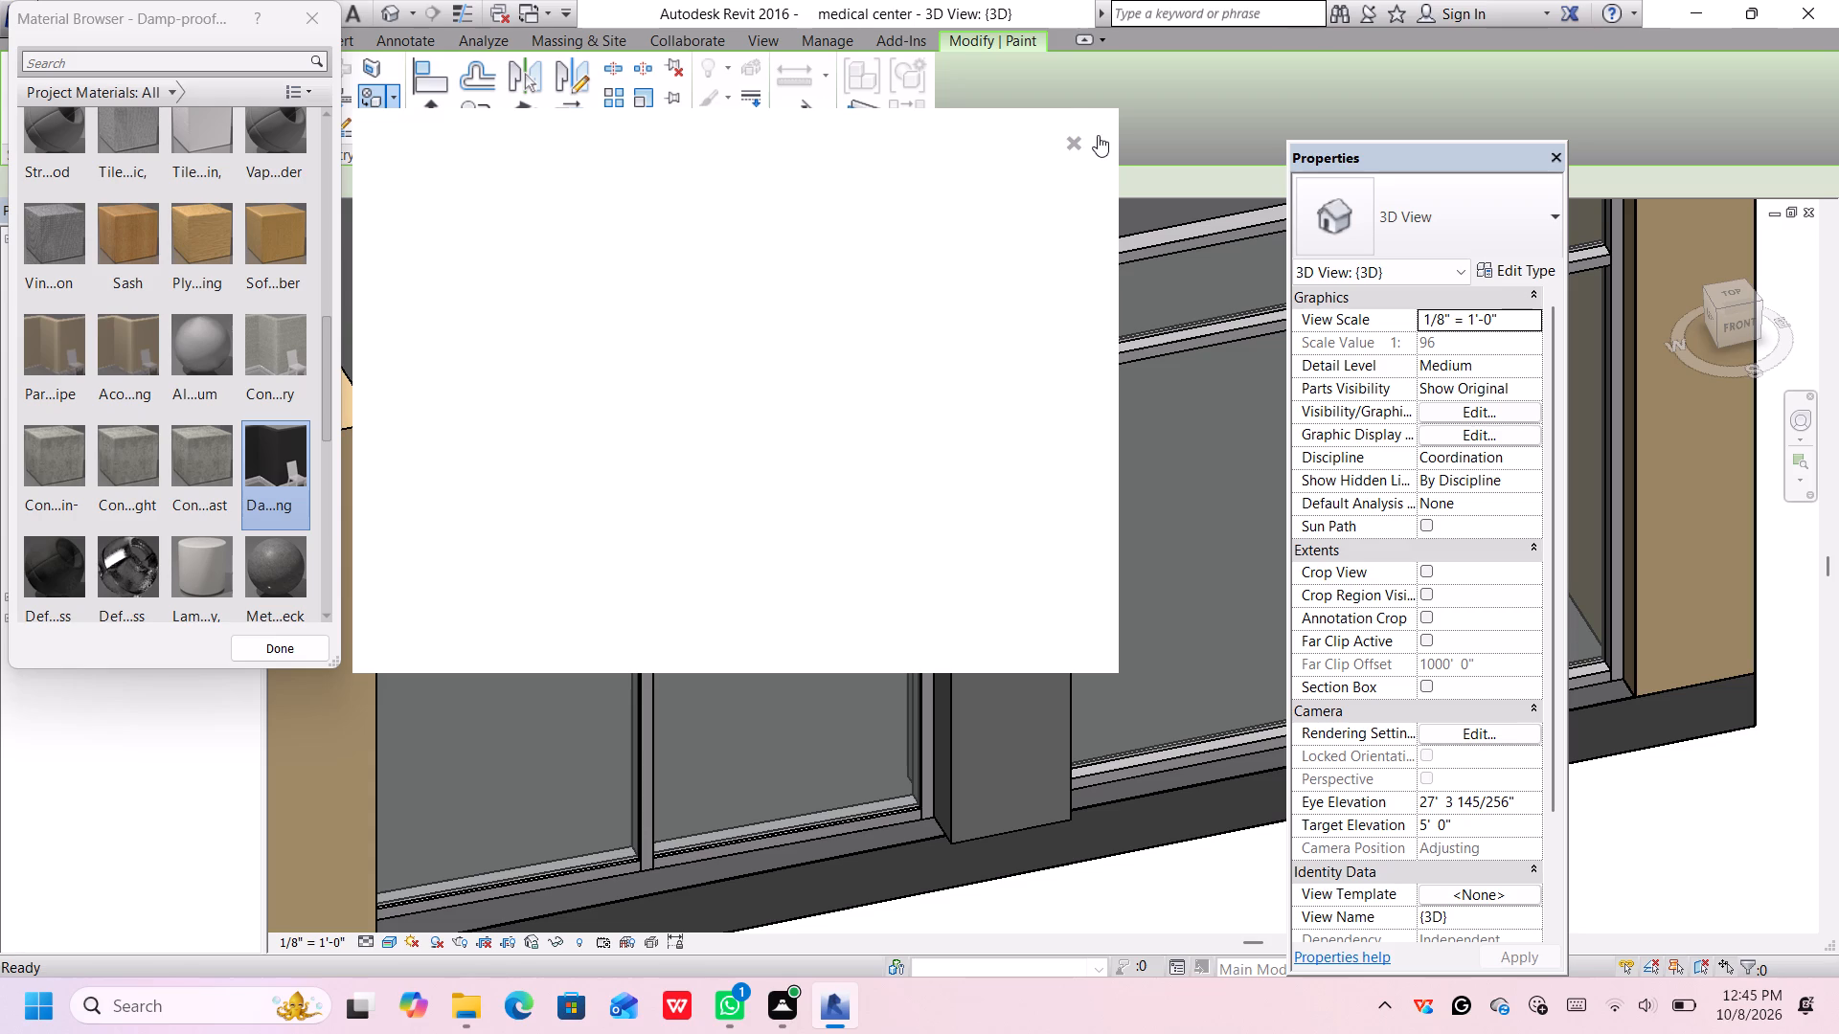
left_click(1070, 137)
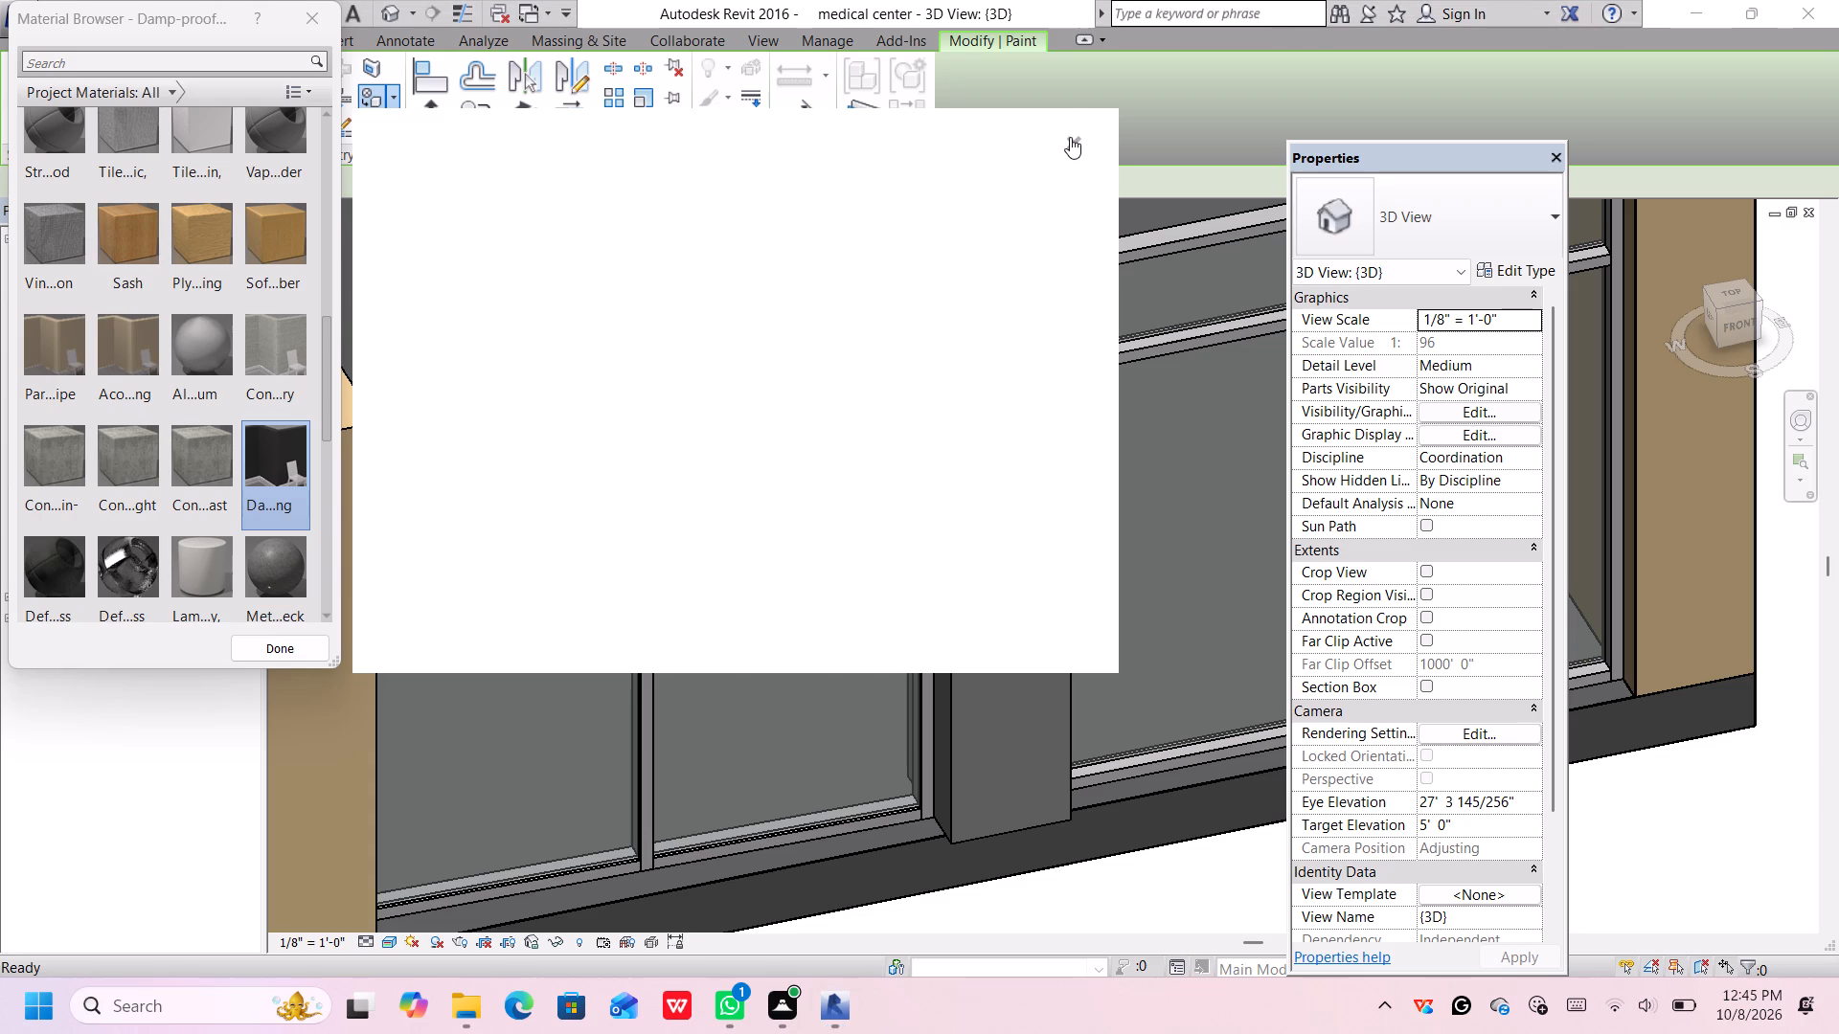
left_click(1008, 427)
double_click(1007, 424)
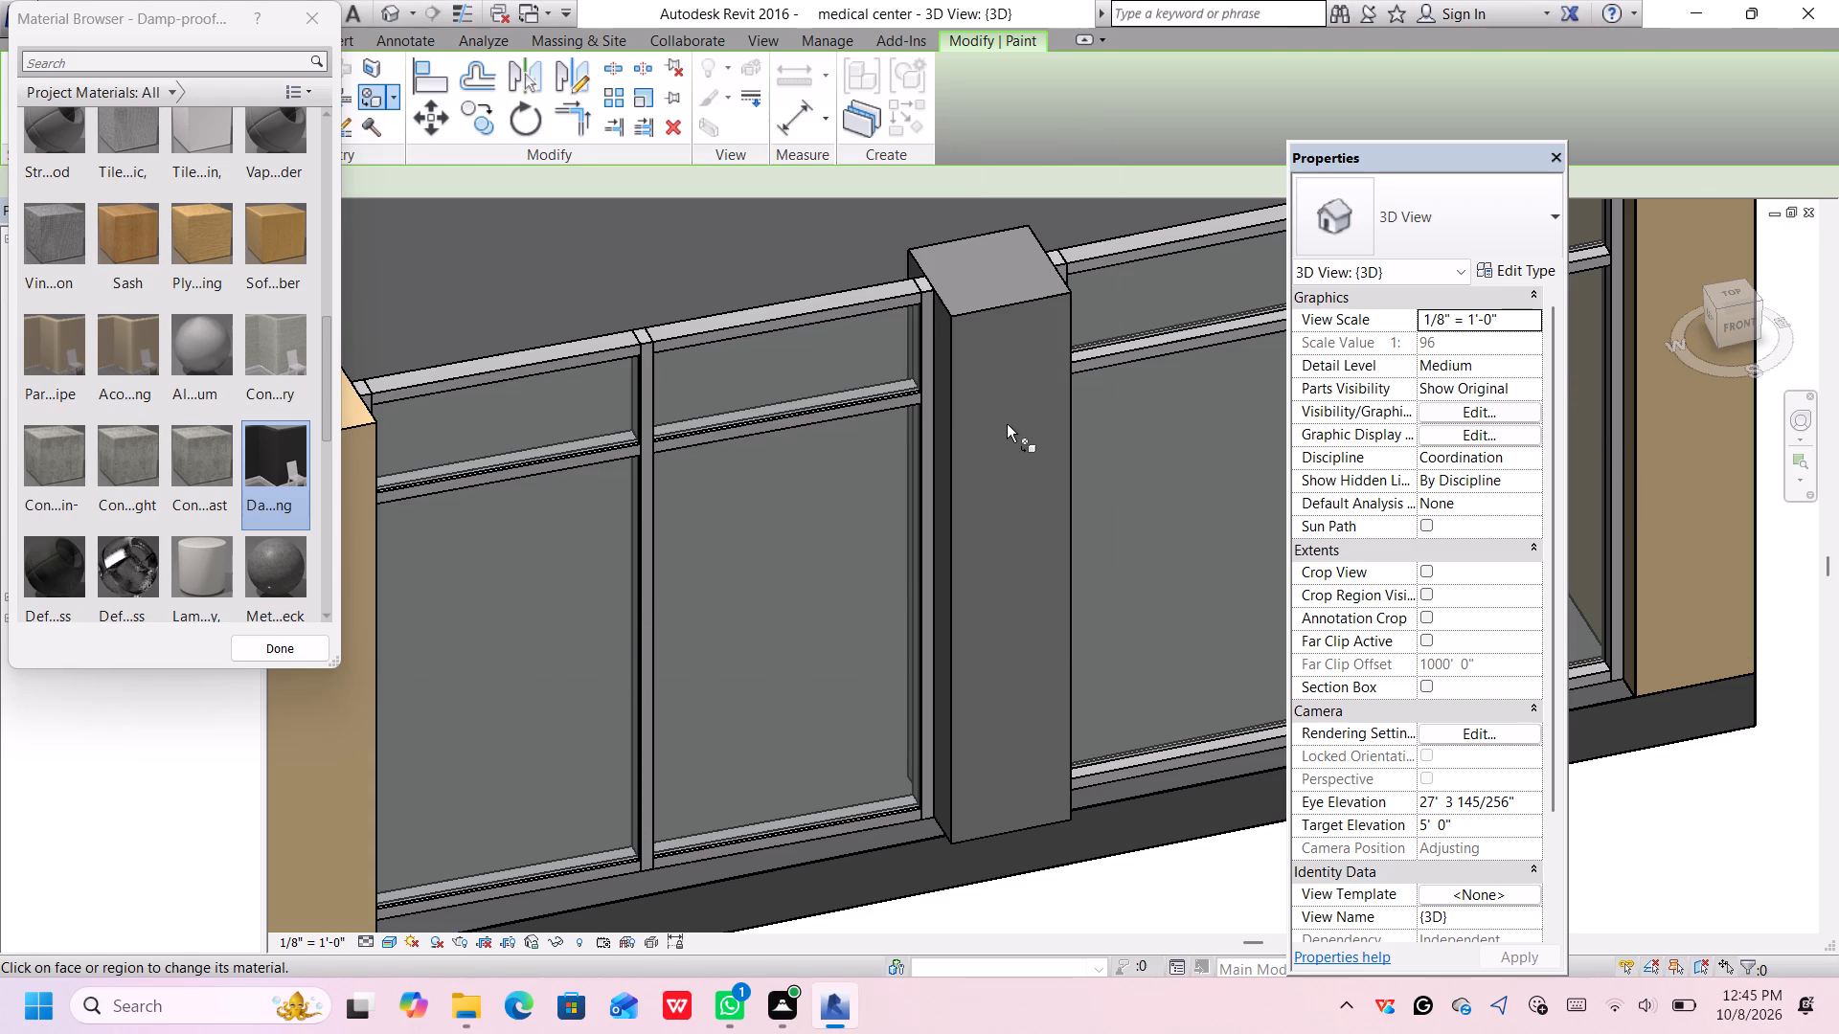
Paint the grey storefront column's top face with the Damp-proofing material and finish painting.
scroll(1005, 419, "down", 4)
middle_click_drag(1005, 414, 1006, 416)
scroll(1005, 414, "down", 1)
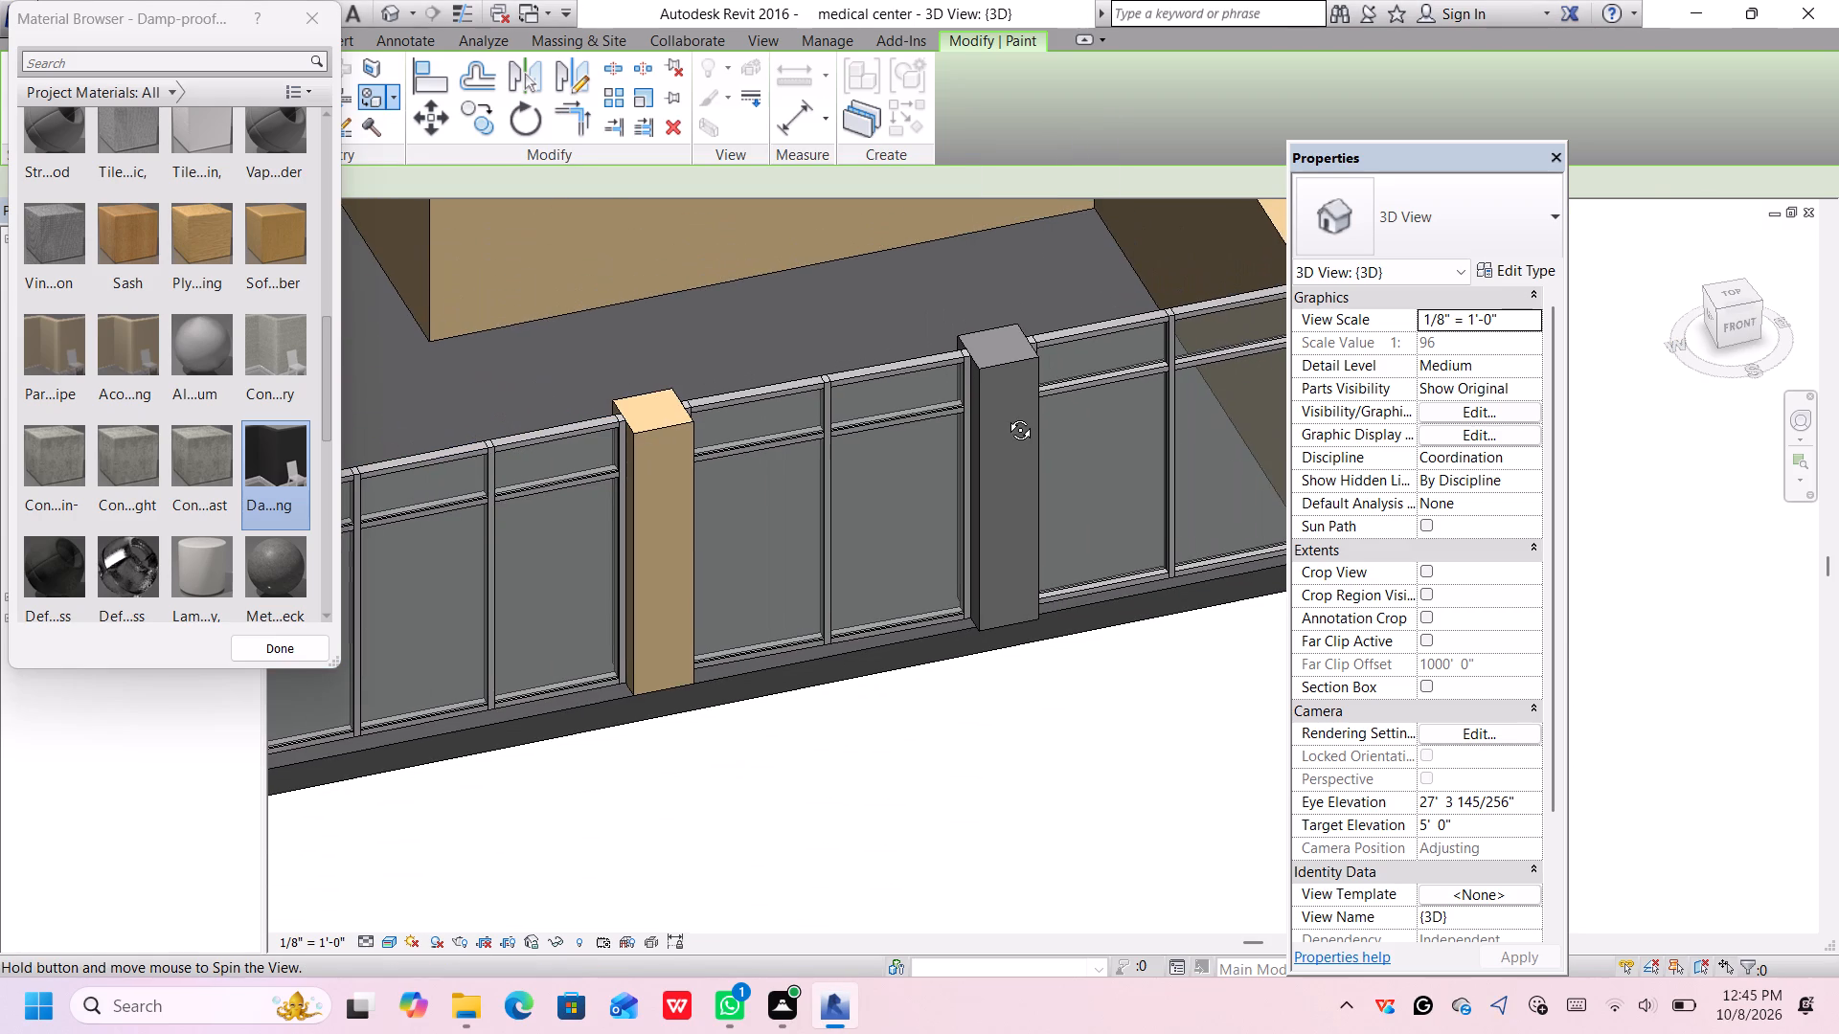
middle_click_drag(1006, 416, 1052, 548)
scroll(1009, 239, "up", 2)
scroll(1009, 243, "down", 1)
scroll(1010, 247, "up", 3)
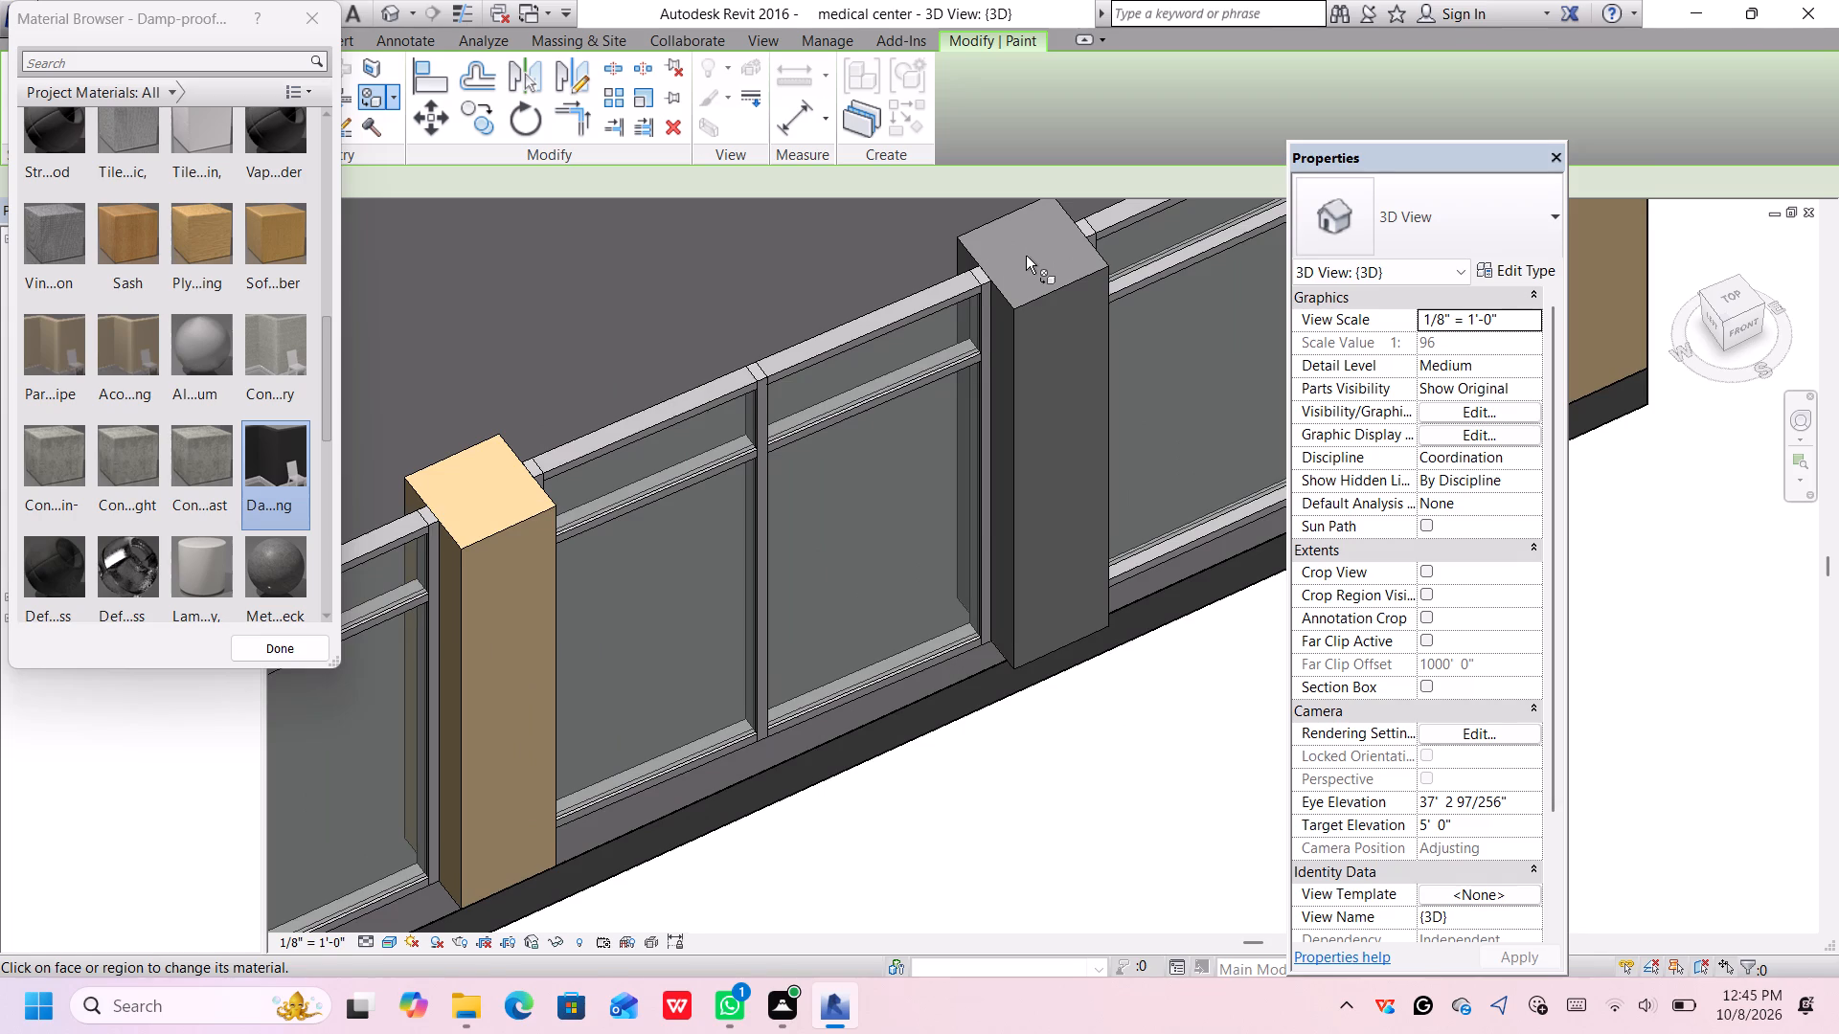
middle_click_drag(1026, 260, 934, 452)
left_click(936, 444)
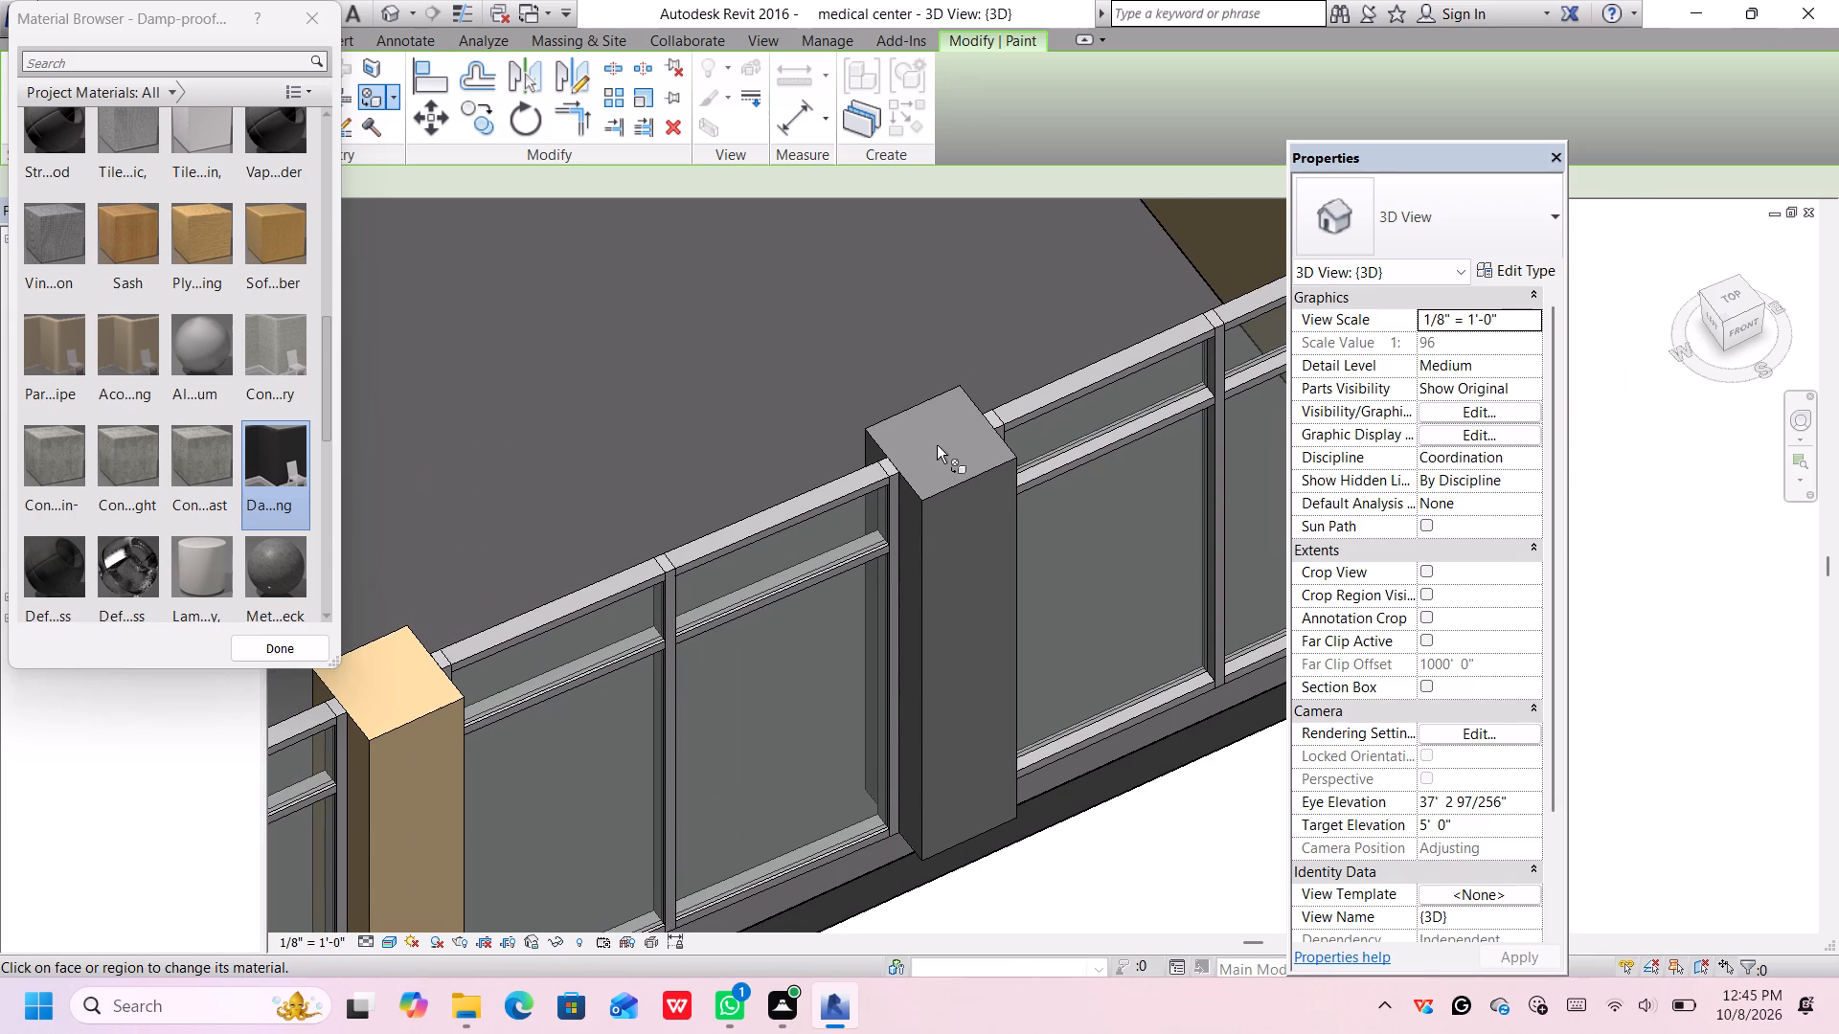
middle_click_drag(932, 446, 937, 621)
scroll(930, 509, "up", 8)
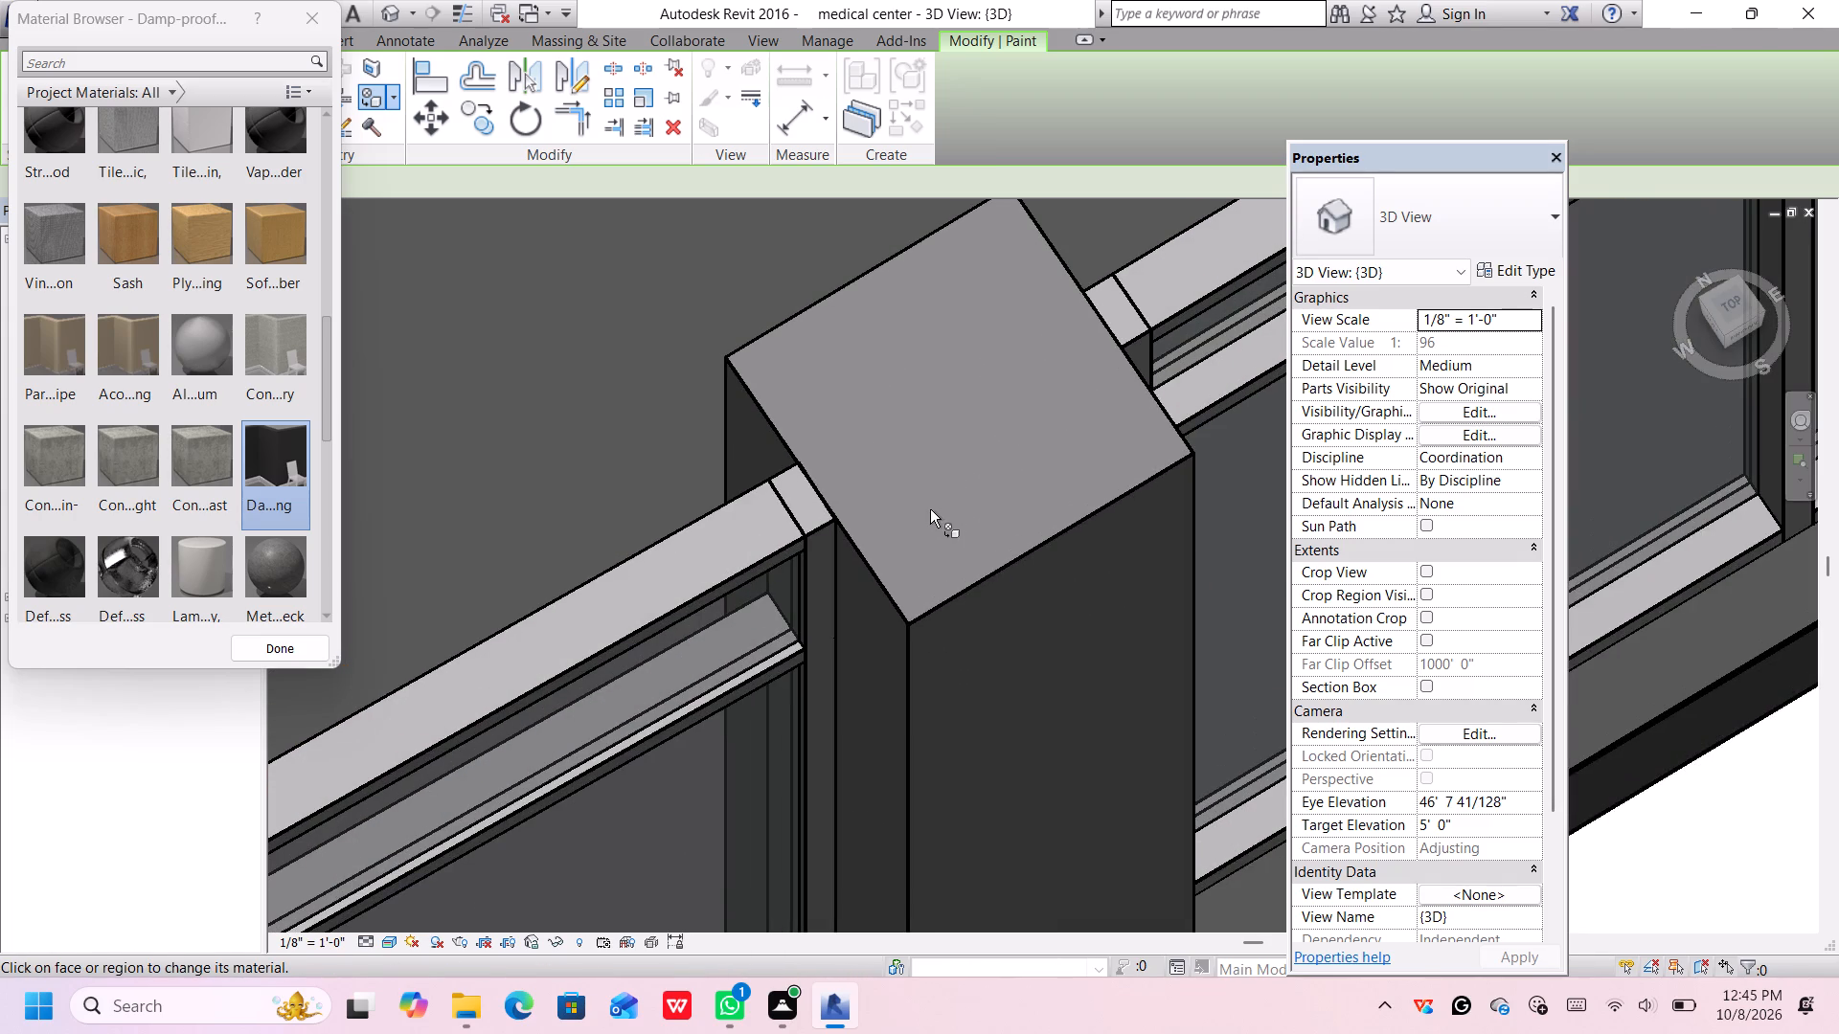
double_click(934, 487)
scroll(934, 487, "down", 11)
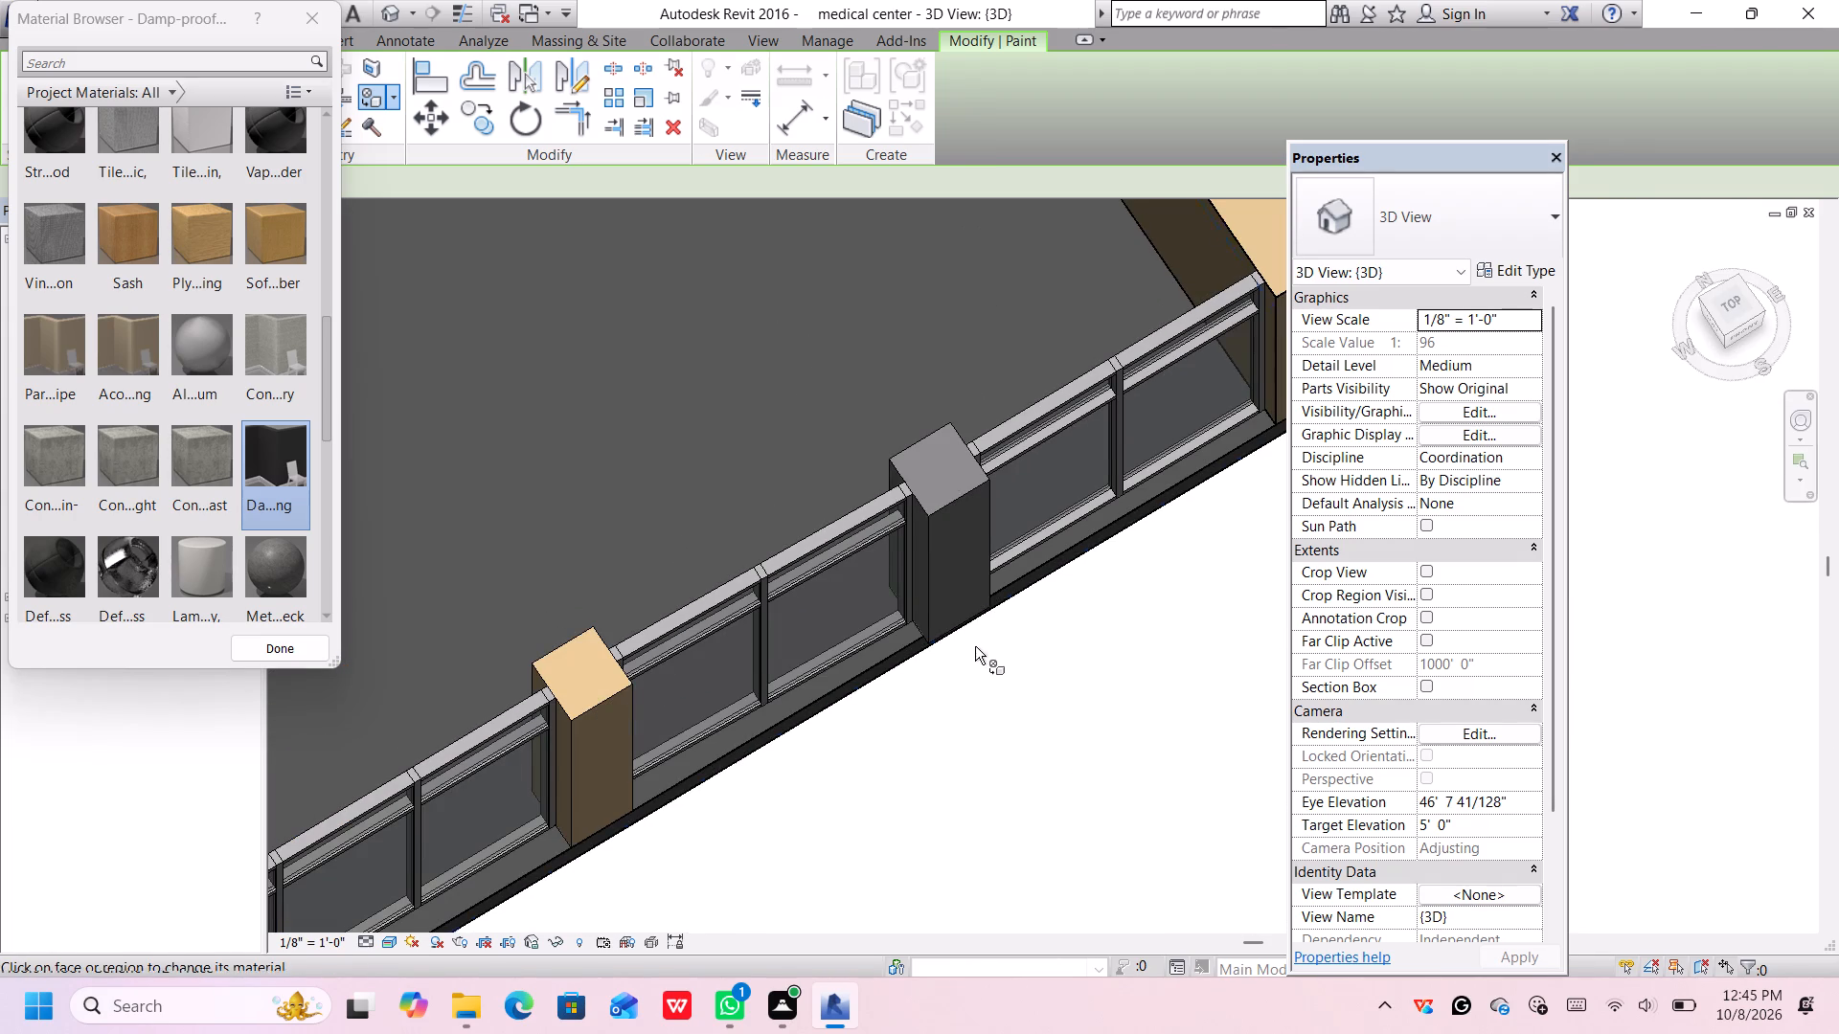
middle_click_drag(977, 648, 898, 488)
scroll(938, 658, "down", 2)
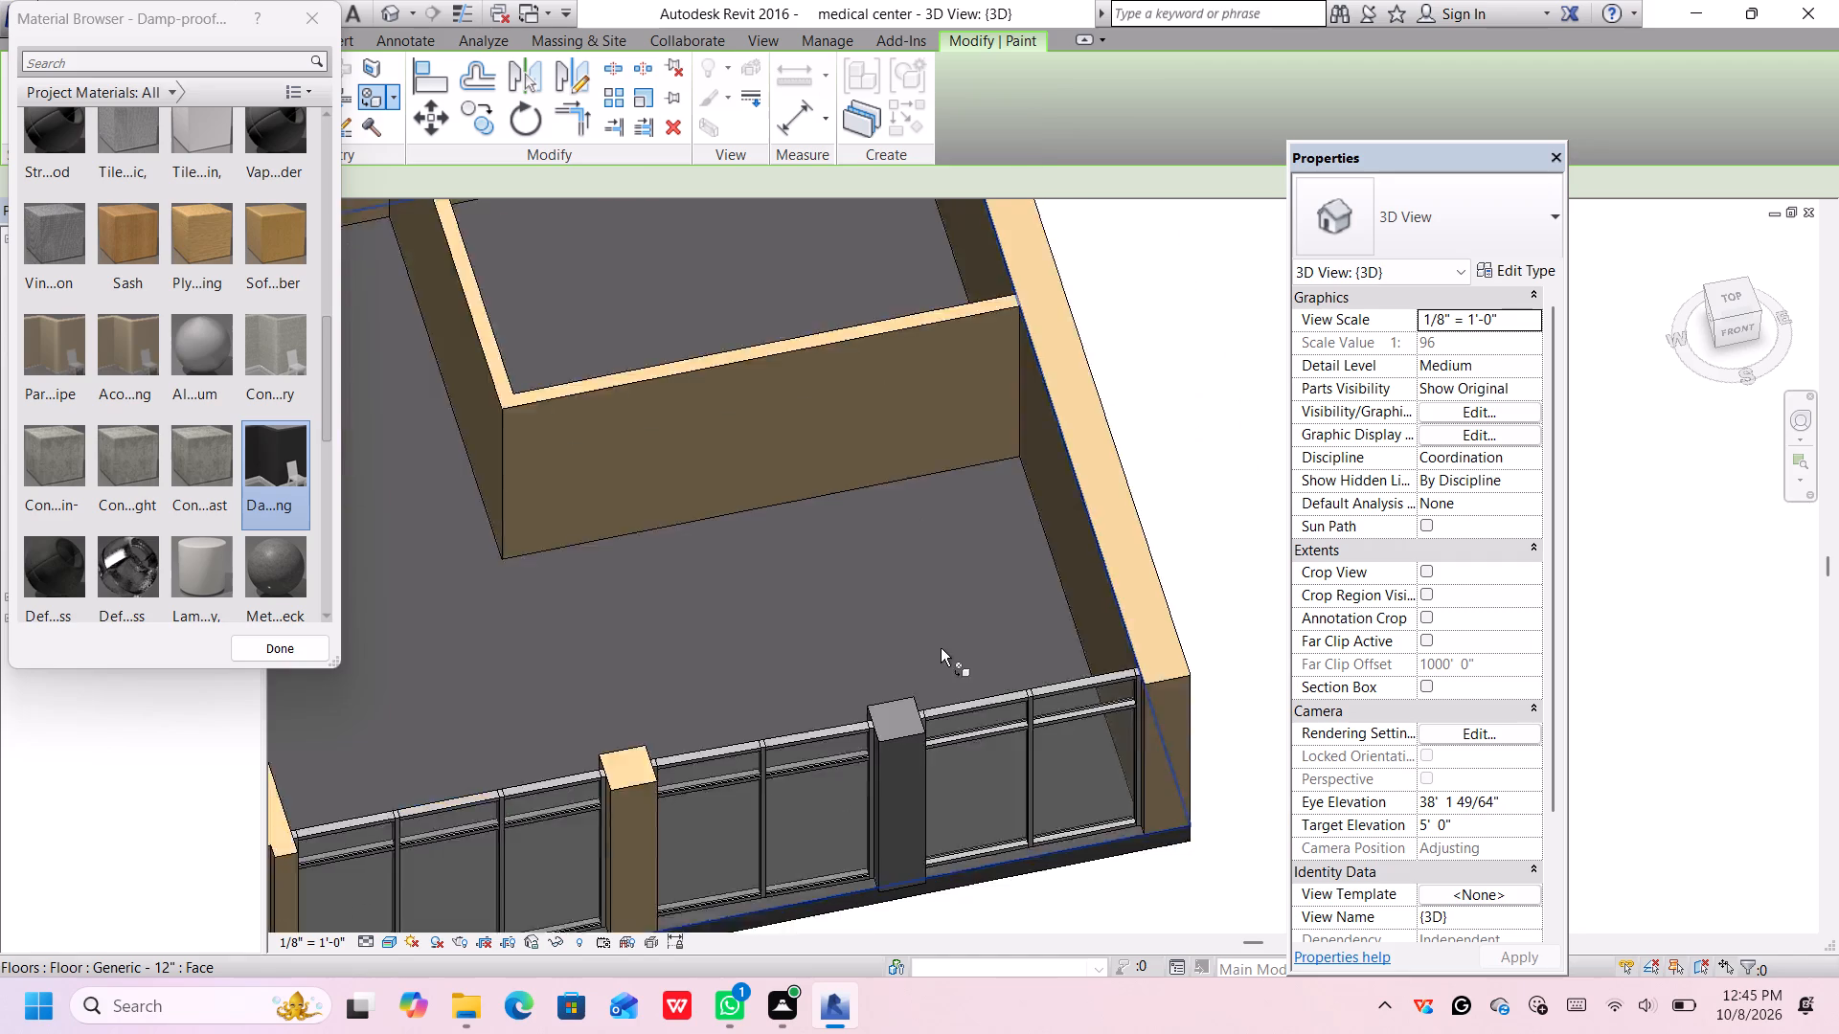
scroll(941, 648, "down", 10)
middle_click_drag(974, 731, 984, 705)
scroll(984, 705, "up", 1)
key("Escape")
Open the Parking Stripe material's appearance from the structure layer of the ground floor slab's Generic - 12" type.
left_click(876, 568)
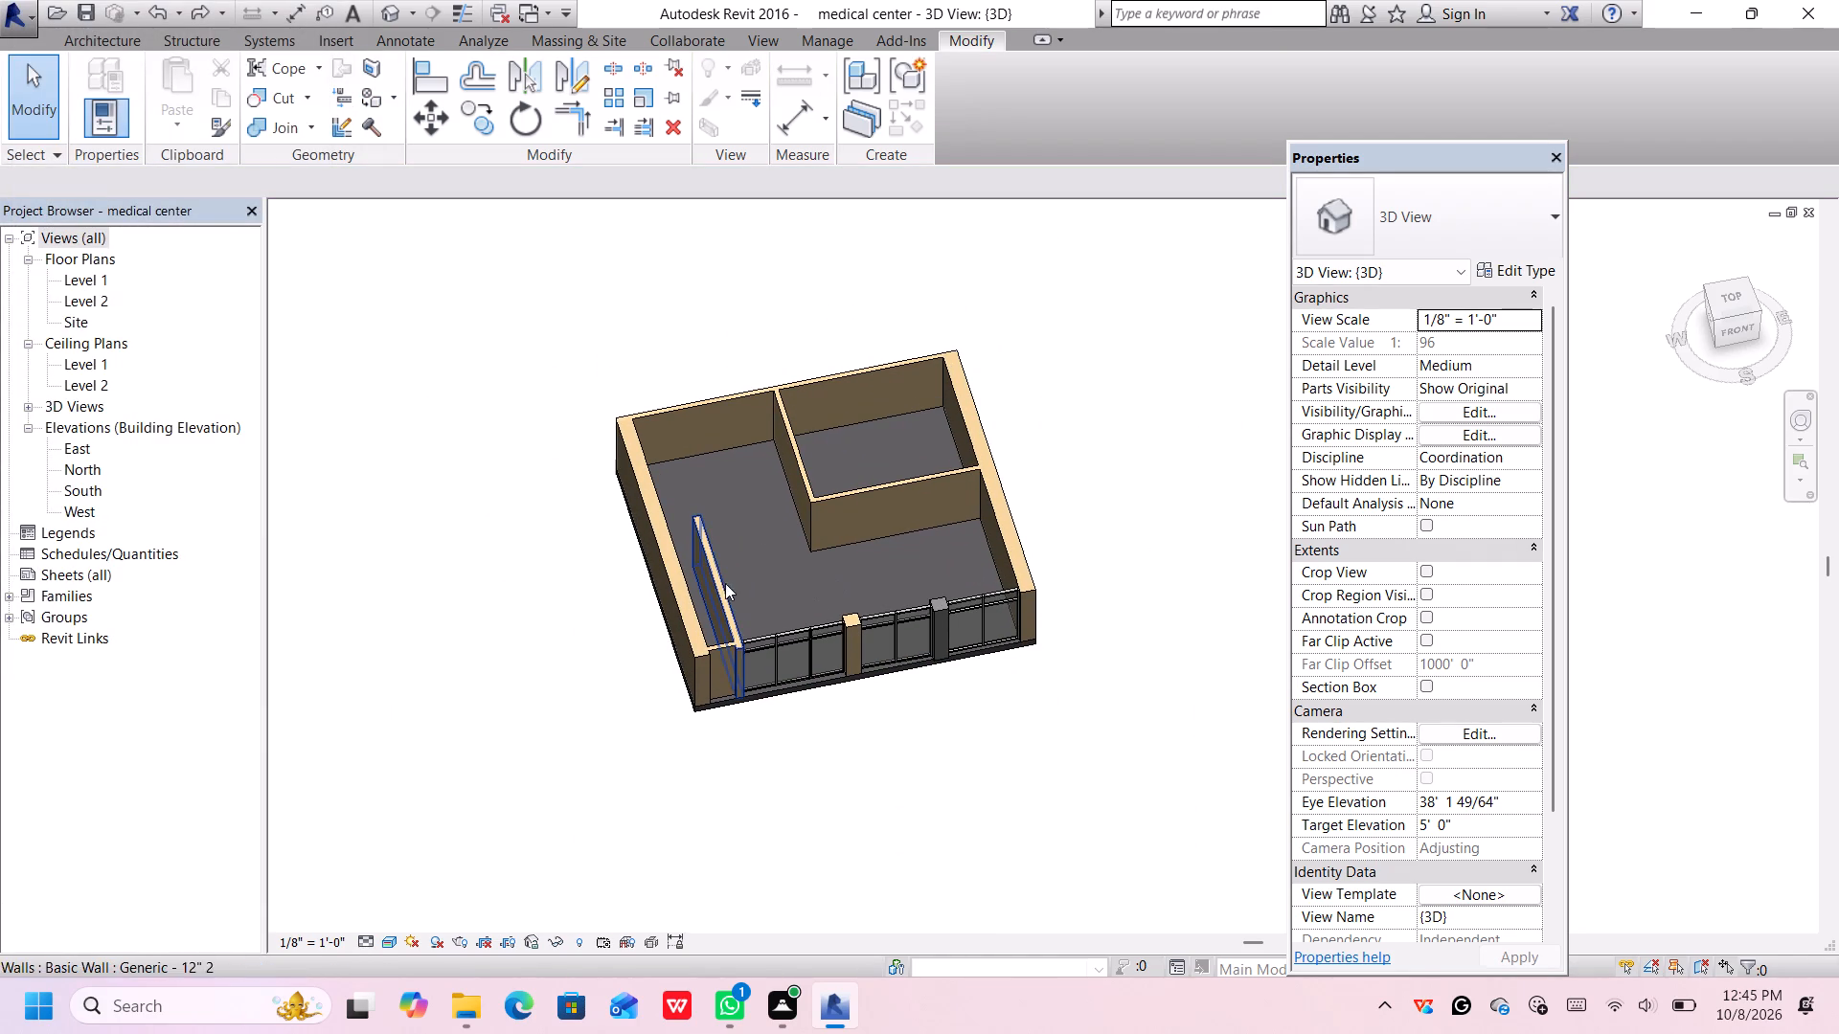
left_click(757, 564)
middle_click_drag(806, 729, 797, 720)
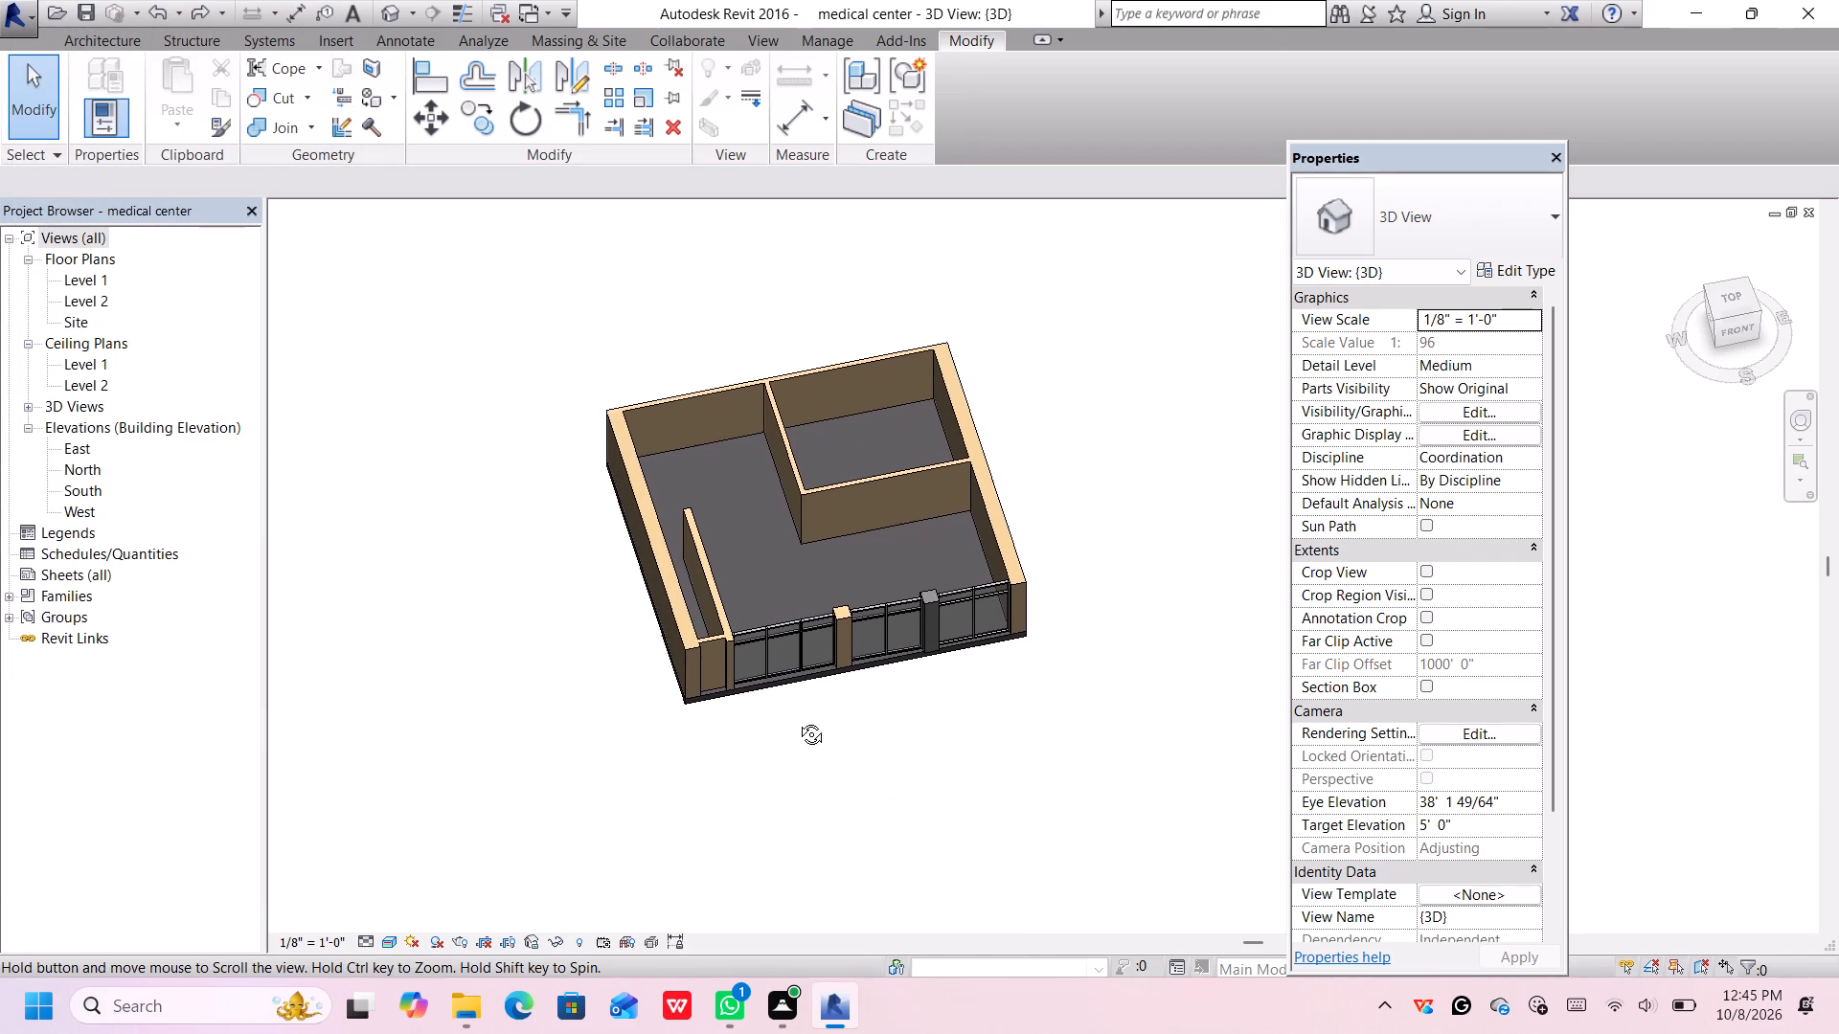
middle_click_drag(797, 720, 762, 340)
scroll(771, 610, "up", 7)
left_click(773, 612)
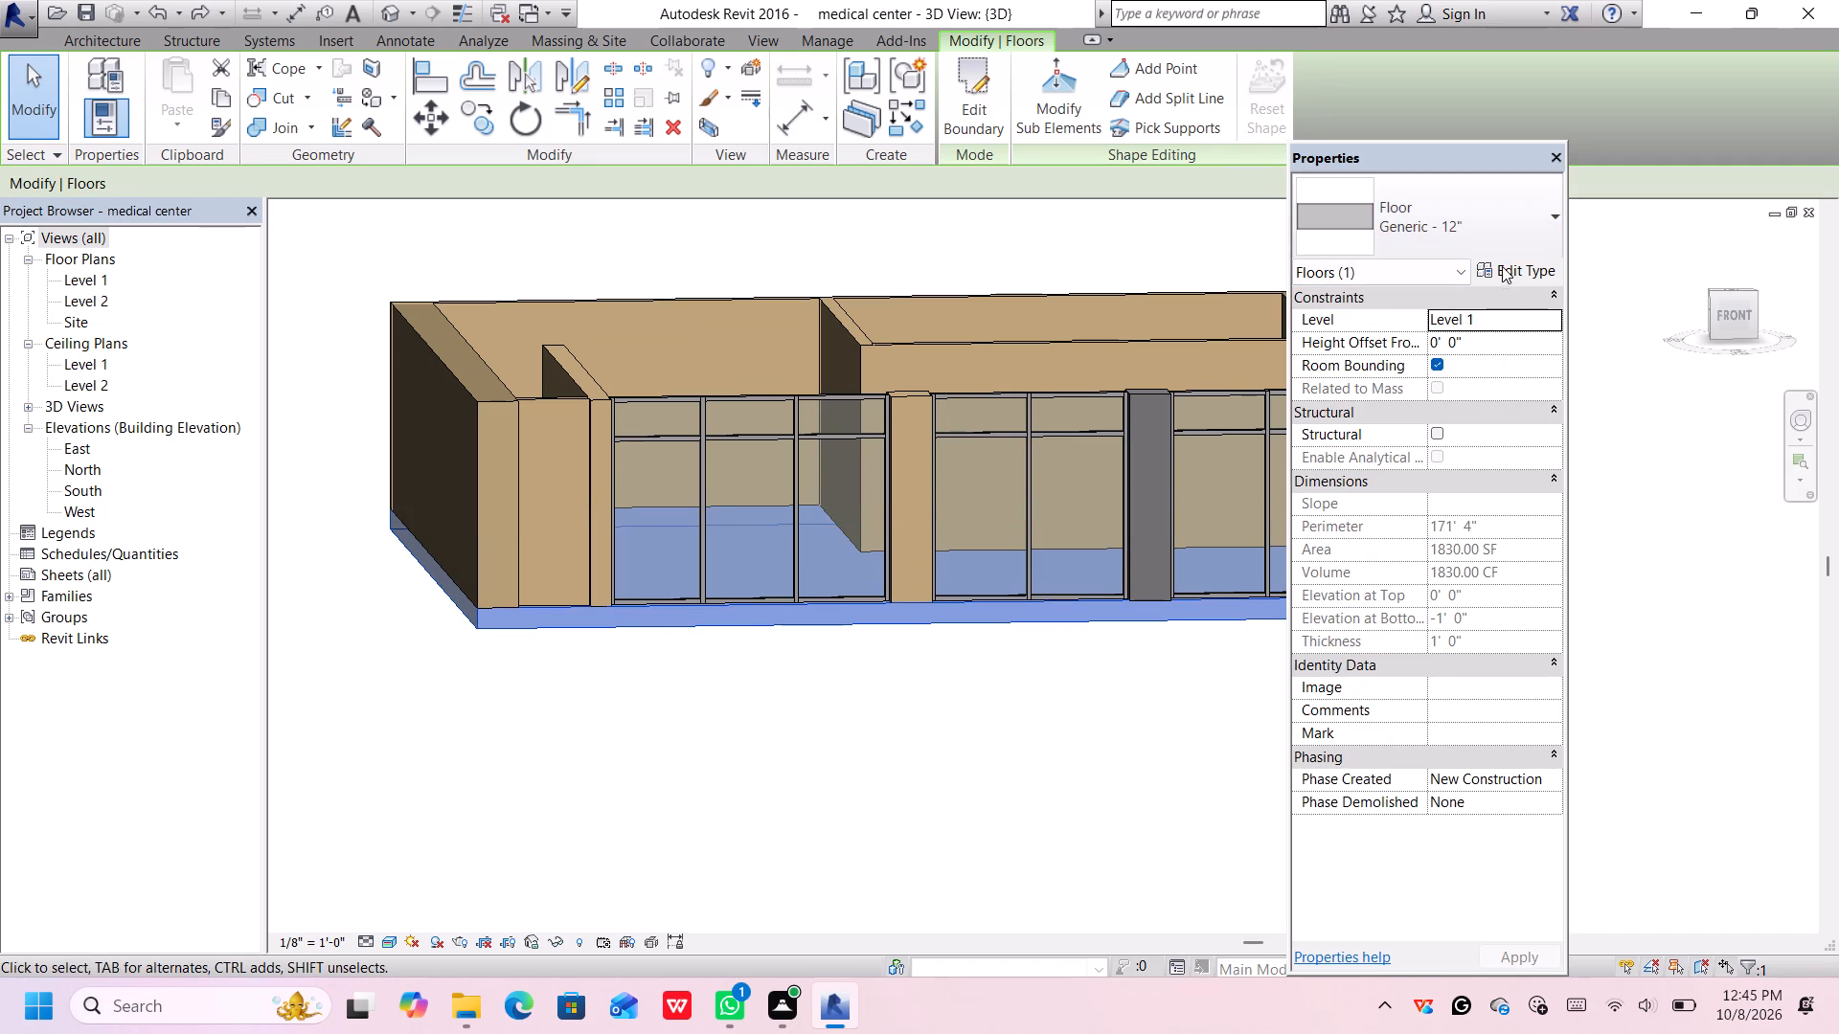
left_click(1502, 262)
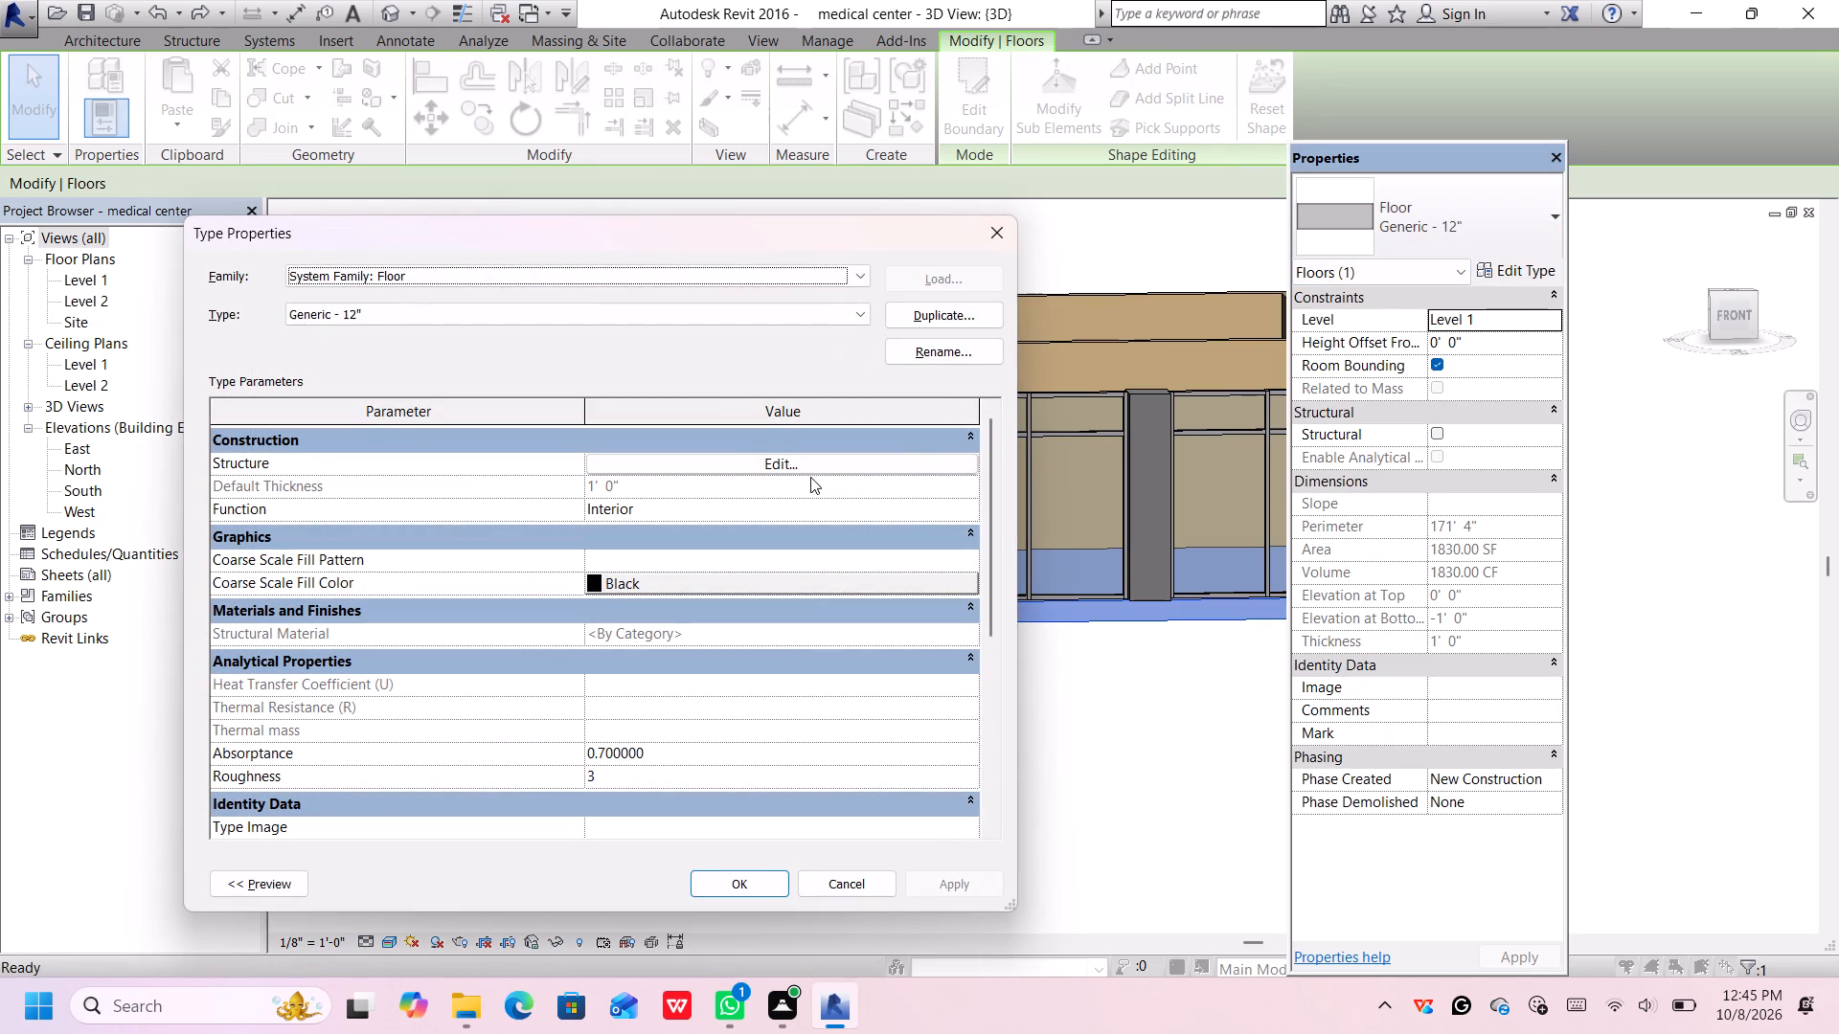
left_click(797, 466)
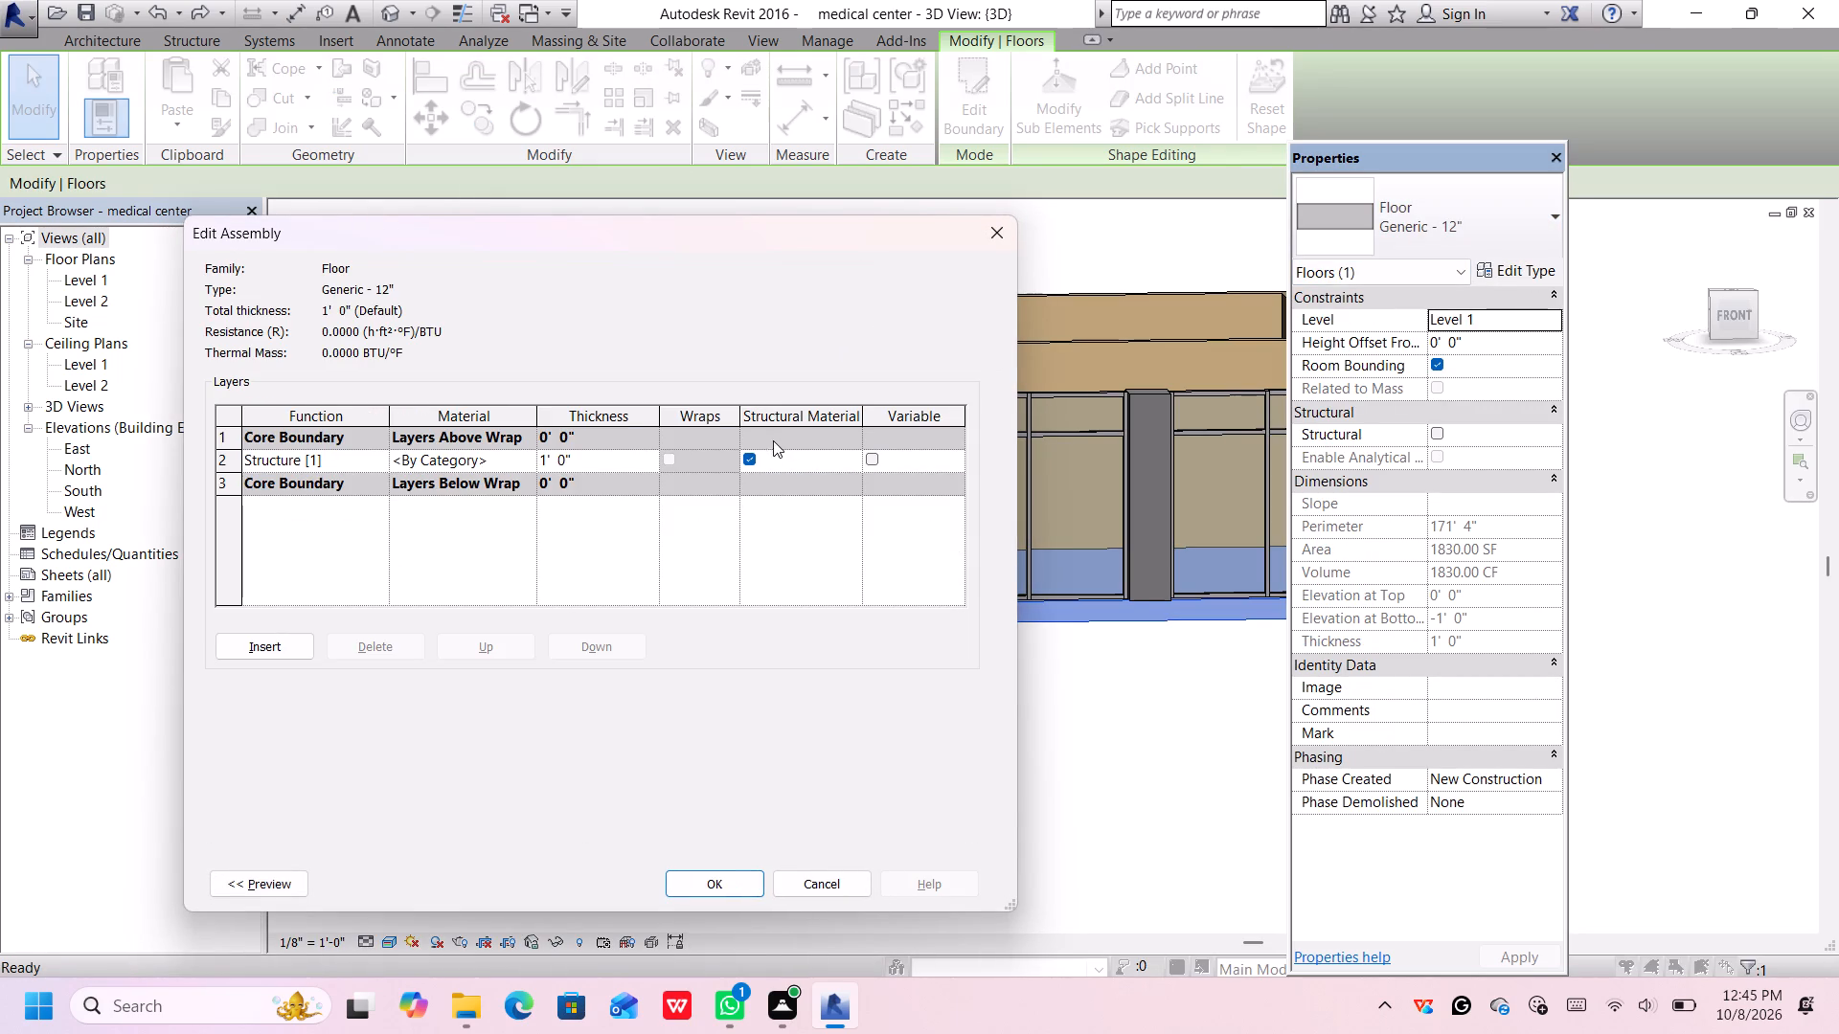
left_click(529, 458)
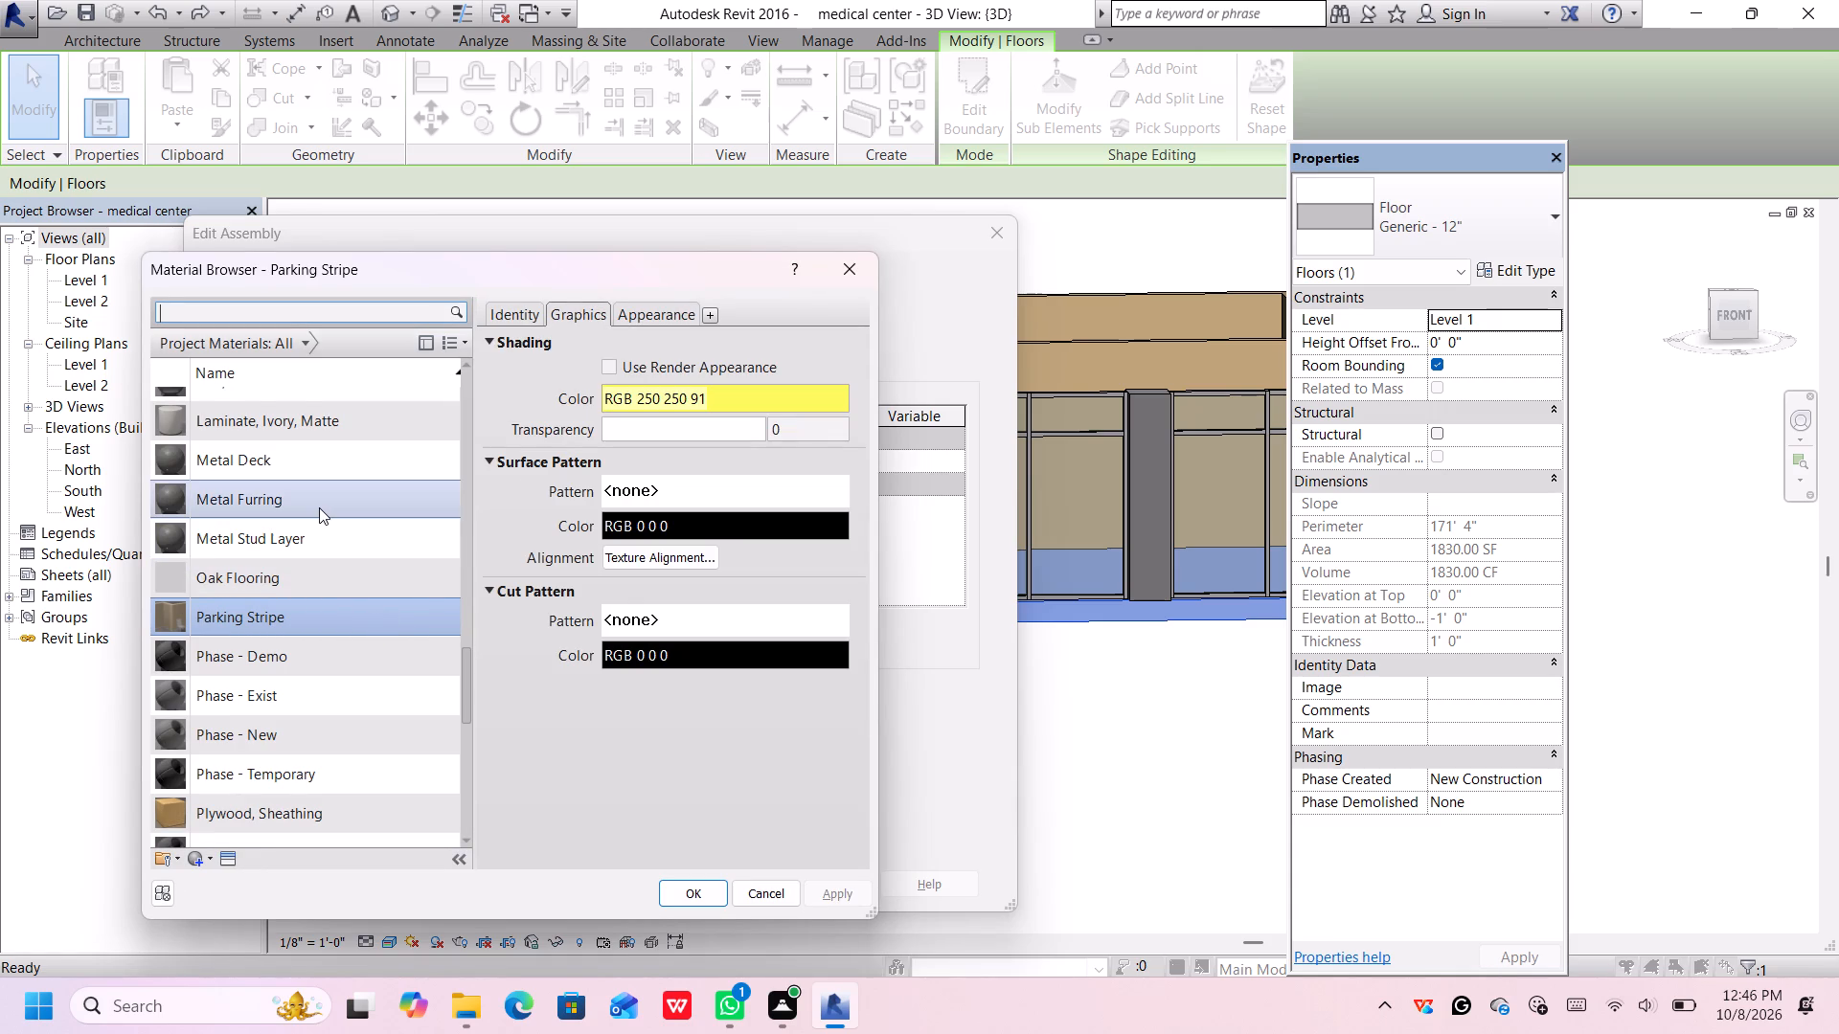
left_click(649, 303)
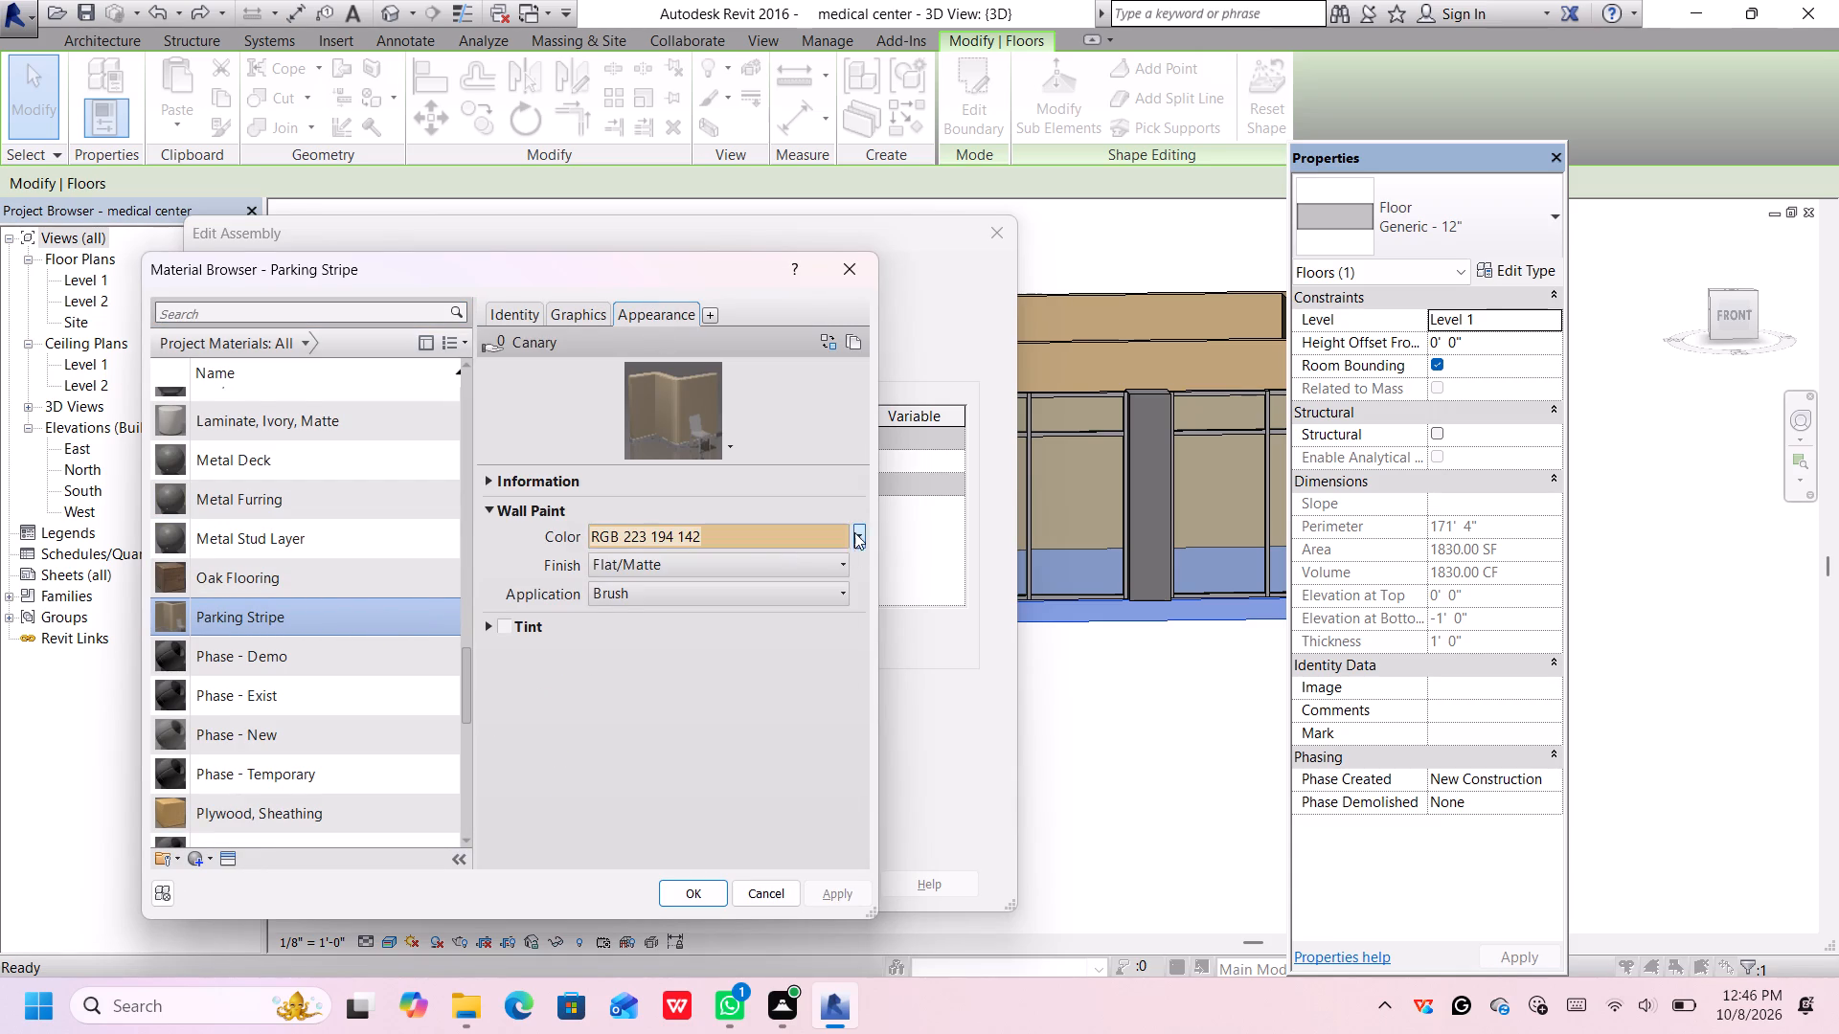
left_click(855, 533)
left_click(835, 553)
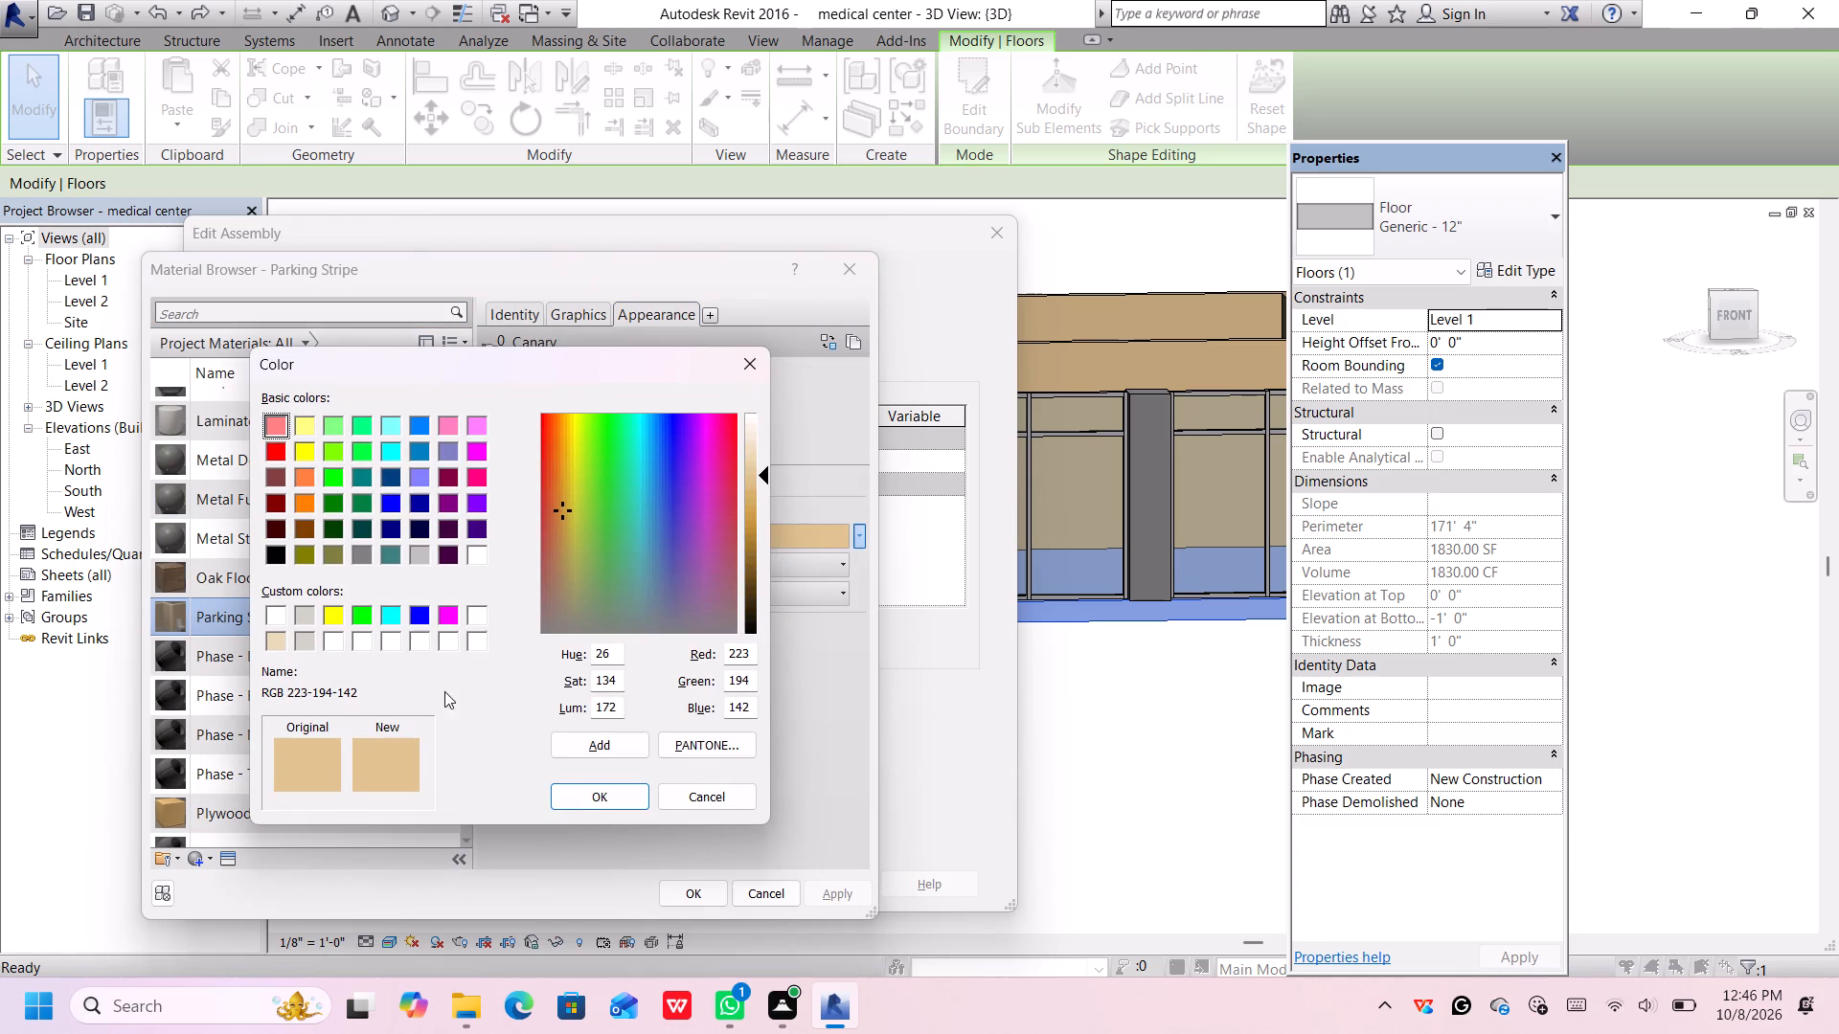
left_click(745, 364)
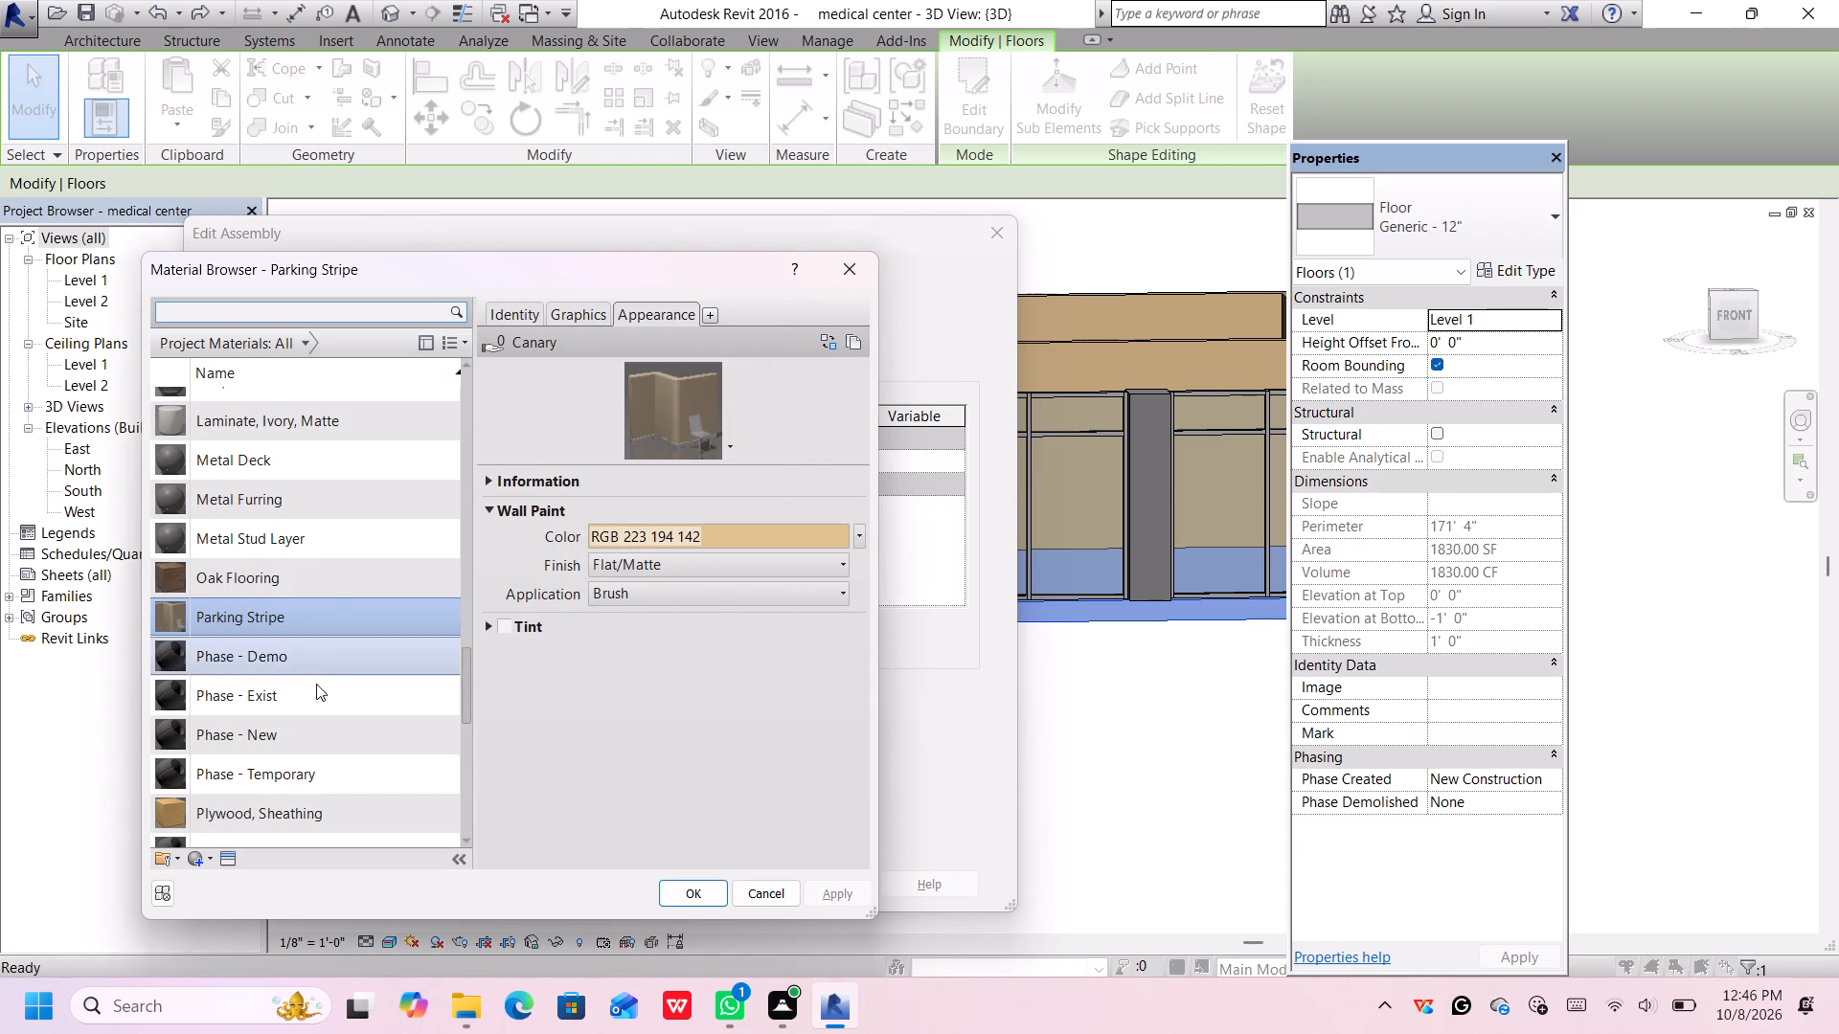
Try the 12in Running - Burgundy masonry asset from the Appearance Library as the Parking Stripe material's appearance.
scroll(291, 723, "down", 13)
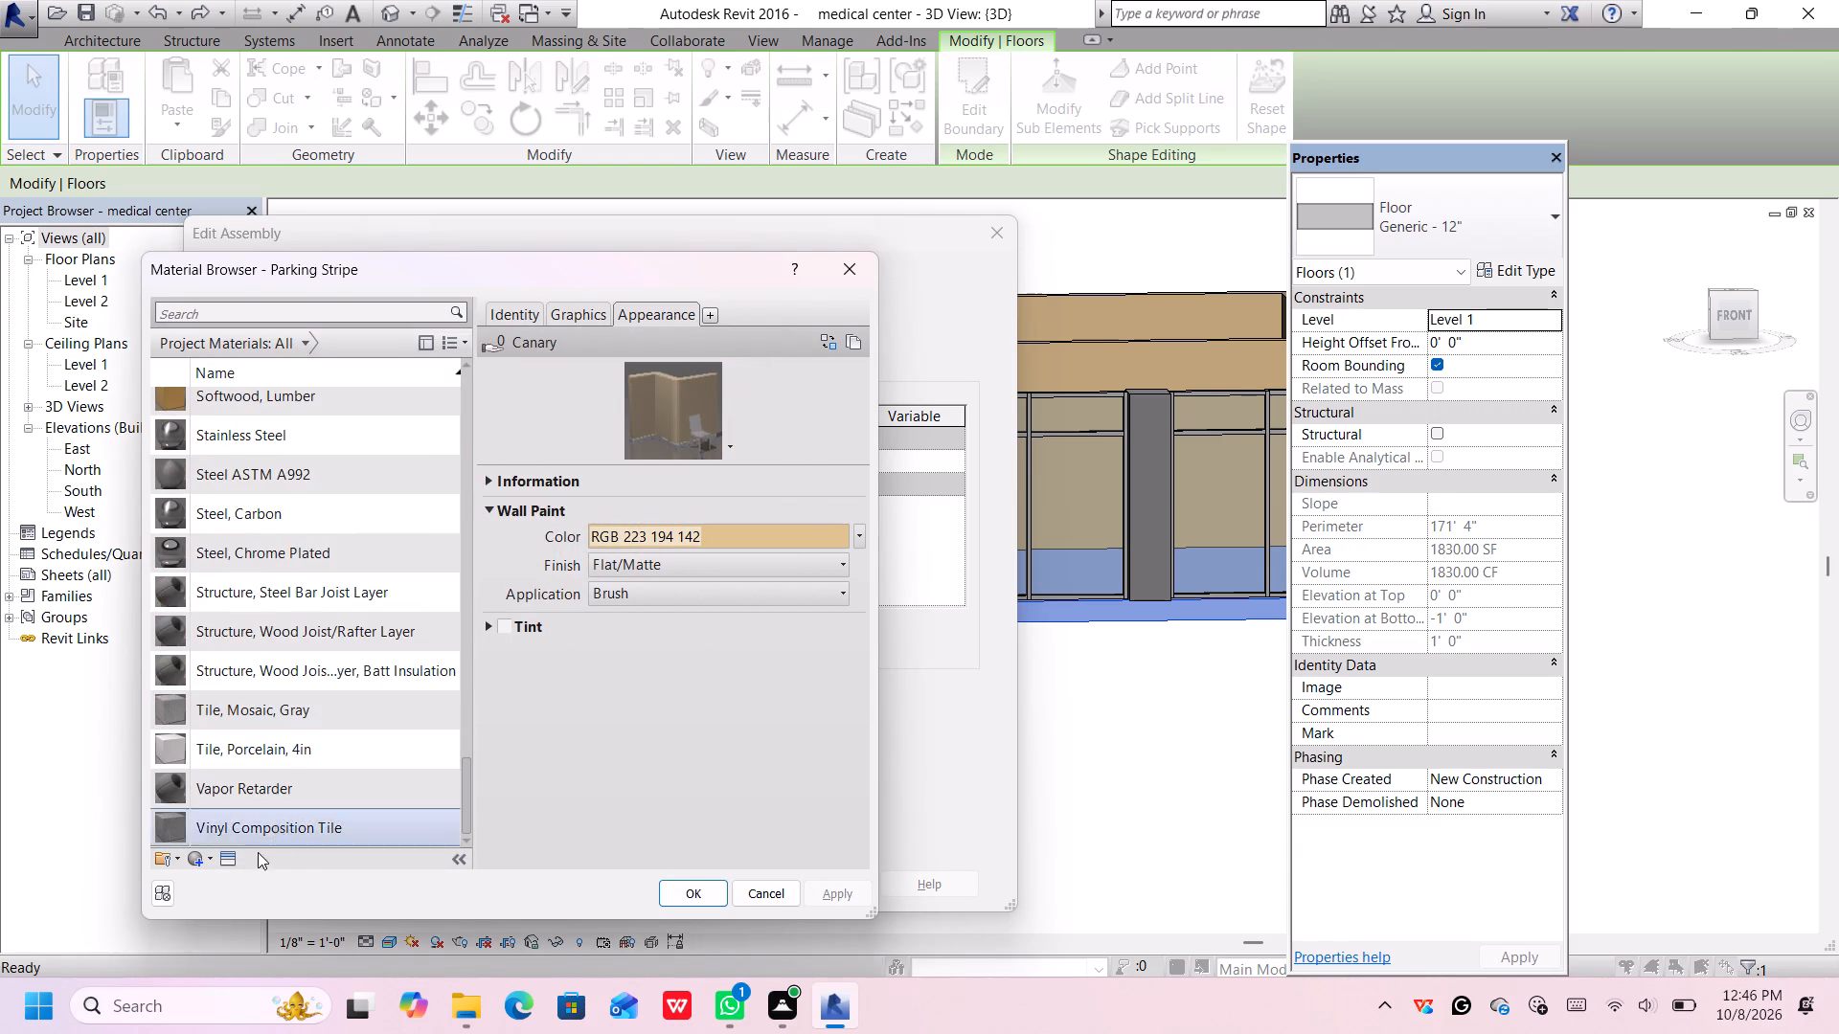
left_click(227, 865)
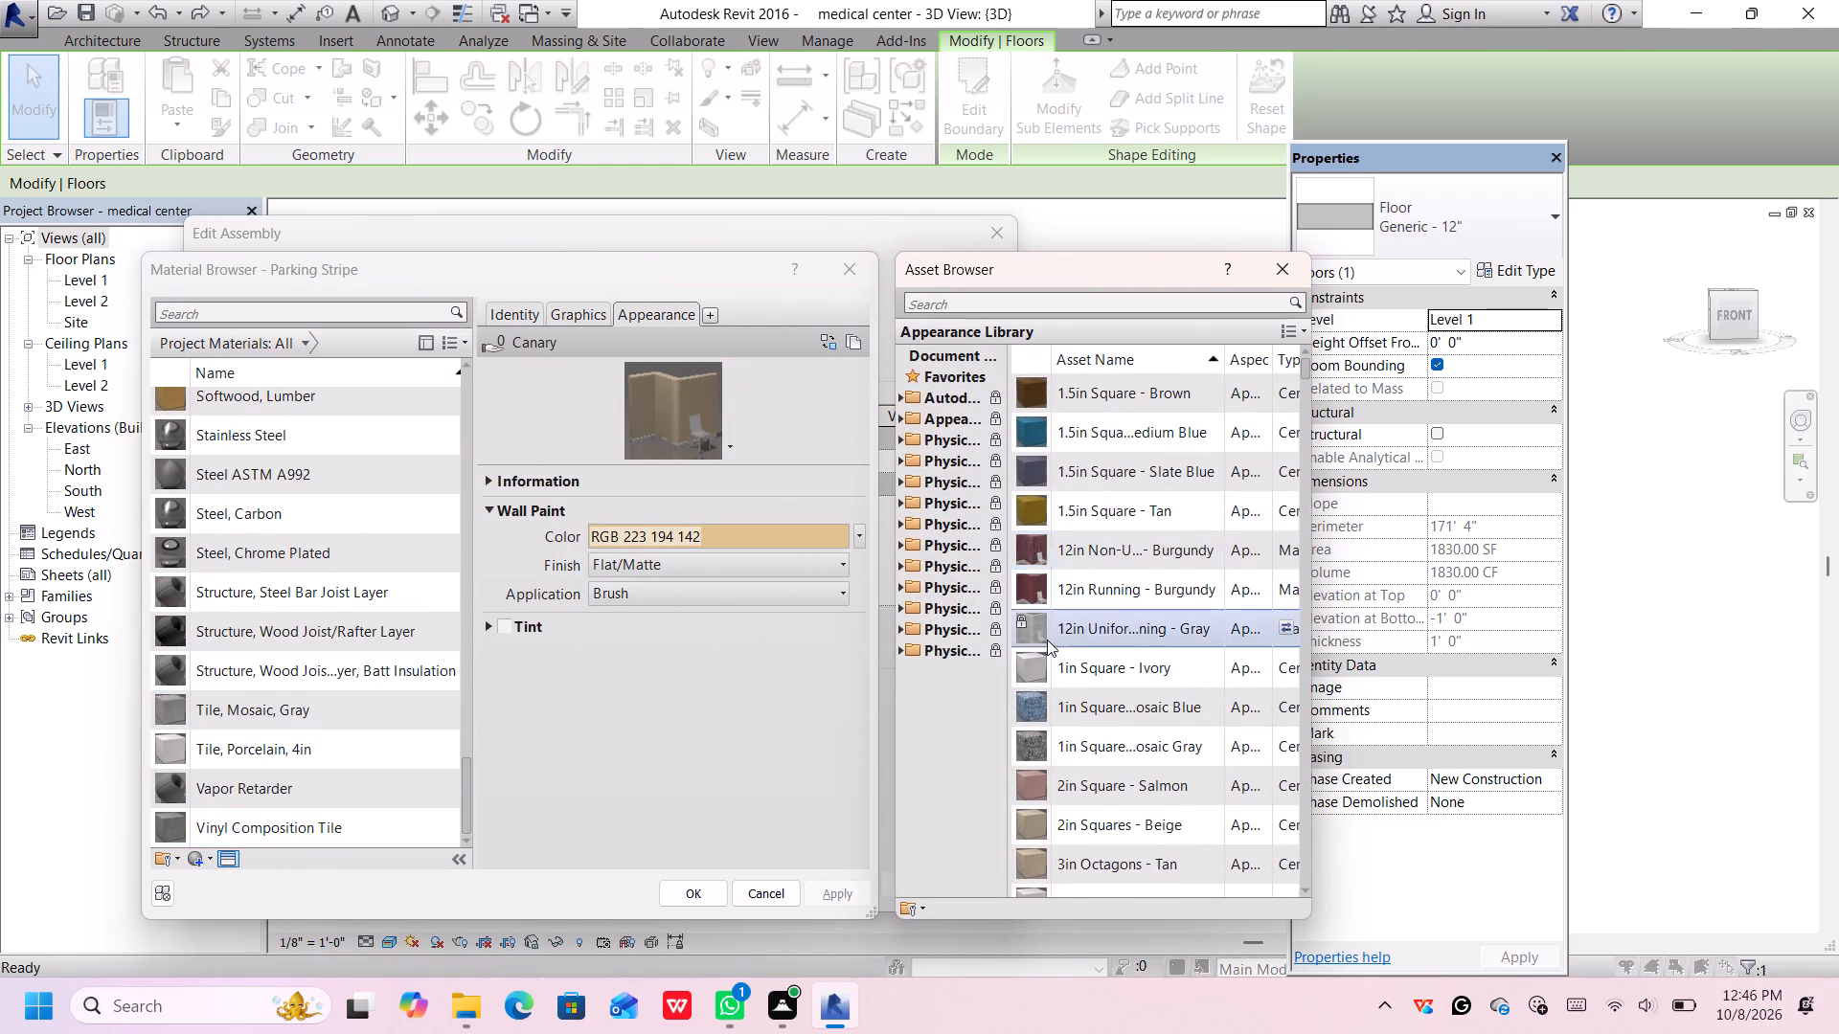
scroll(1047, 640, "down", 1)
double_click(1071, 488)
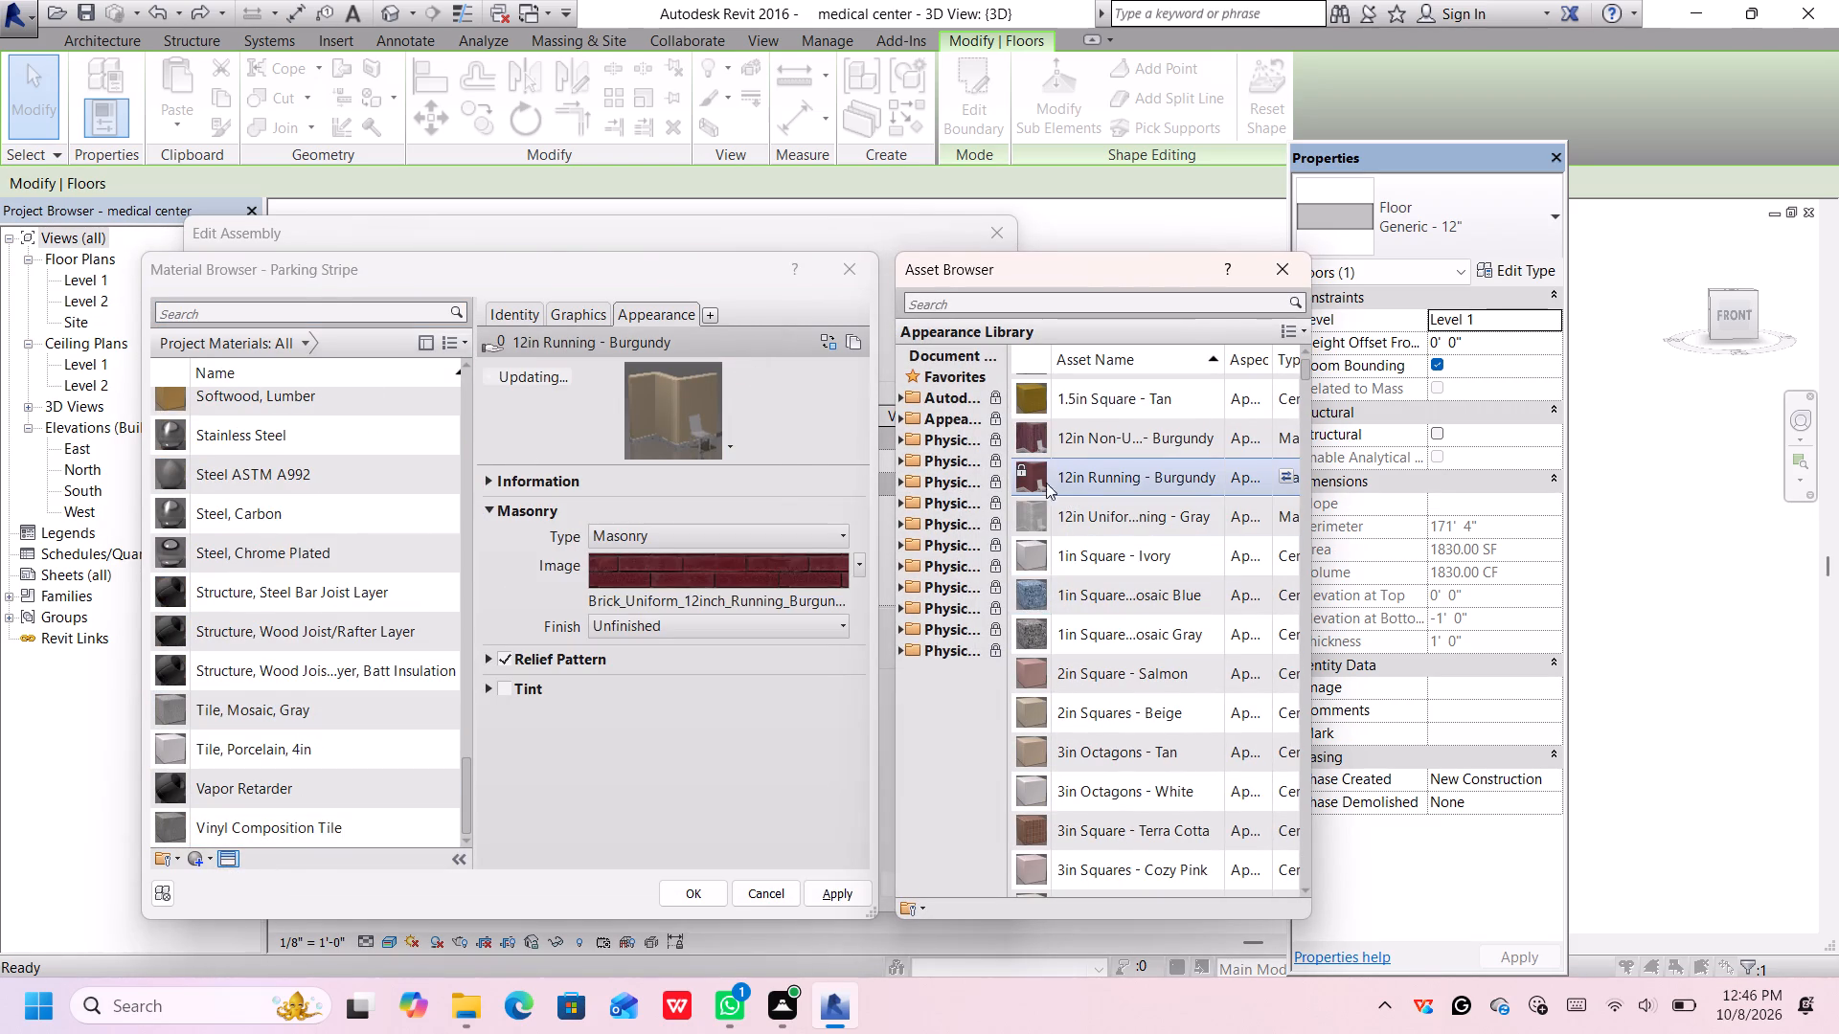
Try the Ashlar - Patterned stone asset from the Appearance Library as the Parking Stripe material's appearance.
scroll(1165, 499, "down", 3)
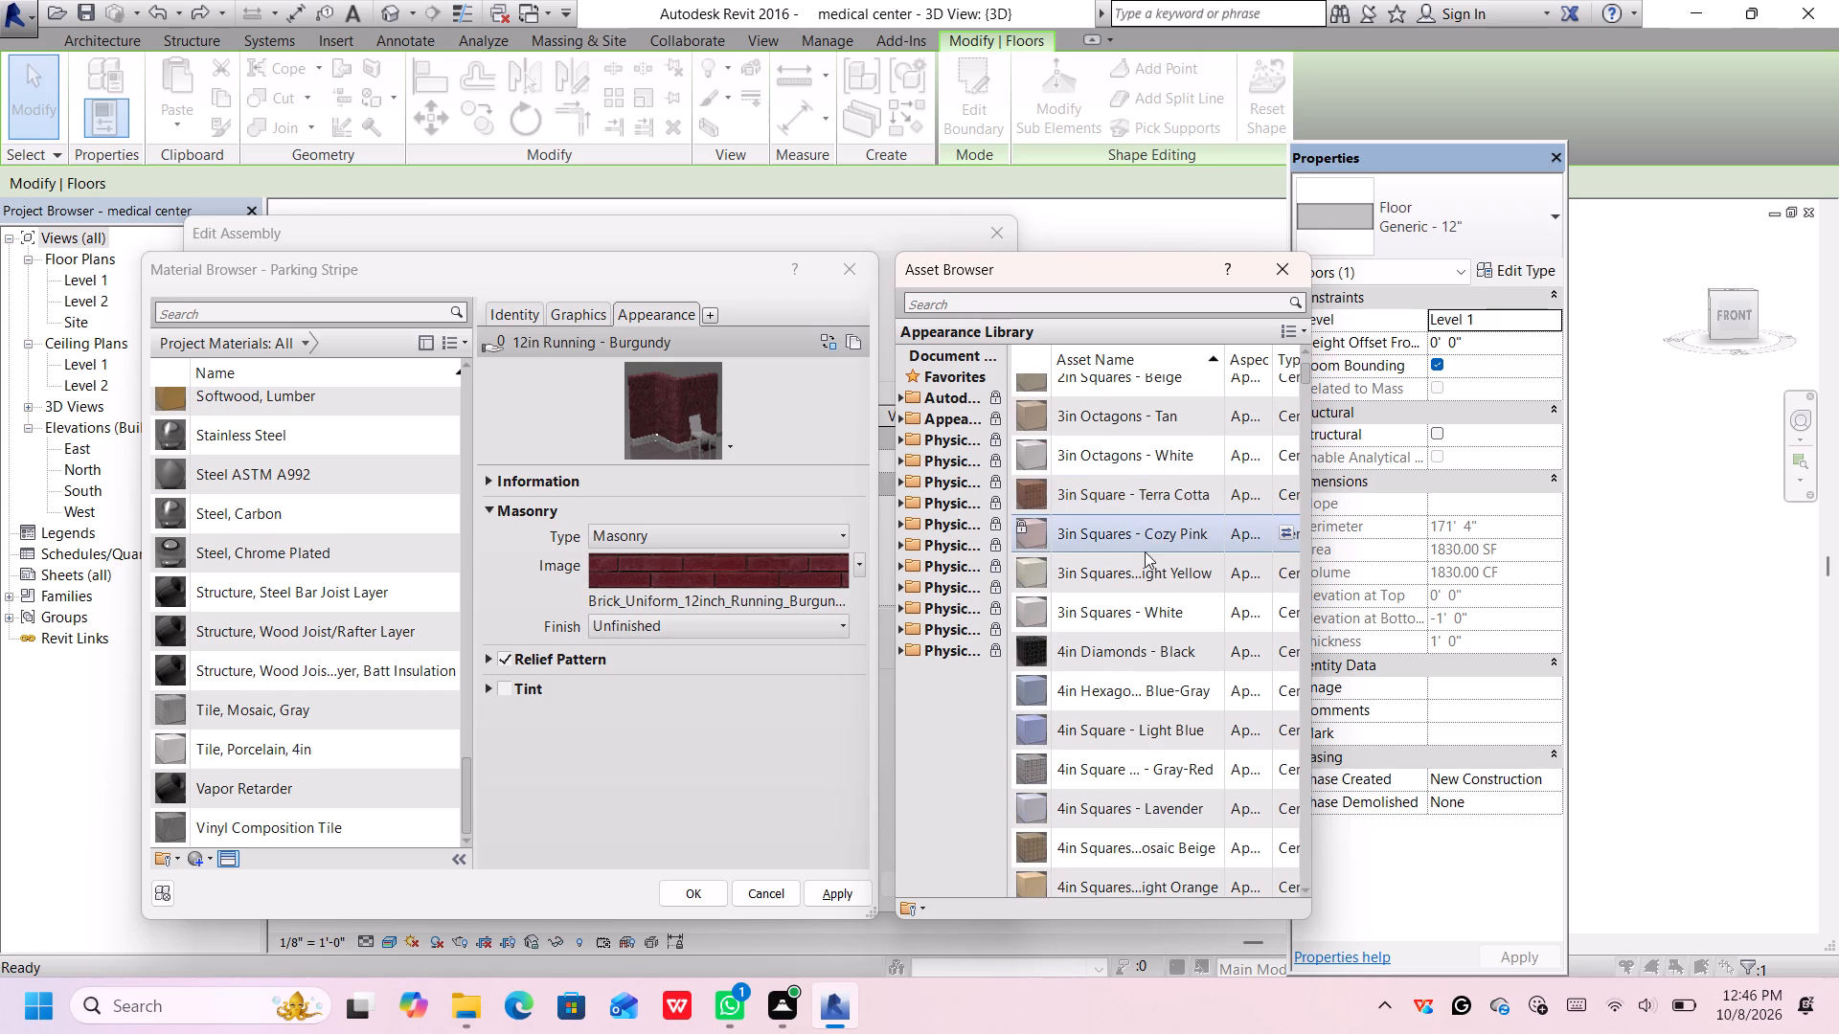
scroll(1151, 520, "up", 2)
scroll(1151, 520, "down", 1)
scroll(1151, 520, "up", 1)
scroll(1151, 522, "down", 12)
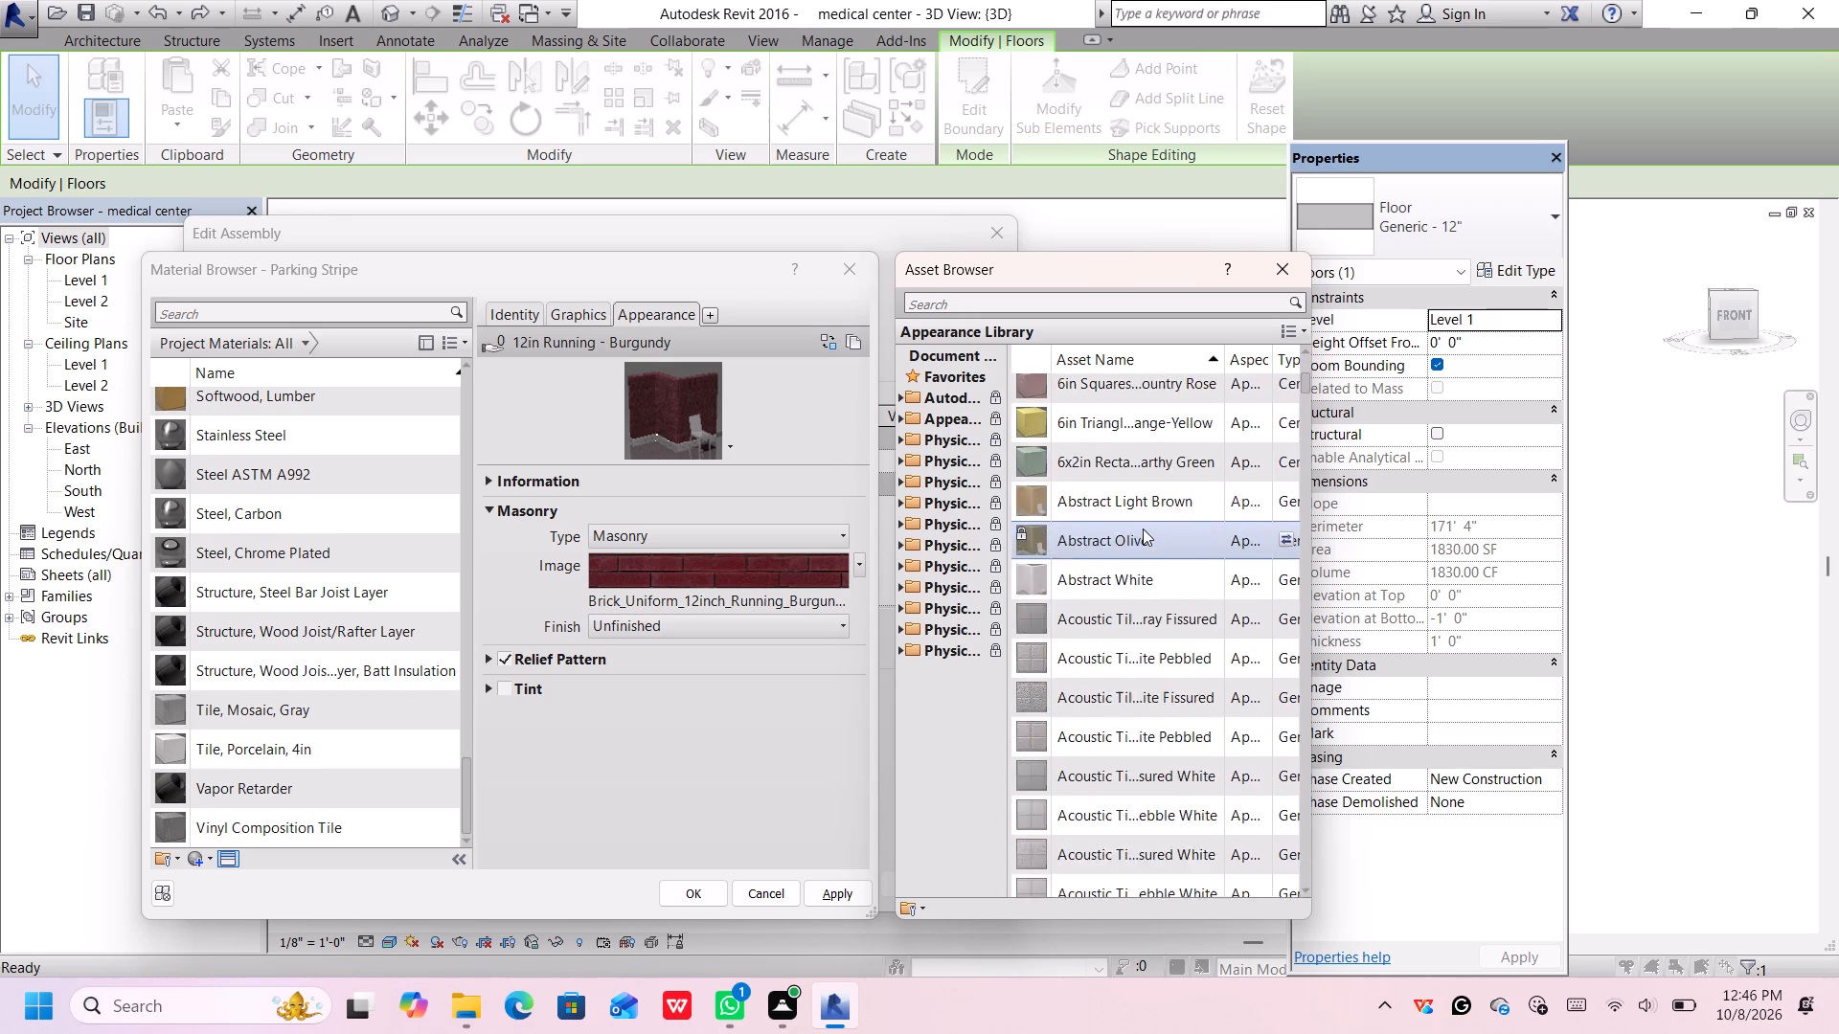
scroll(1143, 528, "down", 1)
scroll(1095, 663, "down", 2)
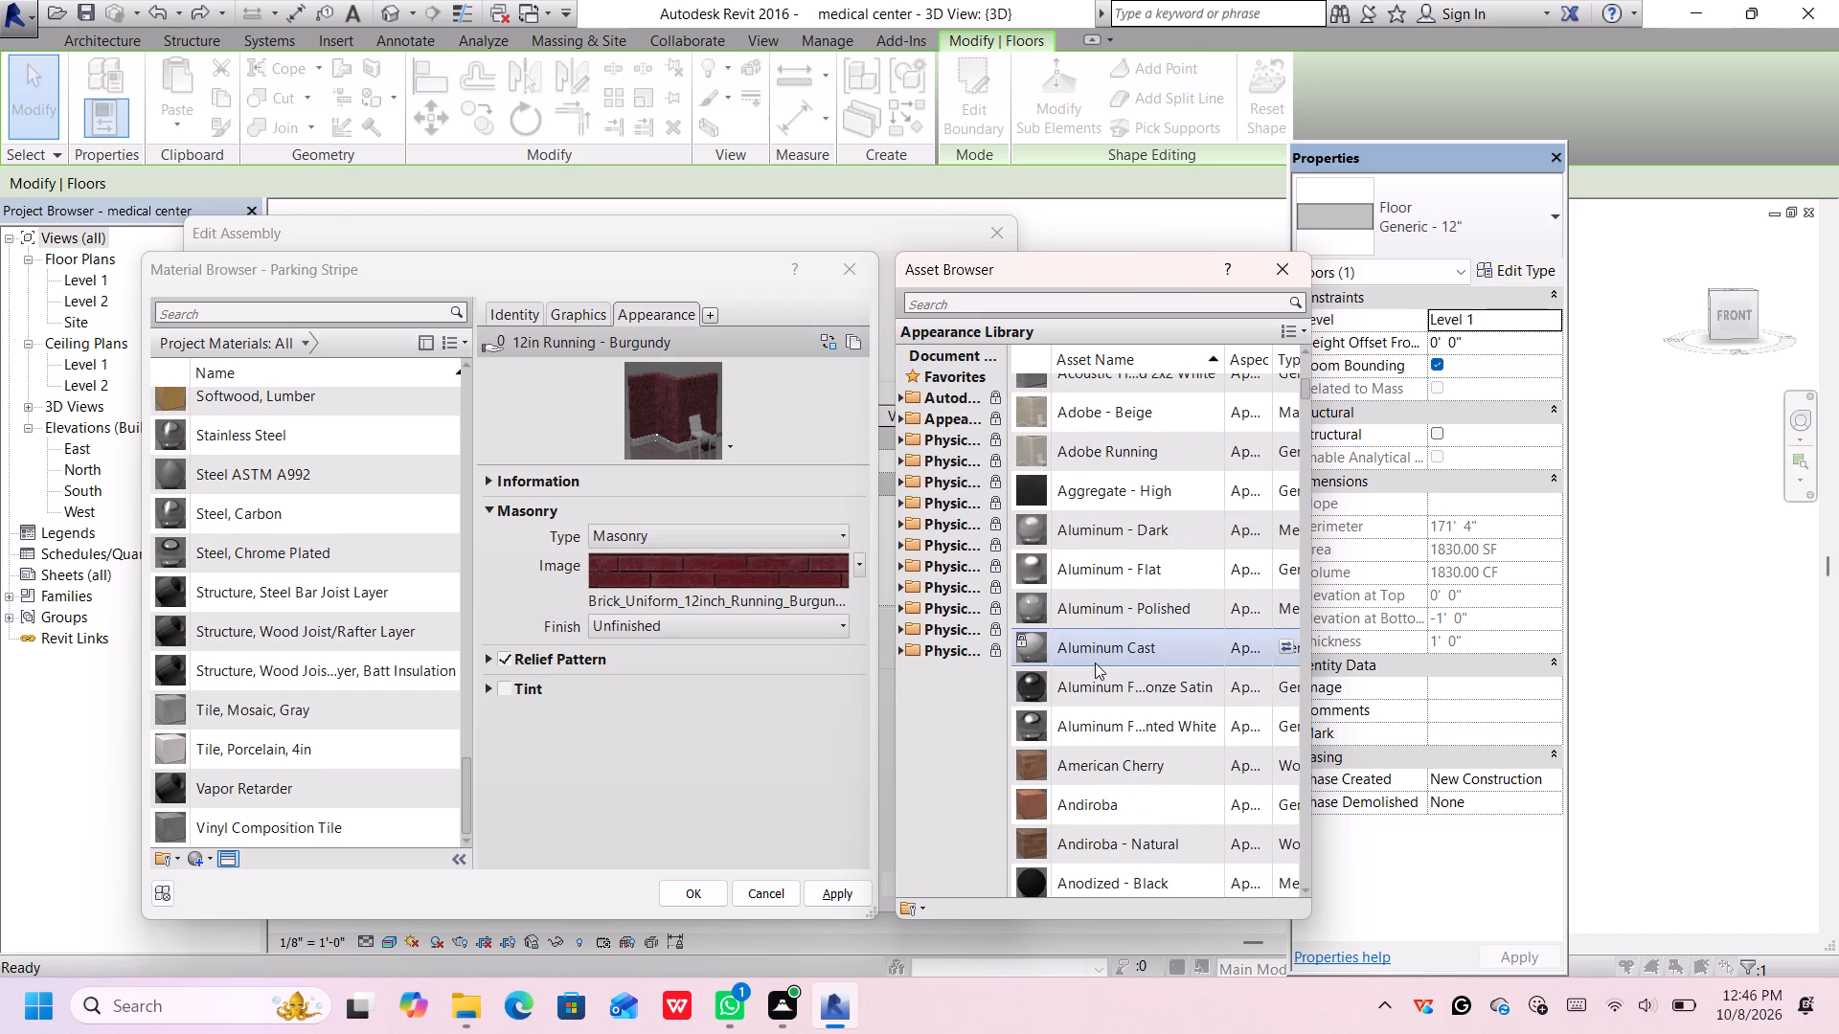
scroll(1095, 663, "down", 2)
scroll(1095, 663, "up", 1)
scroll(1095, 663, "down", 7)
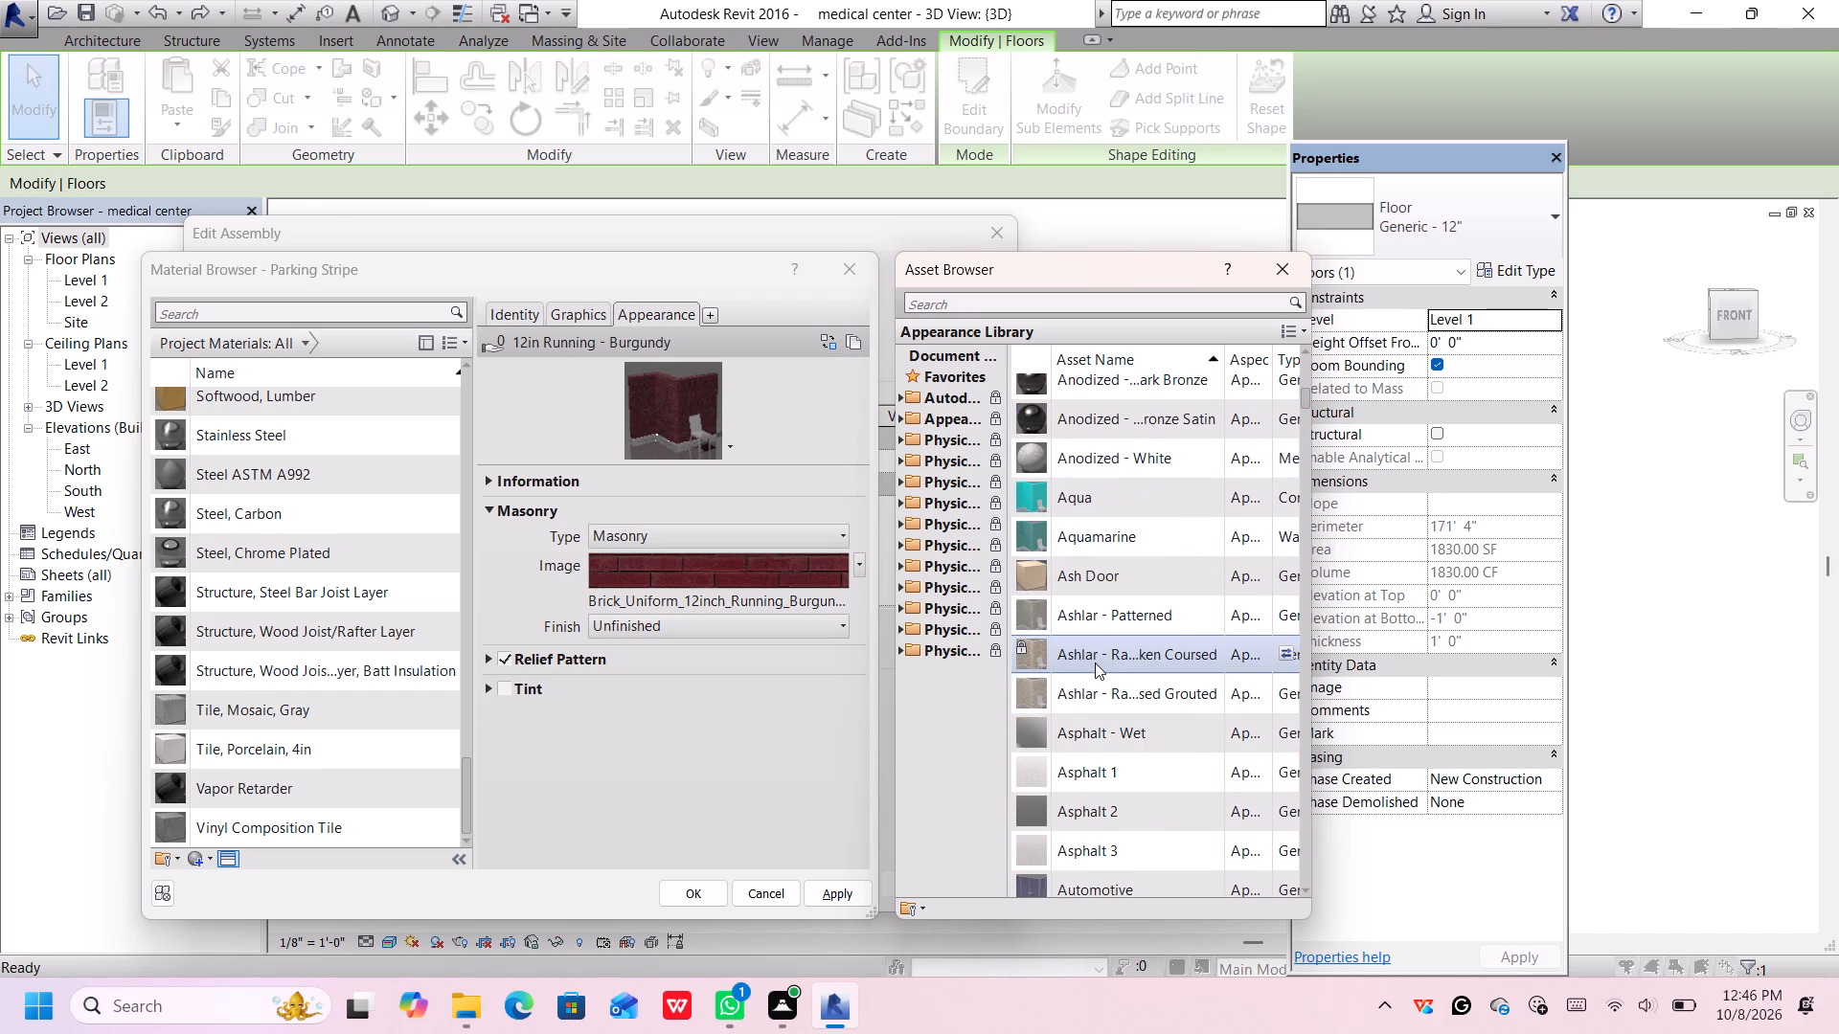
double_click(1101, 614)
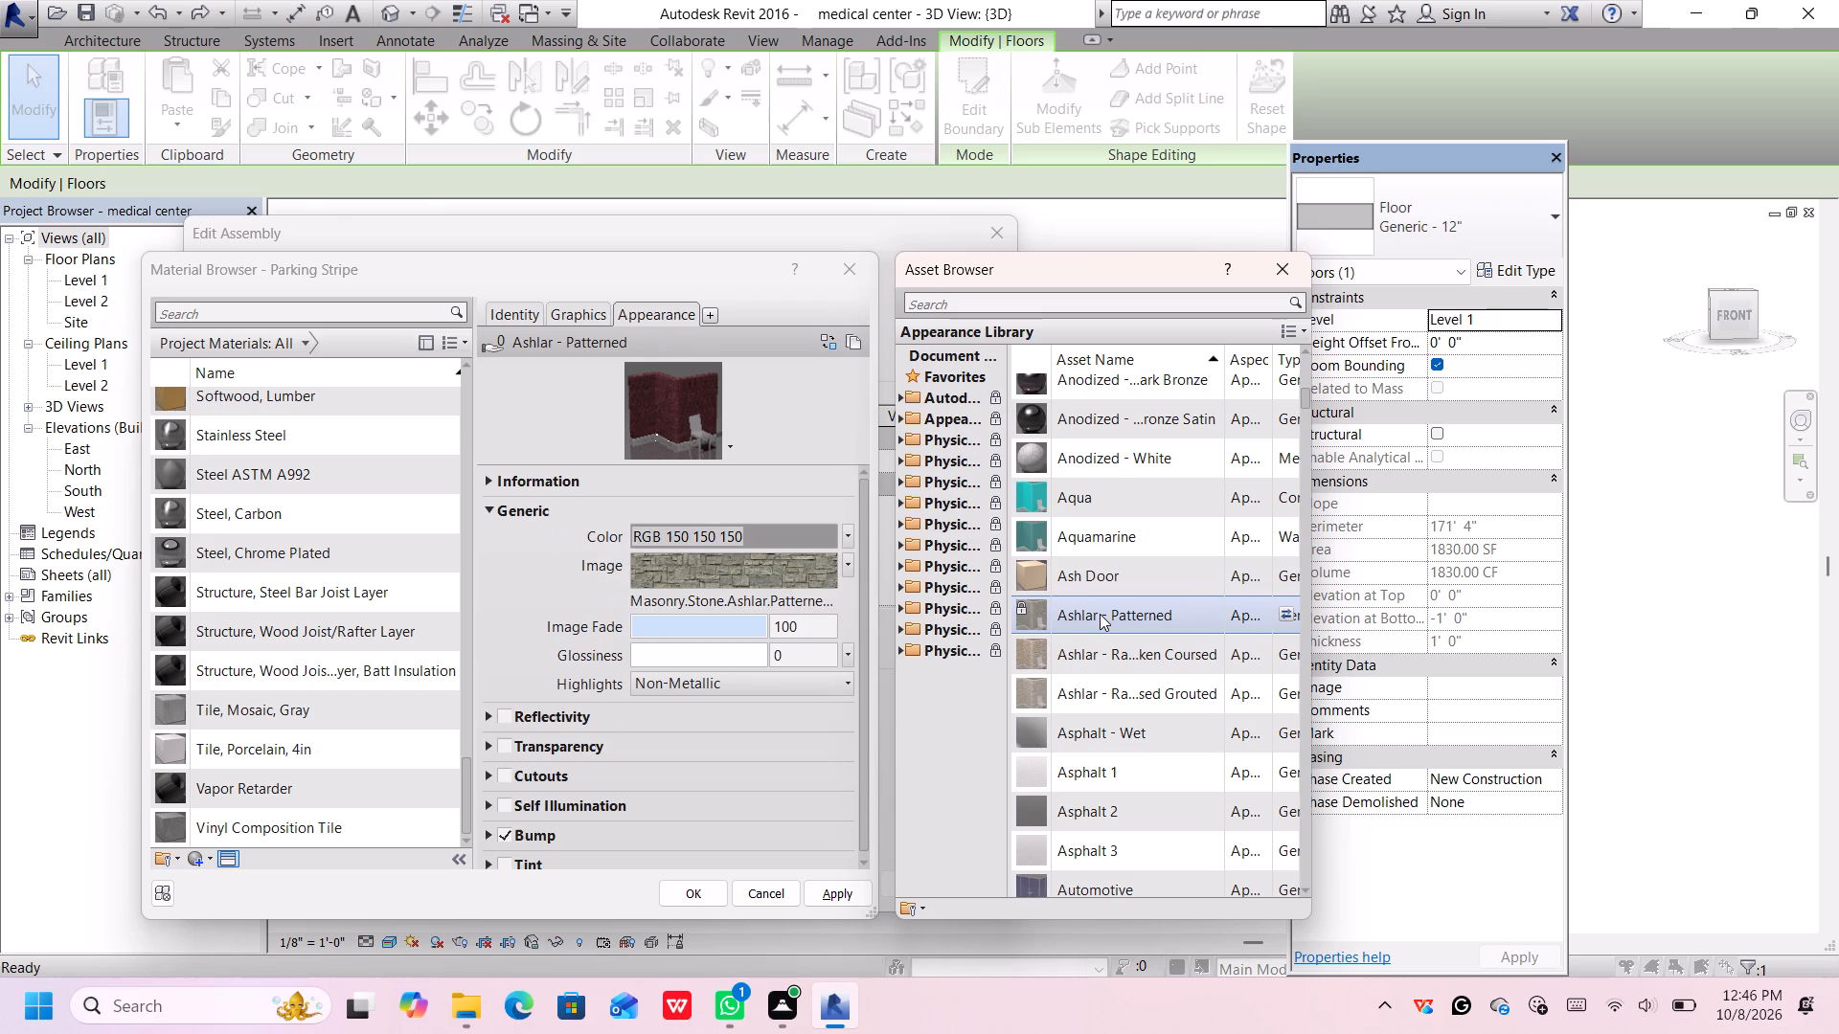
Give Parking Stripe the Bathroom mirror appearance in white, RGB 255 255 255, and accept it for the slab's Generic - 12" type.
scroll(1089, 663, "down", 6)
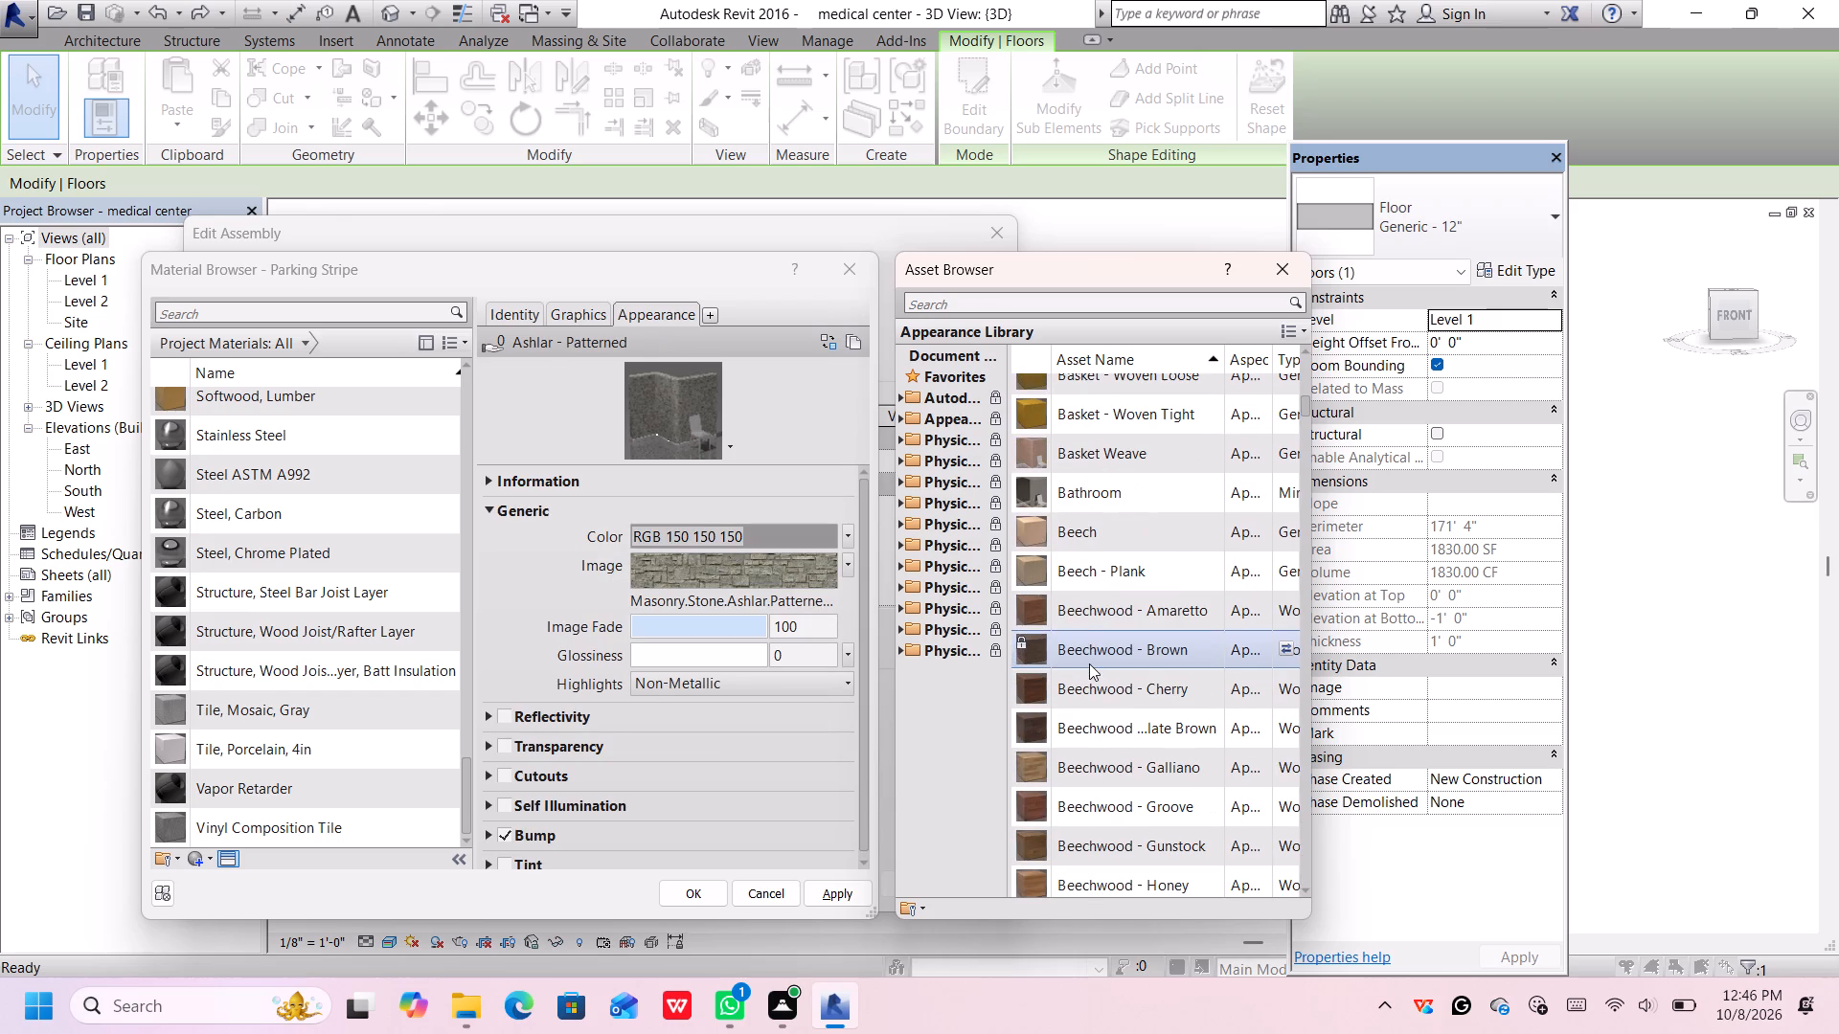
double_click(1143, 489)
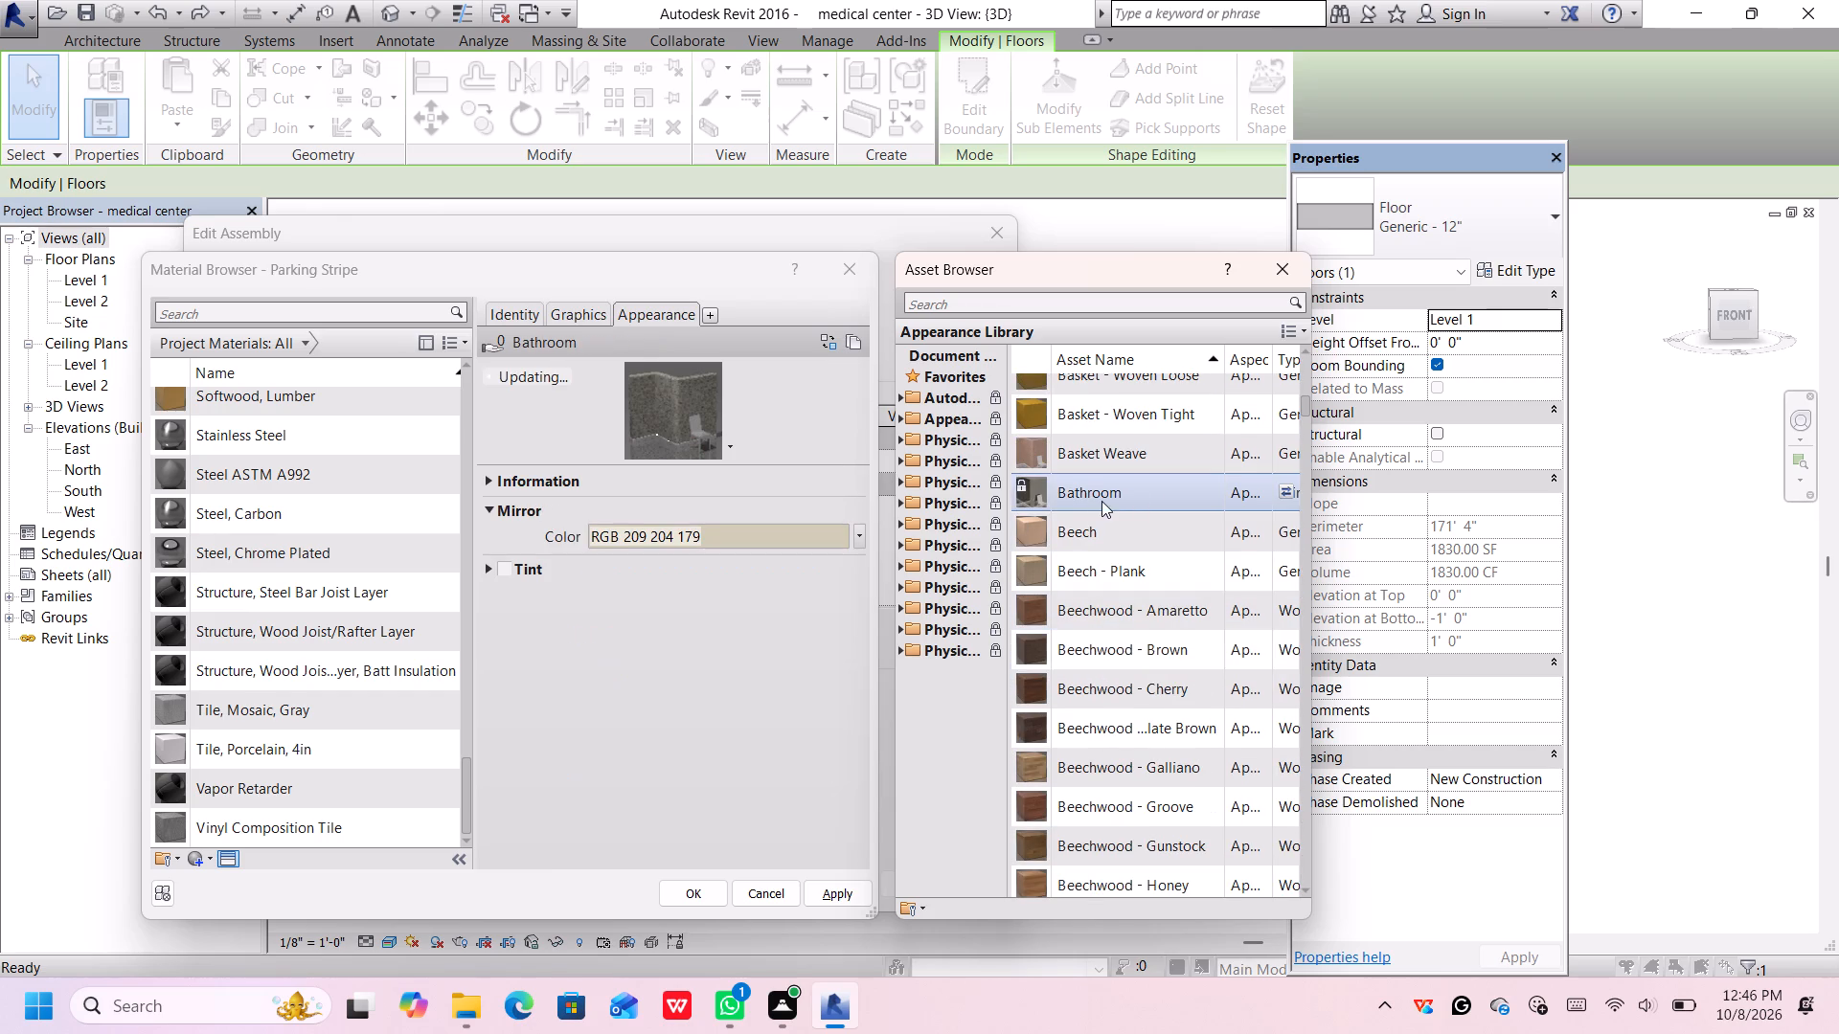
left_click(855, 534)
left_click(832, 556)
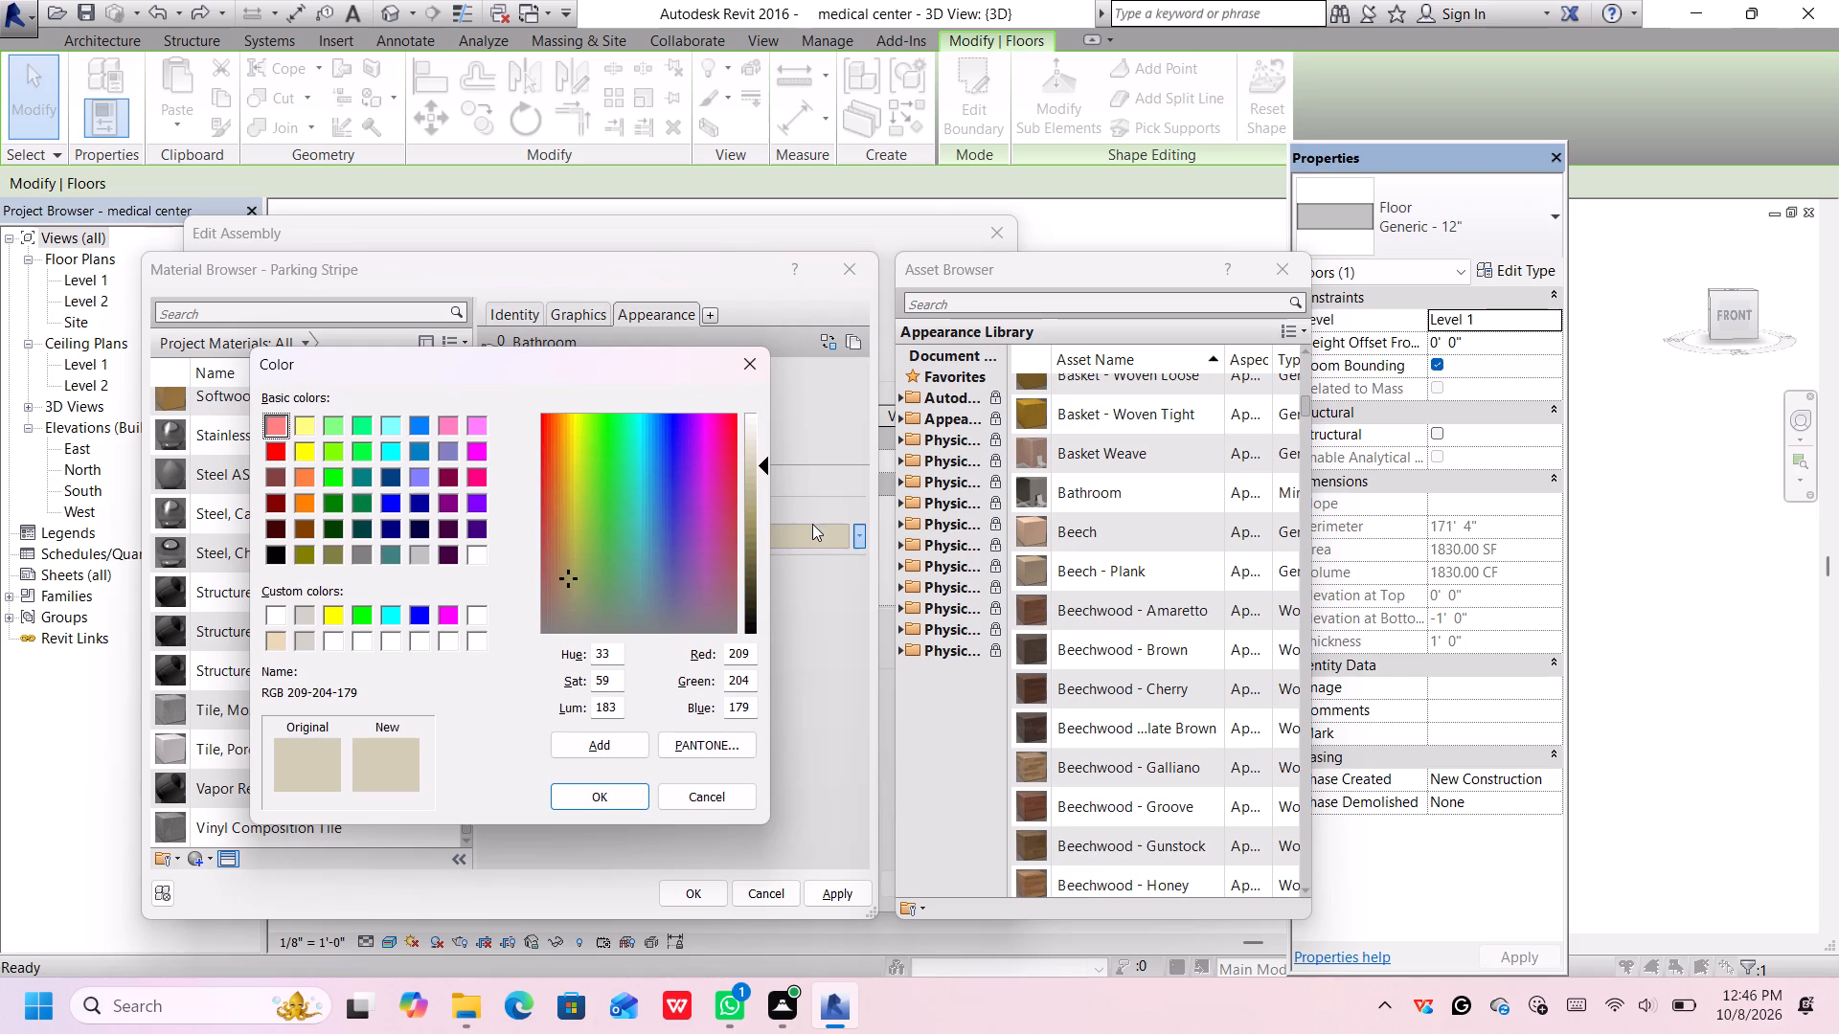
left_click(473, 563)
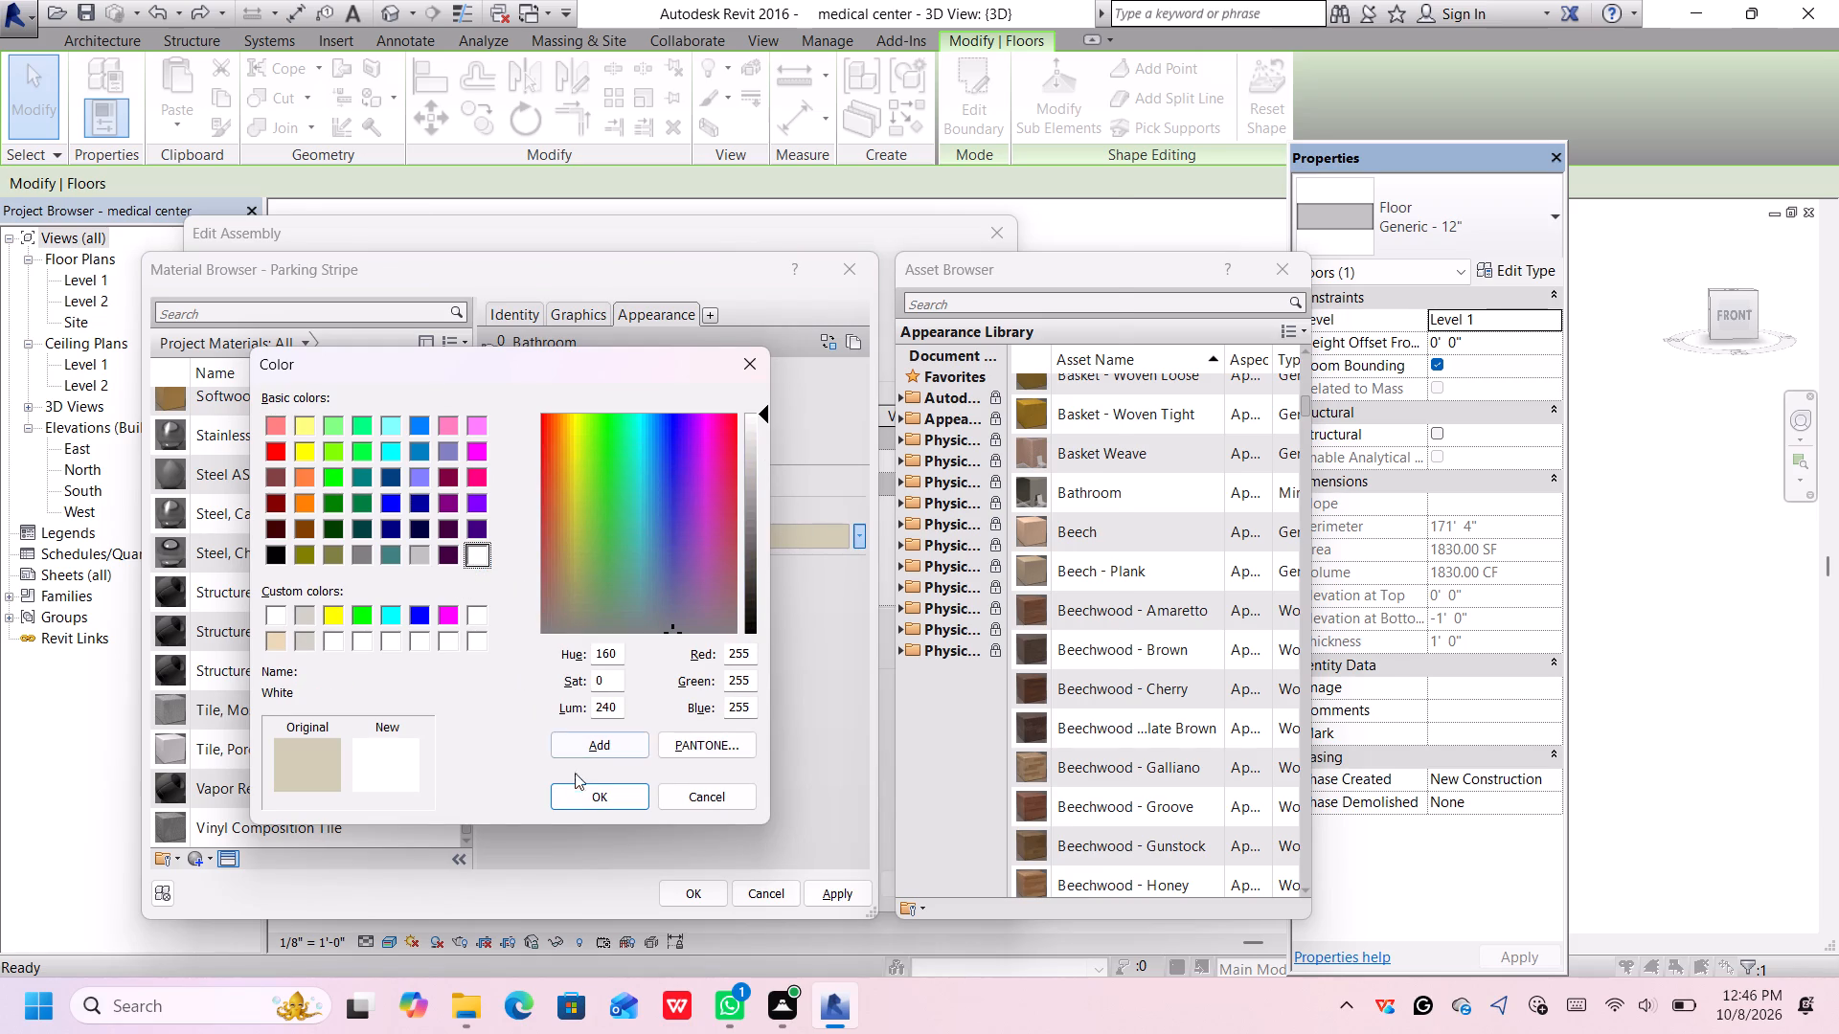
left_click(581, 781)
left_click(586, 792)
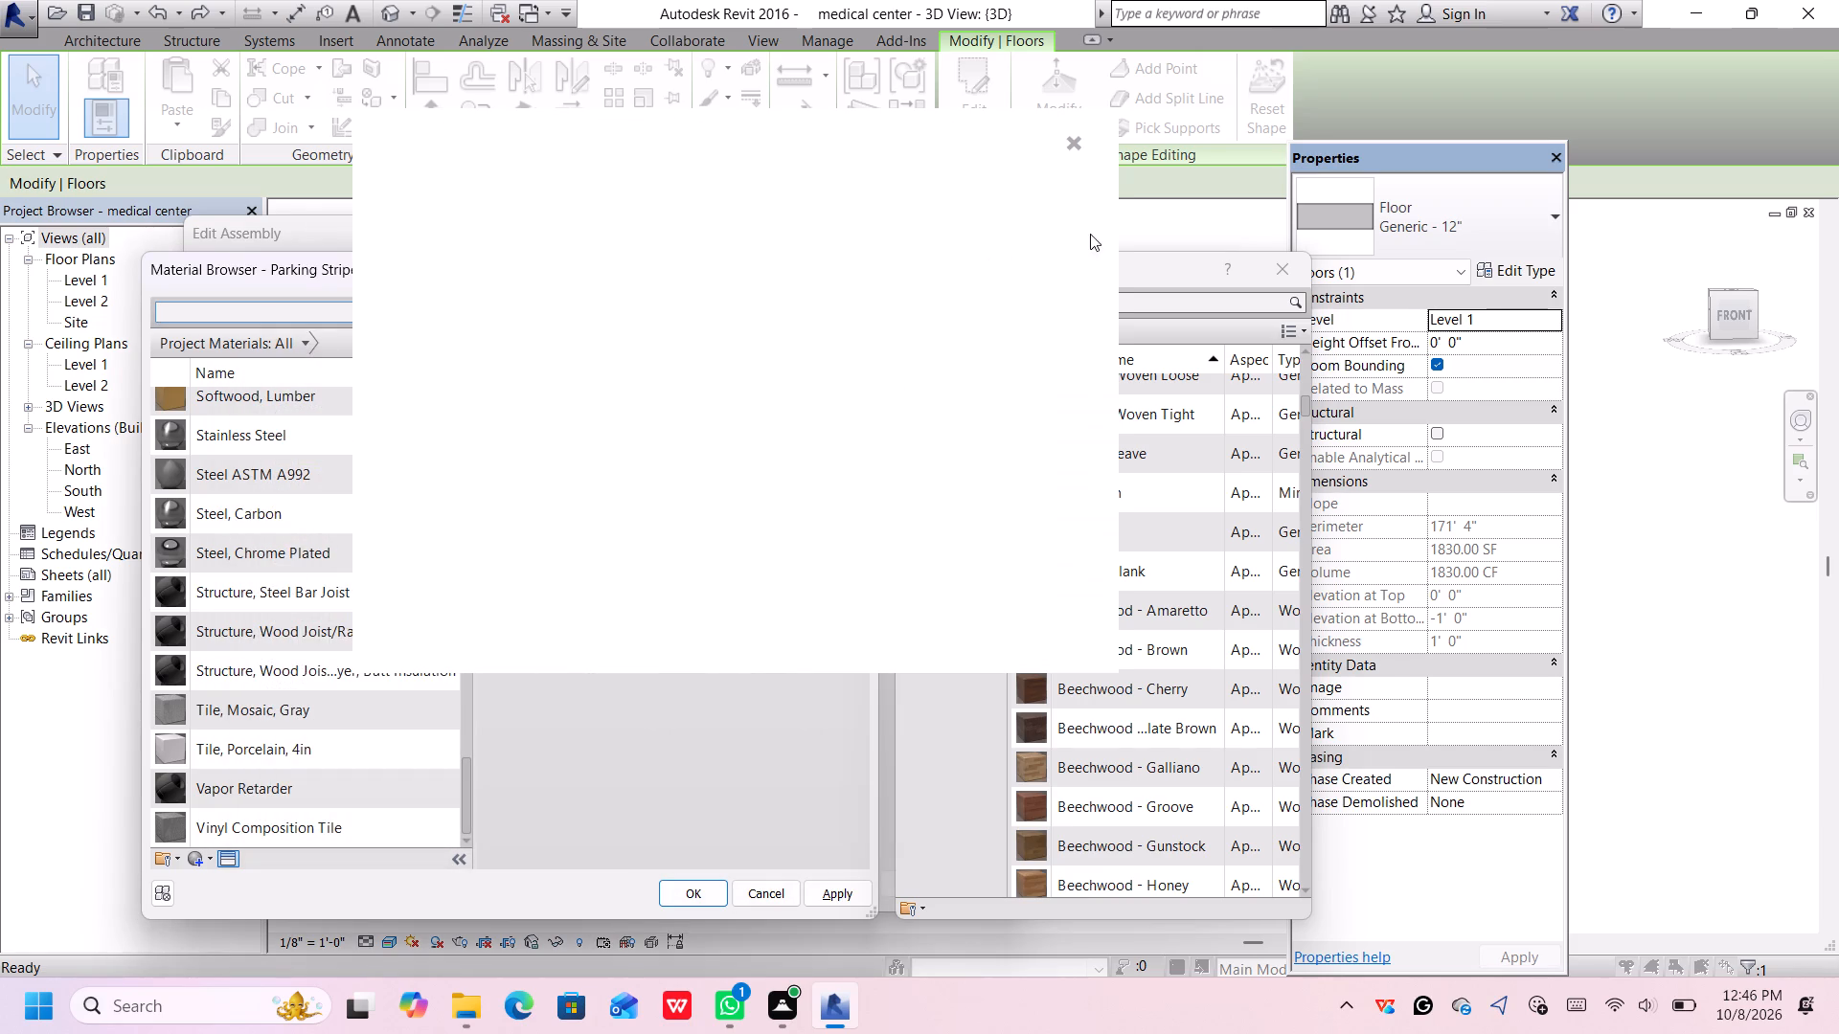
left_click(1075, 149)
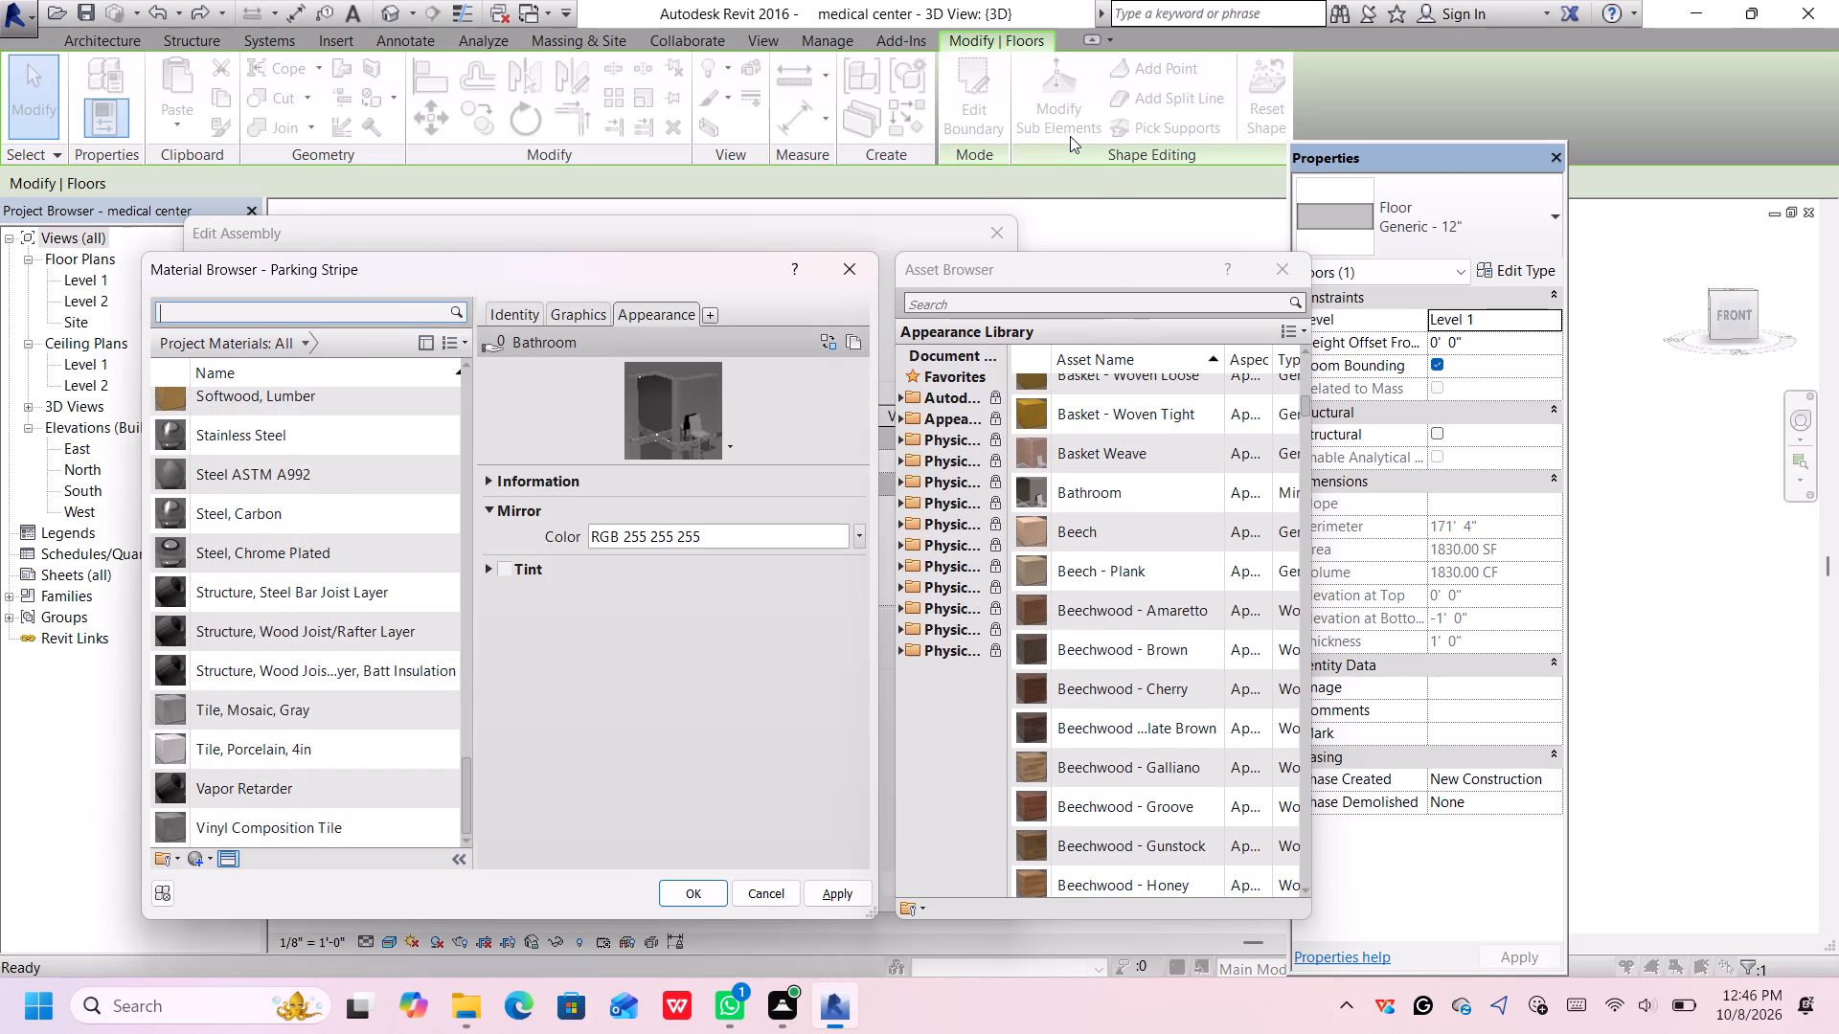
left_click(696, 898)
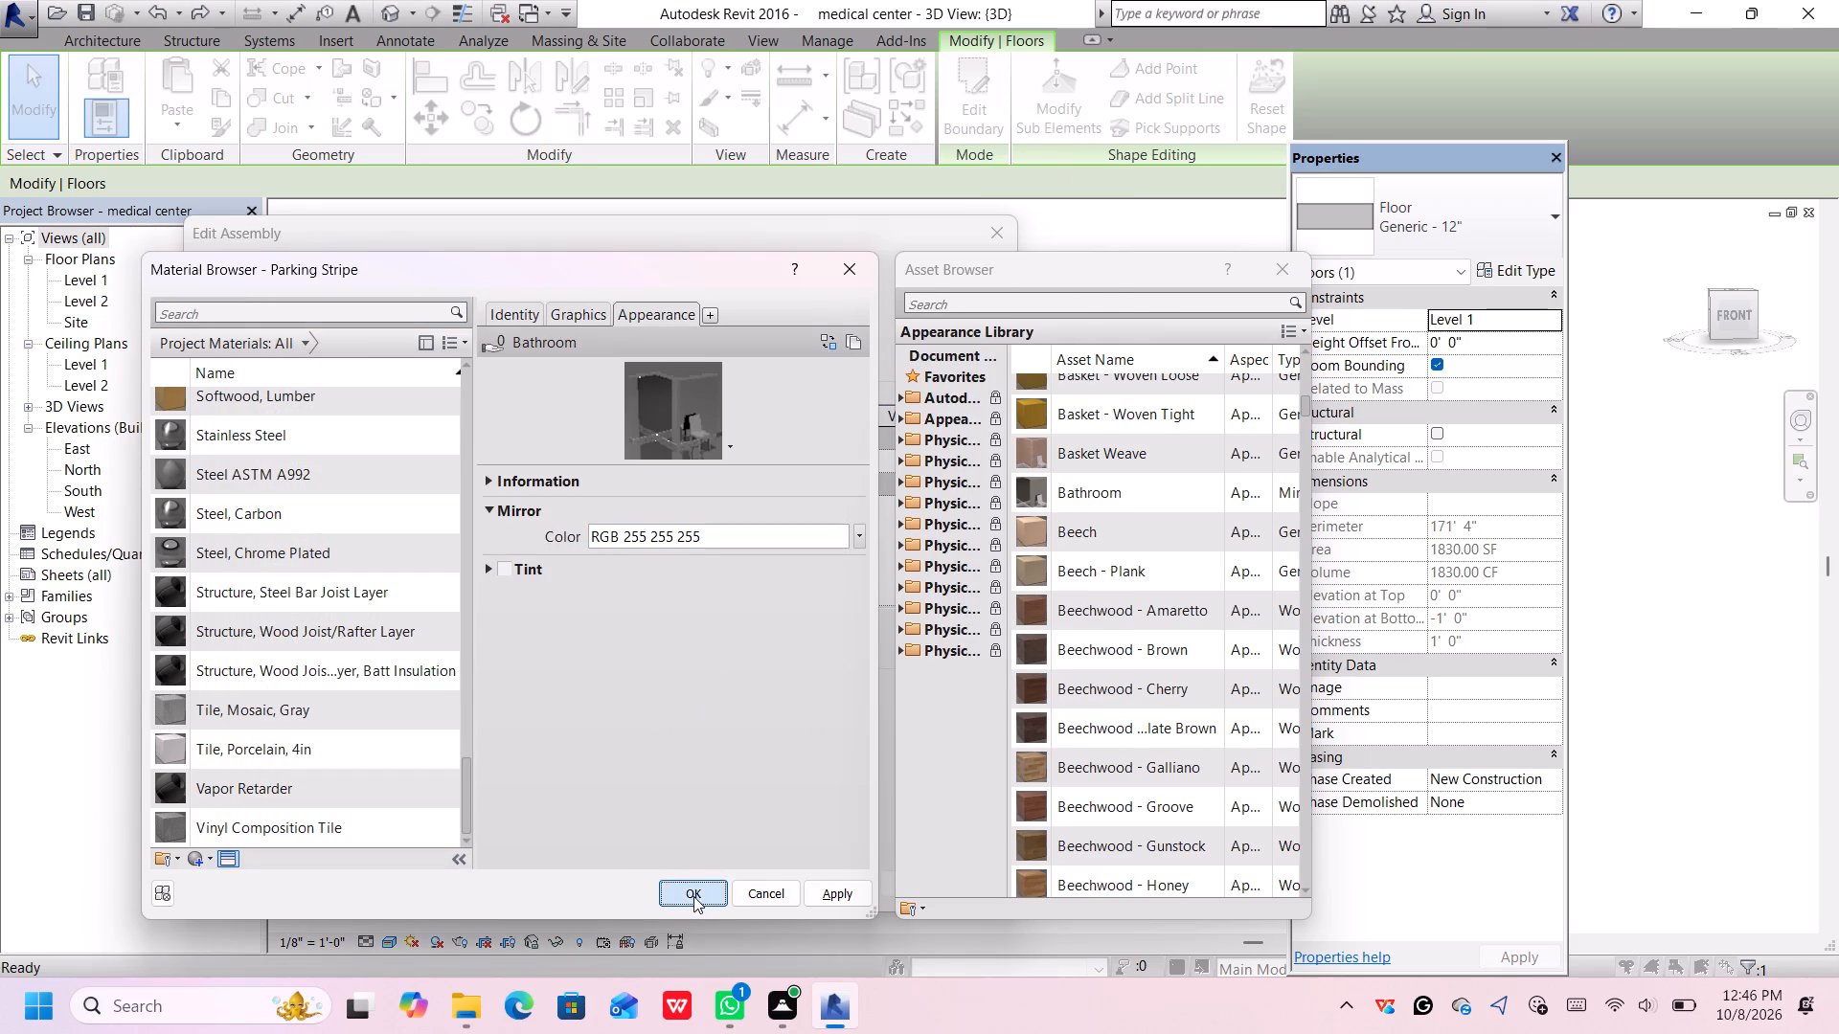
left_click(700, 883)
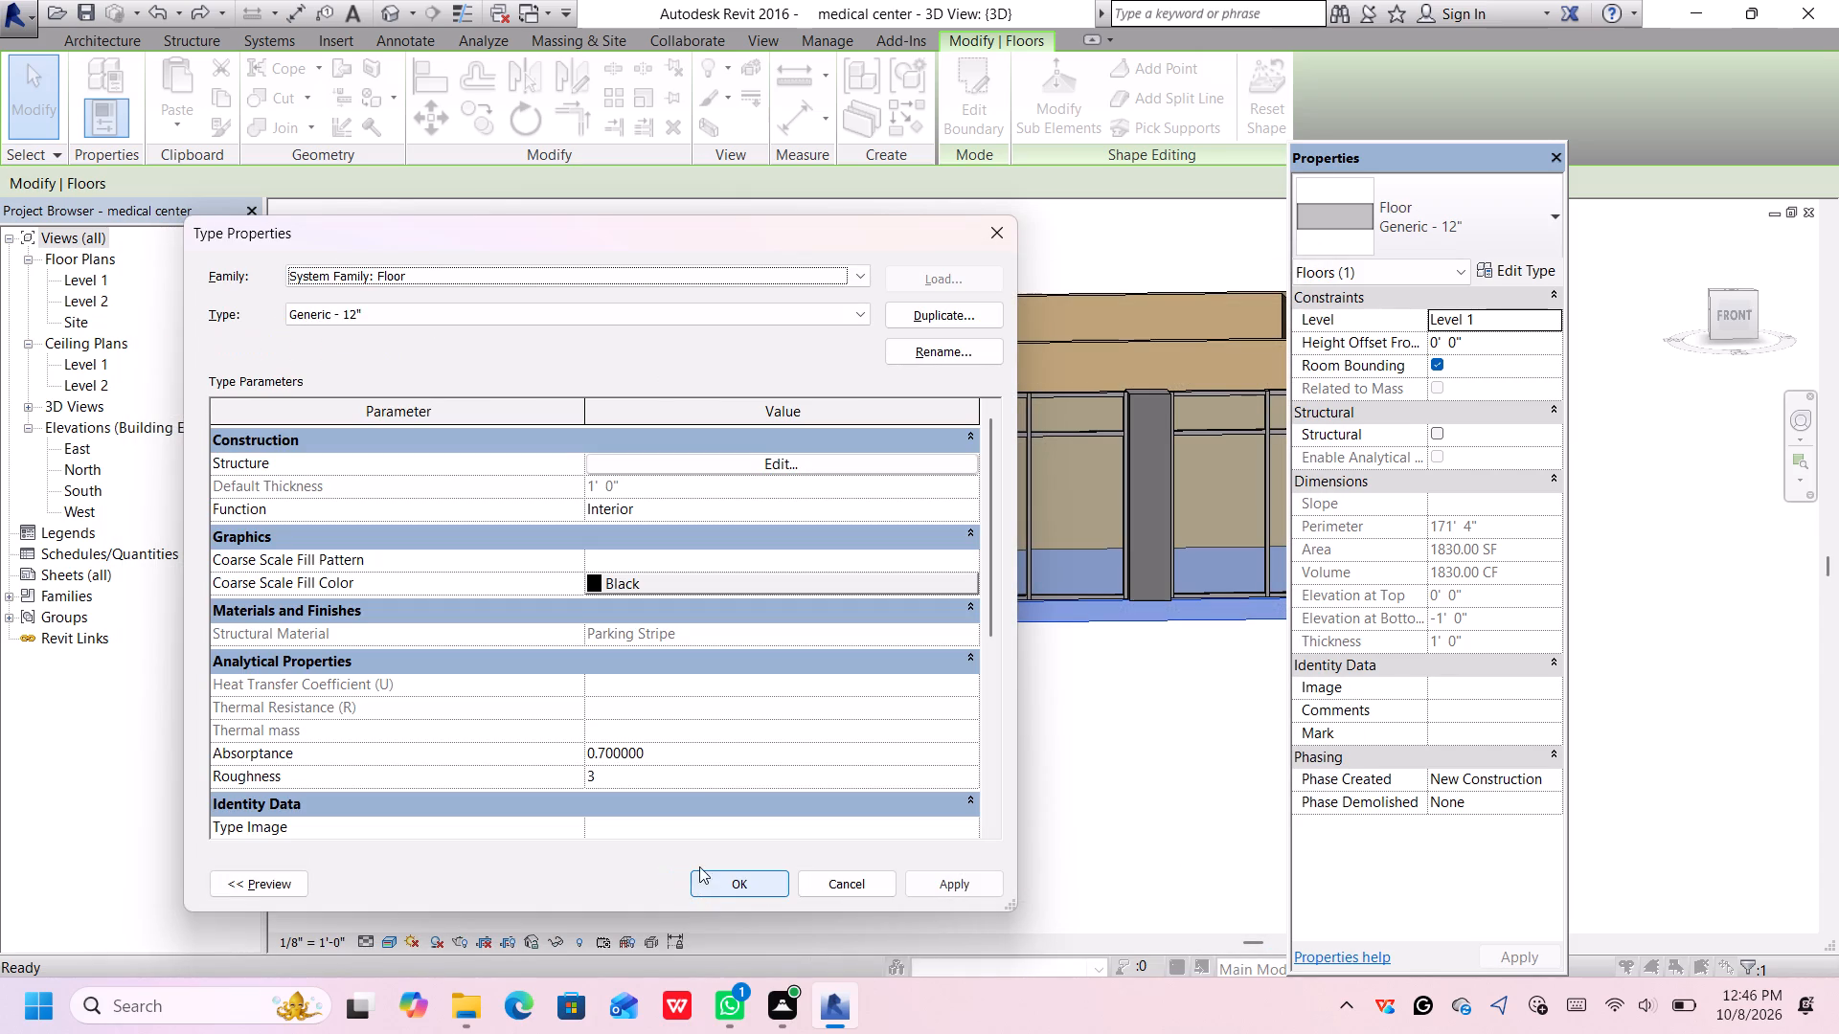
left_click(713, 886)
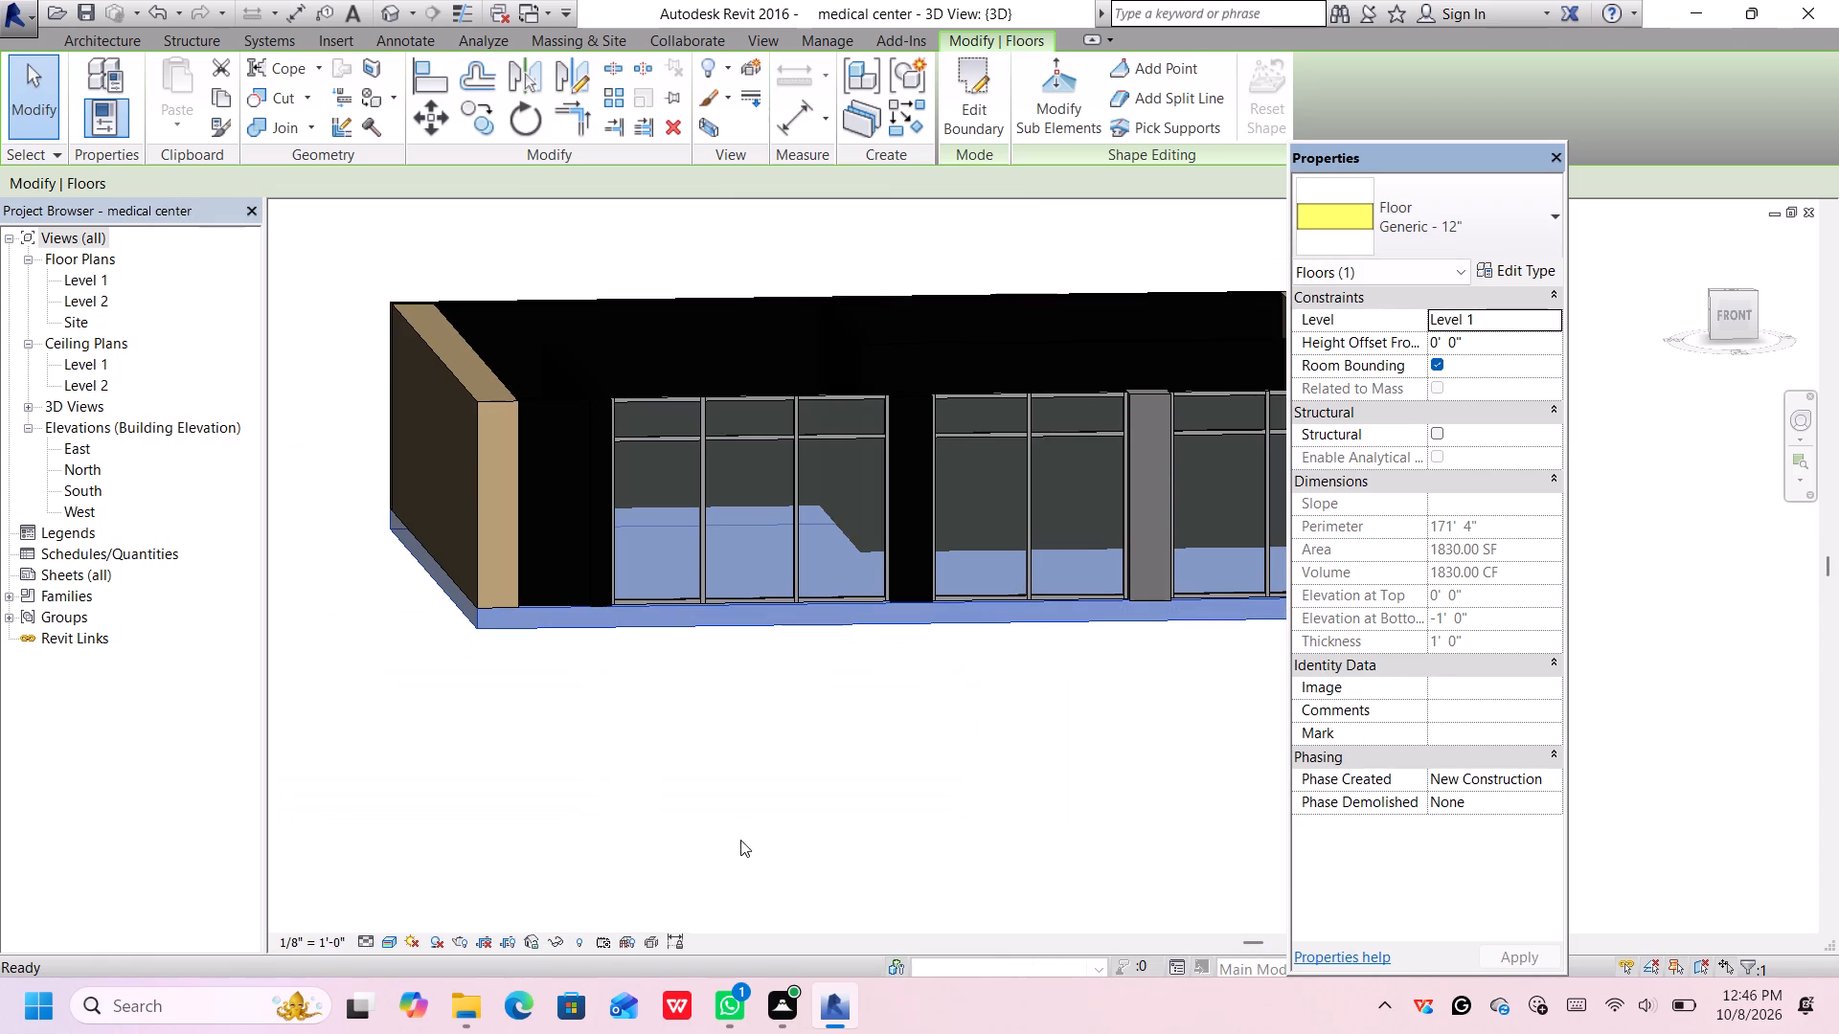
Change the ground floor slab's type to Generic - 12" - Filled.
scroll(786, 750, "down", 2)
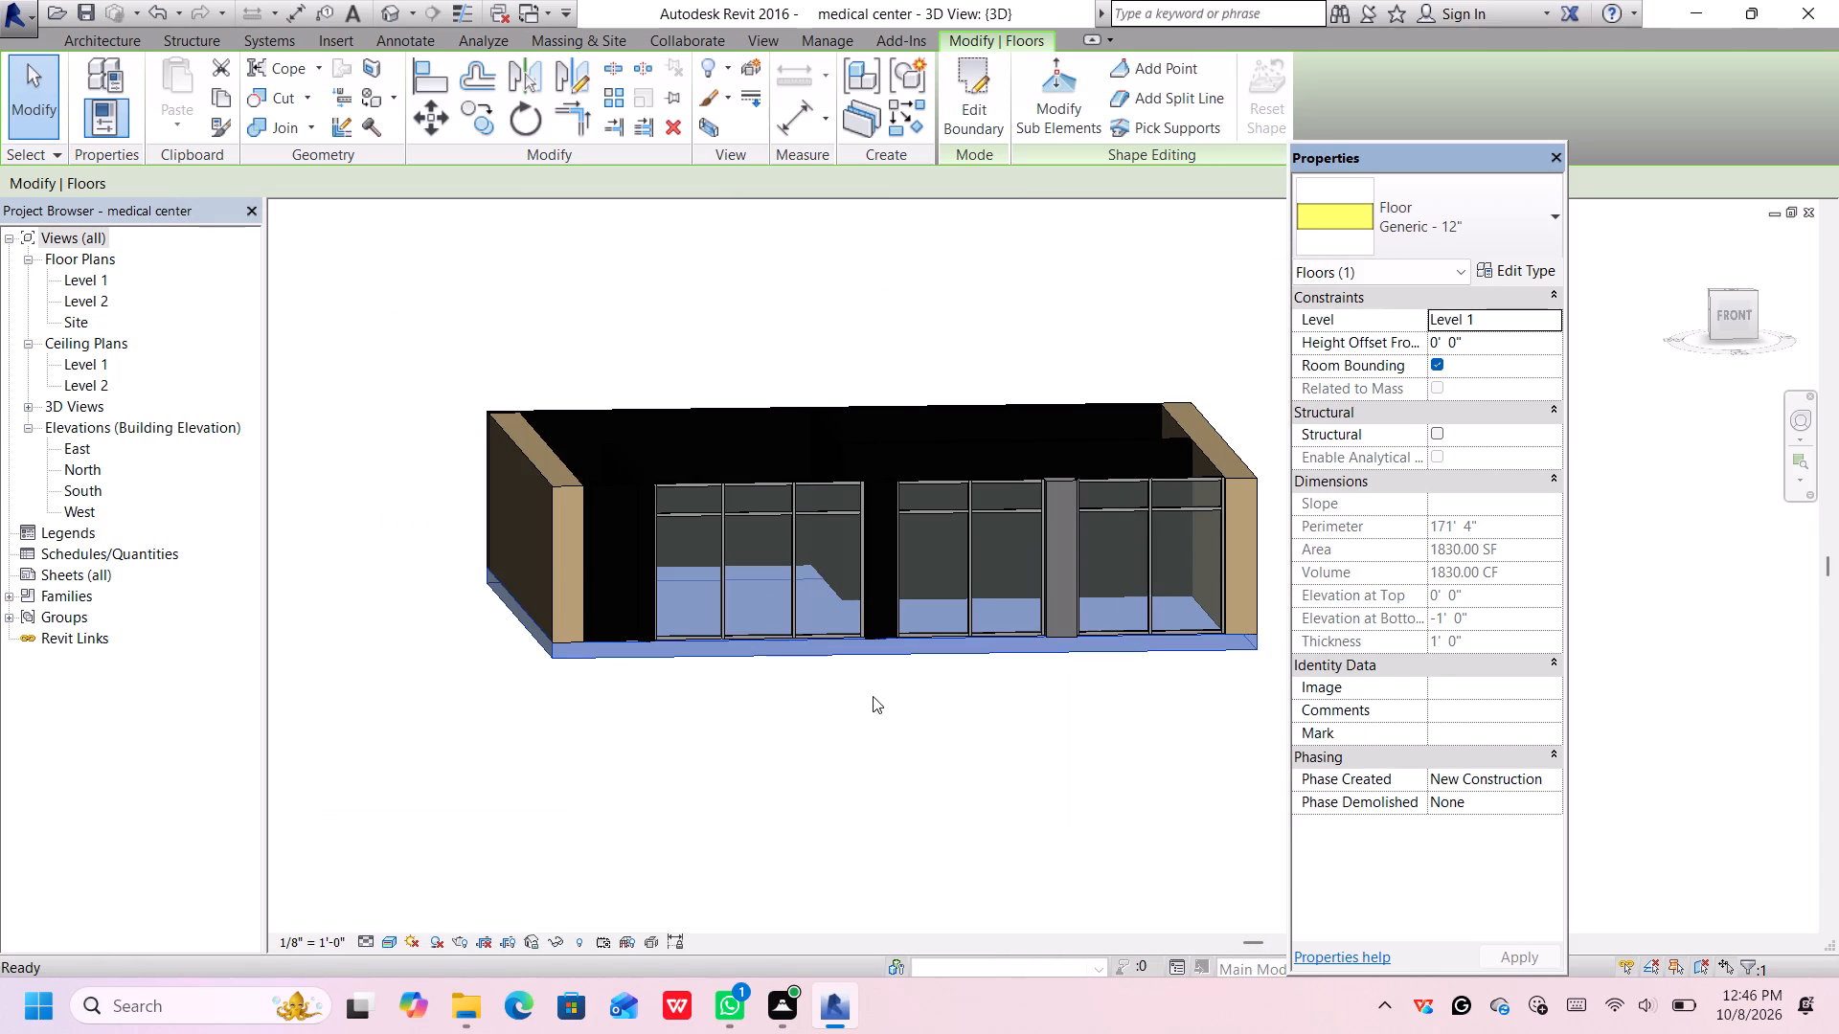
left_click(795, 804)
middle_click_drag(842, 718, 706, 695)
scroll(712, 688, "up", 2)
scroll(732, 664, "down", 1)
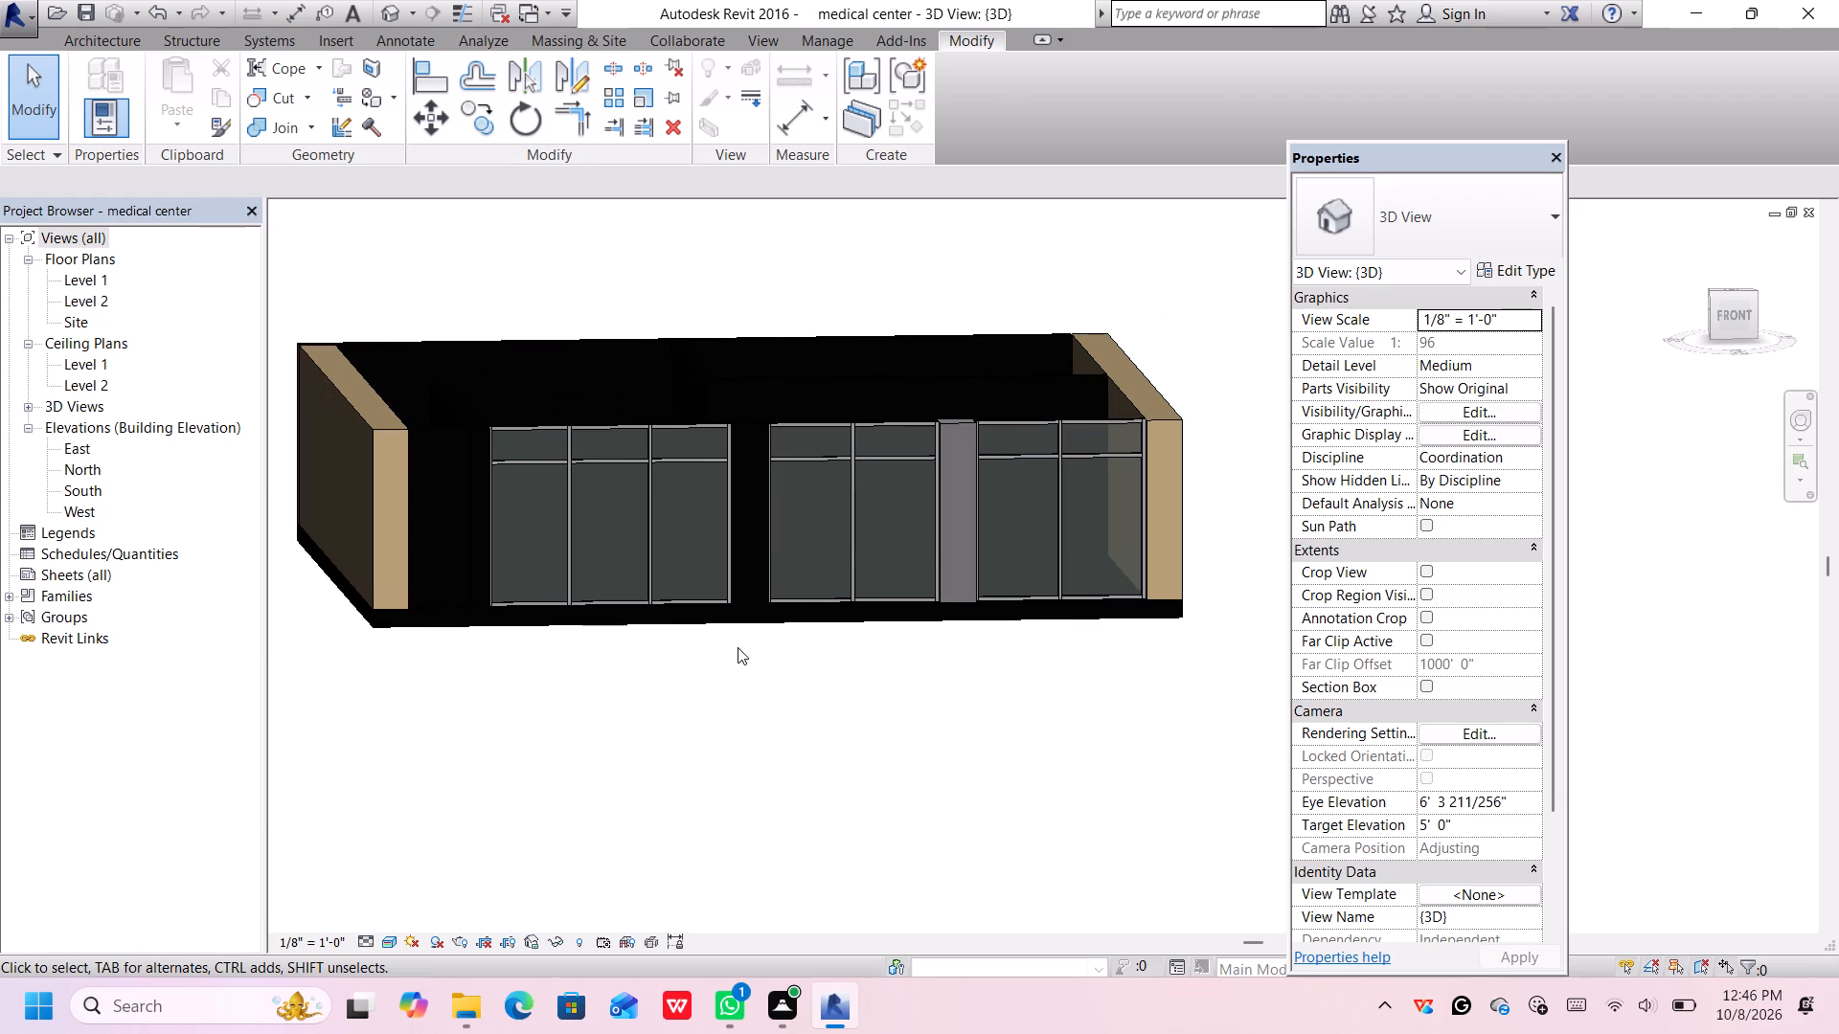
left_click(1418, 210)
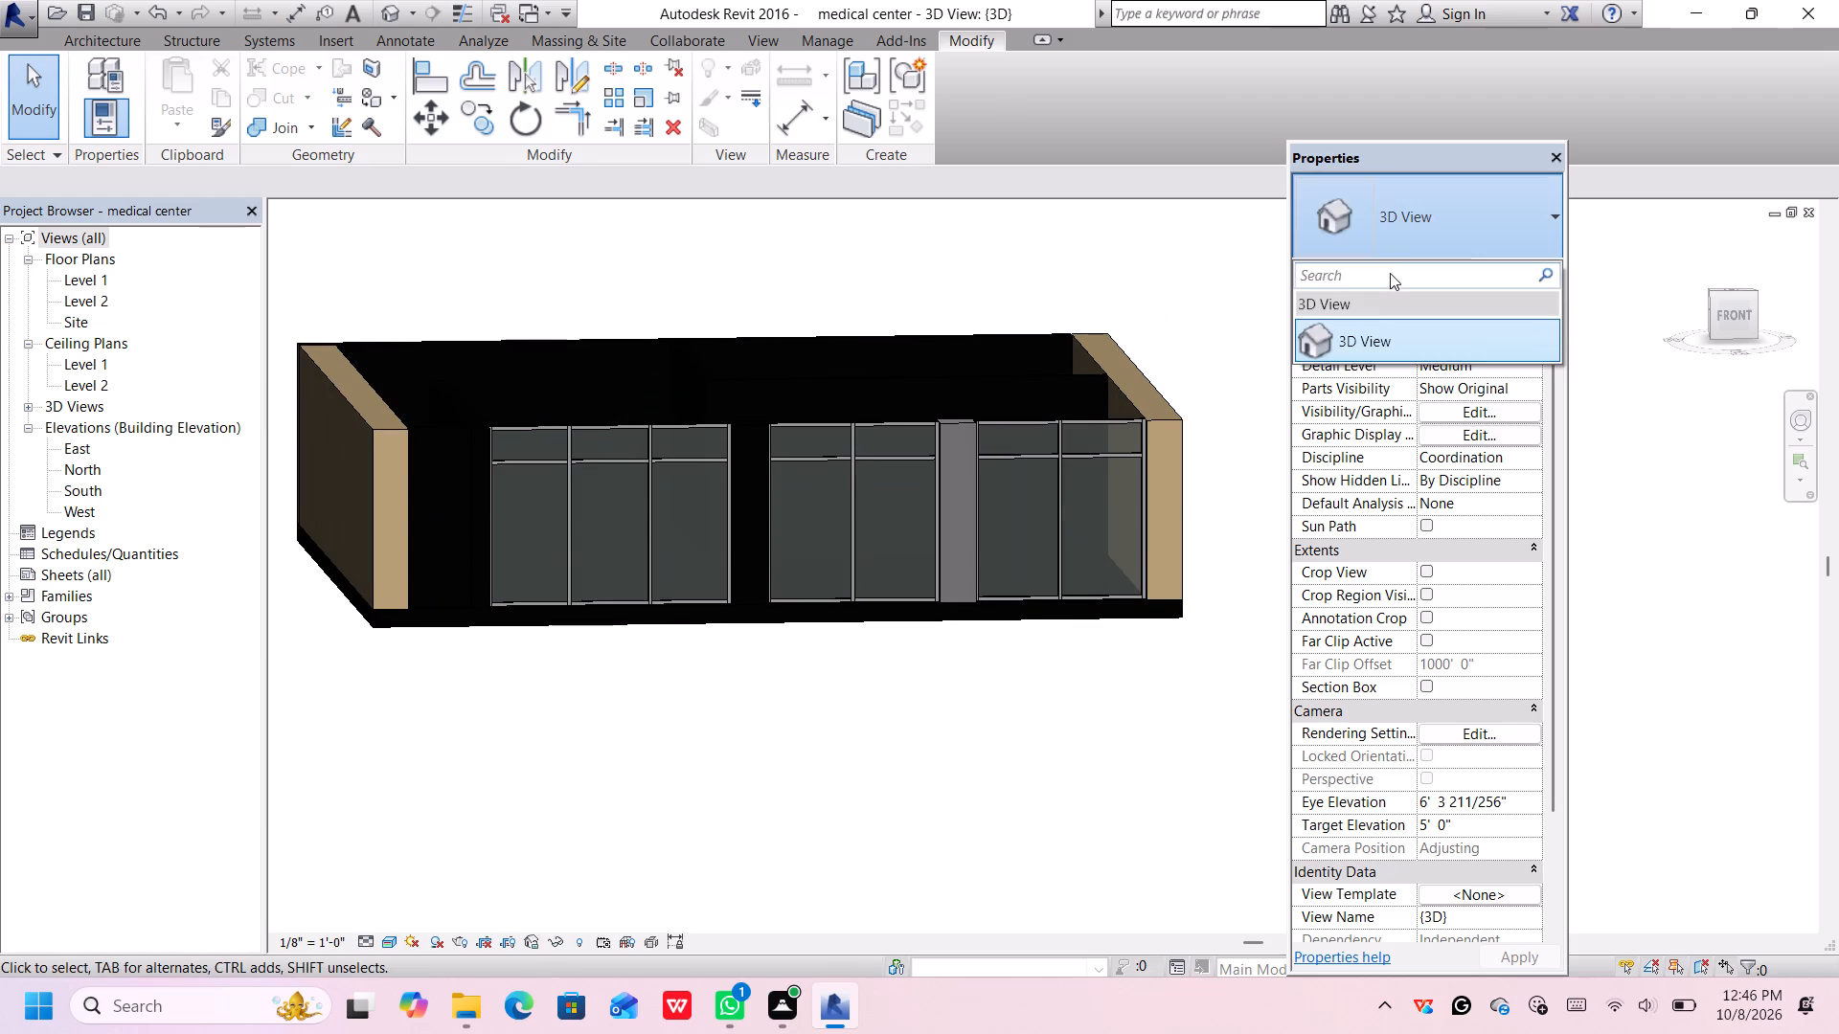
left_click(1113, 609)
left_click(1121, 609)
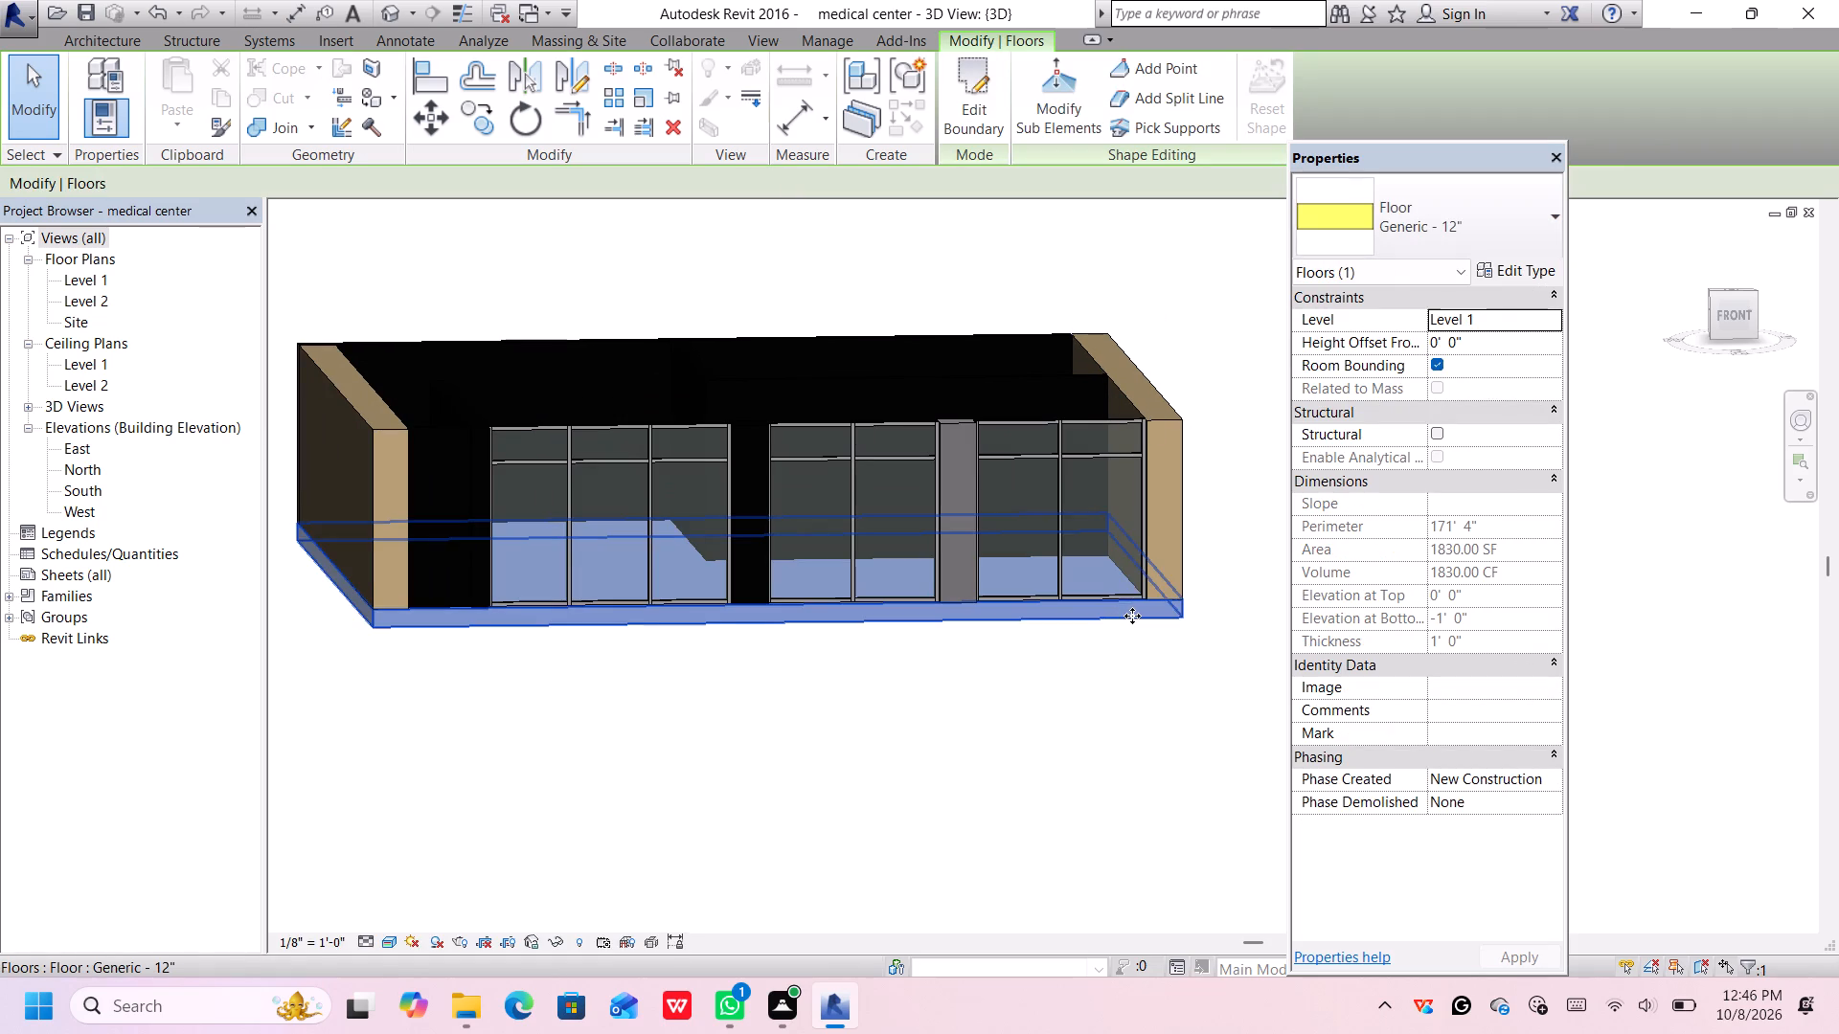
left_click(1473, 221)
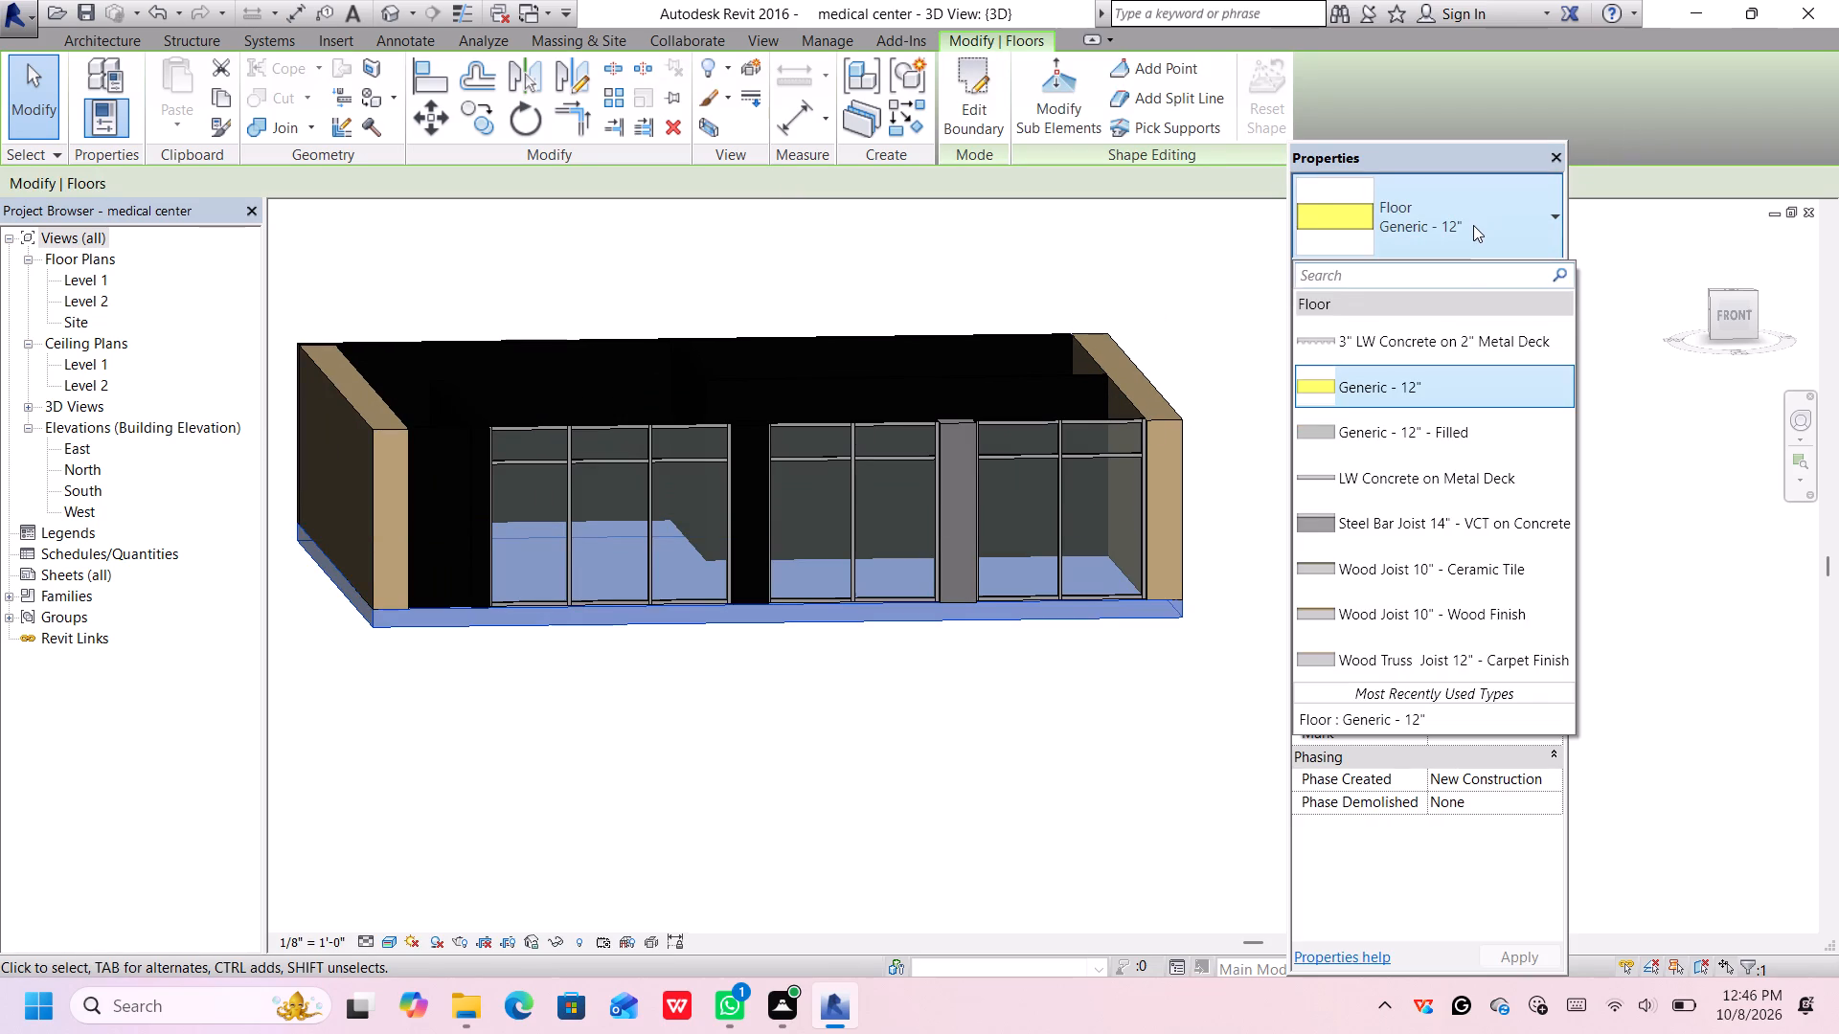
scroll(1439, 551, "down", 1)
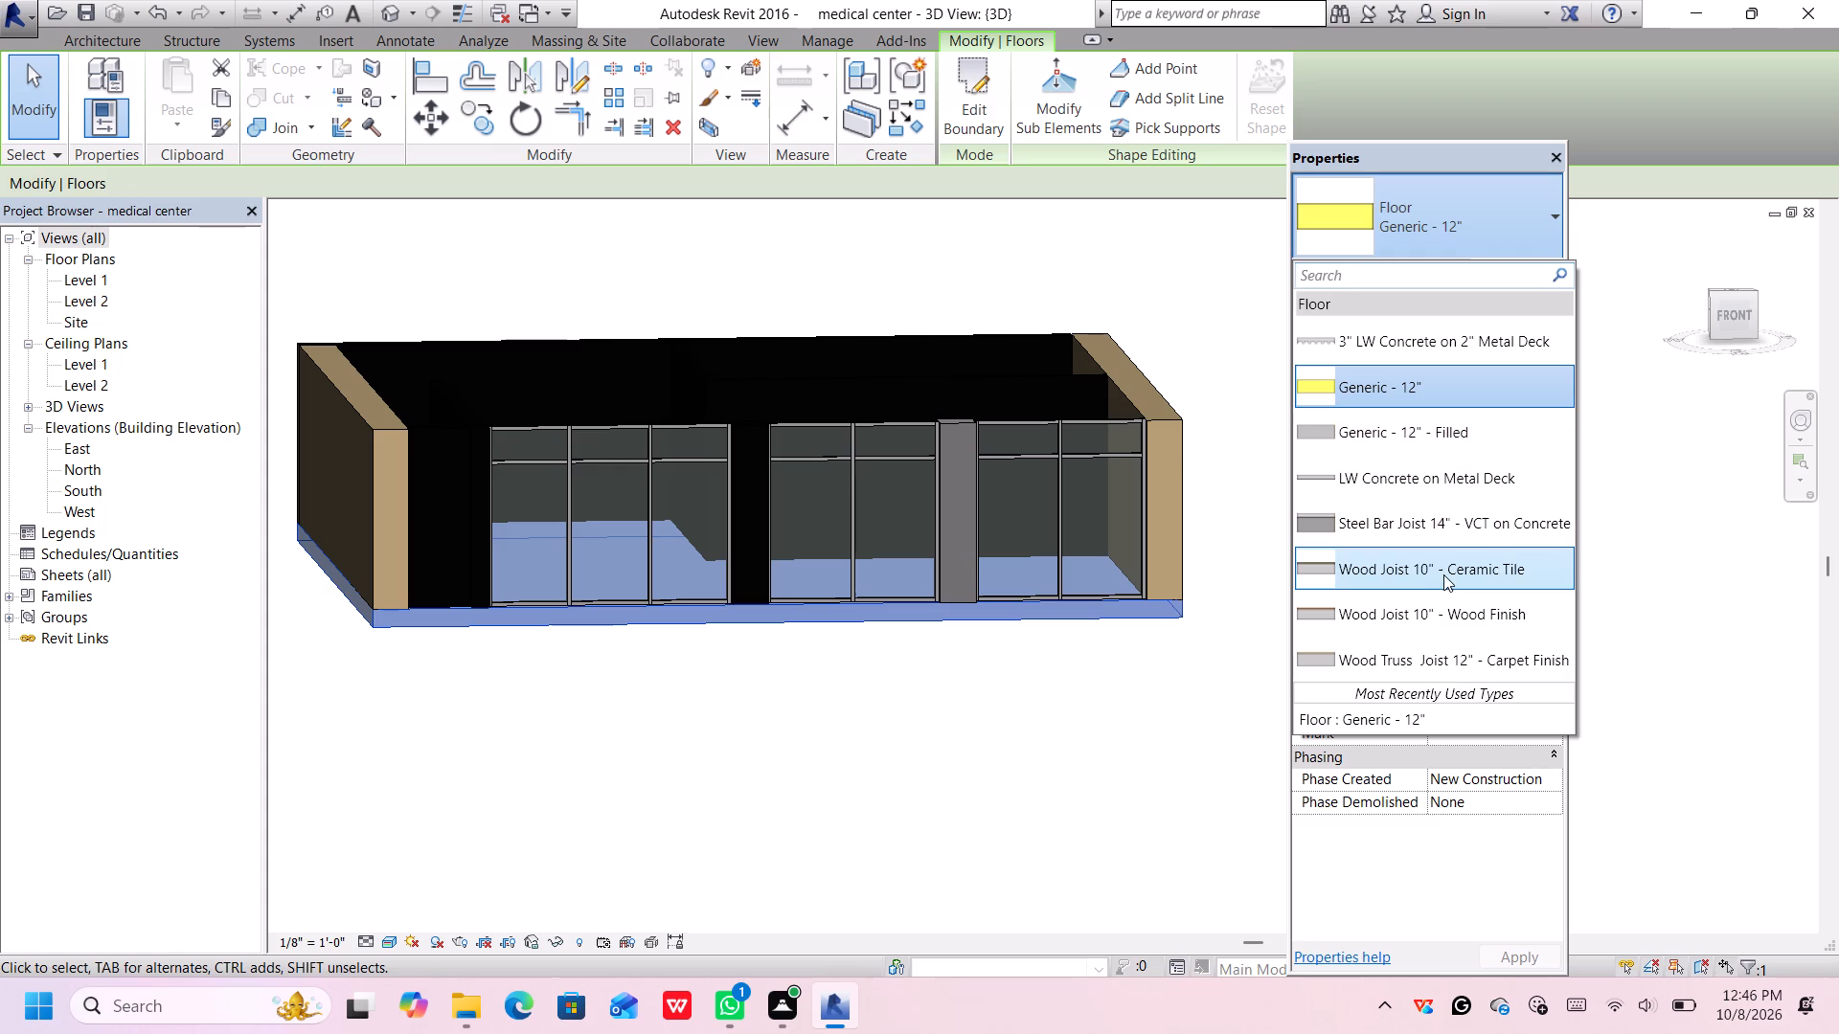
scroll(1443, 574, "down", 1)
scroll(1442, 573, "up", 5)
scroll(1442, 416, "up", 1)
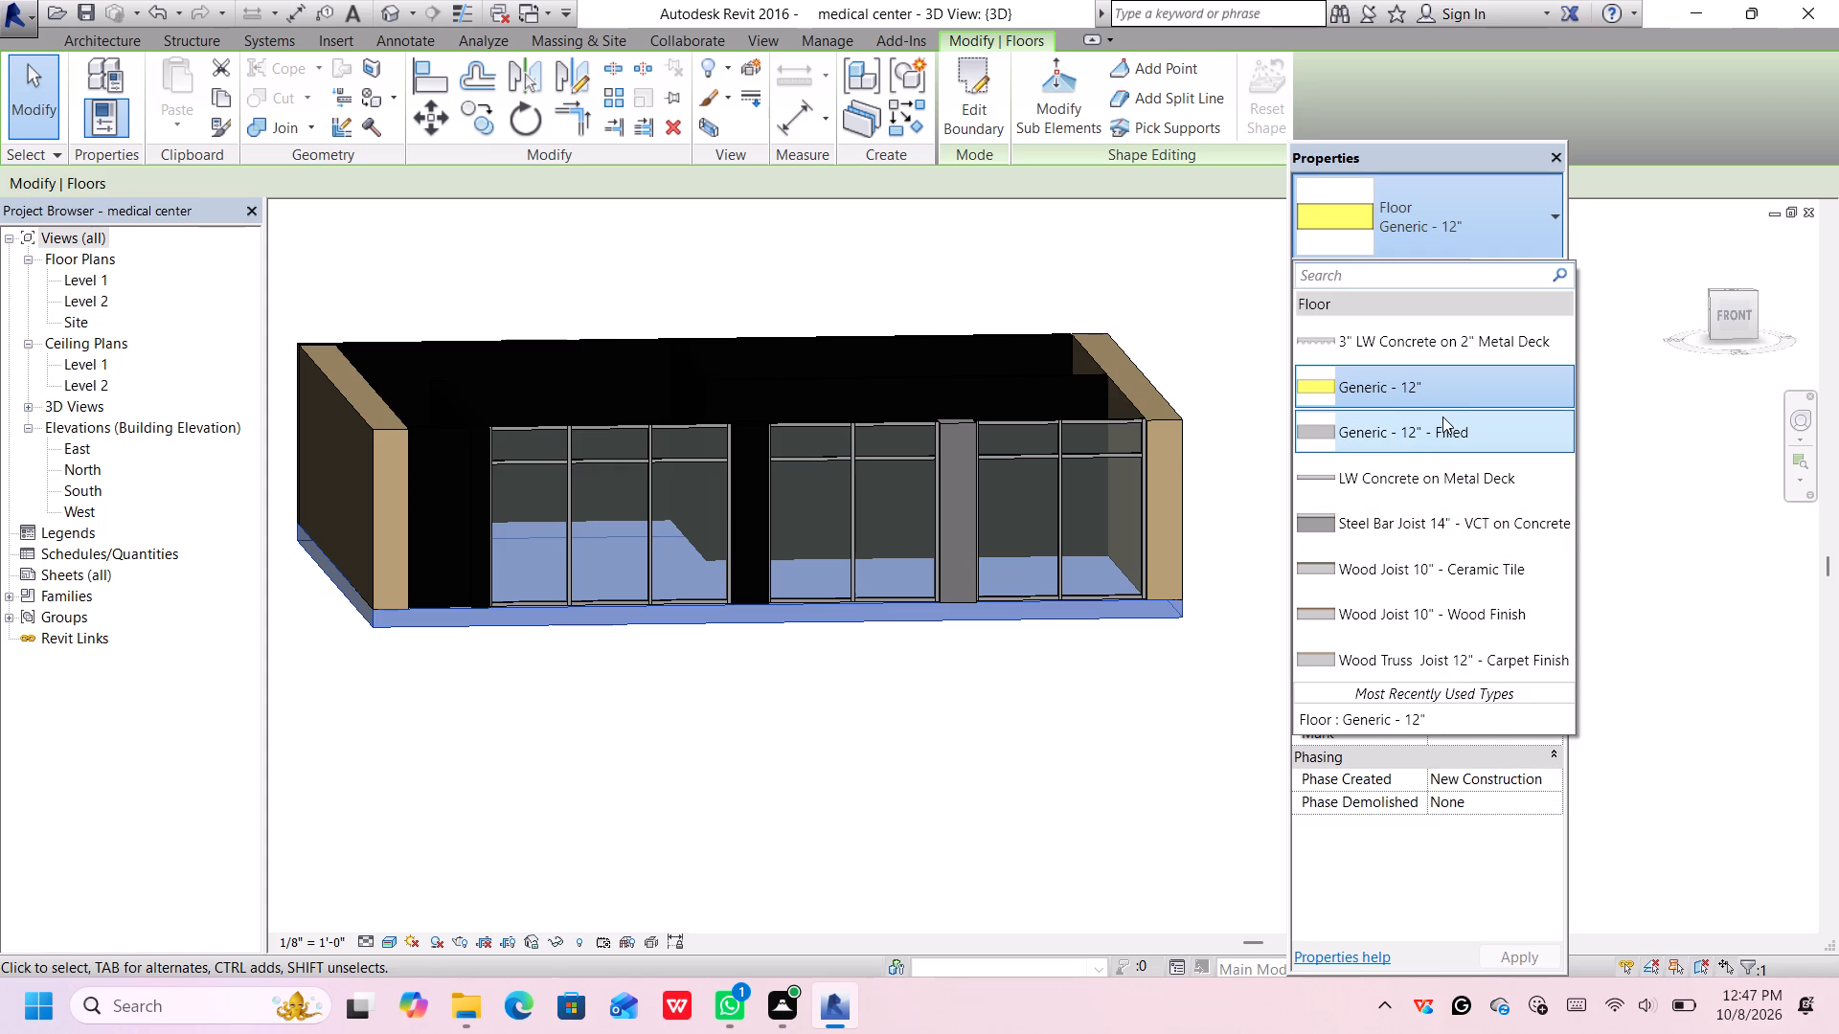
scroll(1442, 416, "up", 3)
scroll(1396, 544, "down", 7)
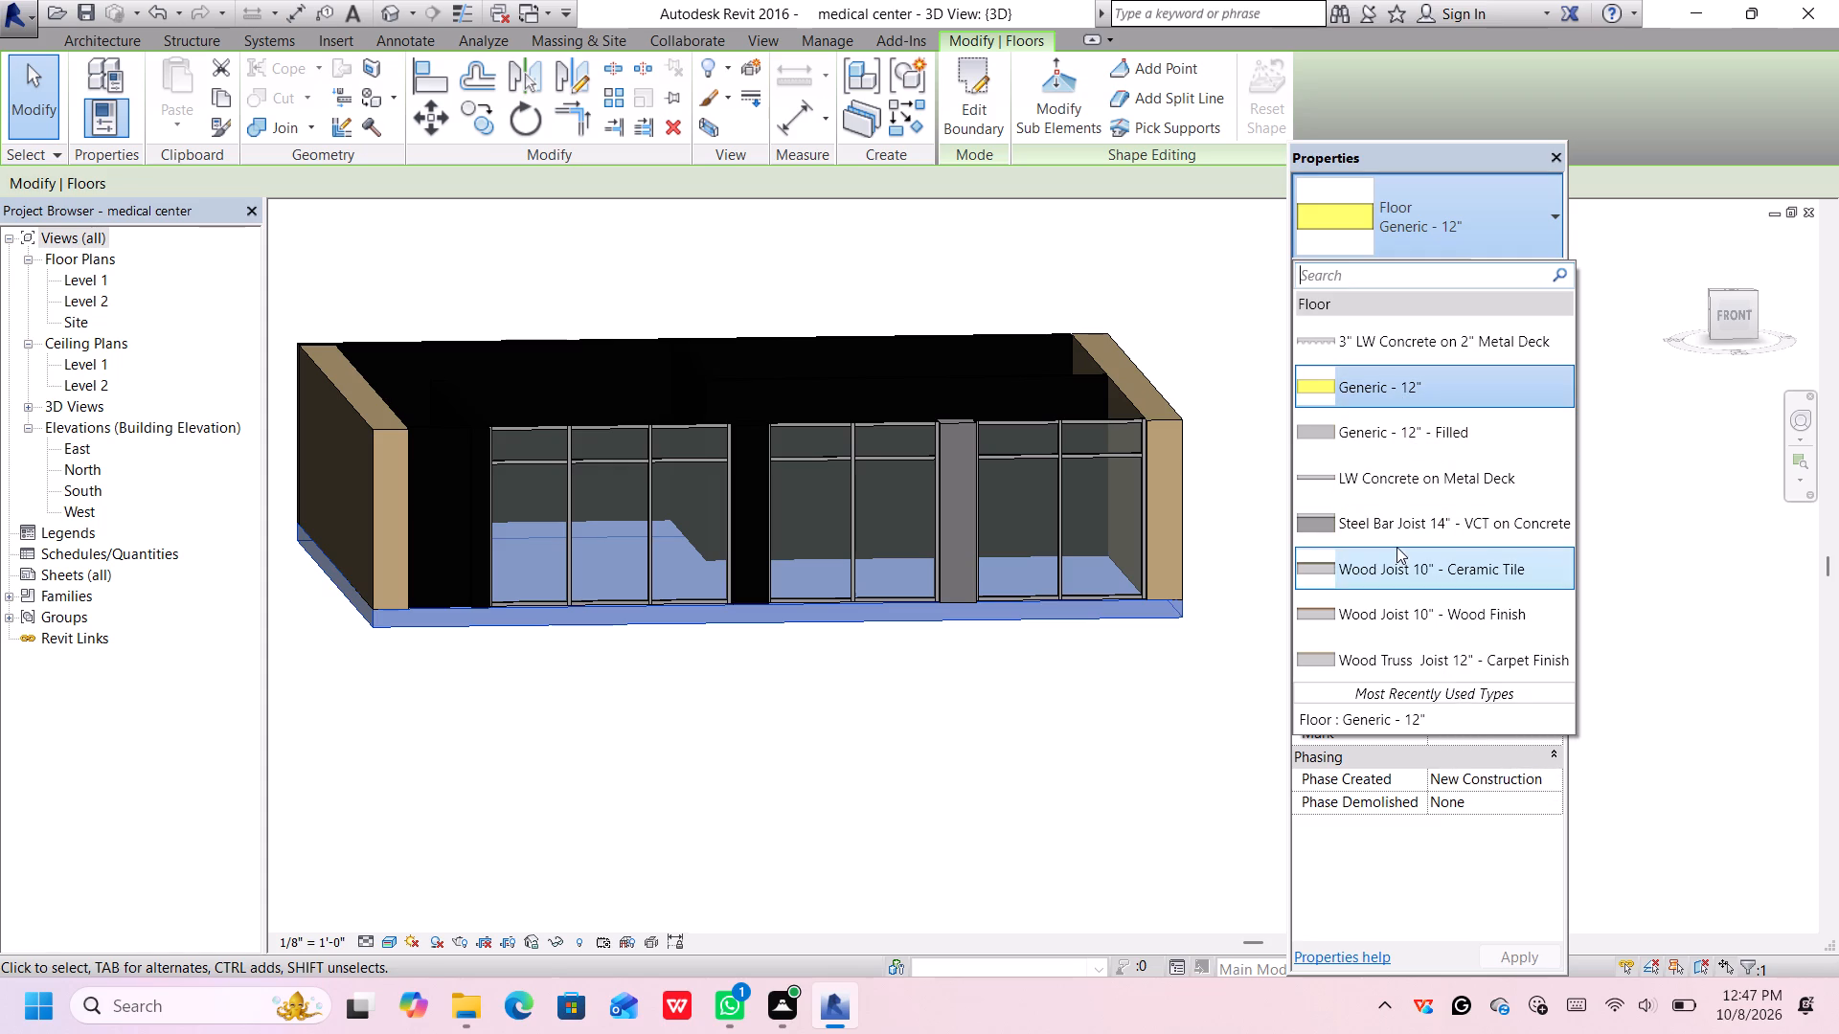
scroll(1396, 553, "down", 6)
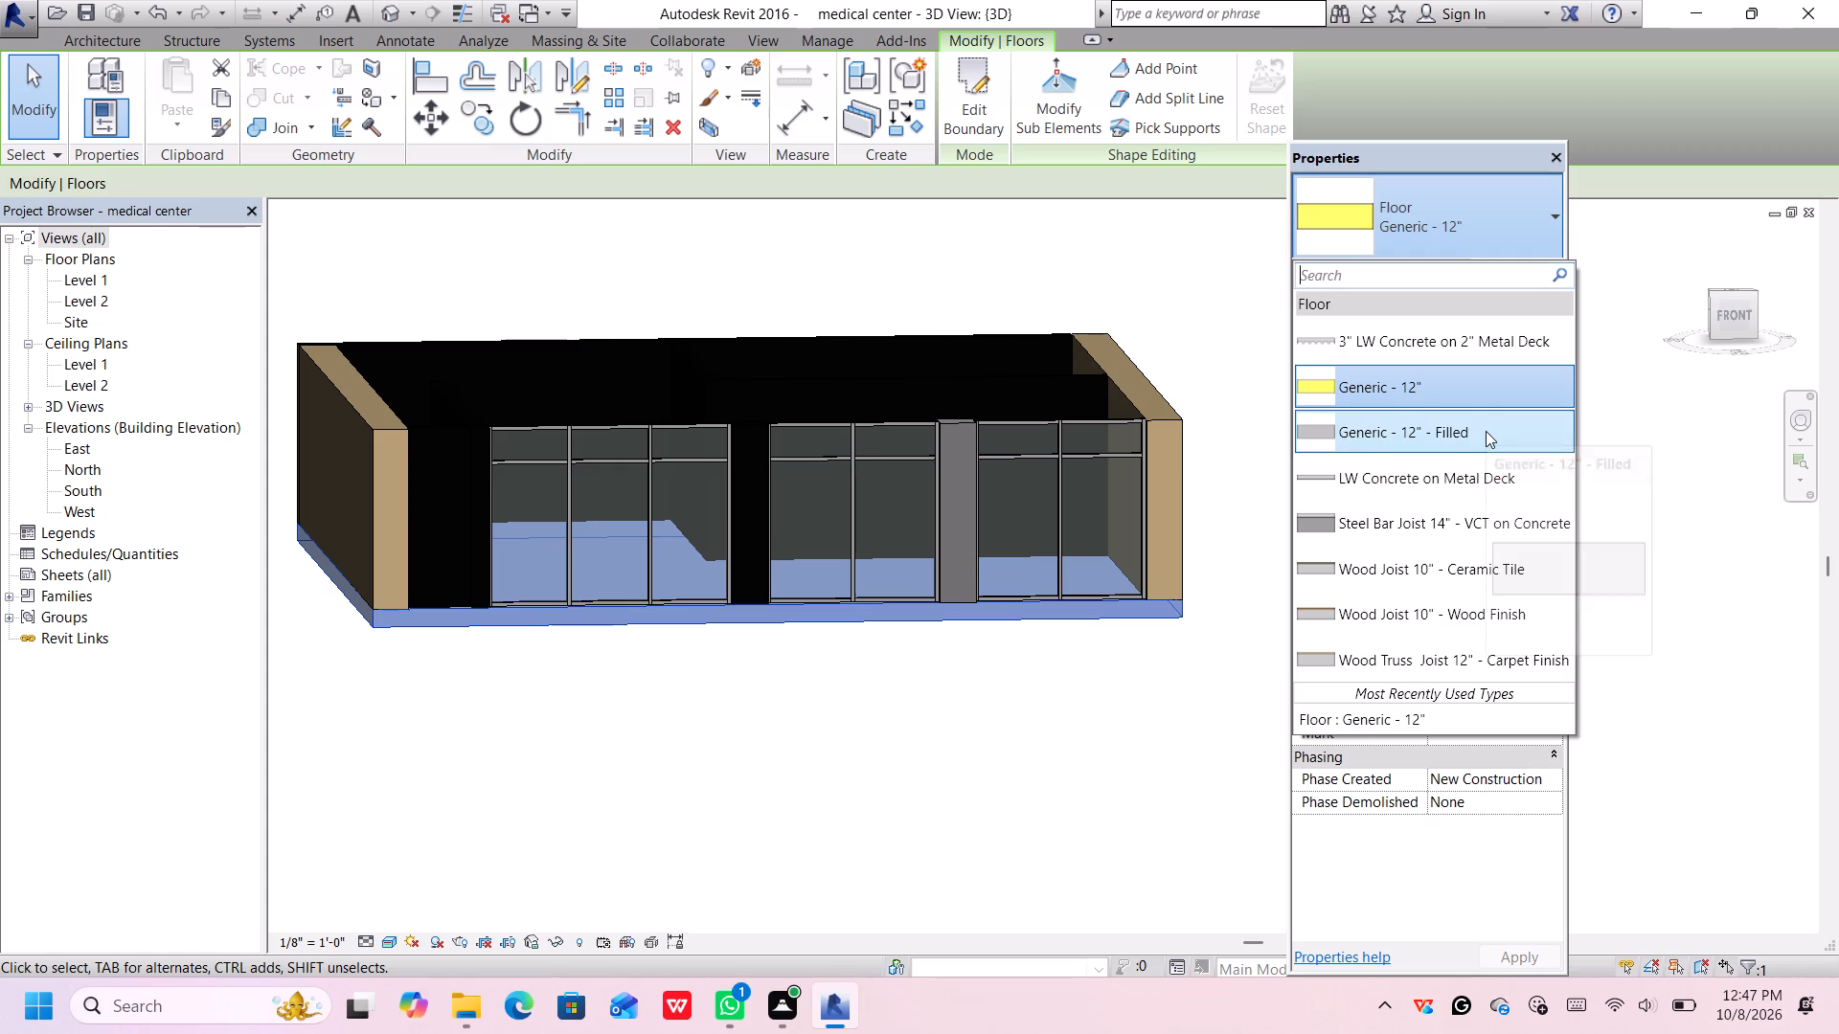
left_click(1486, 431)
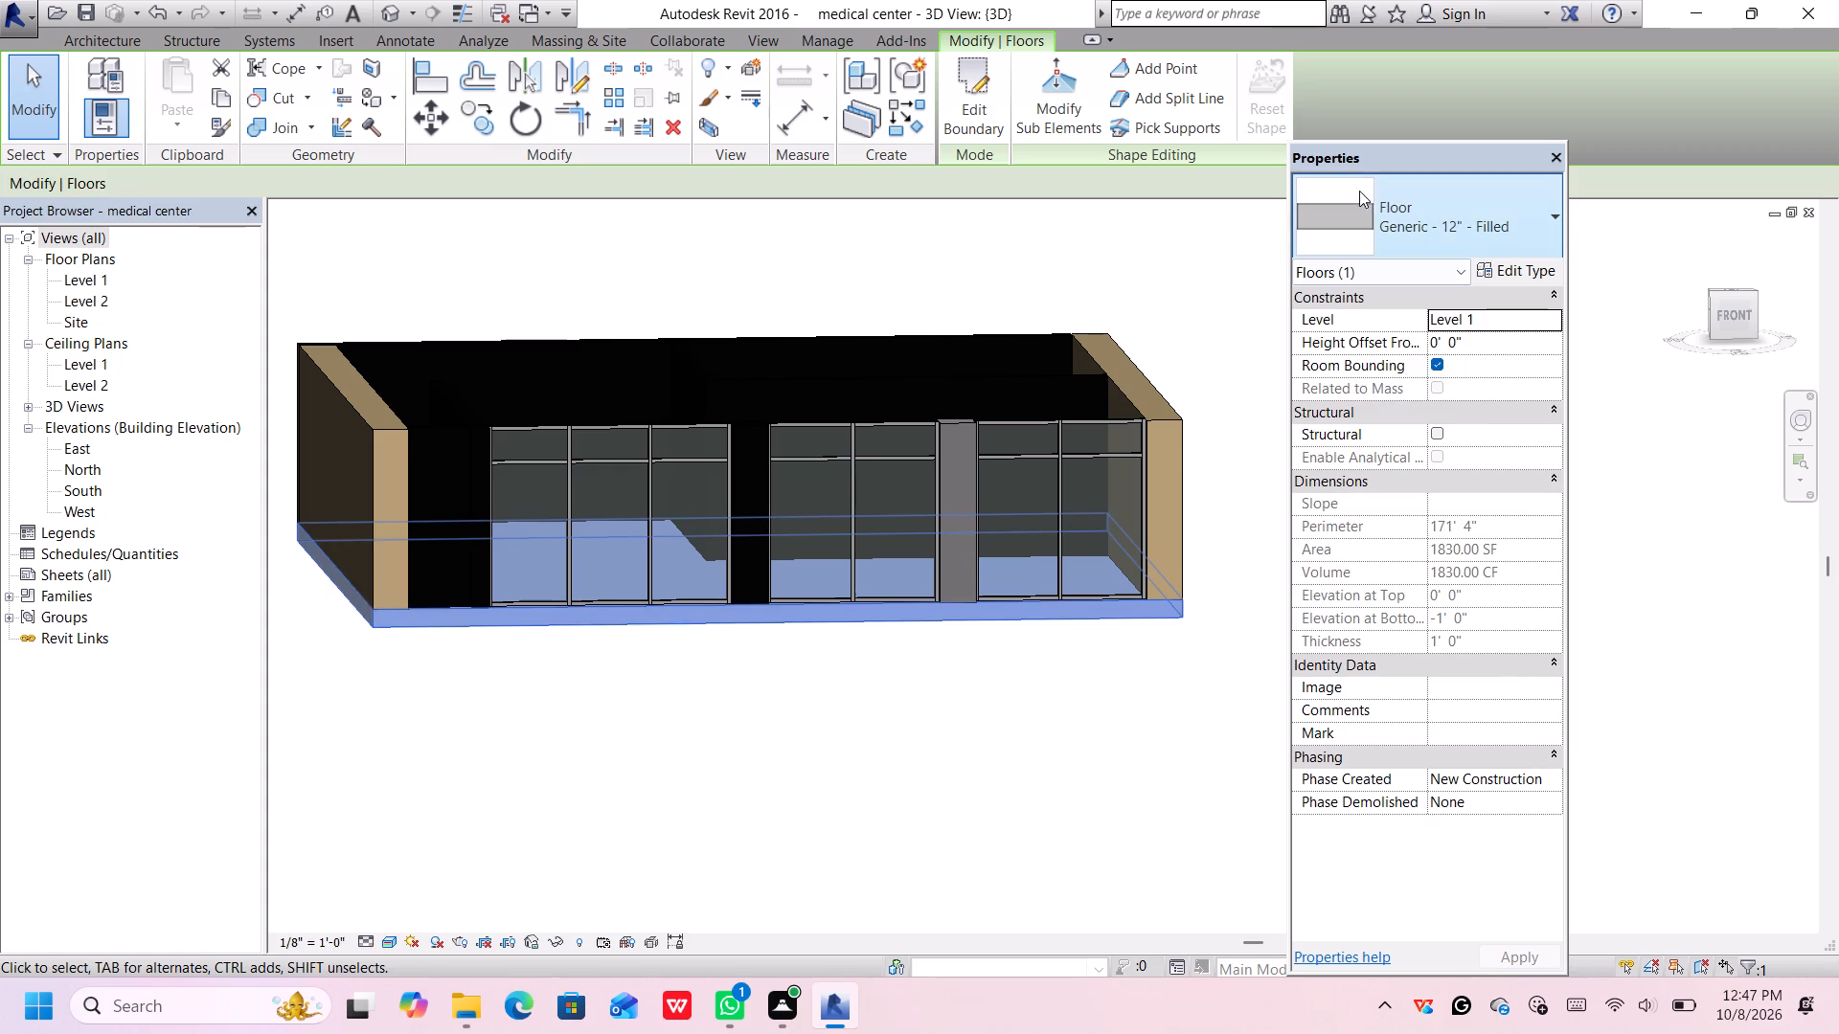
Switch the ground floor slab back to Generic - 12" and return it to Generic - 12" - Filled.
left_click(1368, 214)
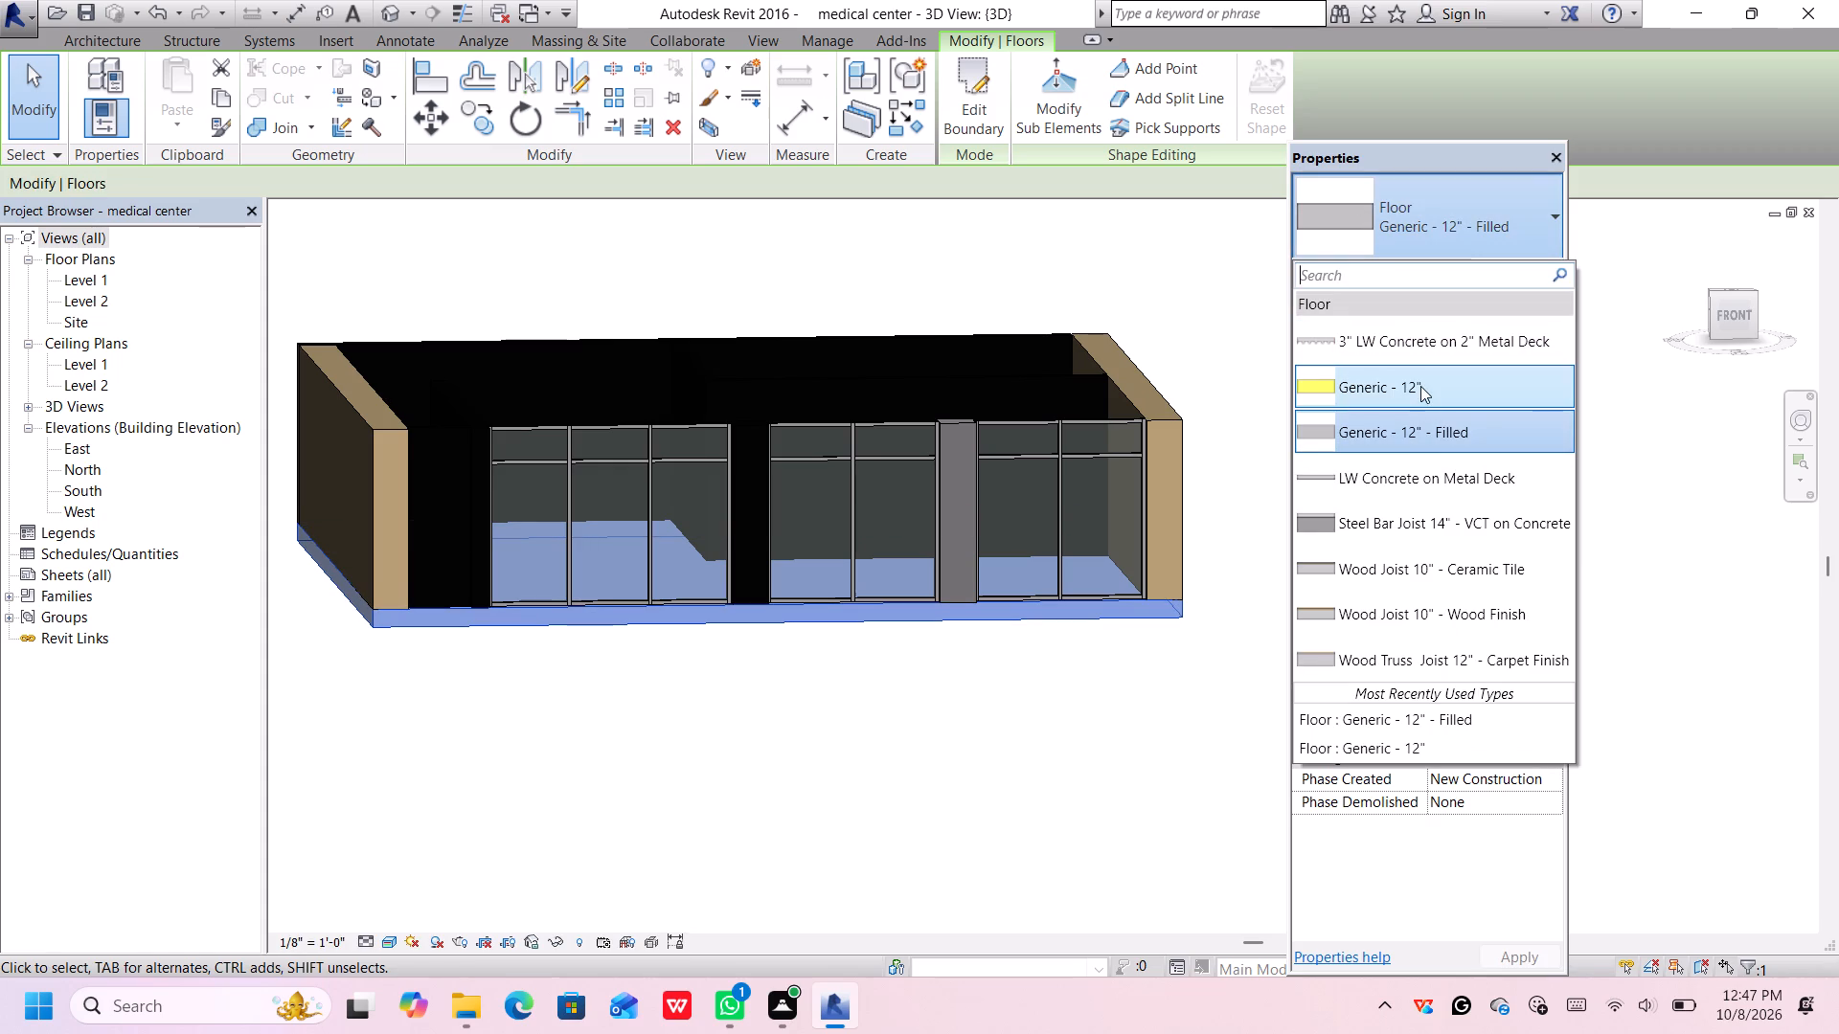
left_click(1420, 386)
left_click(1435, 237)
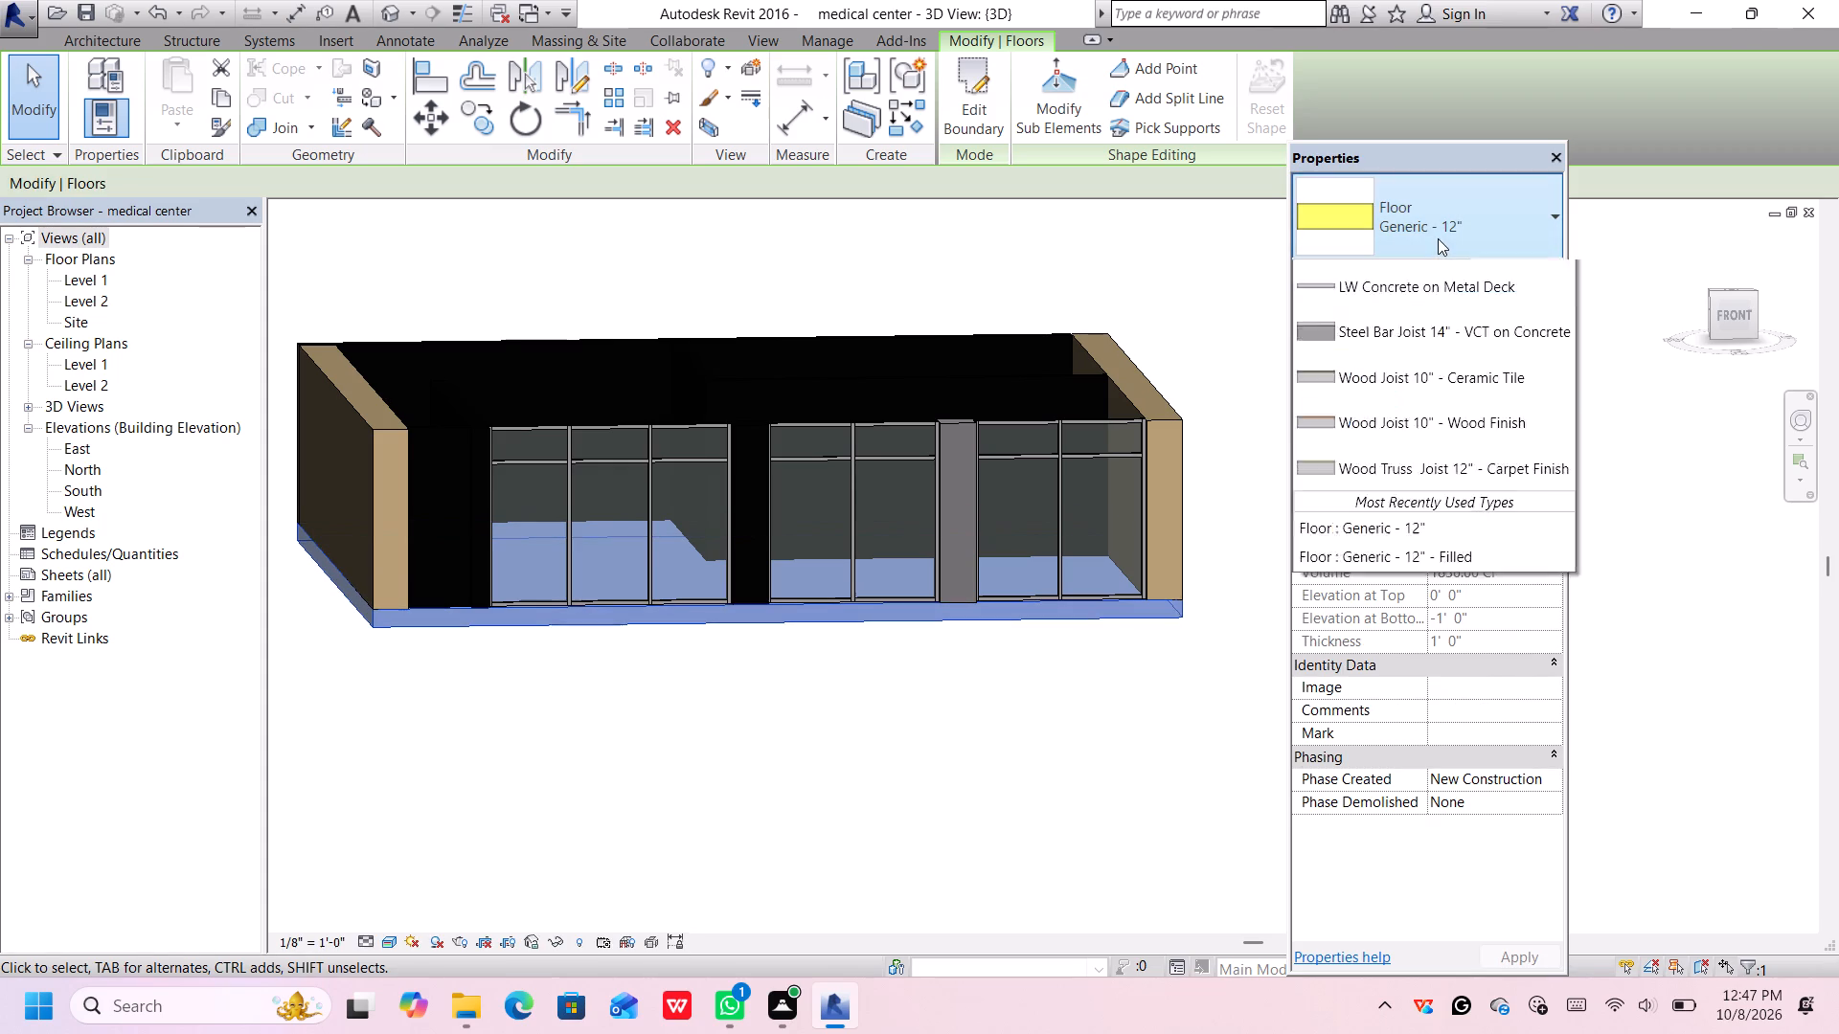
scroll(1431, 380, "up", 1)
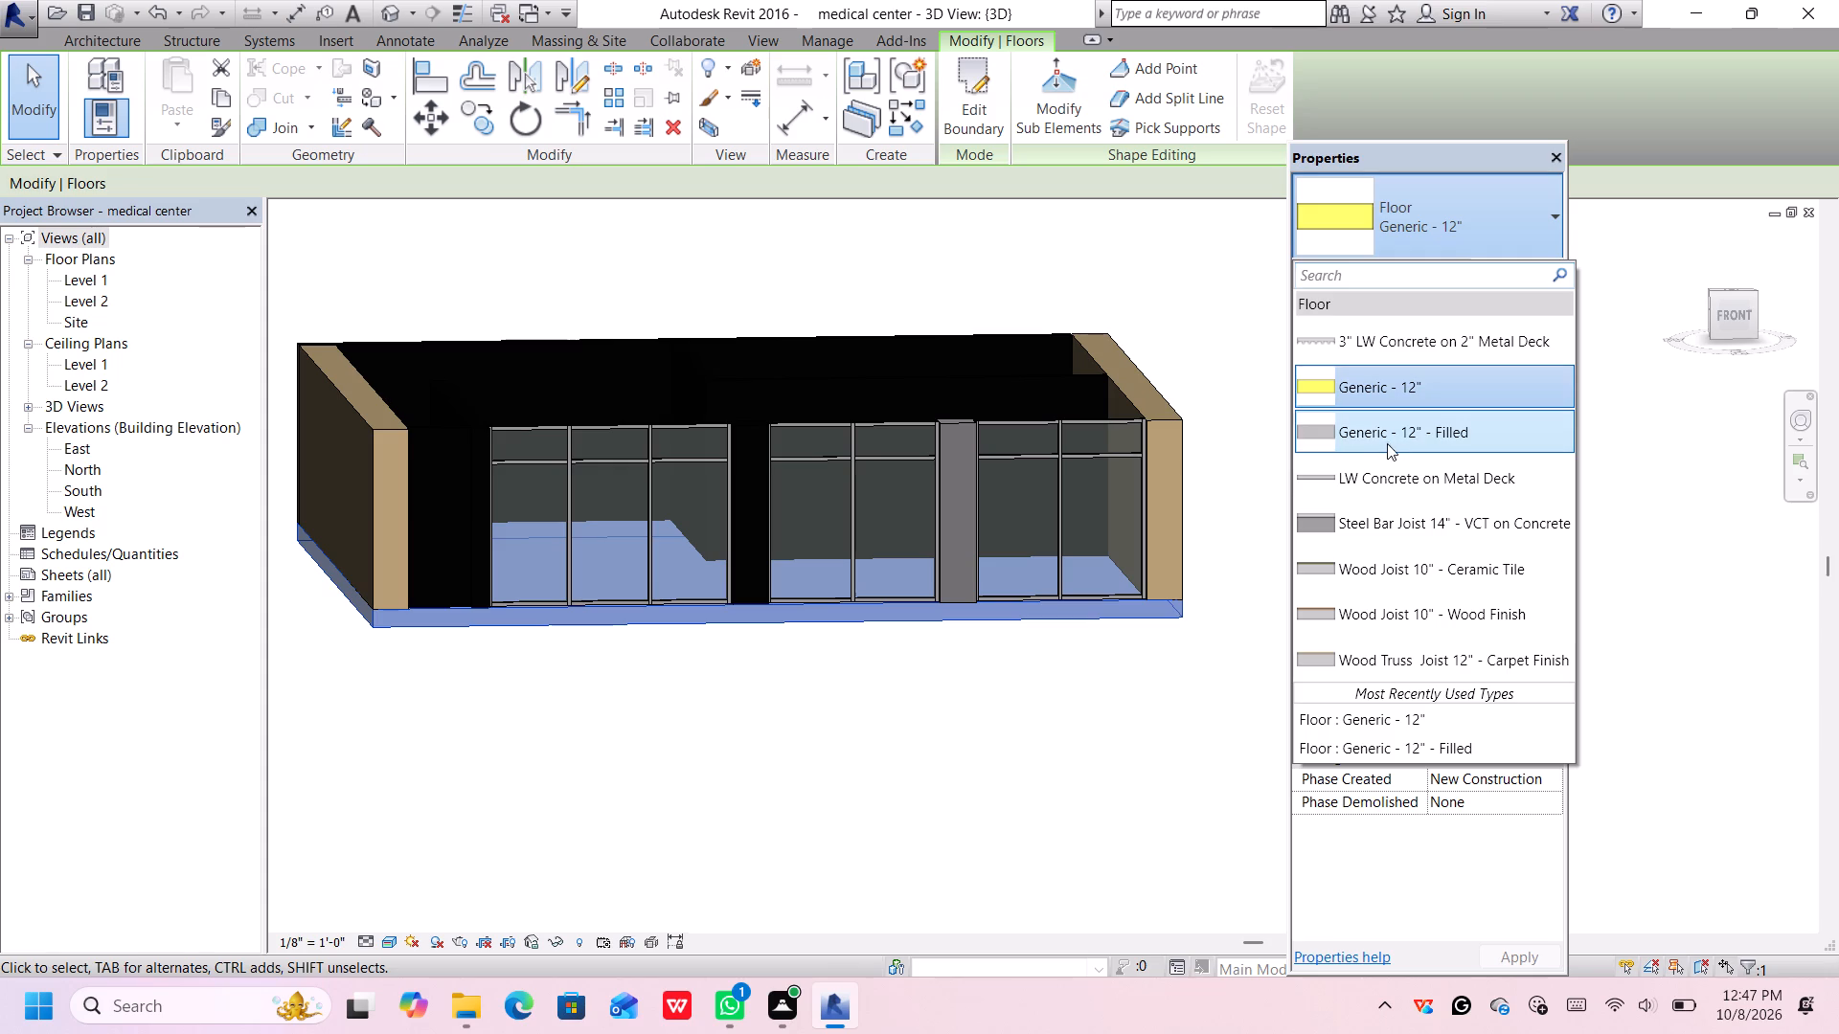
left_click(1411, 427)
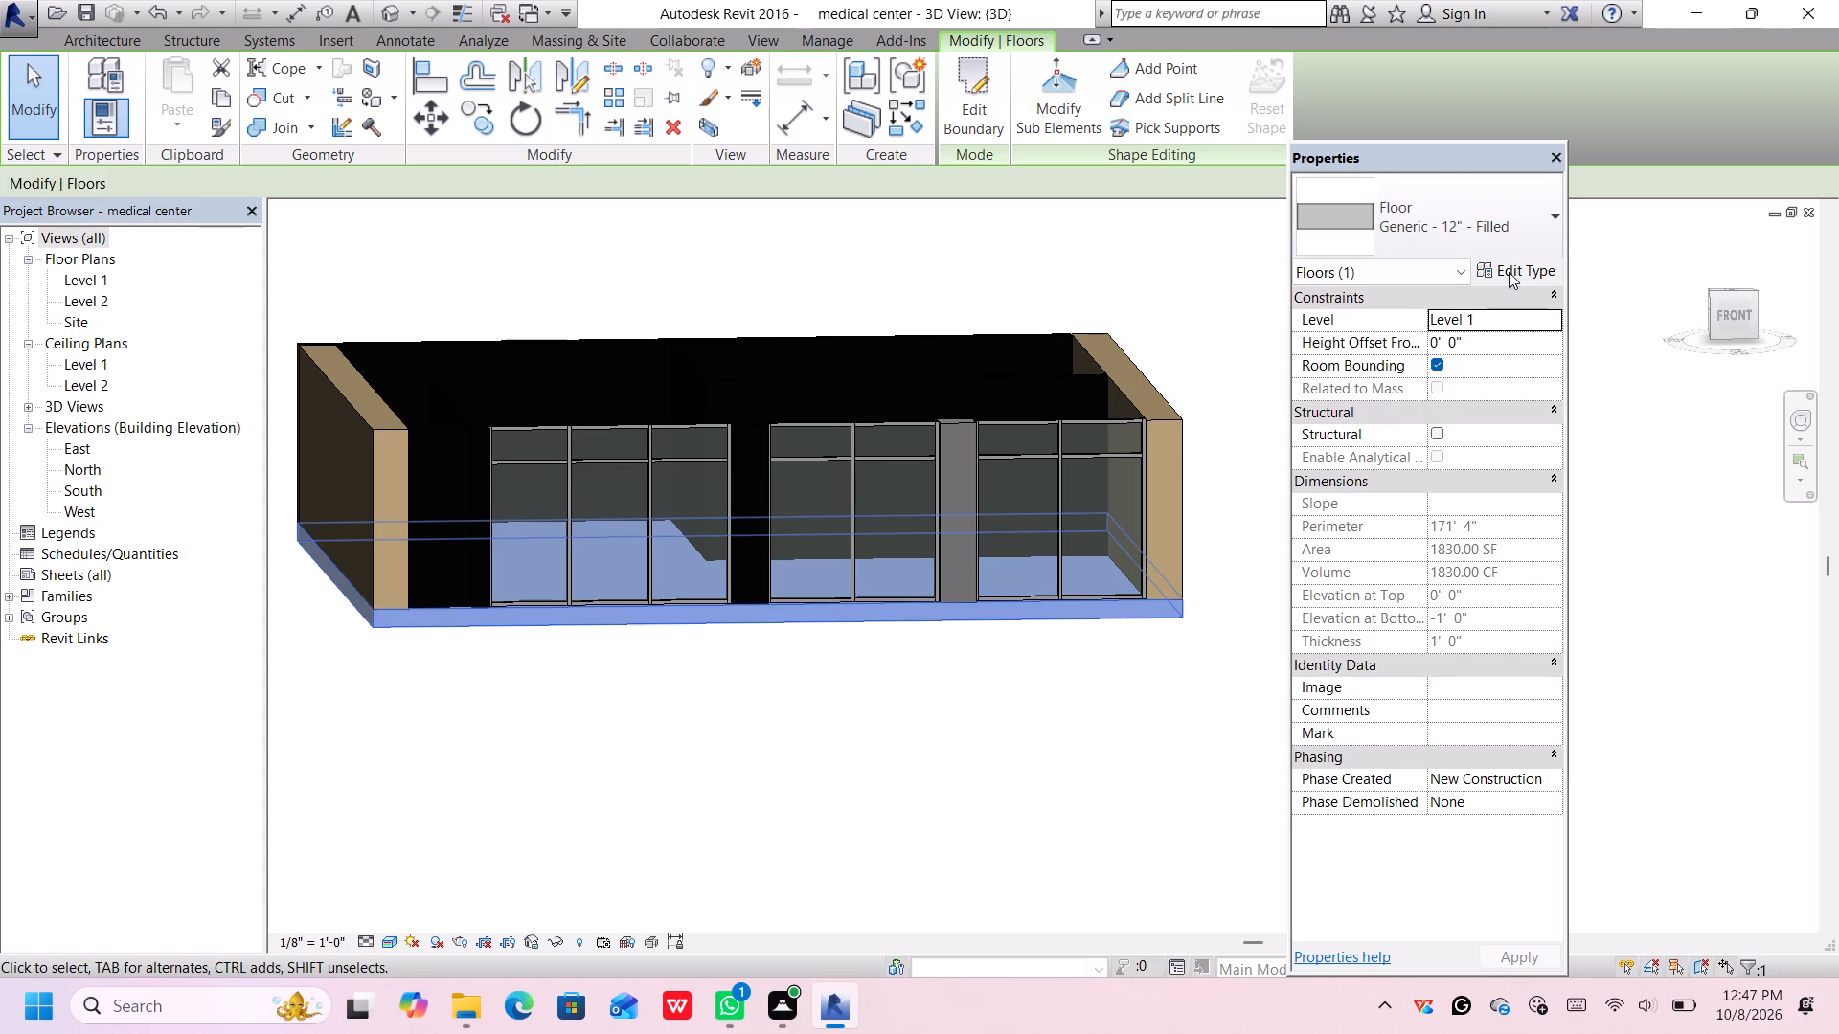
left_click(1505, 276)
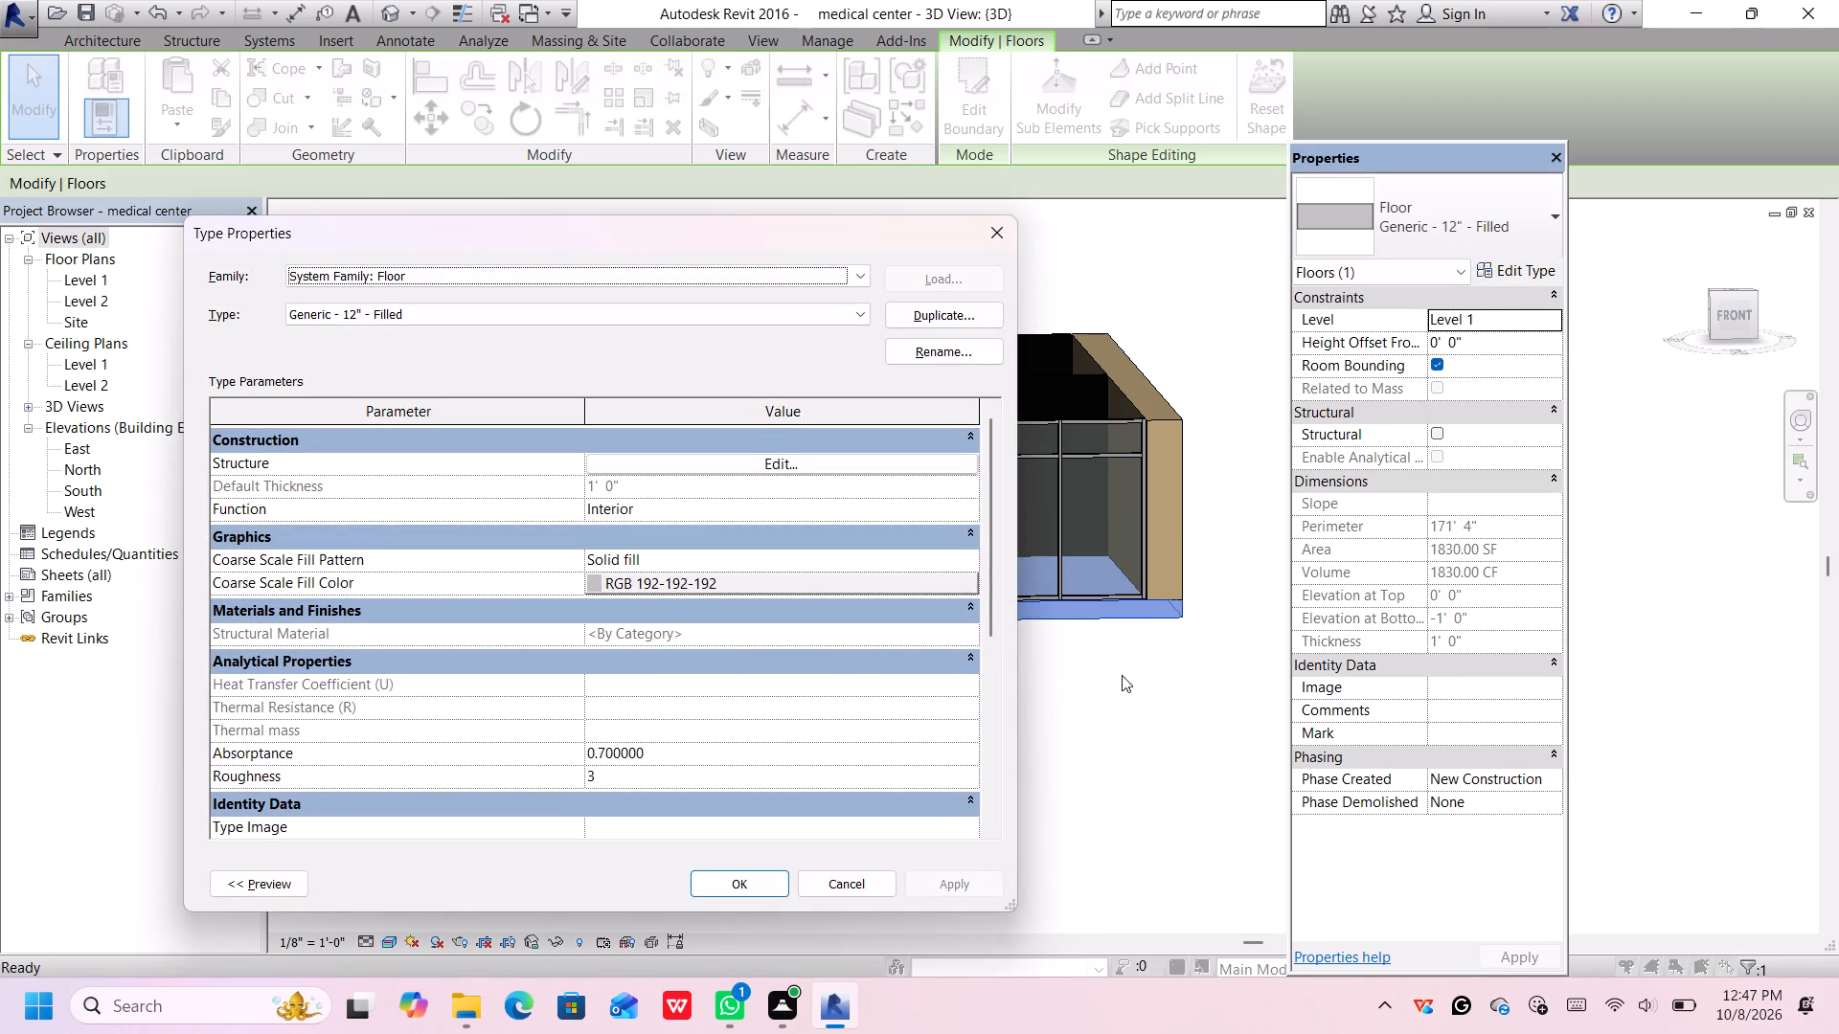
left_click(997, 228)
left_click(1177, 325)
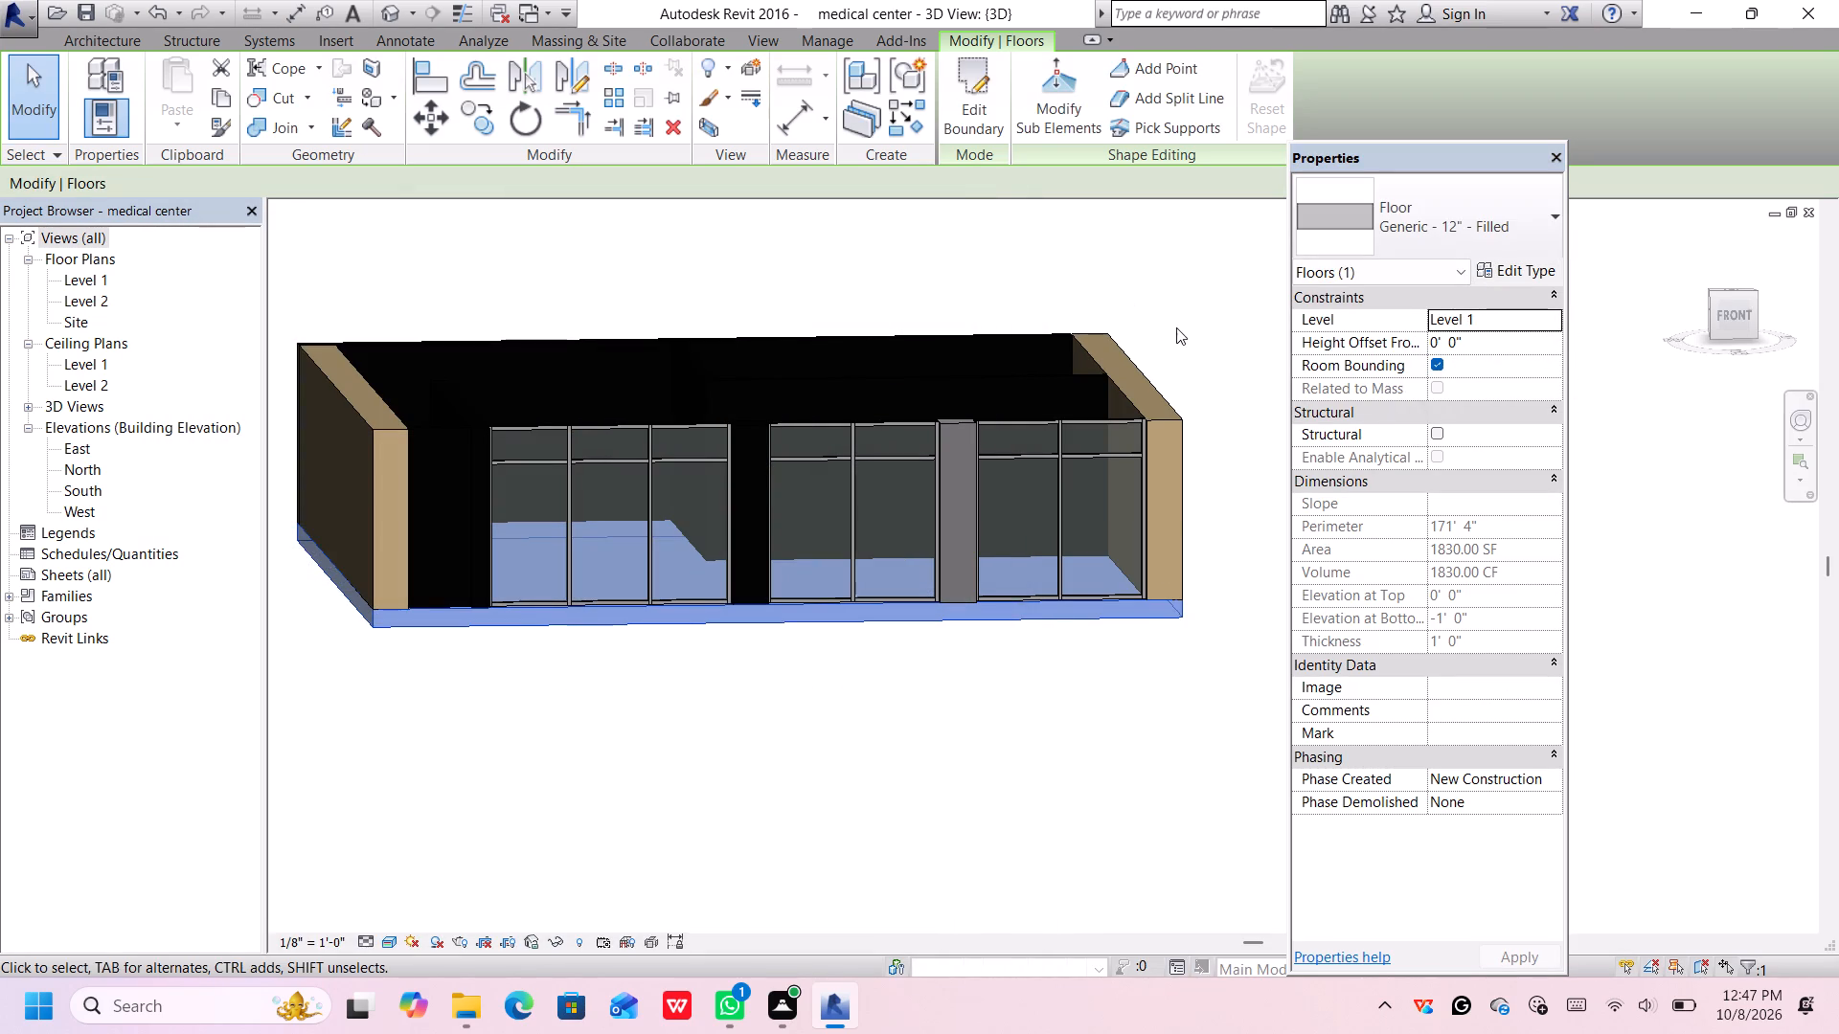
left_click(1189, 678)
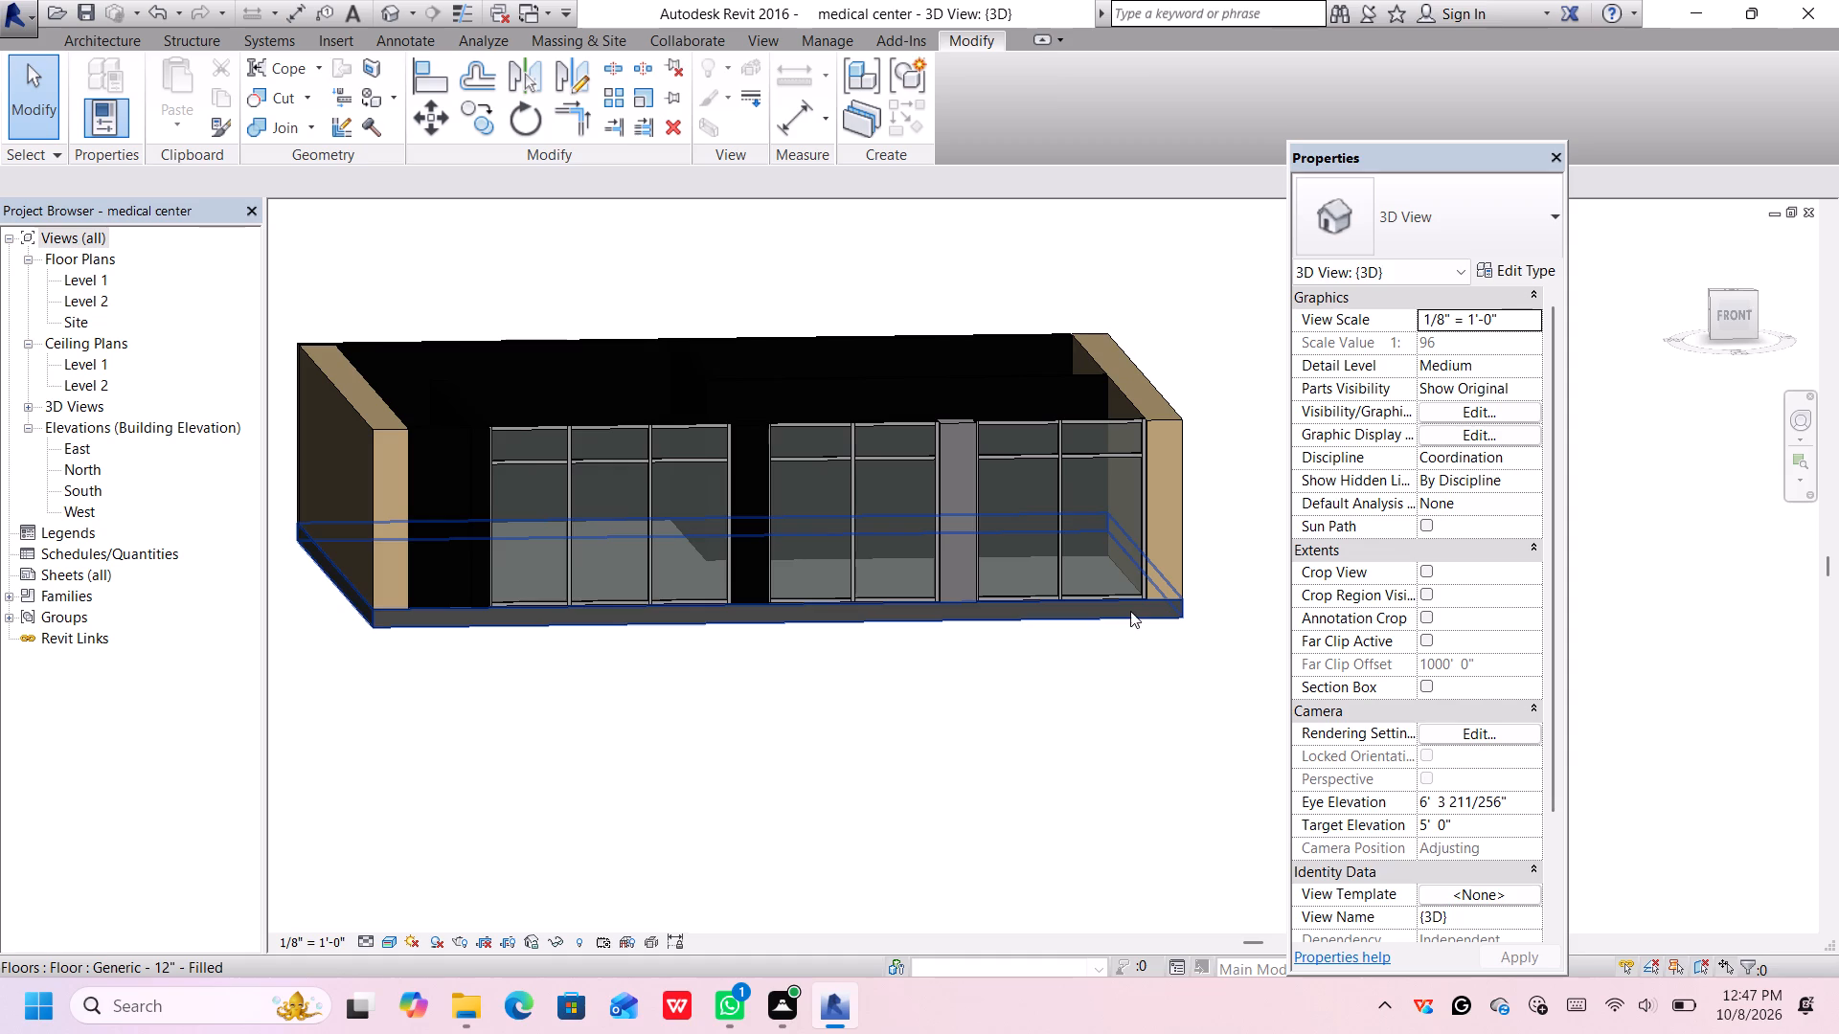
Check the types of the ground floor slab and the interior wall behind the storefront.
left_click(1131, 609)
scroll(1215, 387, "down", 2)
middle_click_drag(1215, 390, 1215, 408)
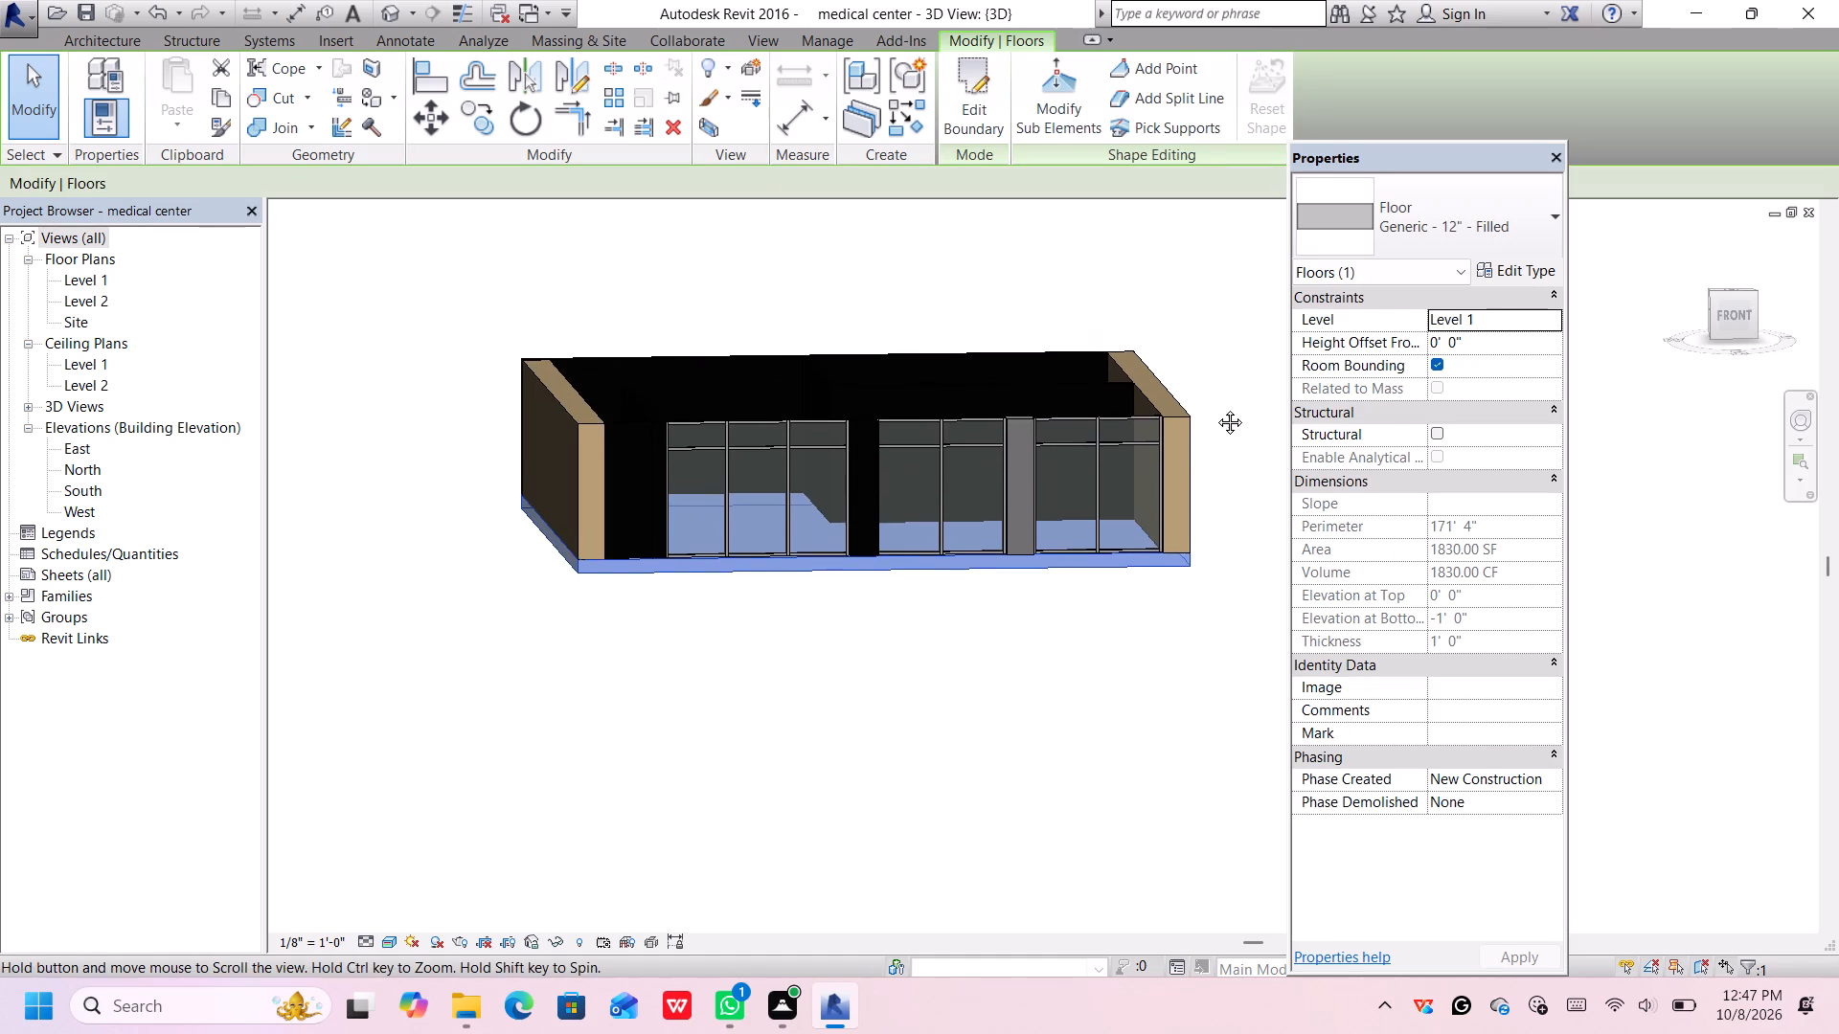
middle_click_drag(1215, 408, 1215, 460)
left_click(1015, 430)
scroll(972, 426, "up", 2)
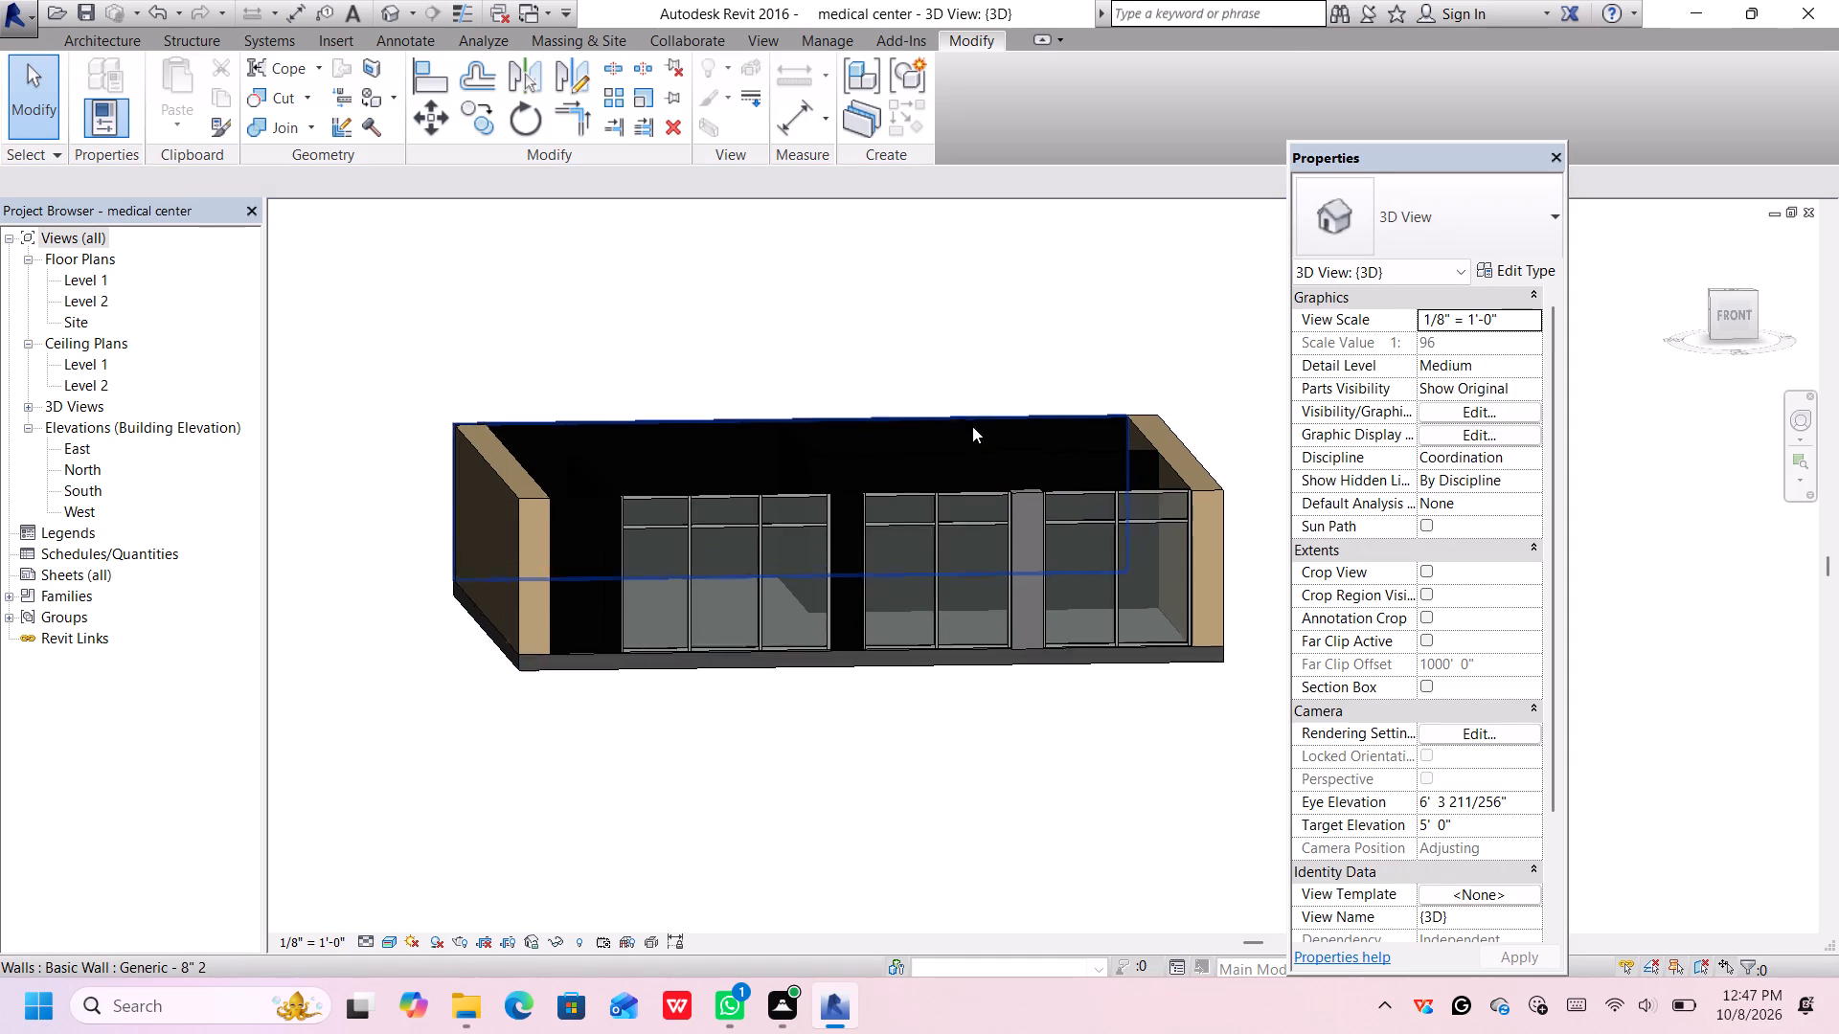
scroll(972, 426, "up", 3)
left_click(949, 485)
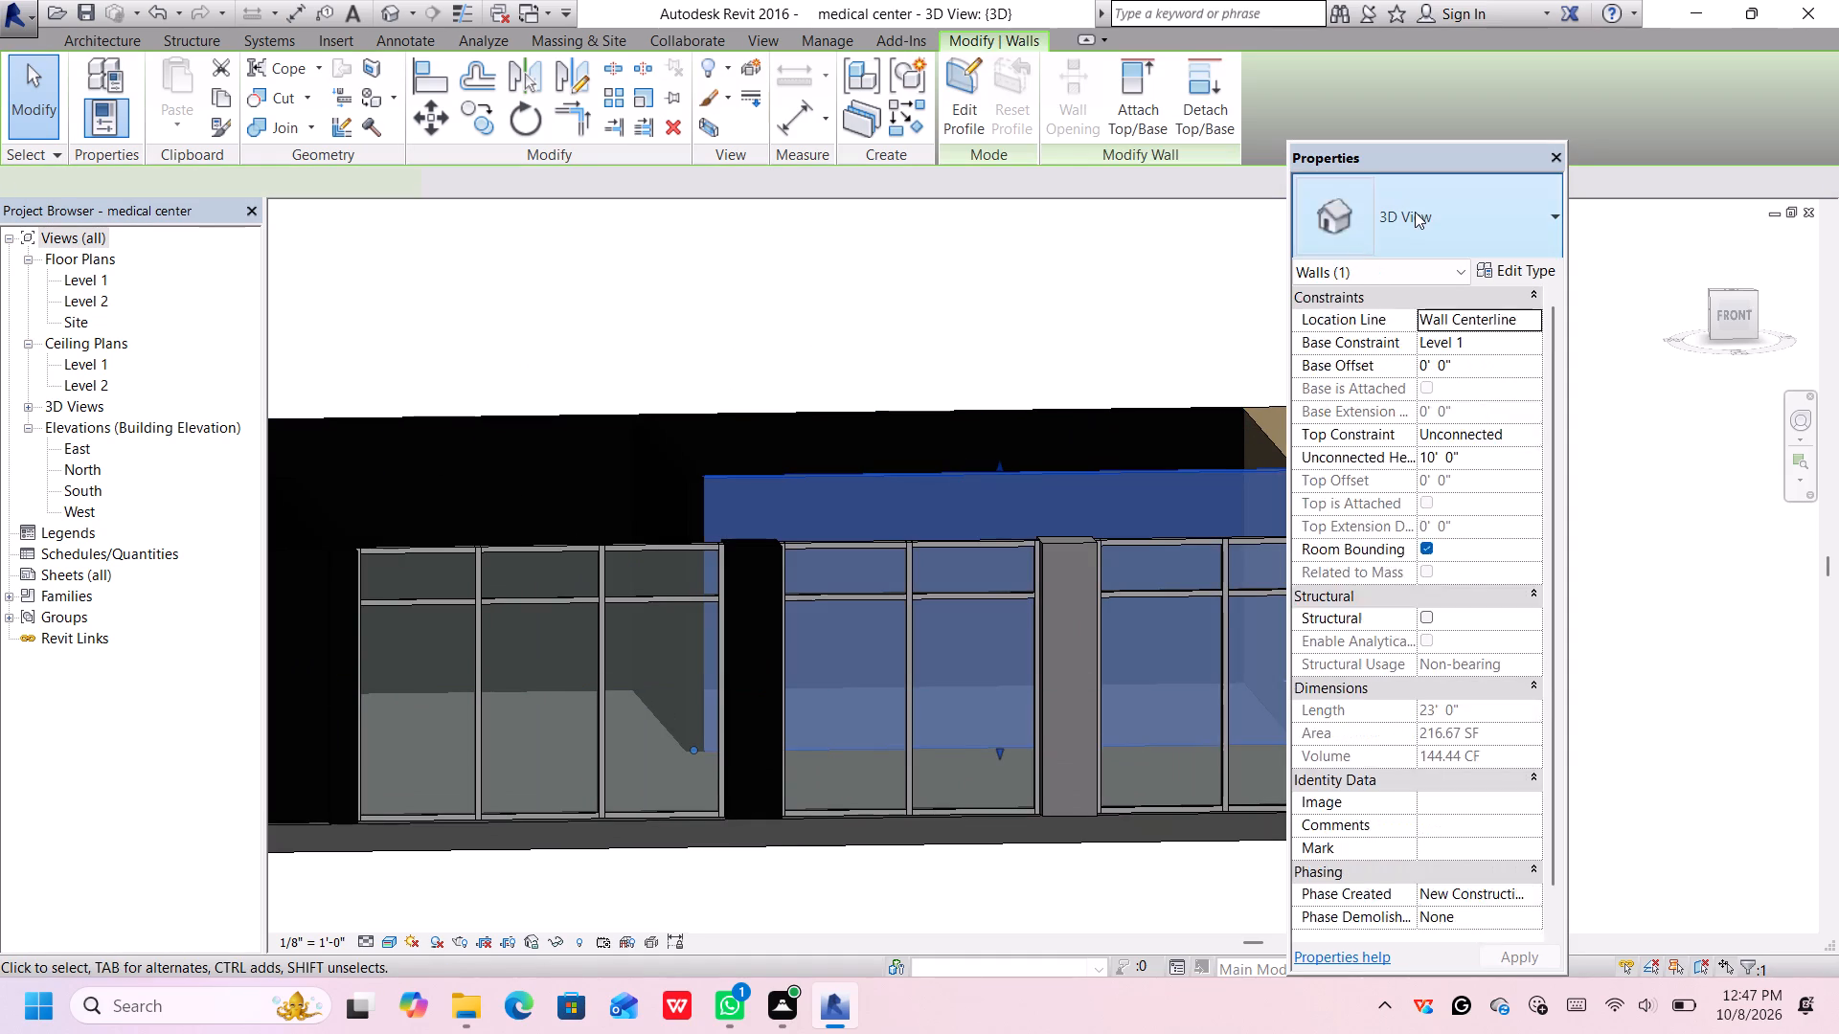
left_click(1415, 212)
left_click(1418, 354)
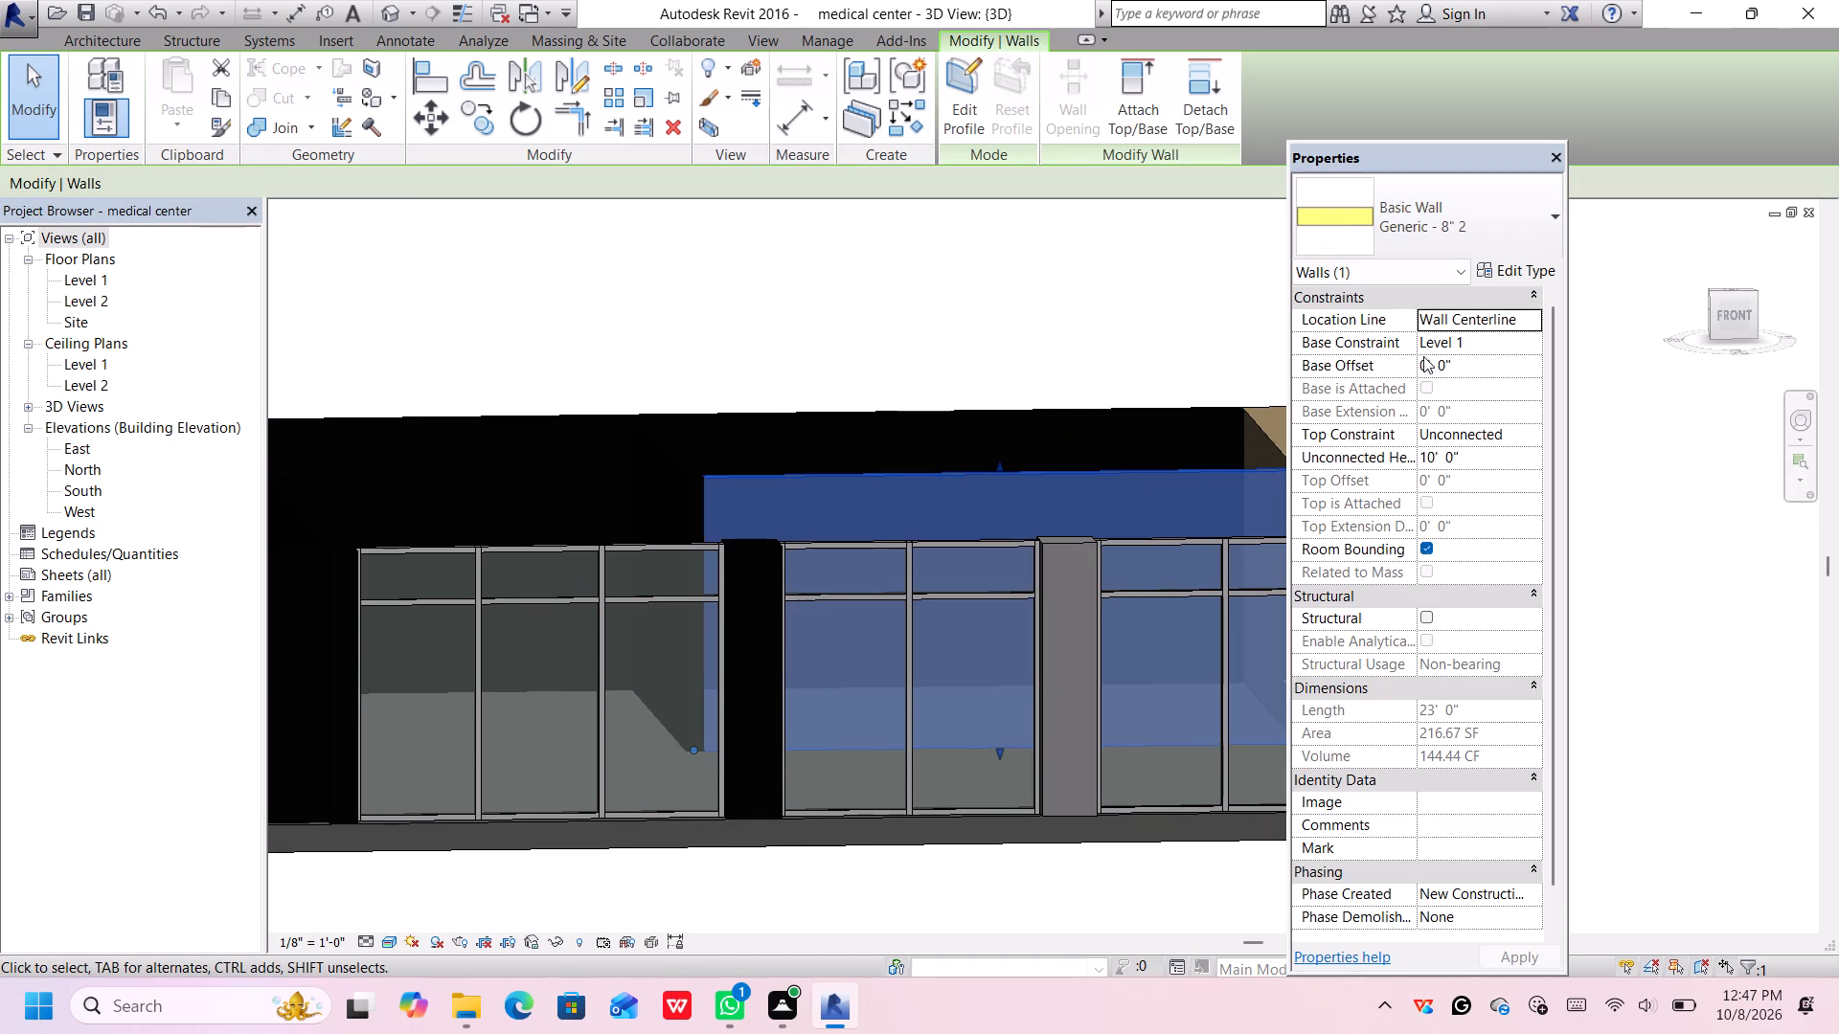
scroll(1246, 427, "down", 5)
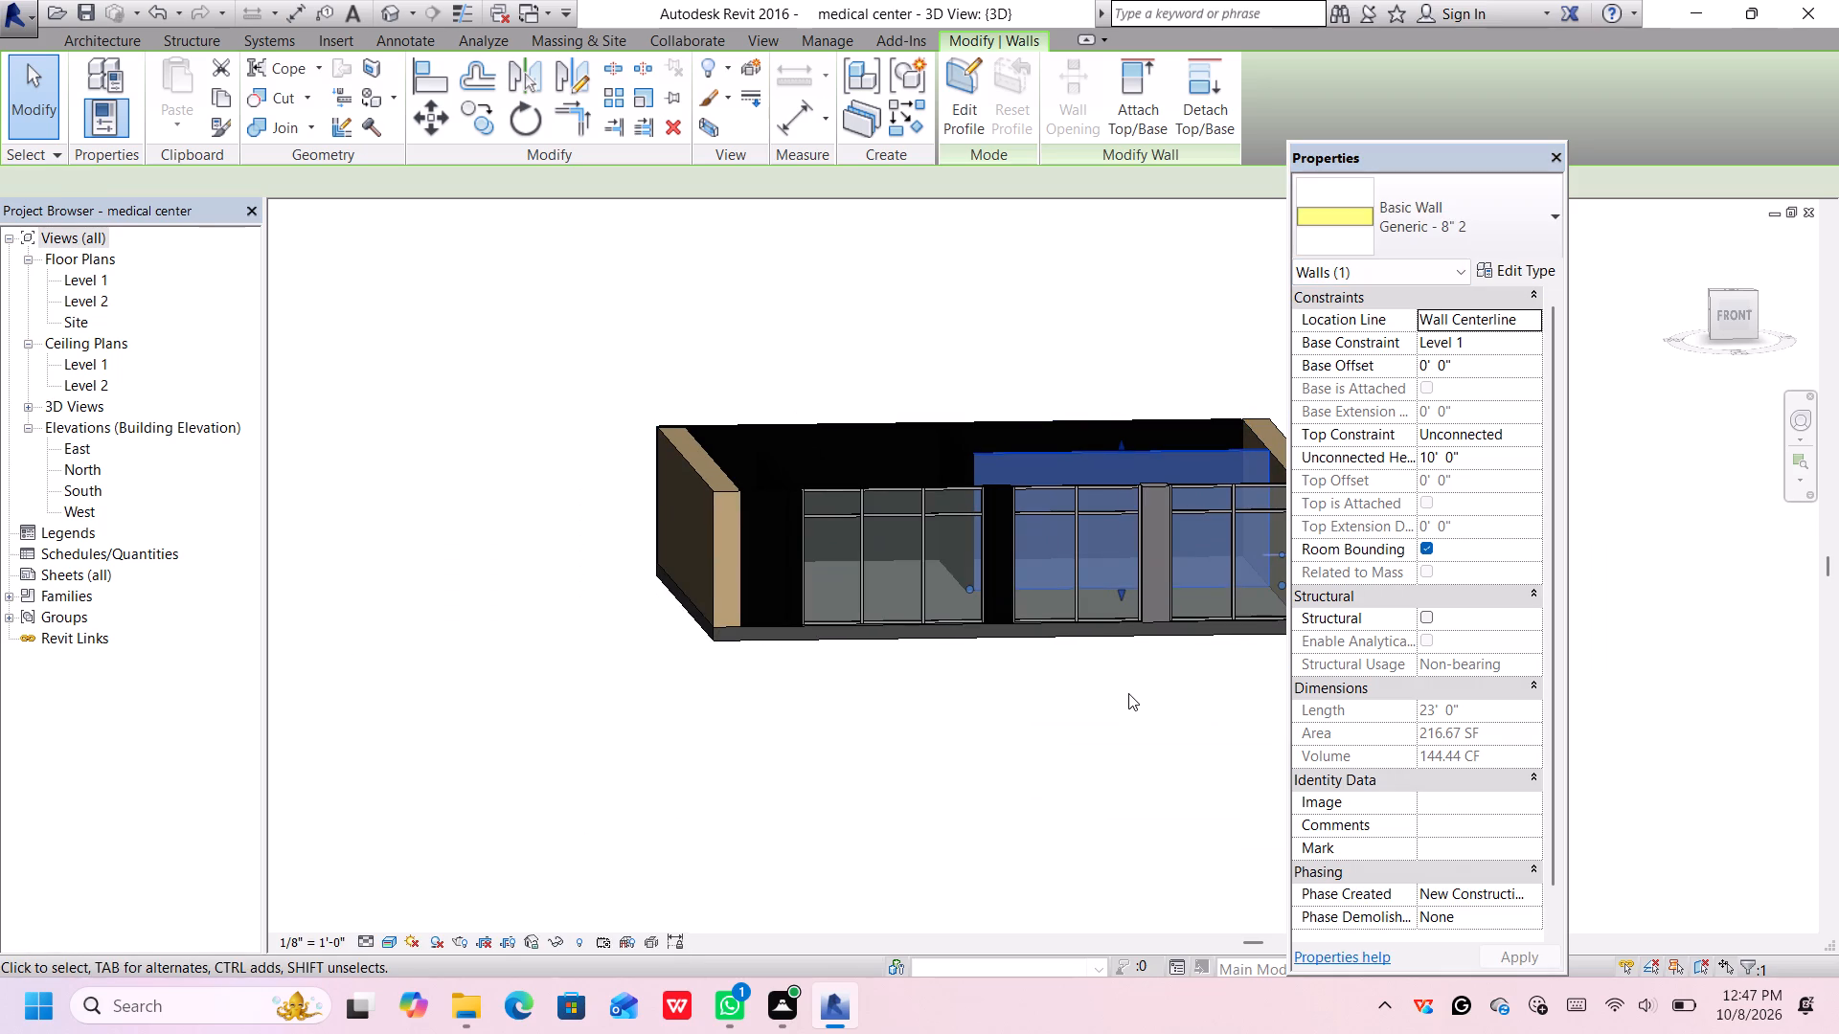
Undo the recent slab type changes and the white mirror appearance given to the Parking Stripe material.
key("ctrl+z")
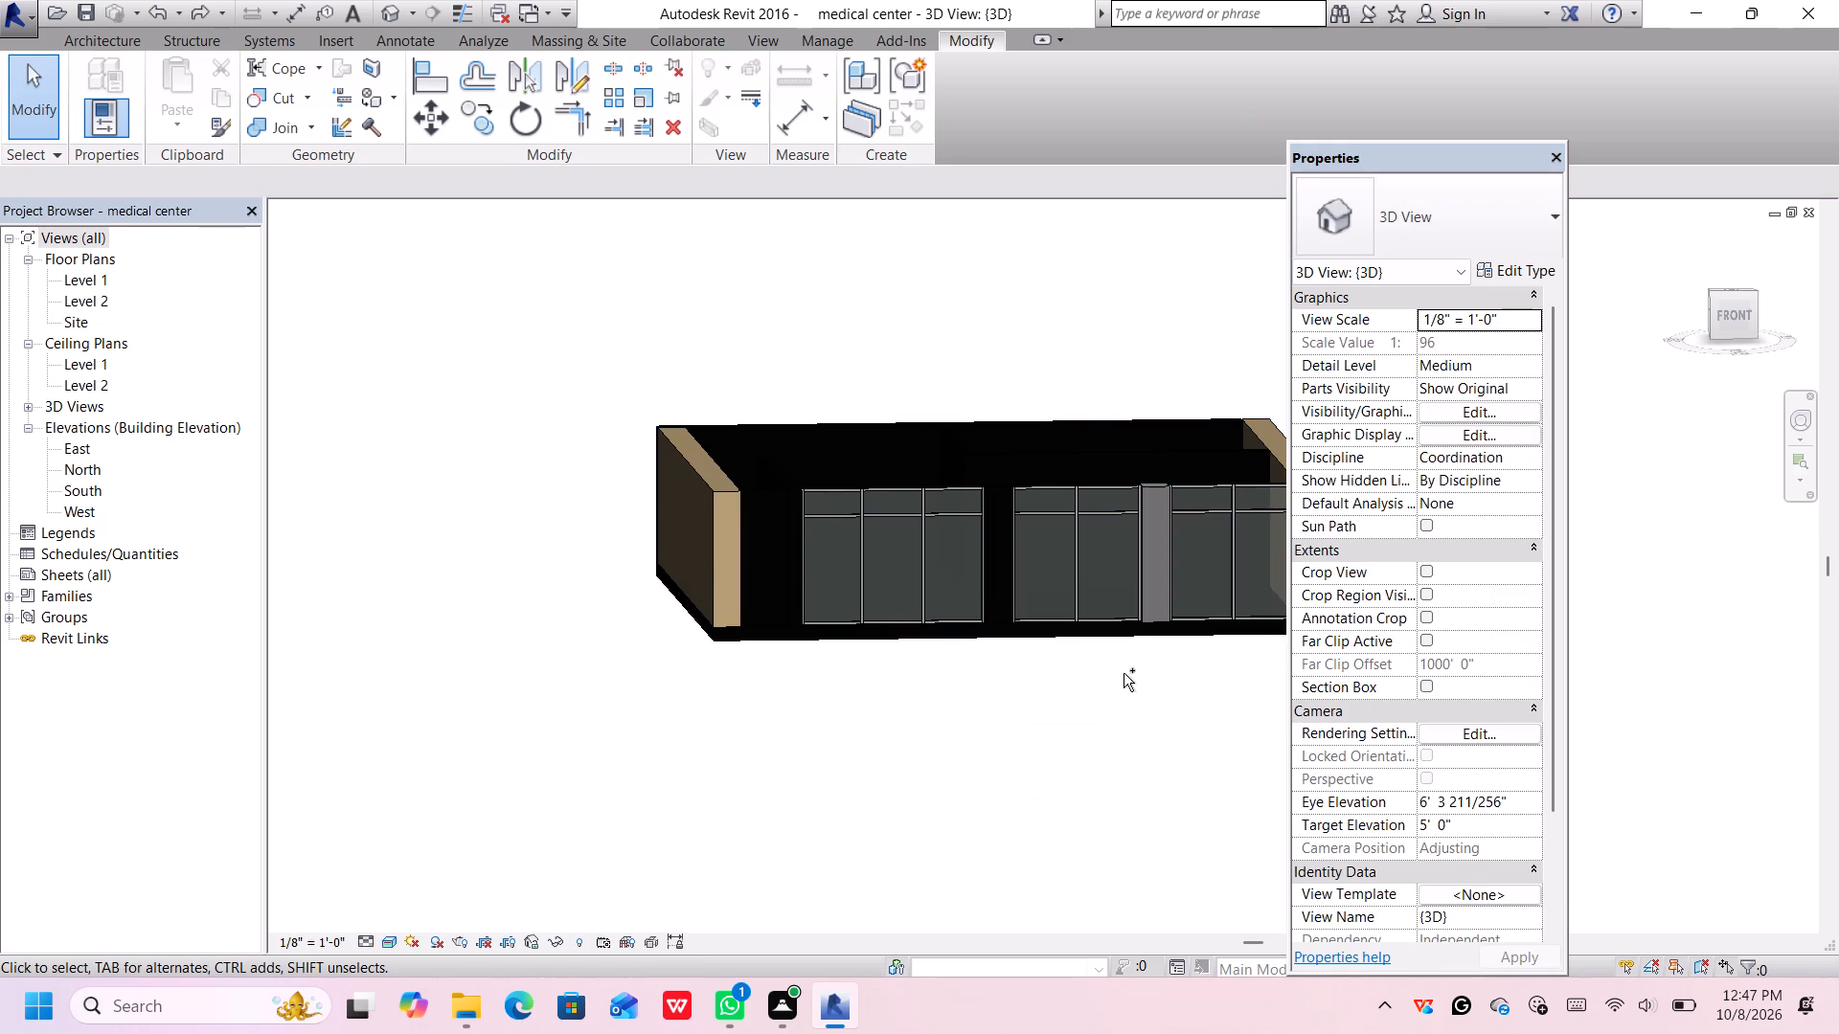
key("ctrl+z")
key("ctrl+z")
key("ctrl+z")
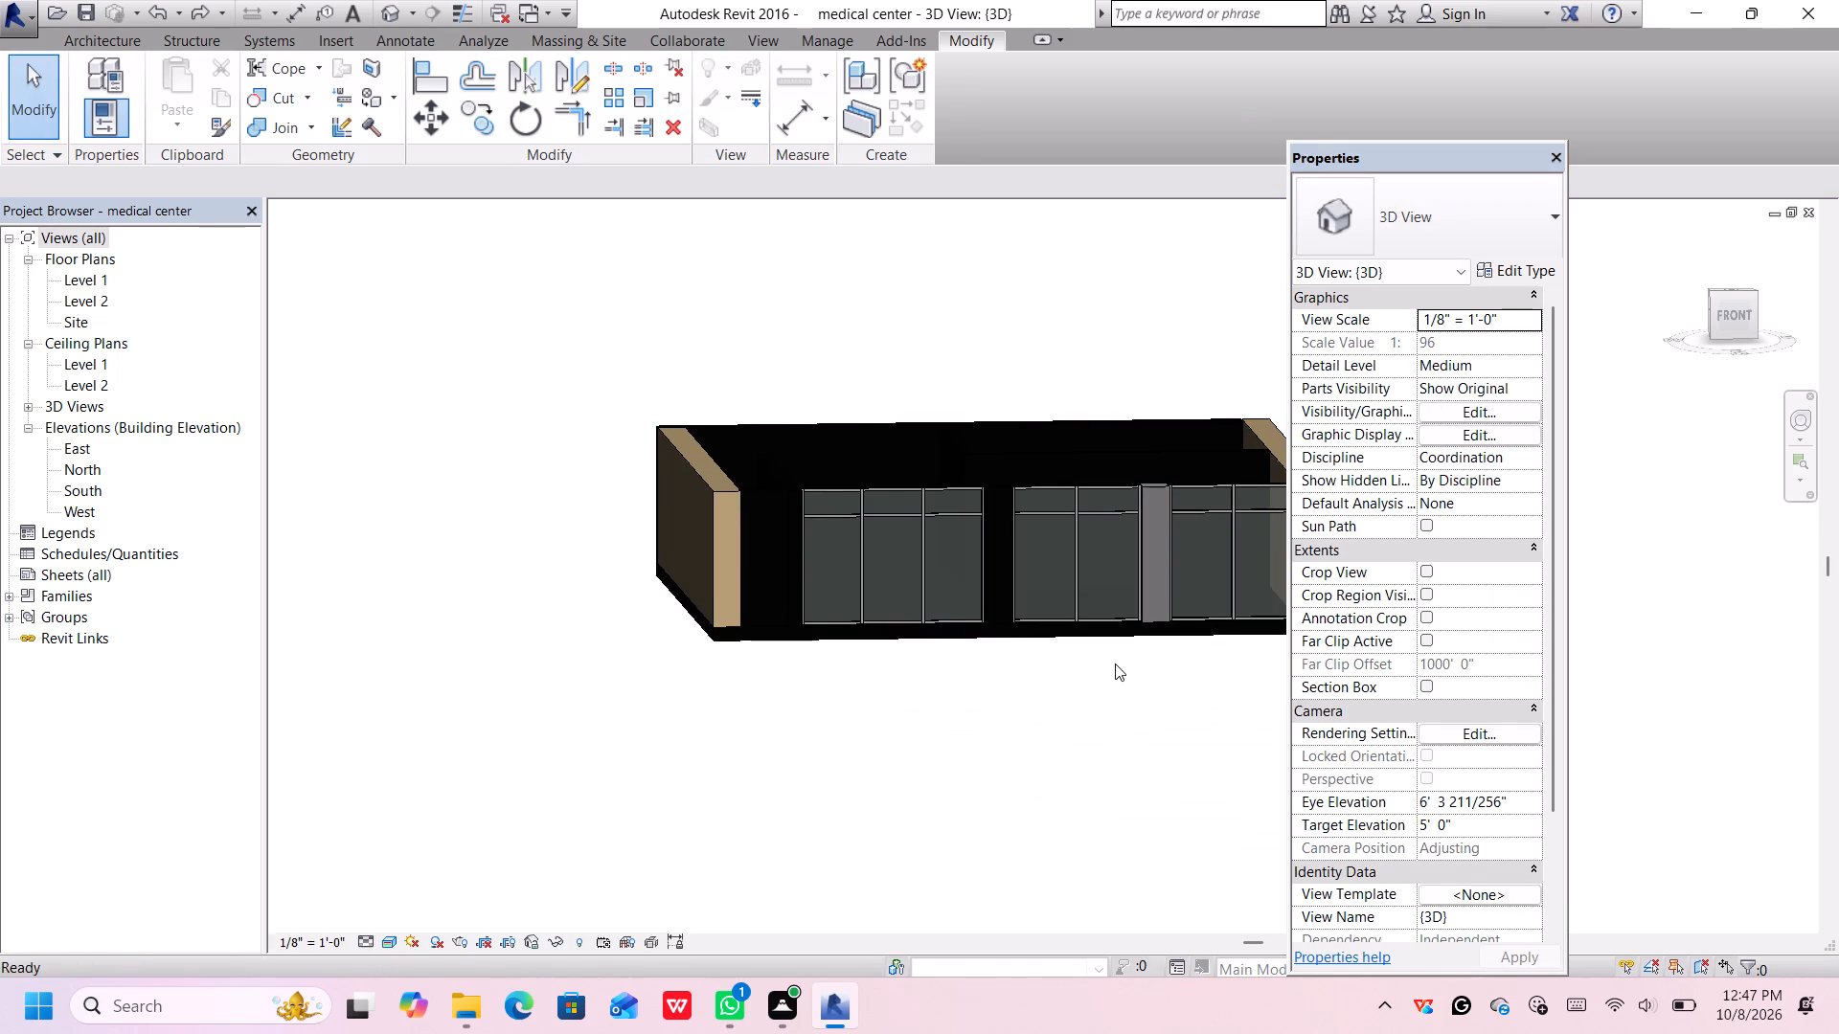
key("ctrl+z")
scroll(1102, 641, "up", 1)
scroll(1103, 645, "down", 1)
middle_click_drag(1101, 644, 1086, 633)
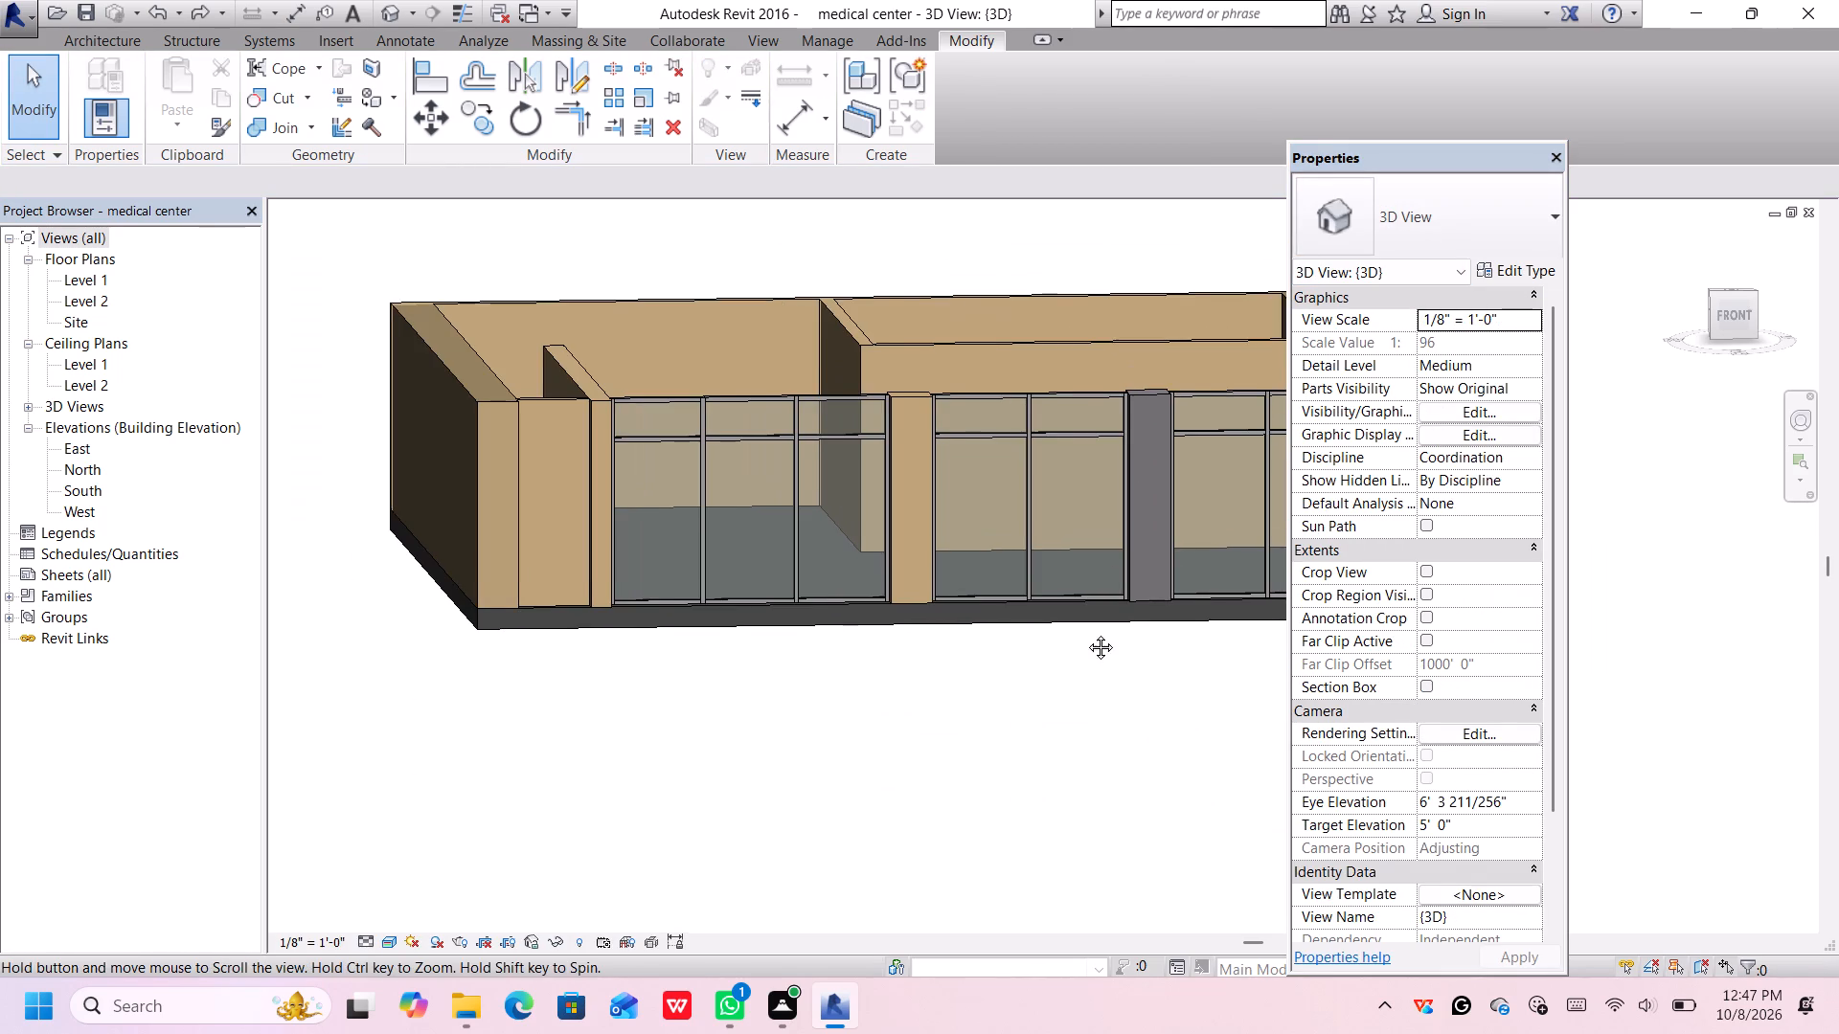
middle_click_drag(1086, 633, 1015, 585)
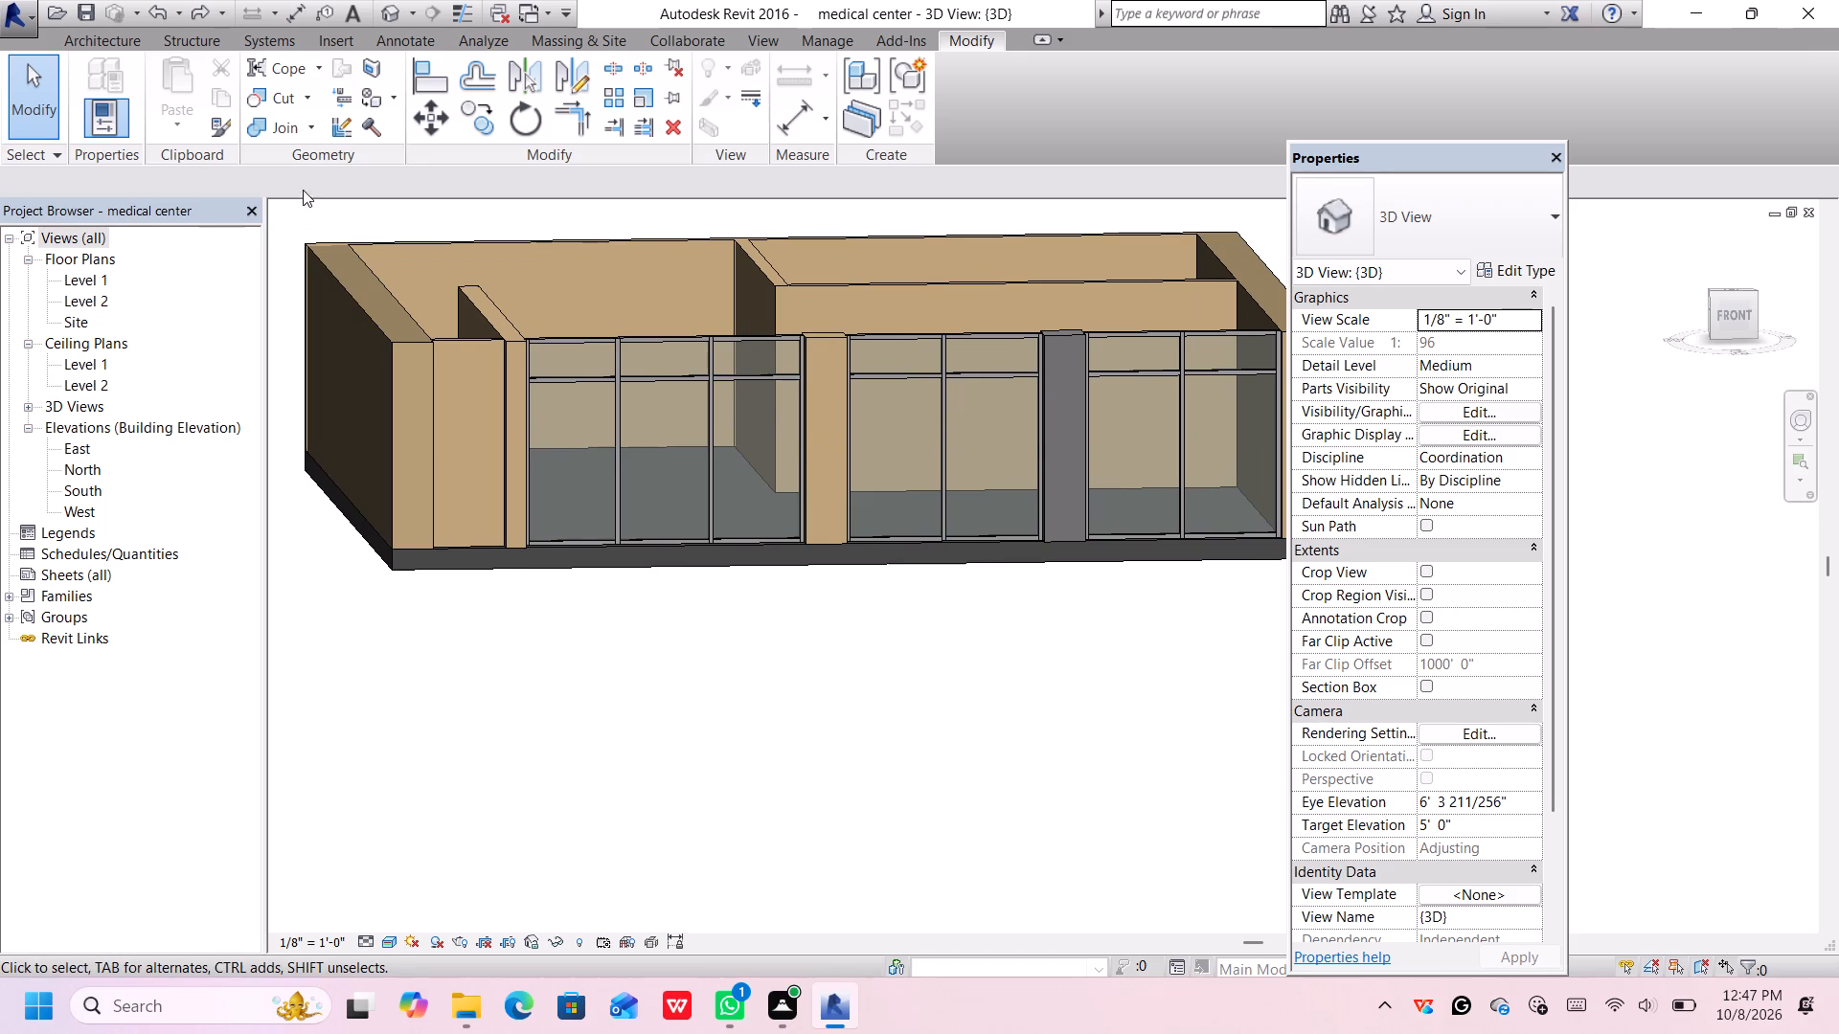
Dismiss the Autodesk notification card covering the model.
left_click(219, 39)
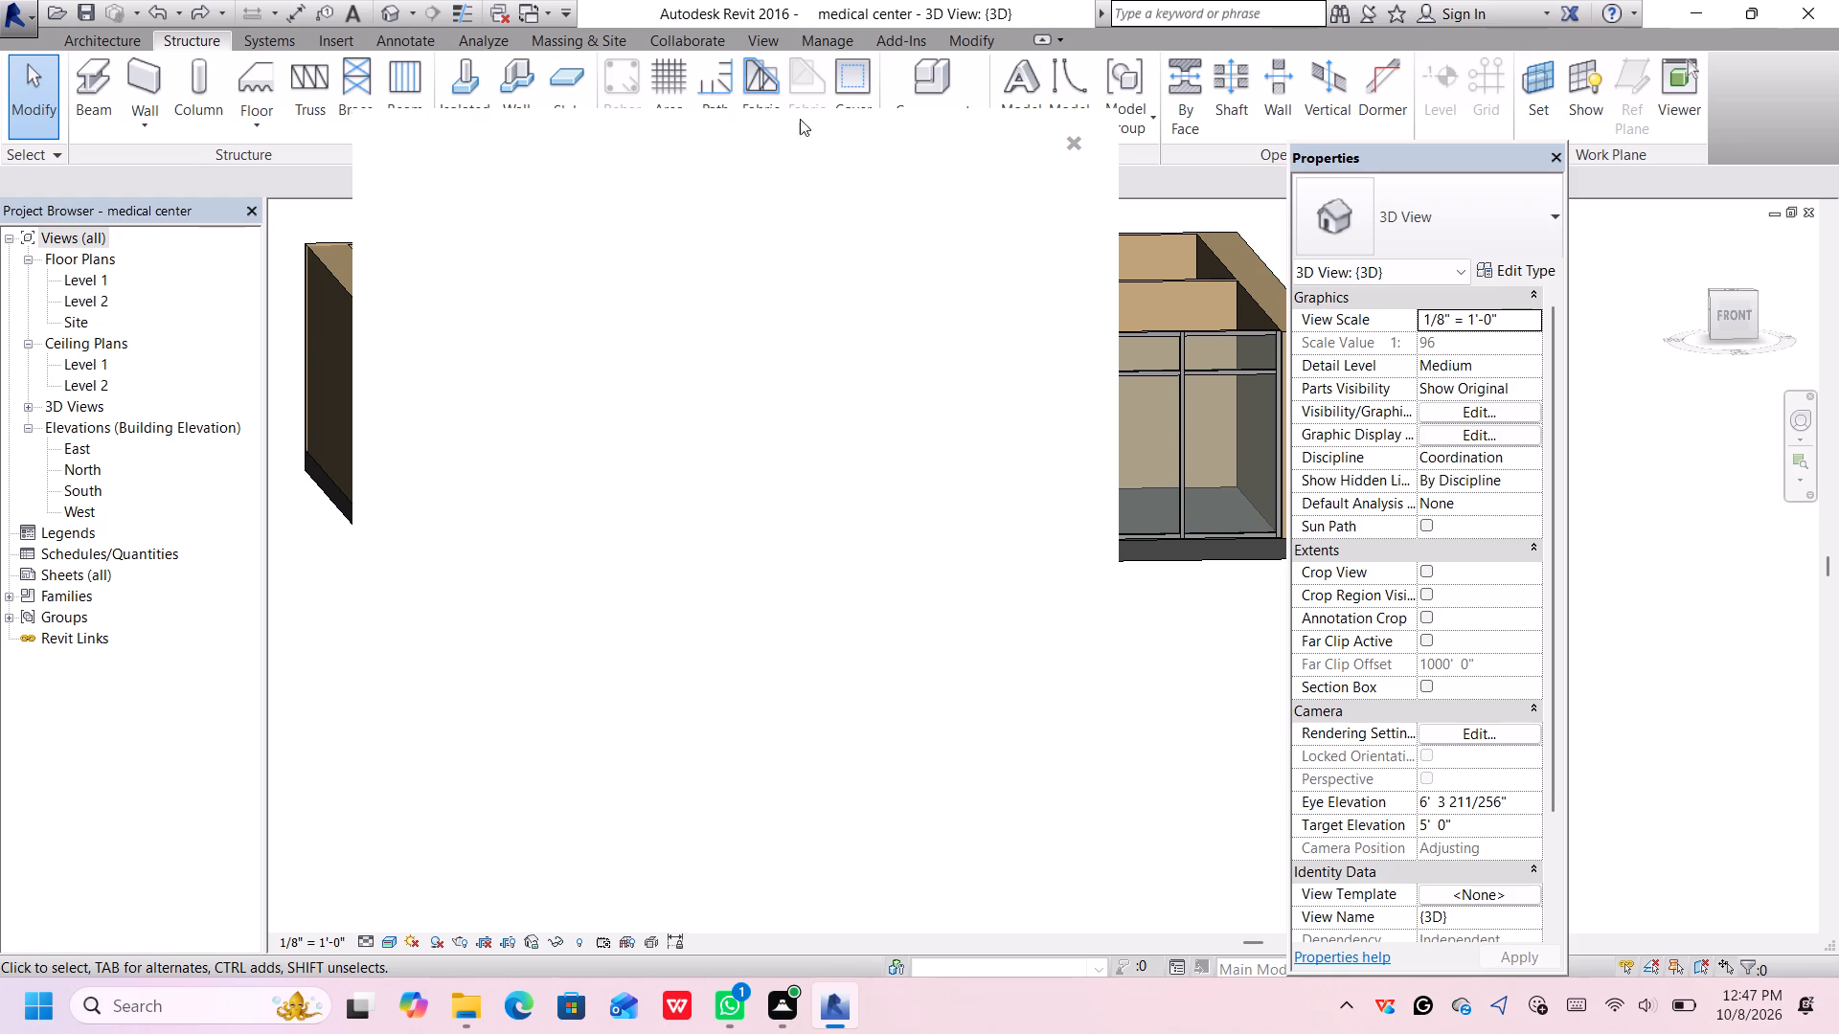
left_click(1078, 140)
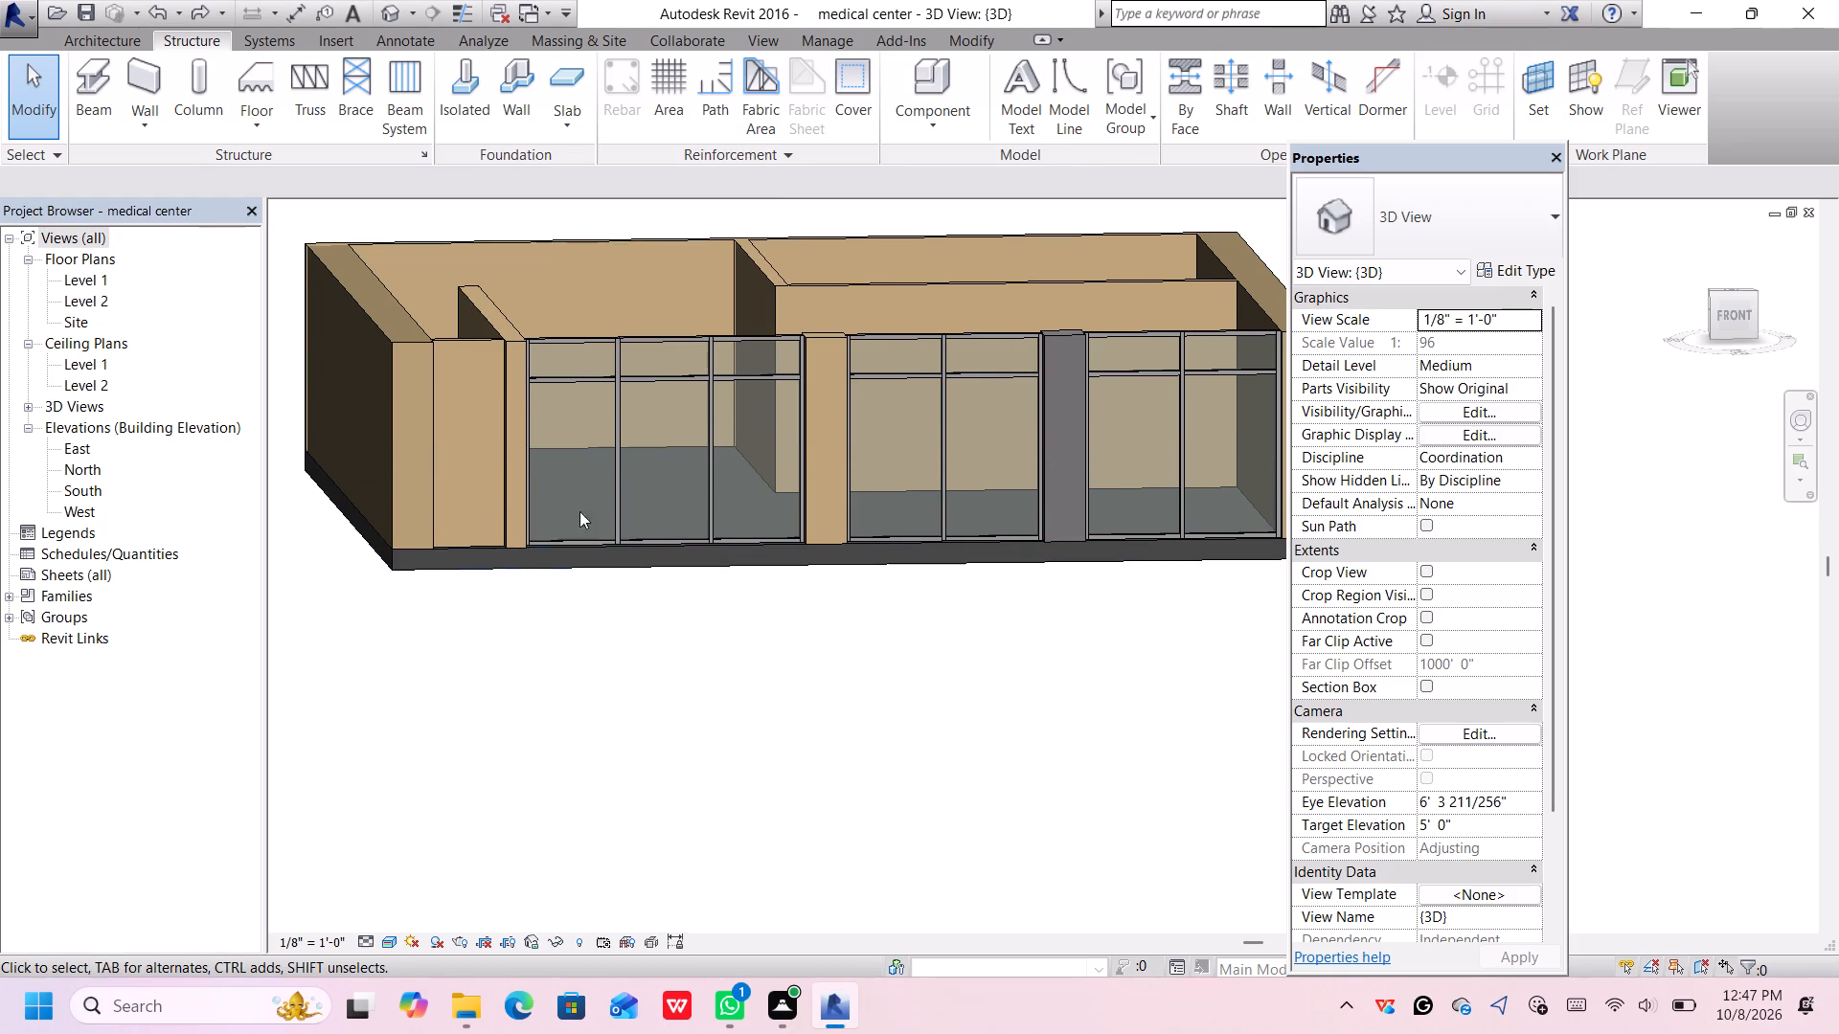
Change the grey column between the second and third storefront bays to the Rectangular Column type 24" x 24" 2.
middle_click_drag(1073, 536, 1034, 518)
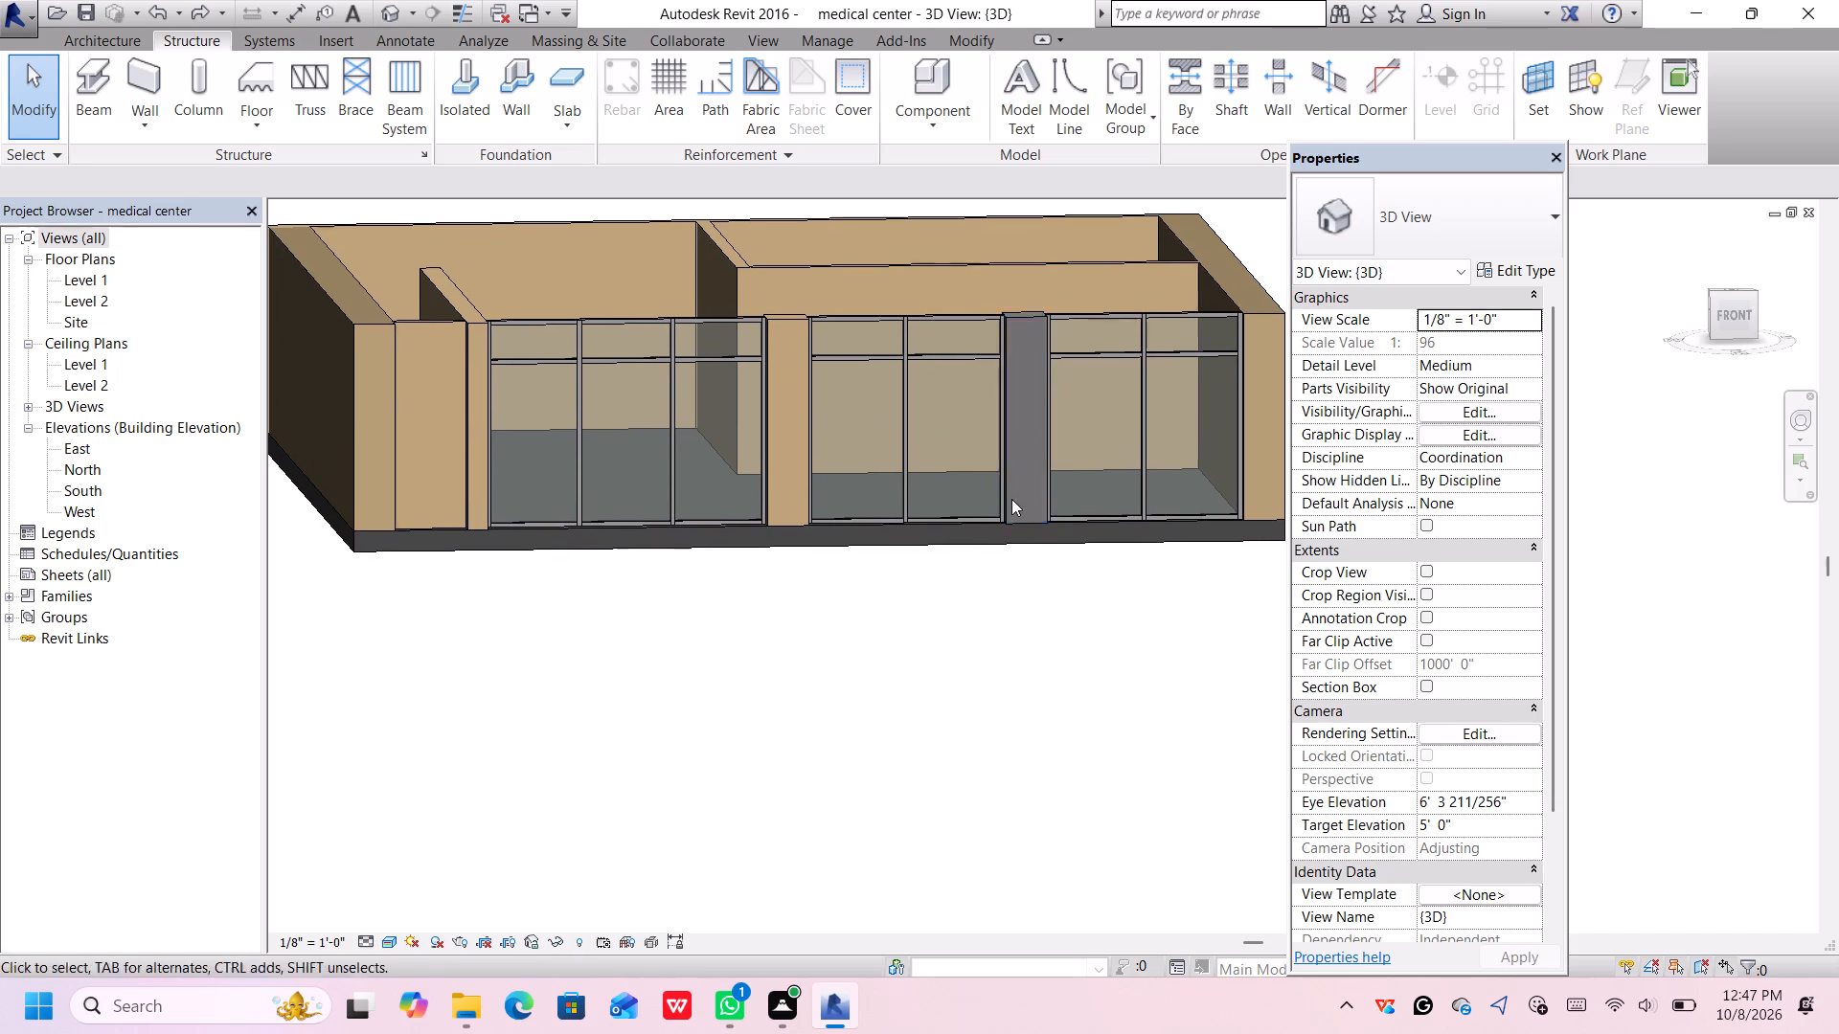
left_click(1016, 480)
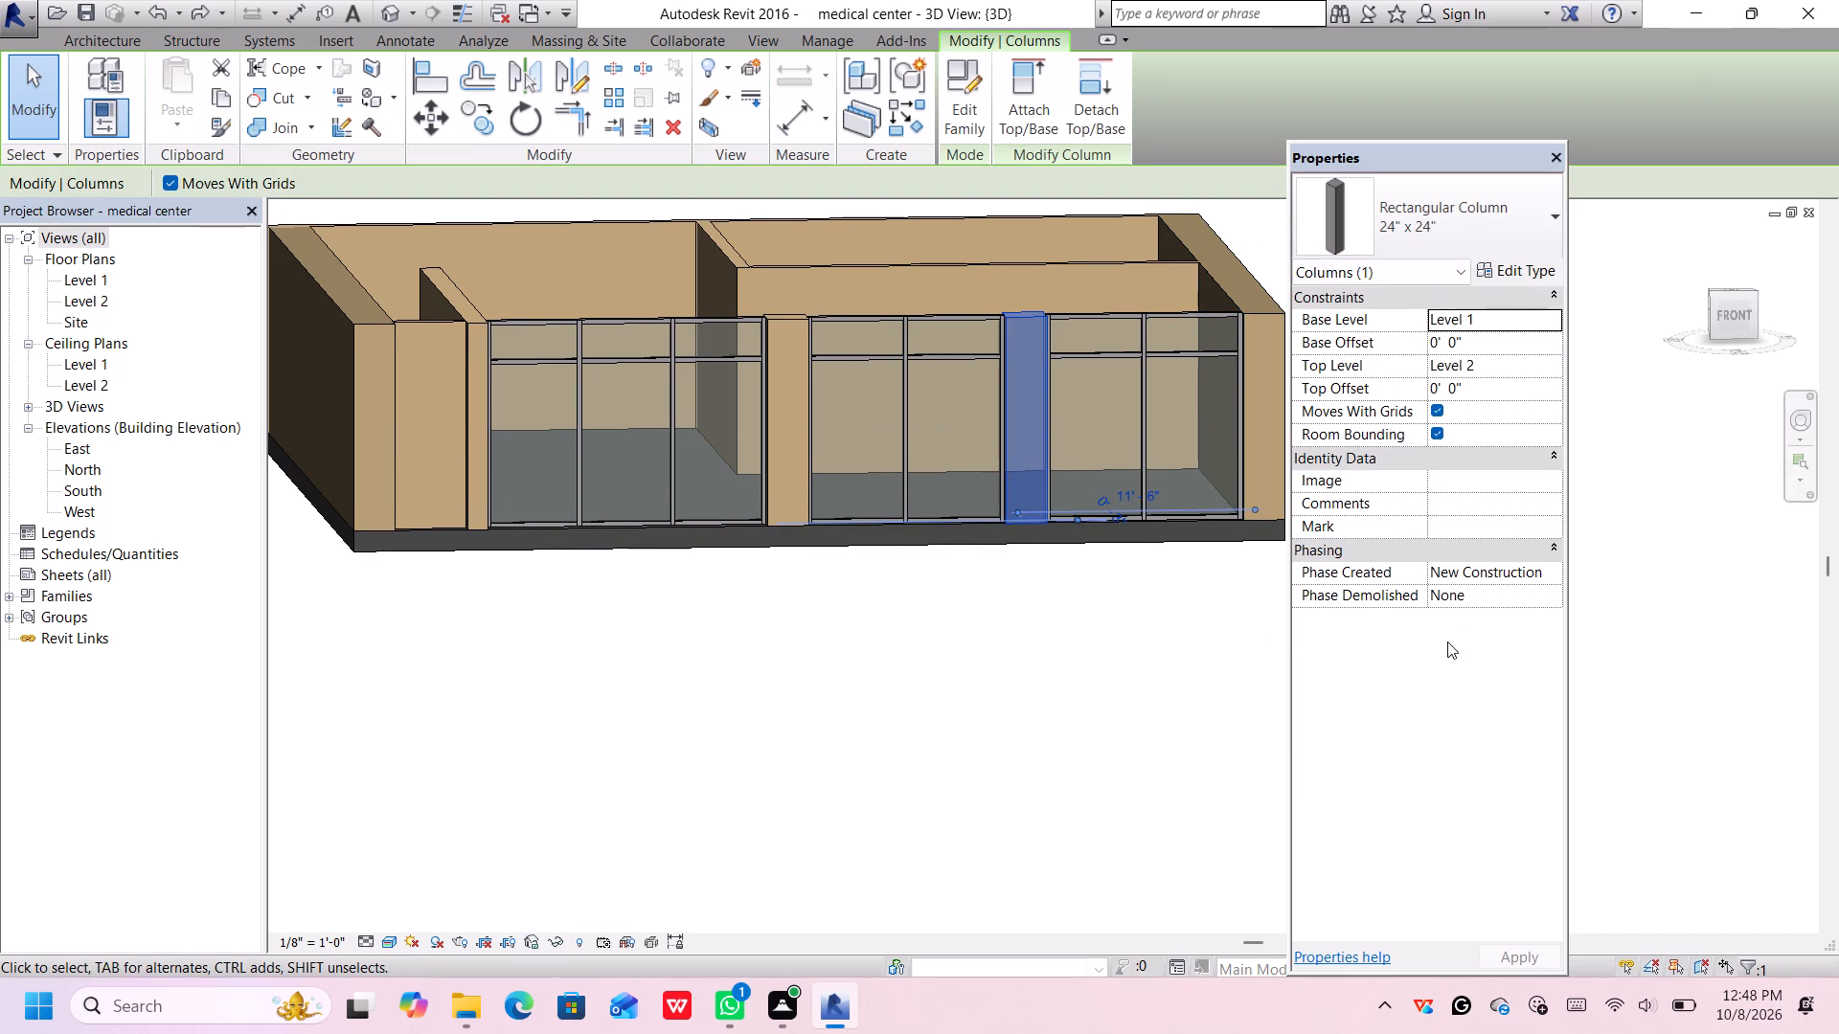
left_click(1513, 262)
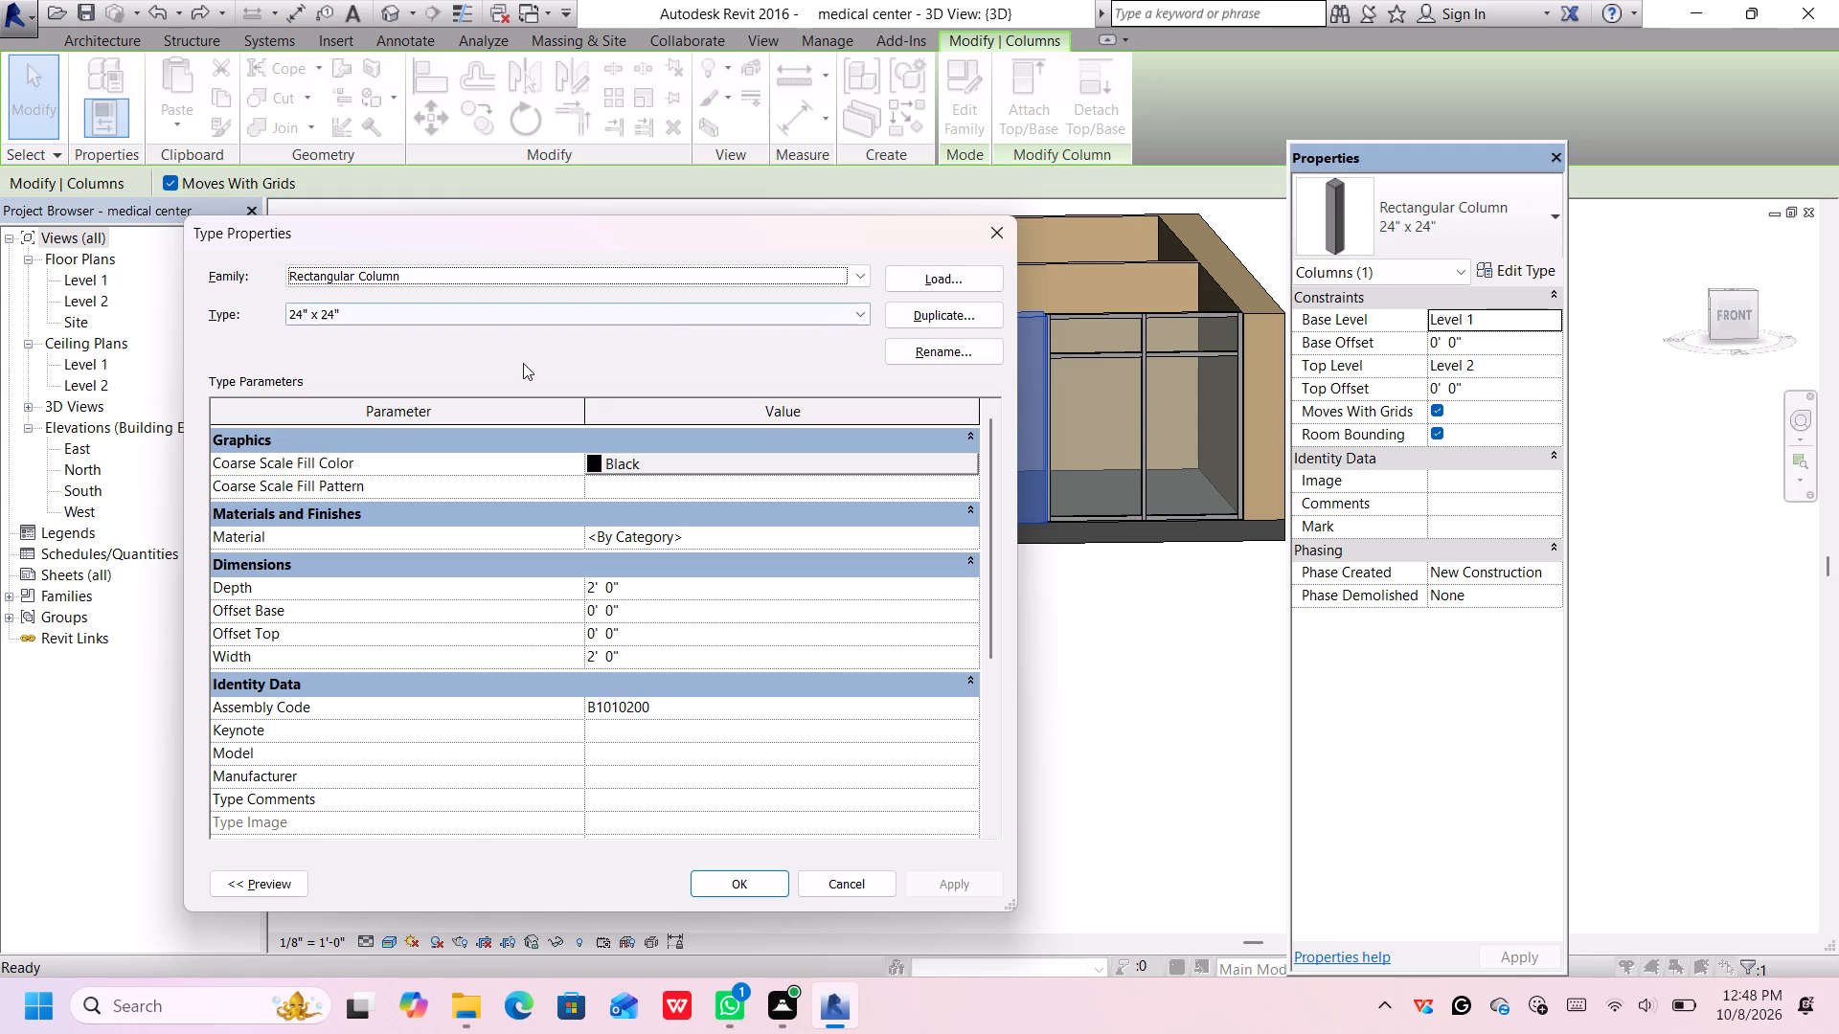
left_click(517, 306)
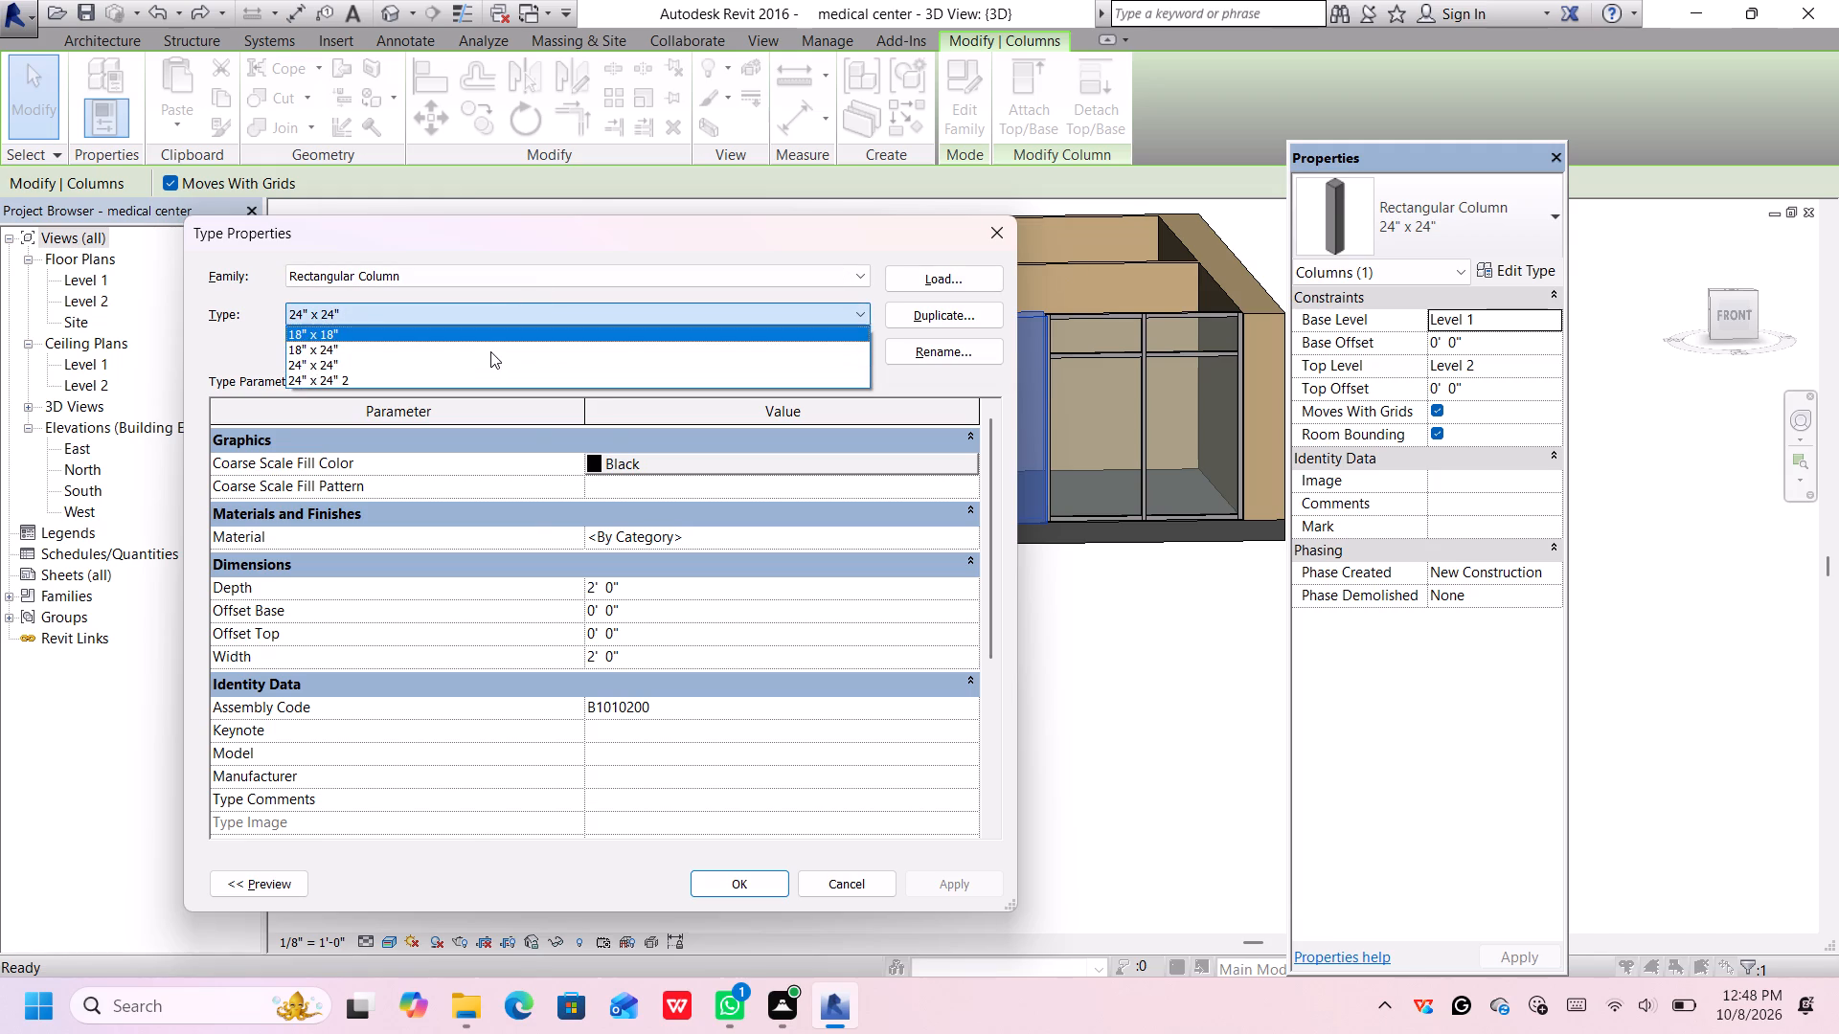
left_click(486, 387)
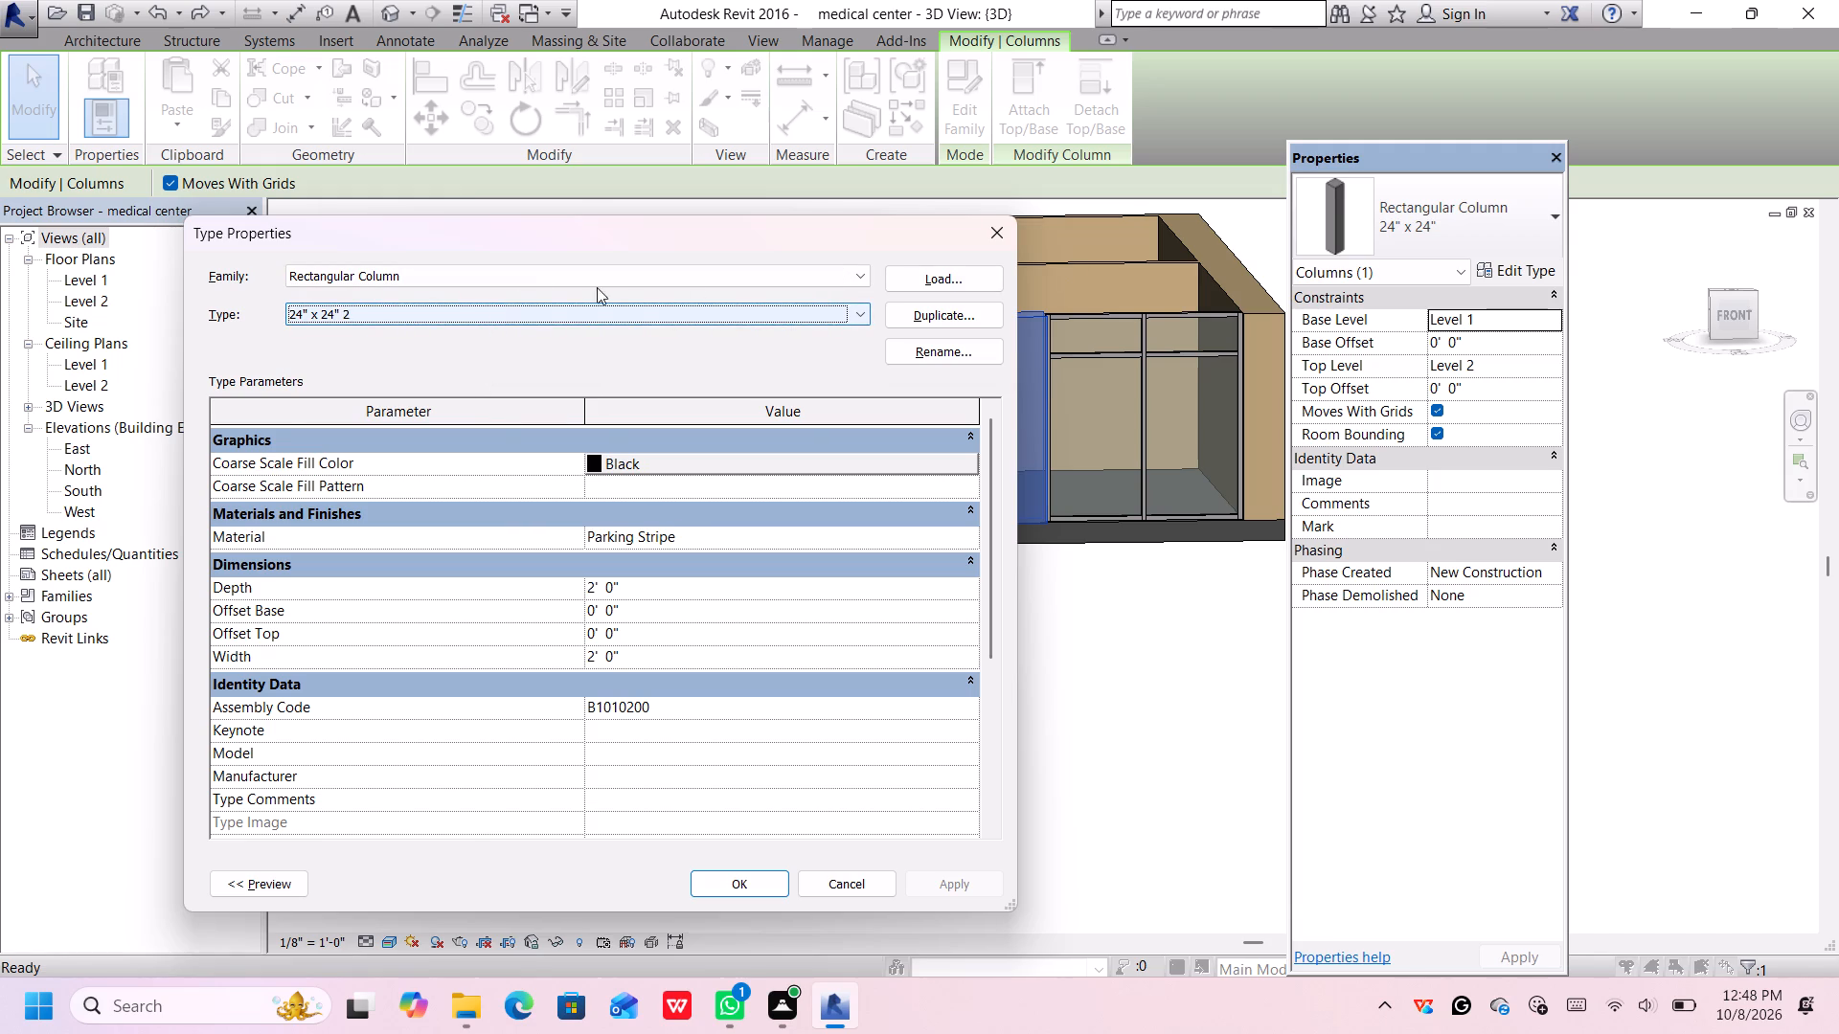
left_click(991, 228)
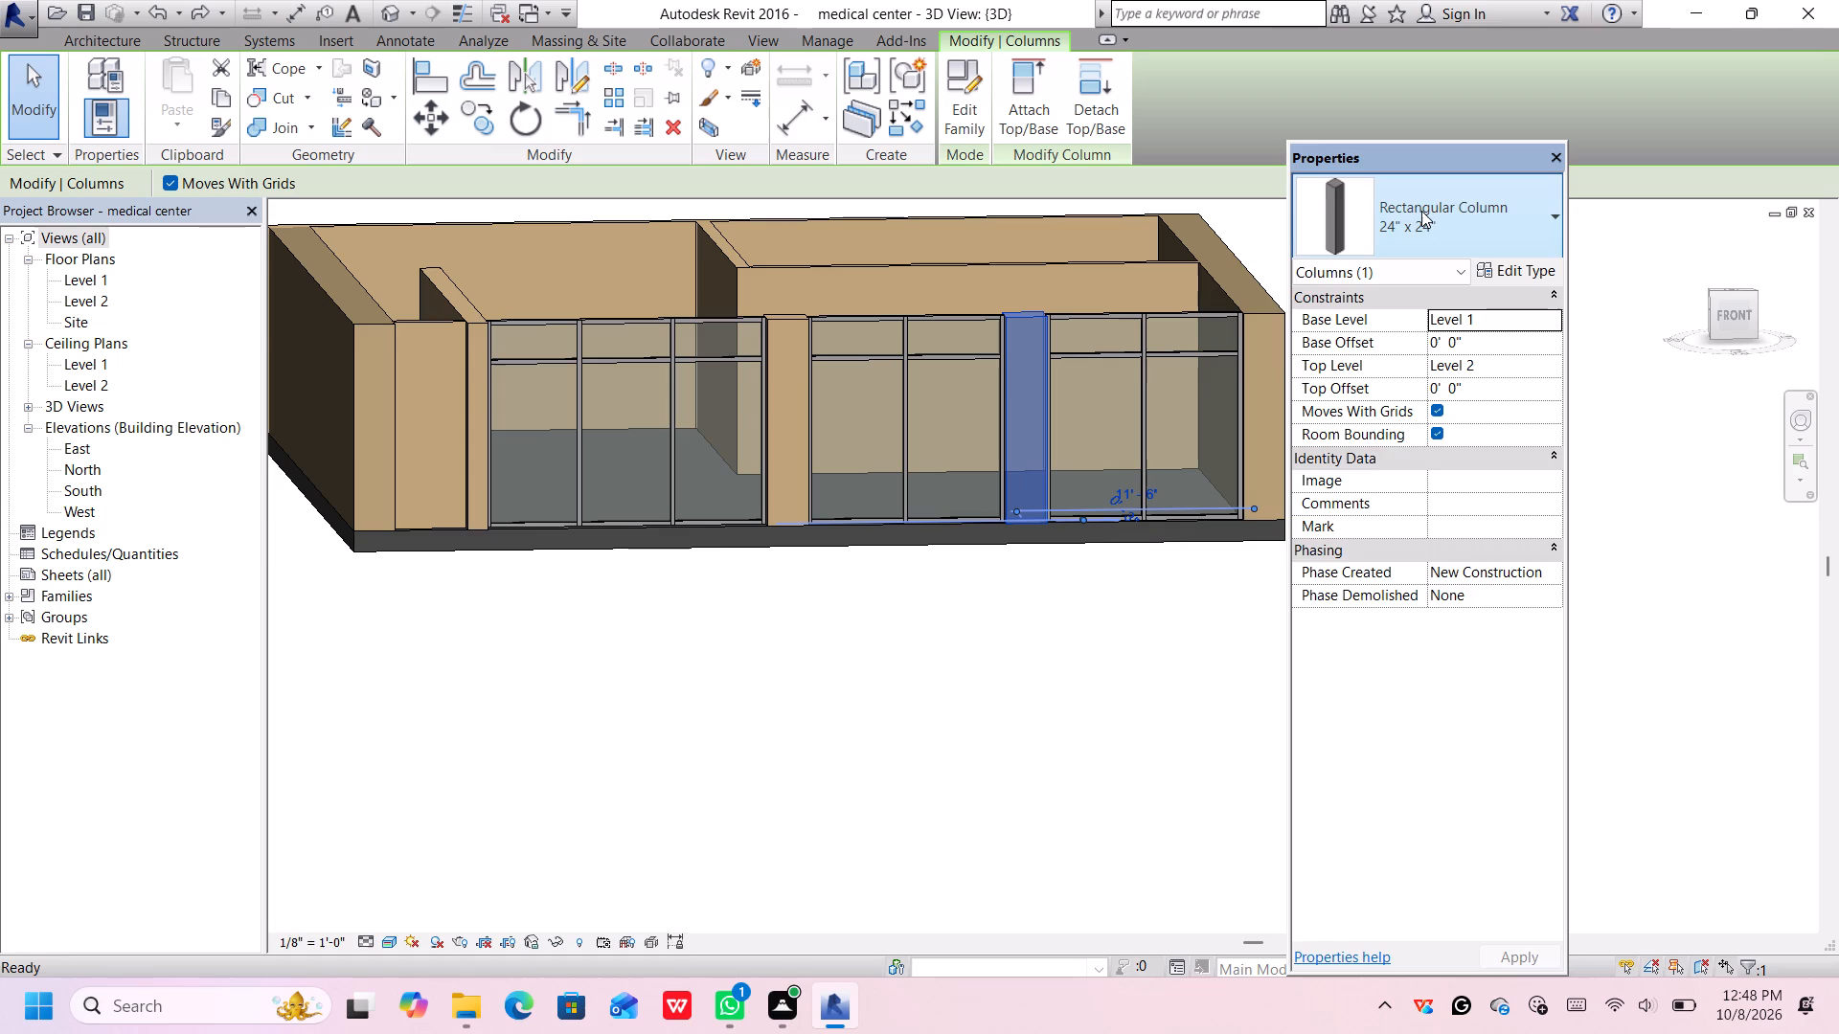
left_click(1421, 213)
left_click(1404, 430)
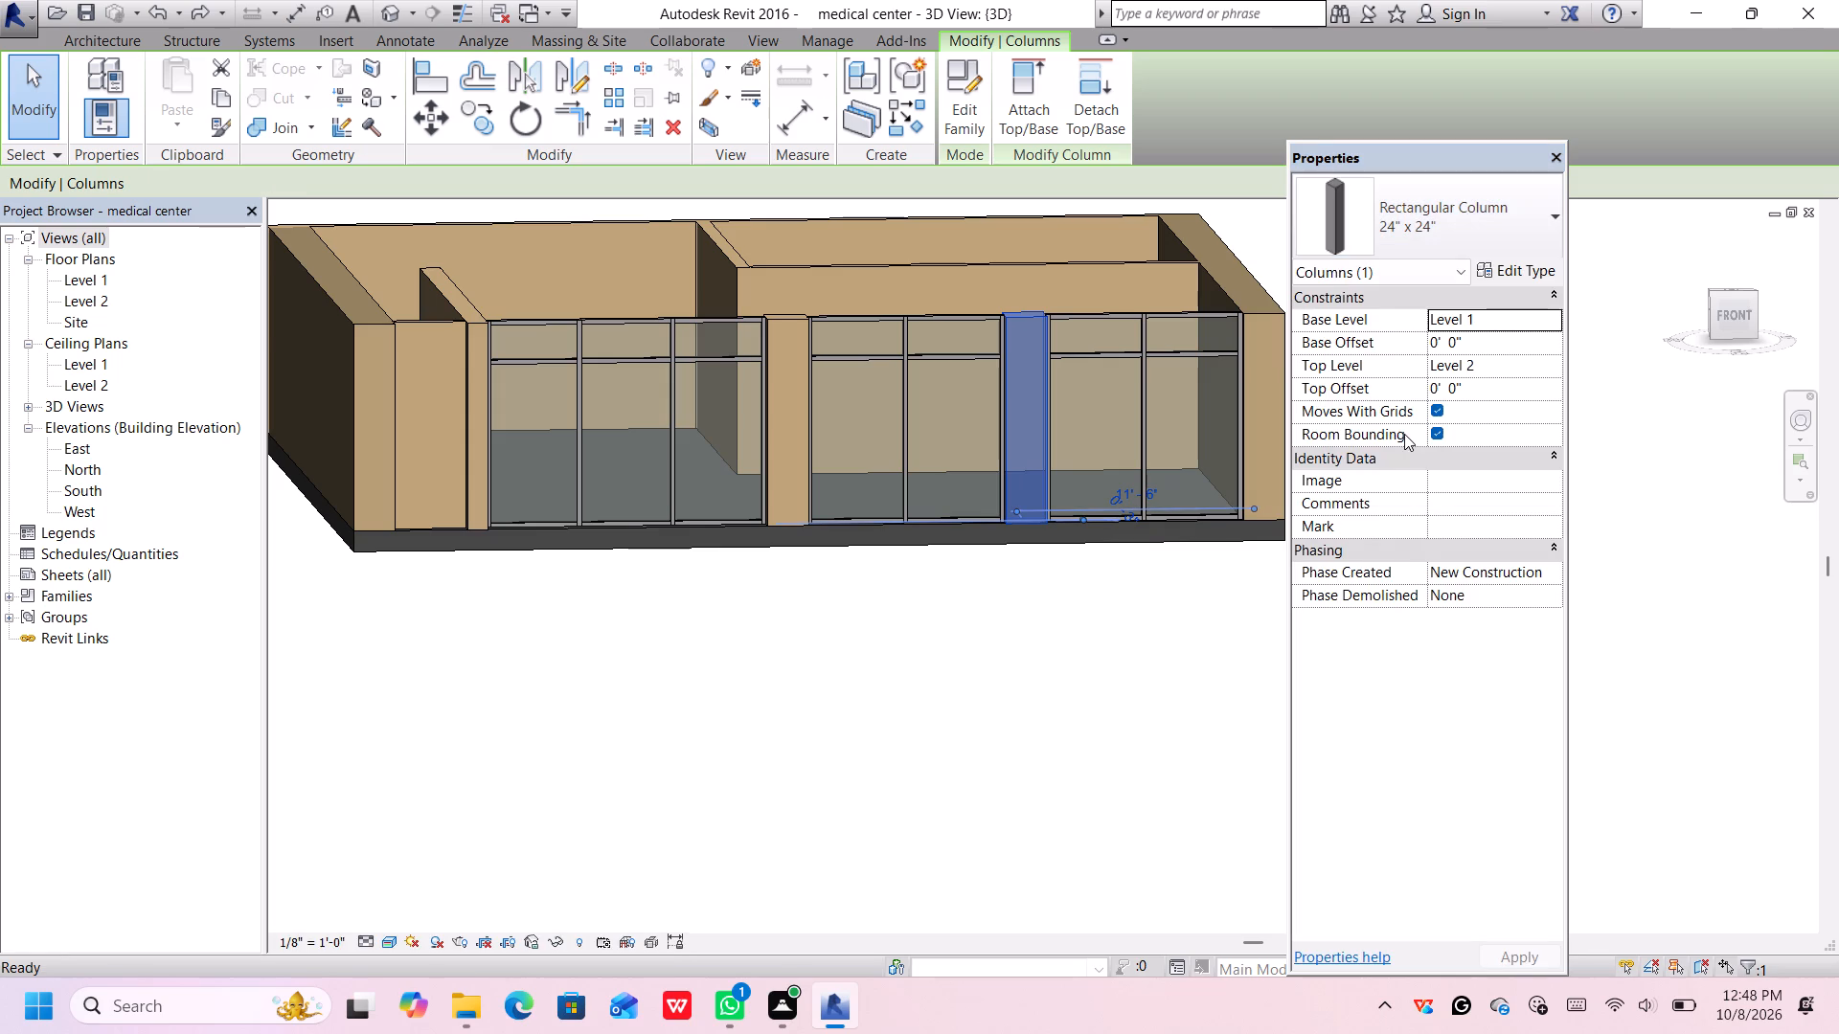
left_click(1110, 628)
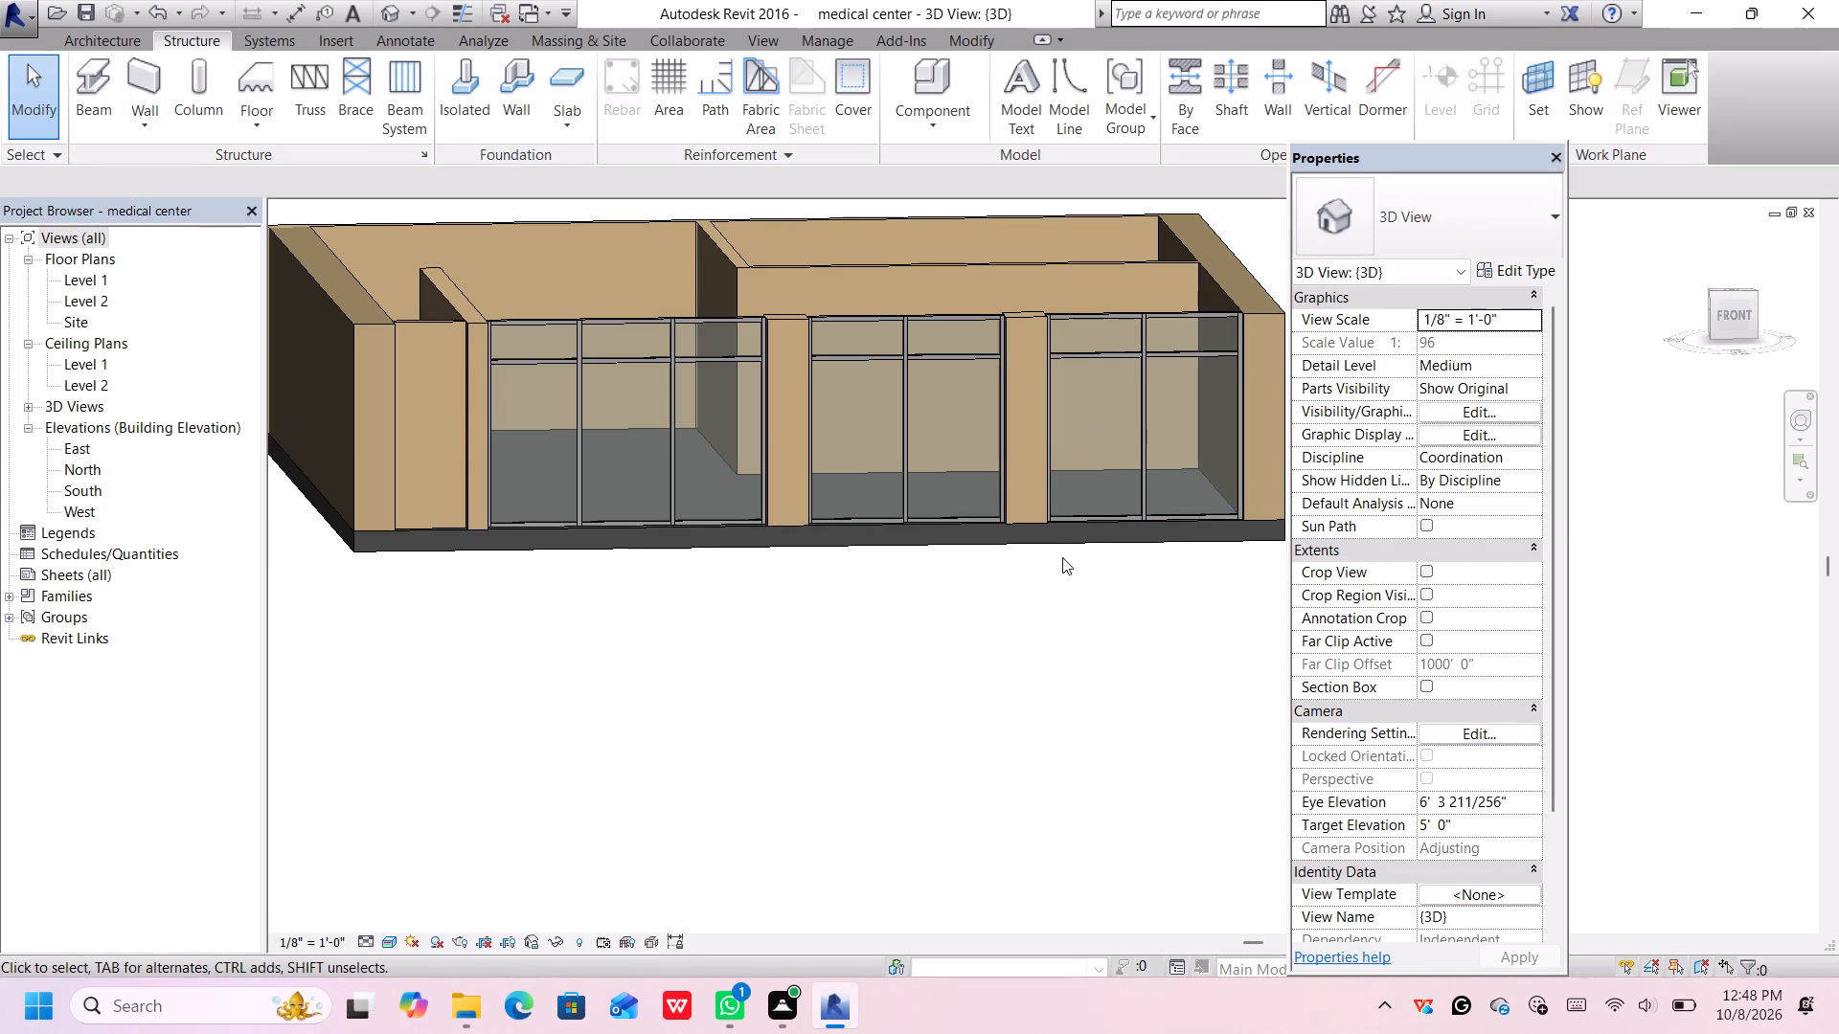
Duplicate the 24" x 24" 2 type of the column between the second and third storefront bays, accepting the default name.
left_click(1030, 448)
left_click(1026, 313)
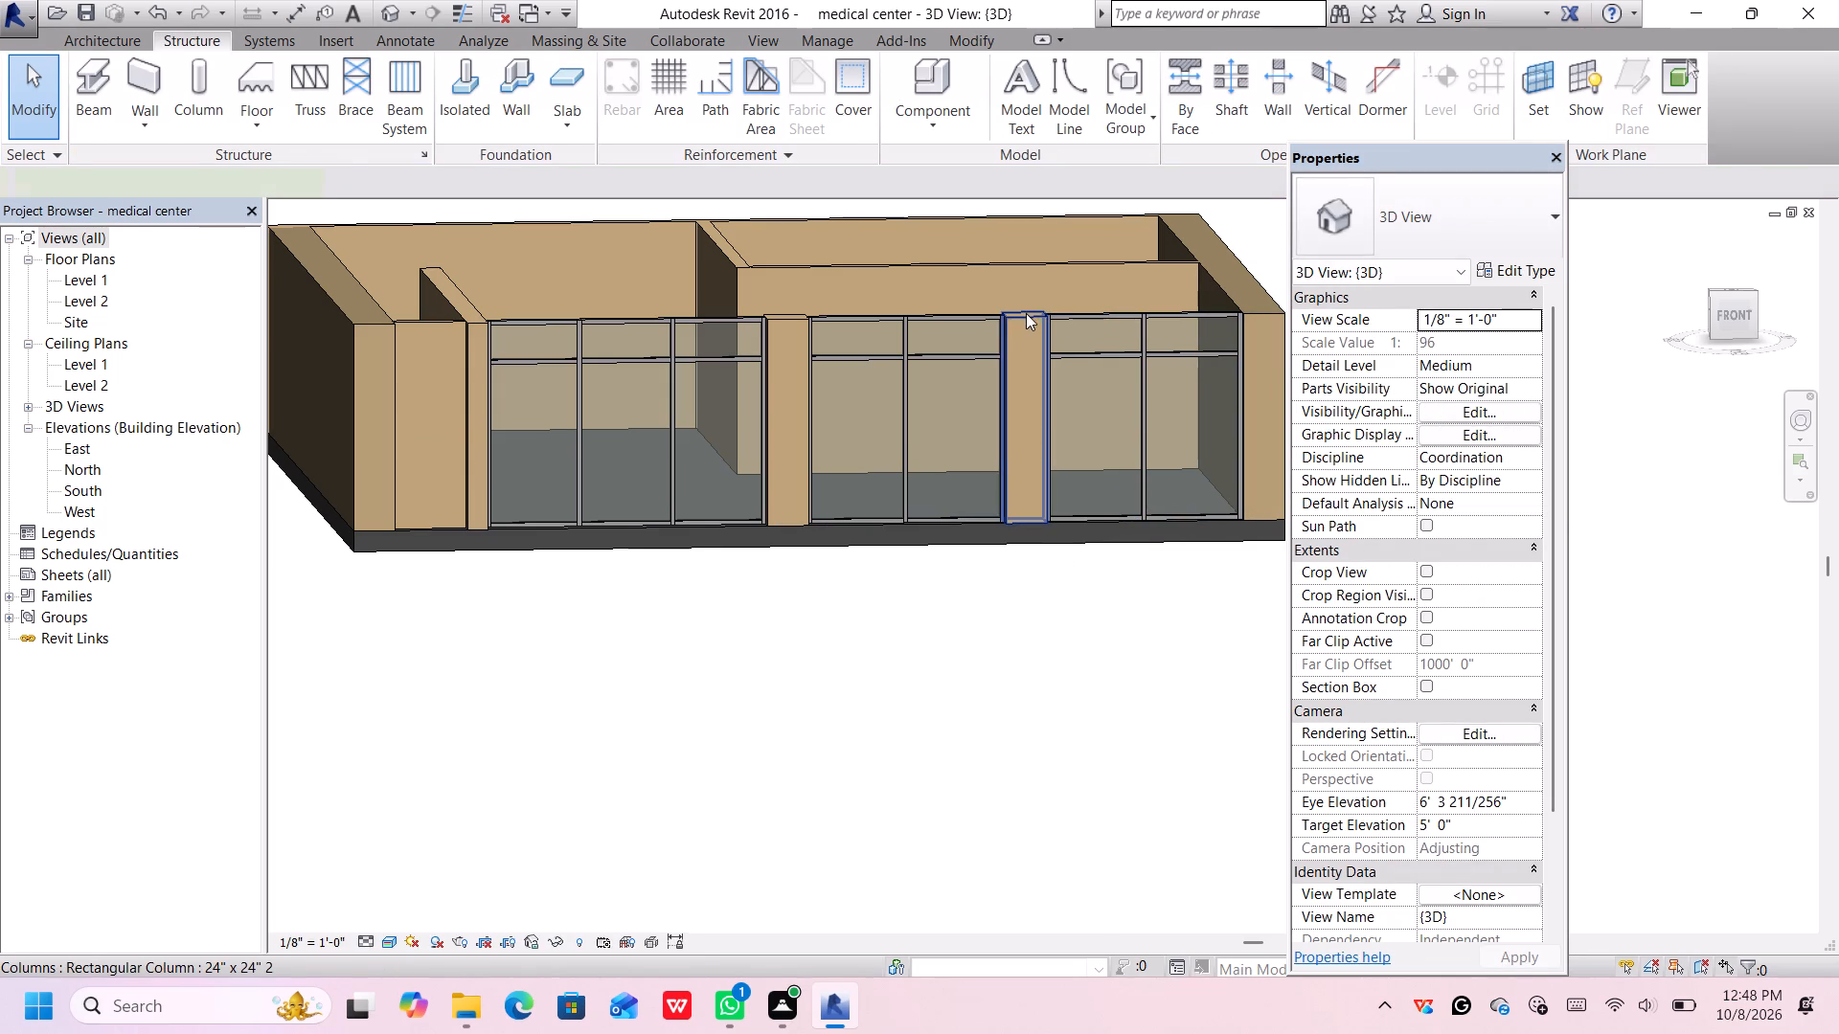
left_click(1393, 234)
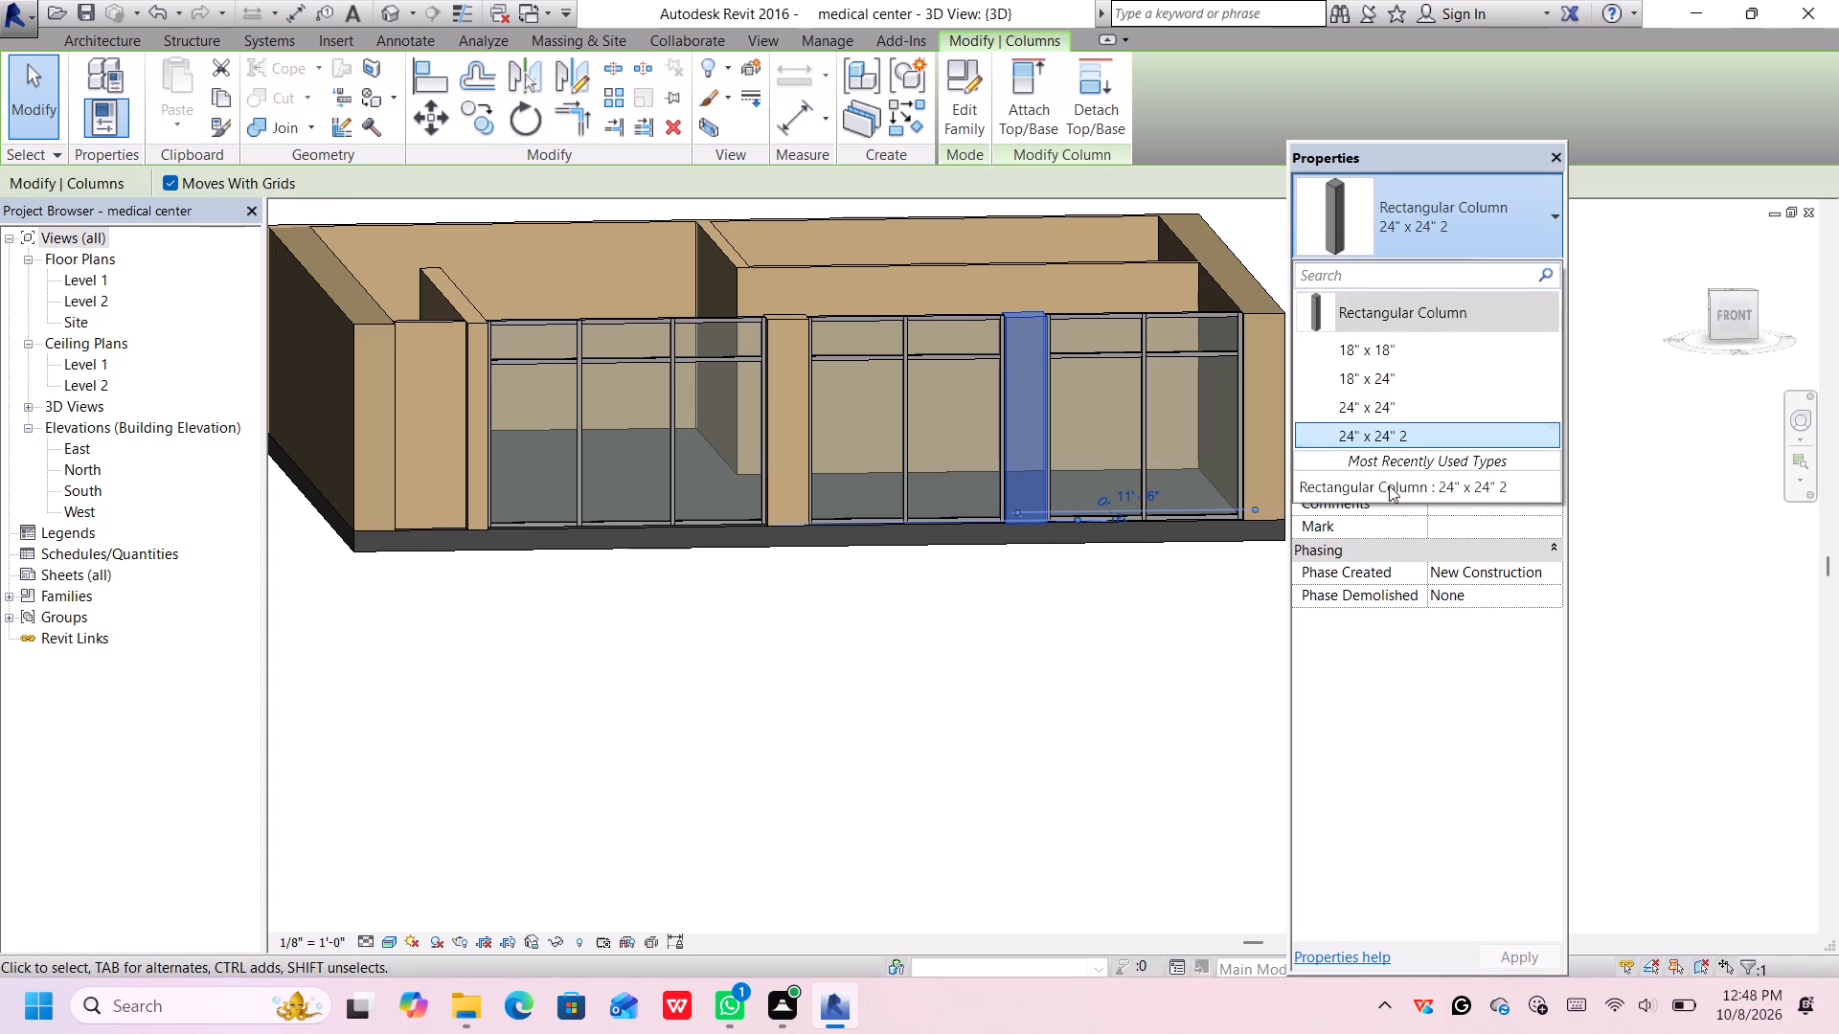
left_click(1371, 651)
left_click(1515, 265)
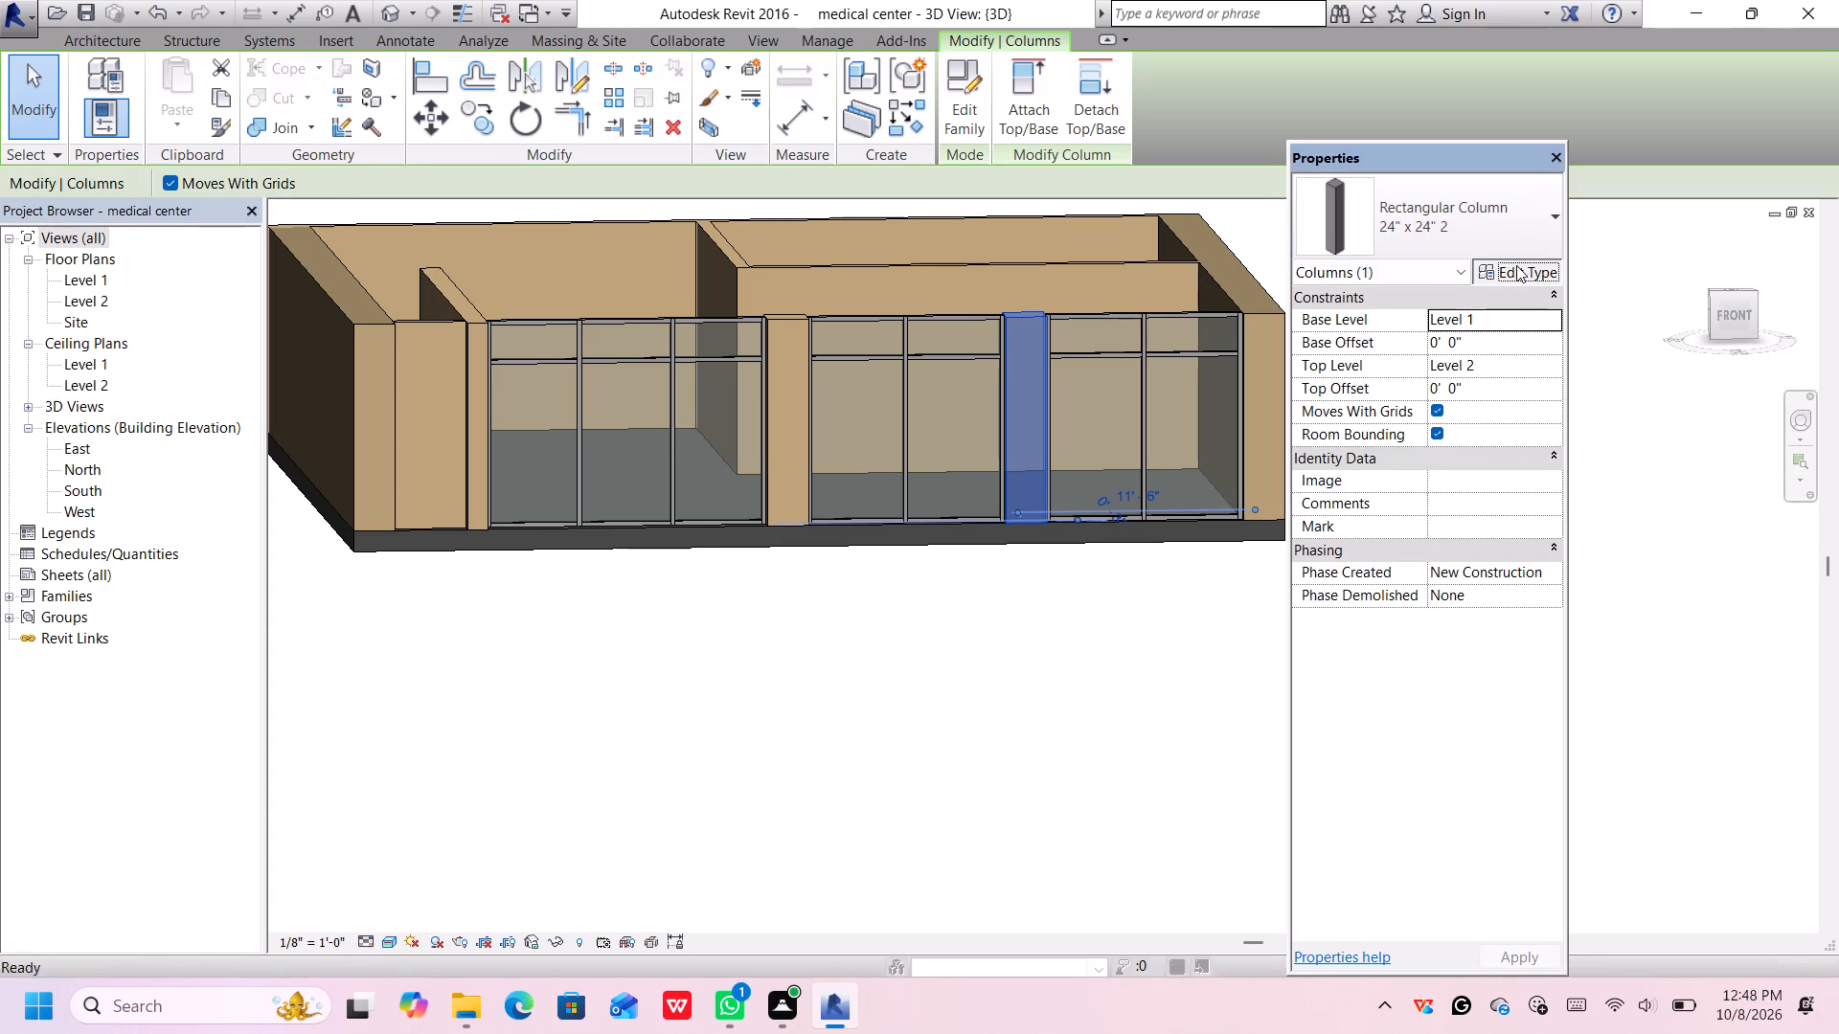
left_click(917, 322)
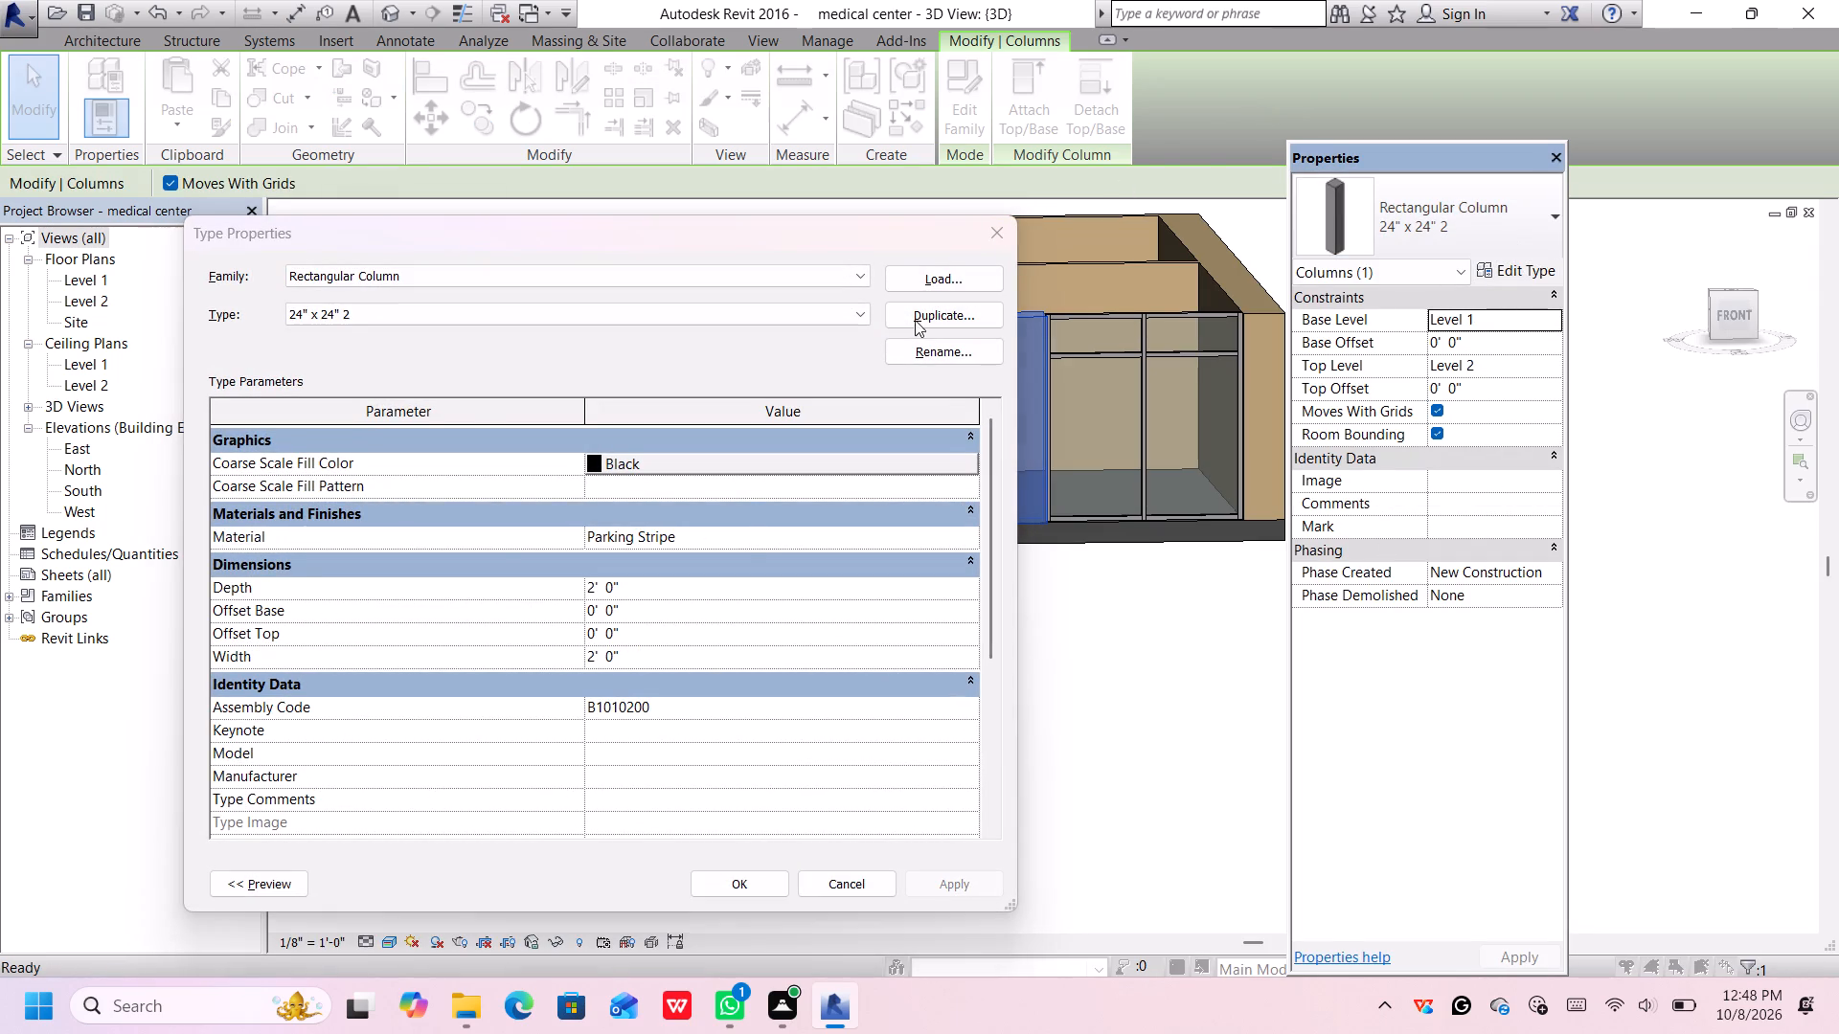
left_click(609, 621)
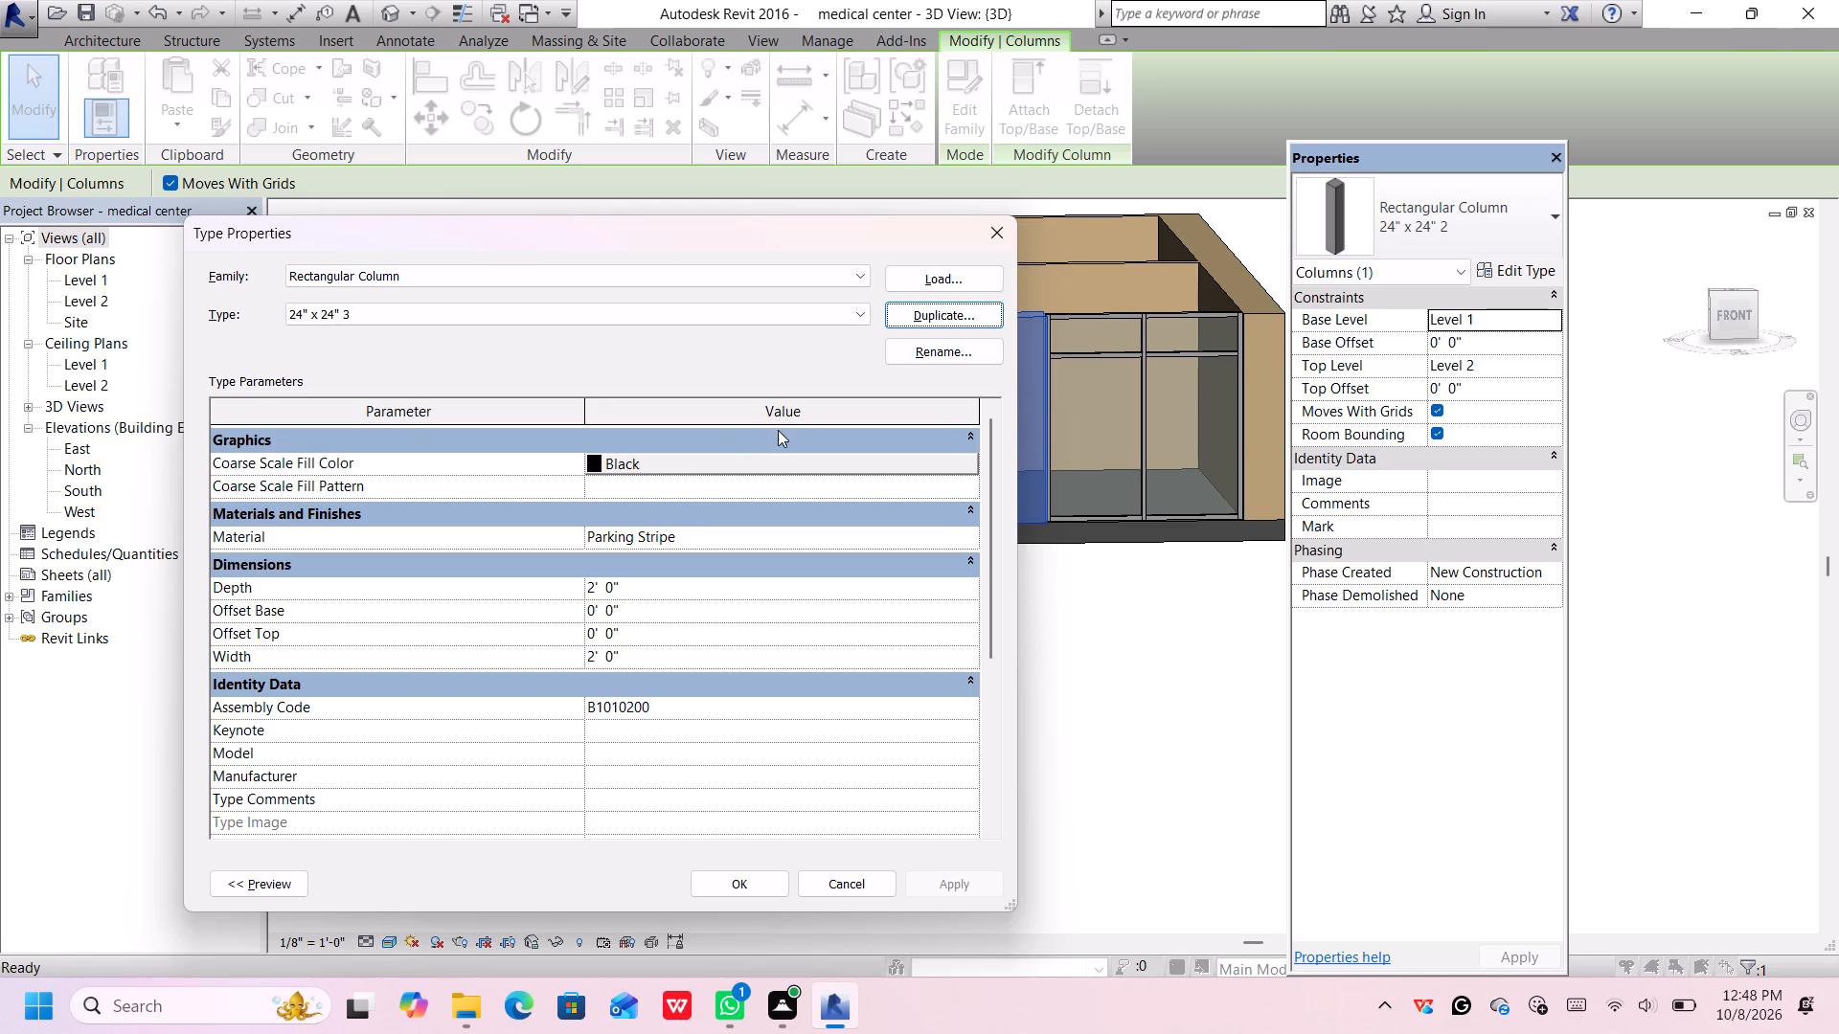
Assign the Roofing, EPDM Membrane material to the duplicated column type and apply the type to the selected column.
left_click(970, 535)
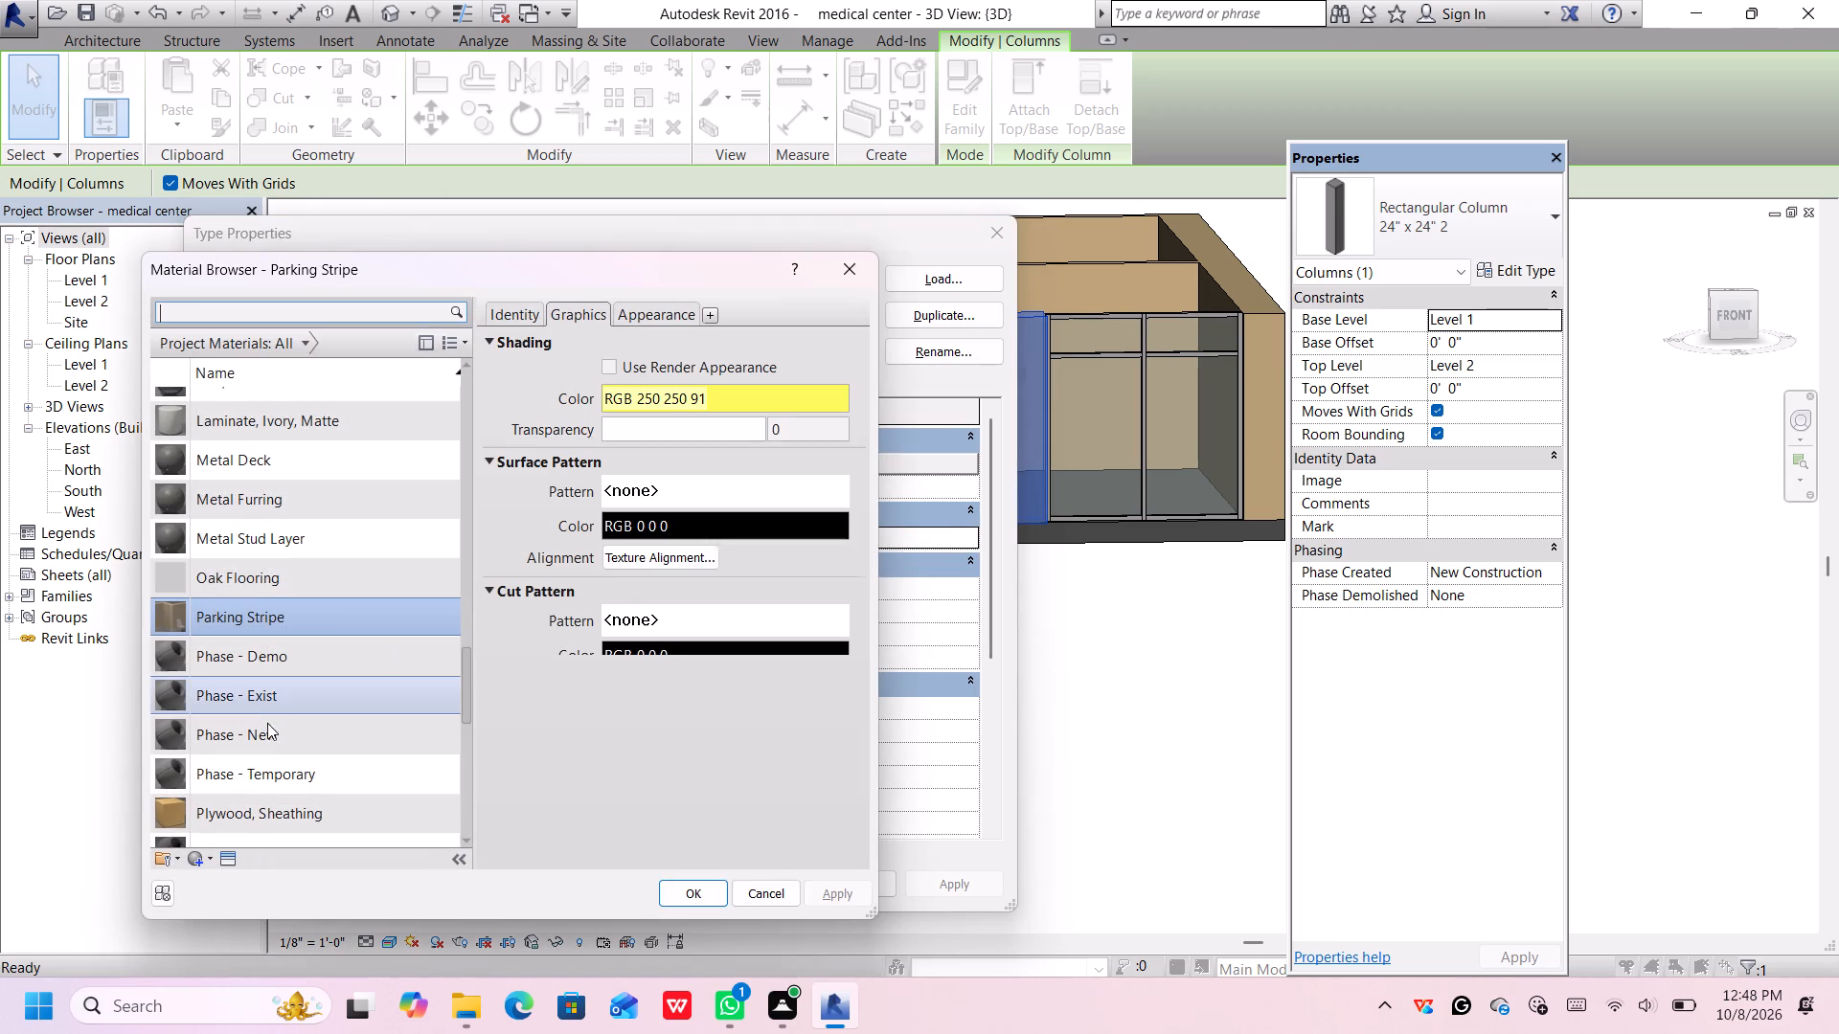
scroll(263, 740, "down", 5)
scroll(264, 740, "up", 1)
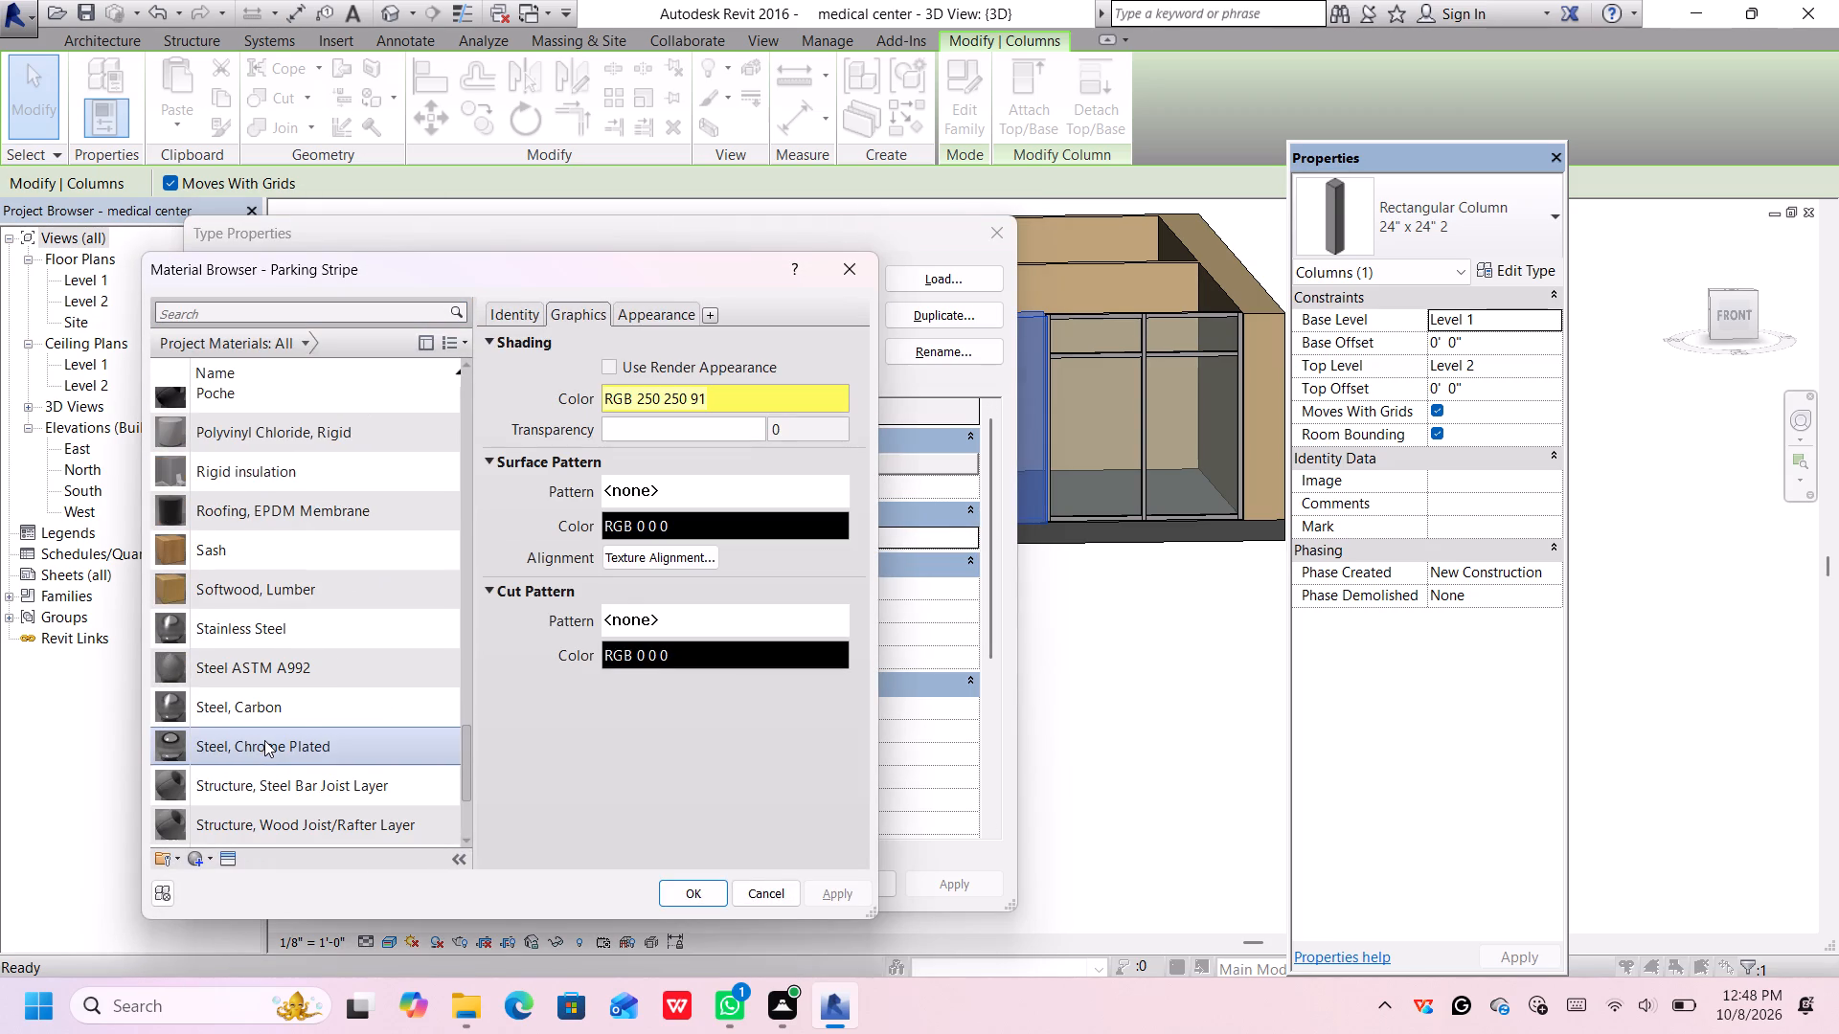
left_click(295, 509)
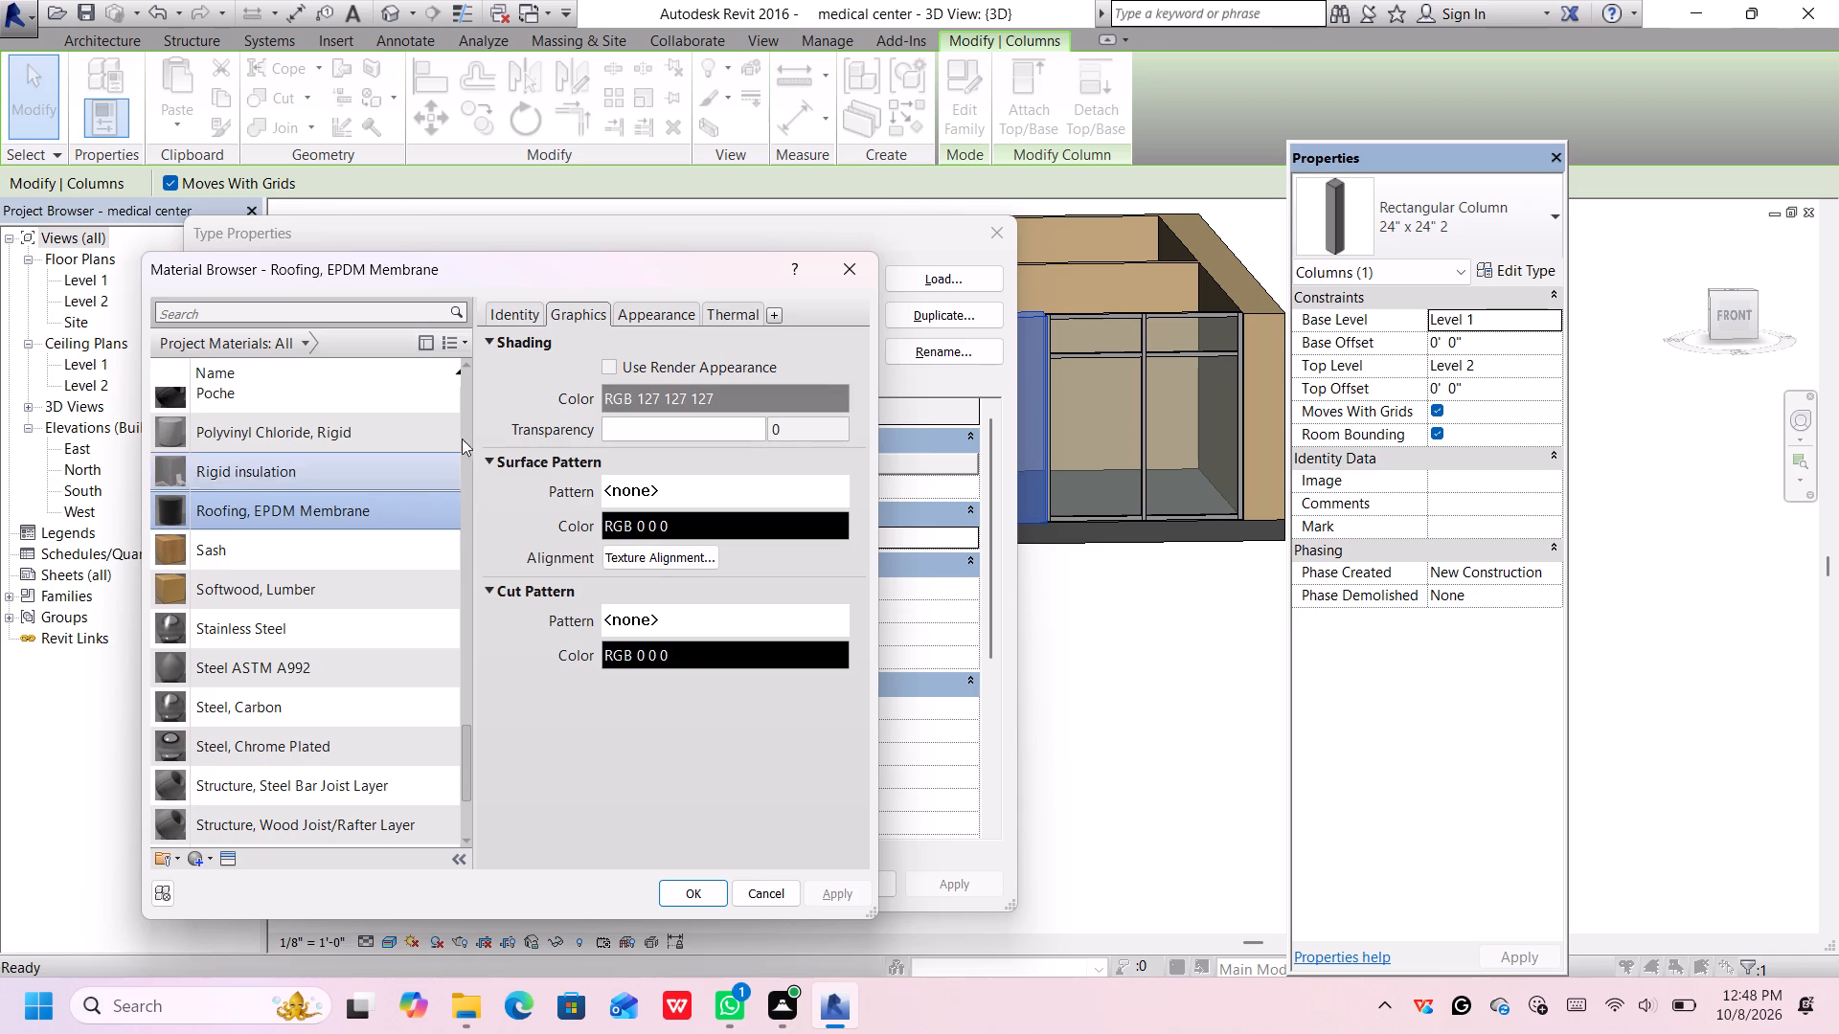
left_click(639, 314)
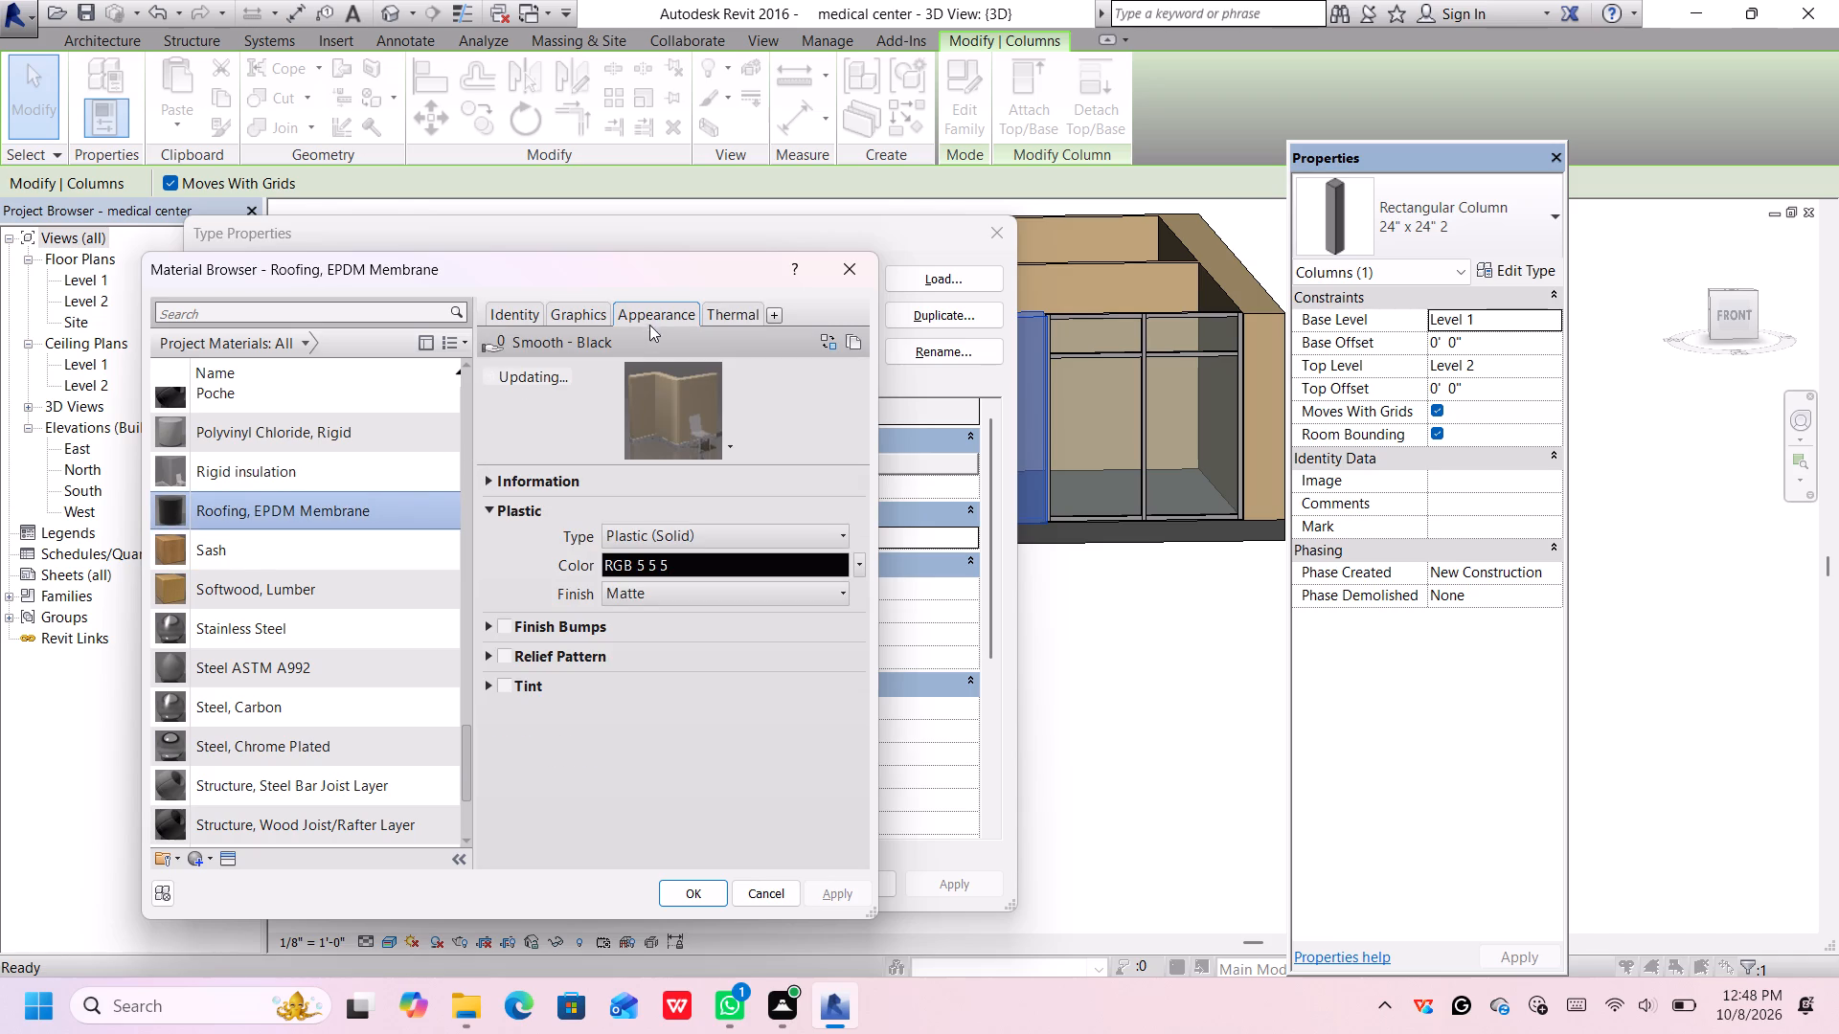
left_click(822, 541)
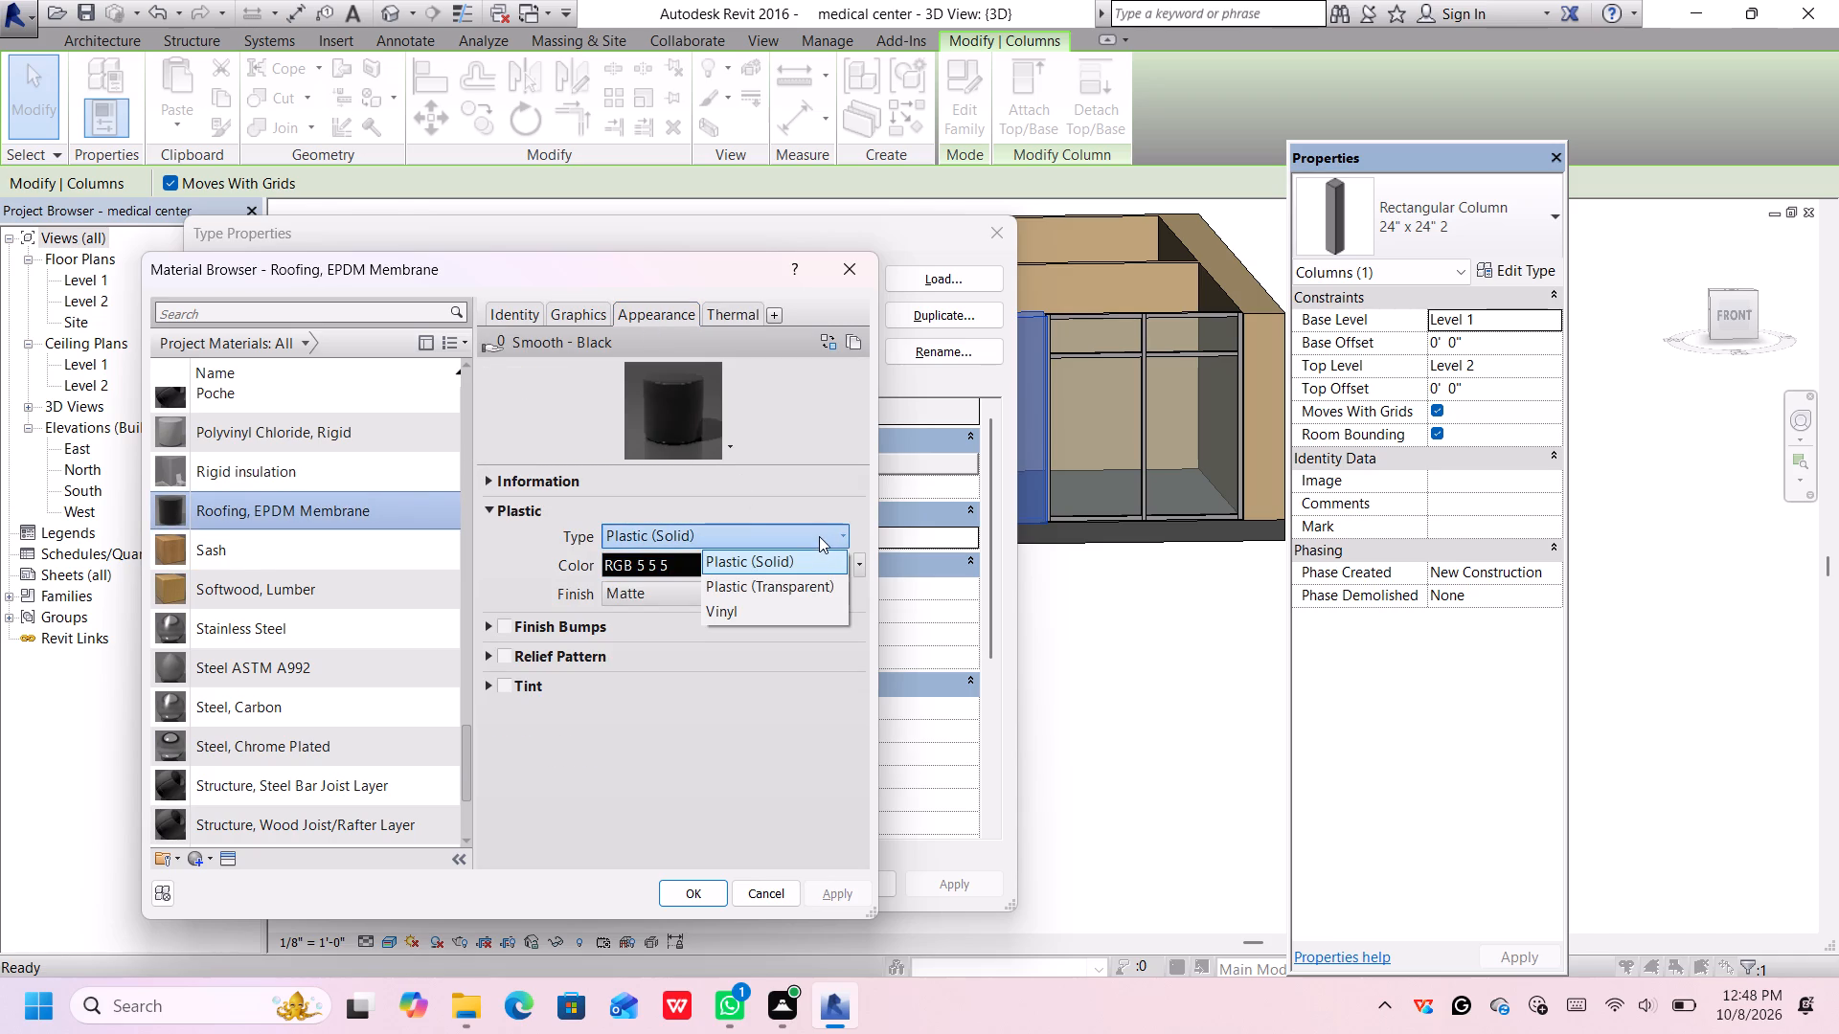
left_click(819, 537)
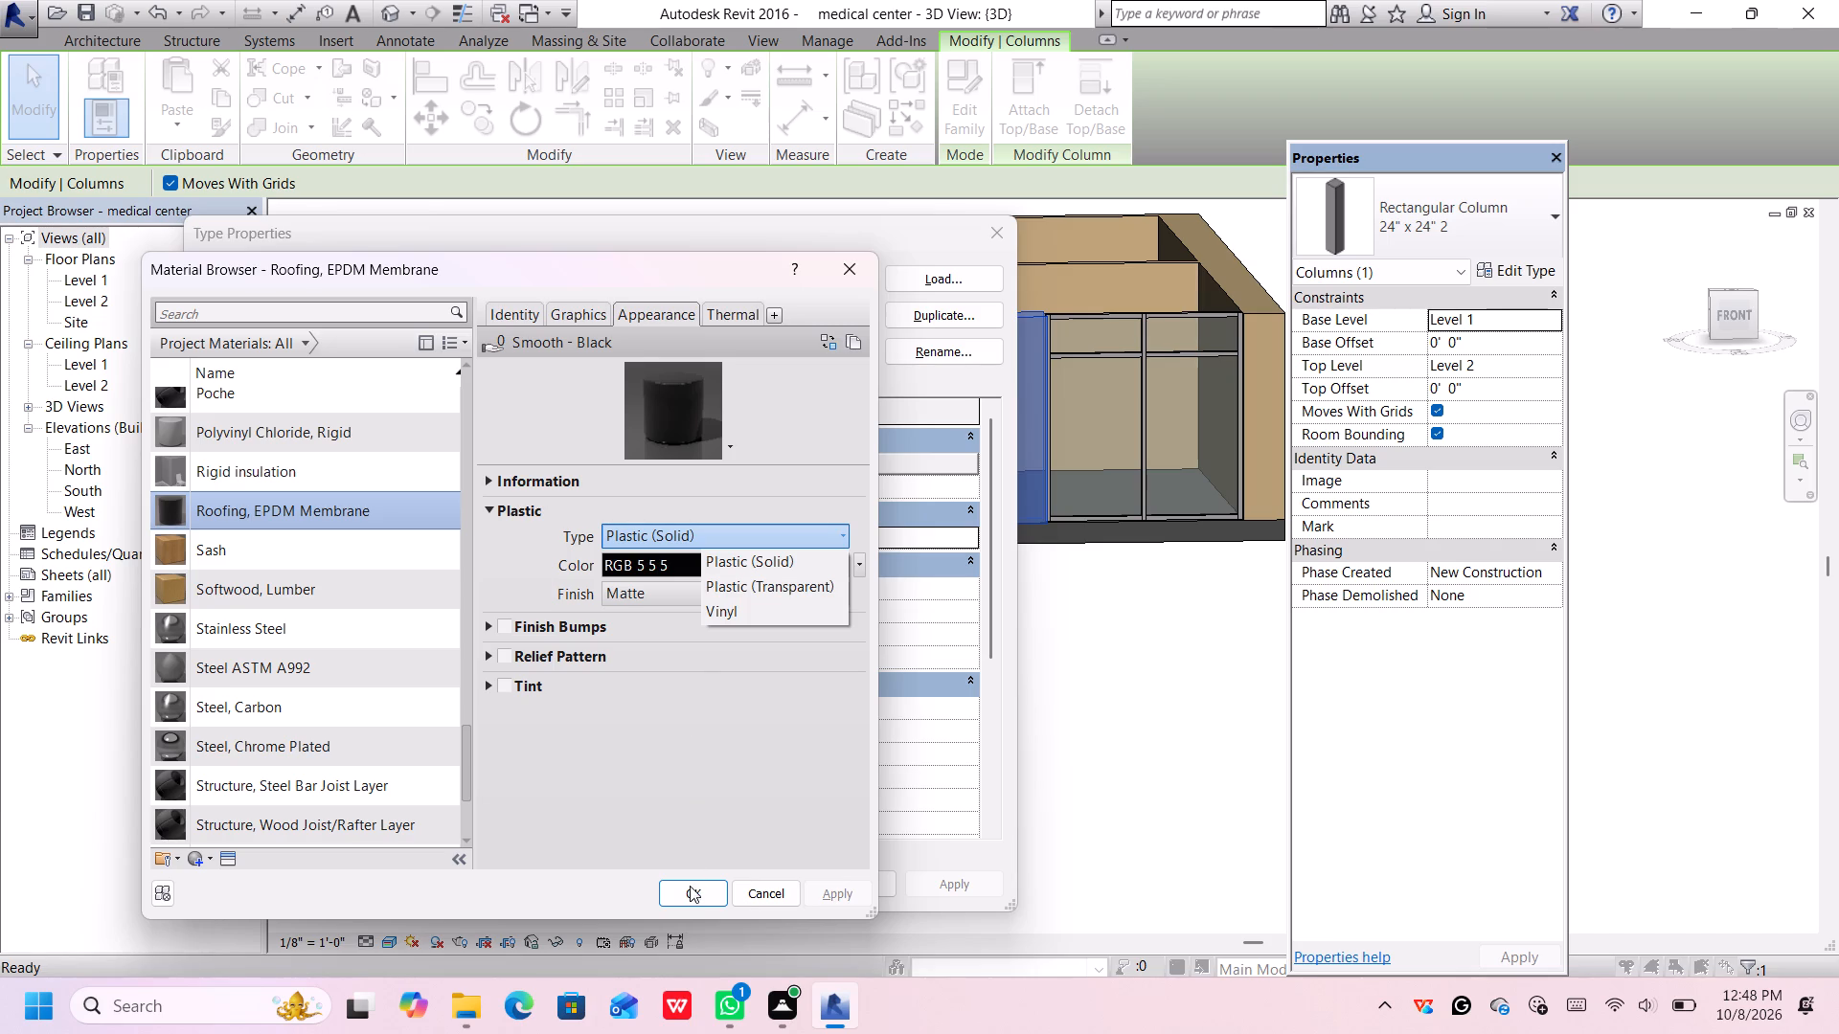
left_click(696, 898)
left_click(696, 893)
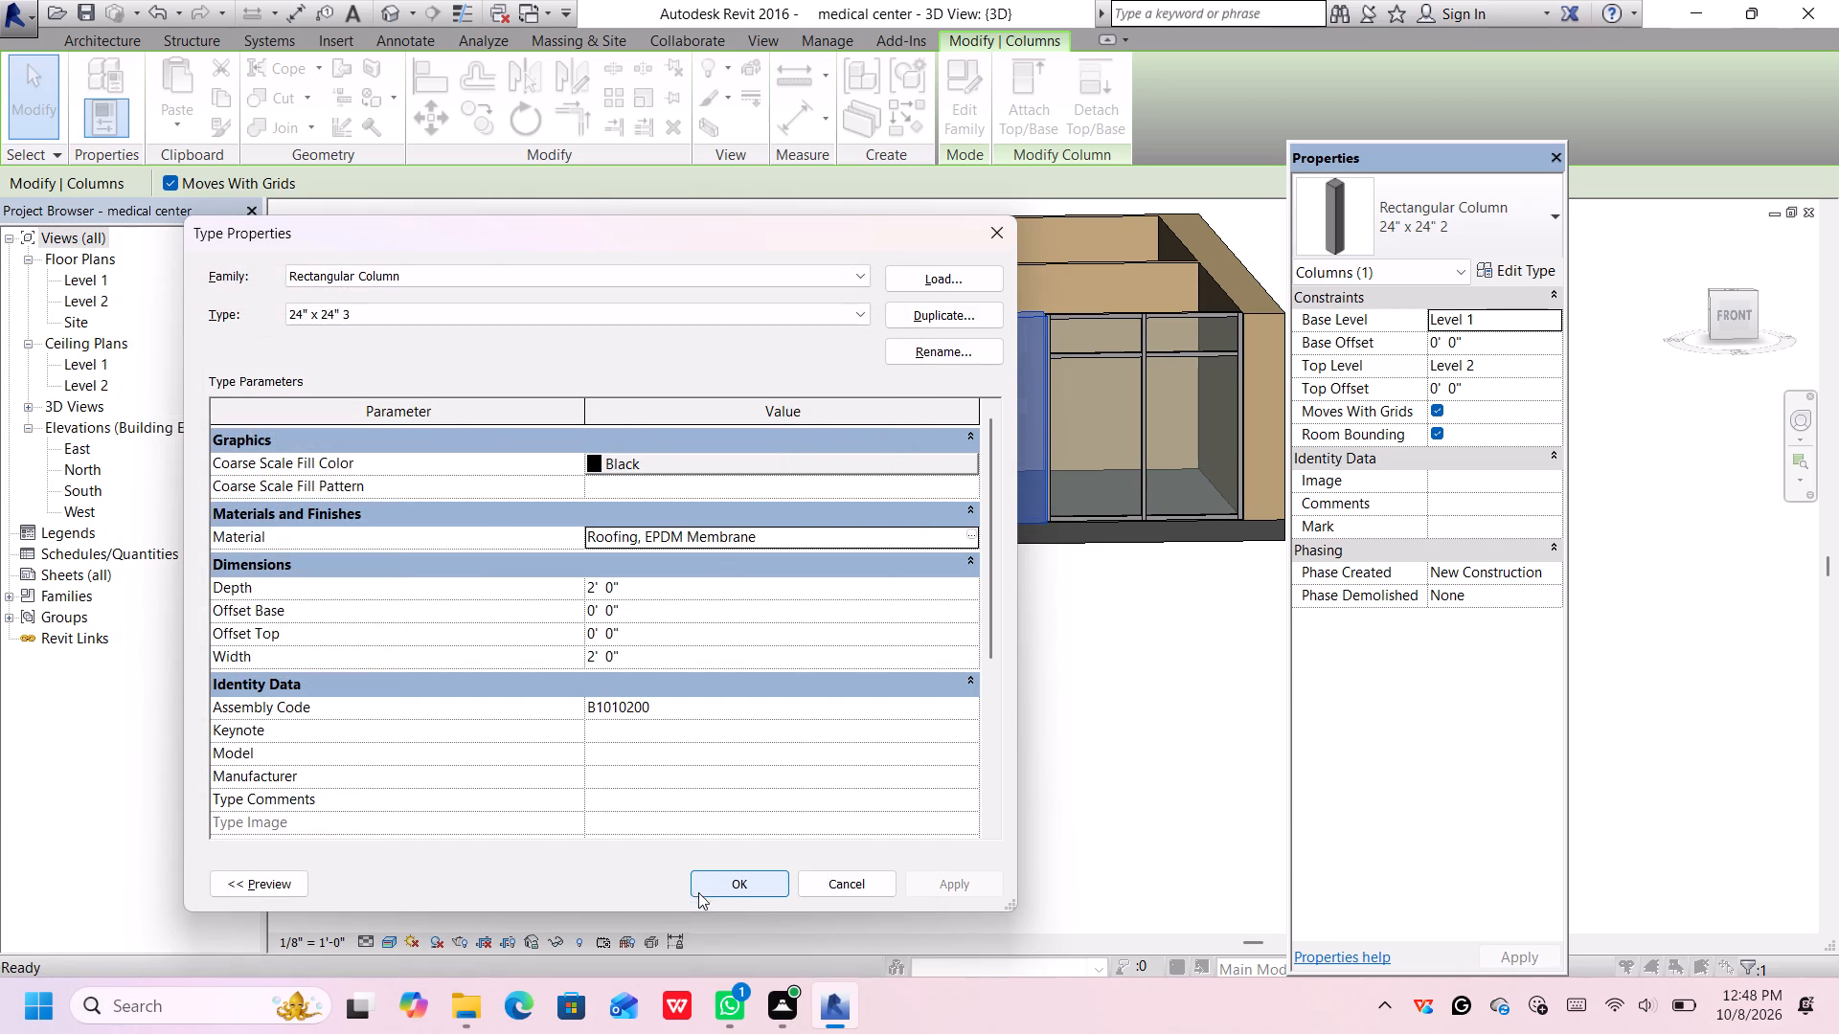
left_click(715, 885)
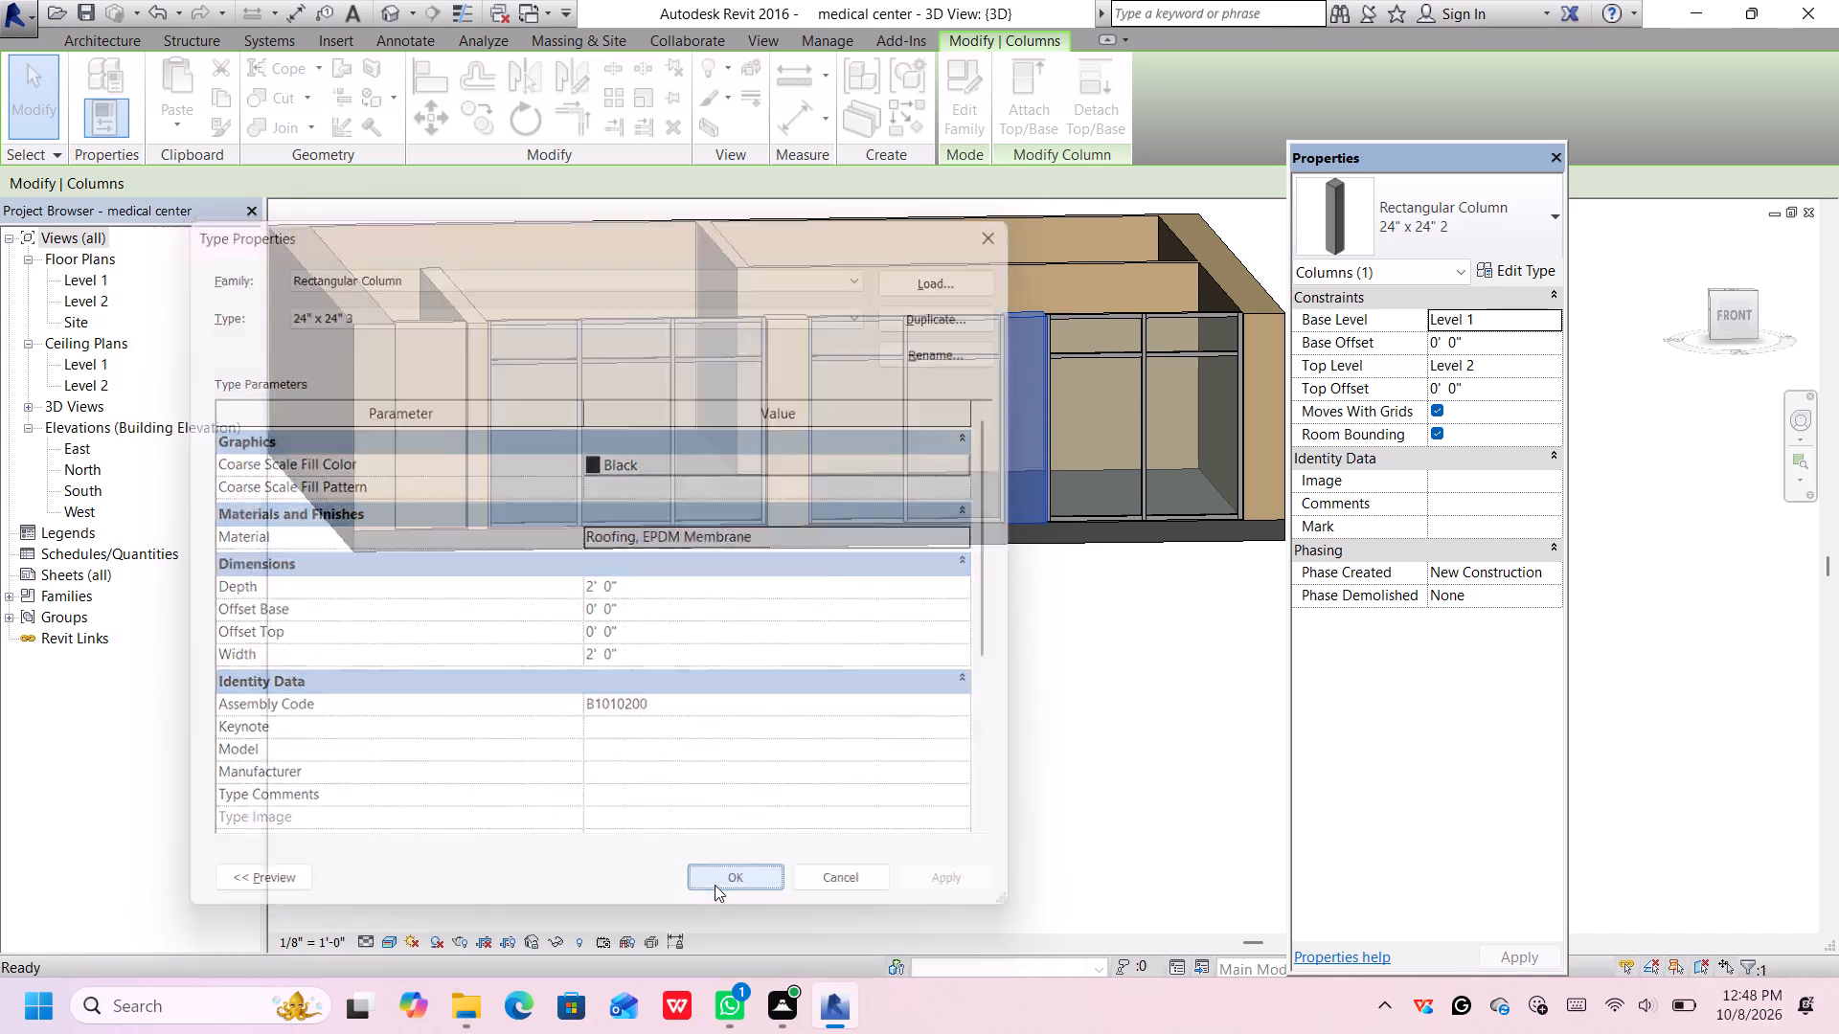
left_click(951, 696)
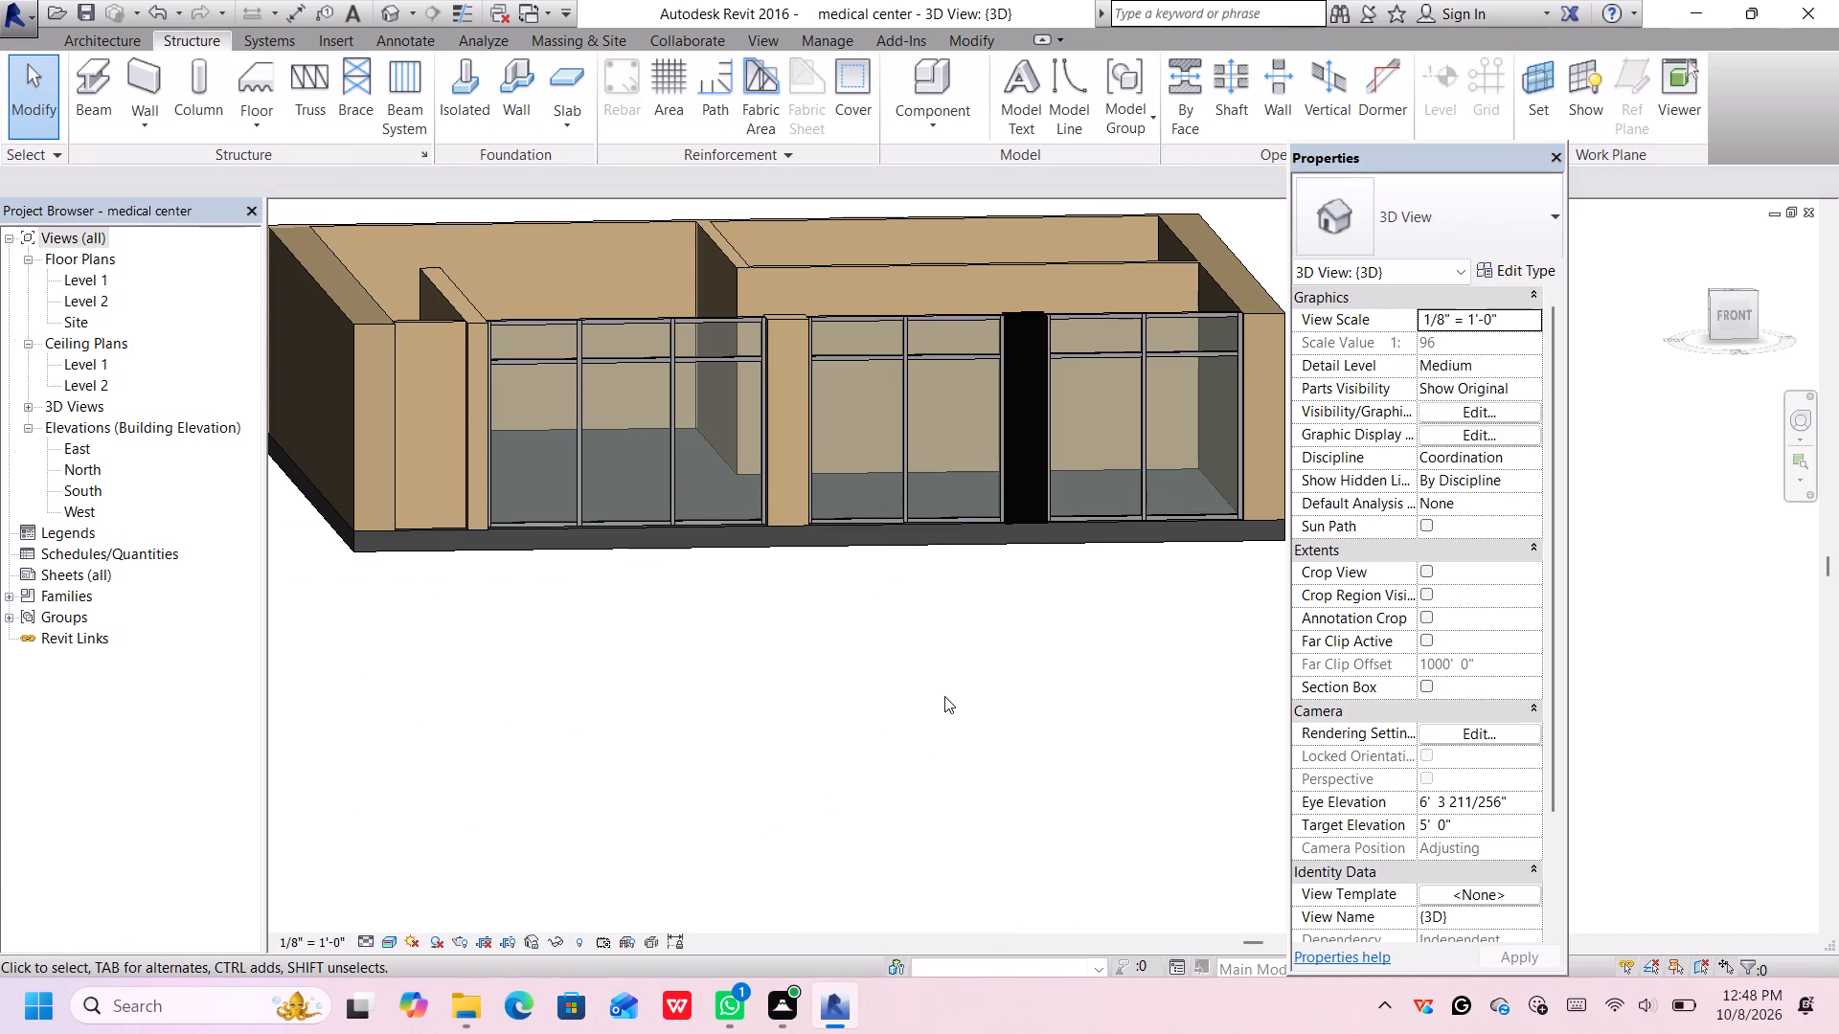
Select the ground floor slab and dismiss the Autodesk notification card covering the model.
middle_click_drag(952, 623, 974, 753)
scroll(957, 642, "up", 3)
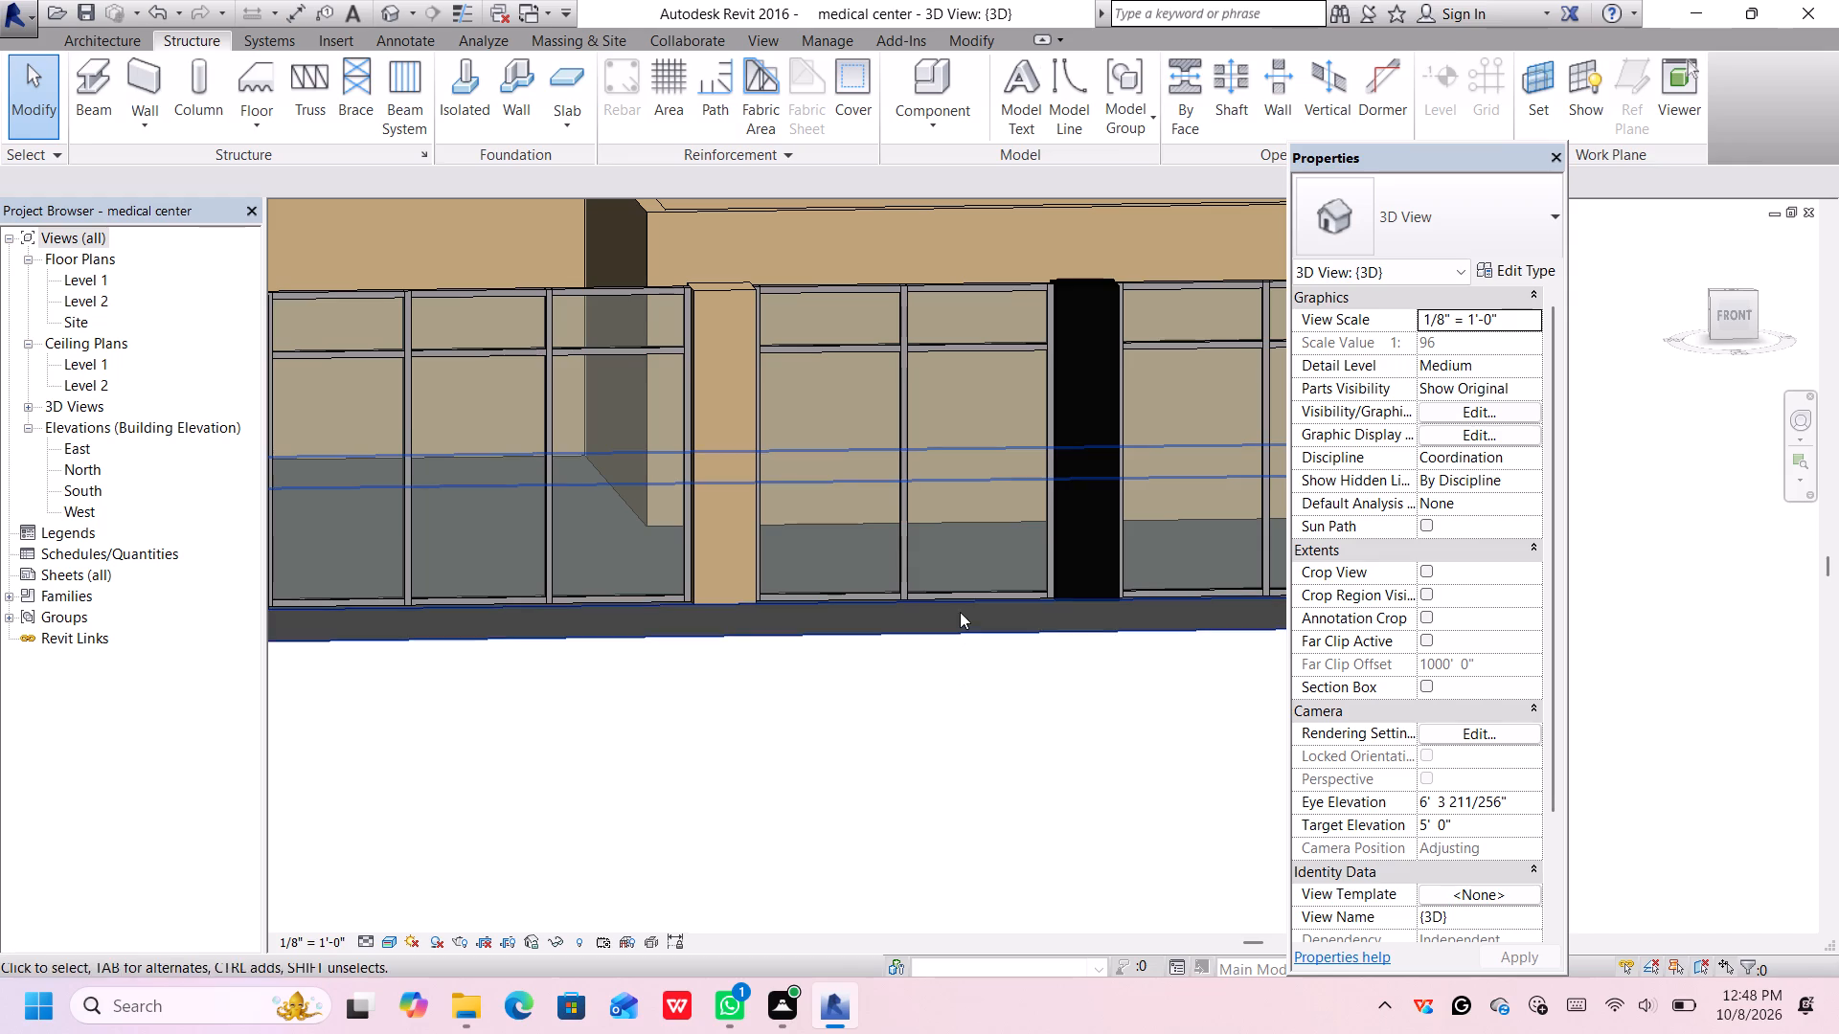
left_click(960, 612)
scroll(958, 614, "up", 1)
scroll(958, 614, "down", 4)
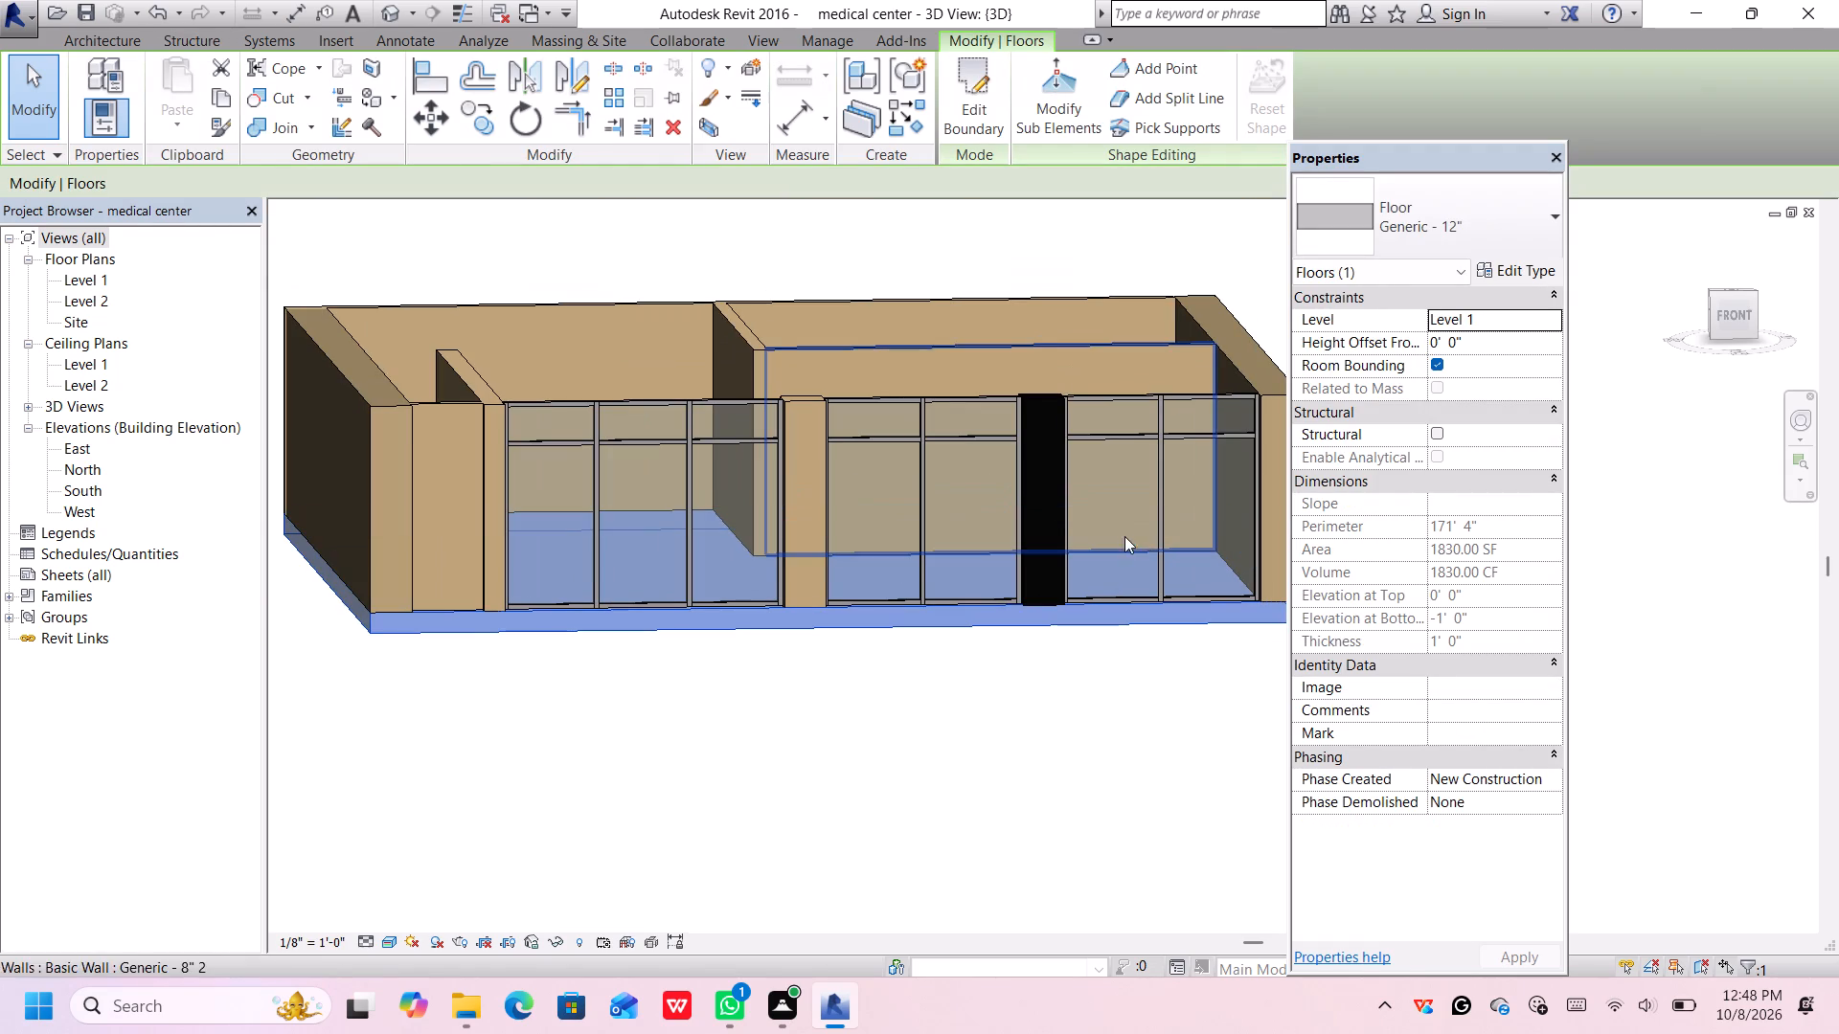
scroll(1292, 333, "down", 1)
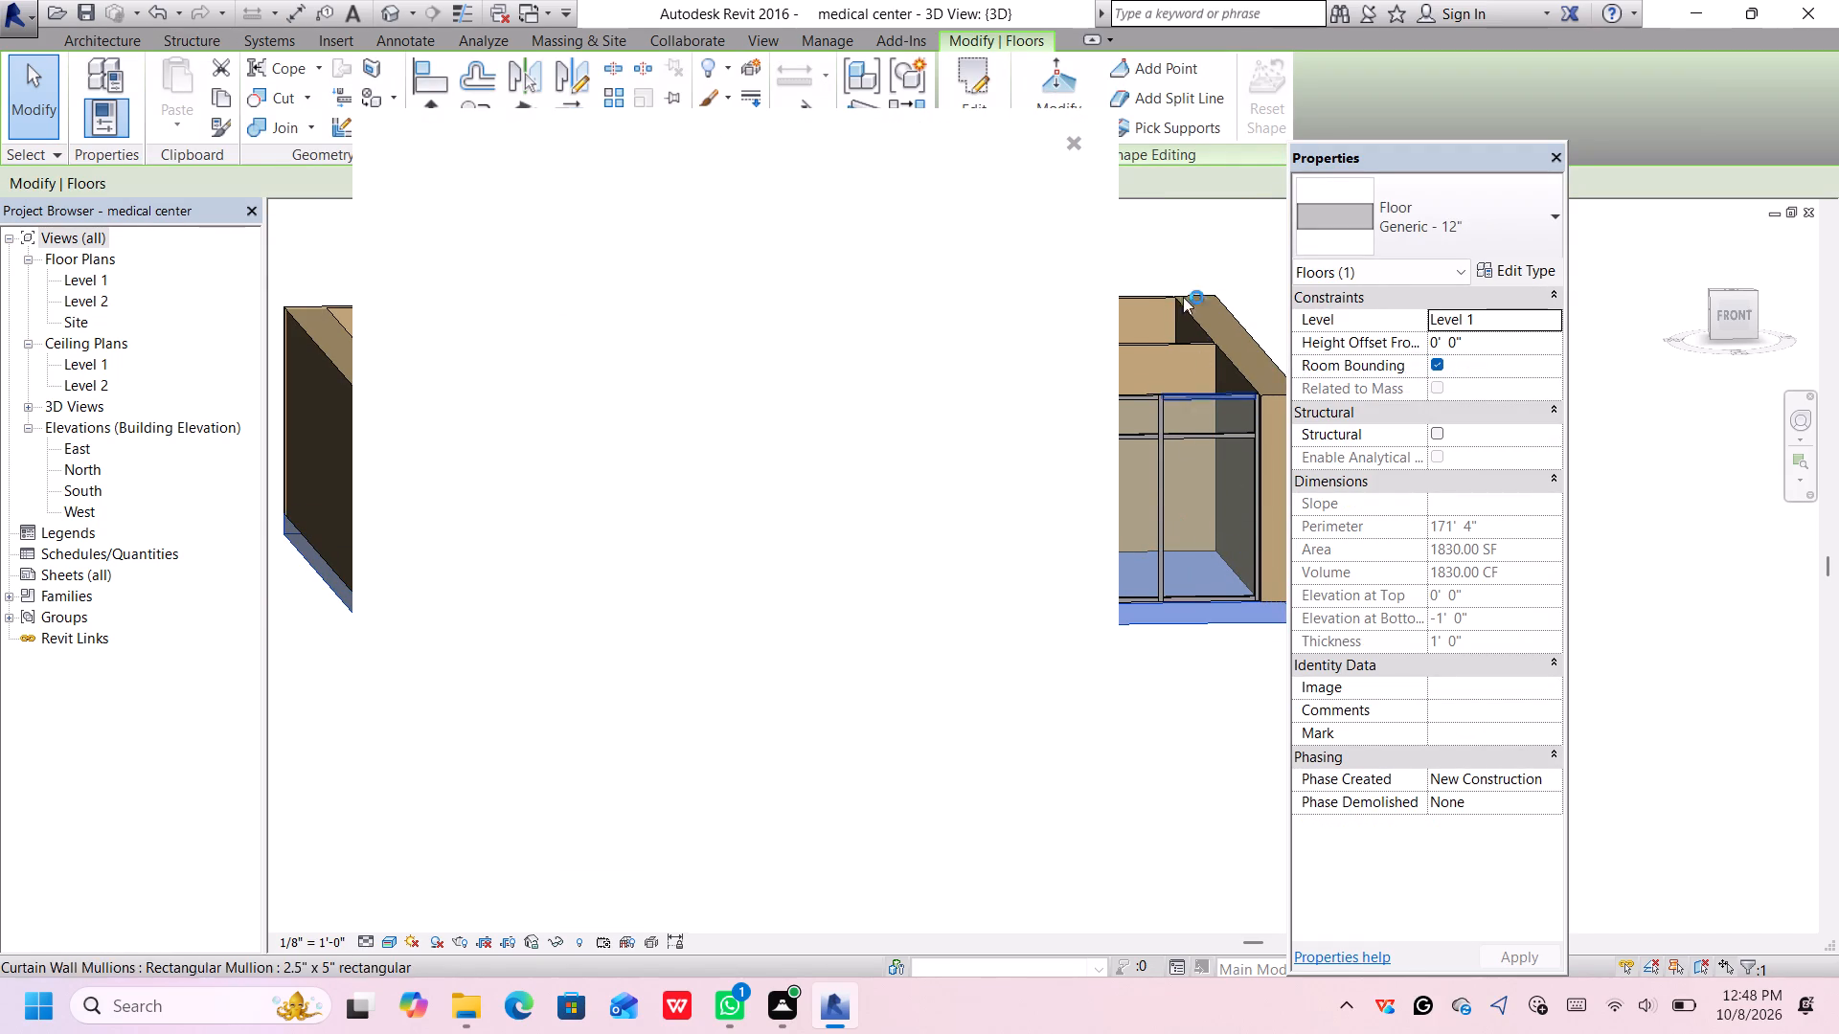
left_click(1073, 137)
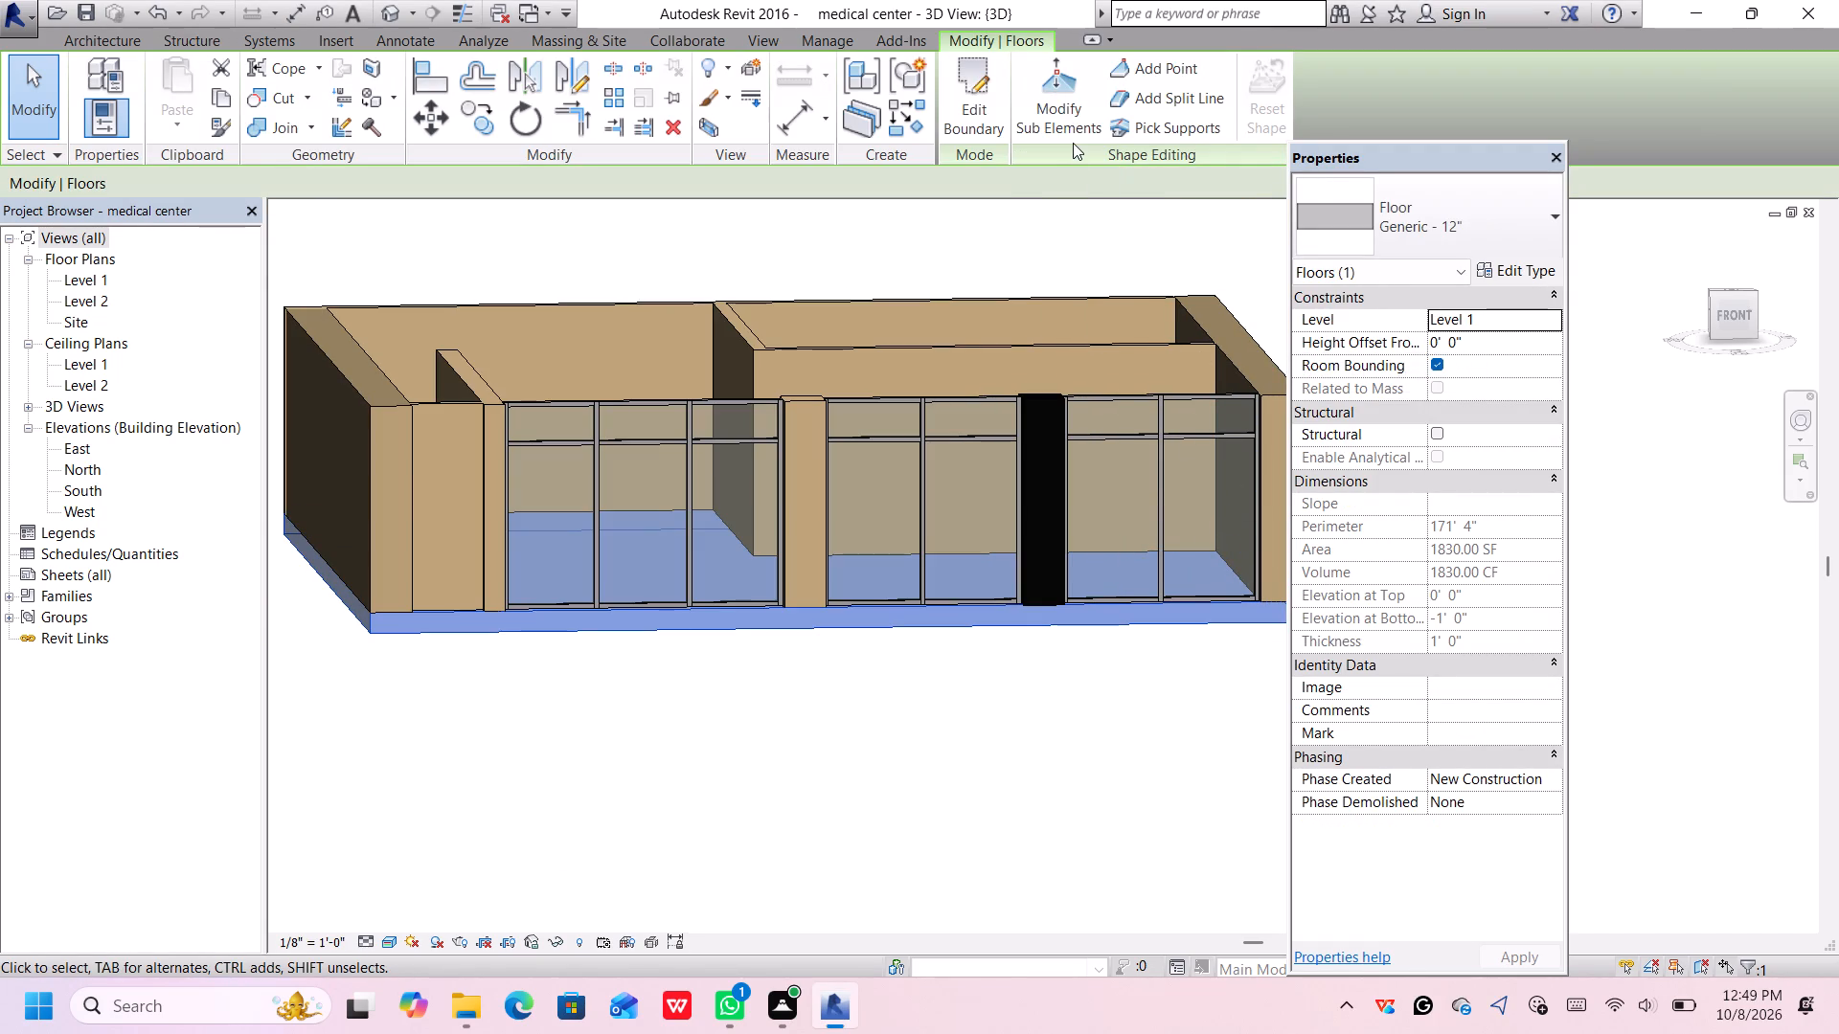
Duplicate the ground floor slab's Generic - 12" type under the name white floor.
left_click(1403, 209)
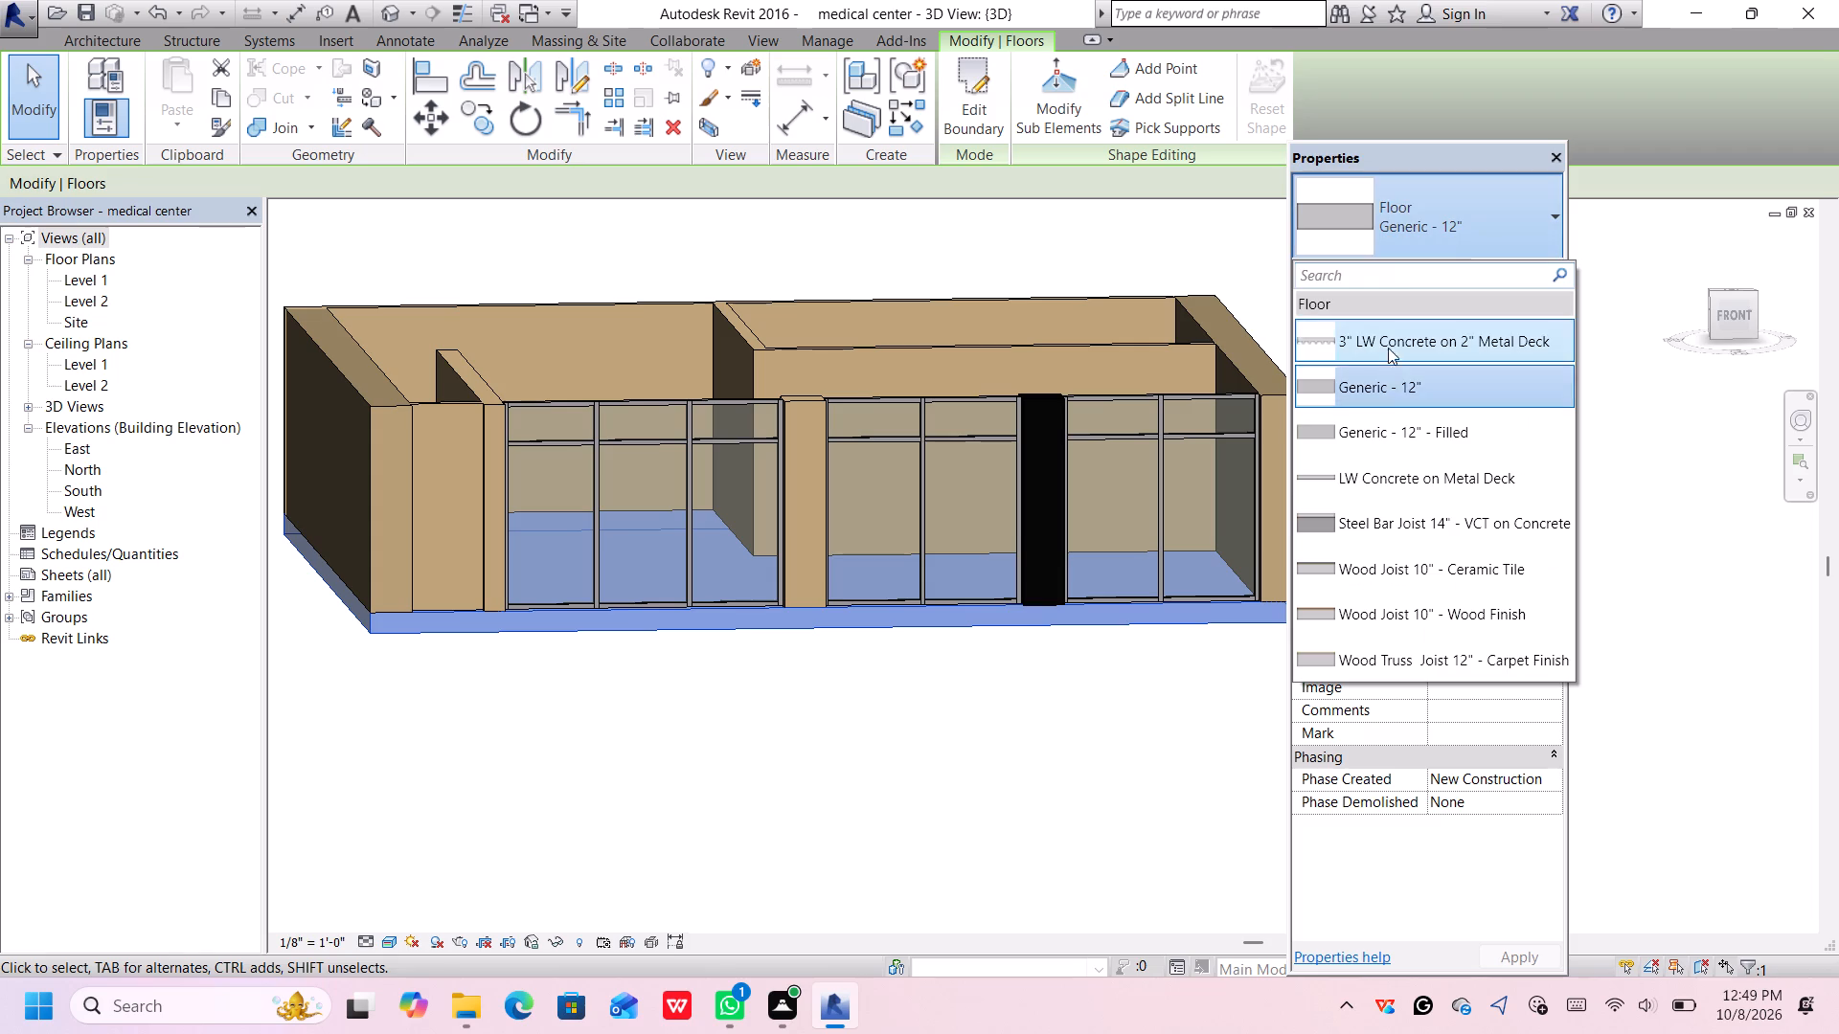
left_click(1202, 800)
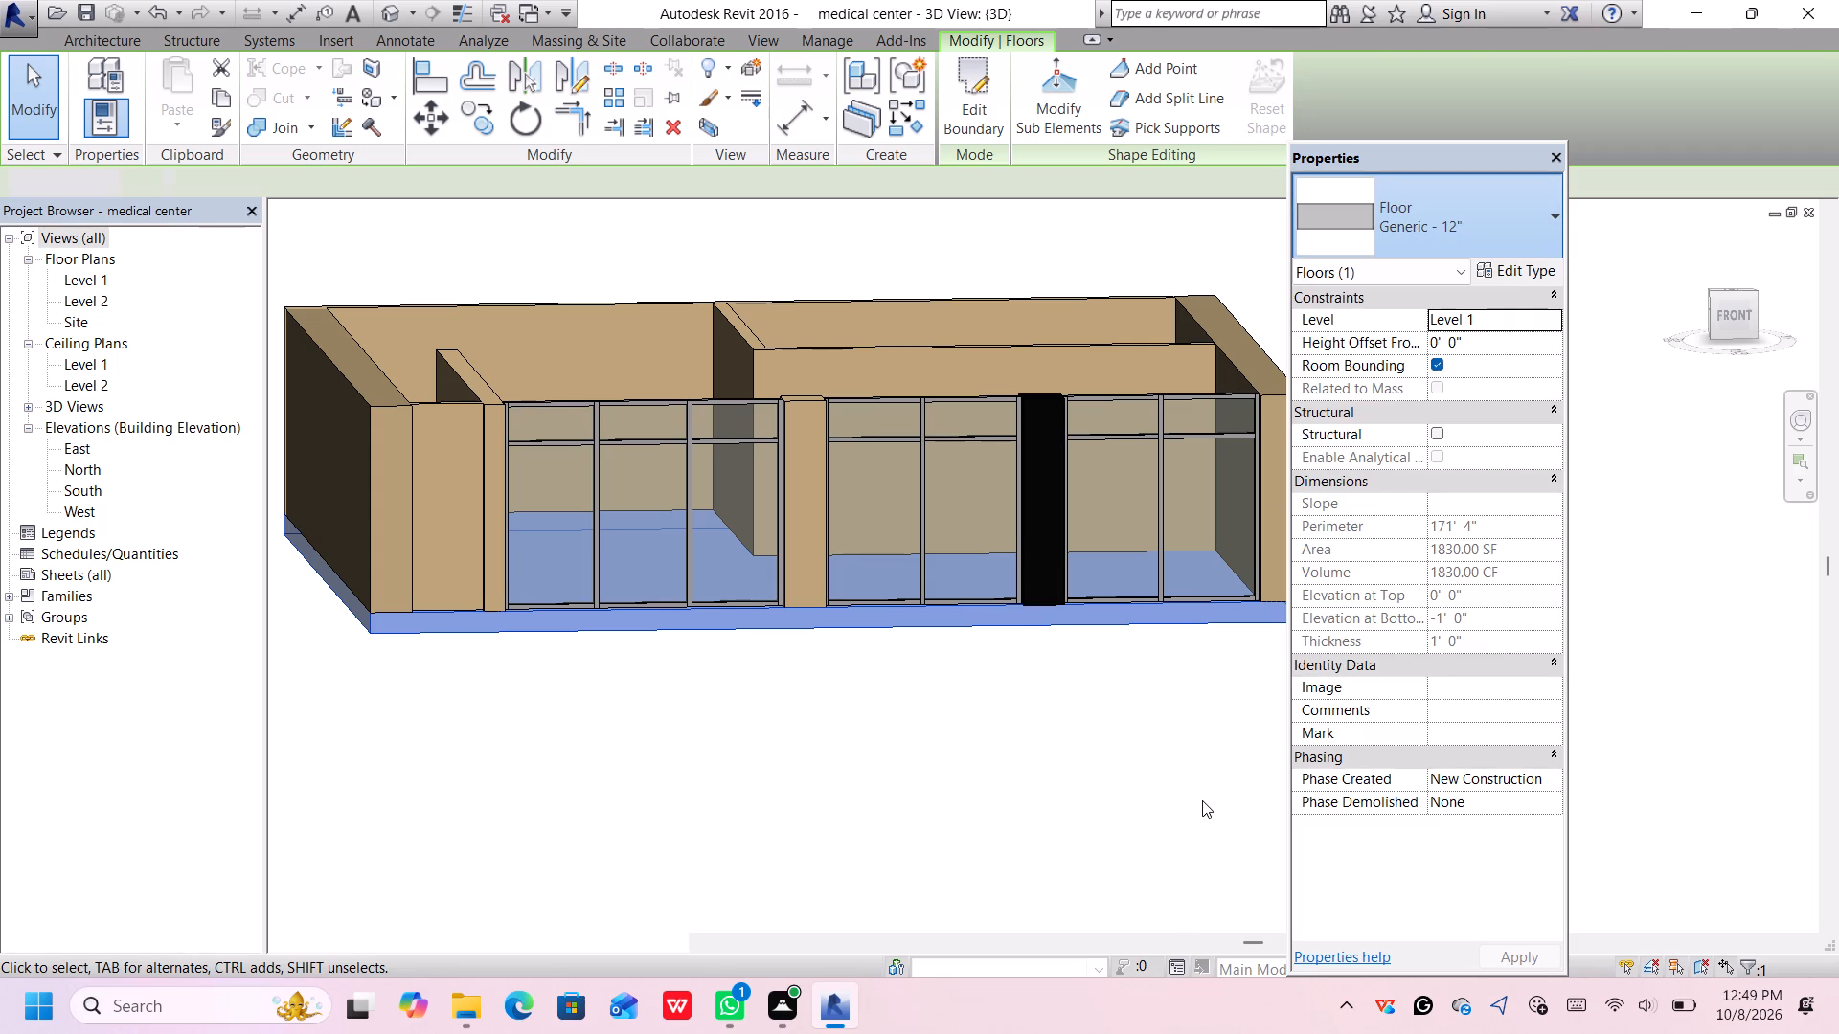
left_click(1197, 604)
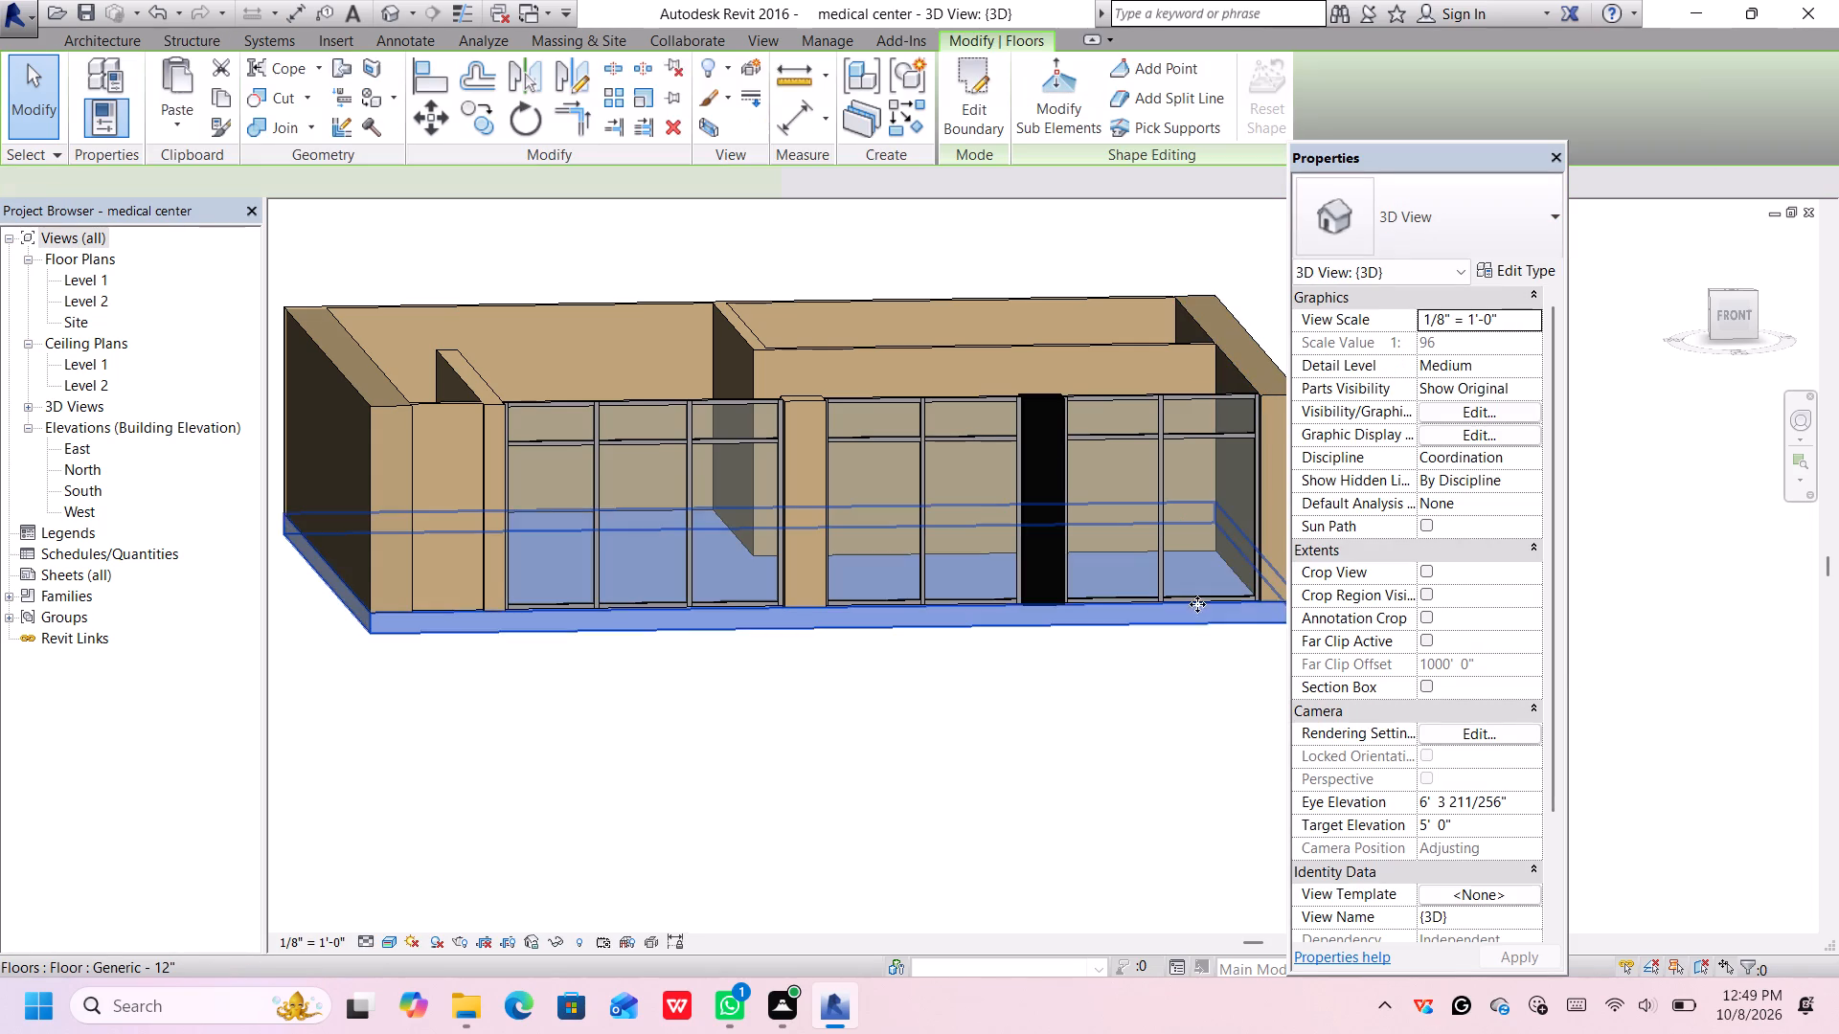
left_click(1517, 268)
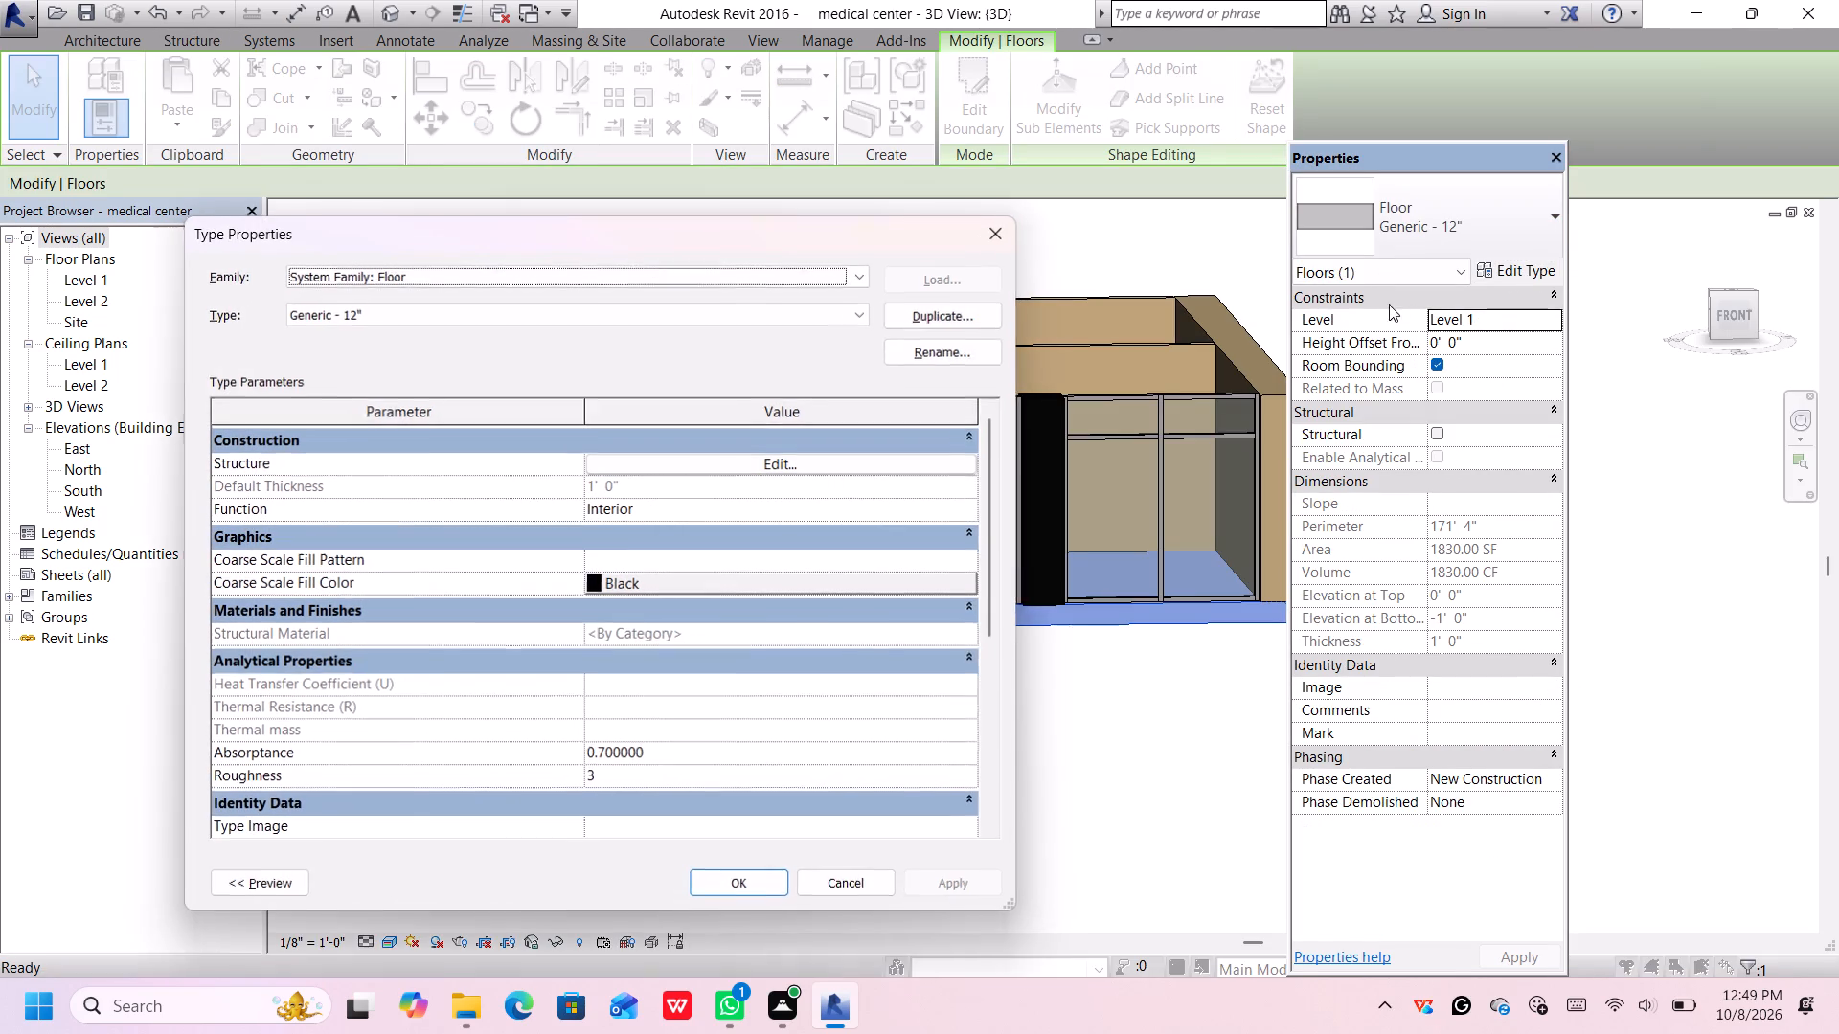
left_click(929, 312)
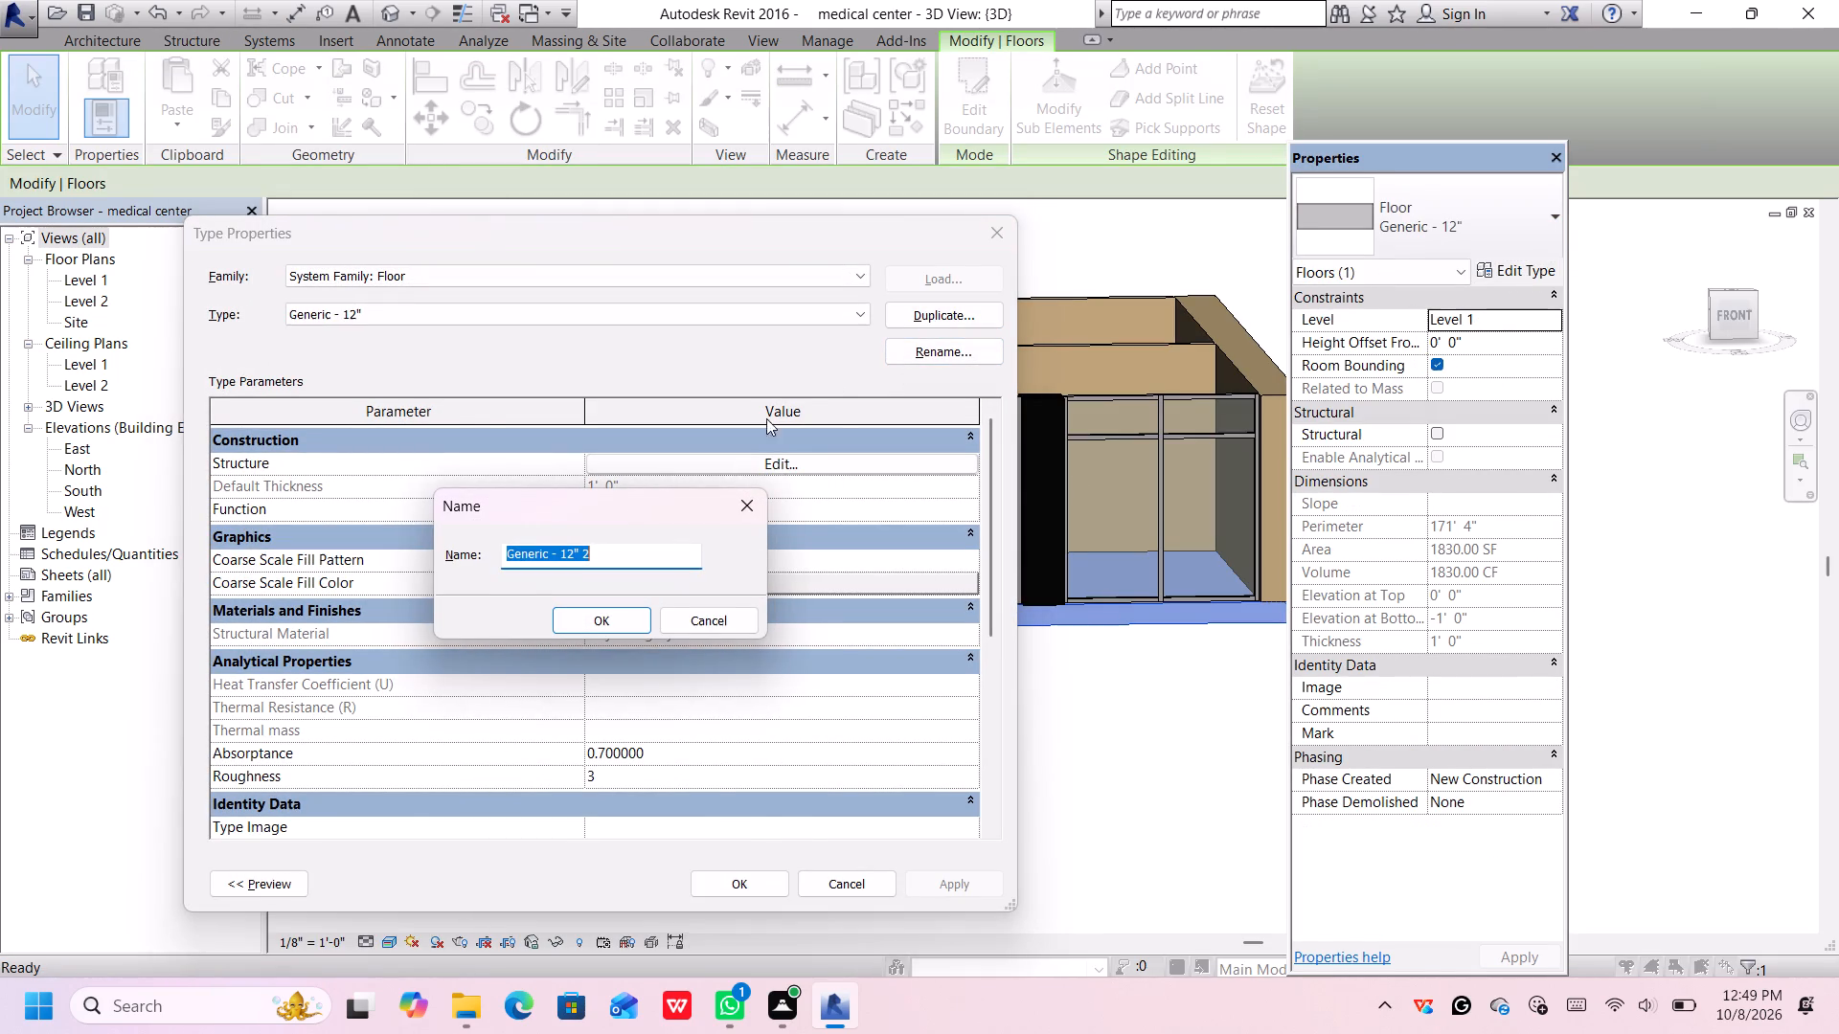
left_click(600, 556)
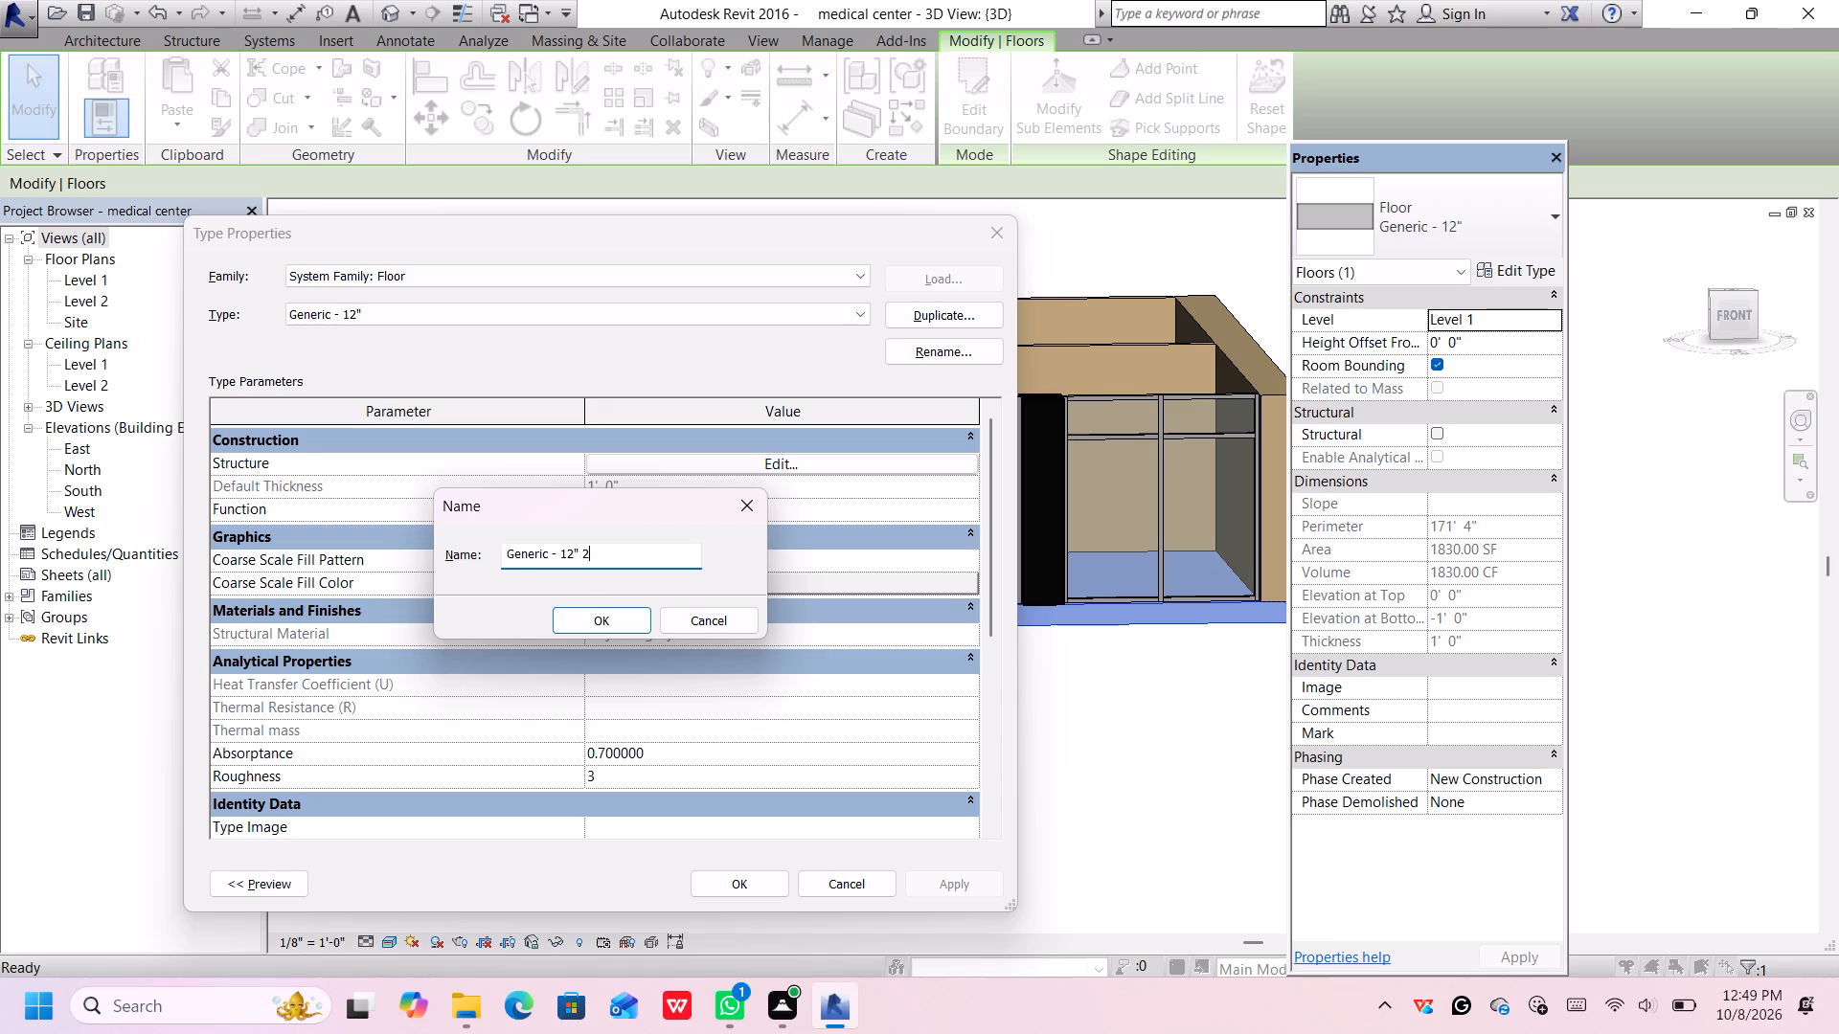
key("BackSpace")
key("BackSpace")
key("BackSpace")
key("BackSpace")
key("BackSpace")
key("BackSpace")
key("BackSpace")
key("BackSpace")
key("BackSpace")
key("BackSpace")
key("BackSpace")
key("BackSpace")
key("BackSpace")
key("BackSpace")
key("BackSpace")
key("BackSpace")
key("BackSpace")
key("BackSpace")
key("BackSpace")
key("BackSpace")
type("whitr")
key("BackSpace")
type("w")
key("space")
key("BackSpace")
key("BackSpace")
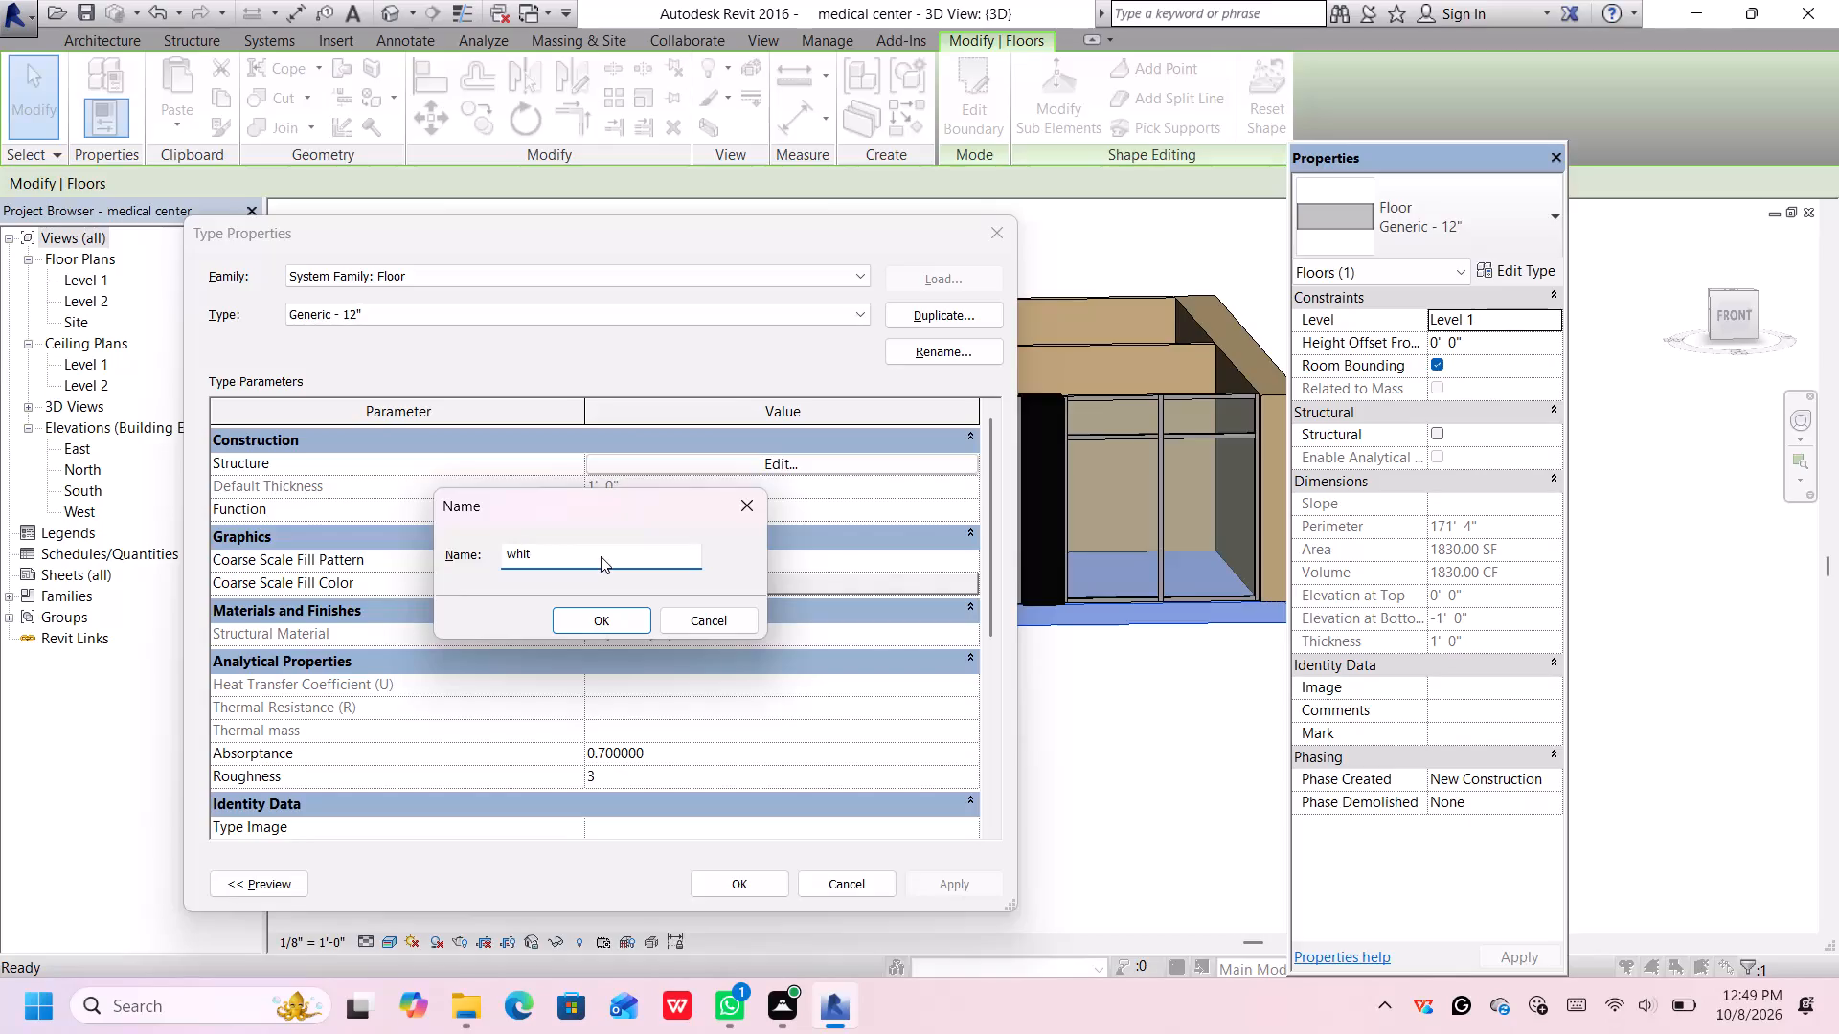
type("e fl")
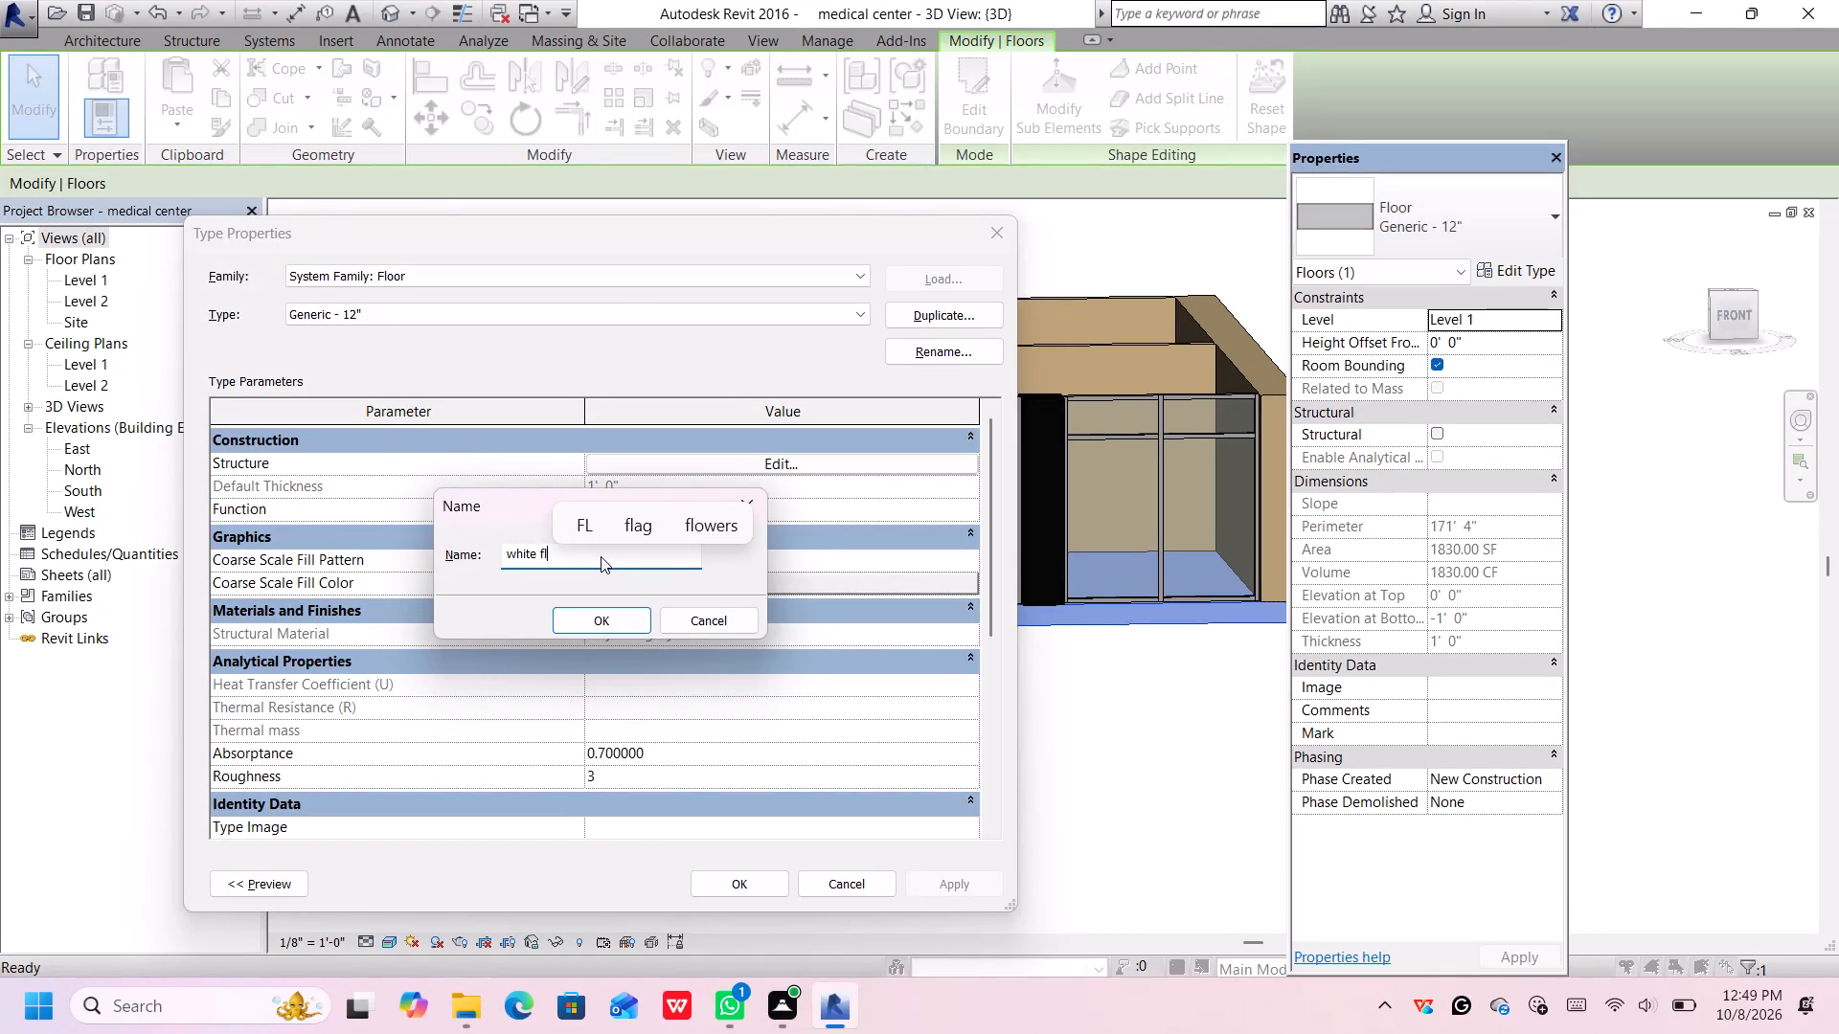
type("oor")
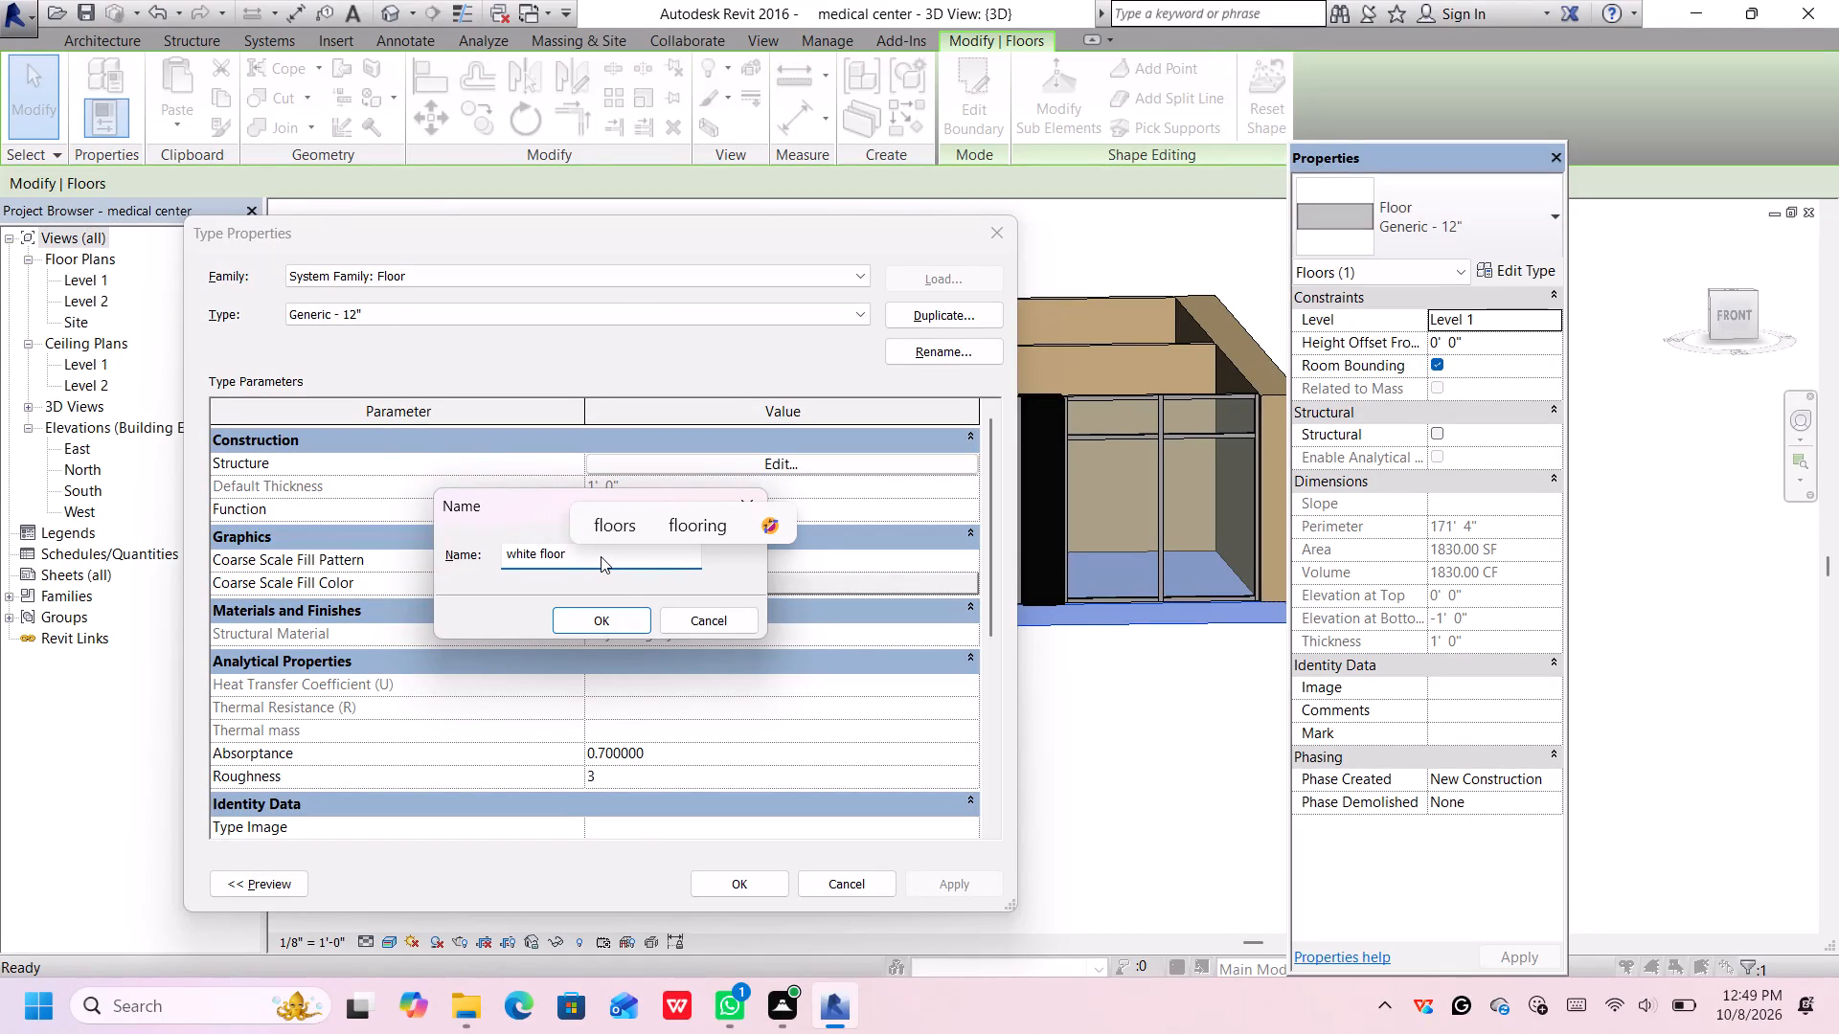
left_click(591, 617)
Open the white floor type's structure, pick Gypsum Wall Board for the Structure [1] layer and review its appearance and graphics settings.
scroll(680, 553, "down", 1)
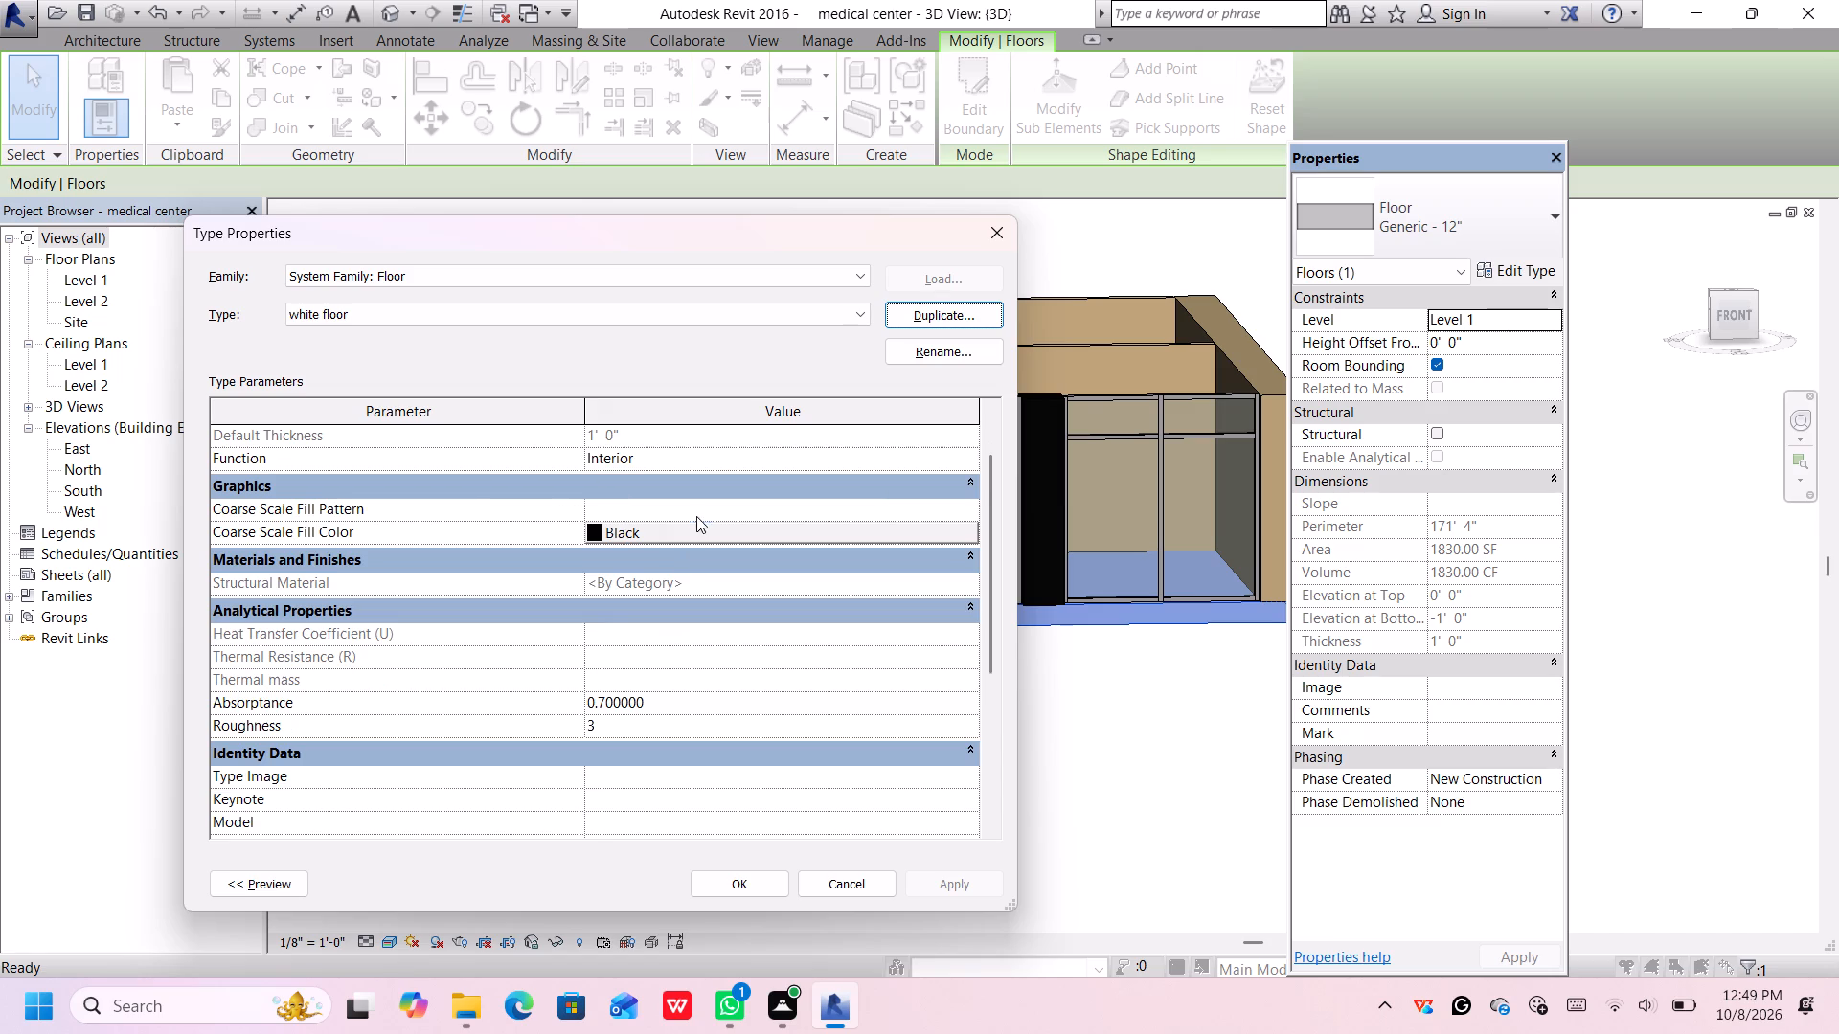
scroll(696, 516, "down", 1)
scroll(686, 524, "up", 1)
scroll(688, 524, "down", 1)
scroll(689, 525, "up", 1)
scroll(691, 527, "down", 1)
scroll(695, 529, "up", 7)
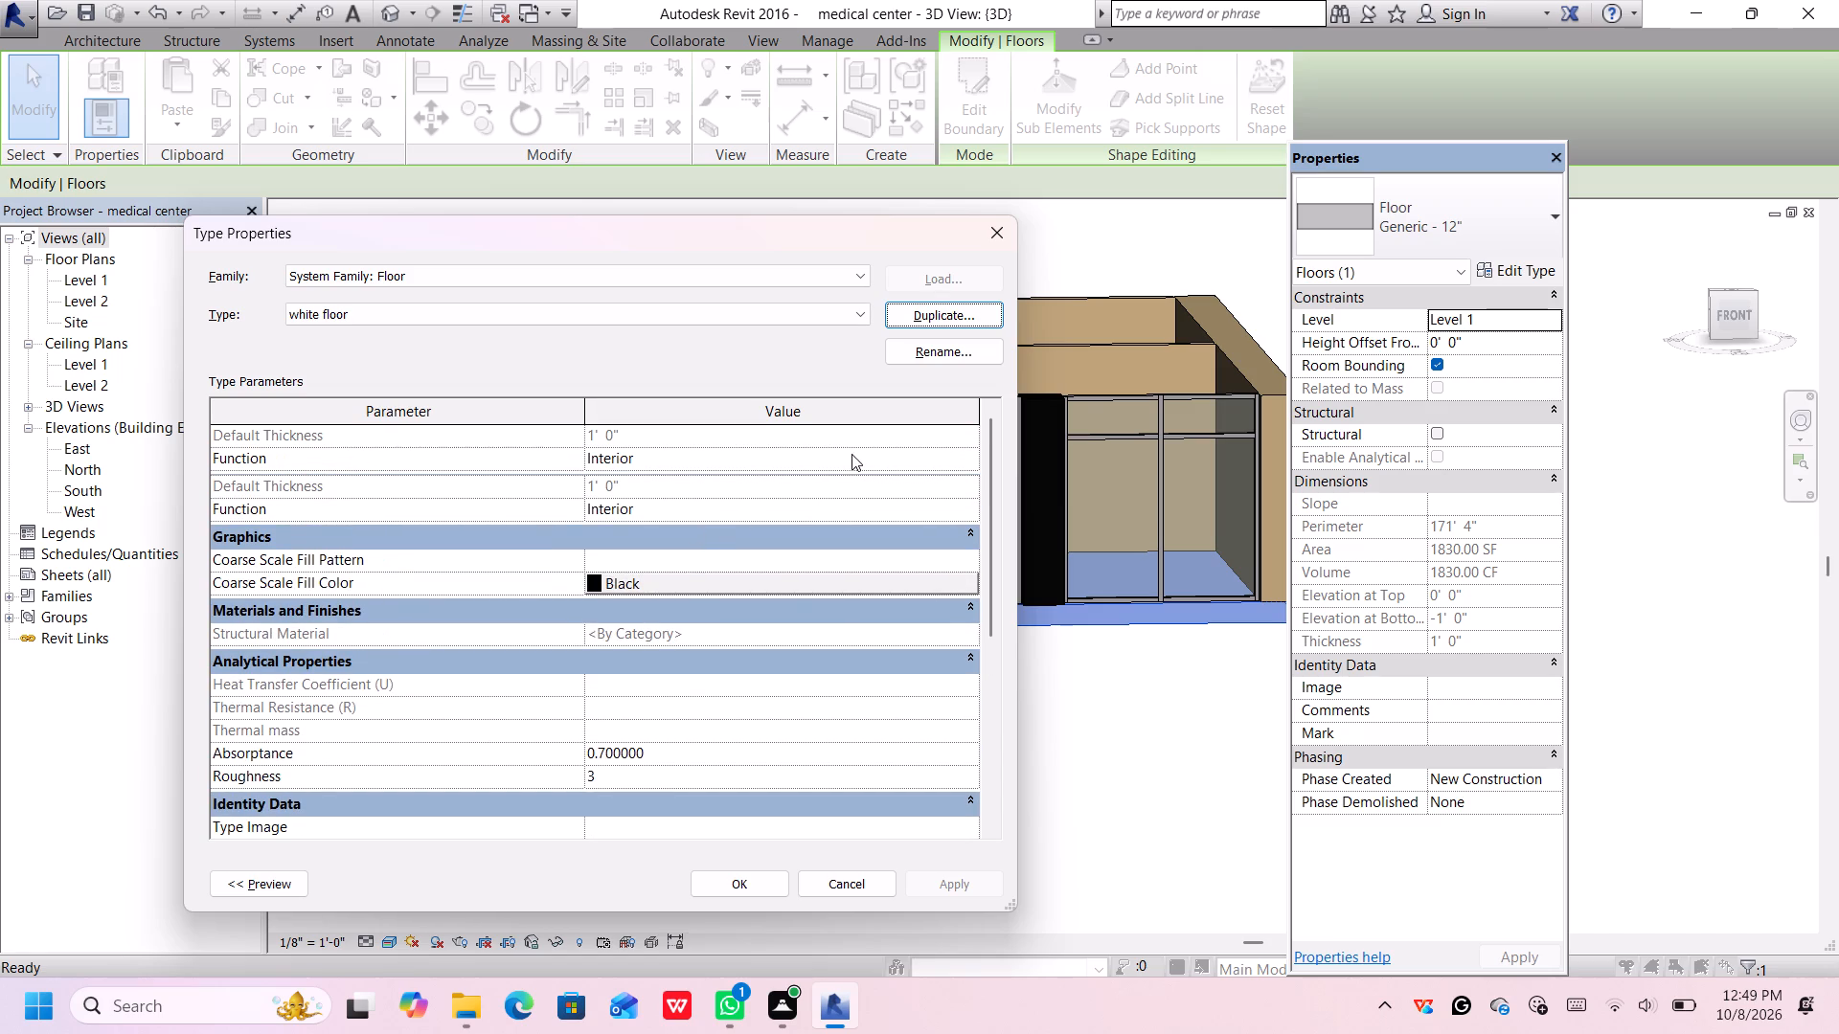
left_click(854, 456)
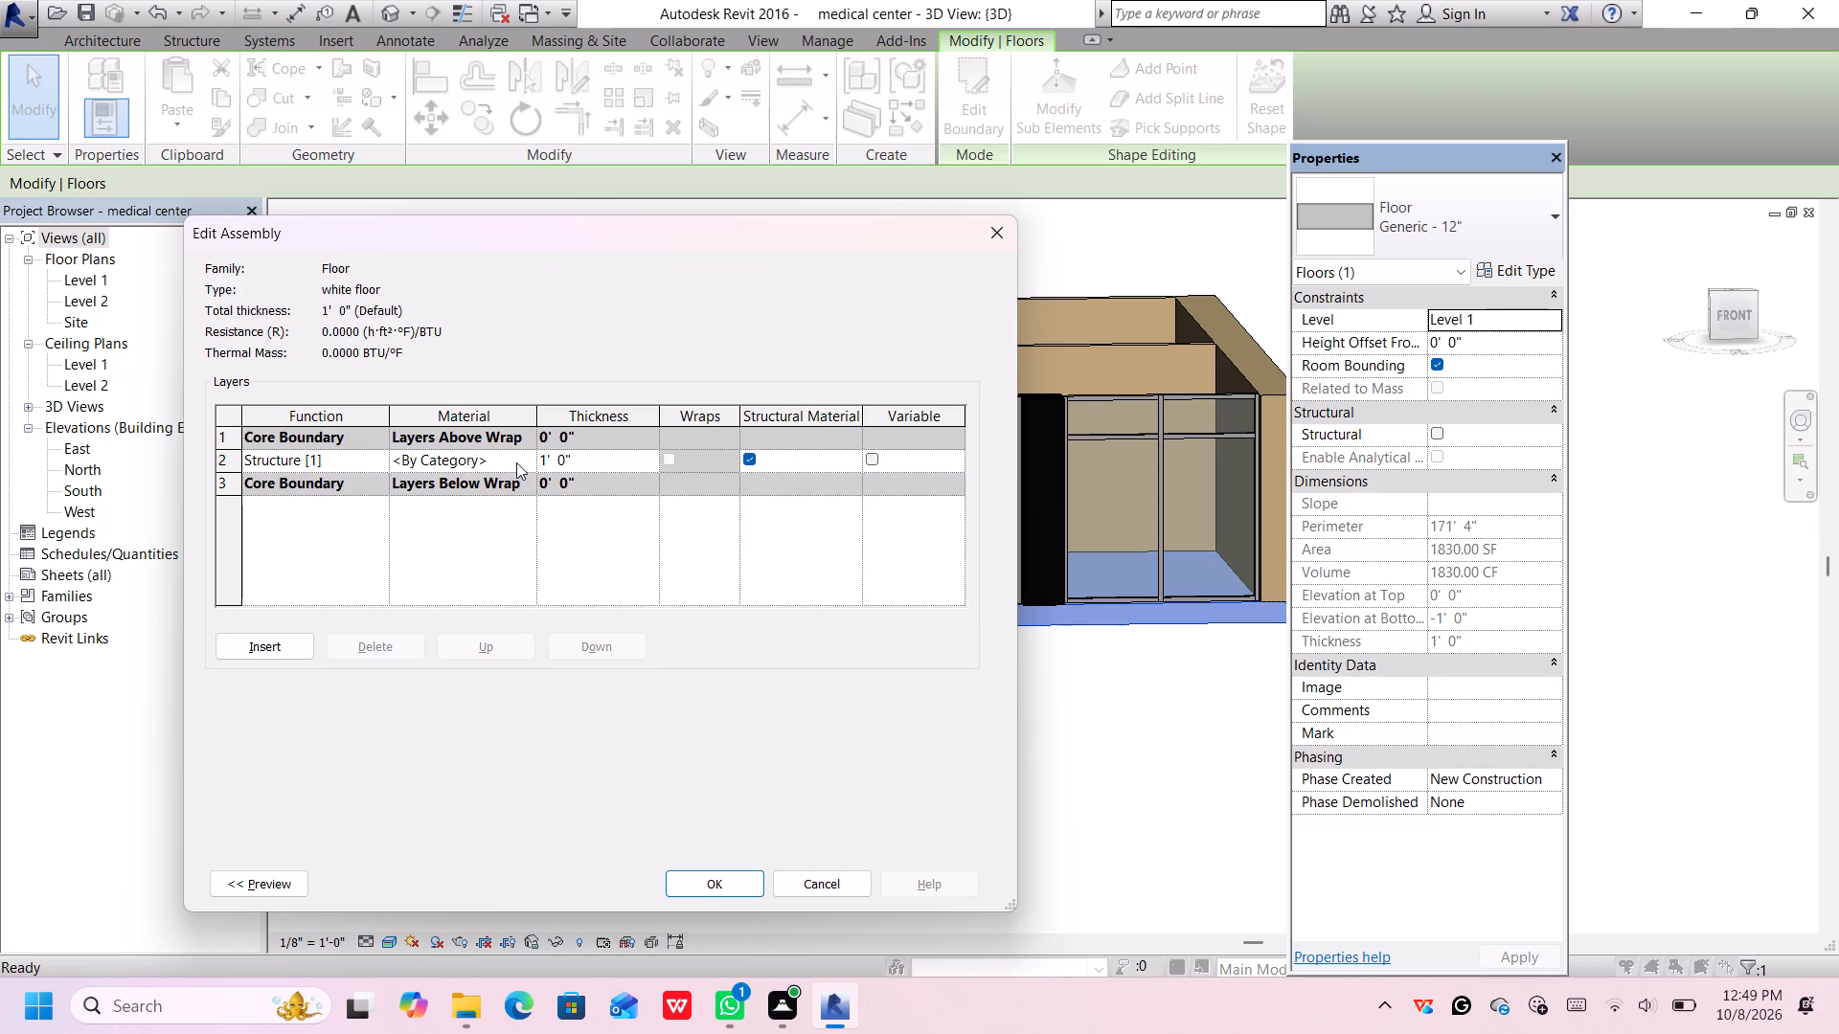
left_click(522, 463)
left_click(530, 460)
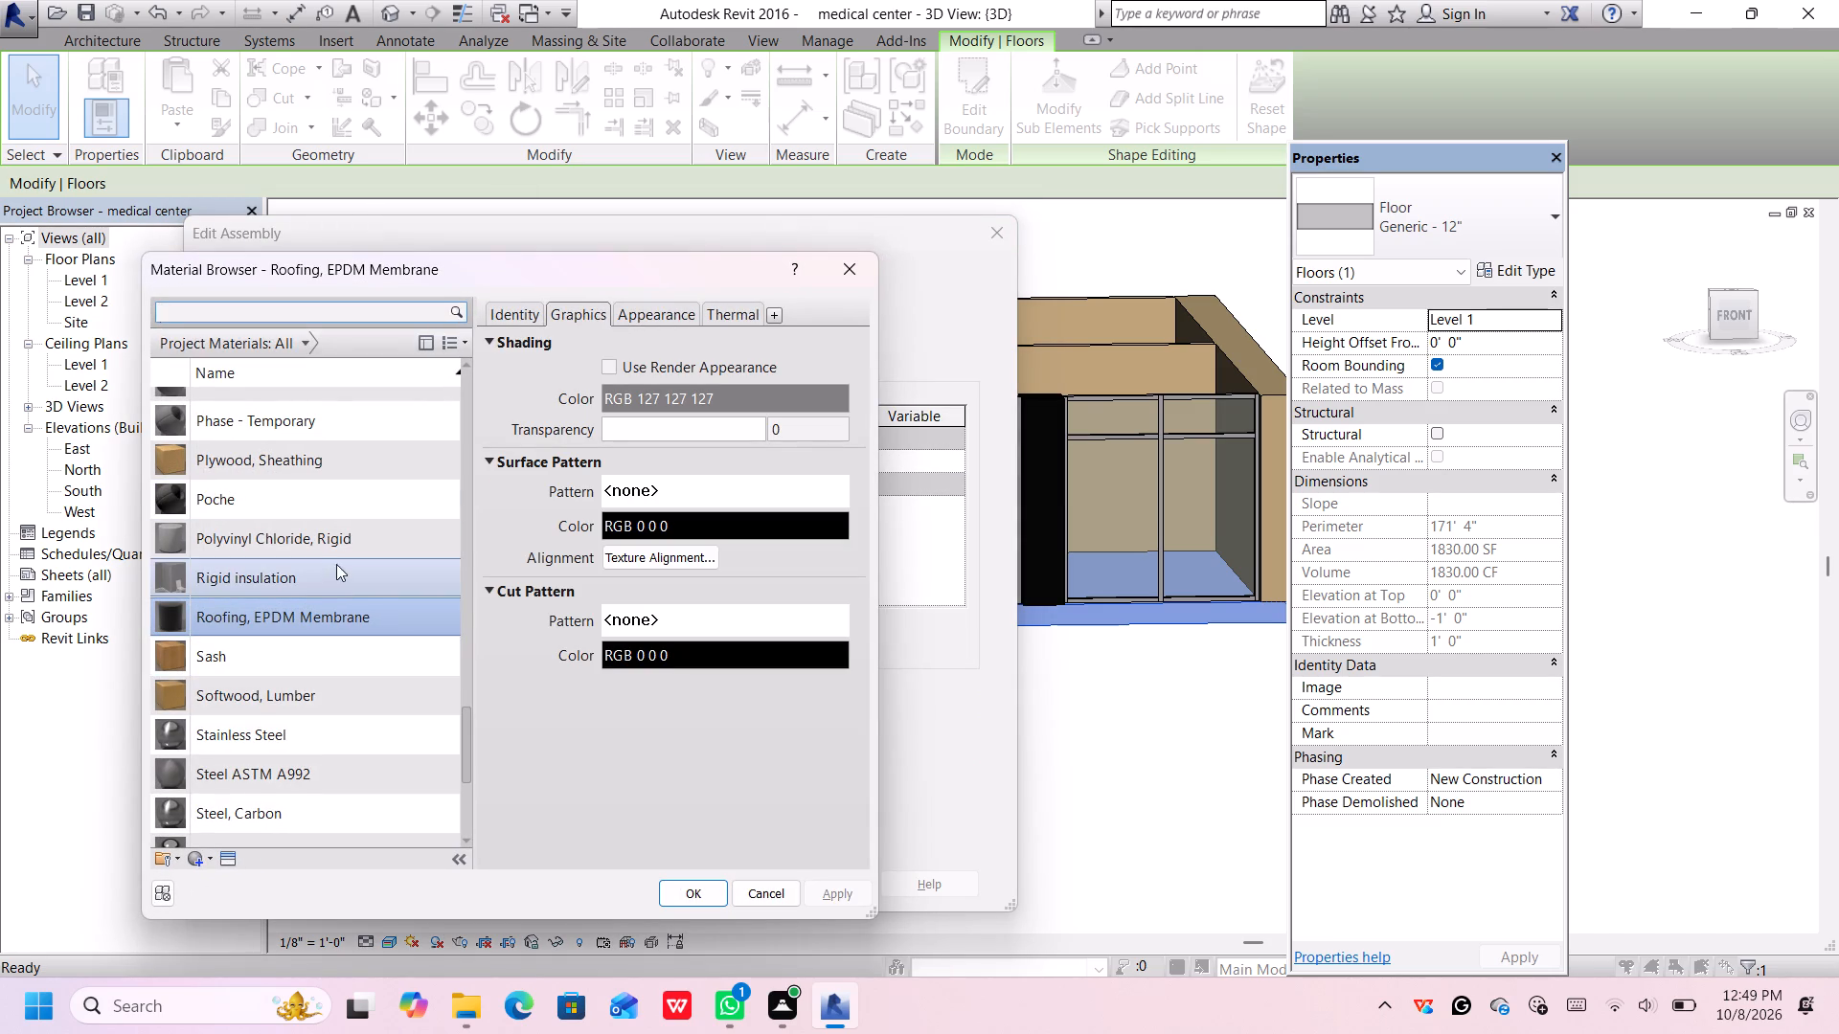
scroll(336, 564, "up", 6)
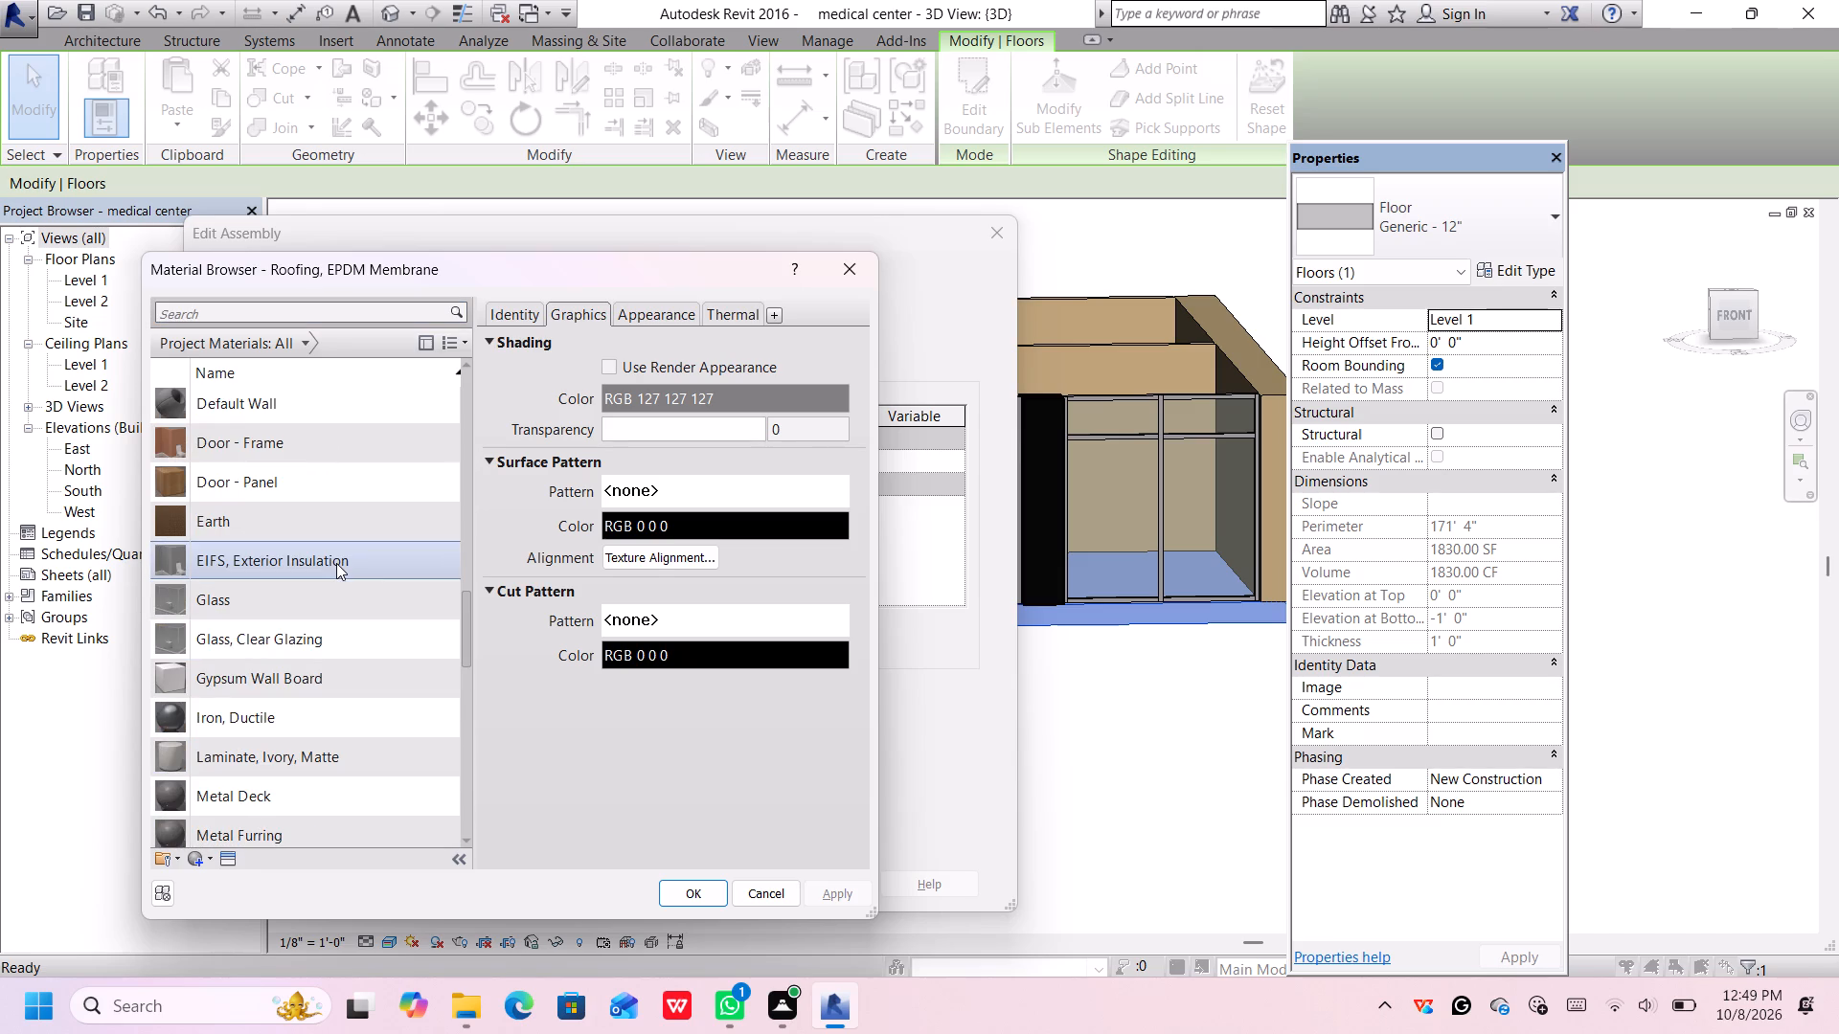
left_click(350, 678)
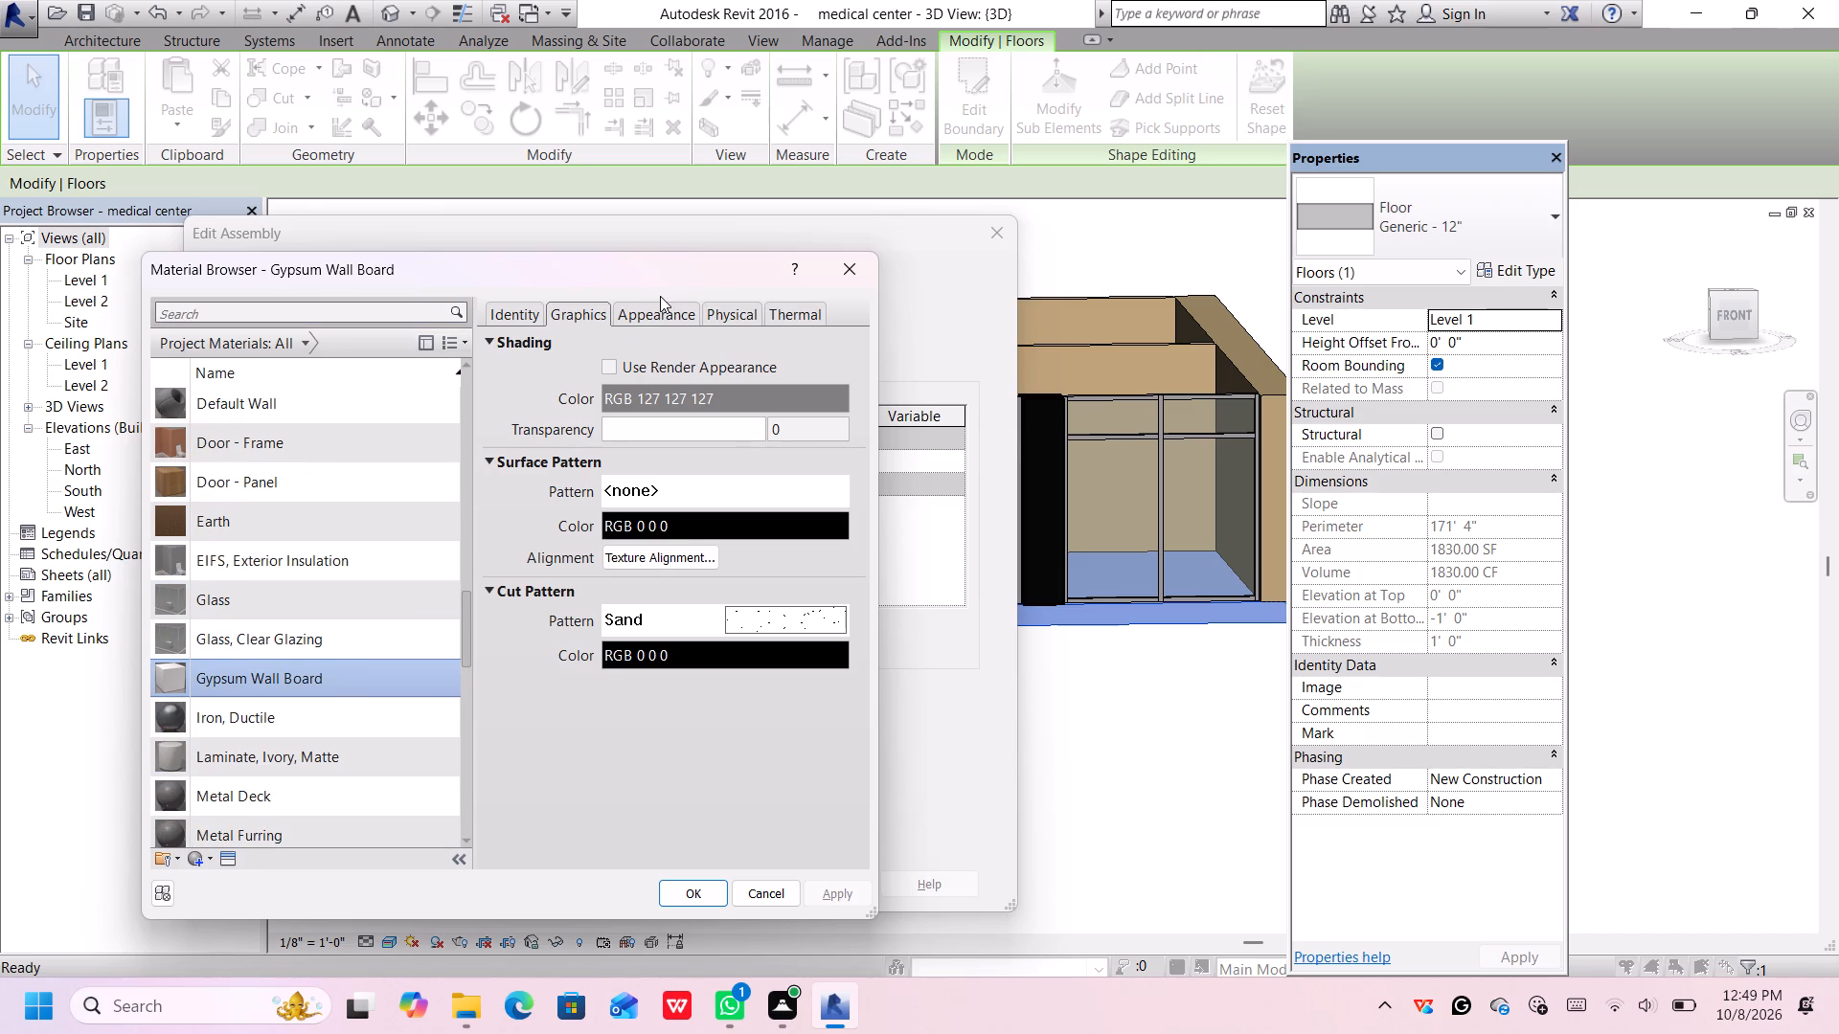
left_click(658, 303)
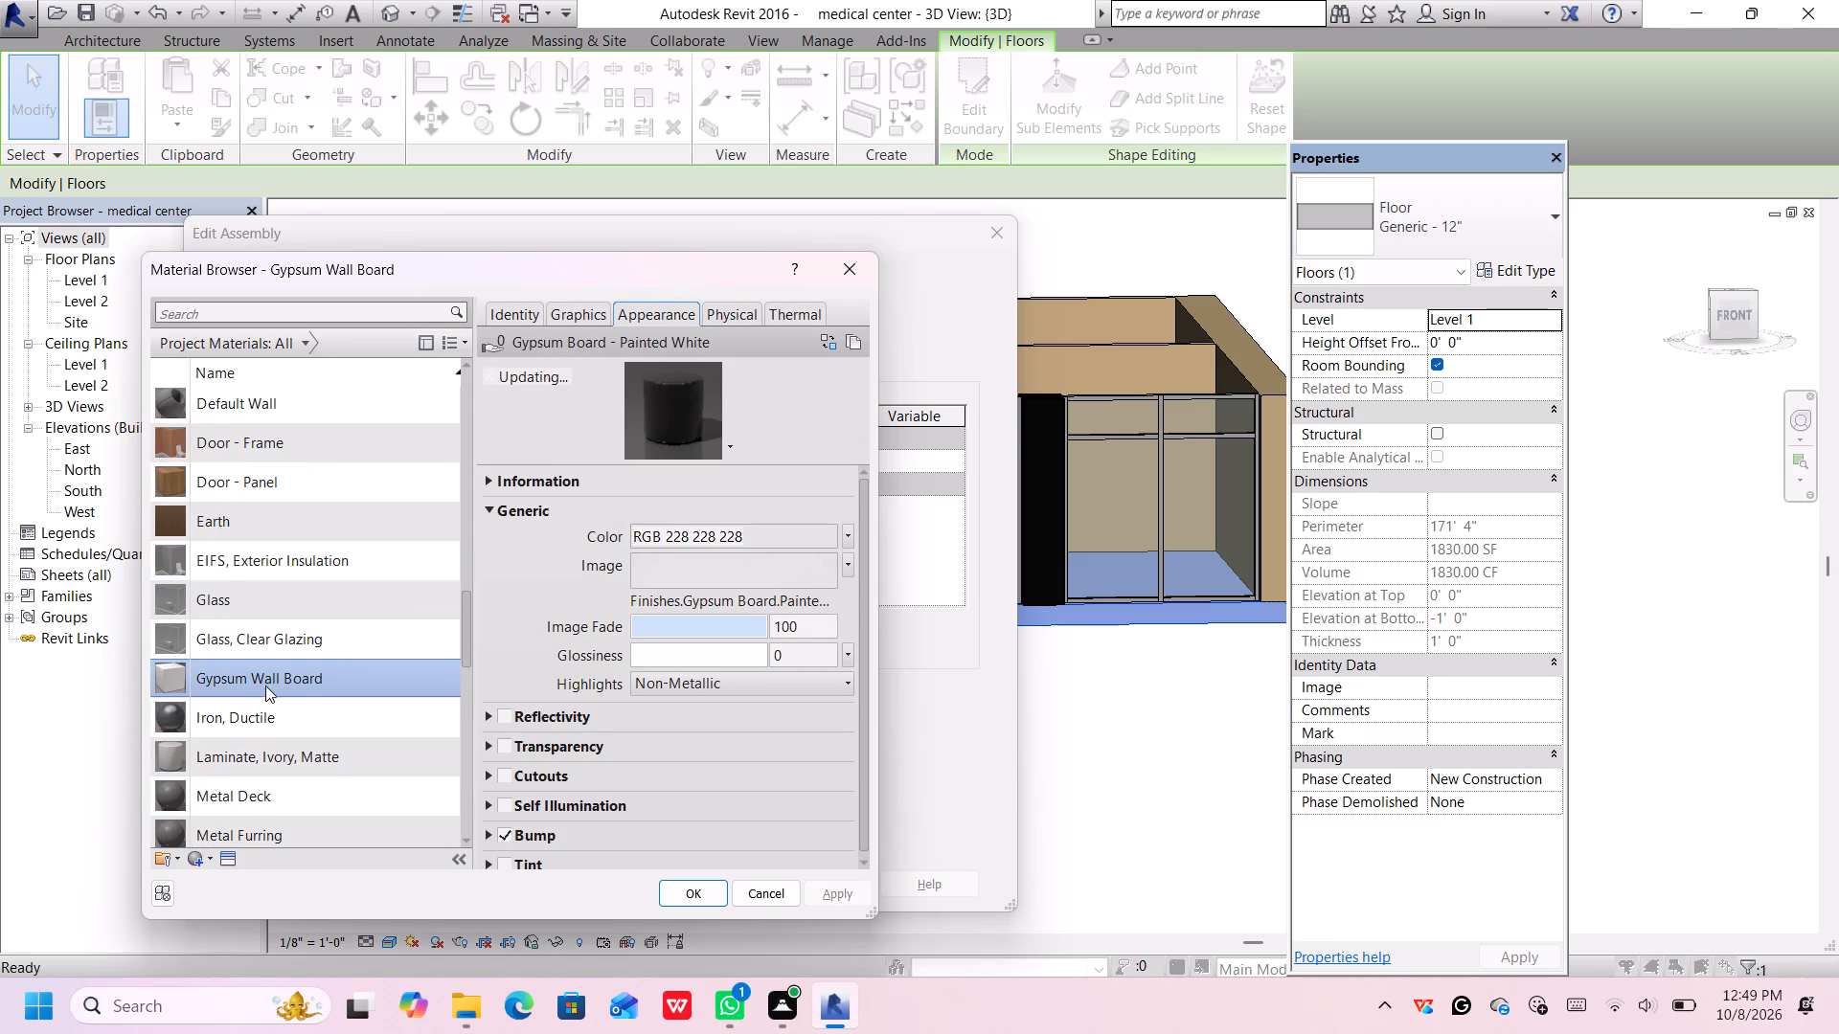
left_click(272, 683)
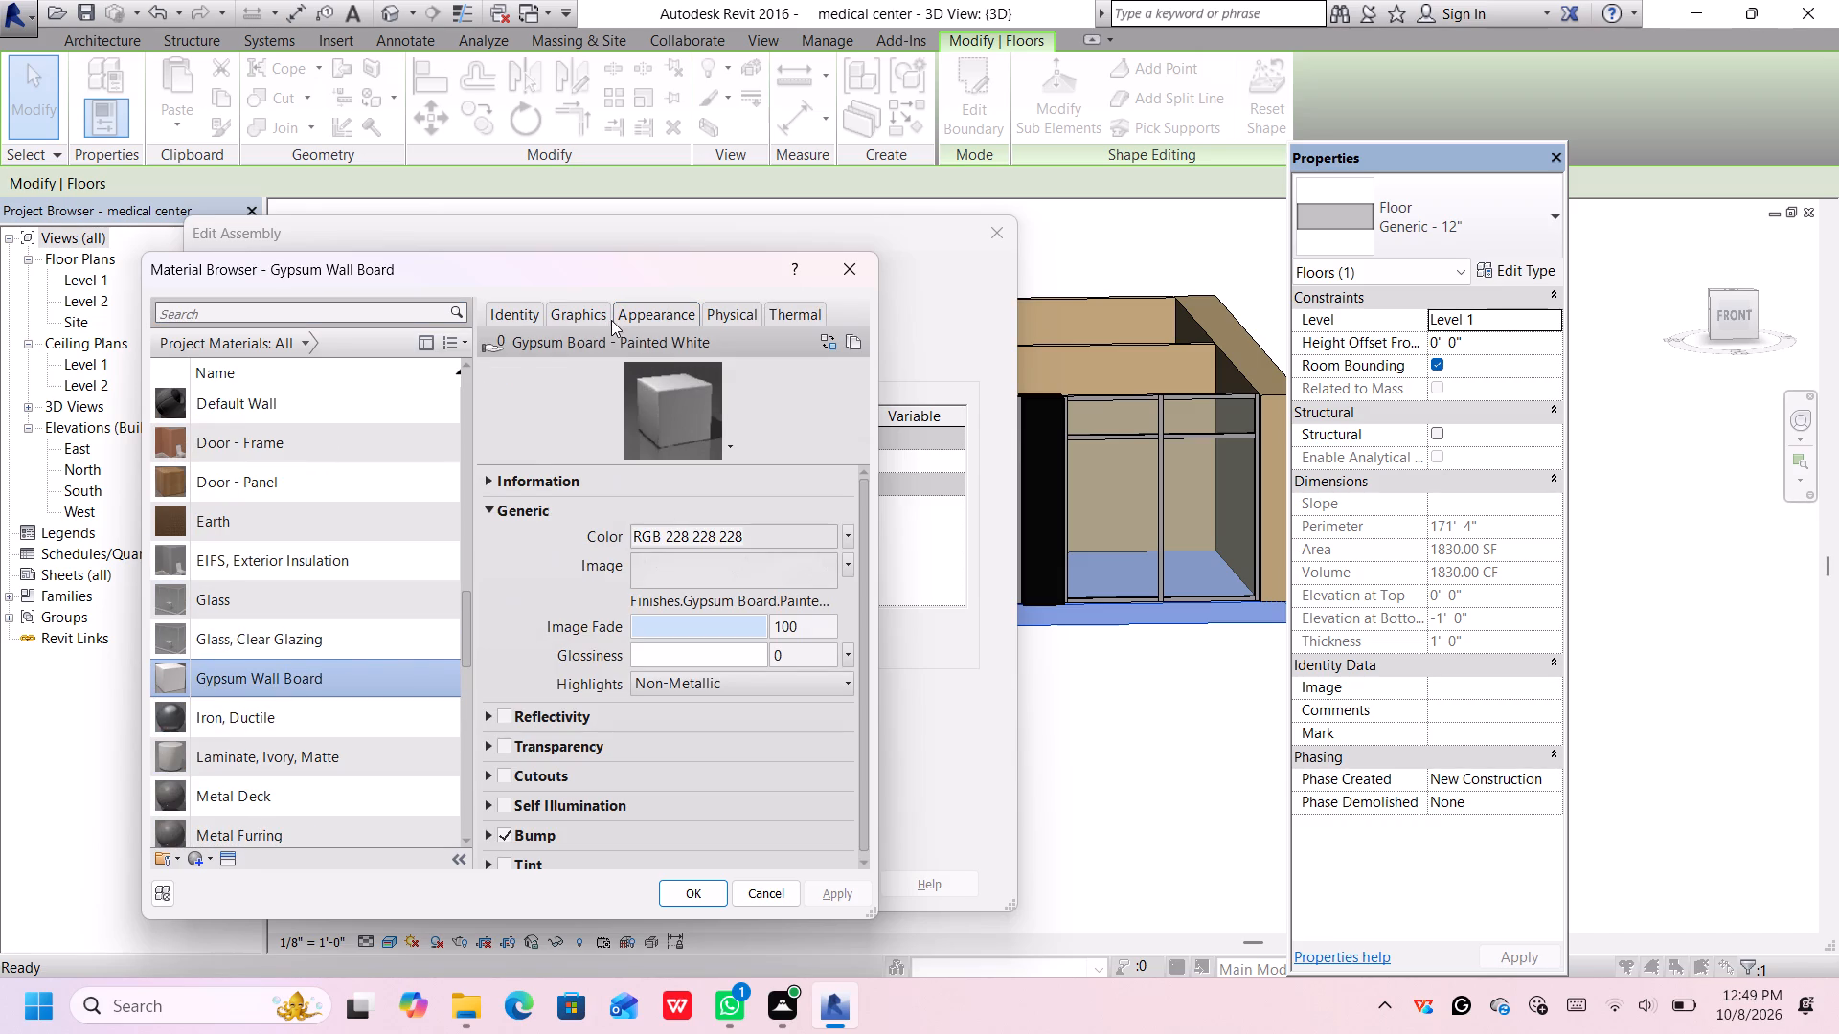
left_click(555, 305)
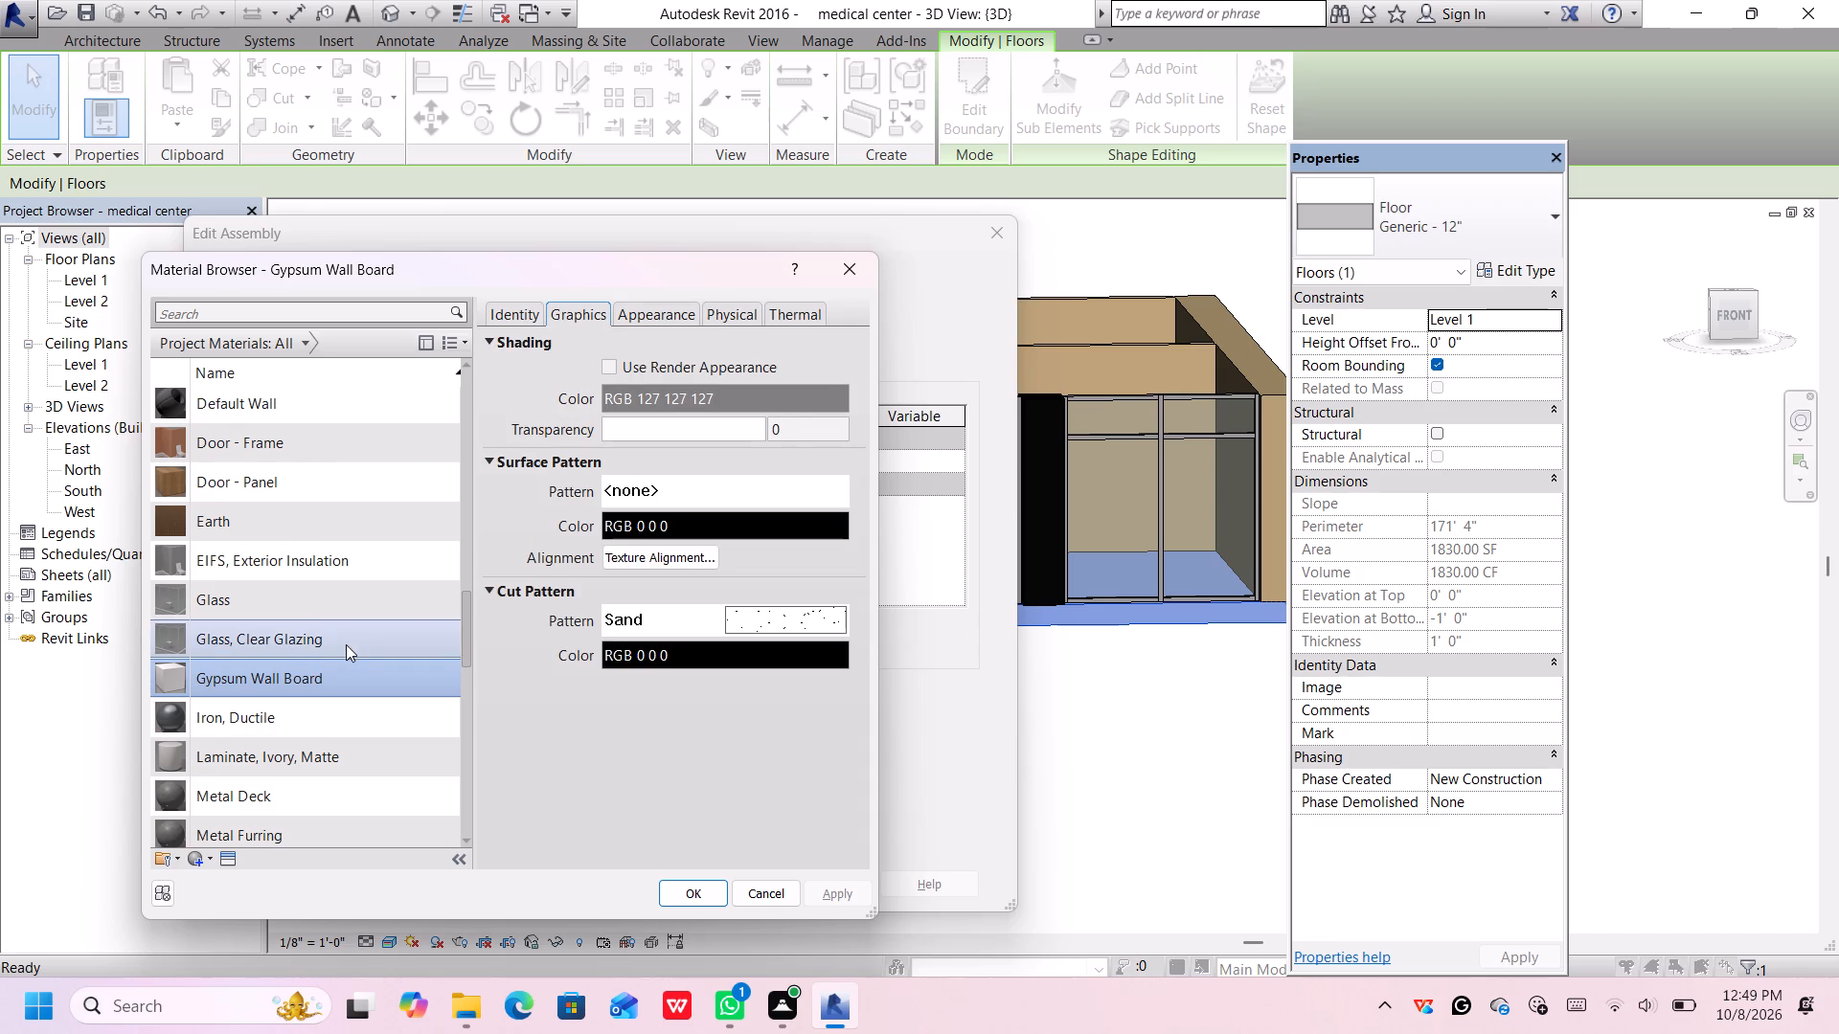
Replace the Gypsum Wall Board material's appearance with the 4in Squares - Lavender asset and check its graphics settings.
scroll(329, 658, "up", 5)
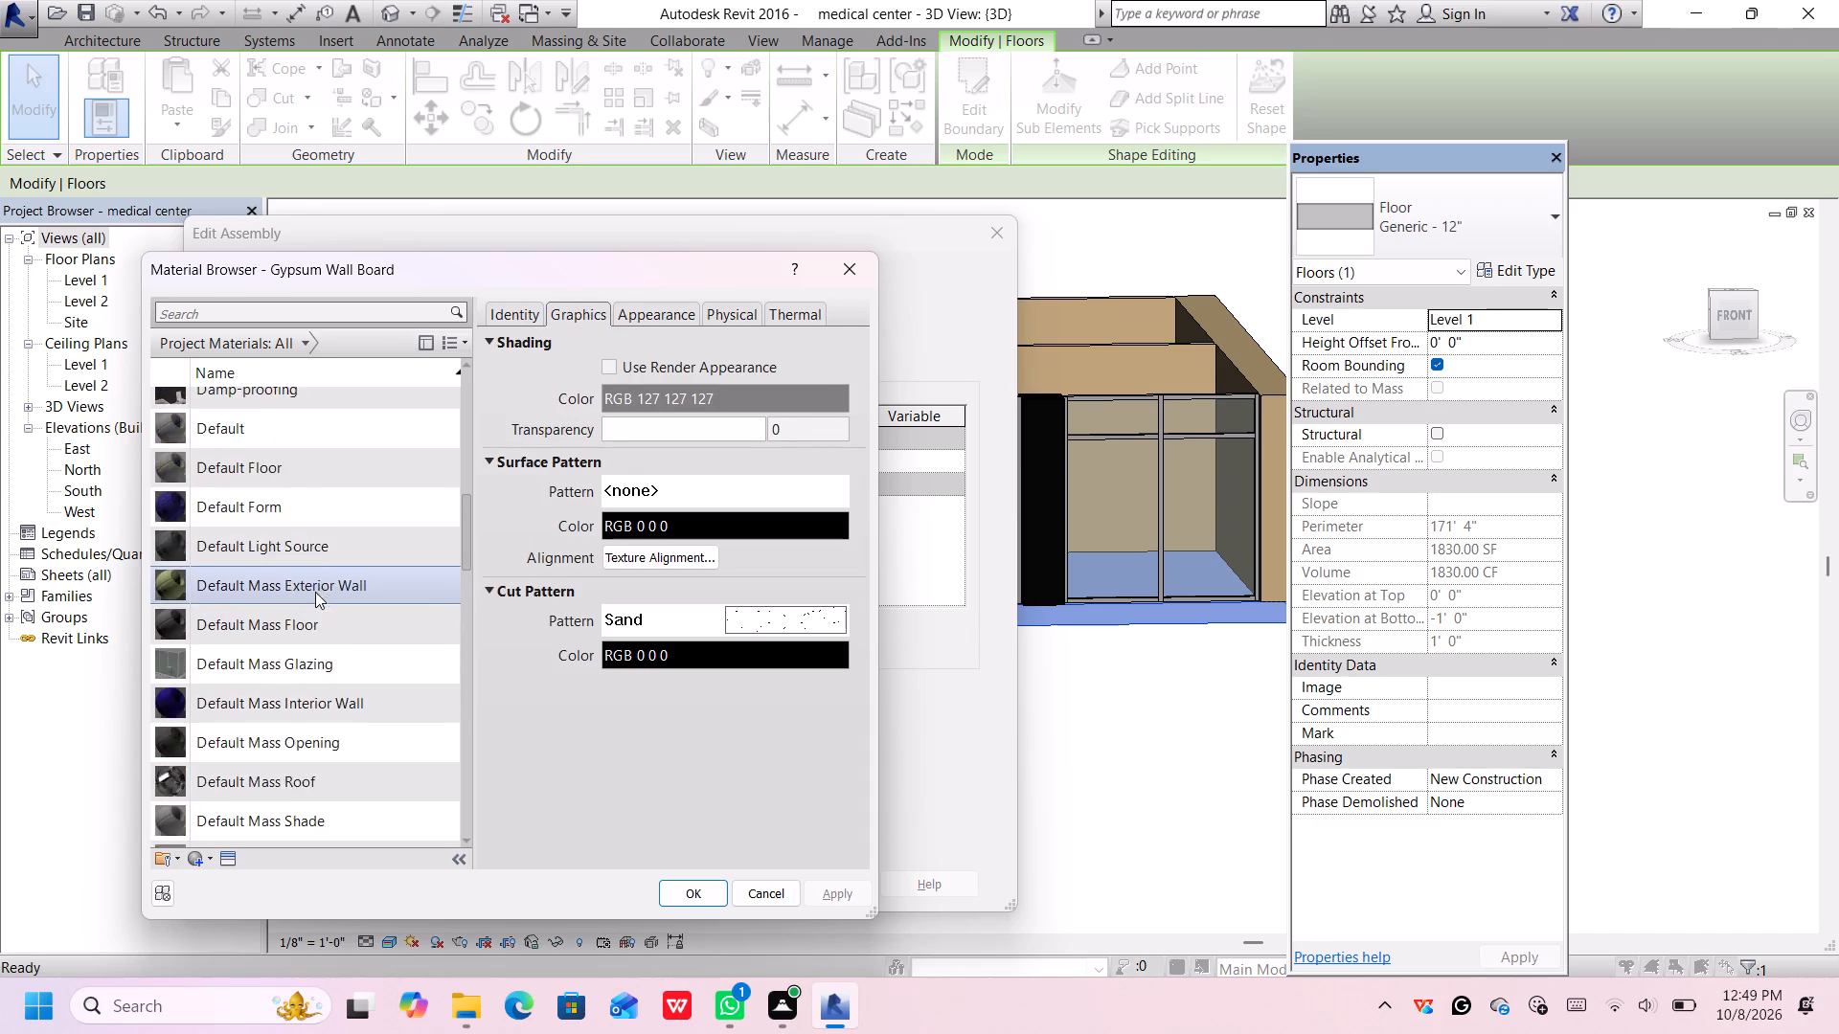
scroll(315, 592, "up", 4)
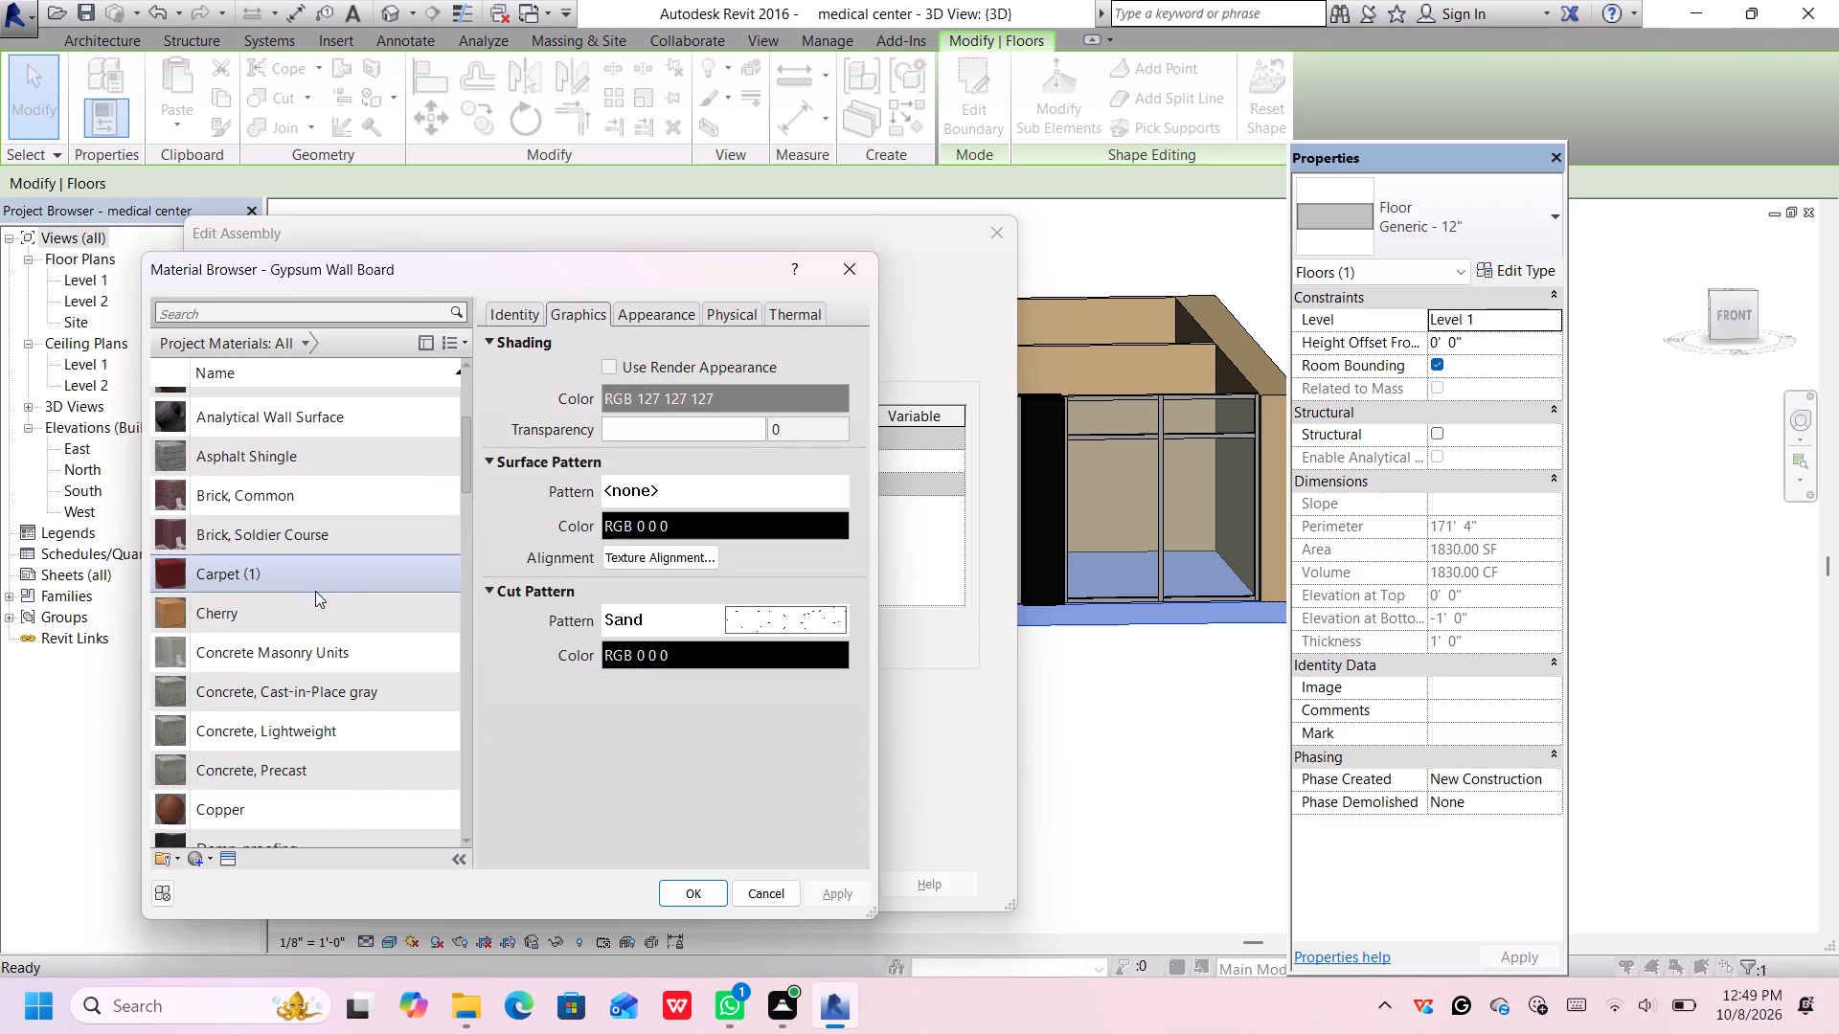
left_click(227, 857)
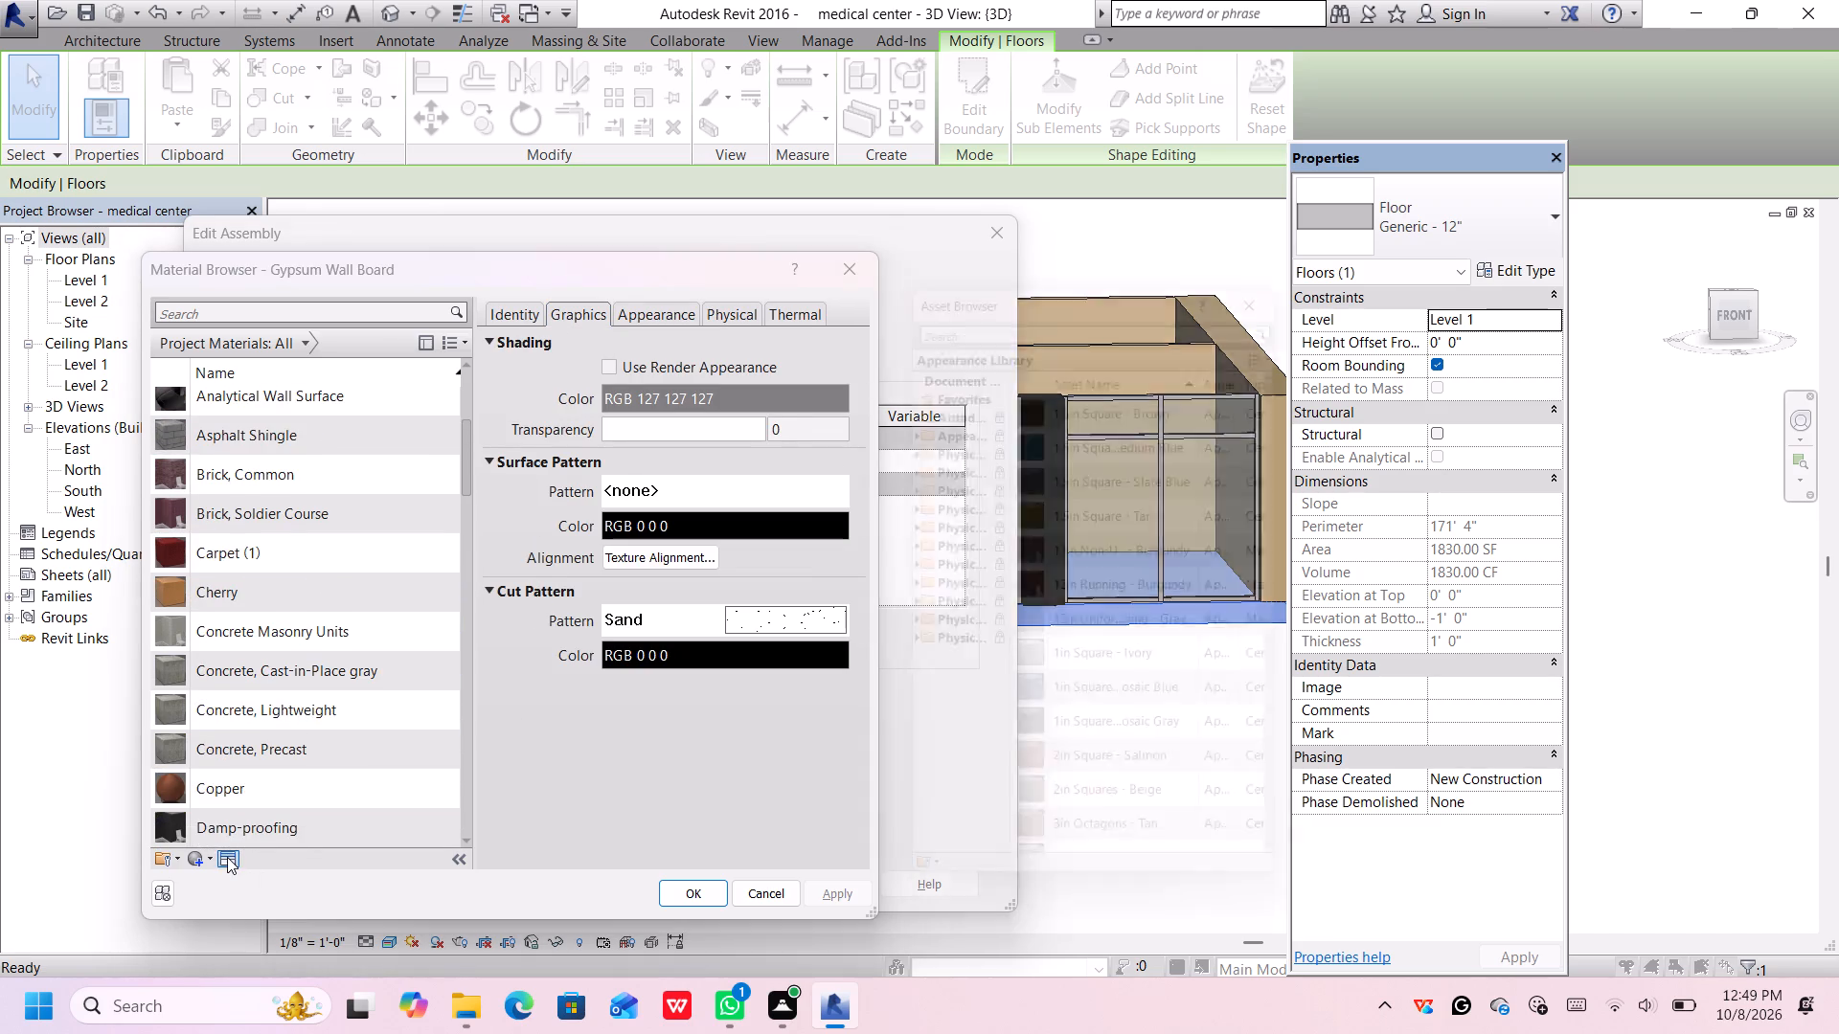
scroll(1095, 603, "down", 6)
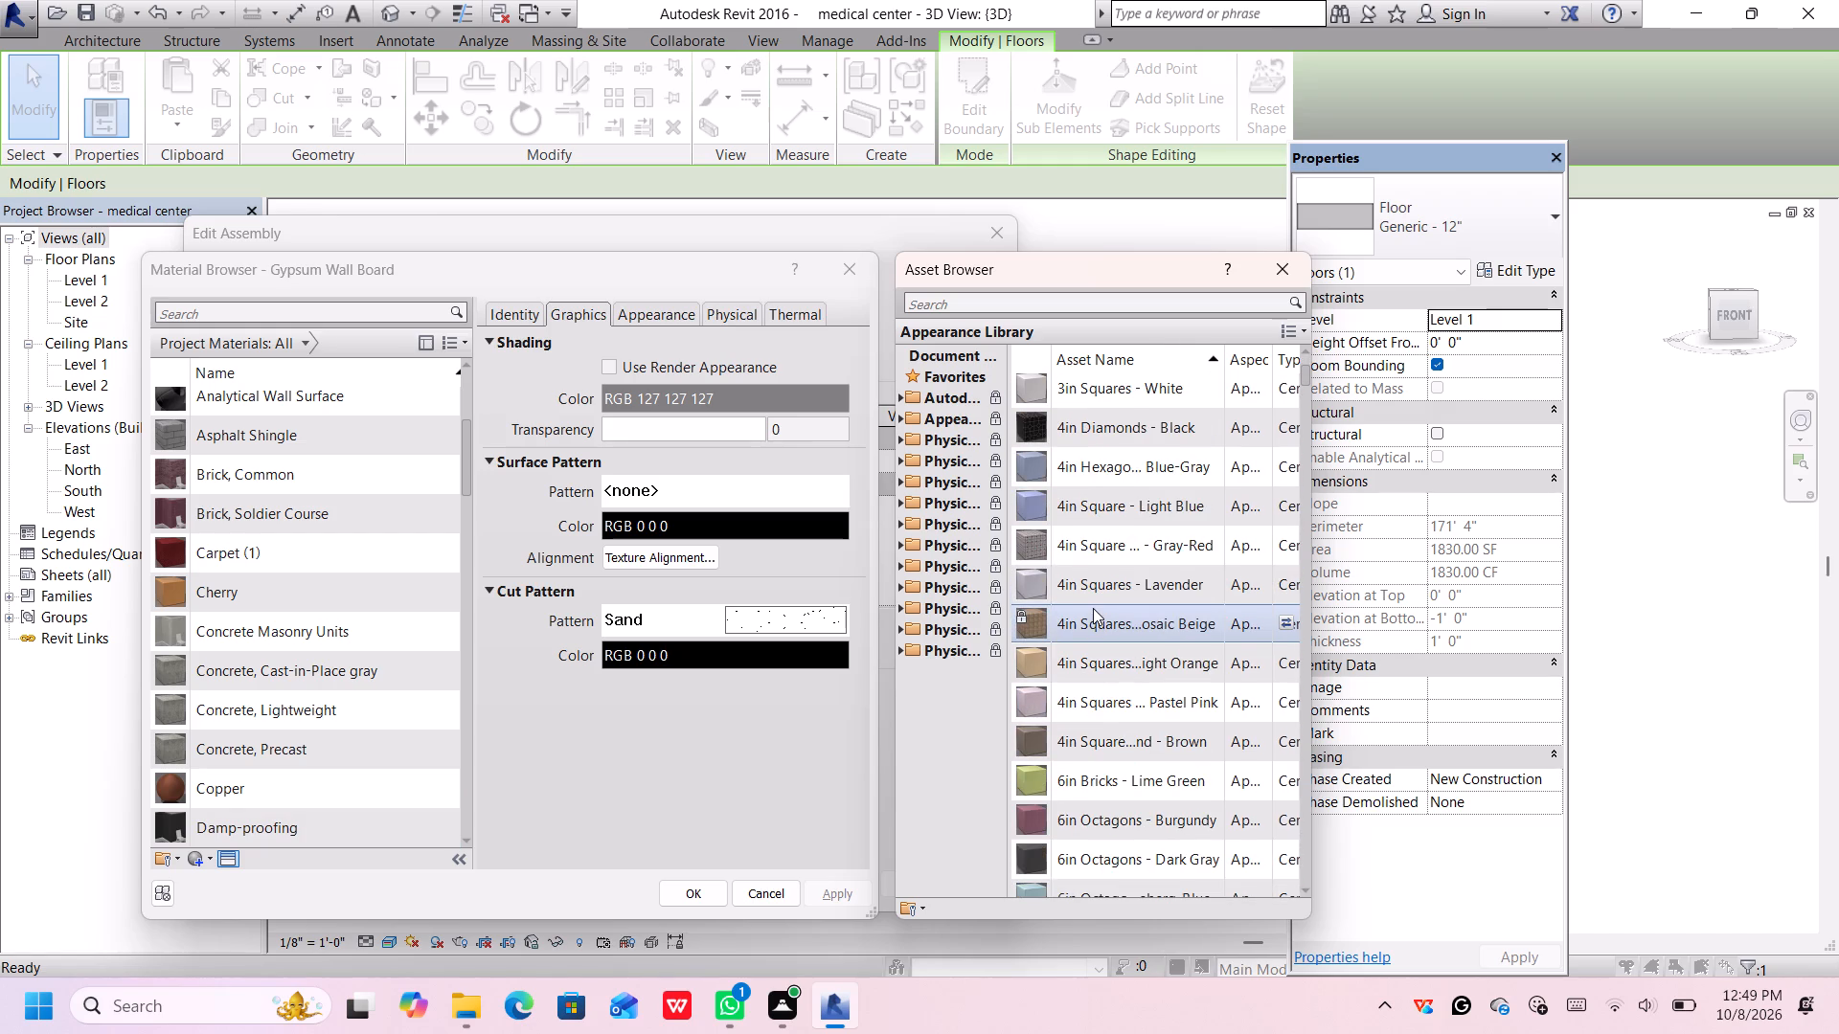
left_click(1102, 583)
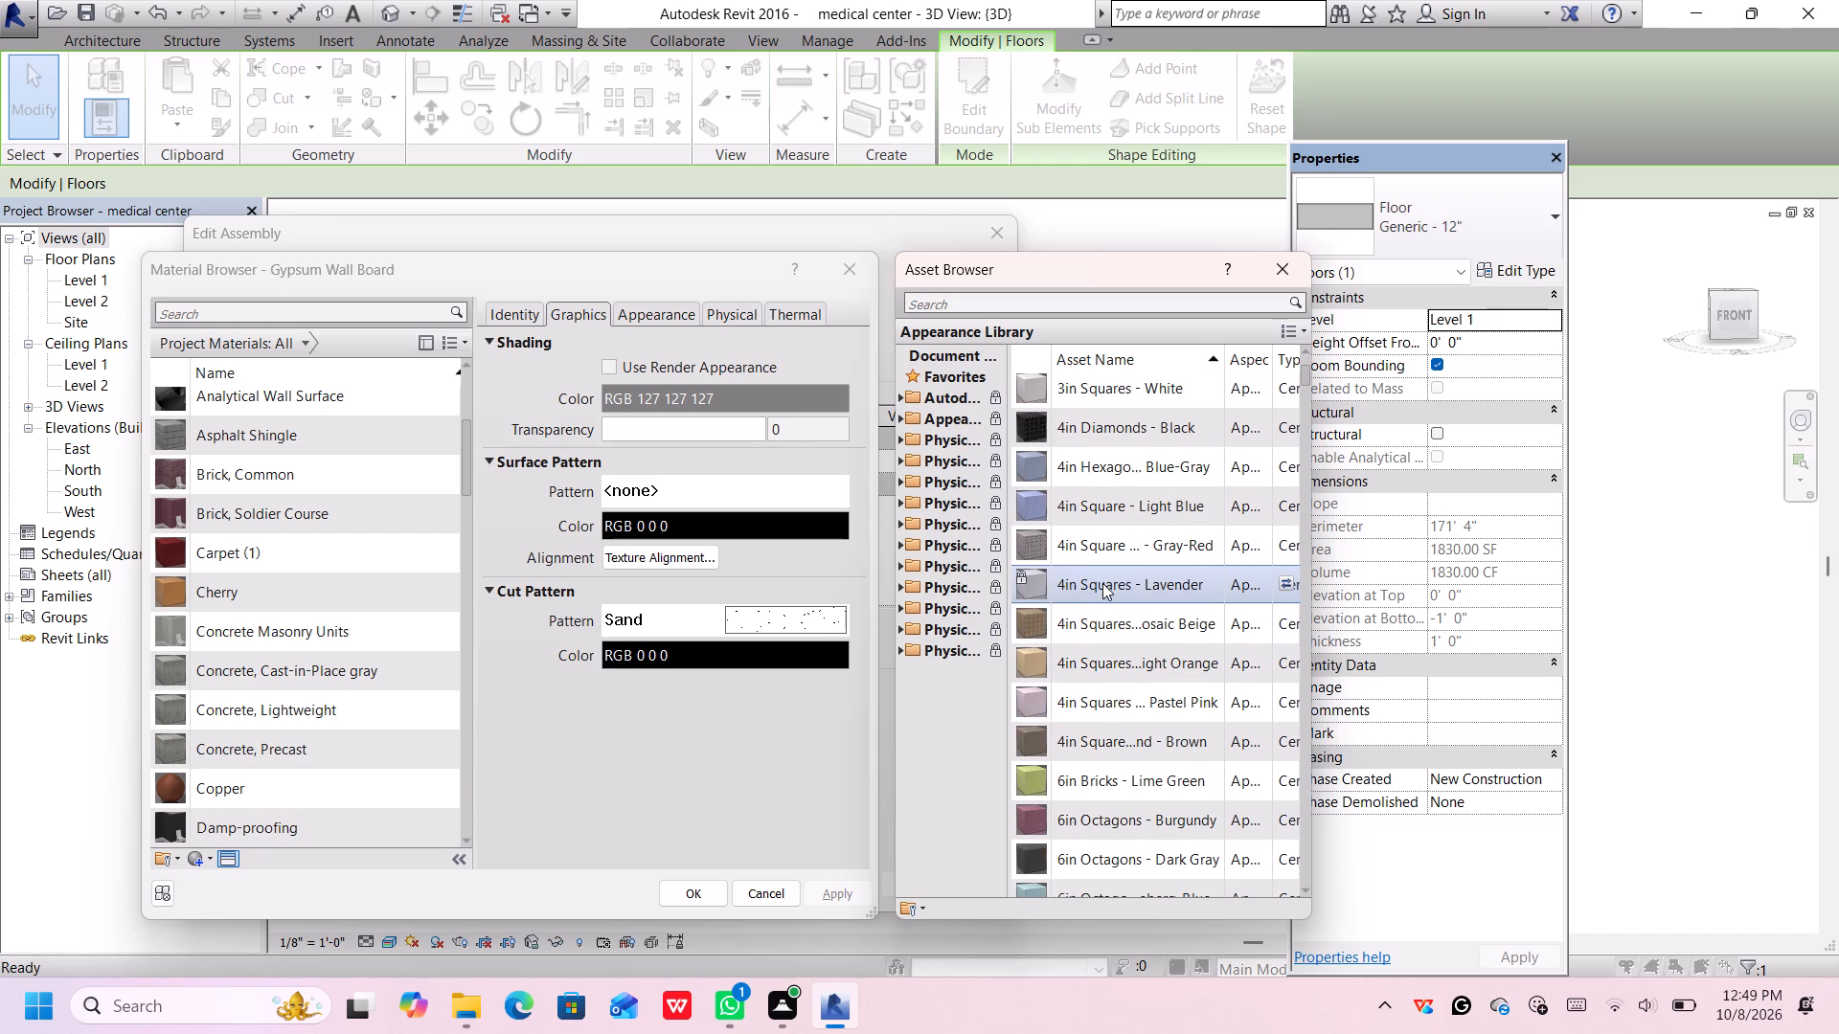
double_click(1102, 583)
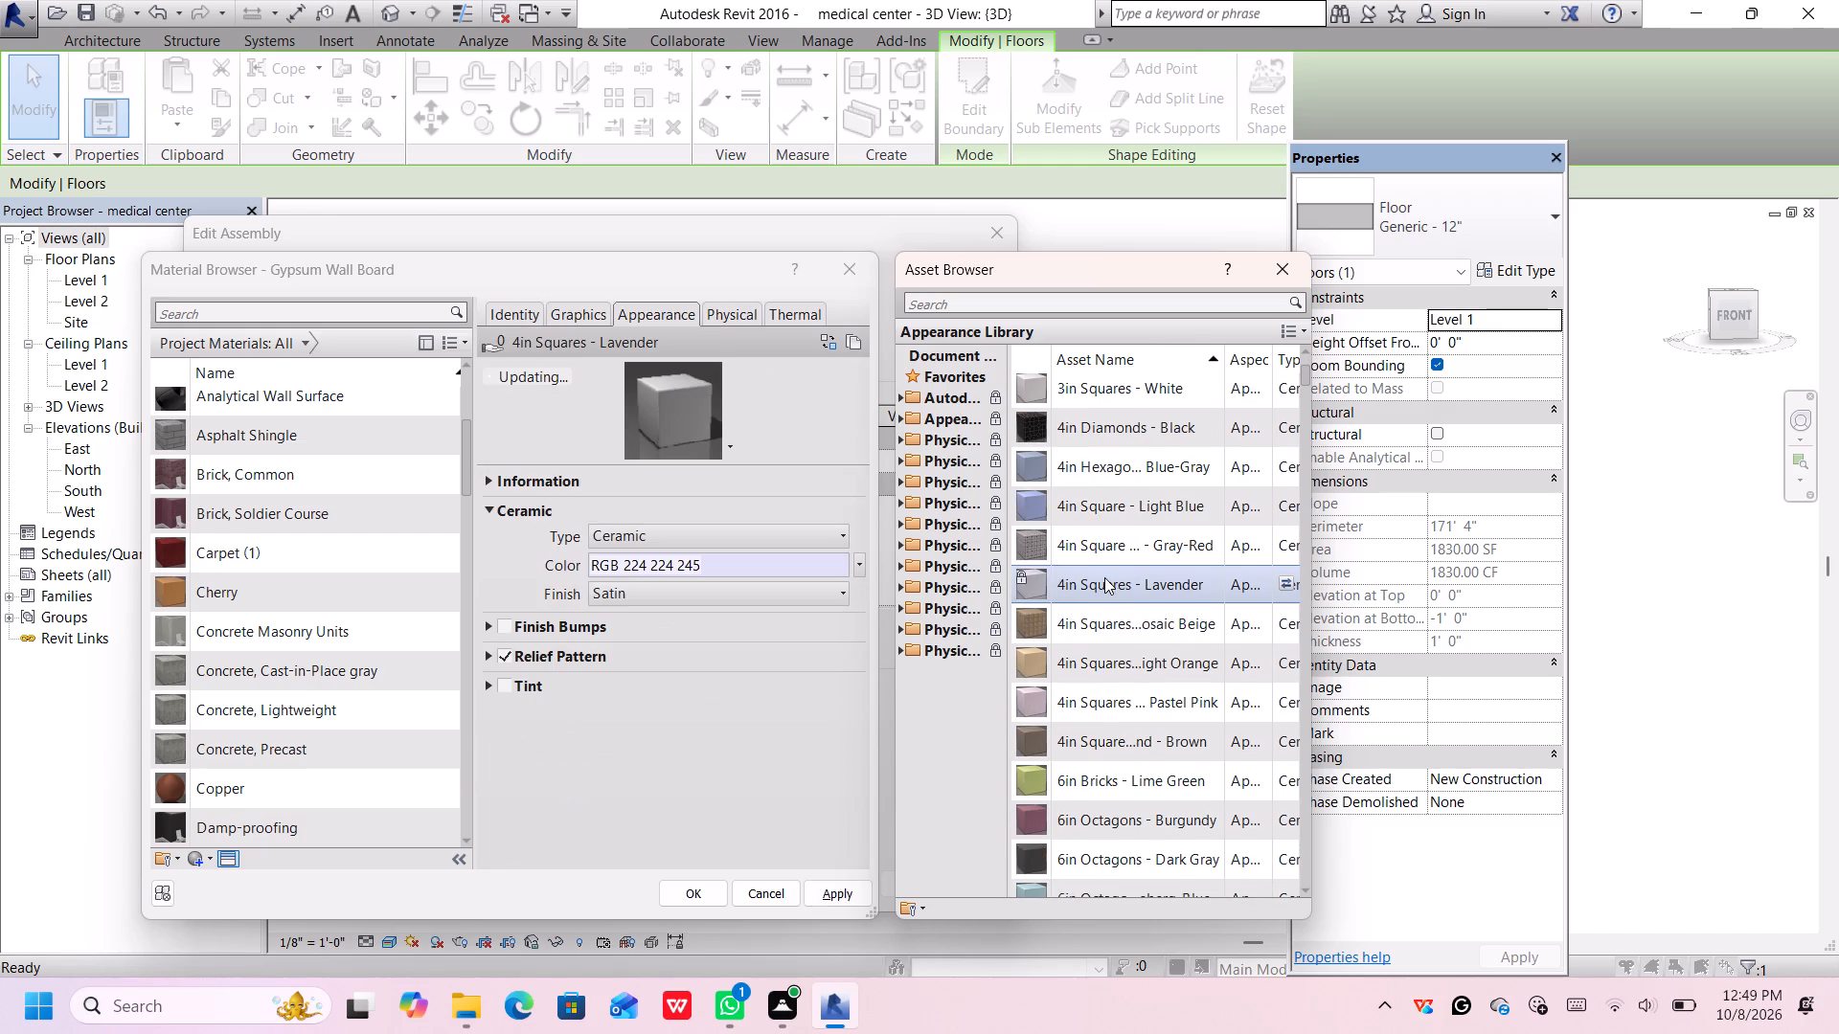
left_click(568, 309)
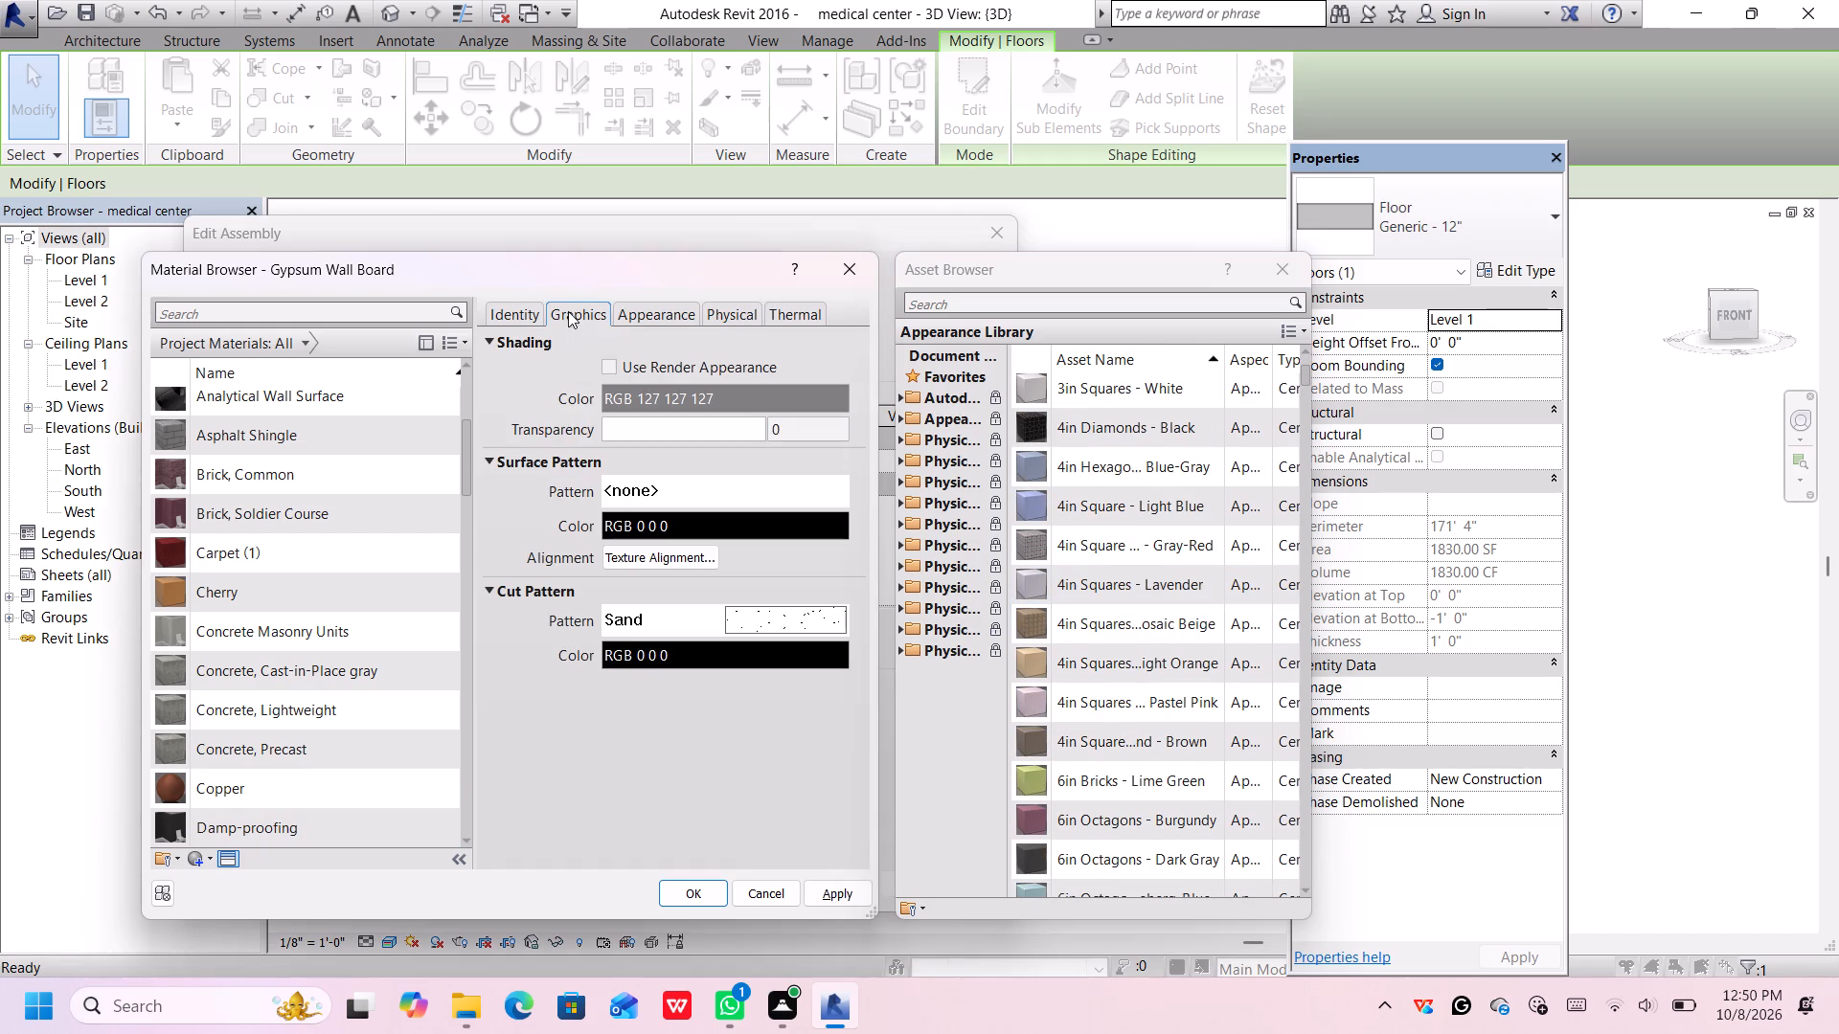
Replace the Gypsum Wall Board material's appearance with the Abstract White asset and check its graphics settings.
scroll(1124, 750, "down", 2)
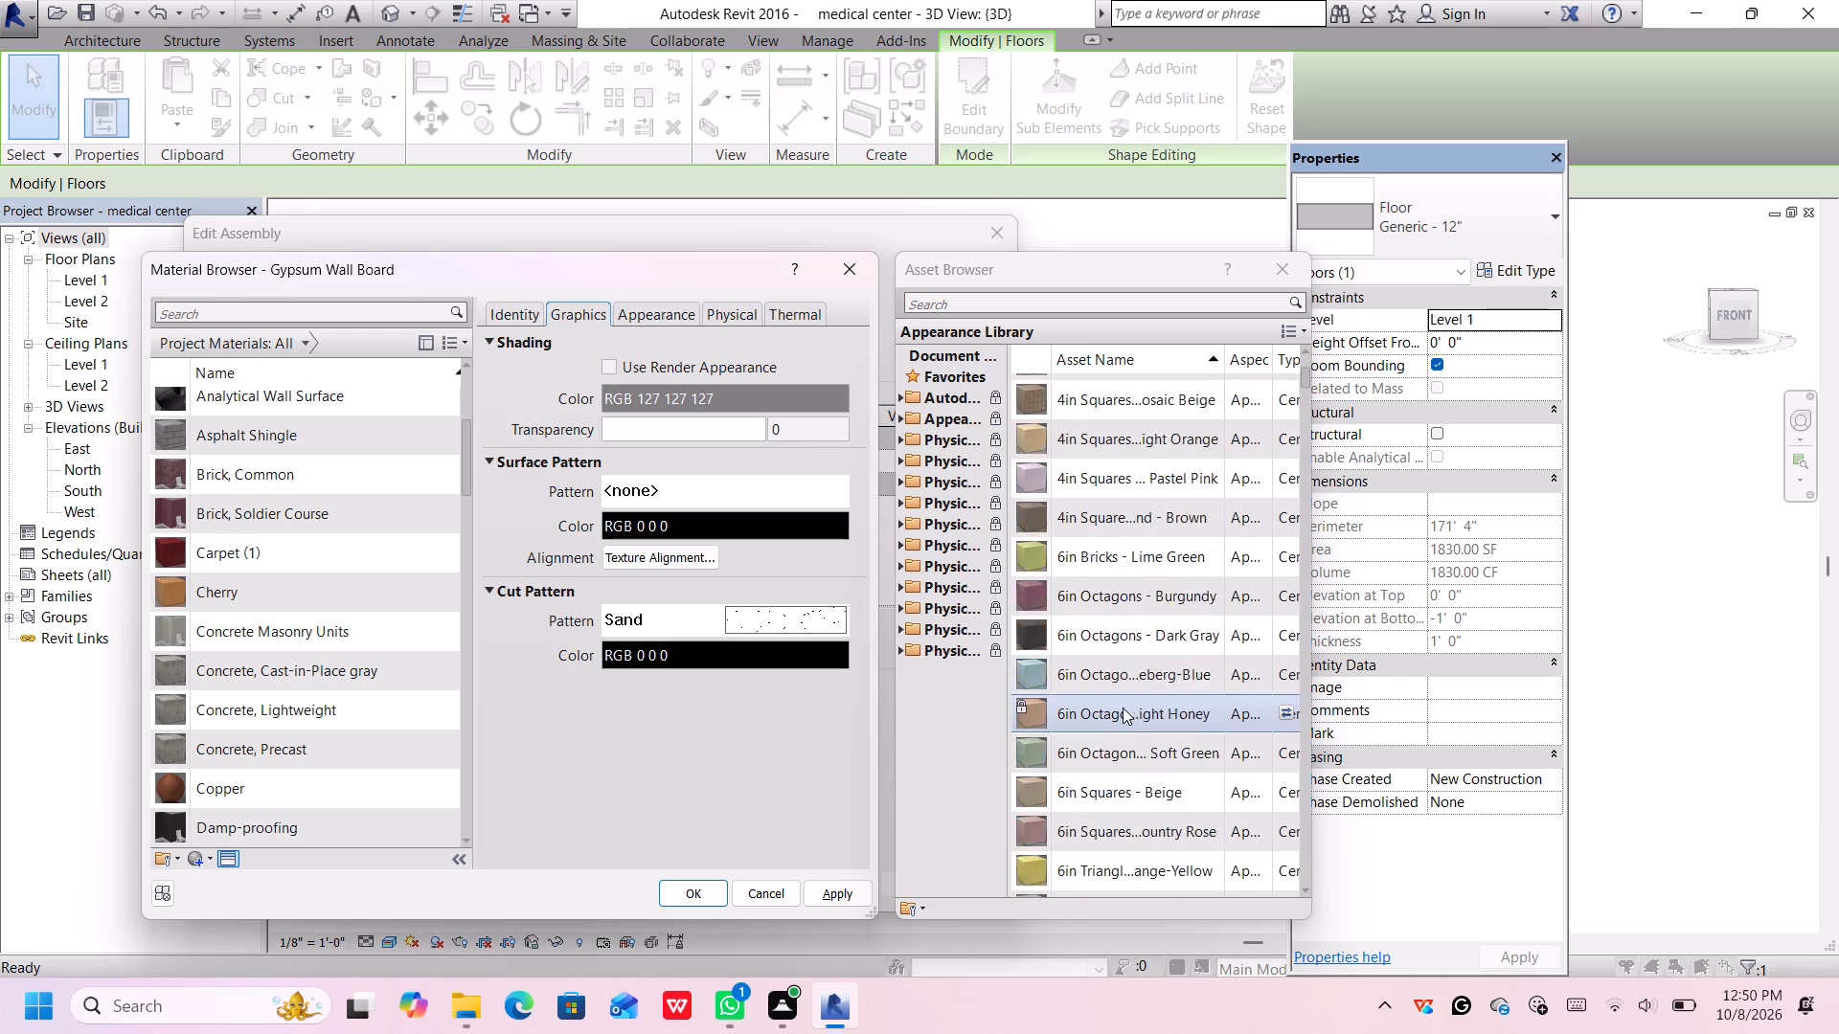
scroll(1123, 708, "down", 4)
scroll(1123, 708, "up", 1)
double_click(1122, 691)
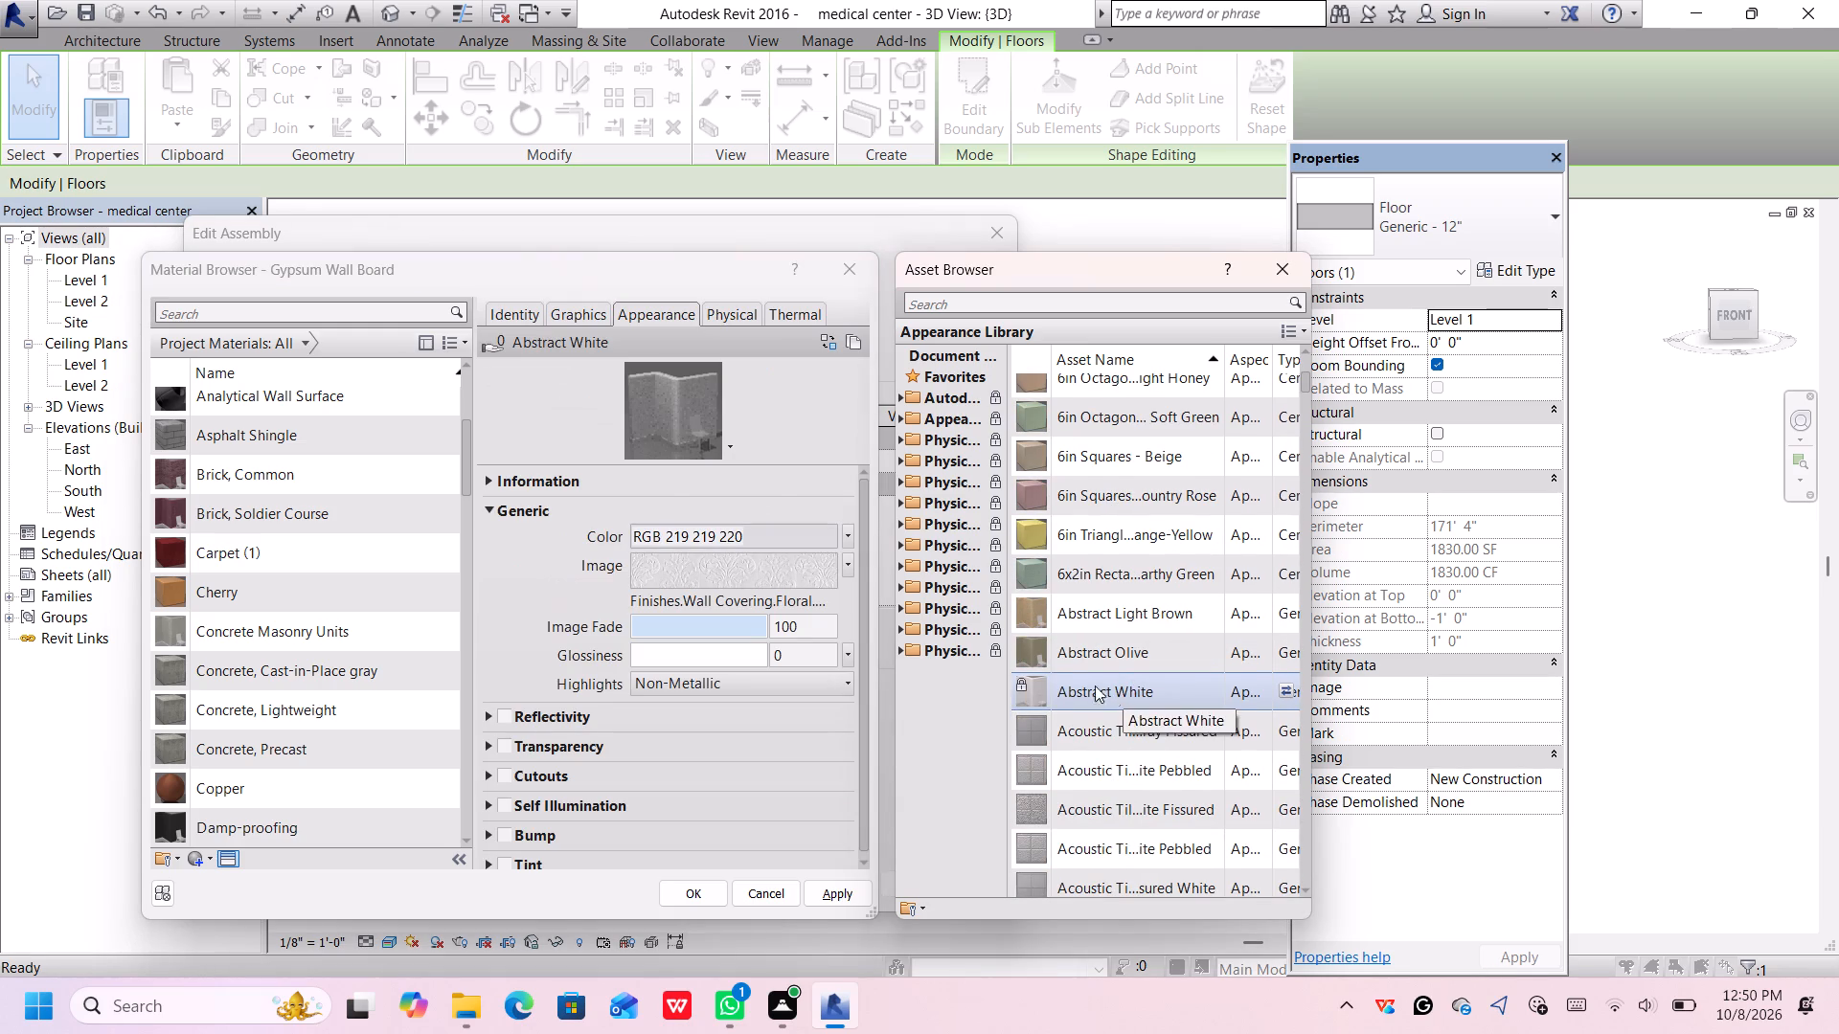
left_click(588, 316)
Browse the appearance library's asset list for an alternative finish for the white floor's material.
scroll(1016, 686, "up", 1)
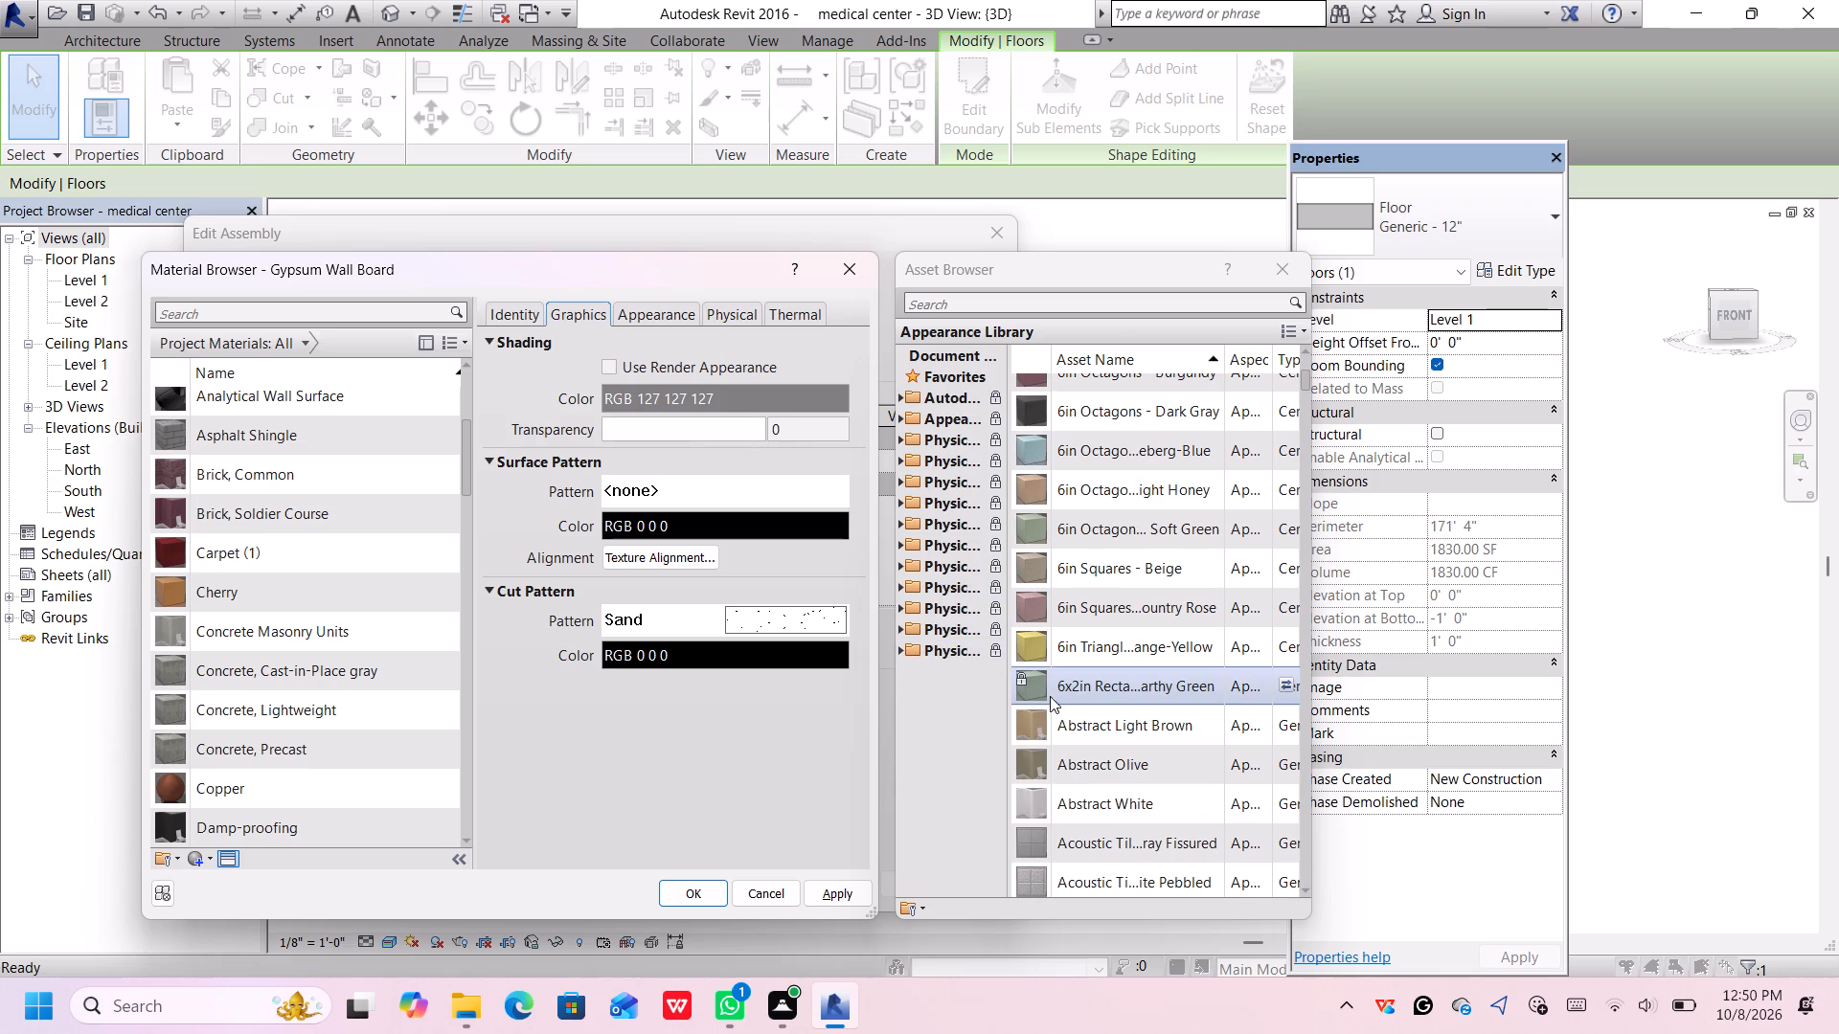
scroll(1057, 702, "down", 3)
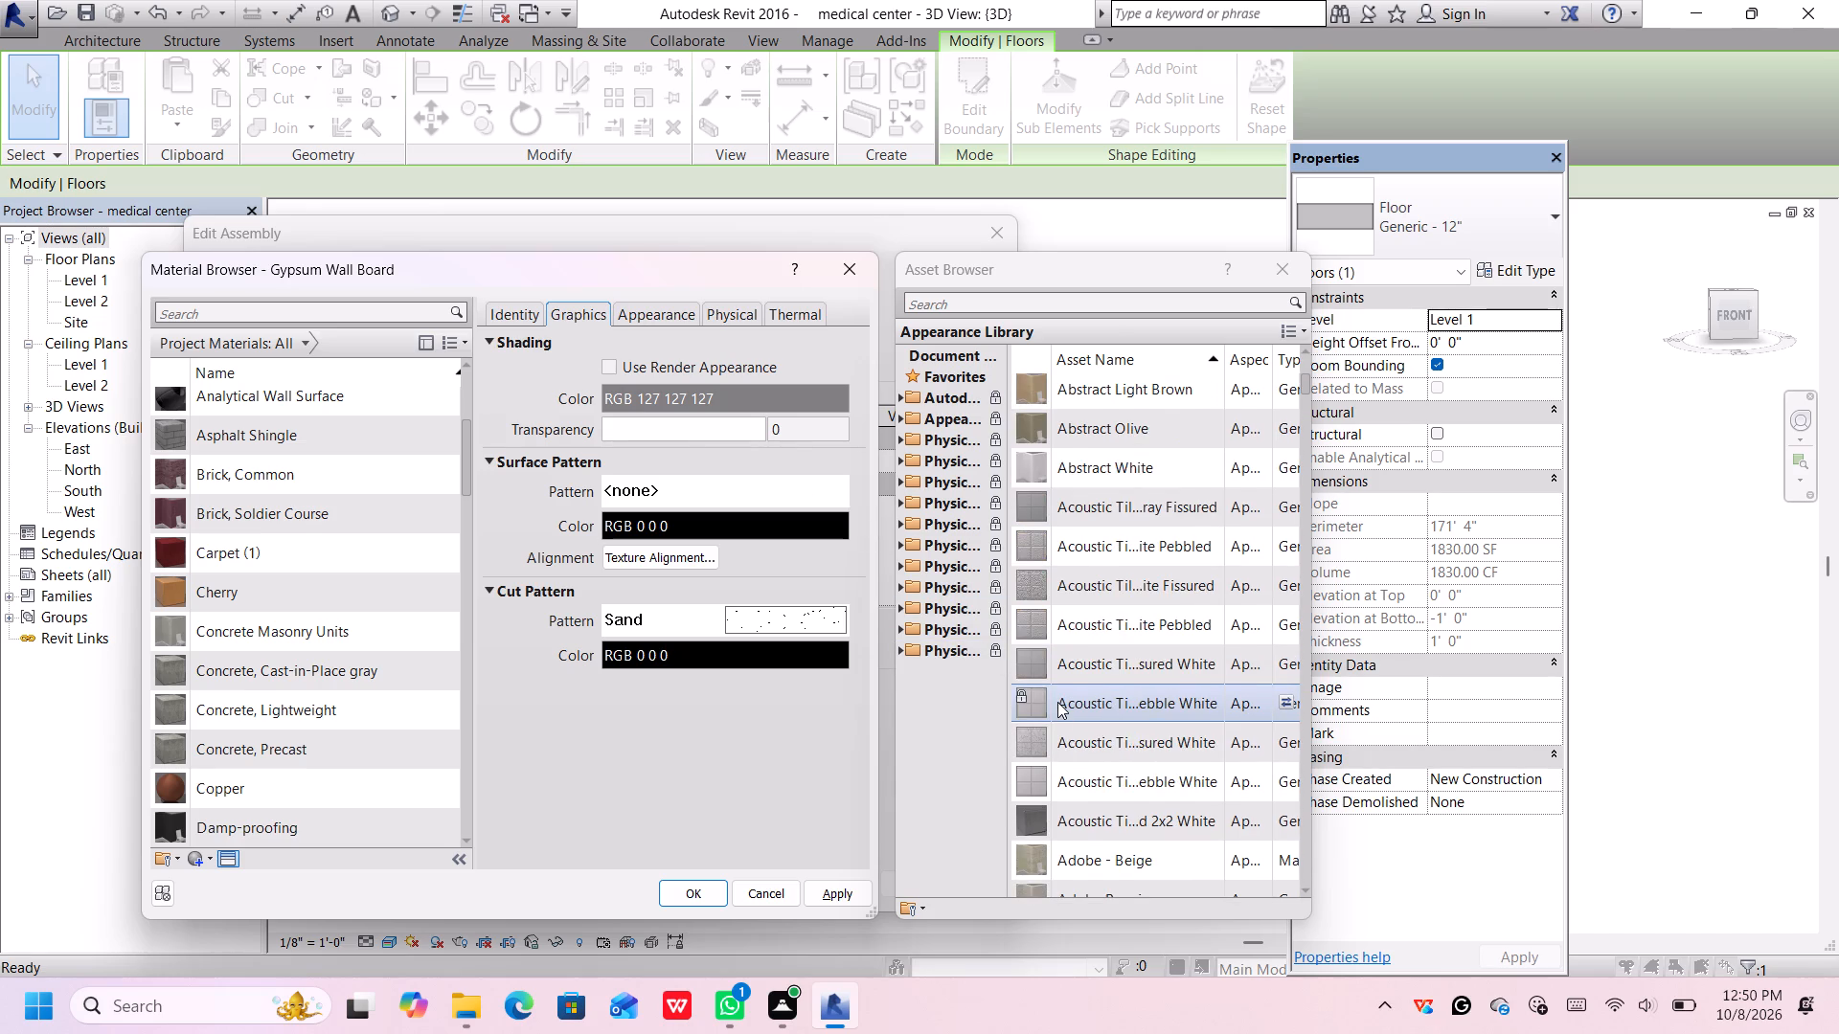
scroll(1057, 702, "down", 5)
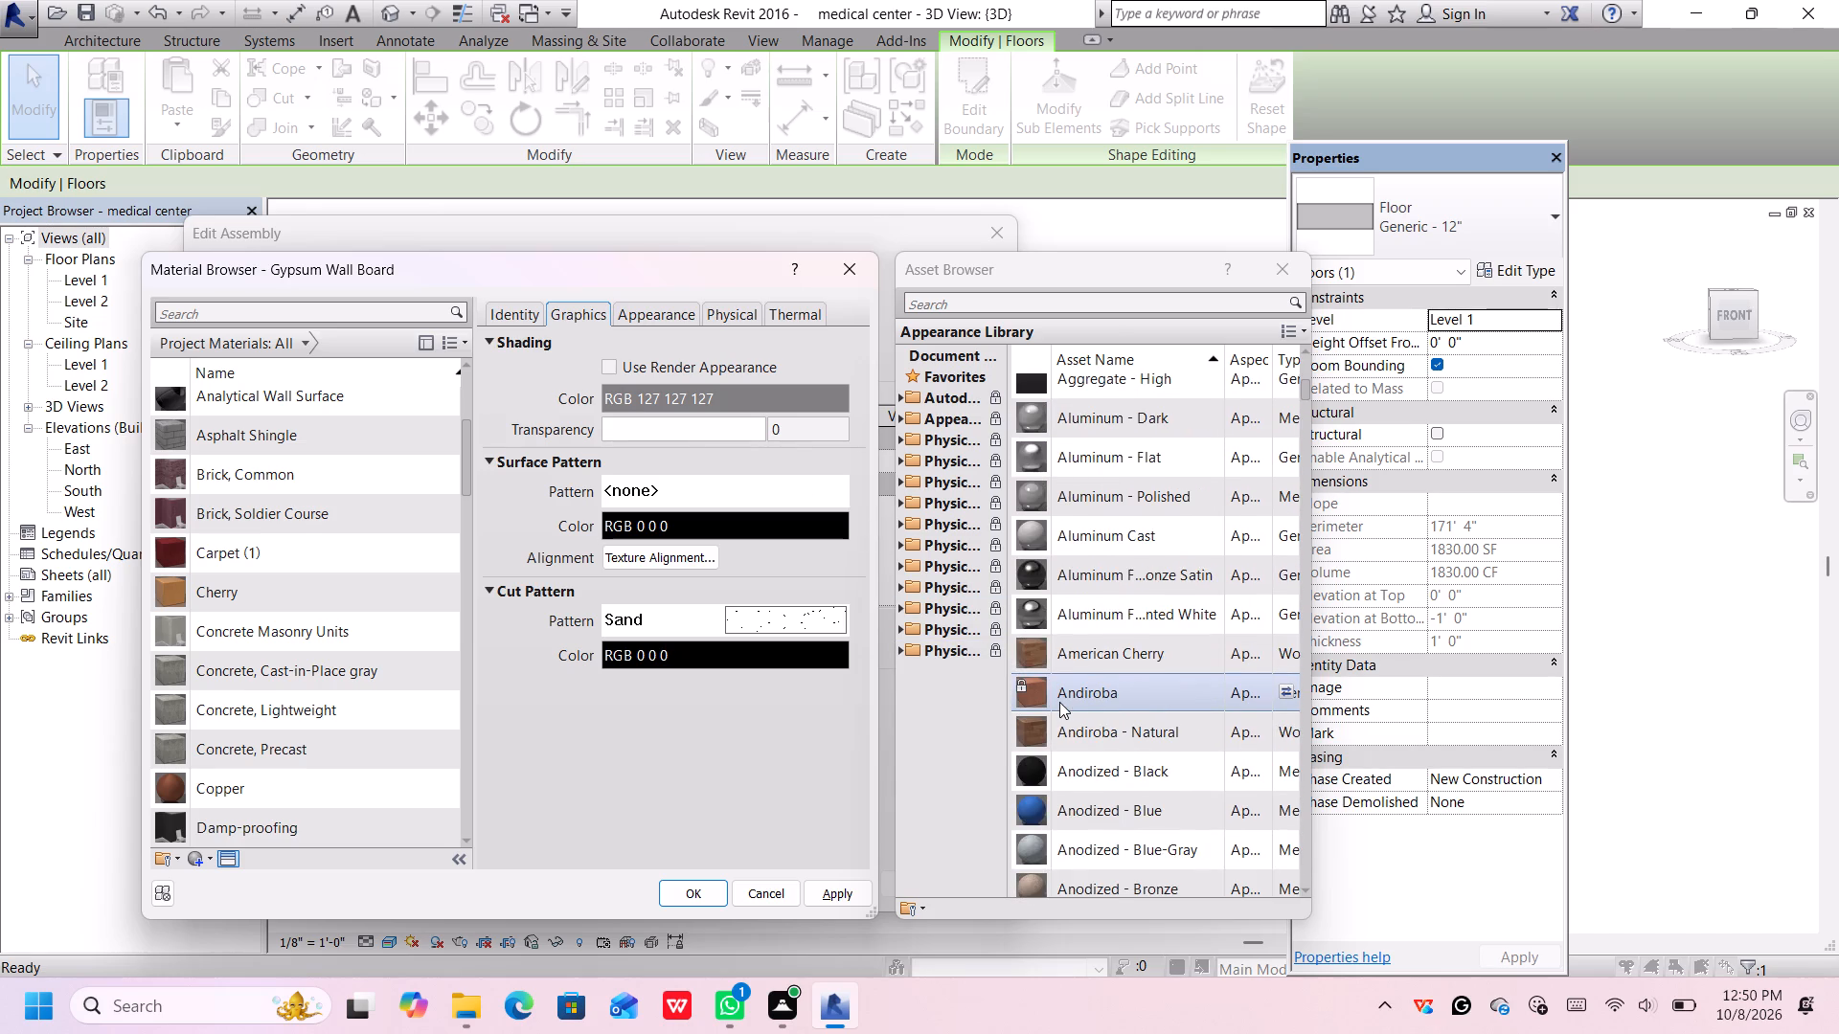
scroll(1059, 702, "up", 1)
scroll(1059, 702, "down", 2)
scroll(1059, 702, "up", 1)
scroll(1059, 702, "down", 1)
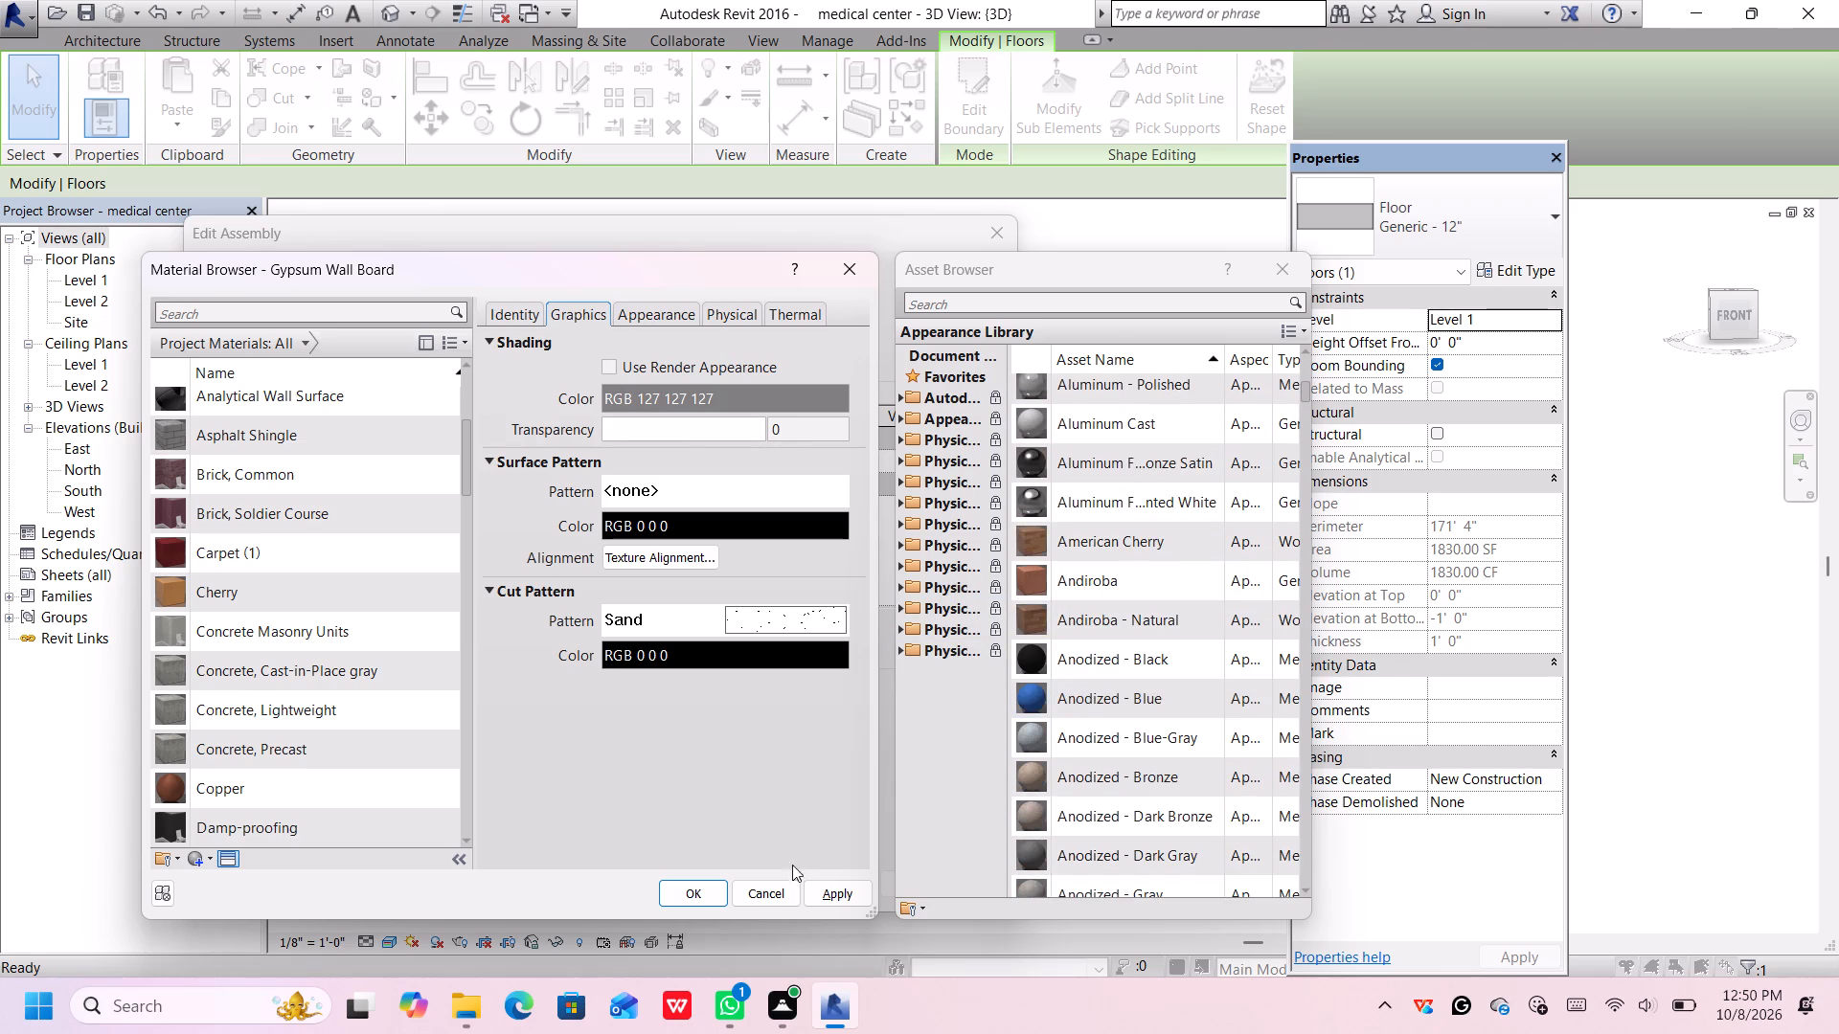
Accept the Gypsum Wall Board material and its layer structure, and apply the white floor type to the ground floor slab.
left_click(683, 888)
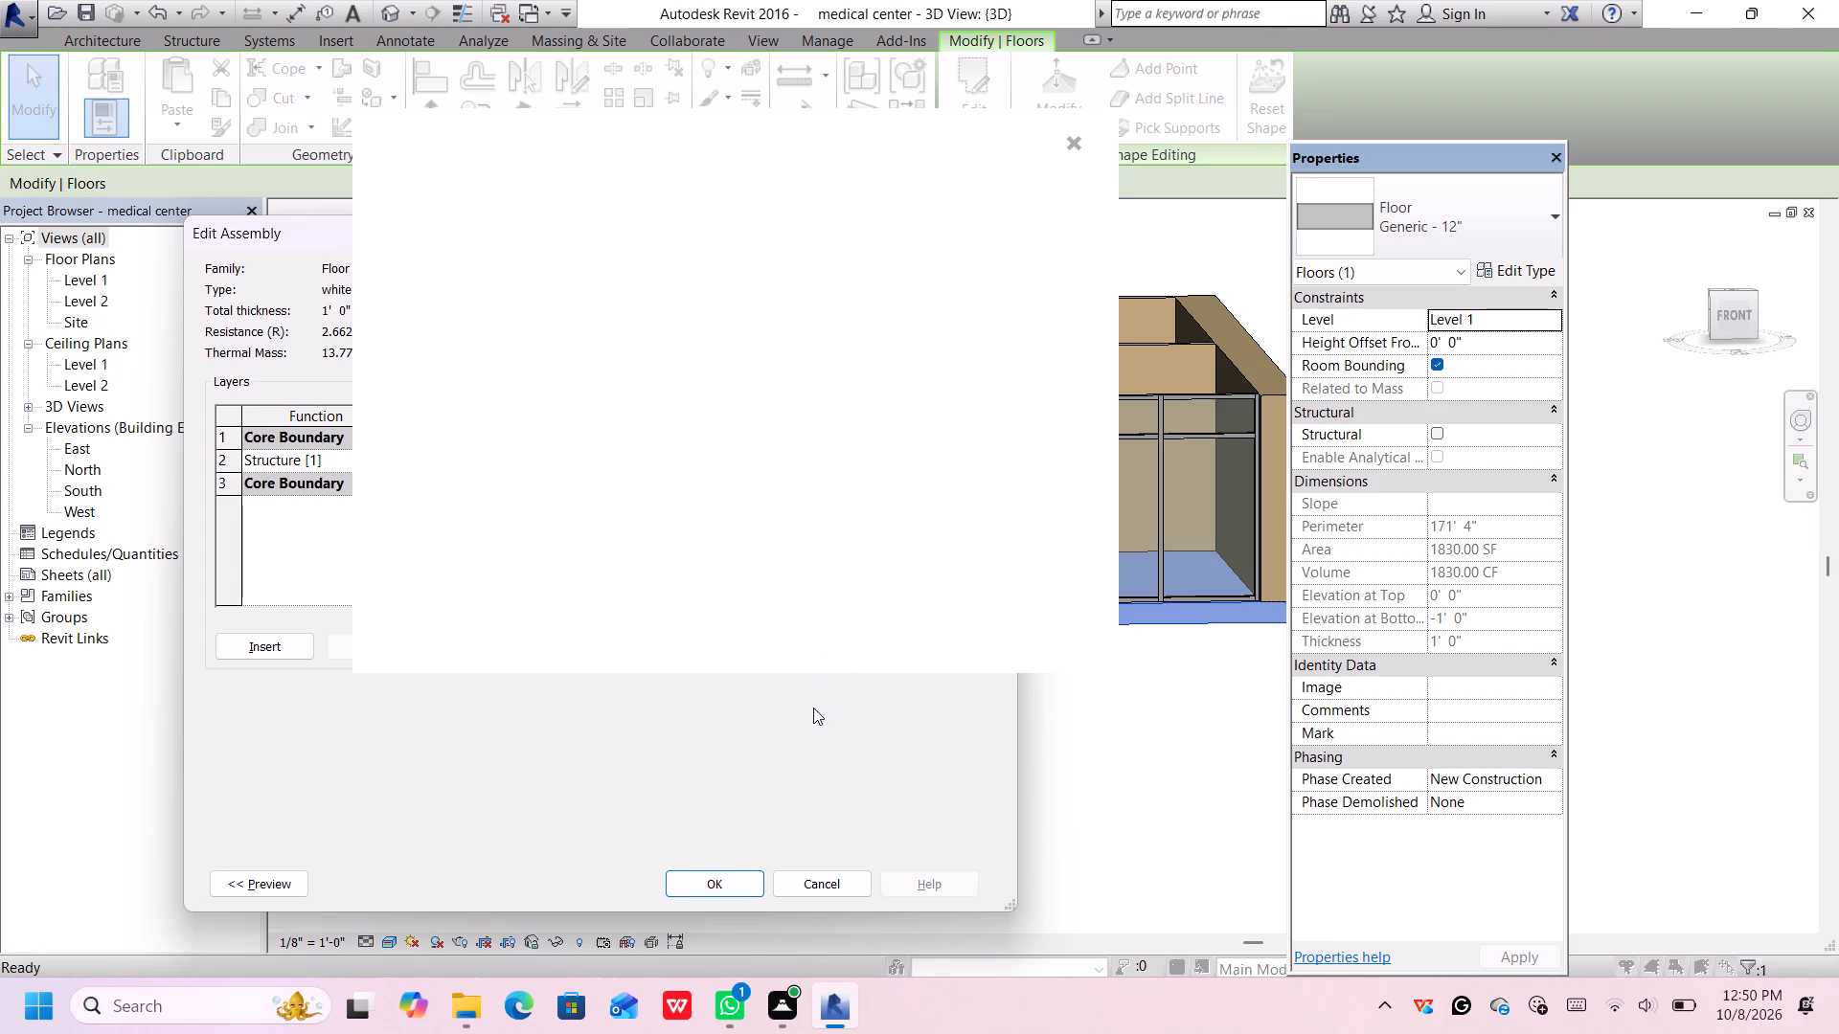
left_click(1075, 144)
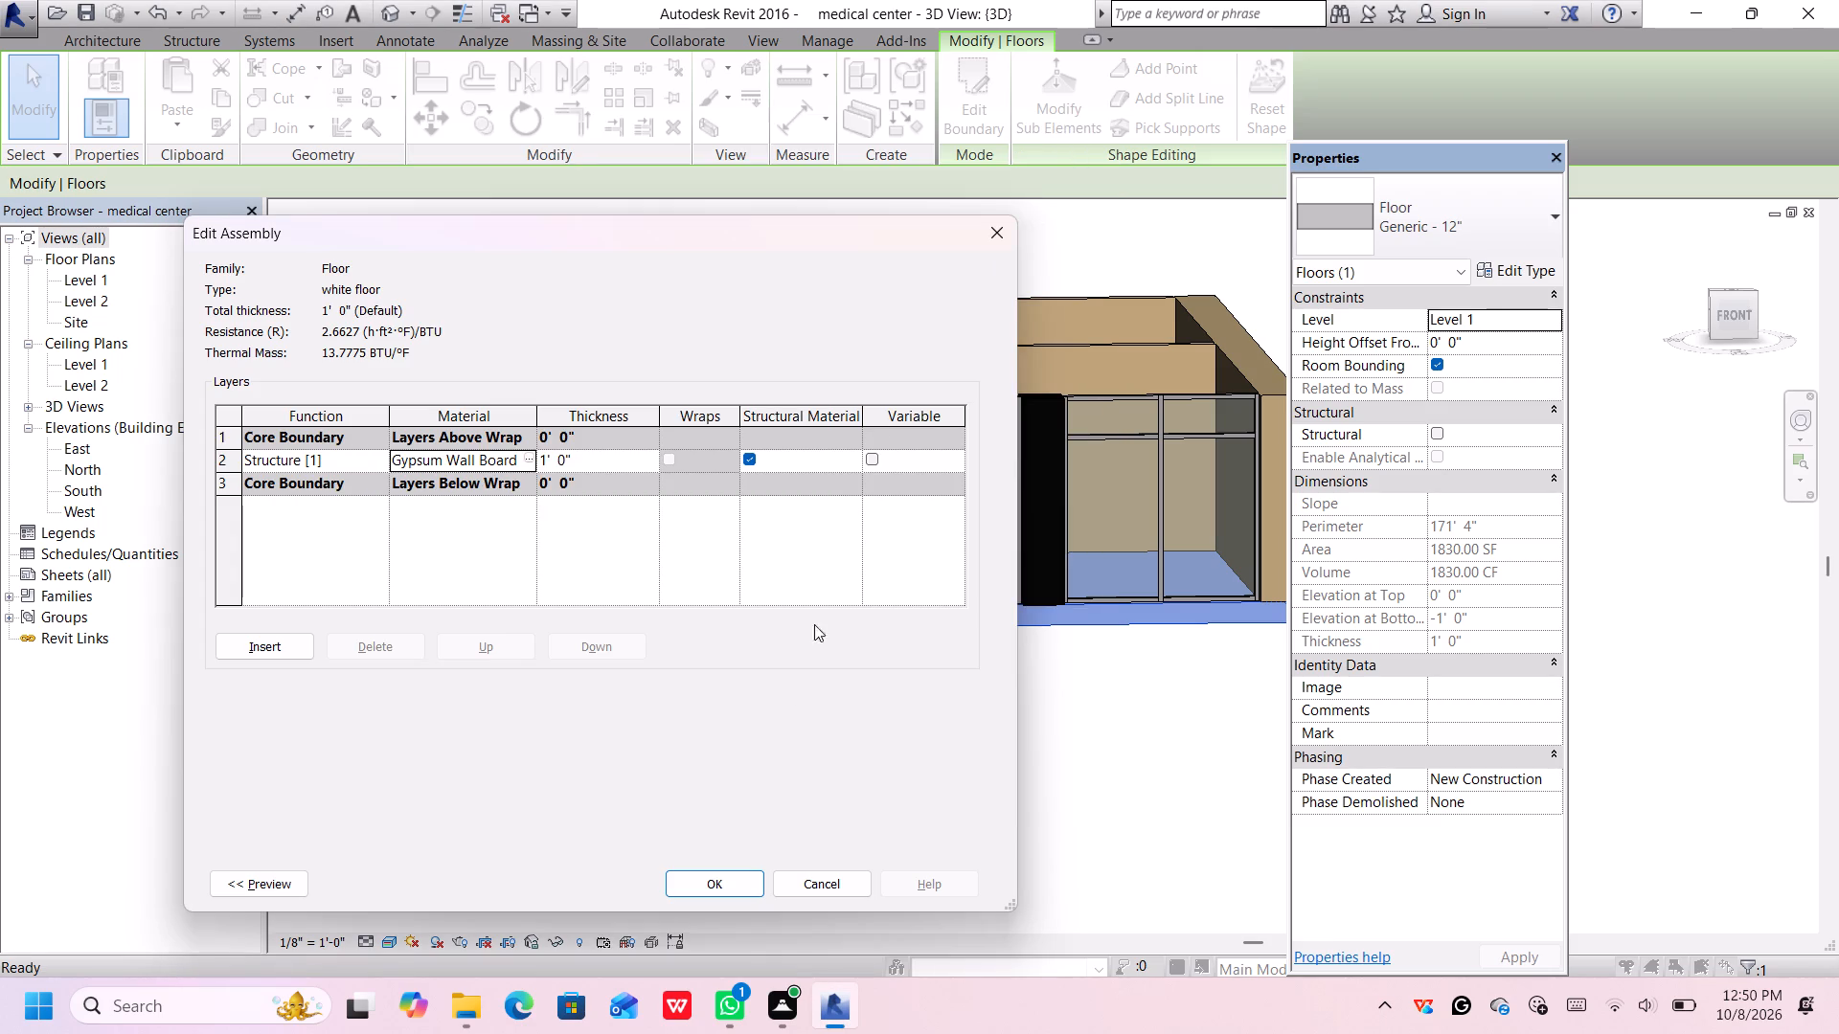
left_click(723, 887)
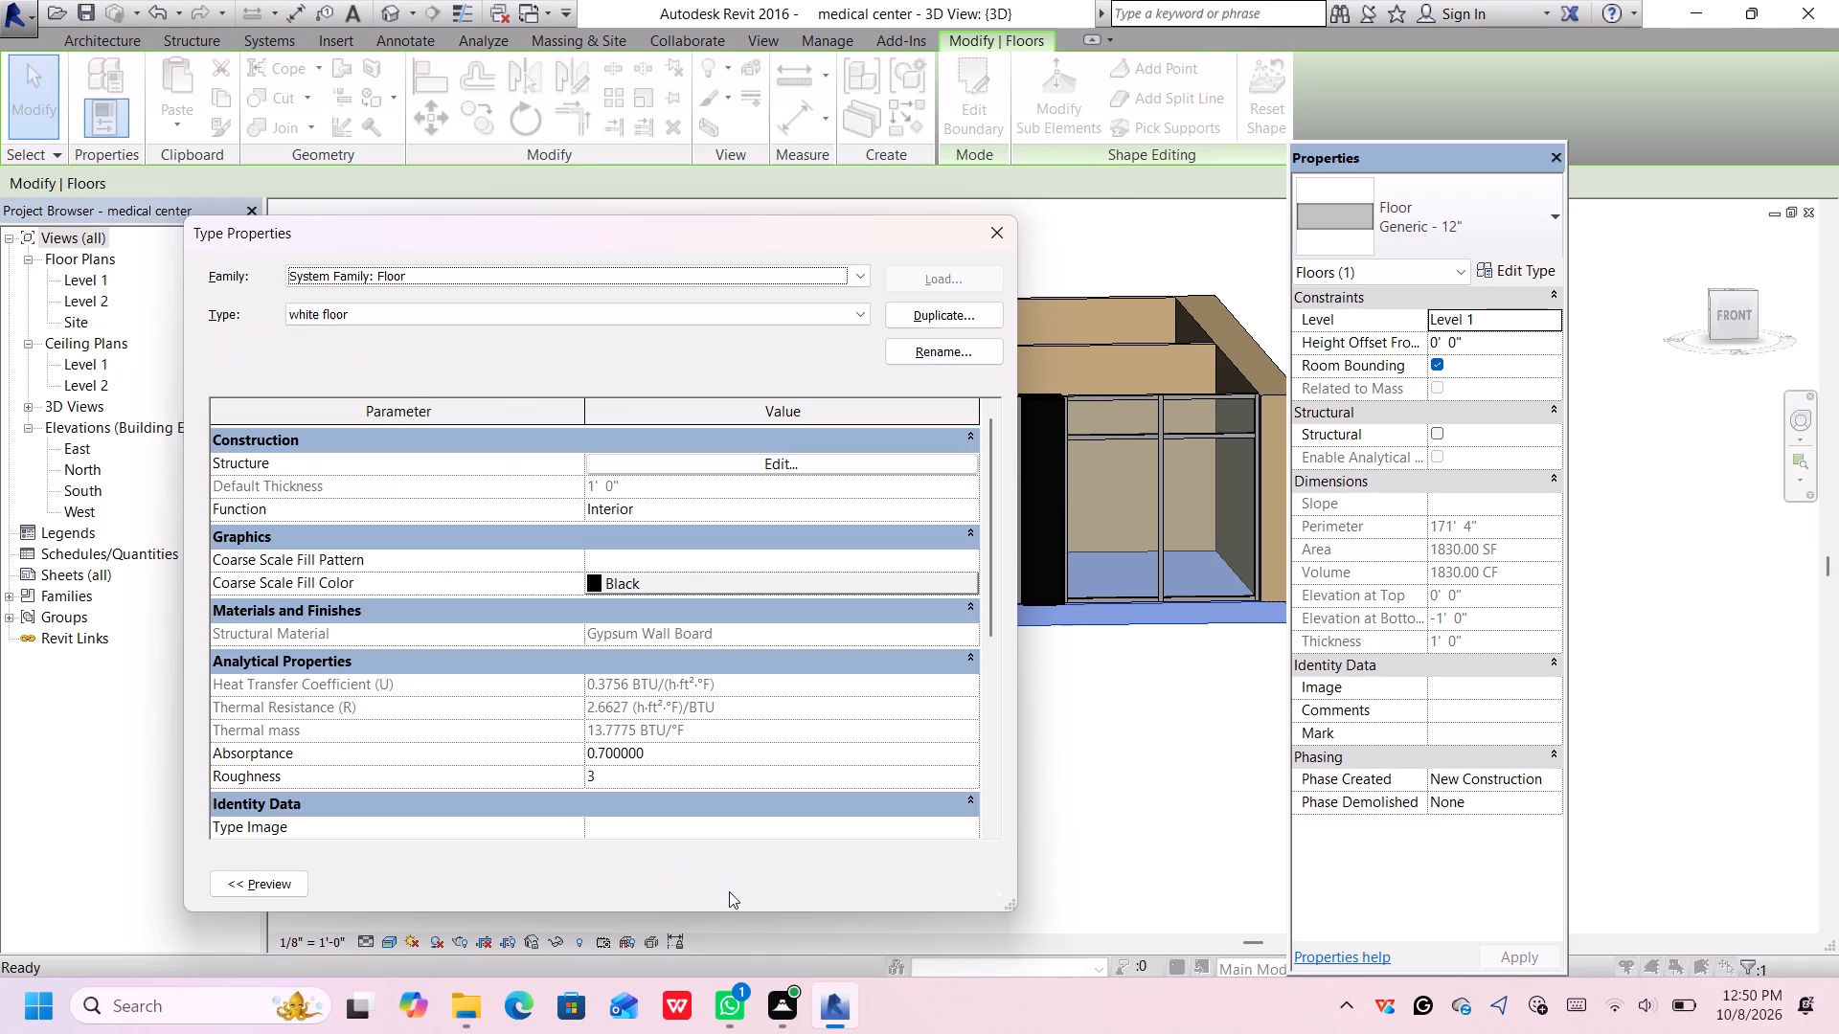
left_click(731, 885)
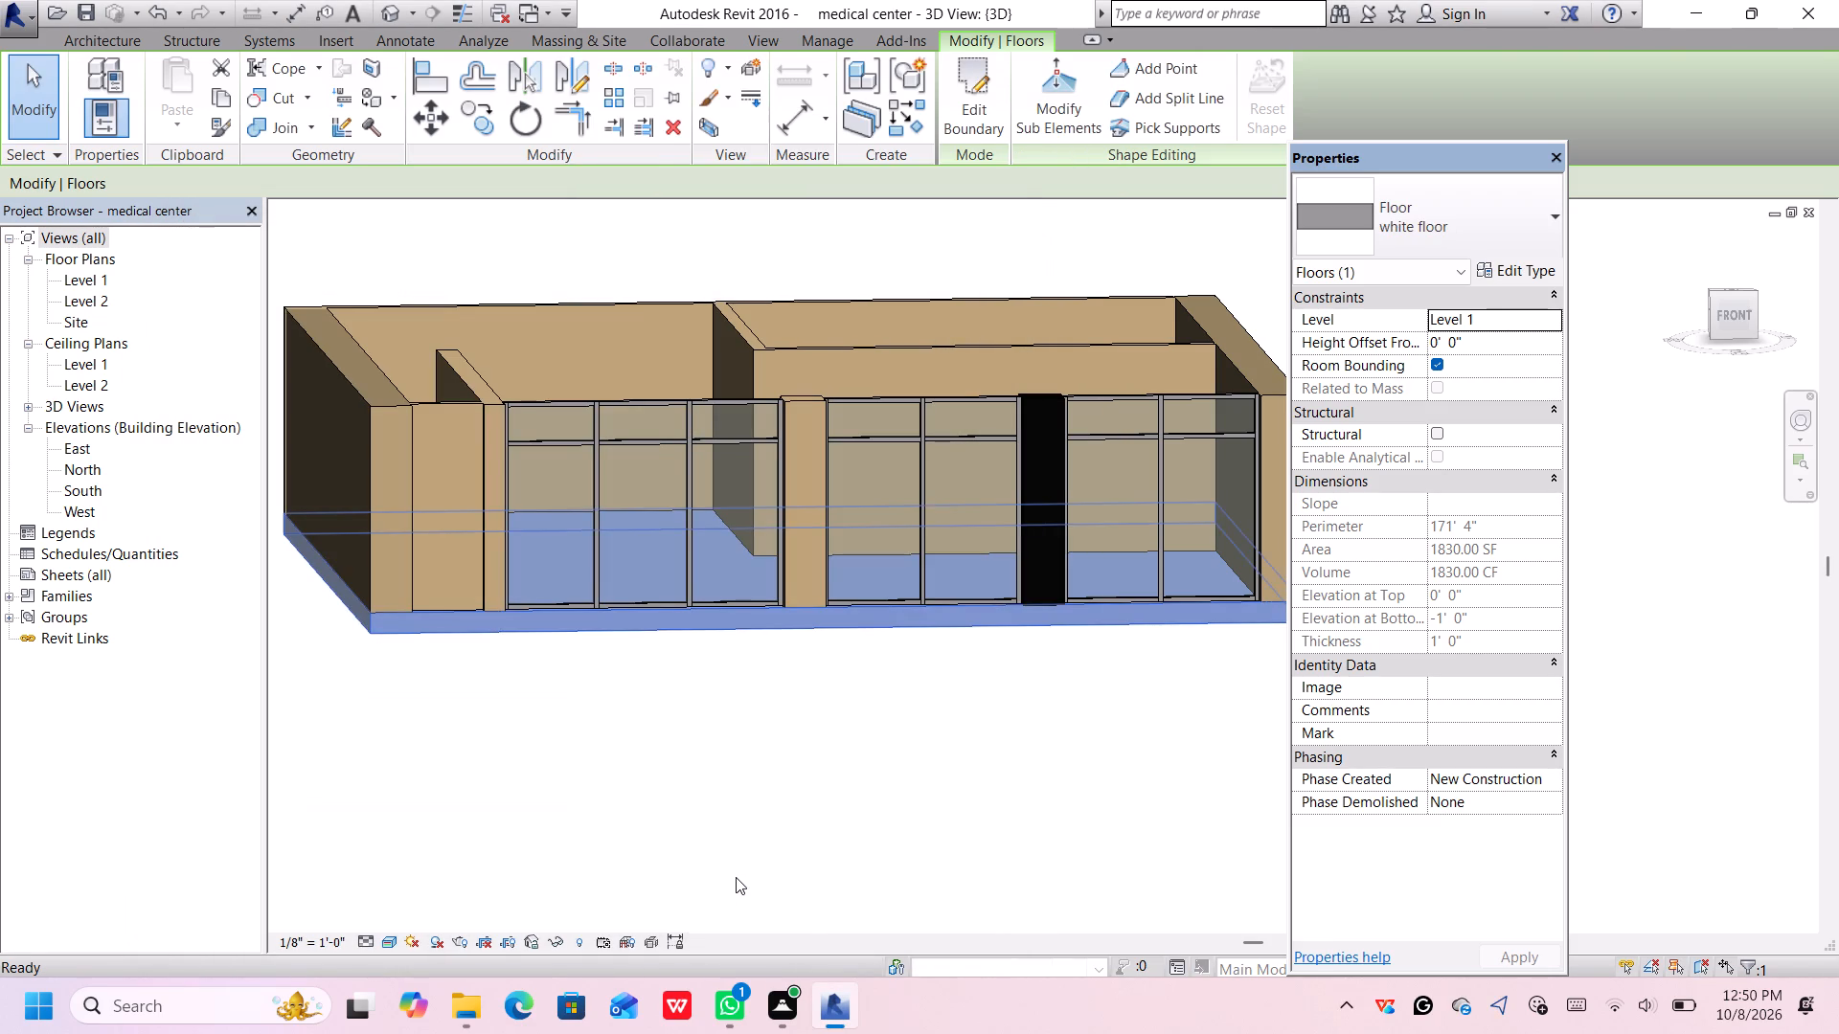
left_click(803, 740)
Examine the front facade, the slab edge and the interior floor finish in the 3D view.
scroll(851, 754, "down", 1)
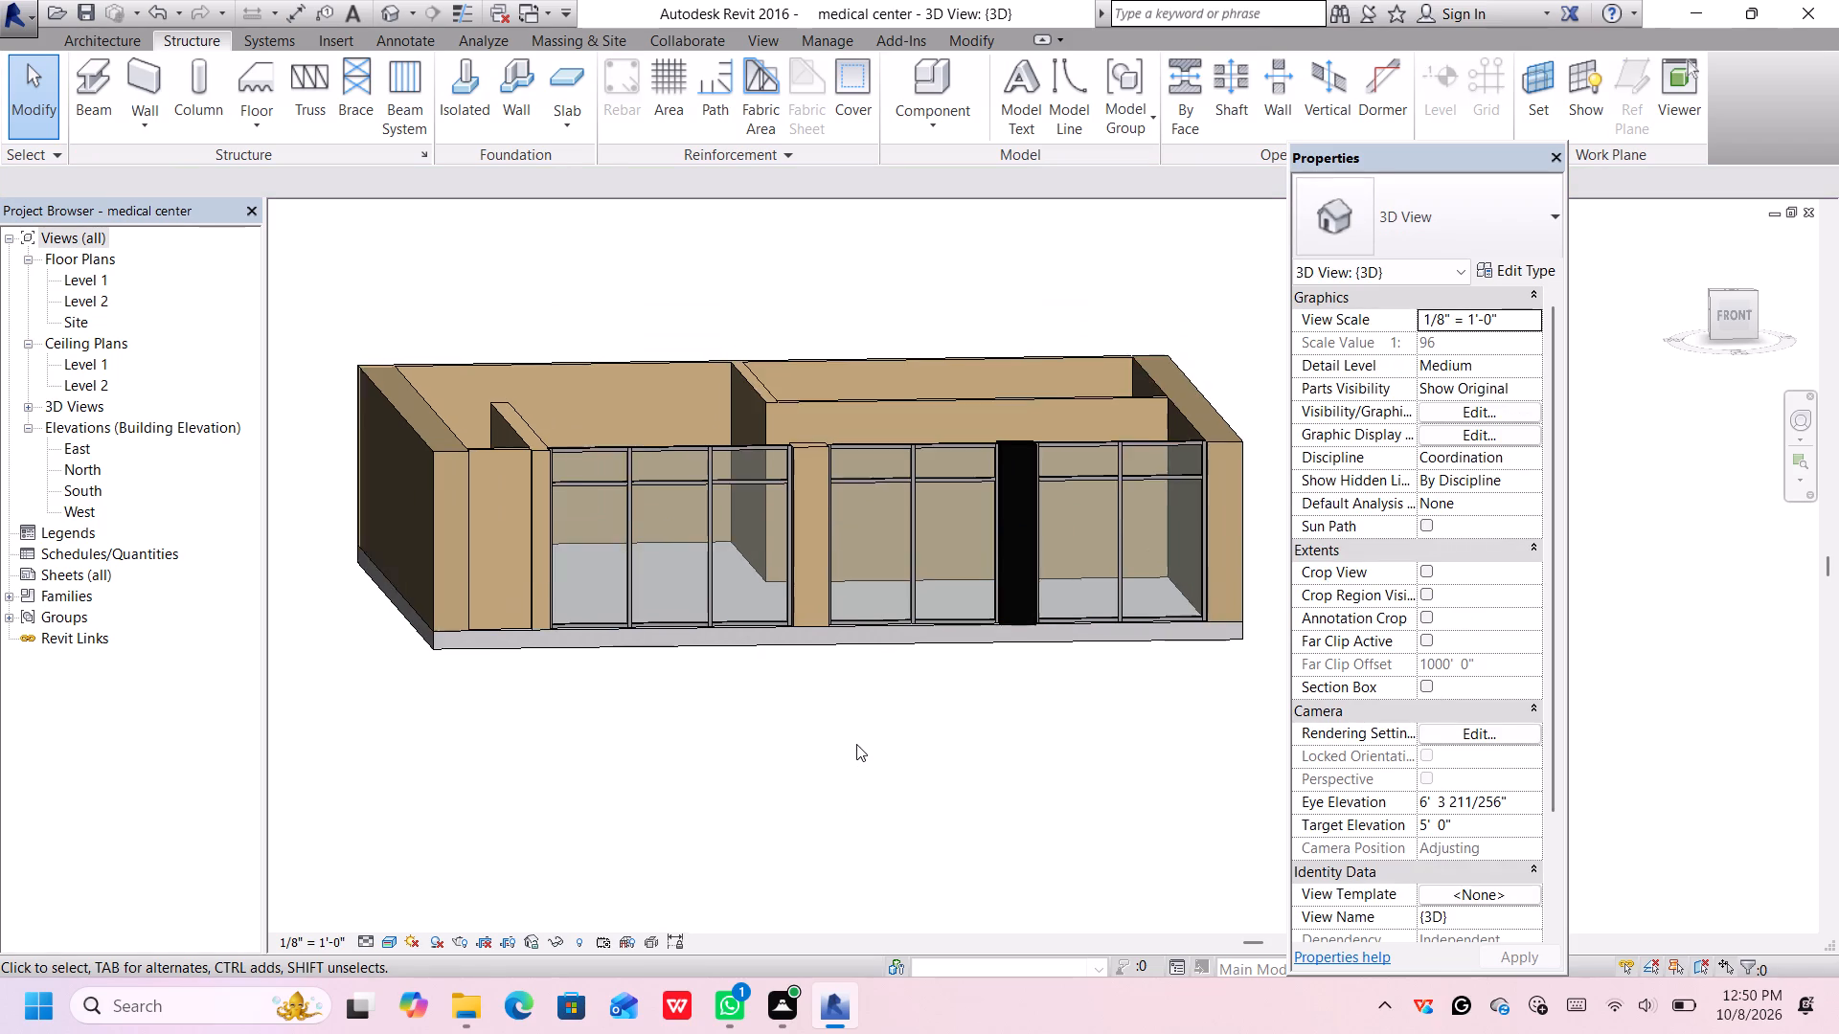
scroll(856, 744, "down", 1)
middle_click_drag(1069, 737, 947, 697)
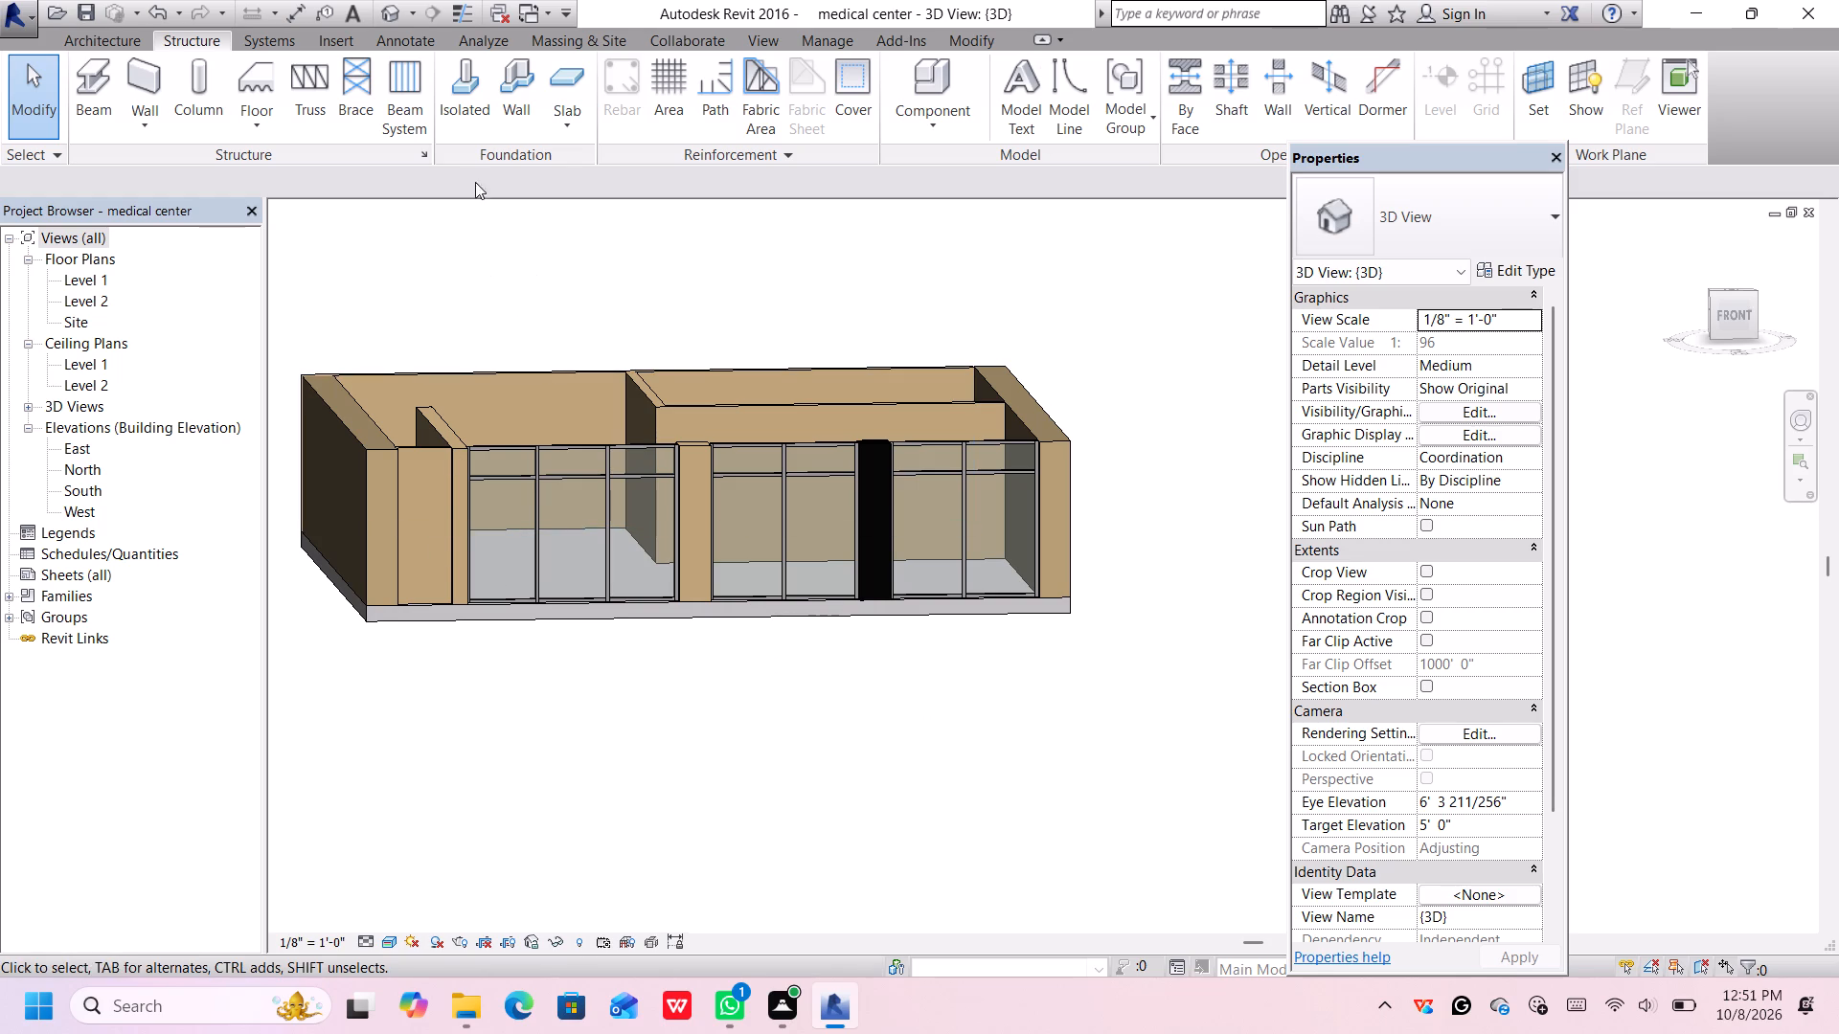
scroll(144, 129, "up", 2)
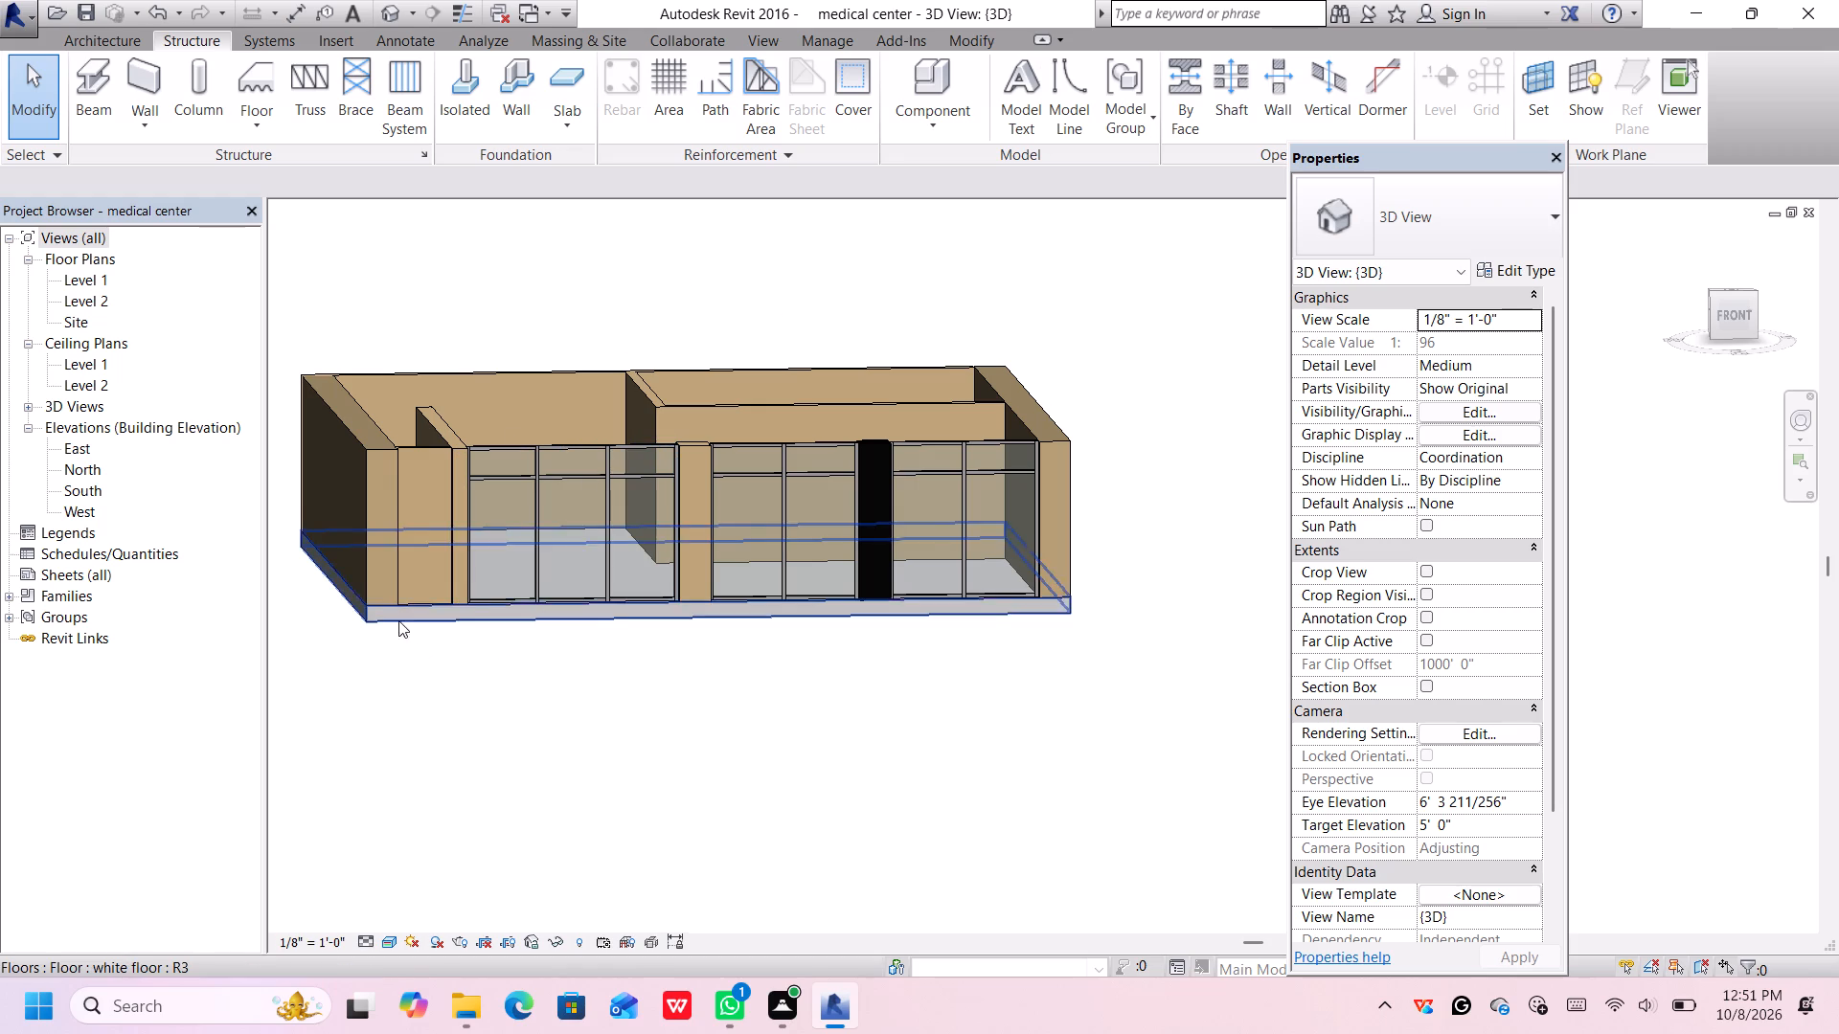
scroll(398, 615, "up", 2)
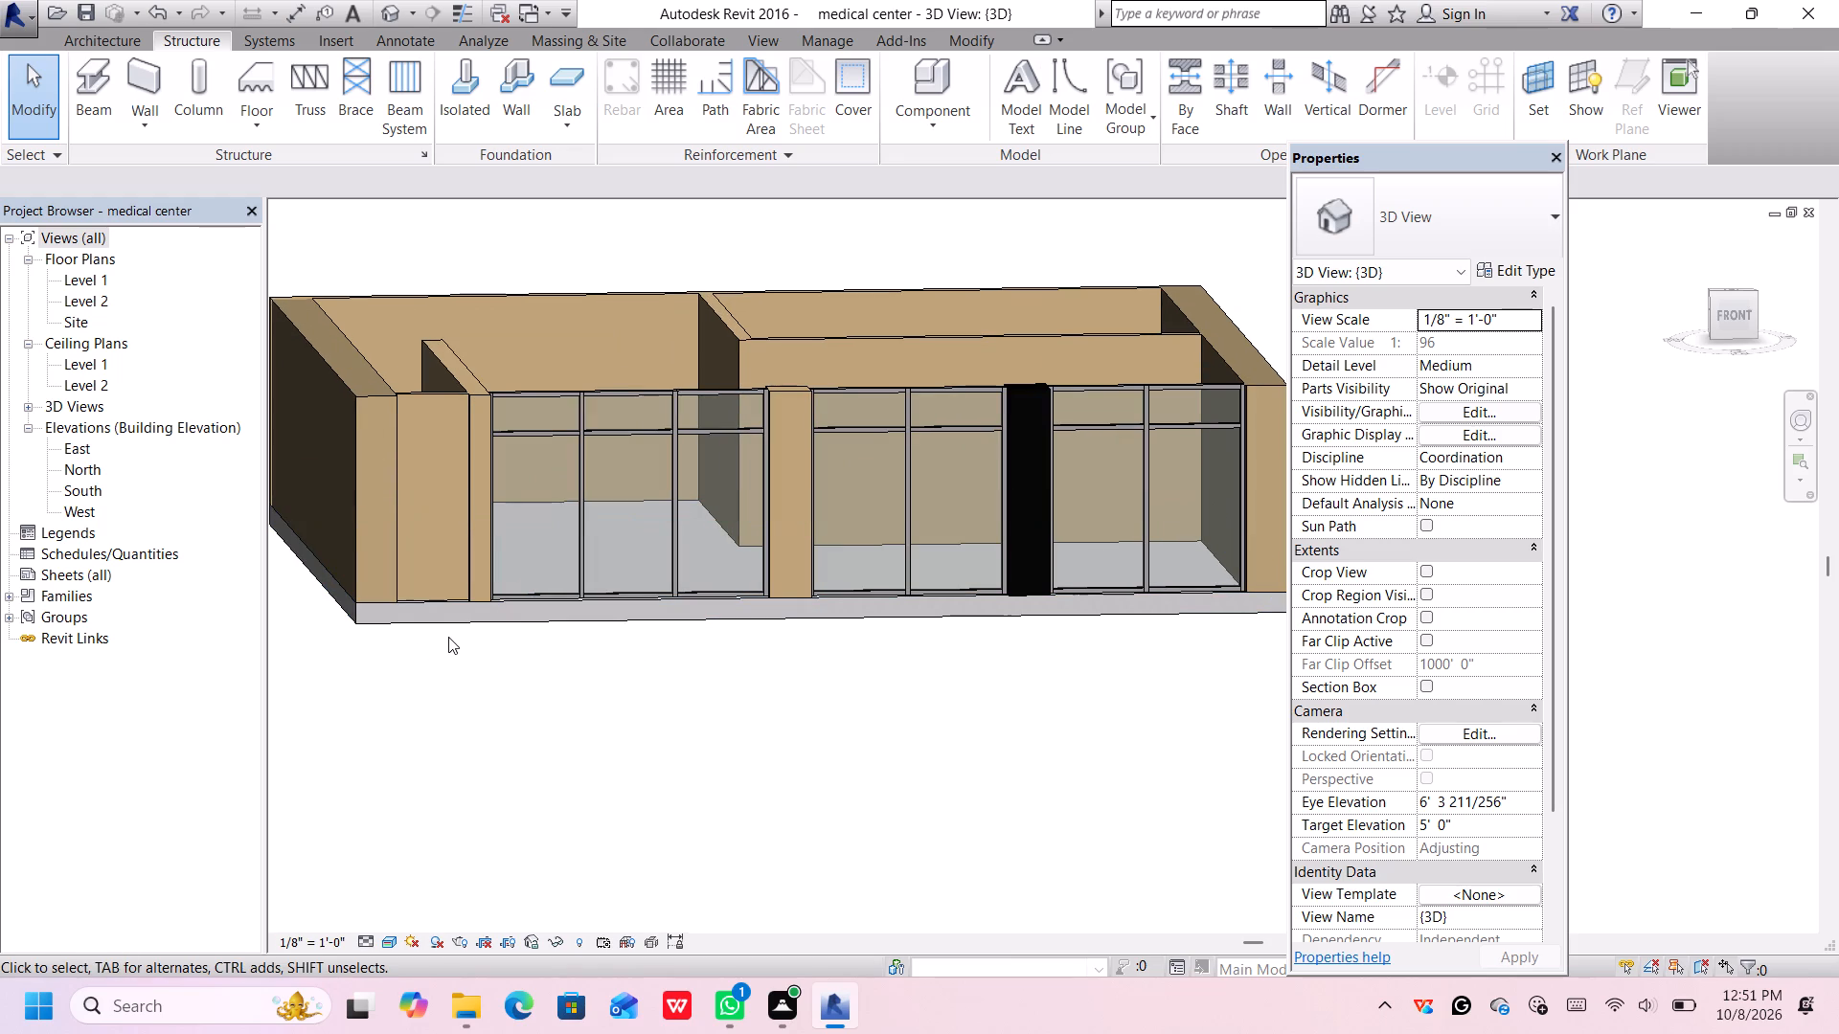
middle_click_drag(449, 636, 609, 649)
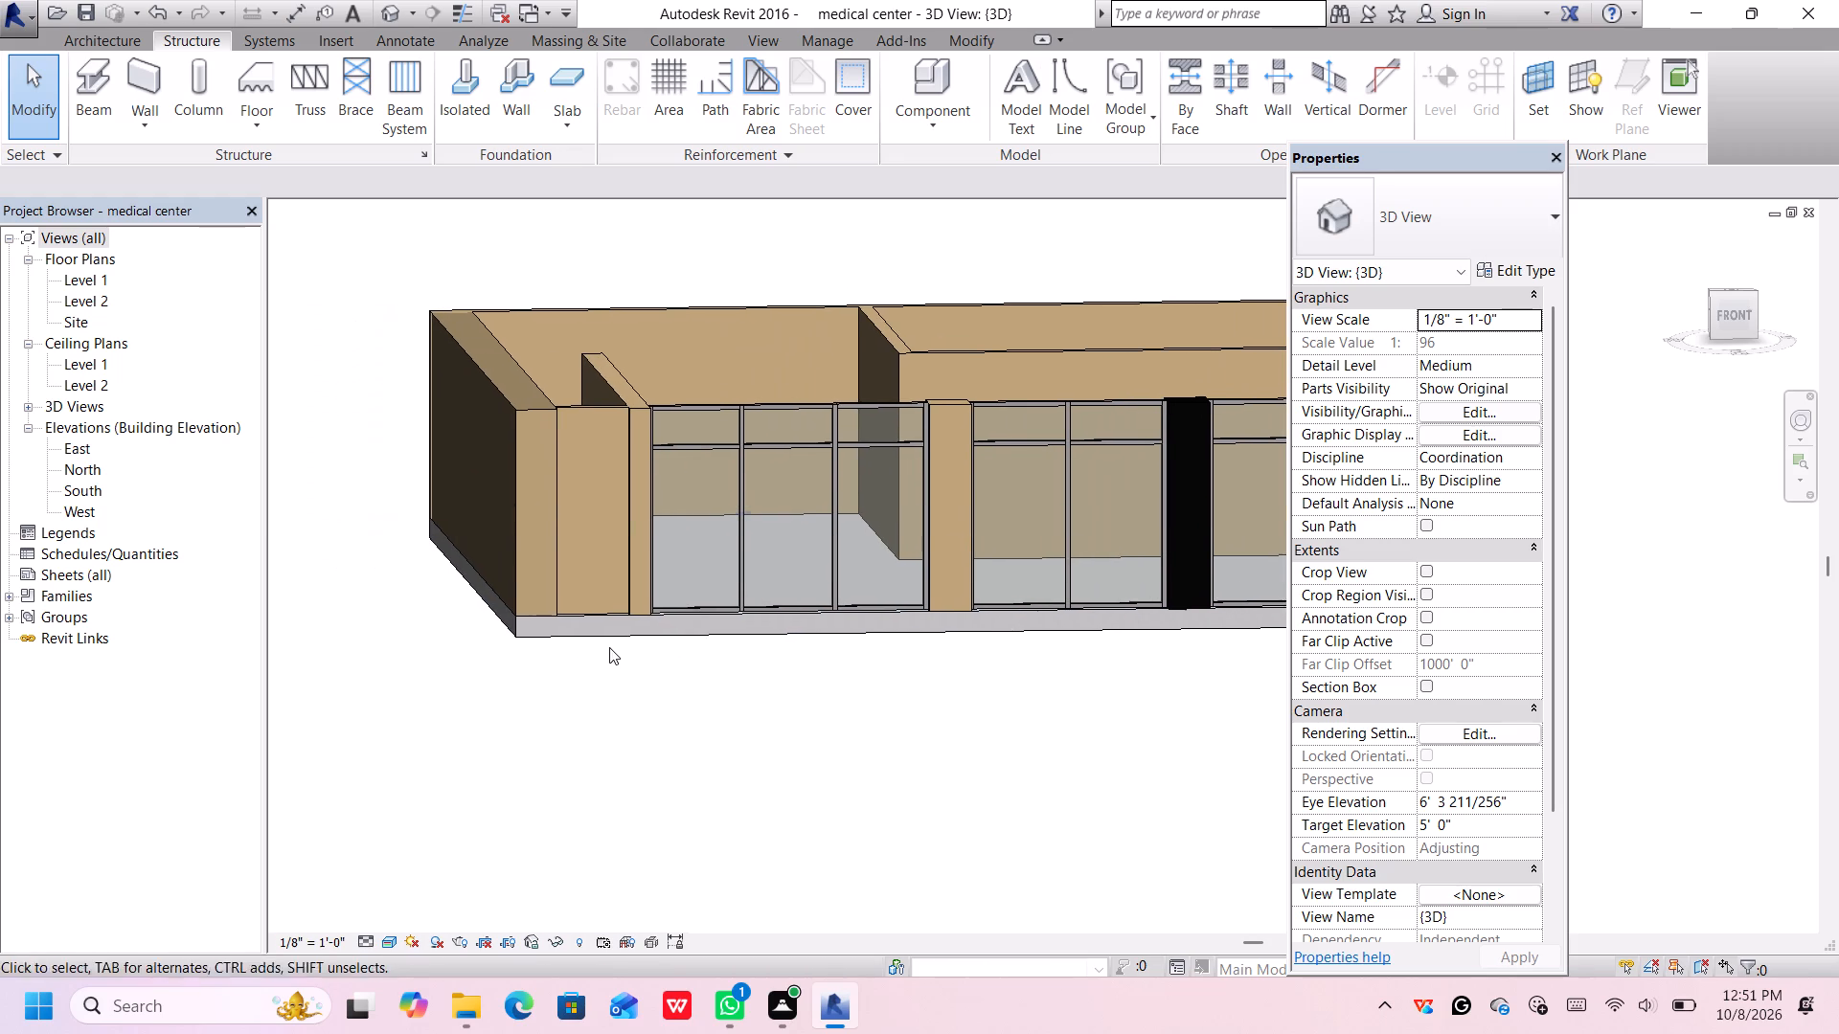
scroll(564, 480, "up", 3)
scroll(565, 481, "down", 1)
scroll(624, 659, "up", 3)
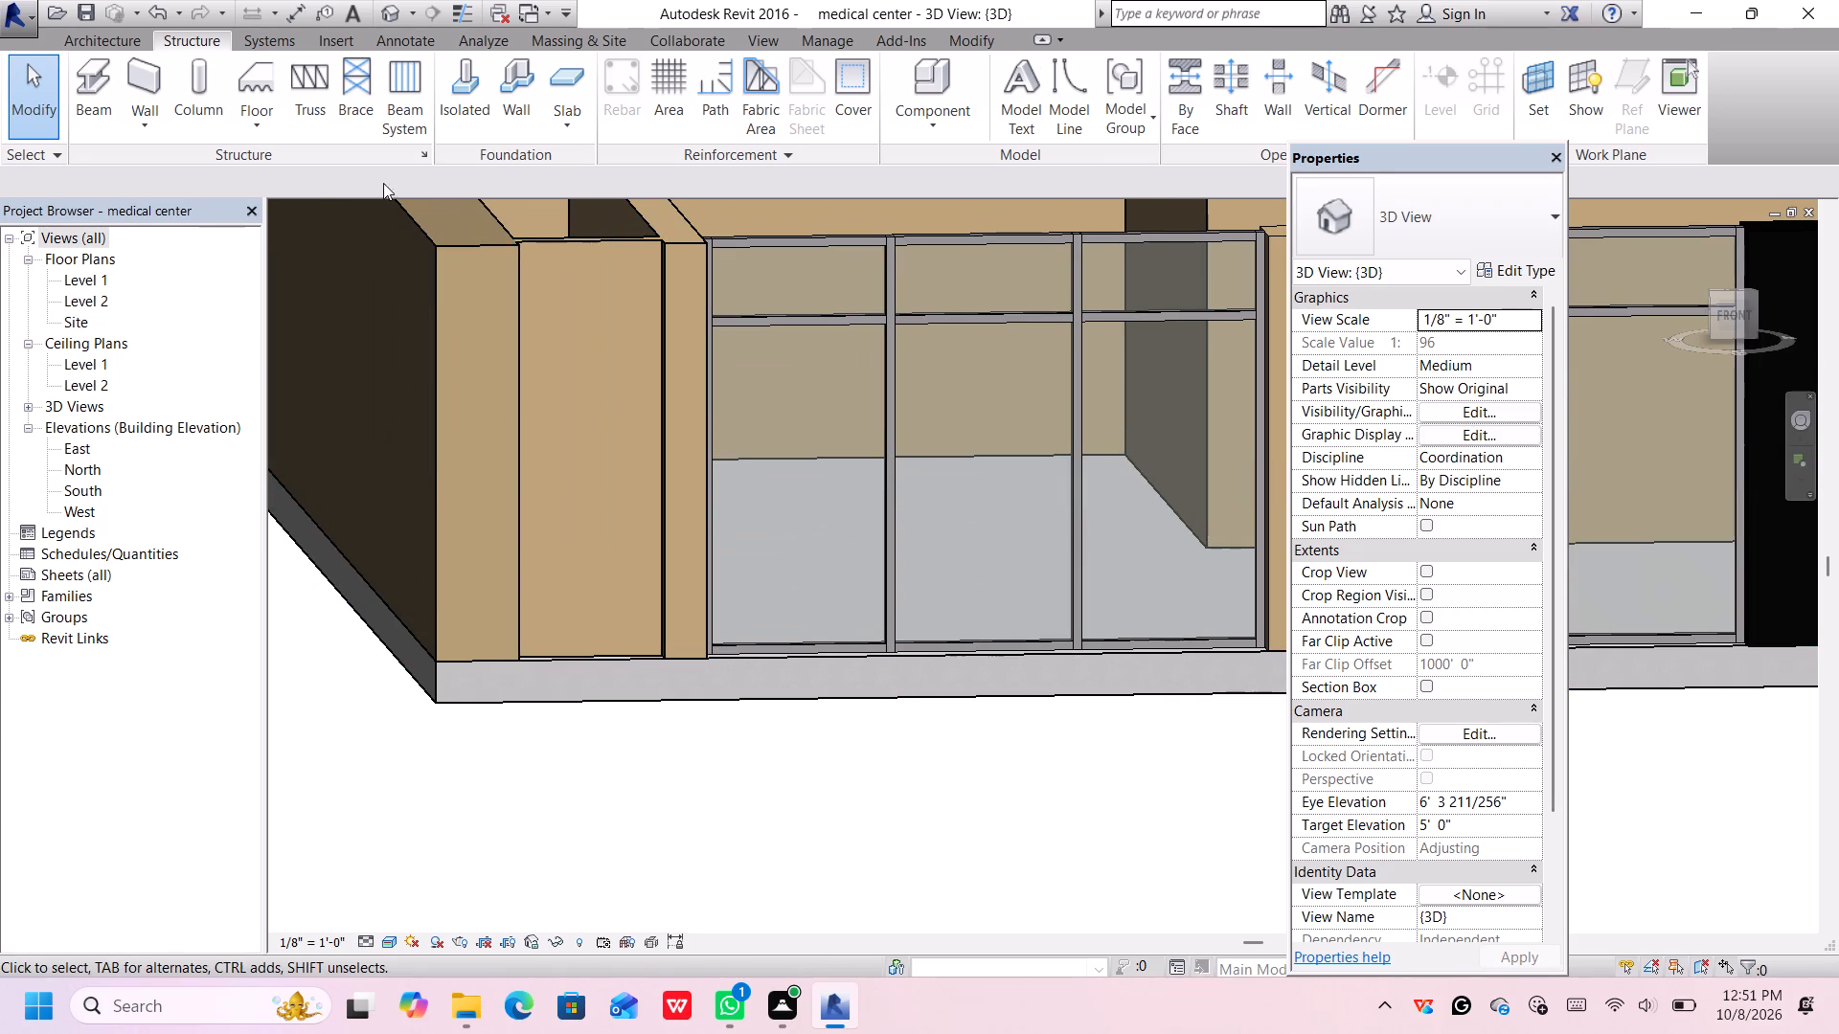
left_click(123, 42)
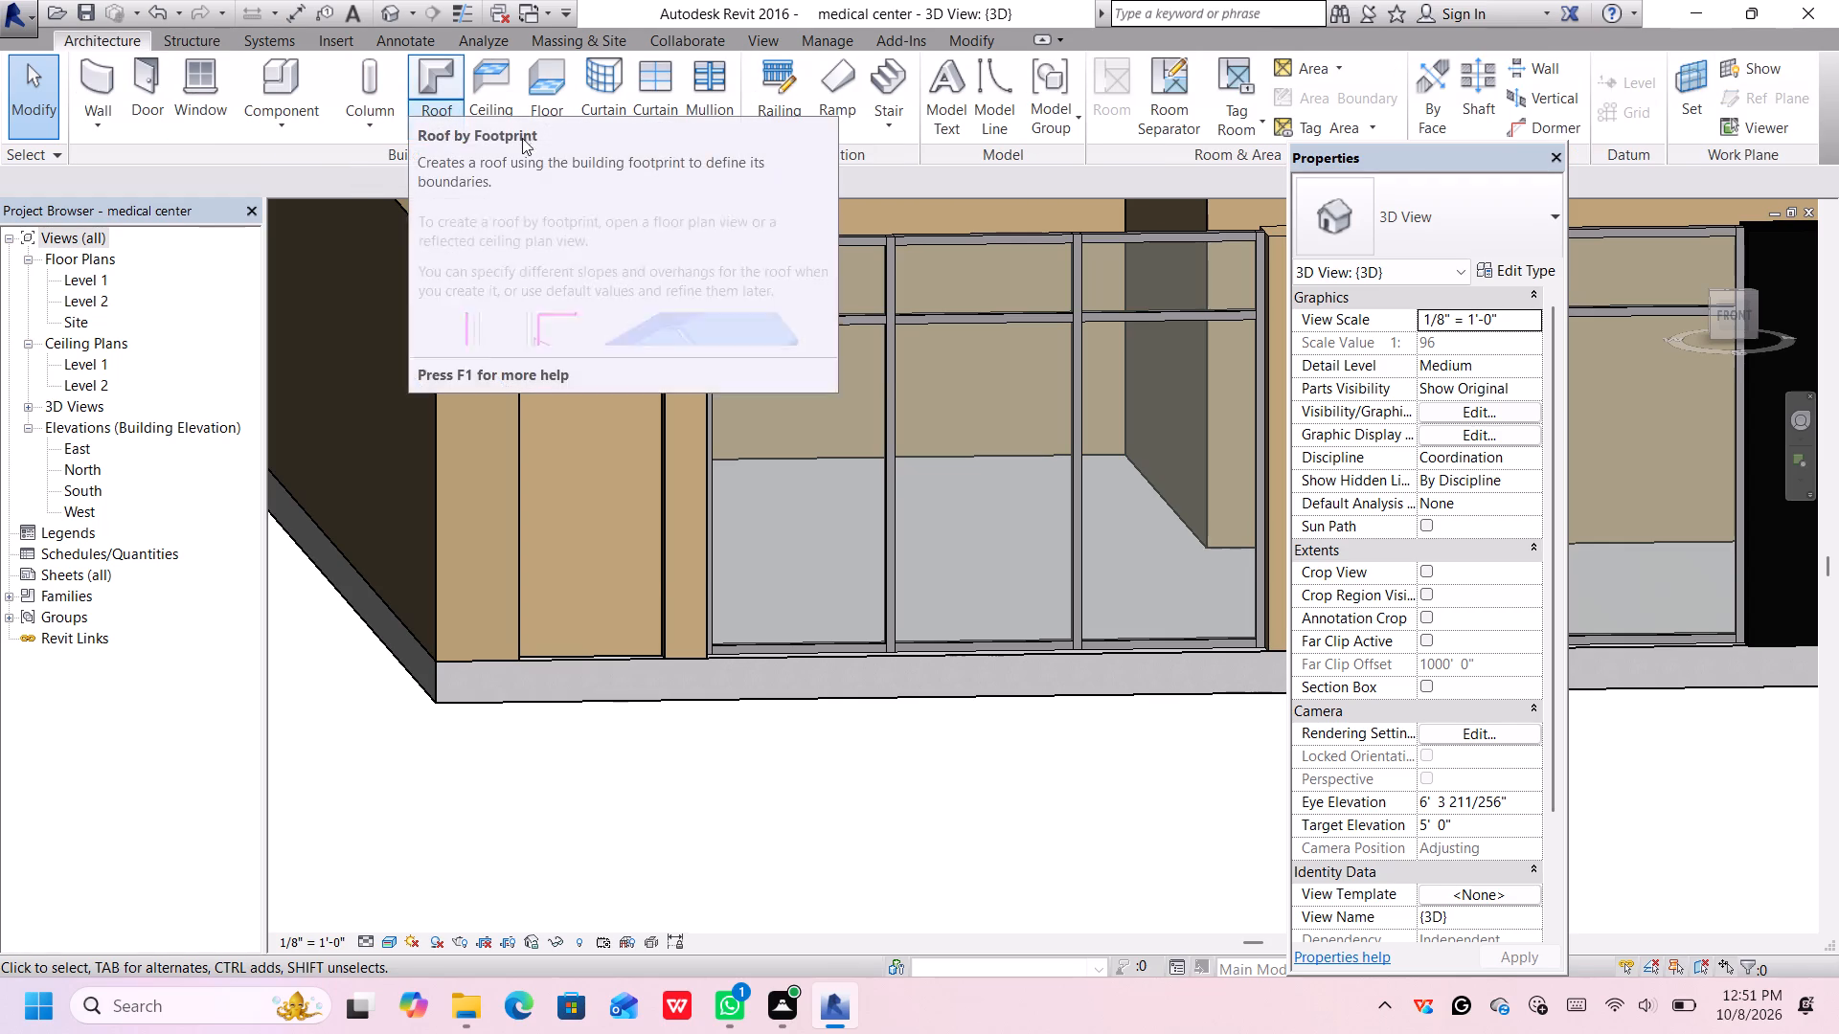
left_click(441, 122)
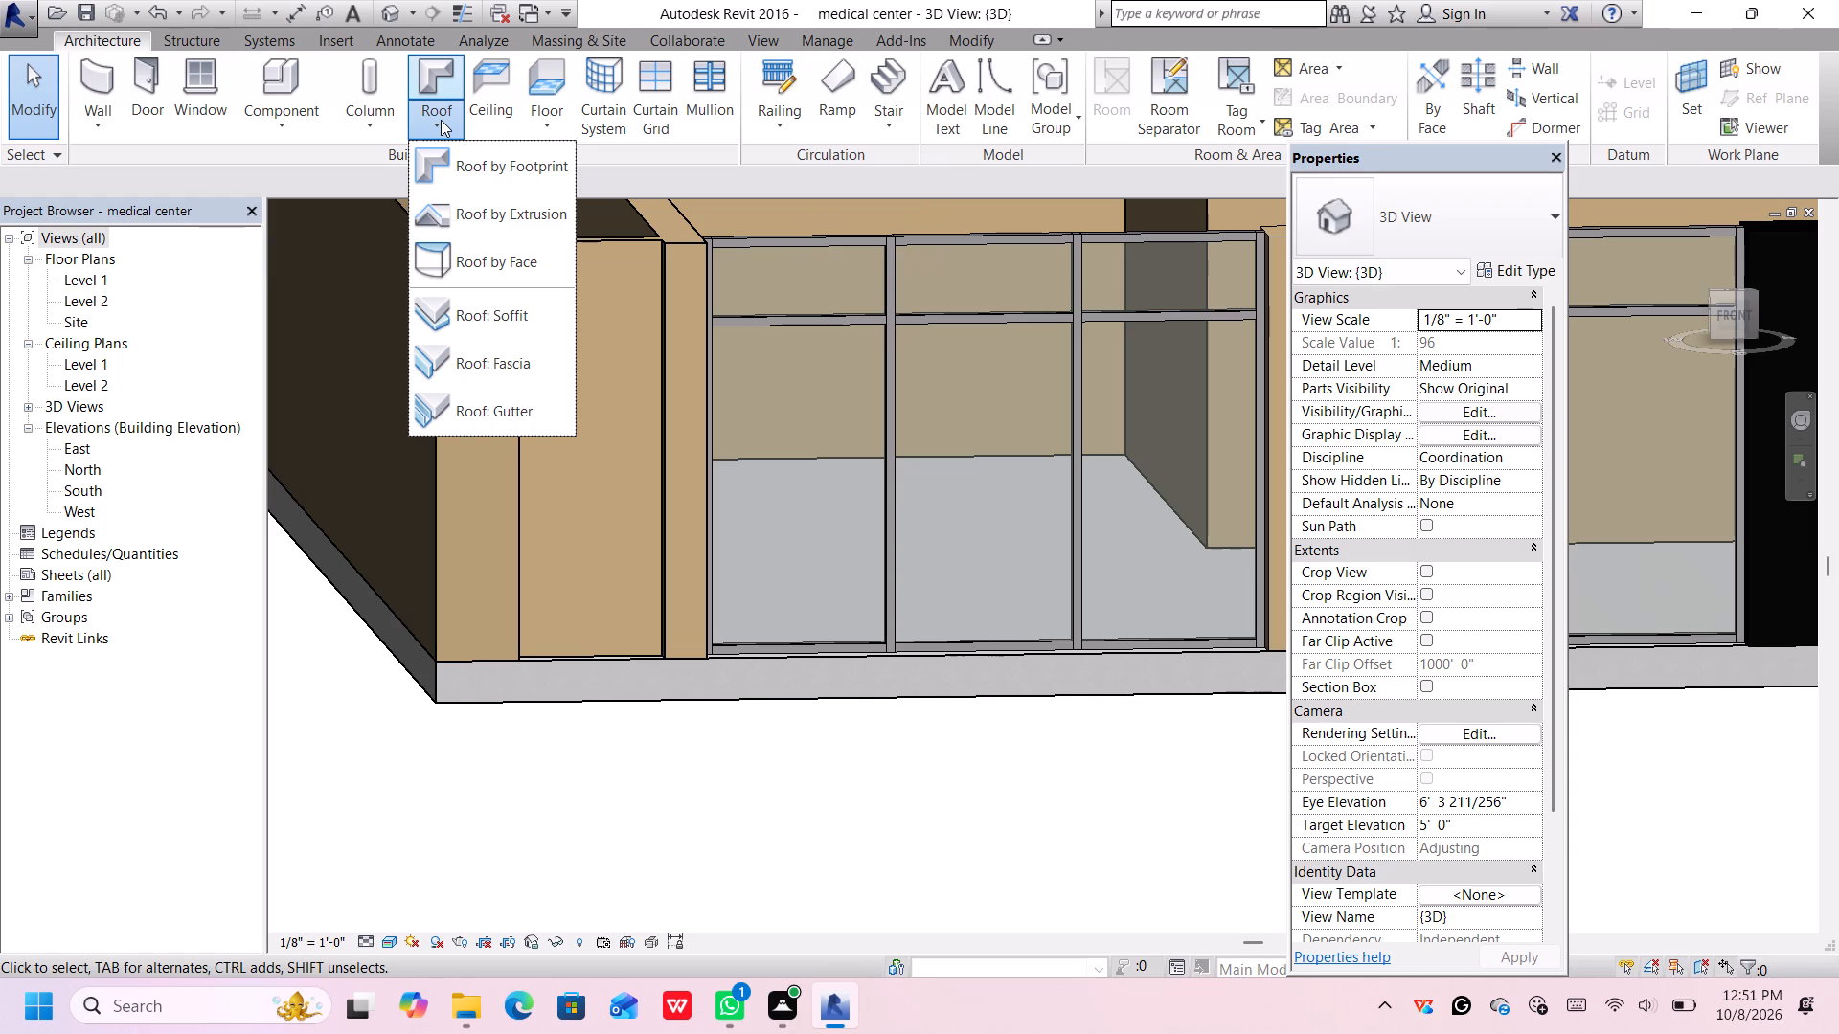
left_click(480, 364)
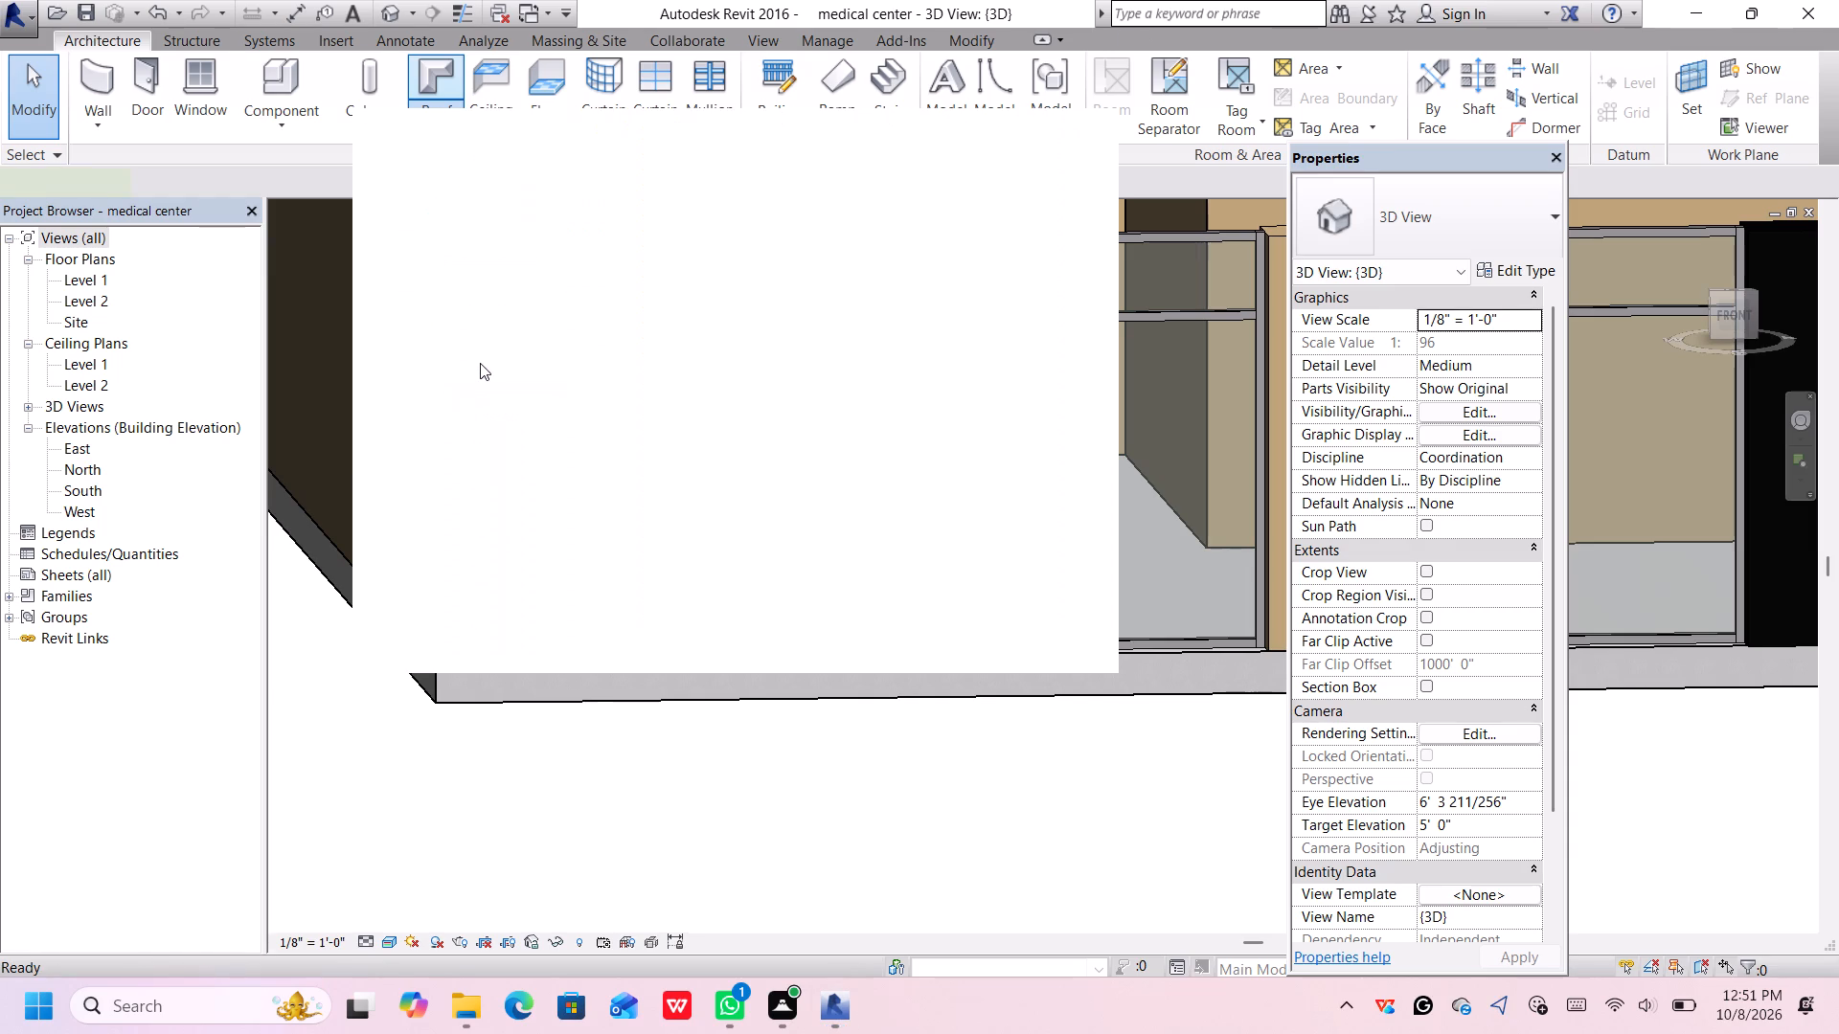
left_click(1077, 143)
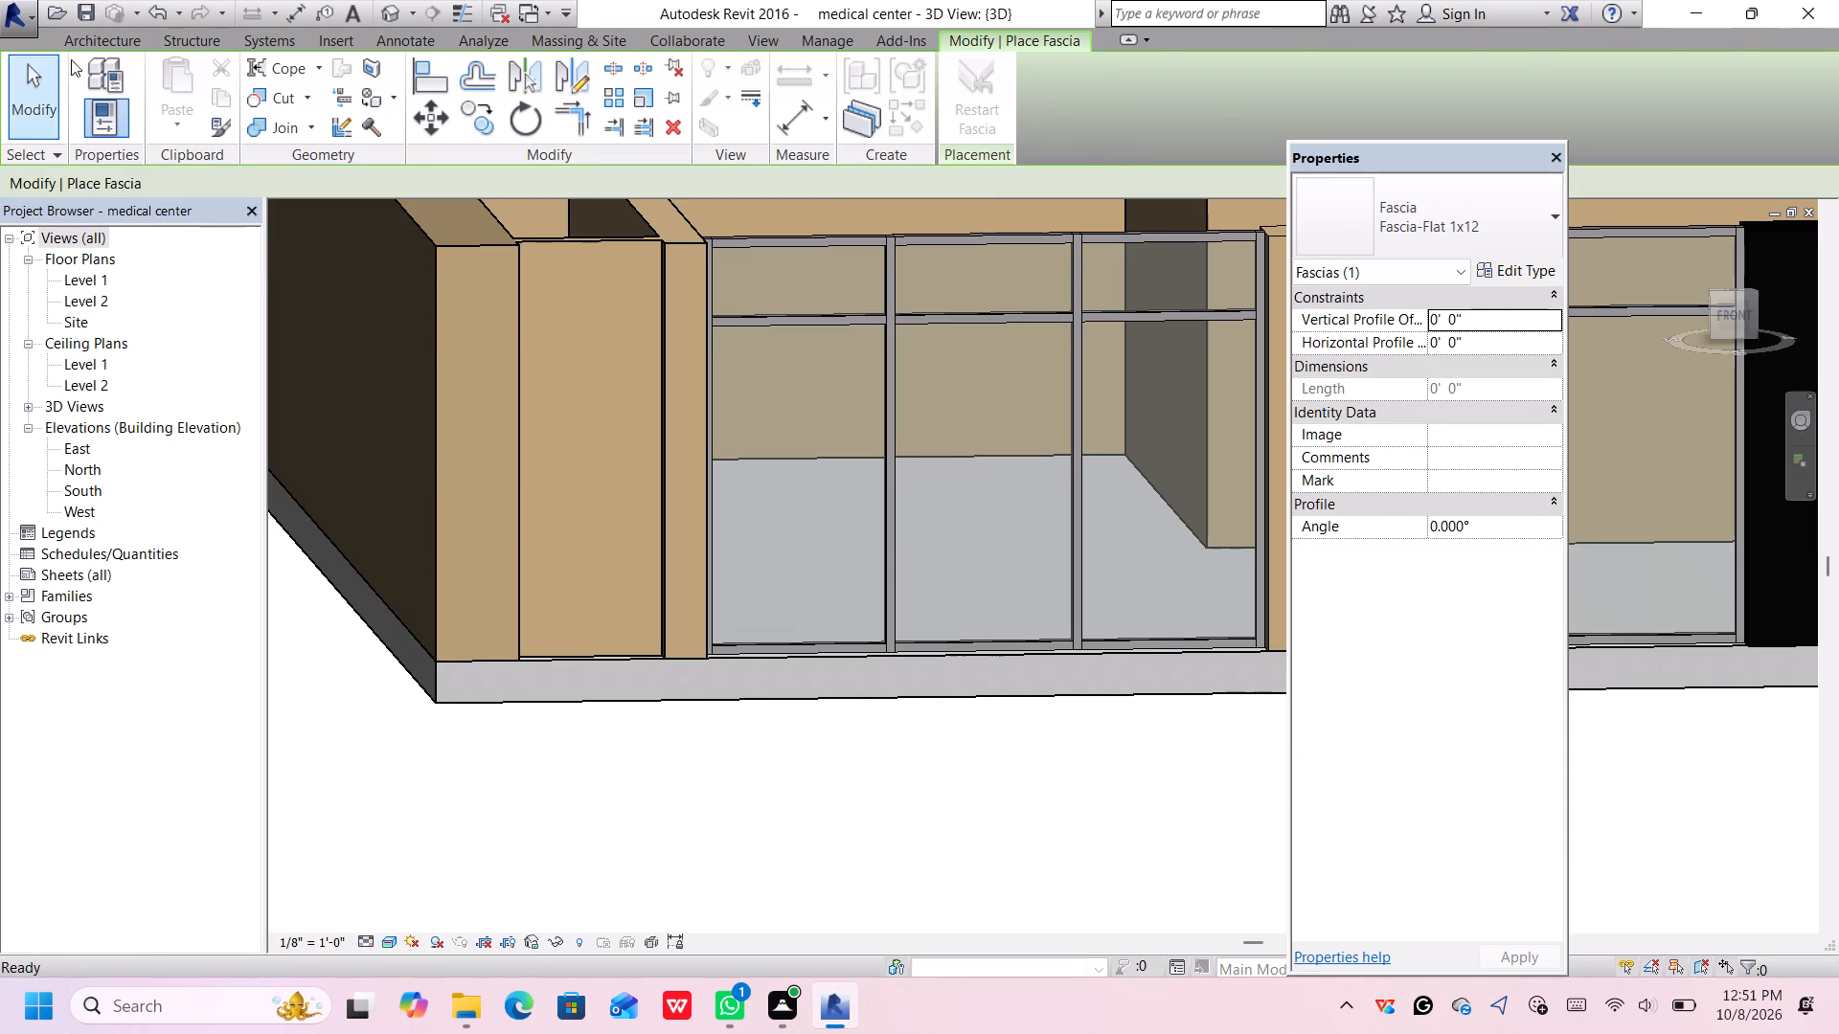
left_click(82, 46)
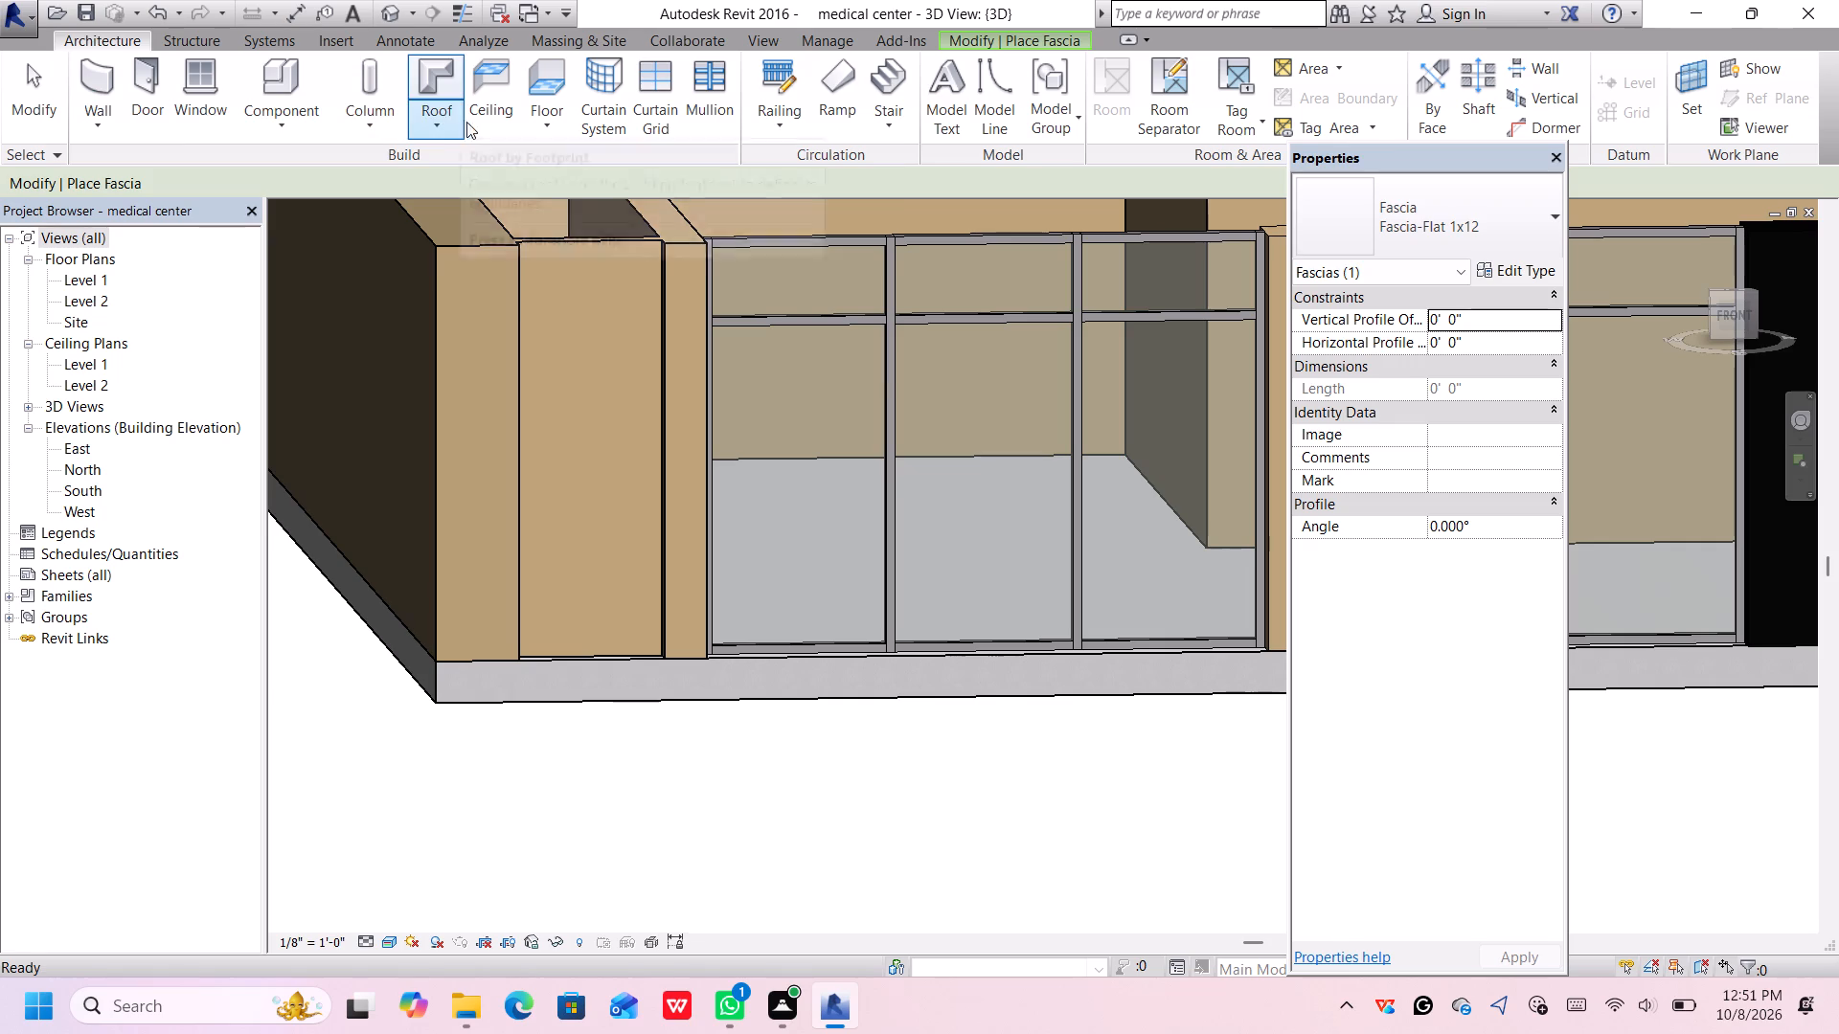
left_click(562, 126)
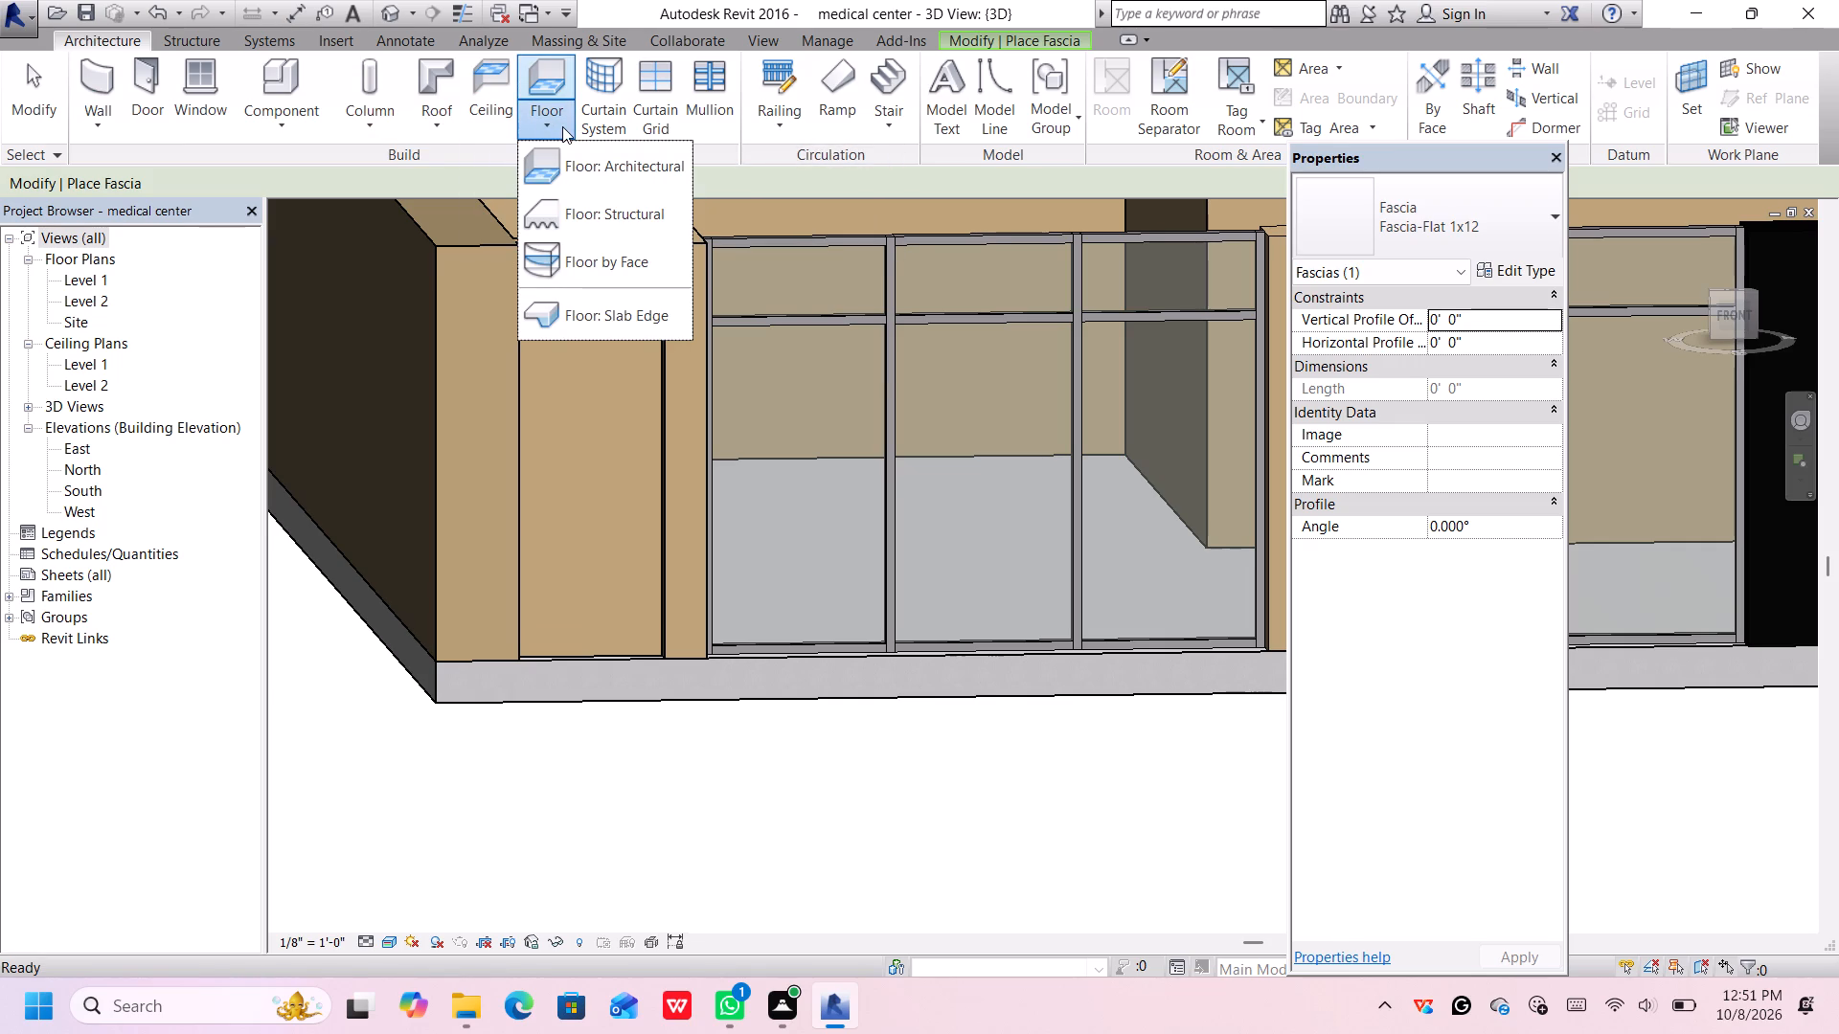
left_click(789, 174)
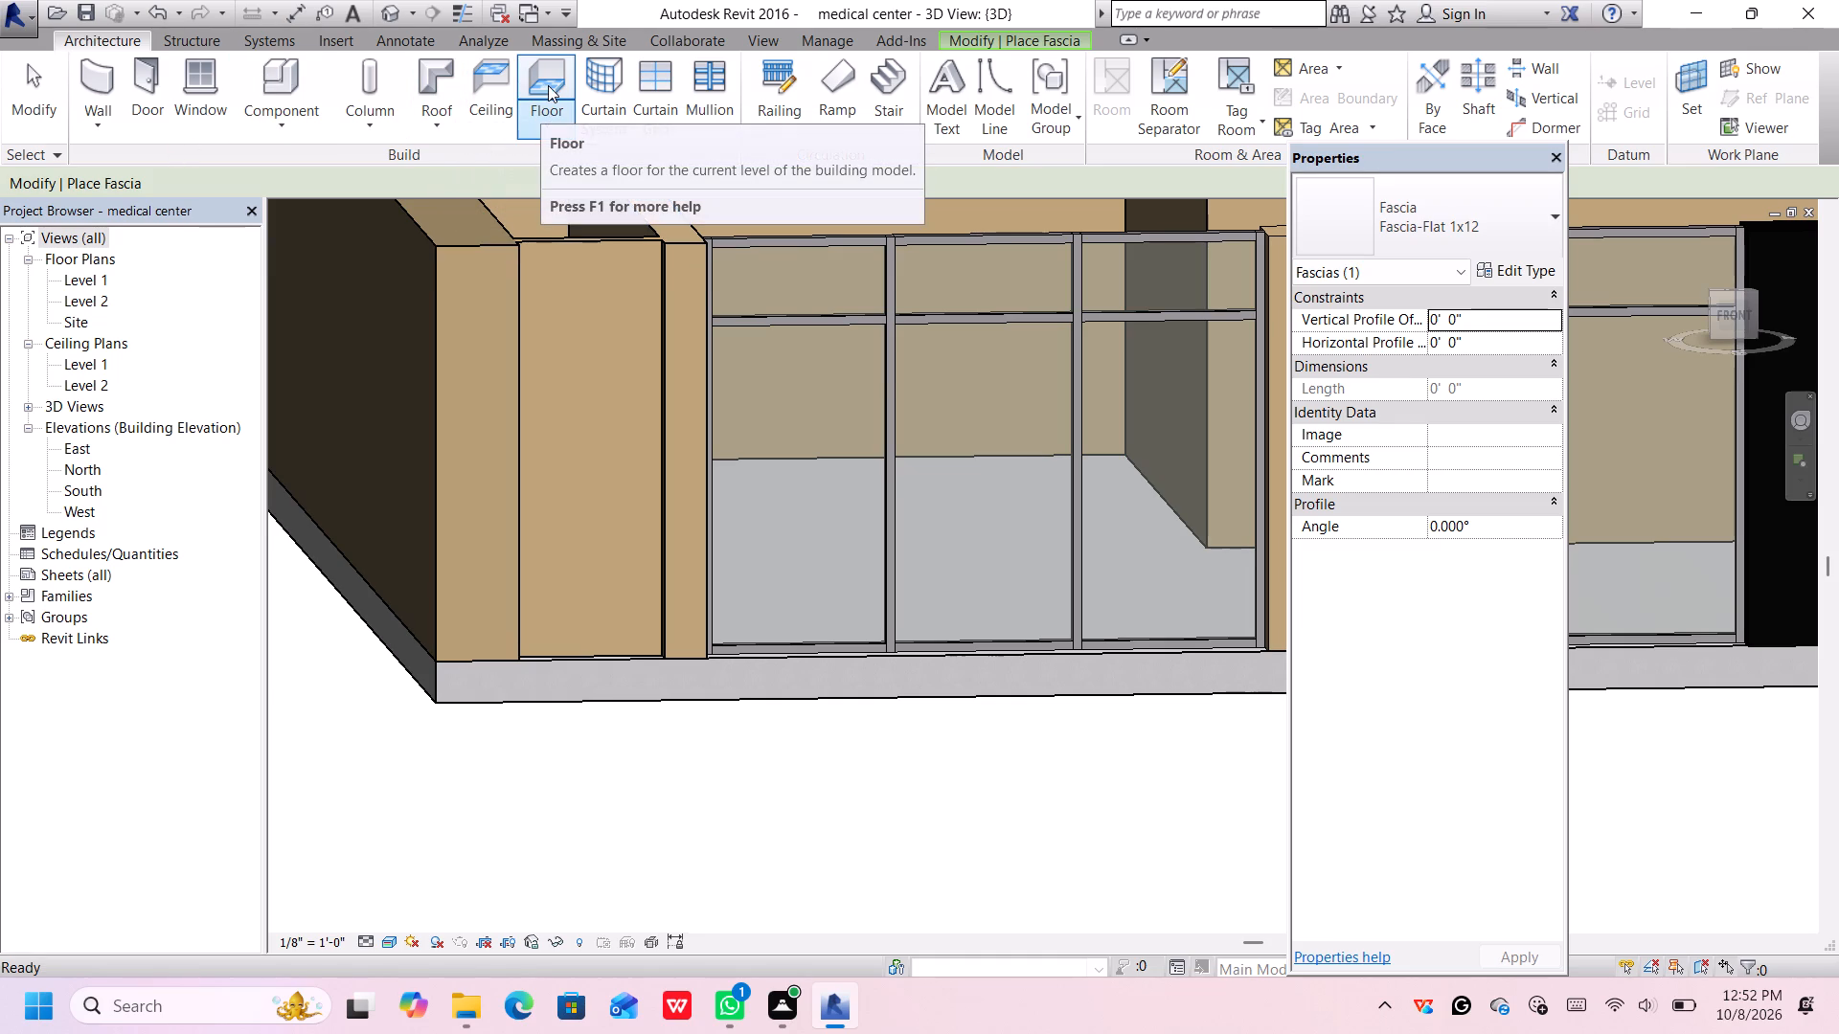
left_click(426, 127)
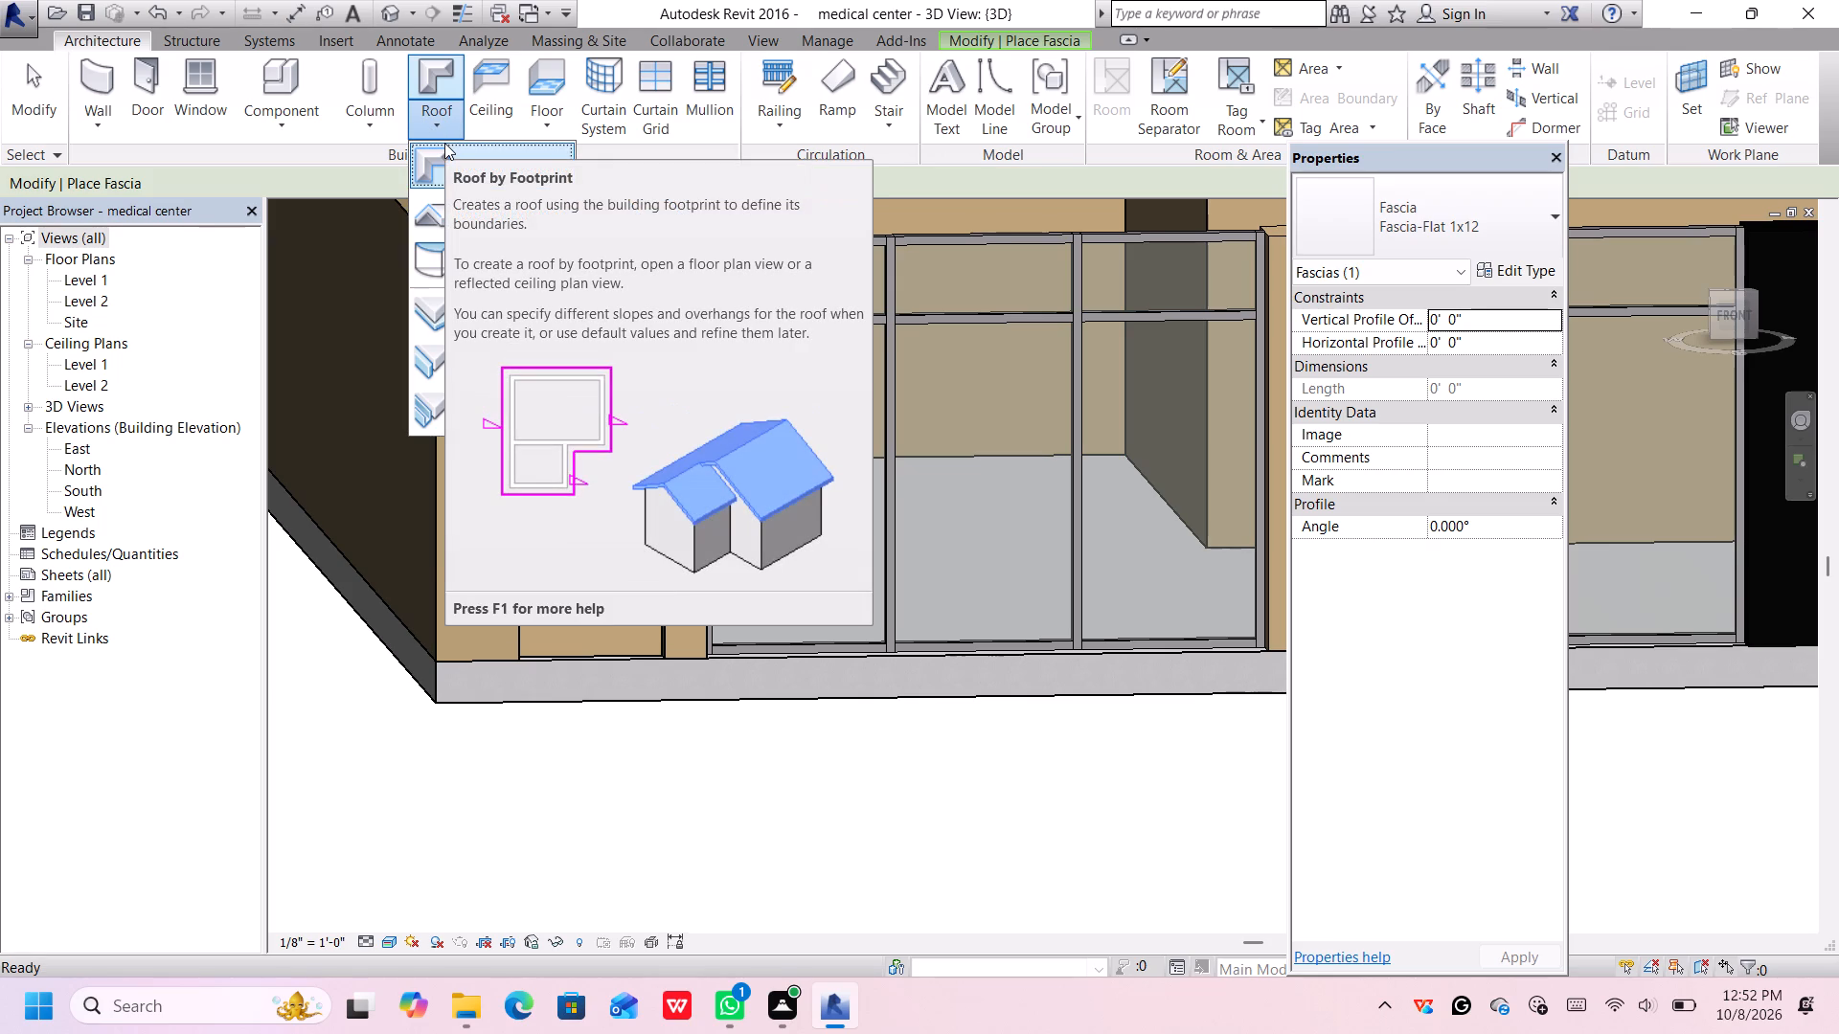
Start a new floor and, in top view, sketch a 3' 6" by 0' 8" rectangular boundary in the front recess between the west-end walls.
left_click(547, 85)
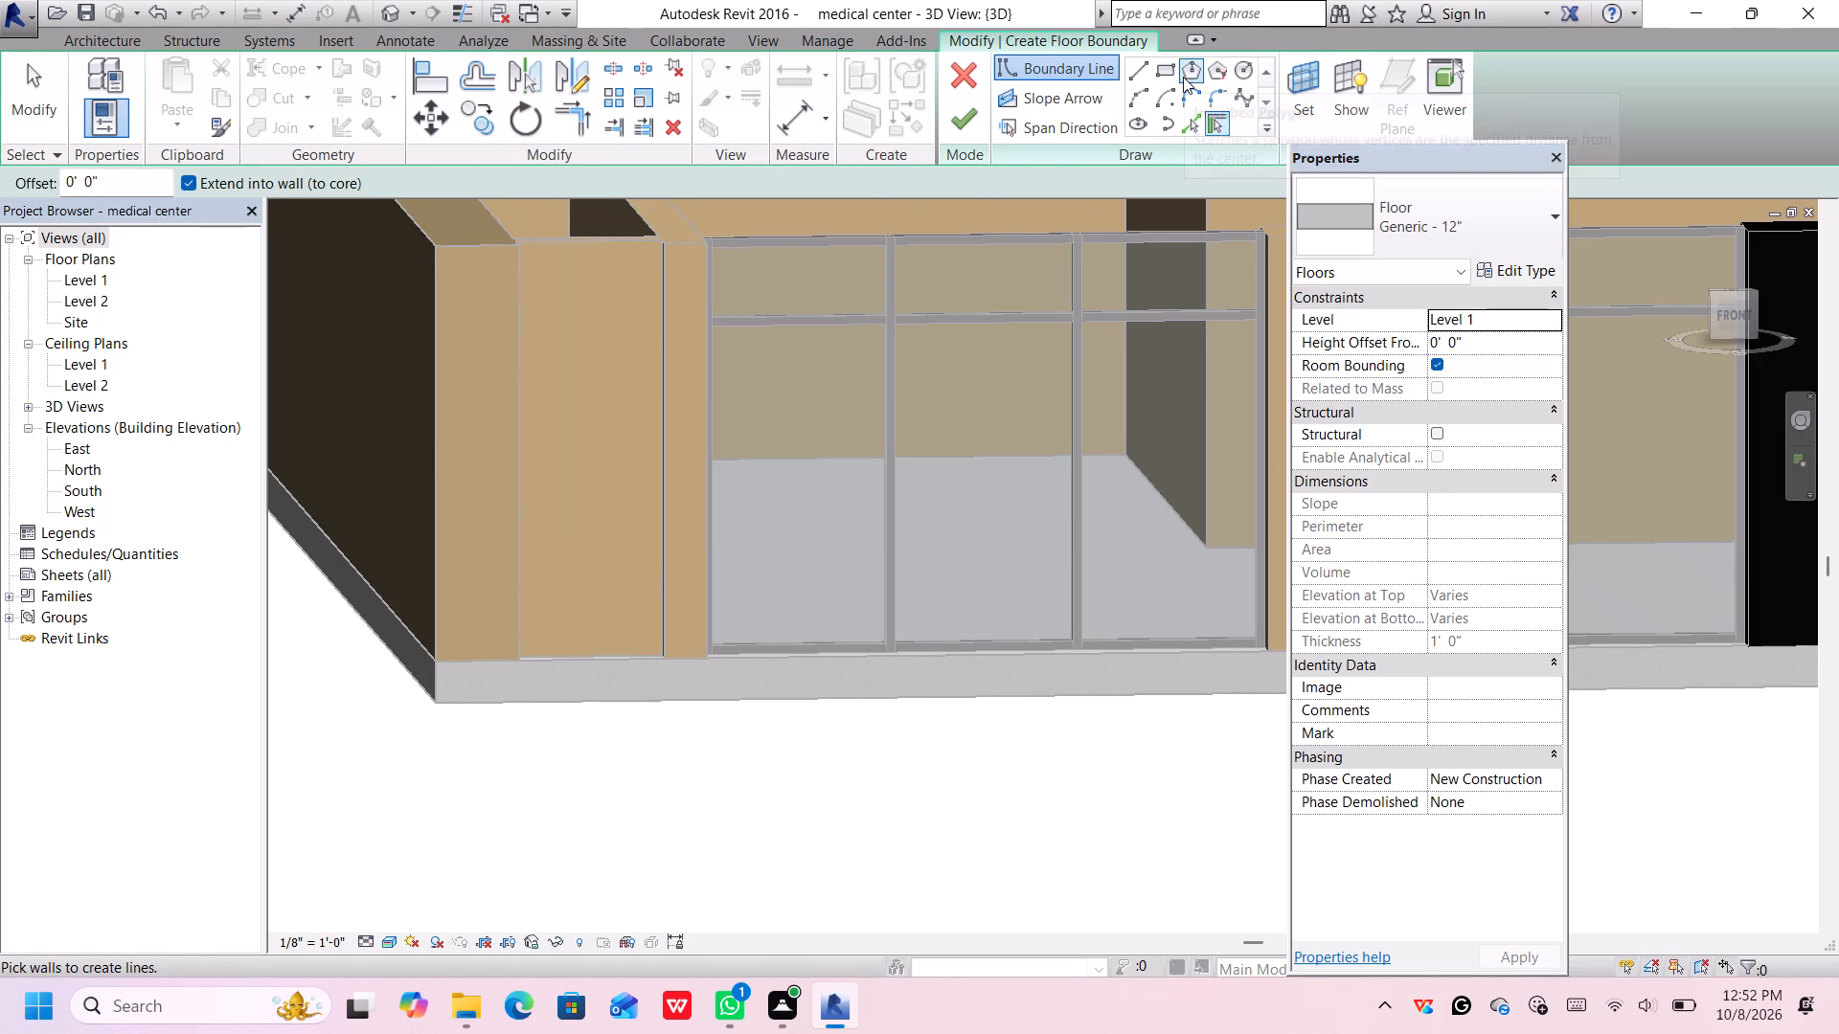
left_click(1735, 293)
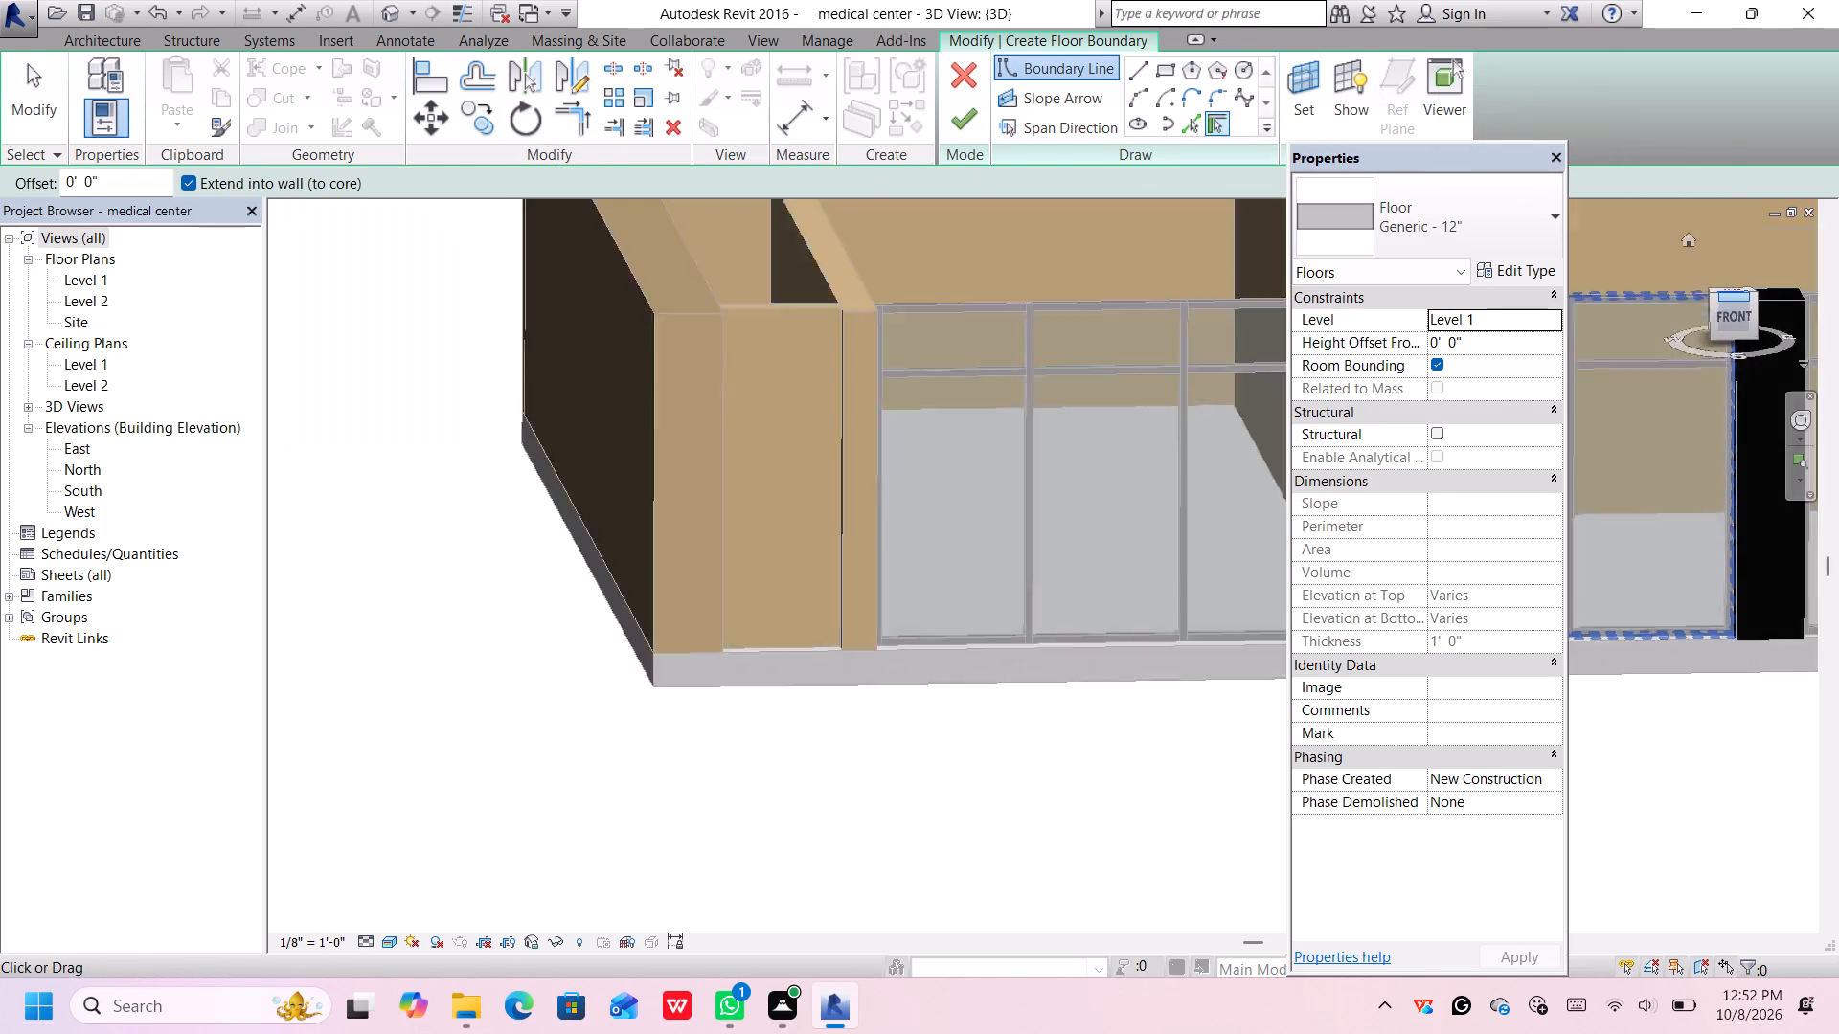
left_click(1733, 294)
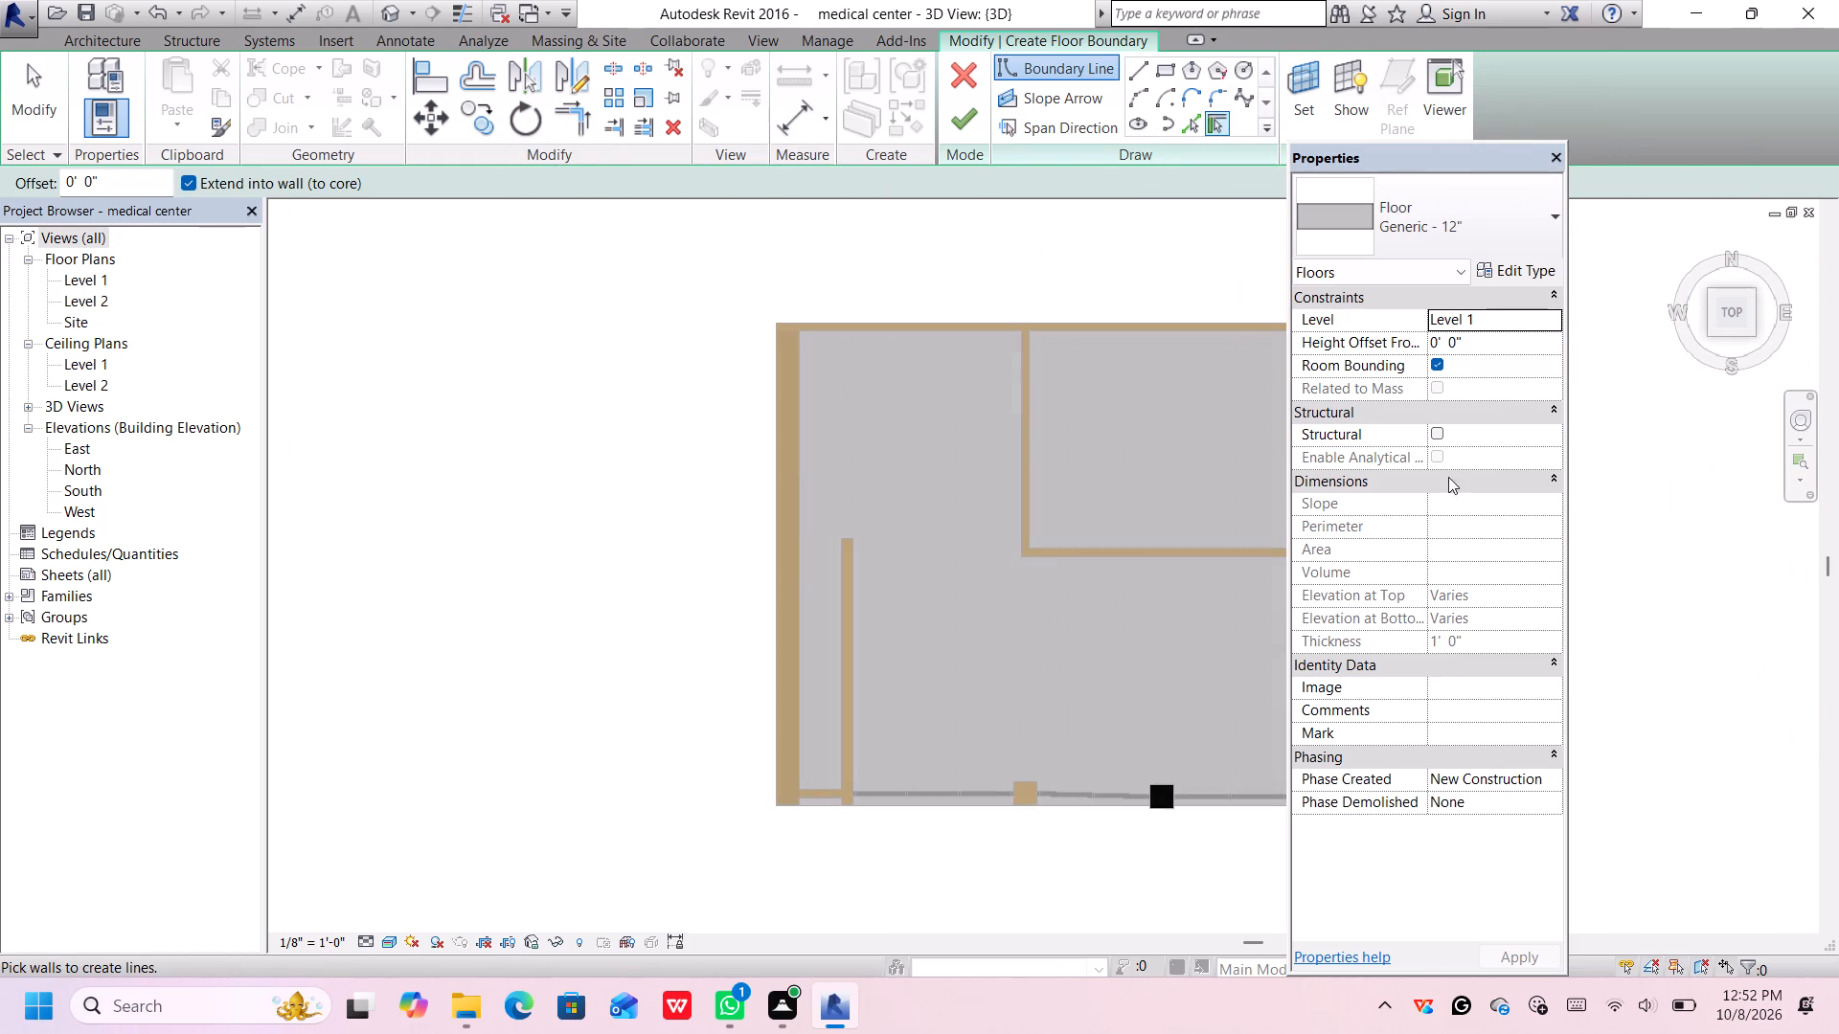
scroll(1074, 681, "up", 1)
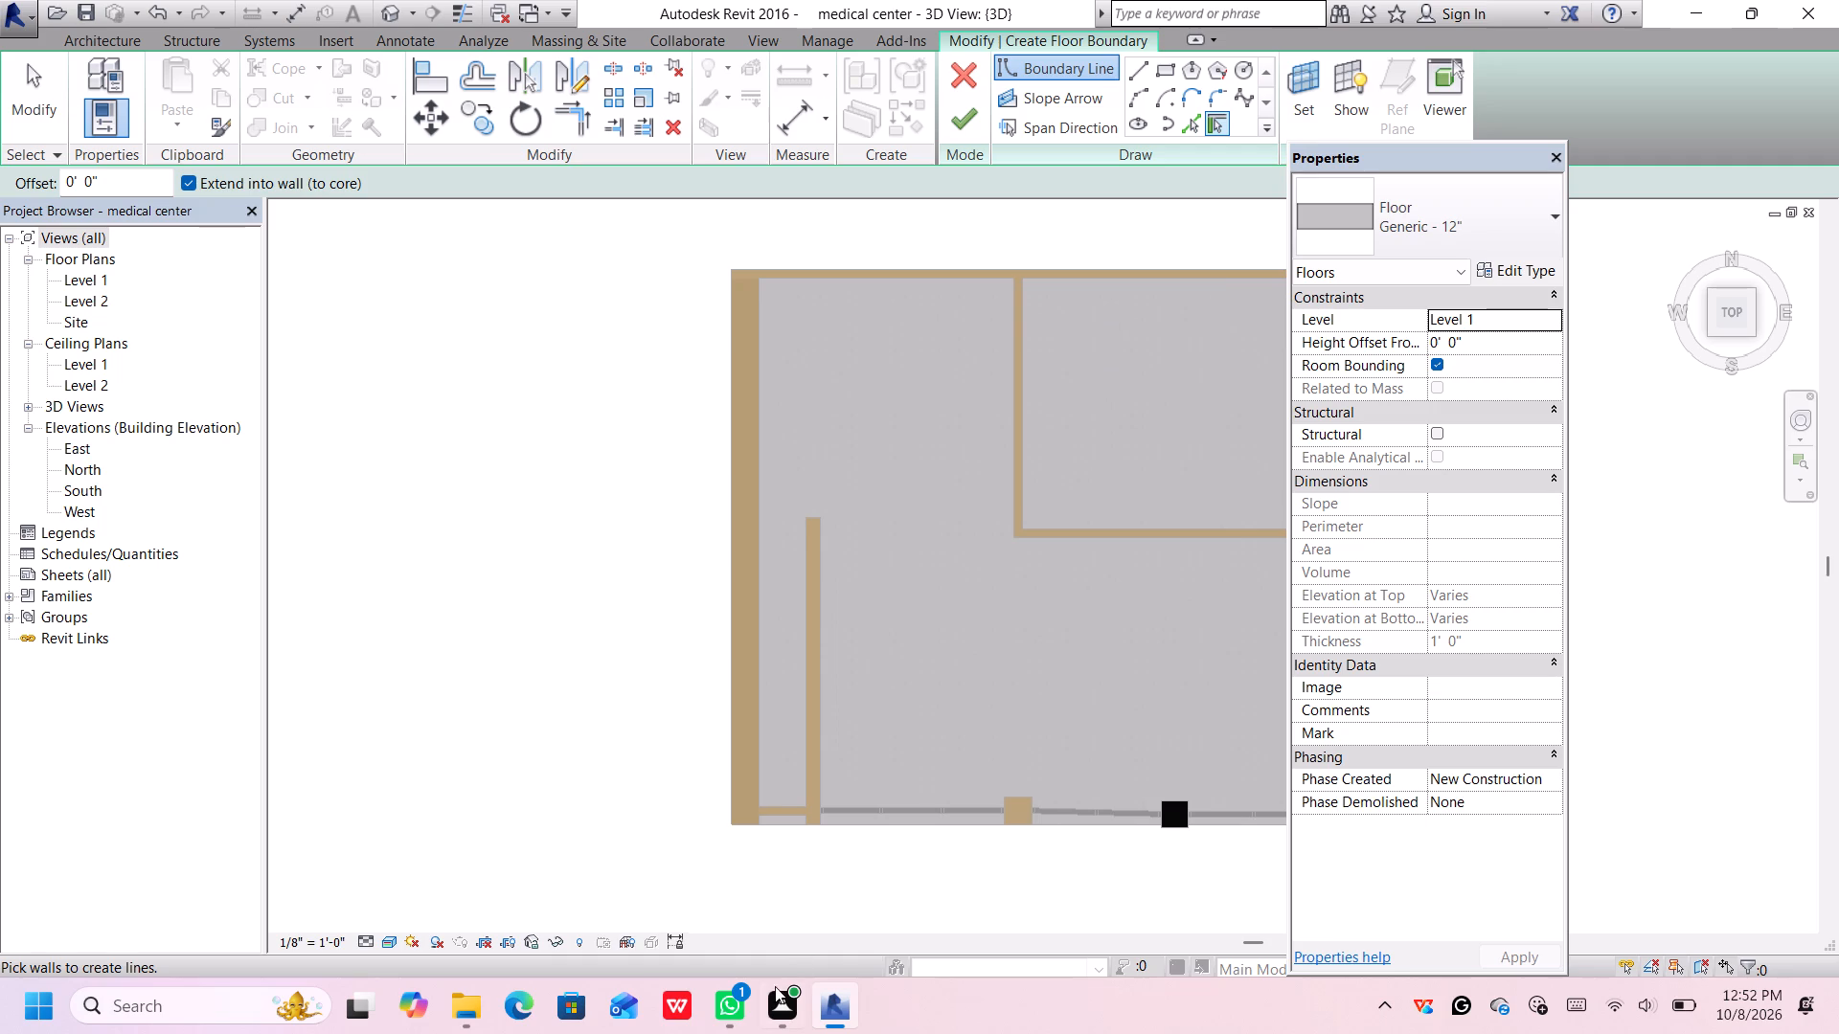
middle_click_drag(775, 985, 775, 761)
middle_click_drag(778, 859, 772, 794)
scroll(788, 873, "up", 2)
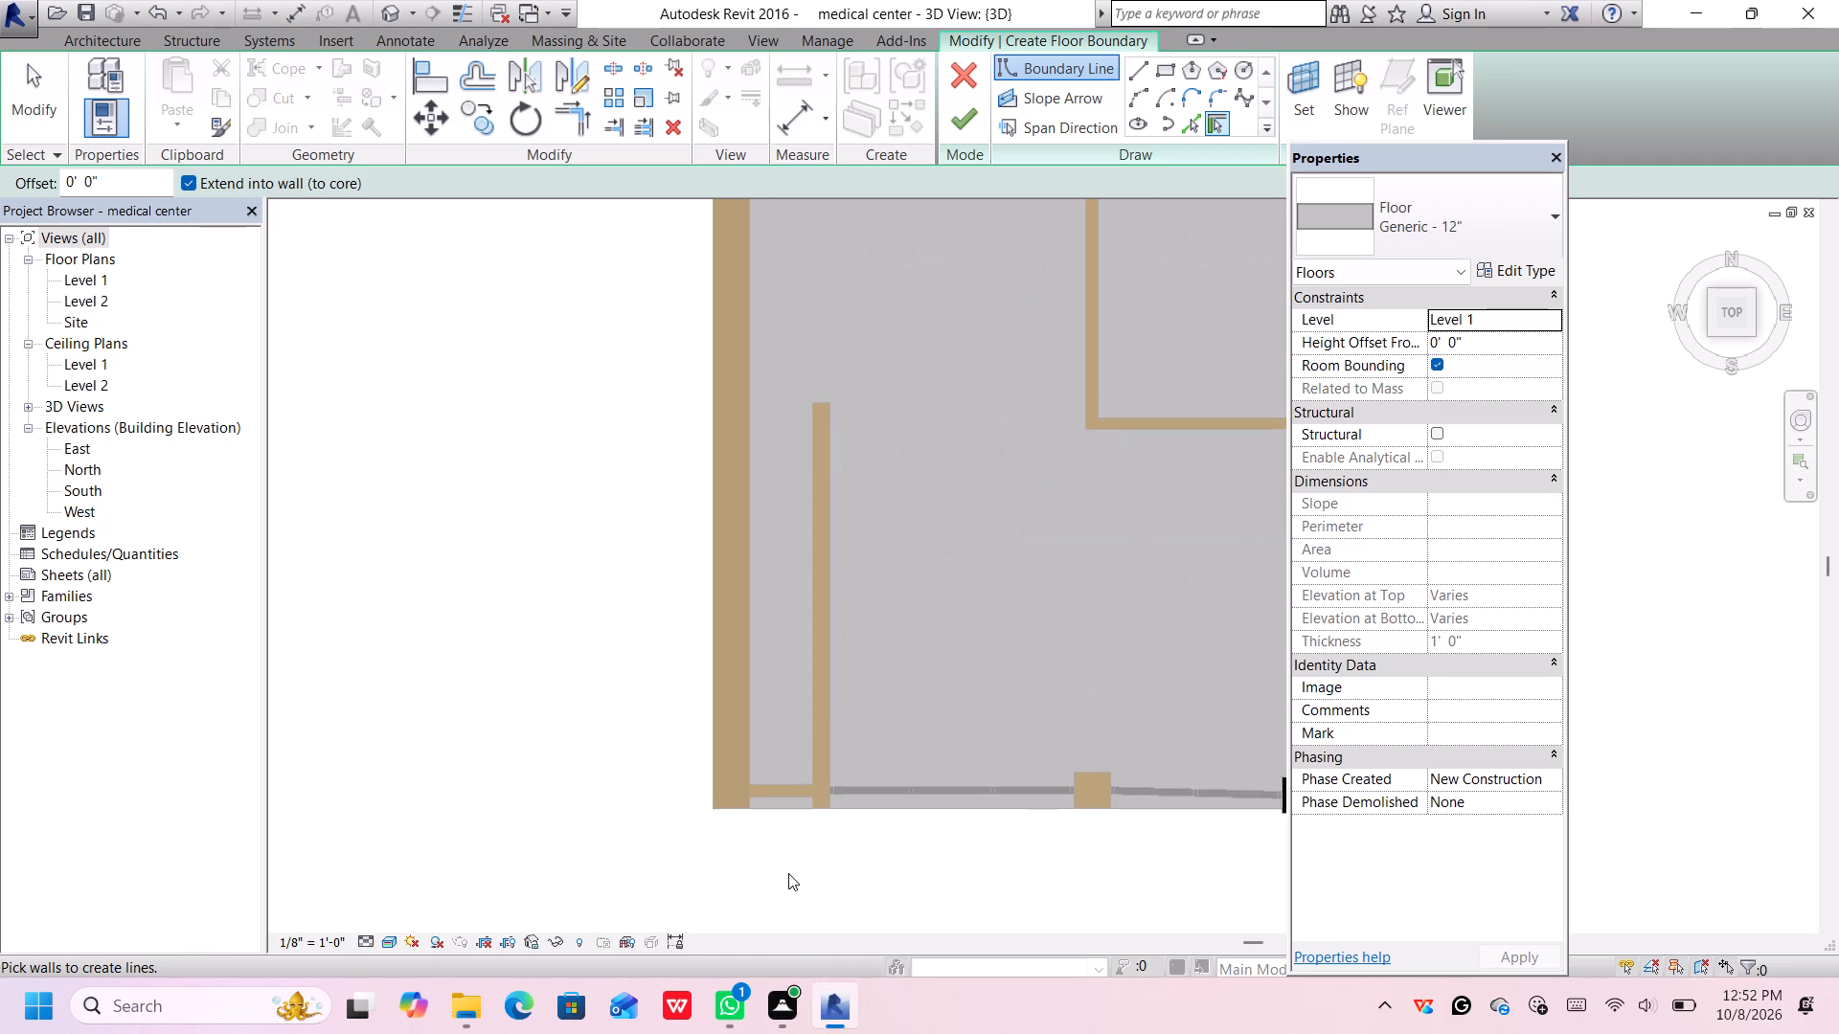
scroll(788, 873, "up", 7)
middle_click_drag(787, 822, 696, 759)
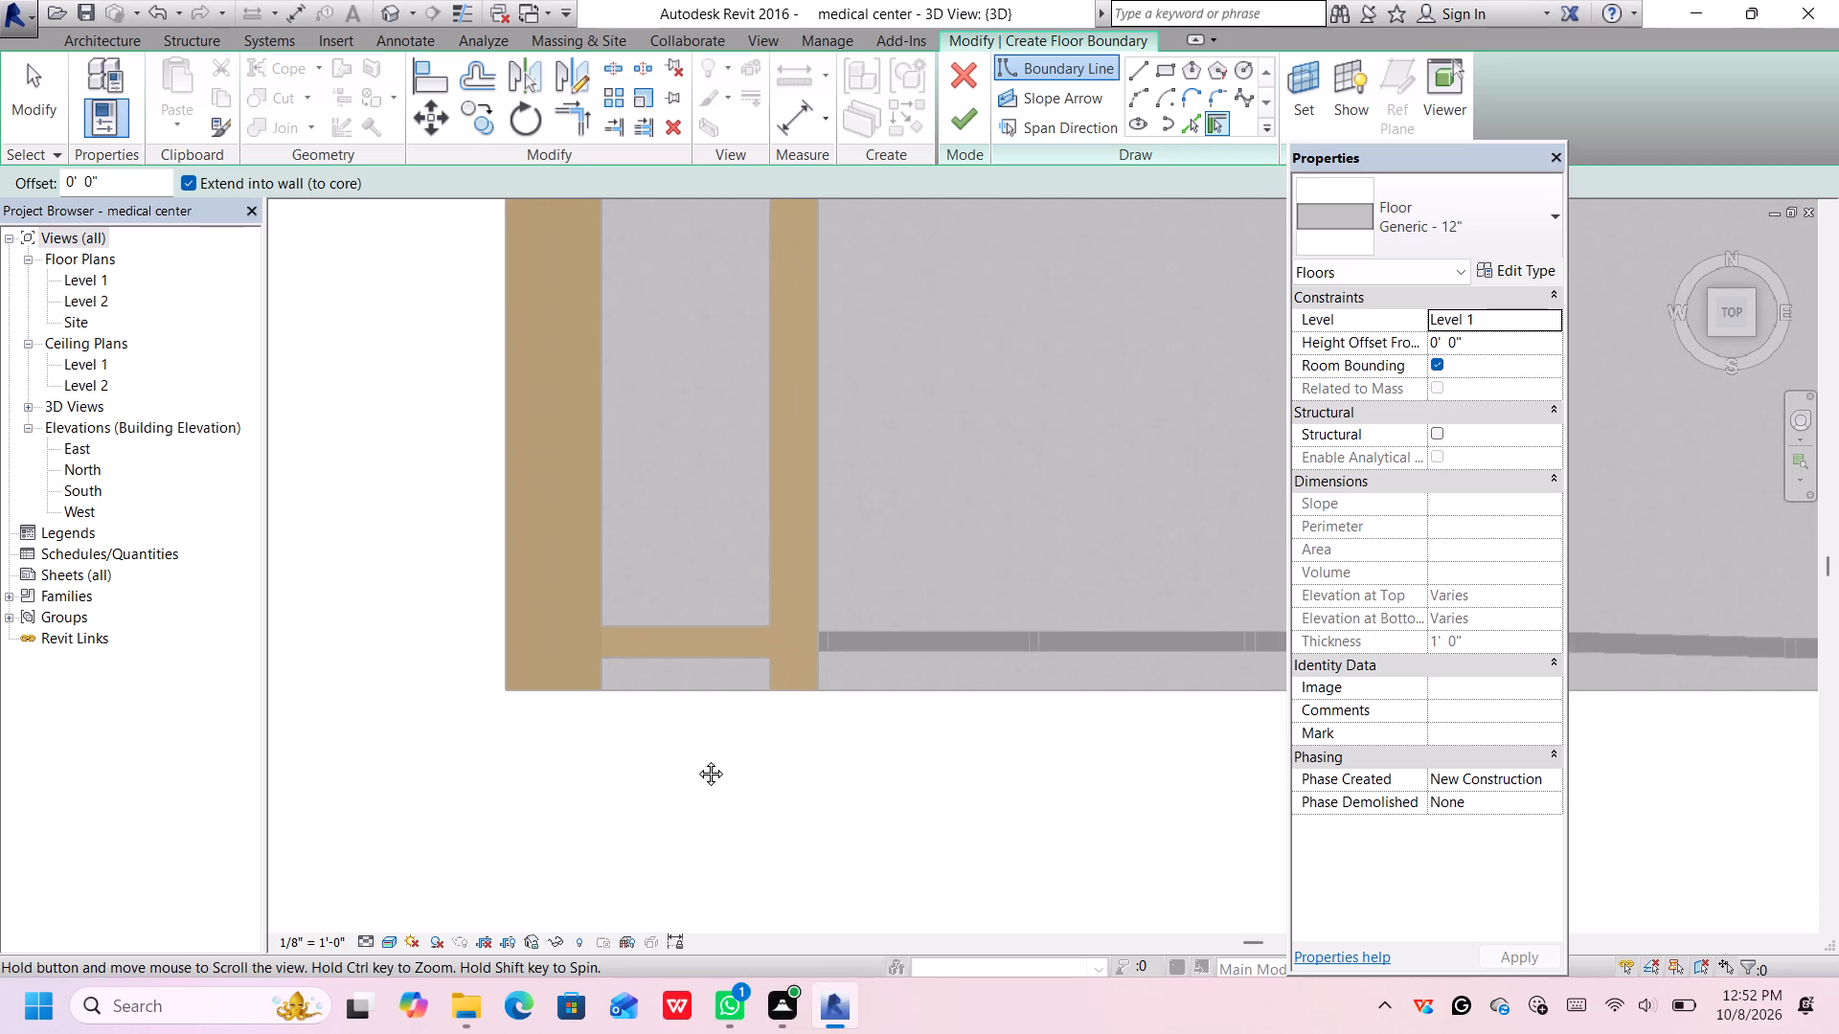
middle_click_drag(696, 759, 698, 759)
scroll(647, 679, "up", 5)
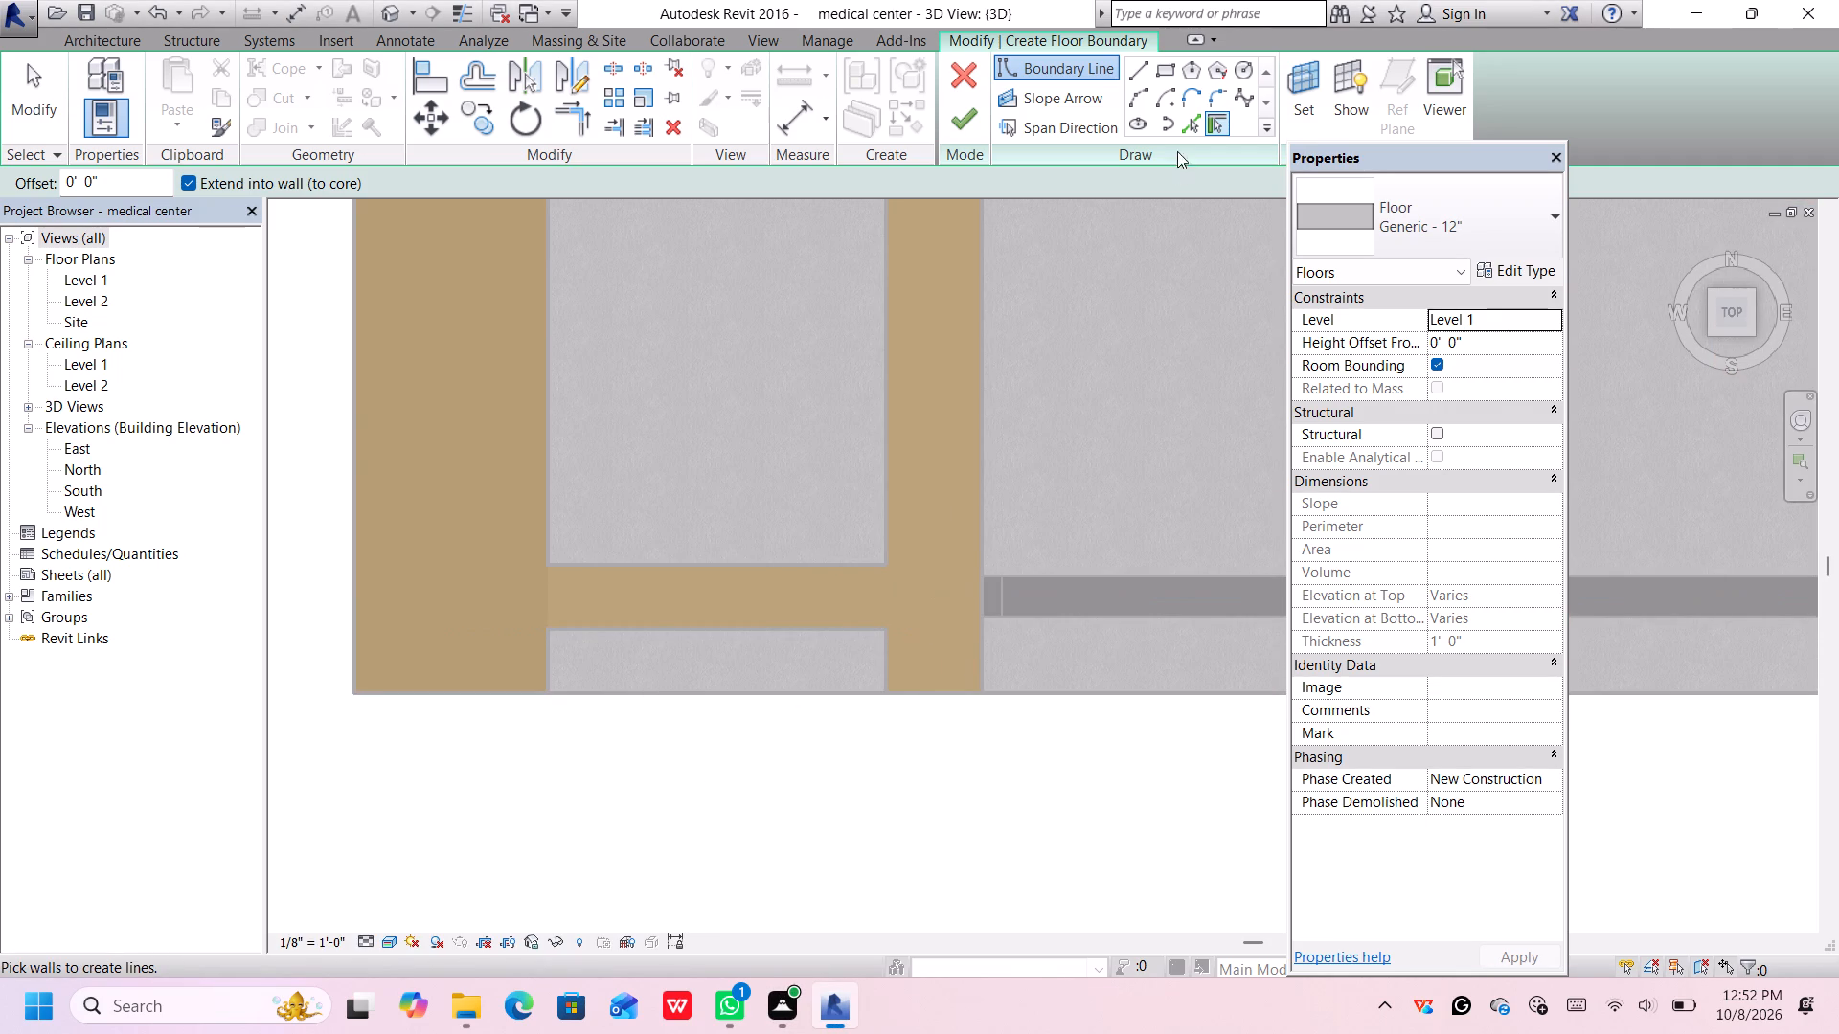
left_click(1169, 60)
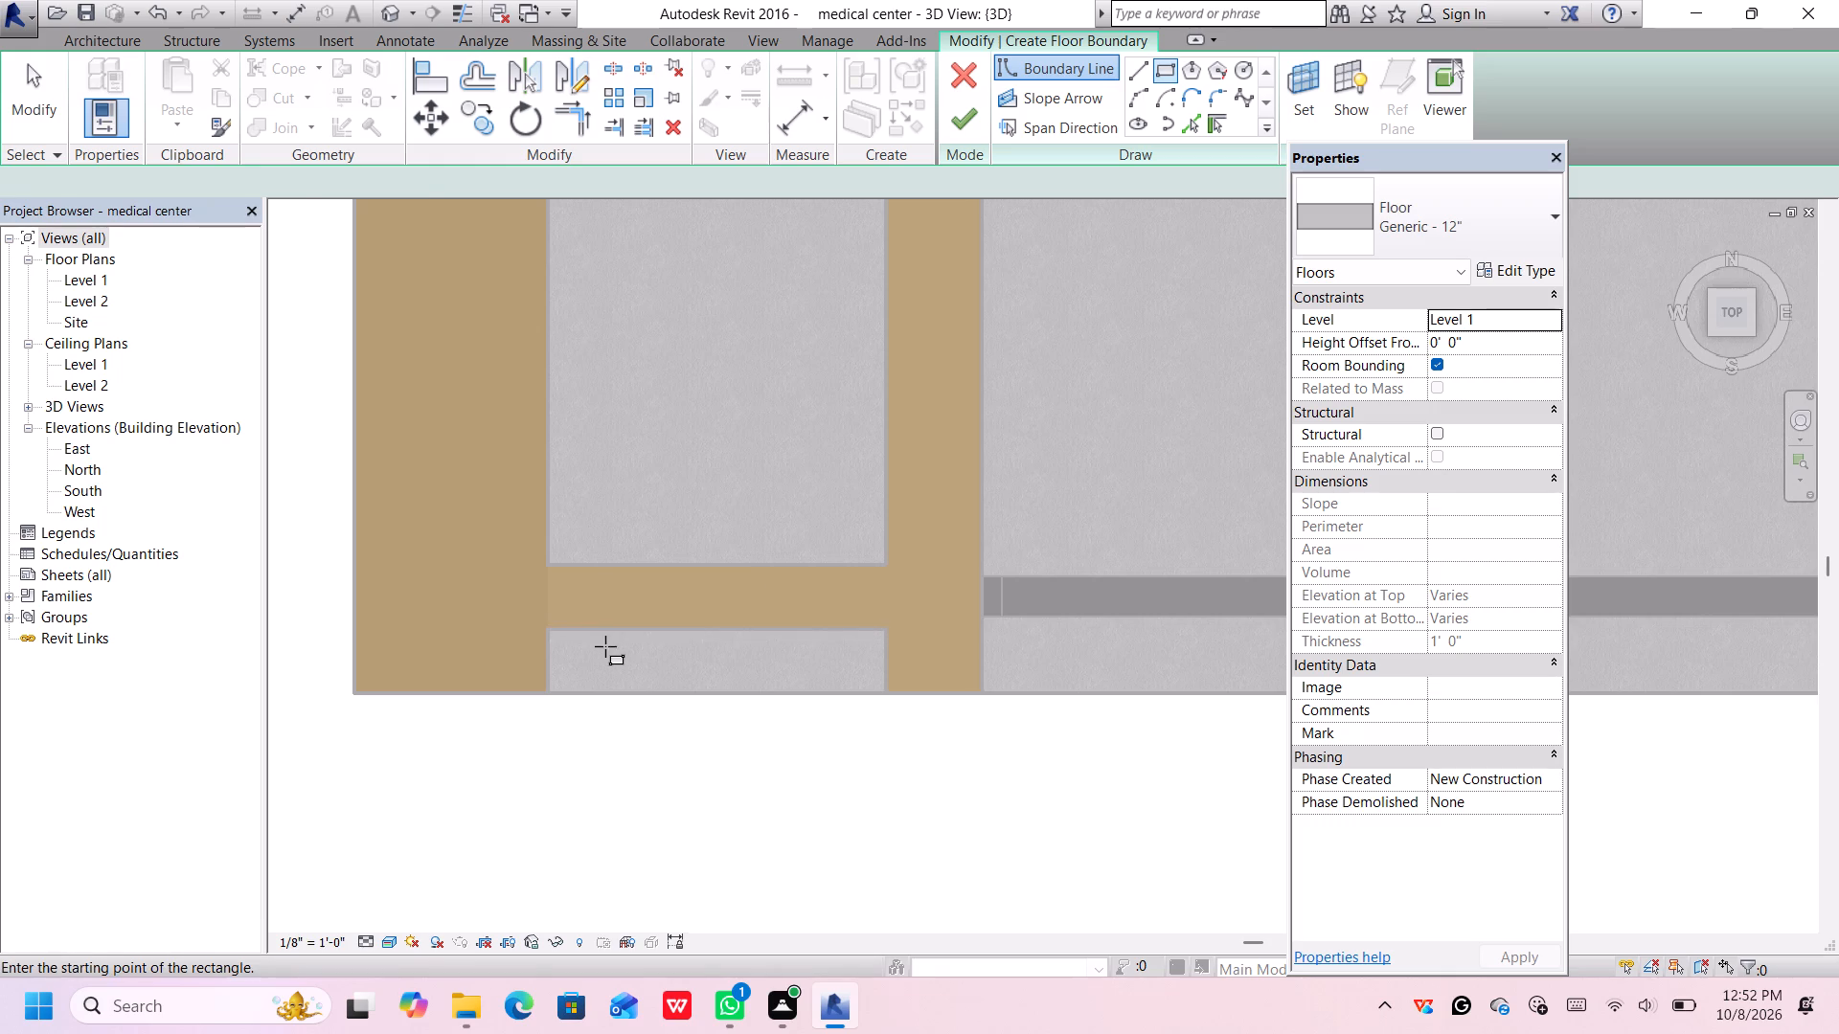
left_click(547, 630)
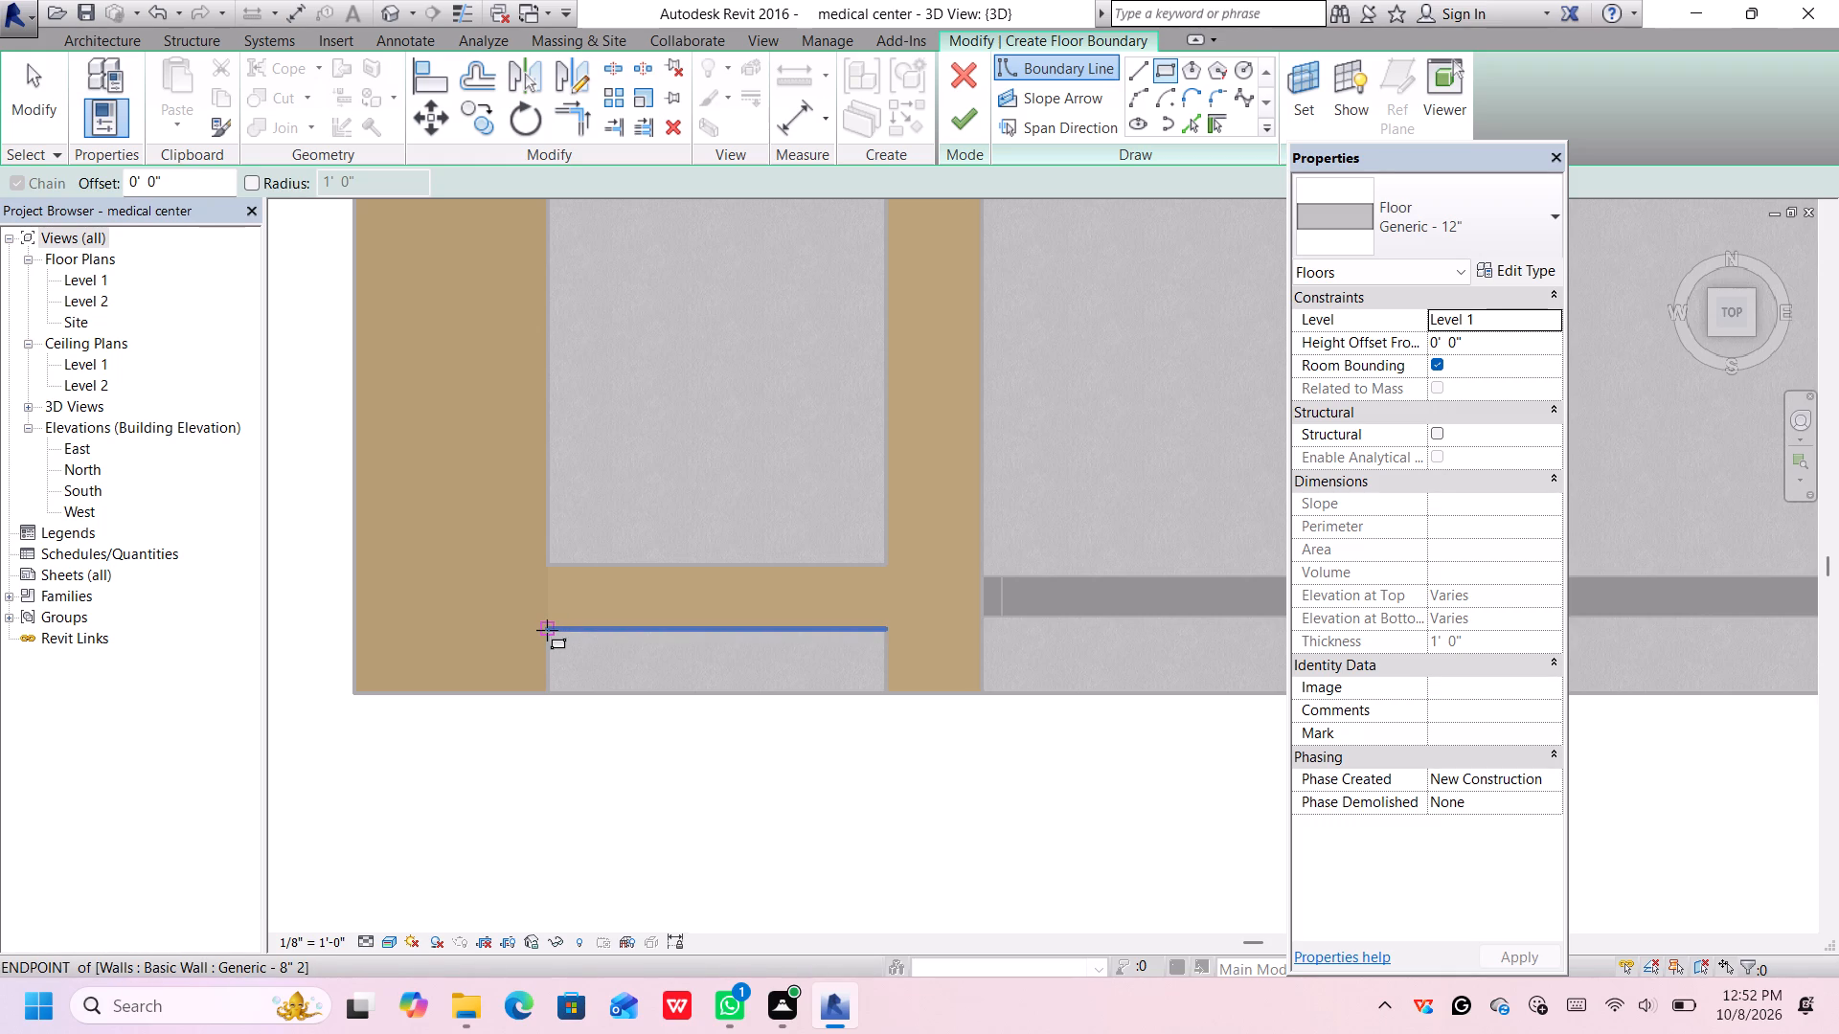
left_click(888, 693)
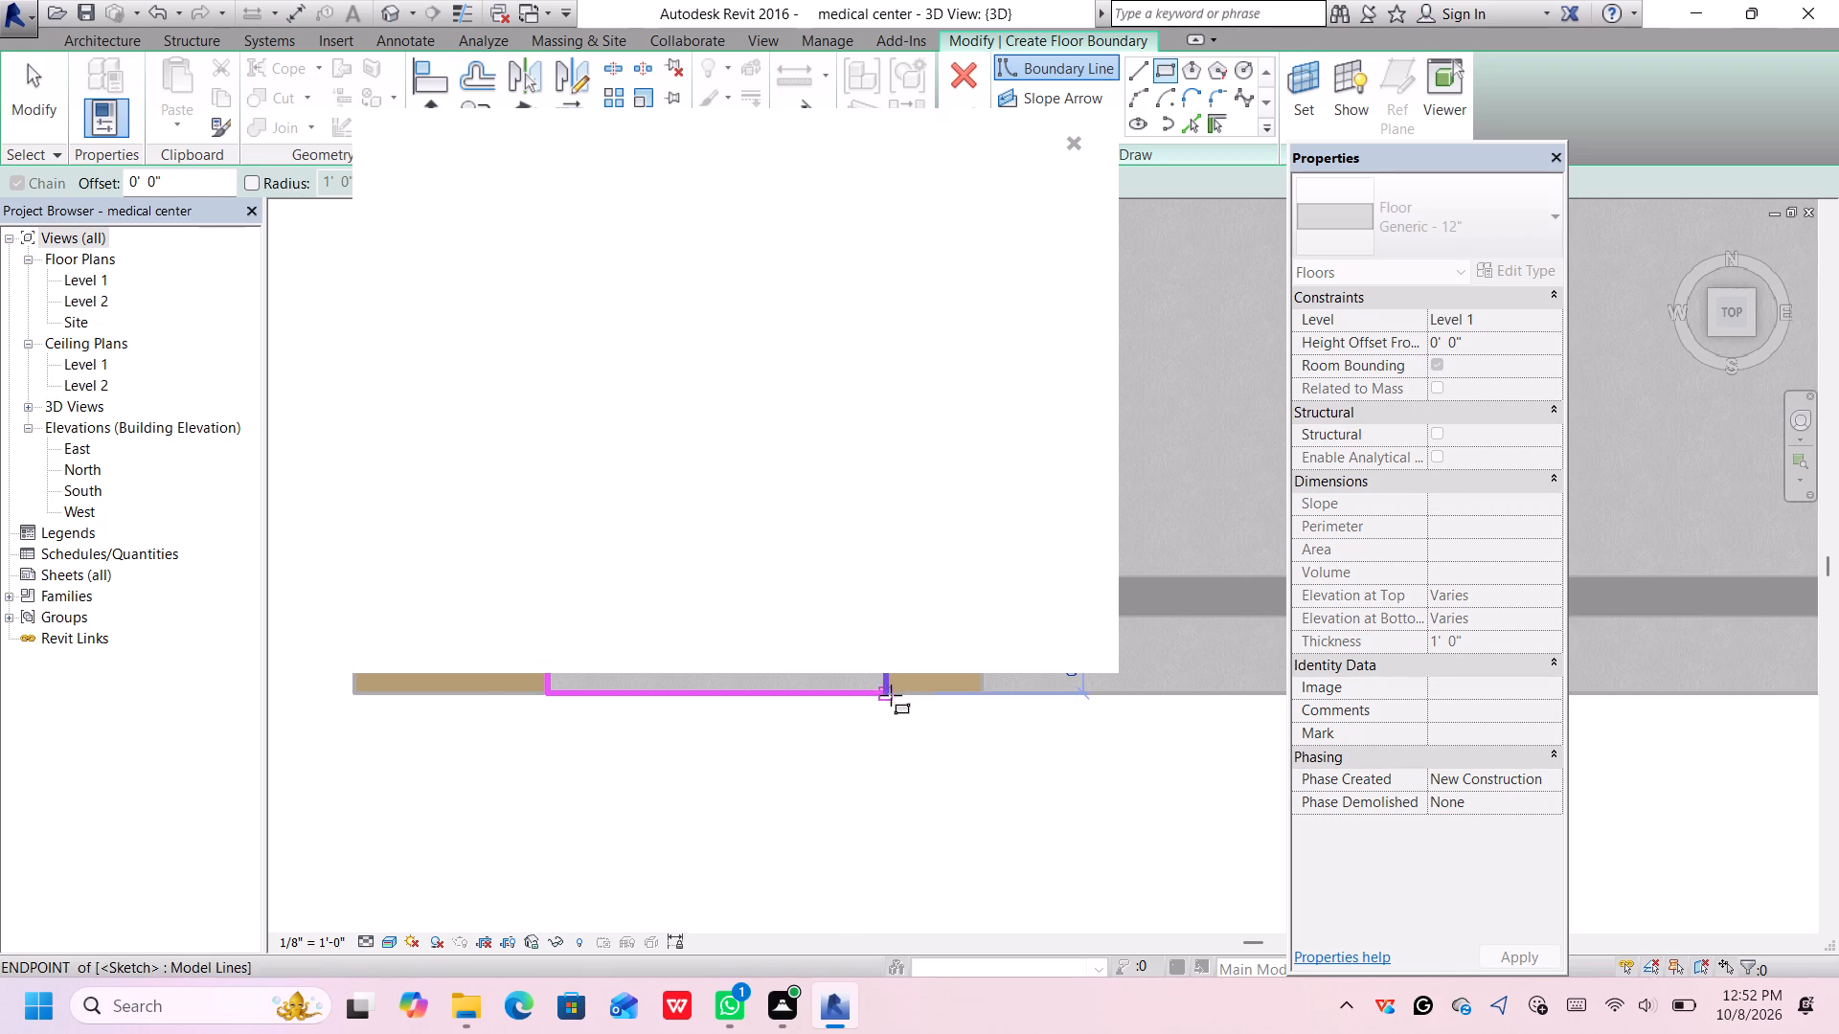
left_click(1078, 134)
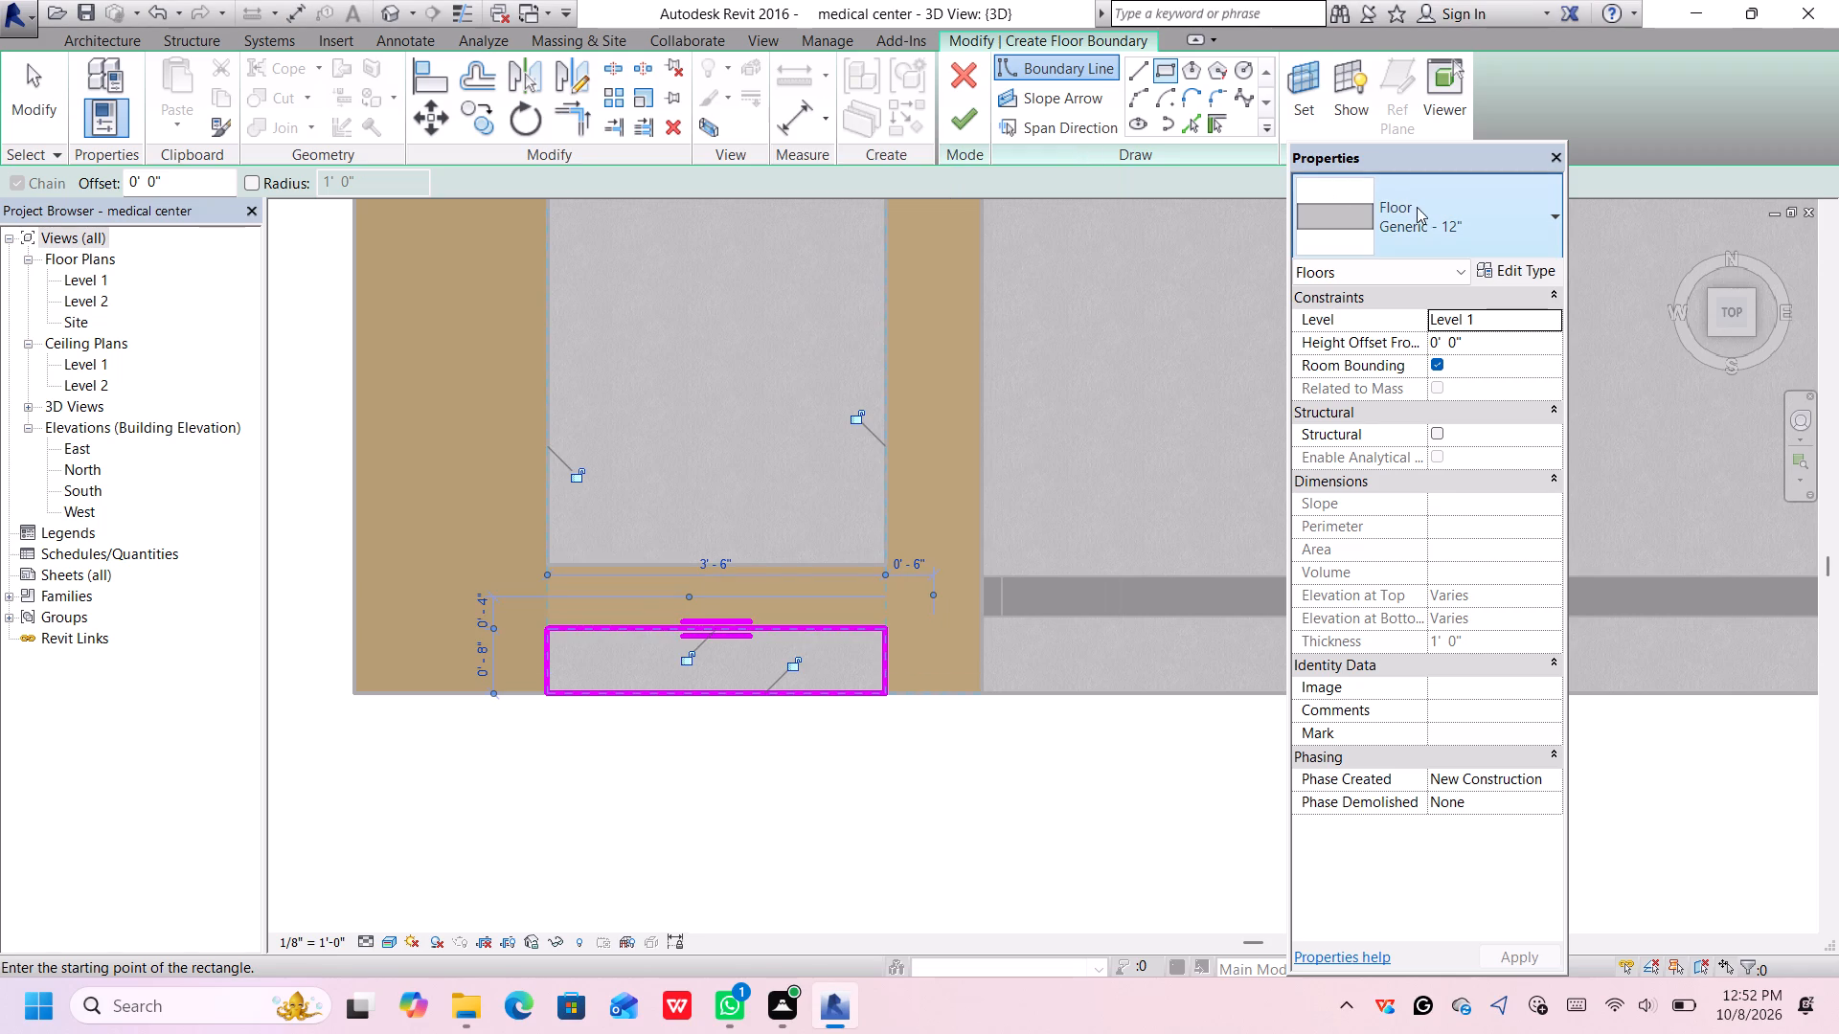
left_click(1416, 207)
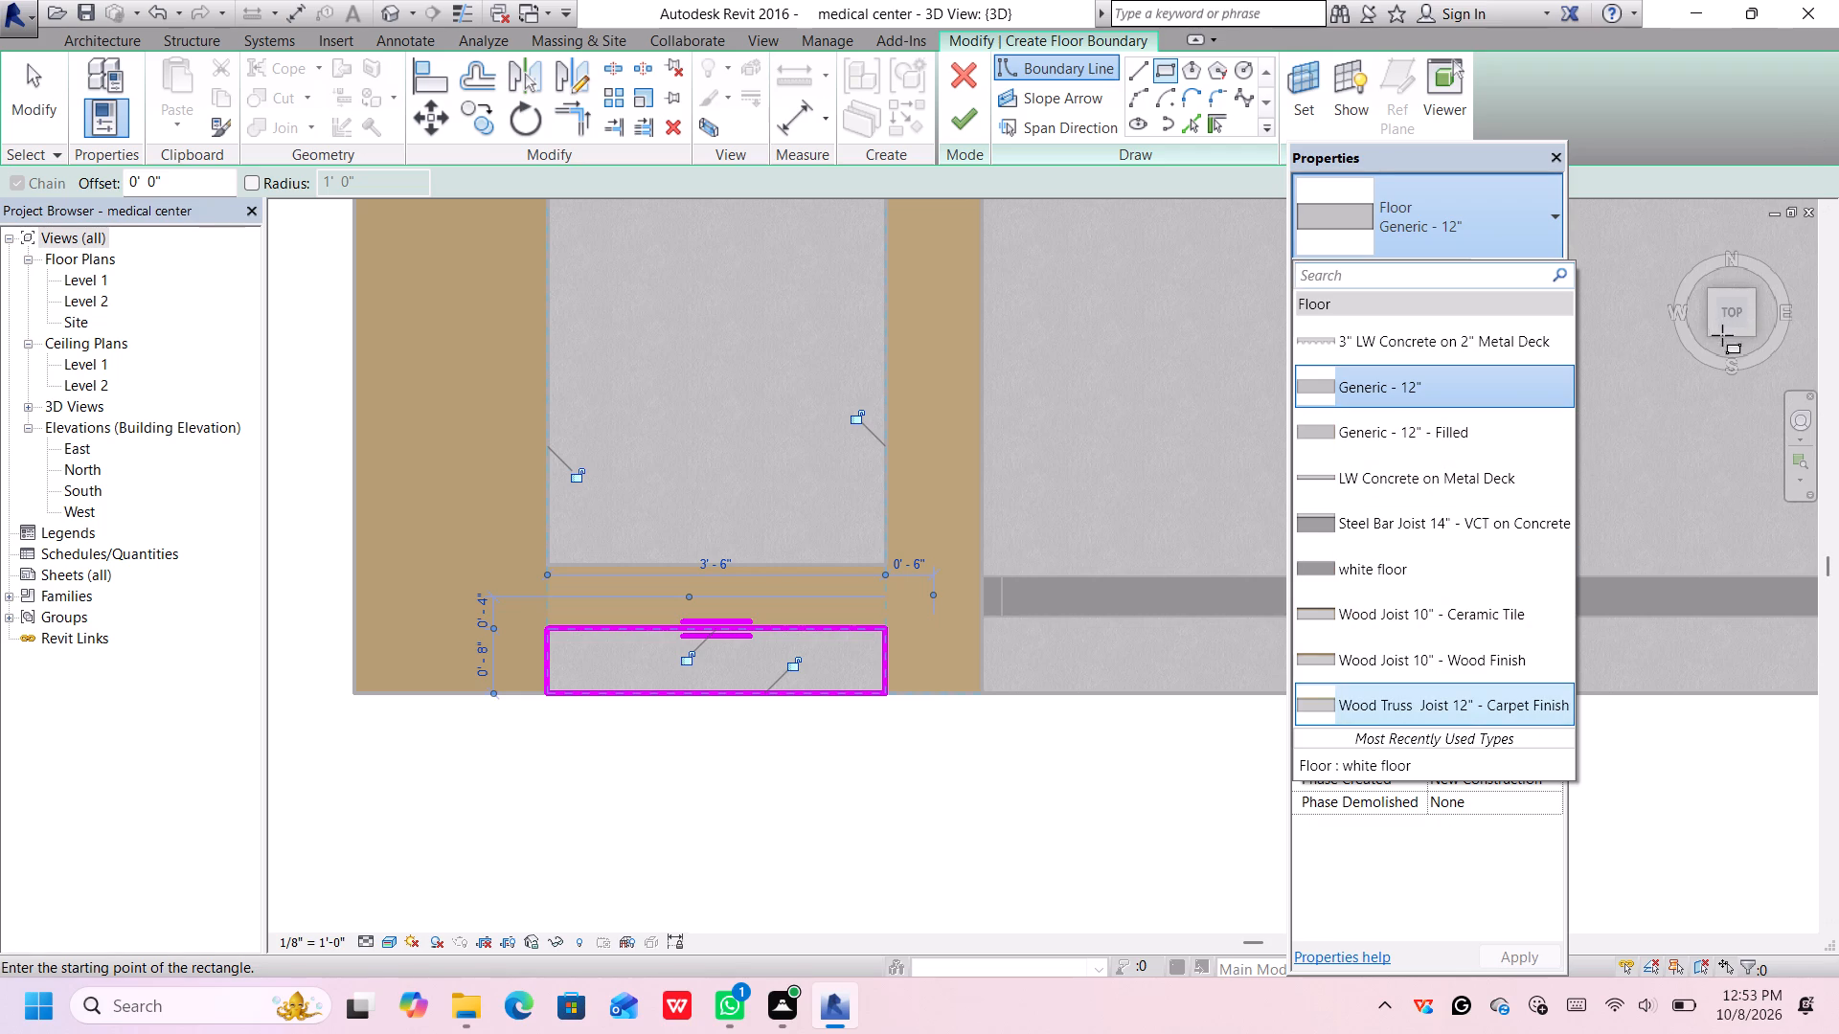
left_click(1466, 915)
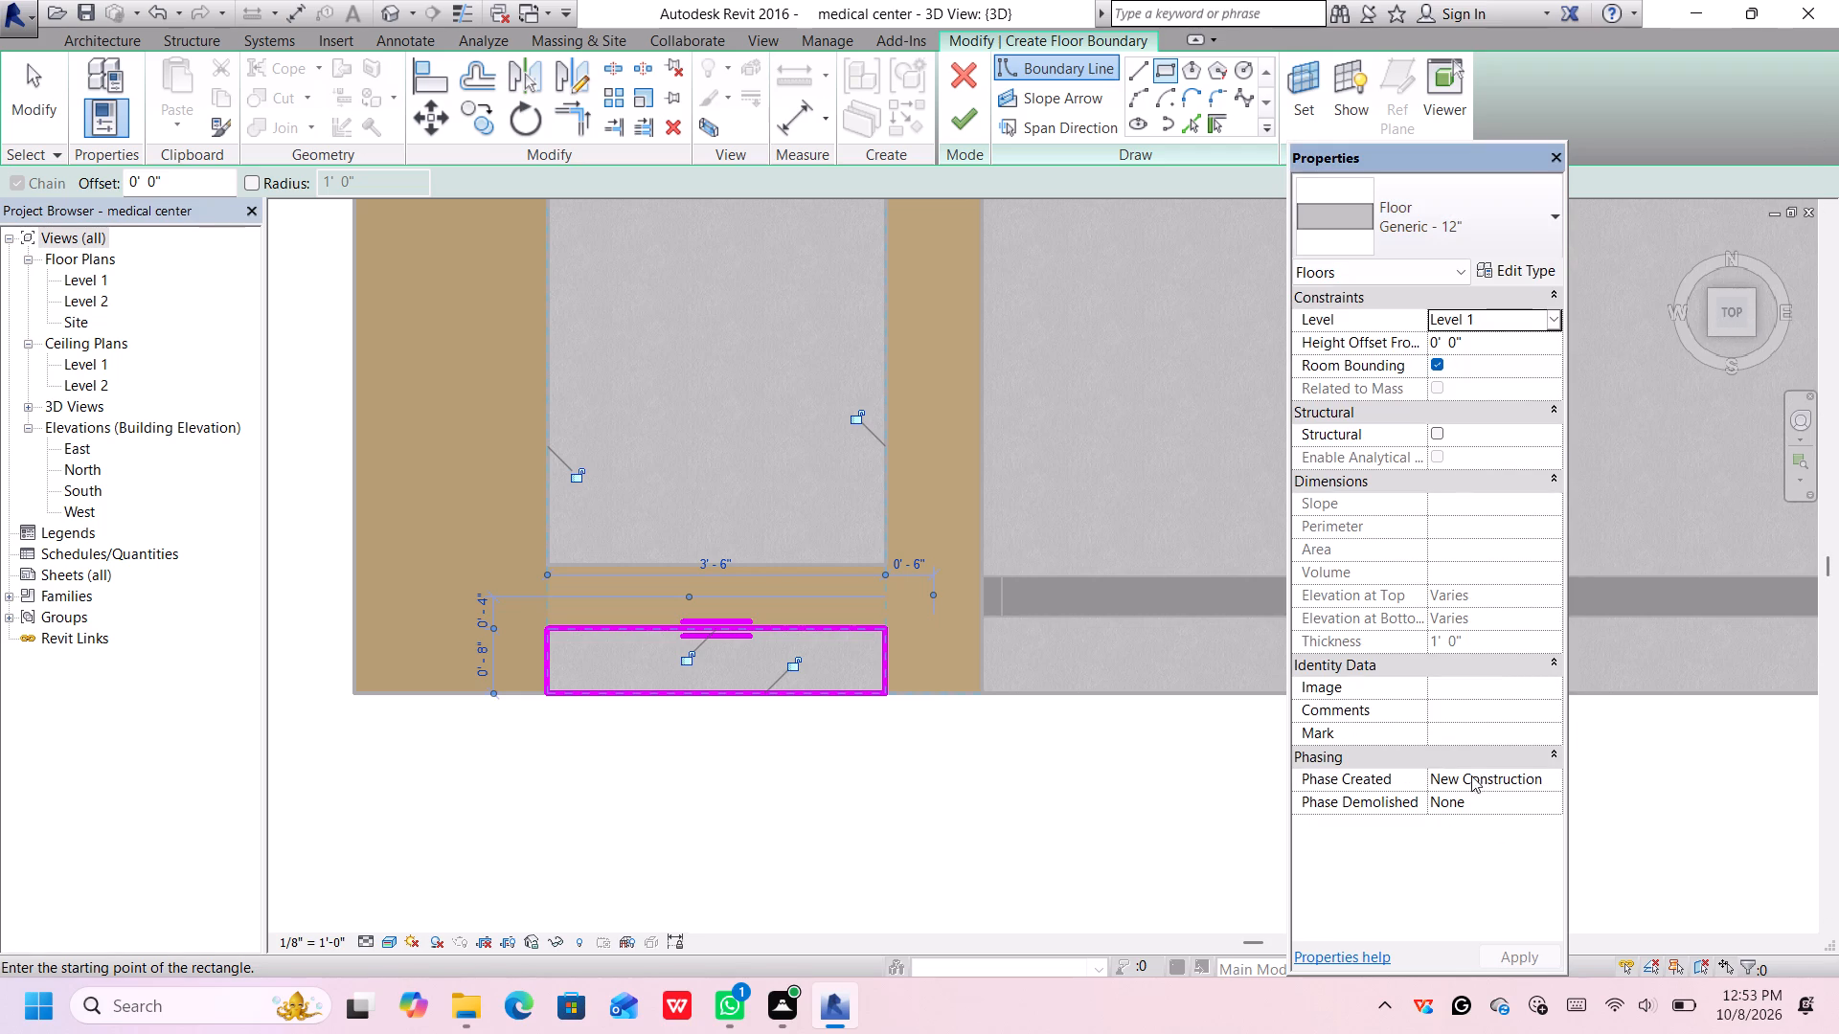
Examine the rectangular floor boundary in the front recess from an angled 3D view of the building corner.
left_click(1711, 332)
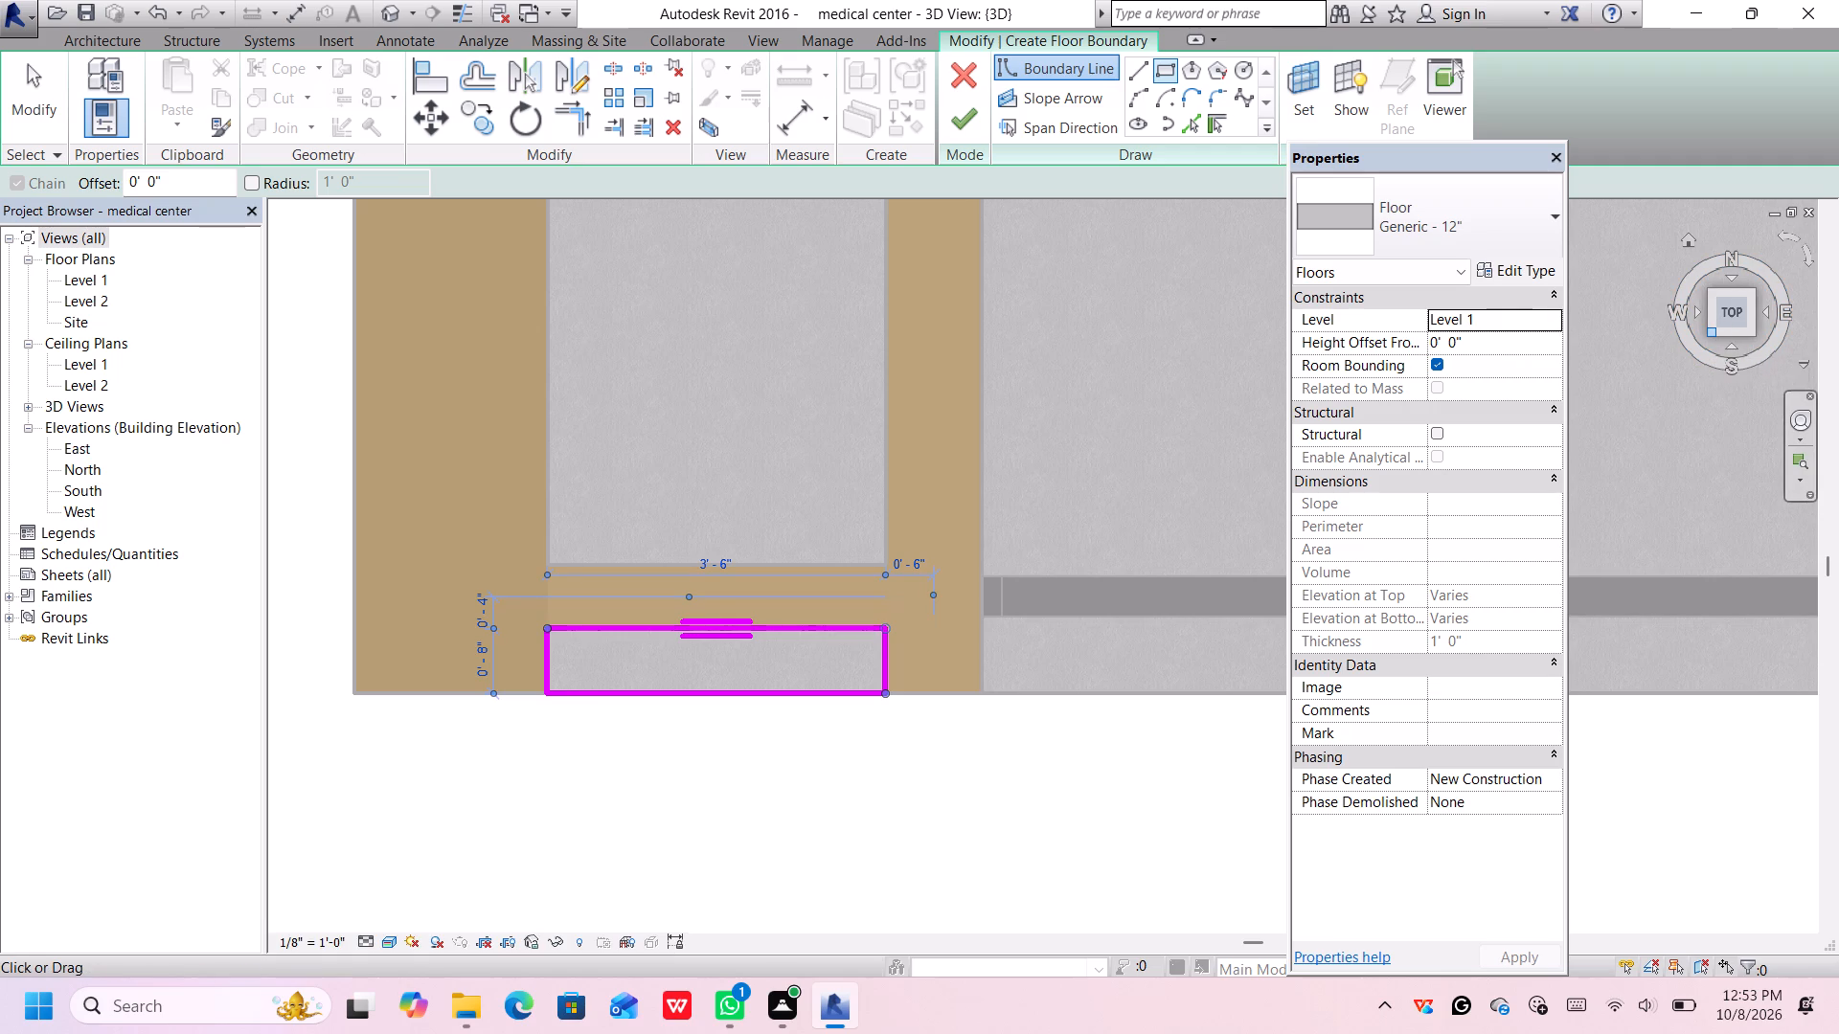
scroll(1177, 479, "down", 2)
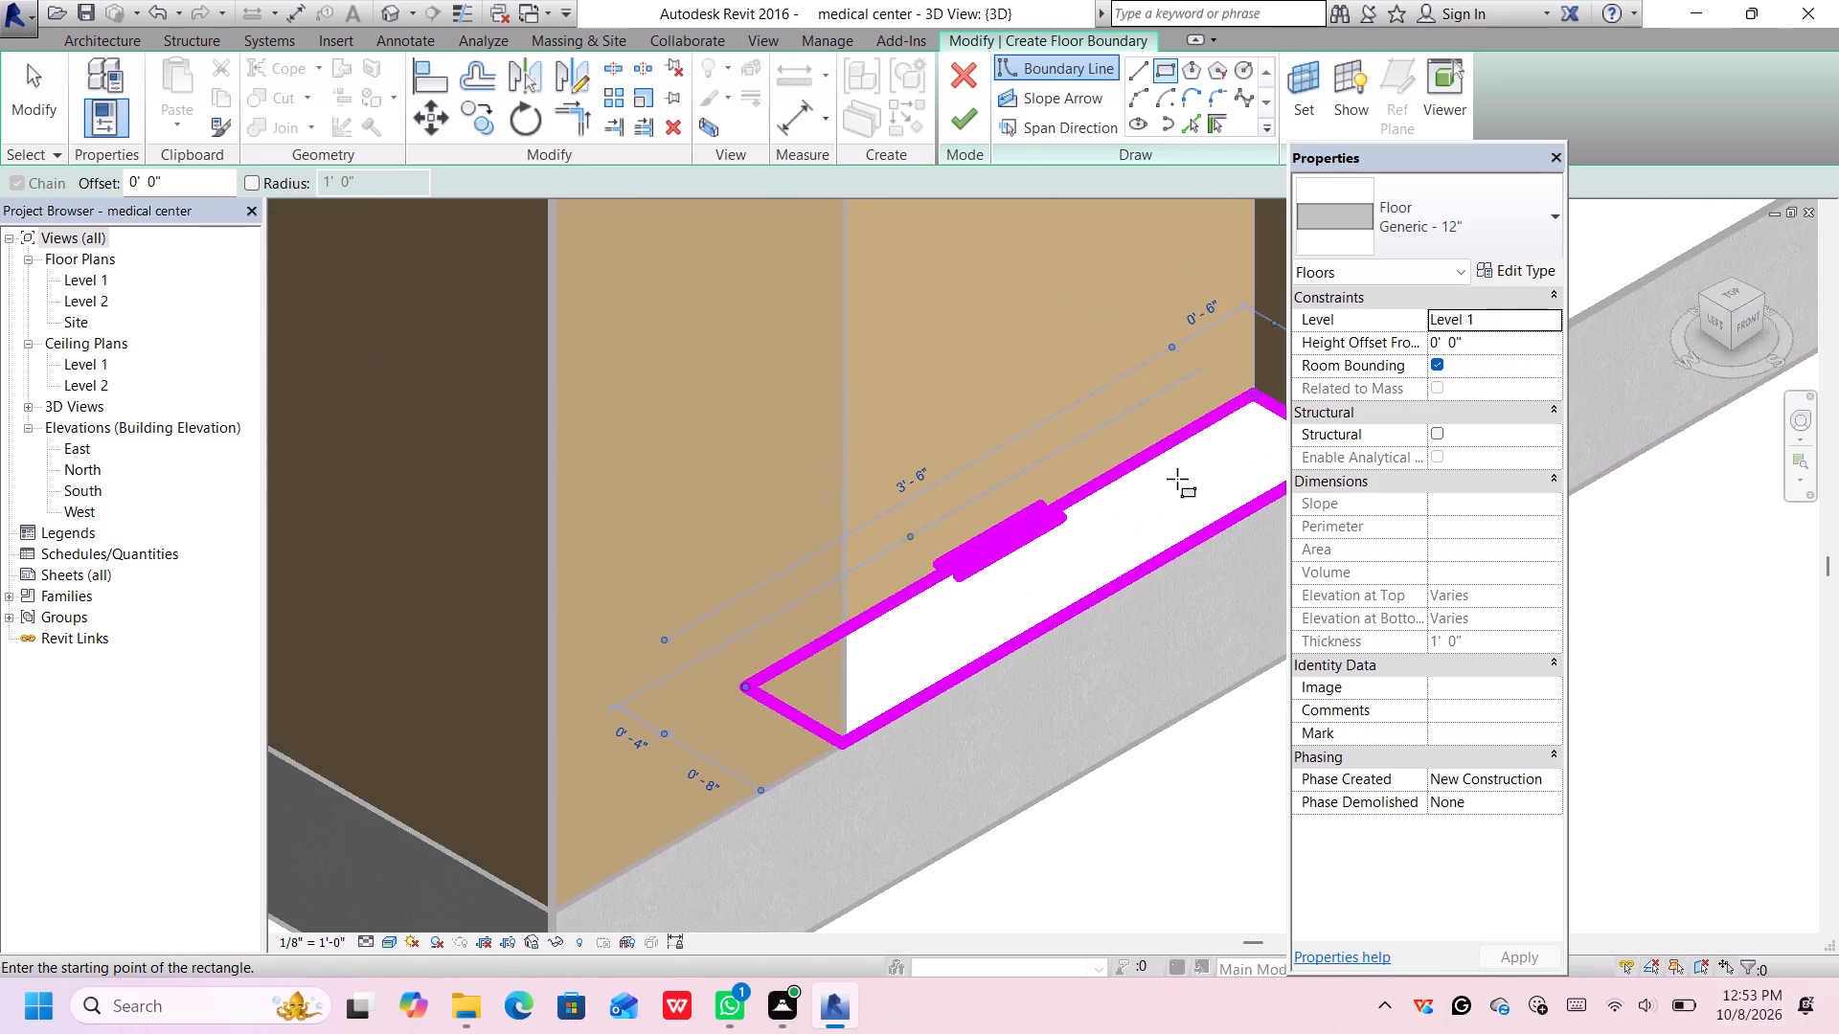
scroll(1177, 479, "down", 1)
scroll(1215, 510, "up", 1)
scroll(1247, 591, "down", 2)
middle_click_drag(1189, 621, 1095, 522)
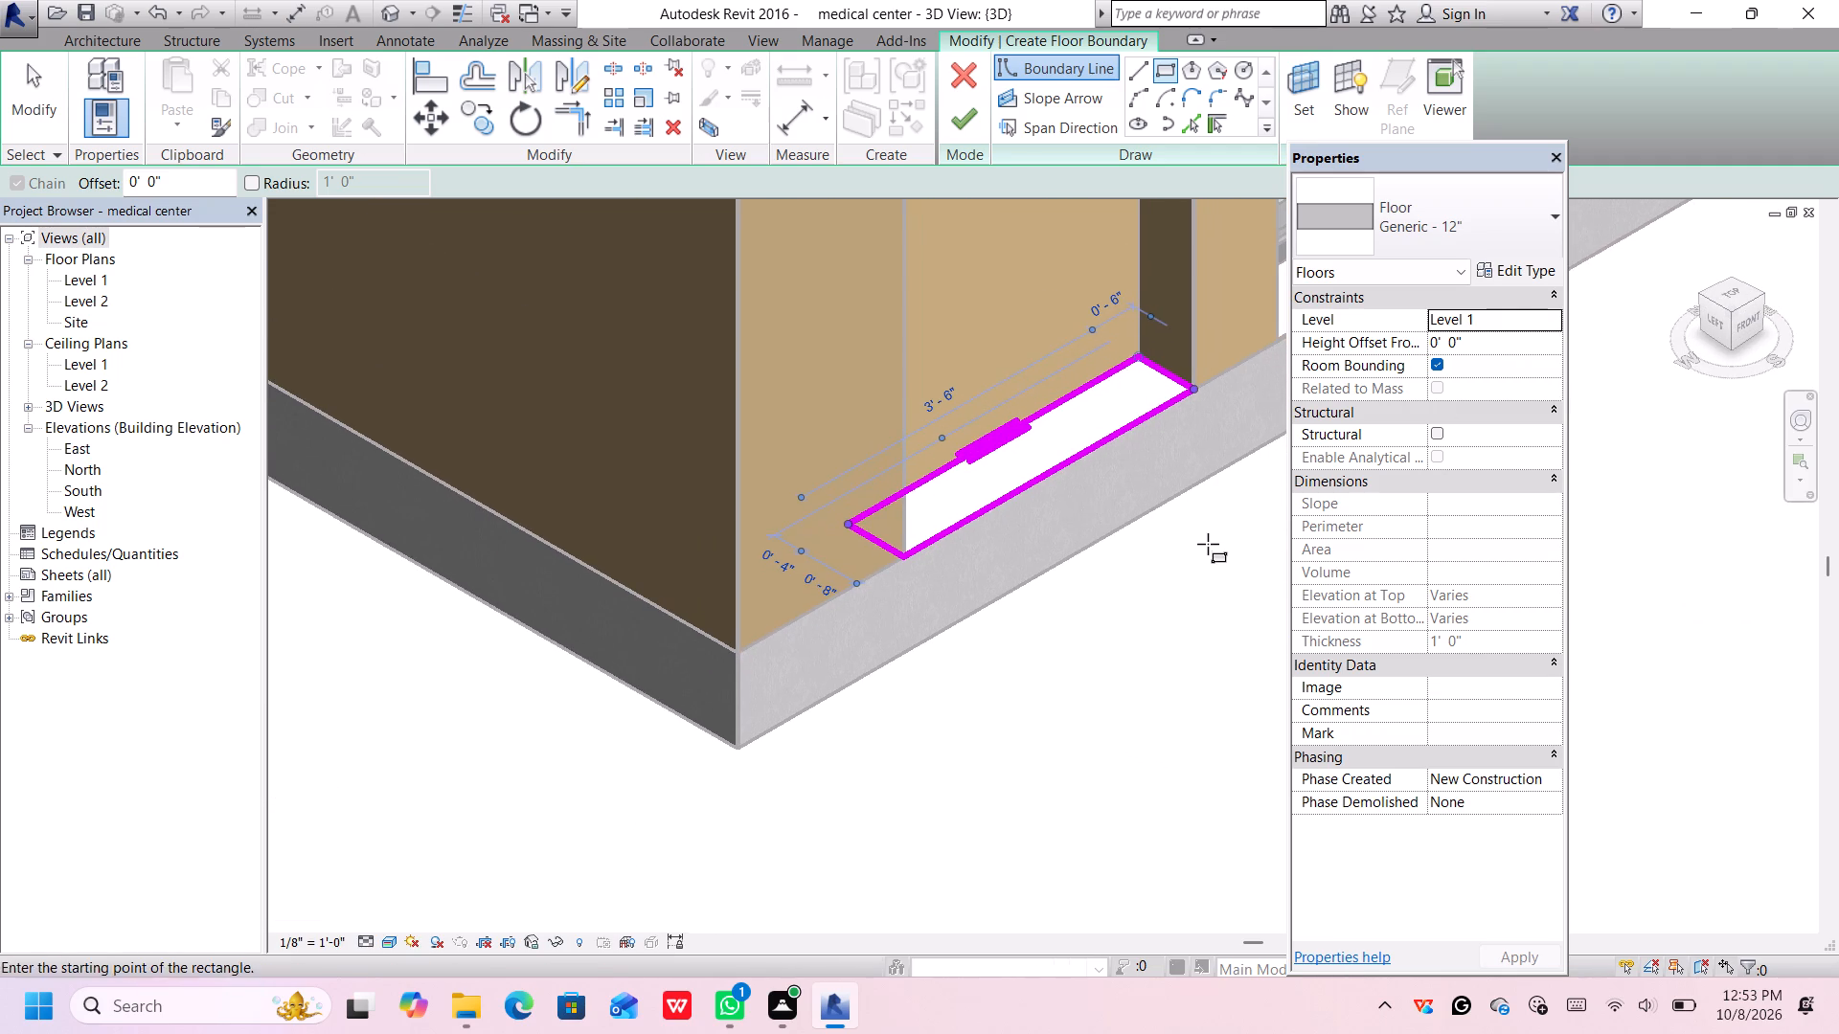
middle_click_drag(1206, 553, 1004, 684)
scroll(1045, 657, "up", 1)
scroll(1173, 544, "down", 4)
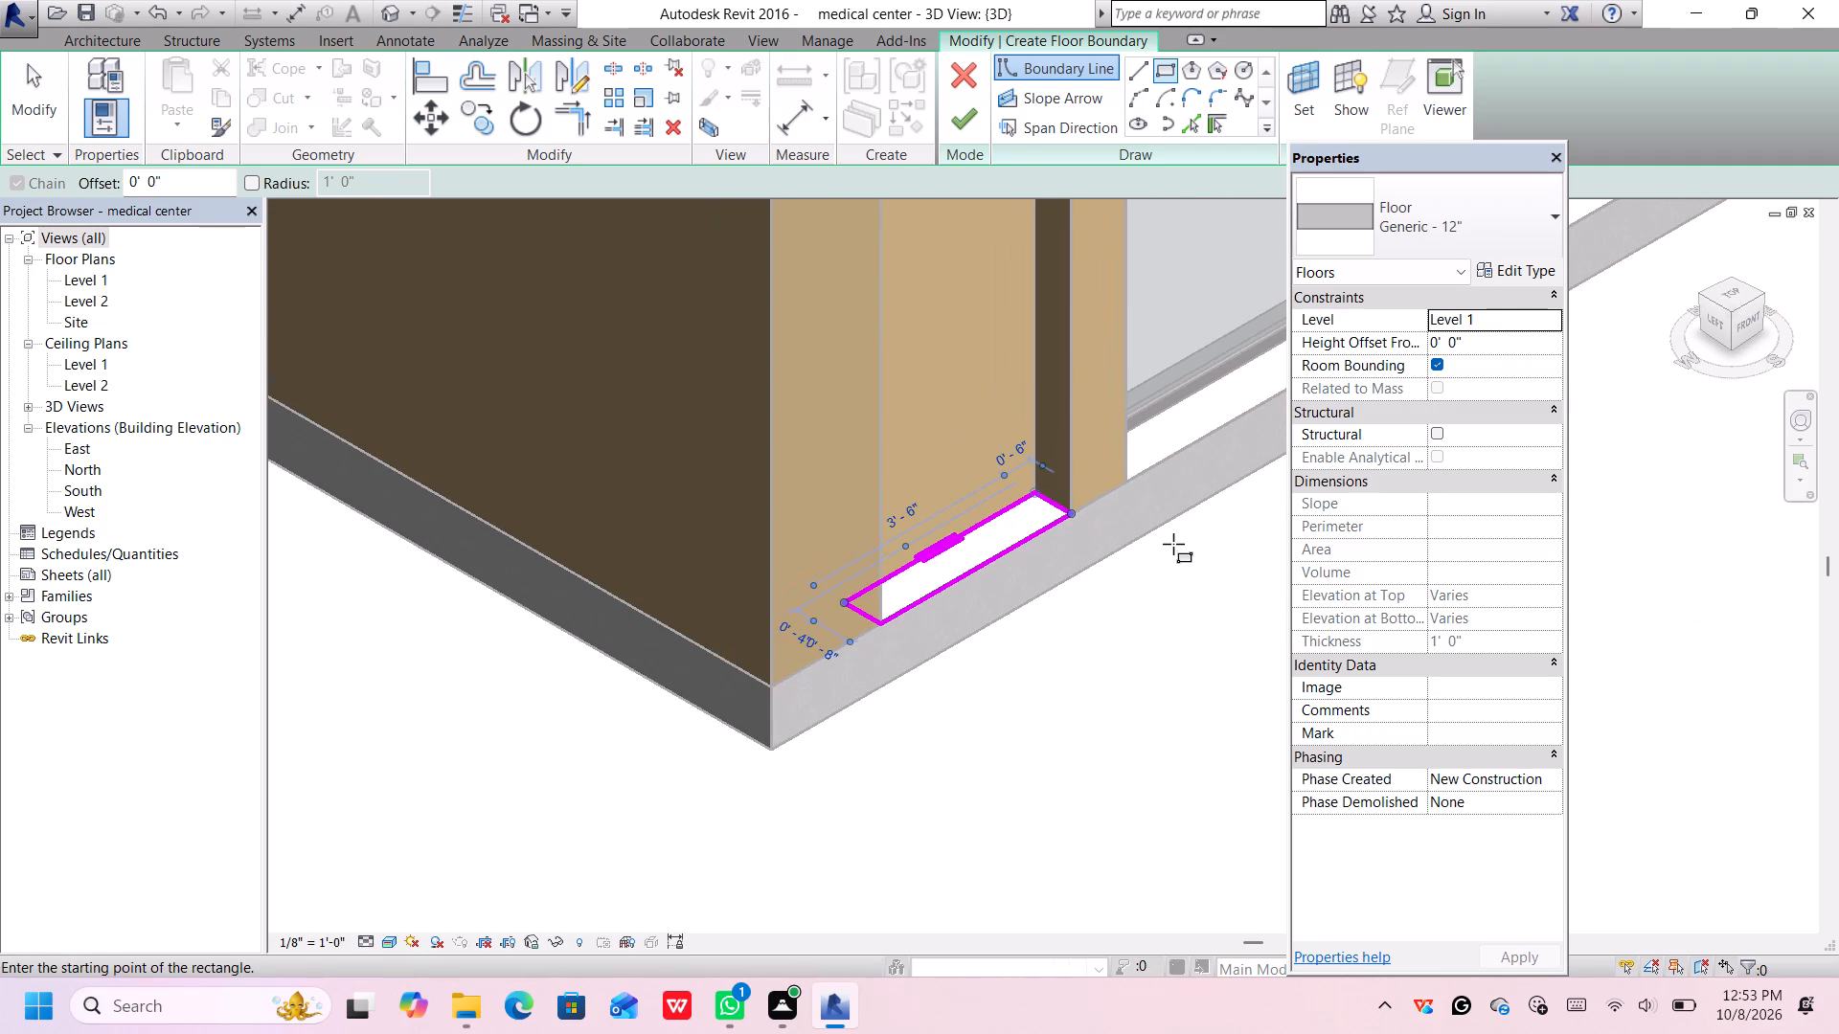
middle_click_drag(1176, 541, 1112, 585)
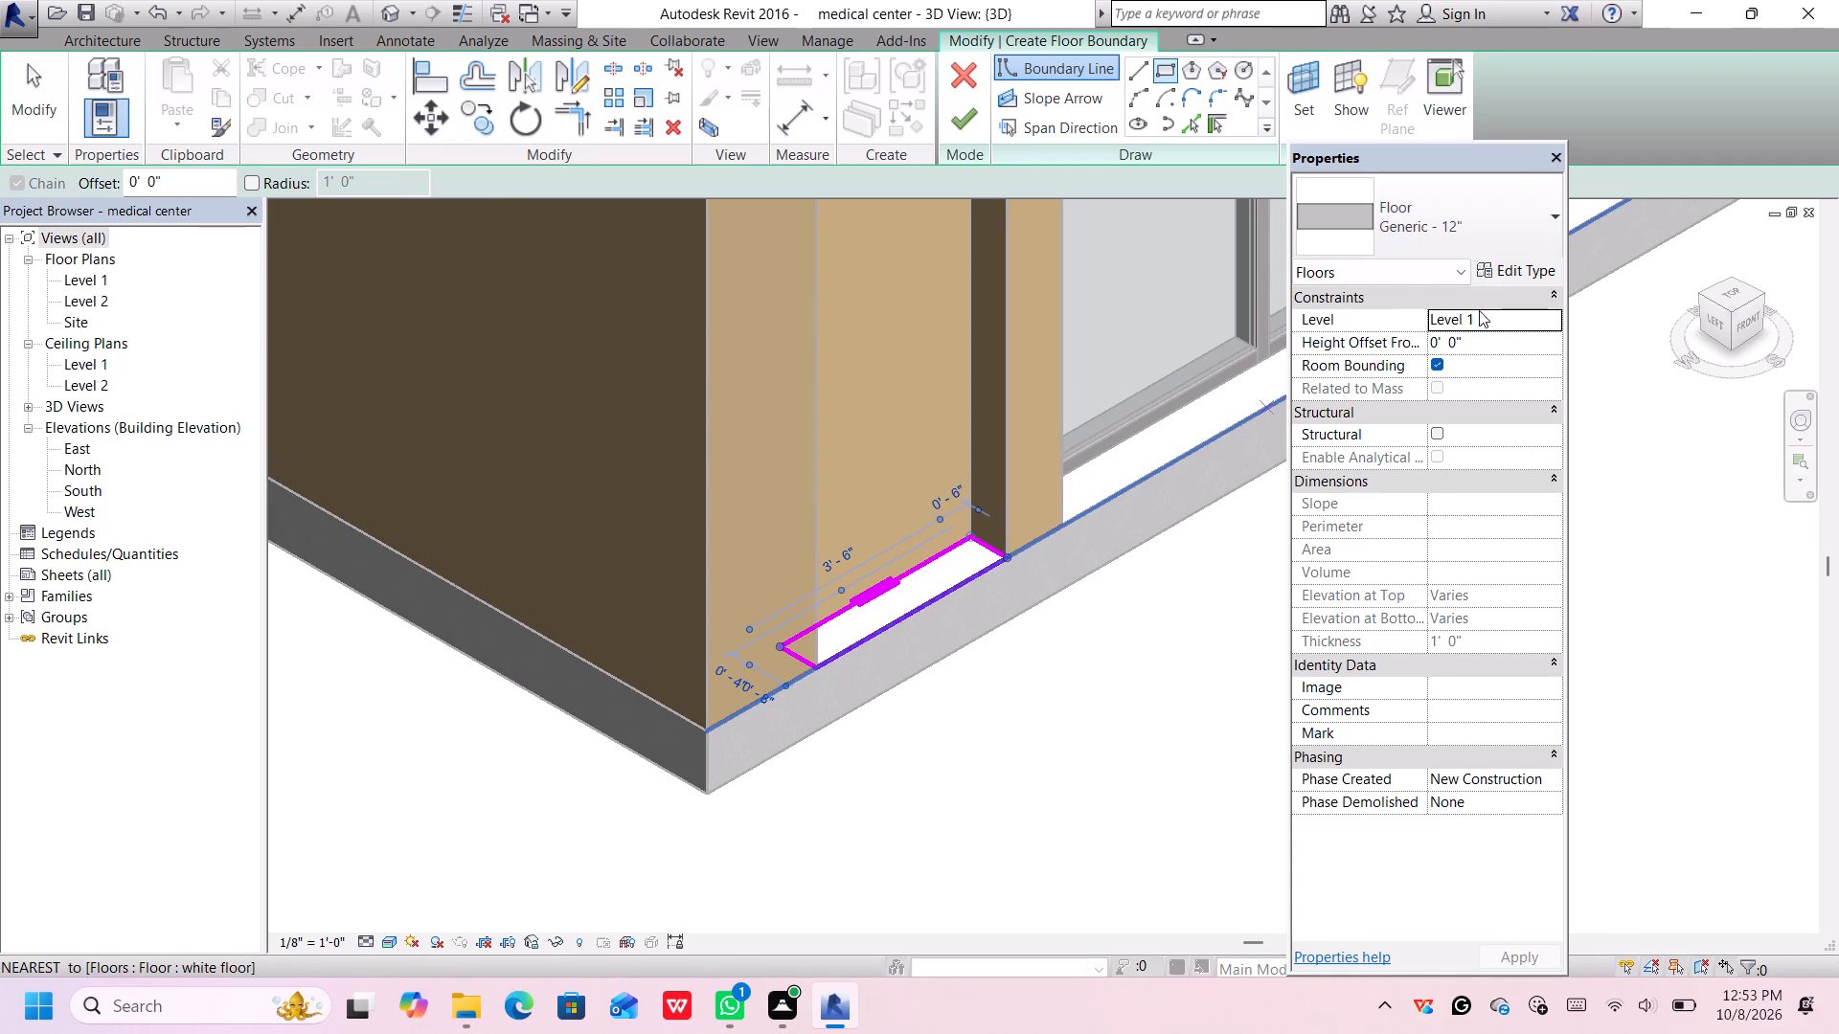
Duplicate the Generic - 12" floor type and name the copy "wall design".
left_click(1502, 270)
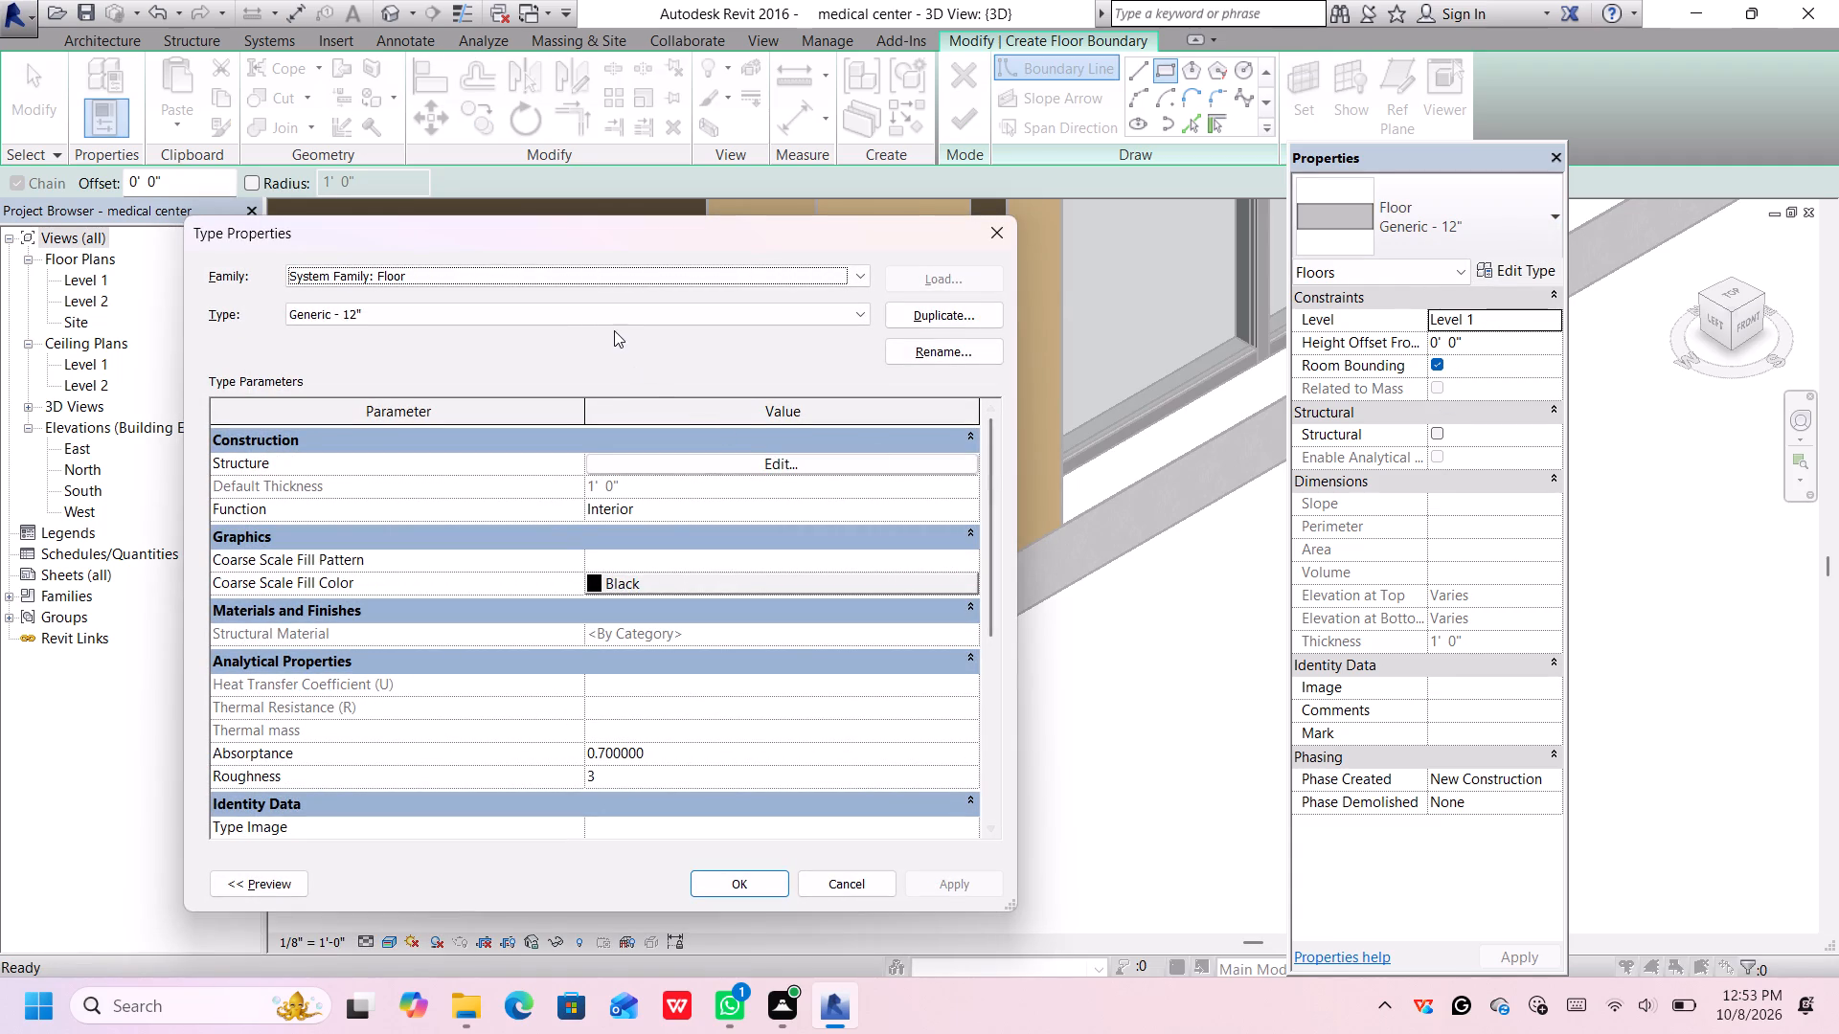
left_click(924, 312)
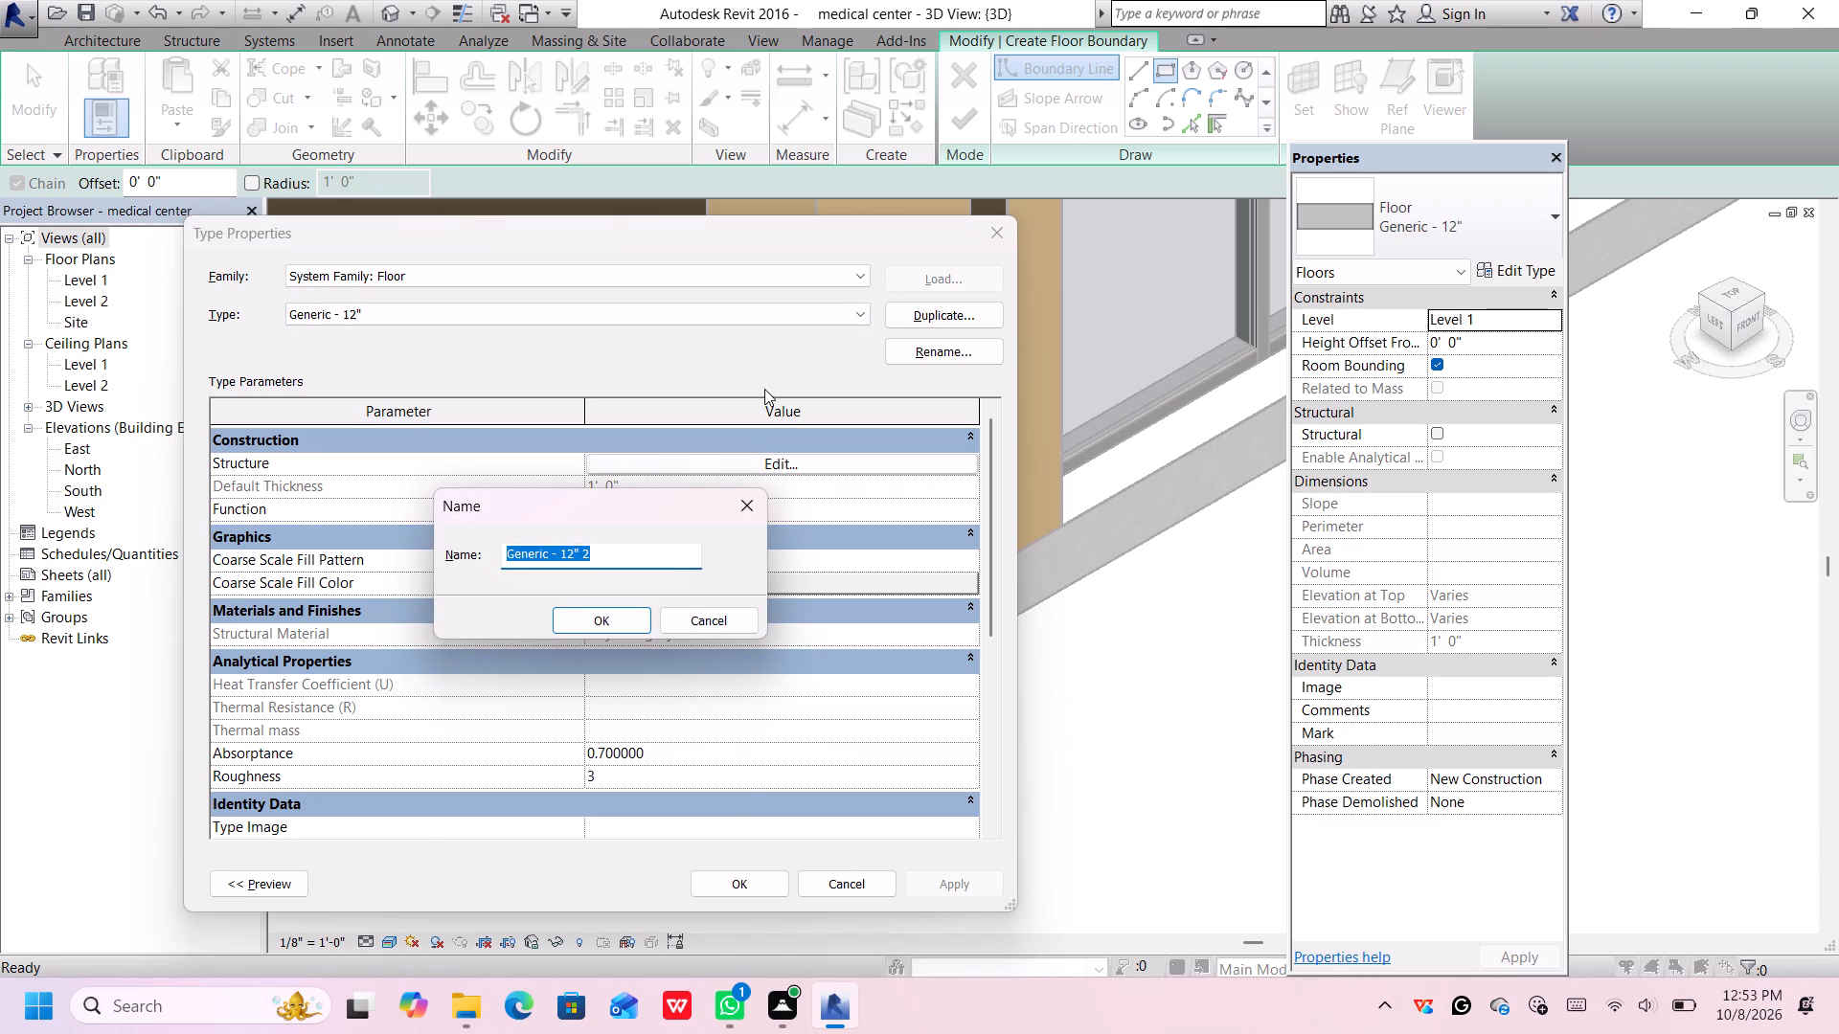
left_click(654, 556)
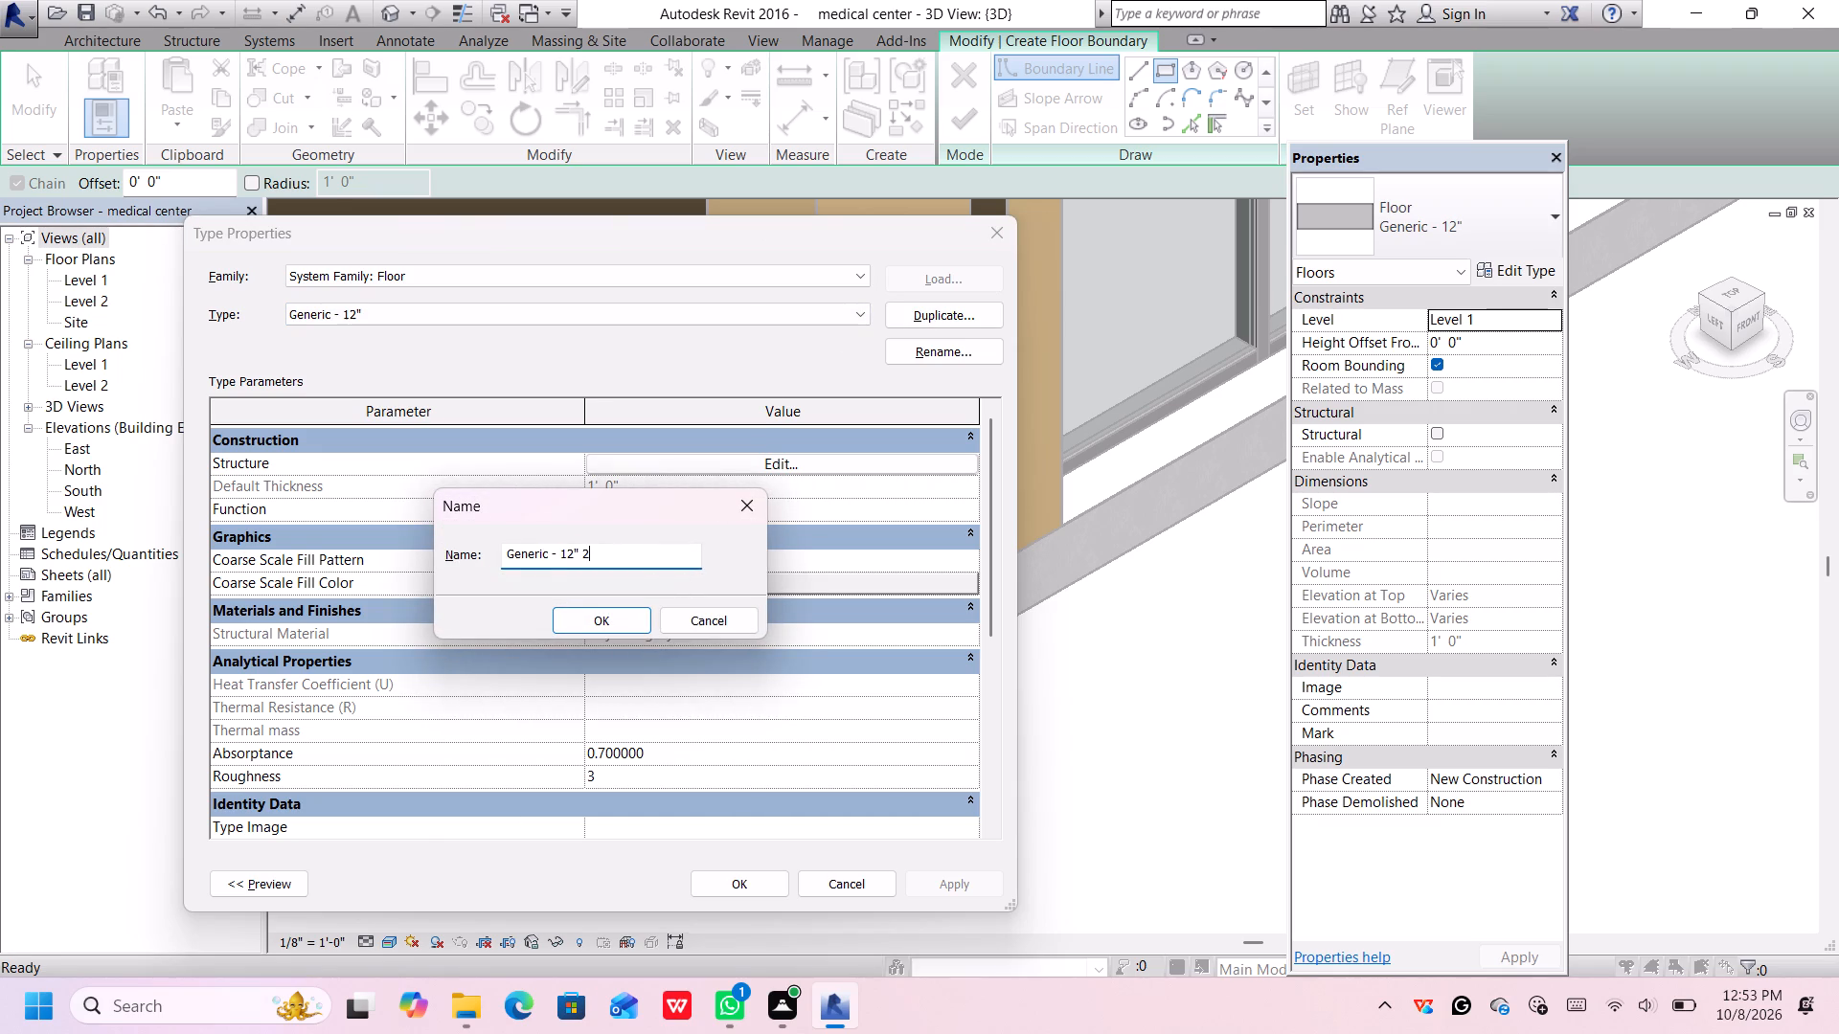
left_click(654, 554)
key("BackSpace")
key("BackSpace")
key("BackSpace")
key("BackSpace")
key("BackSpace")
key("BackSpace")
key("BackSpace")
key("BackSpace")
key("BackSpace")
key("BackSpace")
key("BackSpace")
key("BackSpace")
key("BackSpace")
key("BackSpace")
key("BackSpace")
key("BackSpace")
key("BackSpace")
key("BackSpace")
key("BackSpace")
key("BackSpace")
key("BackSpace")
type("des")
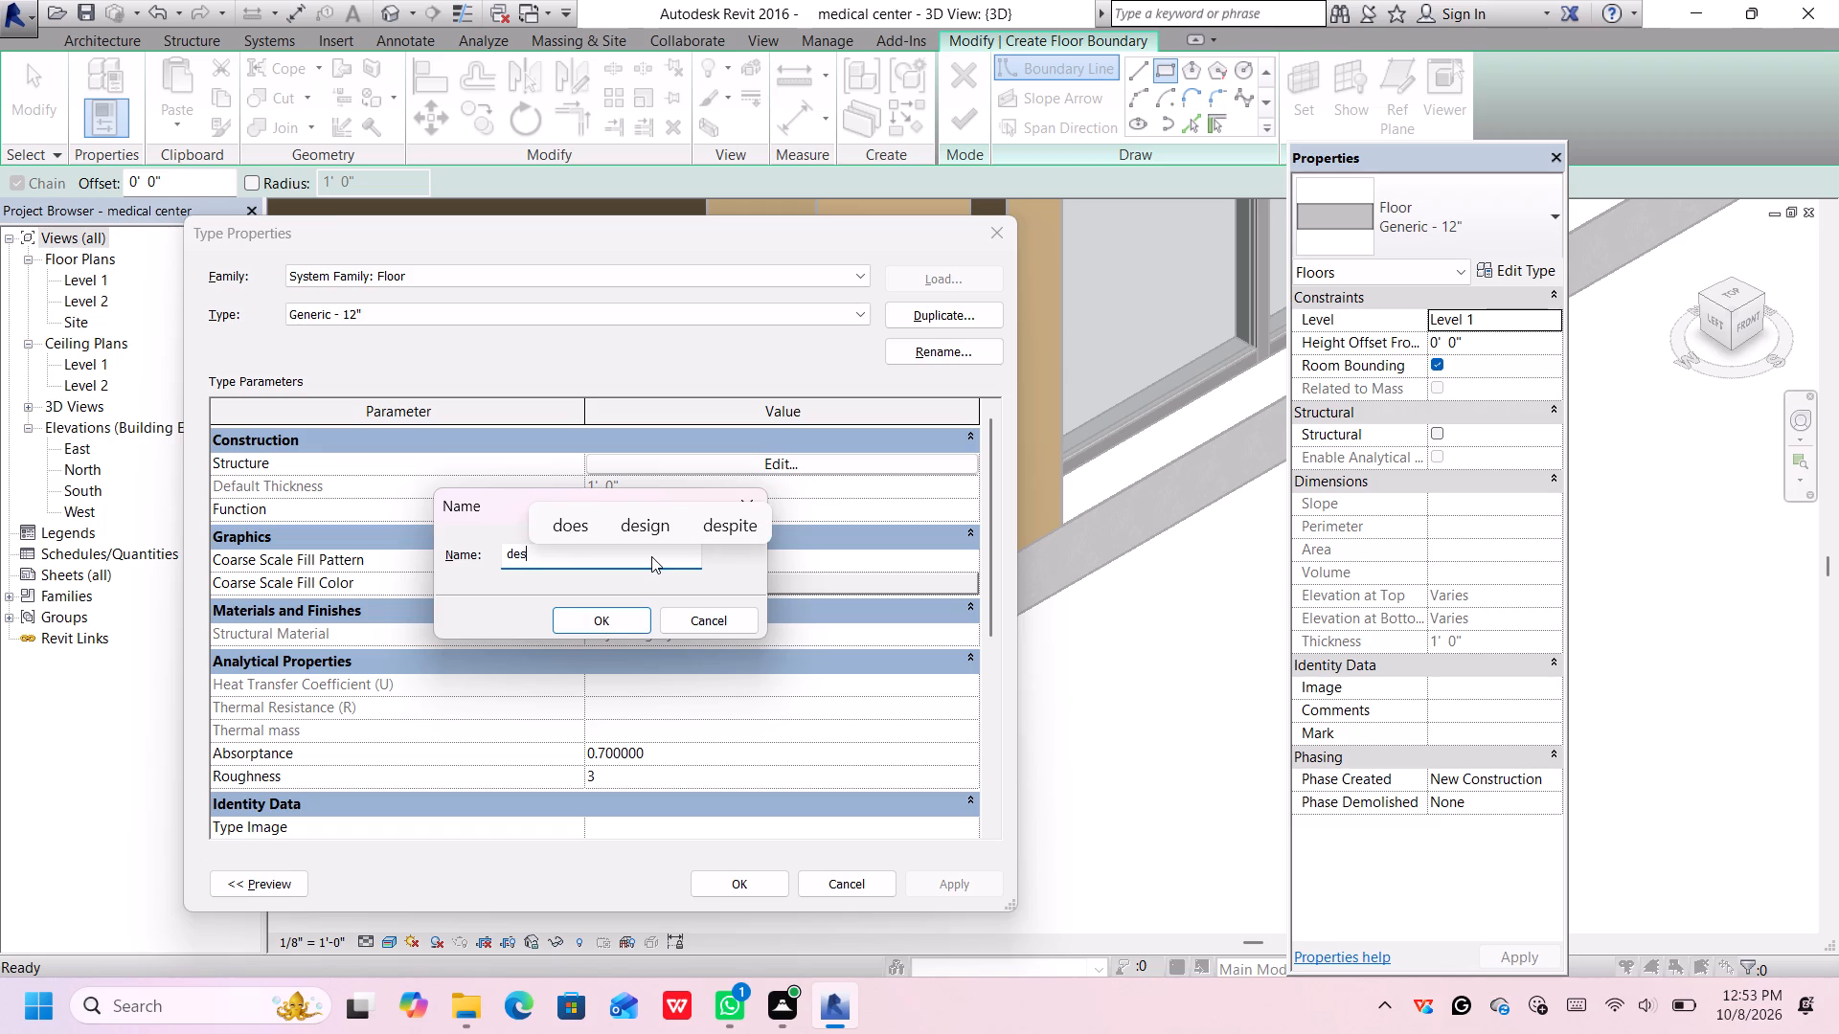
type("ign")
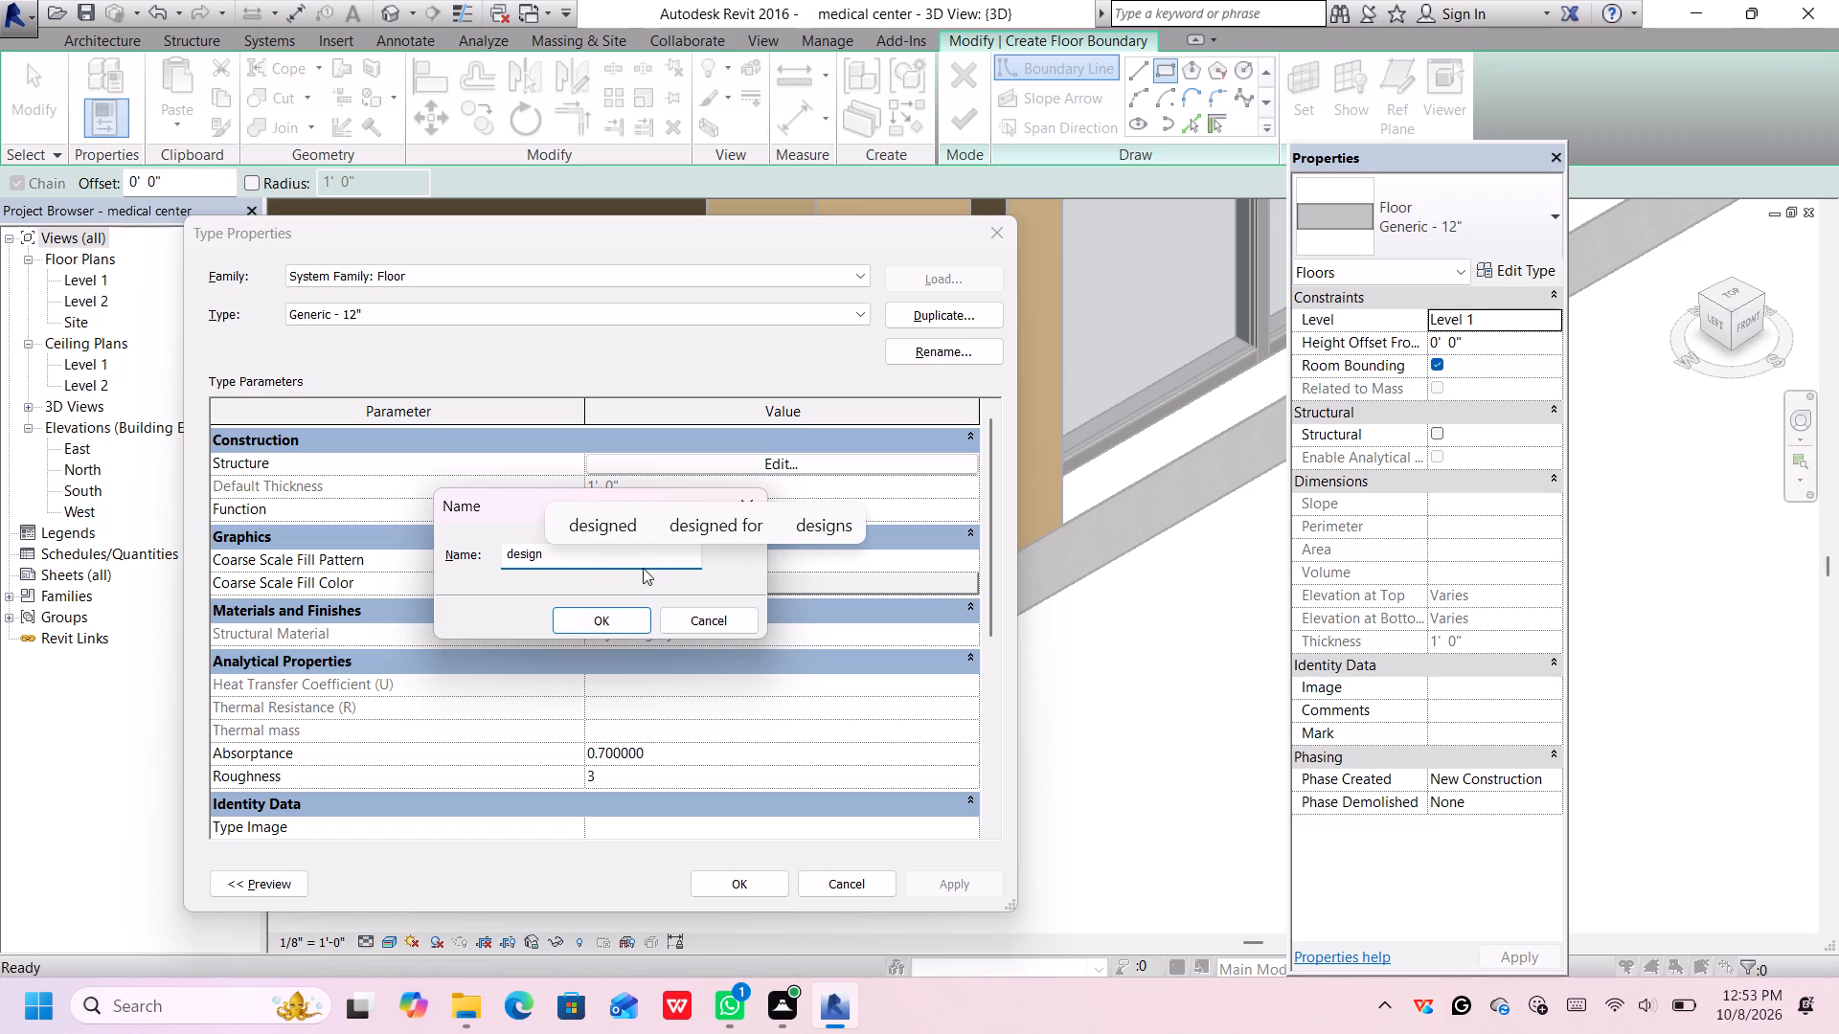
left_click(509, 554)
key("w")
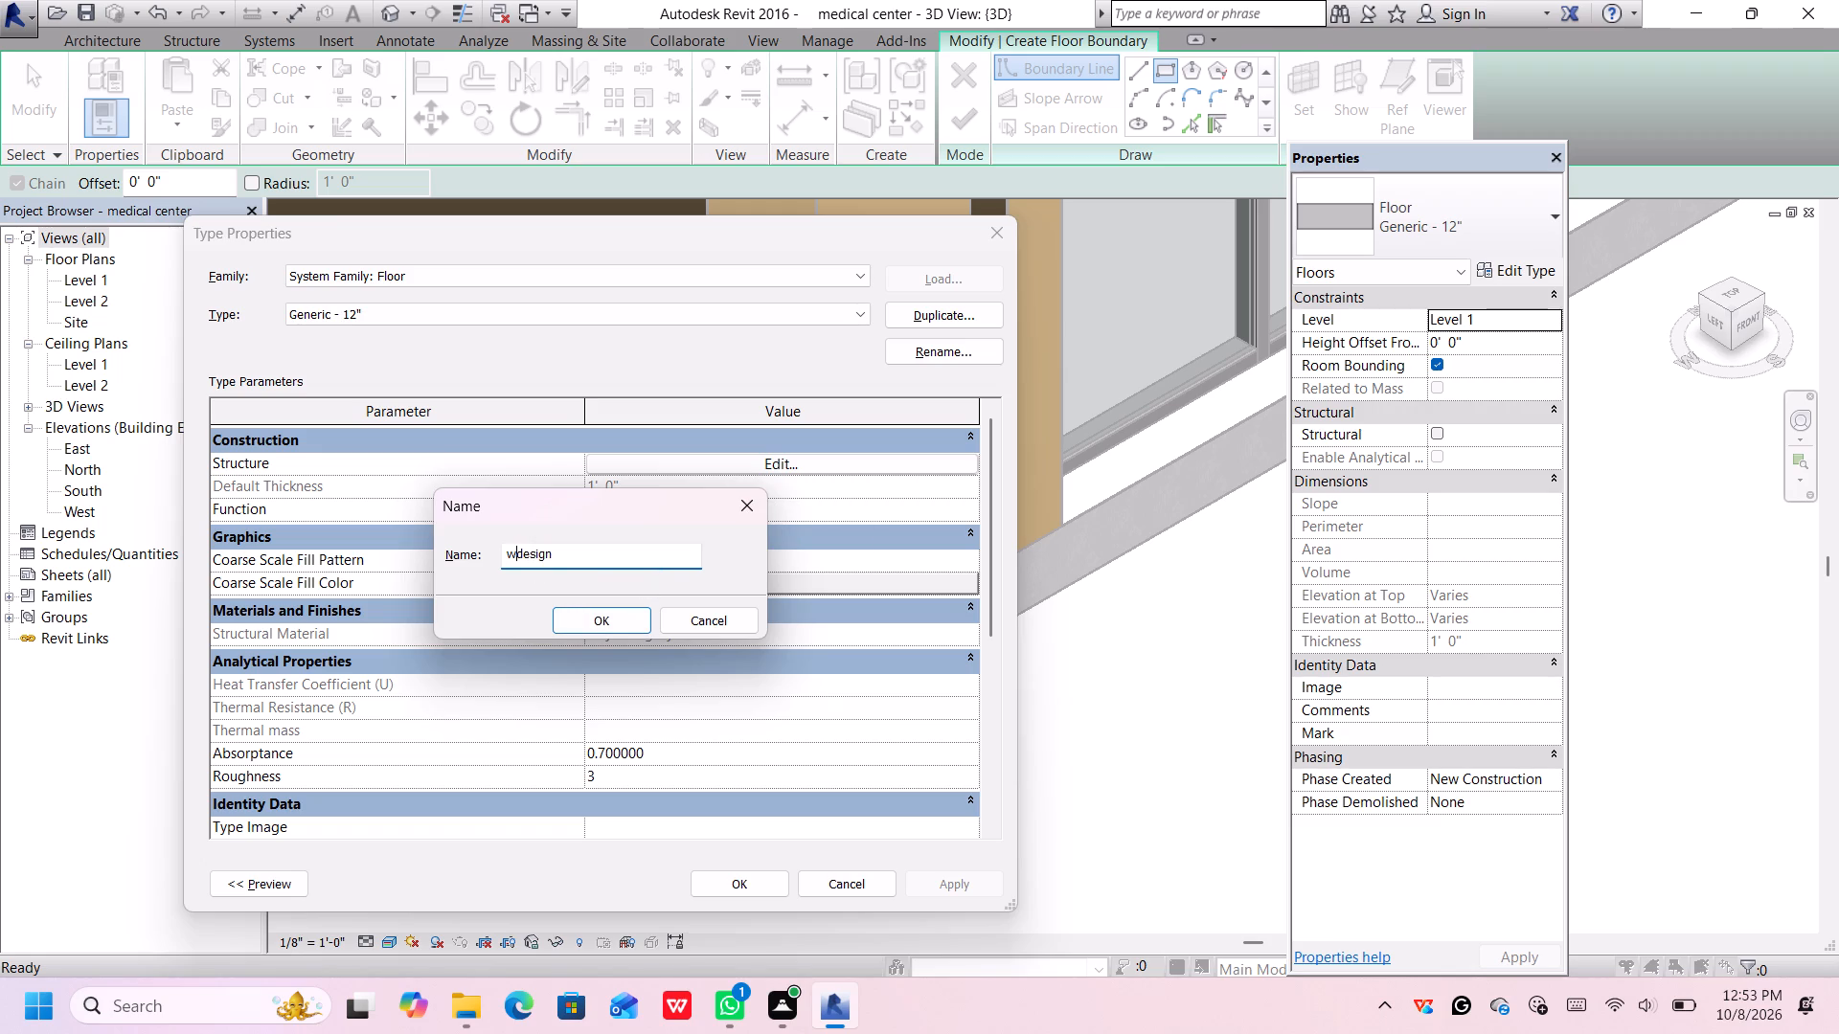
key("a")
type("ll")
key("space")
left_click(568, 625)
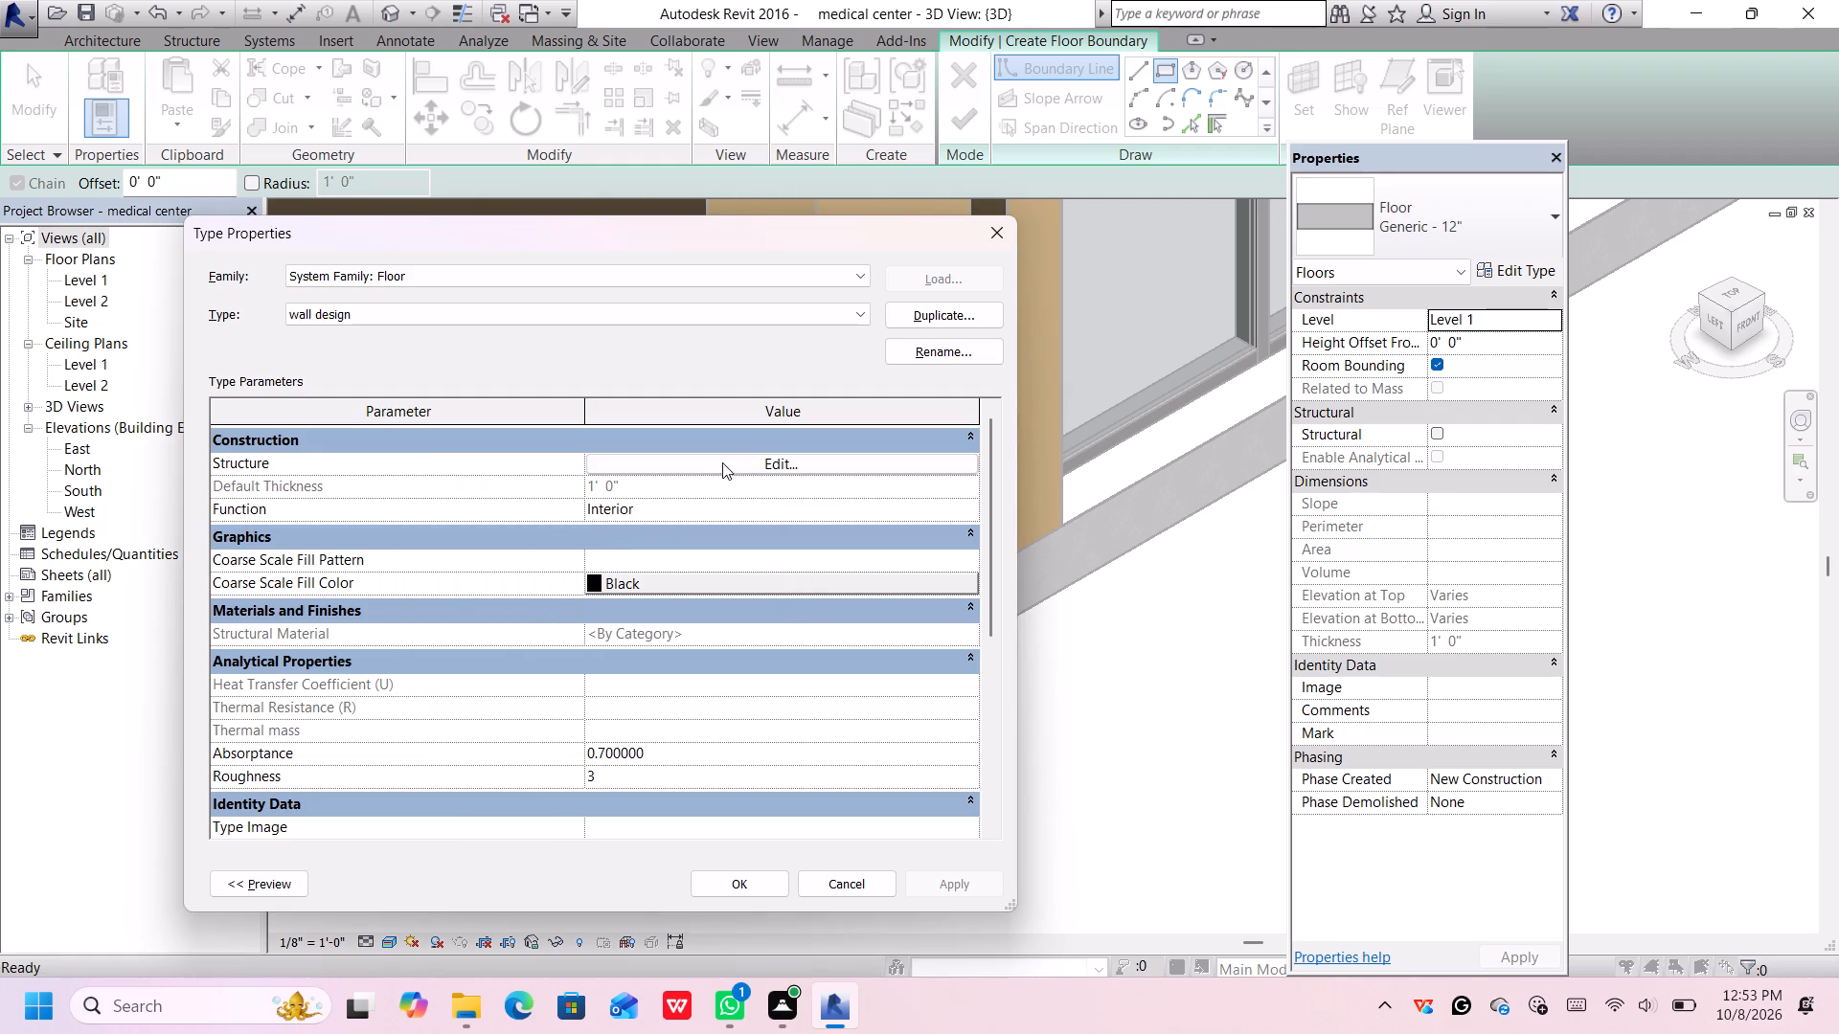
Assign the Concrete Masonry Units material to the Structure [1] layer of the wall design floor type.
scroll(752, 558, "down", 2)
scroll(743, 566, "up", 3)
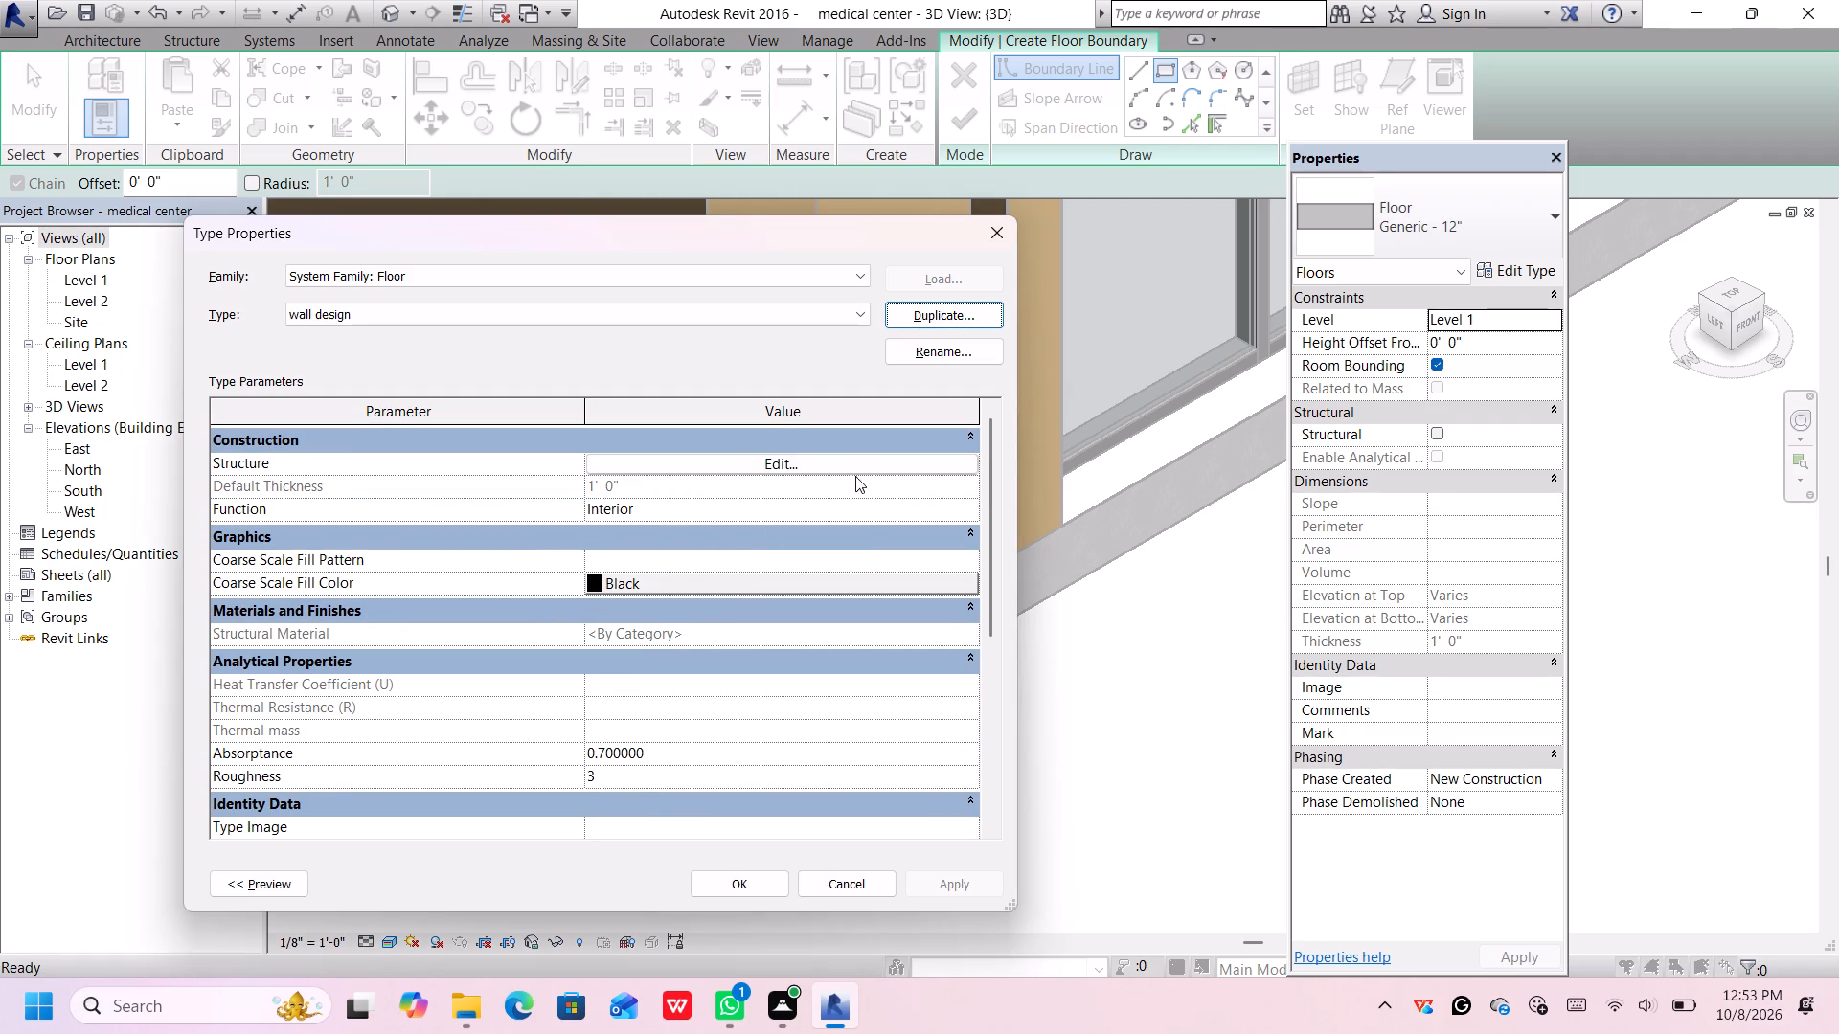
left_click(855, 463)
left_click(530, 461)
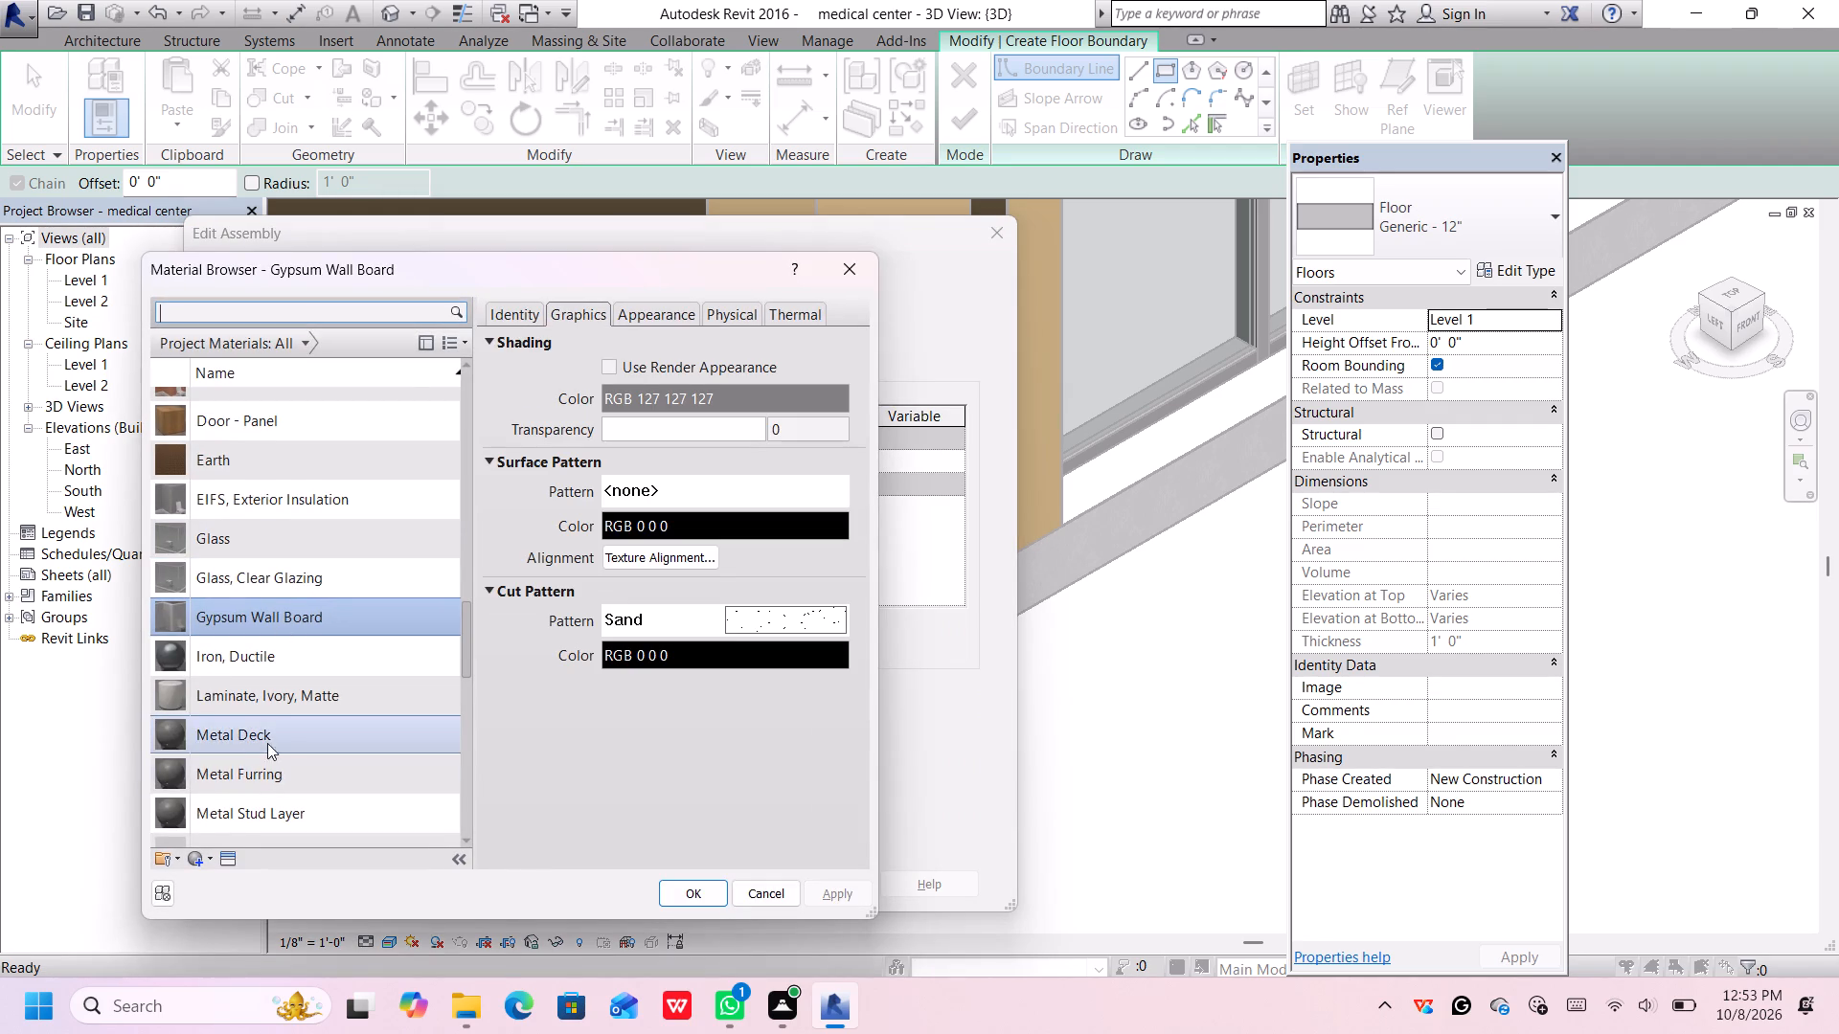
scroll(279, 729, "down", 1)
scroll(287, 590, "up", 5)
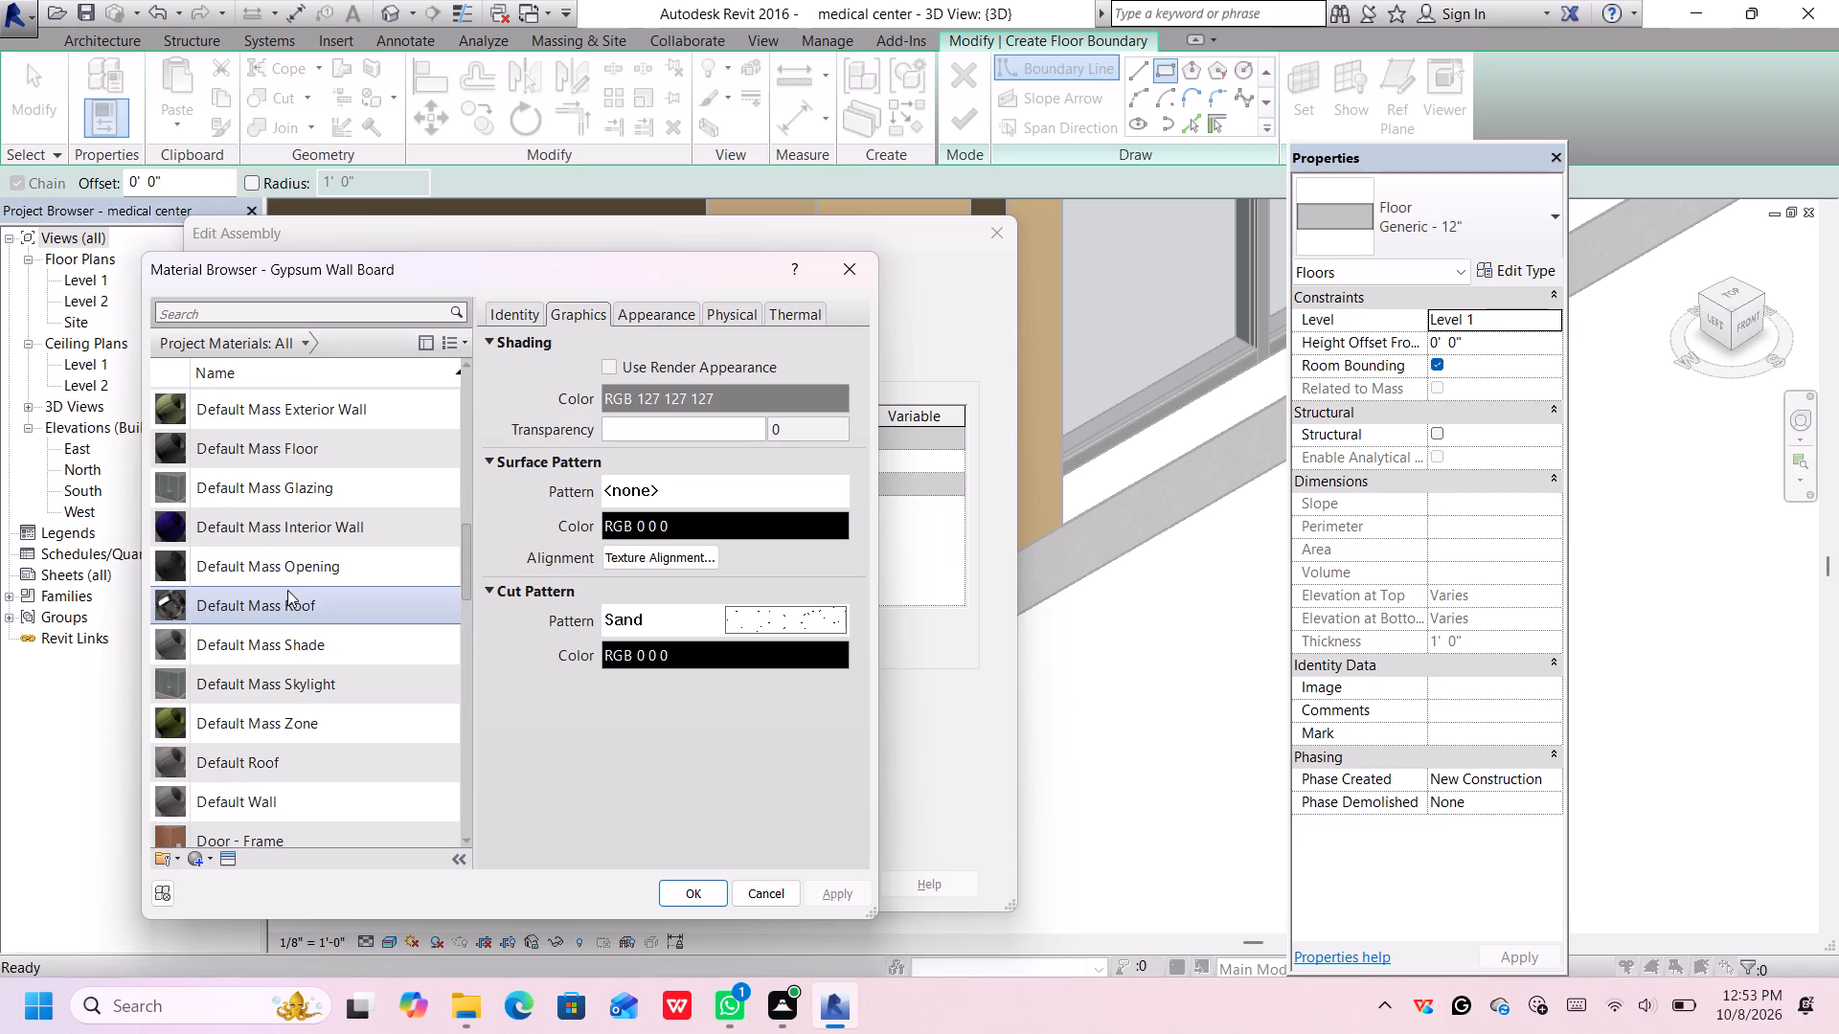
scroll(287, 591, "up", 6)
scroll(287, 591, "down", 1)
scroll(287, 591, "up", 1)
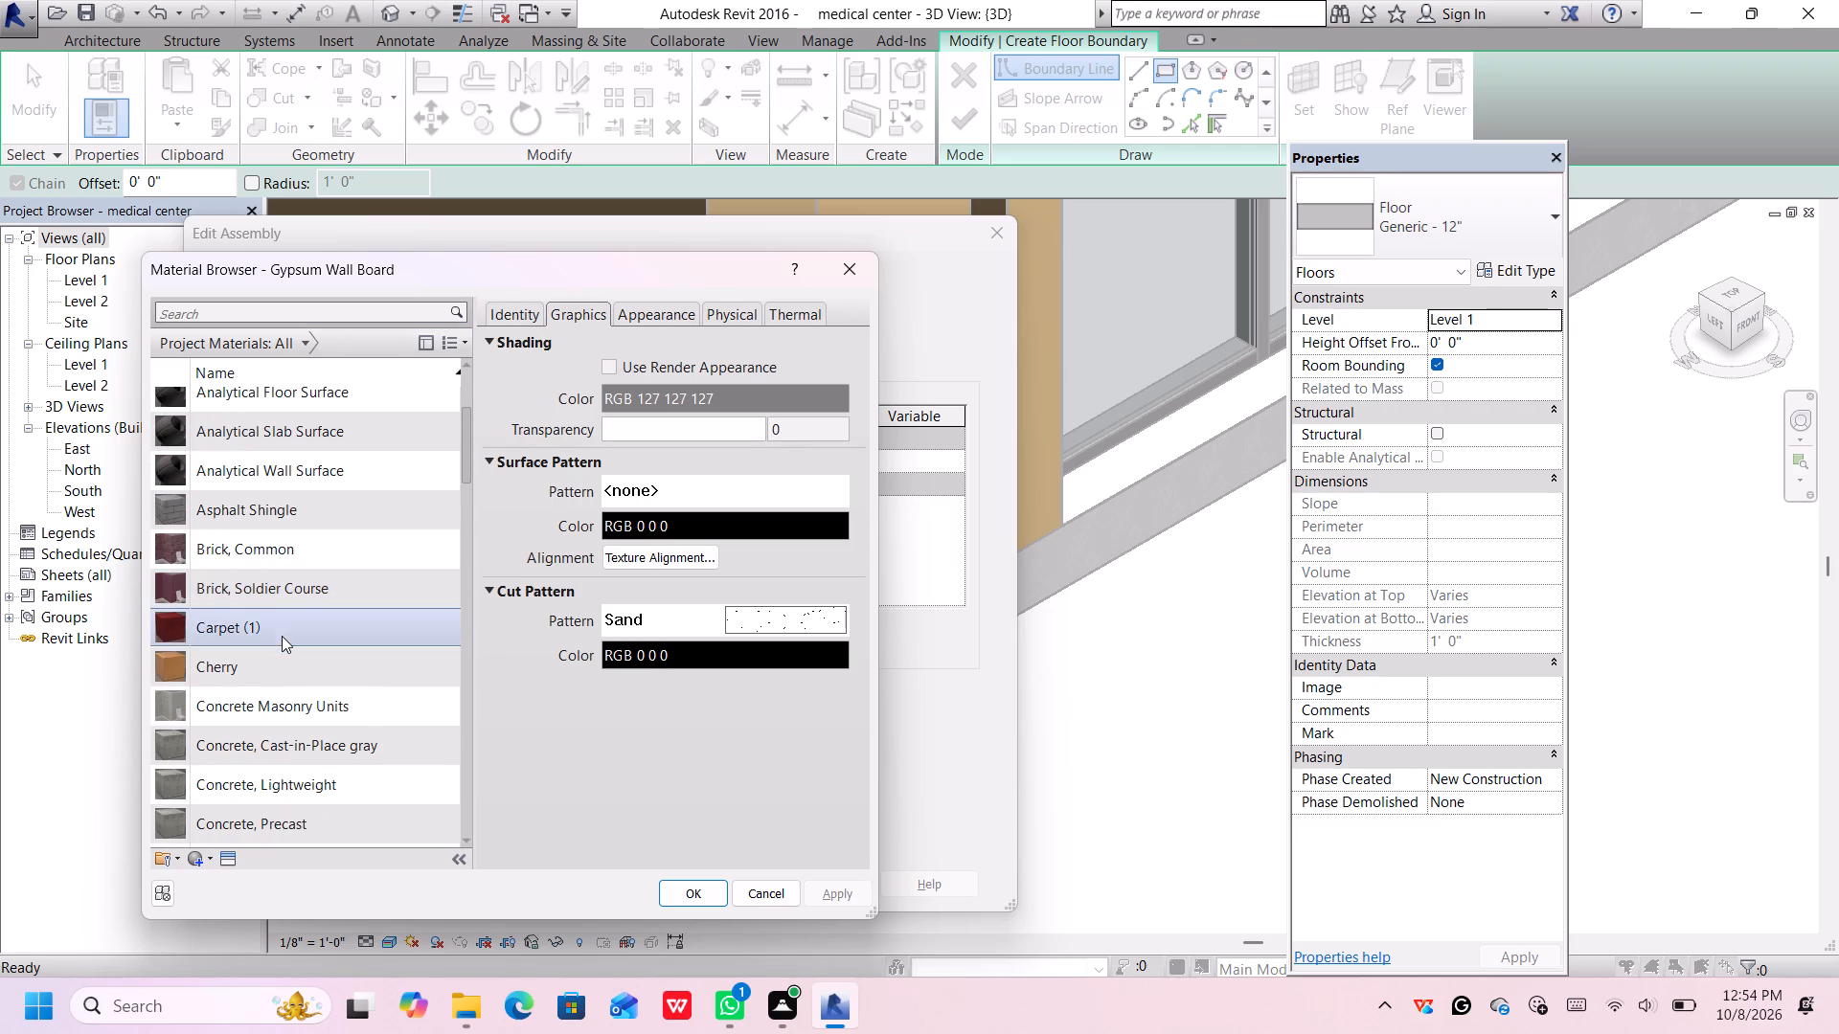
scroll(288, 665, "down", 1)
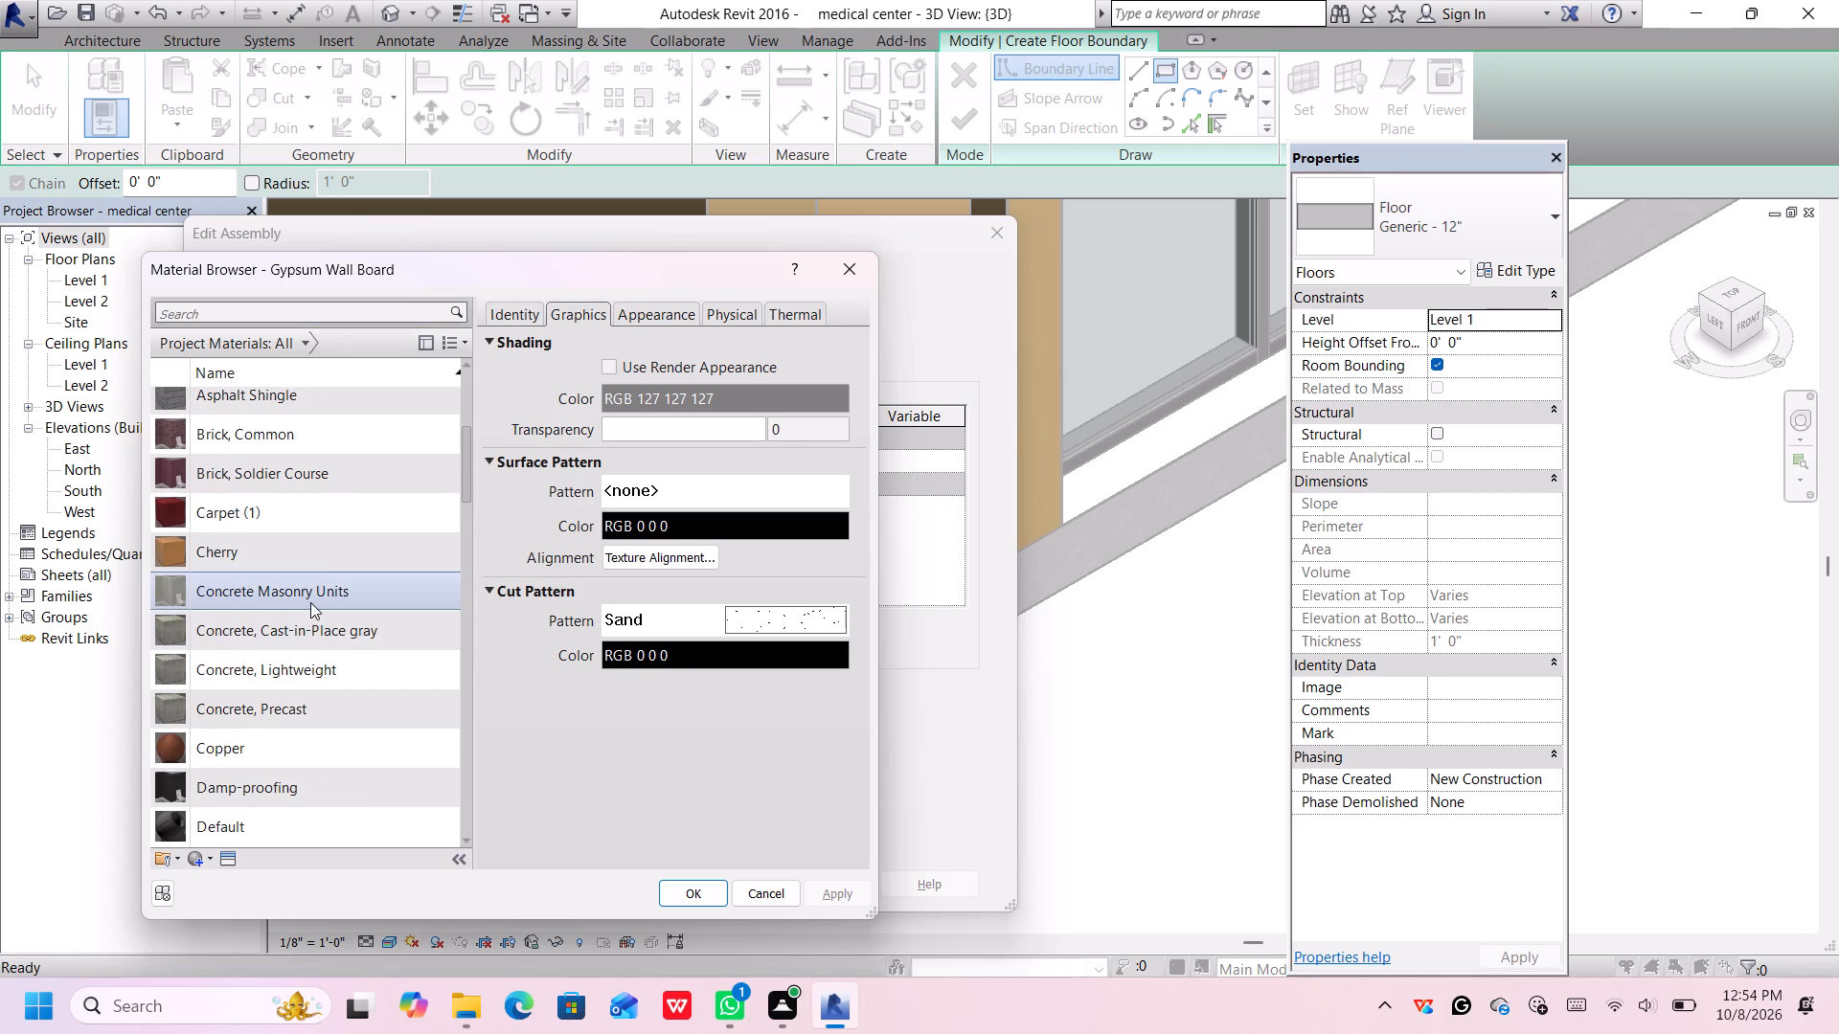
scroll(317, 581, "up", 6)
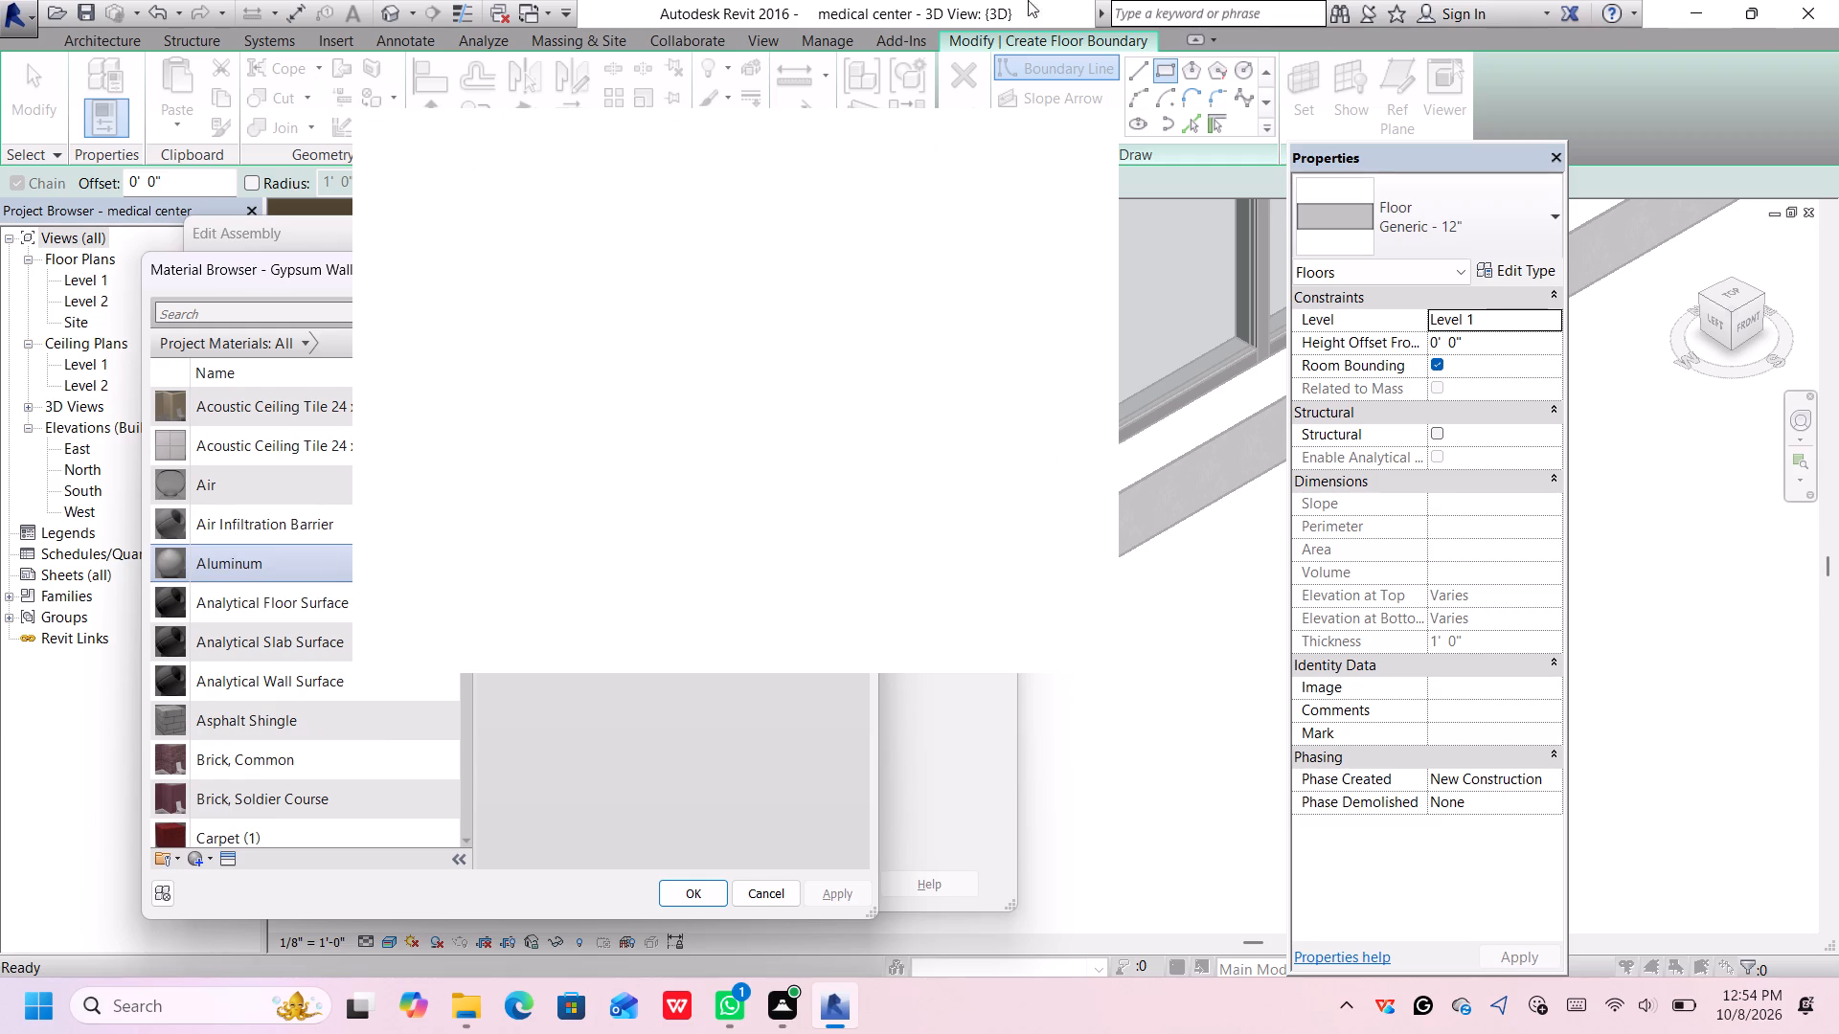
left_click(1074, 140)
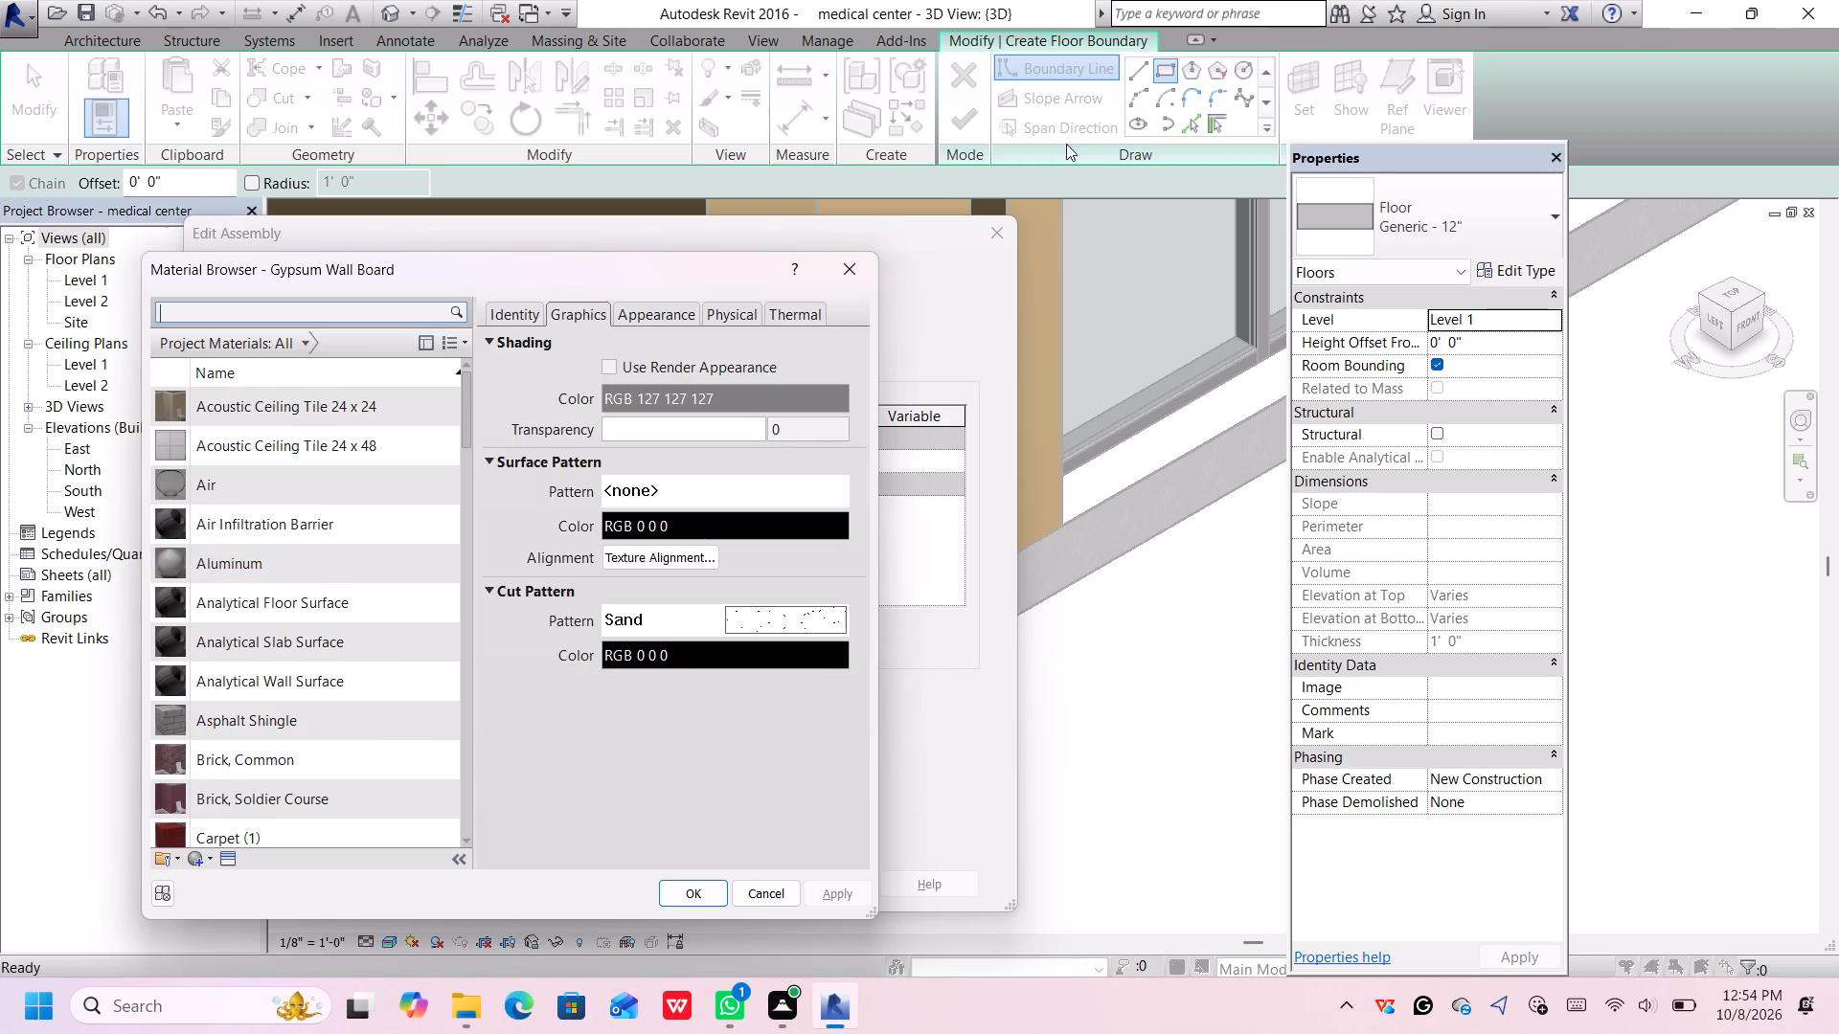
scroll(382, 676, "down", 4)
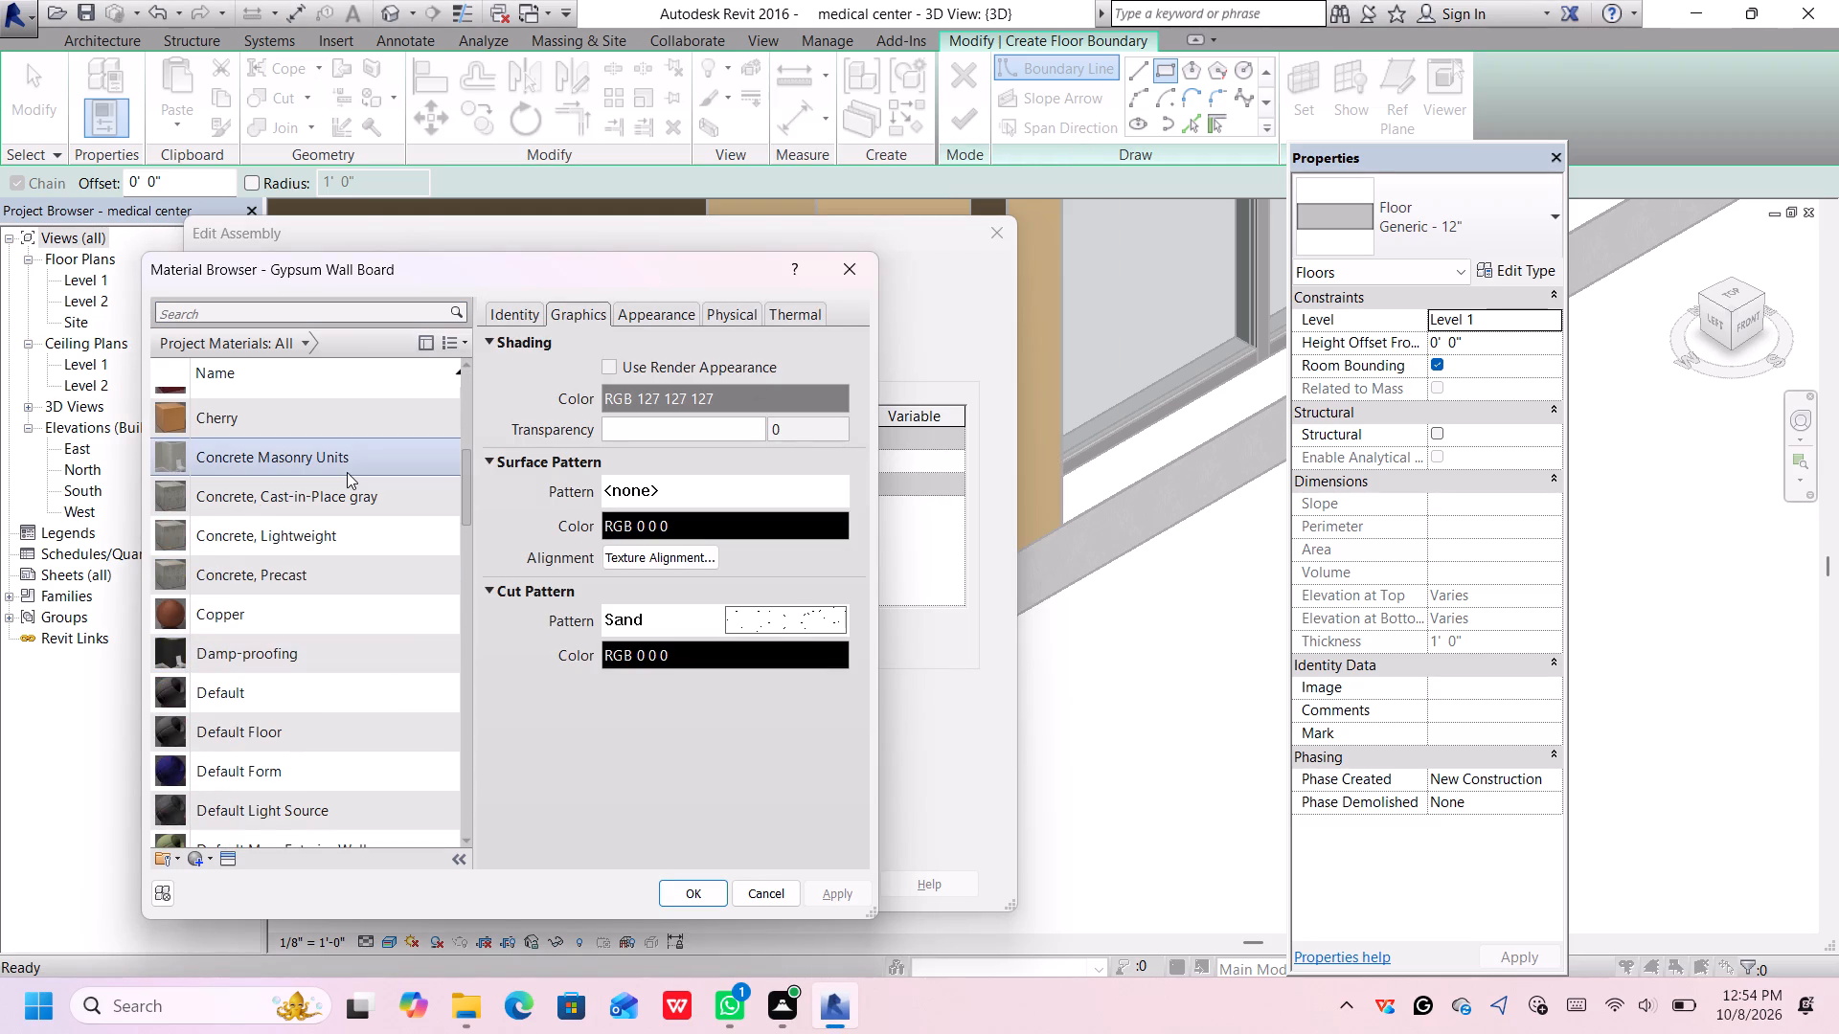
left_click(347, 470)
scroll(352, 515, "up", 3)
scroll(352, 515, "down", 2)
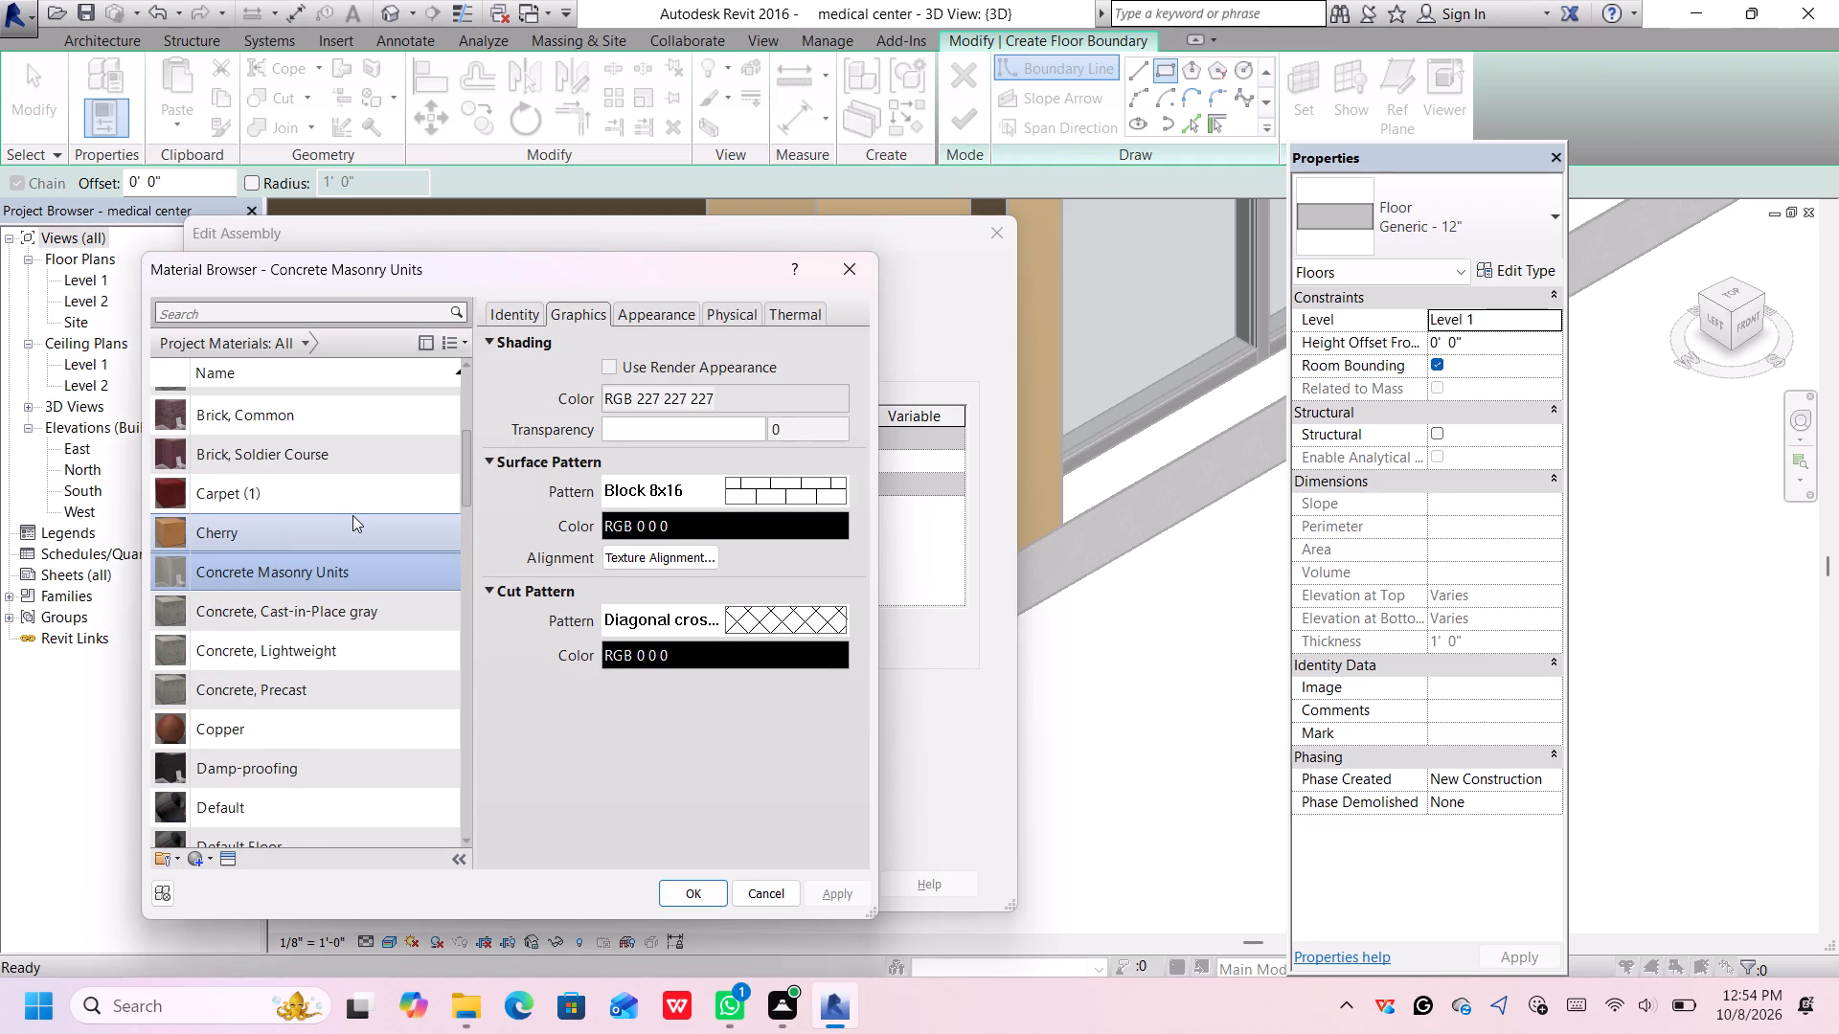
left_click(328, 578)
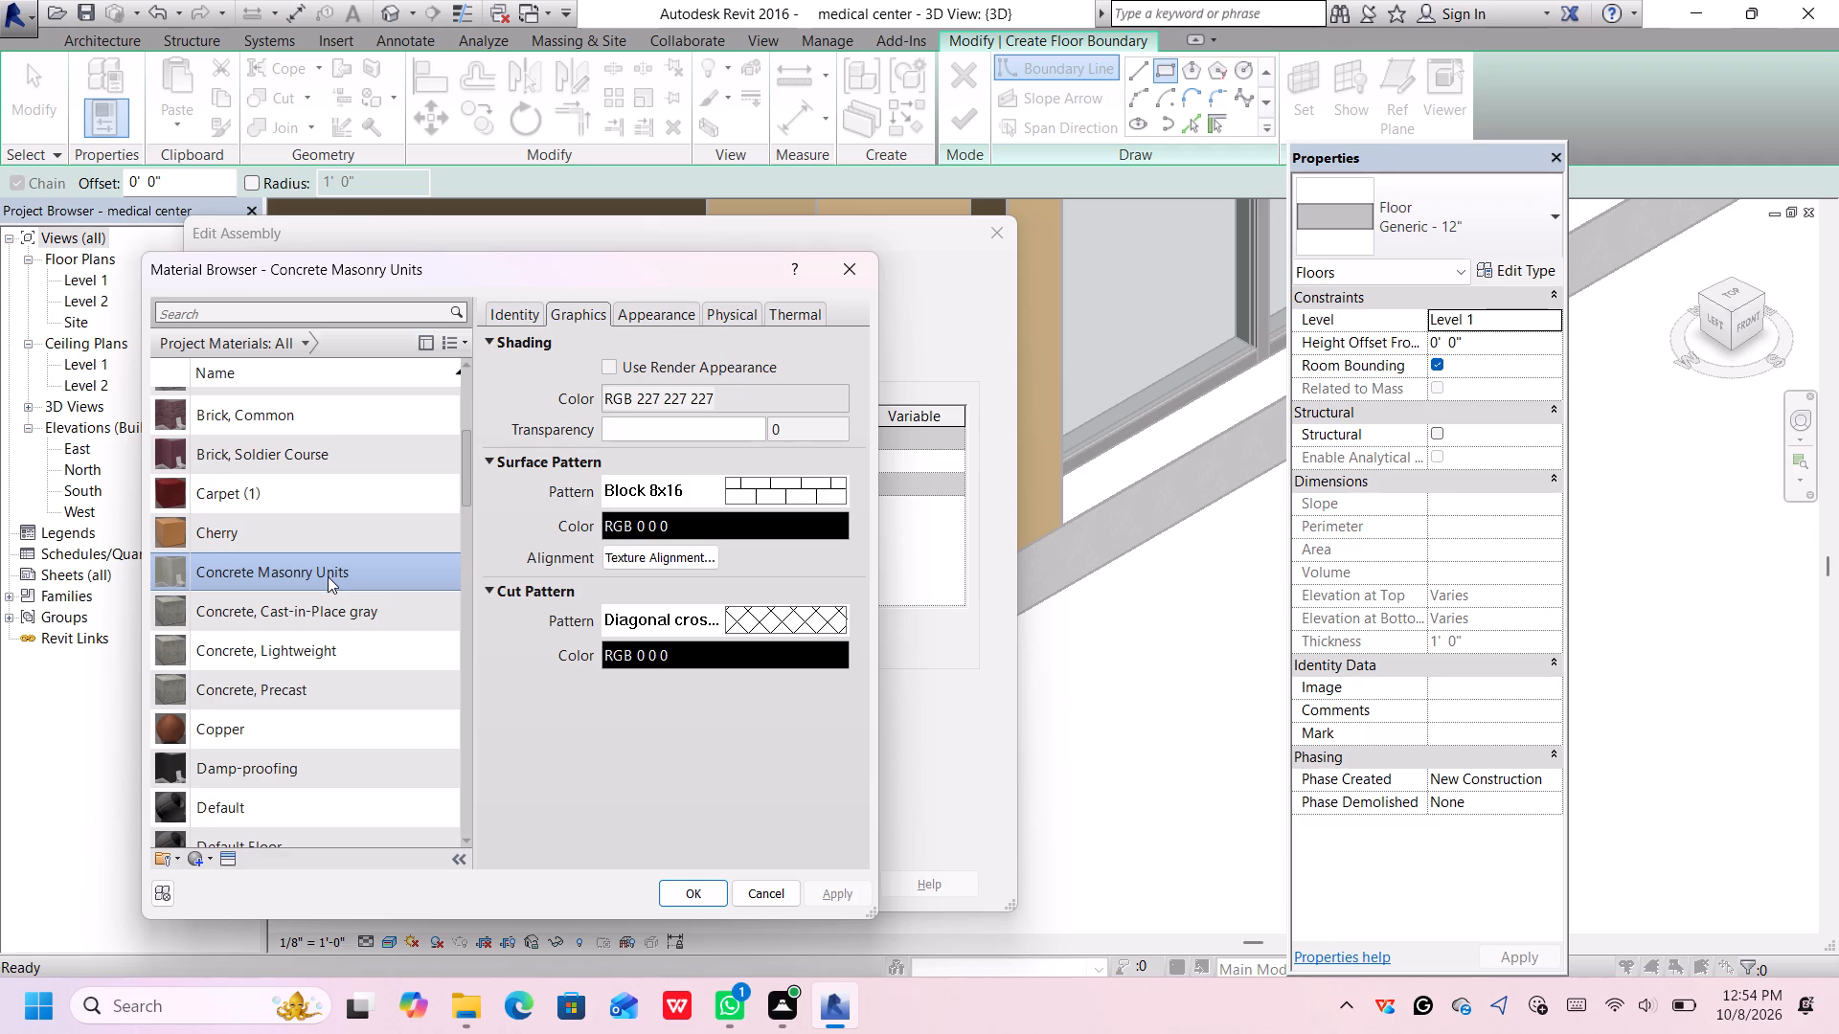
double_click(330, 569)
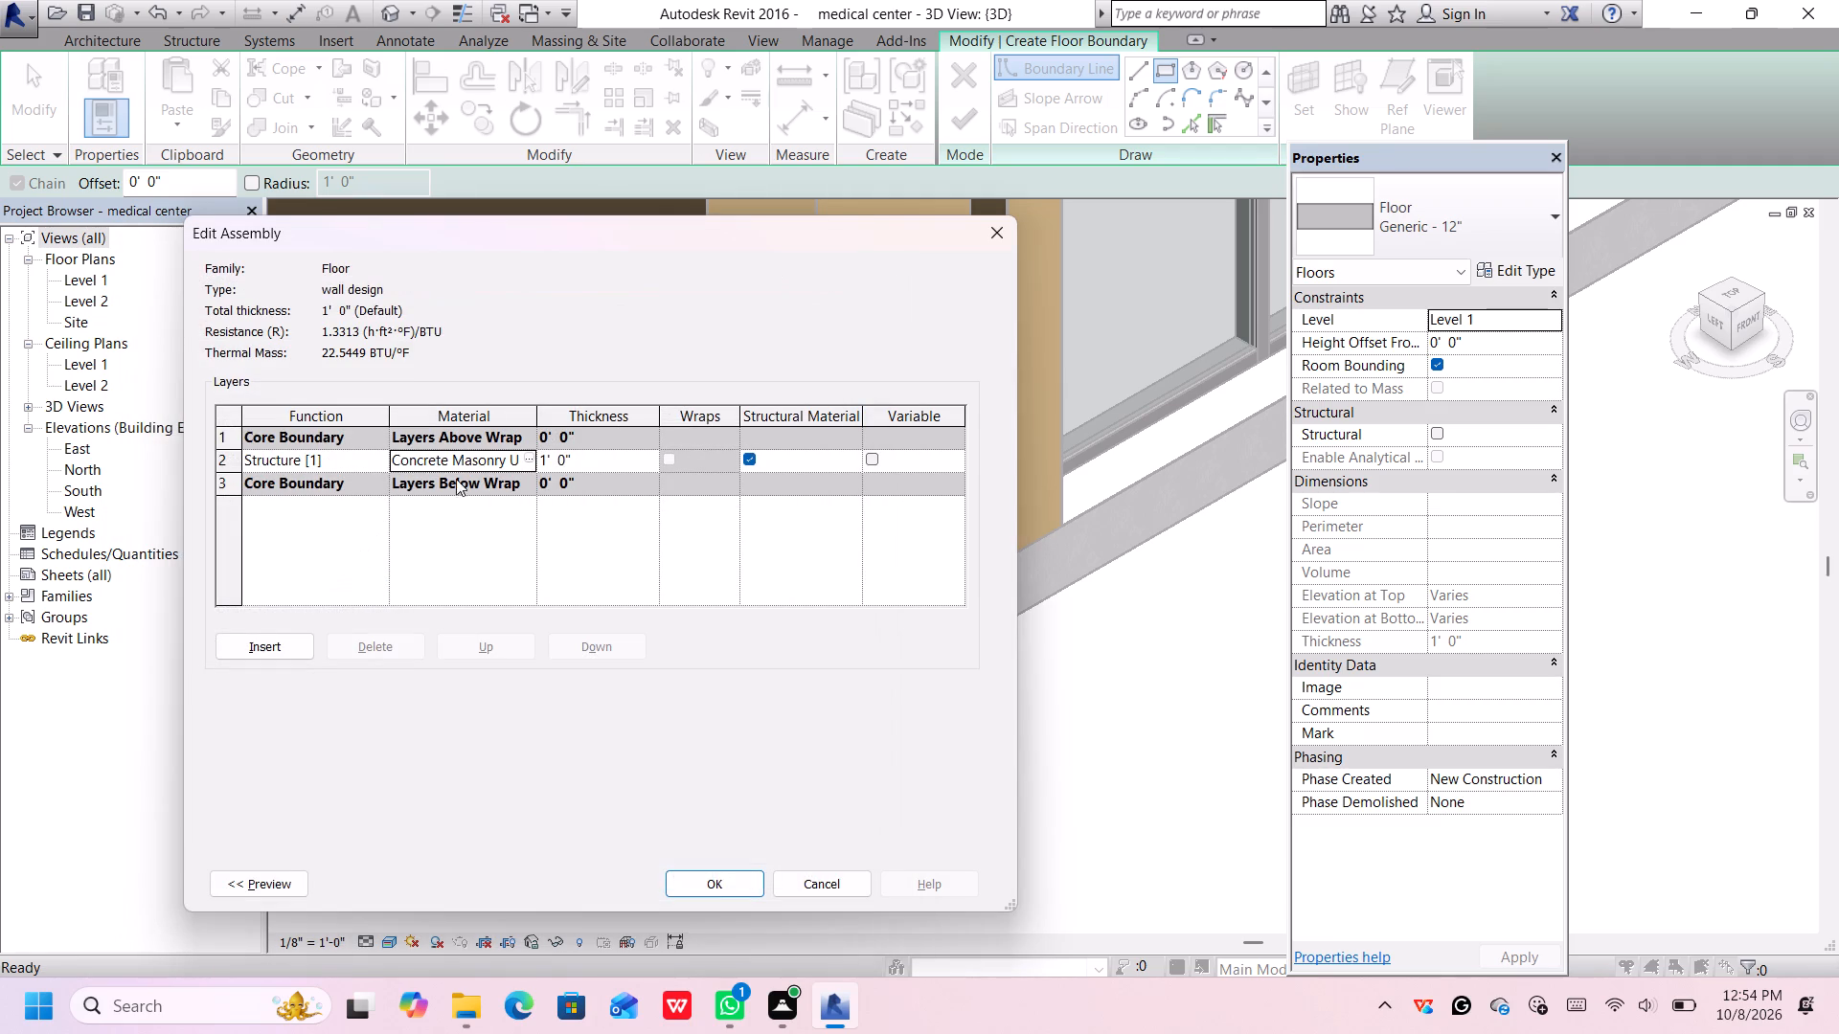
Reopen the structure layer's material choice and pick Damp-proofing instead, with its appearance properties shown.
left_click(530, 461)
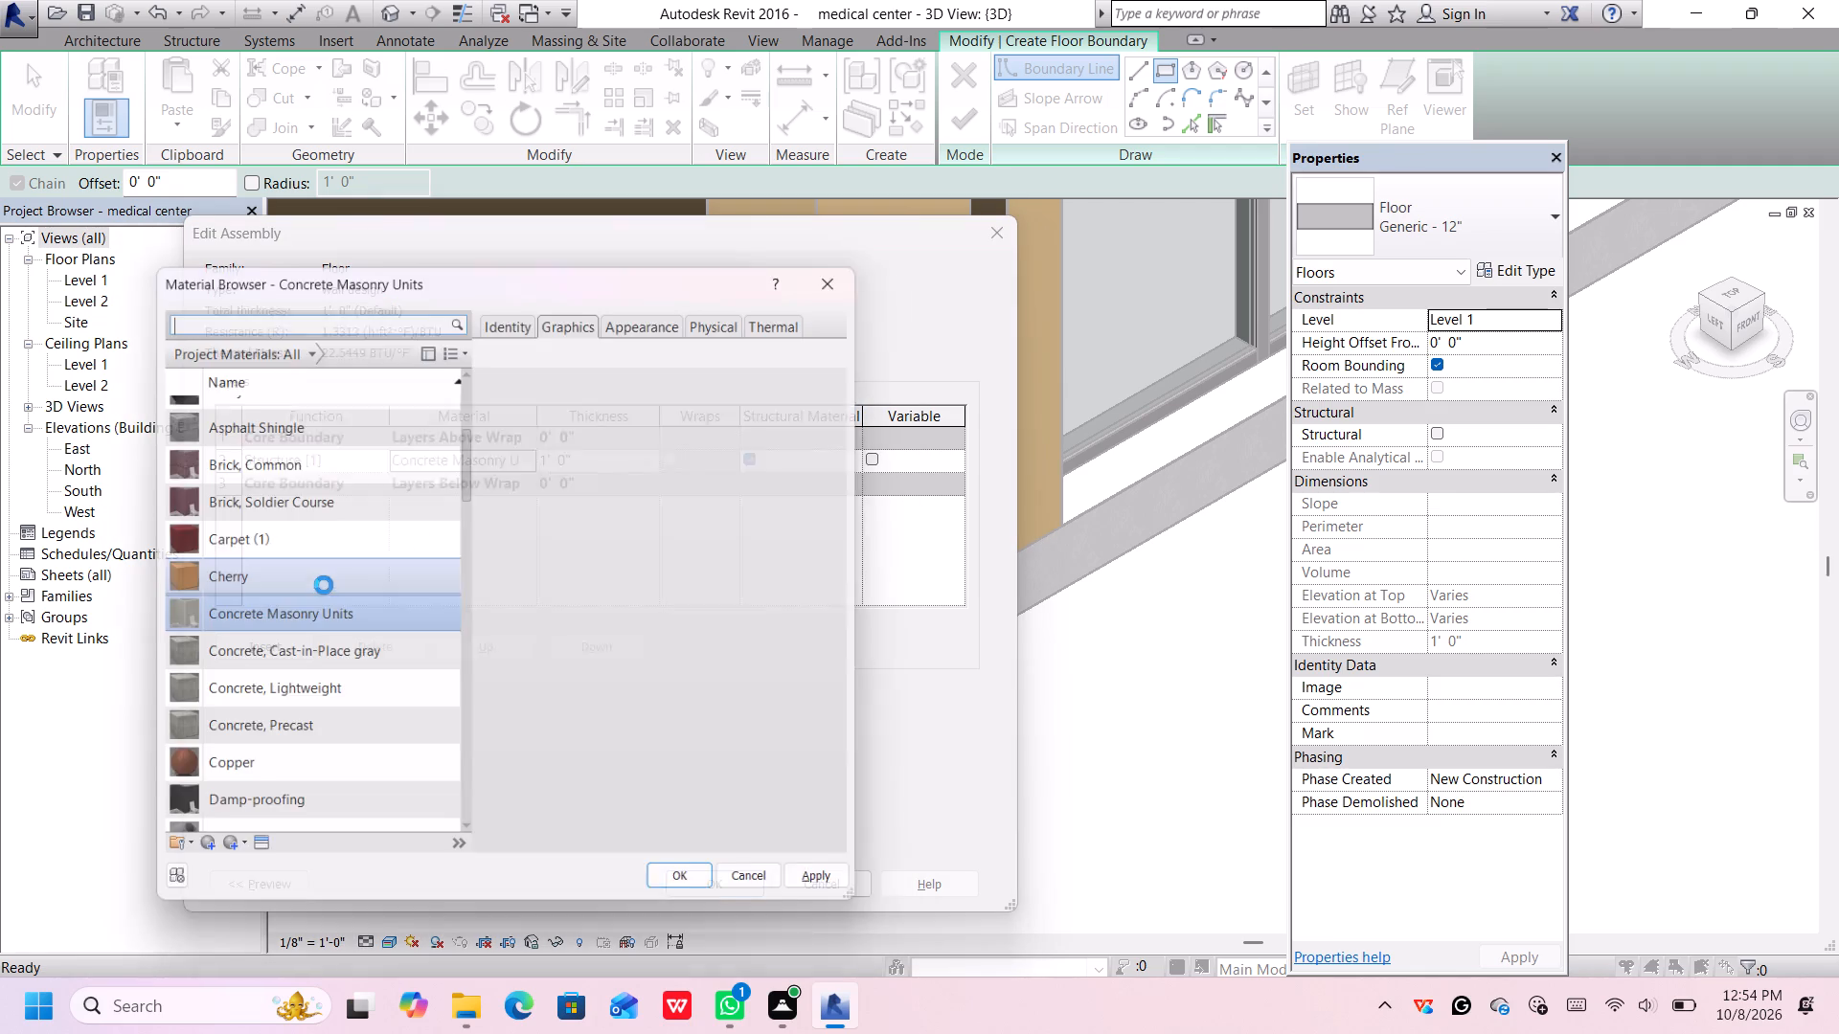
scroll(281, 630, "down", 1)
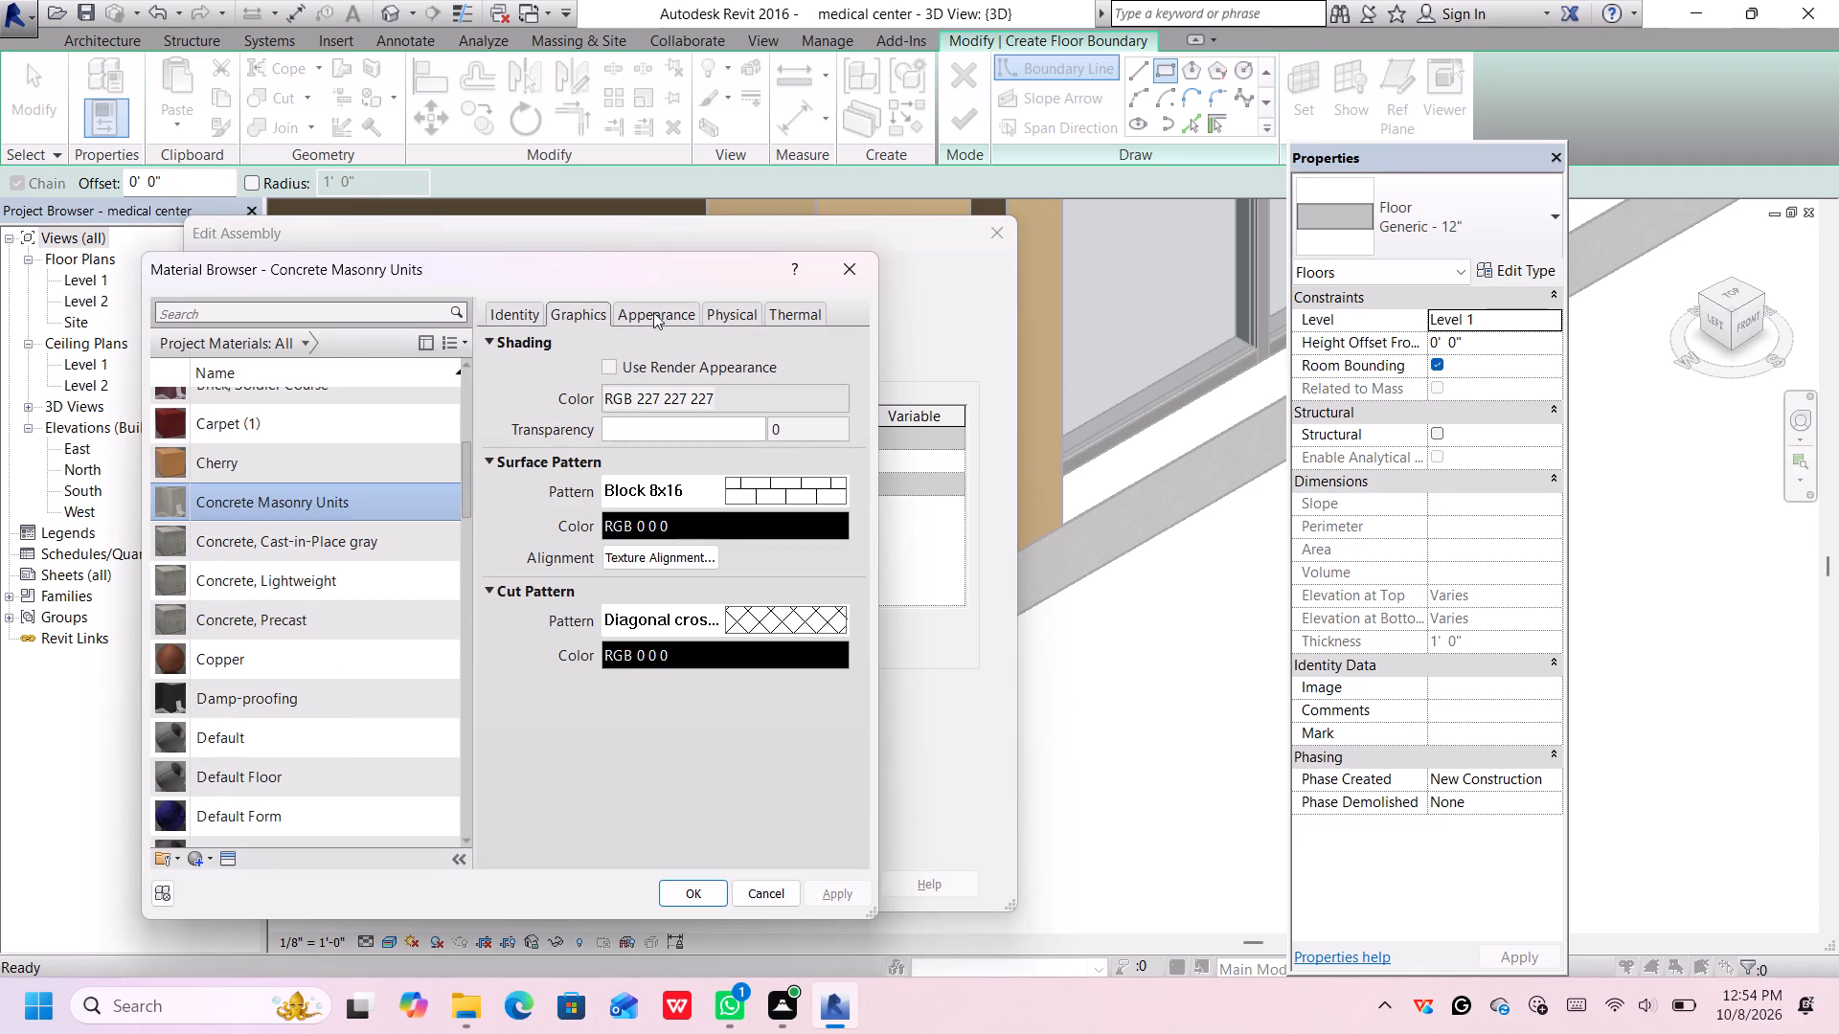
left_click(653, 313)
scroll(184, 684, "down", 2)
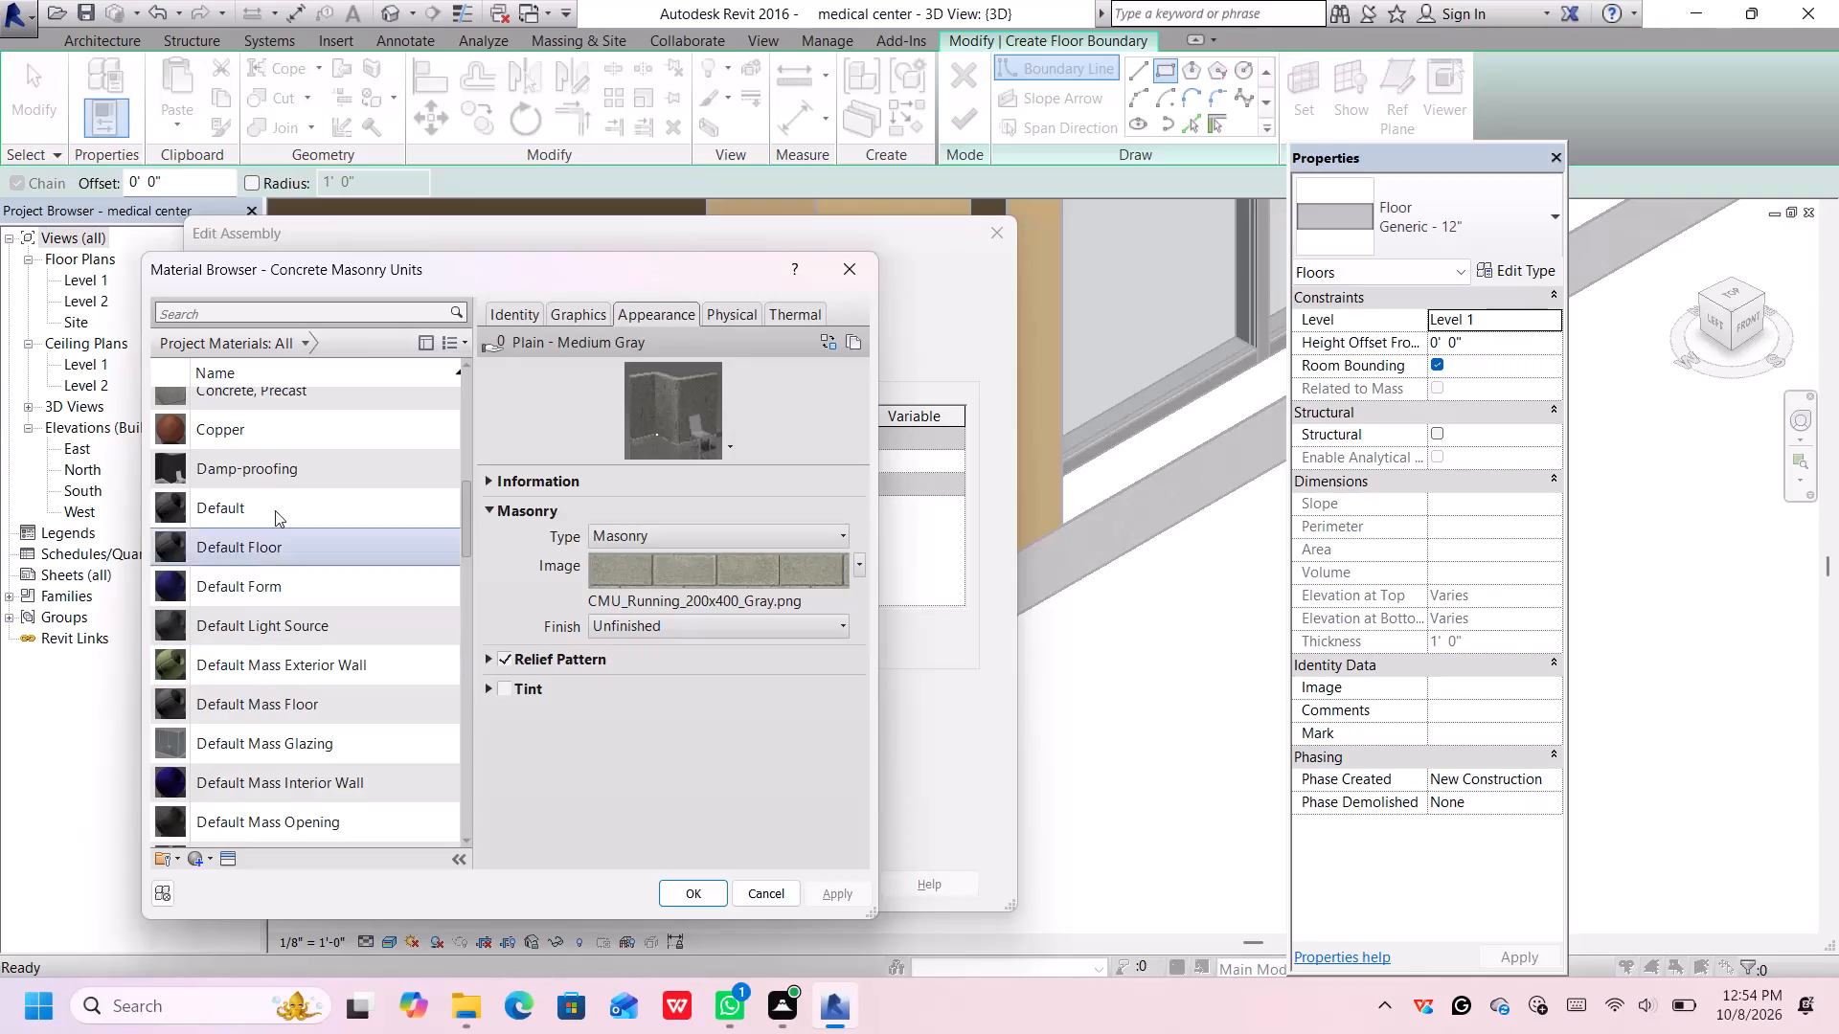
left_click(288, 472)
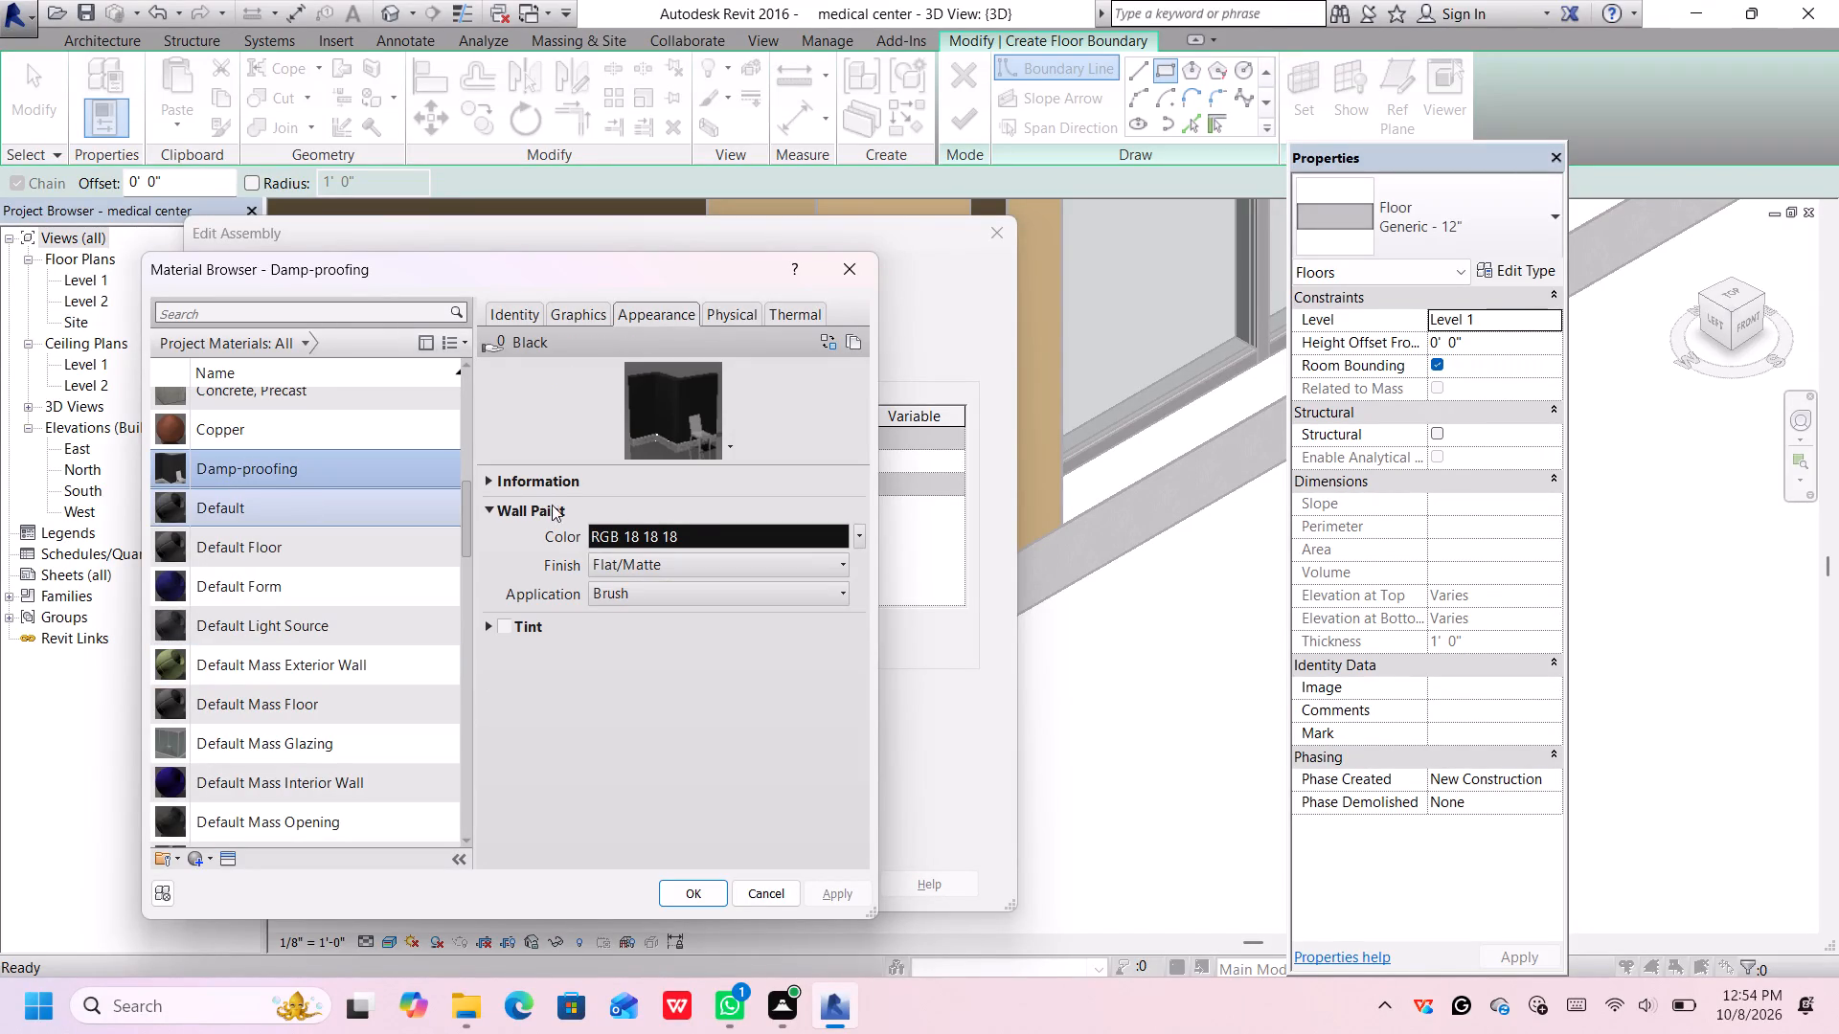
Set the Damp-proofing material's wall paint color to white, RGB 255 255 255, and accept the wall design floor type.
left_click(582, 318)
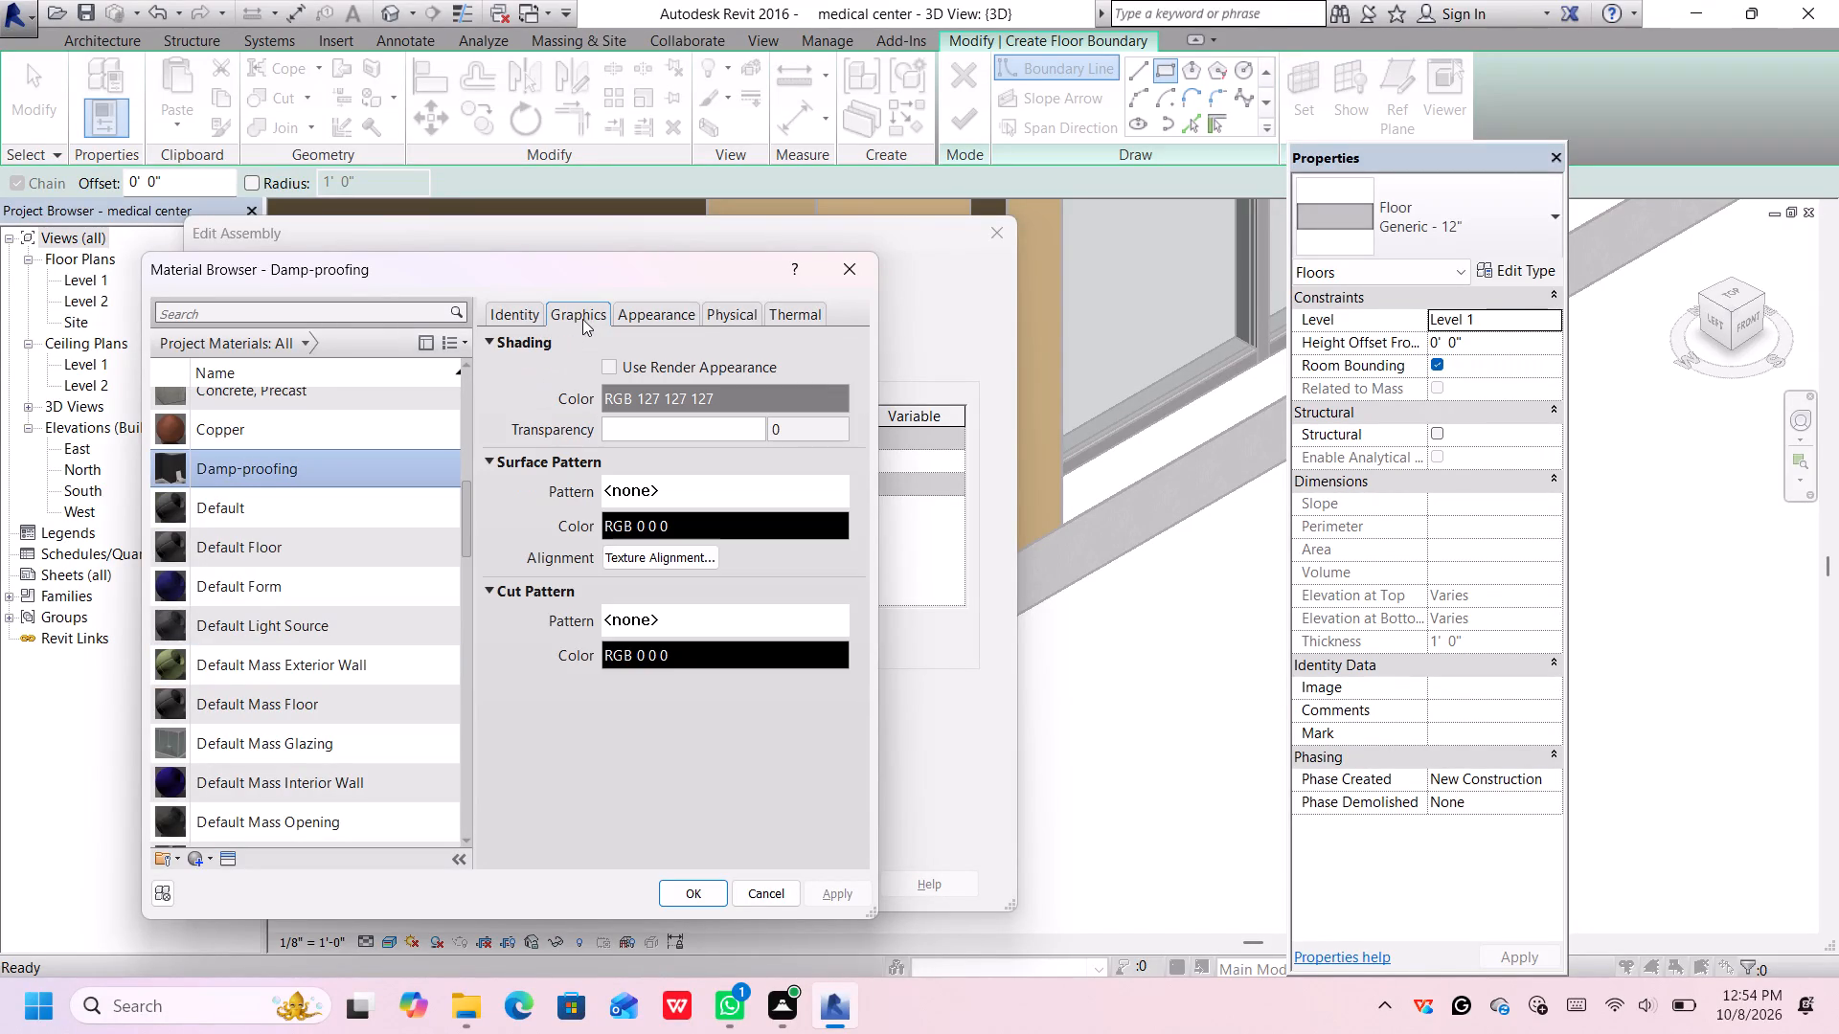
left_click(632, 310)
scroll(314, 742, "down", 2)
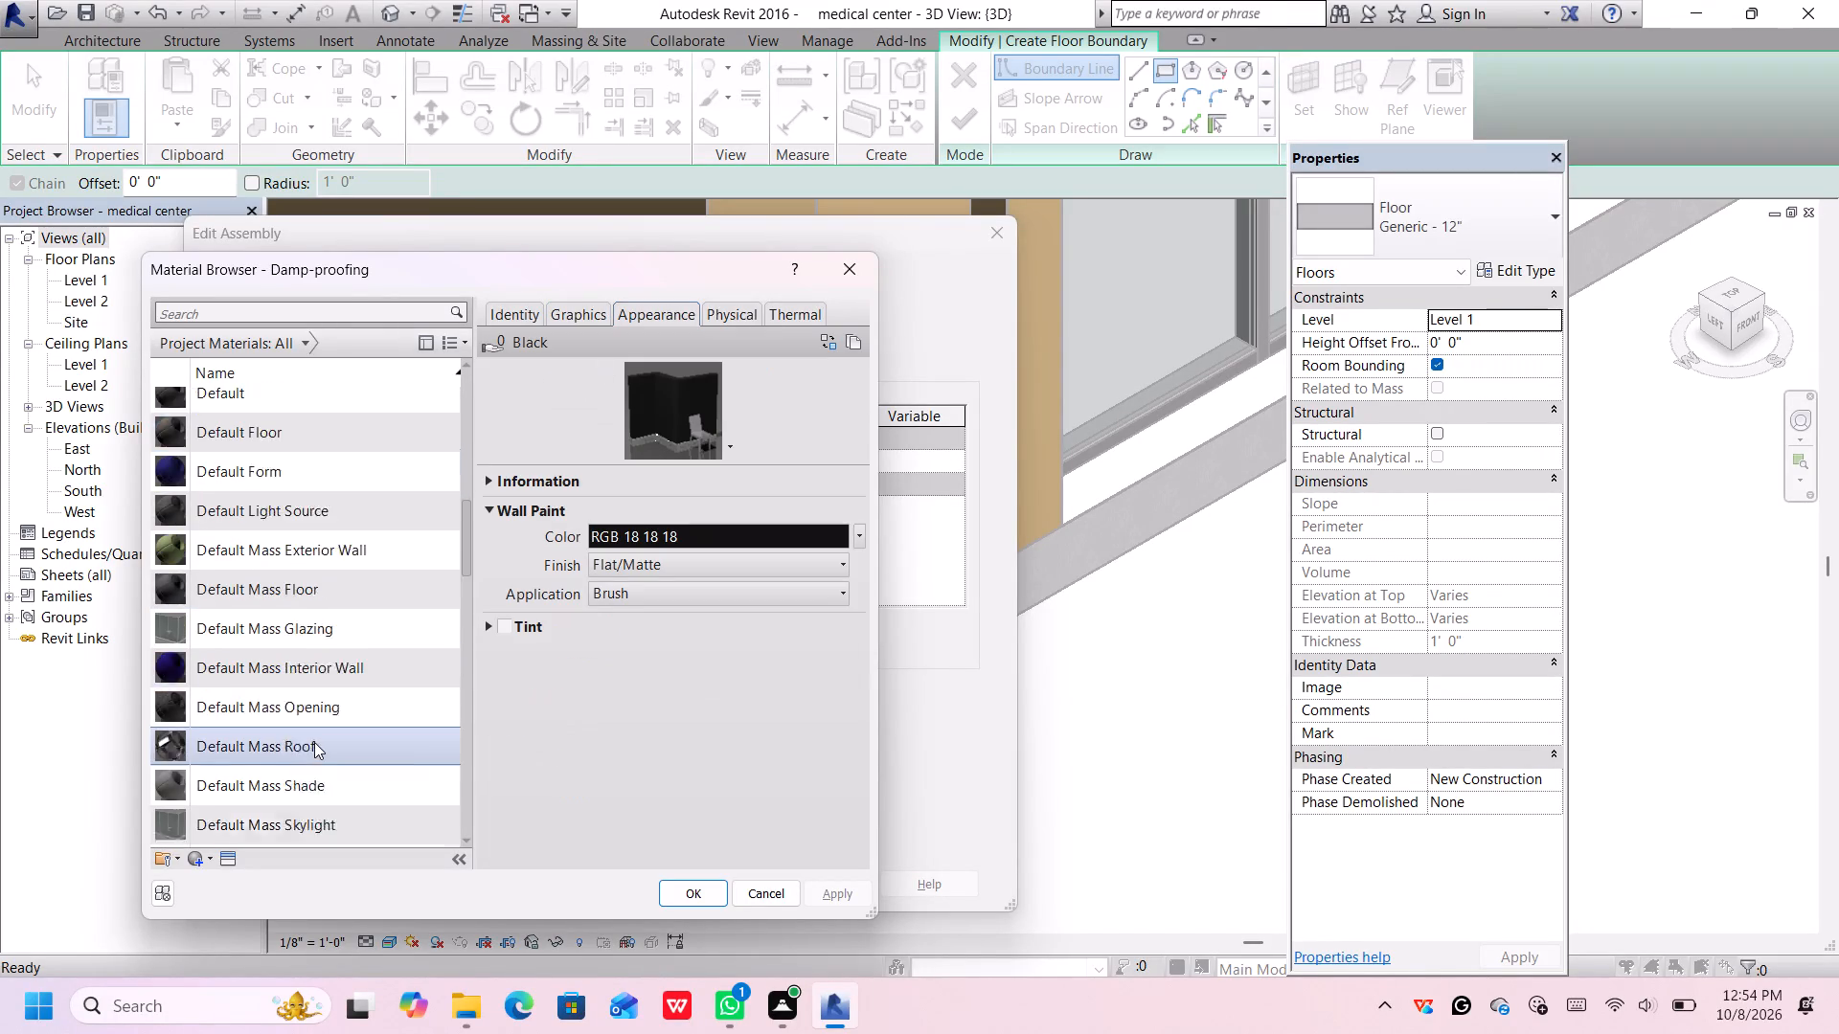
scroll(314, 742, "down", 2)
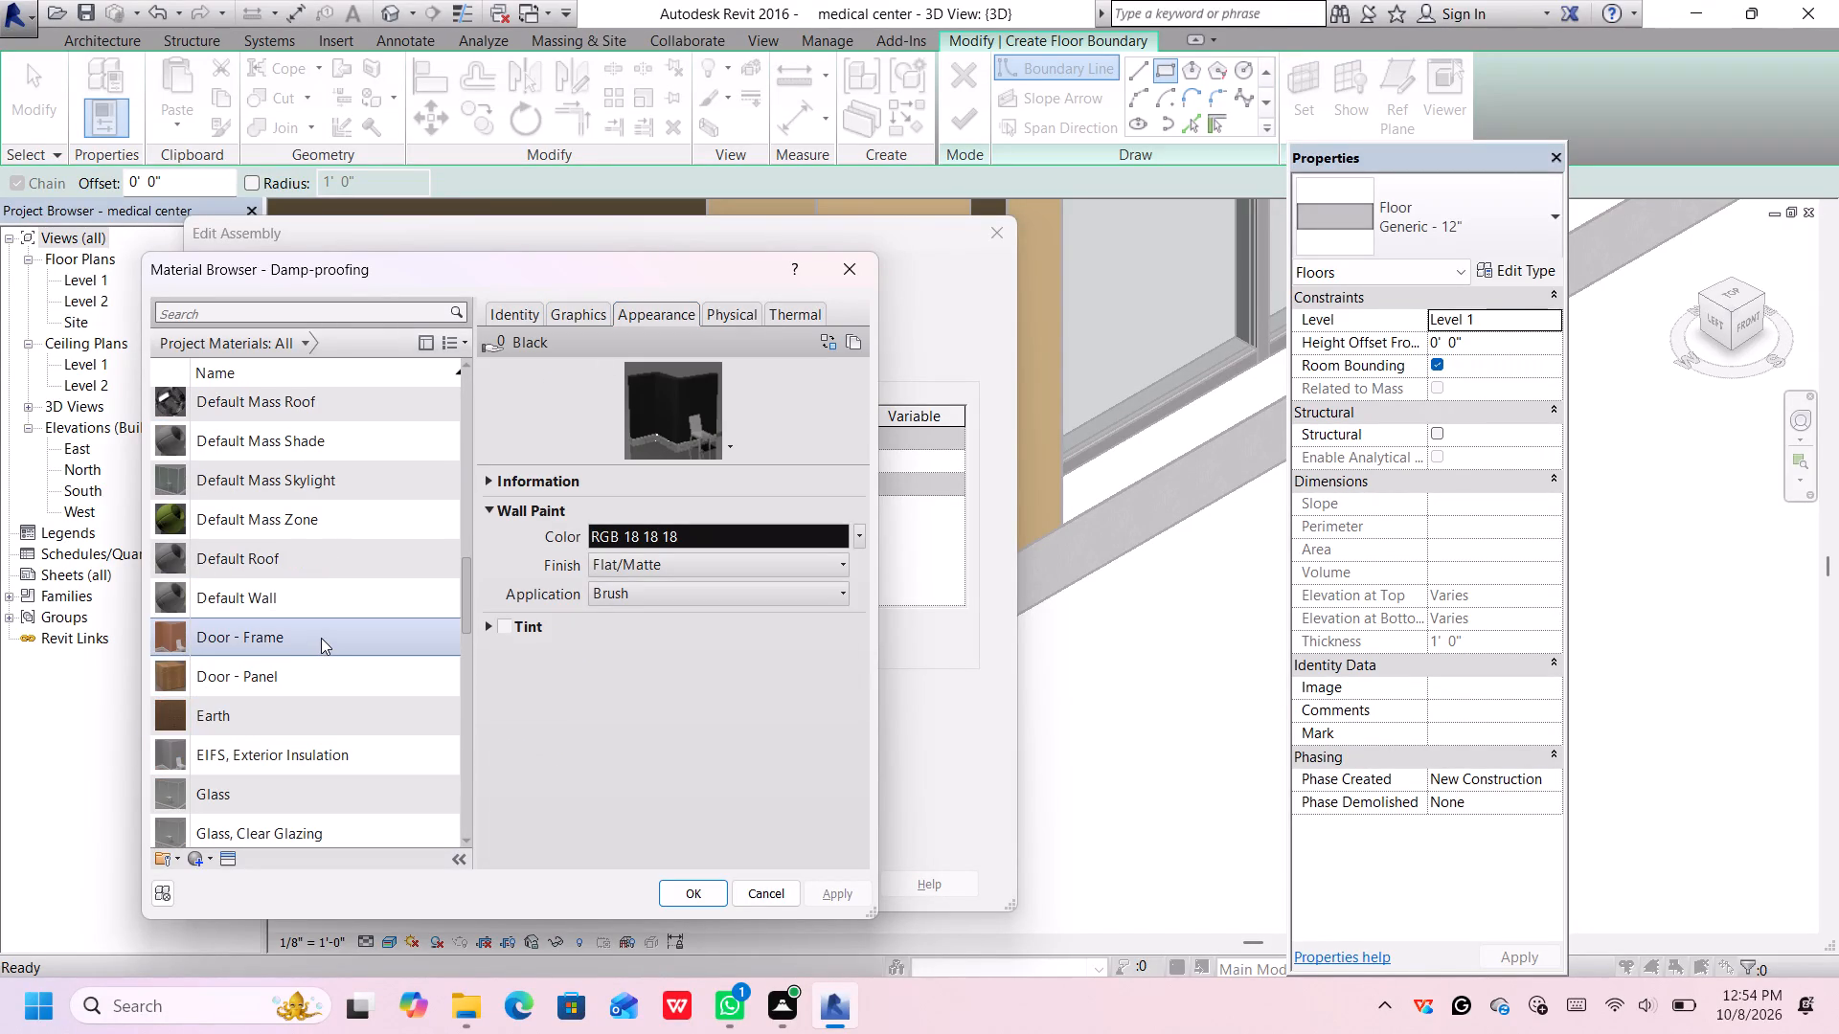
left_click(861, 540)
left_click(829, 559)
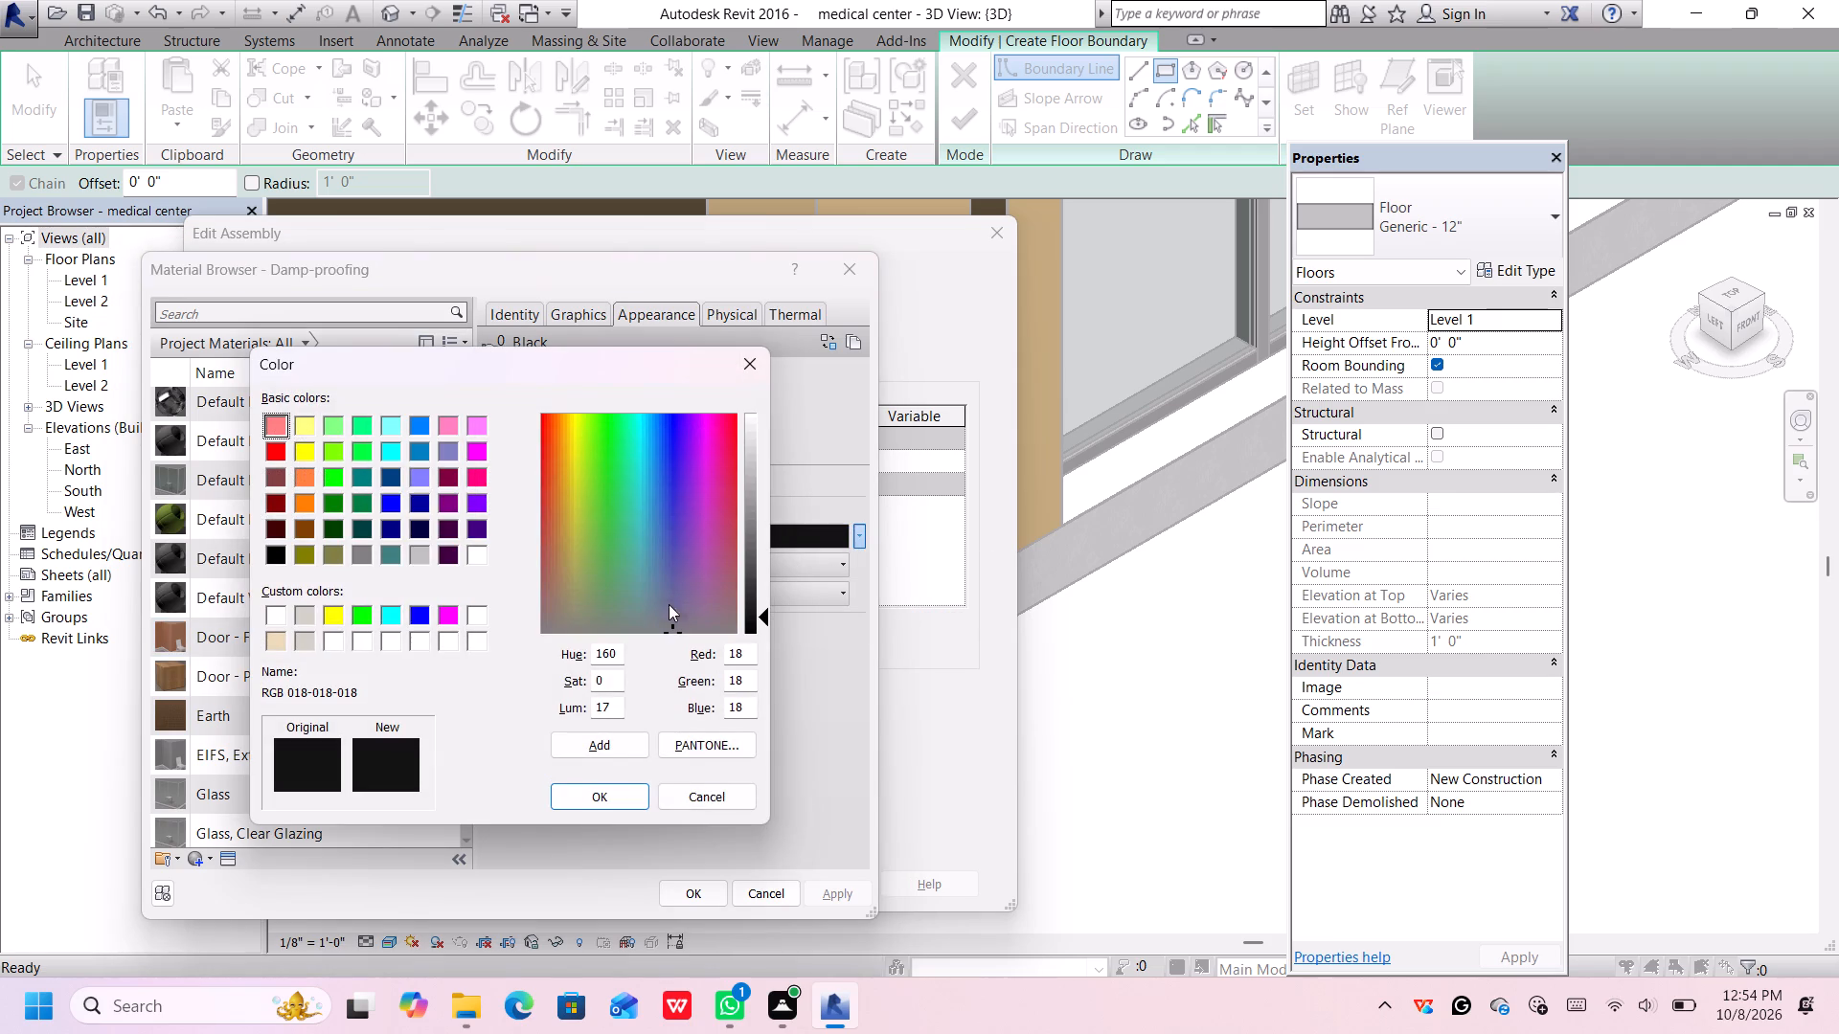
left_click(280, 614)
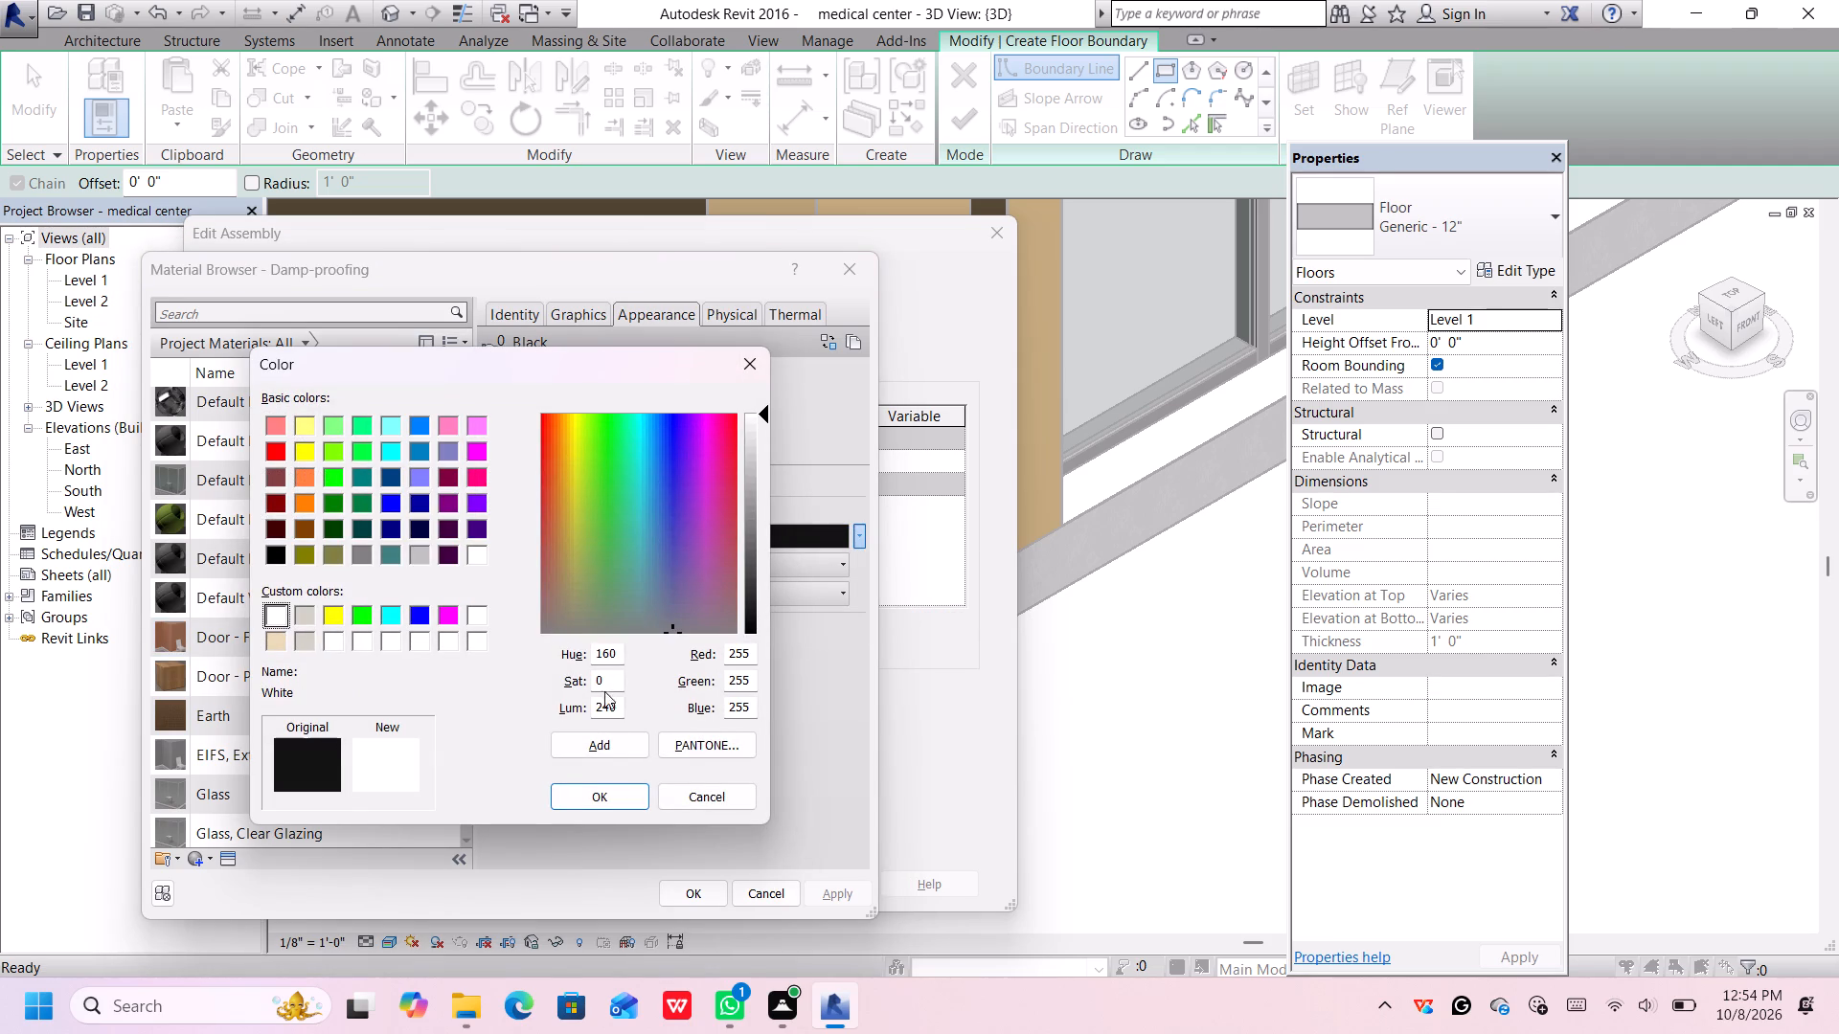
left_click(604, 747)
left_click(597, 790)
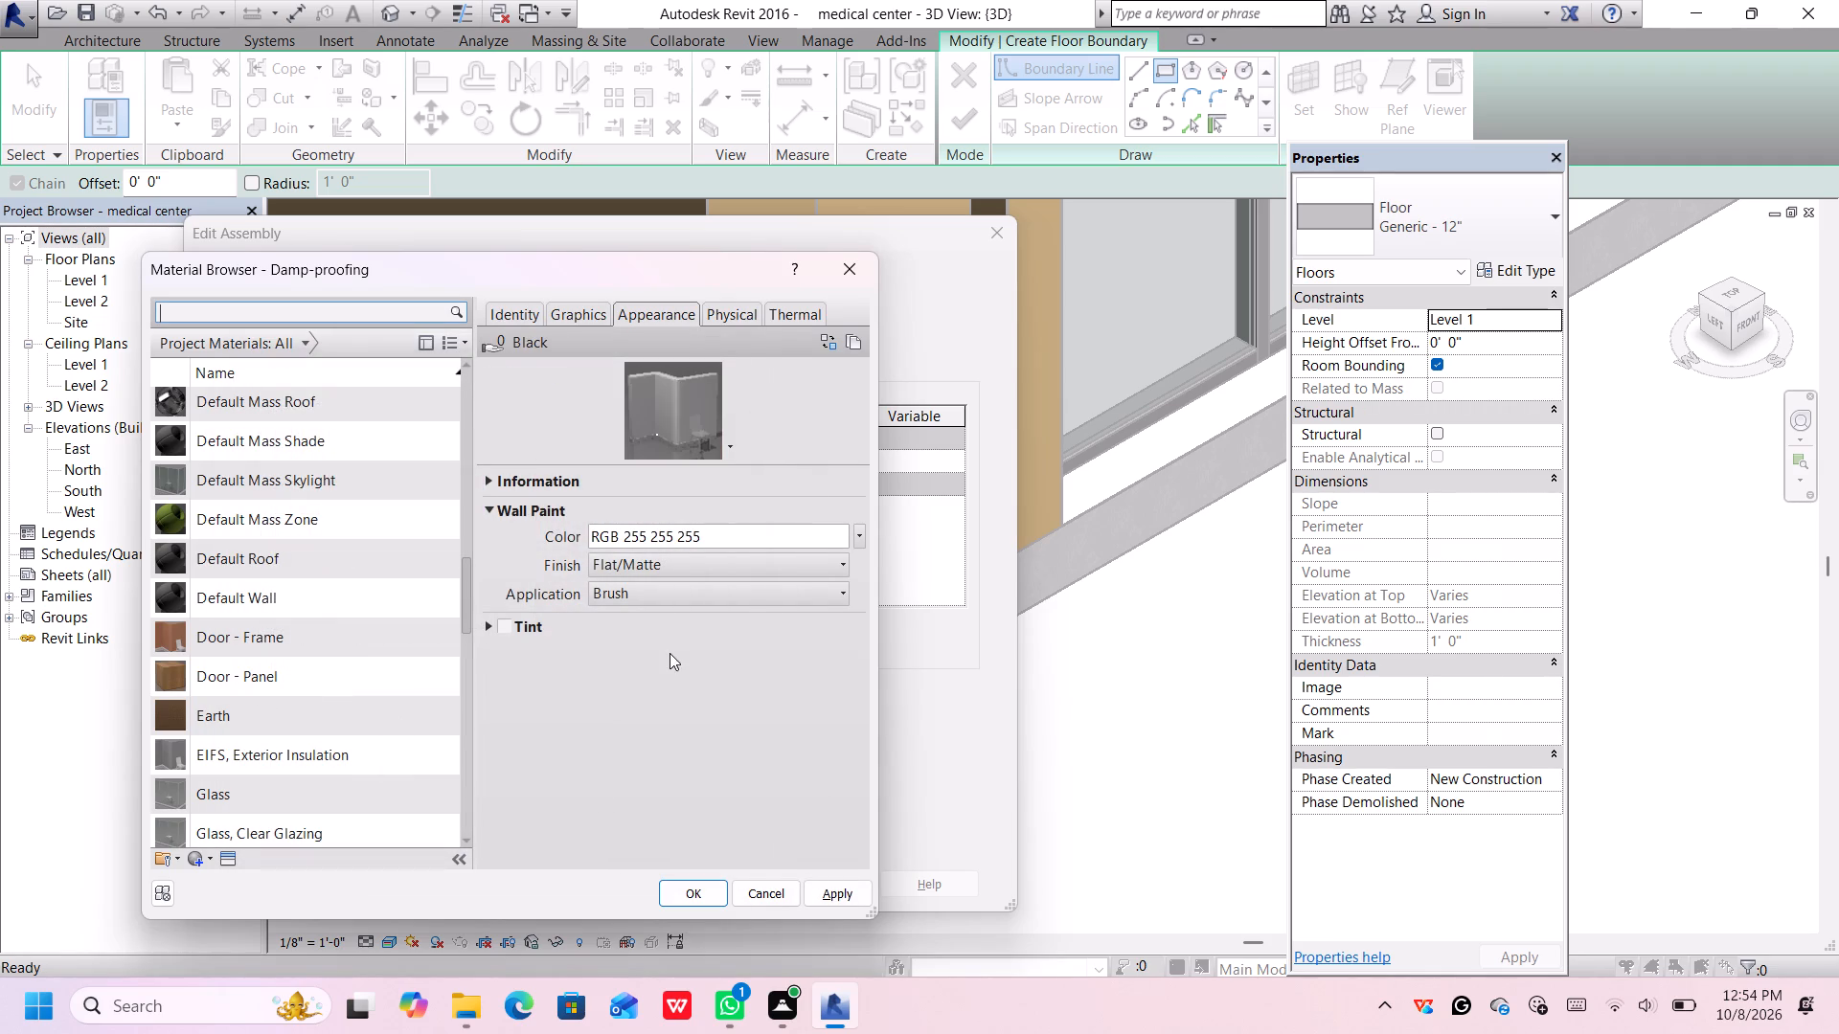
left_click(692, 889)
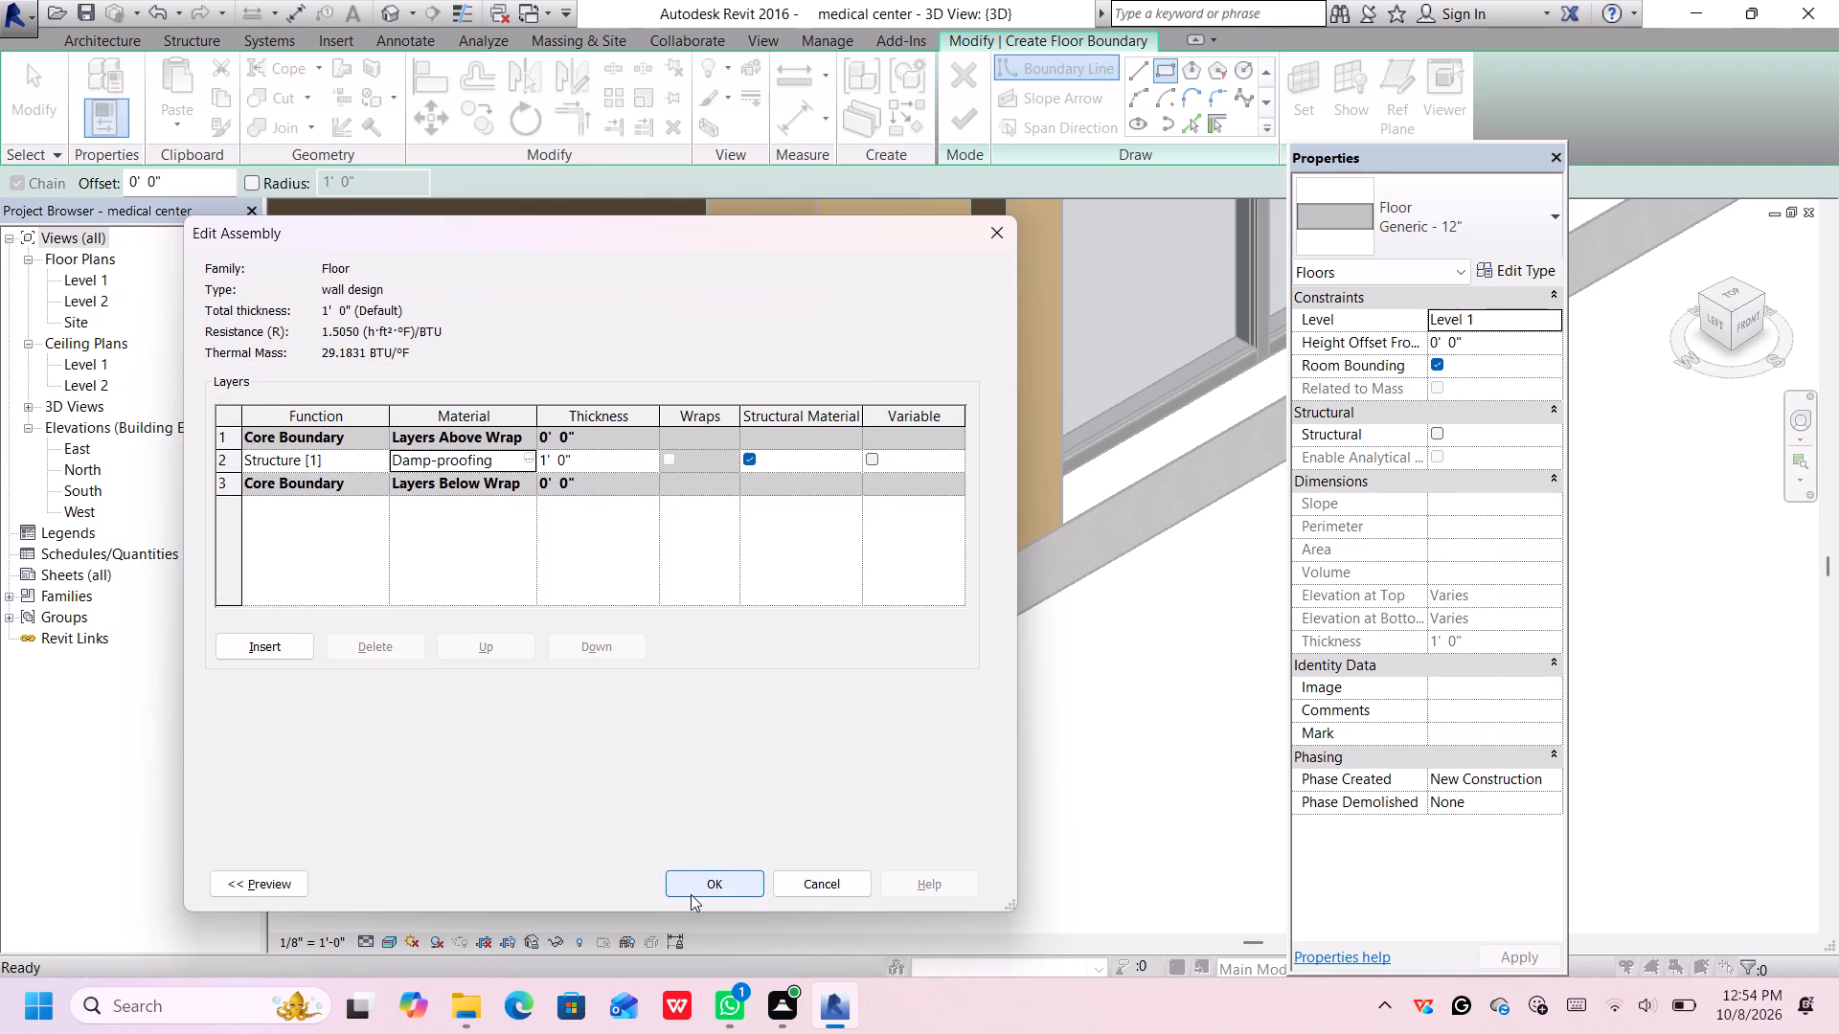
left_click(691, 882)
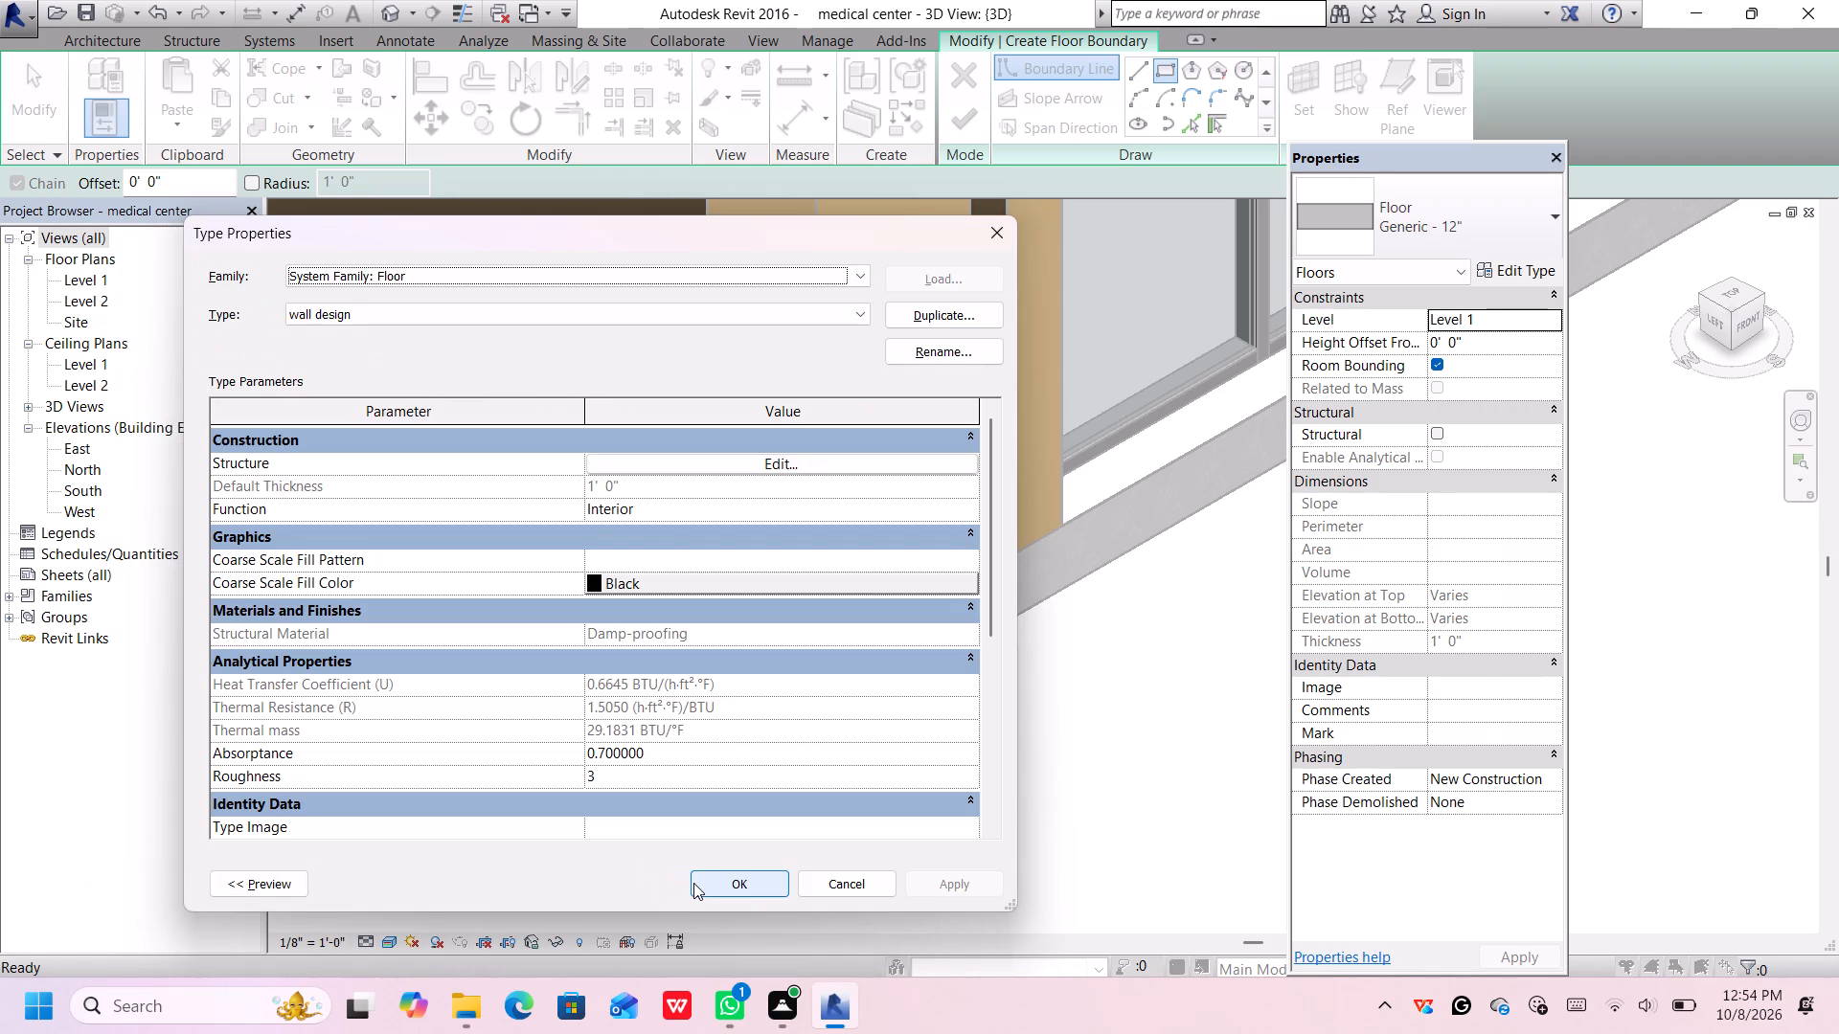
left_click(693, 883)
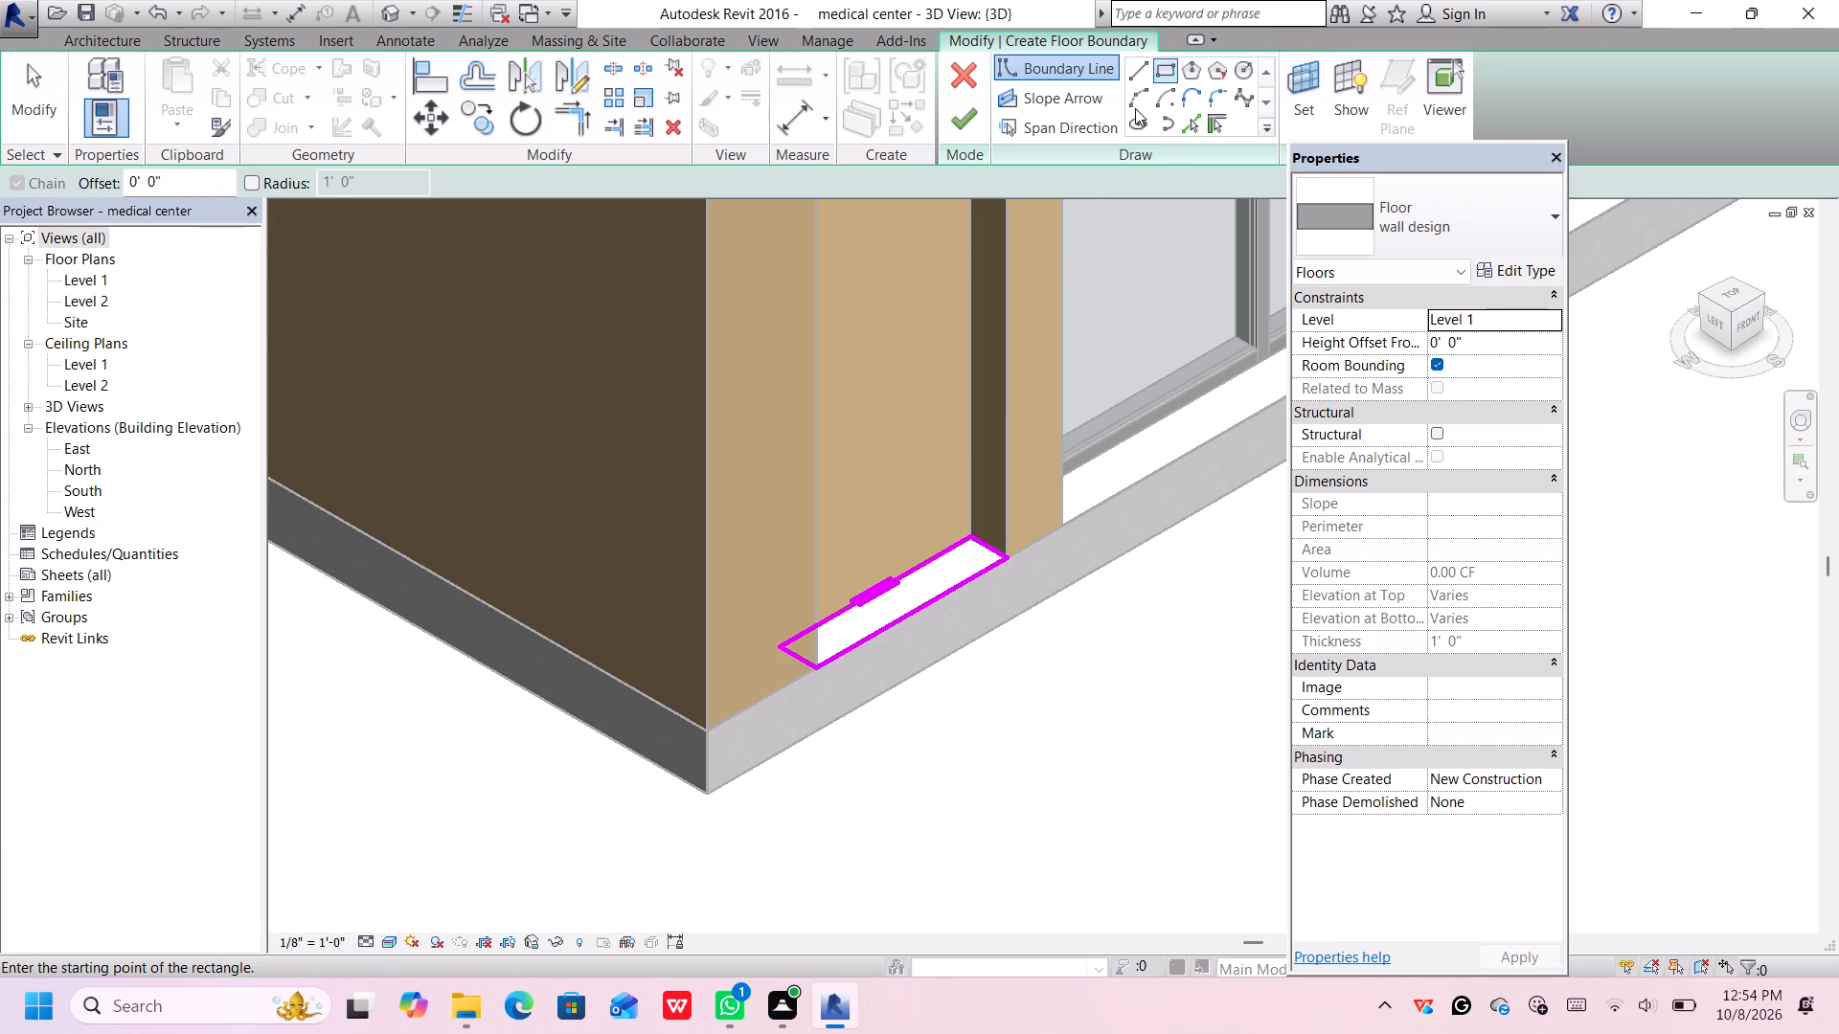
Finish the rectangular boundary sketch to create the wall design floor in the front recess.
left_click(977, 144)
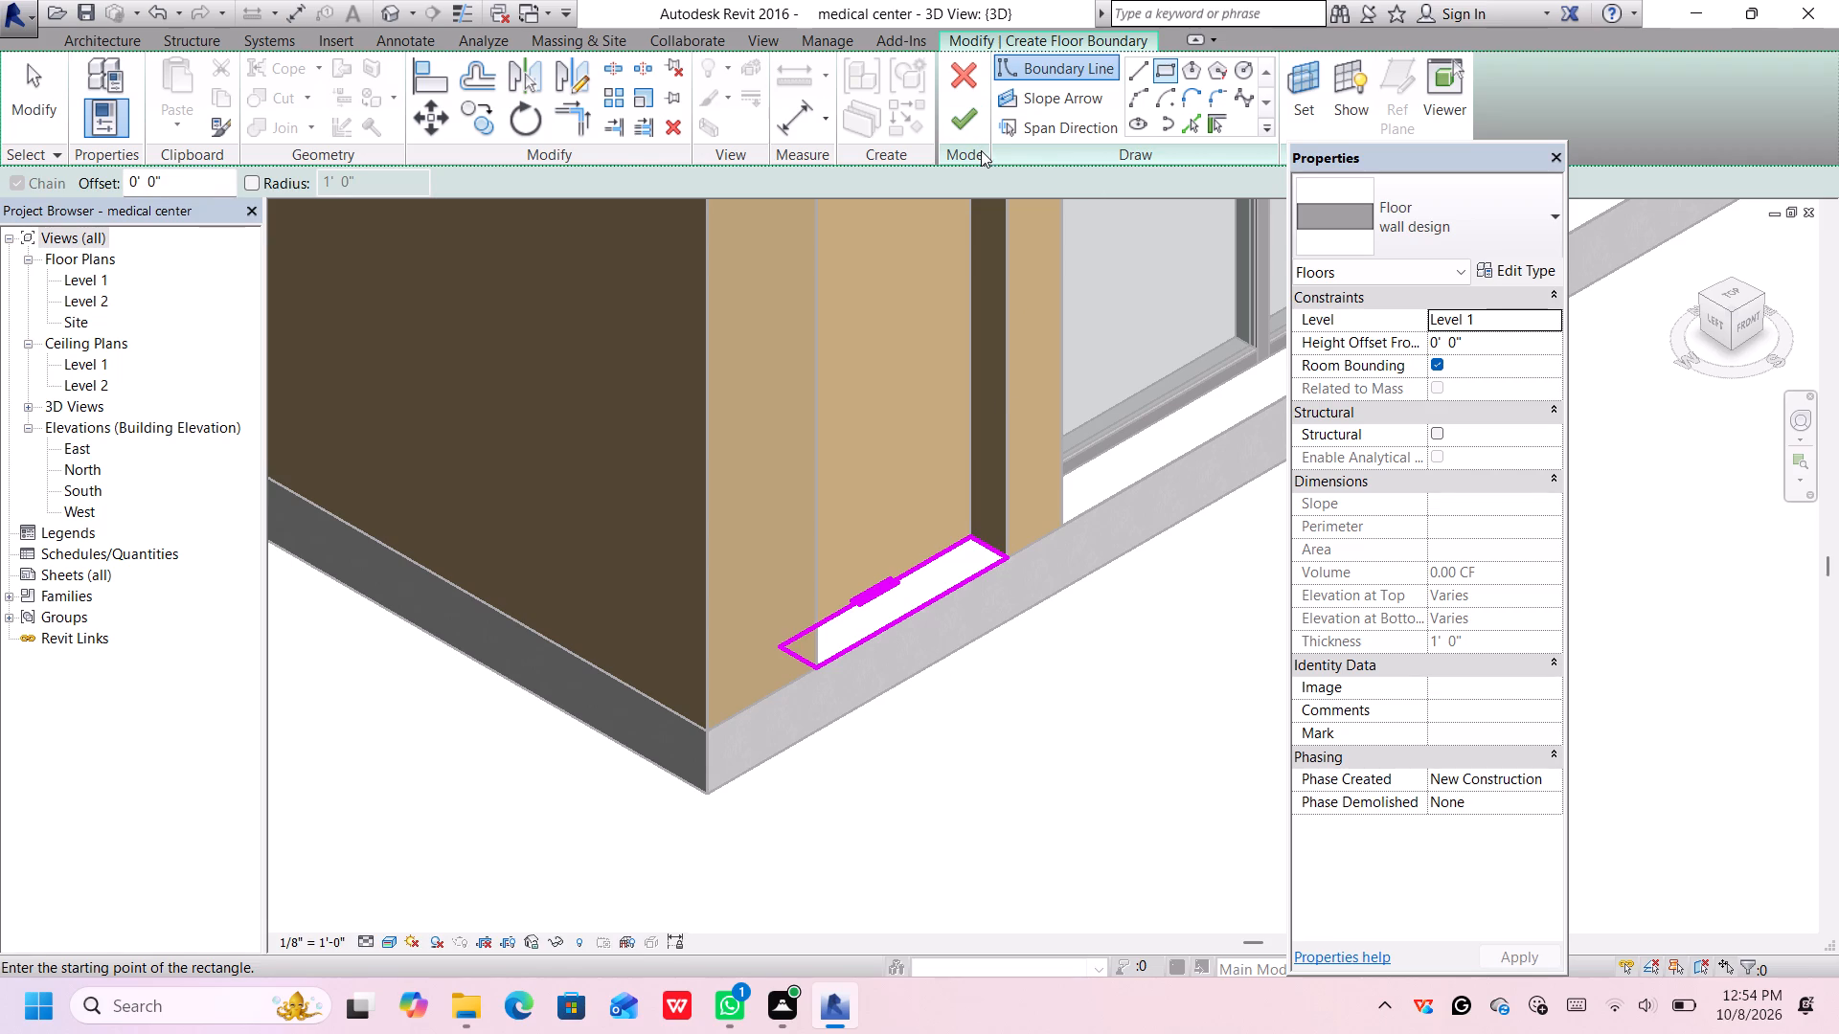
left_click(973, 123)
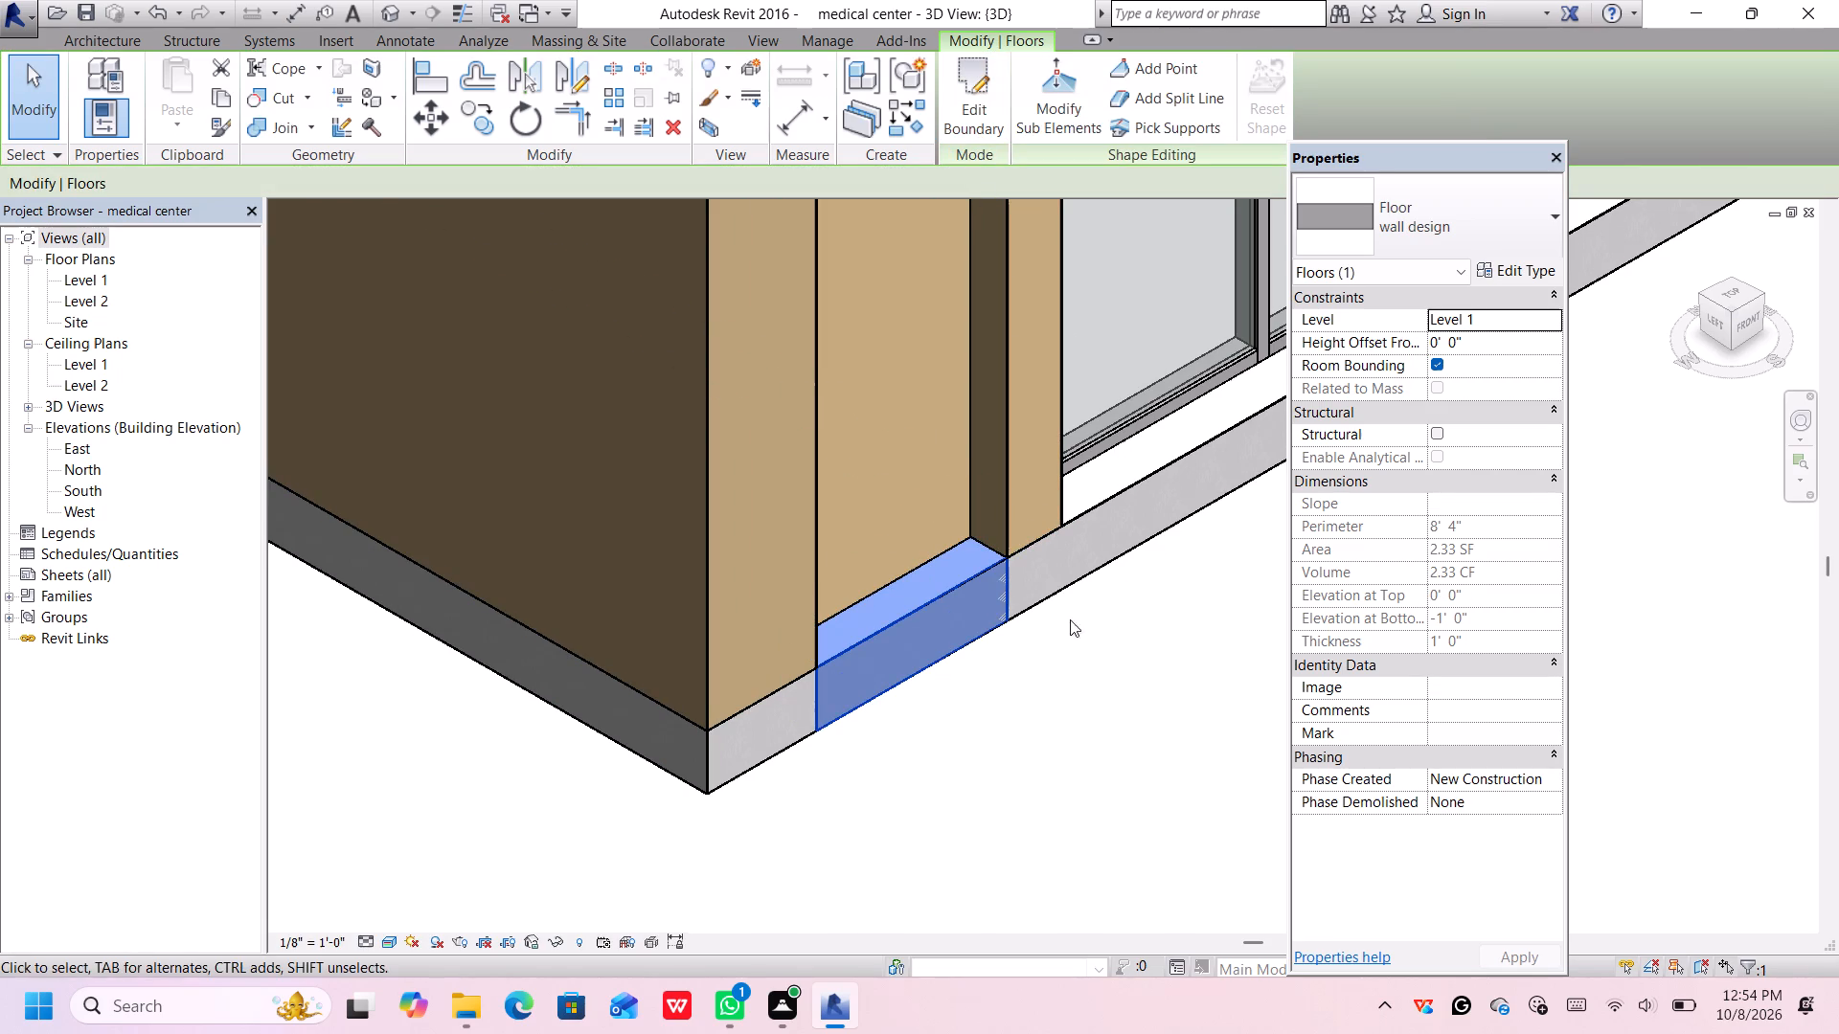
Set the new recess floor's height offset from Level 1 to 1' 0".
left_click(1490, 347)
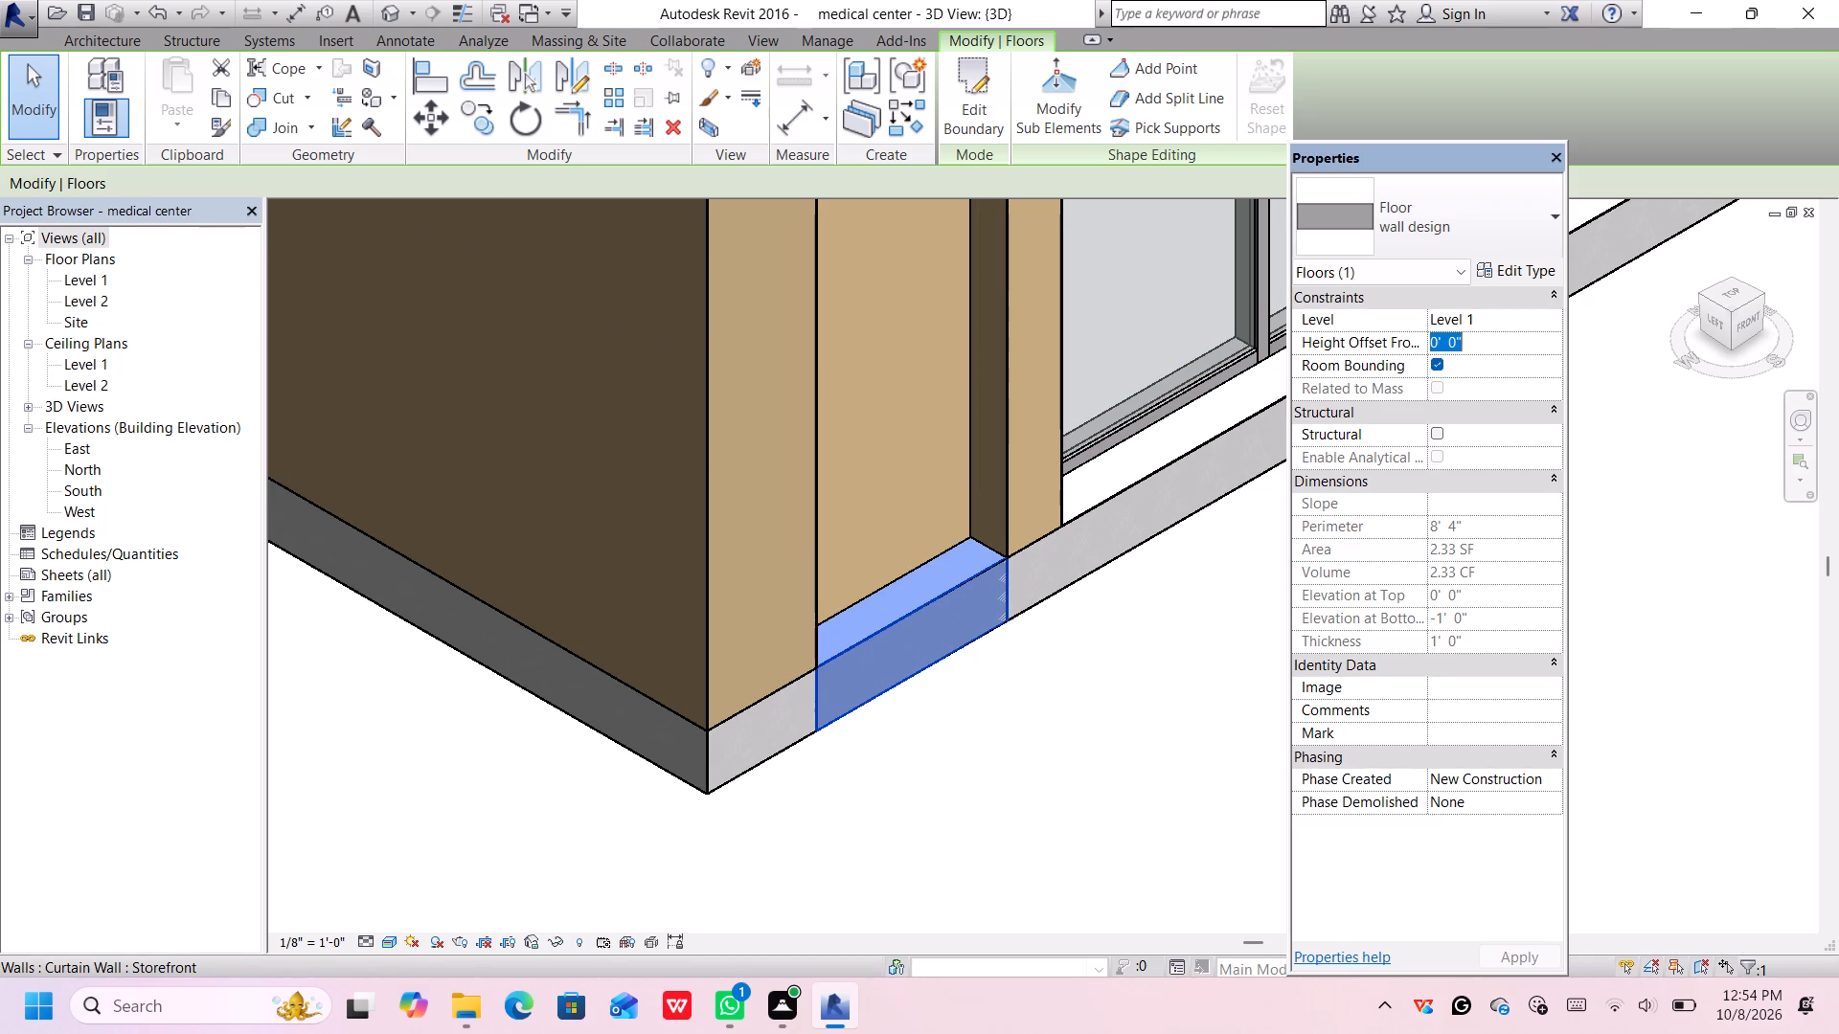
key("BackSpace")
key("1")
key("apostrophe")
key("Return")
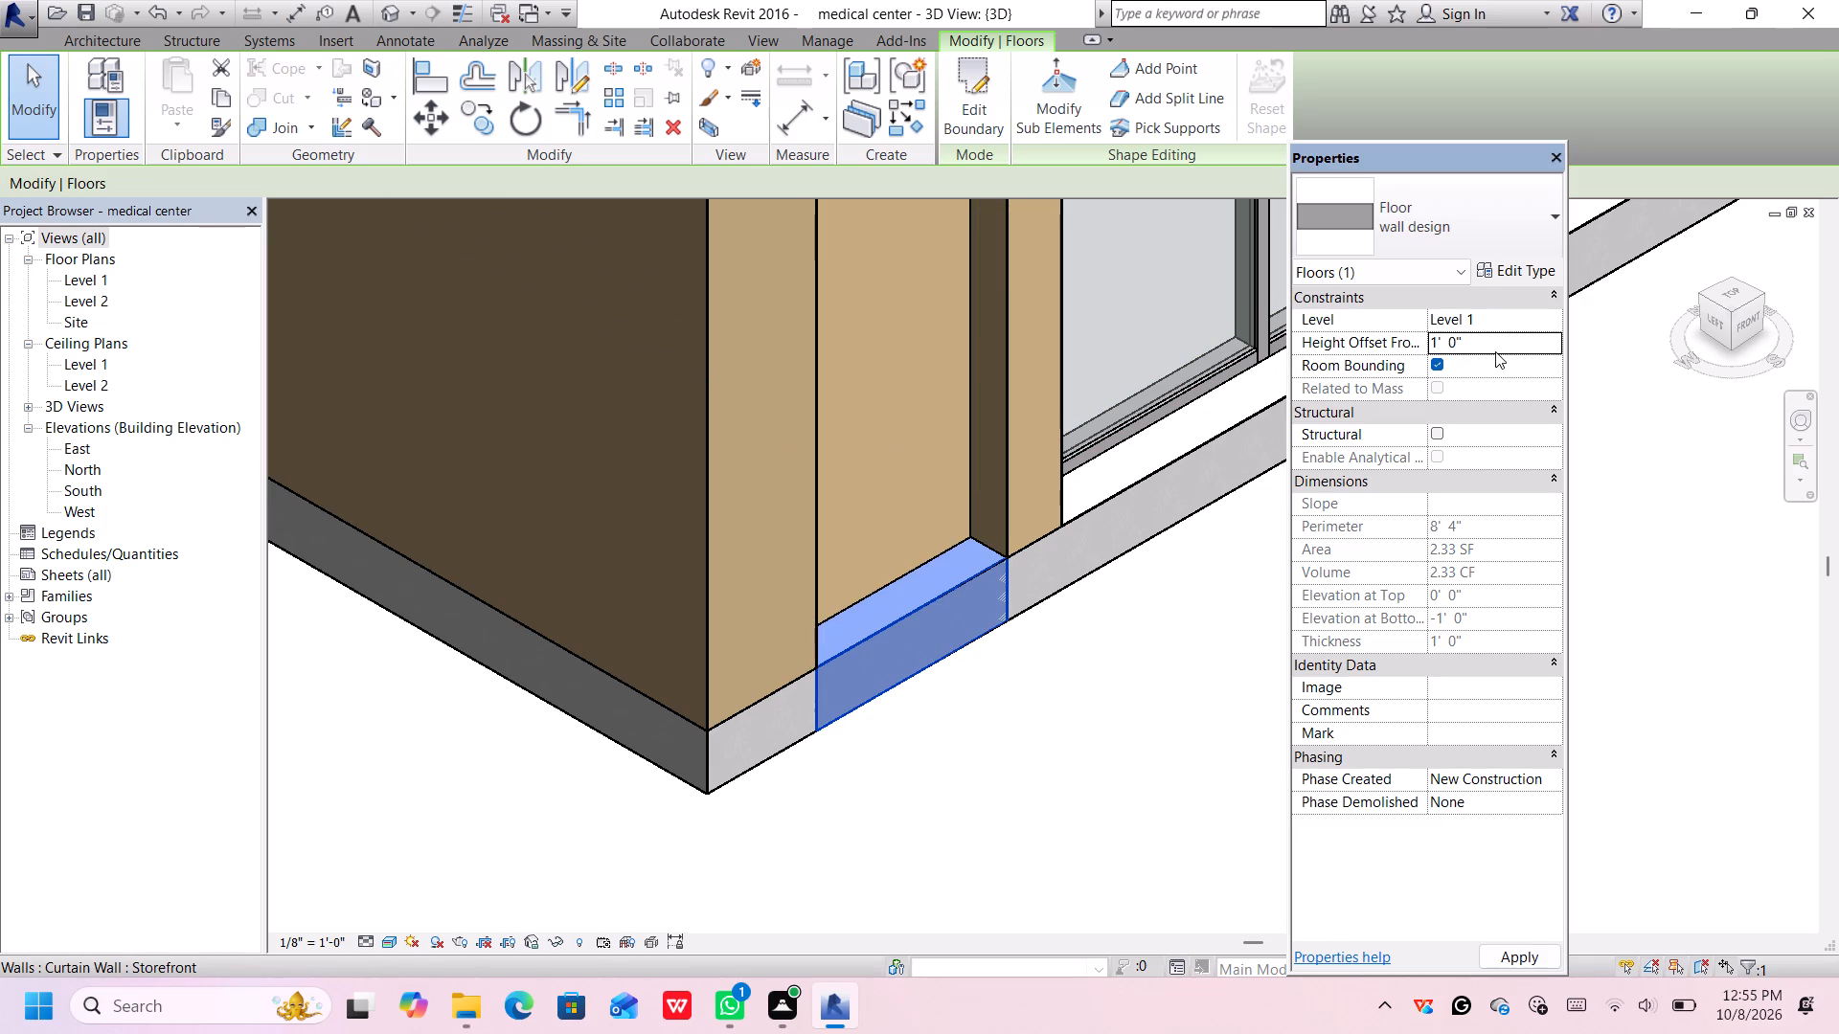
key("Return")
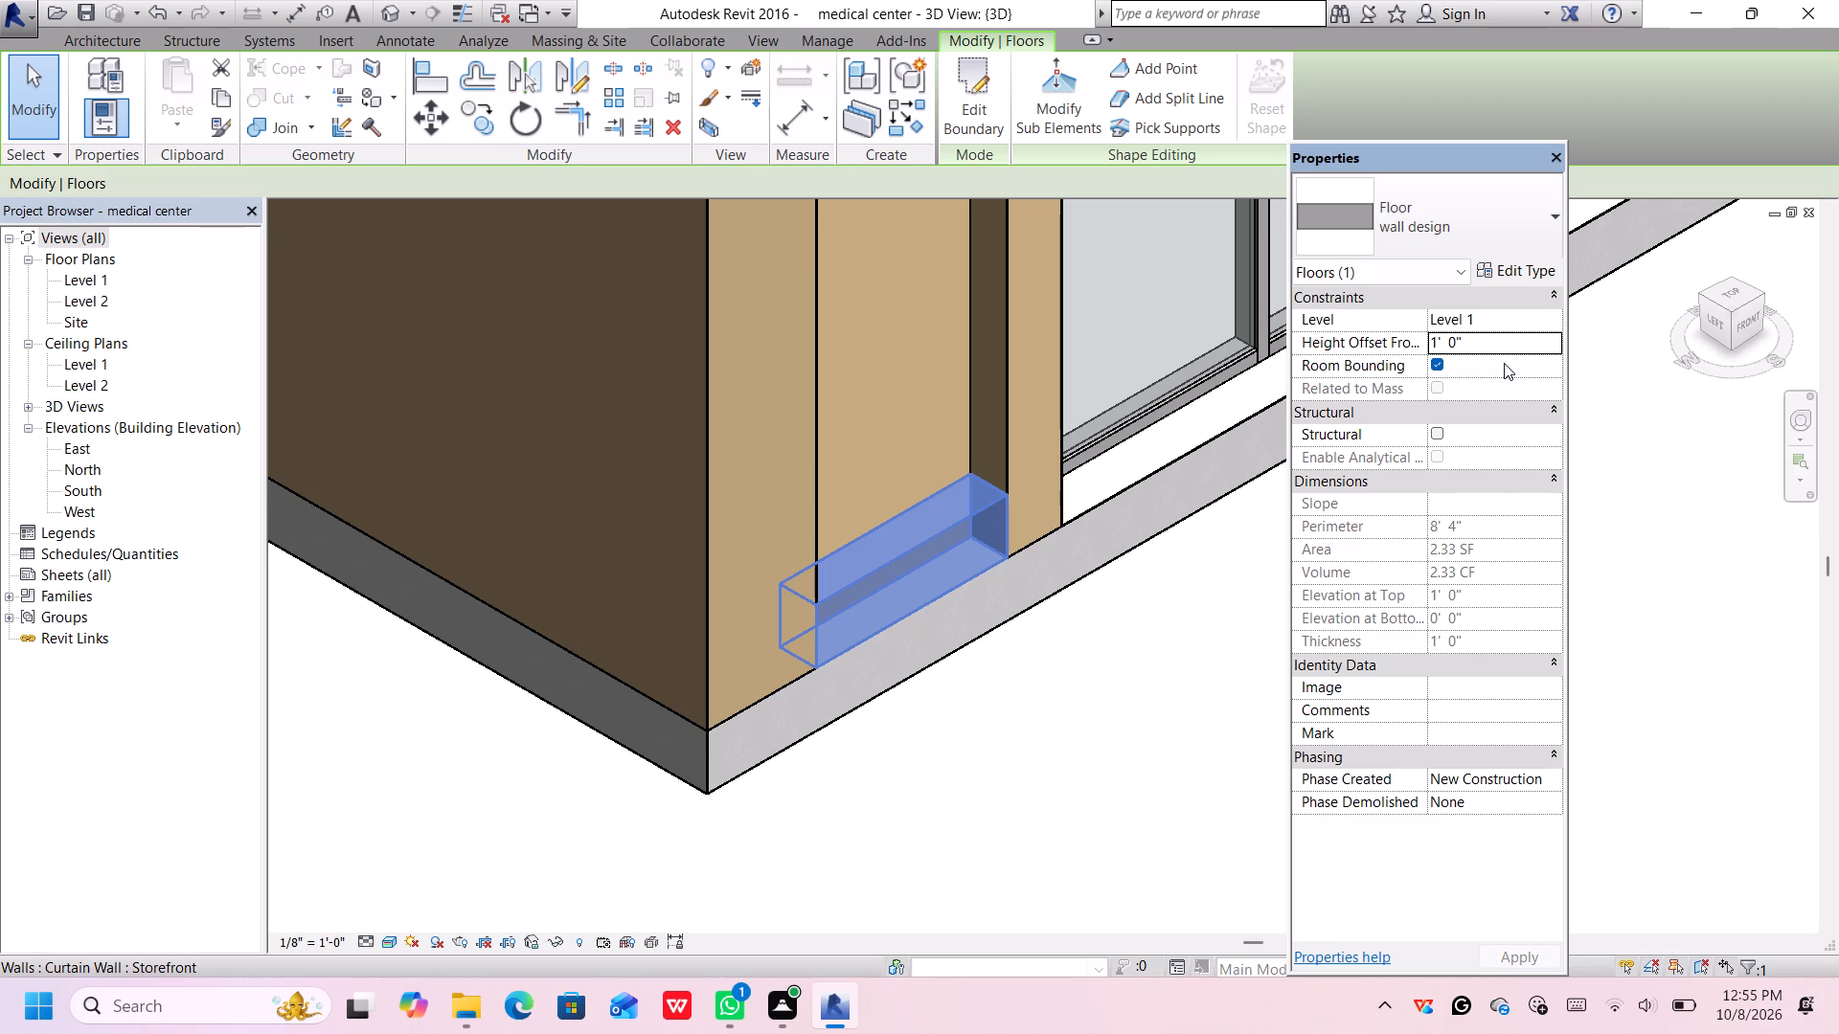
middle_click_drag(1169, 647, 1060, 737)
left_click(1034, 723)
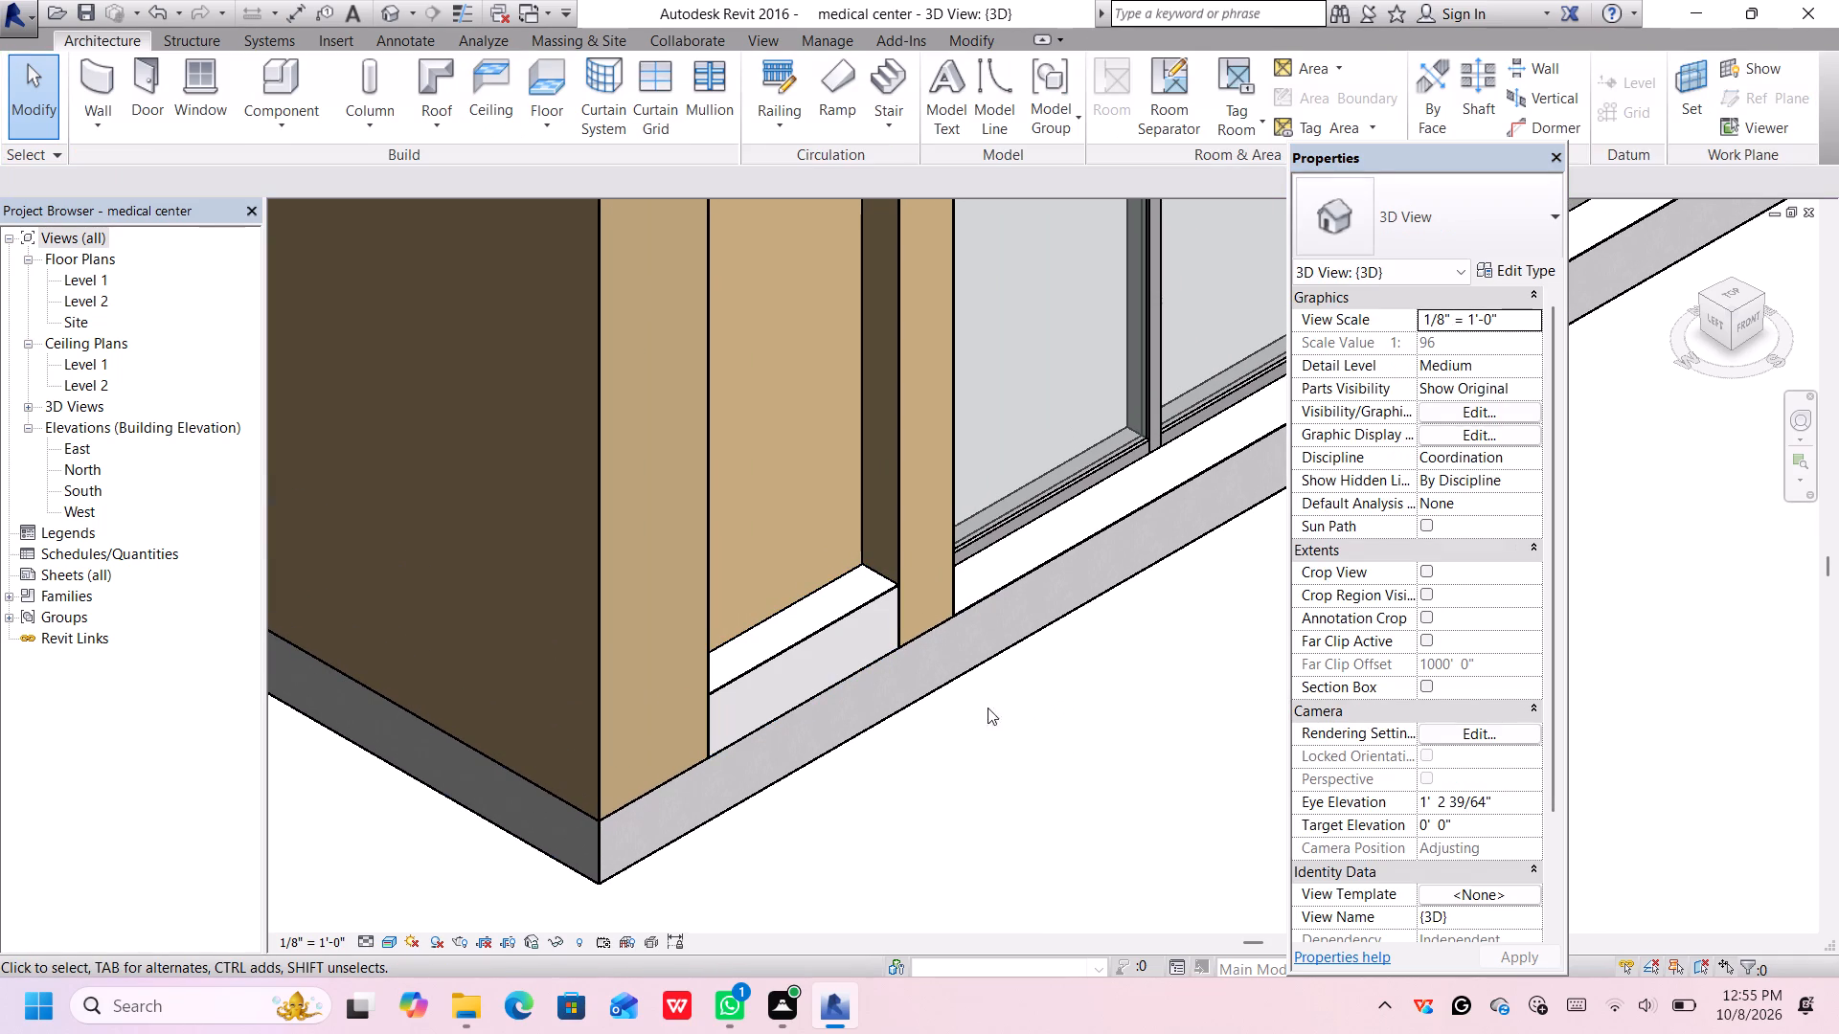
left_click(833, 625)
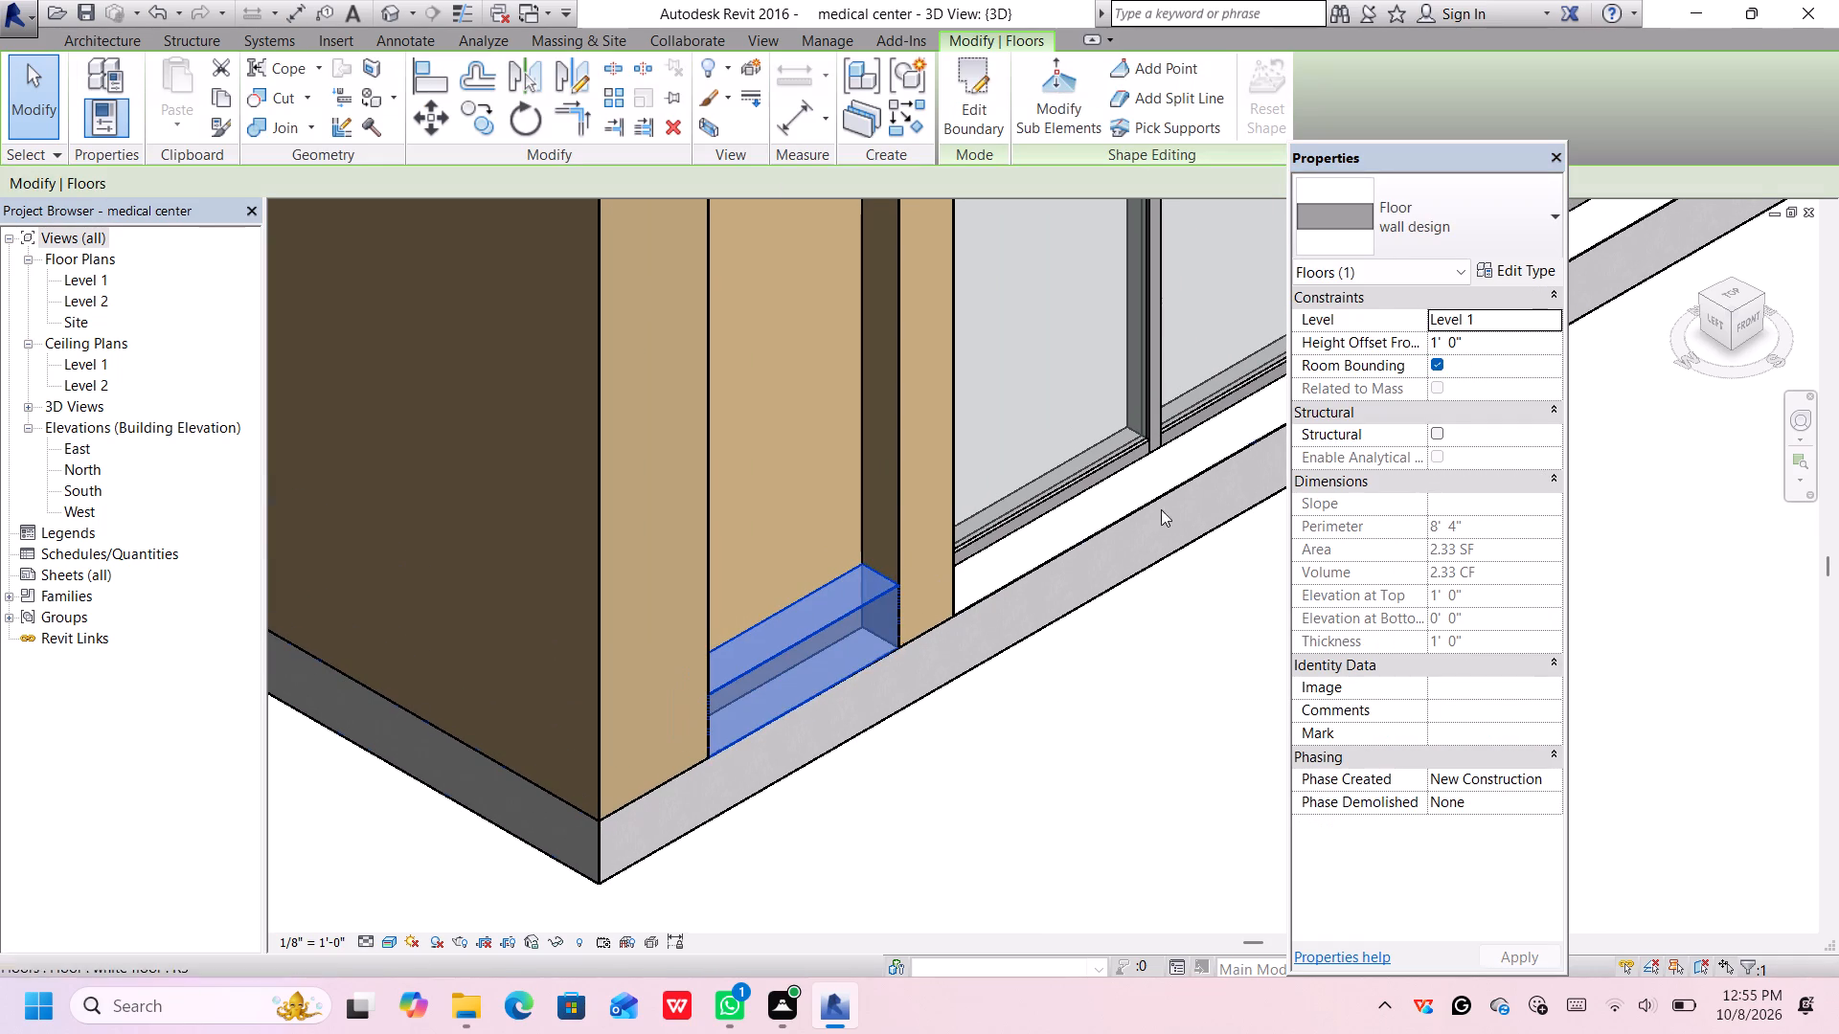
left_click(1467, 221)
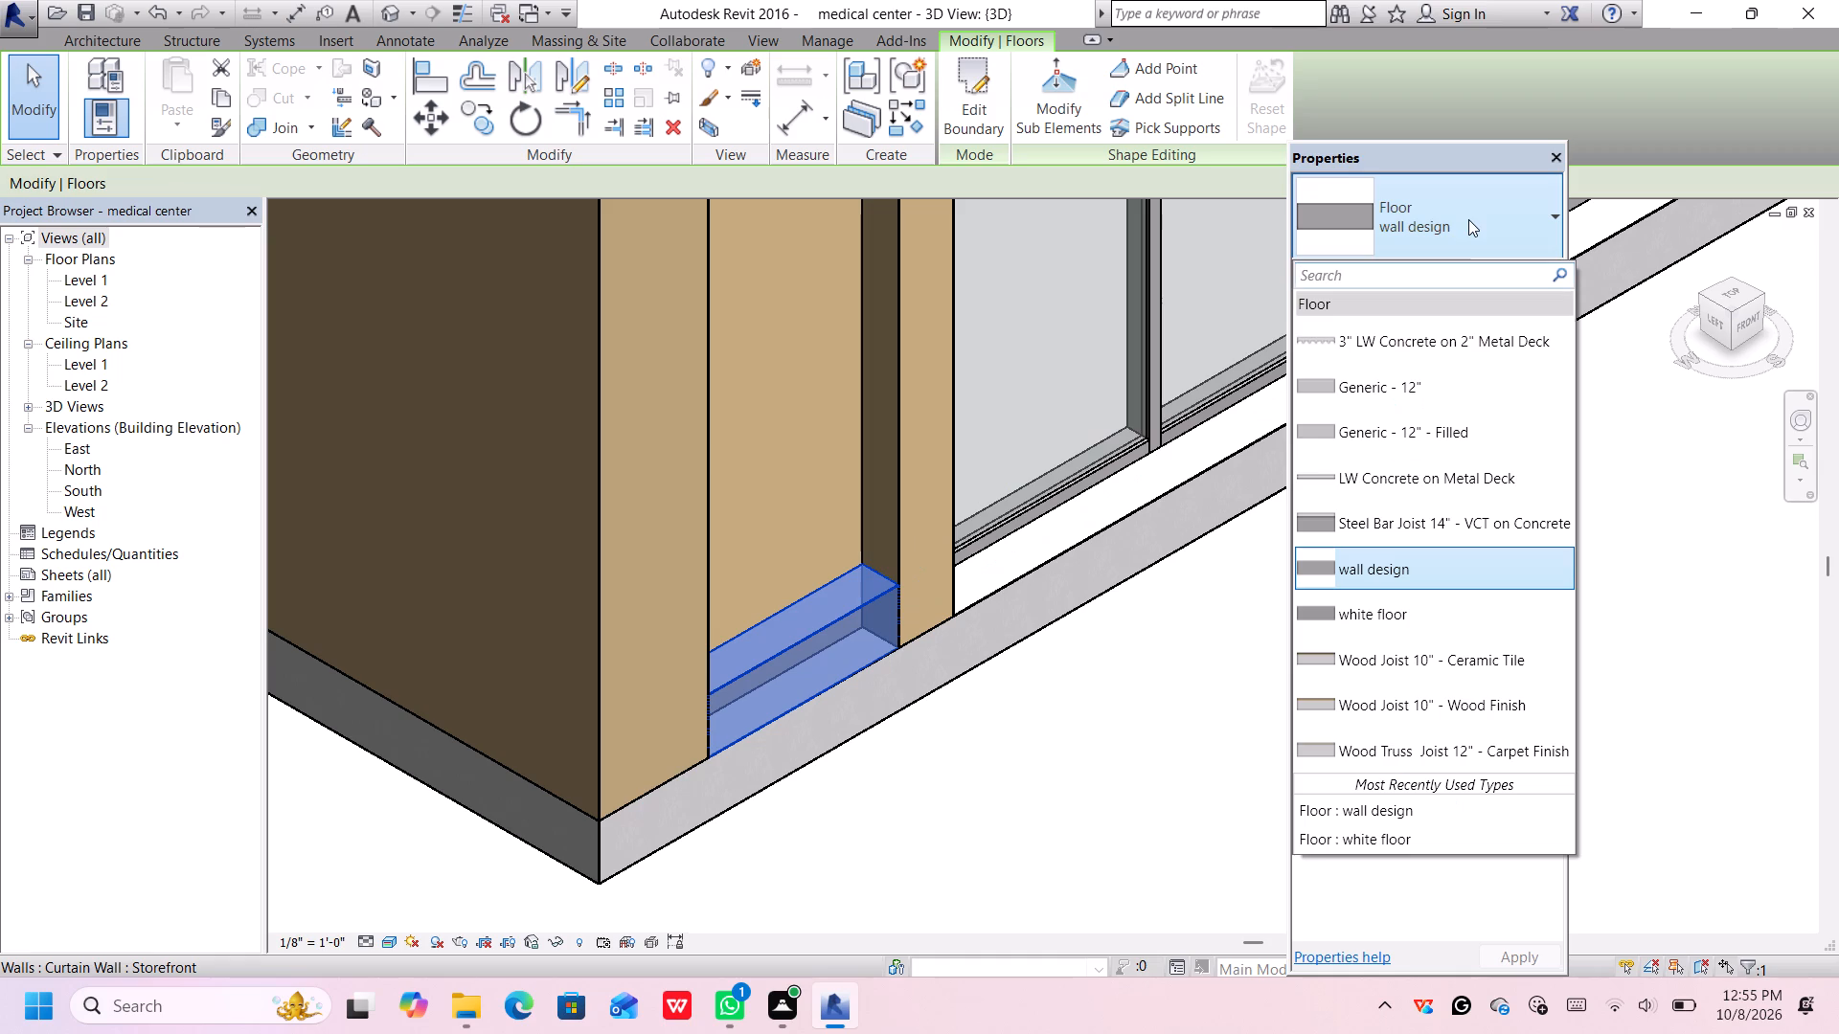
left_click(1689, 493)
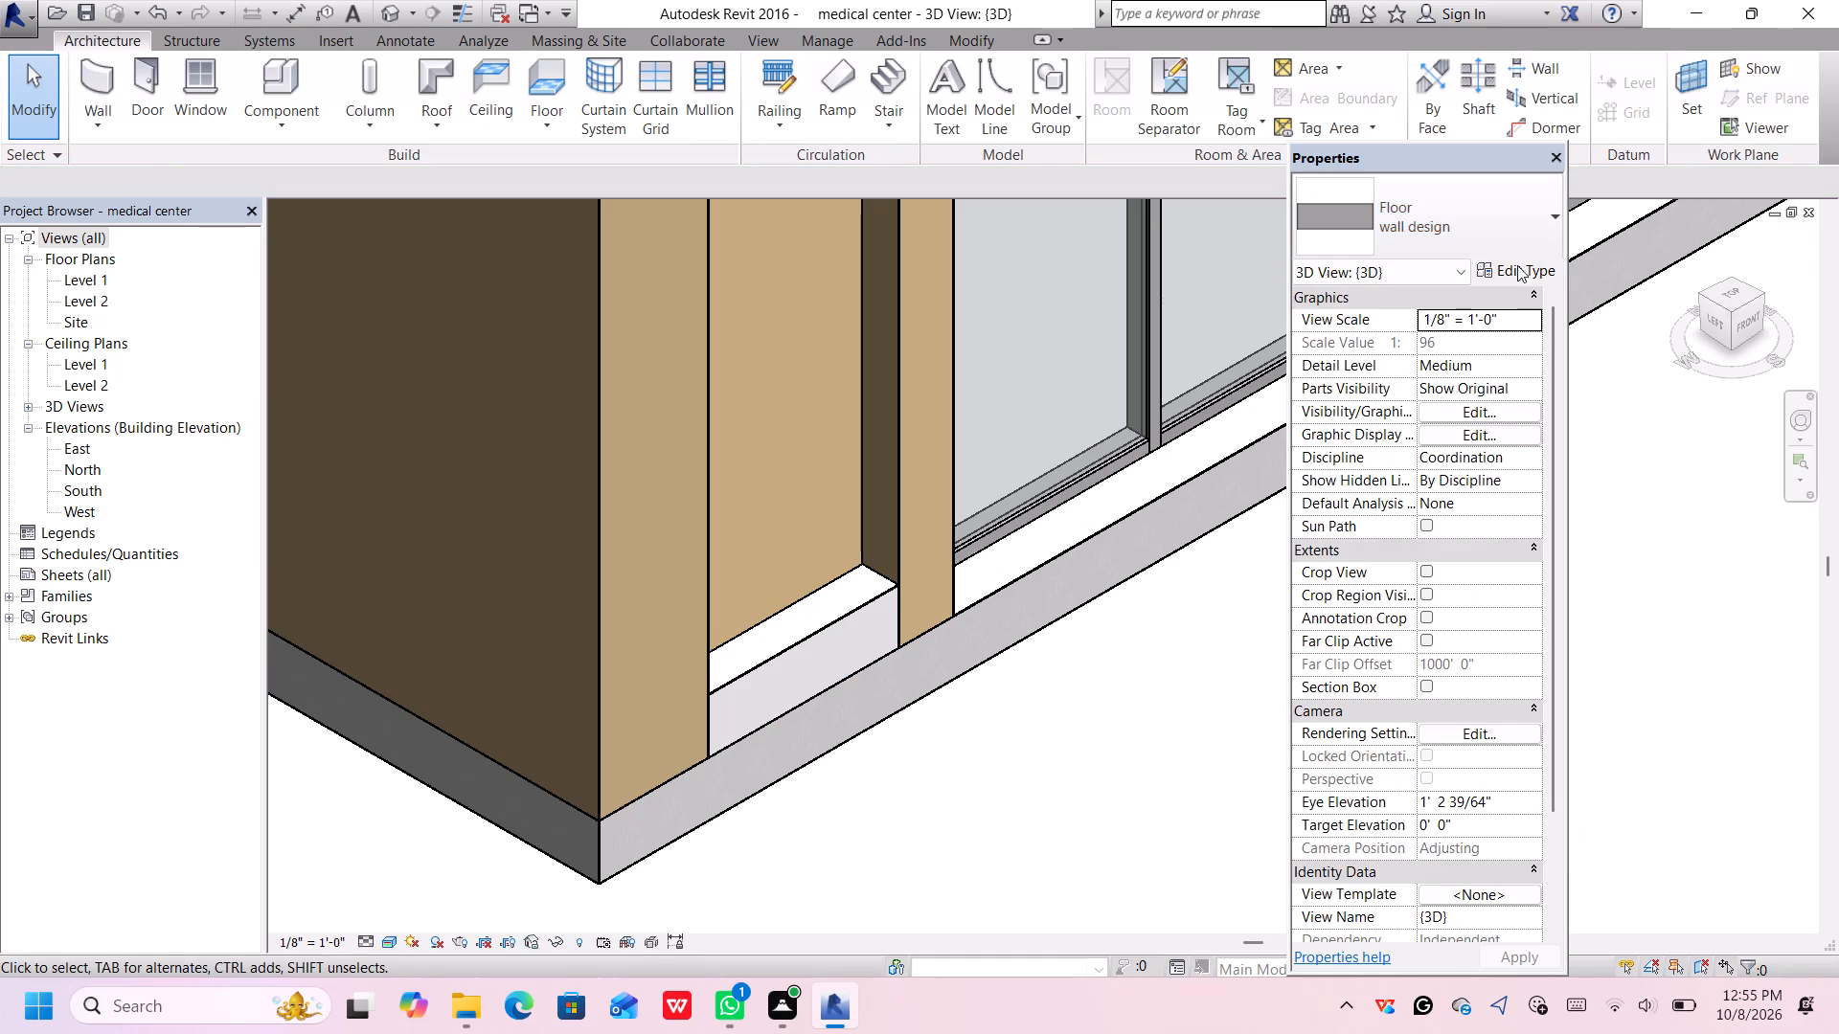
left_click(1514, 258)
Change the wall paint color of the wall design floor's Damp-proofing structure material to tan, RGB 226 201 152.
left_click(817, 627)
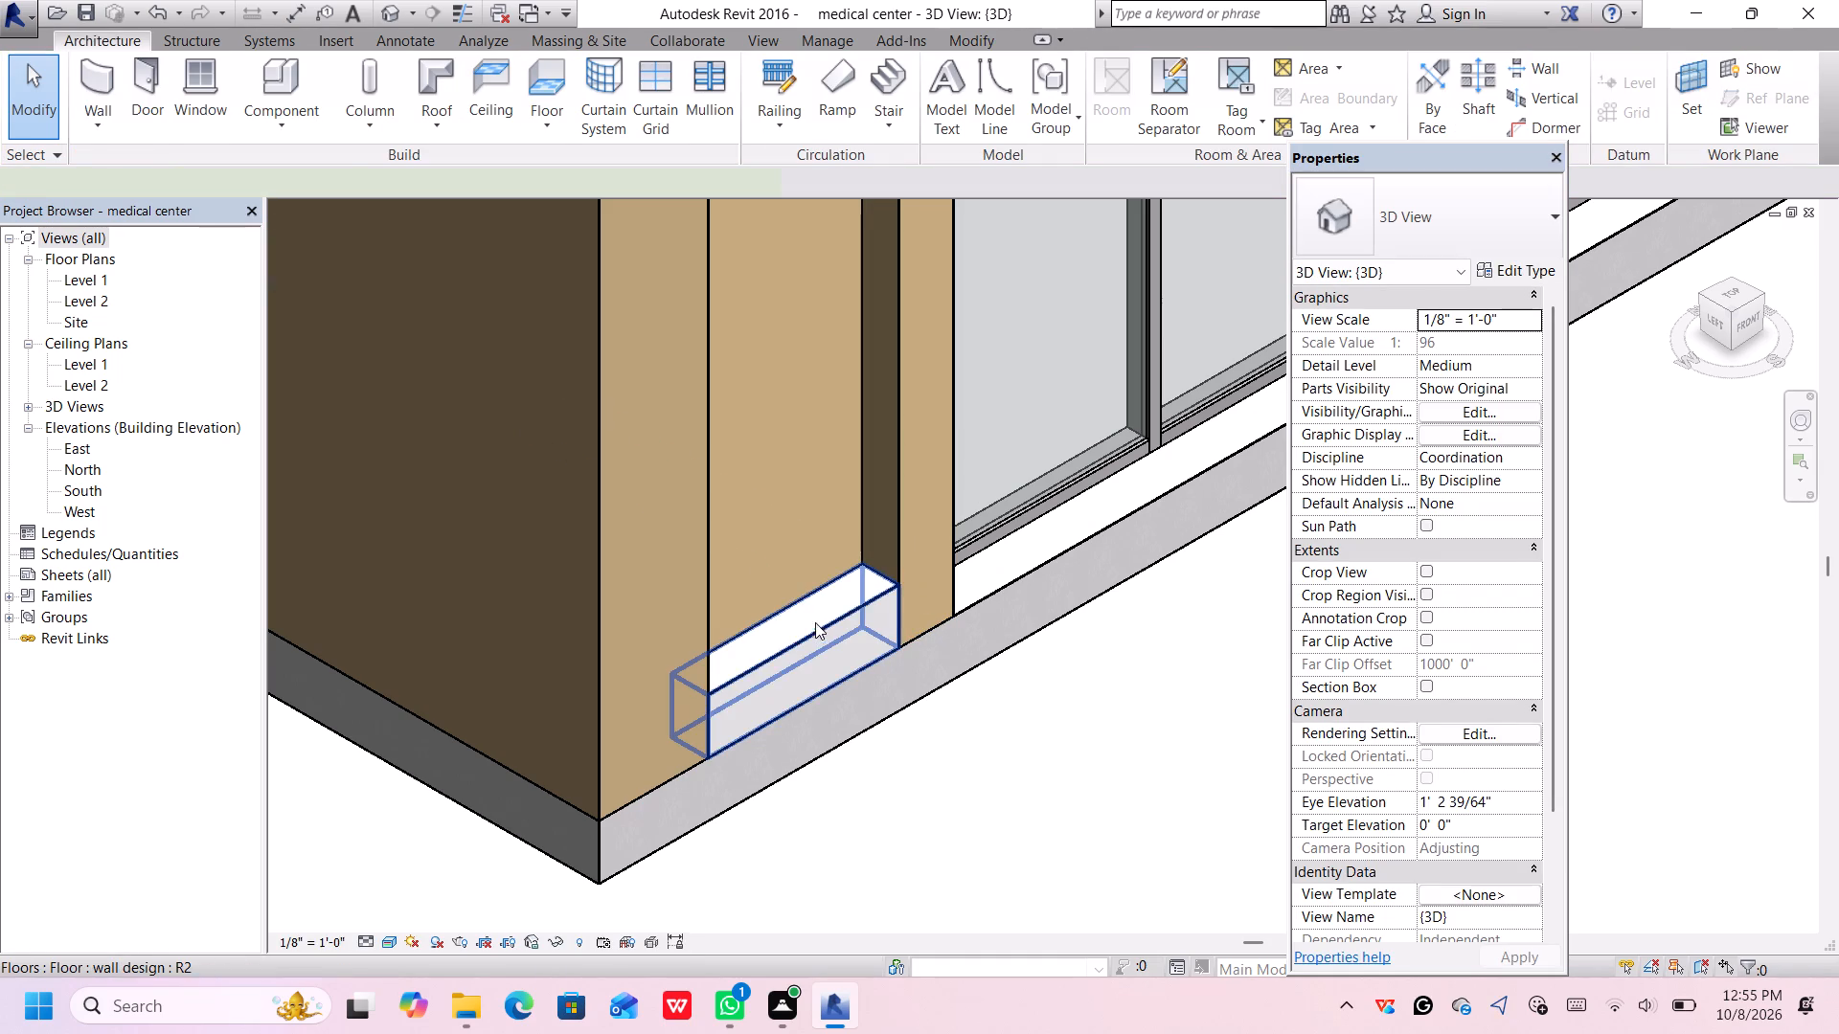
left_click(1514, 268)
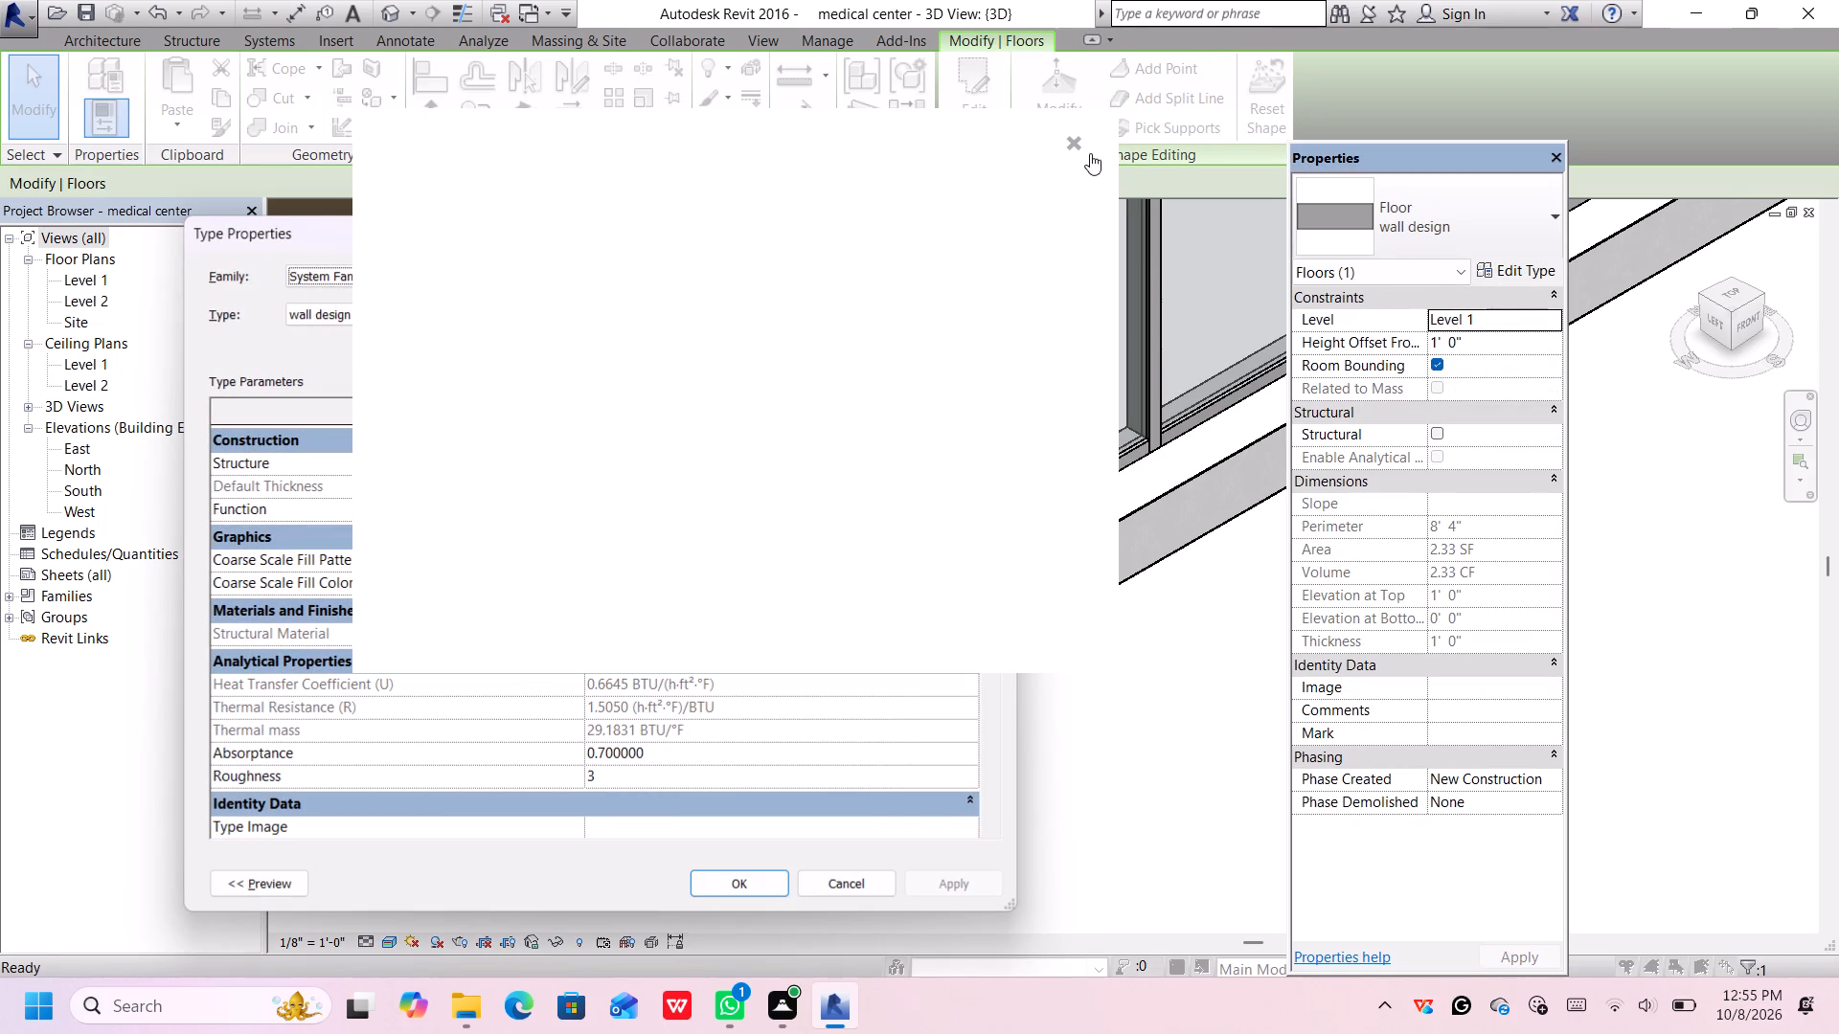
left_click(1078, 144)
left_click(1077, 144)
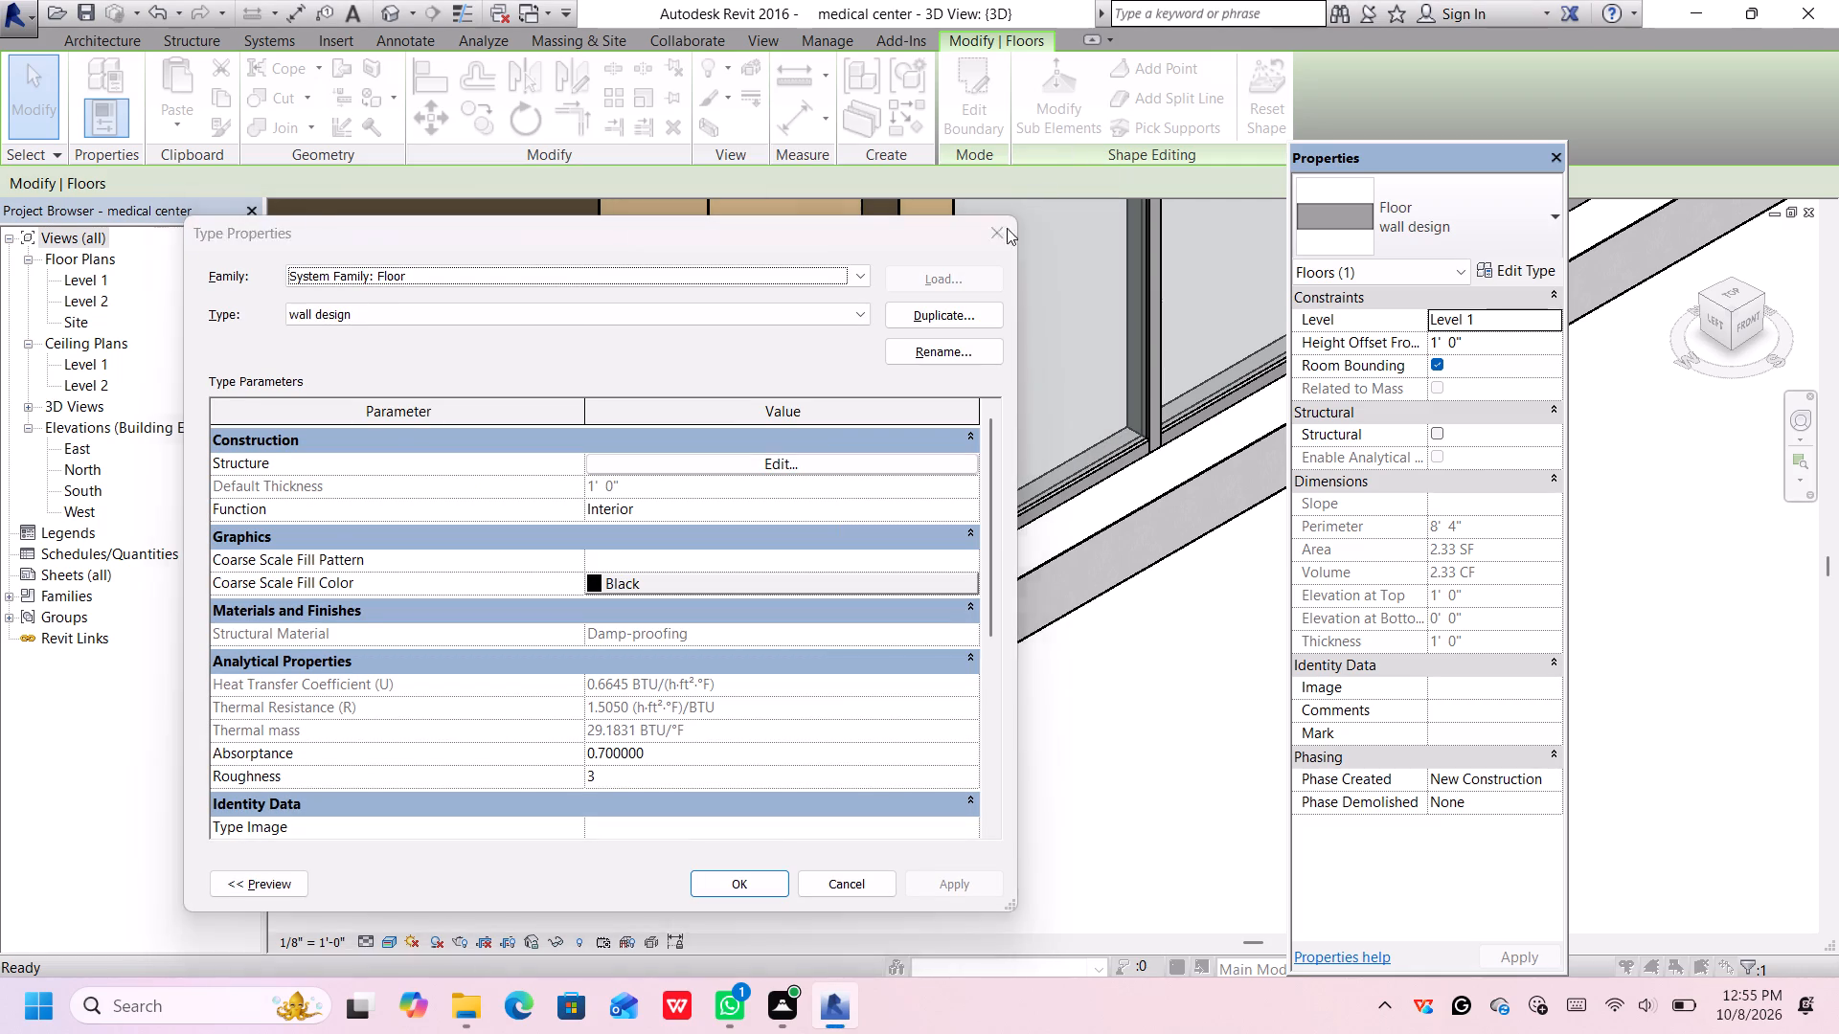
left_click(775, 464)
left_click(509, 453)
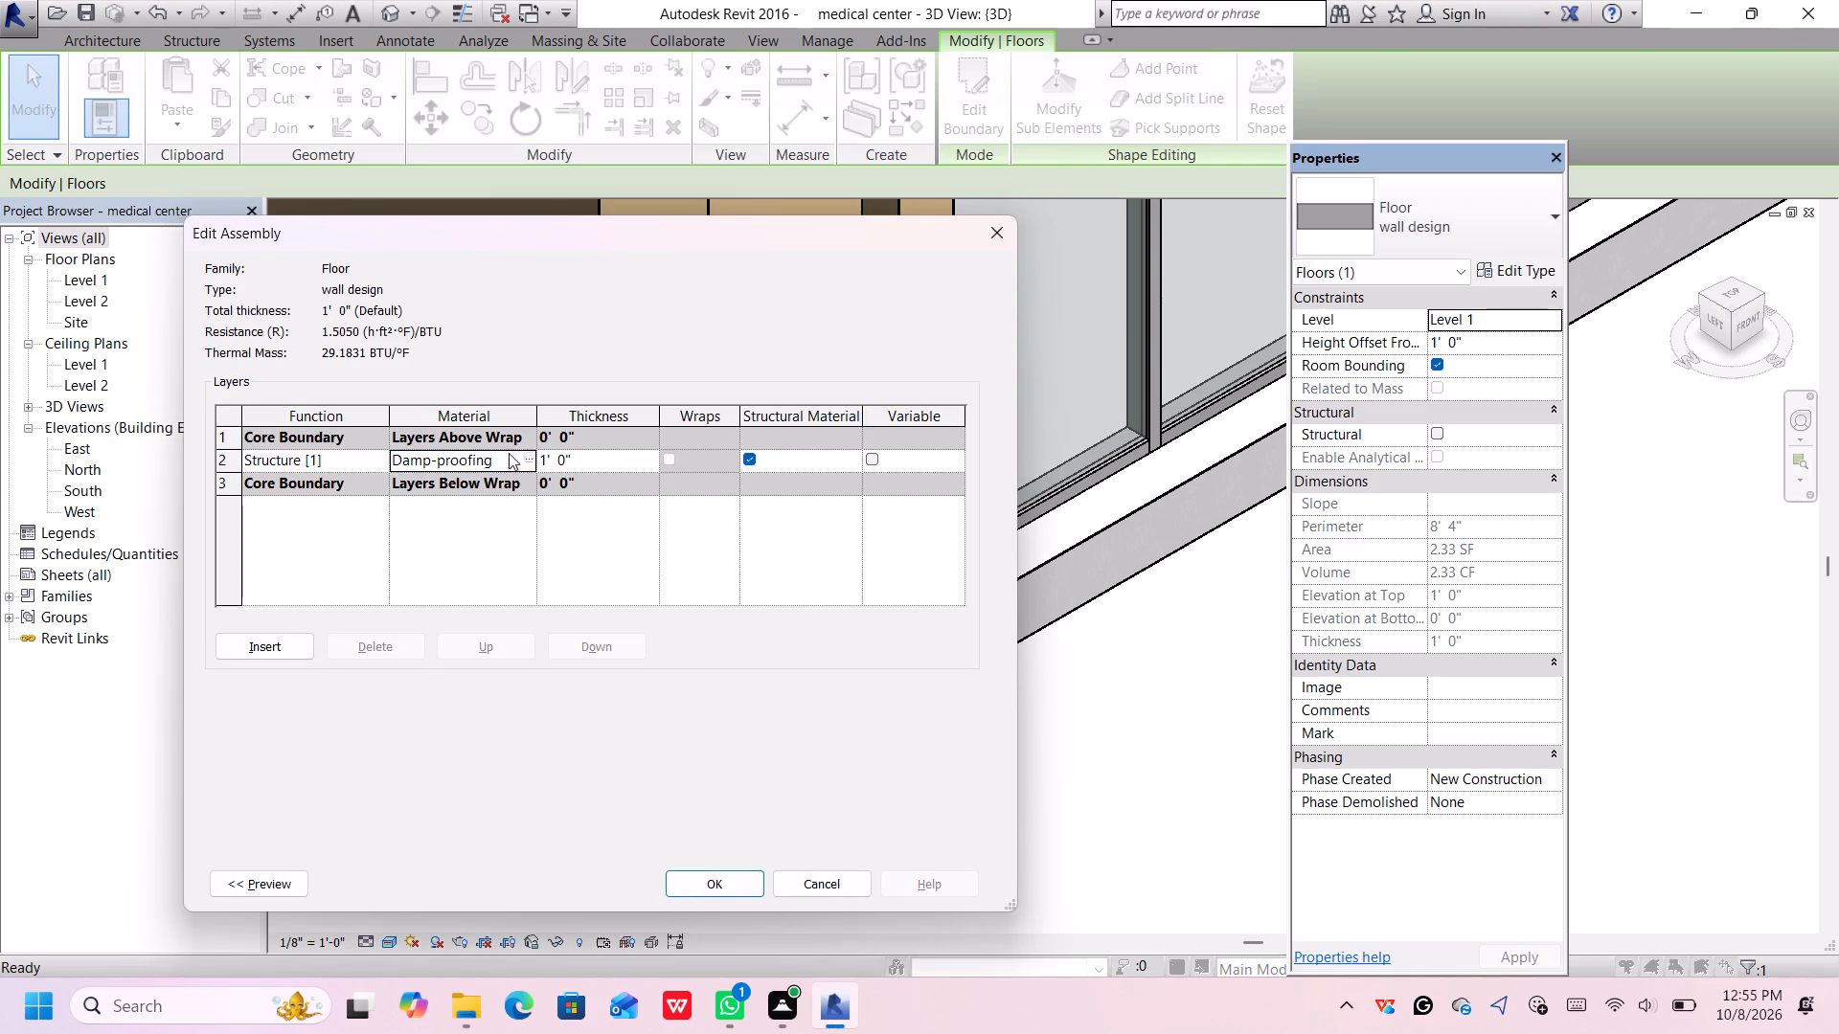
left_click(528, 456)
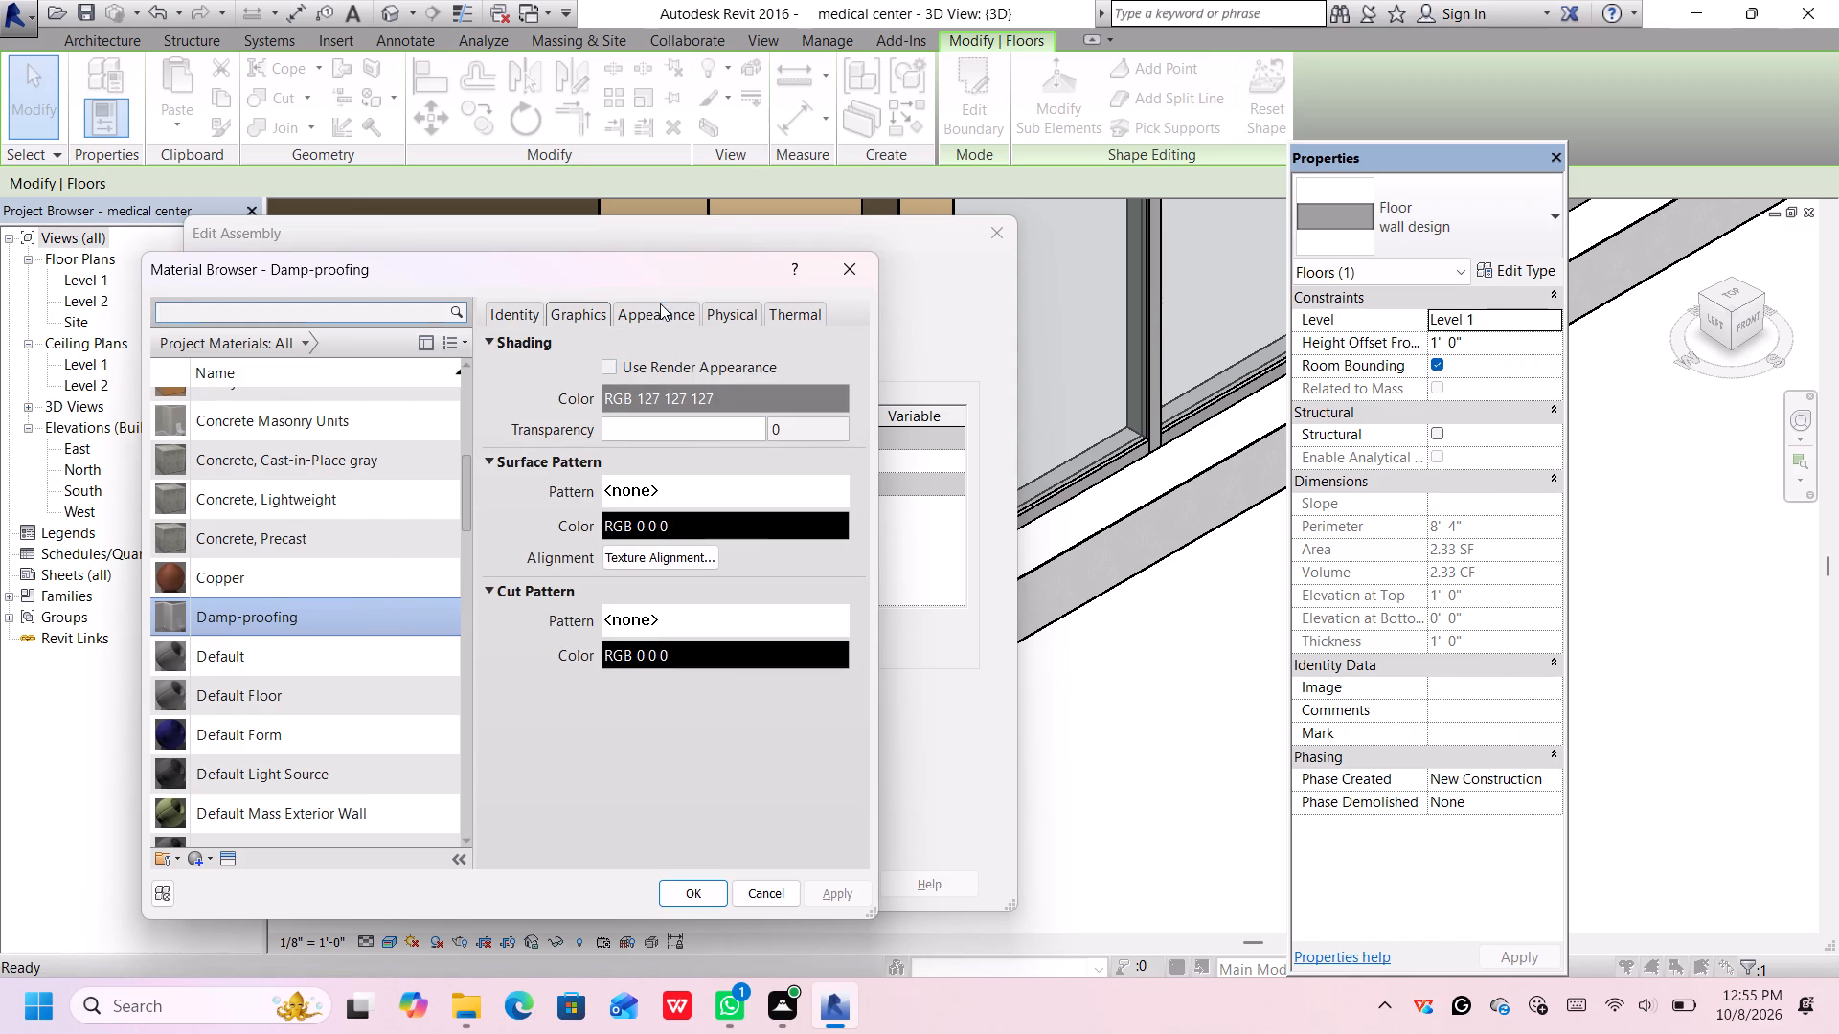
left_click(660, 303)
left_click(863, 542)
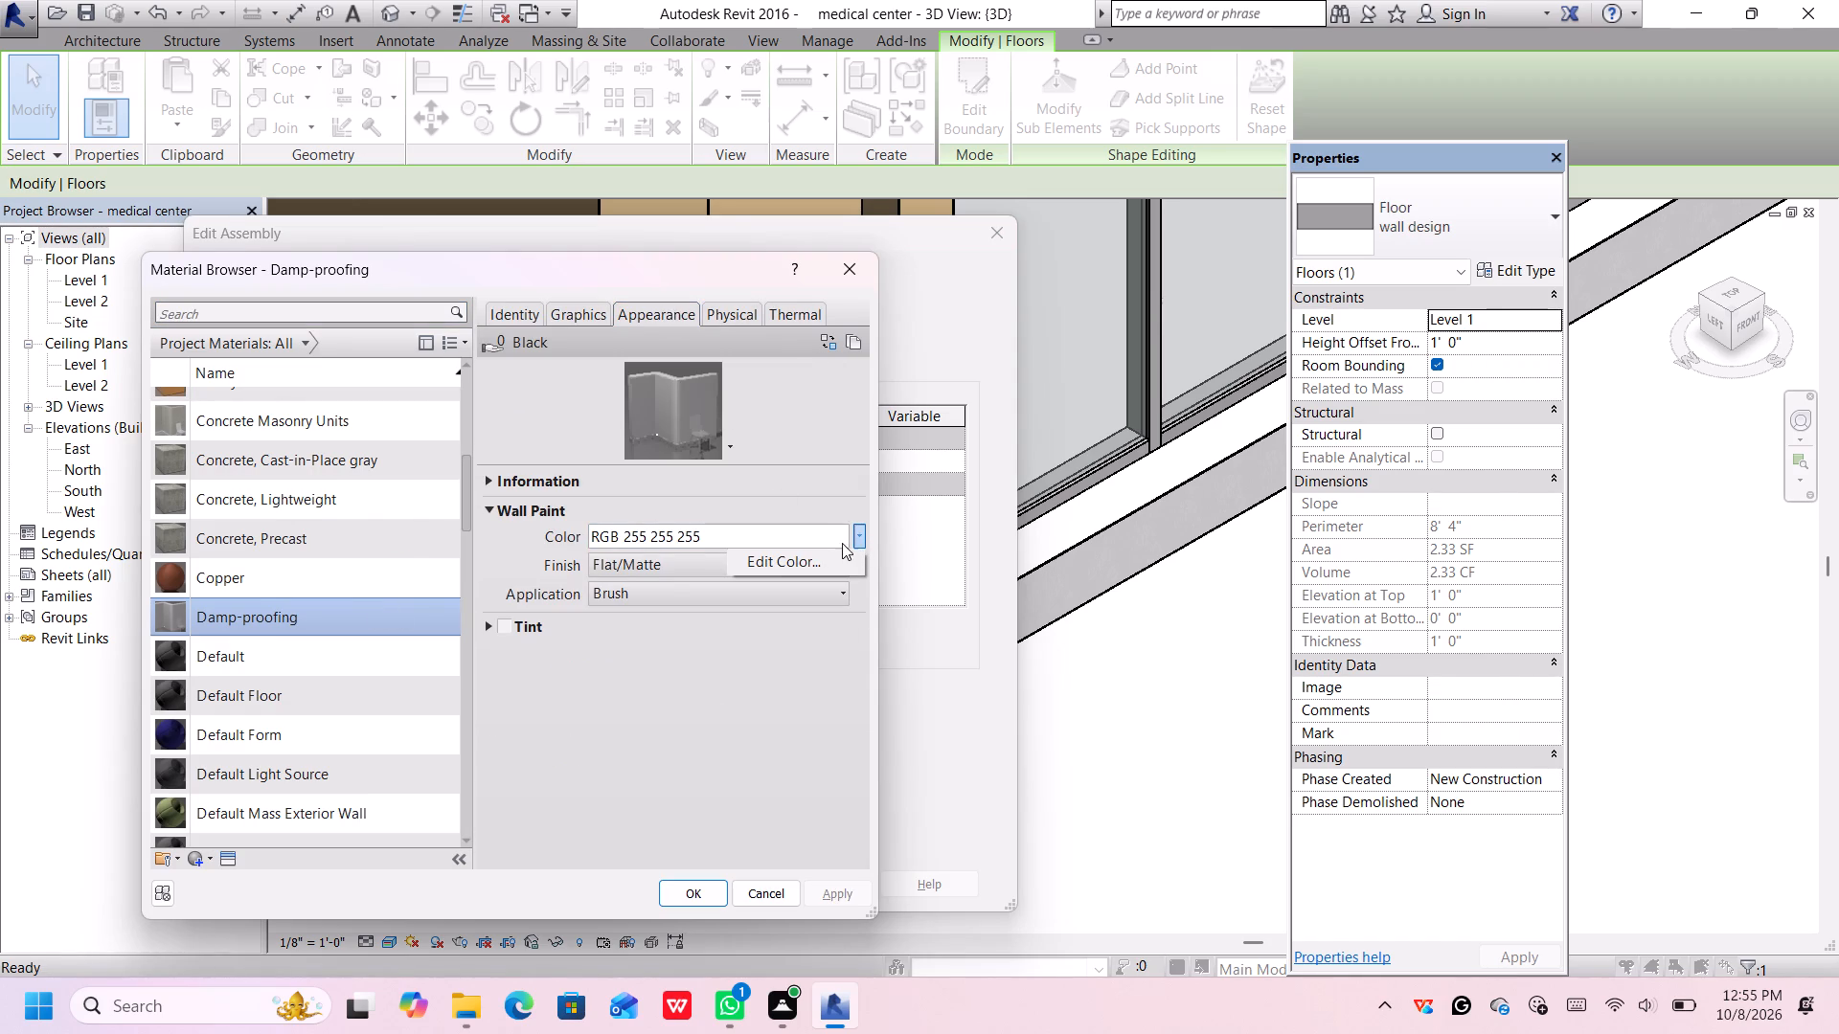
left_click(826, 563)
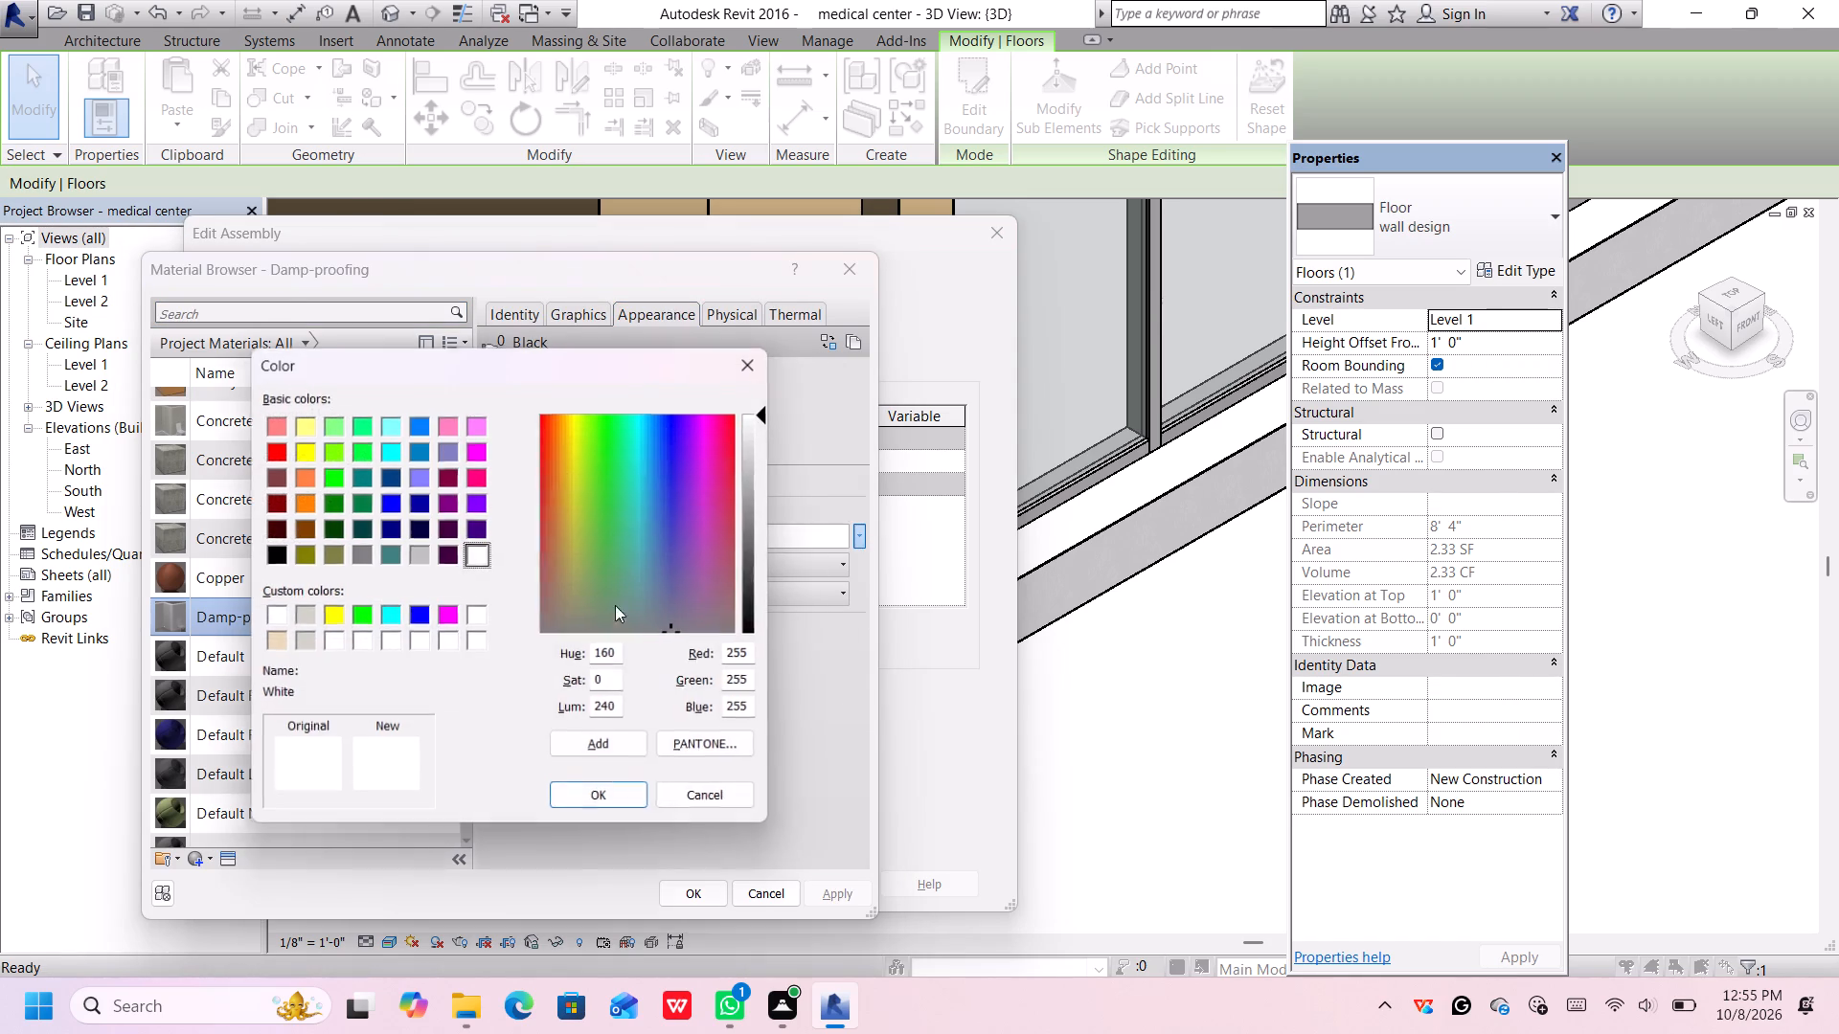
left_click(270, 642)
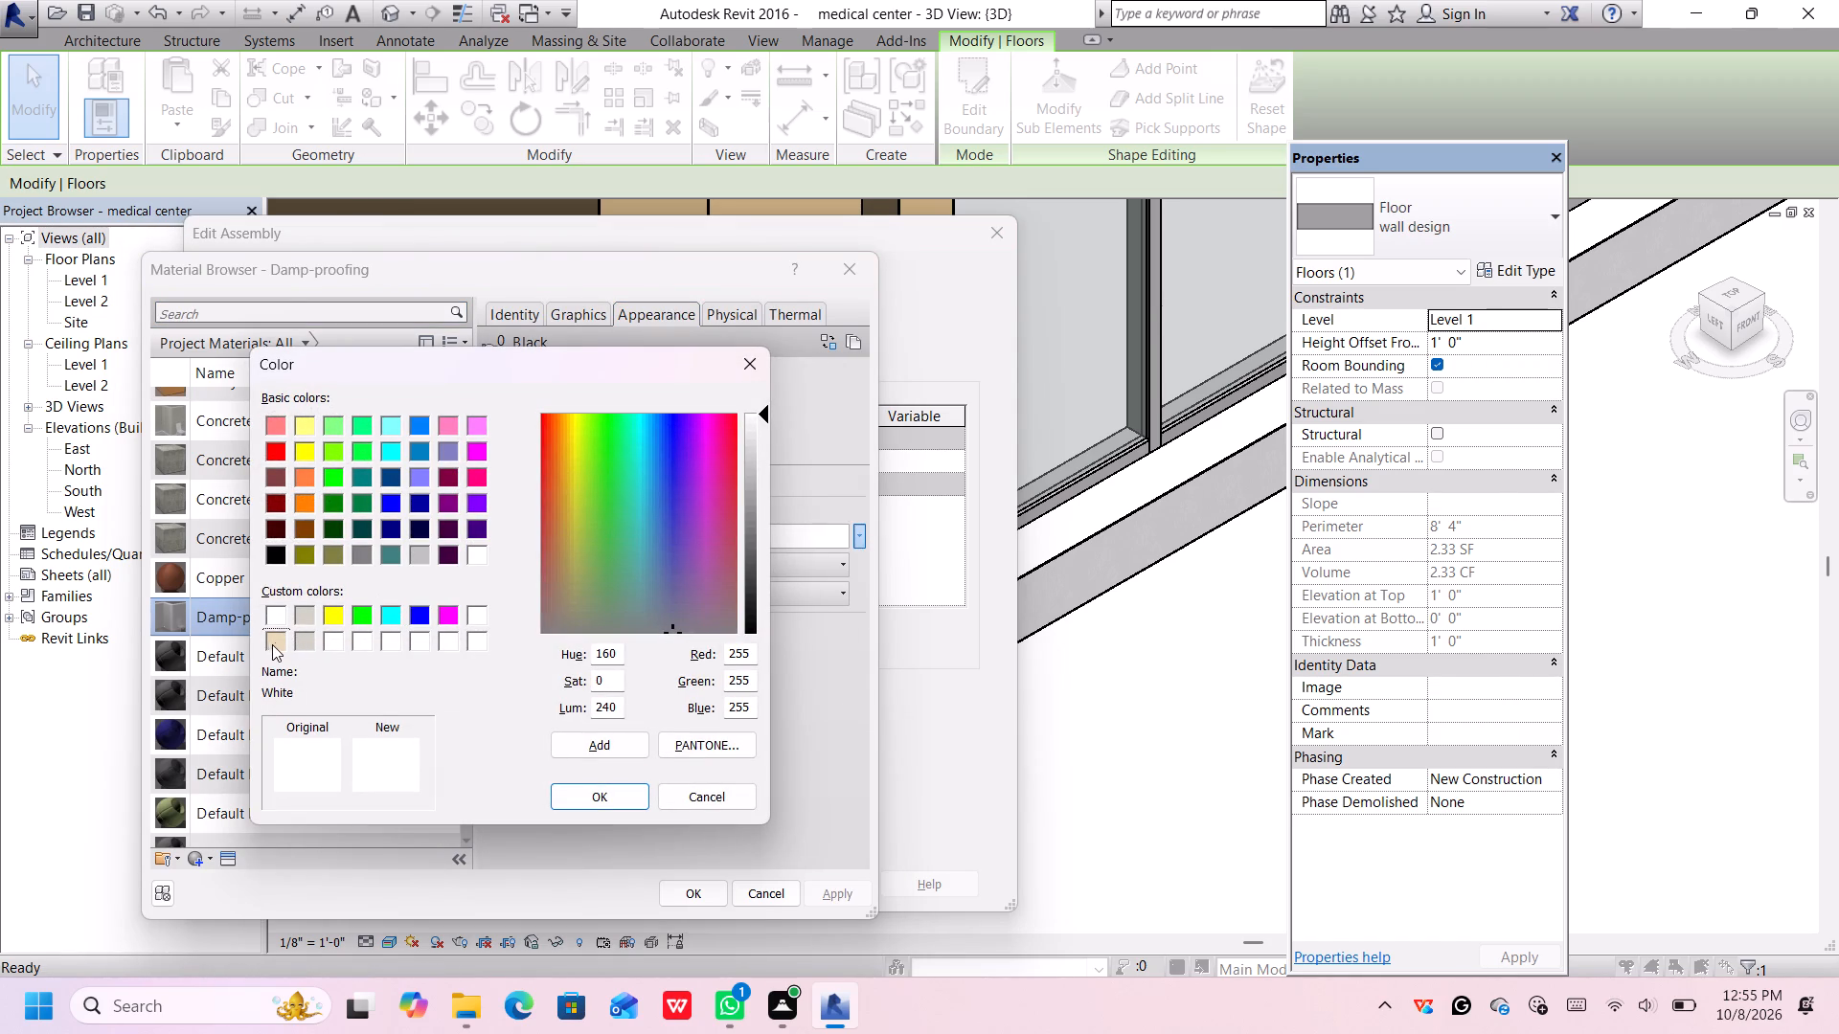
left_click(757, 470)
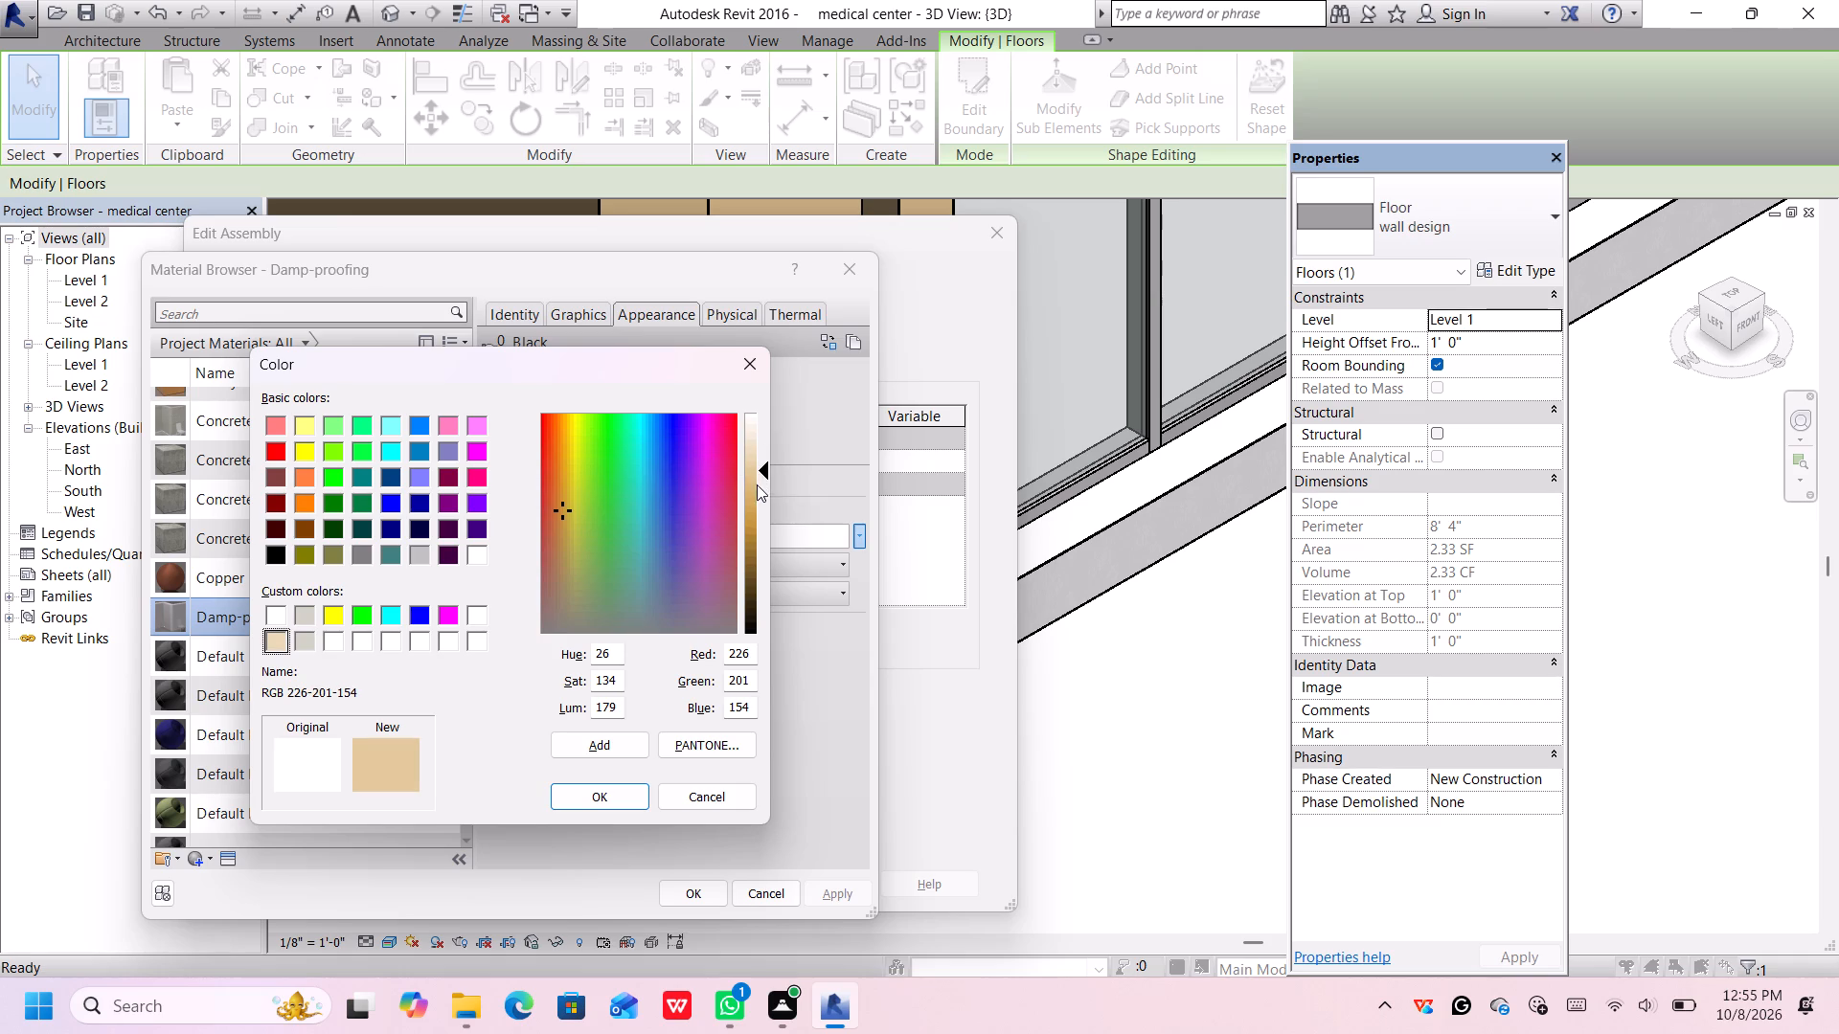
left_click(754, 487)
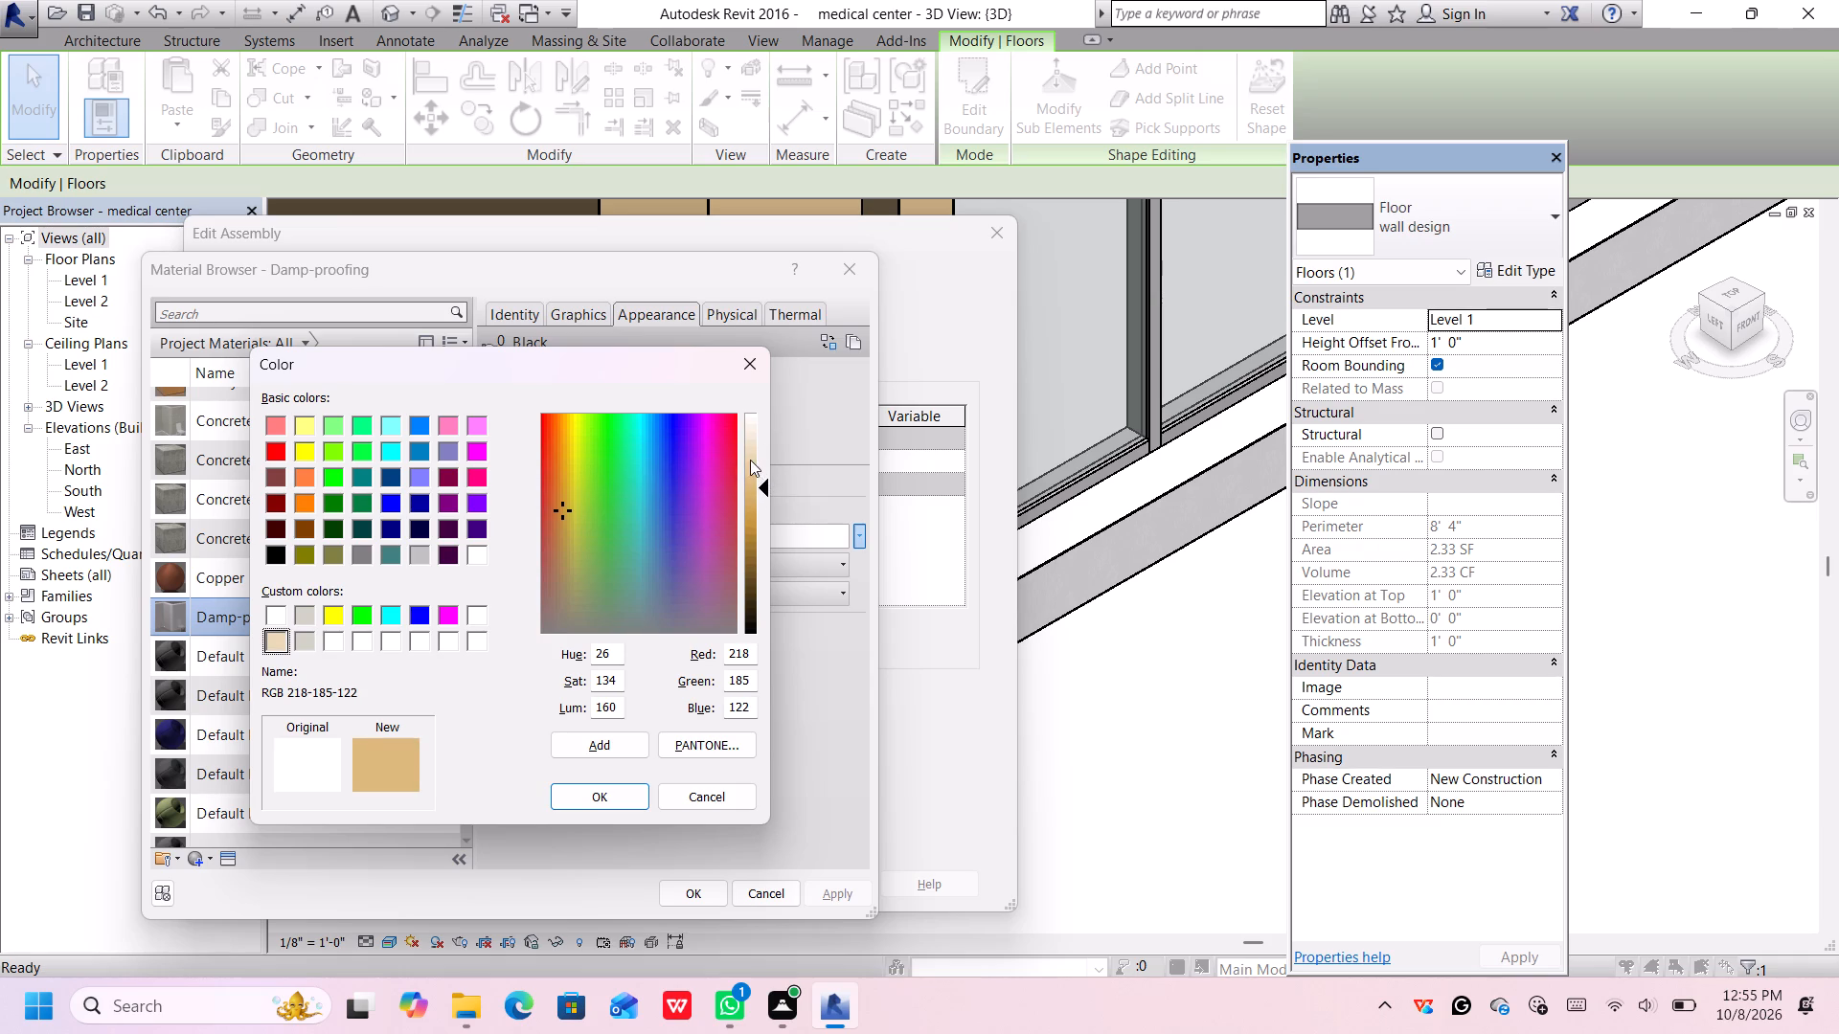
left_click(750, 471)
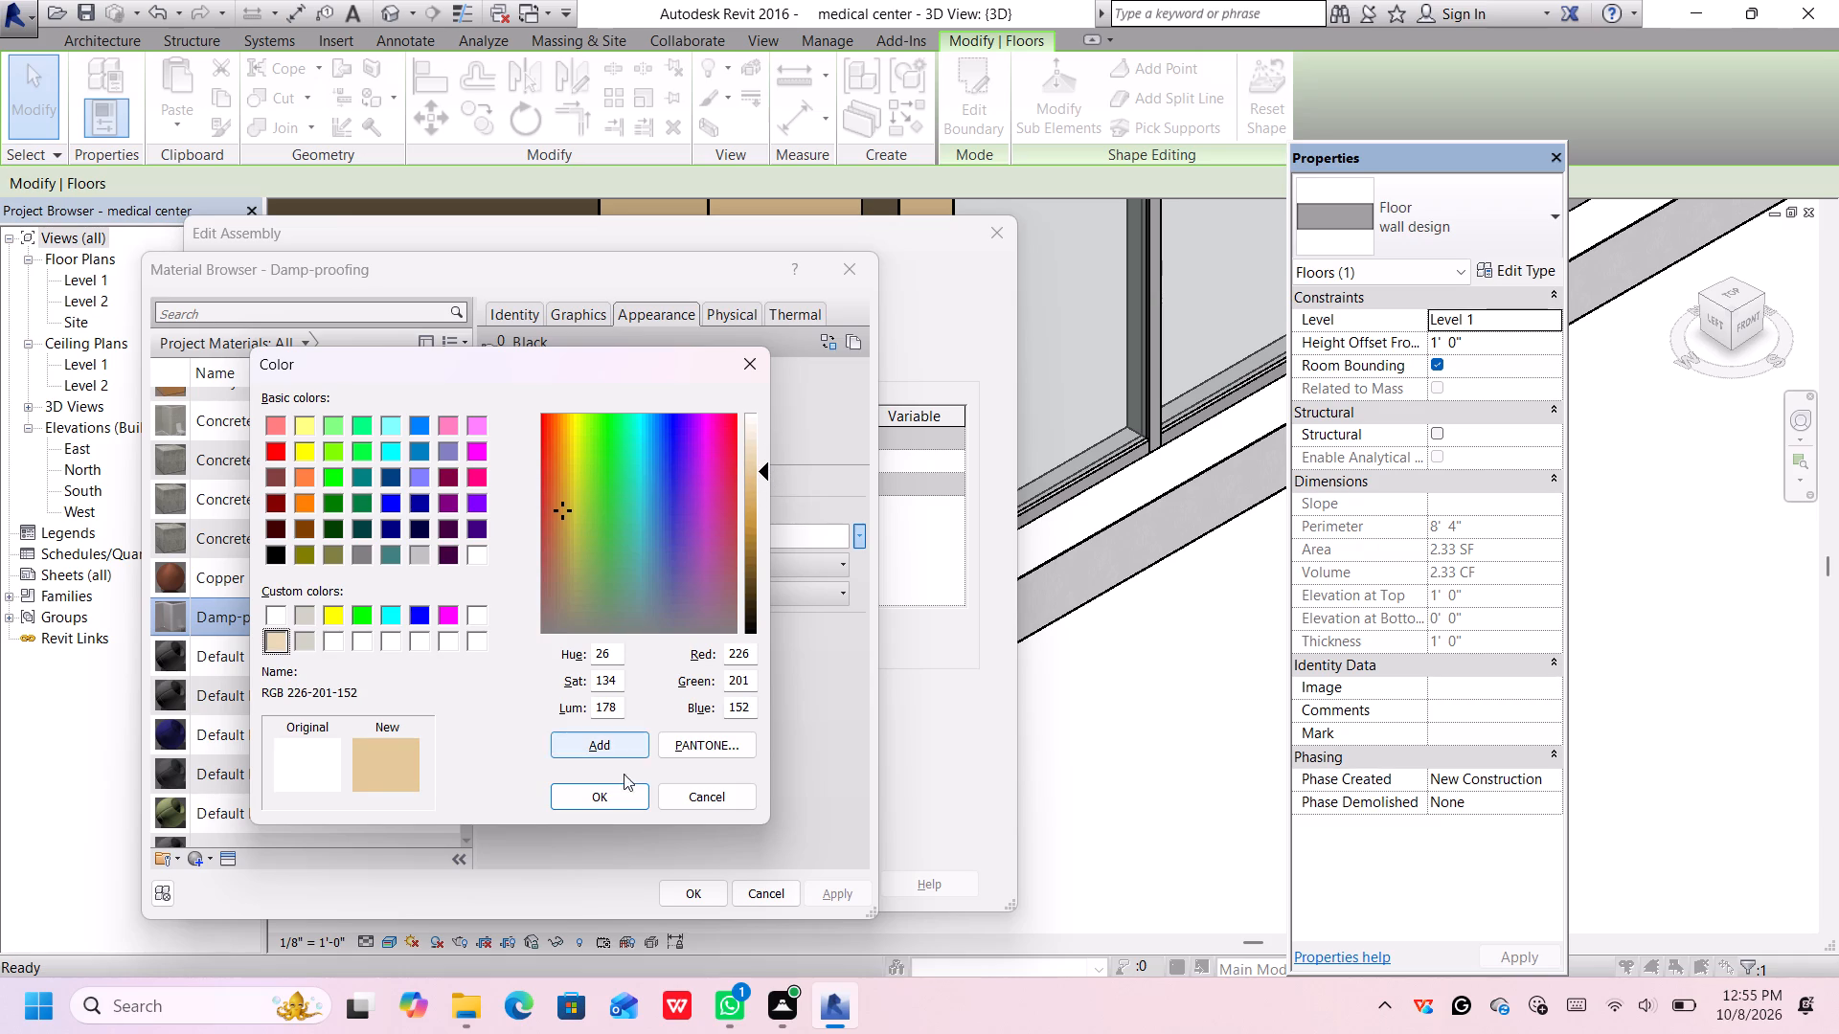
left_click(605, 802)
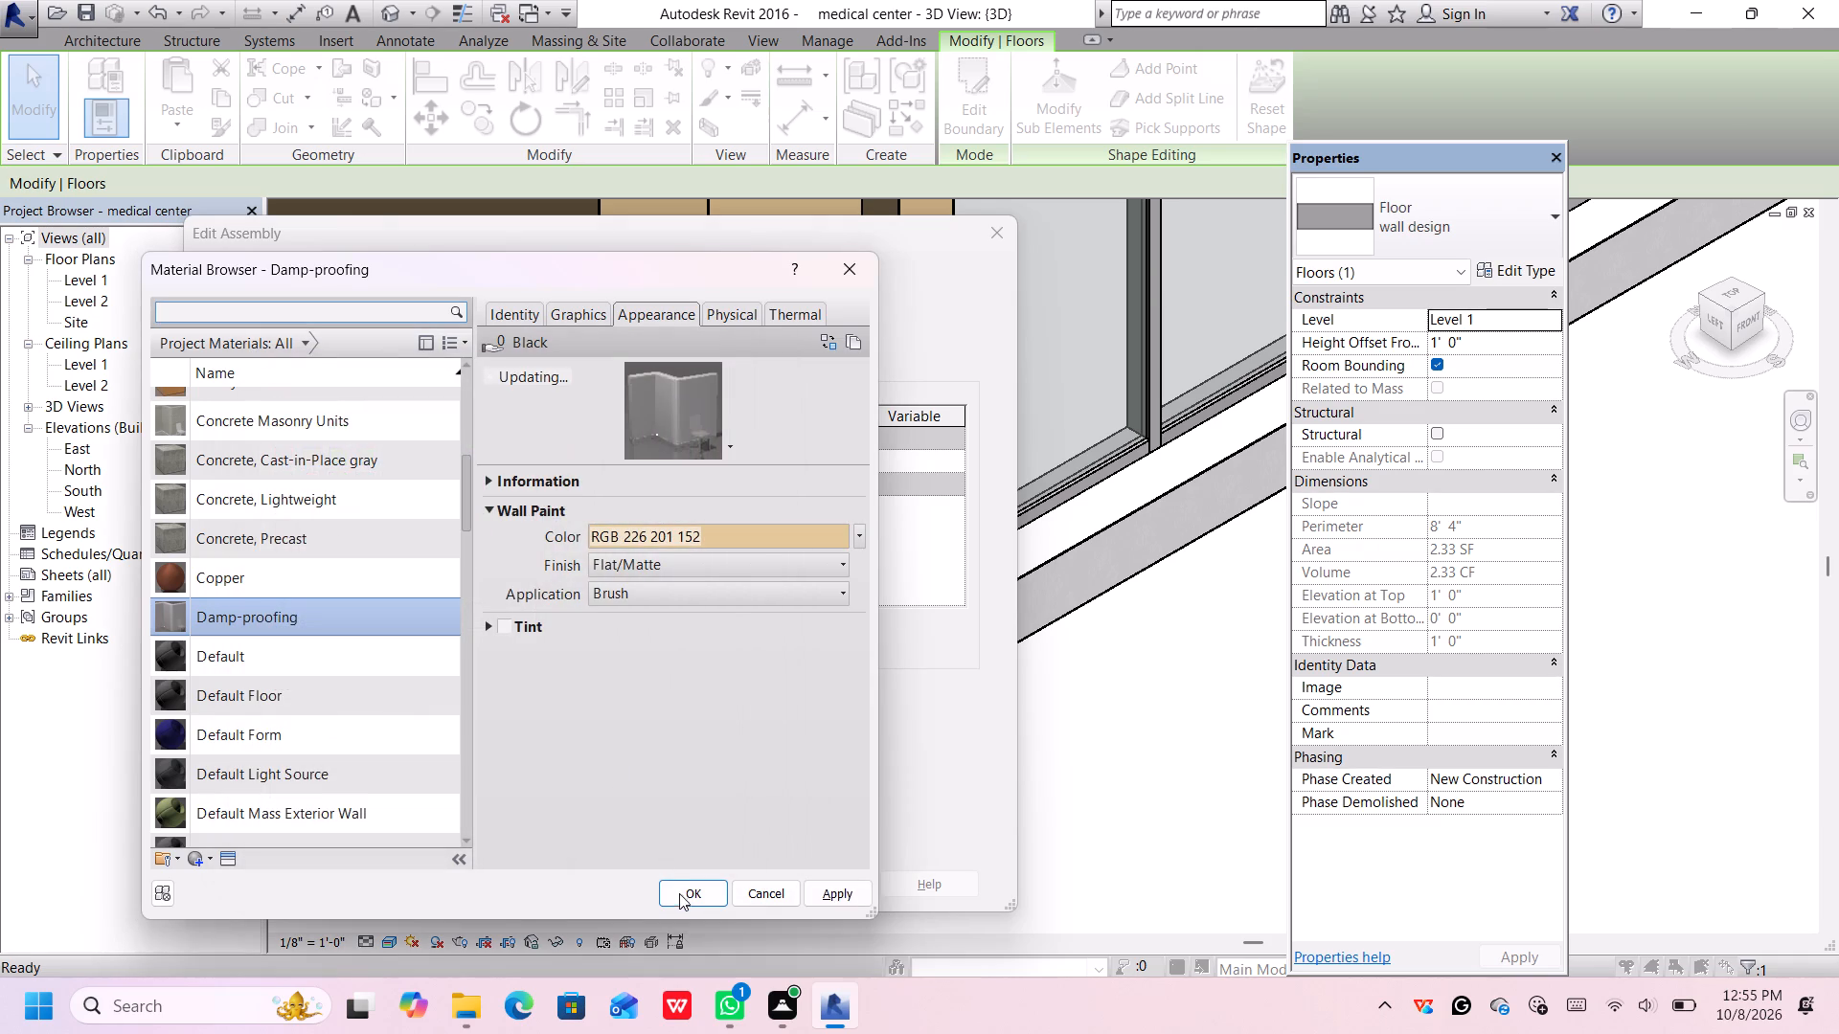
left_click(682, 890)
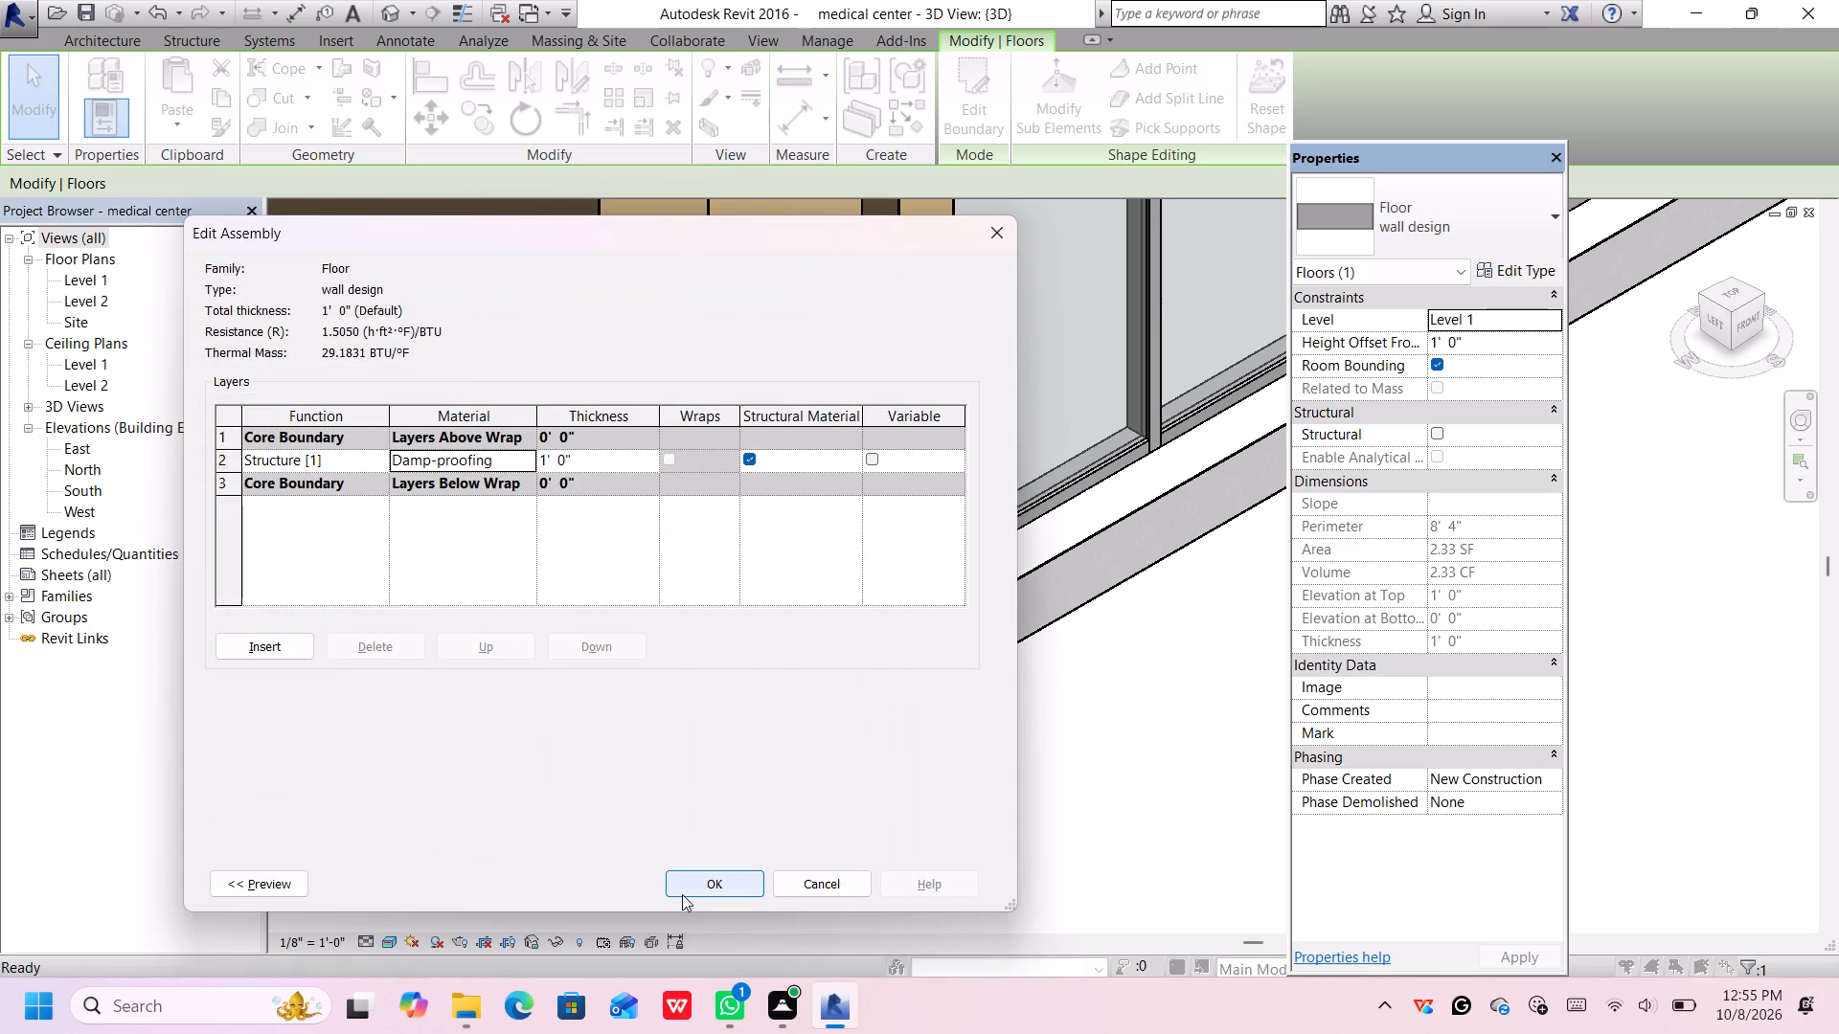
left_click(684, 892)
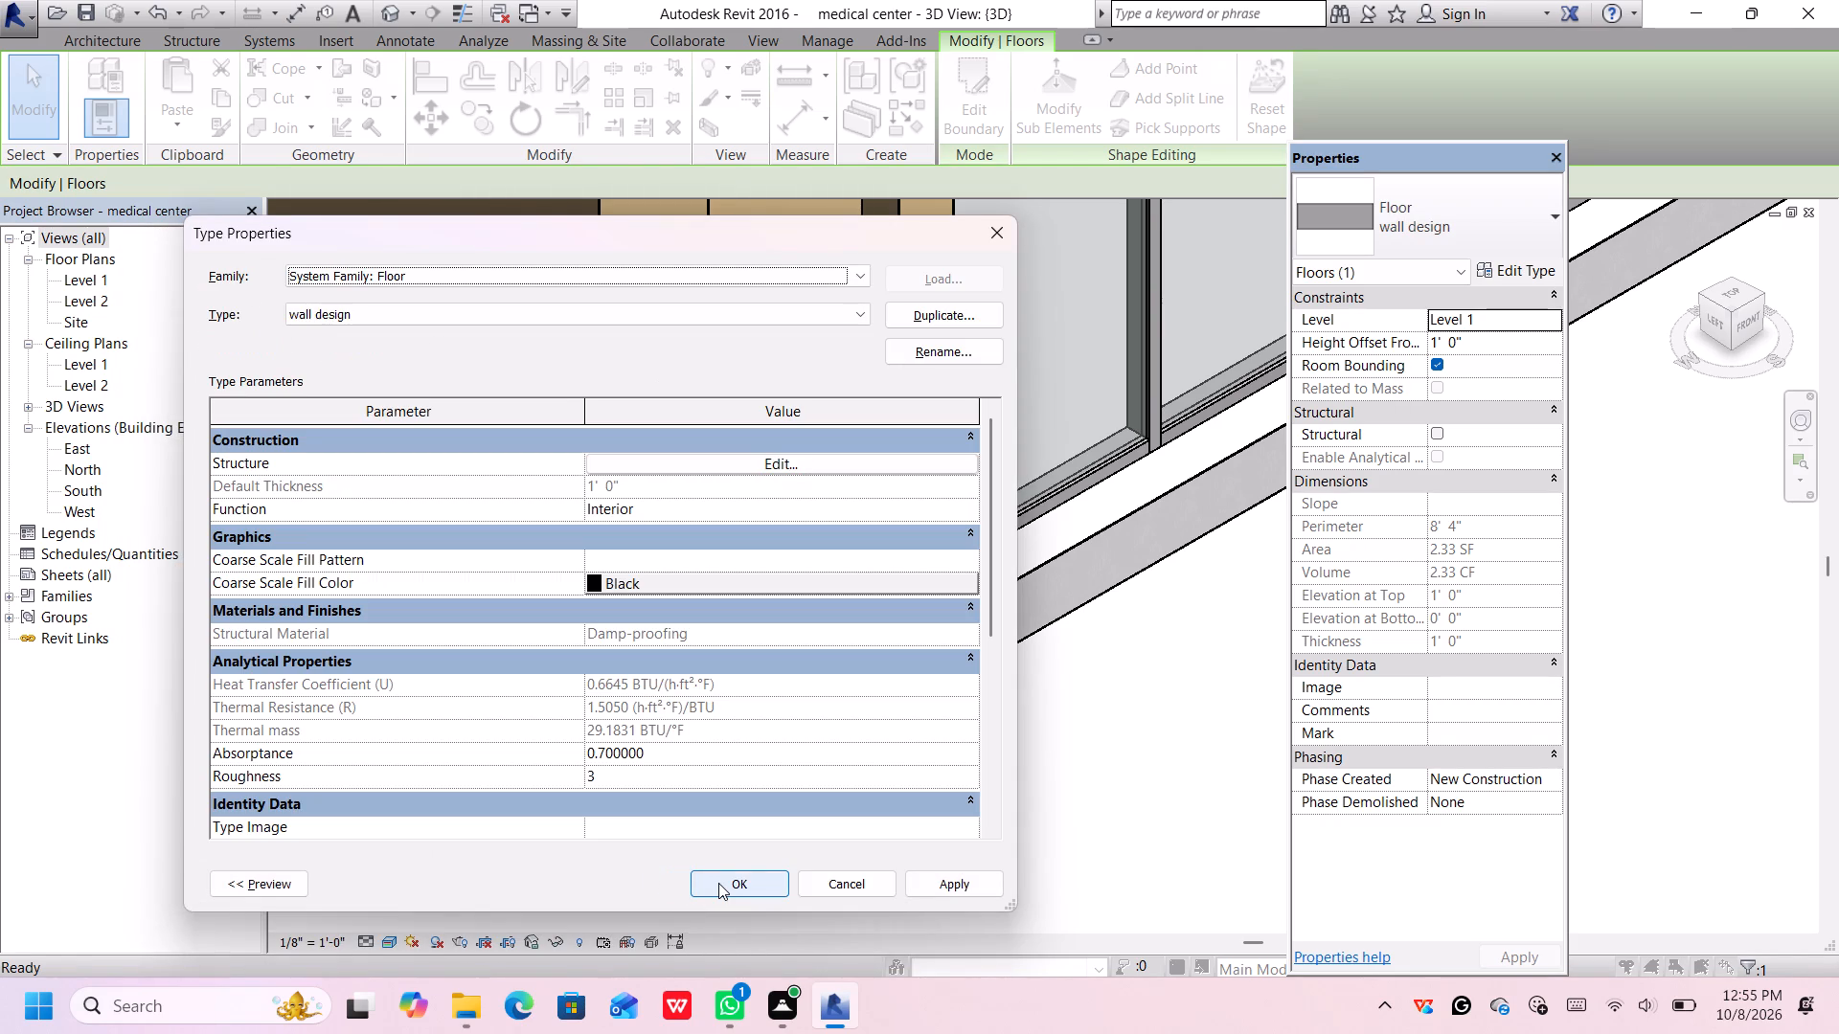
left_click(719, 883)
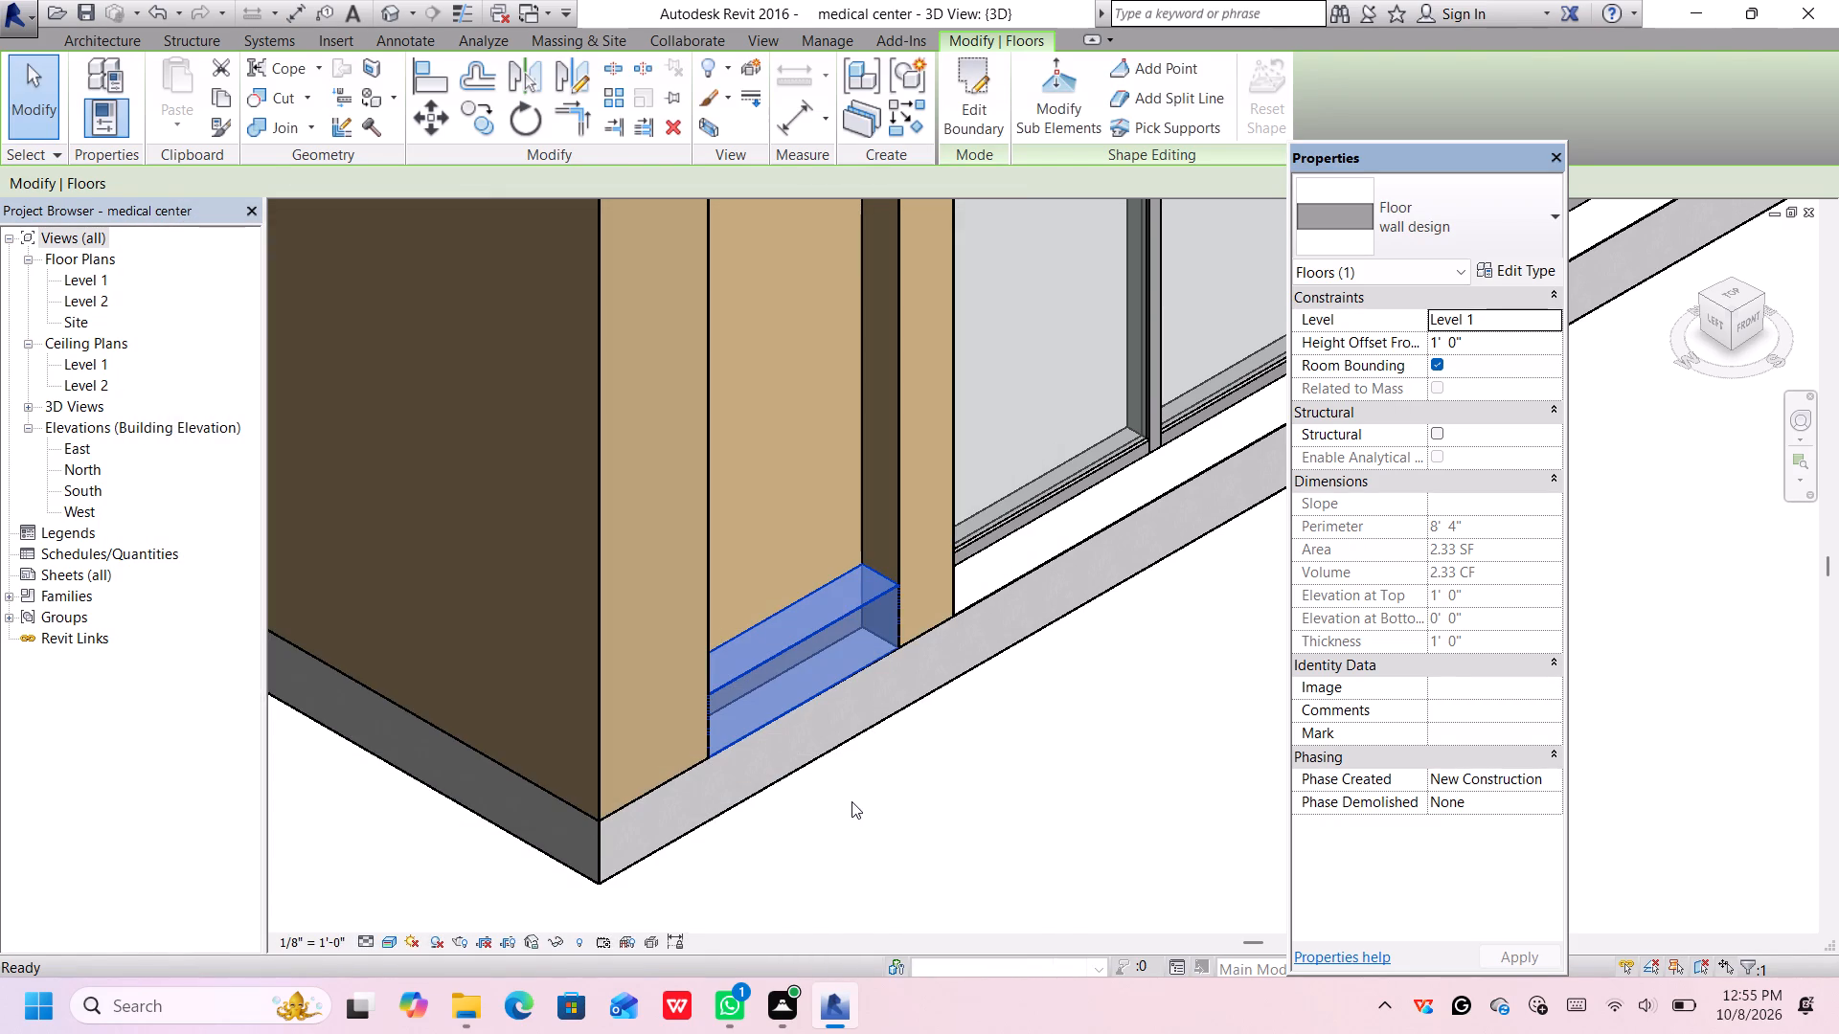
left_click(851, 801)
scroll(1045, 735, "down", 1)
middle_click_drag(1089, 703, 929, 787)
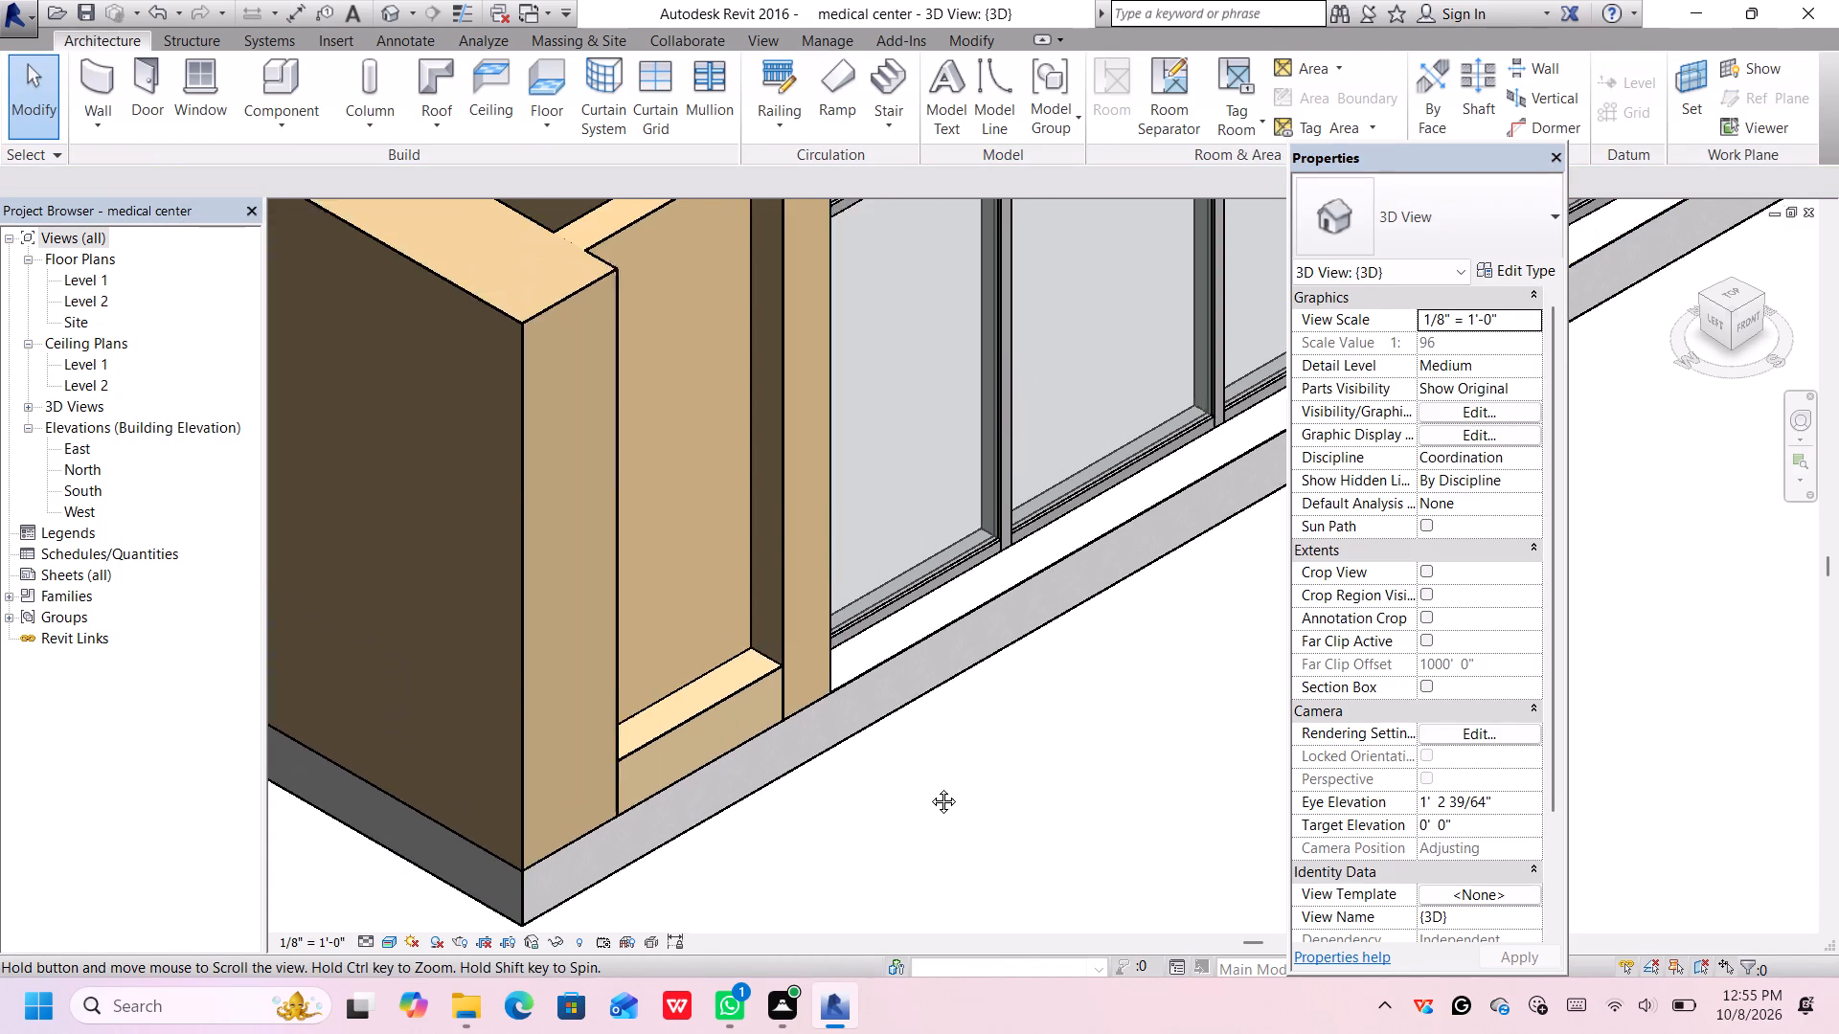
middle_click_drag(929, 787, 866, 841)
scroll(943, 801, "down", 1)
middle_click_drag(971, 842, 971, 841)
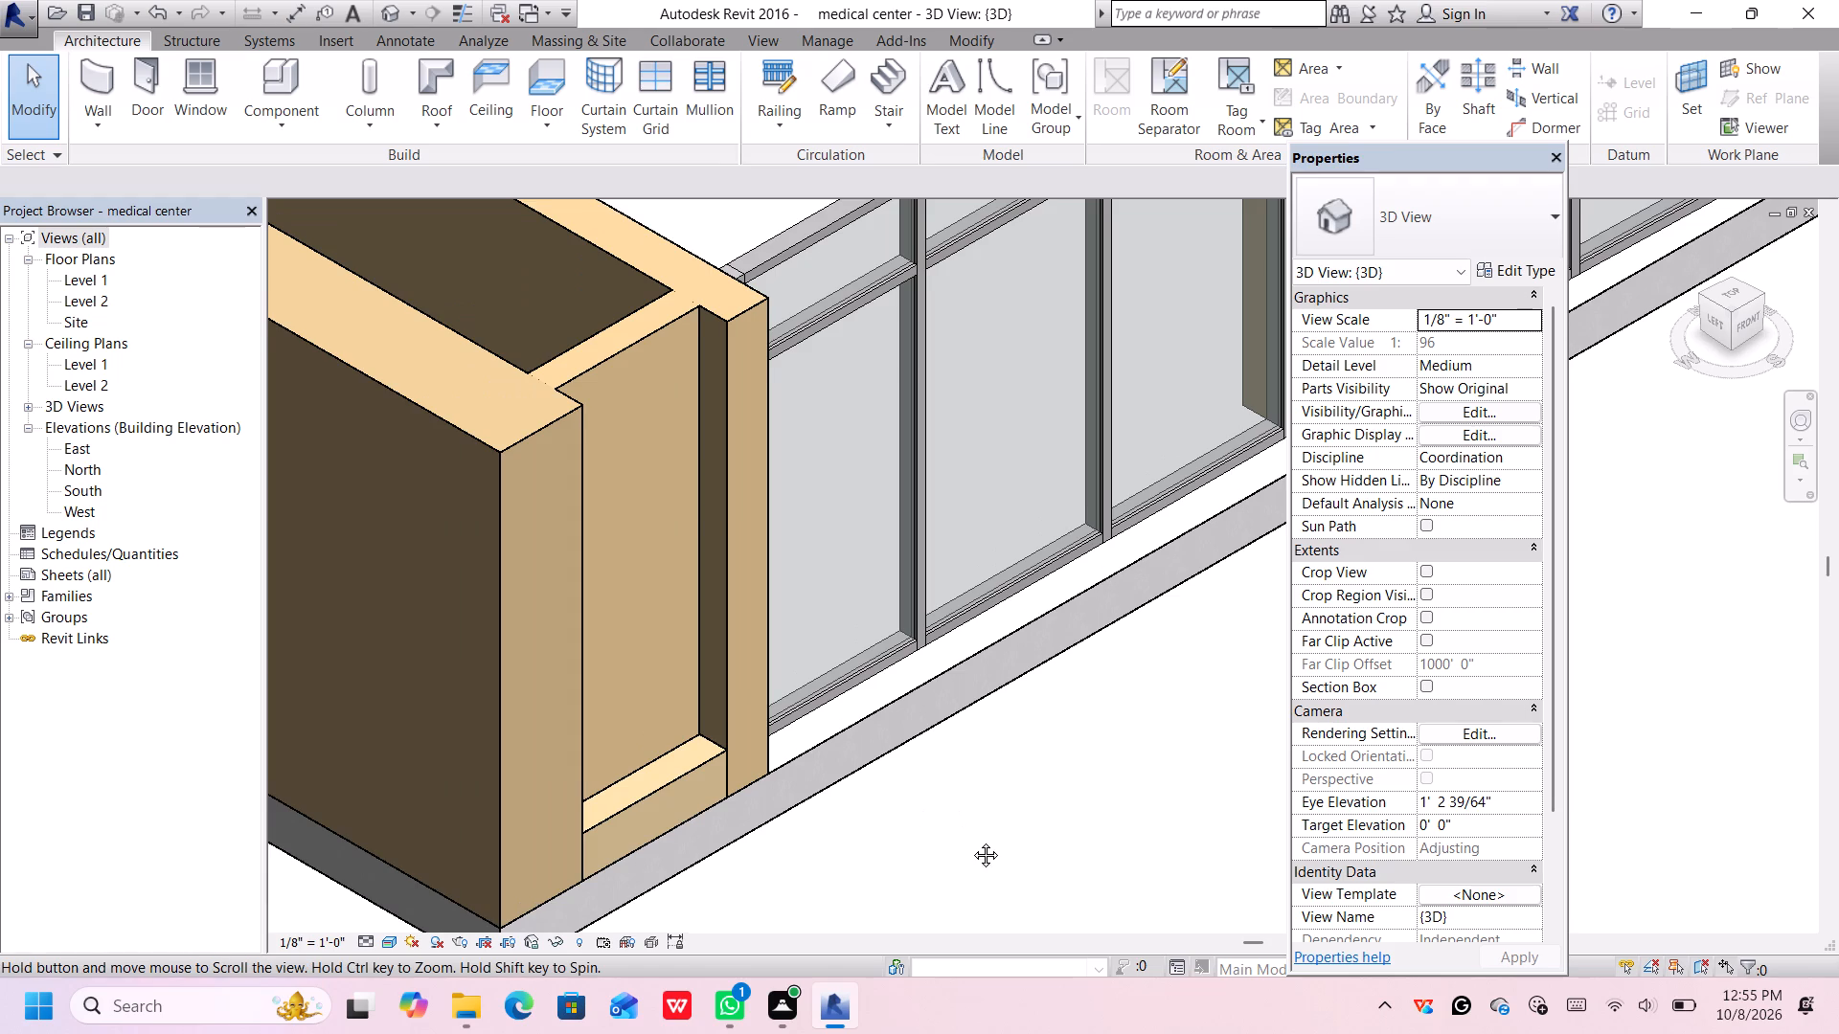
Examine the front facade around the raised recess floor, and inspect the tan 24" x 24" column's level constraints.
middle_click_drag(971, 841, 958, 811)
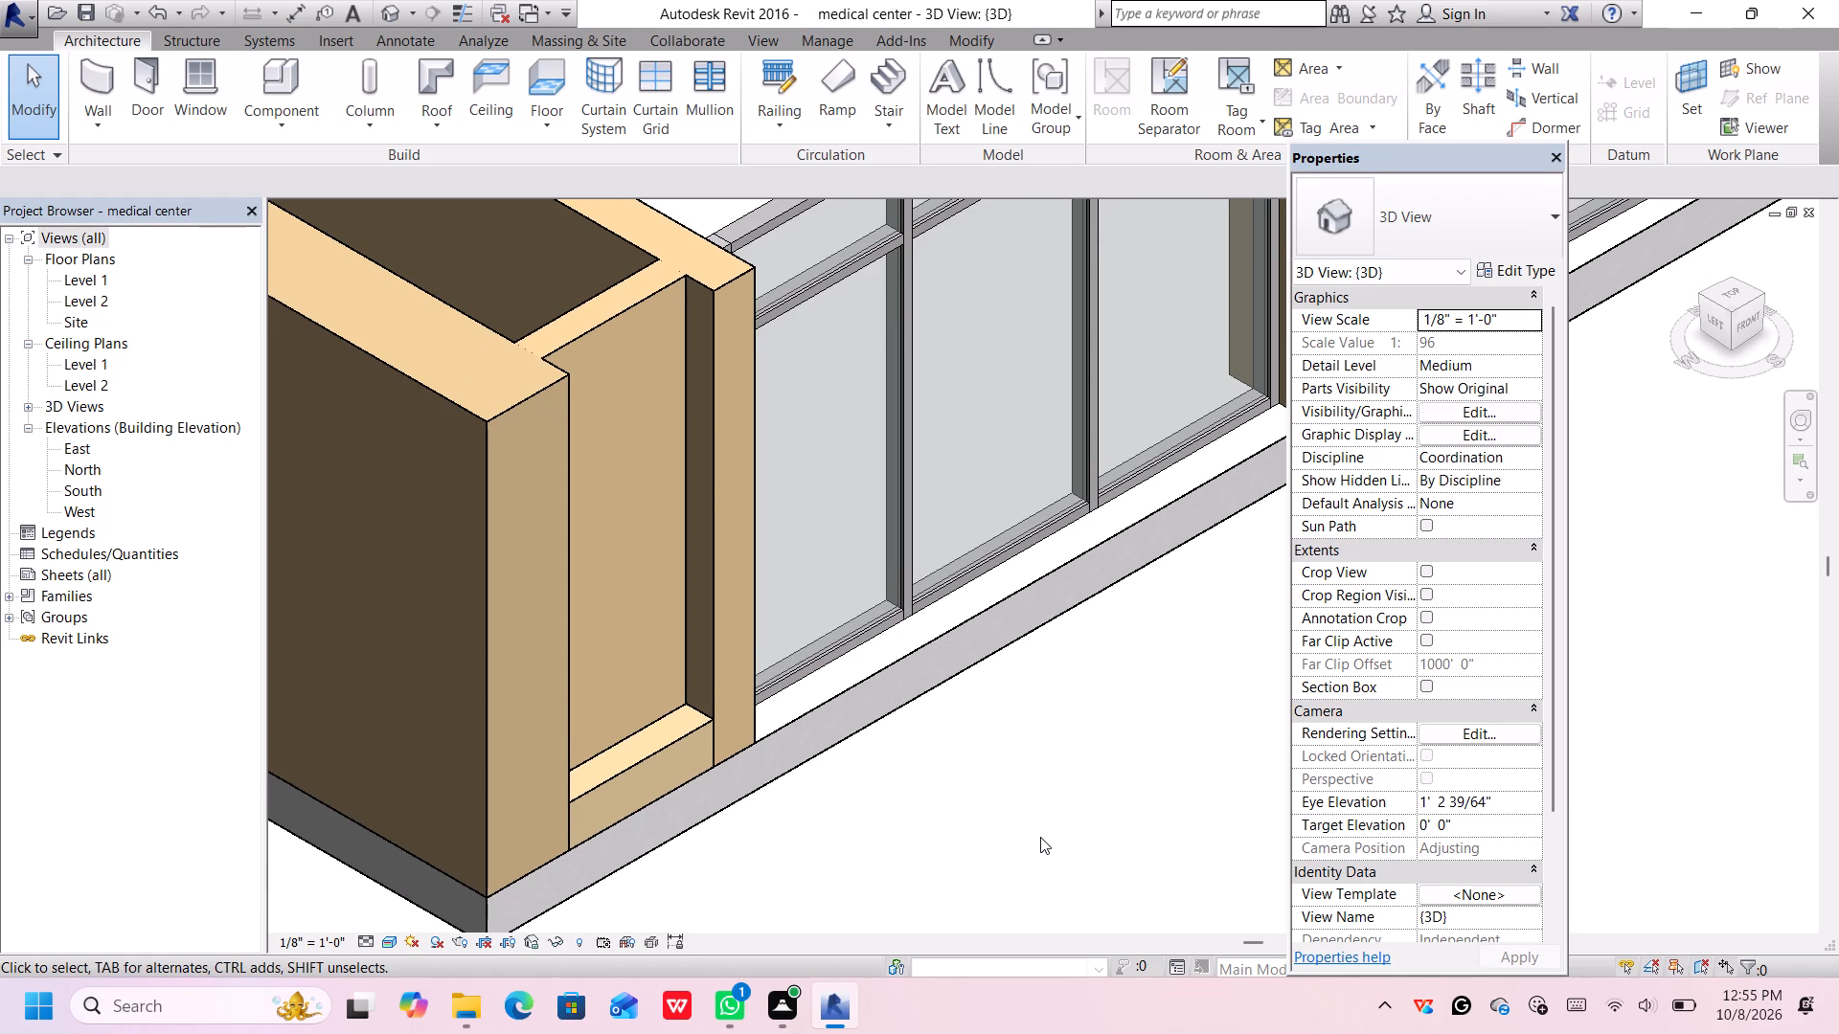
scroll(1047, 822, "down", 1)
scroll(1047, 820, "up", 1)
scroll(1047, 820, "down", 8)
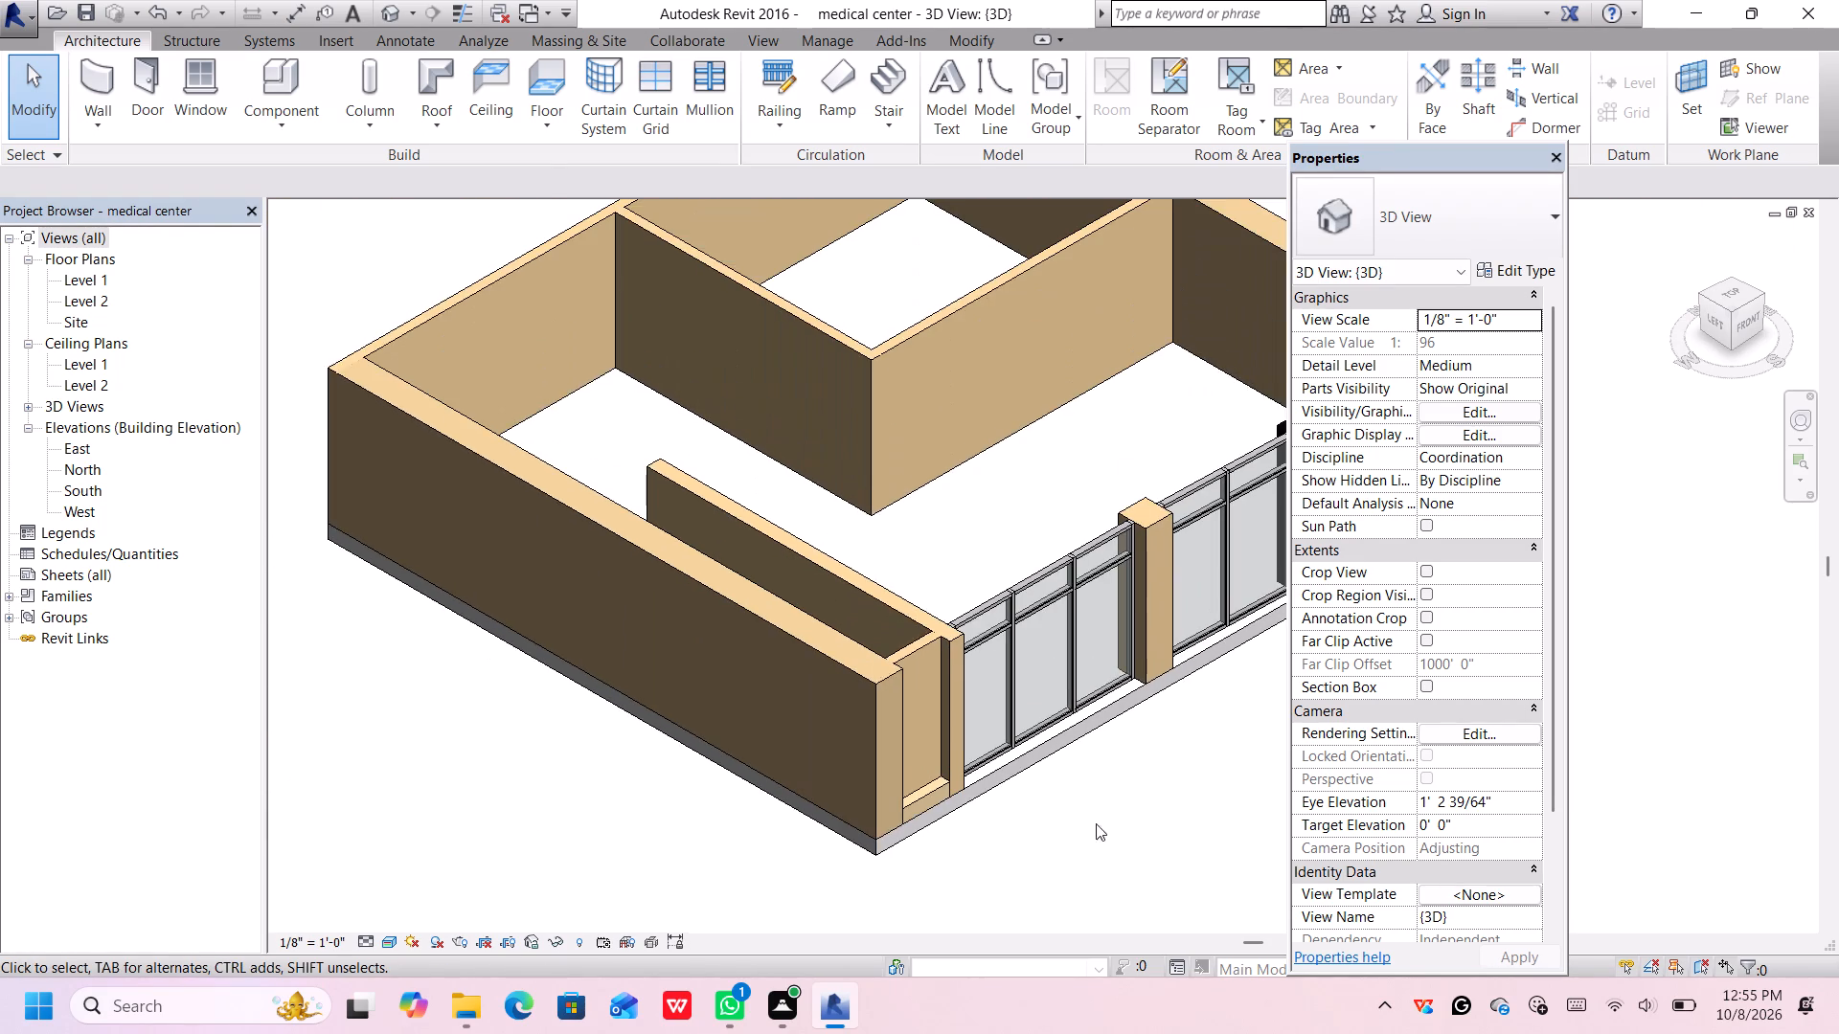
middle_click_drag(1124, 823, 979, 859)
scroll(1035, 818, "down", 1)
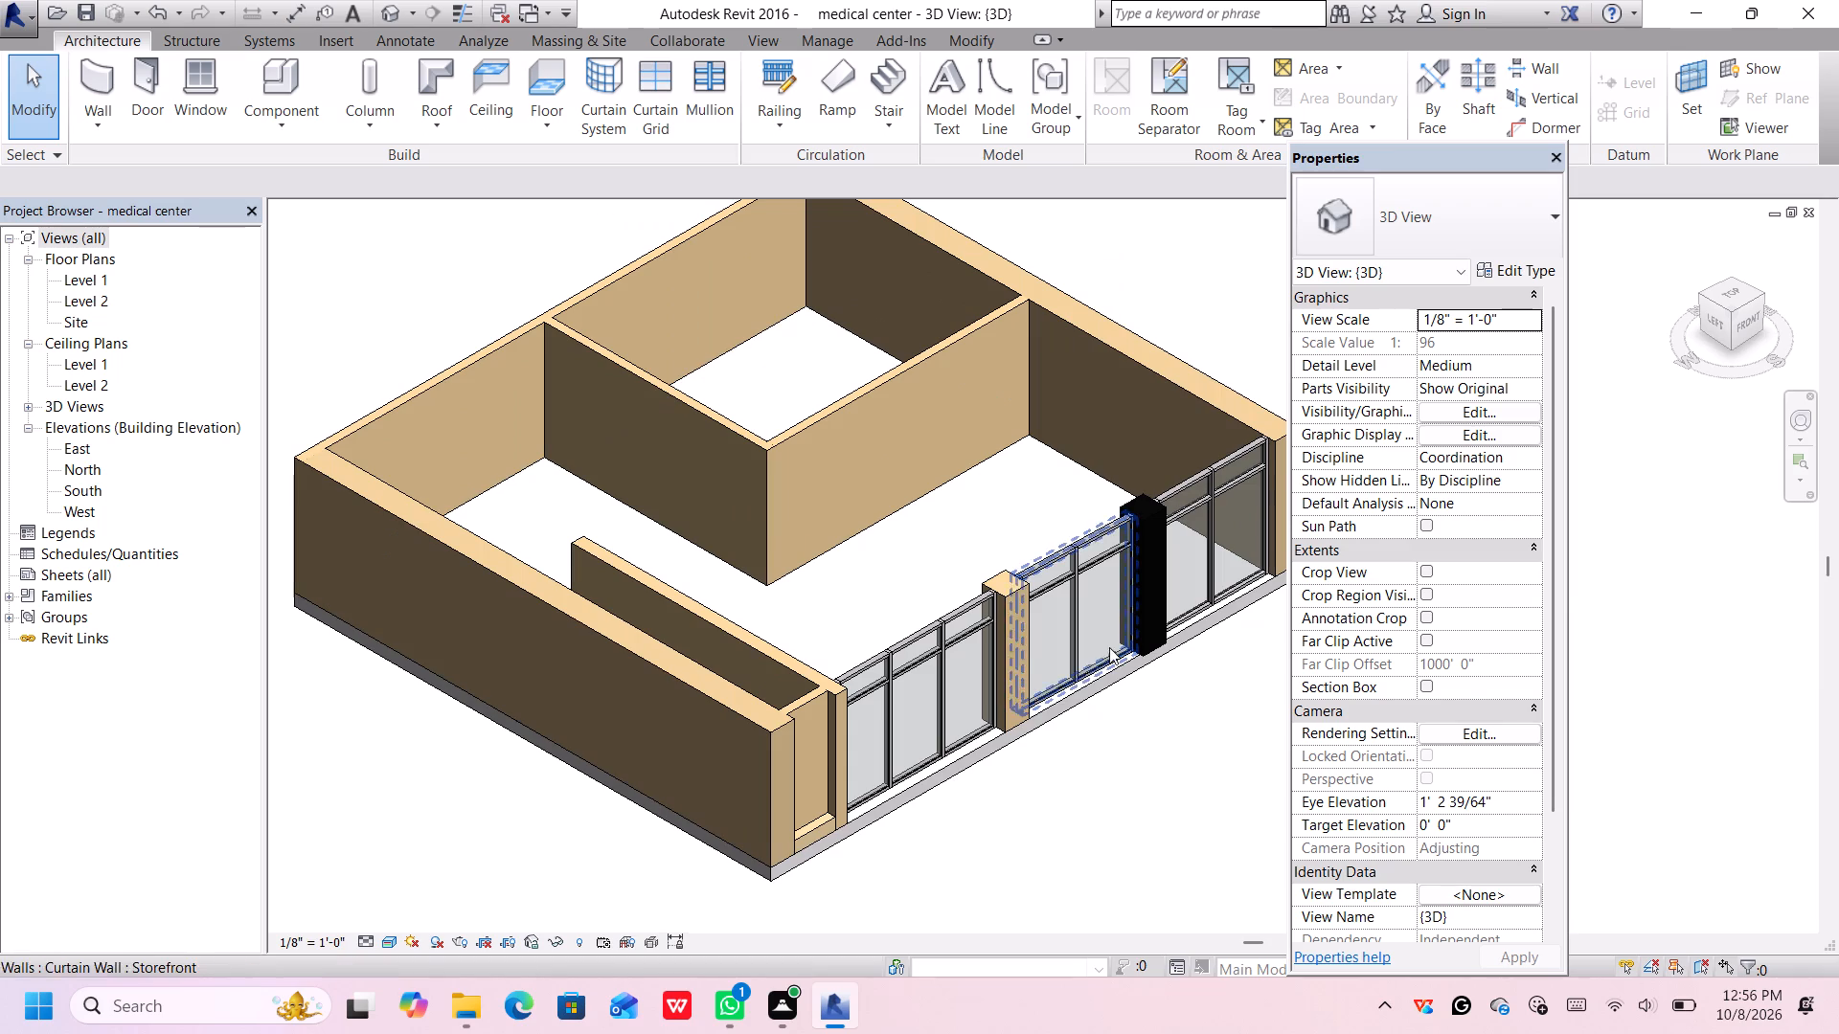
left_click(1007, 593)
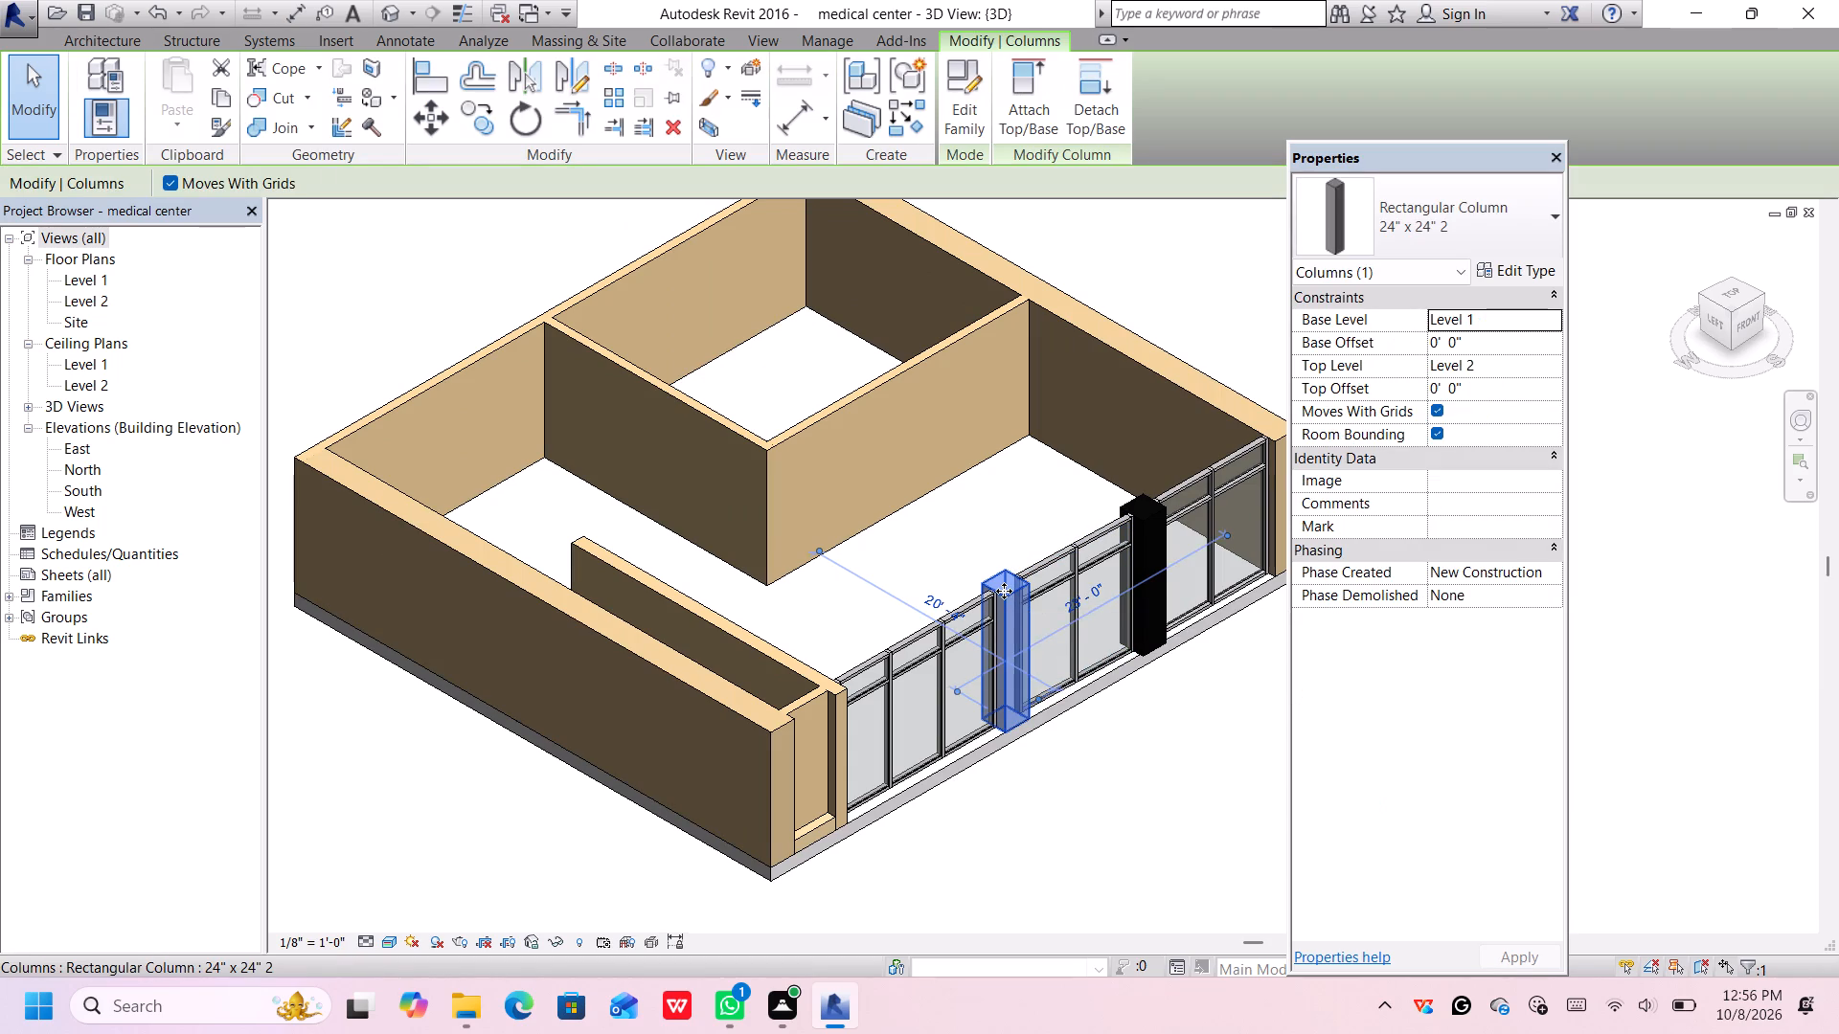
scroll(1010, 586, "up", 1)
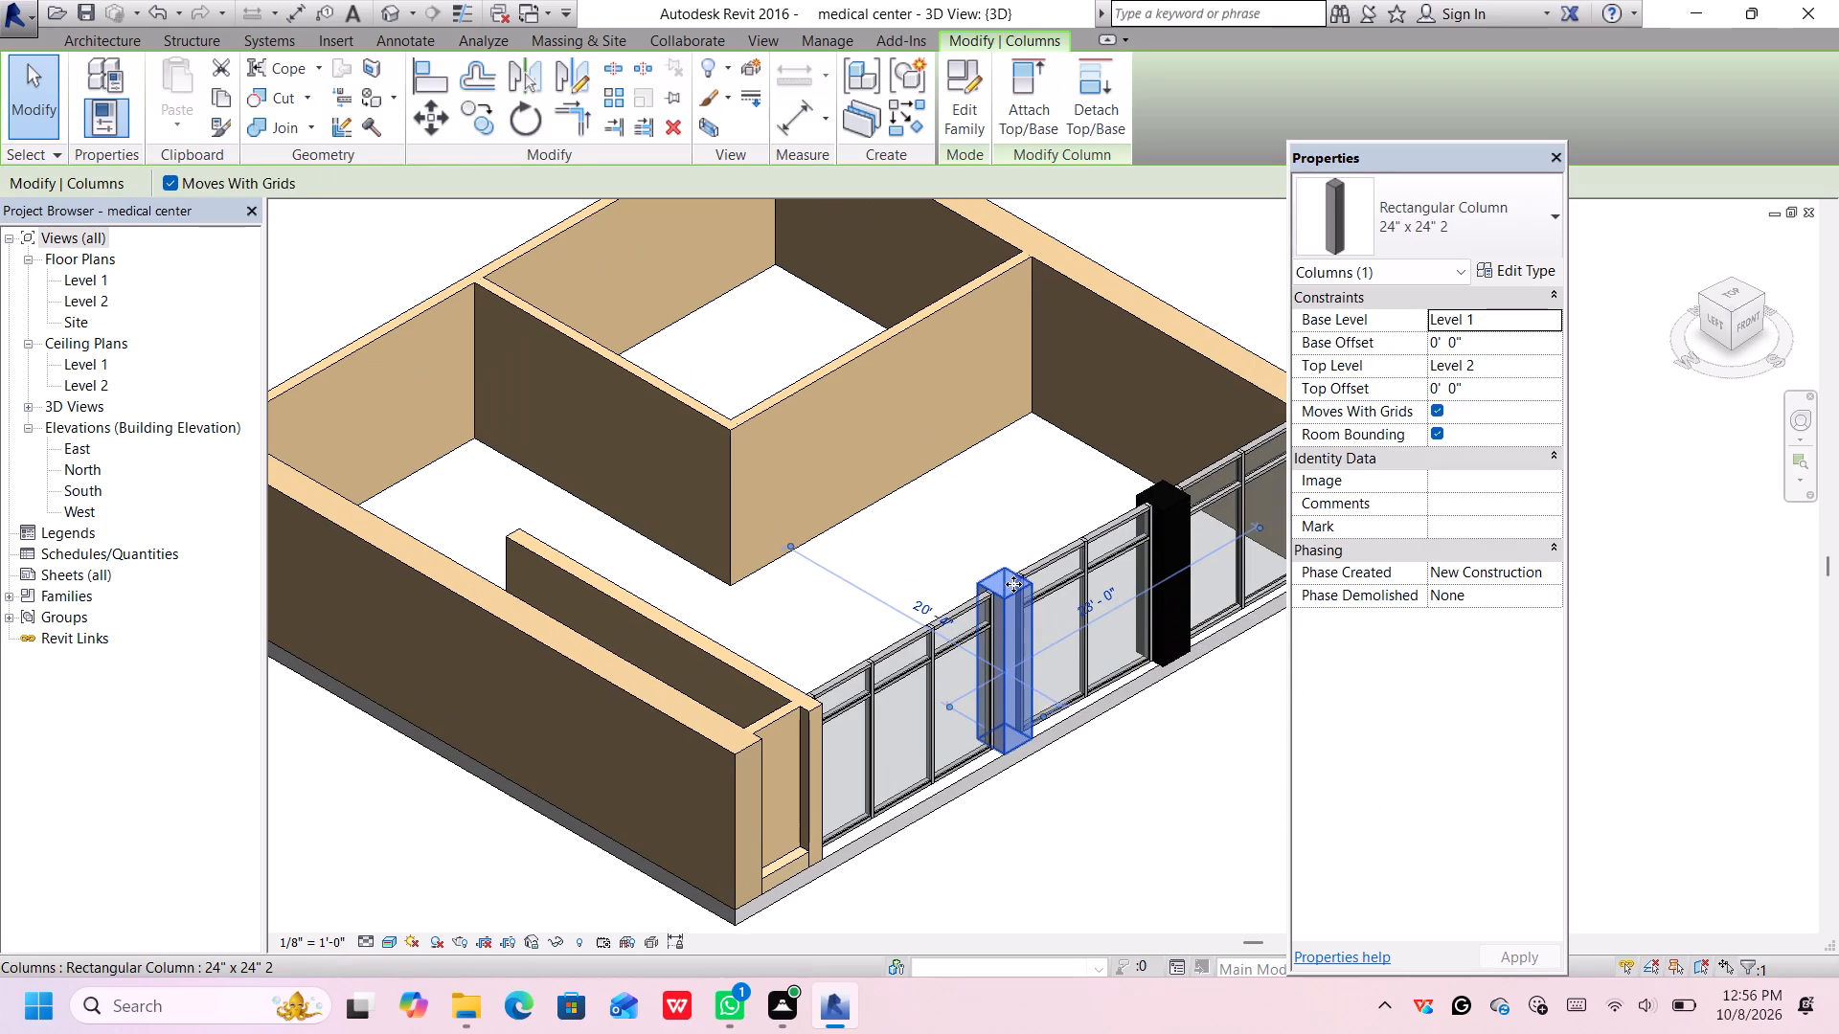
scroll(1013, 583, "up", 1)
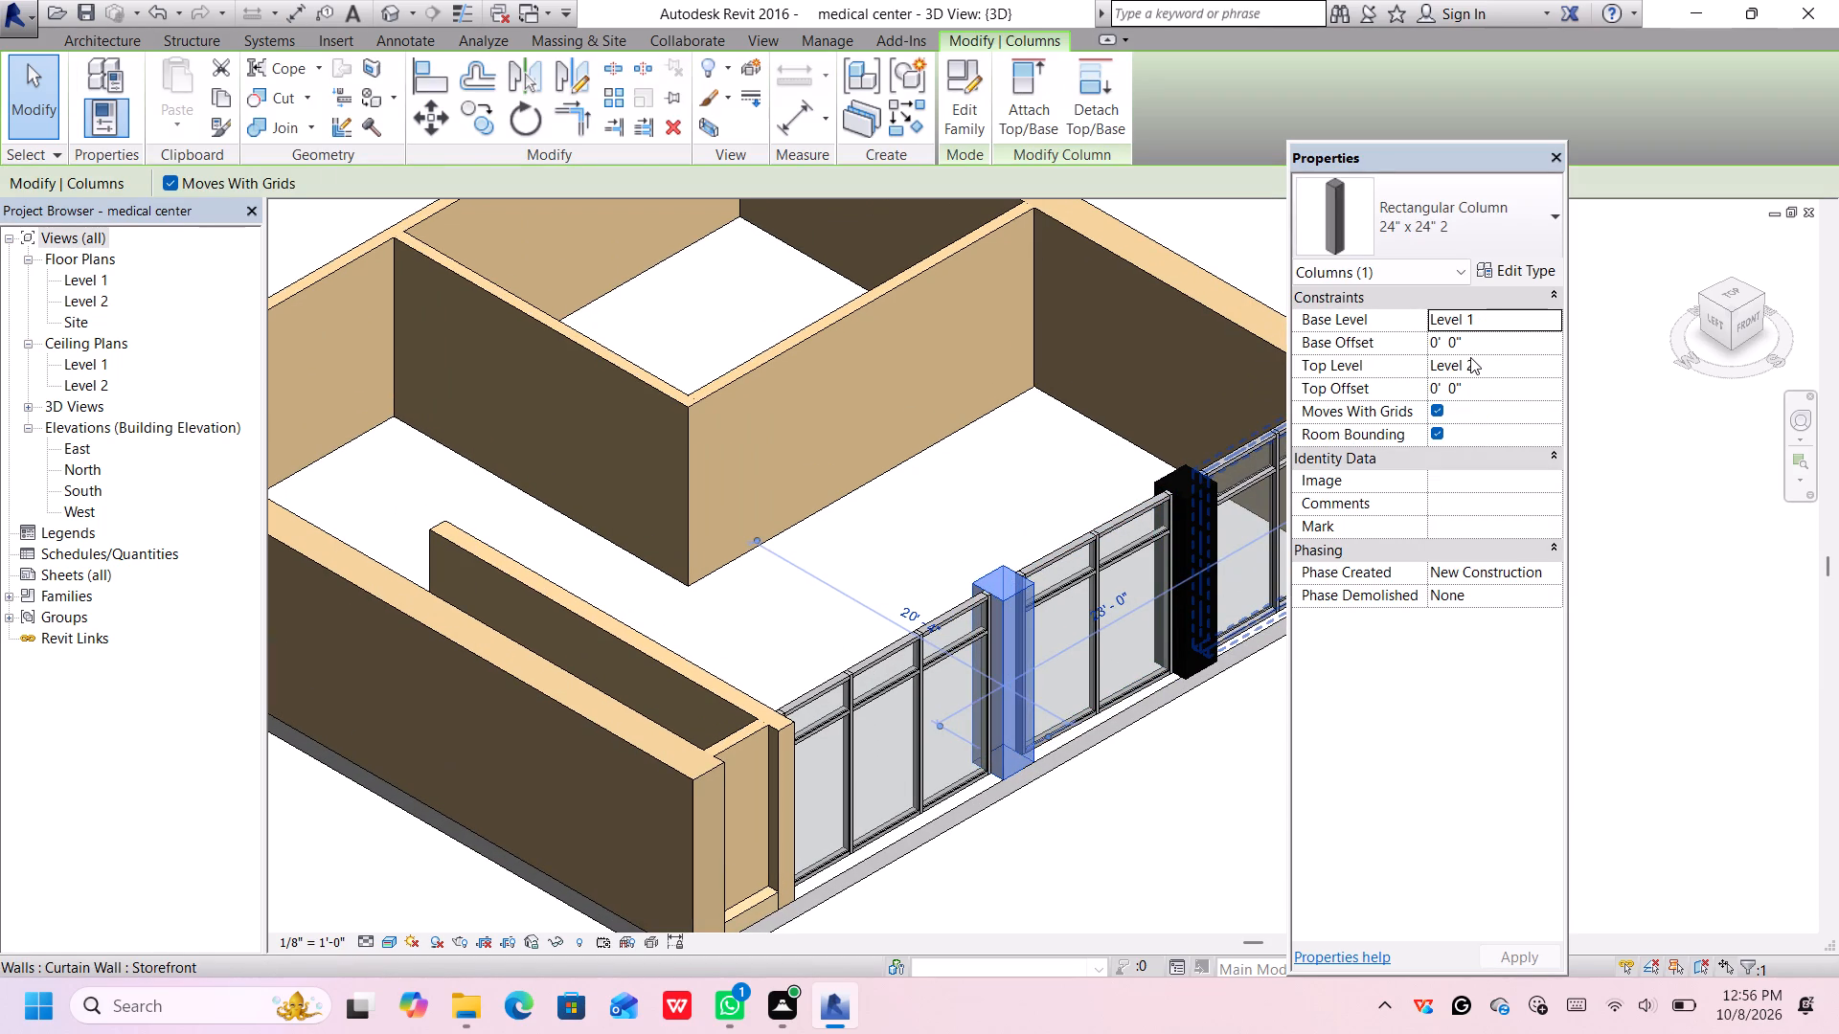
scroll(1470, 357, "up", 2)
scroll(1470, 359, "down", 1)
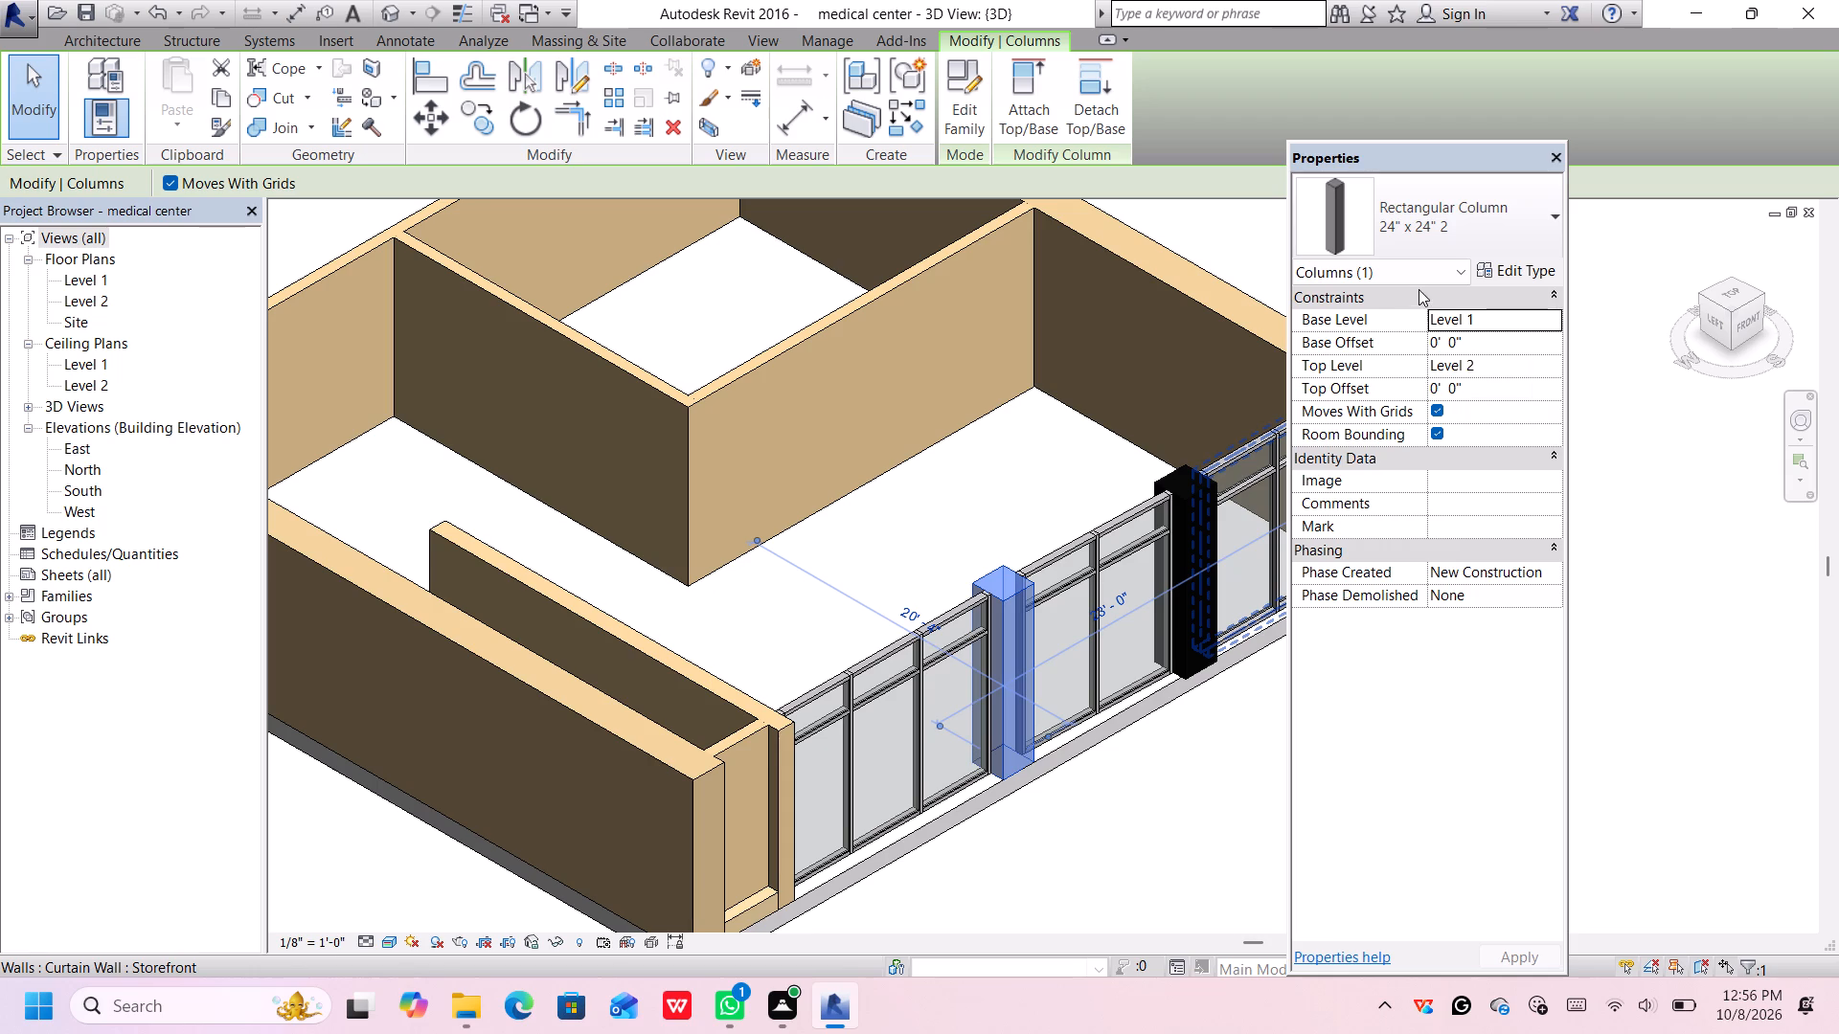
middle_click_drag(1189, 748, 1144, 676)
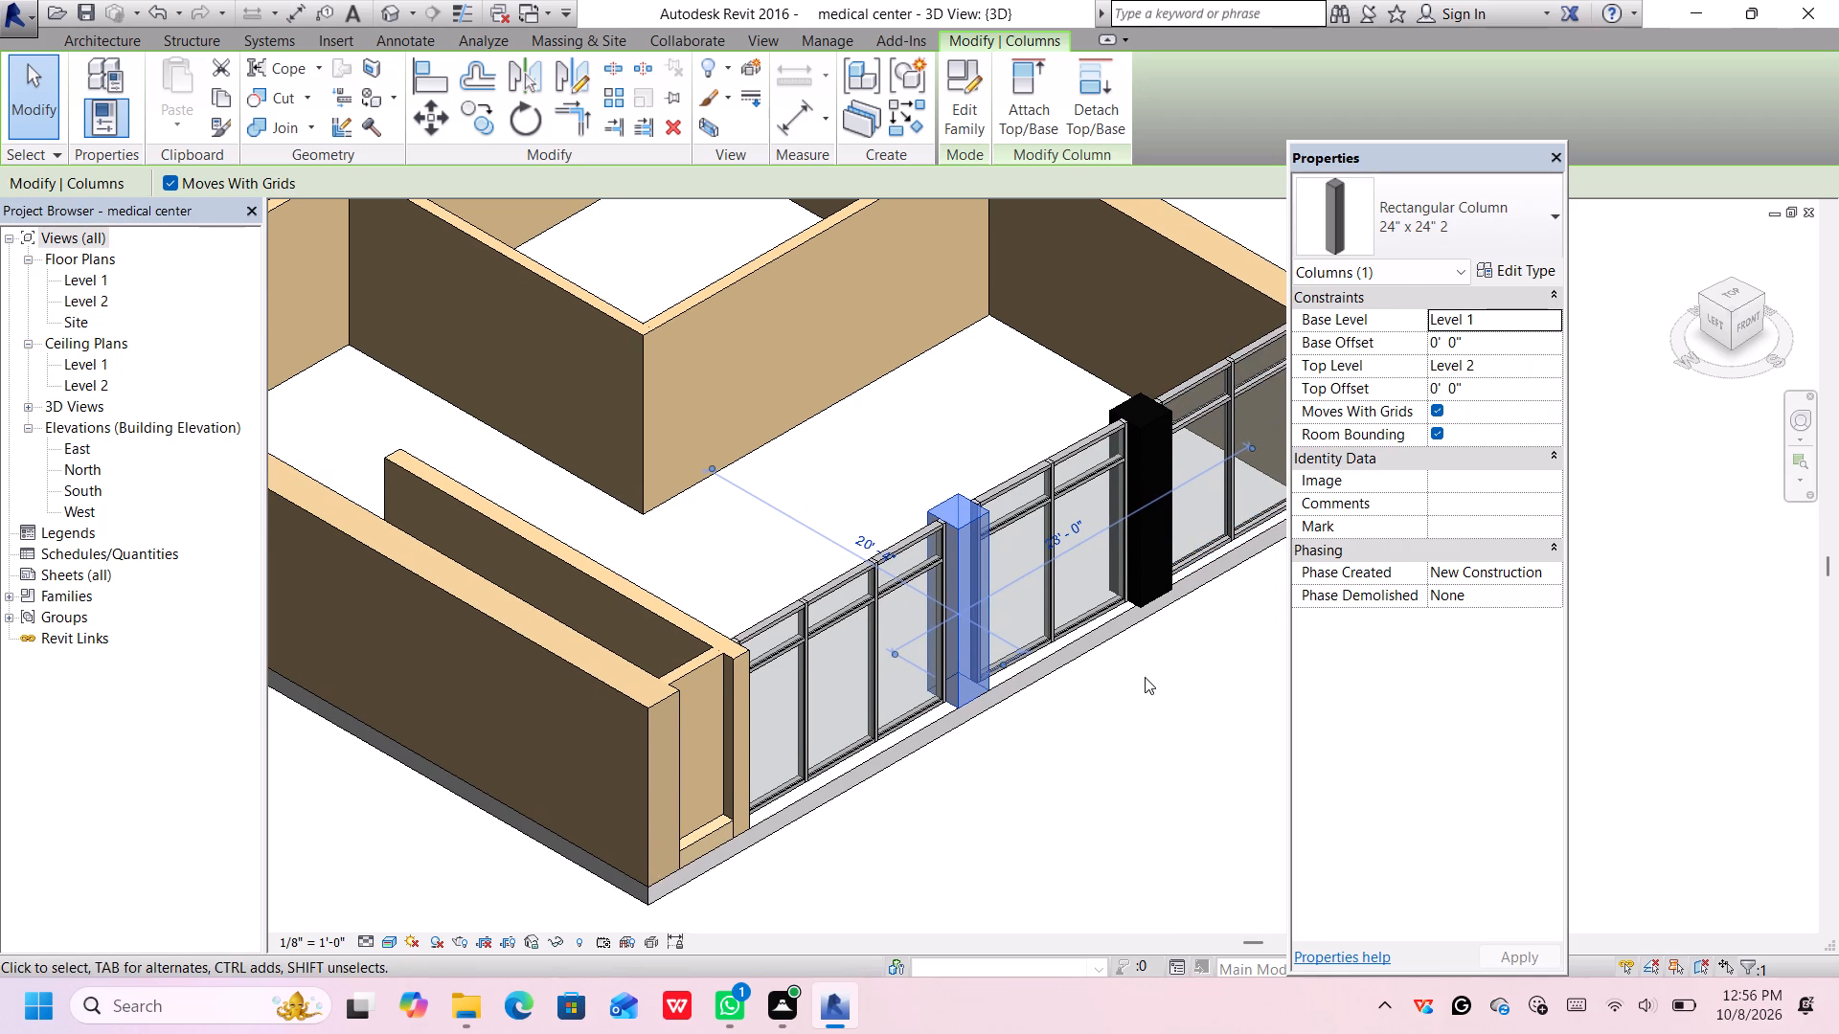
scroll(1006, 524, "up", 1)
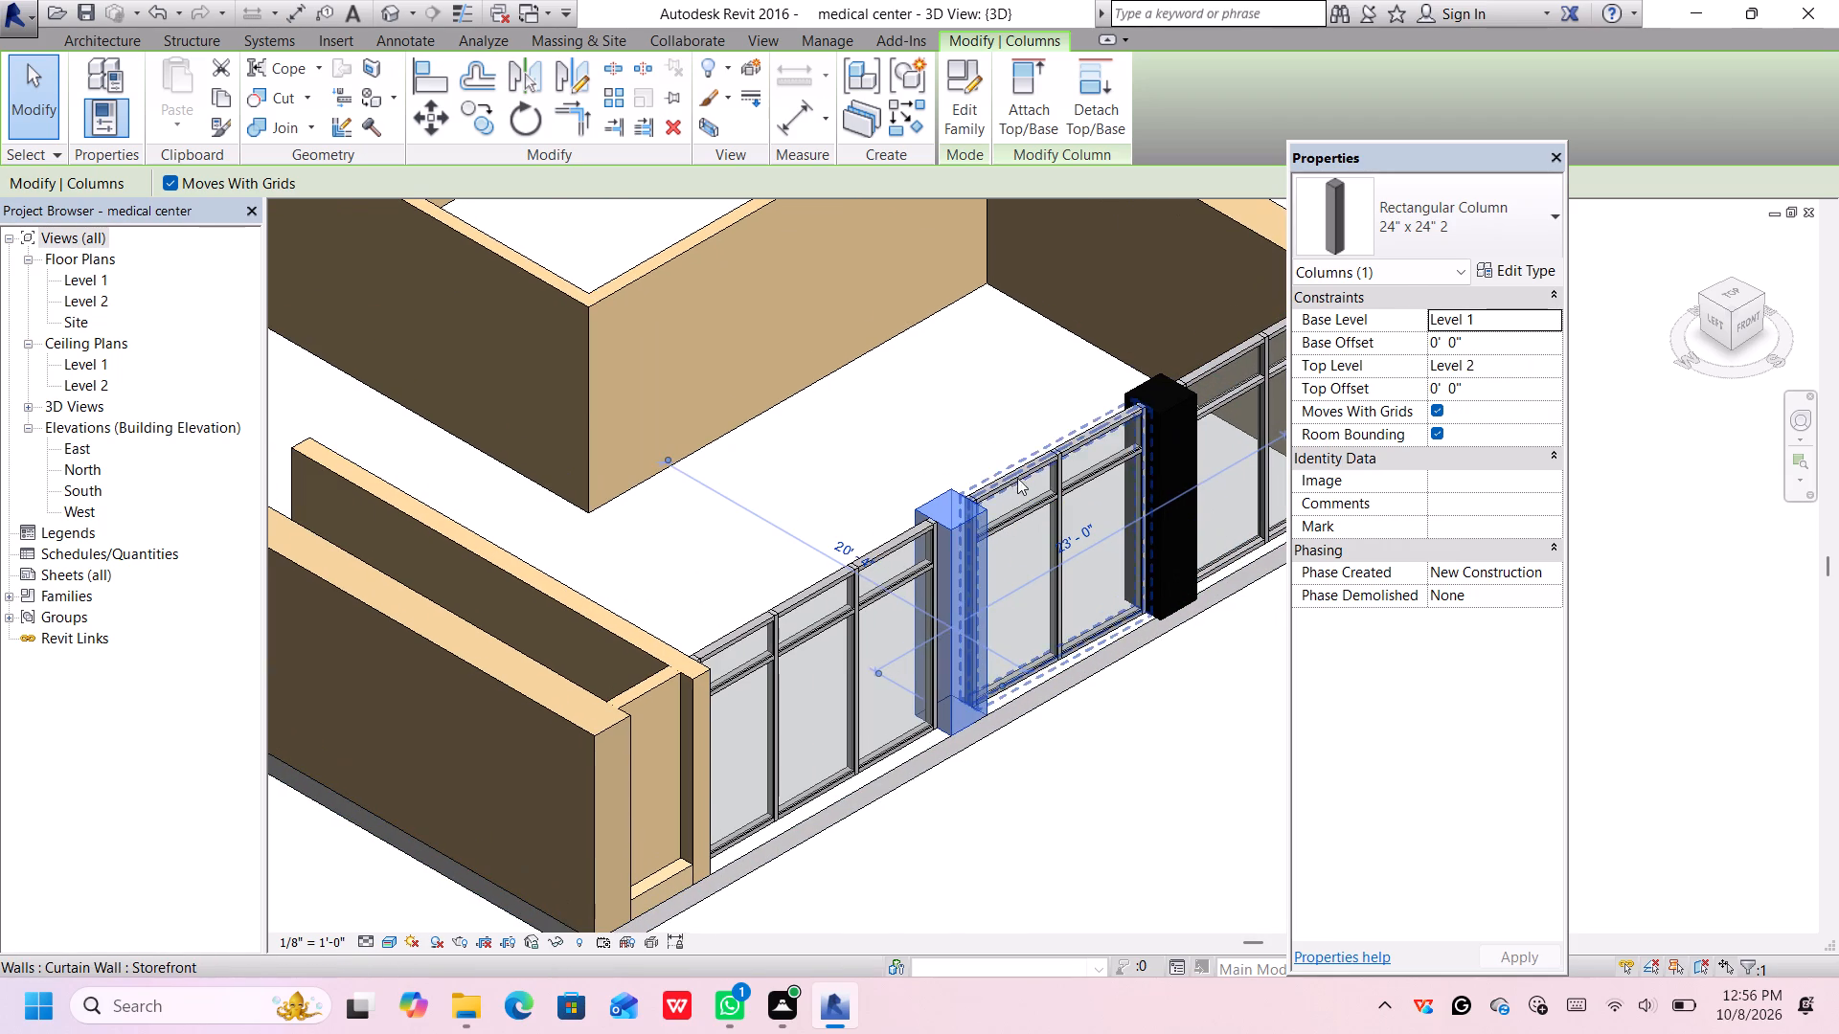
Select the three Storefront curtain walls along the front facade and set their unconnected height to 7' 0".
left_click(787, 619)
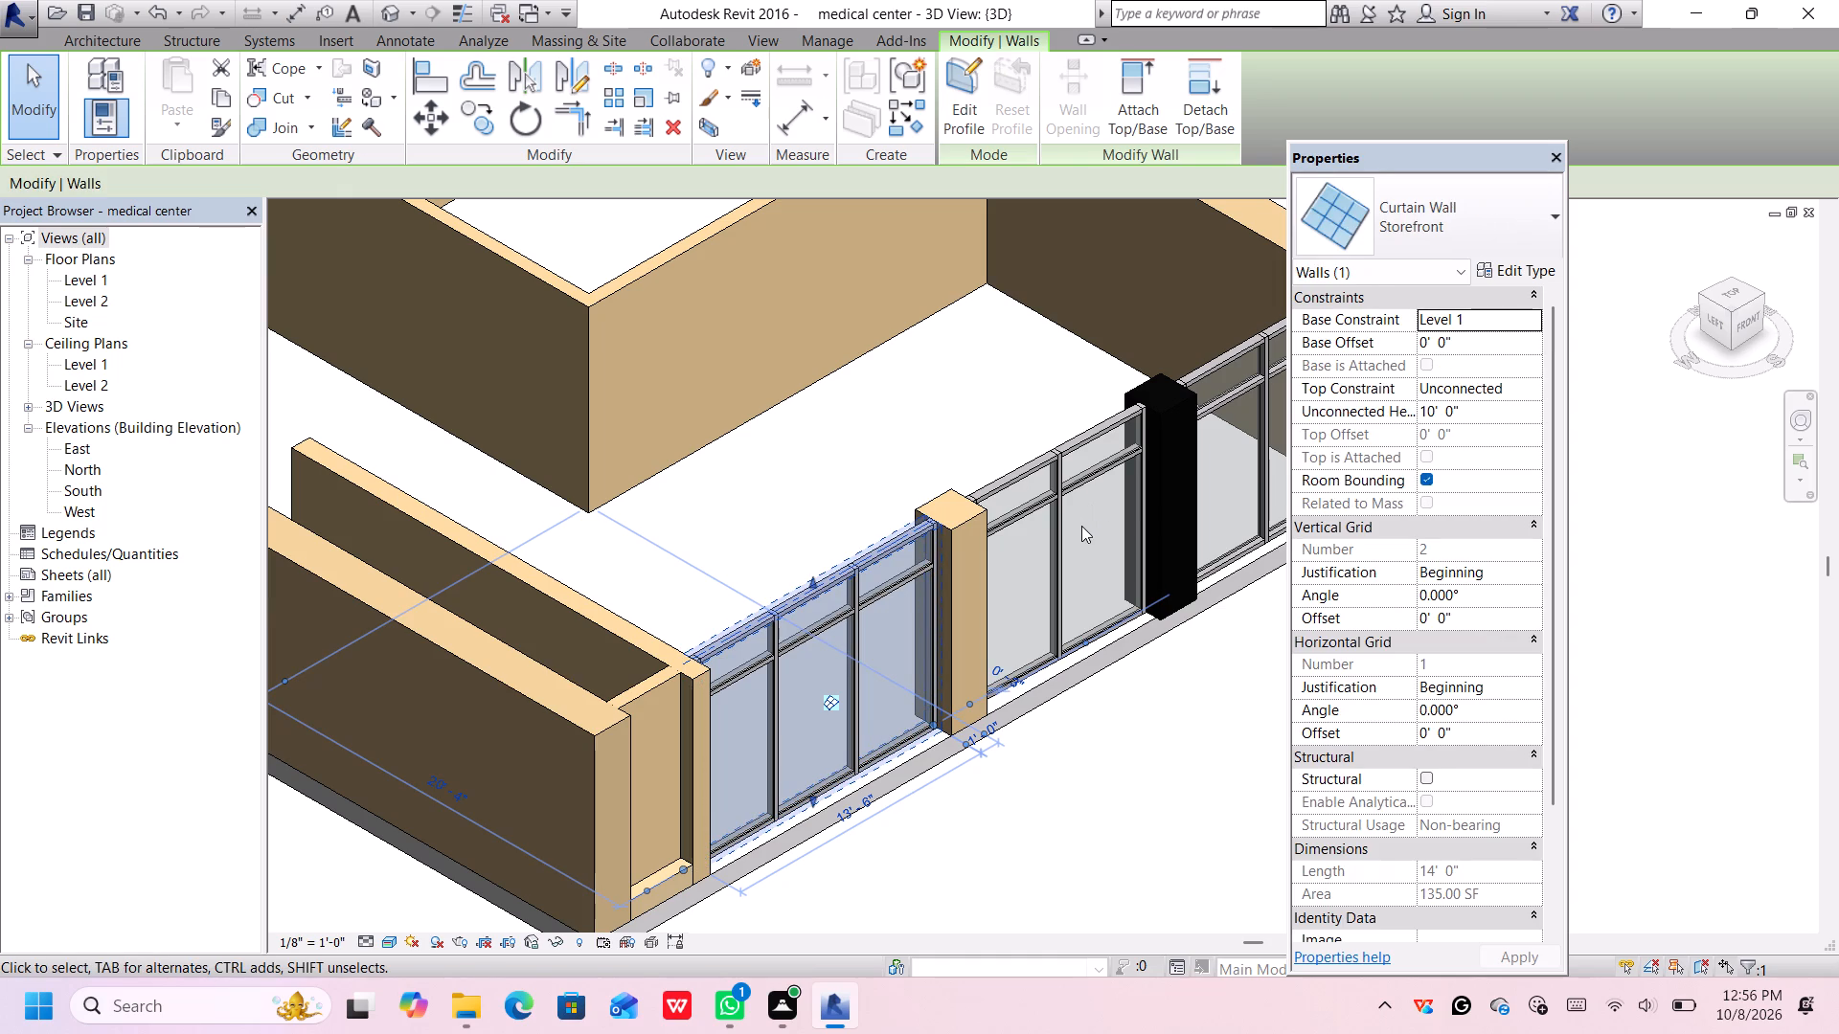
left_click(1056, 462, "ctrl")
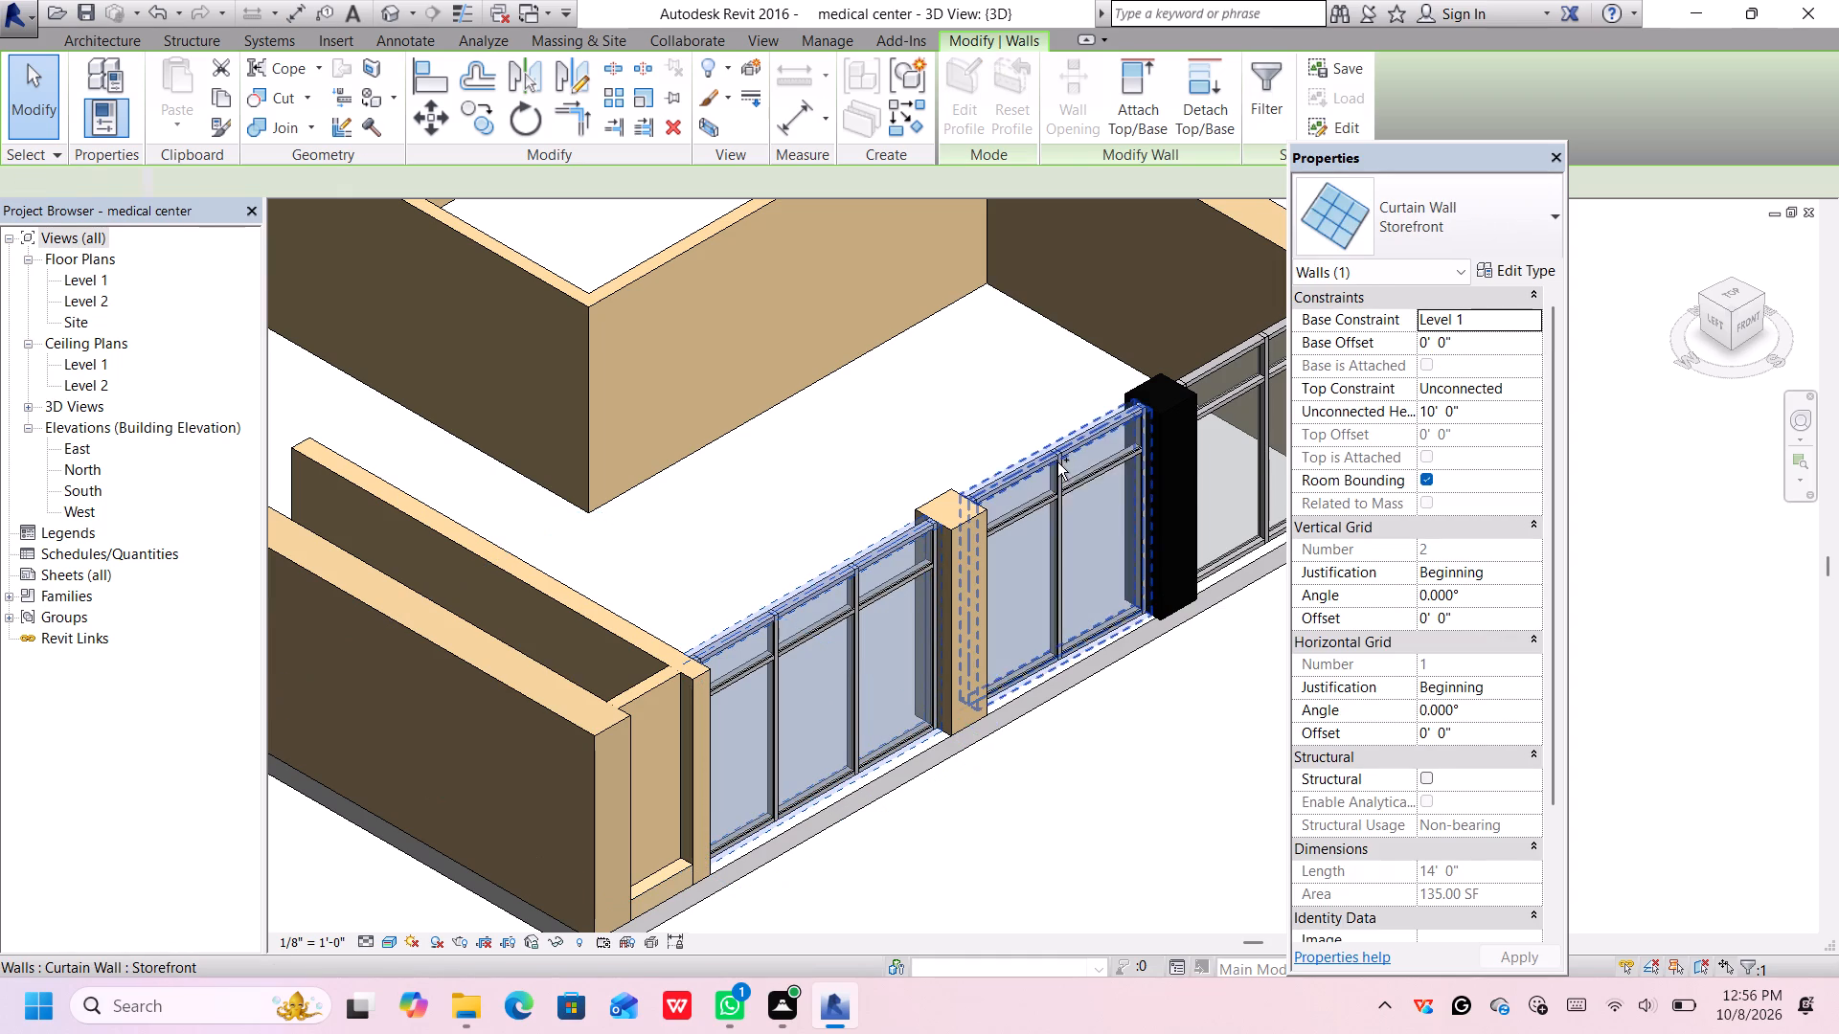
left_click(1234, 376, "ctrl")
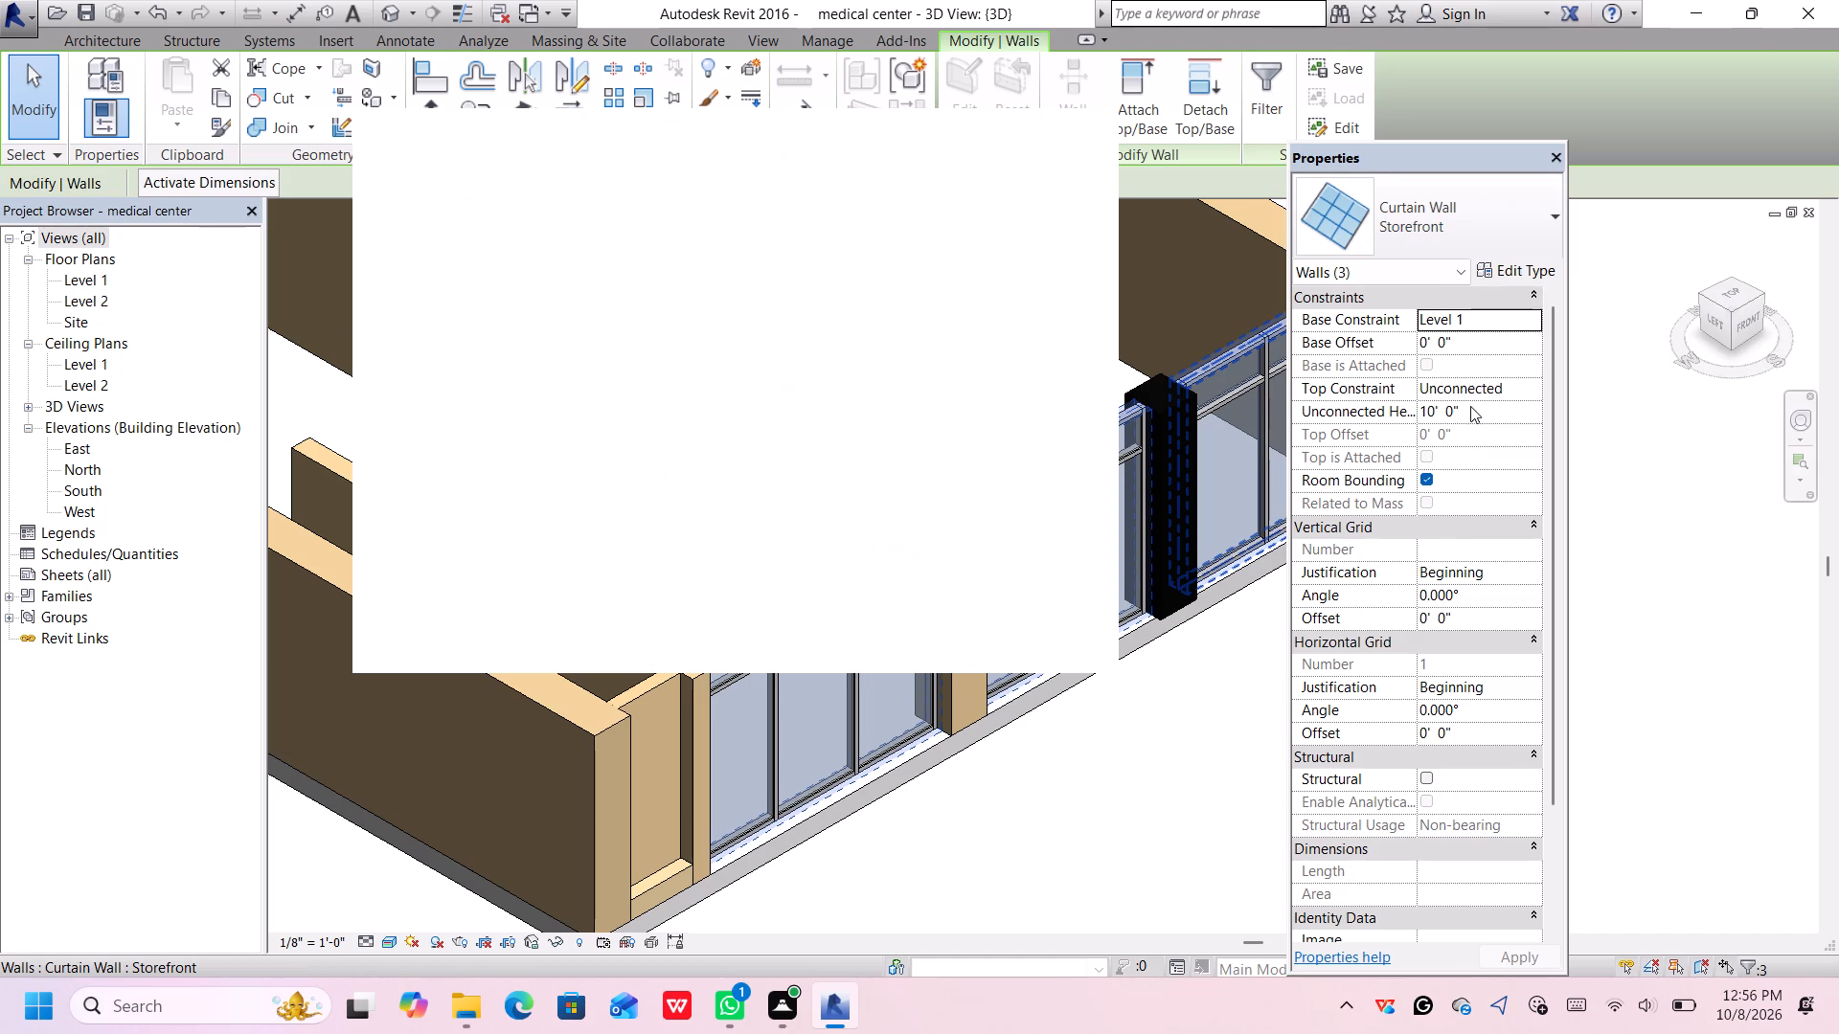
left_click(1474, 399)
left_click(1480, 406)
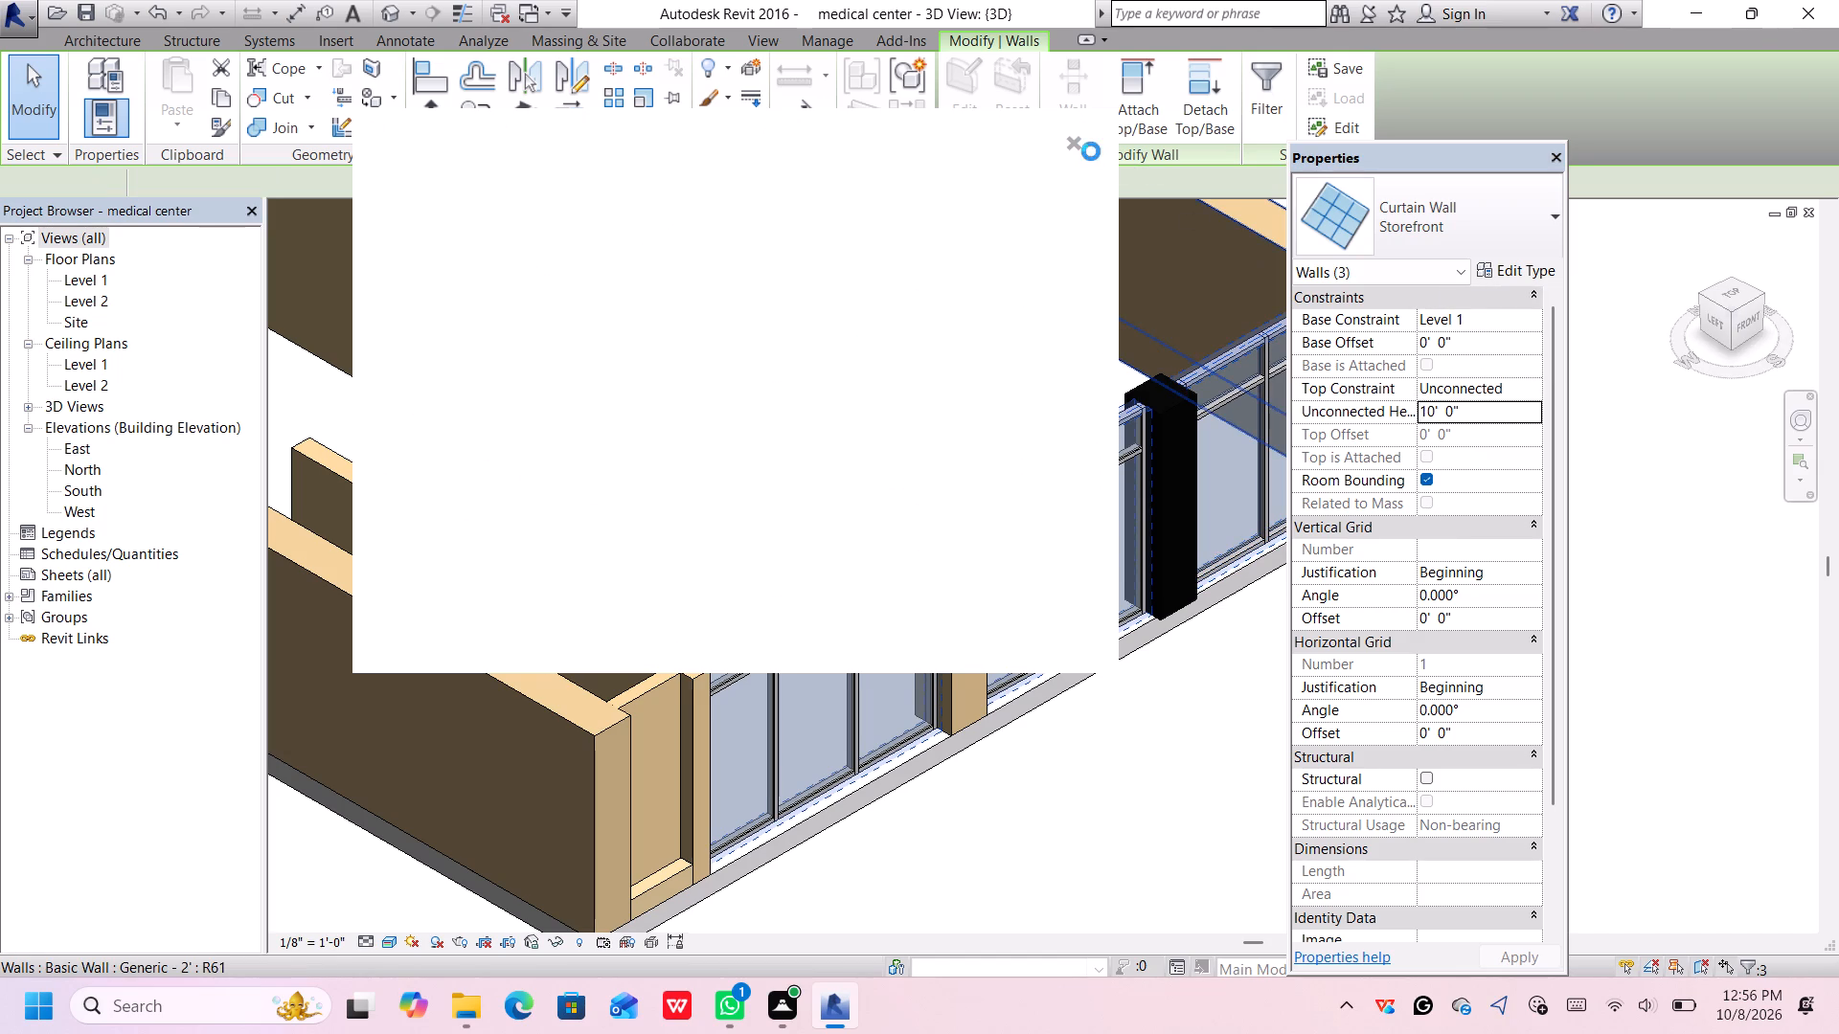
left_click(1078, 137)
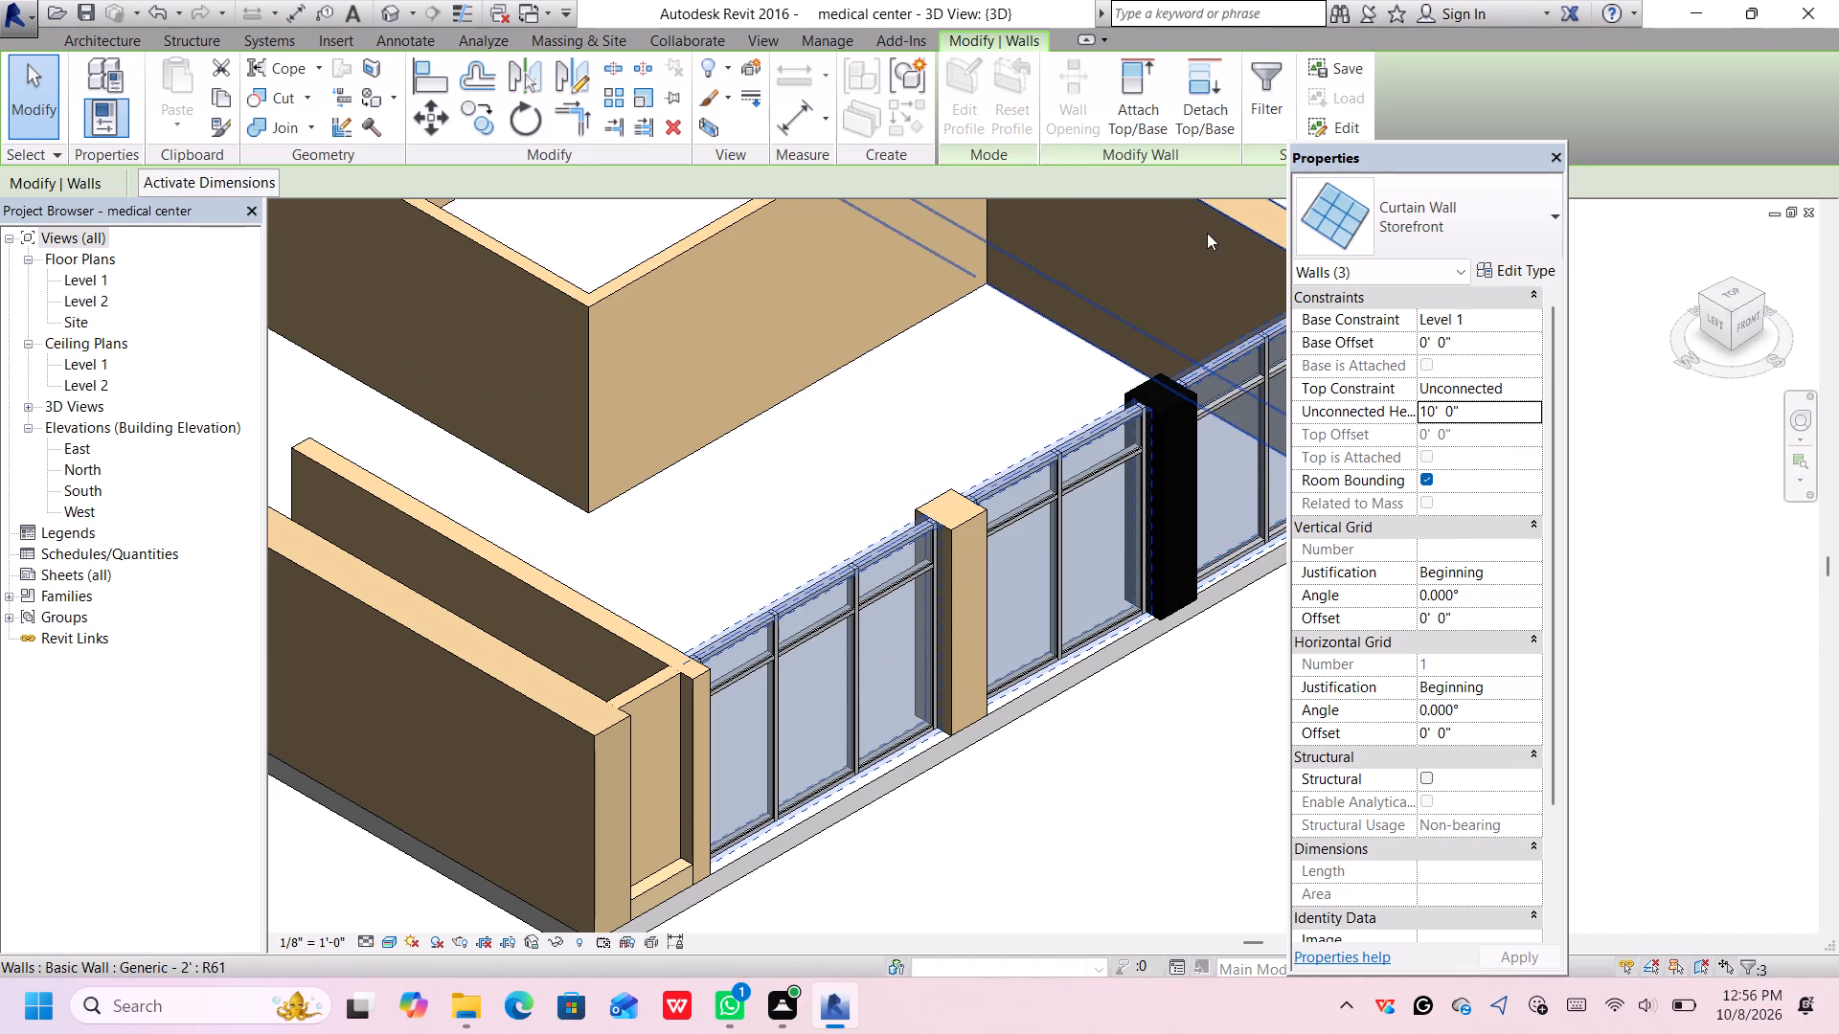
left_click(1488, 411)
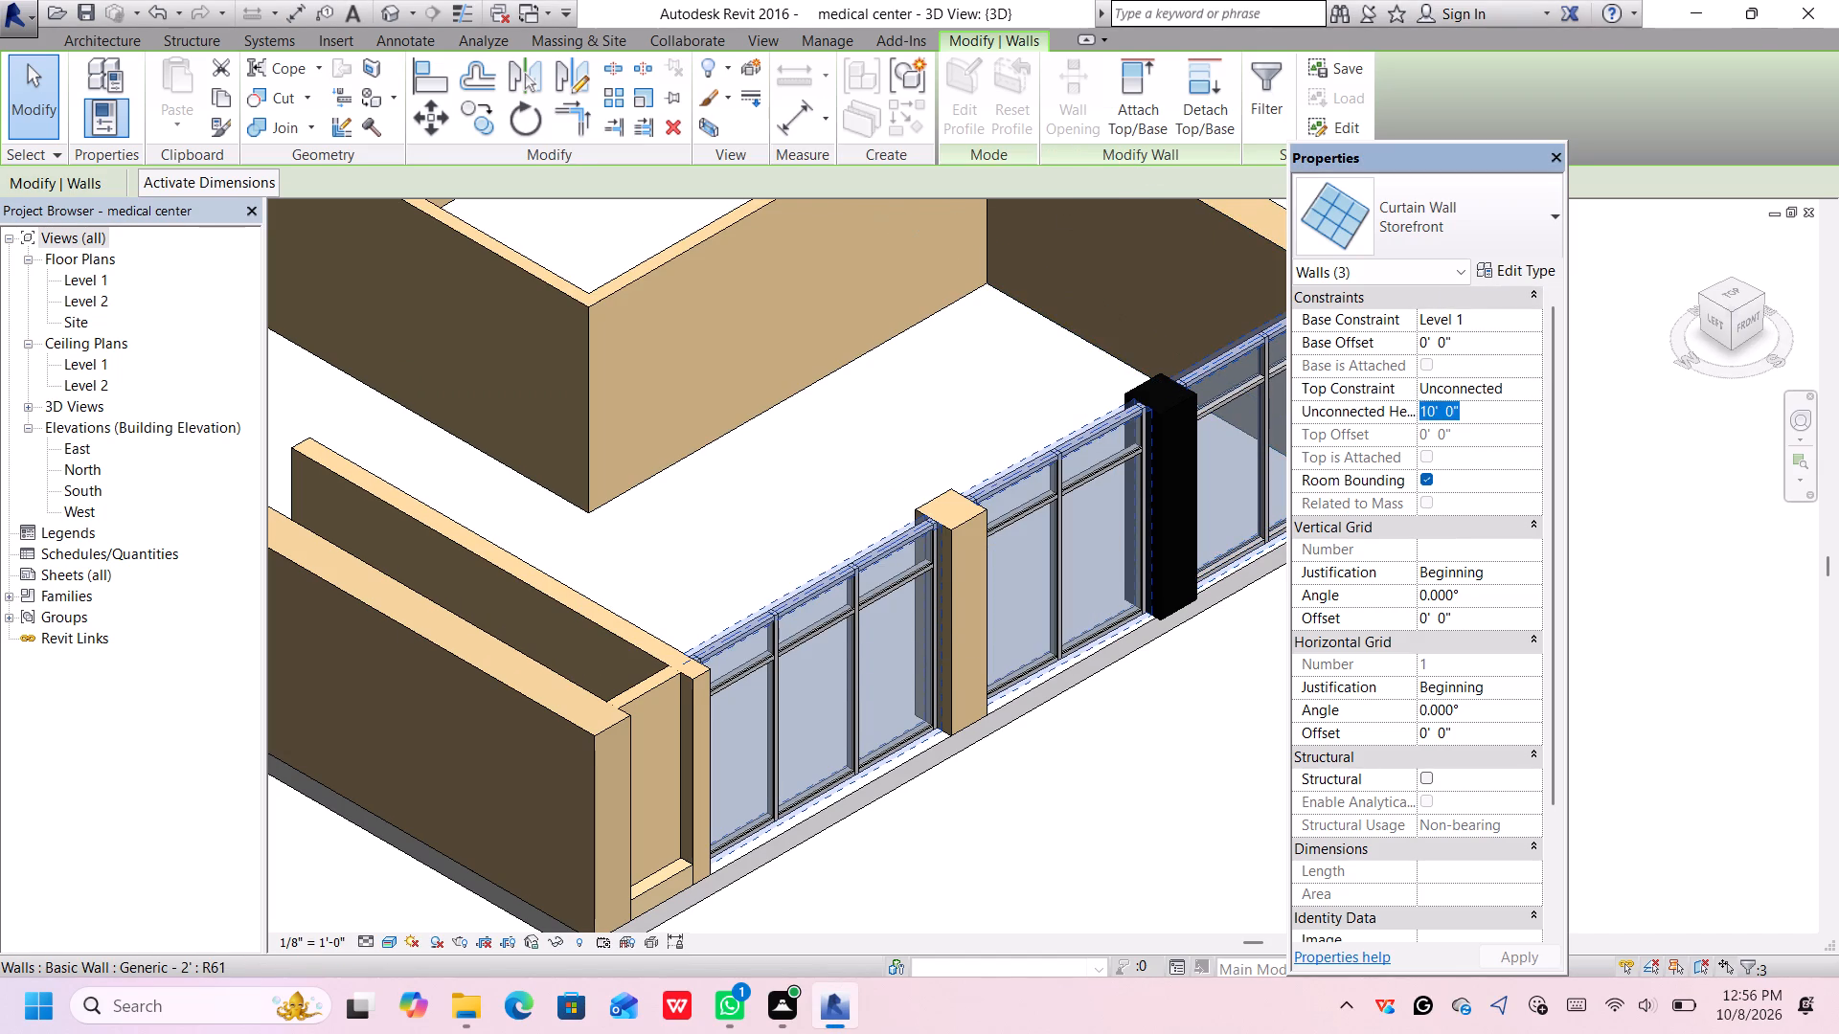
key("BackSpace")
key("7")
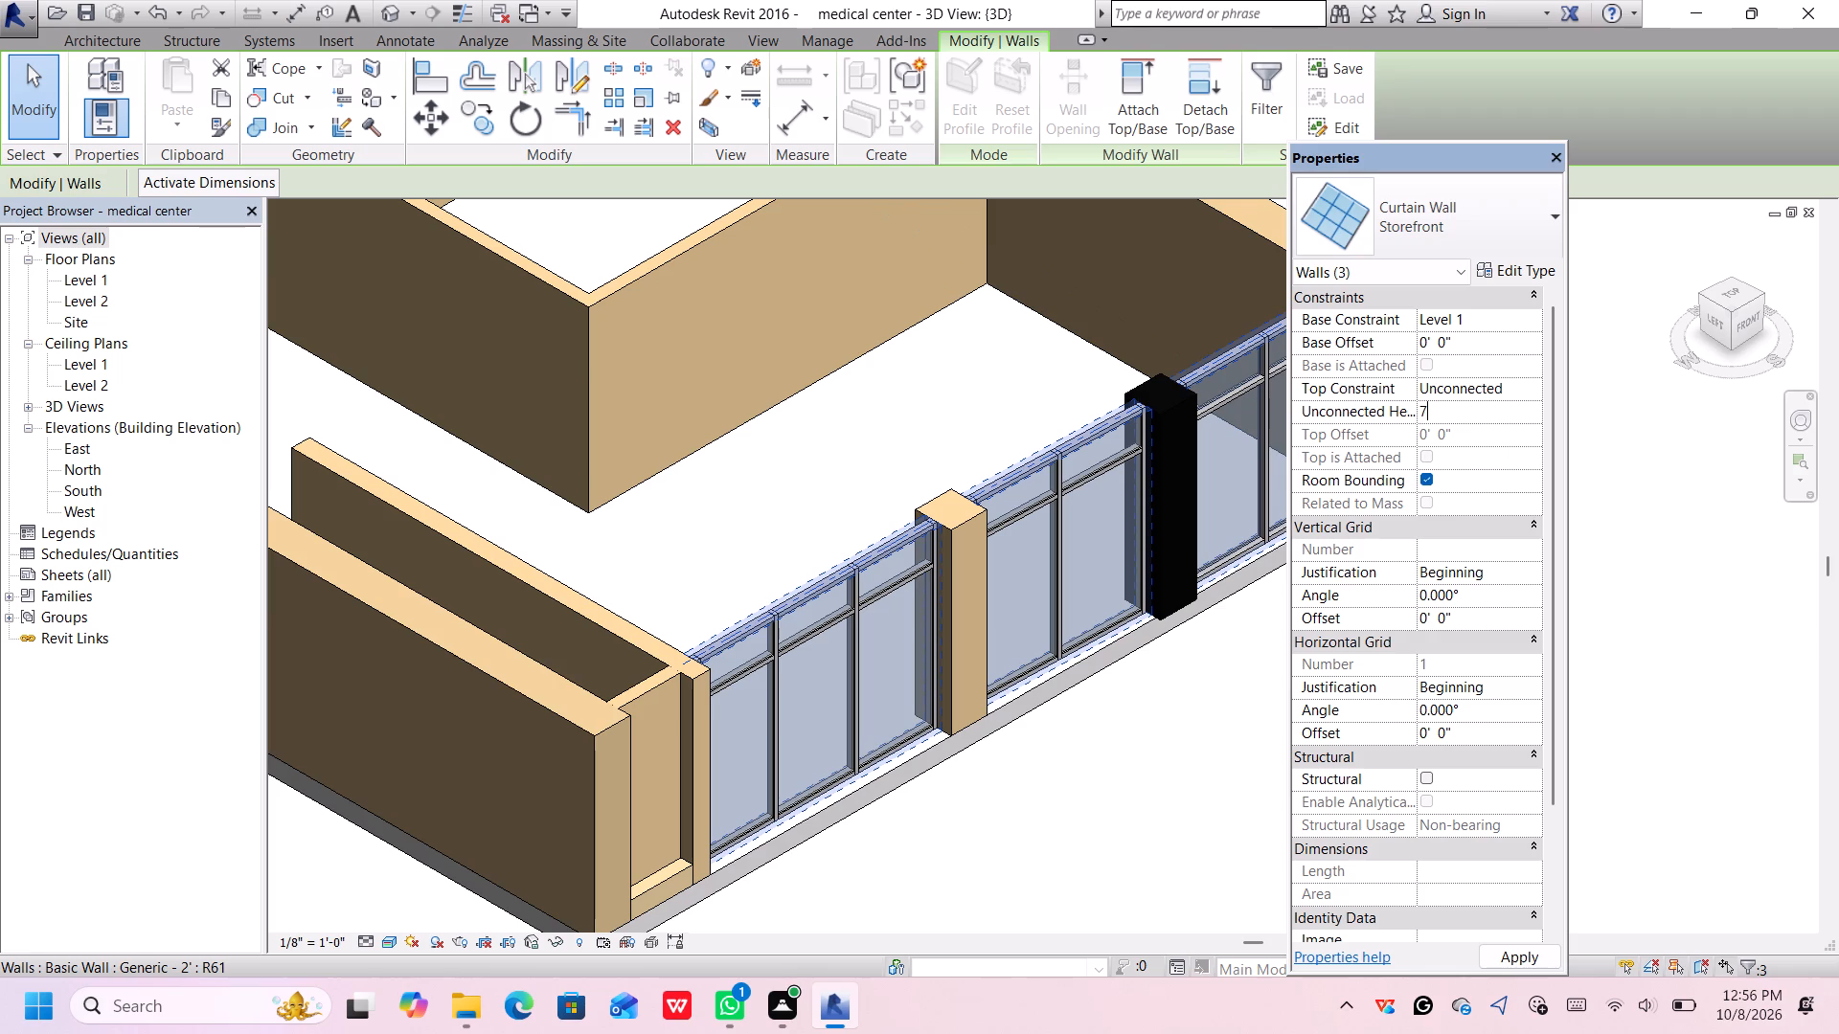
key("apostrophe")
key("Return")
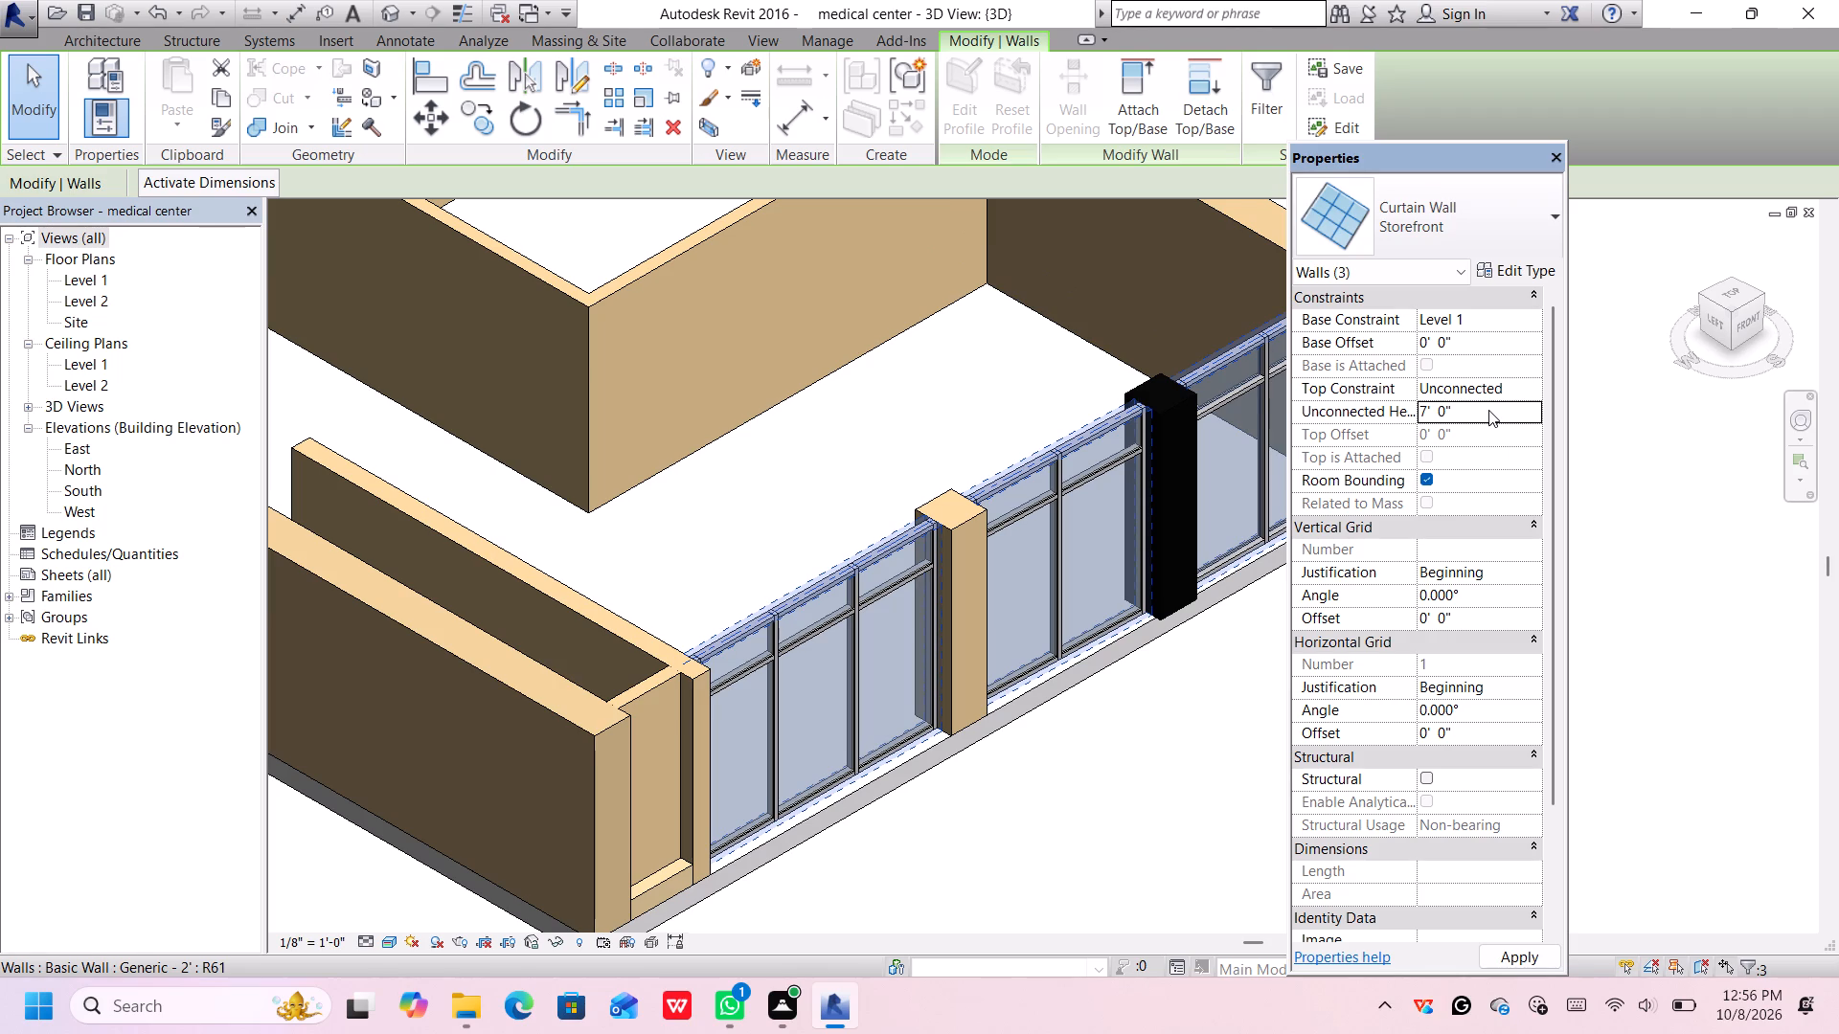
key("Return")
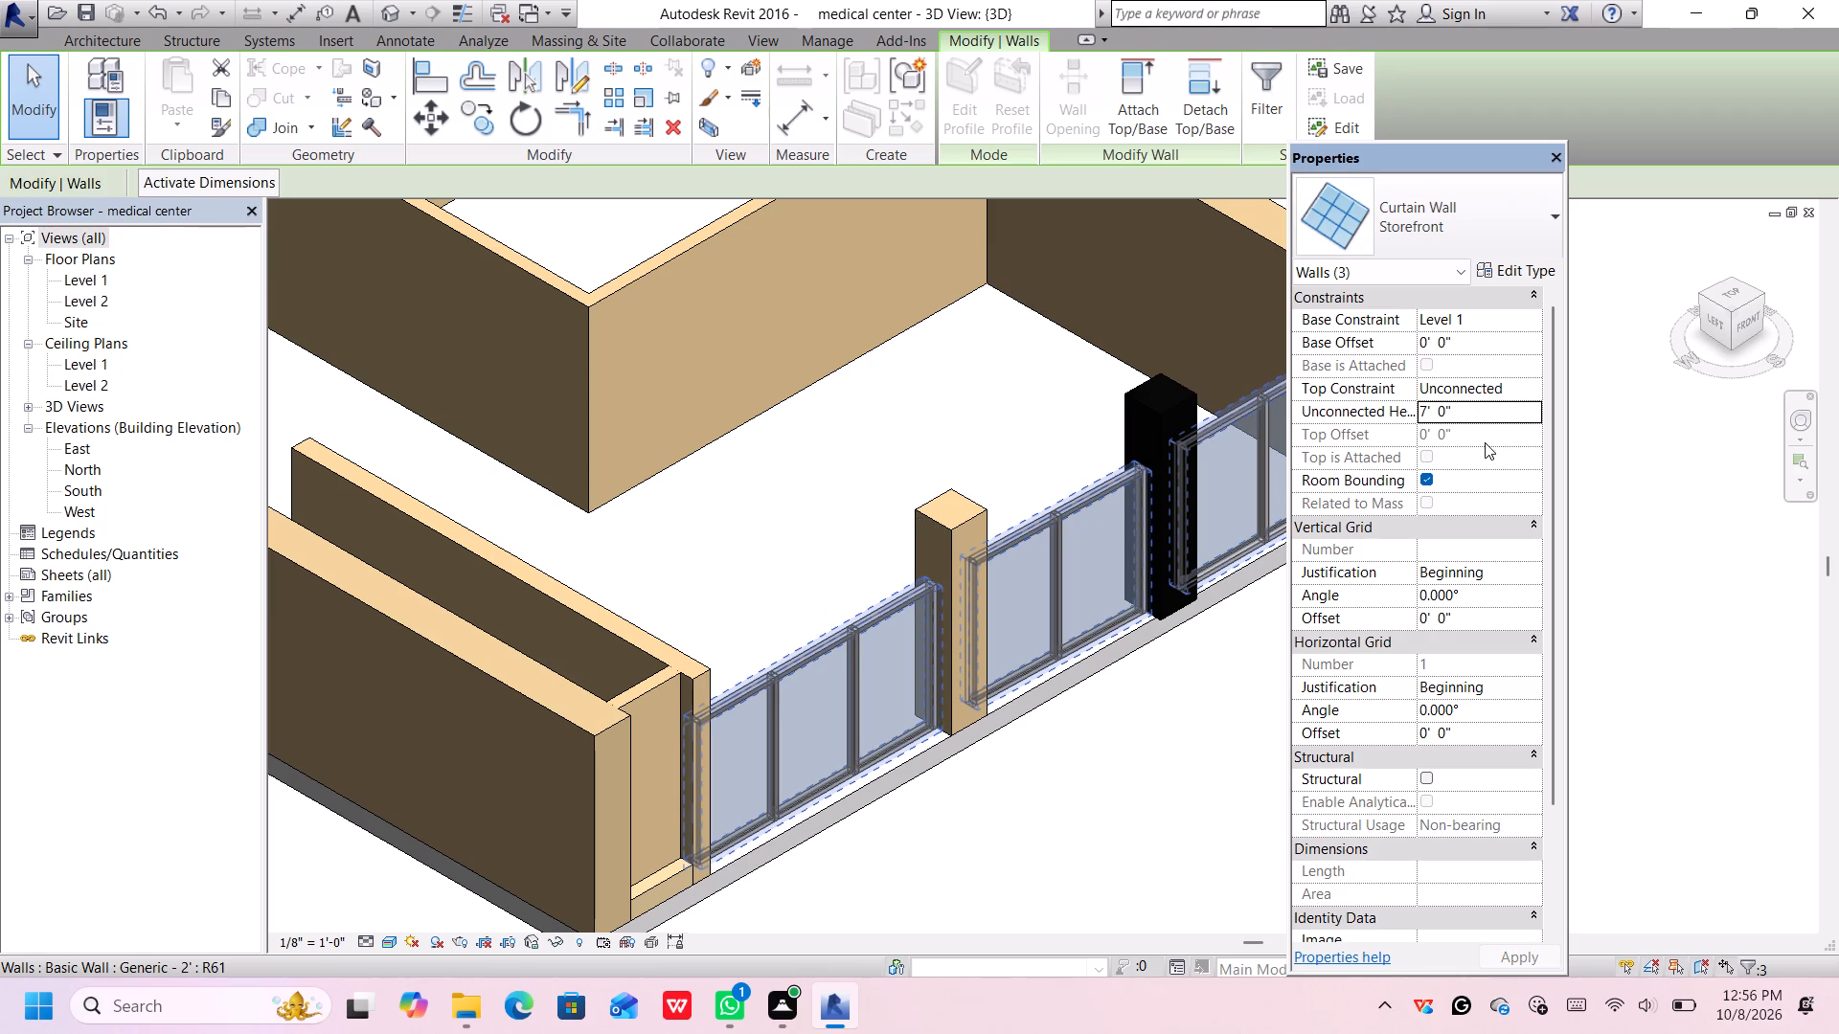
Set the unconnected height of the three selected front Storefront curtain walls to 8' 0".
left_click(1477, 411)
key("BackSpace")
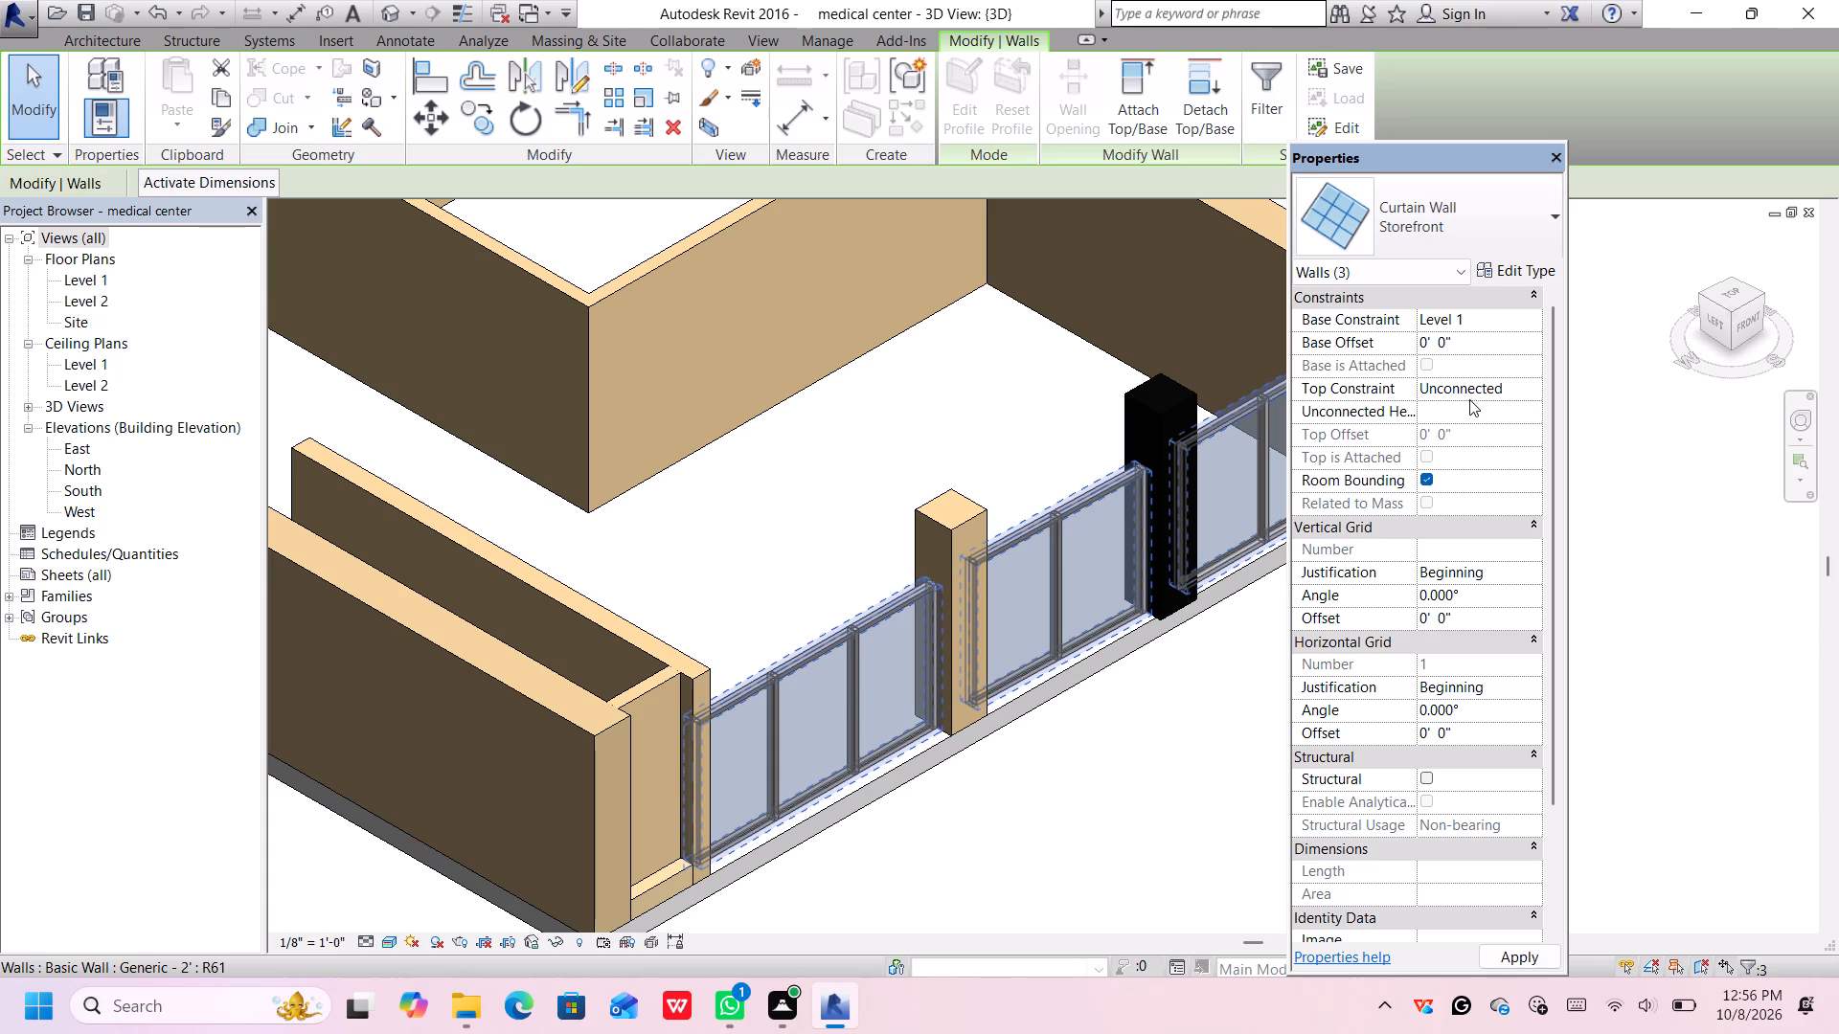
key("8")
key("apostrophe")
key("Return")
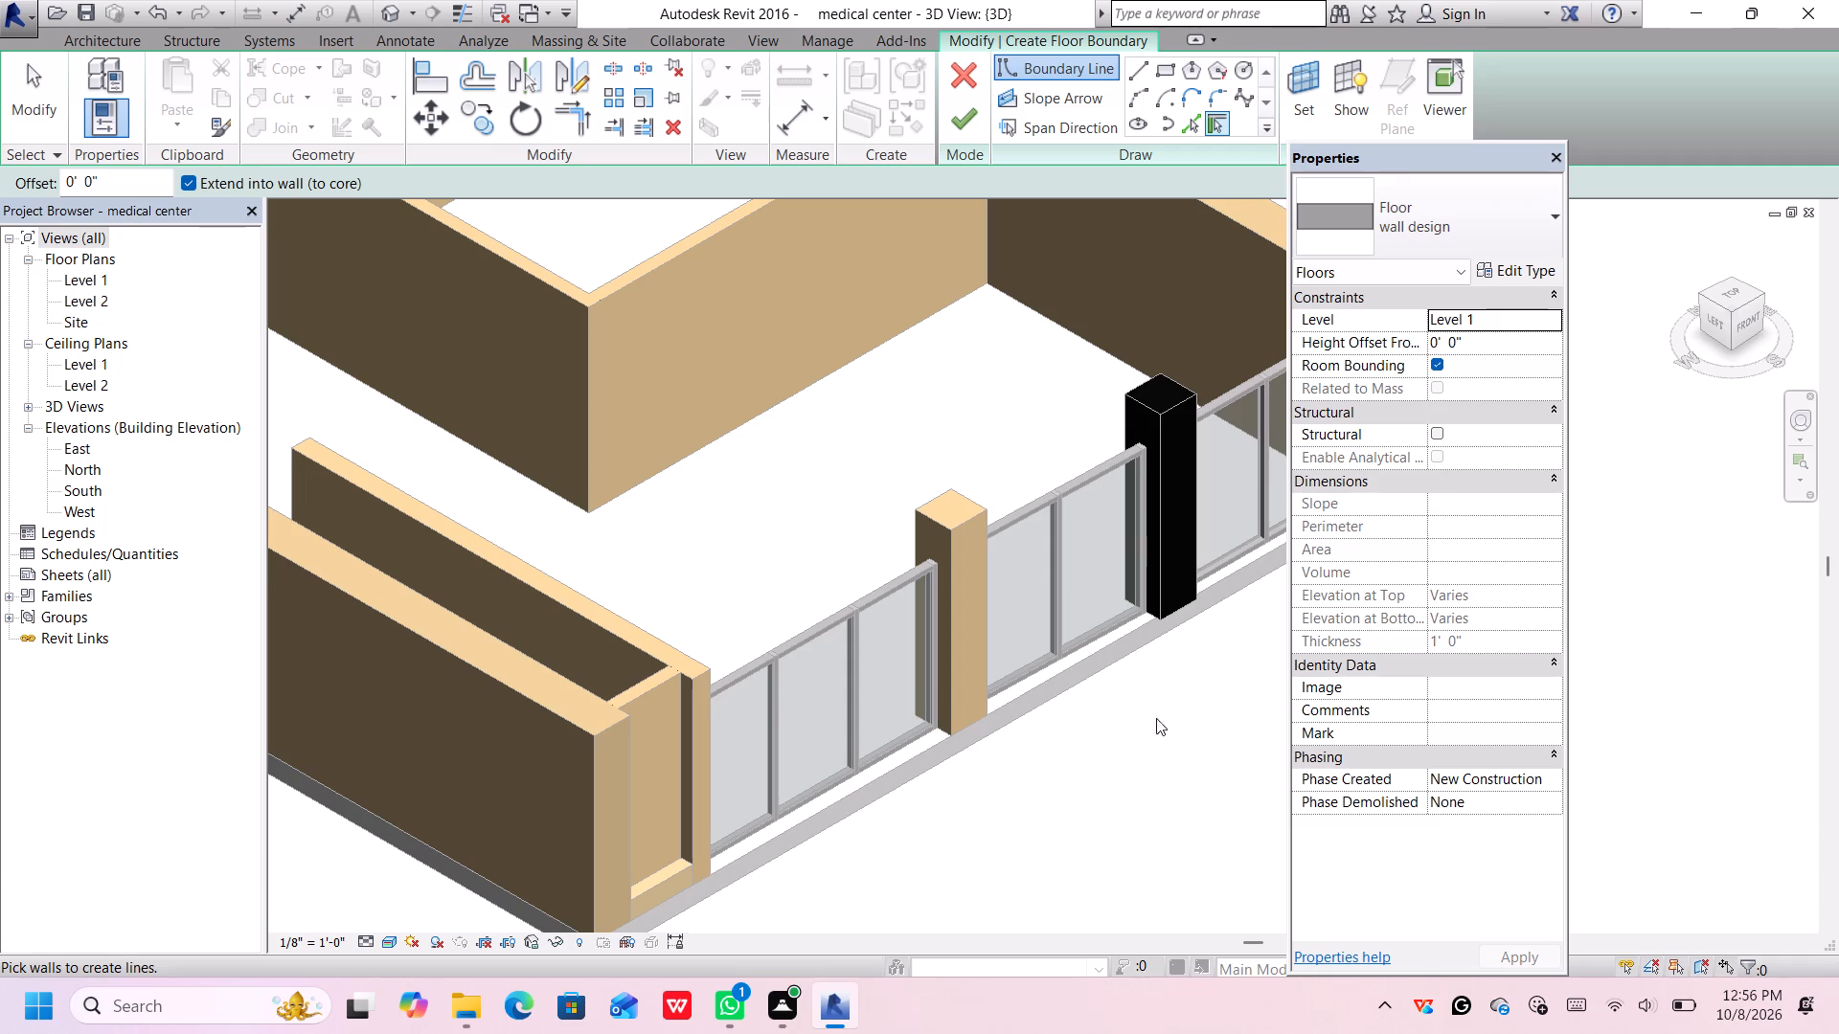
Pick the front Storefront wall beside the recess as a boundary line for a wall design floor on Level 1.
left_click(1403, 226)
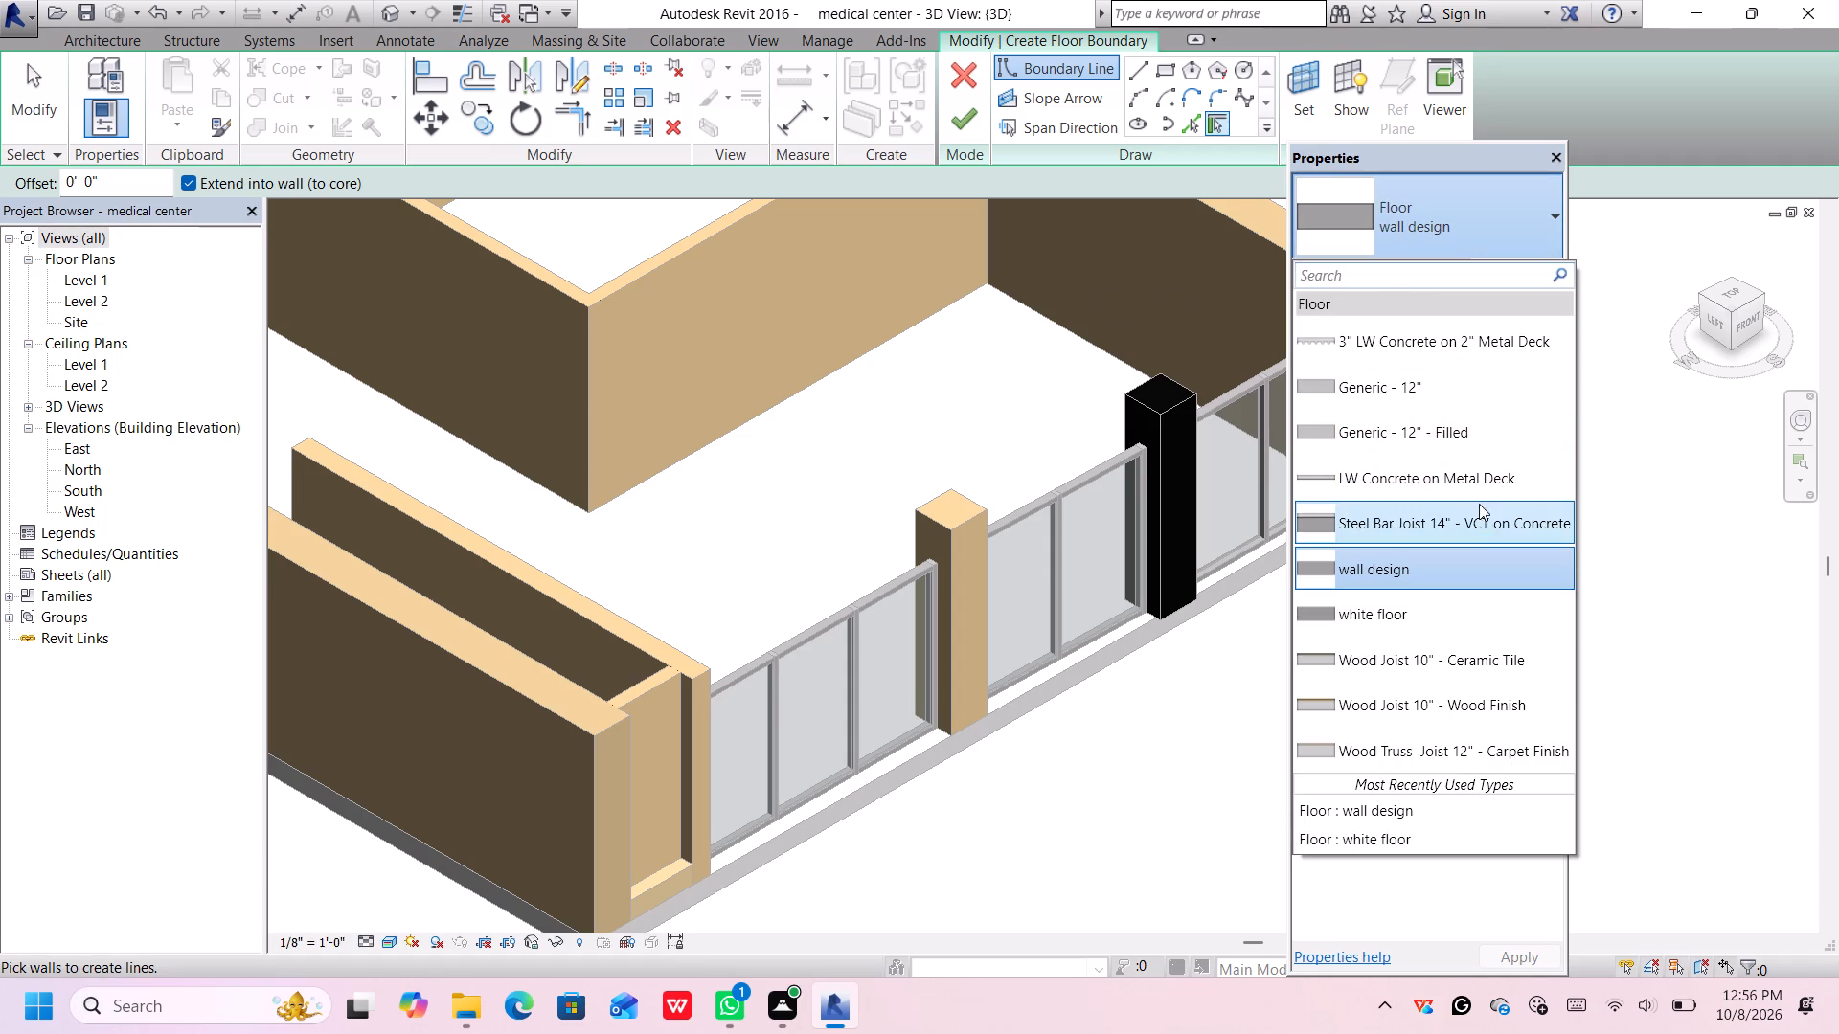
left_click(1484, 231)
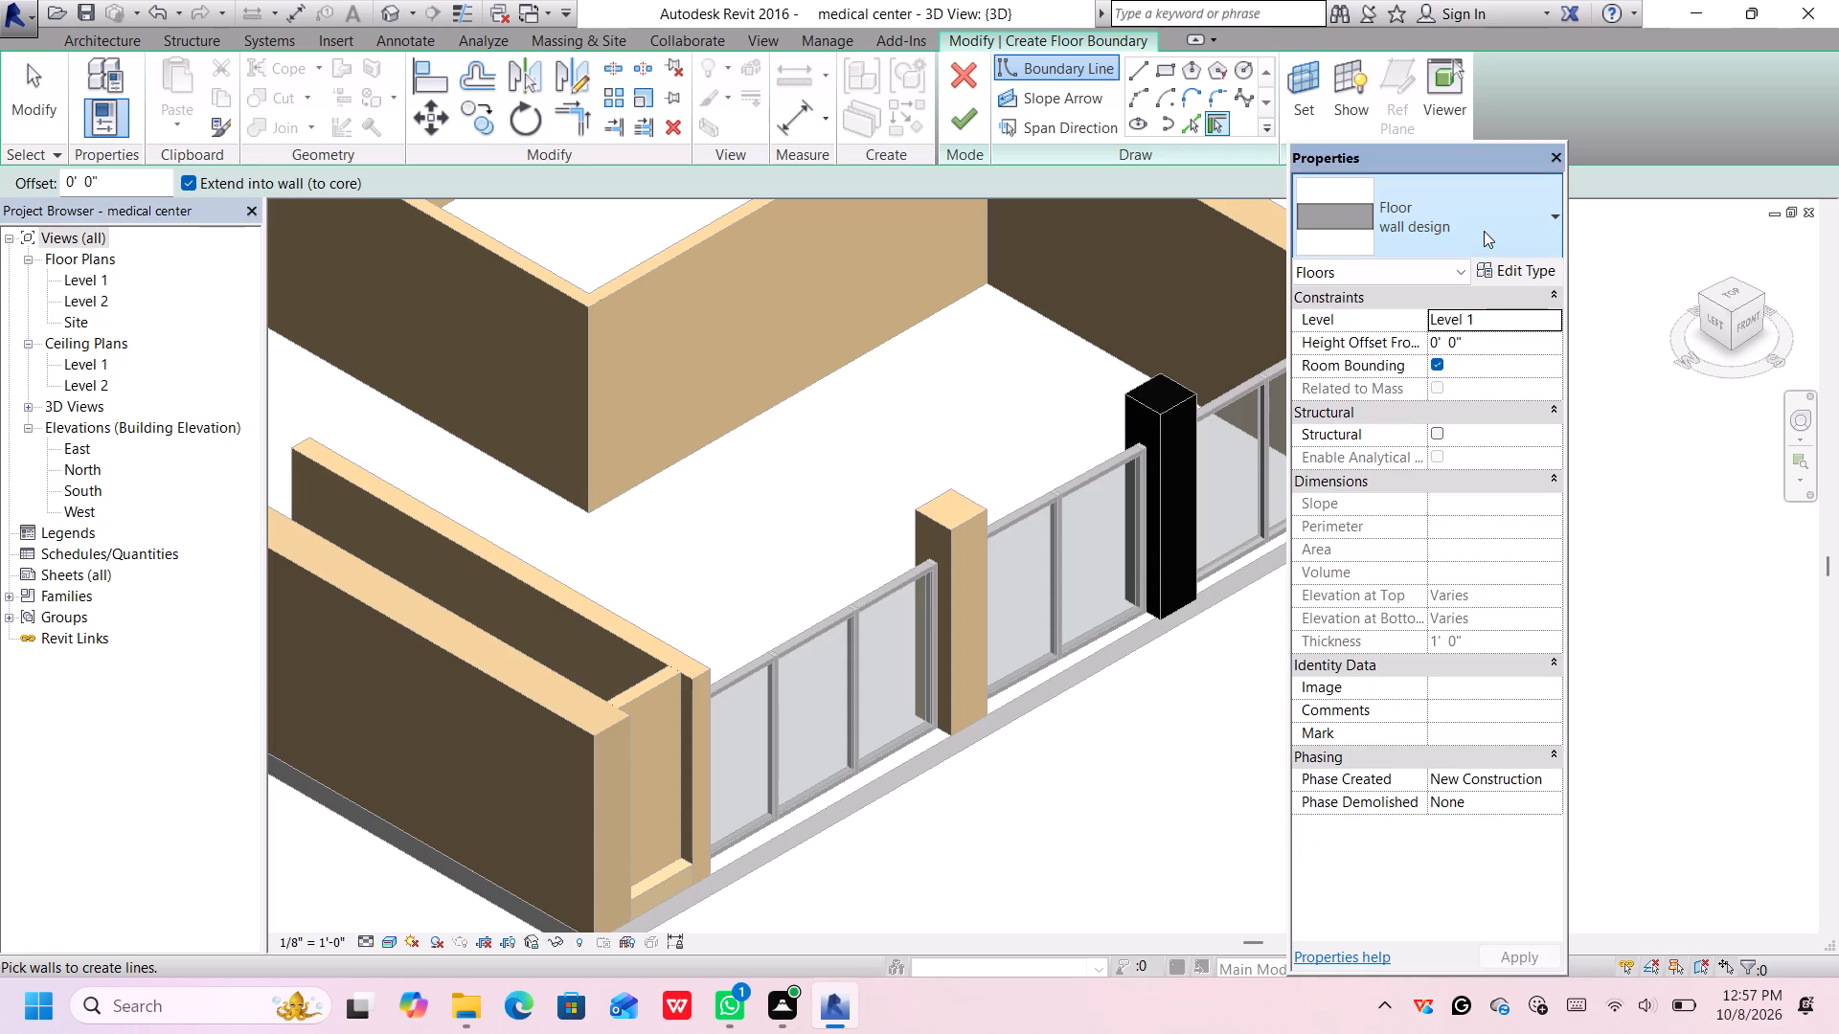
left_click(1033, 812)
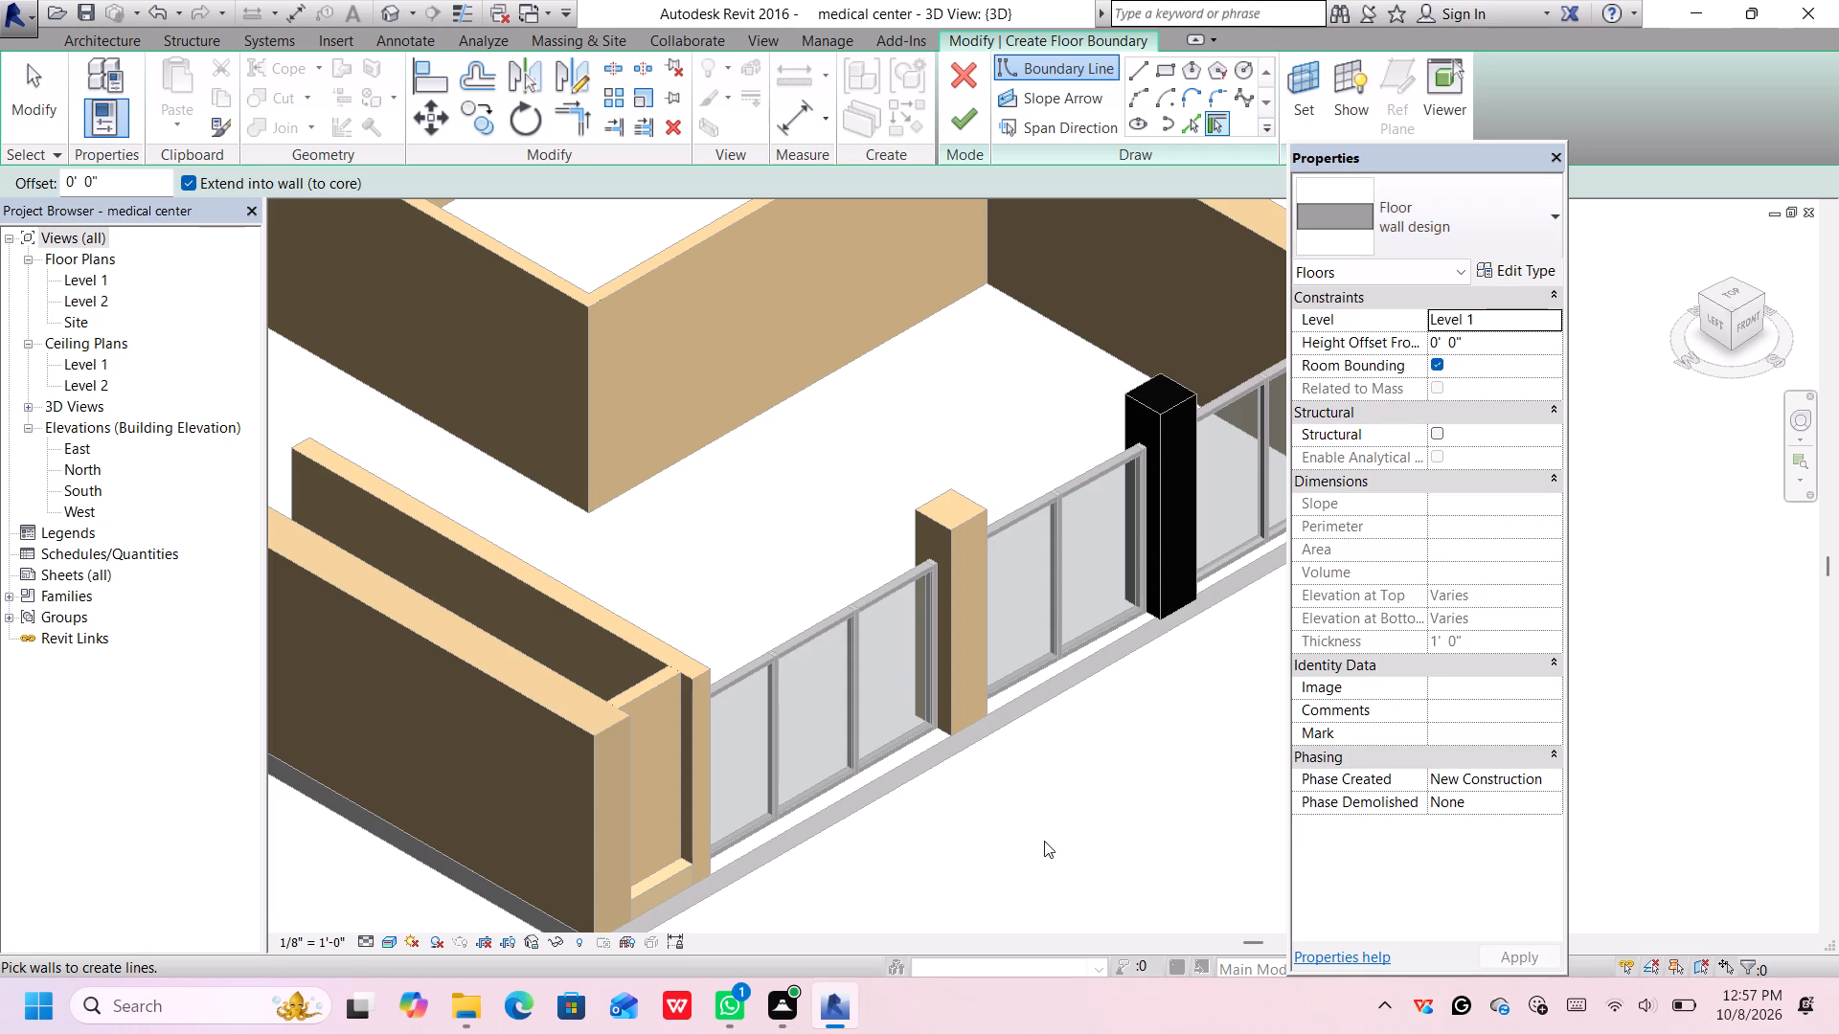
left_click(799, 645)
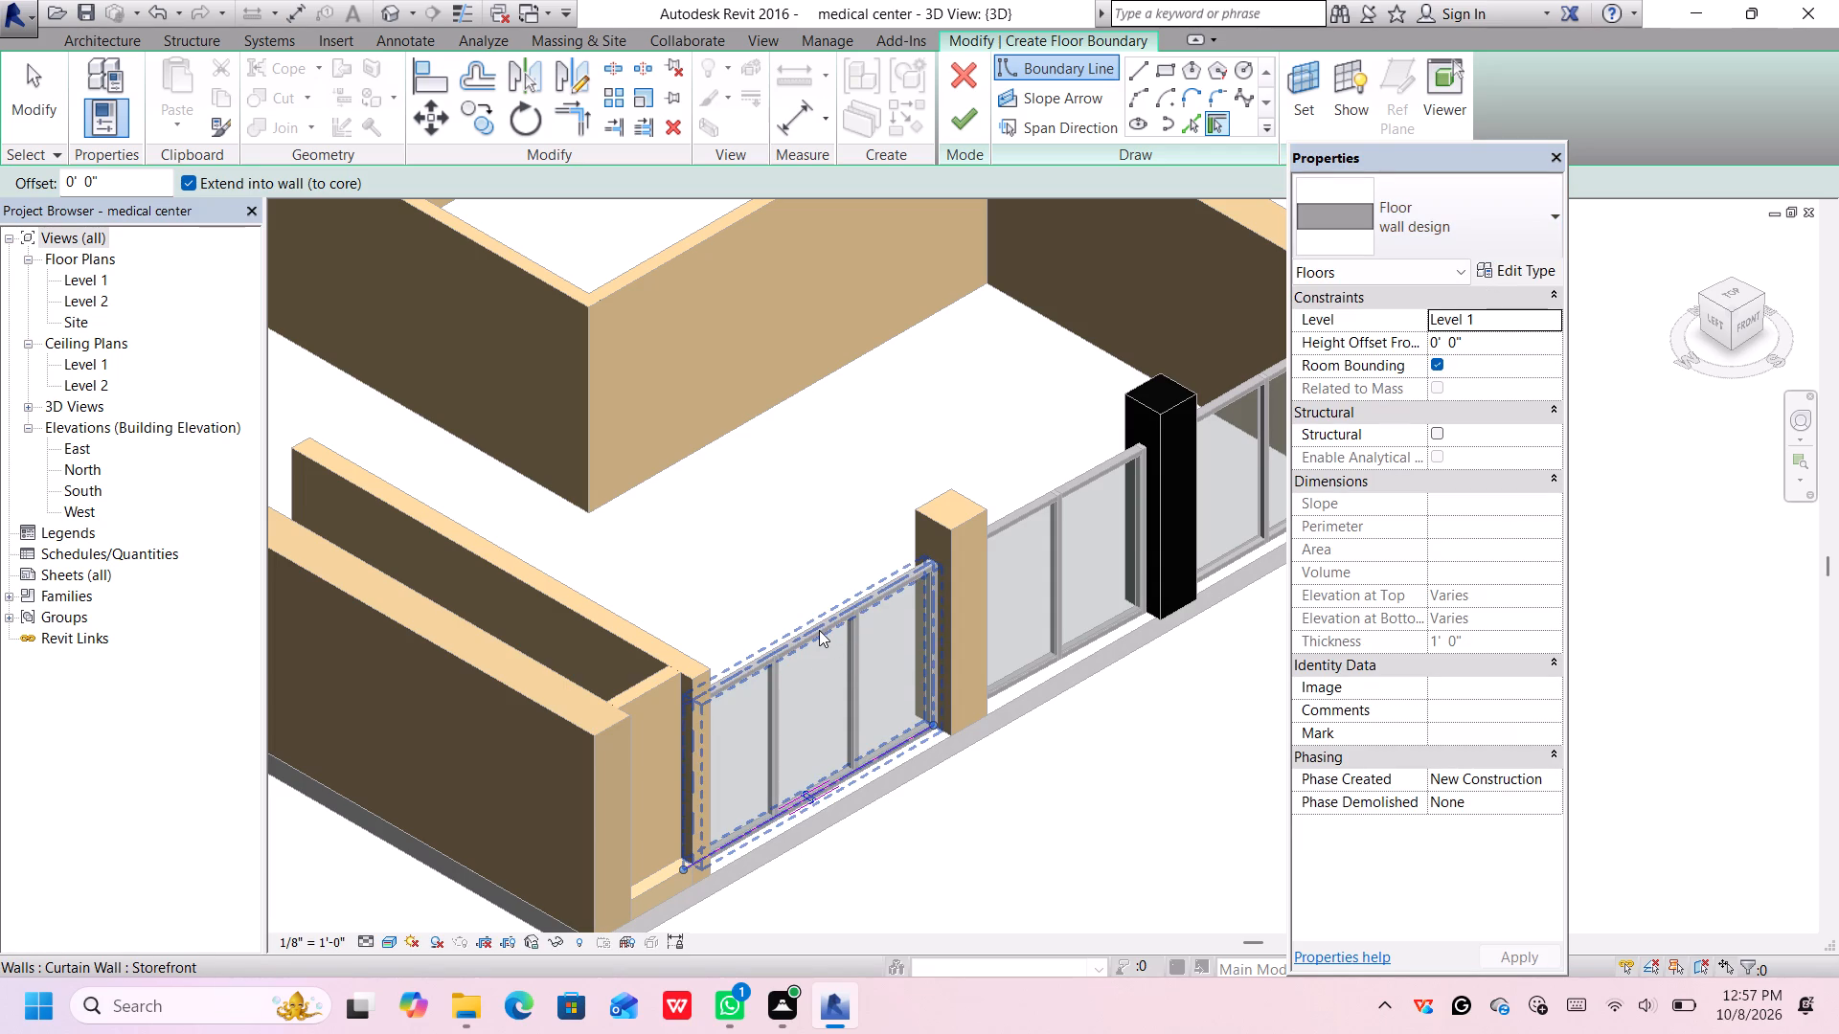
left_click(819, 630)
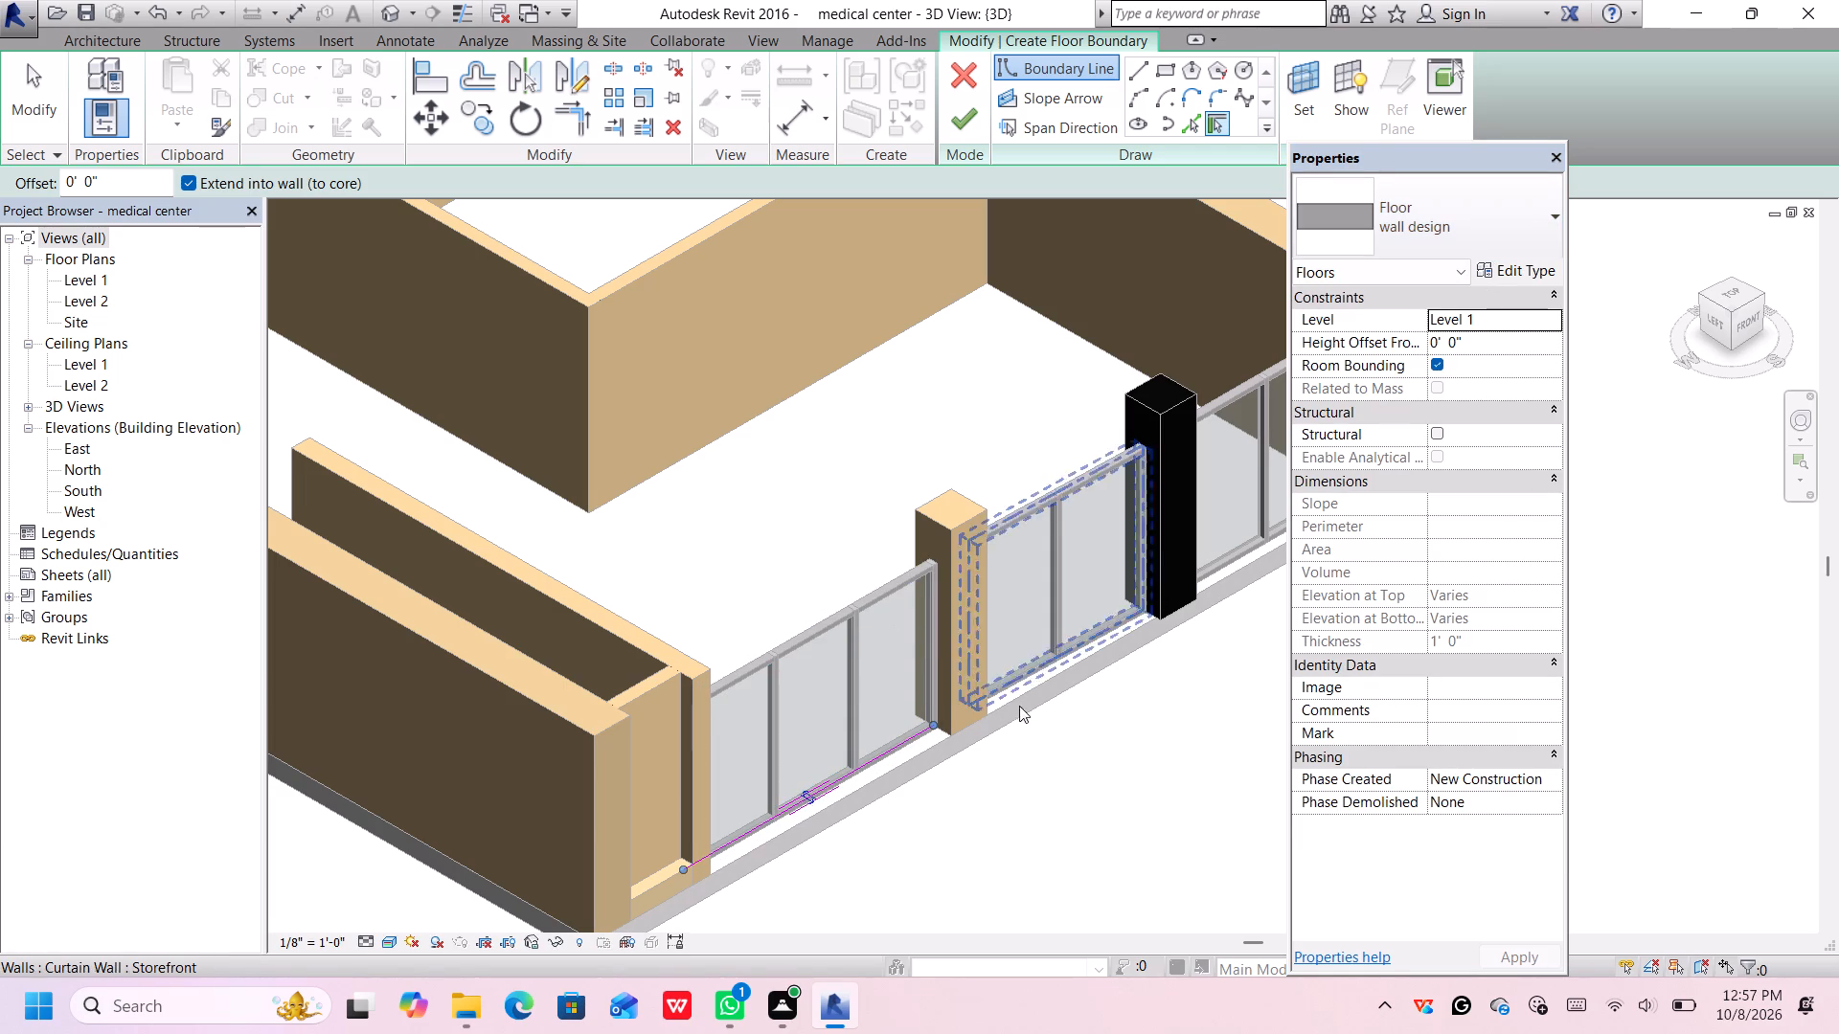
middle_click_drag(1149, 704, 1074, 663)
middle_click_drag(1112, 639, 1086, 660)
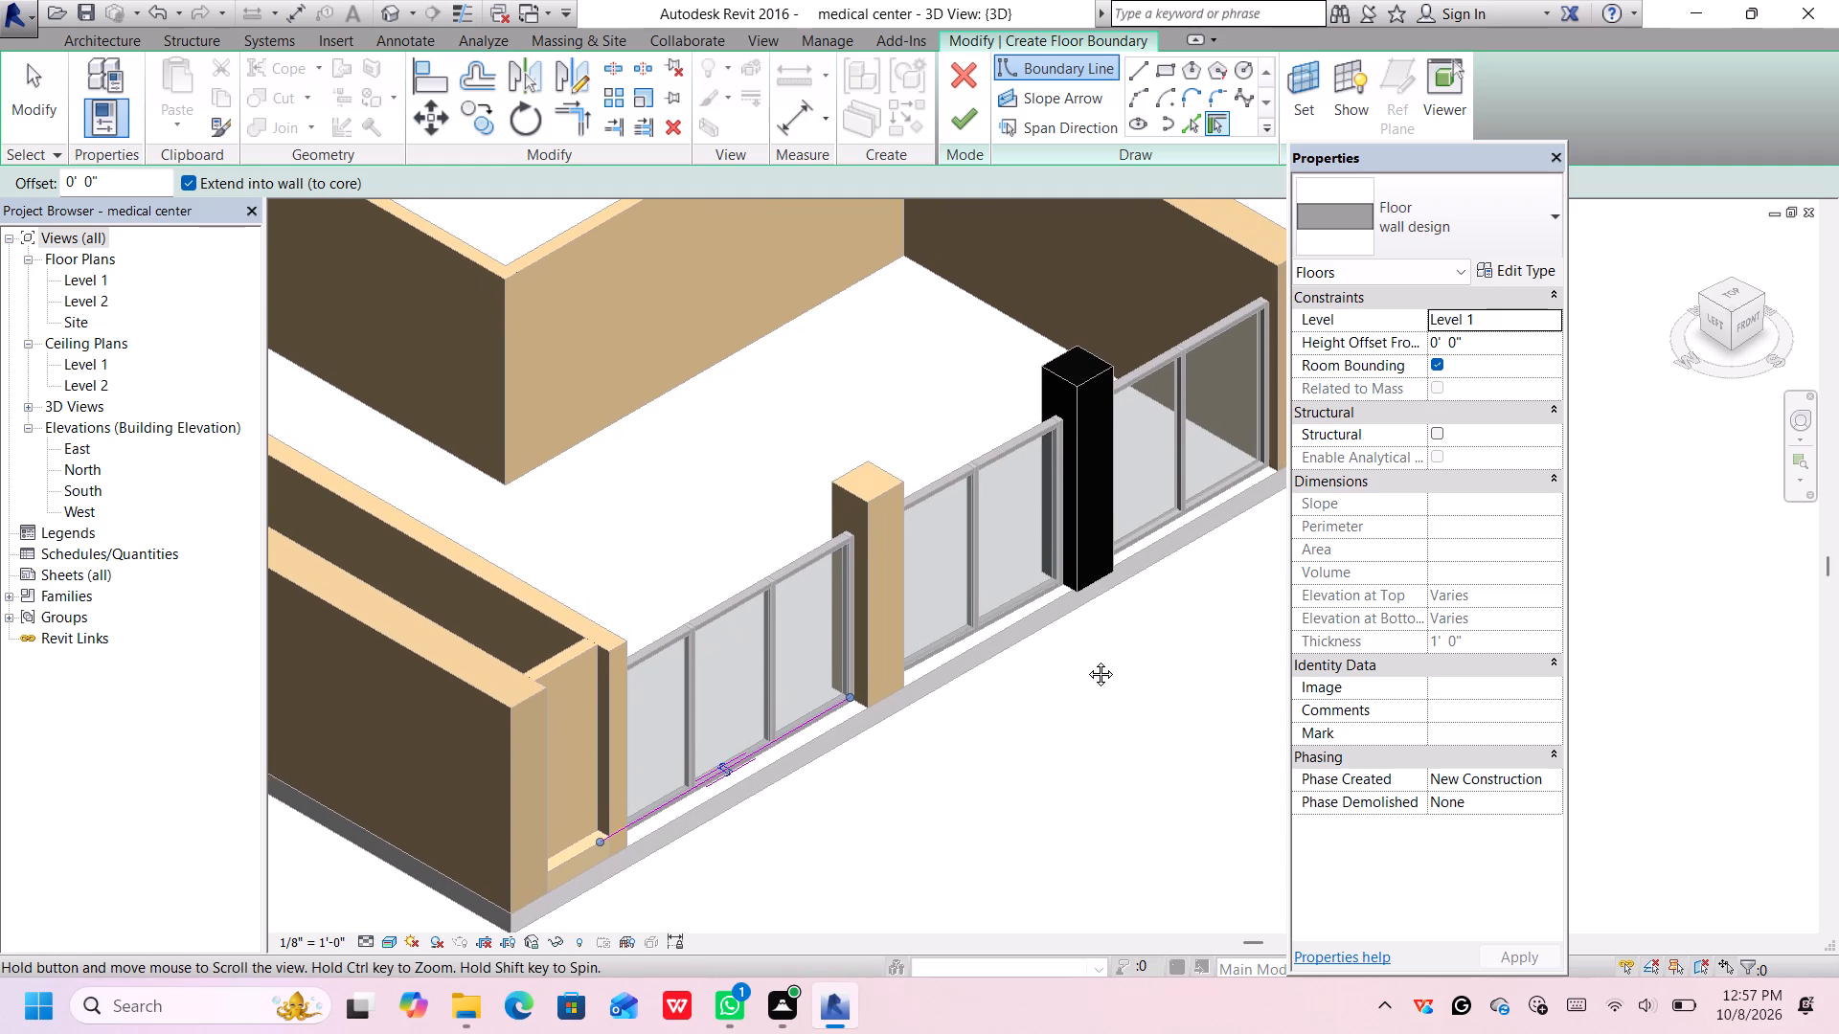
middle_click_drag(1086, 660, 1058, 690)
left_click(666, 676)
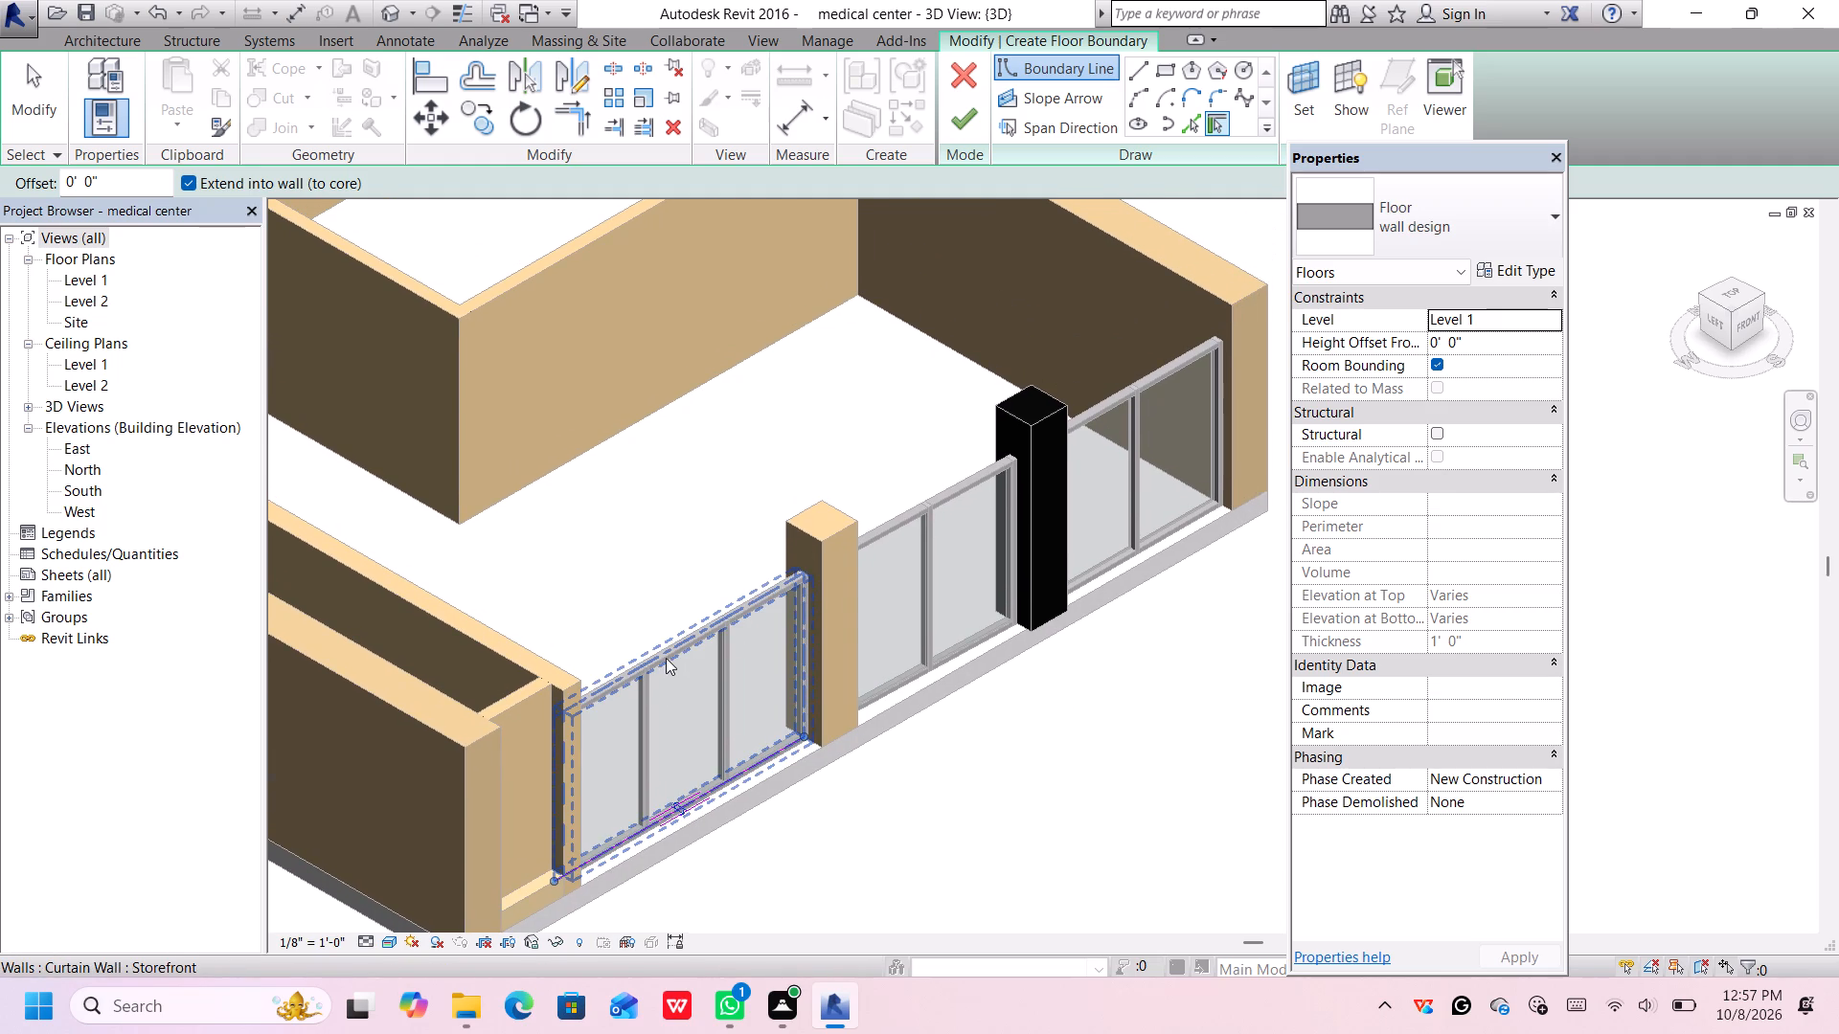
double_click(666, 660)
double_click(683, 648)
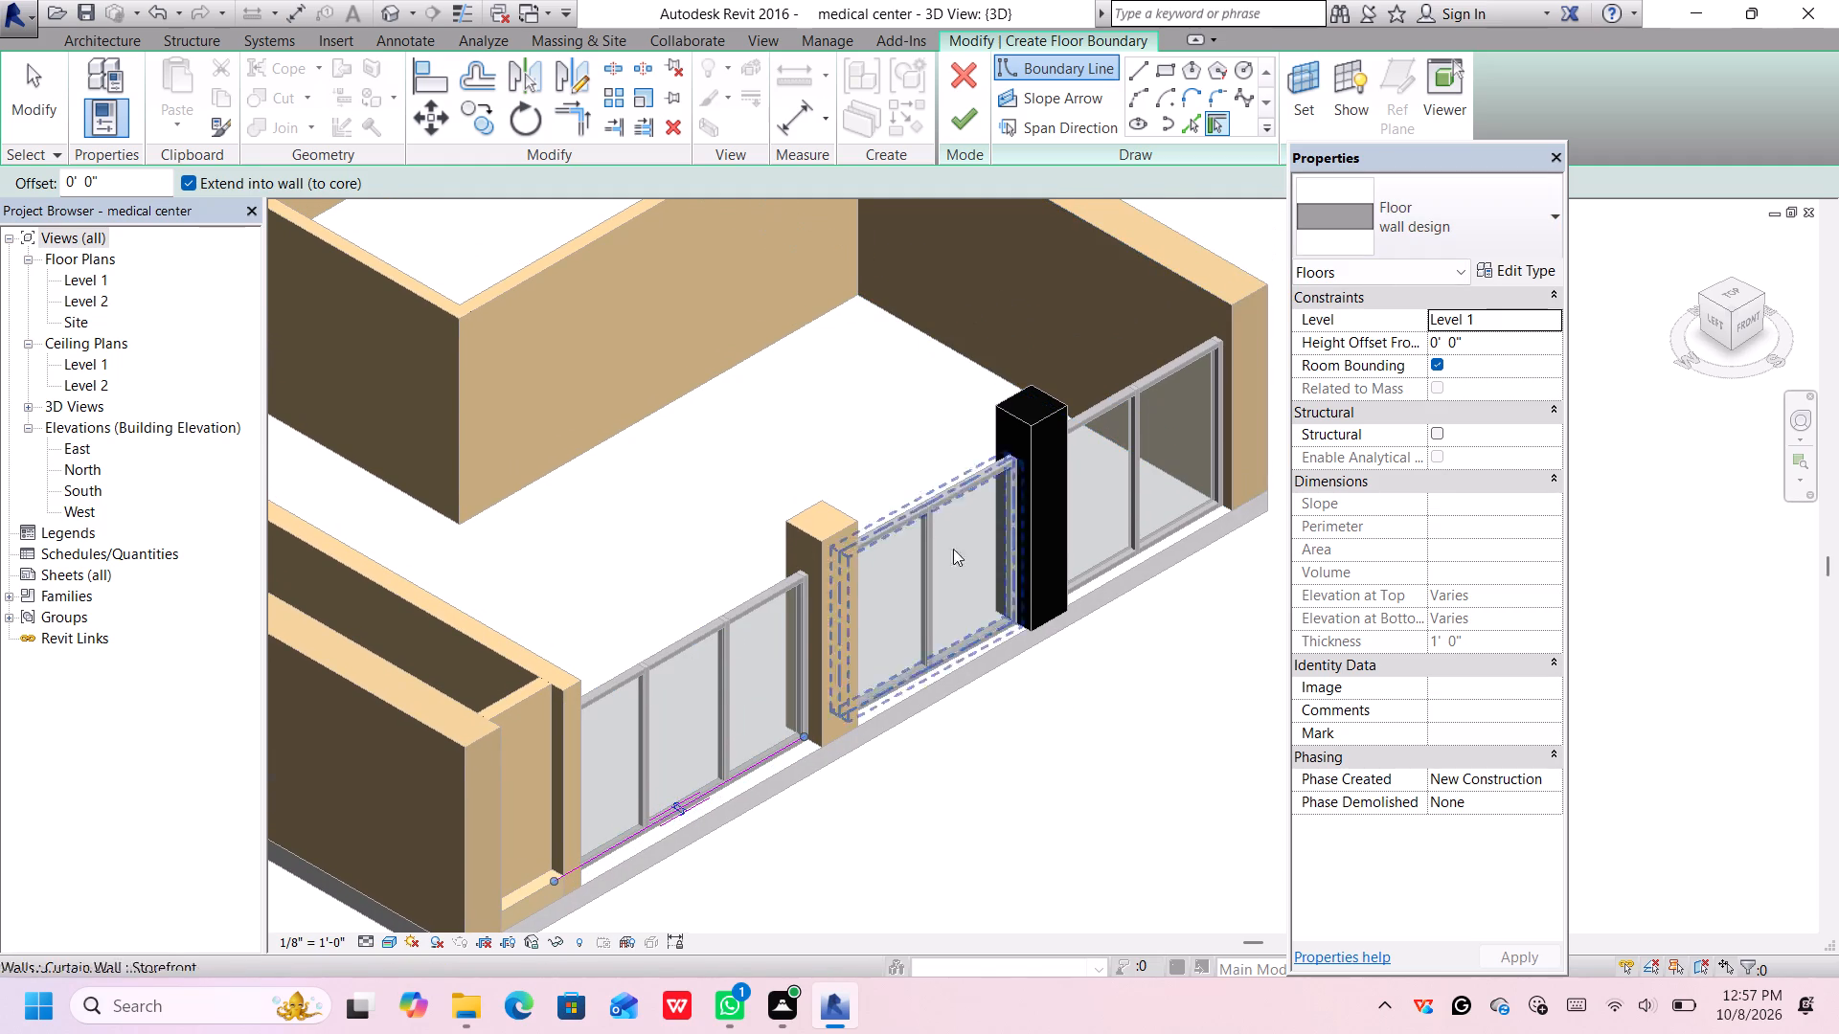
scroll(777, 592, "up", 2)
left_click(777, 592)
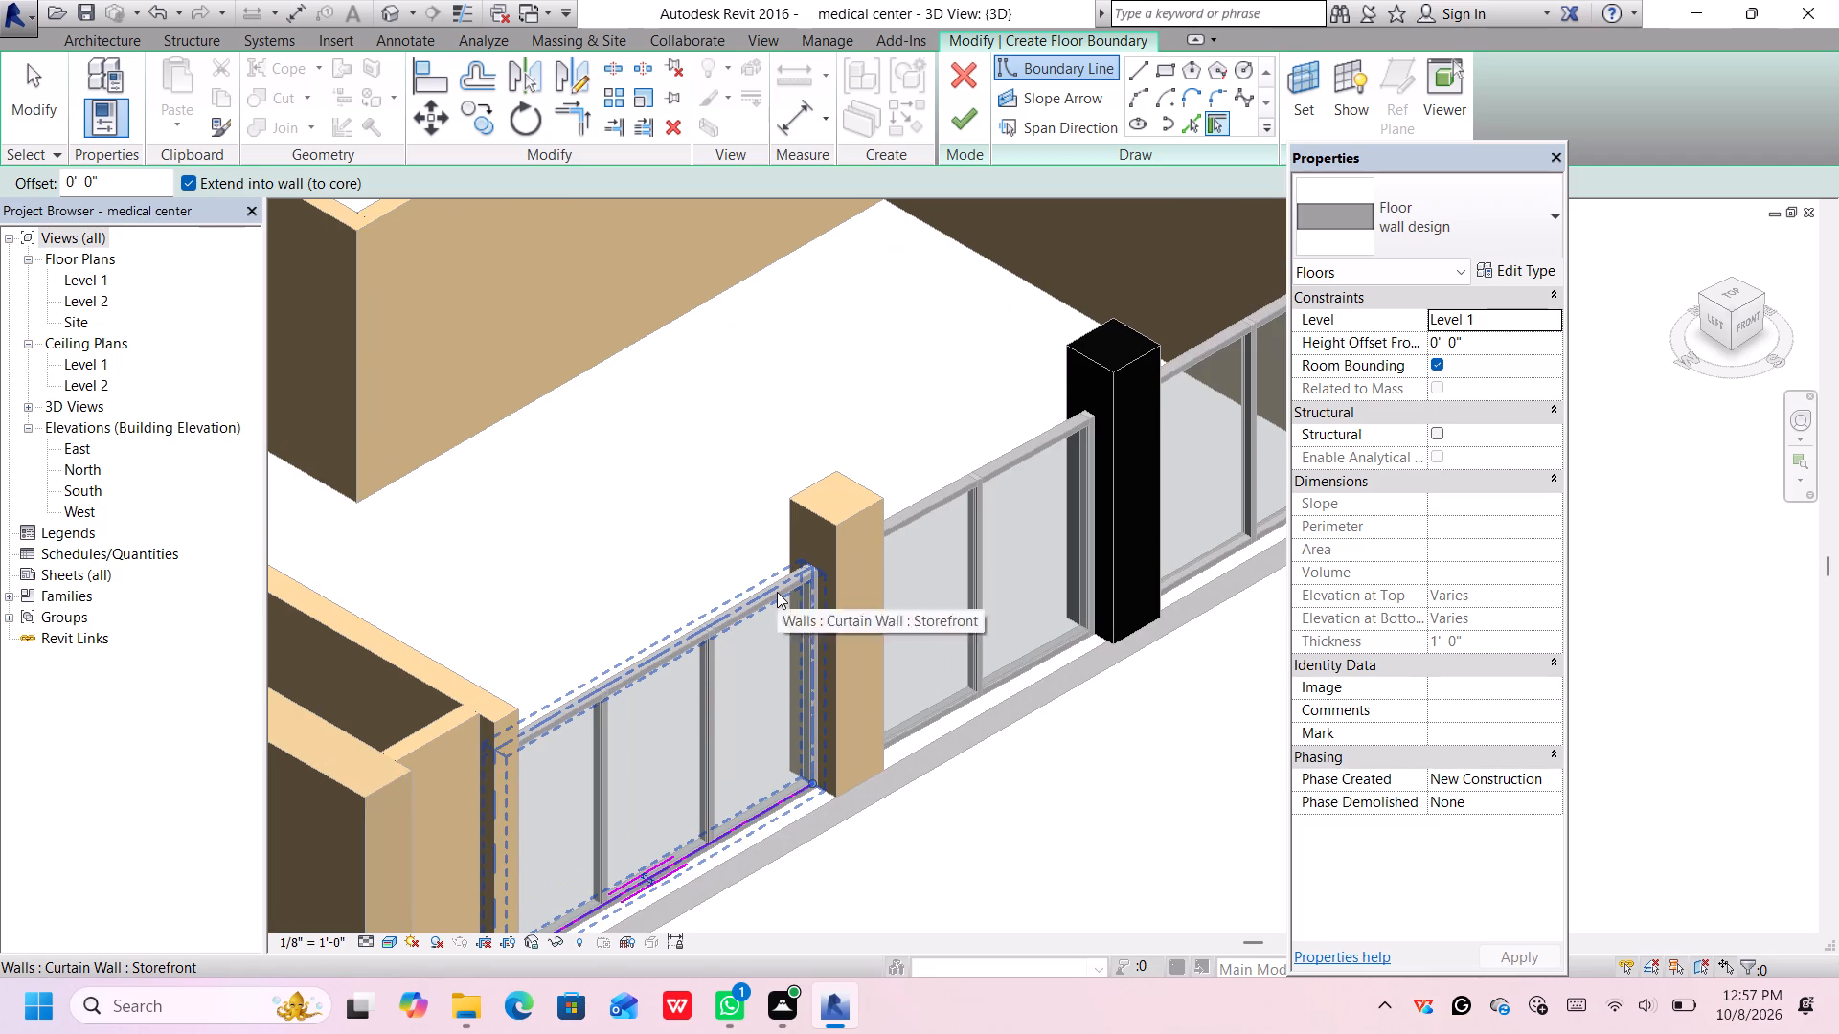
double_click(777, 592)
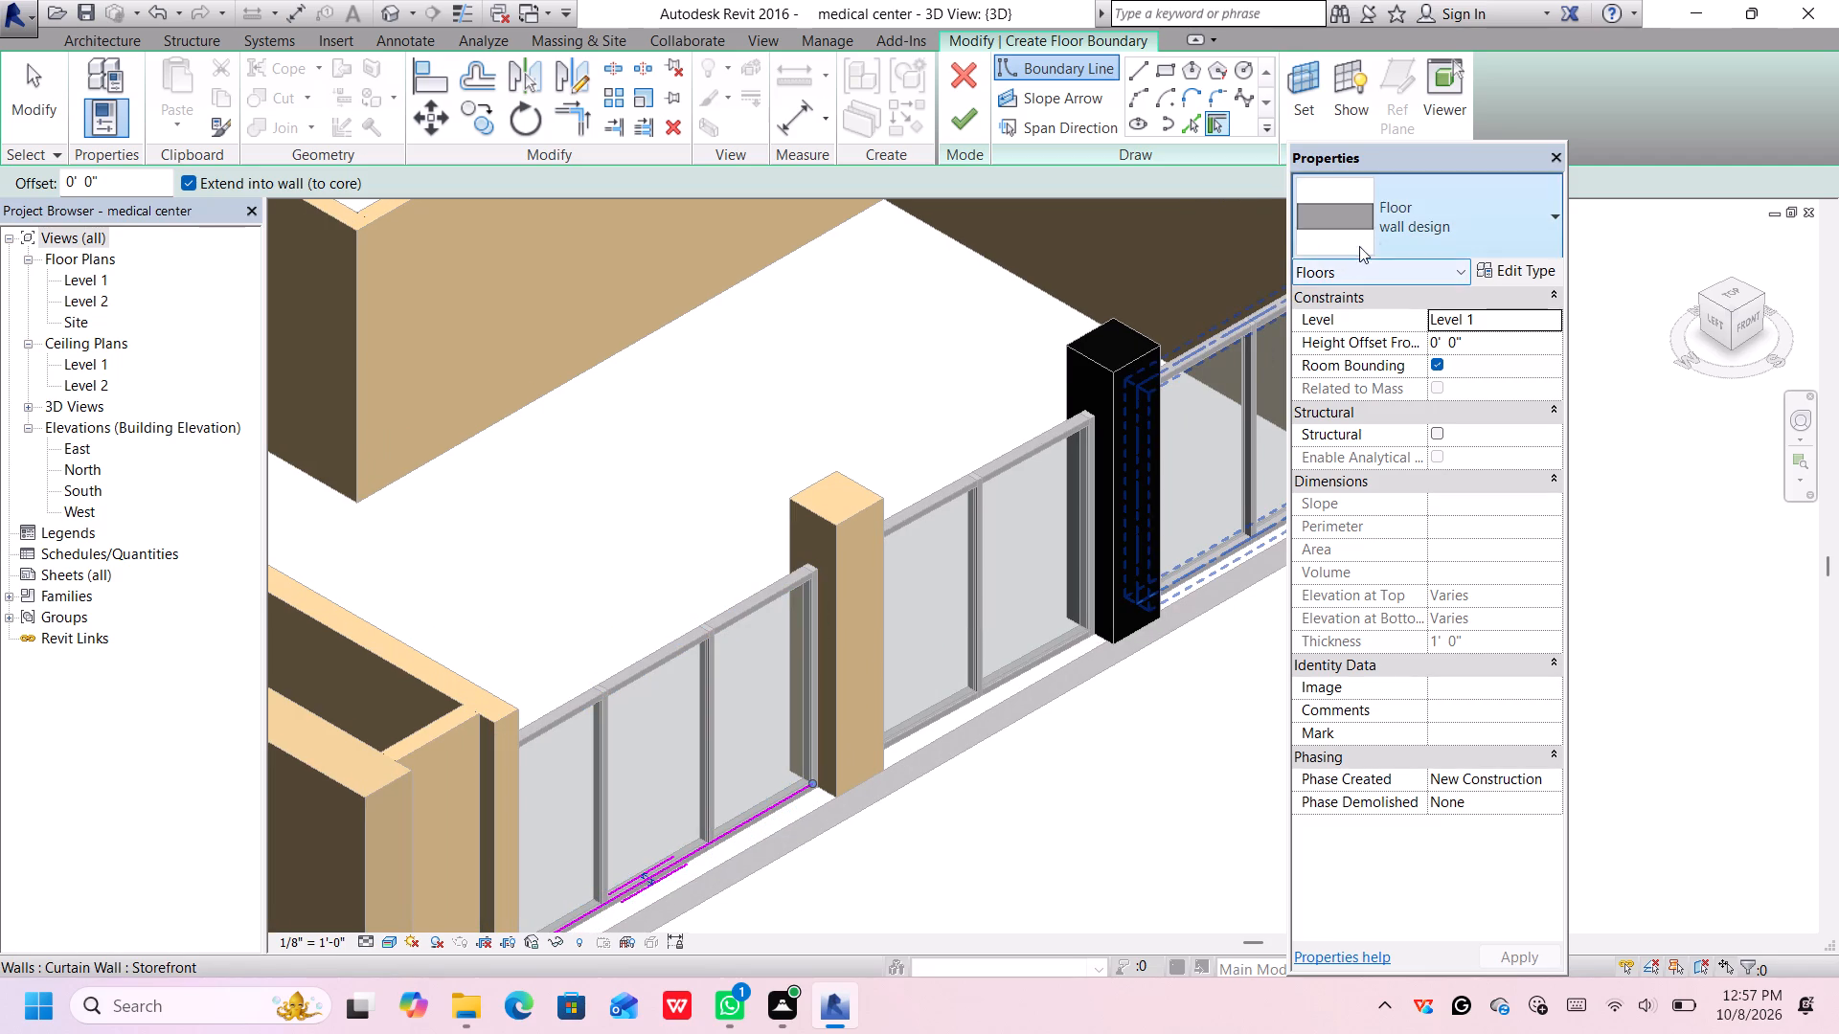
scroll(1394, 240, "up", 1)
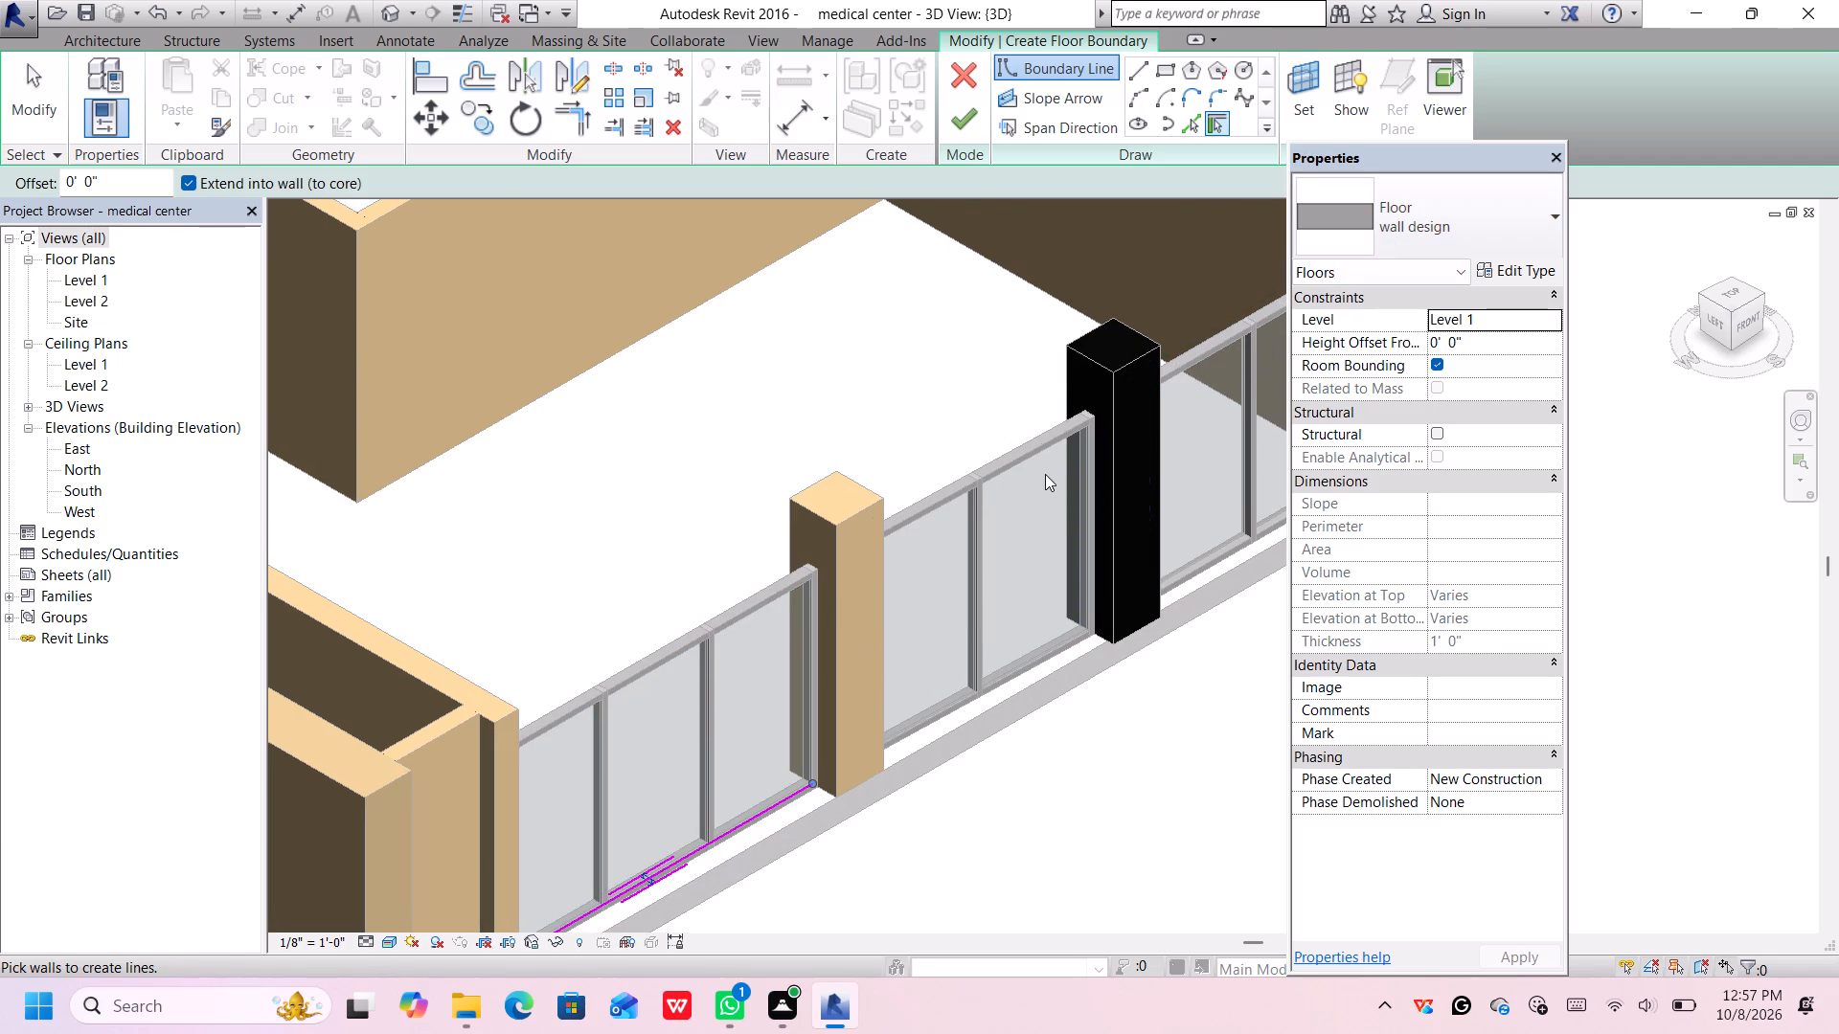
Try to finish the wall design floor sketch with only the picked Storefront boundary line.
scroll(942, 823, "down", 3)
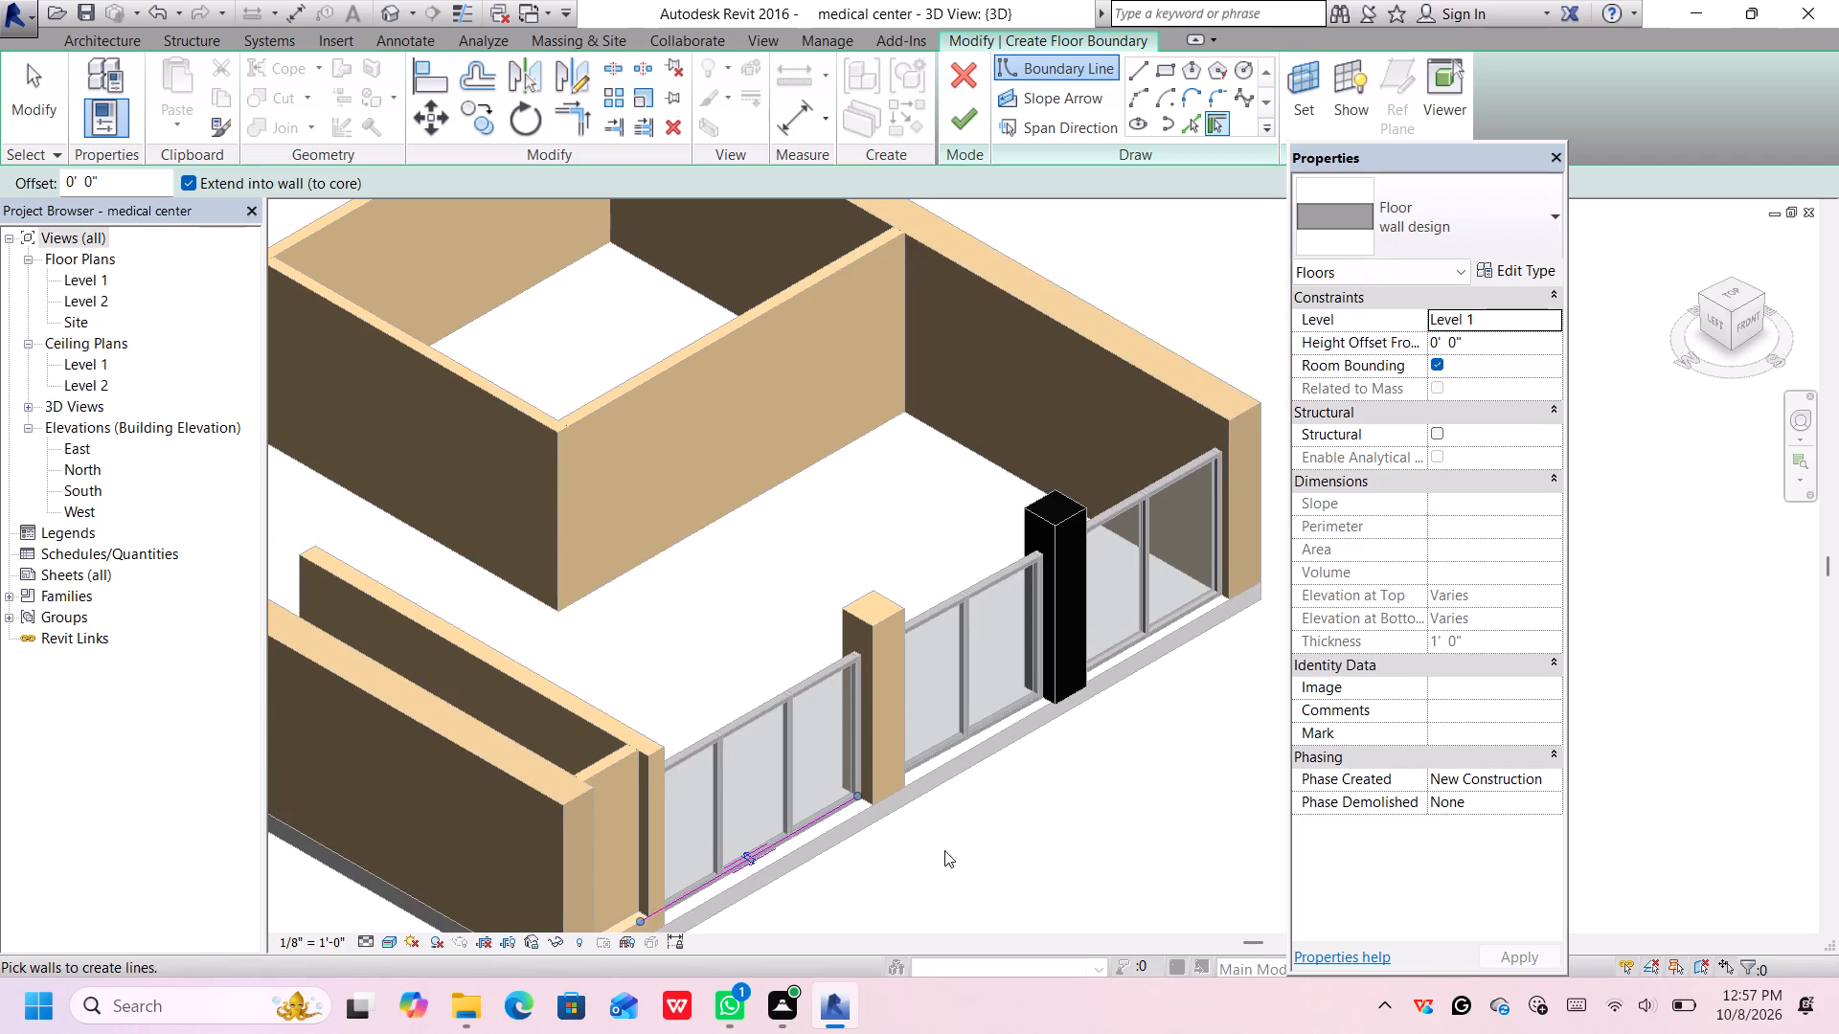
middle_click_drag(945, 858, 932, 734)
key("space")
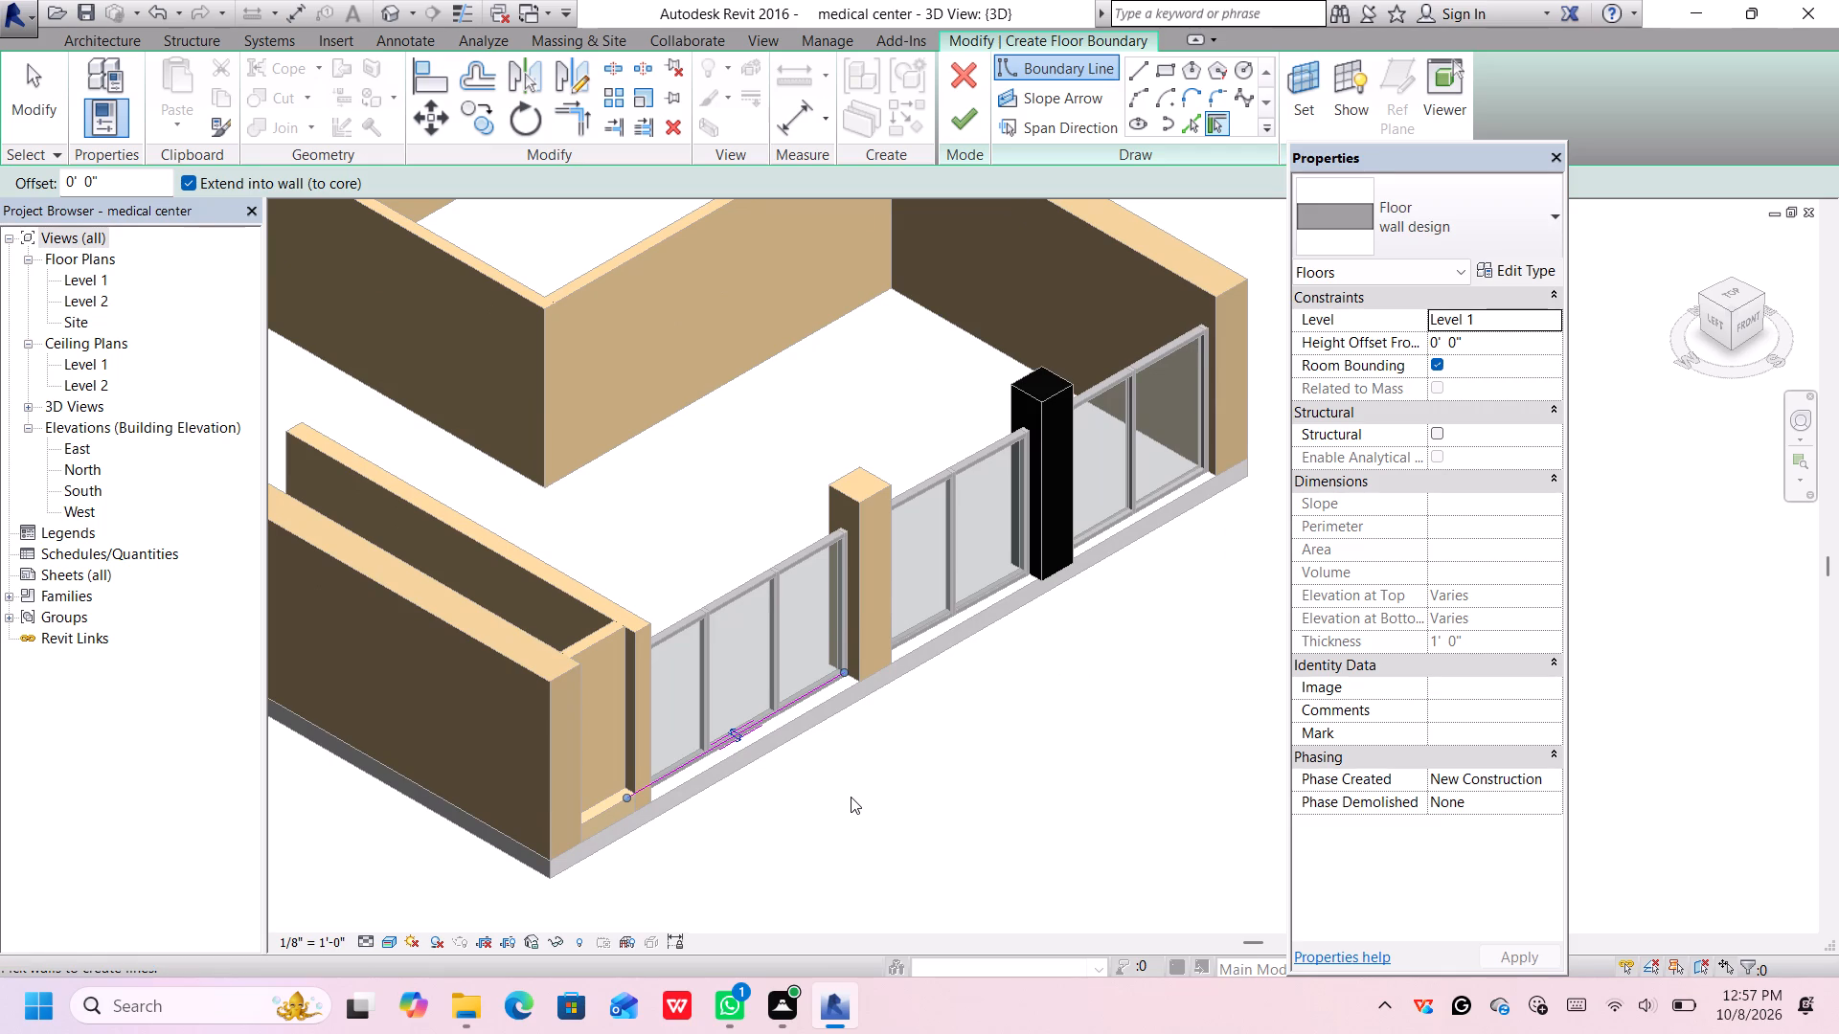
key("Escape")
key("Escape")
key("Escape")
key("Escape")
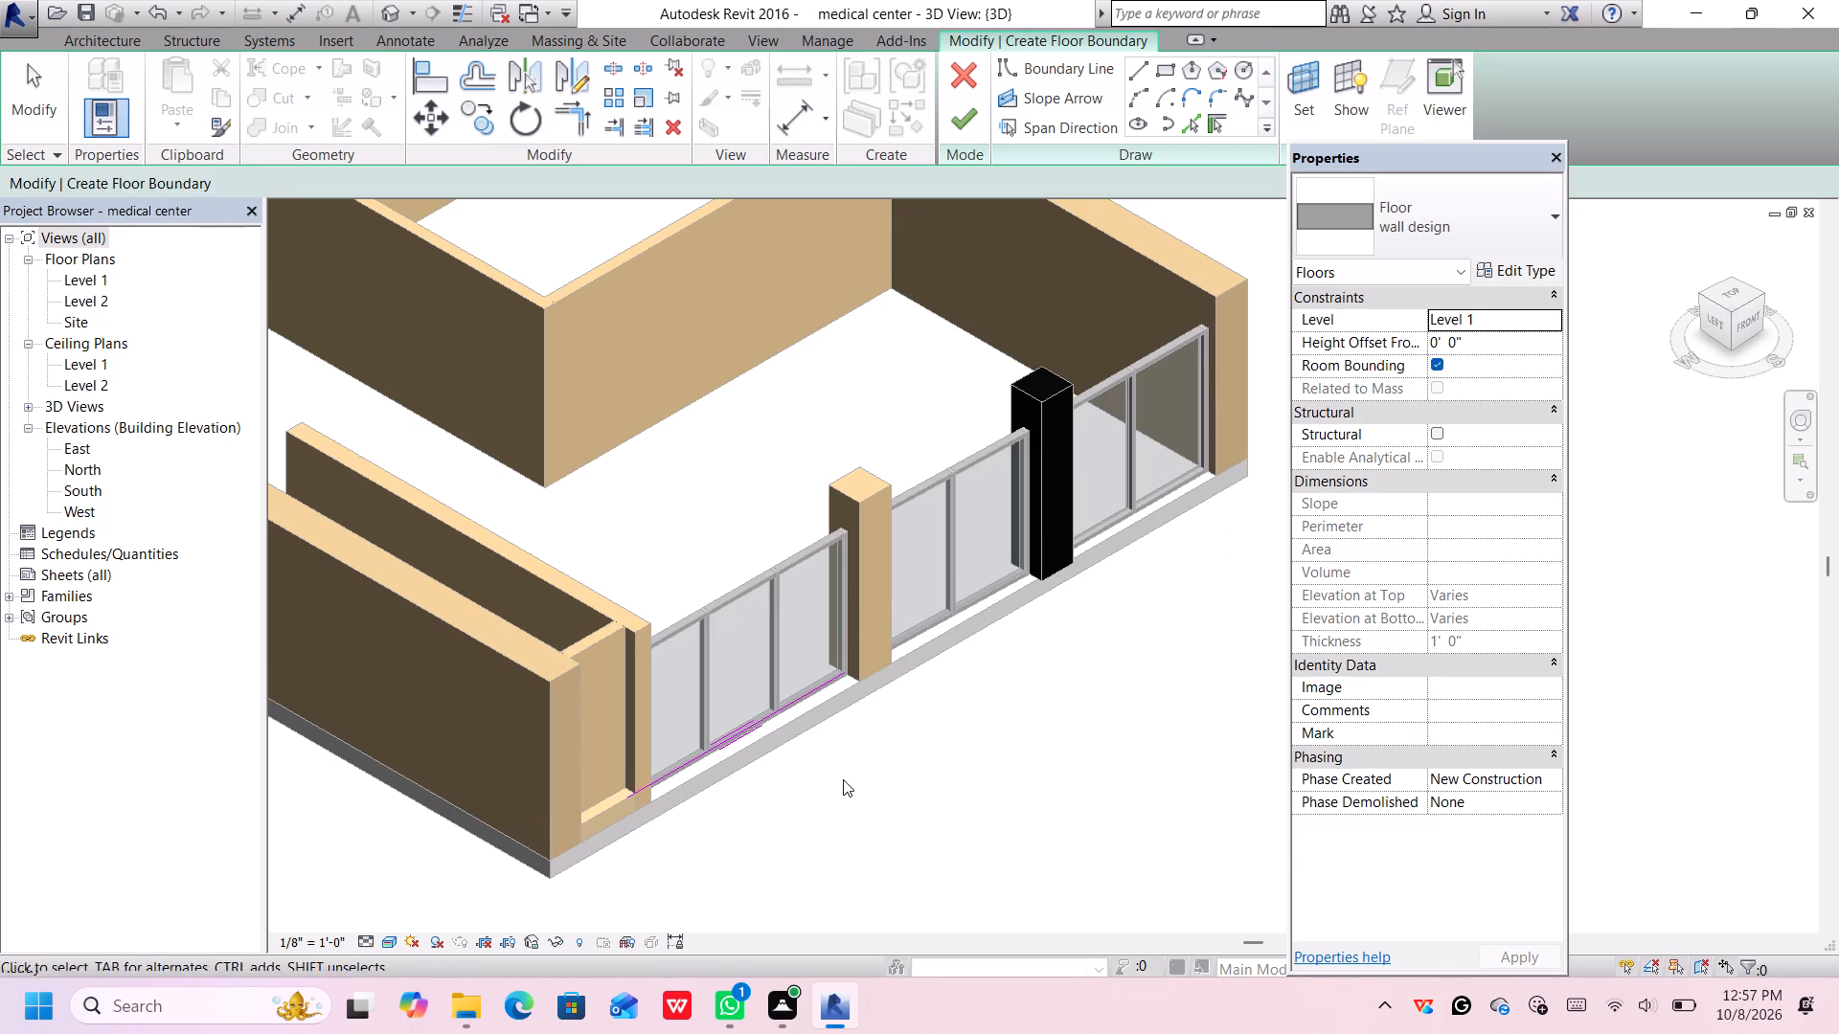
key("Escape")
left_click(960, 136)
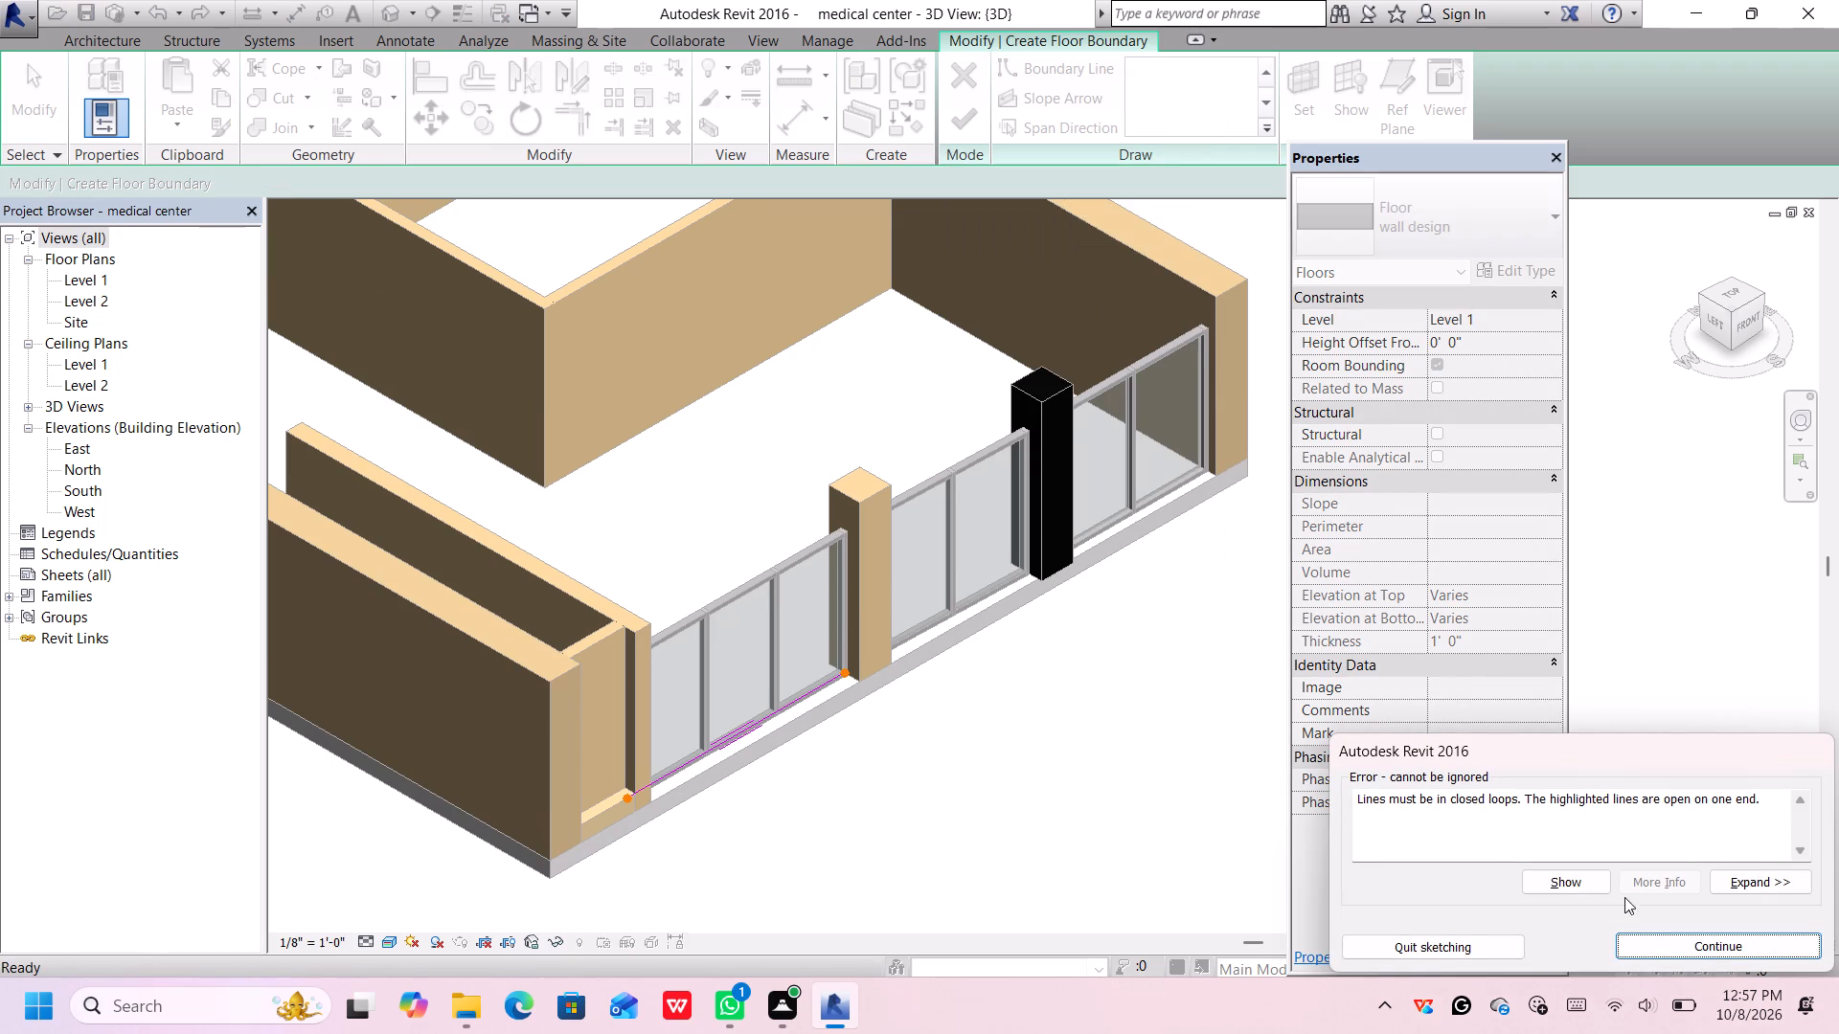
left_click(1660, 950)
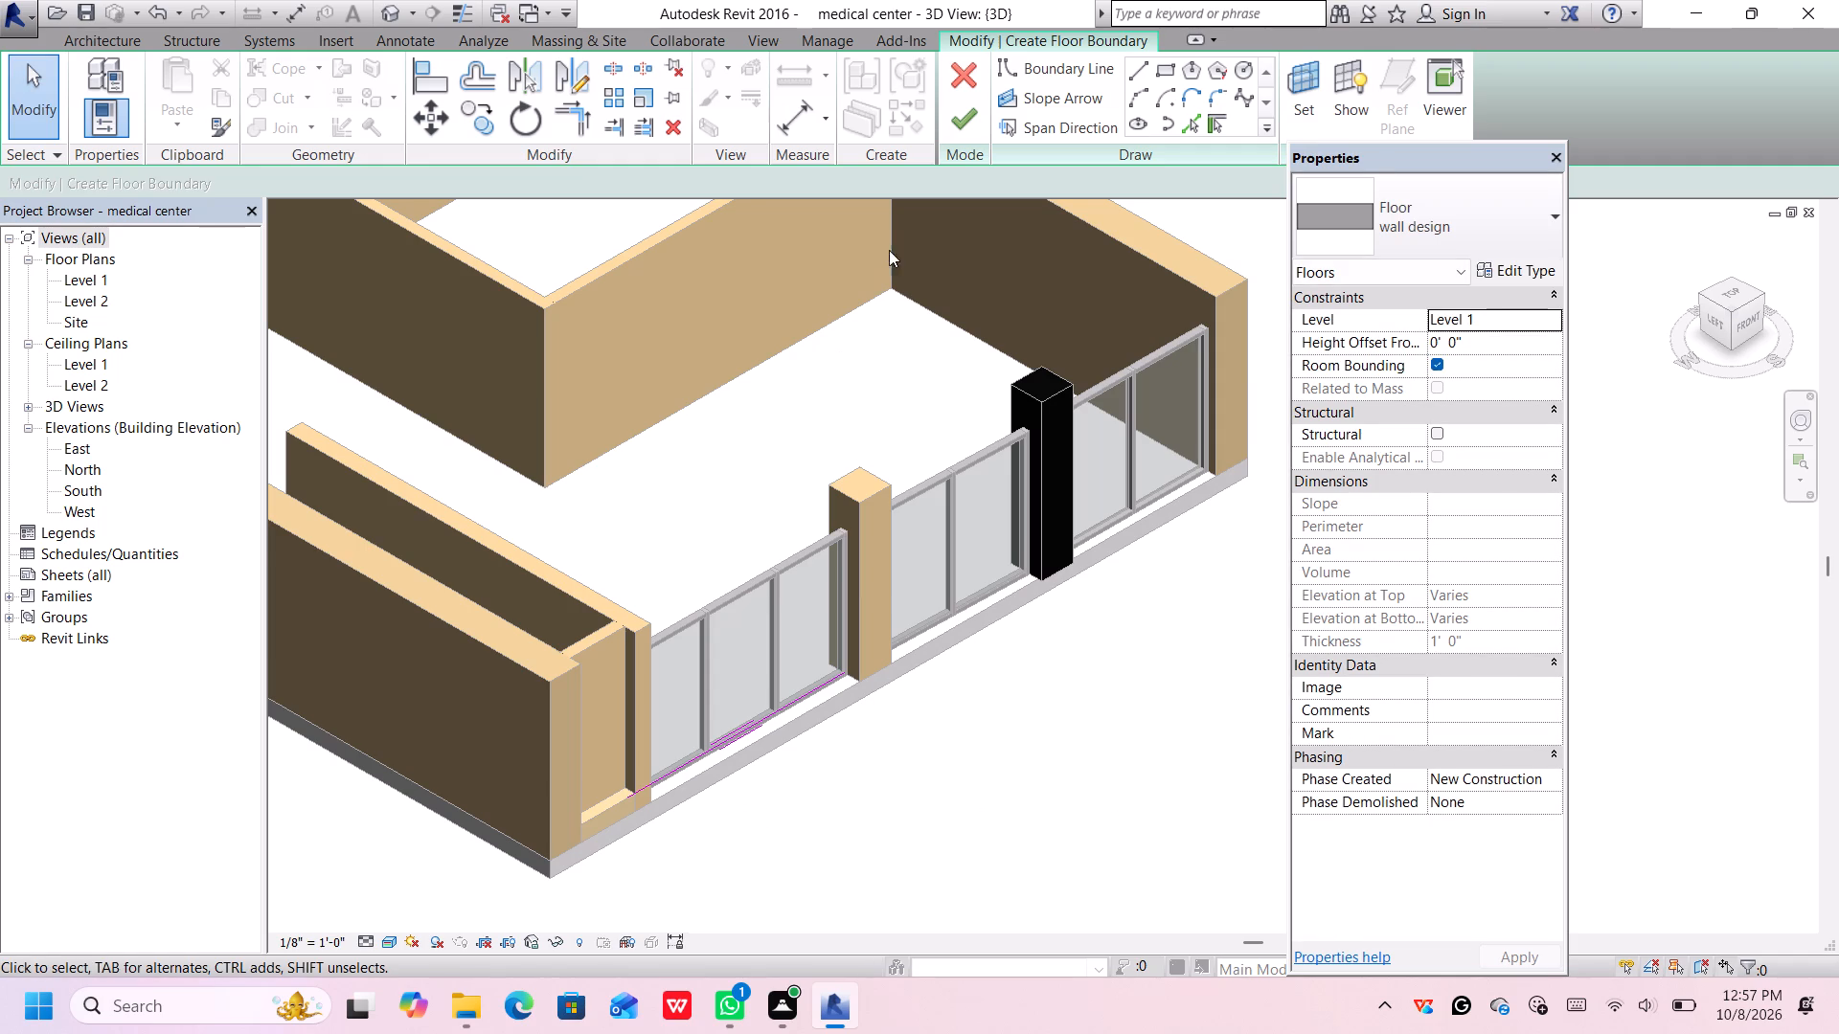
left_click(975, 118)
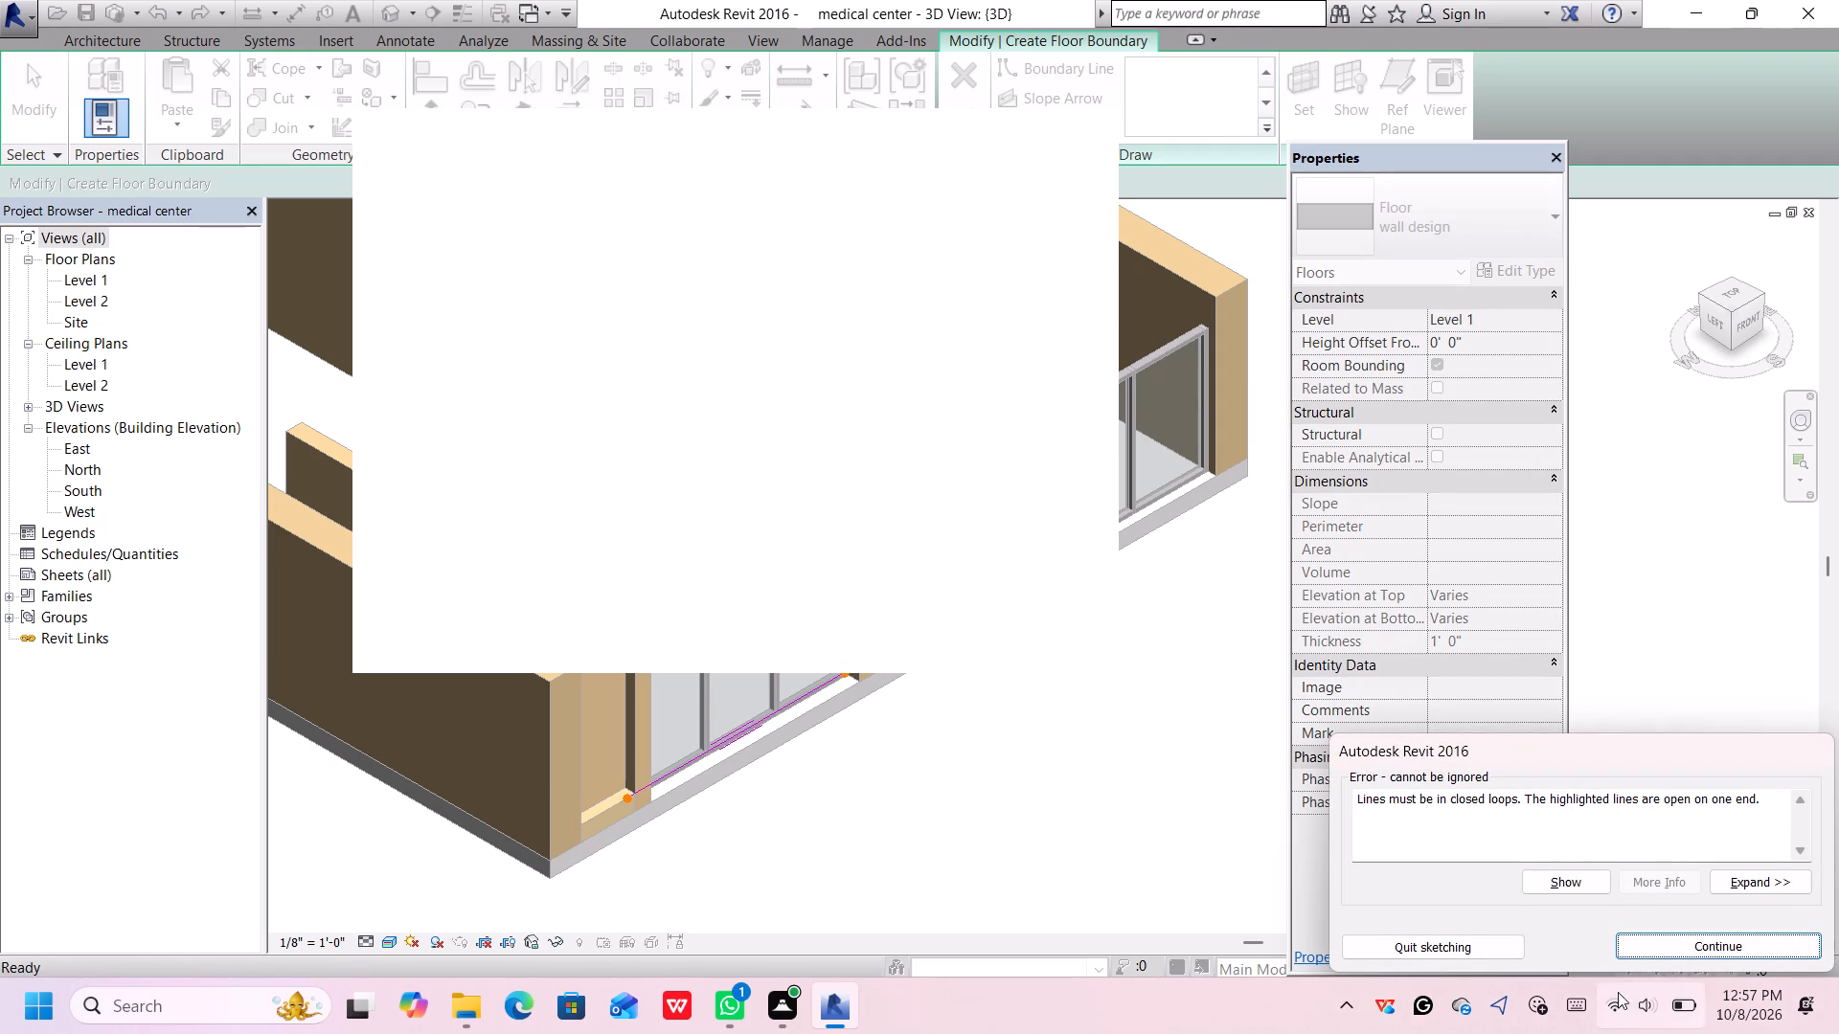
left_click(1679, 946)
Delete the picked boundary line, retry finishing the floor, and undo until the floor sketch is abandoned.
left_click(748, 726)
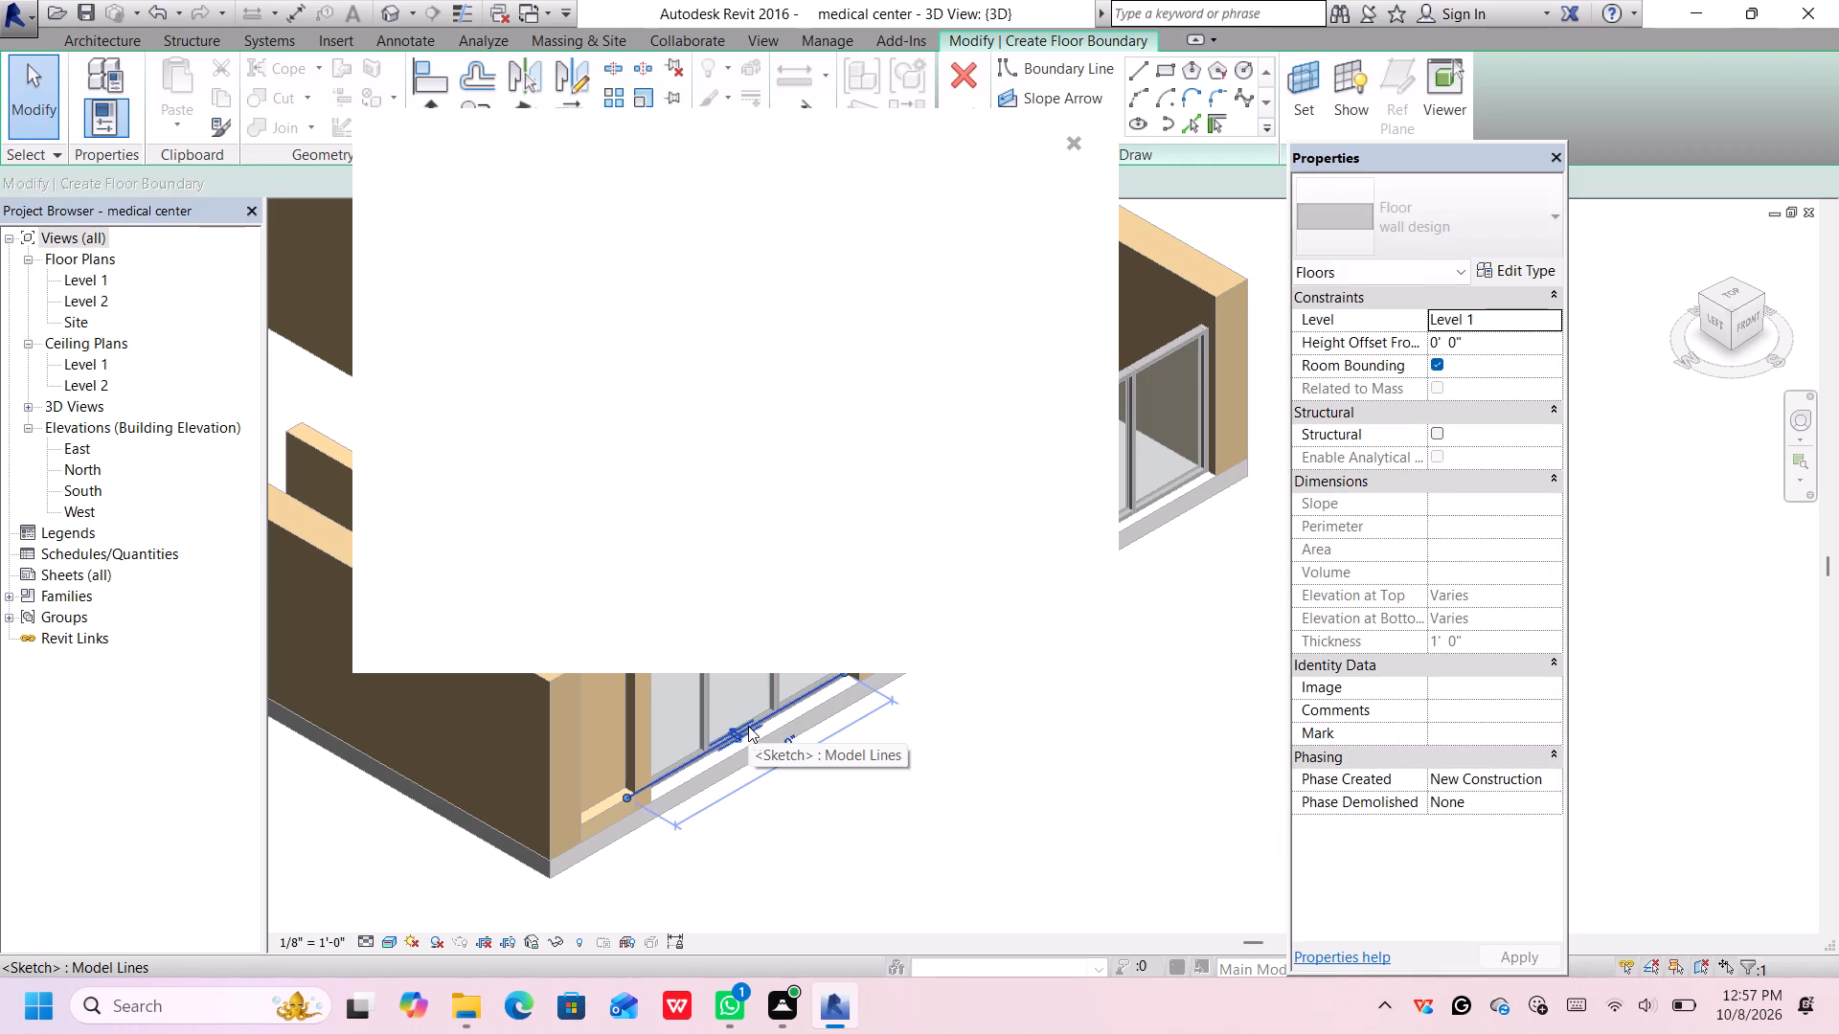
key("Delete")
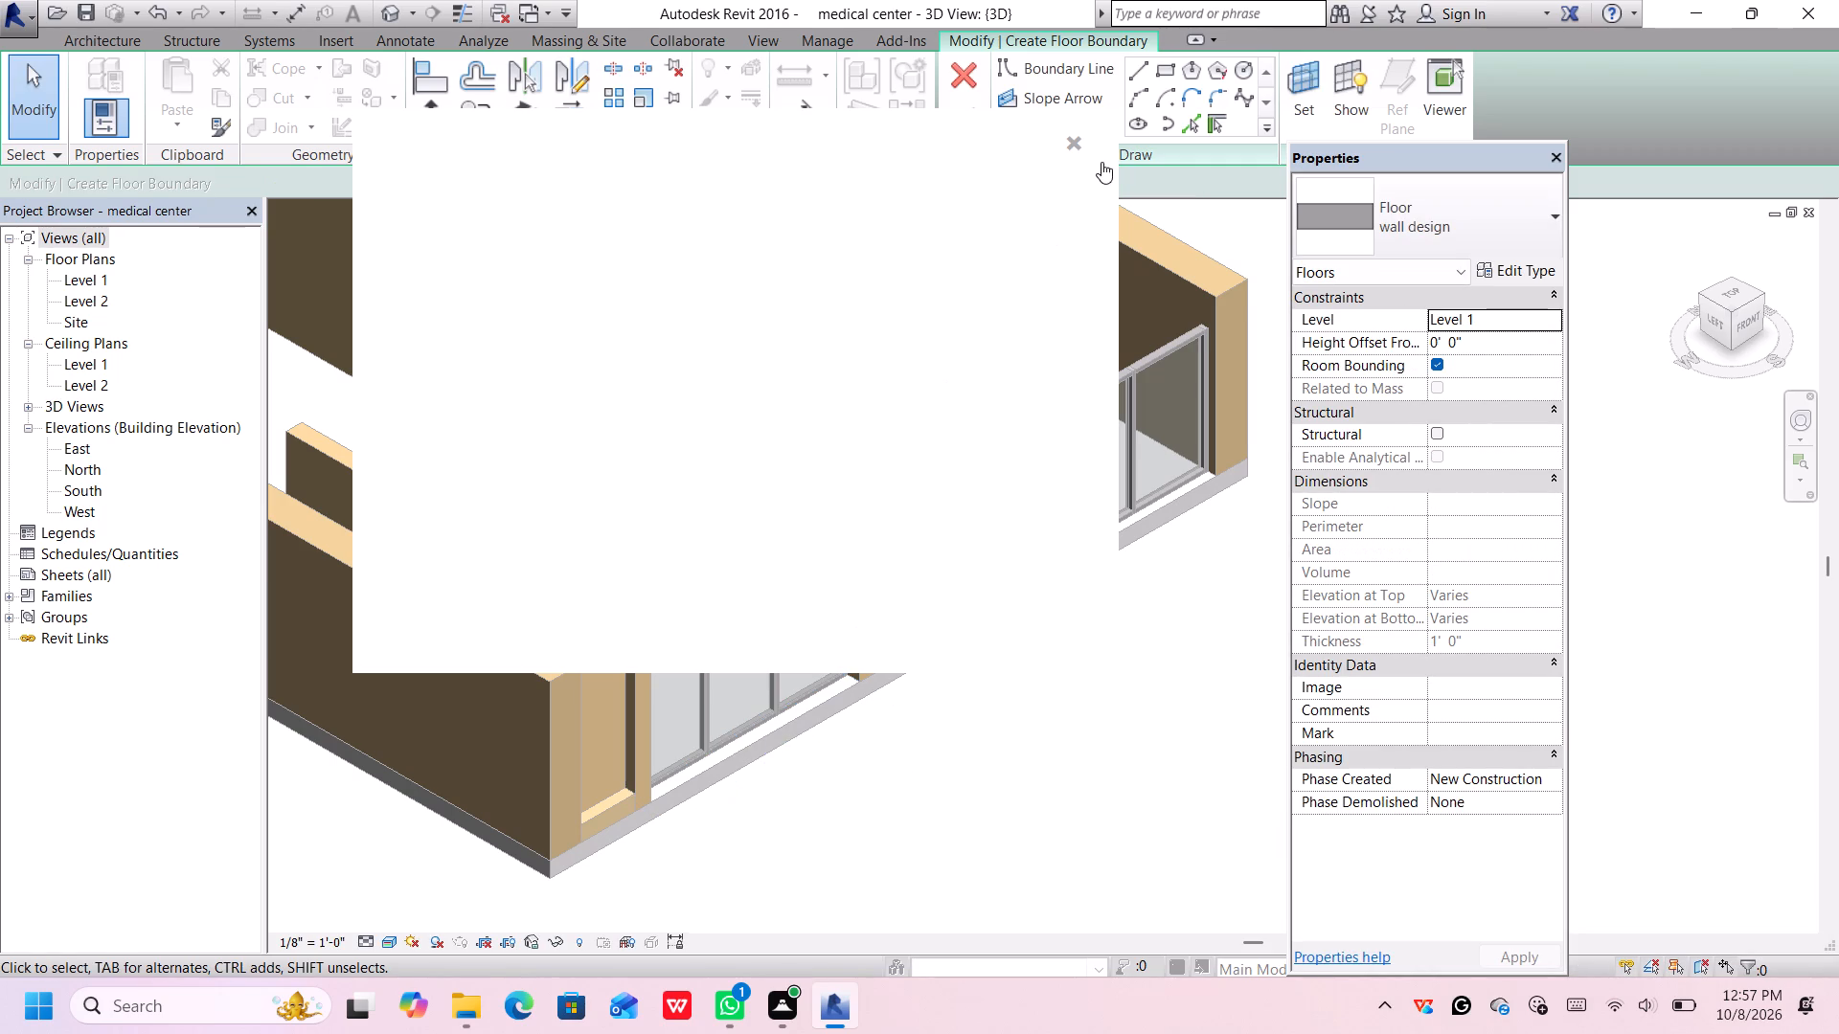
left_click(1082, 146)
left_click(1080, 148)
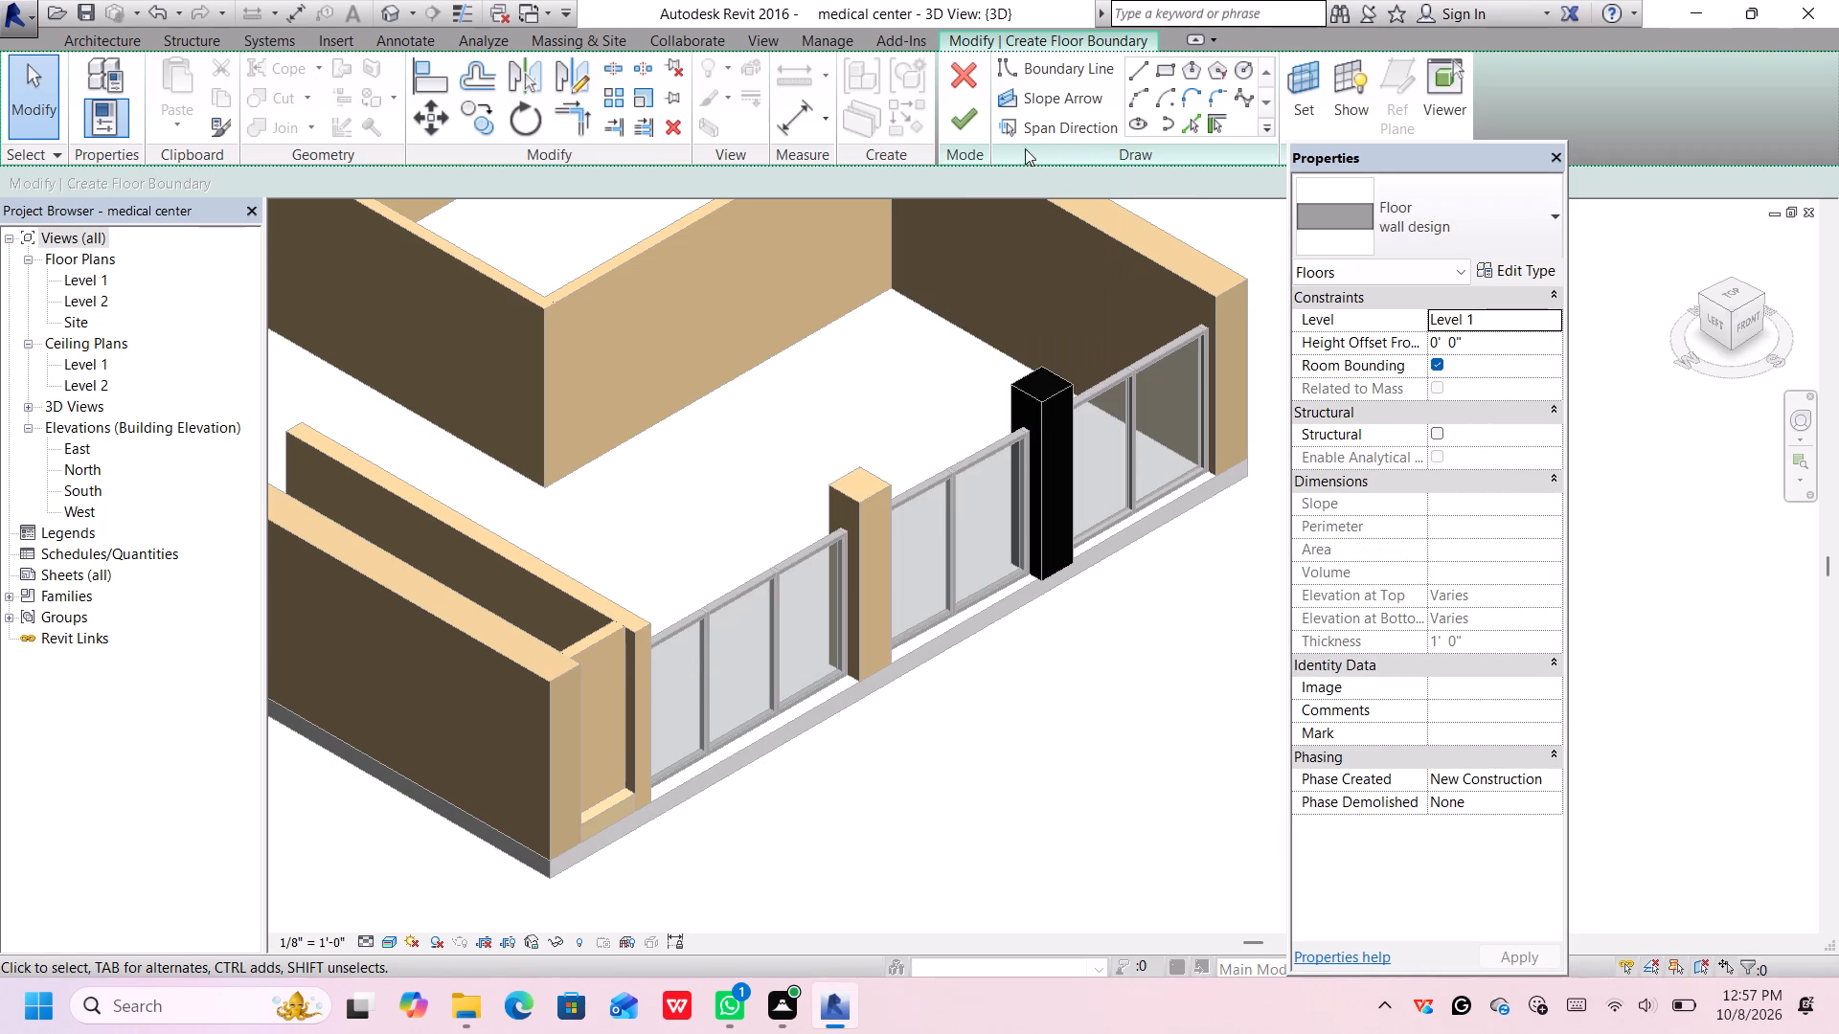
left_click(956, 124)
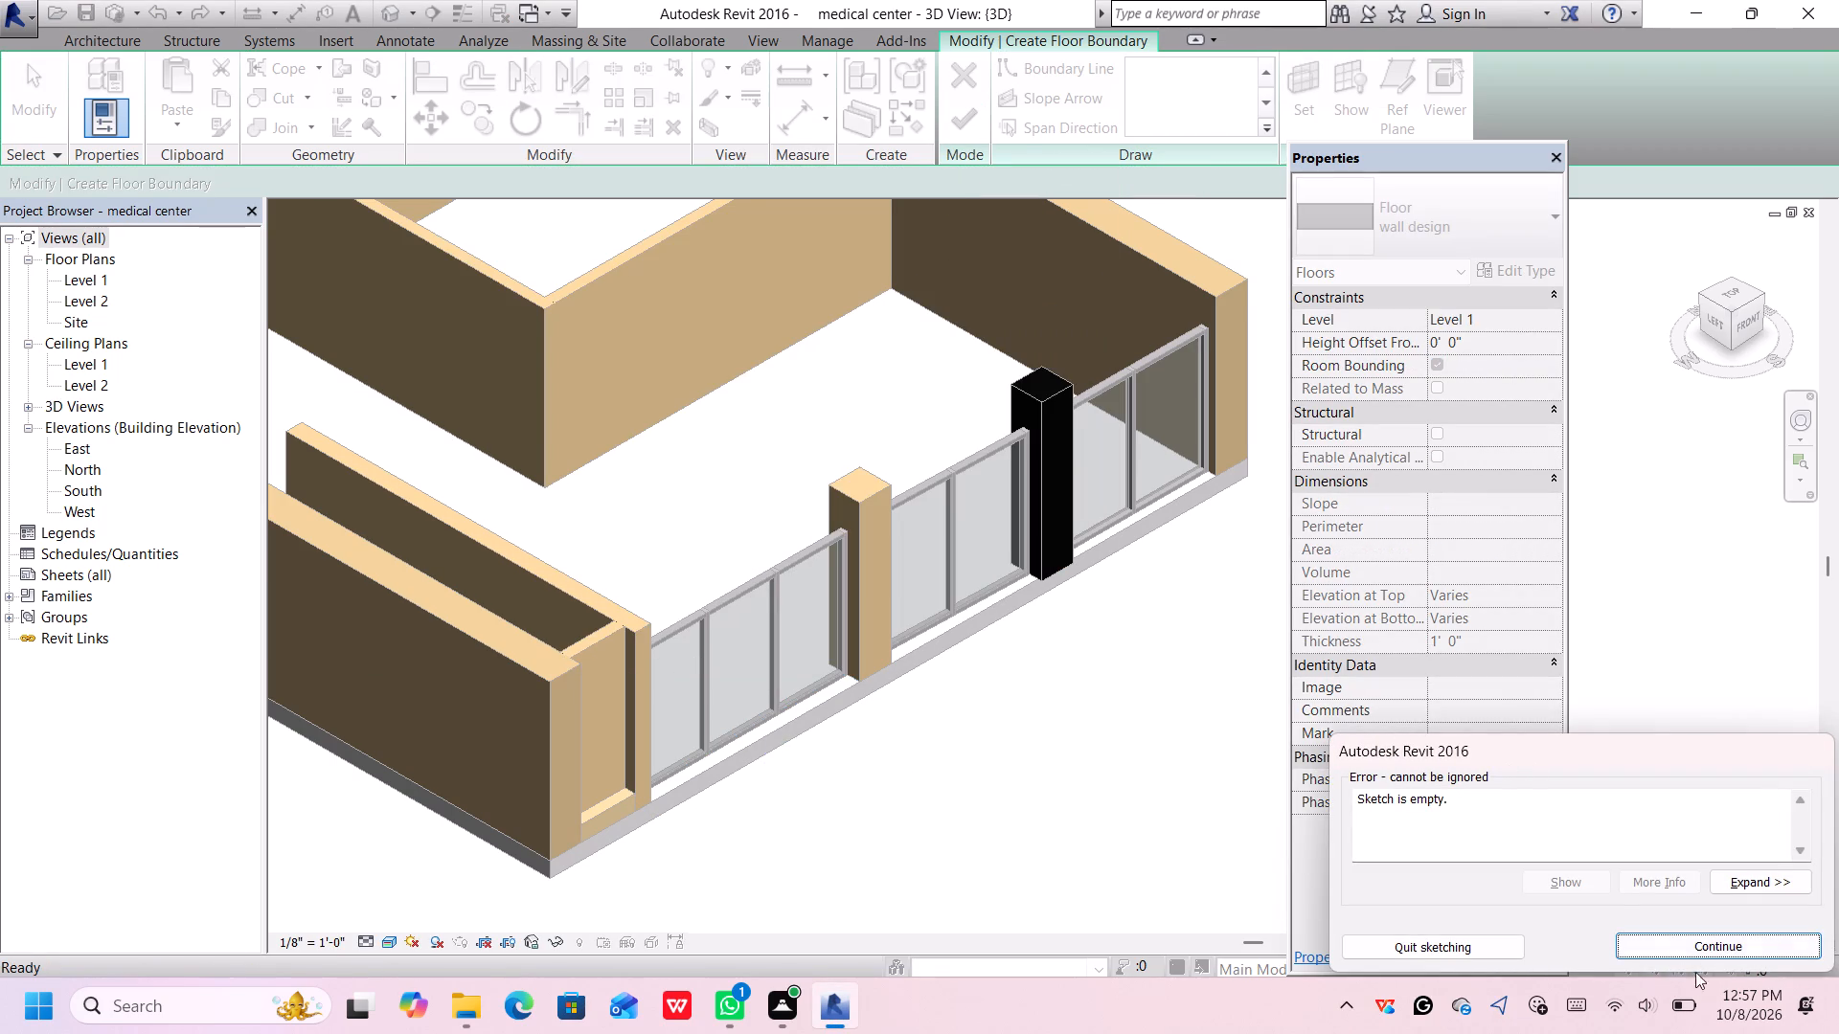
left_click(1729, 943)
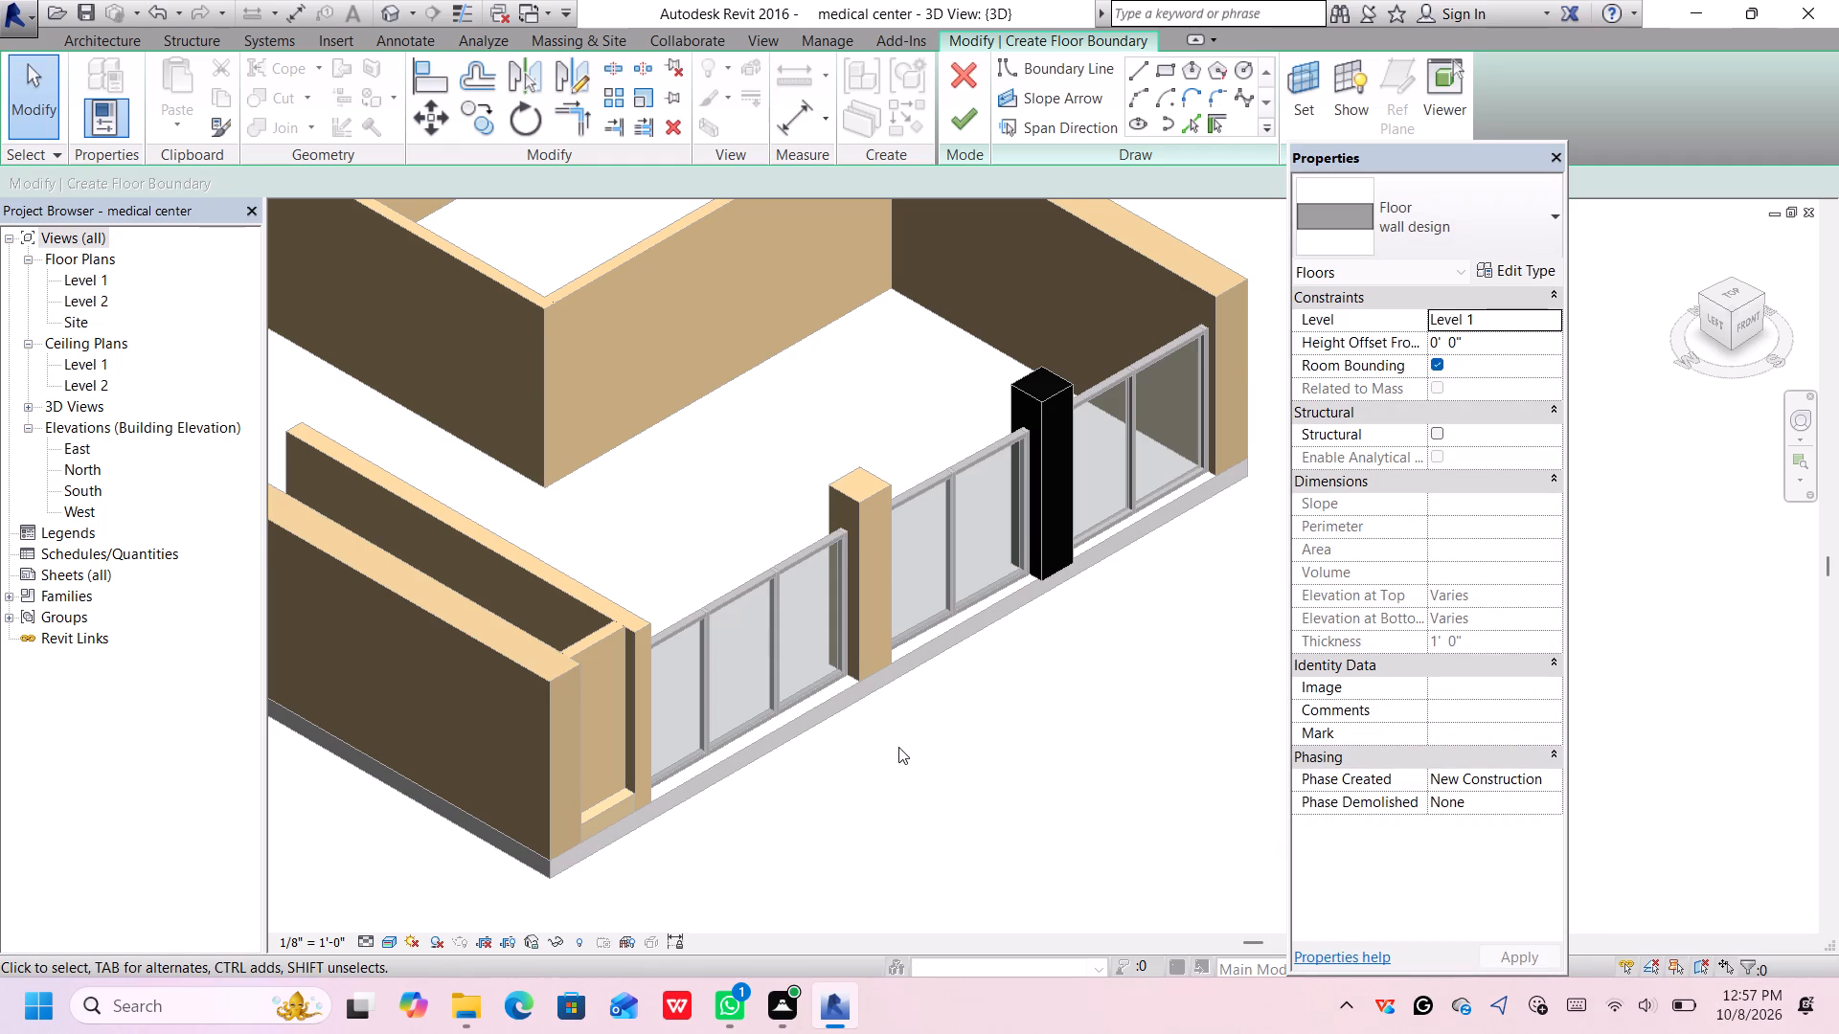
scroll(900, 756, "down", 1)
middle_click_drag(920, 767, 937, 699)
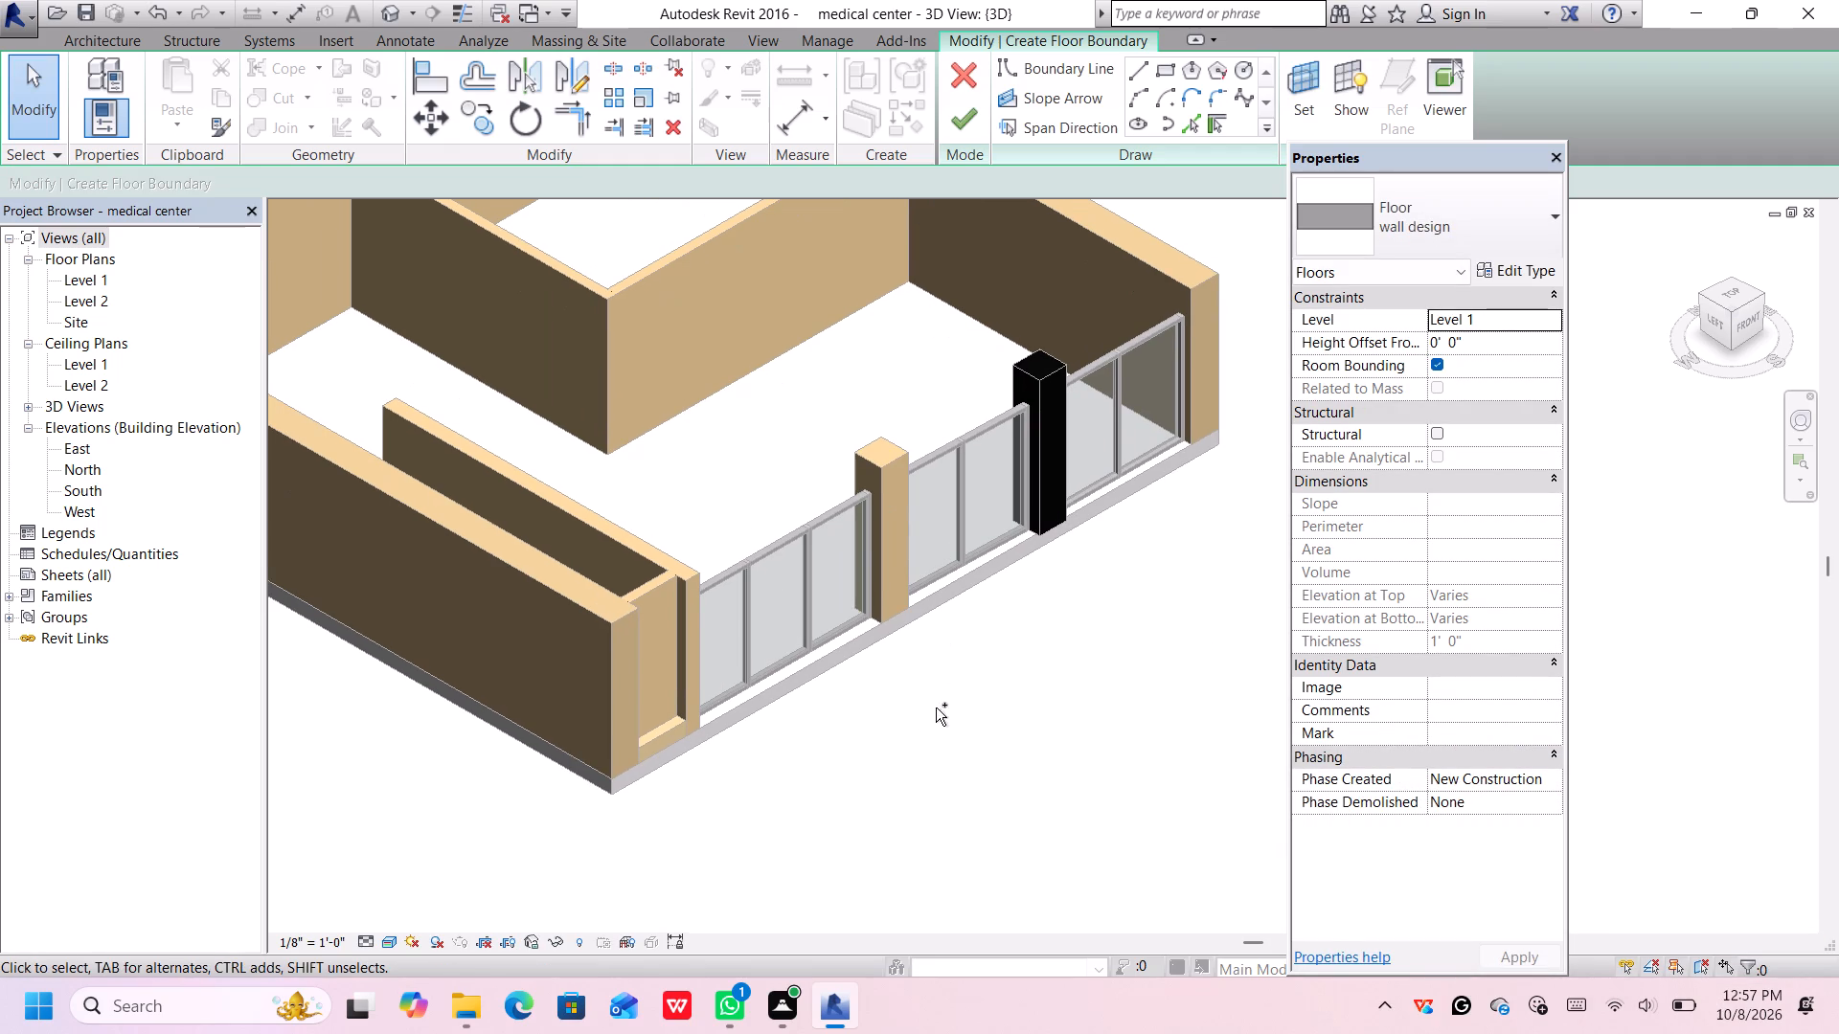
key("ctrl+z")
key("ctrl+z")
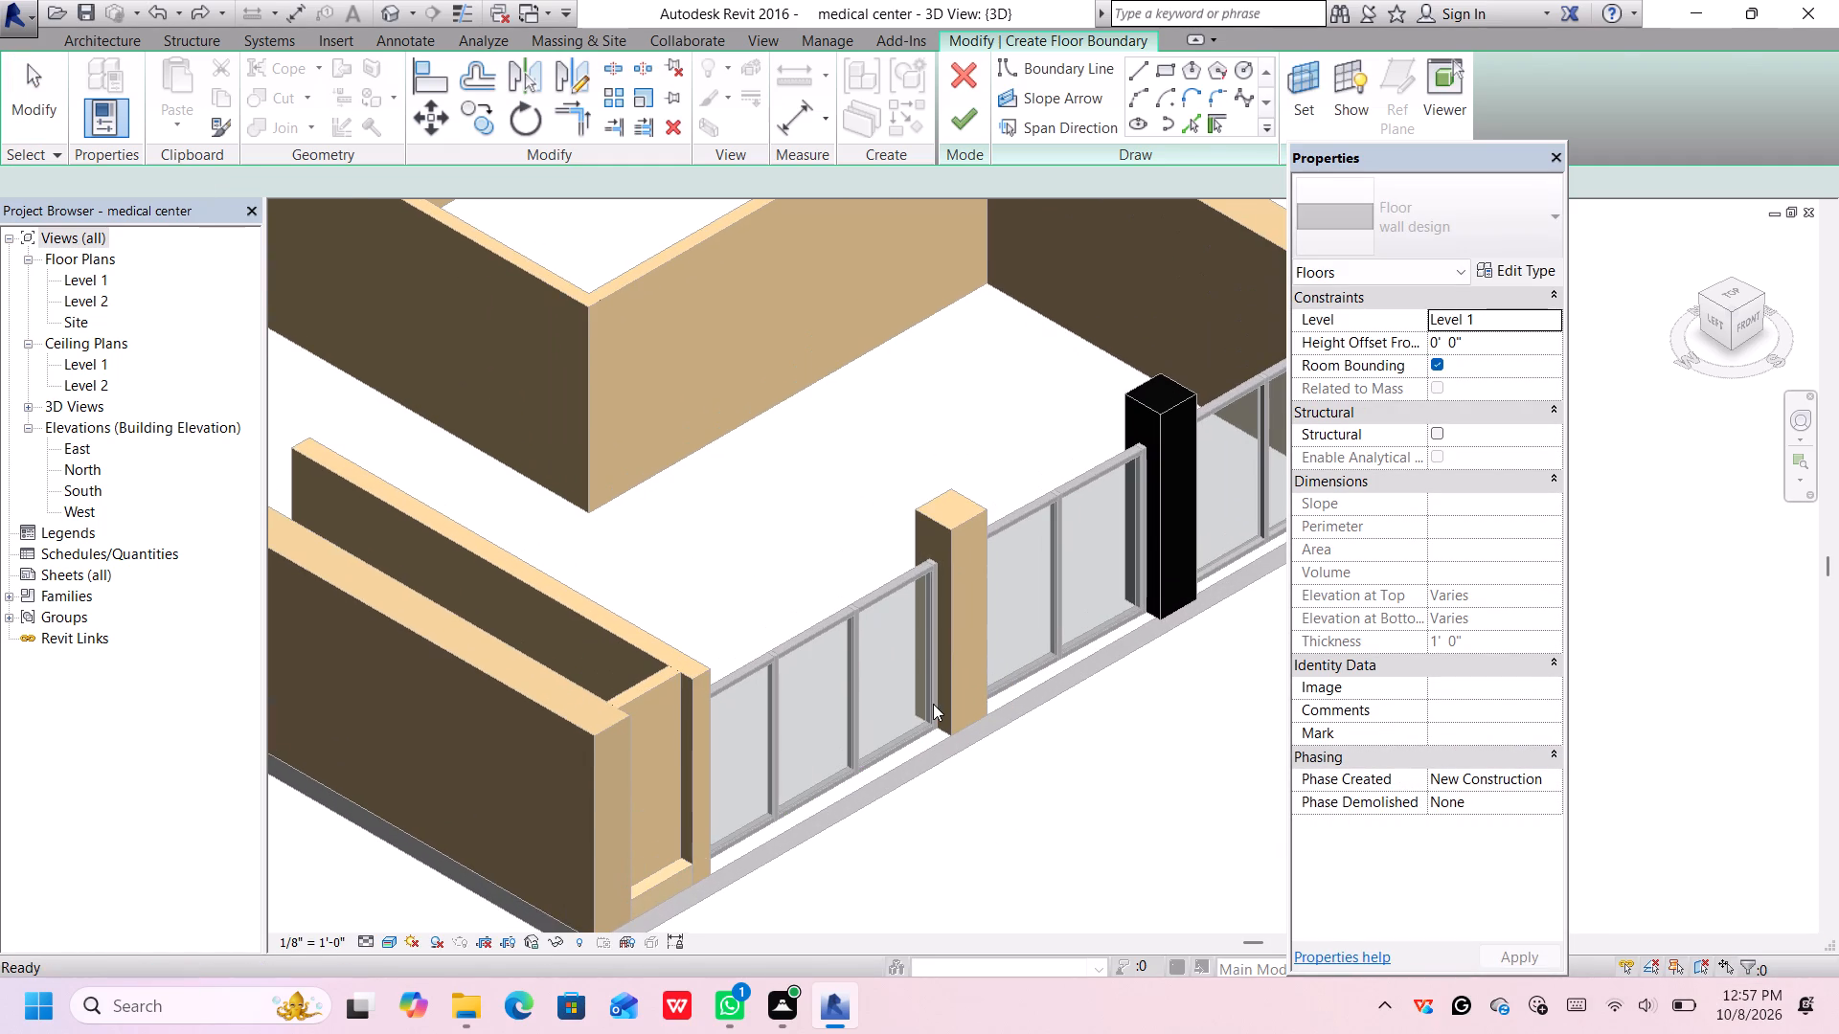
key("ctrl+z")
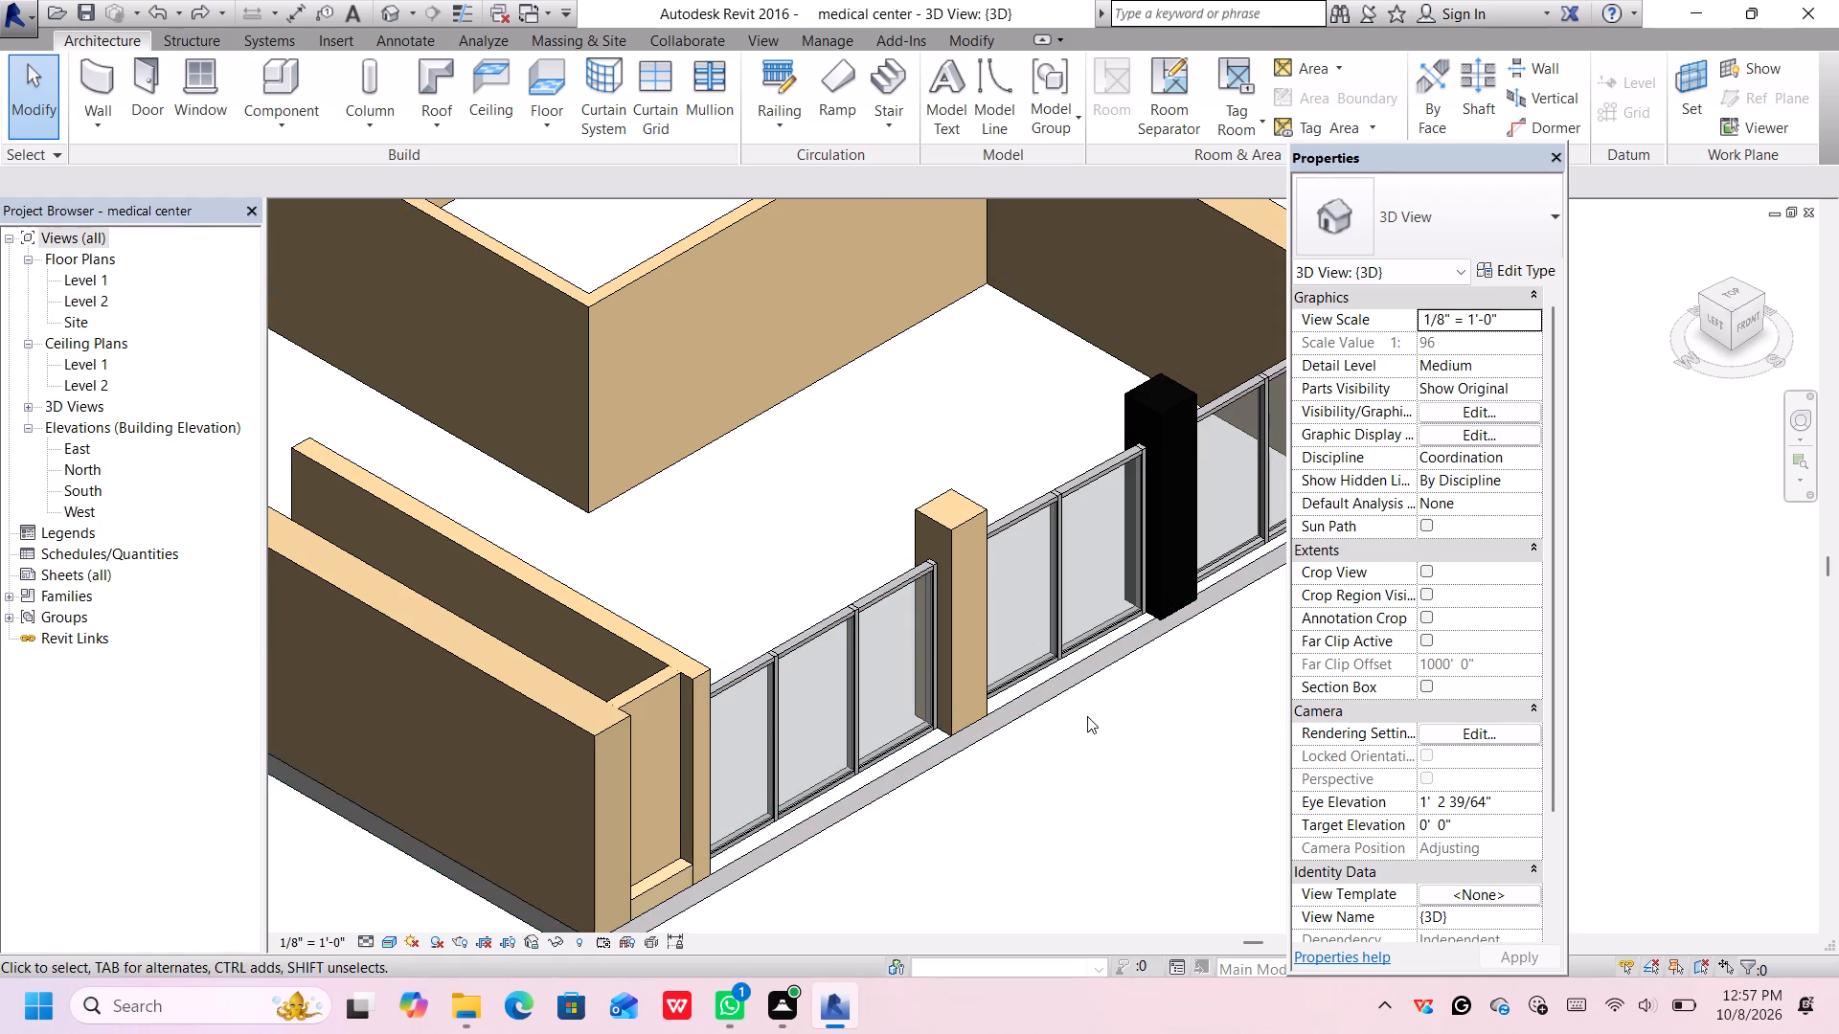
Select the front Storefront wall beside the recess and examine it in a straight-on front view.
middle_click_drag(1081, 724, 934, 636)
middle_click(934, 636)
left_click(679, 542)
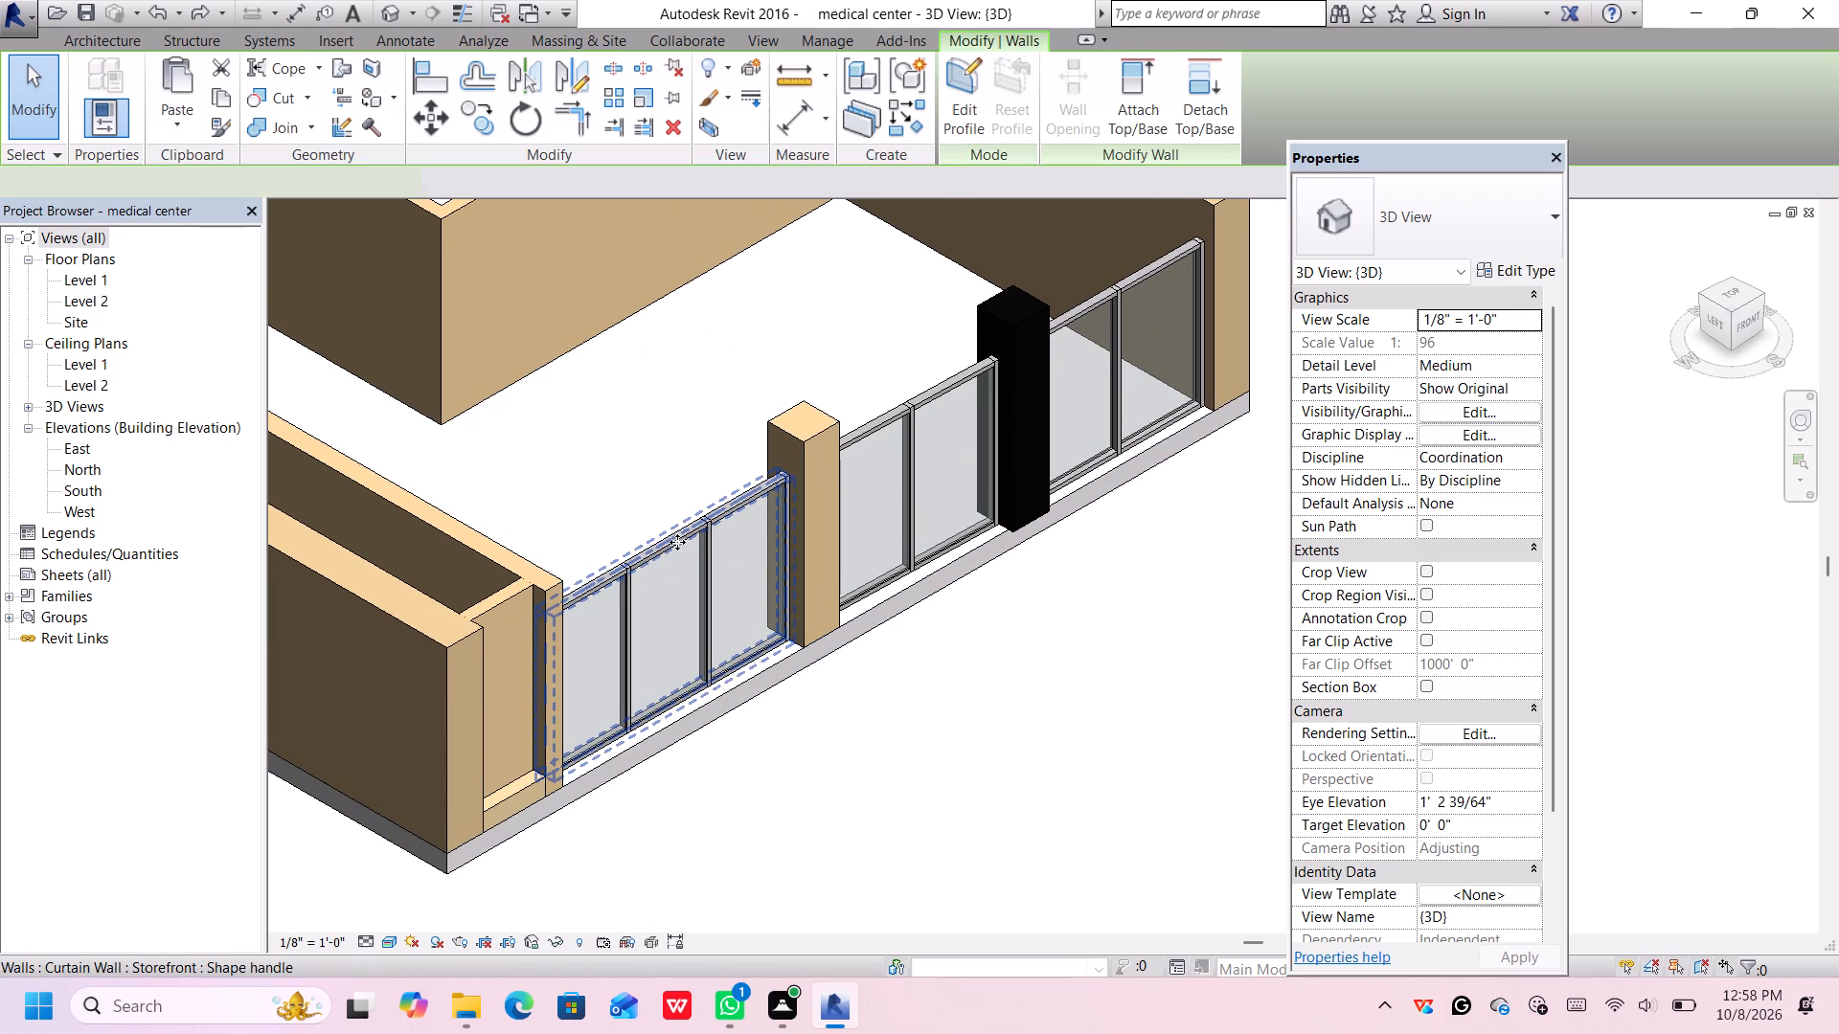
scroll(1080, 540, "down", 2)
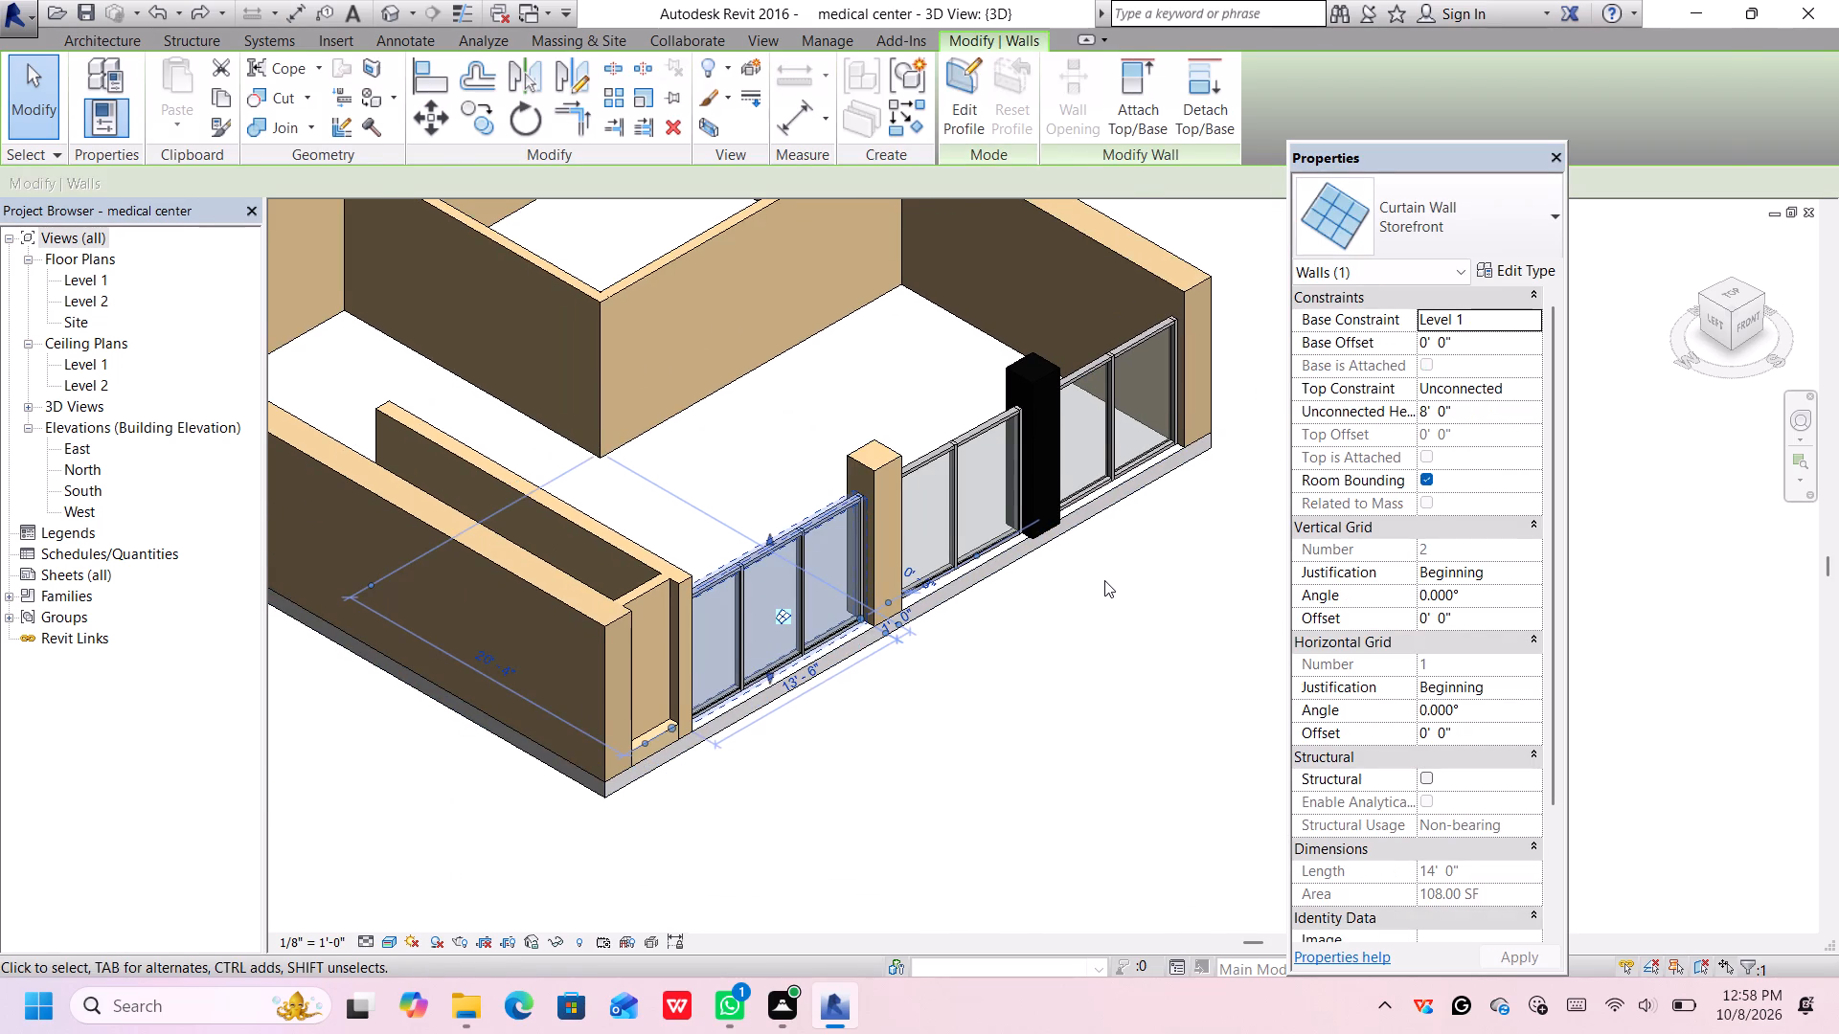
middle_click_drag(1104, 580, 892, 409)
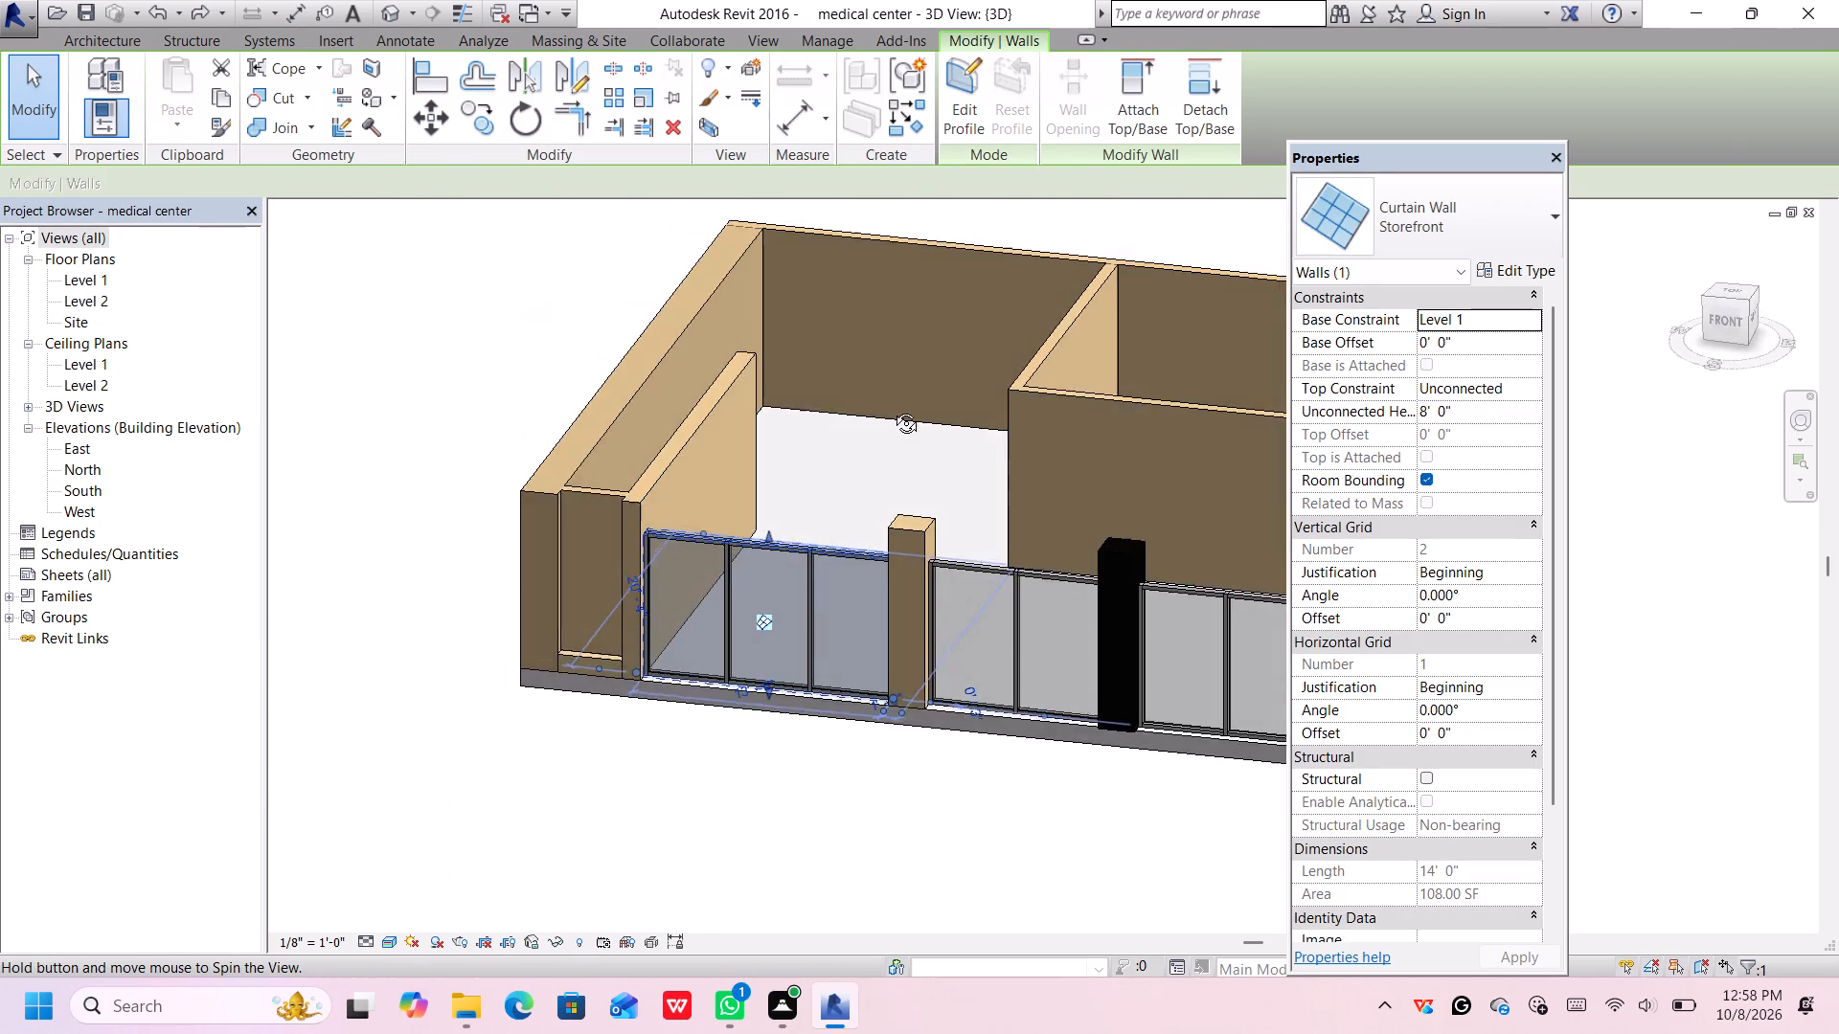
middle_click_drag(892, 409, 919, 290)
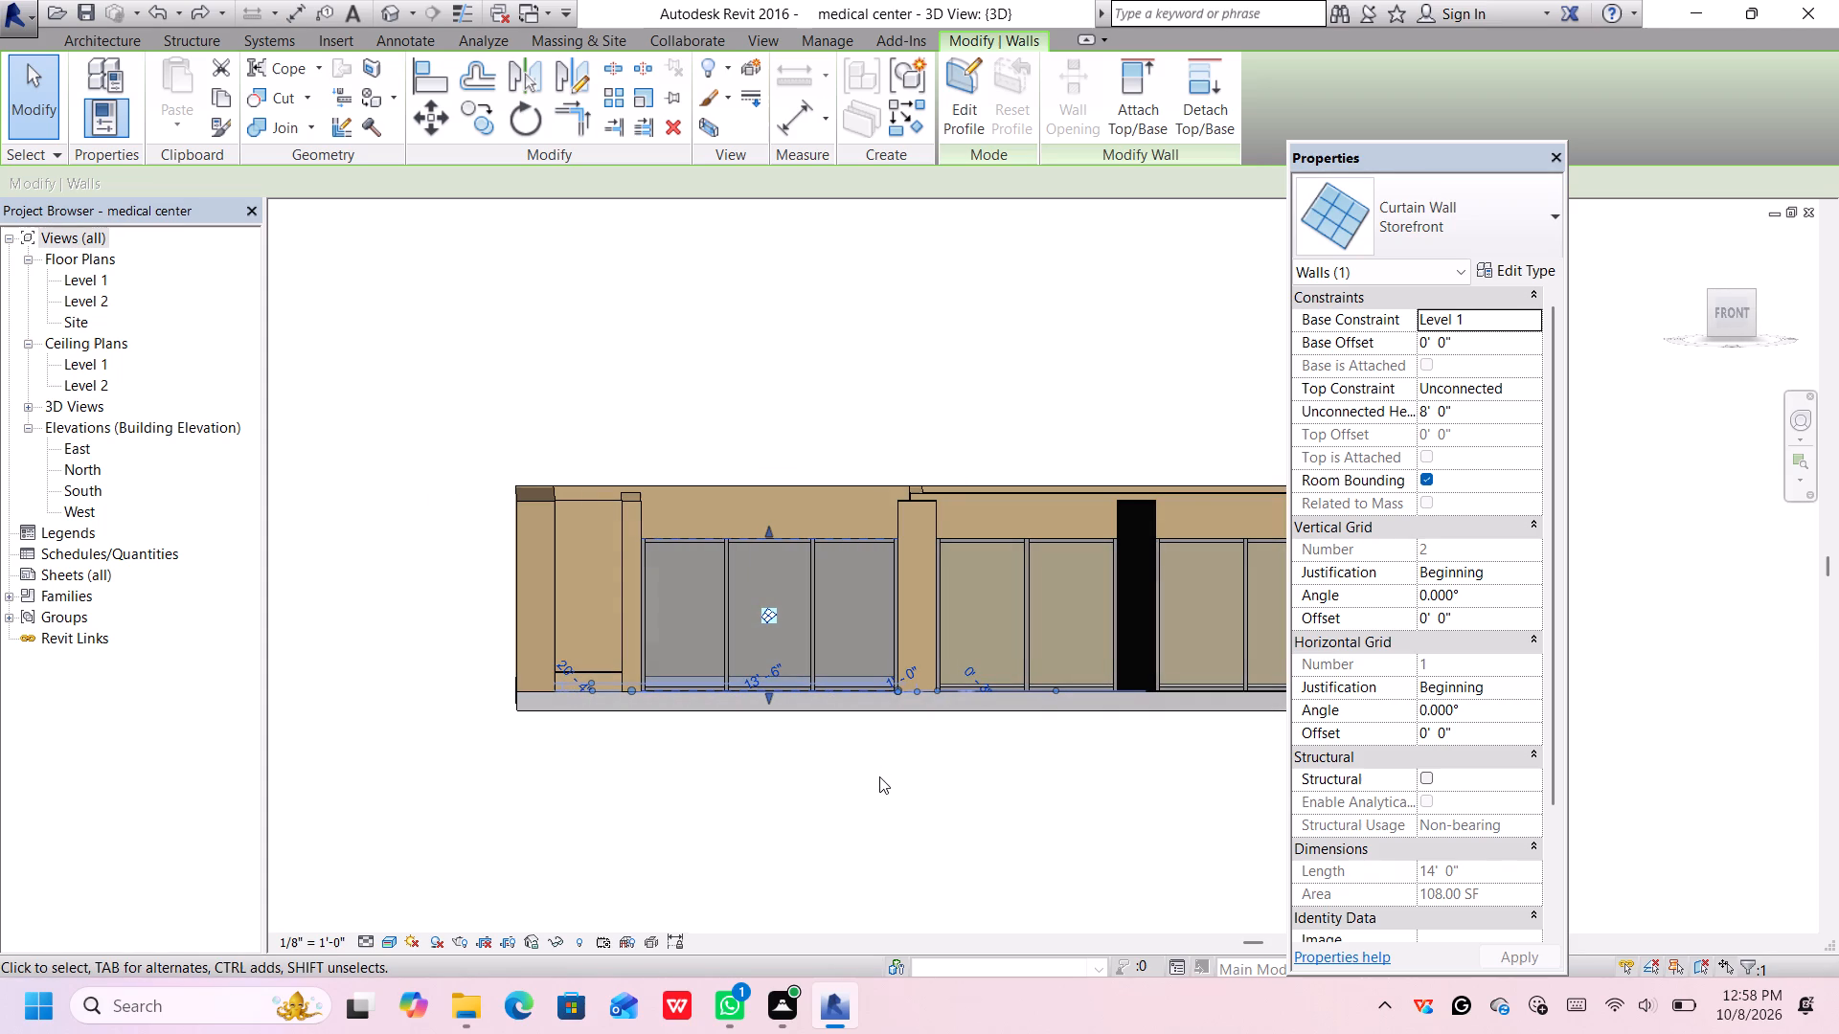
scroll(875, 773, "up", 2)
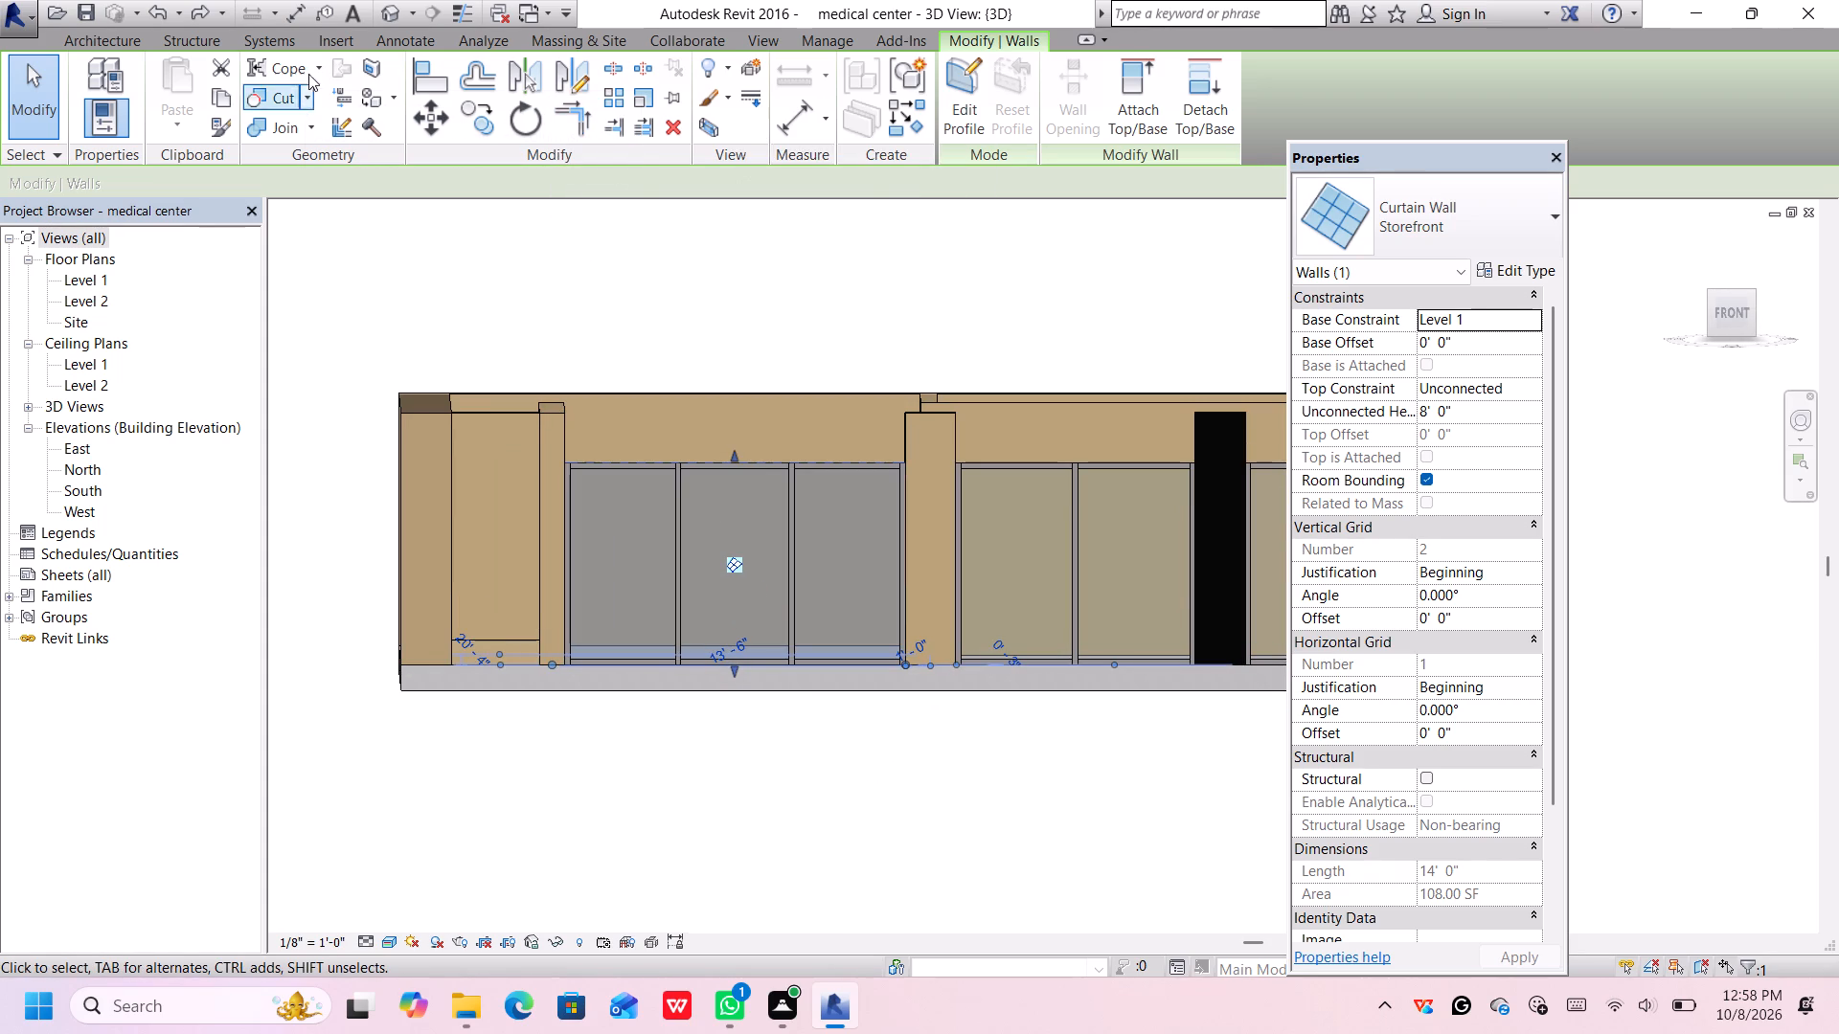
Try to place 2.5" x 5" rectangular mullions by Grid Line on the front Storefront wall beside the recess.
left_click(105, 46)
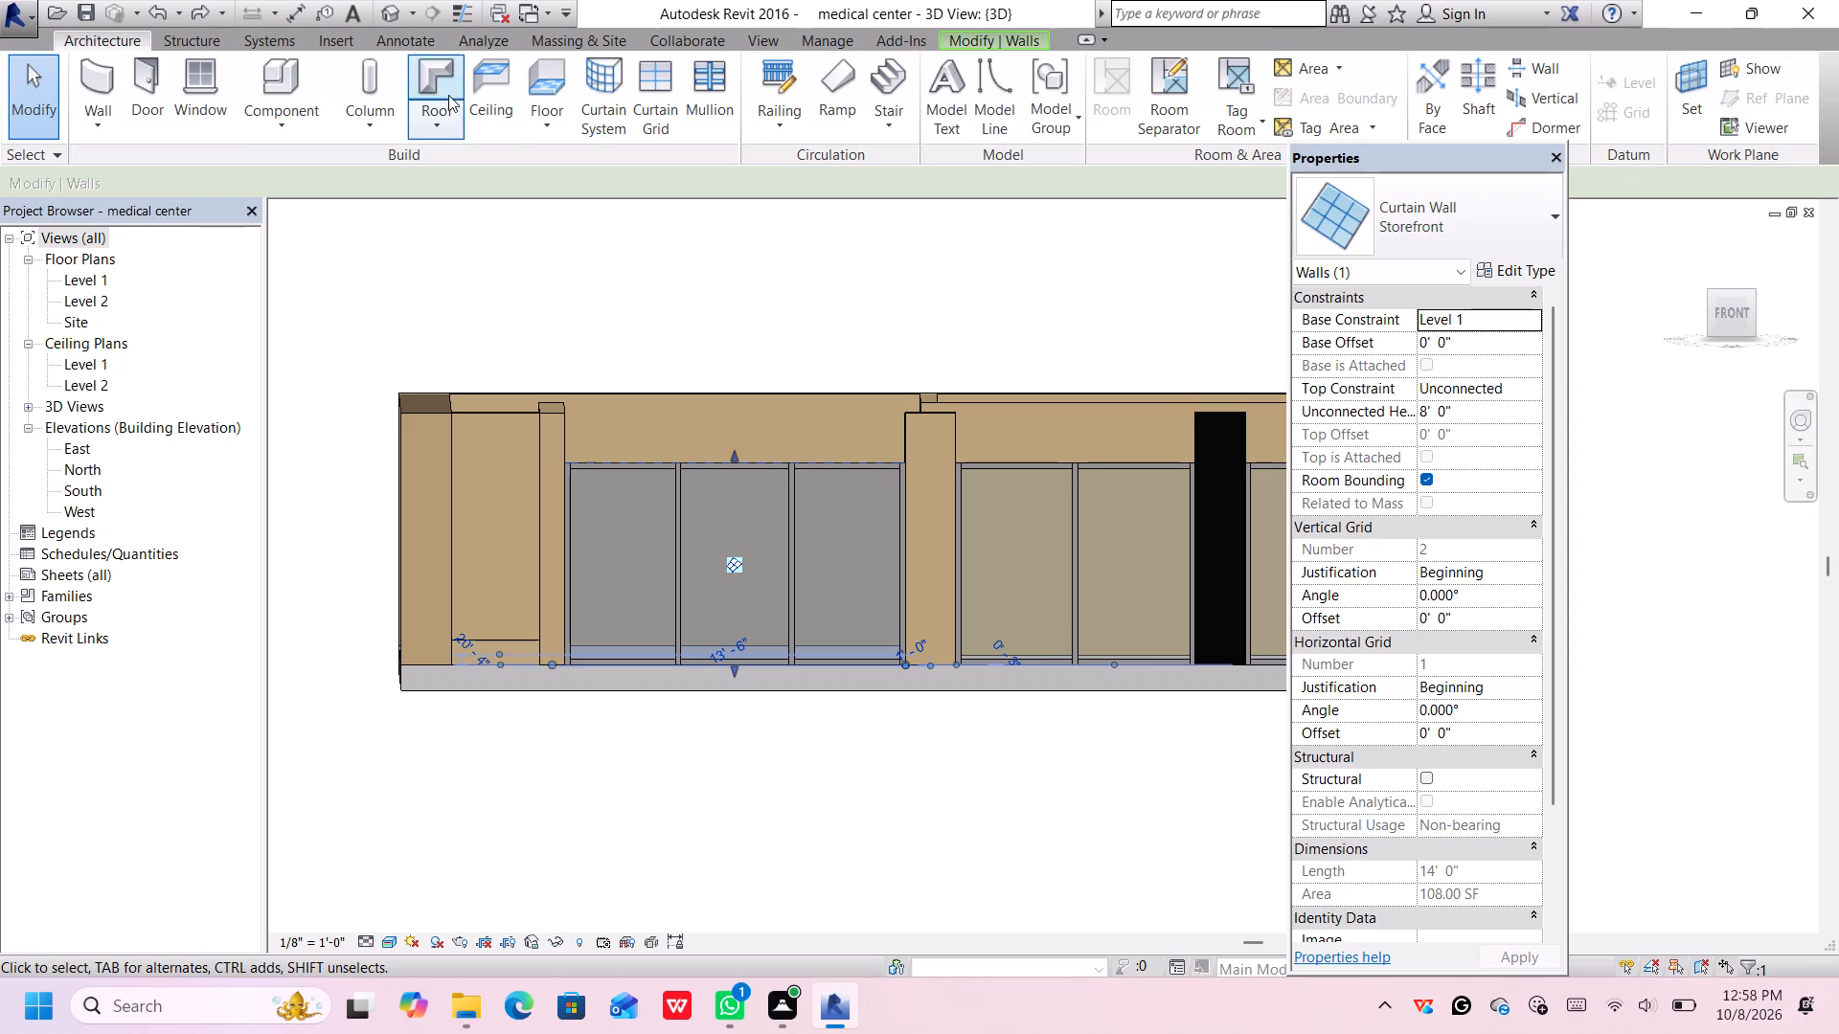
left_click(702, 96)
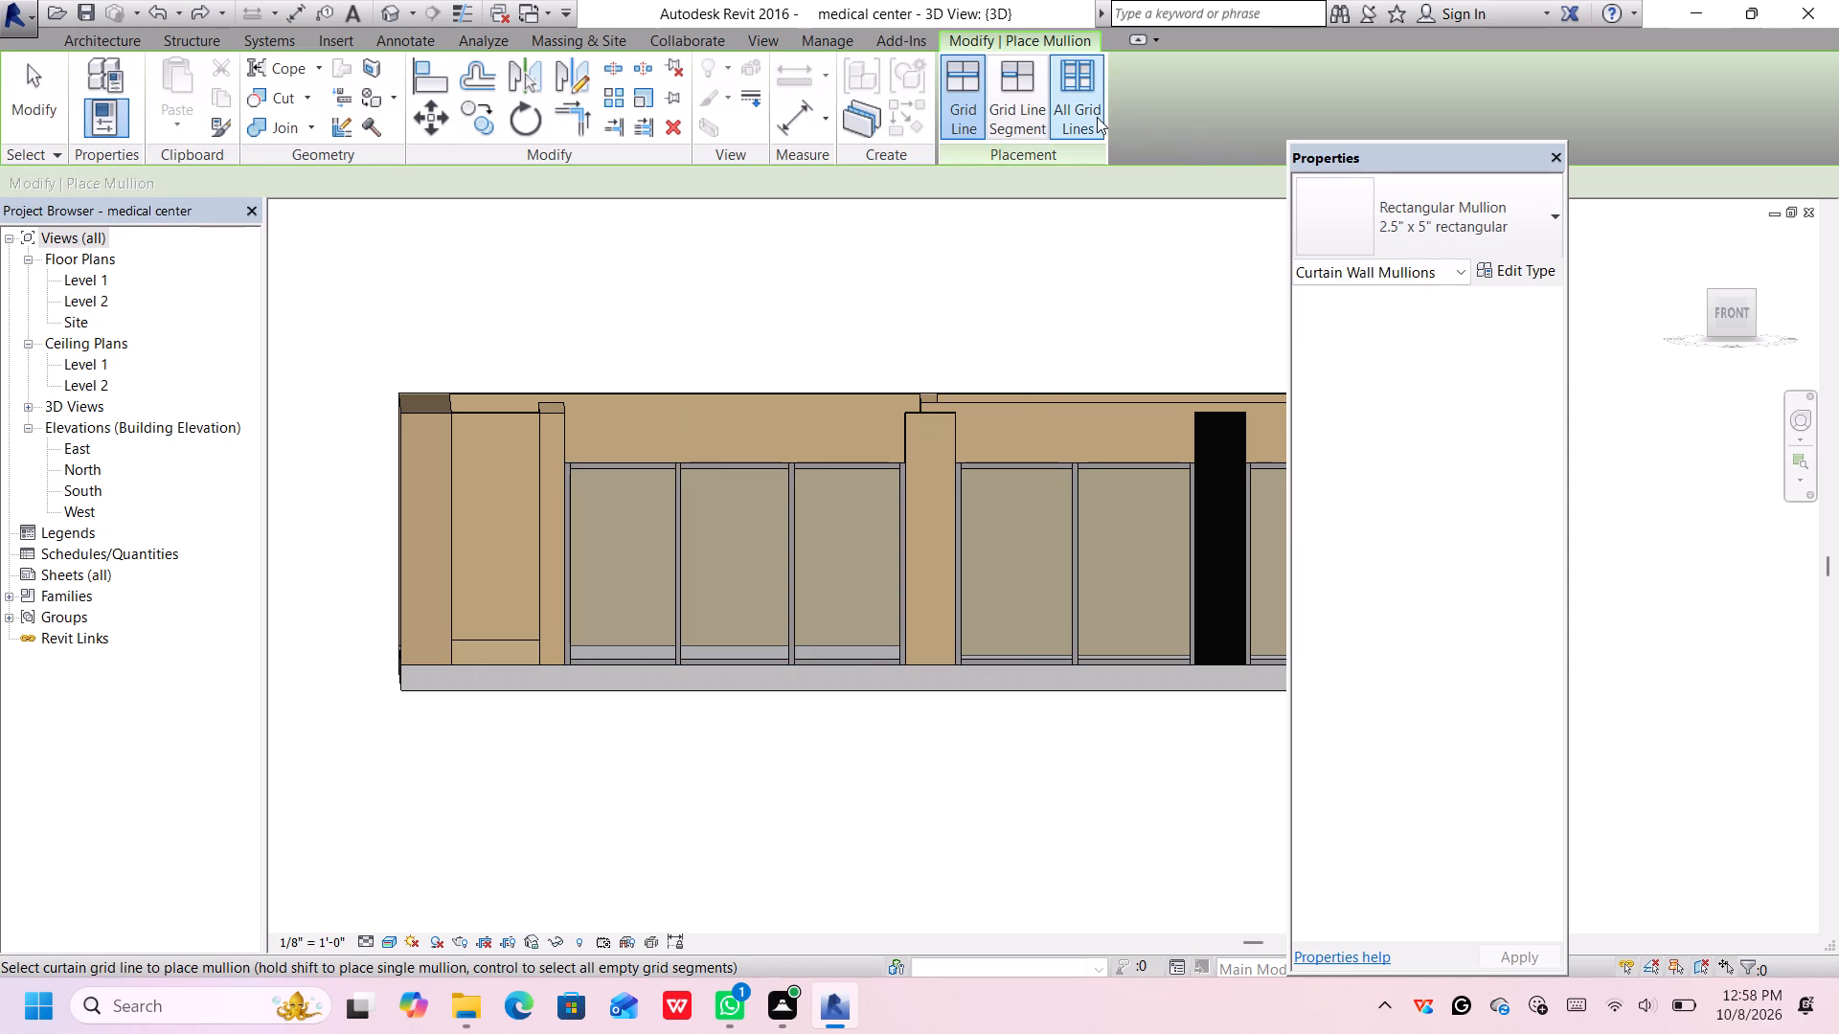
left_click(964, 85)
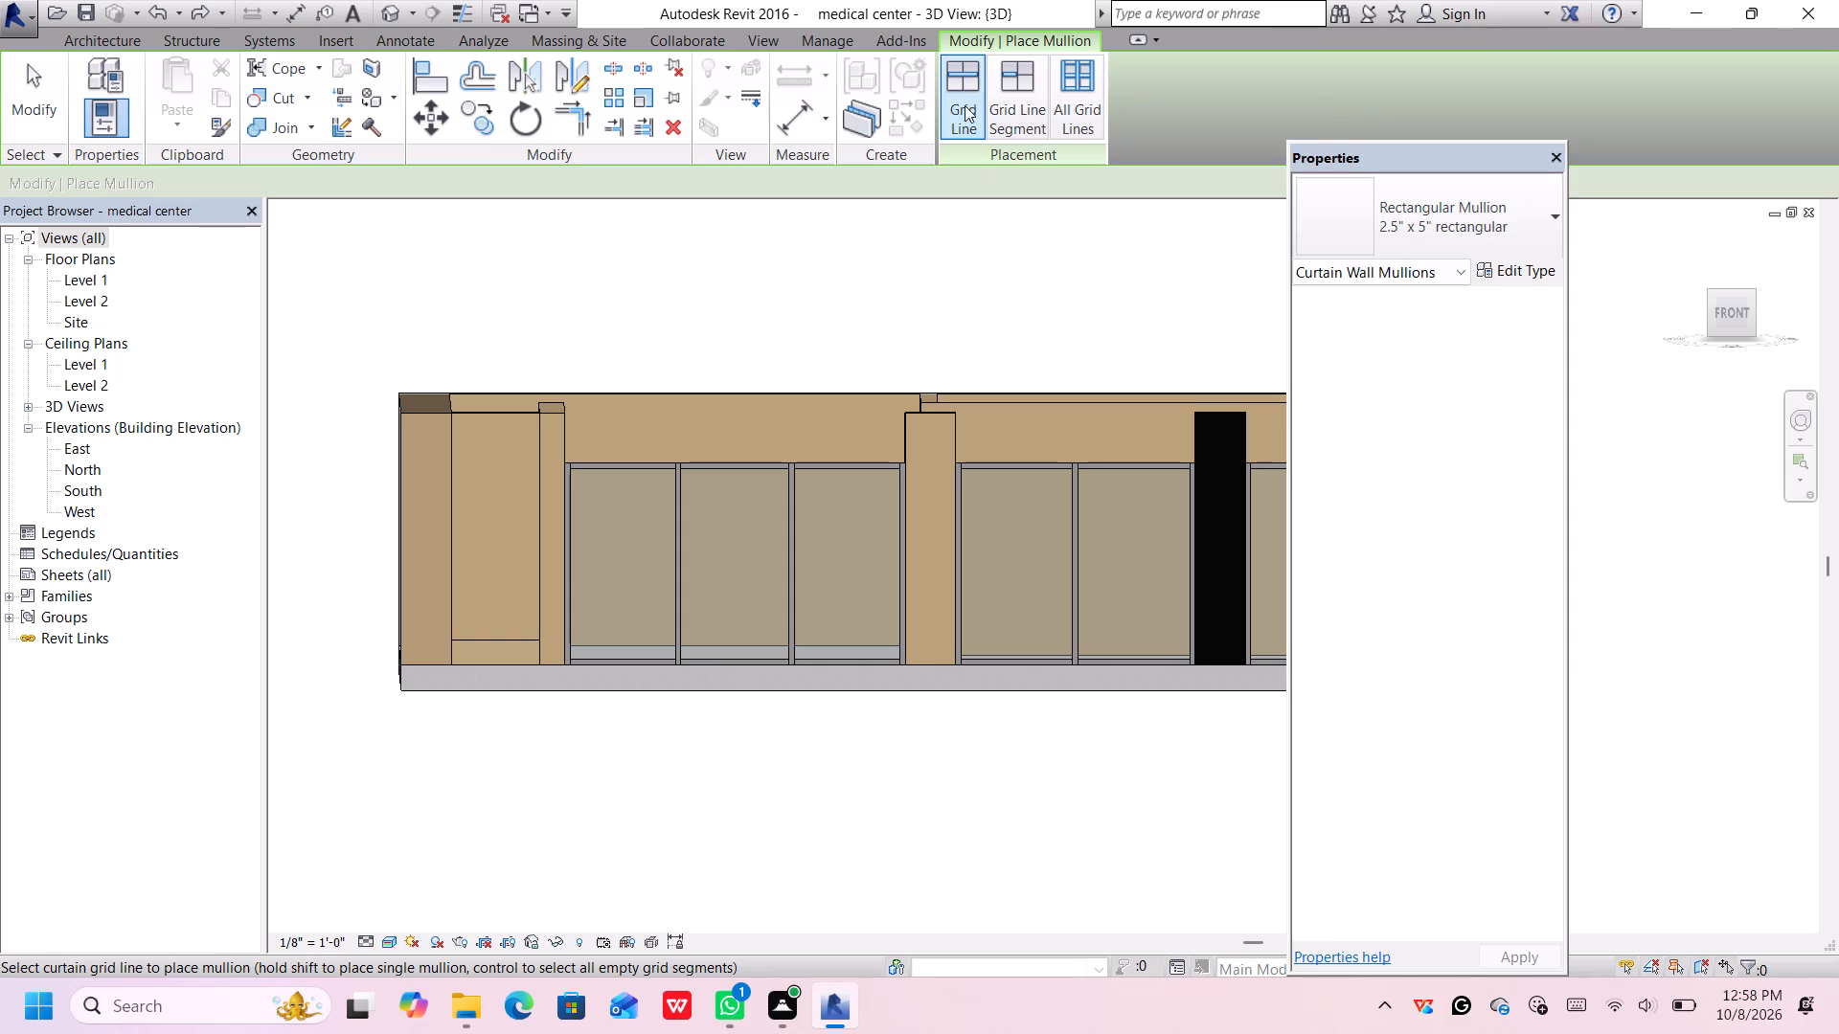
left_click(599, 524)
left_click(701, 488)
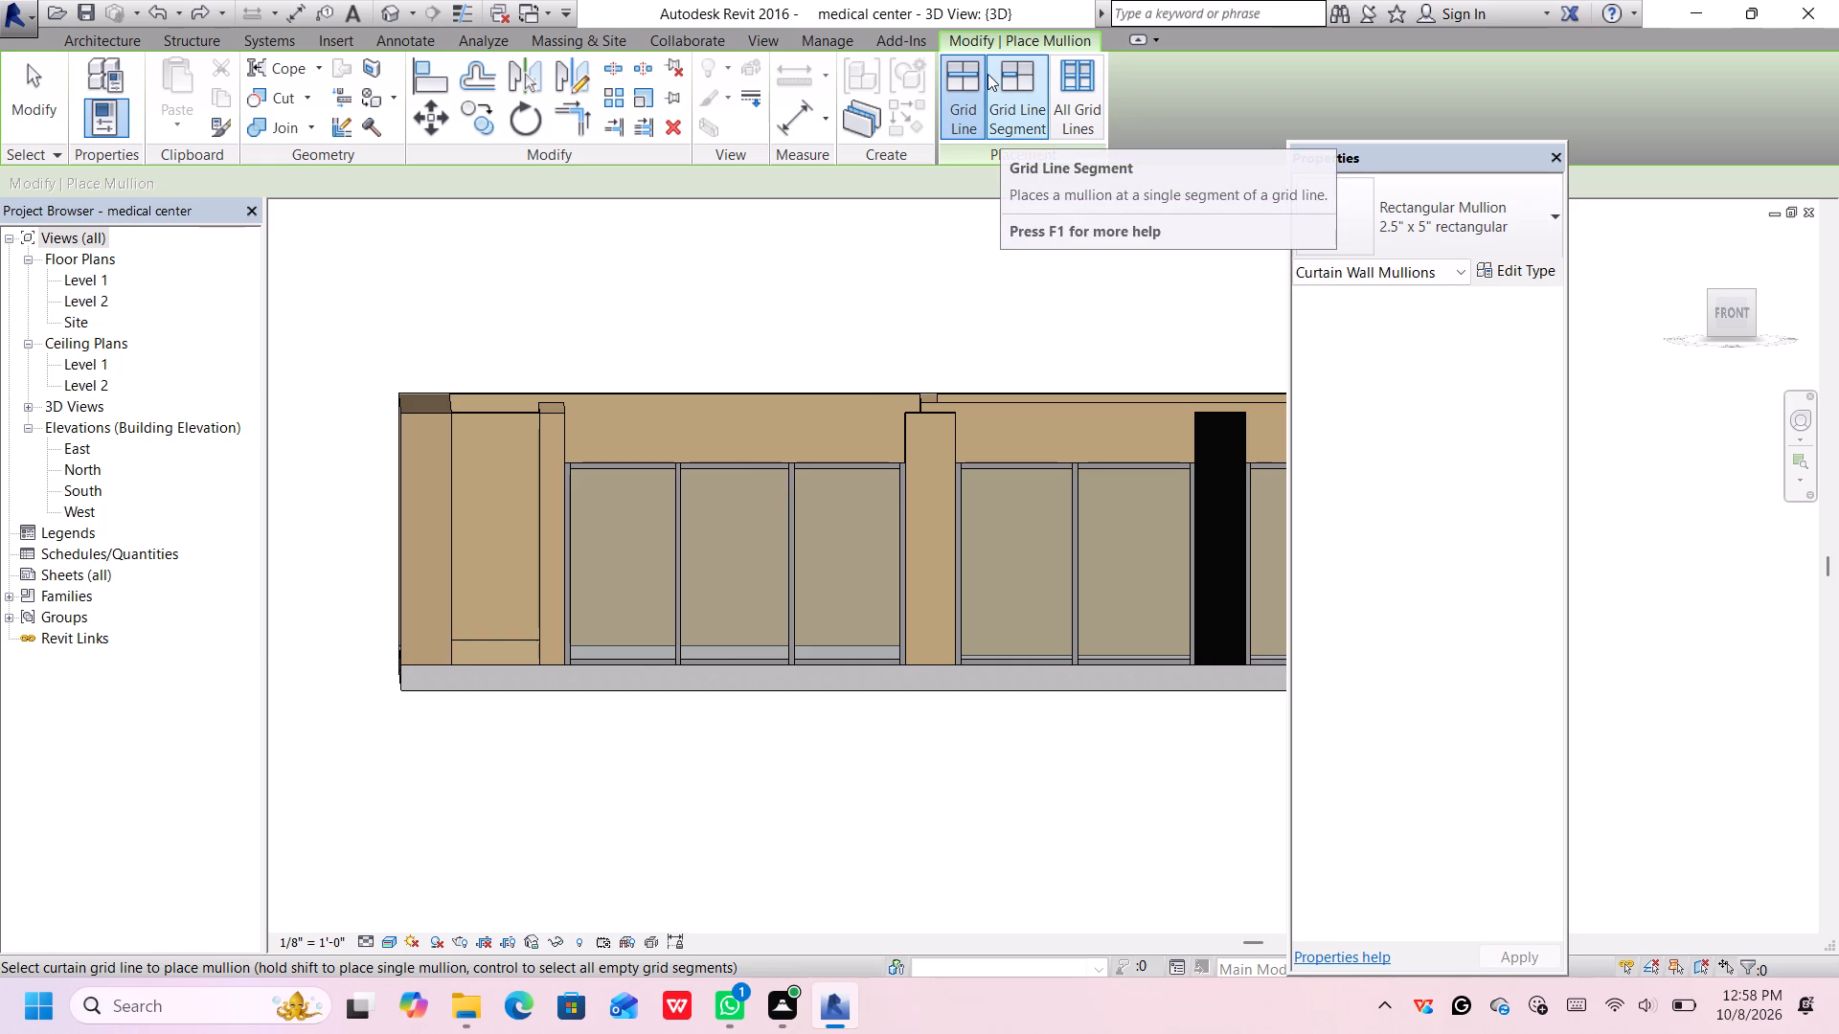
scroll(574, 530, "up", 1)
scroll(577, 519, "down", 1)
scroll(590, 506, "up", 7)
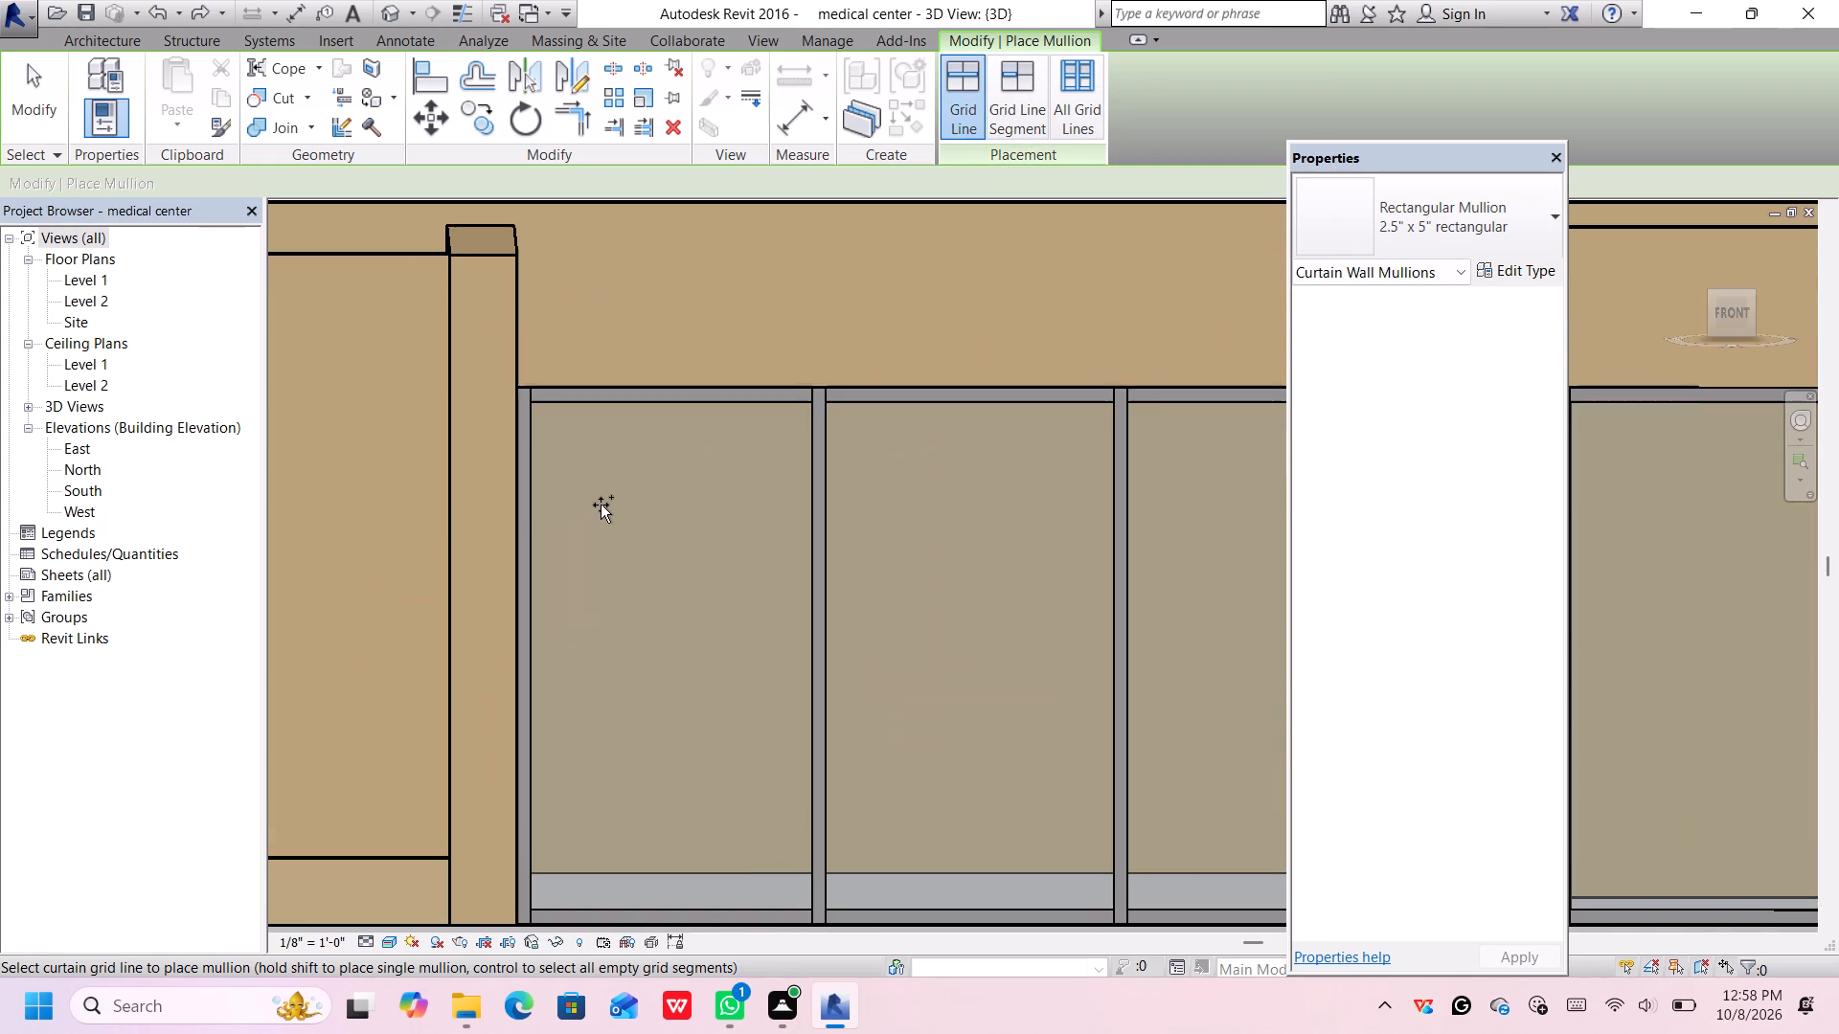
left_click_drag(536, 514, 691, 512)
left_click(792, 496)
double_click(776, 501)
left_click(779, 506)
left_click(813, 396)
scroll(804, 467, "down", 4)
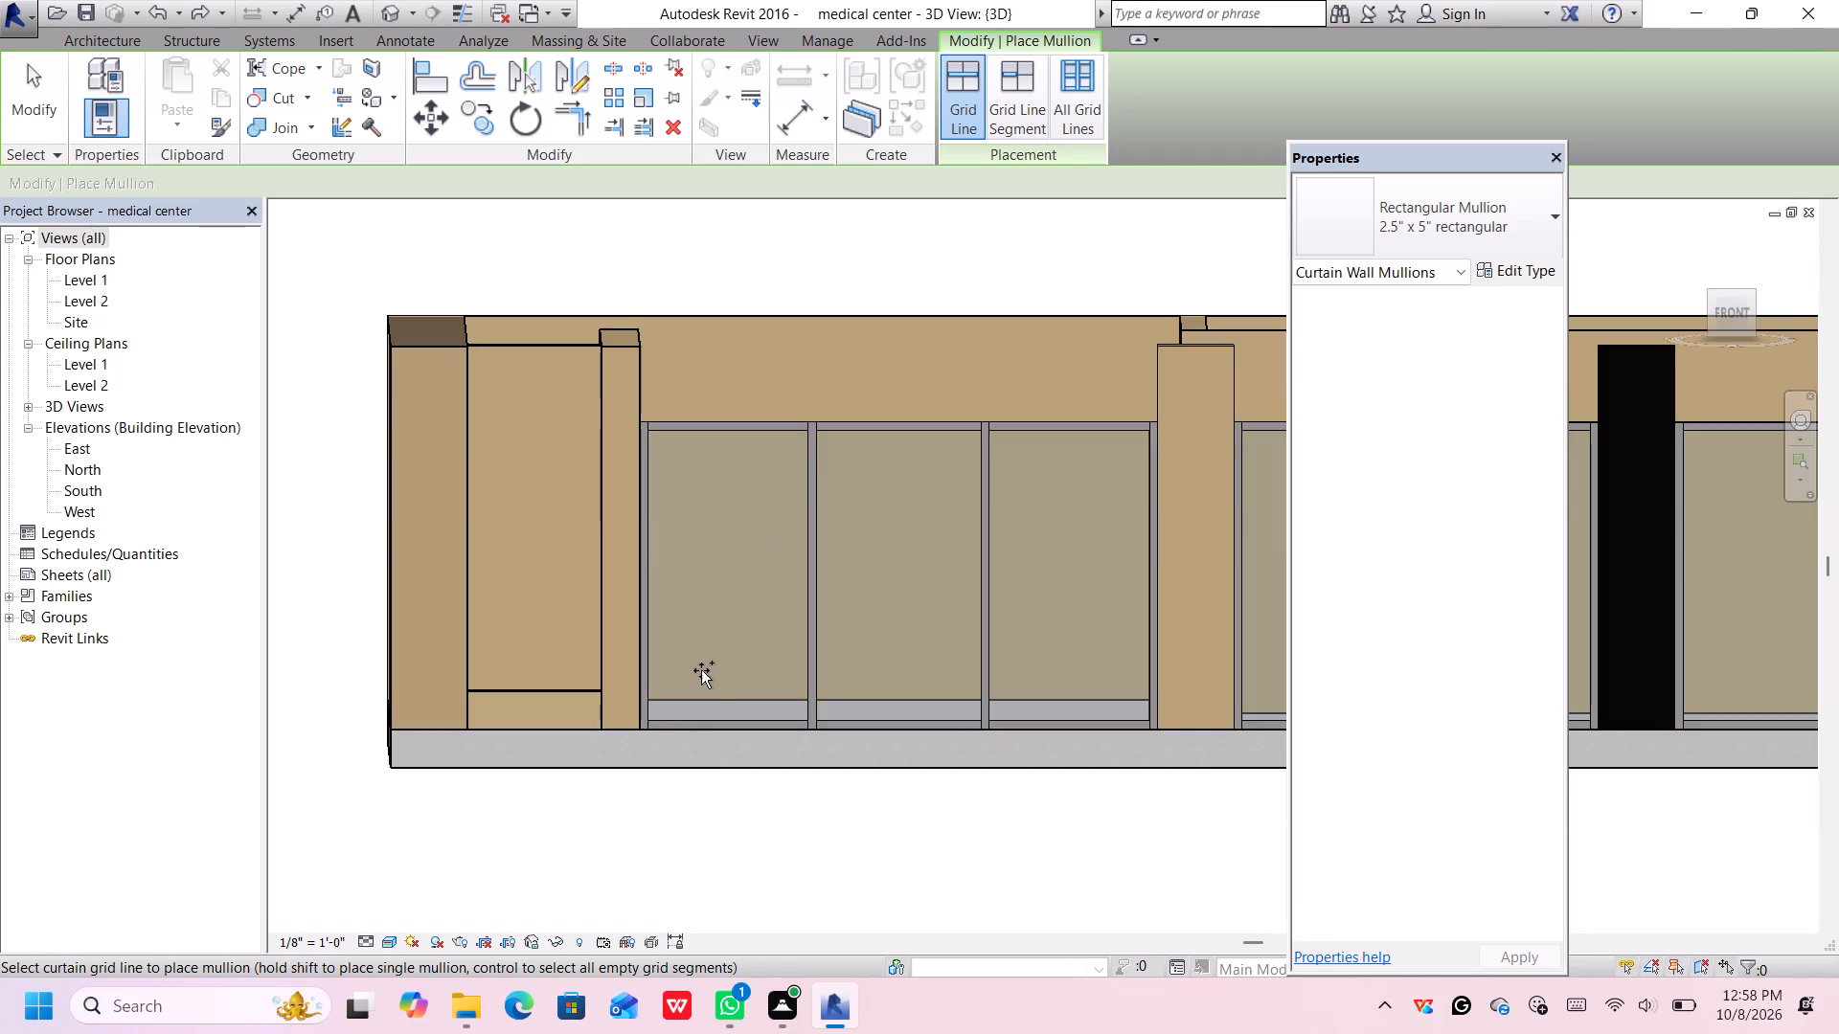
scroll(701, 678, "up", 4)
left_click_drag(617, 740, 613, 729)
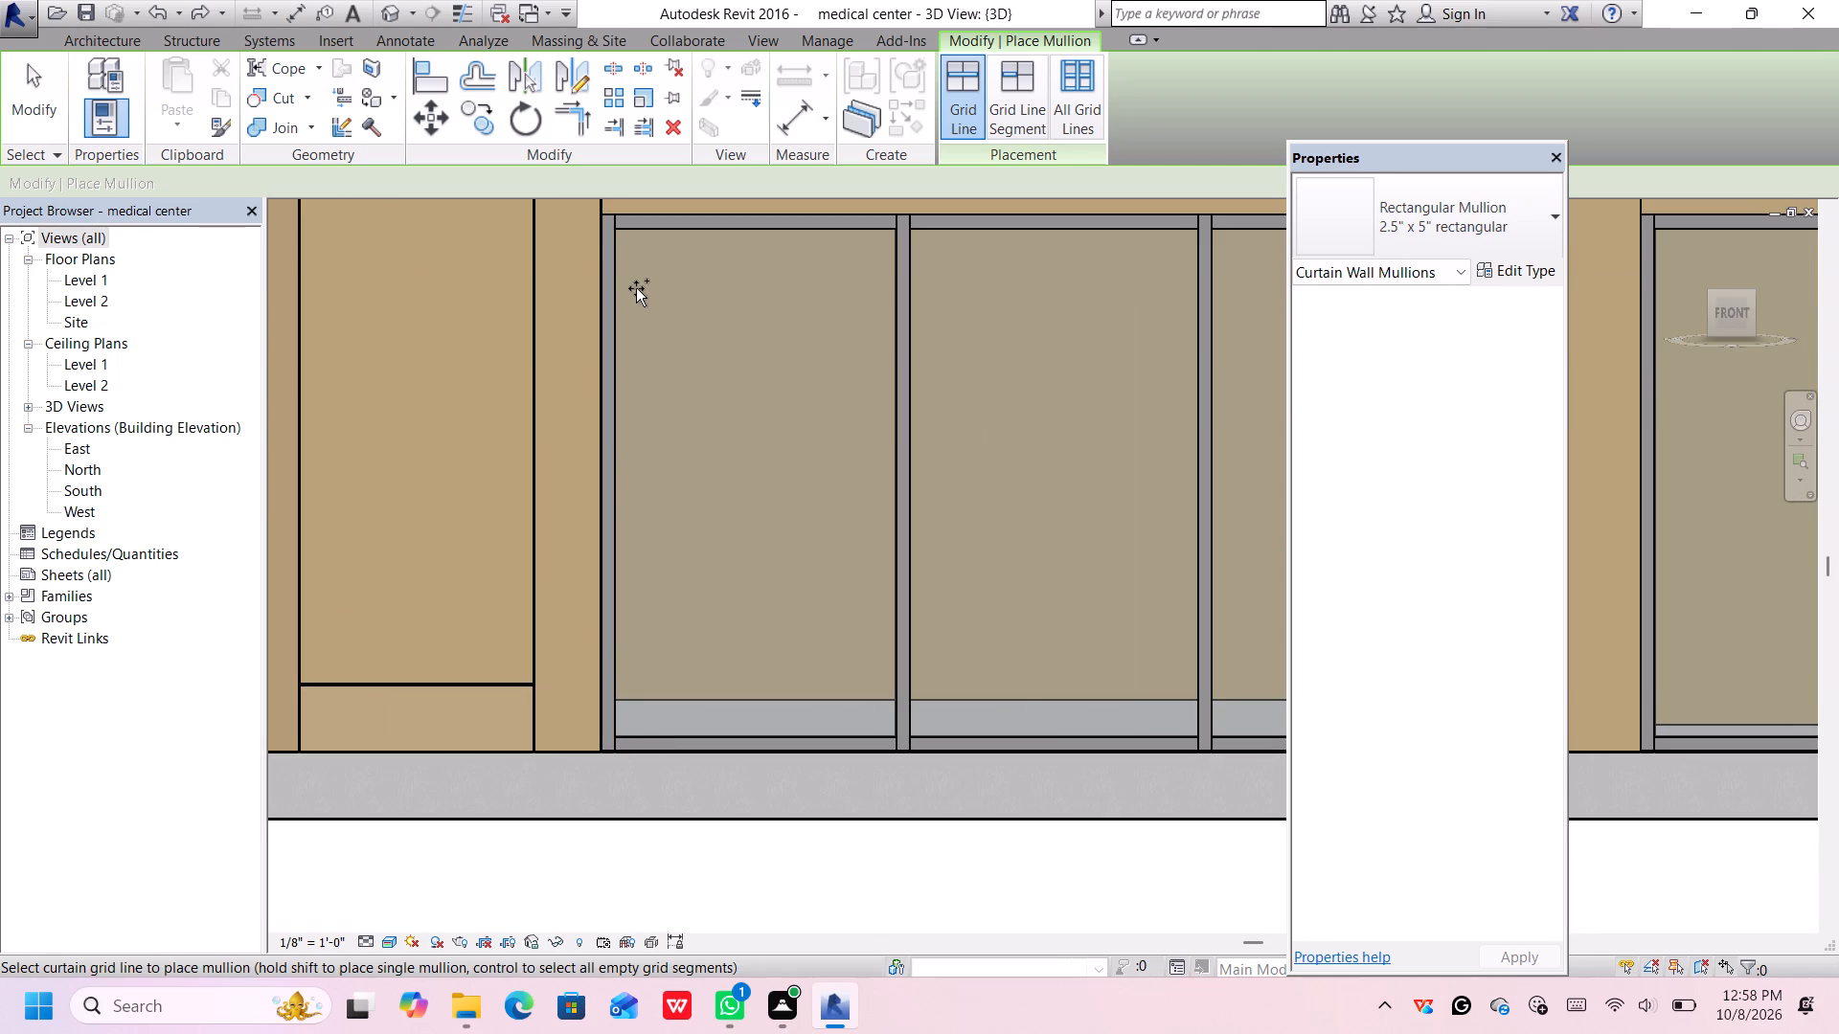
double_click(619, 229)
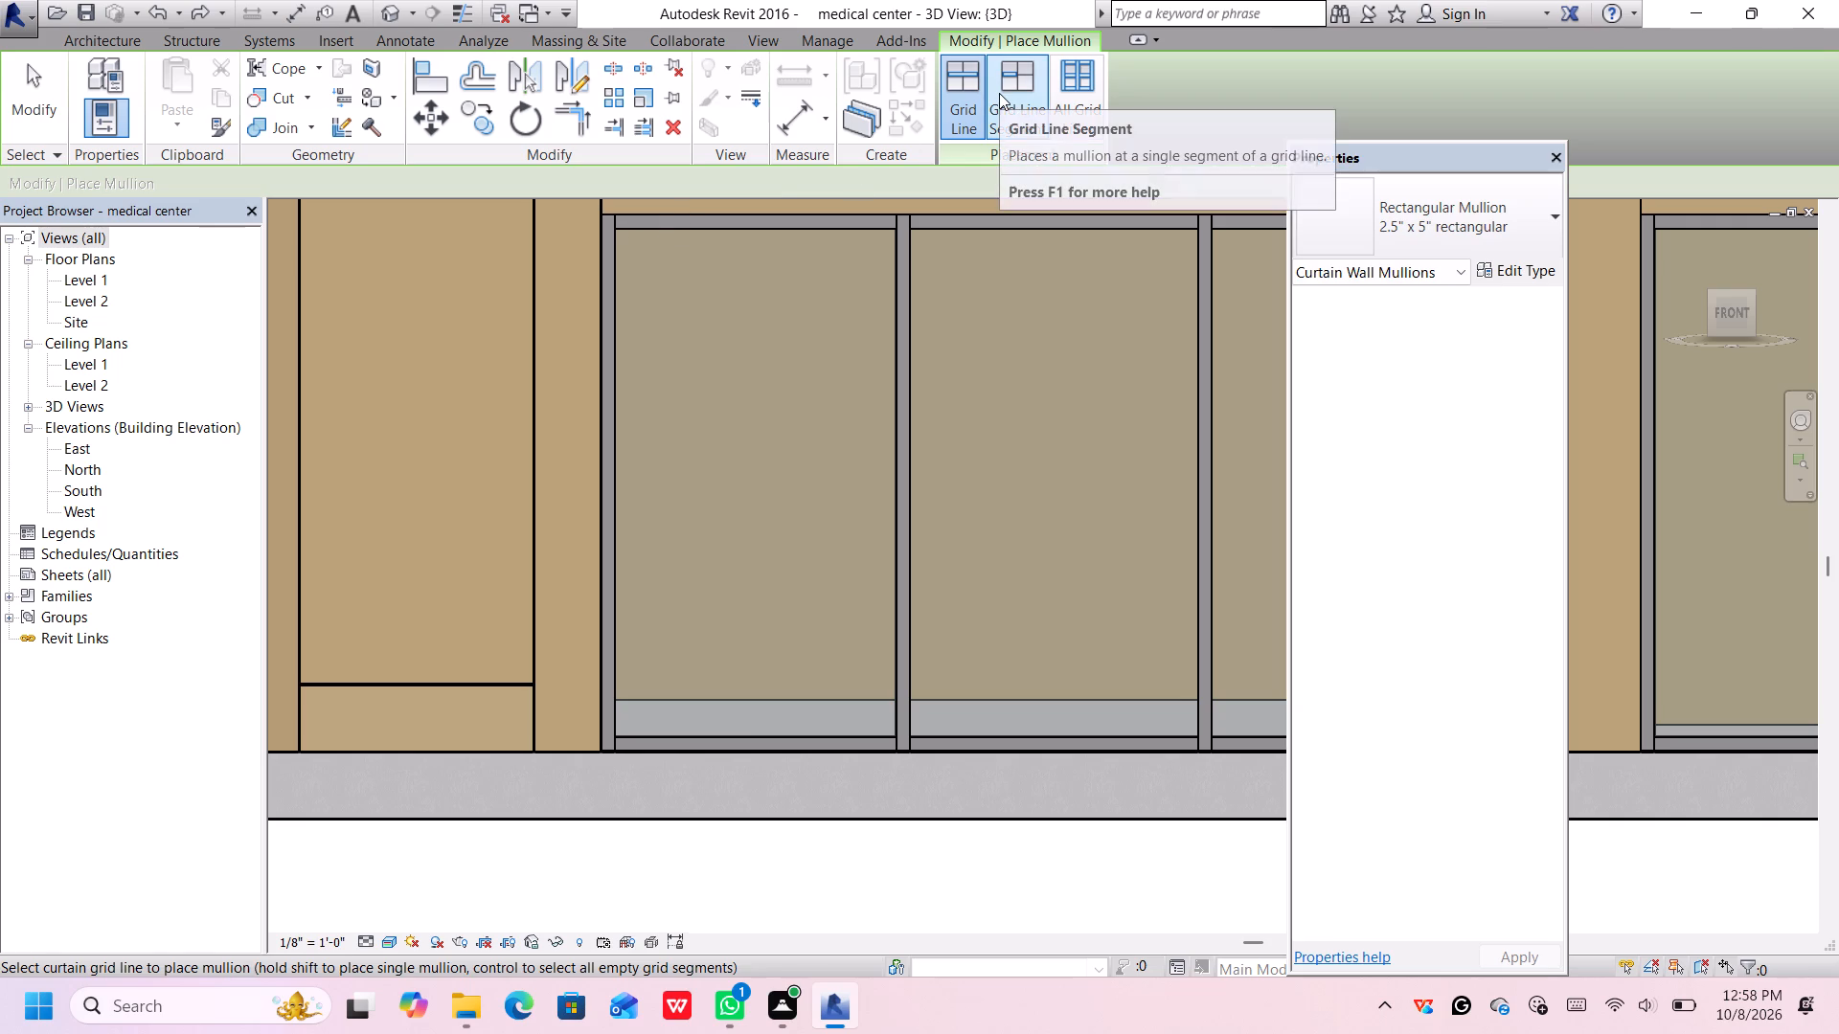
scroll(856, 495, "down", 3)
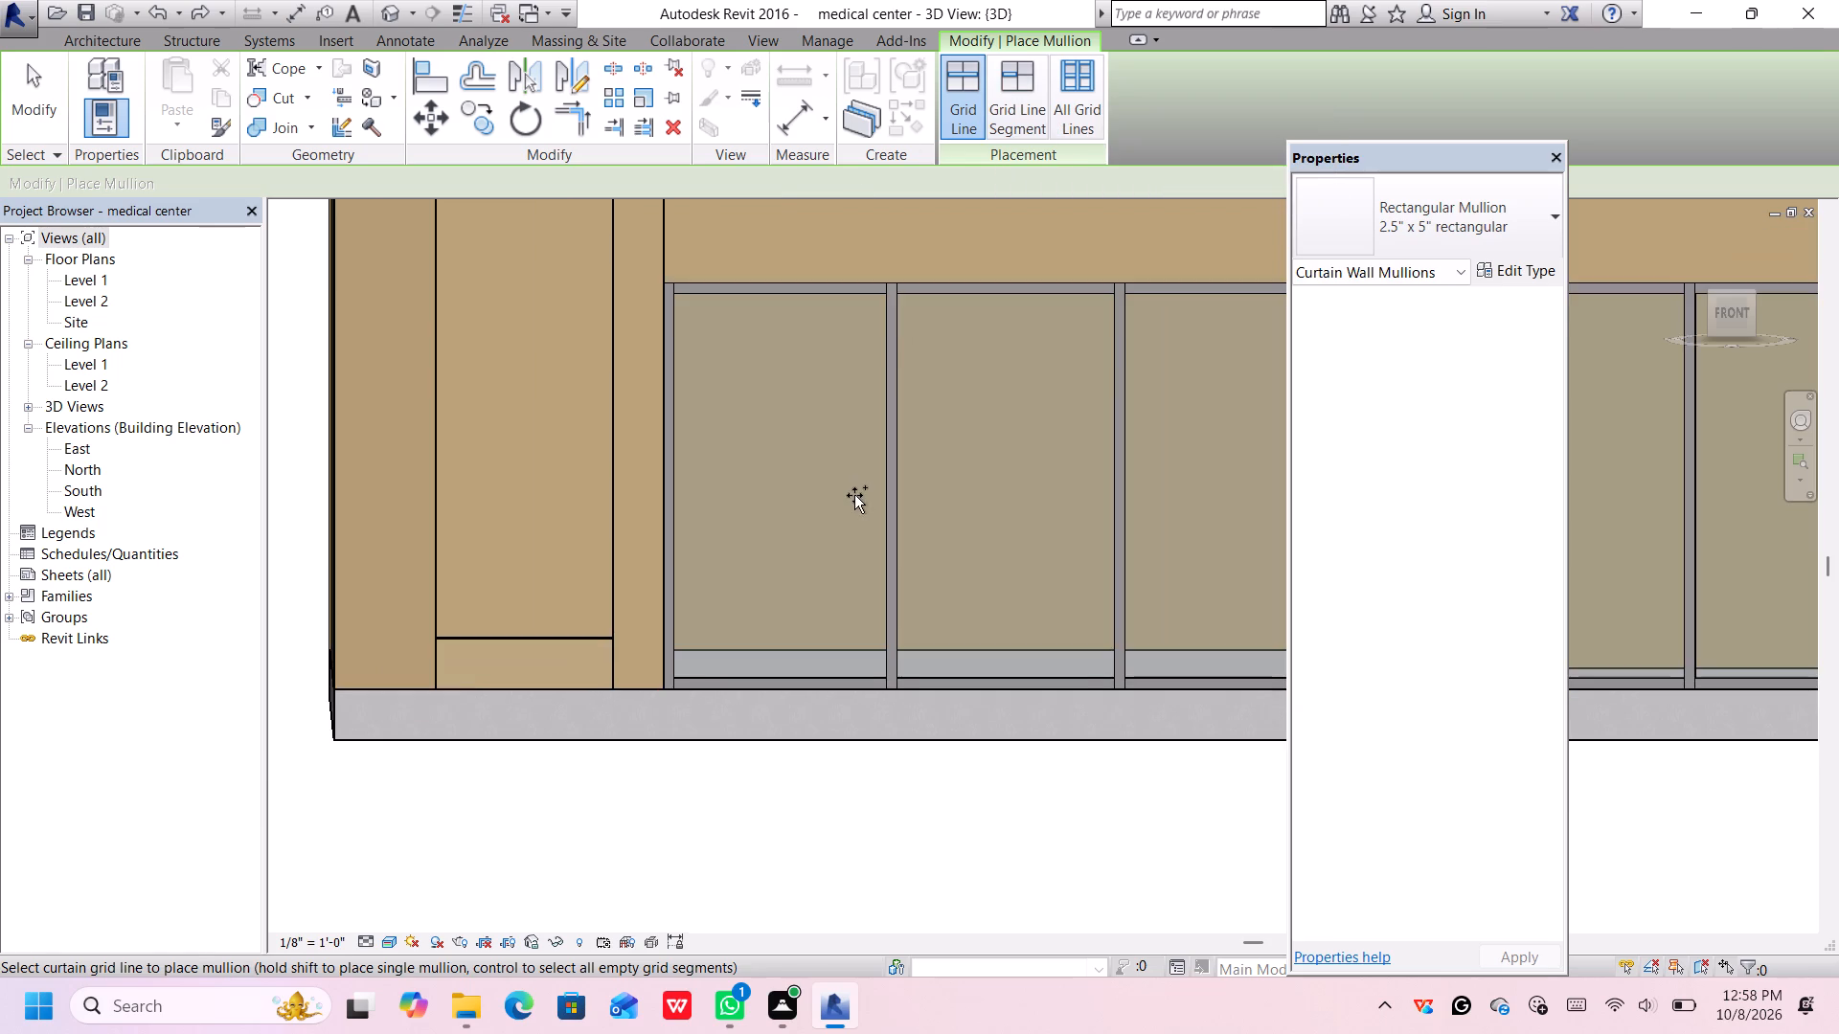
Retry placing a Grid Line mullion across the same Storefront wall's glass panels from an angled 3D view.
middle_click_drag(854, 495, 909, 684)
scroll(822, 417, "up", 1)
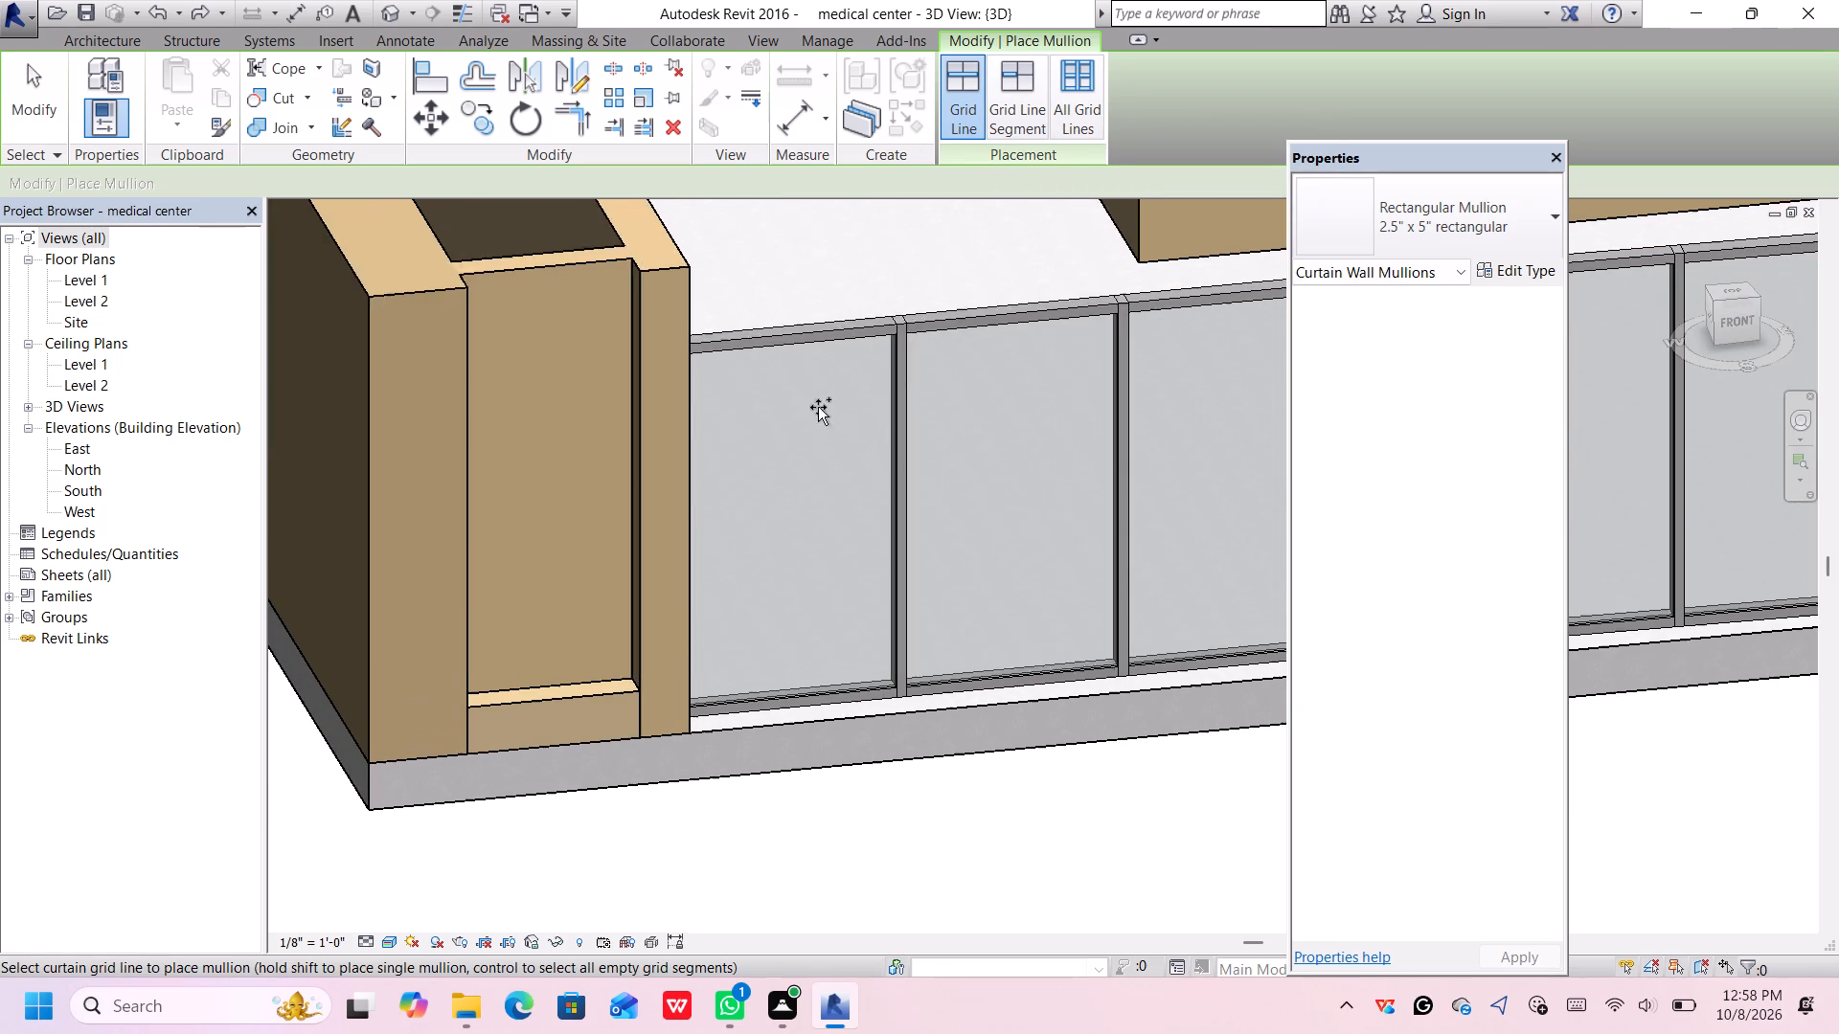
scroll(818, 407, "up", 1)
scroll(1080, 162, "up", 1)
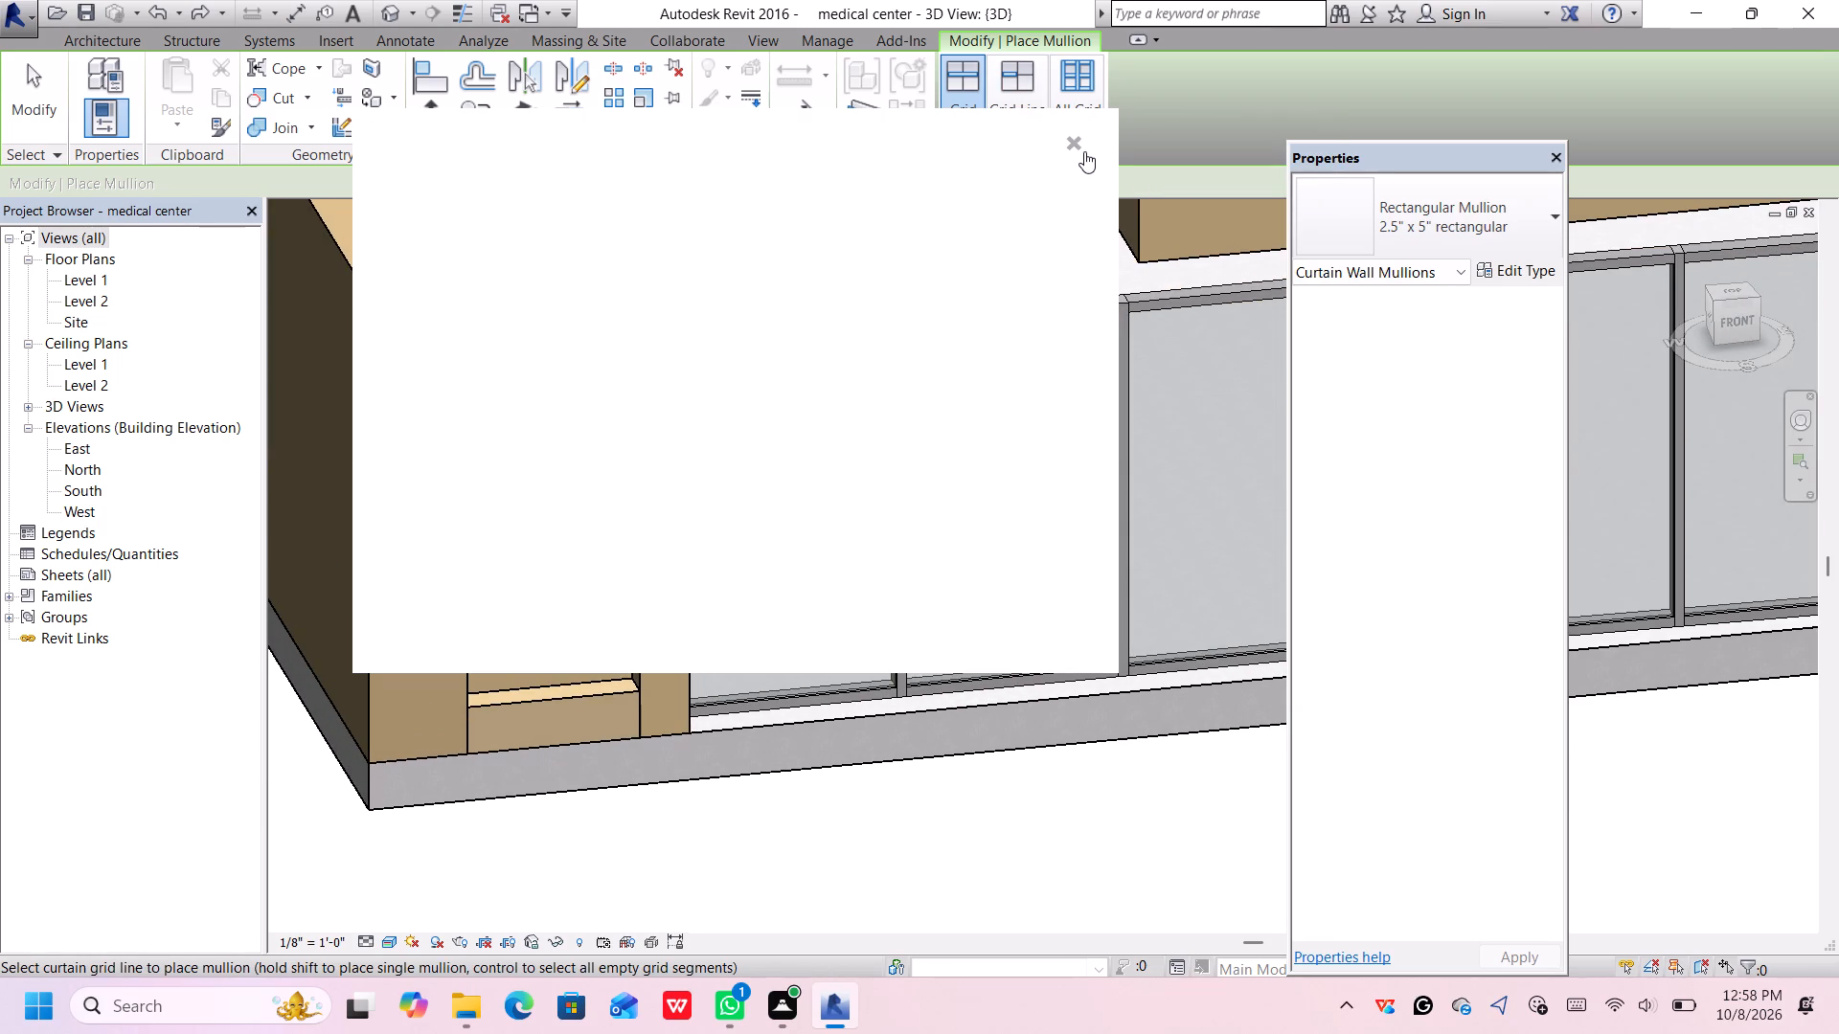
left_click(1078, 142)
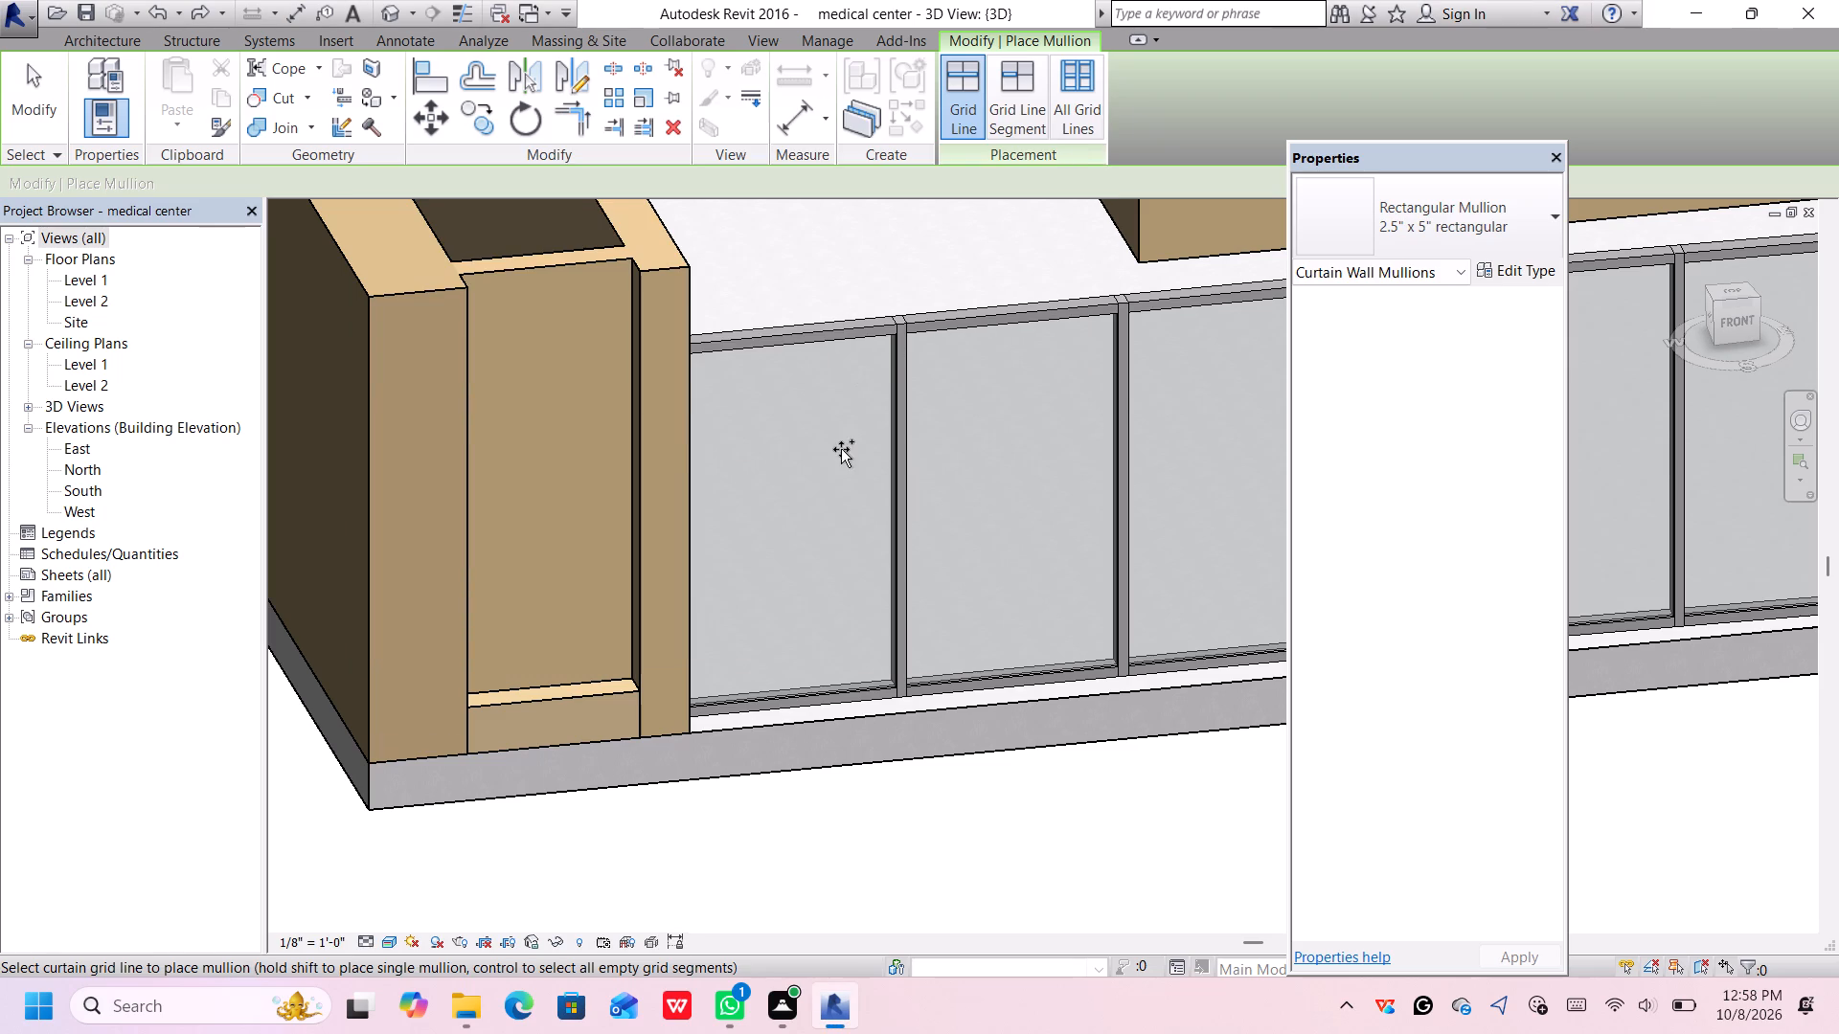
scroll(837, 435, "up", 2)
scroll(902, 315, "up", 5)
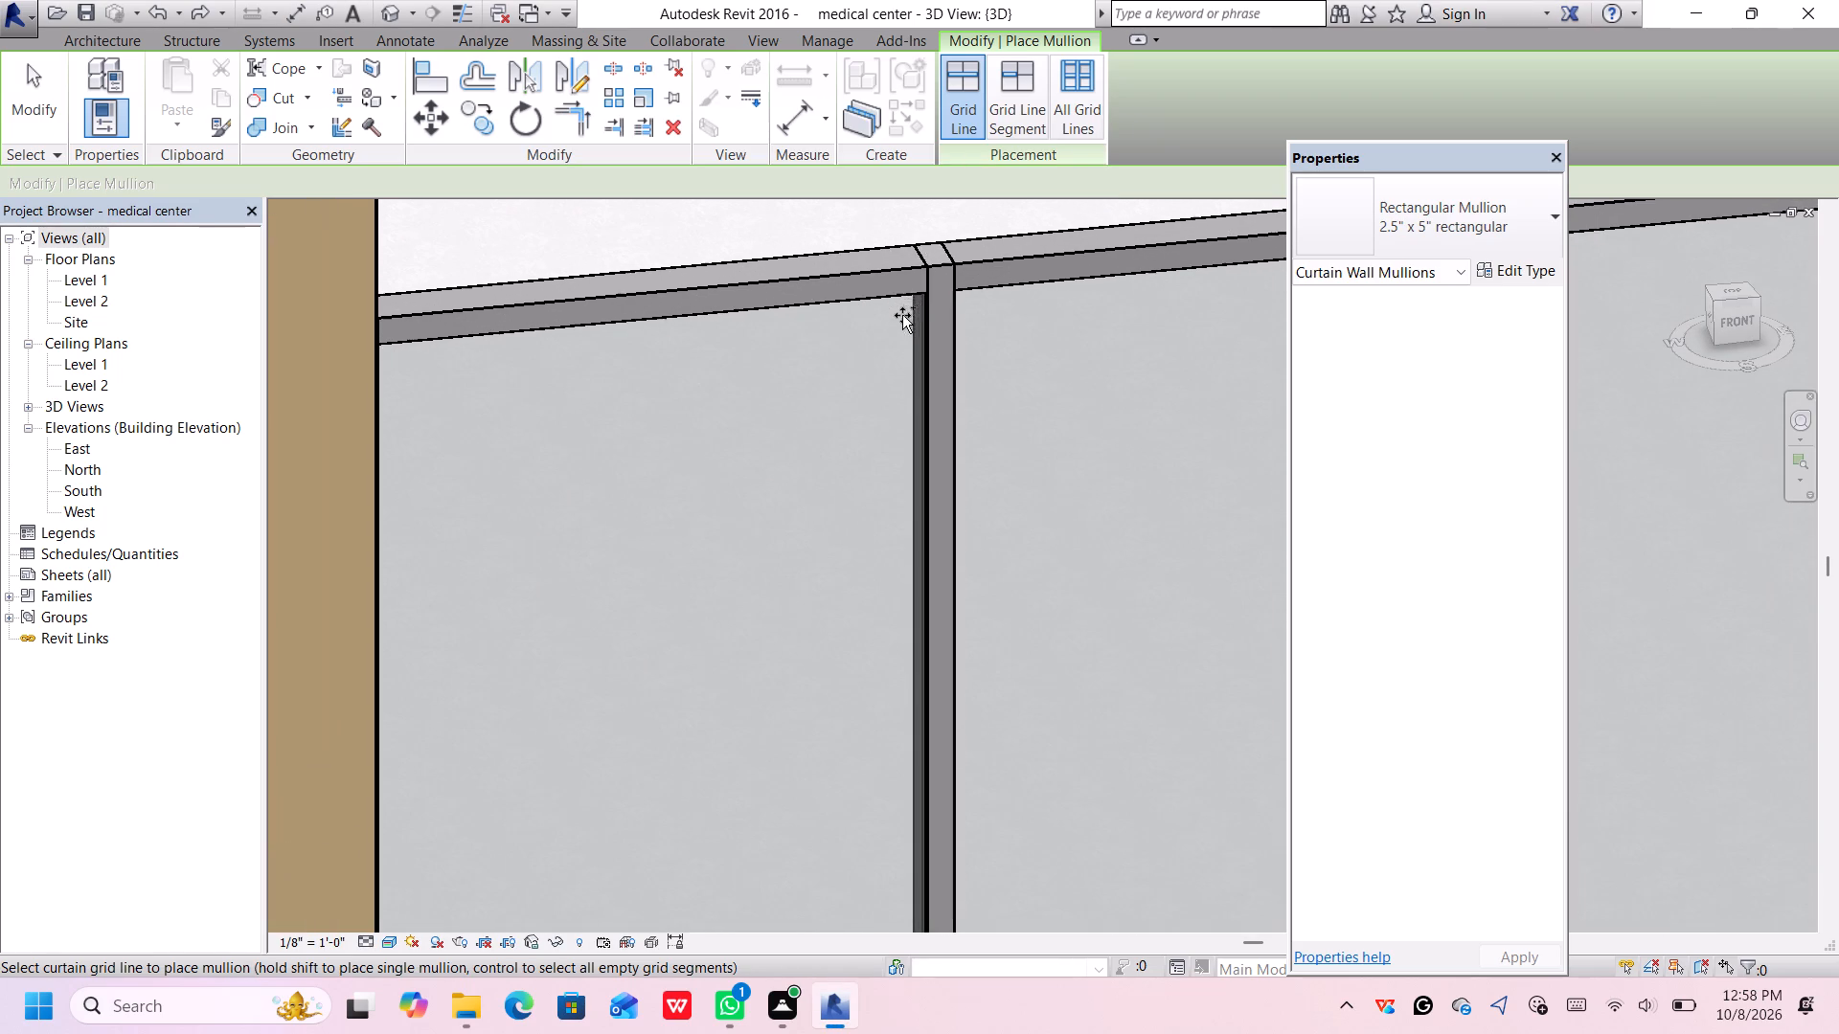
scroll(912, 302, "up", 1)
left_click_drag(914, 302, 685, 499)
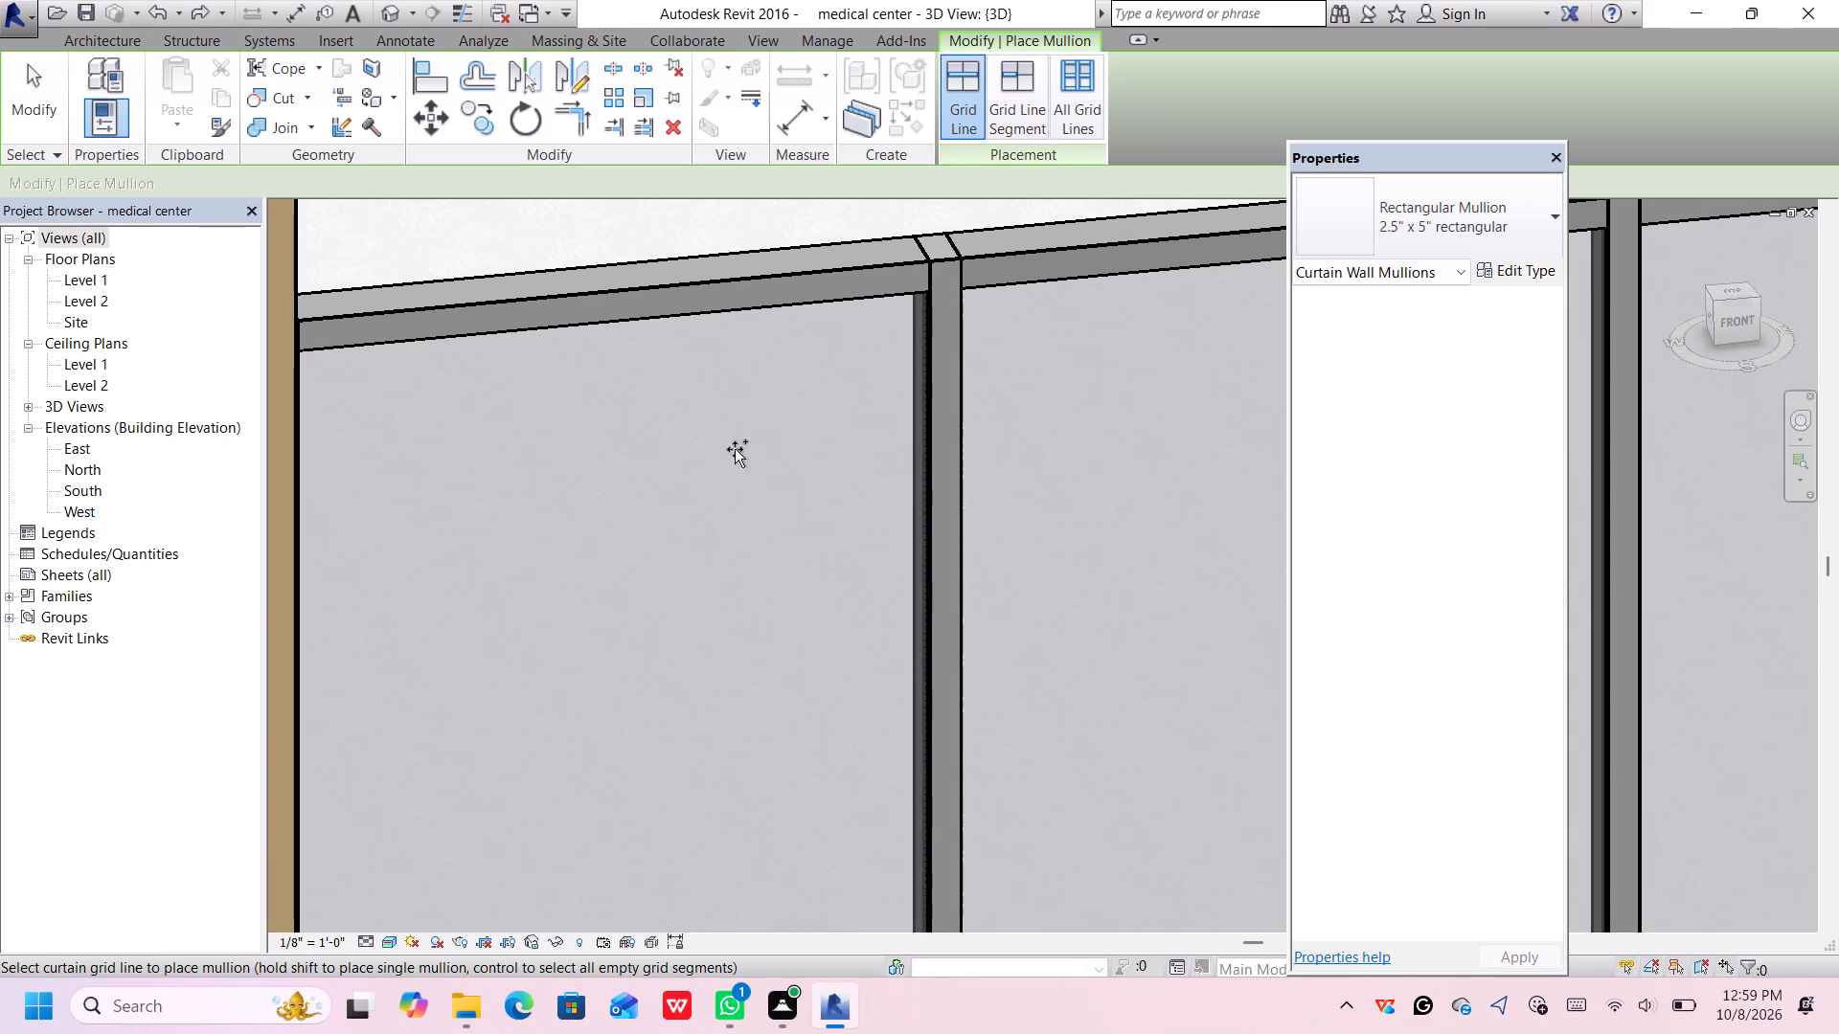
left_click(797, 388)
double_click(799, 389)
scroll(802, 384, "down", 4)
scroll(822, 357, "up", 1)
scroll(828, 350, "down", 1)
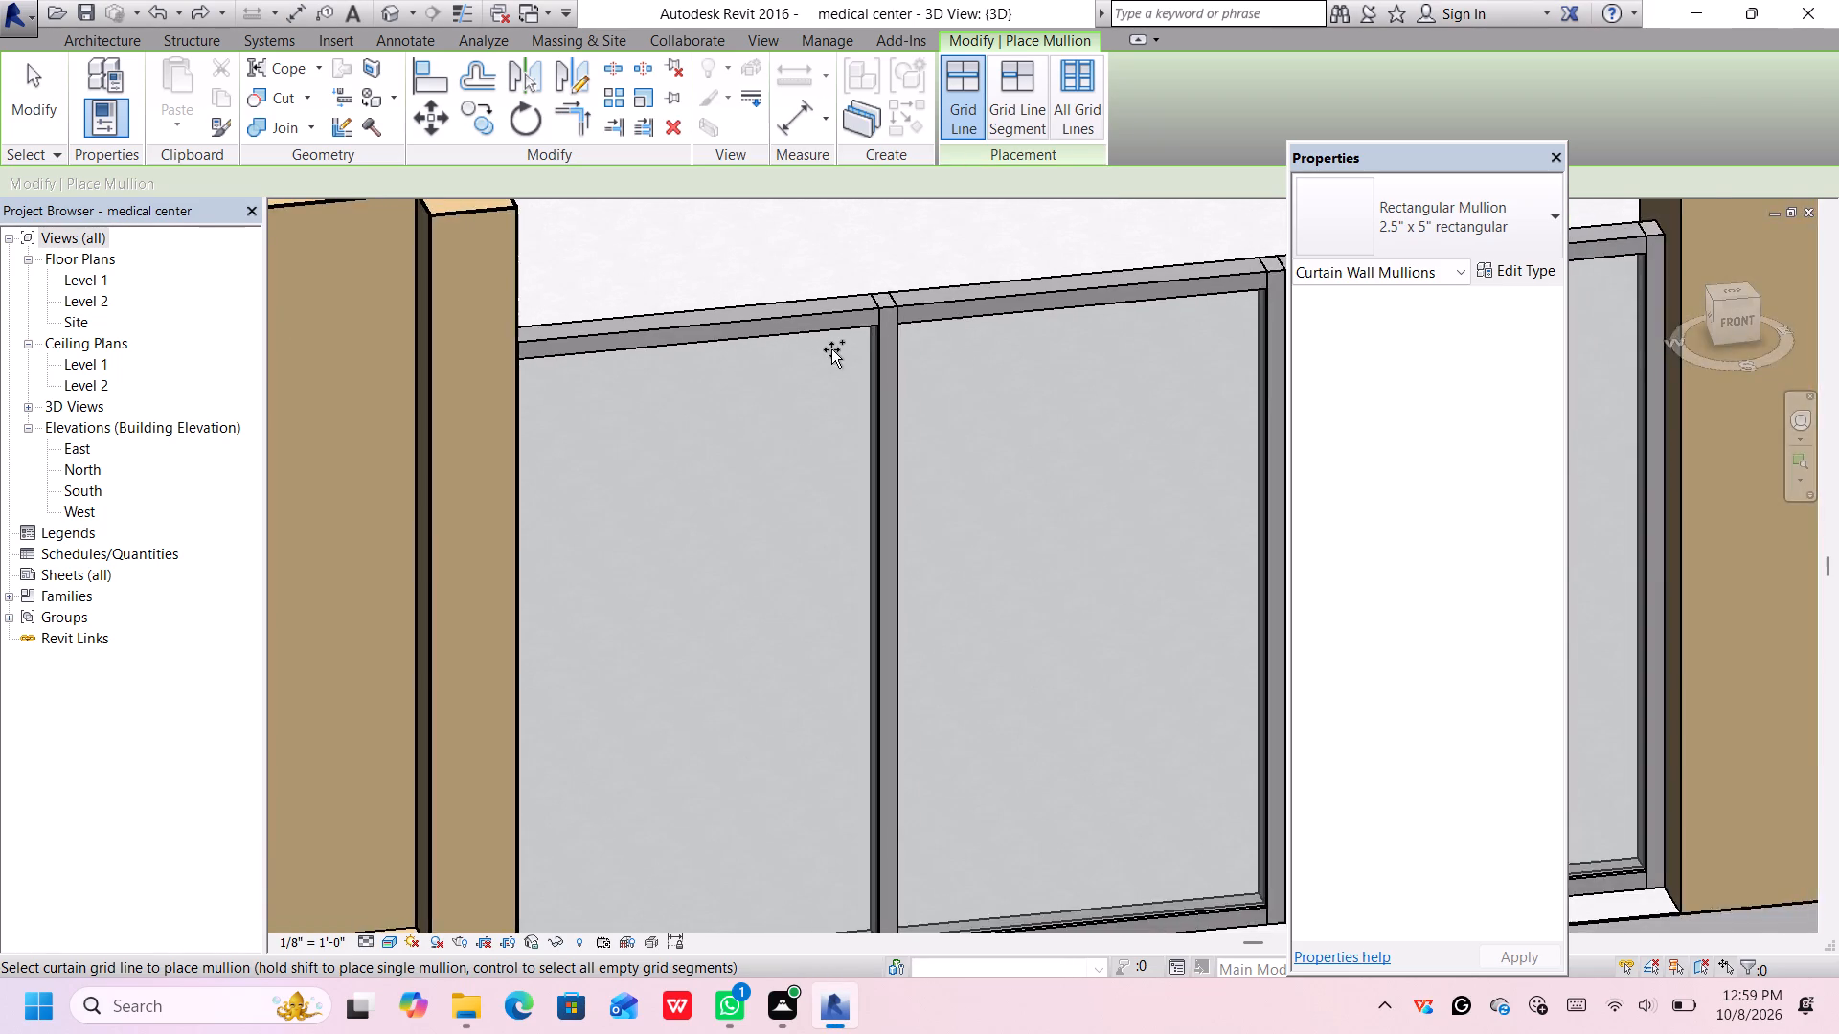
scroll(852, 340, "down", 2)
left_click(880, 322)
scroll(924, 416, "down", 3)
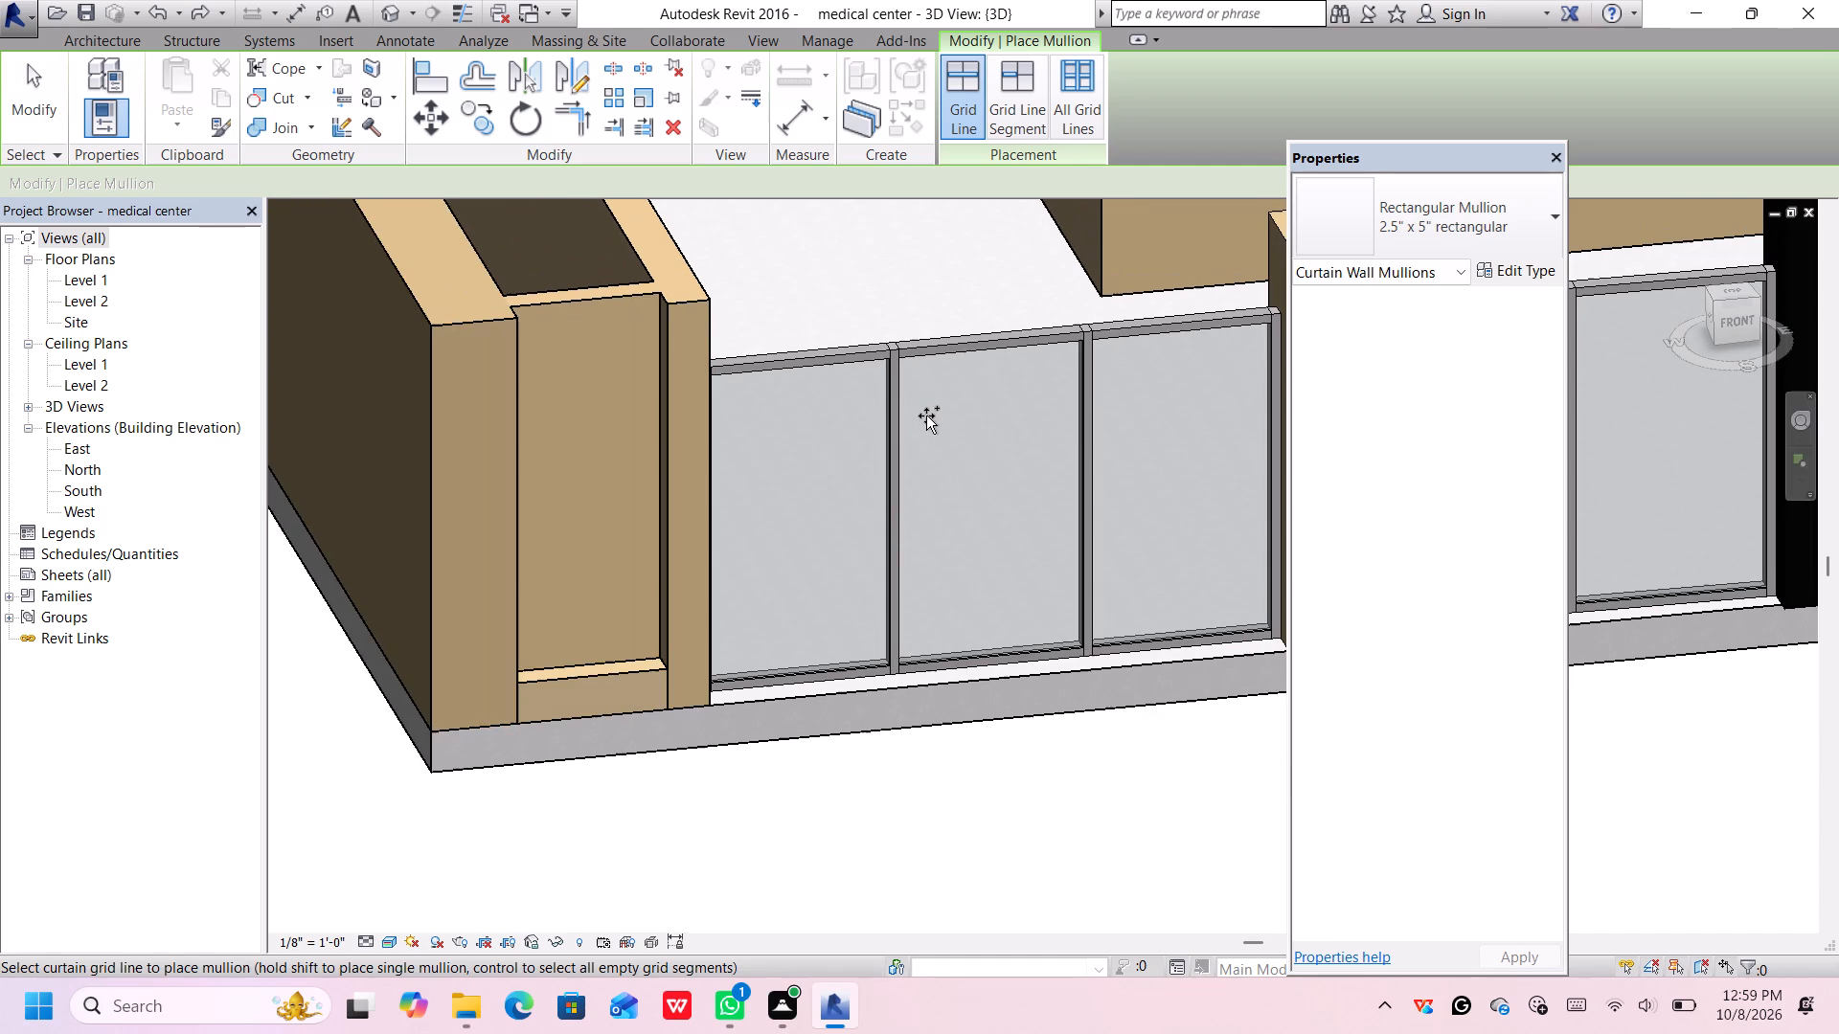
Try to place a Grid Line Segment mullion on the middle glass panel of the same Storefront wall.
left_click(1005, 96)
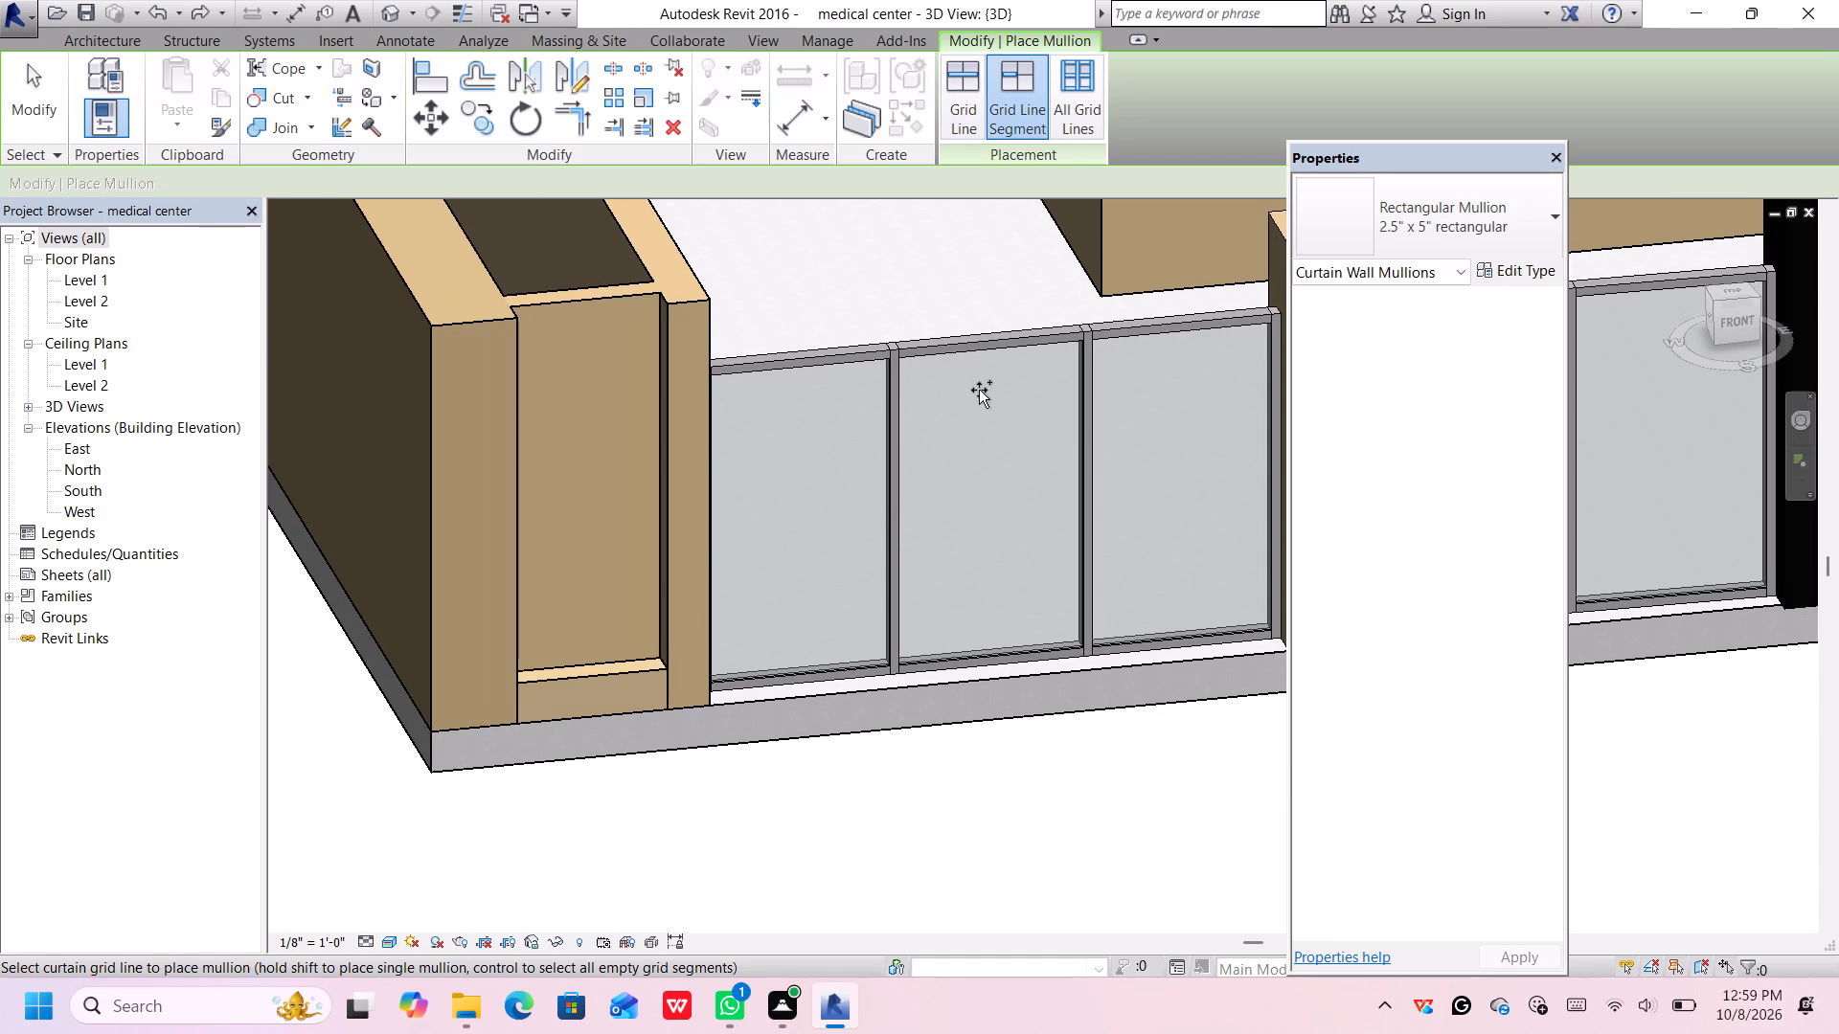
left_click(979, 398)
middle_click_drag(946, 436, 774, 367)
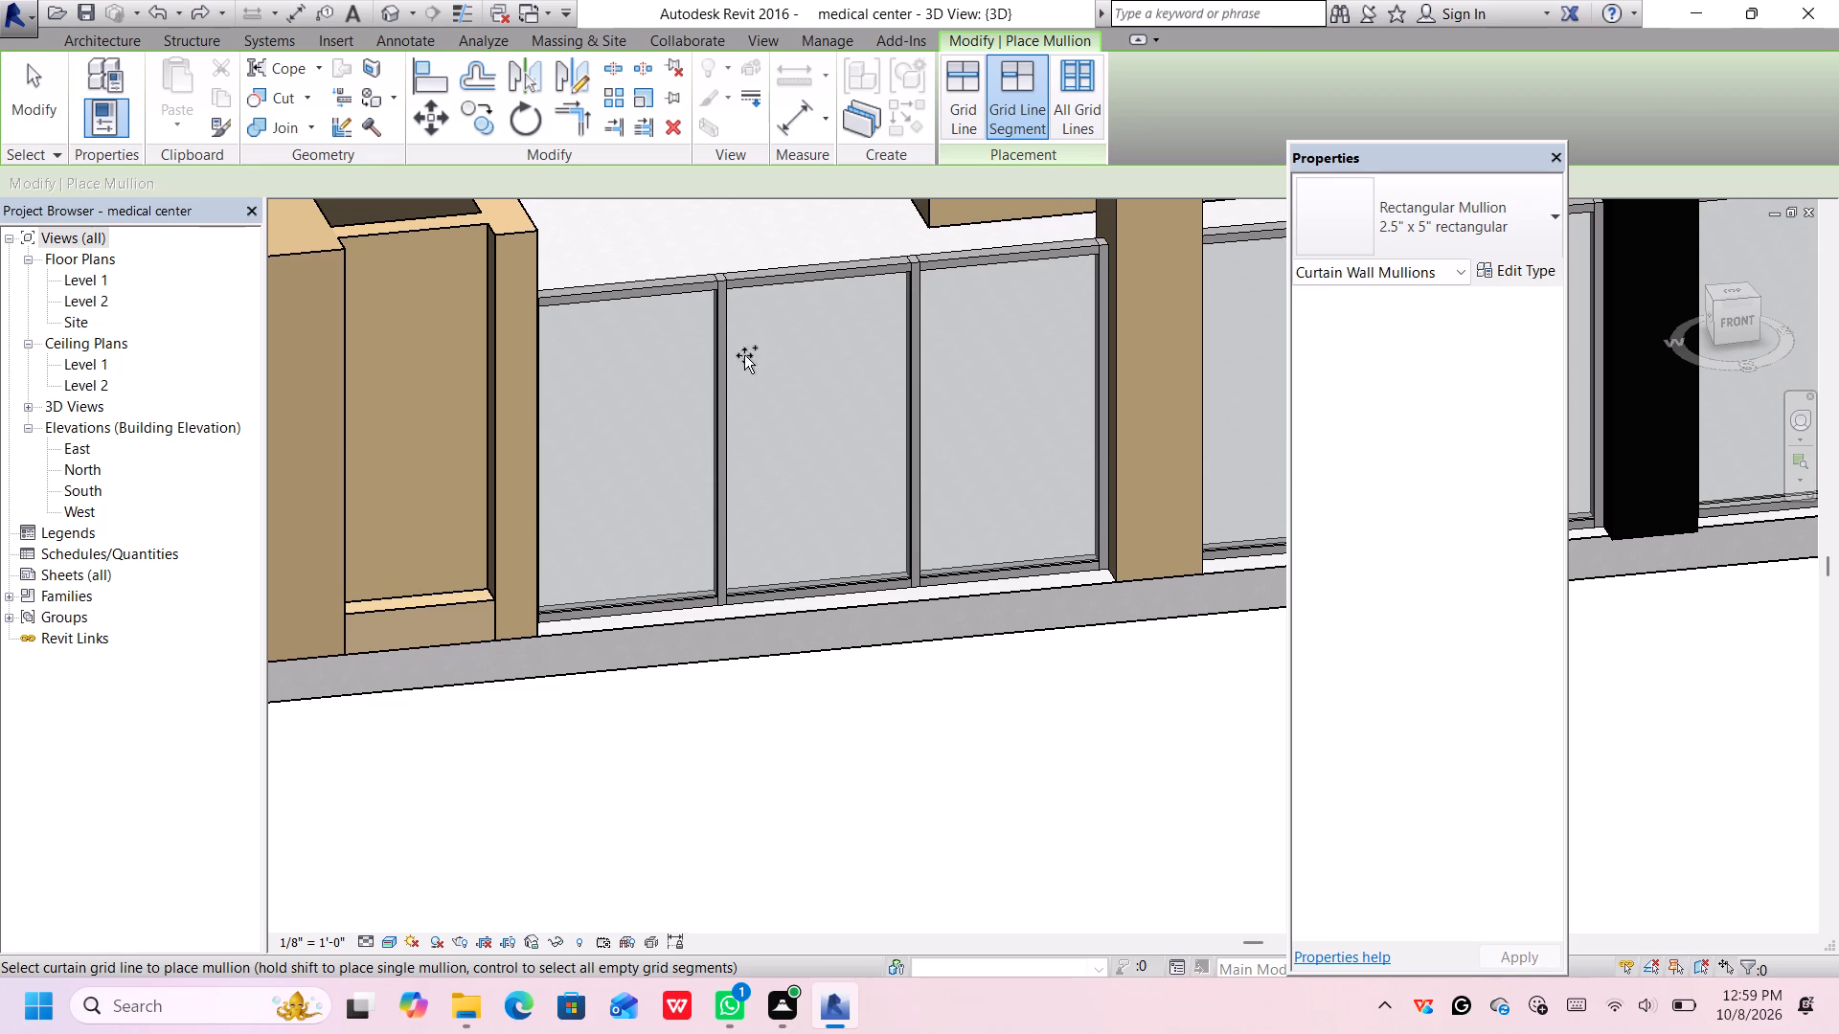
Add a horizontal curtain grid line through all segments of the Storefront wall beside the recess, about 1'-9" below its top.
left_click(109, 40)
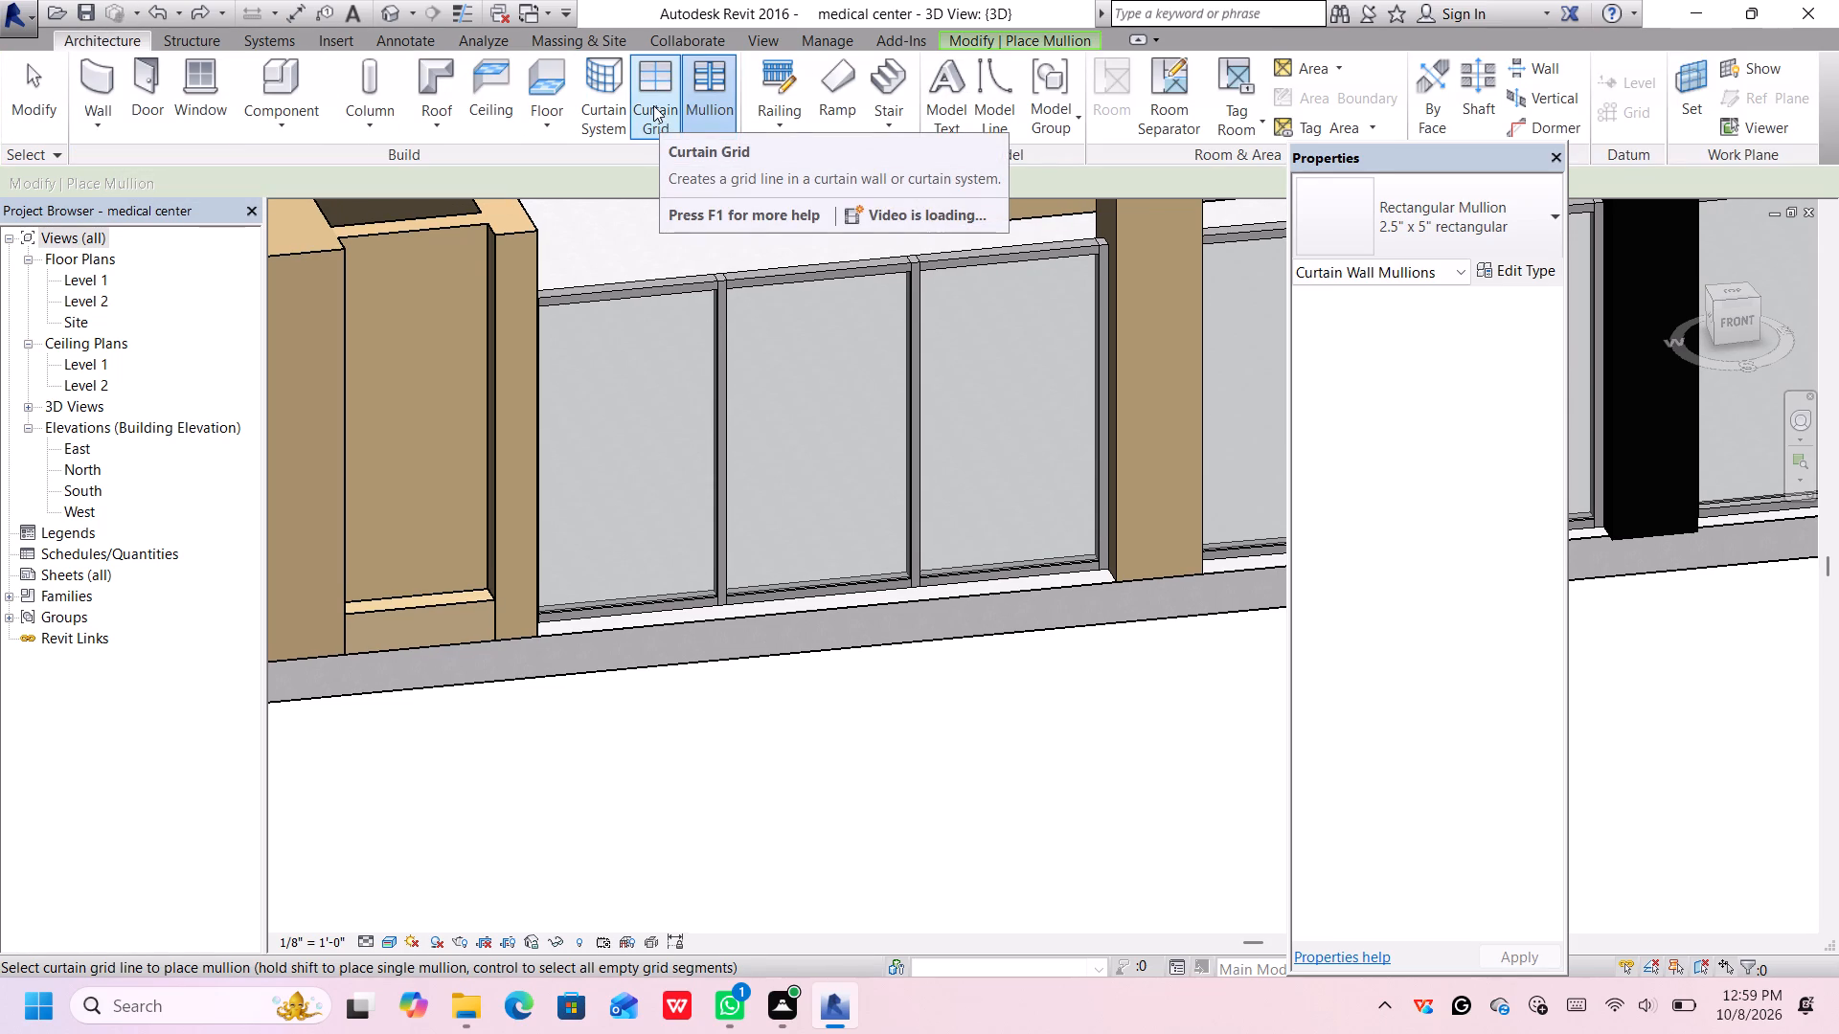
scroll(662, 105, "up", 2)
left_click(658, 89)
left_click(652, 404)
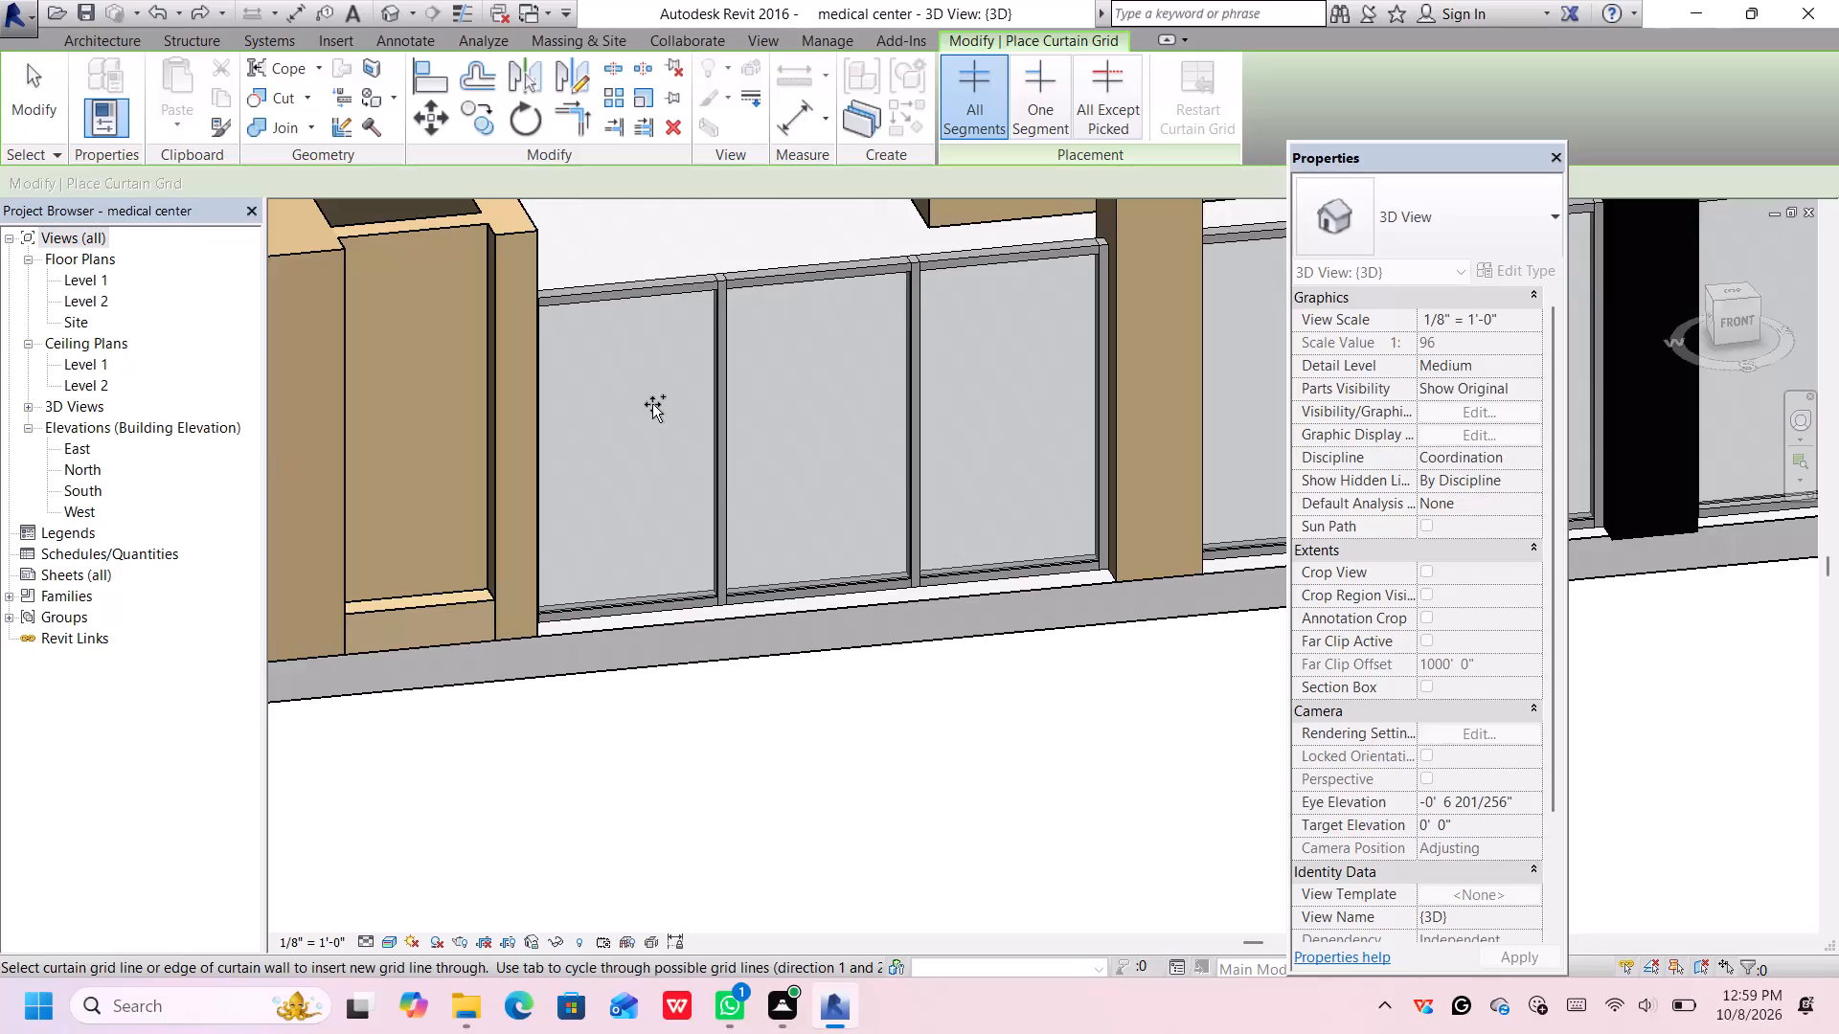
scroll(605, 327, "up", 1)
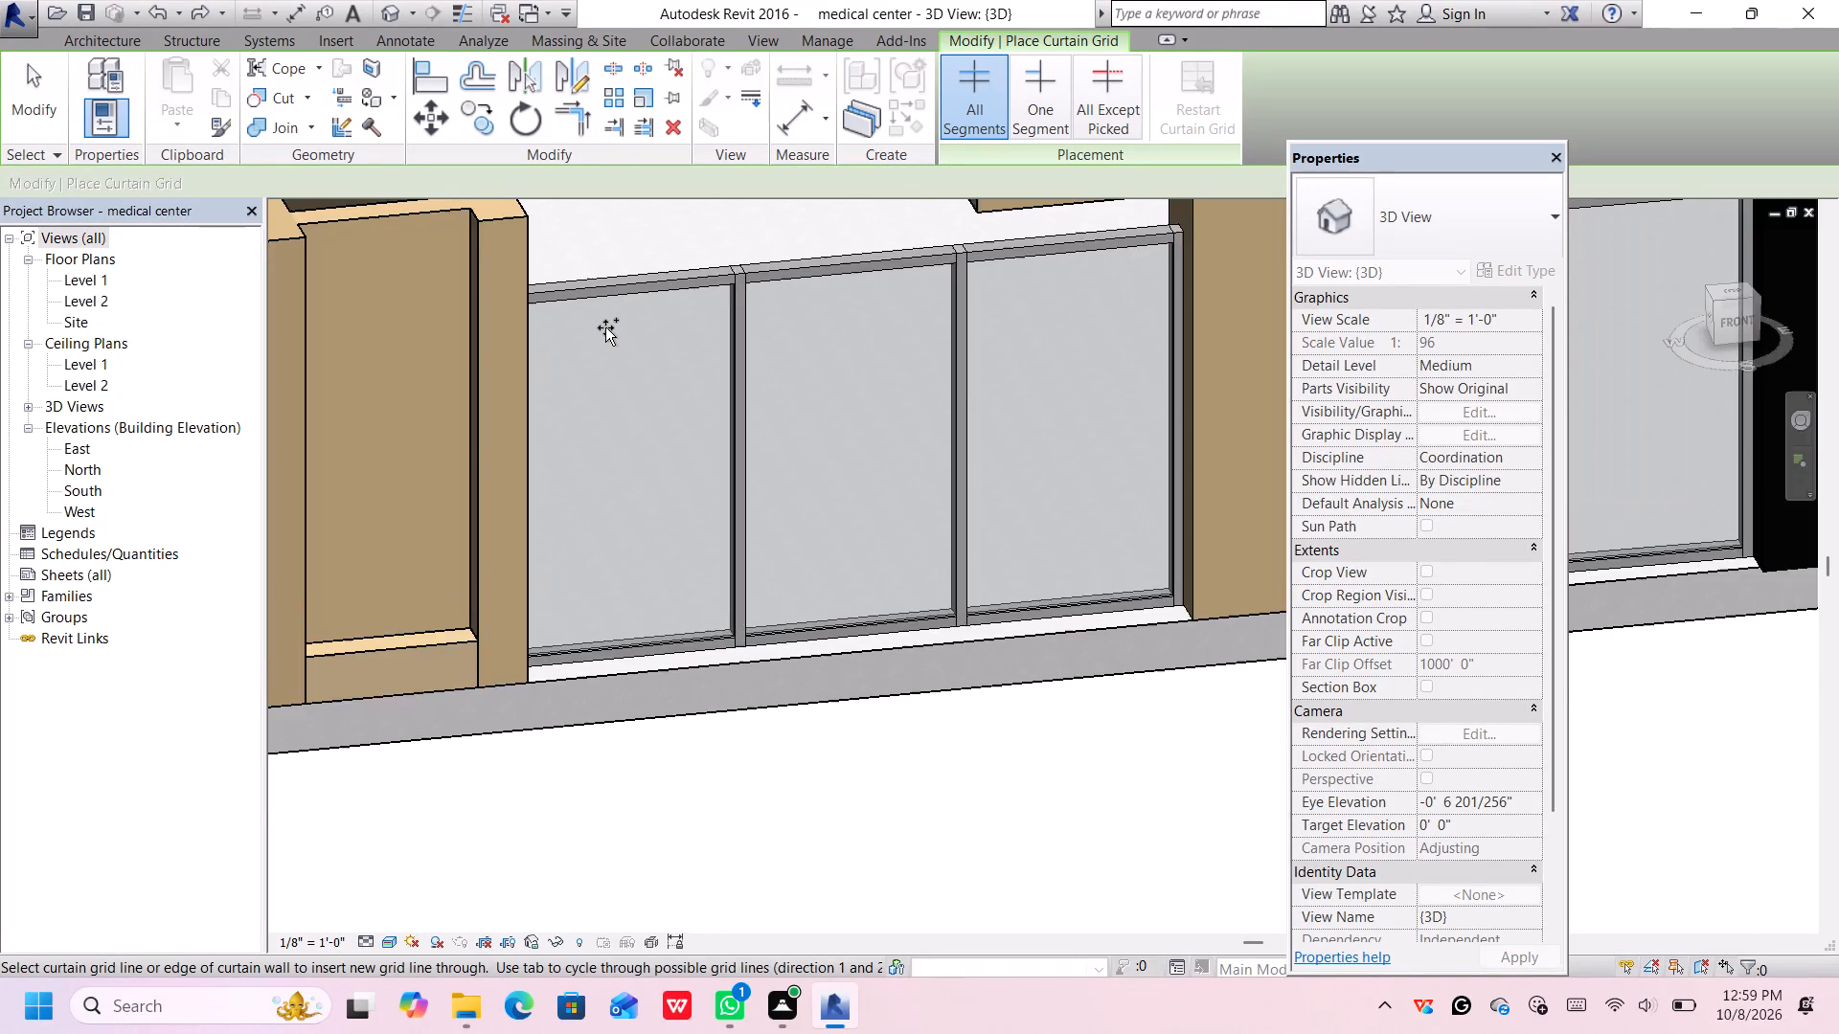
scroll(605, 327, "up", 2)
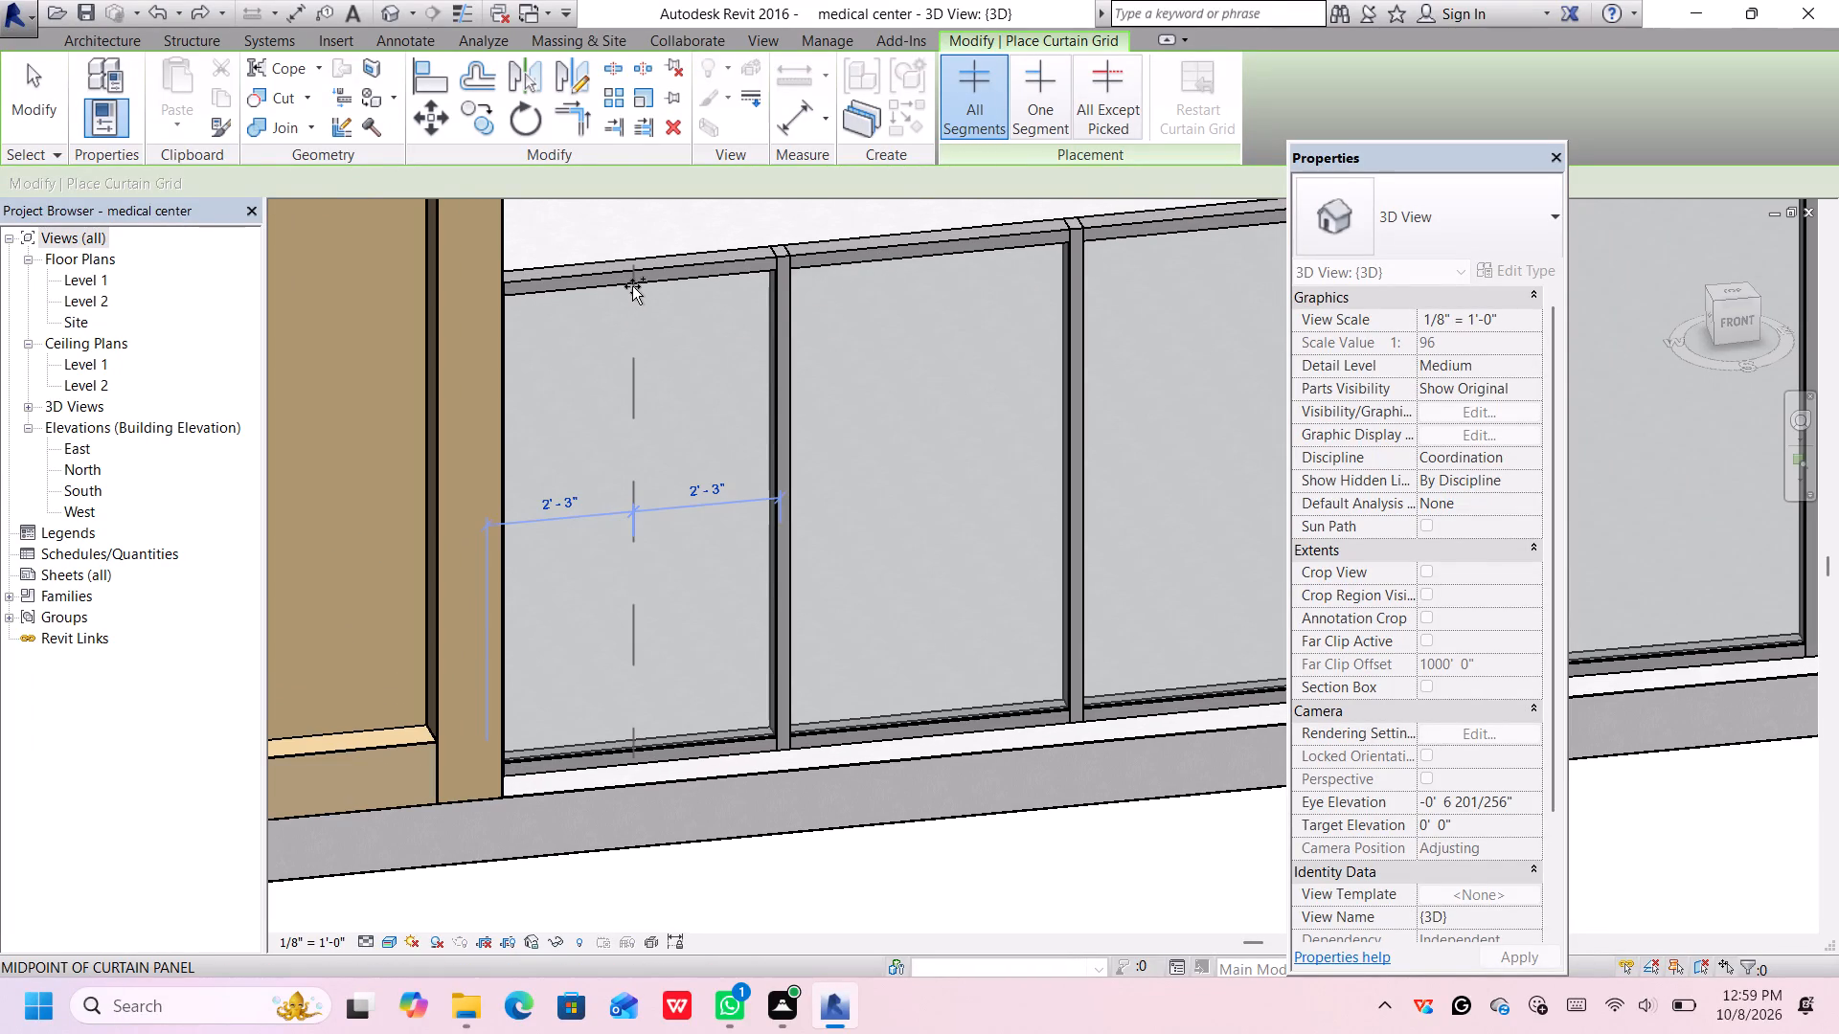
left_click(786, 370)
Add a horizontal curtain grid line 1'-9" below the top of the Storefront wall between the tan pier and the black column.
scroll(945, 377, "down", 3)
middle_click_drag(952, 378, 249, 415)
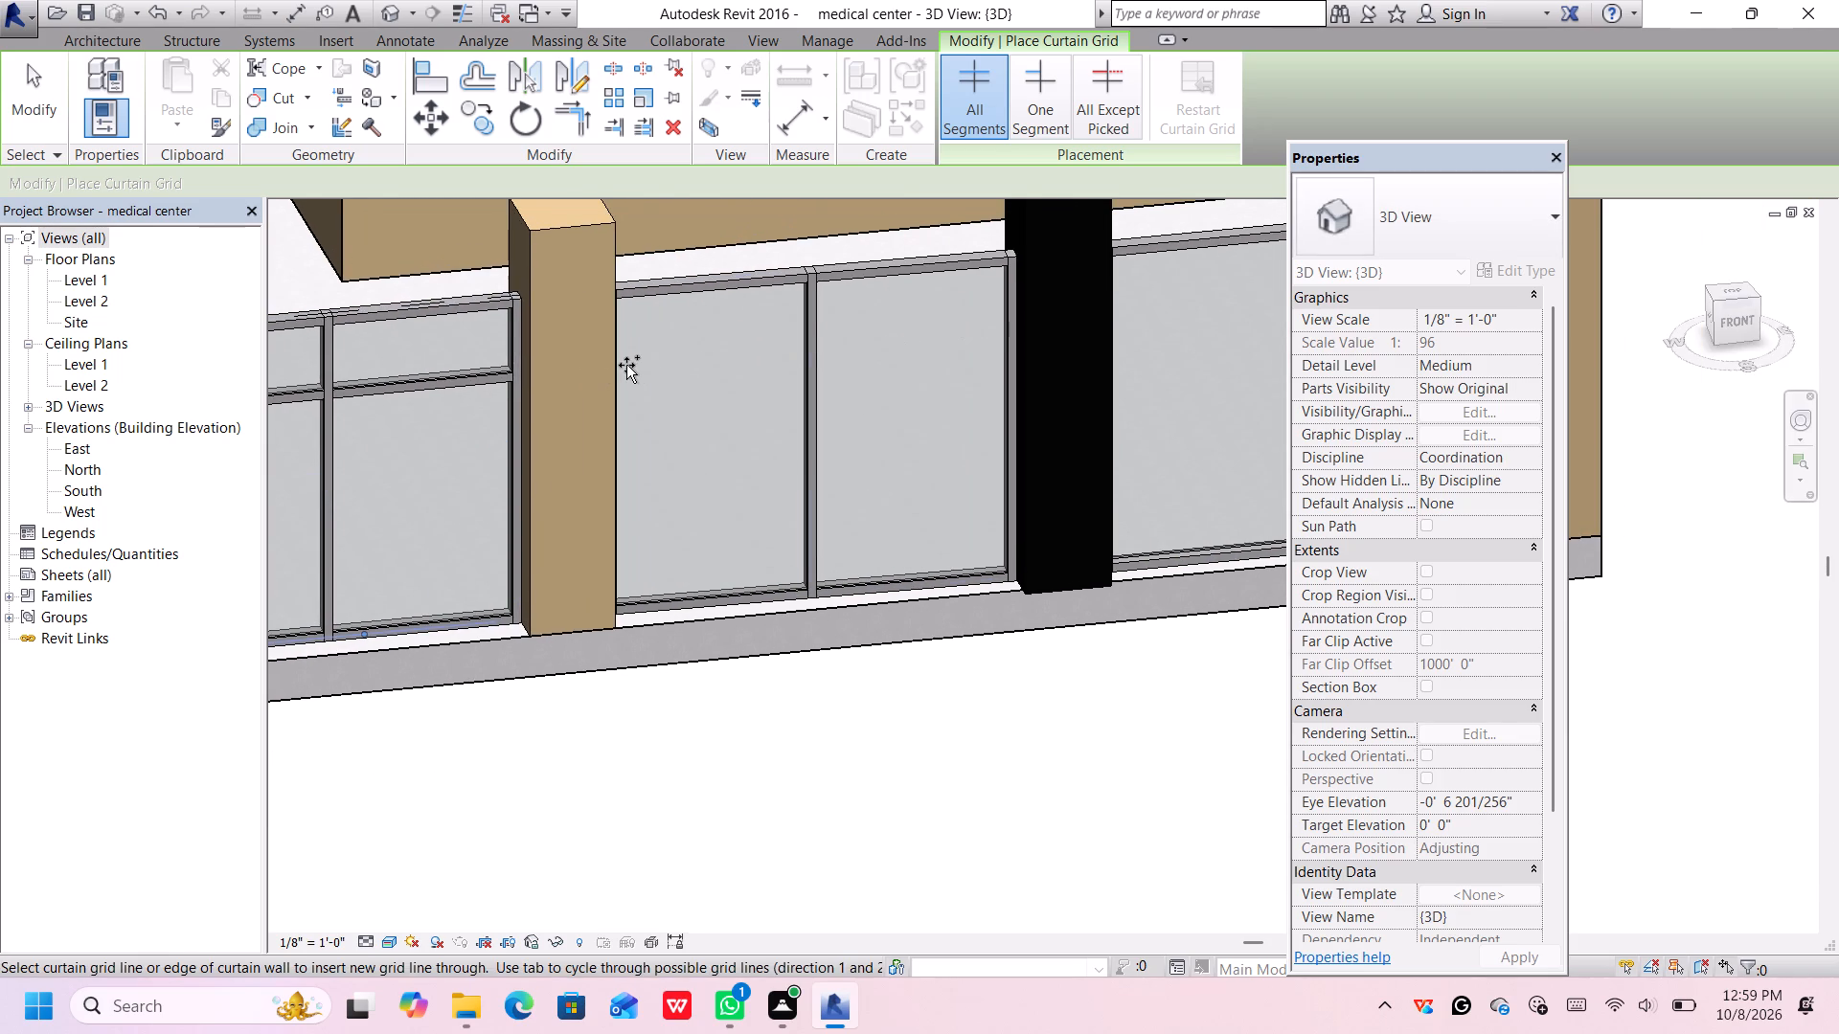
left_click(623, 356)
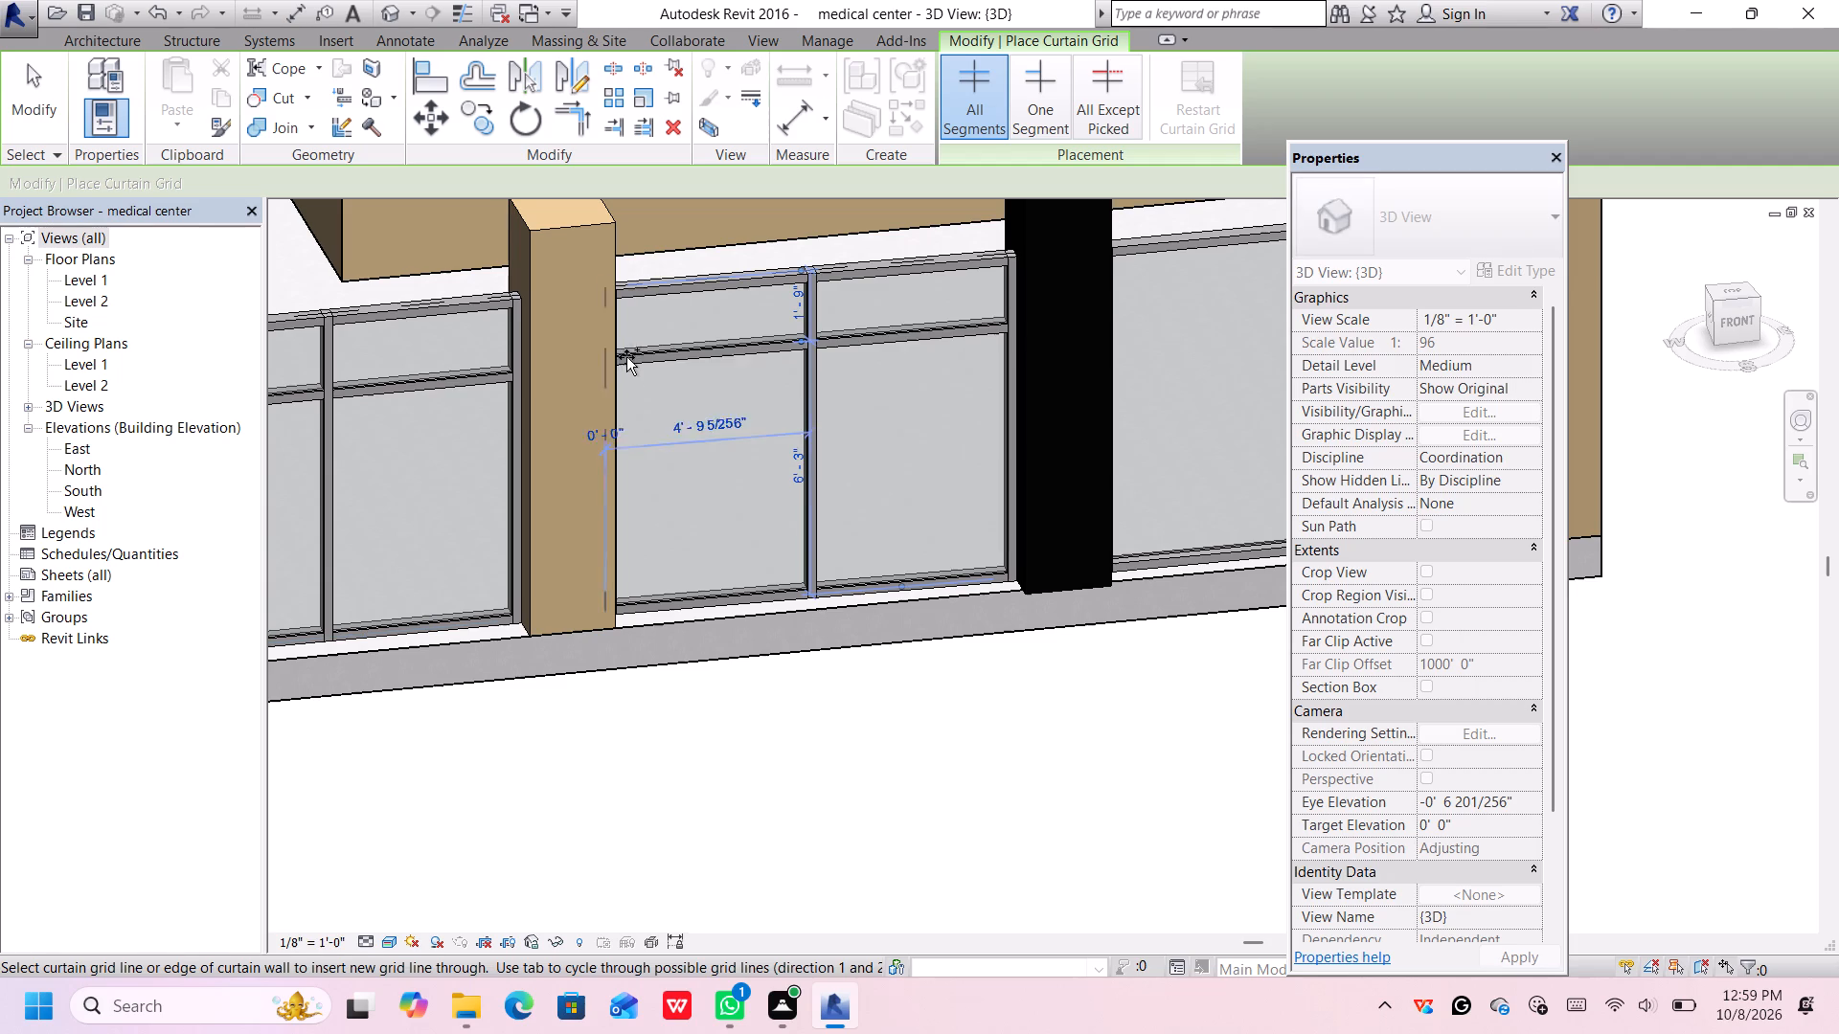
Add a horizontal curtain grid line 1'-10" below the top of the Storefront wall beyond the black column, and end the Curtain Grid command.
middle_click_drag(1042, 365, 605, 418)
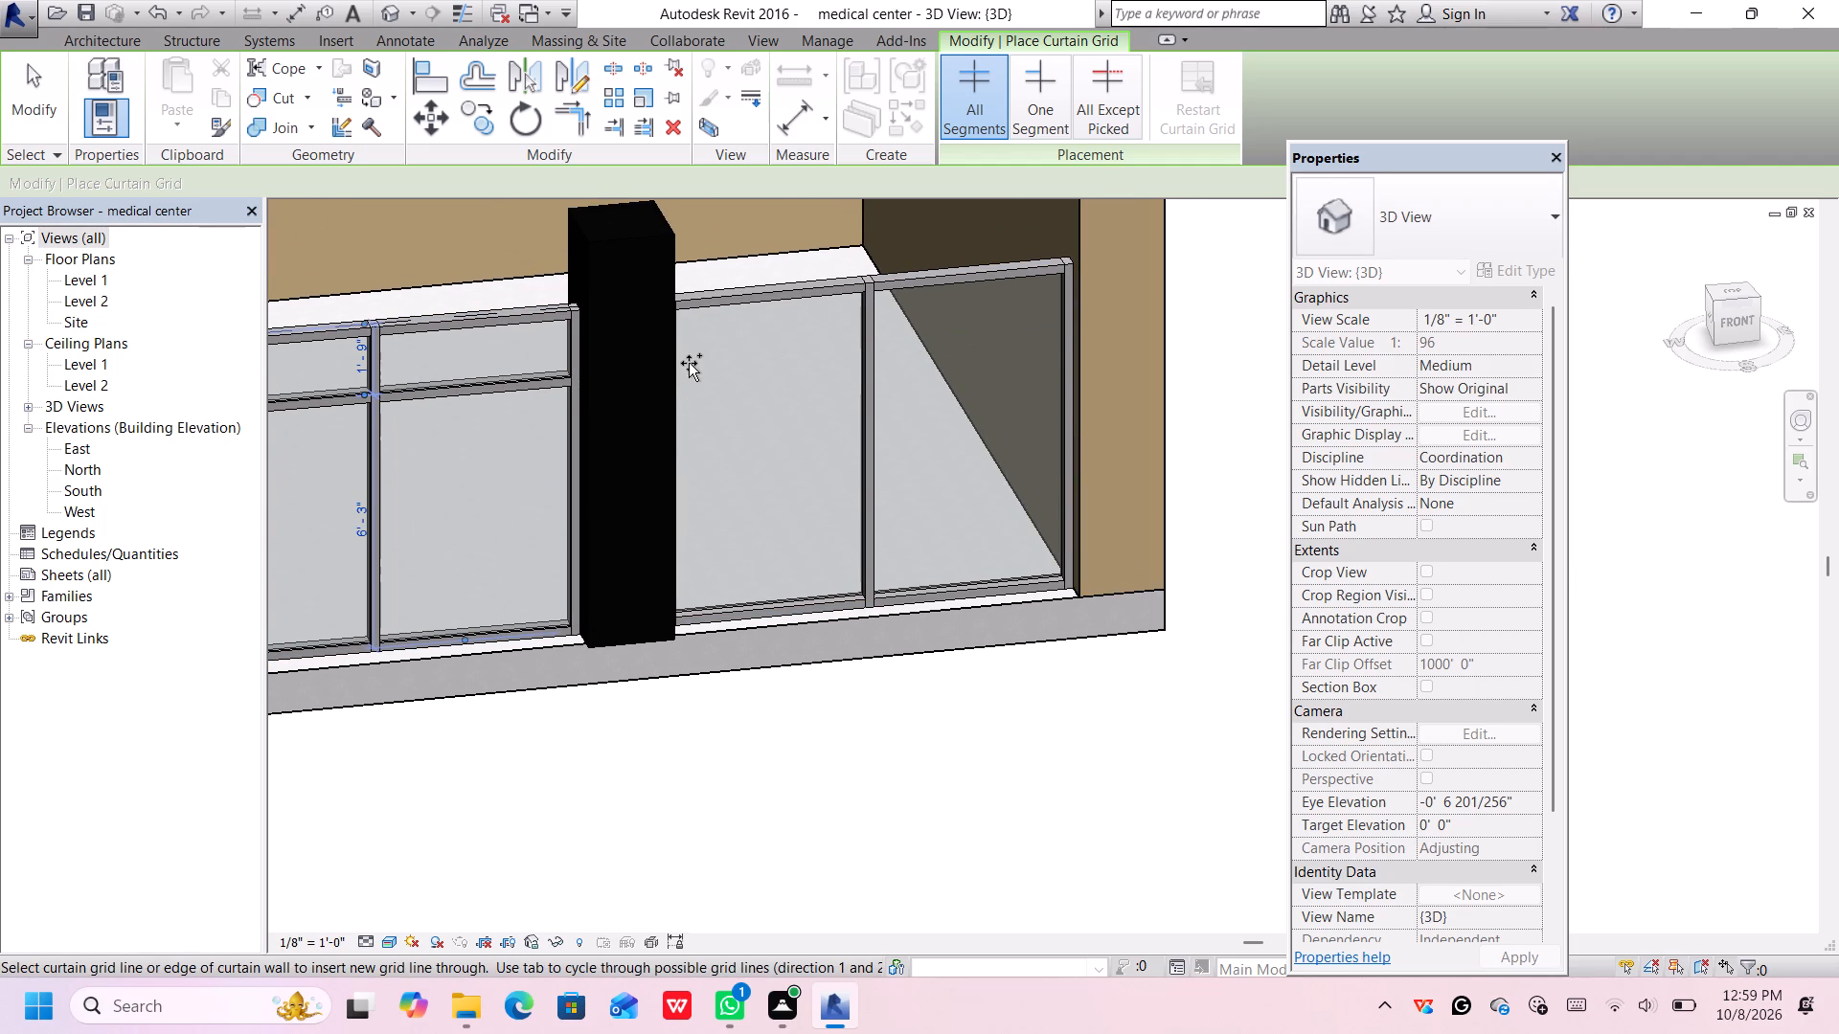
left_click(859, 355)
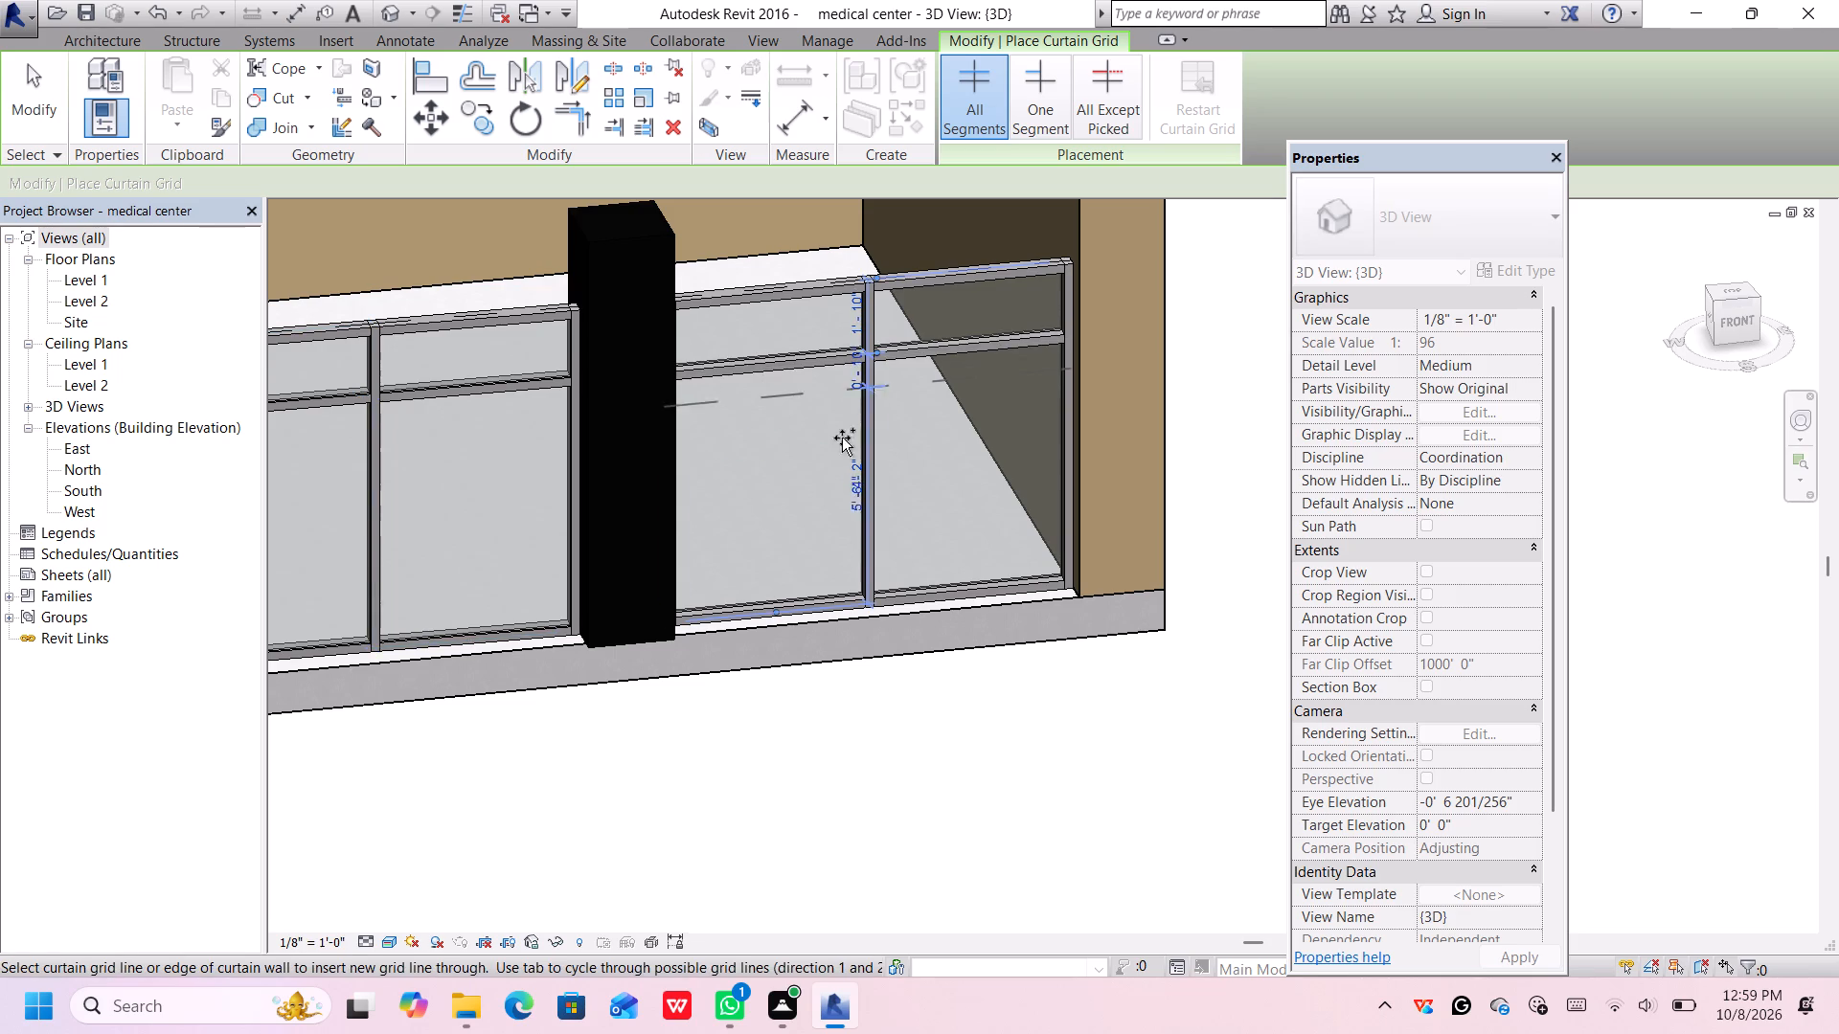
scroll(803, 517, "down", 3)
middle_click_drag(717, 694, 935, 628)
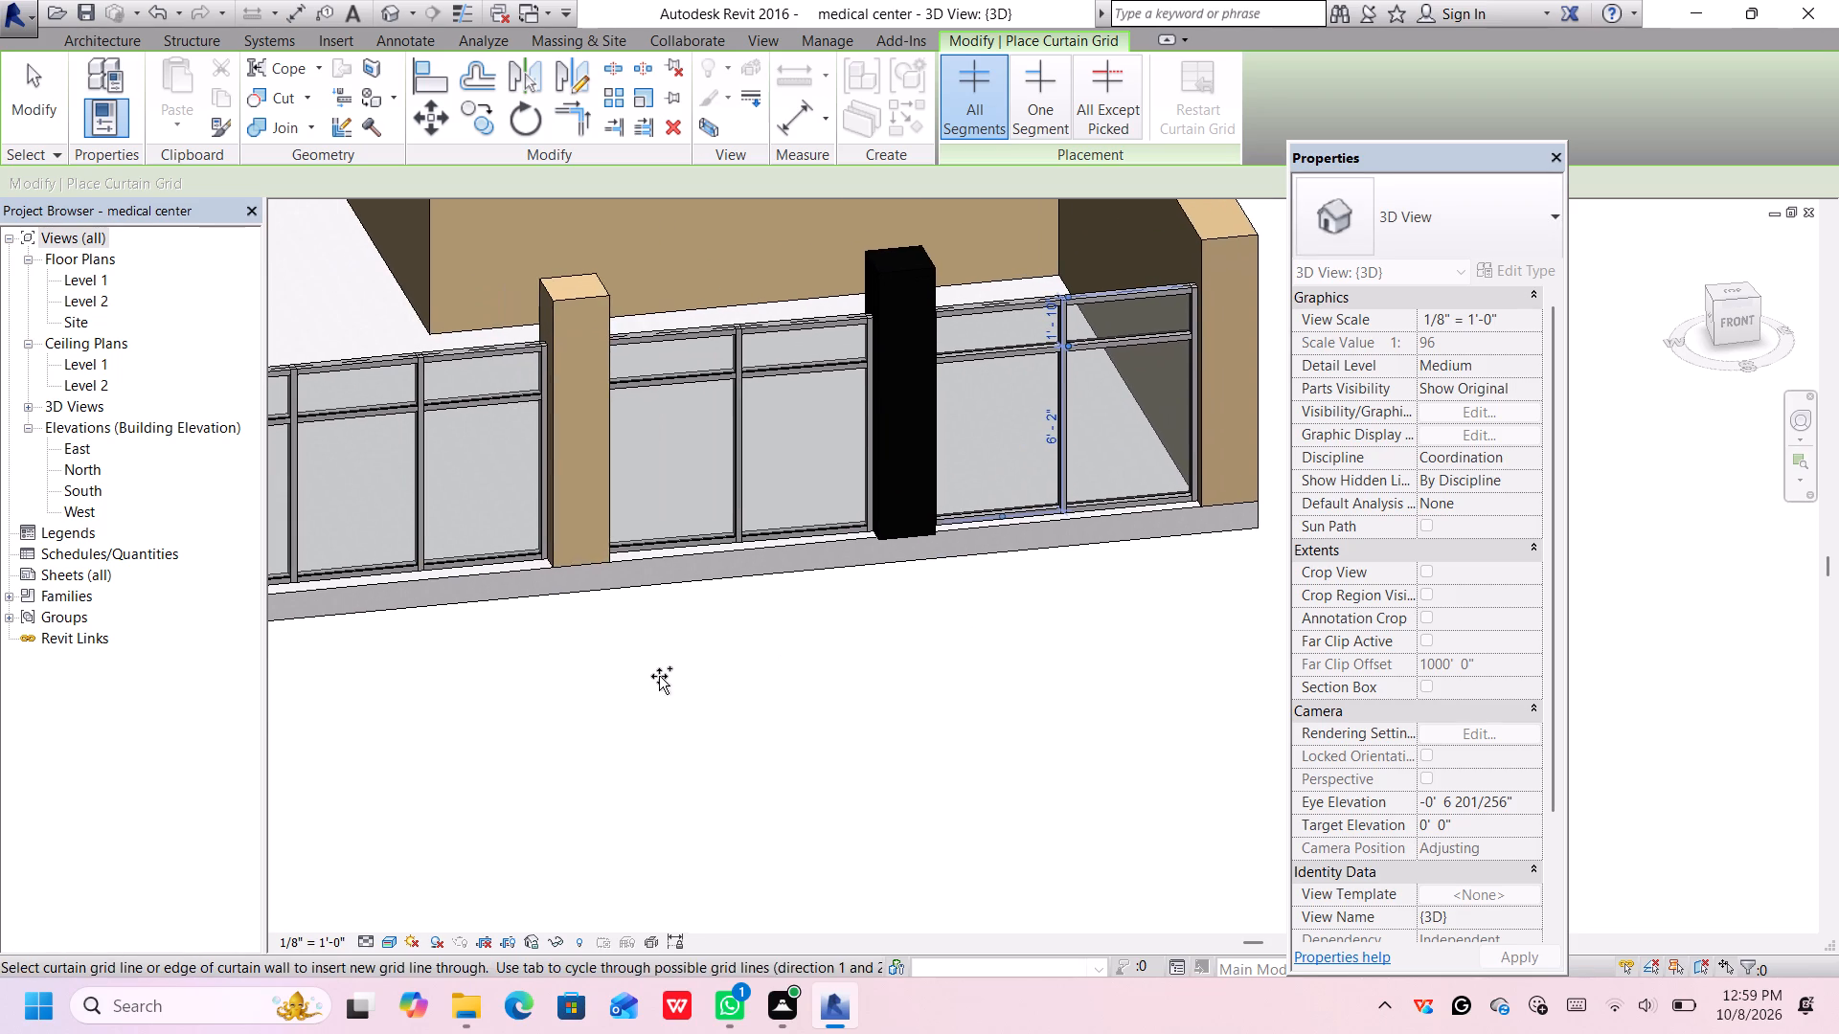
middle_click_drag(659, 676, 829, 711)
scroll(829, 711, "up", 1)
scroll(715, 699, "down", 2)
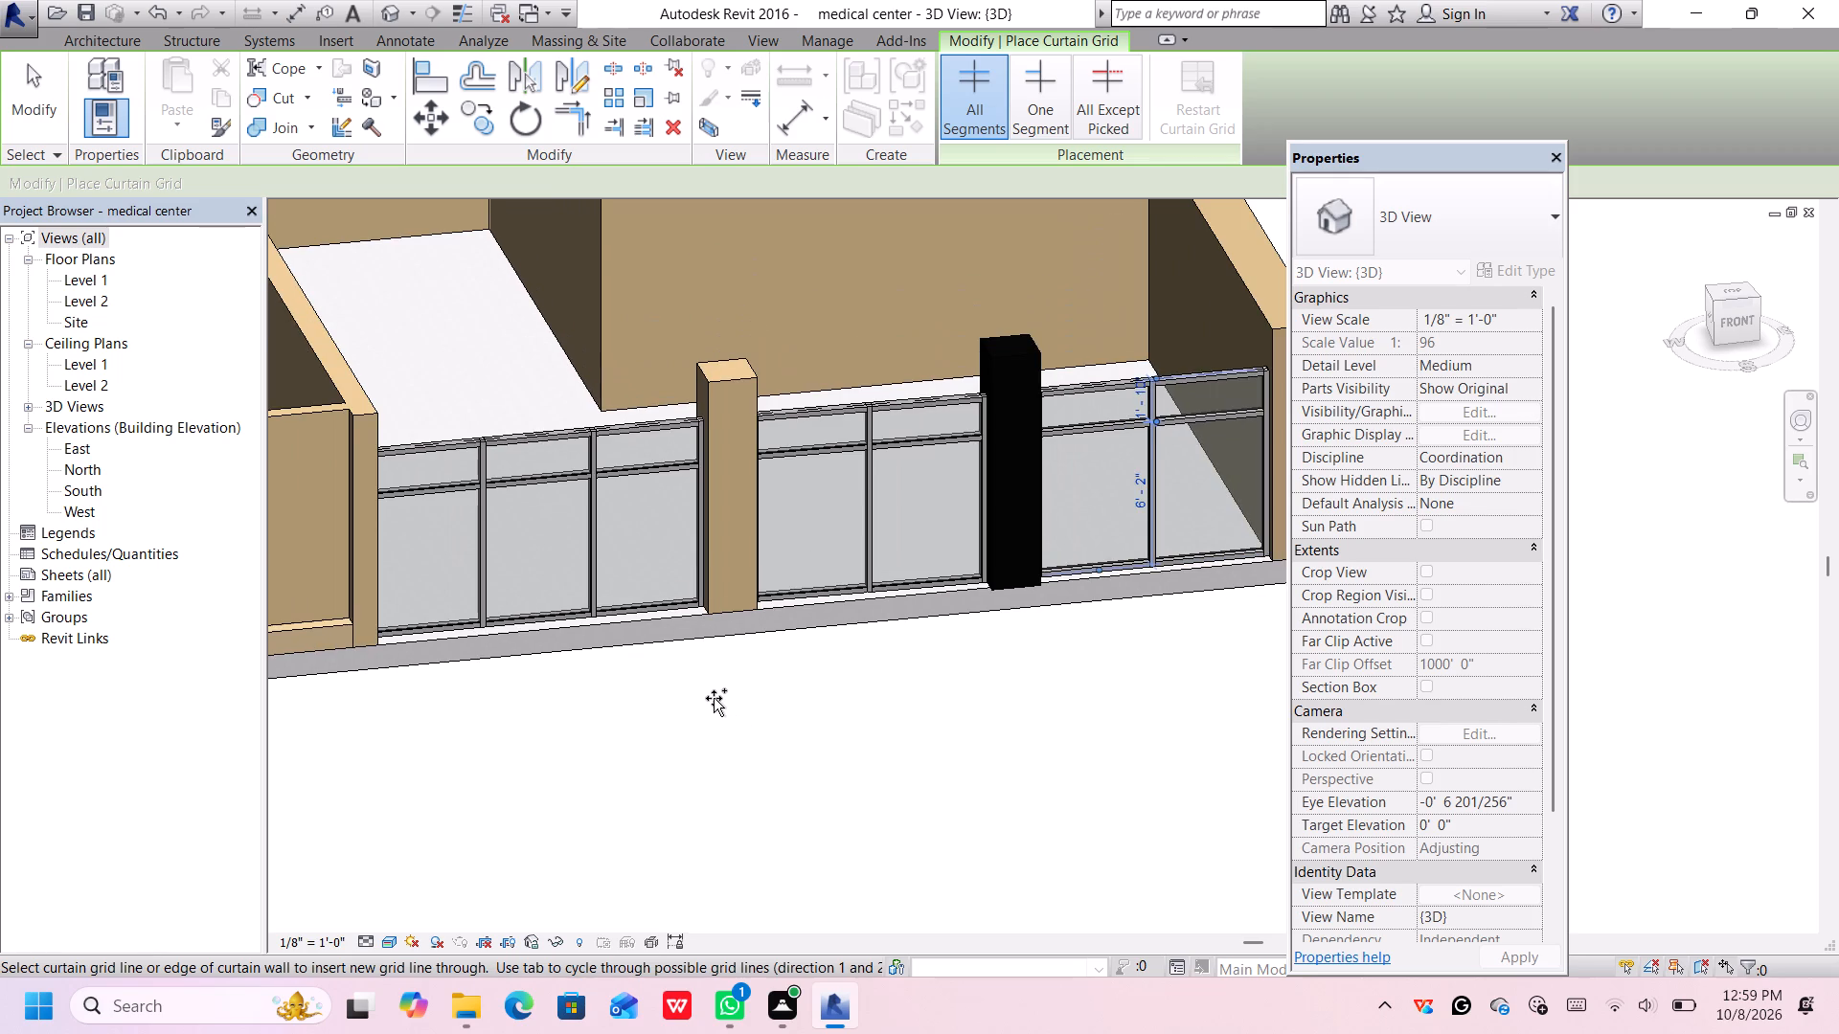
key("space")
key("Escape")
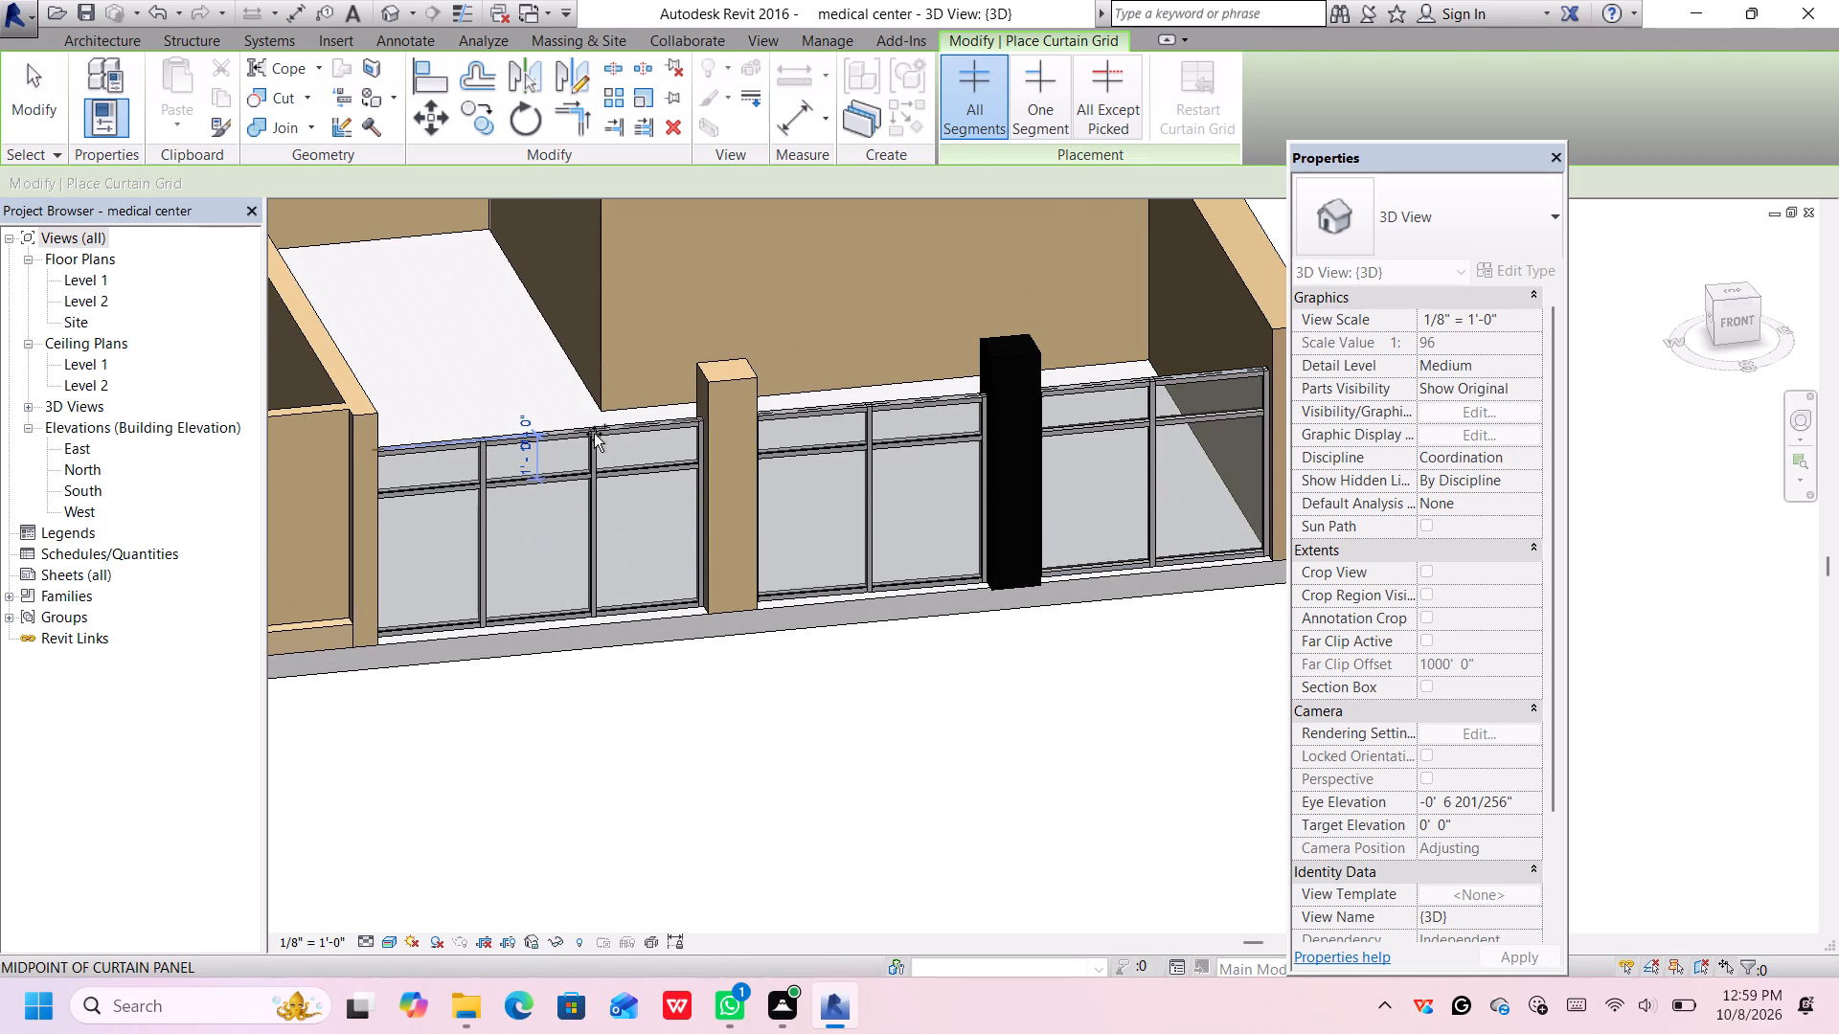
key("Escape")
Examine the construction, grid and mullion type parameters of the Storefront wall between the recess and the tan pier.
left_click(594, 434)
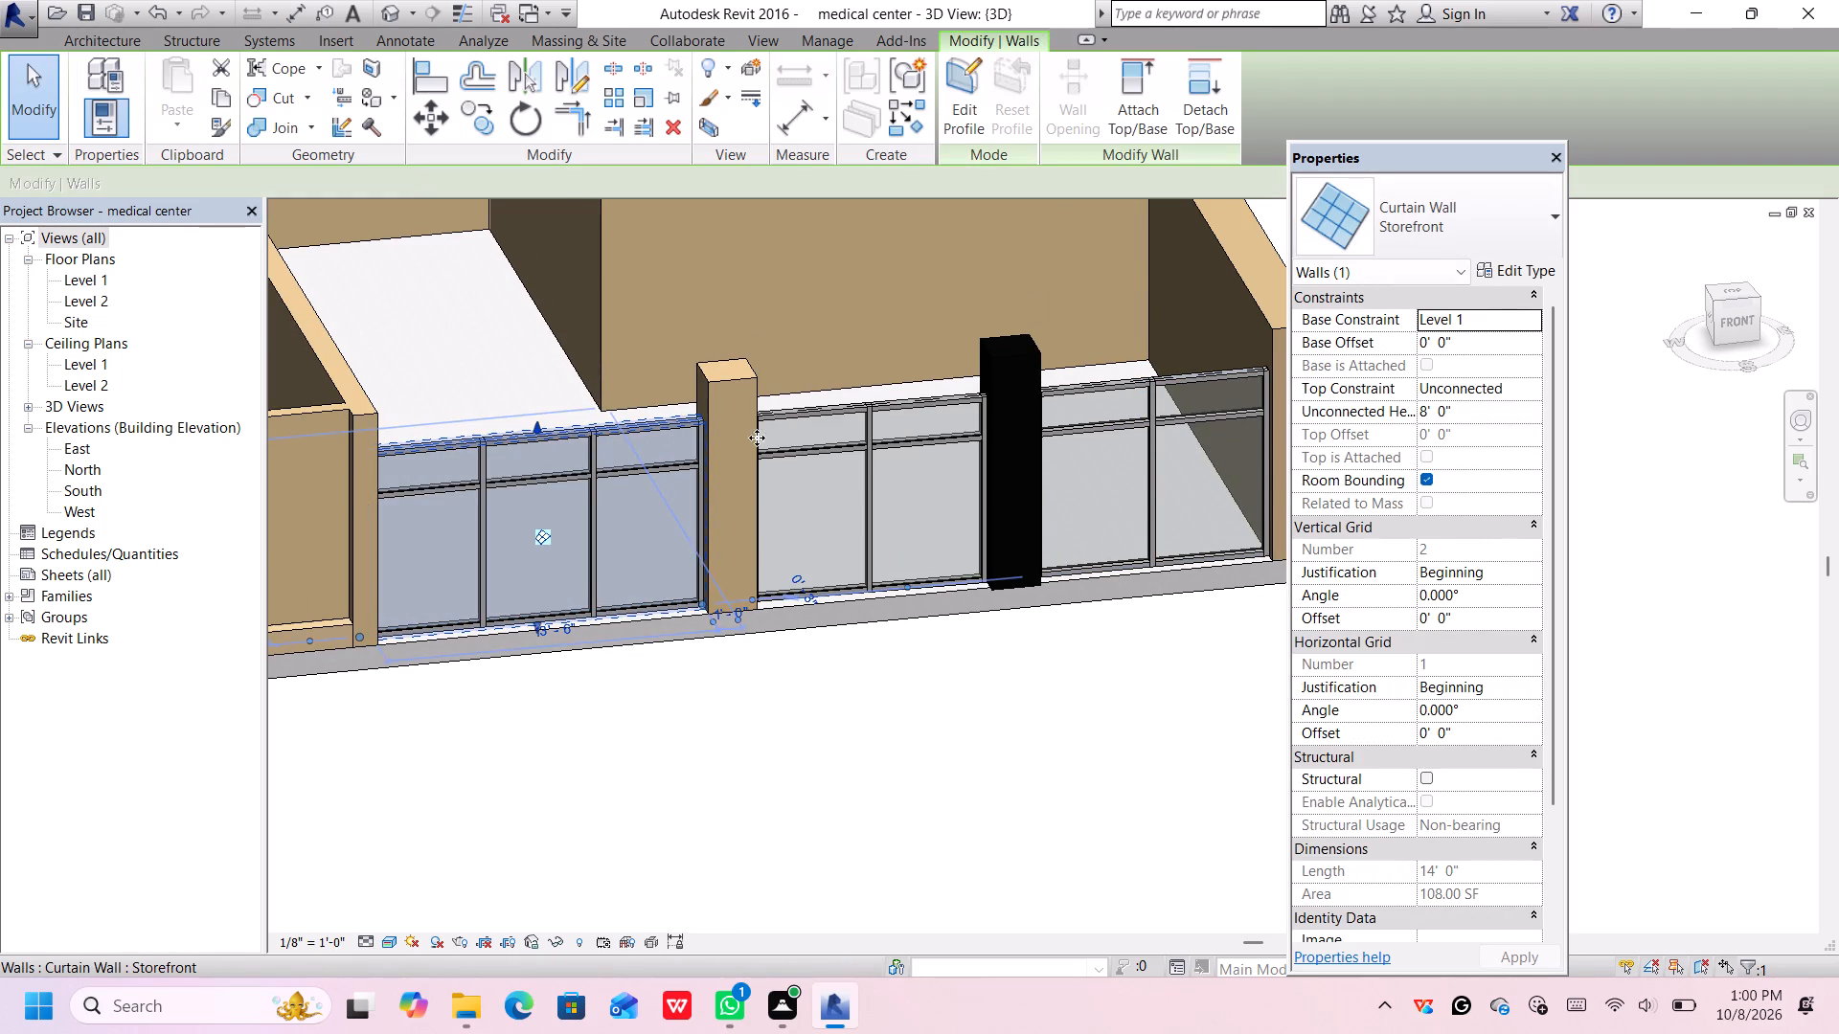
left_click(1502, 266)
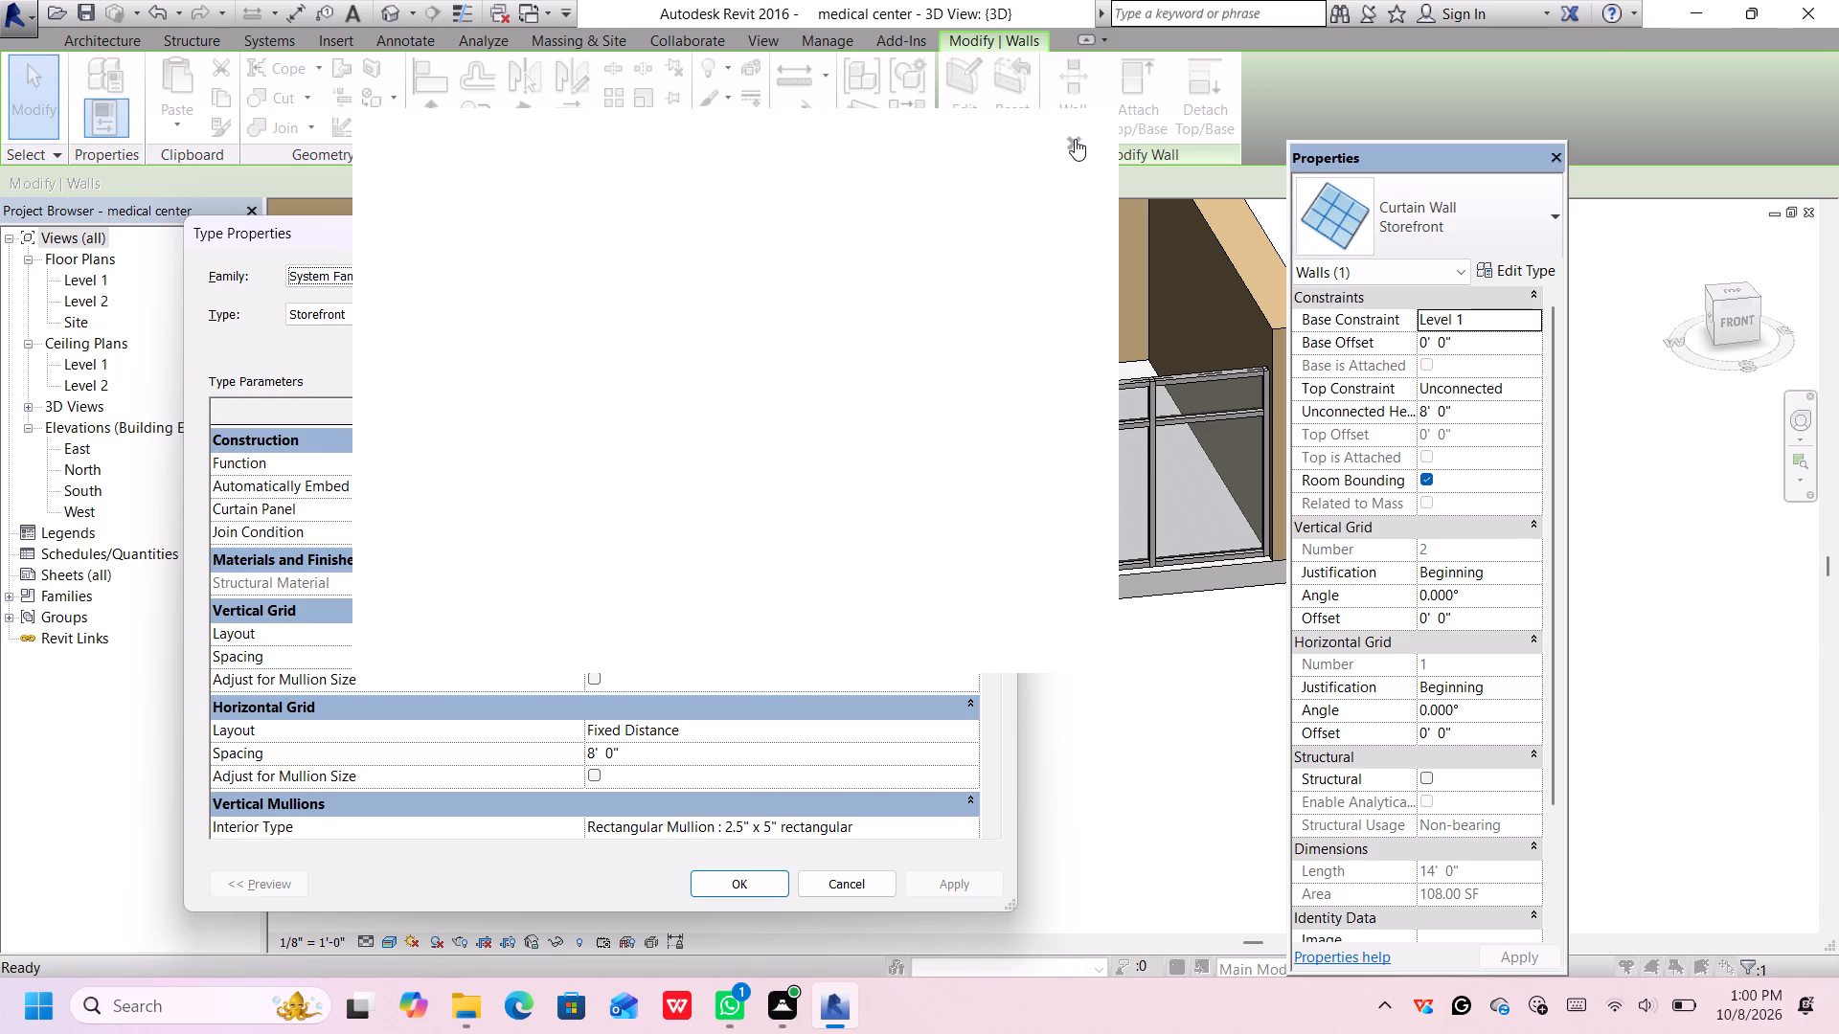
left_click(1074, 139)
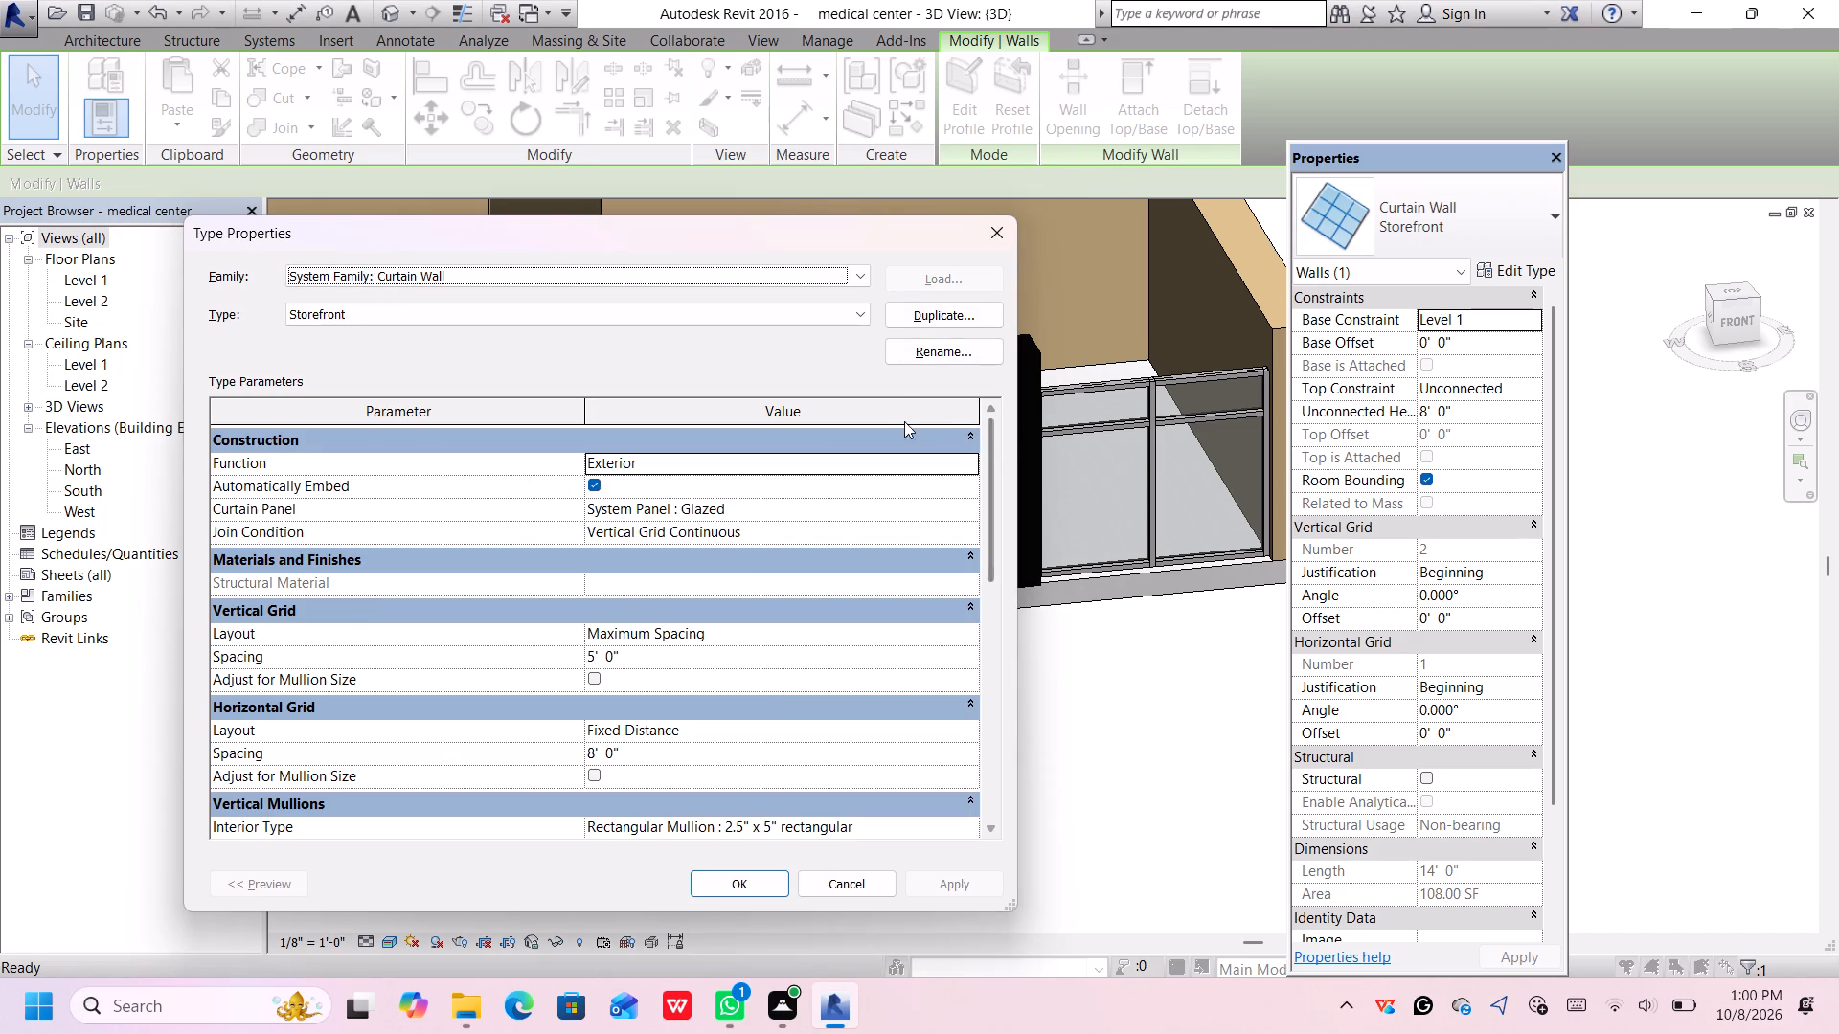
scroll(759, 550, "down", 1)
scroll(761, 544, "up", 1)
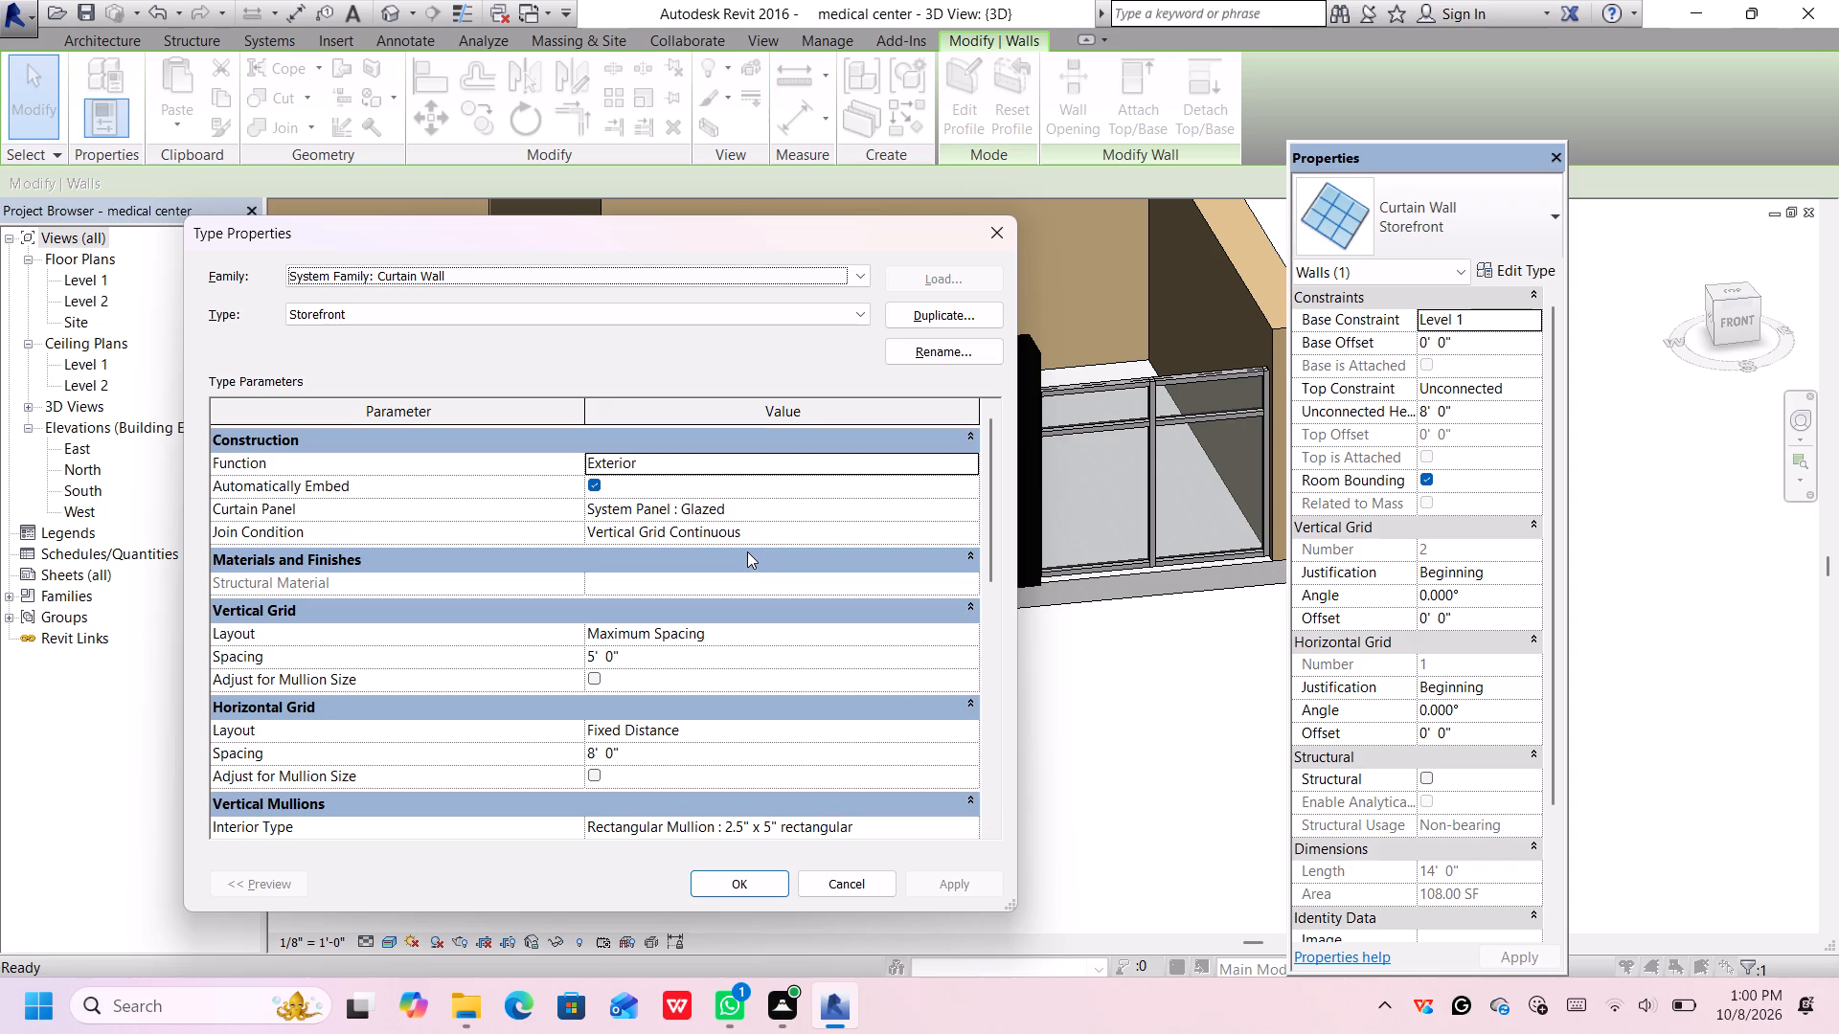
left_click(887, 486)
left_click(879, 465)
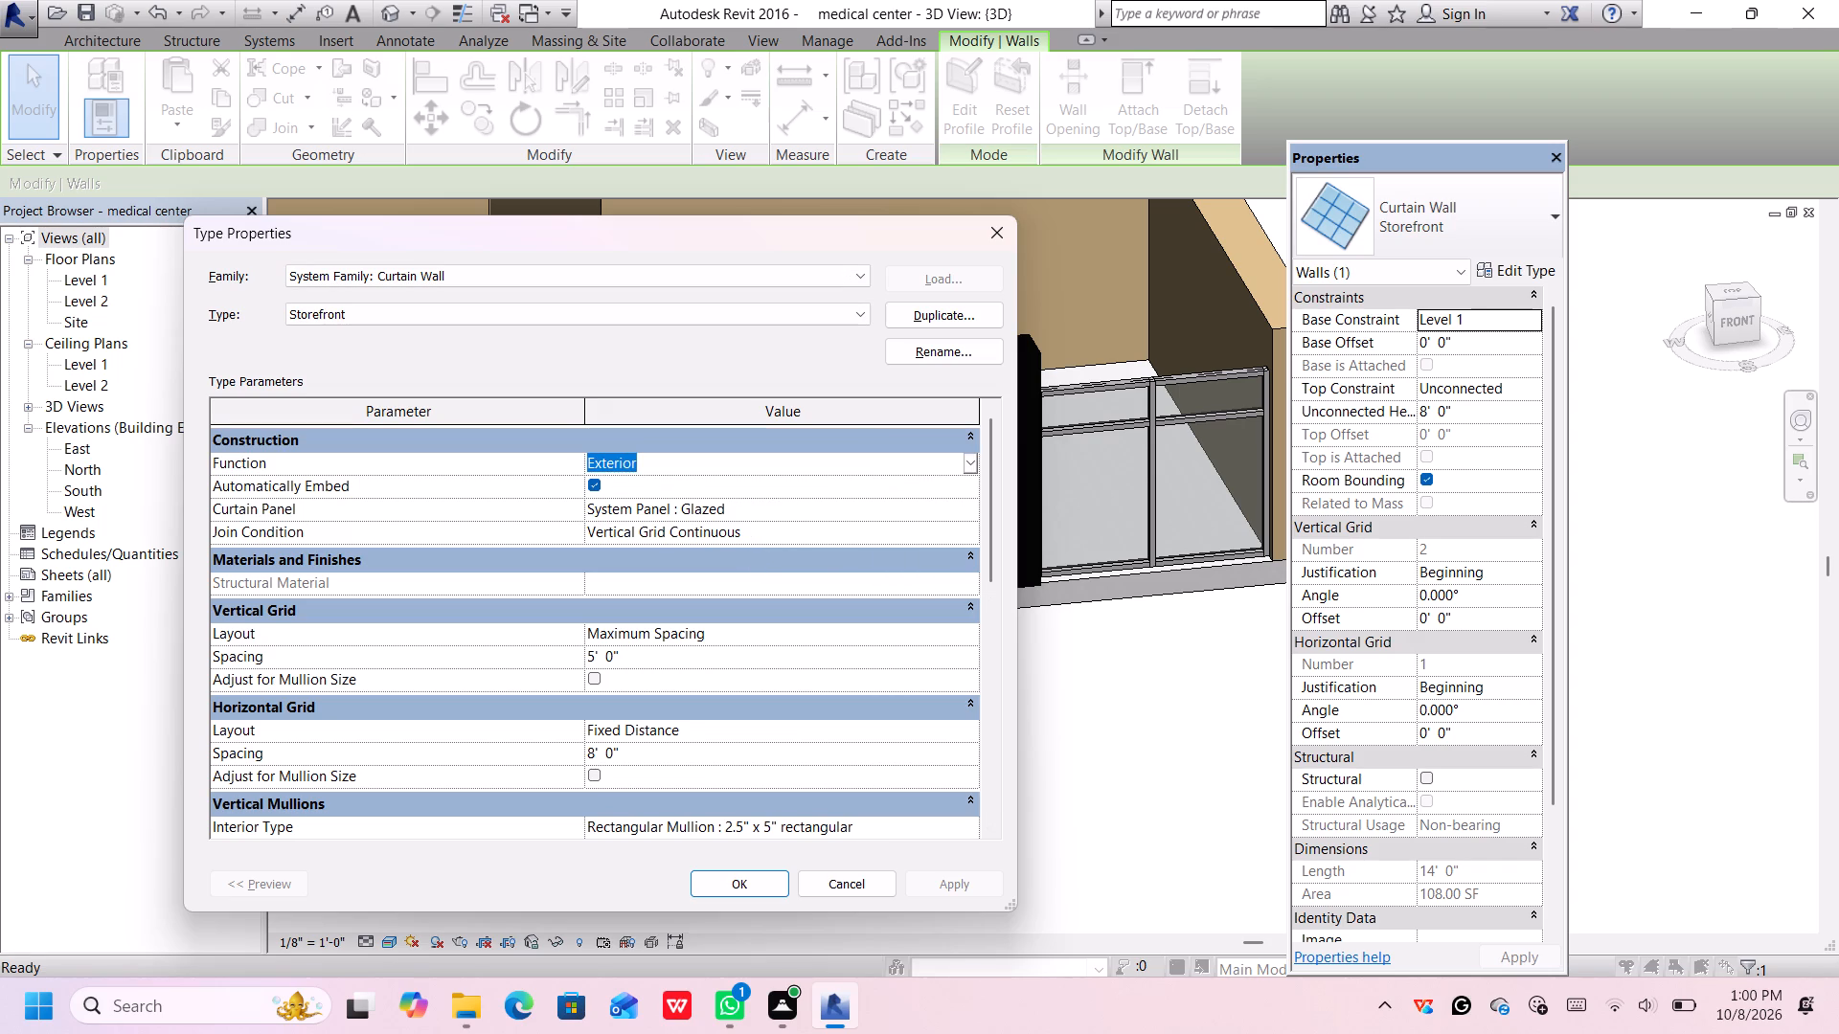
left_click(960, 467)
scroll(825, 593, "up", 1)
scroll(825, 593, "down", 1)
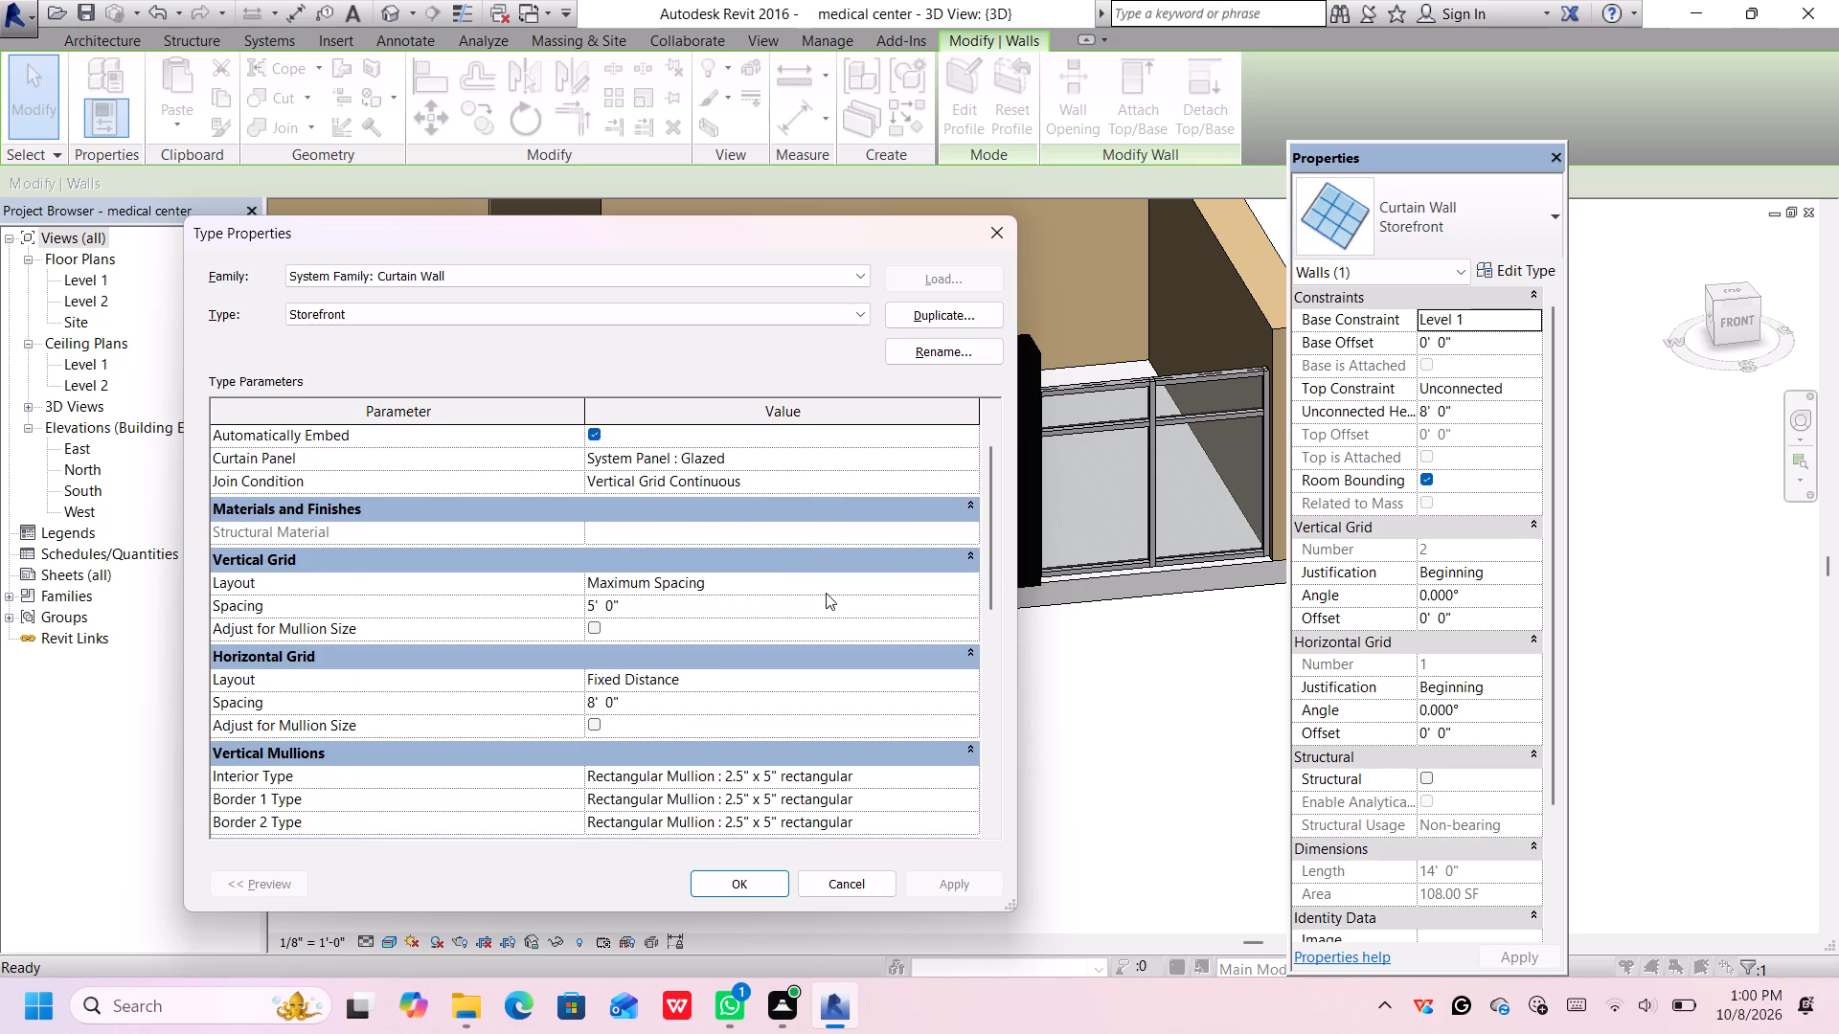
scroll(826, 592, "up", 2)
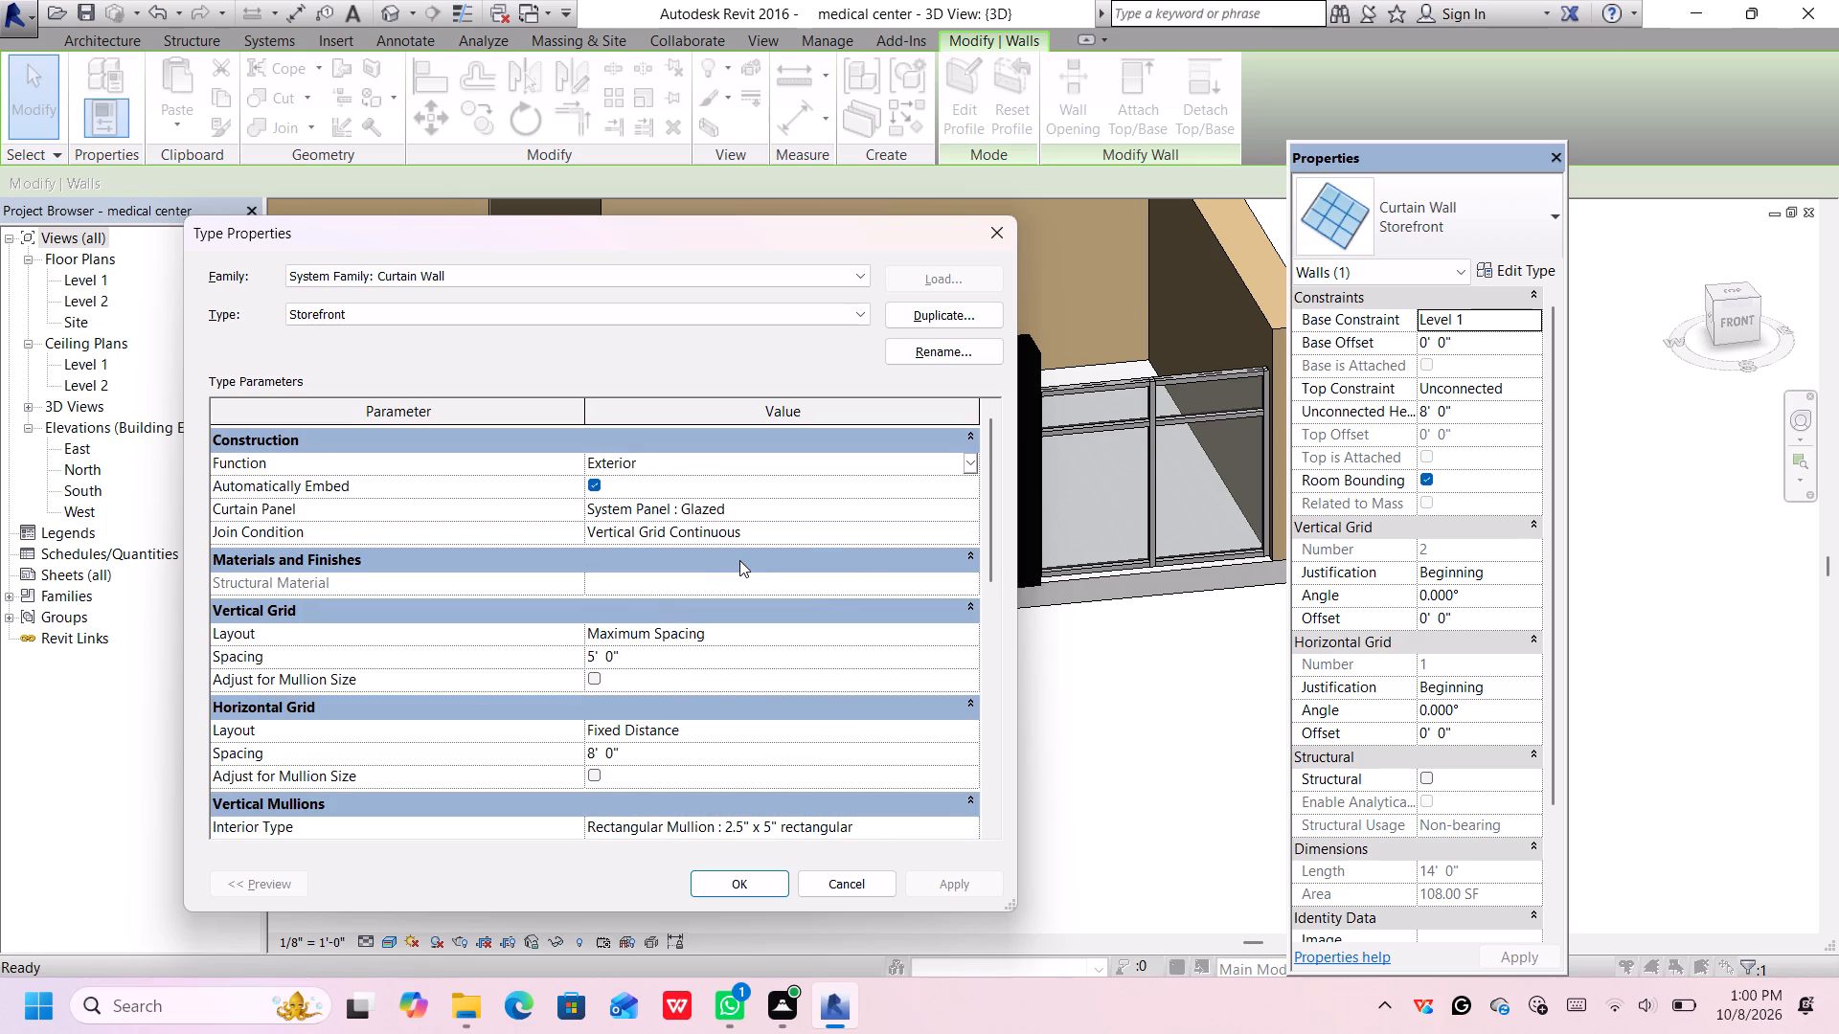
scroll(740, 562, "down", 3)
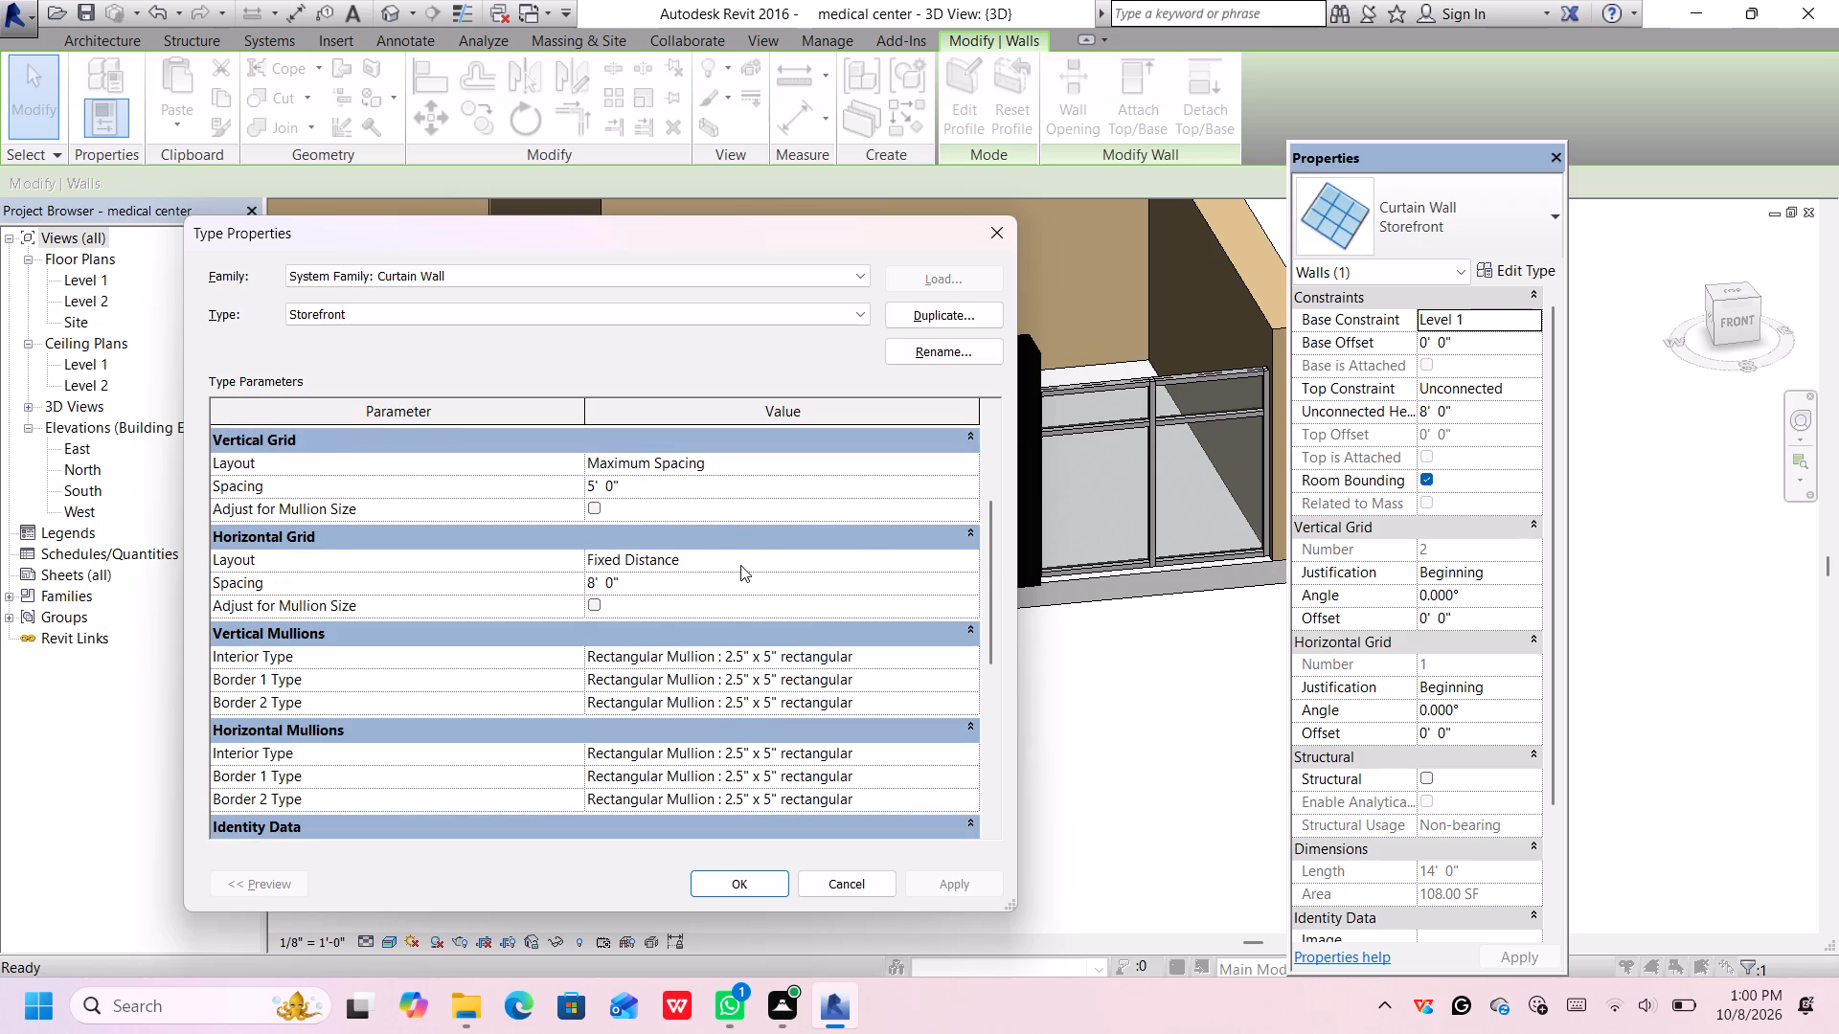
scroll(740, 565, "down", 1)
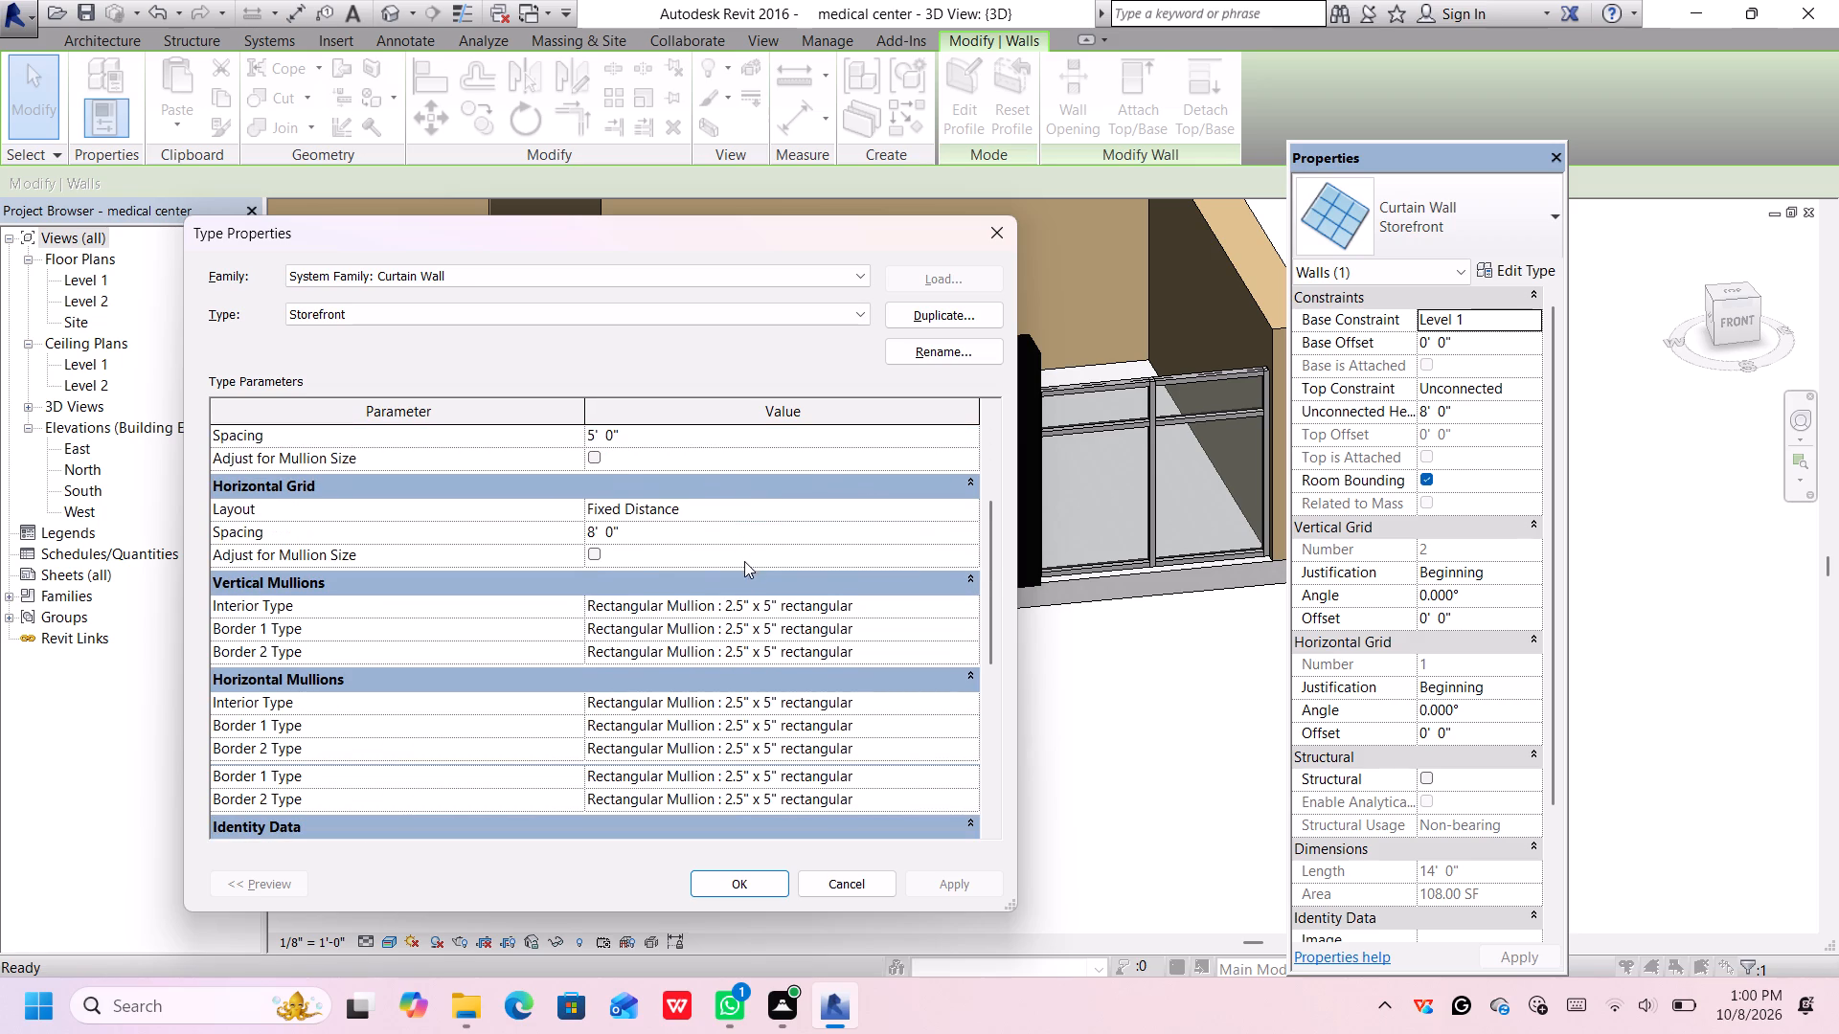
scroll(744, 561, "down", 2)
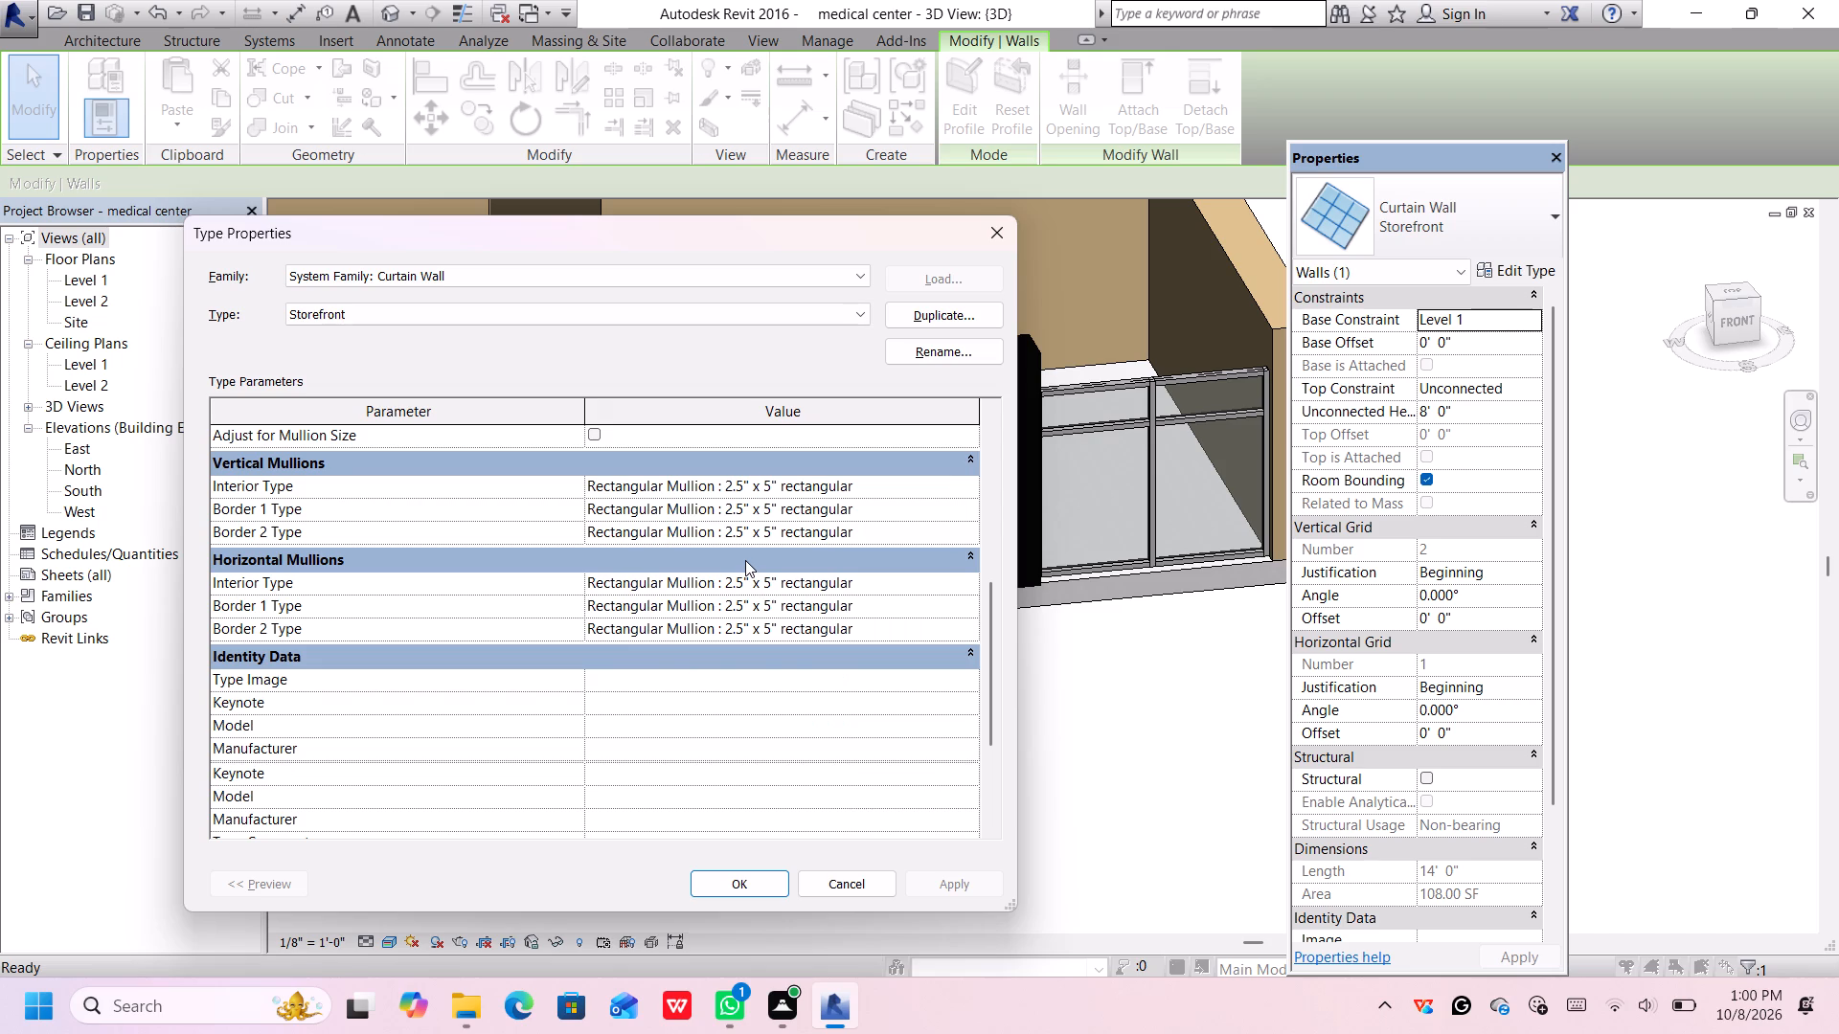
scroll(745, 560, "down", 3)
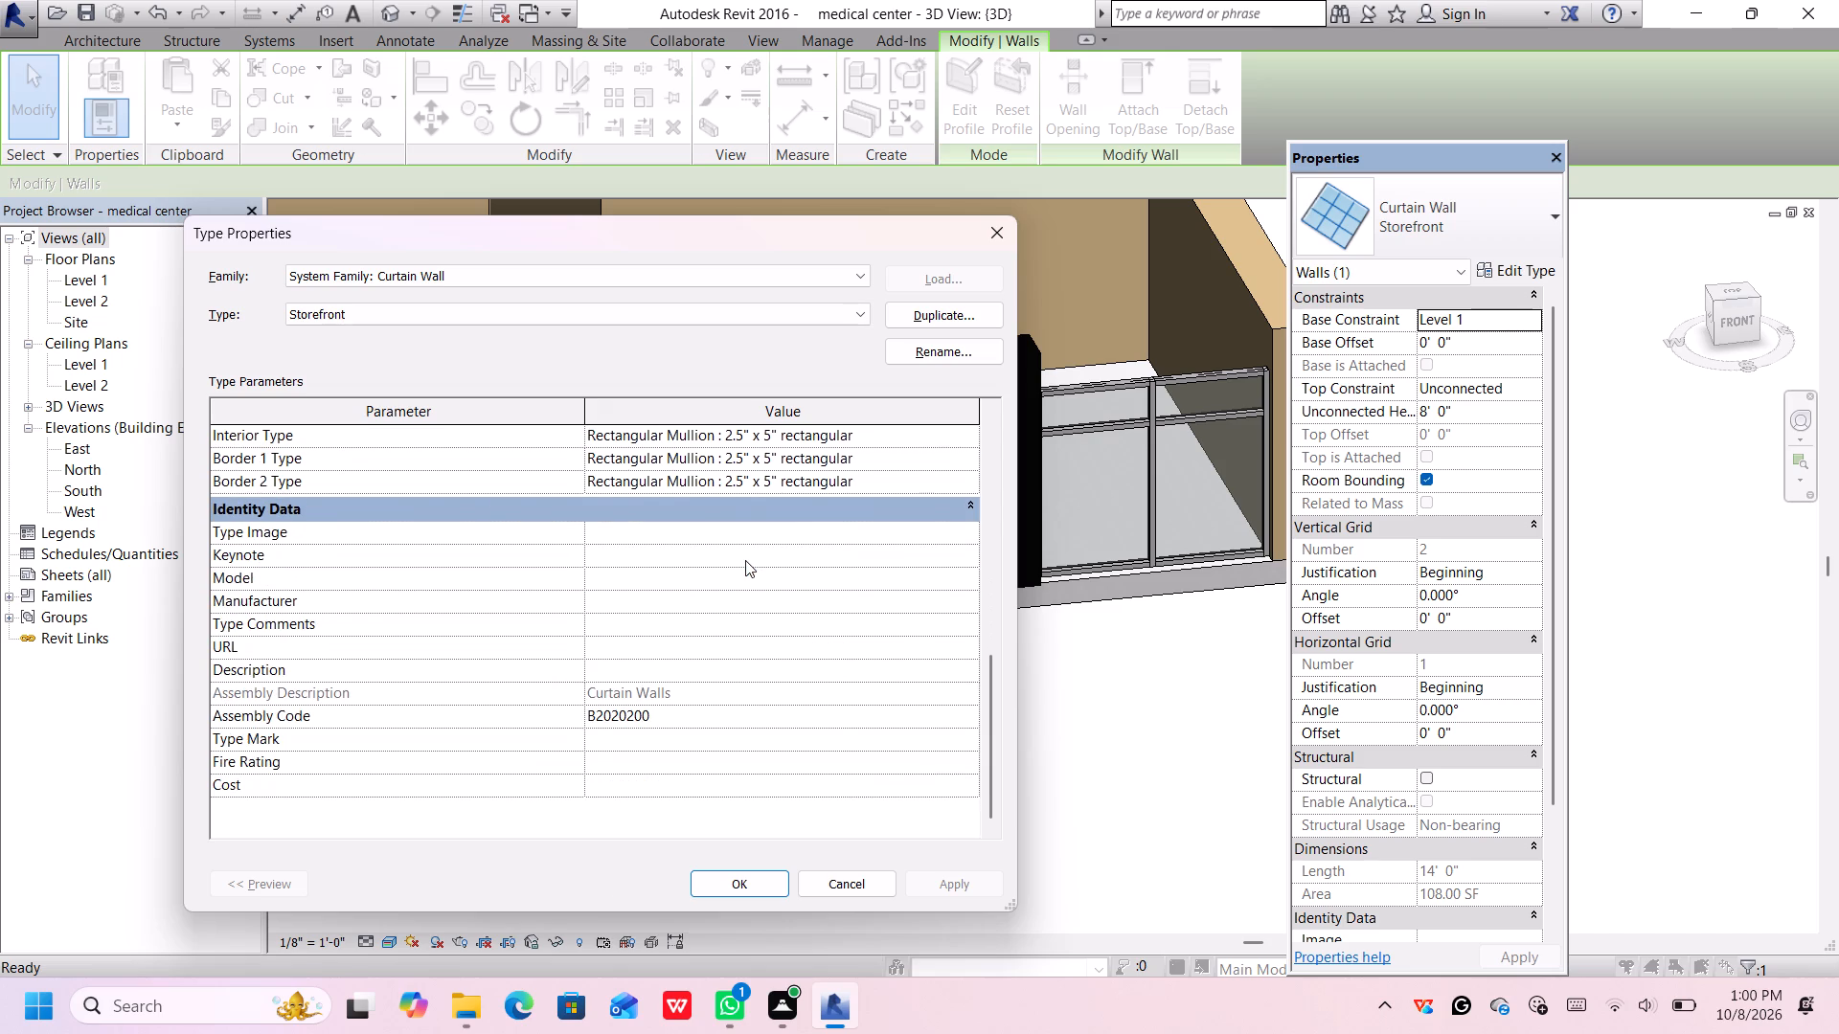
scroll(745, 560, "up", 6)
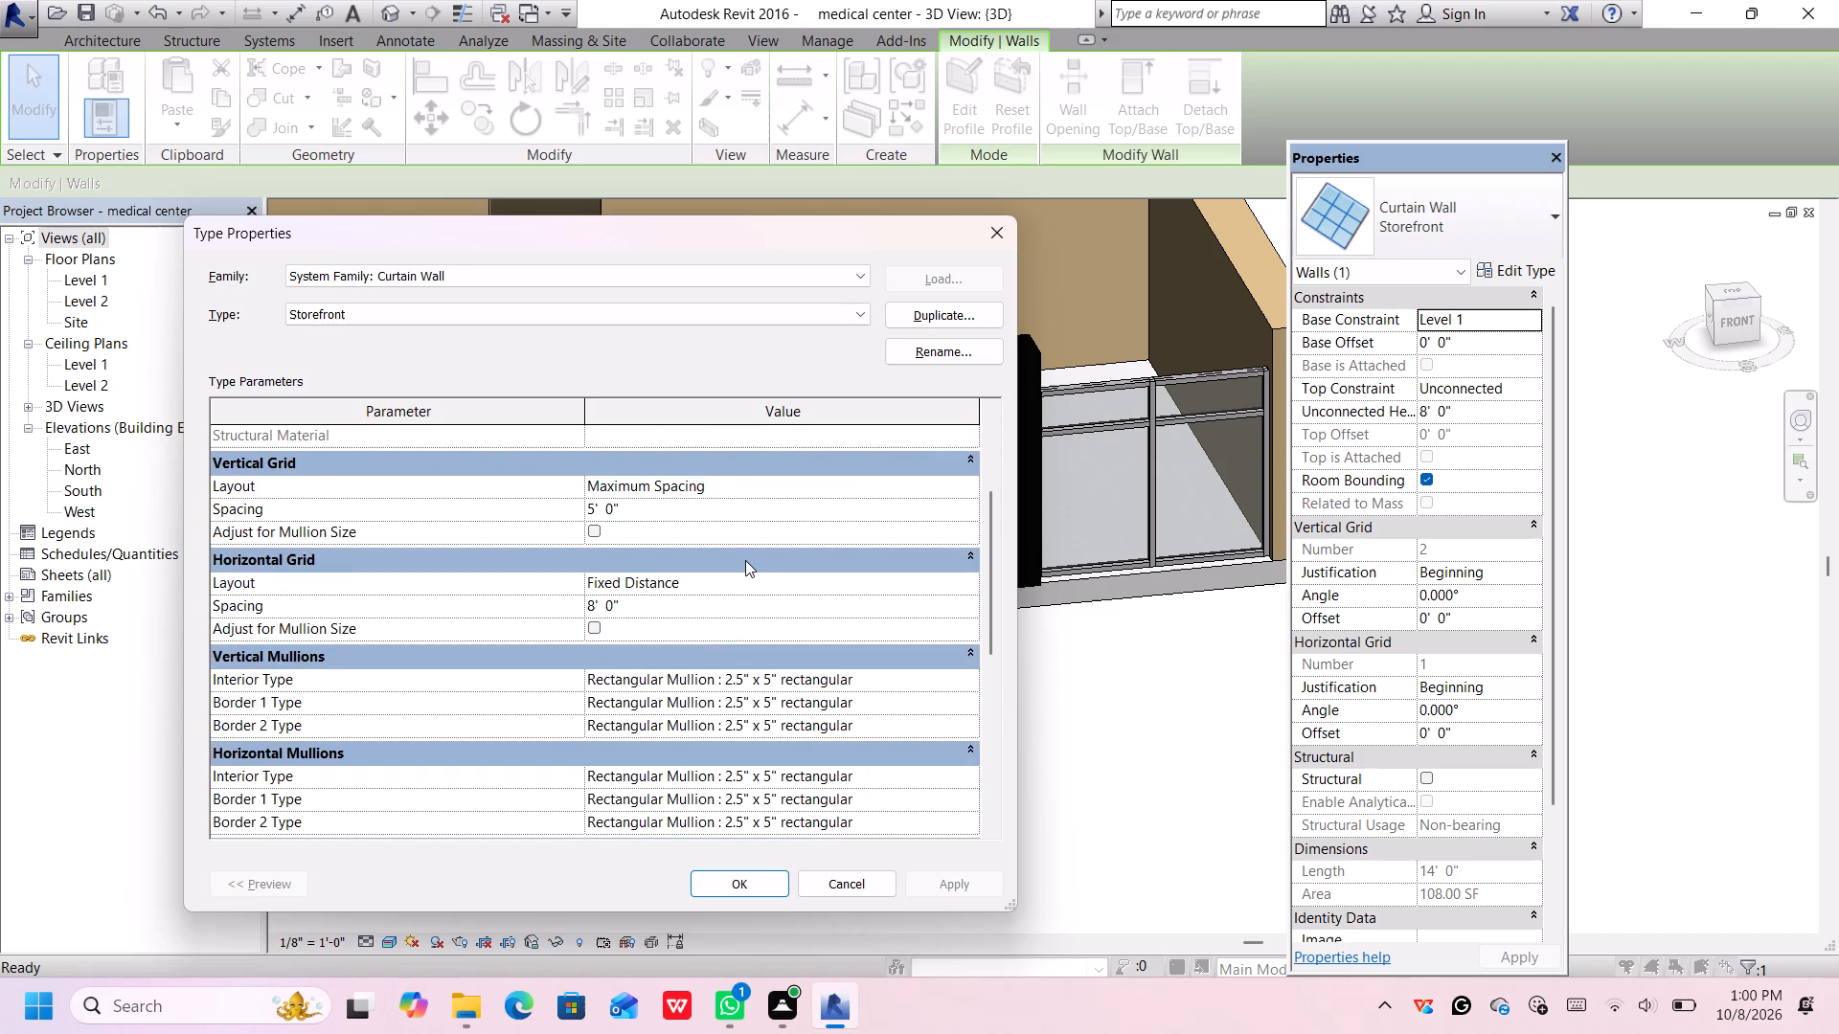
scroll(745, 560, "up", 1)
left_click(834, 475)
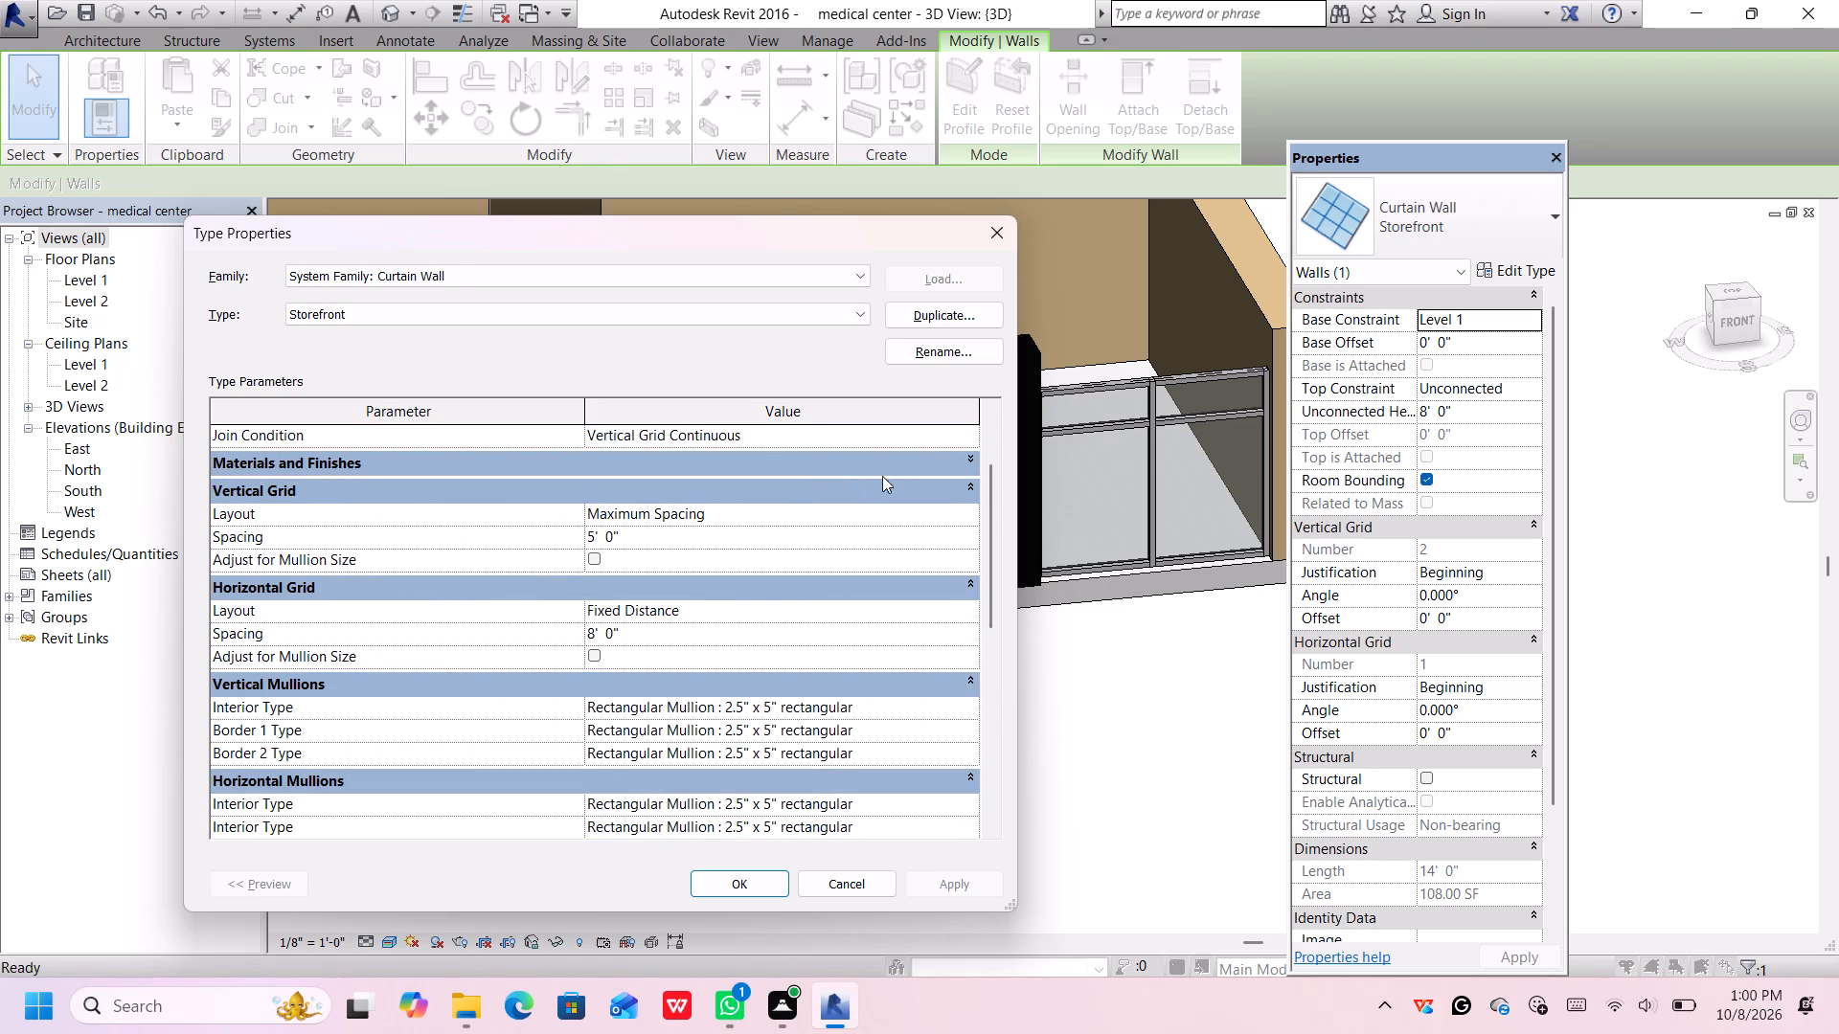
scroll(859, 495, "up", 5)
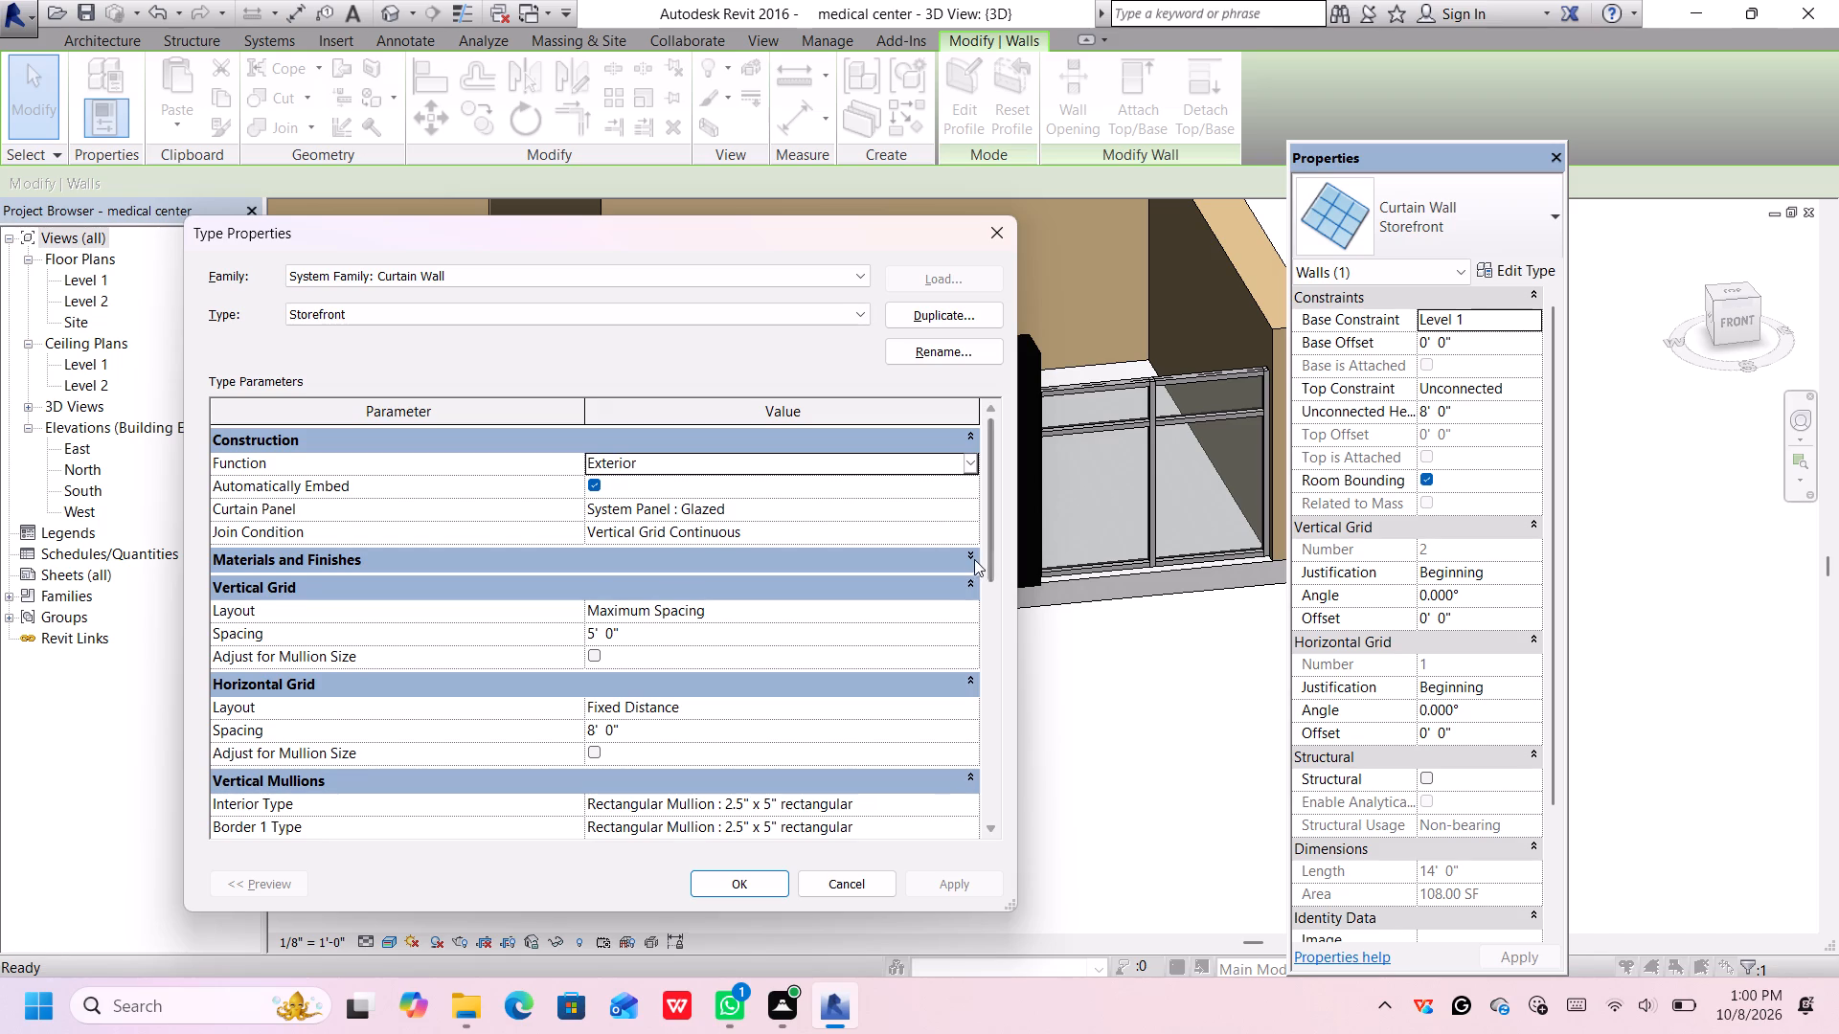
left_click(971, 557)
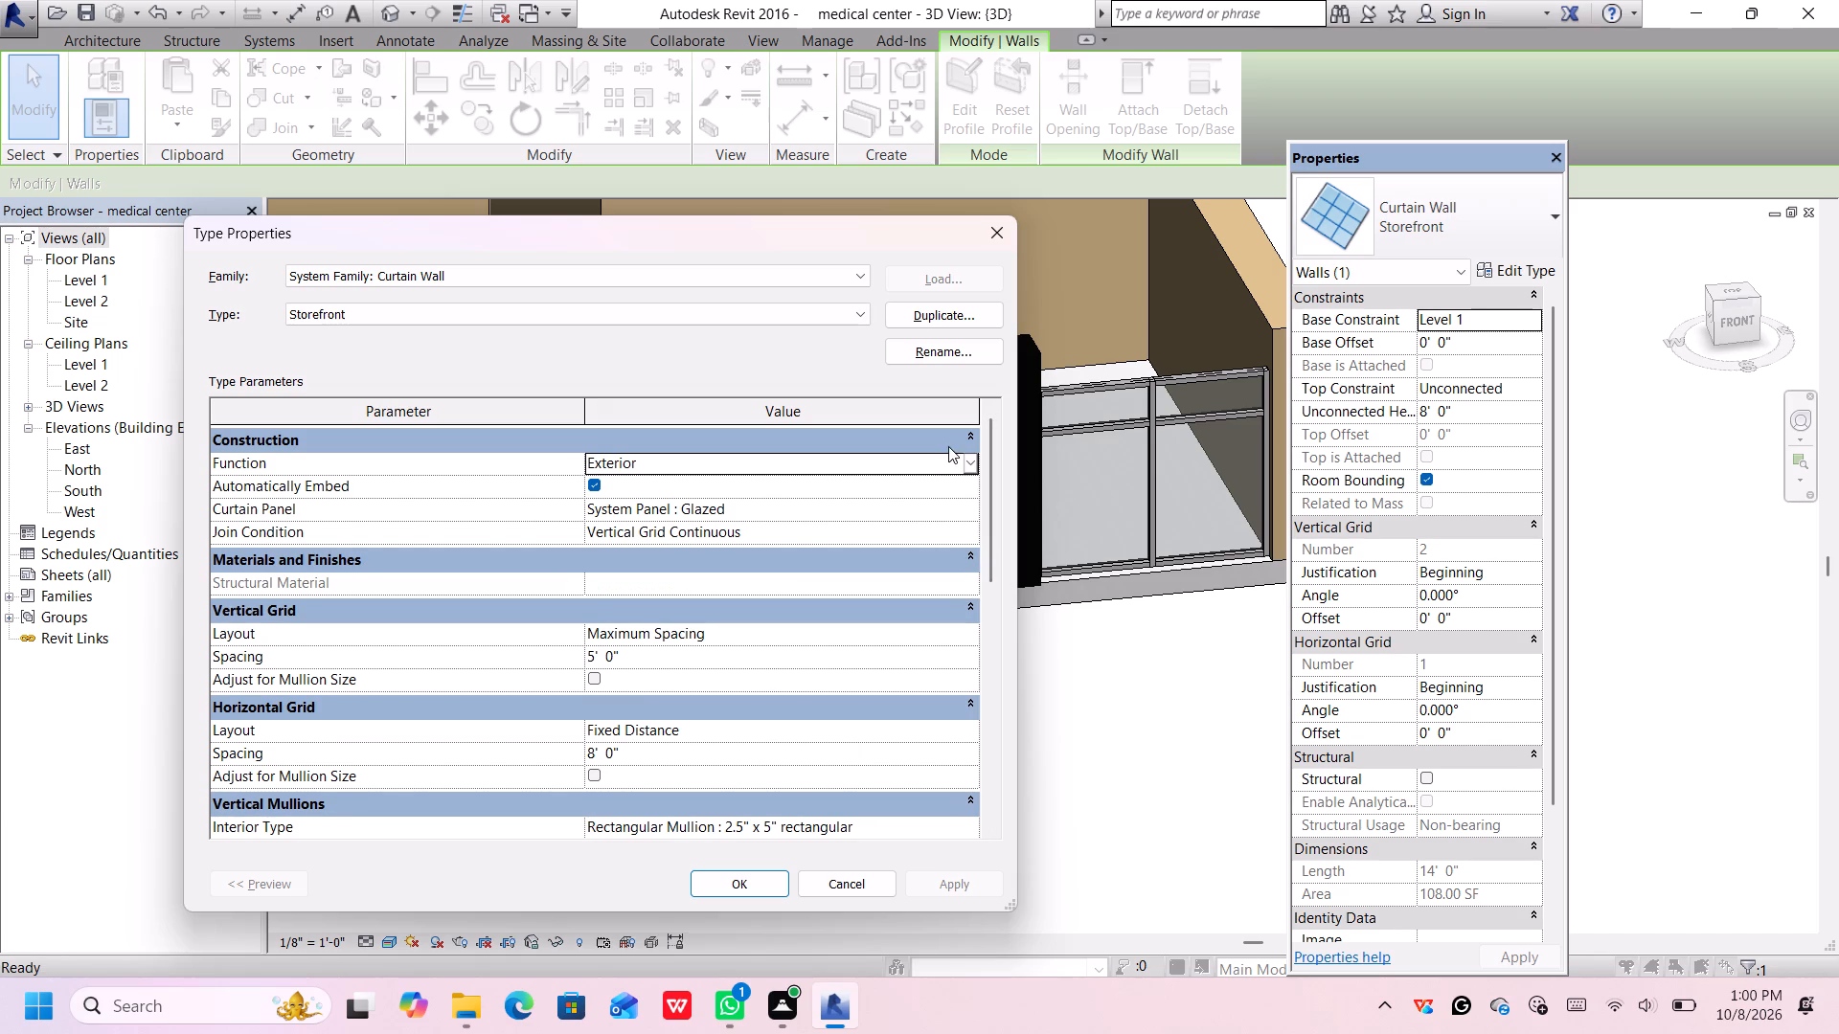
left_click(755, 878)
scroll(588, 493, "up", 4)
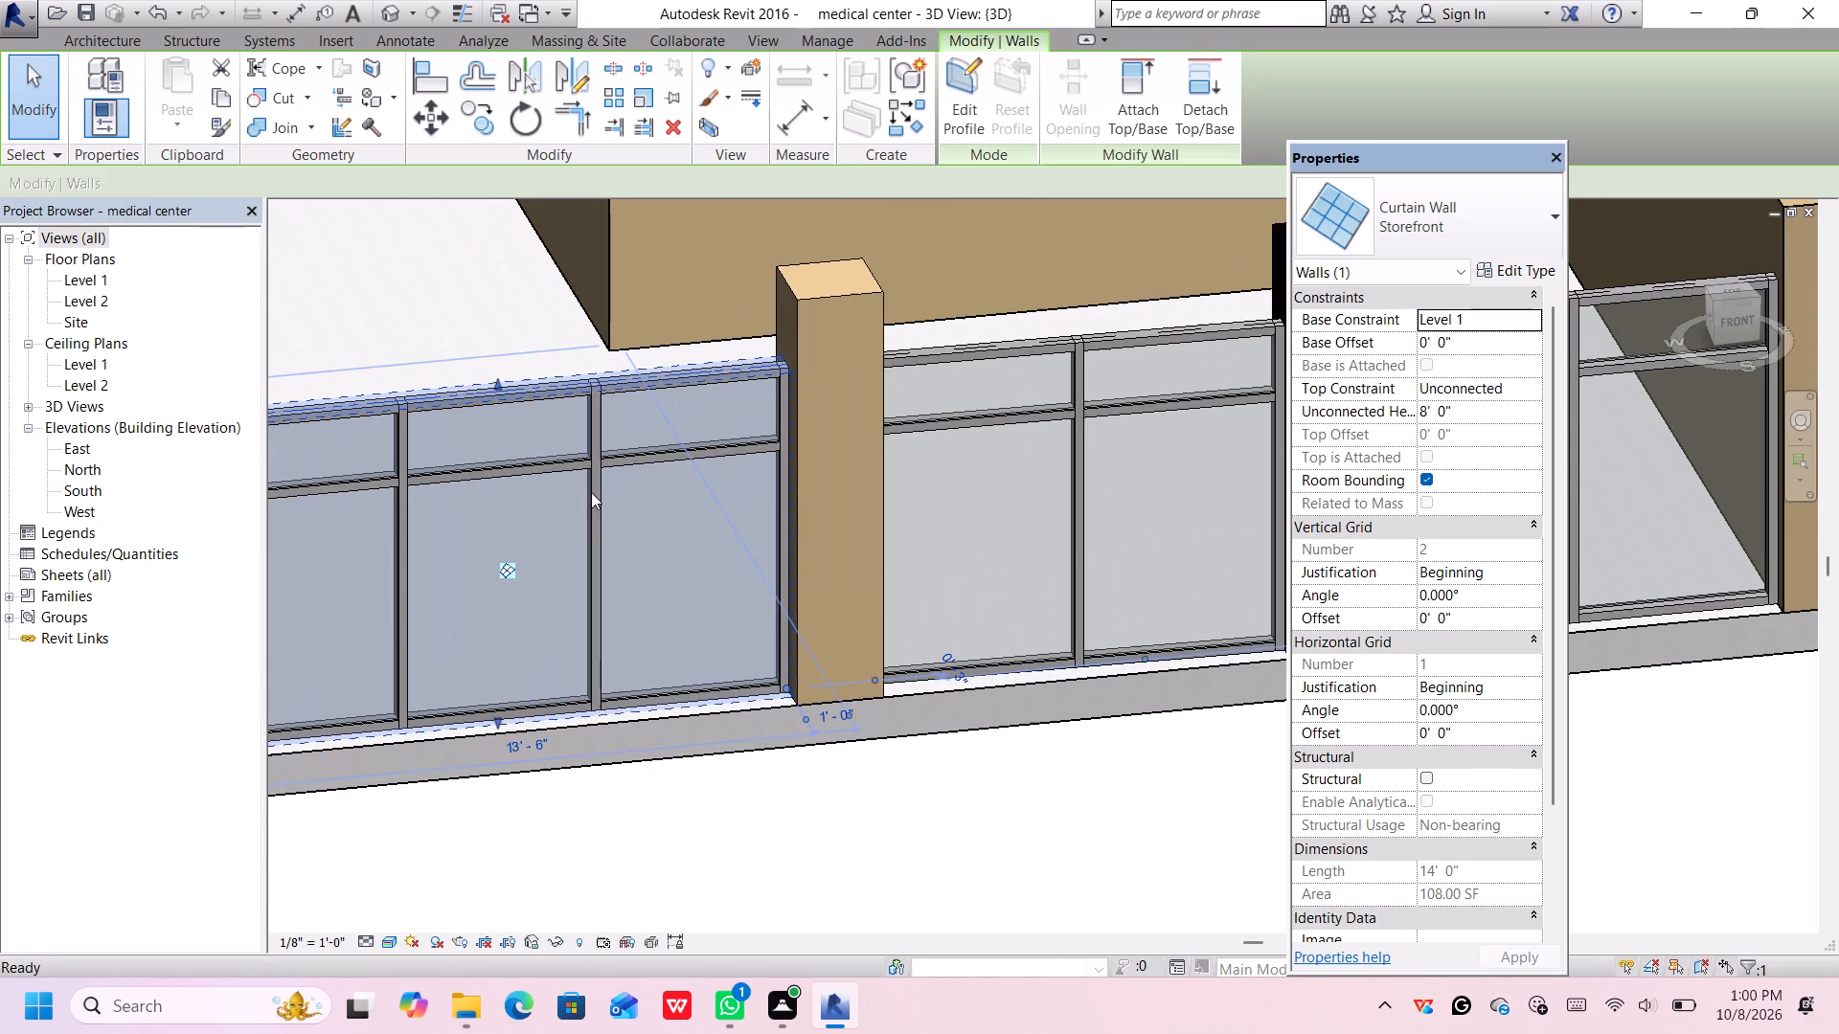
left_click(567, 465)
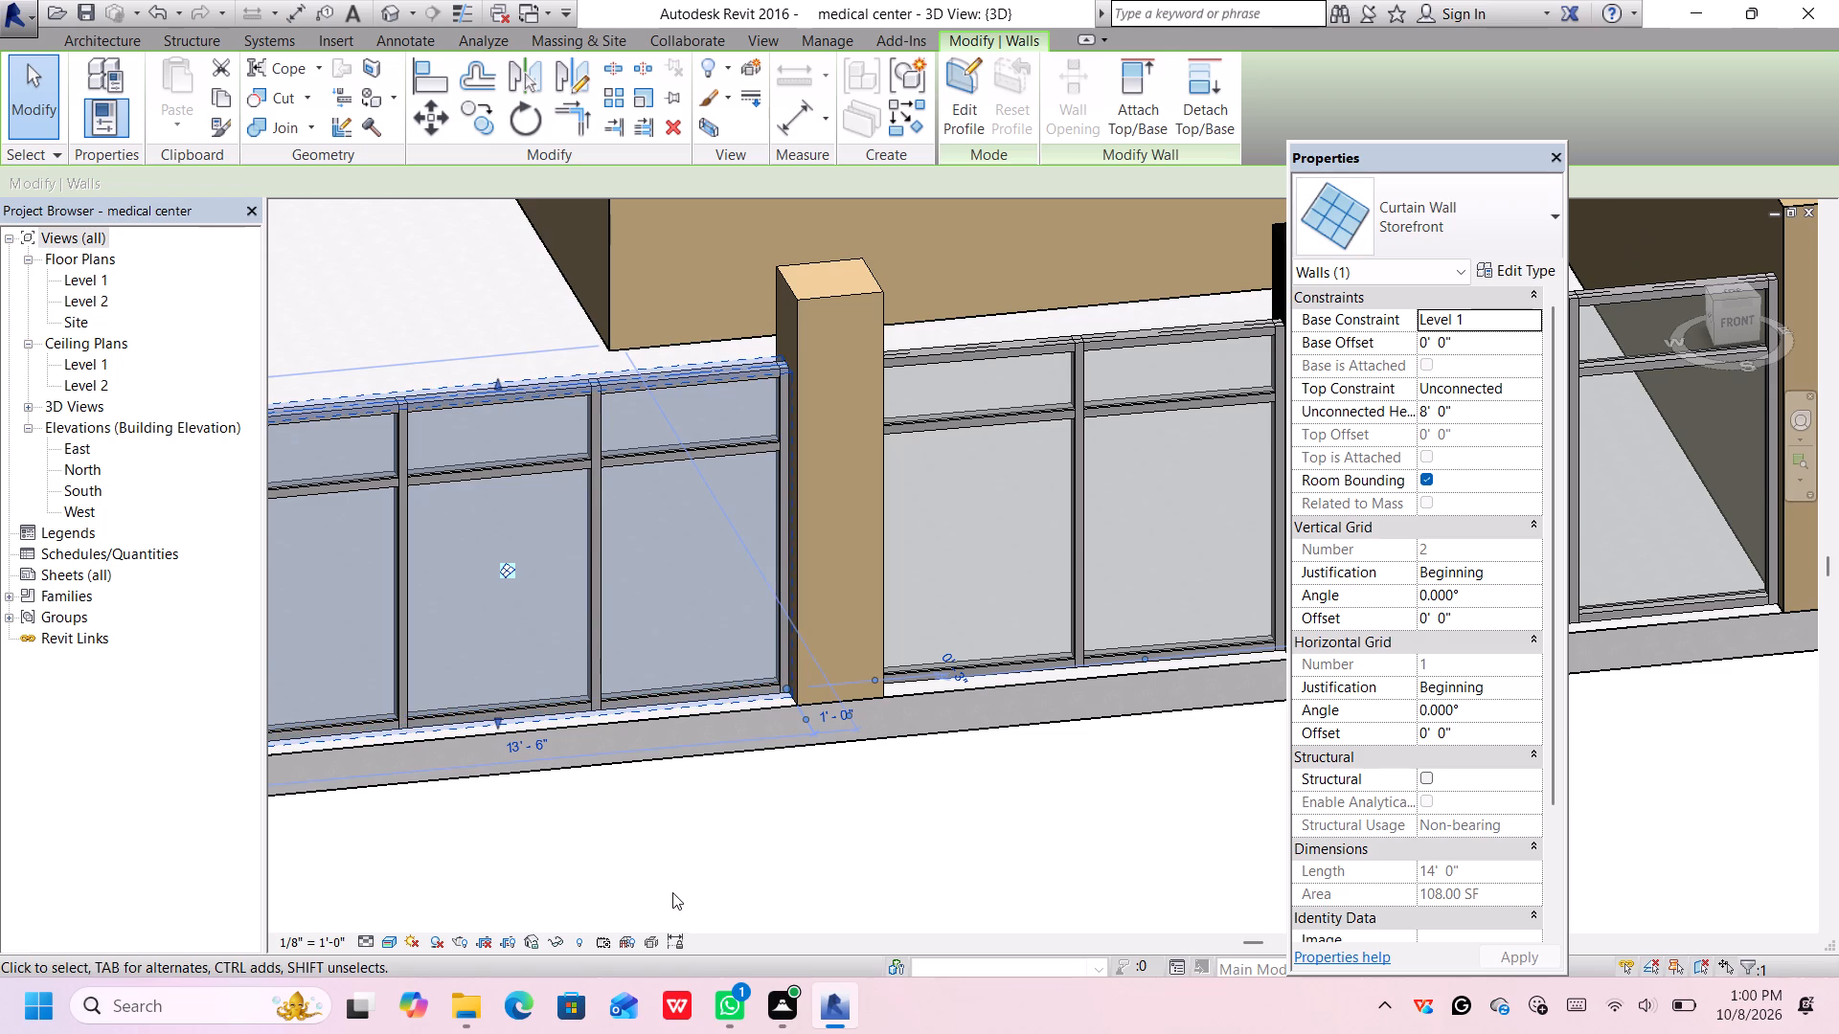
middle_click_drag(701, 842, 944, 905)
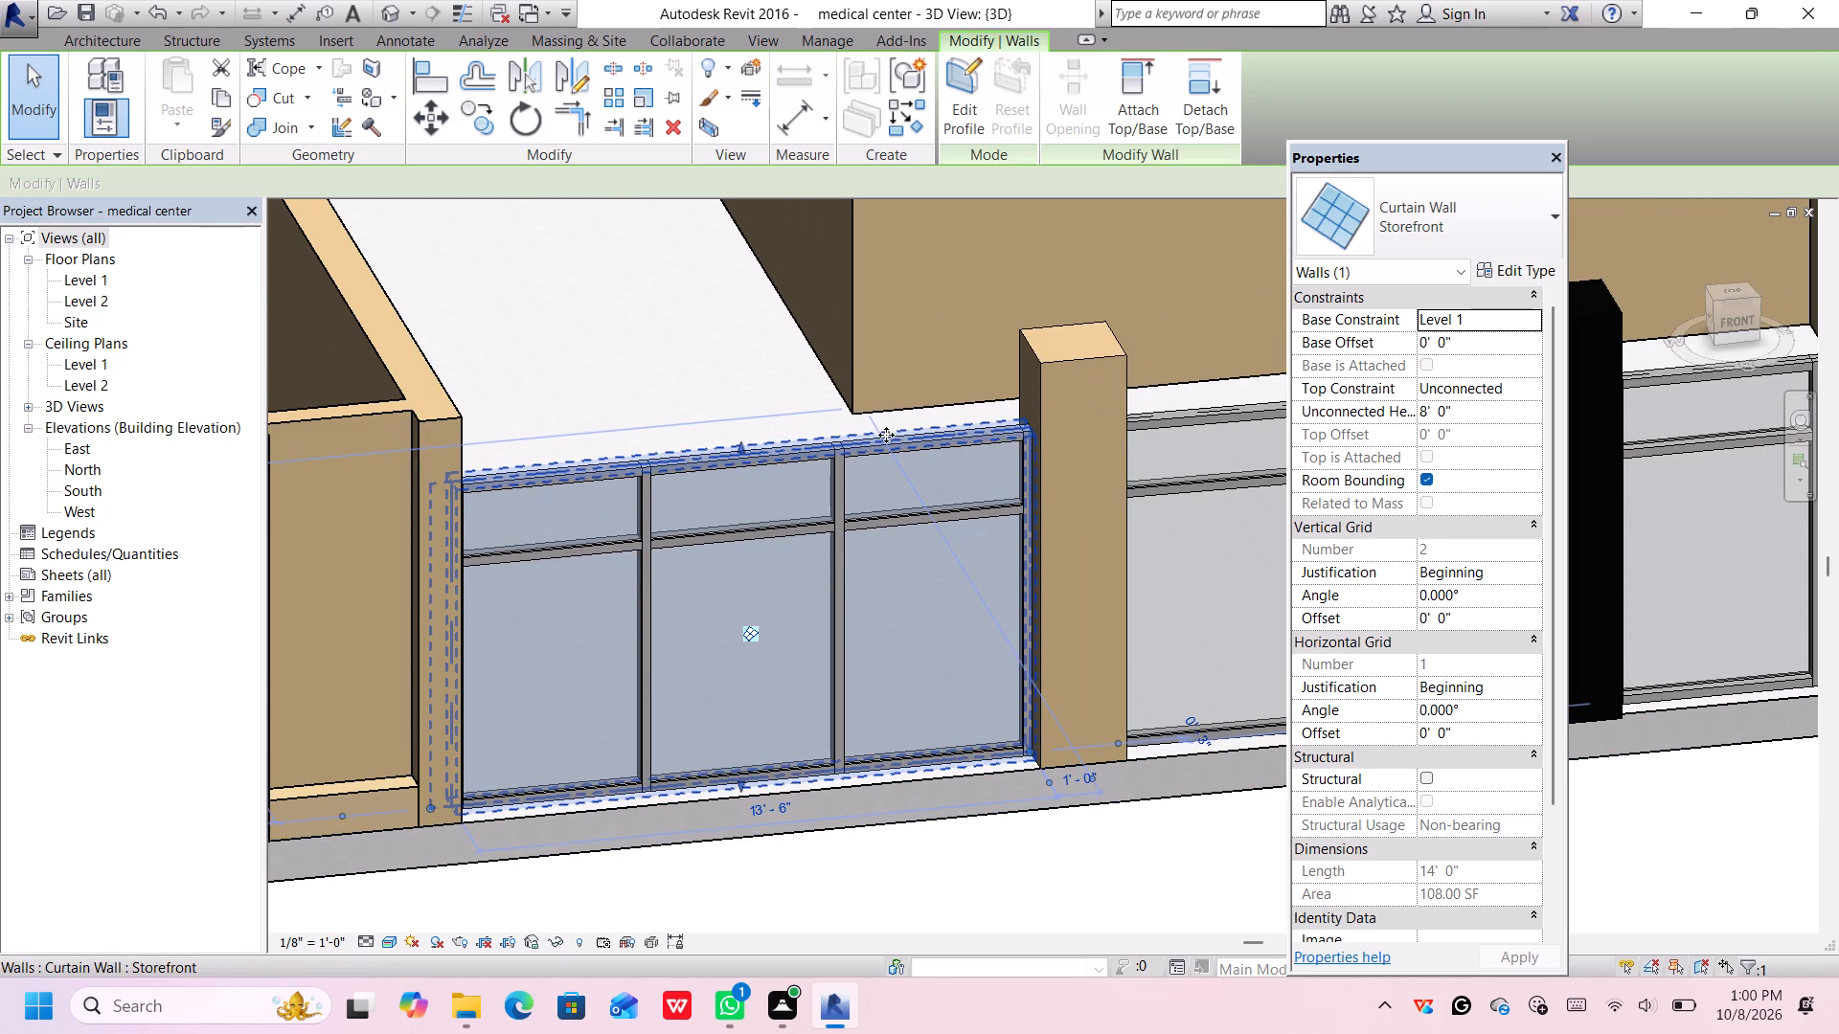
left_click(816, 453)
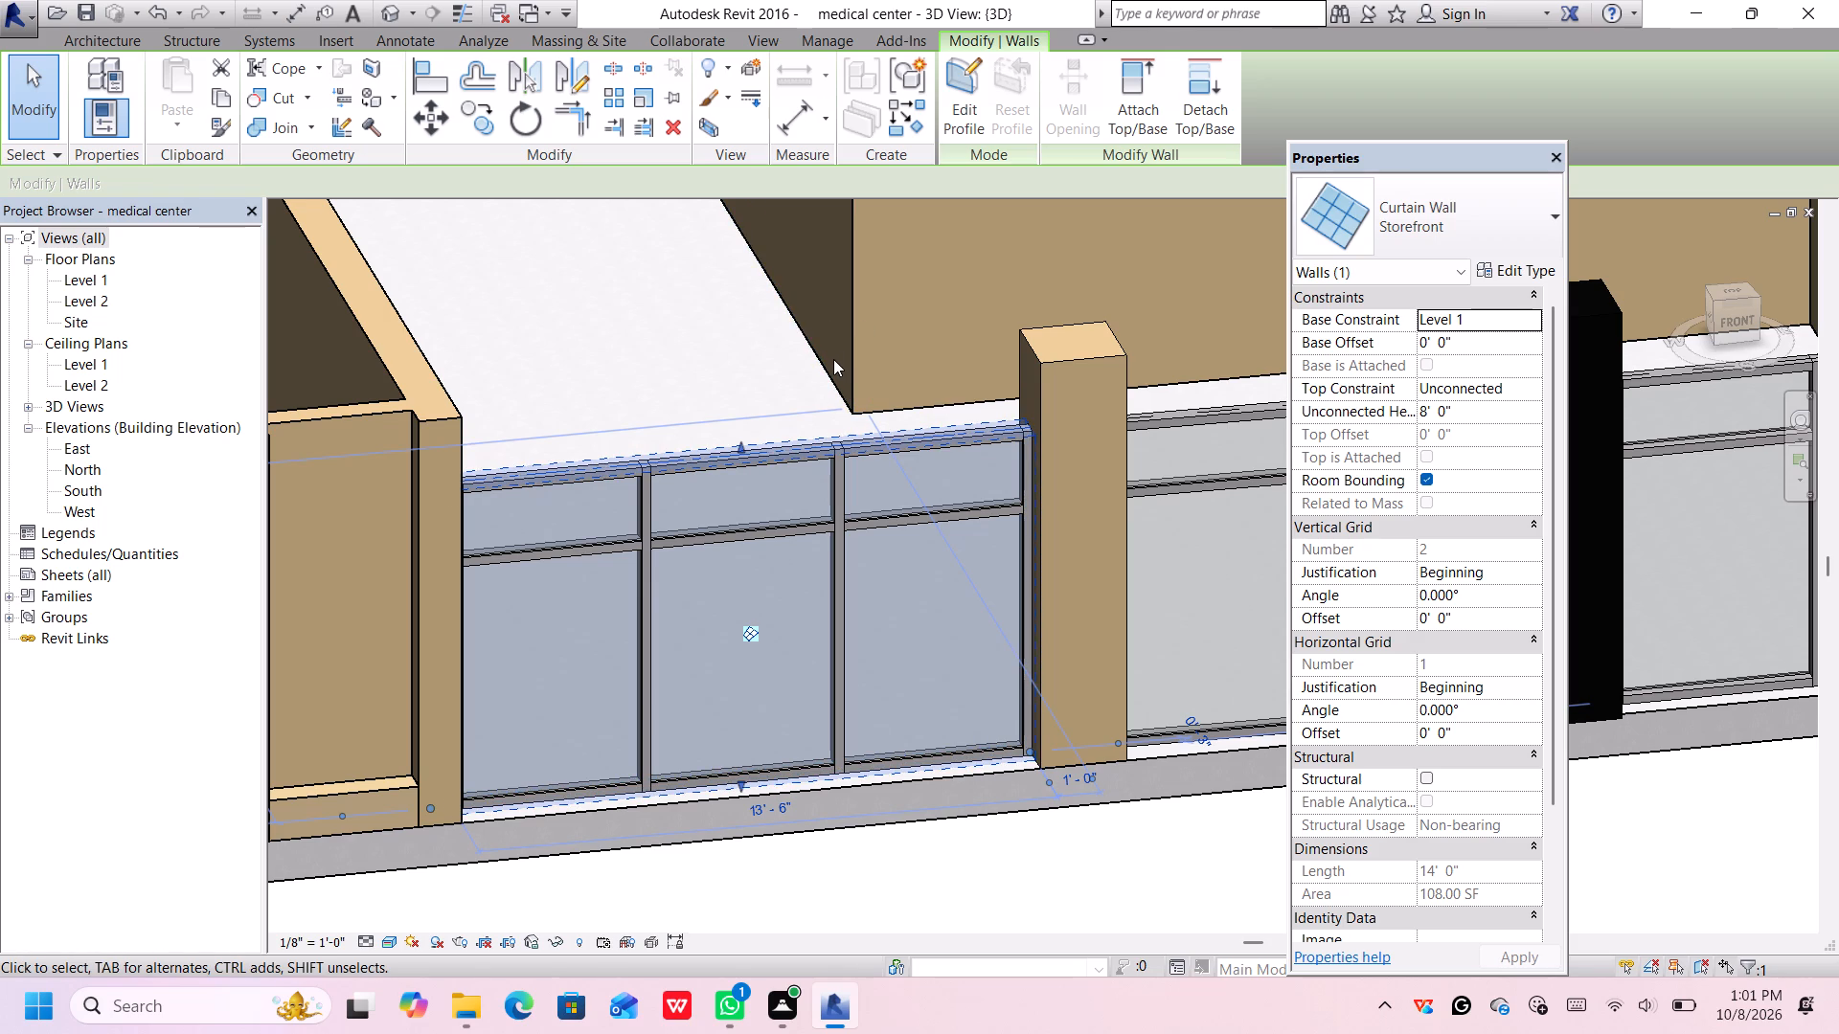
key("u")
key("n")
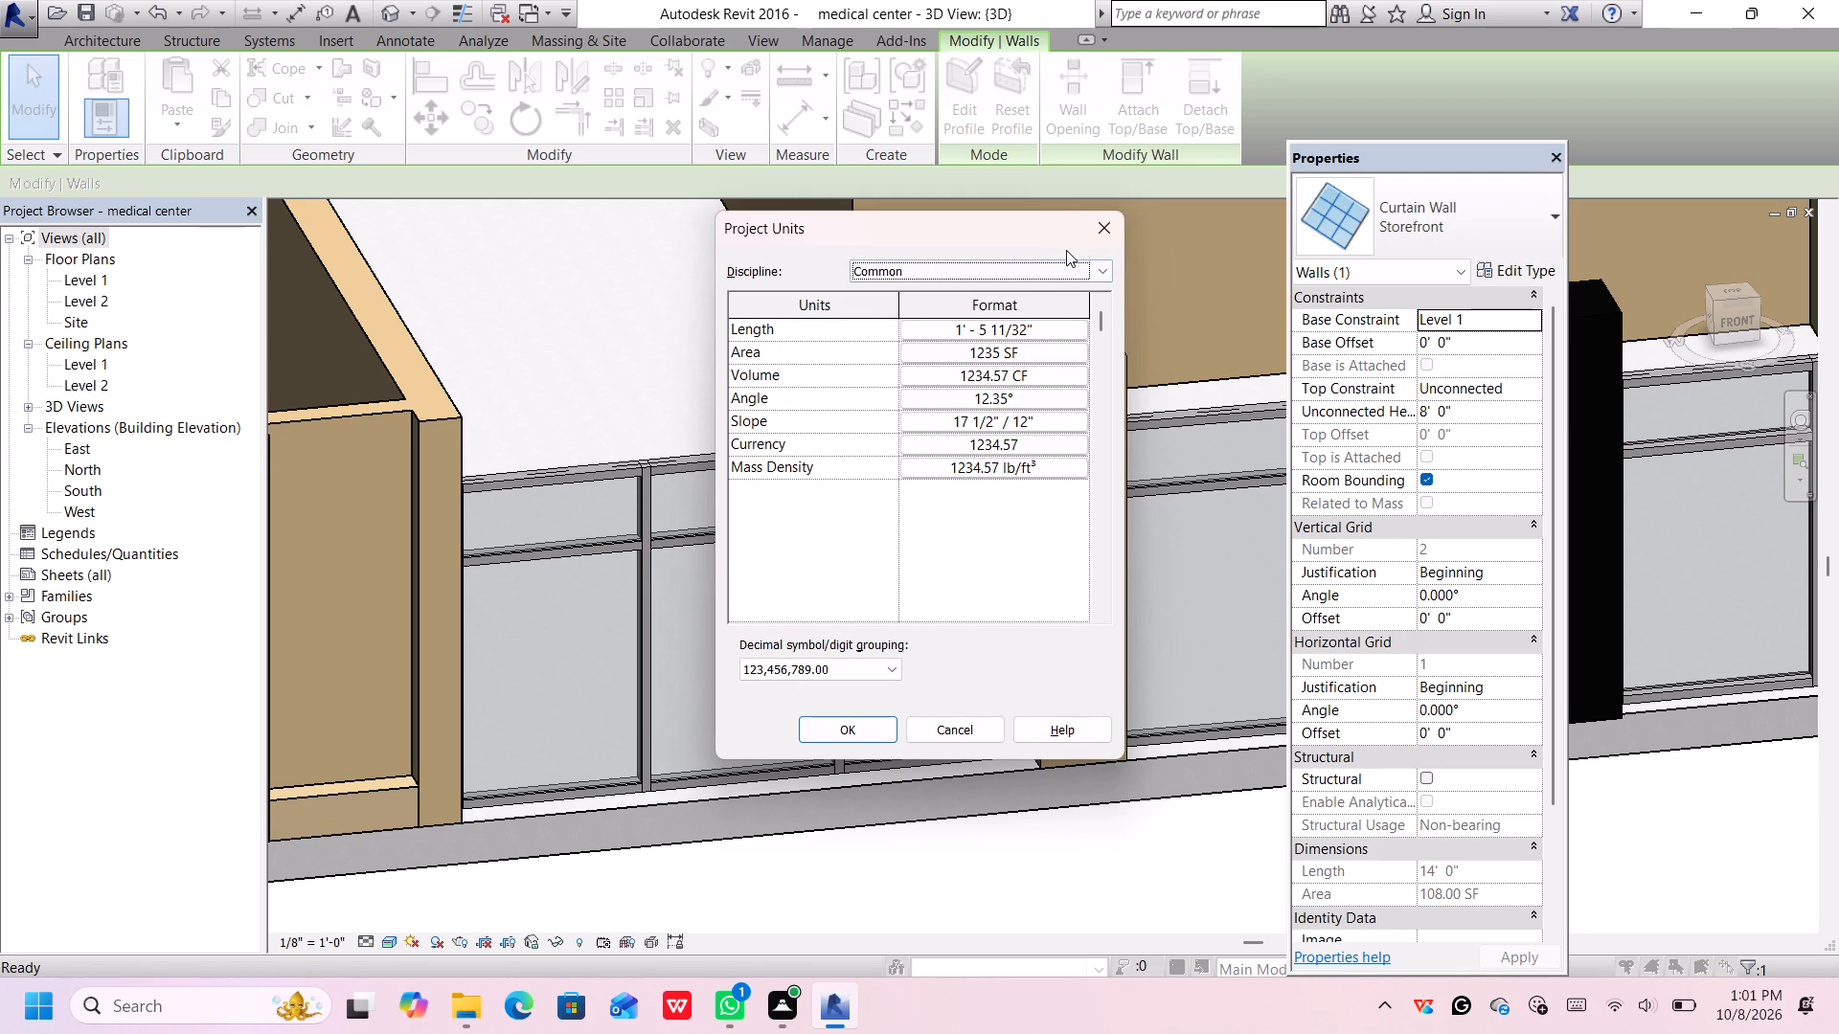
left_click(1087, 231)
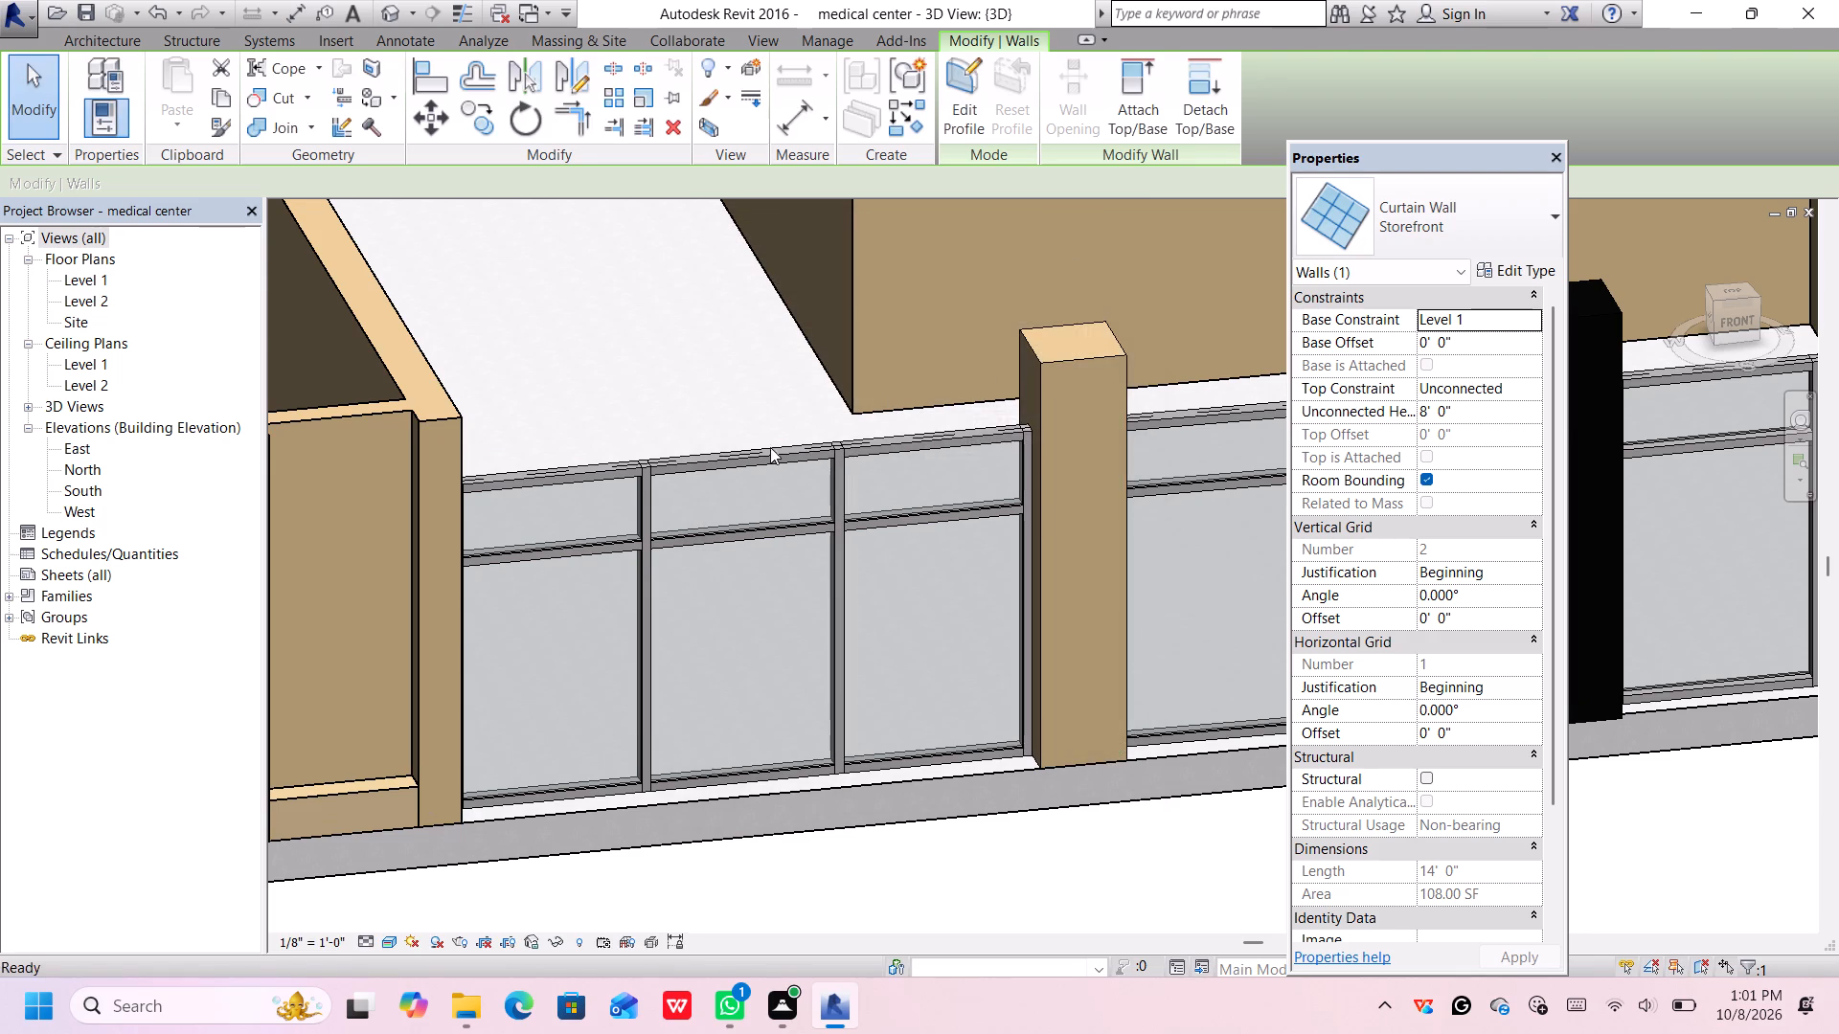
Review the Storefront wall's type parameters again, from construction and grid layouts through mullions to identity data.
scroll(760, 453, "up", 4)
left_click(760, 453)
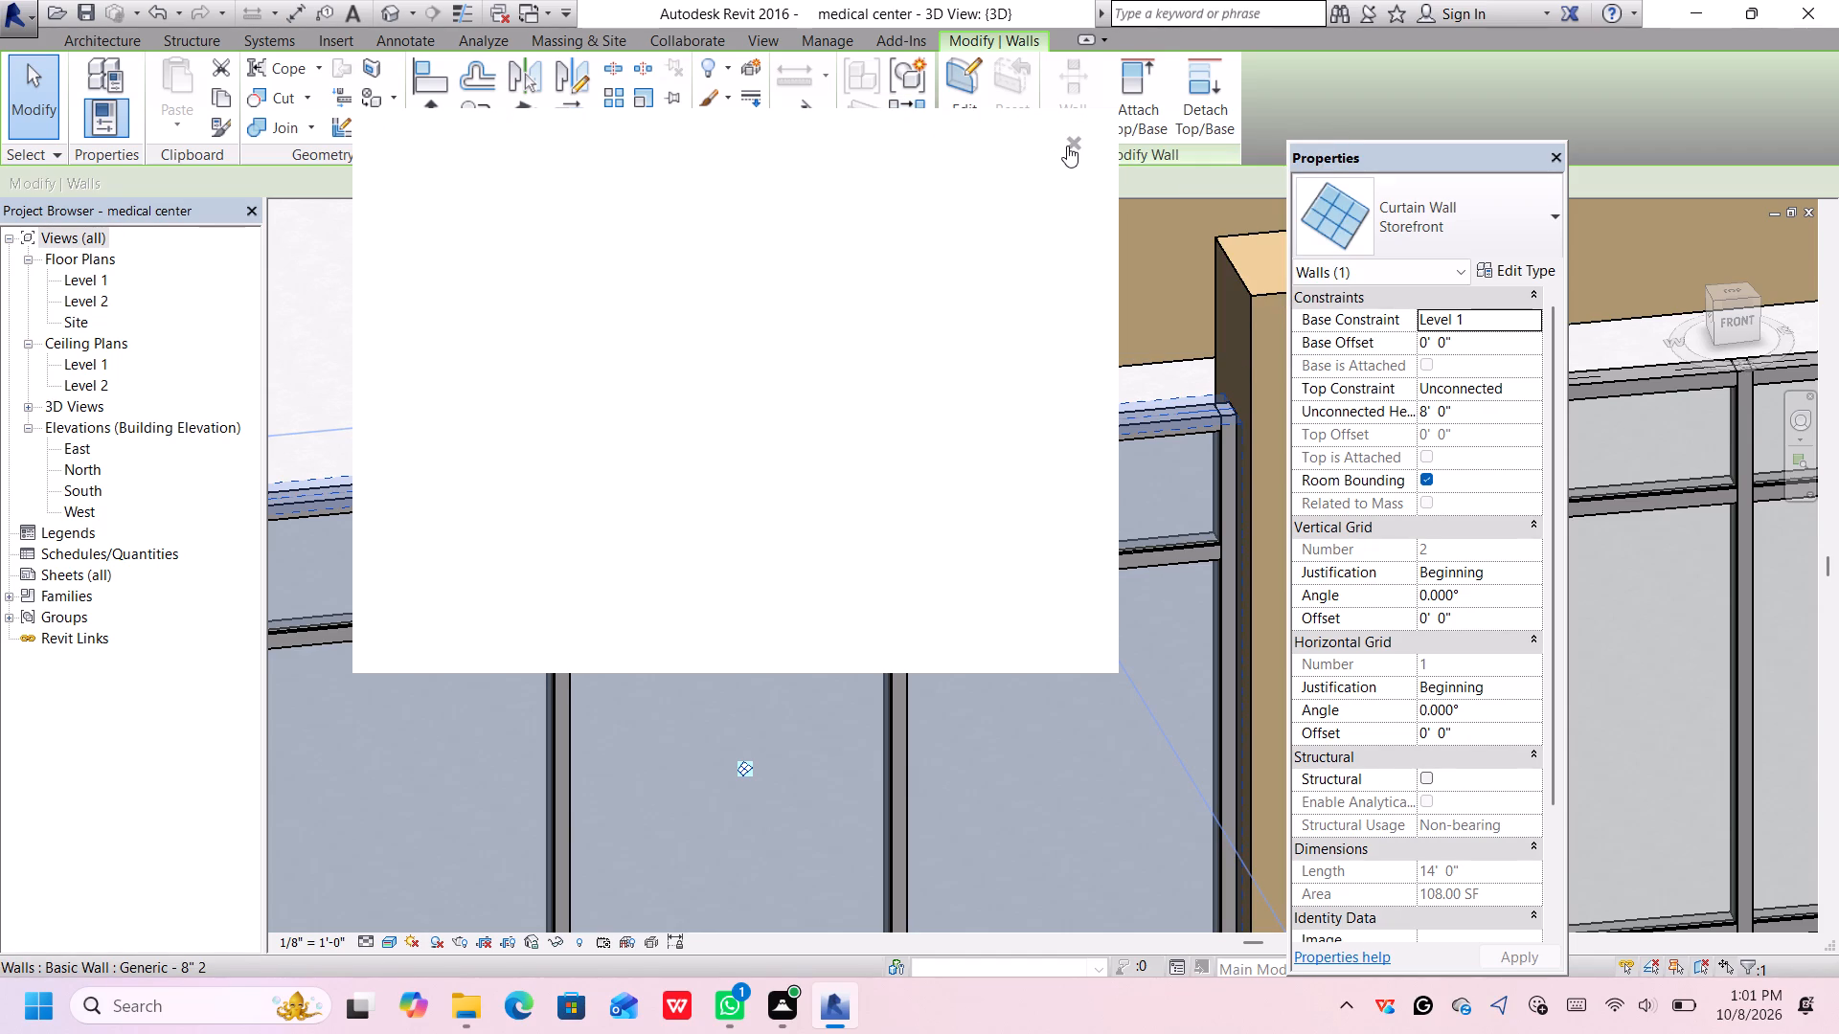
left_click(1062, 149)
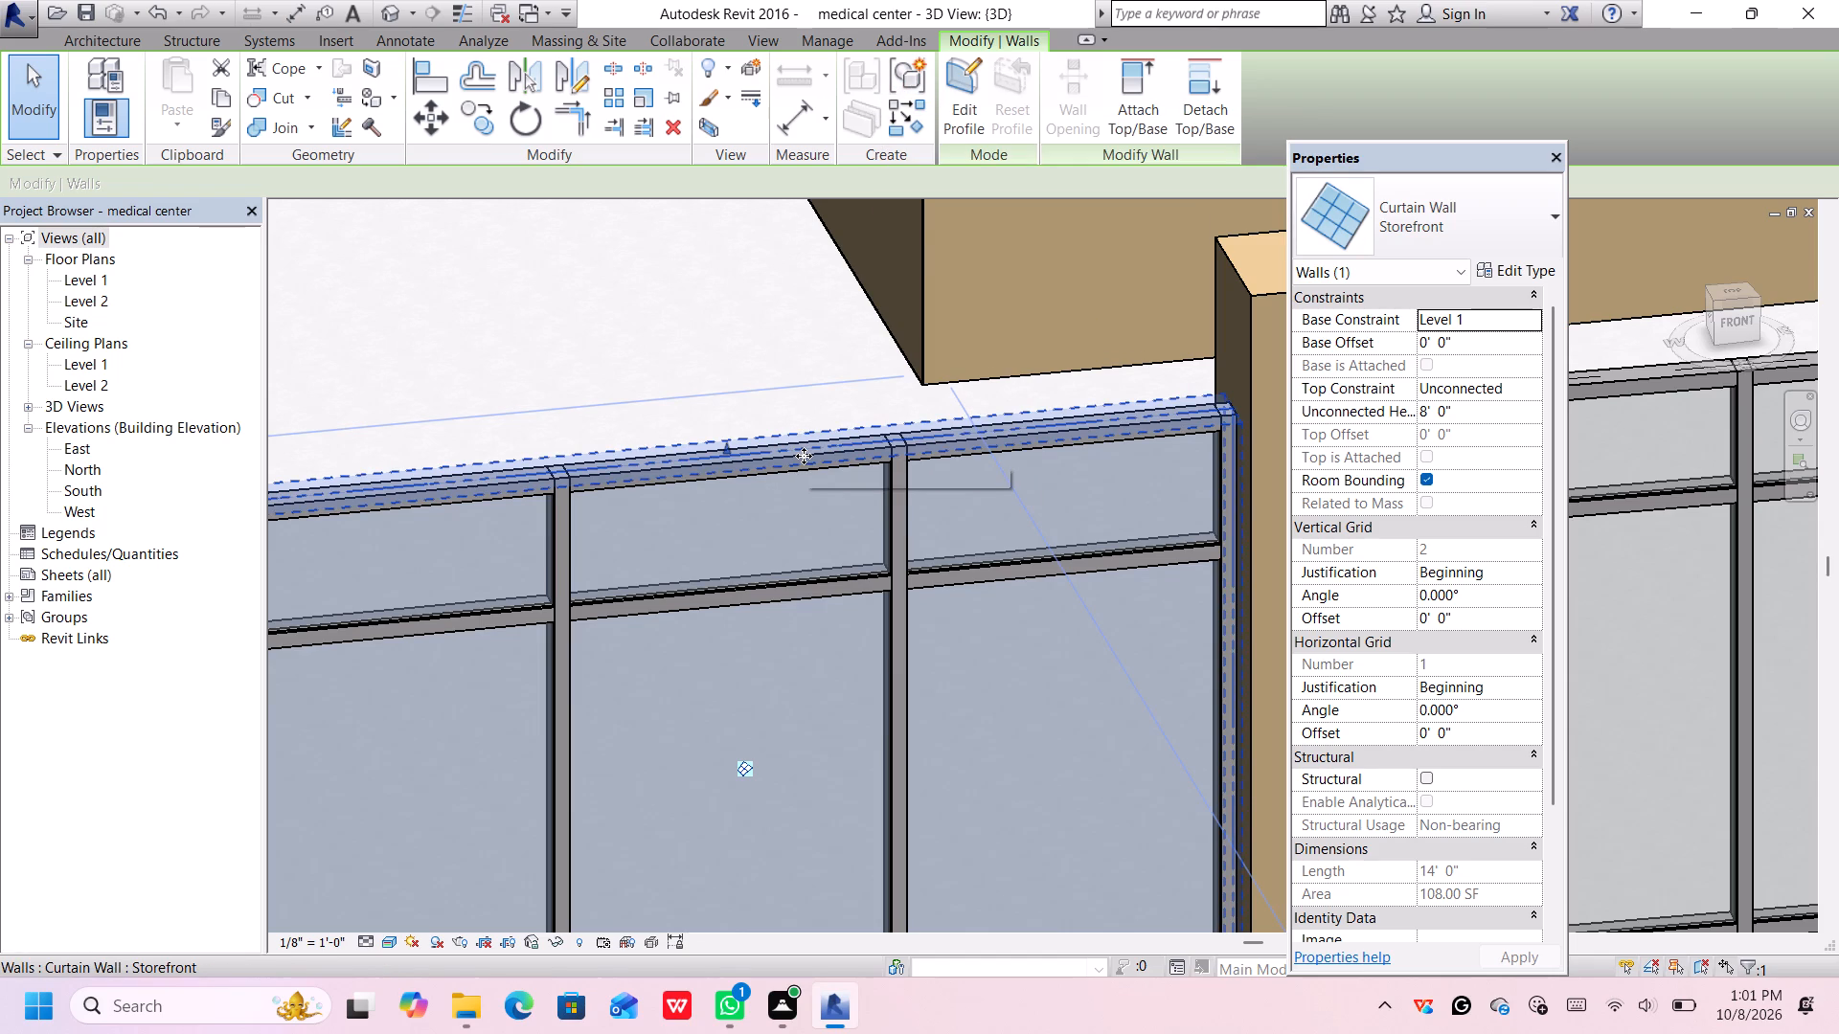
scroll(804, 456, "down", 3)
scroll(831, 552, "down", 2)
middle_click_drag(841, 586, 797, 475)
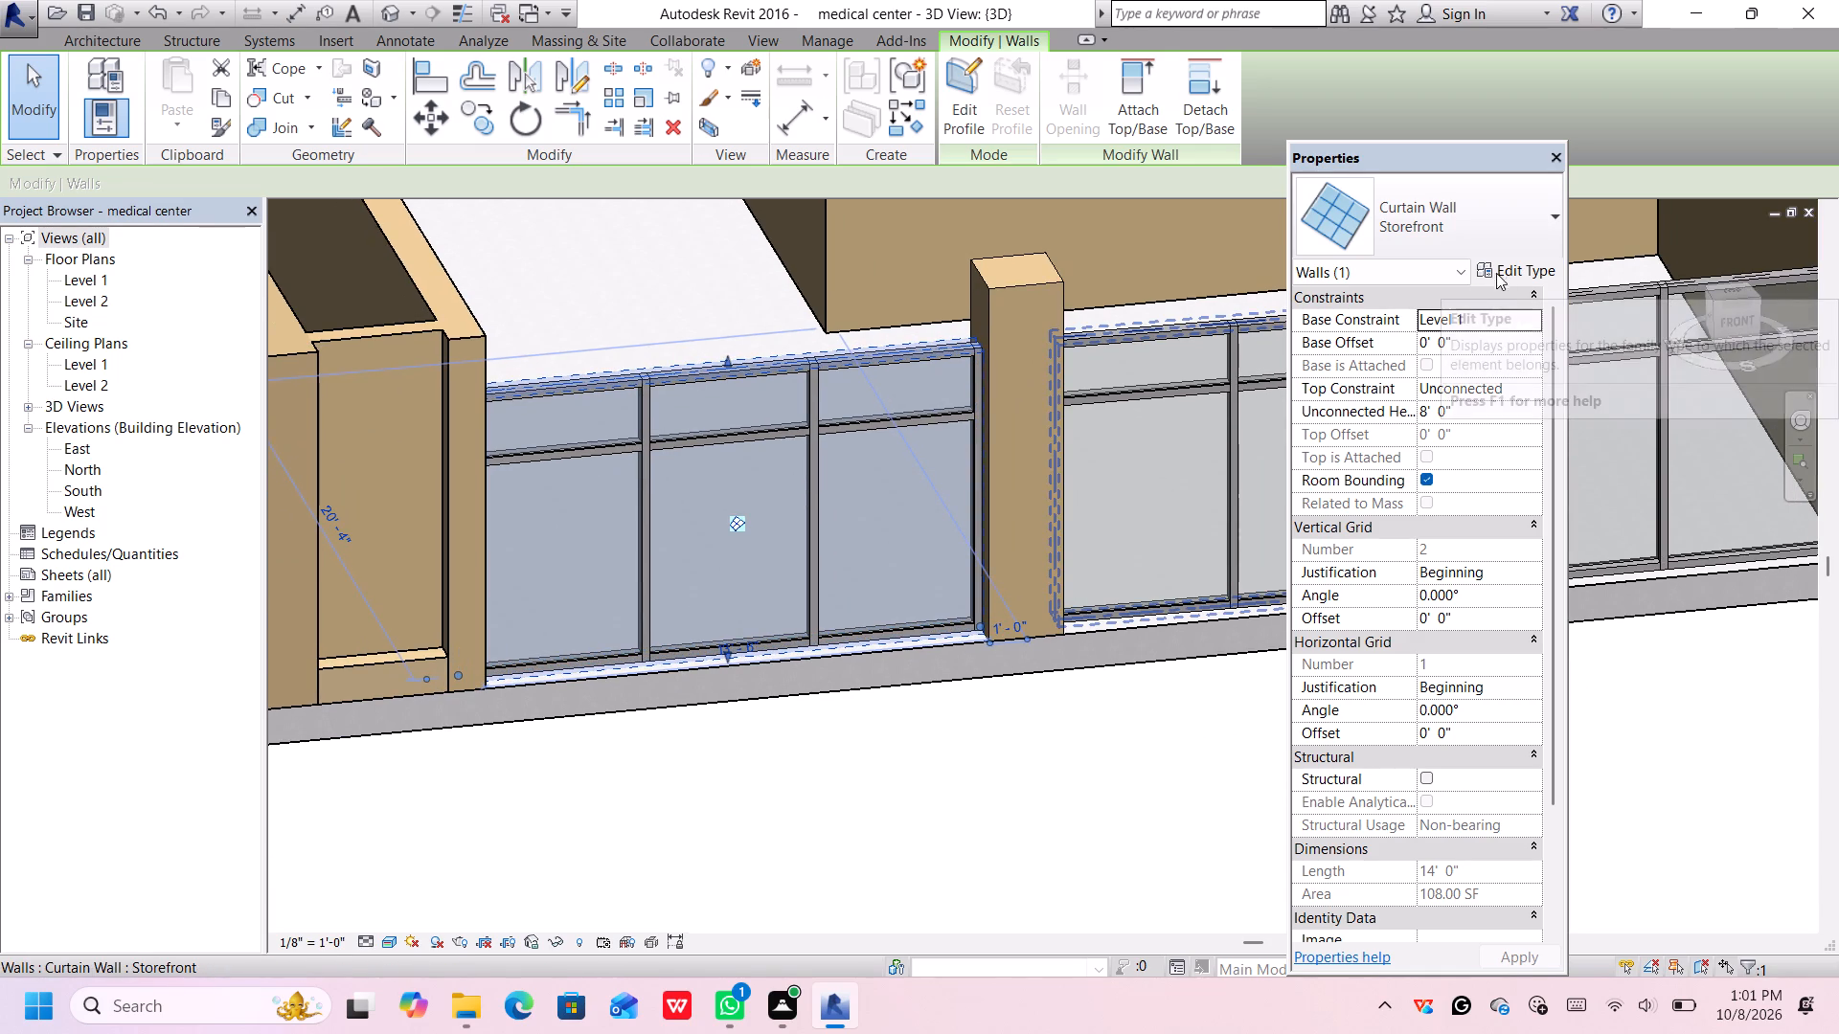
left_click(1494, 262)
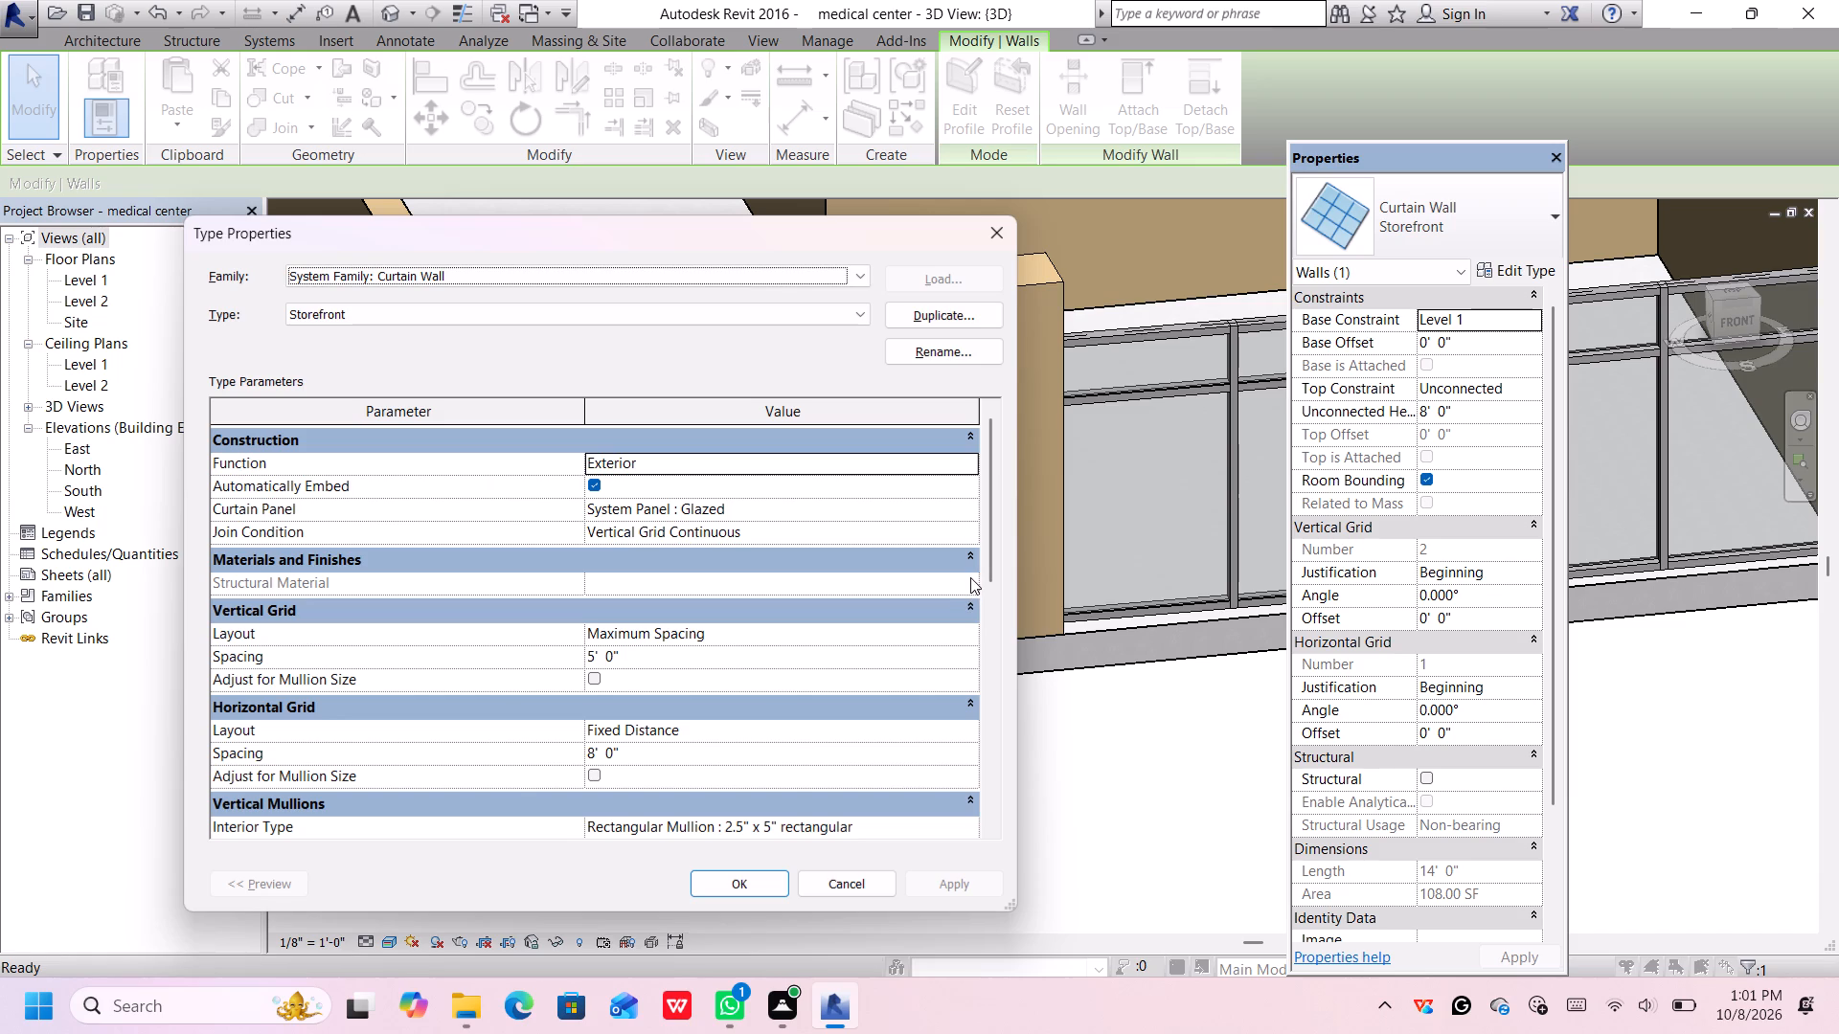
scroll(867, 686, "down", 3)
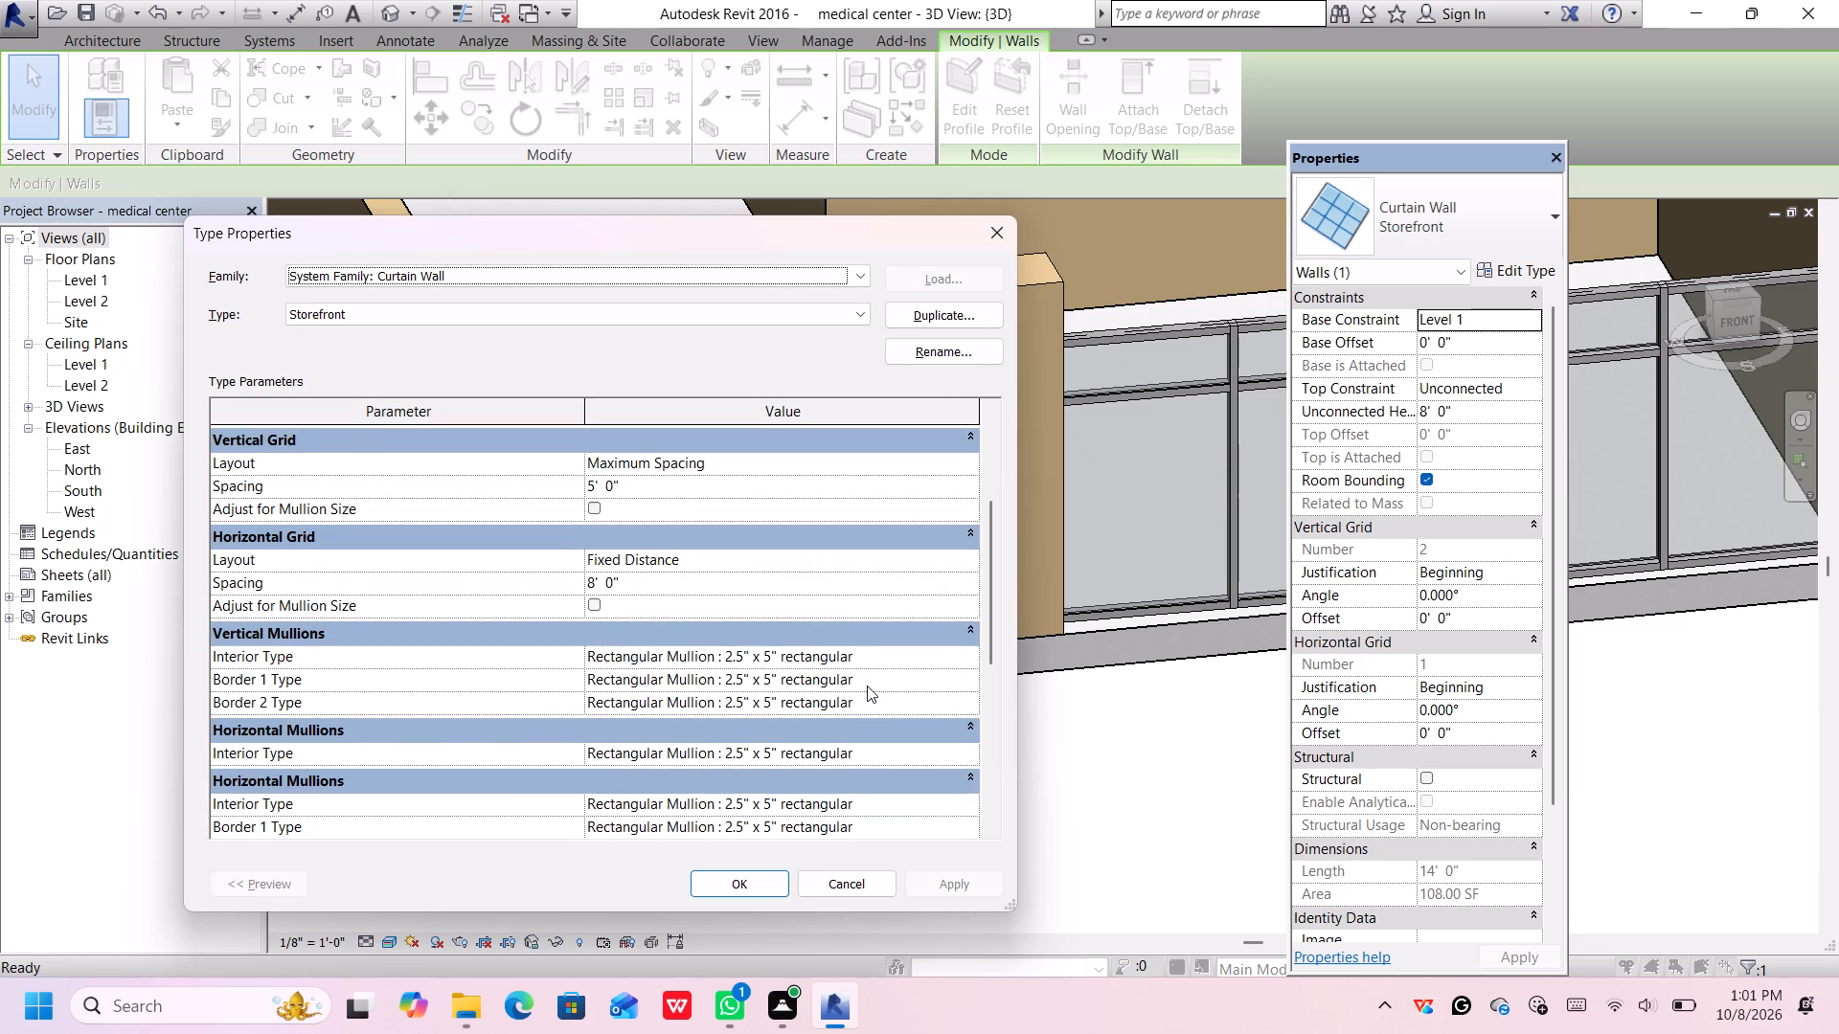
scroll(868, 685, "down", 3)
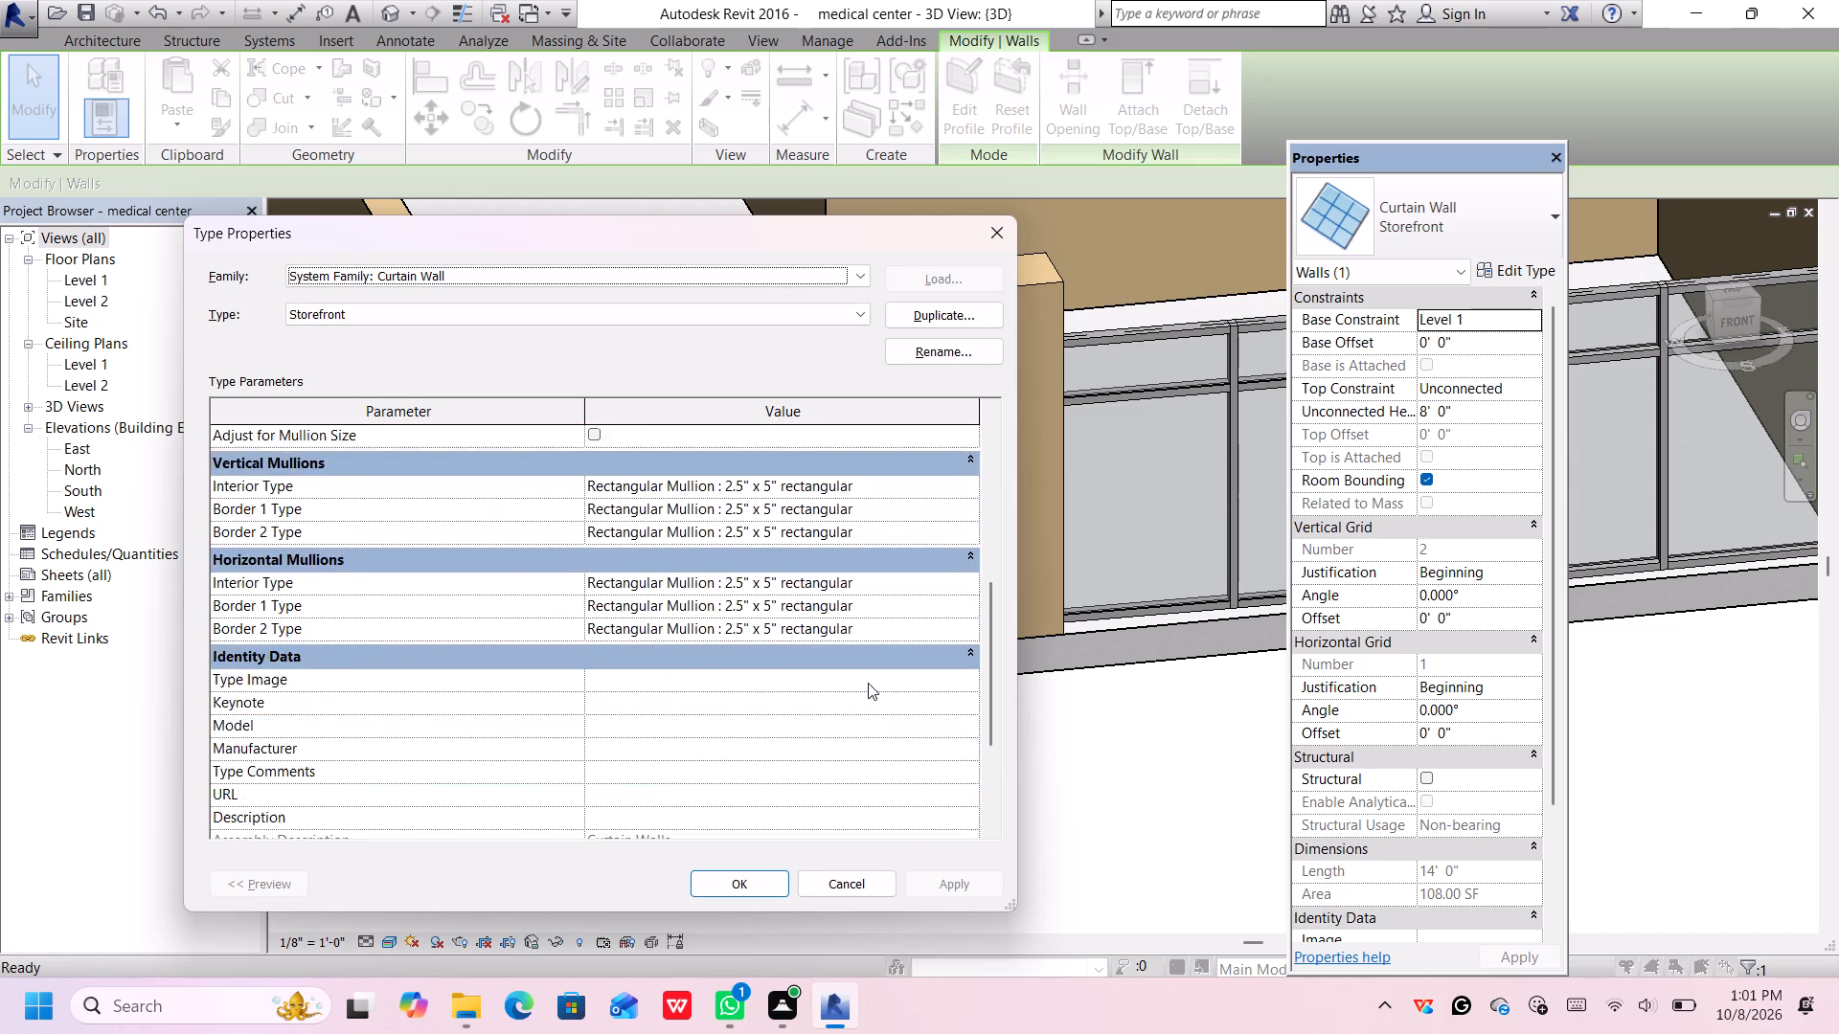
scroll(868, 683, "down", 6)
scroll(868, 682, "up", 1)
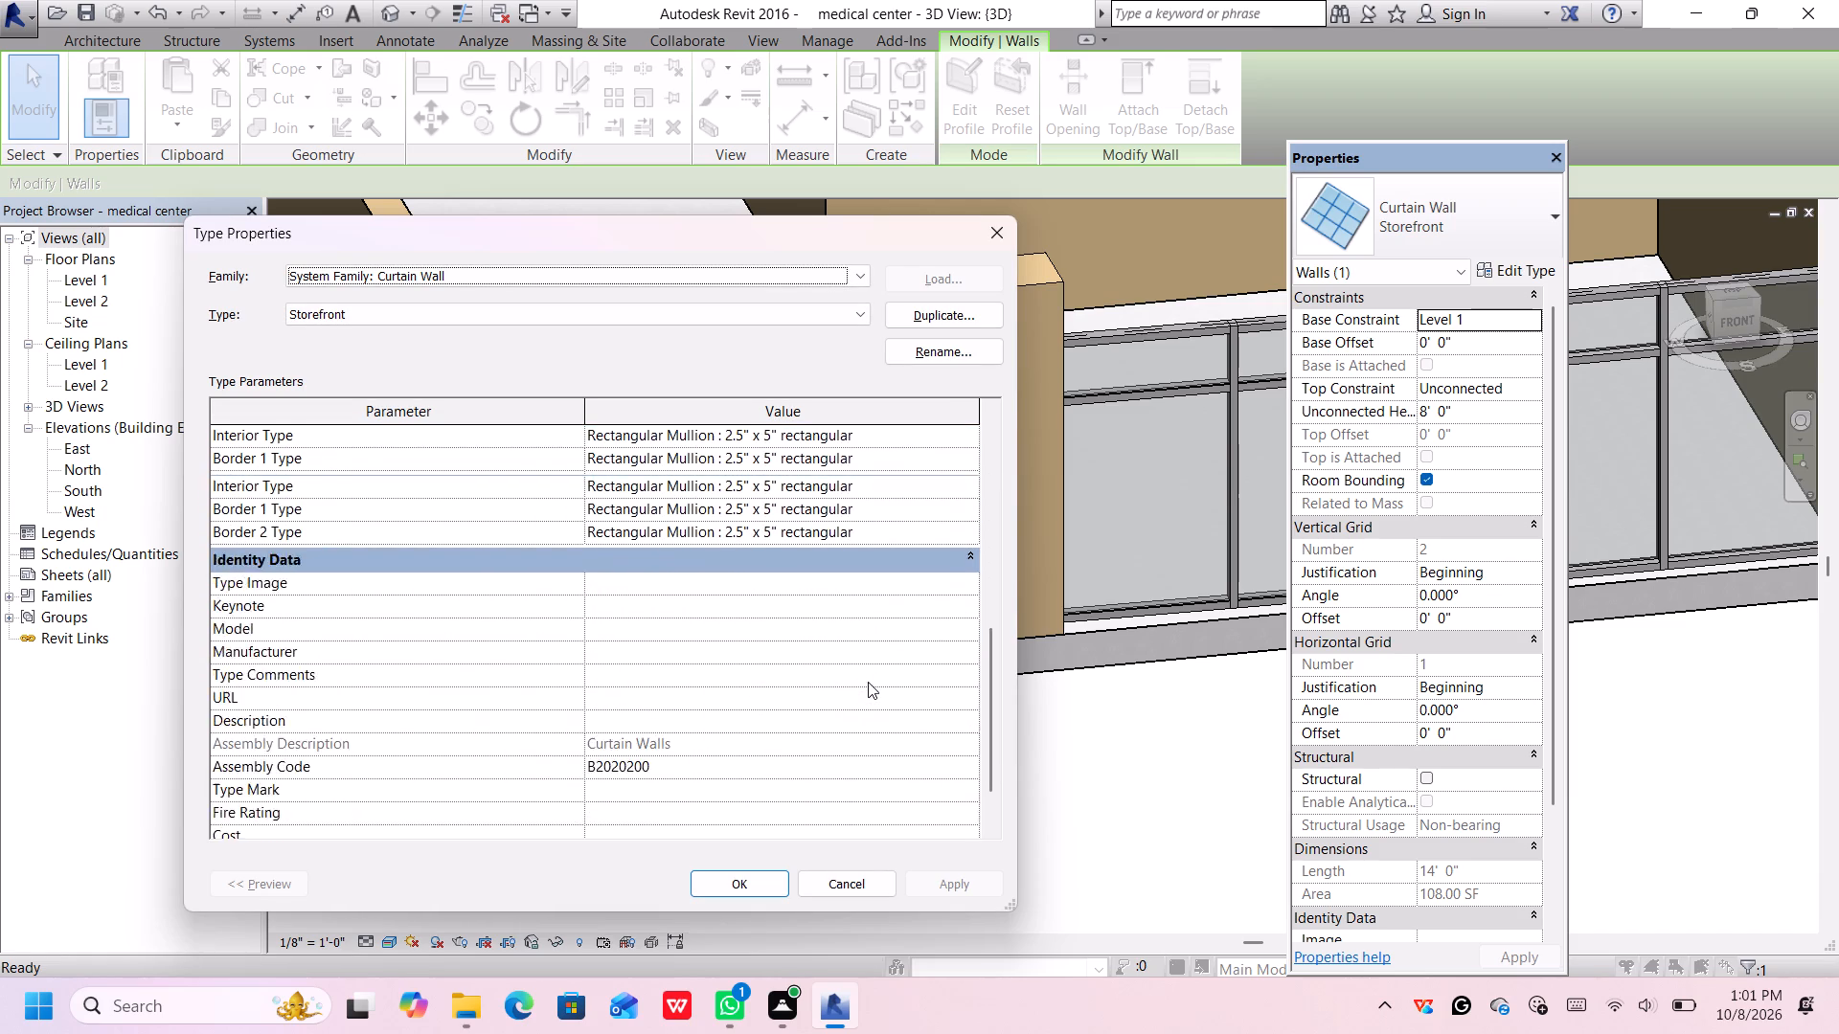
scroll(868, 682, "up", 14)
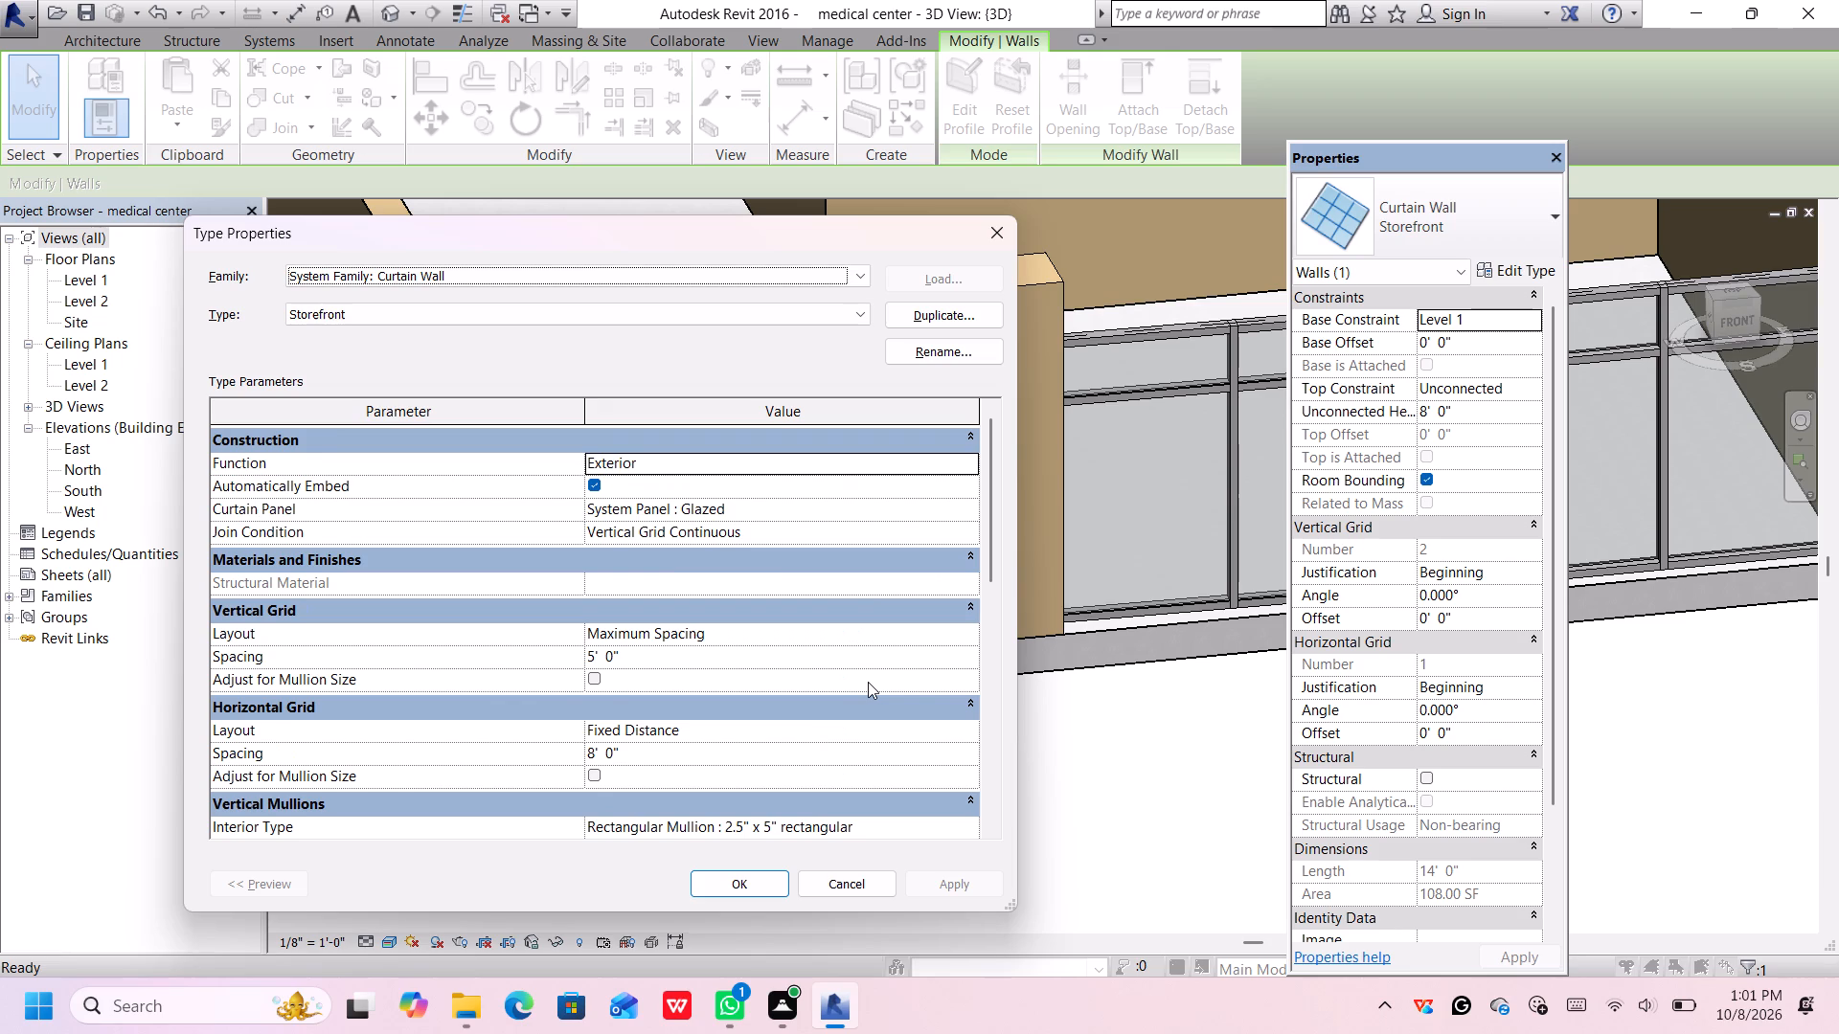
Check the available Curtain Panel and Join Condition options in the Storefront wall's type properties.
left_click(931, 506)
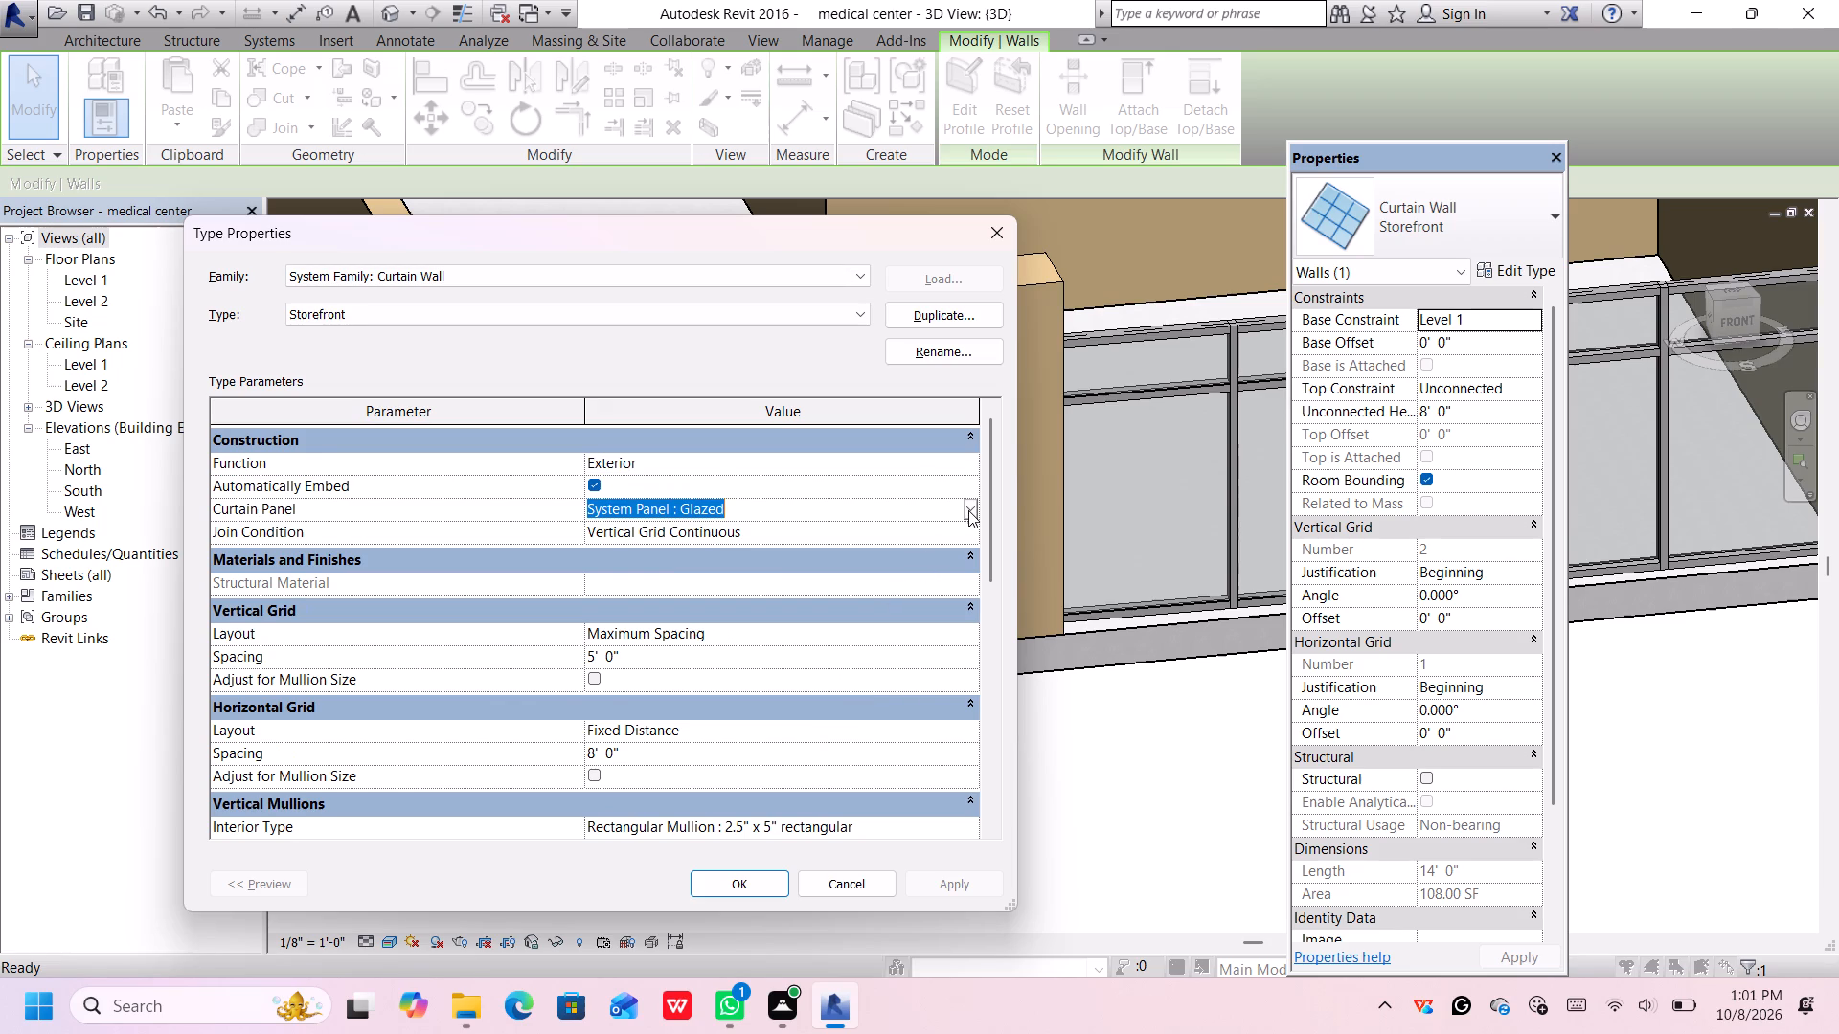
left_click(969, 509)
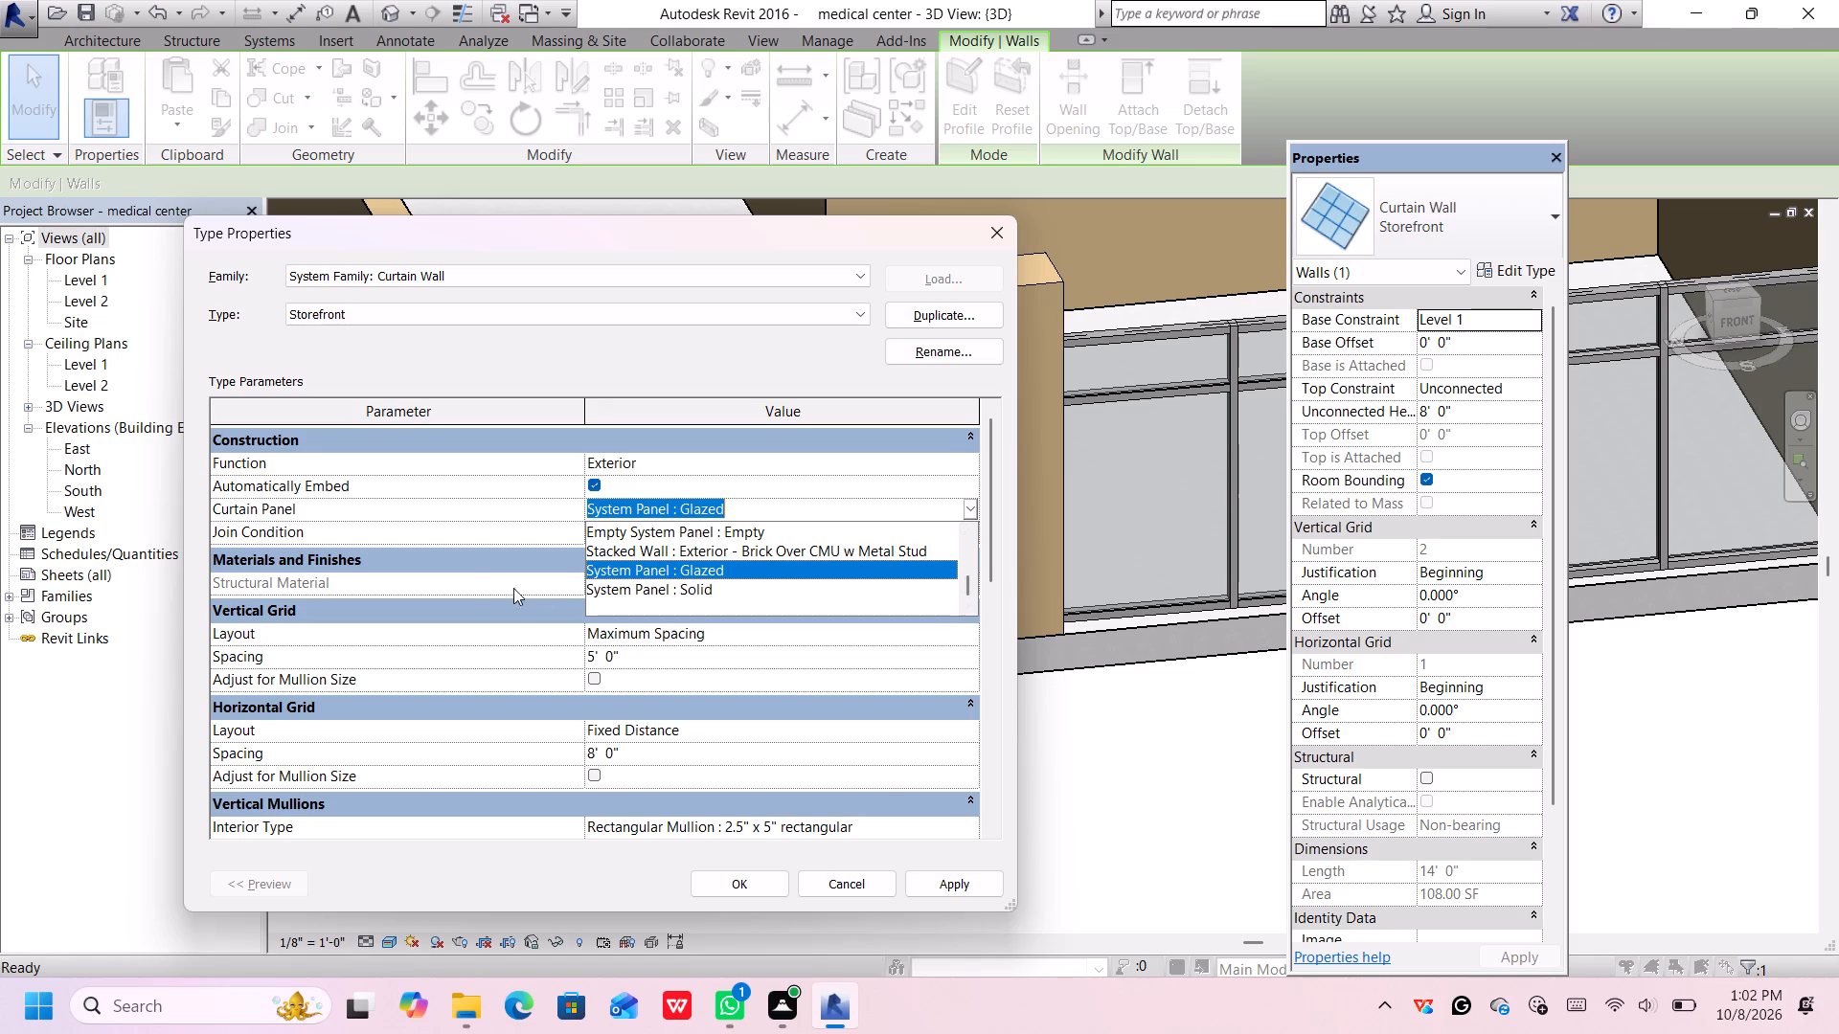
left_click(499, 512)
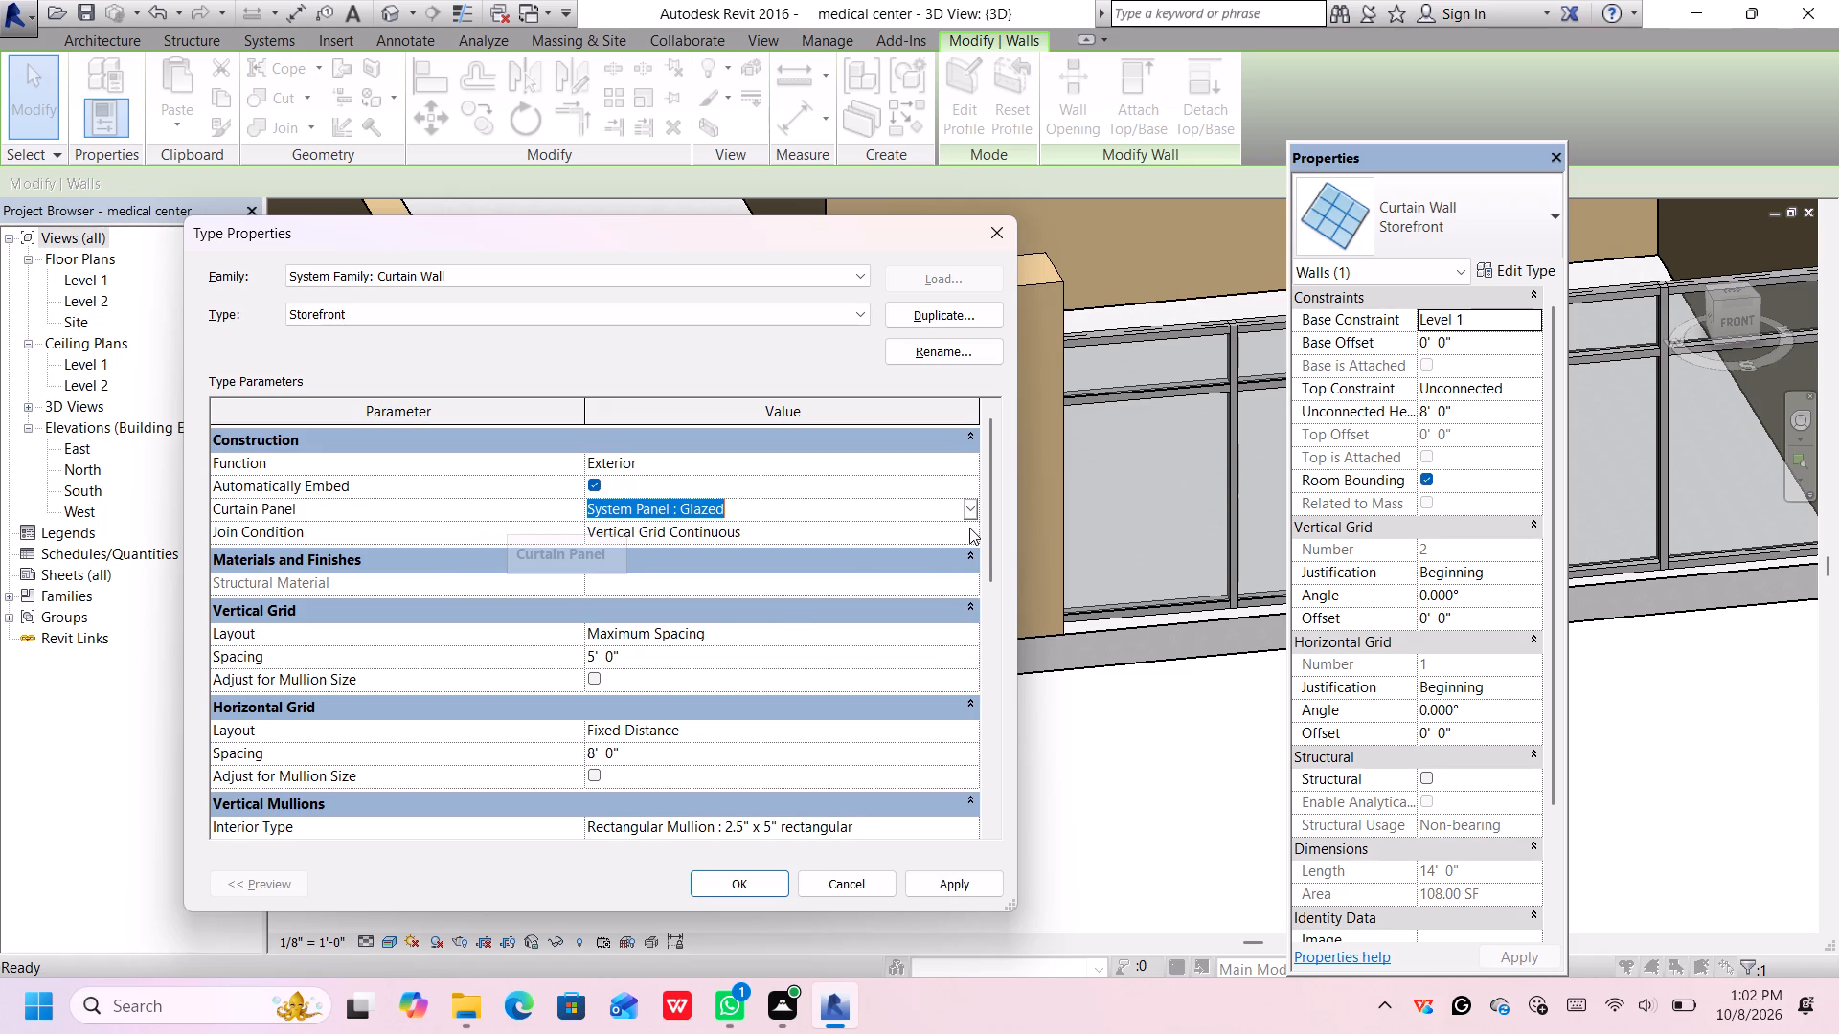
left_click(969, 528)
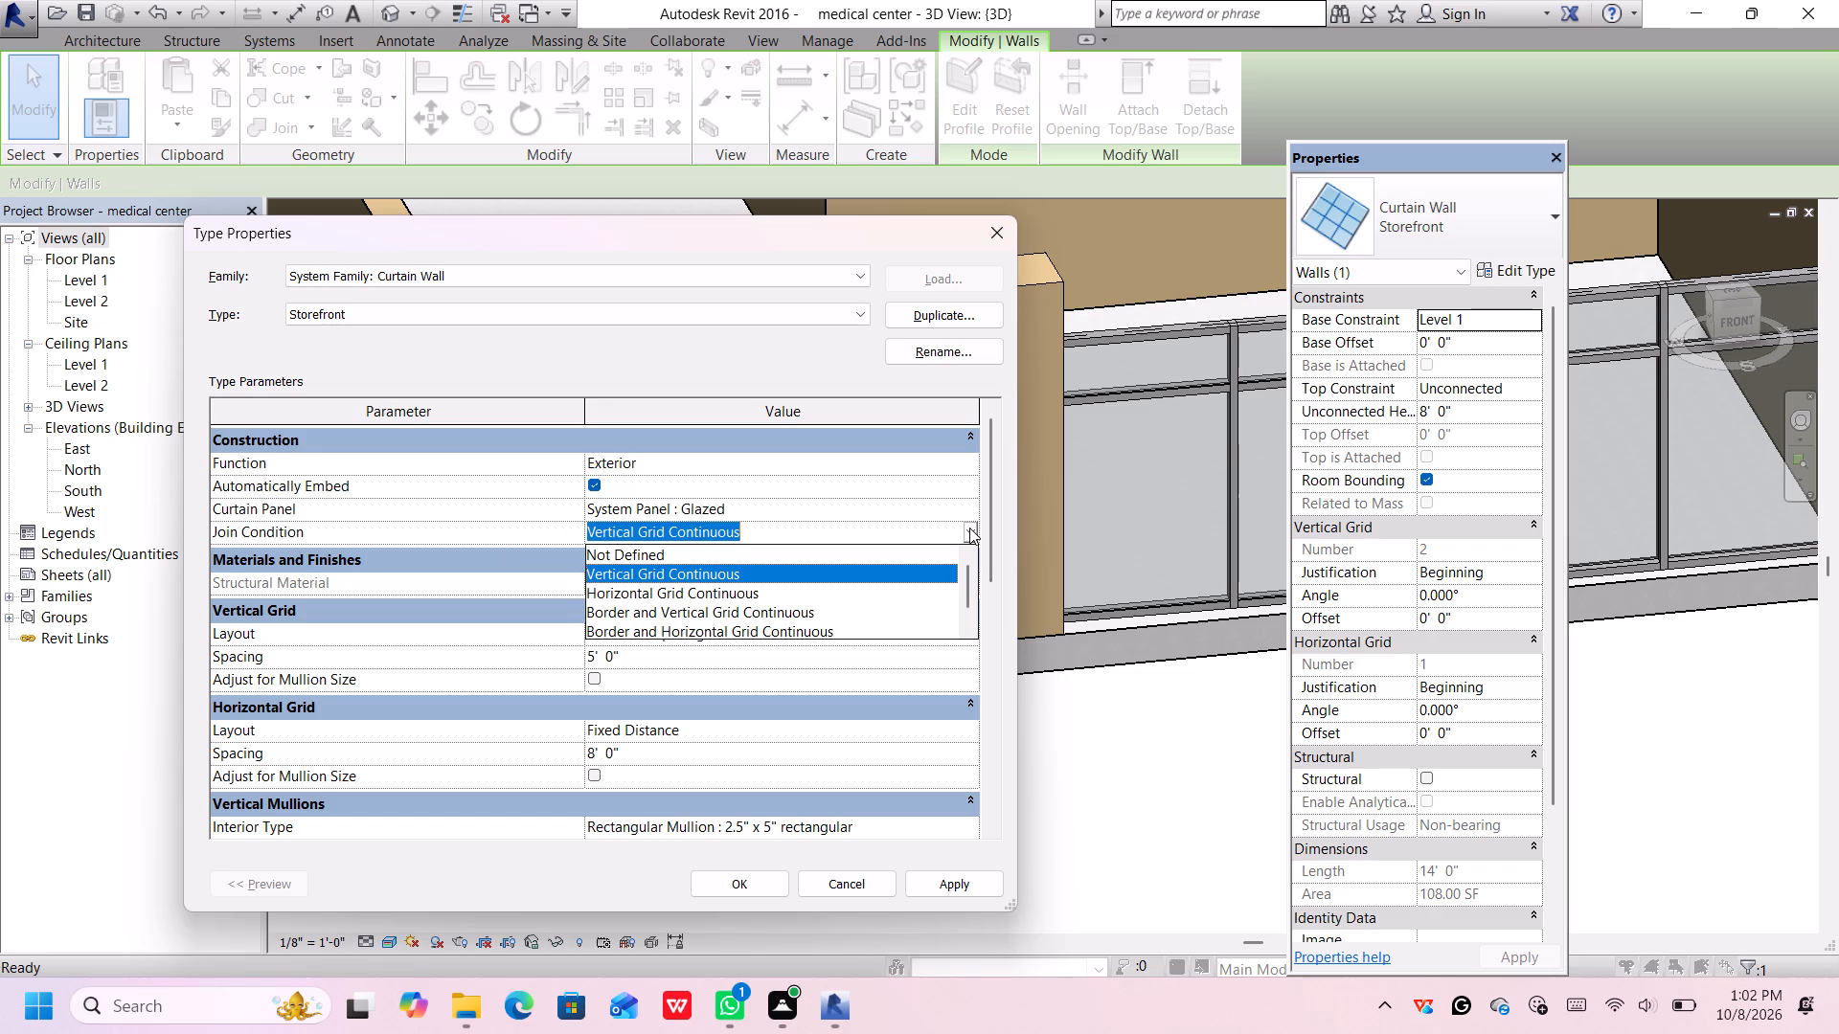
left_click(969, 528)
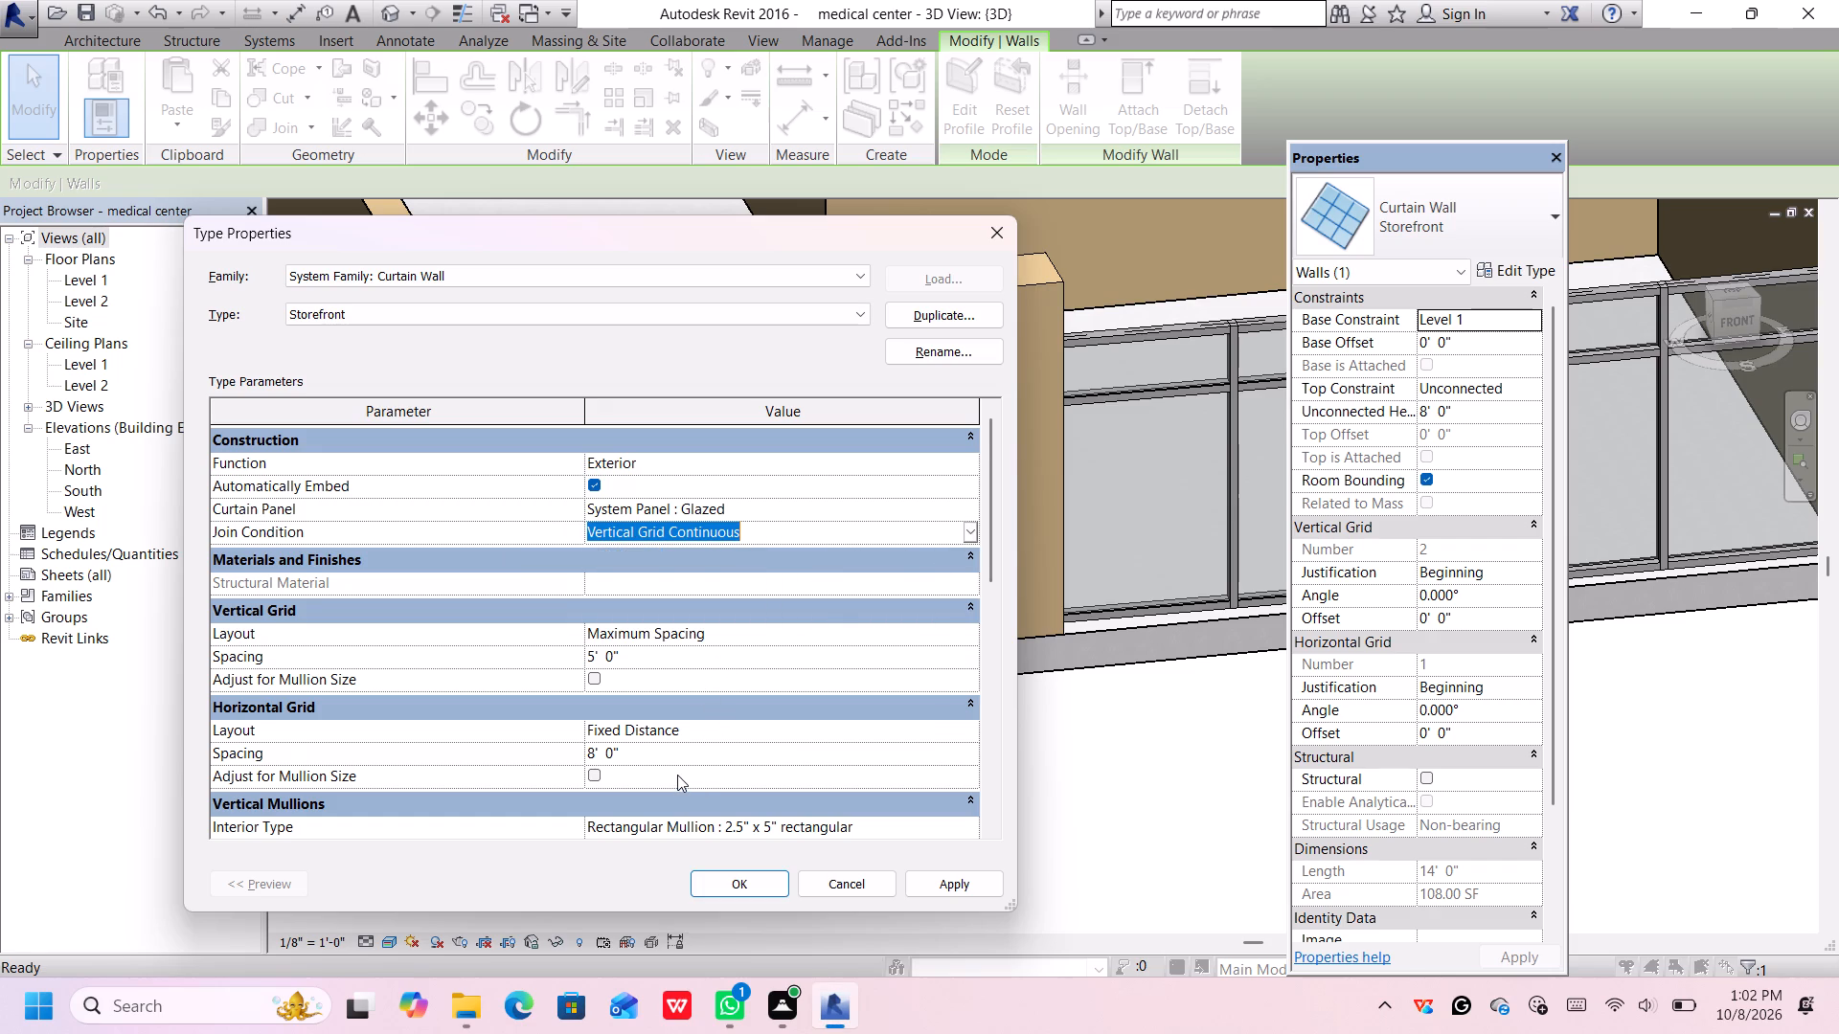
Review the Storefront type's grid, mullion and identity data parameters, close the type properties, and clear the wall selection.
scroll(677, 772, "down", 2)
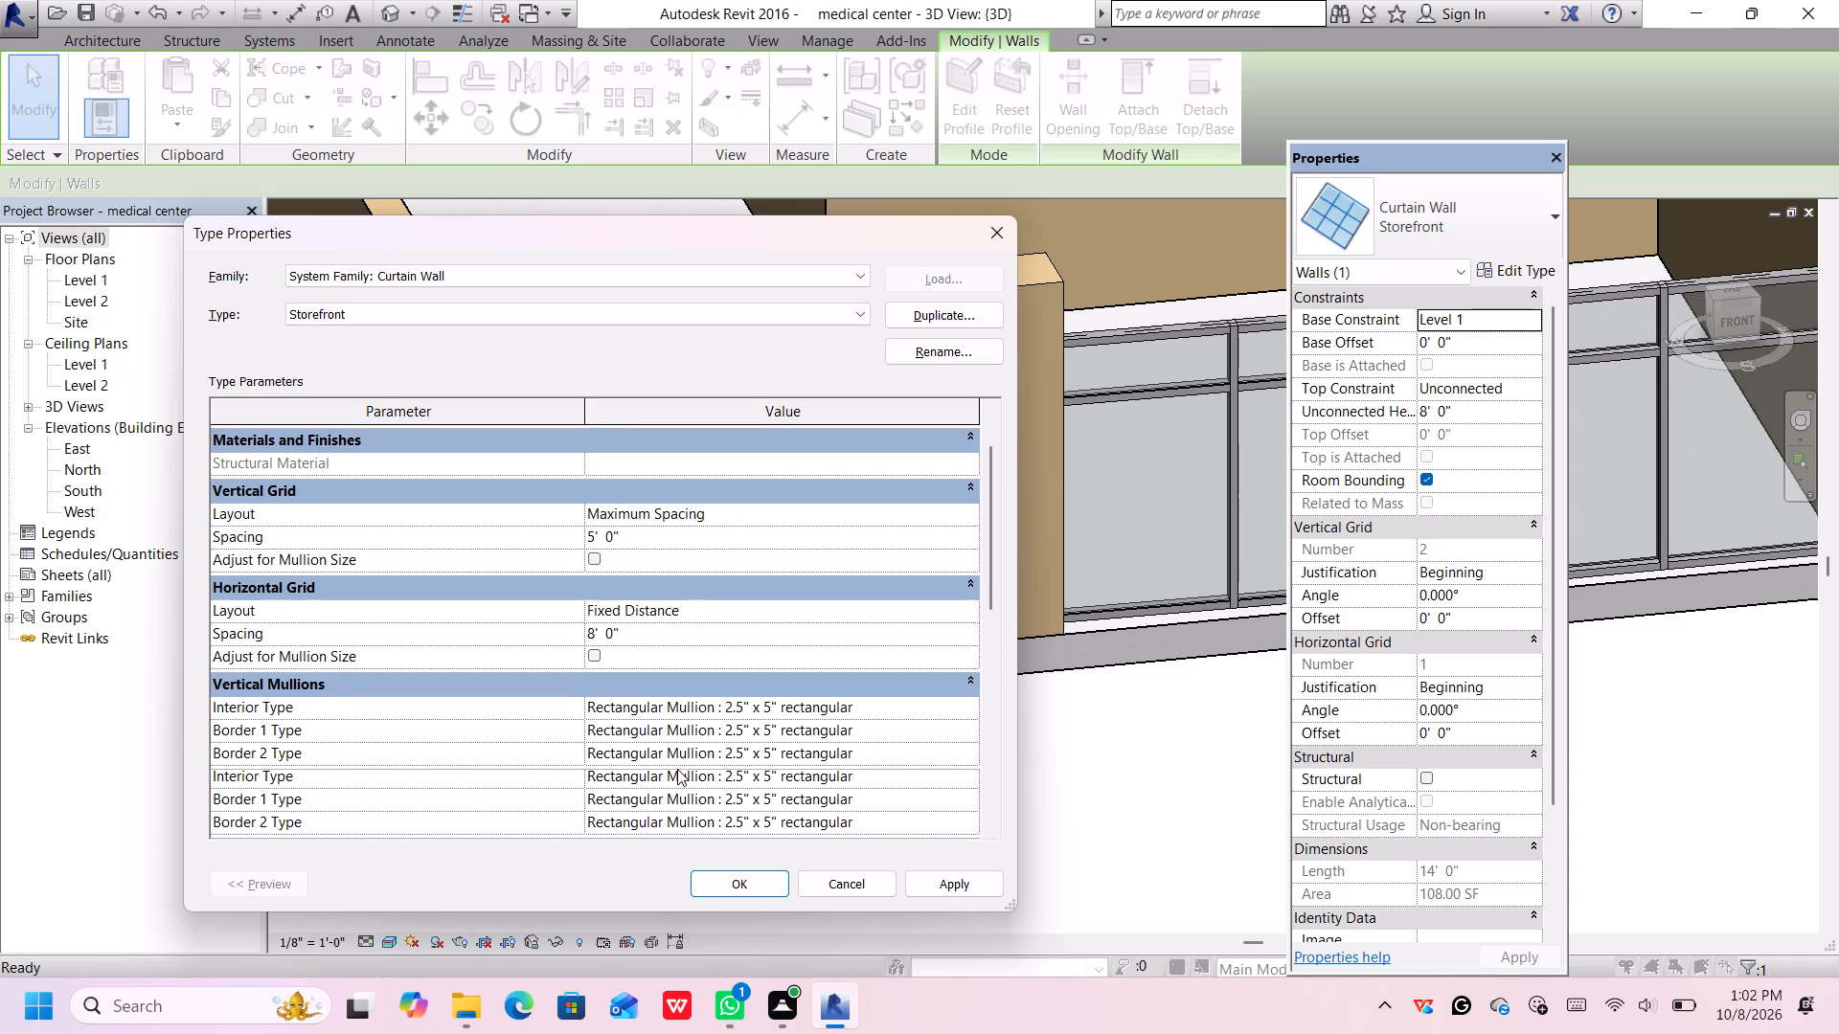
scroll(677, 769, "down", 1)
scroll(677, 769, "up", 1)
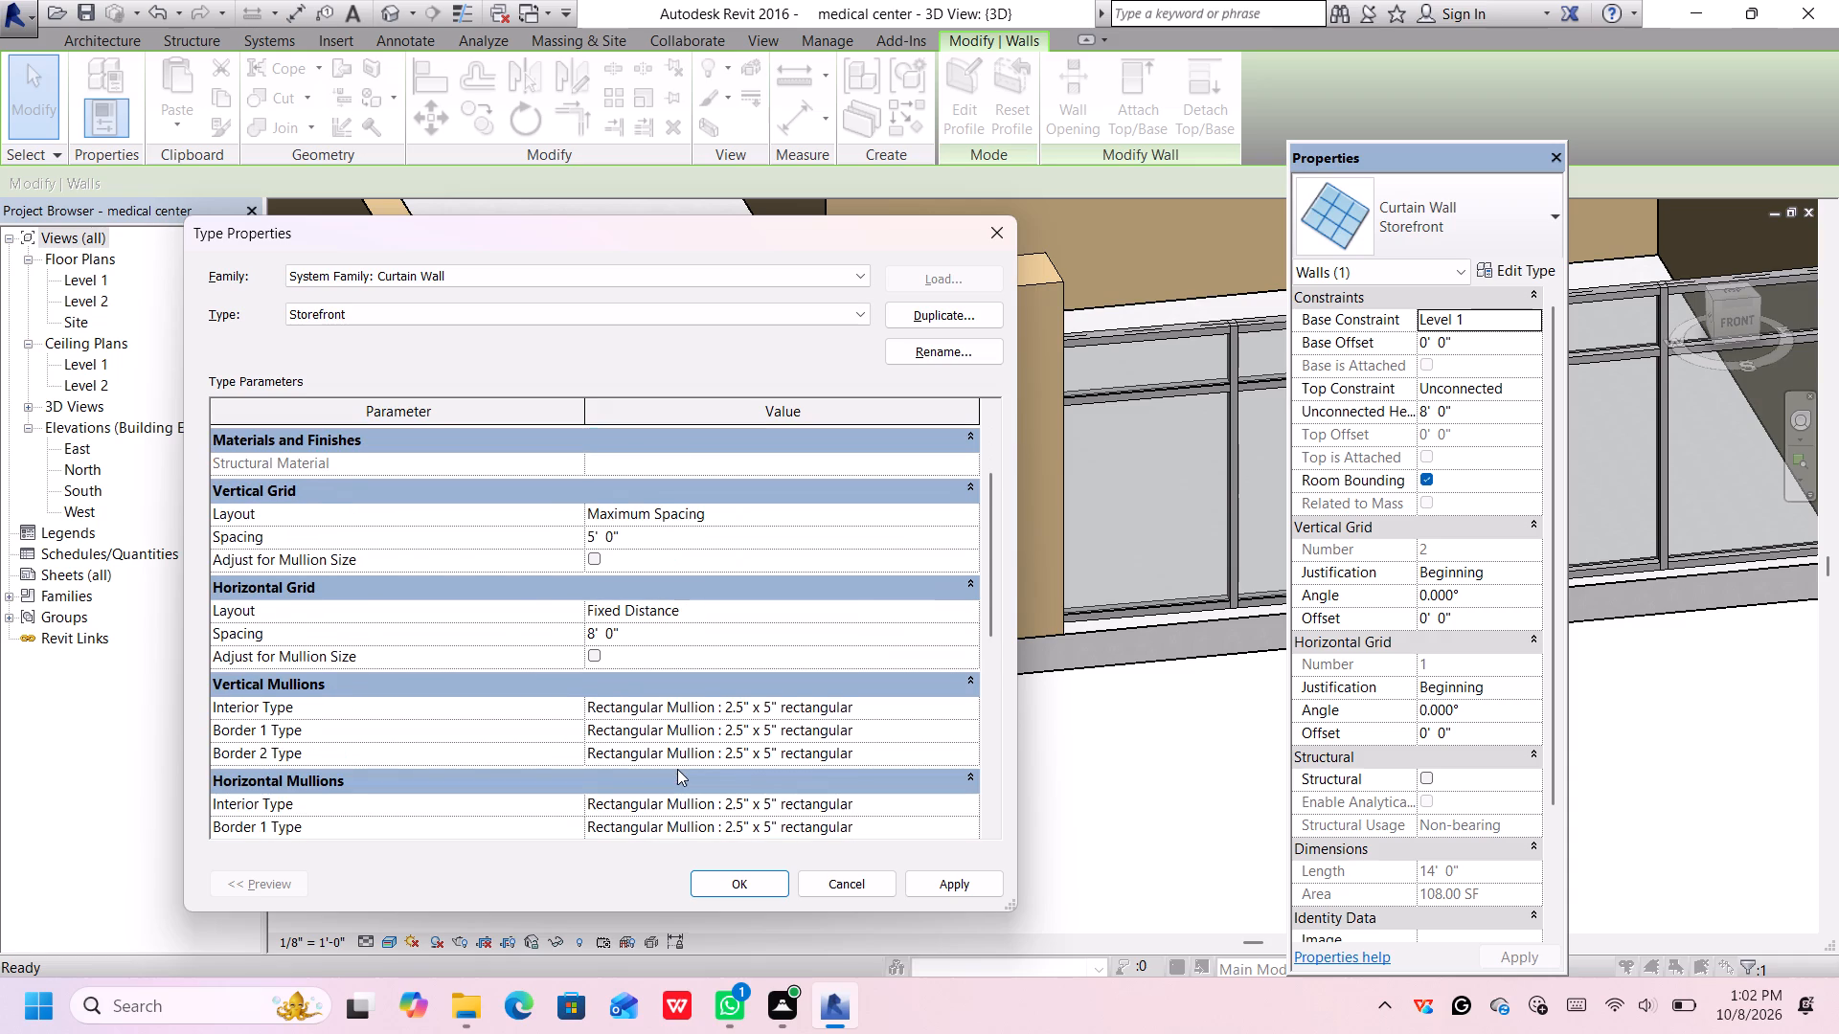
scroll(677, 769, "down", 5)
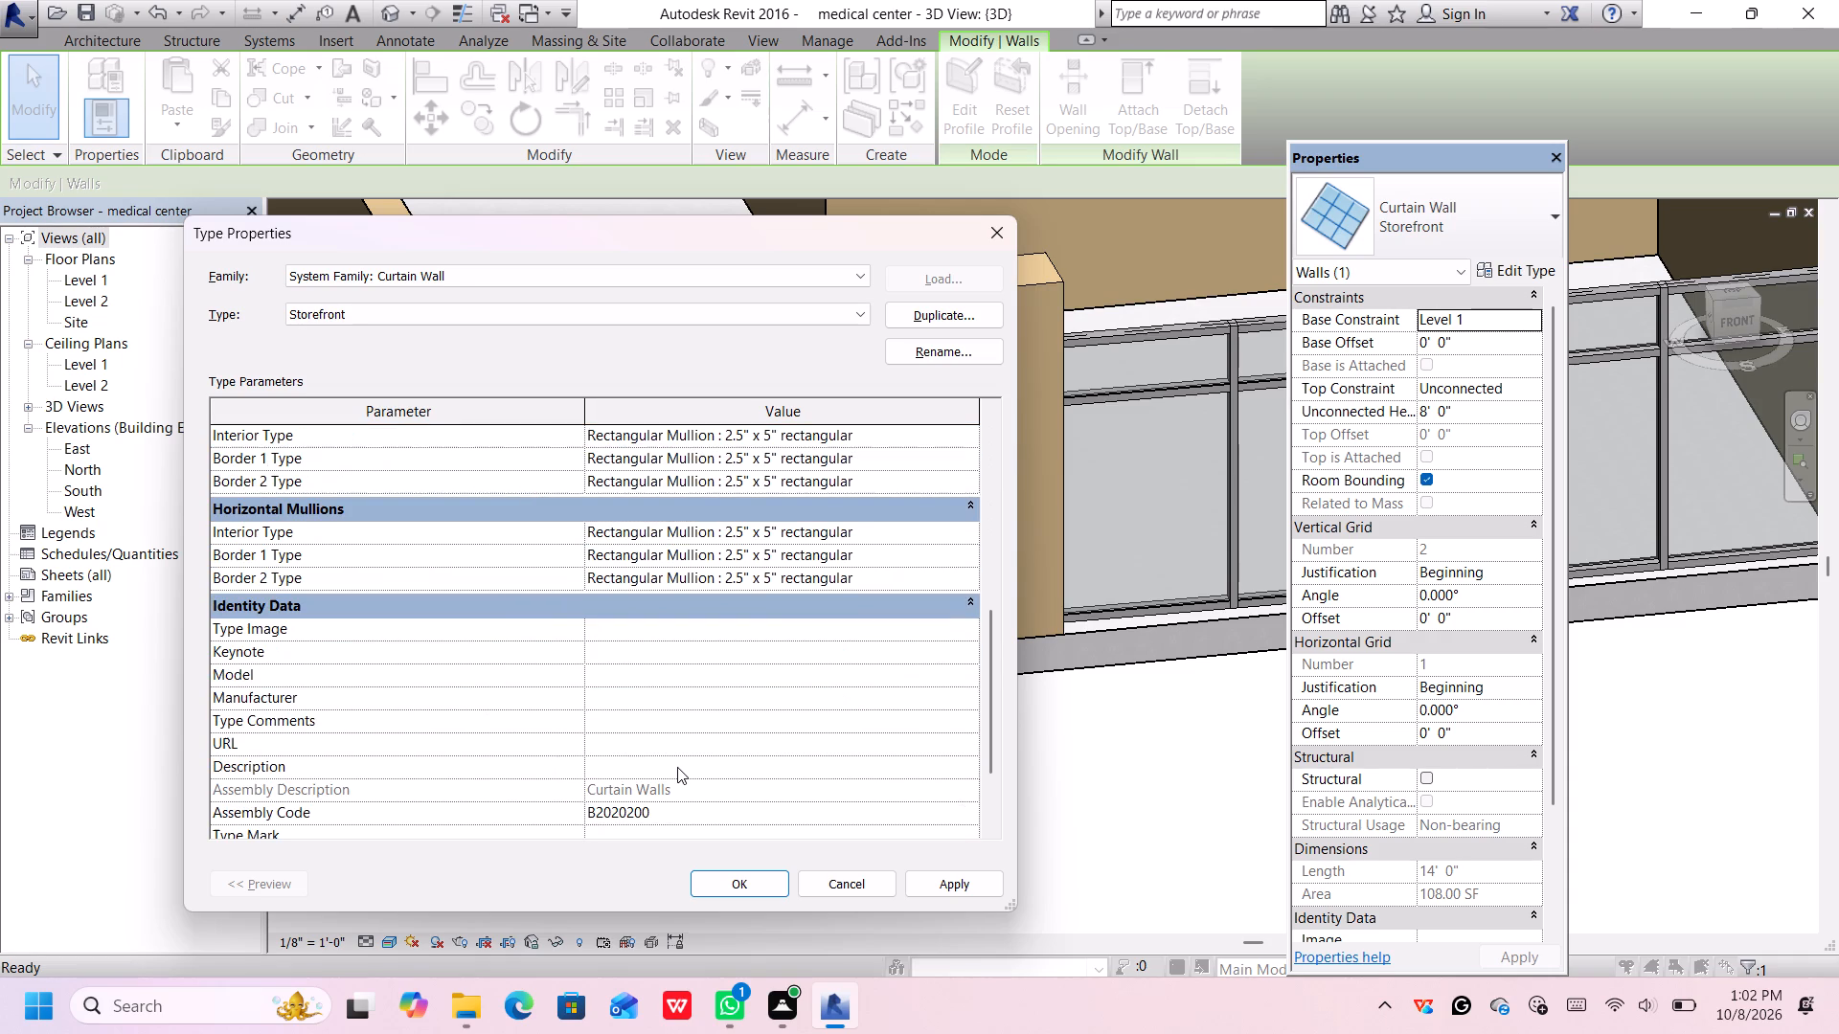
scroll(680, 758, "up", 1)
scroll(680, 758, "down", 2)
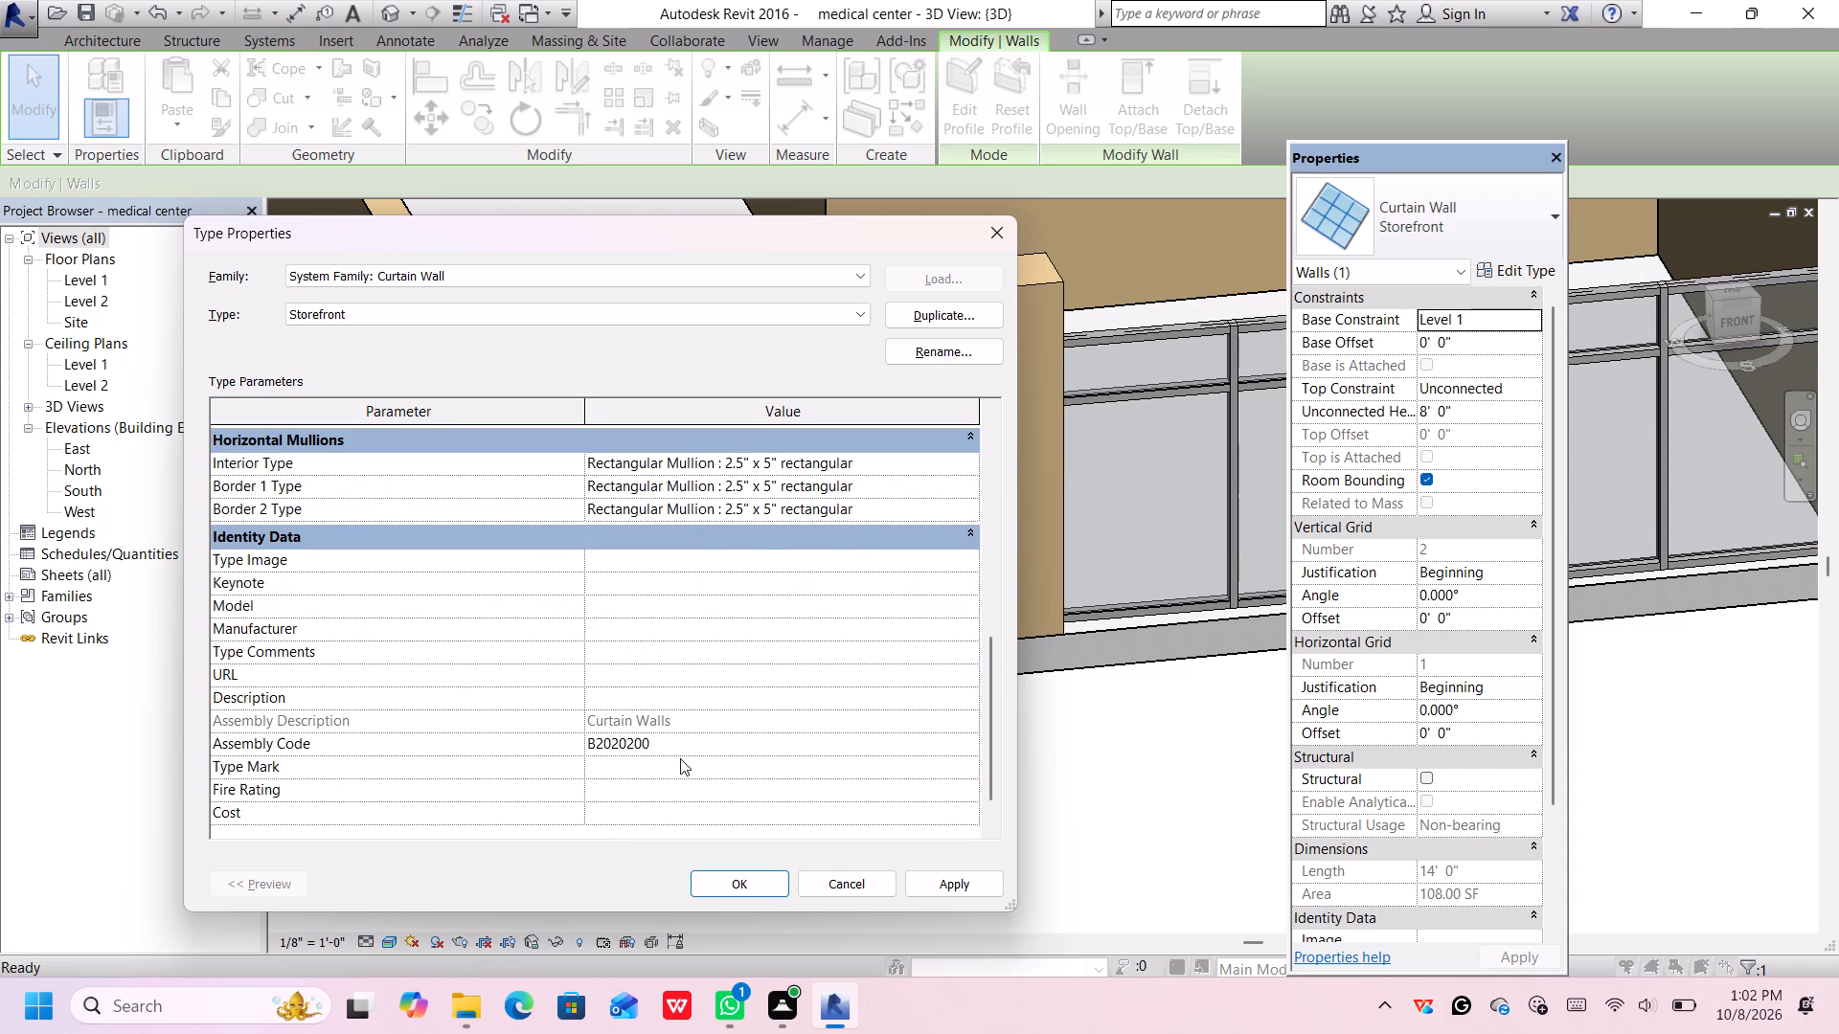
scroll(680, 758, "down", 3)
scroll(680, 758, "up", 2)
scroll(680, 758, "down", 1)
left_click(728, 888)
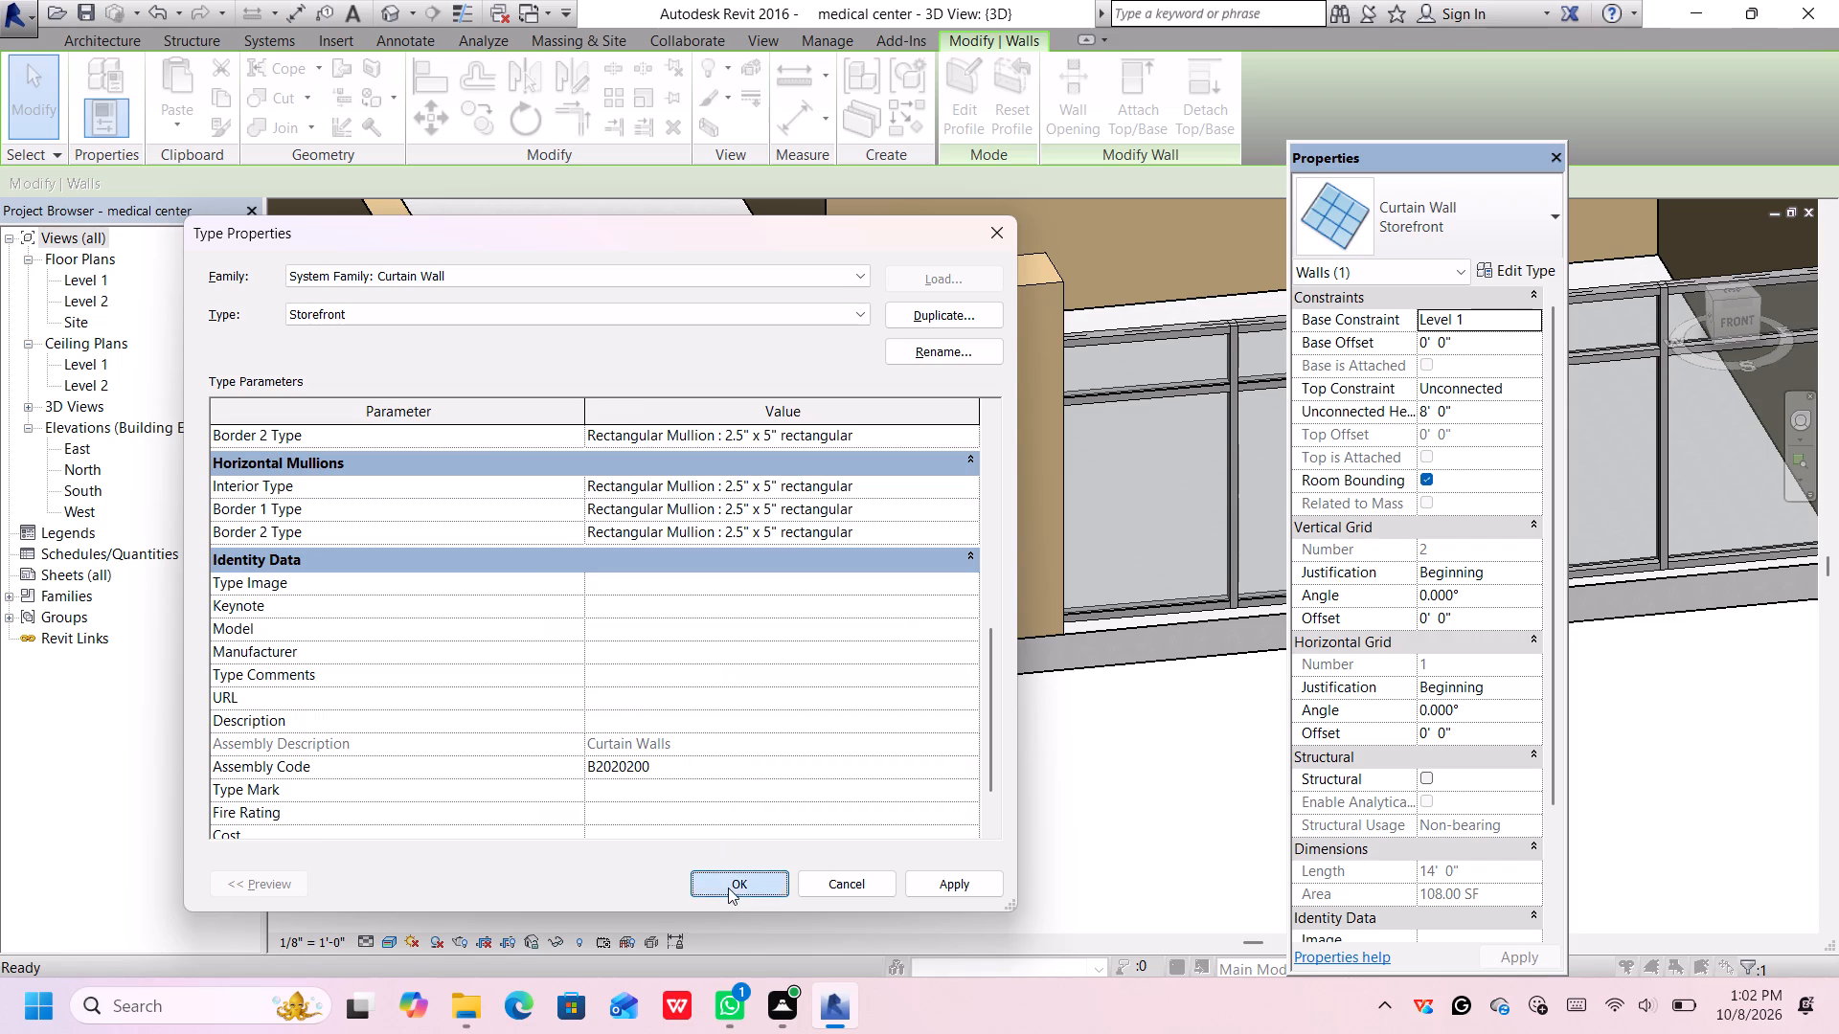
left_click(905, 731)
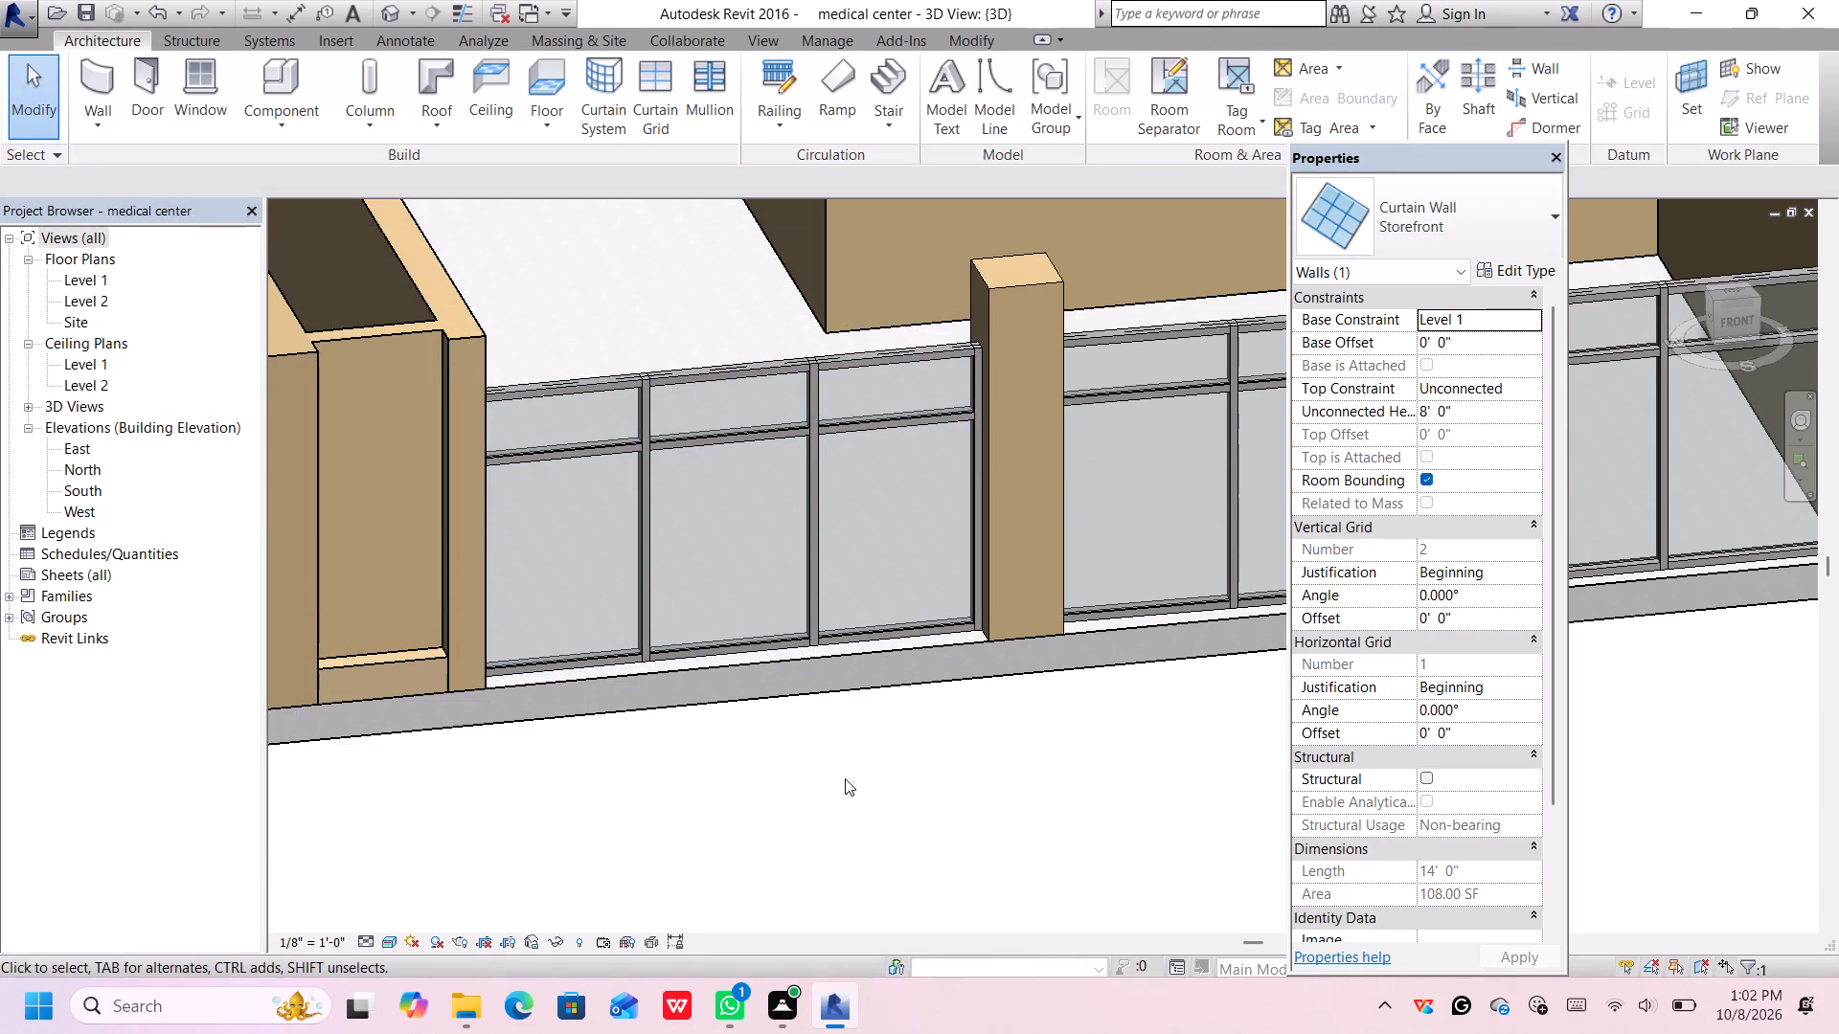
Dismiss the blank notification card covering the 3D view.
scroll(974, 676, "down", 2)
middle_click_drag(995, 729, 787, 708)
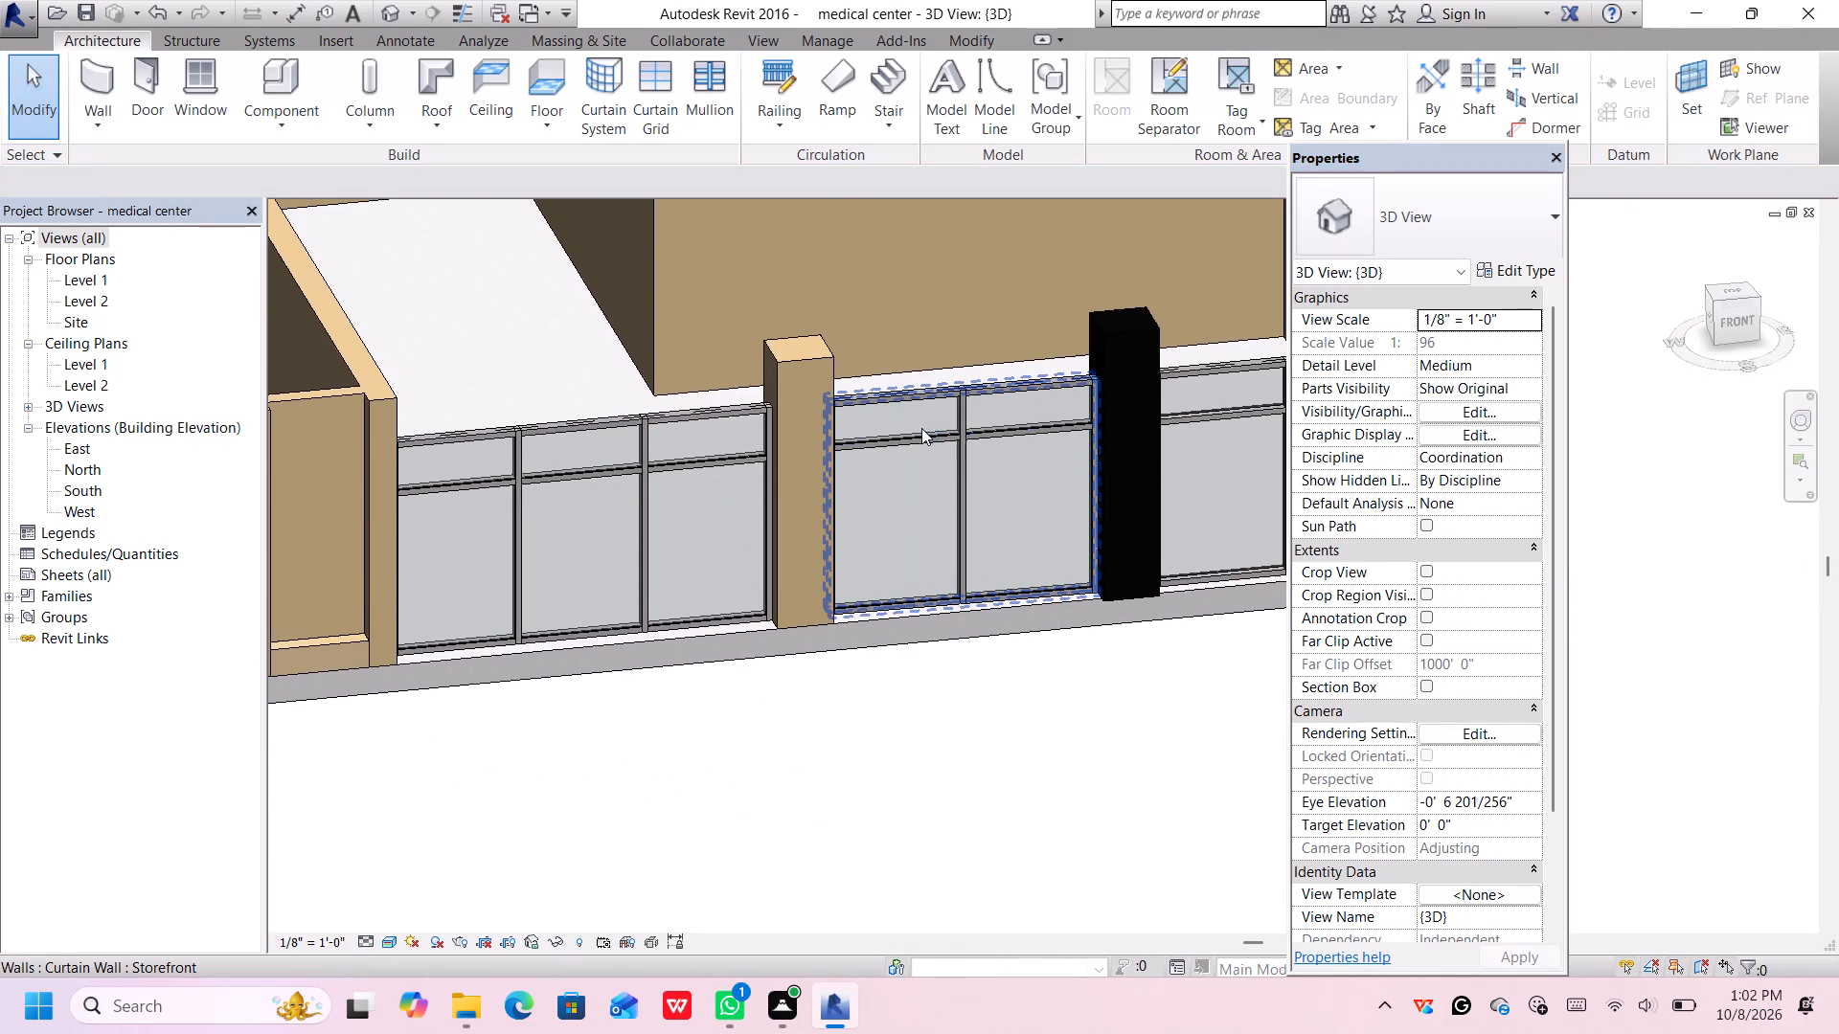
scroll(921, 430, "up", 5)
scroll(925, 439, "down", 1)
scroll(926, 440, "up", 6)
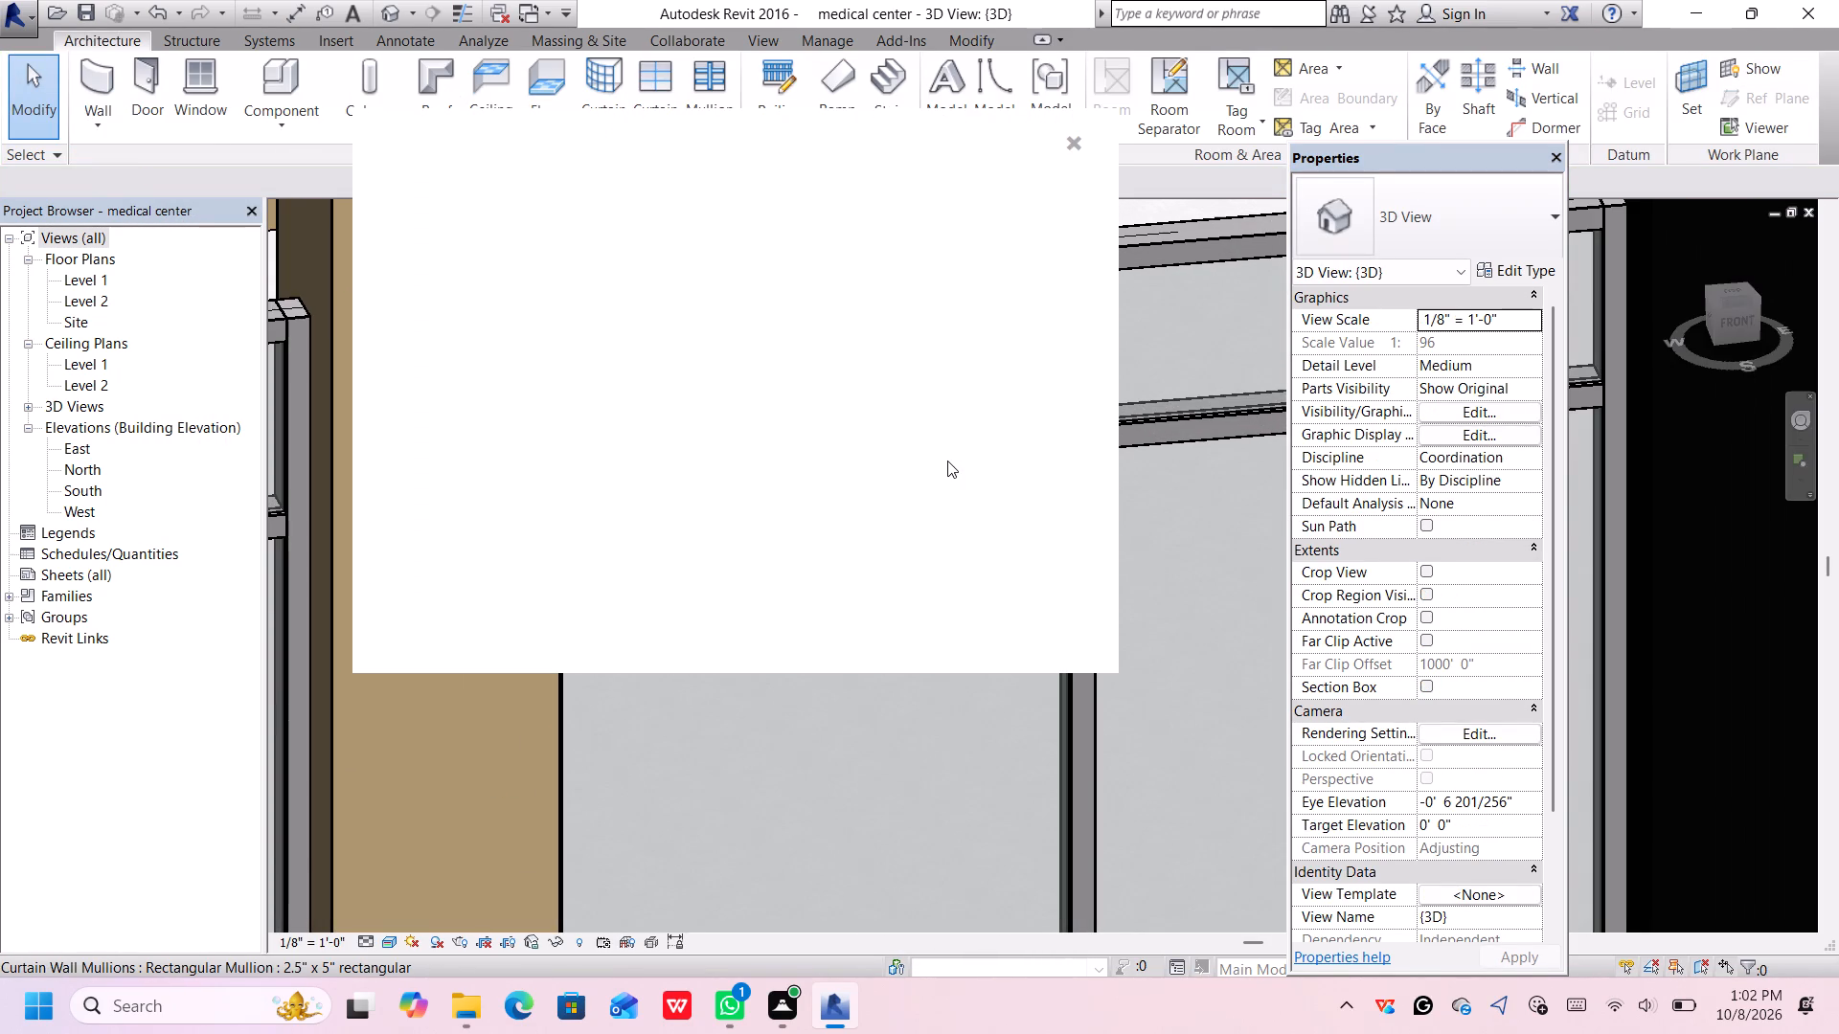
left_click(1077, 140)
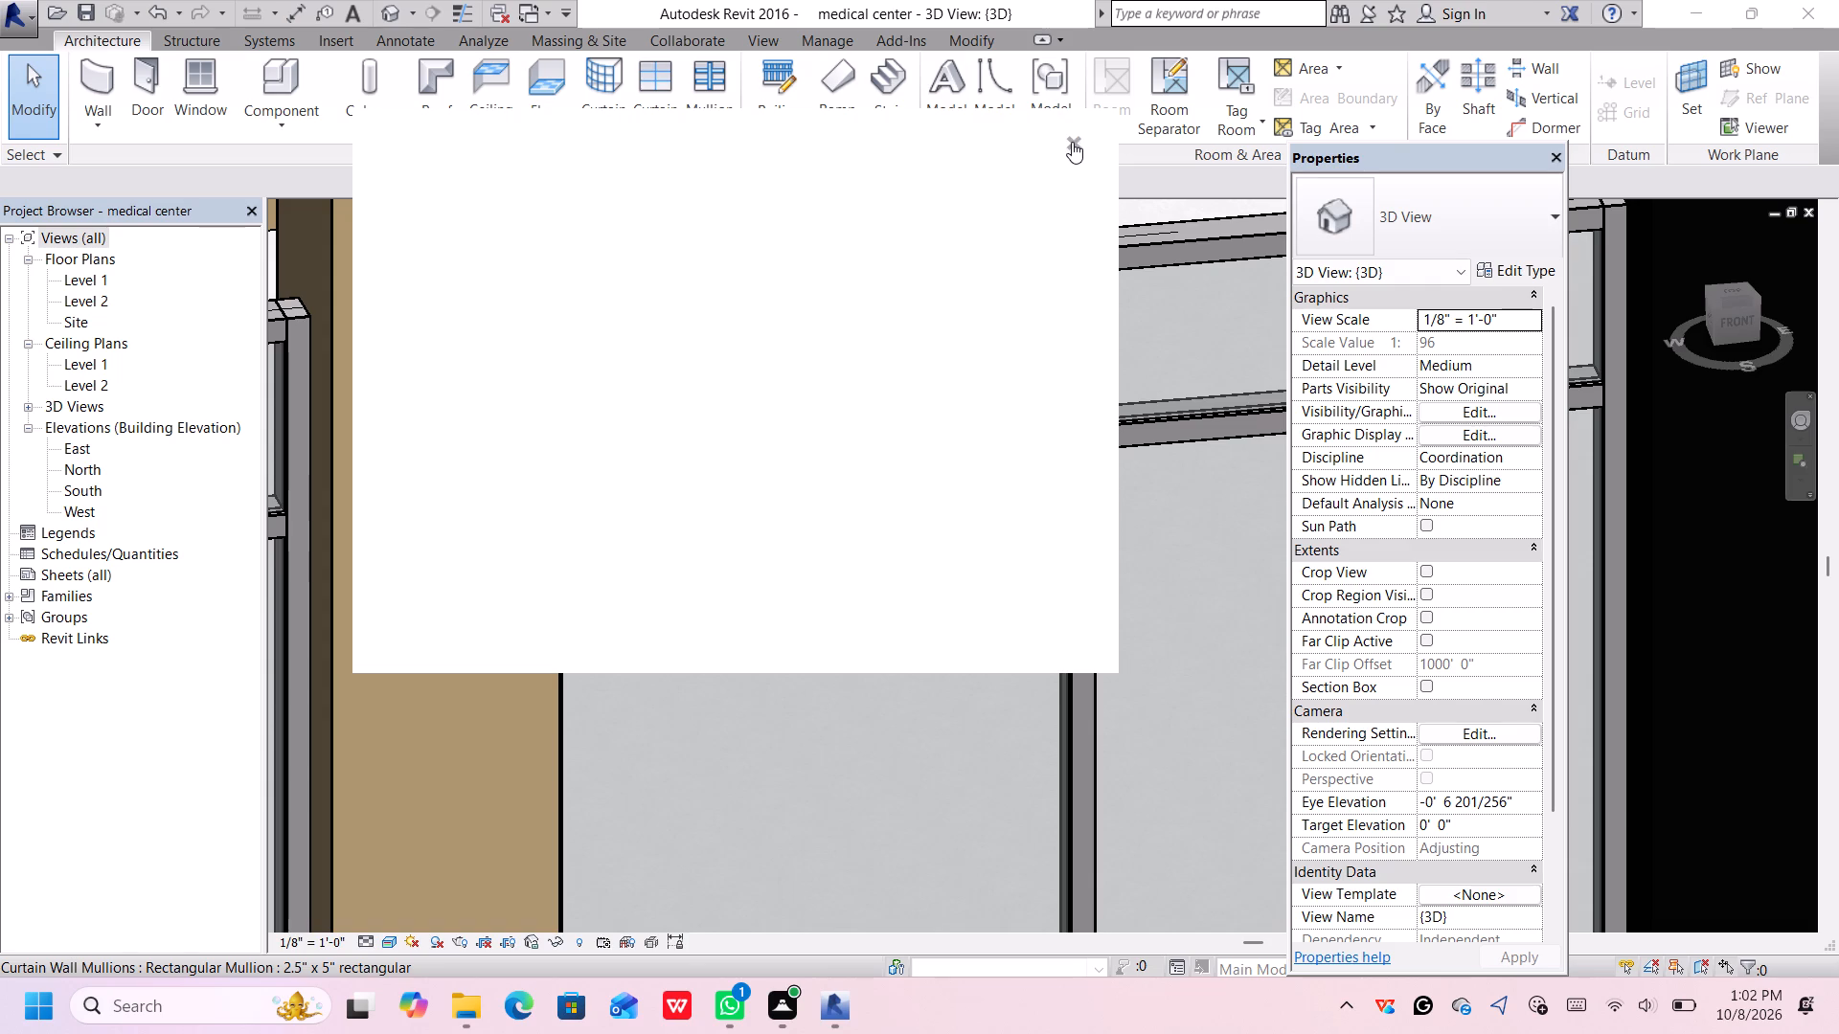
left_click(1068, 139)
scroll(1089, 225, "up", 1)
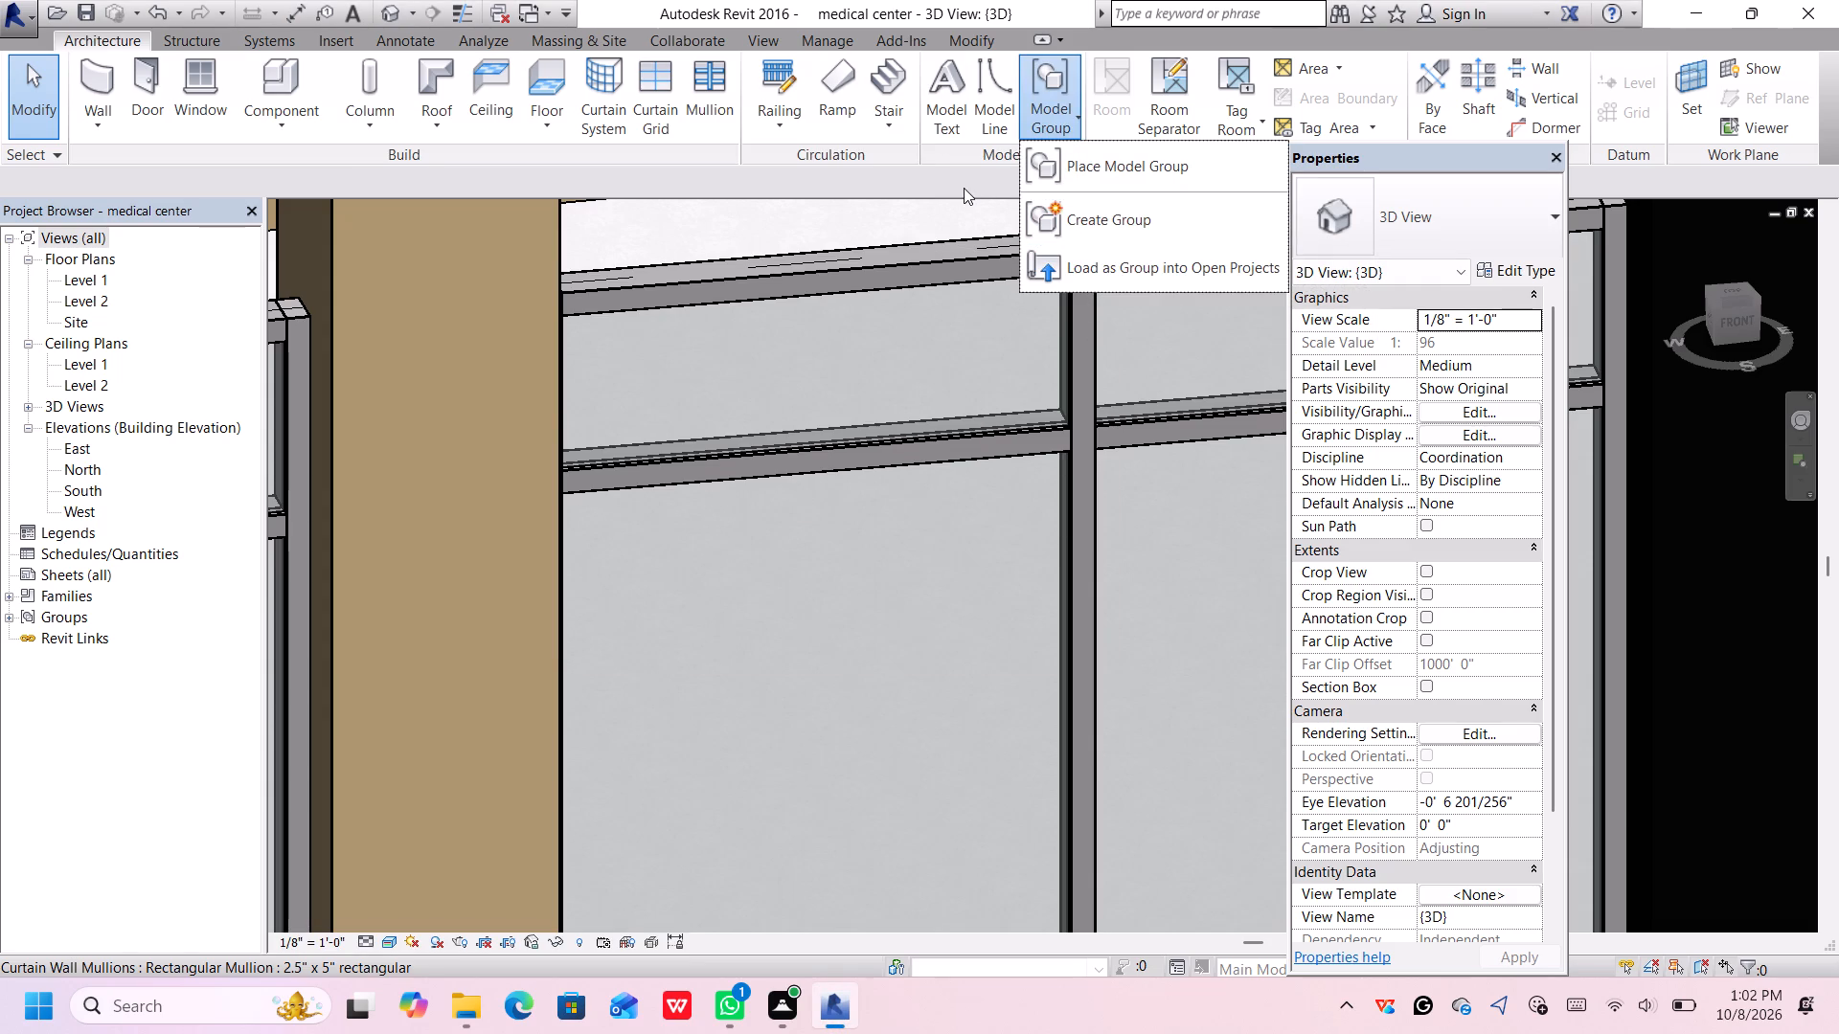
left_click(961, 186)
Examine the top mullion, upper vertical mullion and Storefront wall between the tan pier and the black column by selecting them together.
scroll(1000, 277, "up", 4)
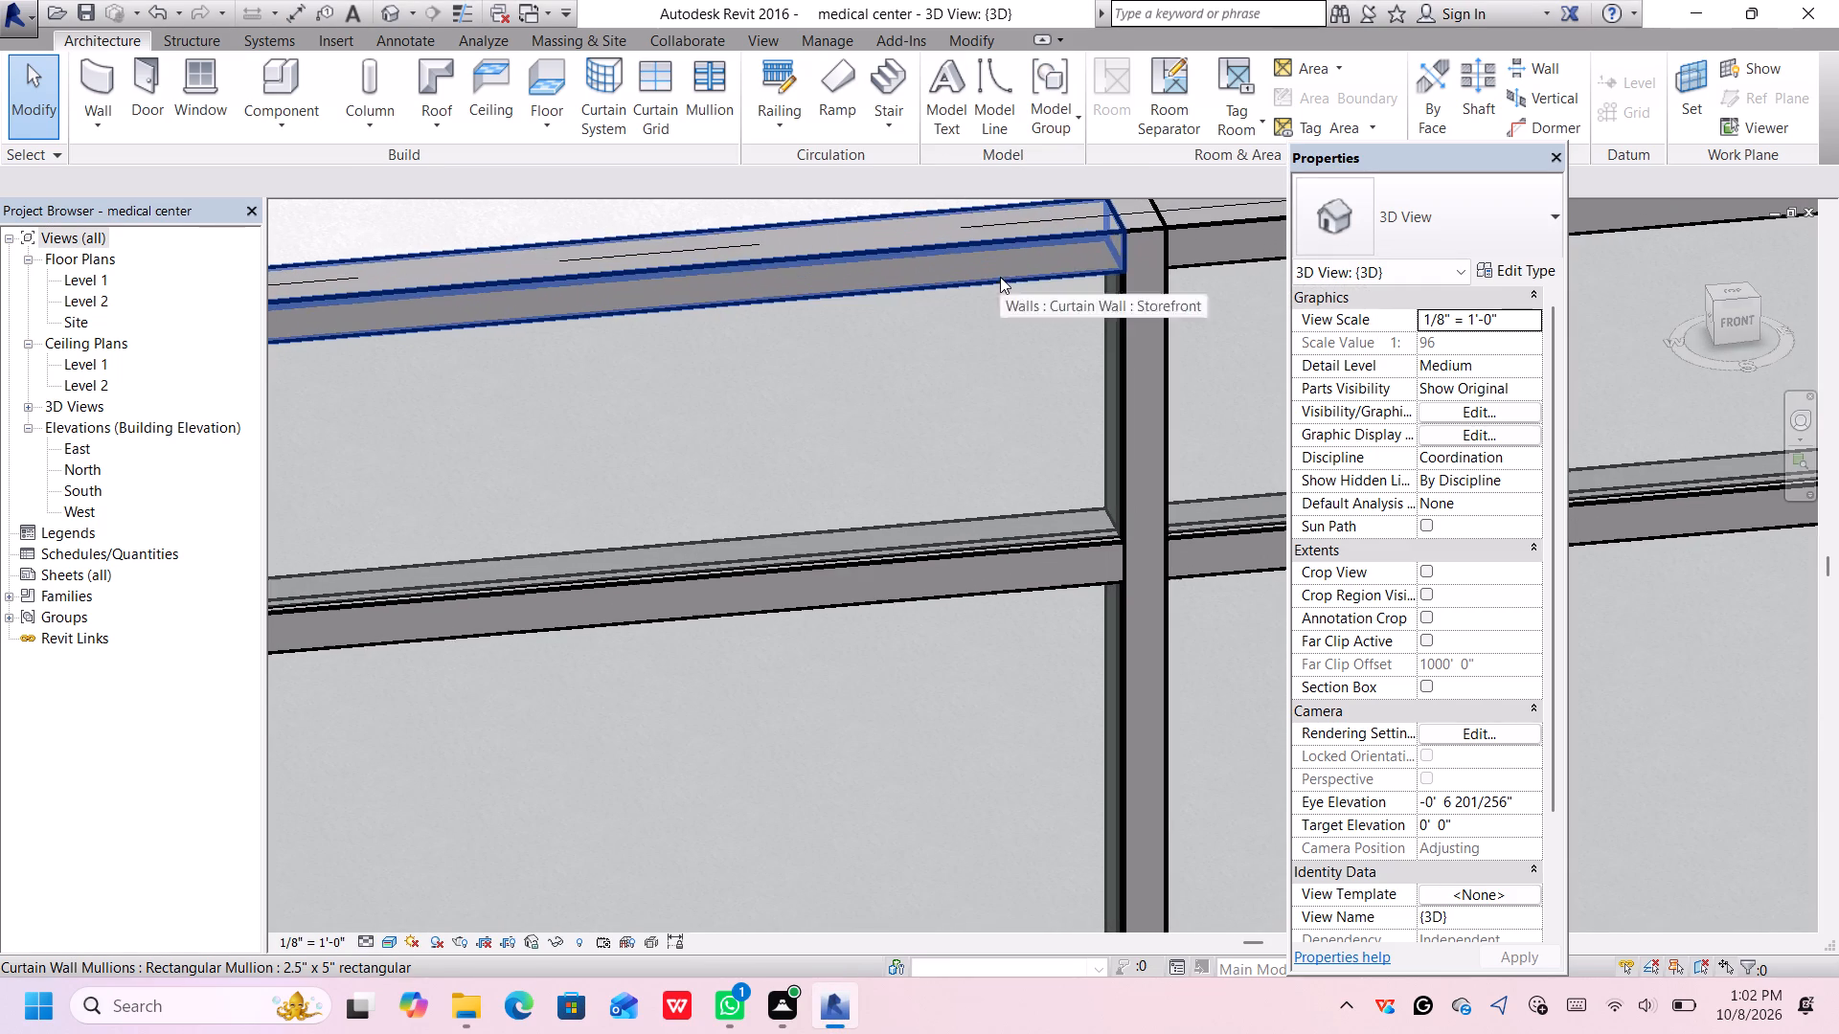
left_click(1037, 269)
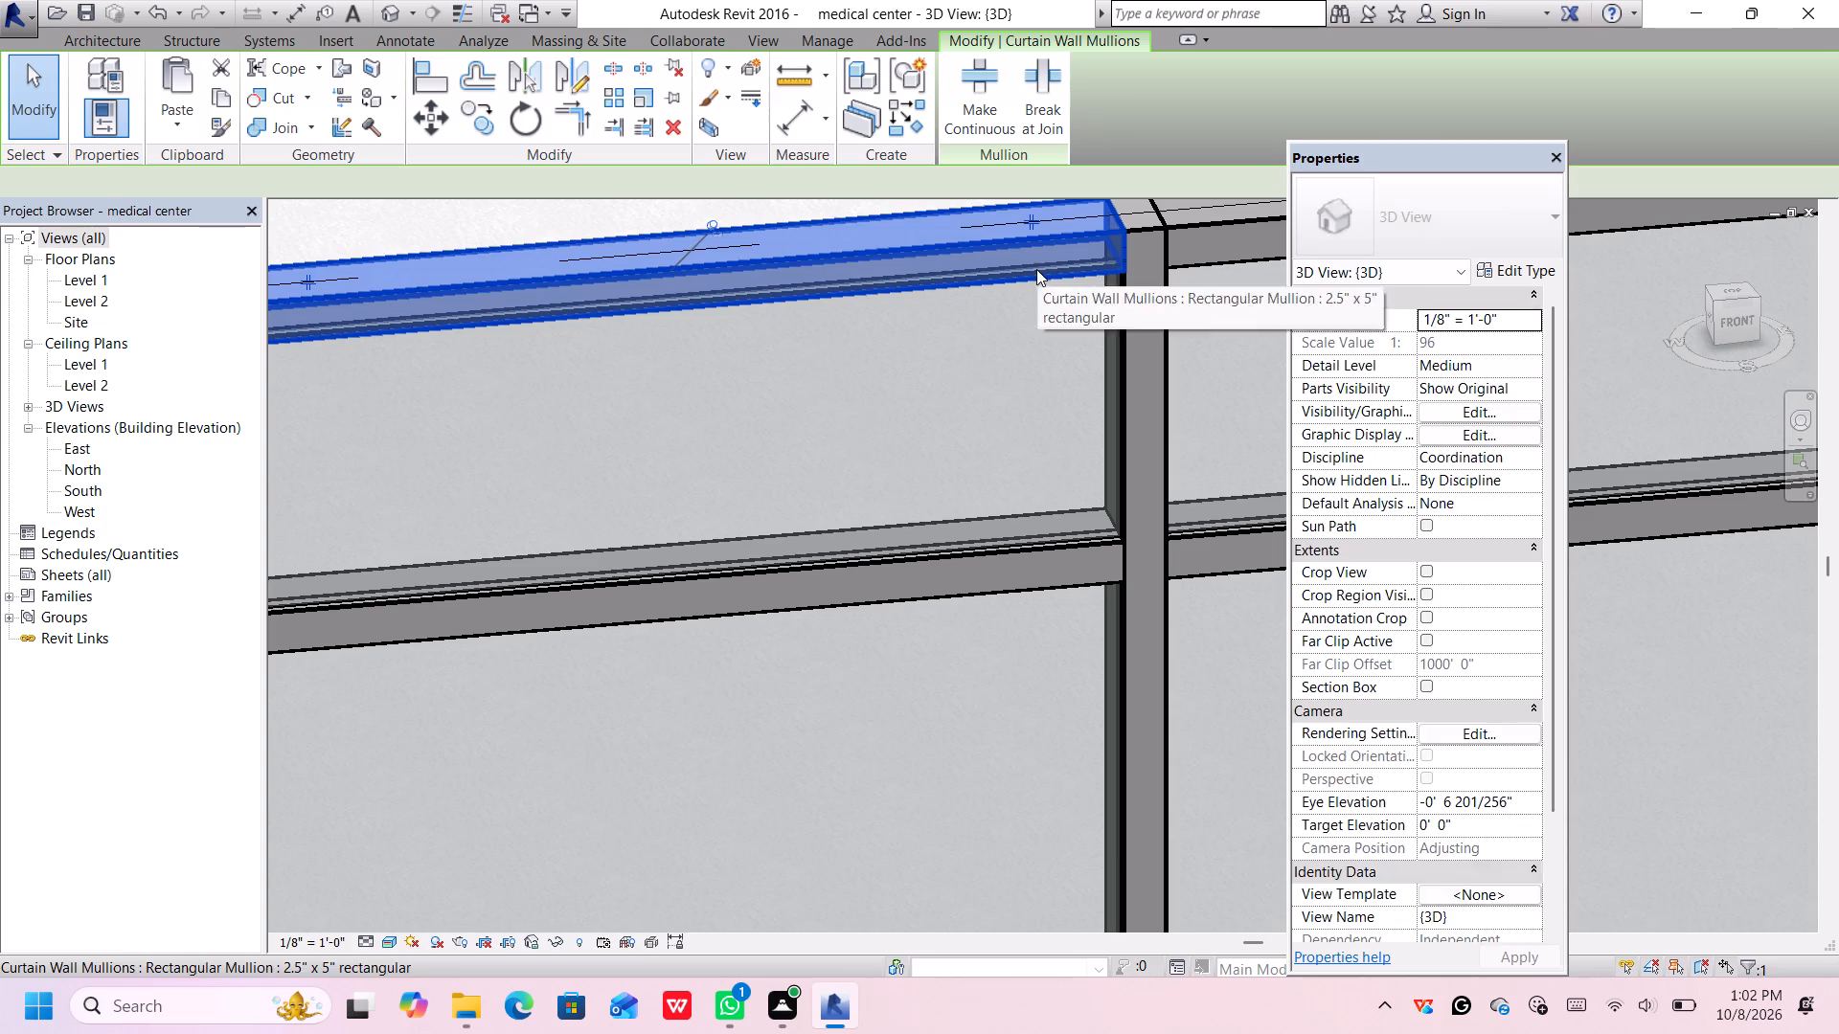
middle_click_drag(1162, 288, 1021, 315)
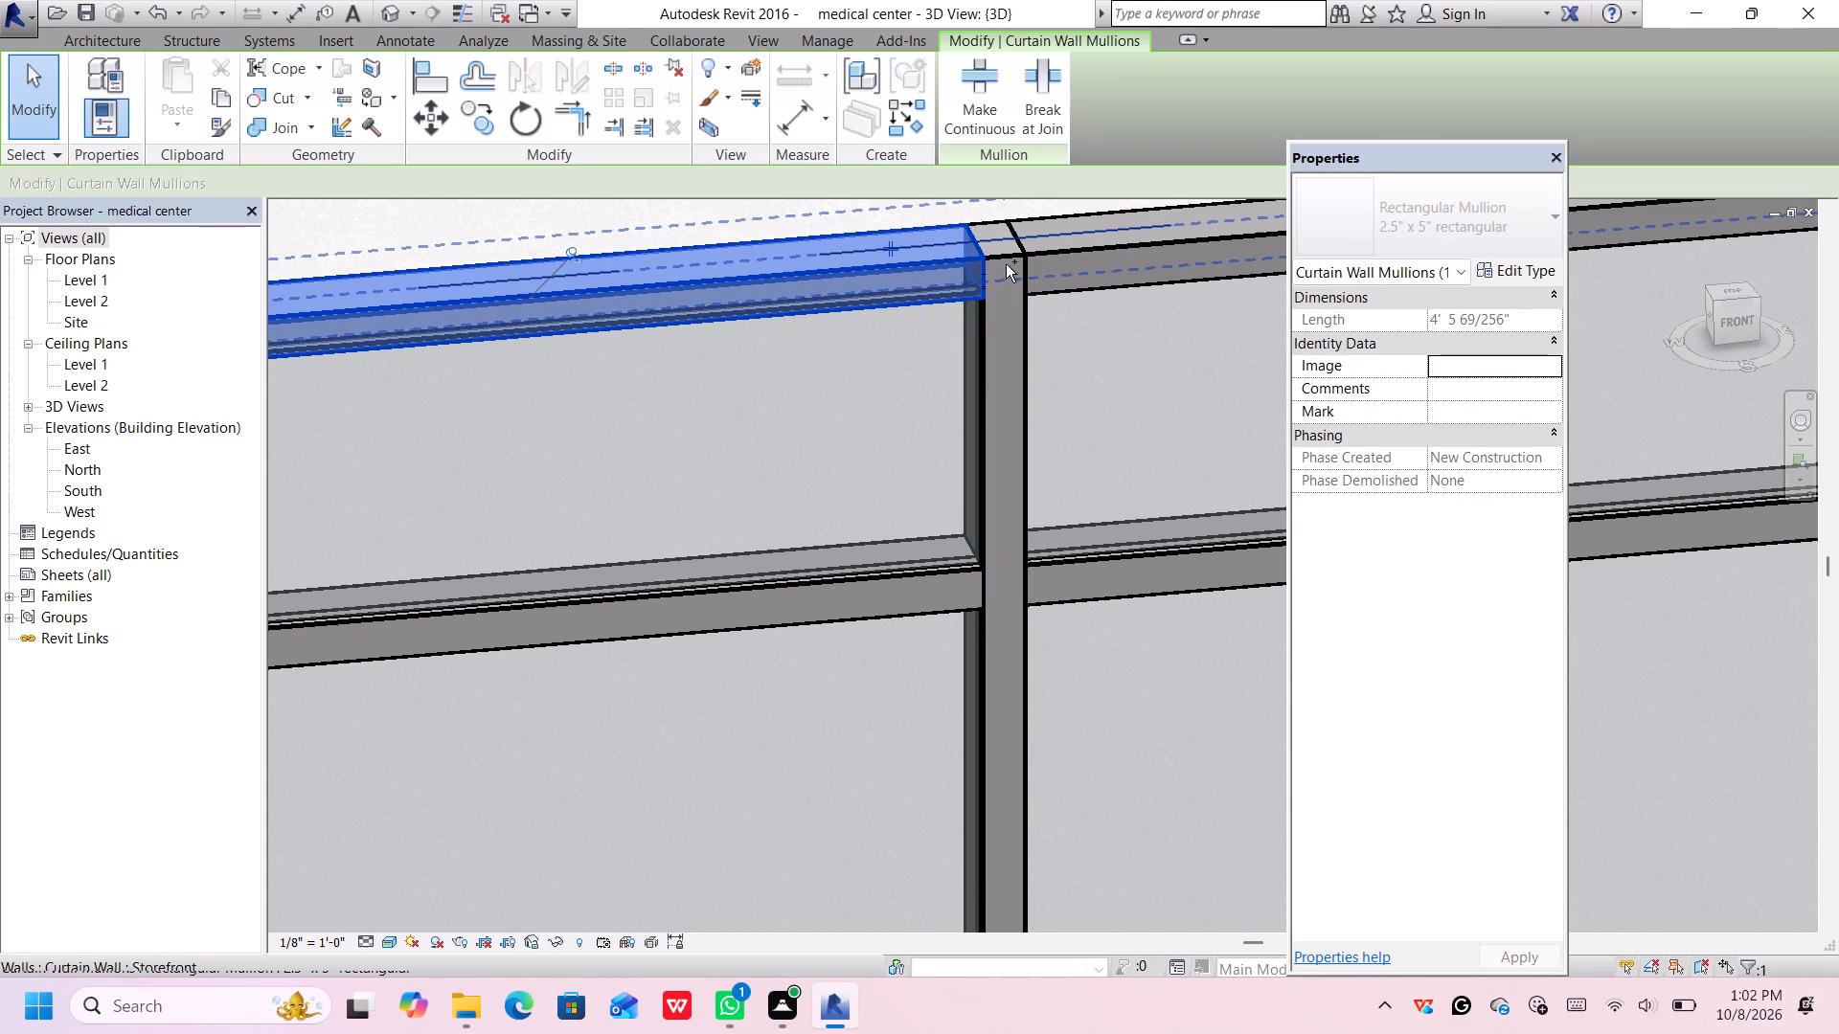
left_click(998, 260, "ctrl")
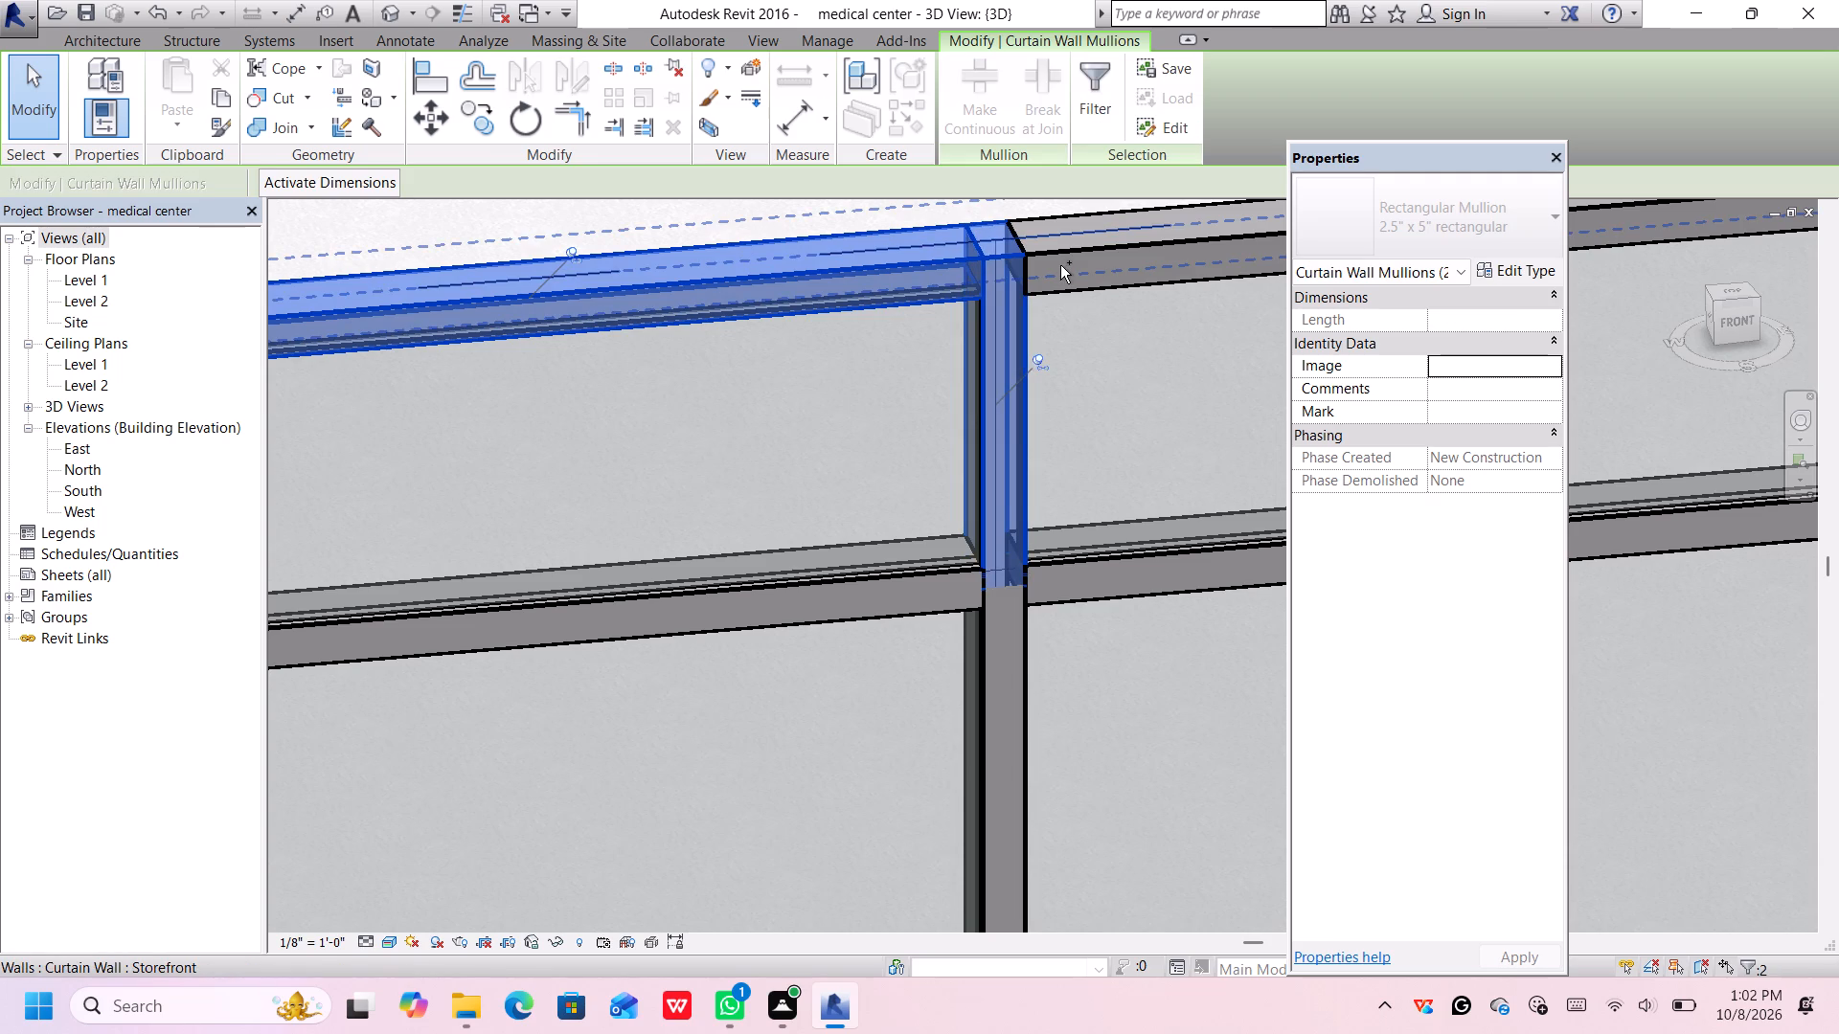
left_click(1060, 262, "ctrl")
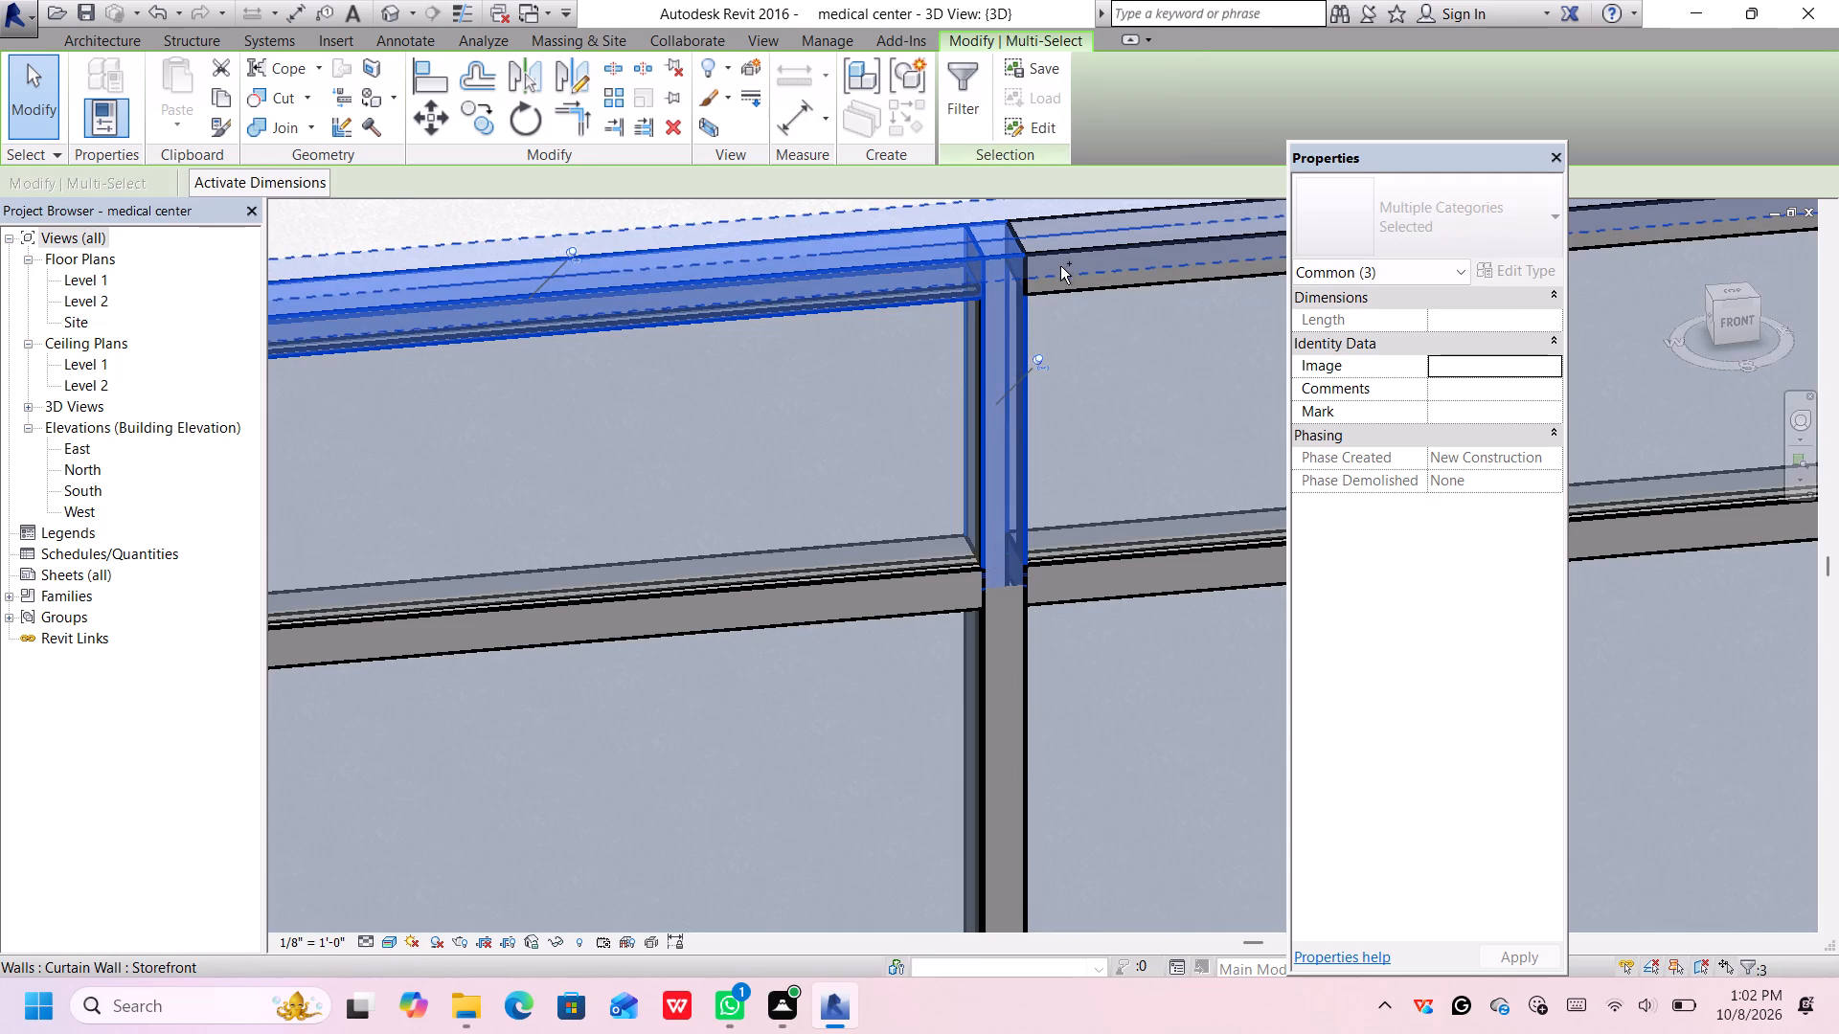
scroll(1043, 404, "down", 3)
scroll(1043, 404, "up", 1)
scroll(1043, 404, "down", 1)
middle_click_drag(1037, 412, 795, 393)
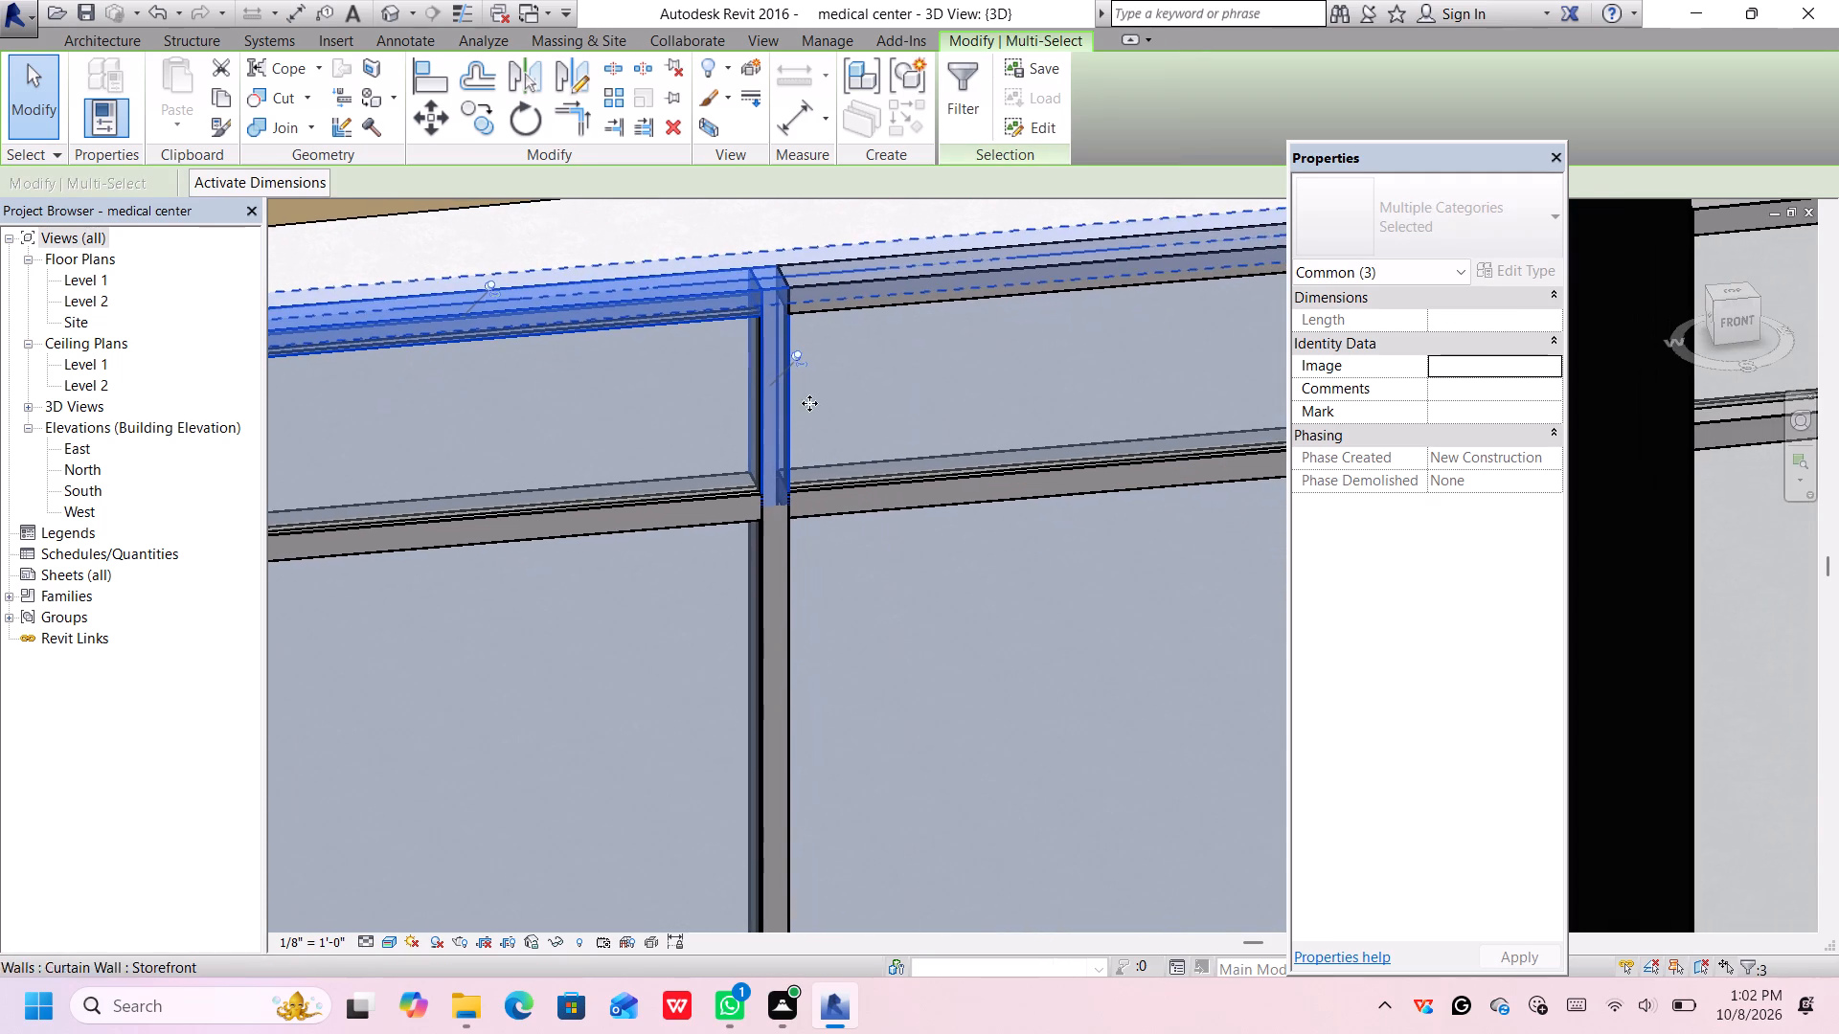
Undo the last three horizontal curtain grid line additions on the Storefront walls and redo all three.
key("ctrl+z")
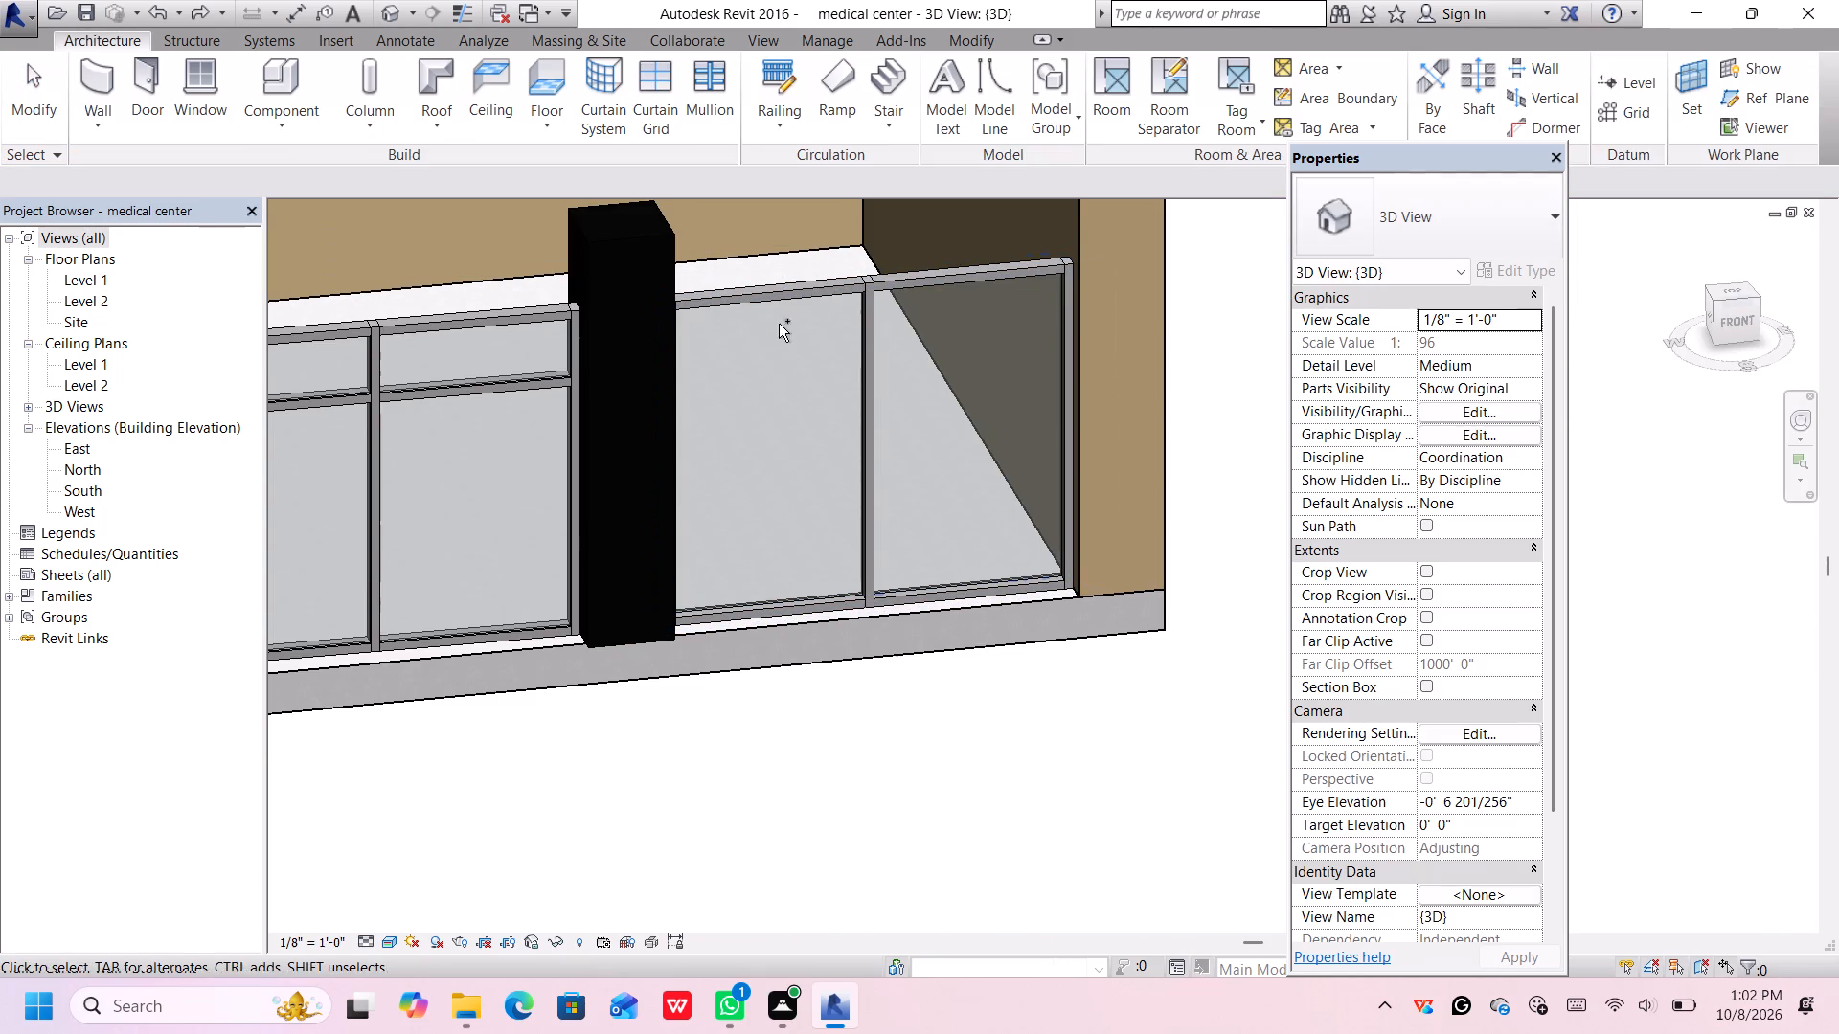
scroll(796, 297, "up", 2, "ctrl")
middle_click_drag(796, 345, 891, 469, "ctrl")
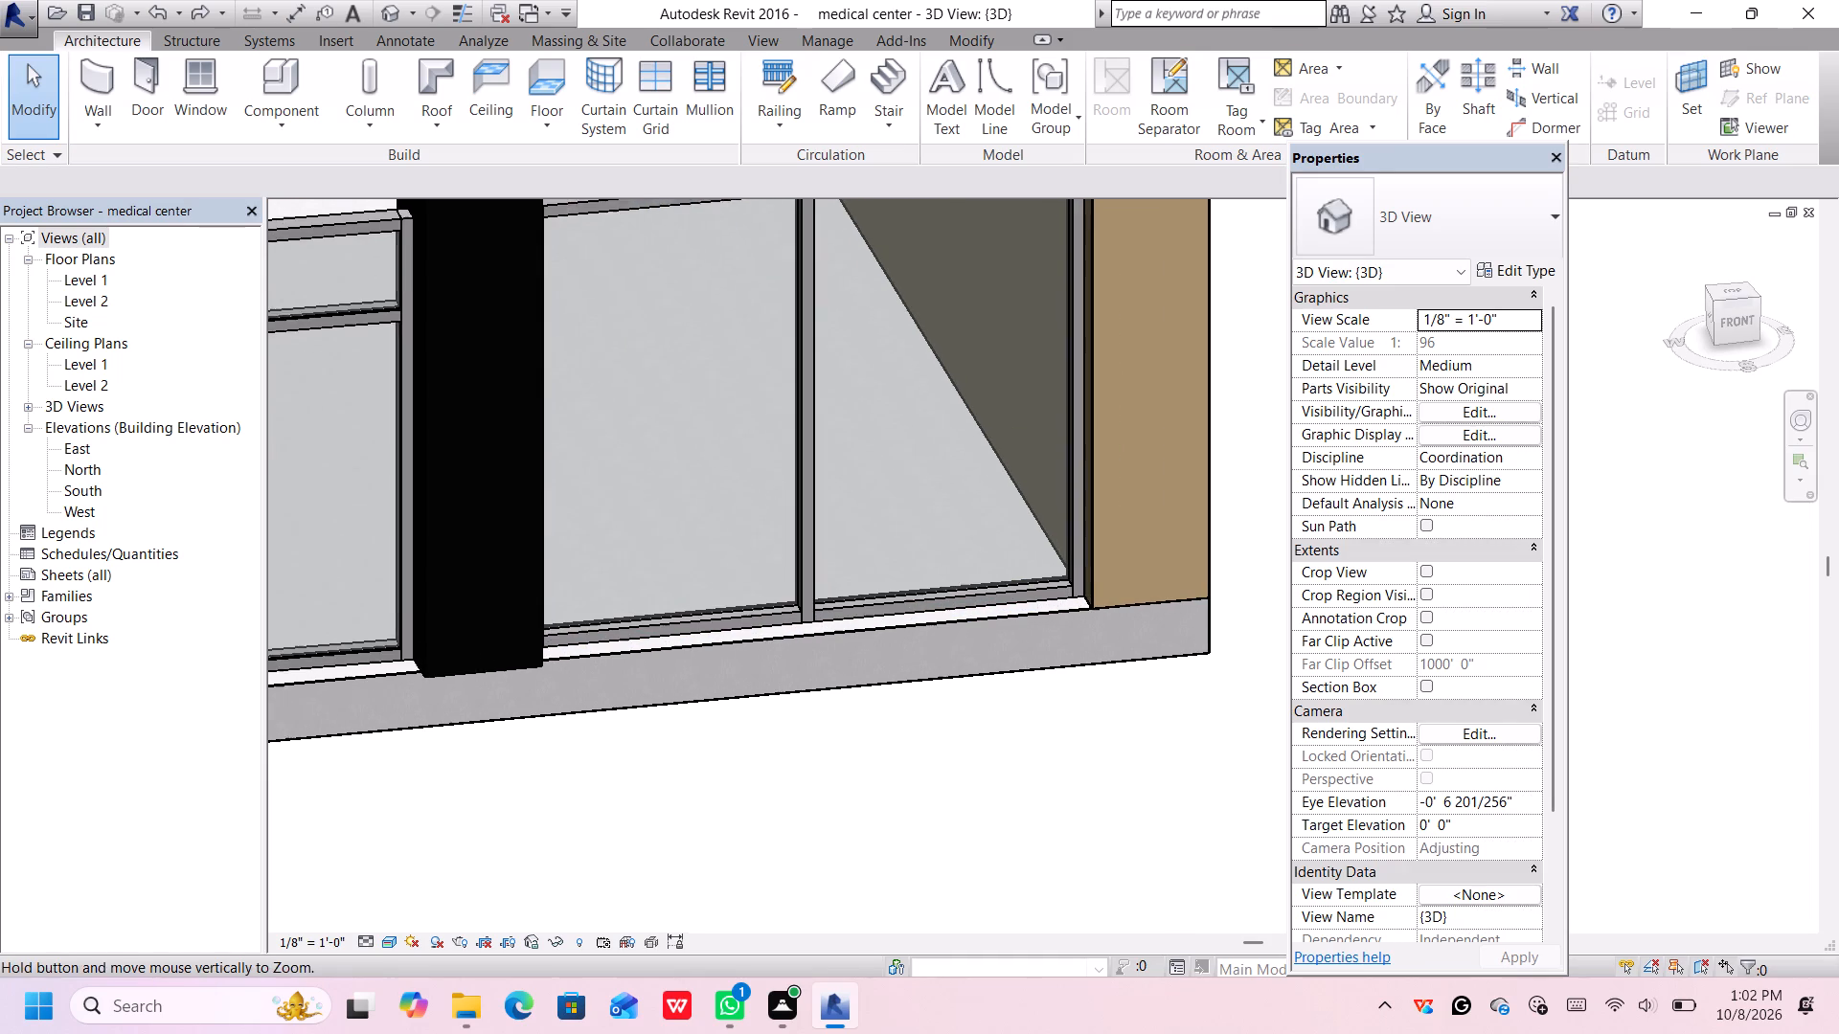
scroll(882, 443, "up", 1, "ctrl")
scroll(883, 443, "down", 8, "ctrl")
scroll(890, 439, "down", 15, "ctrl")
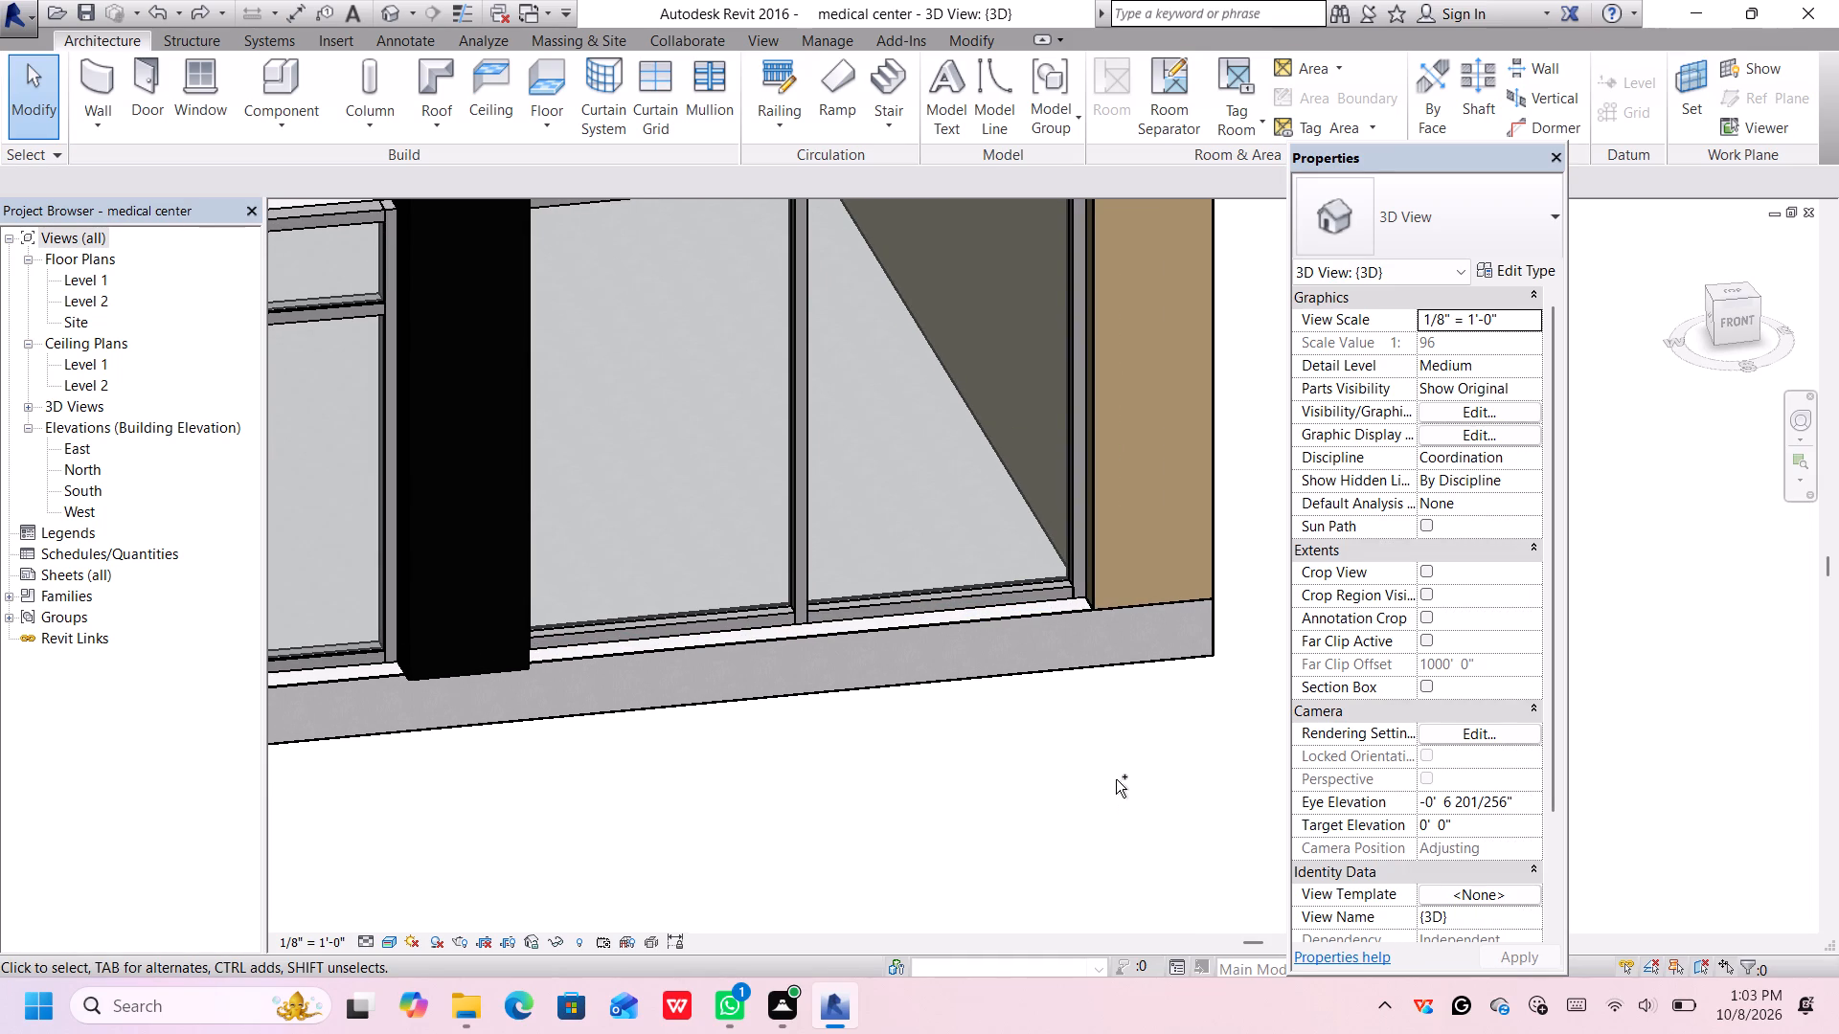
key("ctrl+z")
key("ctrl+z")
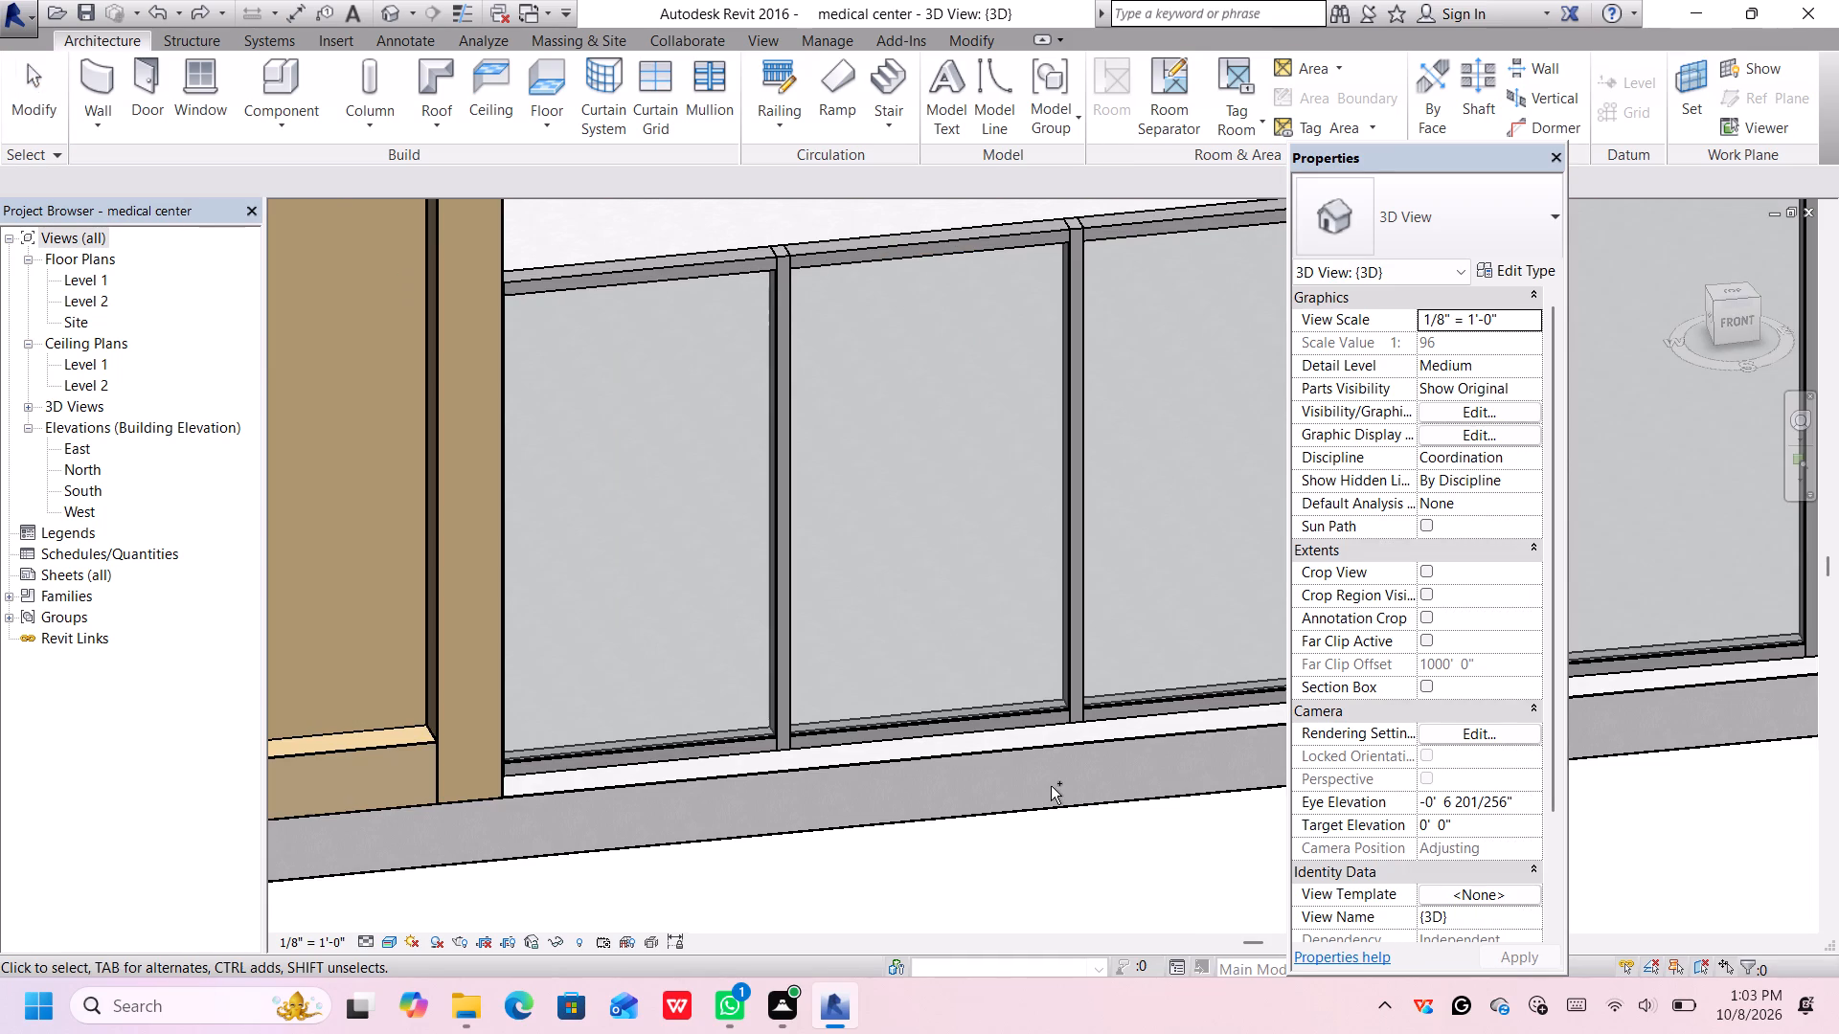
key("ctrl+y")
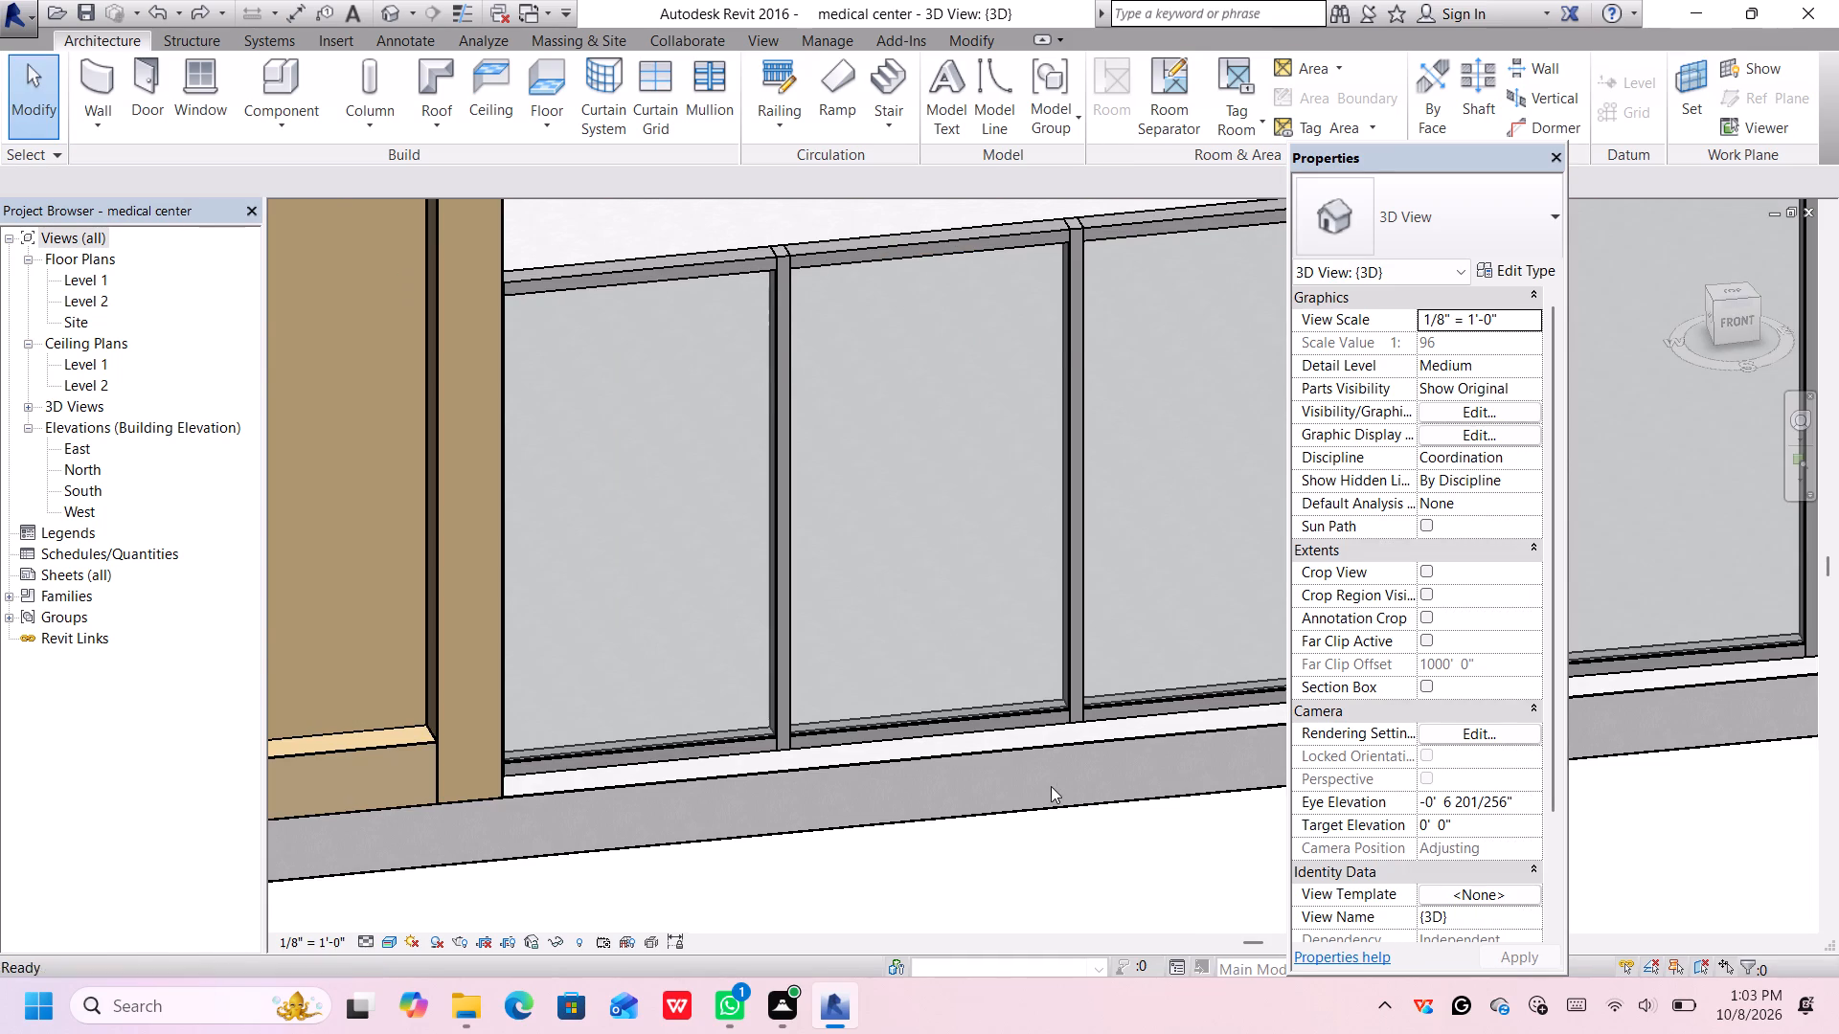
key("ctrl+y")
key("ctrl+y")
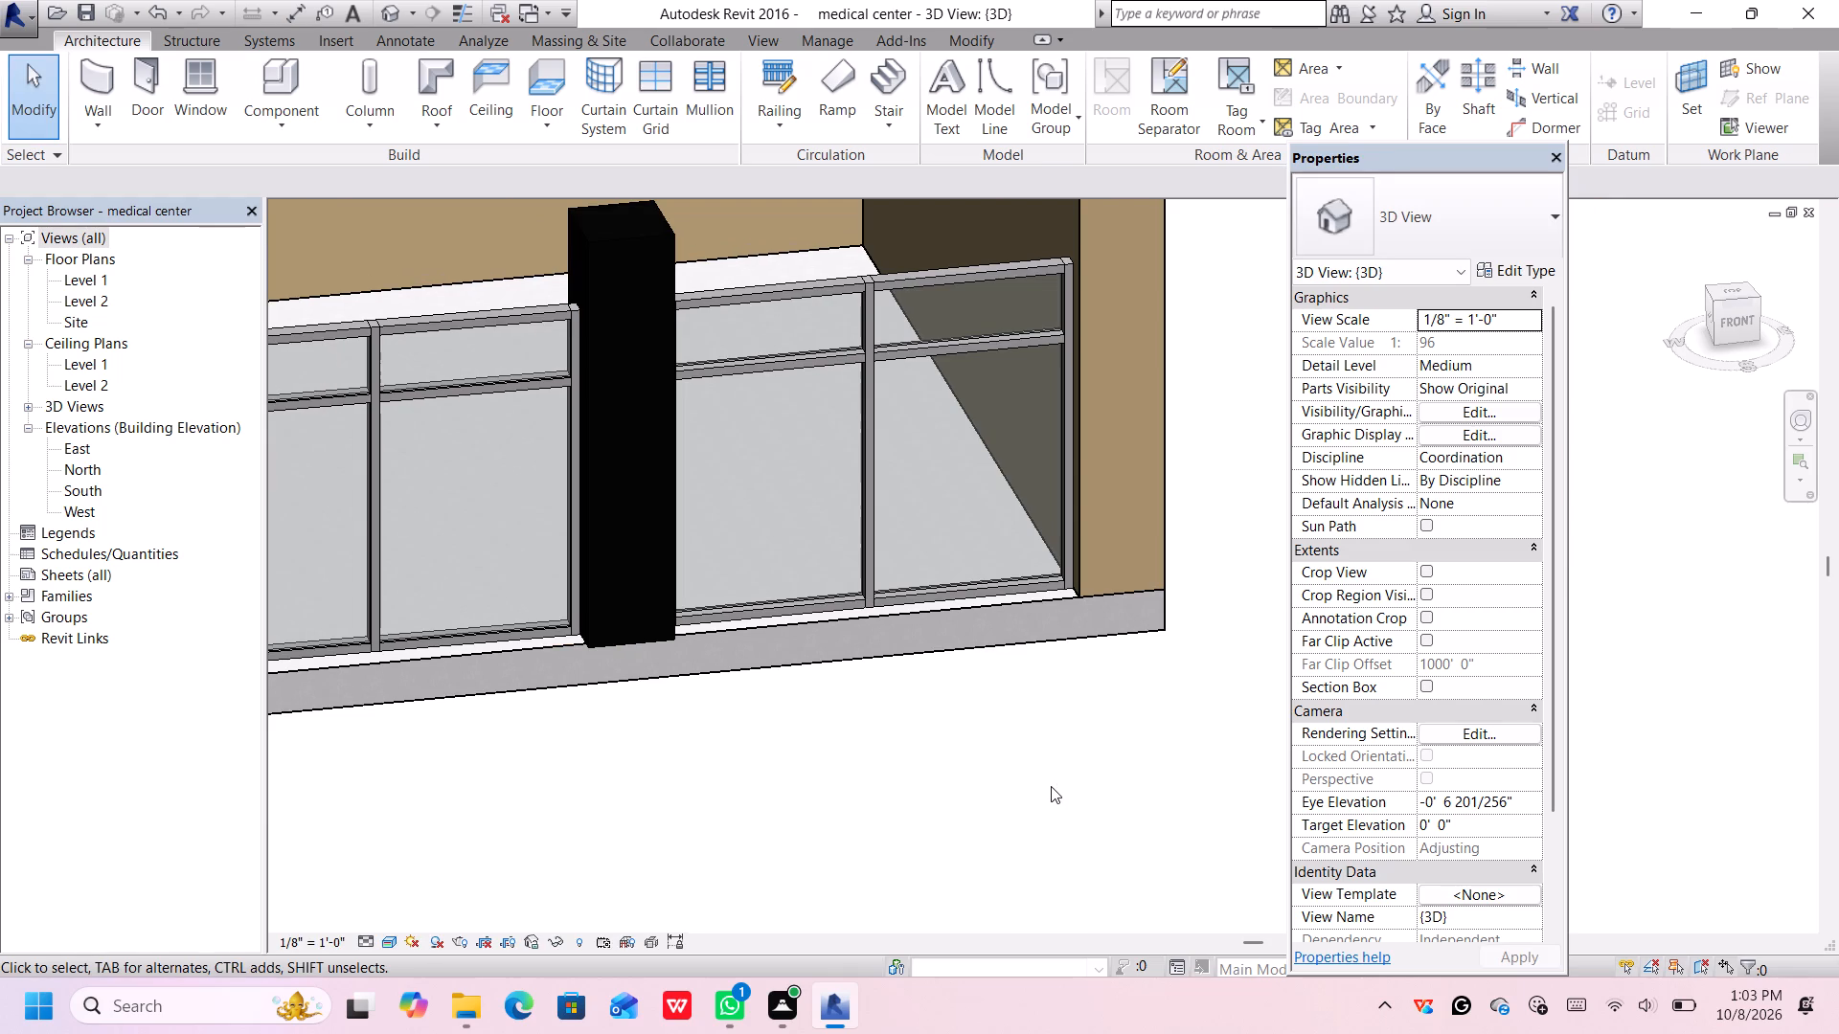
Examine the top horizontal mullion and the upper vertical mullion where they join in the Storefront wall beyond the black column.
scroll(739, 130, "up", 4)
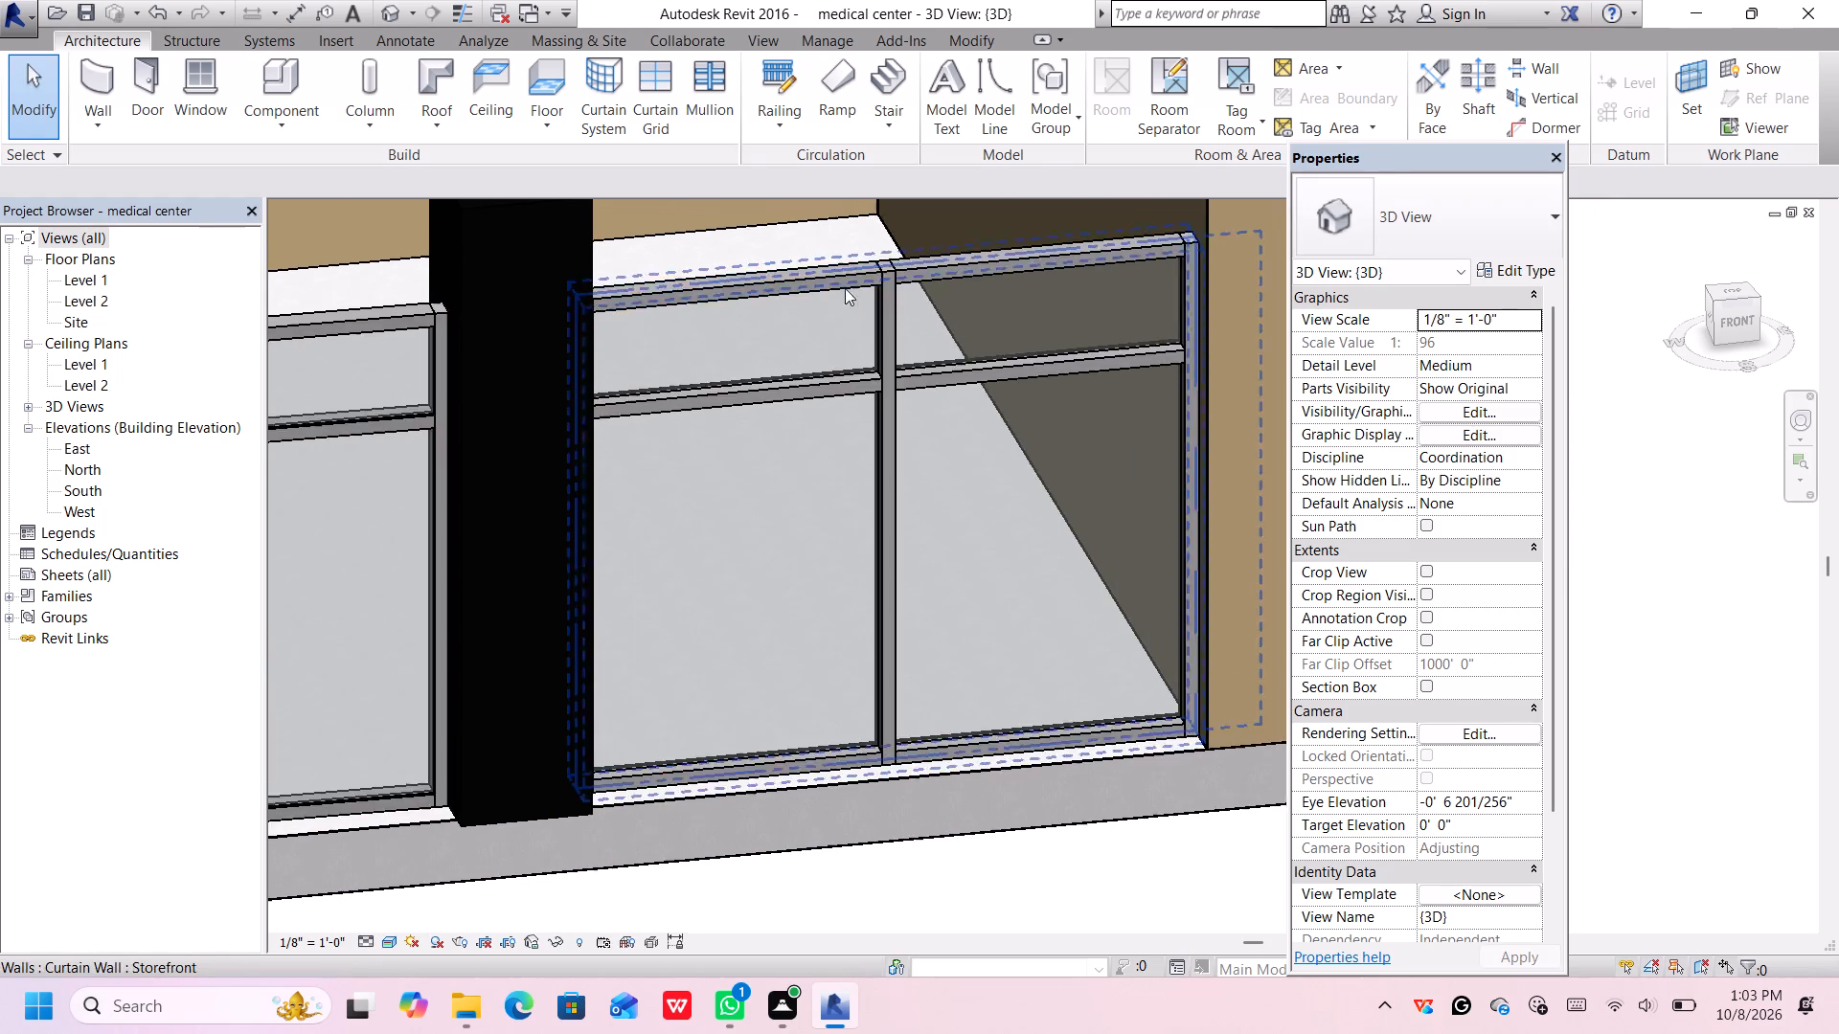
scroll(851, 280, "up", 13)
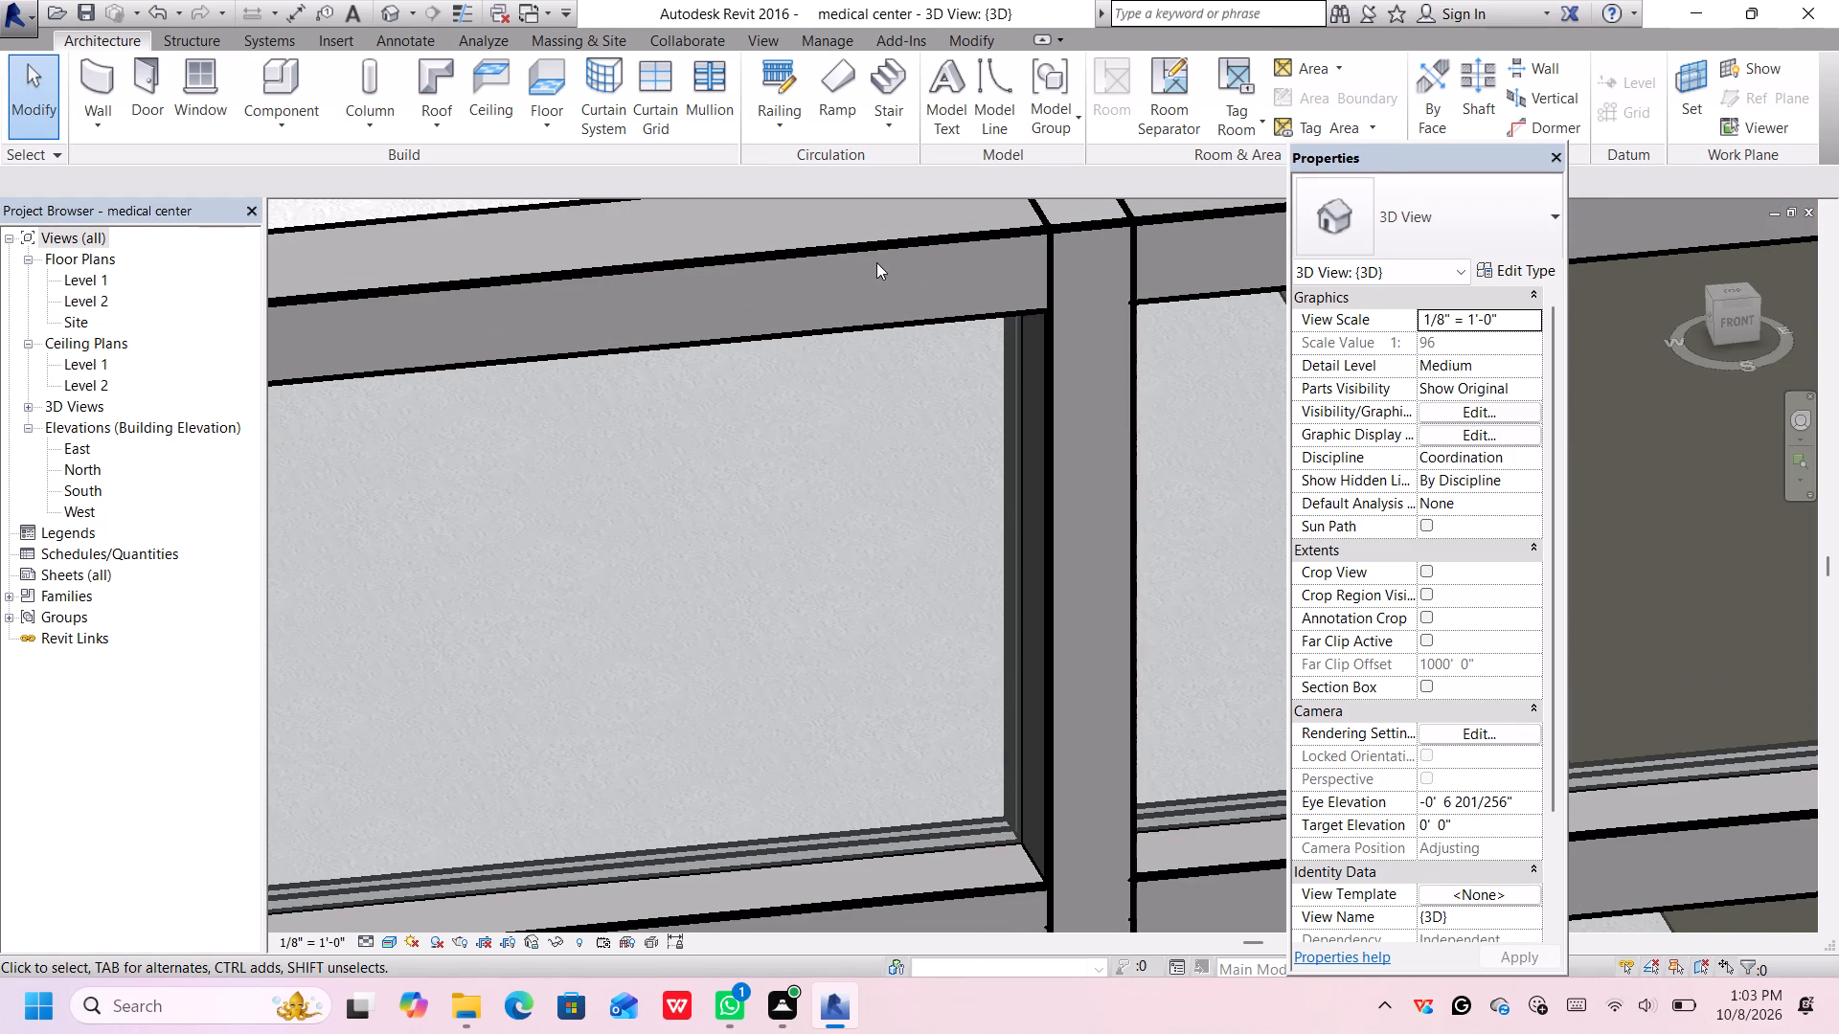
left_click(878, 270)
scroll(972, 291, "down", 2)
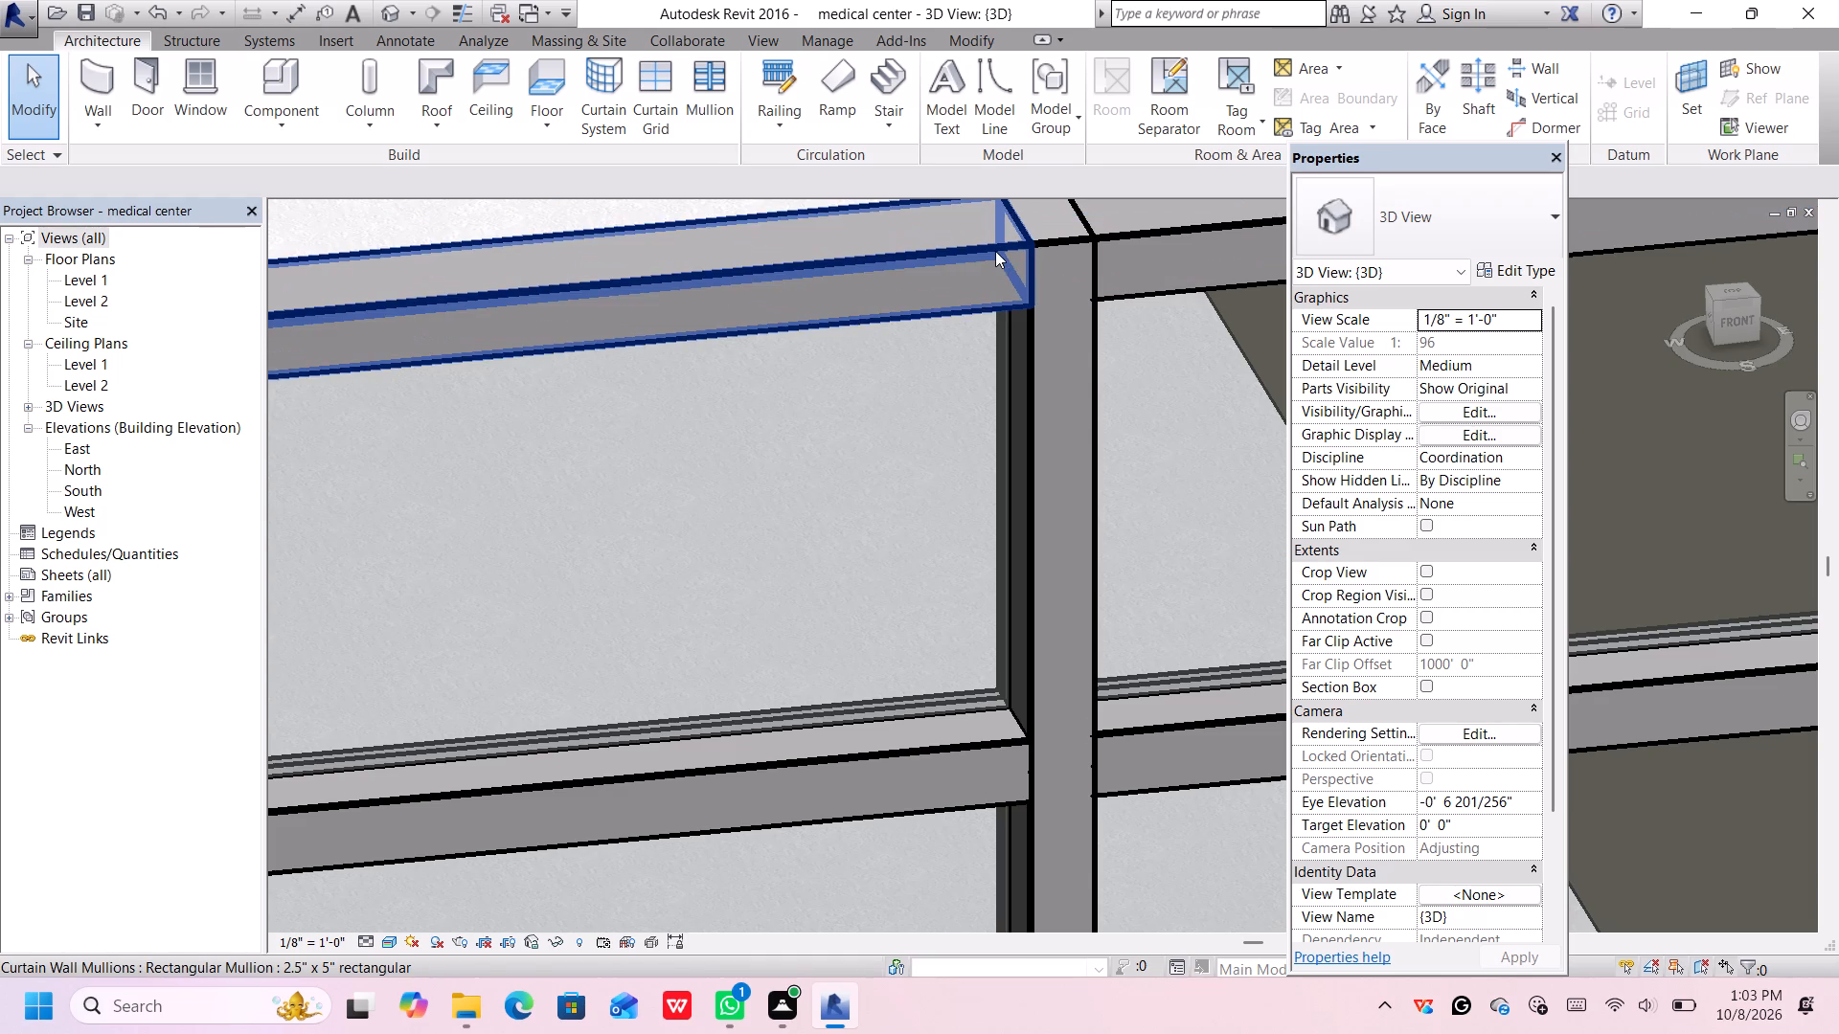
left_click(995, 251)
scroll(1061, 274, "down", 2)
middle_click_drag(1061, 281, 841, 407)
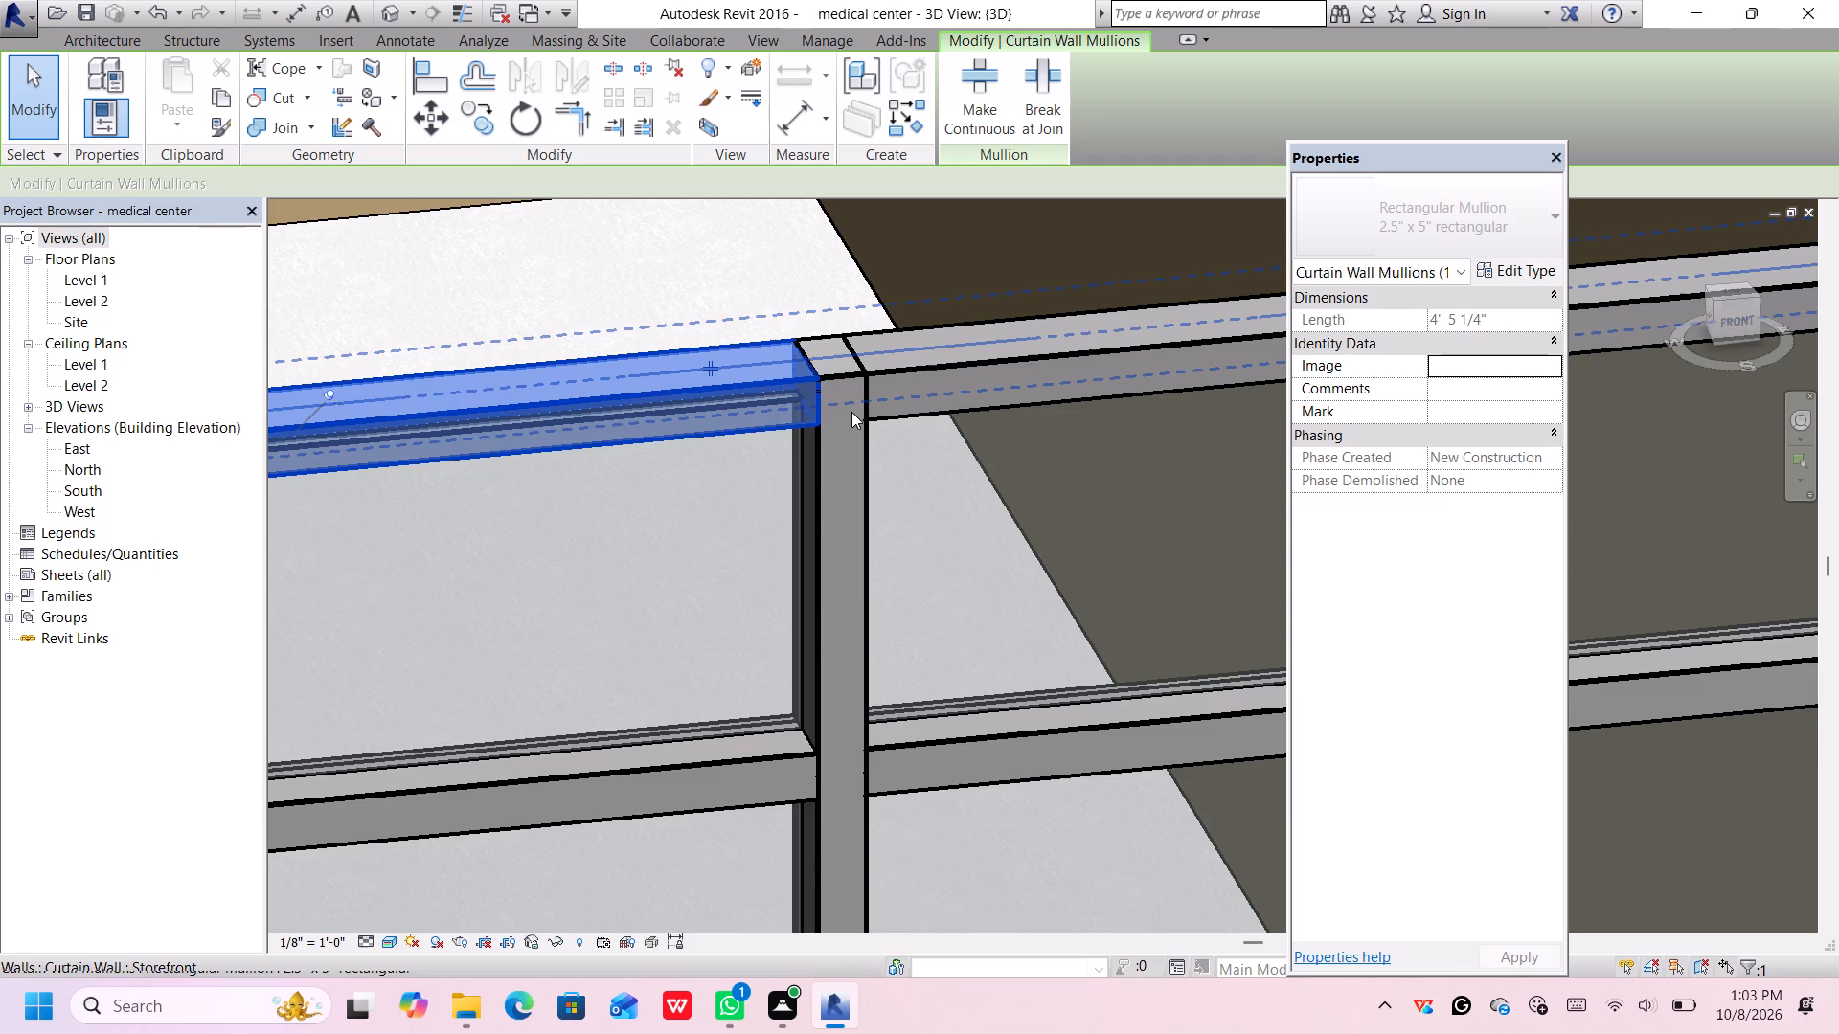
scroll(850, 413, "up", 9)
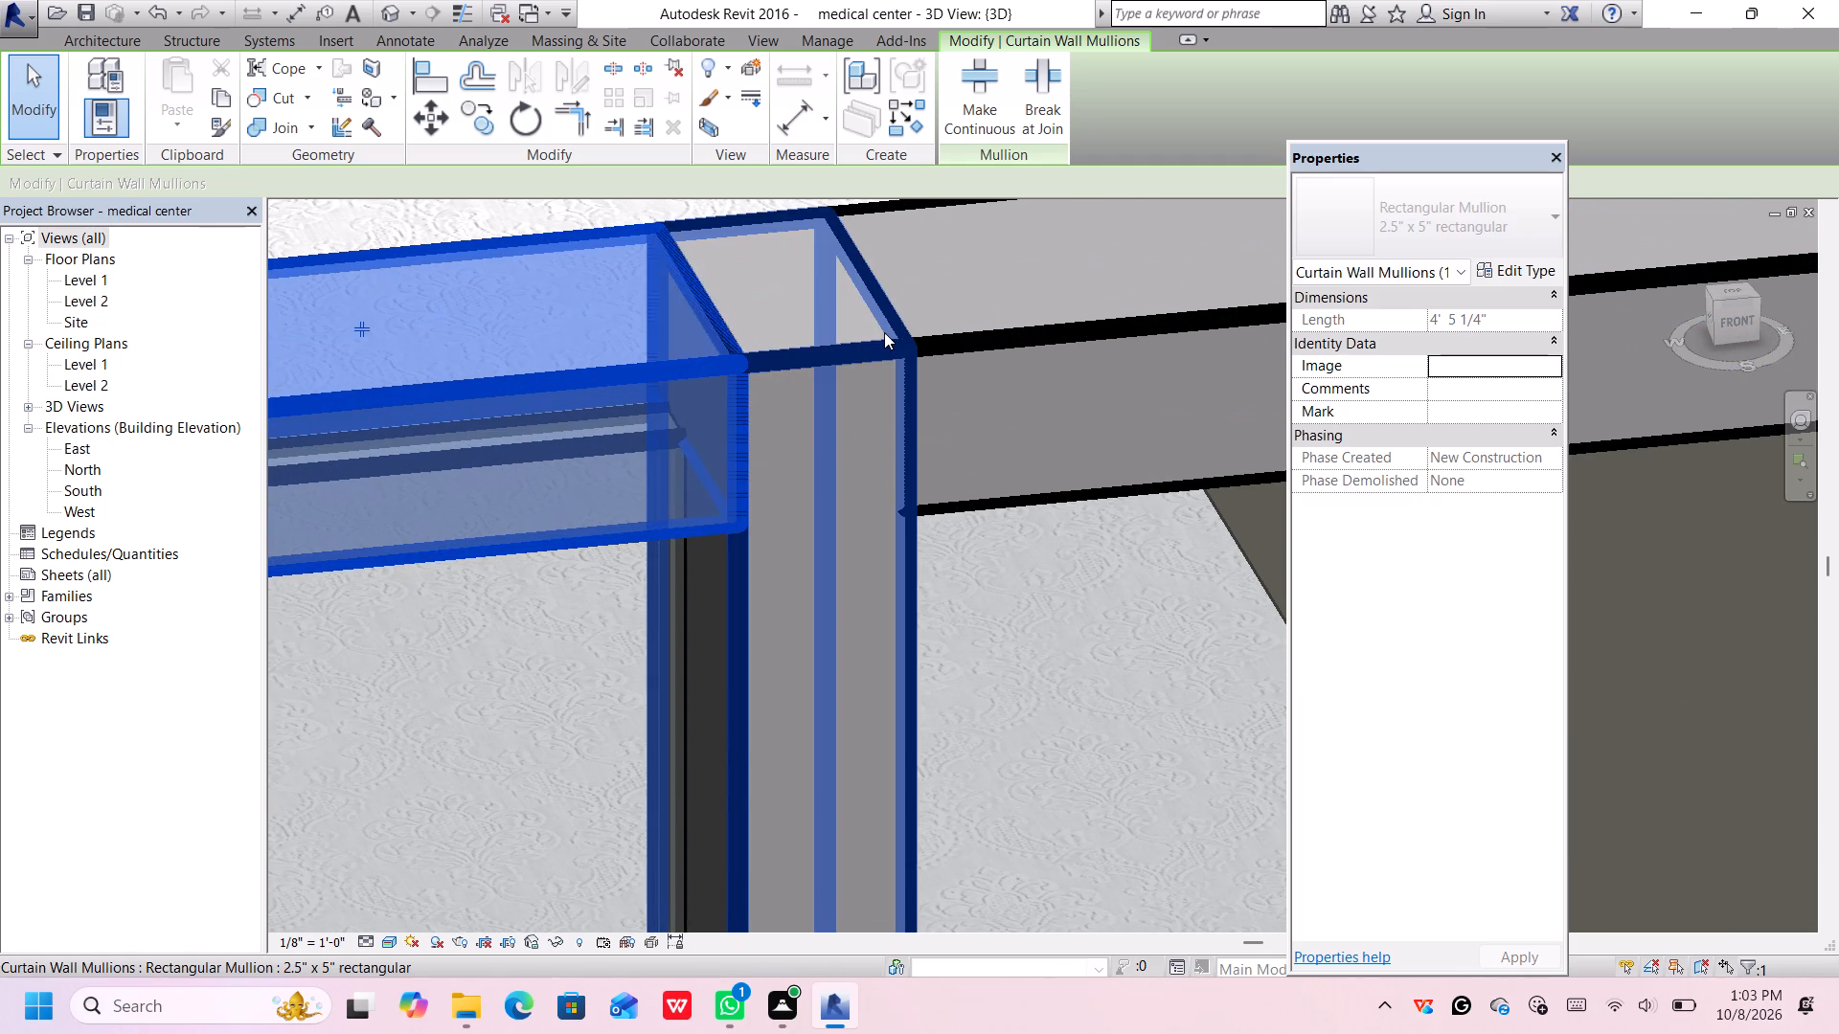
left_click(884, 332)
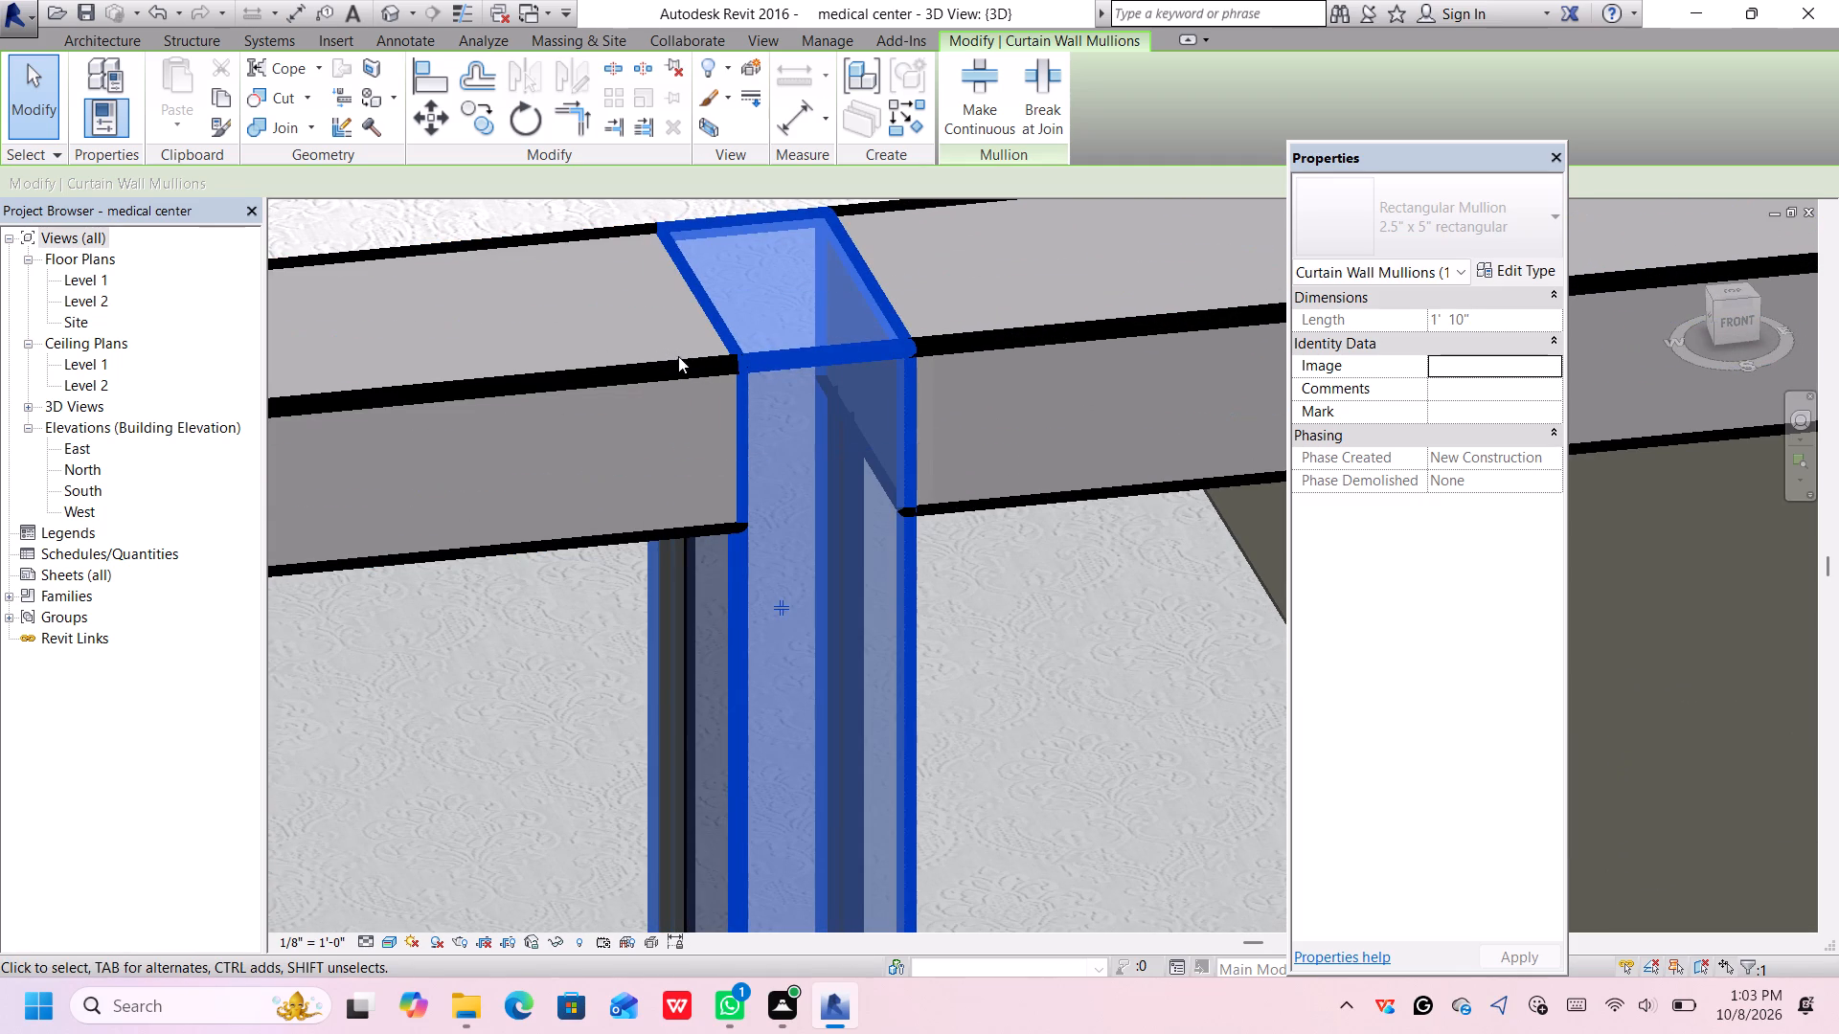
Dismiss the blank notification card that covers the mullion joint.
scroll(1035, 367, "down", 10)
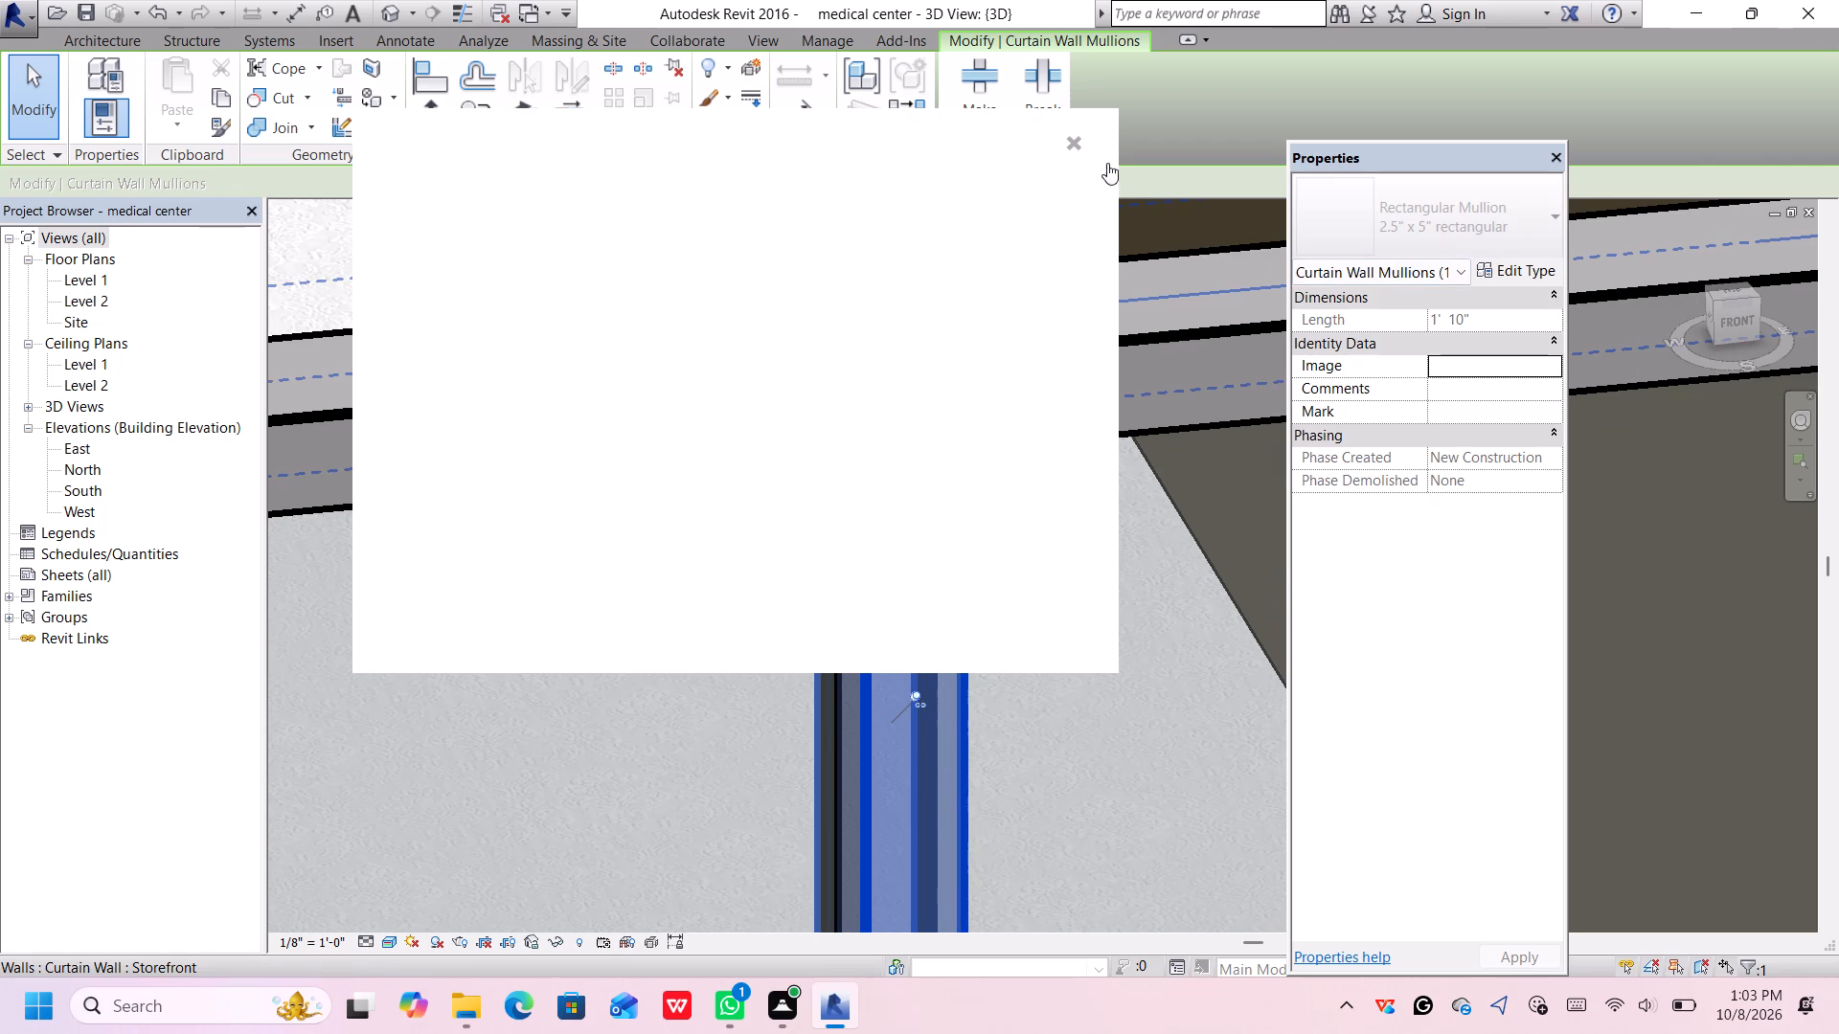
left_click(1062, 140)
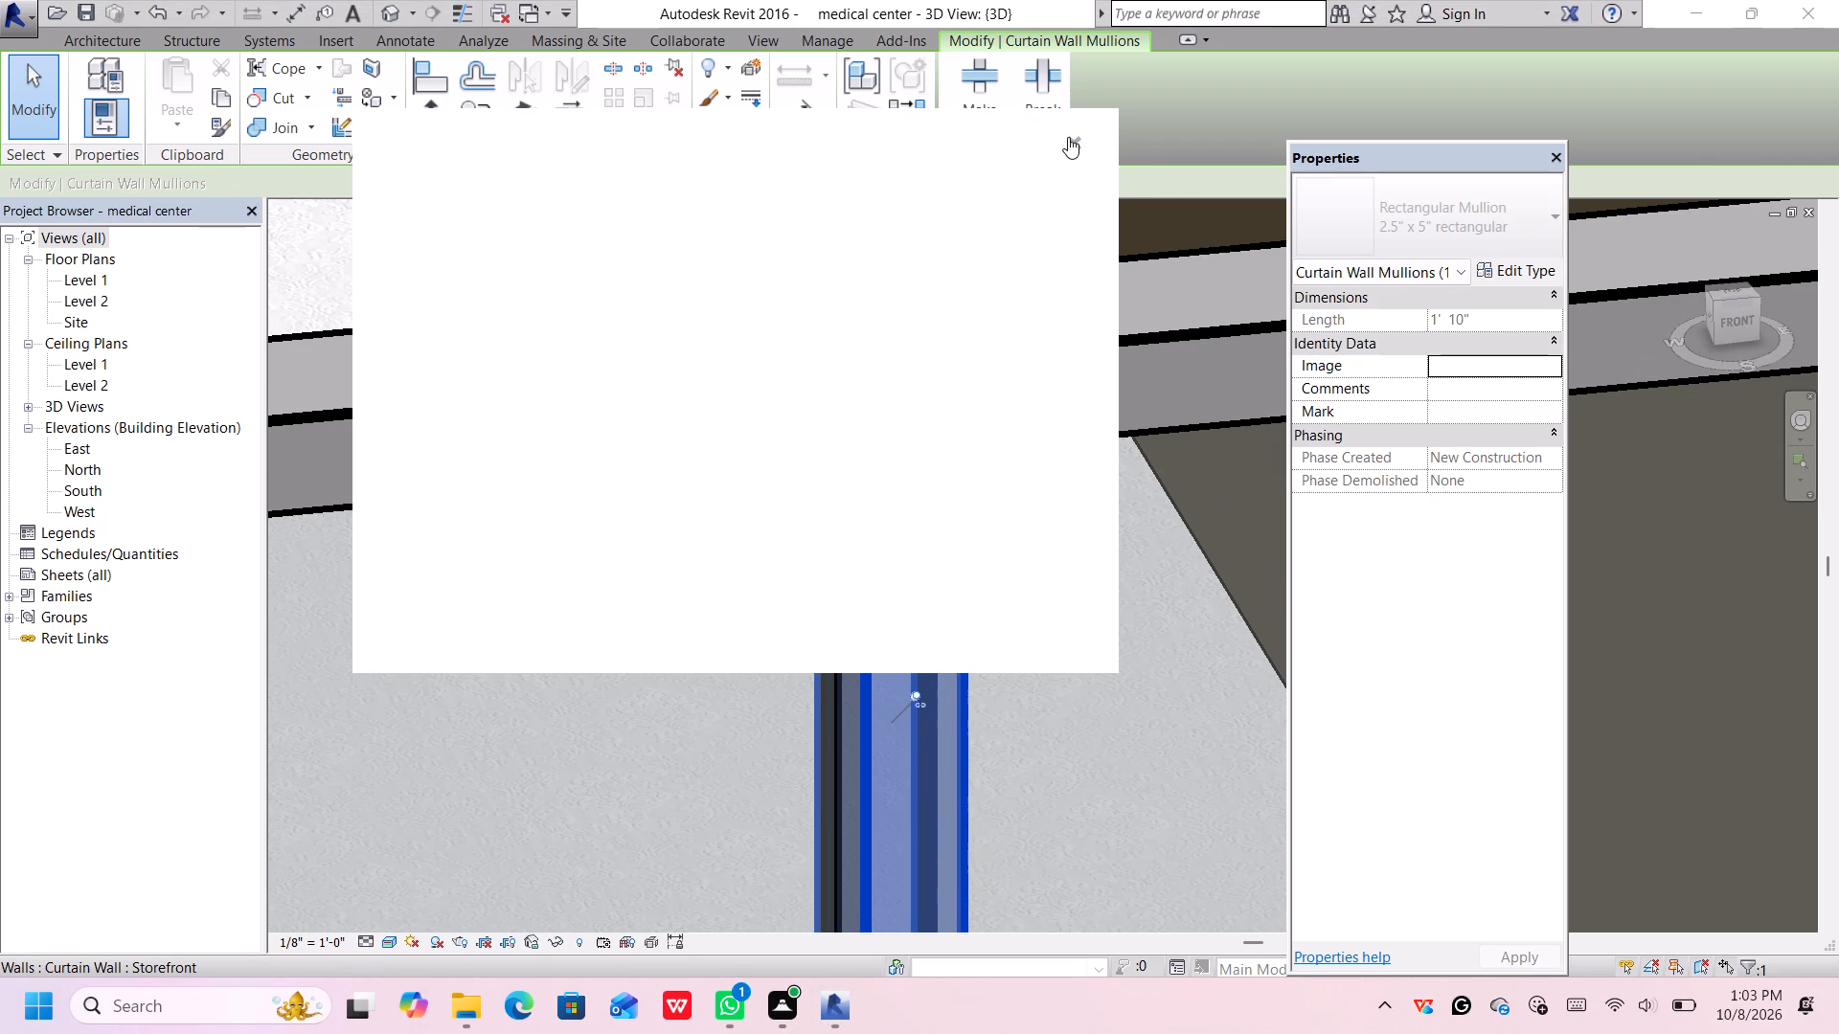
Filter the project materials to Metal and set the 2.5" x 5" rectangular mullion type's material to Iron, Ductile.
left_click(1488, 269)
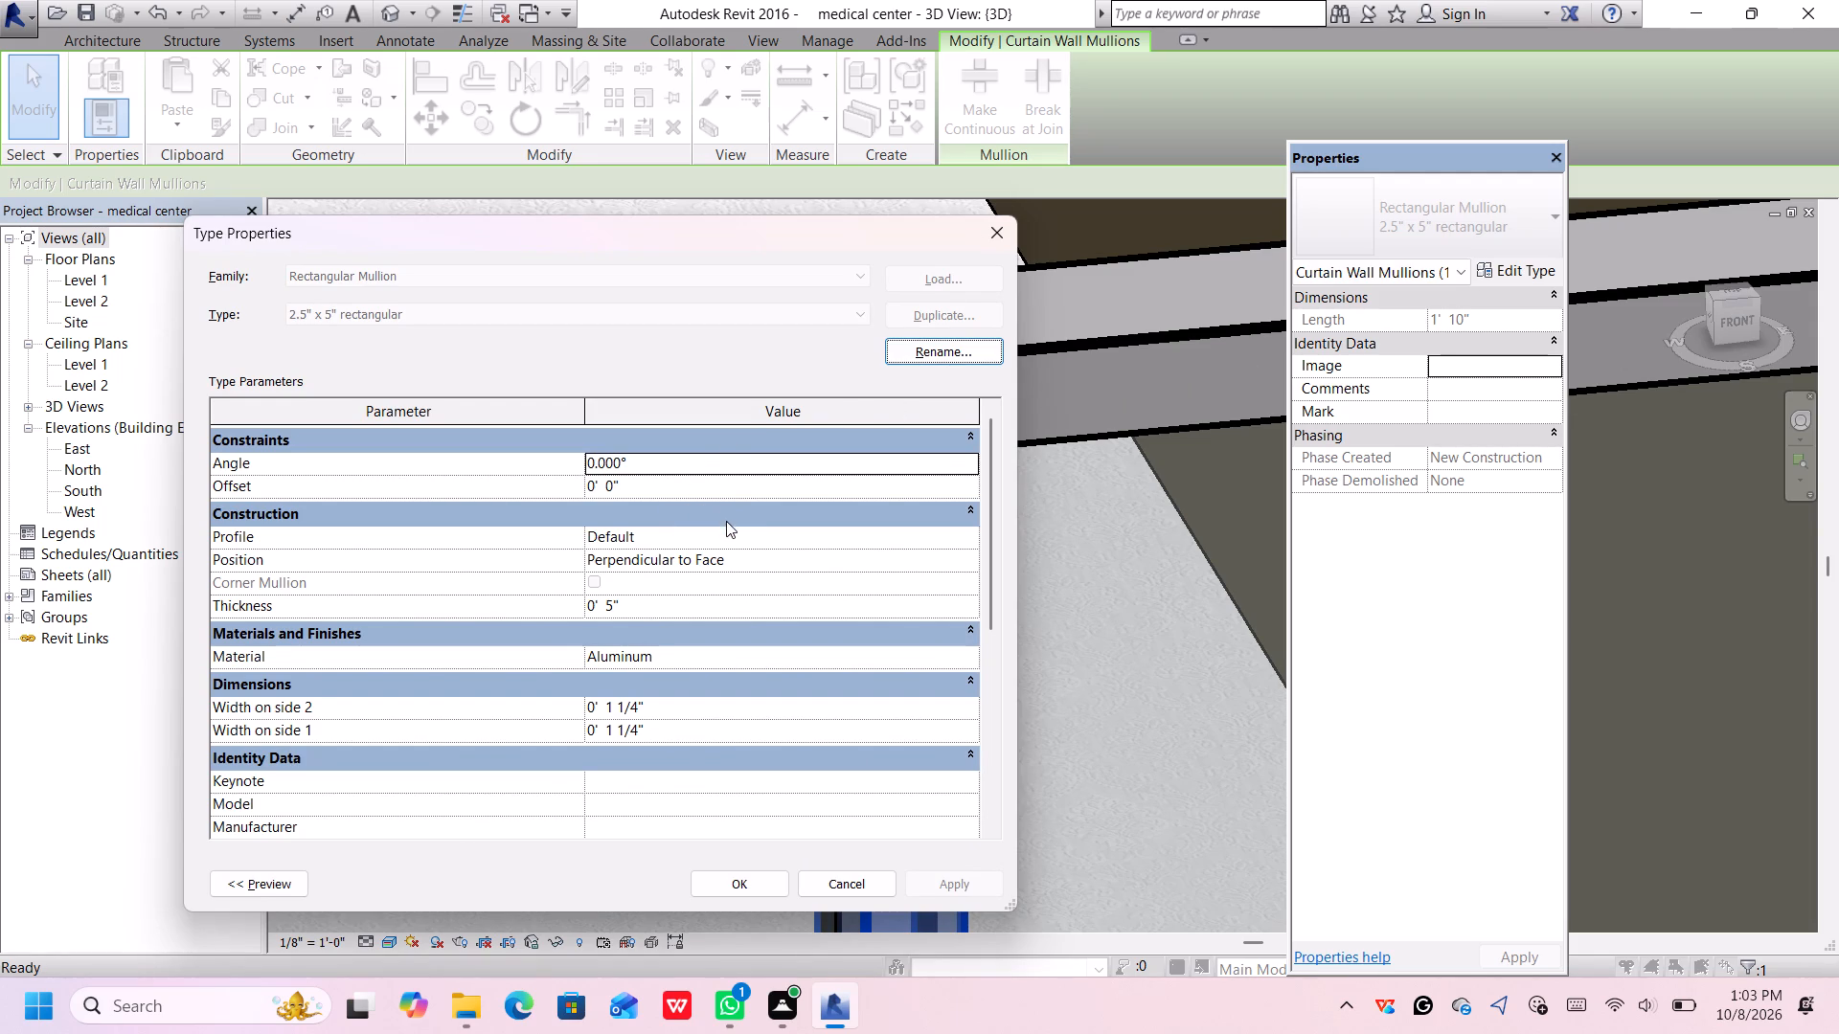
left_click_drag(976, 653, 987, 641)
left_click(970, 651)
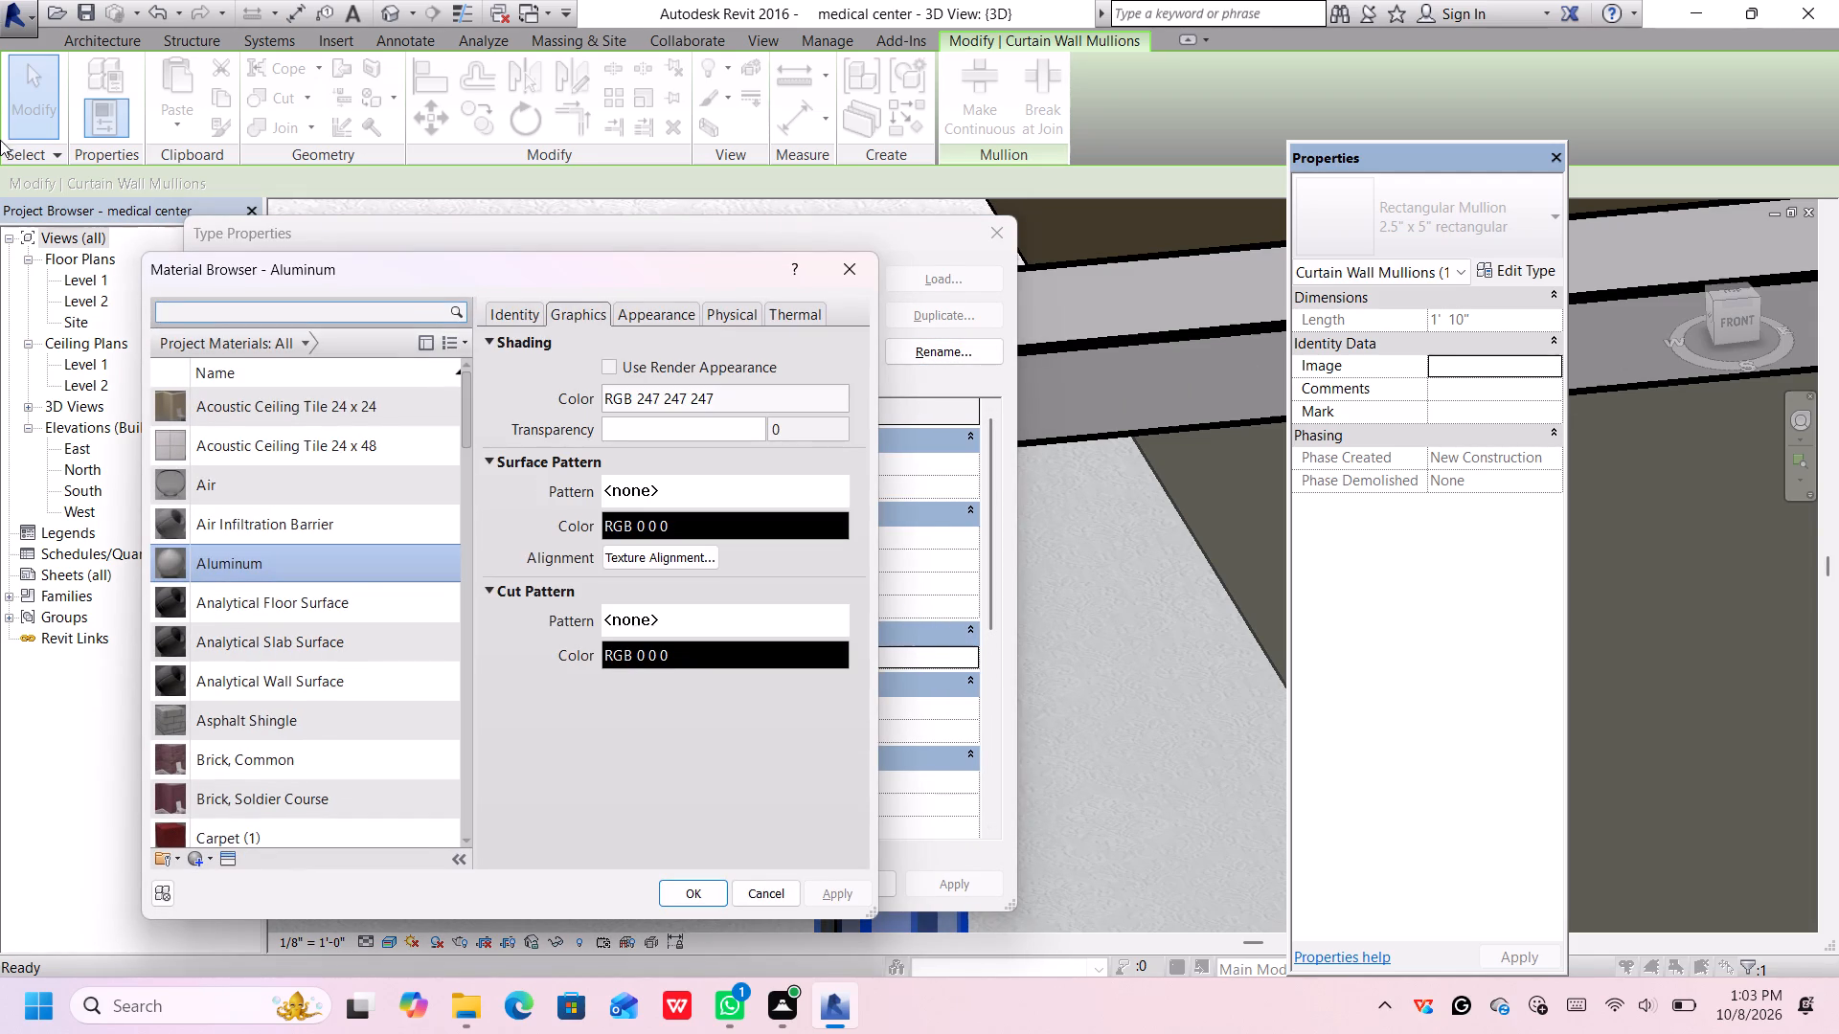
scroll(275, 436, "down", 8)
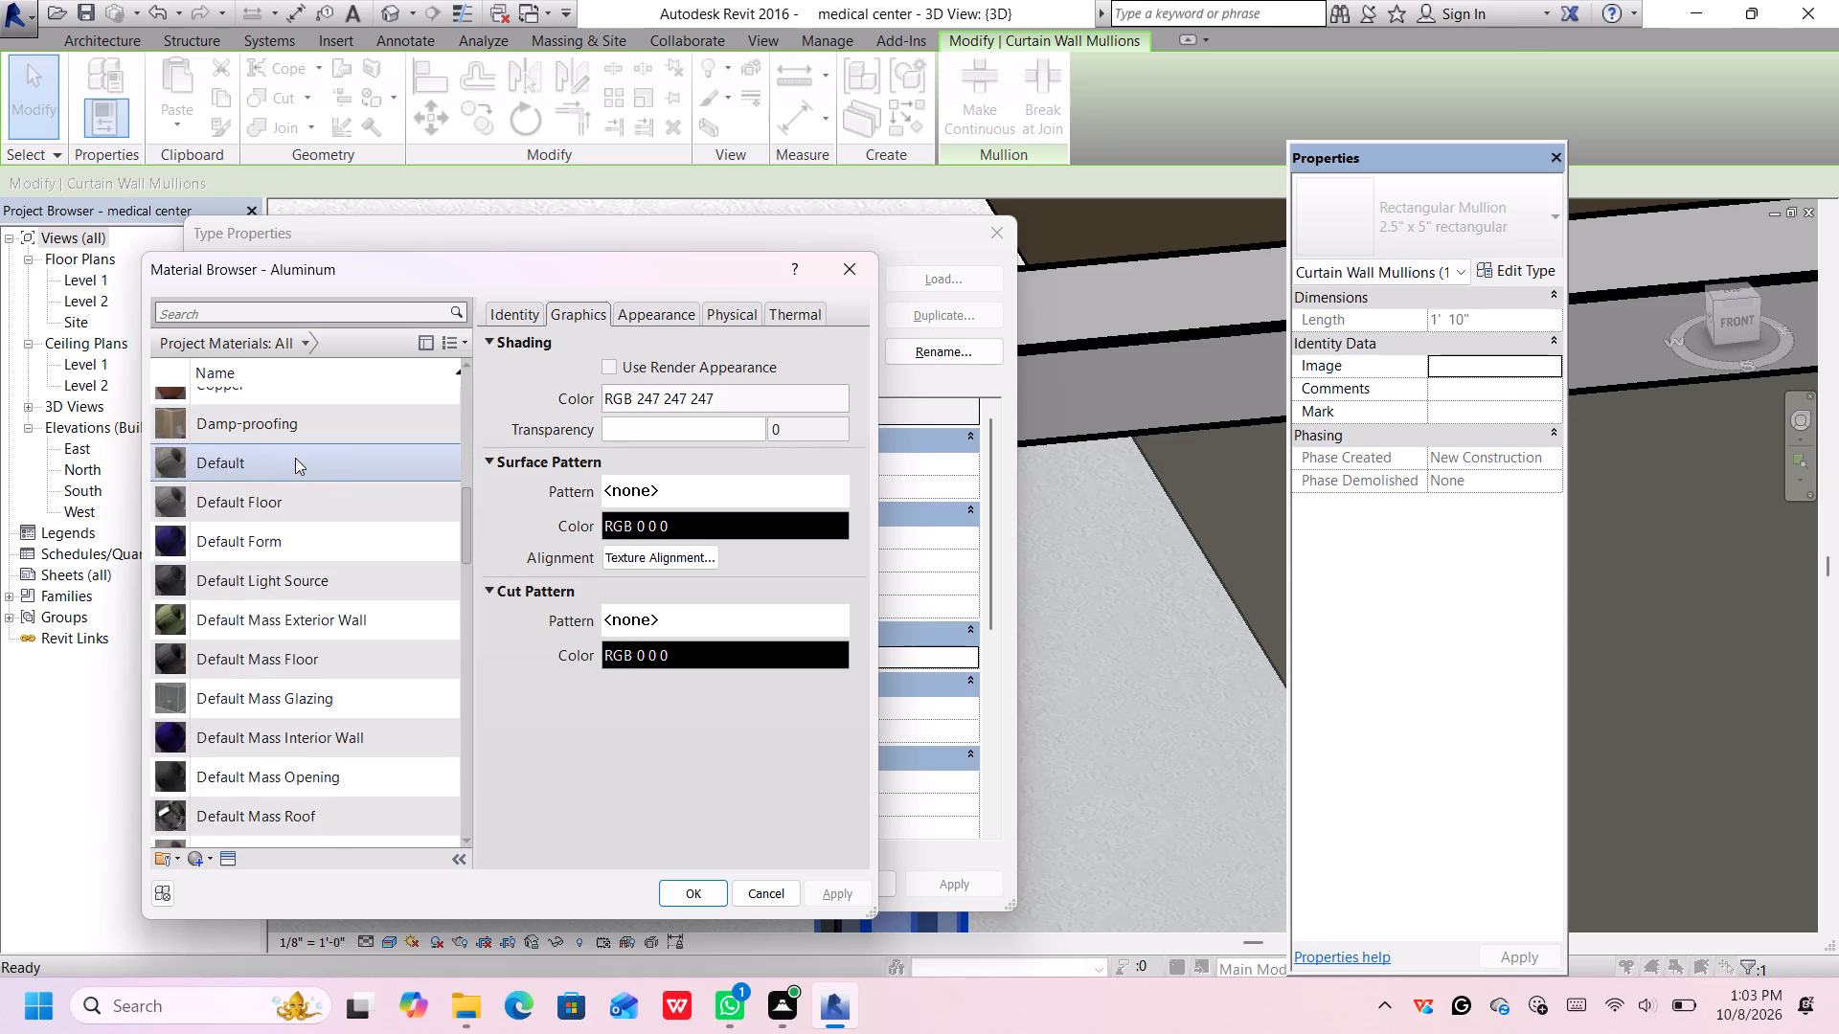
scroll(295, 458, "down", 3)
scroll(274, 477, "up", 2)
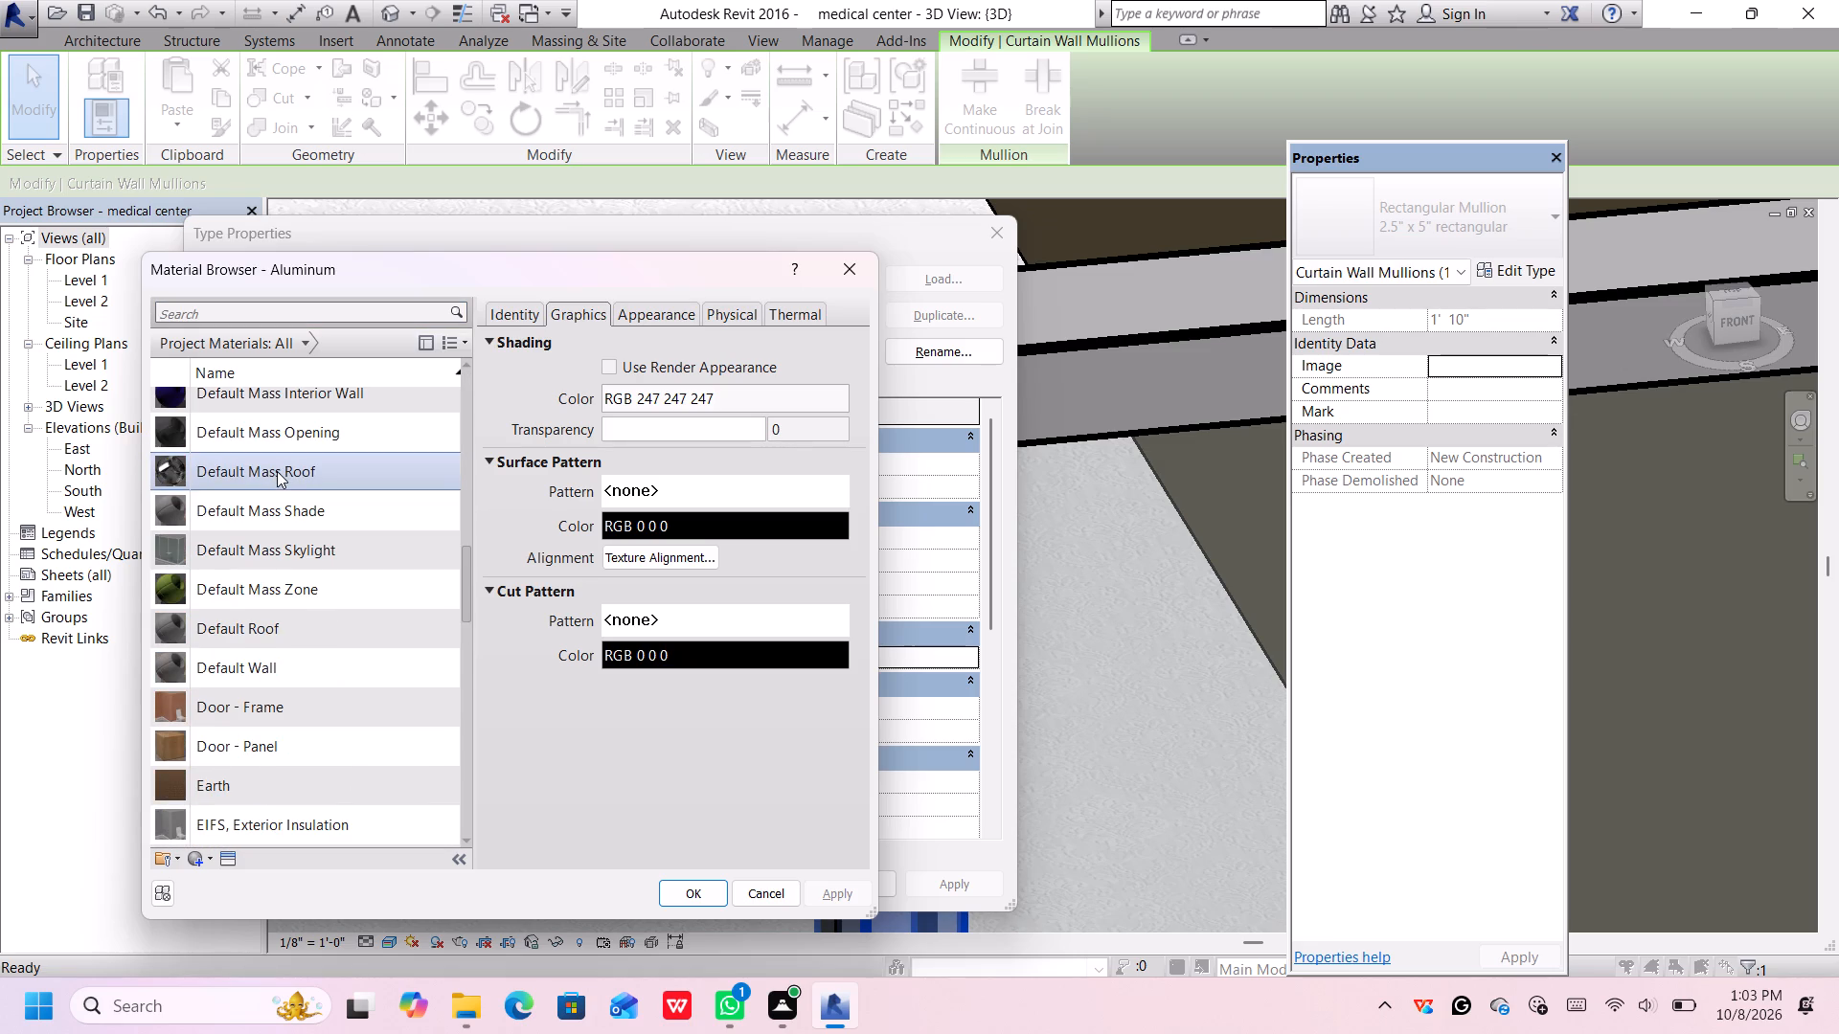
left_click(276, 474)
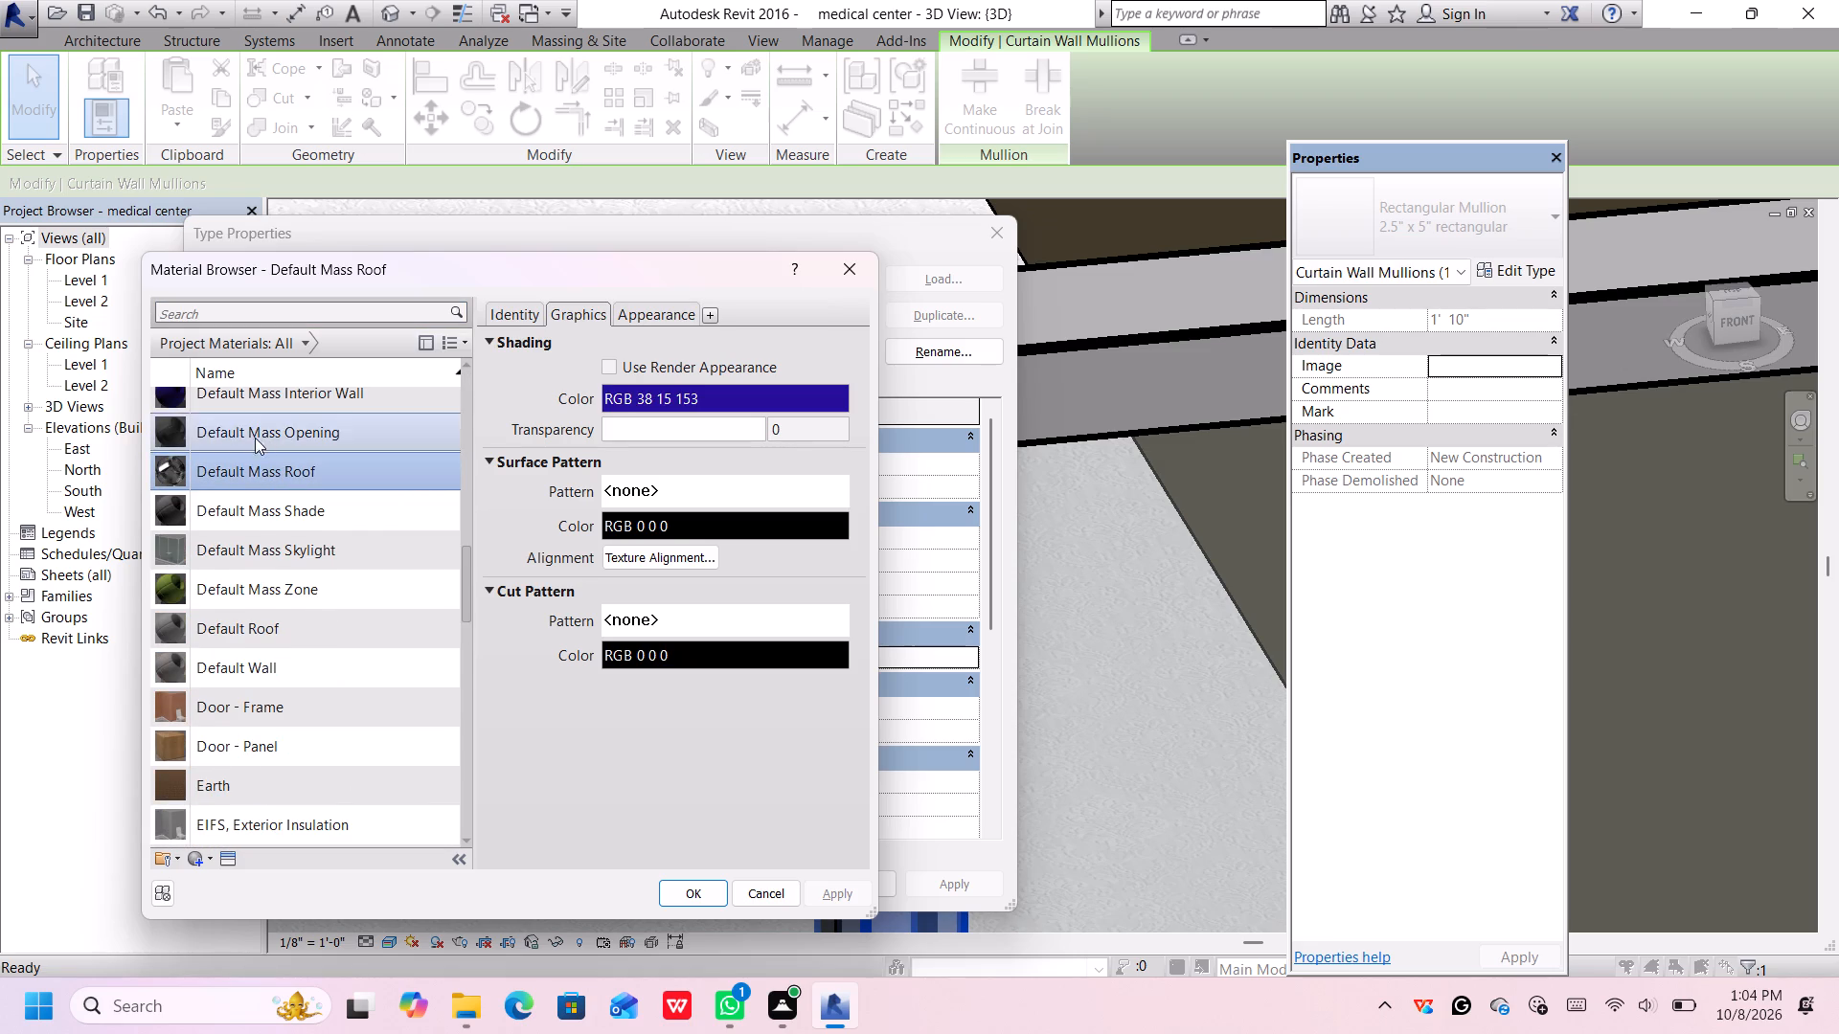
left_click(649, 311)
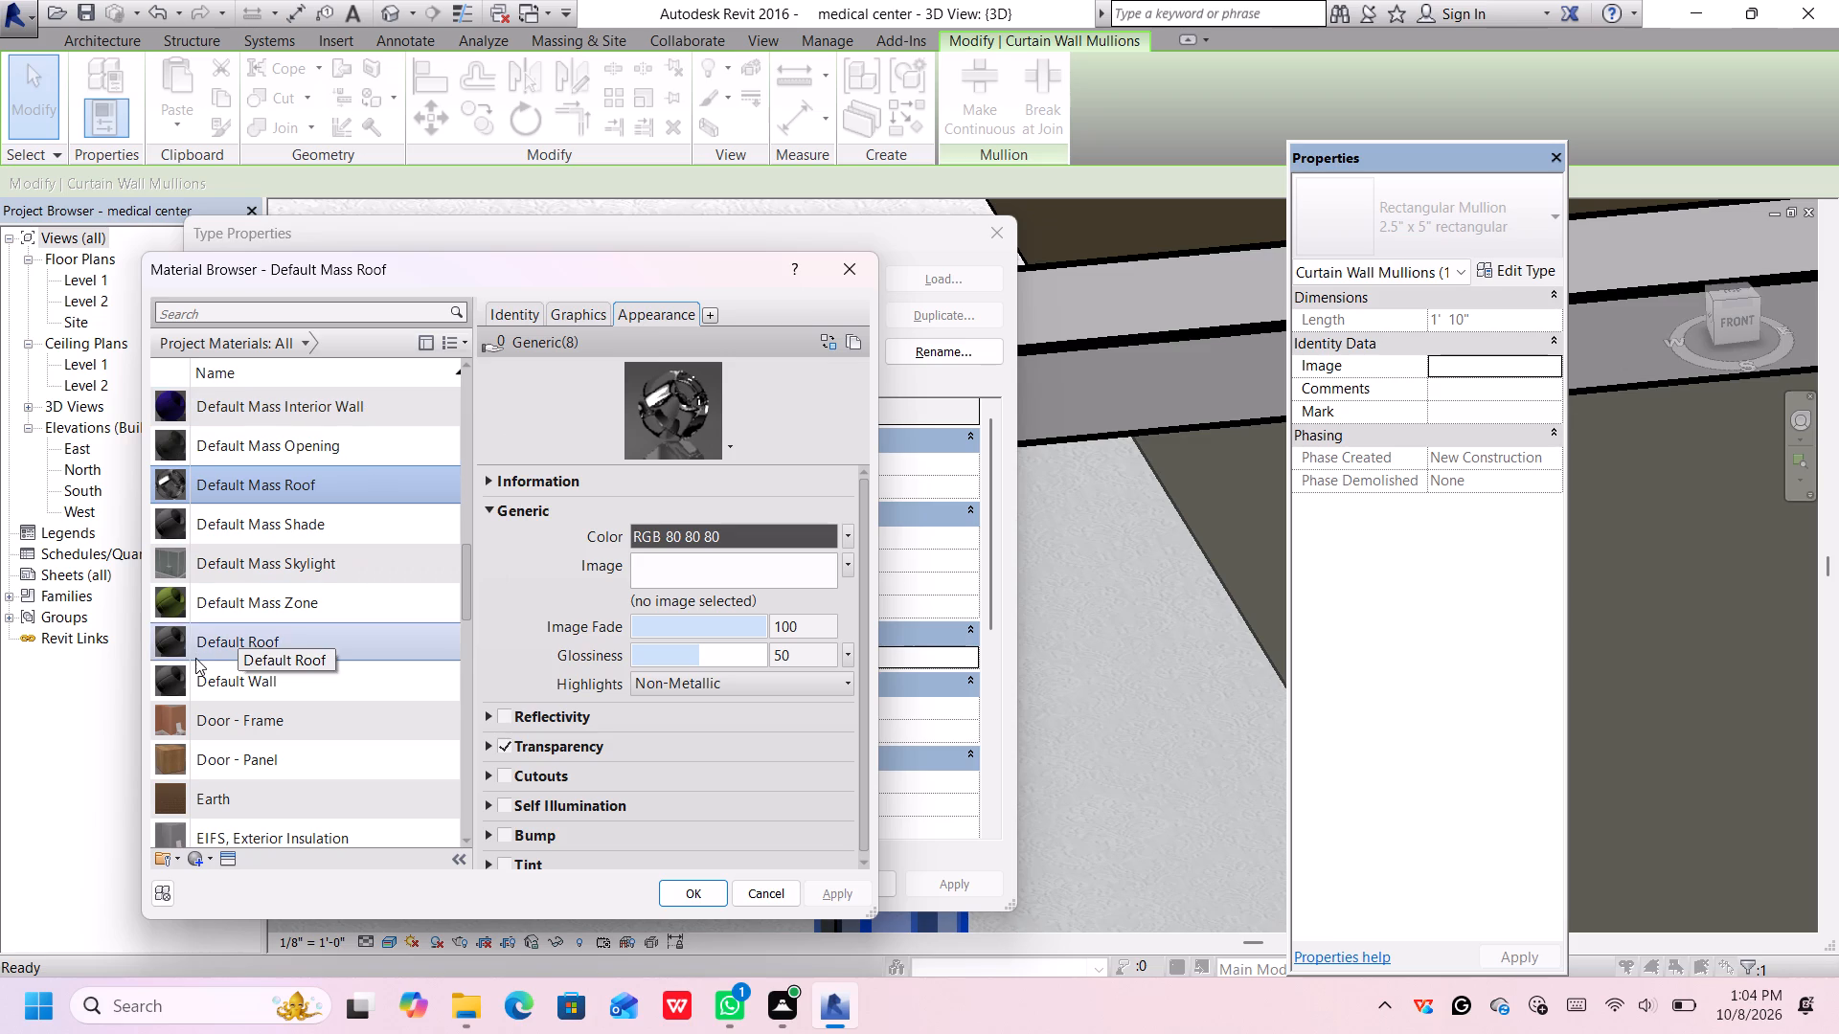
scroll(202, 673, "down", 4)
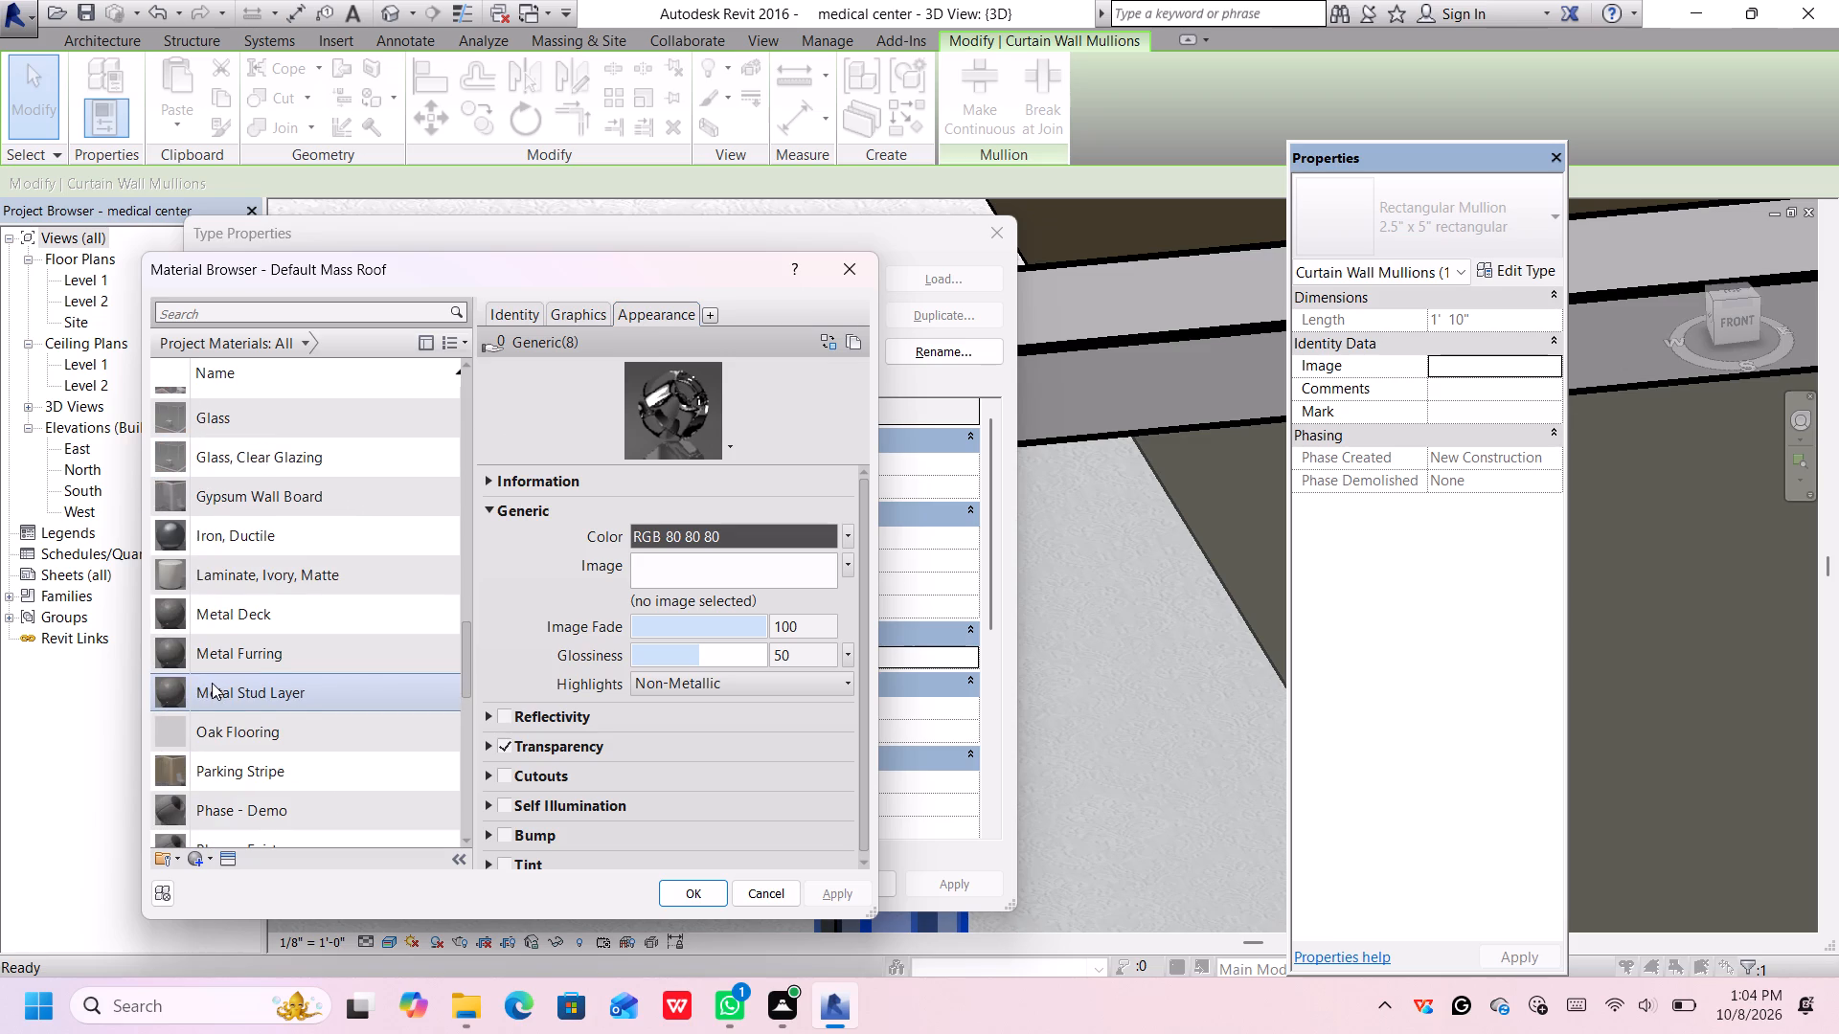
left_click(309, 351)
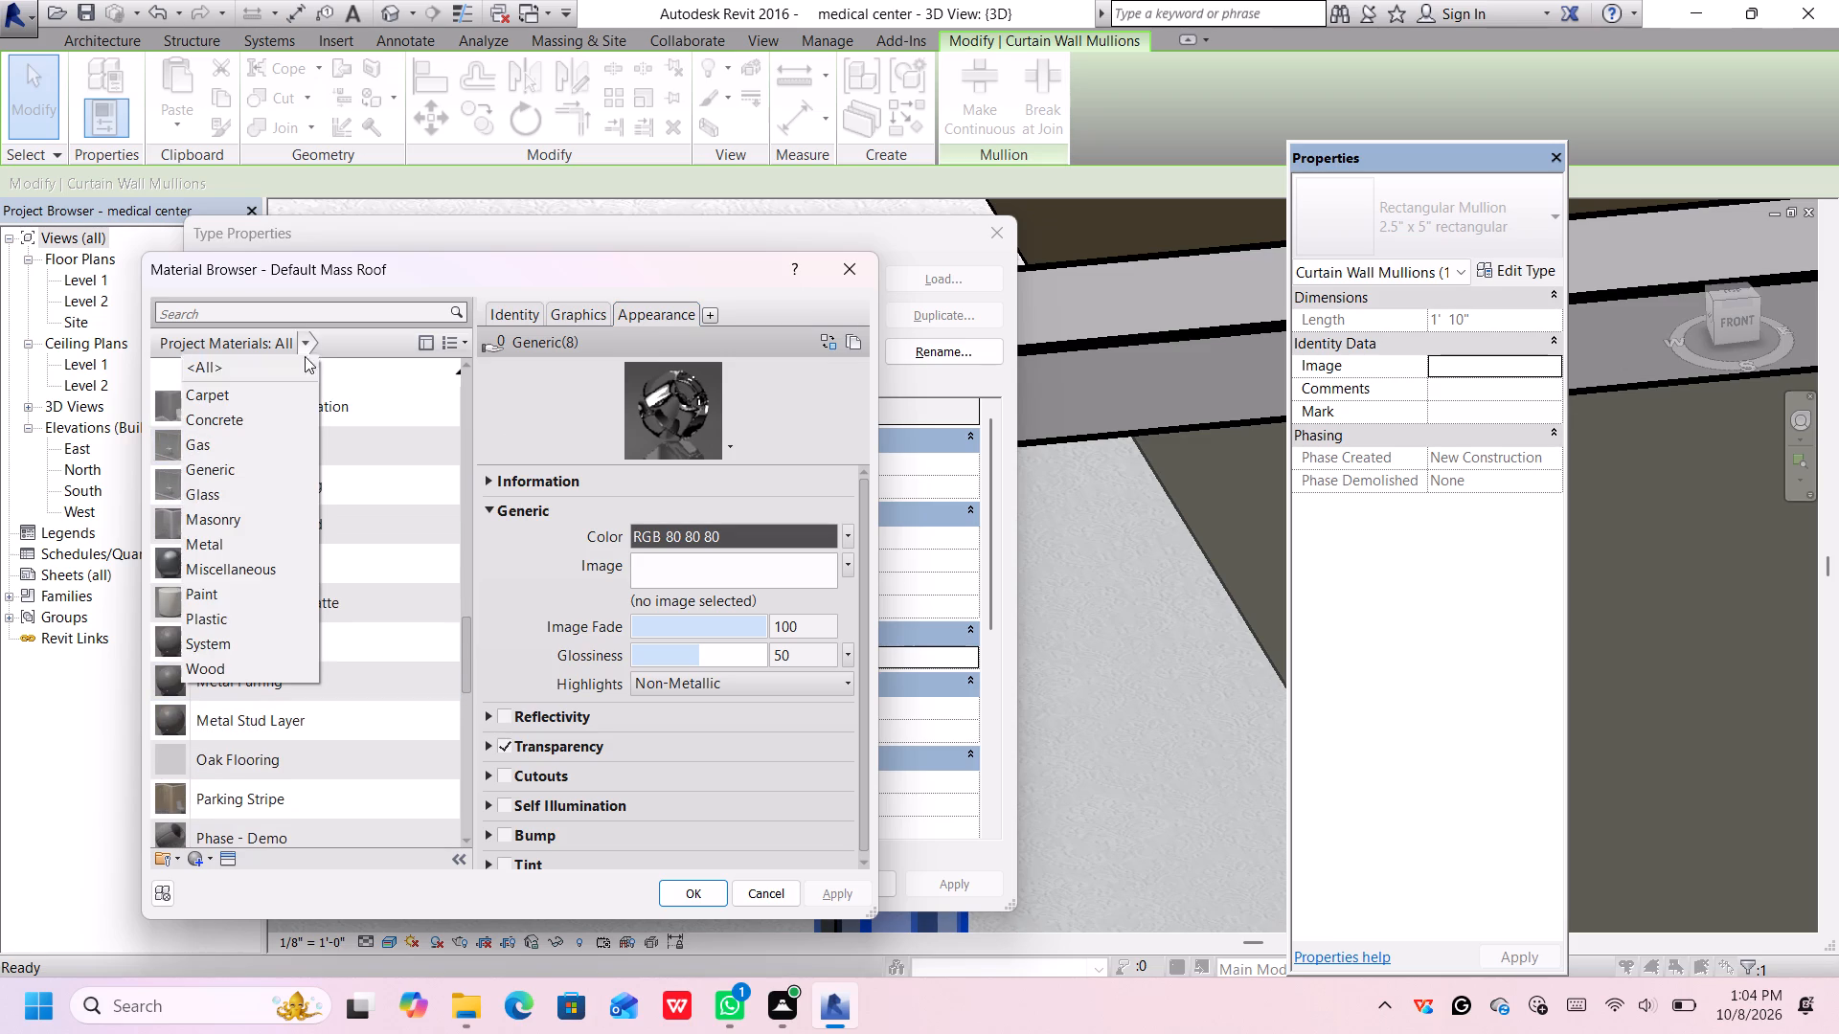
left_click(238, 536)
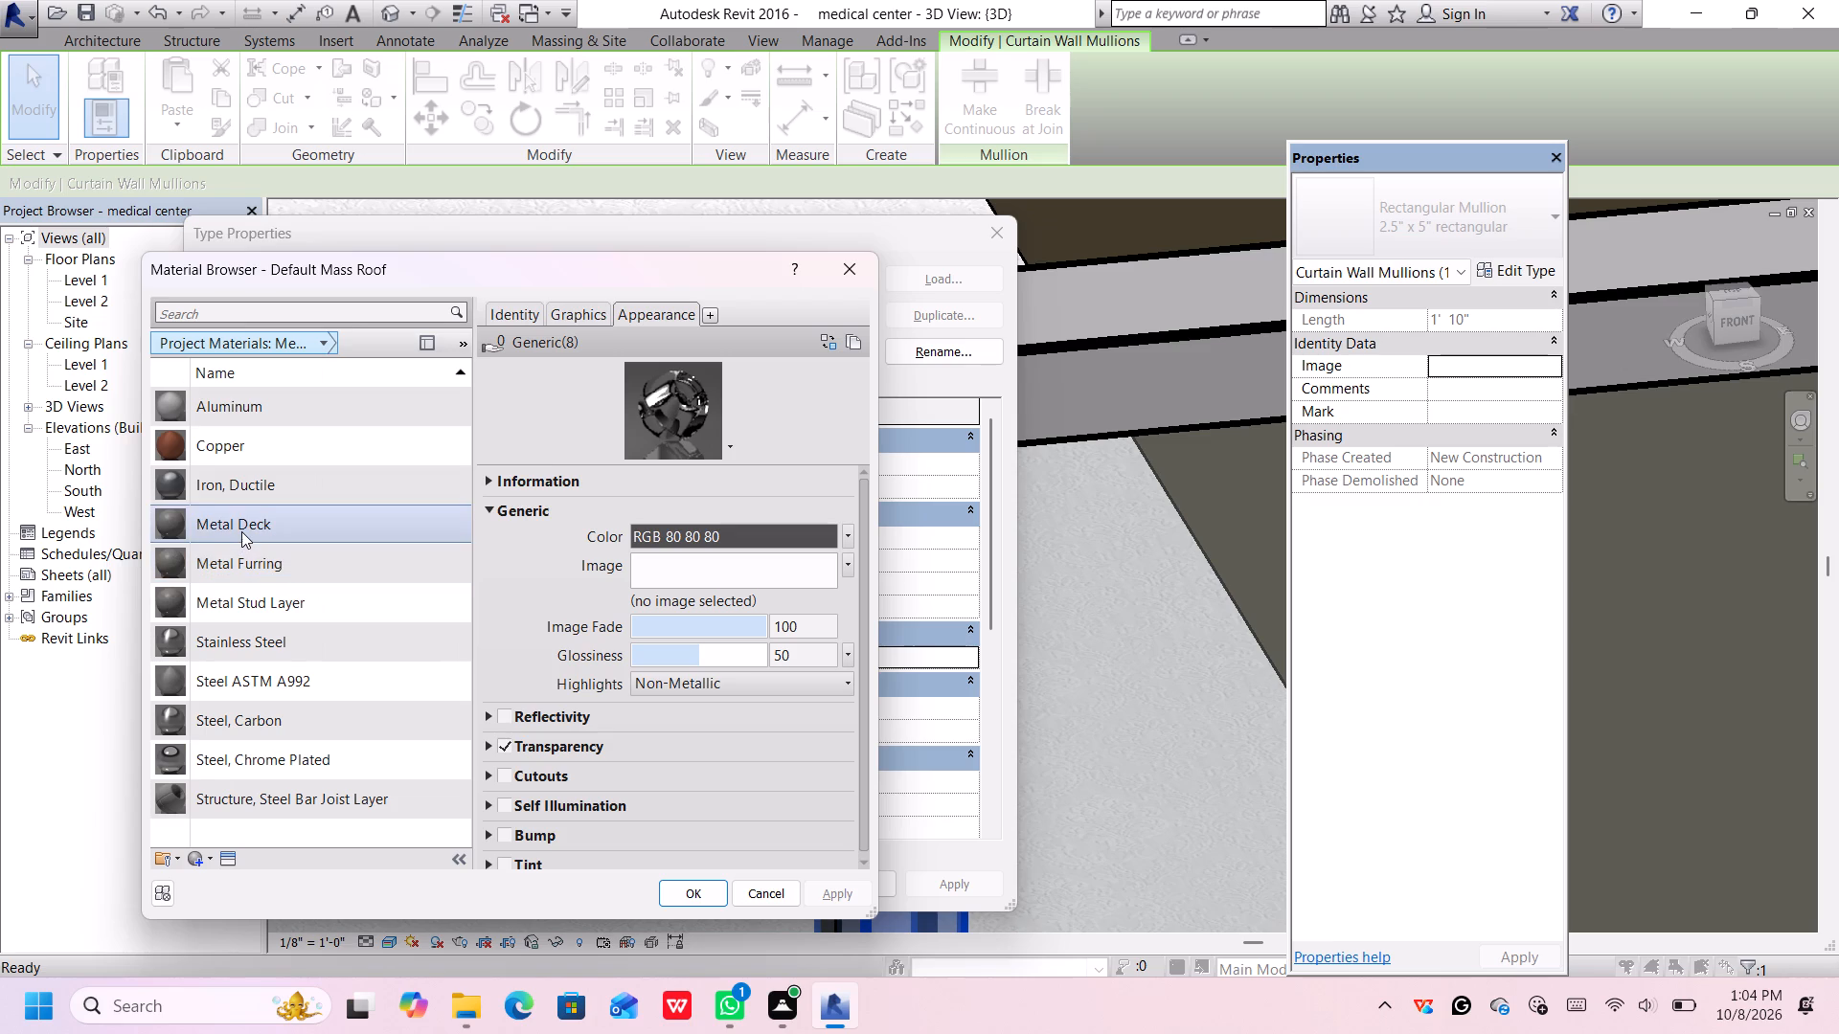
scroll(242, 530, "down", 4)
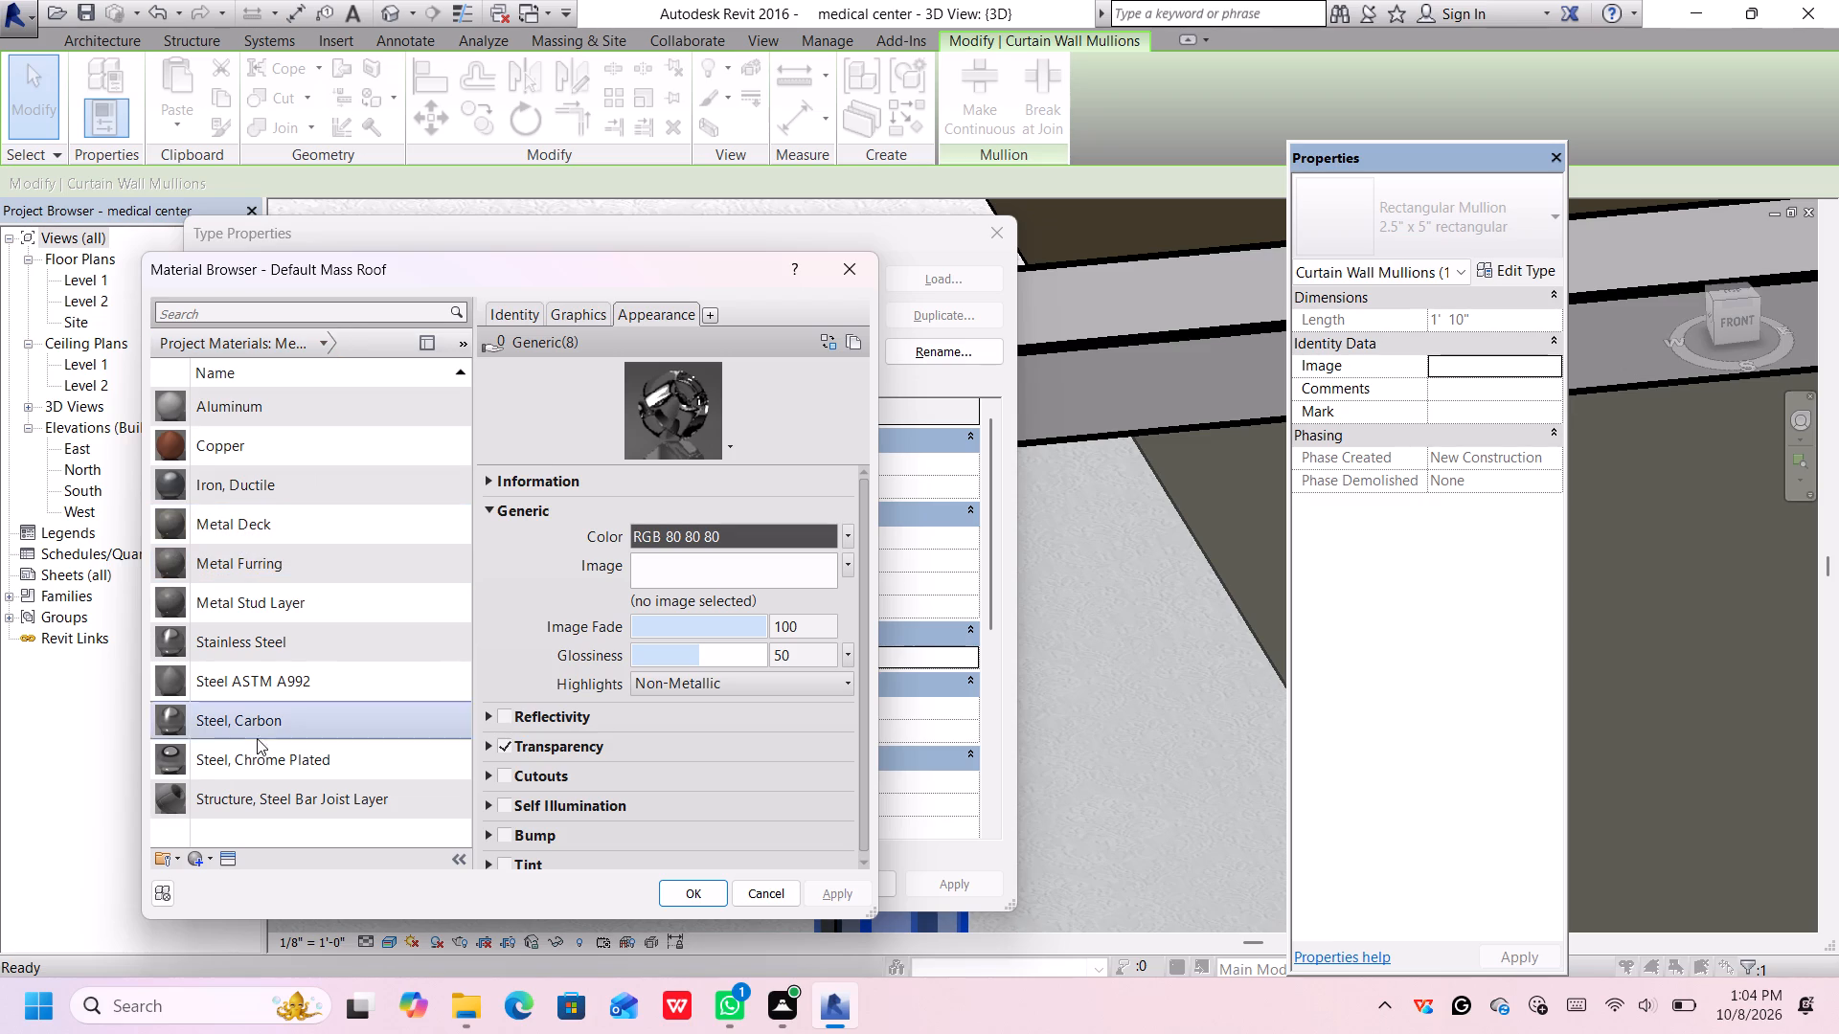
scroll(258, 758, "down", 6)
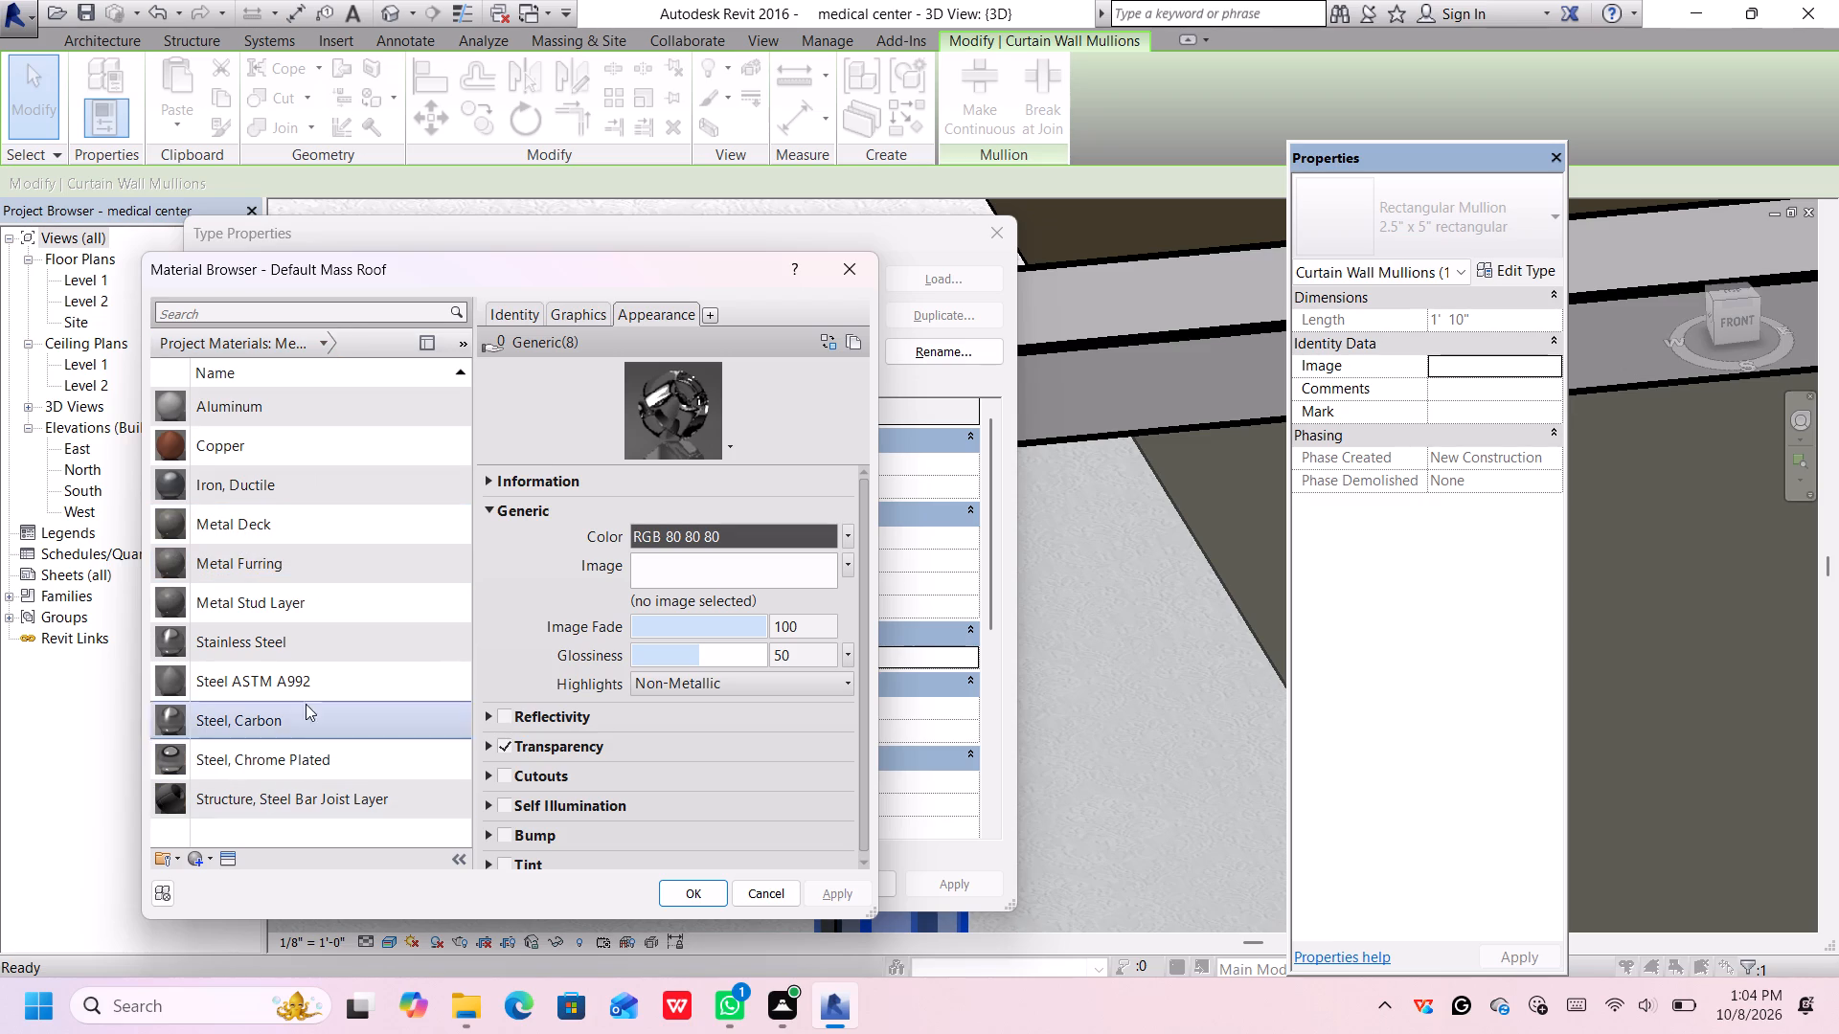
left_click(289, 759)
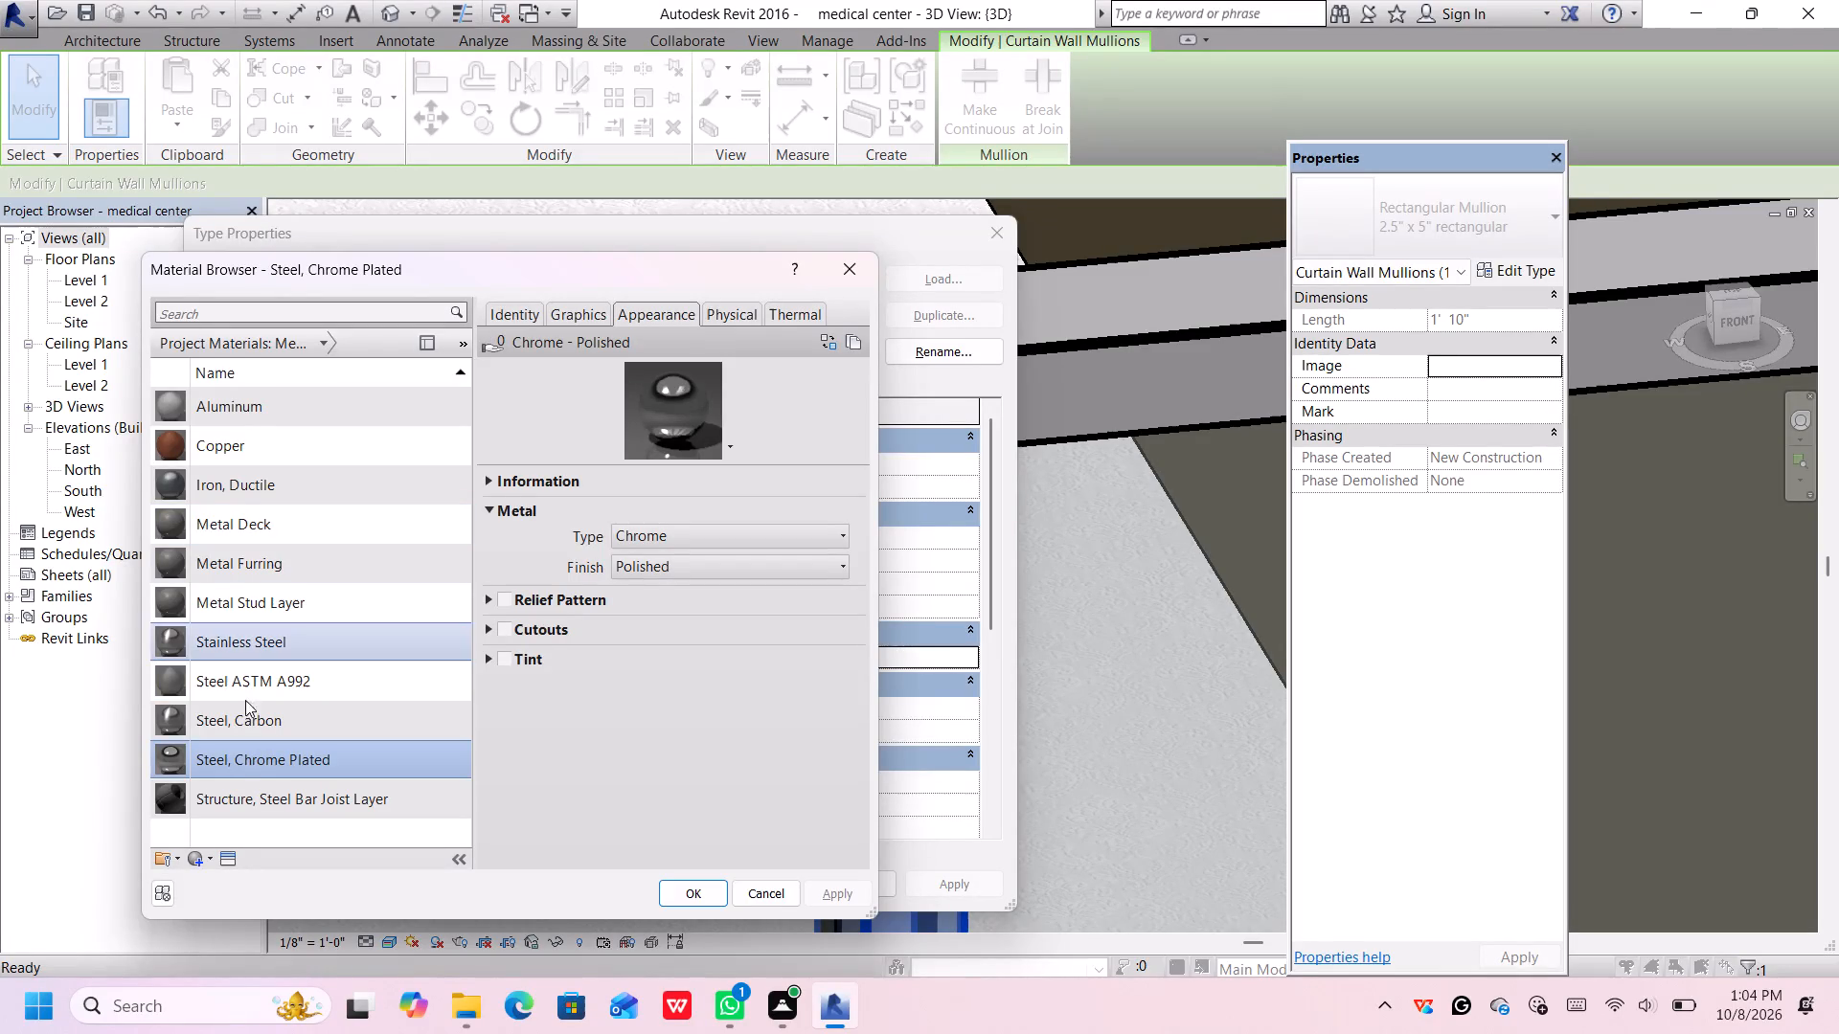
left_click(260, 797)
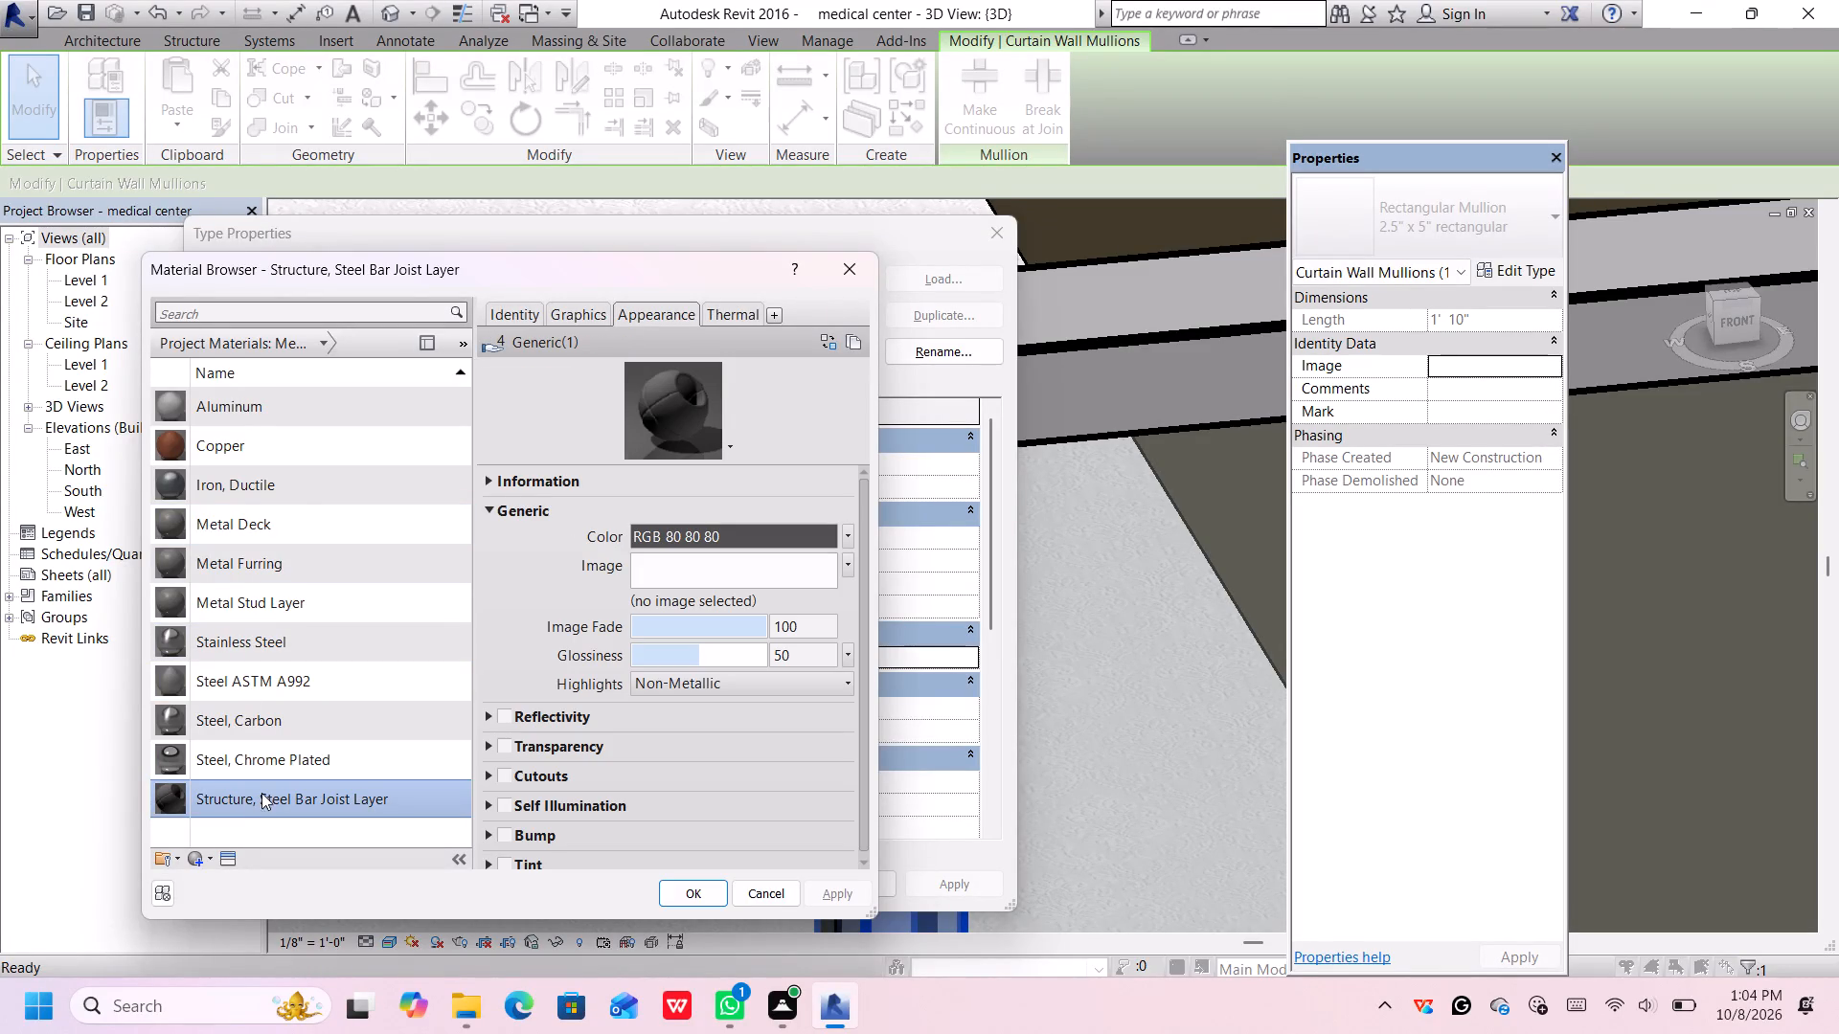
left_click(297, 488)
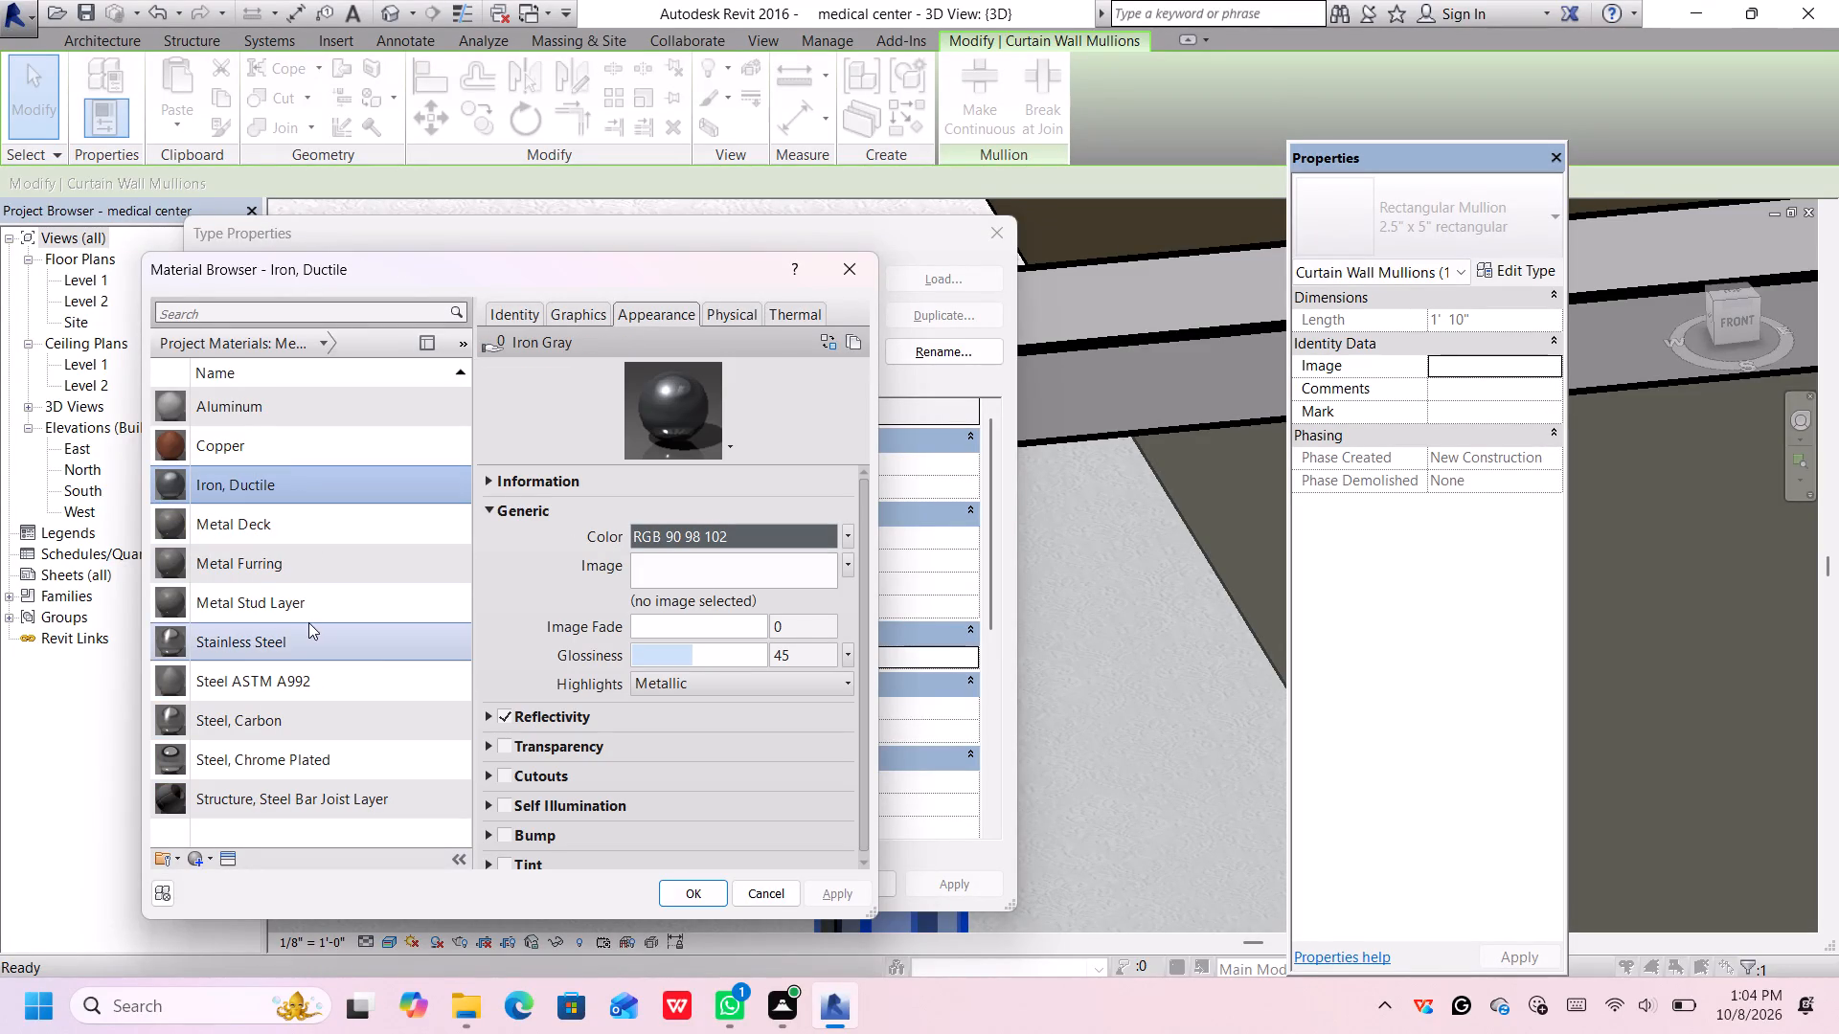
left_click(686, 898)
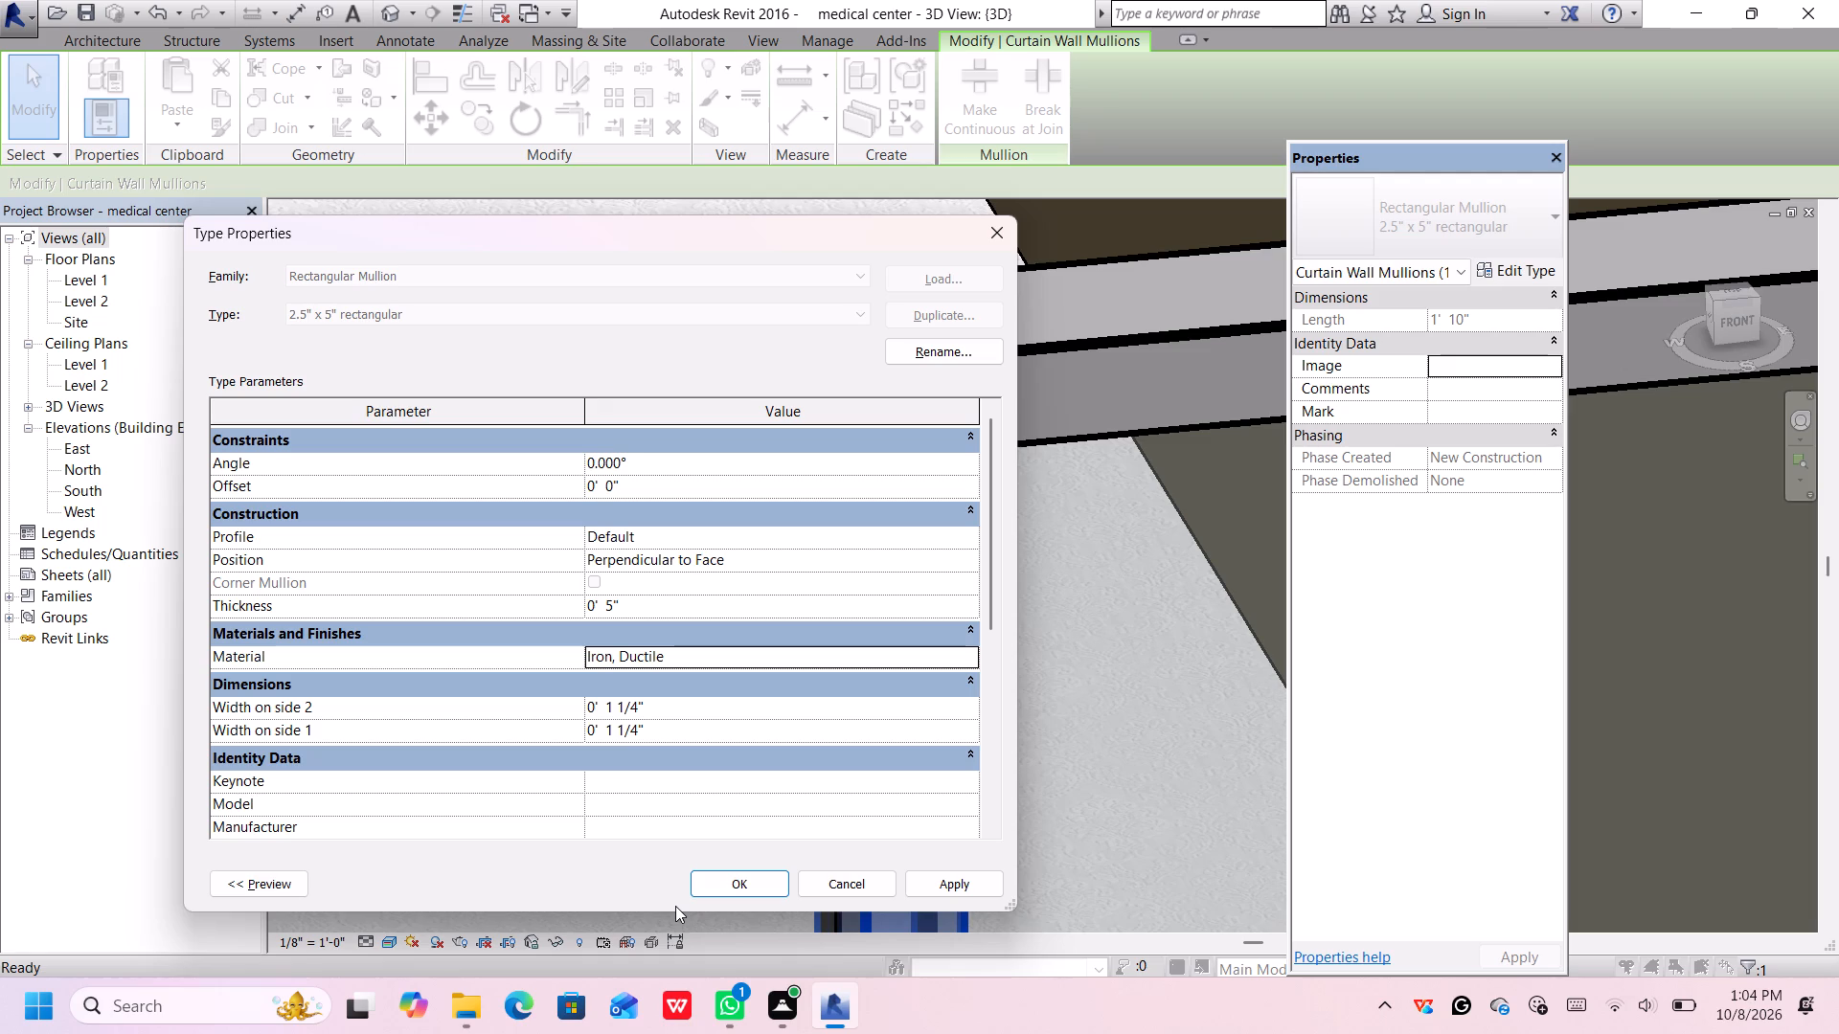
left_click(714, 883)
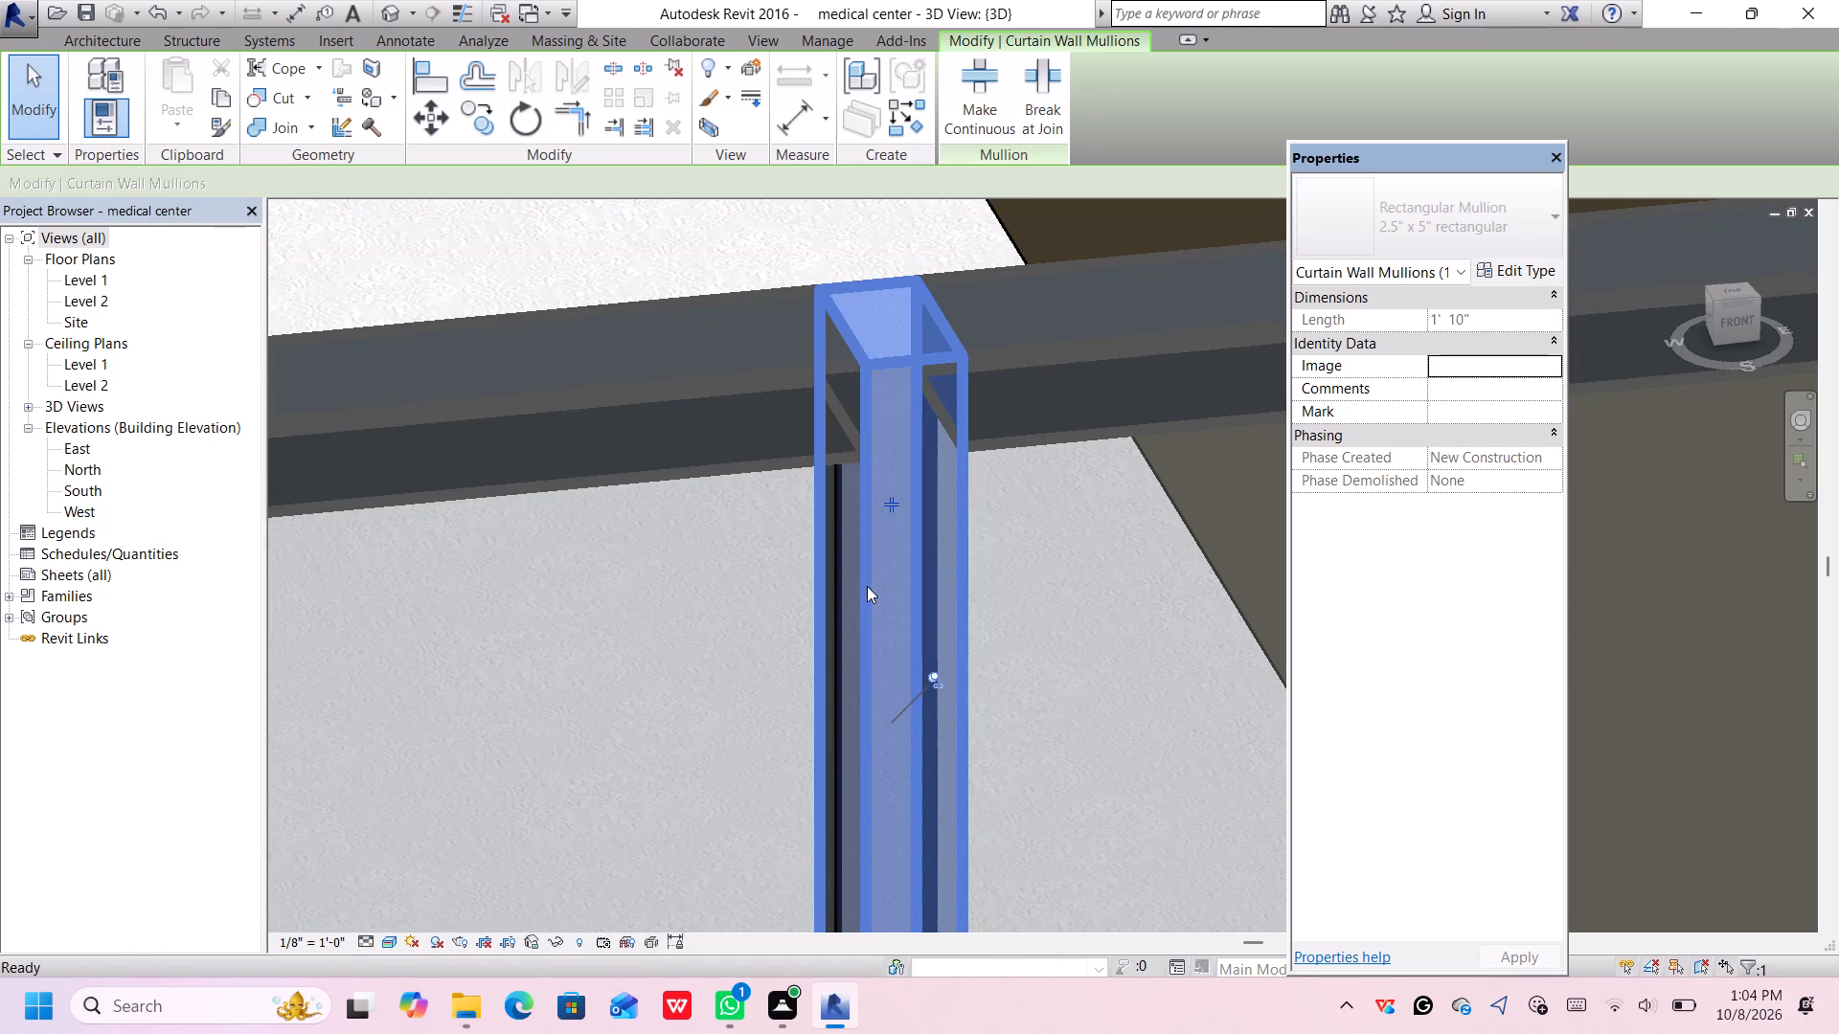
Dismiss the blank notification card covering the storefront walls and clear the mullion selection.
scroll(843, 661, "down", 11)
middle_click_drag(868, 723, 851, 498)
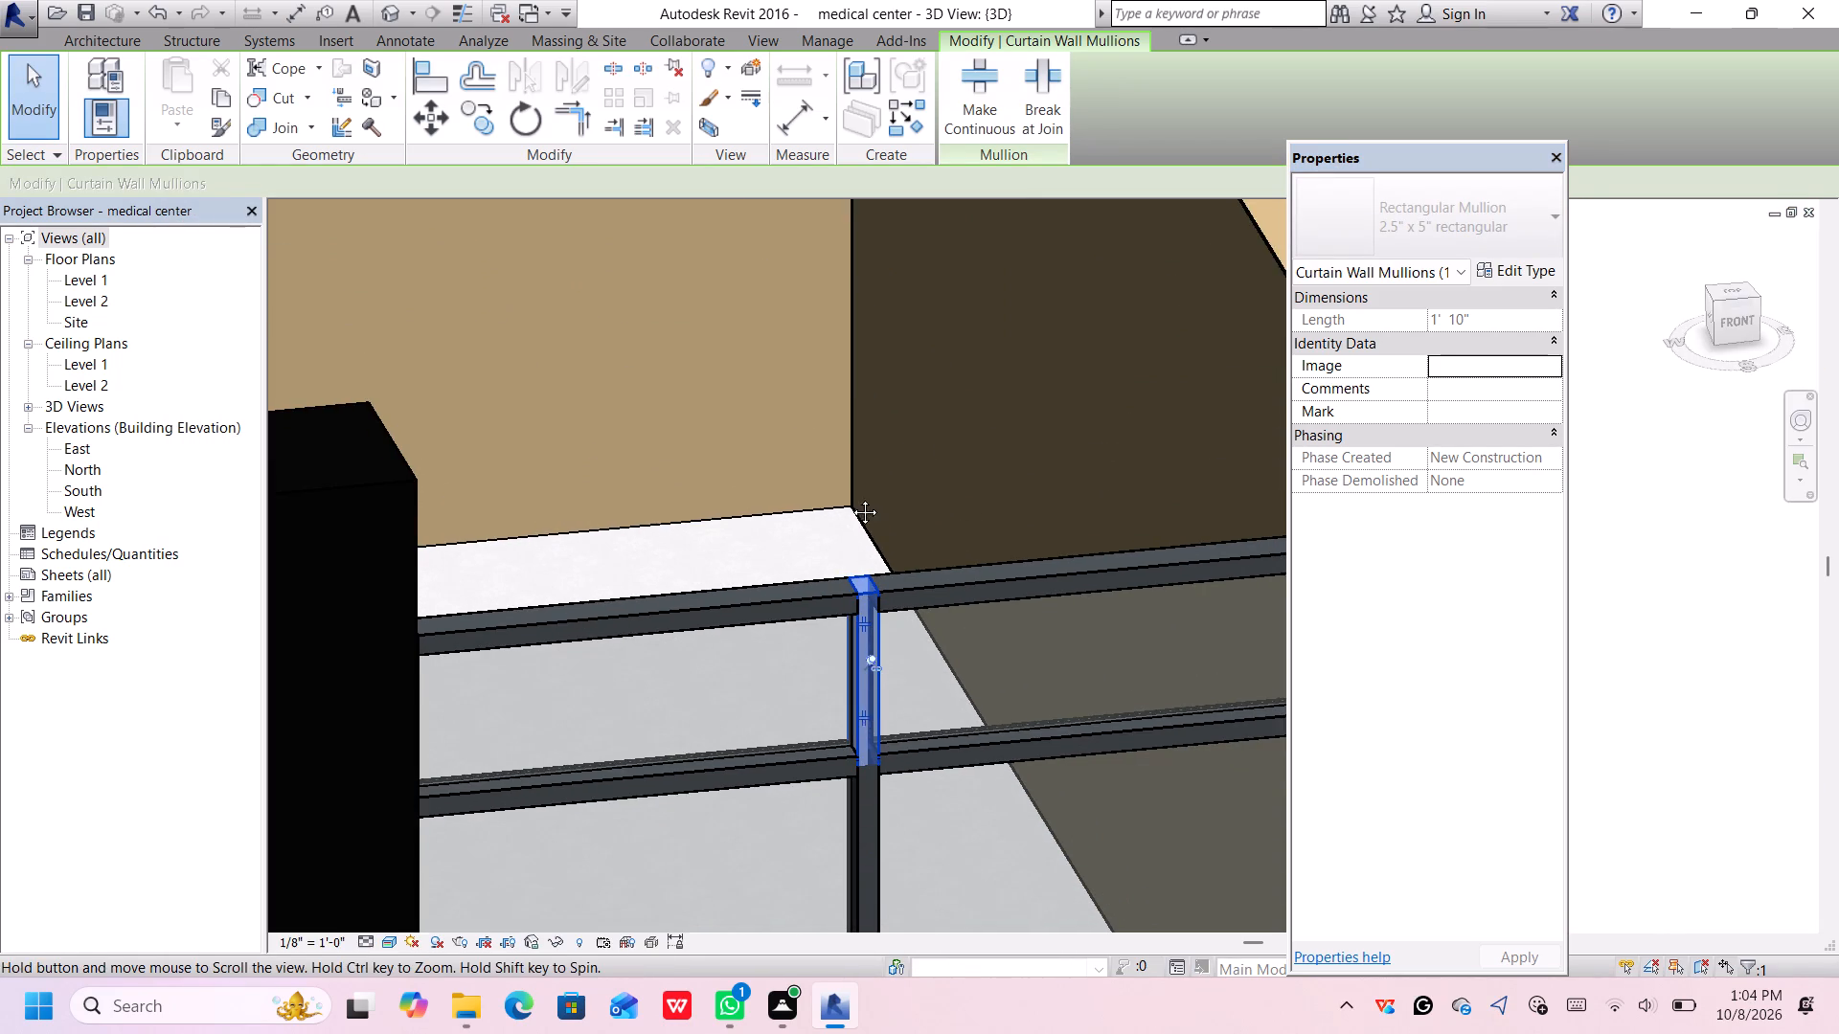
middle_click_drag(851, 498, 849, 498)
scroll(846, 511, "down", 3)
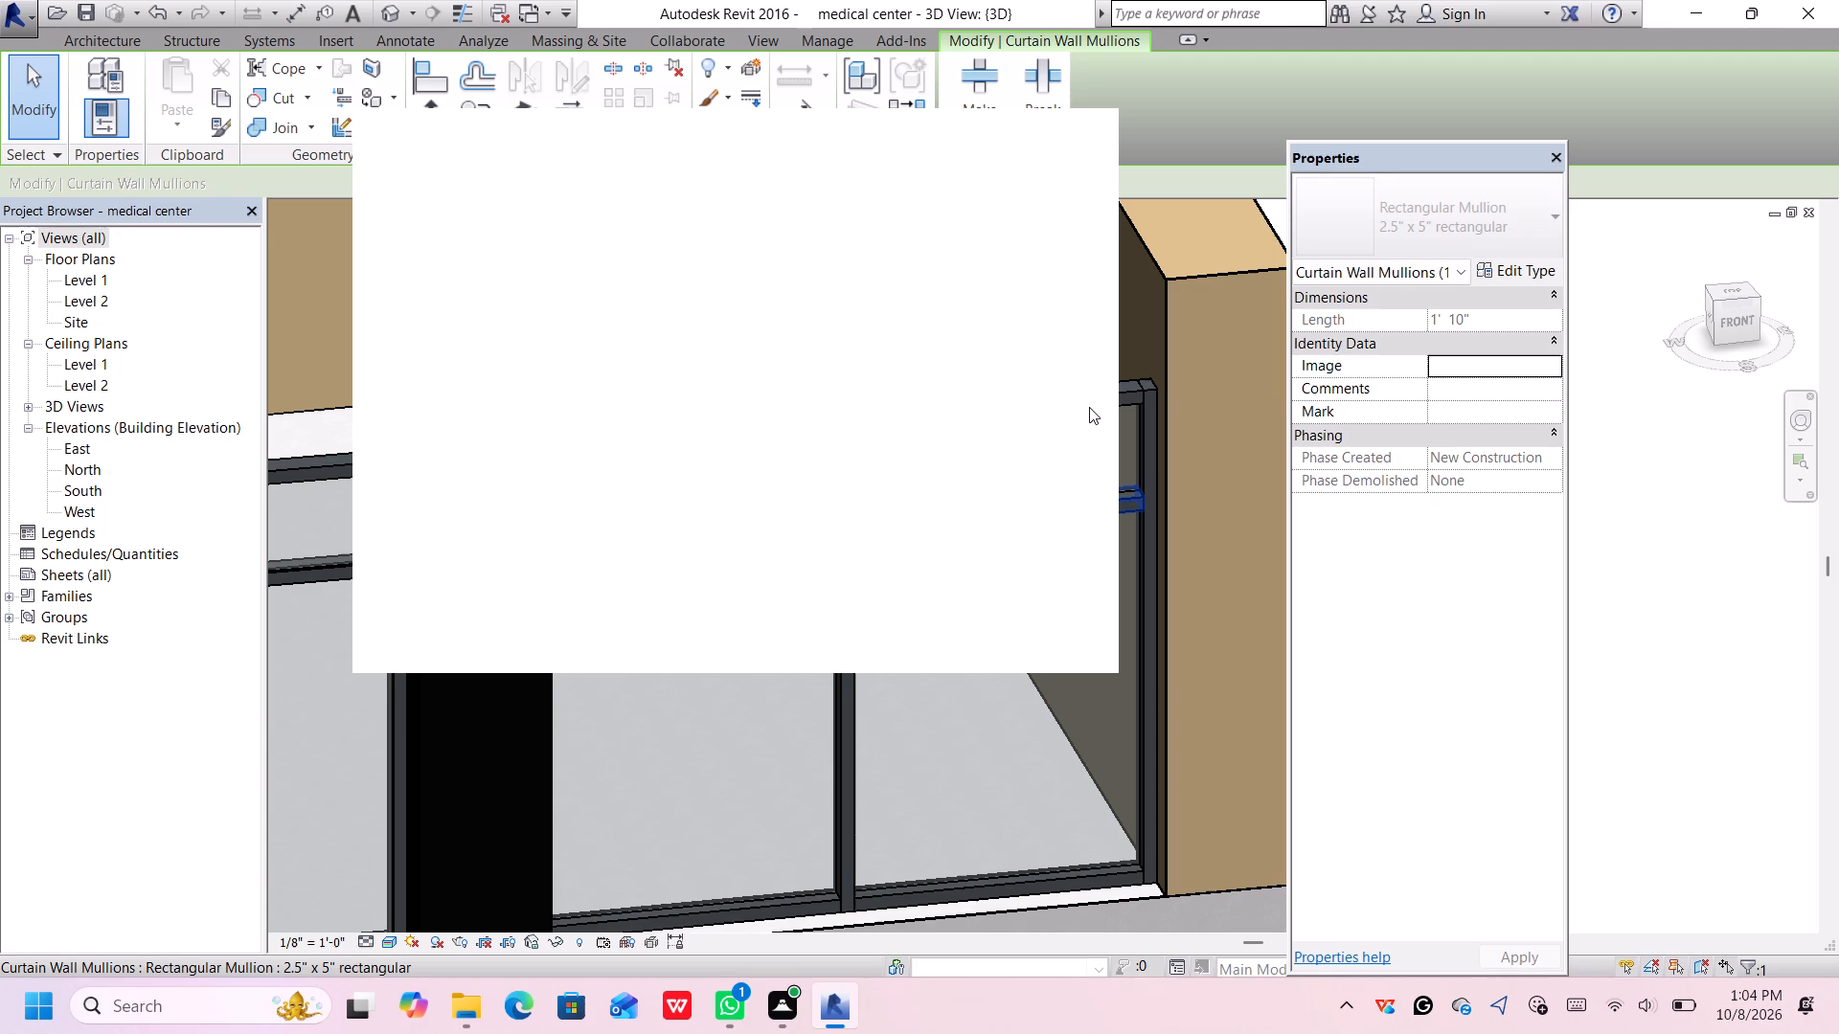
scroll(1089, 394, "down", 3)
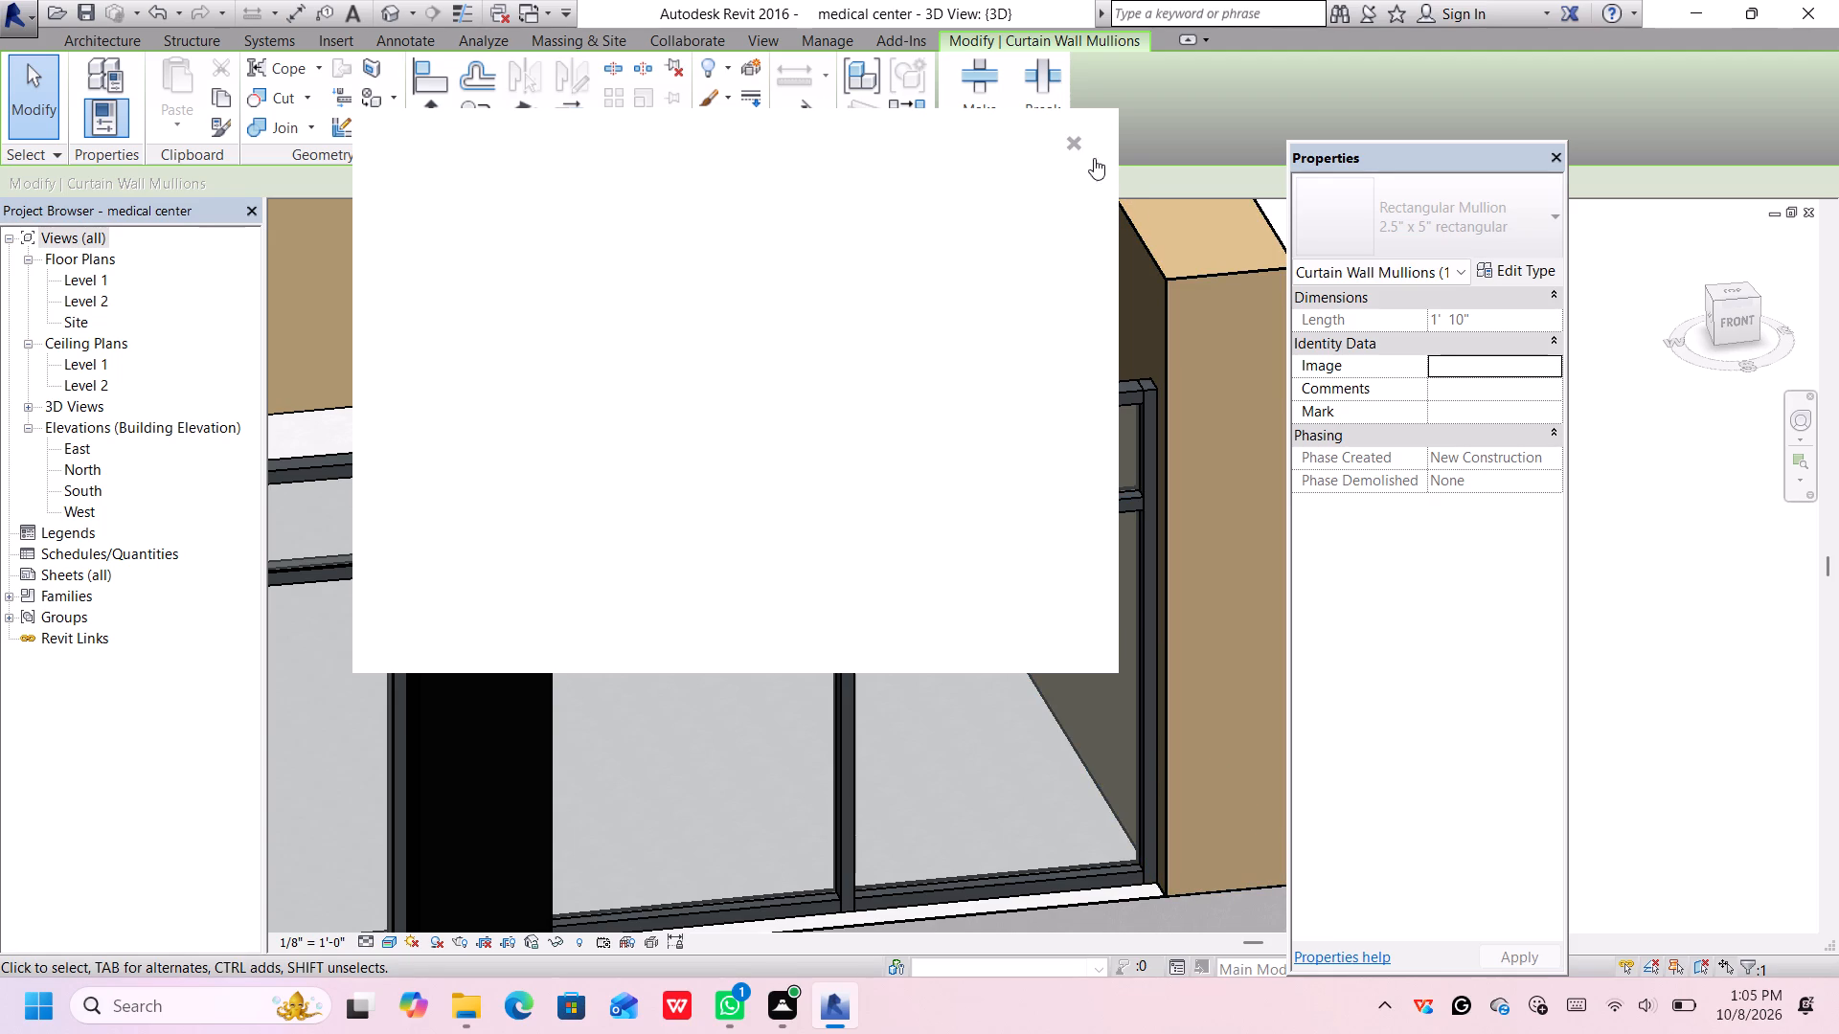
left_click(1070, 137)
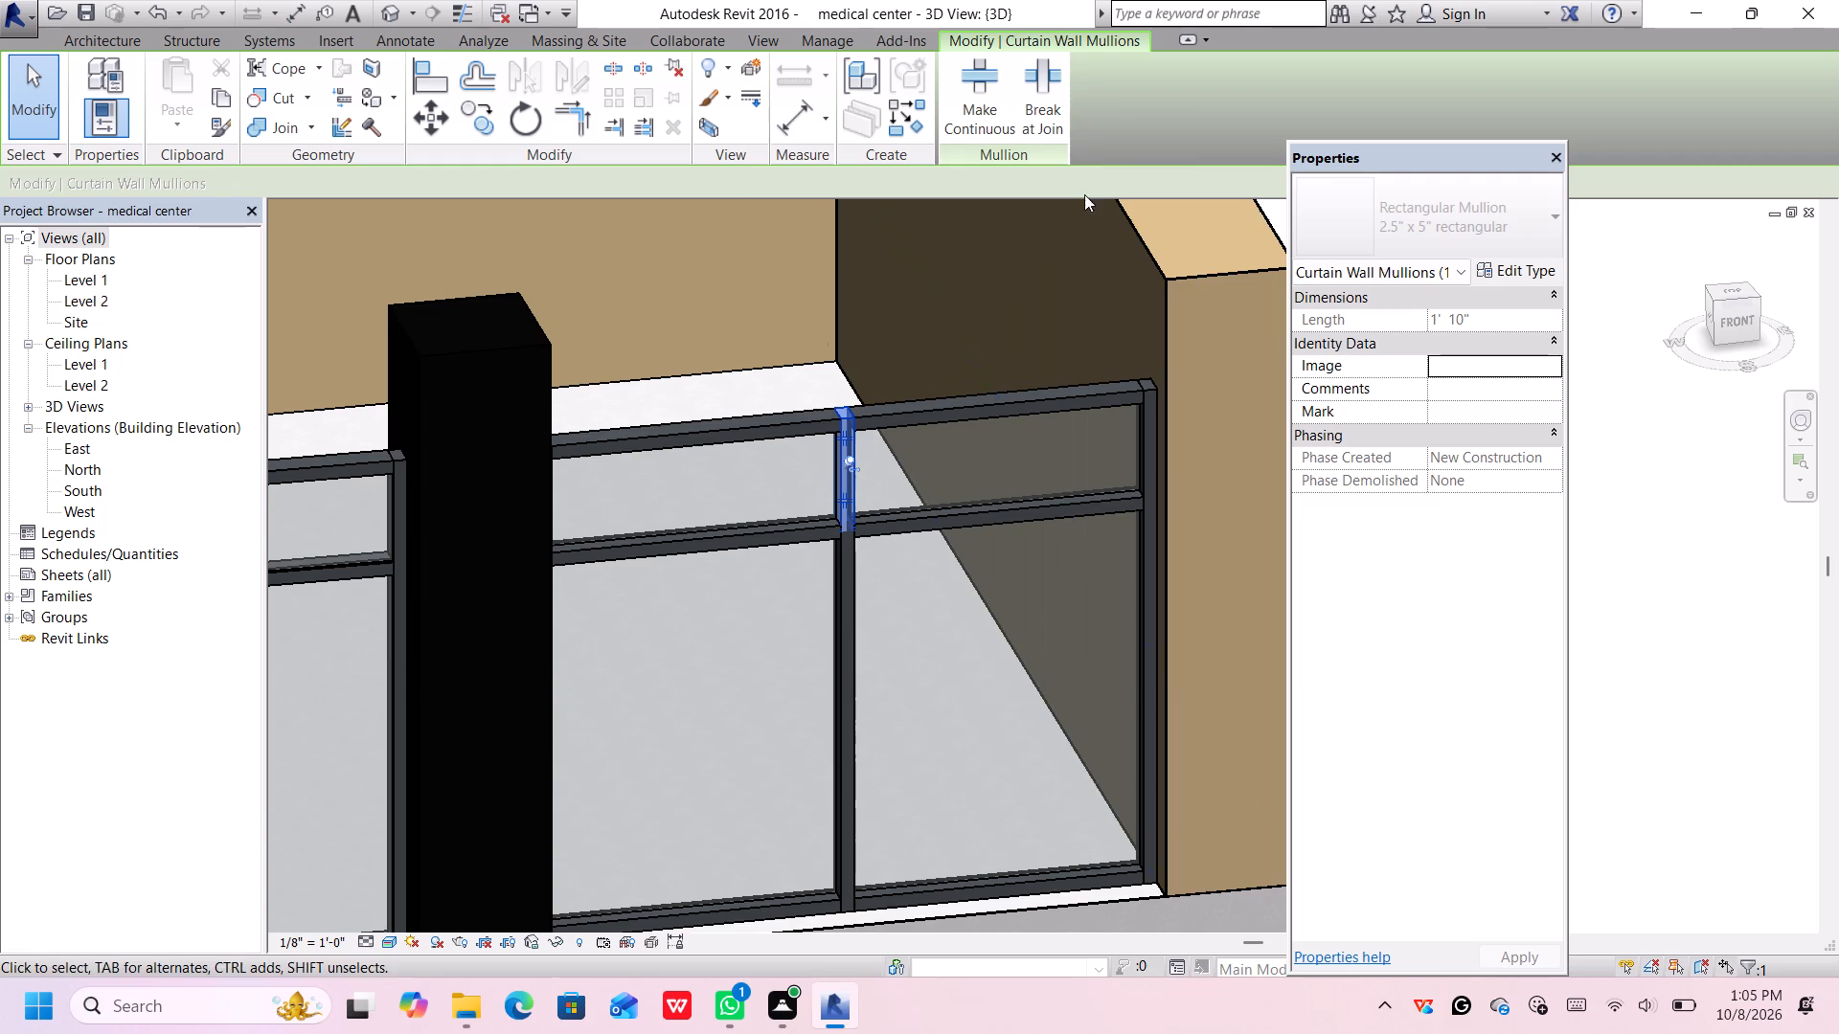
left_click(1624, 428)
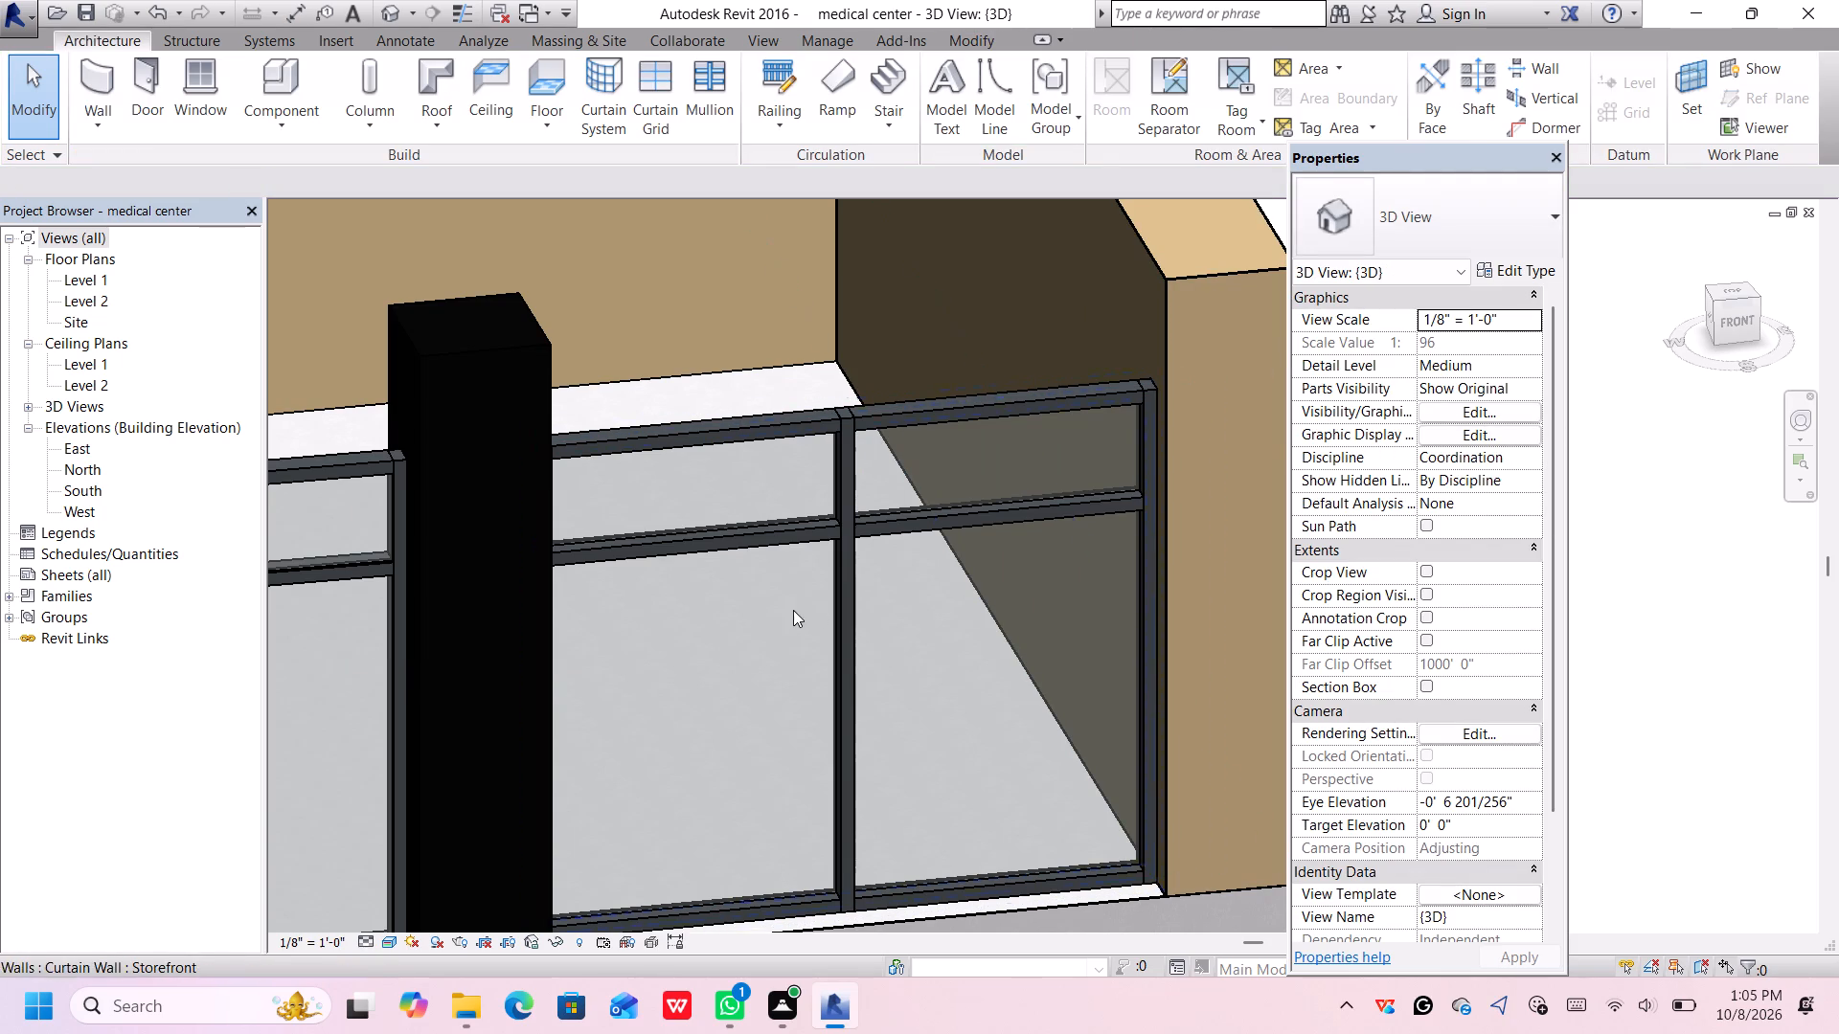
Copy the small wall design floor at the base of the recess in the front facade's tan end wall and paste it at the recess's top corner.
scroll(793, 610, "down", 2)
scroll(799, 602, "up", 1)
scroll(802, 598, "down", 9)
middle_click_drag(522, 691, 998, 693)
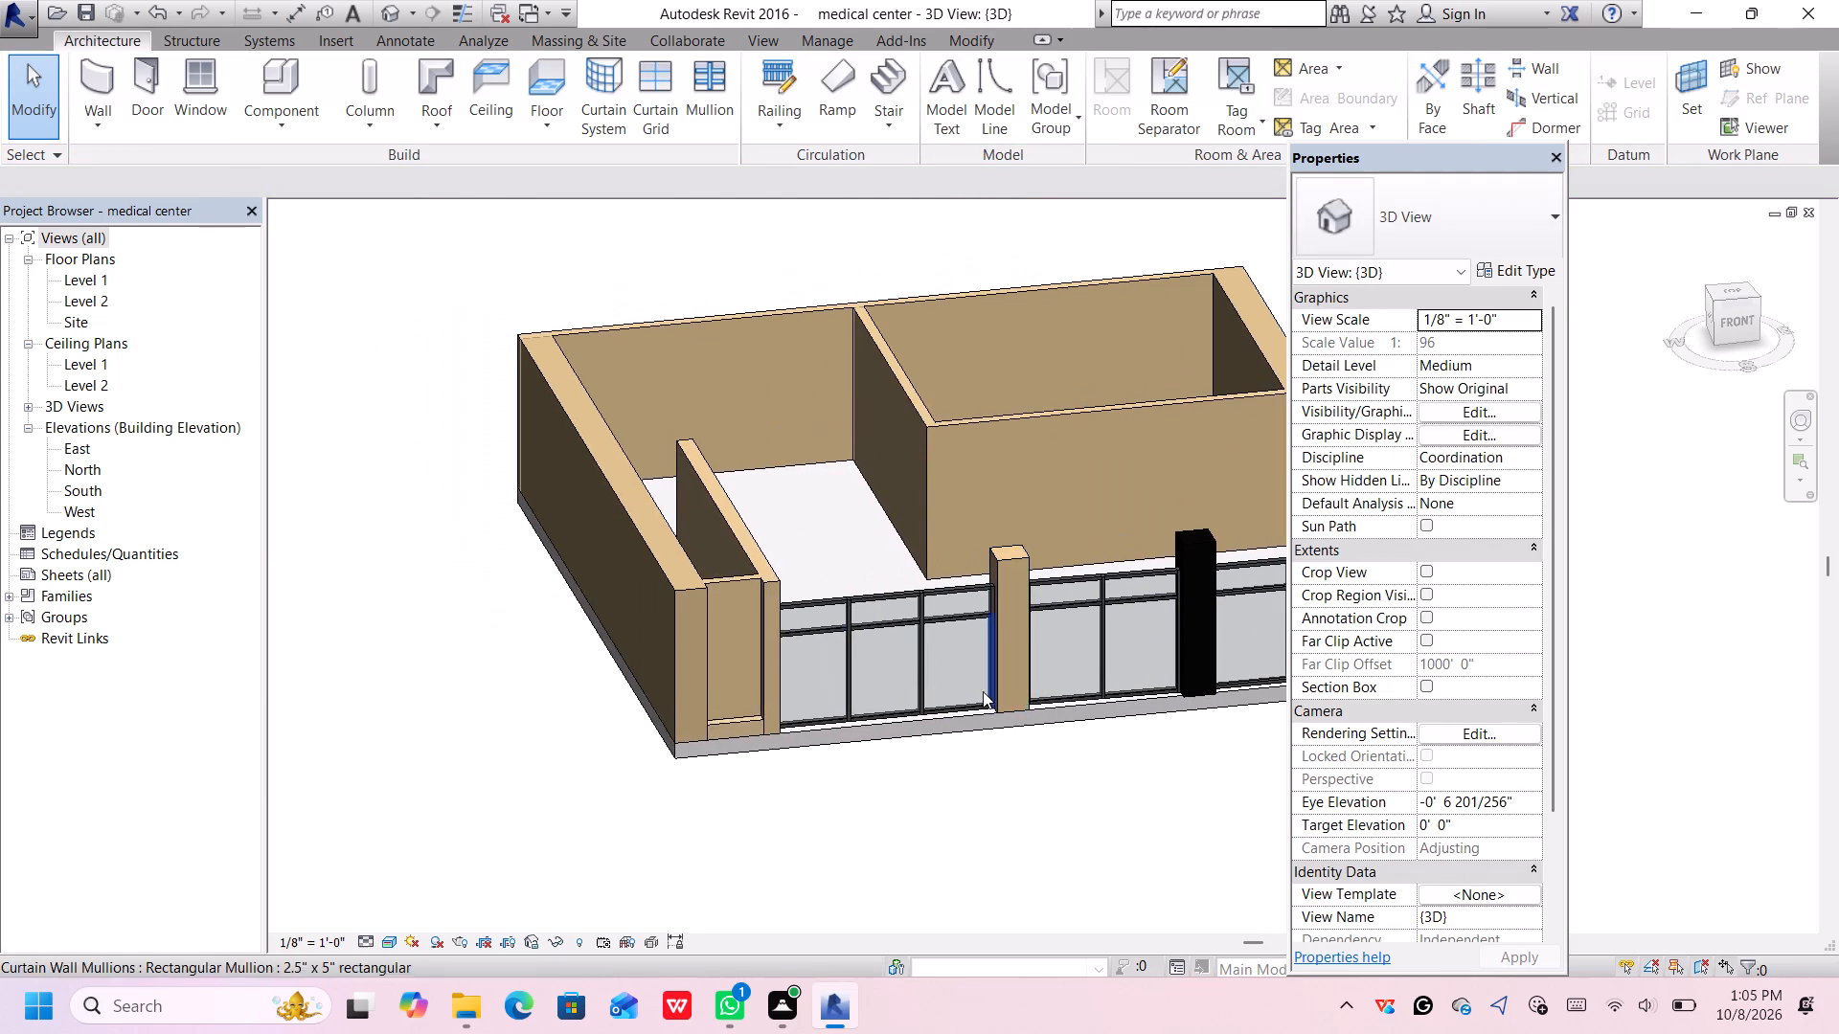
scroll(874, 647, "up", 2)
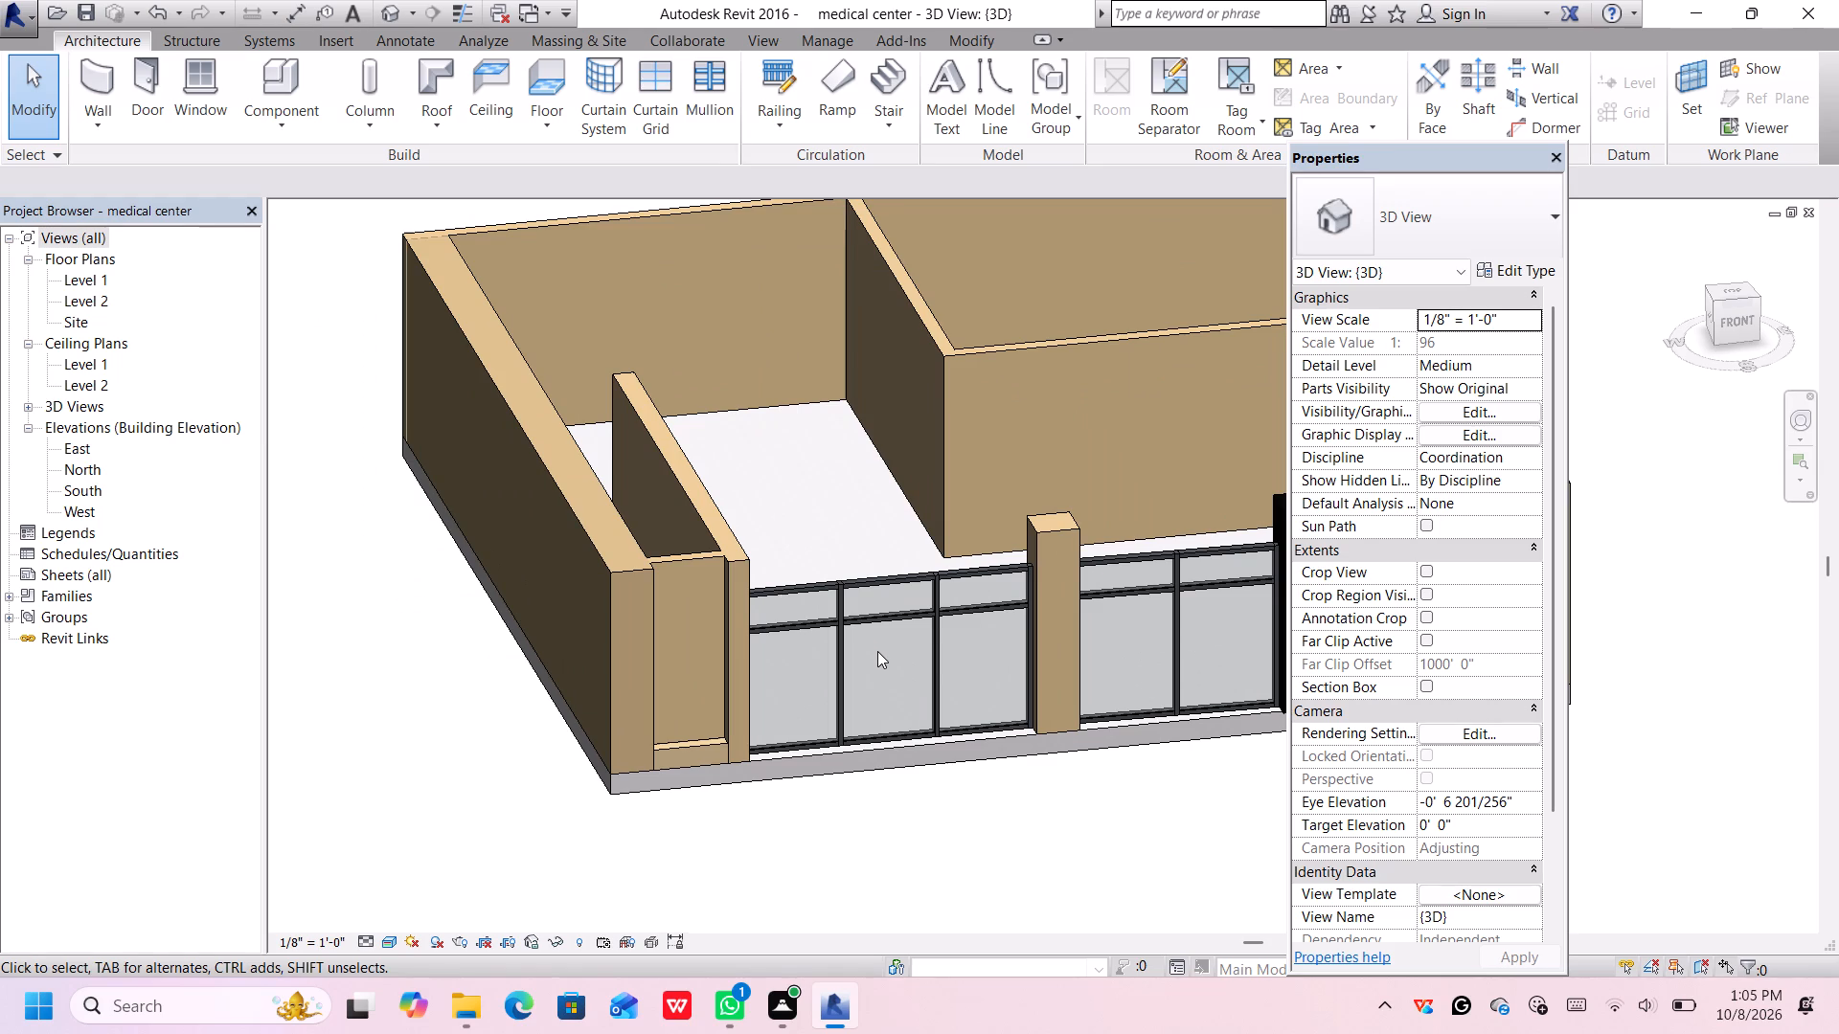
scroll(965, 597, "up", 3)
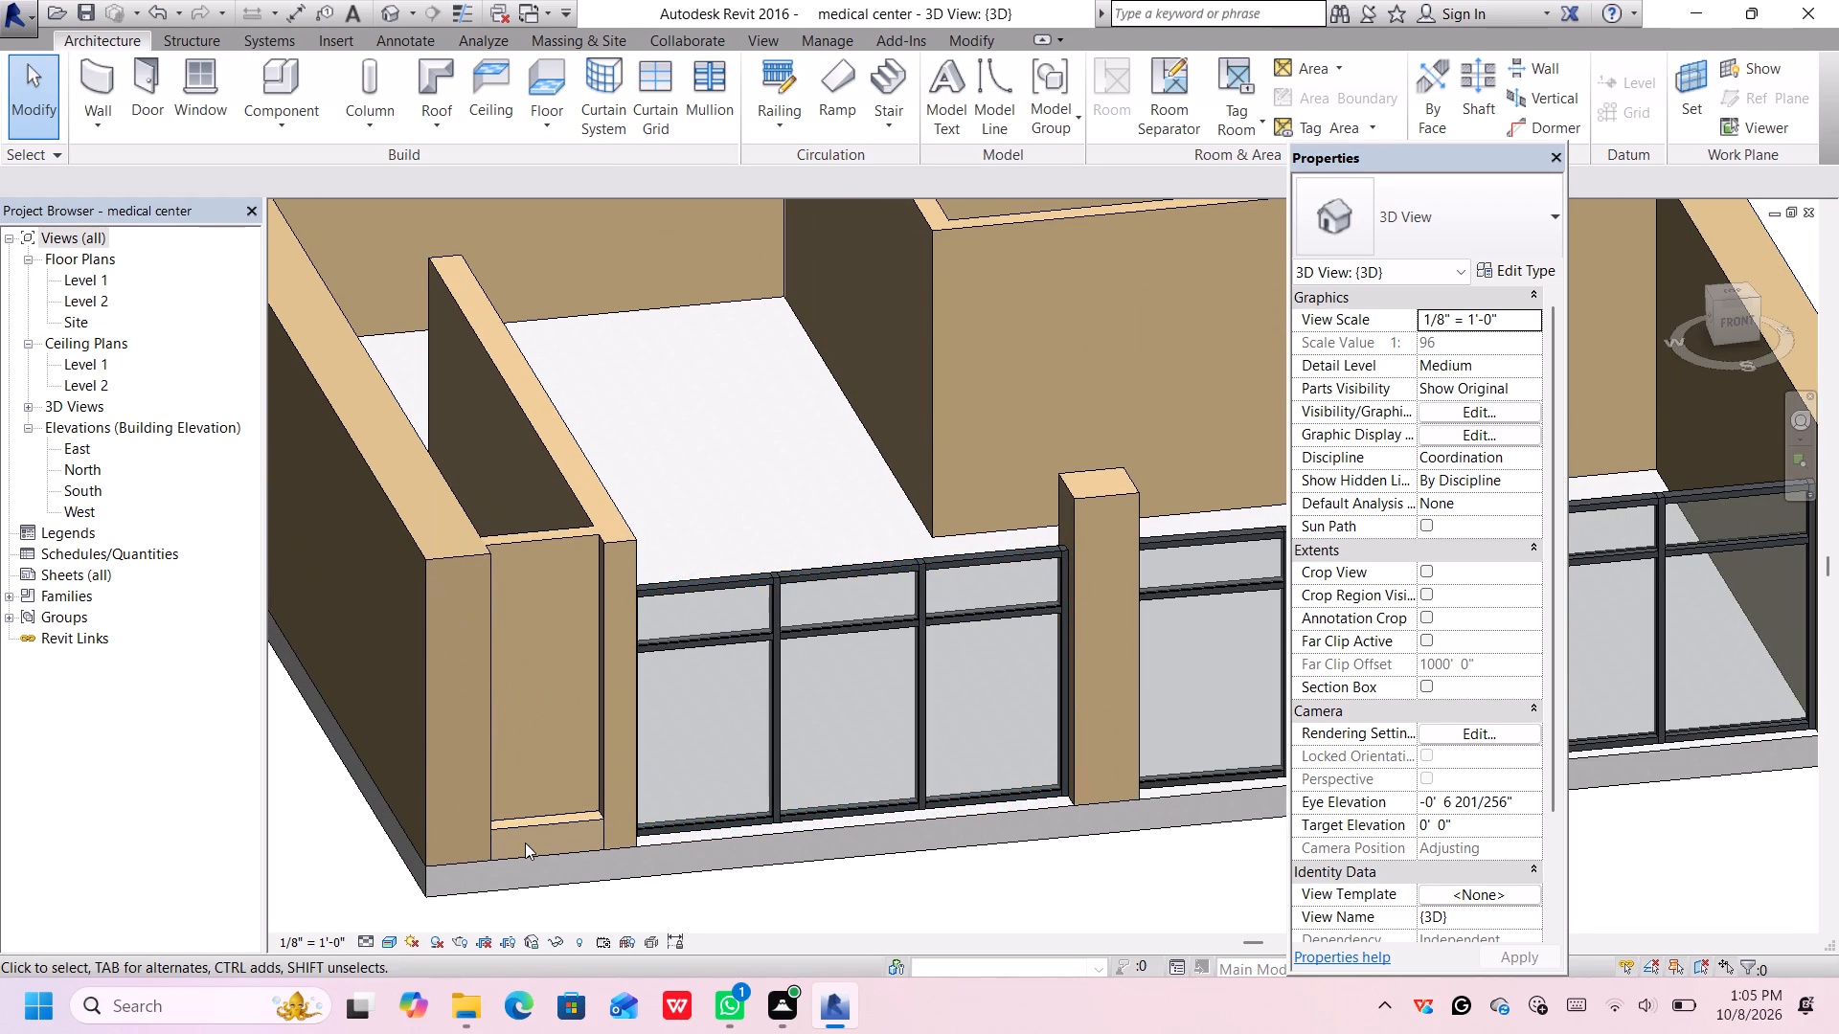
left_click(530, 825)
scroll(528, 823, "up", 5)
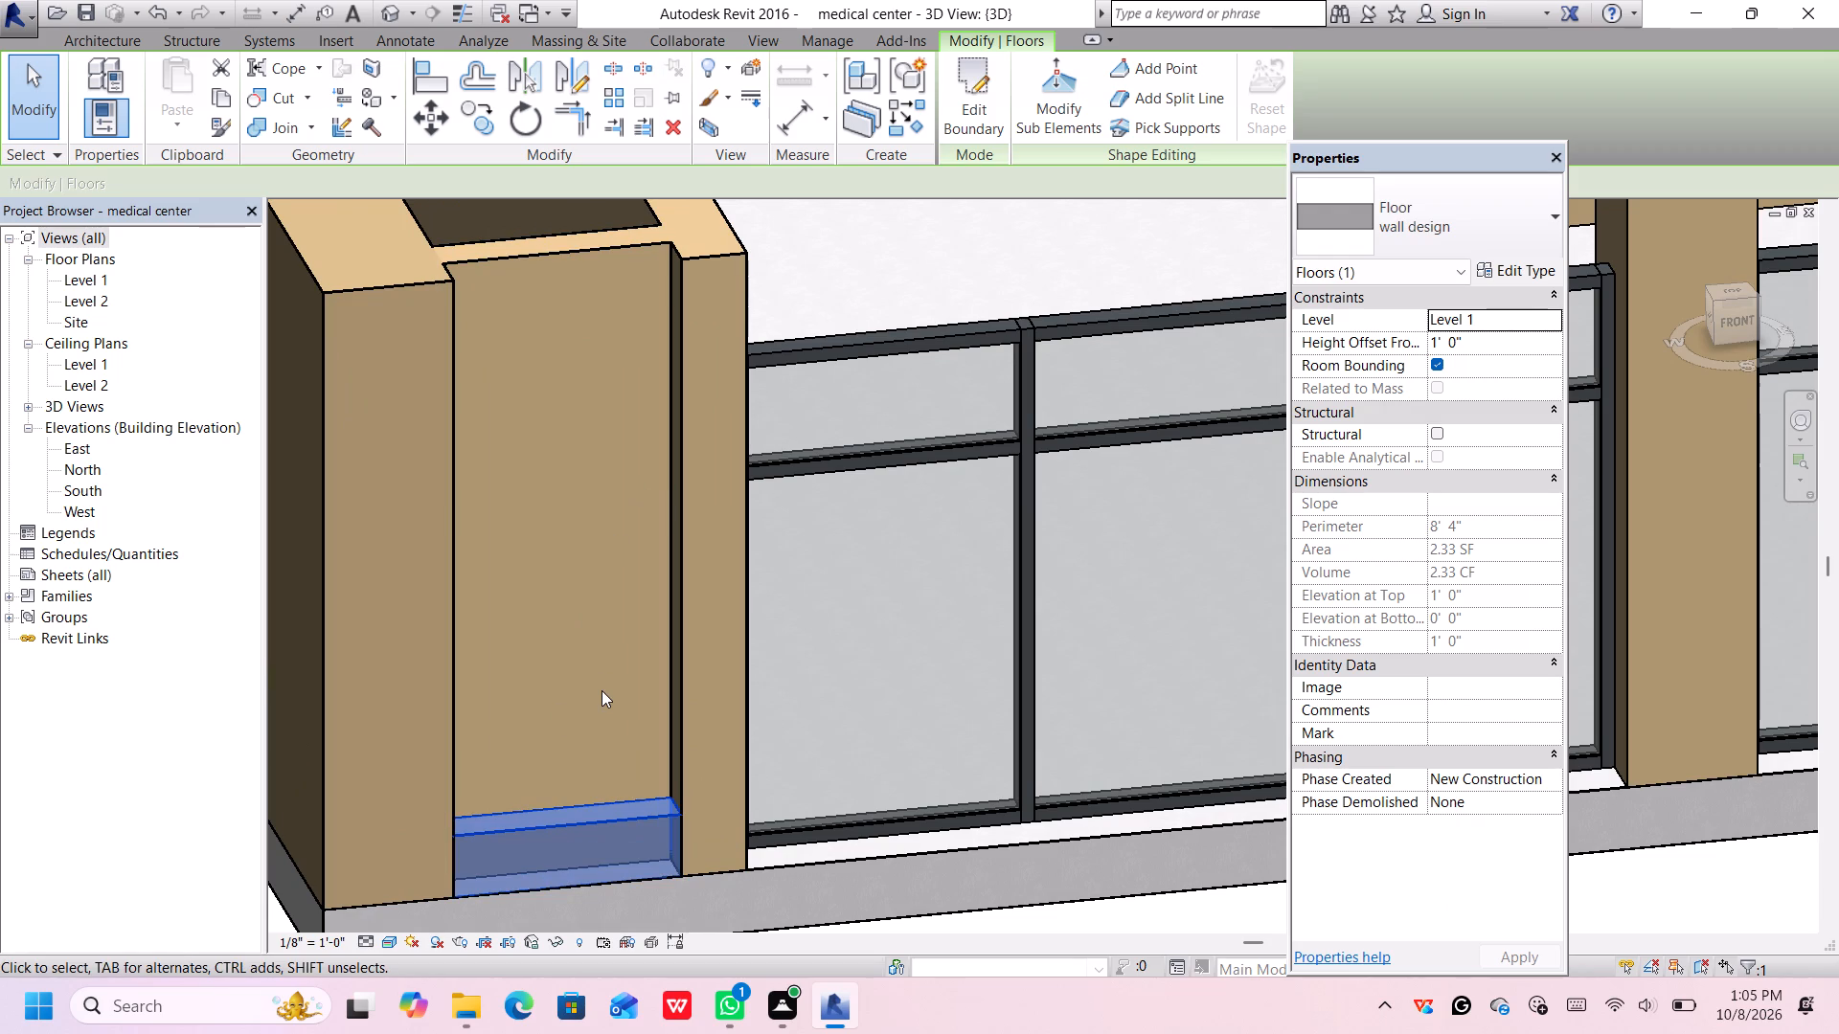
key("ctrl+c")
key("ctrl+v")
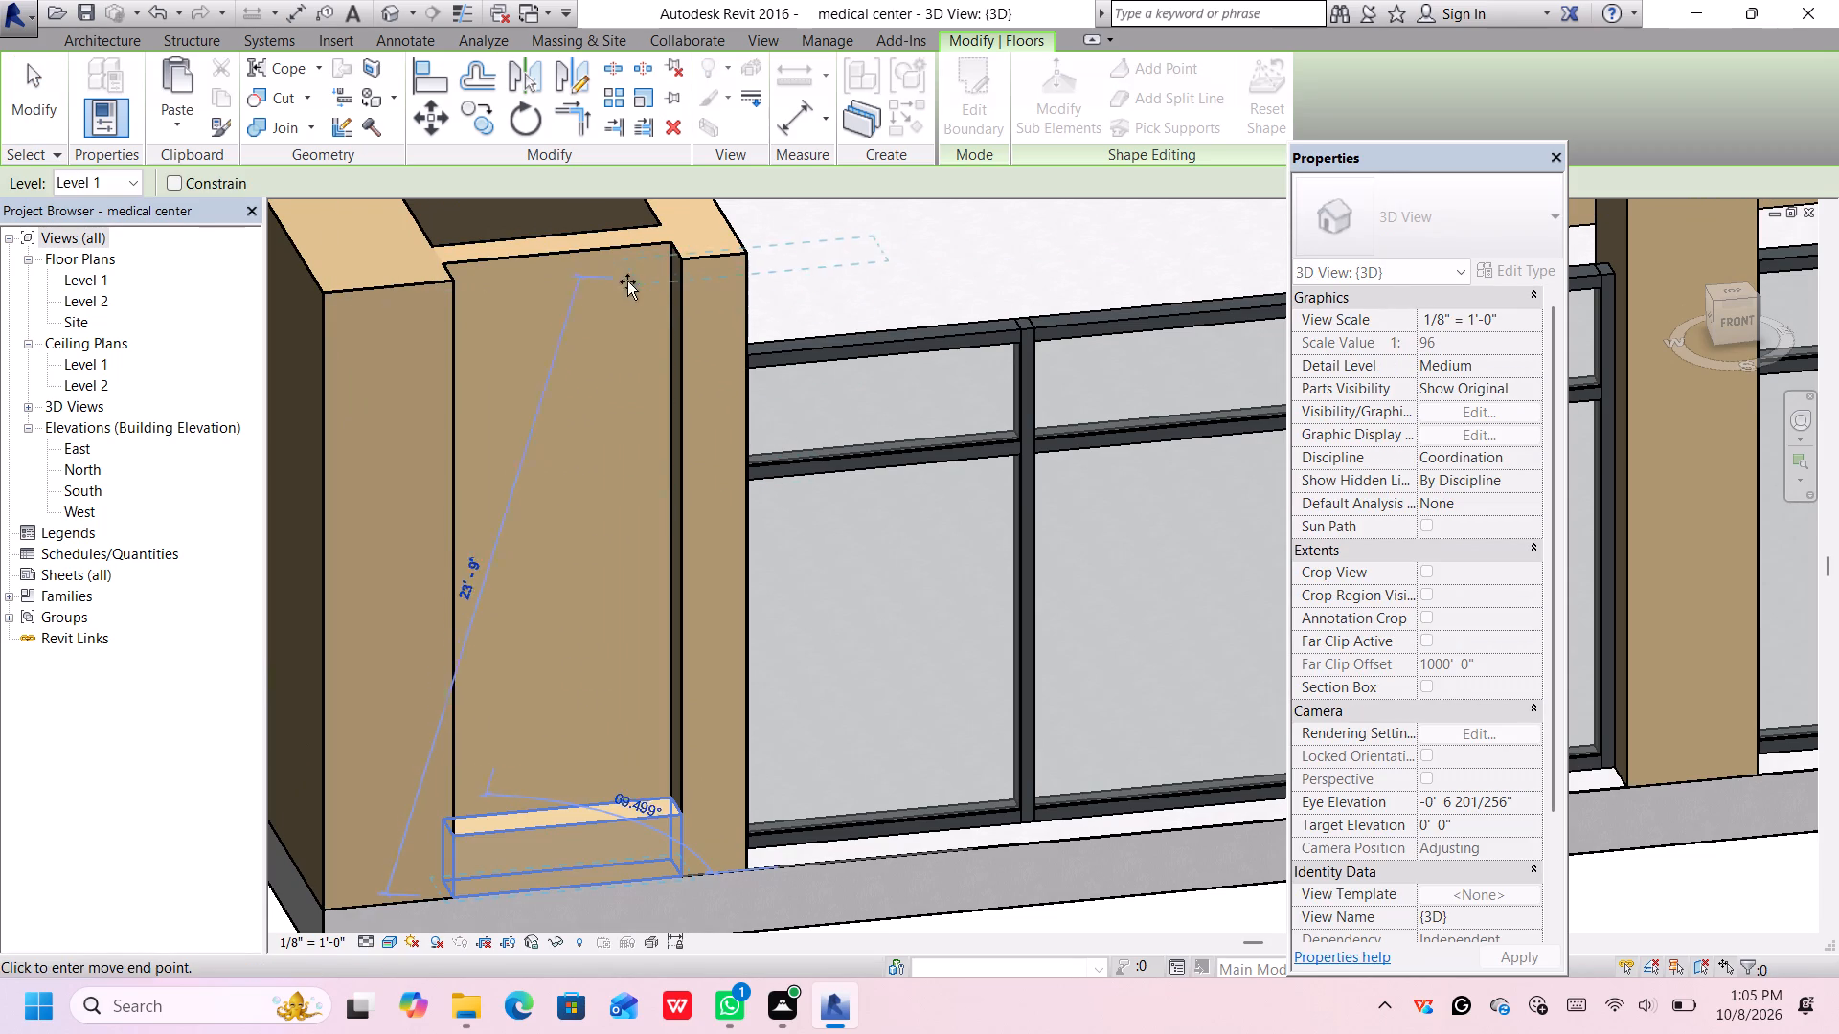
left_click(454, 285)
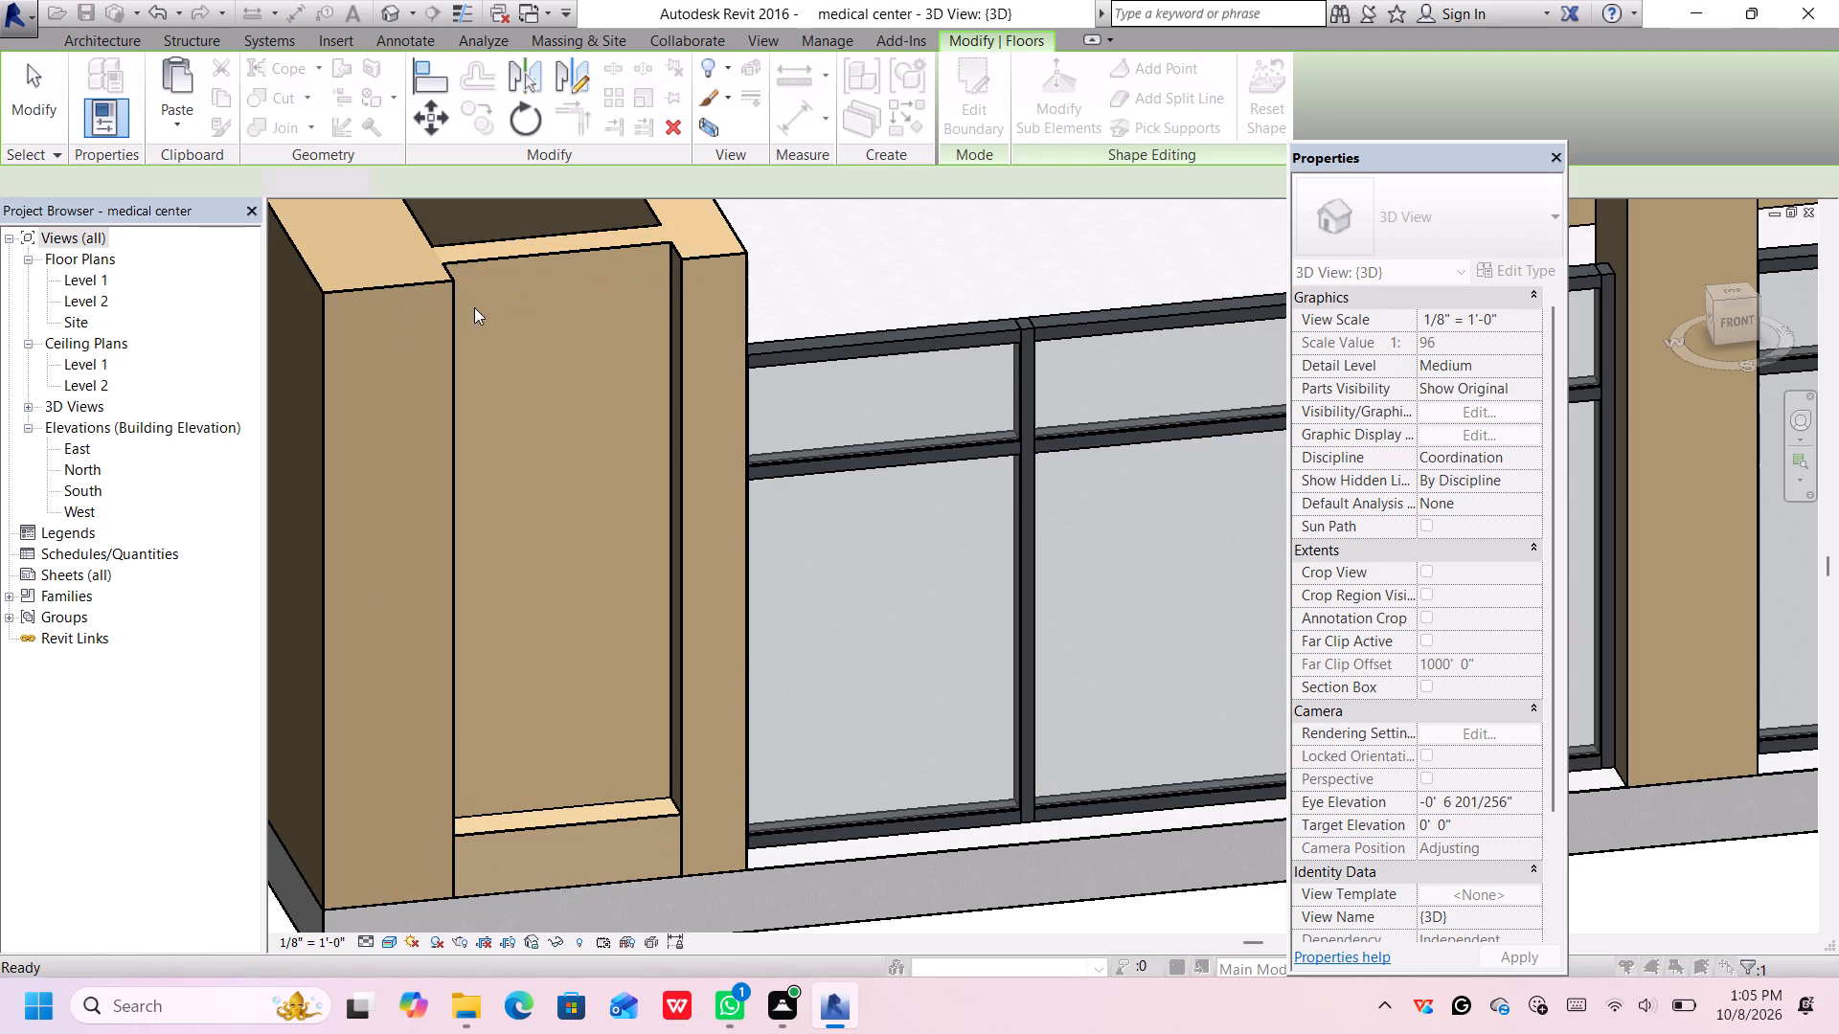
Nudge the pasted wall design floor back and forth to line it up with the top of the end wall's recess.
scroll(527, 371, "down", 2)
scroll(527, 371, "up", 1)
scroll(527, 371, "down", 4)
middle_click_drag(680, 264, 678, 429)
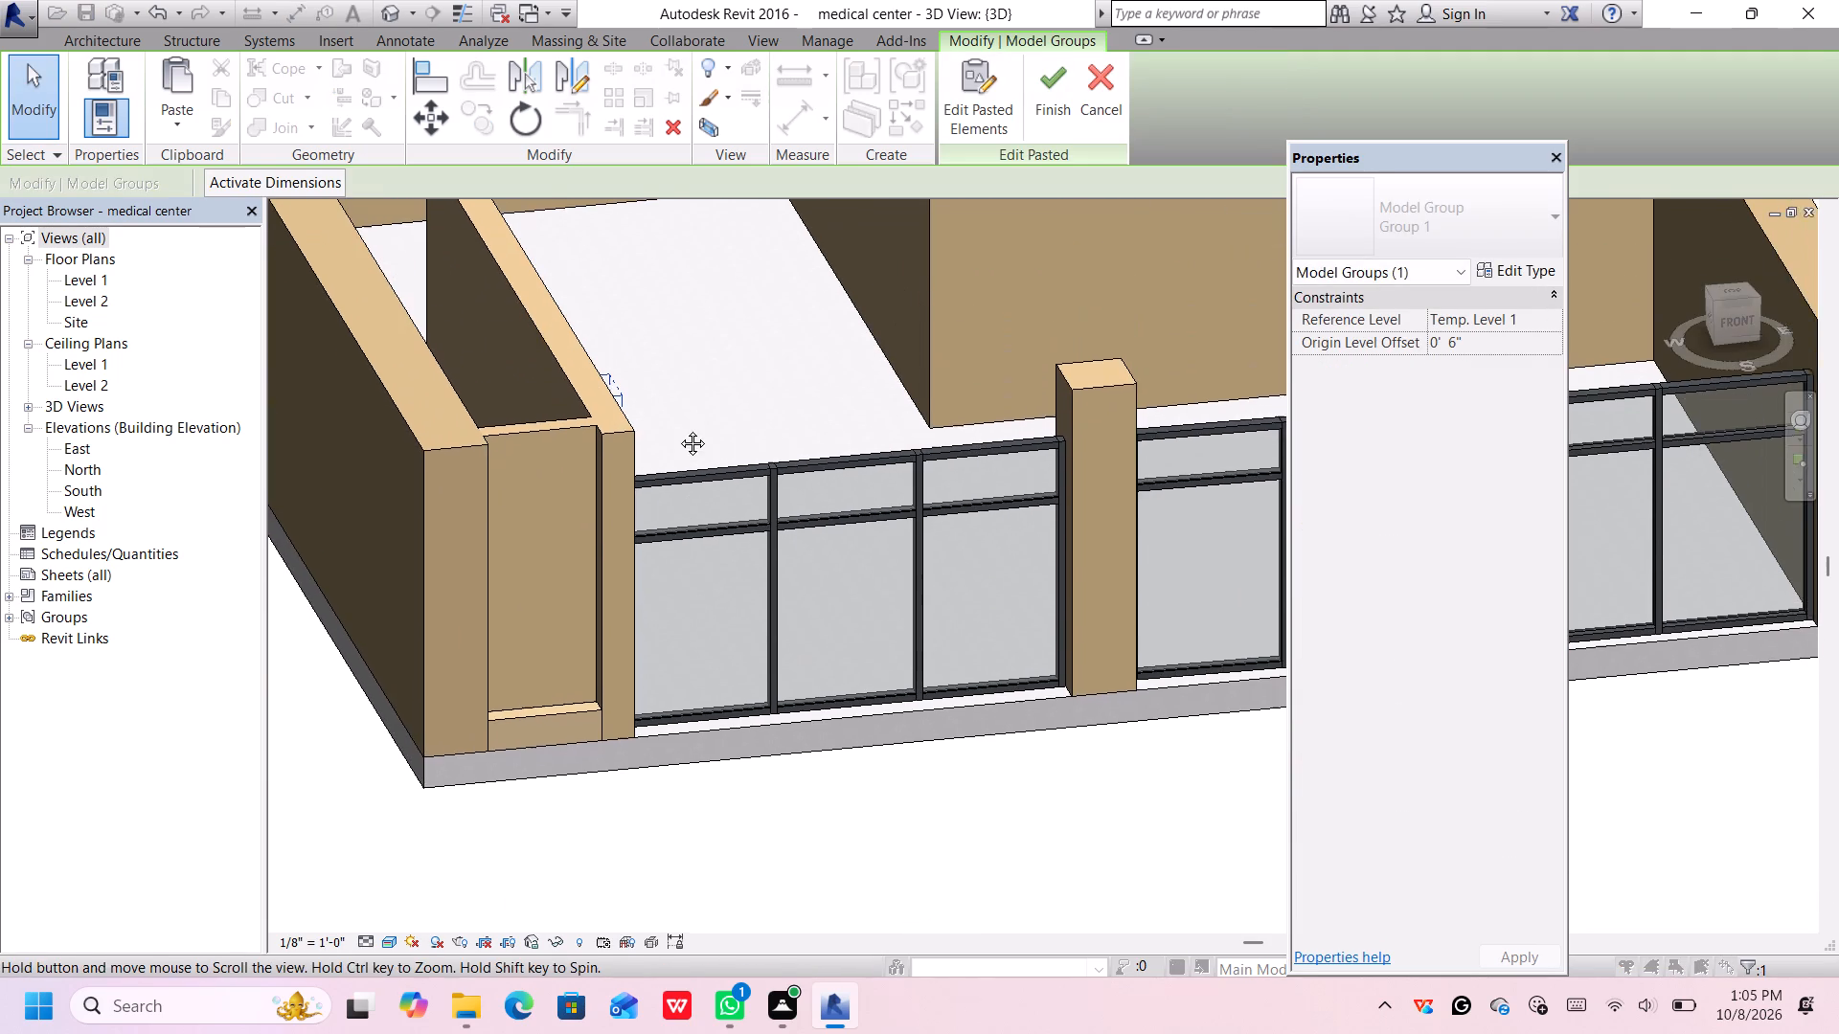
middle_click_drag(678, 429, 680, 429)
scroll(635, 442, "up", 5)
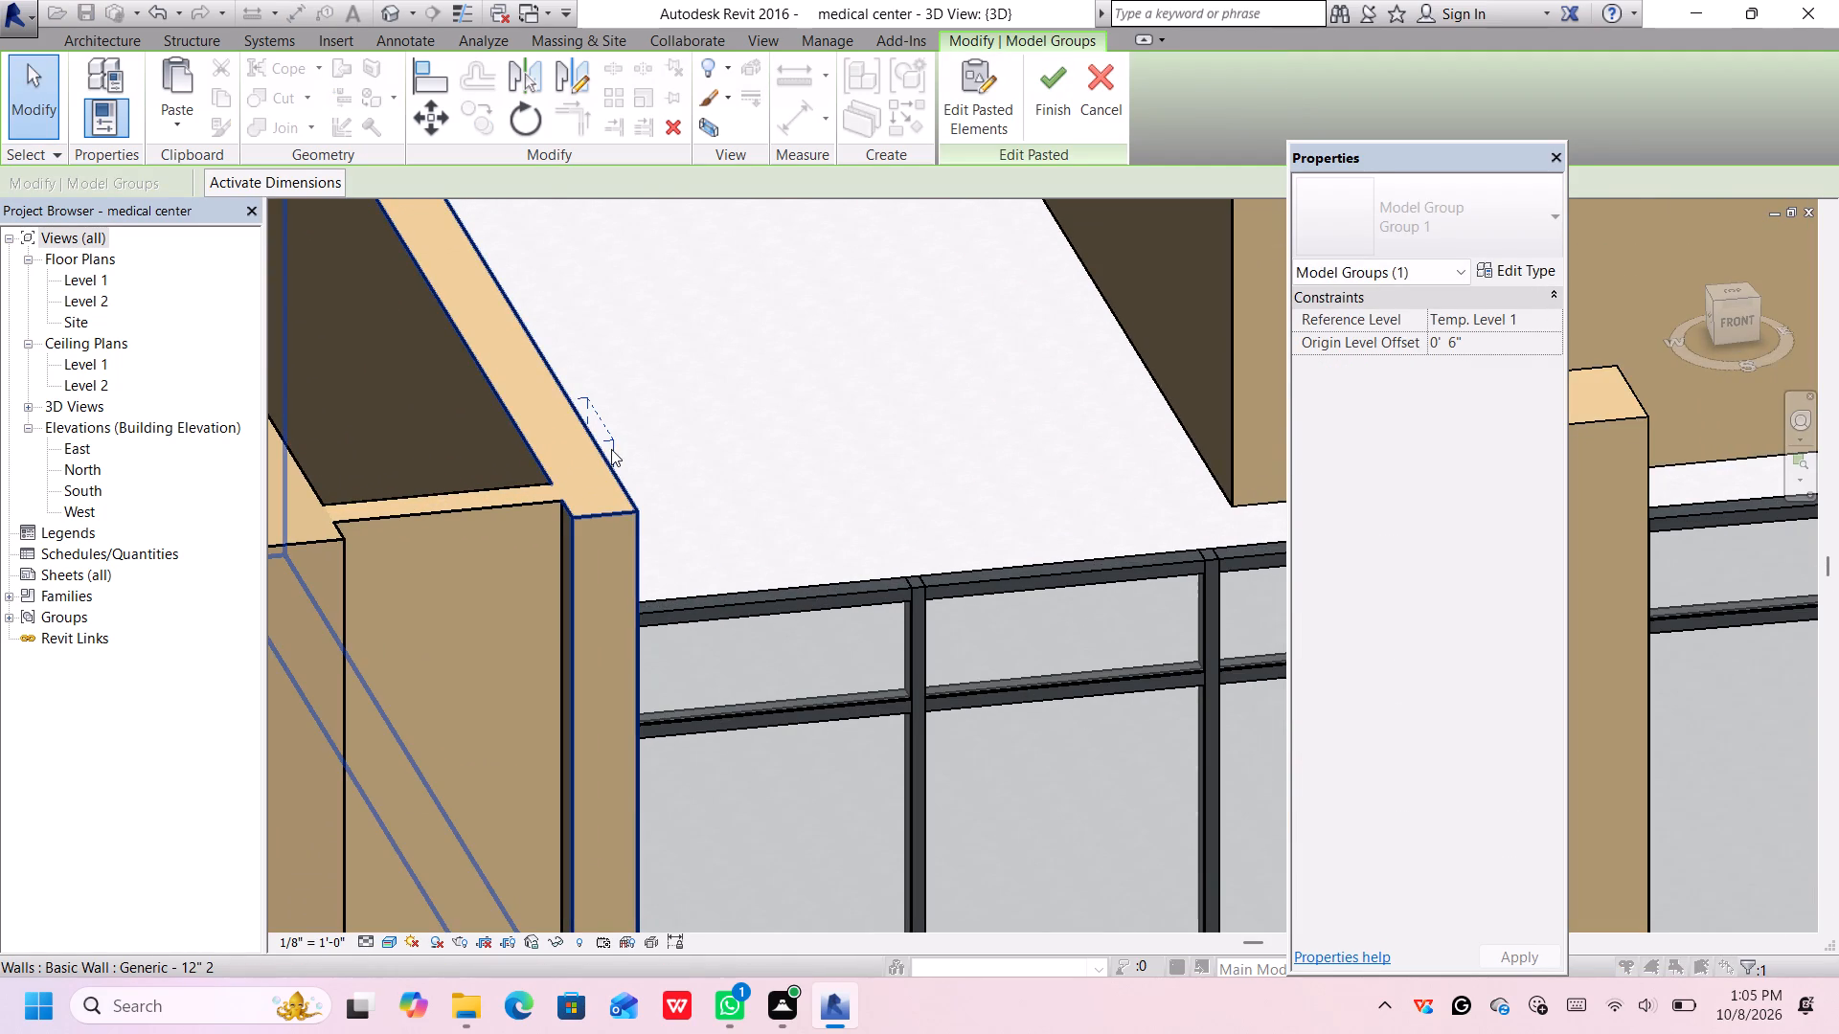
key("Up")
key("Up")
key("Up")
key("Up")
key("Up")
key("Up")
key("Up")
key("Up")
key("Up")
key("Up")
key("Up")
key("Up")
key("Up")
key("Up")
key("Up")
key("Up")
key("Up")
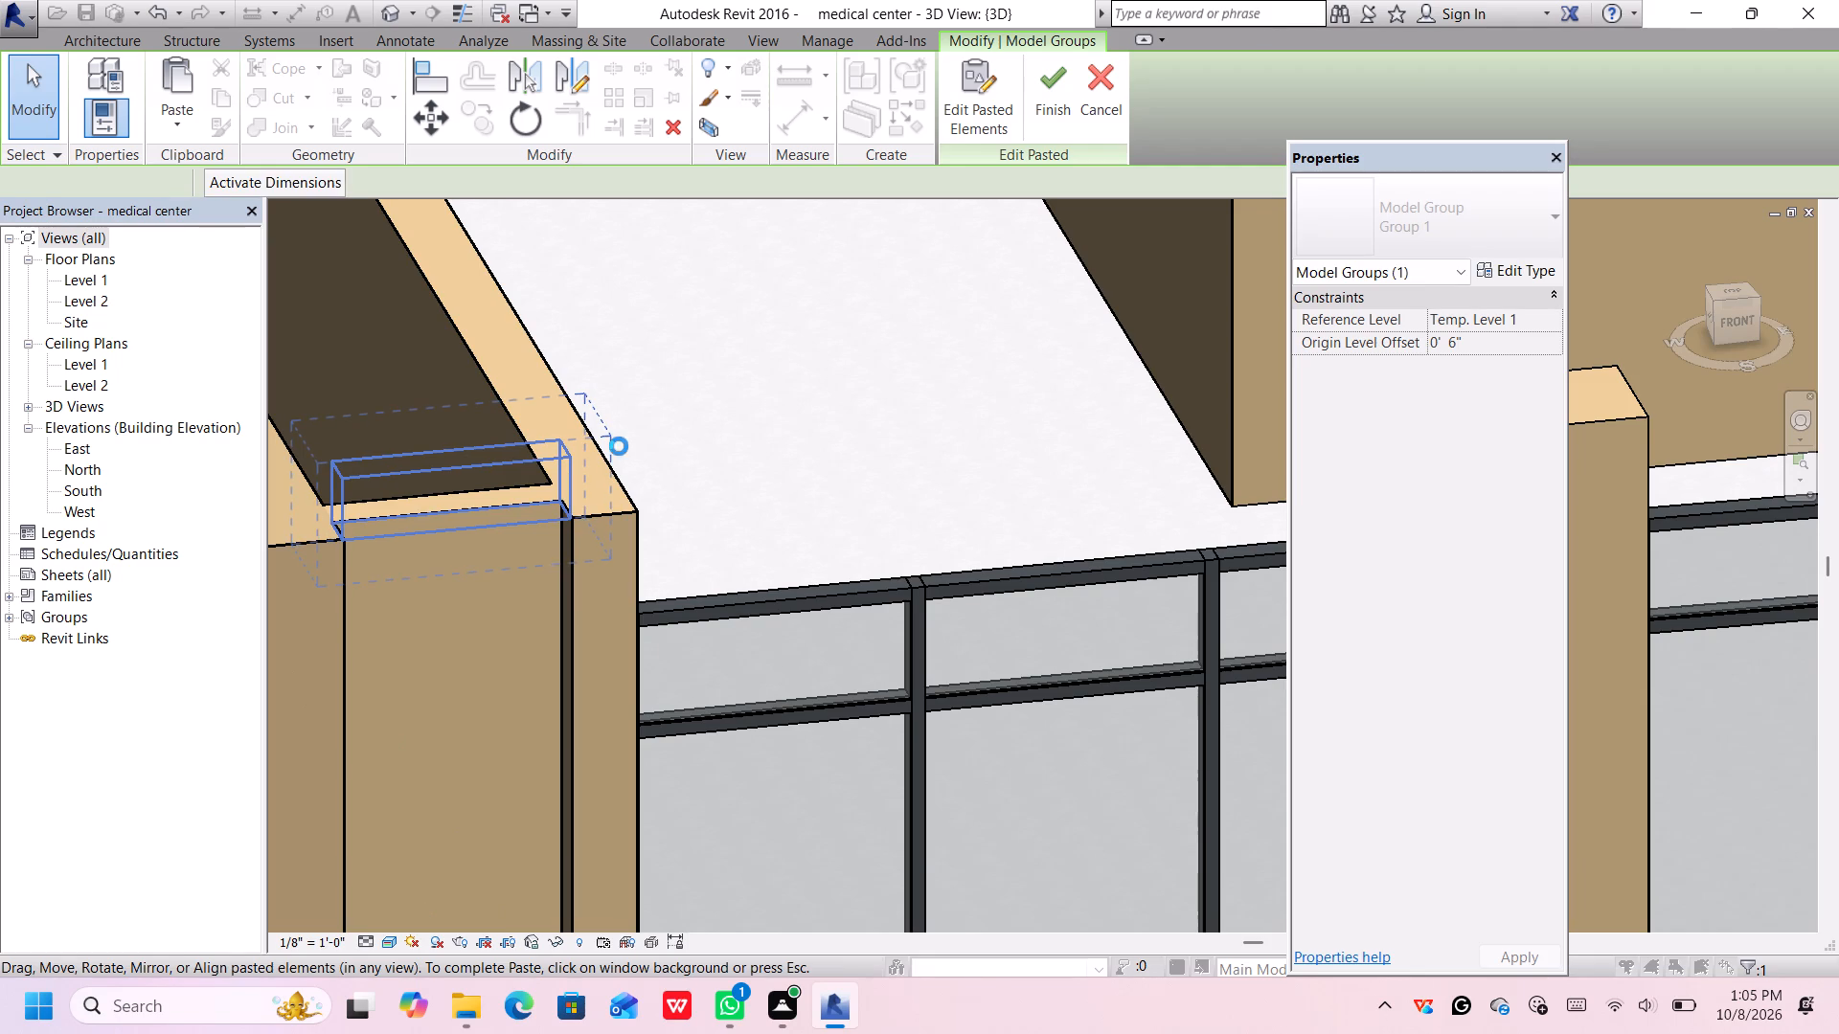
key("Down")
key("Down")
key("Down")
key("Down")
key("Down")
key("Down")
key("Down")
key("Down")
key("Down")
key("Down")
key("Down")
key("Down")
key("Down")
key("Down")
key("Down")
key("Down")
key("Down")
key("Down")
key("Down")
key("Down")
key("Down")
key("Down")
key("Down")
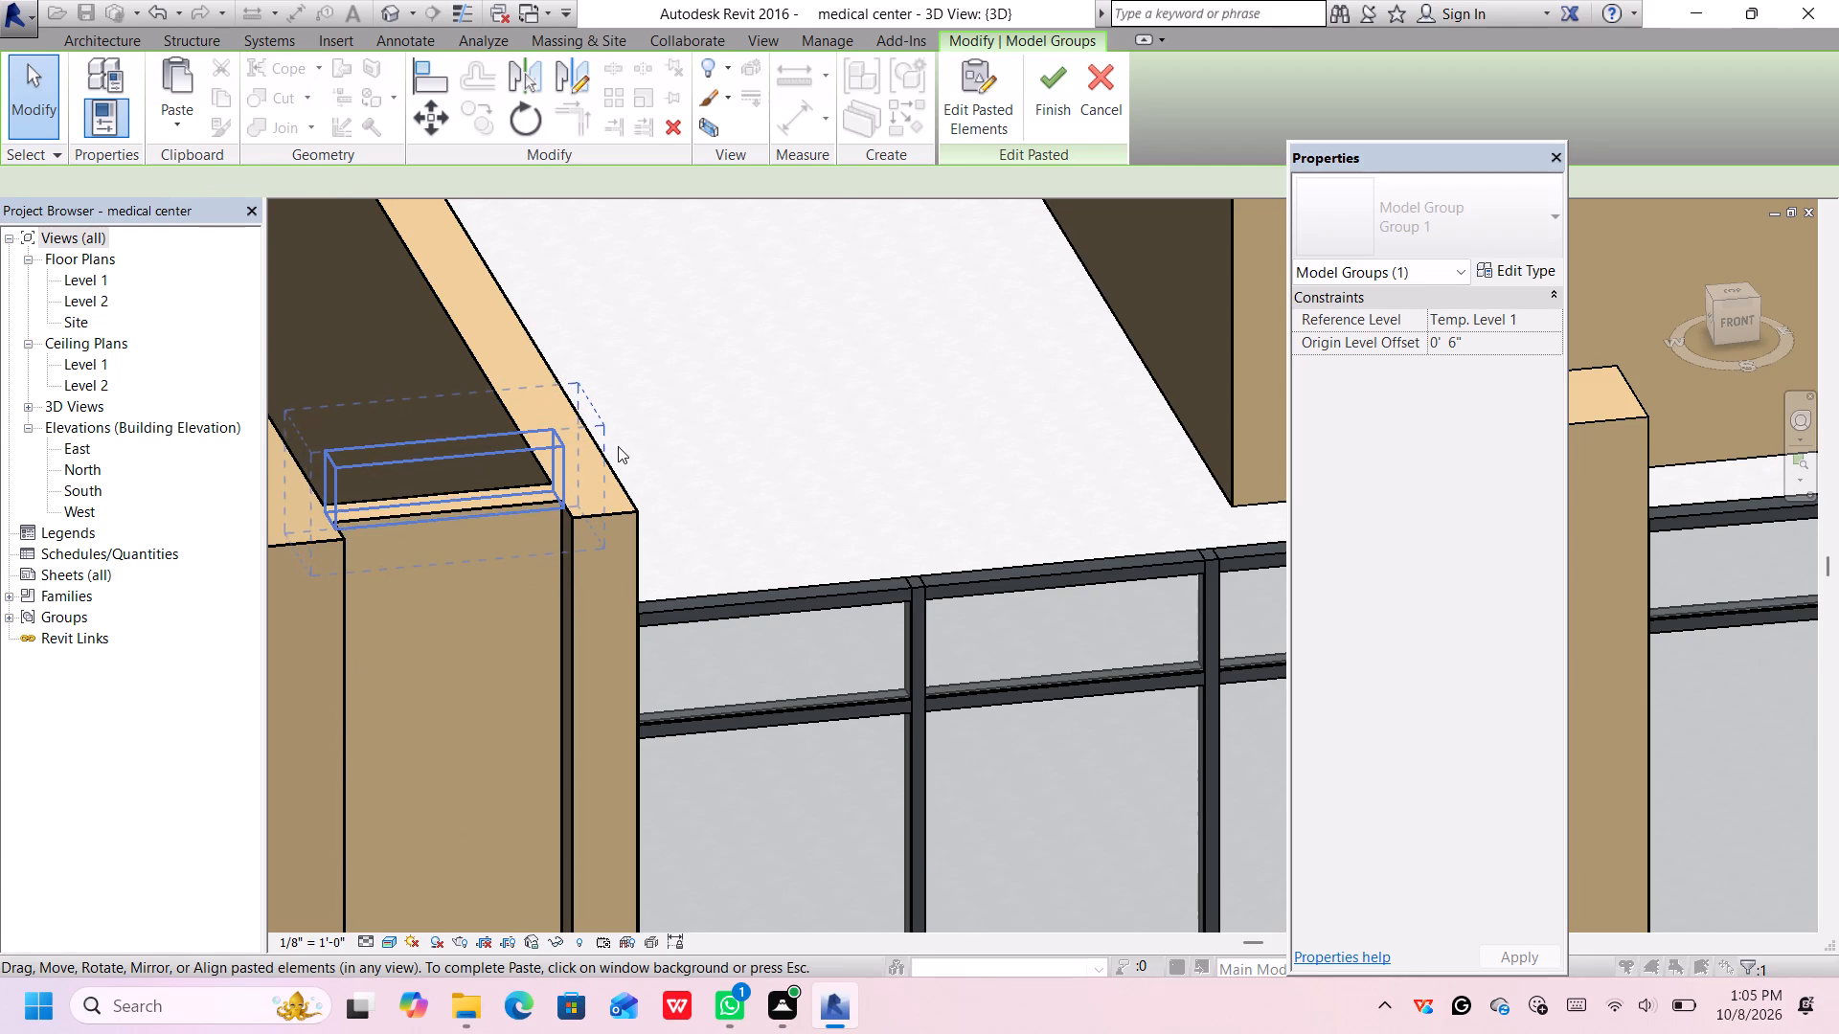
key("Down")
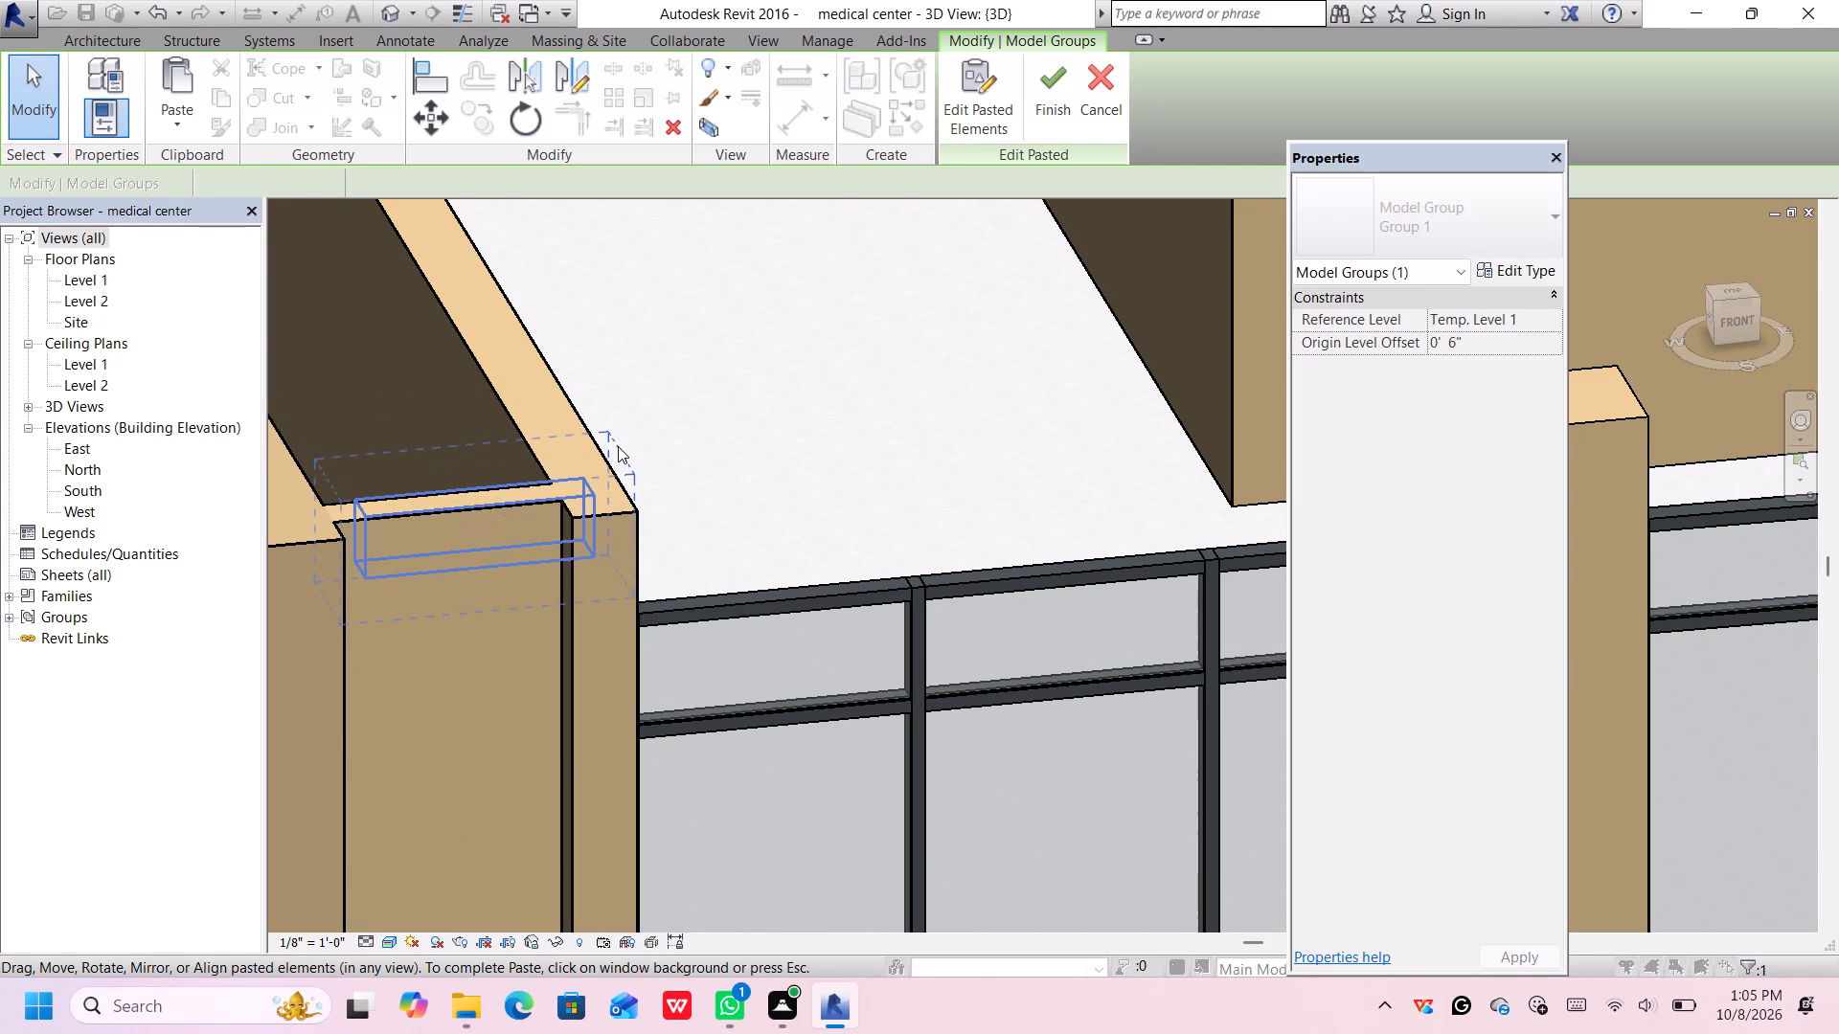
key("Down")
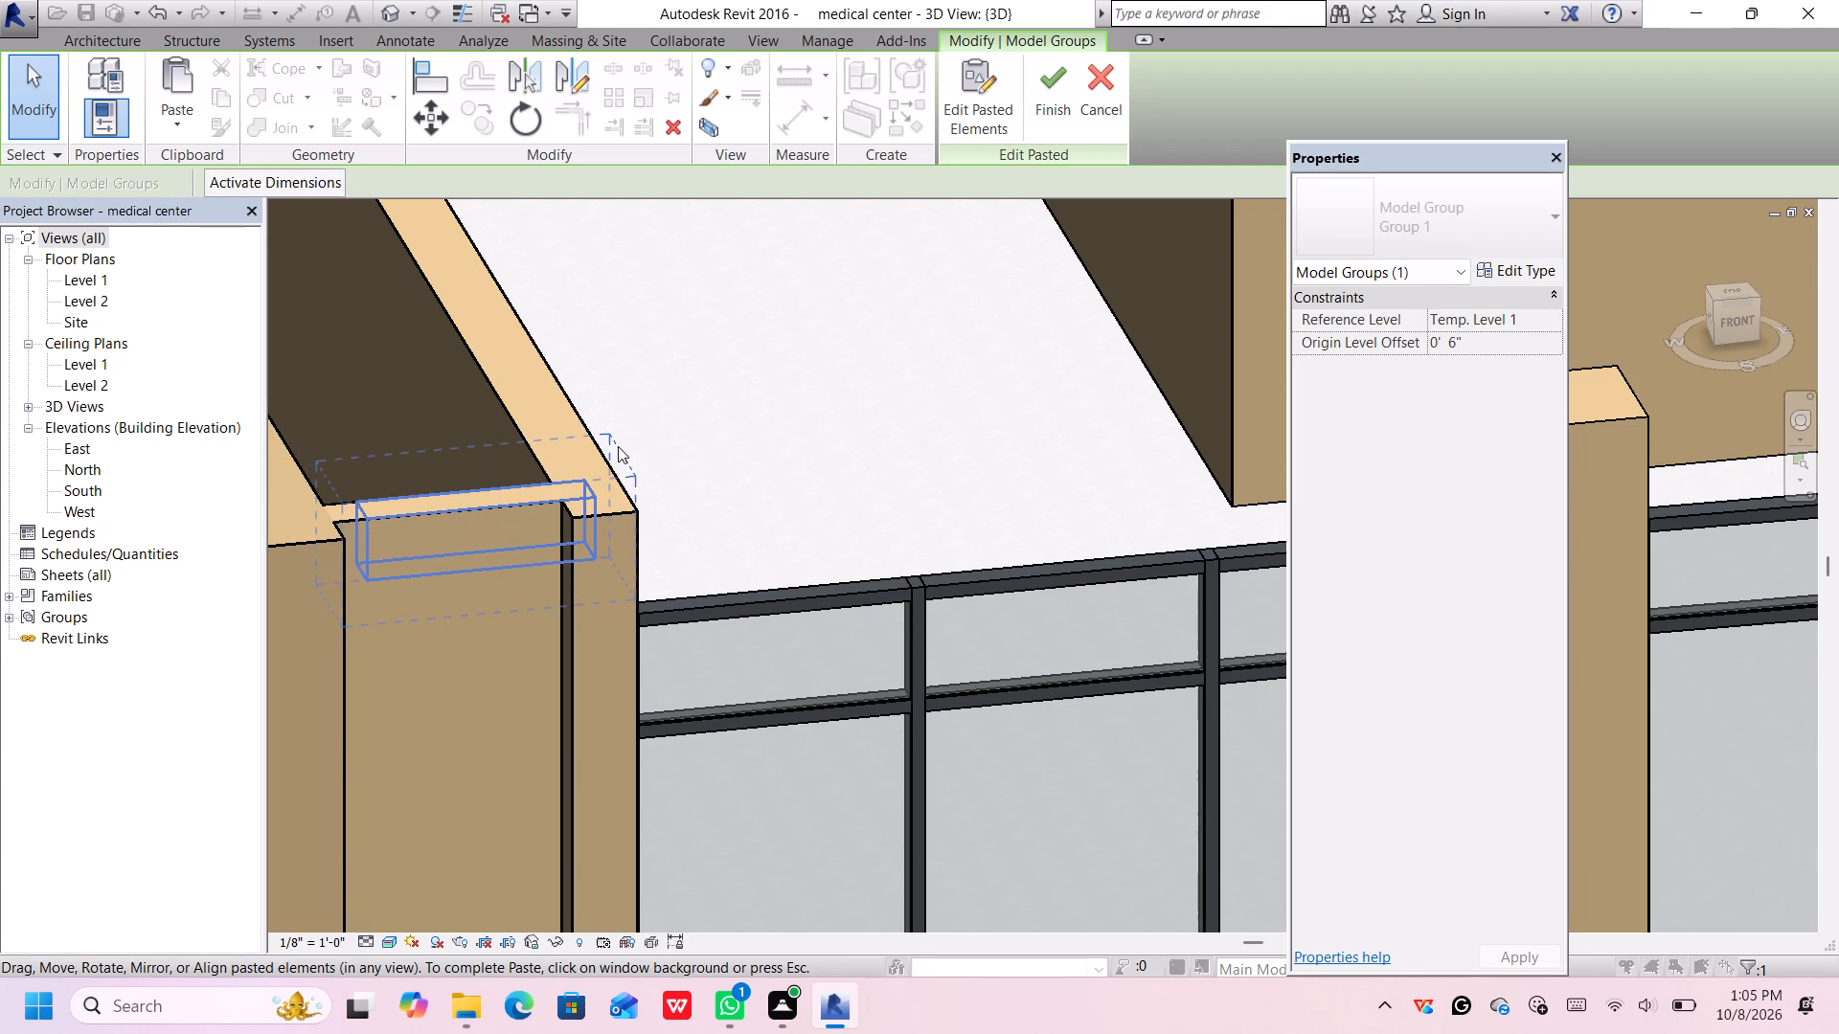
Try to edit the pasted group's Origin Level Offset, and finish the paste with the floor copy behind the storefront.
scroll(617, 452, "down", 4)
middle_click_drag(648, 477, 641, 427)
middle_click_drag(690, 425, 511, 421)
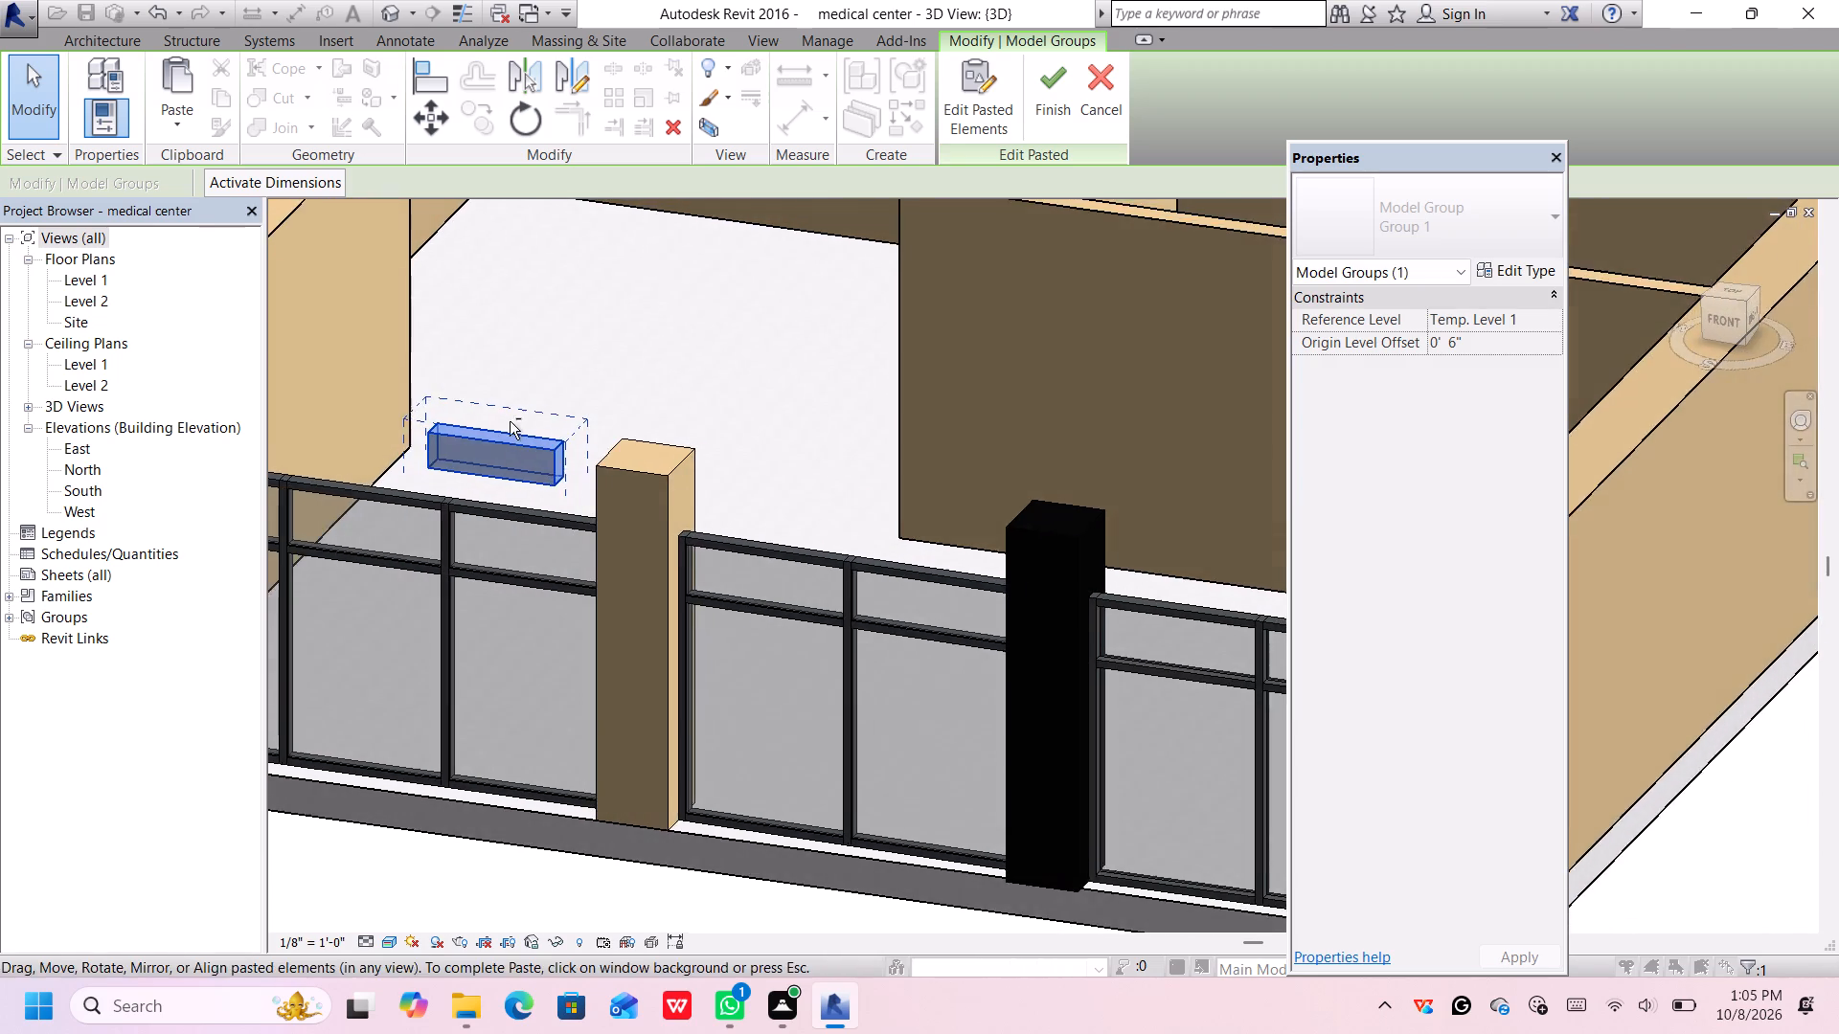
scroll(478, 427, "up", 5)
middle_click_drag(561, 445, 947, 459)
scroll(946, 466, "down", 3)
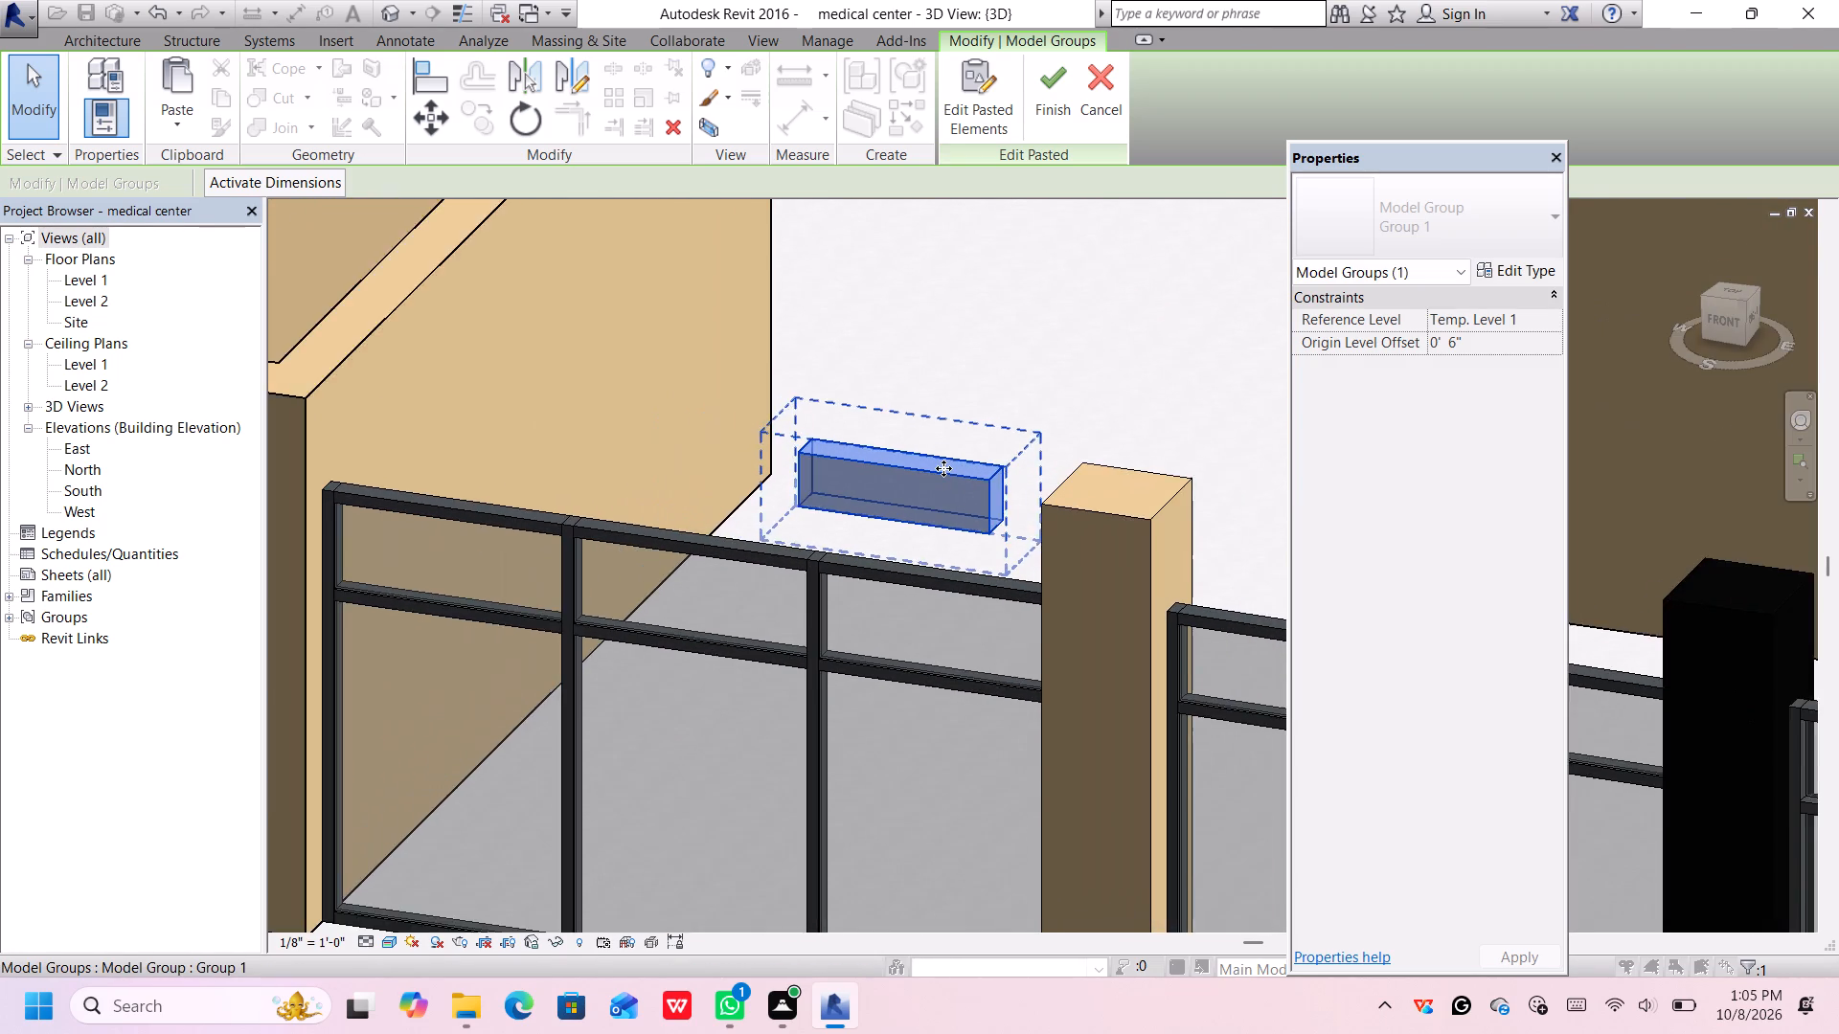
scroll(943, 469, "down", 1)
scroll(943, 471, "up", 1)
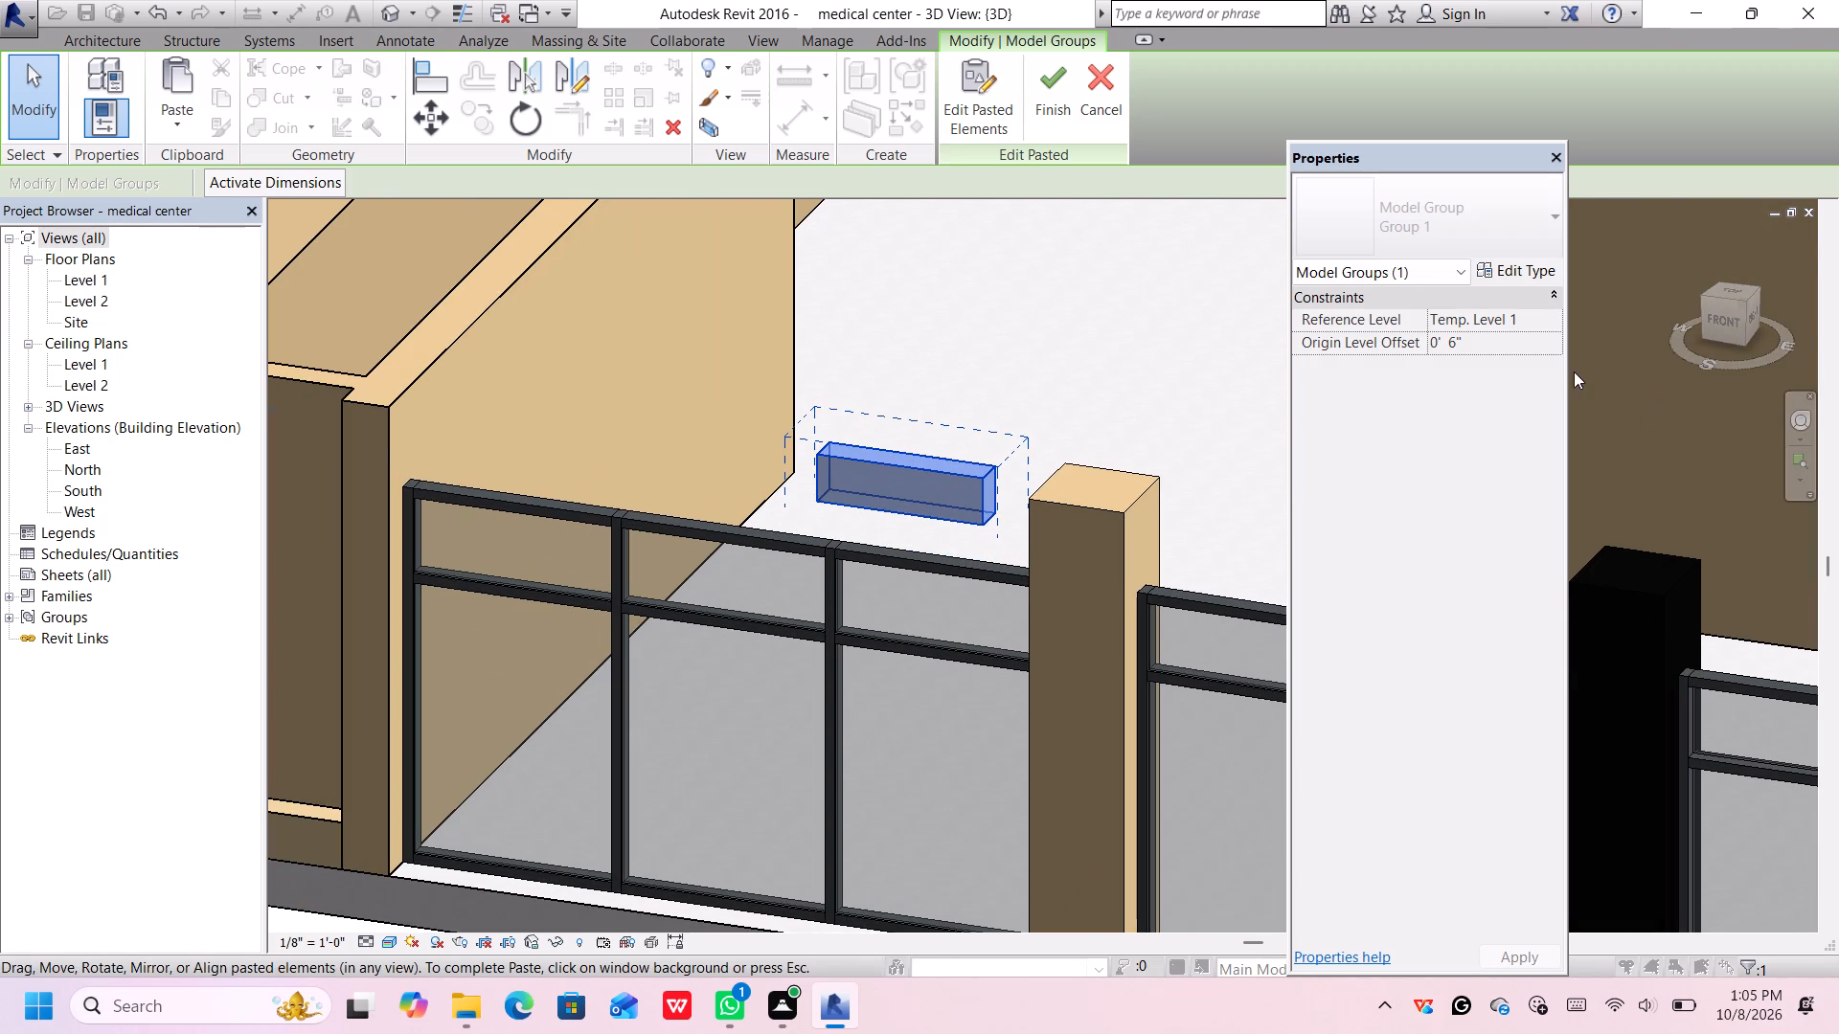
left_click(1518, 341)
left_click(1487, 338)
left_click(1466, 332)
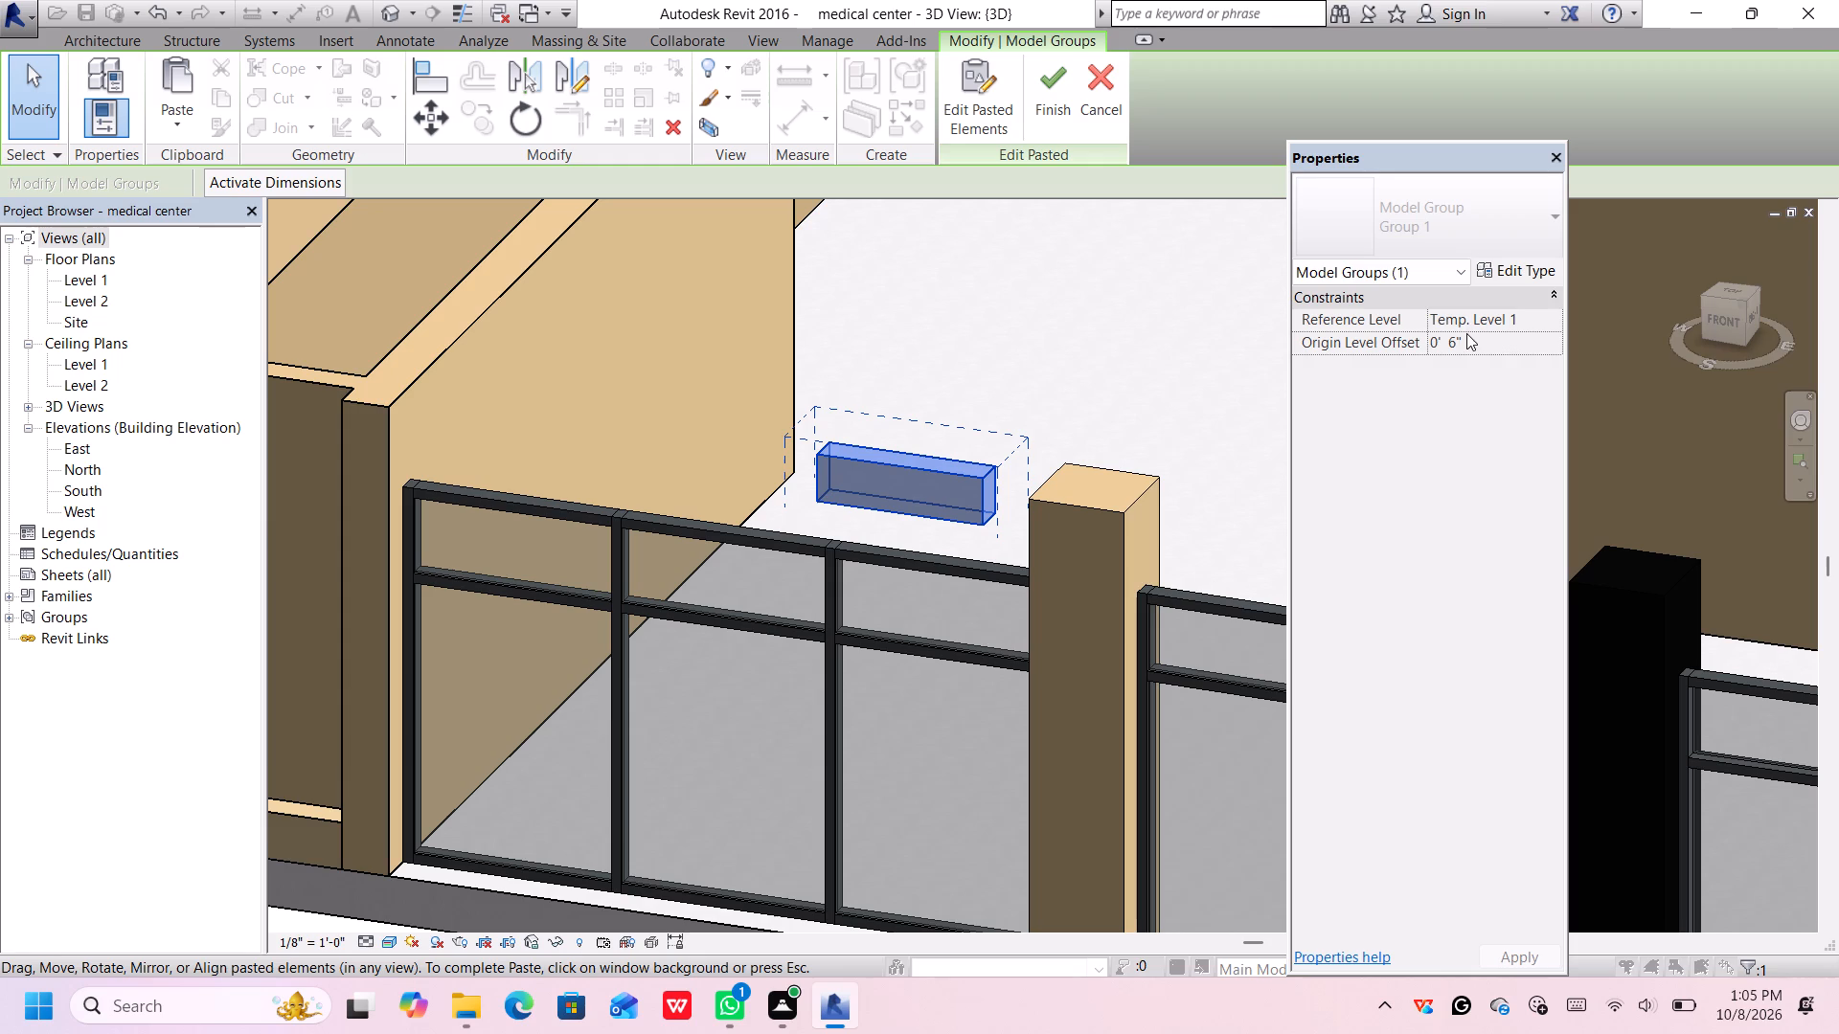
left_click(1466, 341)
left_click(1468, 344)
triple_click(1465, 347)
left_click(963, 493)
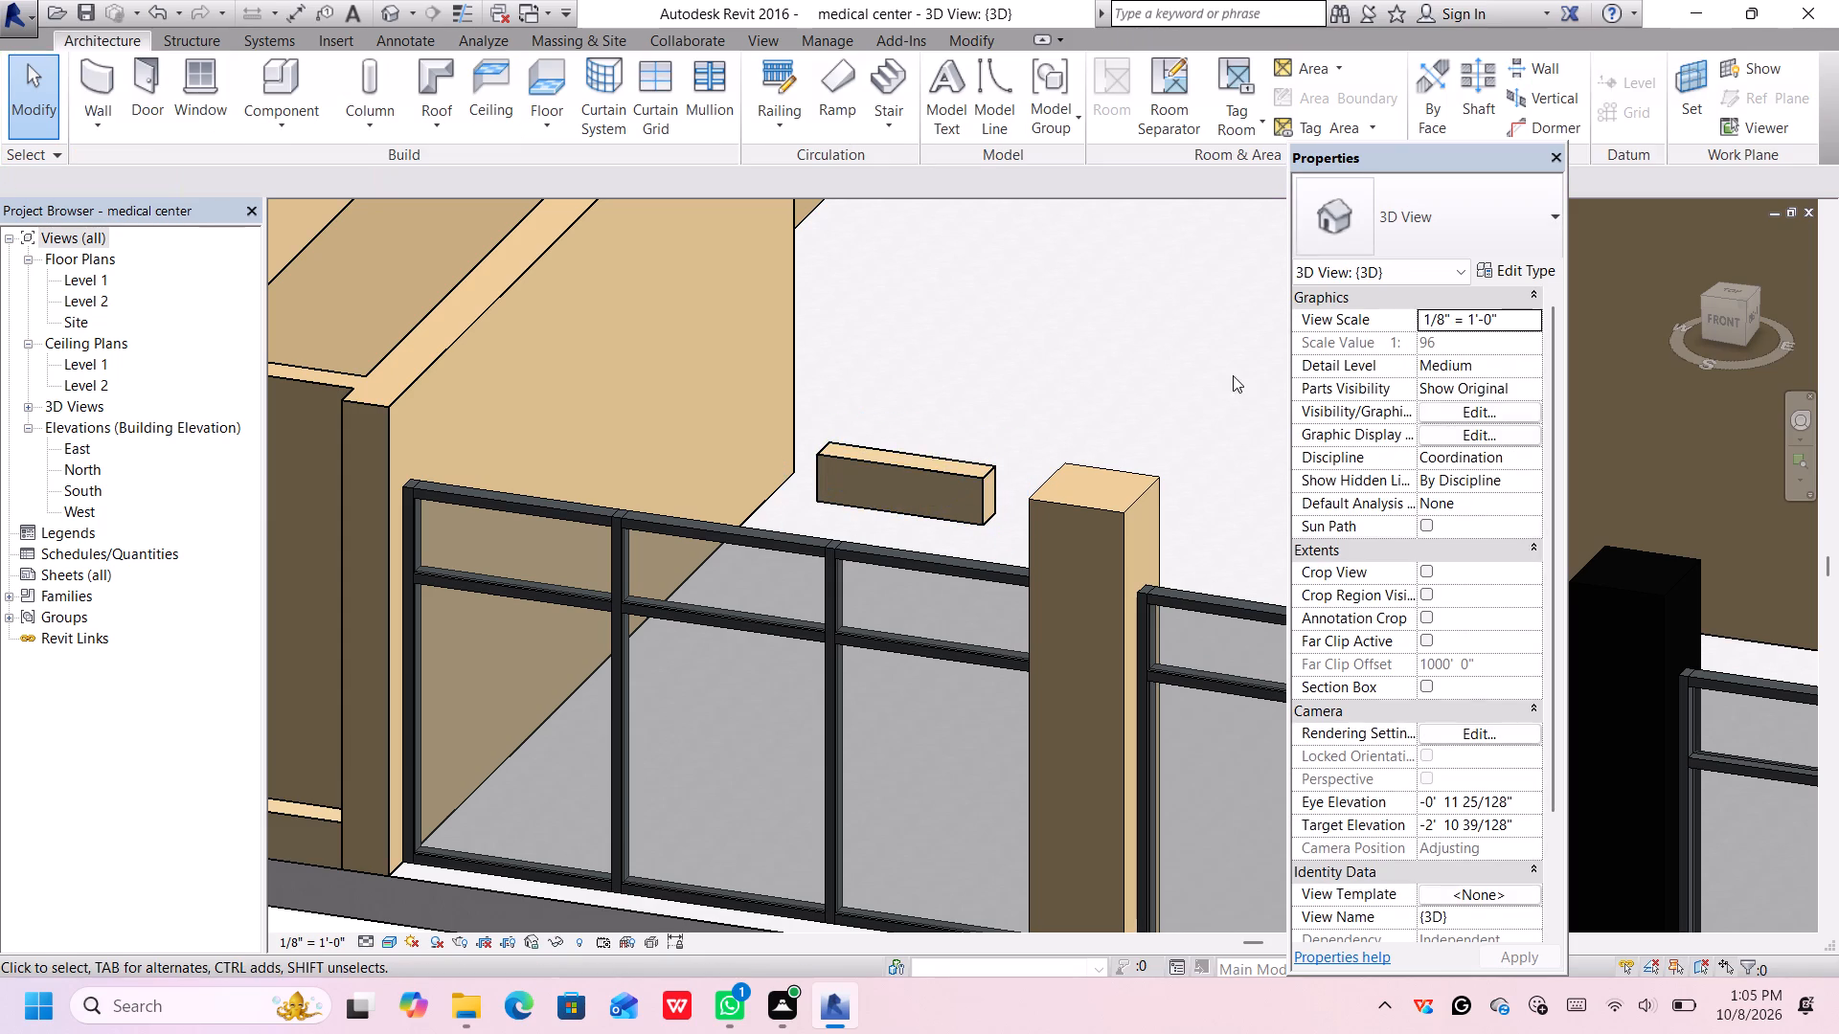
Set the pasted wall design floor's height offset from Level 1 to 10'.
double_click(953, 467)
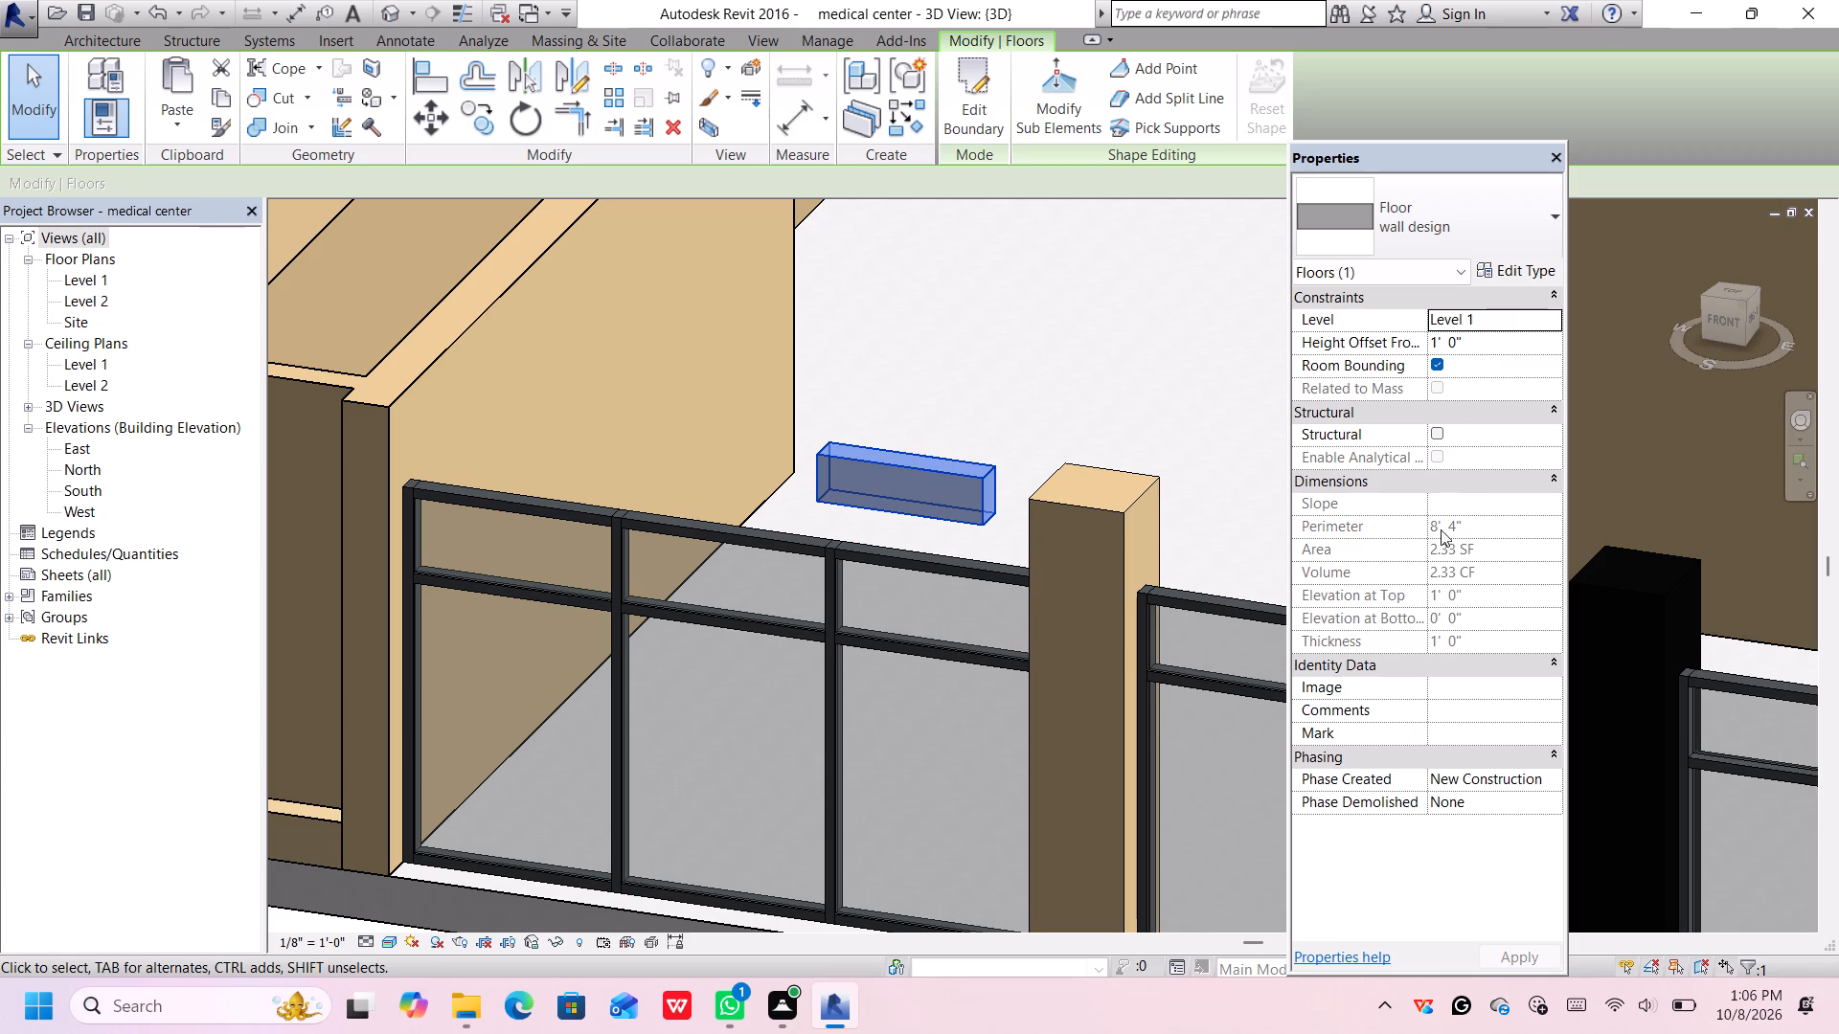
left_click(1485, 340)
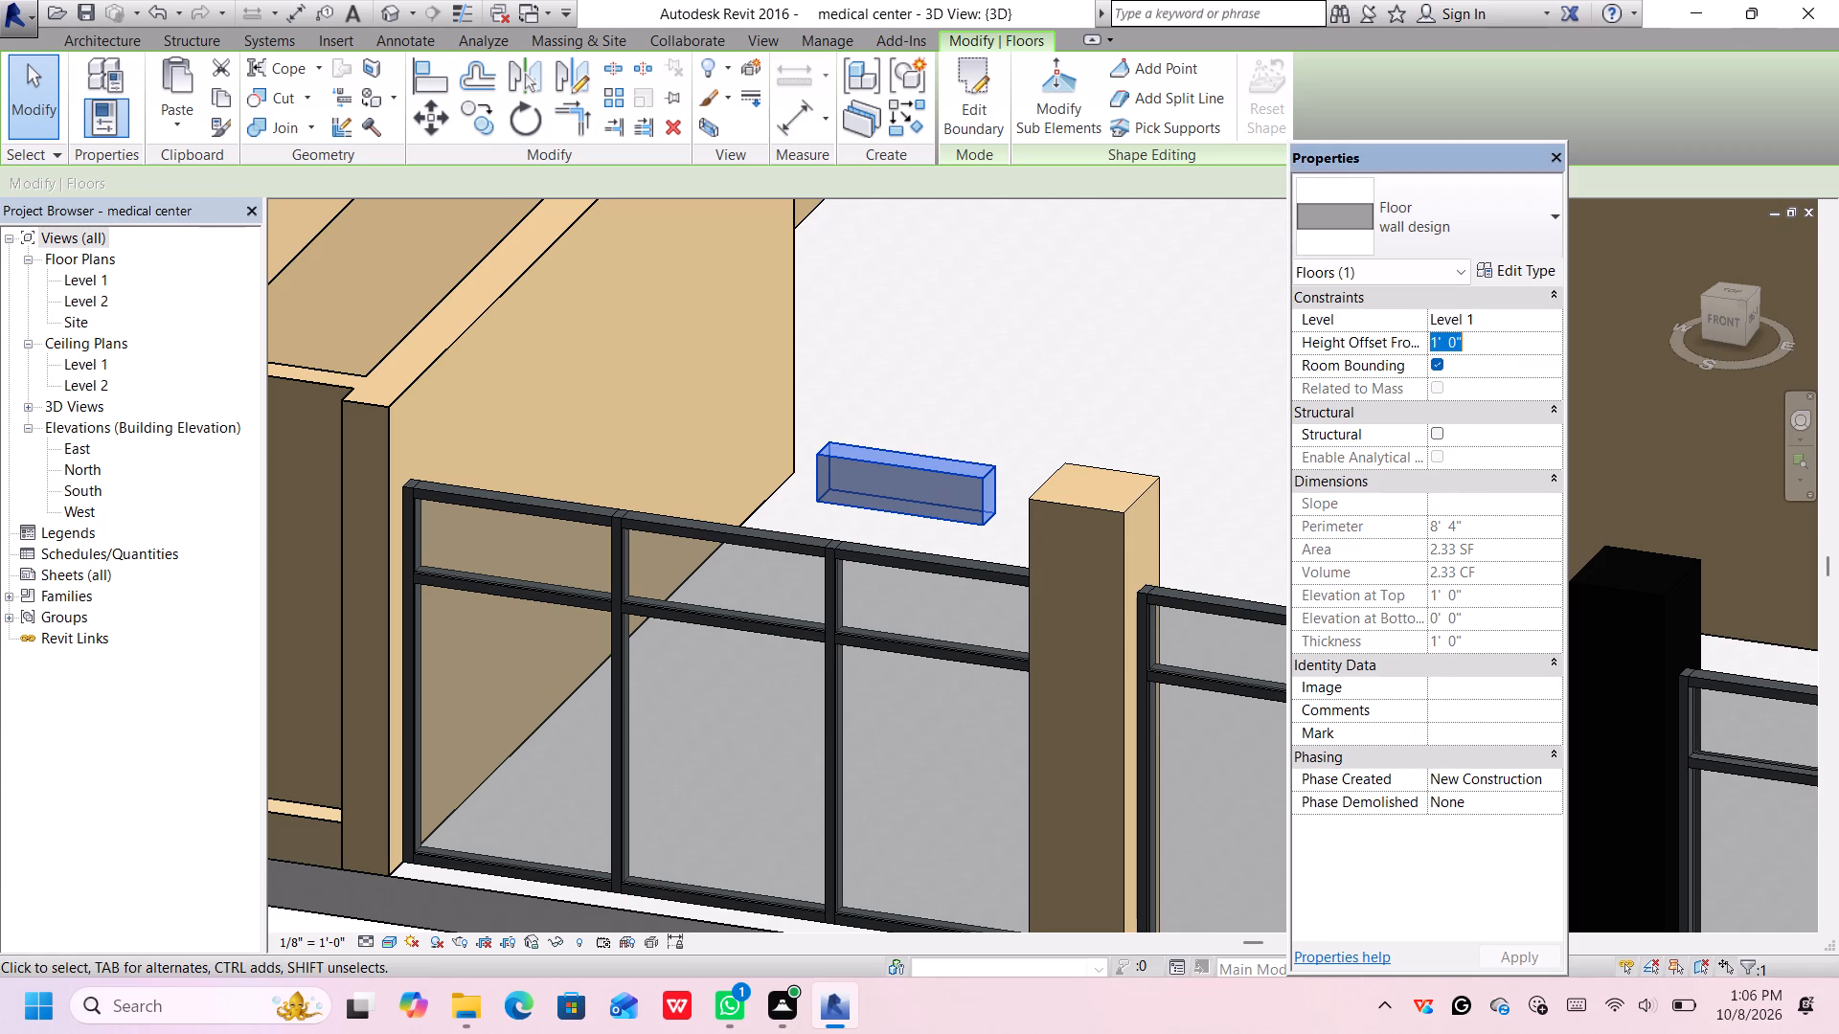
key("BackSpace")
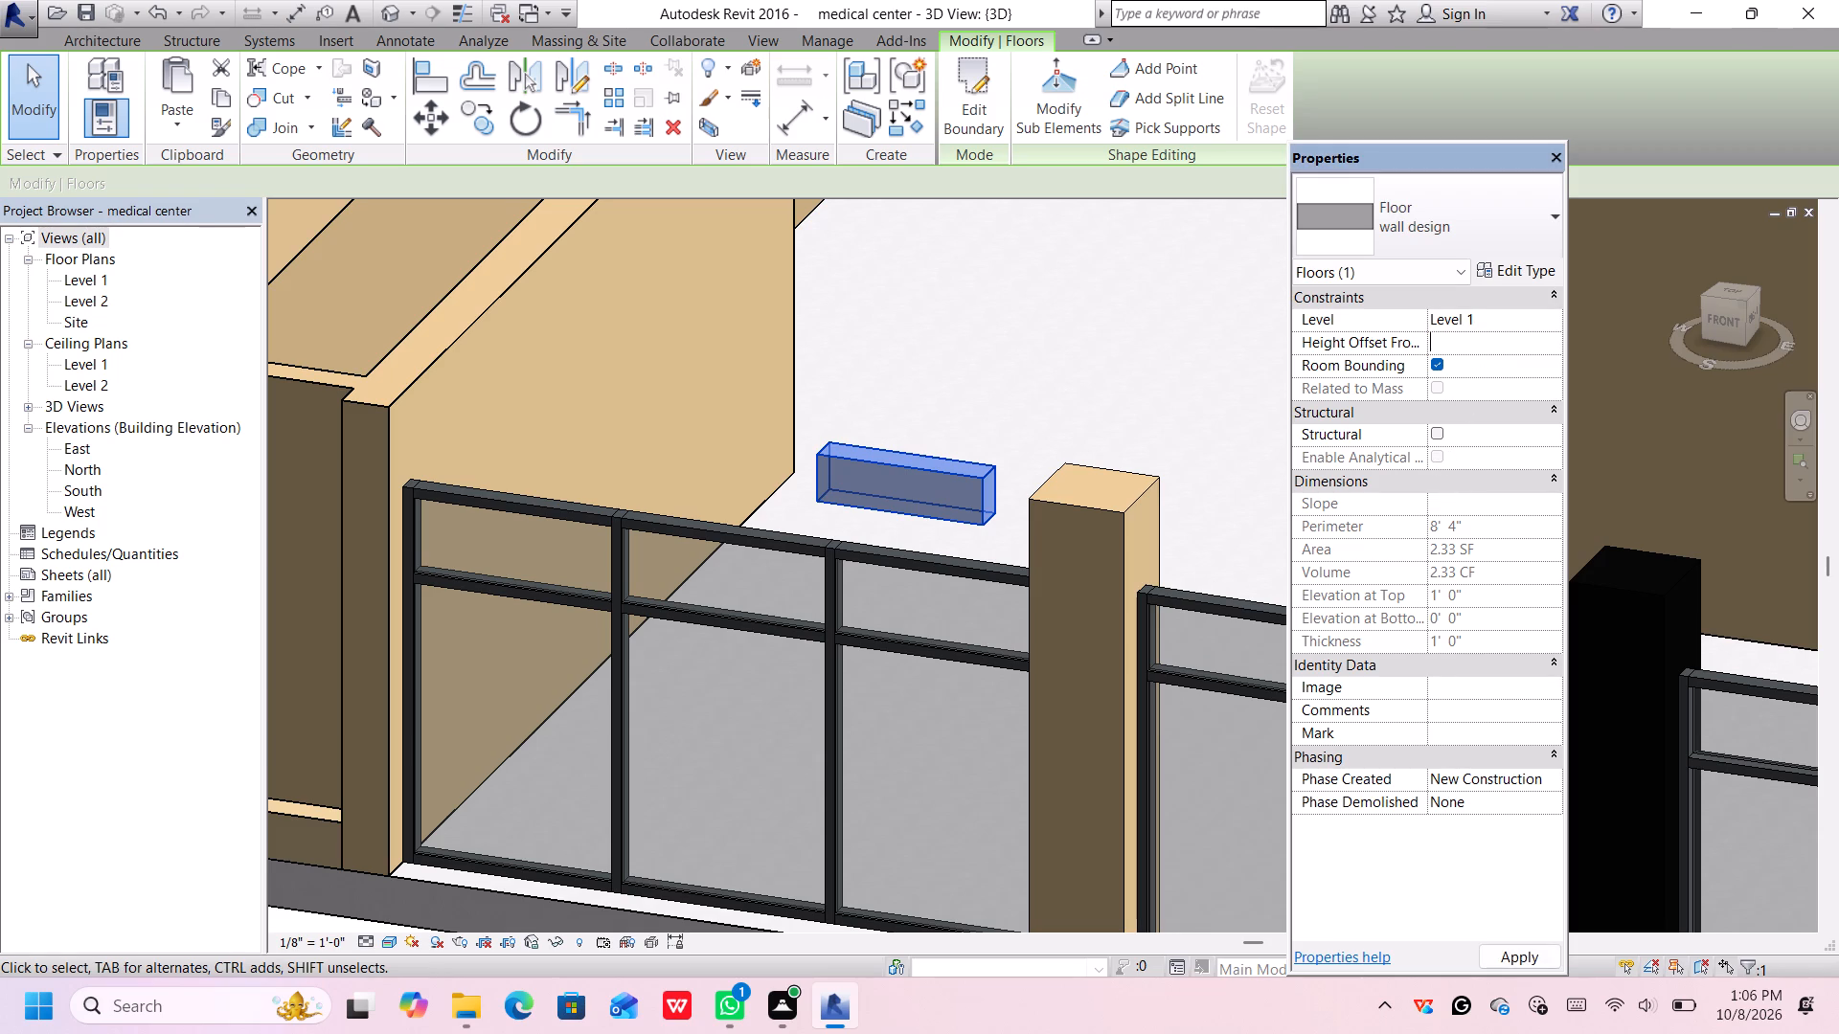
type("10'")
key("Return")
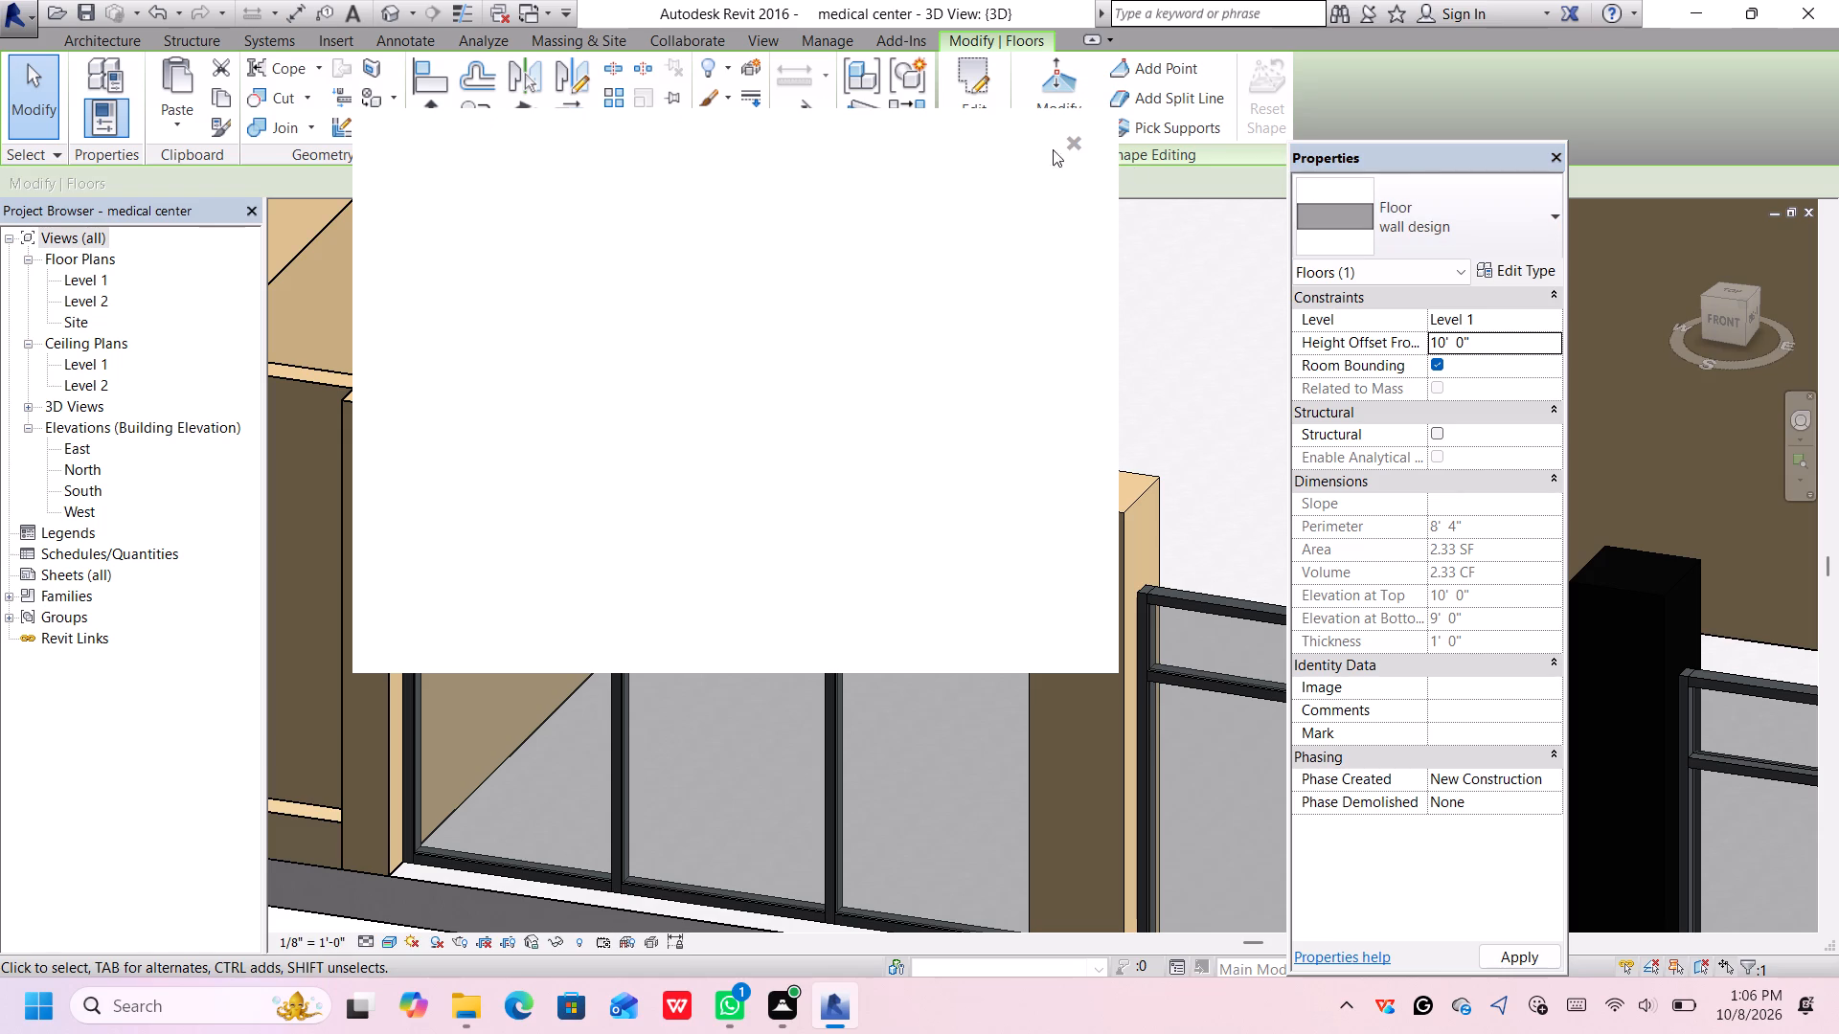
Dismiss the blank notification card covering the model view.
left_click(1070, 141)
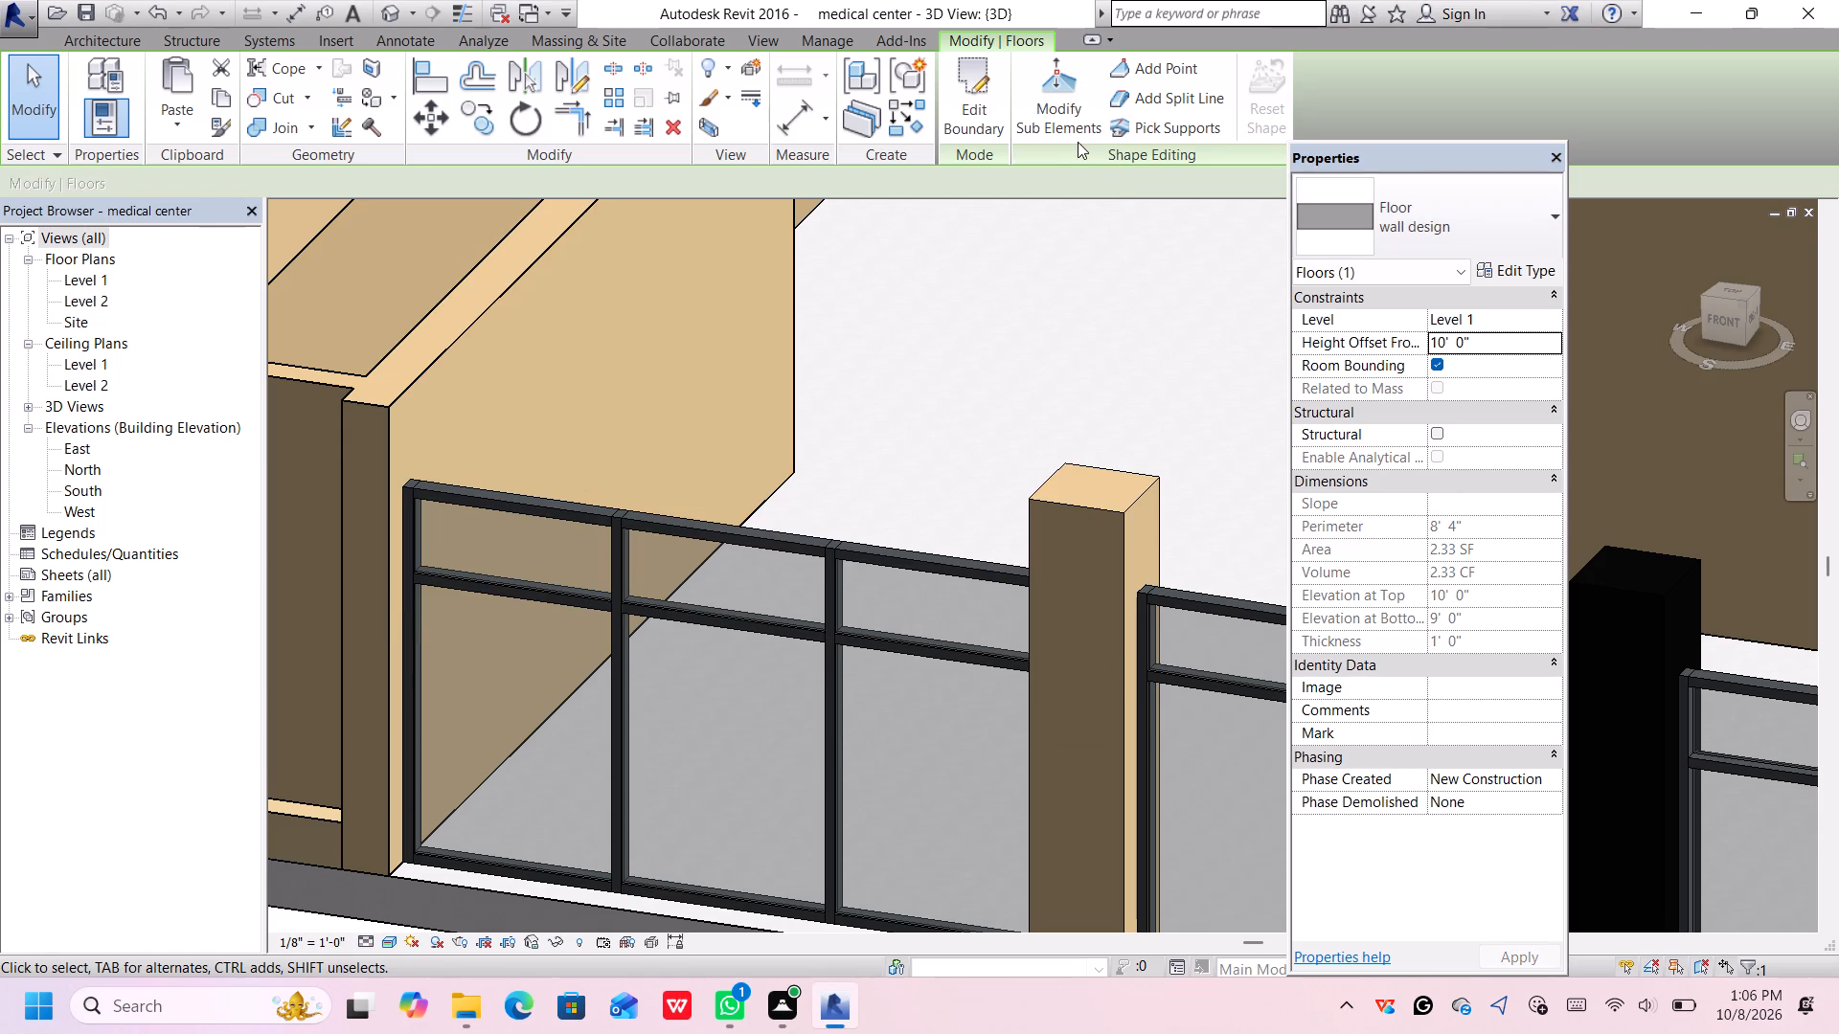
Nudge the raised wall design floor copy forward from inside the room to the storefront line beside the end wall.
scroll(791, 445, "down", 3)
scroll(746, 447, "up", 1)
scroll(747, 445, "down", 4)
middle_click_drag(770, 423, 784, 436)
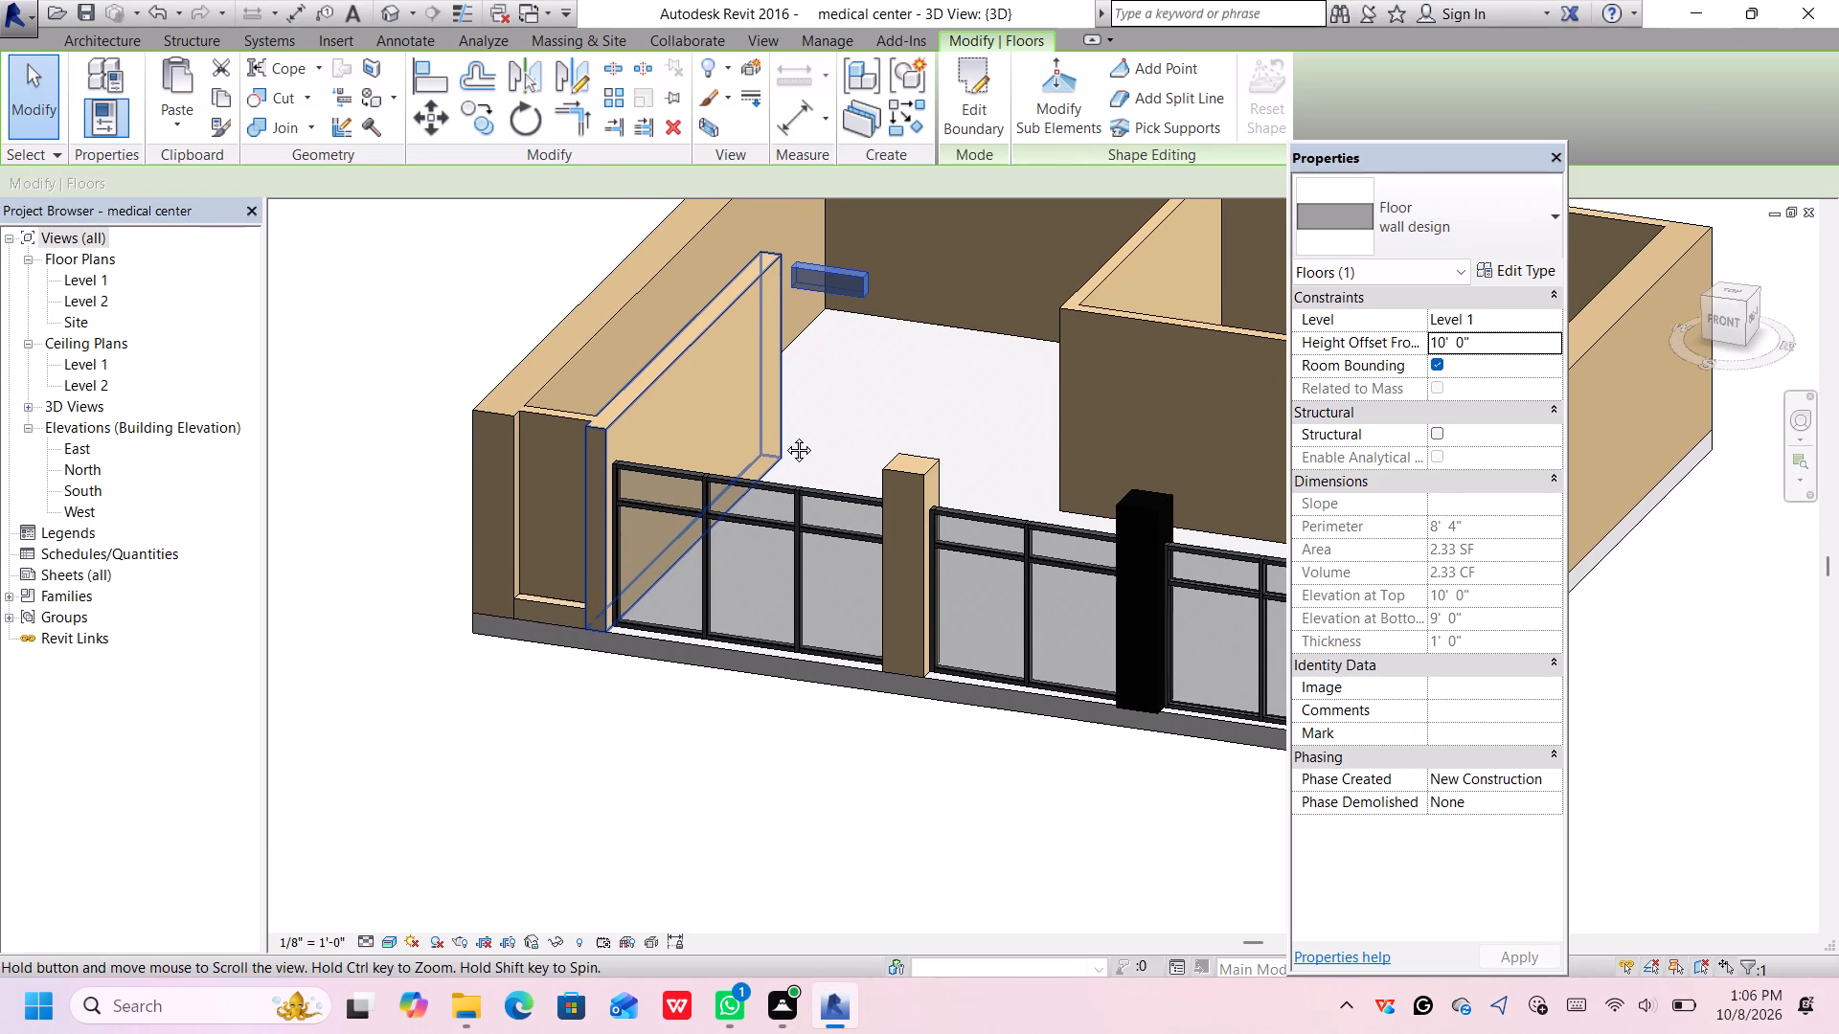
middle_click_drag(784, 436, 846, 491)
key("Down")
key("Down")
key("Down")
key("Down")
key("Down")
key("Down")
key("Down")
key("Down")
key("Down")
key("Down")
key("Down")
key("Down")
key("Down")
key("Down")
key("Down")
key("Down")
key("Down")
key("Down")
key("Down")
key("Down")
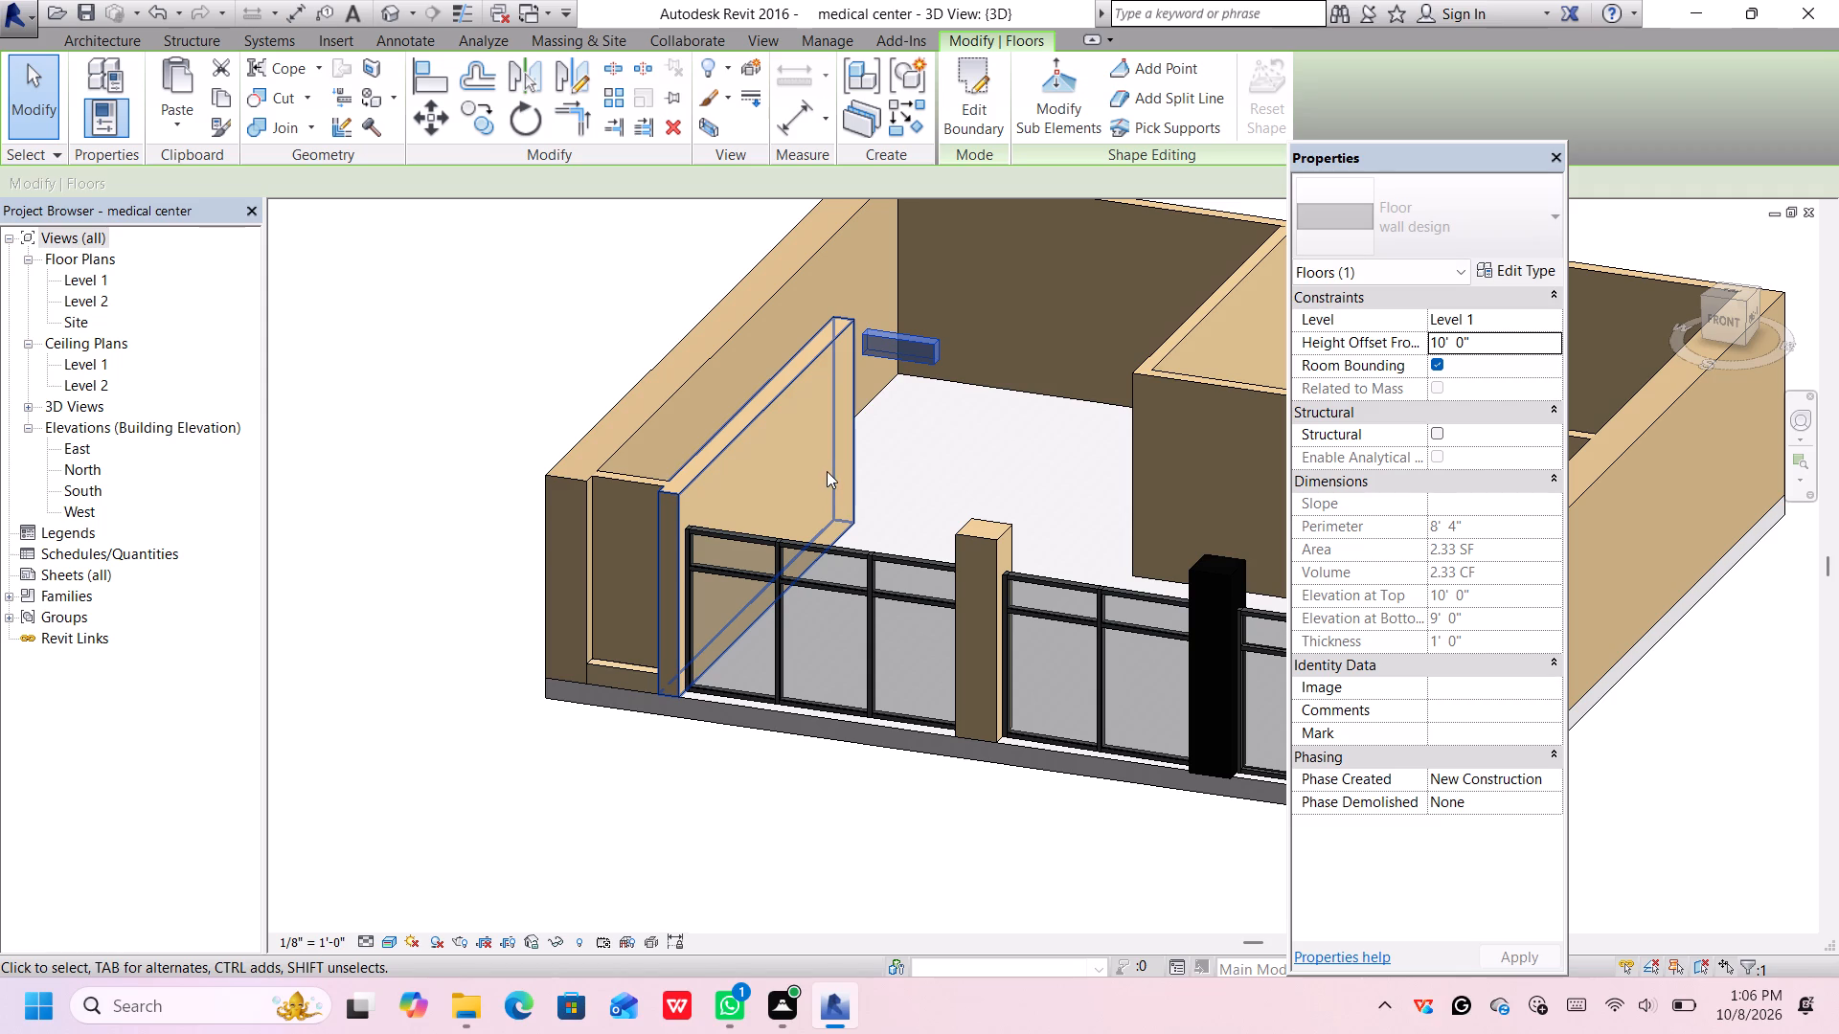
key("Down")
key("Down")
key("Down")
key("Down")
key("Down")
key("Down")
key("Down")
key("Down")
key("Down")
key("Down")
key("Down")
key("Down")
key("Down")
key("Down")
key("Down")
key("Down")
key("Down")
key("Down")
key("Down")
key("Down")
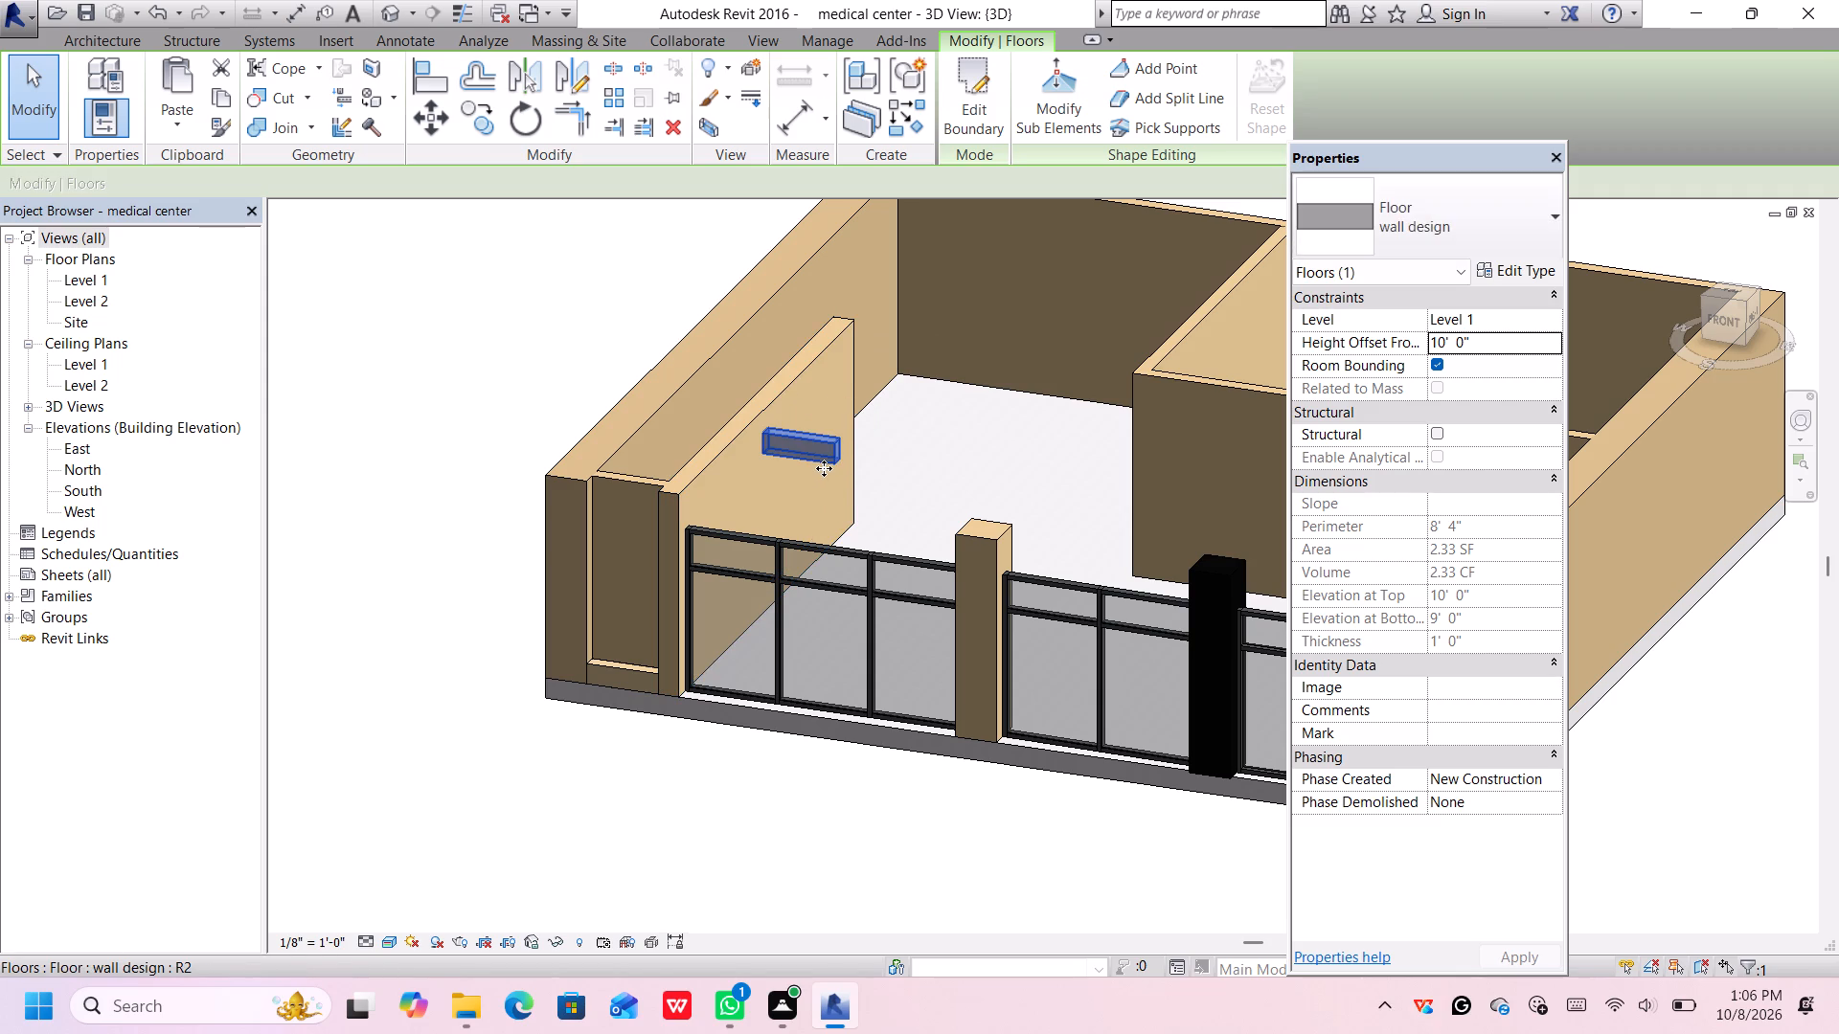
key("Down")
key("Down")
key("Down")
key("Down")
key("Down")
key("Down")
key("Down")
key("Down")
key("Down")
key("Down")
key("Down")
key("Down")
key("Down")
key("Down")
key("Down")
key("Down")
key("Down")
key("Down")
key("Down")
key("Down")
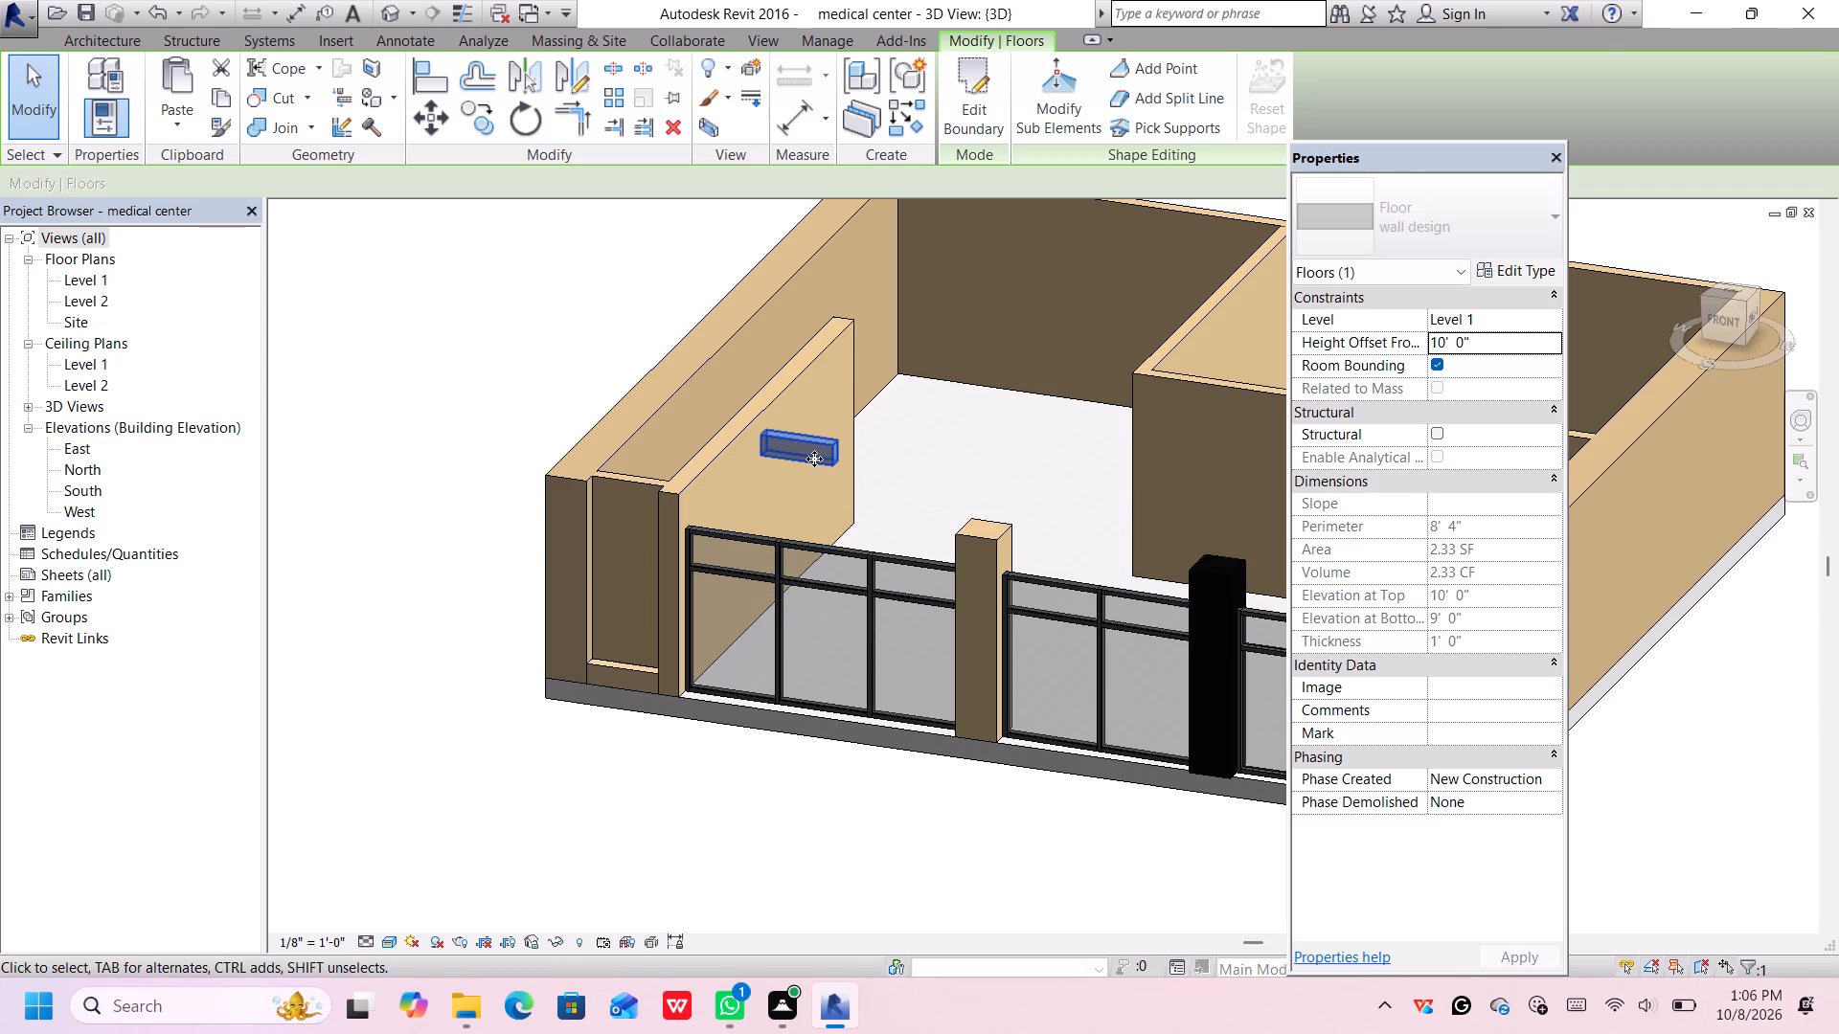
key("Down")
key("Down")
key("Down")
key("Down")
key("Down")
key("Down")
key("Down")
key("Down")
key("Down")
key("Down")
key("Down")
key("Down")
key("Down")
key("Down")
key("Down")
key("Down")
key("Down")
key("Down")
key("Down")
key("Down")
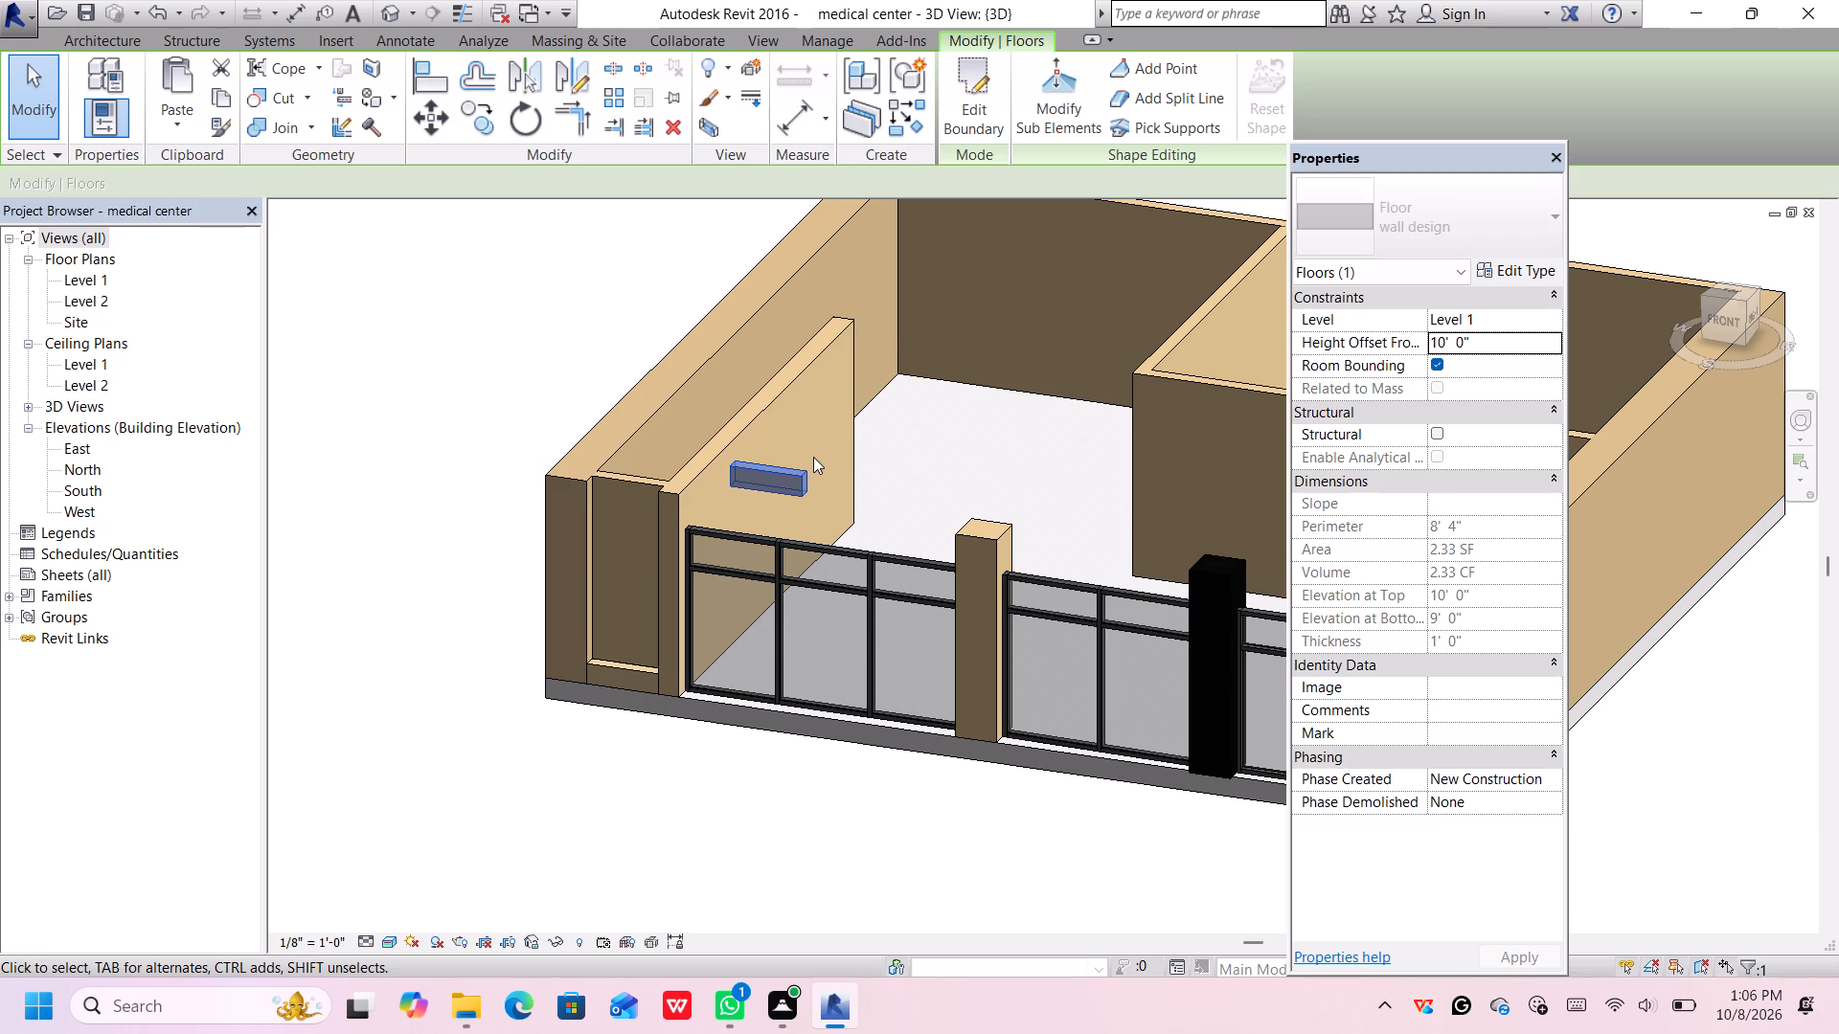
key("Down")
key("Down")
key("Down")
key("Down")
key("Down")
key("Down")
key("Down")
key("Down")
key("Down")
key("Down")
key("Down")
key("Down")
key("Down")
key("Down")
key("Down")
key("Down")
key("Down")
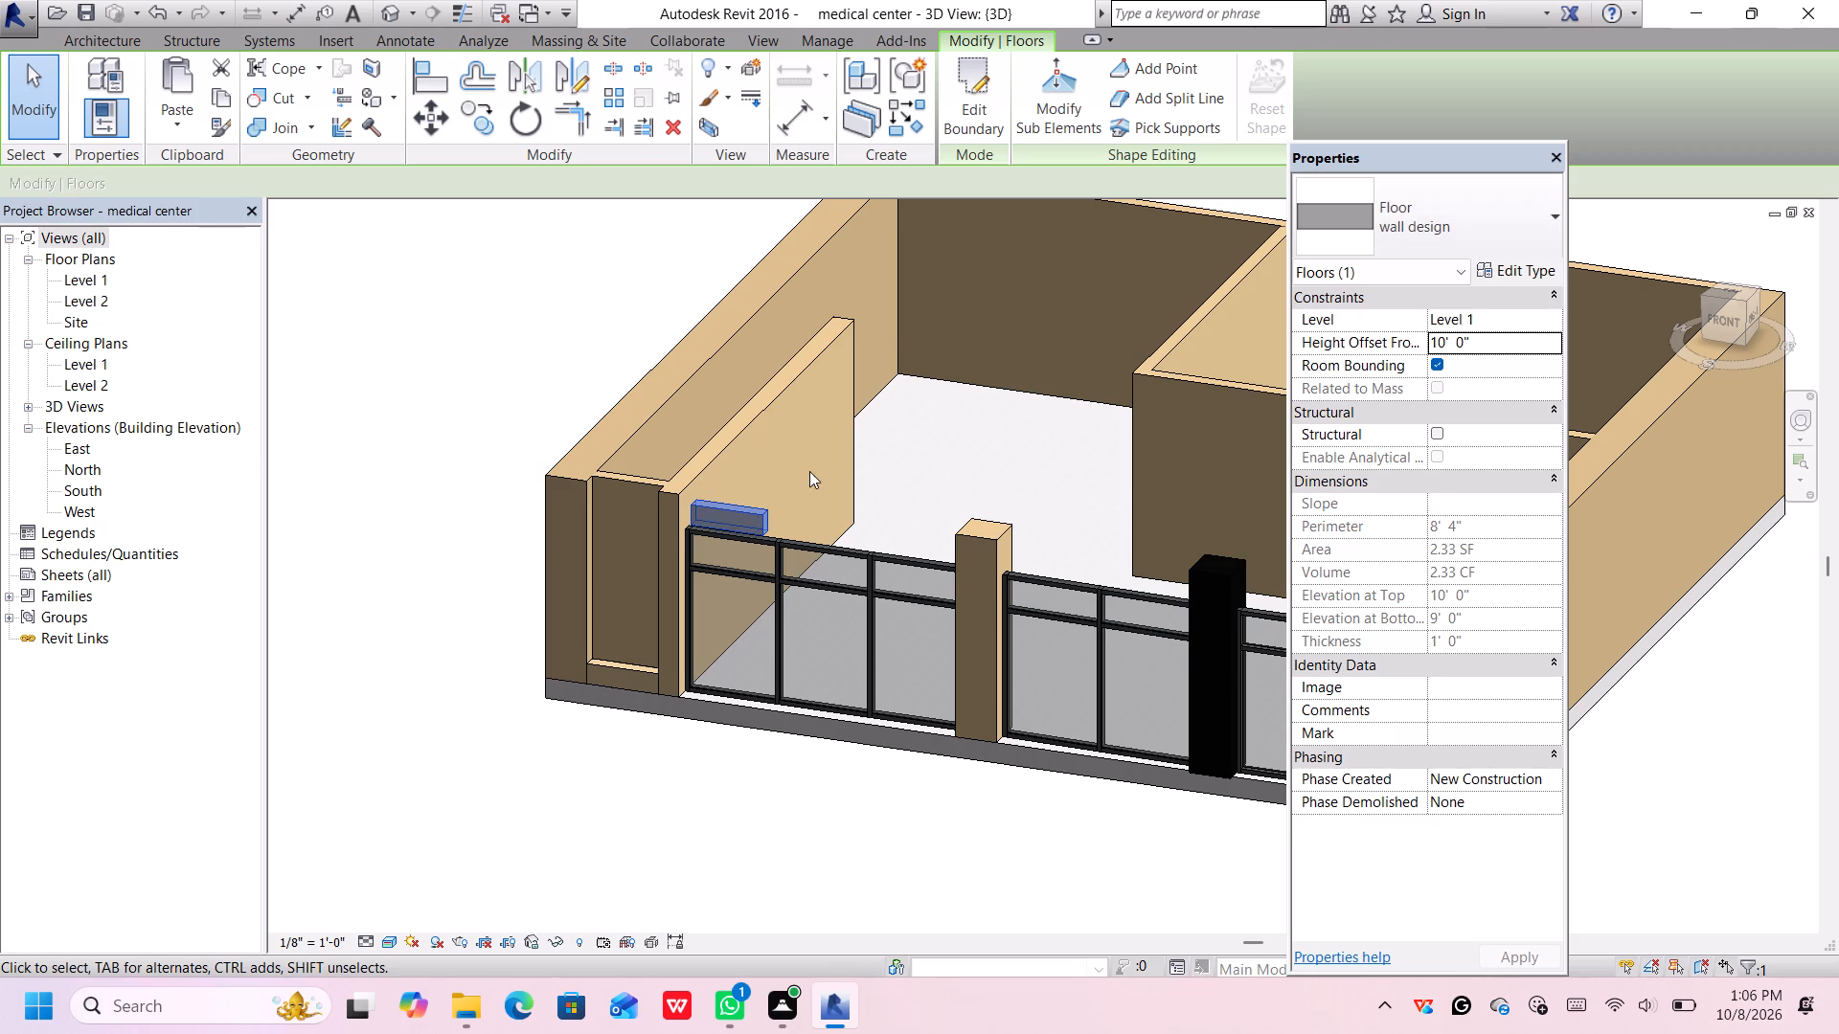
Nudge the raised floor copy further forward, just past the front face of the end wall's recess.
scroll(811, 481, "up", 2)
middle_click_drag(811, 483, 897, 511)
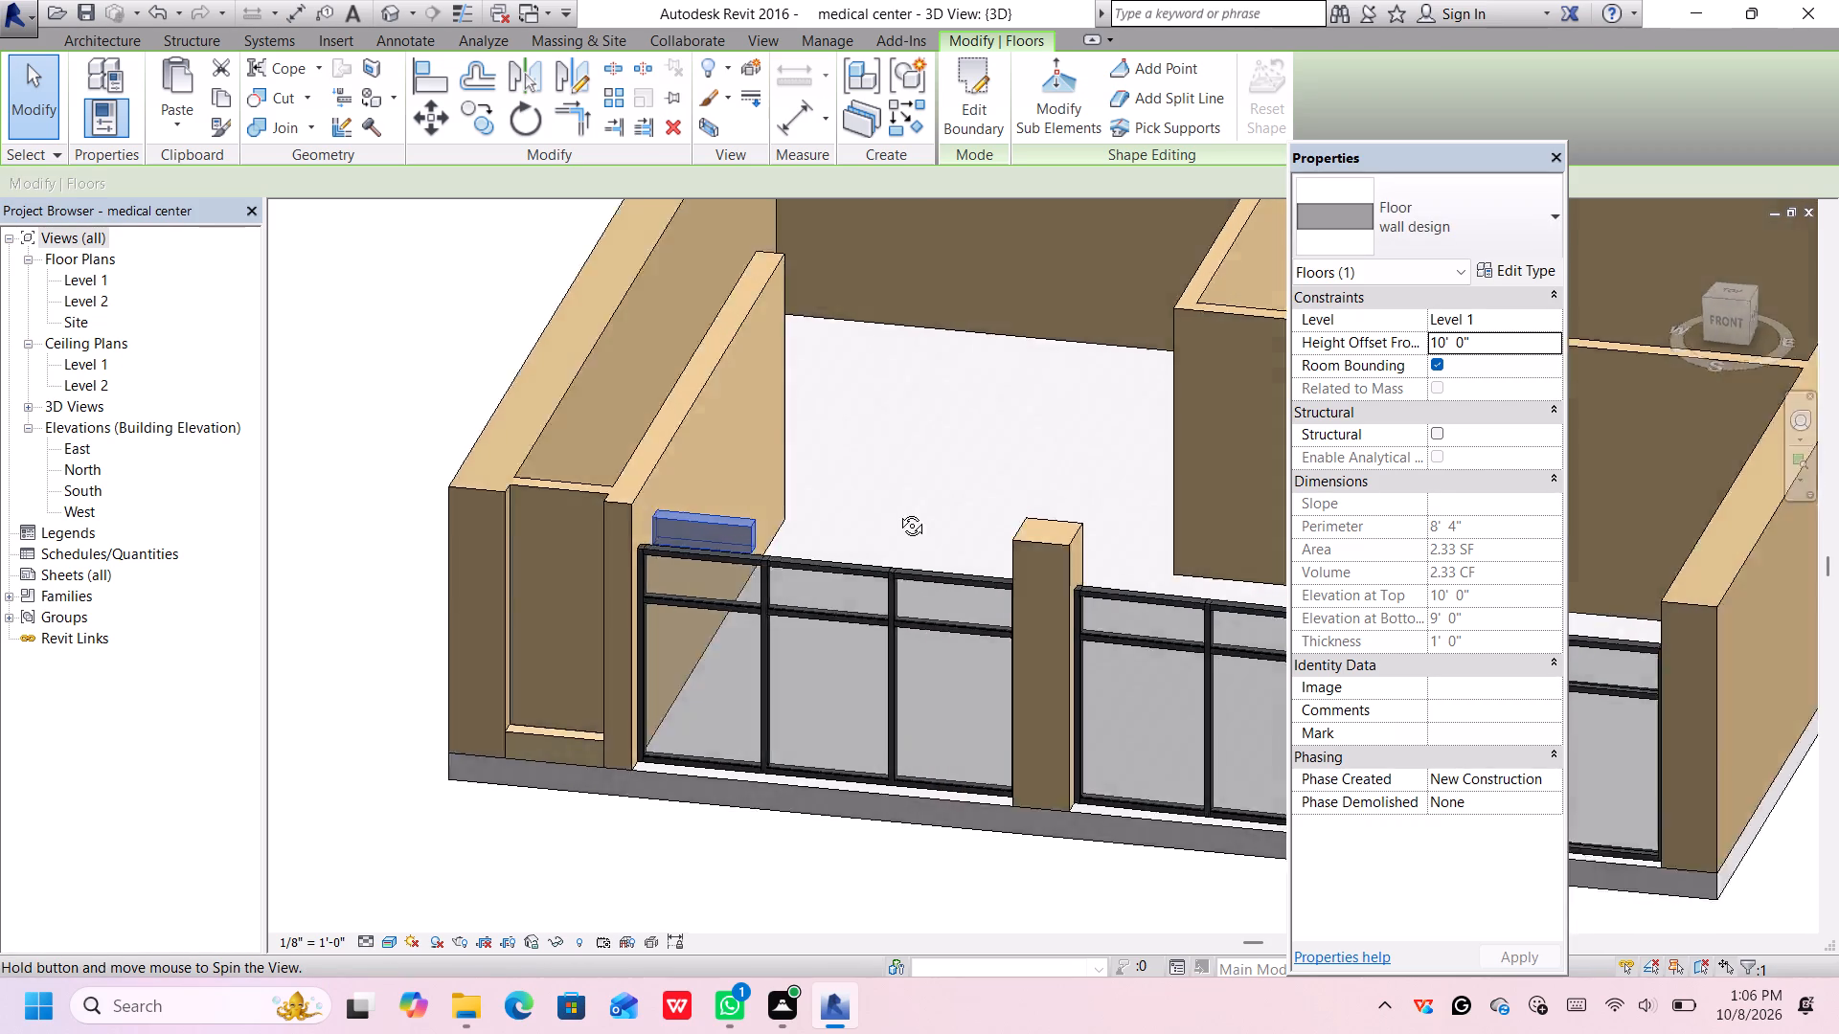
middle_click_drag(897, 511, 984, 510)
middle_click_drag(671, 567, 837, 525, "shift")
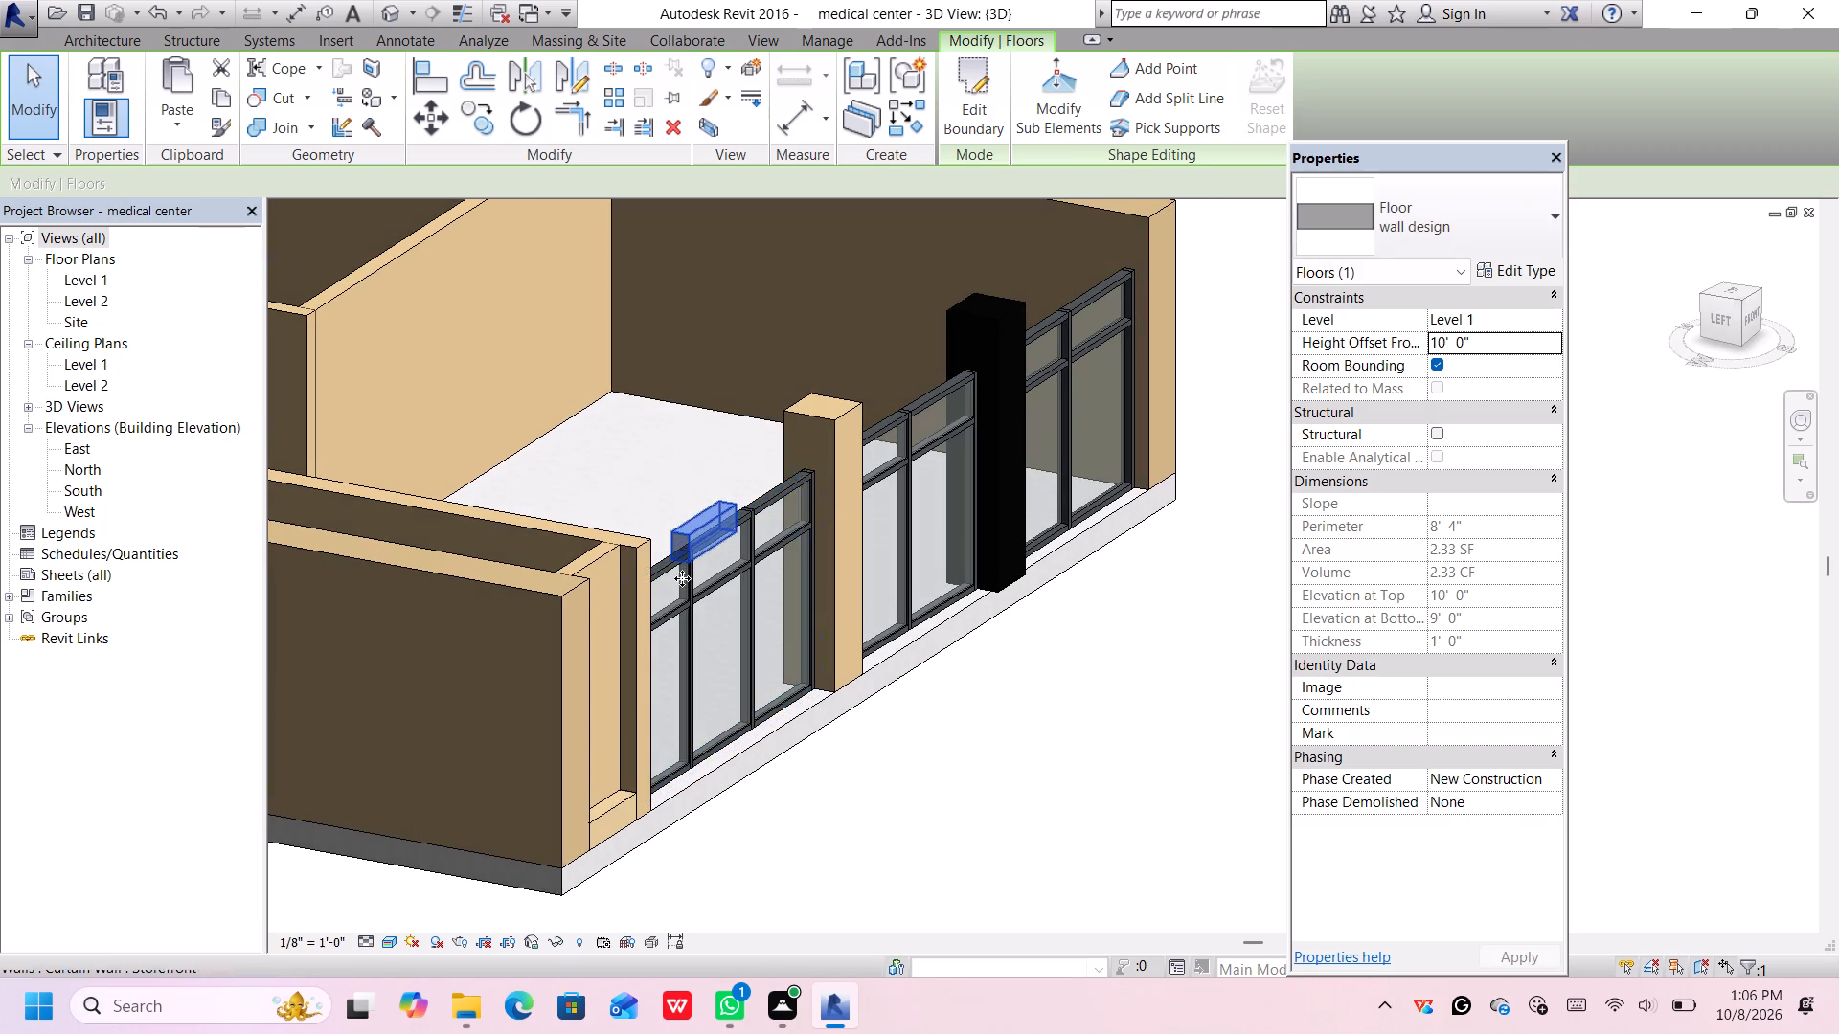
scroll(682, 588, "up", 4, "shift")
middle_click_drag(670, 602, 816, 574, "shift")
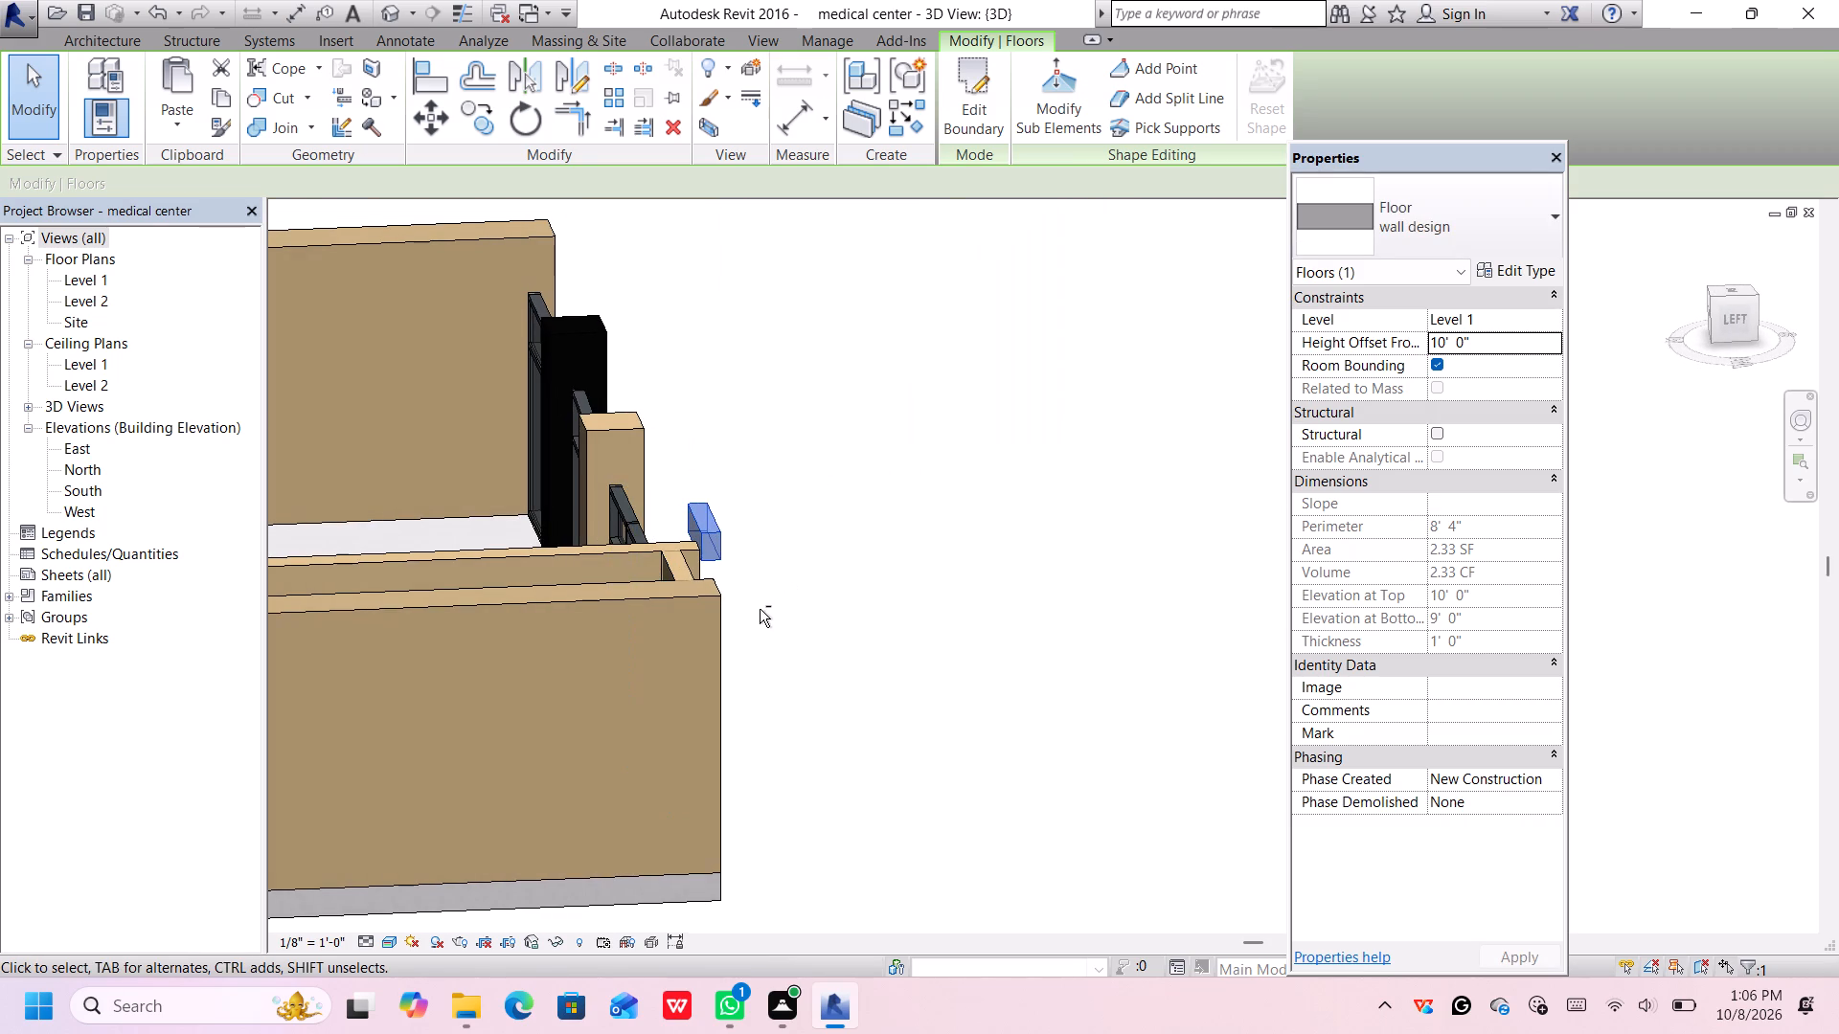
key("Down")
key("Down")
key("Down")
key("Down")
key("Down")
key("Down")
key("Down")
key("Down")
key("Down")
key("Down")
key("Down")
key("Down")
key("Down")
key("Down")
key("Down")
key("Down")
key("Down")
key("Down")
key("Down")
key("Down")
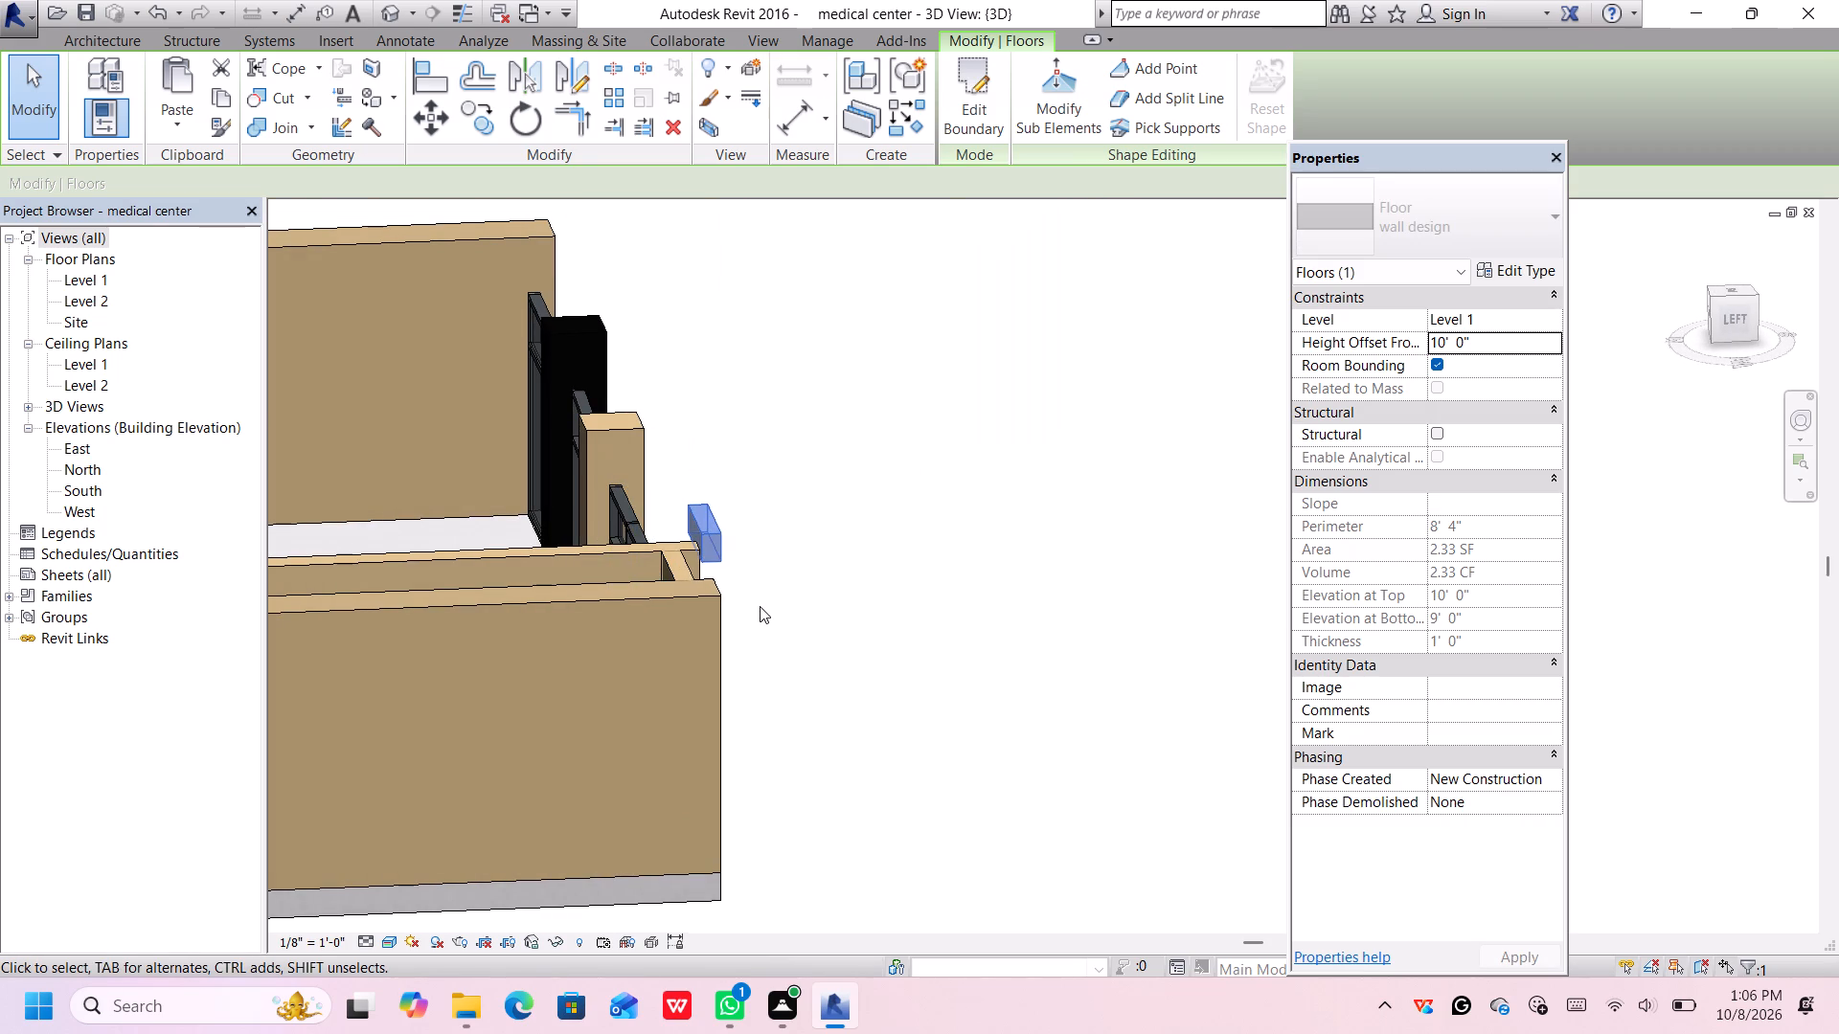
key("Down")
key("Down")
key("Down")
key("Down")
key("Down")
key("Down")
key("Down")
key("Down")
key("Down")
key("Down")
key("Down")
key("Down")
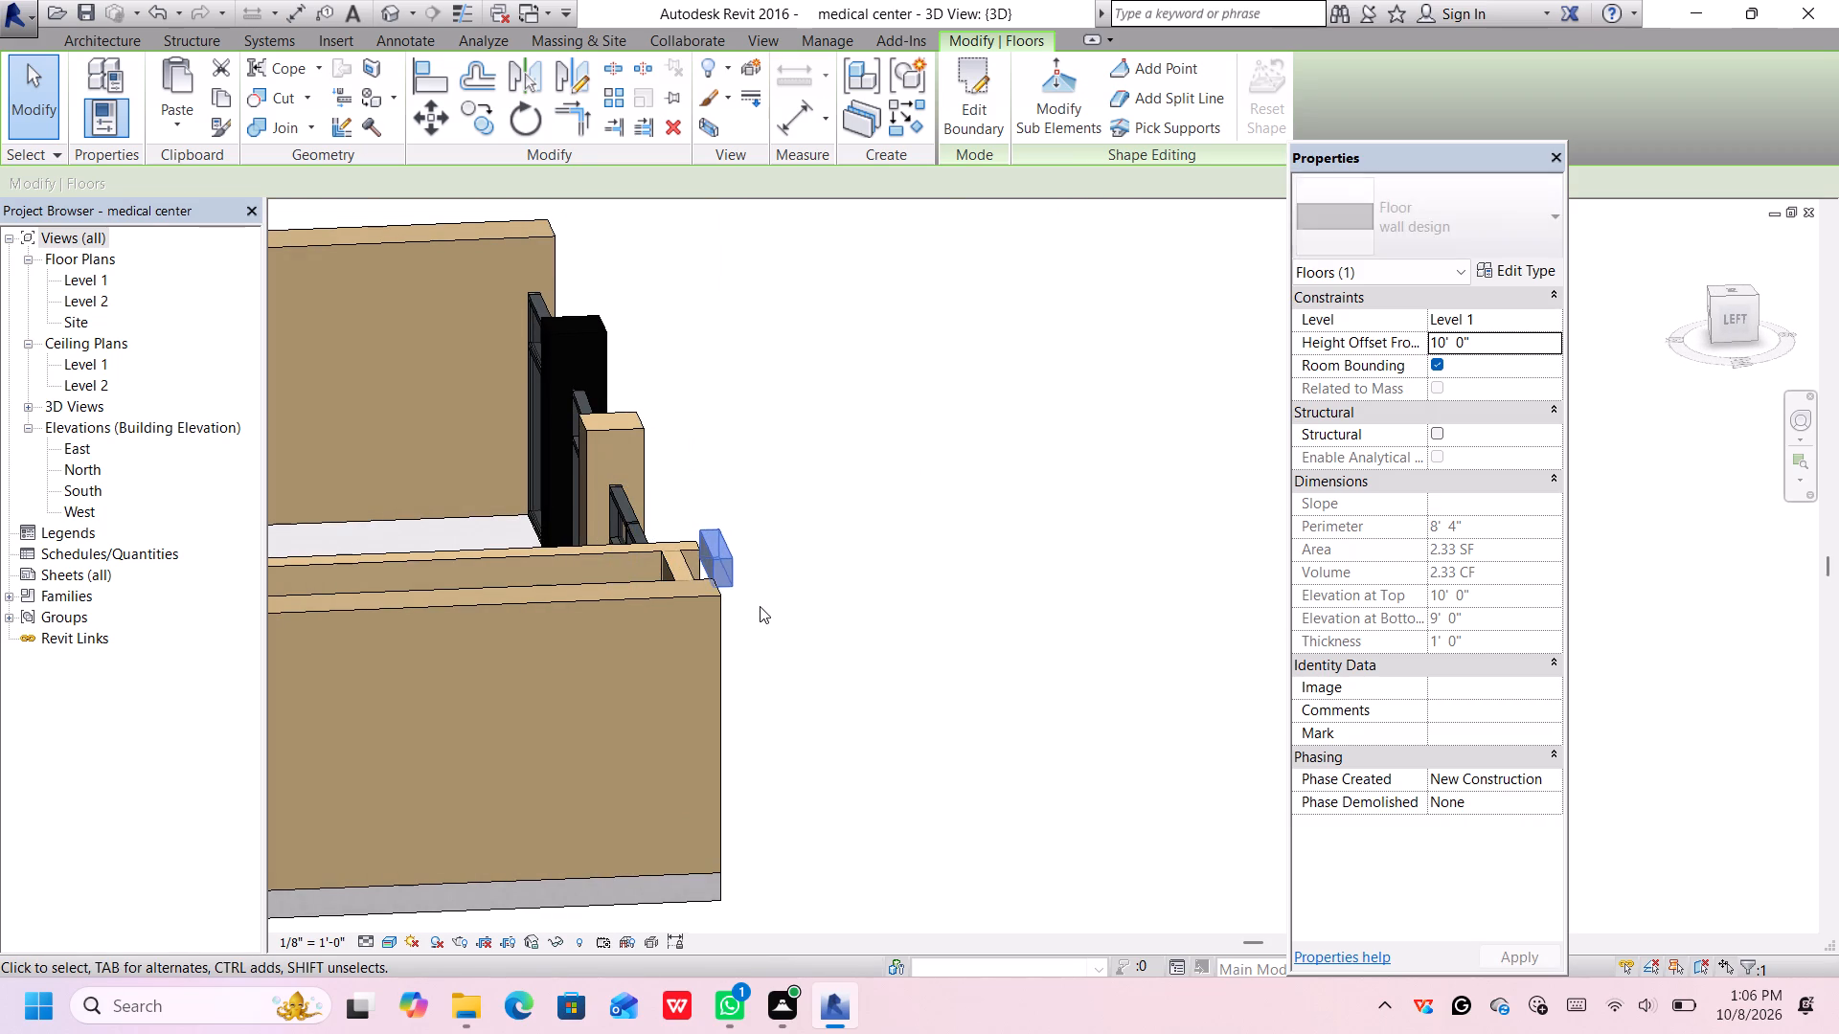
Examine the raised floor copy's position against the end wall's recess from the side, front and above.
scroll(760, 604, "down", 3)
middle_click_drag(760, 604, 750, 603)
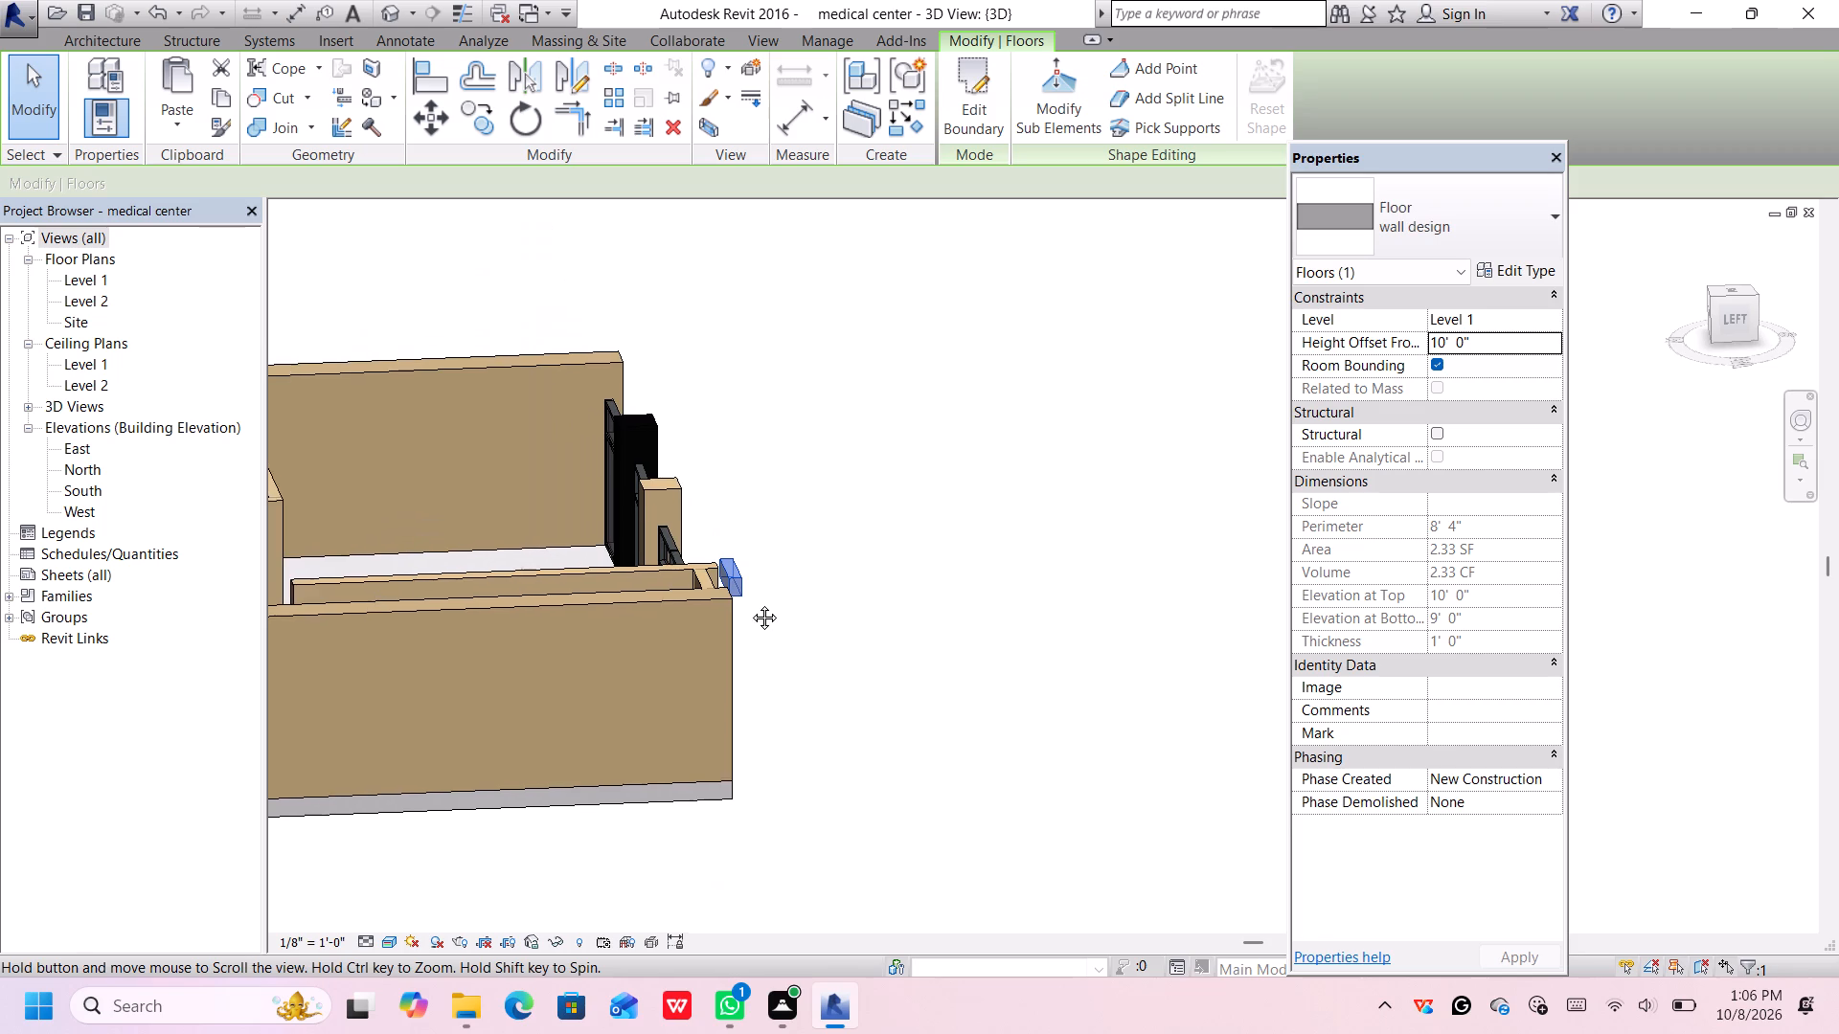
middle_click_drag(750, 603, 491, 563)
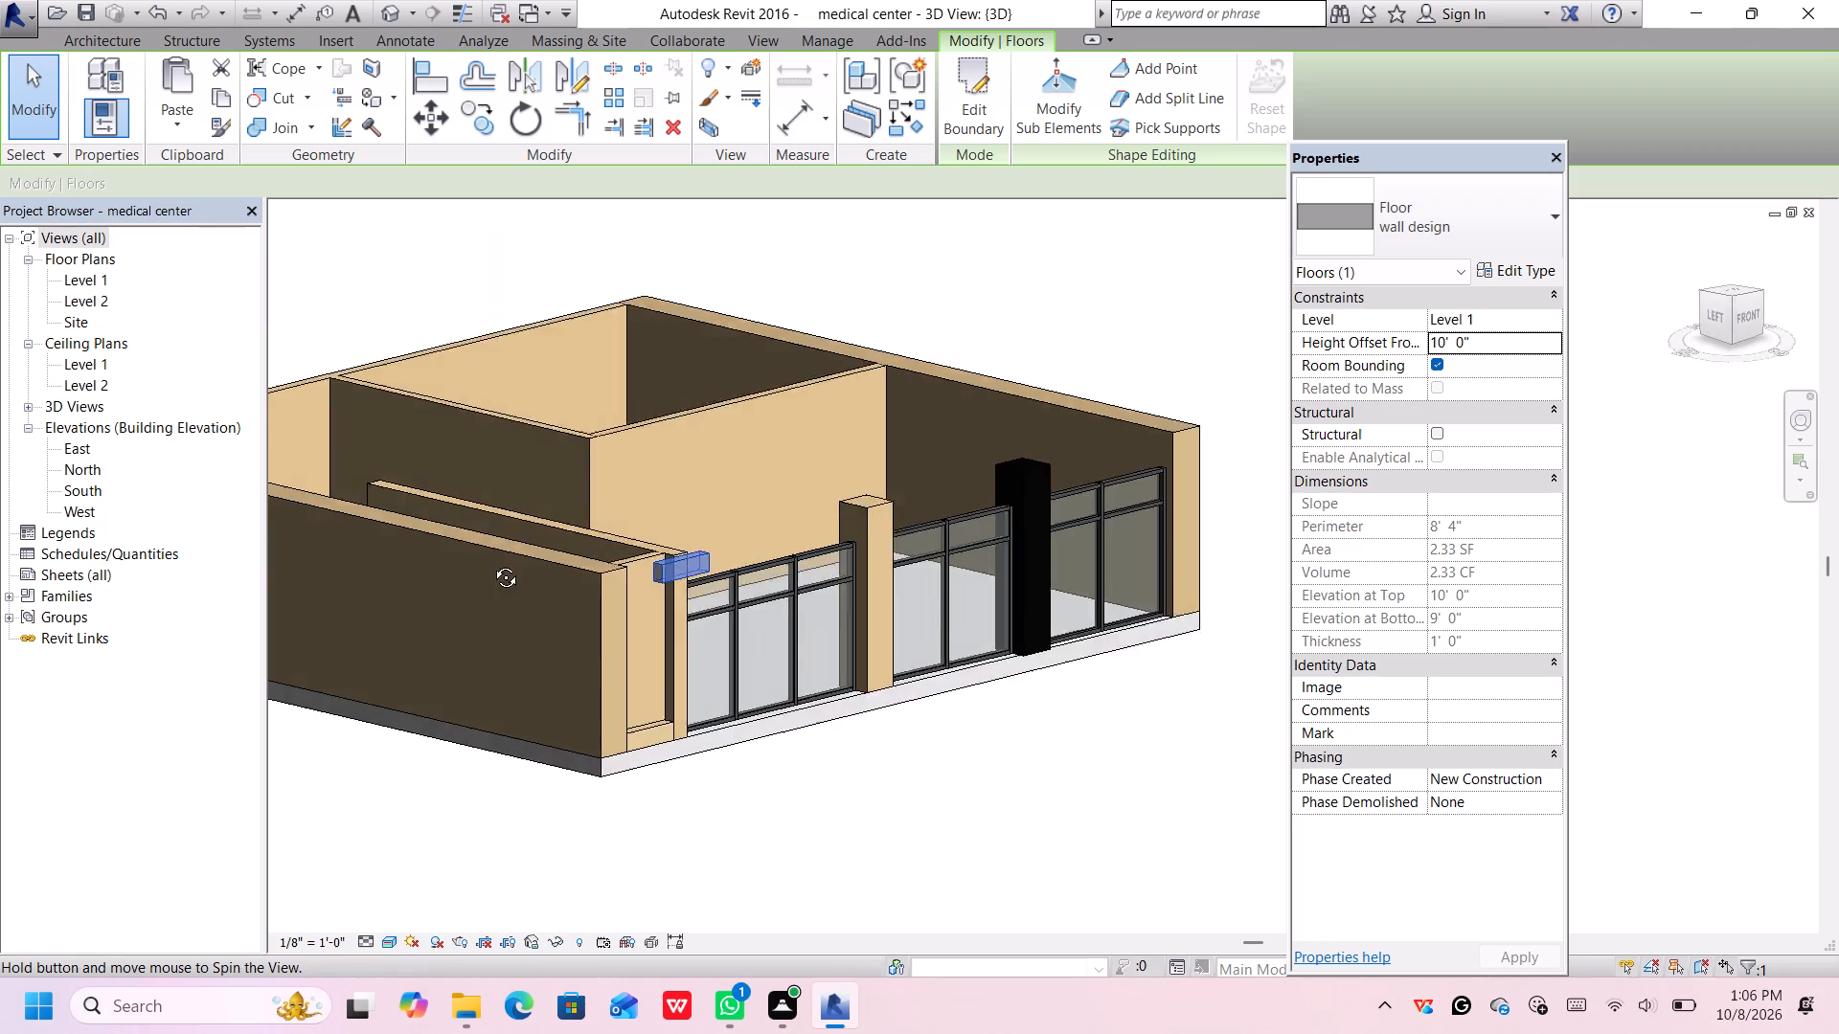
middle_click_drag(491, 563, 464, 539)
middle_click_drag(793, 641, 641, 662, "shift")
middle_click_drag(653, 664, 686, 704, "shift")
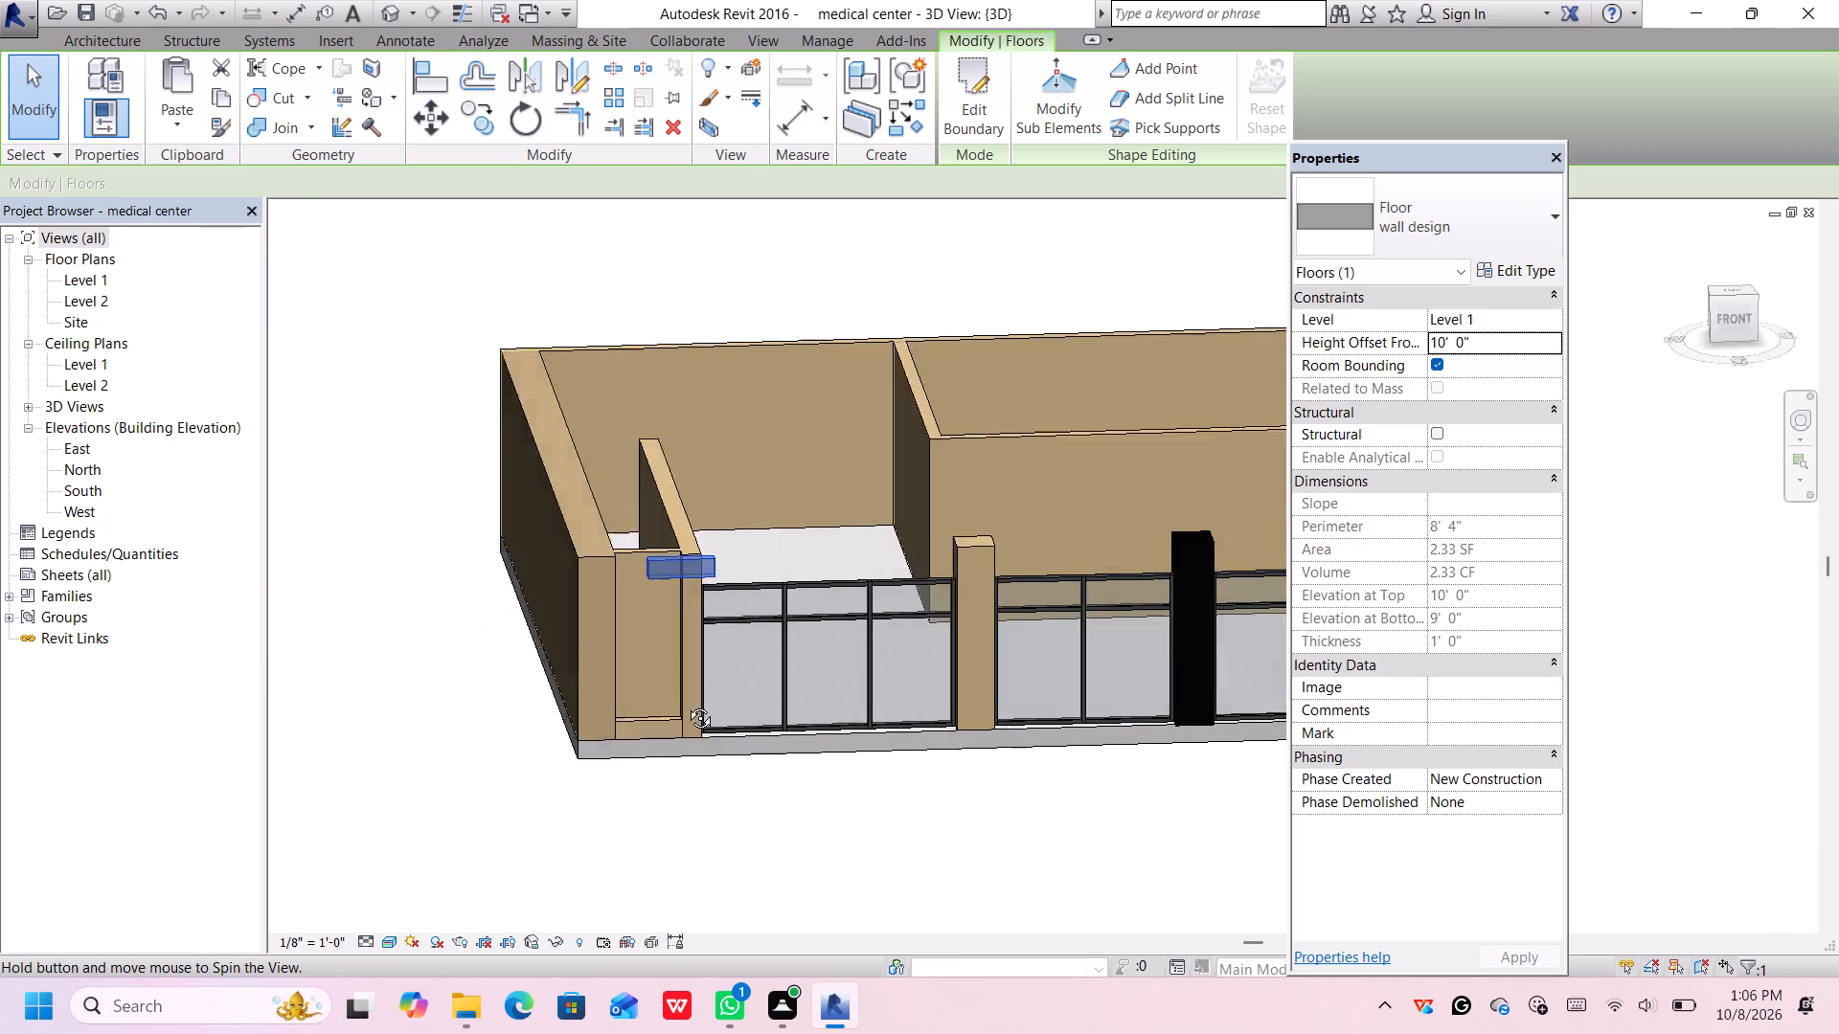
middle_click_drag(686, 704, 751, 867, "shift")
middle_click_drag(709, 629, 769, 876, "shift")
scroll(709, 674, "up", 1)
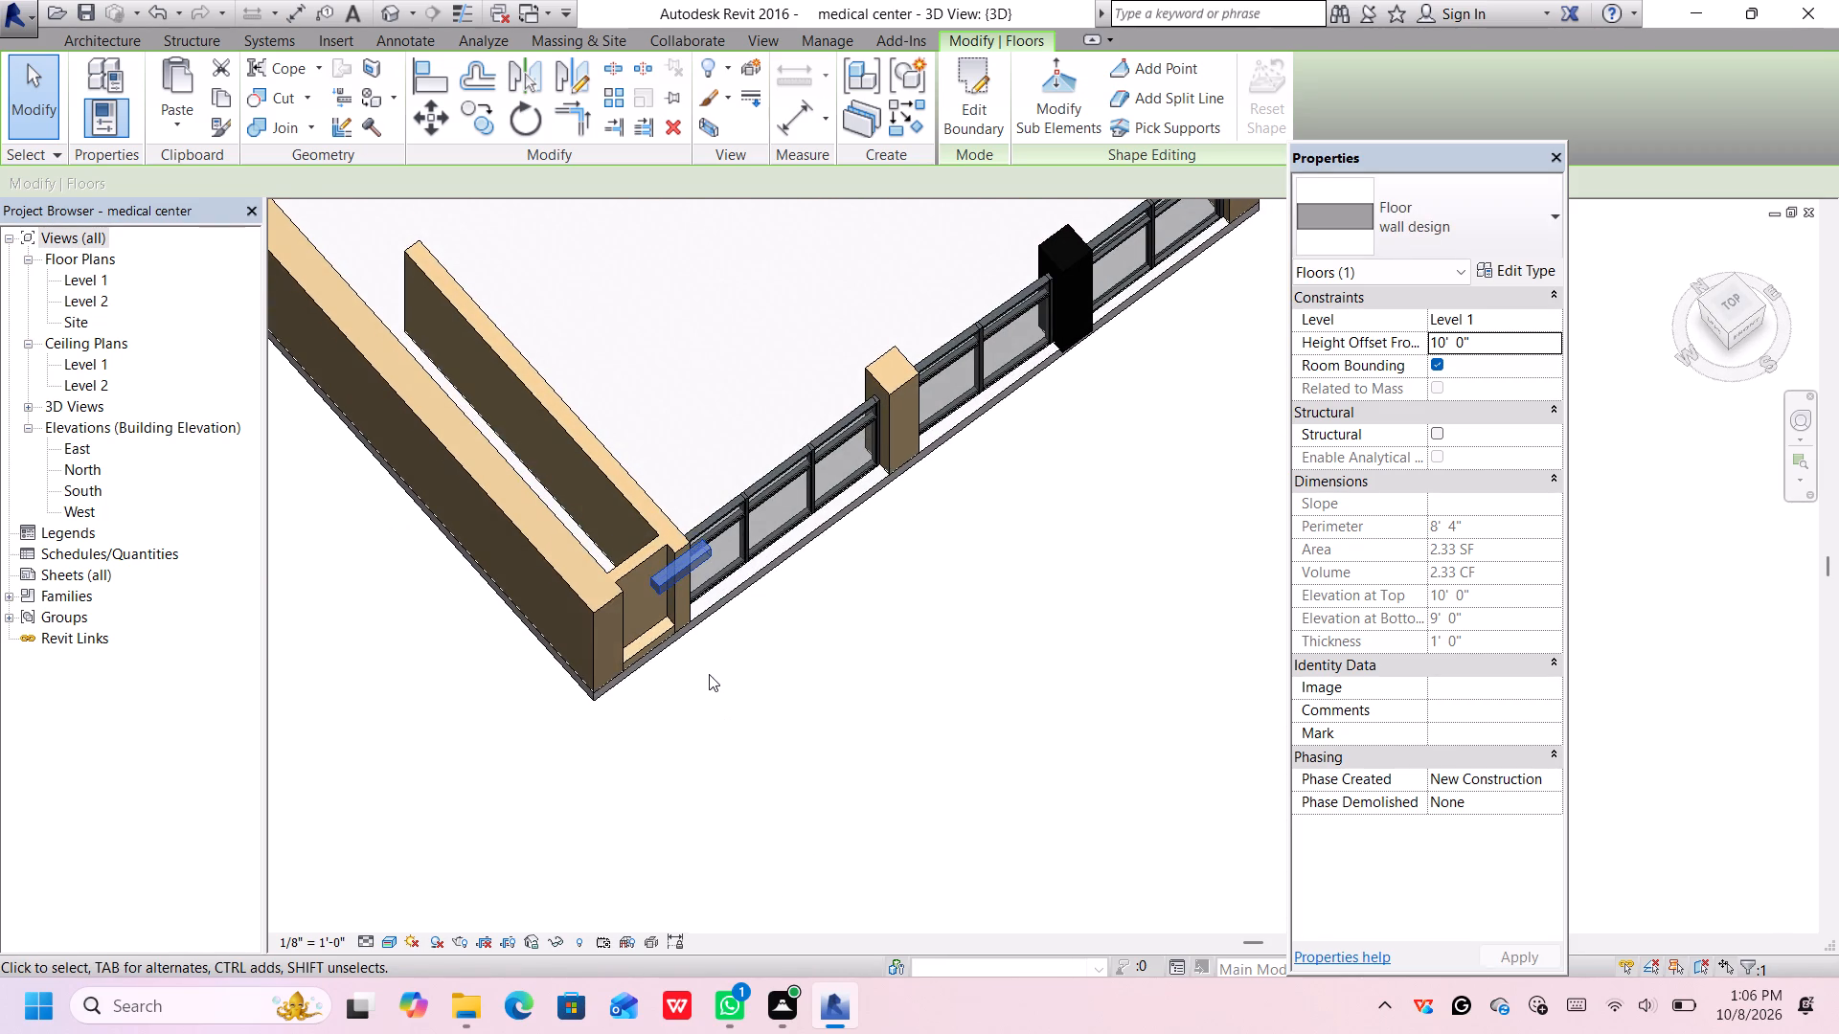
Nudge the raised floor copy sideways along the facade, away from the storefront, until it spans the end wall's recess.
scroll(709, 674, "up", 4)
middle_click_drag(741, 657, 781, 729)
key("Left")
key("Left")
key("Left")
key("Left")
key("Left")
key("Left")
key("Left")
key("Left")
key("Left")
key("Left")
key("Left")
key("Left")
key("Left")
key("Left")
key("Left")
key("Left")
key("Left")
key("Left")
key("Left")
key("Left")
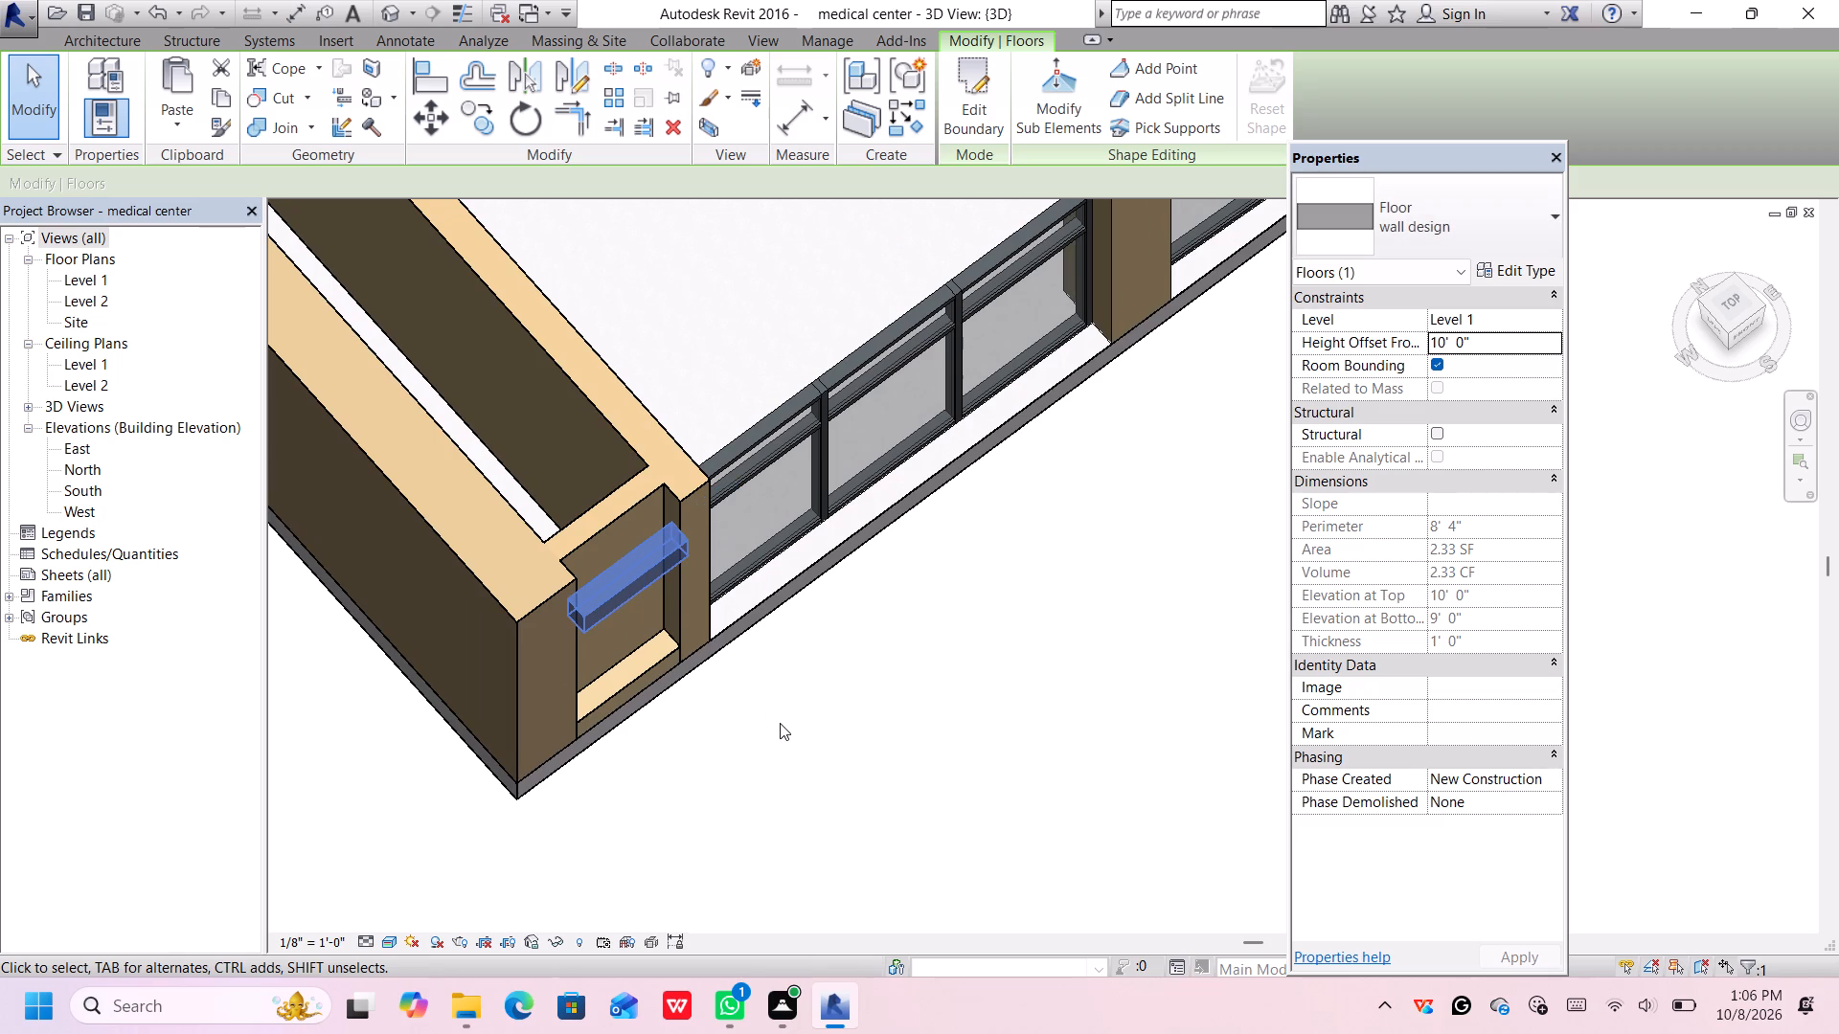
Fine-nudge the raised floor copy sideways and back into the top of the recess, flush with the end wall's front face.
key("Right")
key("Right")
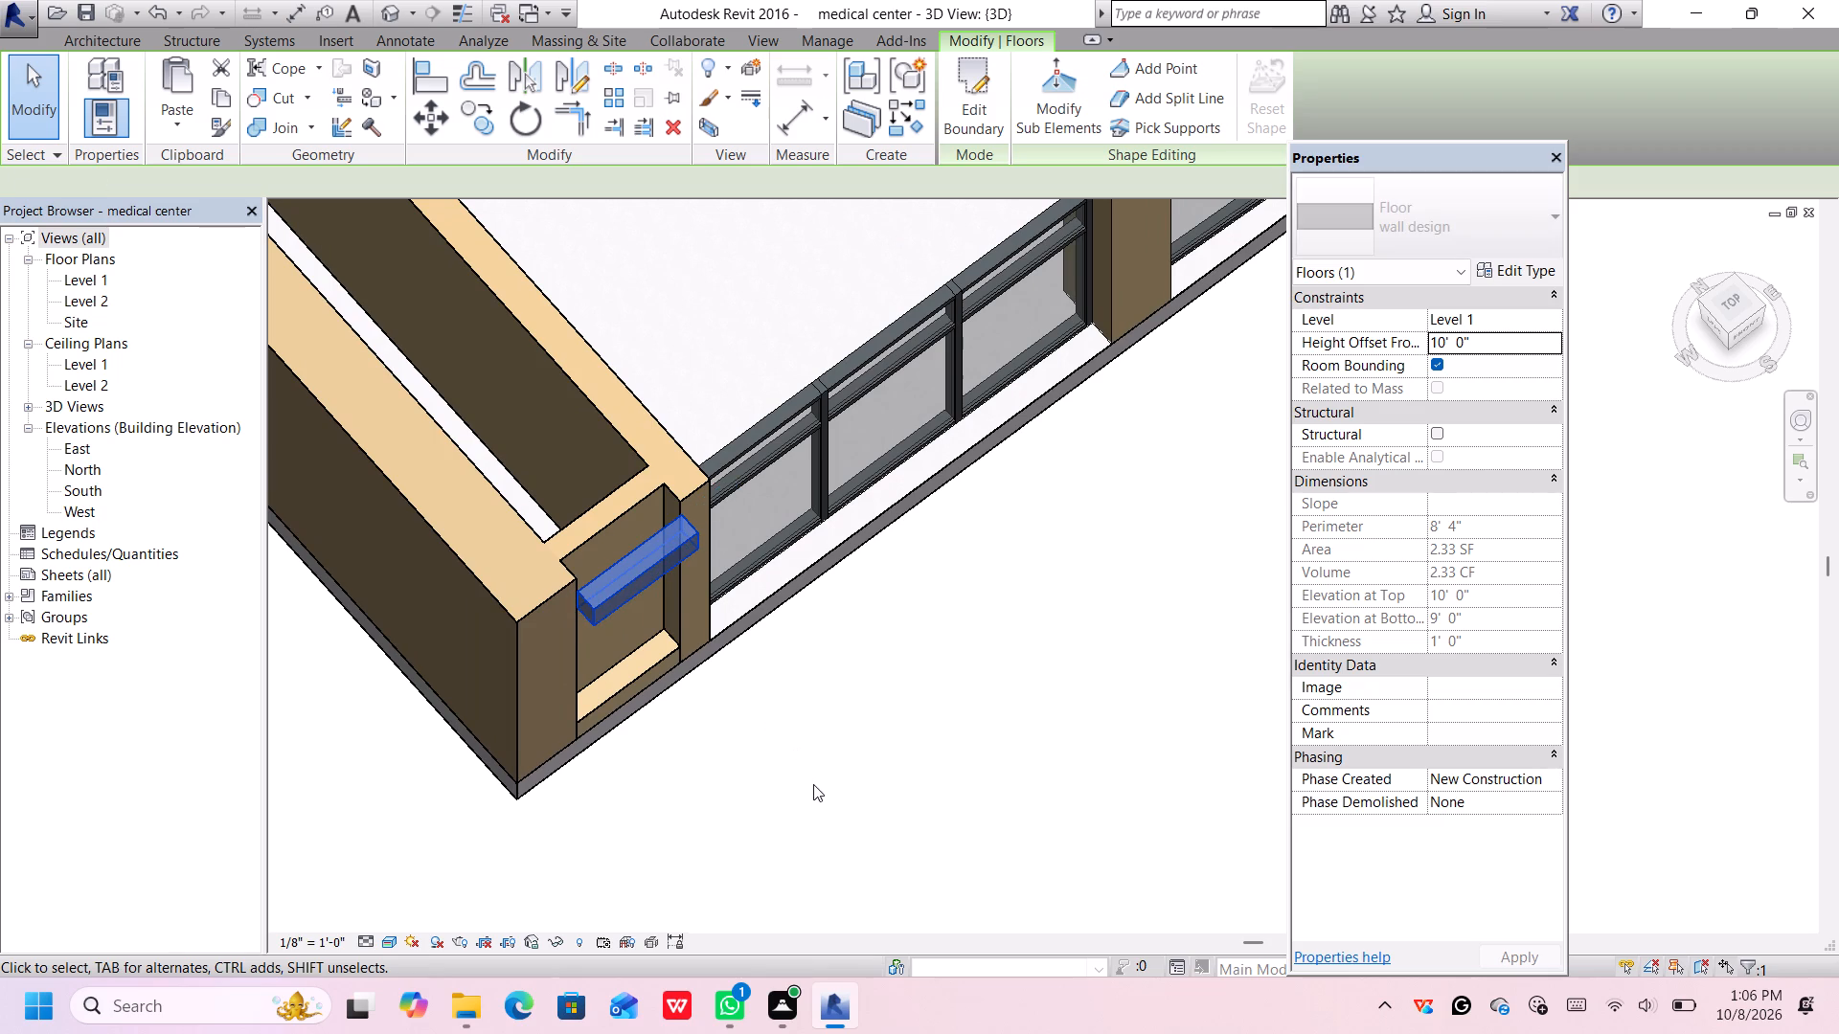
key("Down")
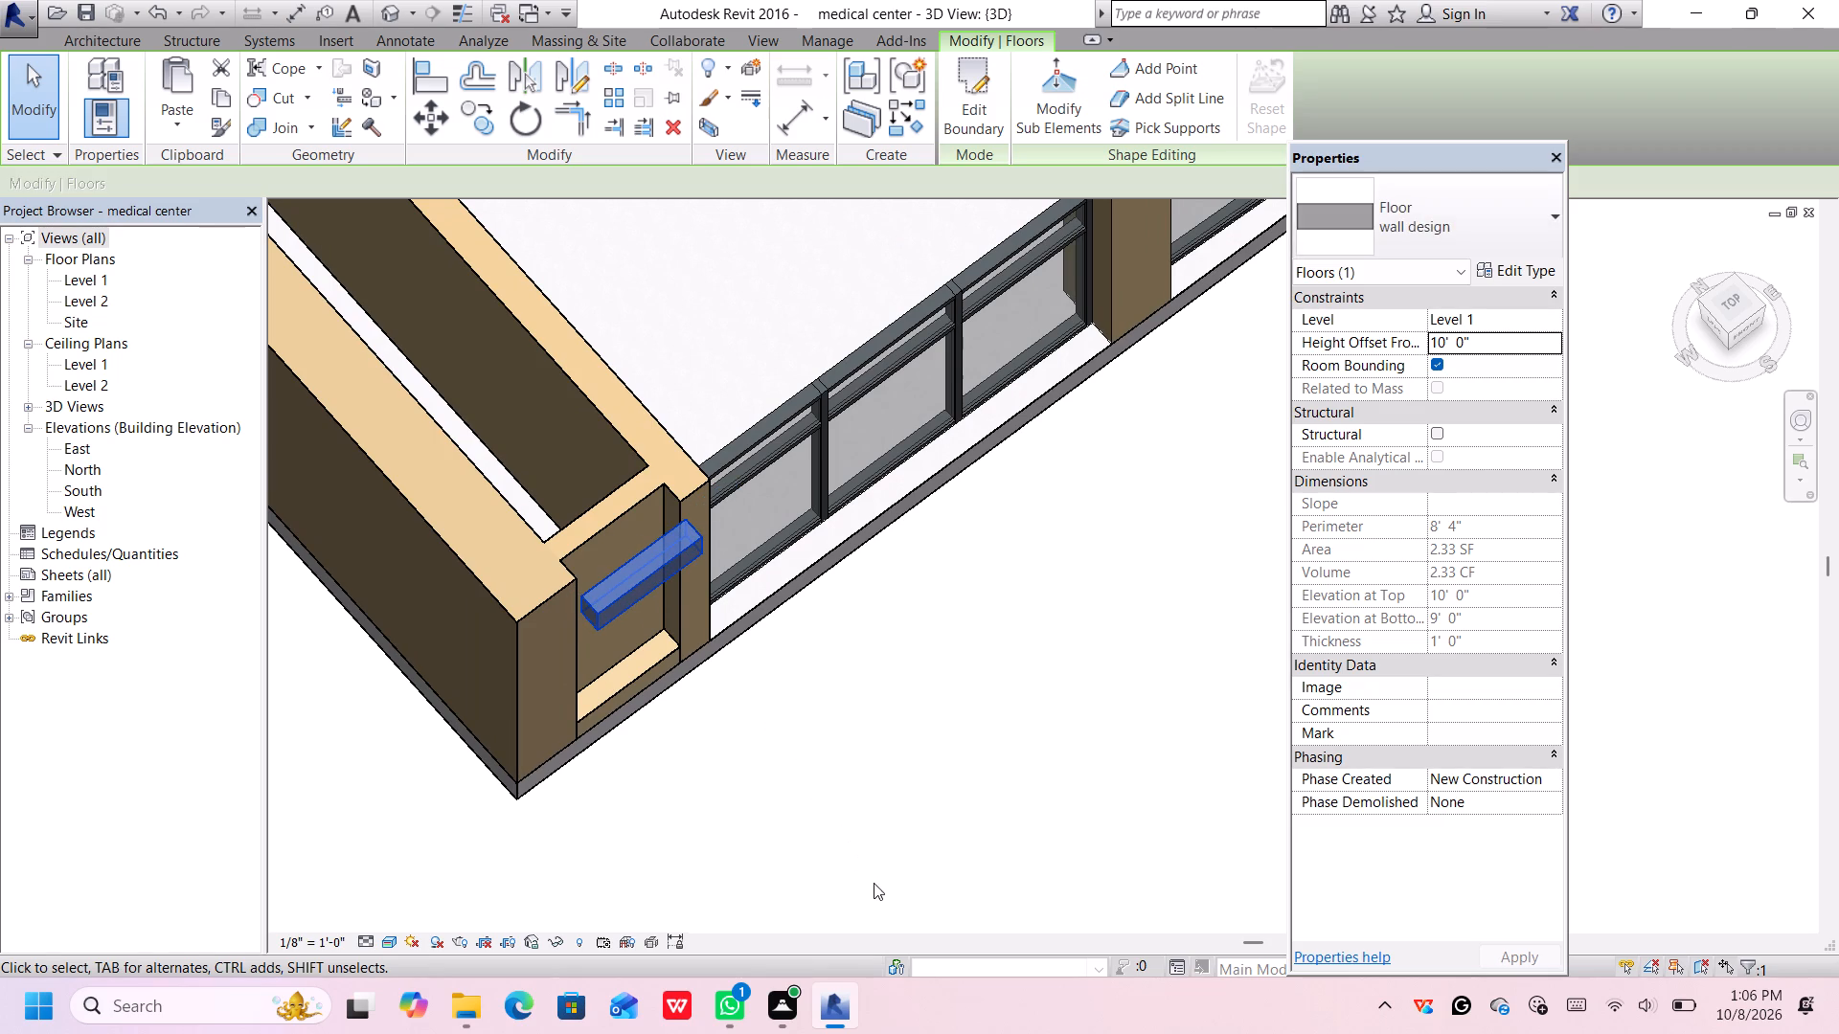
key("Up")
key("Up")
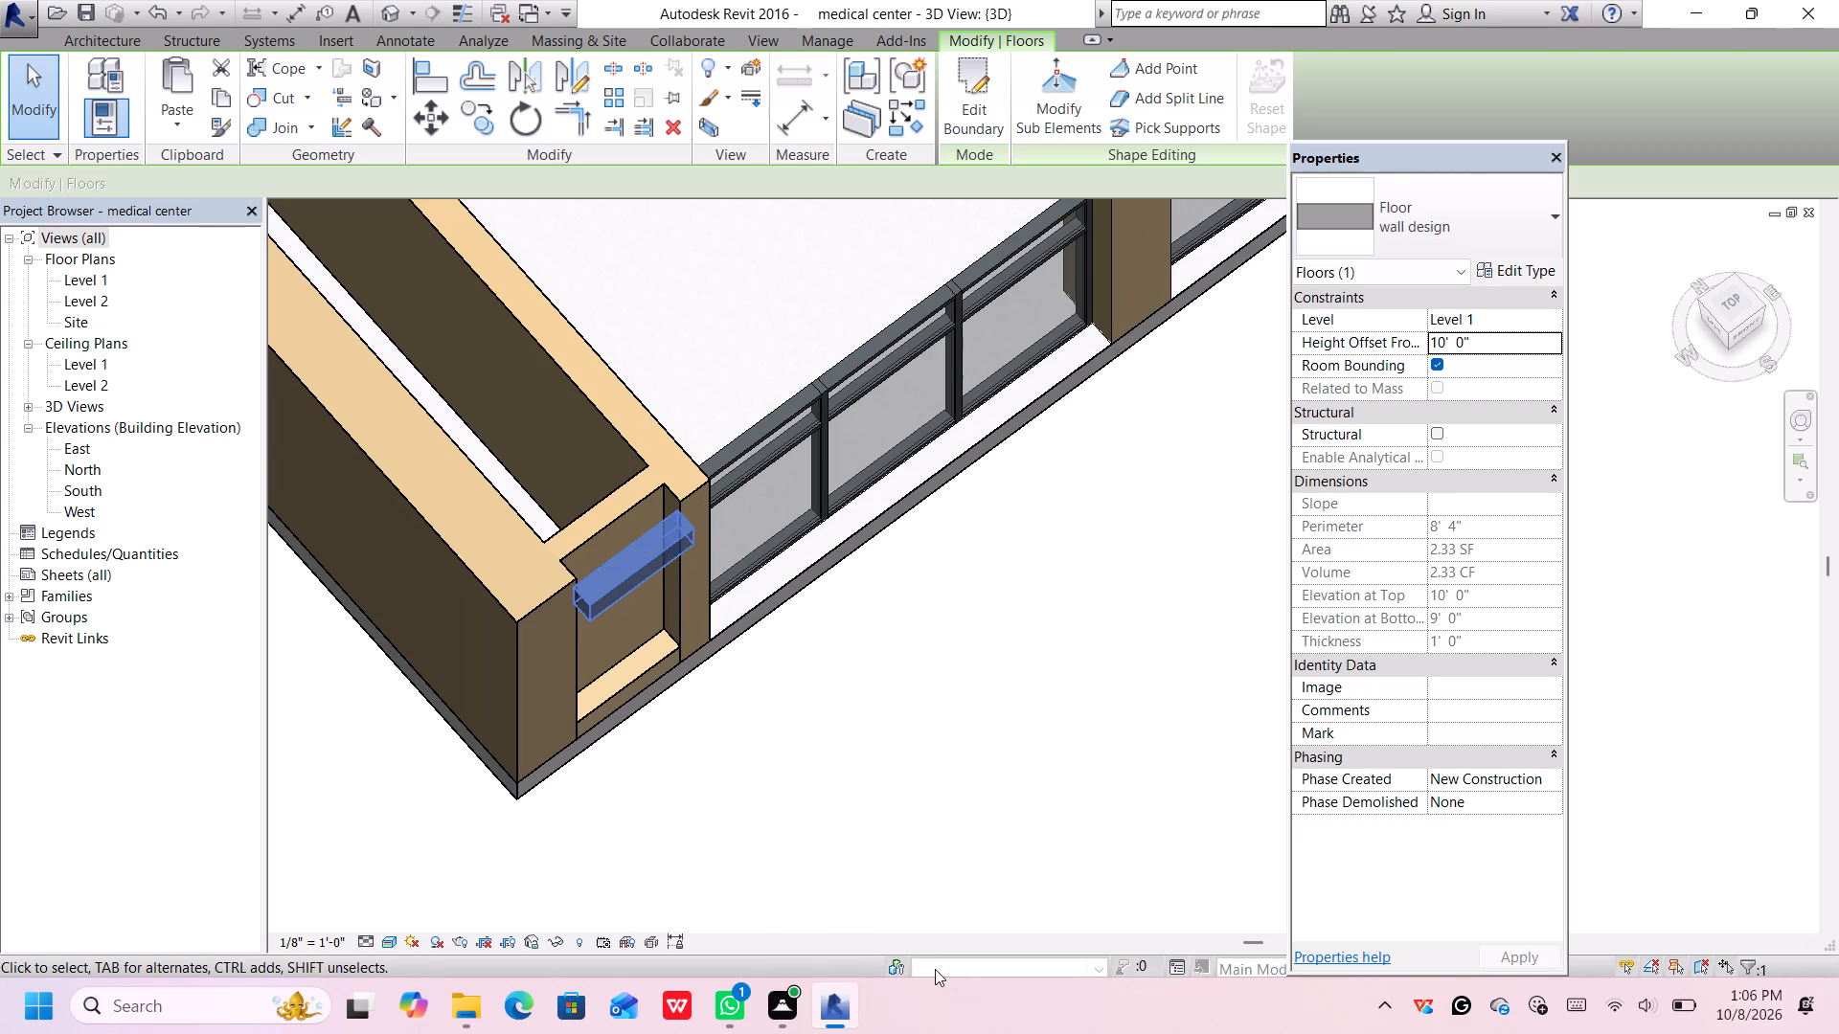
key("Right")
key("Down")
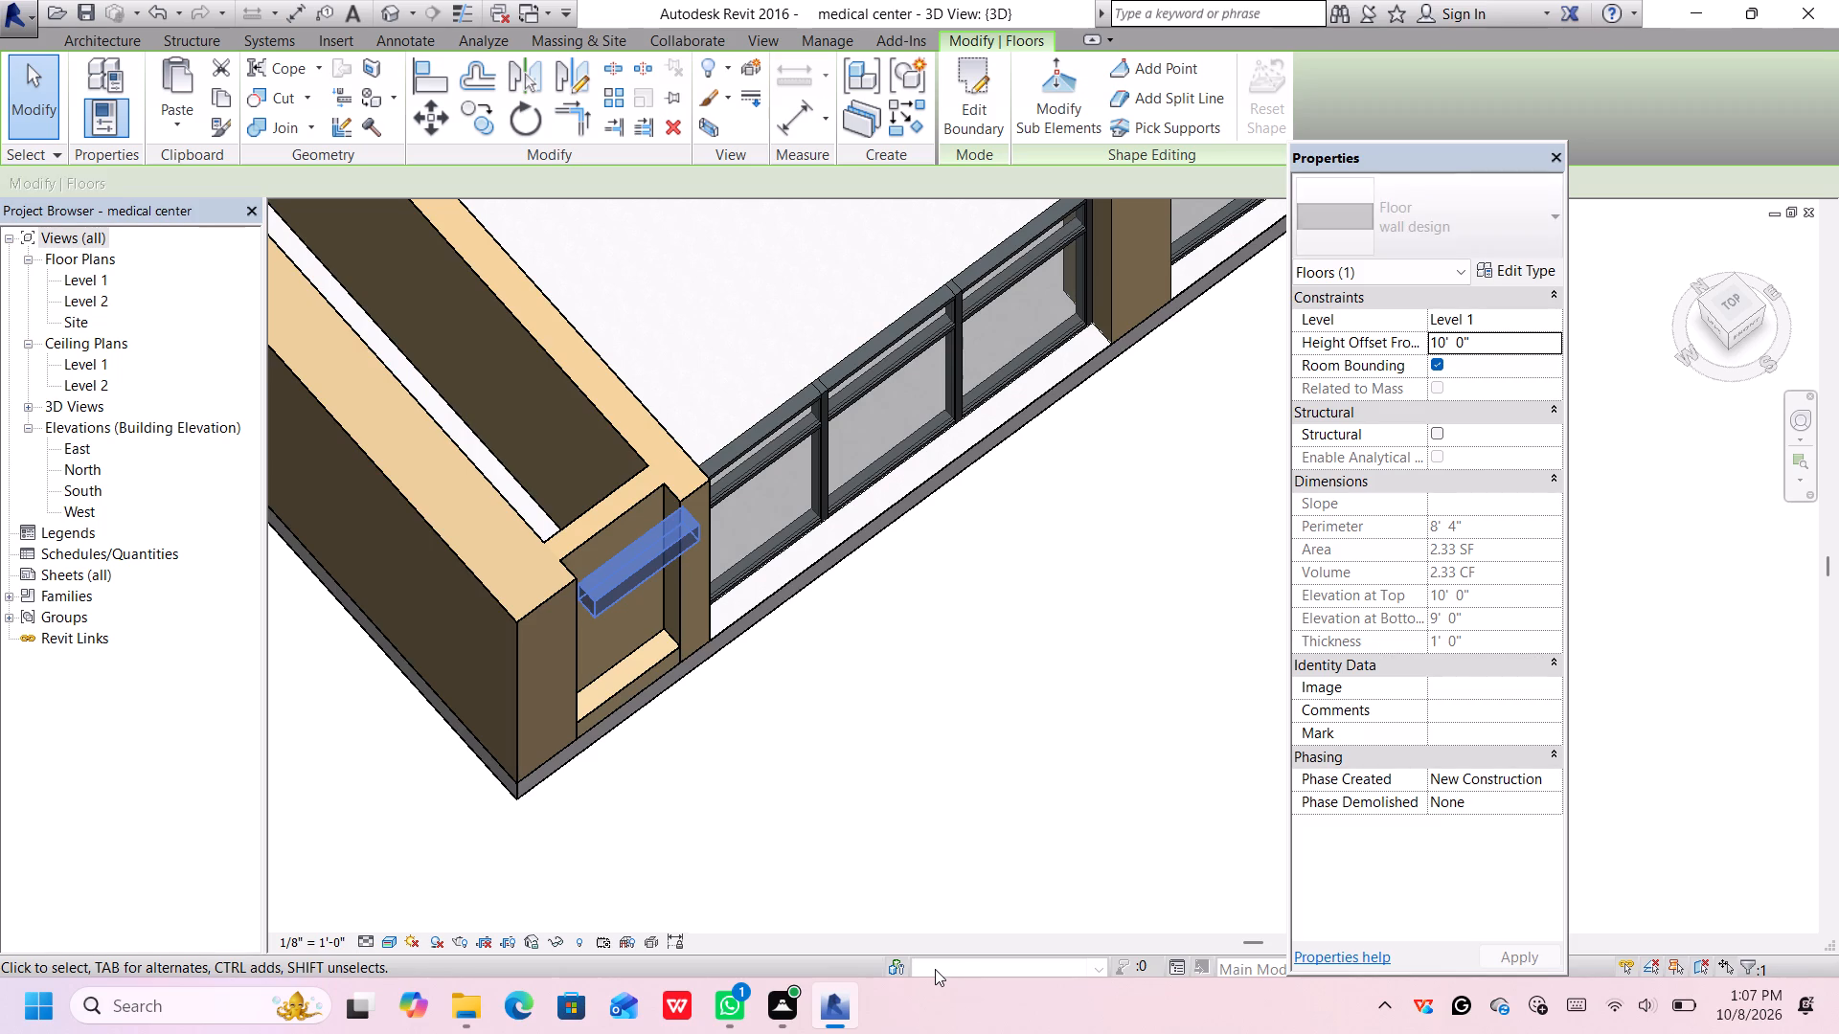
key("Up")
key("Up")
key("Up")
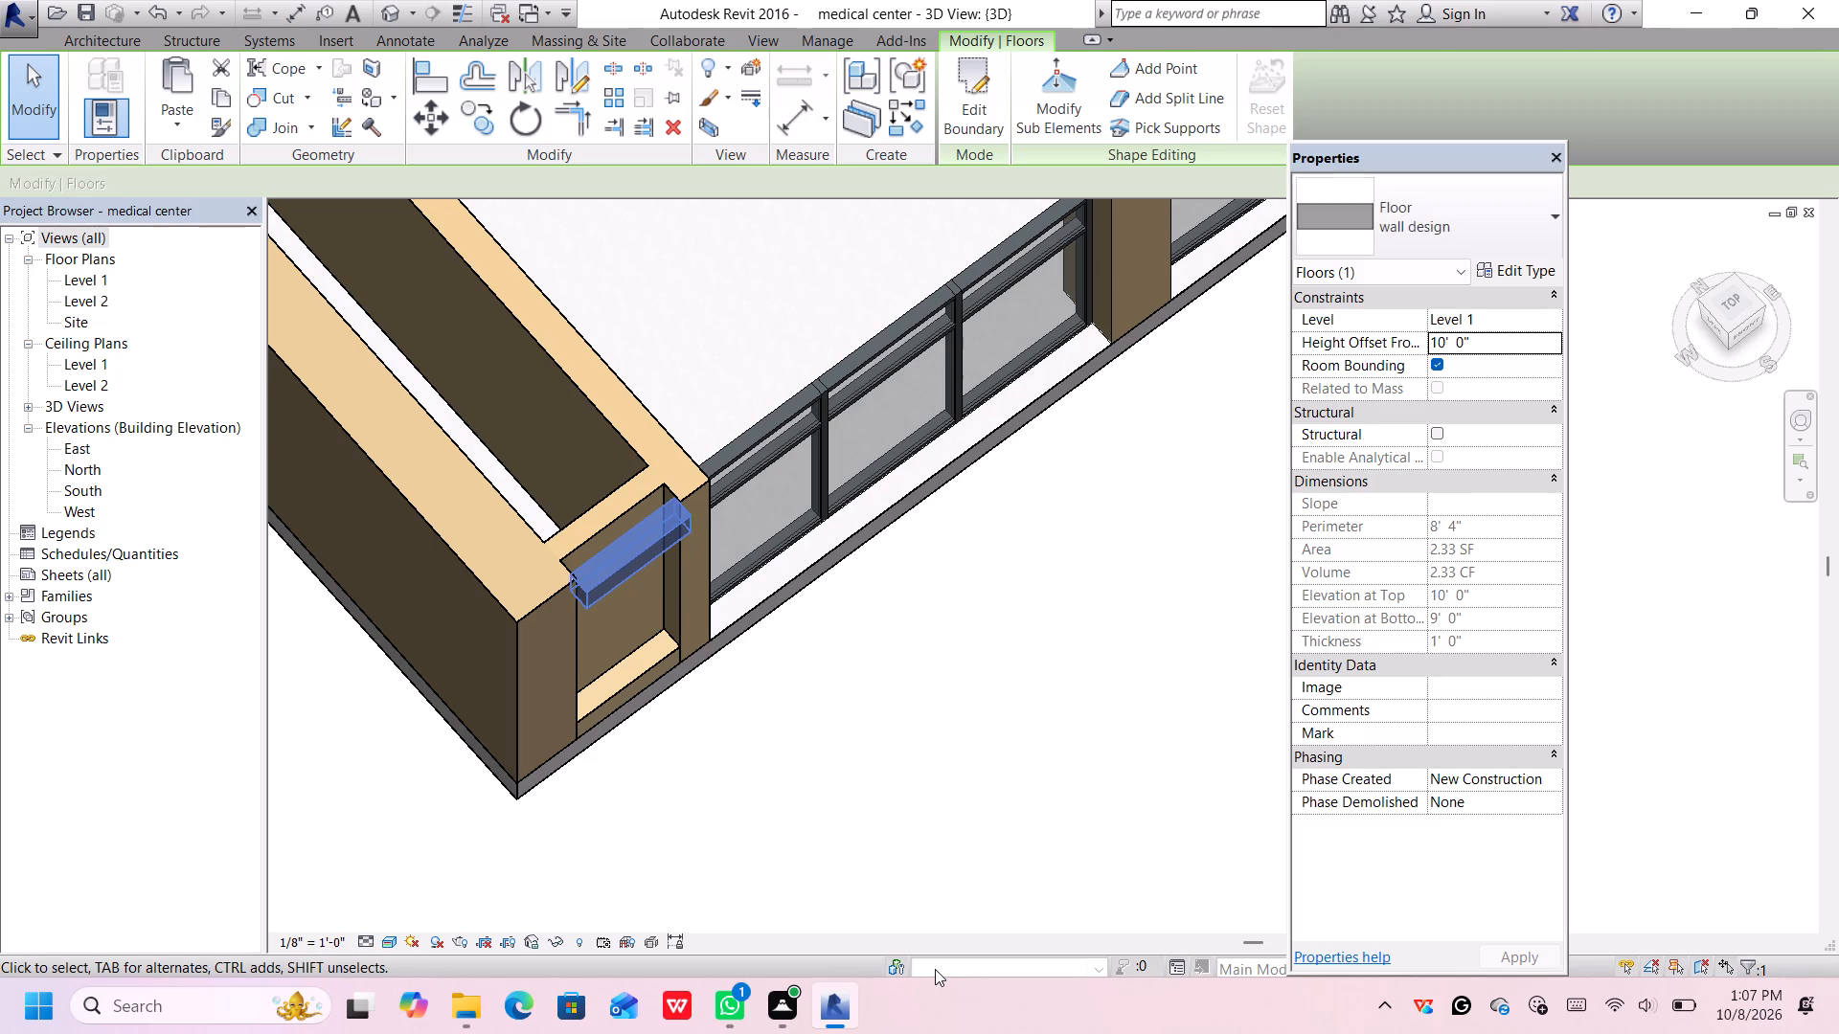
key("Up")
key("Up")
key("Up")
key("Up")
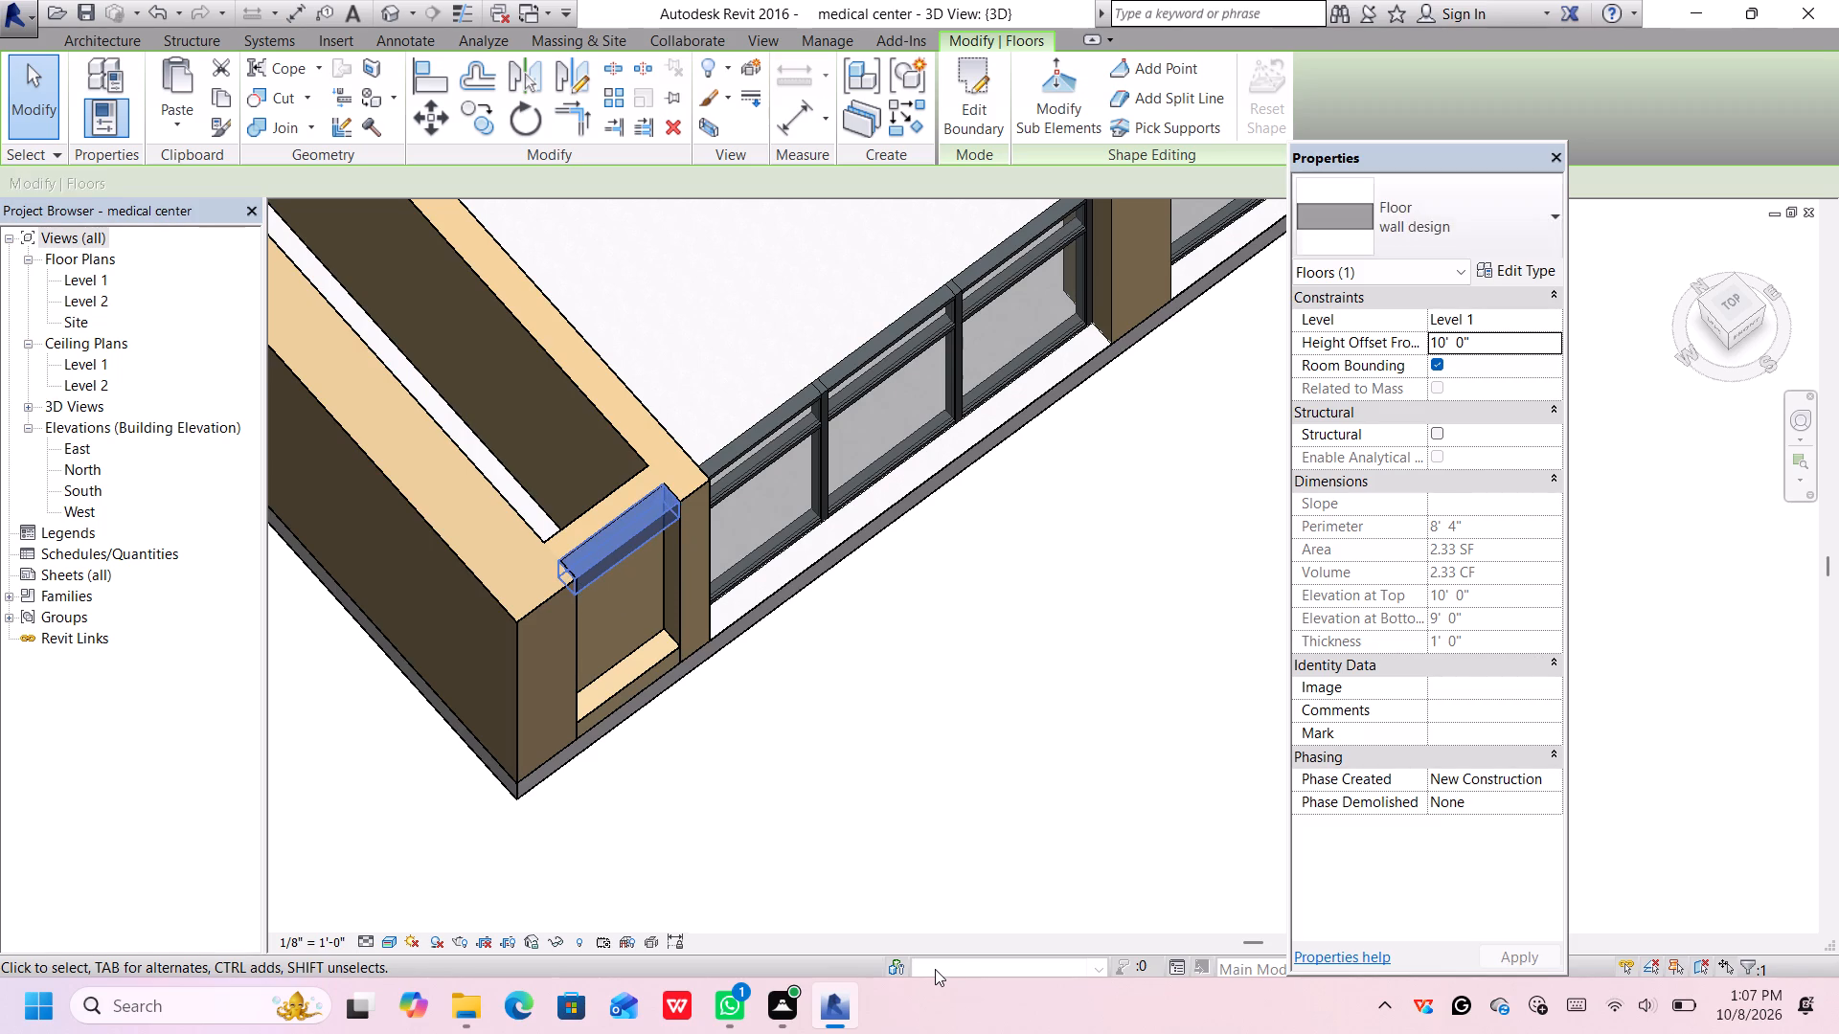
key("Down")
Examine the raised floor copy's fit at the top of the recess from the front, side and below.
middle_click_drag(1025, 803, 1012, 808)
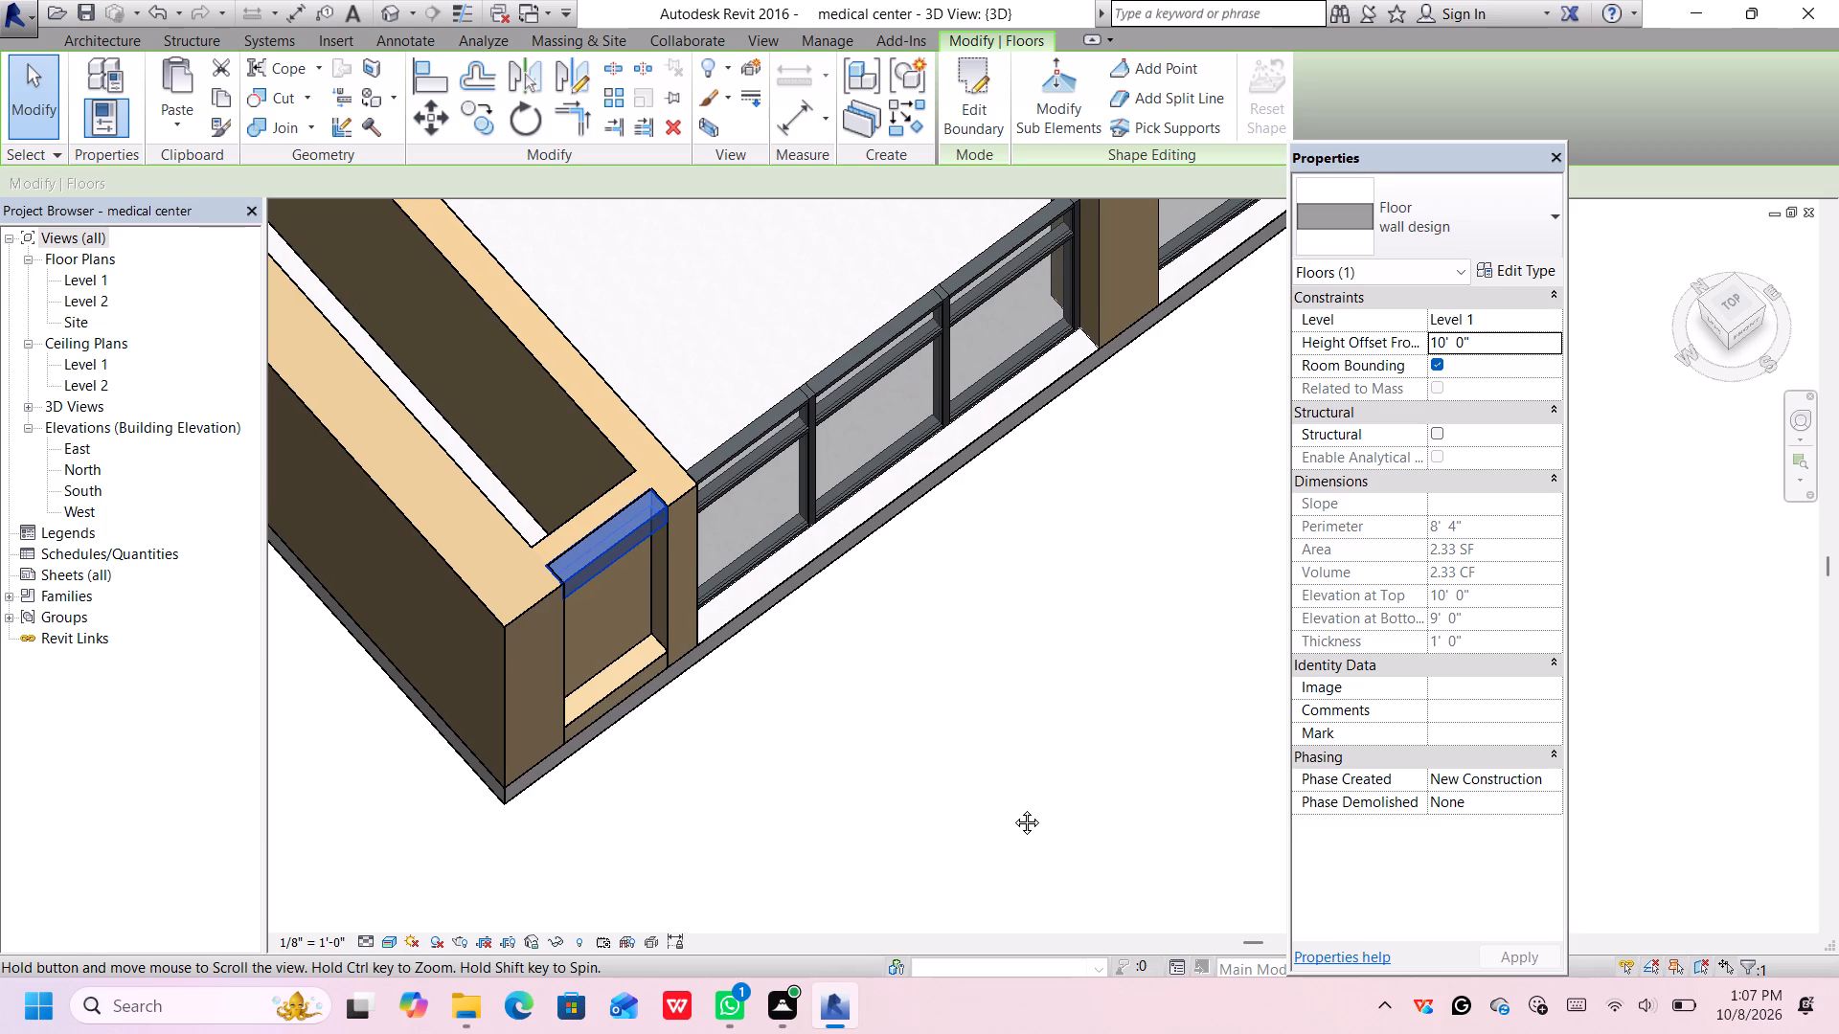
middle_click_drag(1012, 808, 863, 353)
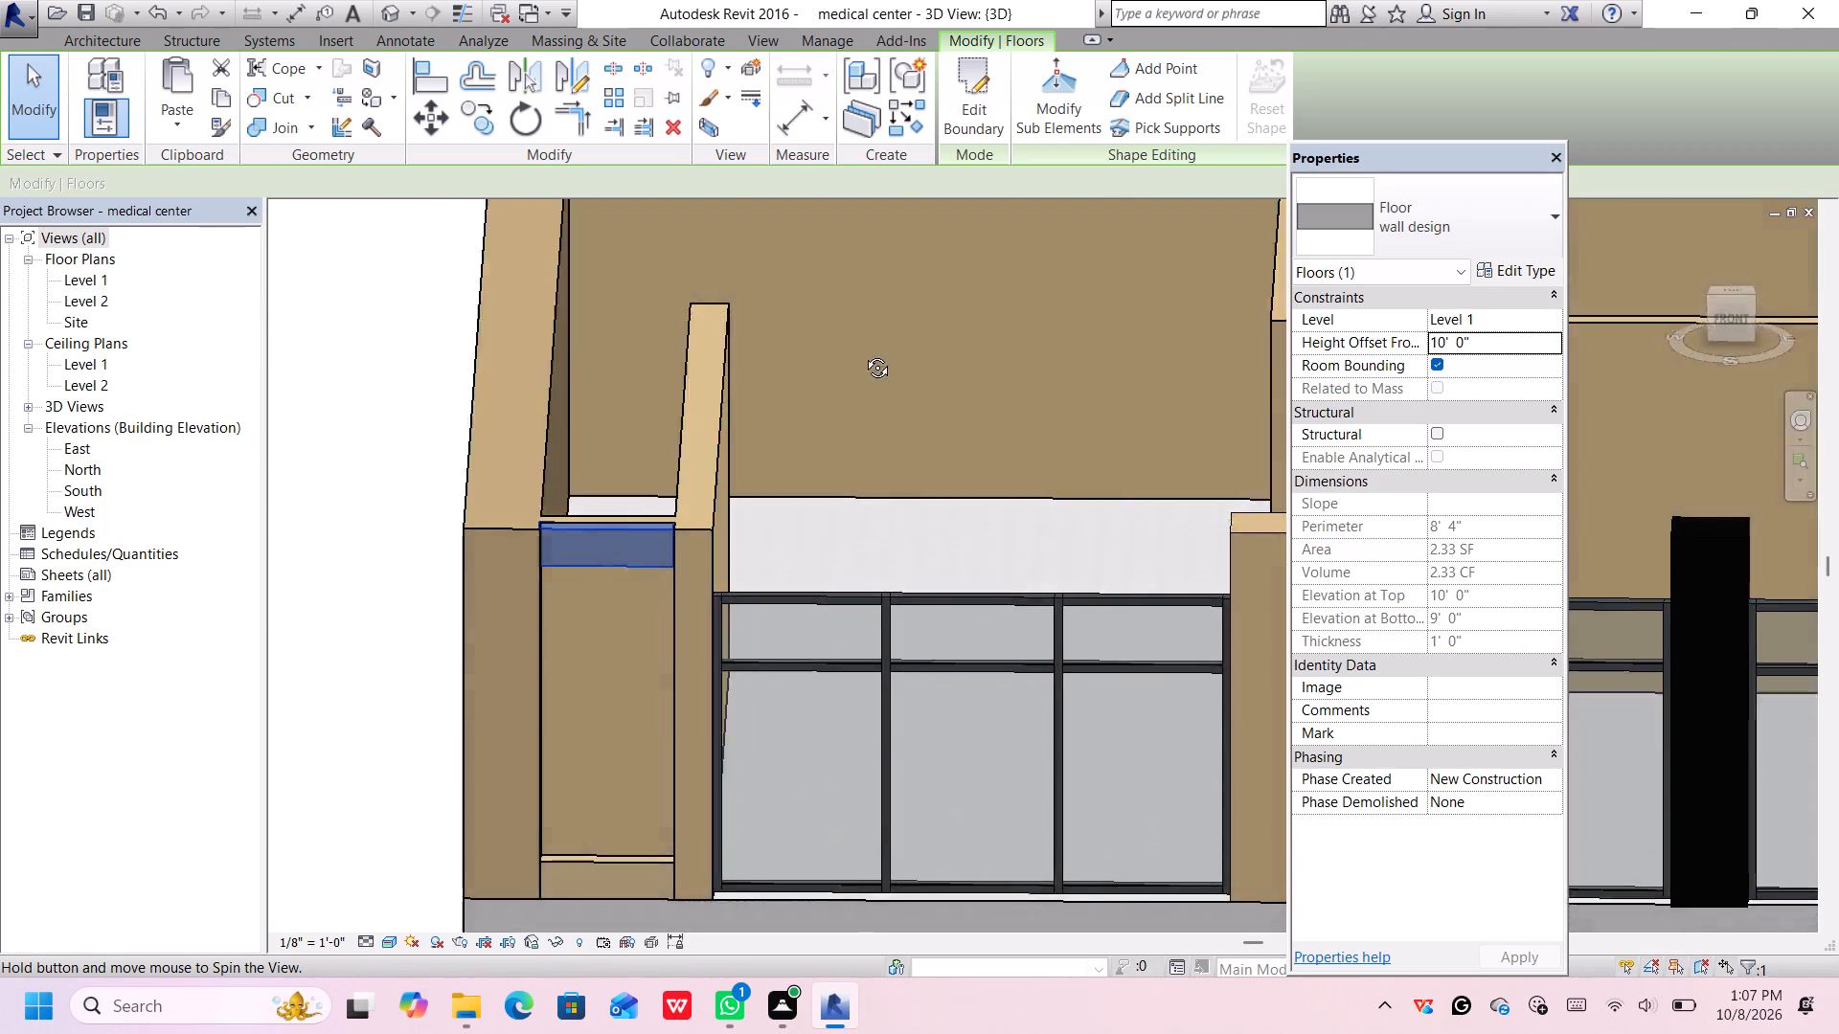
middle_click_drag(863, 353, 0, 5)
middle_click_drag(55, 132, 58, 146, "shift")
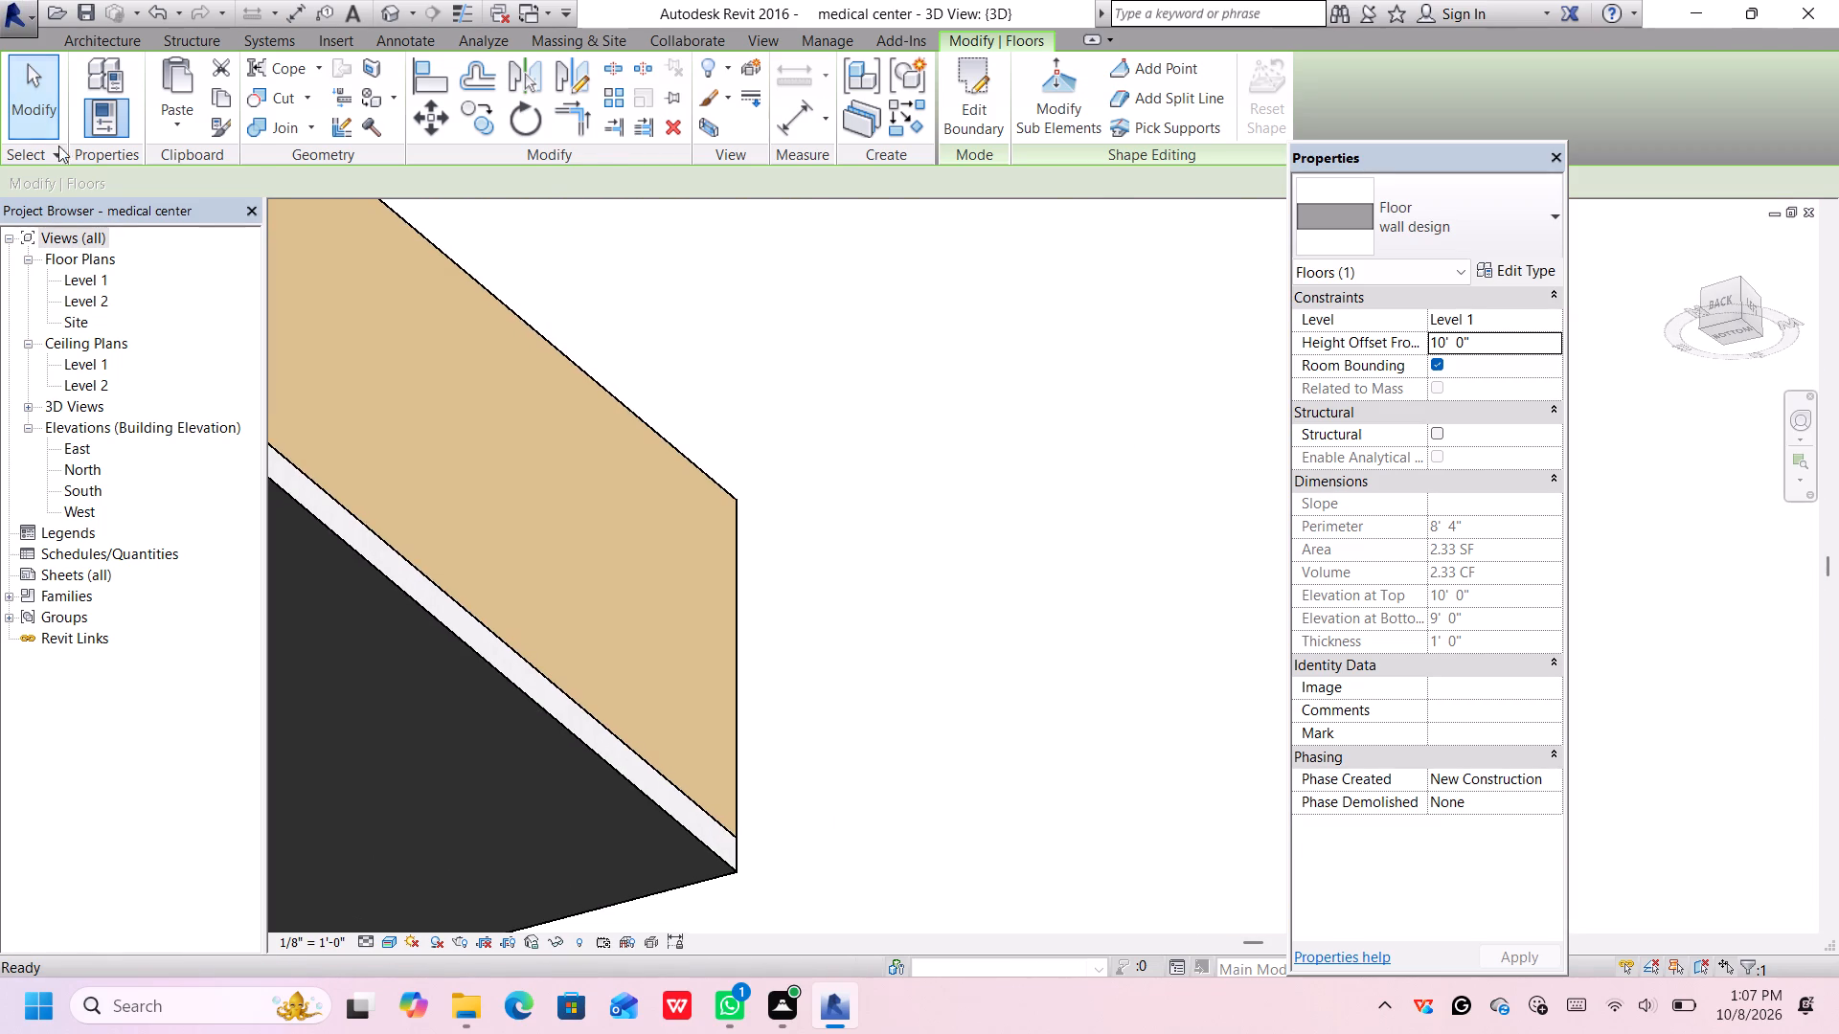
middle_click_drag(58, 146, 73, 194, "shift")
middle_click(537, 404, "shift")
scroll(898, 466, "down", 2)
scroll(898, 466, "up", 1)
scroll(899, 466, "down", 4)
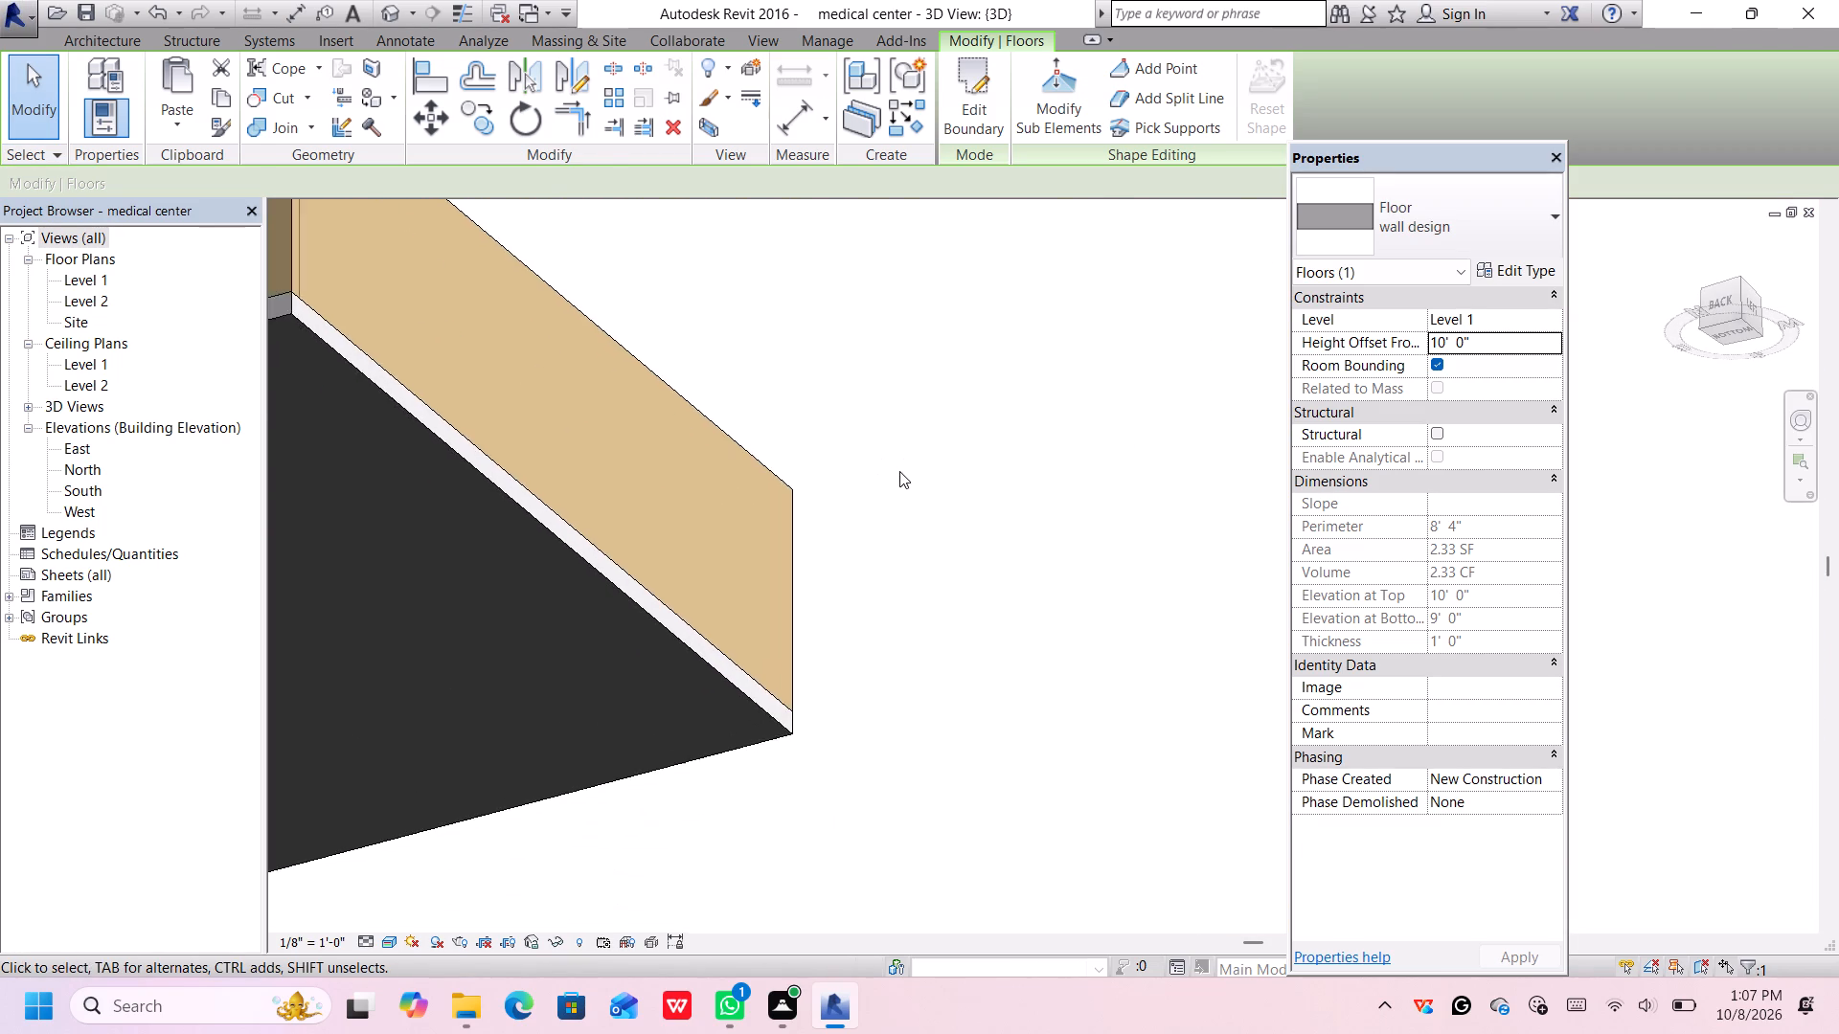
scroll(895, 476, "down", 1)
middle_click_drag(958, 505, 69, 720)
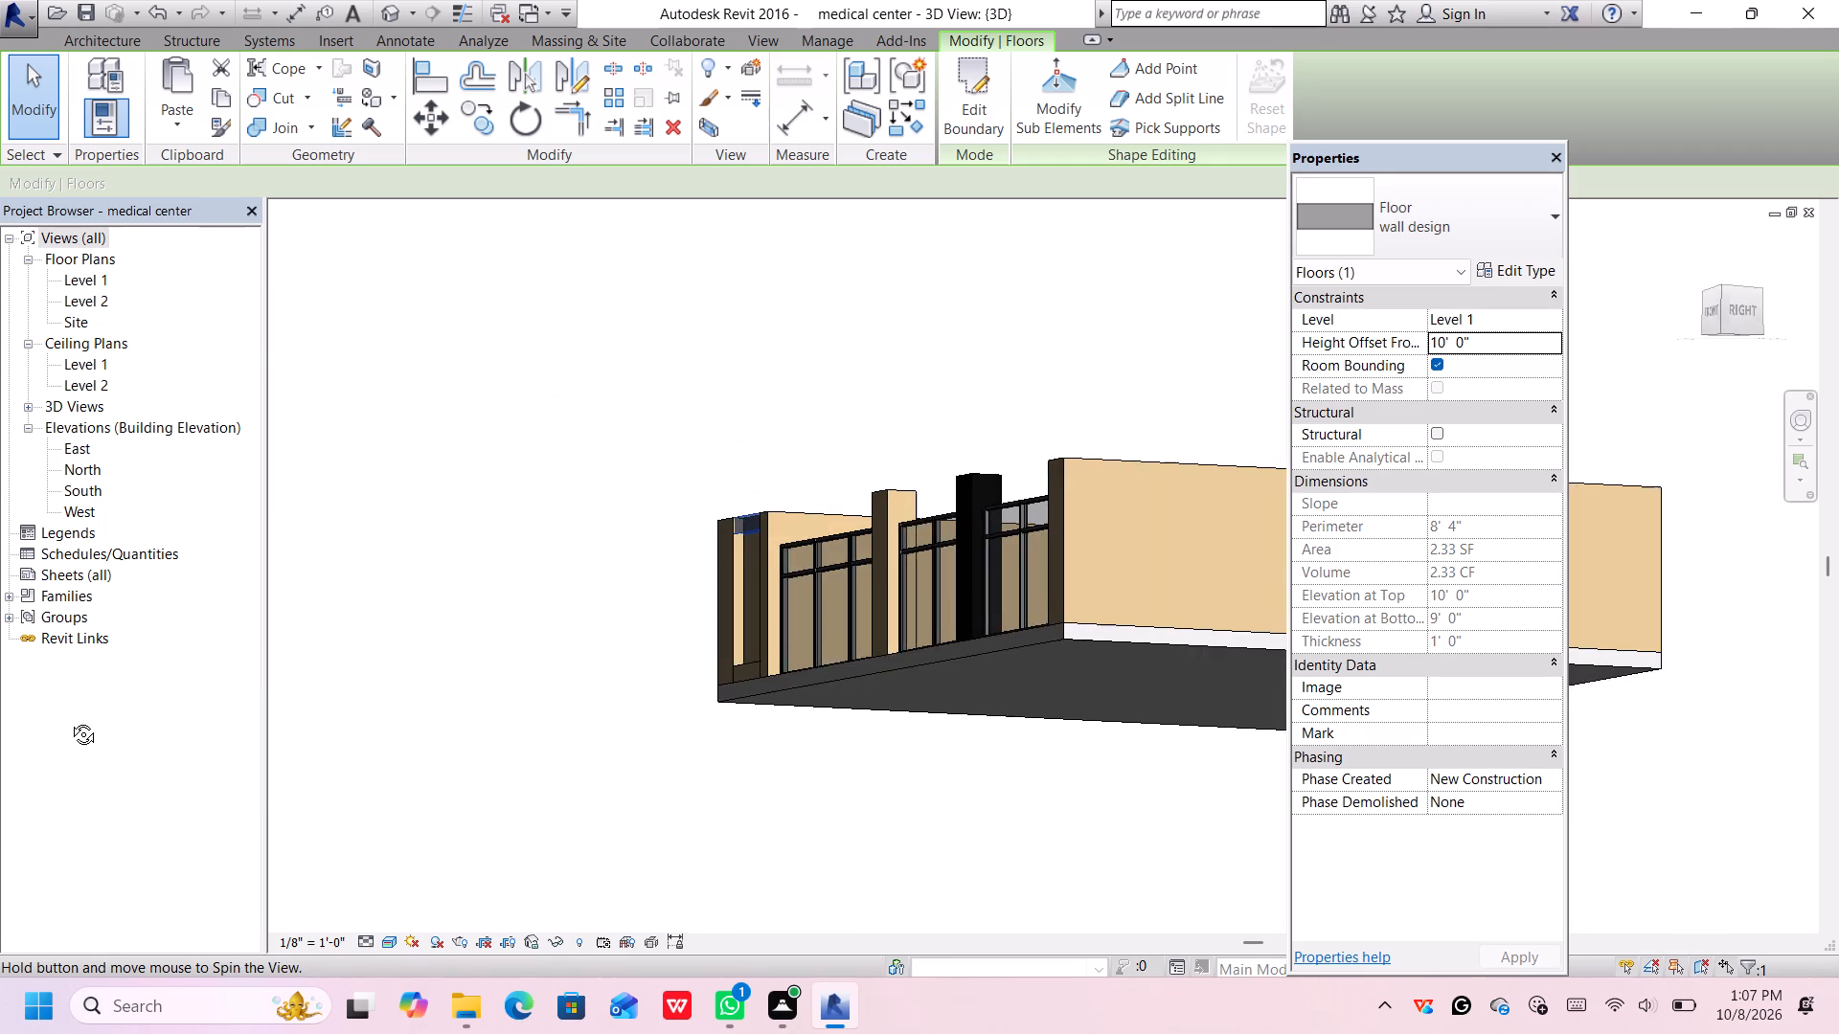
middle_click_drag(69, 720, 338, 756)
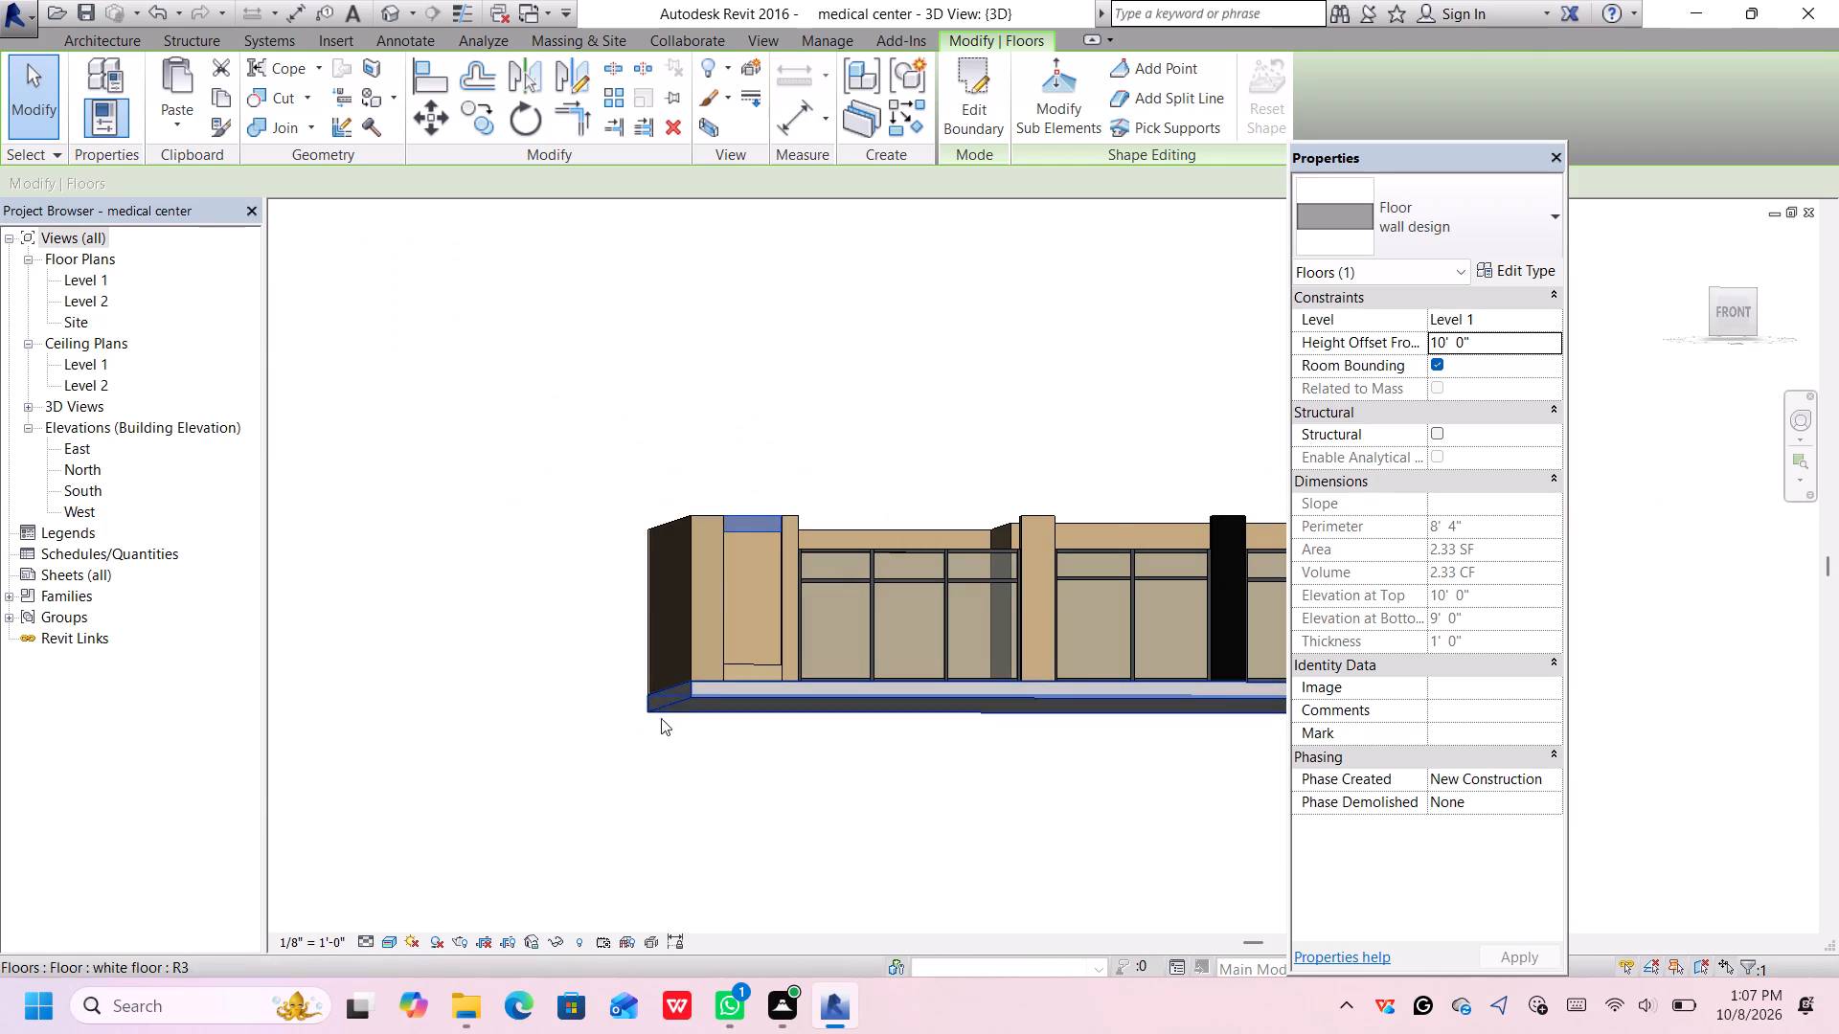
Deselect the floor copy and dismiss the blank notification card covering the model view.
left_click(571, 862)
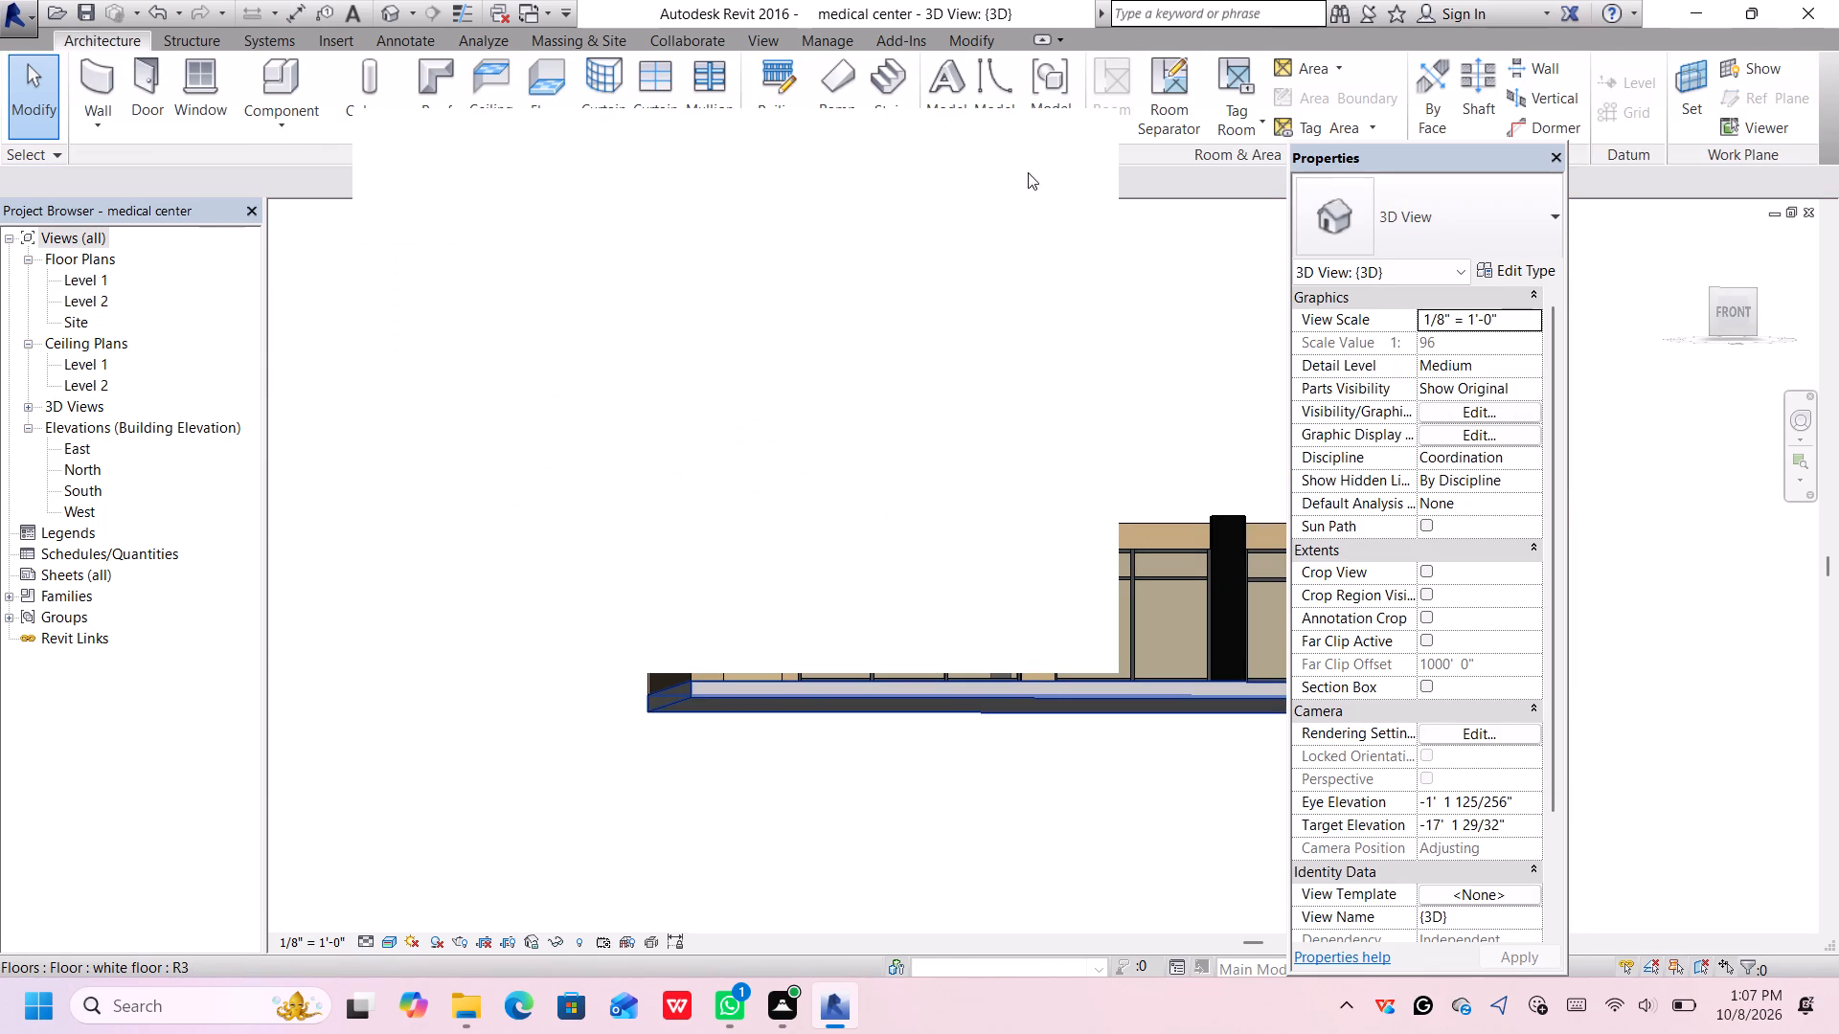
left_click(1078, 144)
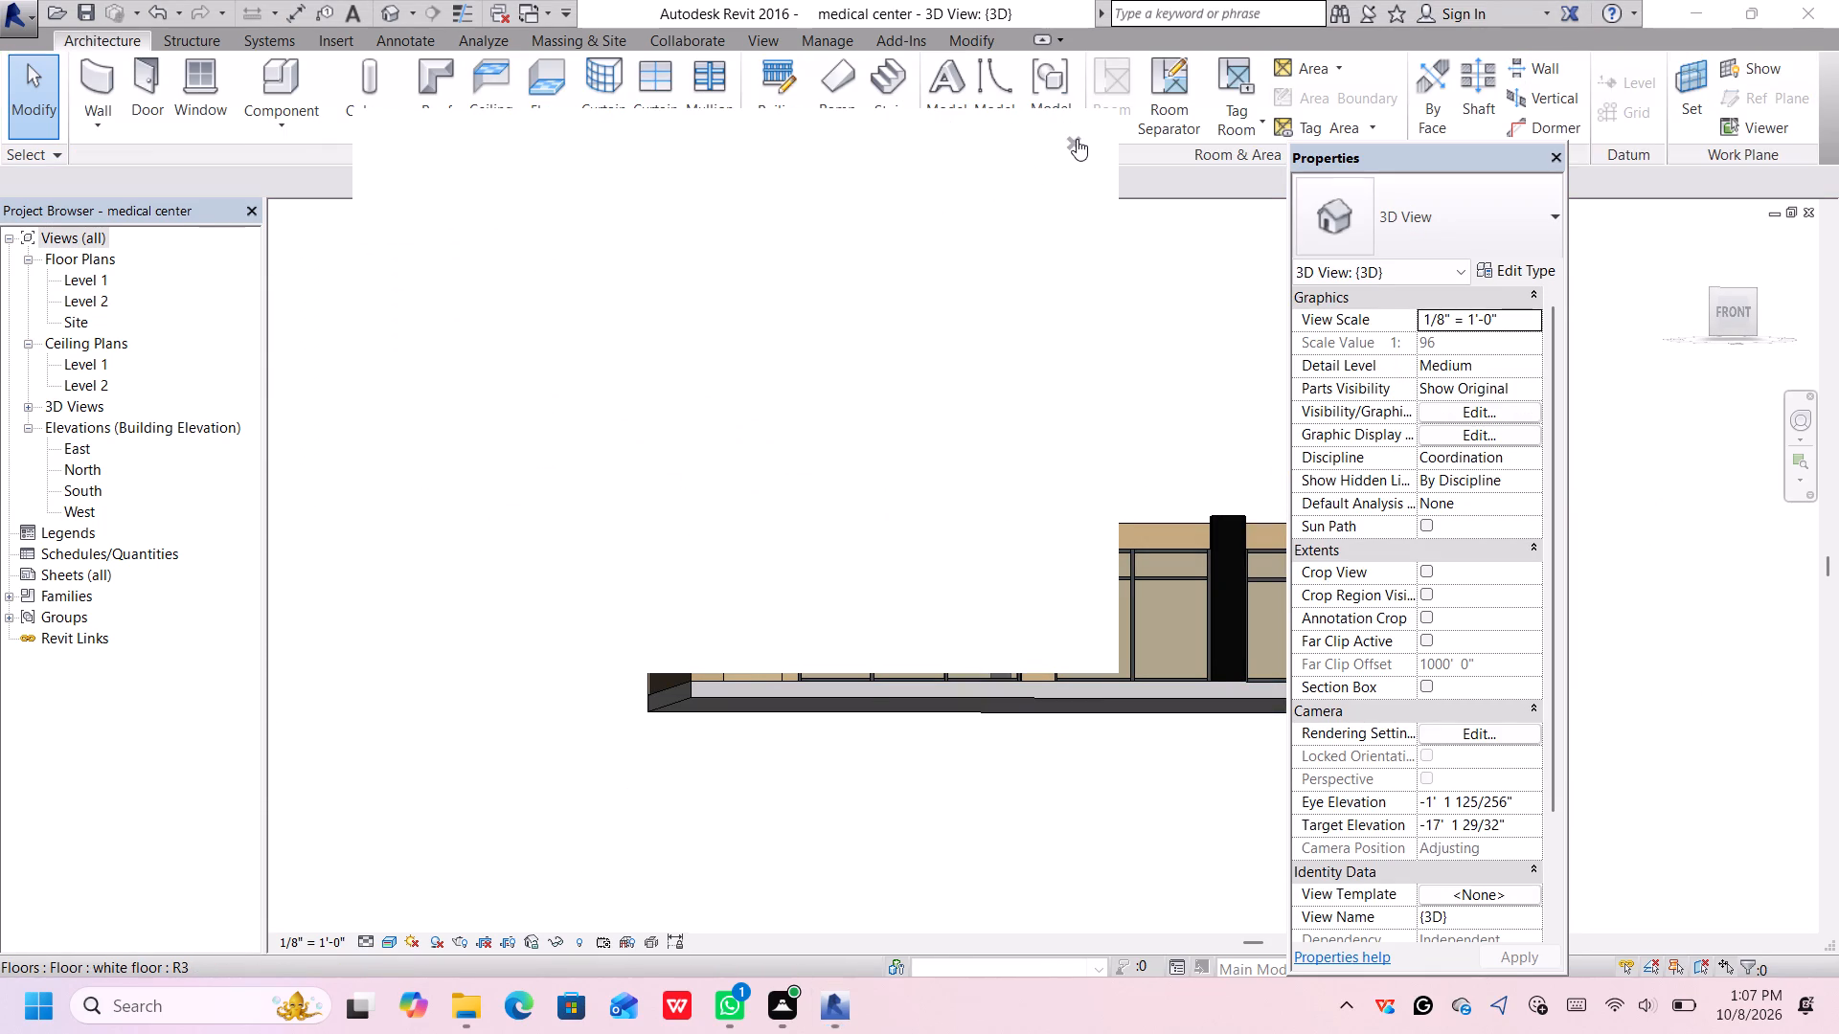
Fine-nudge the raised floor copy toward the storefront to close the narrow gap at the recess's side, keeping its front face flush.
scroll(744, 547, "up", 13)
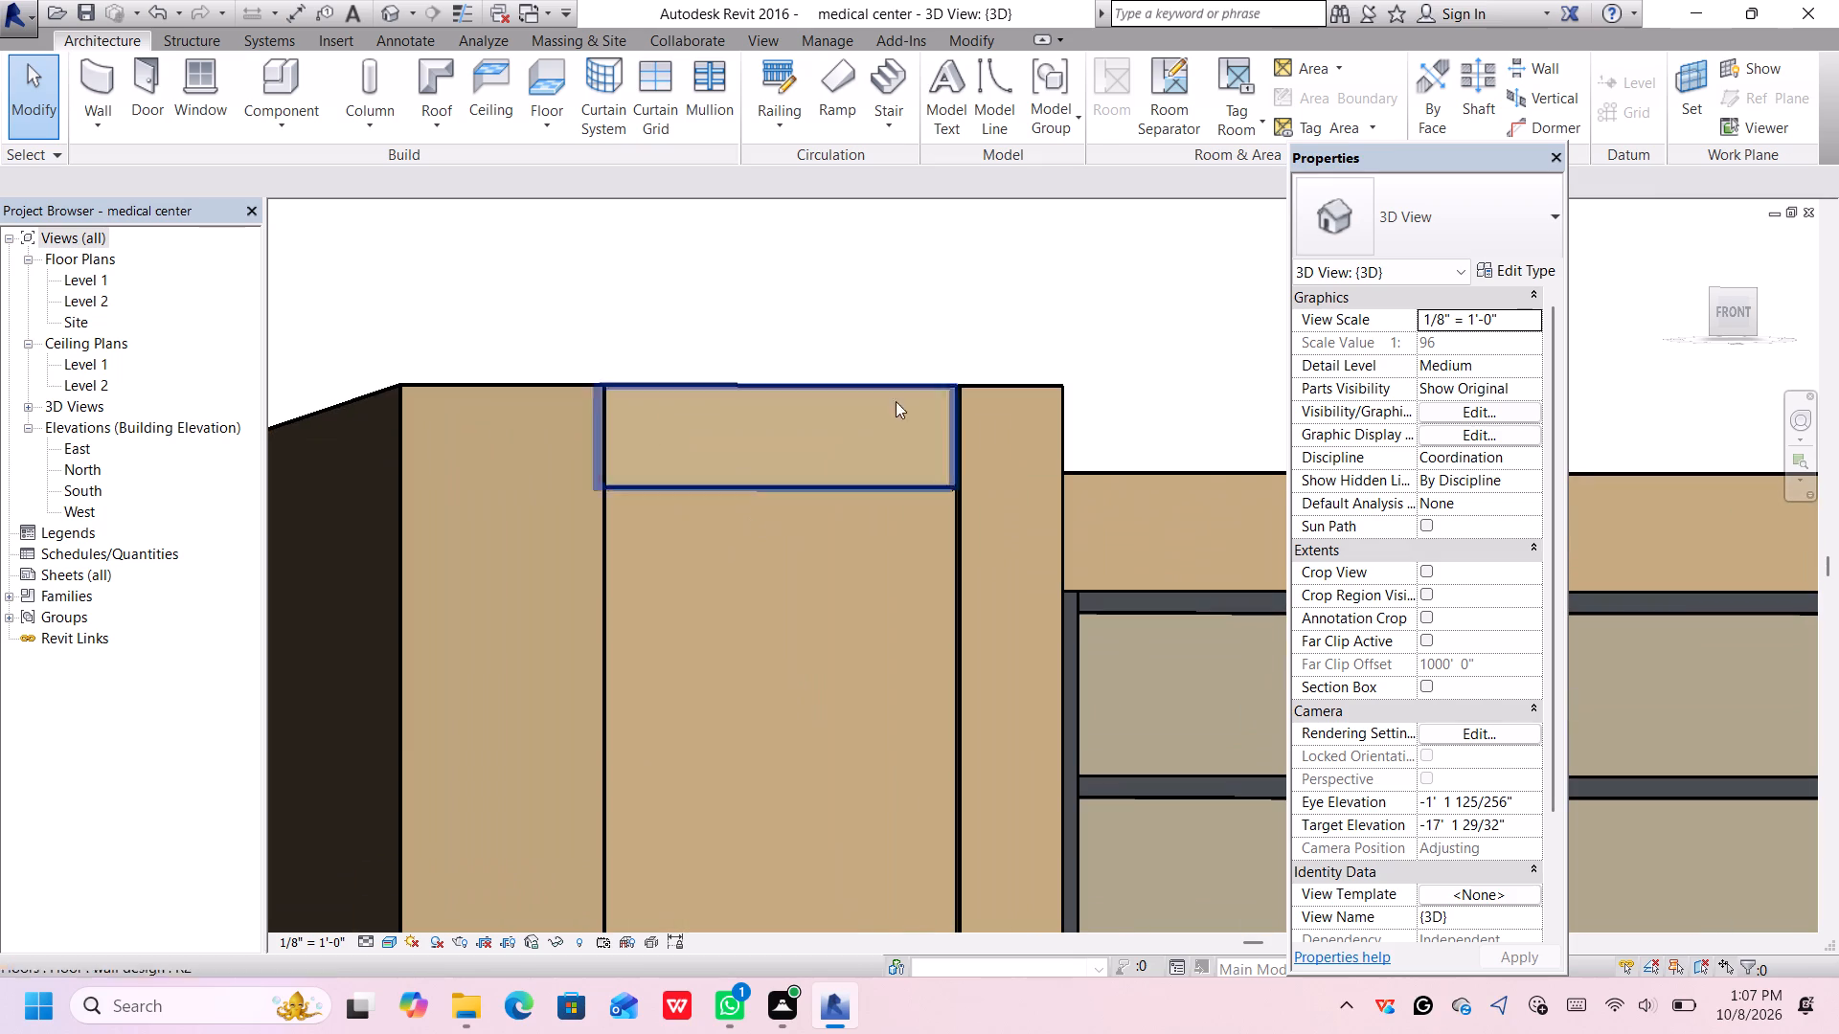
middle_click_drag(1038, 276, 1056, 595)
middle_click_drag(1046, 320, 1063, 589, "shift")
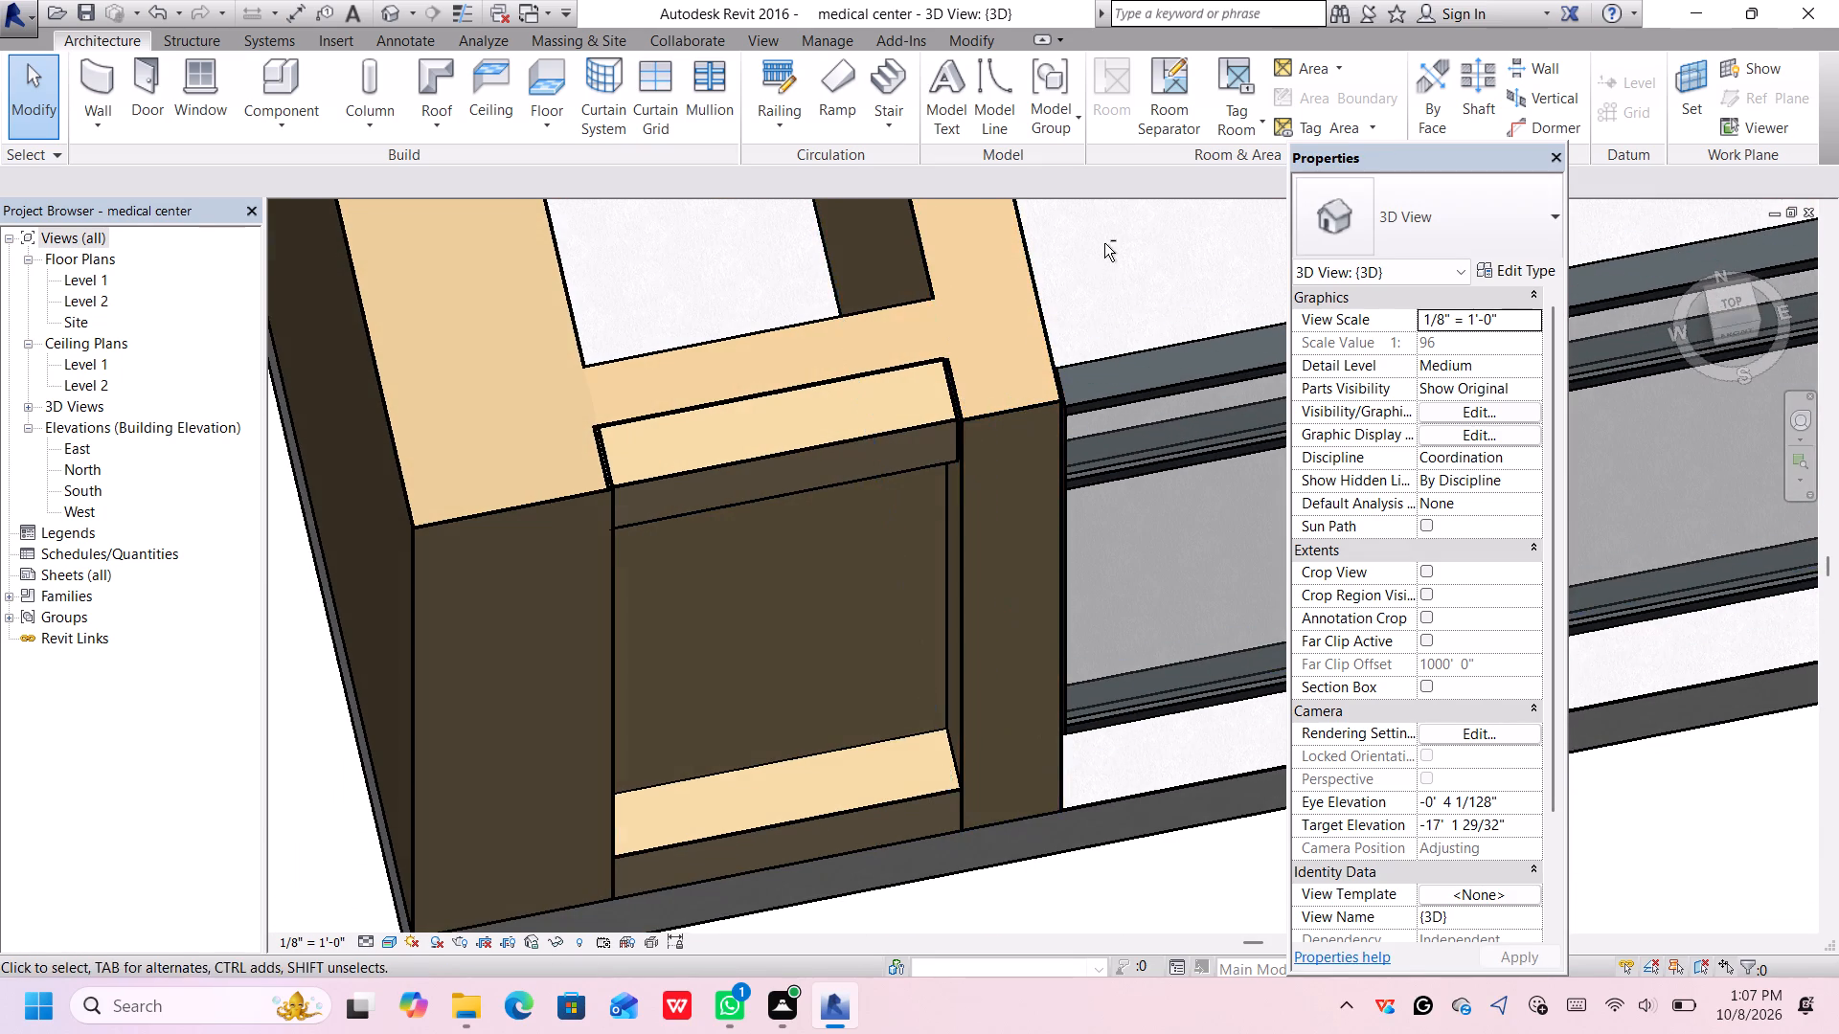
middle_click_drag(1104, 247, 1111, 326, "shift")
scroll(1111, 325, "up", 1)
left_click(847, 456)
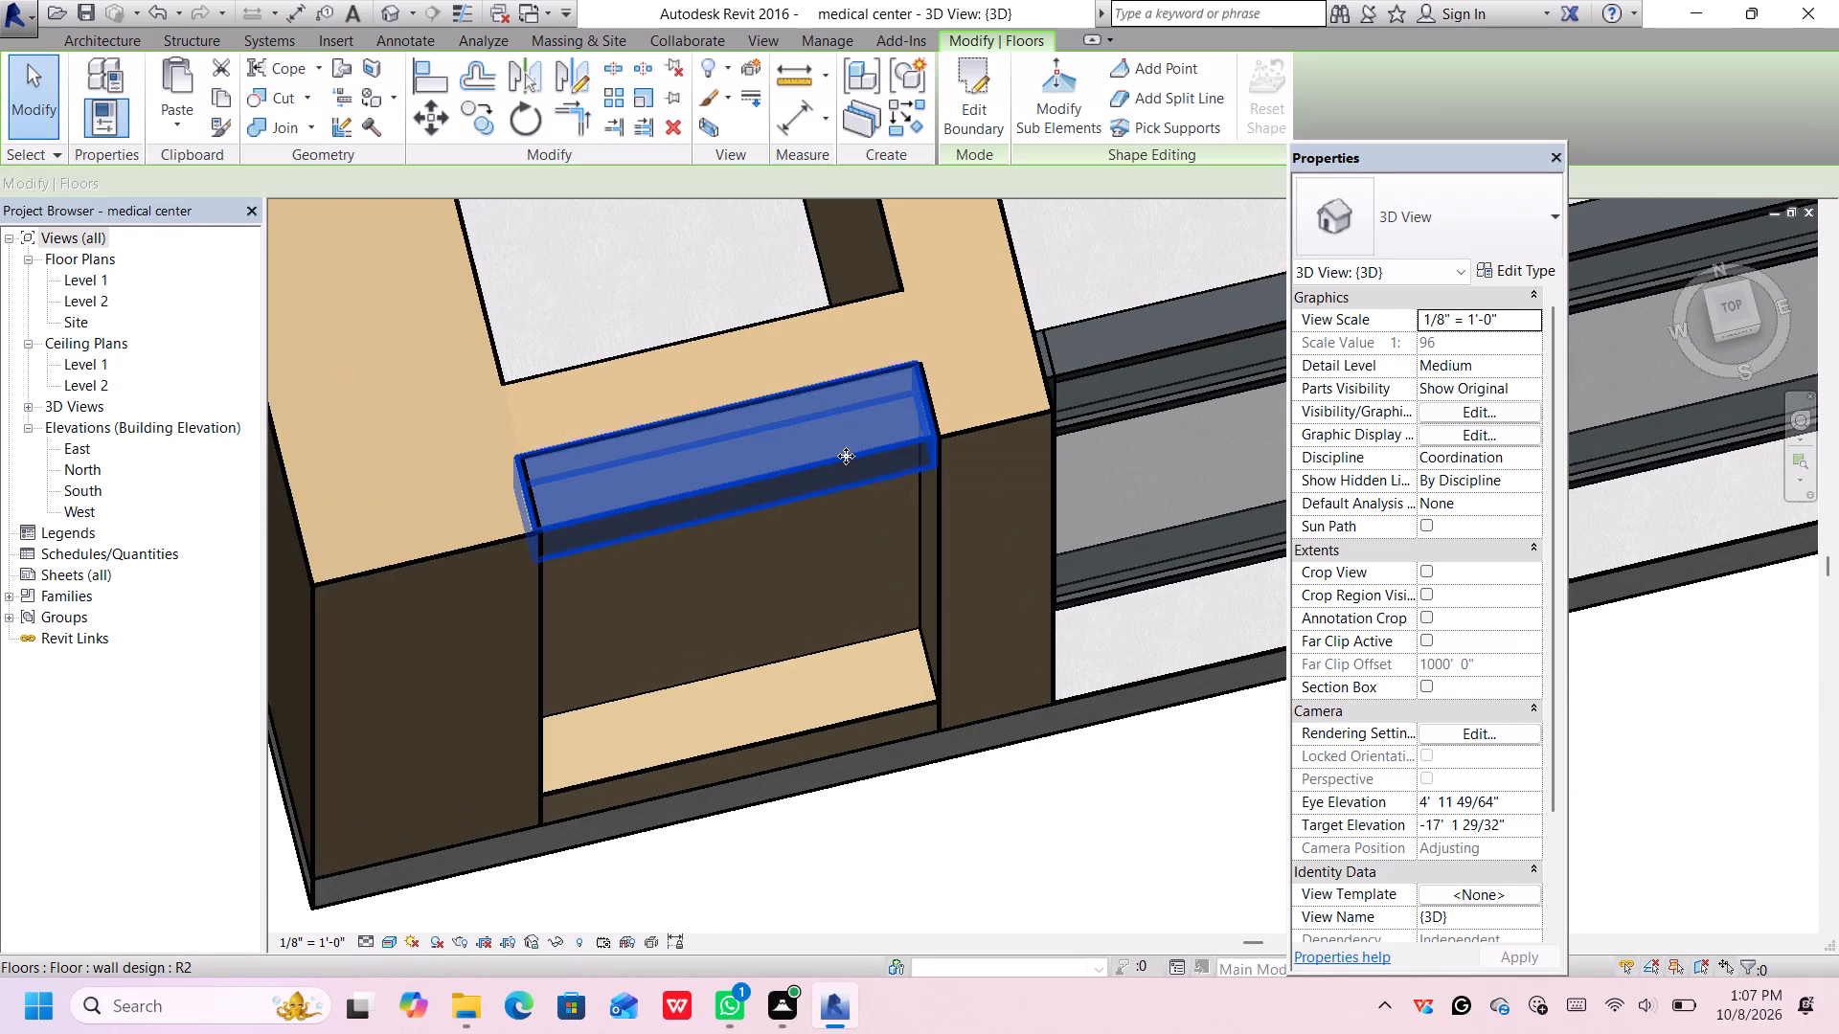
scroll(898, 459, "up", 4)
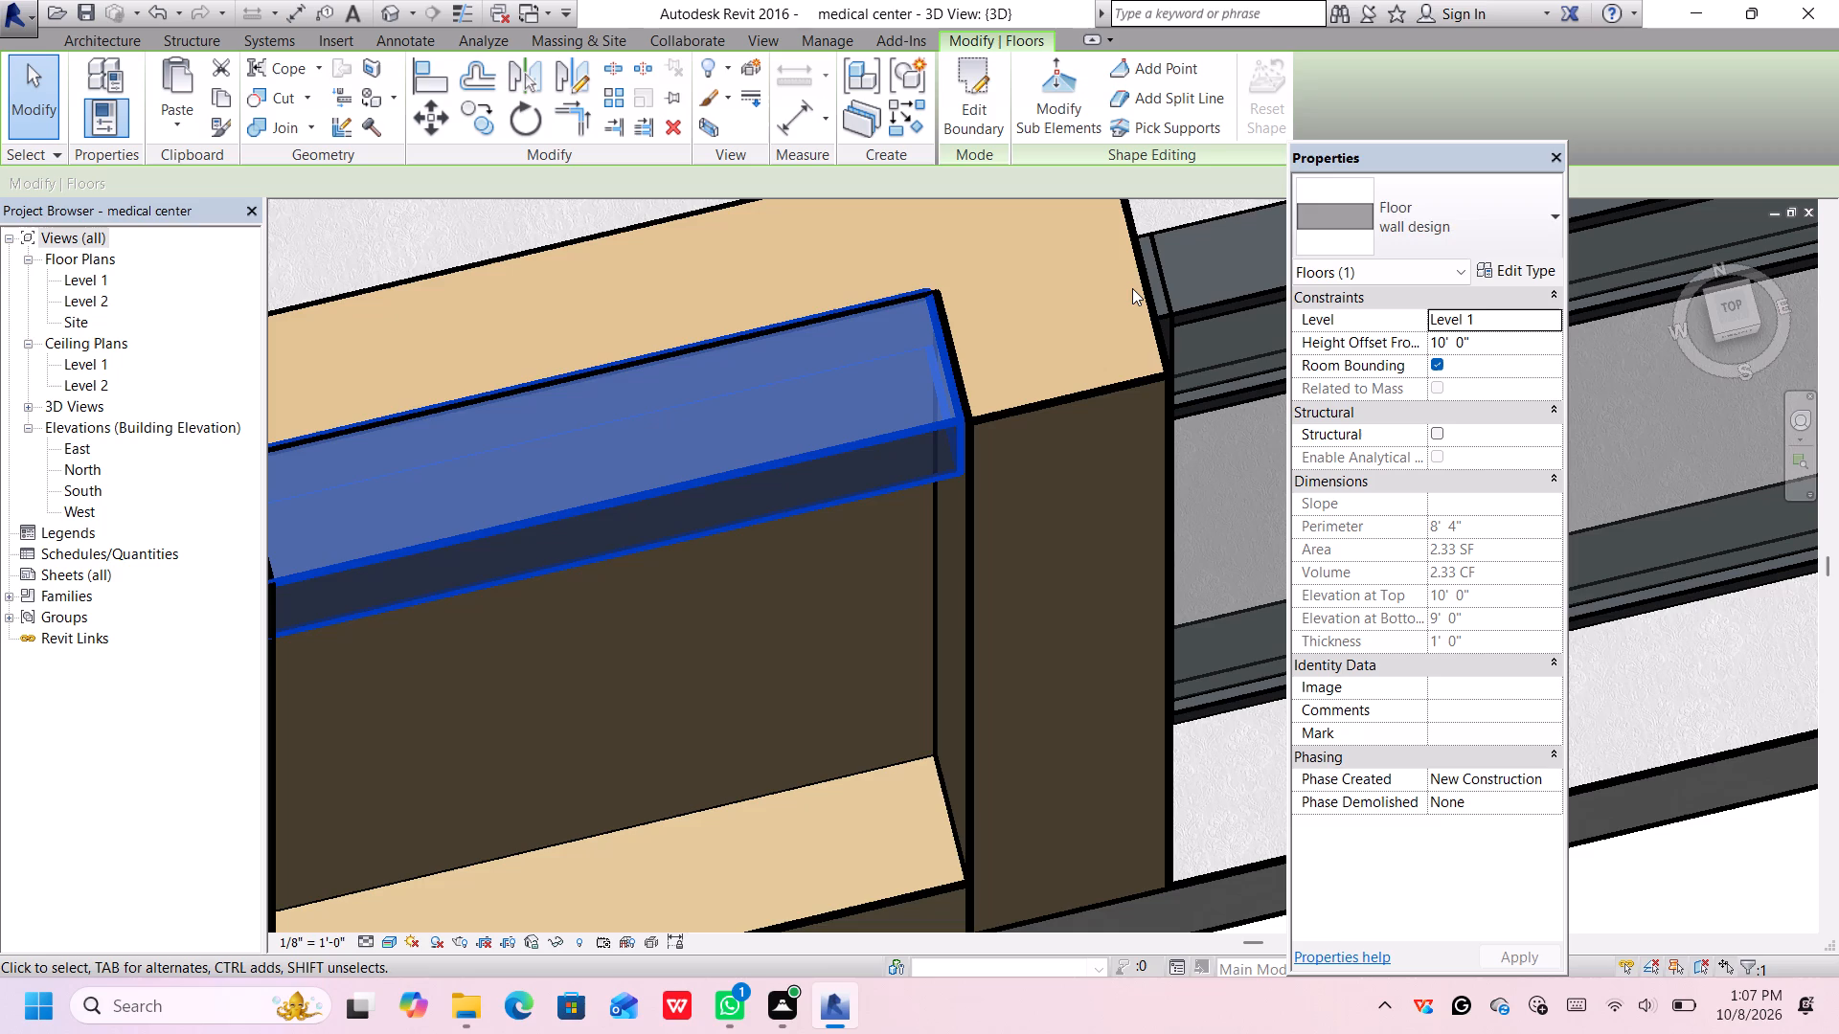
key("Up")
key("Down")
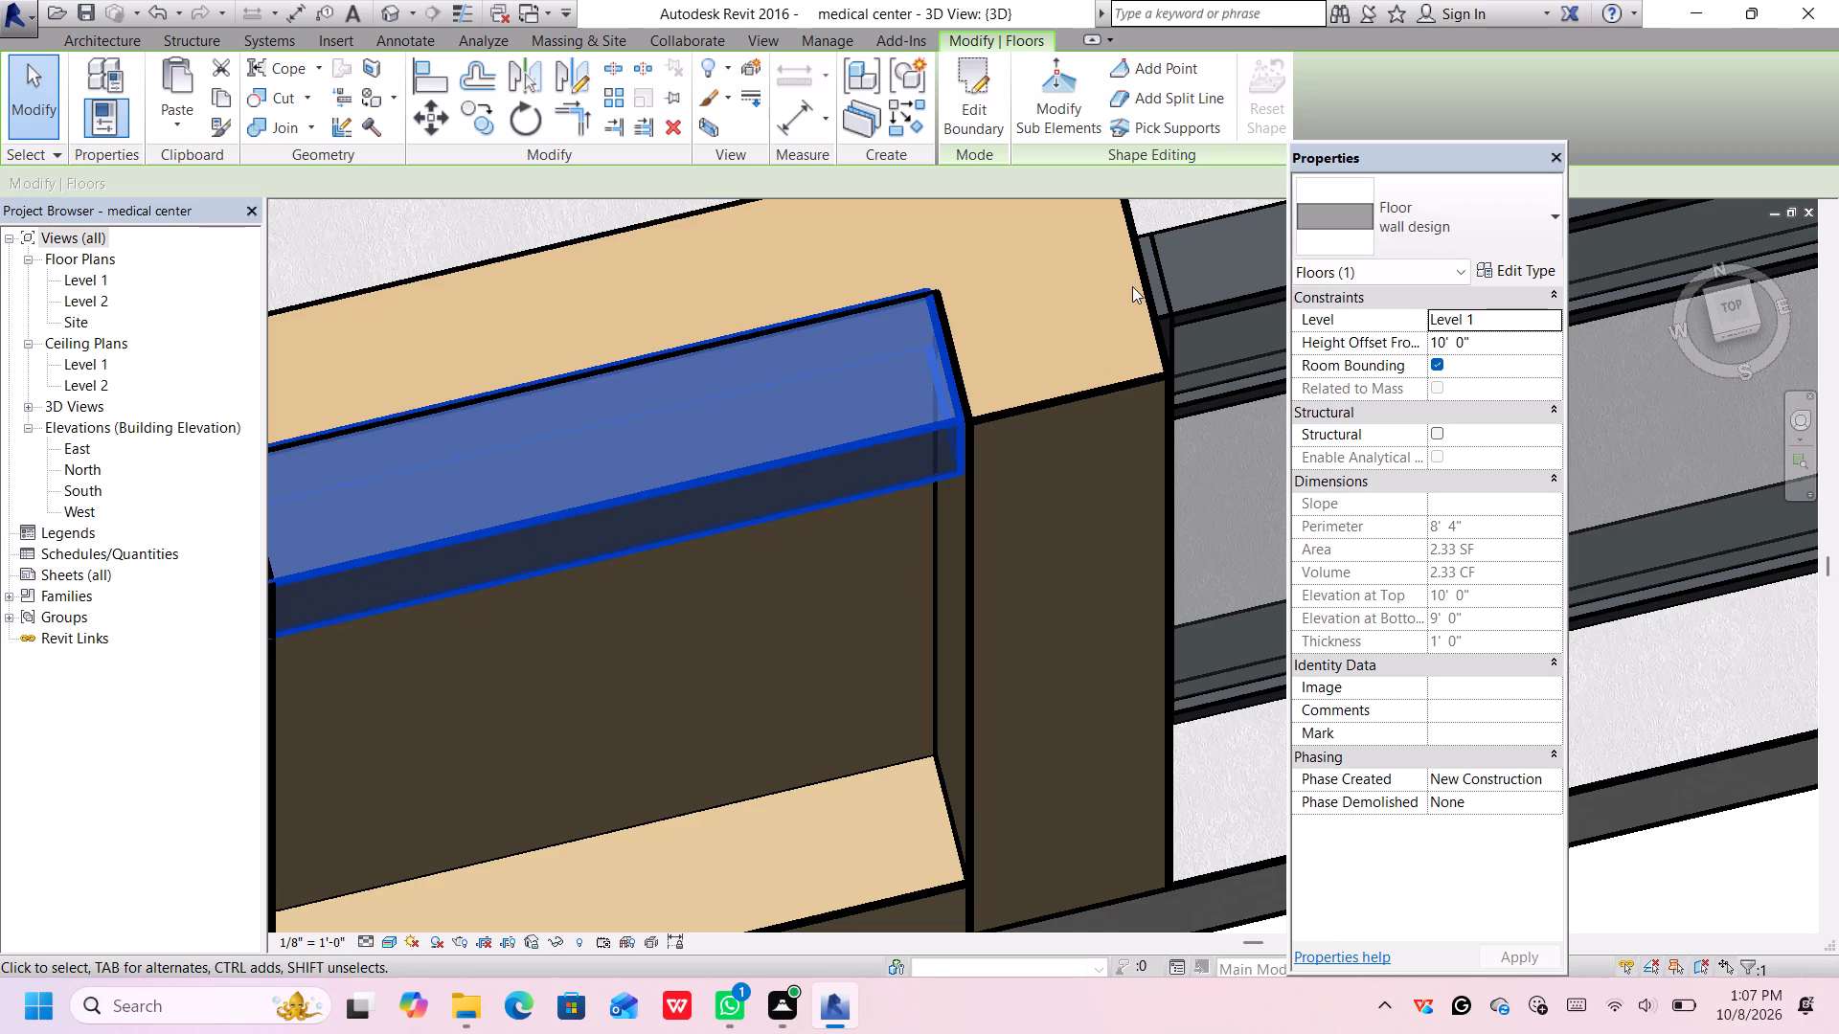
key("Down")
key("Up")
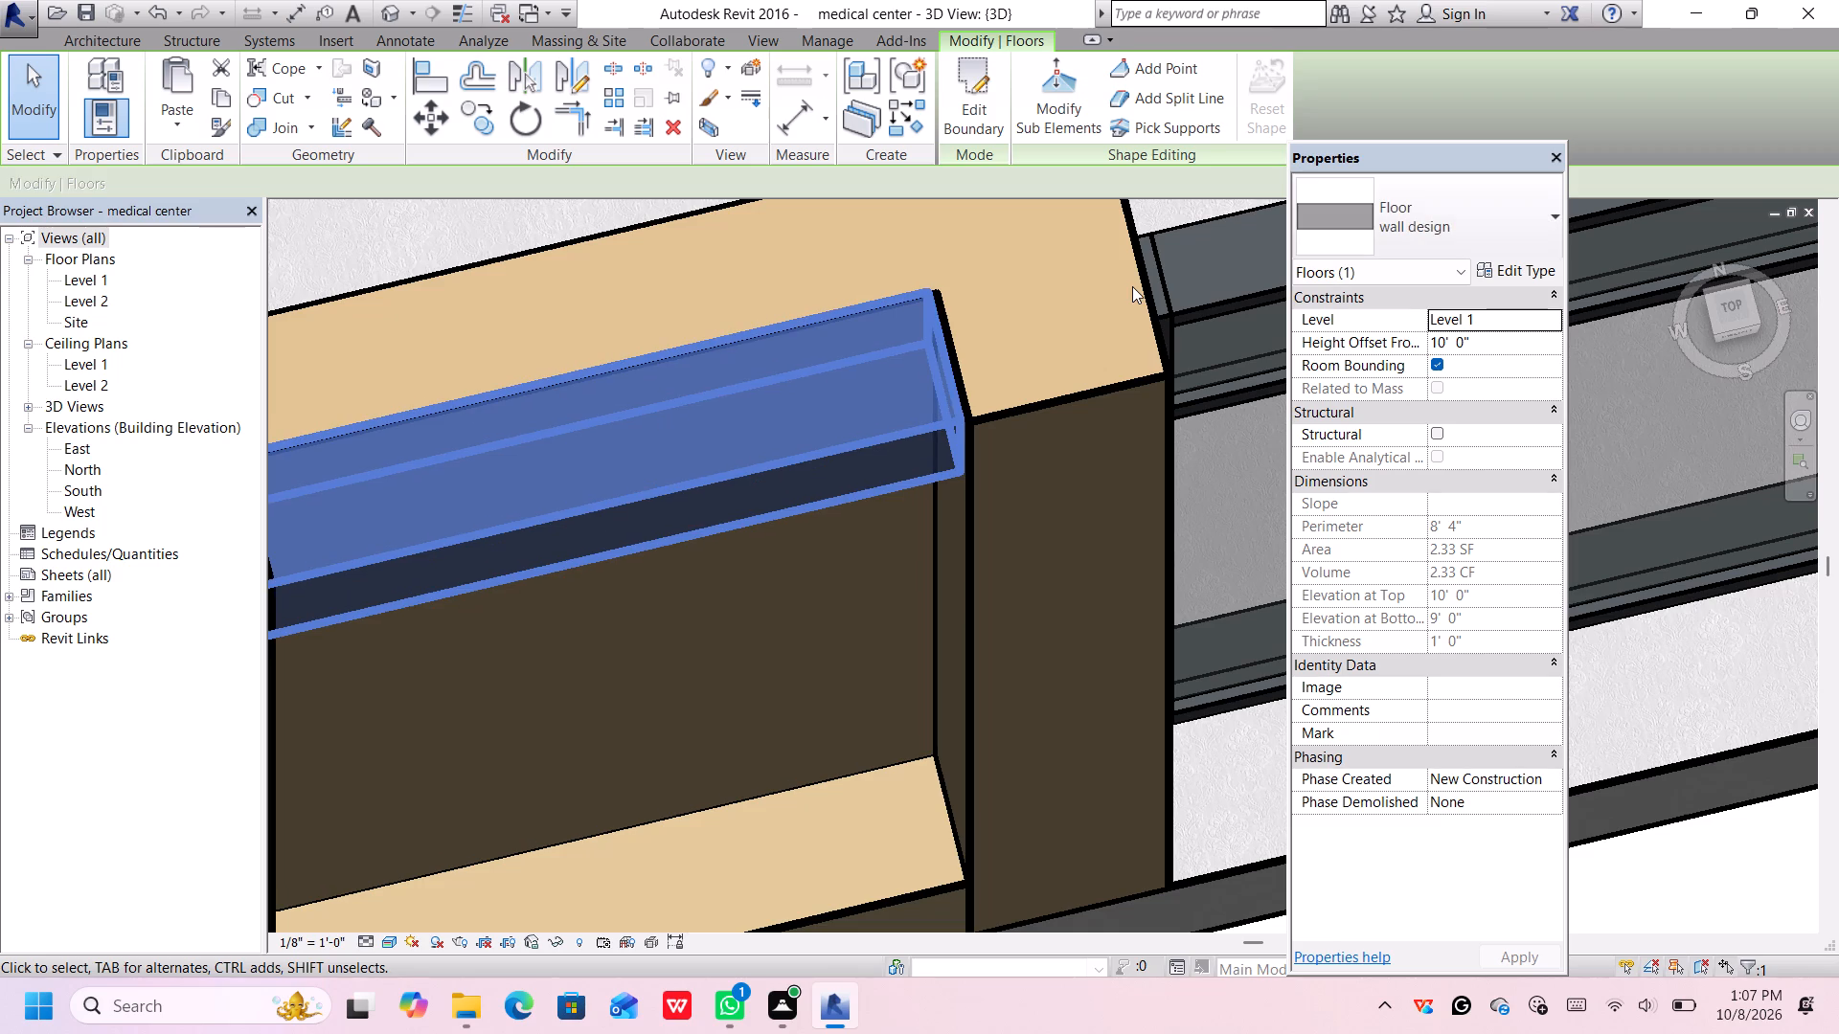
key("Down")
key("Right")
key("Right")
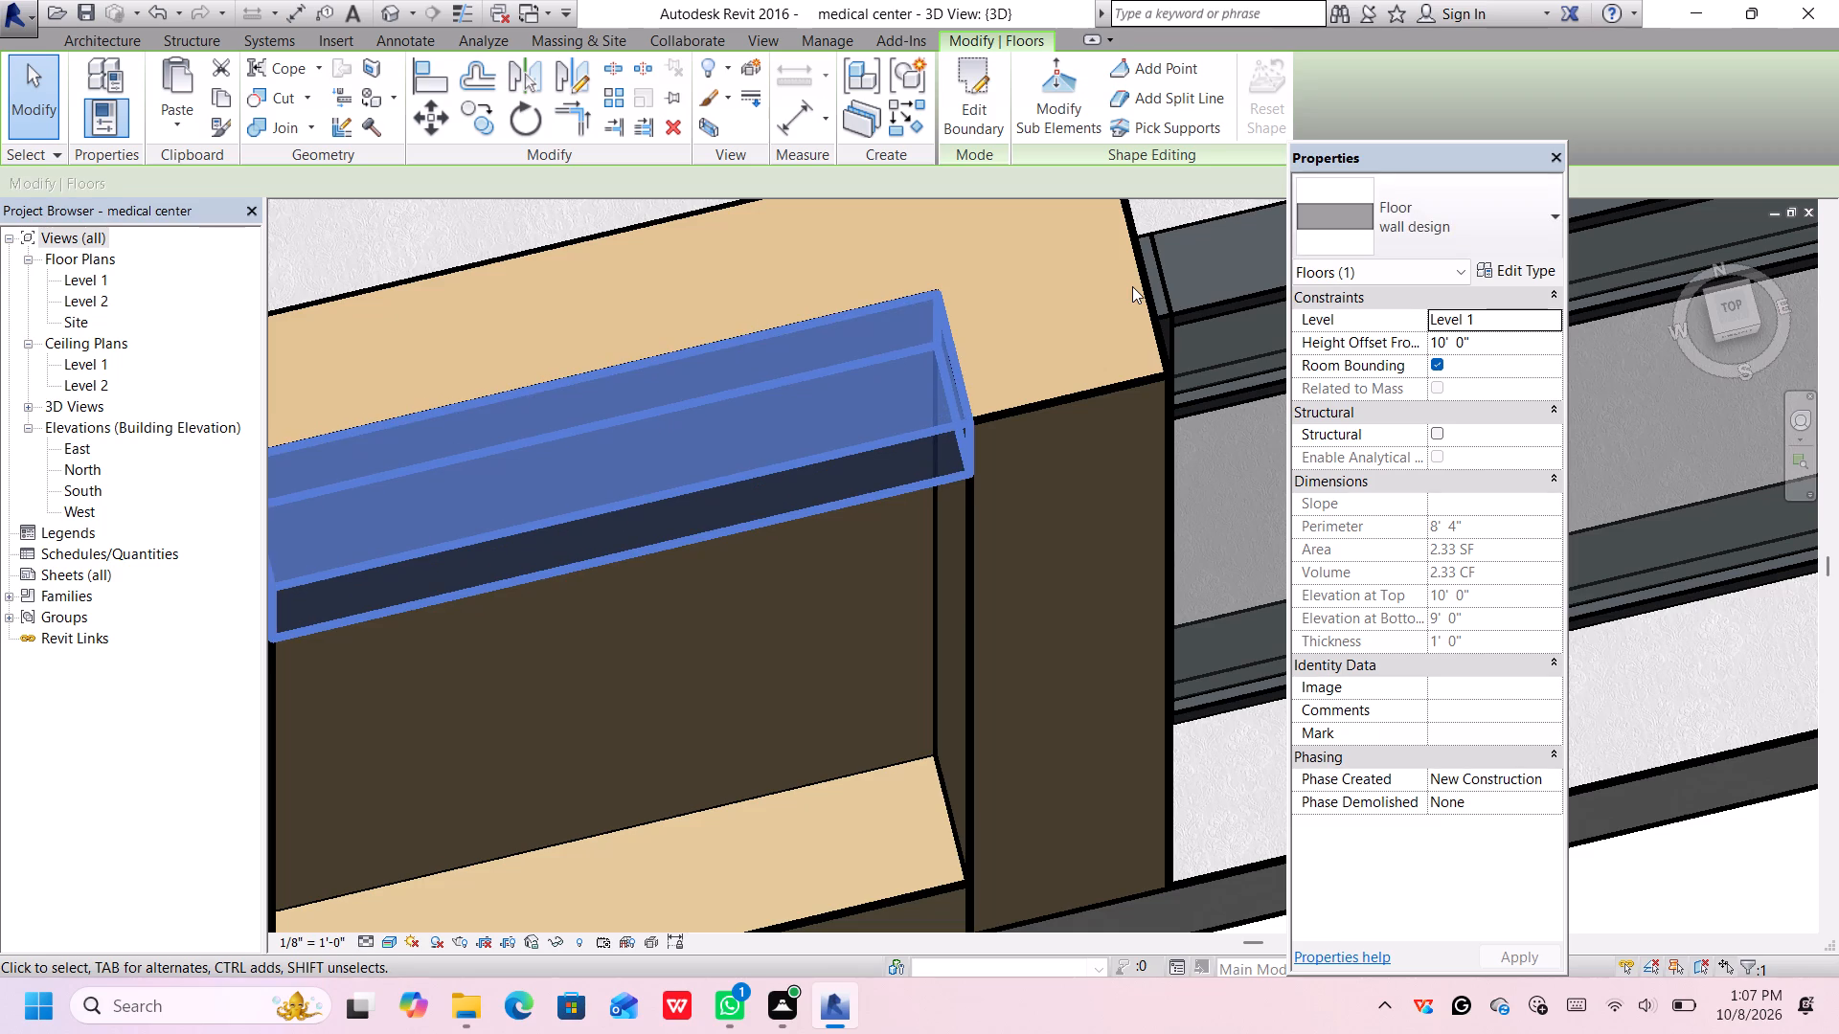
scroll(1063, 340, "down", 4)
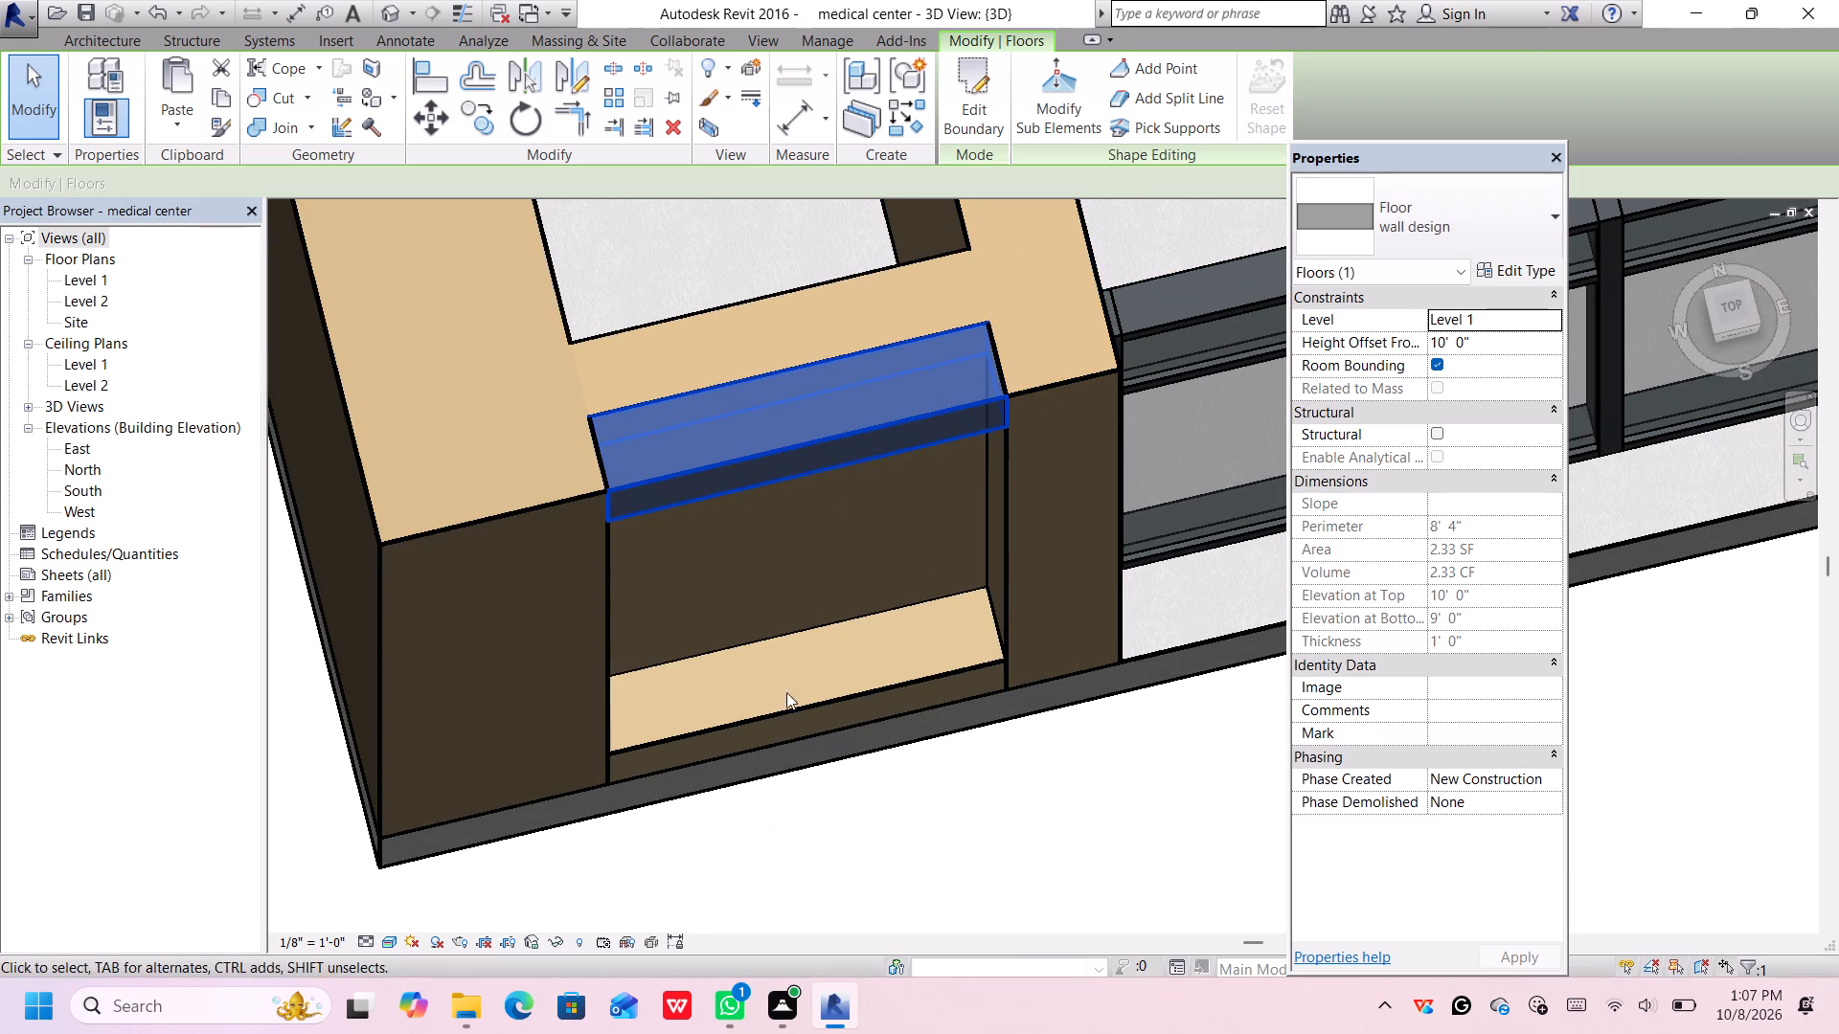
left_click(833, 805)
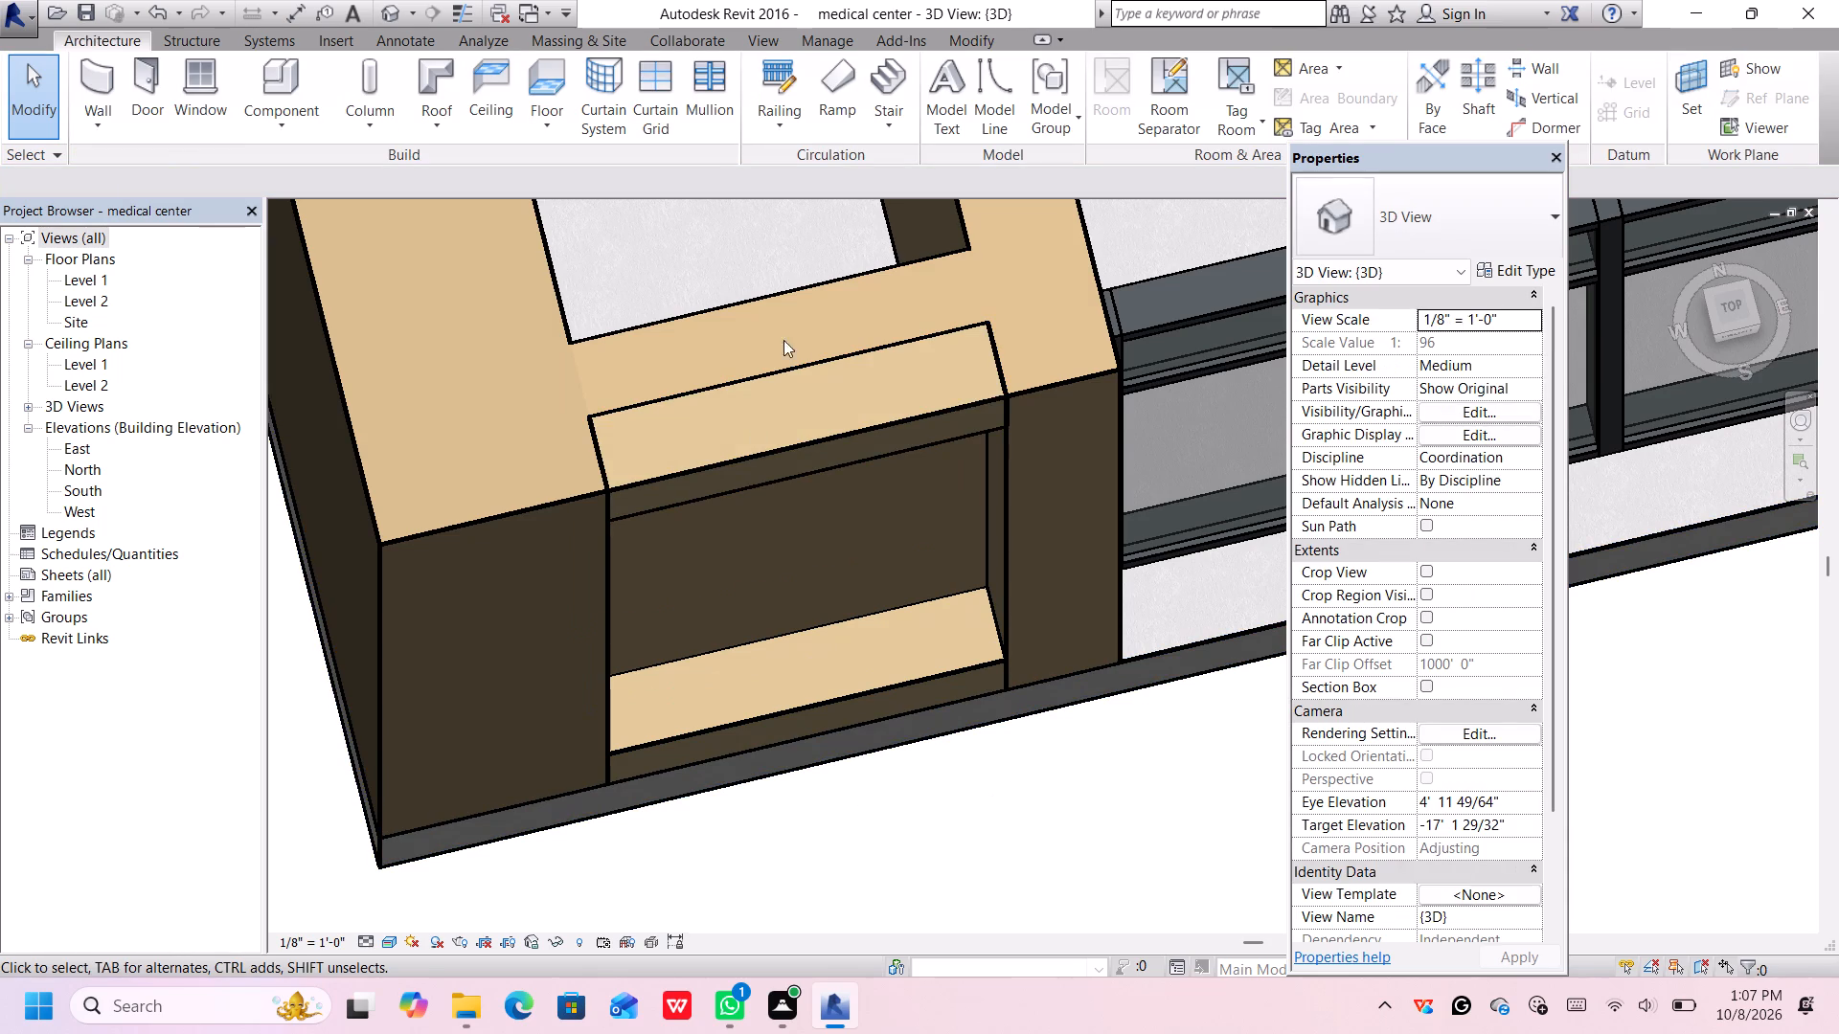
Examine the framed recess at close range and together with the adjoining storefront facade.
scroll(847, 342, "up", 1)
middle_click_drag(835, 829, 873, 669)
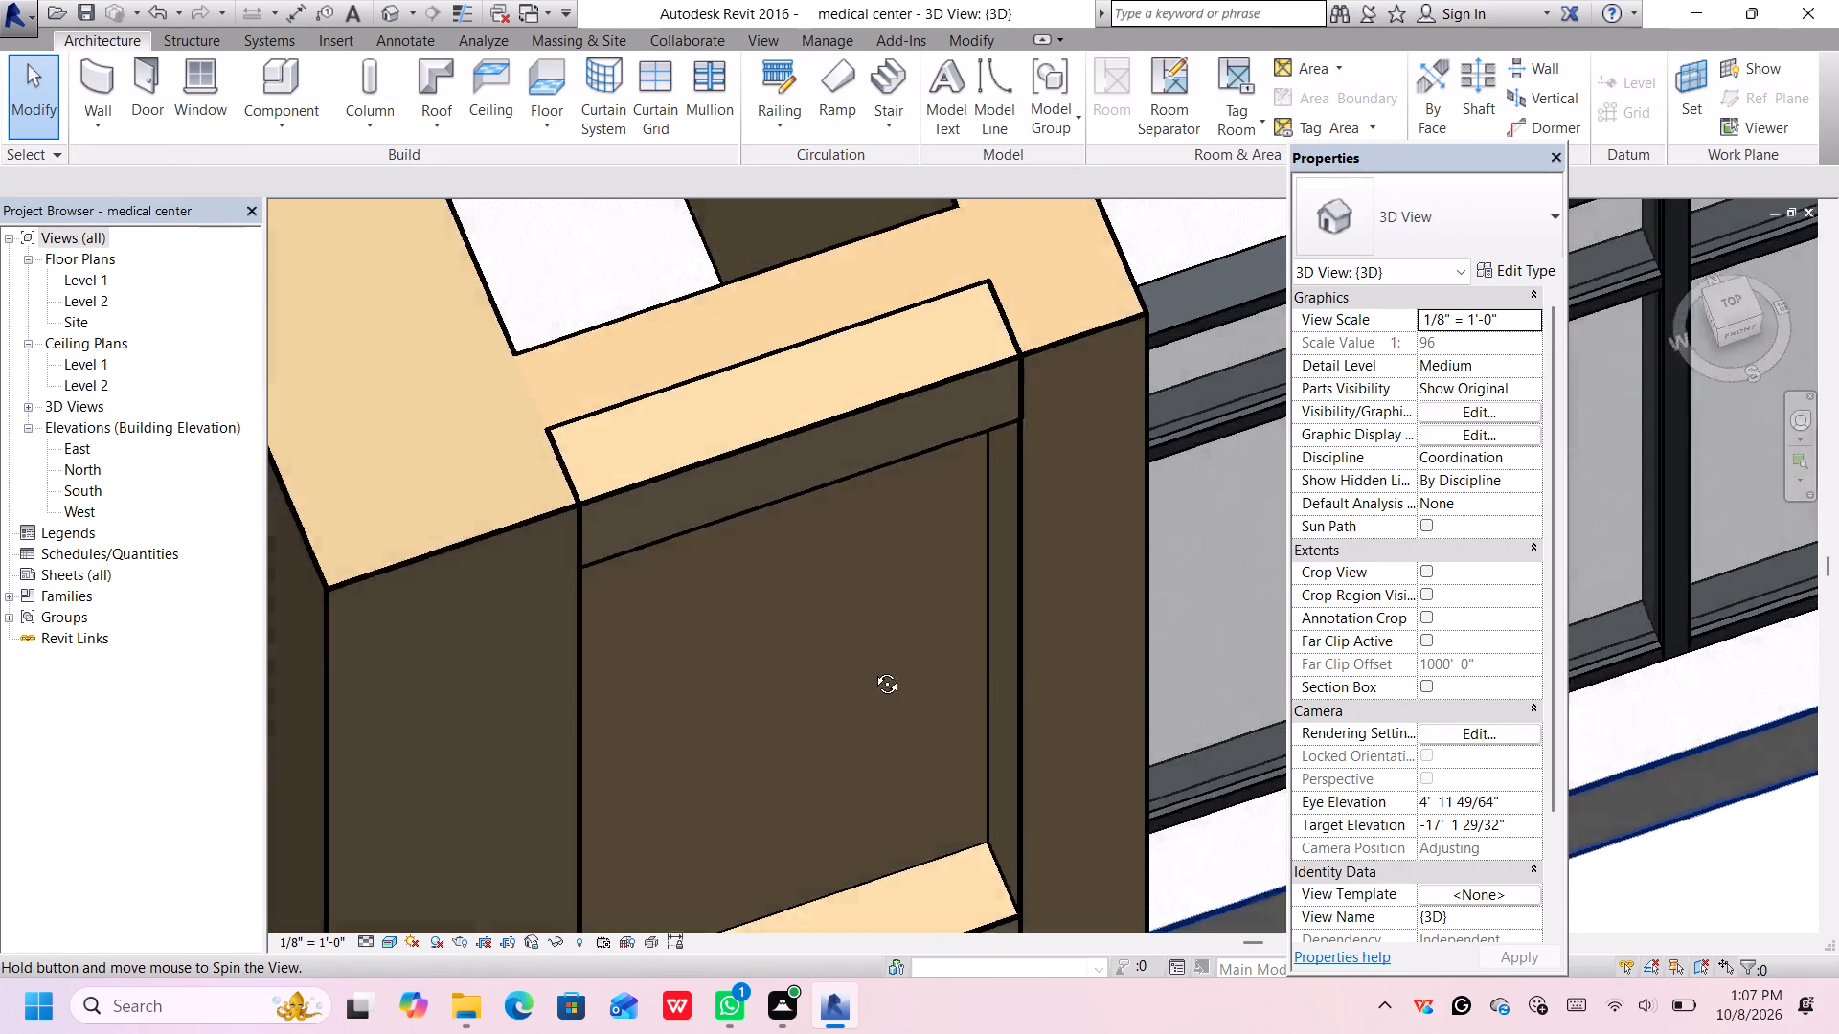
middle_click_drag(873, 669, 1006, 326)
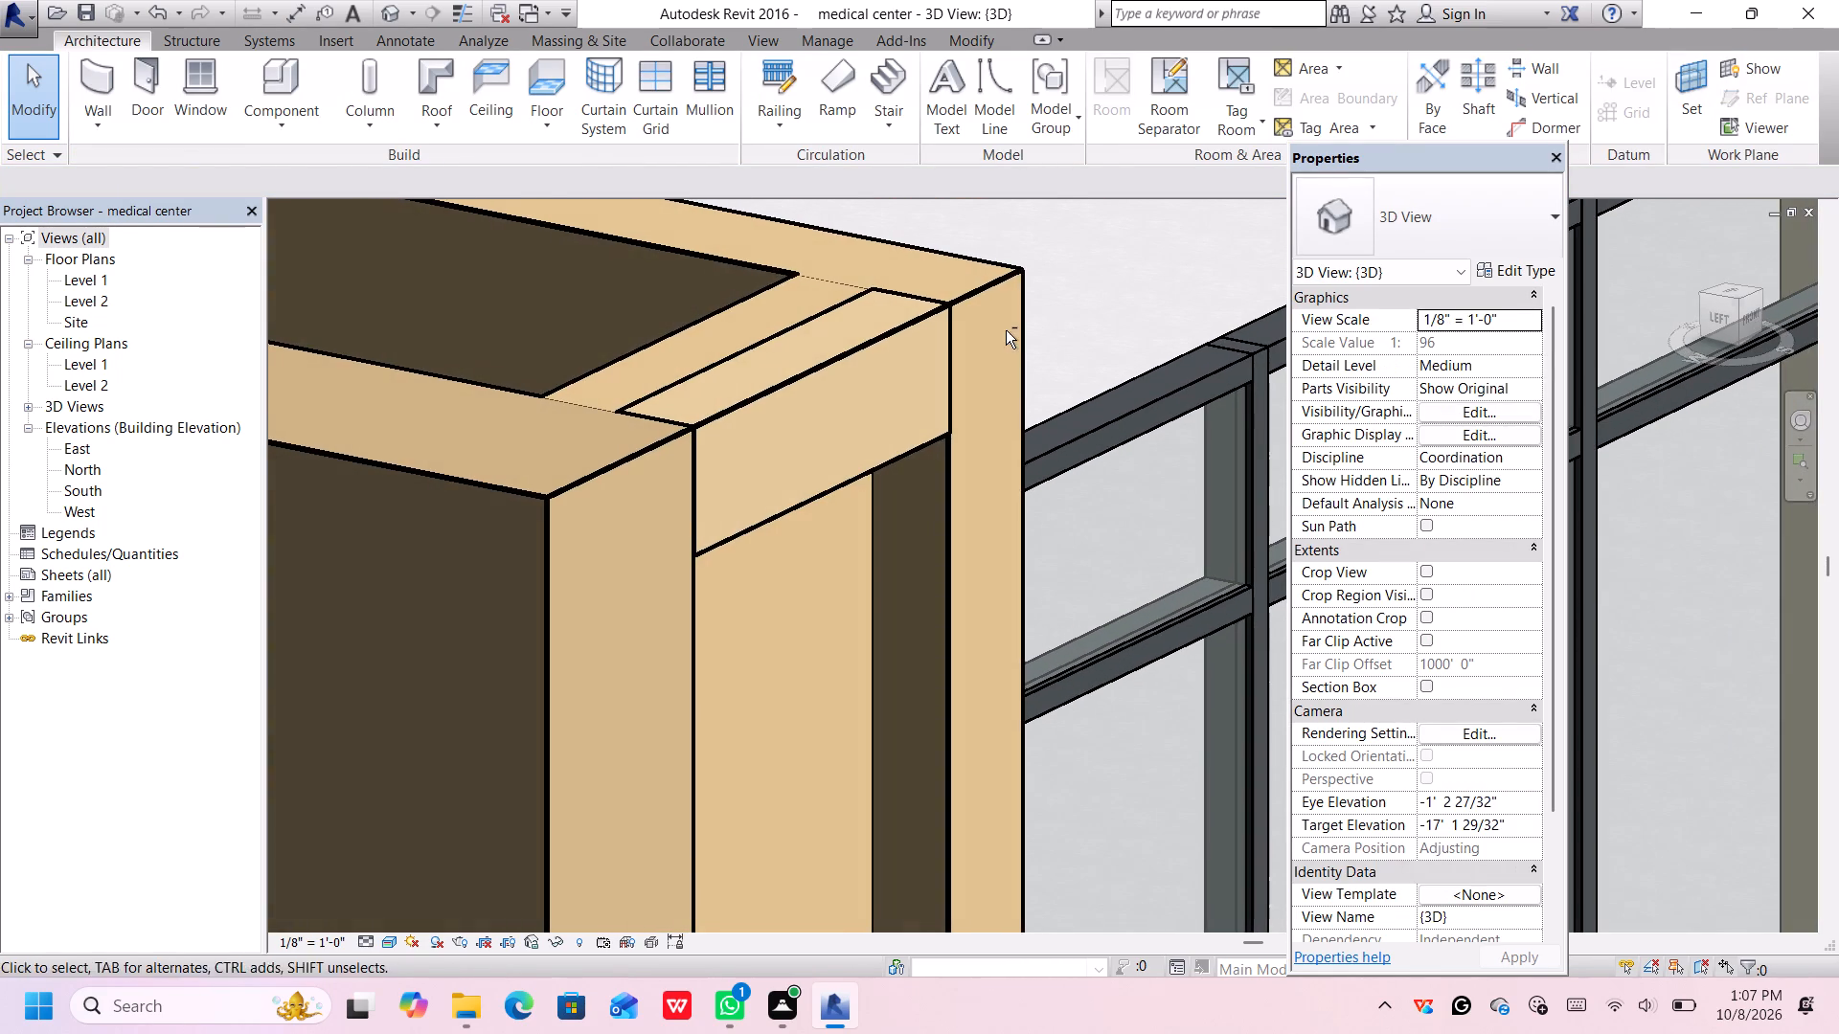
scroll(806, 26, "down", 4)
scroll(1010, 574, "down", 4)
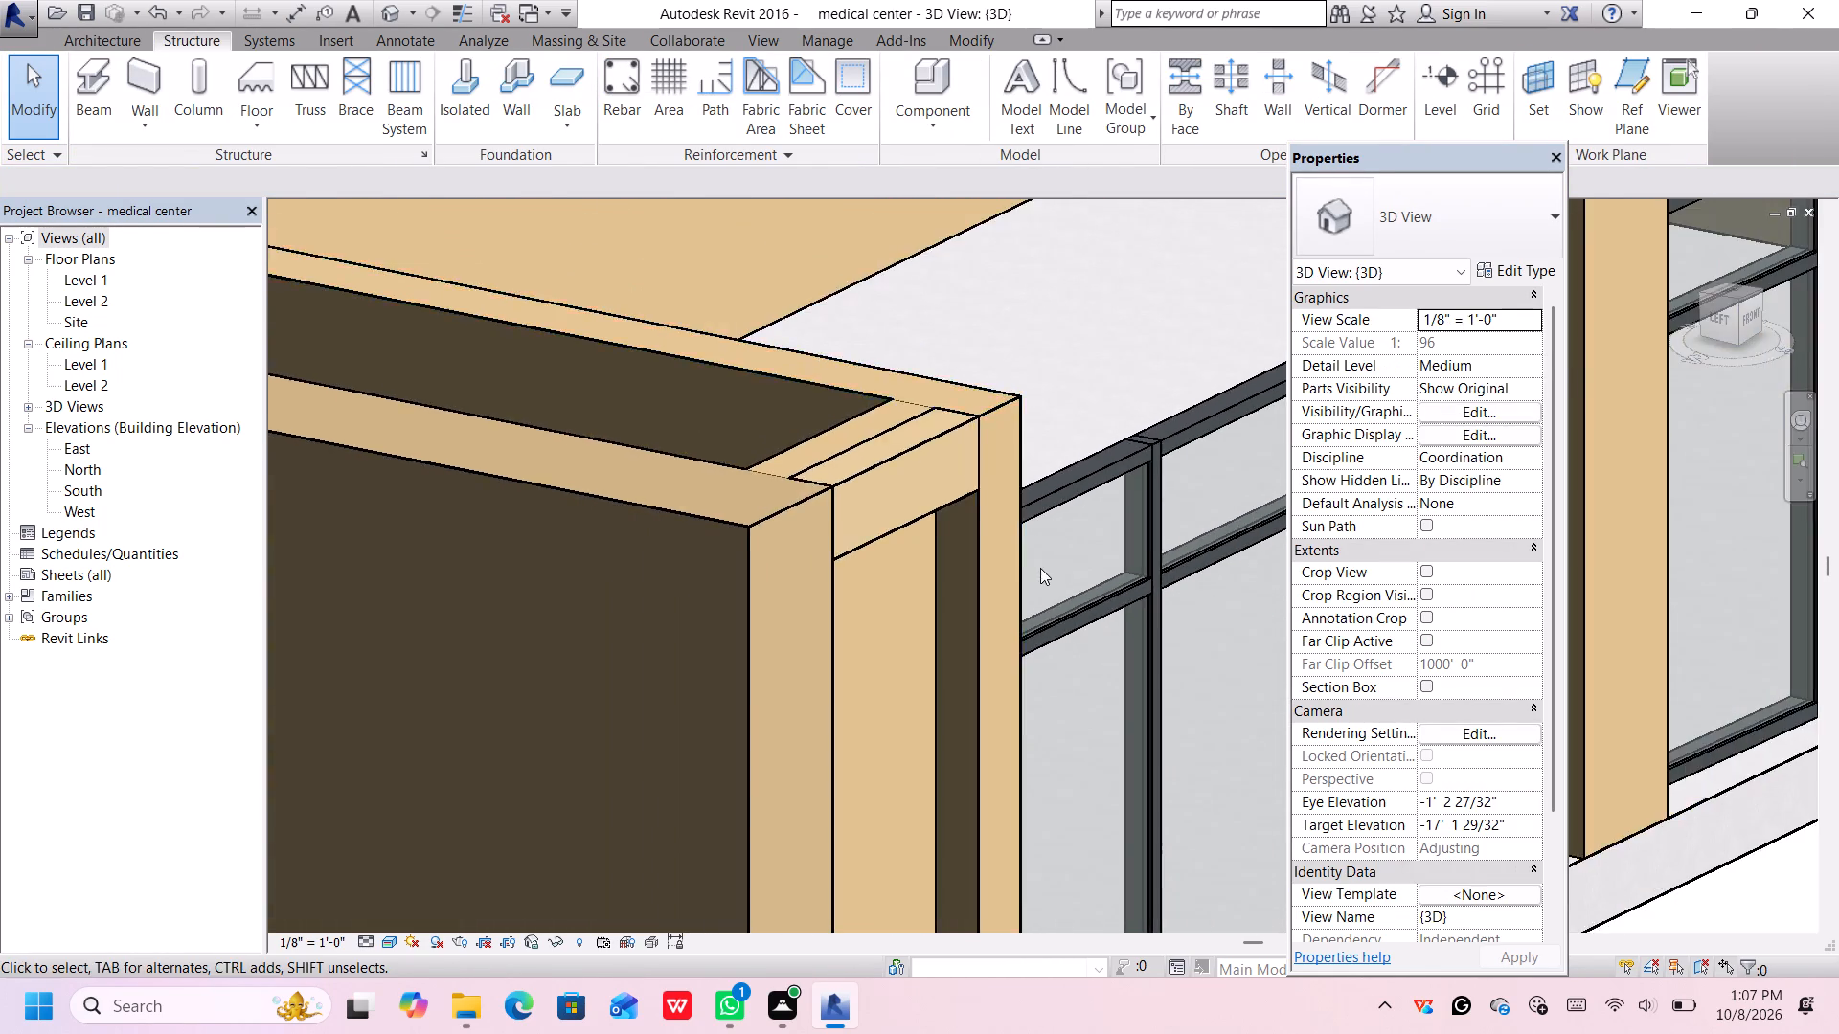
scroll(1040, 568, "up", 1)
scroll(1040, 568, "down", 7)
middle_click_drag(1102, 436, 905, 473)
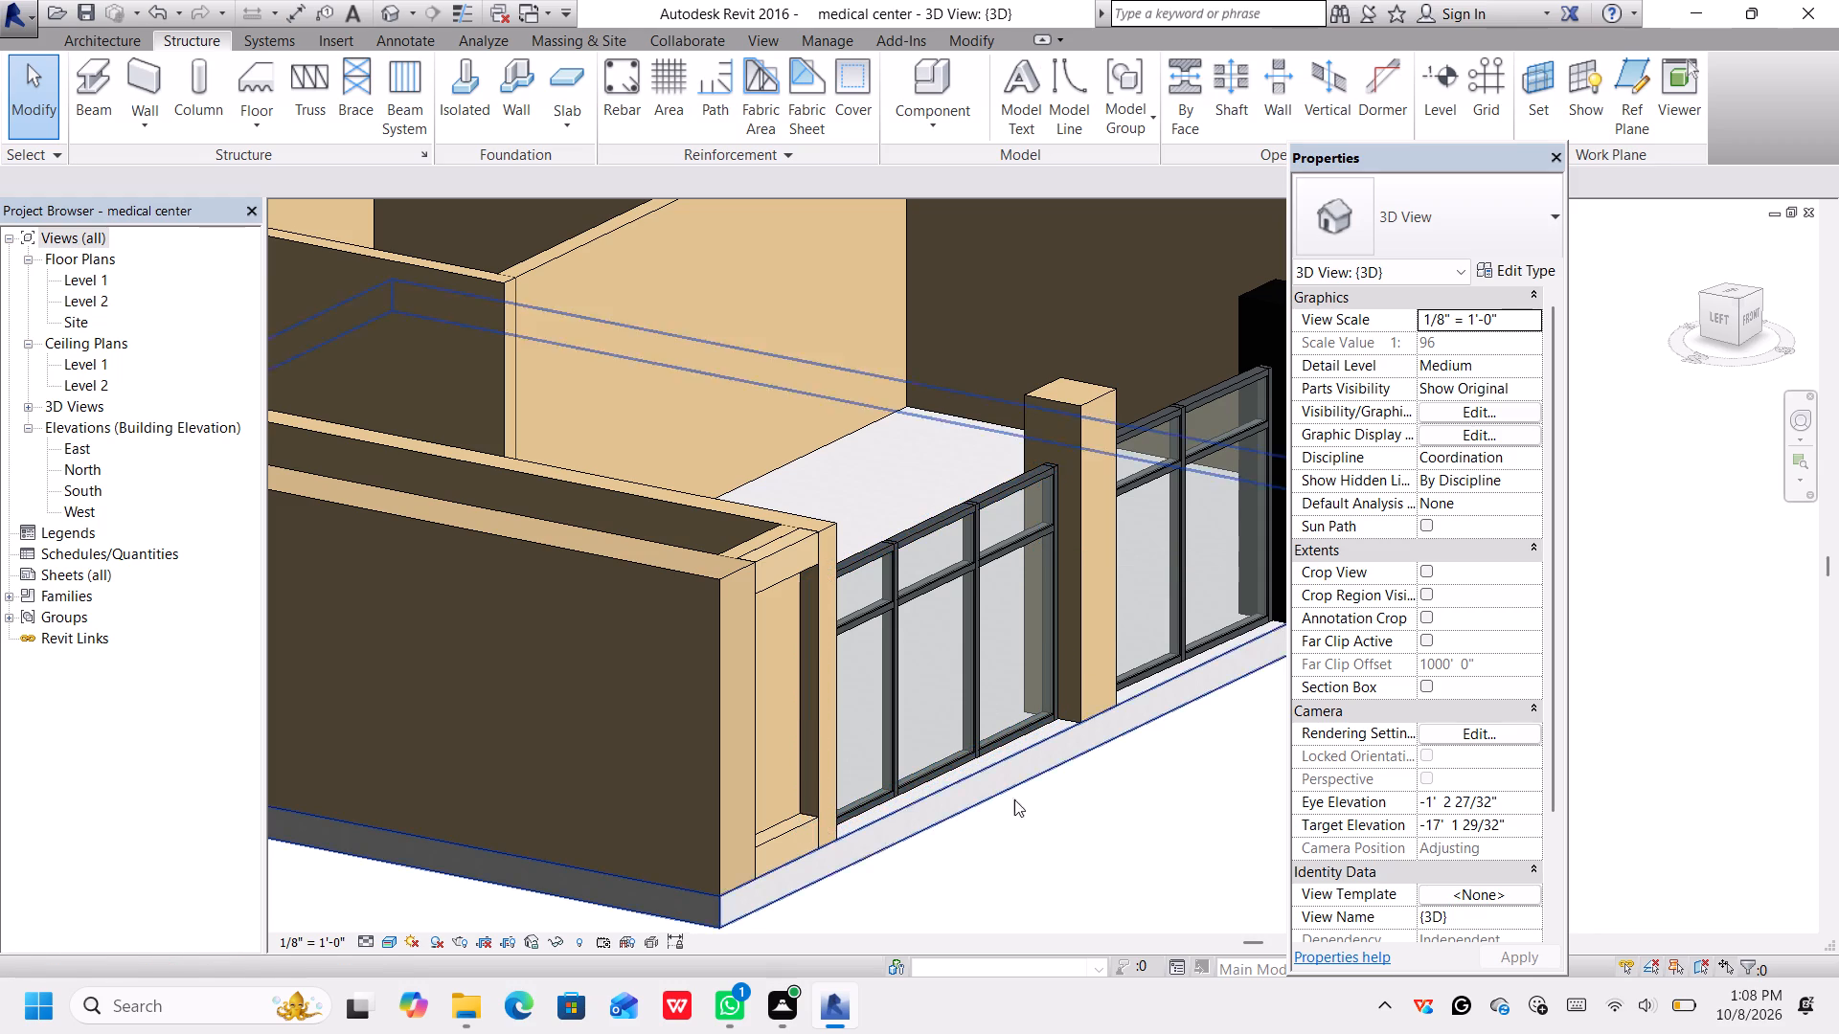
middle_click_drag(1056, 823, 950, 727)
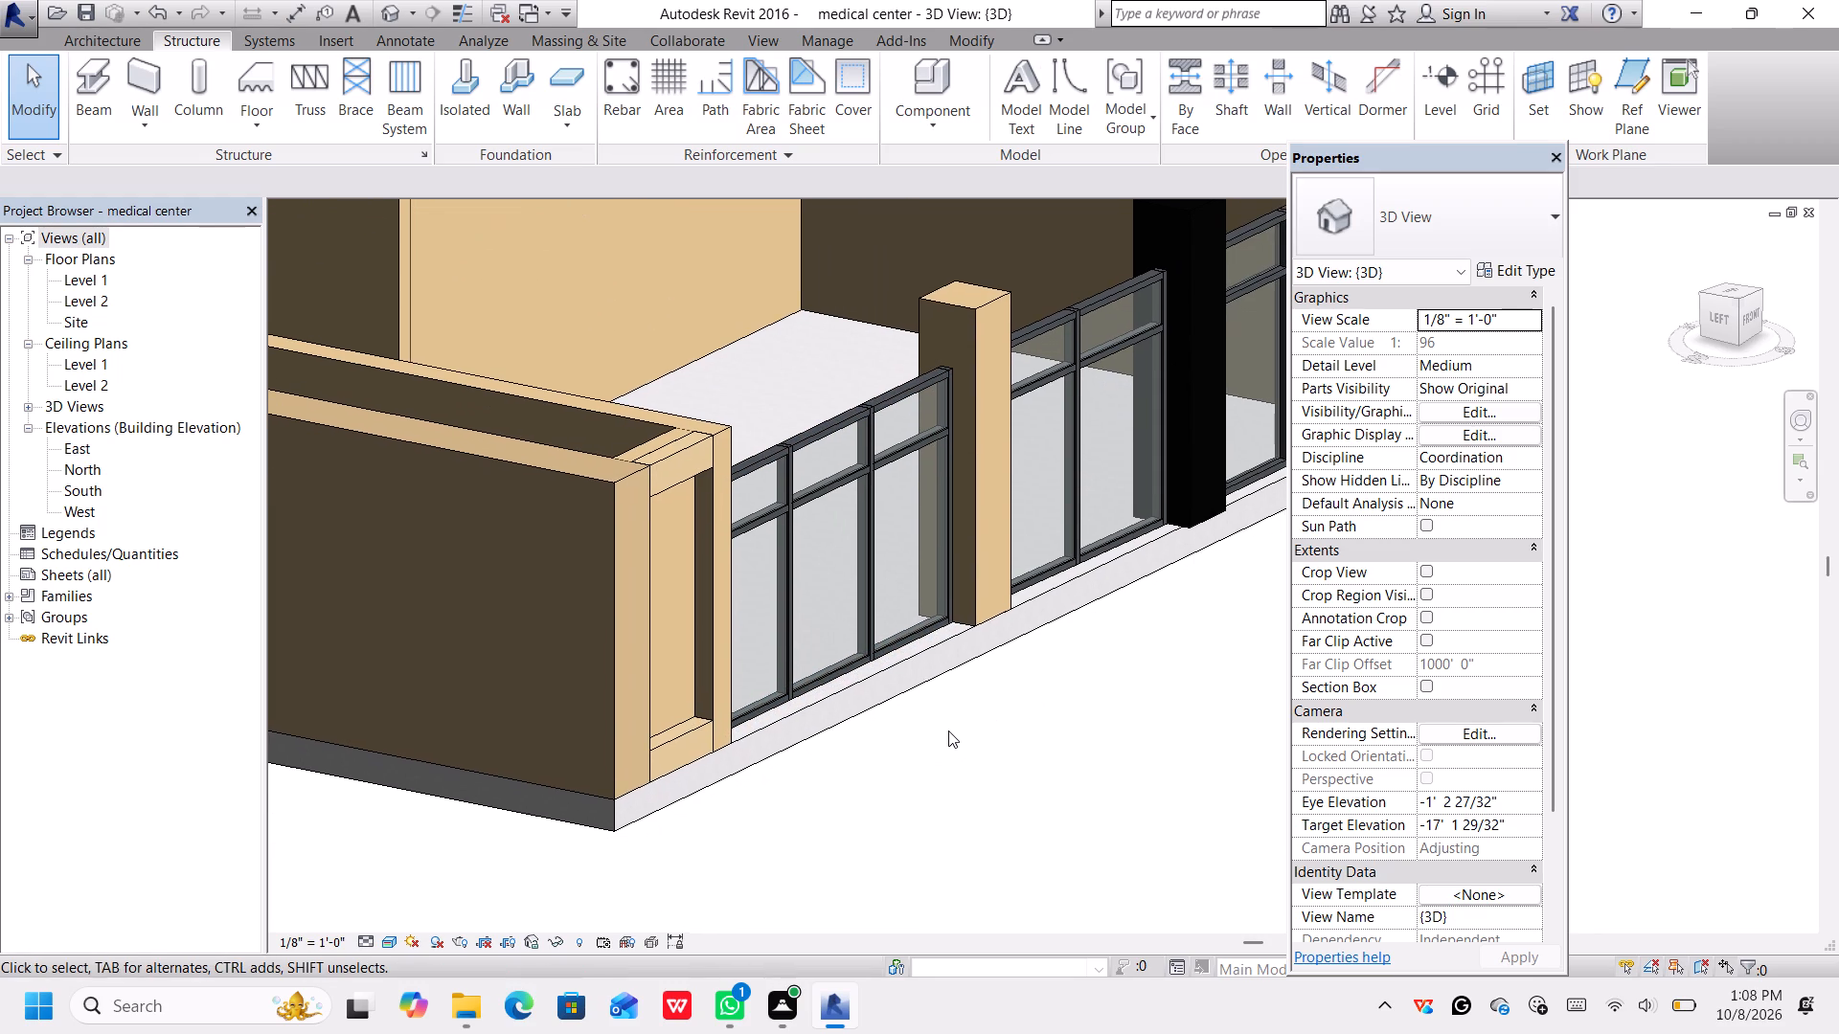
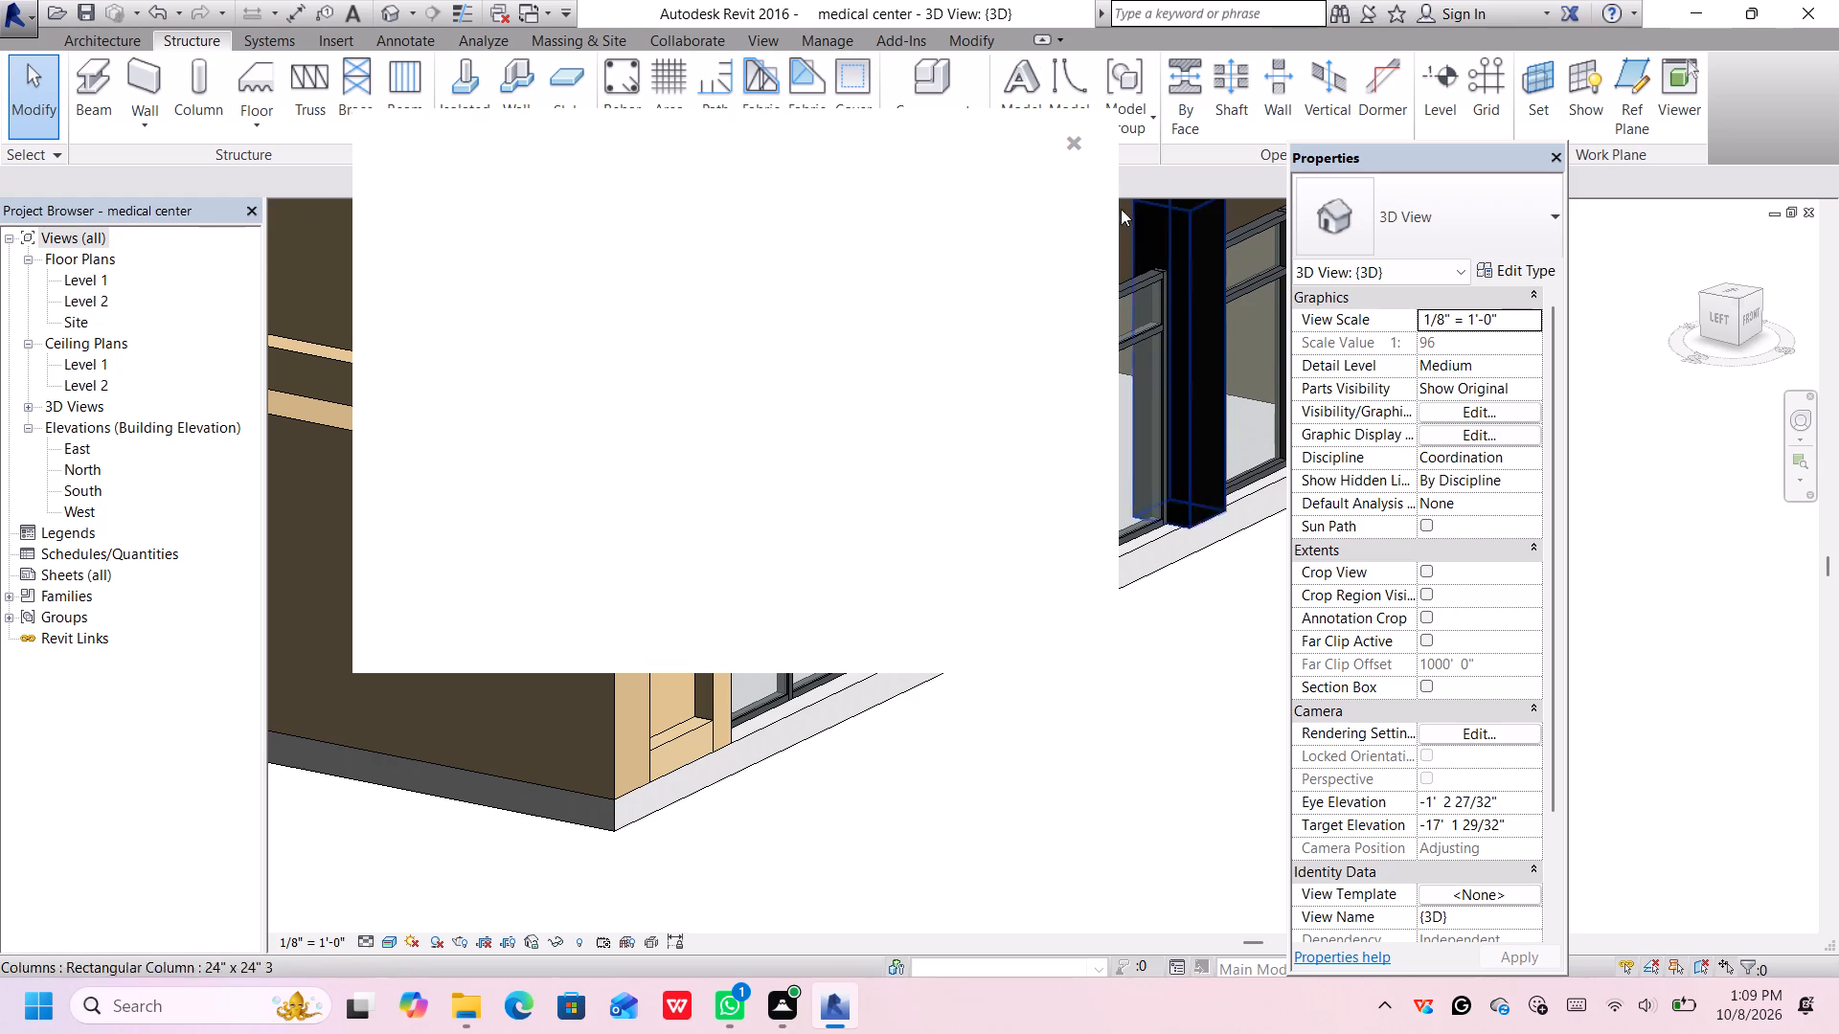
Close the blank notification card covering the 3D view.
left_click(1081, 155)
left_click(1075, 139)
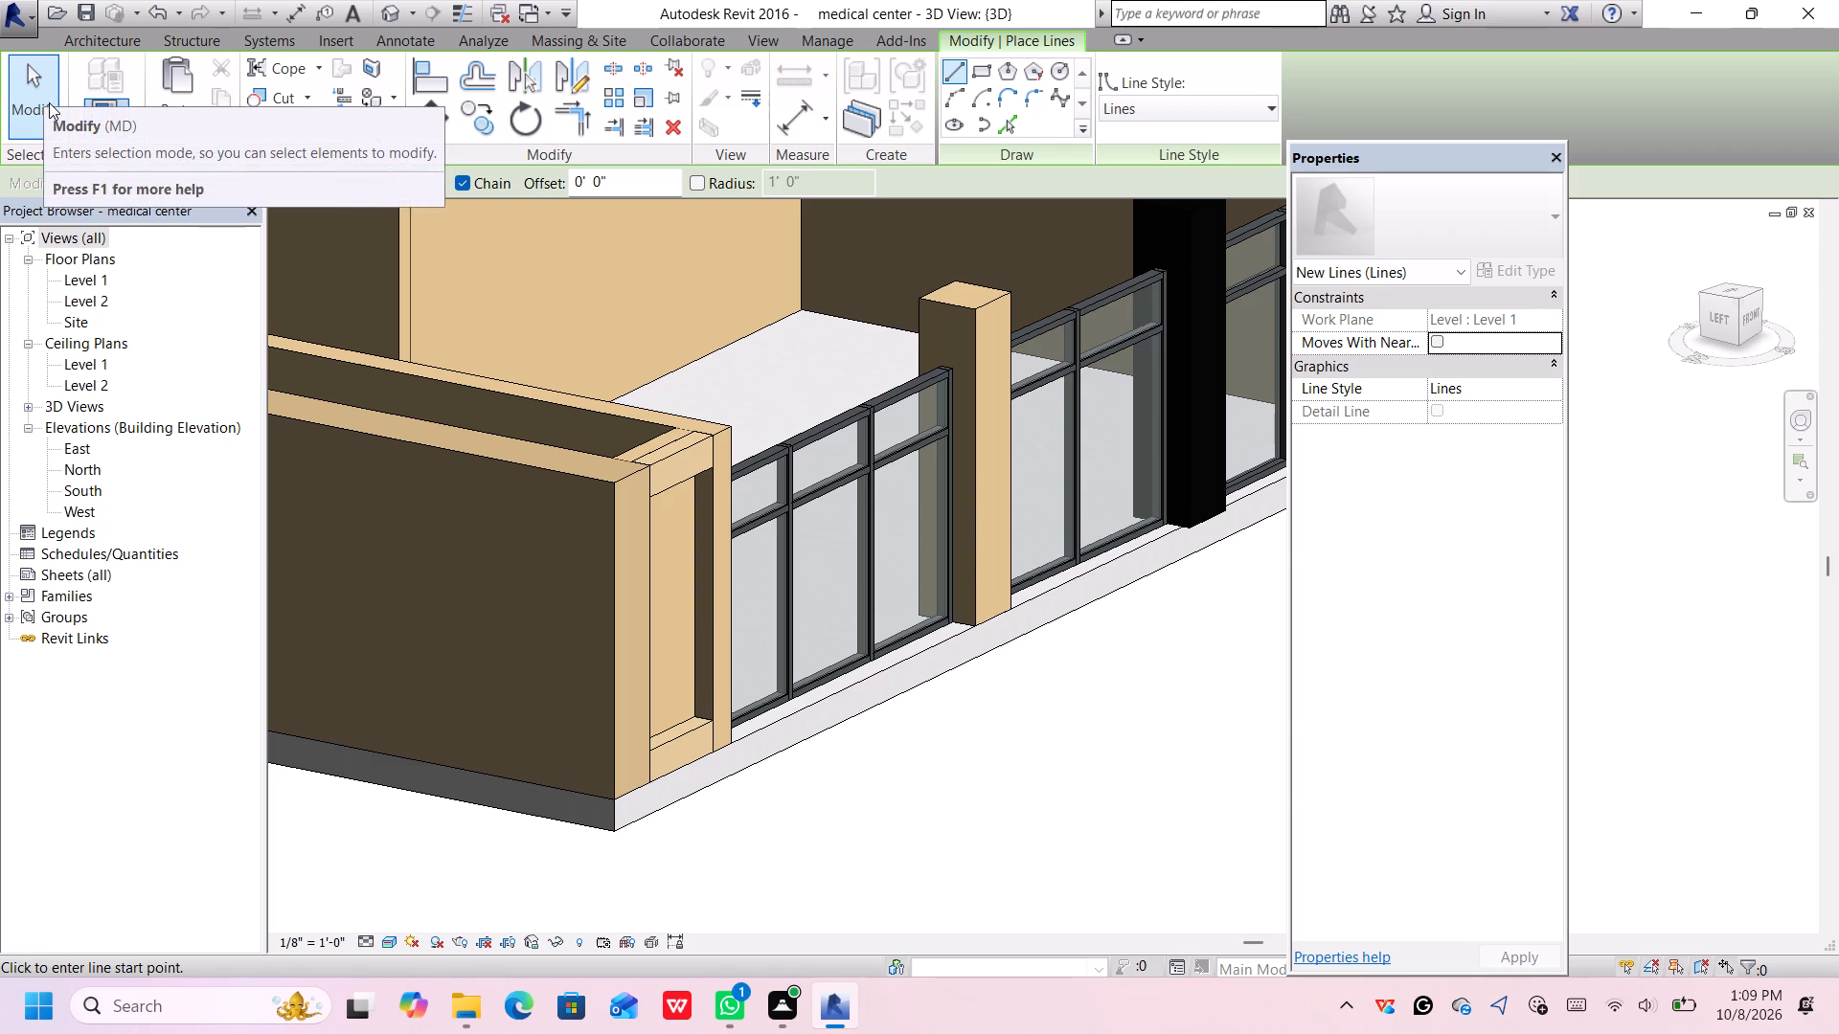
Undo the last change to the model.
key("ctrl+z")
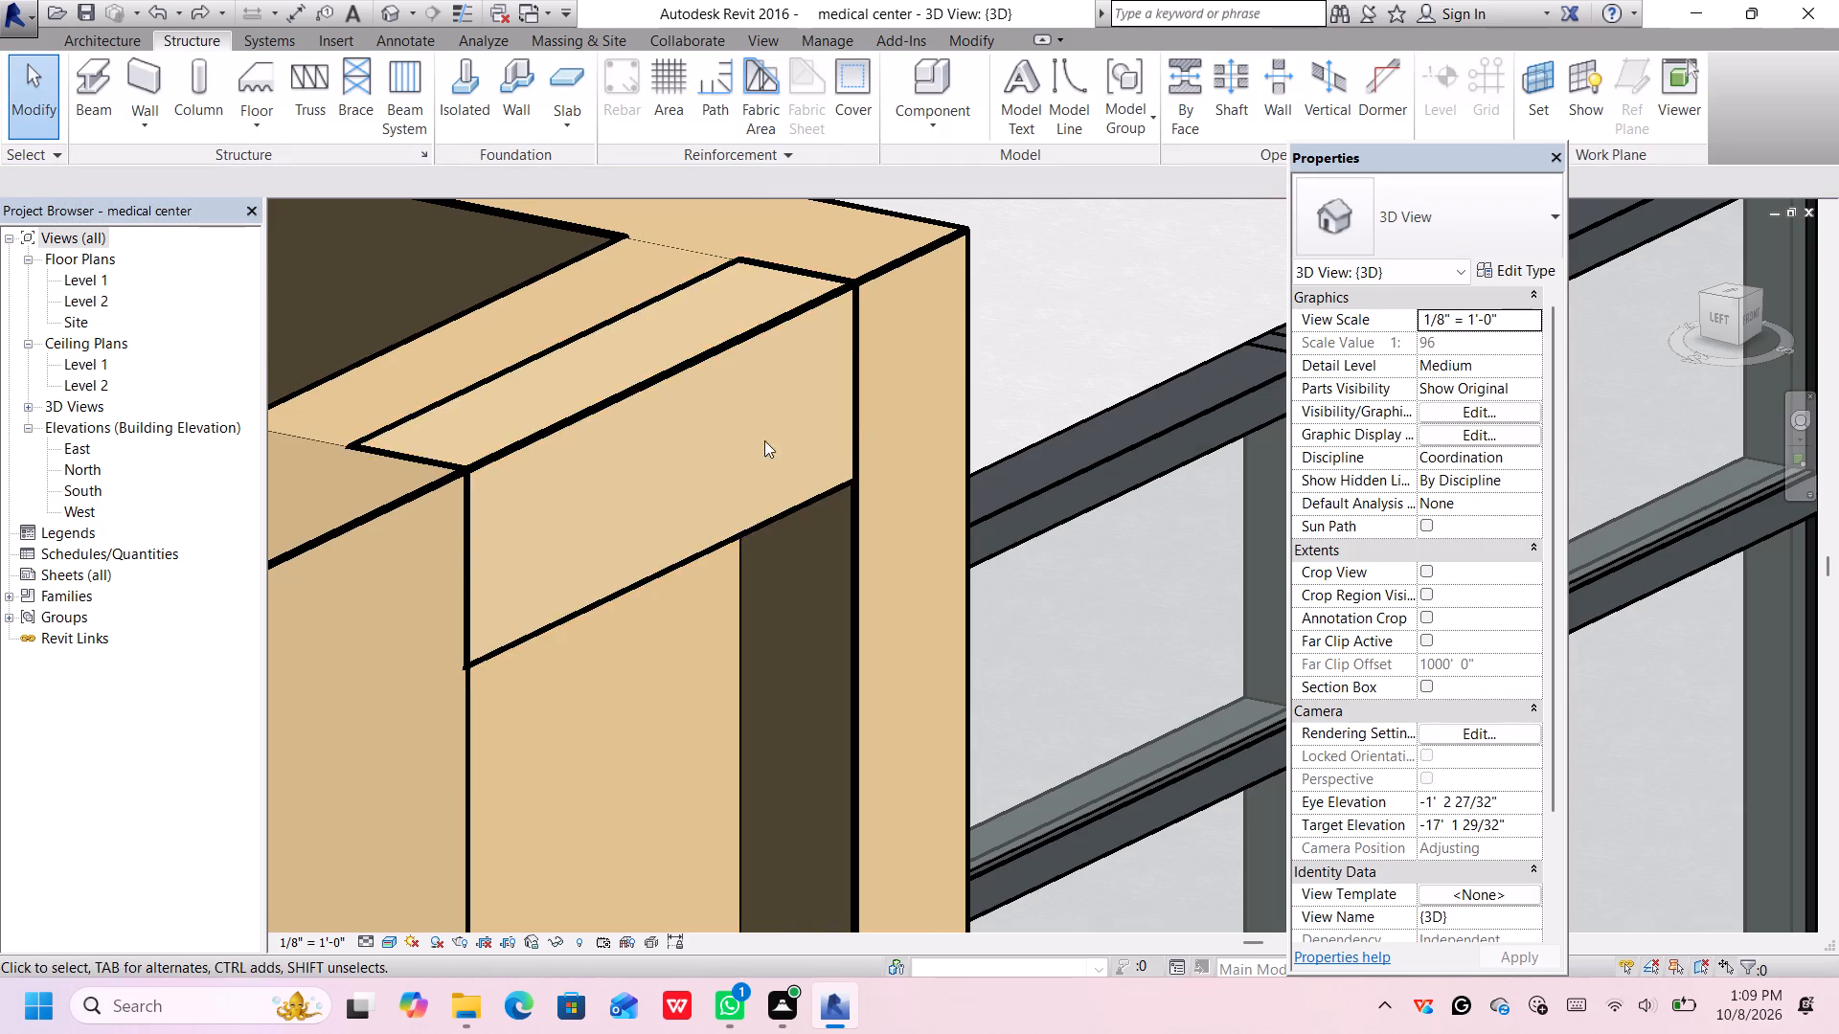
Examine the storefront glazing, columns and end wall along the front of the building from several angles.
scroll(885, 434, "down", 6)
scroll(1052, 451, "down", 8)
middle_click_drag(1099, 600, 904, 639)
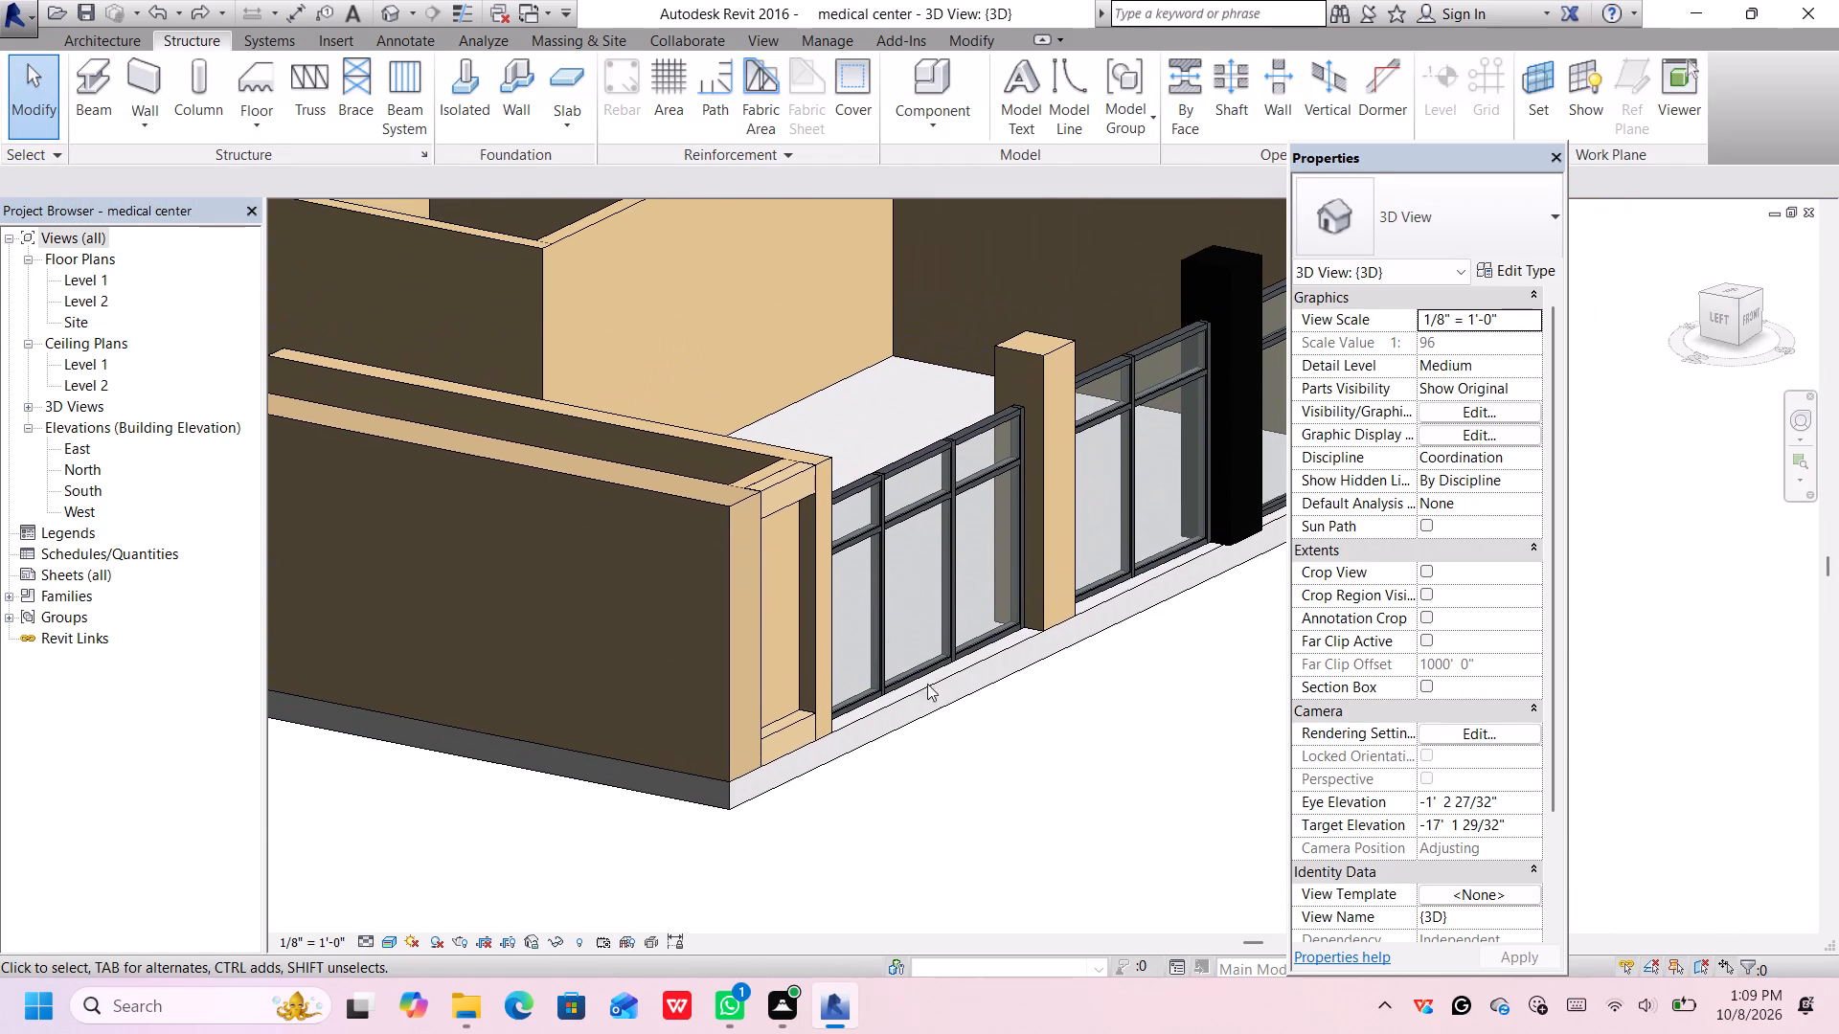
middle_click(1075, 707)
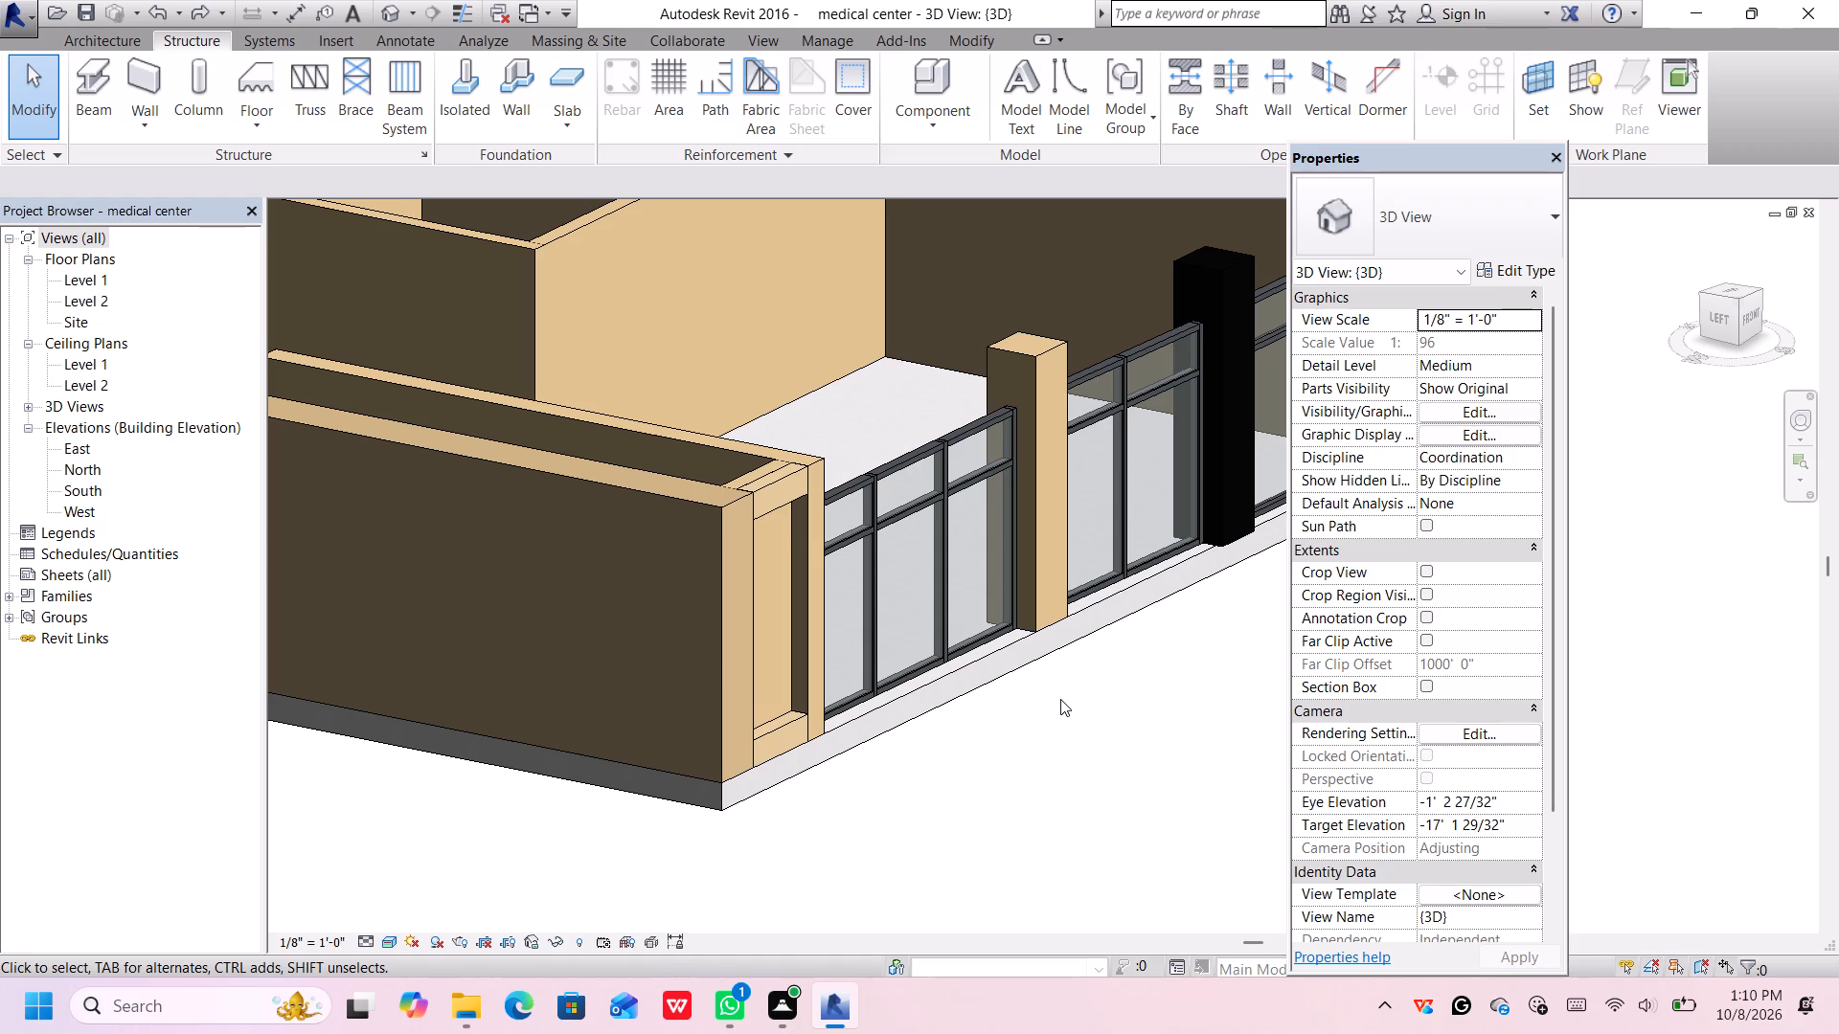
middle_click_drag(1089, 695, 1090, 712)
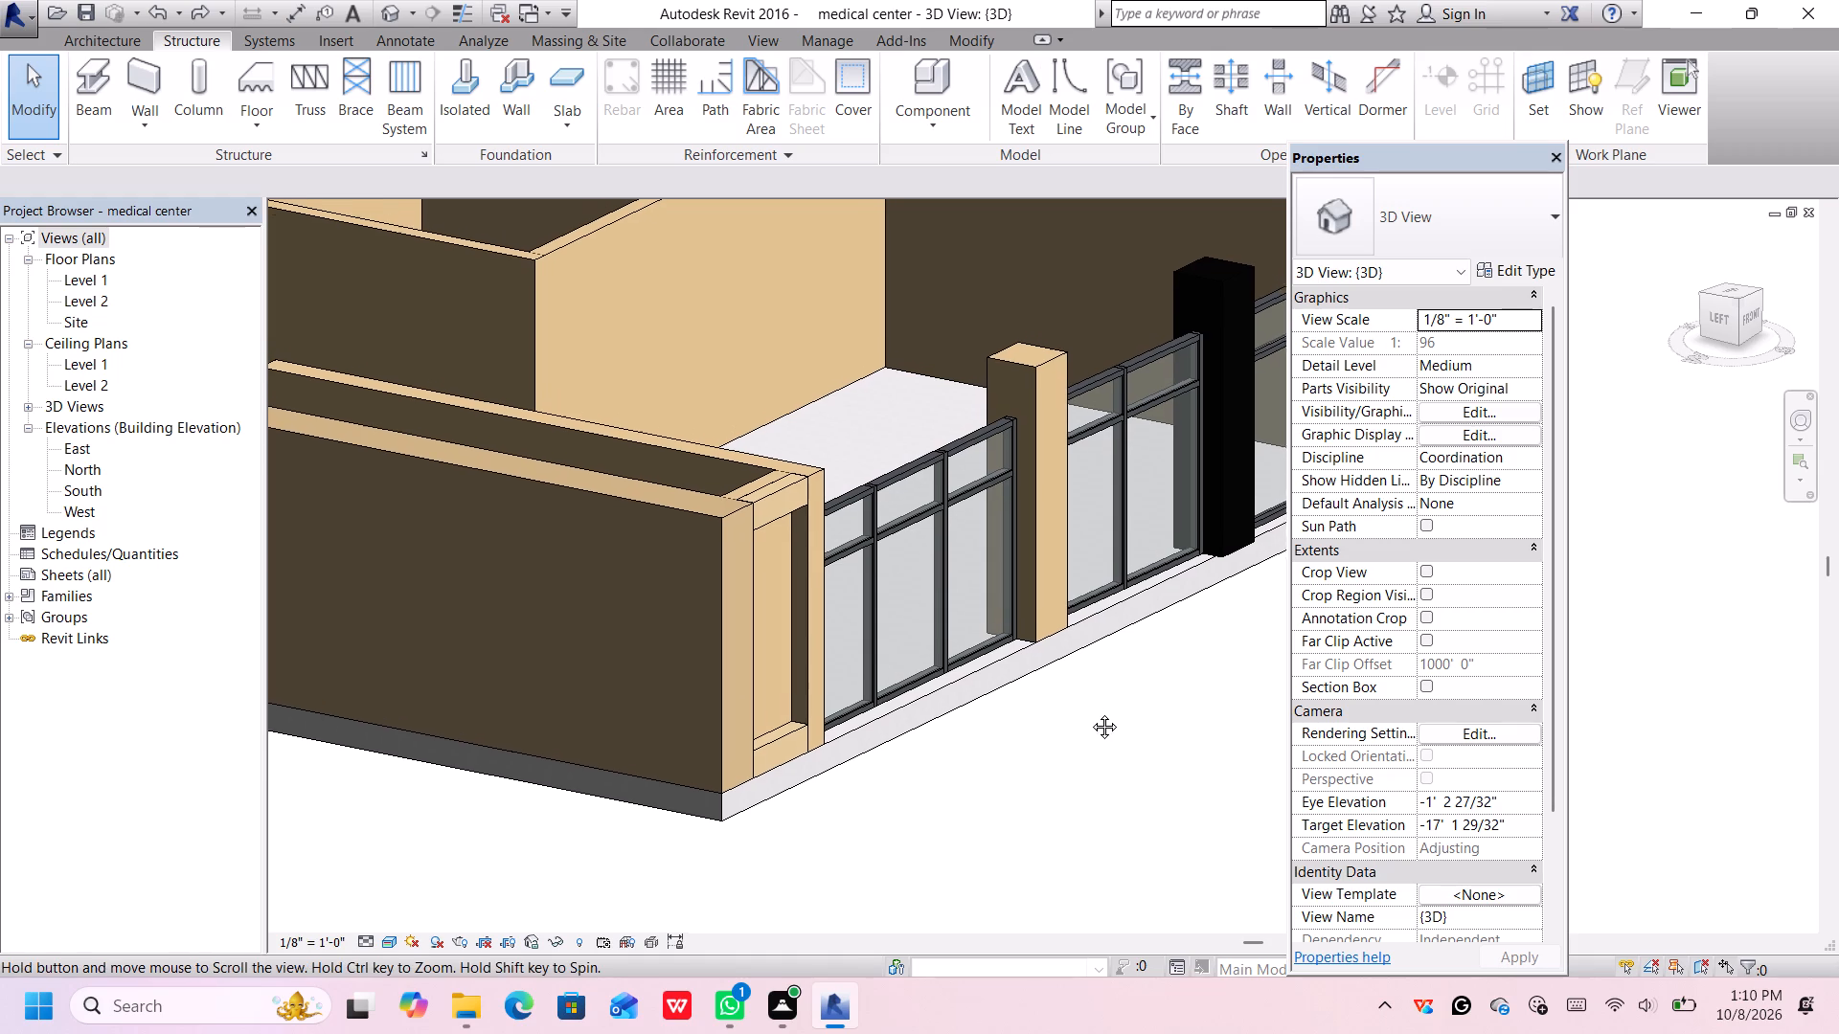
middle_click_drag(1090, 712, 1115, 748)
middle_click_drag(1015, 805, 1016, 791)
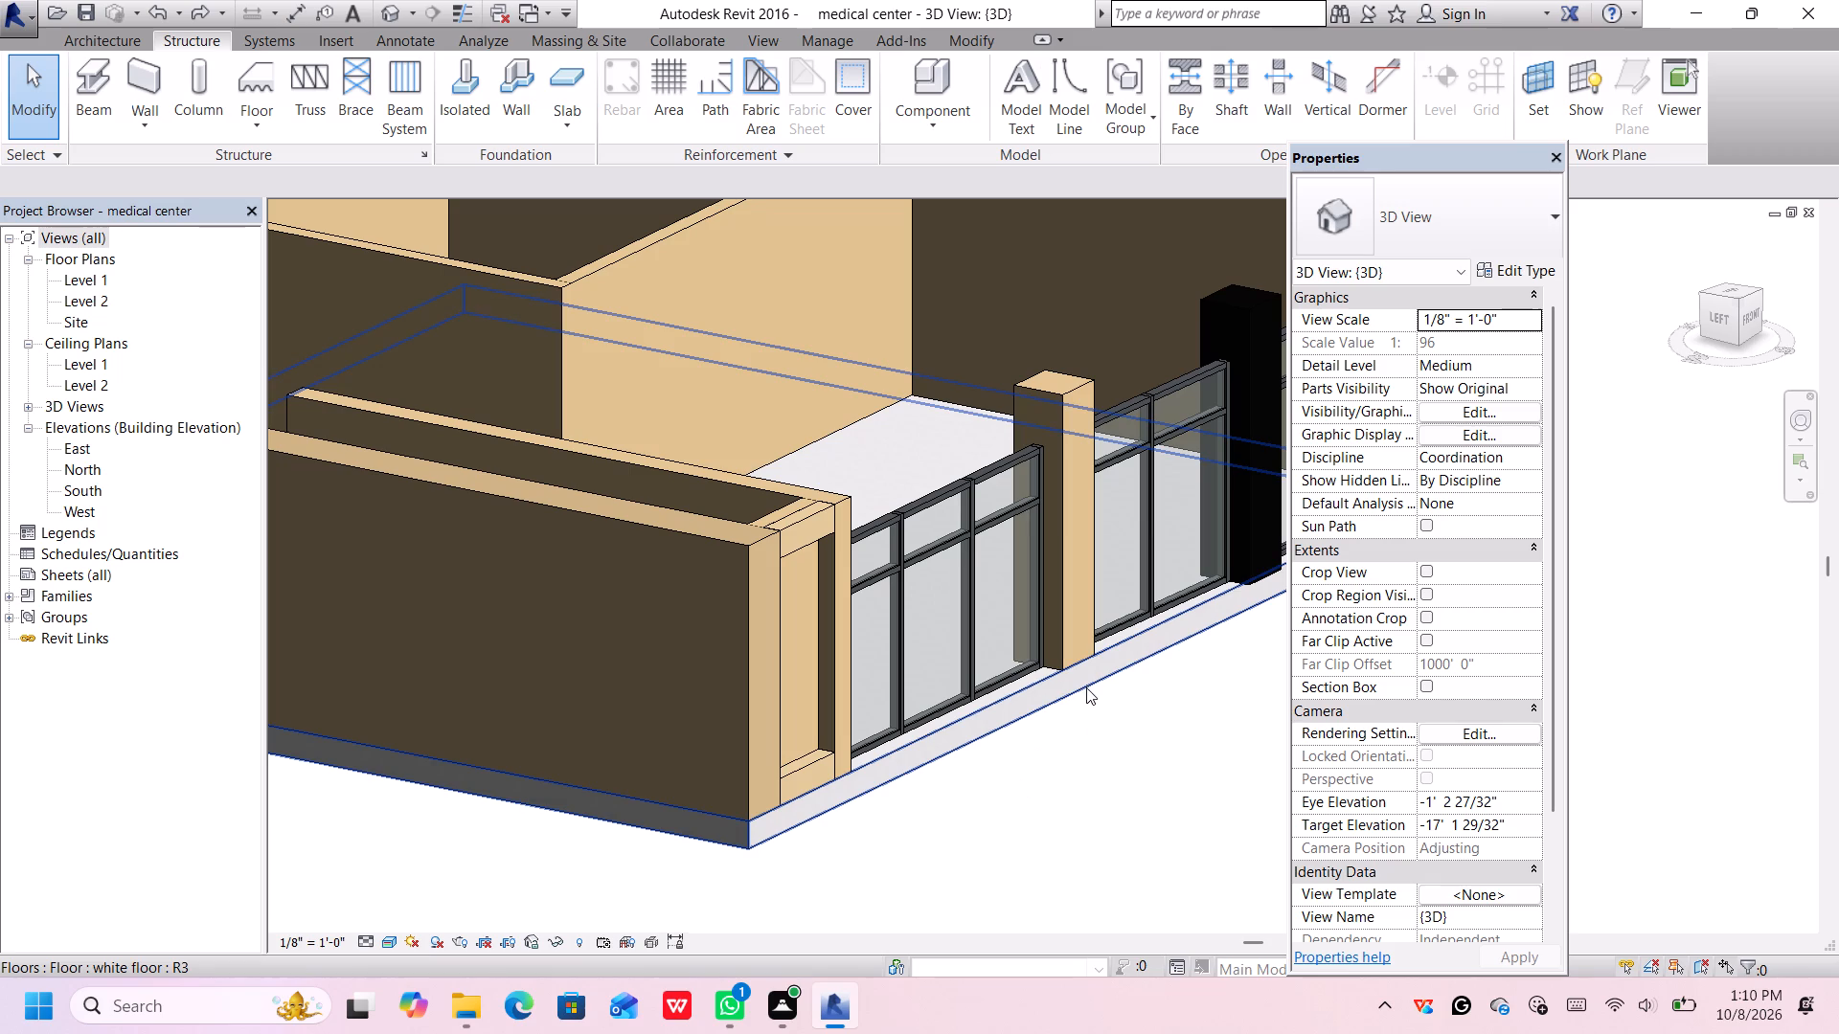
scroll(1083, 725, "up", 1)
middle_click_drag(1083, 727, 1116, 768)
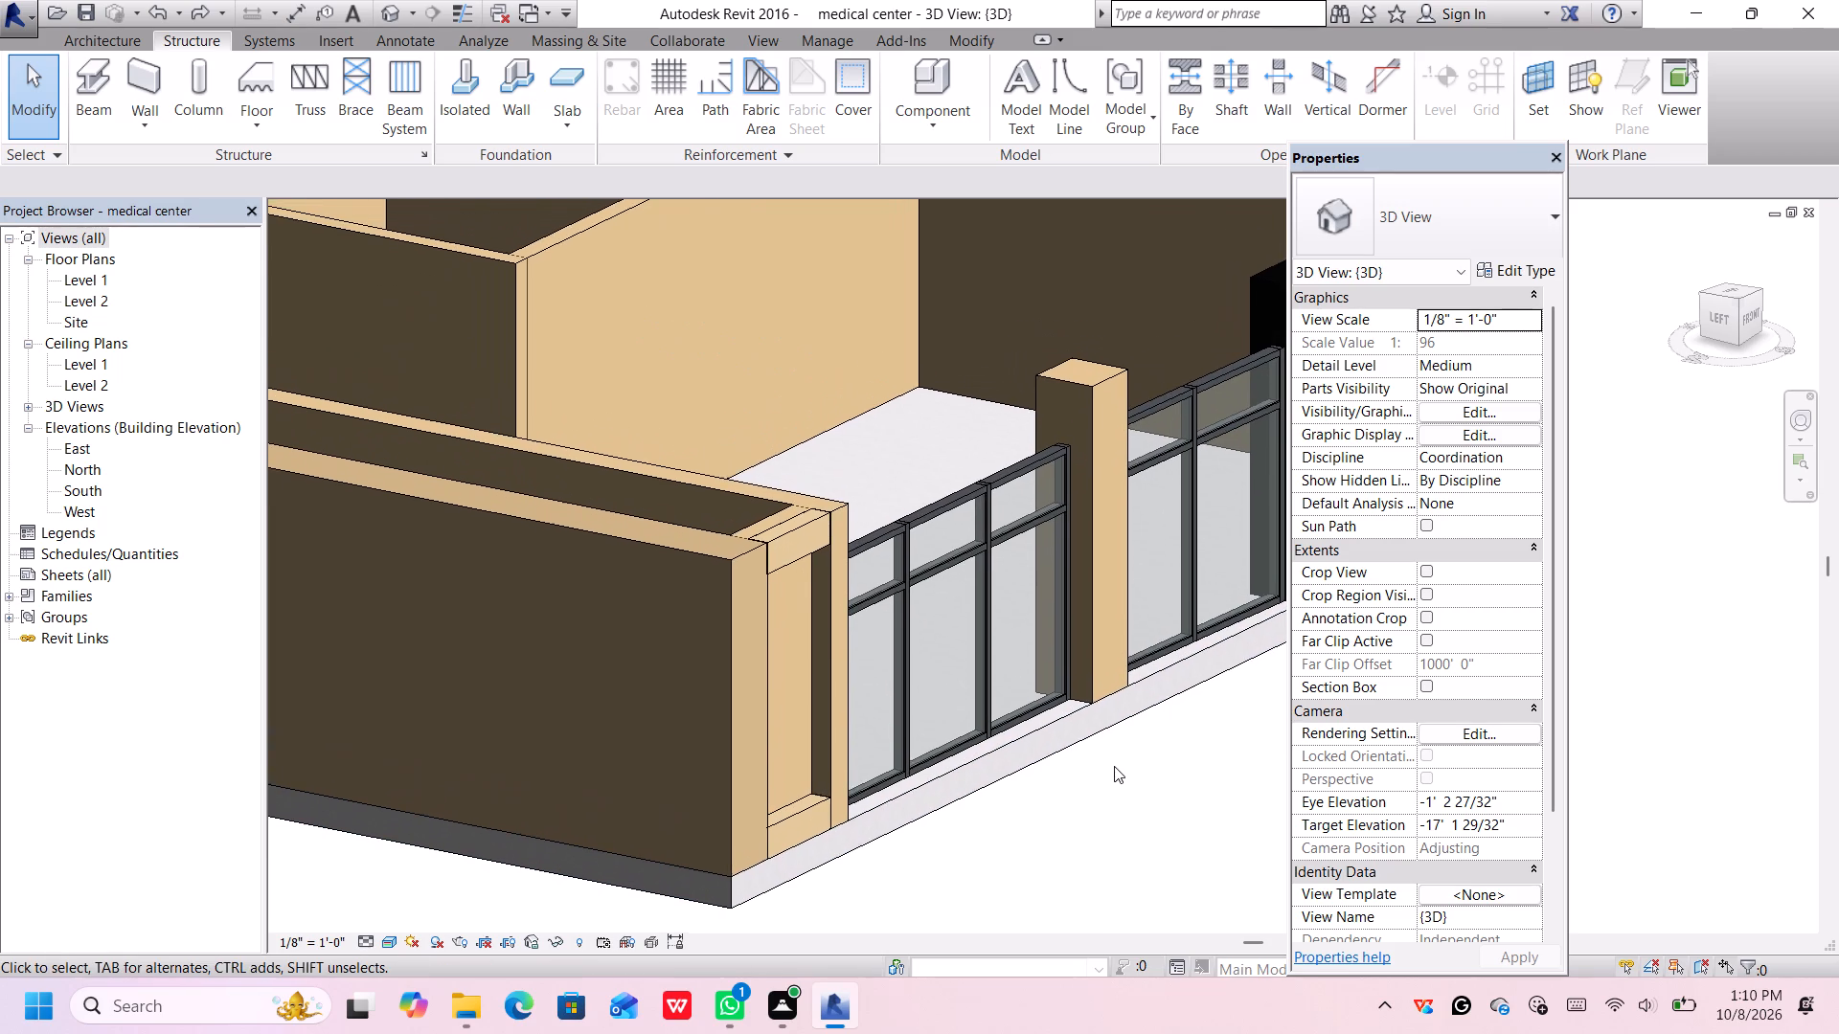
scroll(1114, 763, "down", 1)
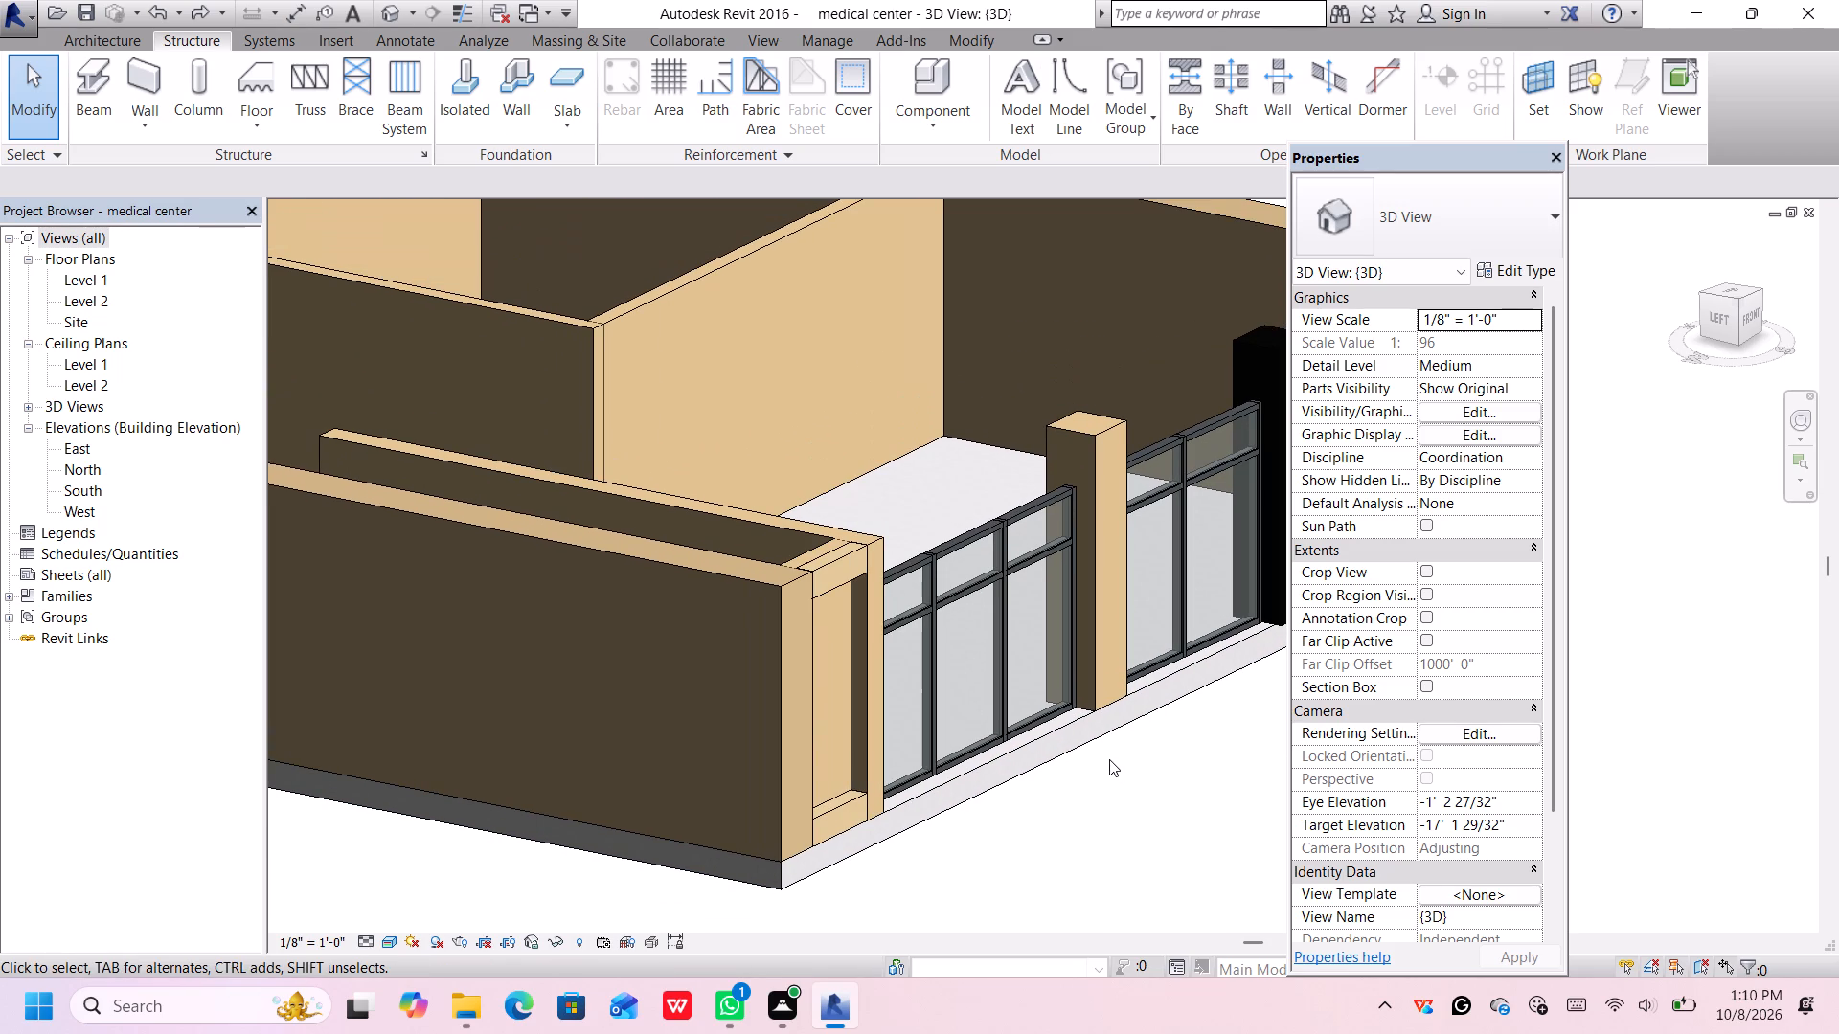
middle_click_drag(1109, 759, 950, 763)
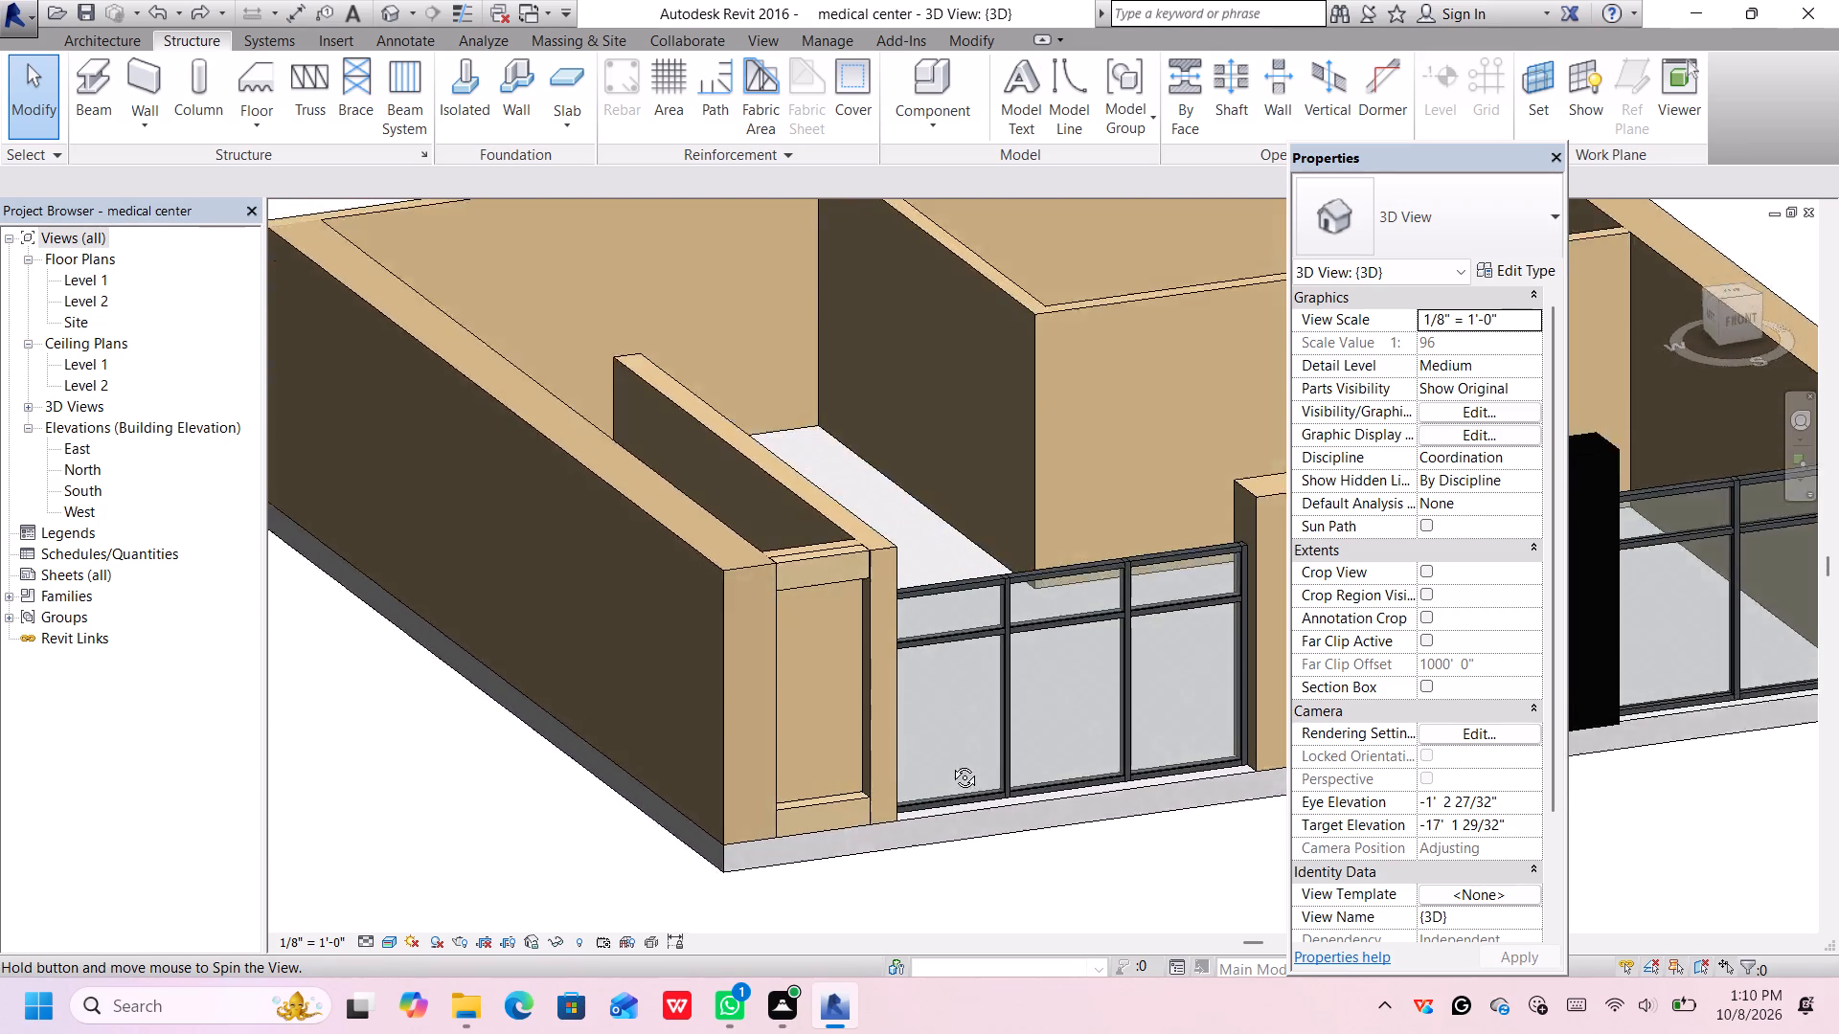
middle_click_drag(950, 763, 928, 755)
scroll(1008, 856, "up", 1)
middle_click_drag(1008, 856, 932, 793)
scroll(932, 793, "up", 1)
scroll(968, 819, "down", 1)
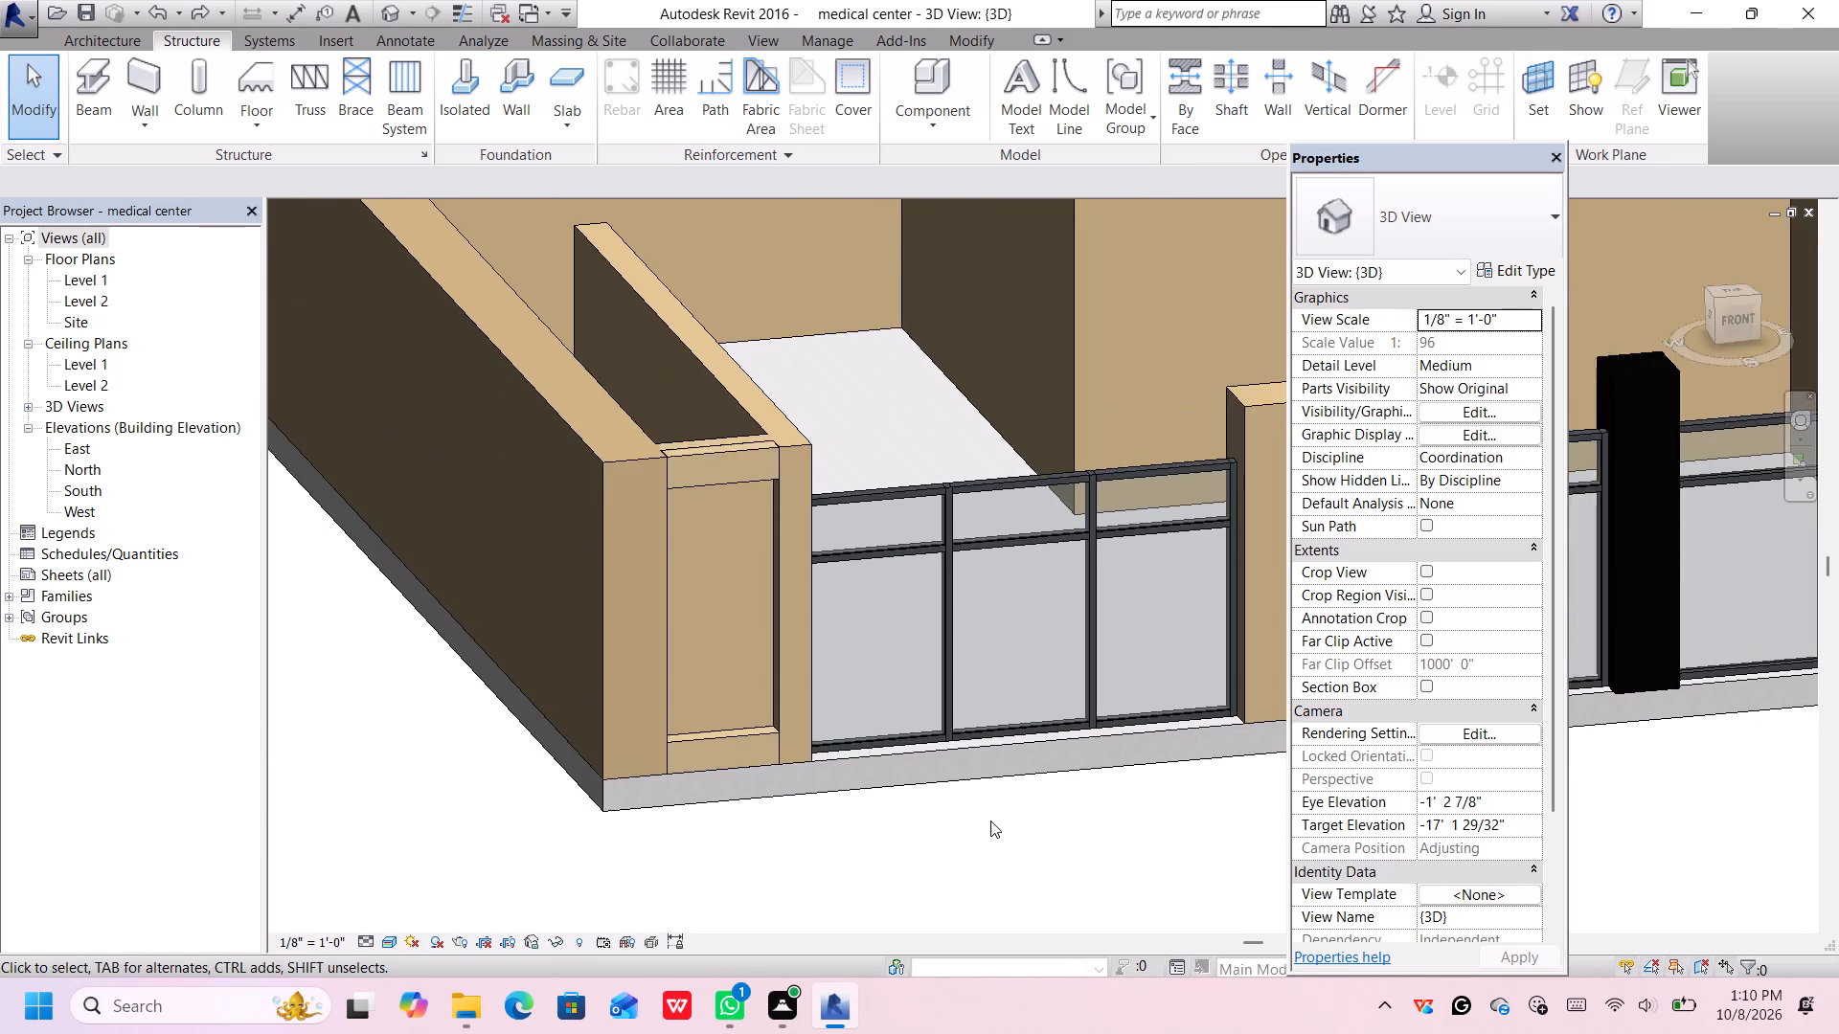
scroll(990, 820, "down", 1)
scroll(1076, 809, "up", 1)
middle_click_drag(1076, 810, 1260, 782)
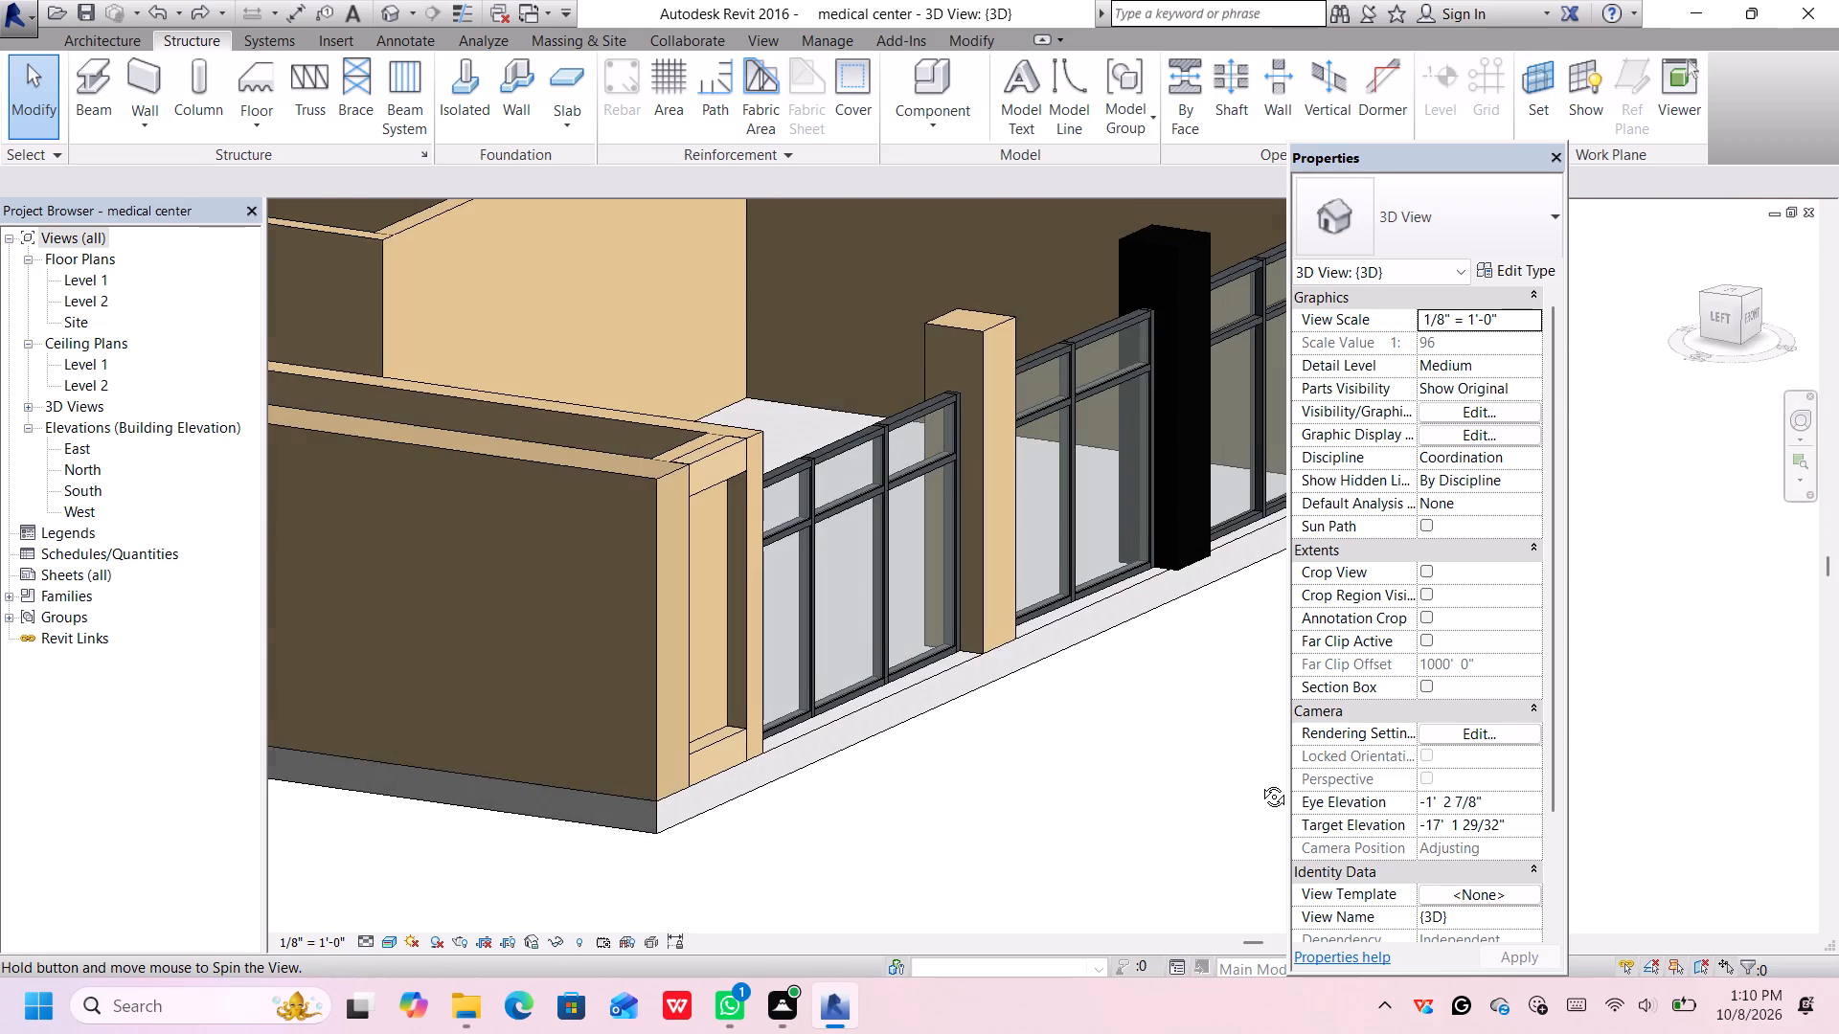
middle_click_drag(1260, 782, 1258, 781)
middle_click(1072, 685)
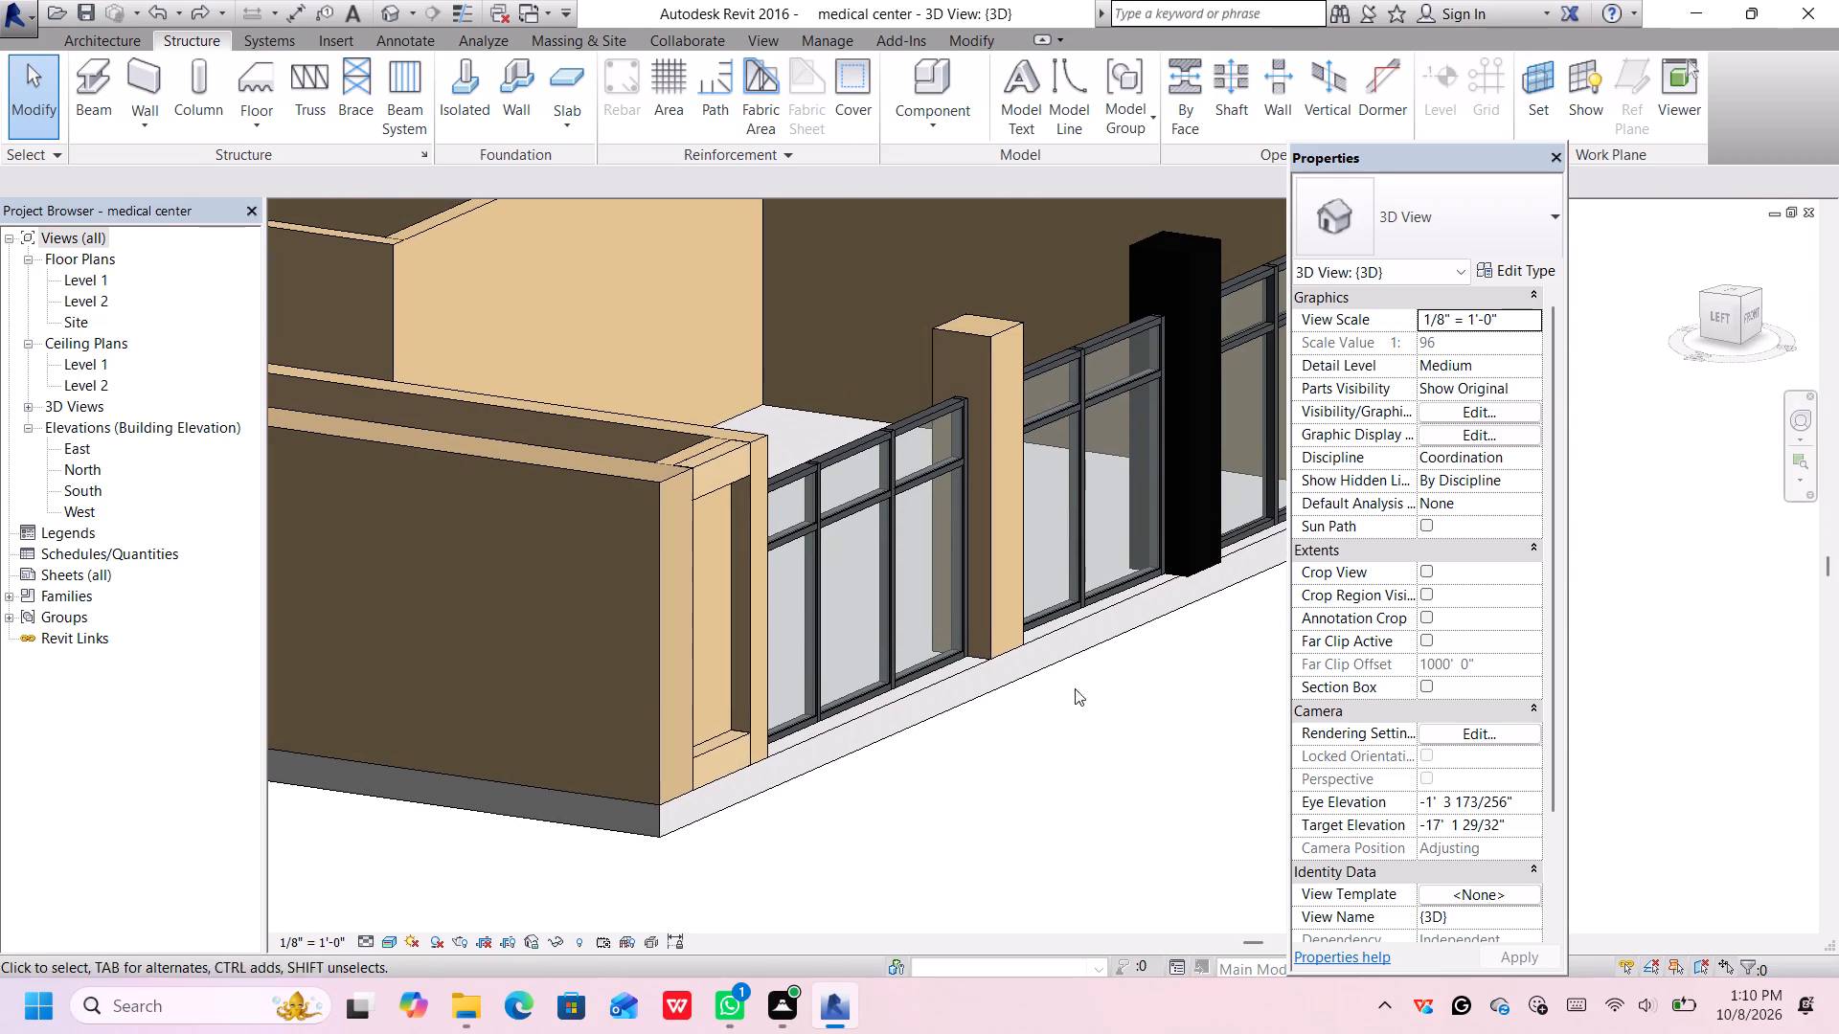
Draw an architectural Generic - 8" wall, 10' 0" high from Level 1, along the first storefront bay from the column to the end wall.
left_click(152, 81)
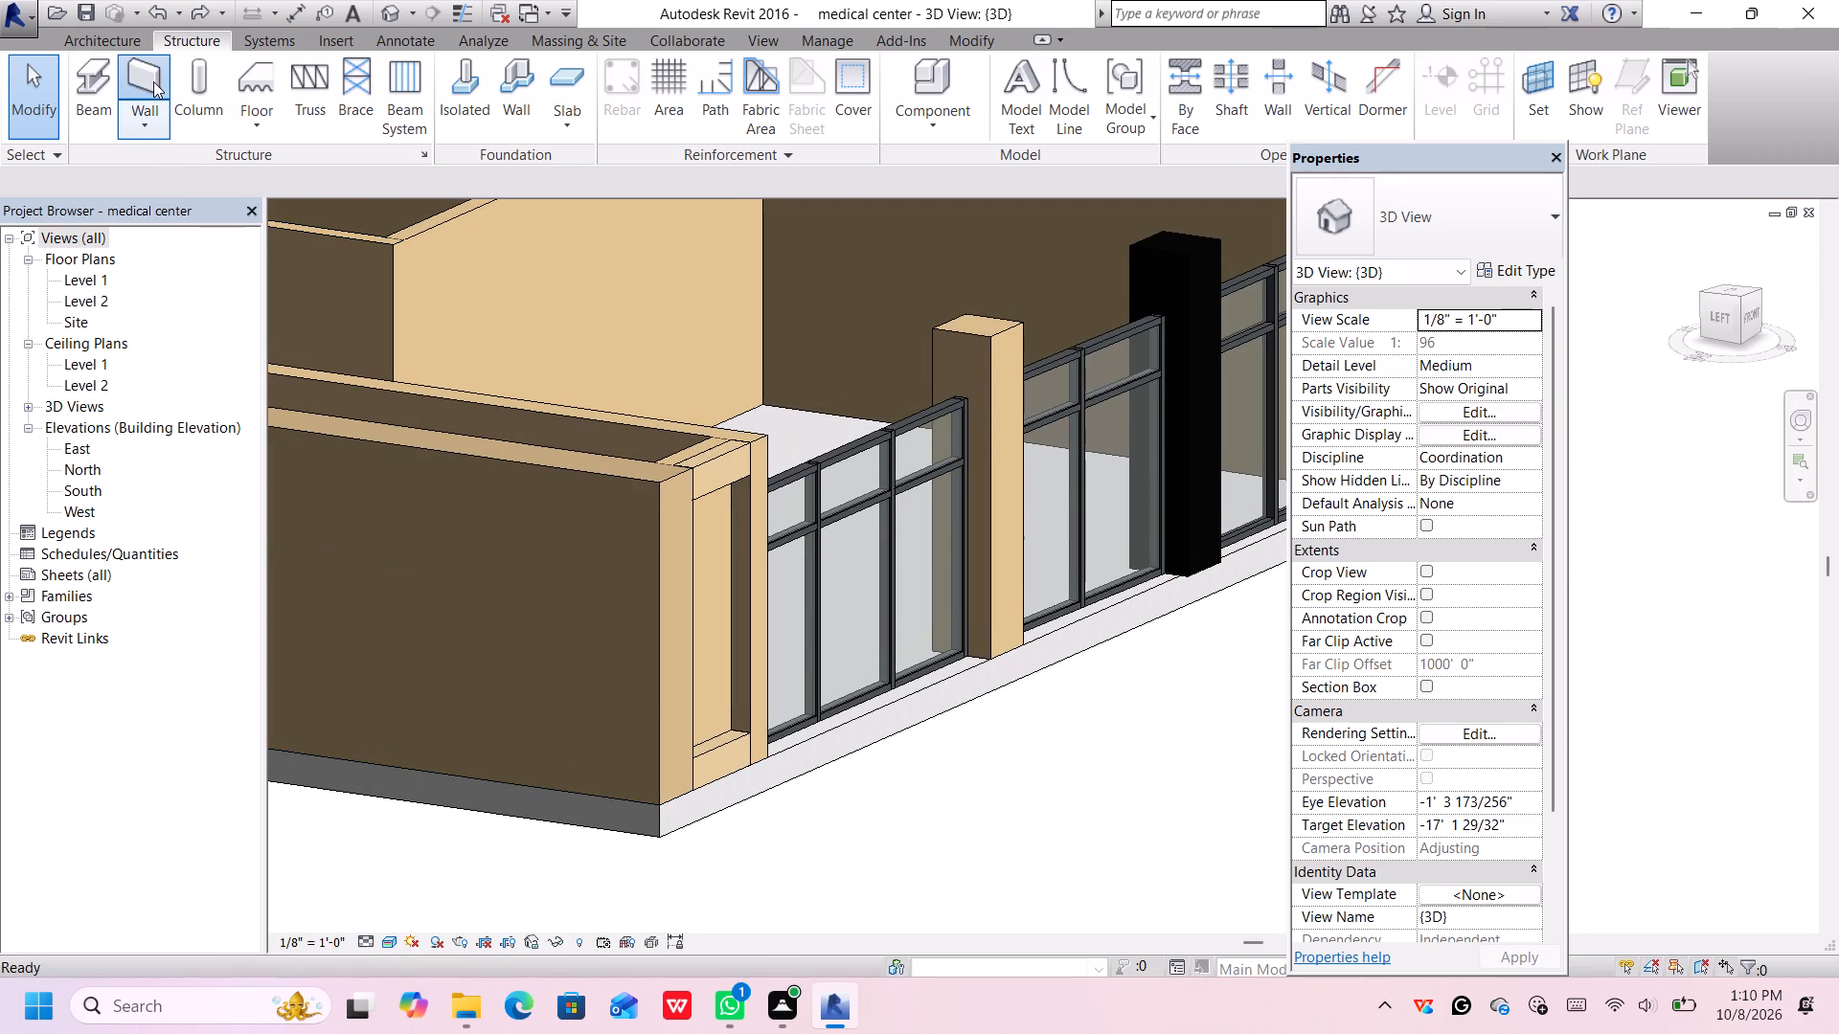
left_click(105, 38)
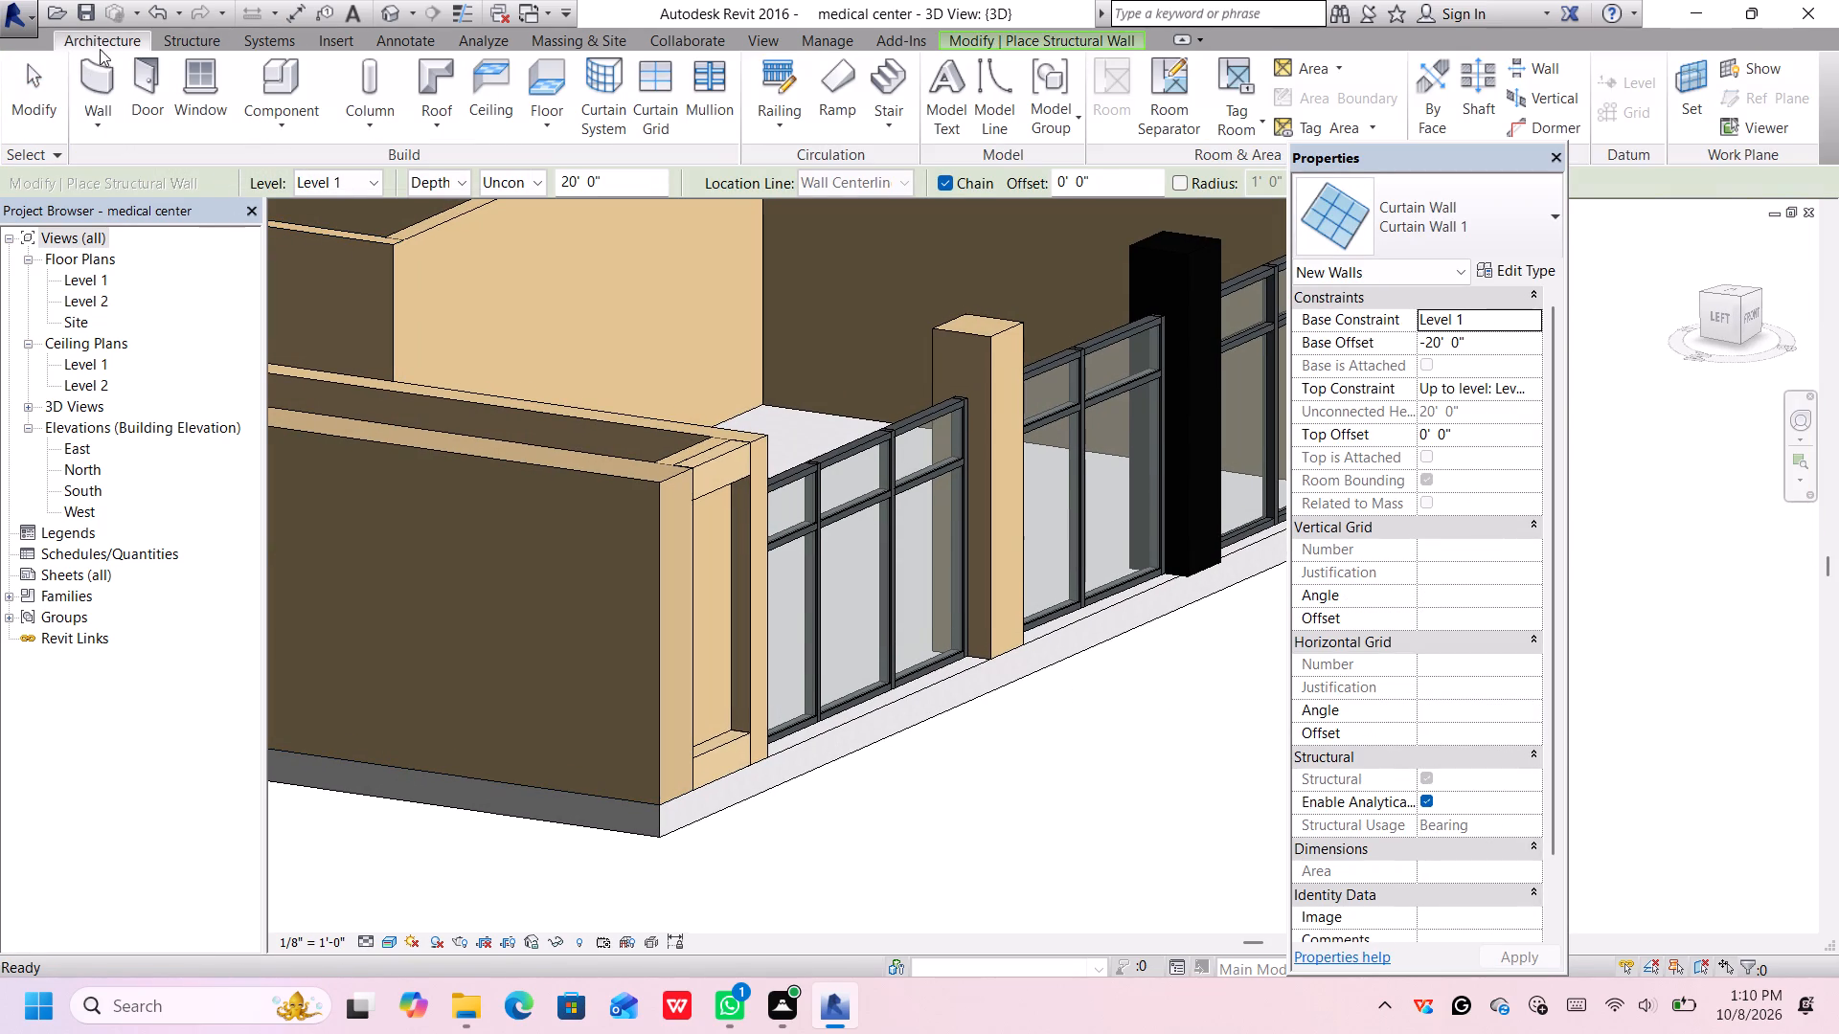
left_click(96, 85)
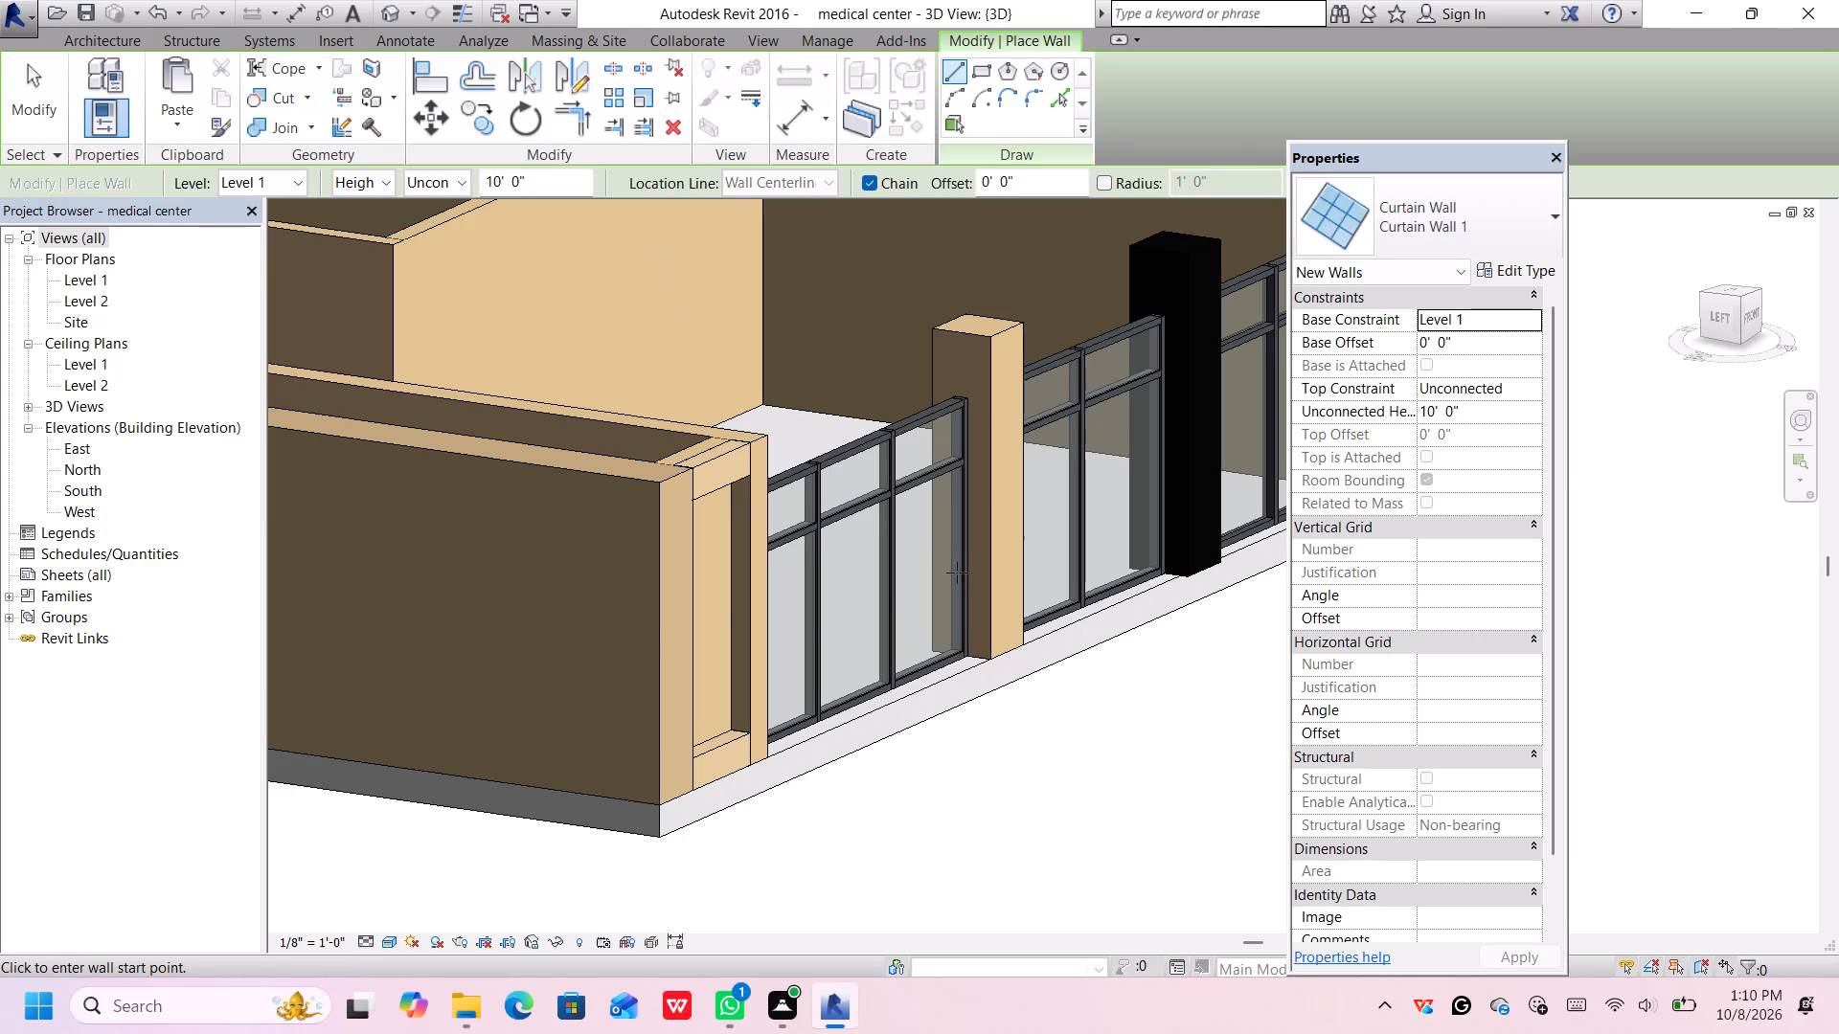
scroll(962, 661, "up", 5)
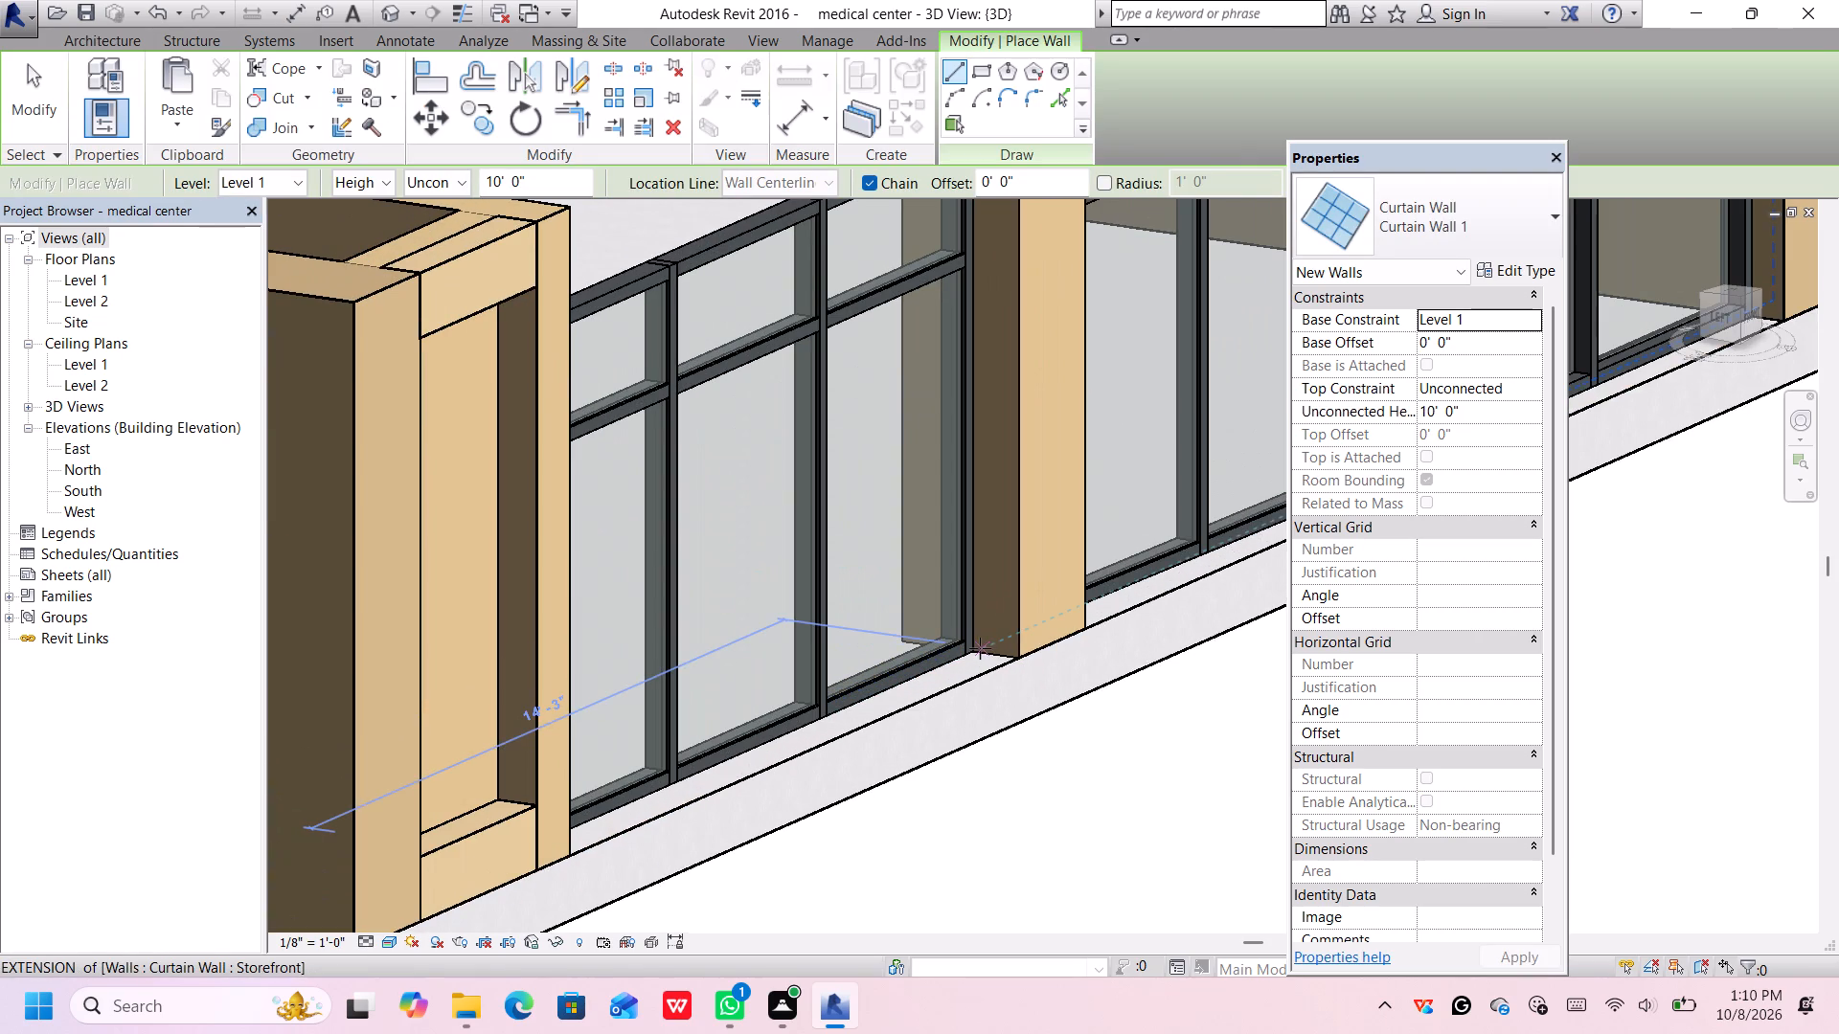
scroll(980, 648, "up", 4)
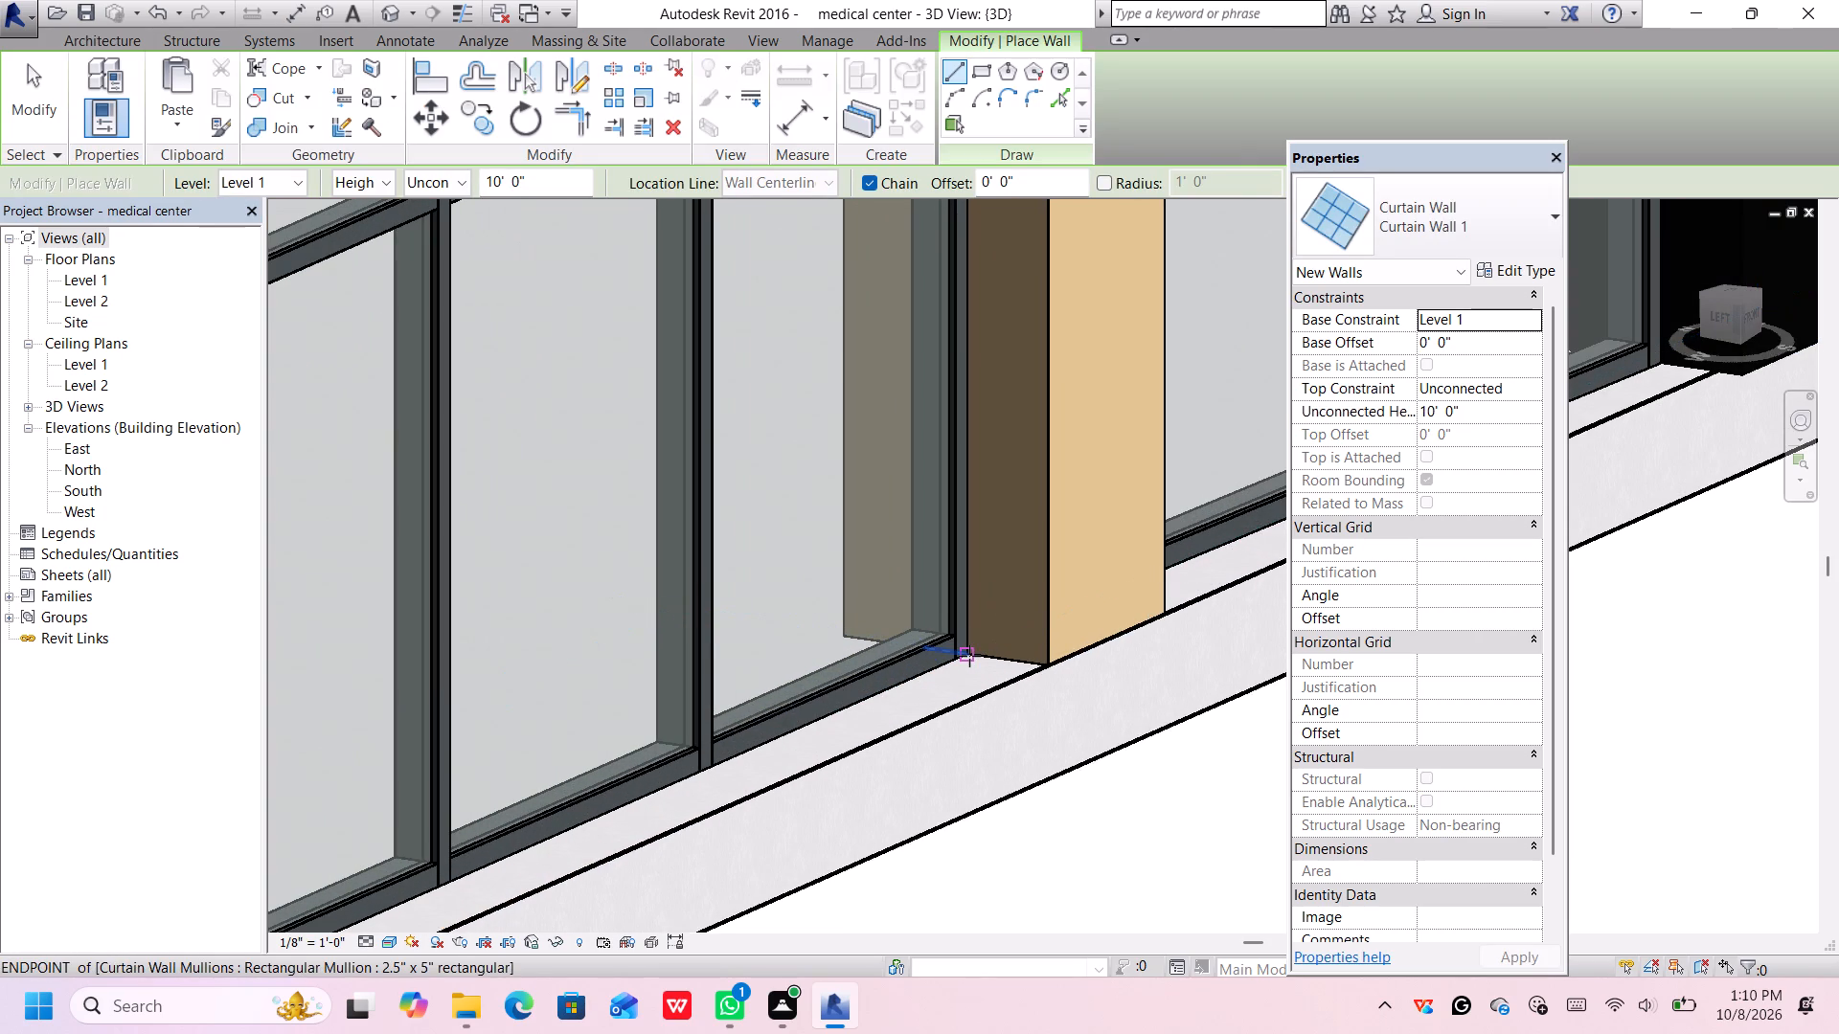
left_click(1447, 219)
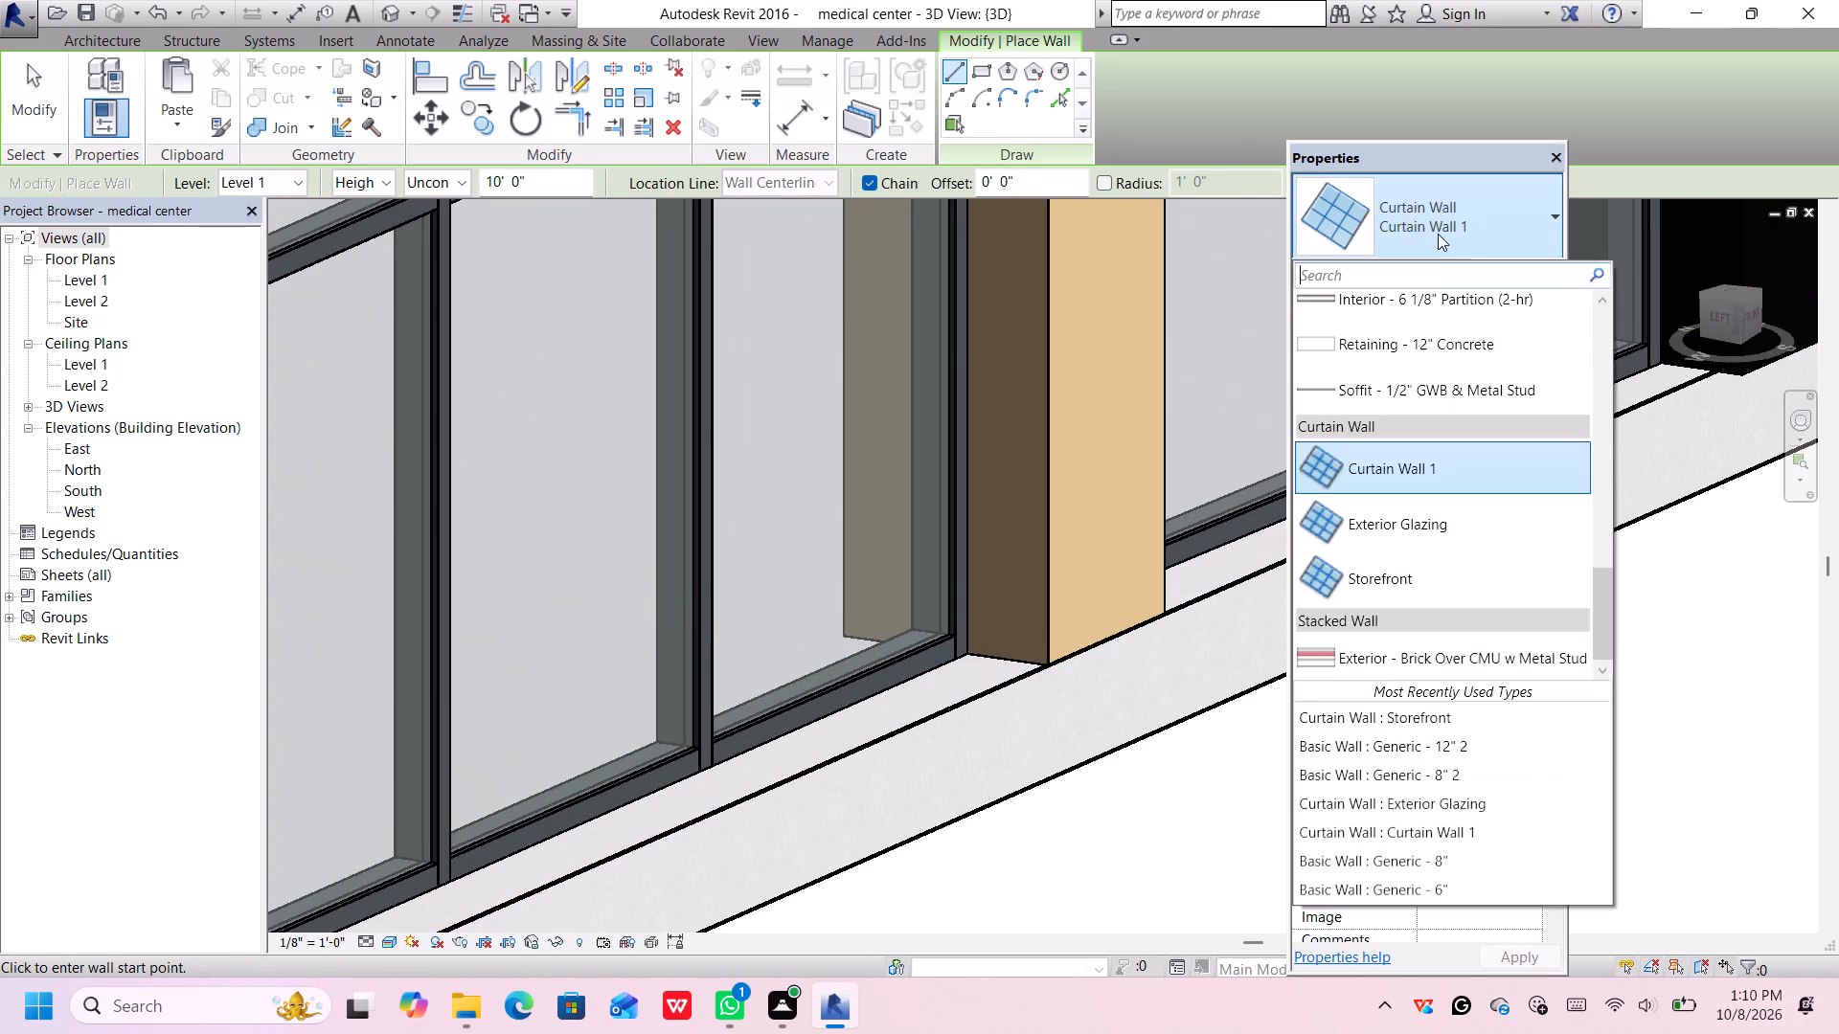
scroll(1419, 388, "up", 12)
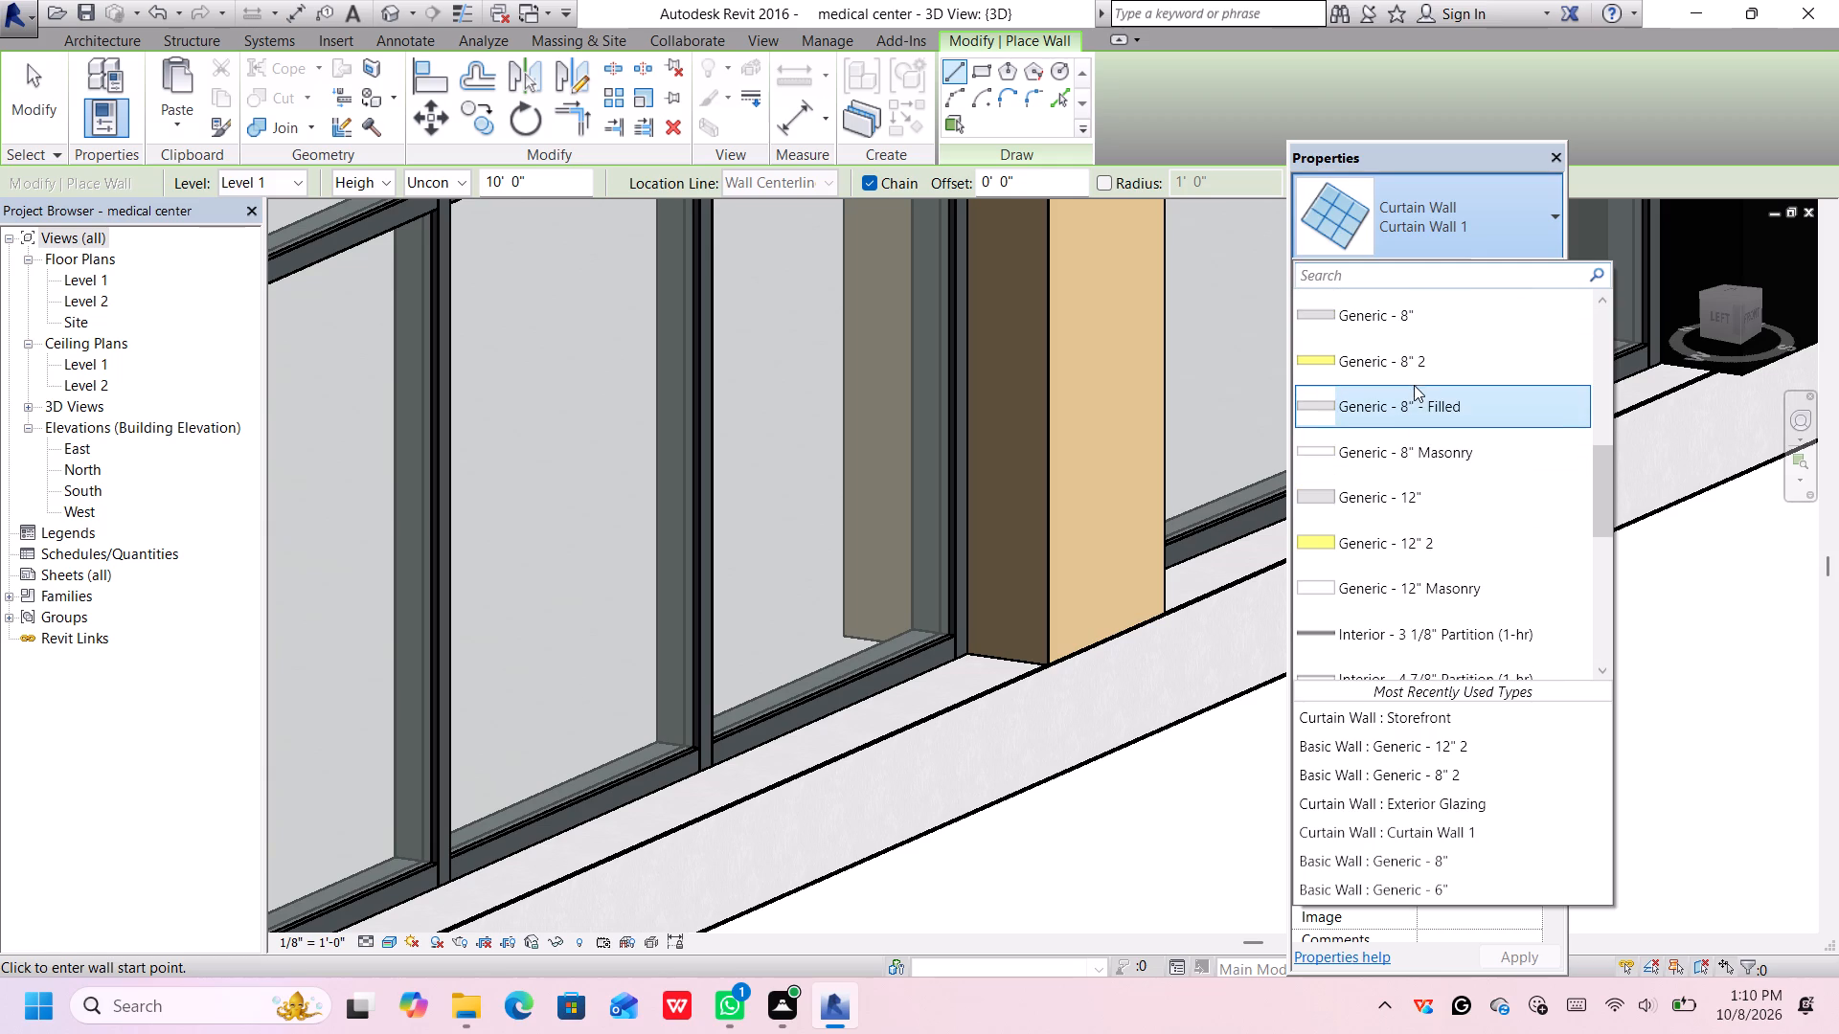
left_click(1430, 353)
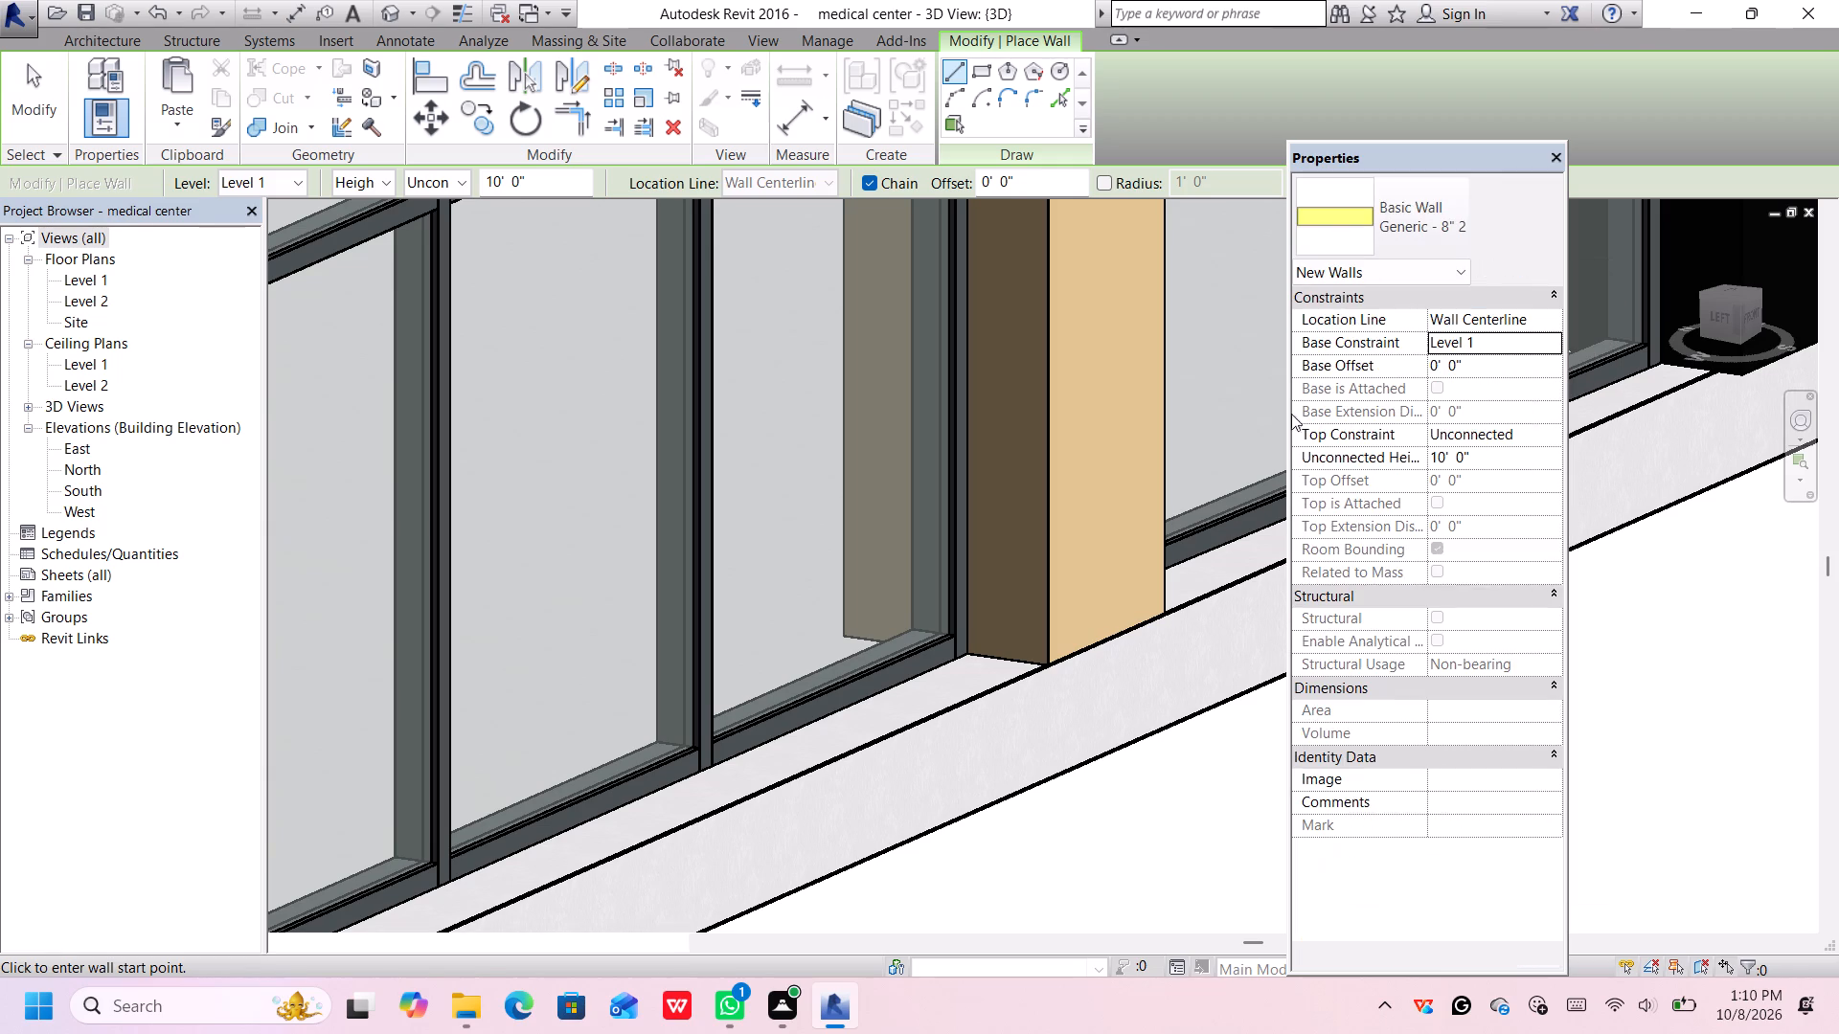
left_click(1435, 226)
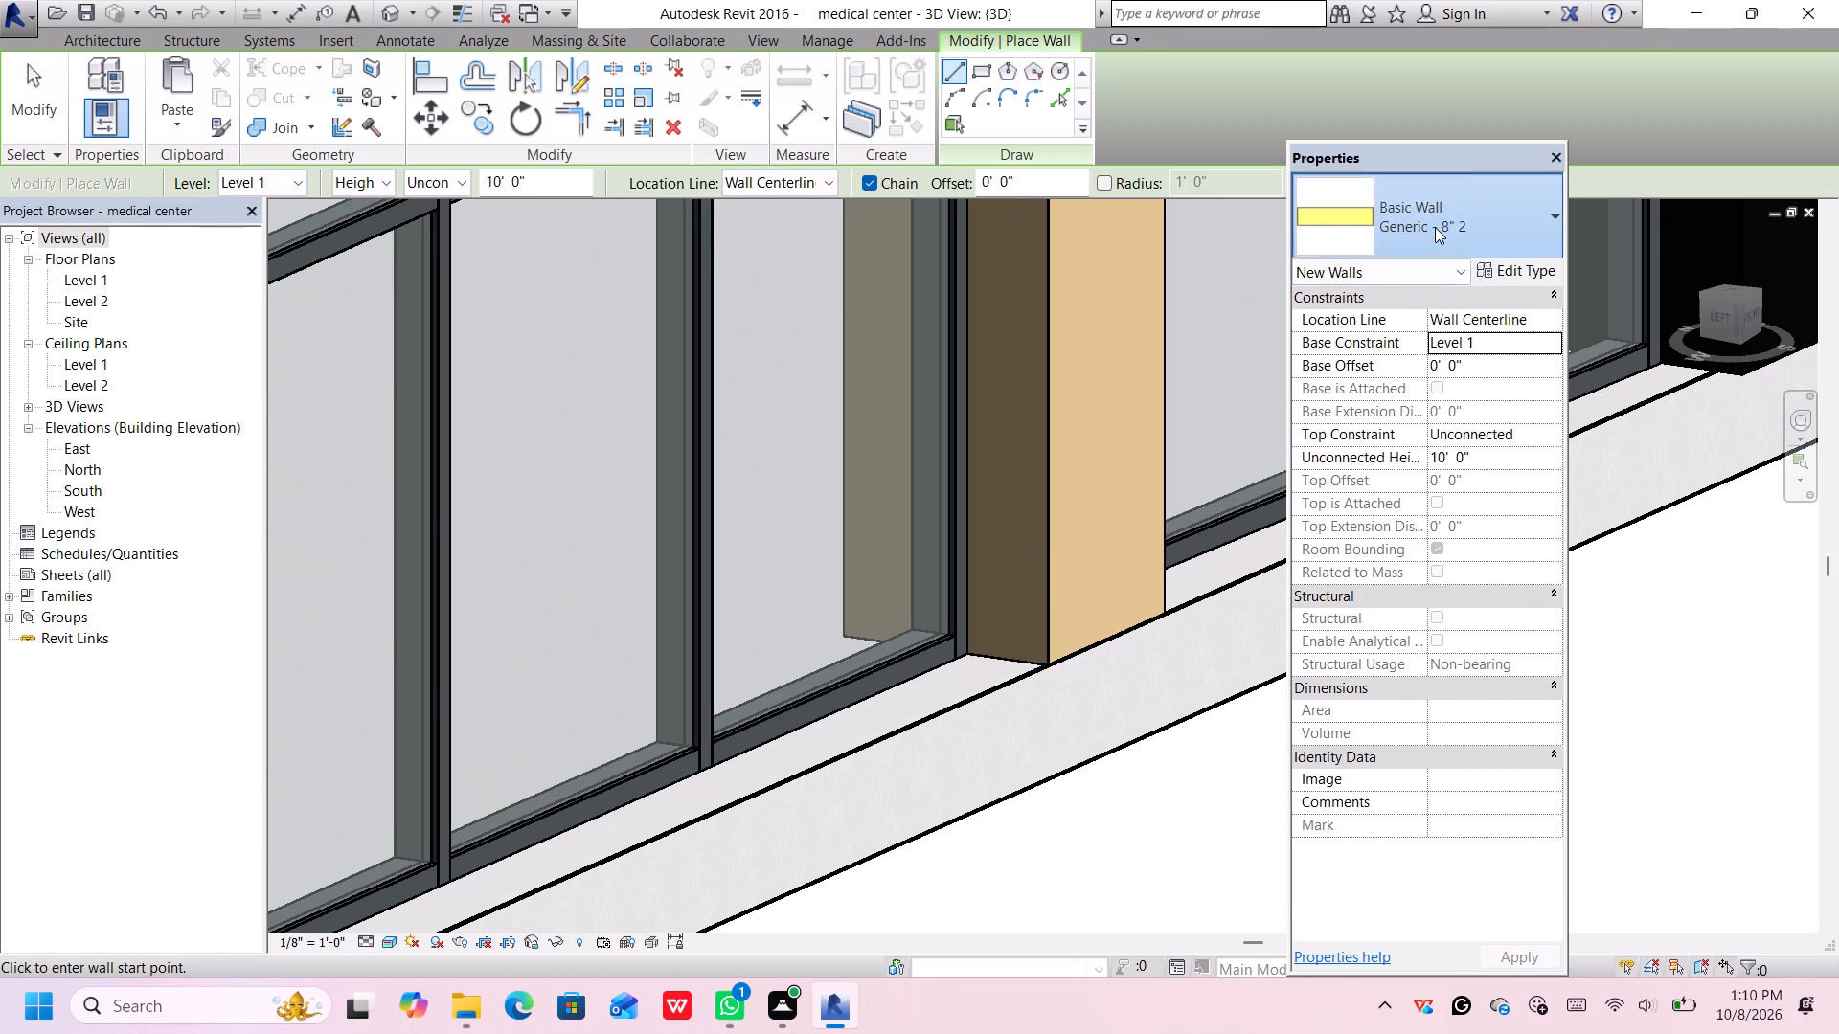
left_click(1437, 305)
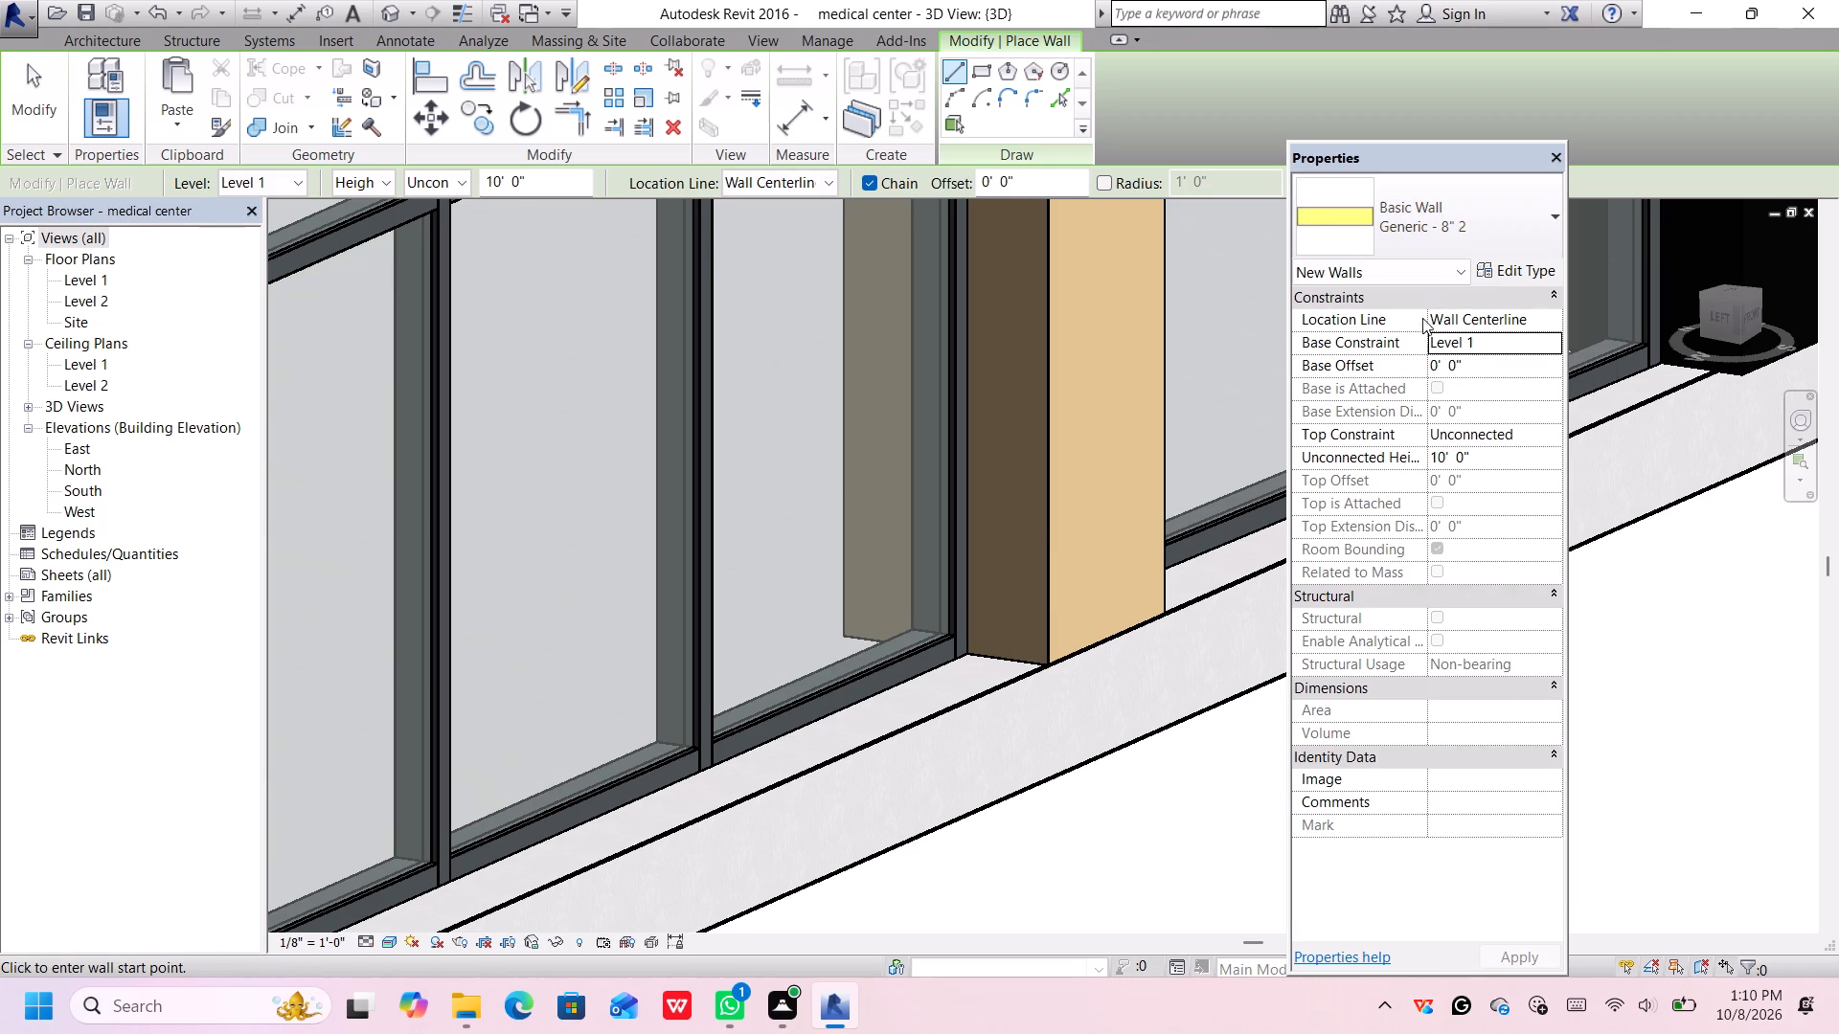
left_click(985, 655)
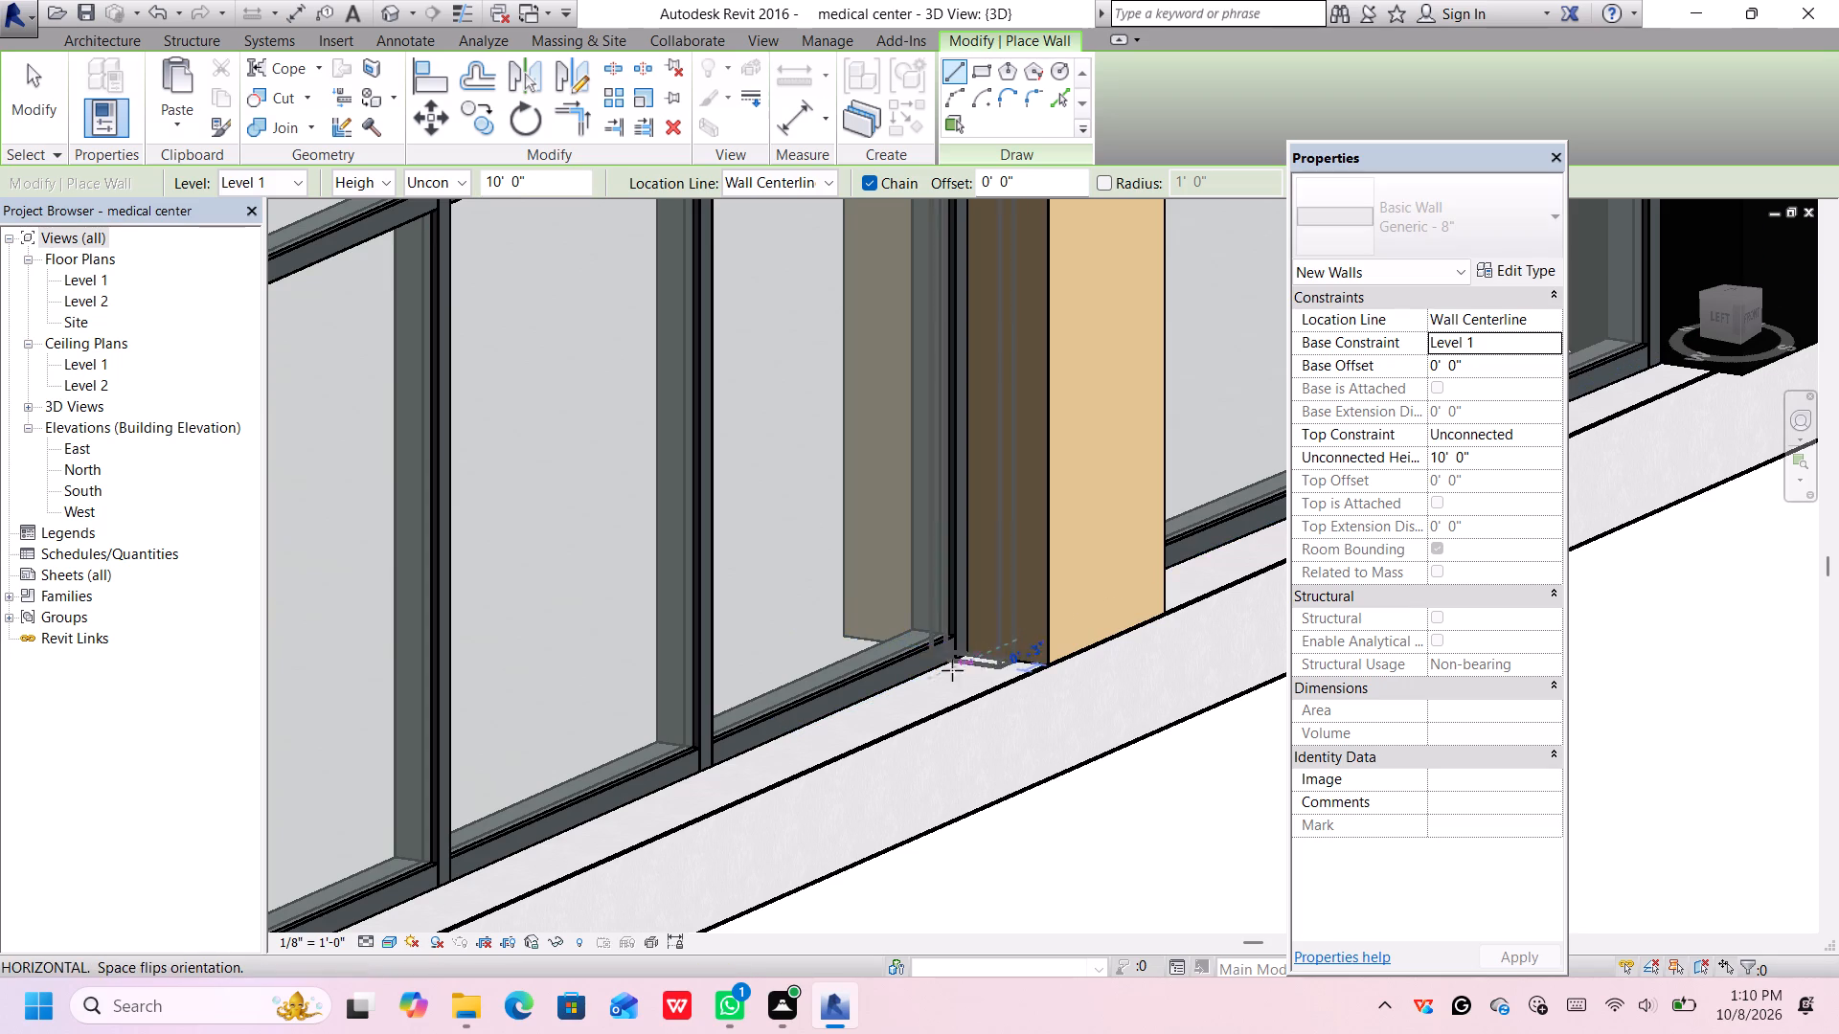
scroll(860, 728, "down", 2)
scroll(854, 727, "up", 2)
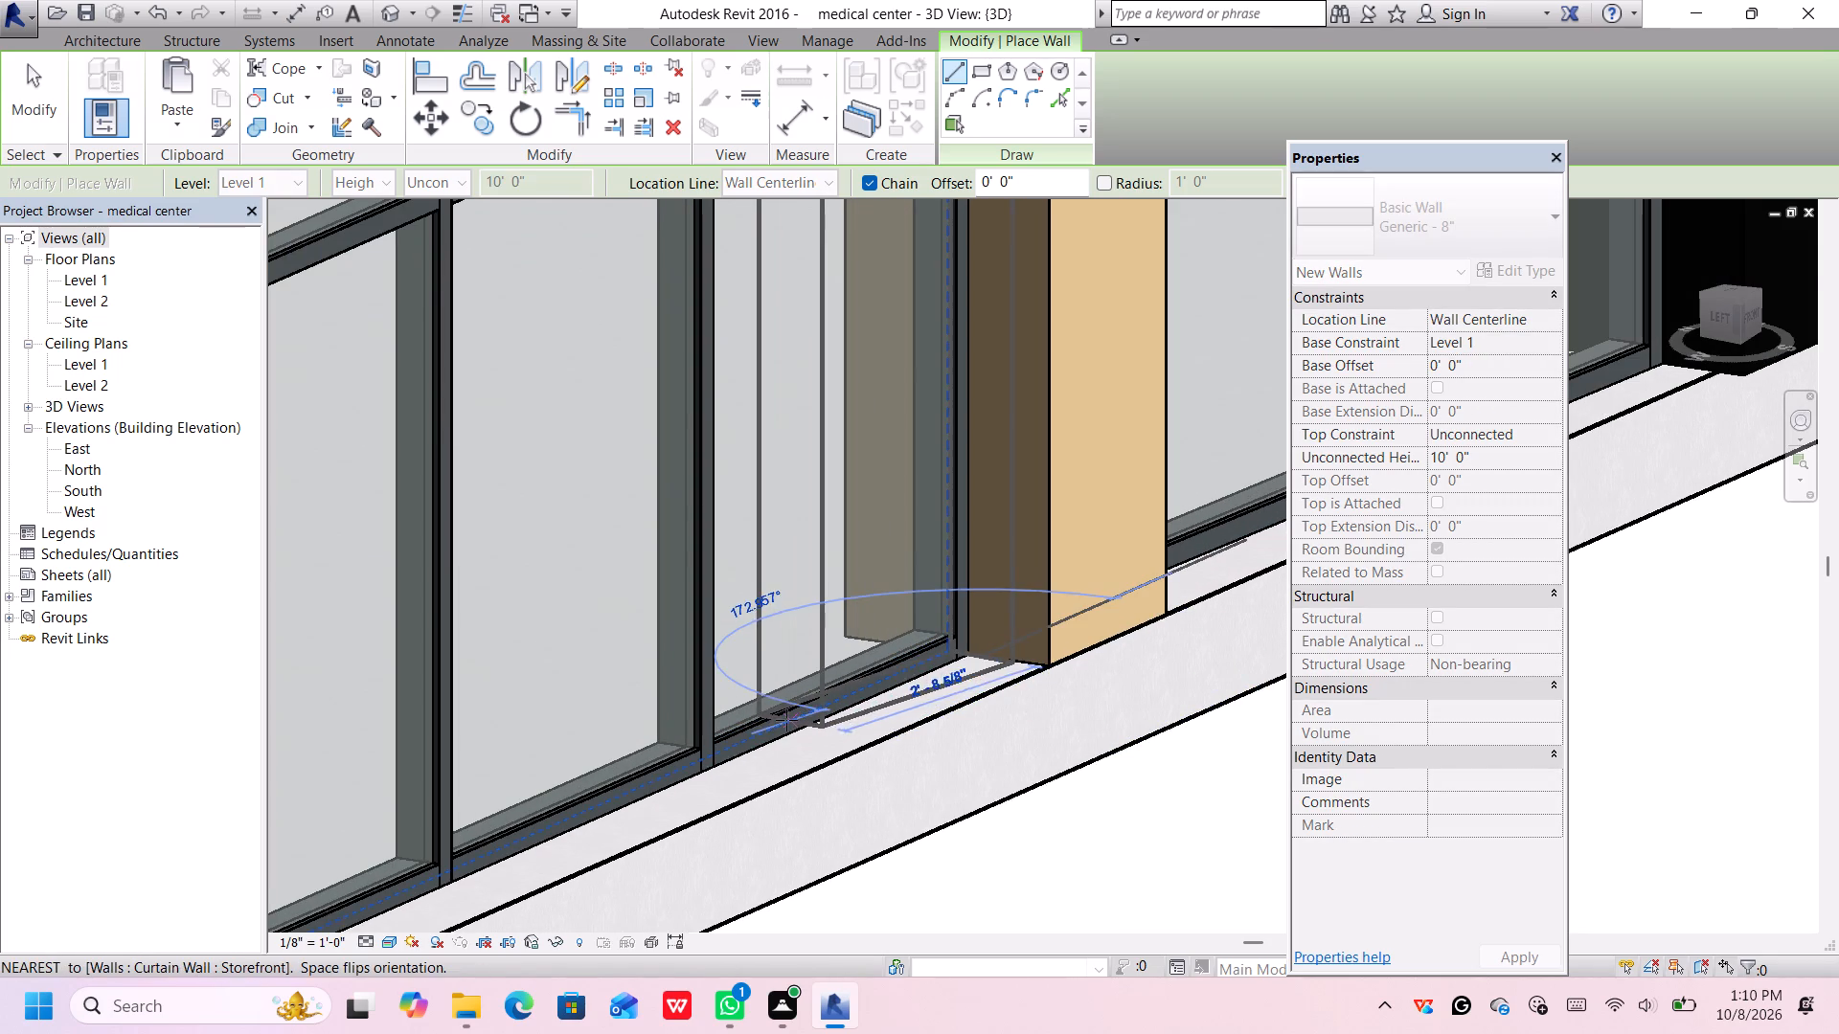
scroll(786, 720, "down", 2)
middle_click_drag(787, 710, 783, 700)
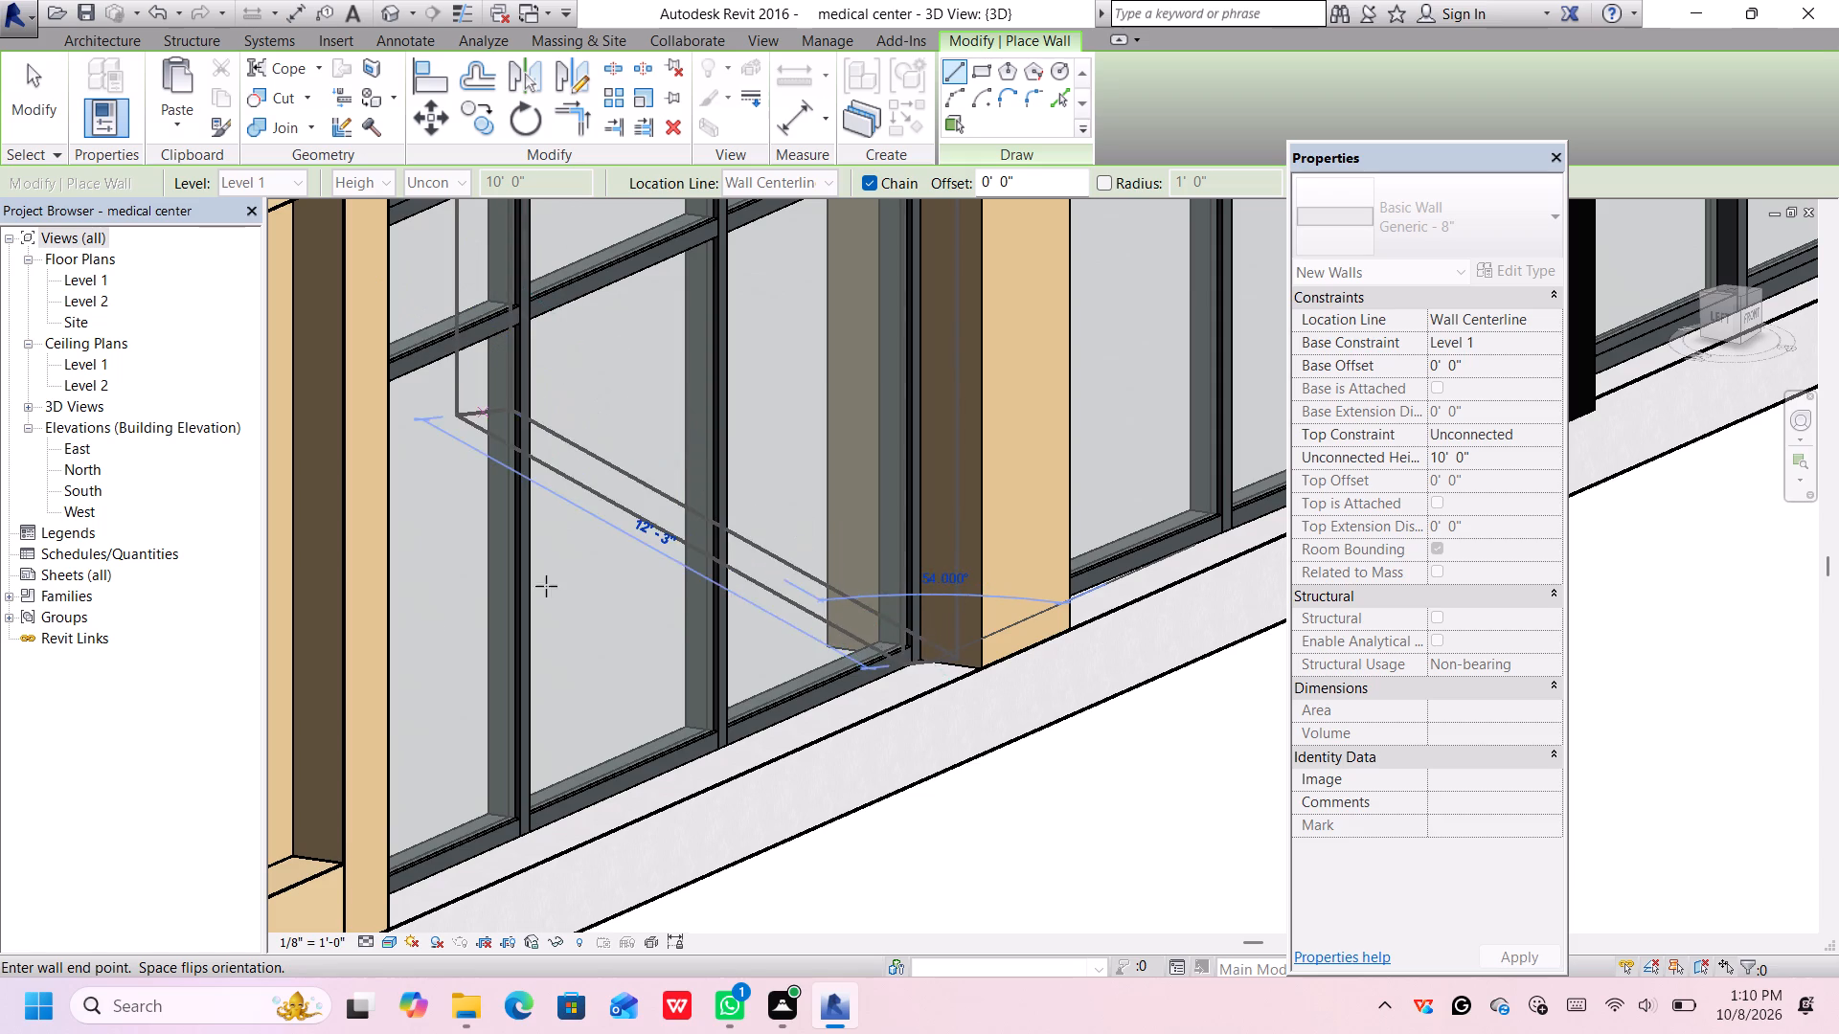
scroll(428, 866, "down", 1)
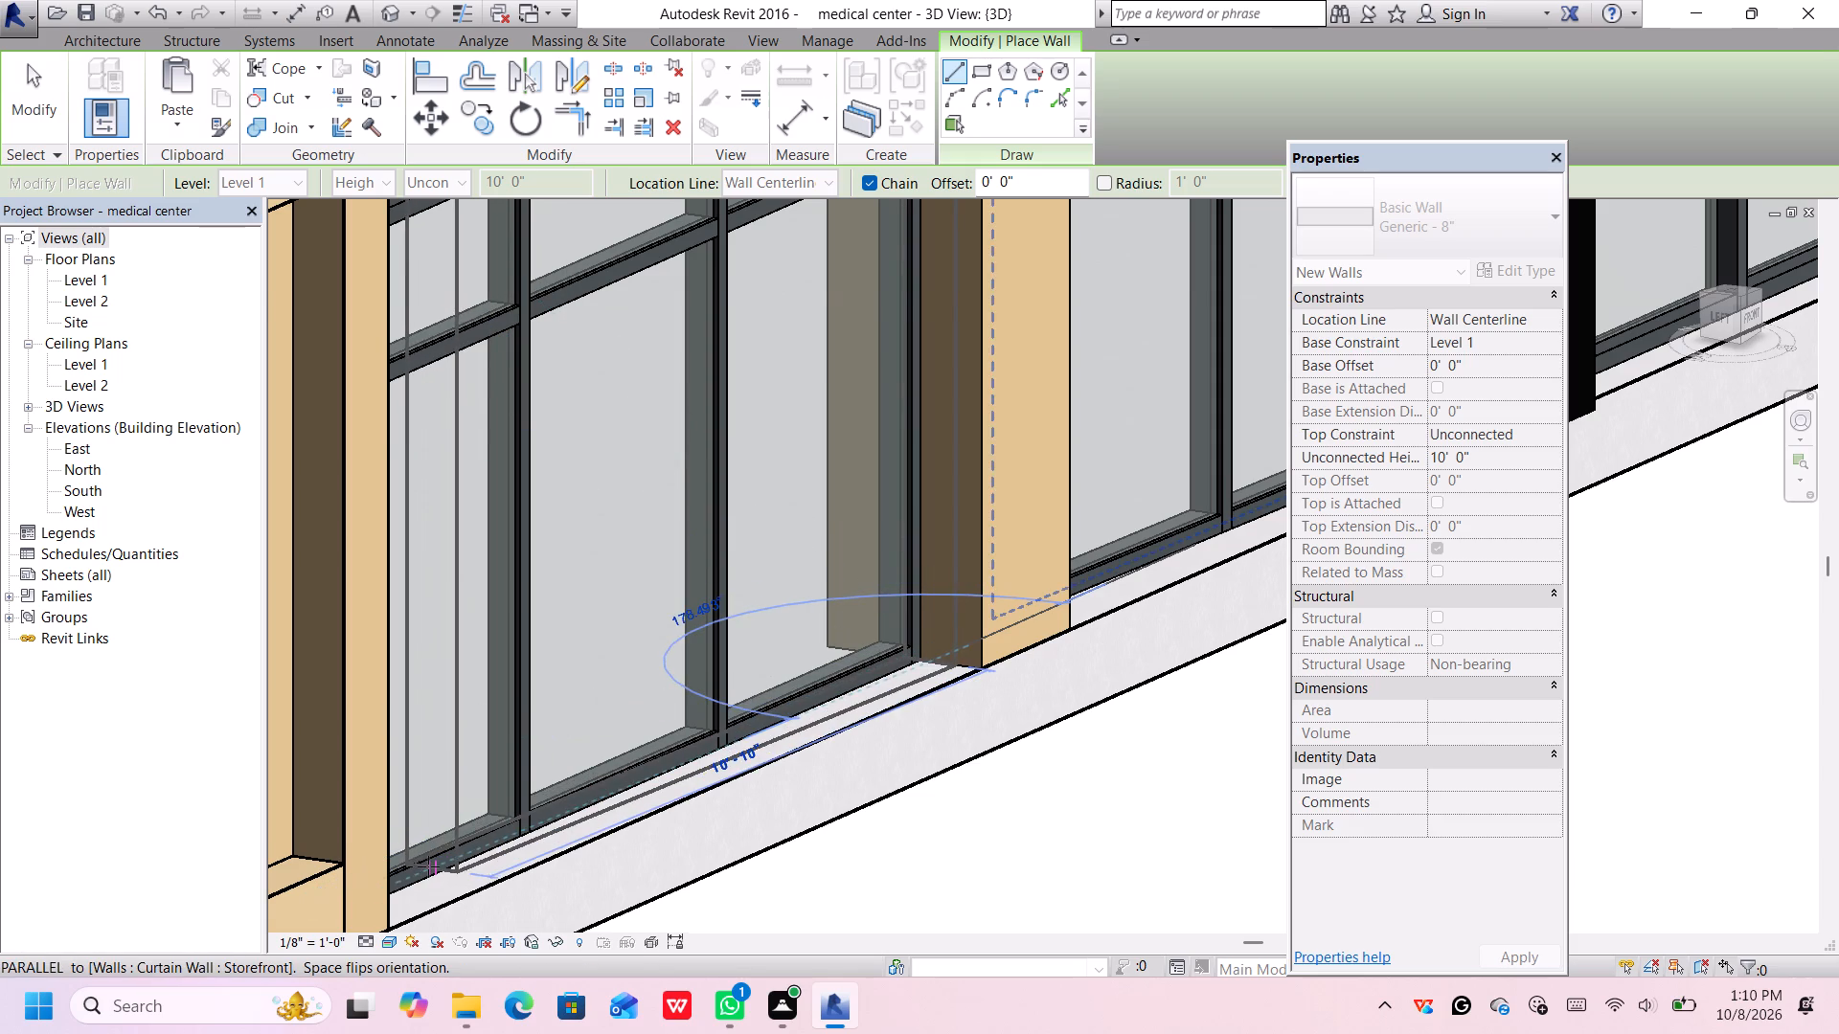
scroll(428, 866, "down", 1)
middle_click_drag(429, 865, 185, 830)
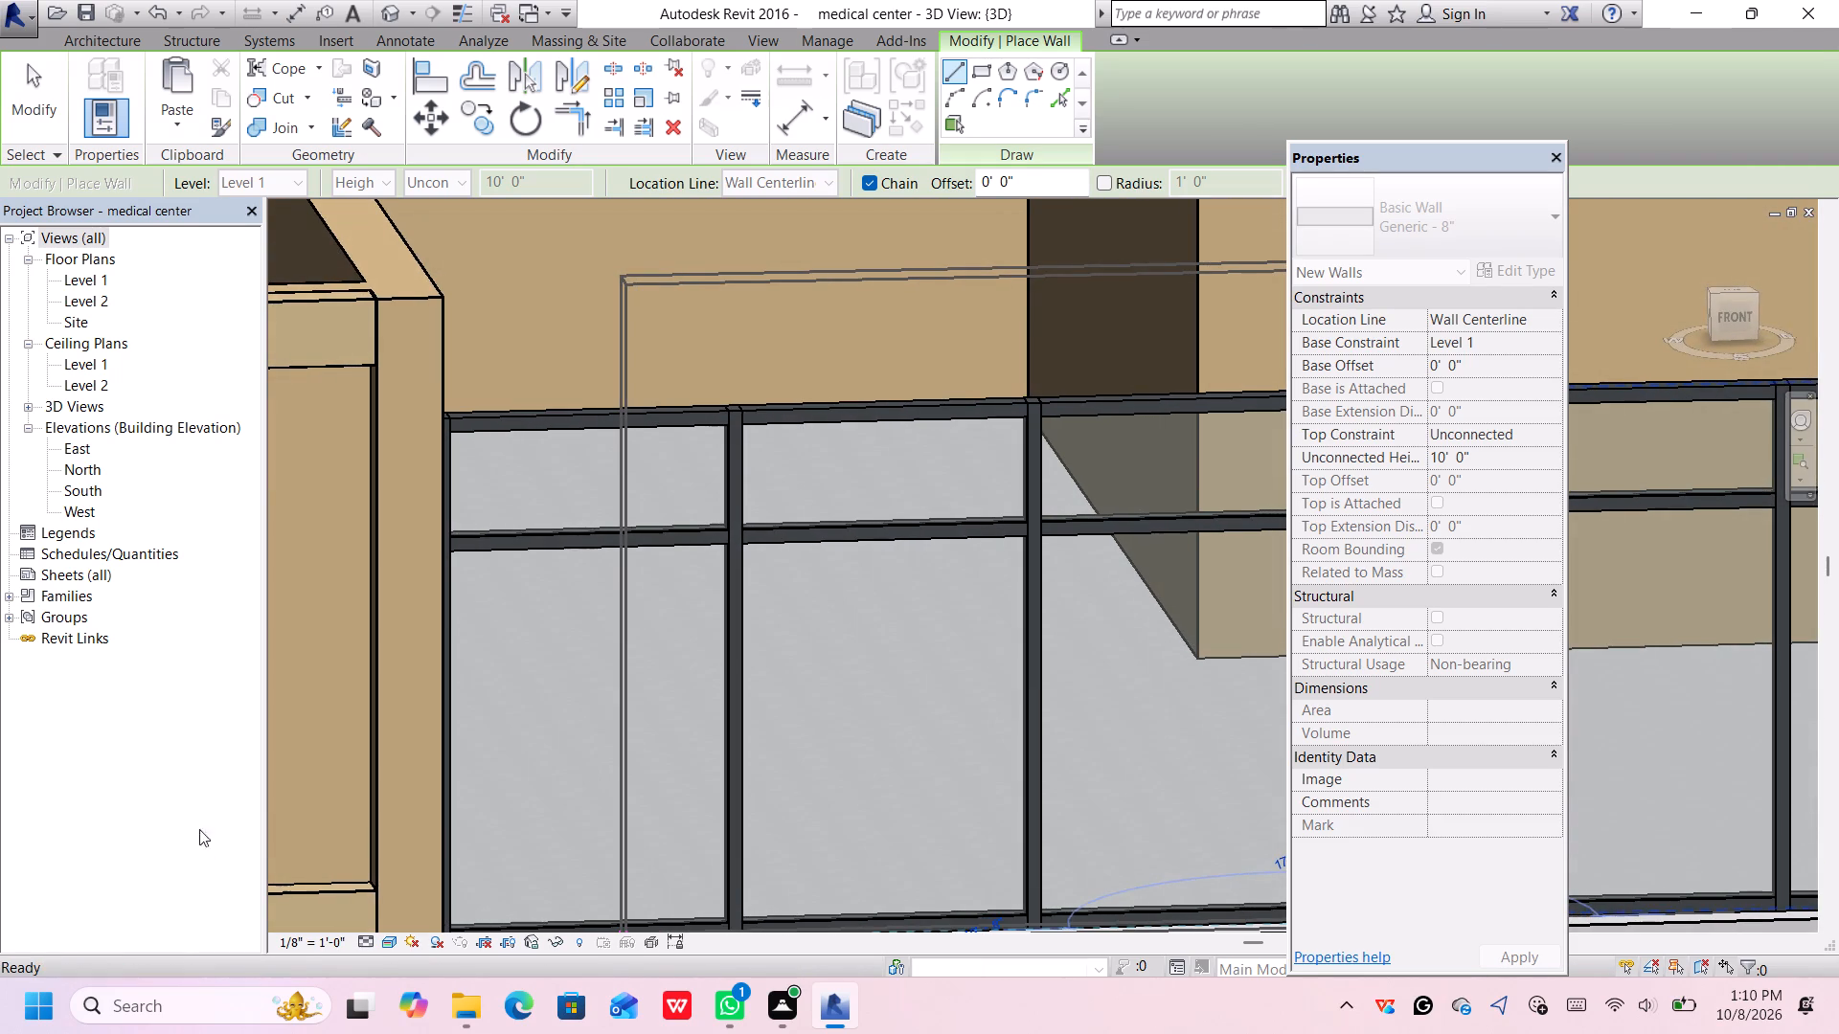
scroll(236, 814, "down", 4)
scroll(417, 780, "down", 4)
middle_click_drag(414, 774, 409, 751)
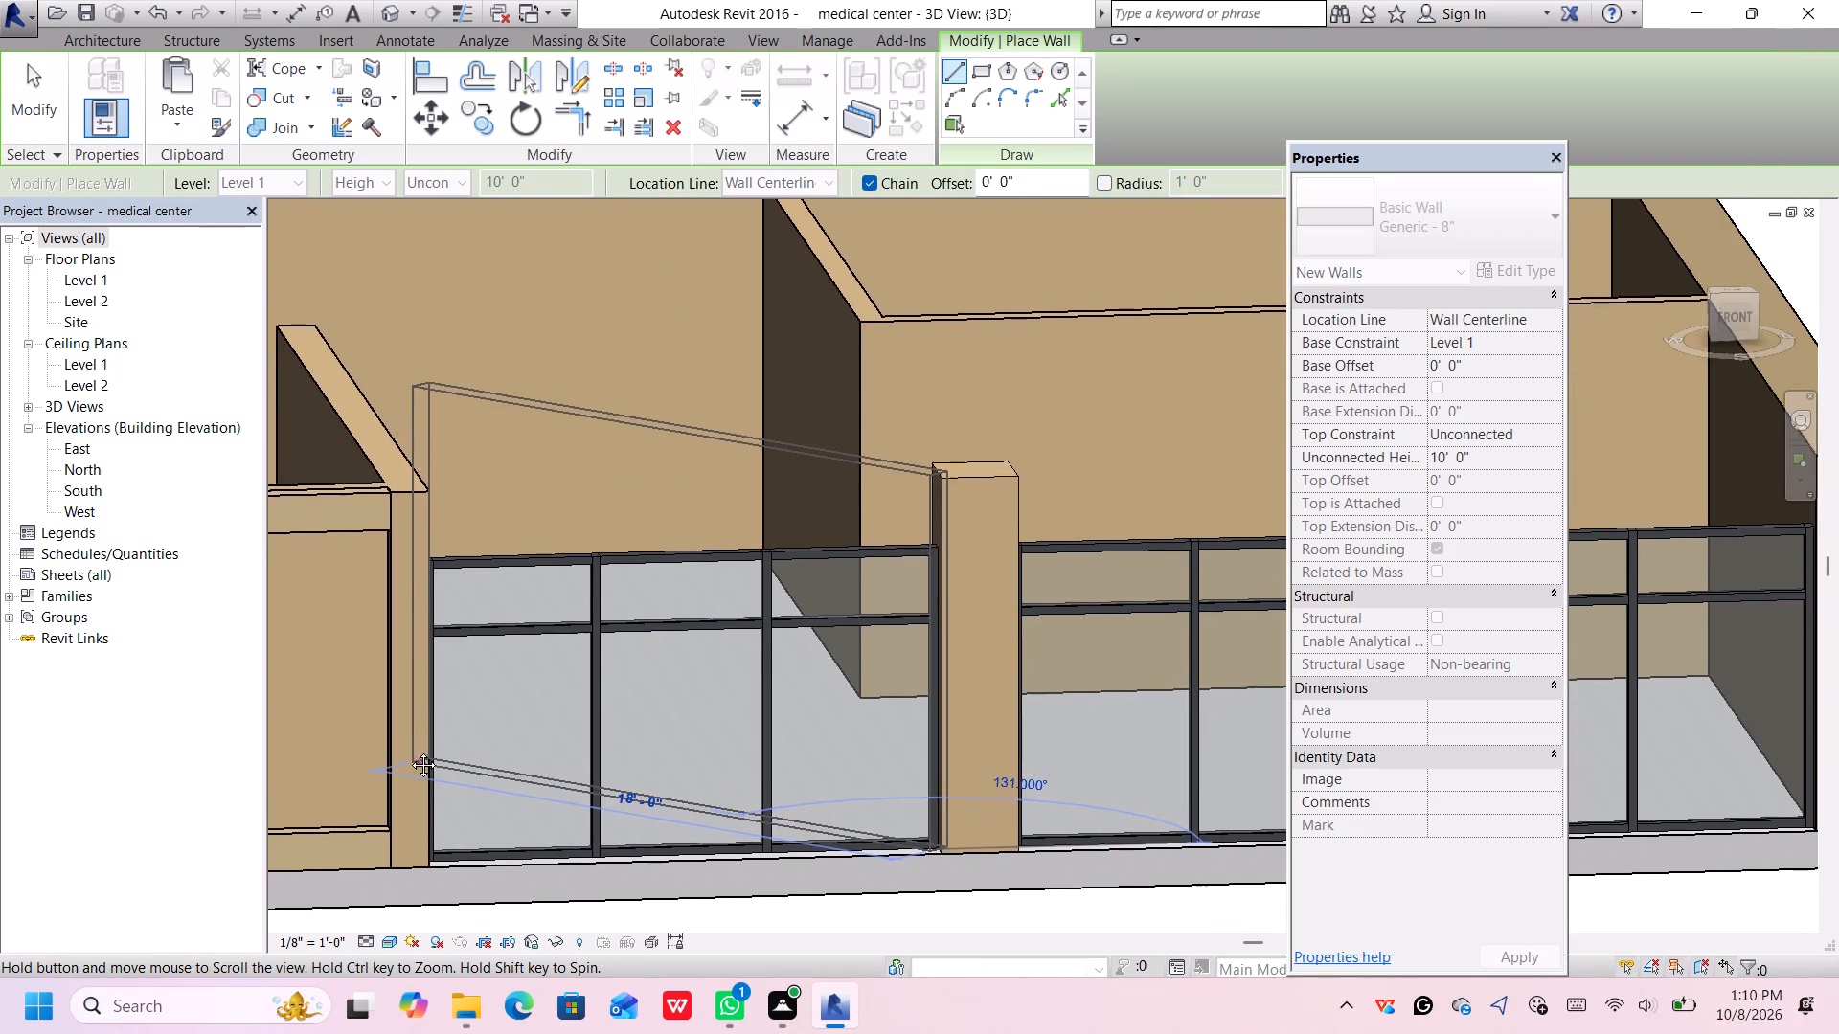
middle_click_drag(409, 751, 407, 733)
scroll(410, 828, "up", 5)
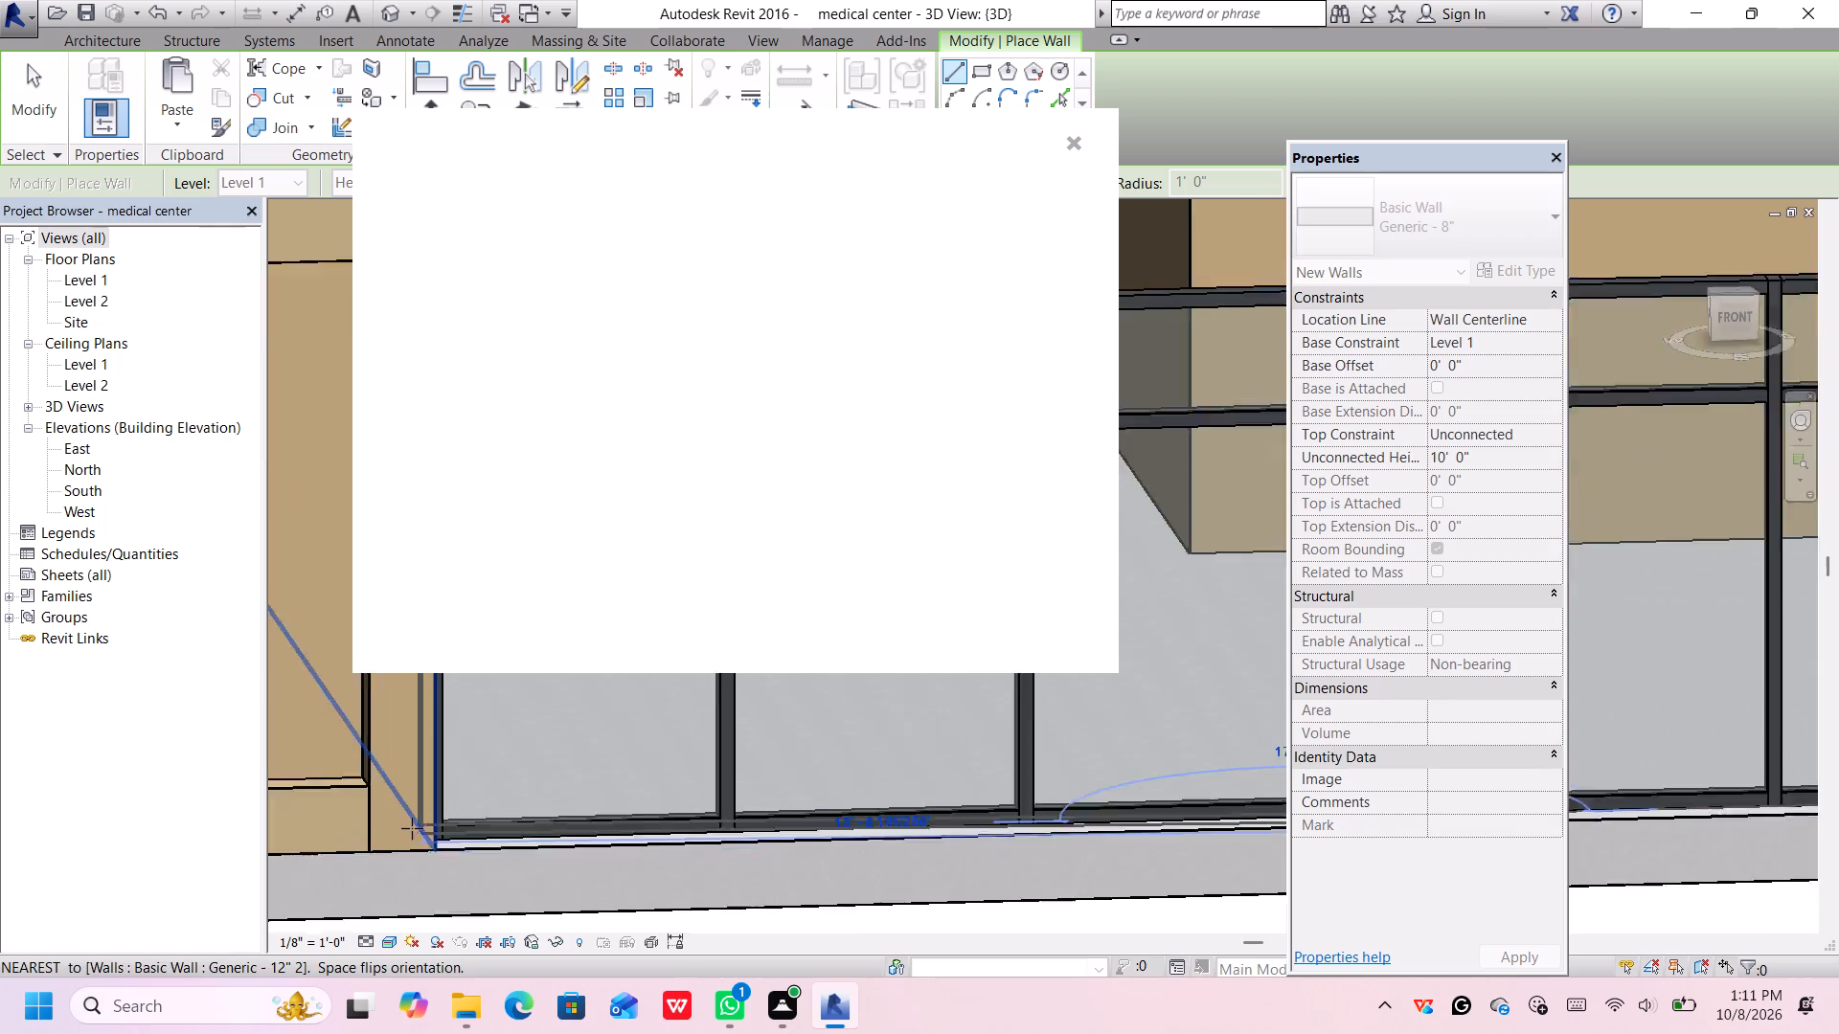
scroll(412, 828, "up", 8)
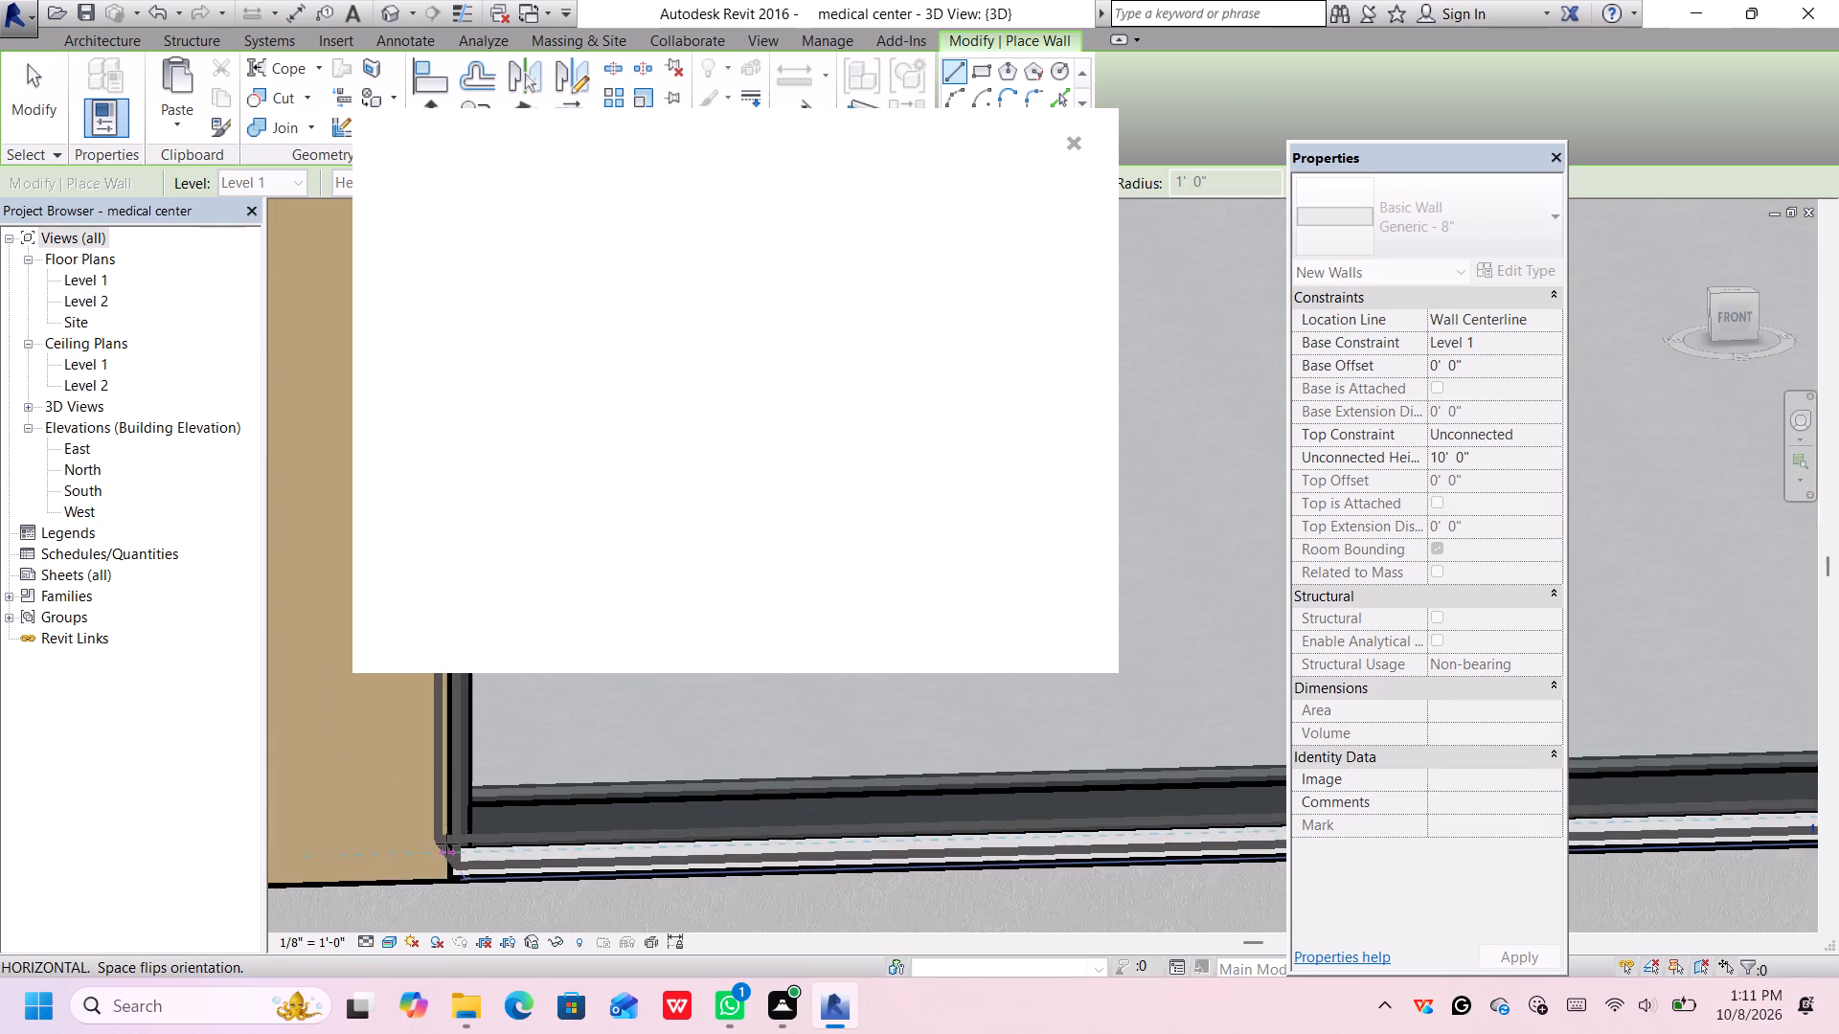
scroll(446, 843, "up", 5)
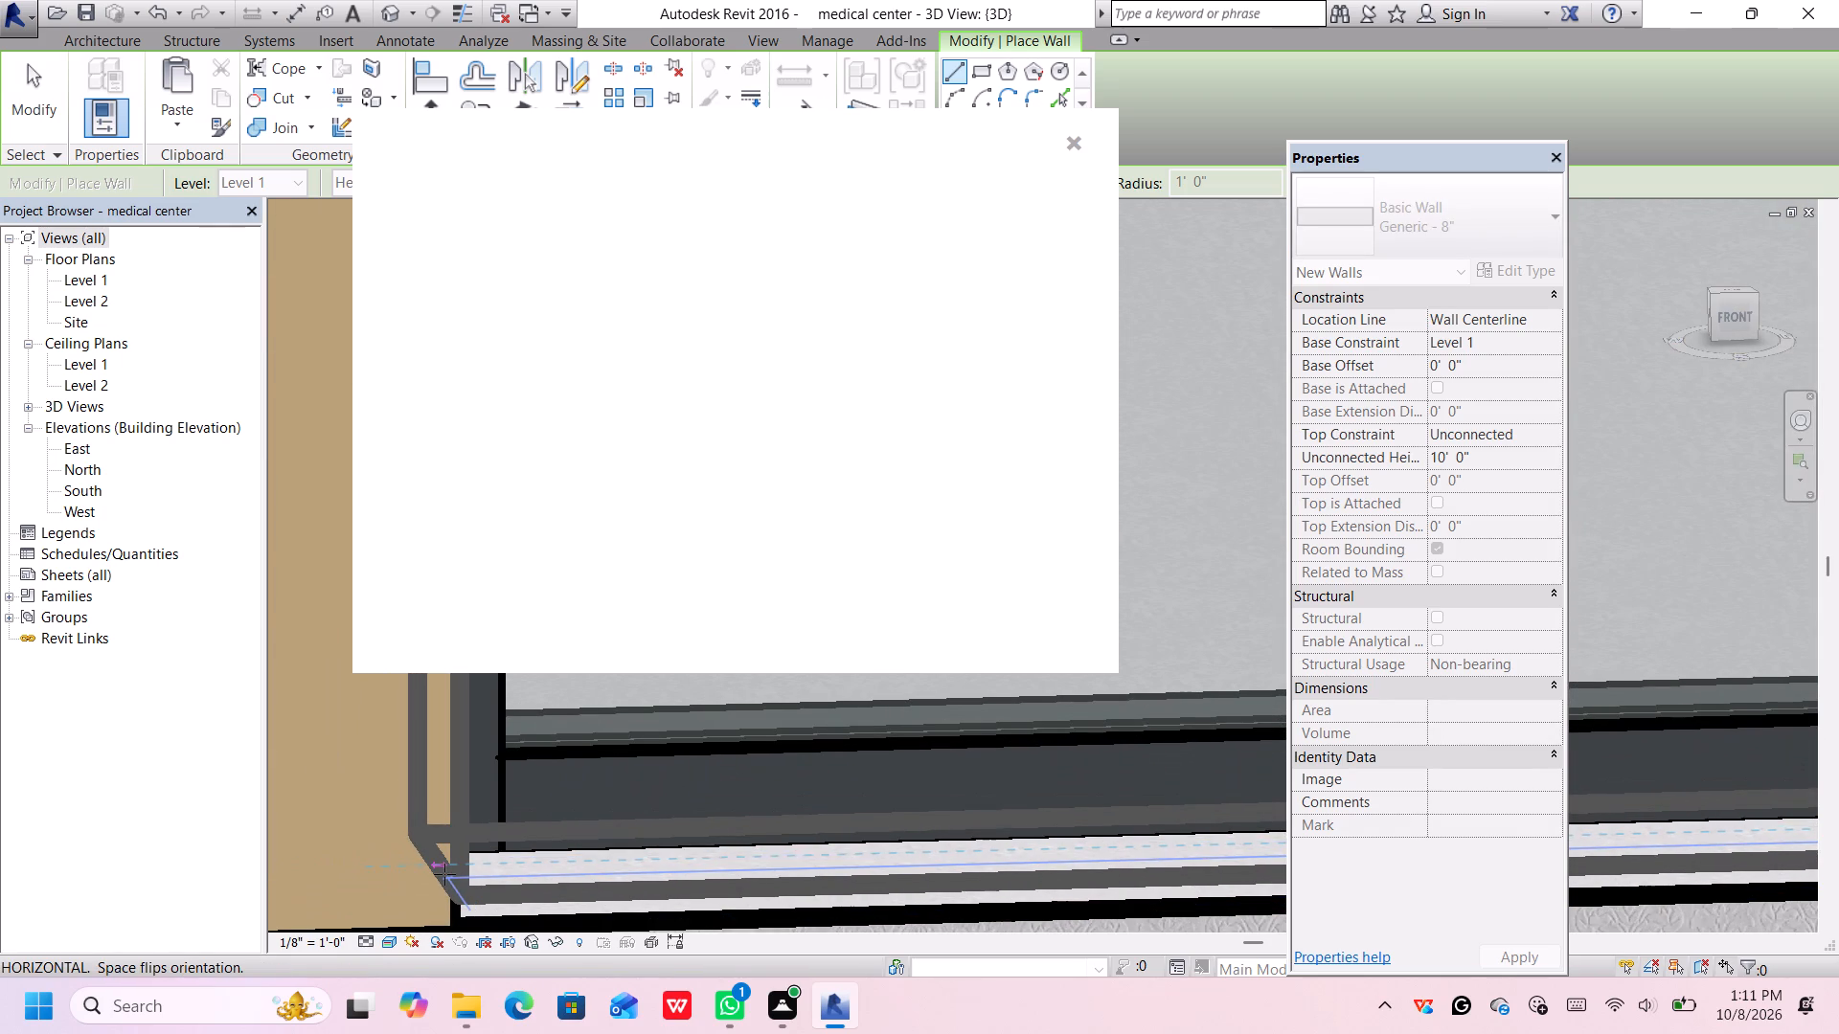
left_click(444, 873)
scroll(601, 839, "down", 5)
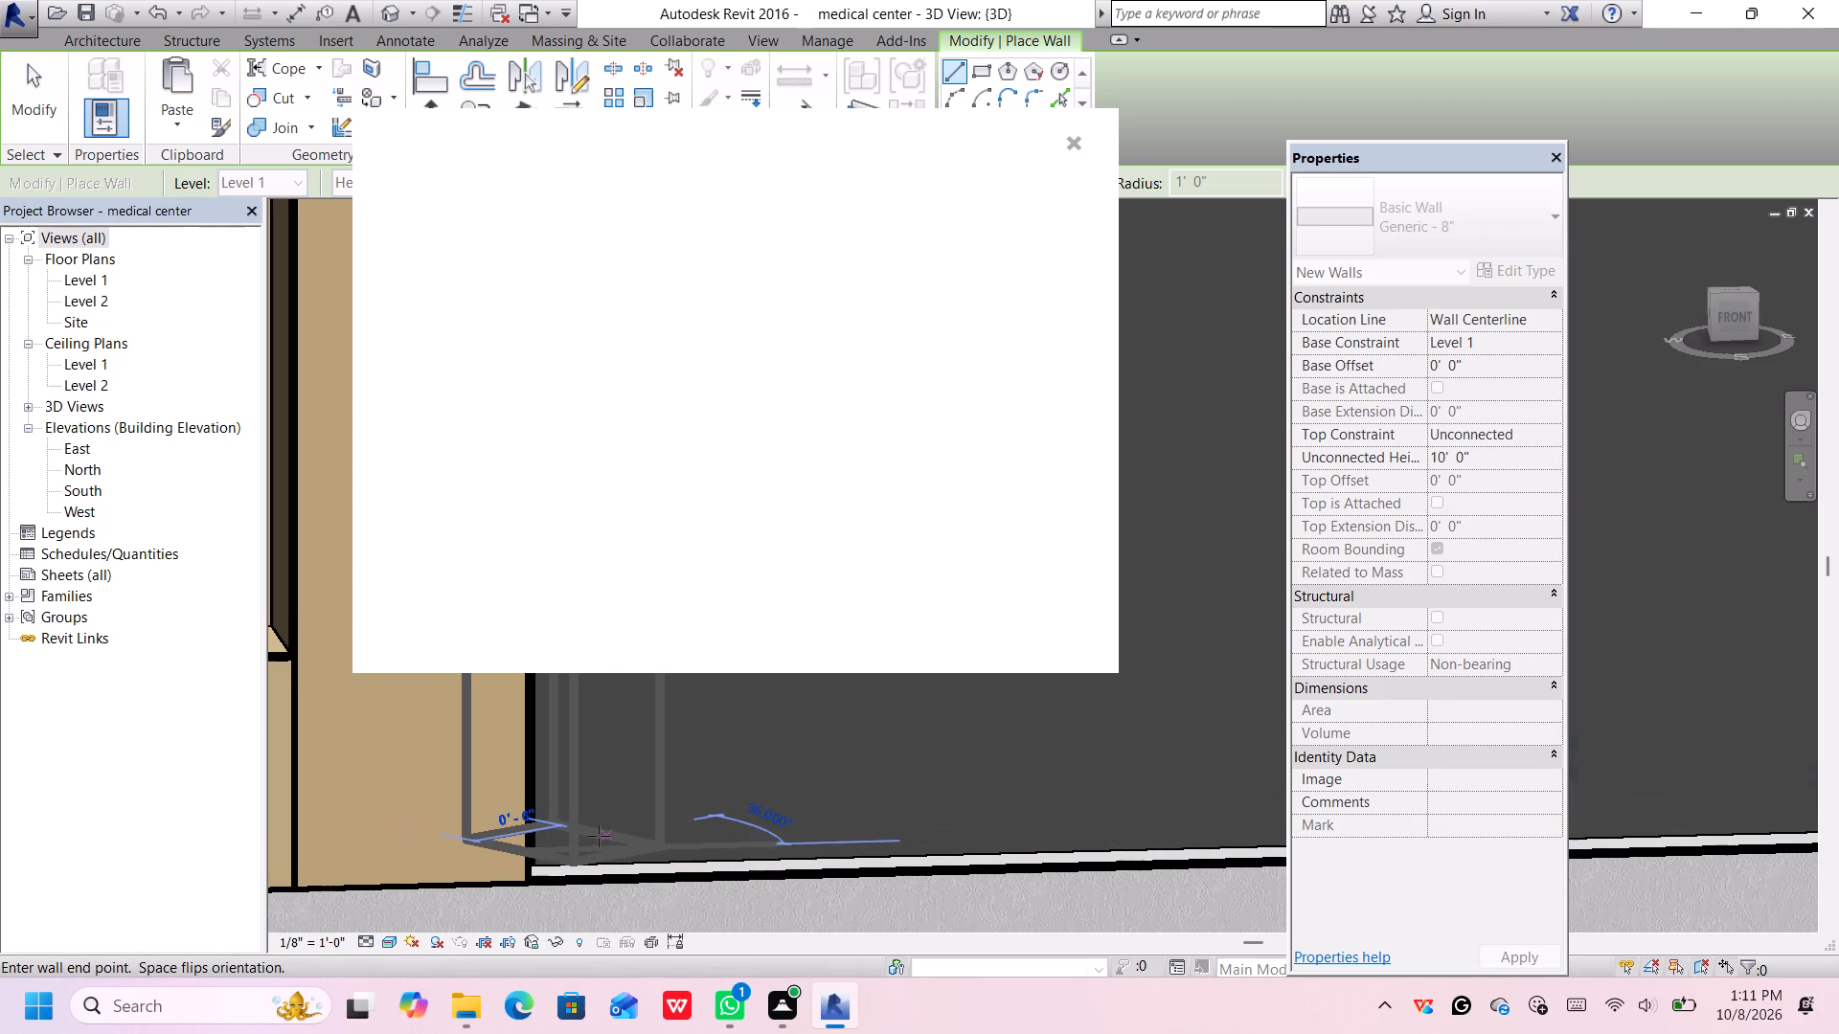
key("Escape")
scroll(609, 814, "down", 6)
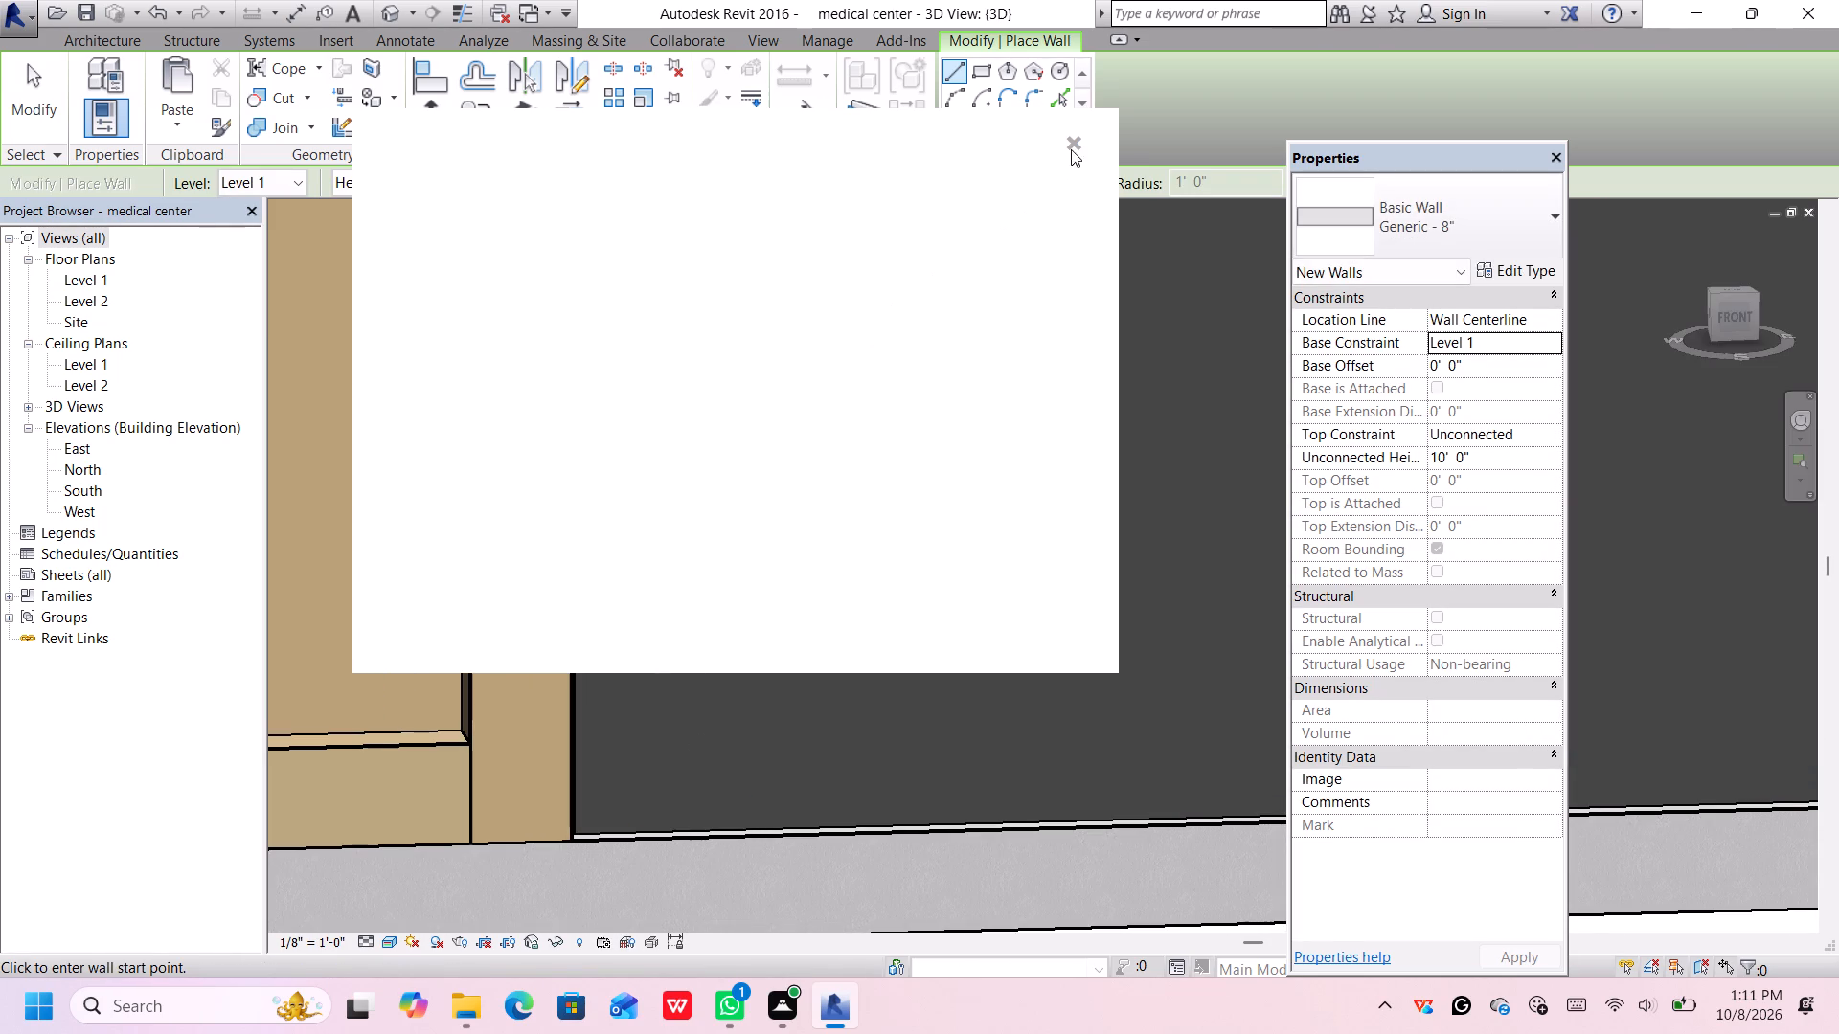
left_click(1074, 143)
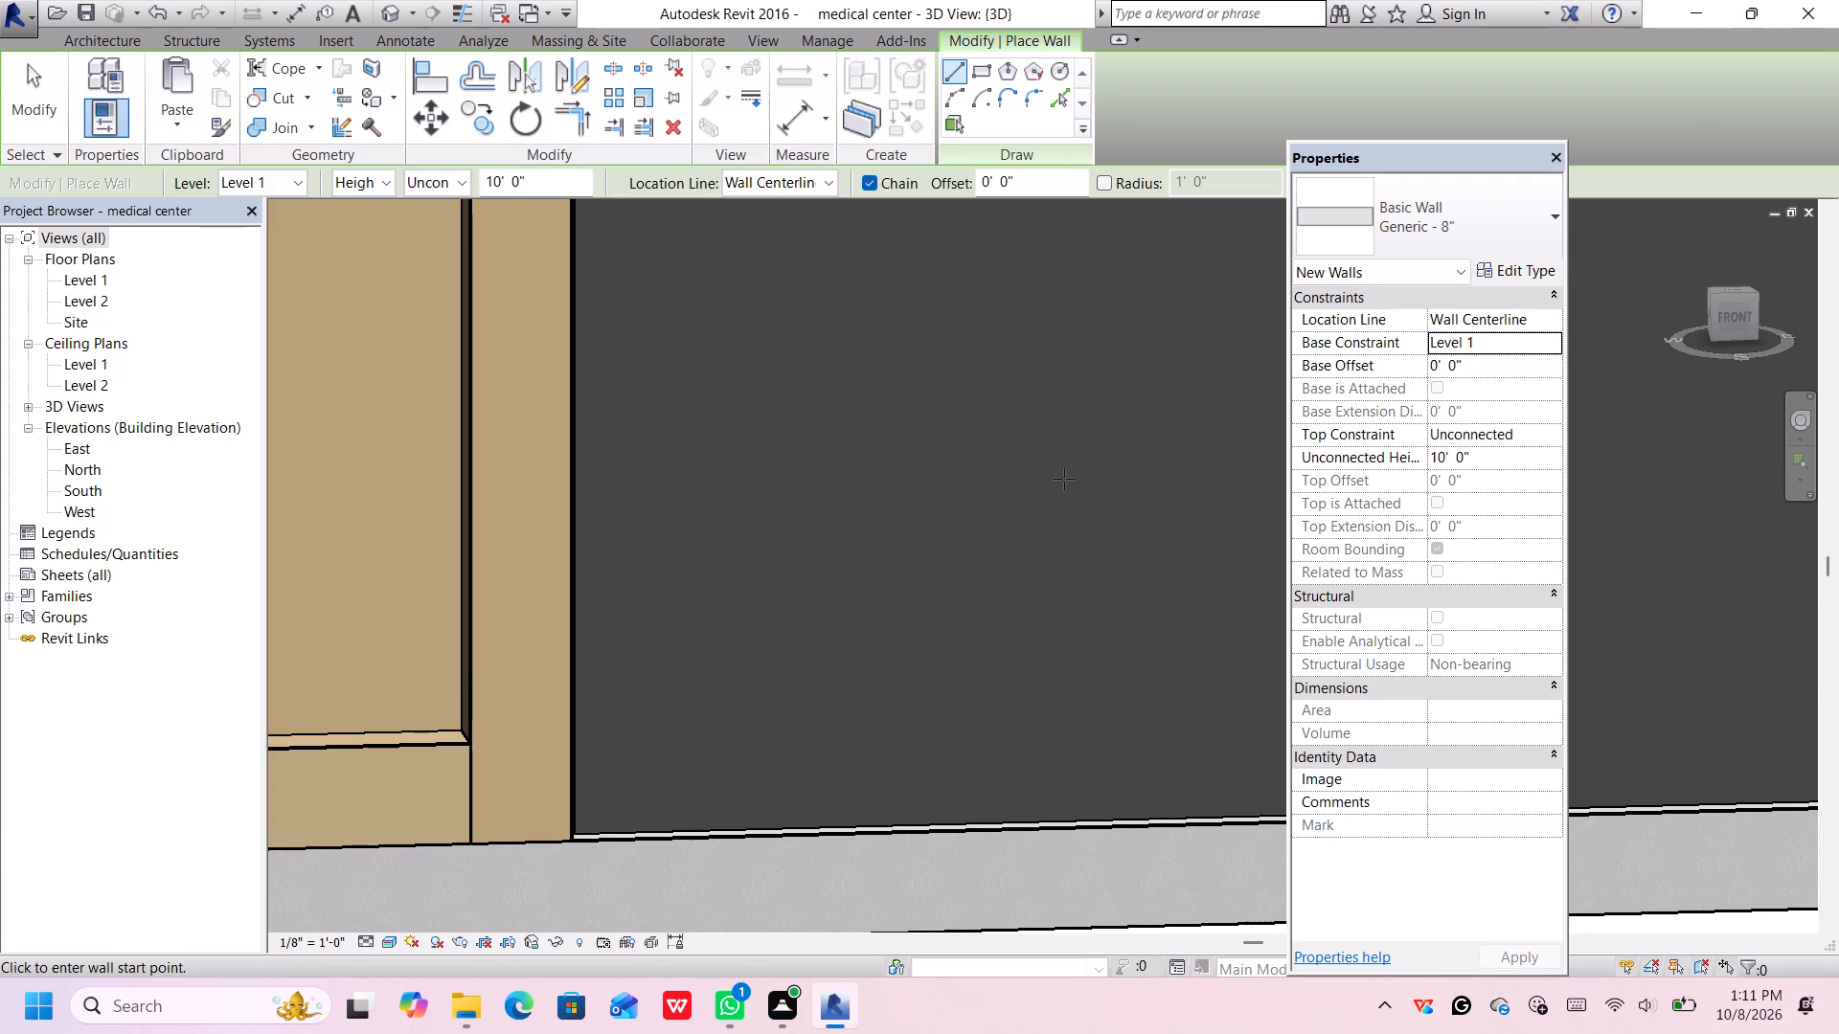
scroll(1063, 481, "down", 8)
scroll(1077, 452, "up", 1)
middle_click_drag(1076, 451, 742, 527)
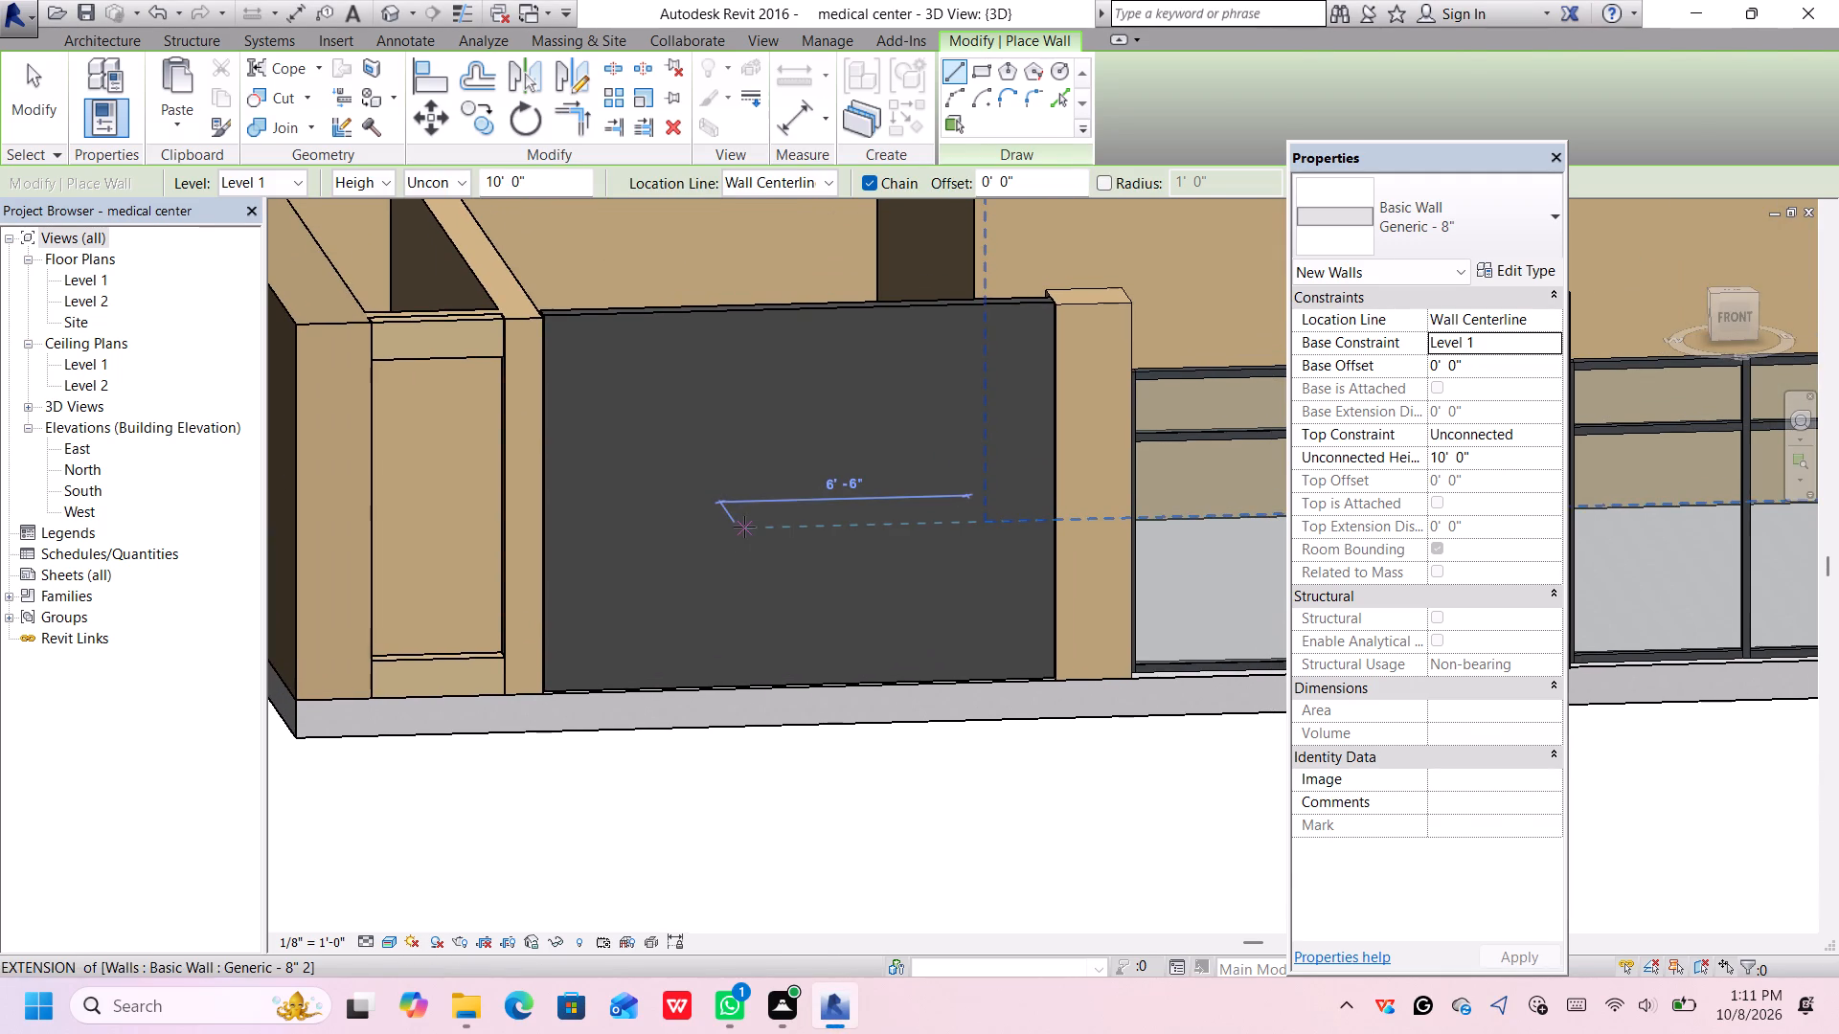
Set the unconnected height of the new Generic - 8" wall in the first storefront bay to 2' 0".
key("Escape")
left_click(910, 306)
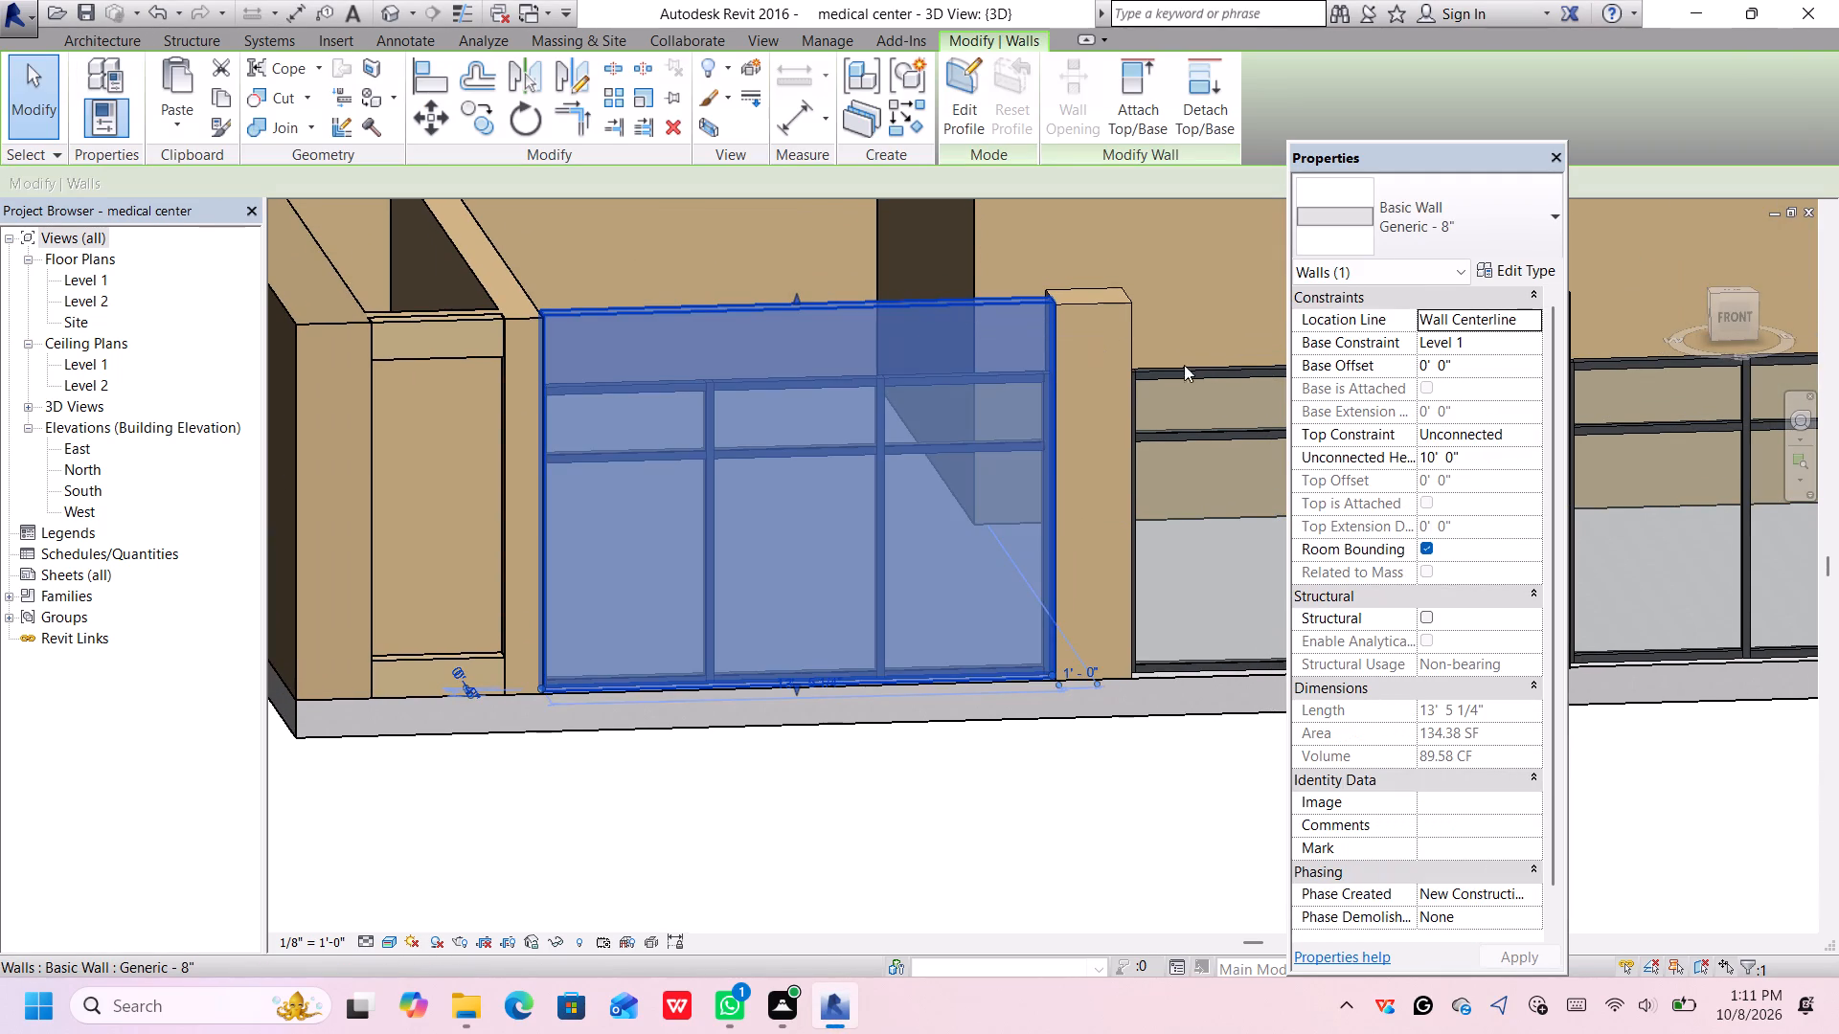
left_click(1464, 452)
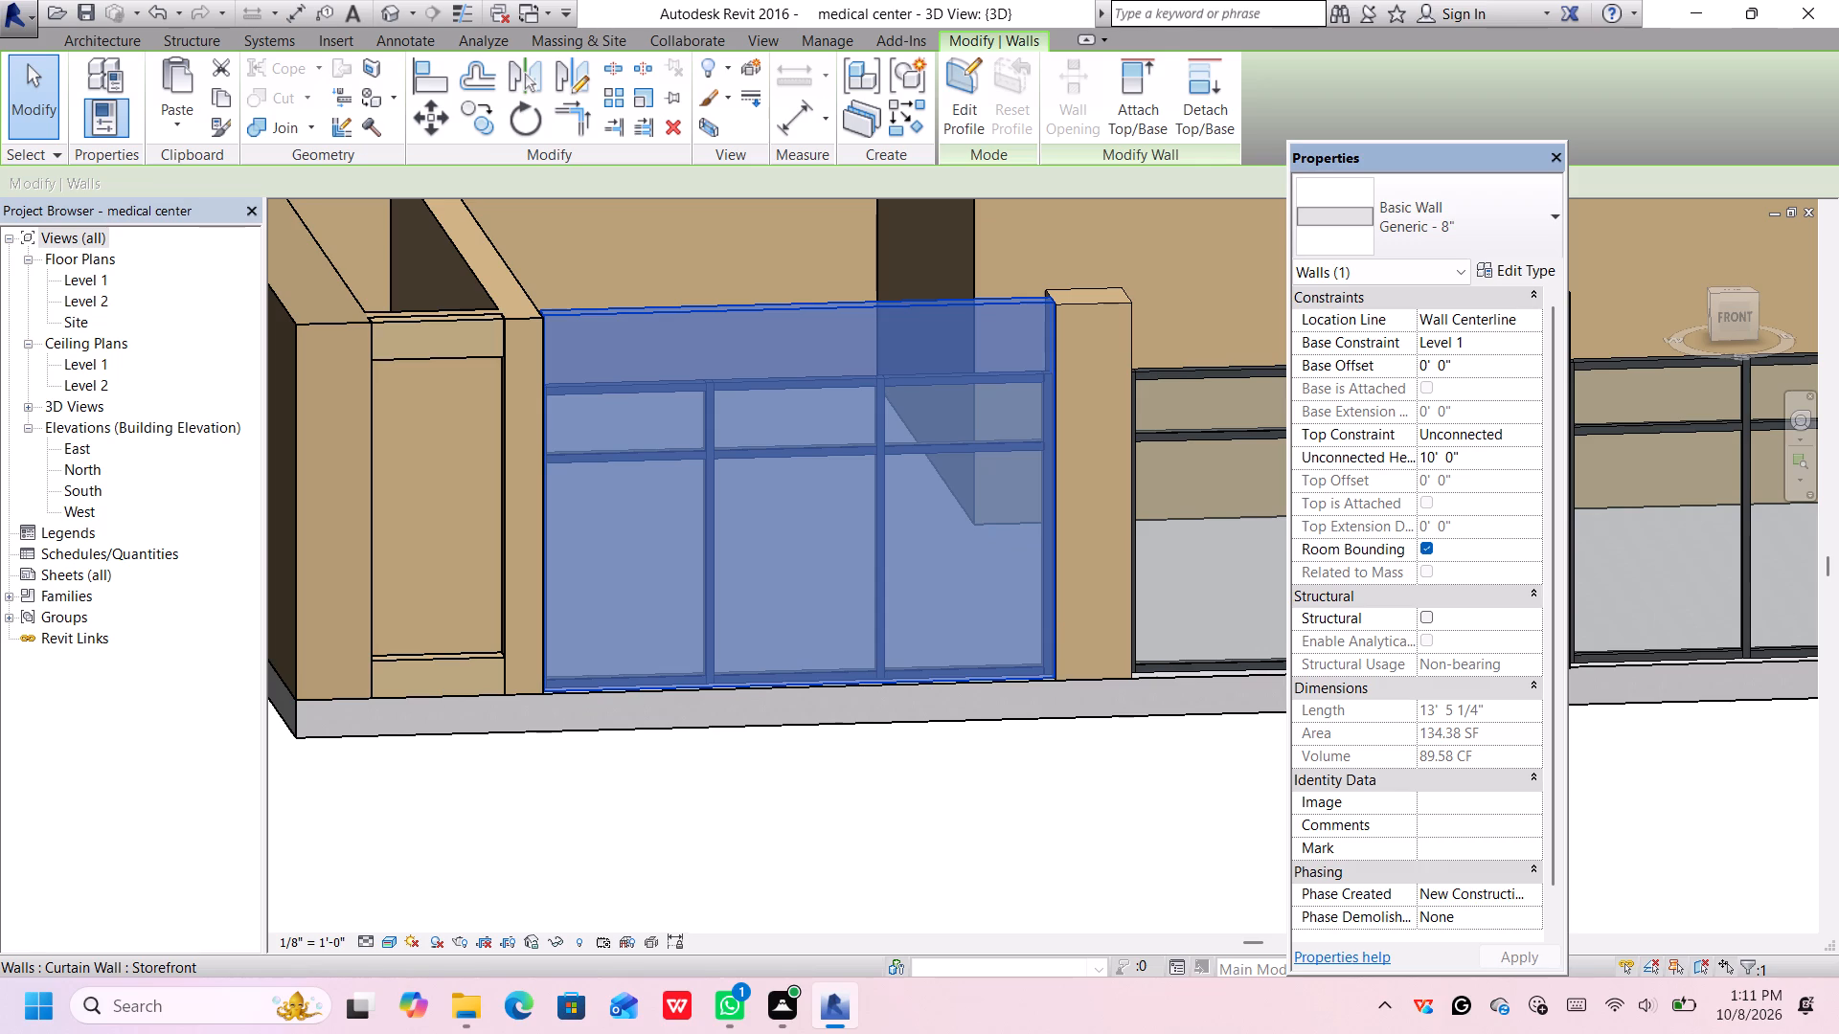
key("BackSpace")
key("BackSpace")
key("BackSpace")
key("BackSpace")
key("BackSpace")
key("BackSpace")
key("BackSpace")
key("BackSpace")
key("BackSpace")
key("BackSpace")
key("BackSpace")
key("BackSpace")
key("BackSpace")
key("BackSpace")
key("2")
key("apostrophe")
key("Return")
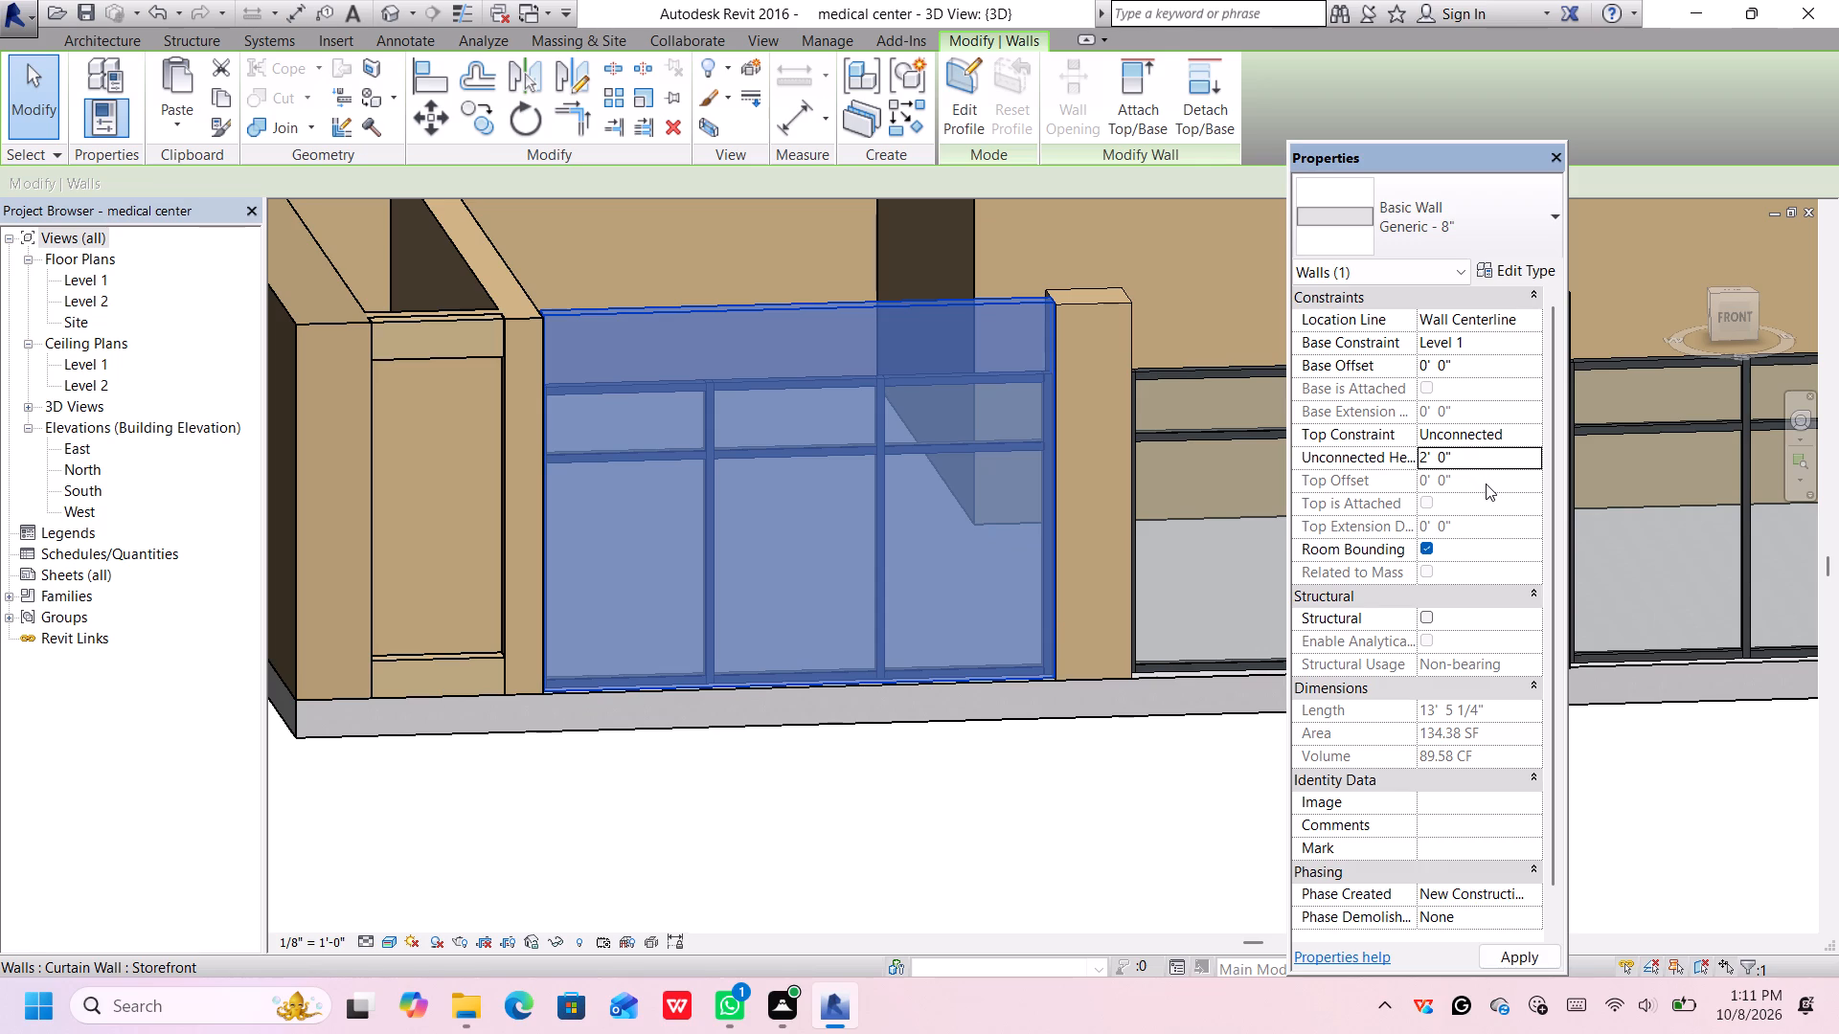
key("Return")
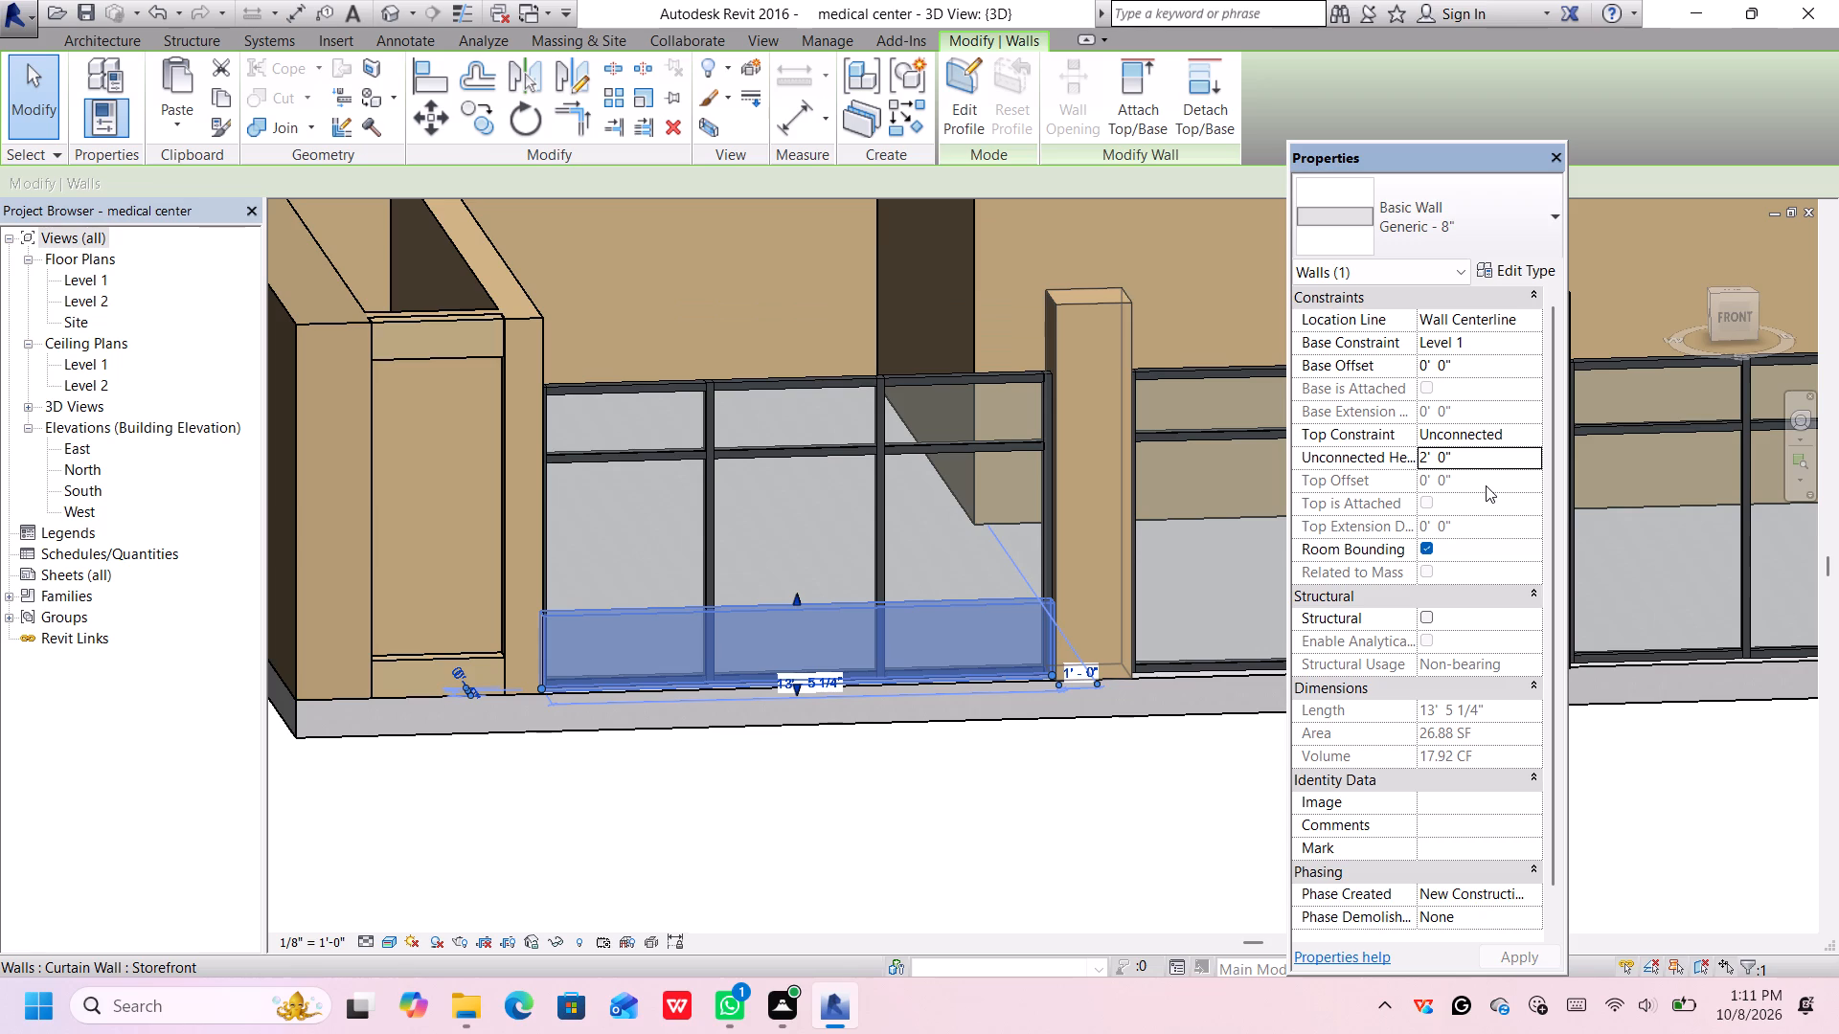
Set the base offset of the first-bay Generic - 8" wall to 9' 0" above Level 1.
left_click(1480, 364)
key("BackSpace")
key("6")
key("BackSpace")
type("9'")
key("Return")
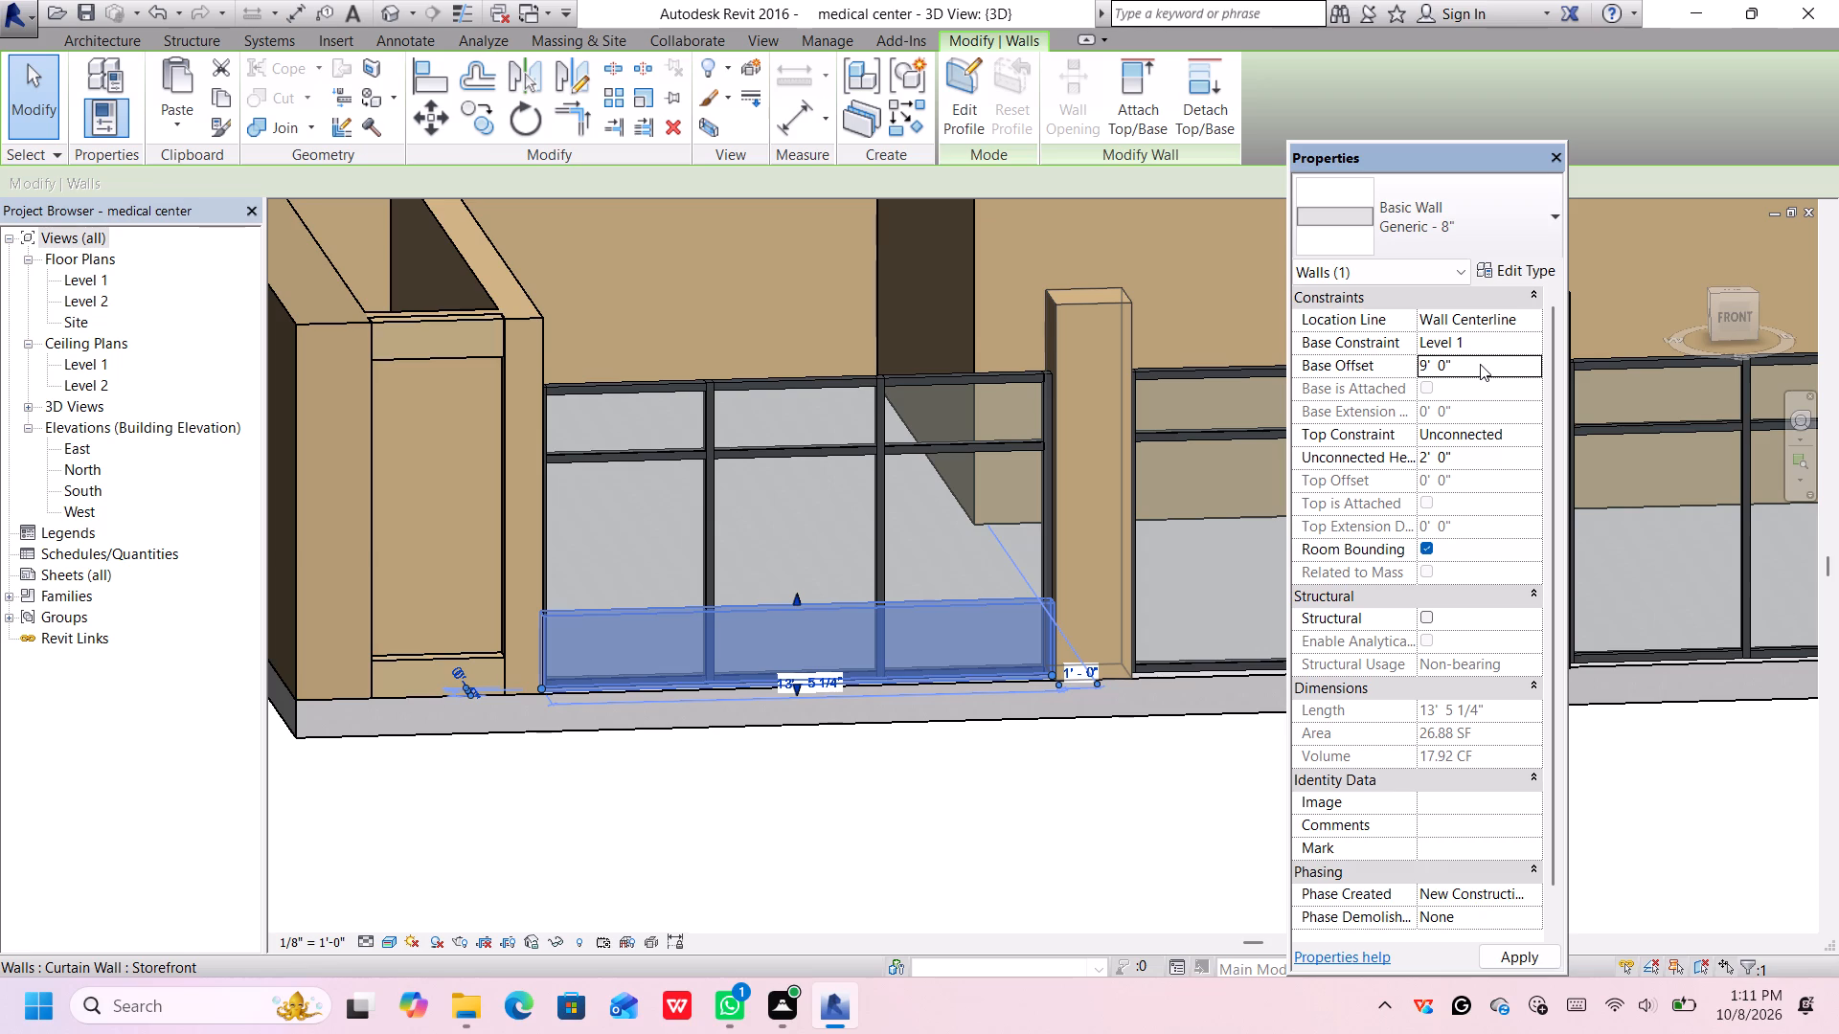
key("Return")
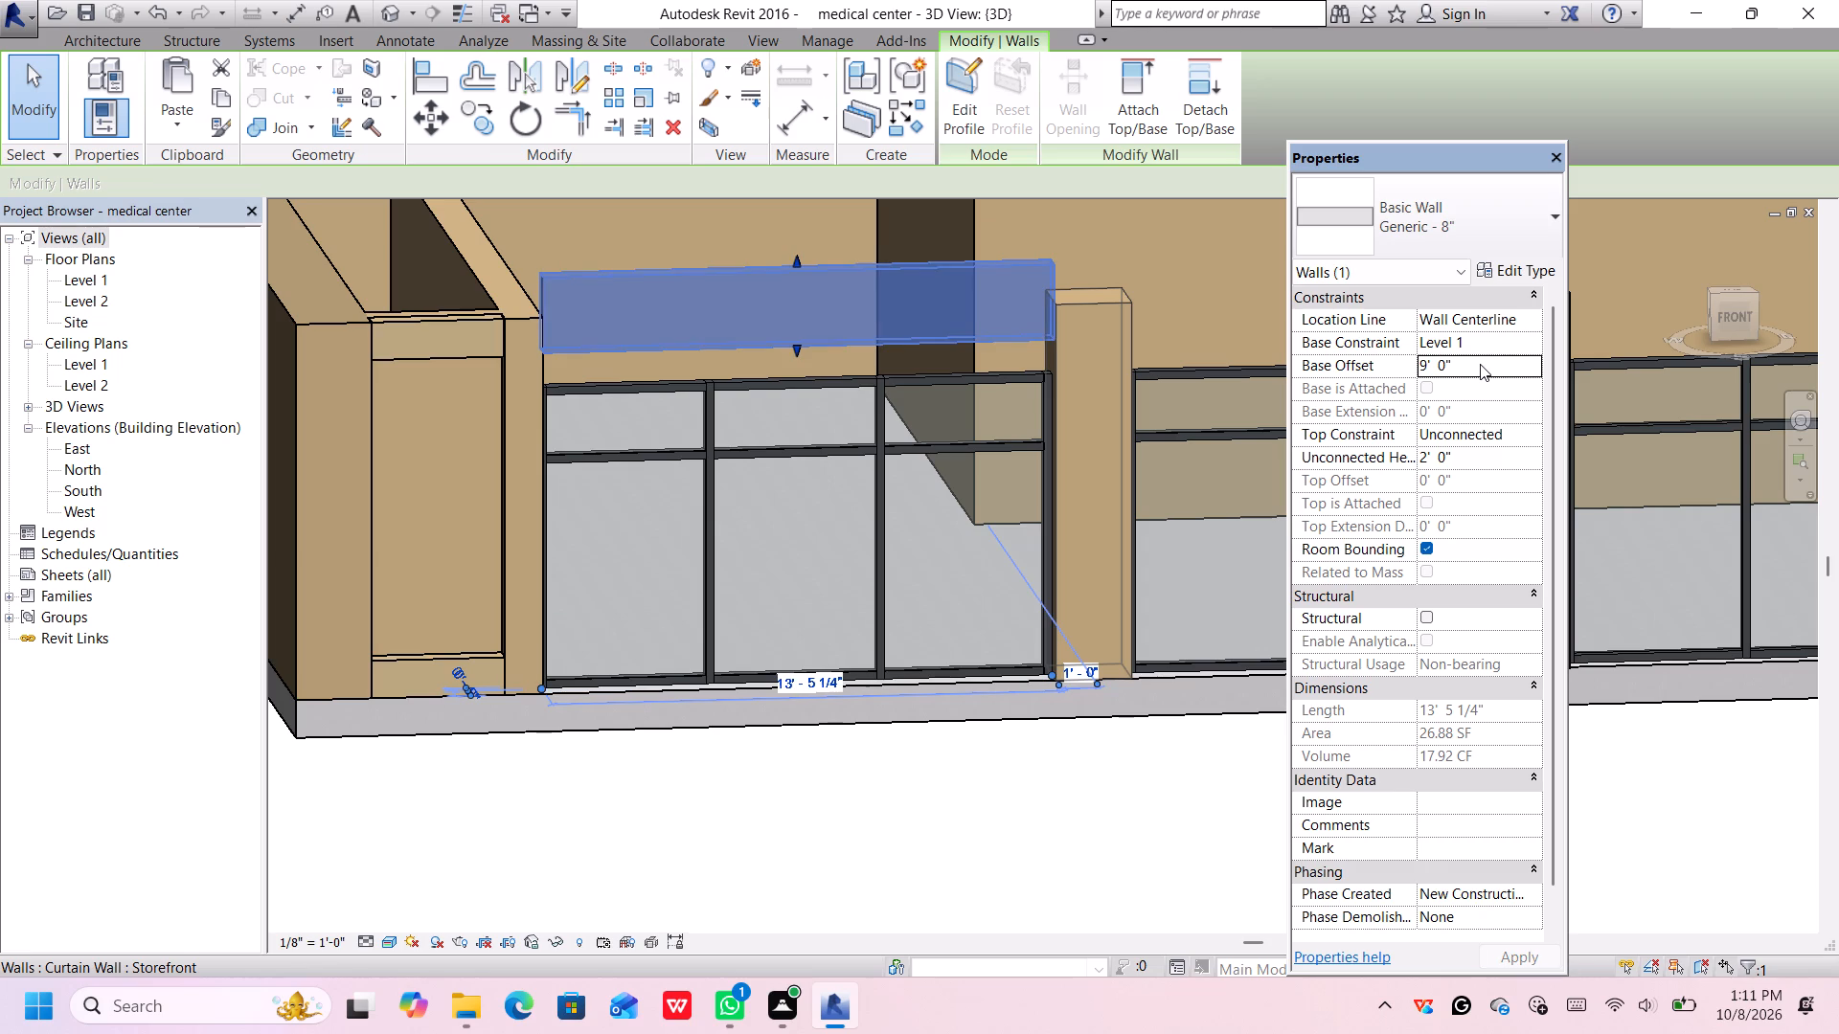
Set the base offset of the first-bay Generic - 8" wall to 8' 0" above Level 1.
left_click(1480, 364)
key("BackSpace")
key("9")
key("BackSpace")
type("8'")
key("Return")
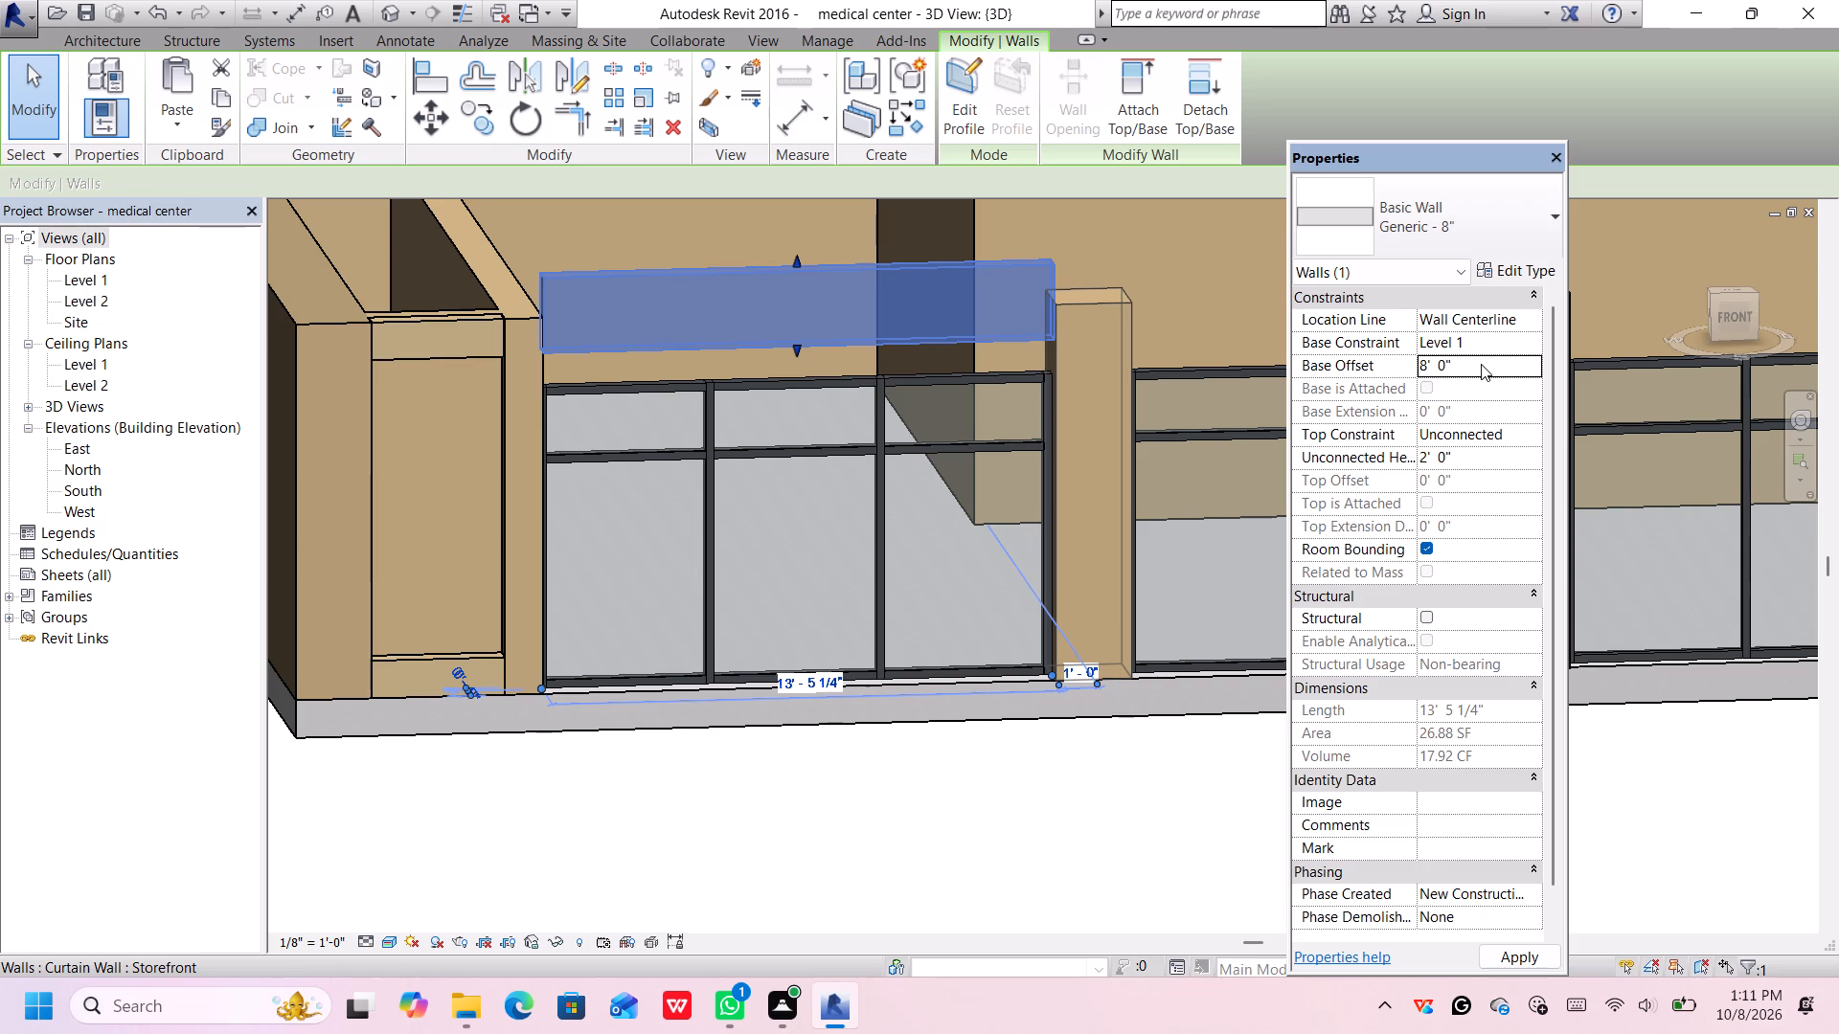
key("Return")
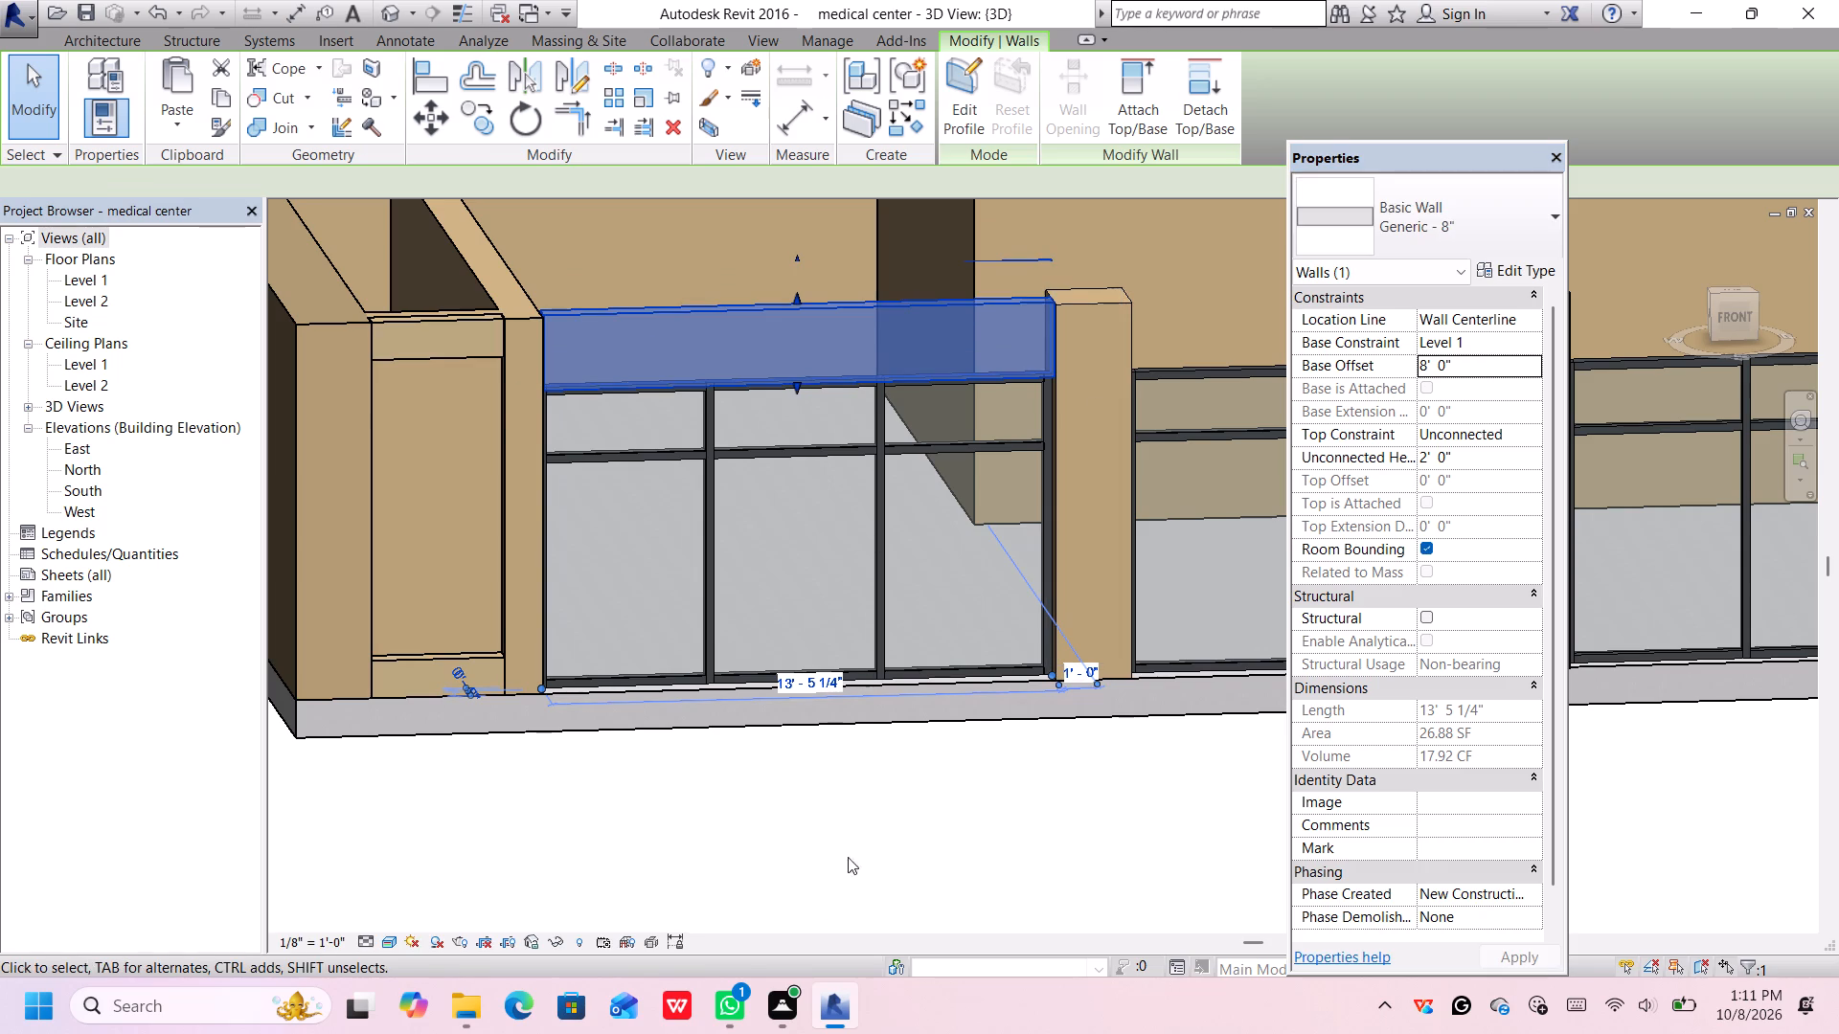
Examine the raised wall above the first bay's glazing from the front, inside and above, including its fit against the column and end wall.
middle_click_drag(725, 818, 709, 808)
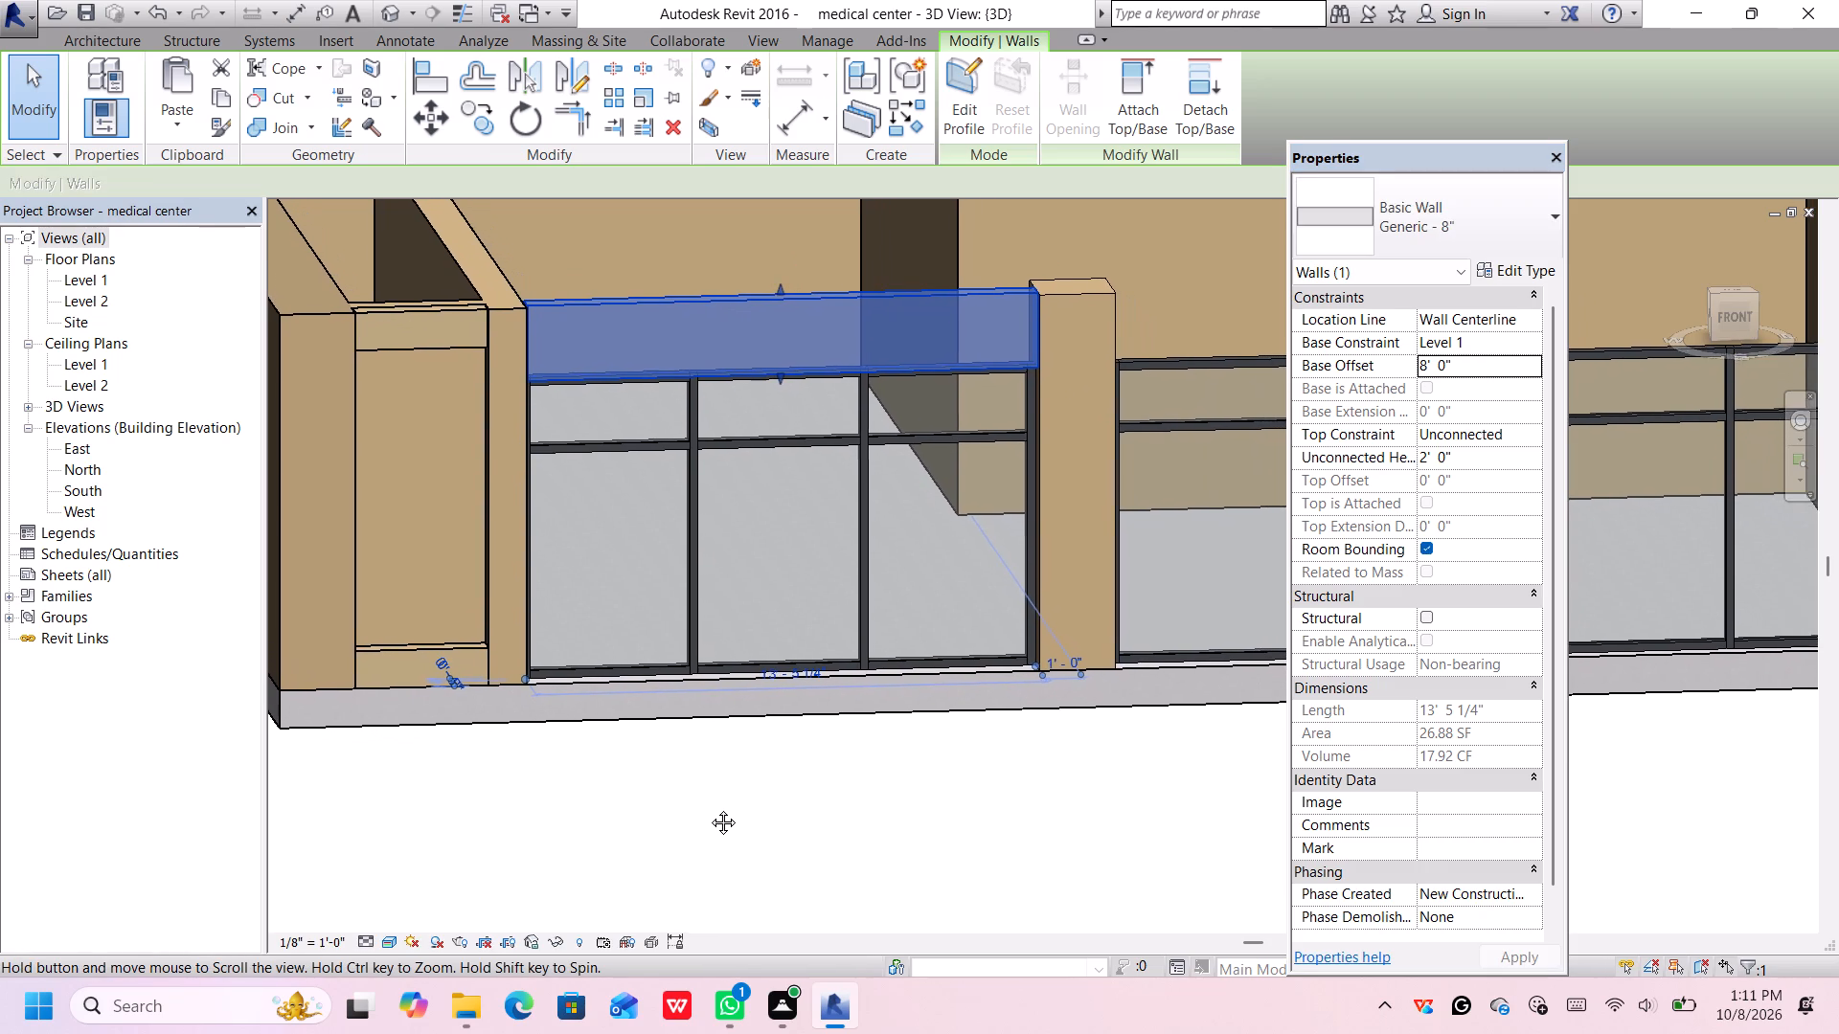
middle_click_drag(709, 808, 747, 852)
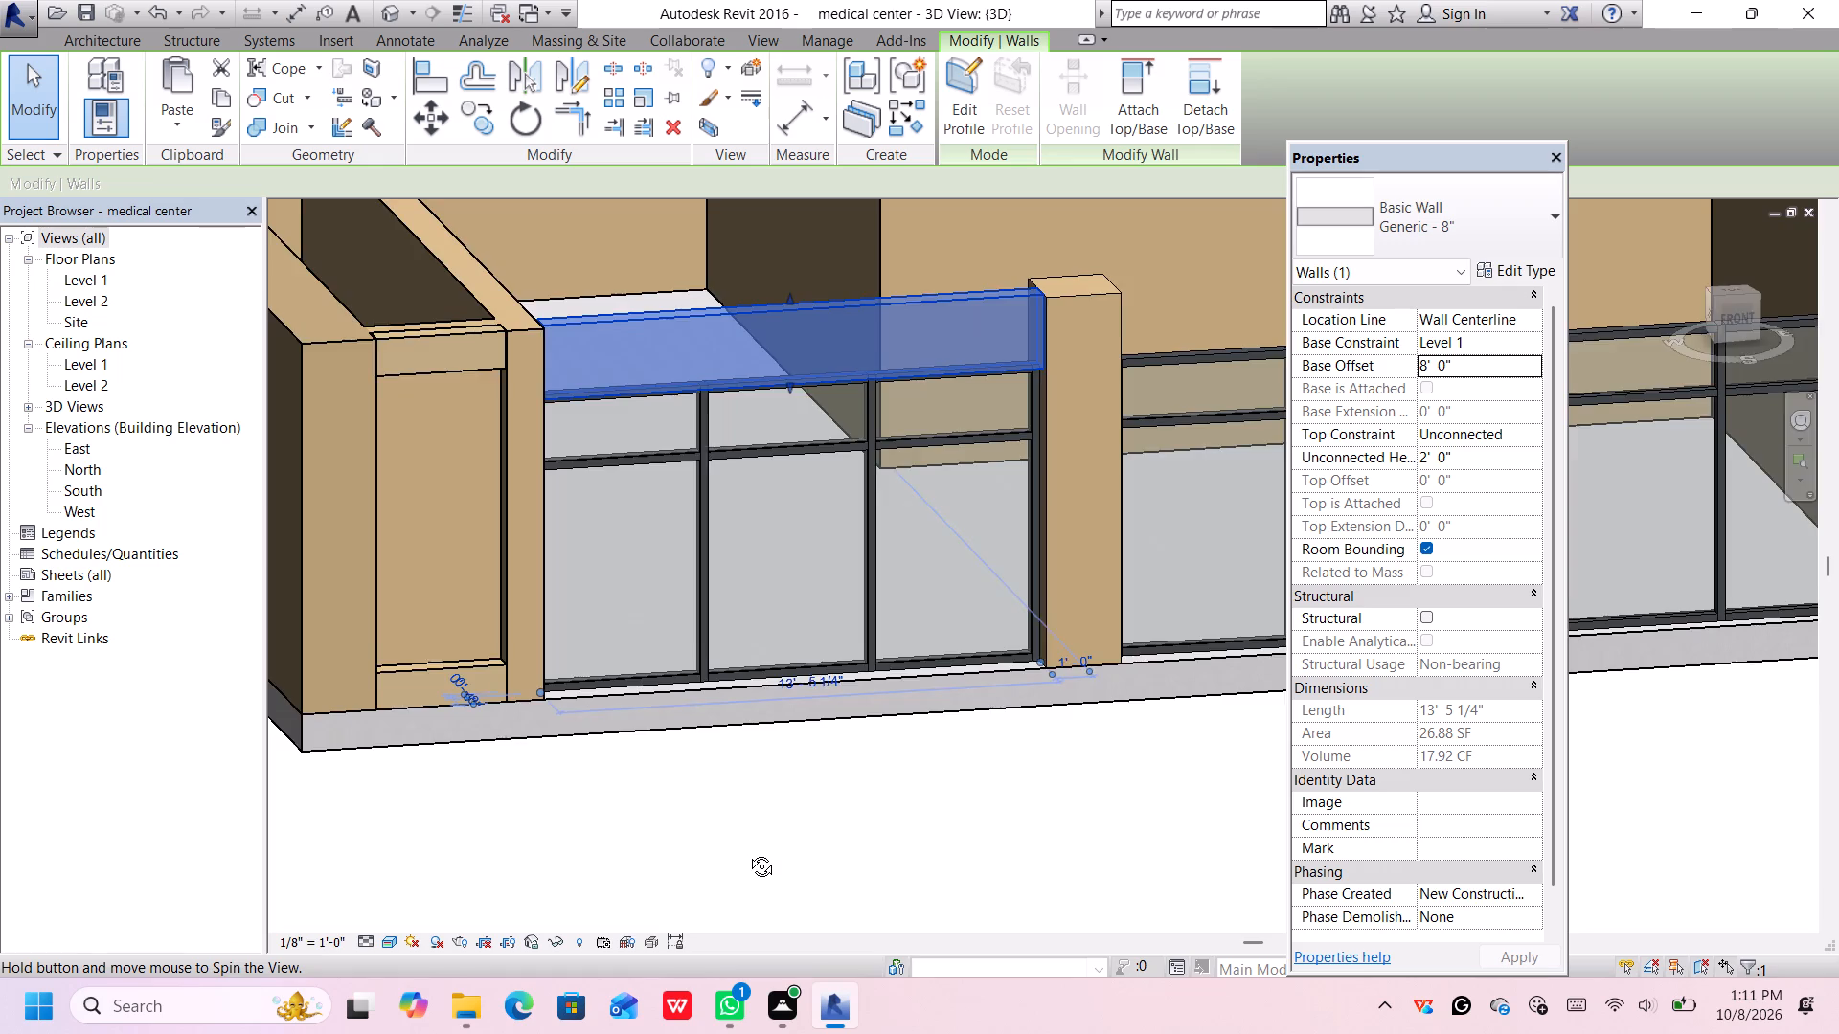
middle_click_drag(747, 852, 1148, 837)
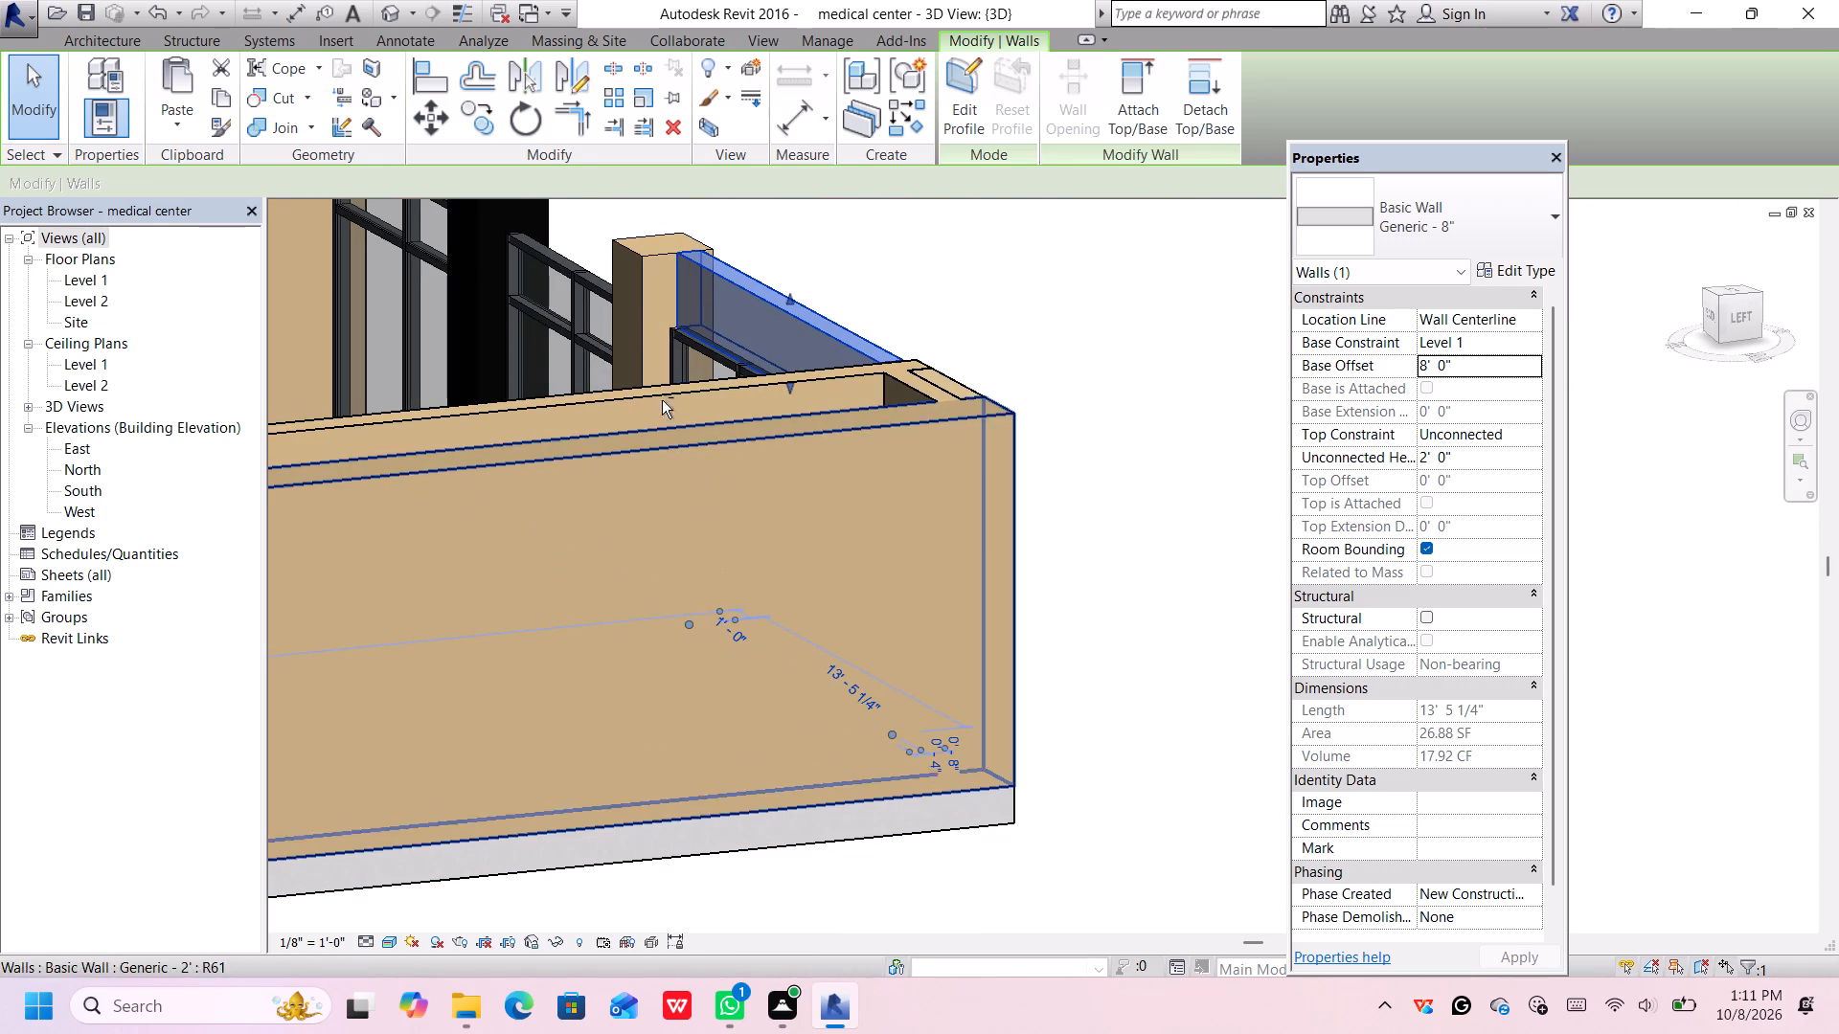
middle_click_drag(339, 379, 369, 405, "shift")
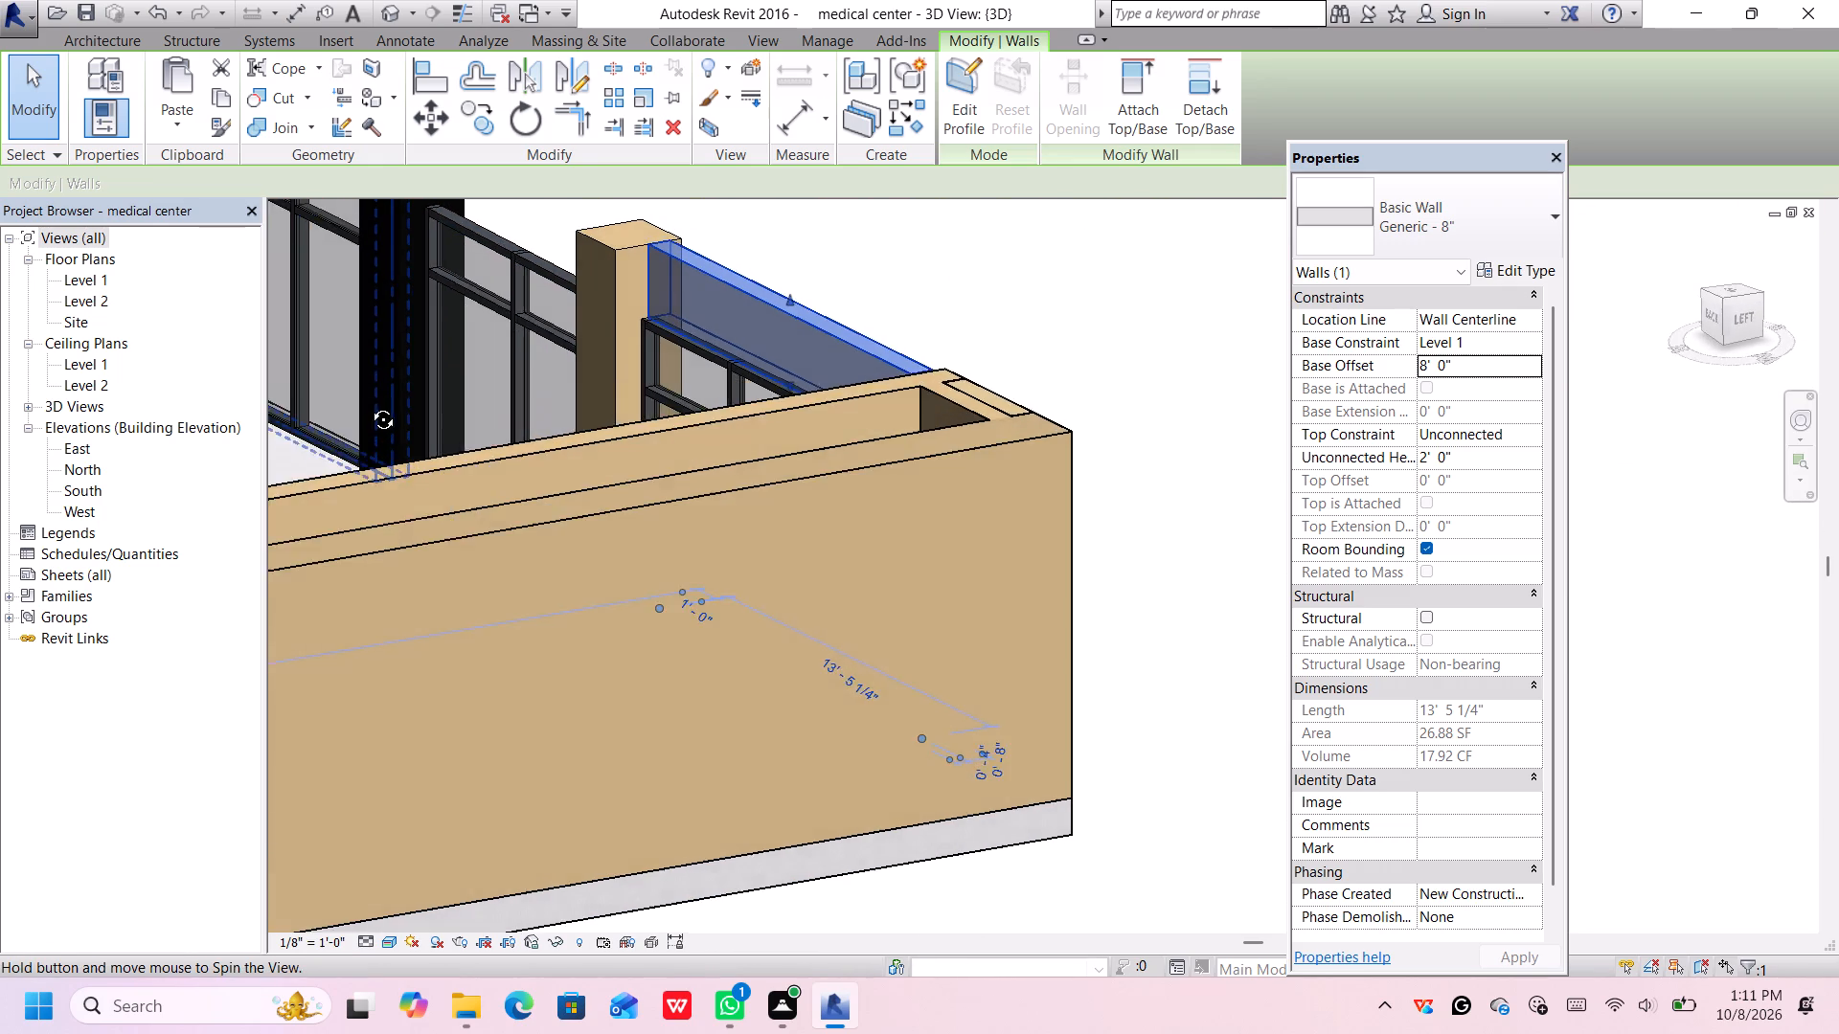
middle_click_drag(369, 405, 653, 676, "shift")
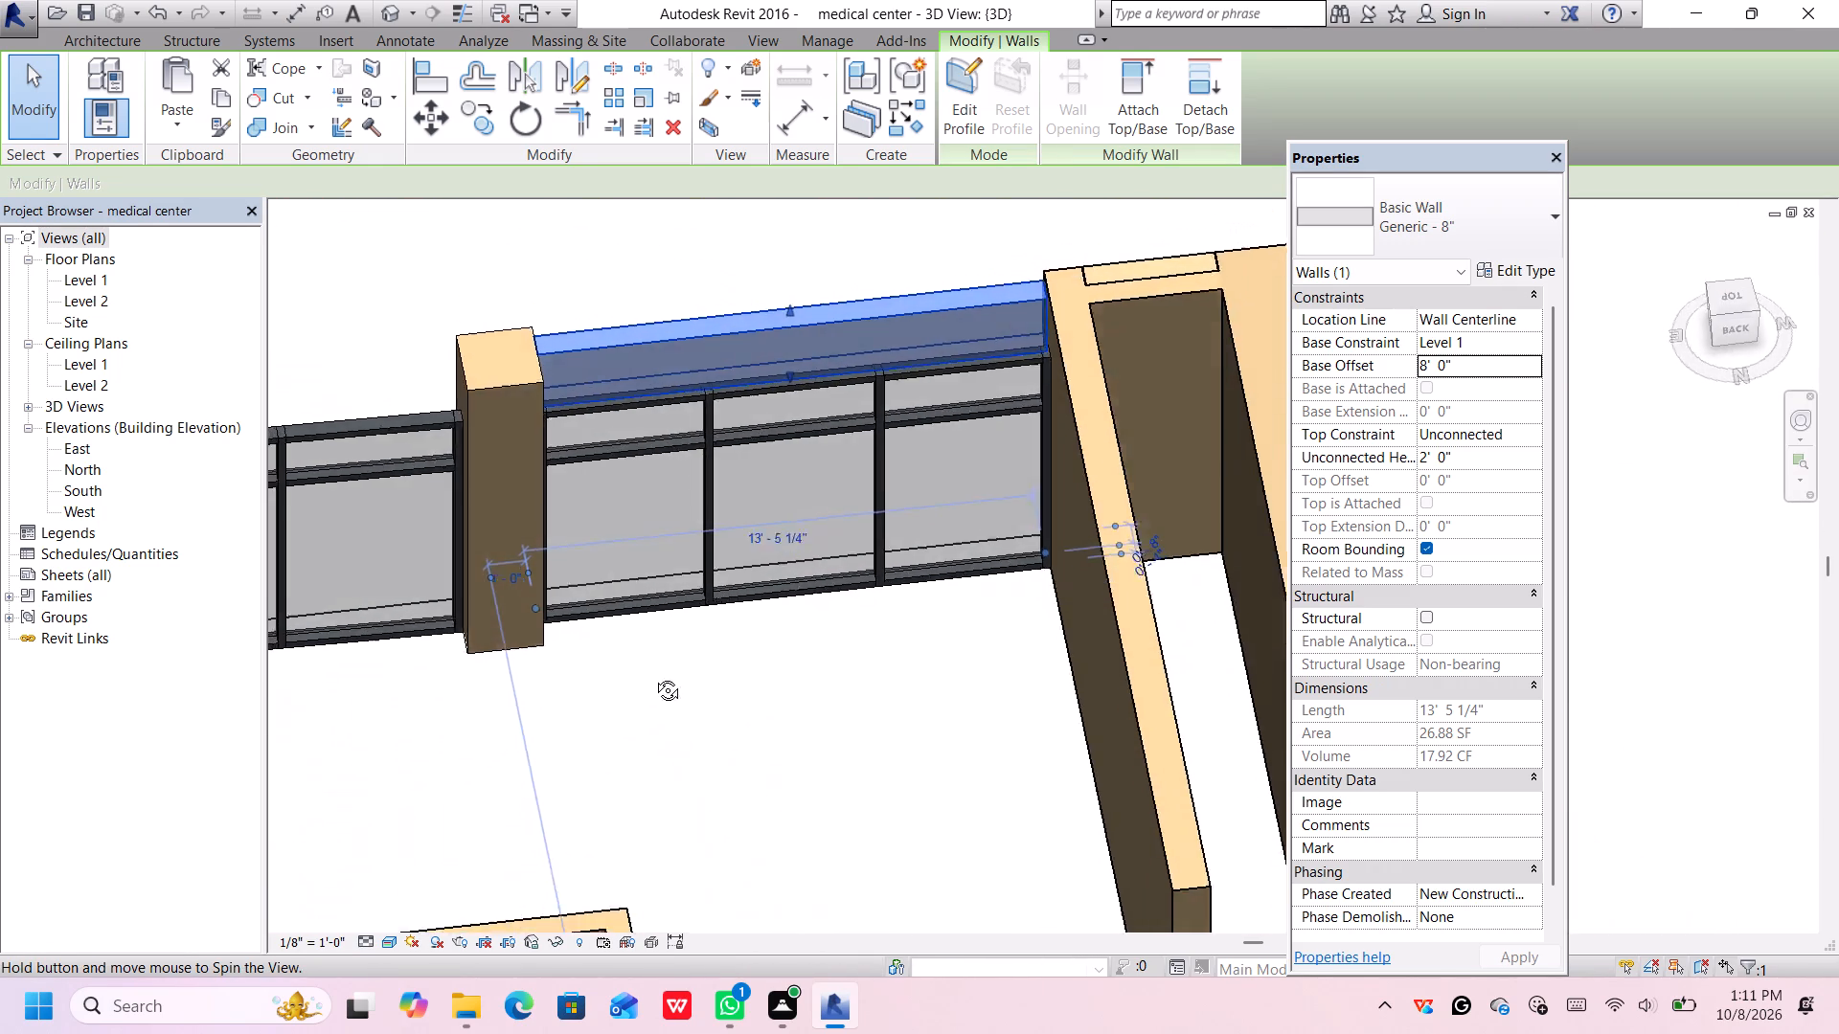
middle_click_drag(653, 676, 684, 735, "shift")
middle_click_drag(759, 651, 775, 842, "shift")
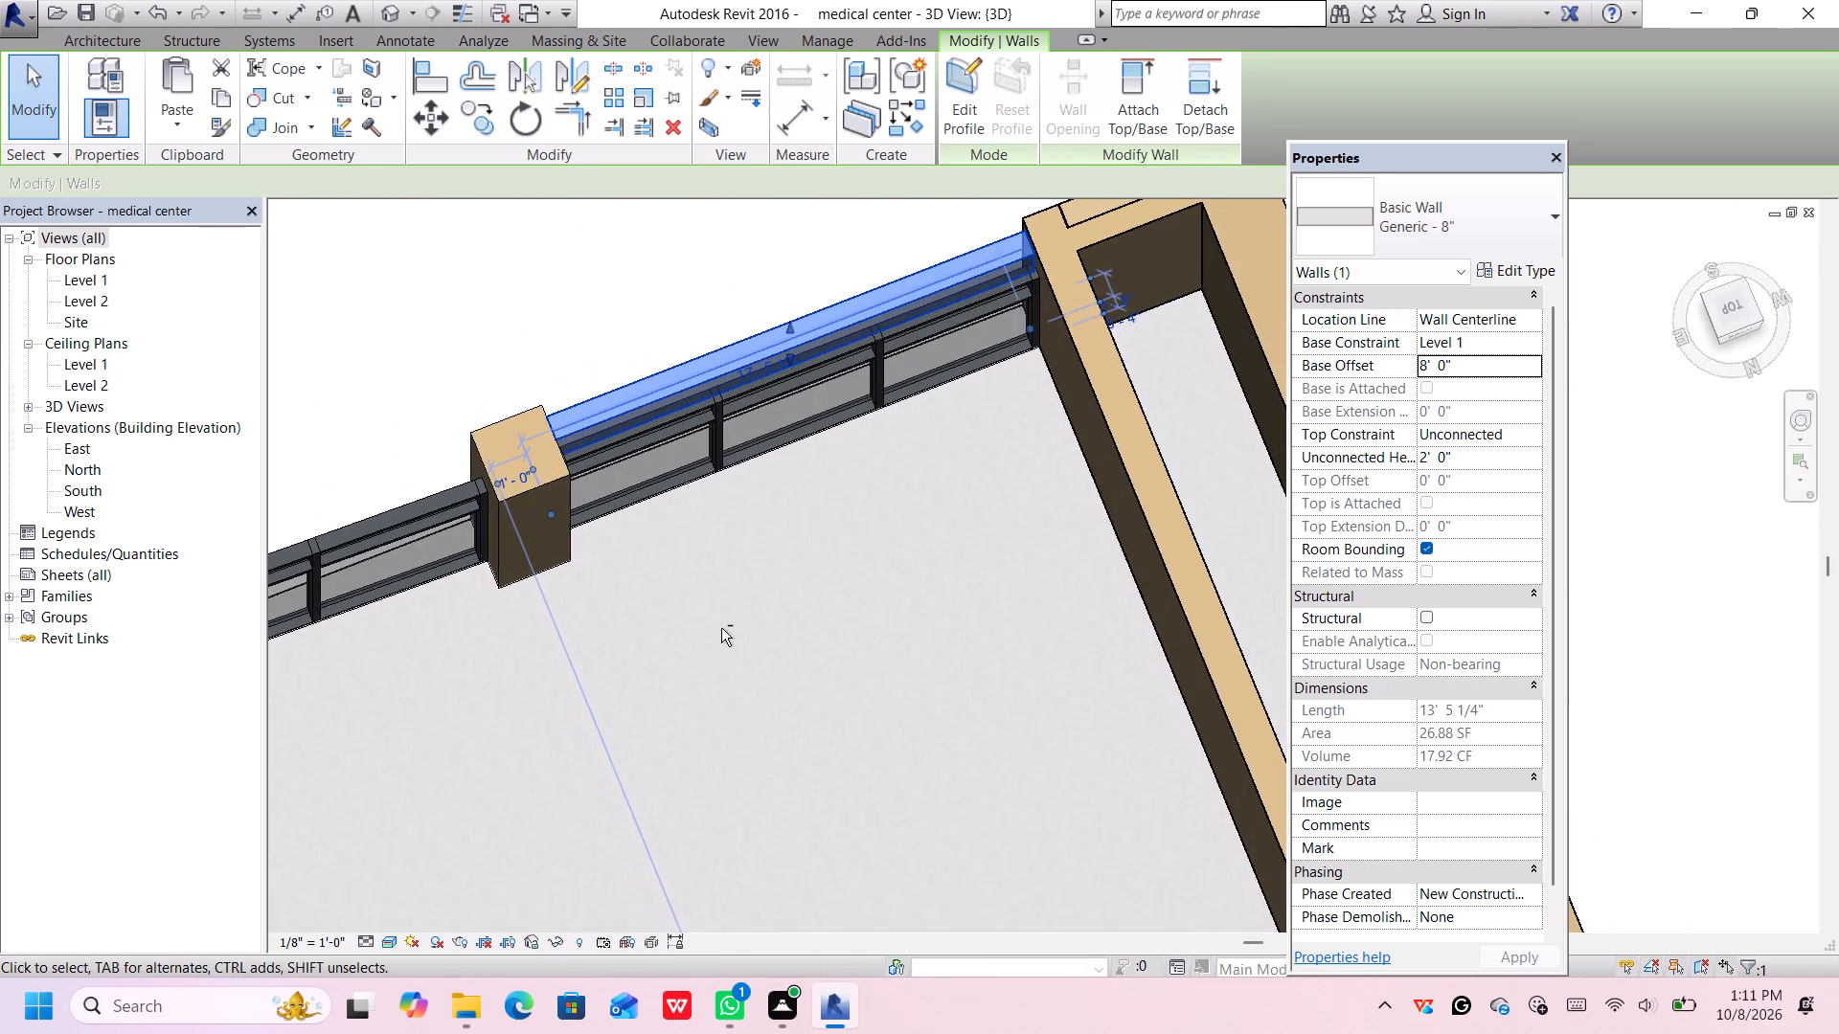
middle_click_drag(727, 581, 828, 713, "shift")
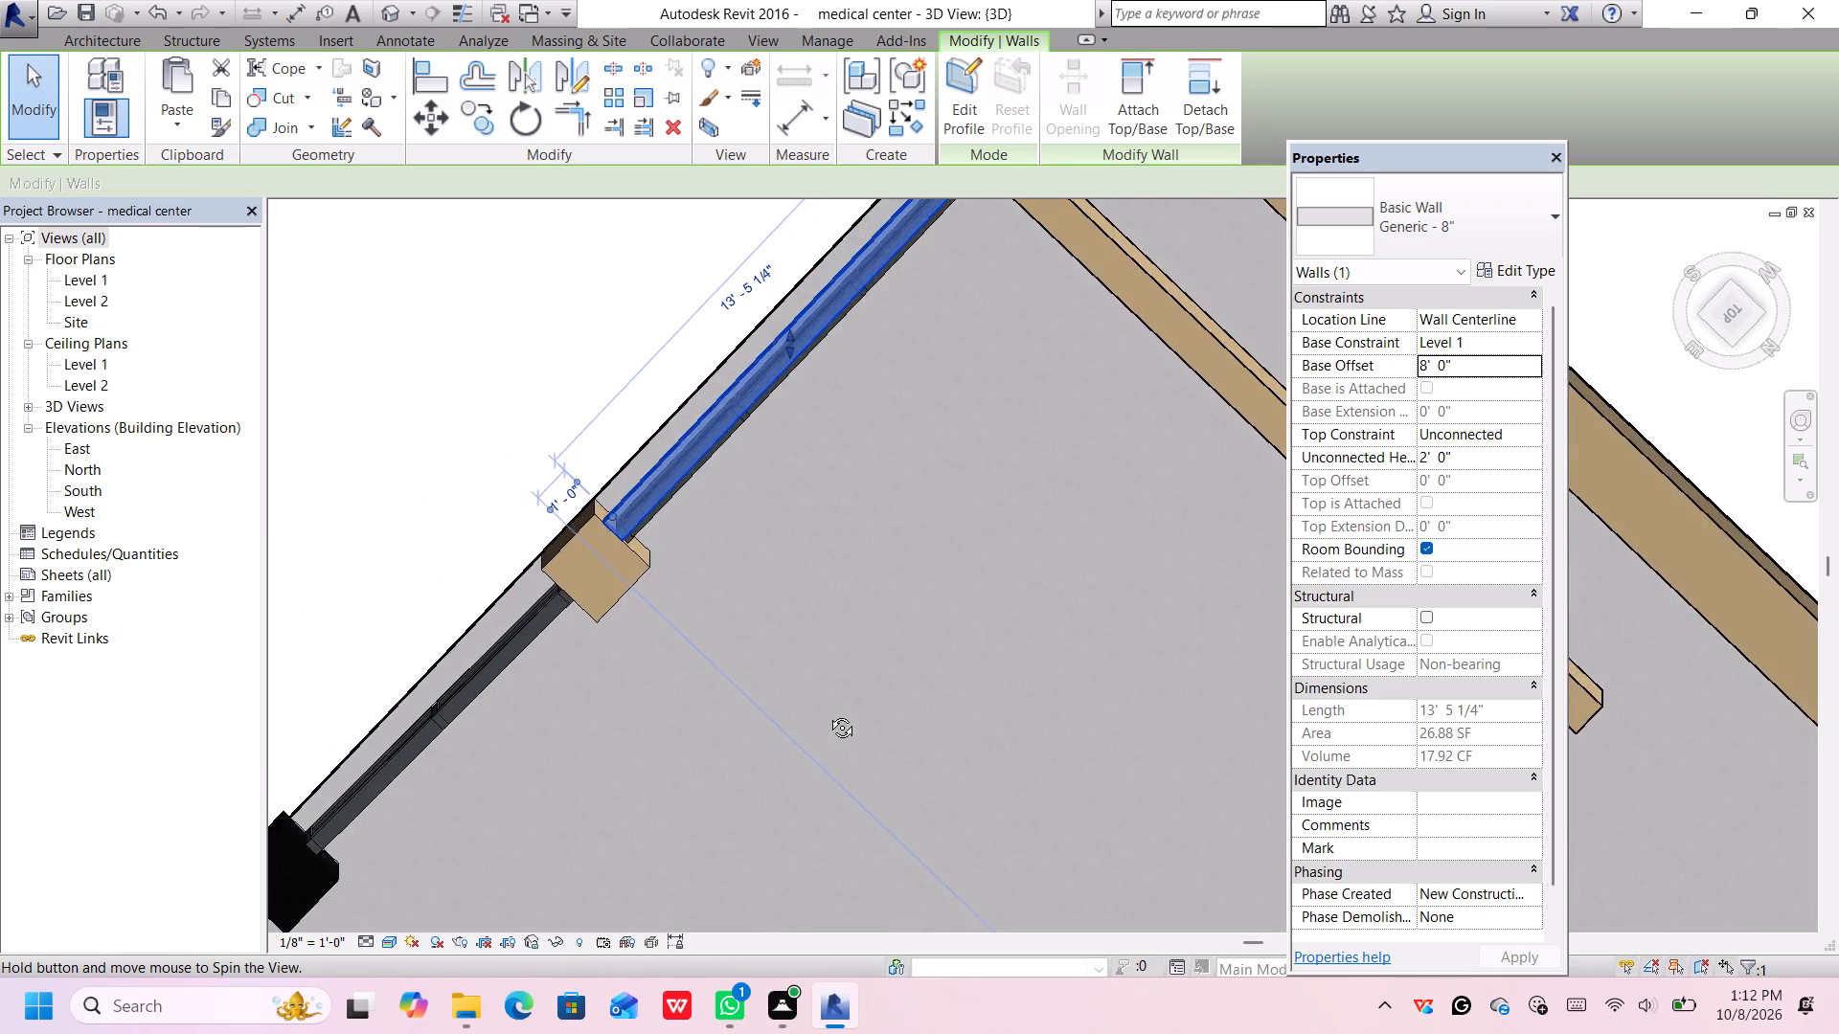
middle_click_drag(828, 713, 803, 694, "shift")
key("Down")
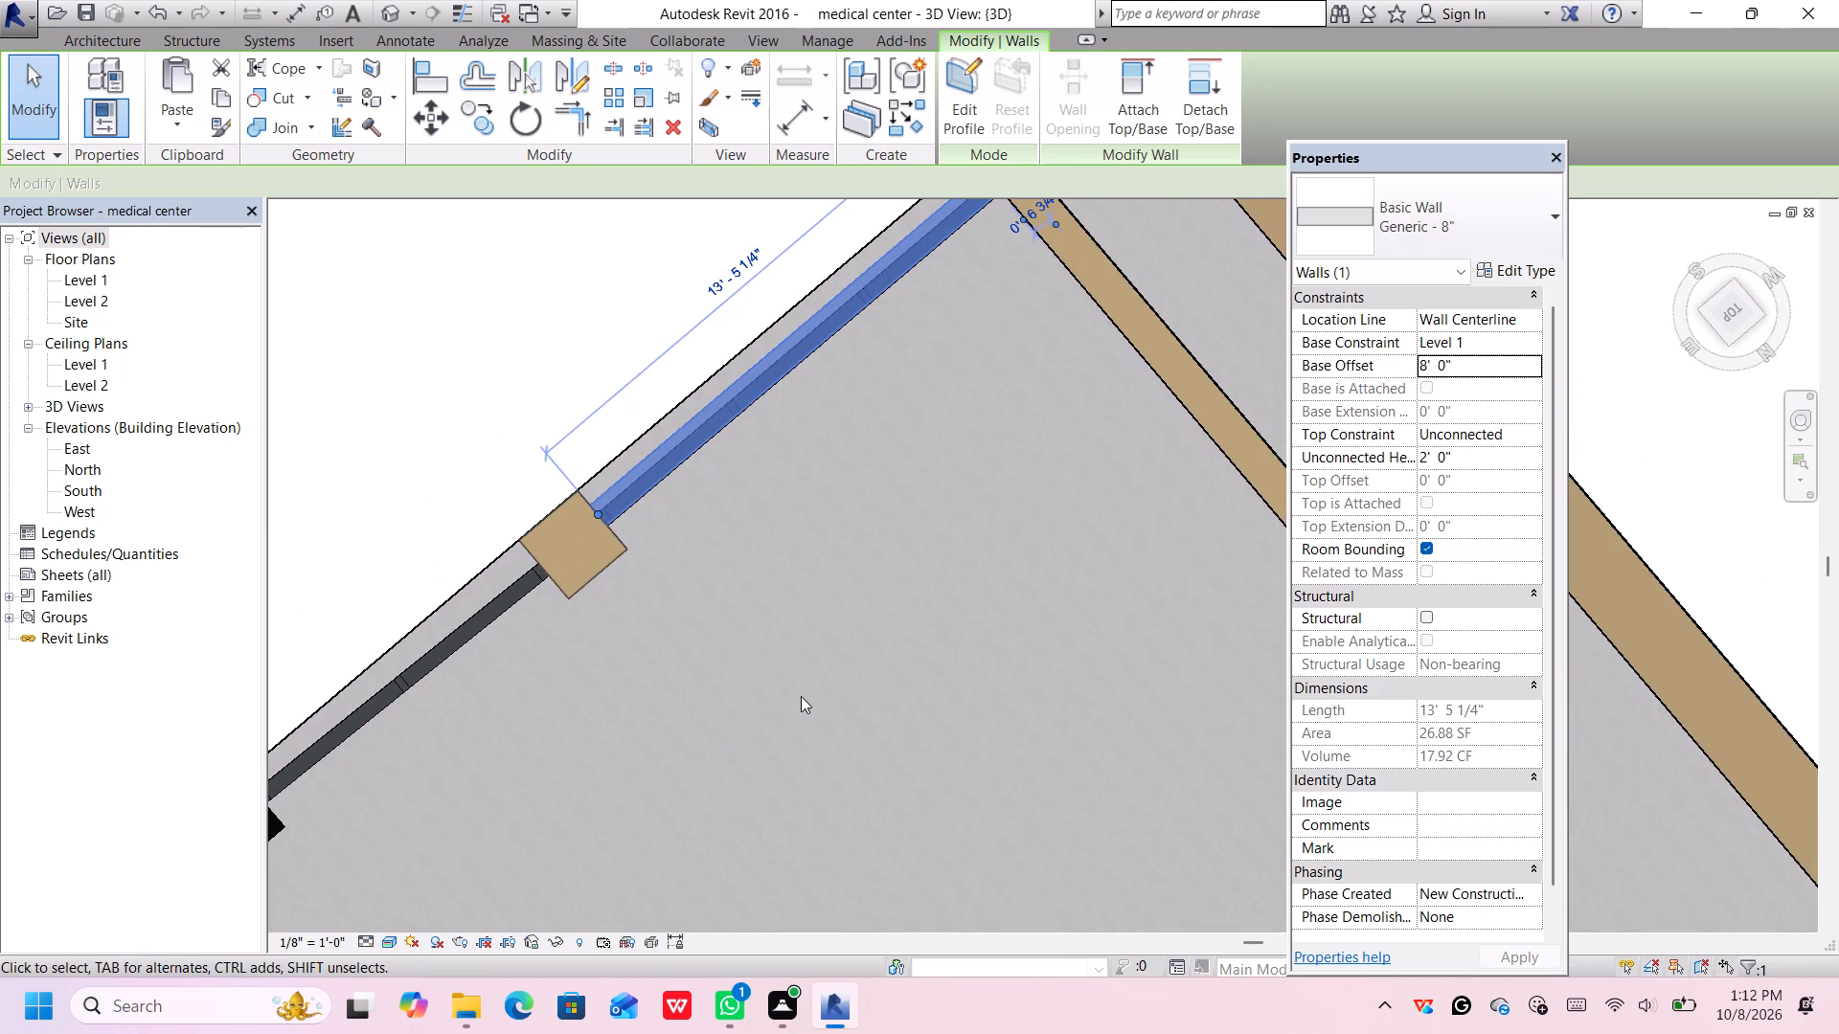
middle_click_drag(797, 647, 740, 604)
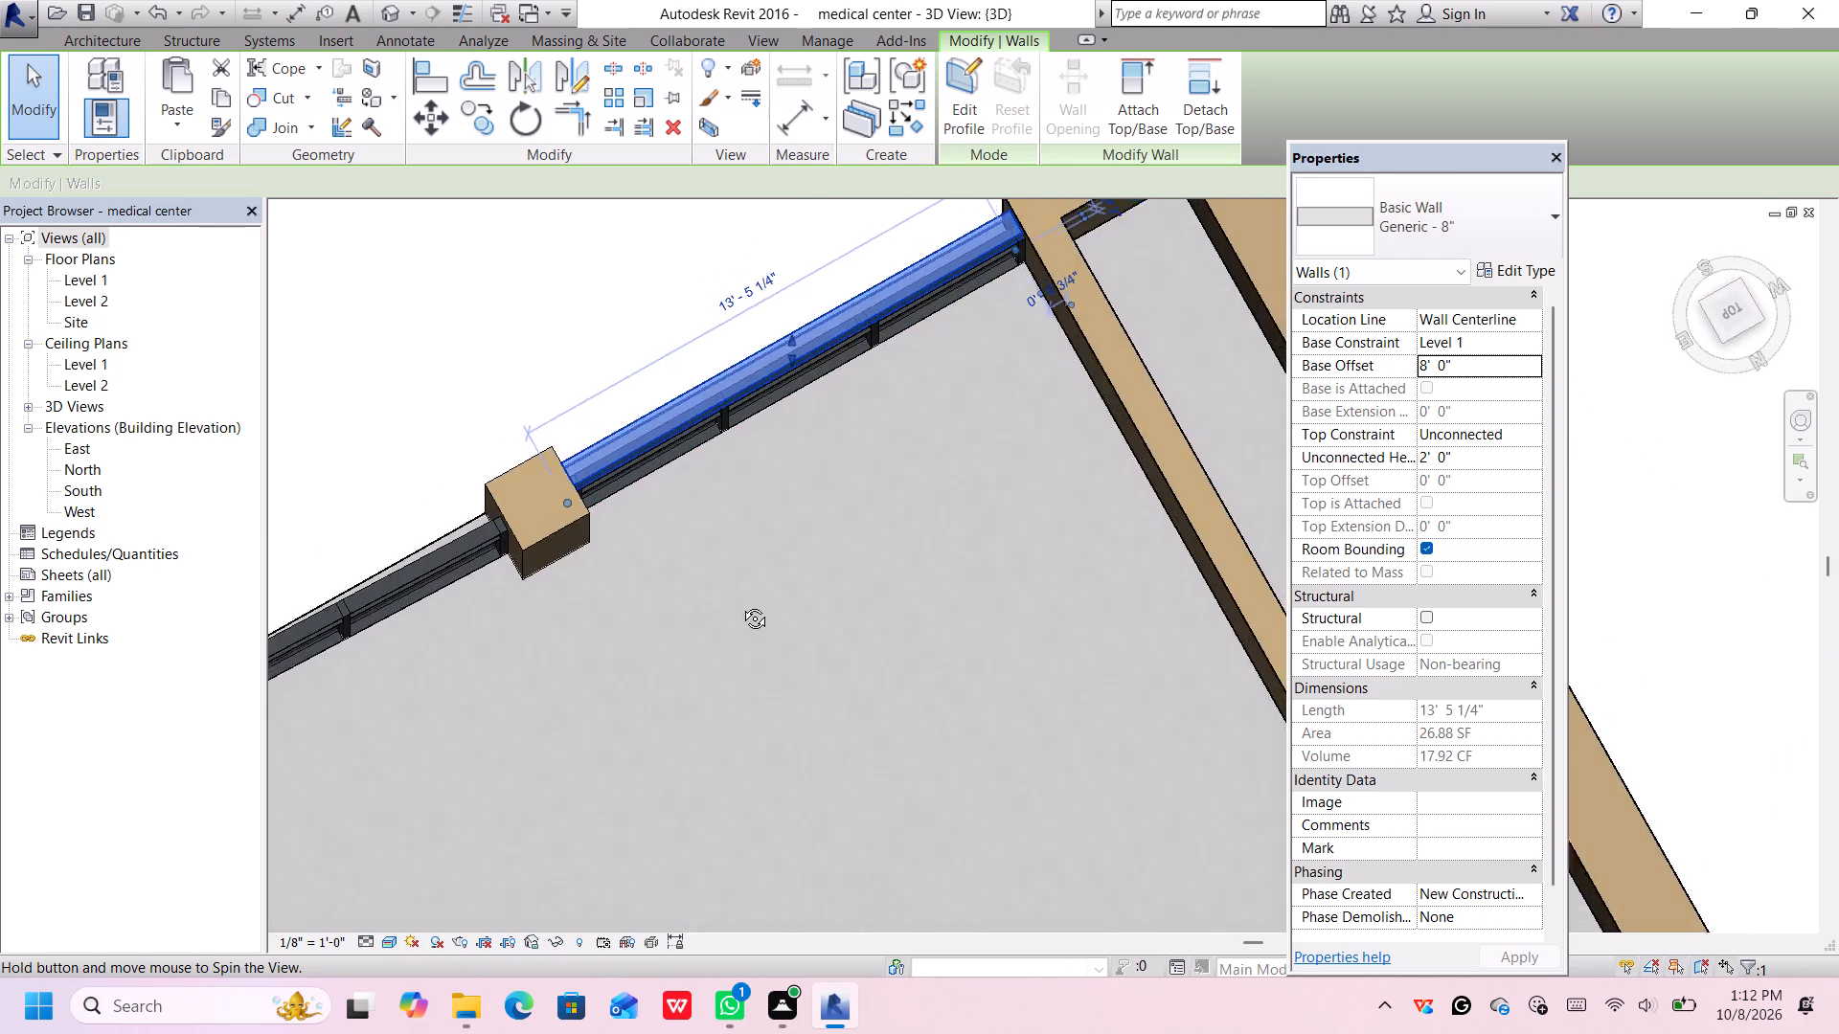
middle_click_drag(740, 604, 1225, 463)
middle_click_drag(682, 852, 968, 733, "shift")
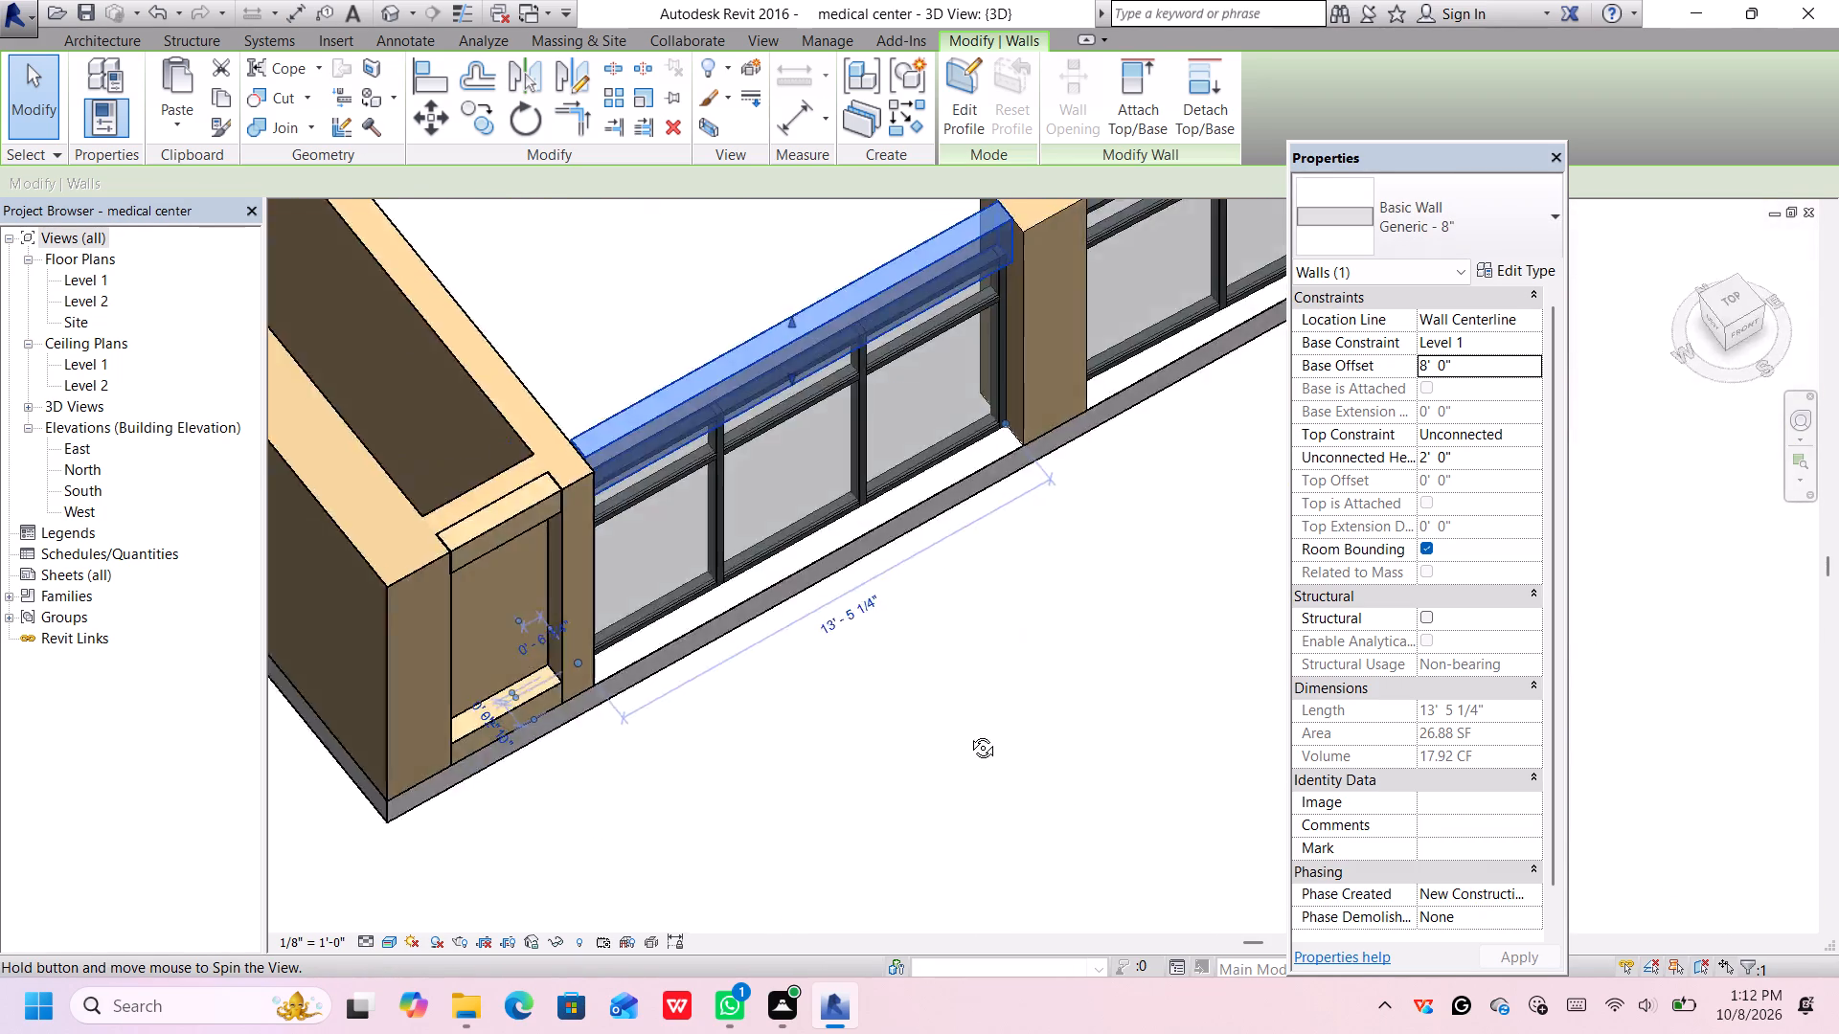
middle_click_drag(968, 733, 965, 650, "shift")
middle_click(929, 619, "shift")
middle_click_drag(906, 605, 888, 590, "shift")
middle_click(878, 578, "shift")
scroll(1147, 625, "down", 3)
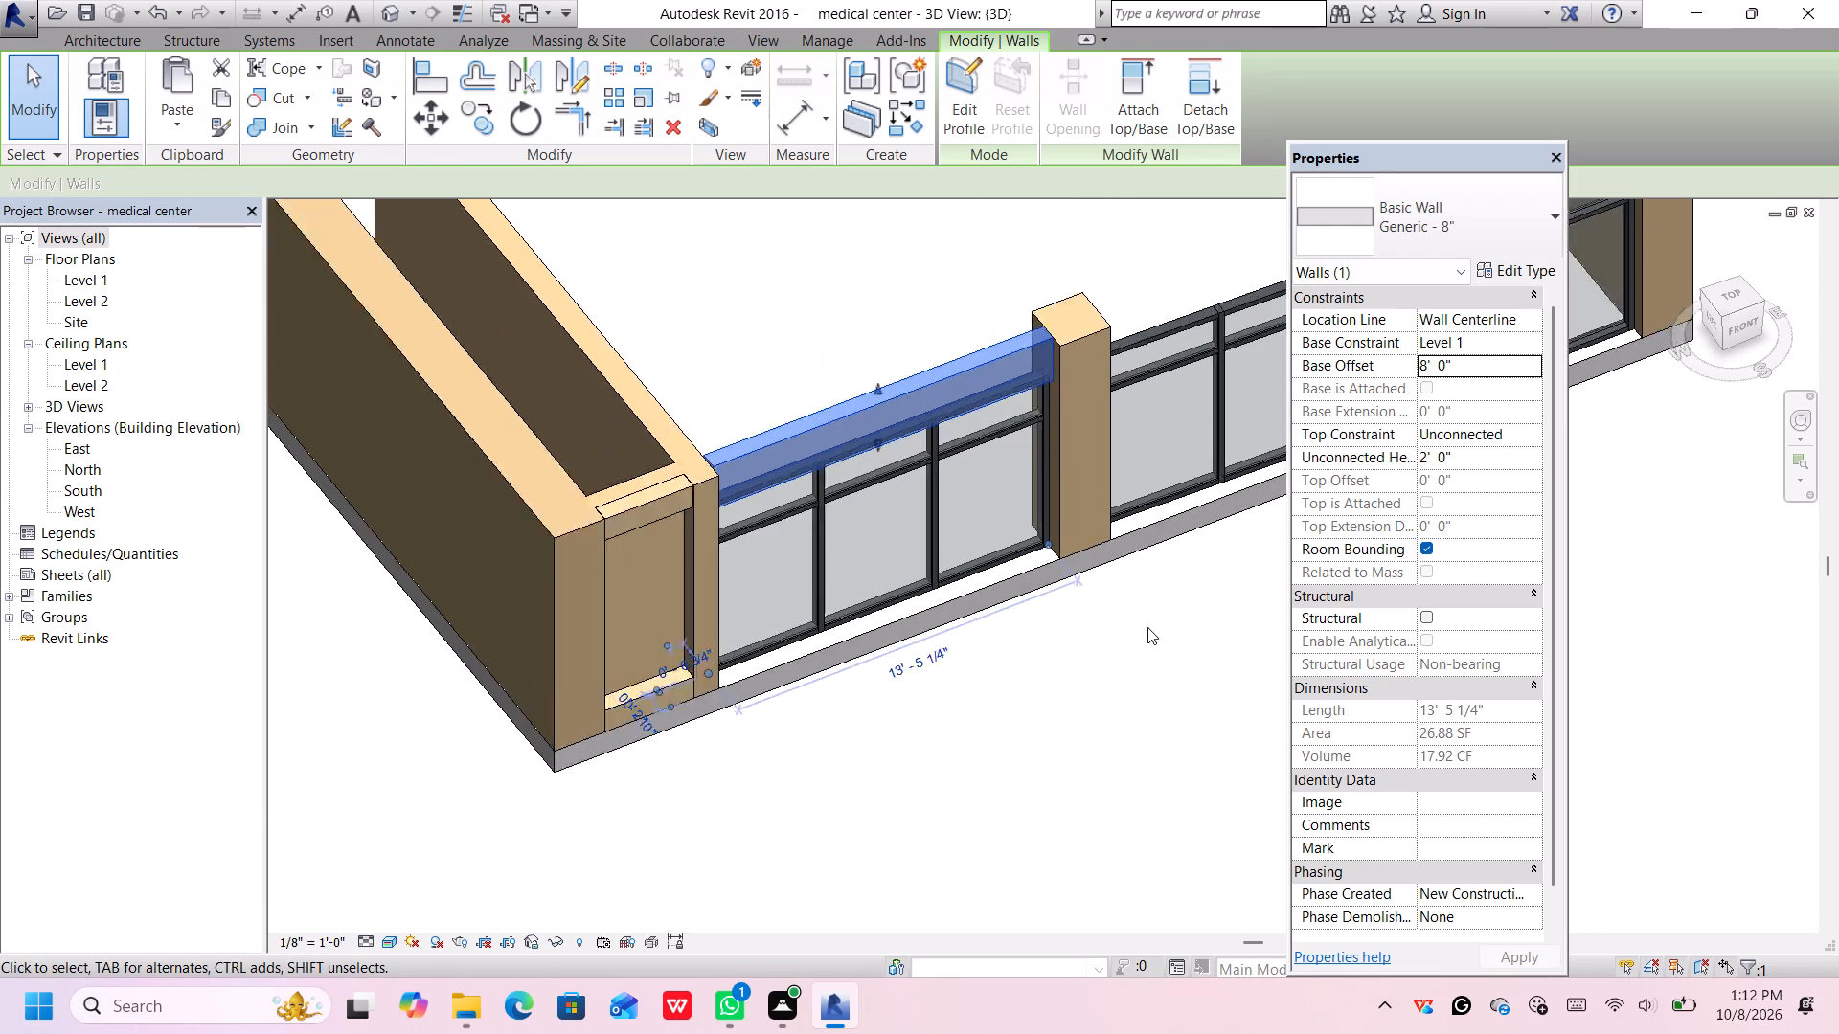
scroll(1147, 627, "down", 2)
middle_click_drag(1147, 626, 735, 737)
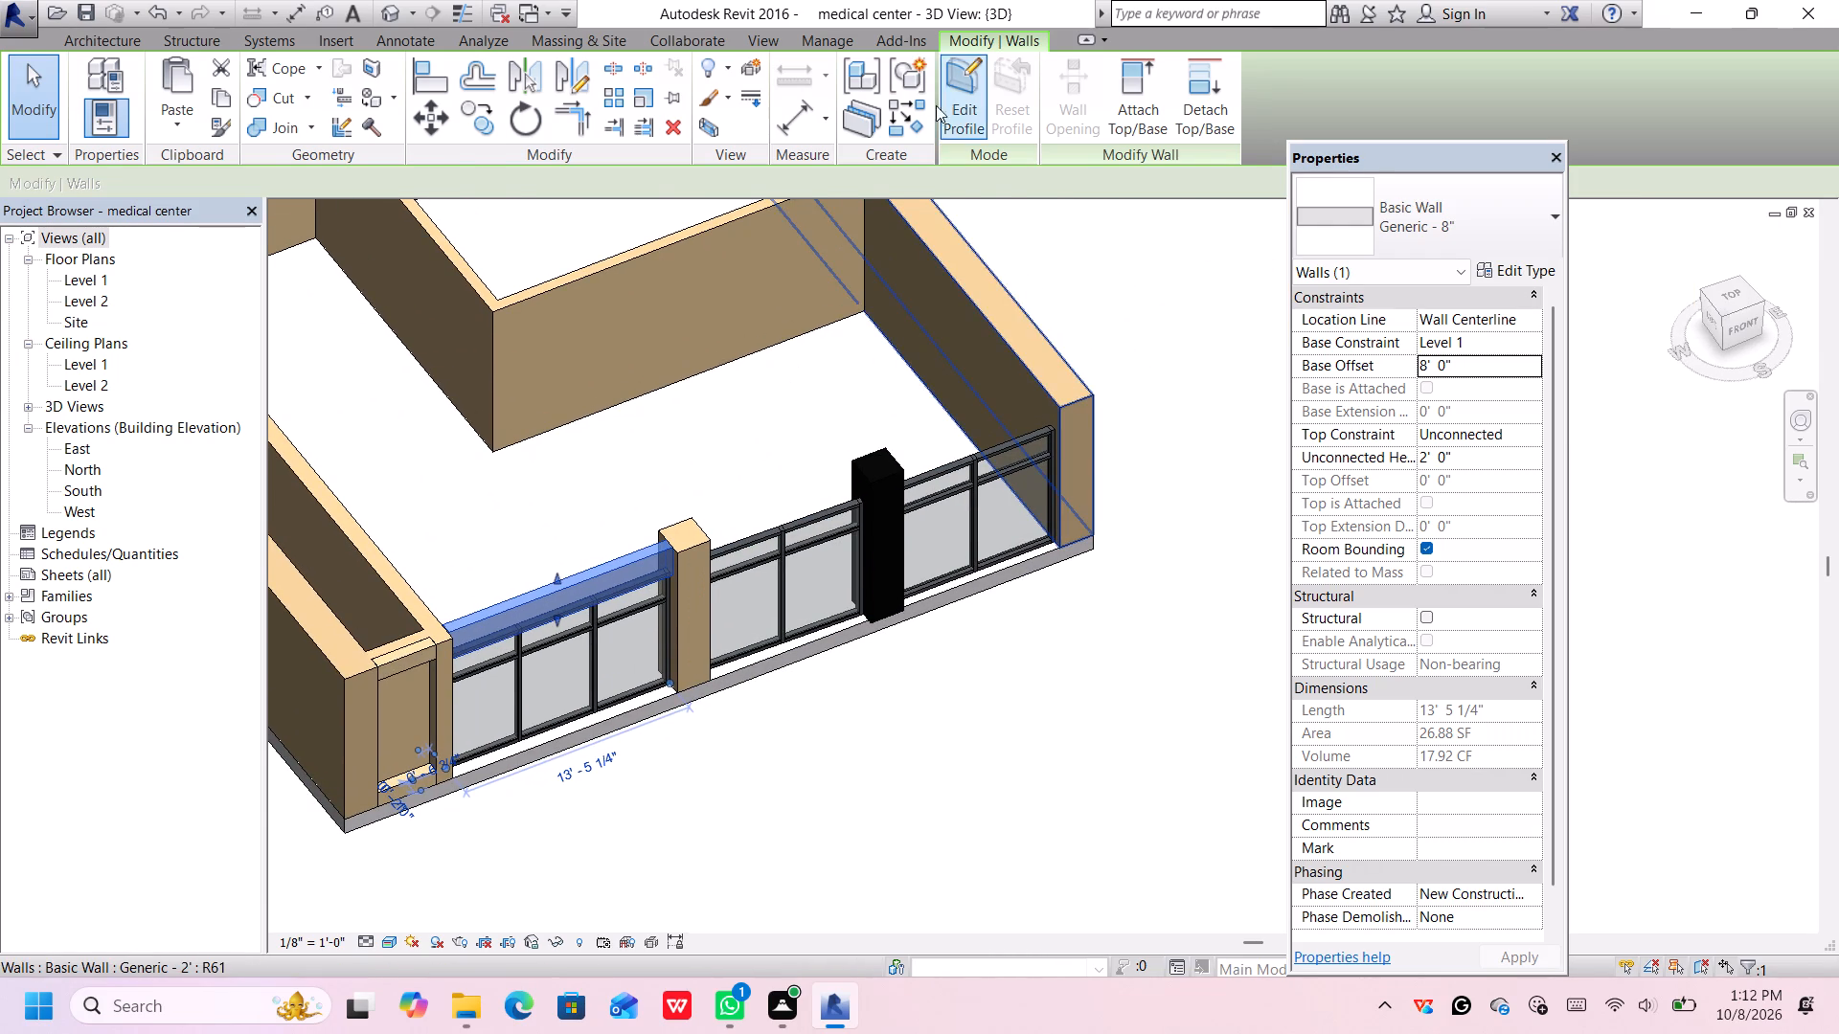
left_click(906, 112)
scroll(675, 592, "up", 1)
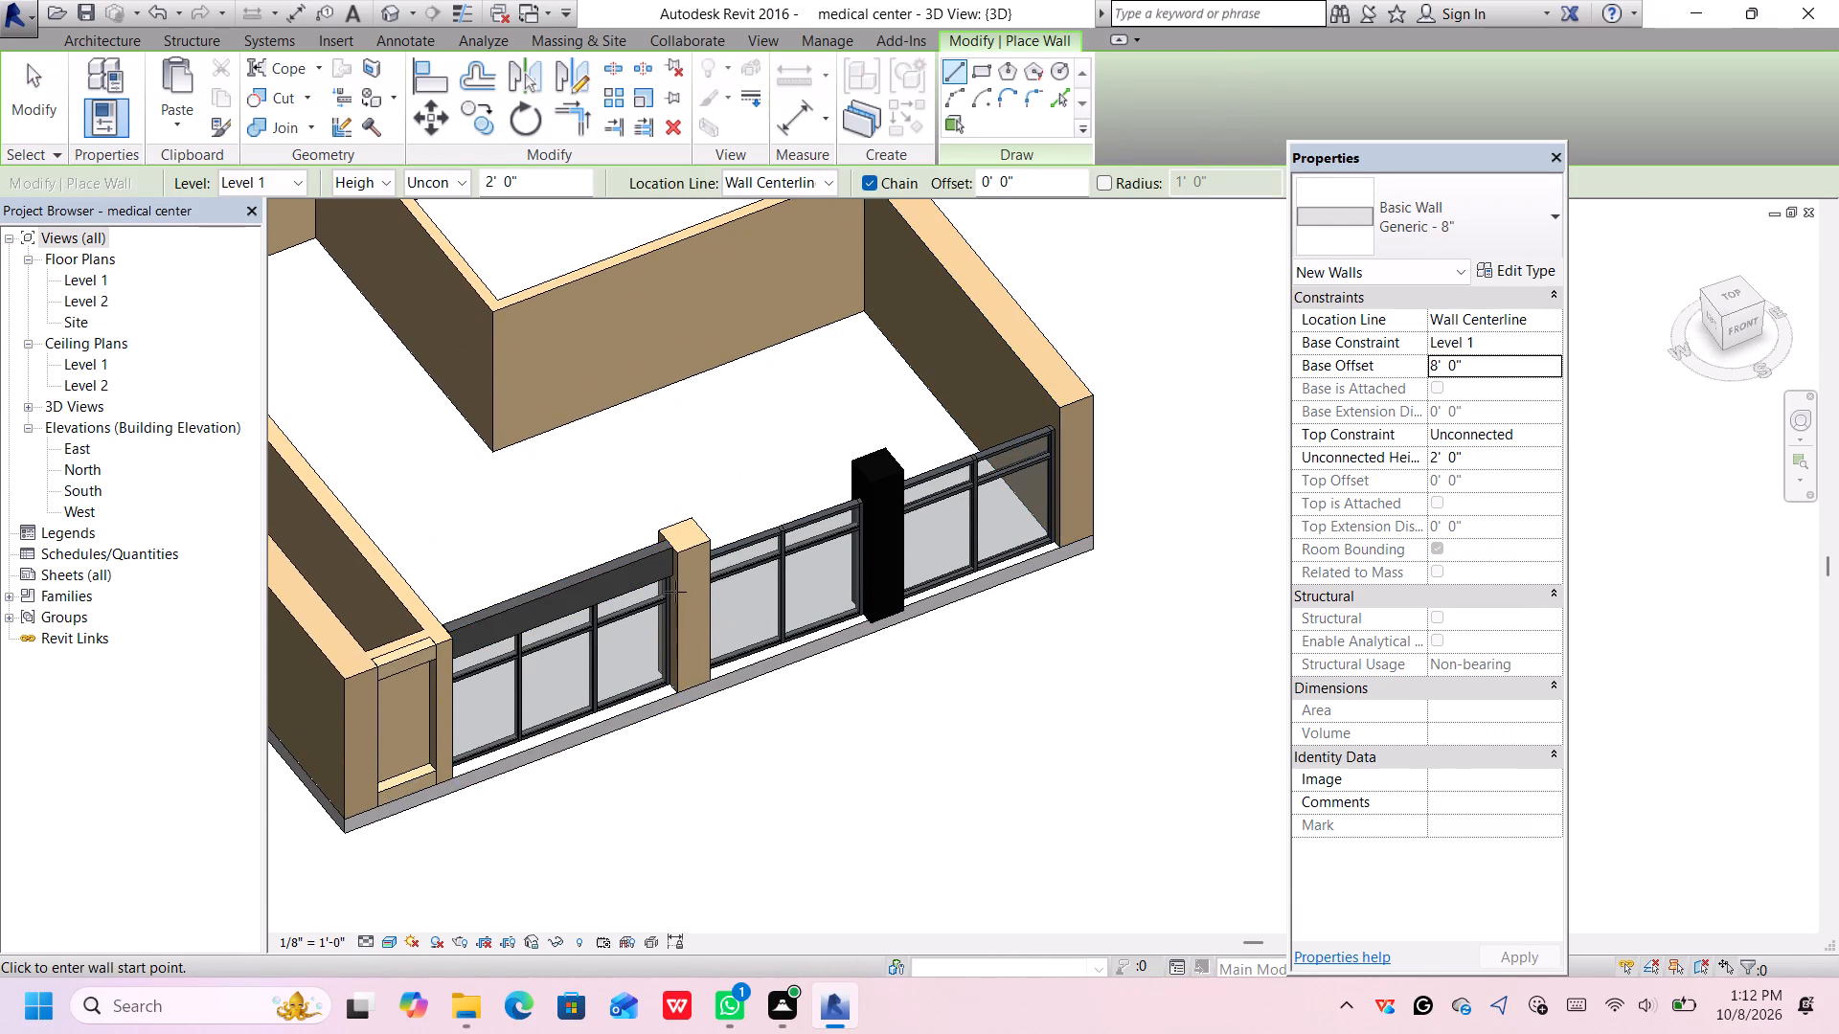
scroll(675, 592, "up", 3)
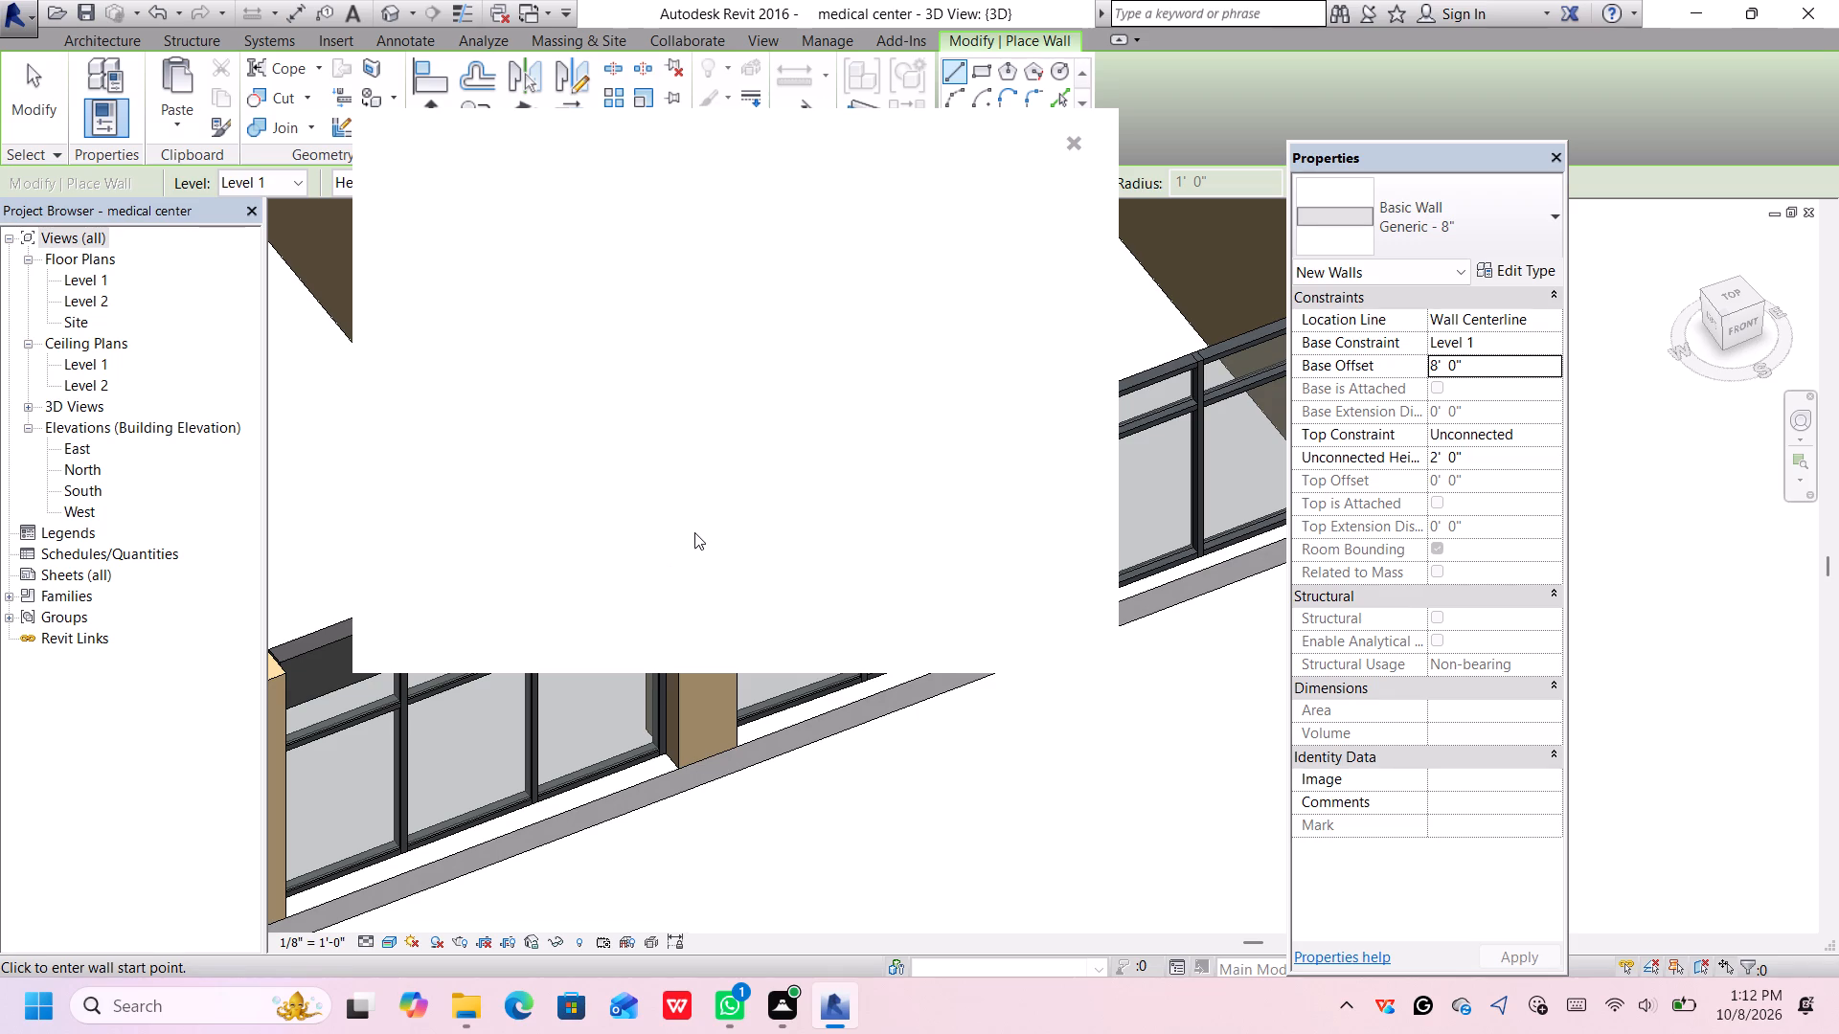
Close the blank notification card covering the 3D view.
left_click(1073, 144)
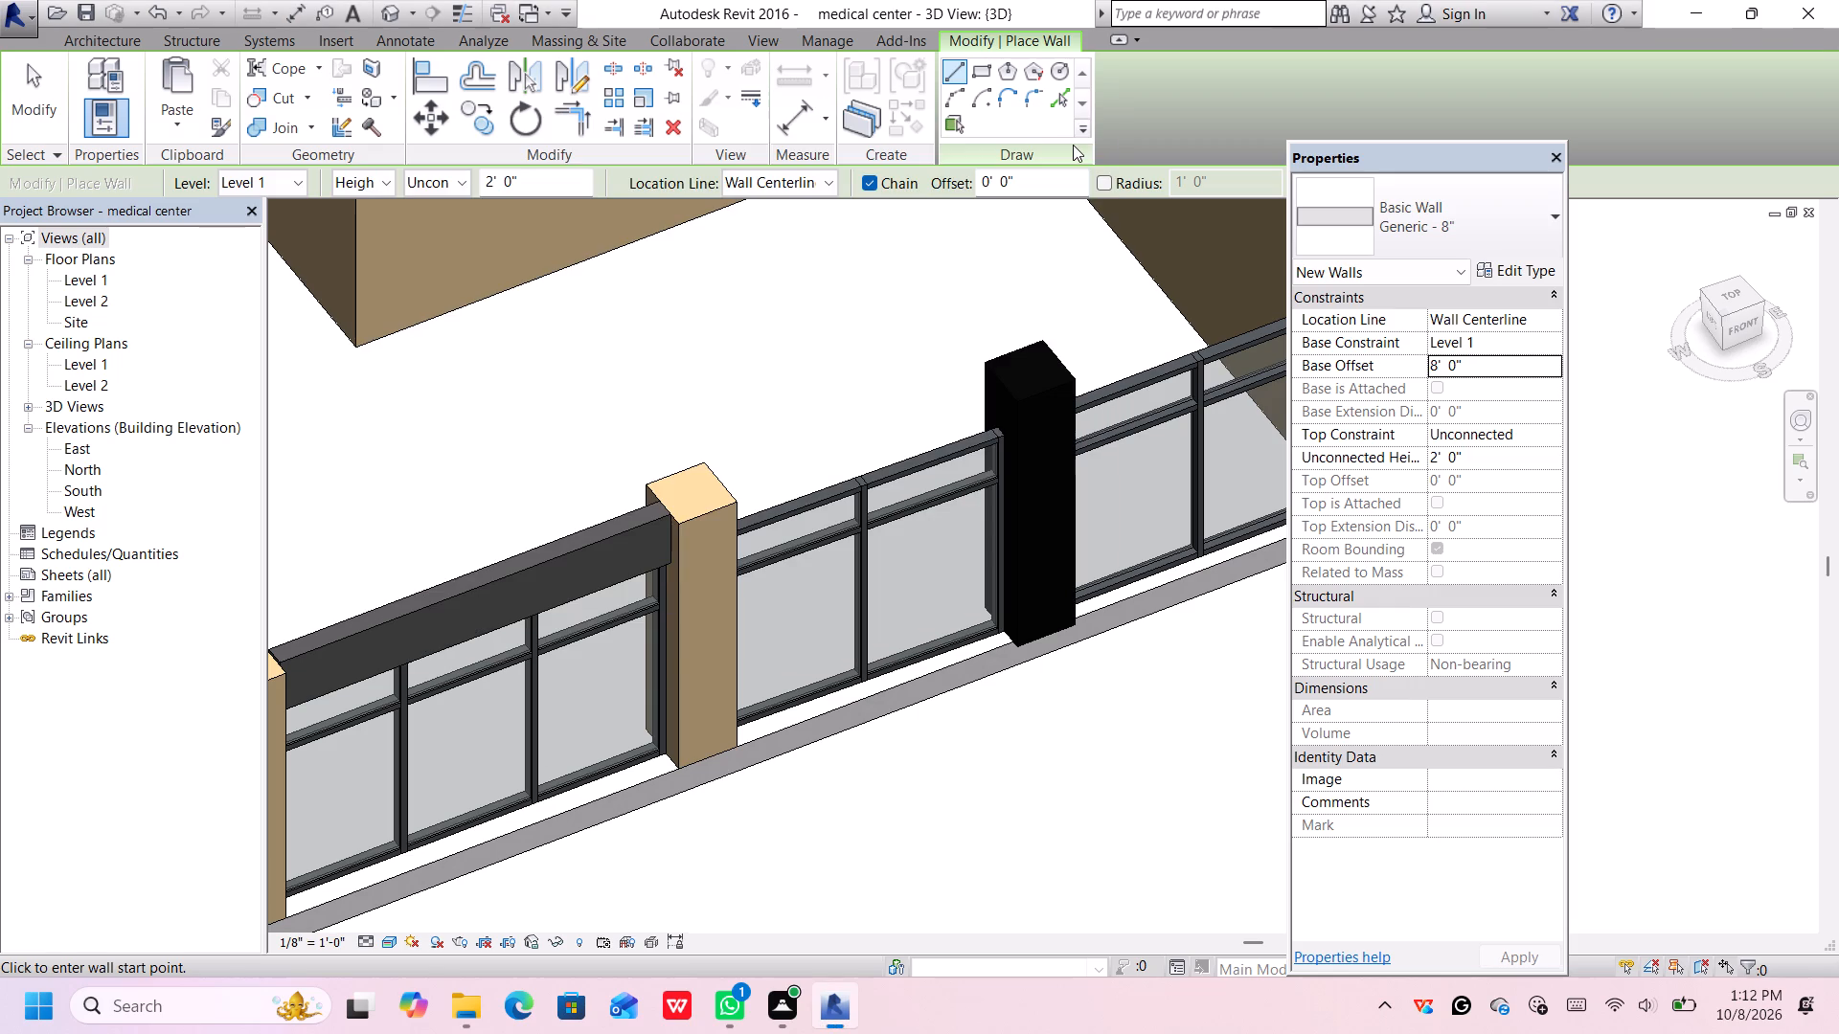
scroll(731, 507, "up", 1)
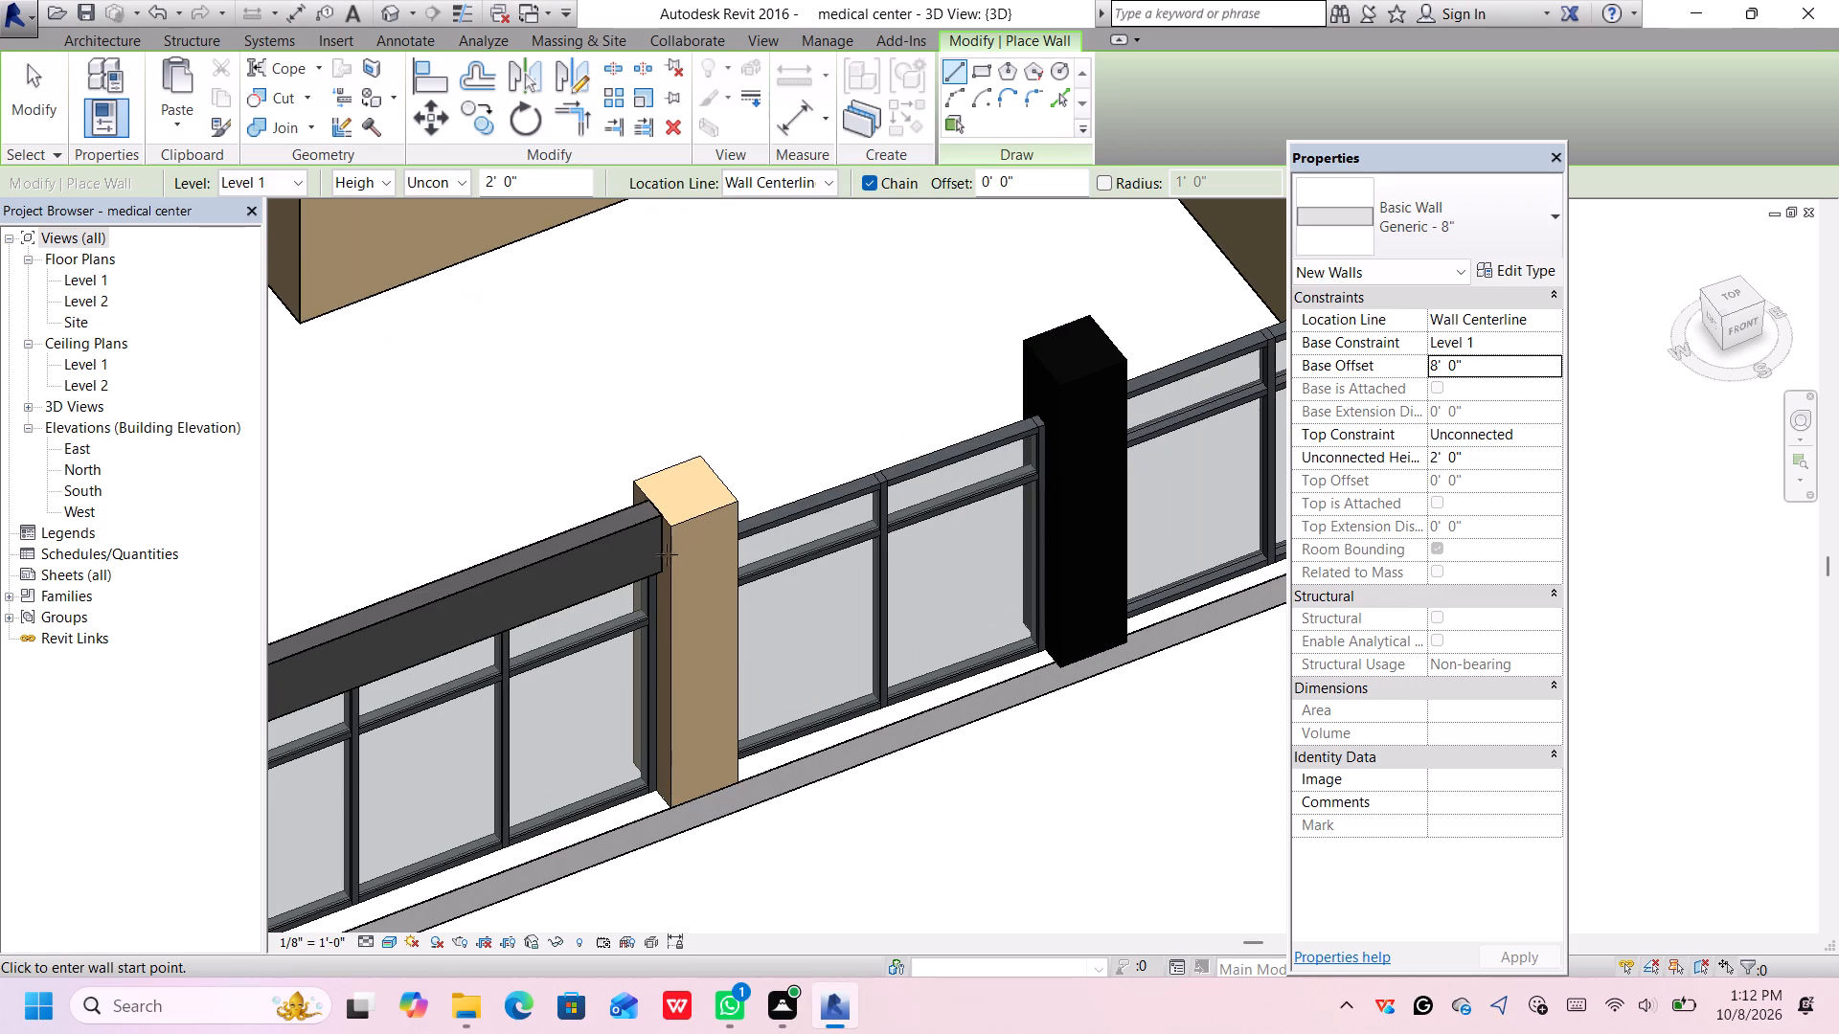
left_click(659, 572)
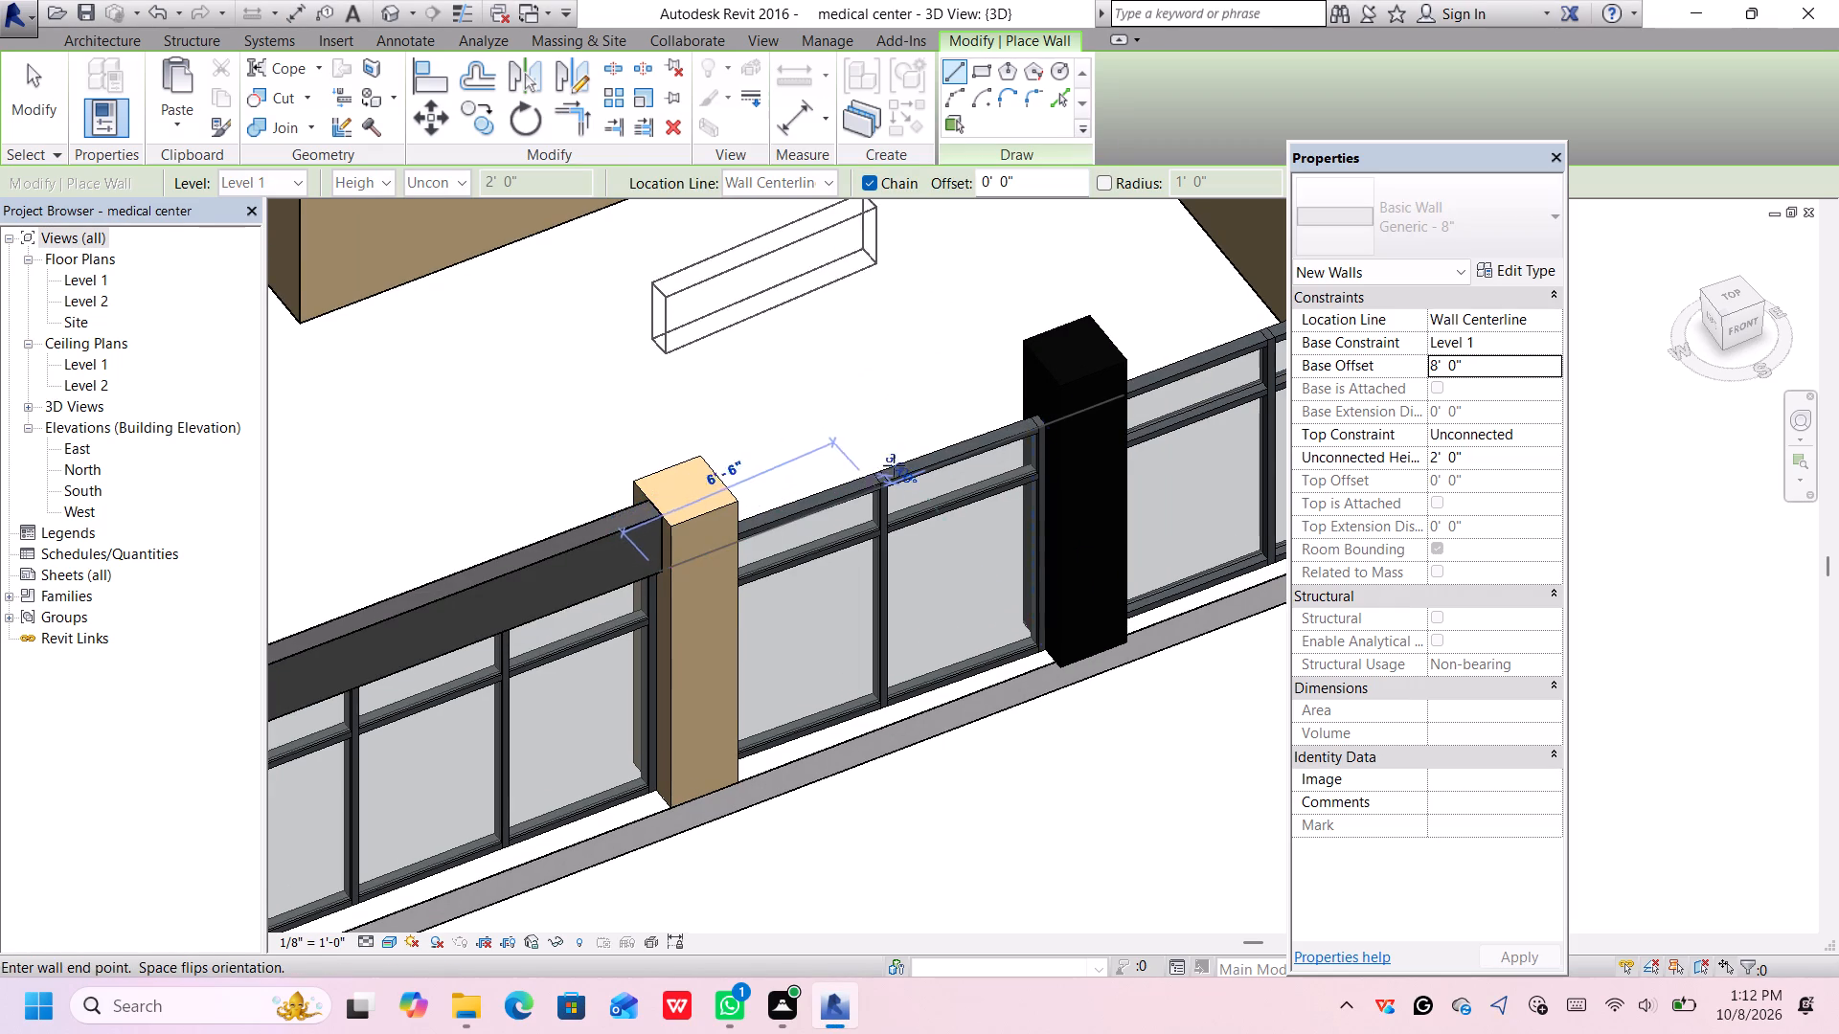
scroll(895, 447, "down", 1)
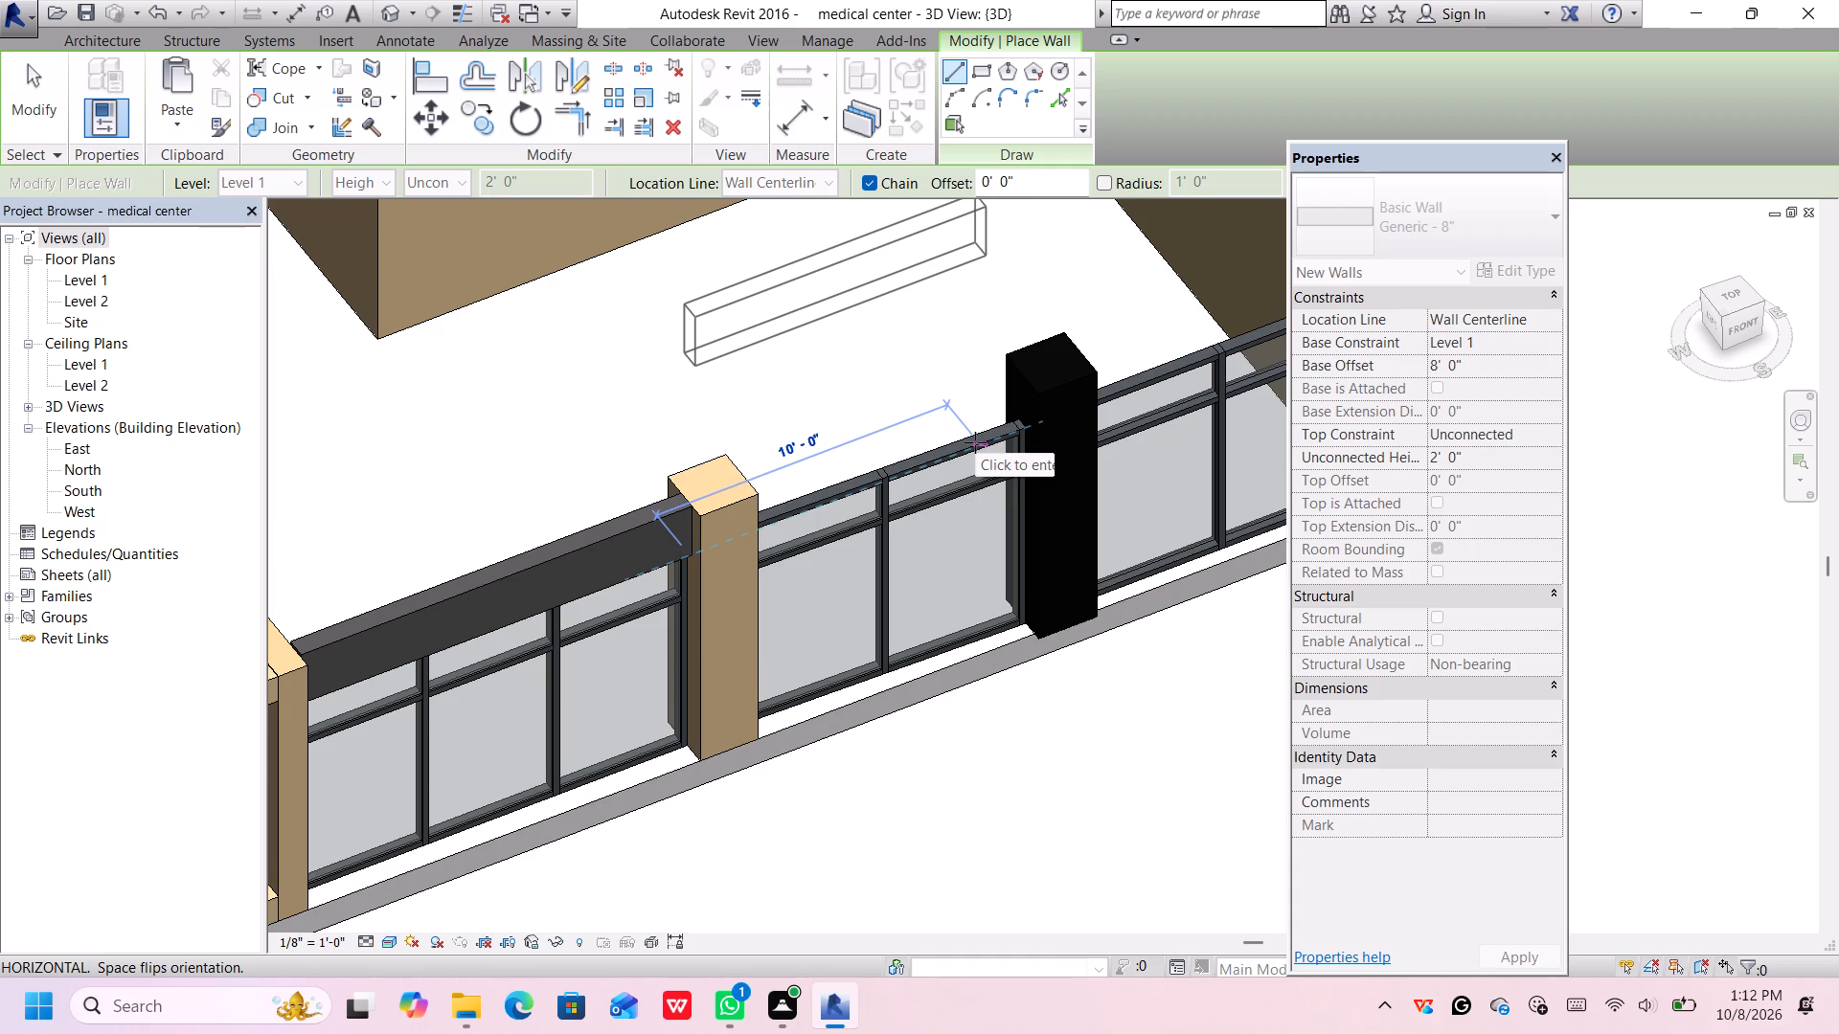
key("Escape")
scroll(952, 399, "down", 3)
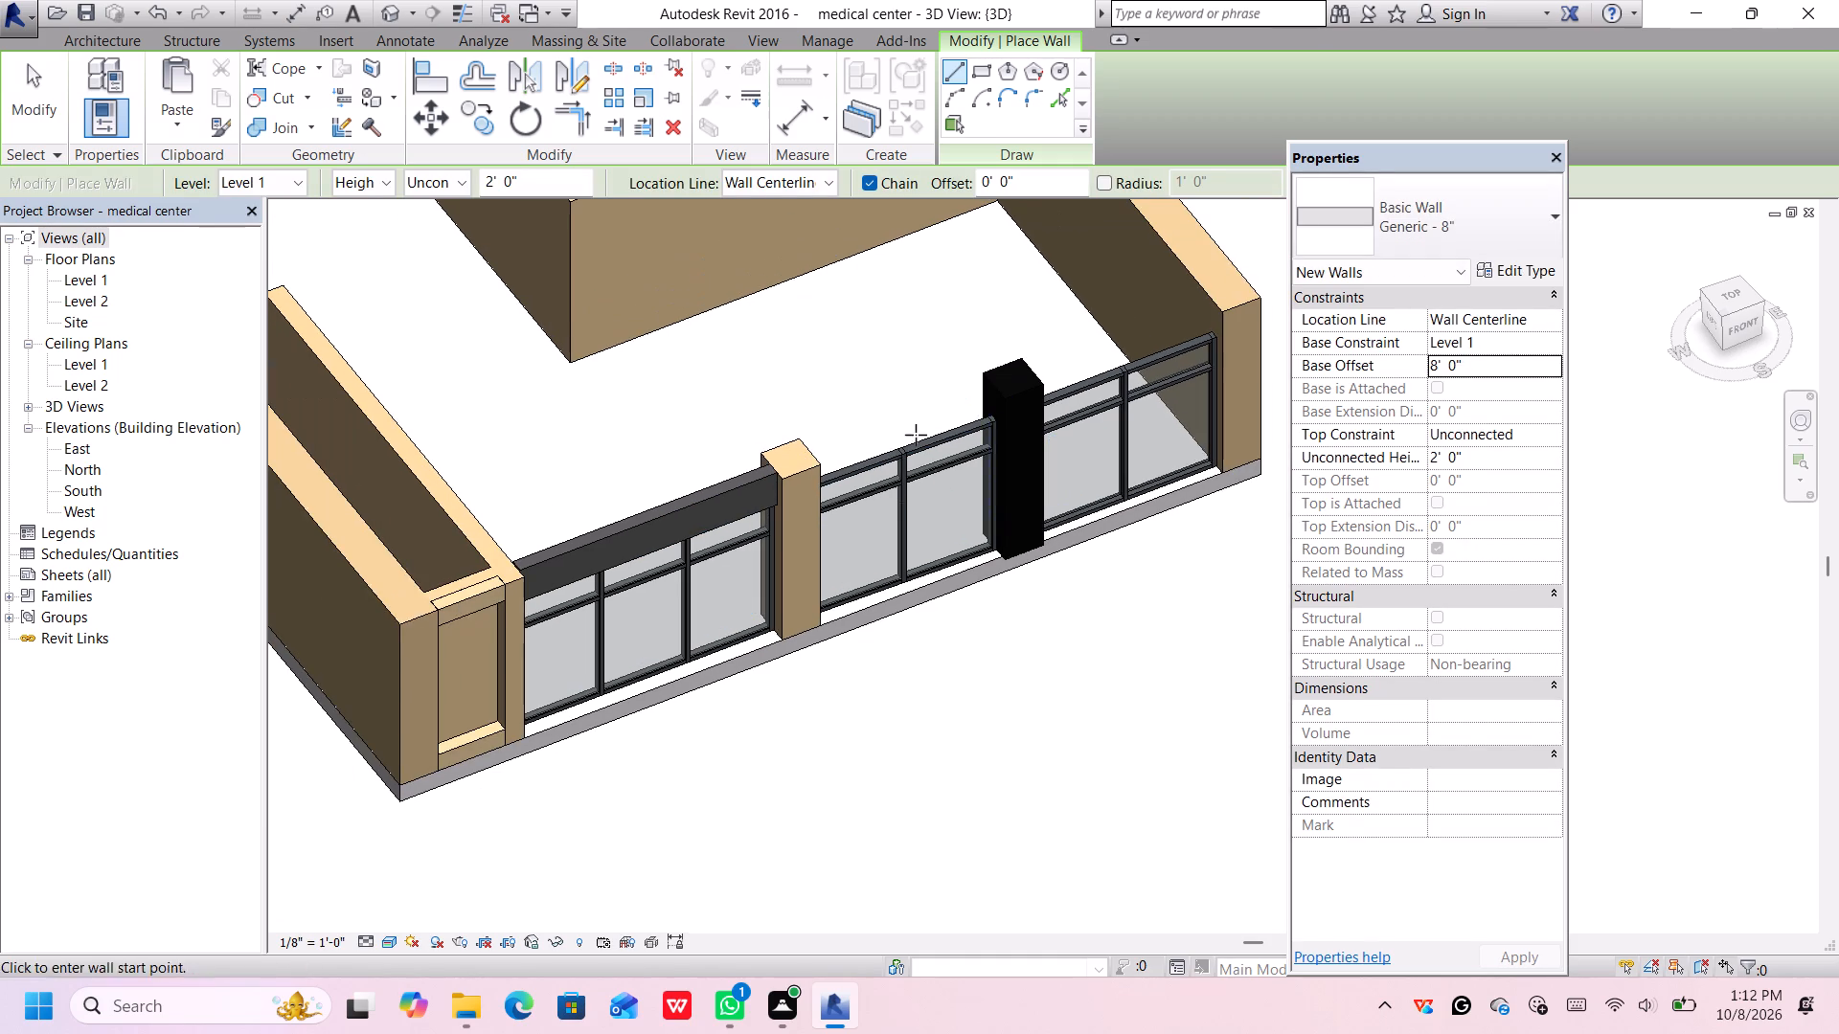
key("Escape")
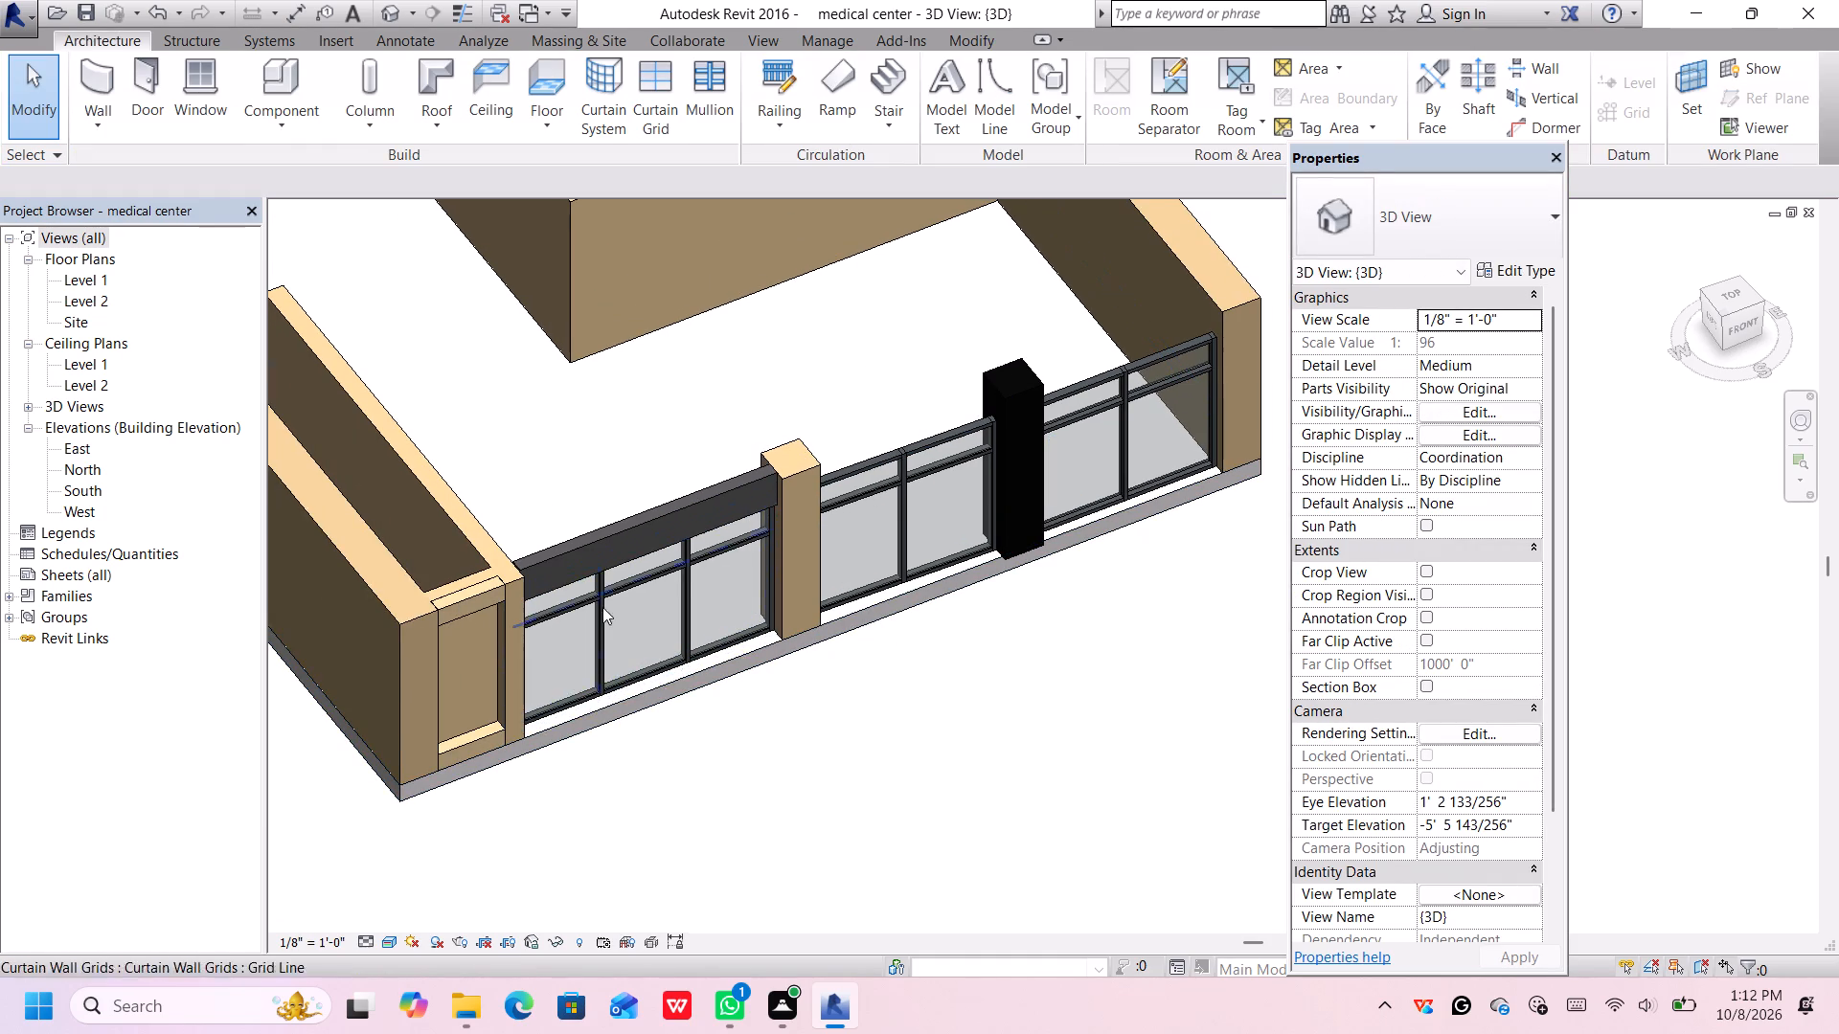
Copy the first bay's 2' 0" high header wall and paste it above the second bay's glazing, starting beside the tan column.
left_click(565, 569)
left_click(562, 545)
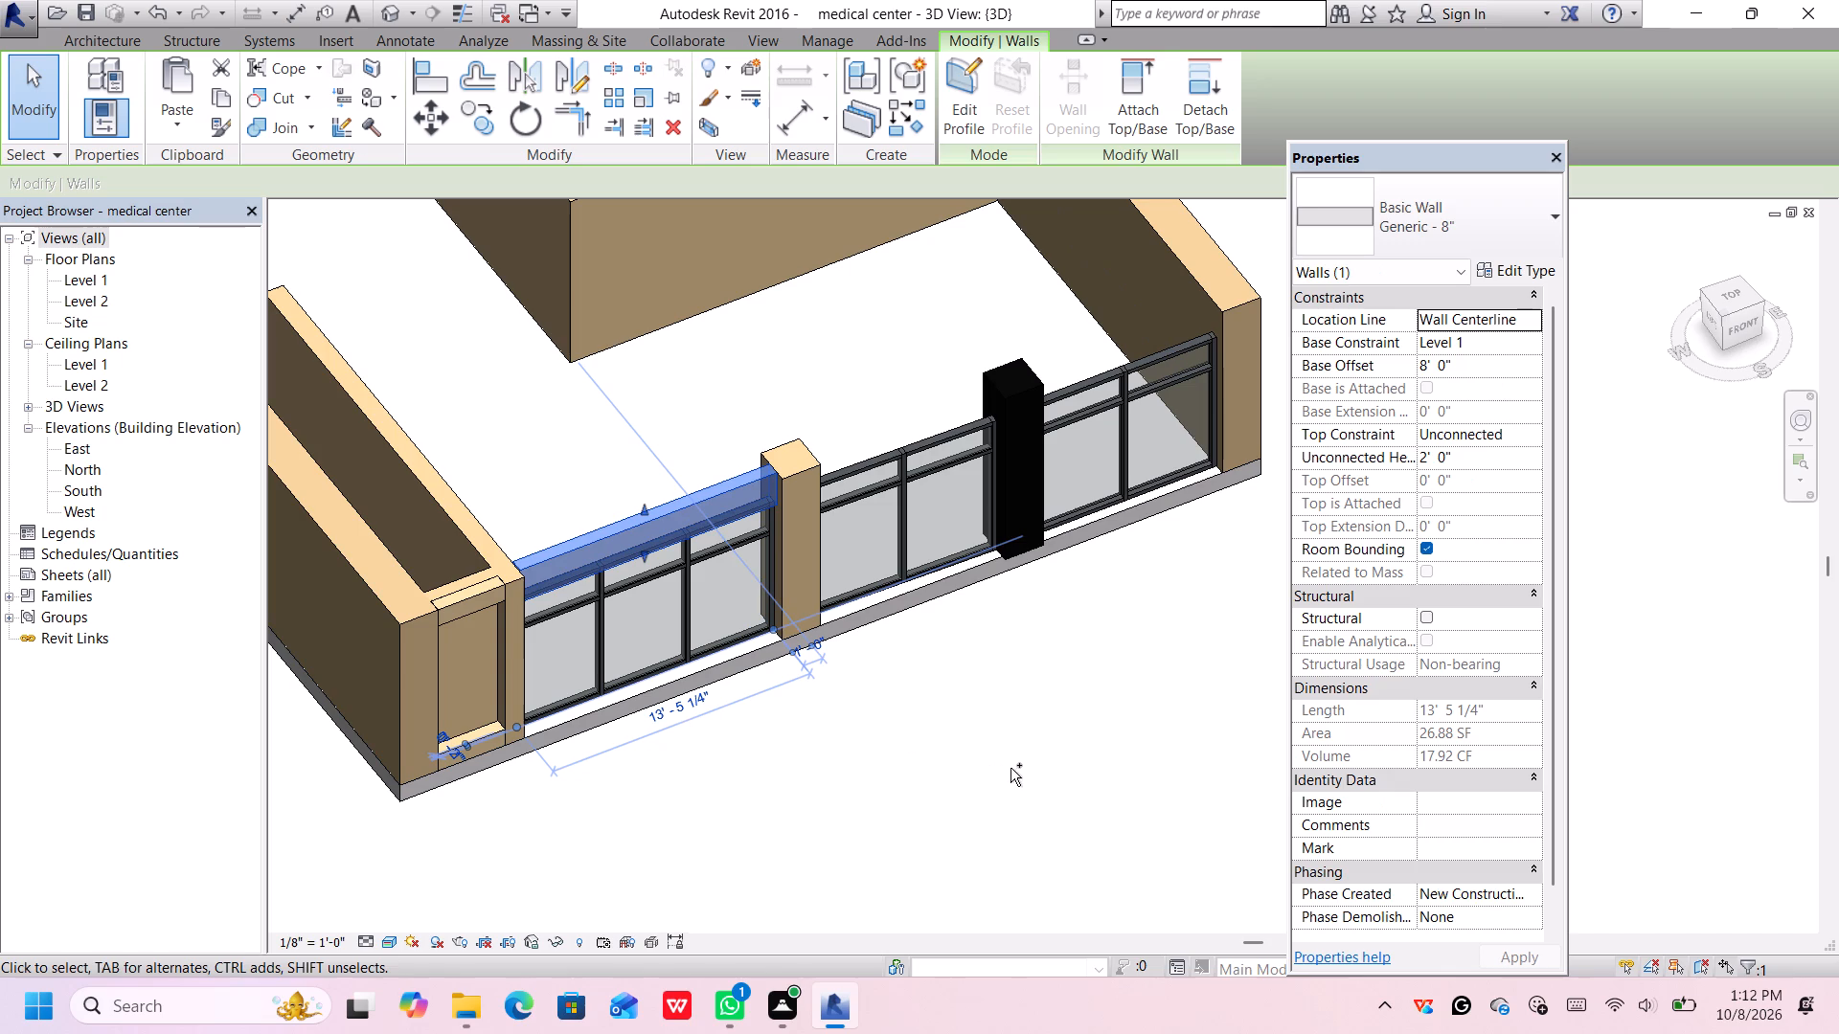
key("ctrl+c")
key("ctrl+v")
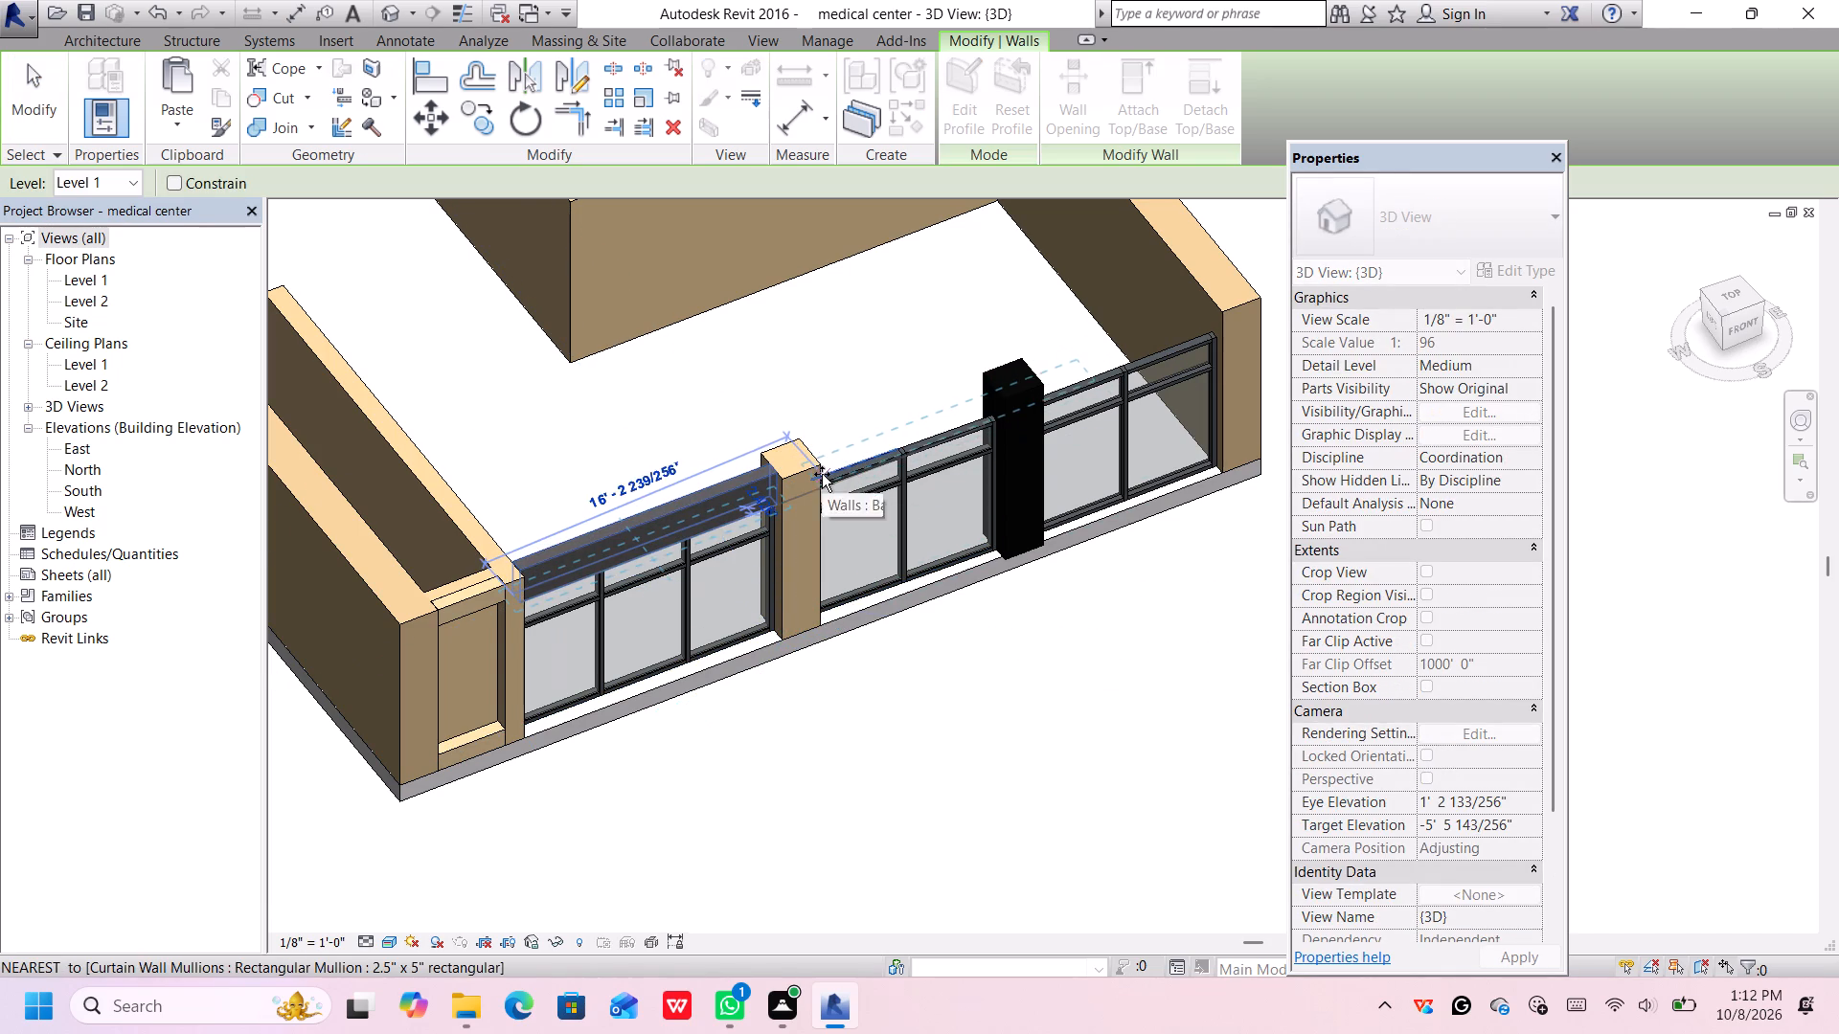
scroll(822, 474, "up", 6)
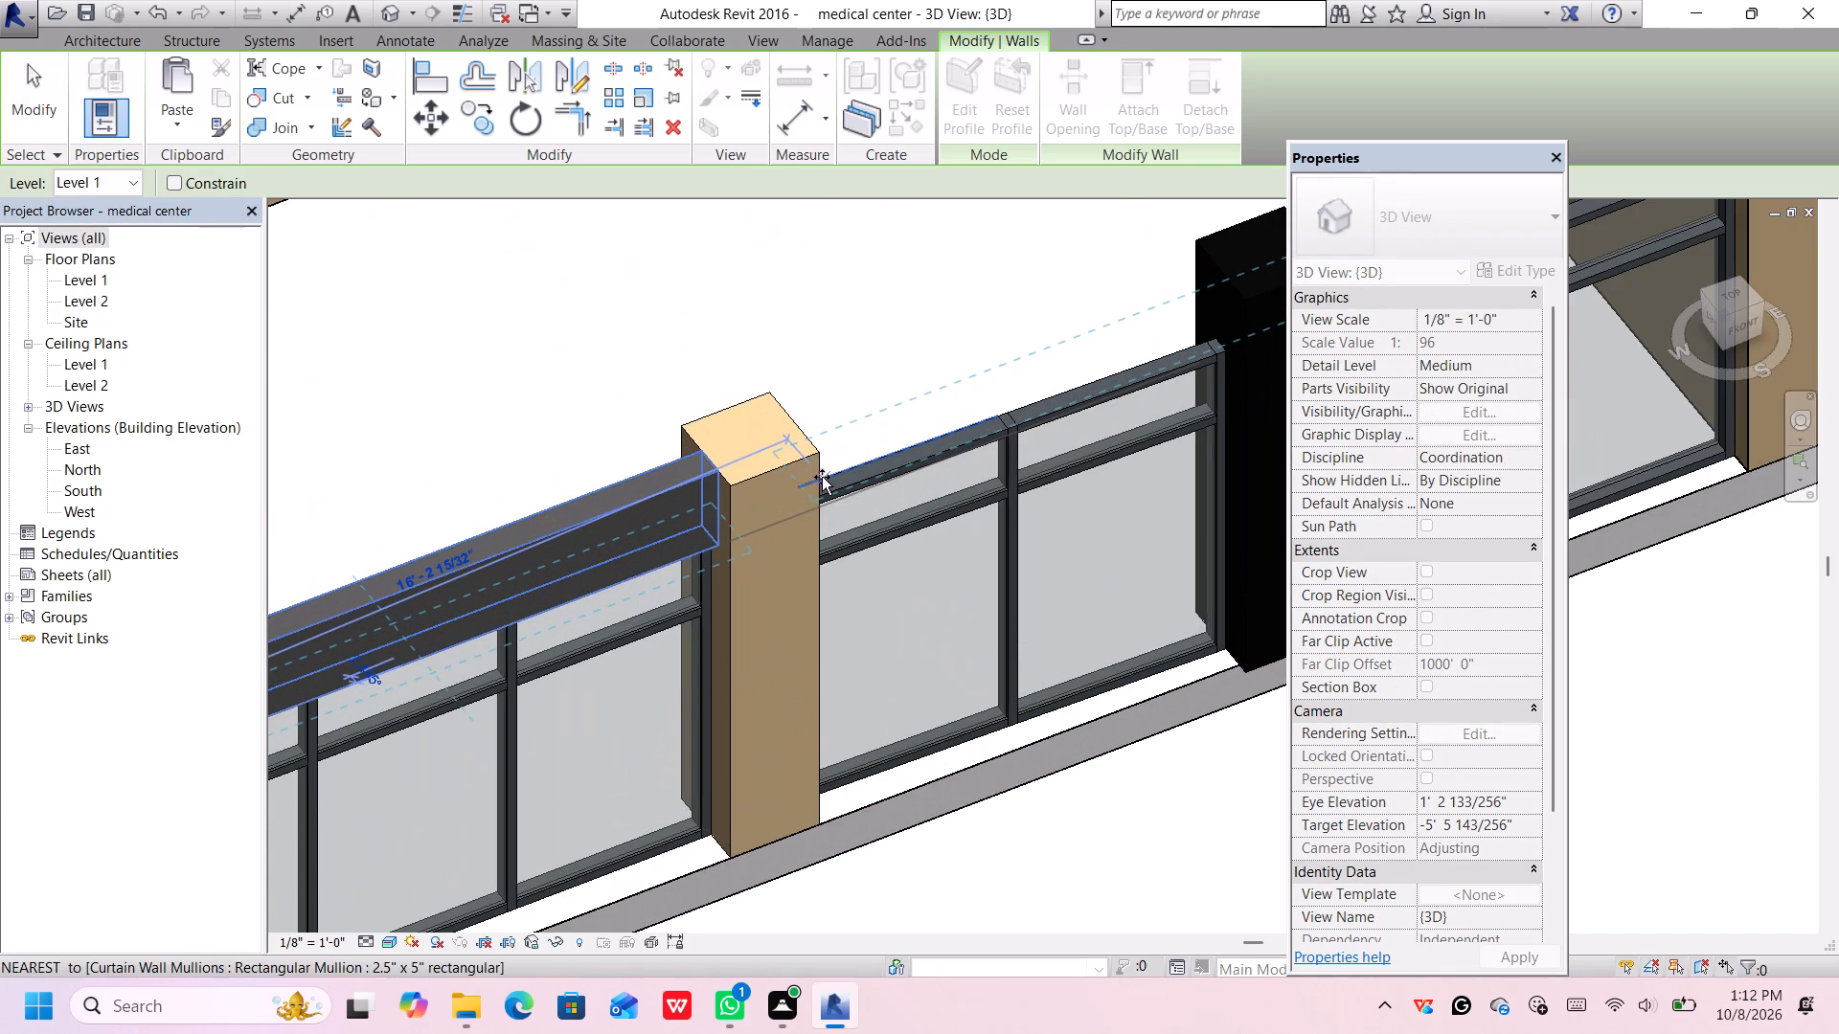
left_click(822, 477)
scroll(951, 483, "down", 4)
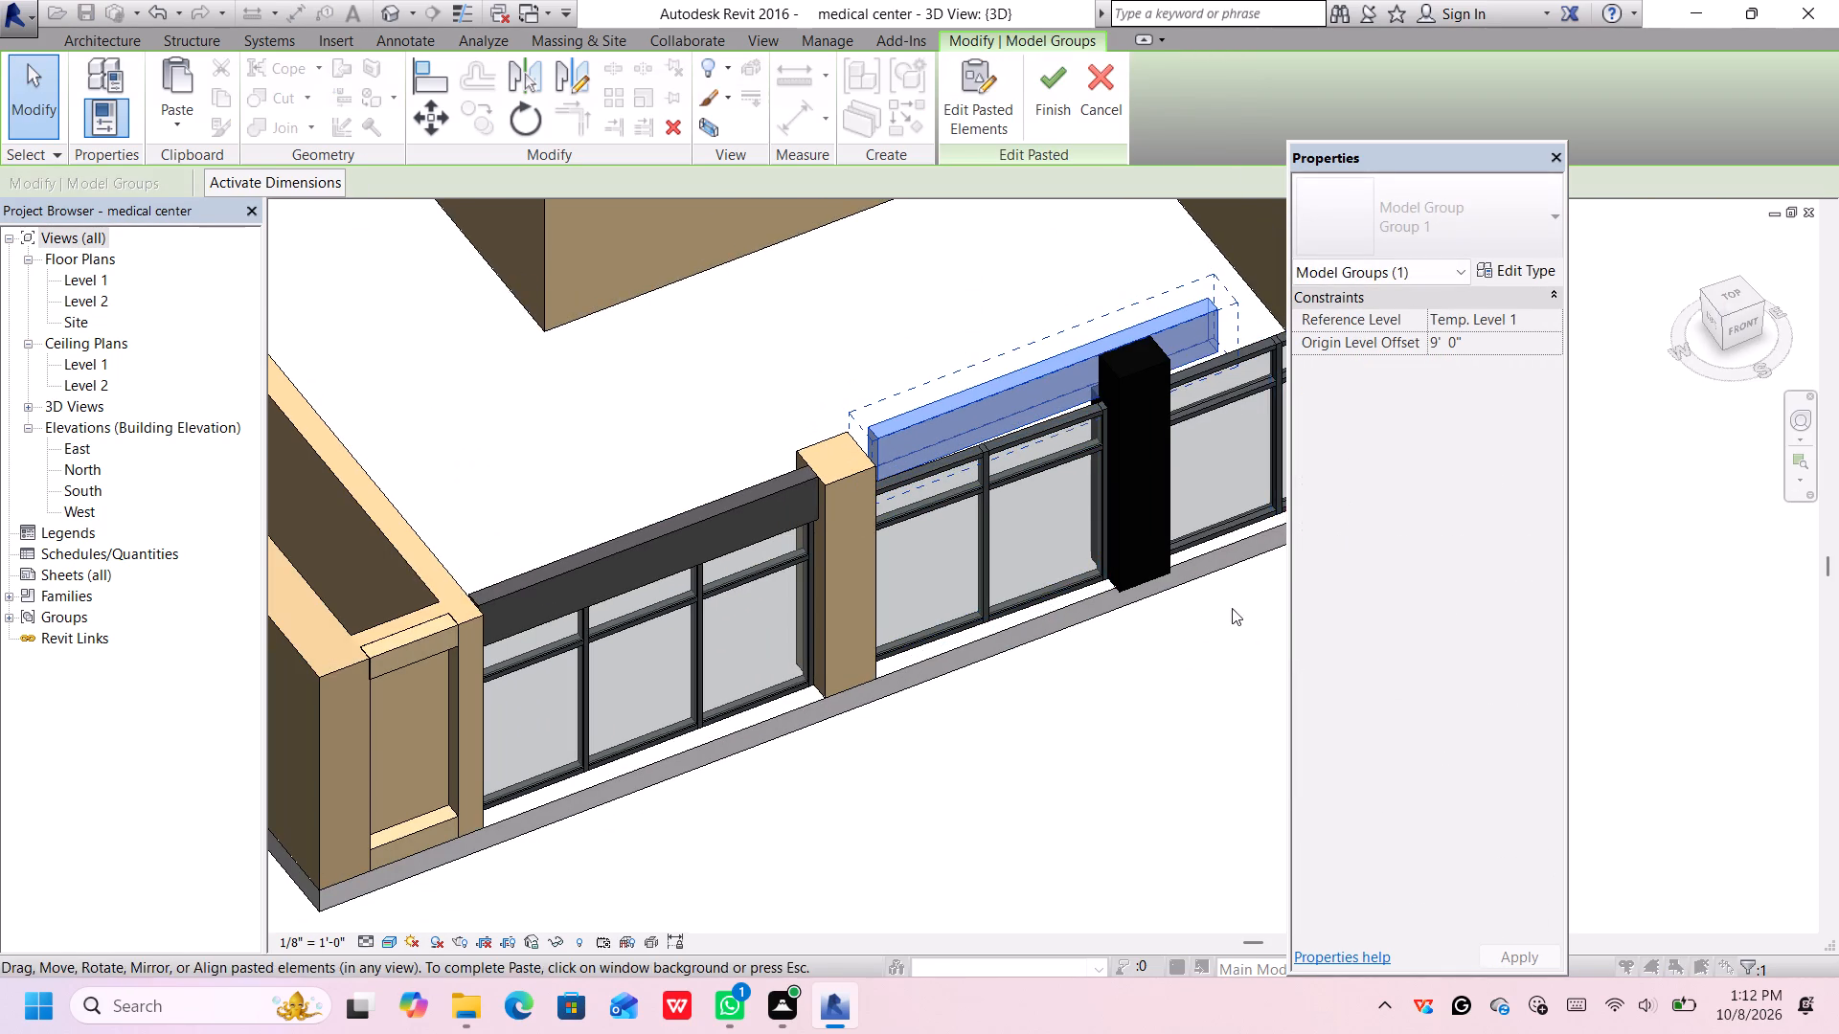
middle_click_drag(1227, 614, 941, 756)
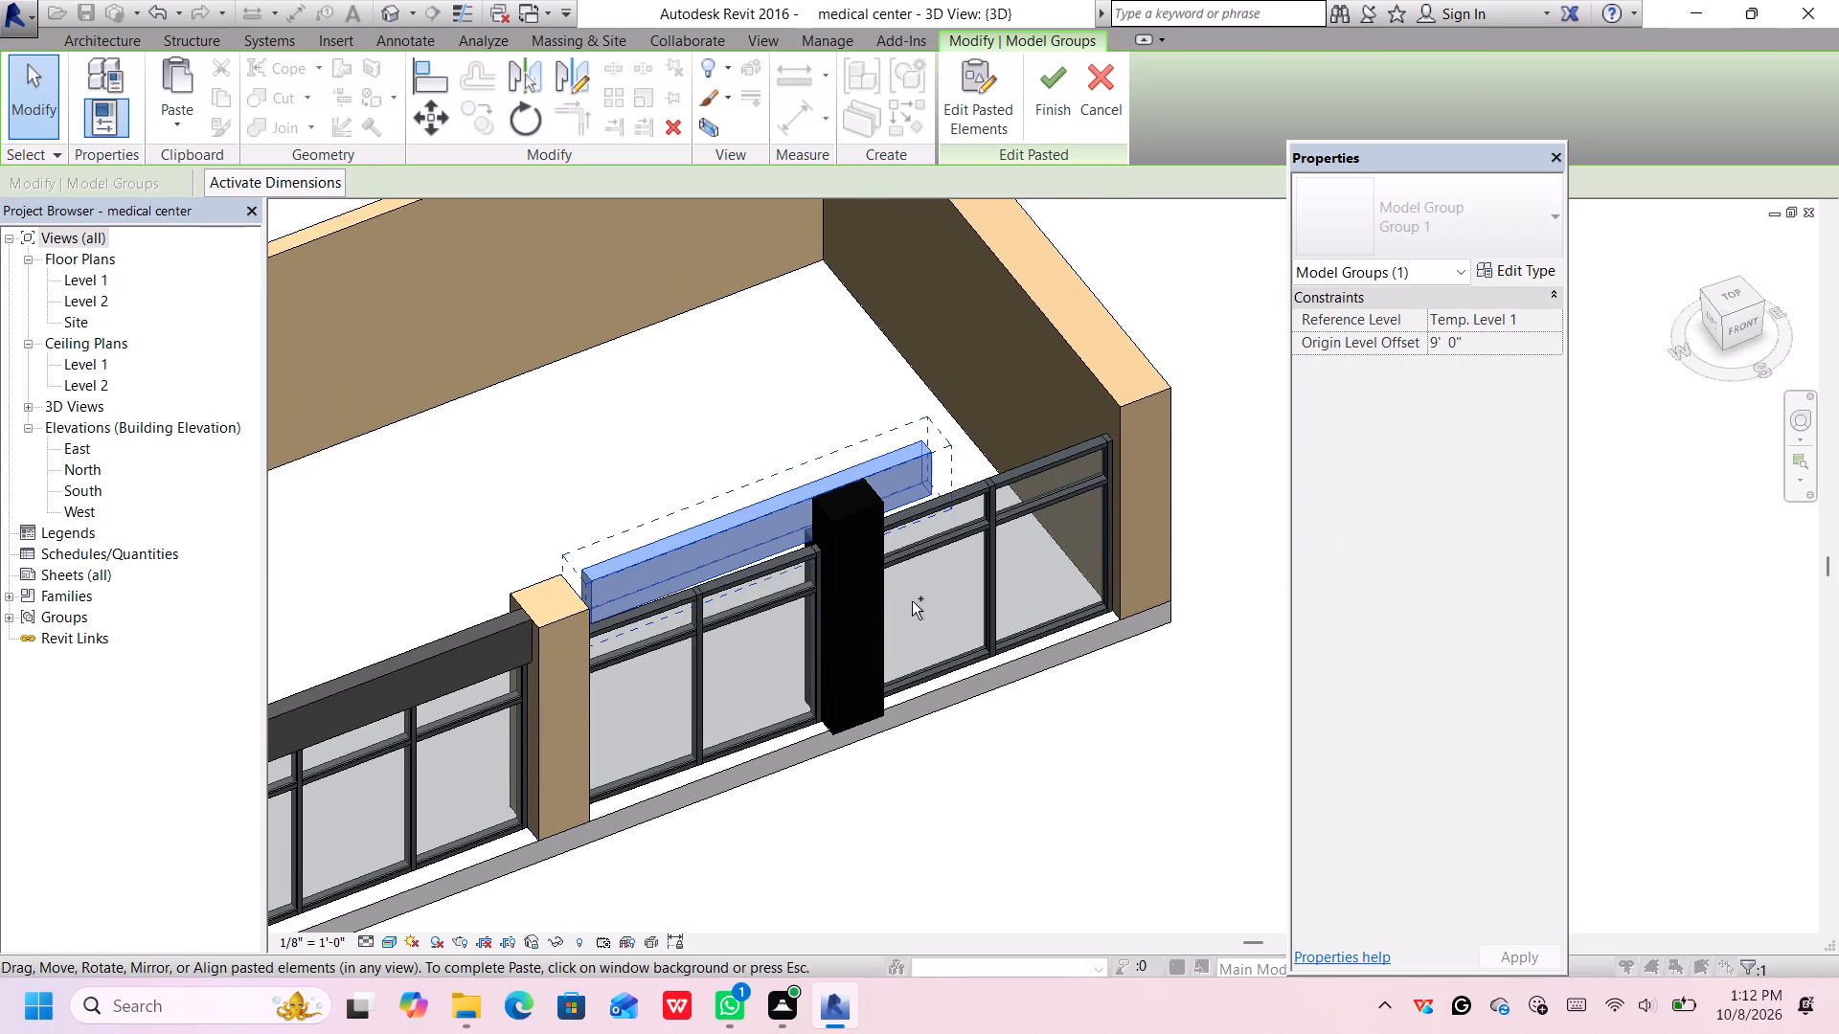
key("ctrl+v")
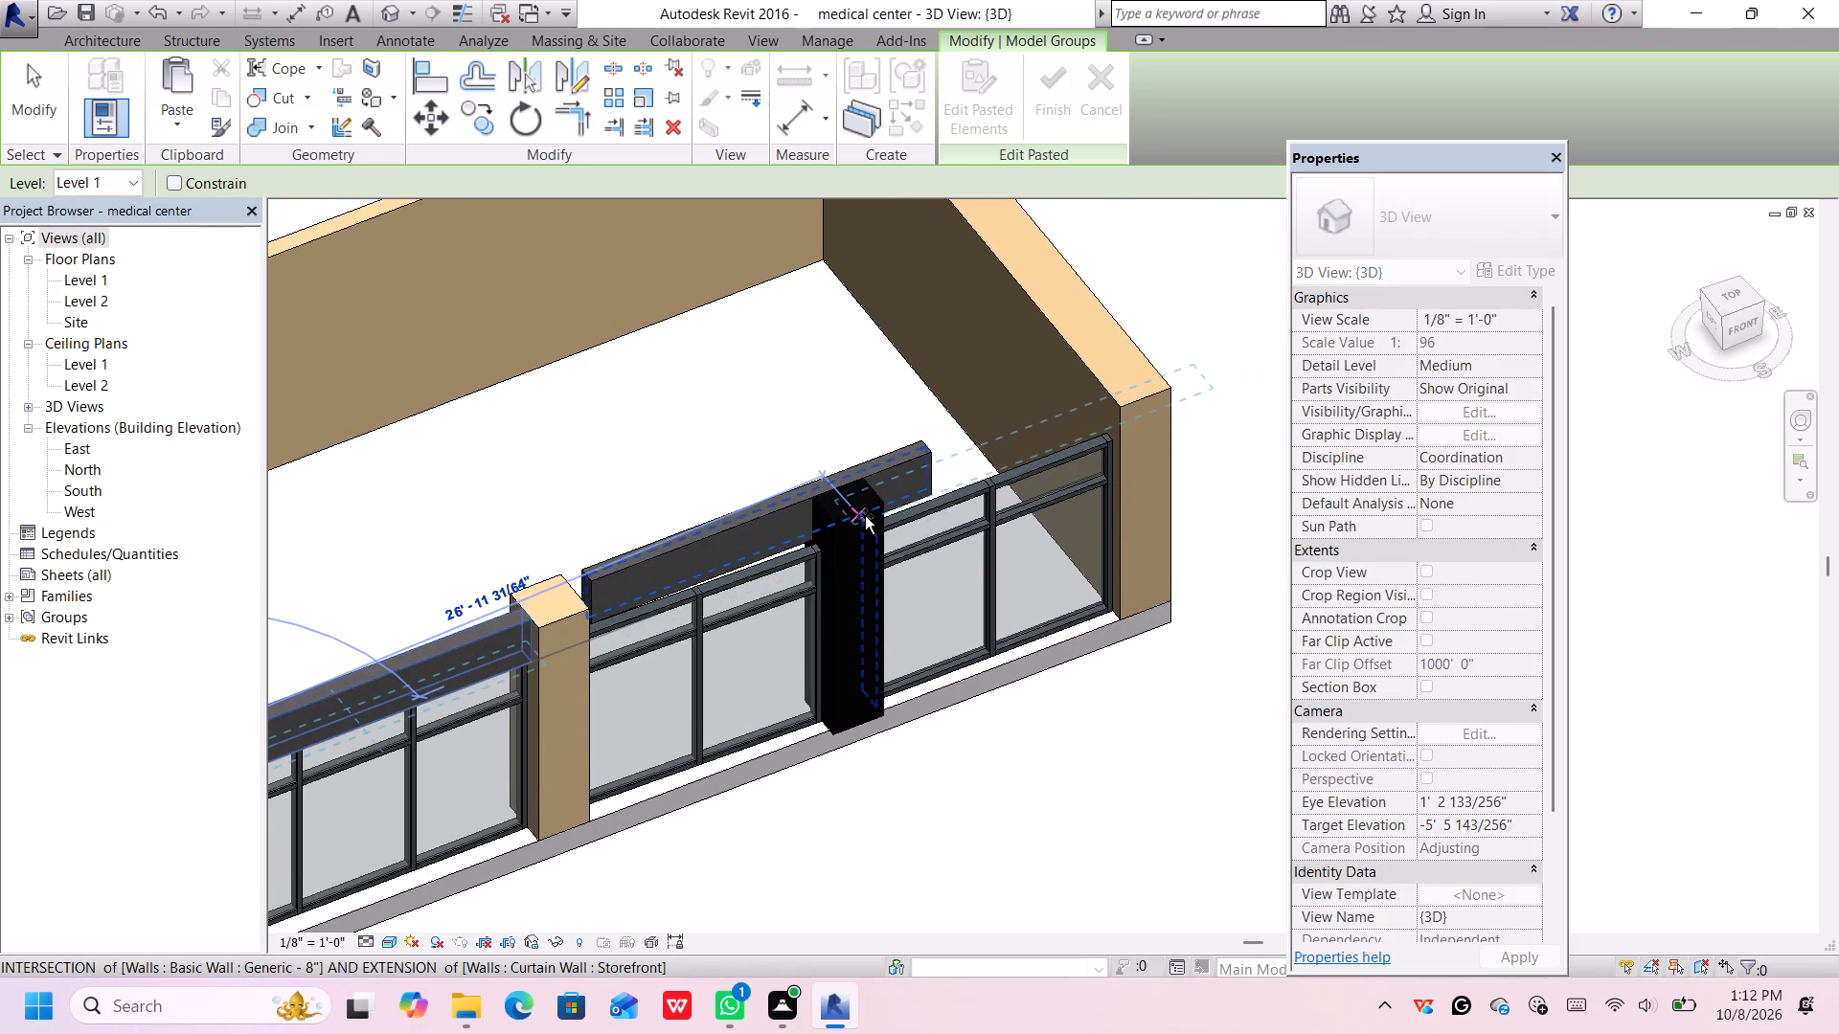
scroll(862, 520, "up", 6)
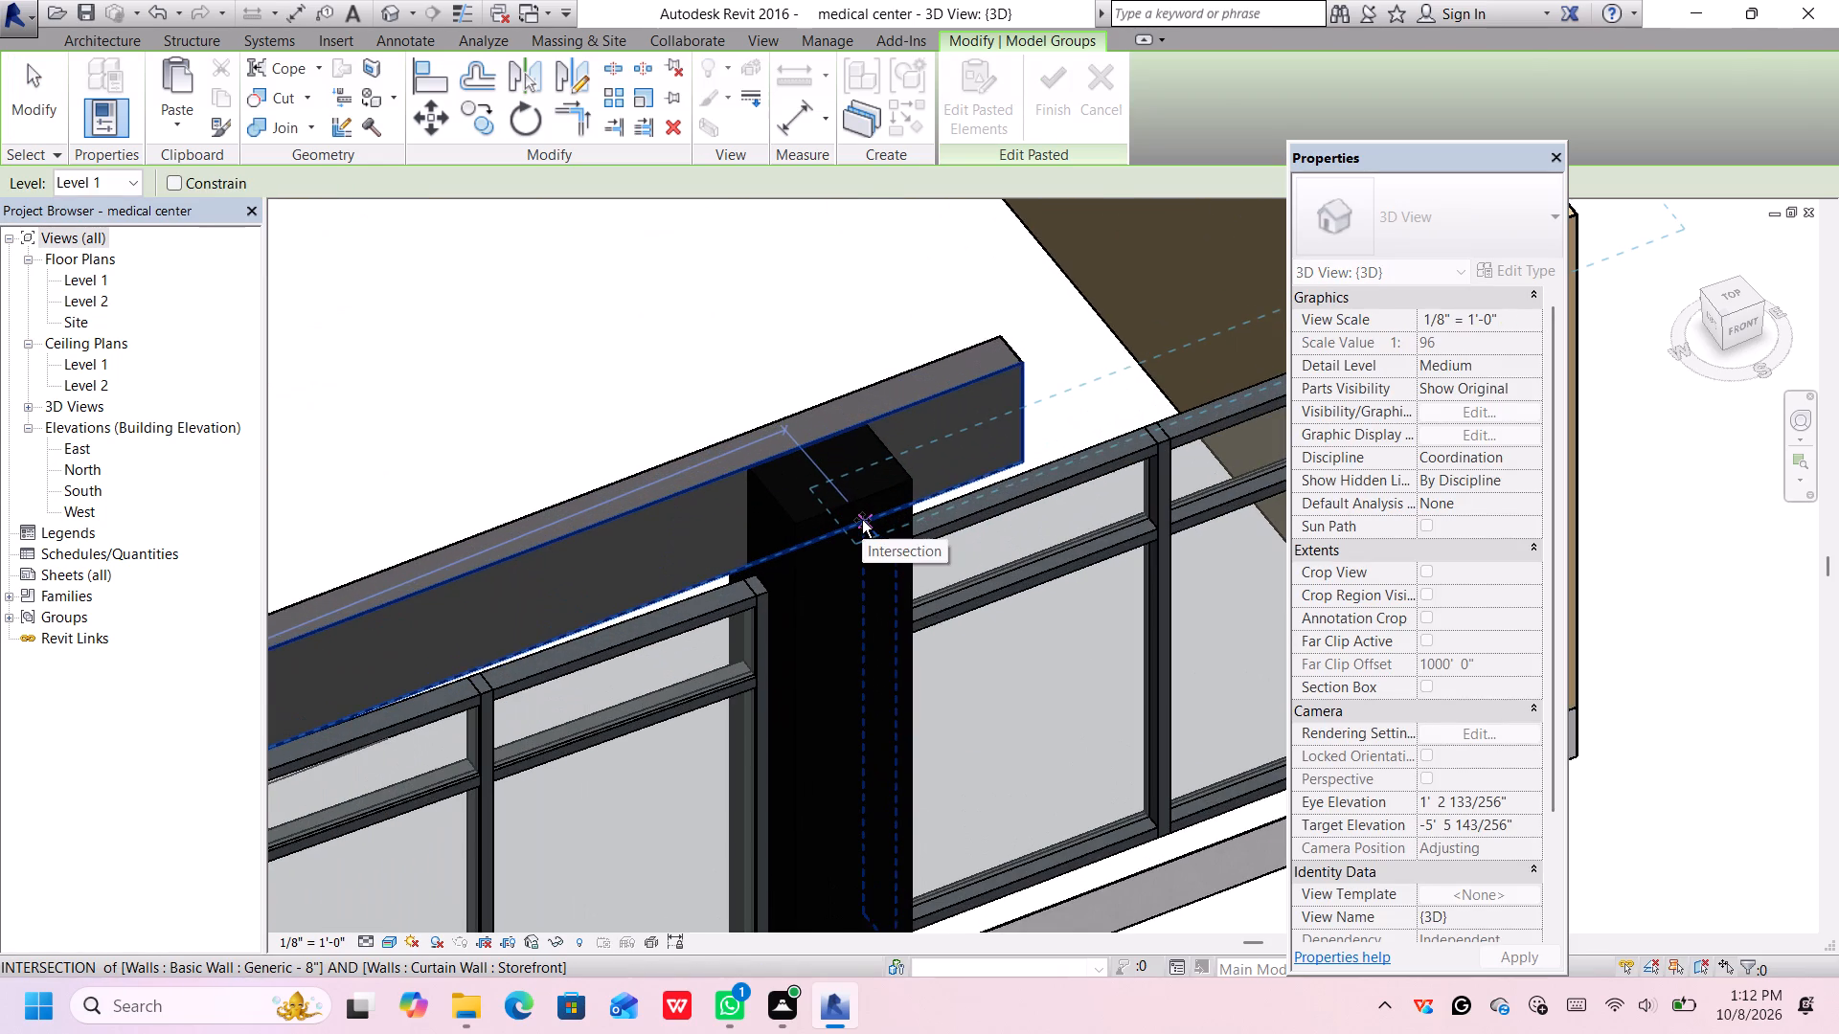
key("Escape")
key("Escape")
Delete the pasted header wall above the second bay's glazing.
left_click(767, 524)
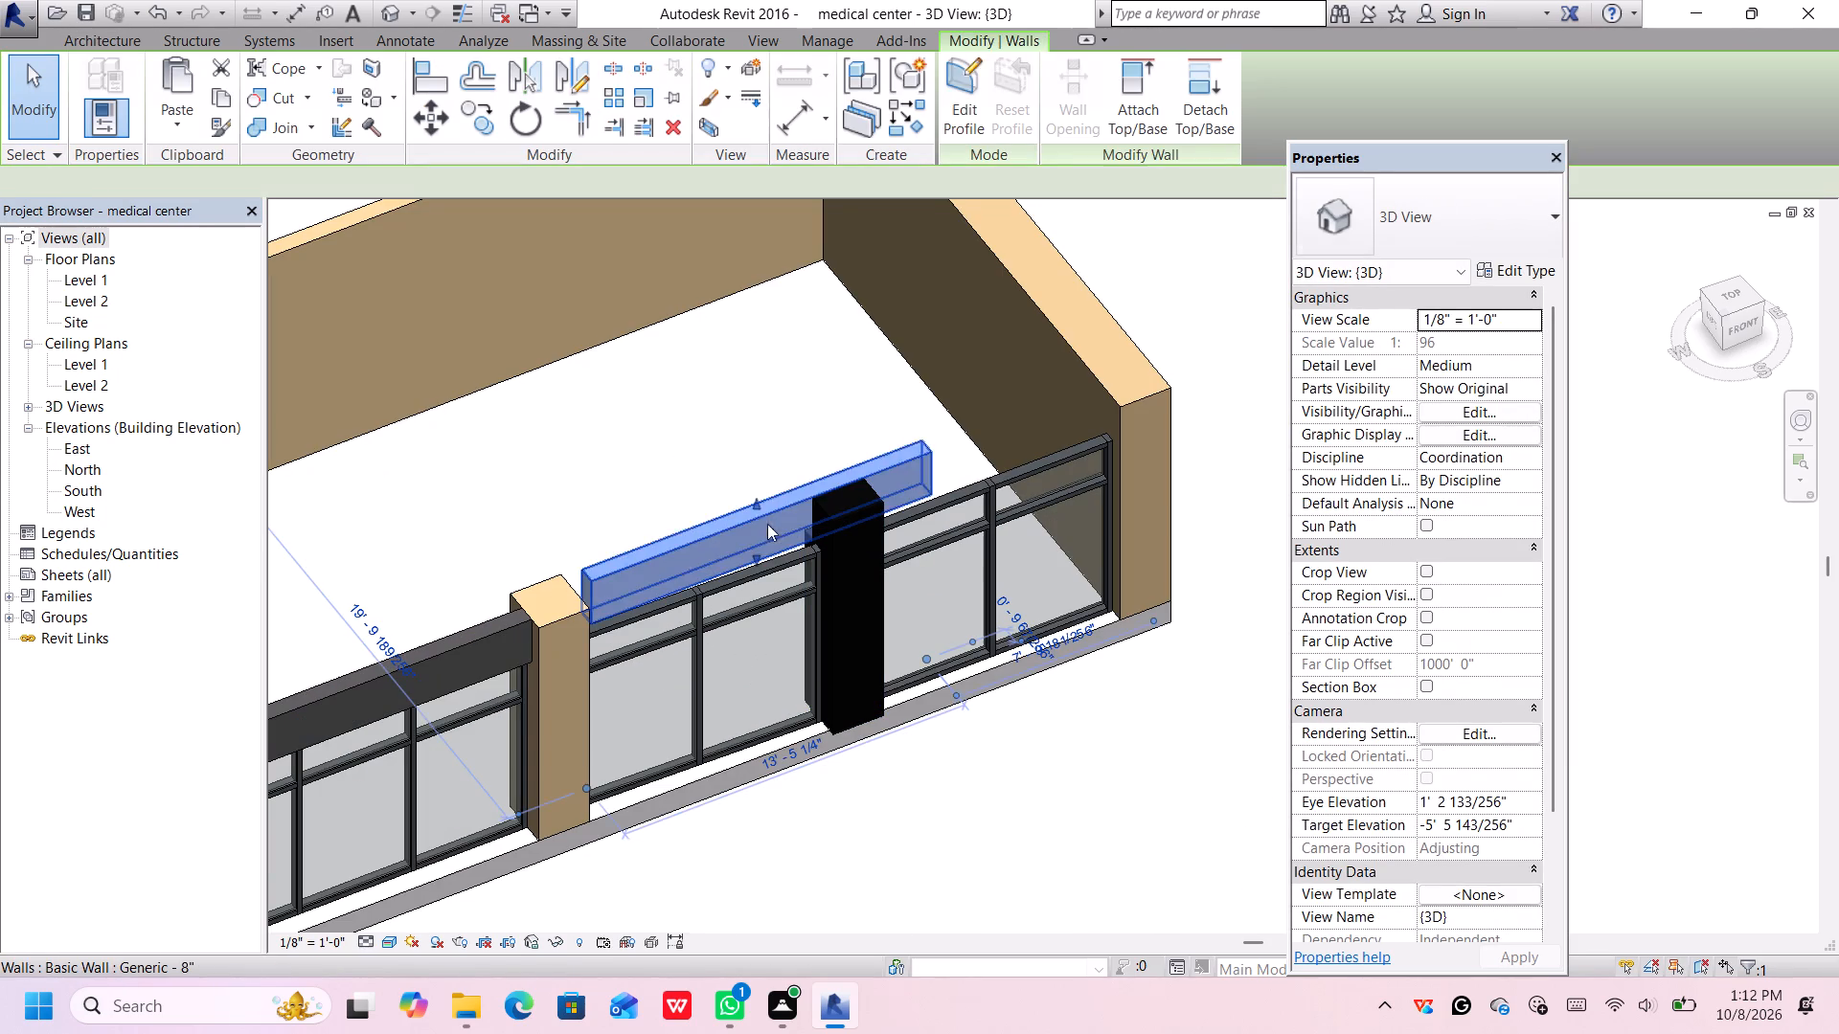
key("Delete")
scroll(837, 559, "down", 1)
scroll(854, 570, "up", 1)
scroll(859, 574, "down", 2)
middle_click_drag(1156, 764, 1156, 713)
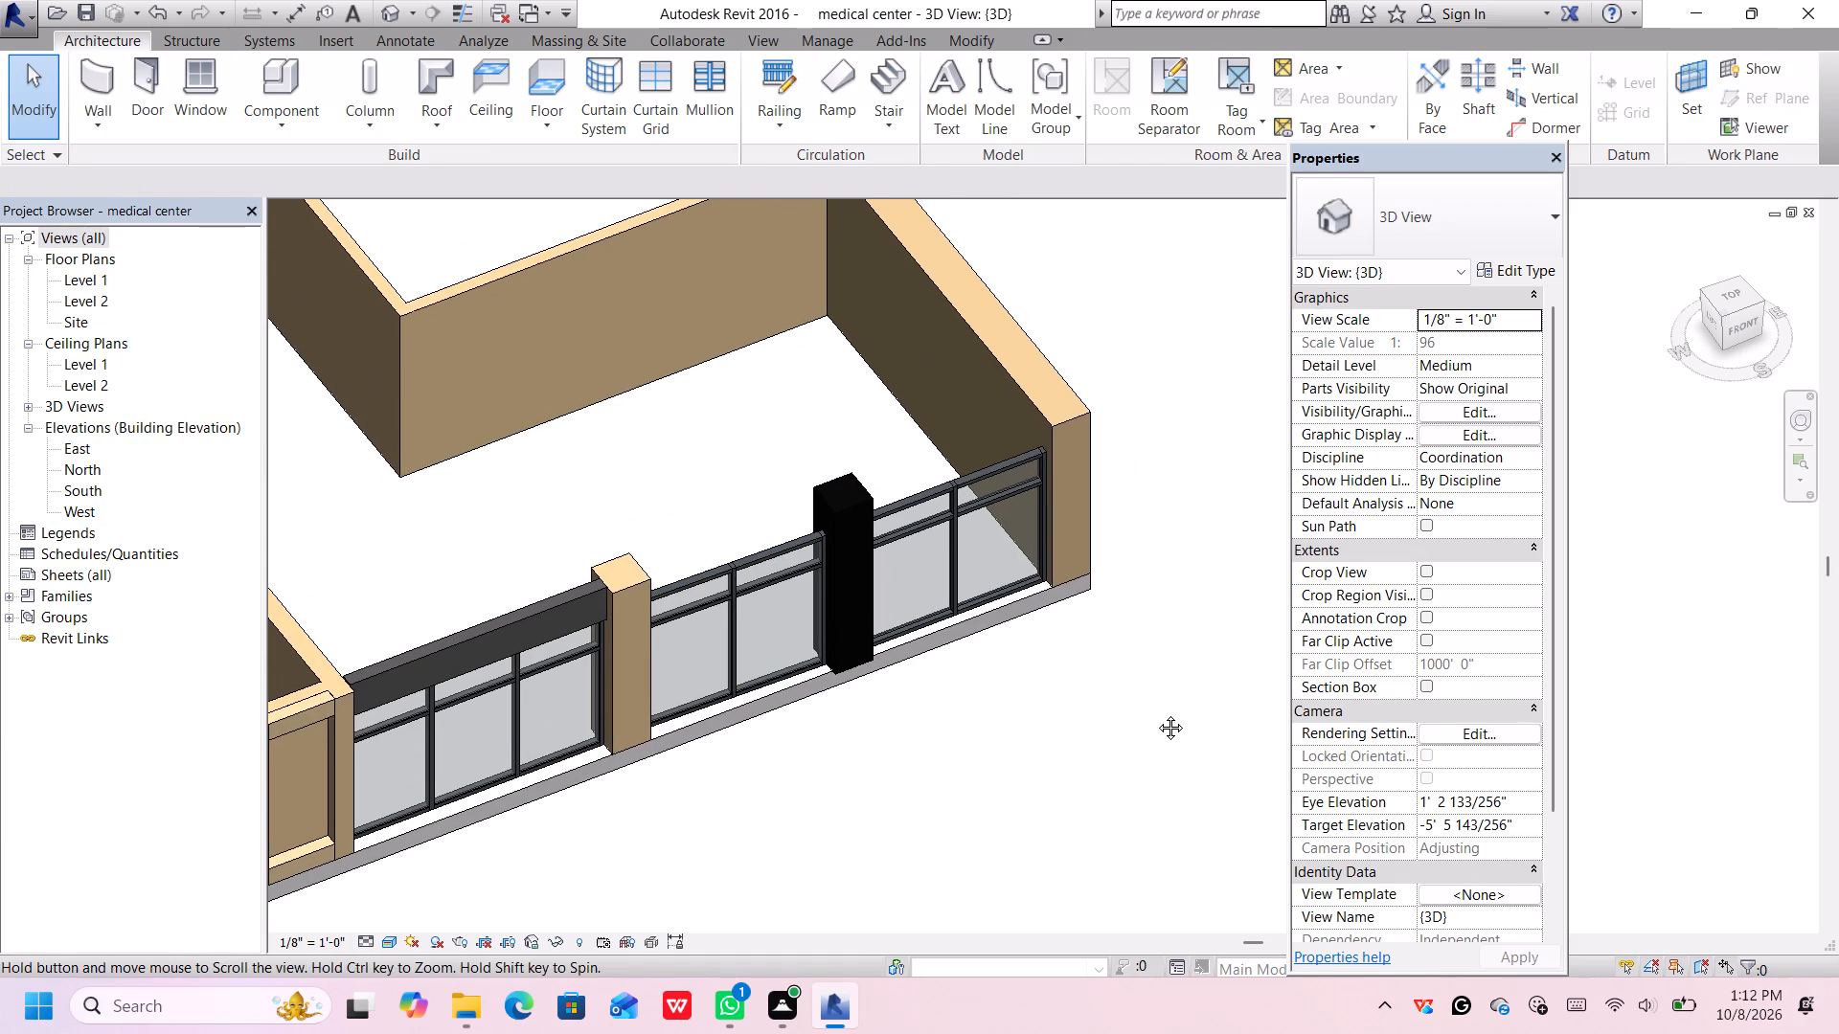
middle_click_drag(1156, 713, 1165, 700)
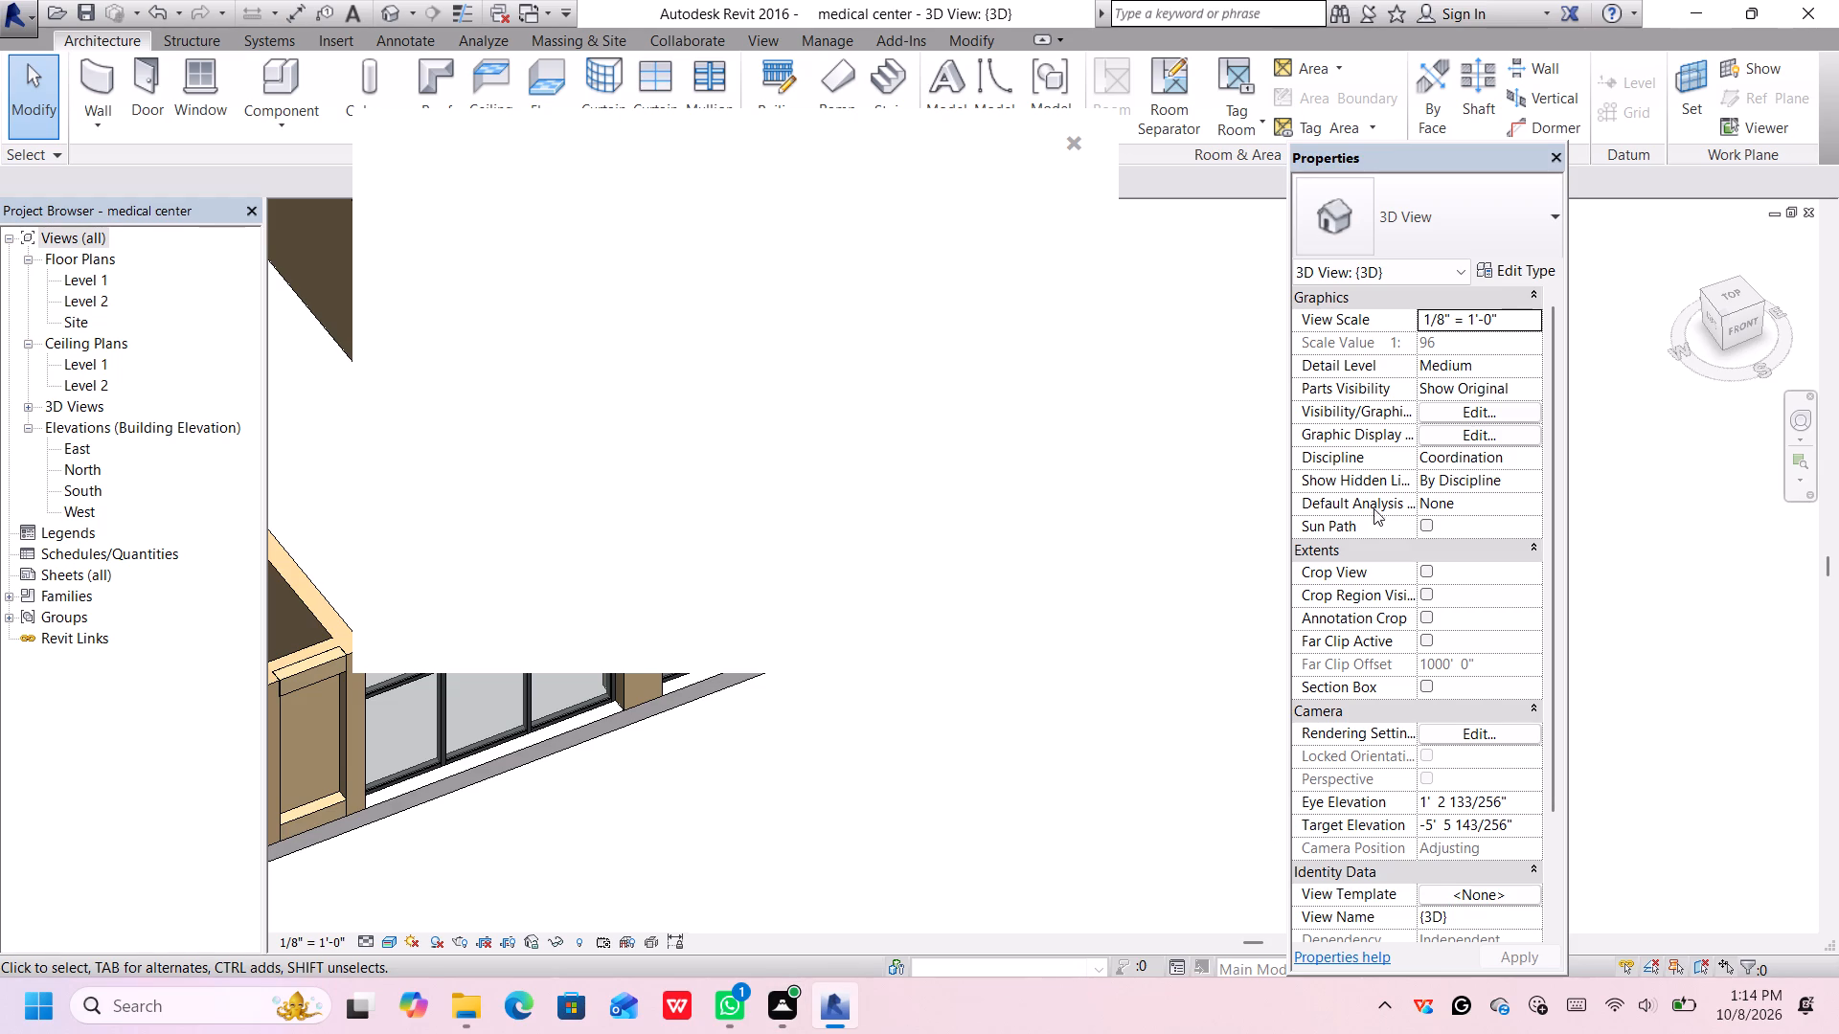
Close the blank notification card covering the 3D view.
left_click(1068, 142)
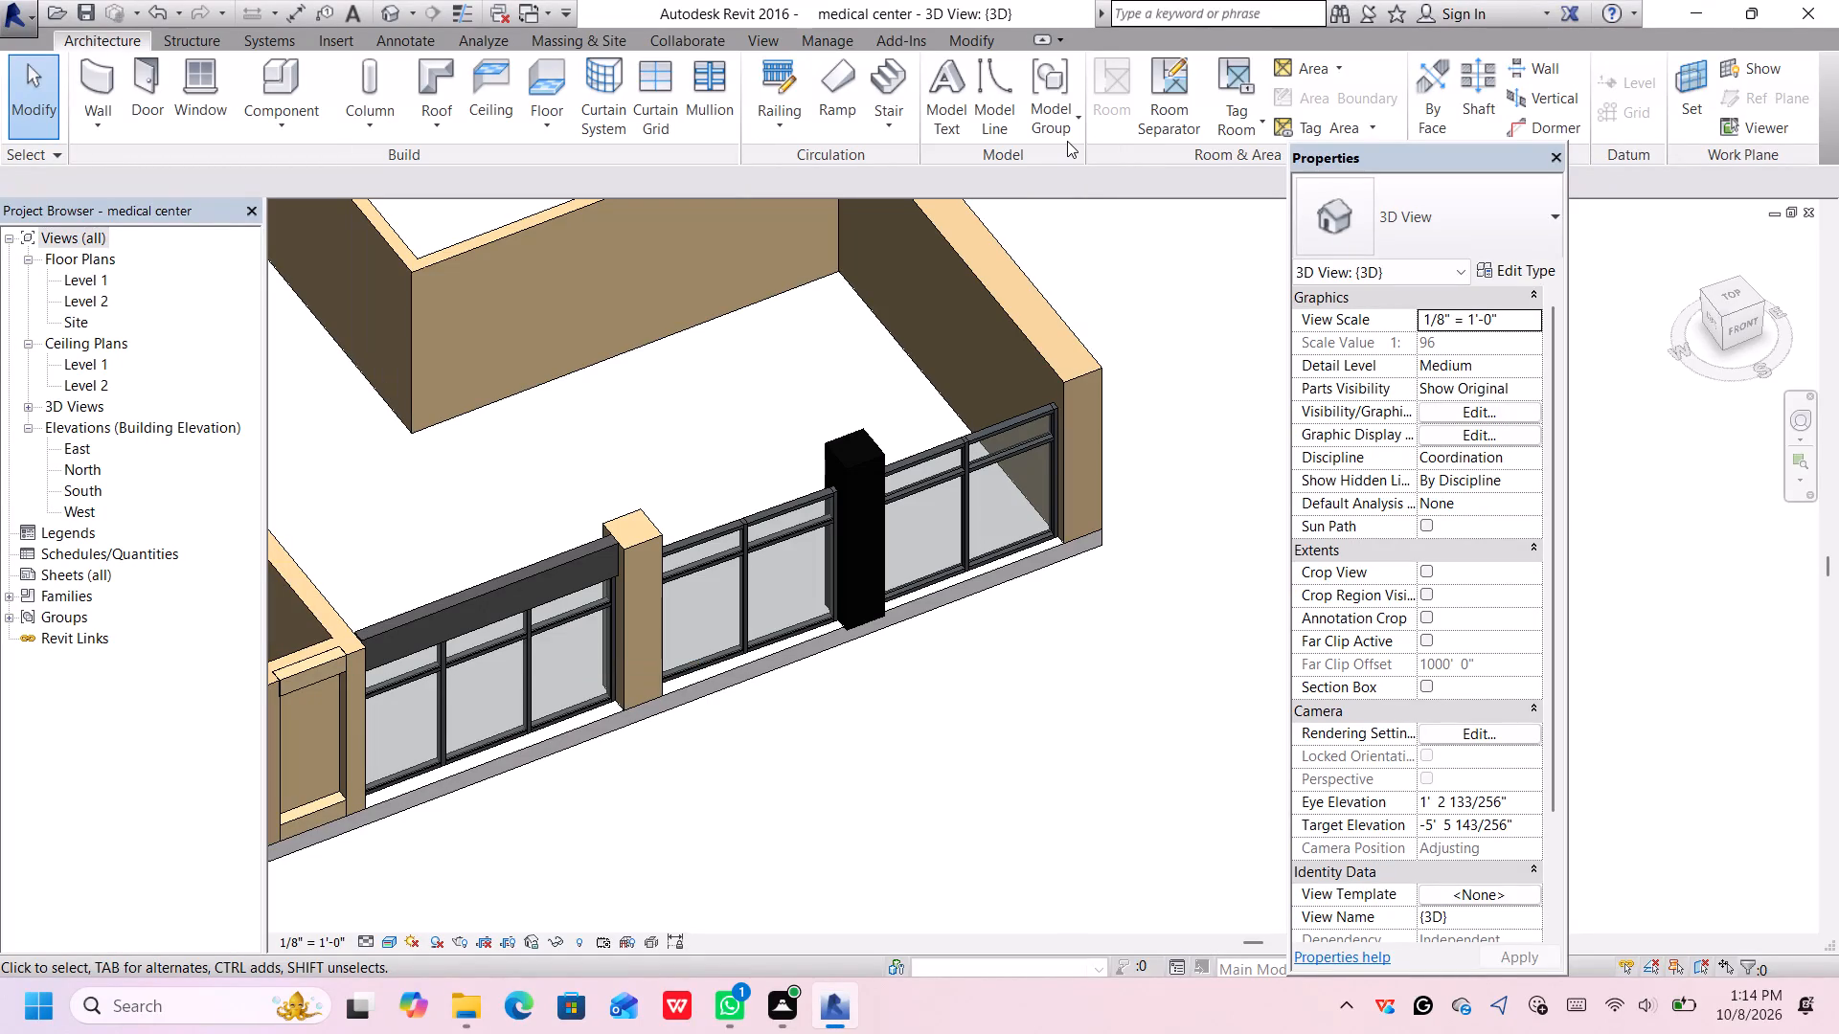
Open the material selection for the structure layer of the first-bay header wall's Generic - 8" type.
scroll(877, 477, "down", 2)
scroll(889, 488, "up", 1)
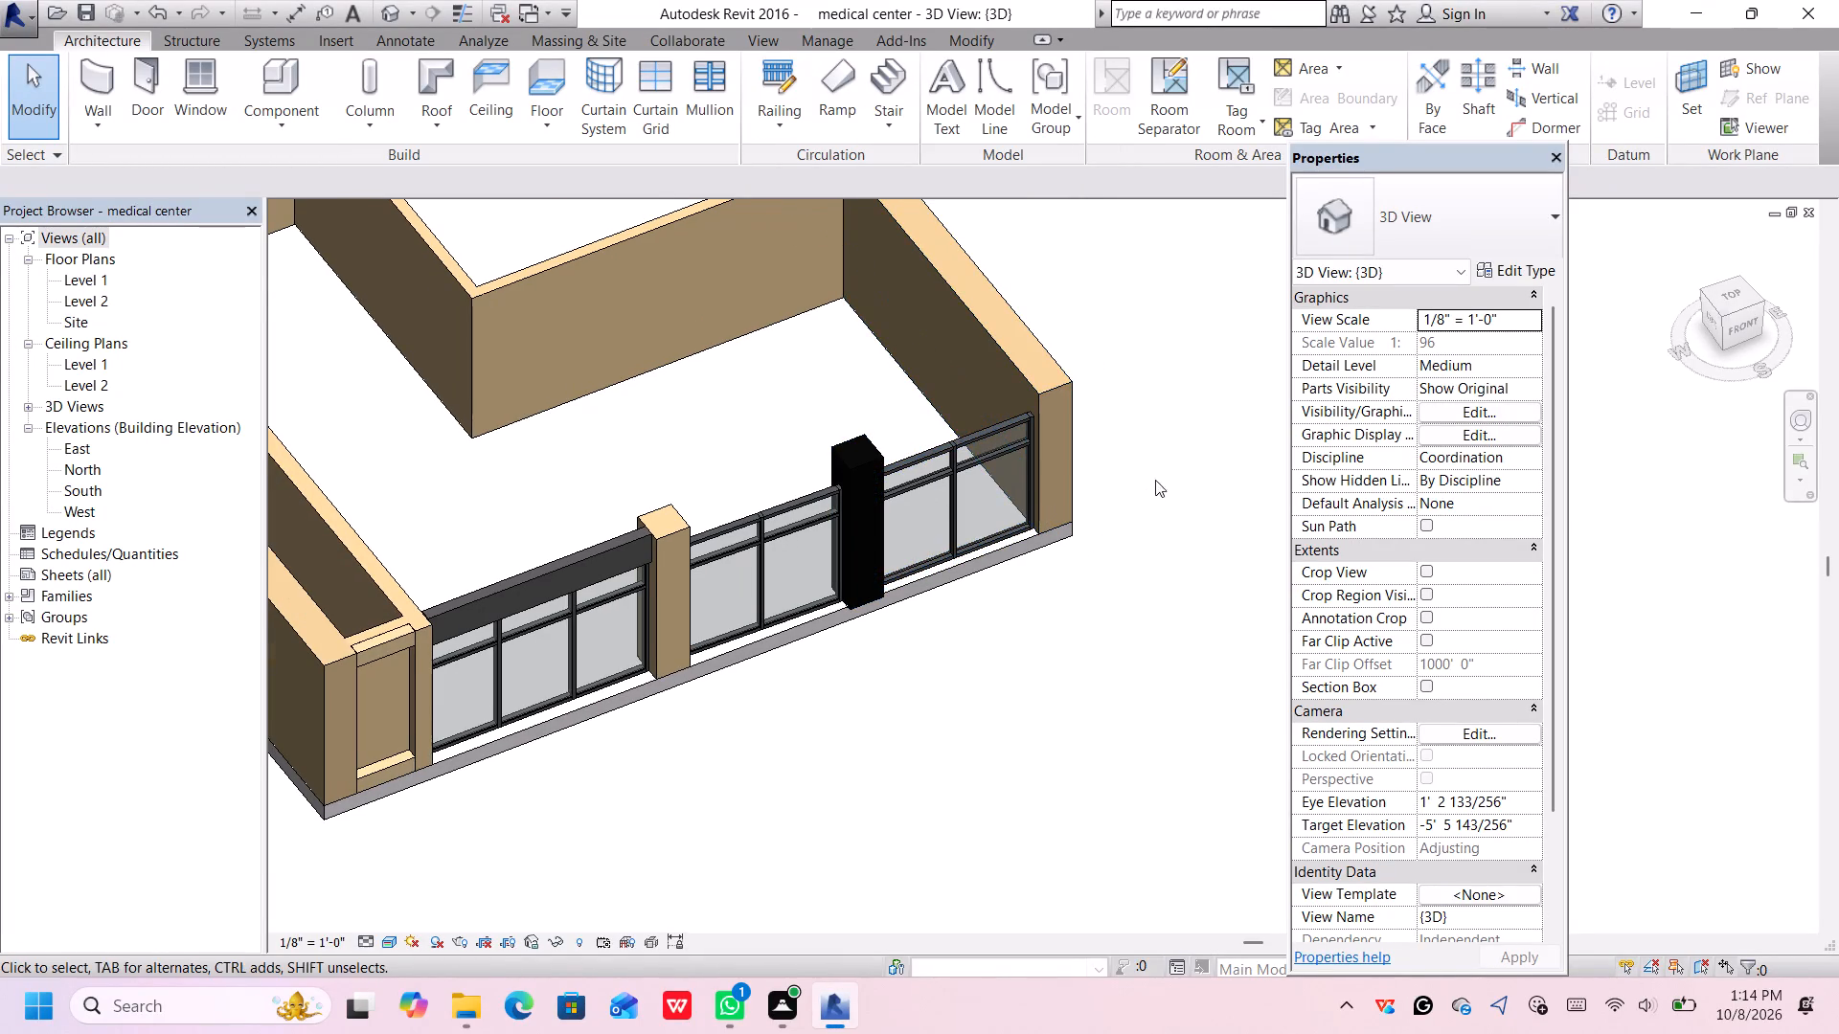
middle_click_drag(1168, 468, 1260, 563)
left_click(681, 655)
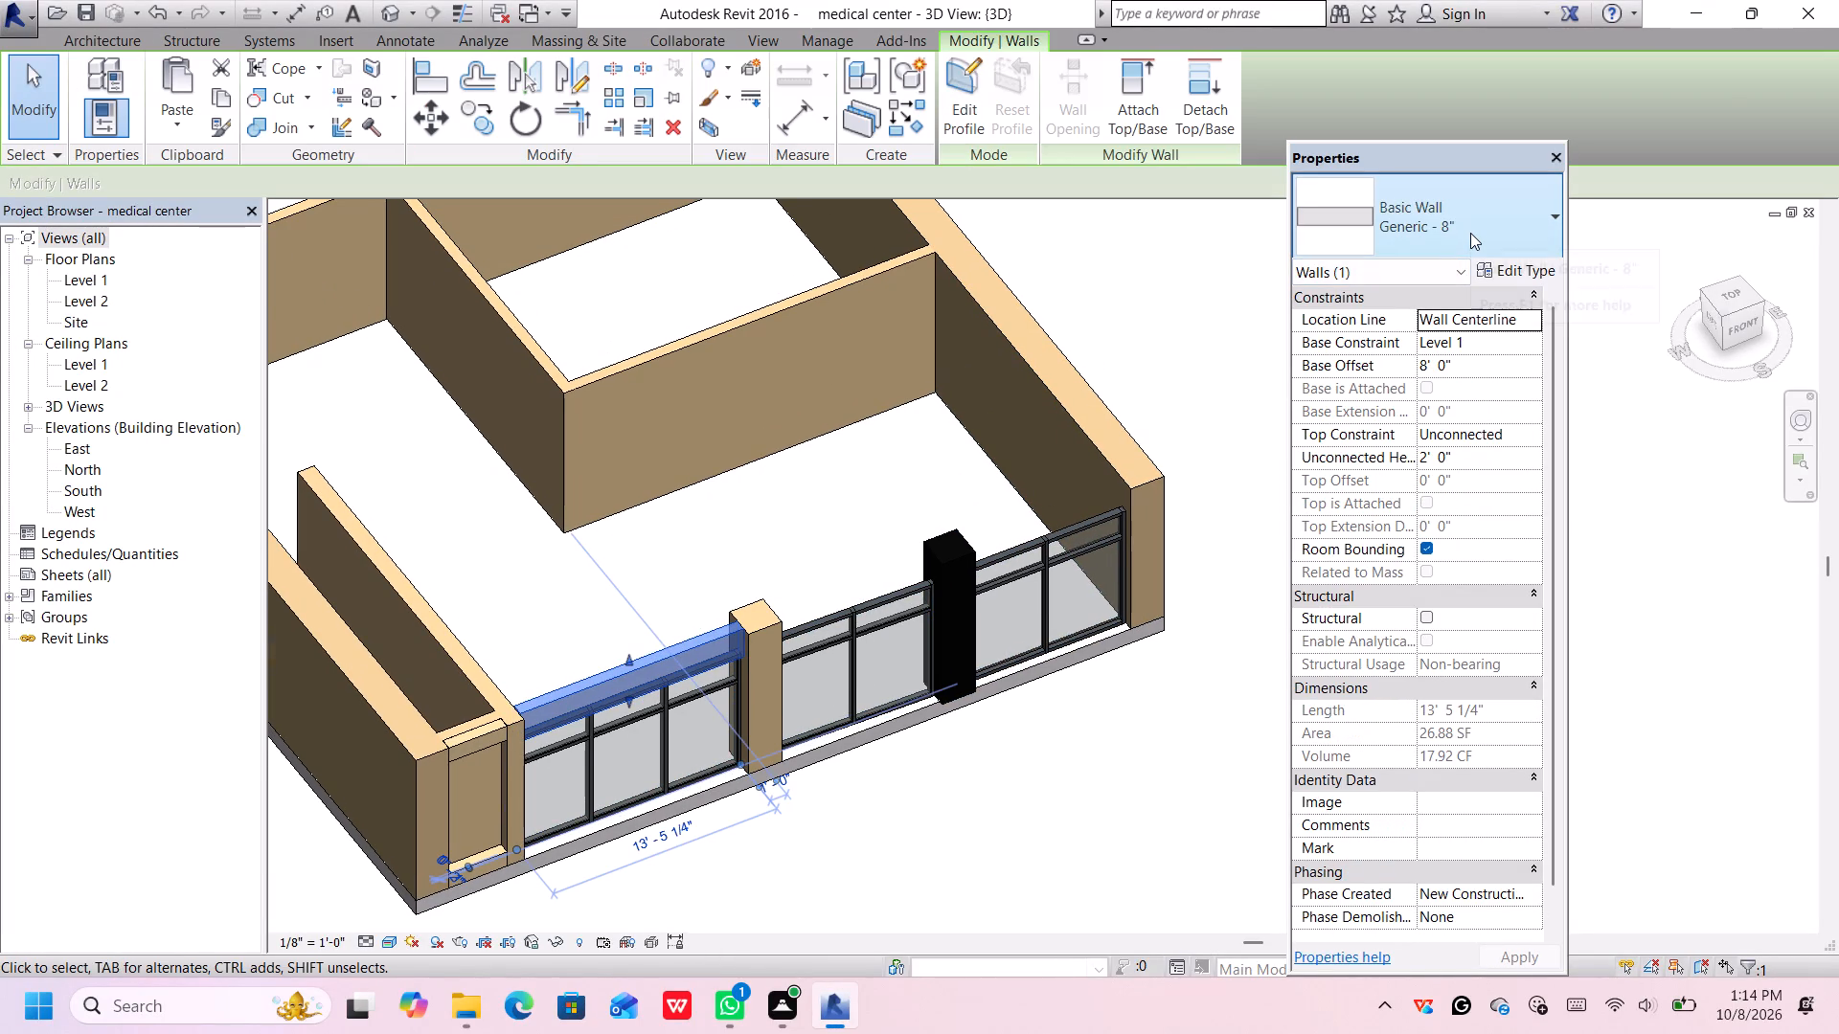
left_click(1470, 233)
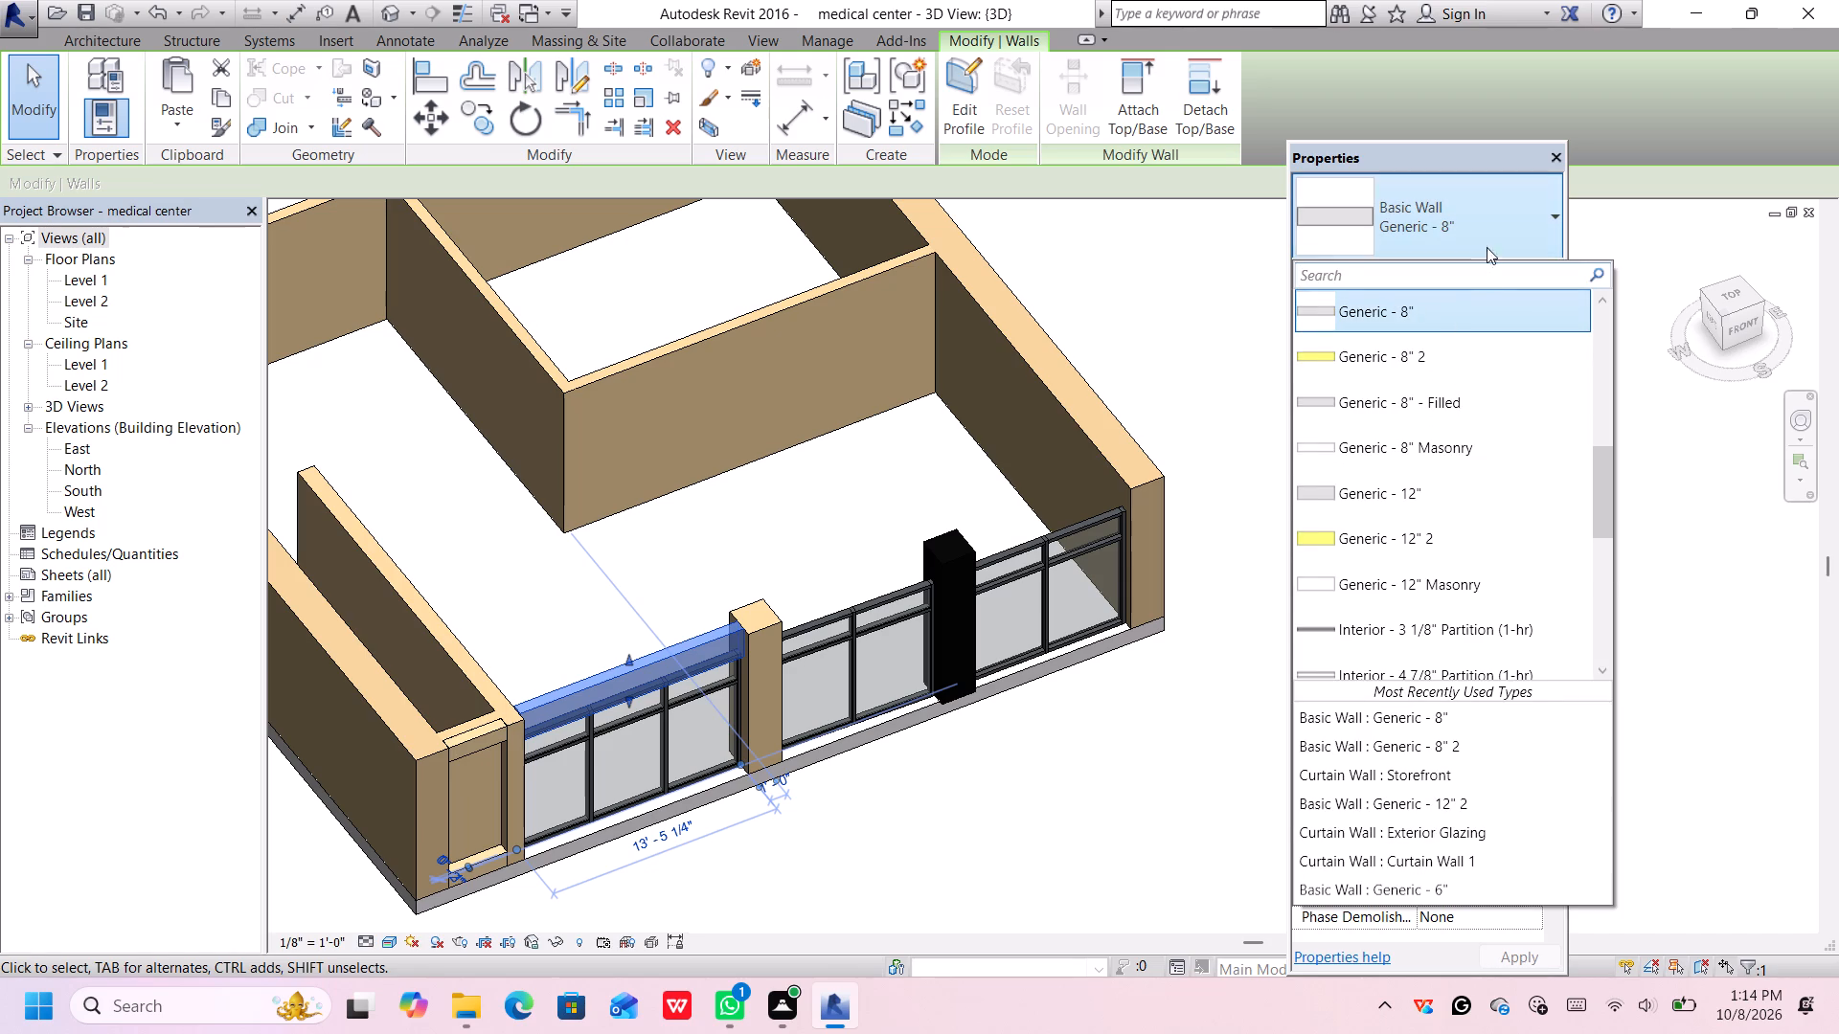
left_click(1493, 238)
left_click(1500, 280)
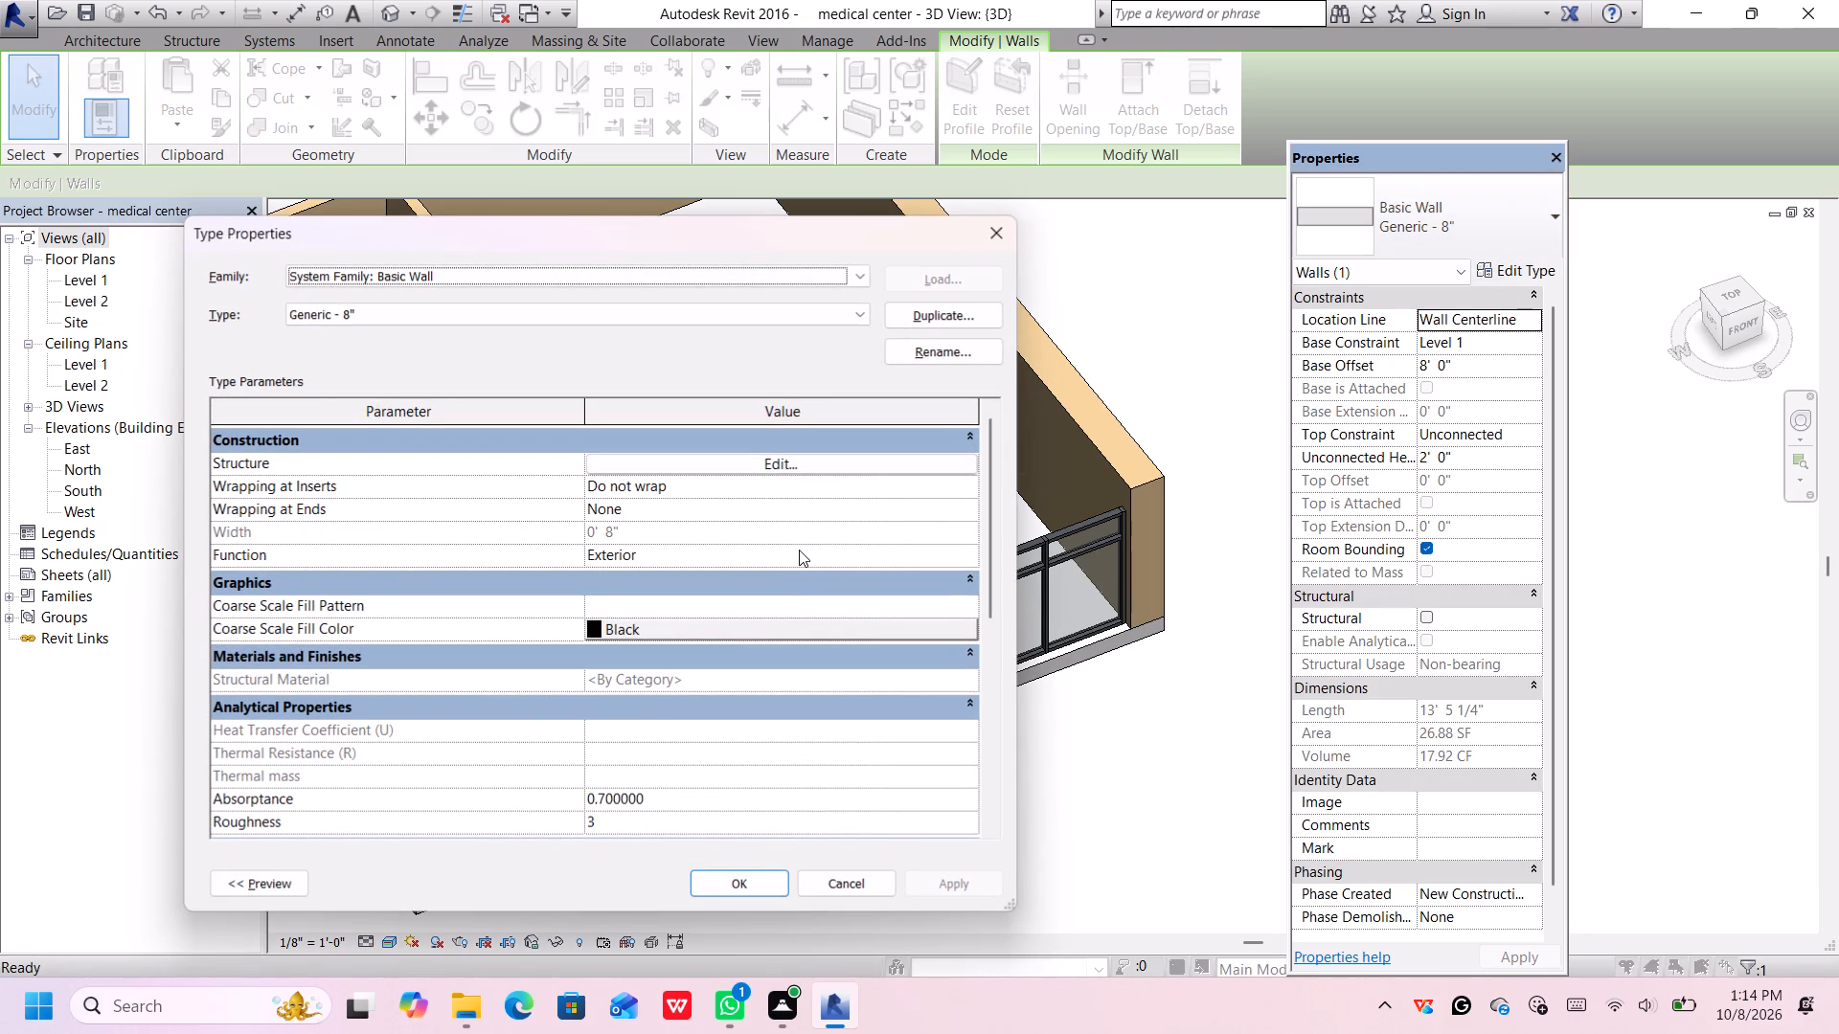
left_click(888, 455)
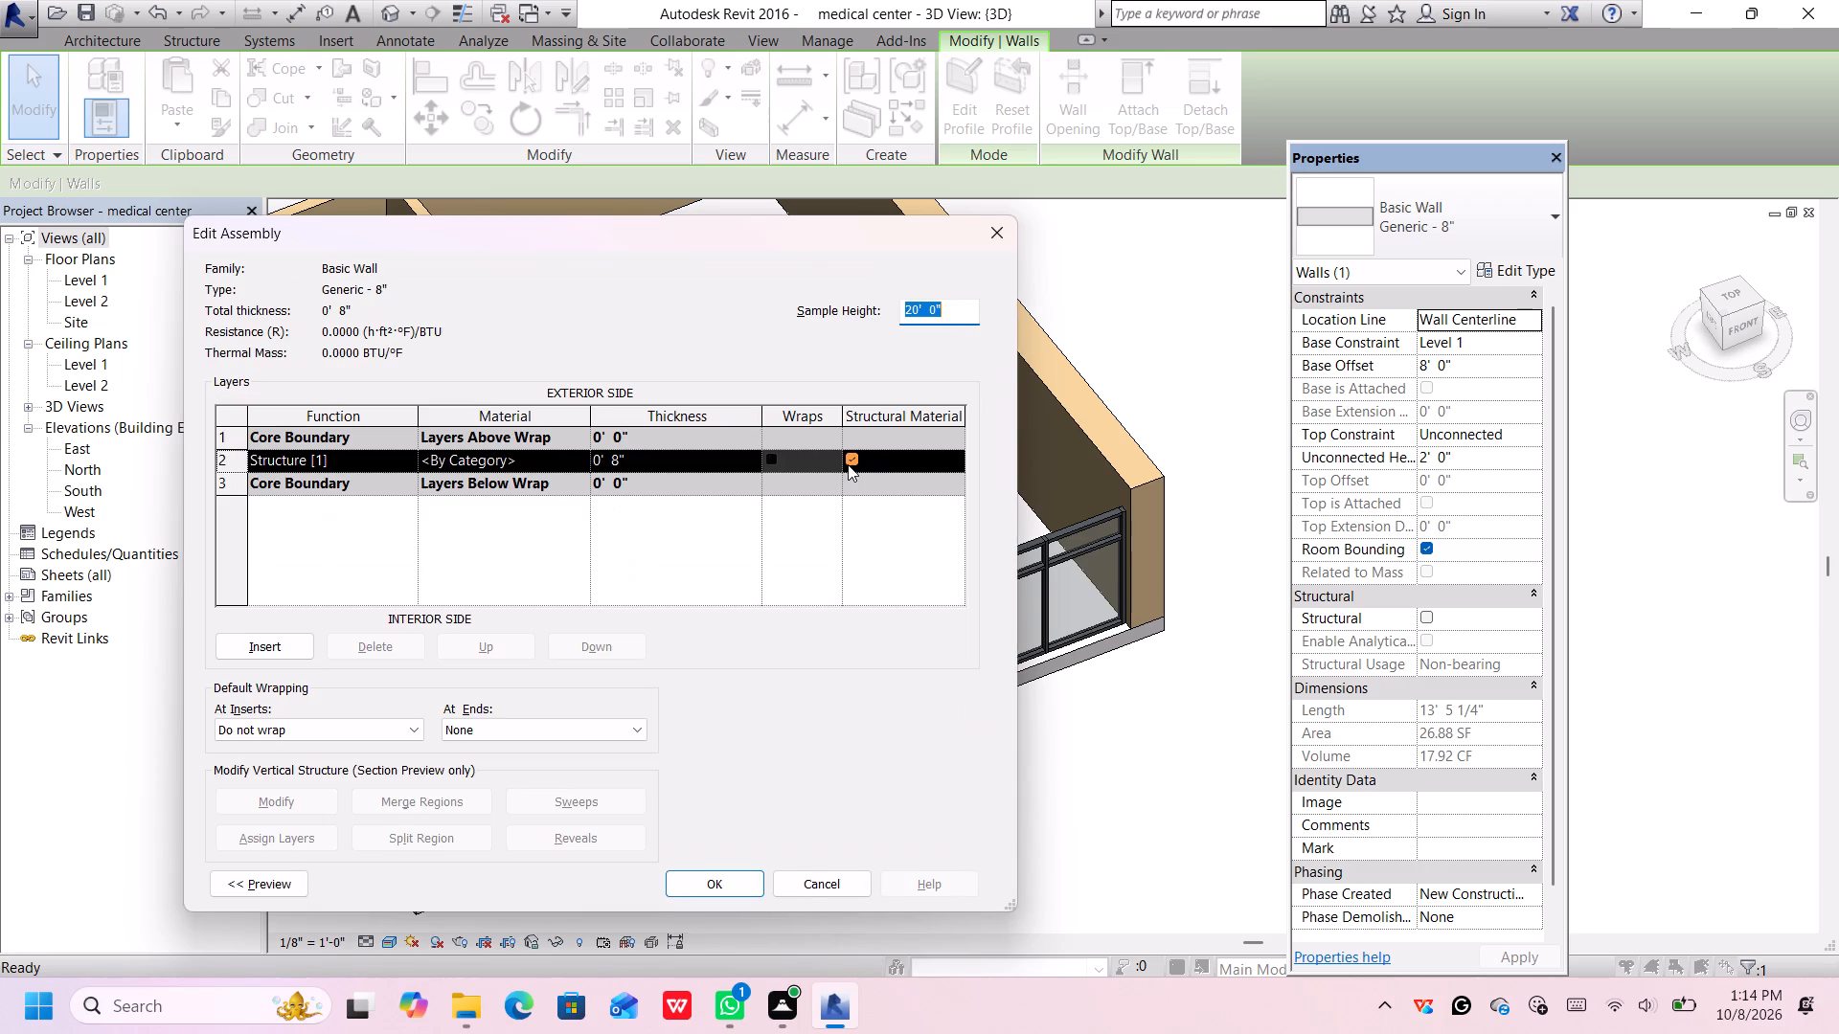
left_click(575, 465)
left_click_drag(573, 452, 564, 444)
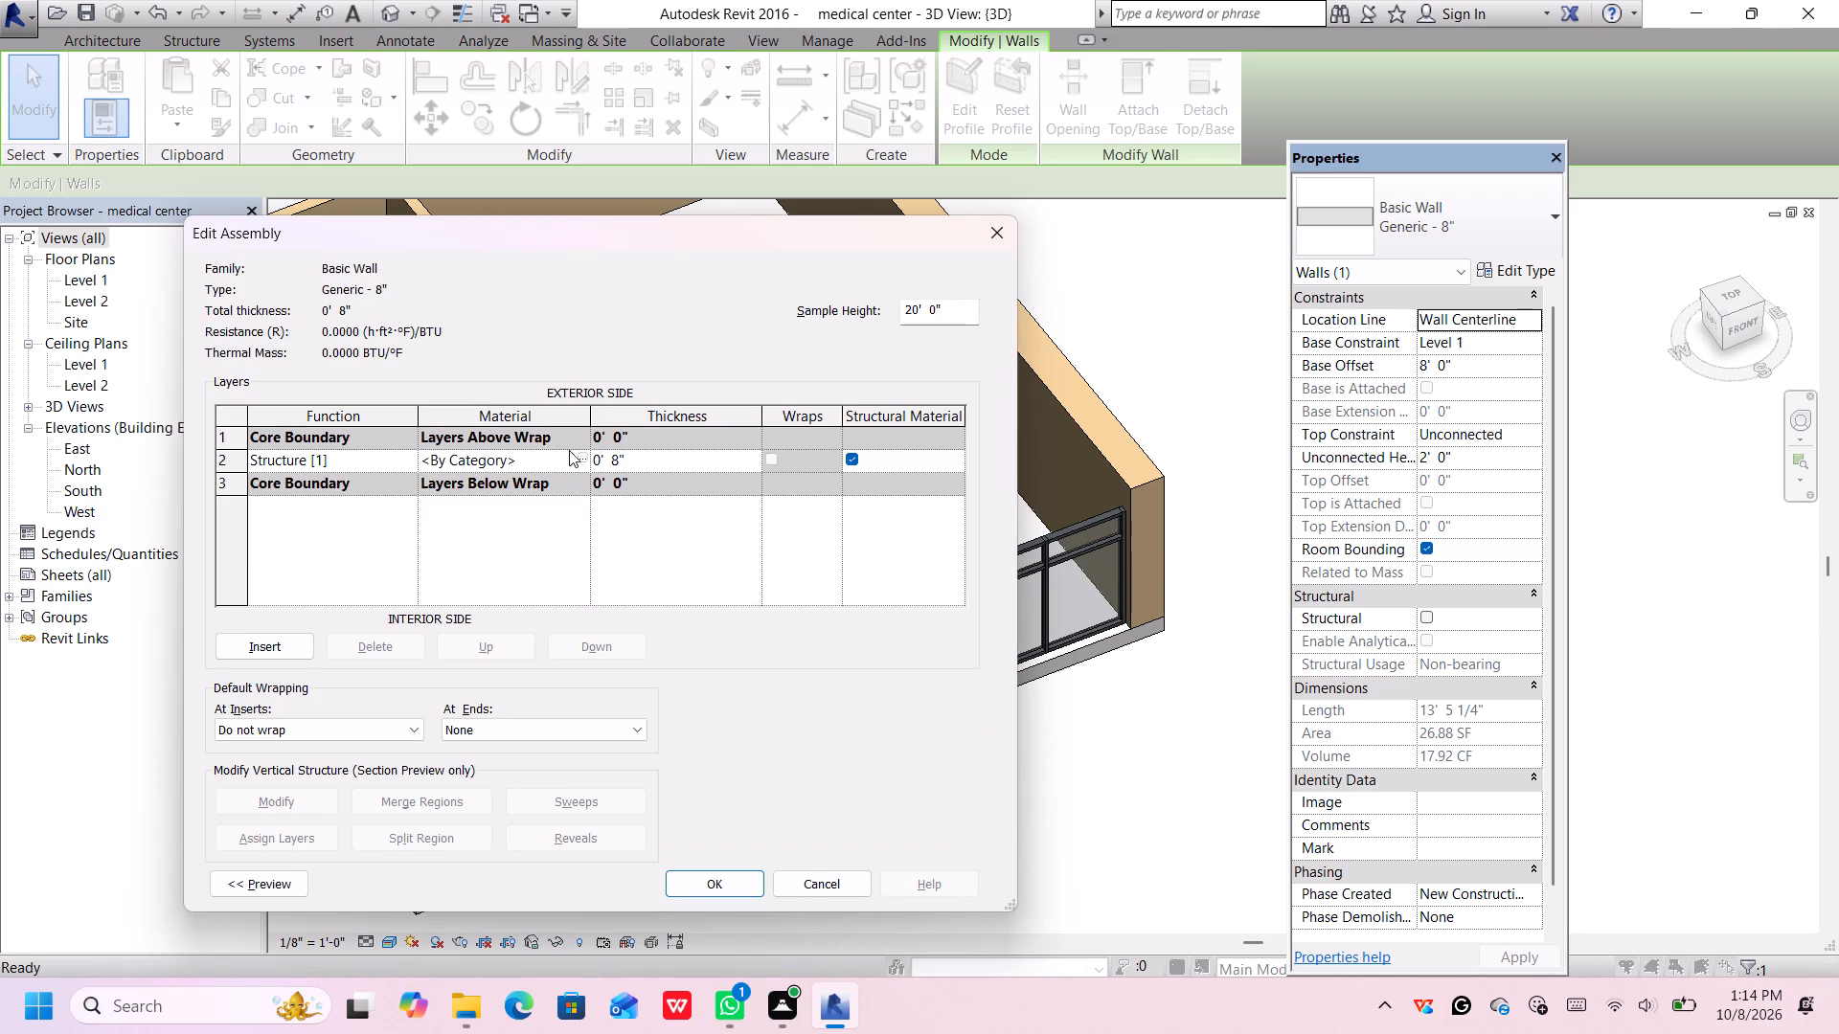
left_click(581, 453)
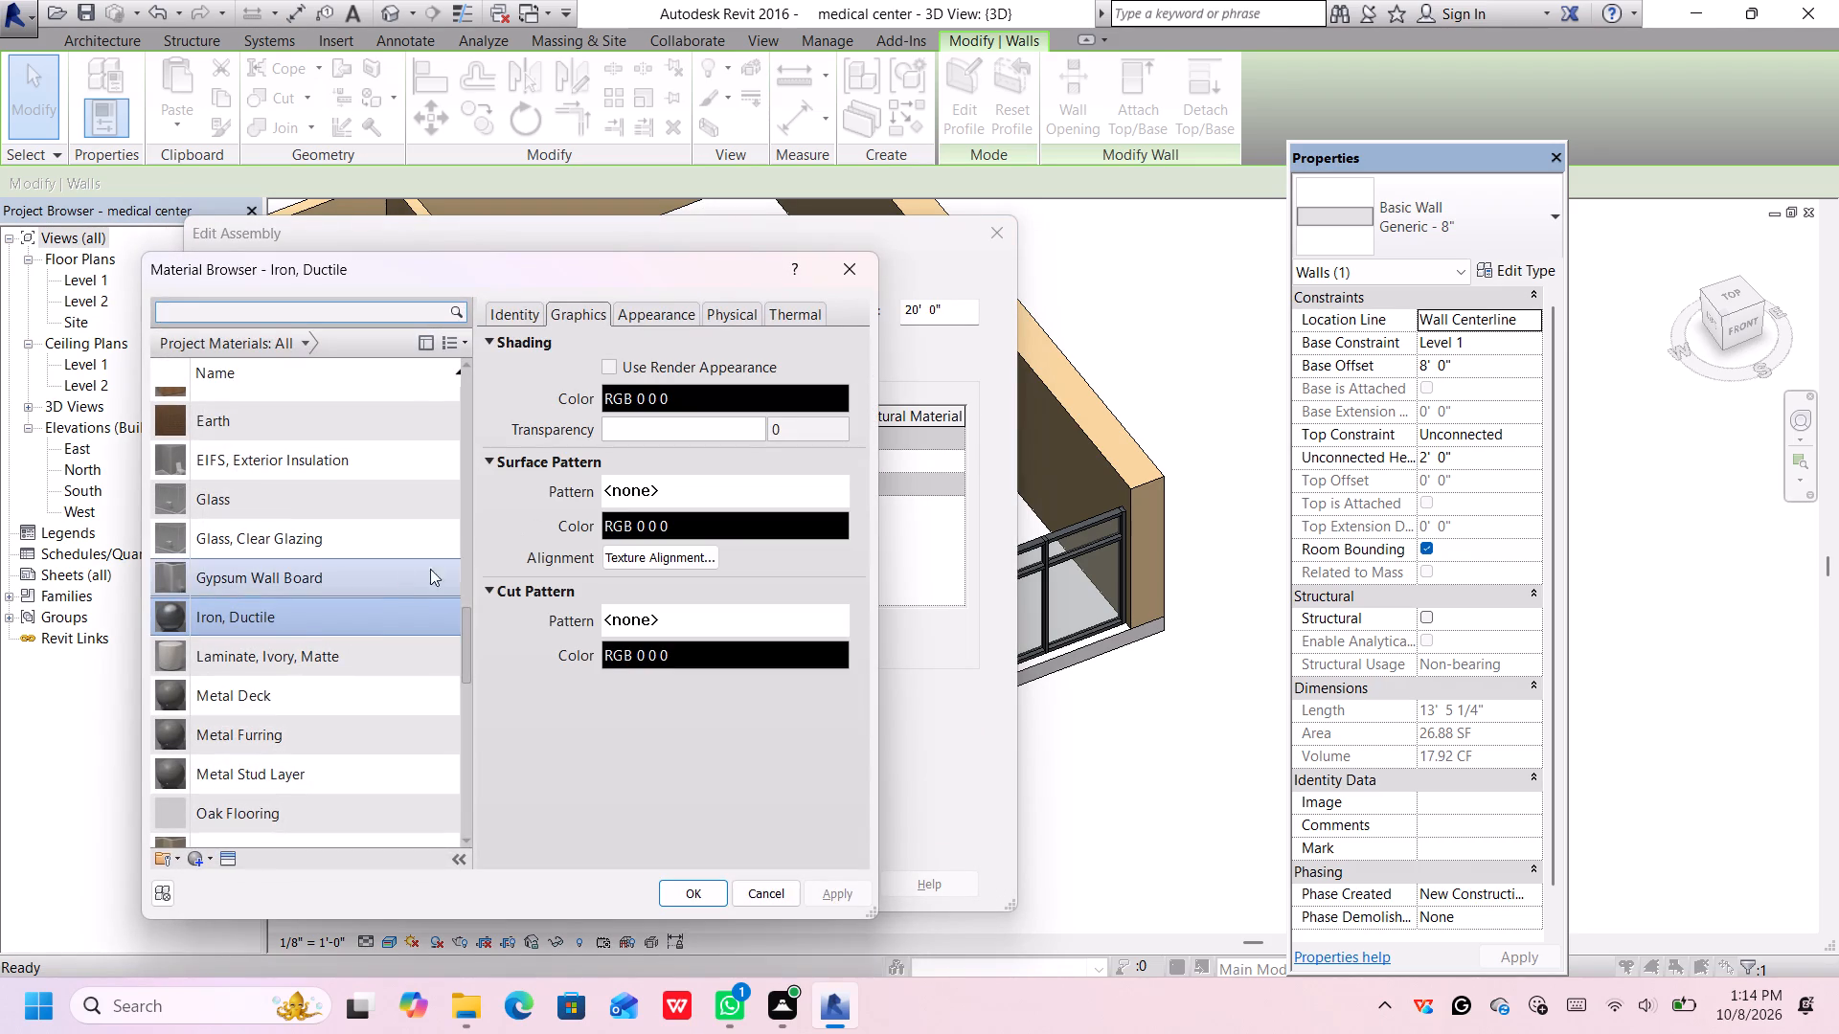
Look through the project materials for one suited to the header wall's structure layer.
scroll(353, 623, "down", 3)
scroll(351, 621, "up", 1)
scroll(351, 622, "down", 3)
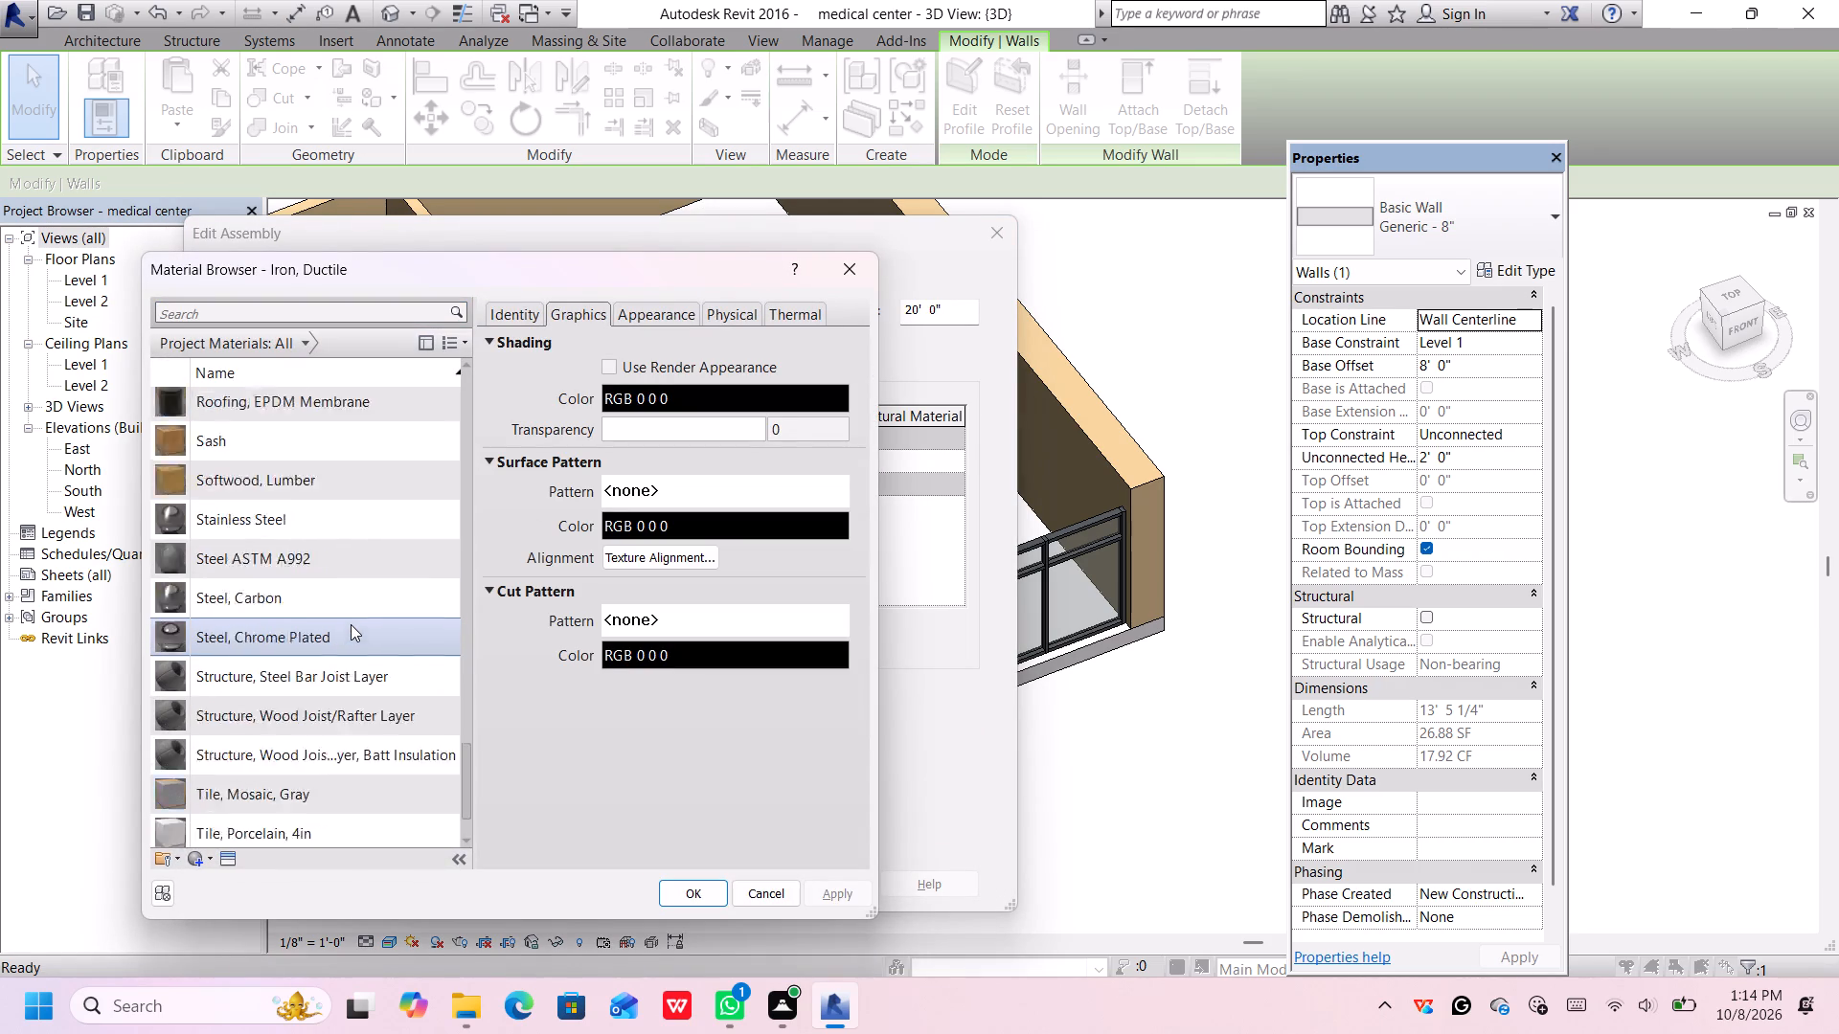
scroll(351, 624, "down", 9)
scroll(349, 629, "up", 1)
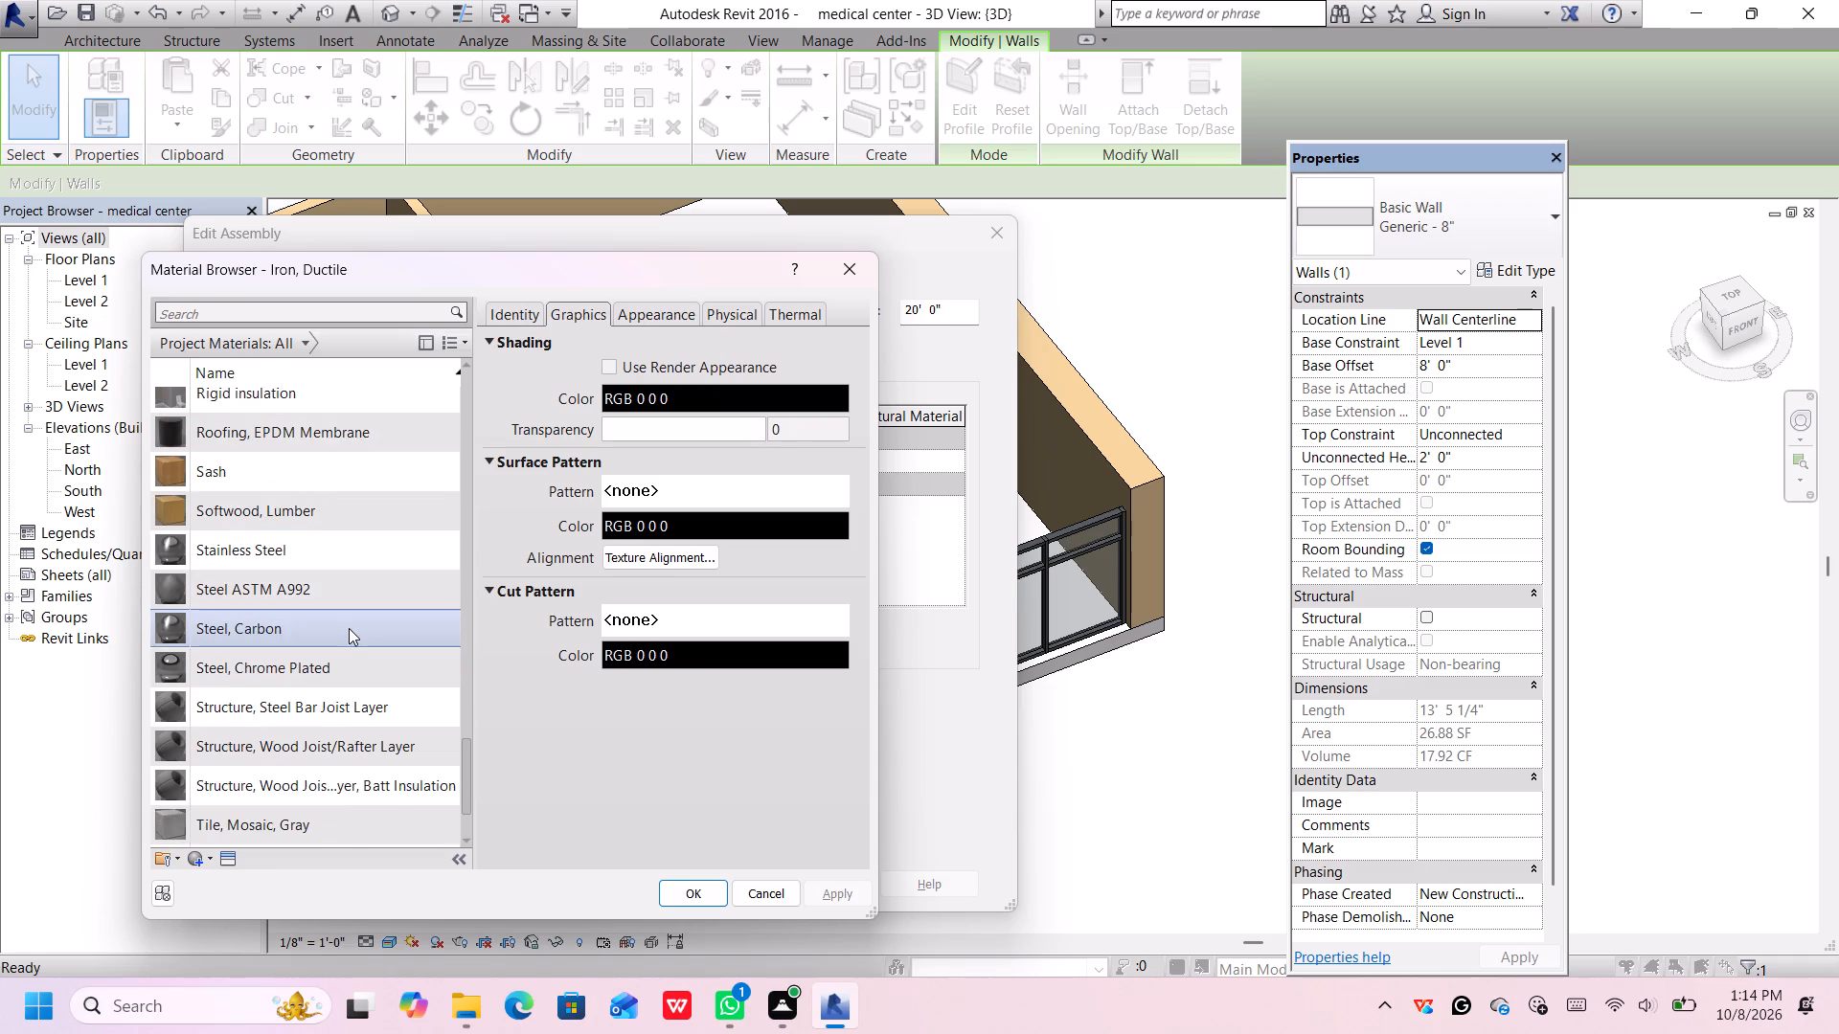
scroll(349, 628, "up", 6)
scroll(353, 605, "down", 1)
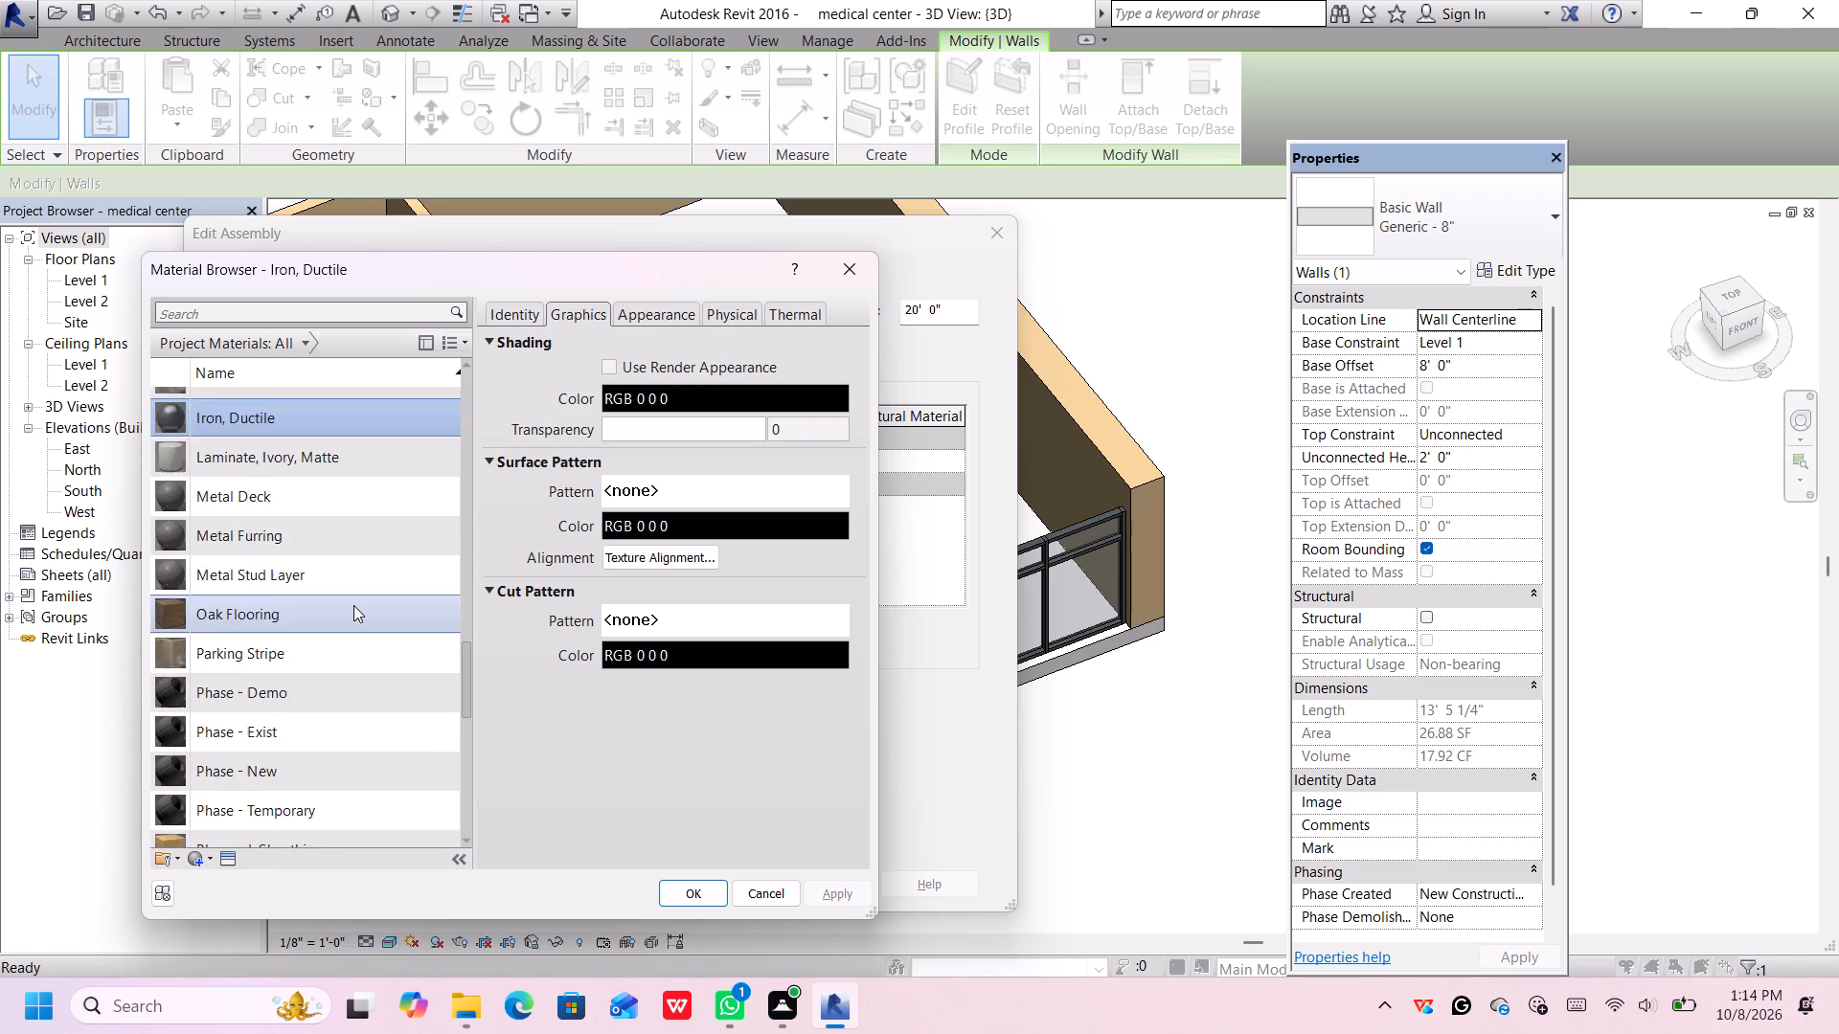
scroll(353, 605, "down", 1)
scroll(367, 576, "up", 3)
scroll(367, 576, "down", 2)
scroll(367, 577, "up", 4)
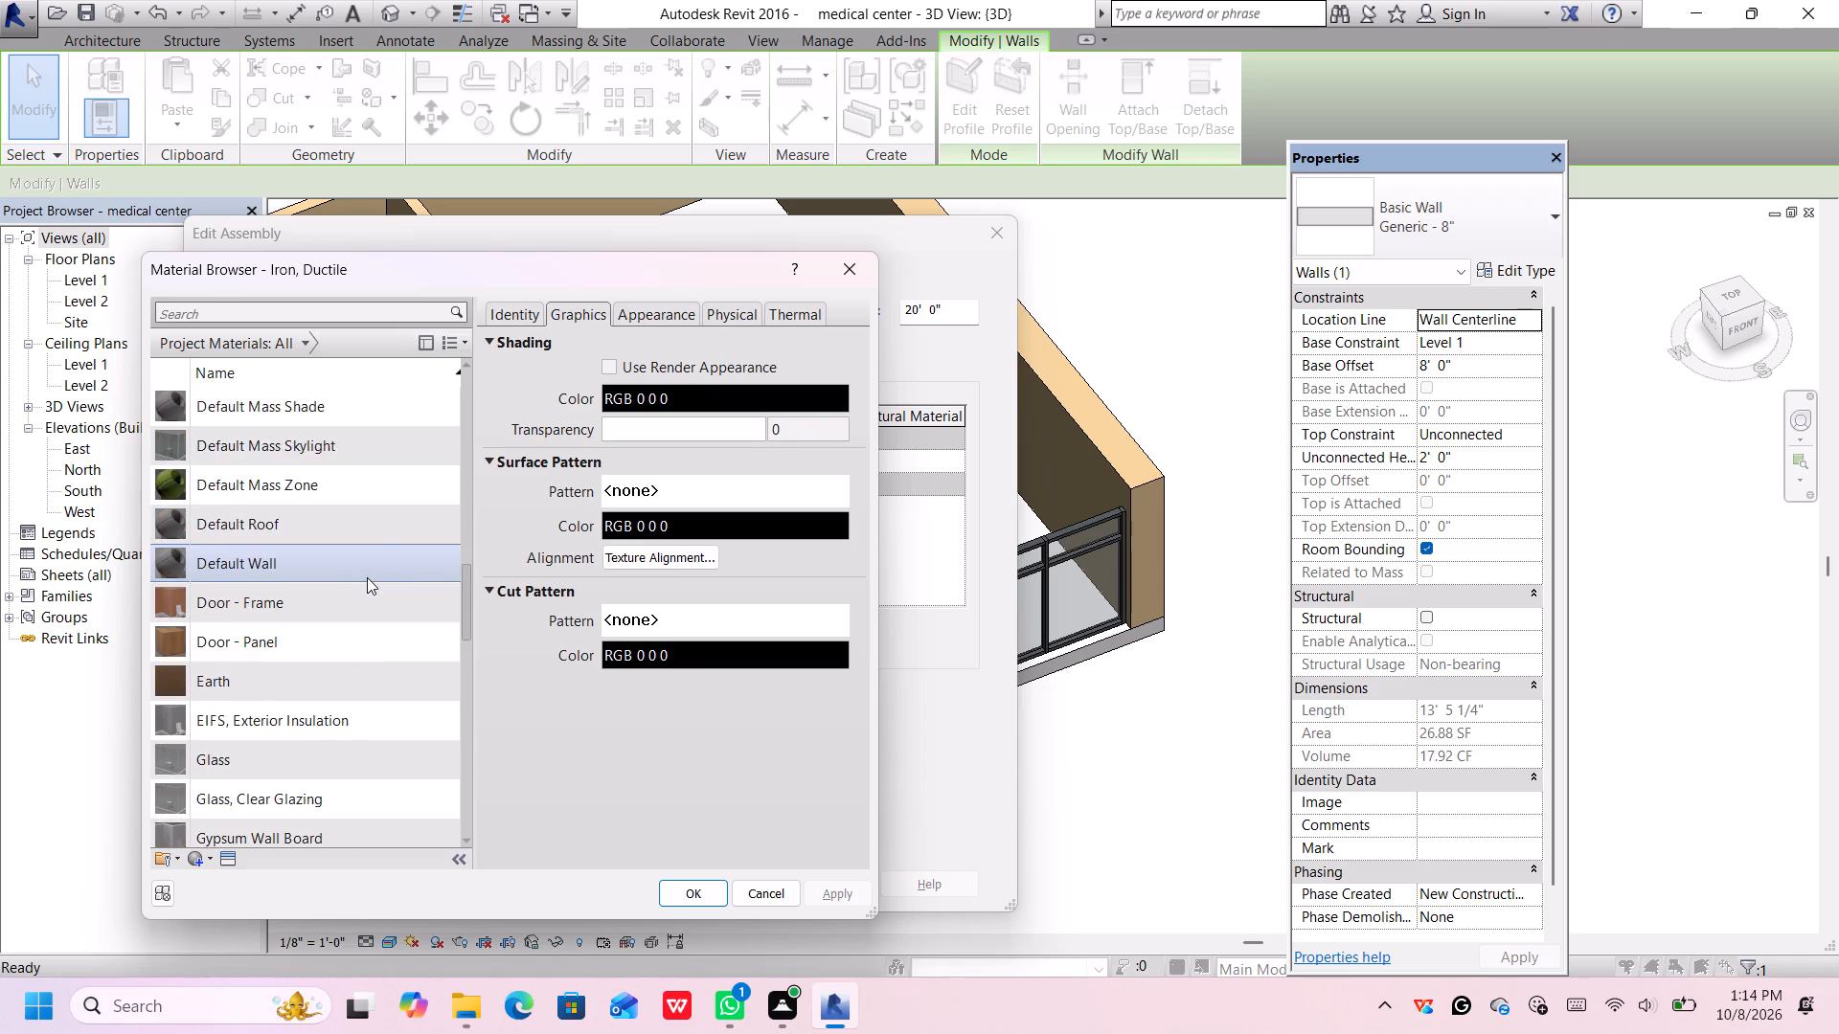
scroll(367, 577, "down", 1)
scroll(367, 577, "up", 19)
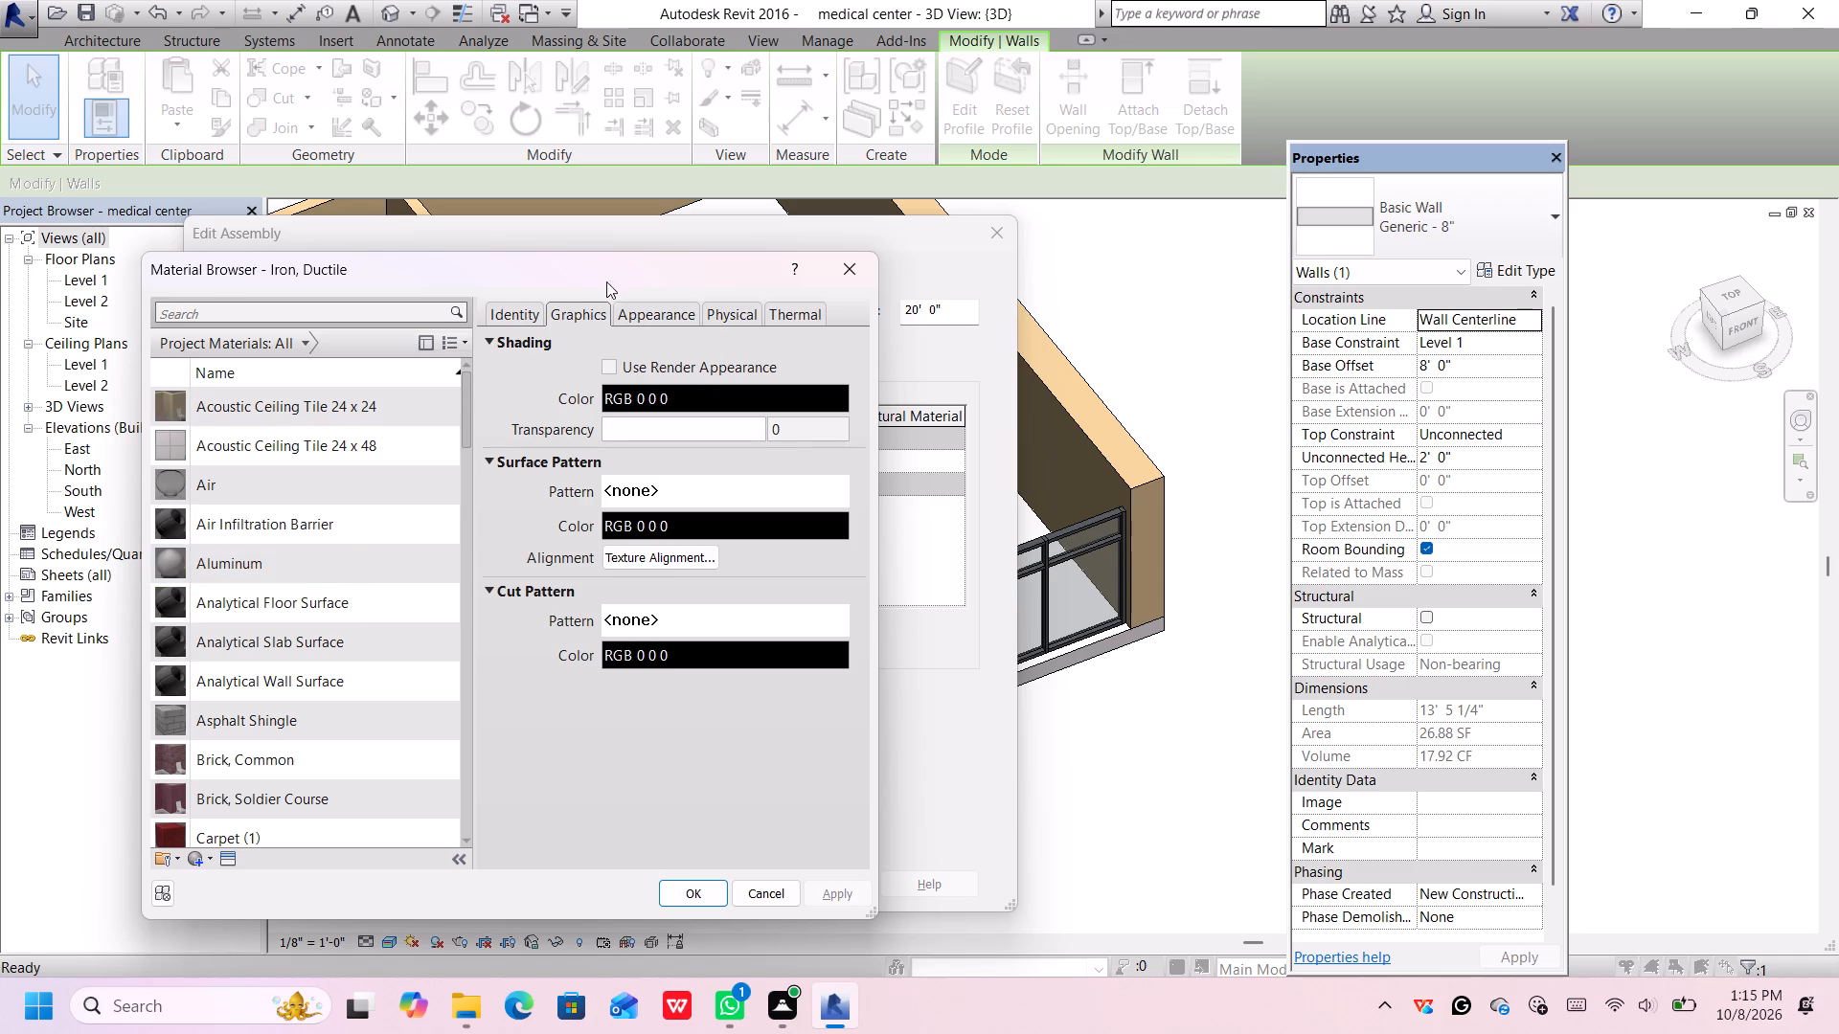
Select the Analytical Floor Surface material for the header wall's structure layer.
left_click(351, 592)
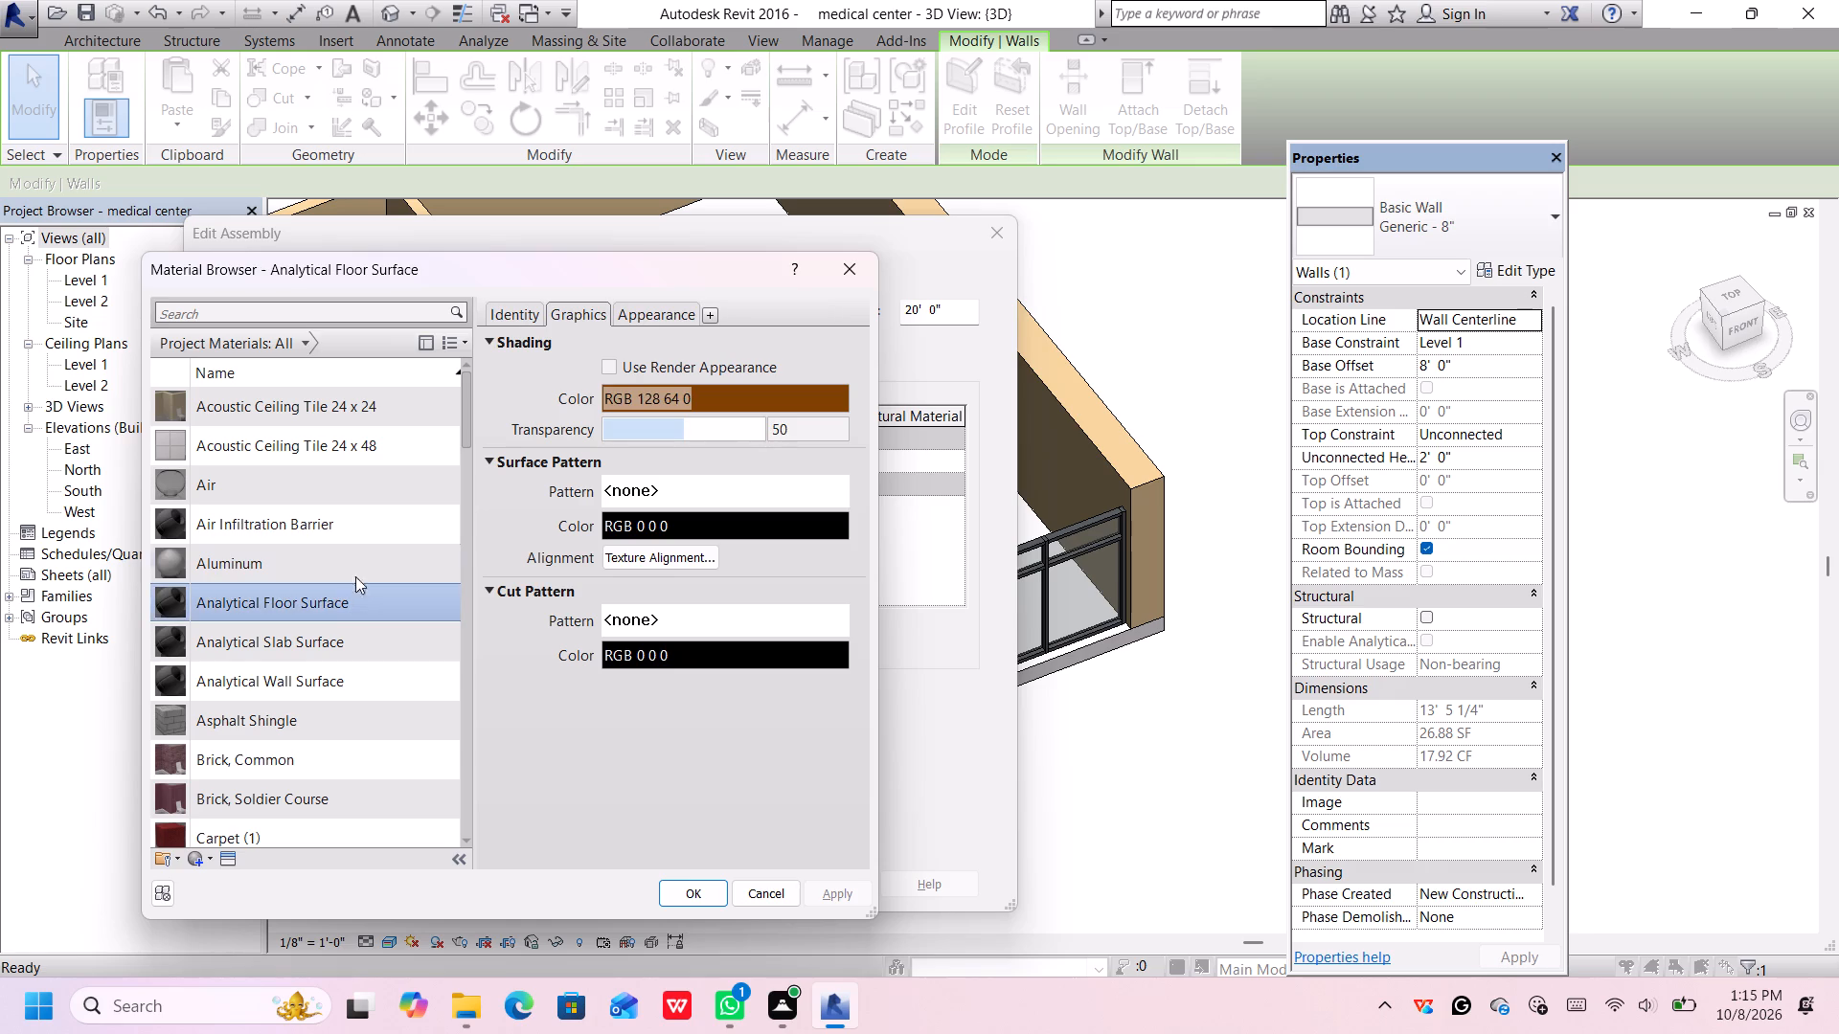
scroll(350, 512, "up", 3)
scroll(353, 512, "down", 3)
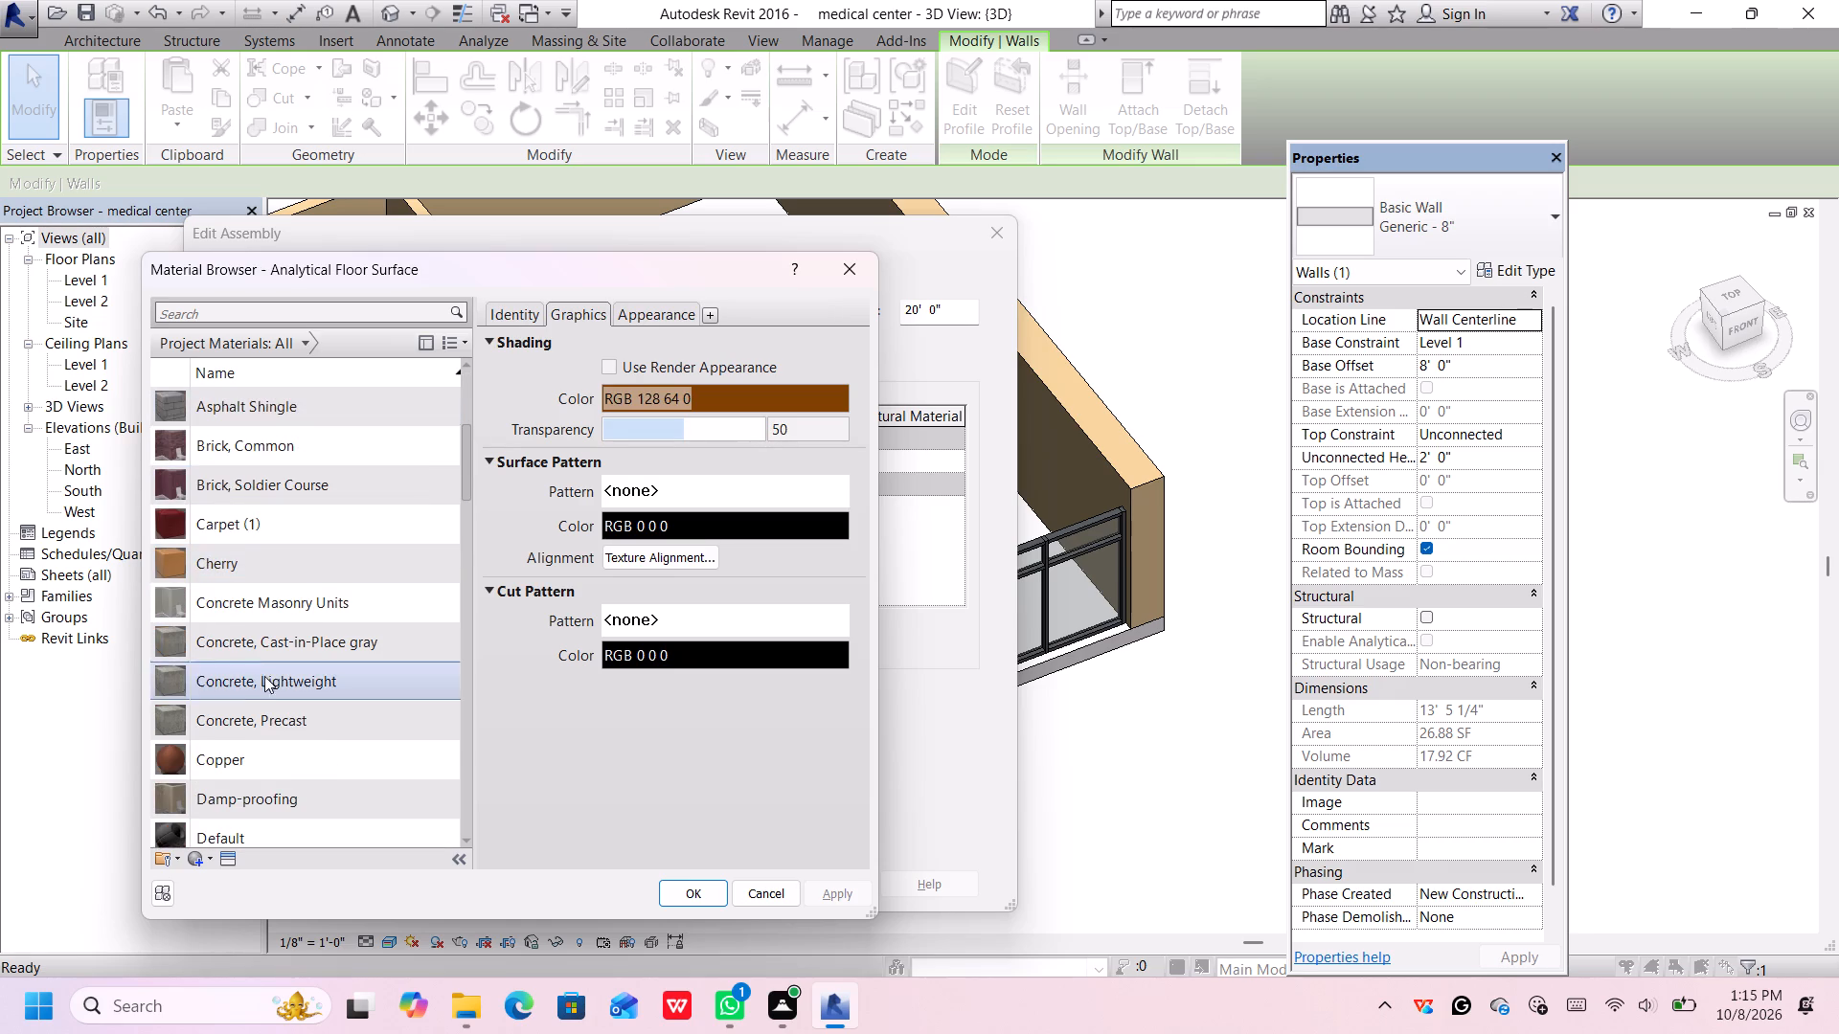
Search the asset library for "black" to find a new appearance for the selected material.
left_click(230, 859)
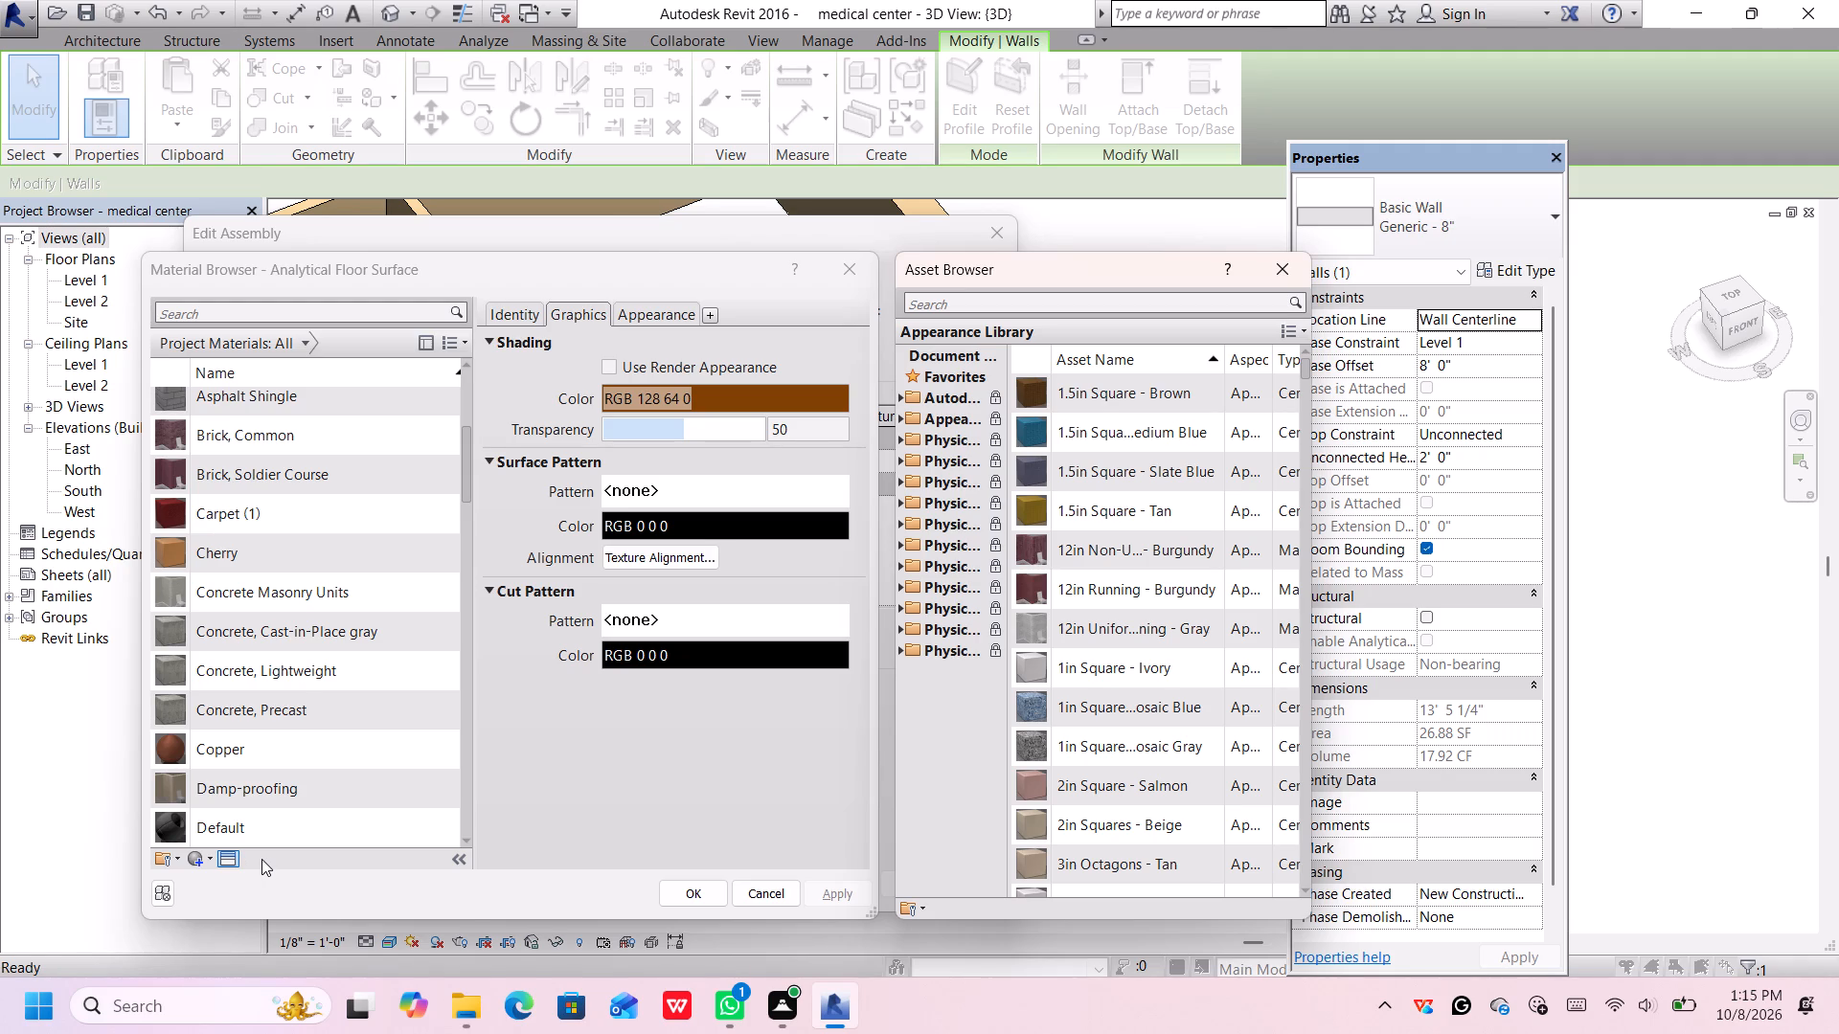
key("b")
type("ll")
left_click(1050, 304)
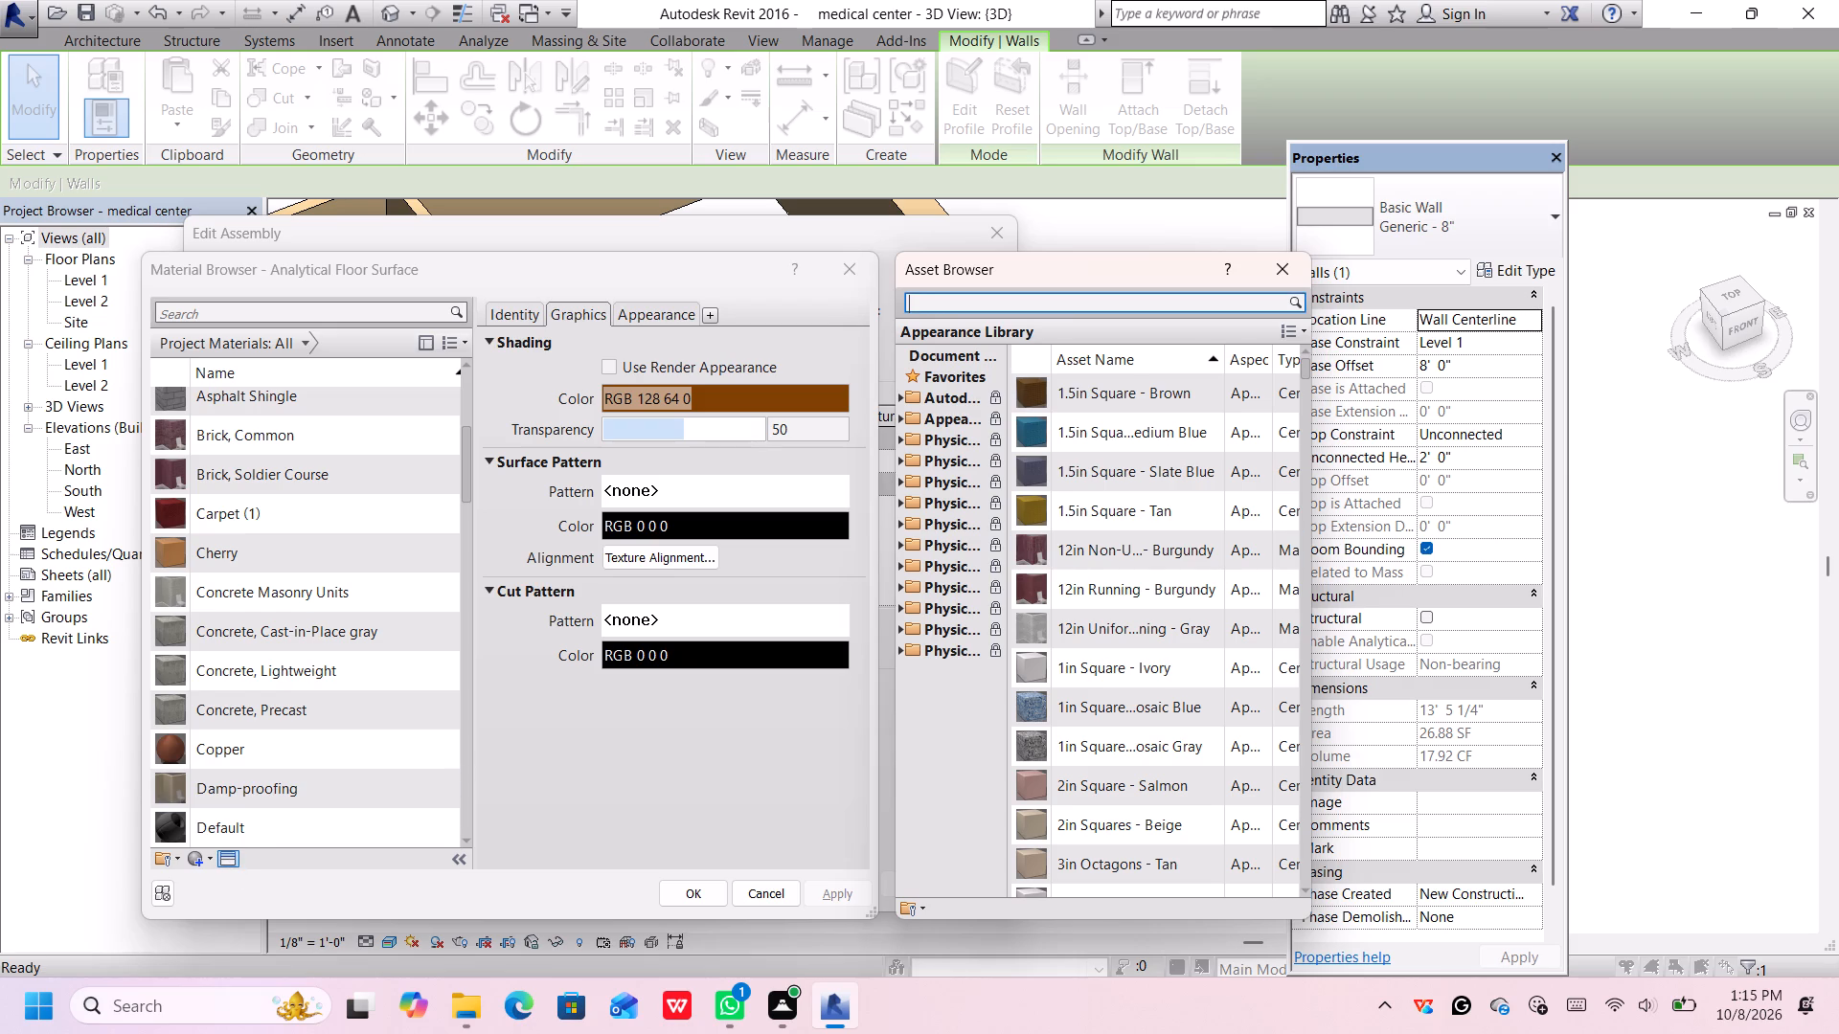
type("blac")
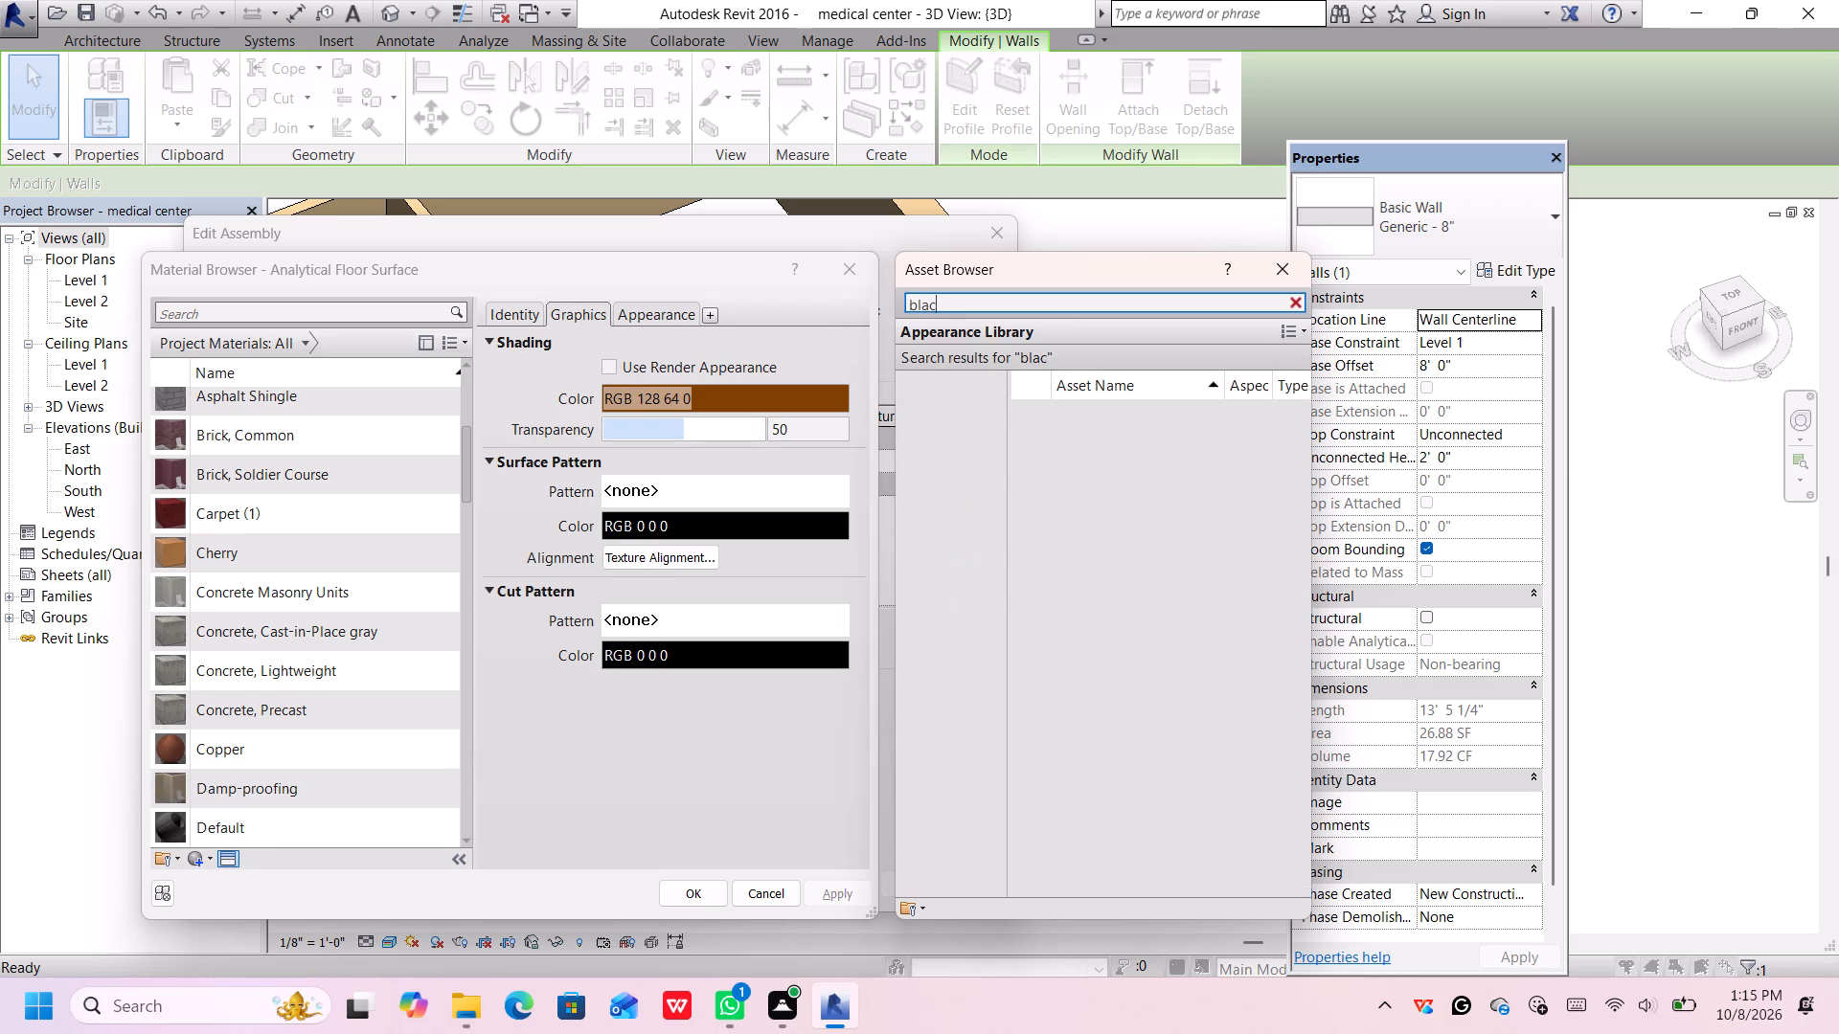
key("k")
key("Return")
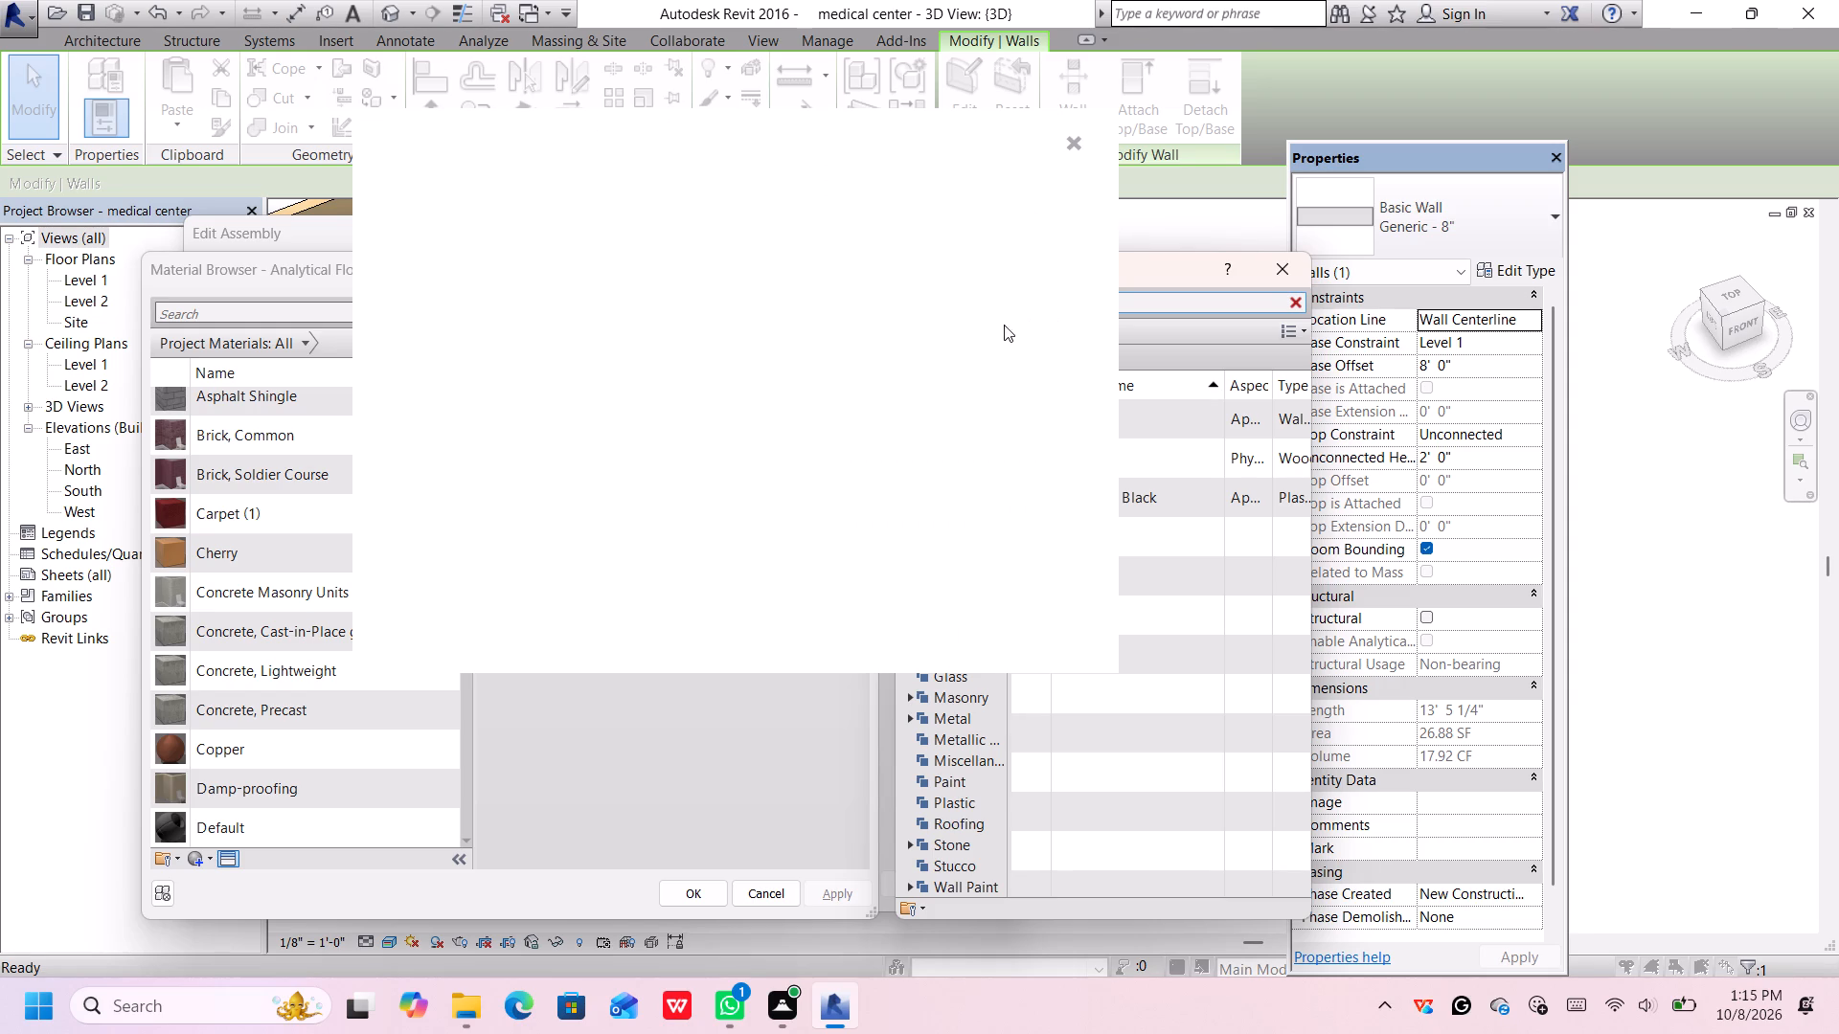
Close the blank notification card covering the material dialogs.
left_click(1084, 154)
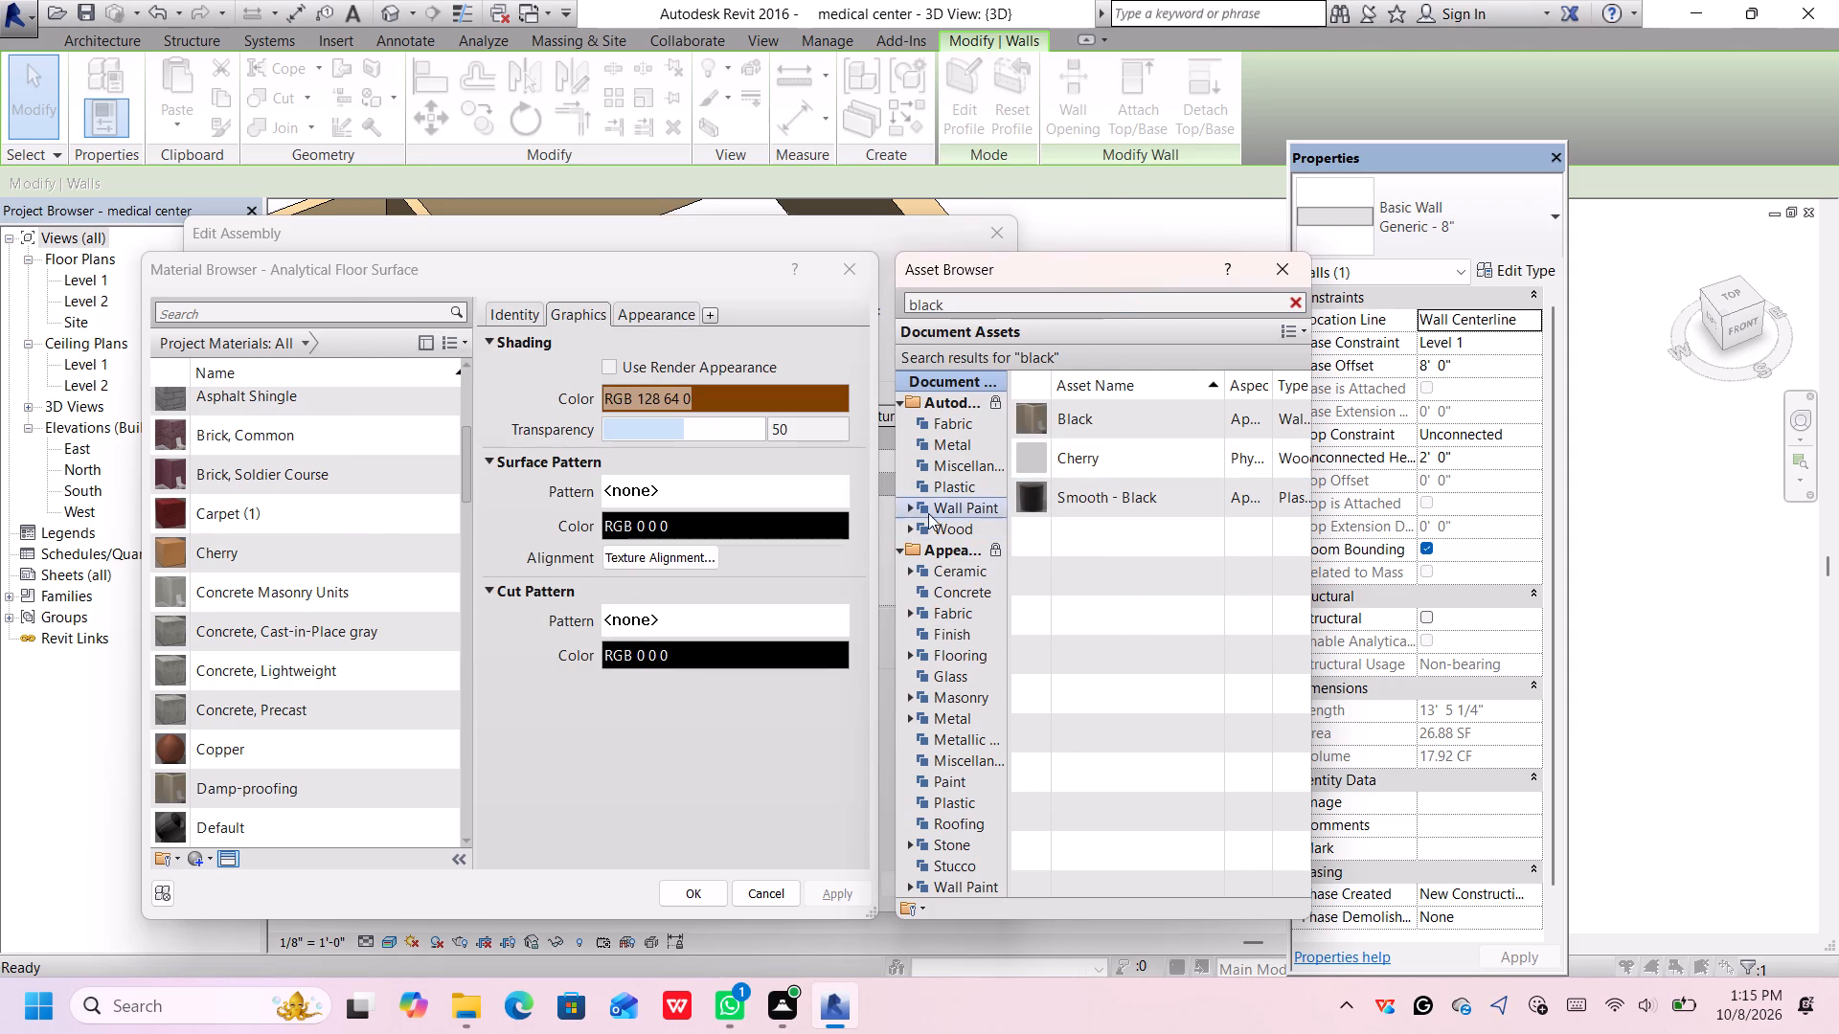
Apply the Smooth - Black appearance to Analytical Floor Surface and accept that material for the Generic - 8" structure layer.
left_click(1044, 483)
double_click(1053, 486)
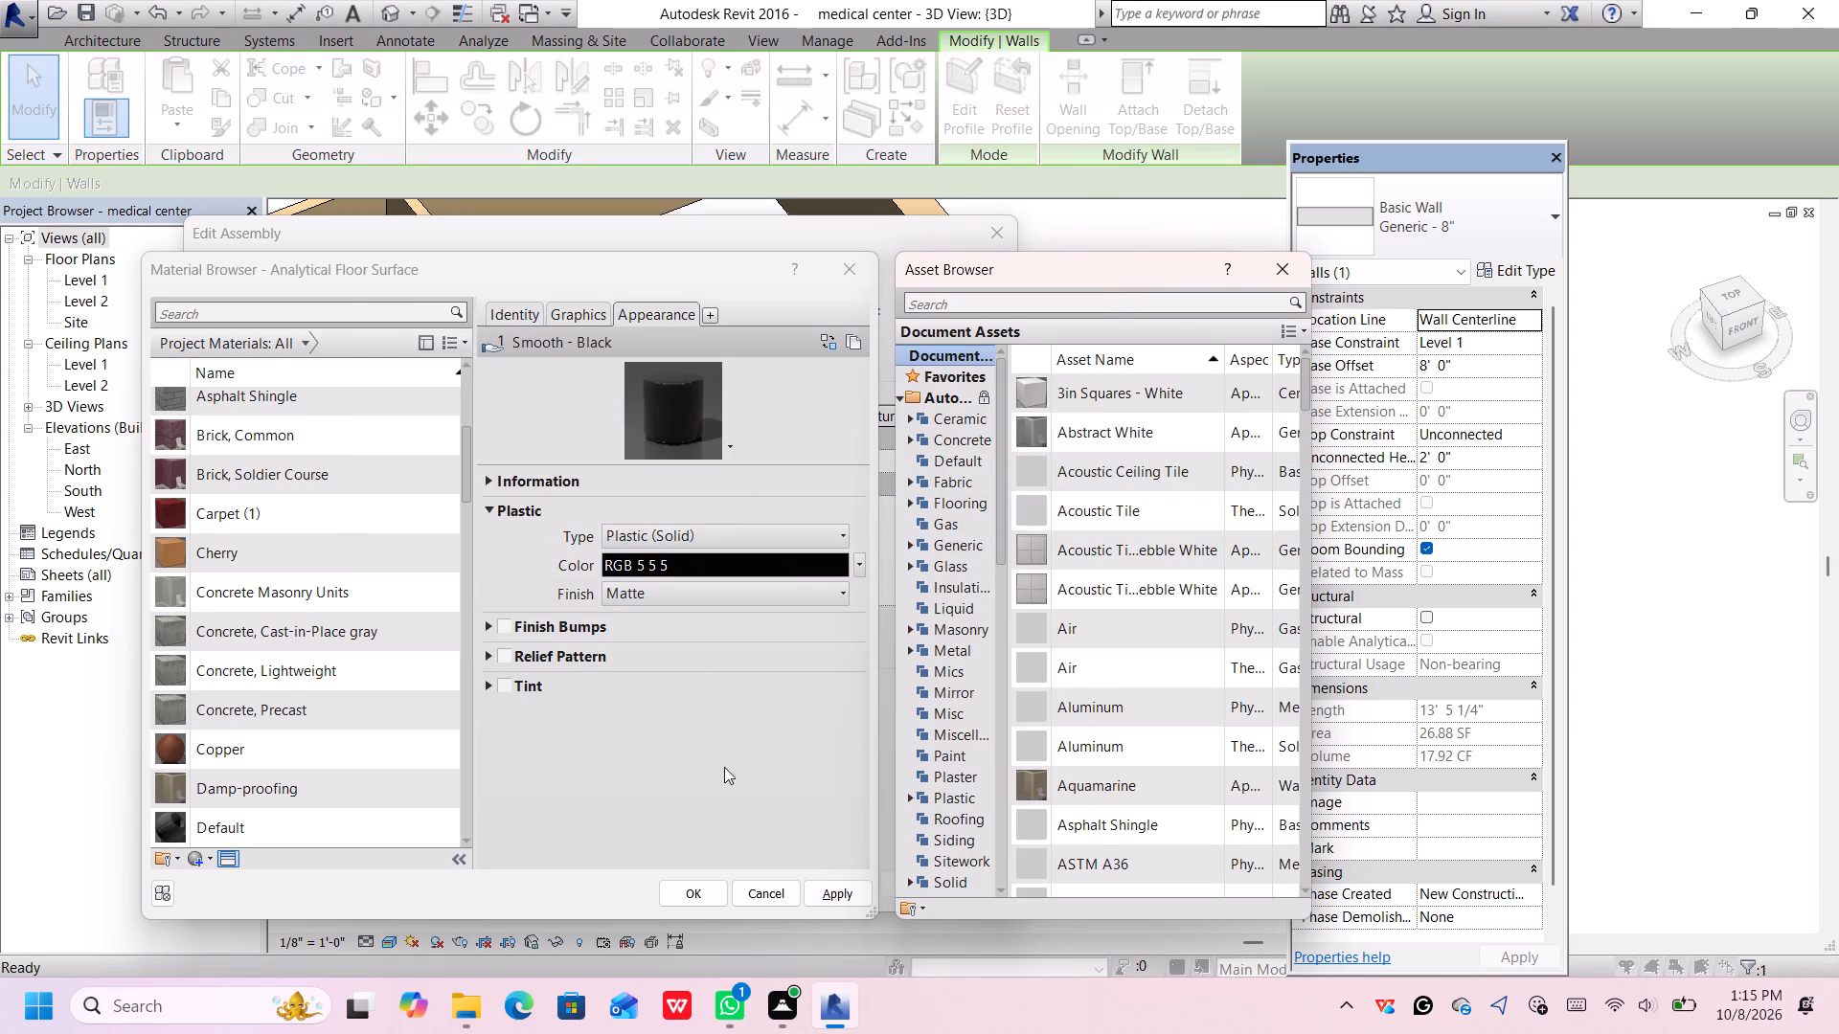
left_click(697, 890)
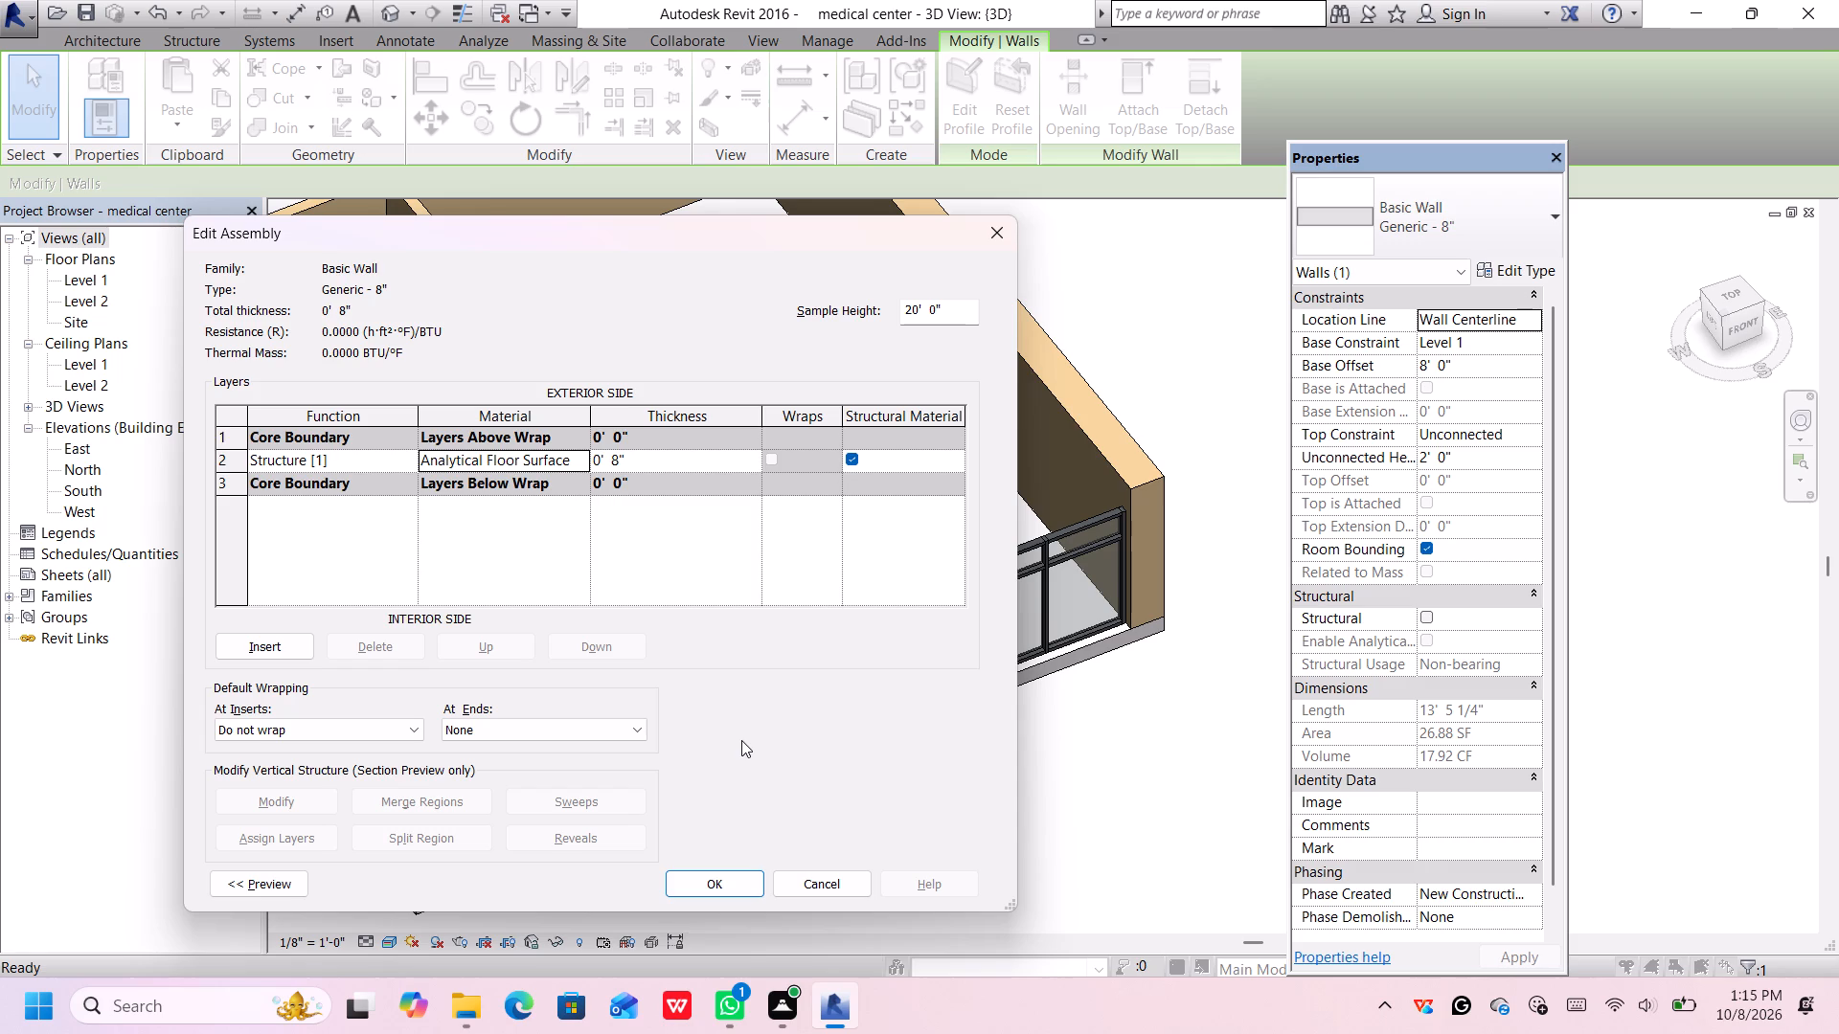
left_click(727, 884)
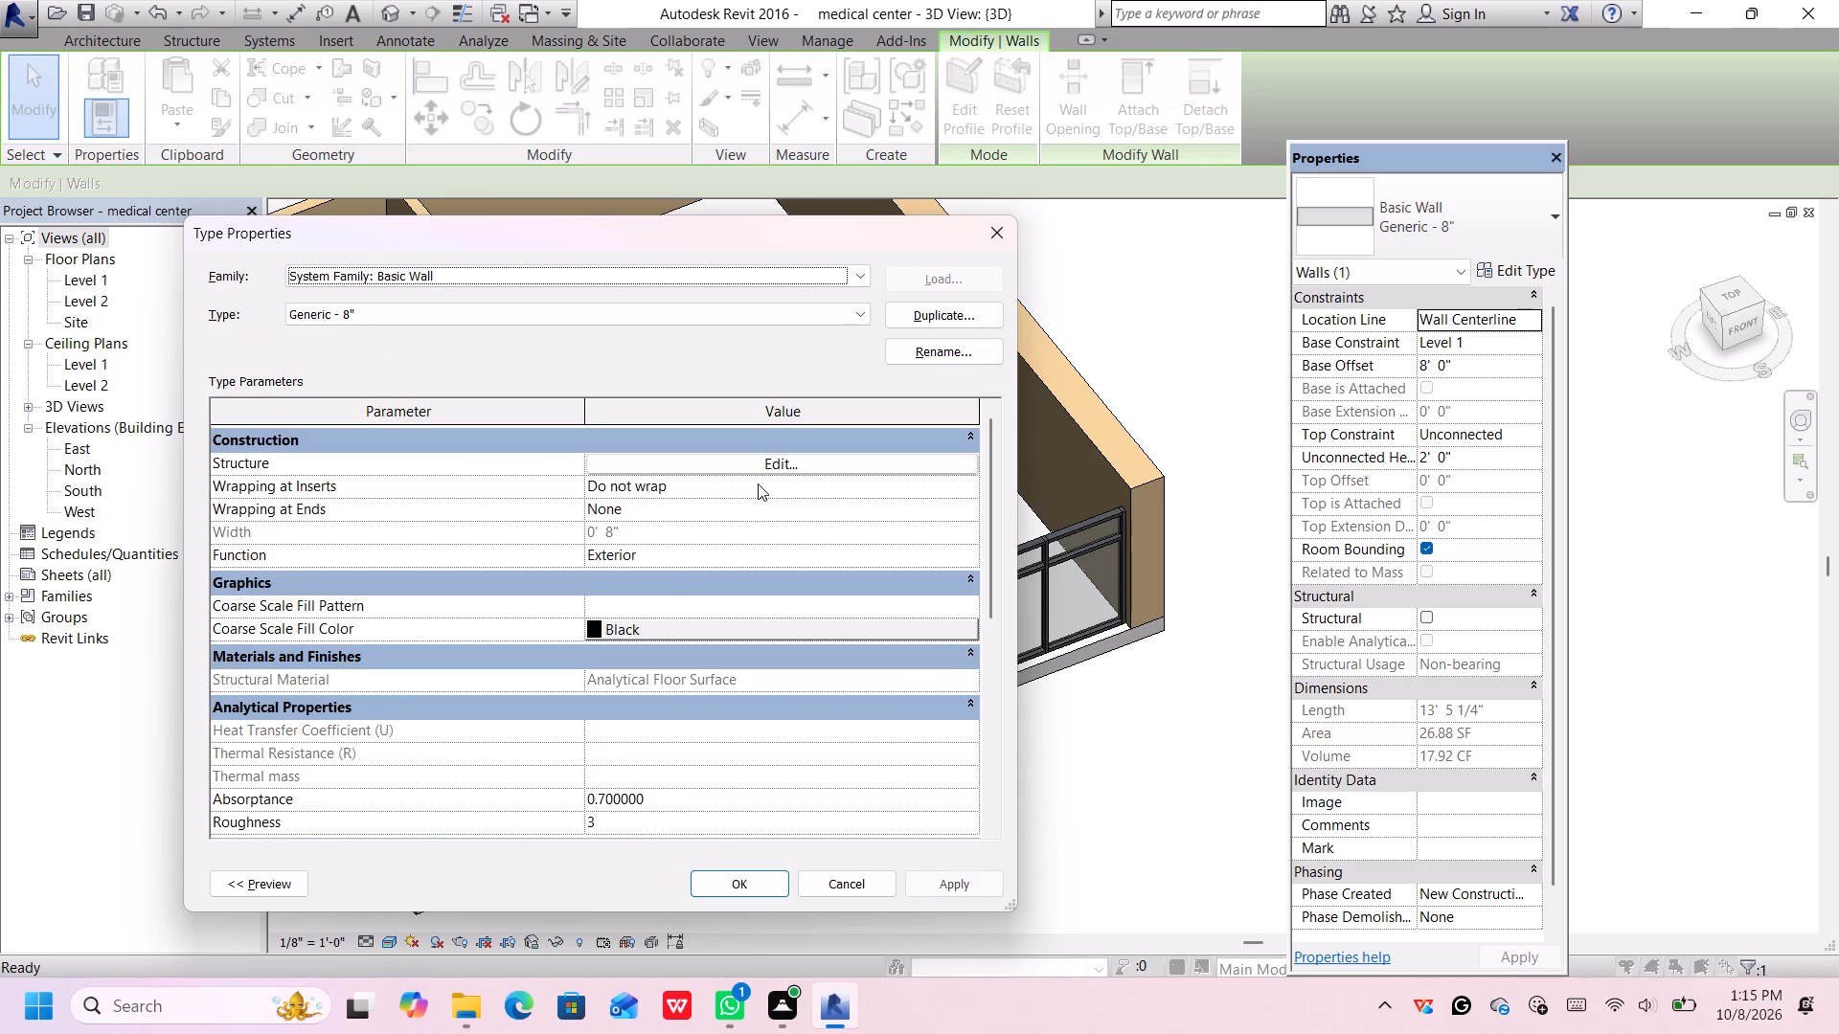
Accept the edited Generic - 8" type properties and deselect the header wall.
left_click(737, 882)
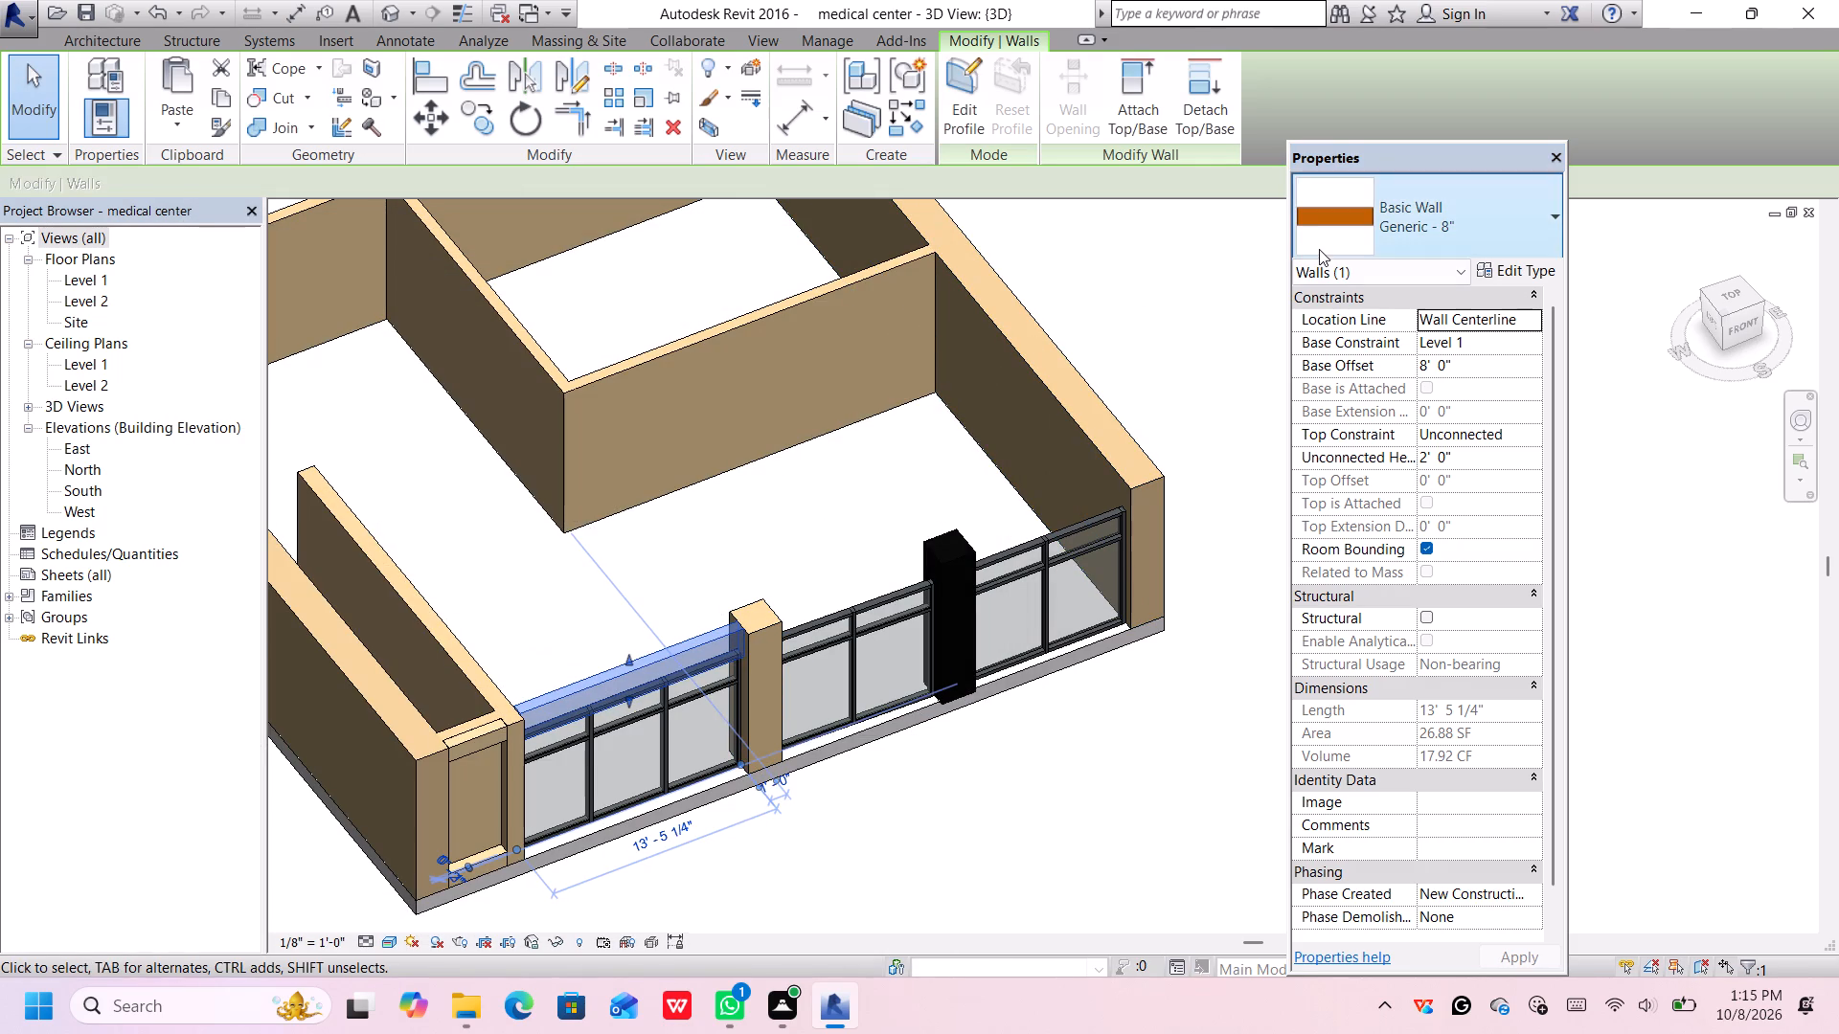
left_click(1100, 744)
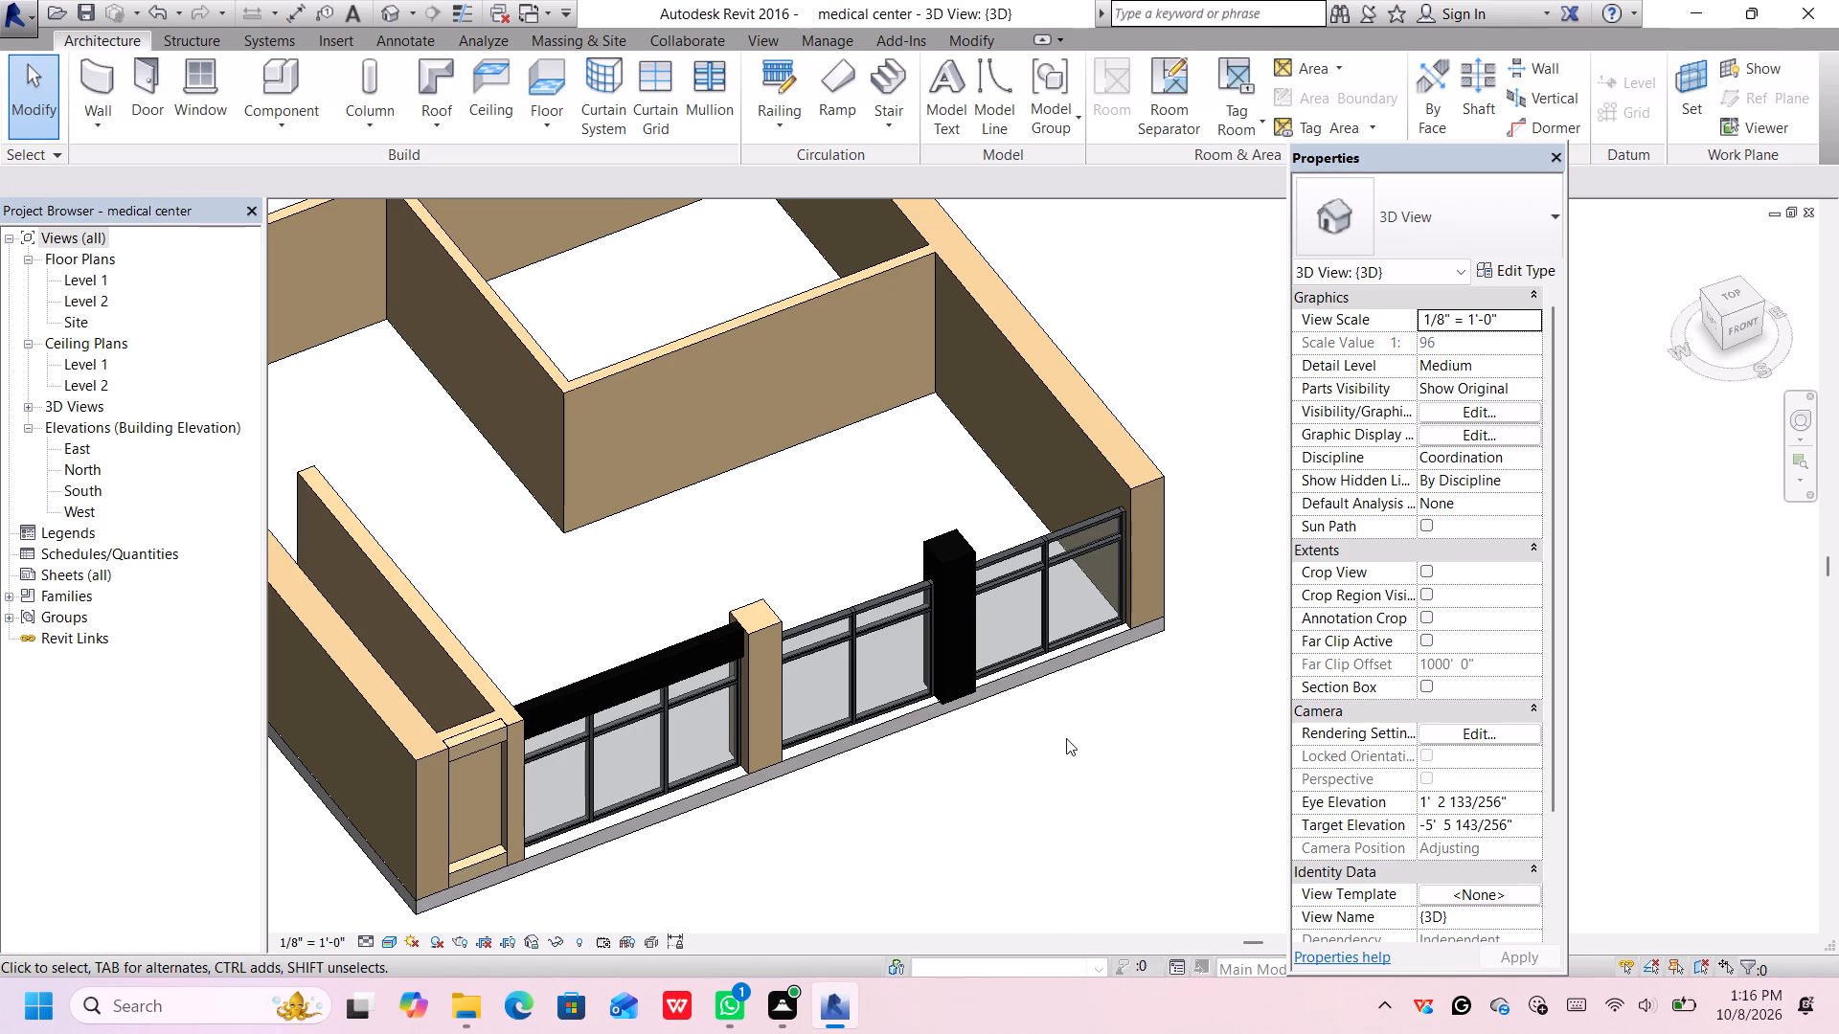
From the top view, straighten the slanted Storefront curtain wall between the two columns by aligning its end at the tan column horizontally.
middle_click_drag(1078, 726, 1036, 692)
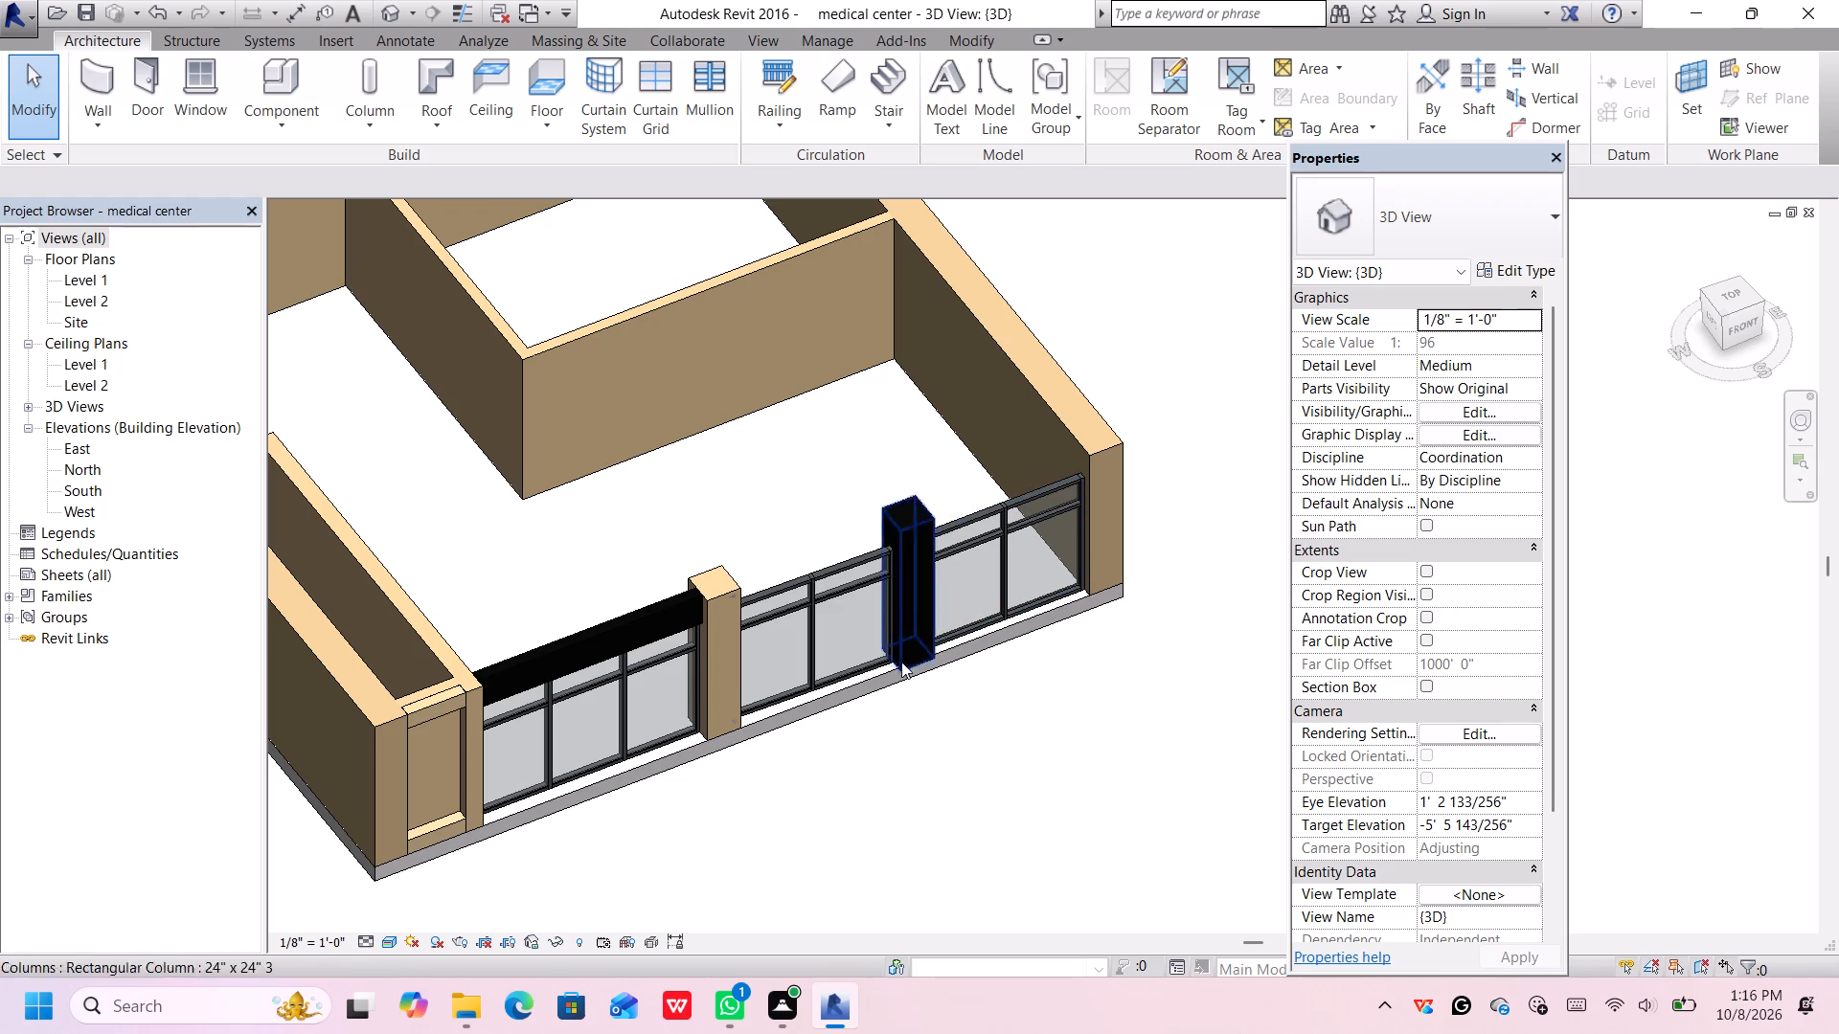
scroll(810, 677, "up", 2)
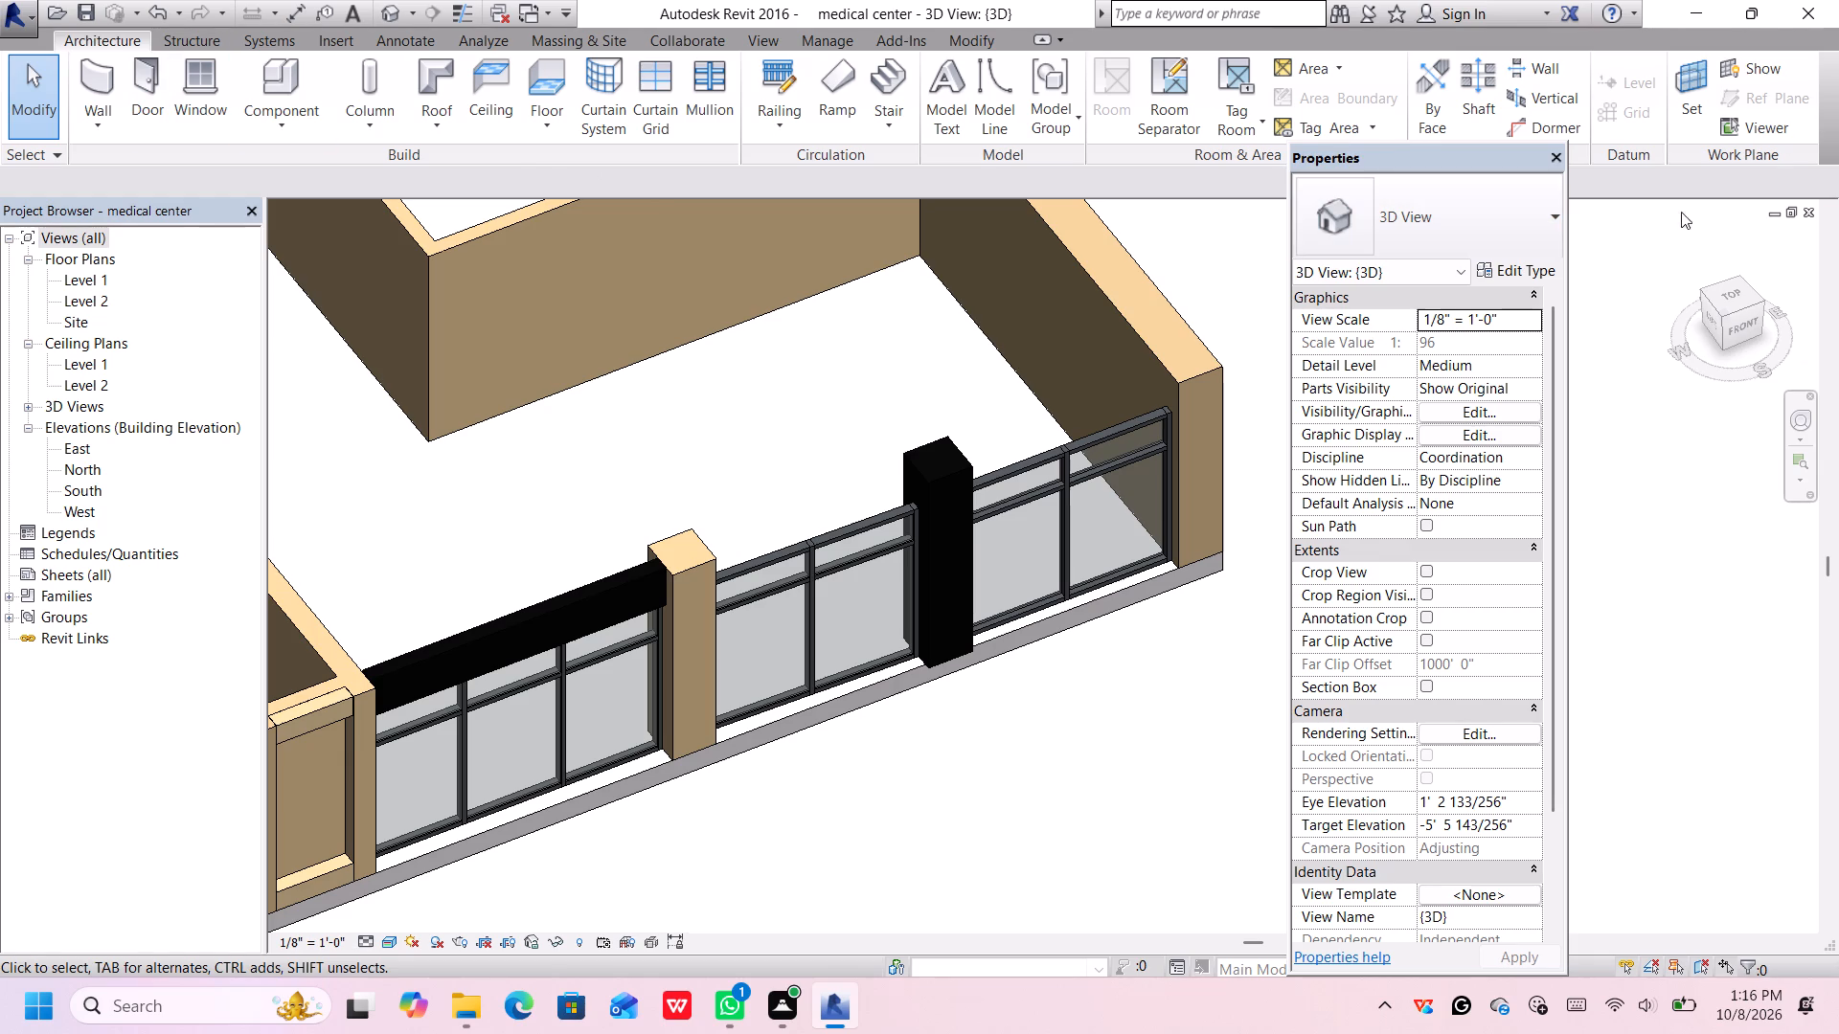
left_click(1729, 292)
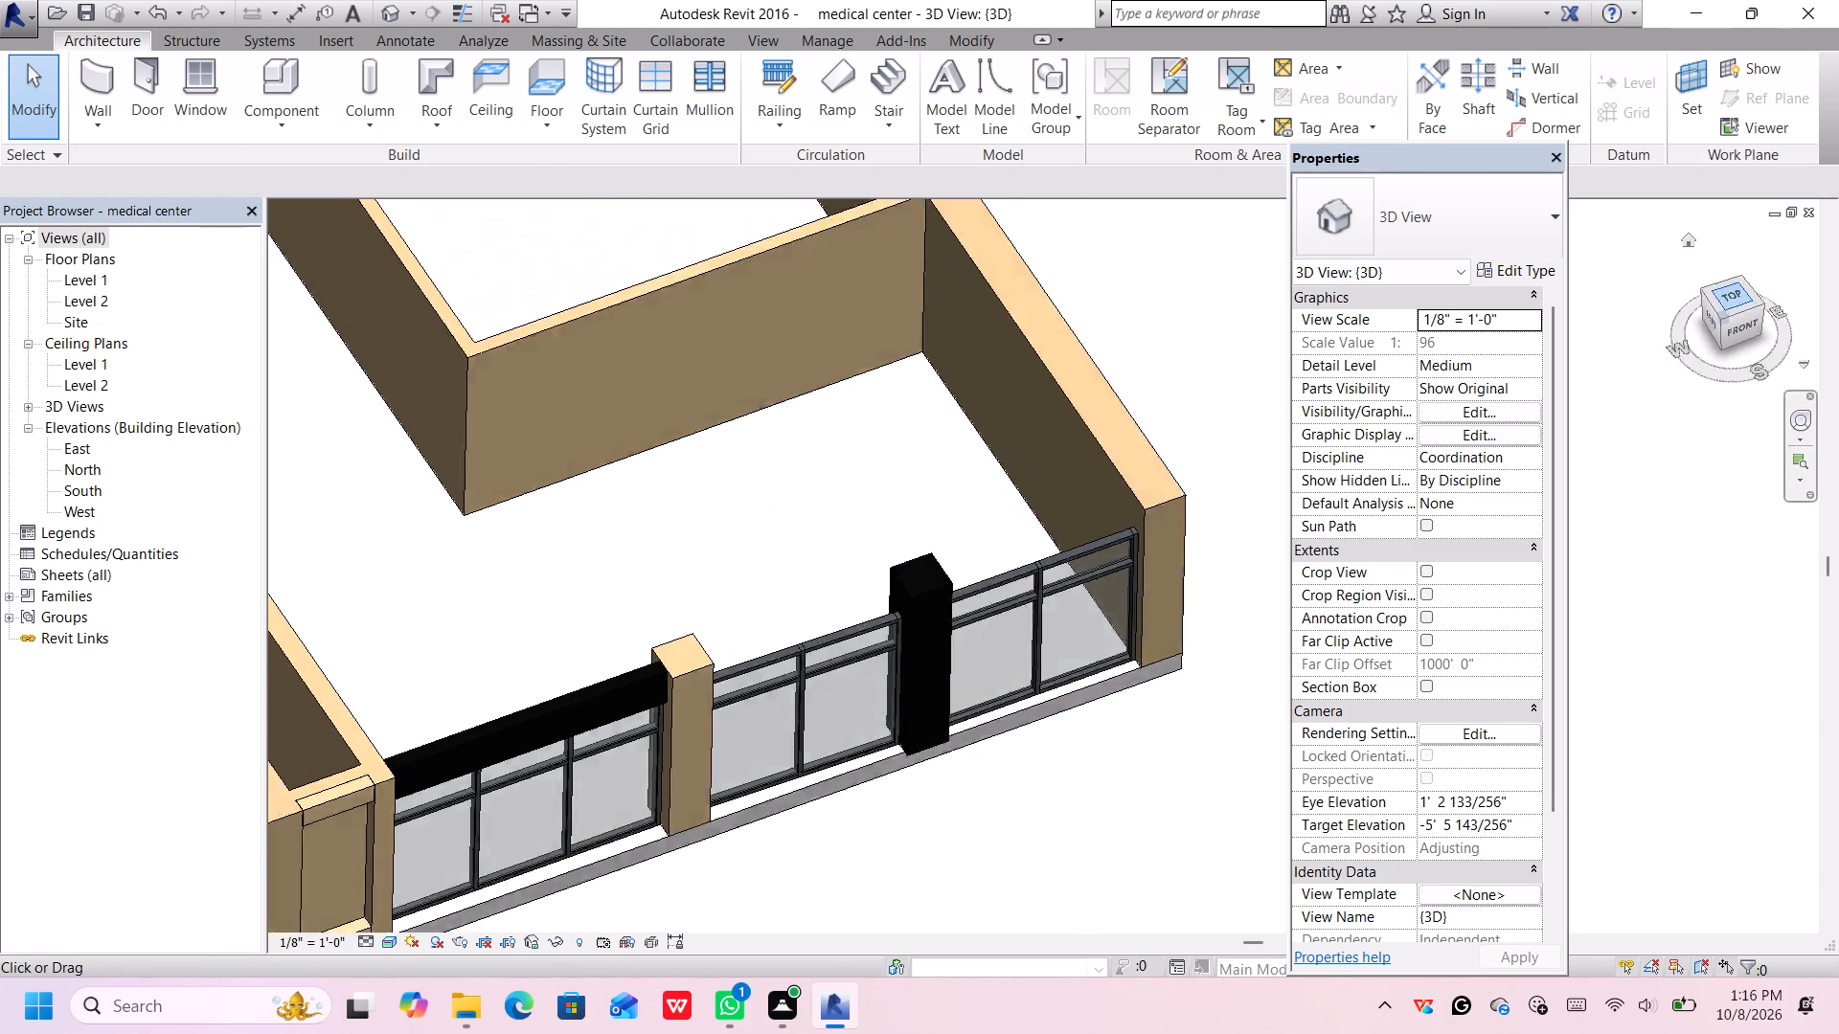
middle_click_drag(1194, 652, 1091, 477)
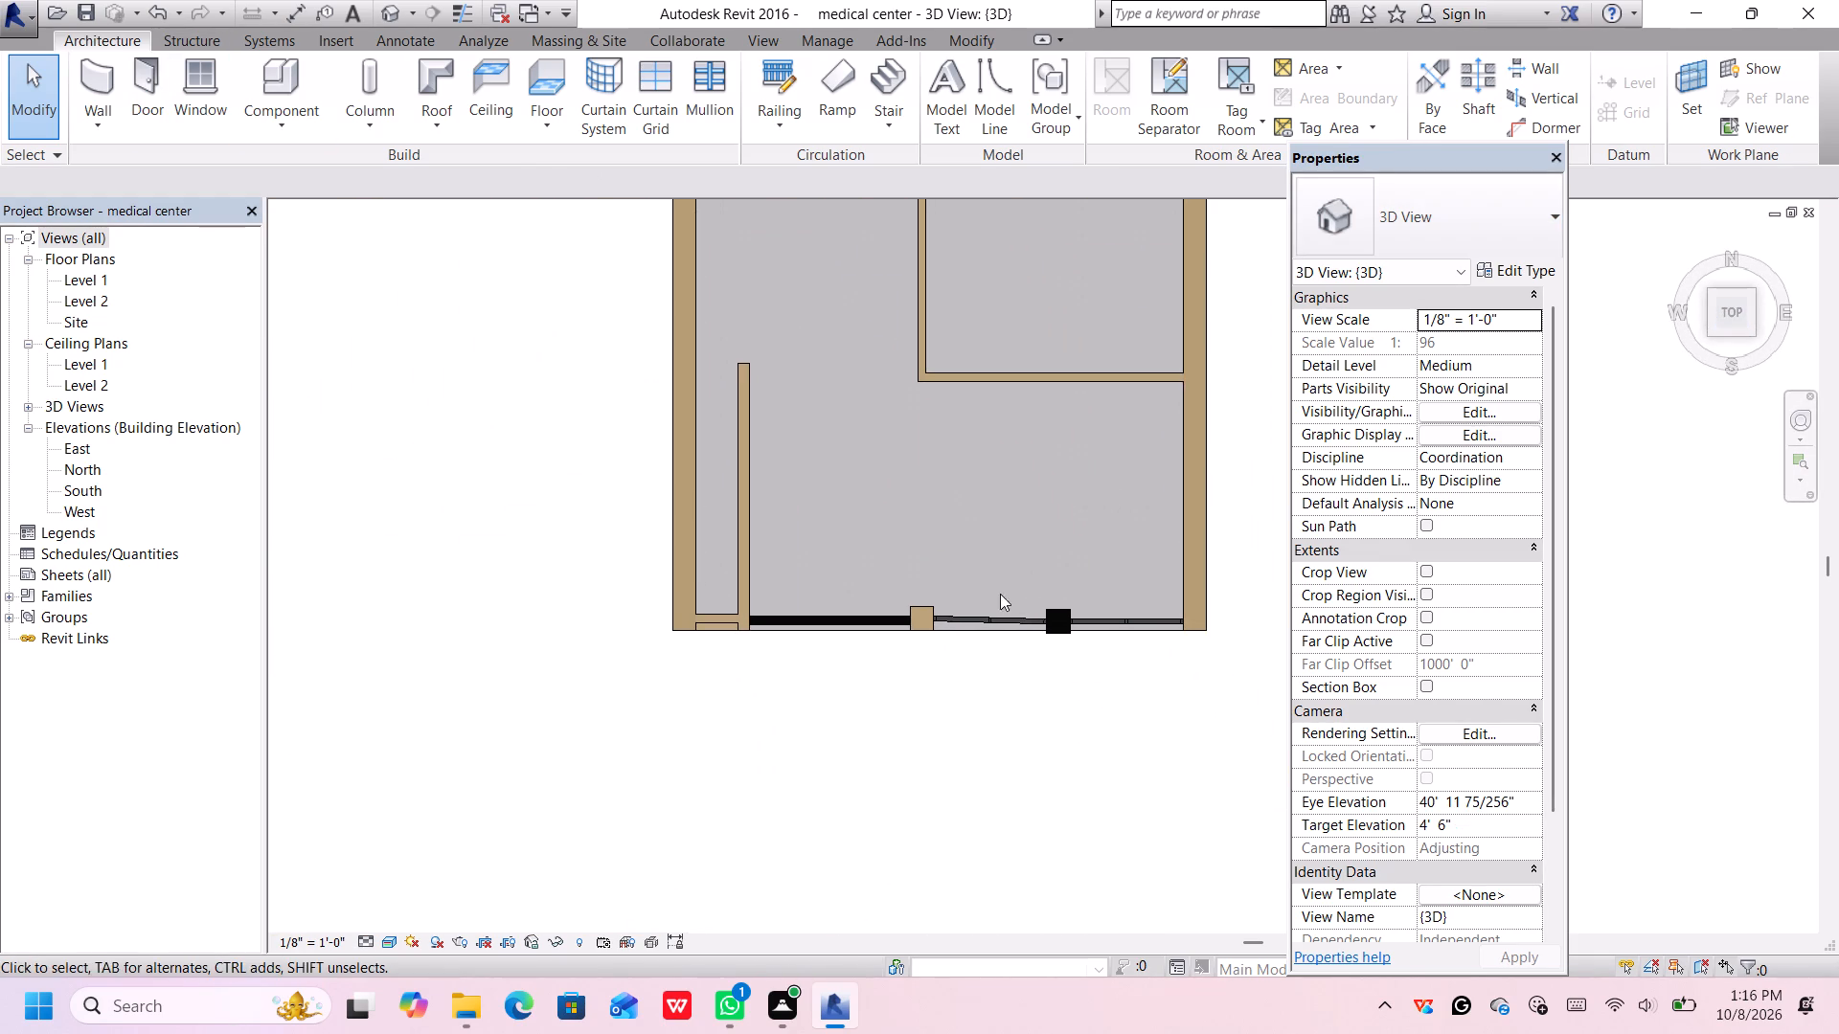
scroll(860, 627, "up", 5)
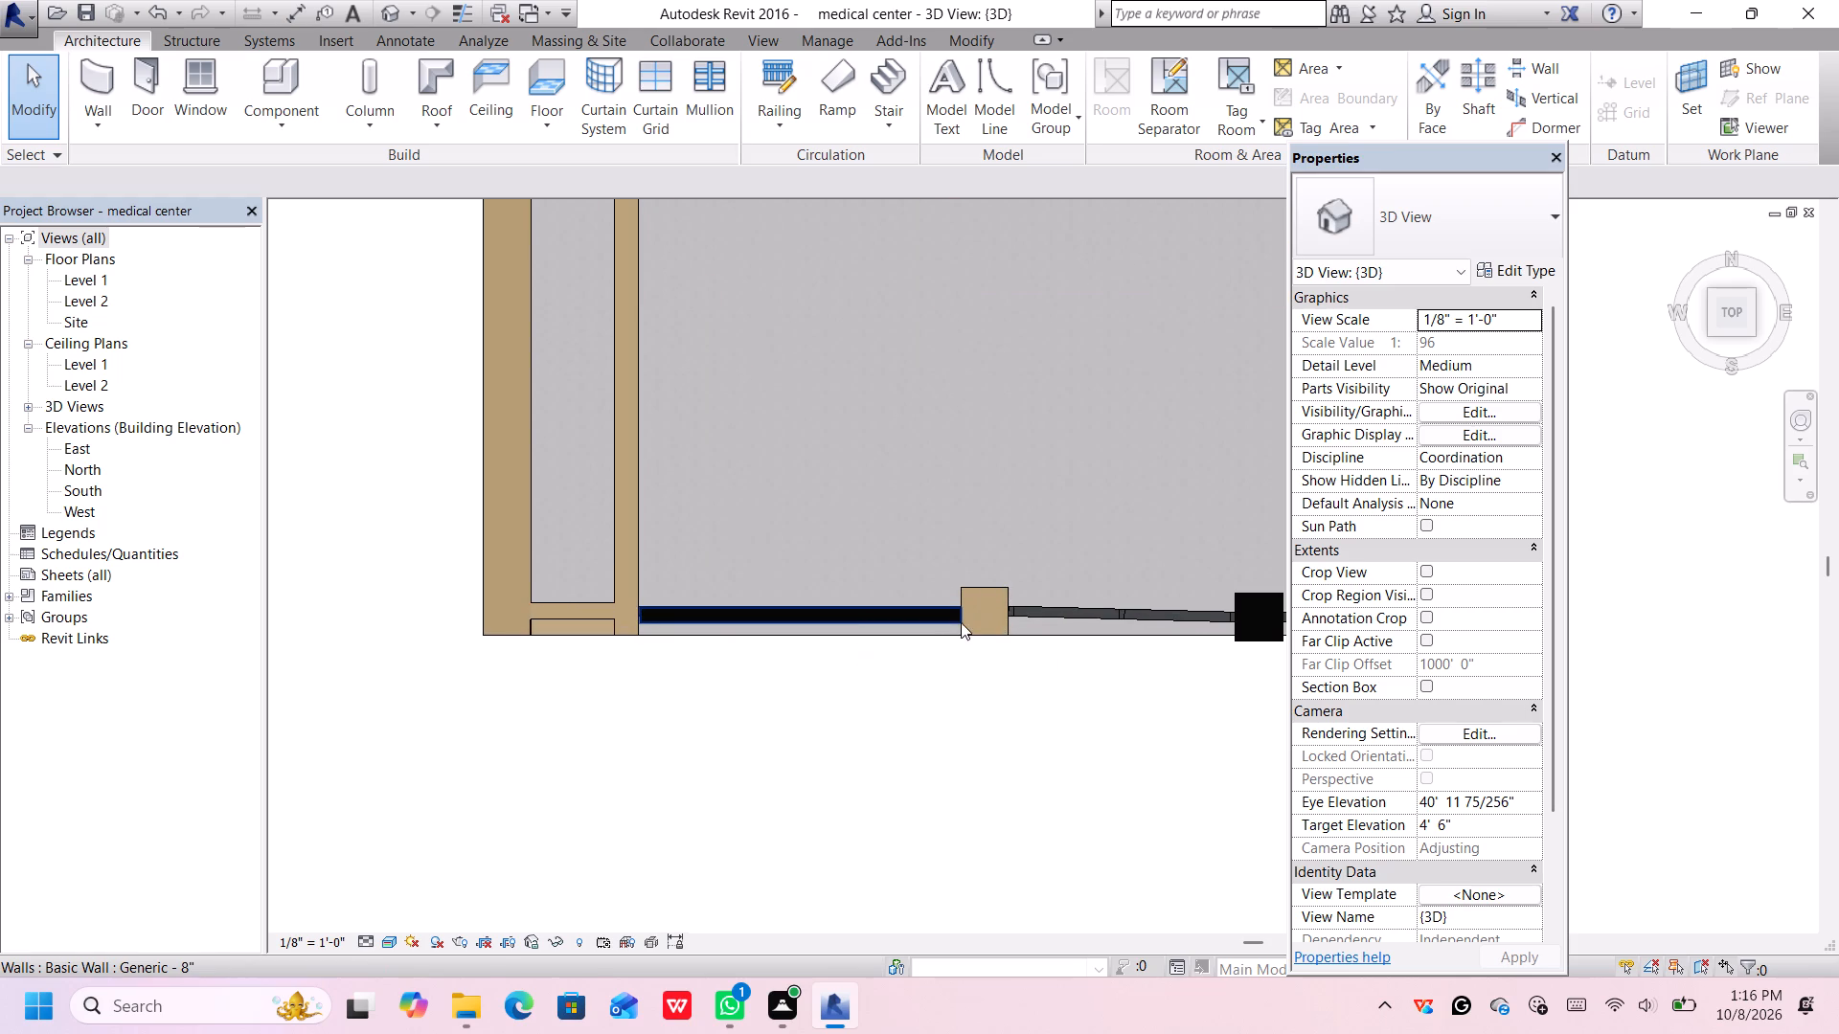
middle_click_drag(961, 621, 731, 544)
scroll(970, 533, "up", 1)
scroll(959, 543, "down", 2)
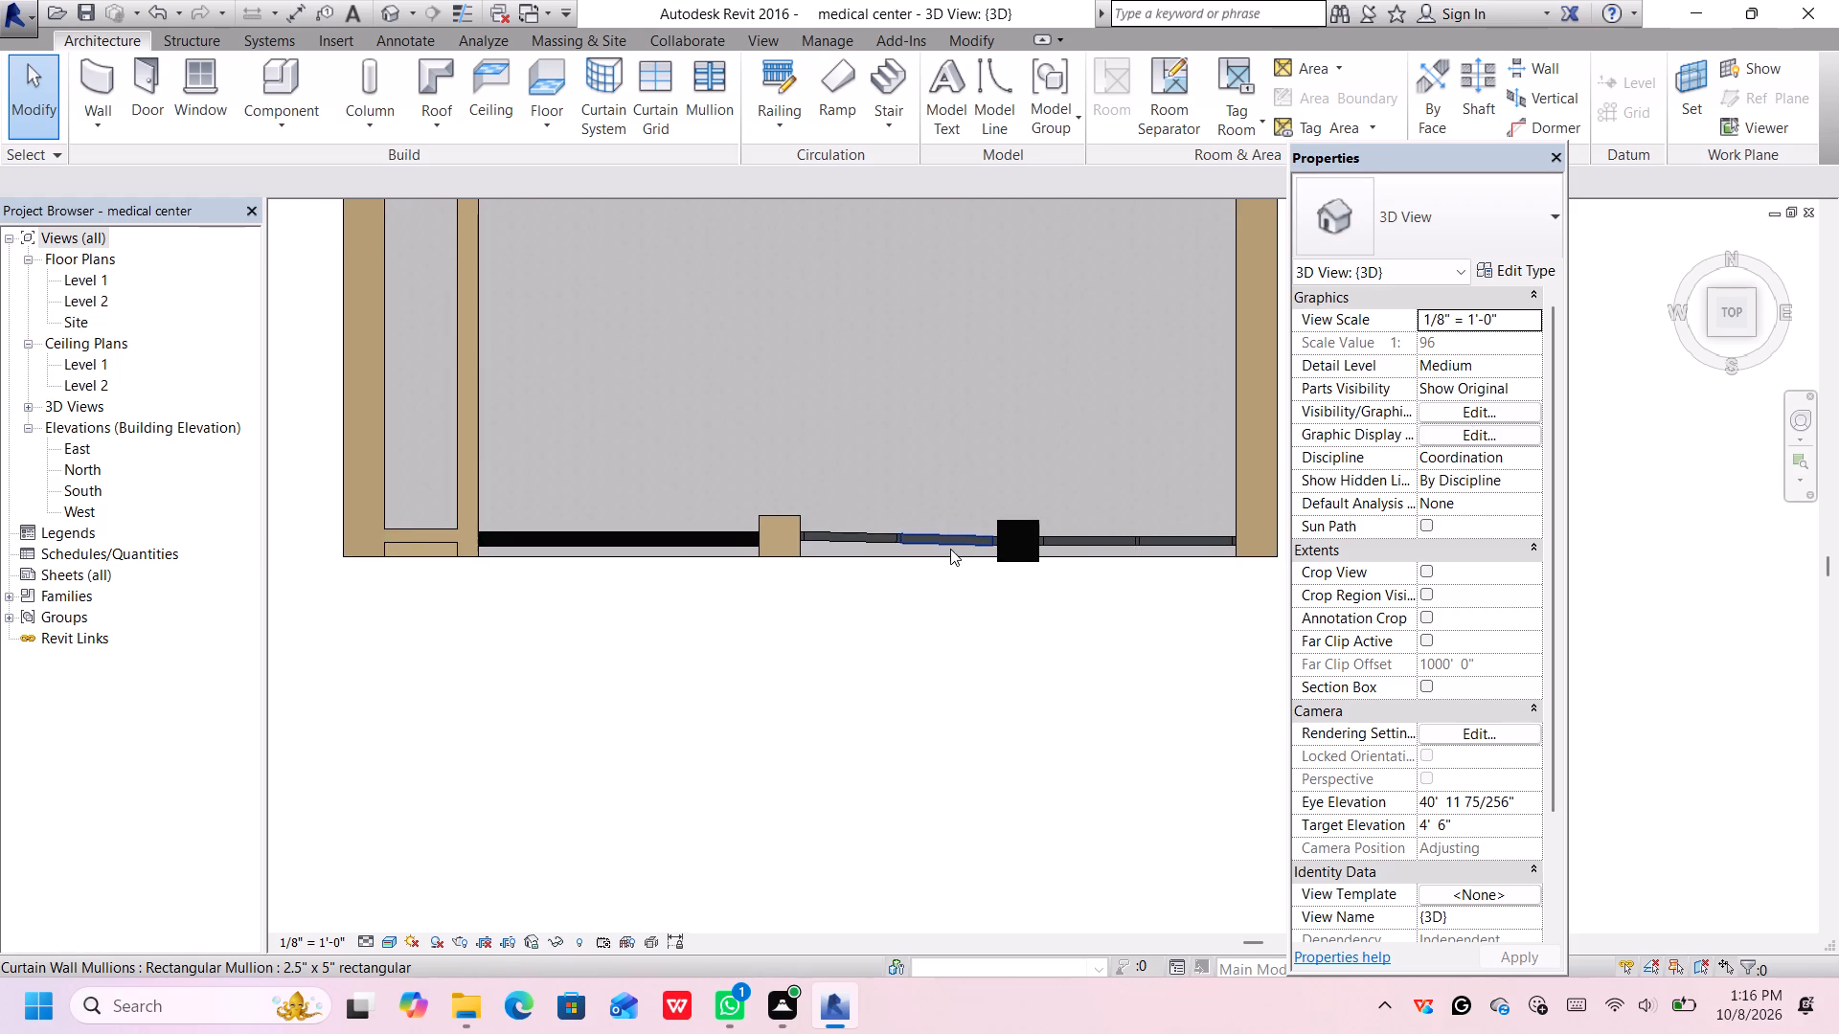
middle_click_drag(946, 549, 798, 603)
scroll(713, 584, "up", 3)
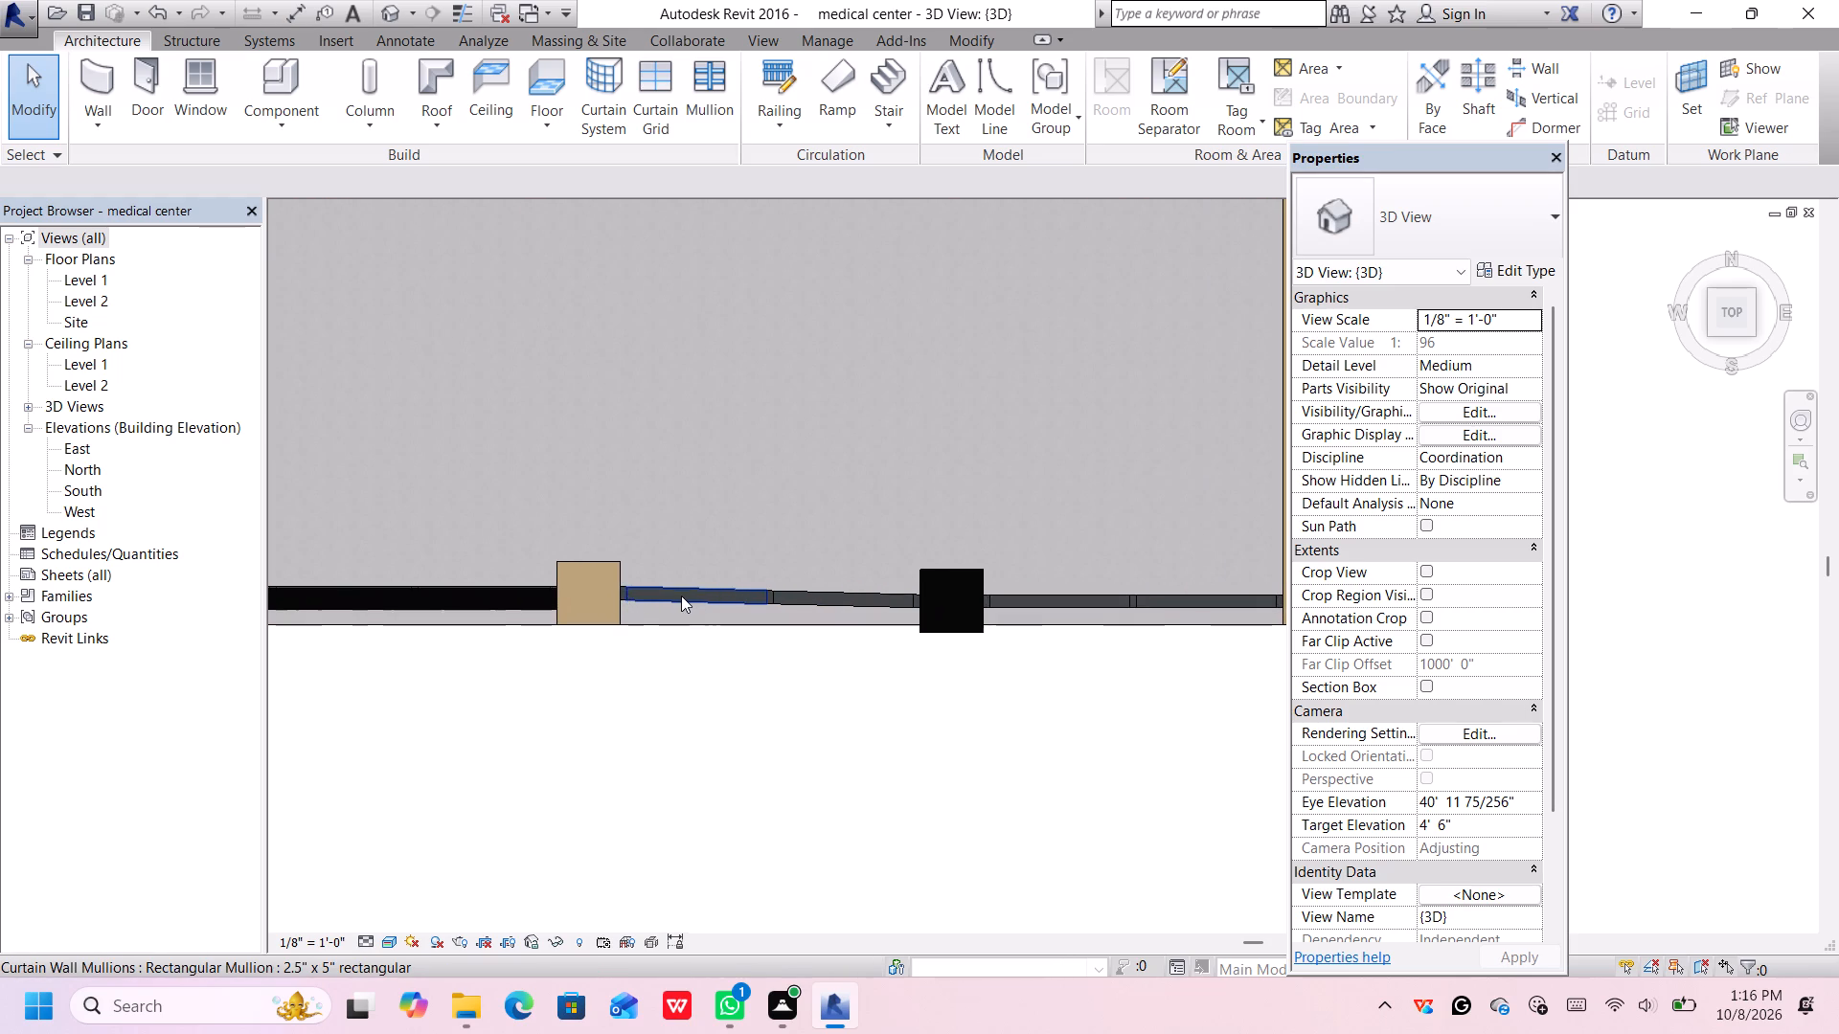
scroll(680, 596, "up", 1)
scroll(680, 596, "down", 1)
scroll(680, 596, "up", 5)
left_click(681, 595)
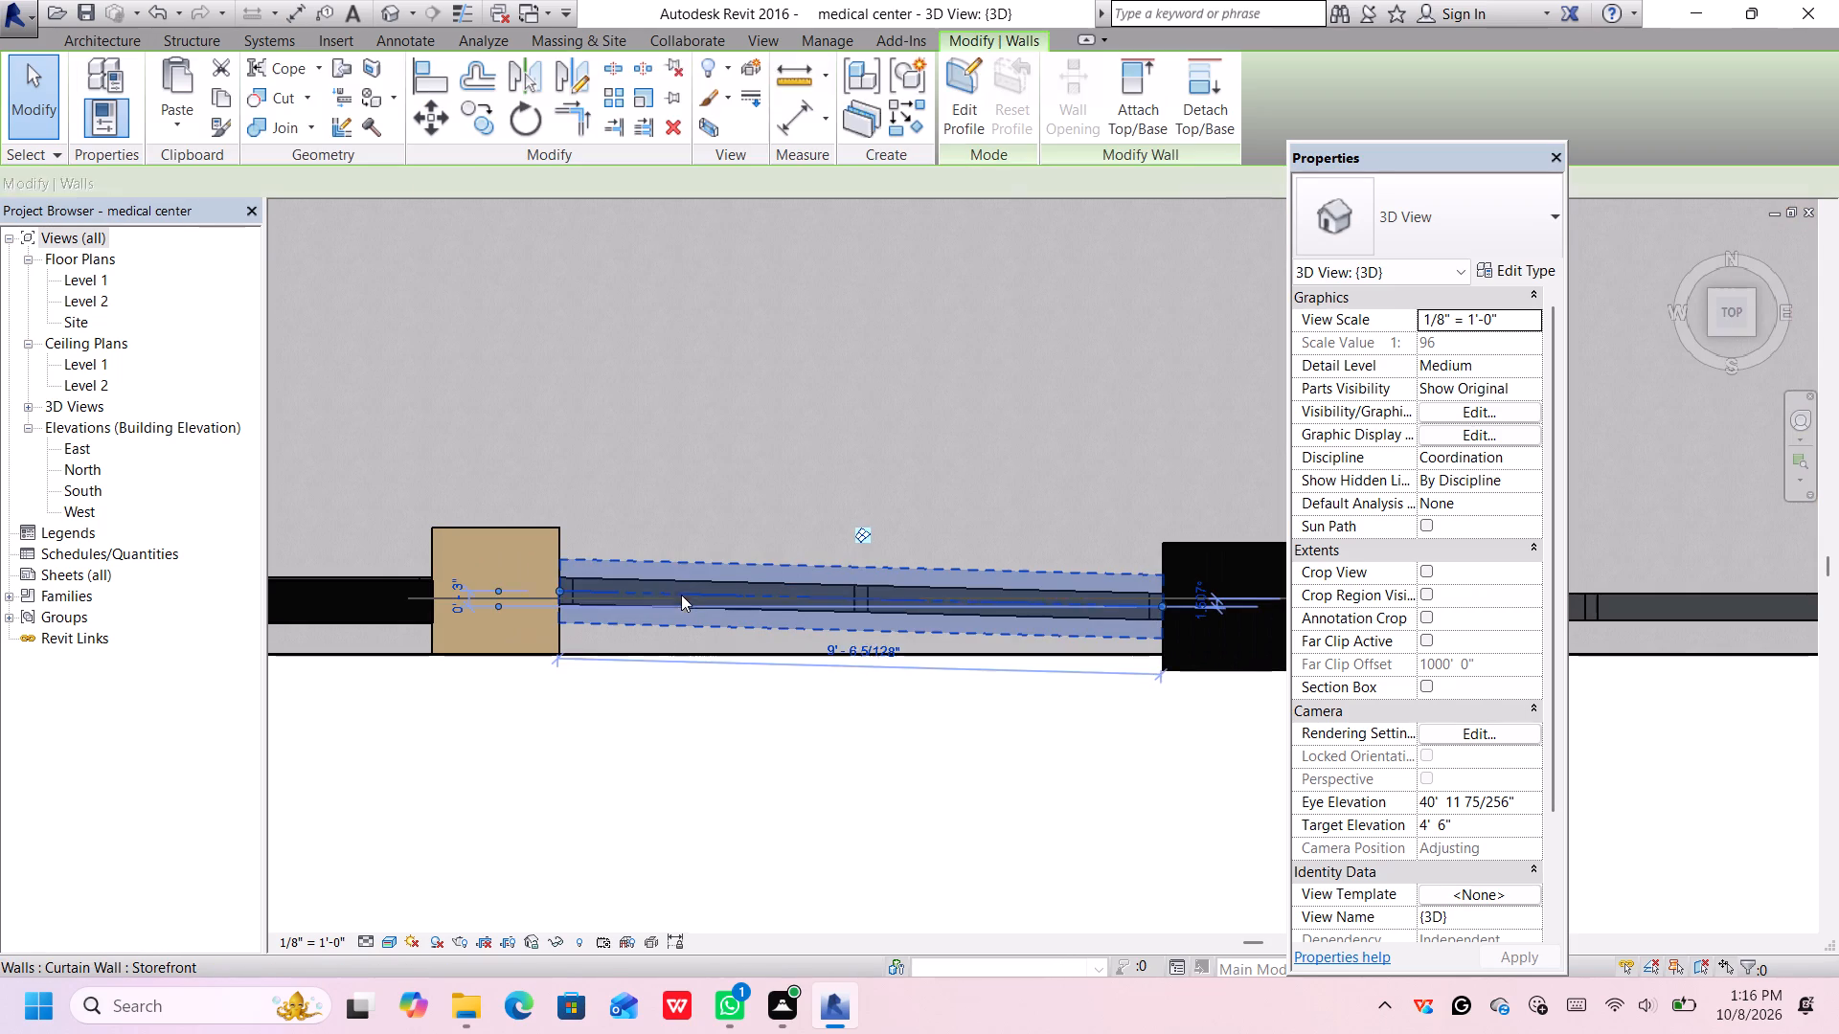
scroll(583, 606, "up", 3)
left_click_drag(548, 581, 548, 594)
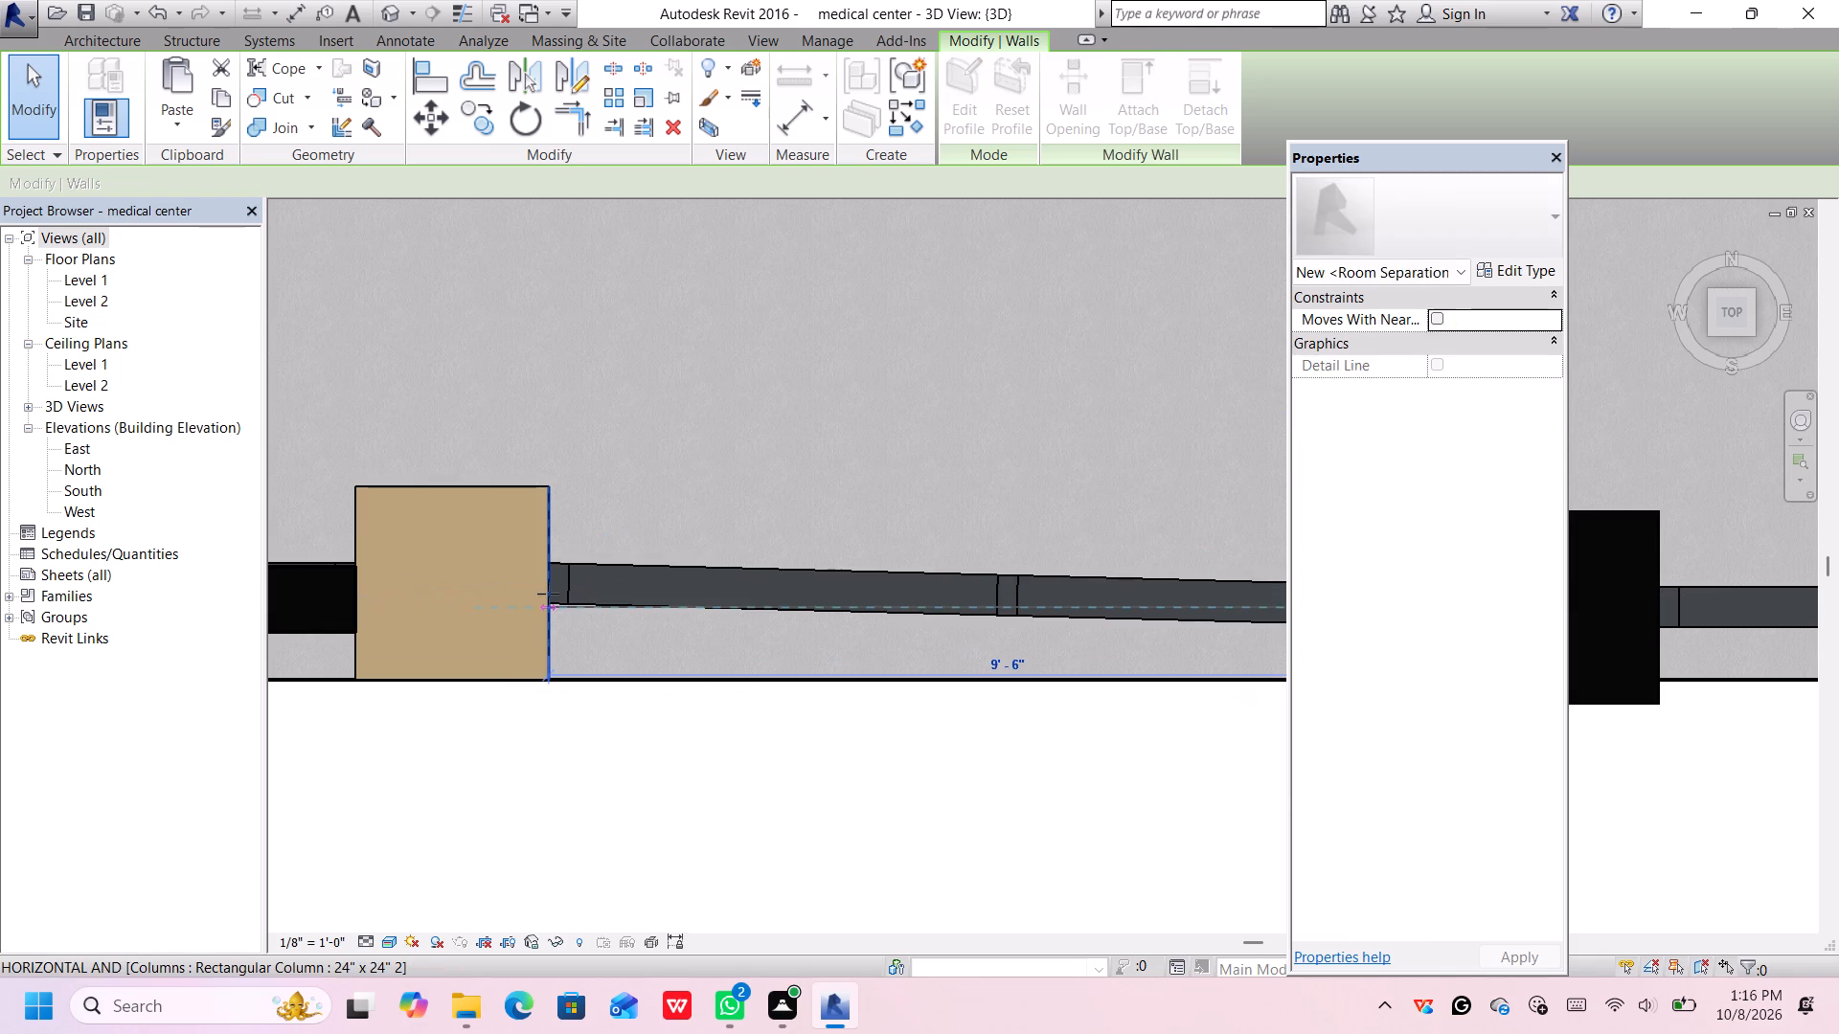
left_click_drag(548, 594, 548, 595)
scroll(670, 651, "down", 4)
middle_click_drag(794, 720, 698, 641)
left_click(722, 689)
scroll(854, 653, "up", 1)
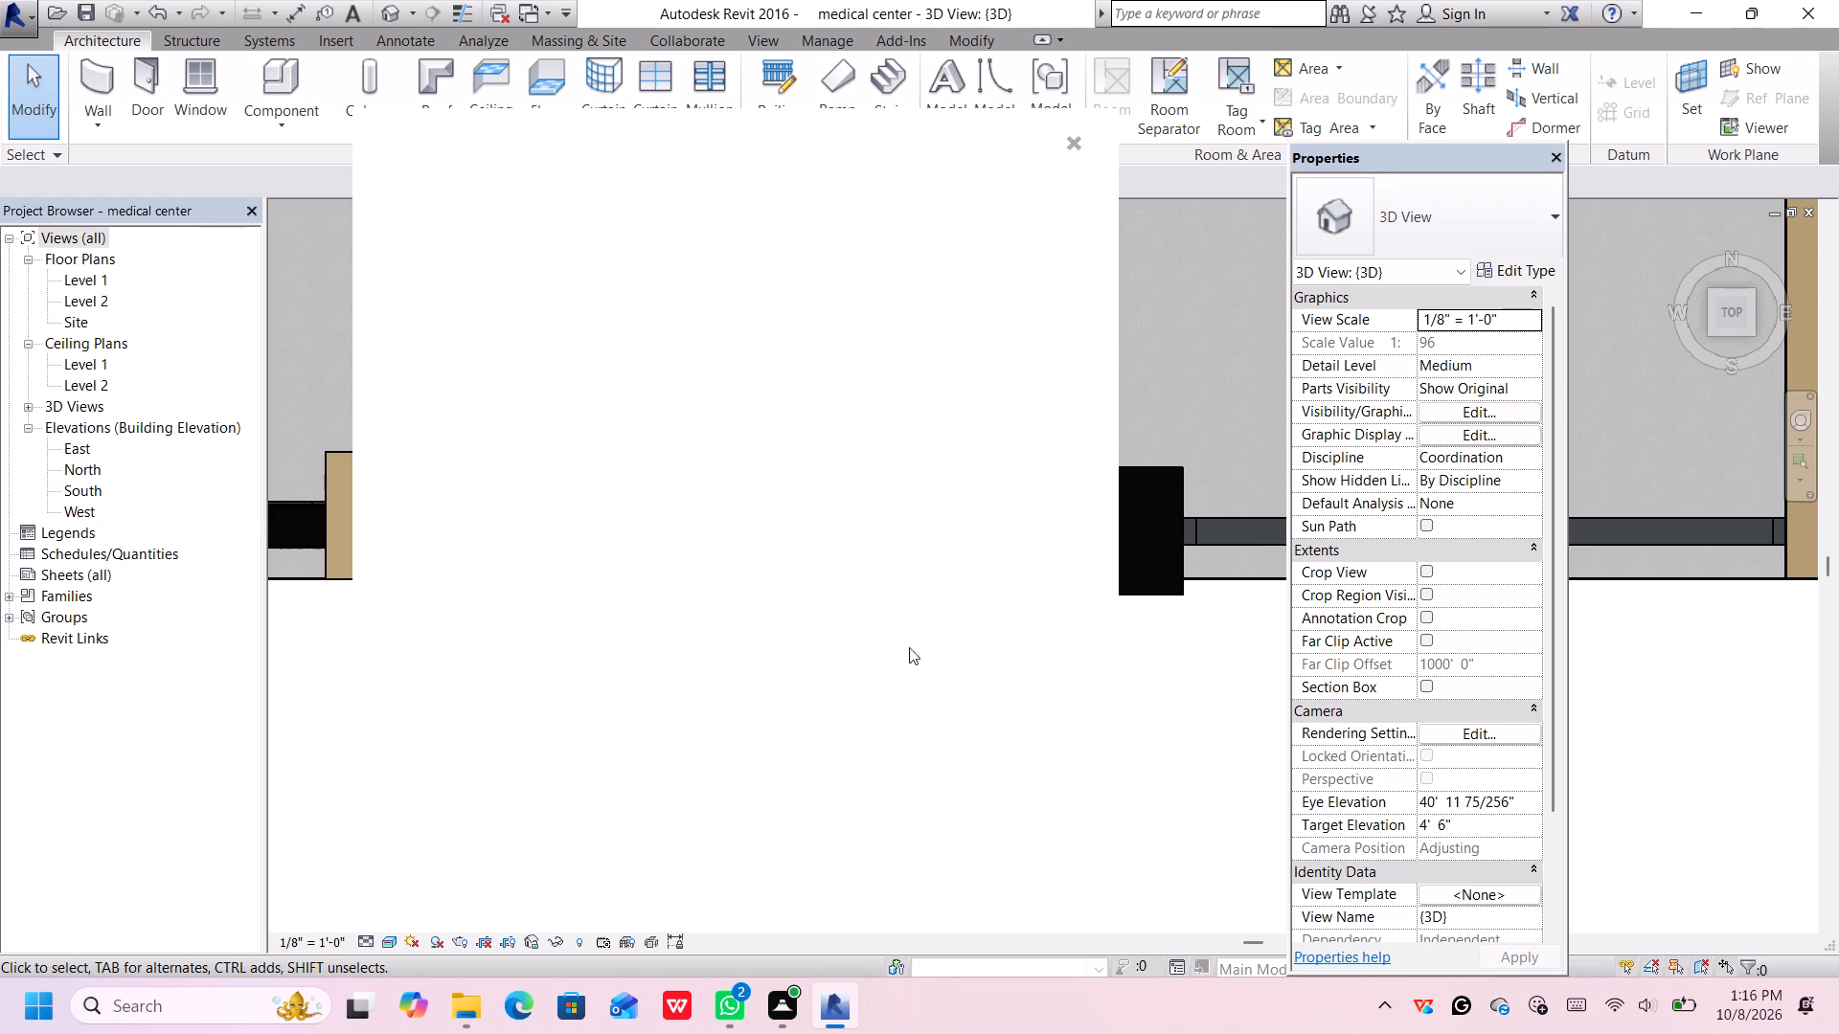
Close the blank notification card covering the 3D view.
left_click(1083, 141)
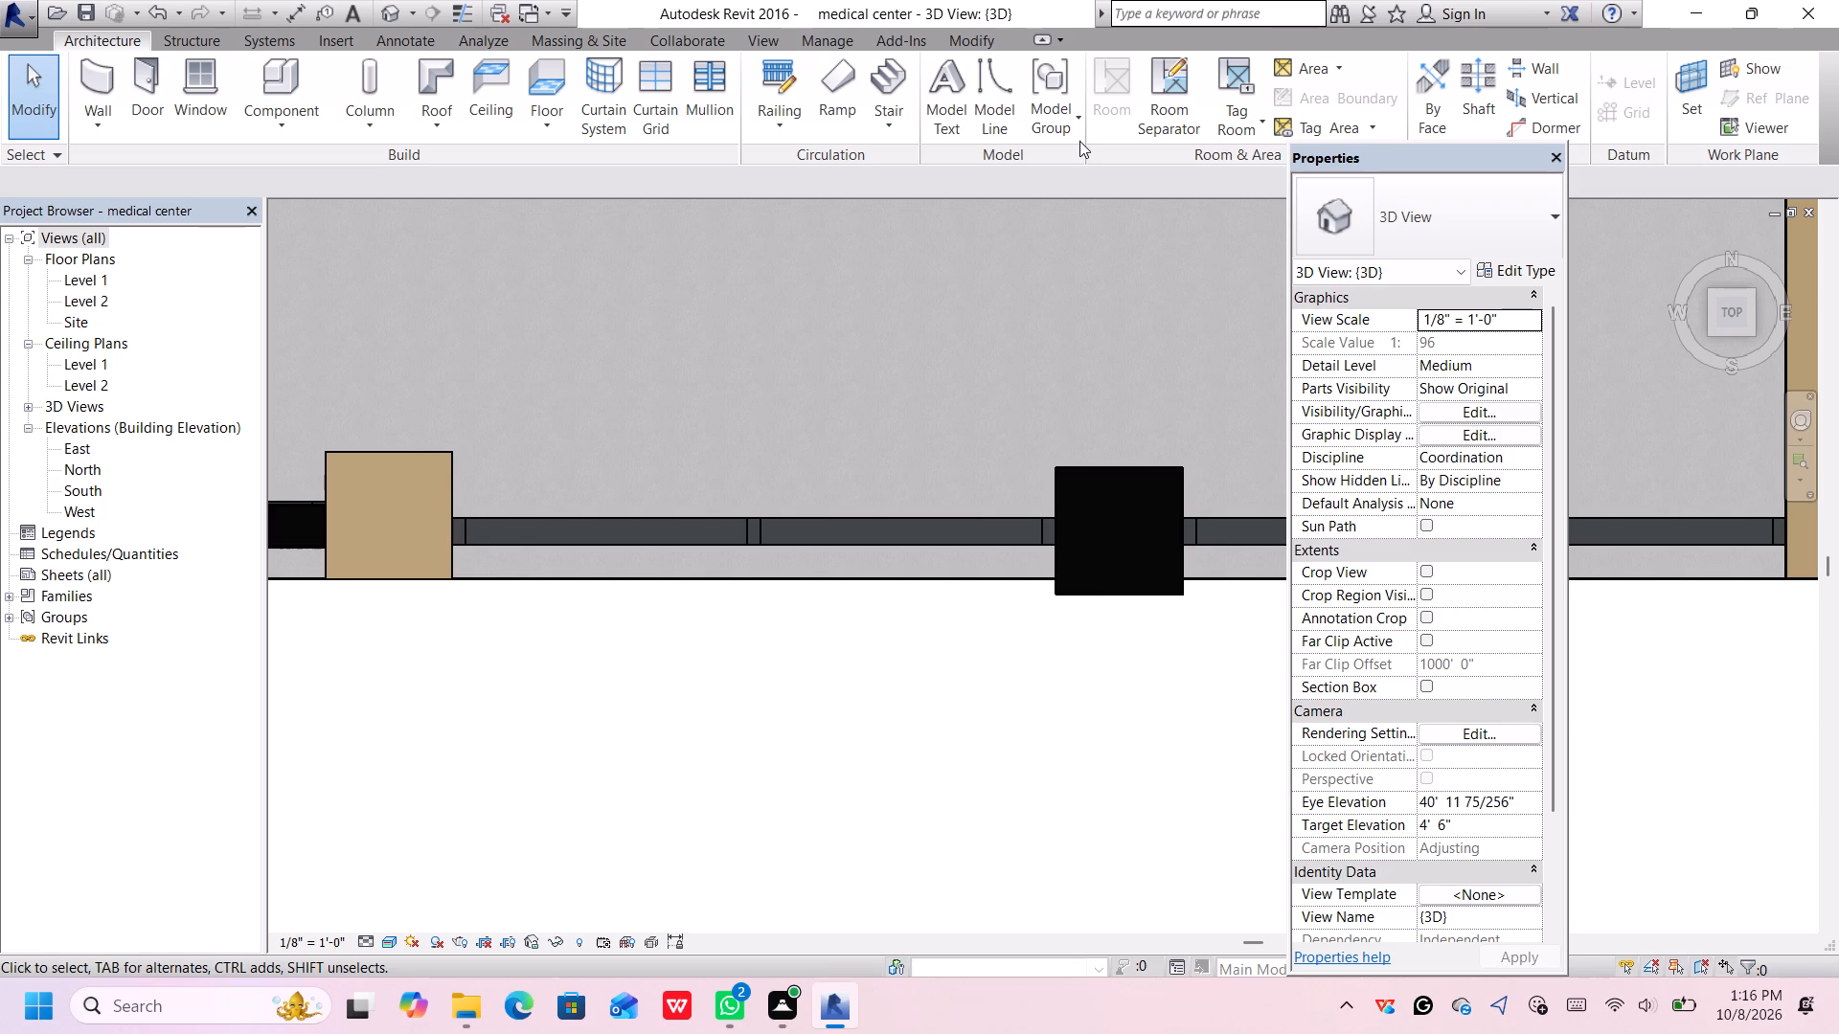
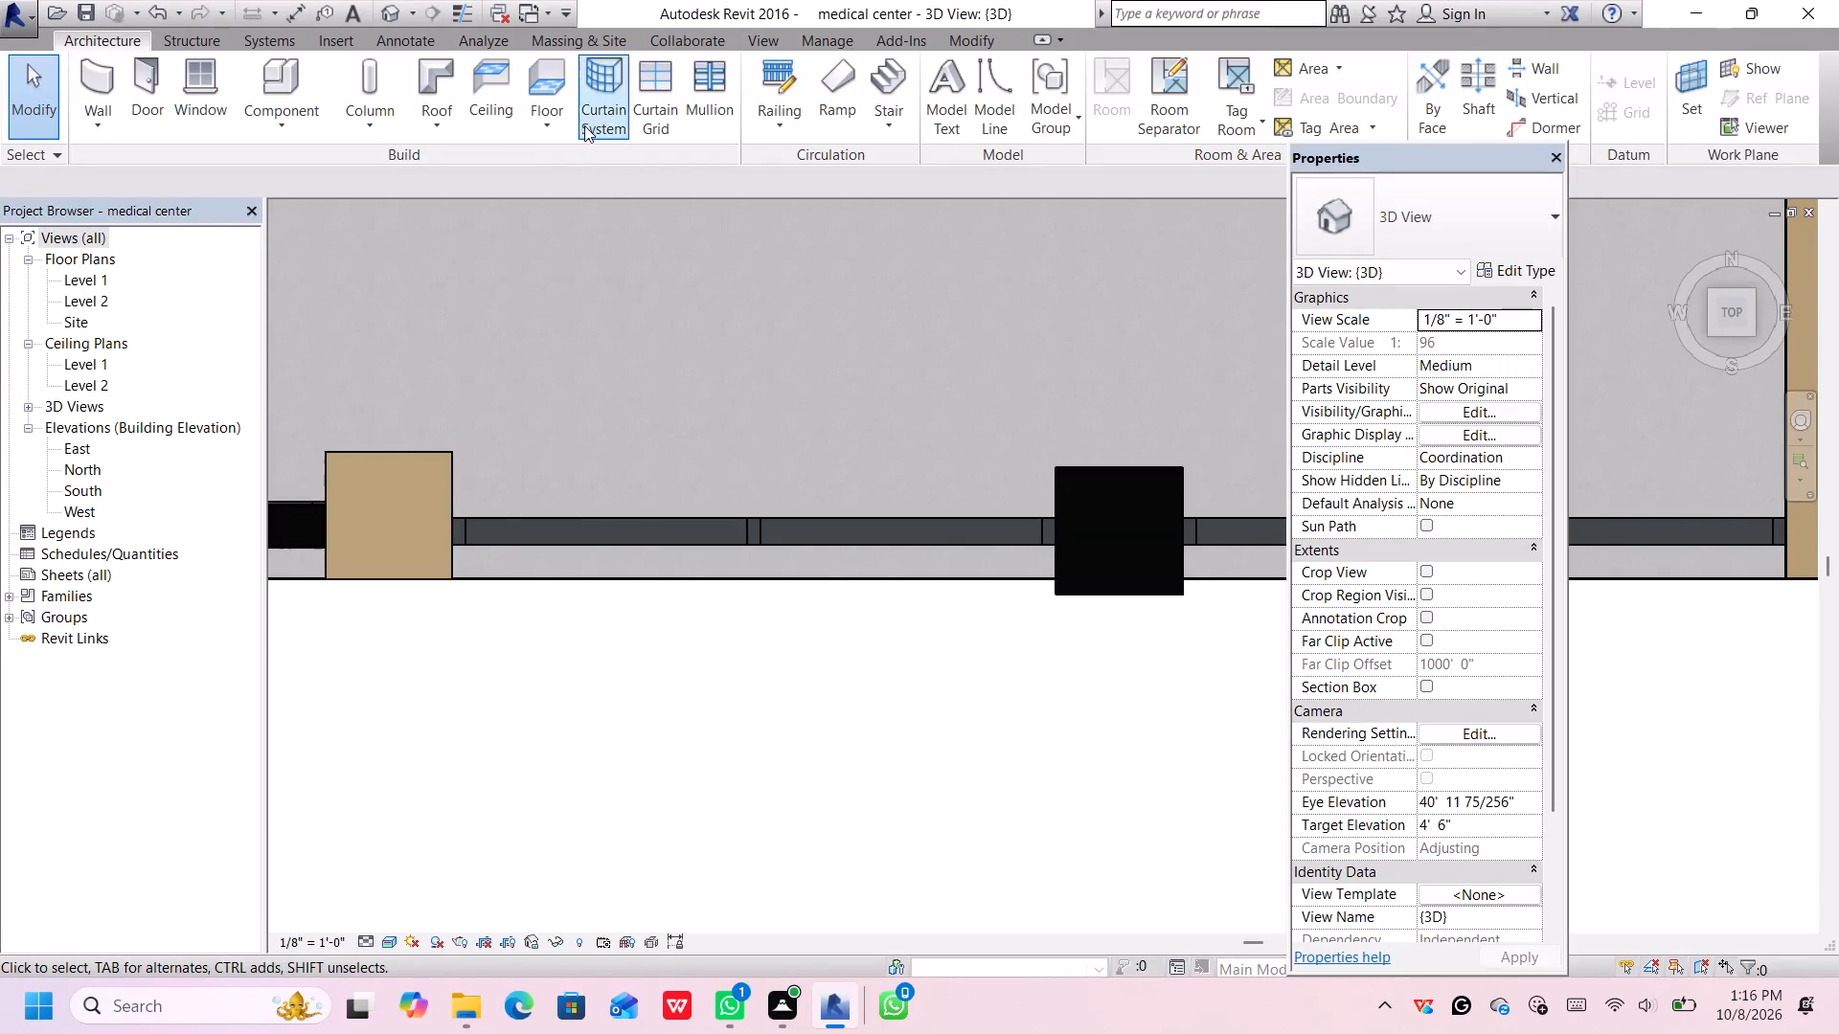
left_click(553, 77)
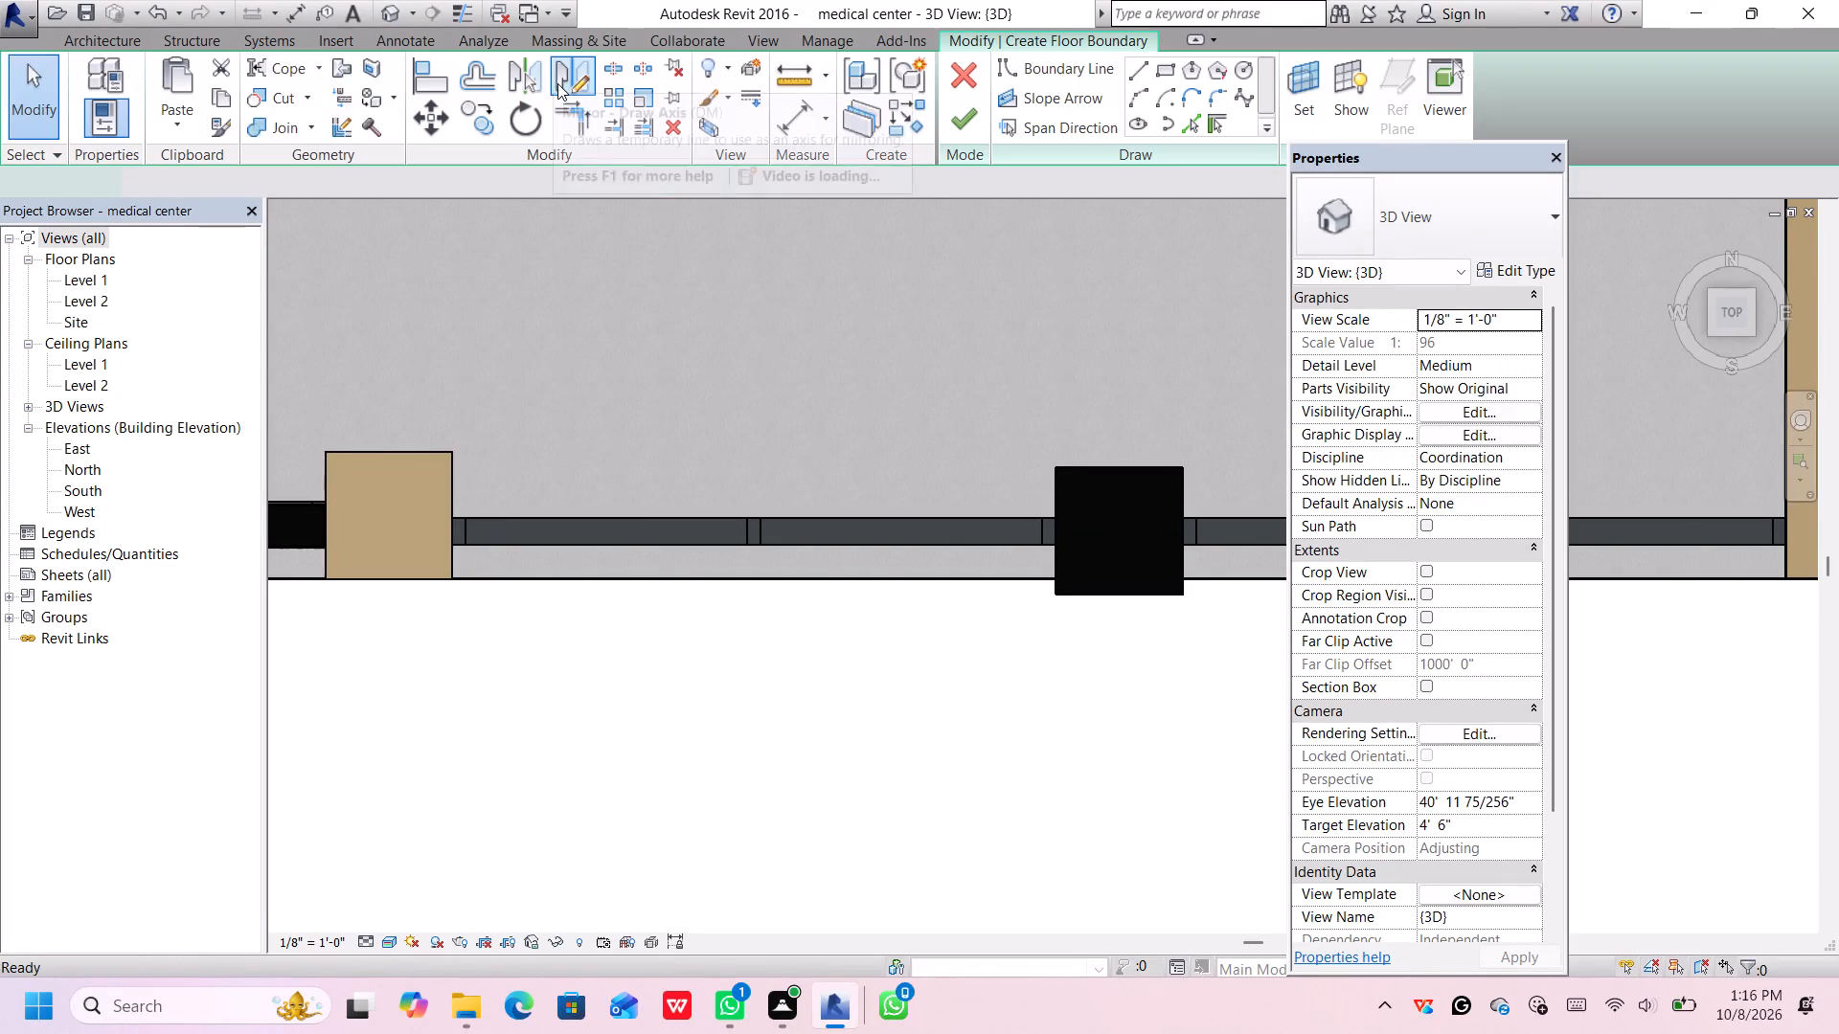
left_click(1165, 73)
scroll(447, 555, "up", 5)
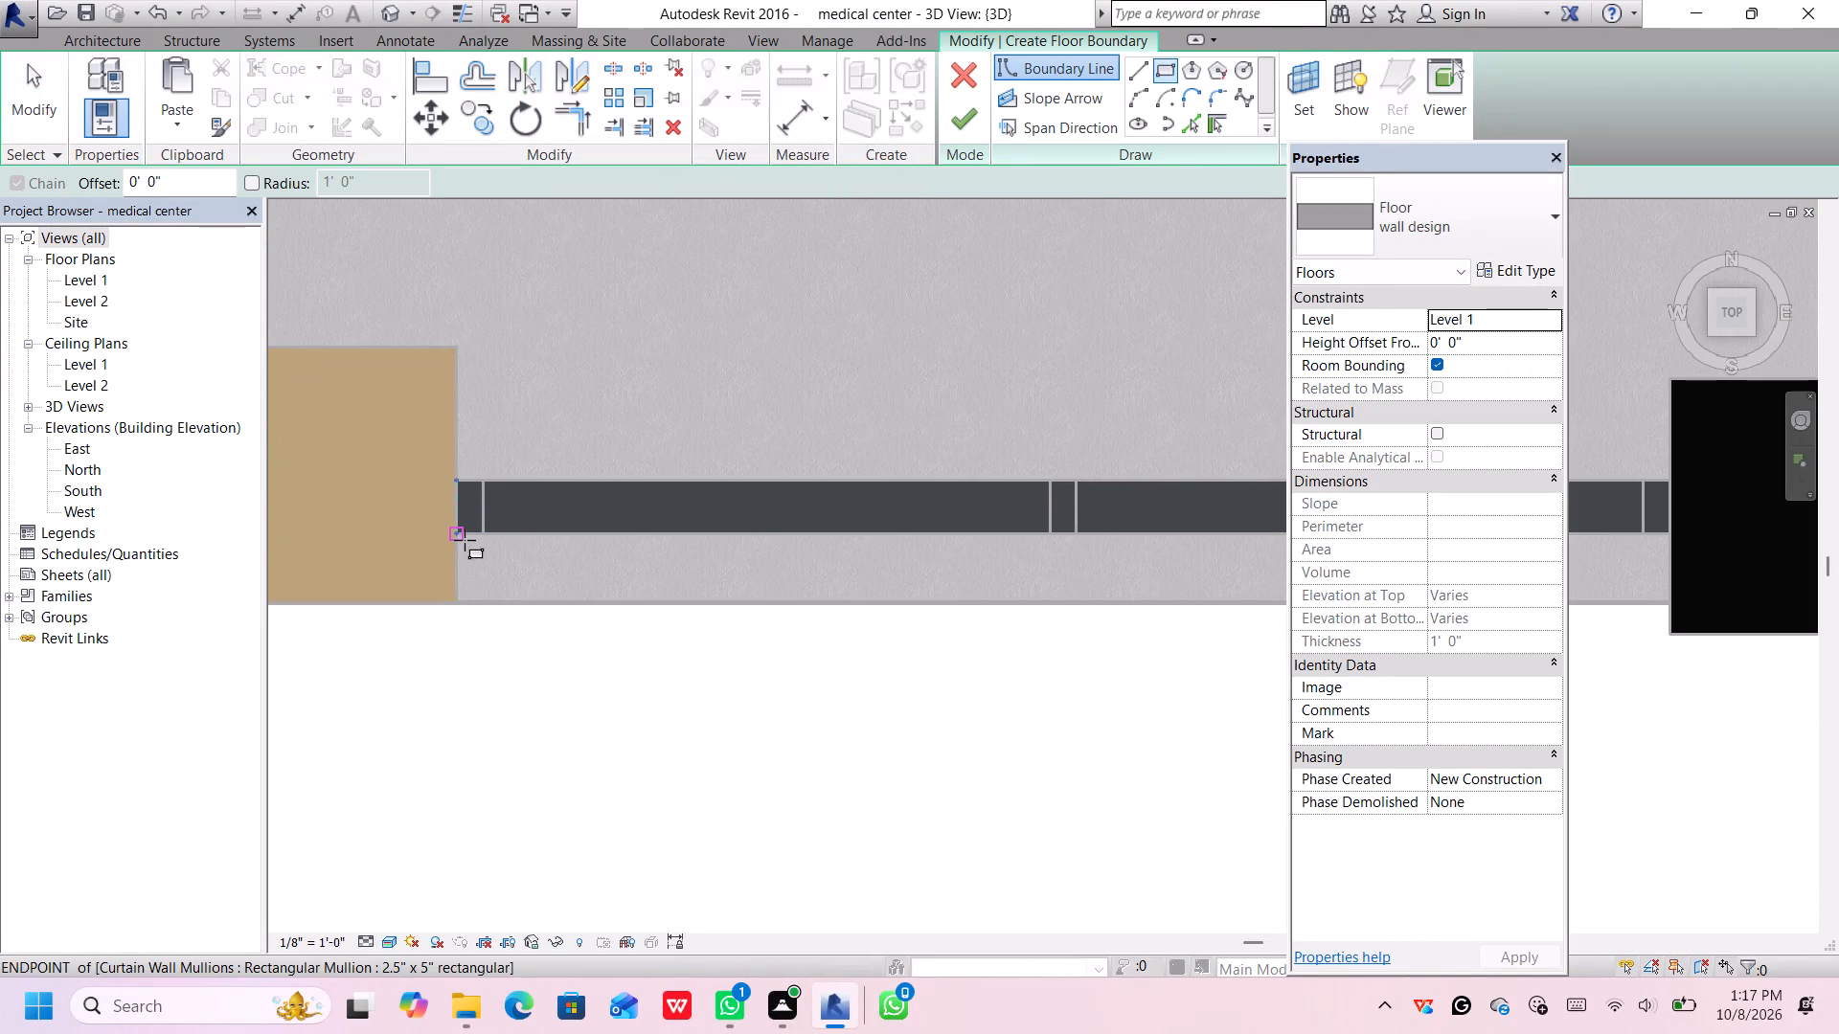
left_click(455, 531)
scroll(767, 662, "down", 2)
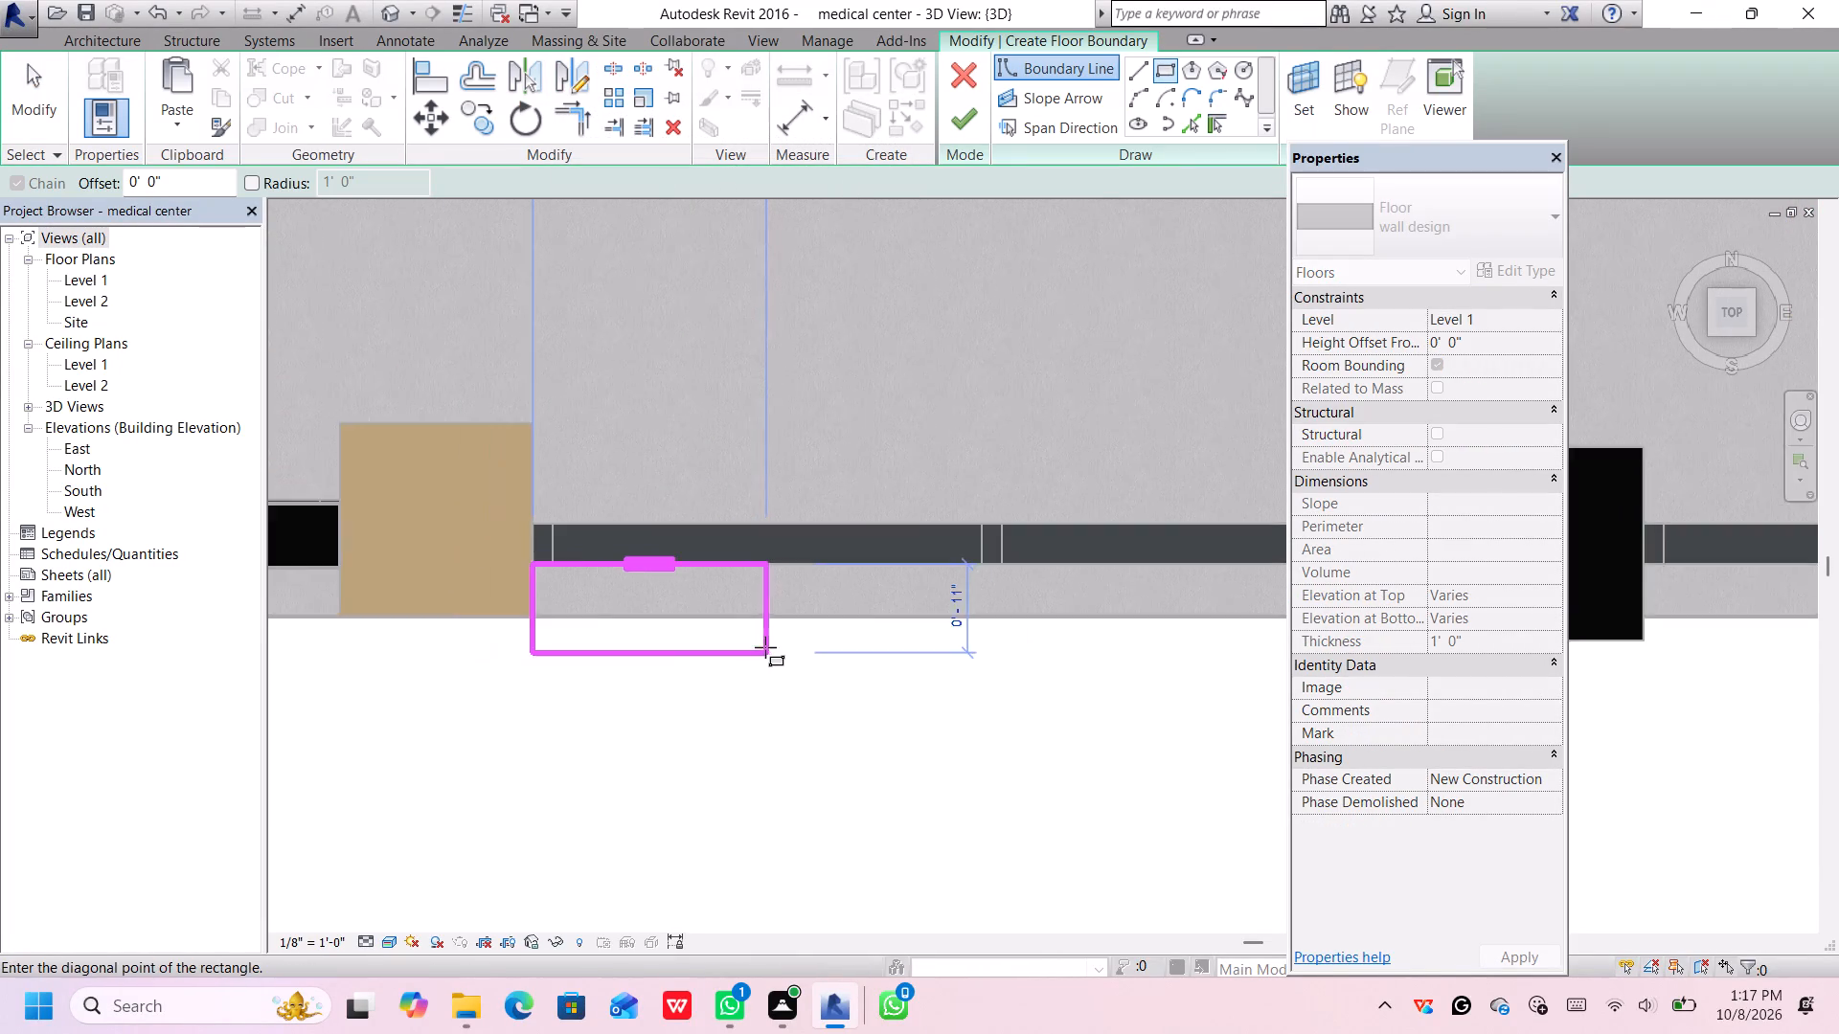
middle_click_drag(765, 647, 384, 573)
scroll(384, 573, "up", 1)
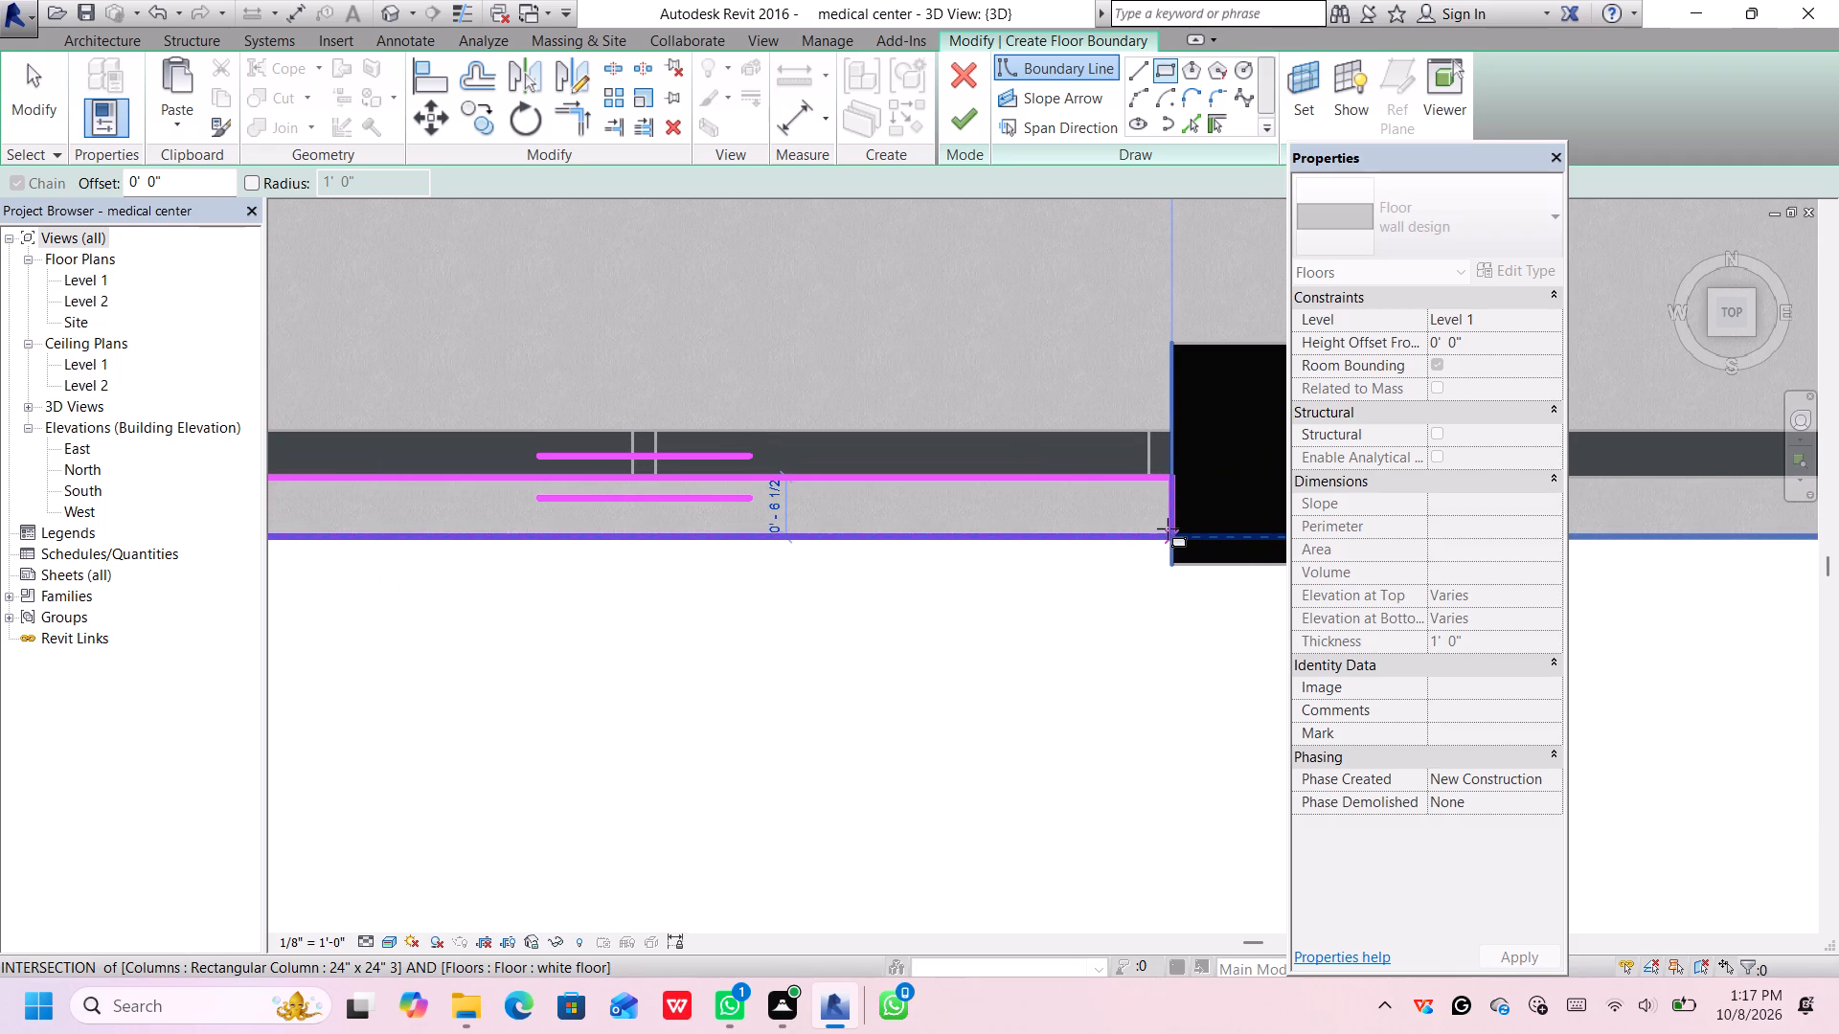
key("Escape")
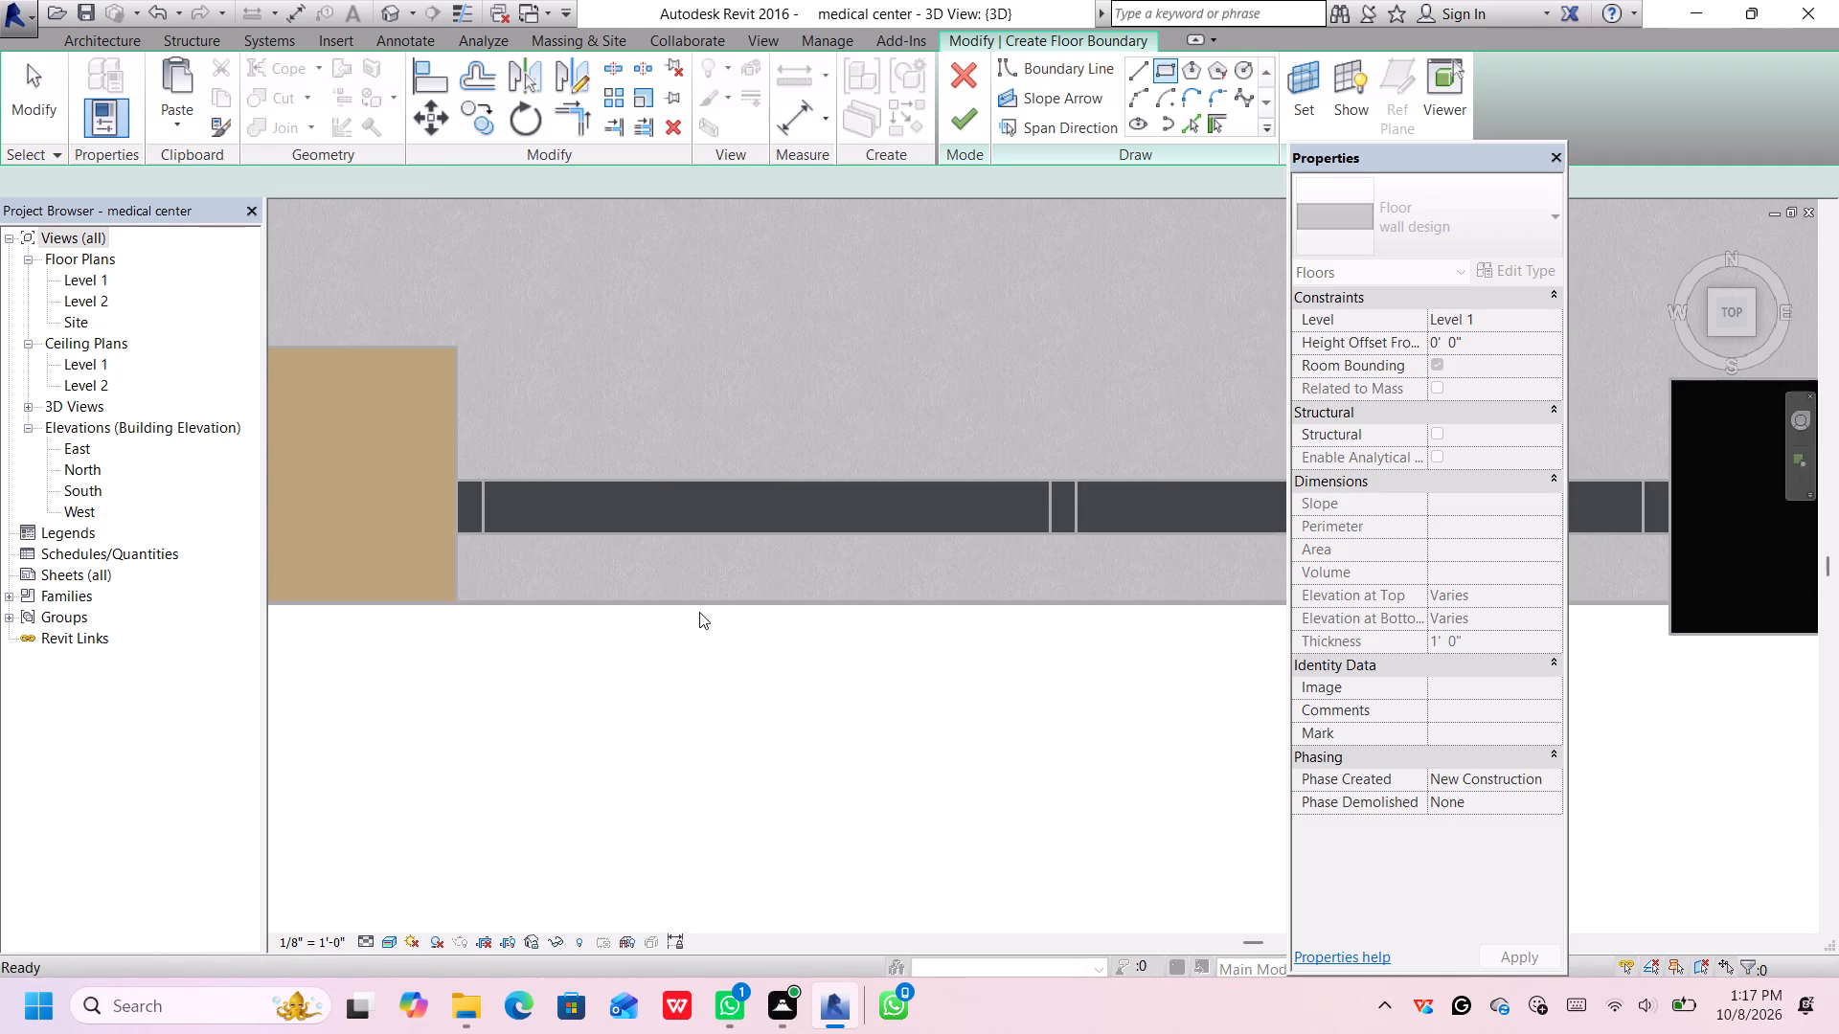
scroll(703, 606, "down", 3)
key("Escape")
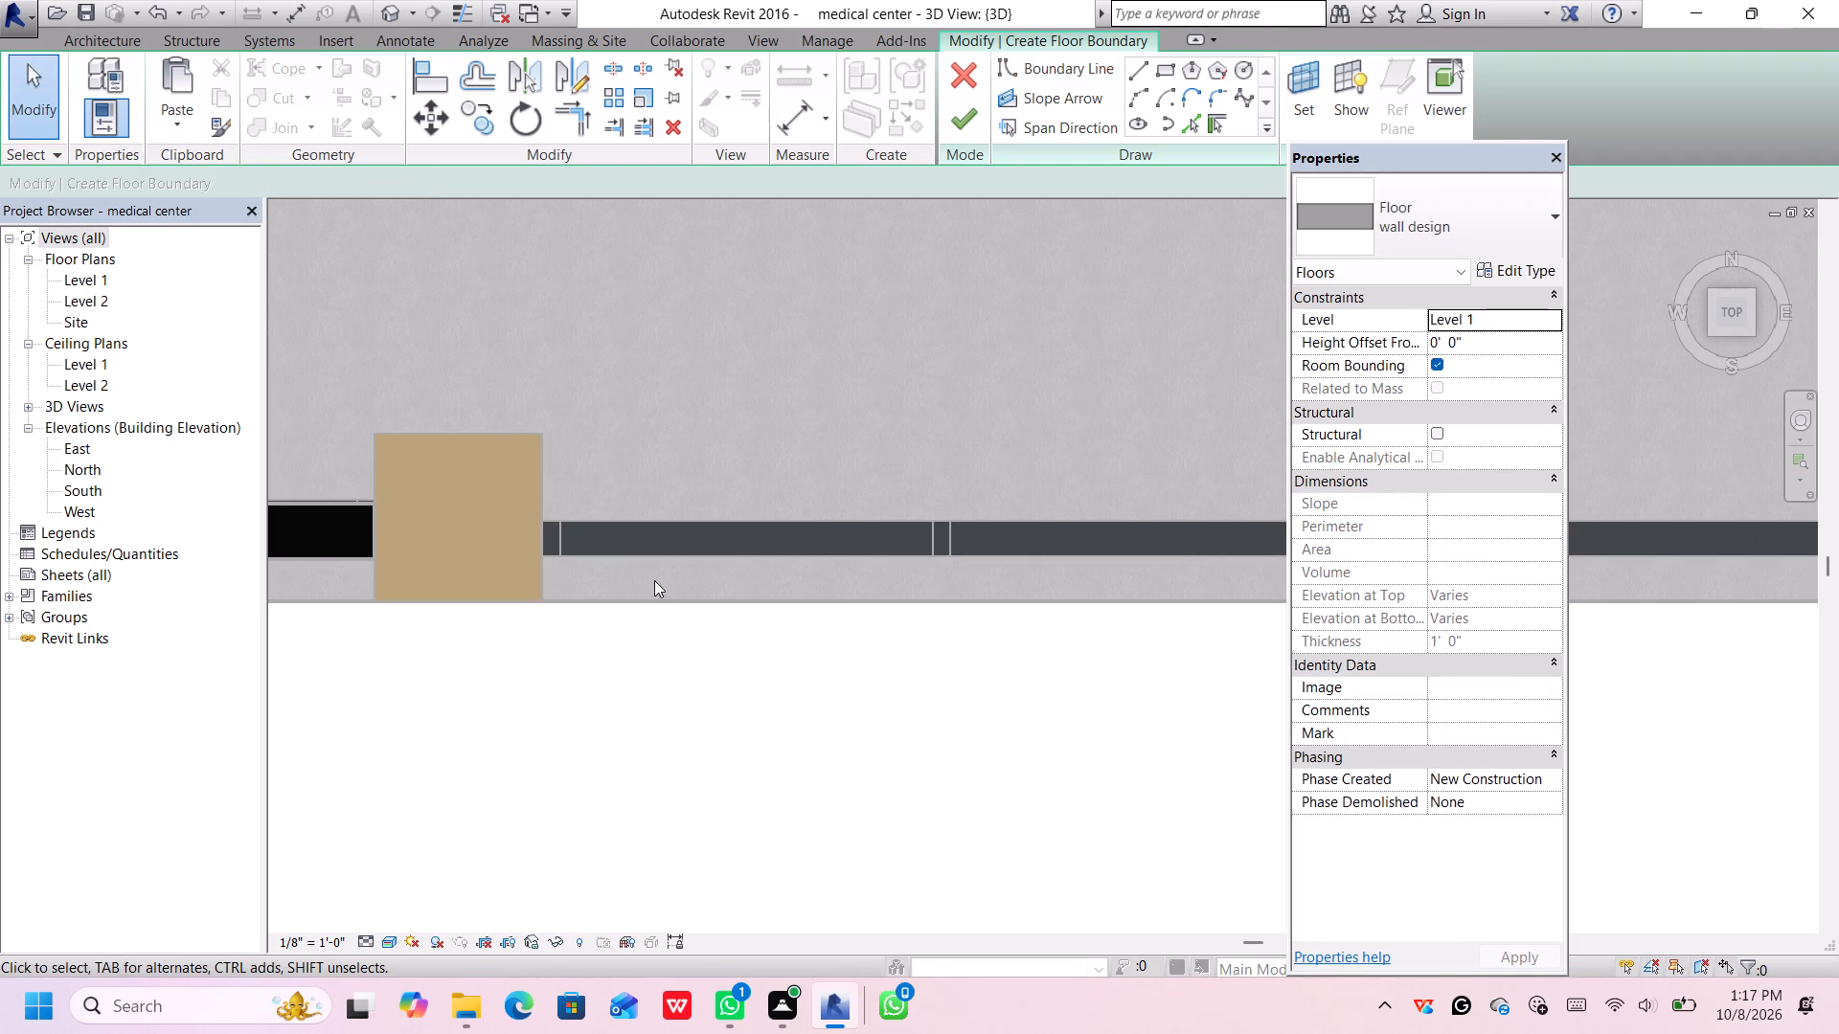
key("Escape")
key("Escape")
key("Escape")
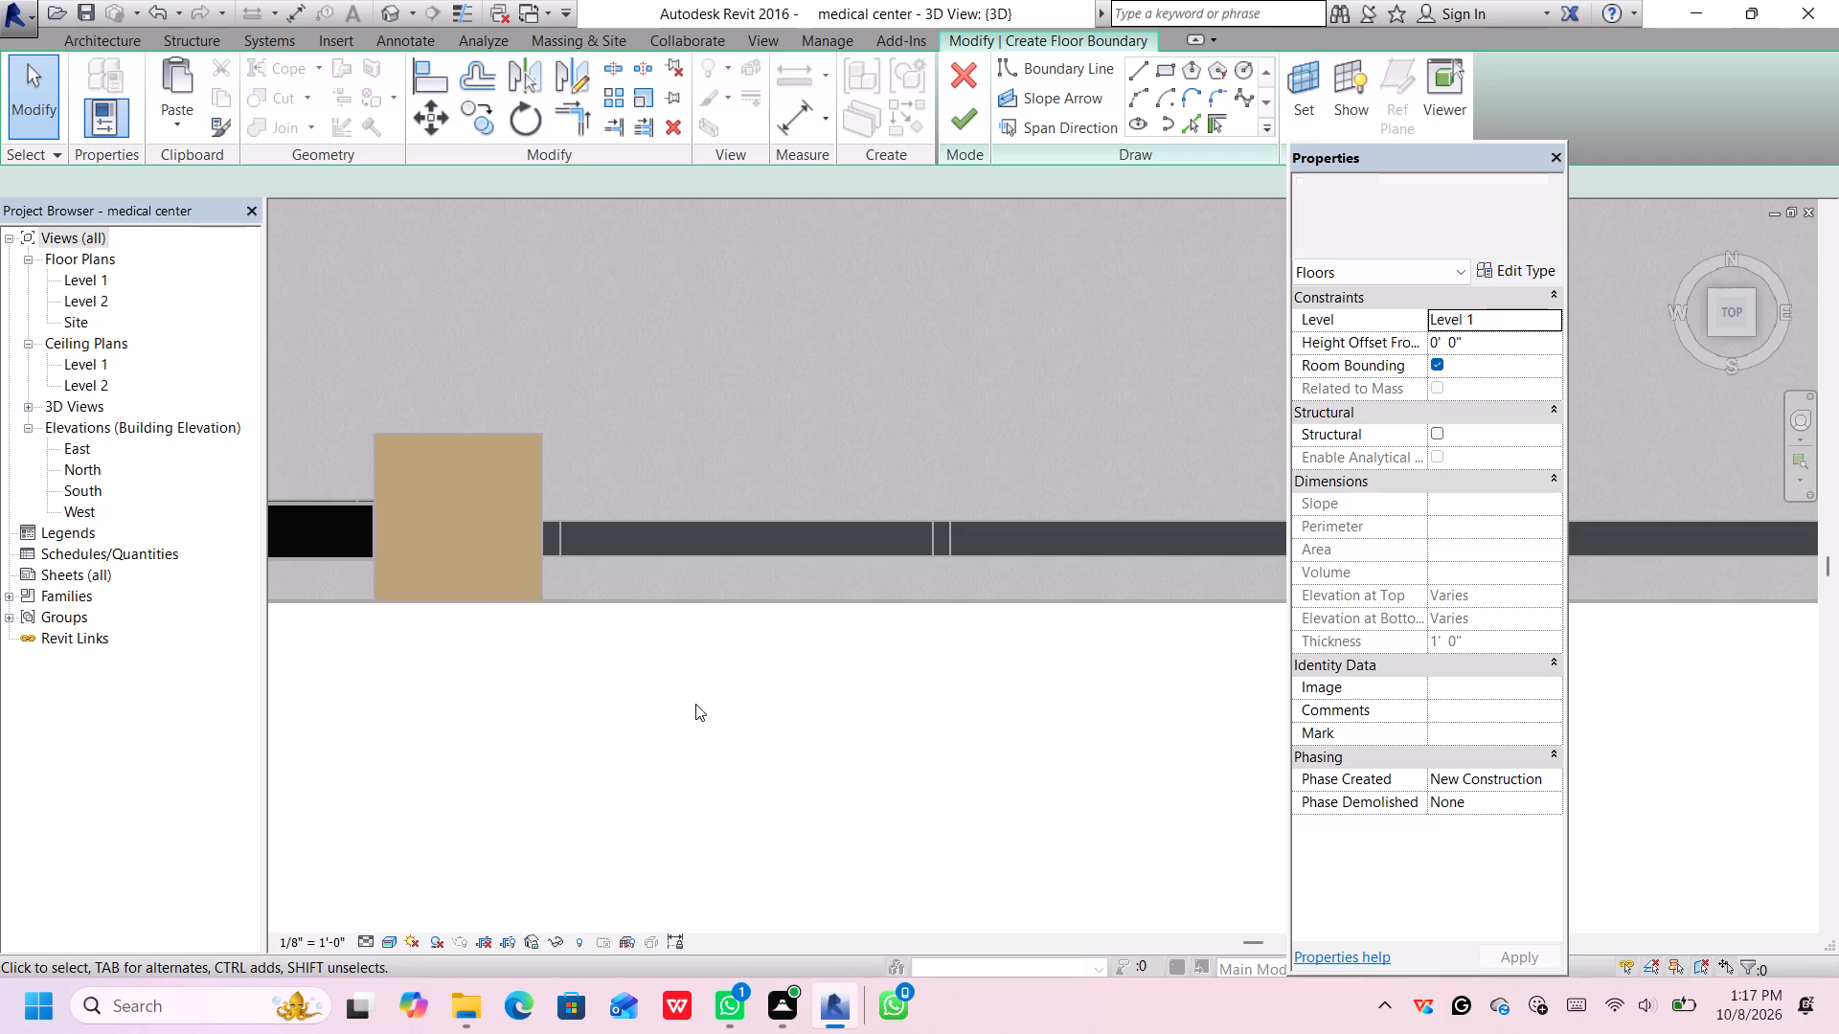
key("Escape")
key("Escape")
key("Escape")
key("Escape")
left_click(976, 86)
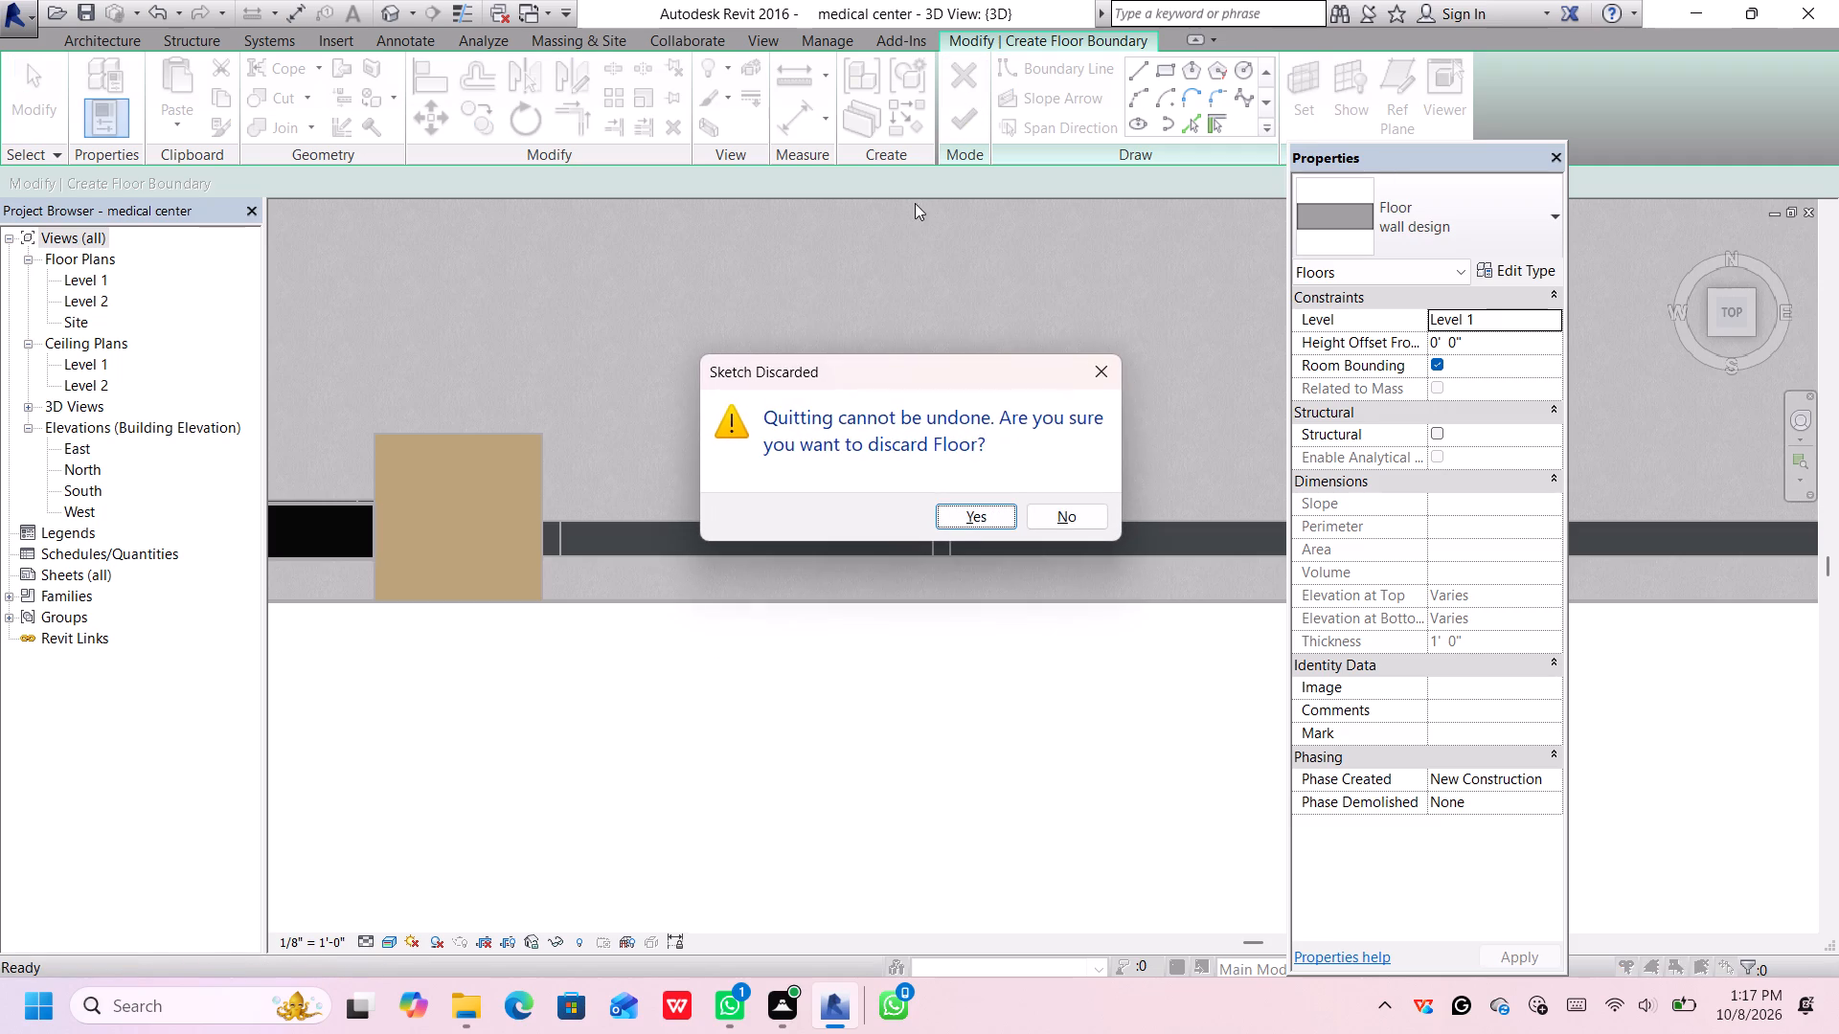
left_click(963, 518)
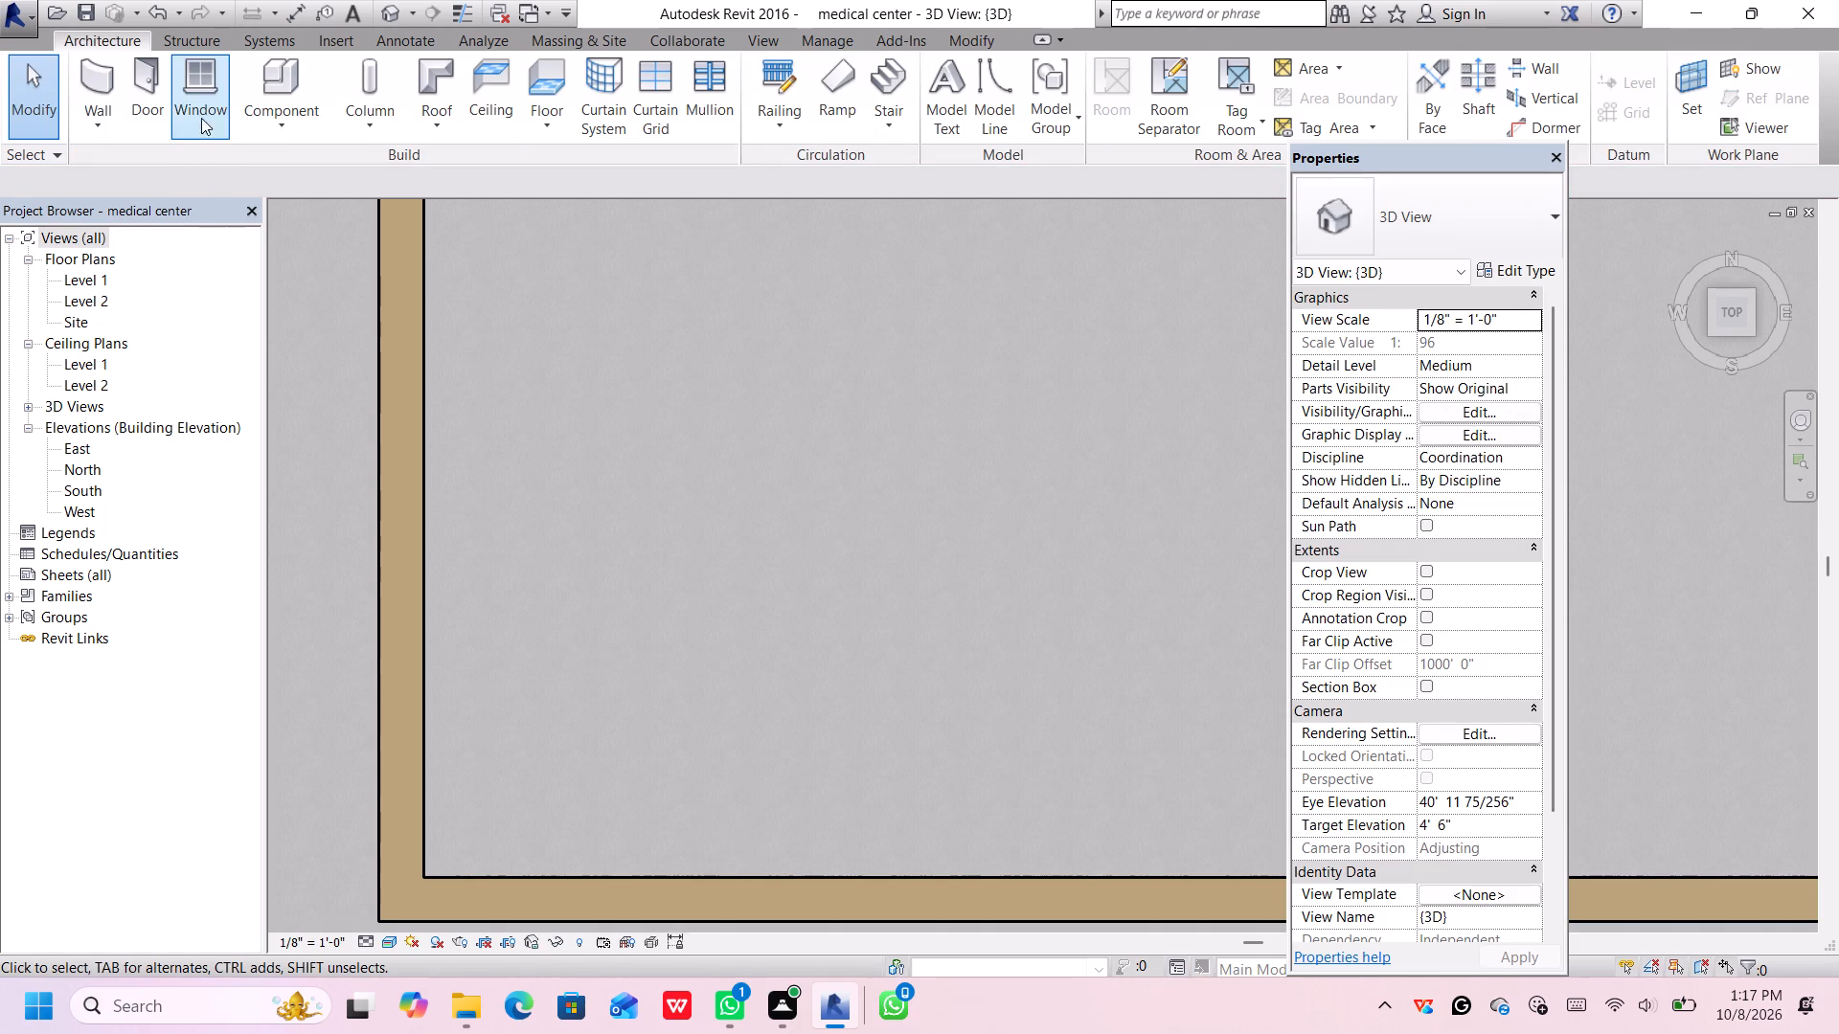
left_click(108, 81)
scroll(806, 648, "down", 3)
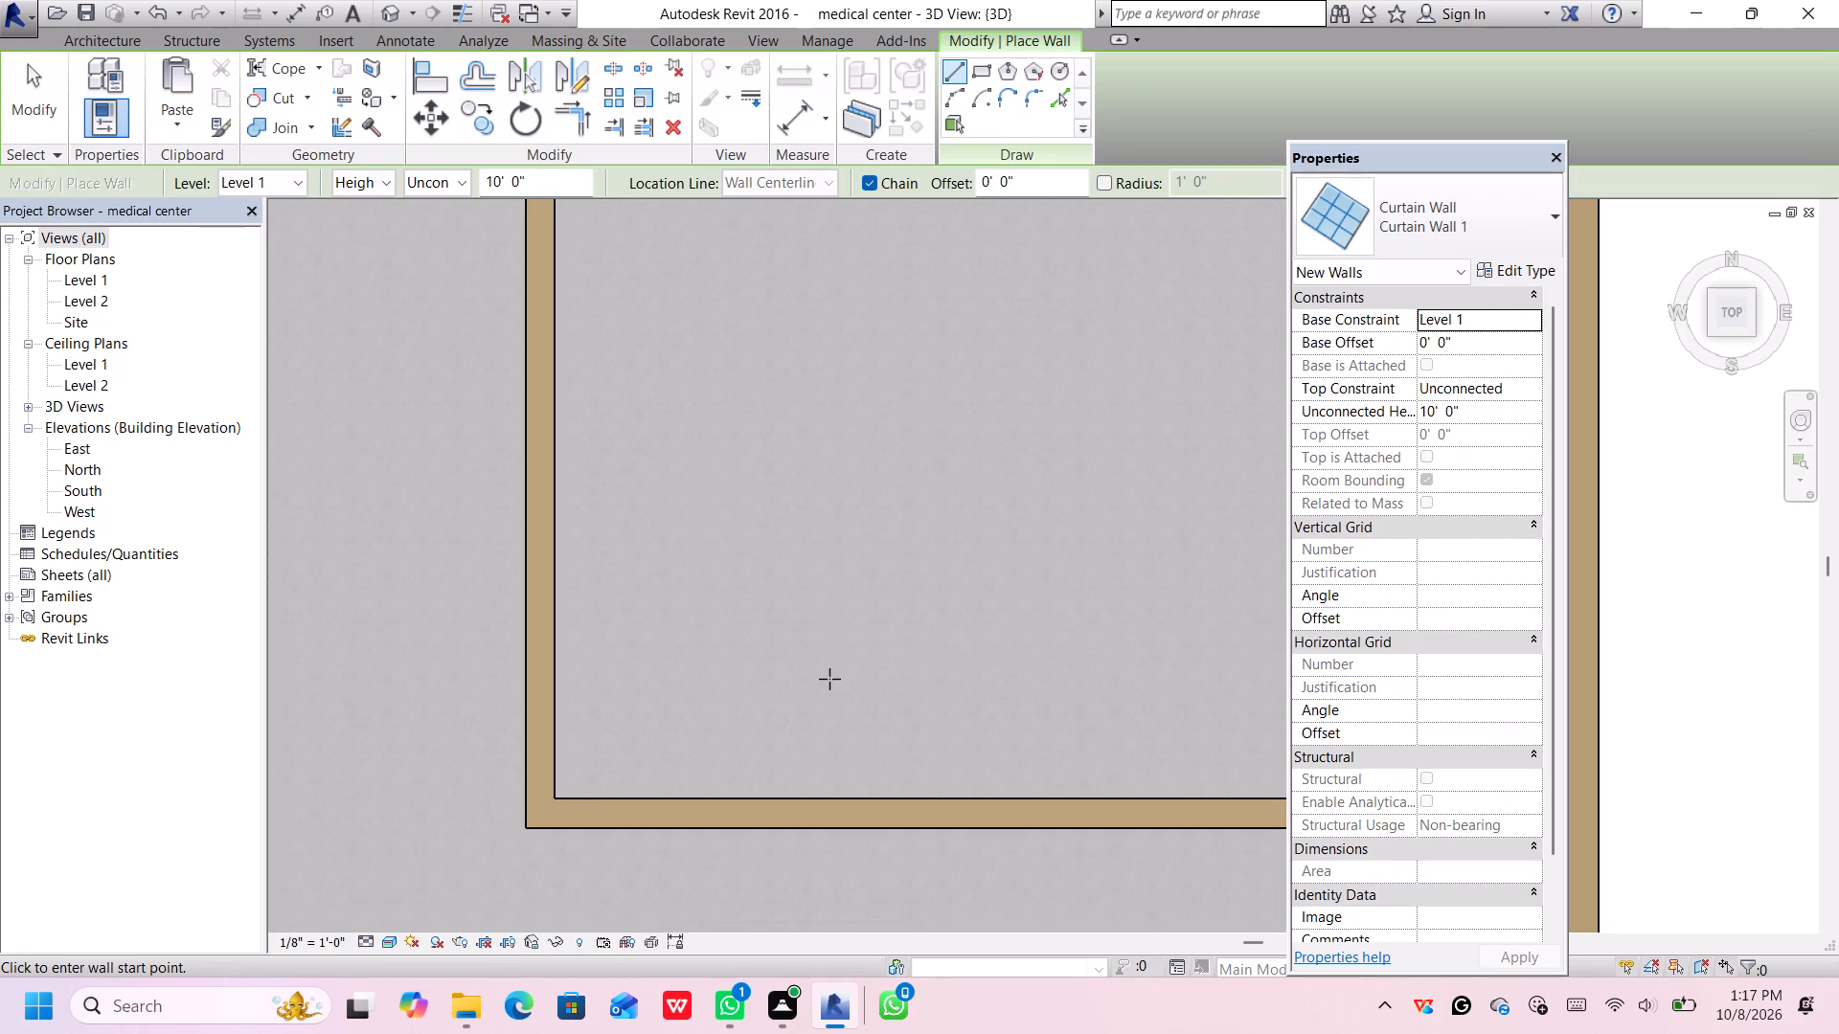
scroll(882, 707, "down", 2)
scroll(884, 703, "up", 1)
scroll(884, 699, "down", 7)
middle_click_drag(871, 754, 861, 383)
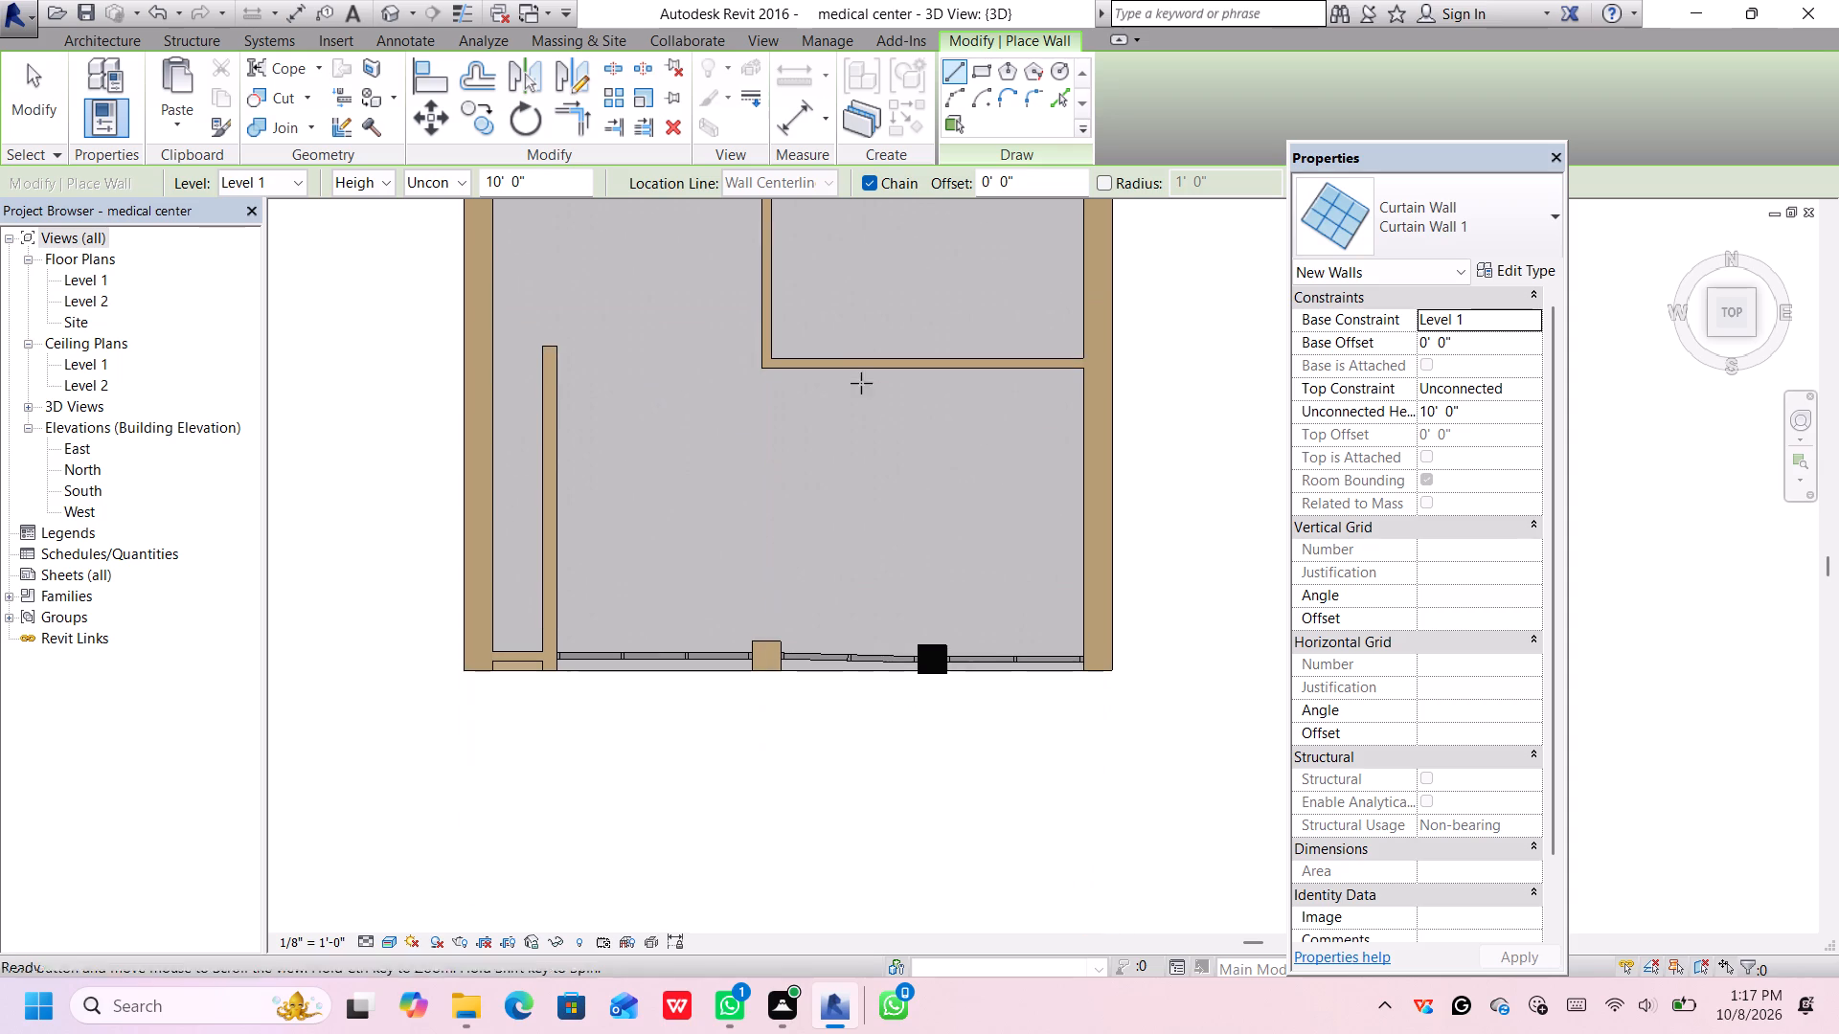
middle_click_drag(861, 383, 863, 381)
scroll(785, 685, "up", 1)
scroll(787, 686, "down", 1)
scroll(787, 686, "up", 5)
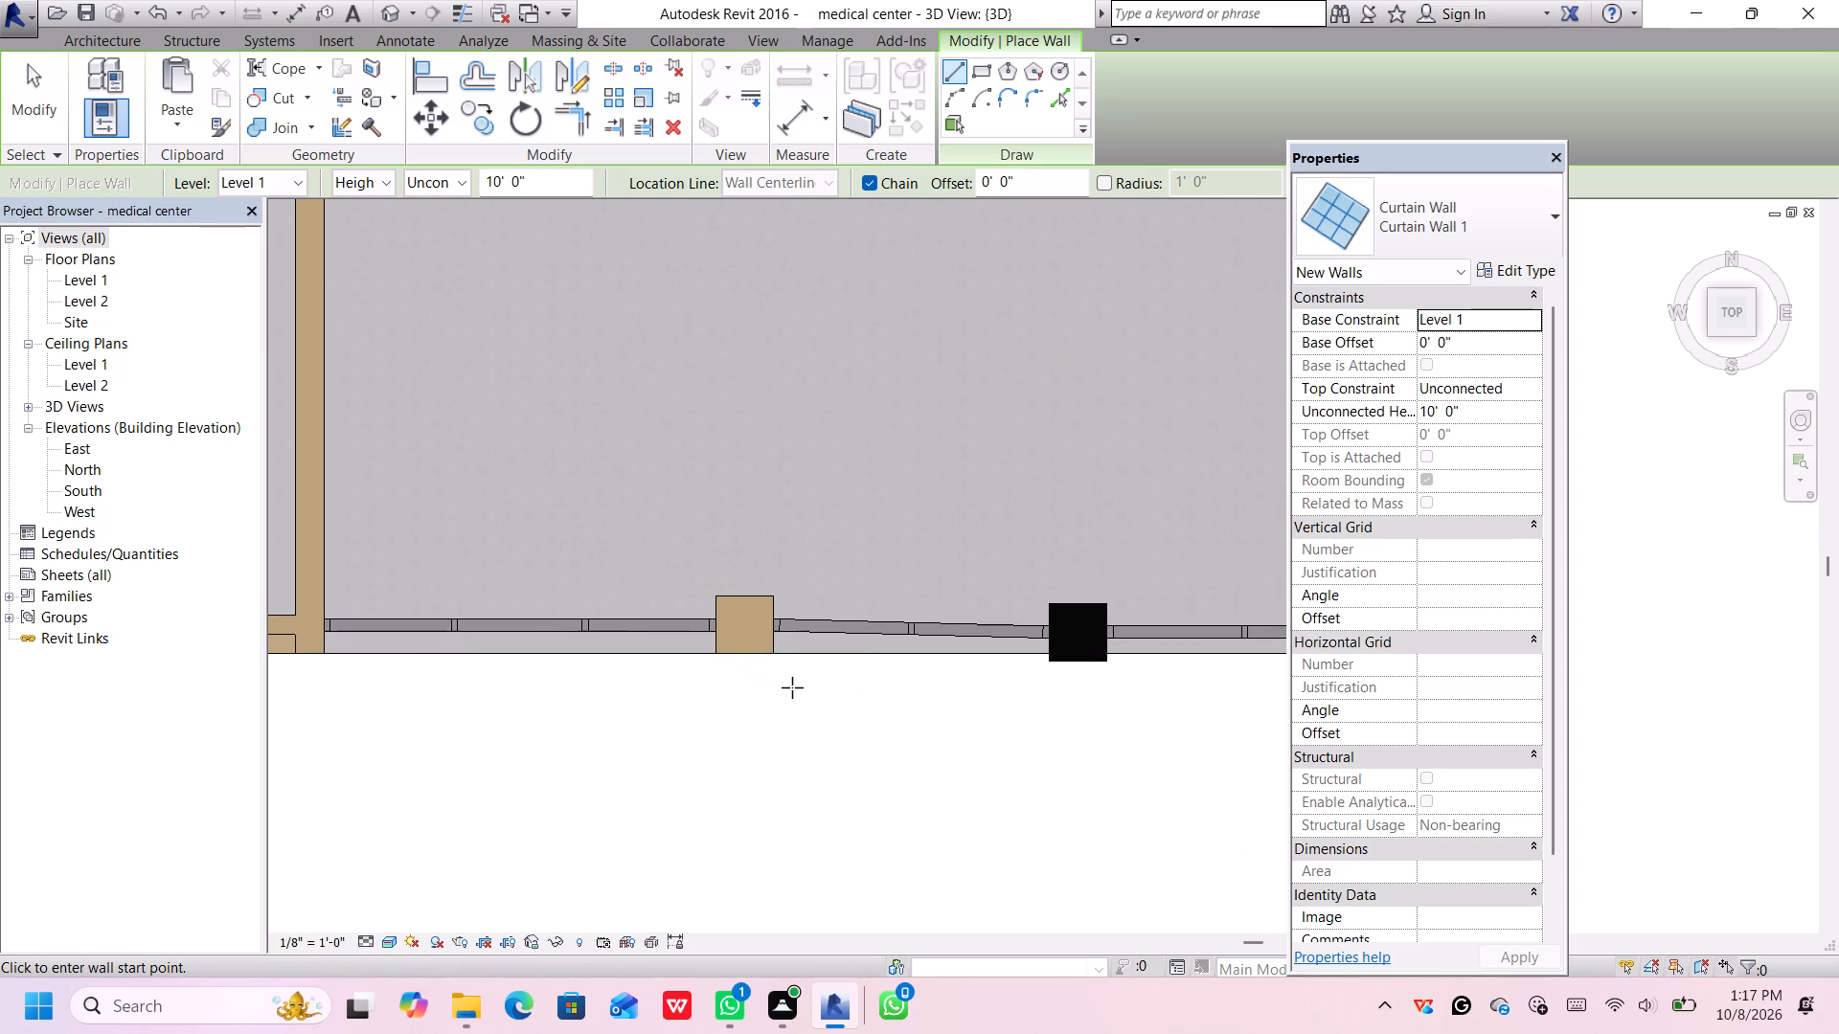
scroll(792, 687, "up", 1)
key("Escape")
Straighten the slanted Storefront curtain wall between the tan and black columns by moving its tan-column end level with its other end.
left_click(782, 616)
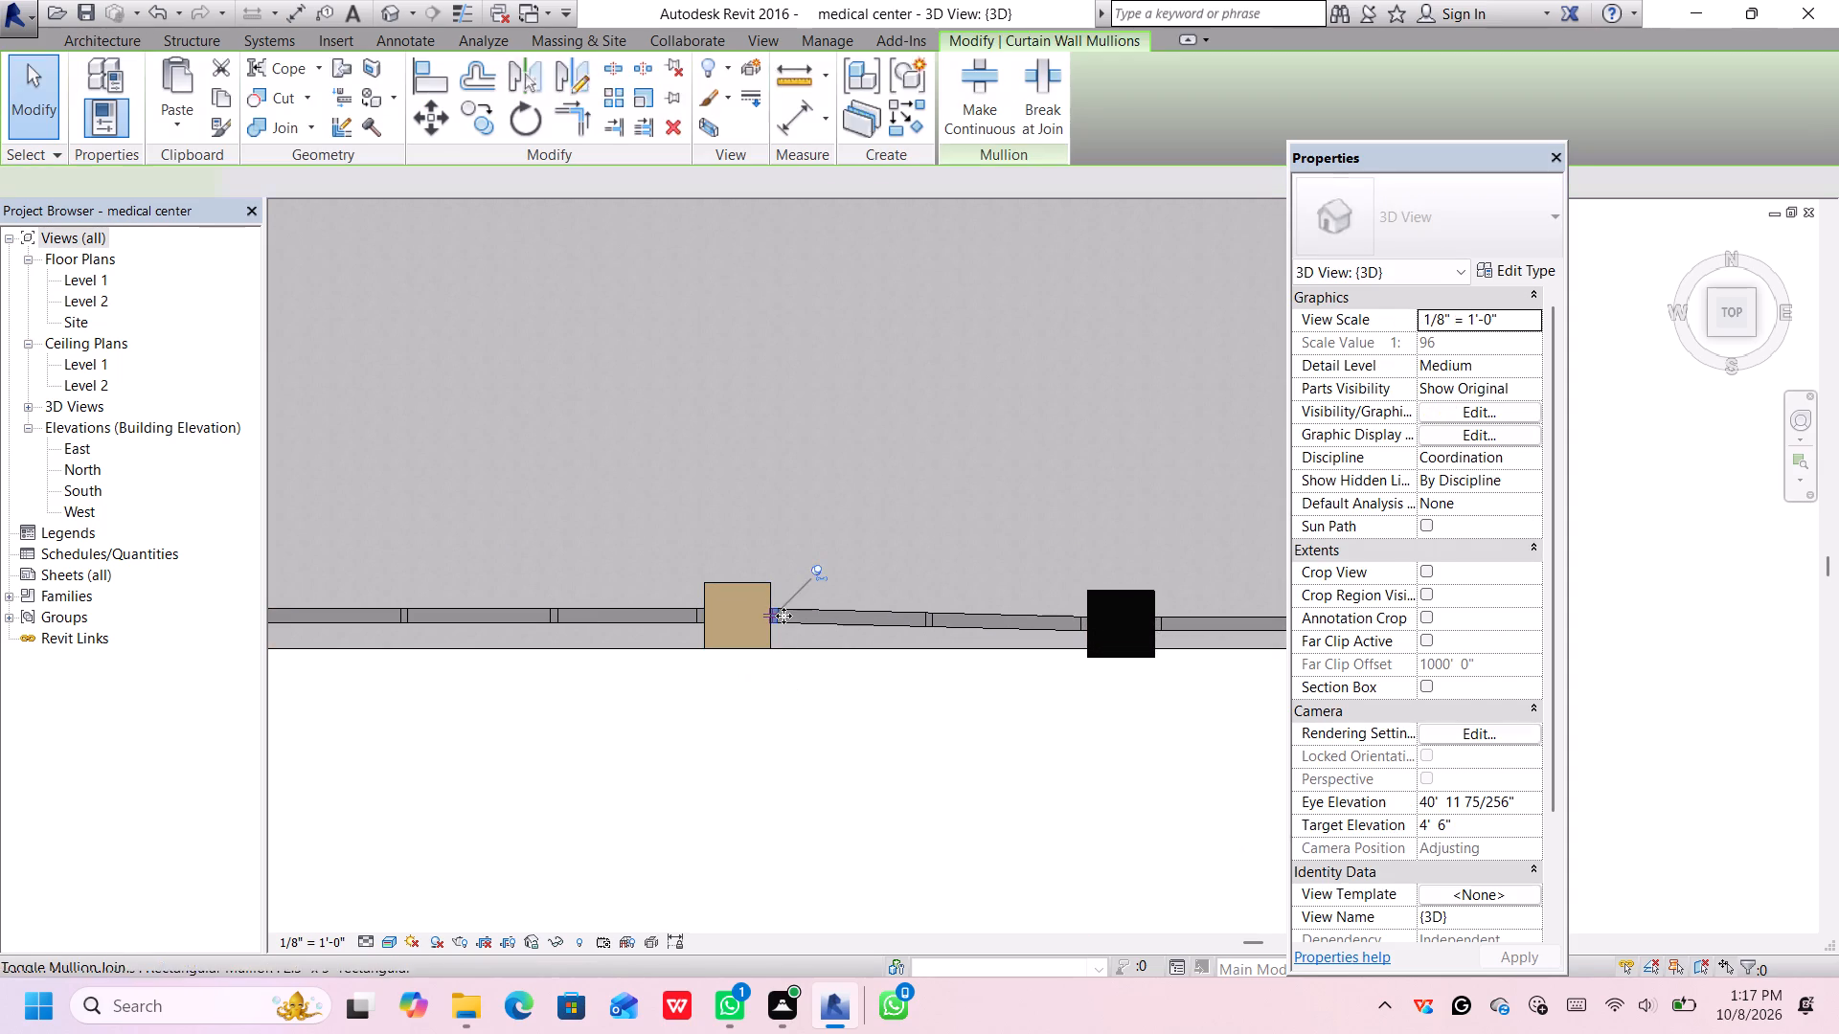
scroll(782, 627, "up", 1)
scroll(782, 627, "down", 2)
scroll(782, 627, "up", 3)
key("Escape")
scroll(770, 683, "up", 5)
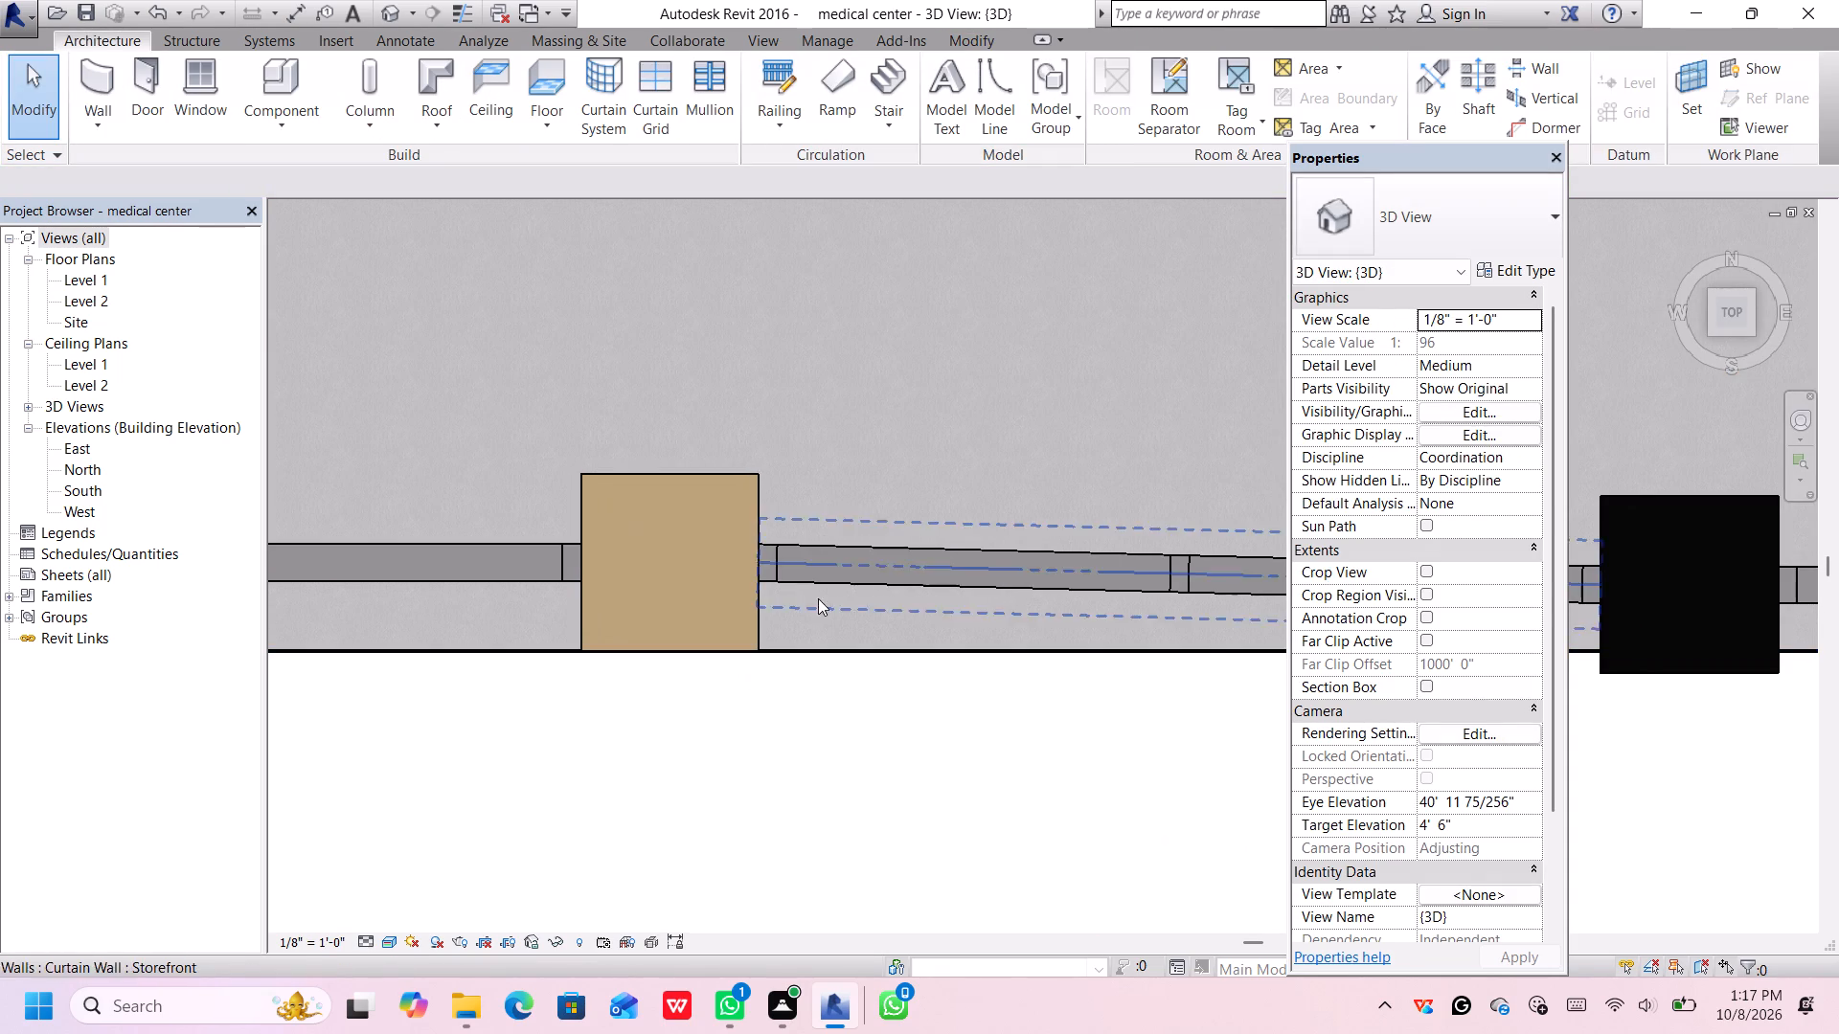
left_click(817, 609)
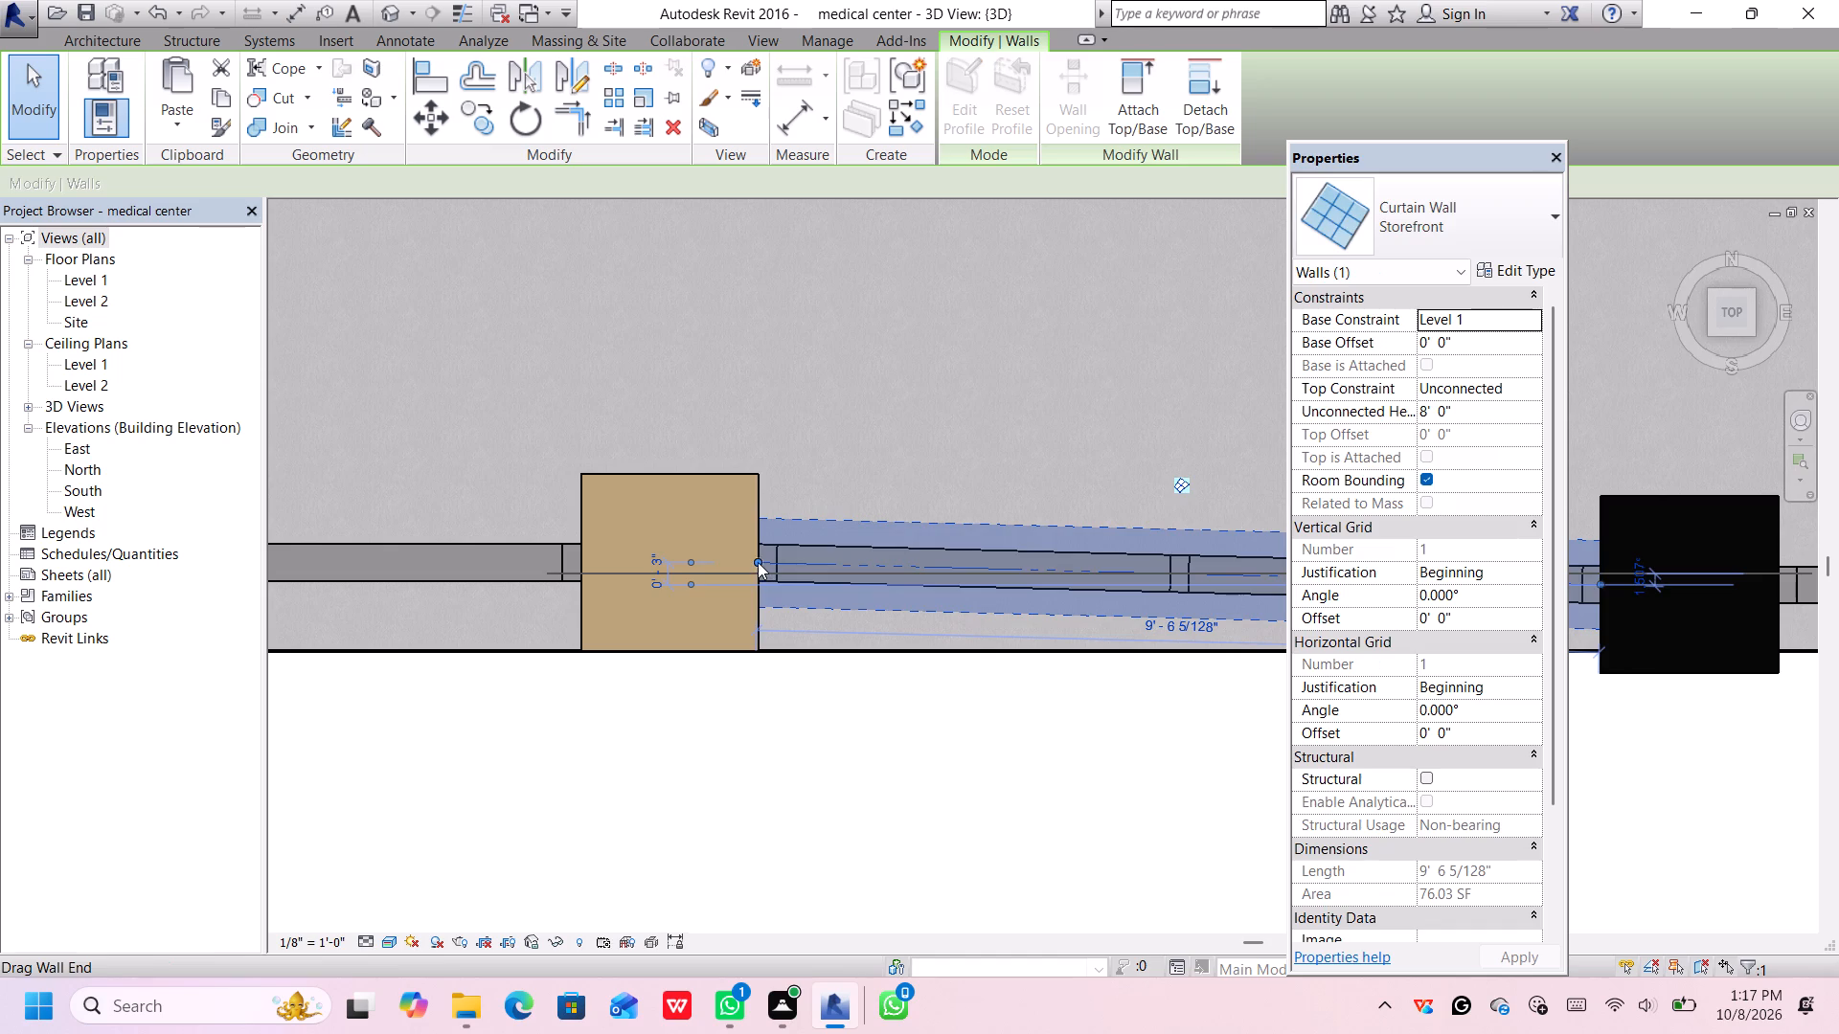
left_click(758, 563)
left_click(751, 575)
scroll(778, 711, "down", 2)
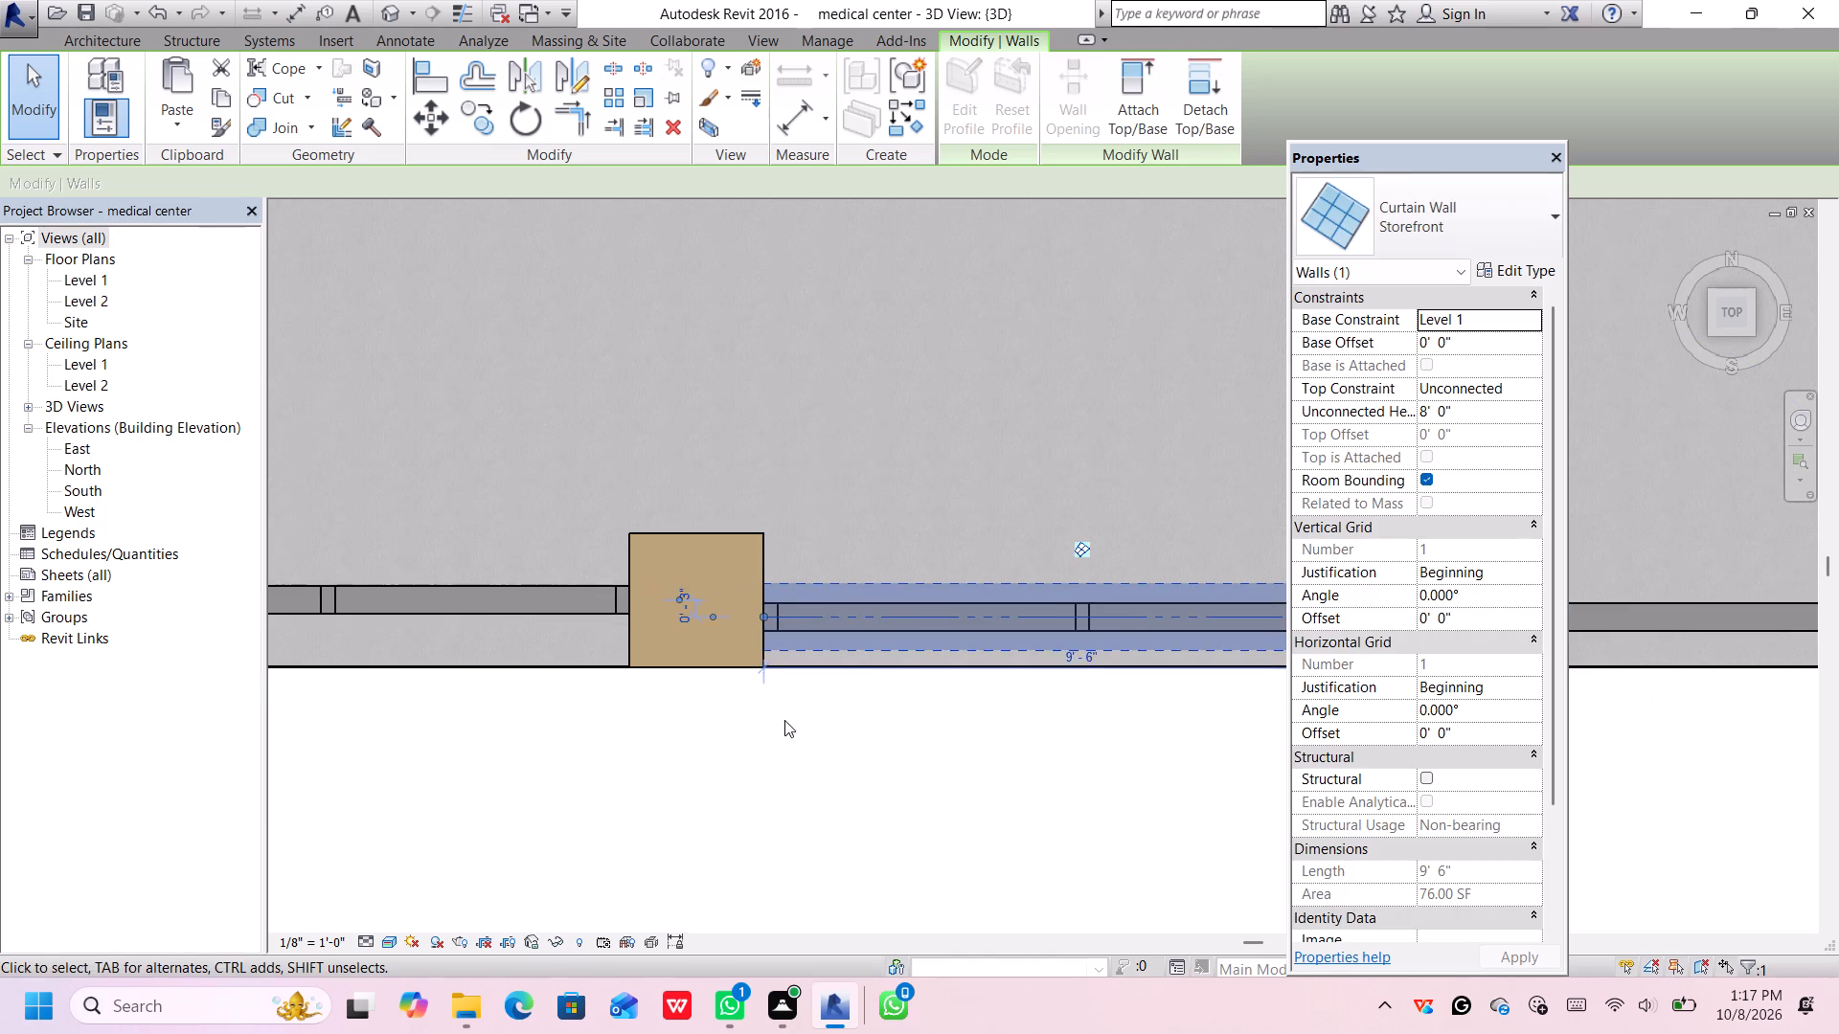
middle_click_drag(764, 703, 226, 595)
middle_click_drag(228, 595, 515, 625)
middle_click(591, 634)
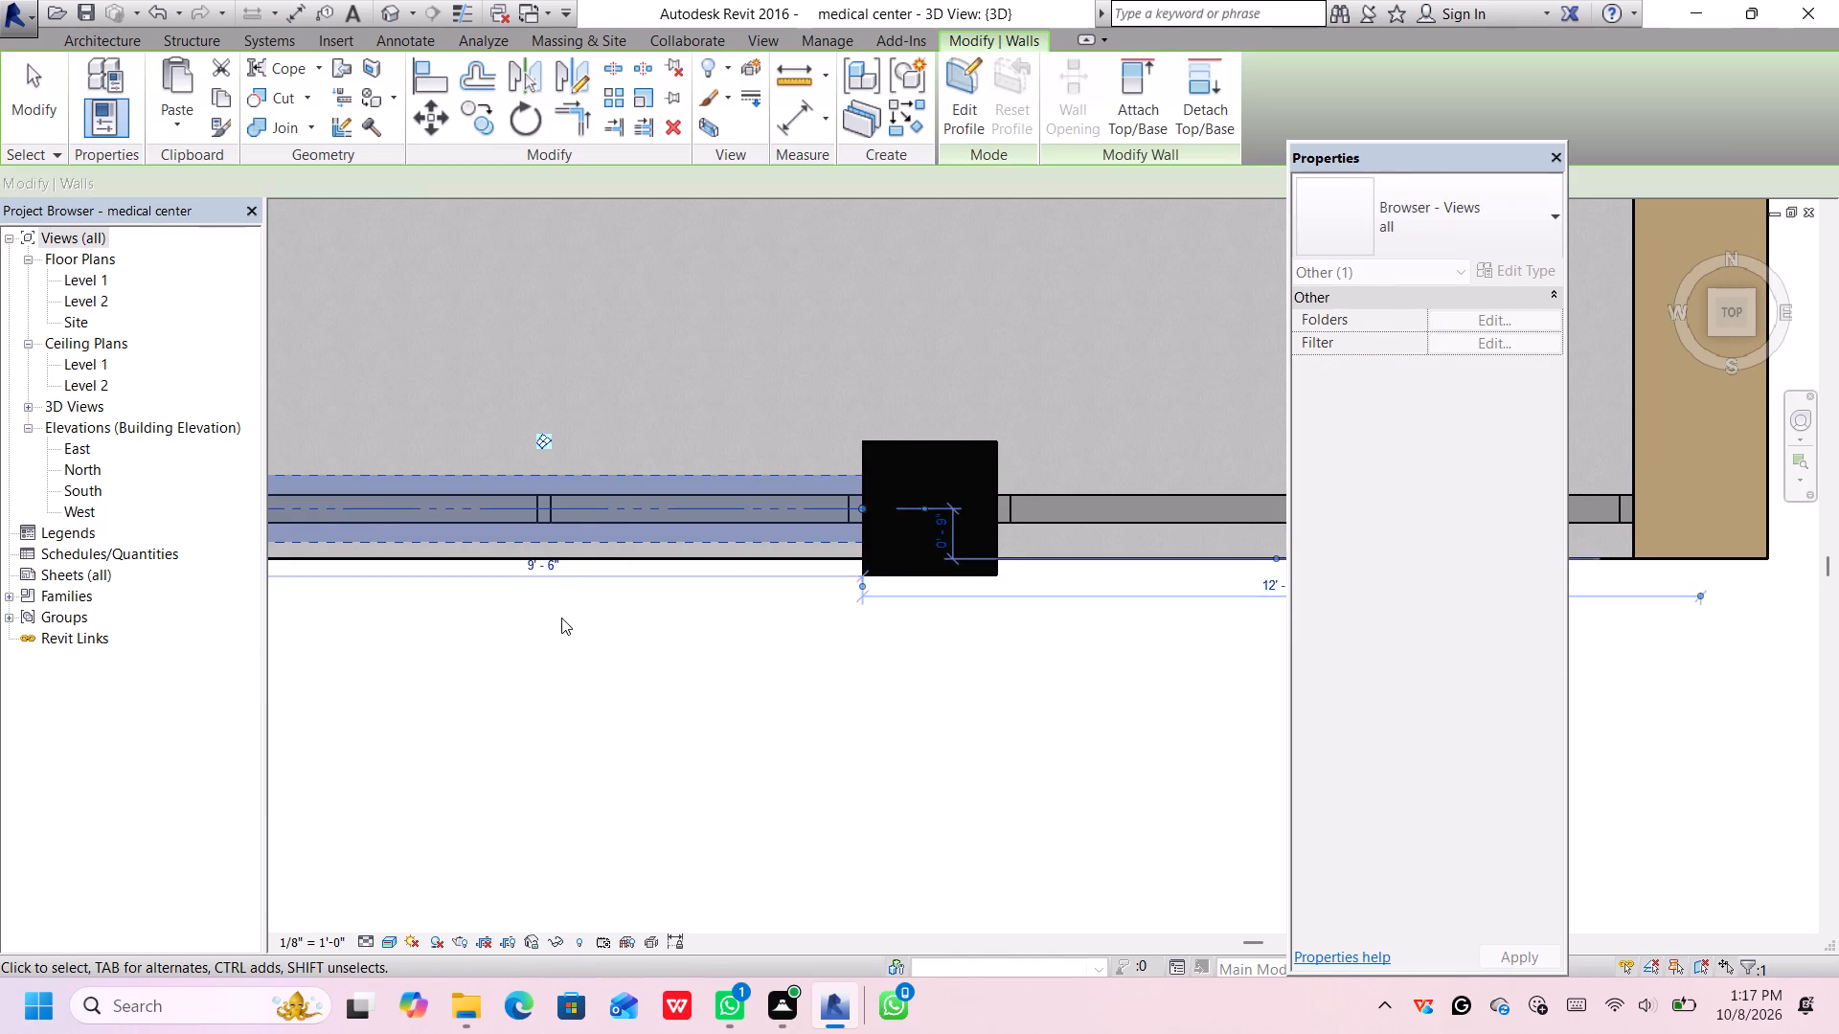
scroll(565, 619, "down", 4)
middle_click_drag(434, 614, 881, 665)
scroll(856, 684, "down", 3)
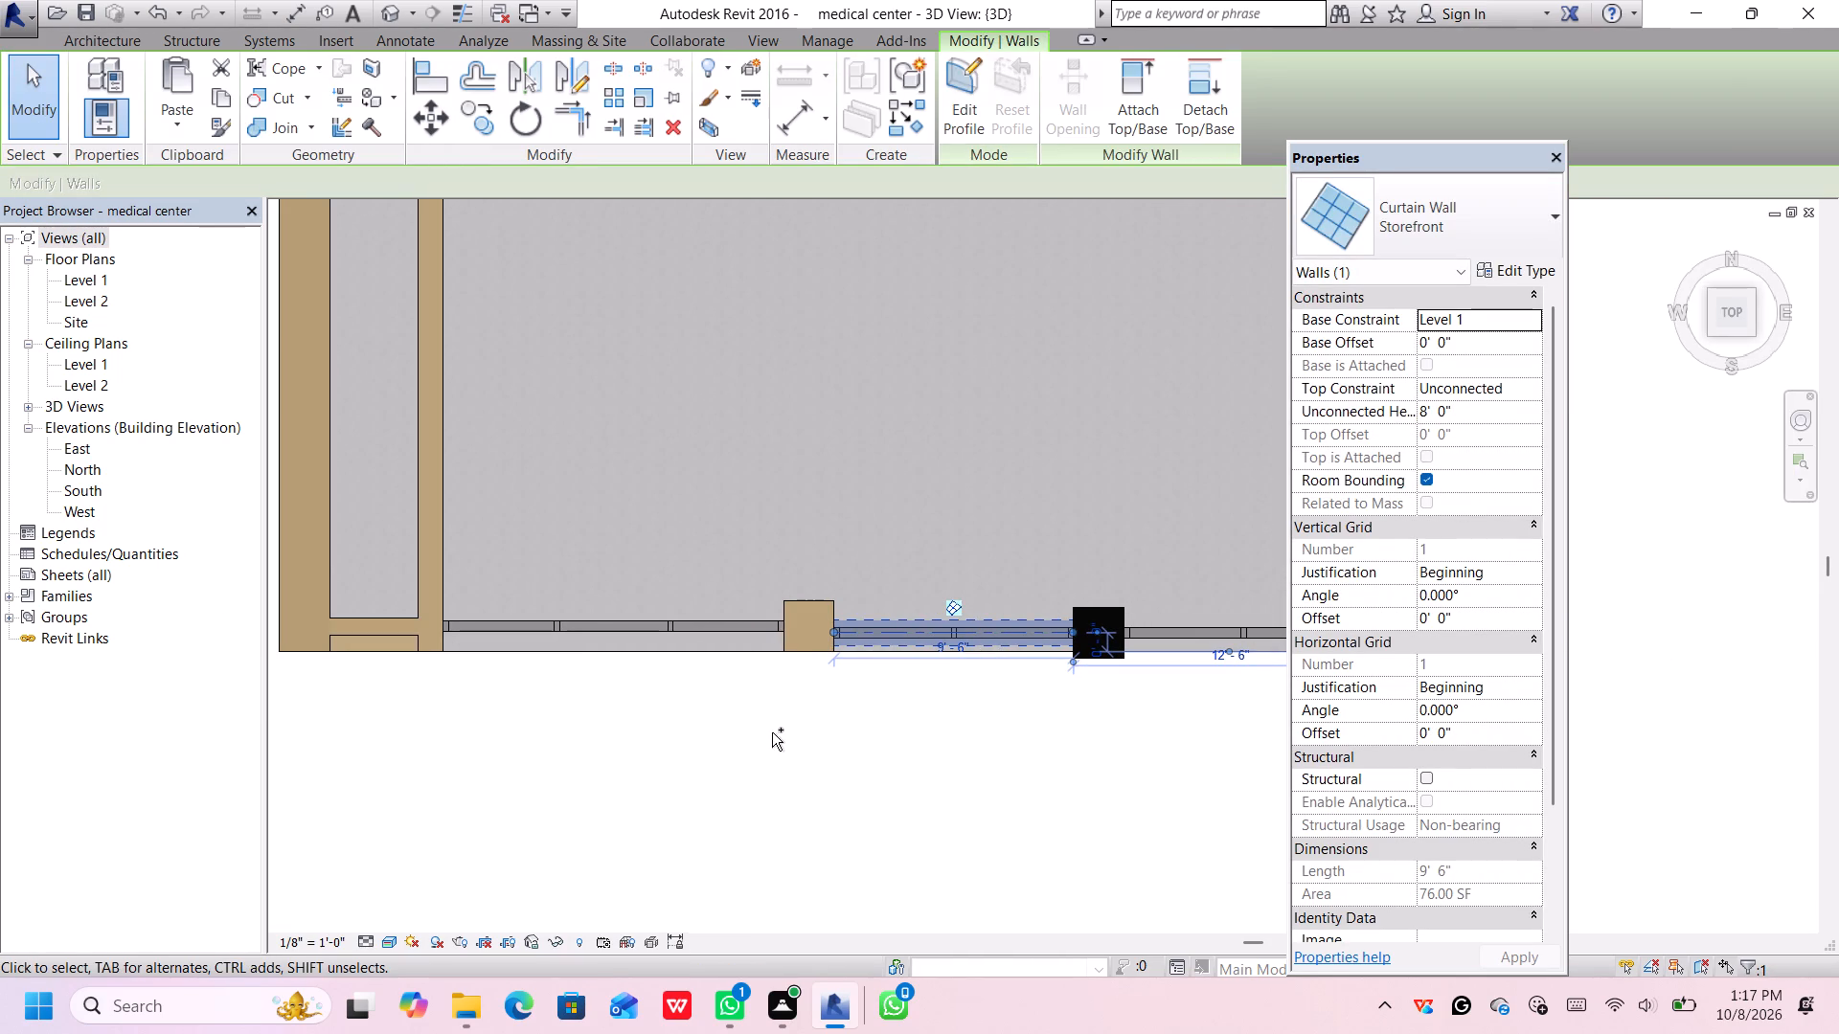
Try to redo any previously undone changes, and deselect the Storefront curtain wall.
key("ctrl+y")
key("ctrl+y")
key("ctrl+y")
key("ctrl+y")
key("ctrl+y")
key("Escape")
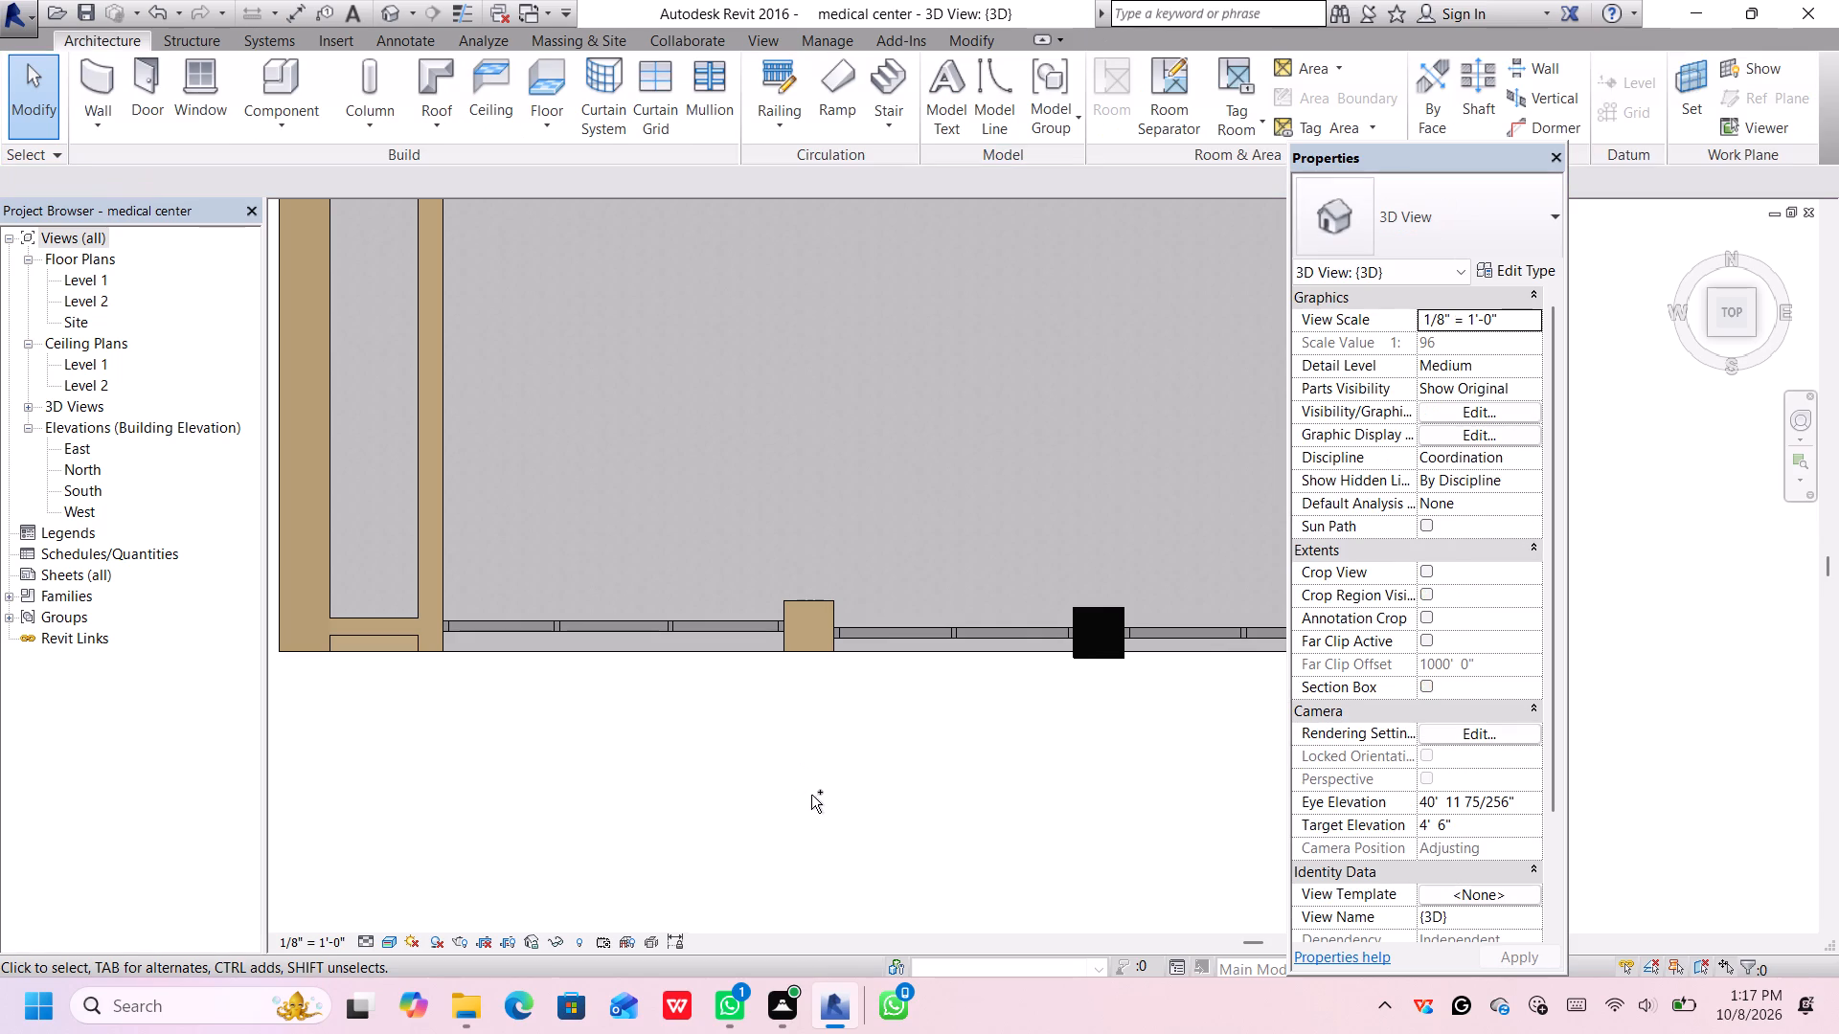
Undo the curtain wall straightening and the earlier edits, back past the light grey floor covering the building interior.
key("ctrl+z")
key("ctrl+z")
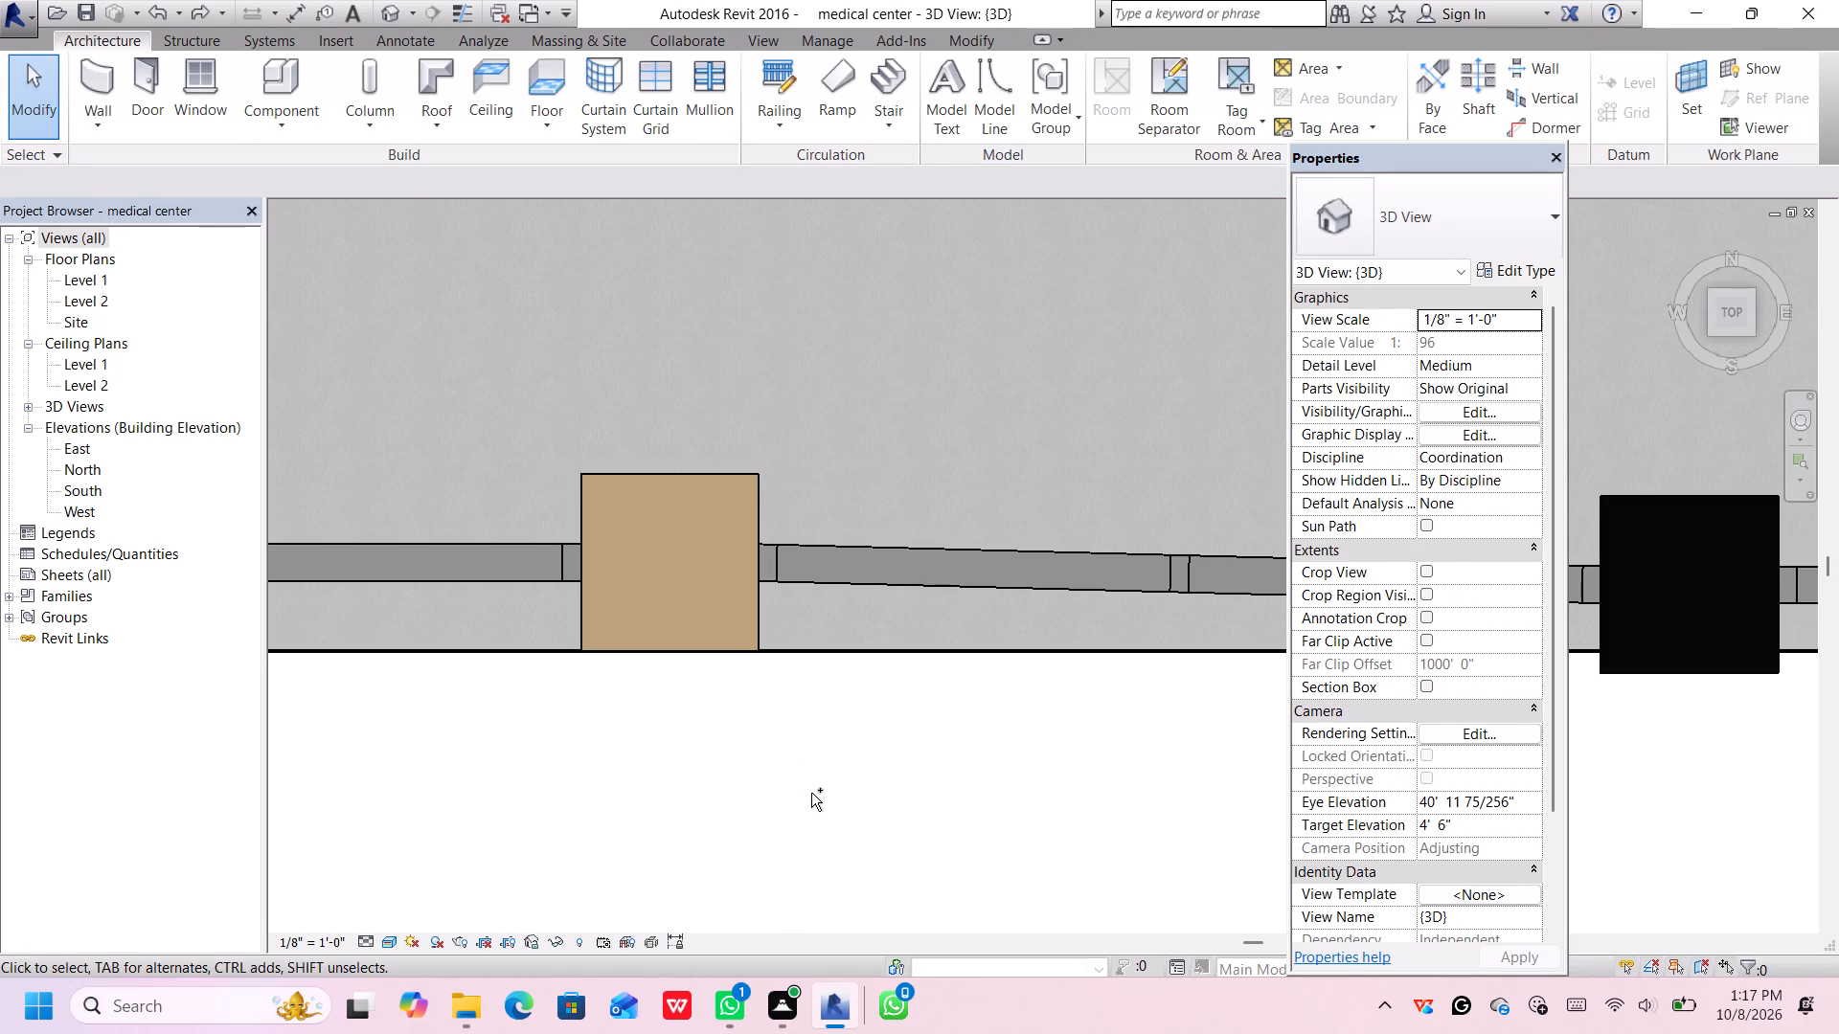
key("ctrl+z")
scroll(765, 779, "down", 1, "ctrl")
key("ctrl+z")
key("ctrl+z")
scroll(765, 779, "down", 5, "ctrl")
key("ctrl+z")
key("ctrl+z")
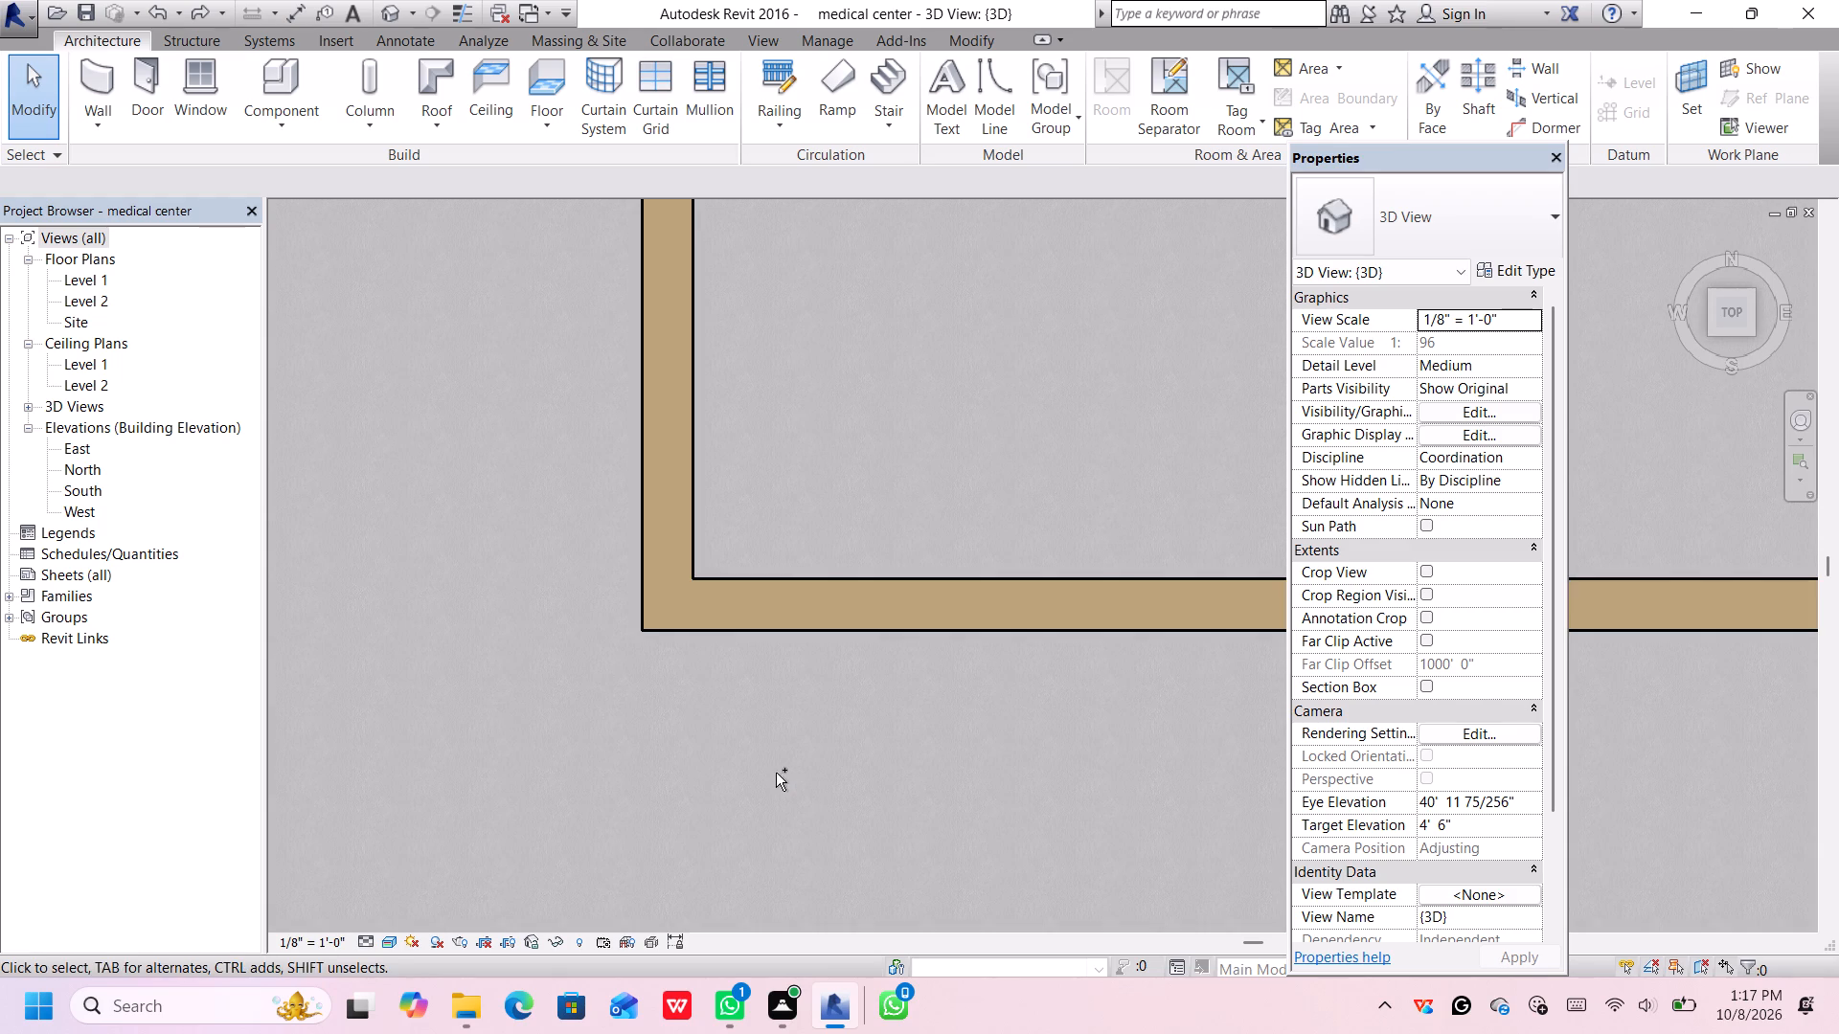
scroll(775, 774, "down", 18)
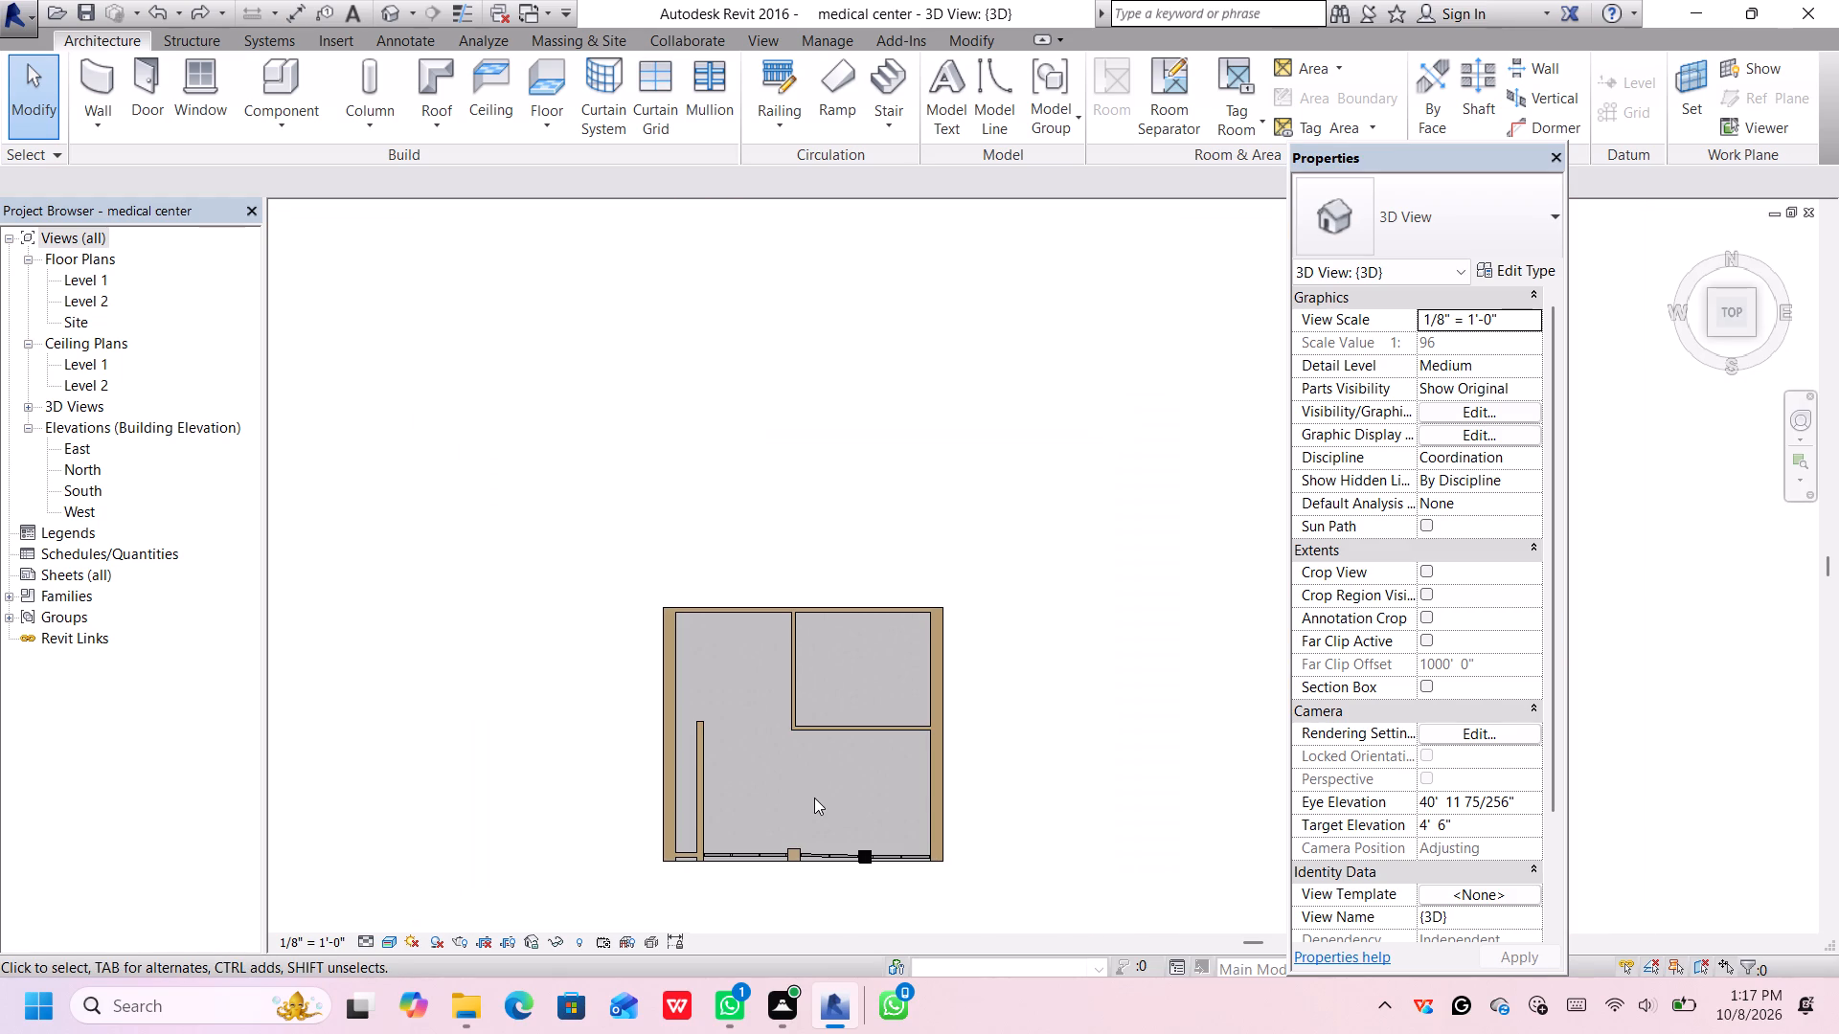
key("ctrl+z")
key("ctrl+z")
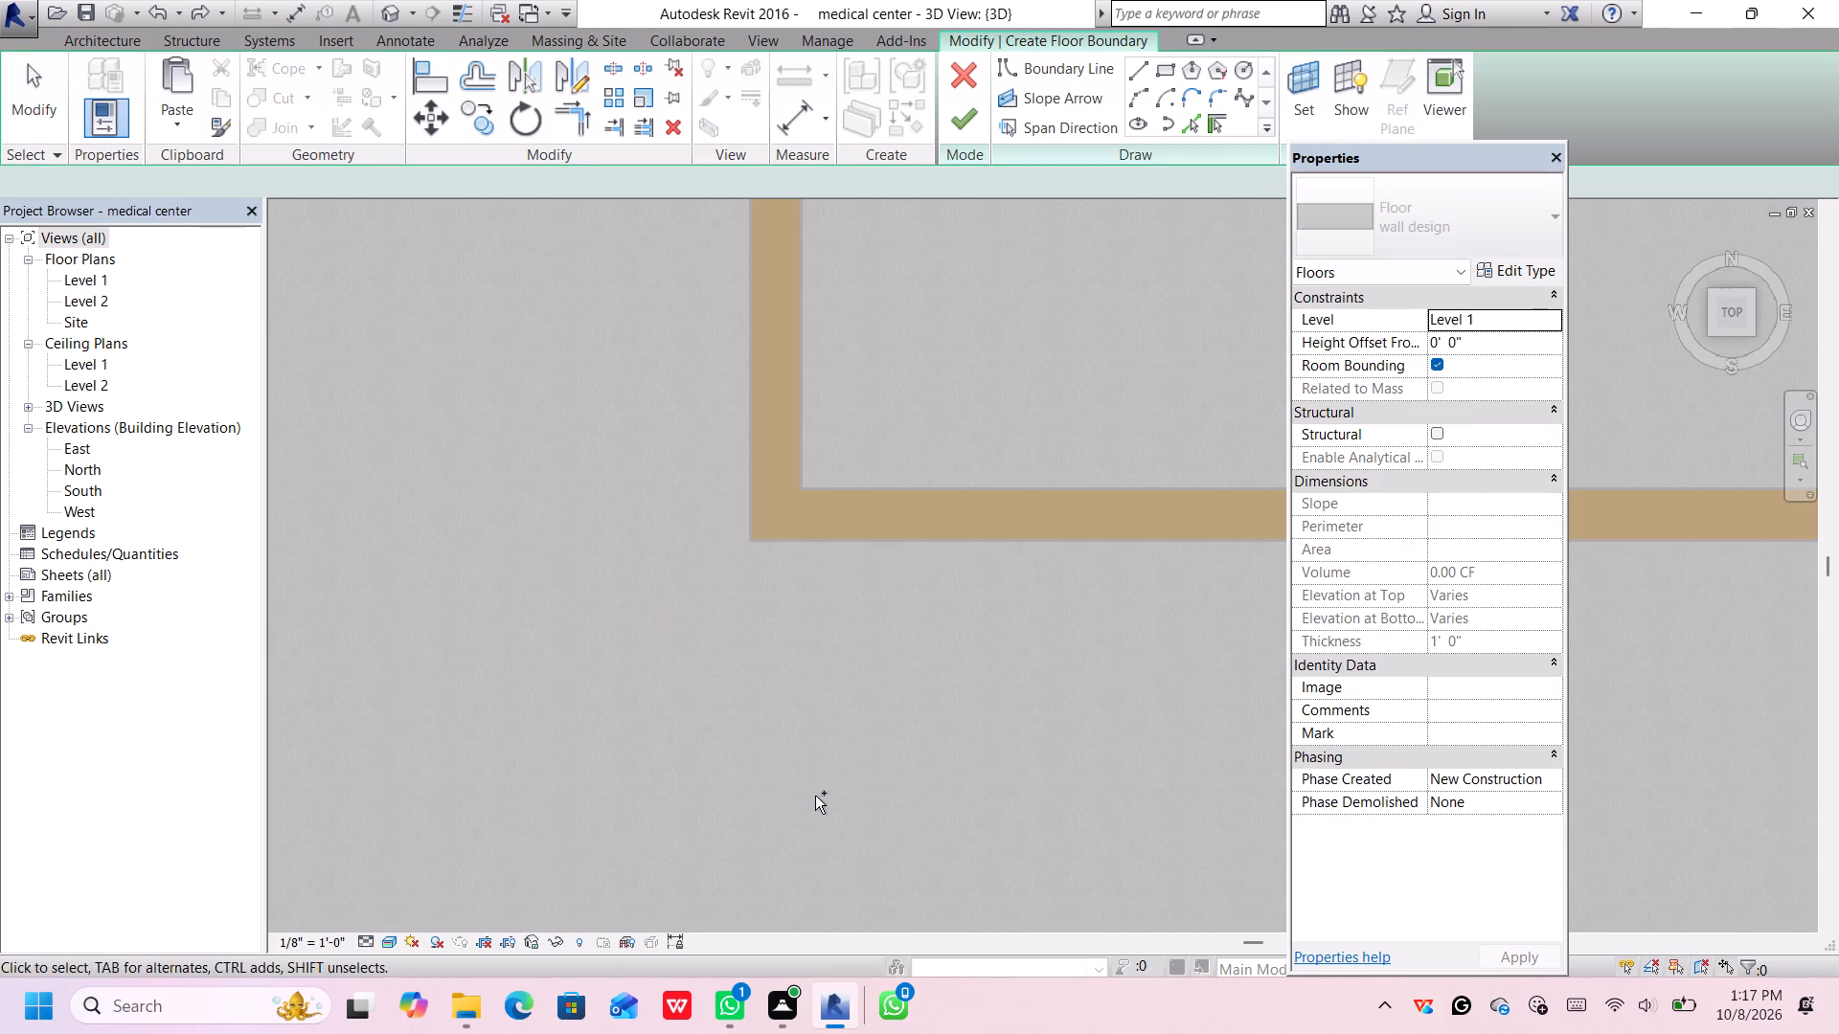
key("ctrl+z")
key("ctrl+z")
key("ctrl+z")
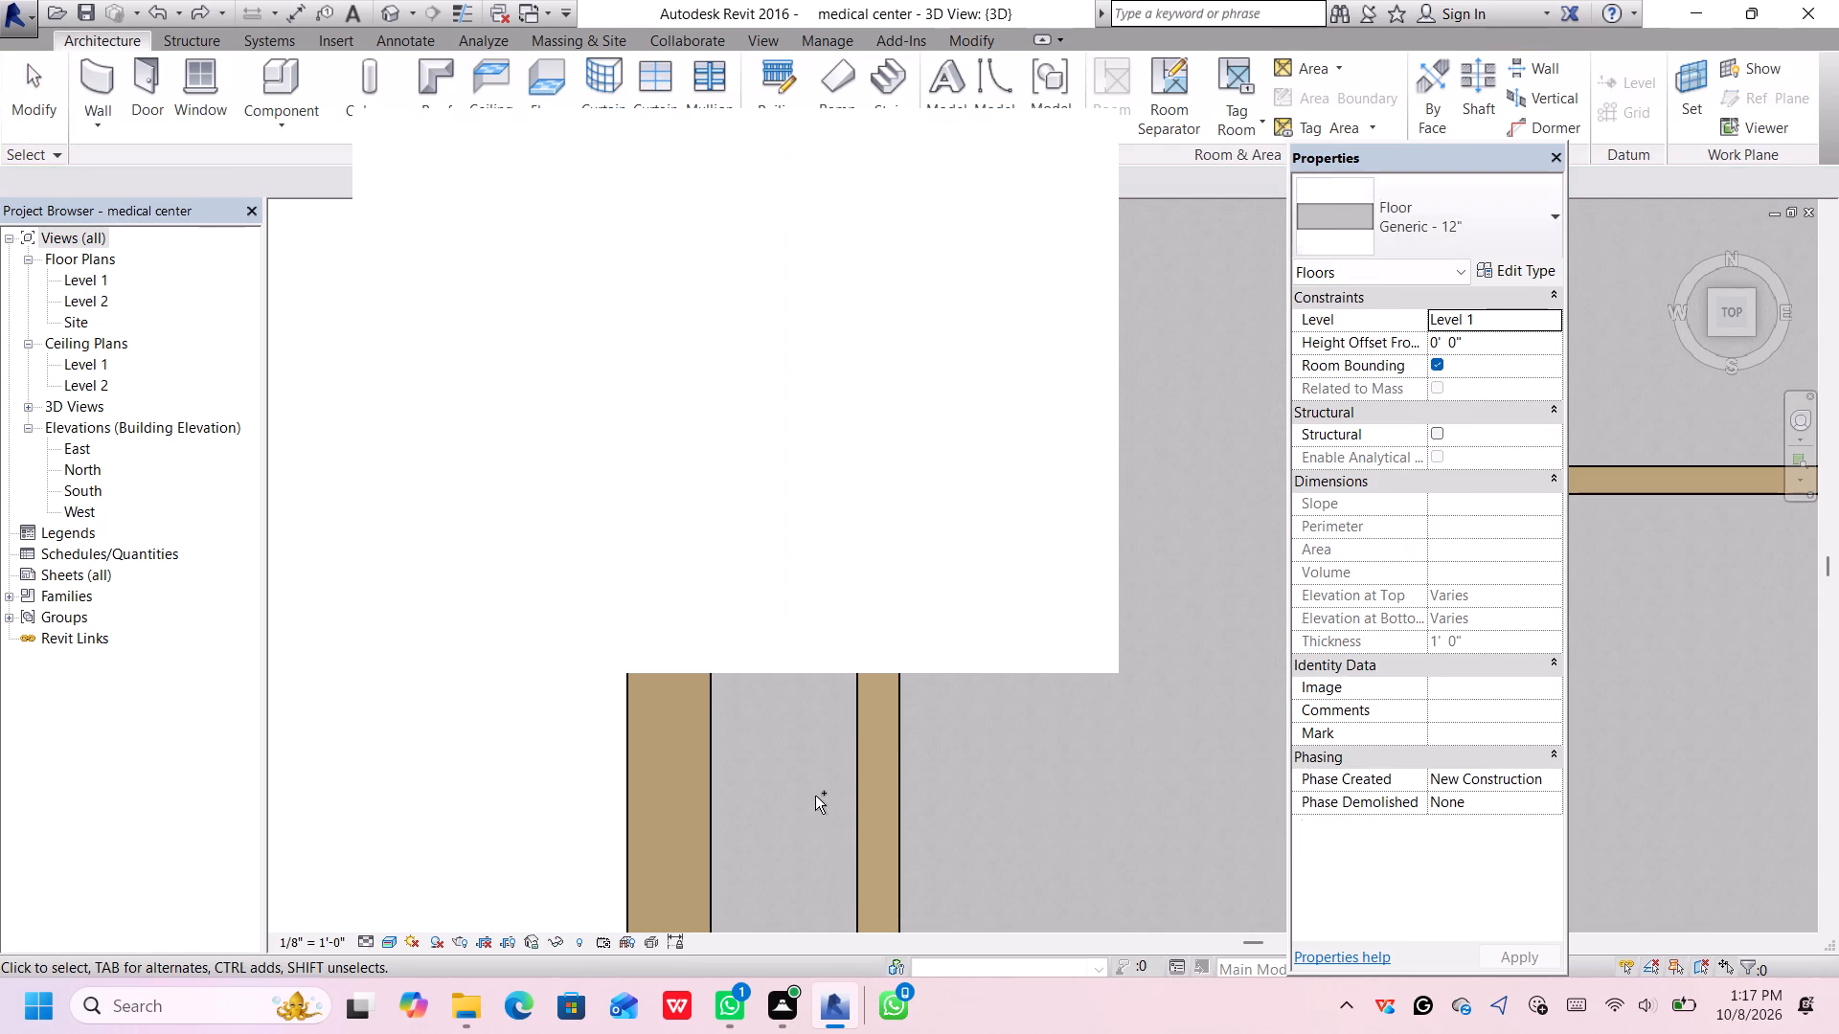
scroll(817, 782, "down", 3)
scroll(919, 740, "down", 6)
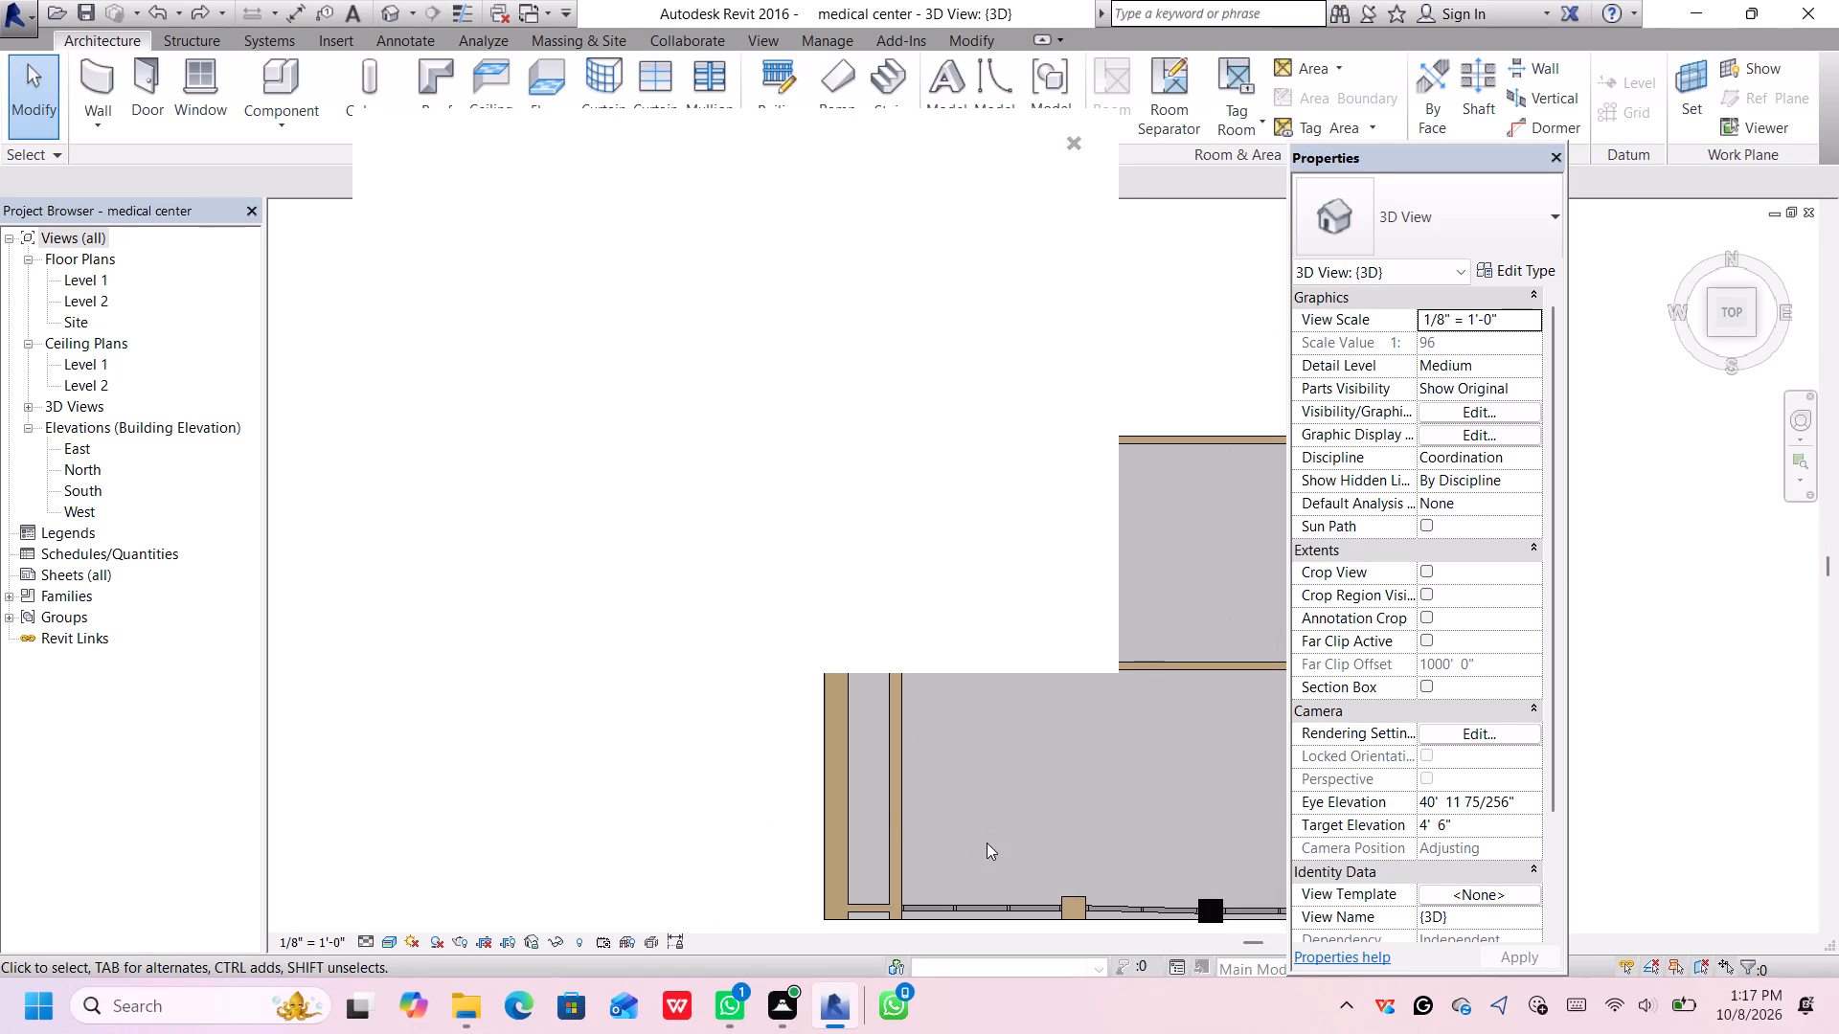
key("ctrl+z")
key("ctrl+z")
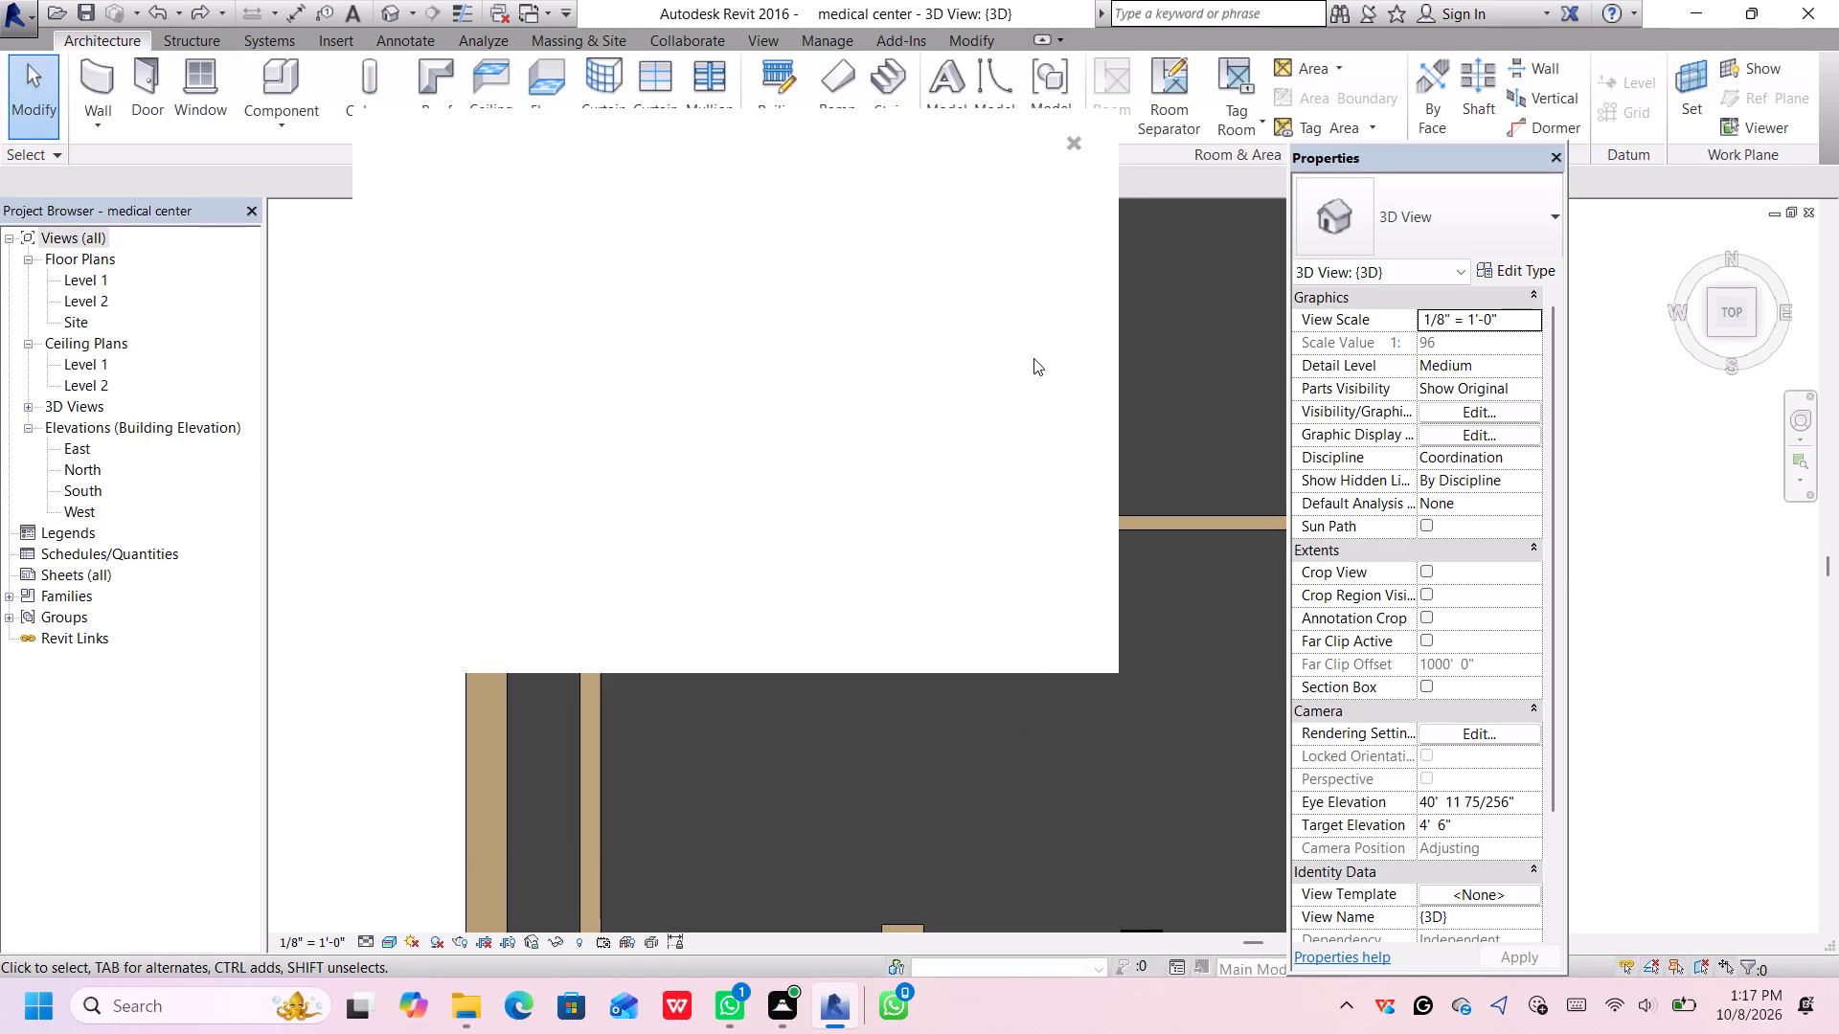
Close the blank notification card covering the 3D view.
left_click(1071, 136)
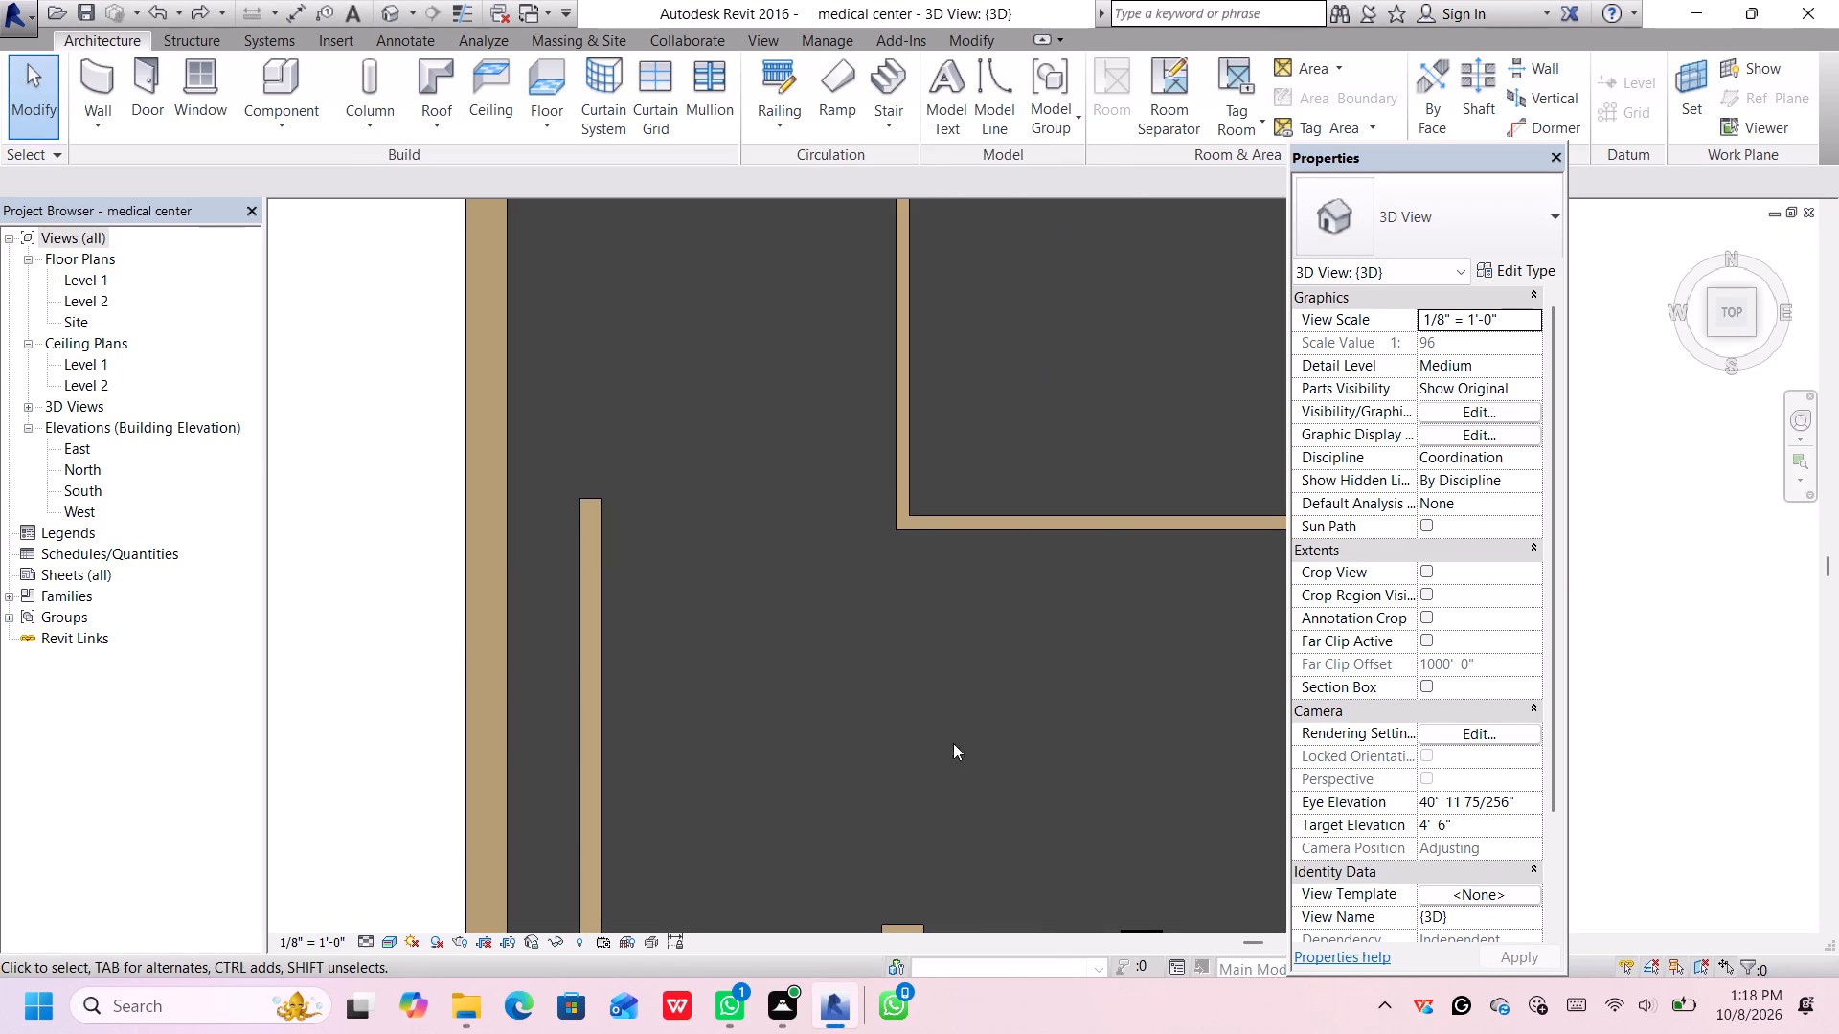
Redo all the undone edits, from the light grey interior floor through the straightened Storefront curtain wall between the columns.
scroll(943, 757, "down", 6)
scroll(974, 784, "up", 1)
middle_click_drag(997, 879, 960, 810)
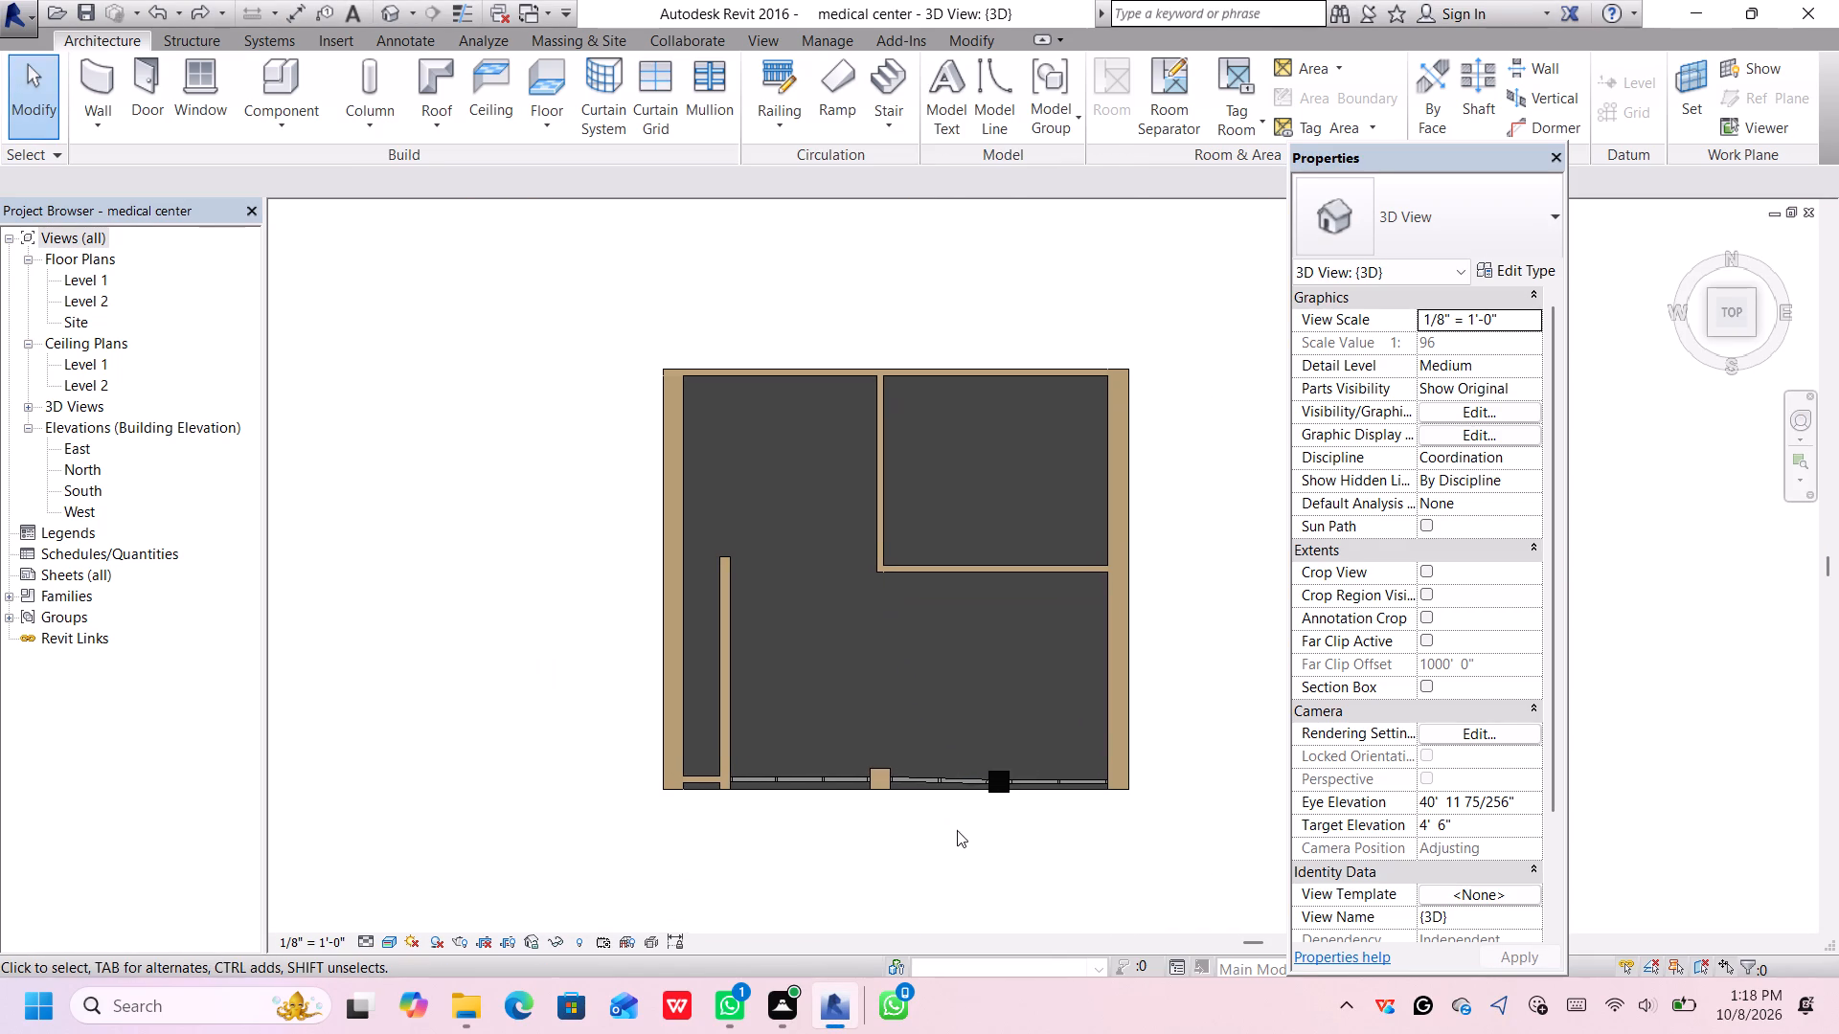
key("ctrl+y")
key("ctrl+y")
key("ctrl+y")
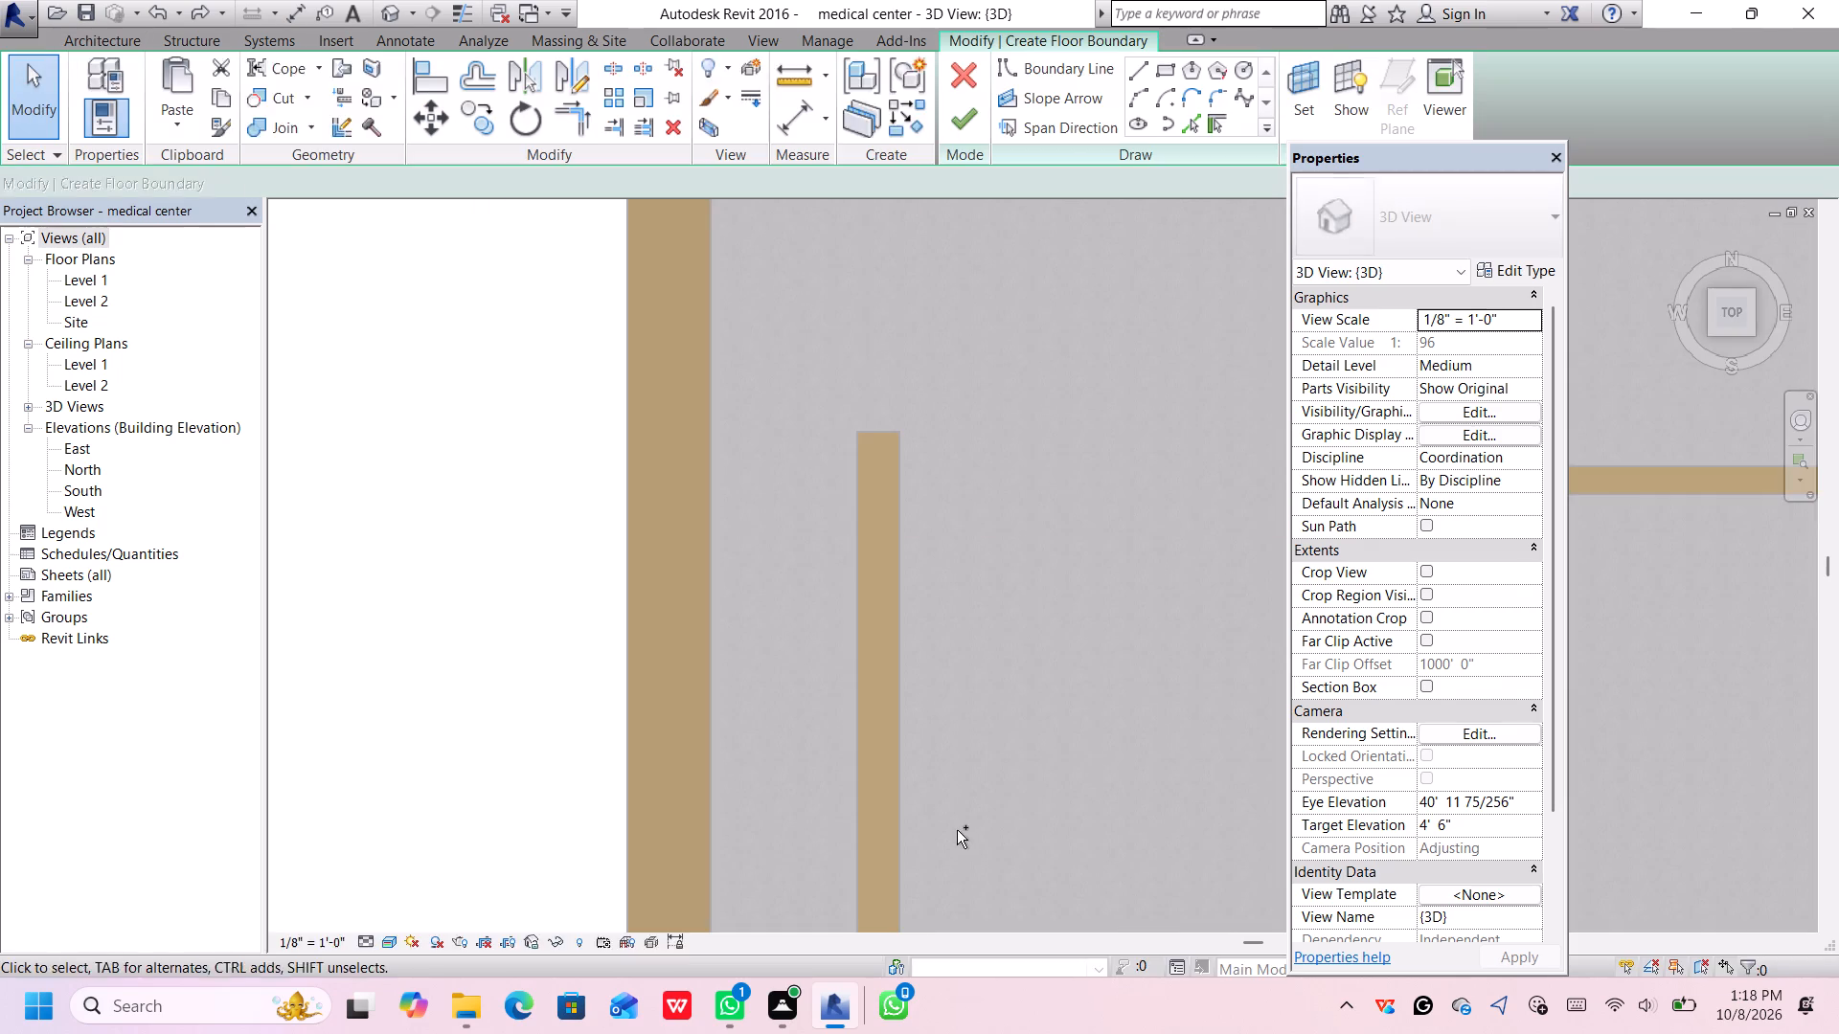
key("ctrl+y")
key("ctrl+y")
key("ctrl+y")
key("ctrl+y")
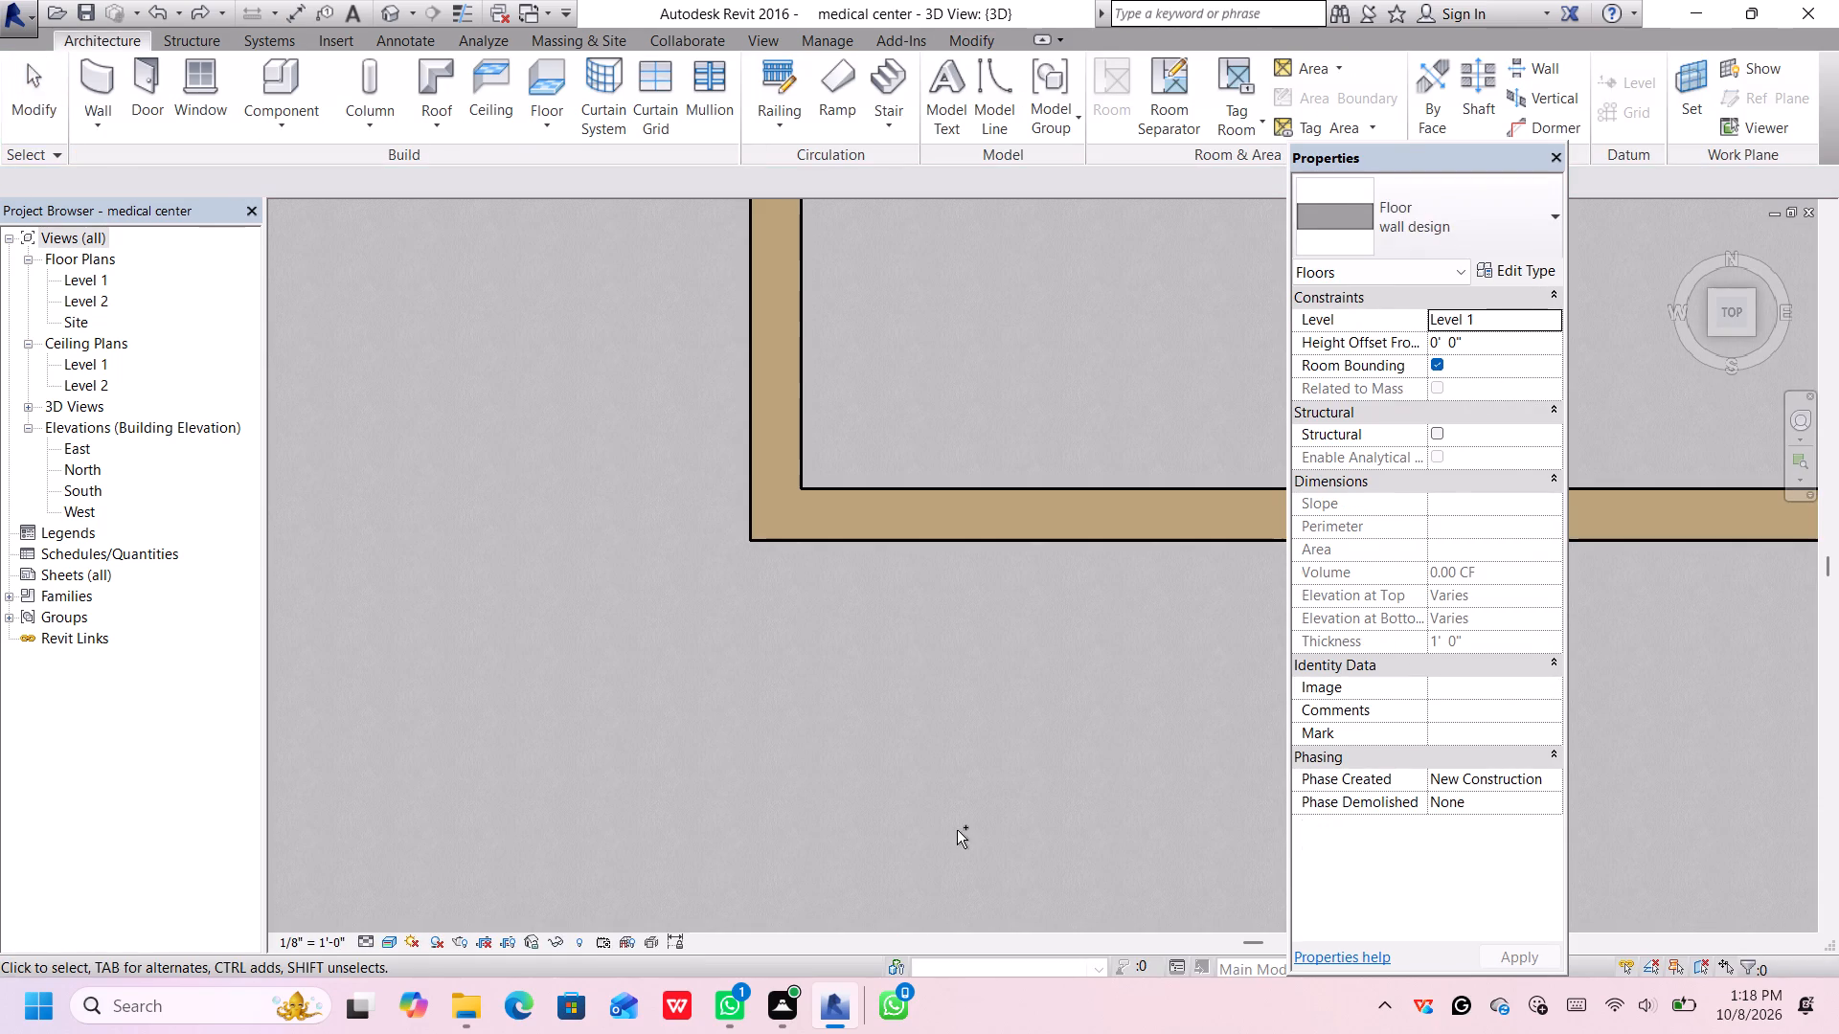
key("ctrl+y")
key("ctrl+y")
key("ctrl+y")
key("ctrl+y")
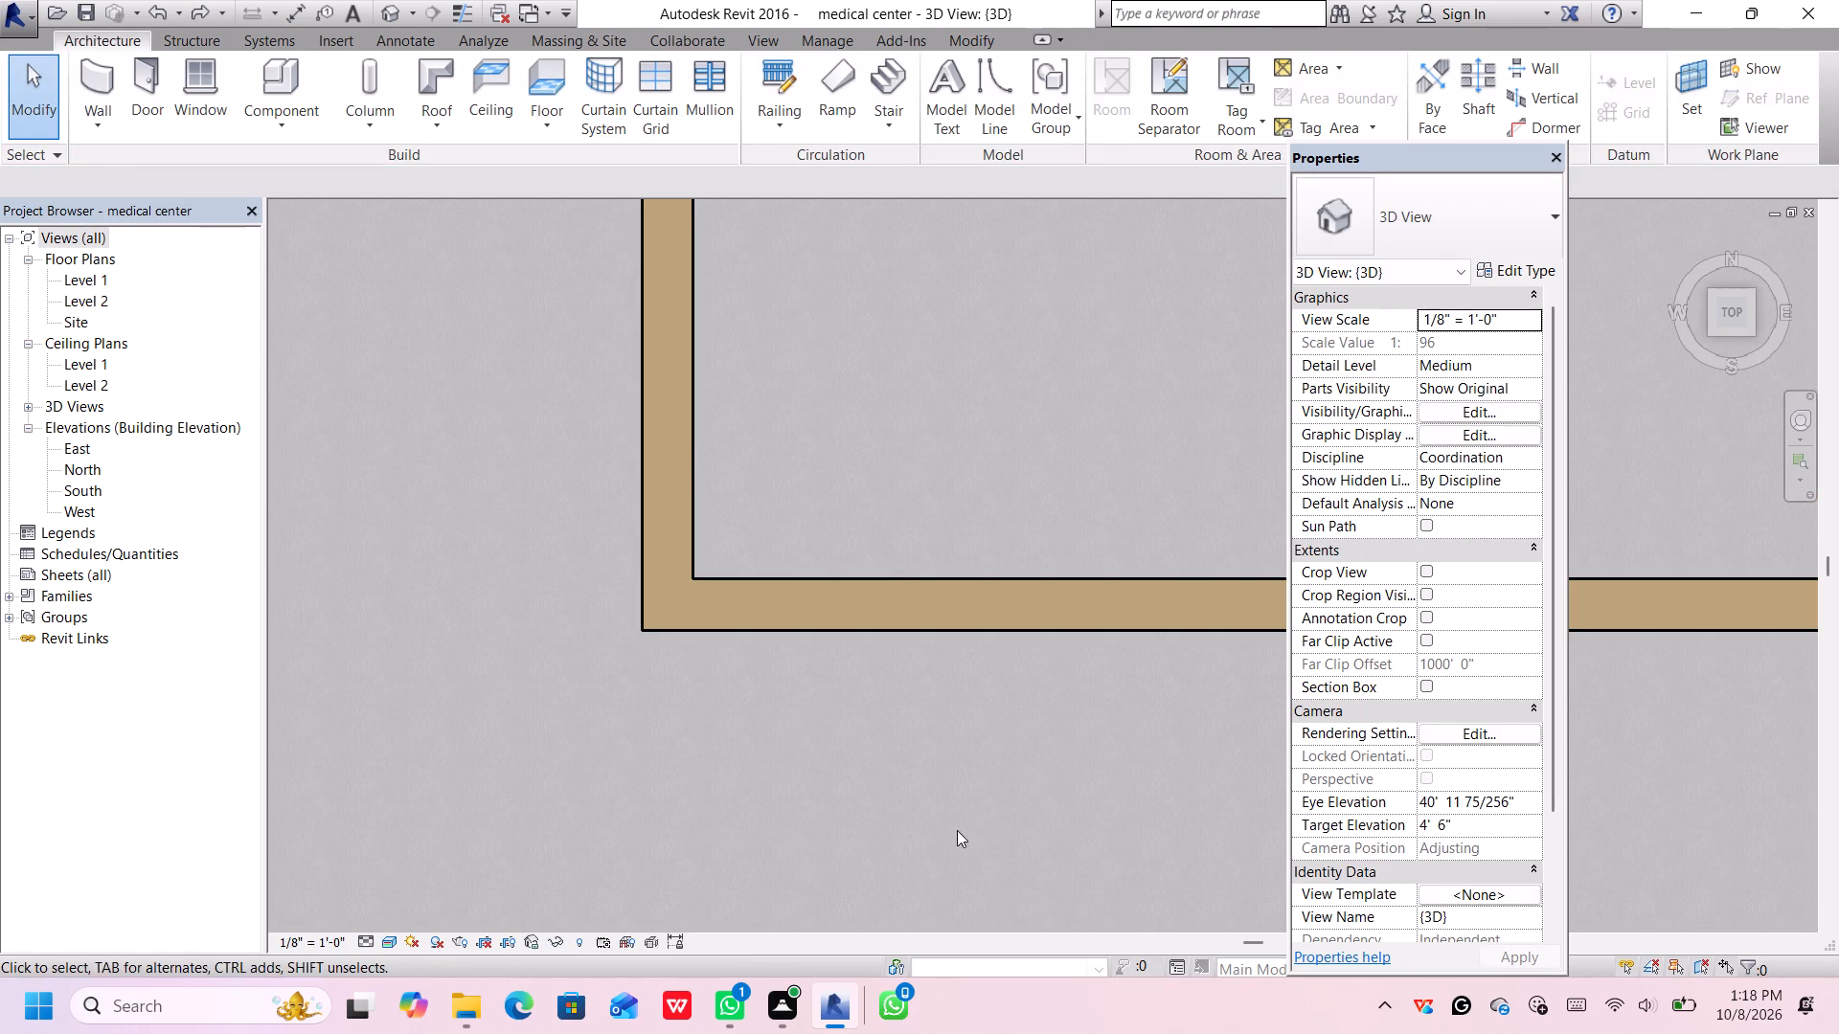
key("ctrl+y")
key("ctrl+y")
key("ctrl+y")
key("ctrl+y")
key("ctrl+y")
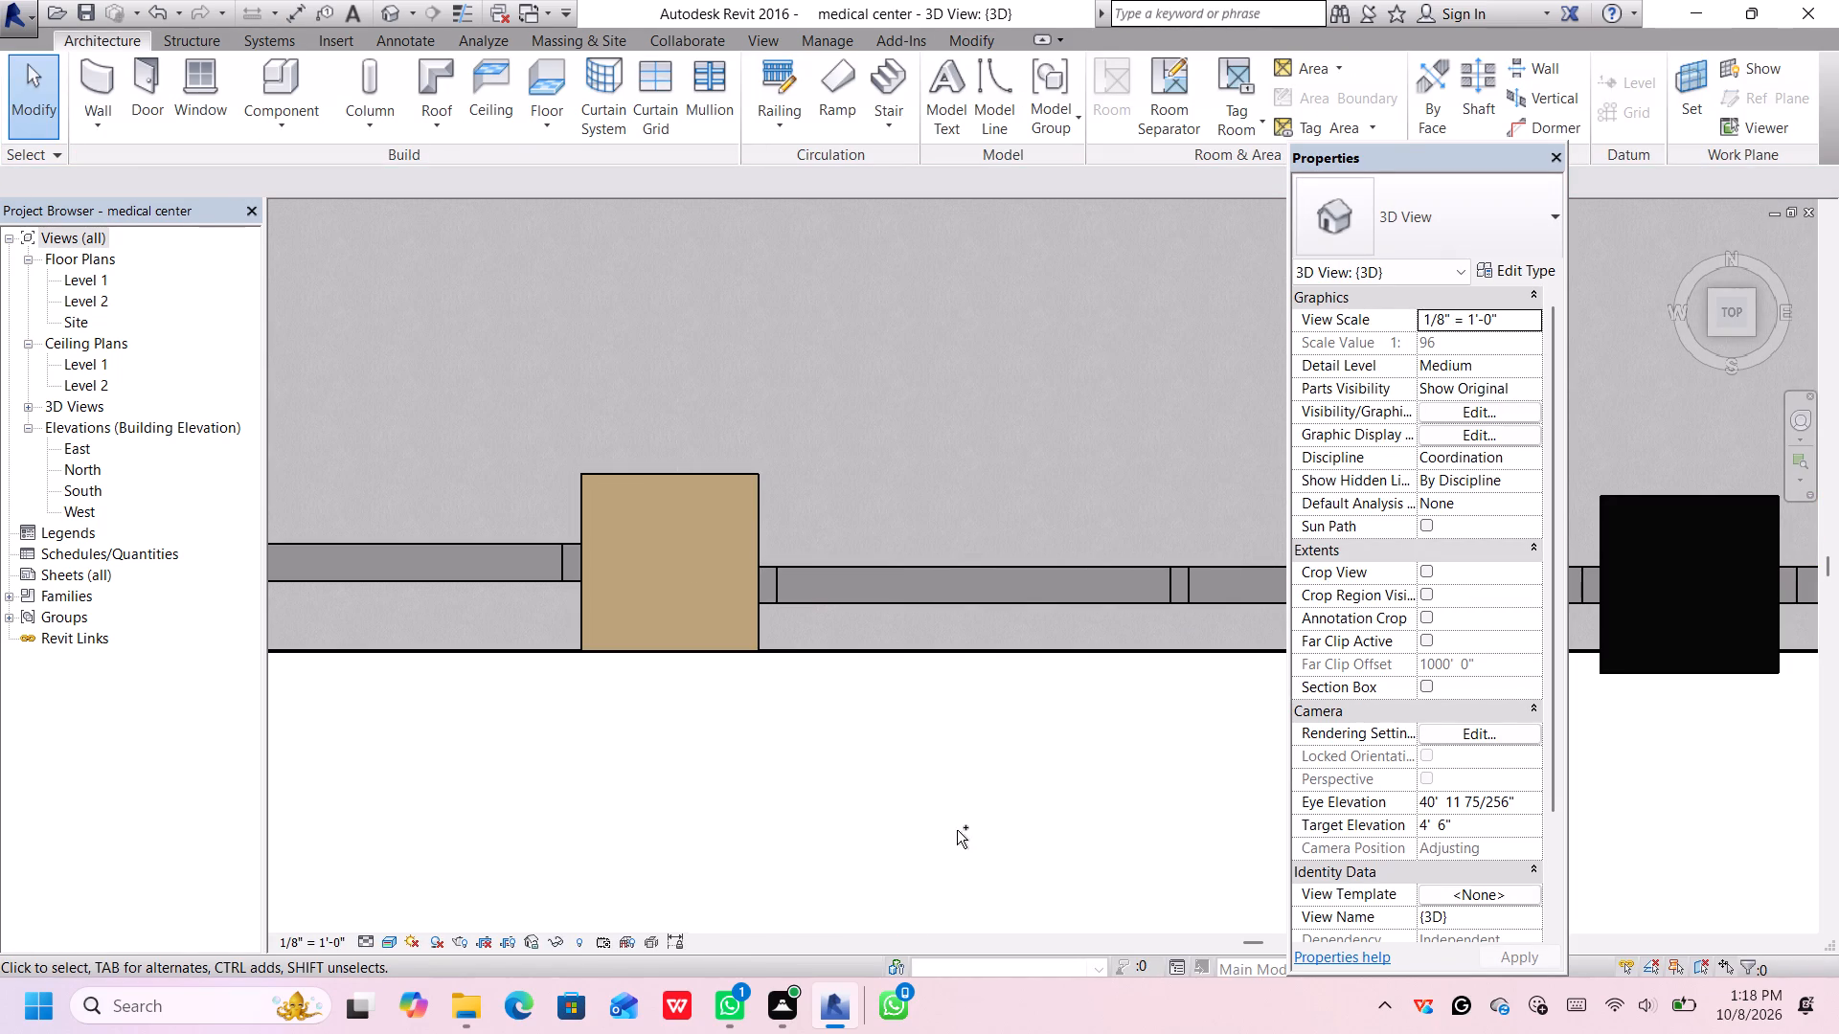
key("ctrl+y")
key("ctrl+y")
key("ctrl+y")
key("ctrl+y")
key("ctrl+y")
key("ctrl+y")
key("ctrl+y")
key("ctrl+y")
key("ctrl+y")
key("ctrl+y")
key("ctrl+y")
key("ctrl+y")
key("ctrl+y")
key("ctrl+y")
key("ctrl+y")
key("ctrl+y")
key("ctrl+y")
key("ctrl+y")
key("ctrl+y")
Examine from above how the storefront glazing lines up with the columns and side walls along the front facade.
scroll(912, 824, "up", 1)
scroll(897, 824, "down", 10)
middle_click_drag(805, 853, 806, 850)
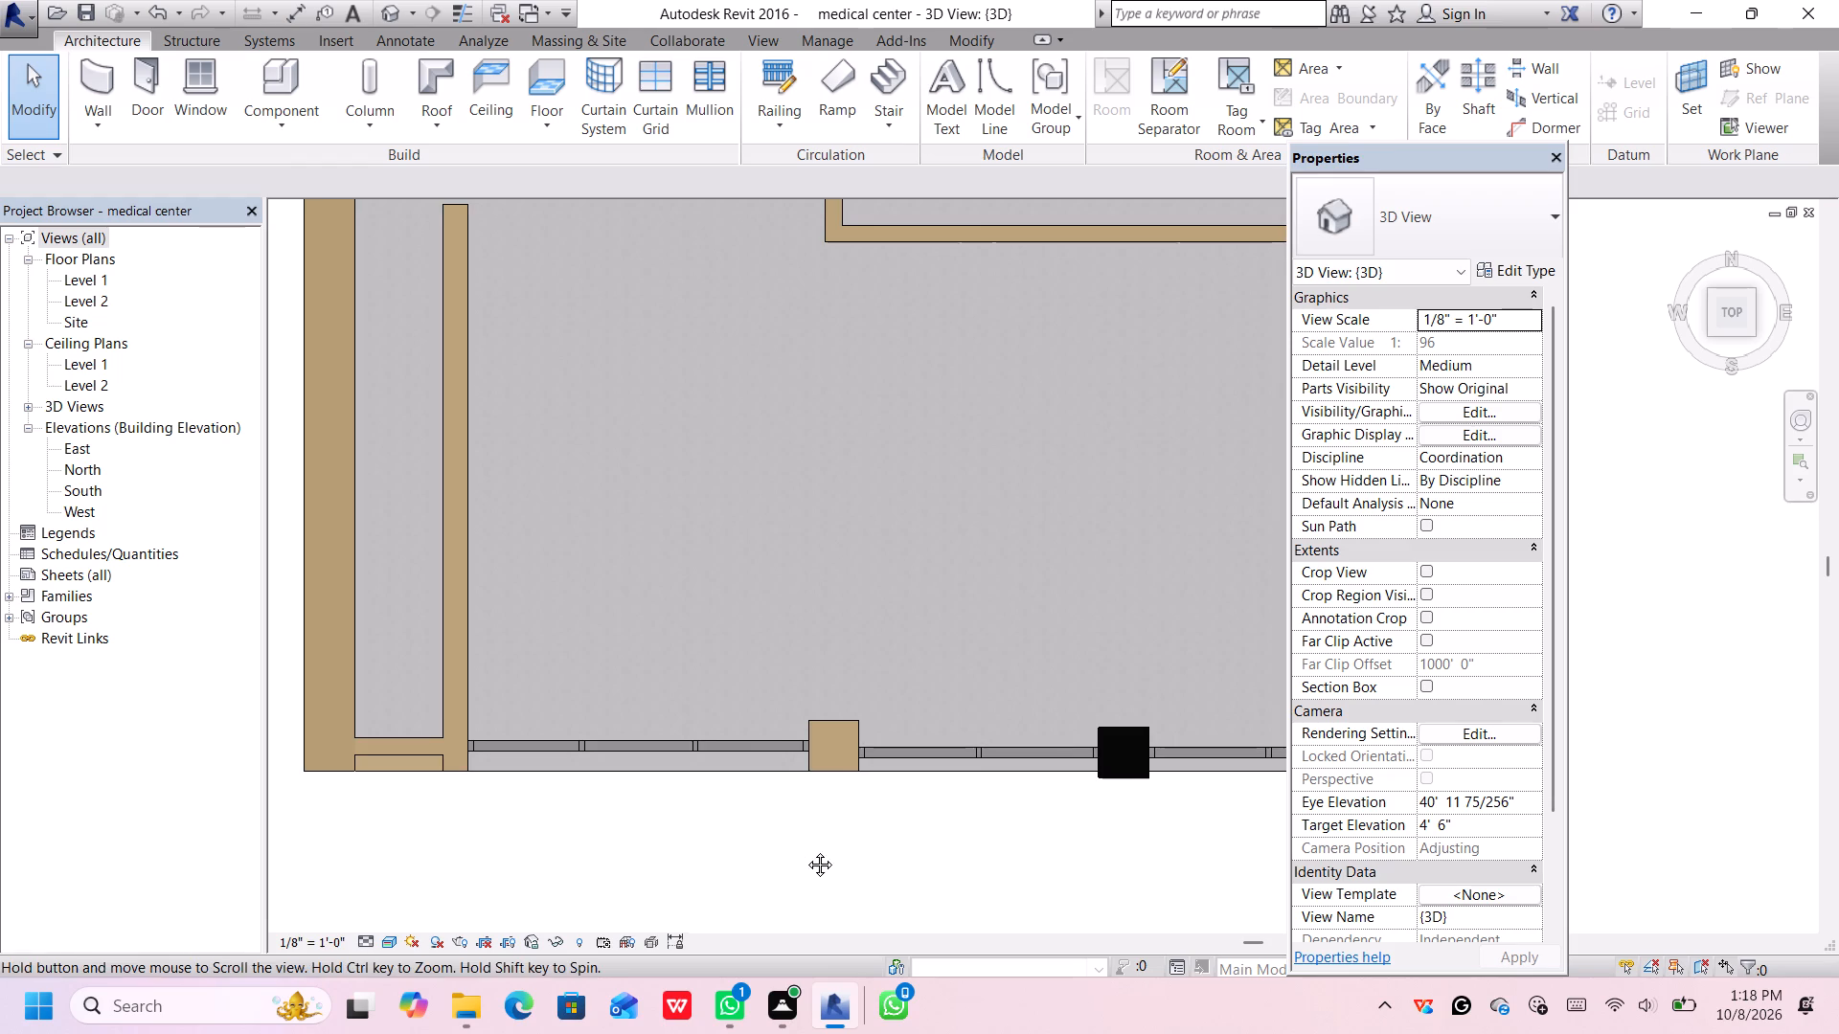
middle_click_drag(806, 850, 817, 791)
middle_click_drag(1087, 801, 934, 805)
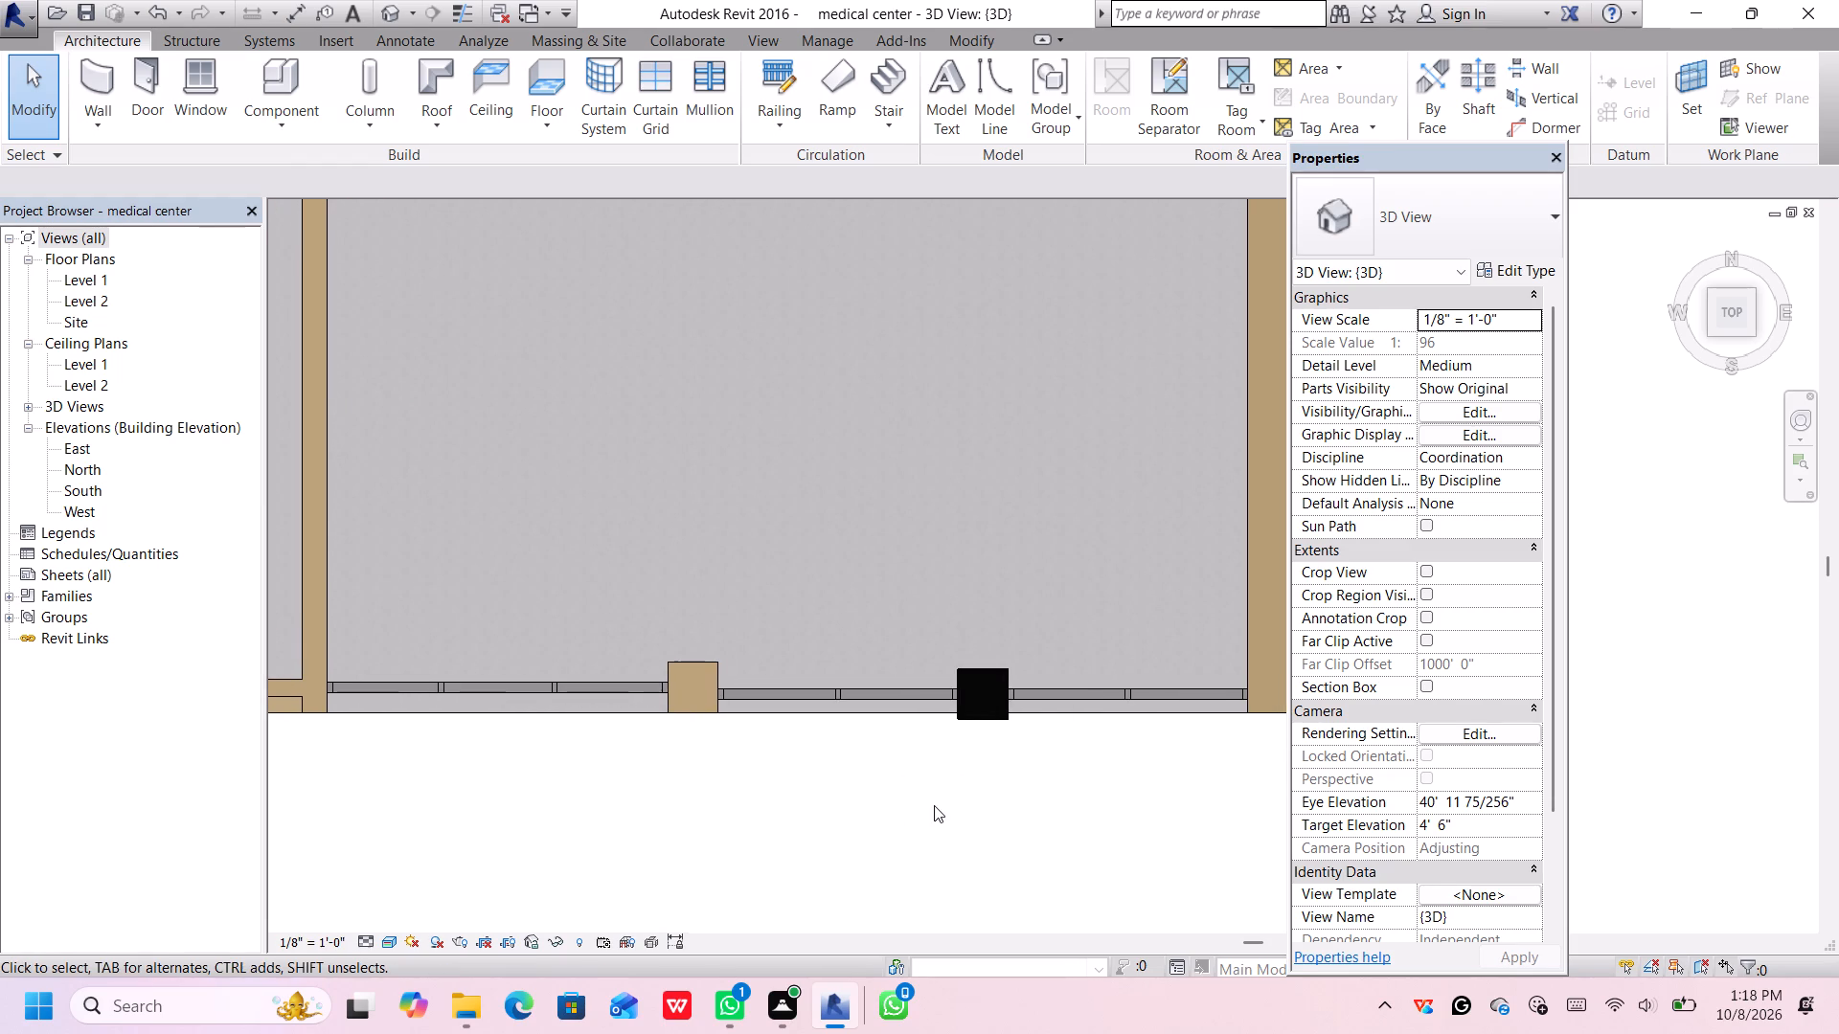
middle_click_drag(656, 769, 961, 764)
middle_click(961, 764)
middle_click_drag(957, 764, 893, 753)
middle_click_drag(874, 759, 844, 761)
scroll(746, 681, "up", 4)
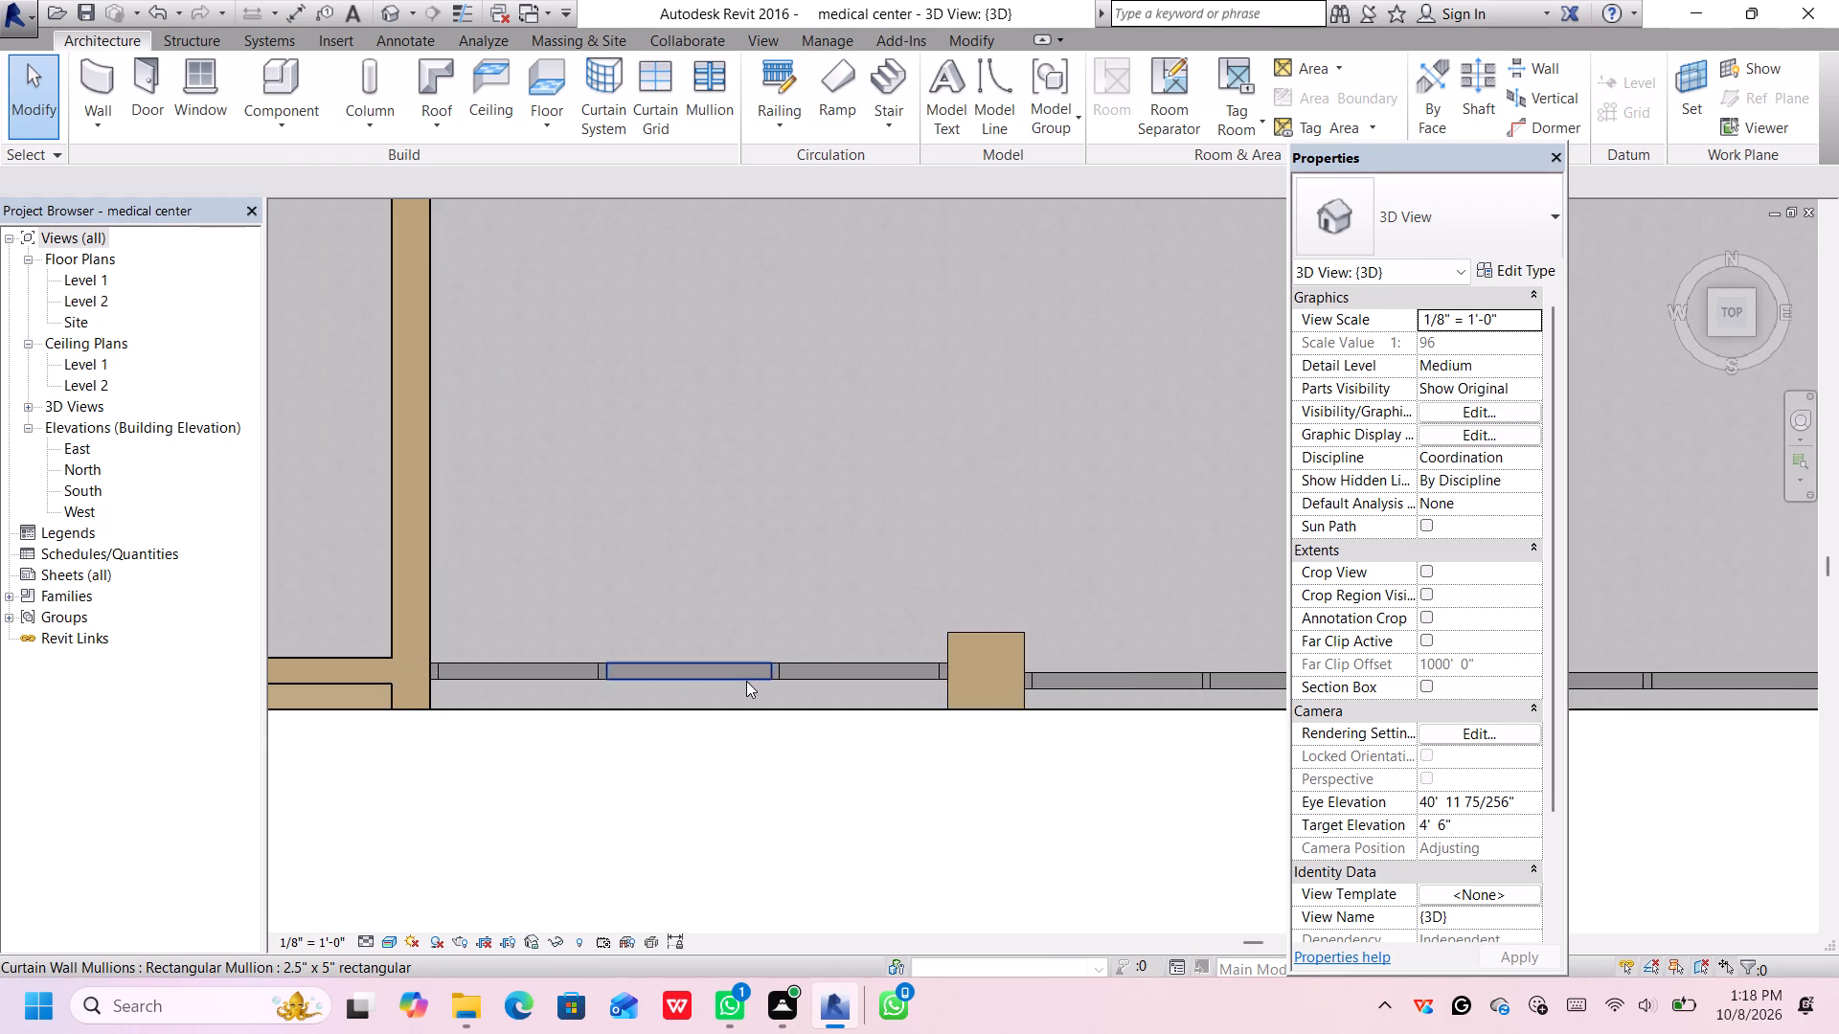
scroll(549, 647, "up", 3)
left_click(550, 647)
scroll(690, 776, "down", 1)
key("Down")
scroll(809, 900, "down", 2)
key("Down")
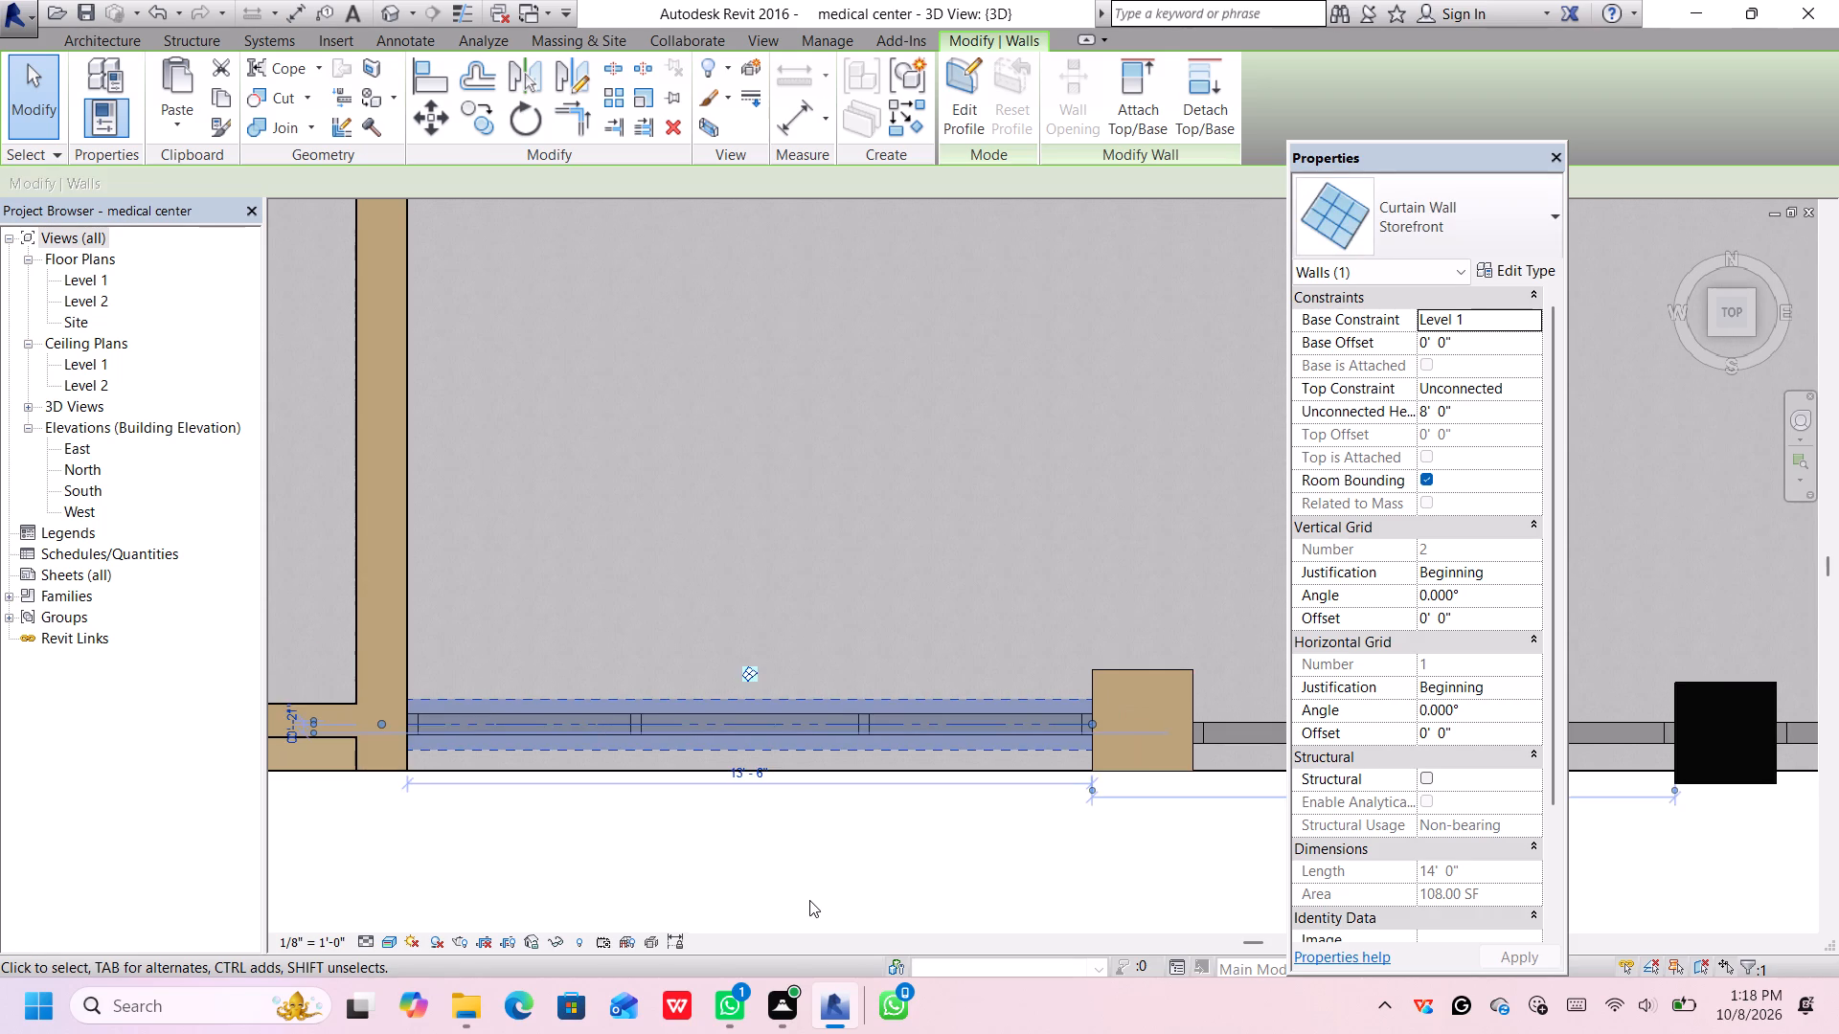
key("Down")
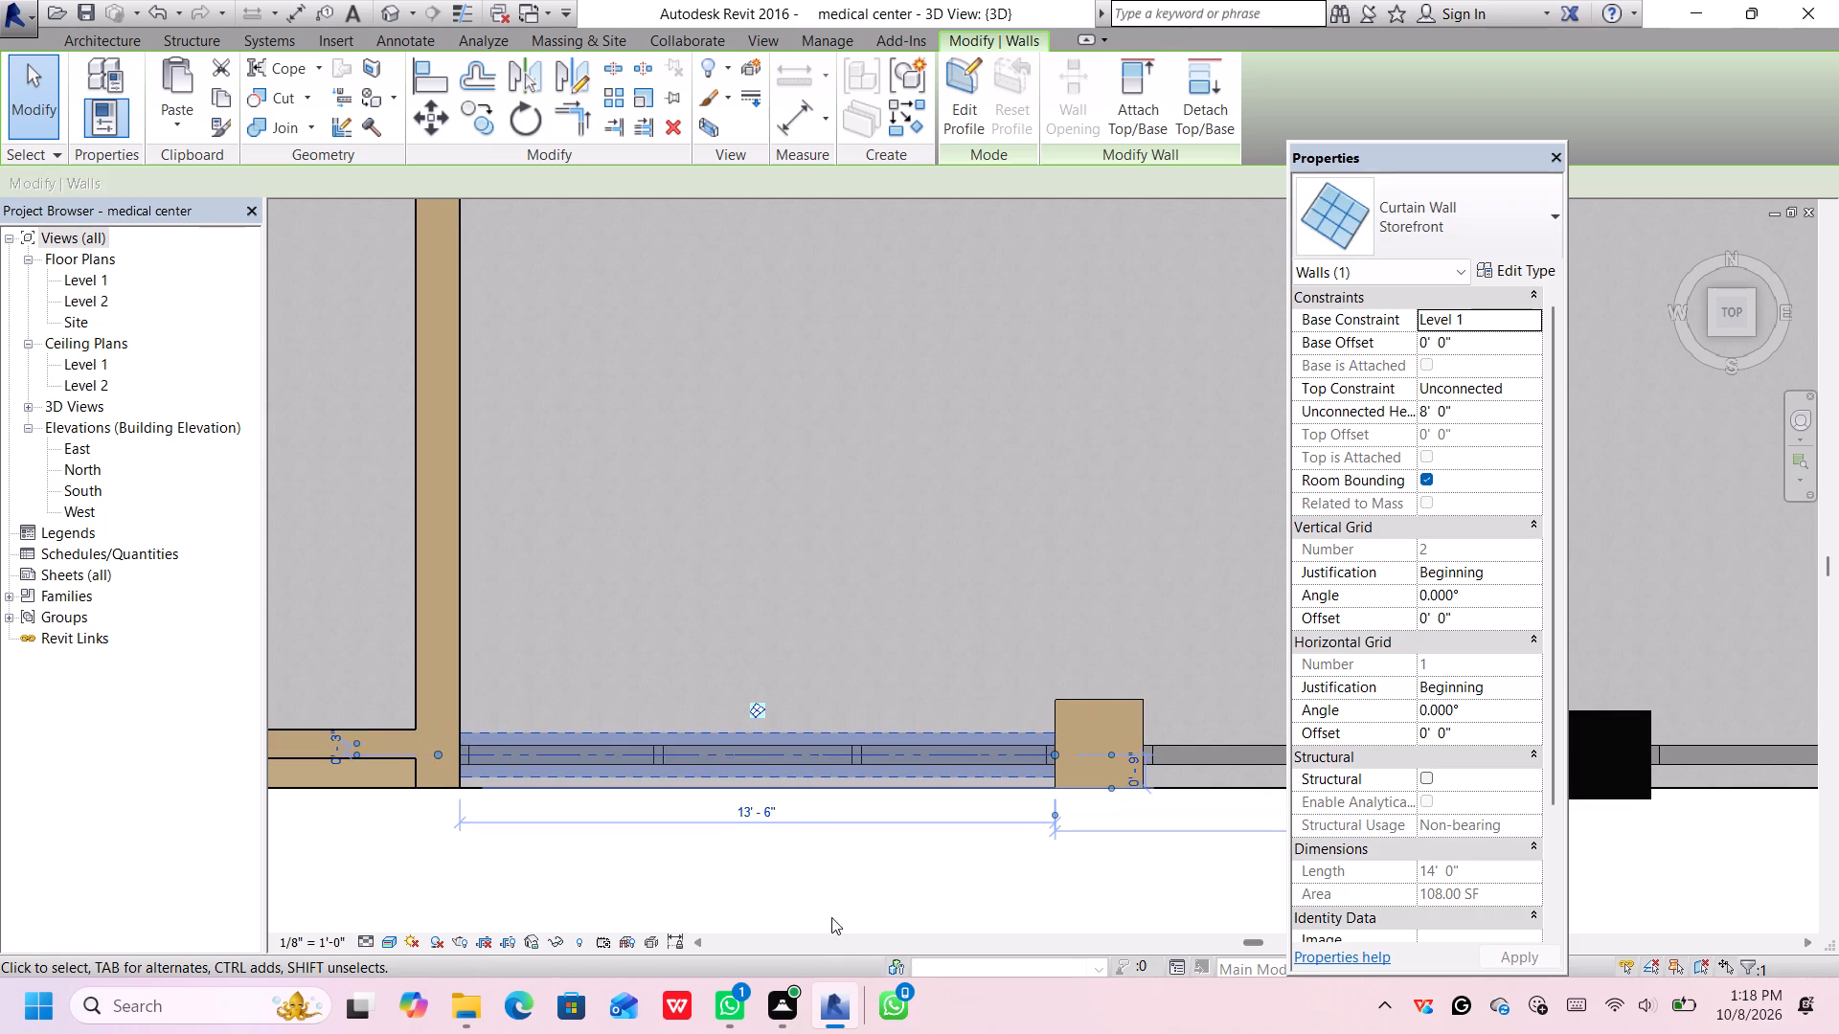
middle_click_drag(830, 916, 646, 699)
scroll(806, 760, "down", 1)
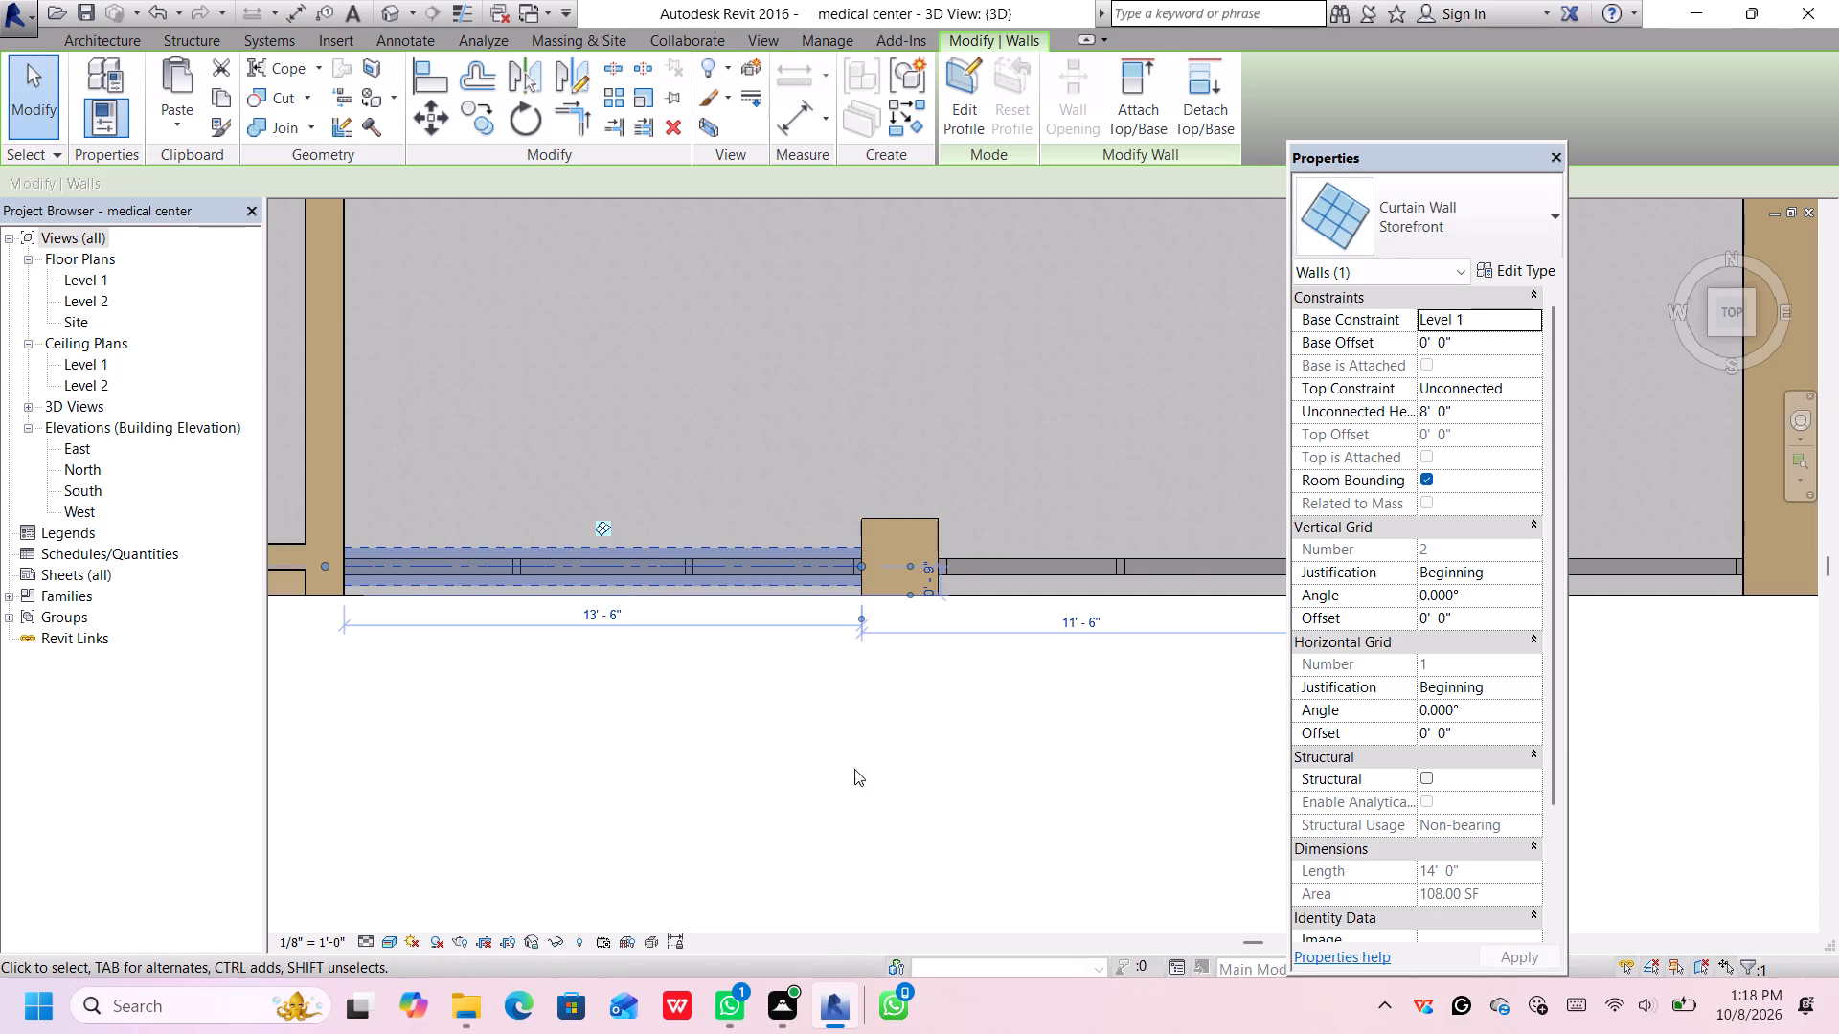
left_click(661, 759)
scroll(959, 772, "down", 1)
scroll(959, 772, "up", 1)
middle_click_drag(971, 765, 575, 801)
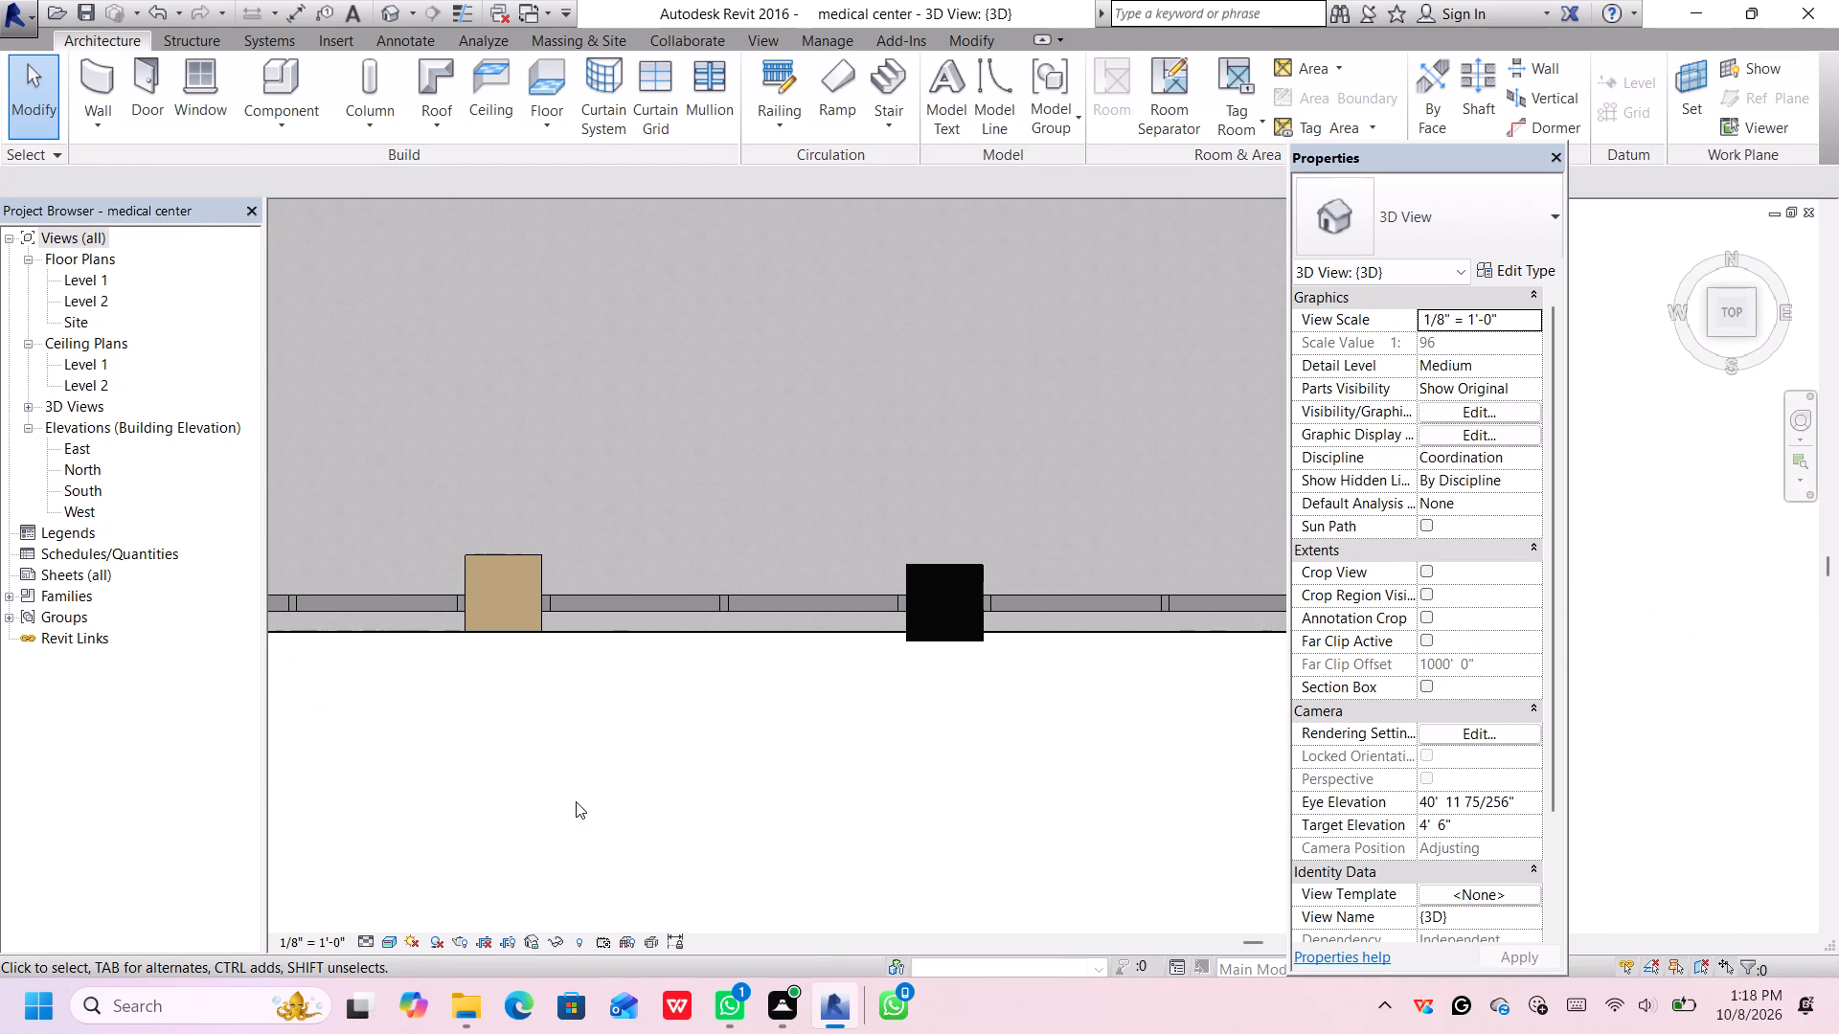
scroll(677, 804, "down", 2)
middle_click_drag(602, 824, 1023, 766)
scroll(593, 676, "up", 2)
middle_click_drag(624, 643, 604, 778)
scroll(576, 756, "up", 1)
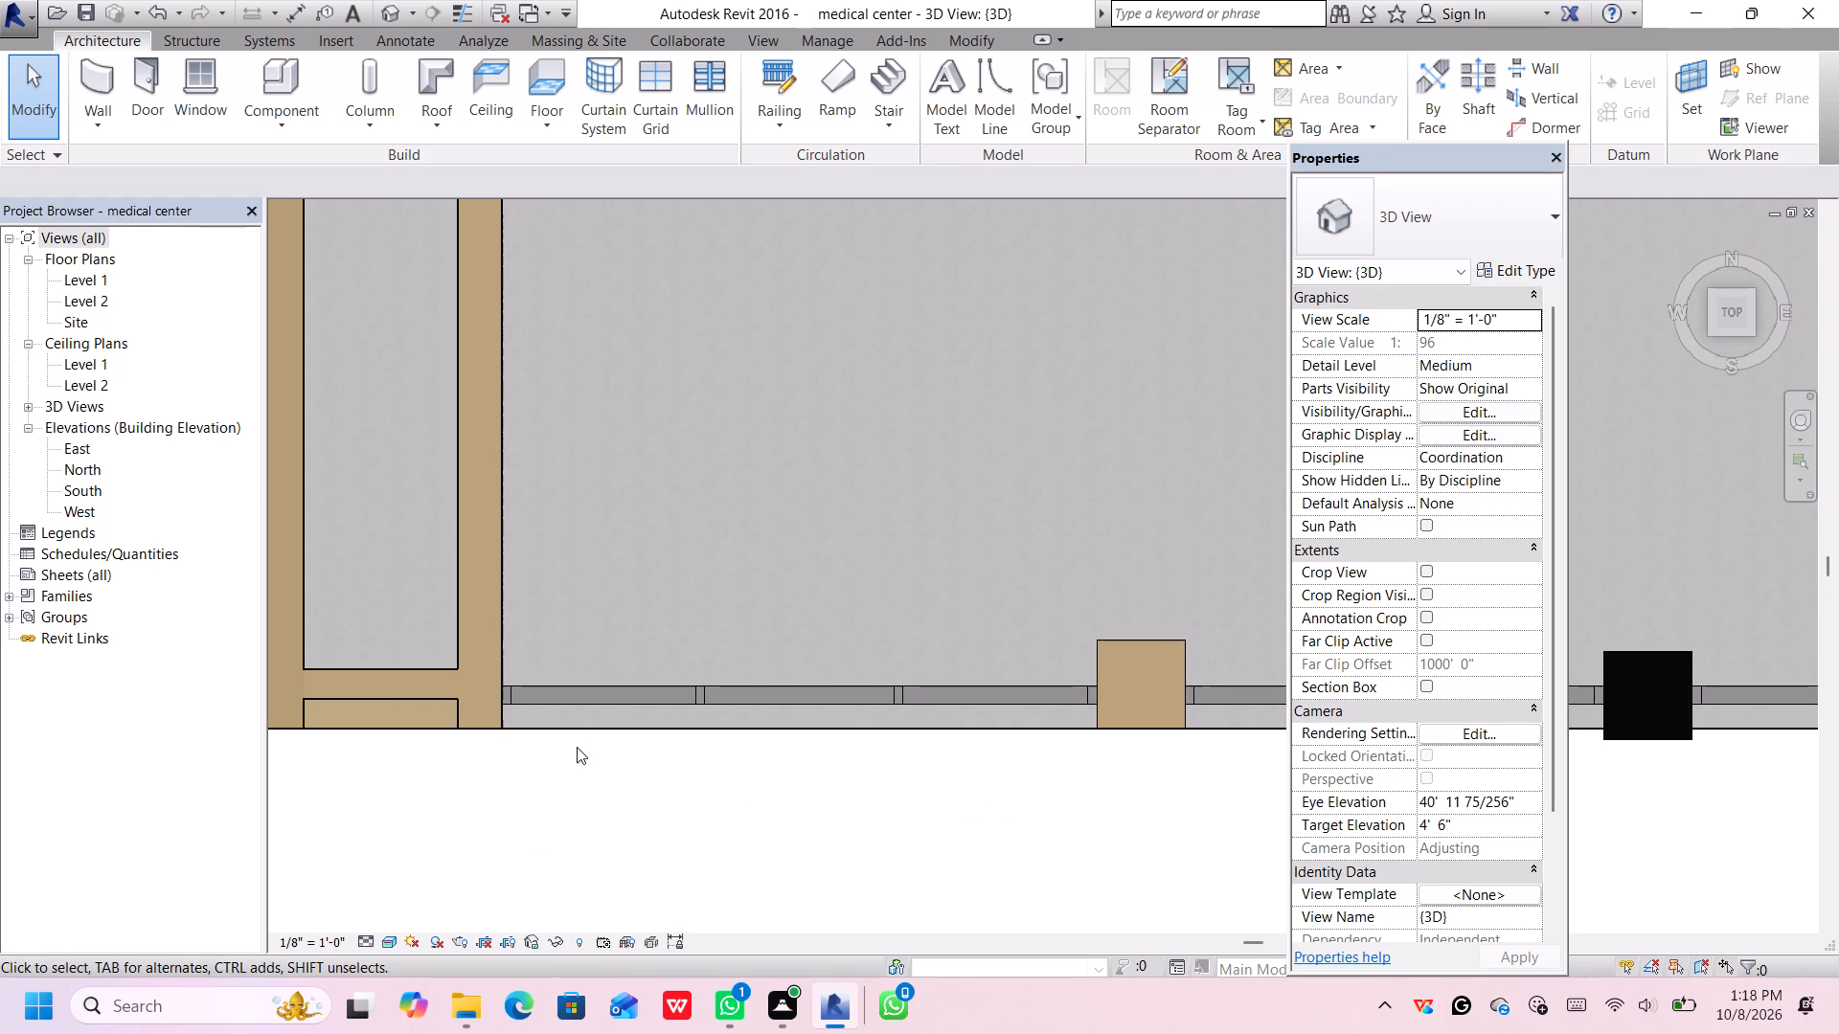
middle_click_drag(579, 748, 534, 716)
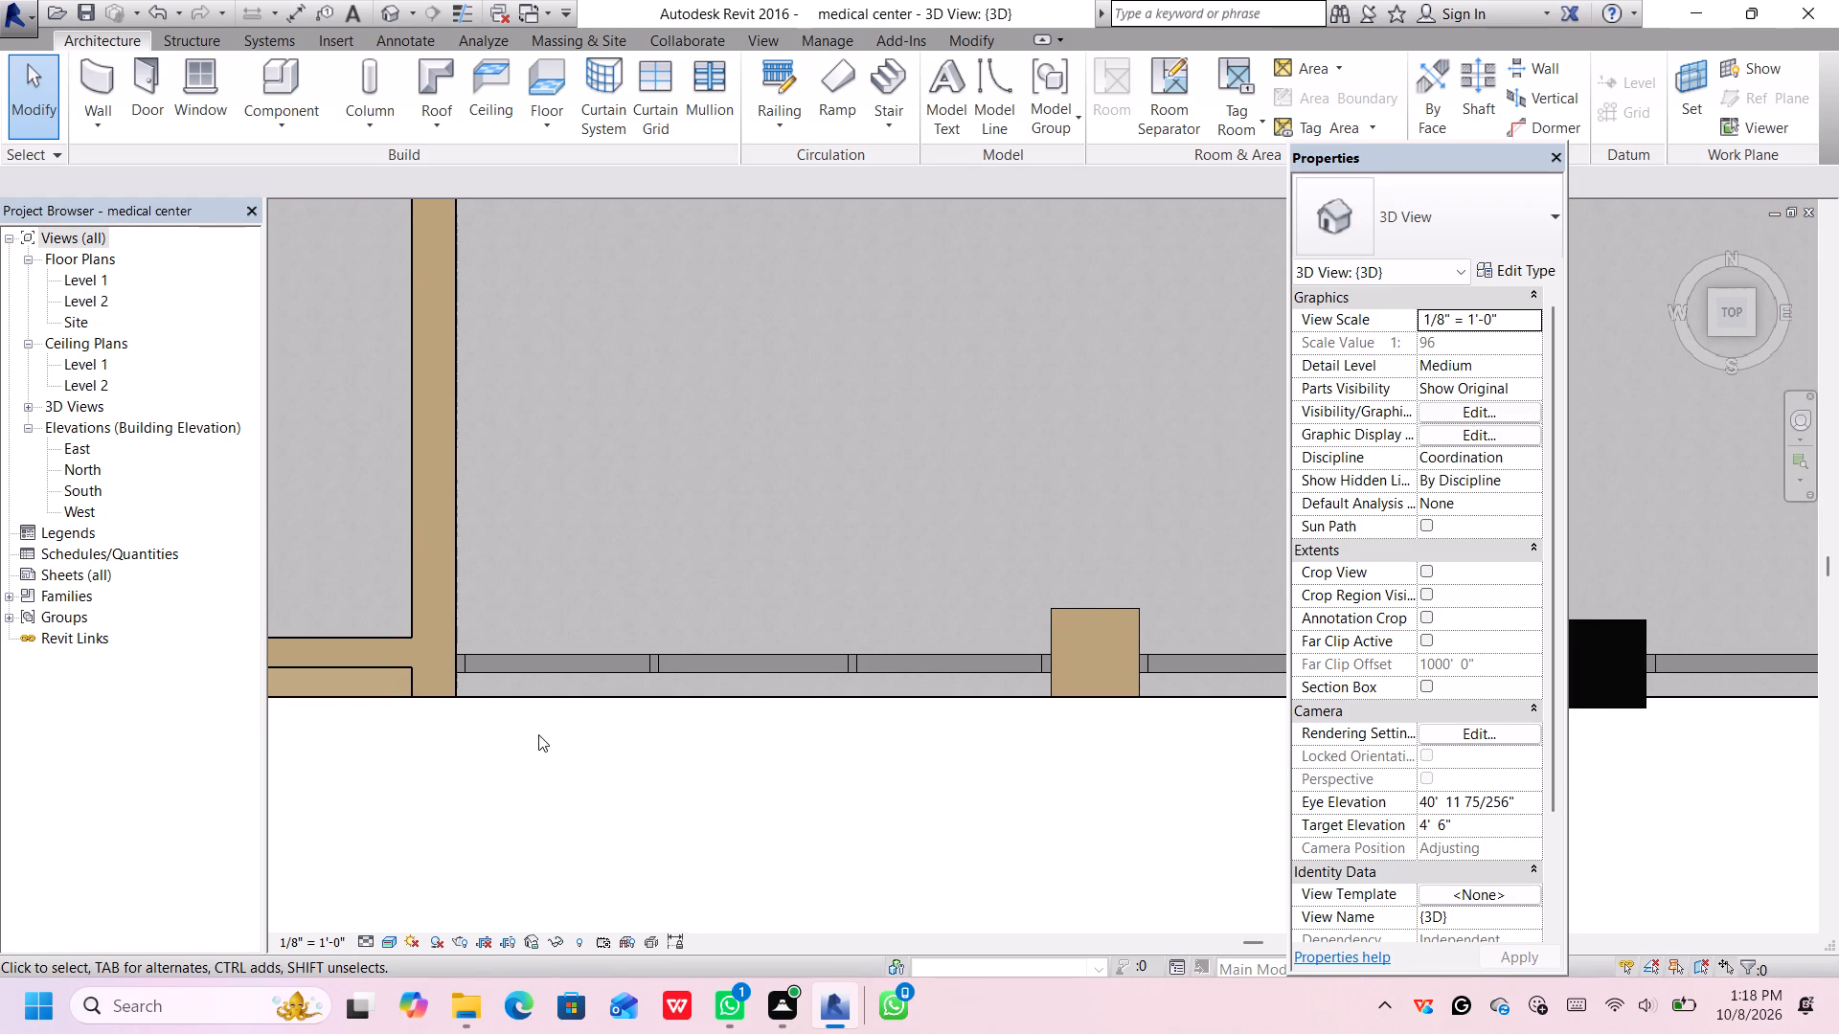
scroll(538, 734, "up", 1)
middle_click_drag(545, 732, 554, 780)
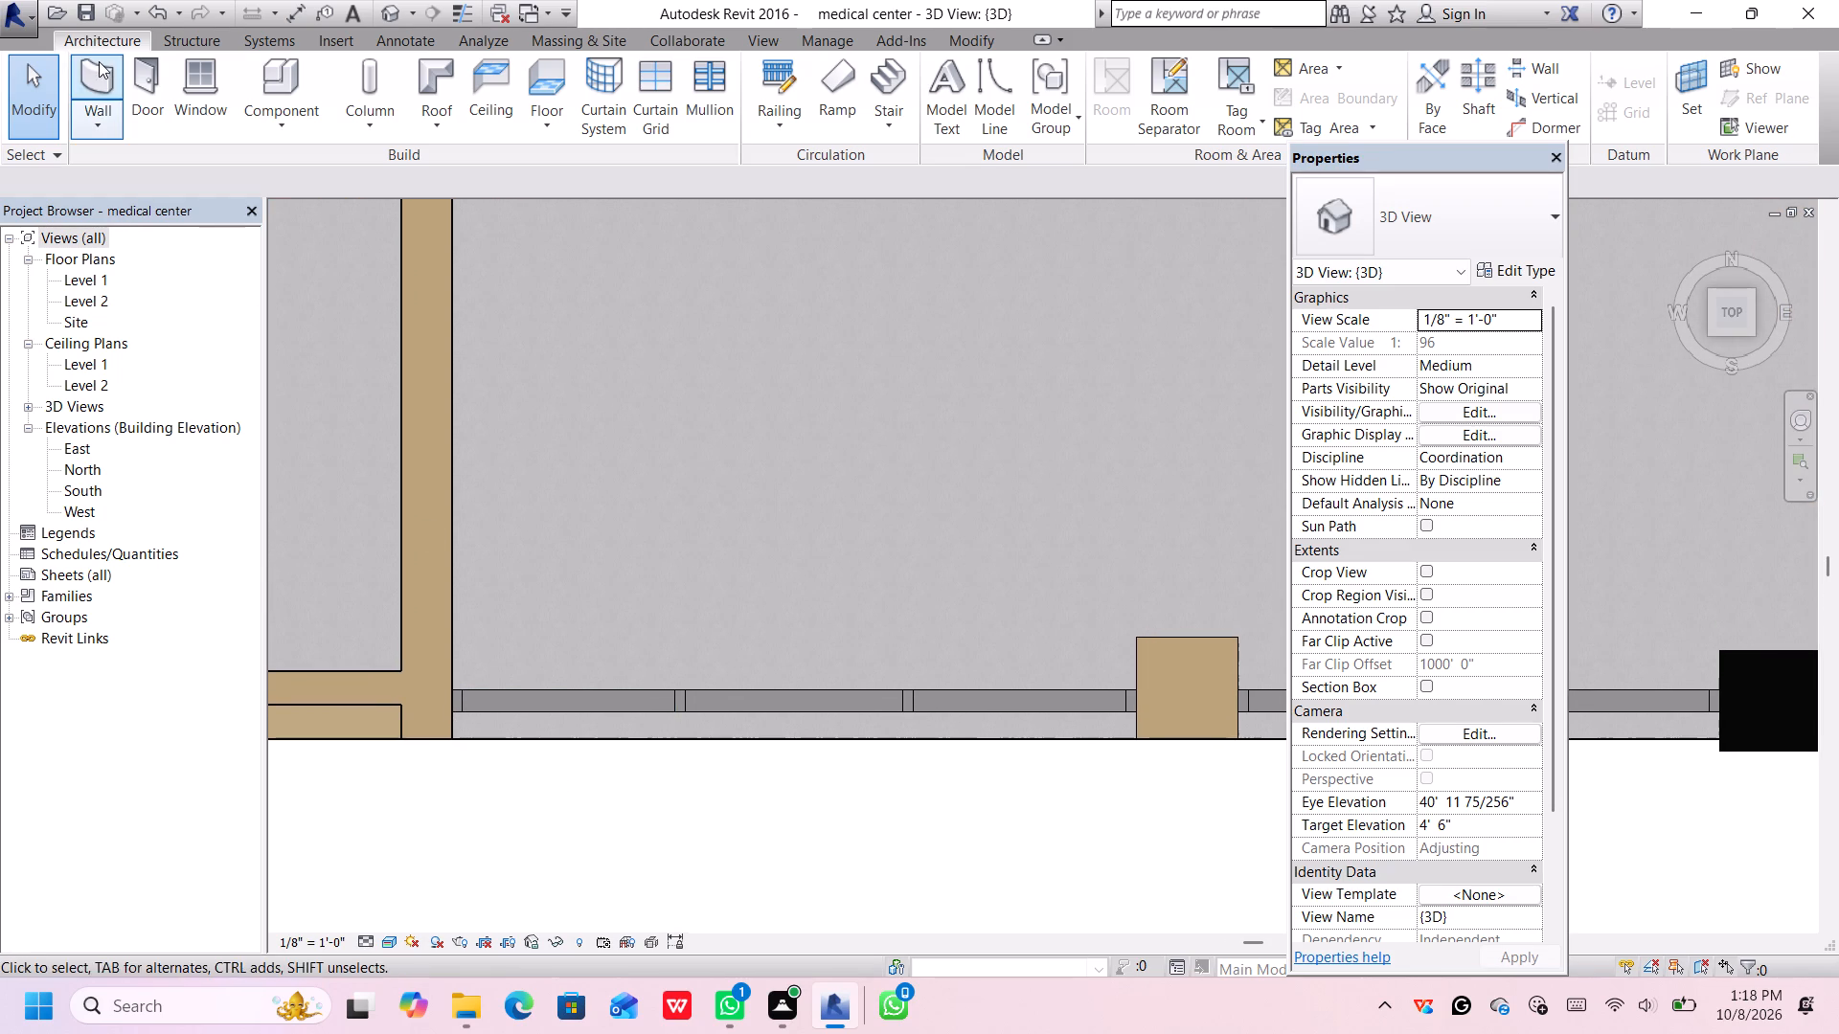
Start the Wall tool and save the project.
left_click(99, 61)
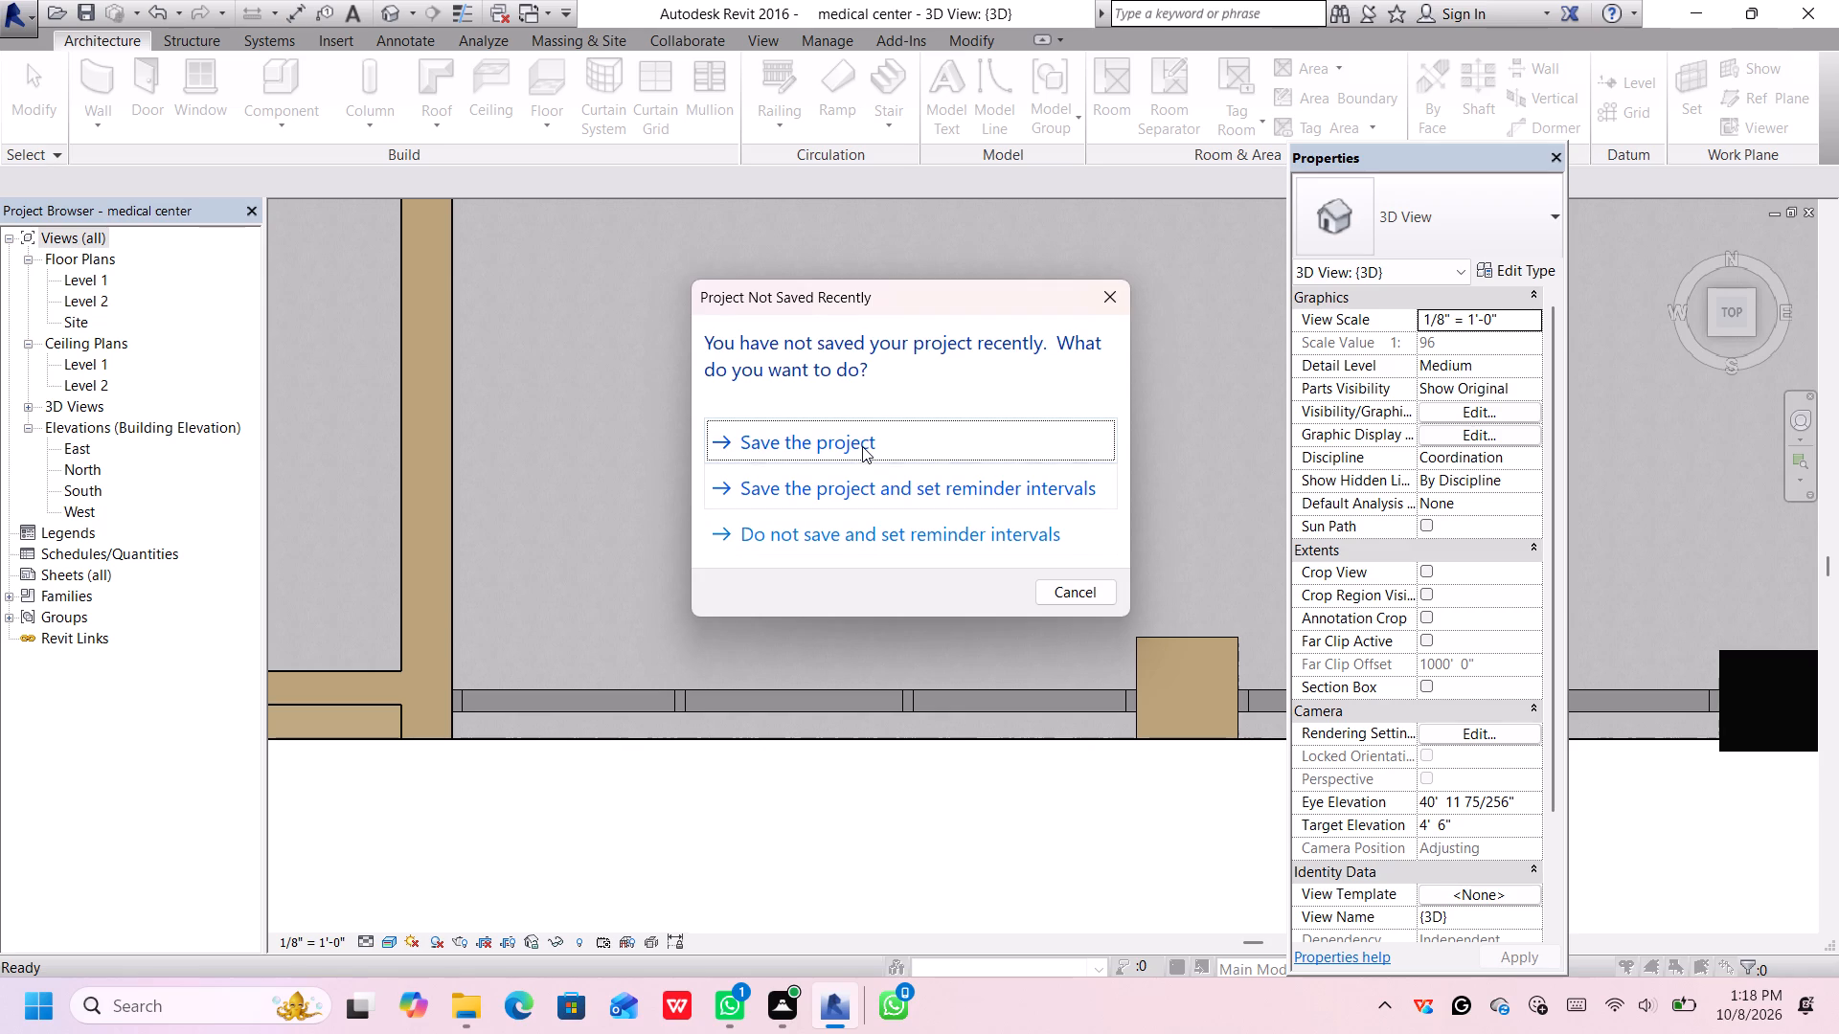
left_click(862, 446)
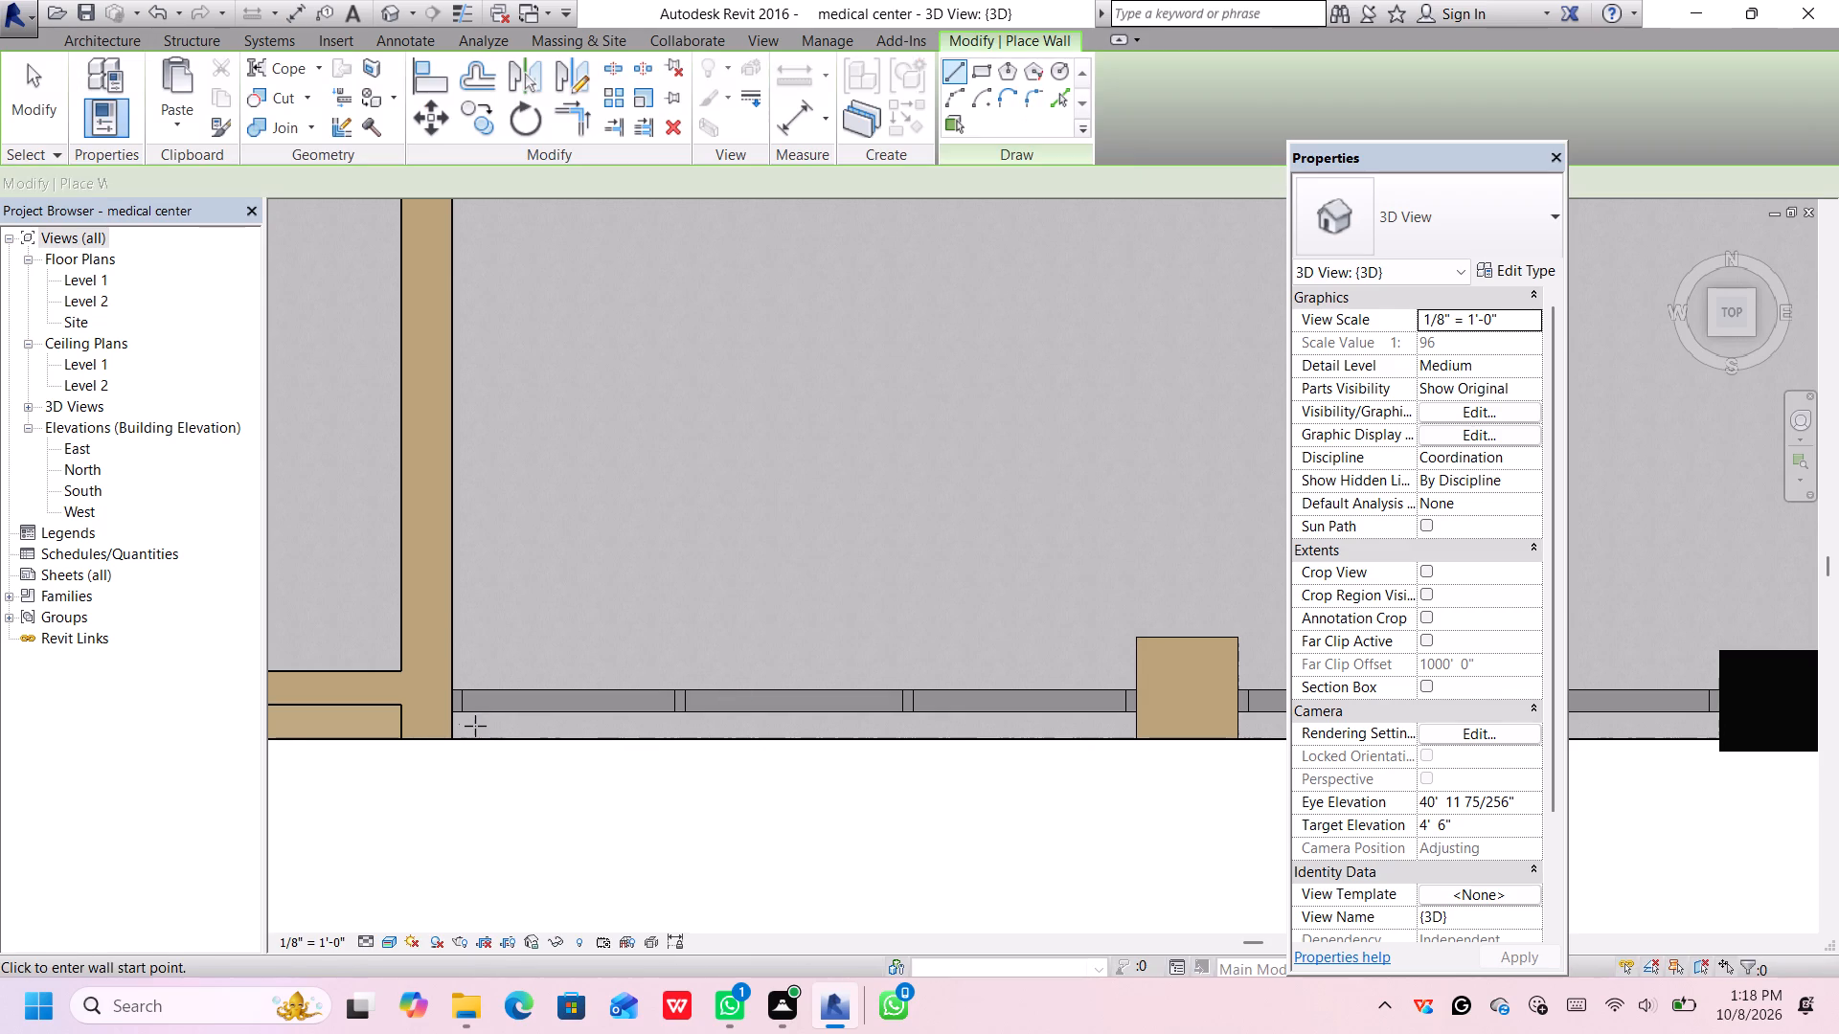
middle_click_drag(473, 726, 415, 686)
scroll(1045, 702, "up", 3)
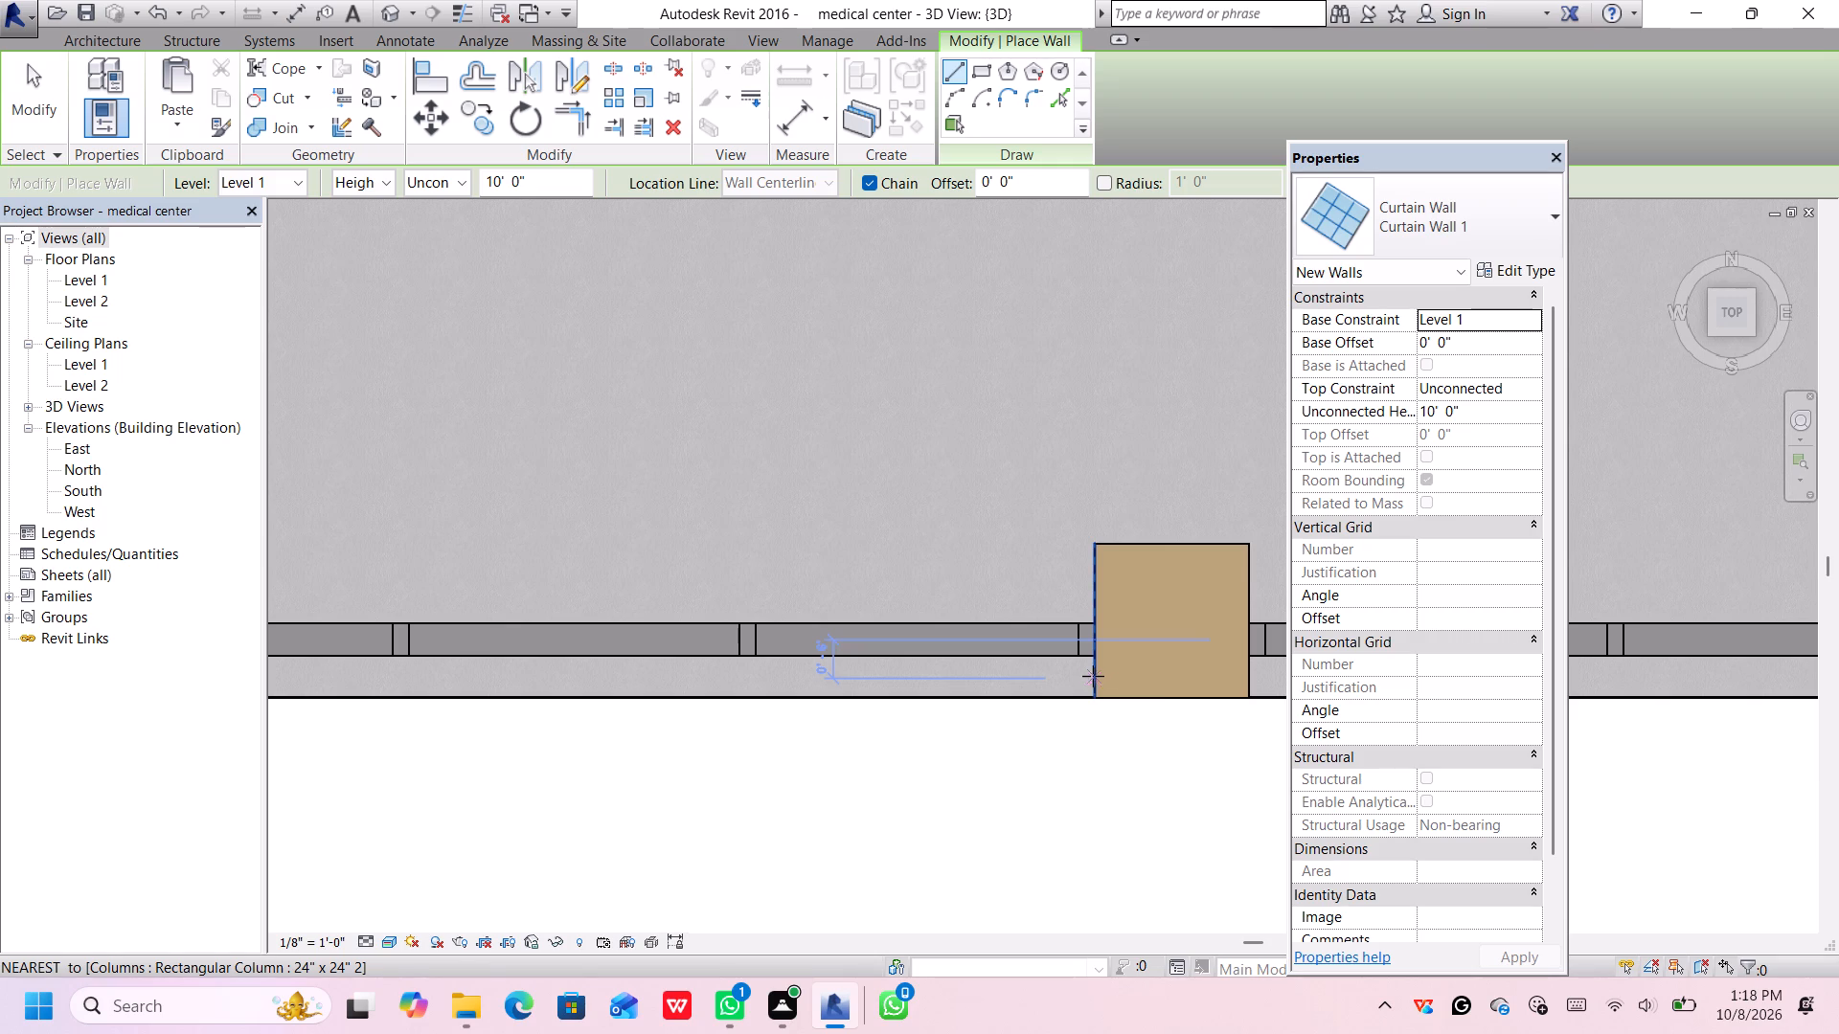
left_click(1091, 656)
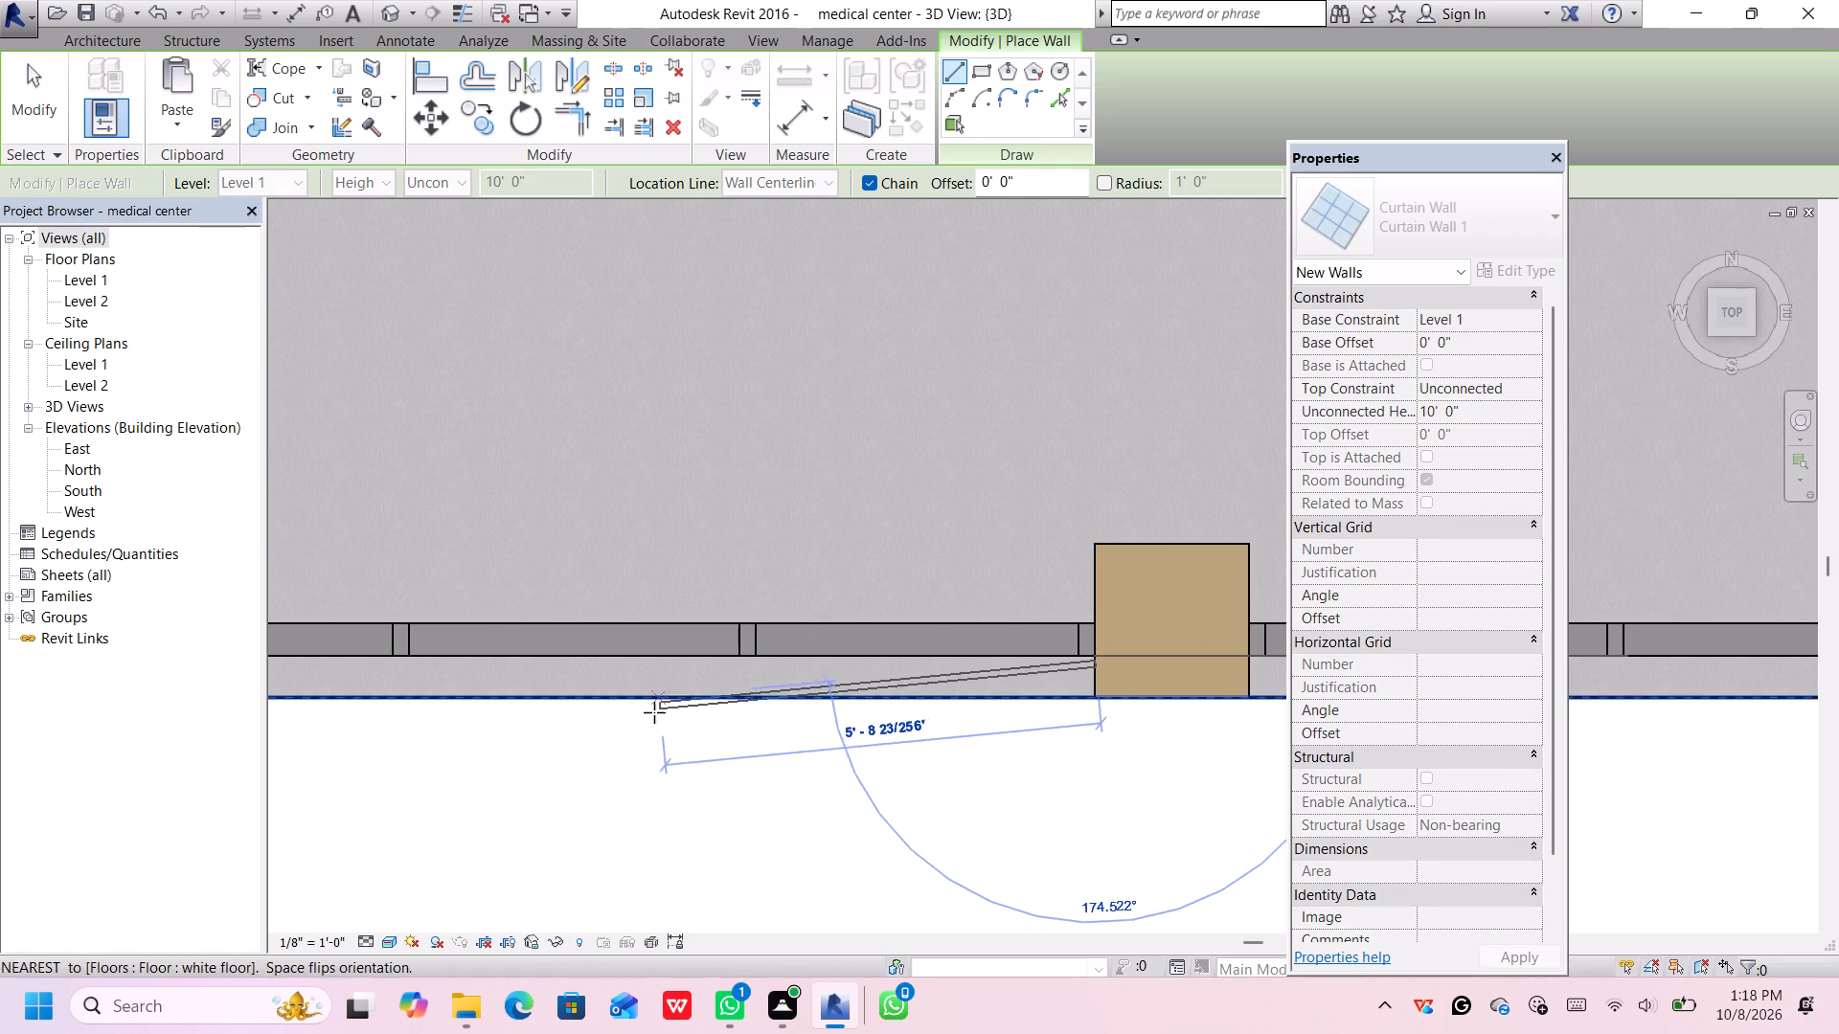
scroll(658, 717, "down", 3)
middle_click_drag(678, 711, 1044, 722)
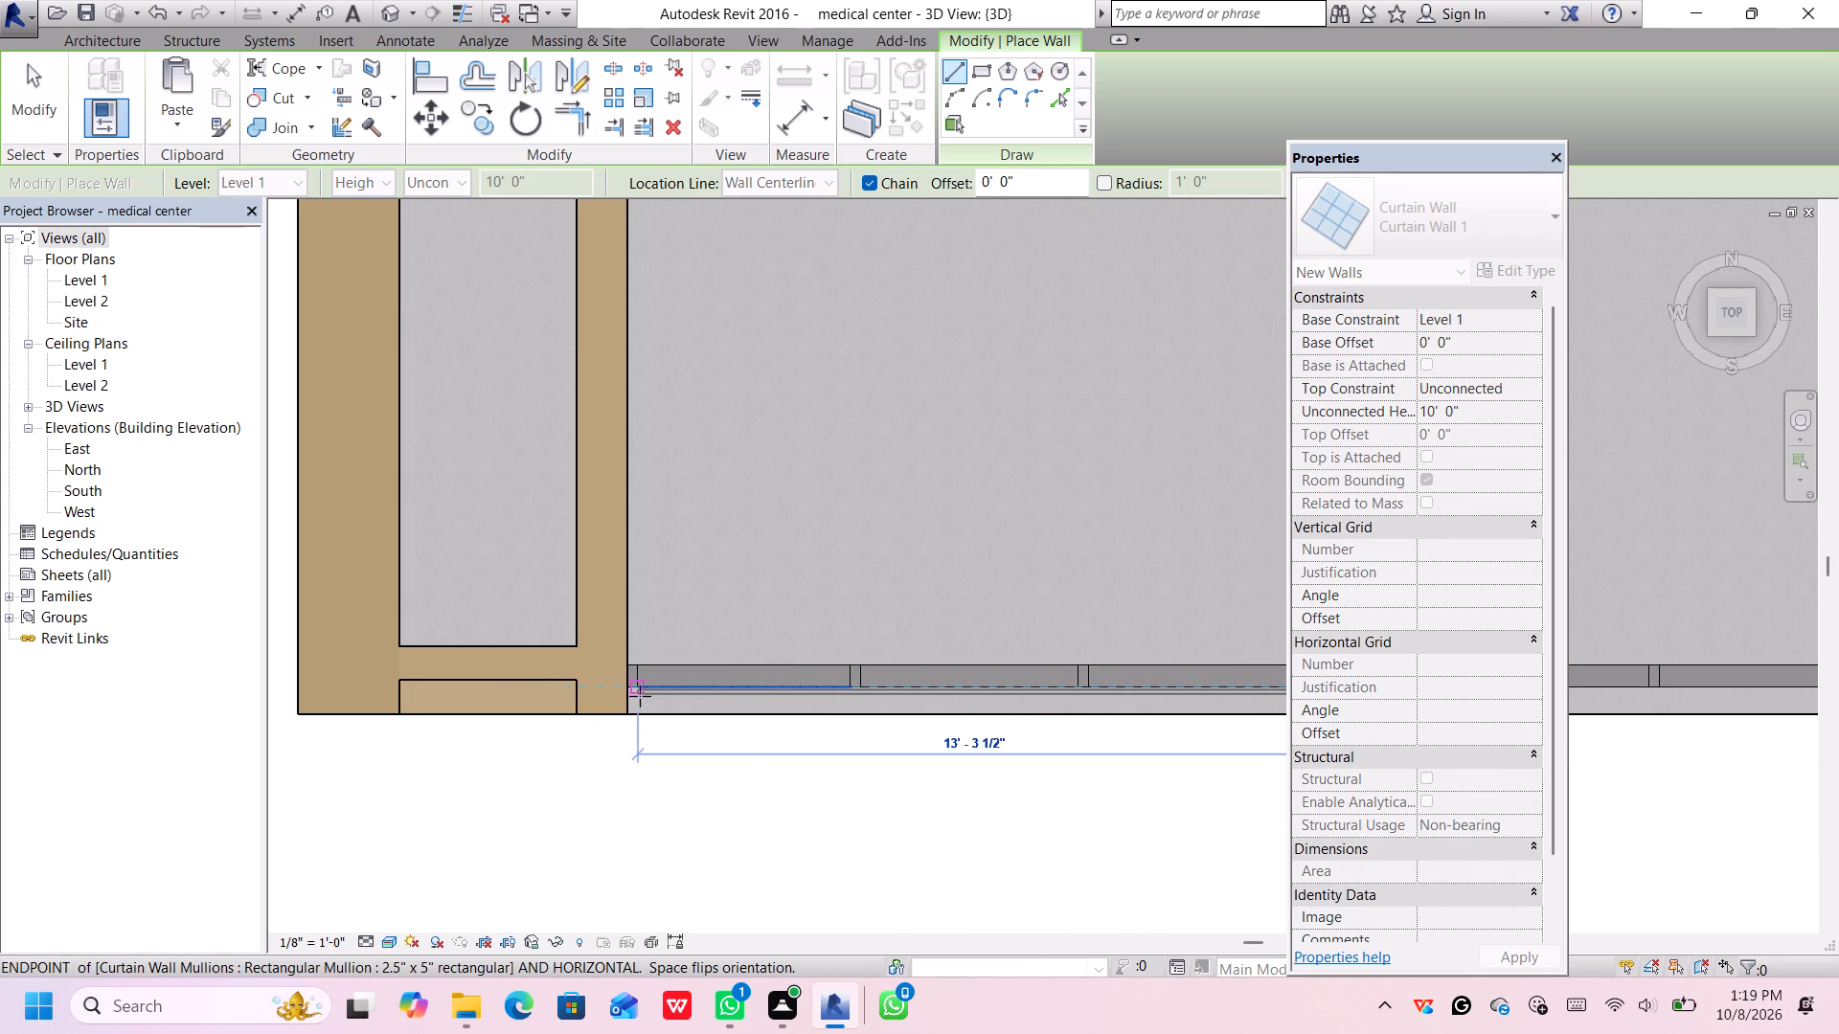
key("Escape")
Draw a 13' 6" Basic Wall Generic - 8" in front of the west storefront glazing, from the tan column to the west wall.
left_click(1406, 211)
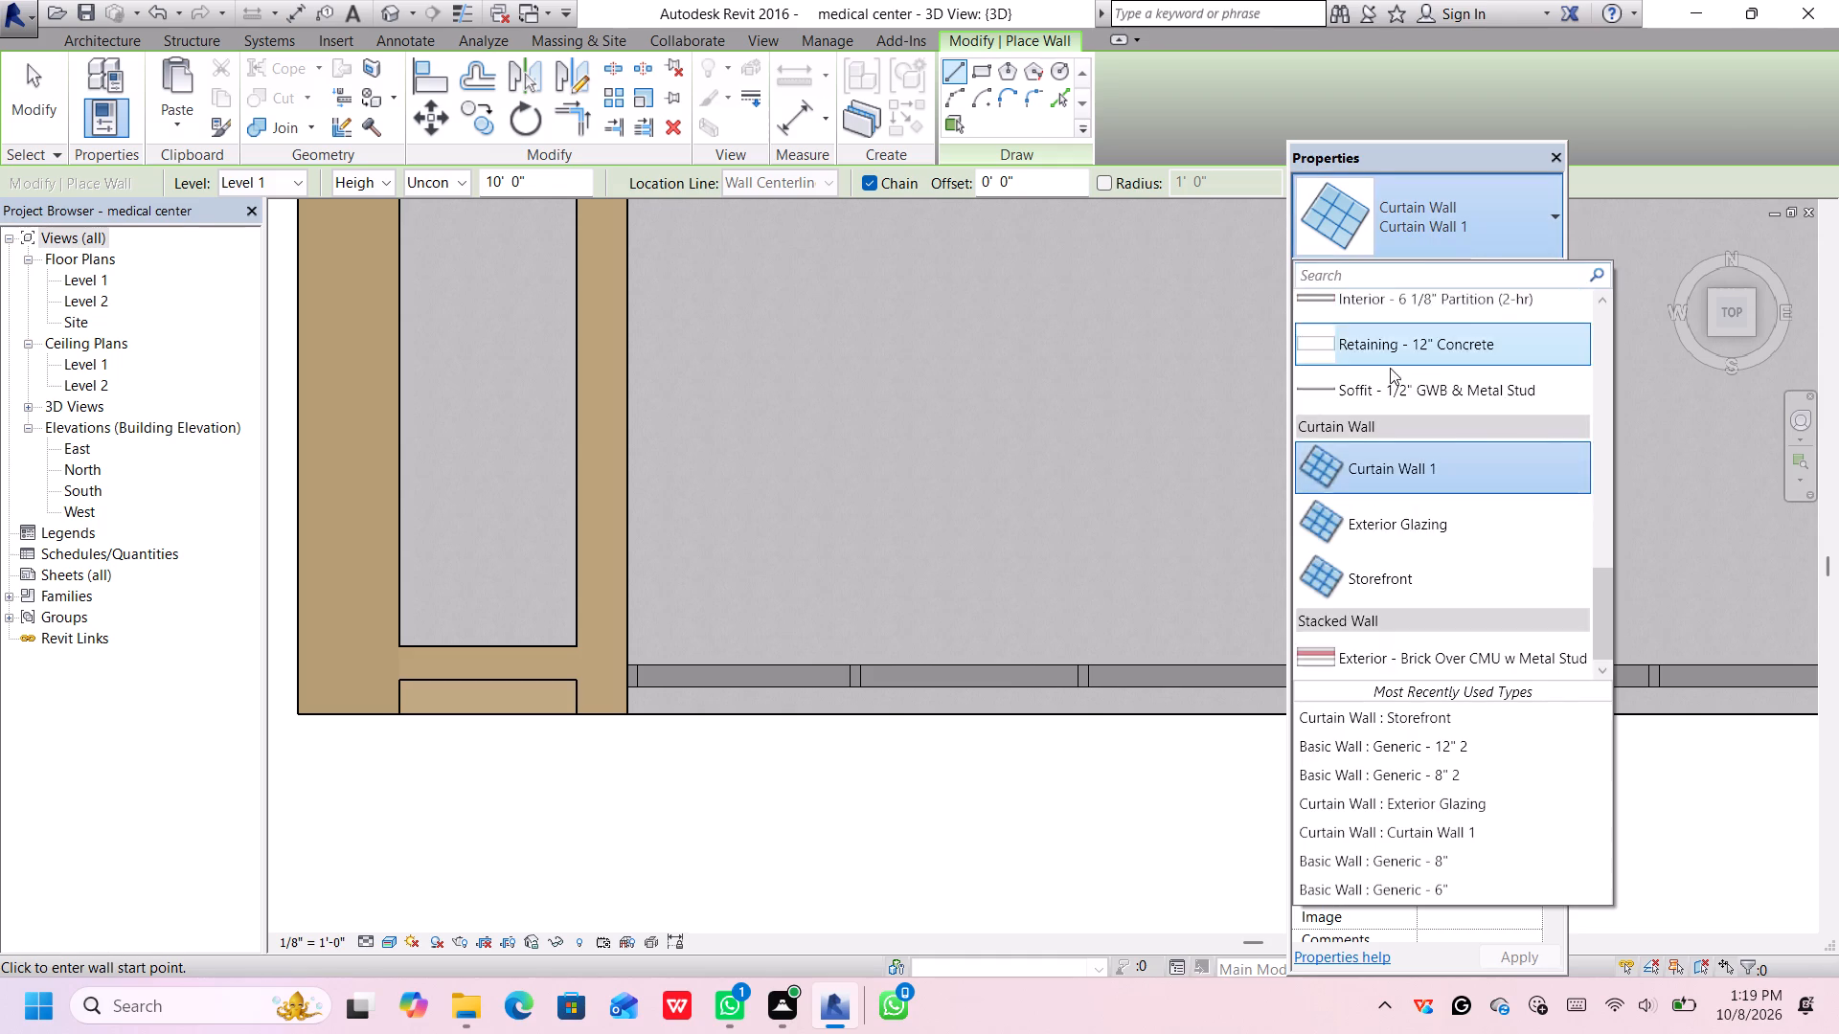
scroll(1390, 370, "up", 13)
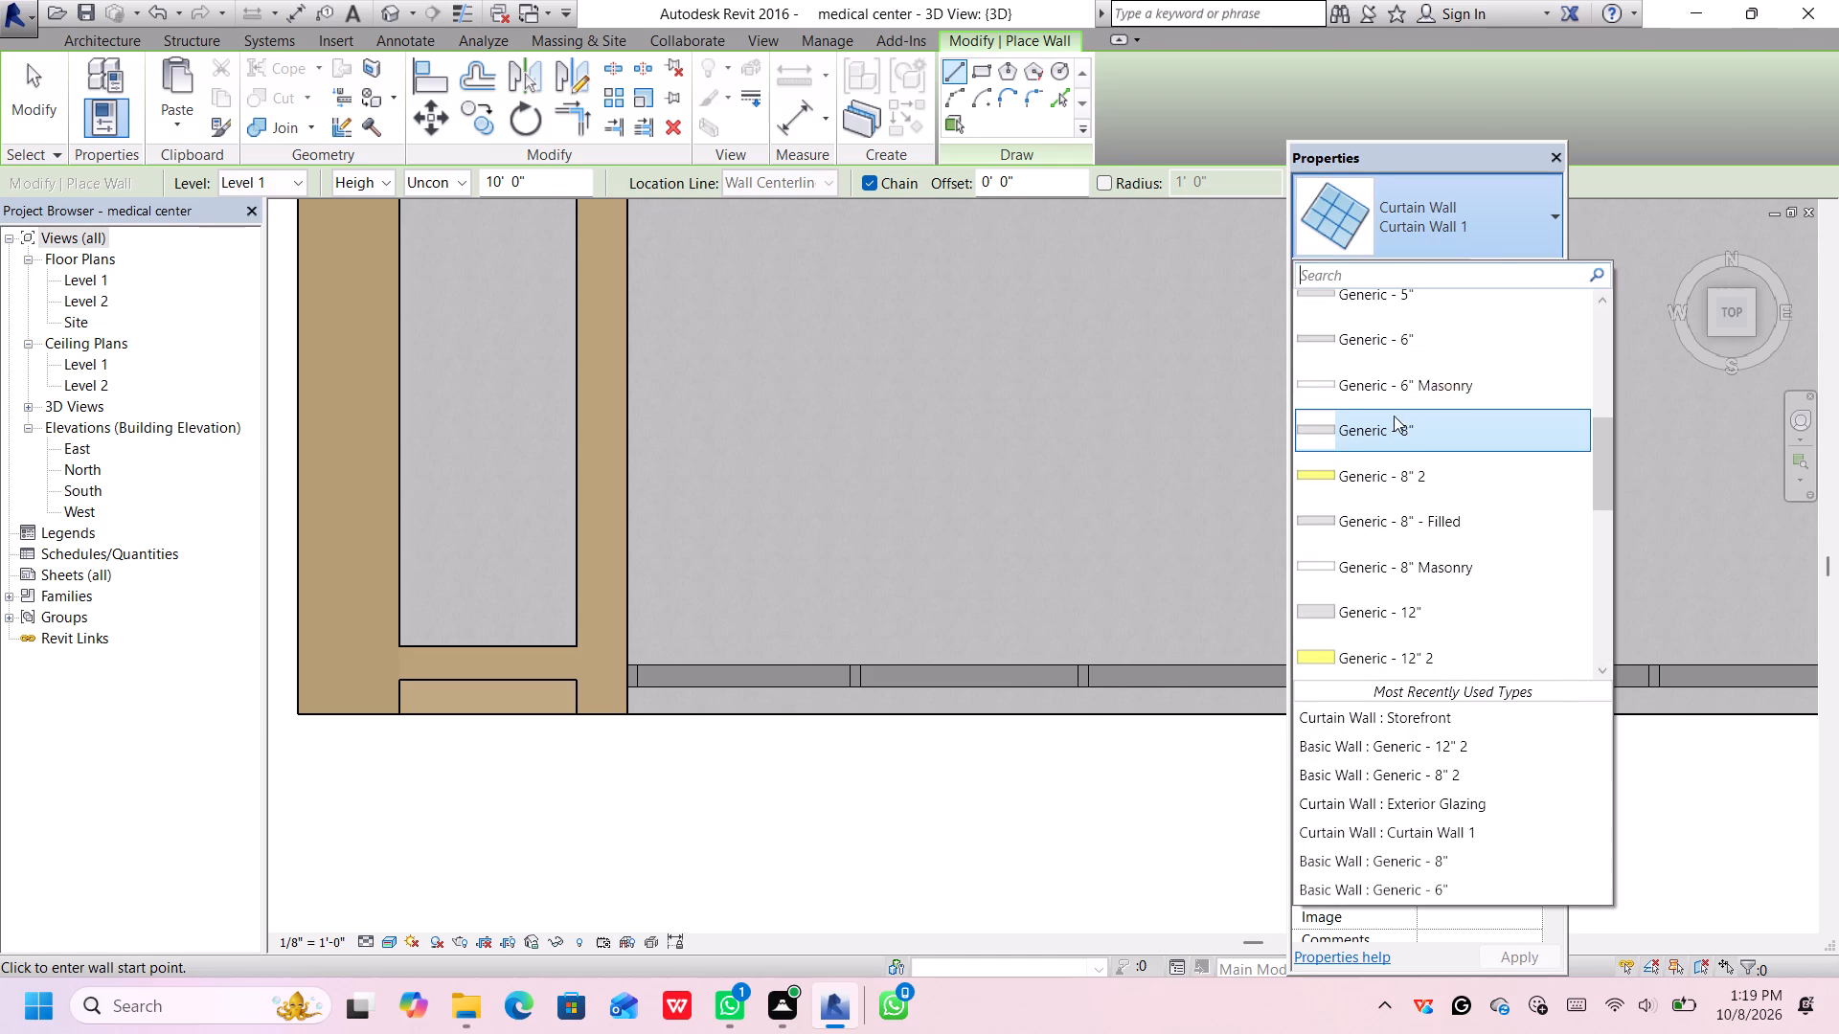
scroll(1394, 416, "up", 1)
scroll(1394, 414, "down", 1)
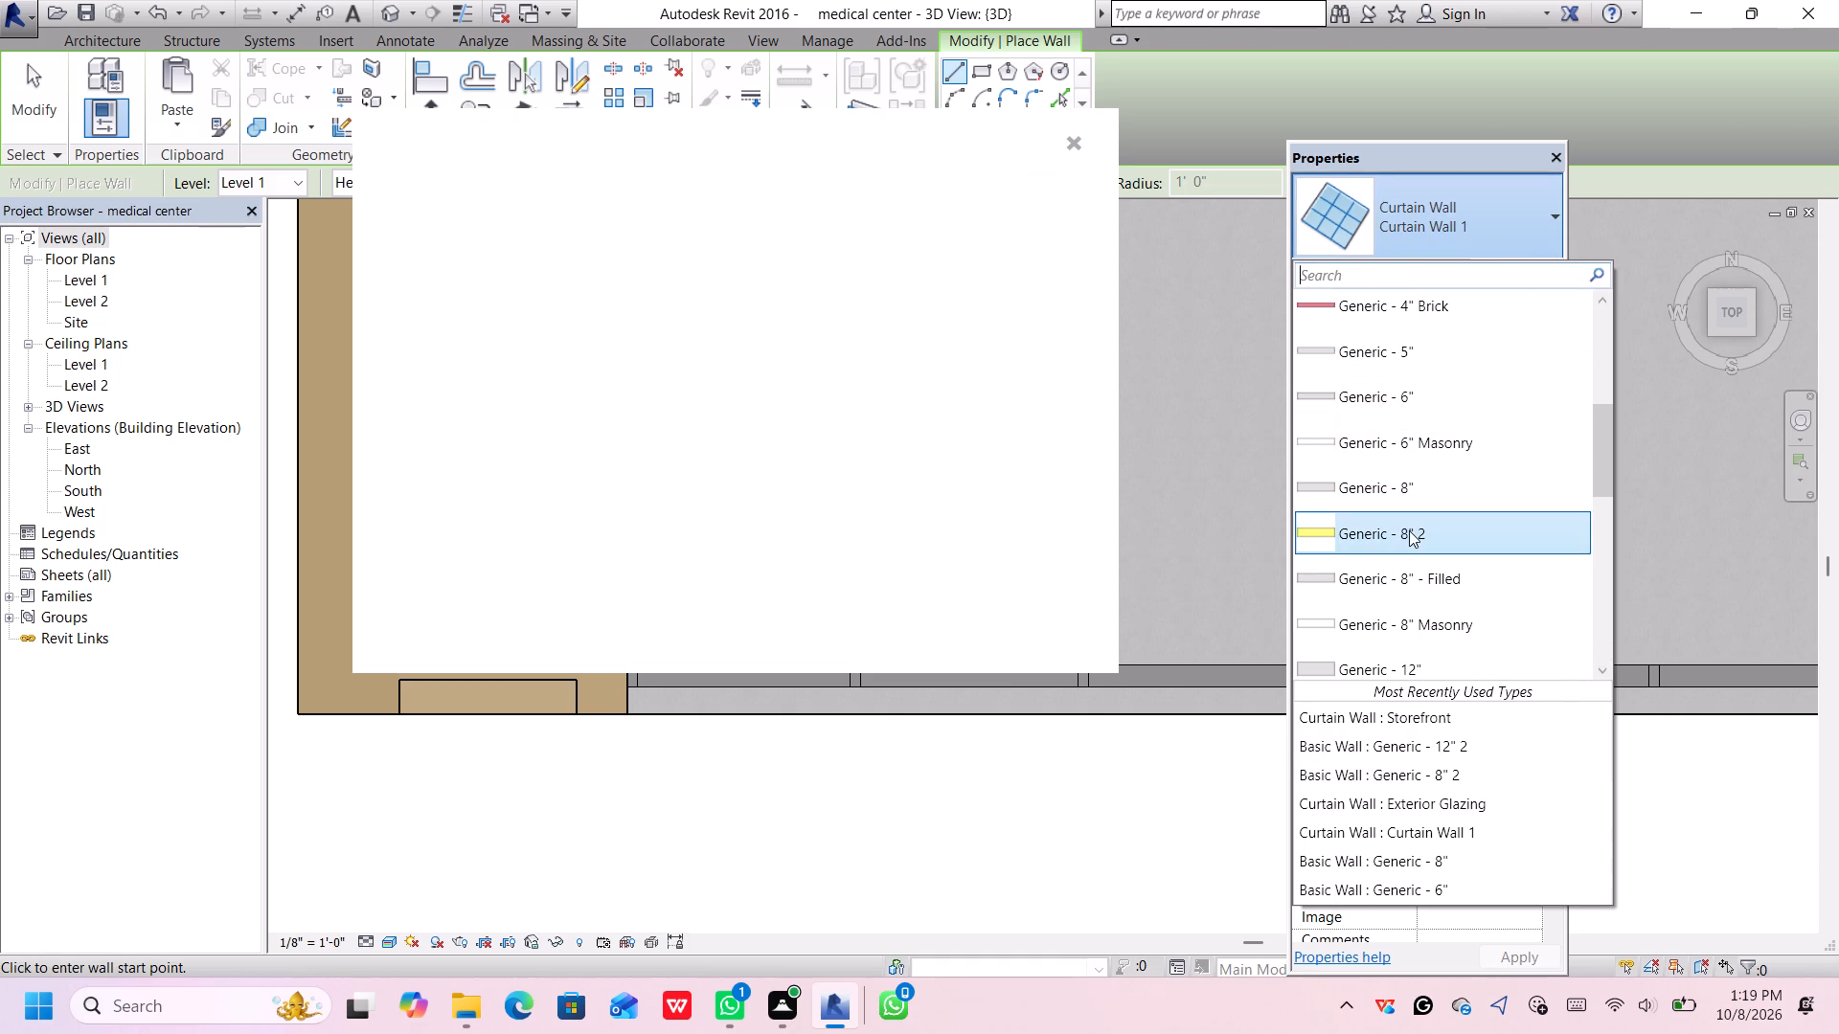
left_click(1403, 499)
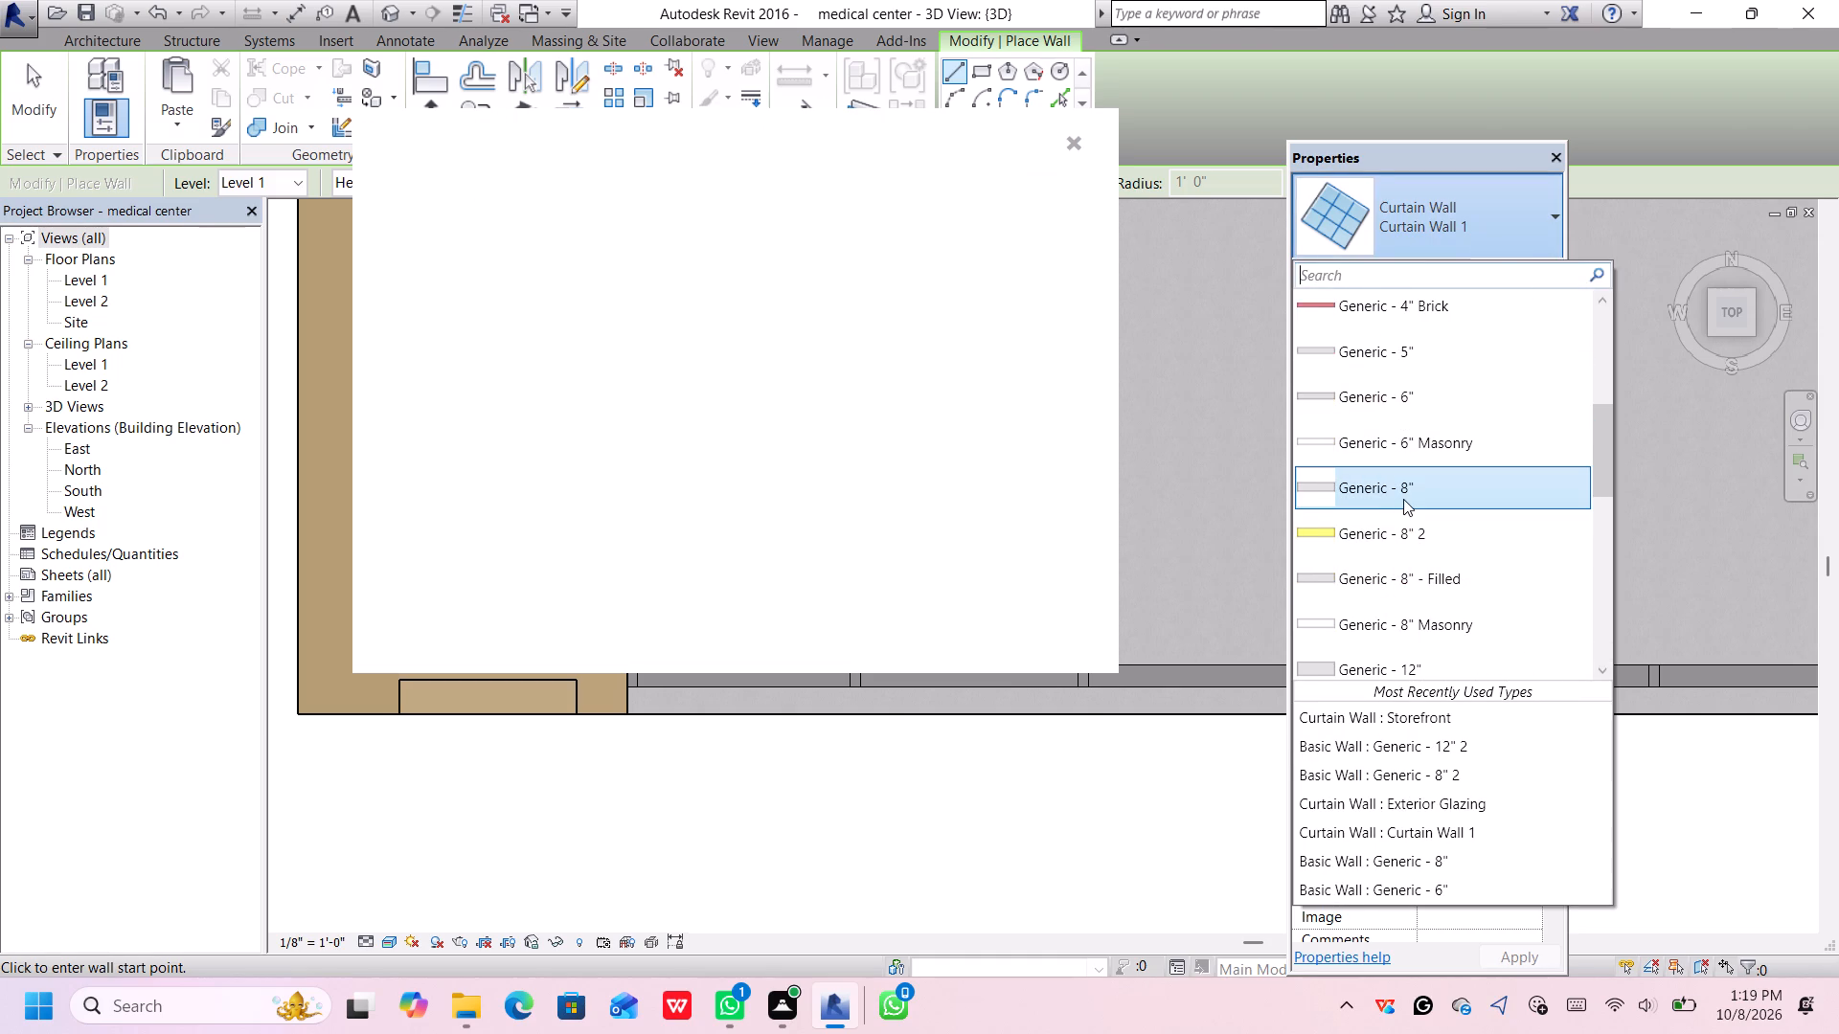
left_click(1076, 144)
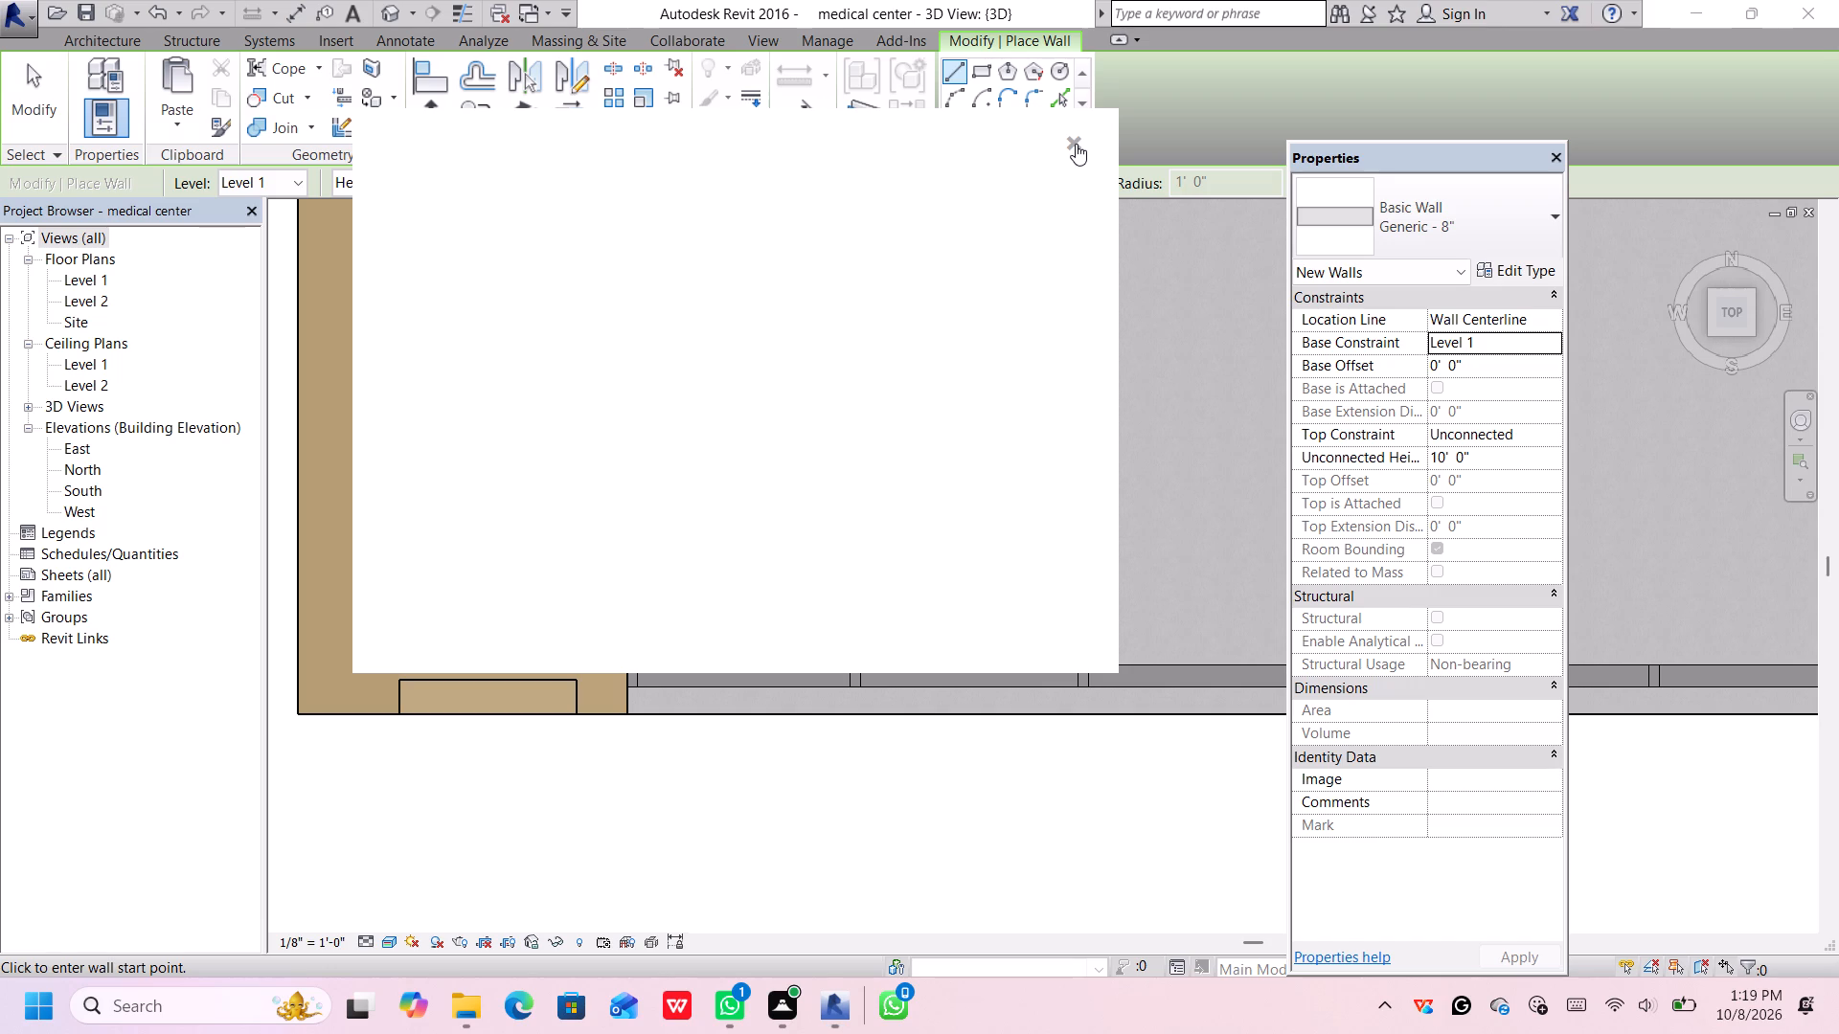
middle_click_drag(1111, 596, 939, 553)
scroll(1139, 649, "up", 1)
scroll(1139, 649, "down", 1)
scroll(1139, 647, "up", 1)
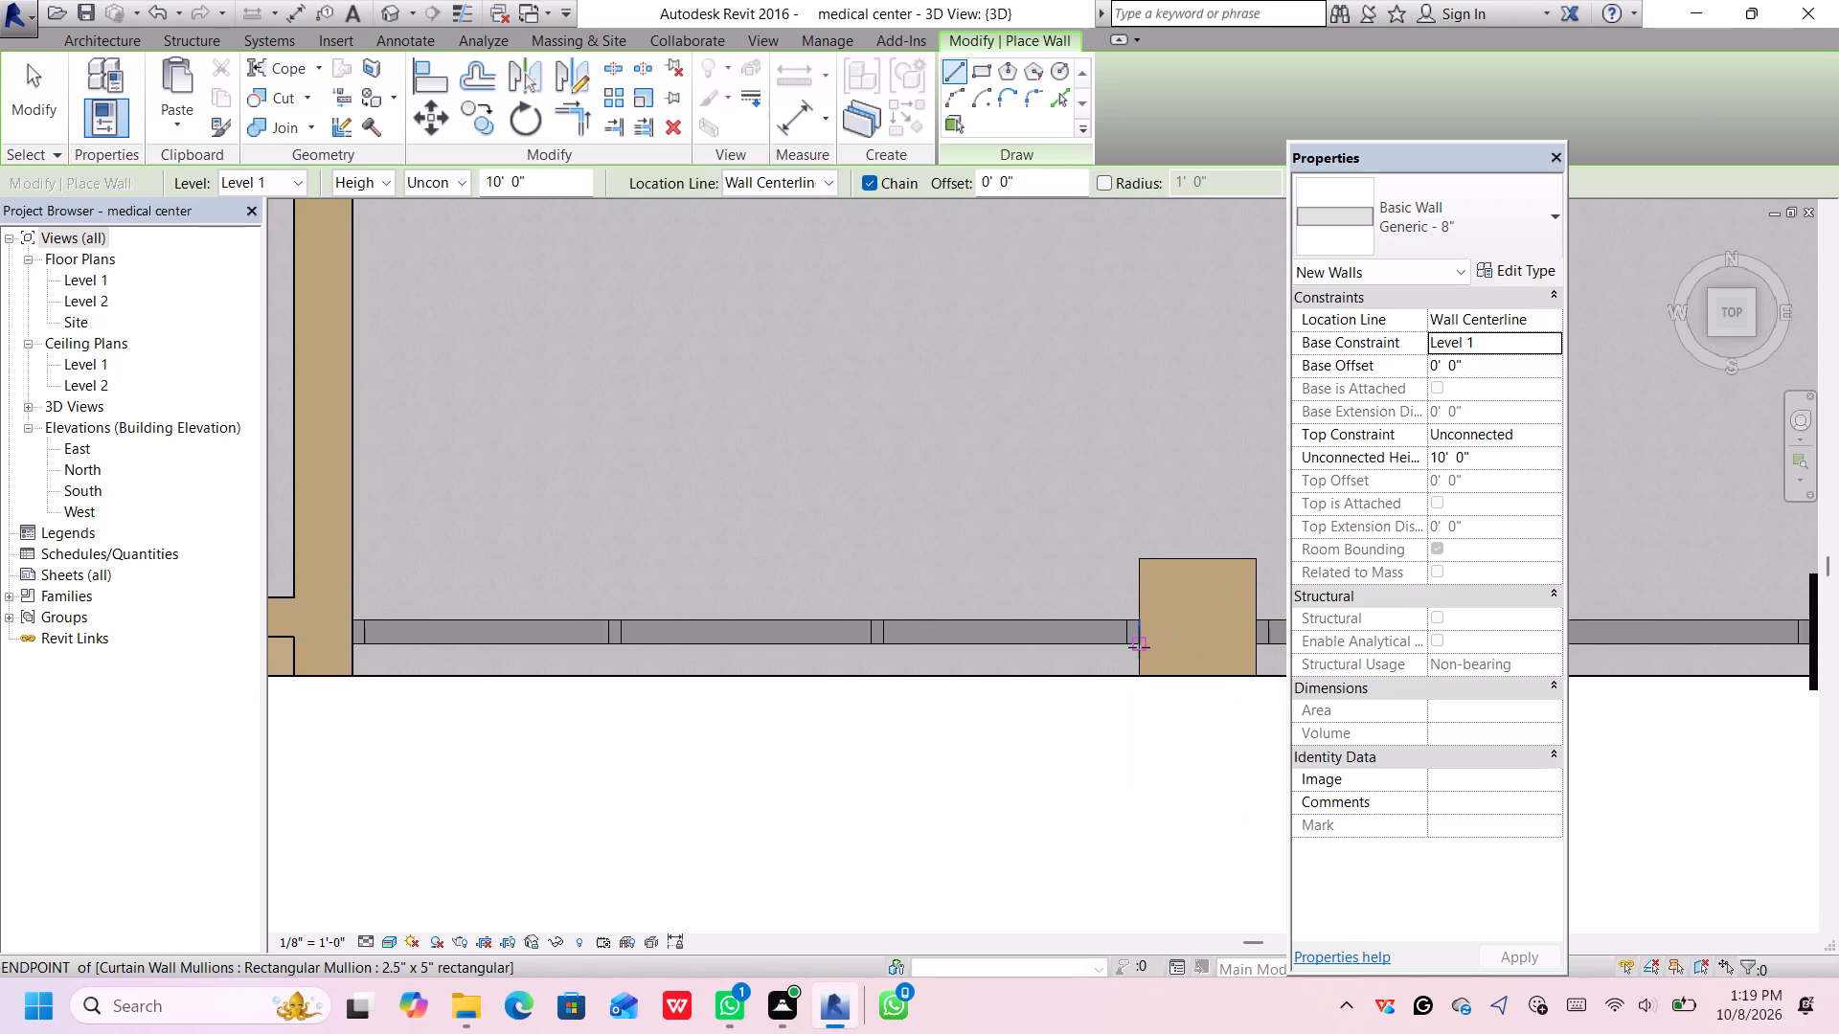
scroll(1137, 663, "up", 1)
scroll(1137, 663, "down", 1)
scroll(1137, 663, "up", 1)
left_click(1142, 654)
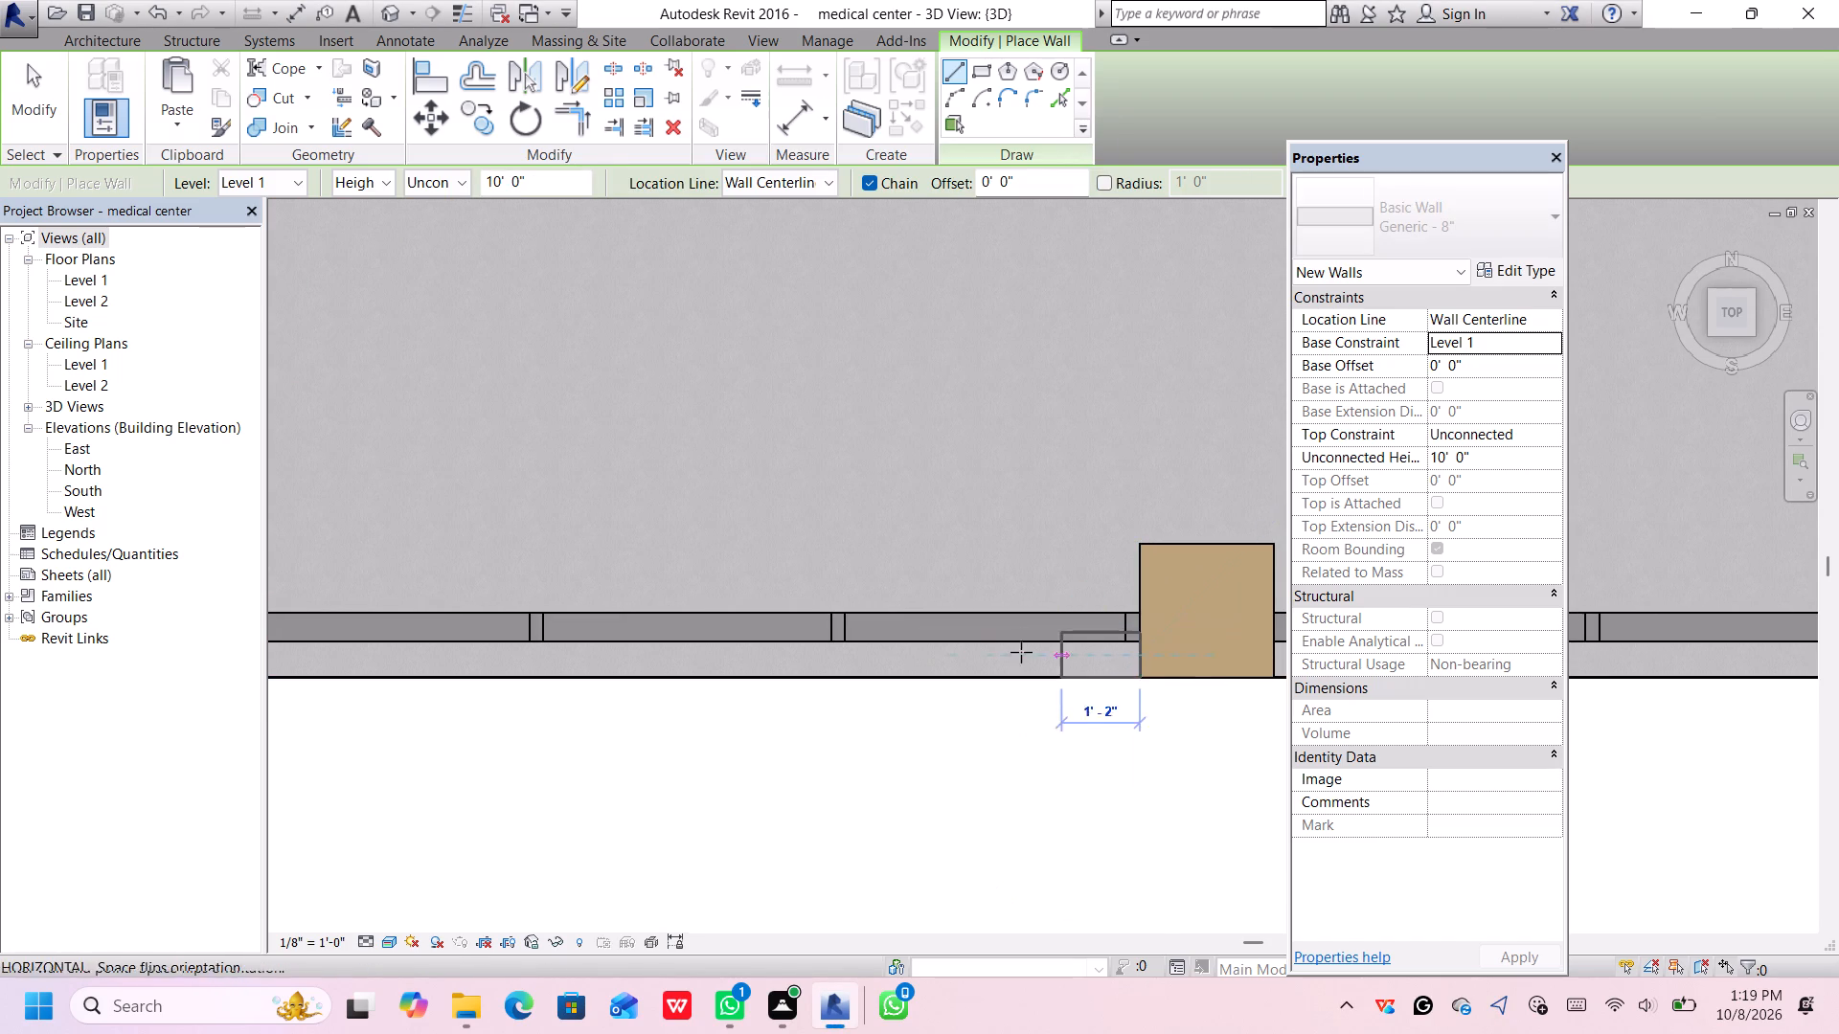
scroll(820, 633, "down", 3)
scroll(792, 641, "up", 1)
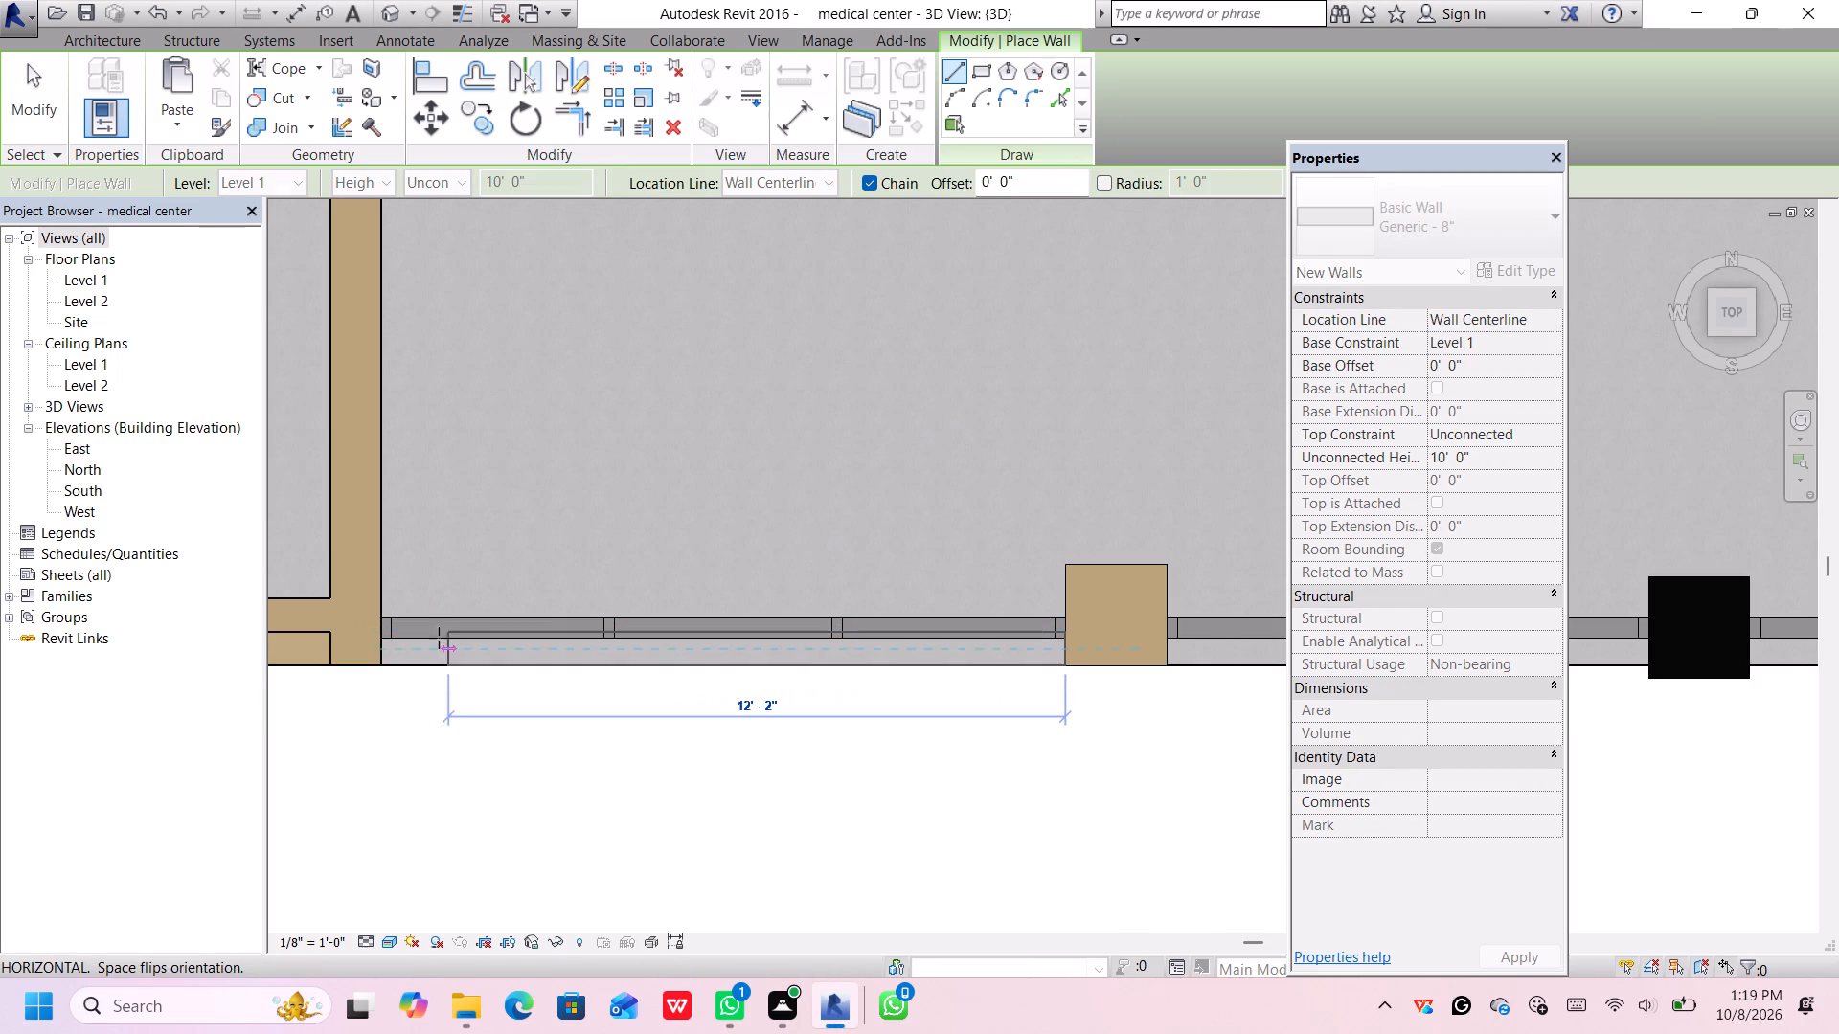
left_click(379, 649)
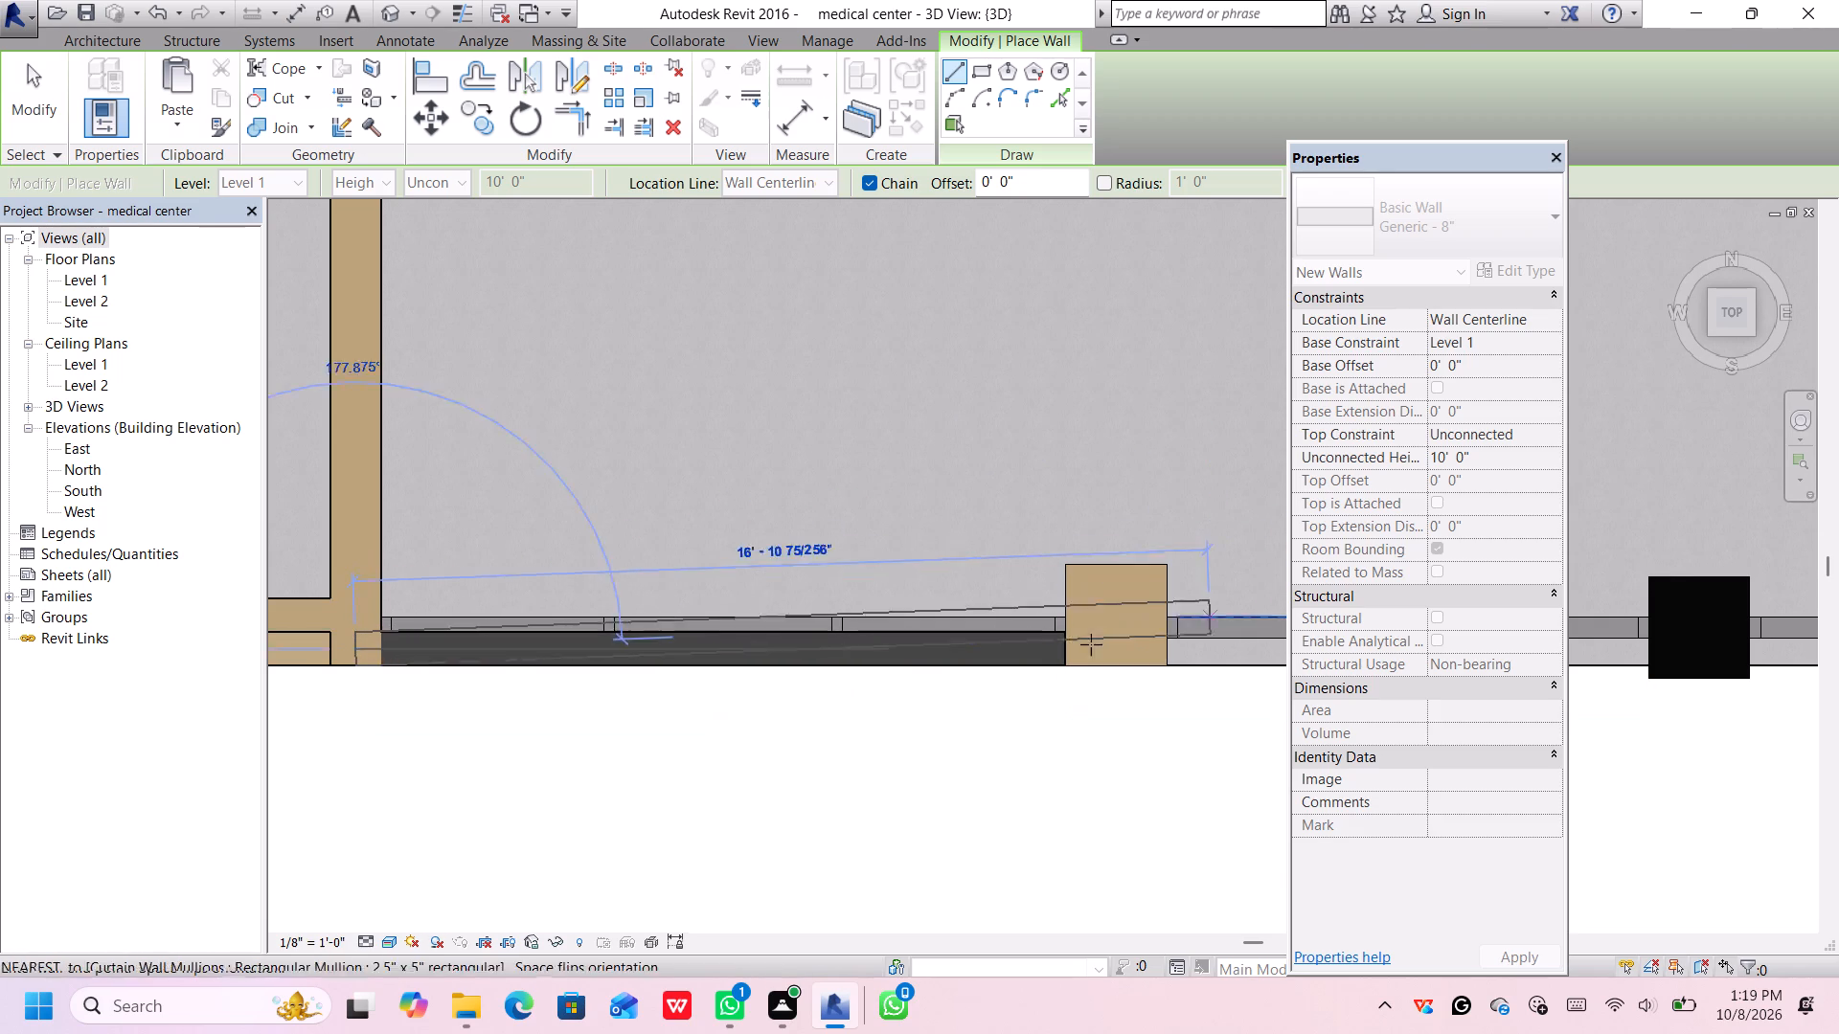
key("Escape")
Draw a 9' 6" Generic - 8" wall from the black column to the tan column, in line with the west wall segment.
scroll(1045, 682, "down", 2)
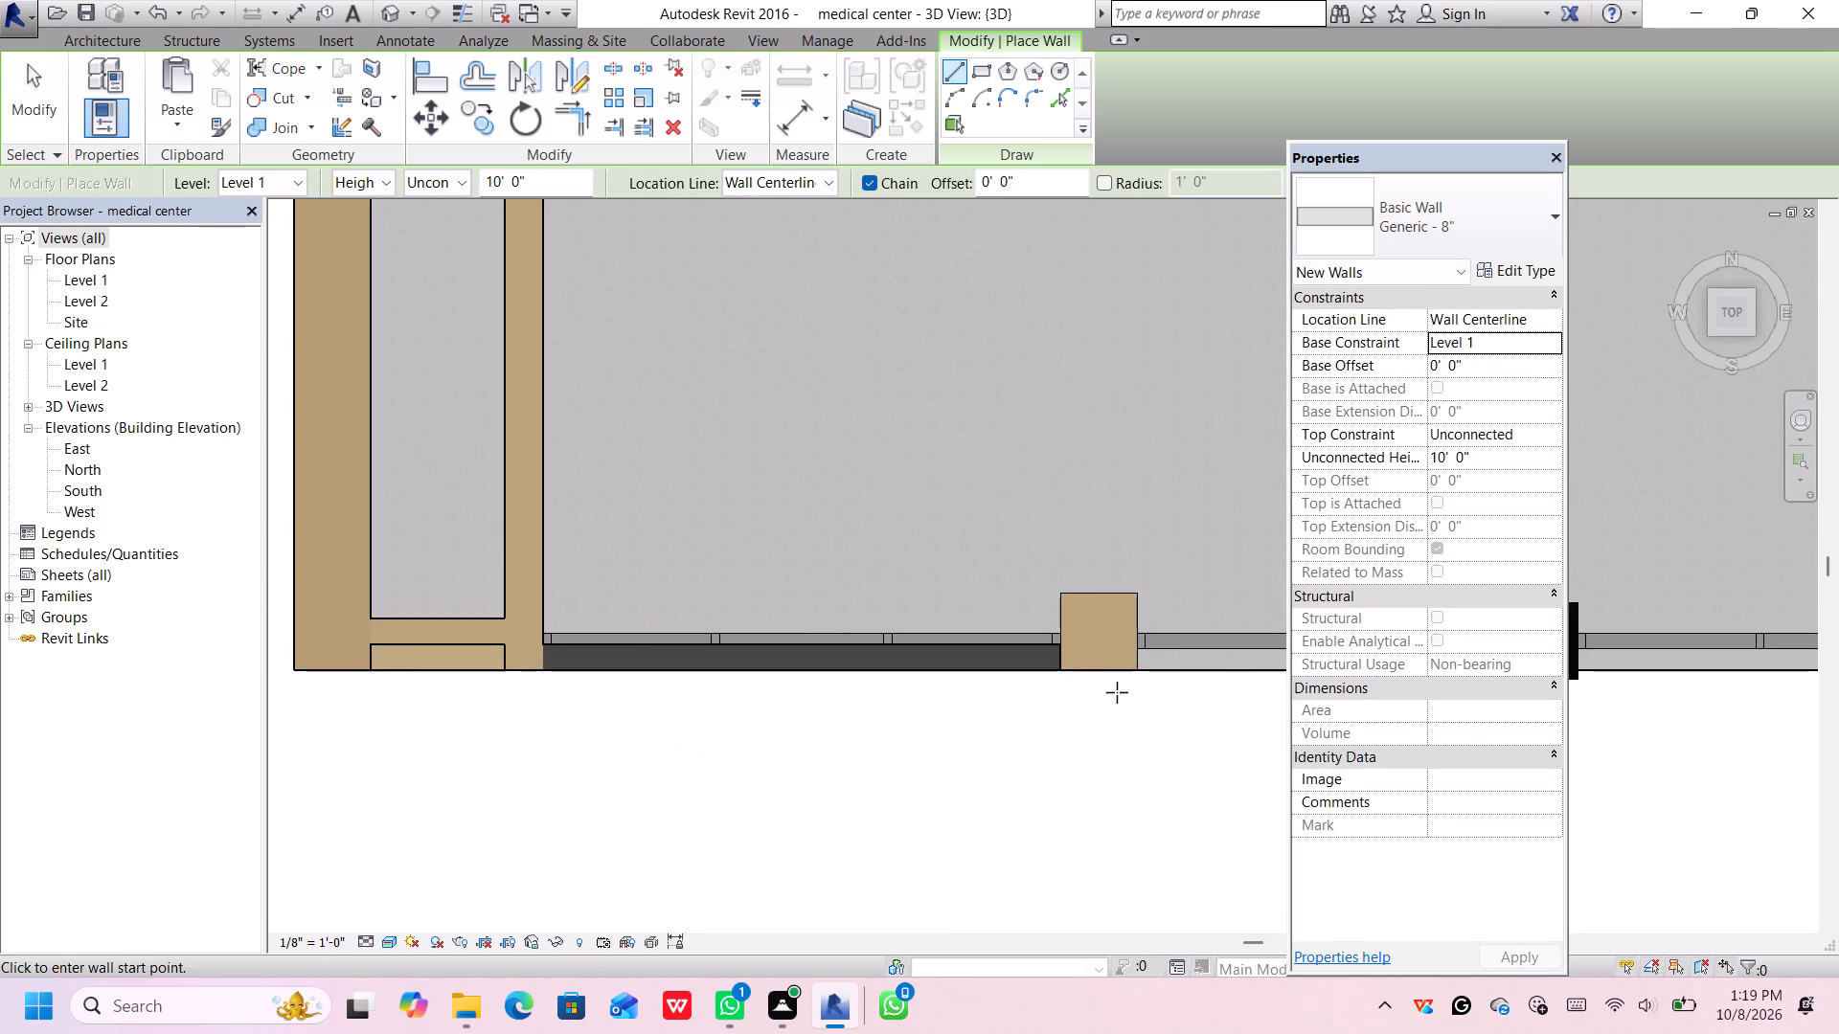
middle_click_drag(1117, 692, 742, 592)
scroll(1139, 549, "up", 2)
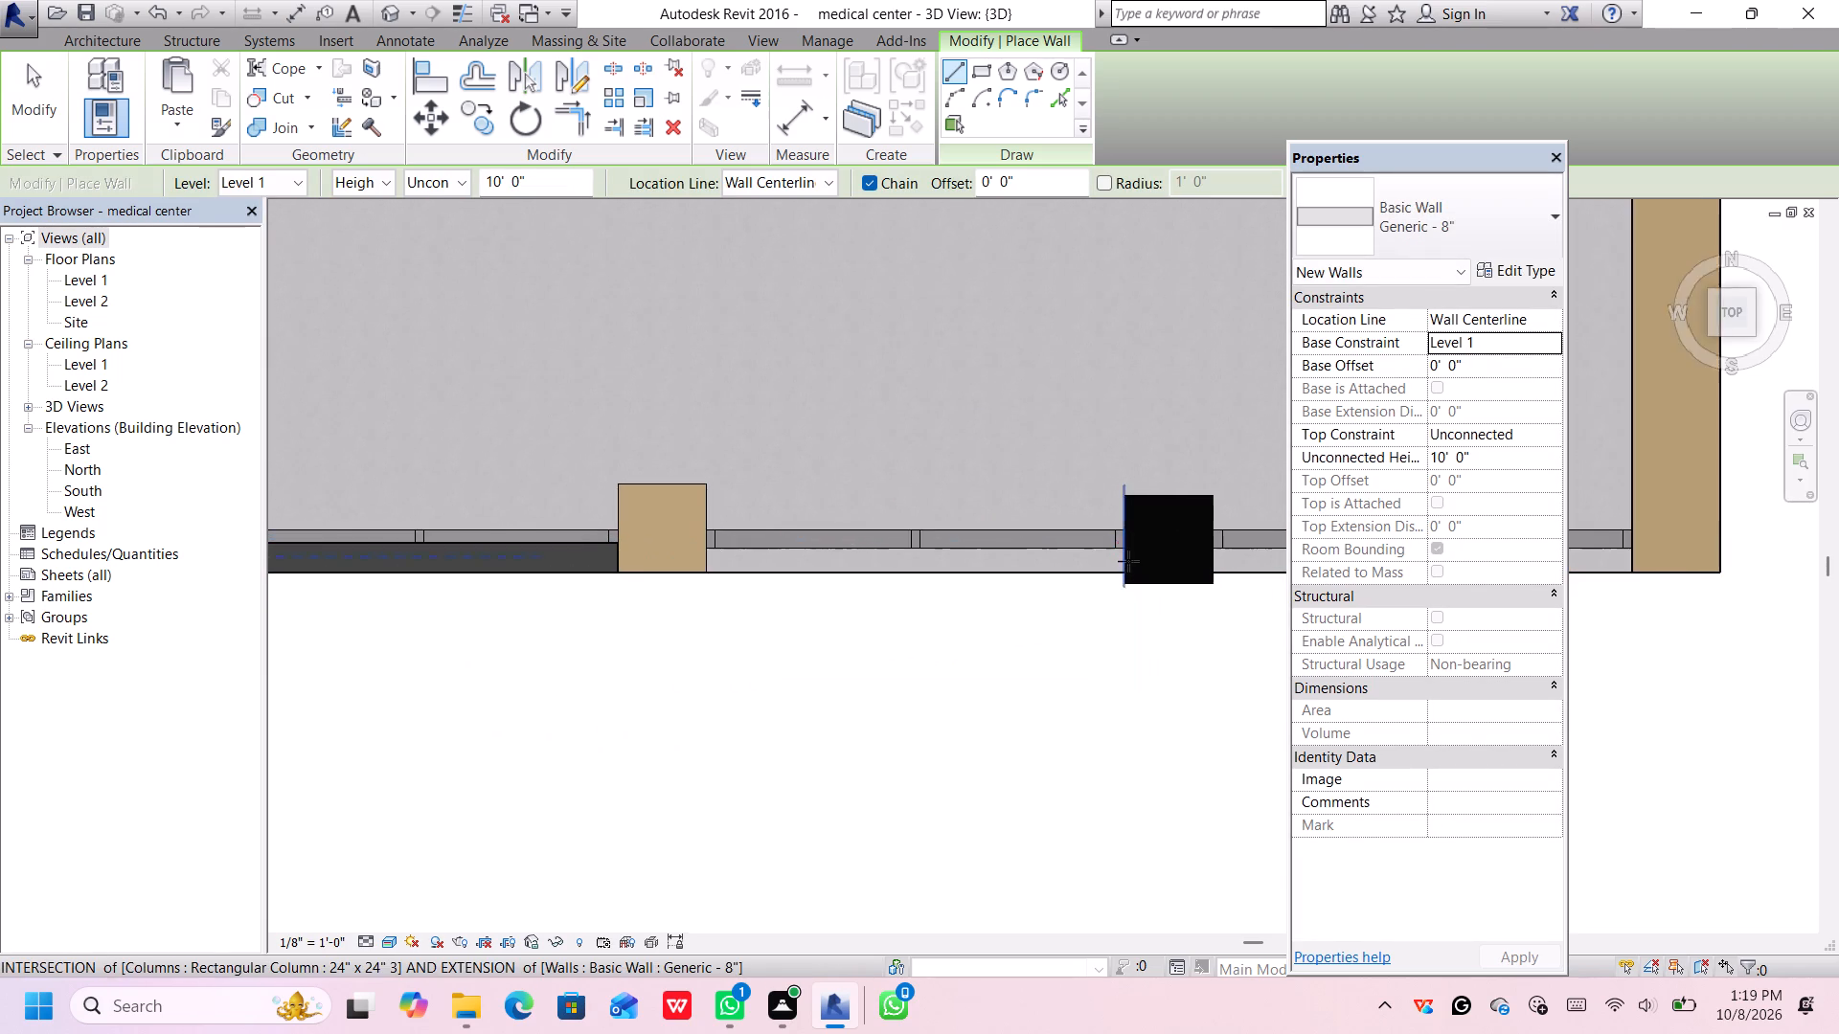
left_click(1121, 561)
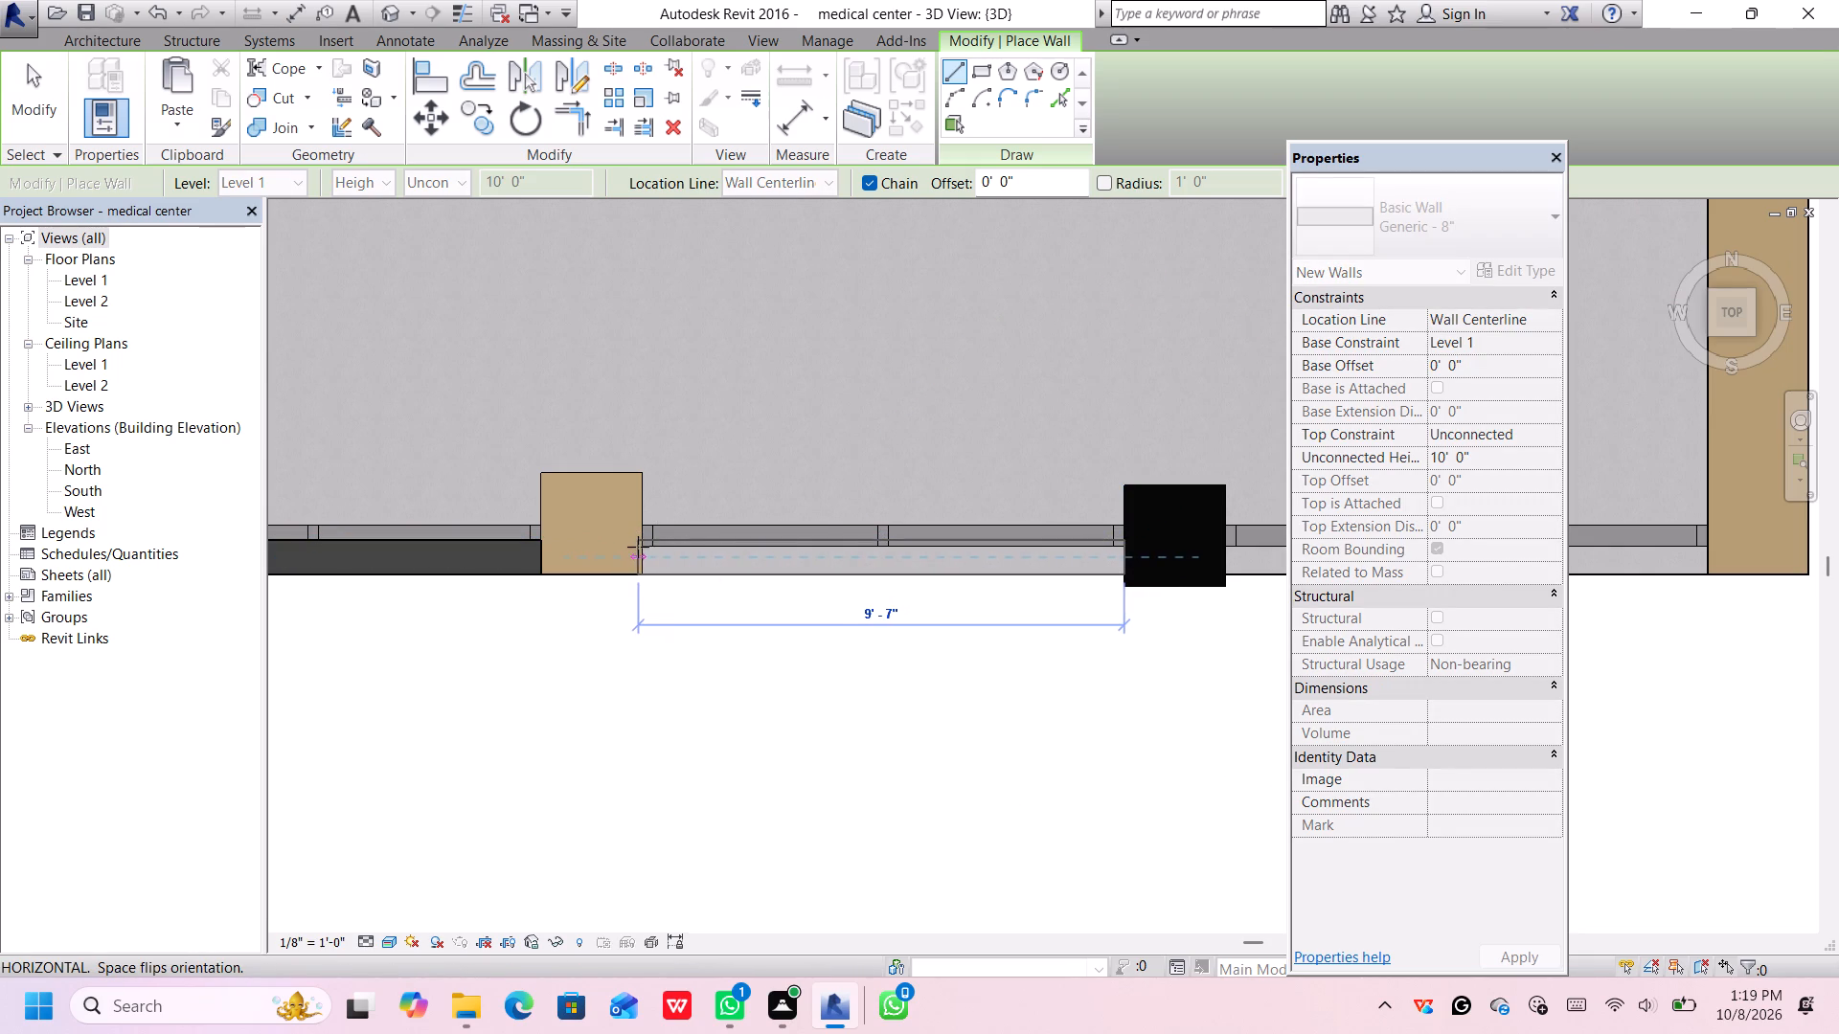
scroll(637, 560, "up", 3)
scroll(637, 560, "down", 1)
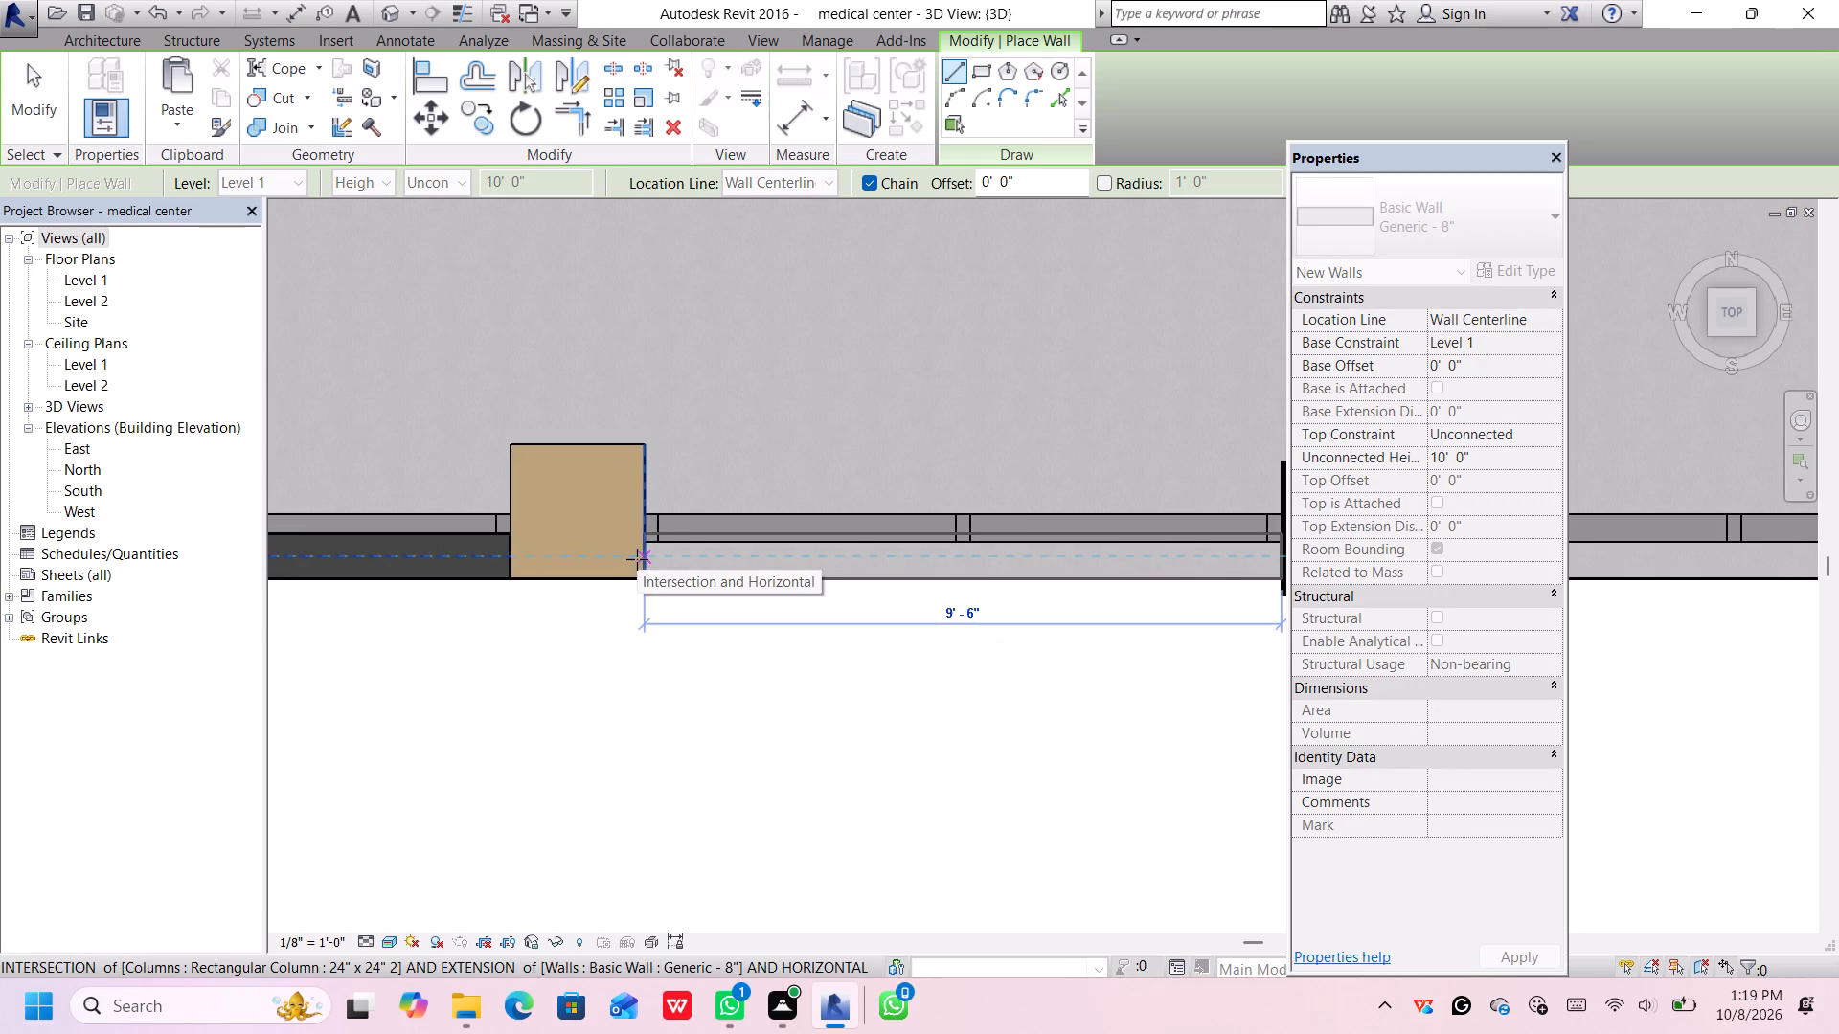
left_click(637, 559)
key("Escape")
Draw a 9' 6" Generic - 8" wall from the east wall to the black column, in line with the other front wall segments.
scroll(734, 628, "down", 2)
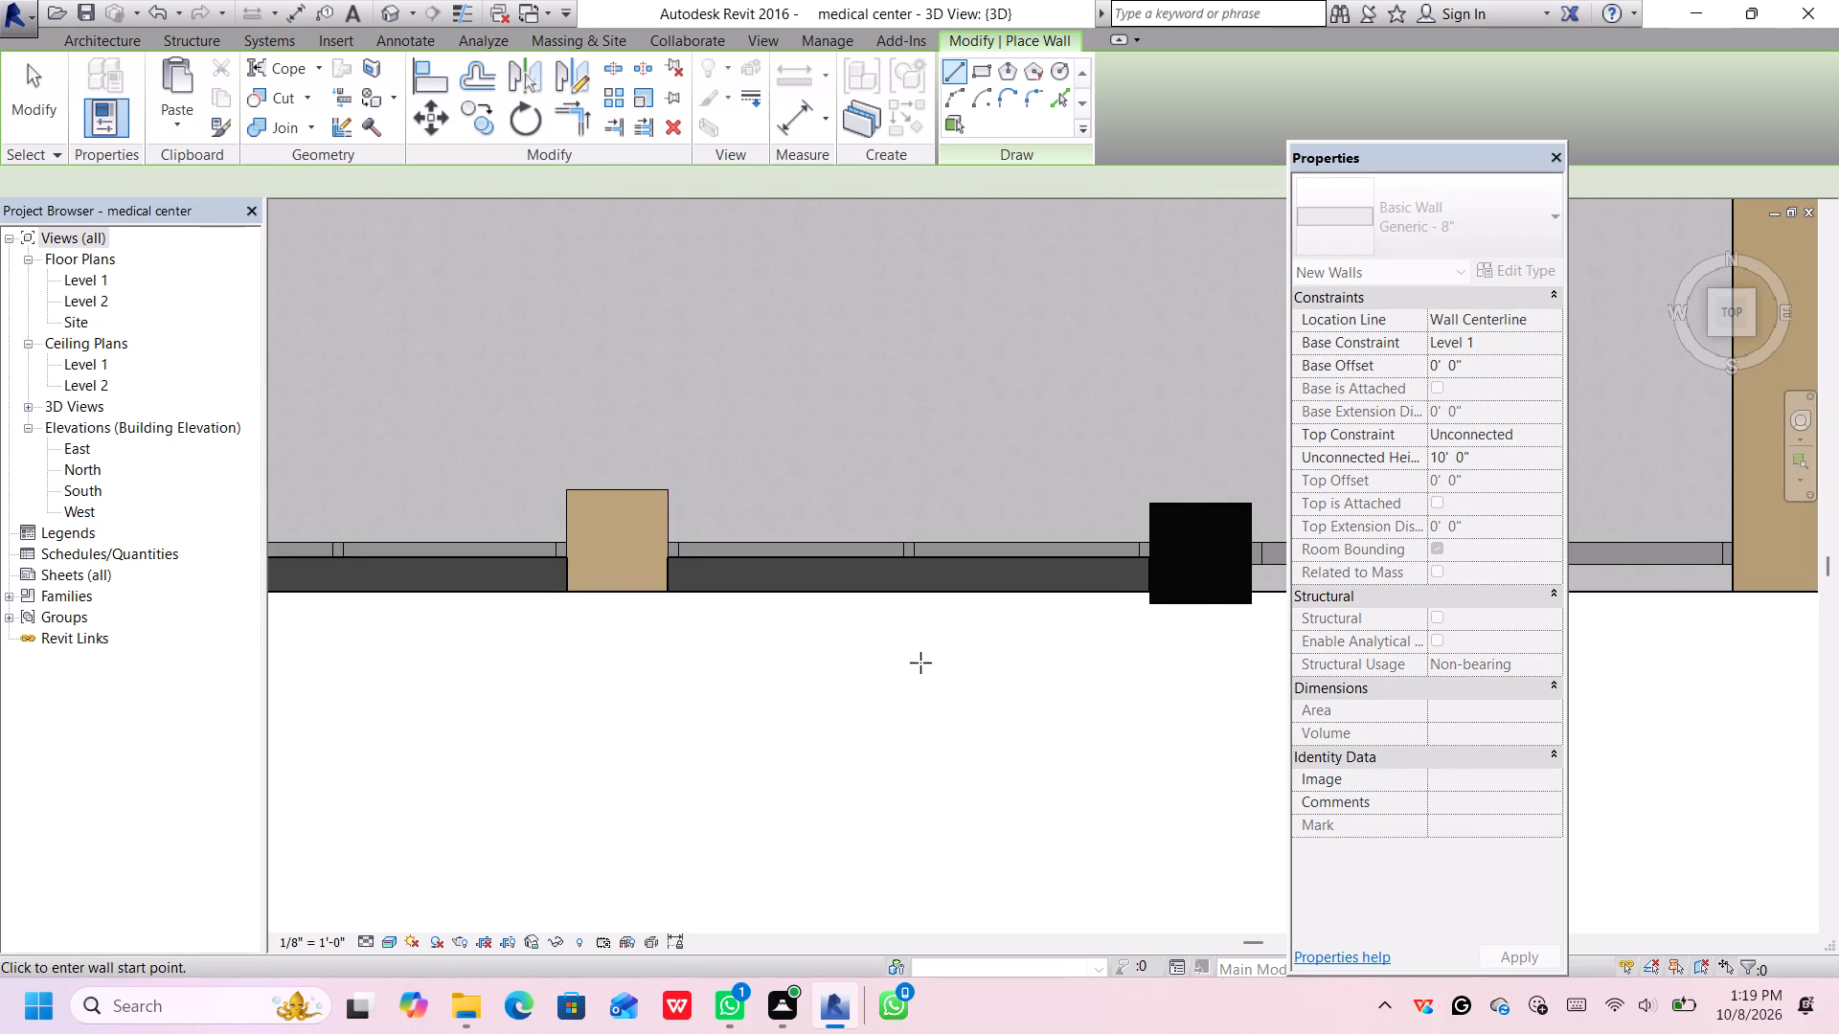
middle_click_drag(919, 660, 510, 642)
scroll(919, 651, "up", 1)
scroll(982, 626, "down", 2)
scroll(1081, 603, "down", 1)
middle_click_drag(1083, 603, 1055, 603)
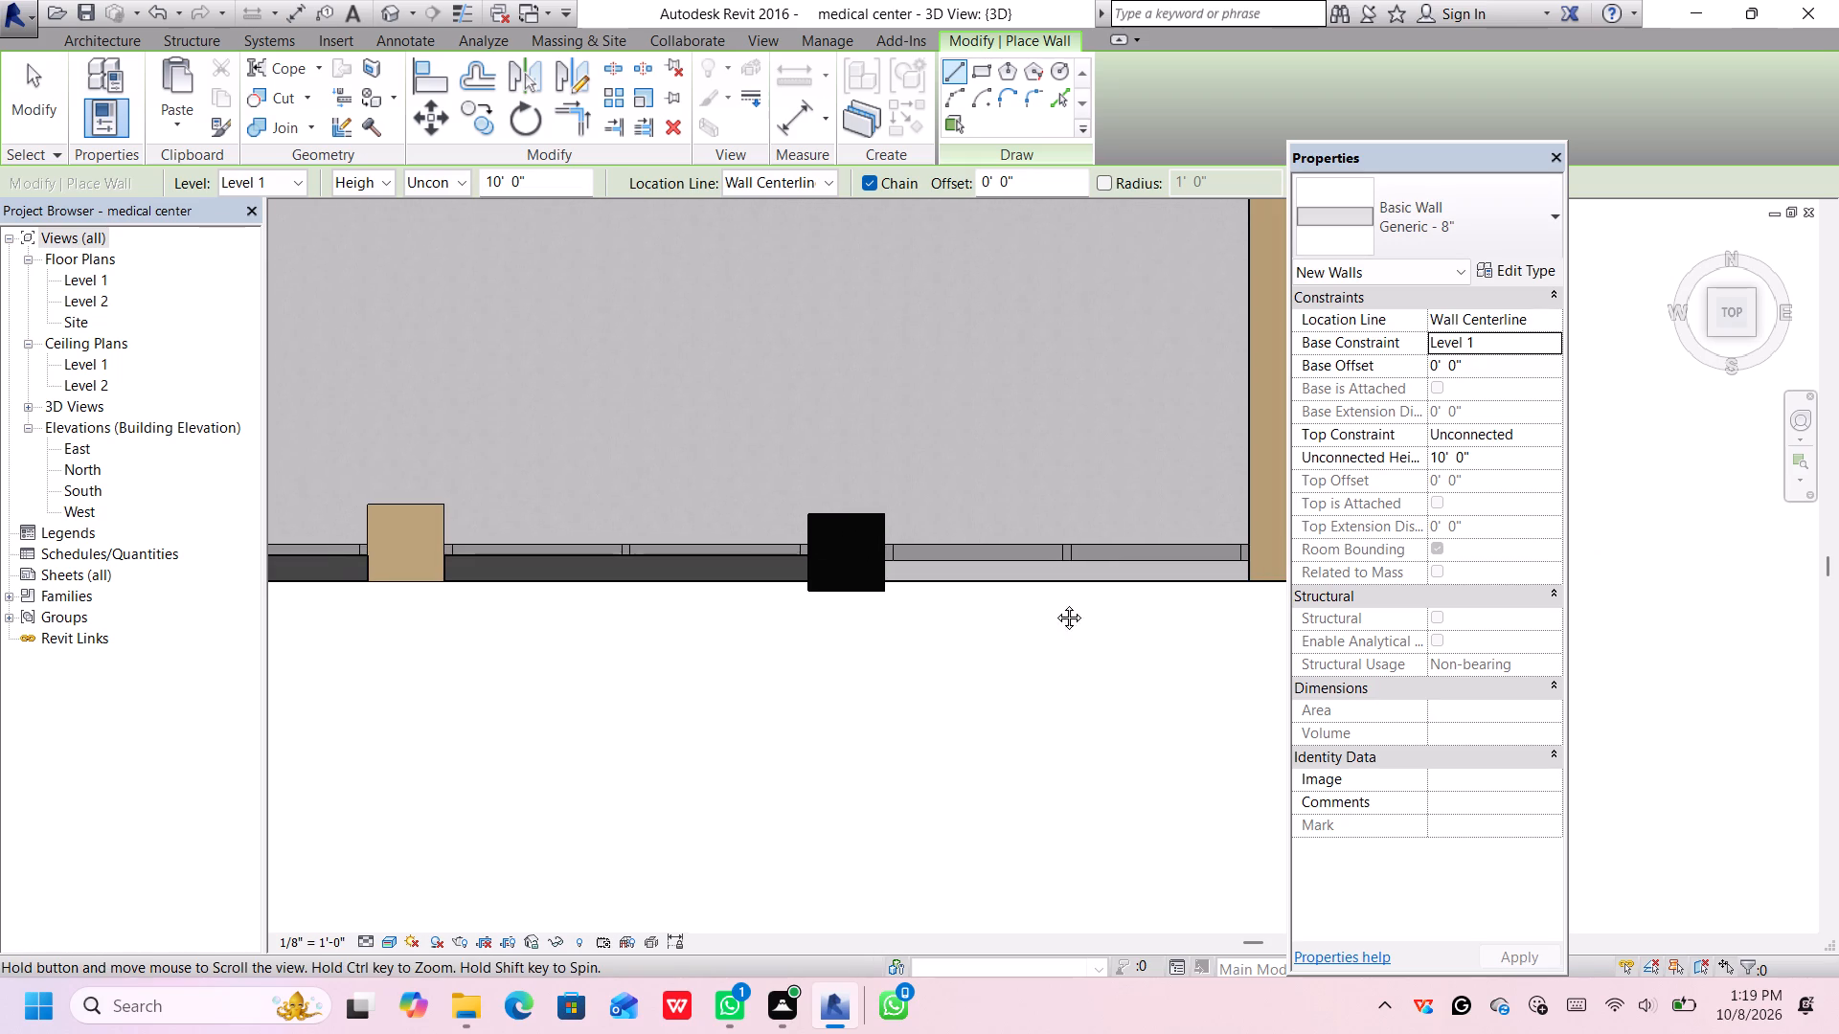
middle_click_drag(1055, 603, 829, 580)
scroll(1018, 537, "up", 4)
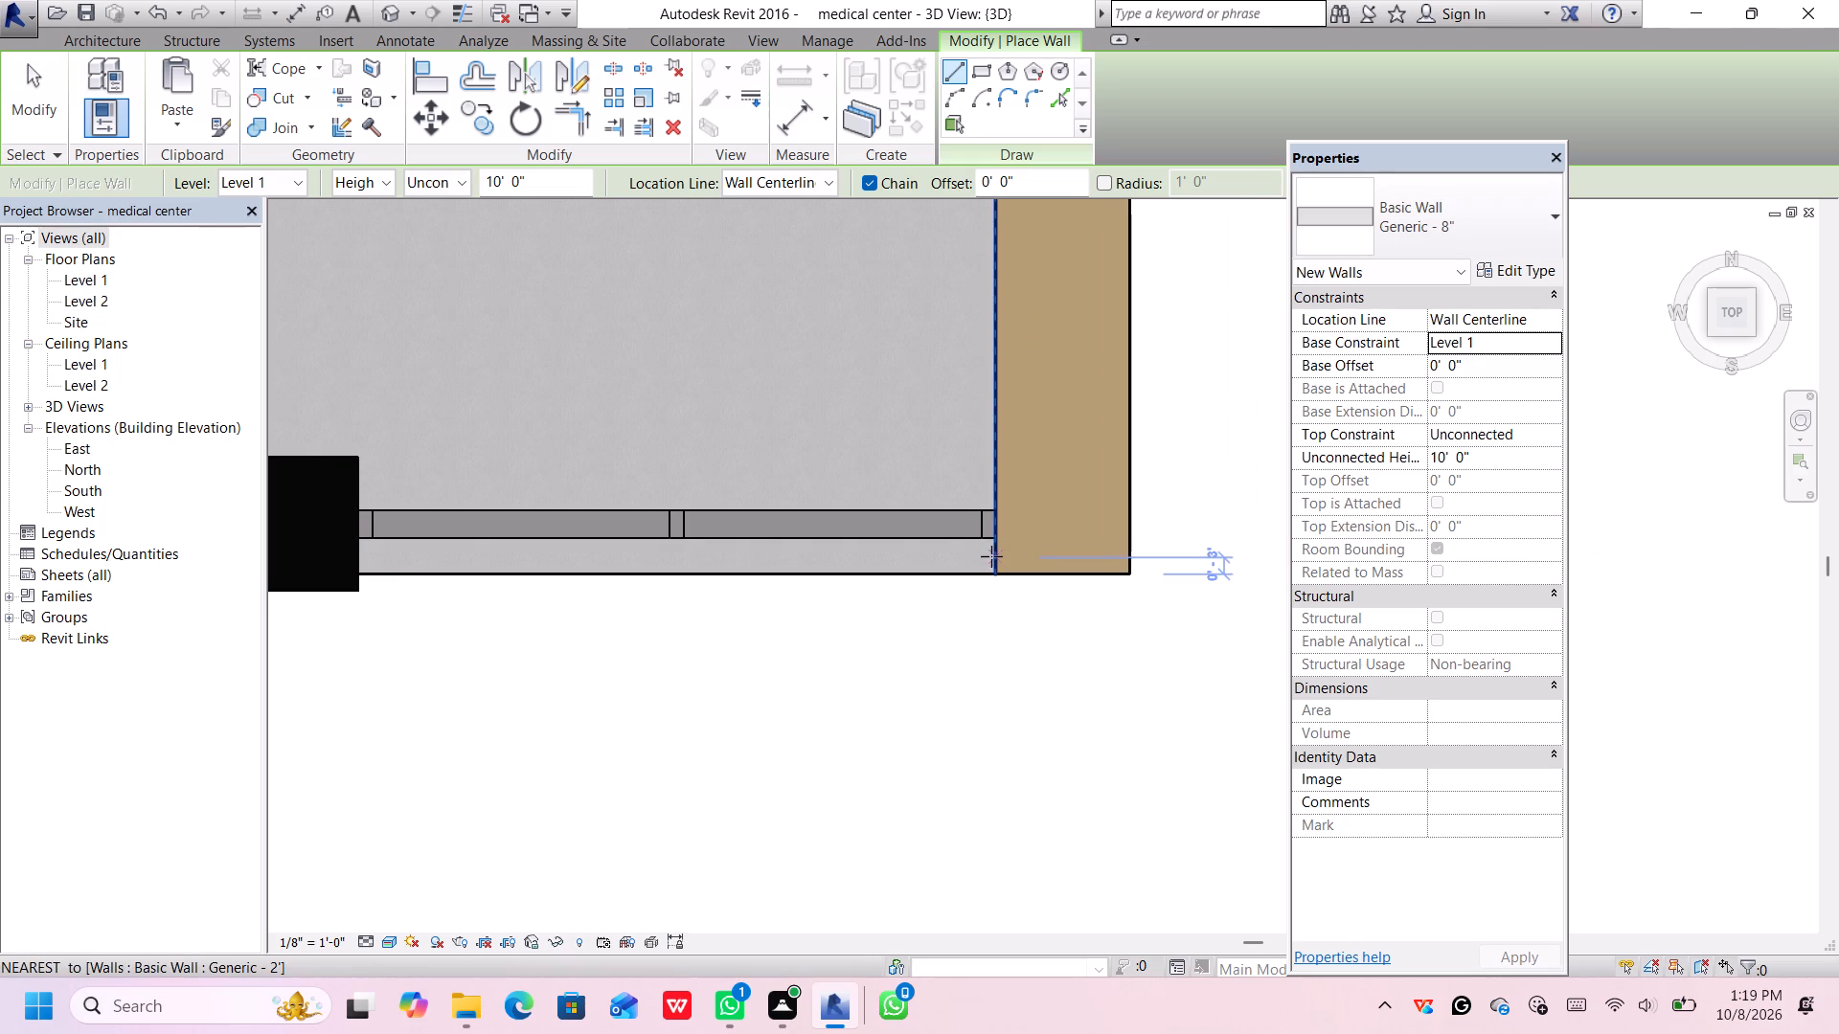
scroll(991, 556, "up", 3)
left_click(996, 551)
scroll(761, 532, "down", 3)
scroll(761, 532, "up", 1)
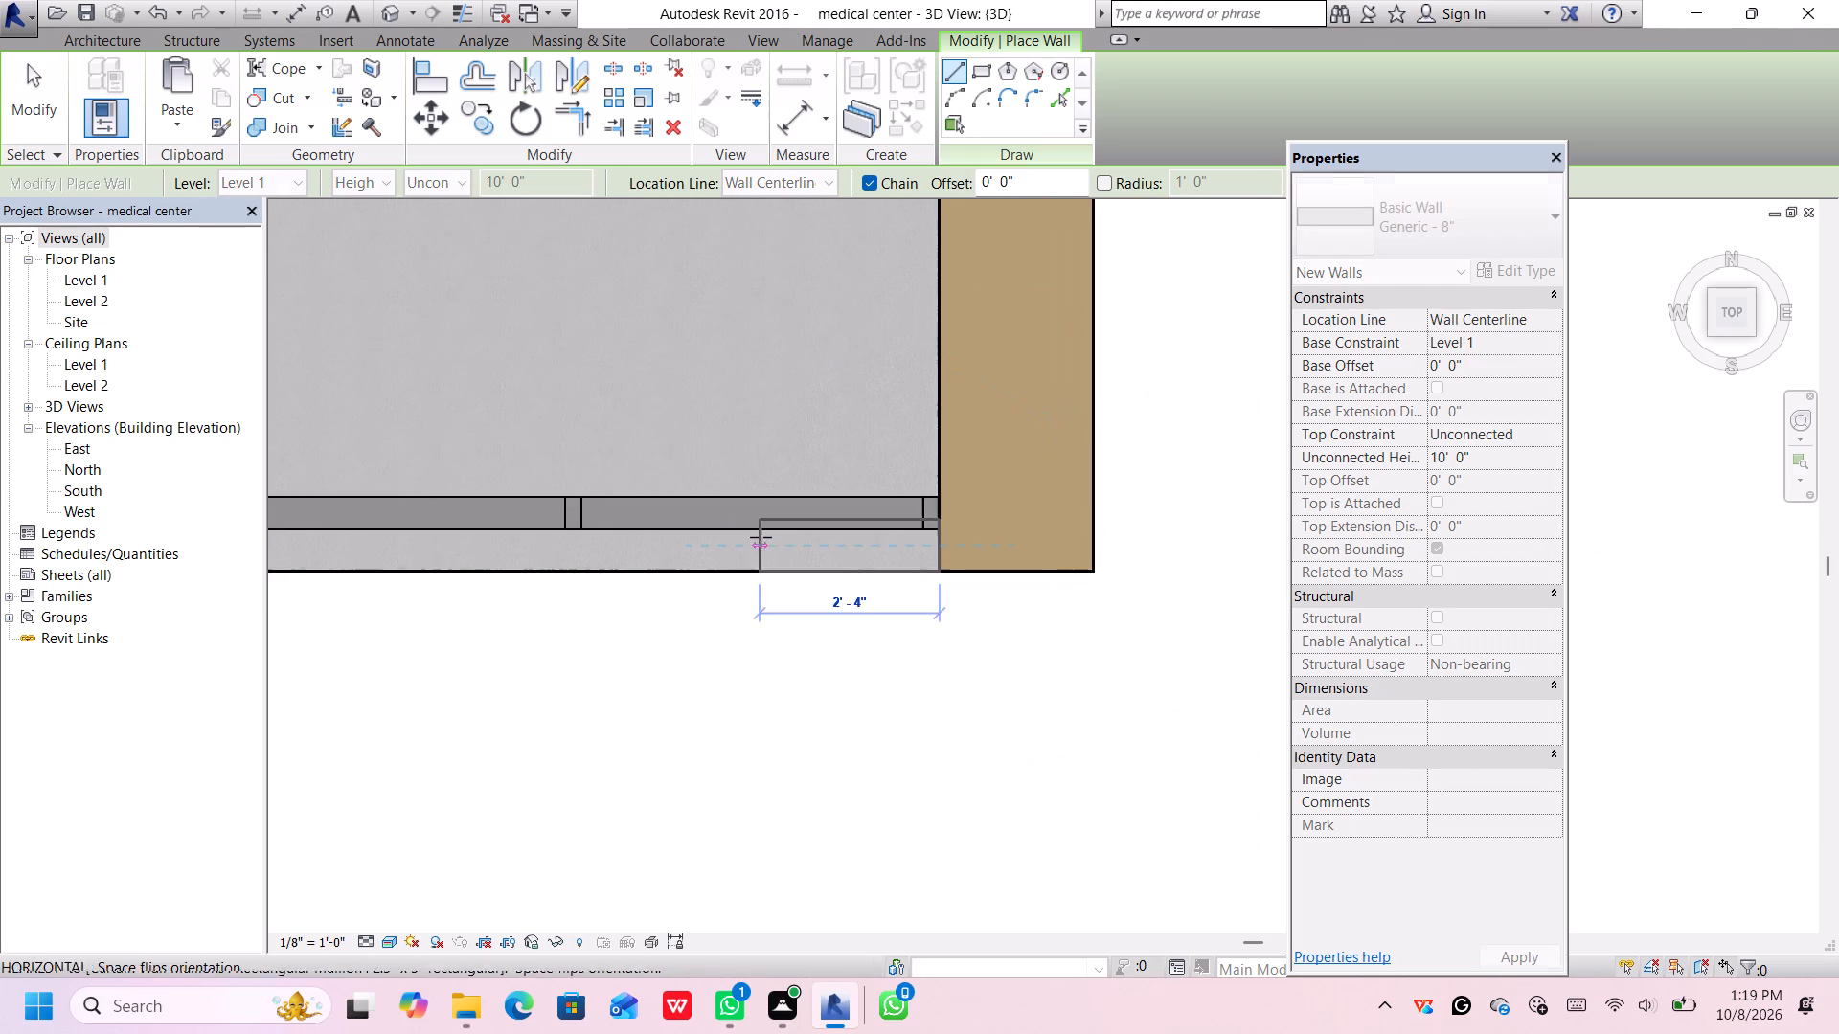
middle_click_drag(761, 537, 1053, 566)
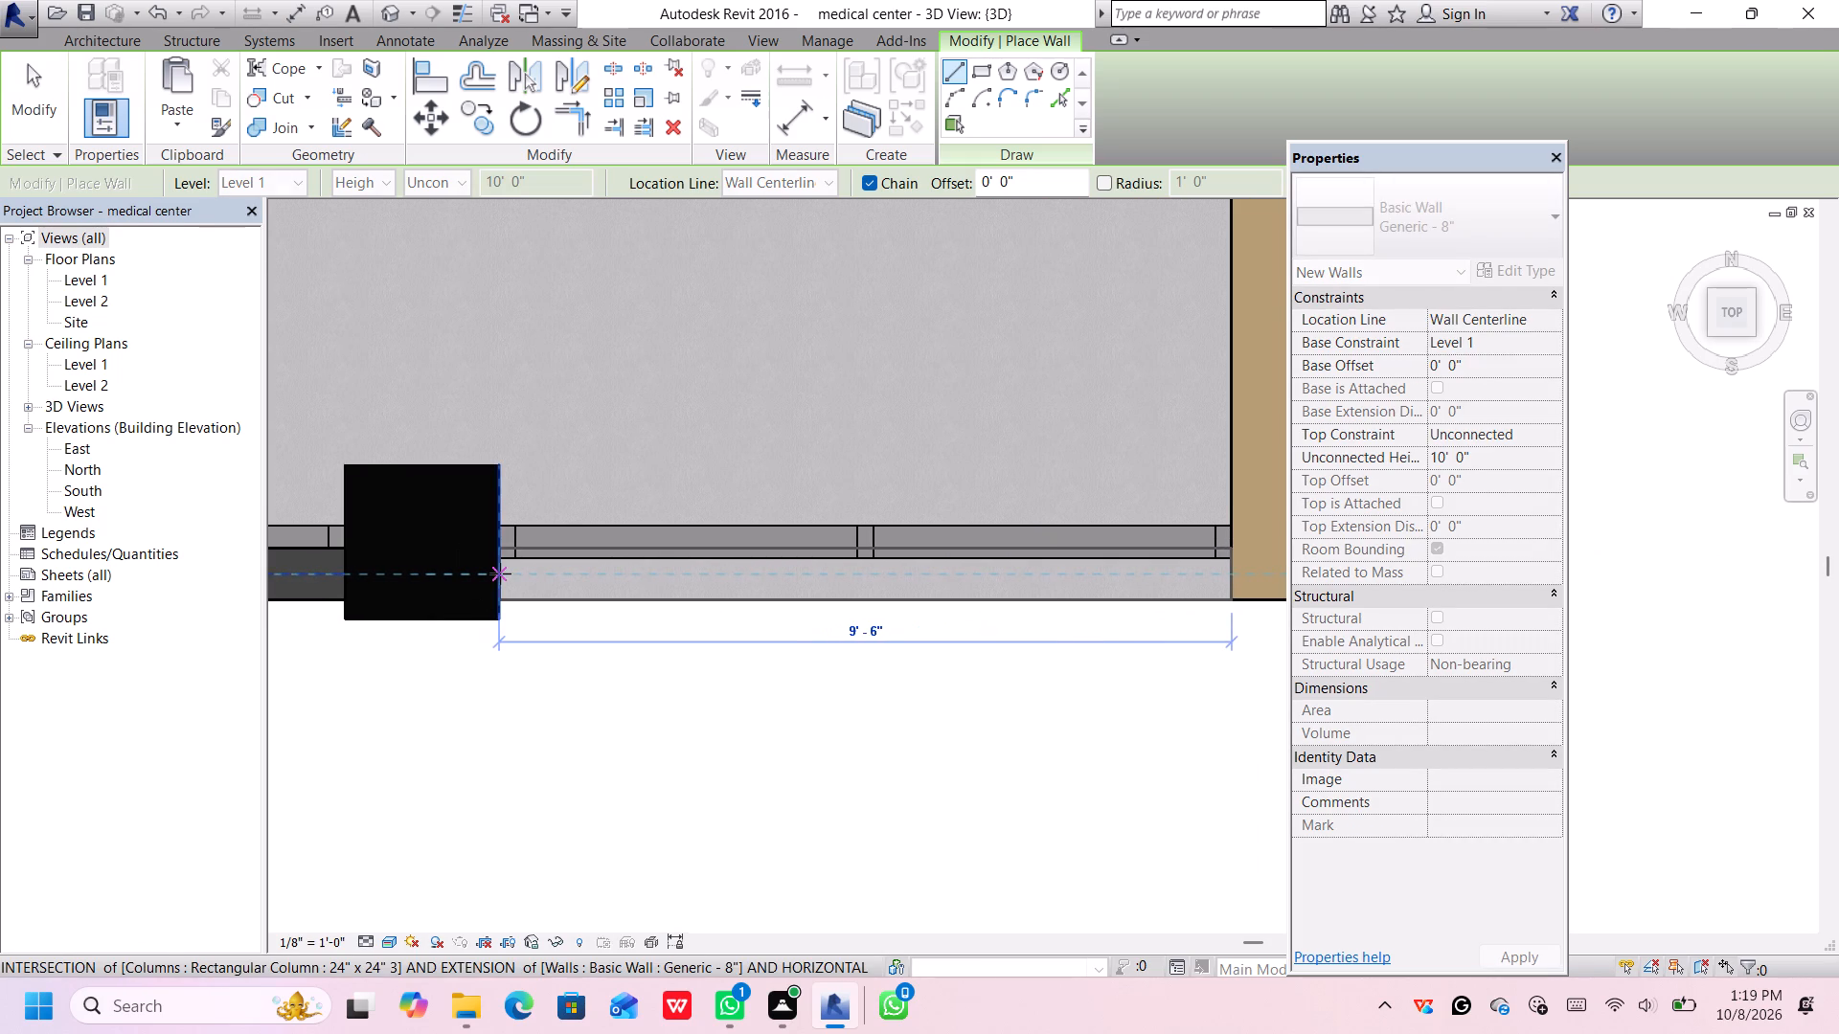
left_click(500, 574)
key("Escape")
Set the new walls' unconnected height to 2' and their base offset to 8'.
scroll(638, 699, "down", 2)
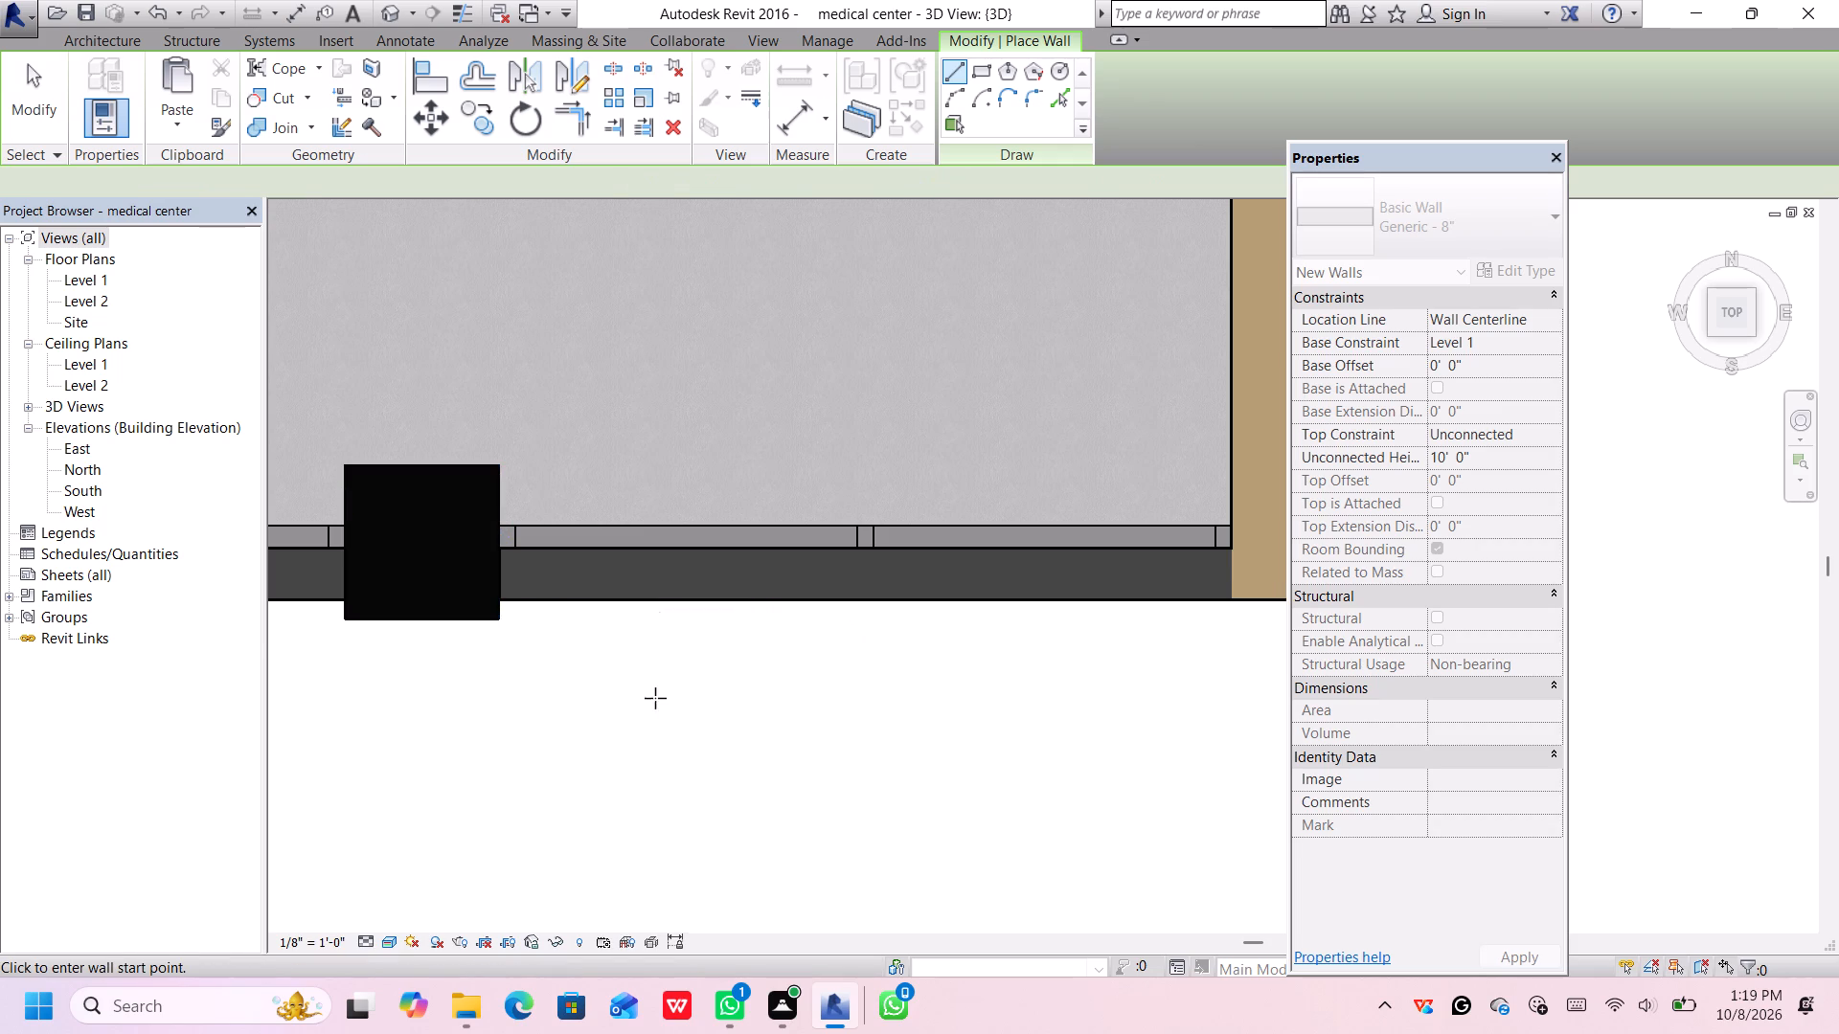
scroll(655, 698, "down", 4)
middle_click_drag(742, 705, 1064, 733)
scroll(858, 783, "down", 2)
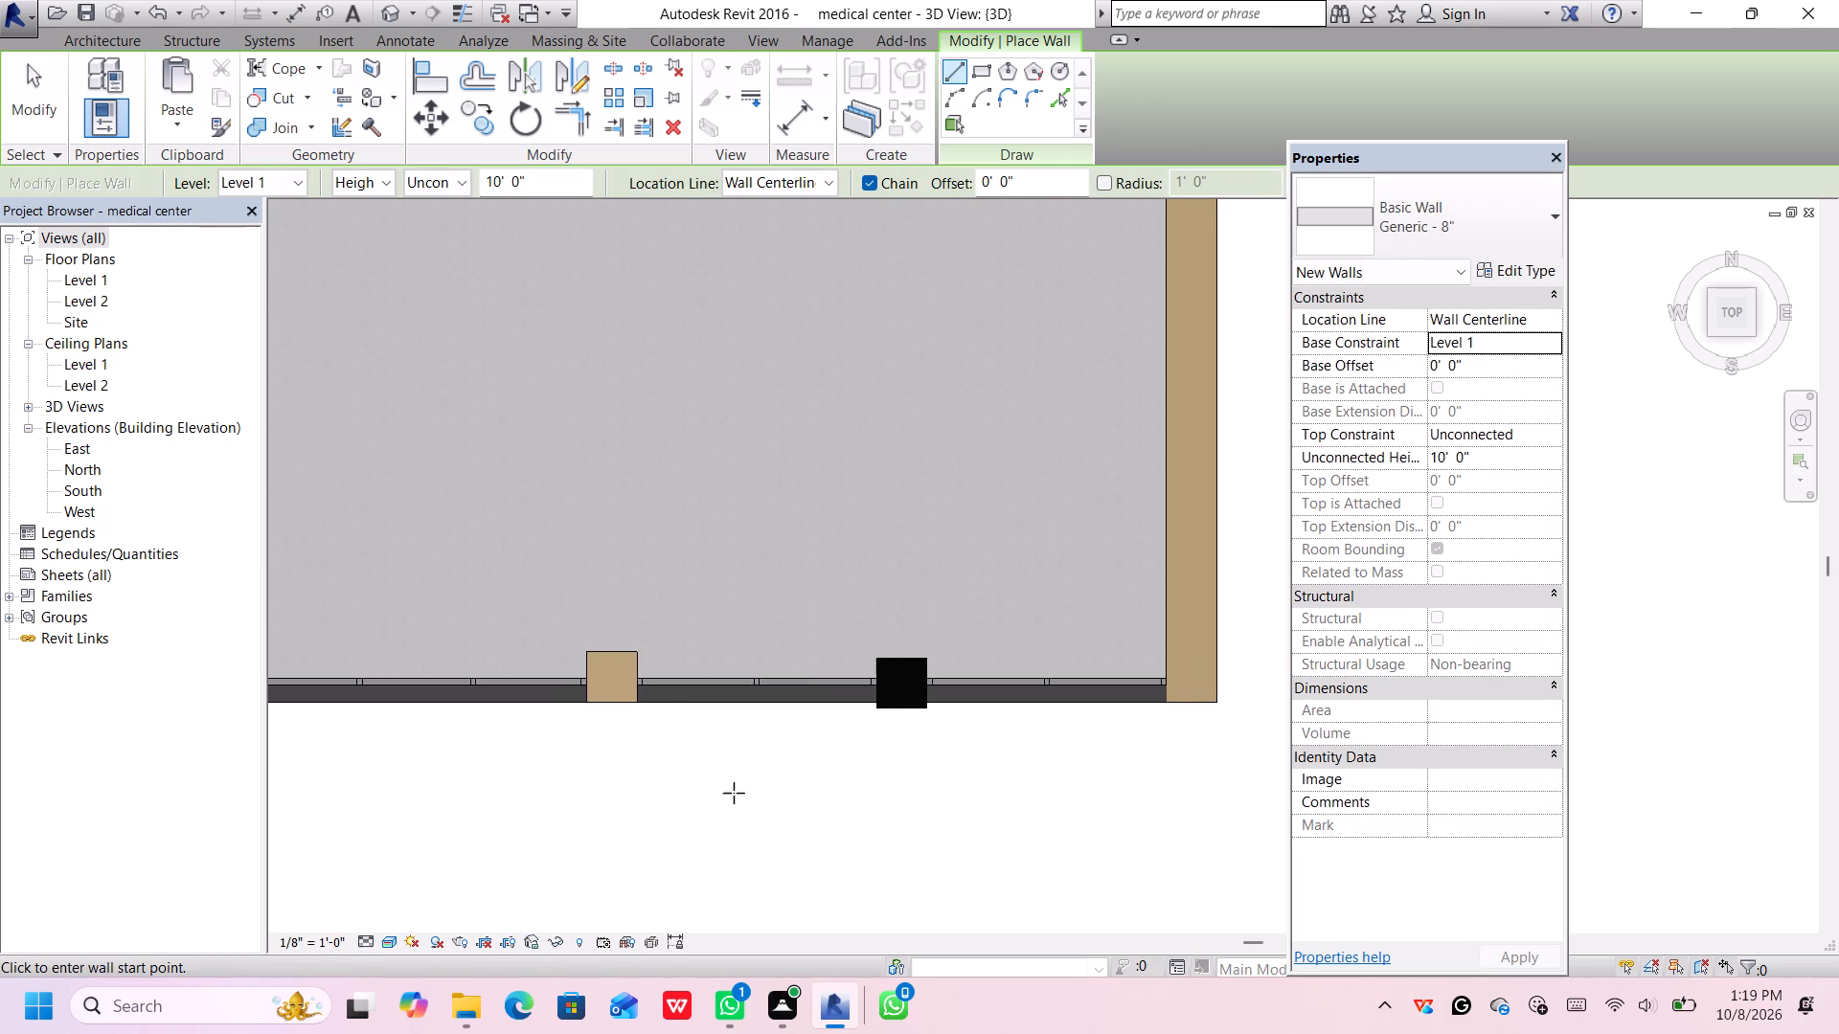
middle_click_drag(712, 795, 910, 746)
scroll(921, 740, "down", 1)
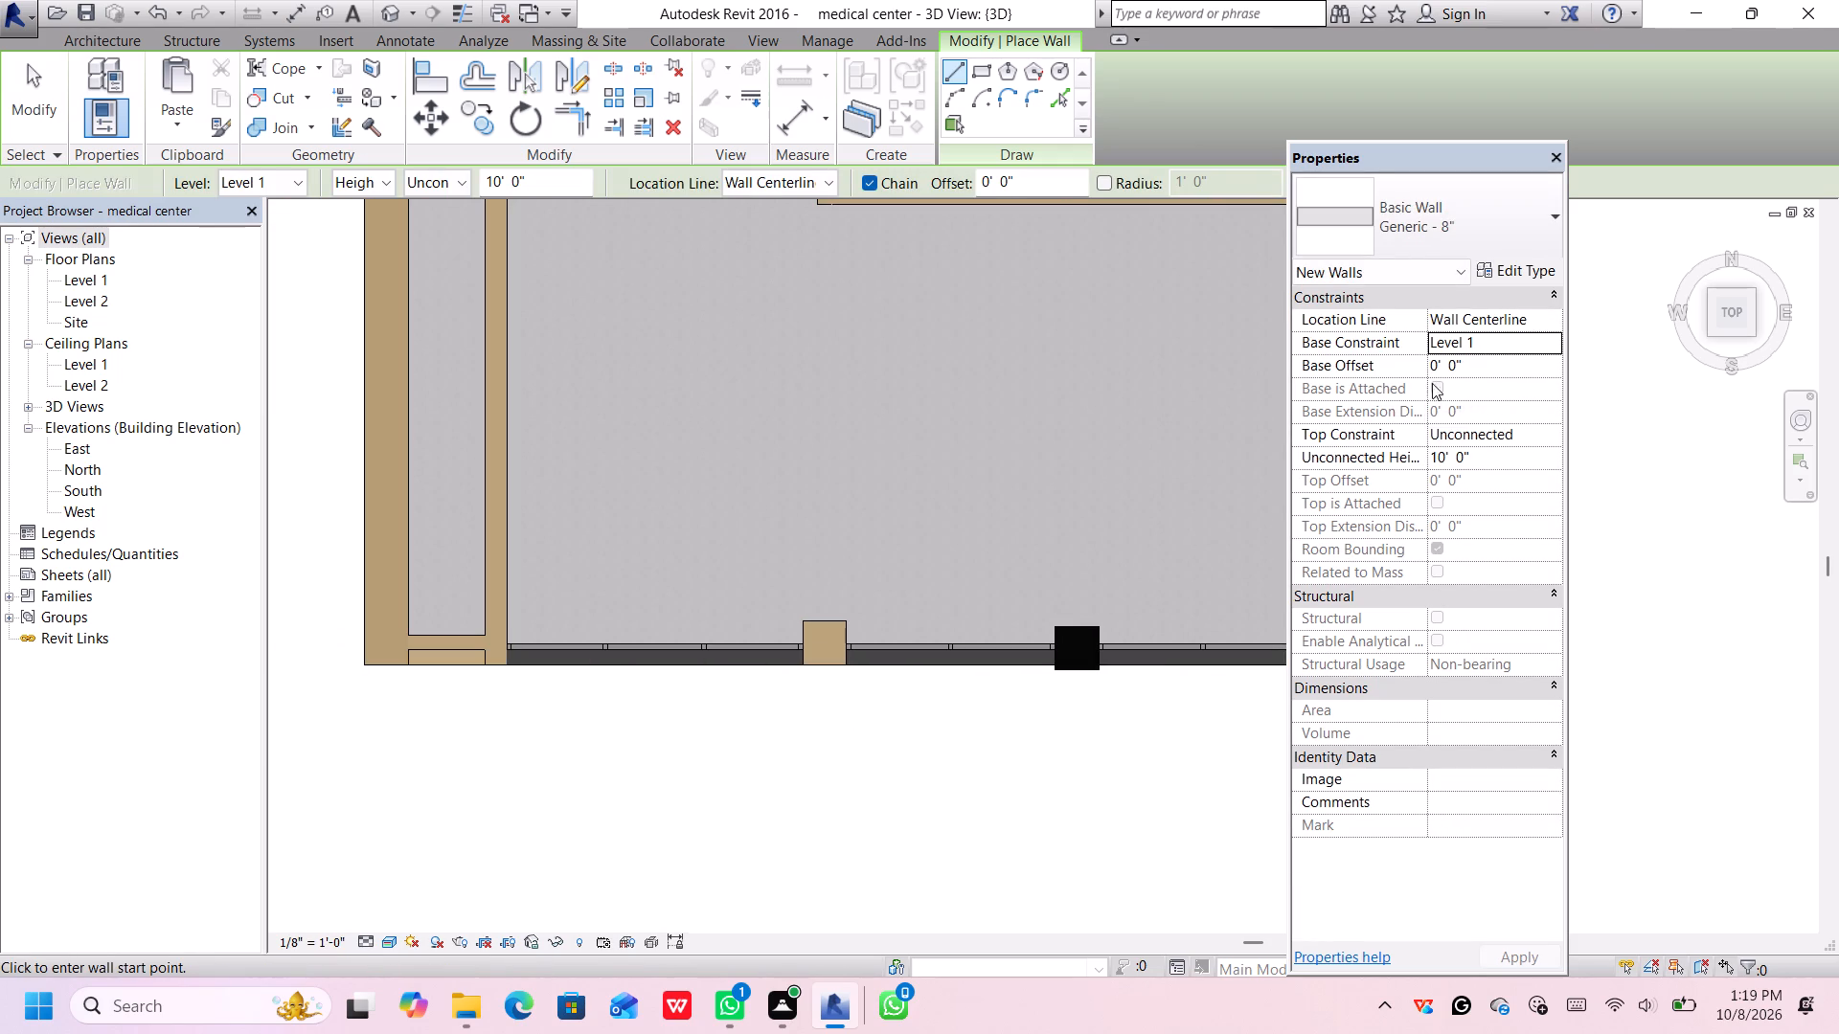
left_click(1482, 454)
key("BackSpace")
type("8'")
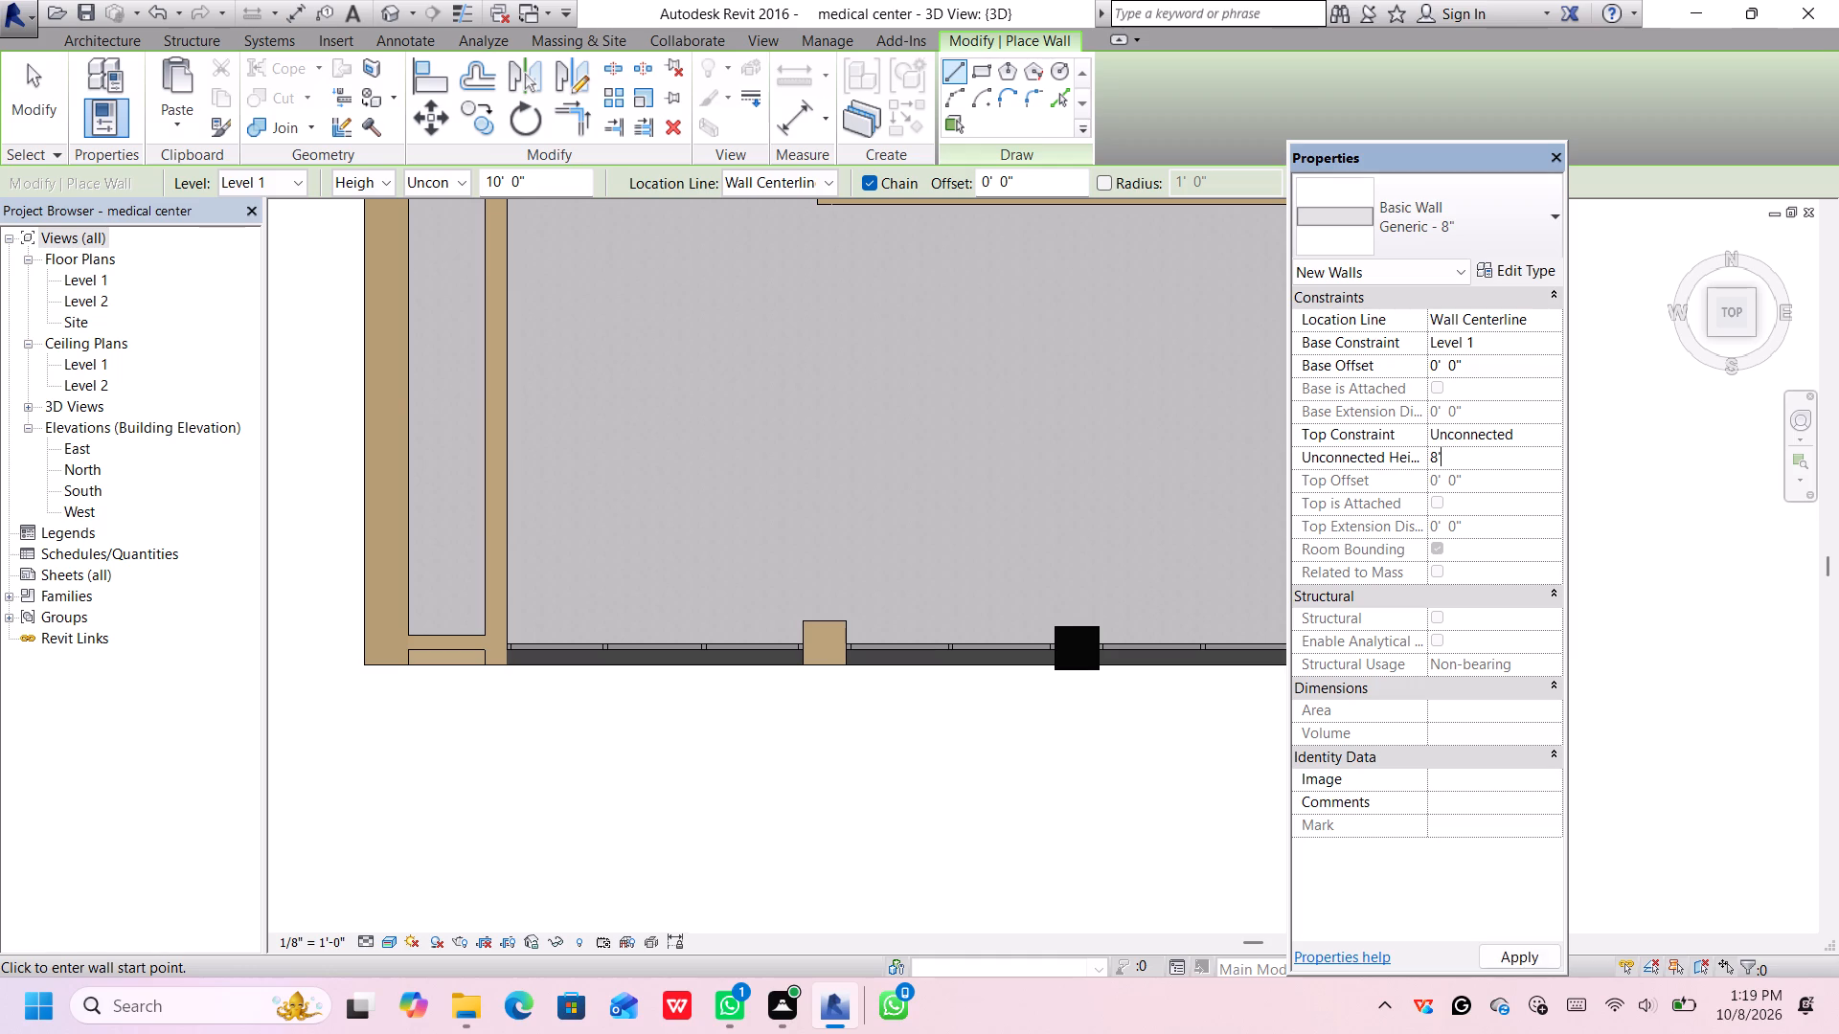
key("BackSpace")
key("BackSpace")
type("2'")
key("Return")
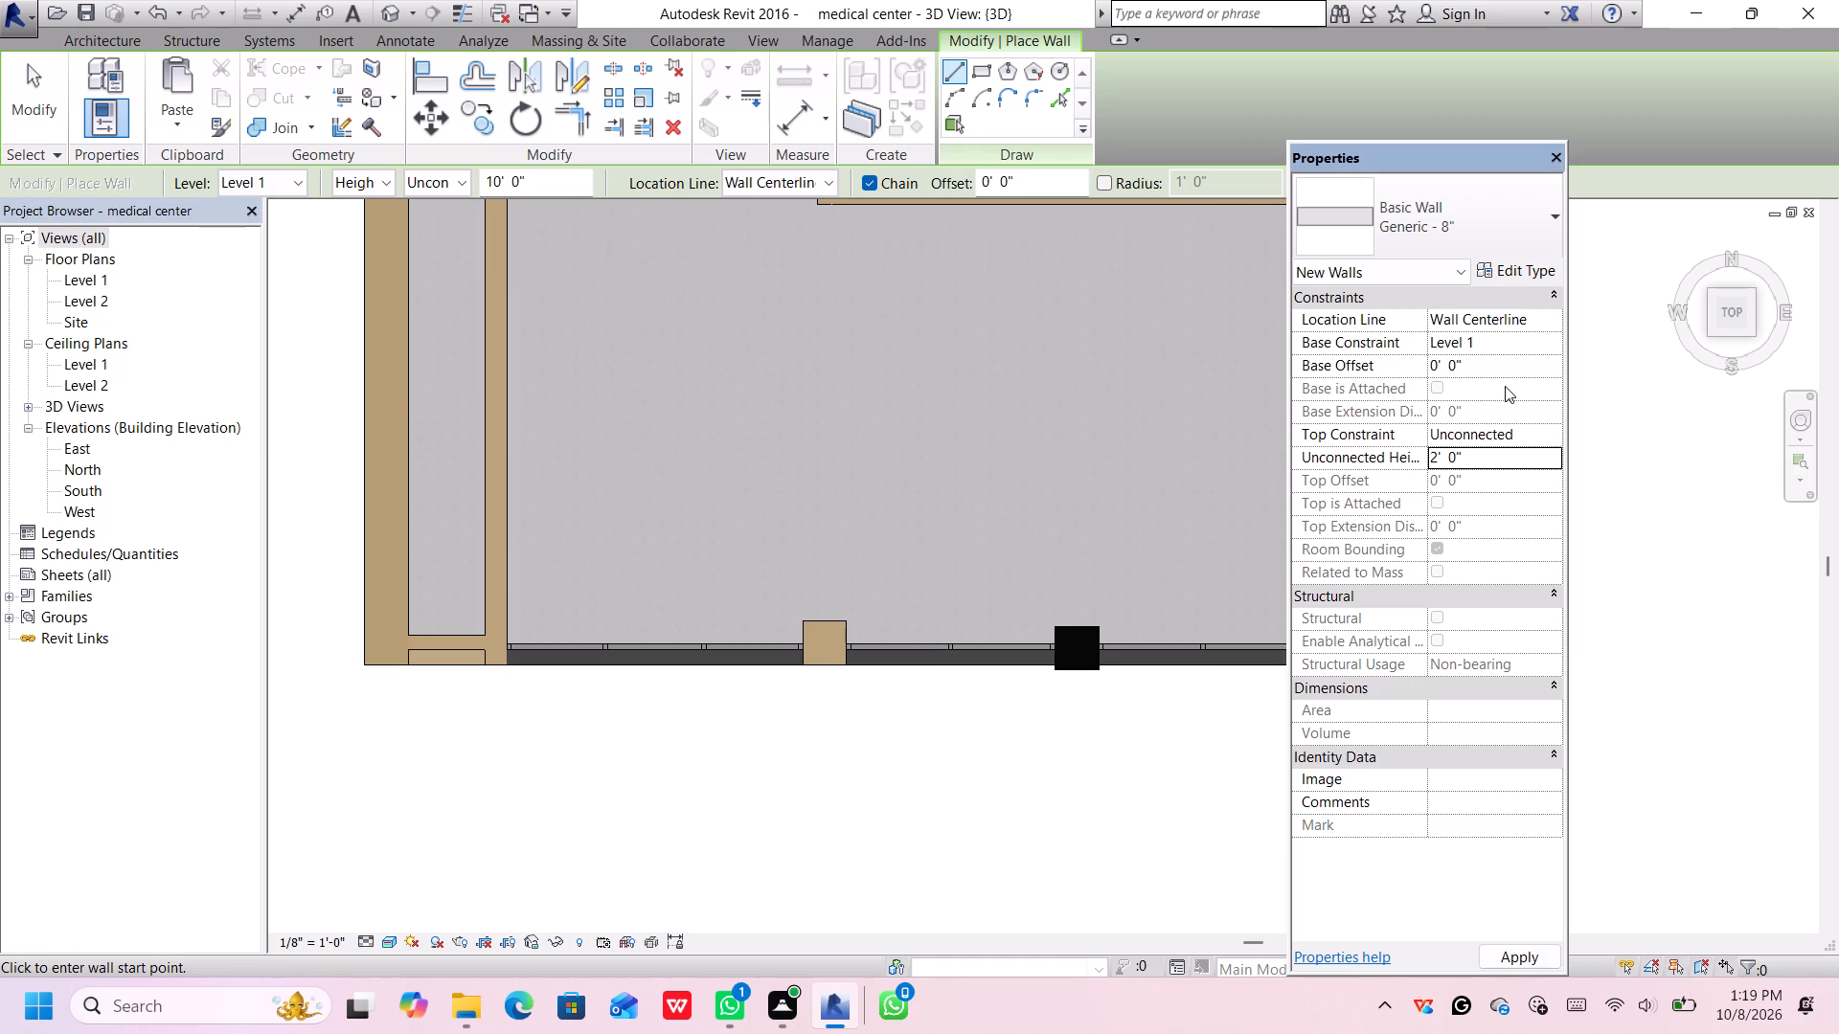
left_click(1500, 363)
key("BackSpace")
type("8'")
key("Return")
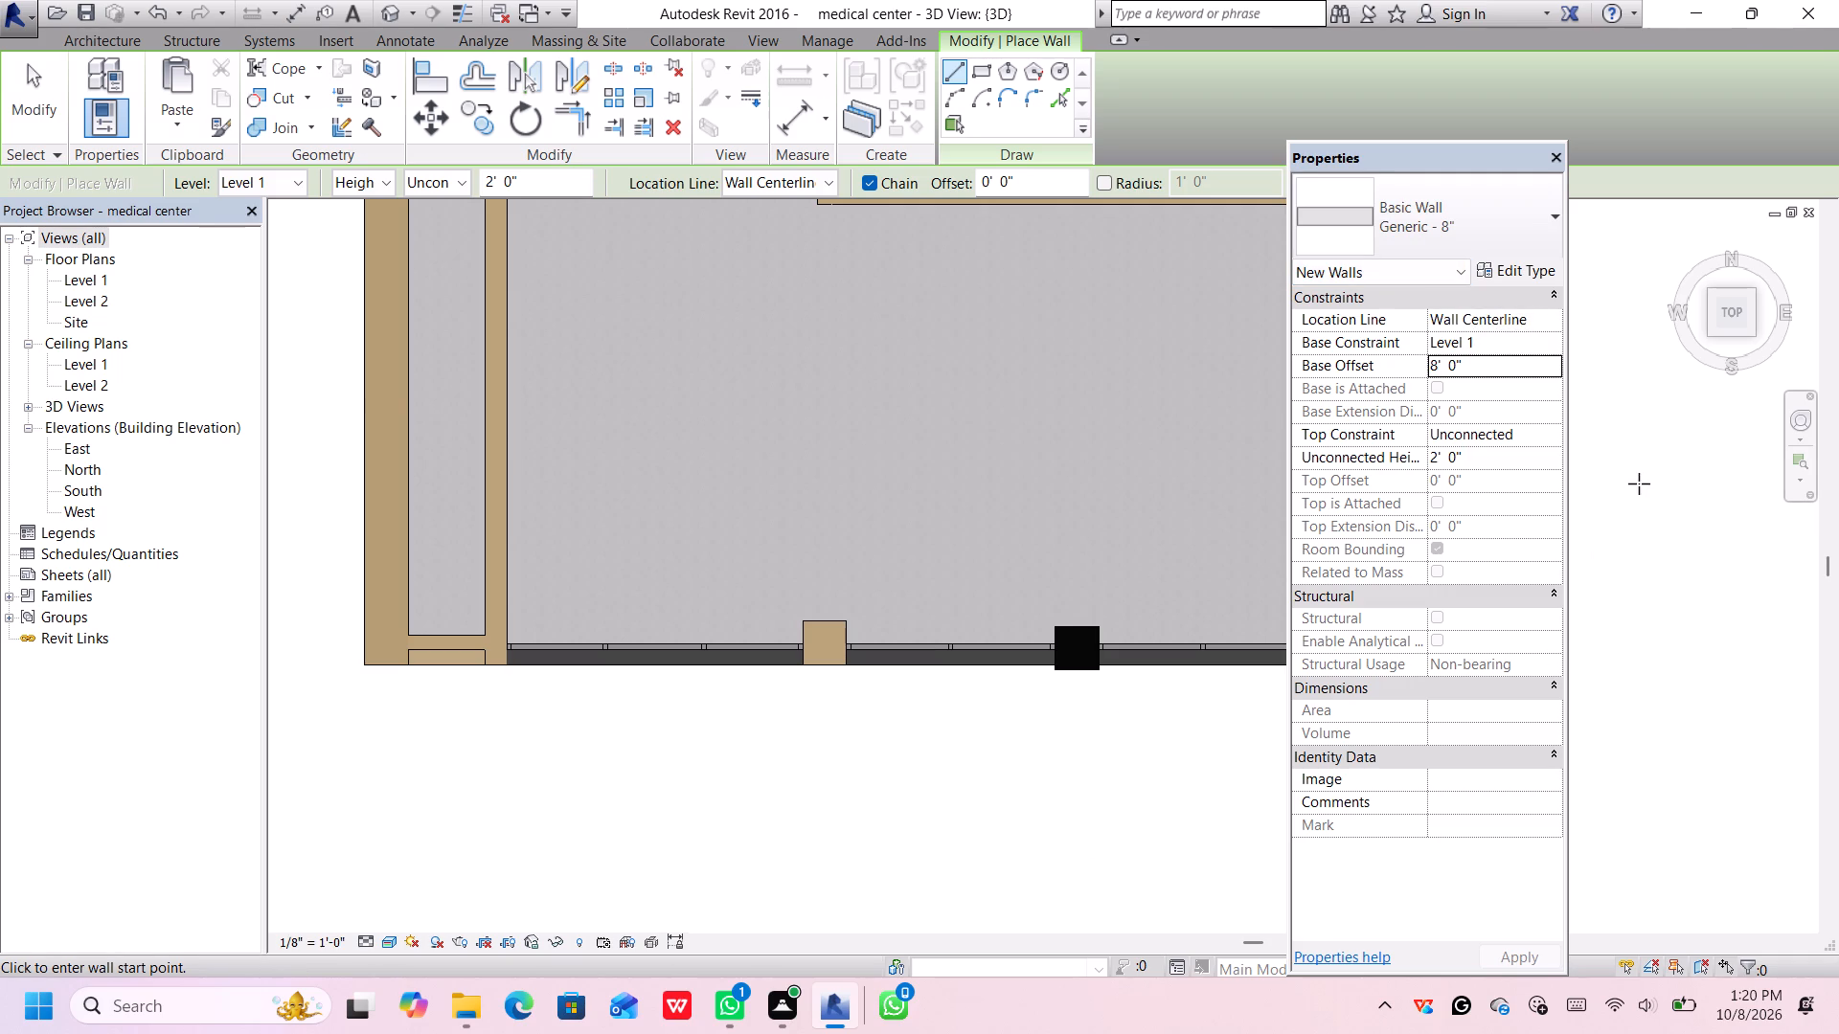
Assign the Roofing, EPDM Membrane material to the structure layer of the Generic - 8" wall type.
left_click(1526, 273)
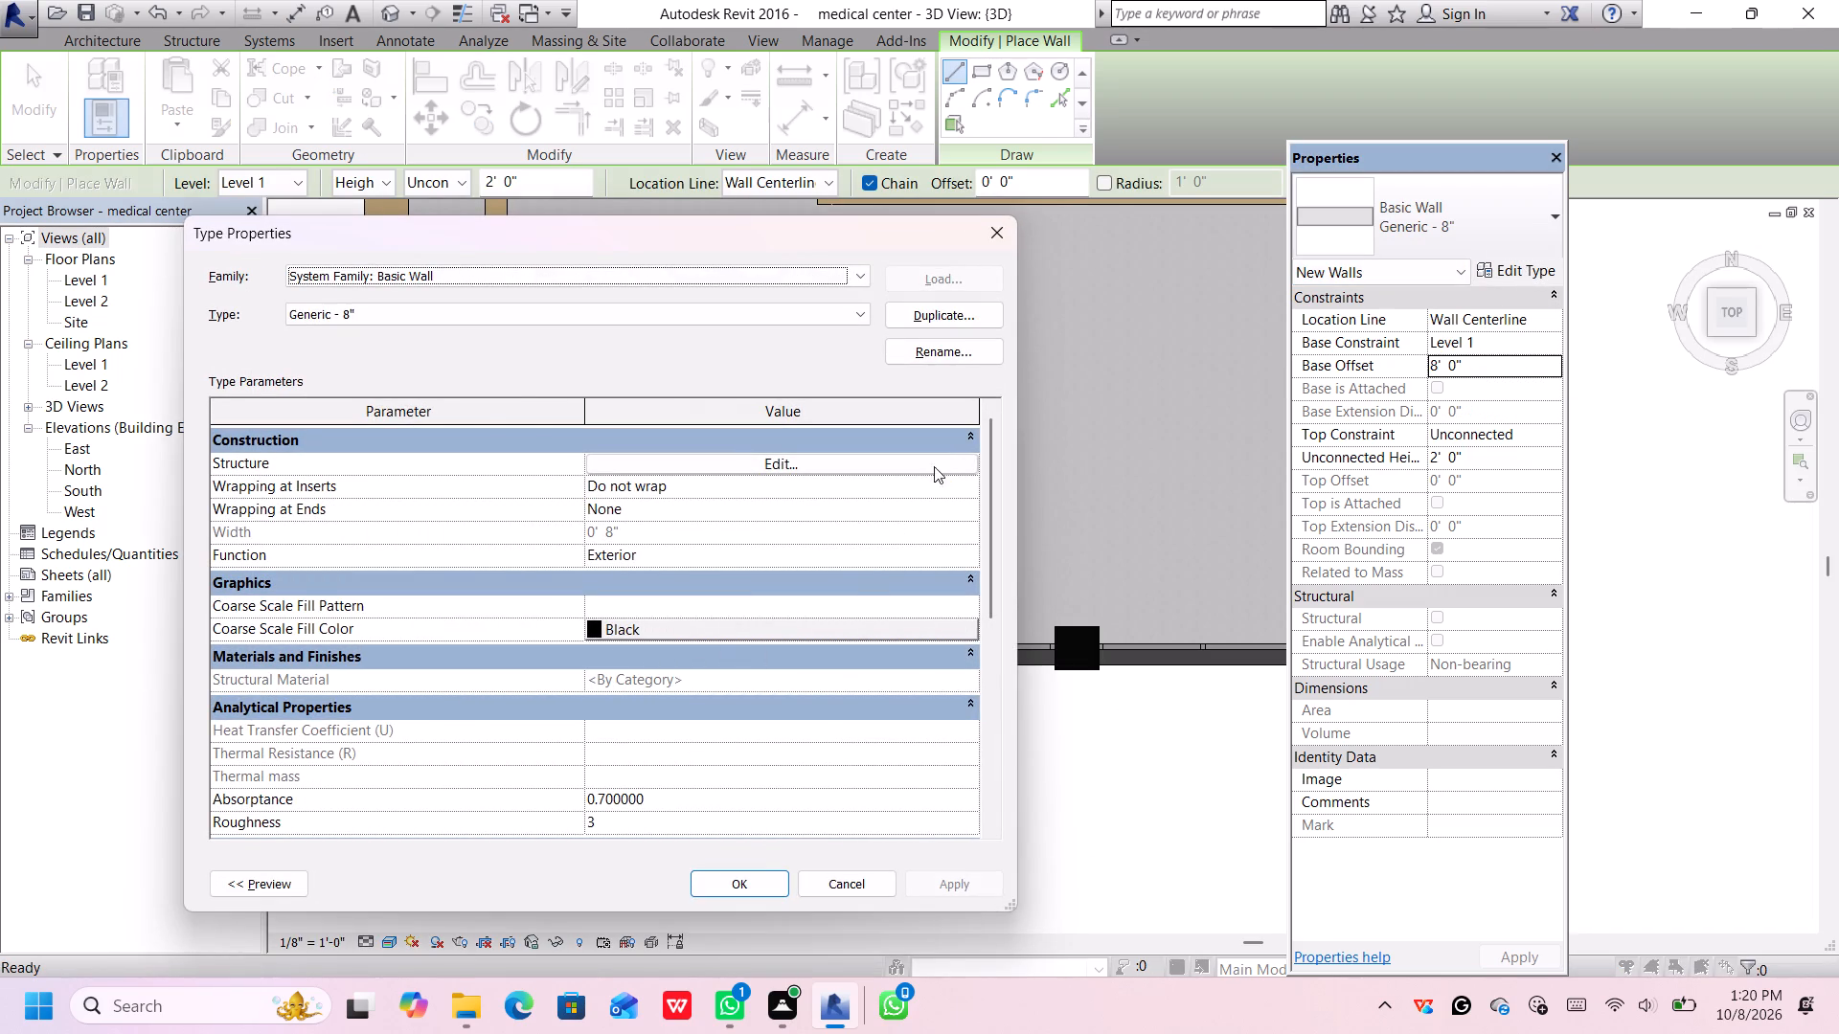
left_click(927, 463)
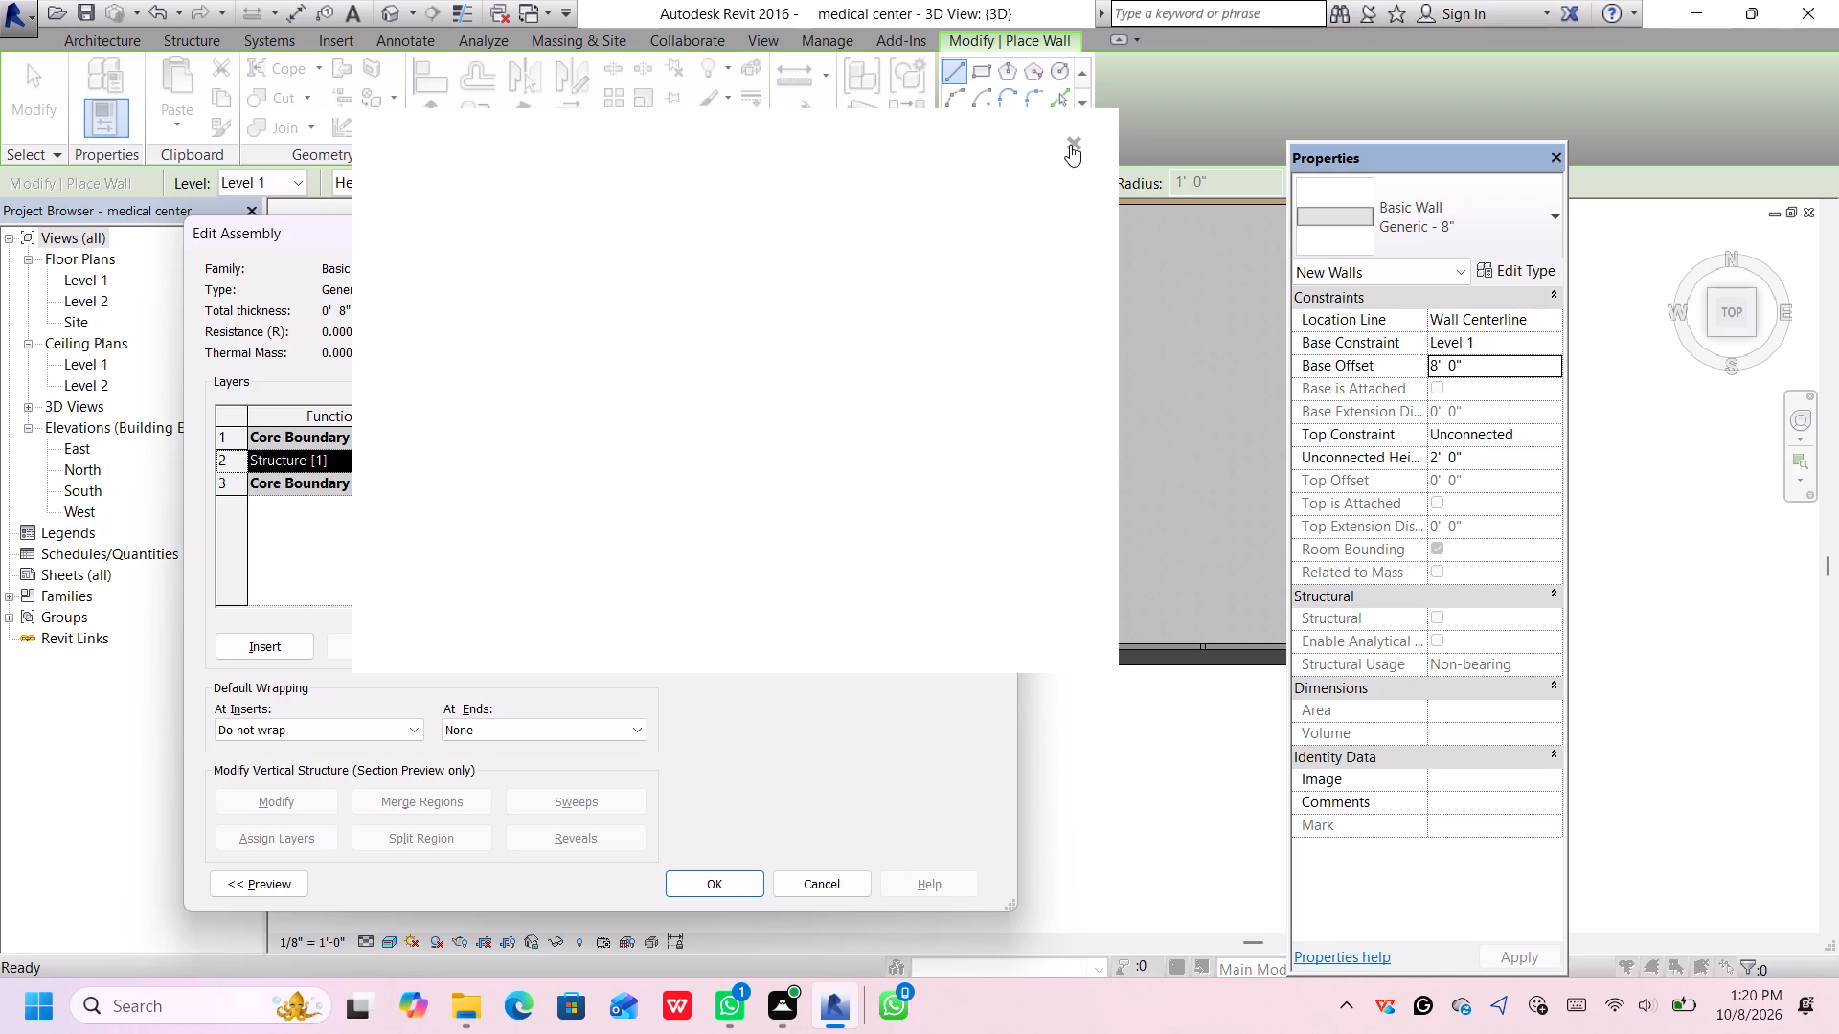
left_click(1070, 145)
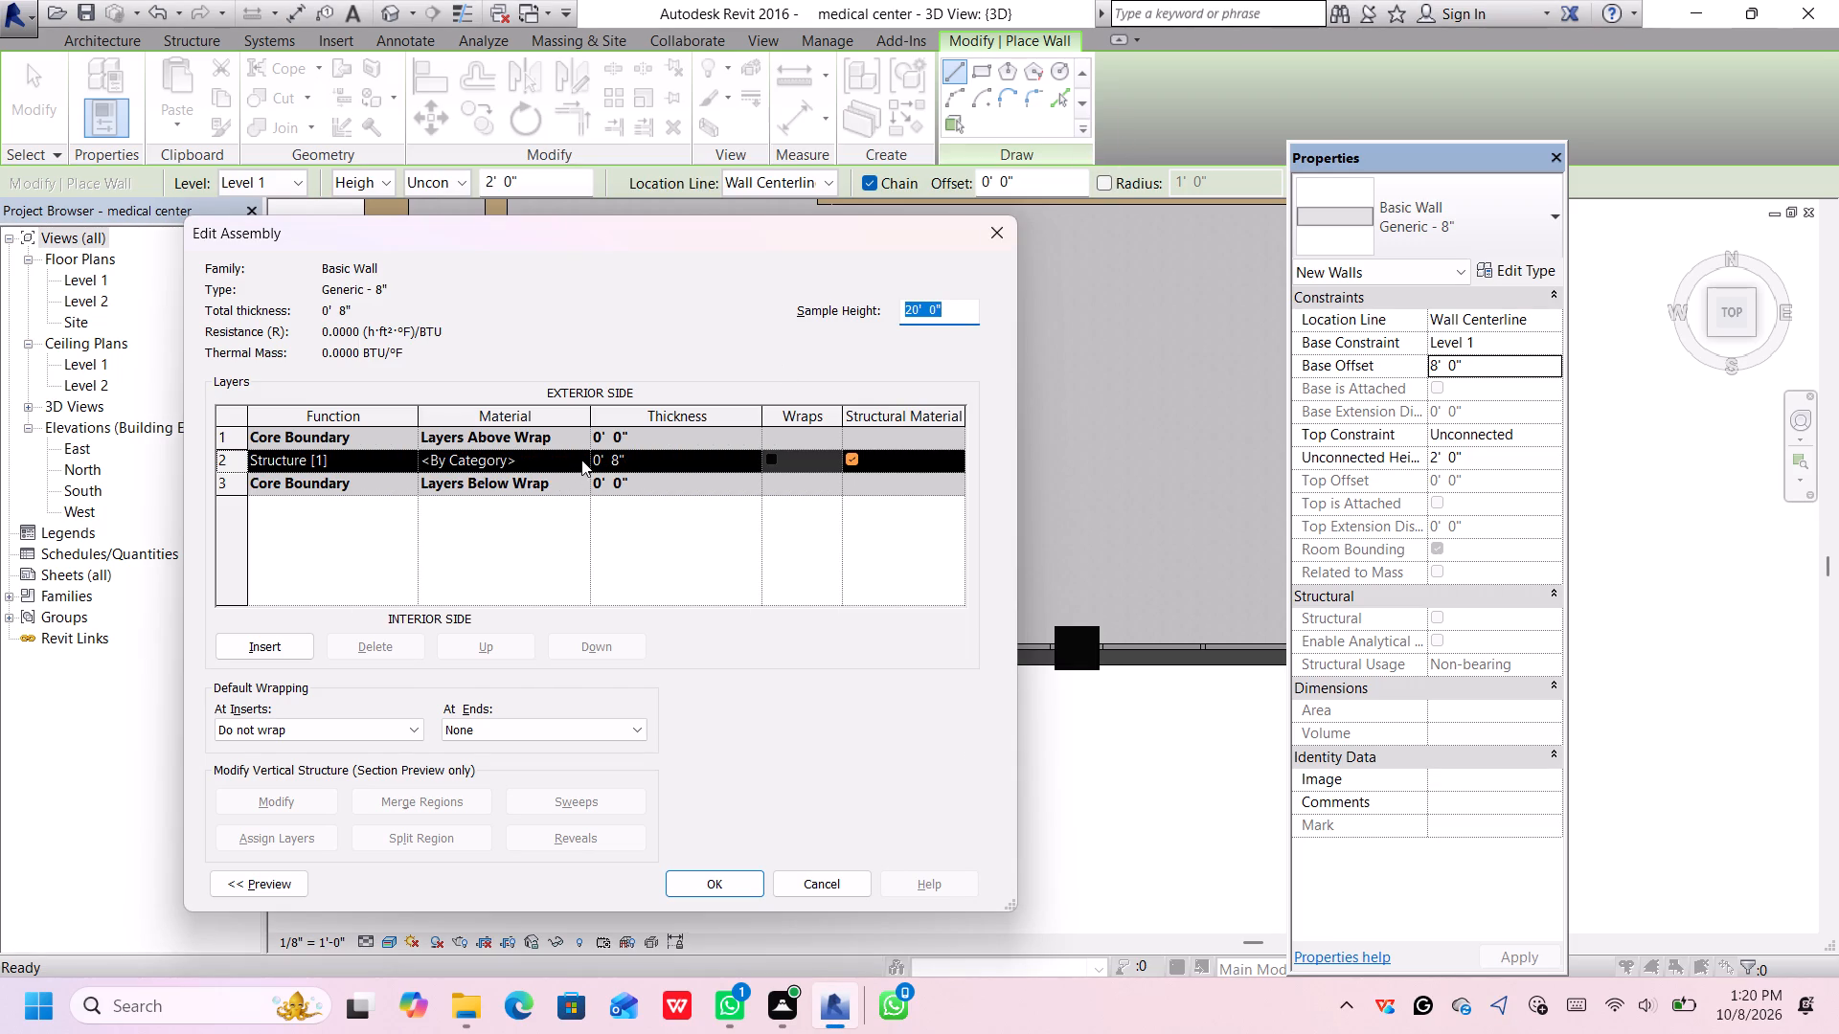
left_click(577, 461)
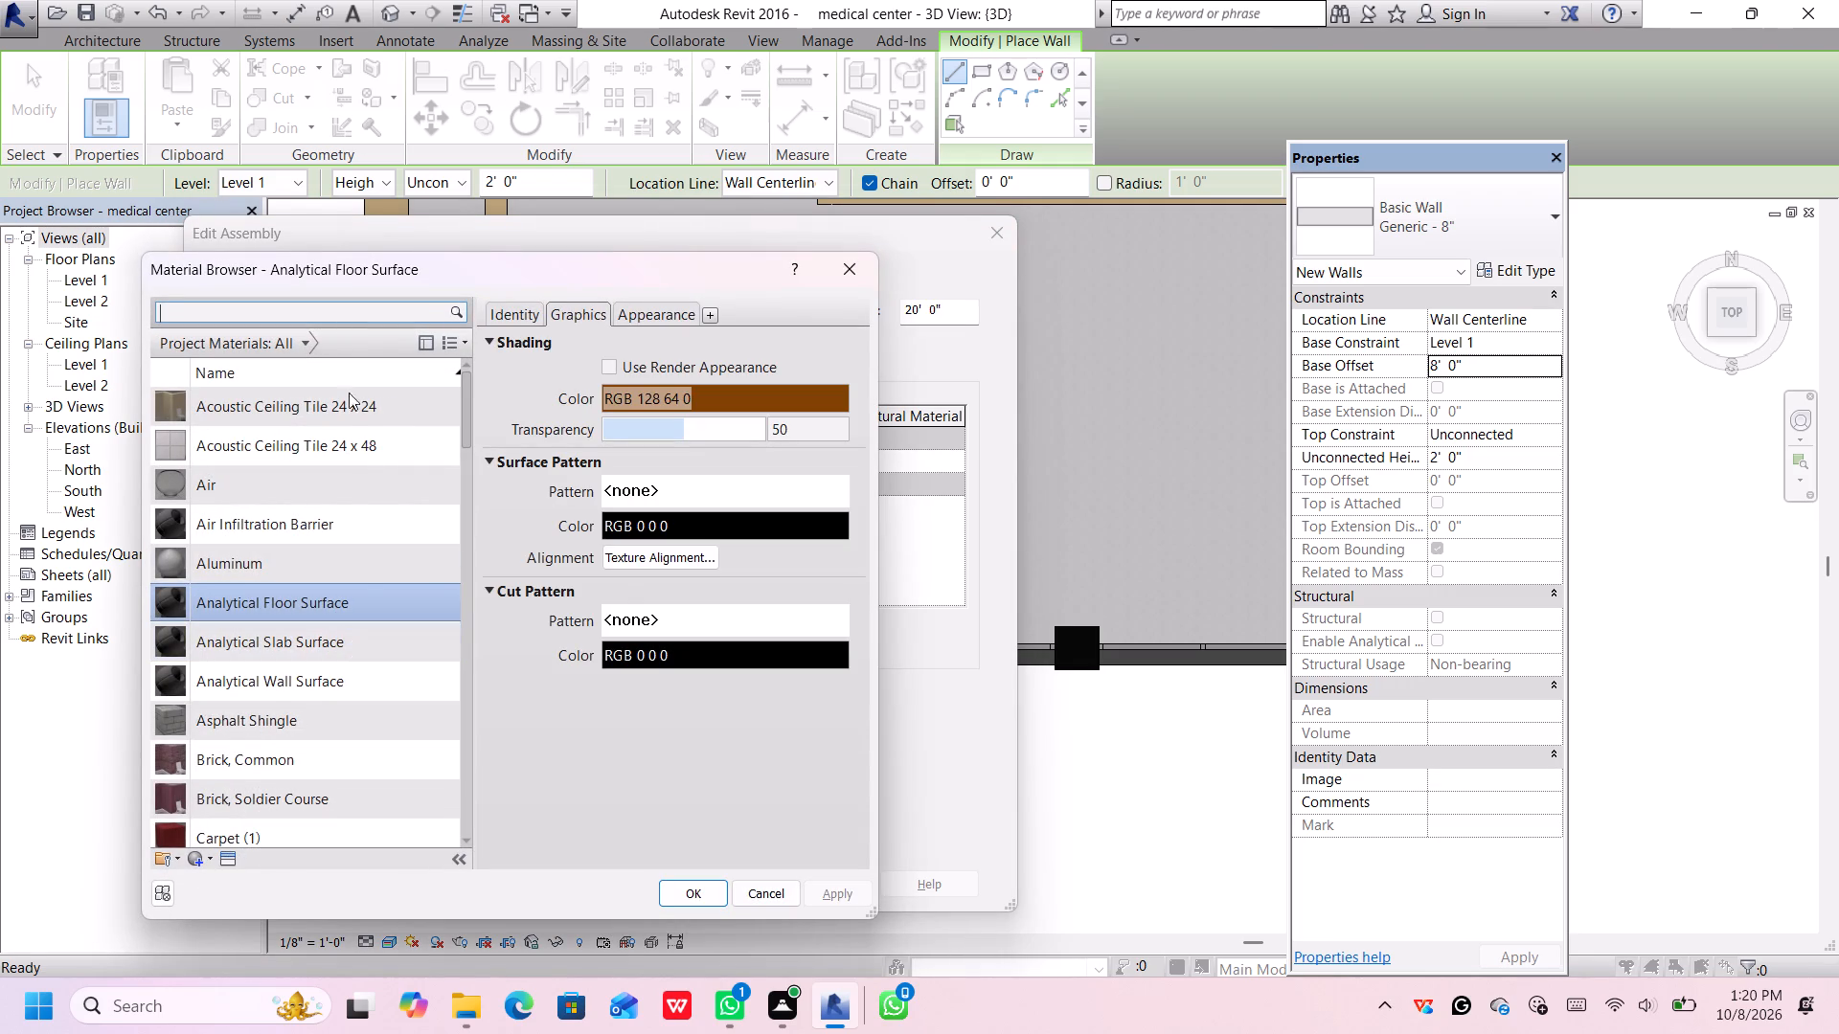
type("bl")
key("a")
type("ck")
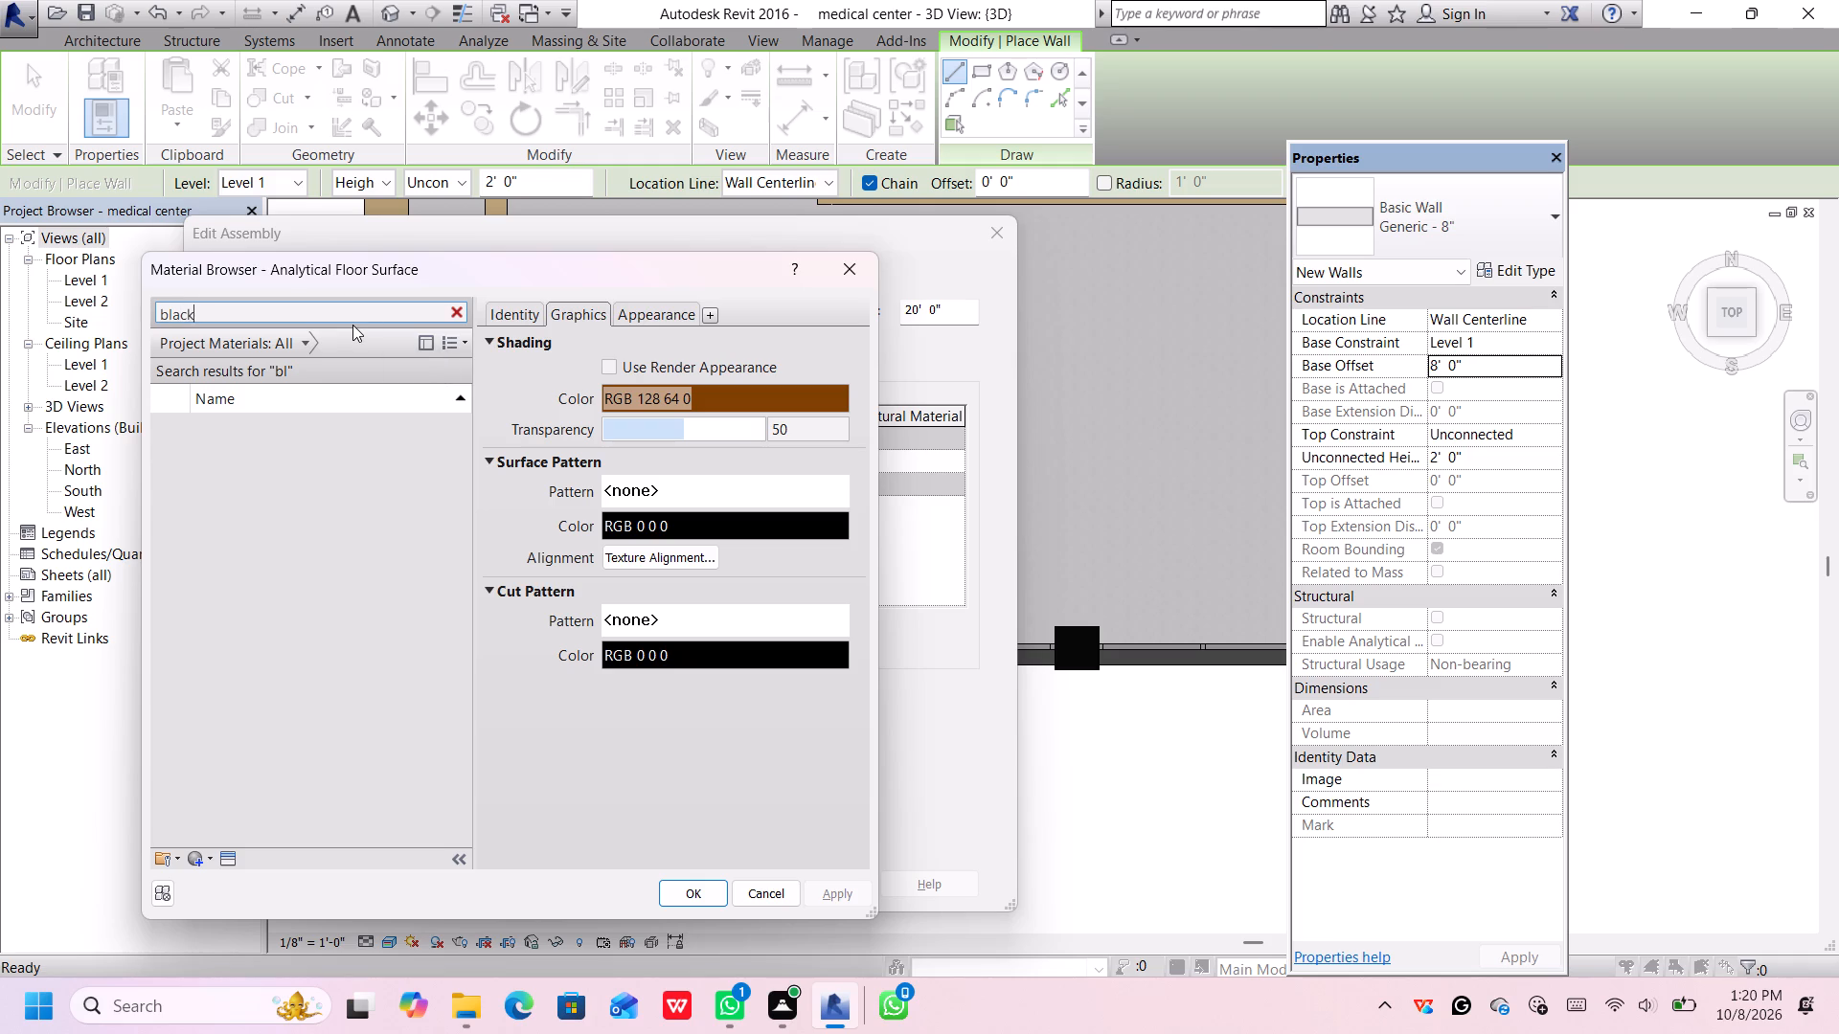
key("Return")
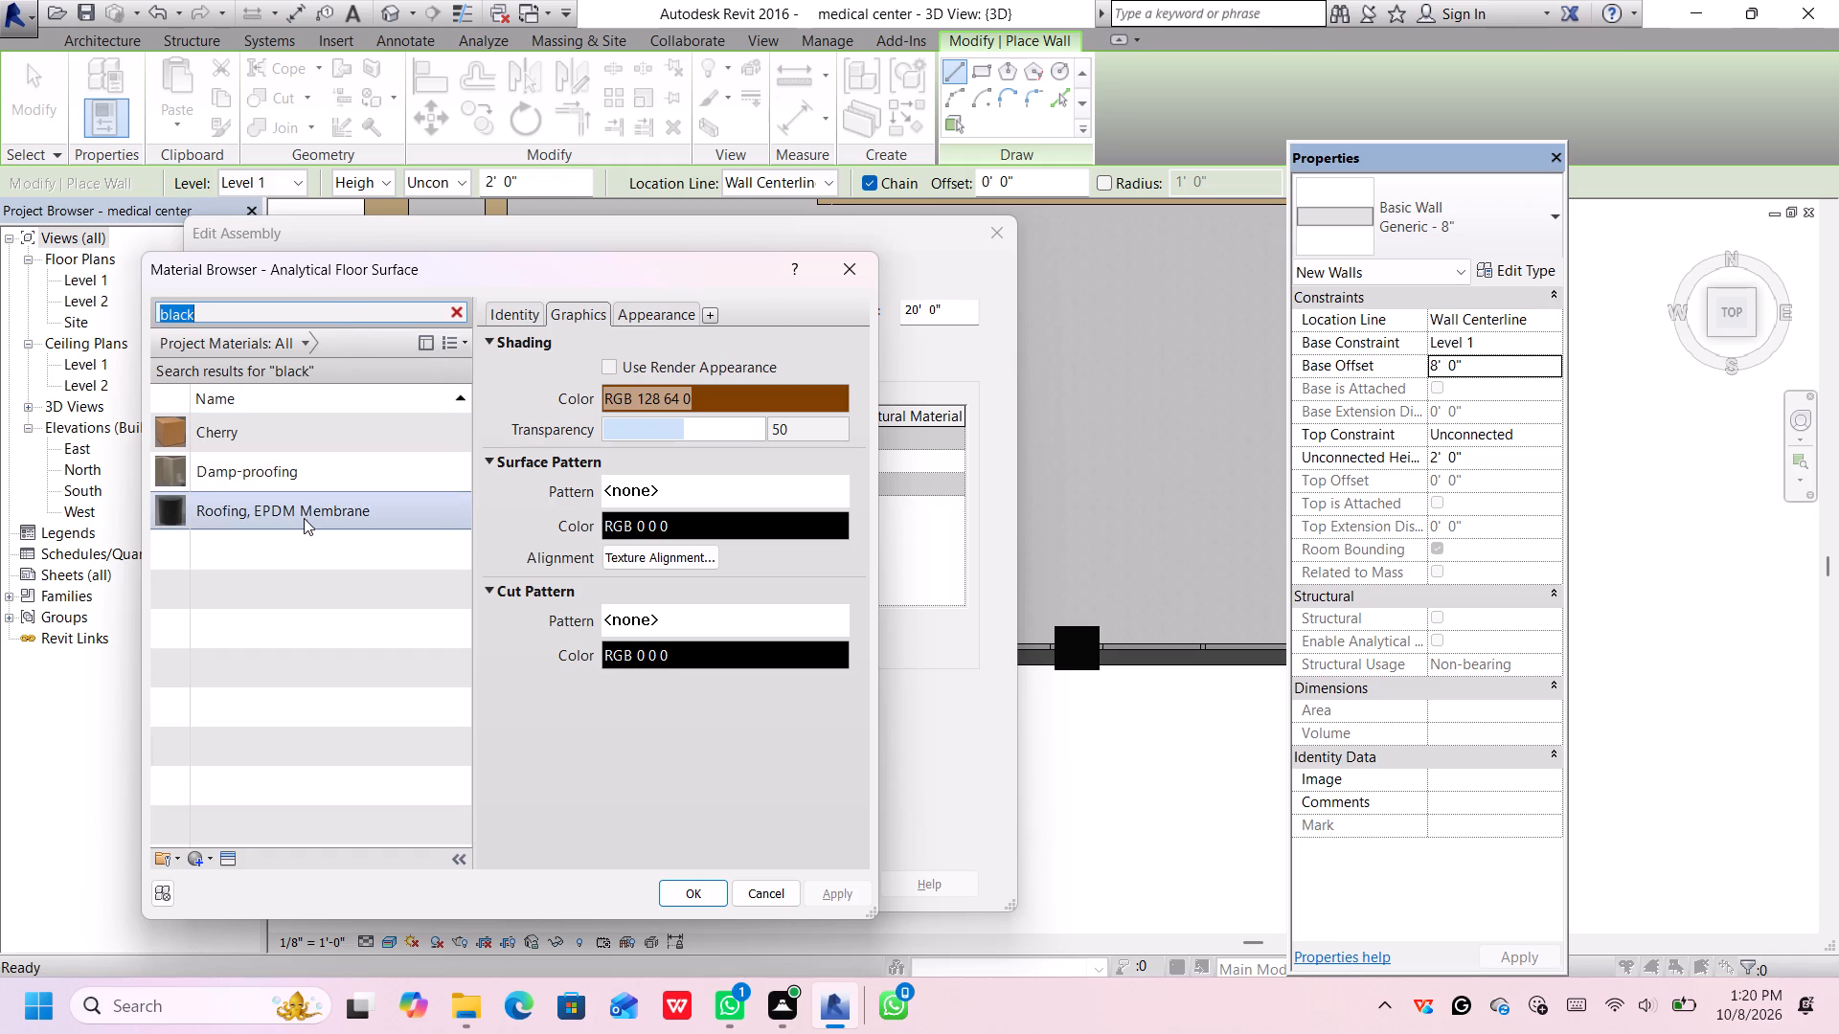
left_click(304, 517)
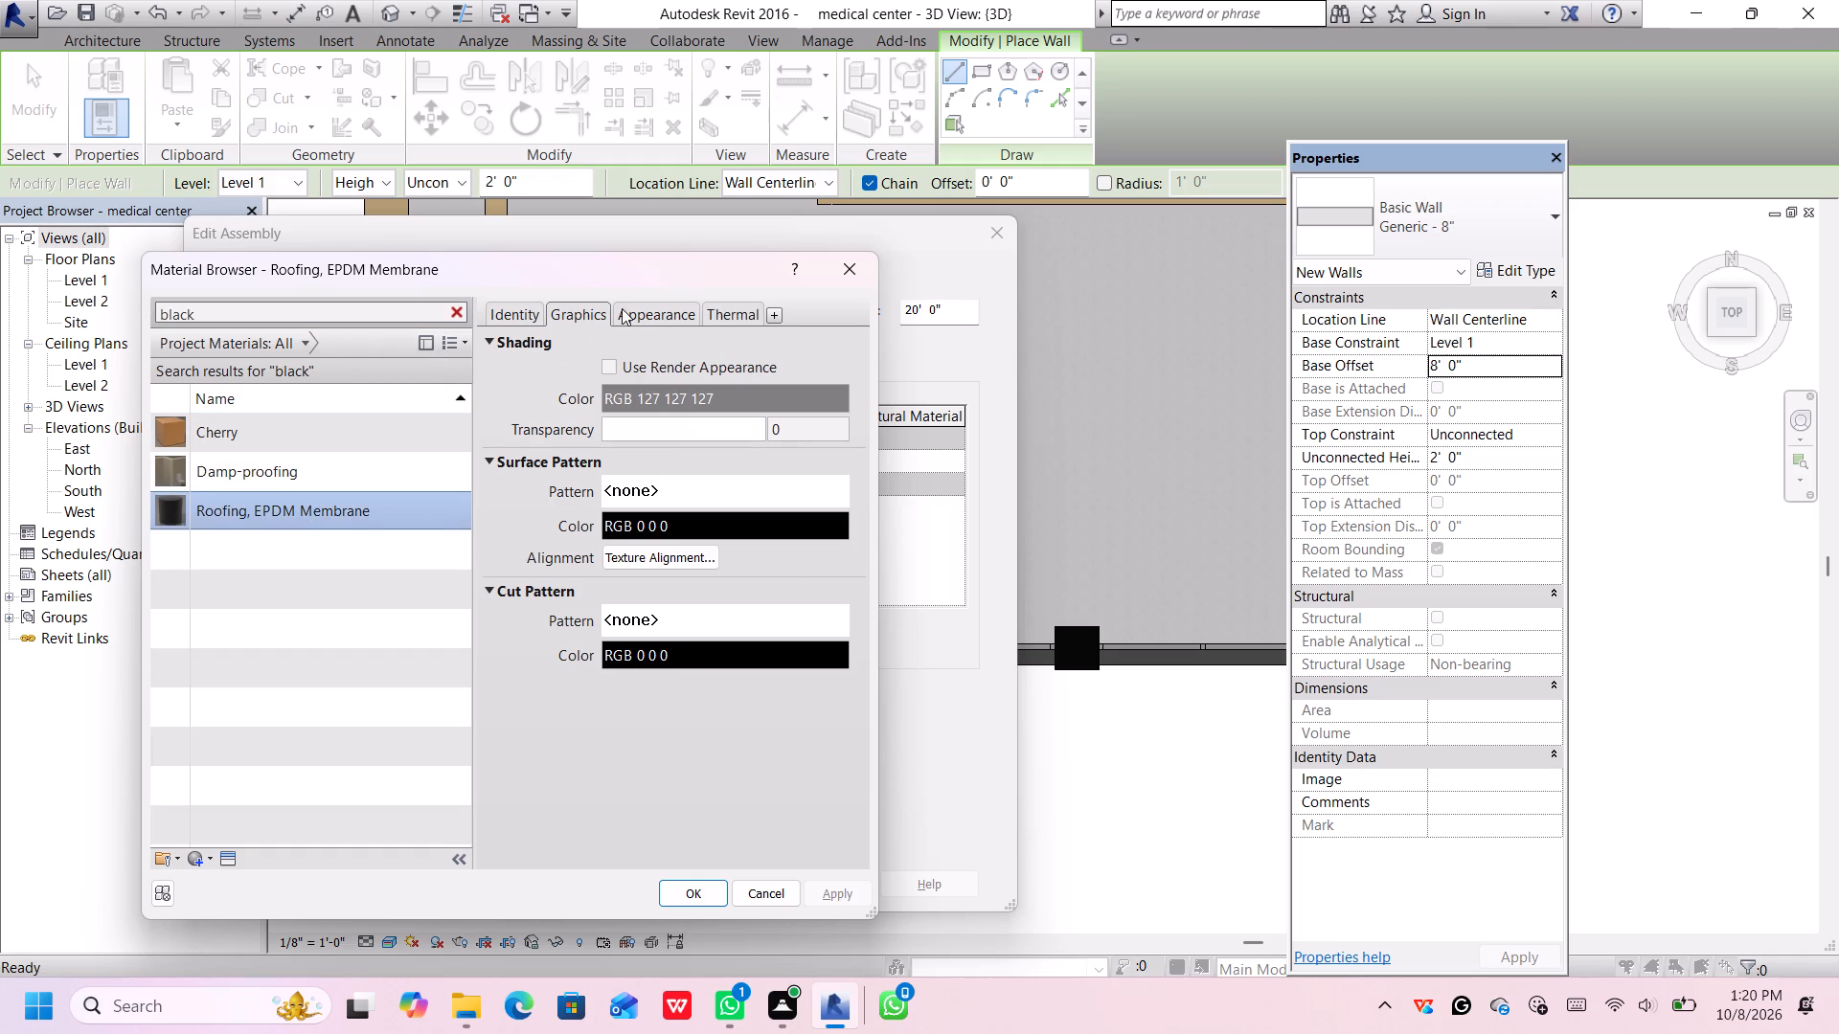
left_click(623, 308)
left_click(692, 892)
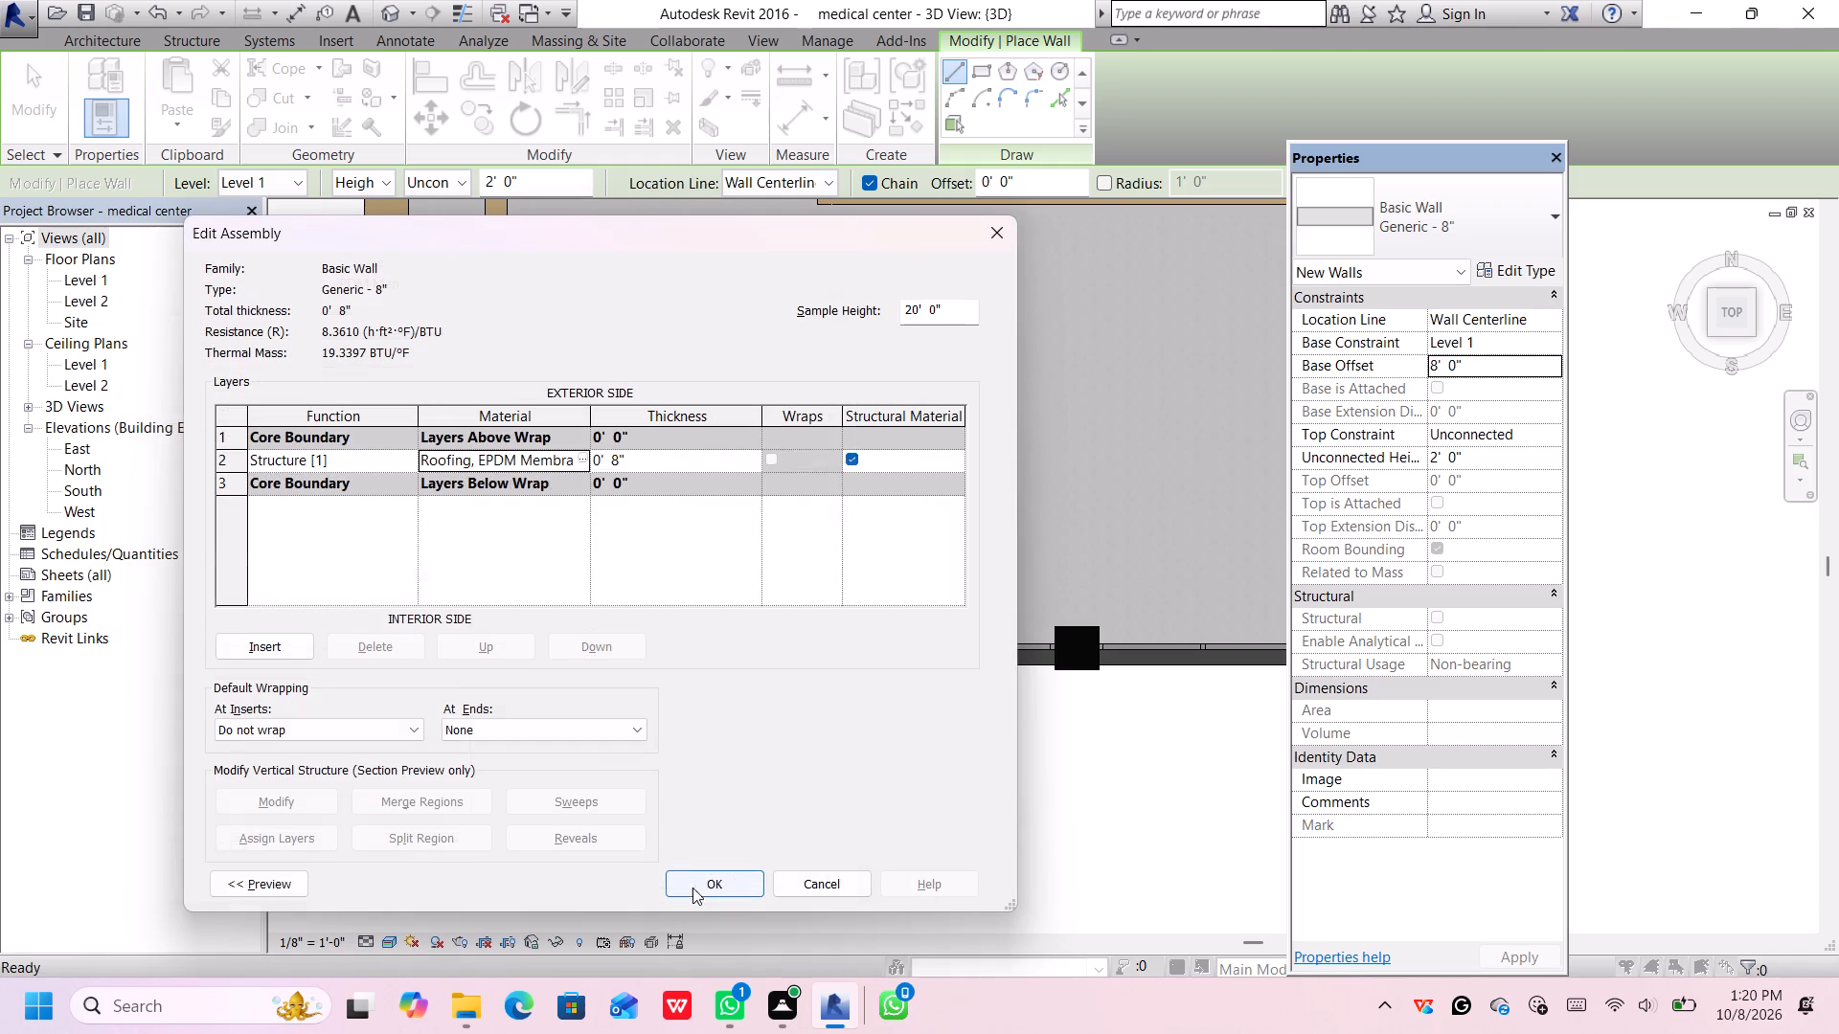
left_click(733, 887)
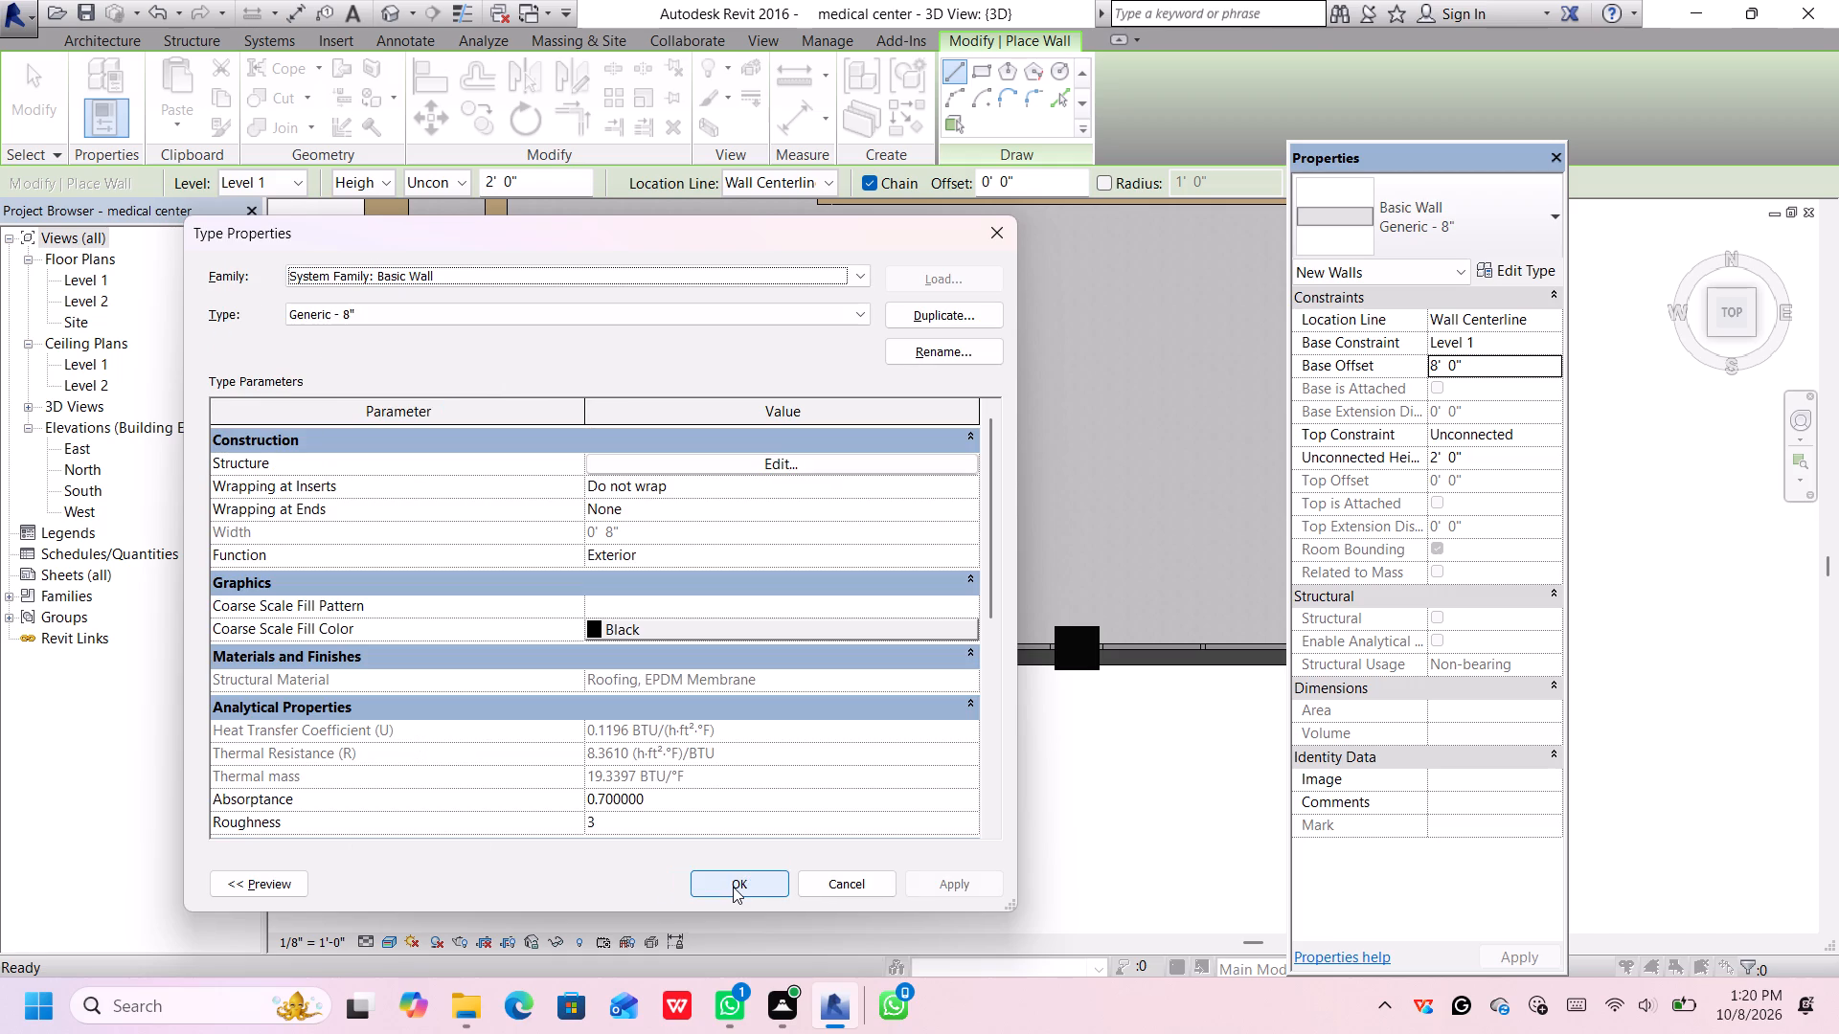
left_click(734, 887)
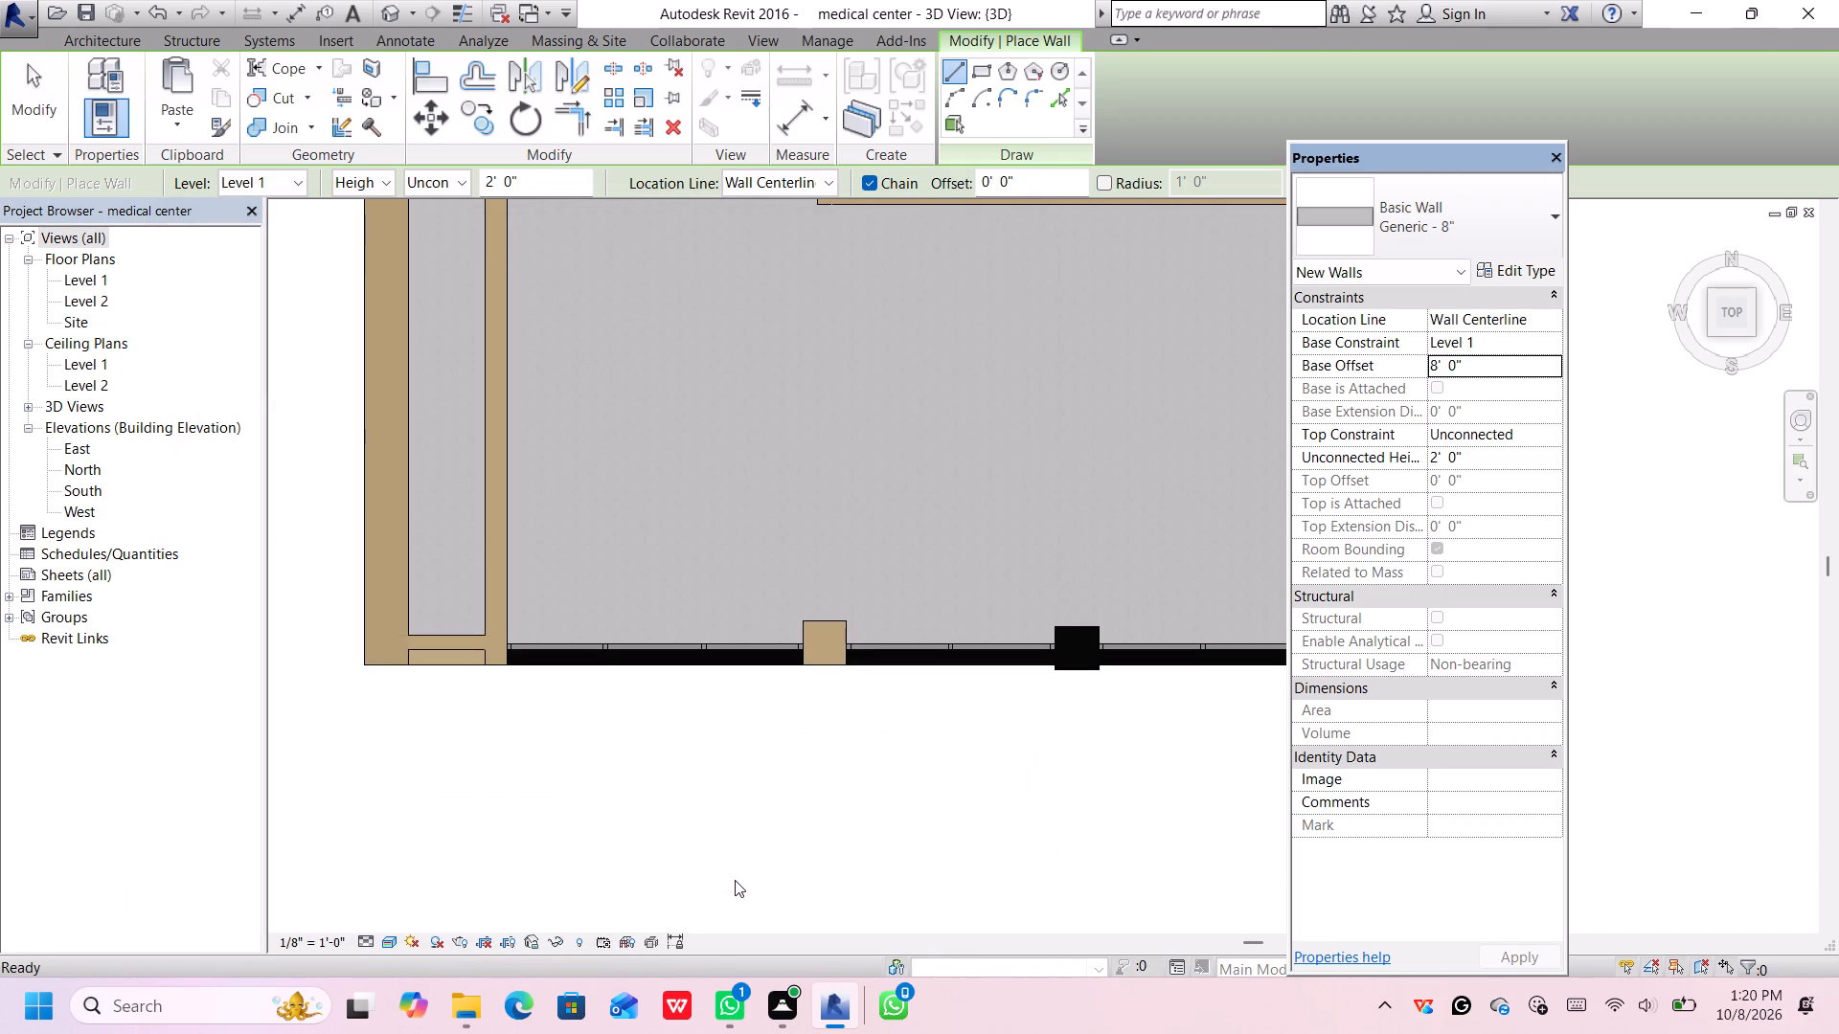
Examine the front facade walls and columns in an isometric view from the front-left corner.
scroll(881, 749, "down", 3)
middle_click_drag(967, 814, 931, 753)
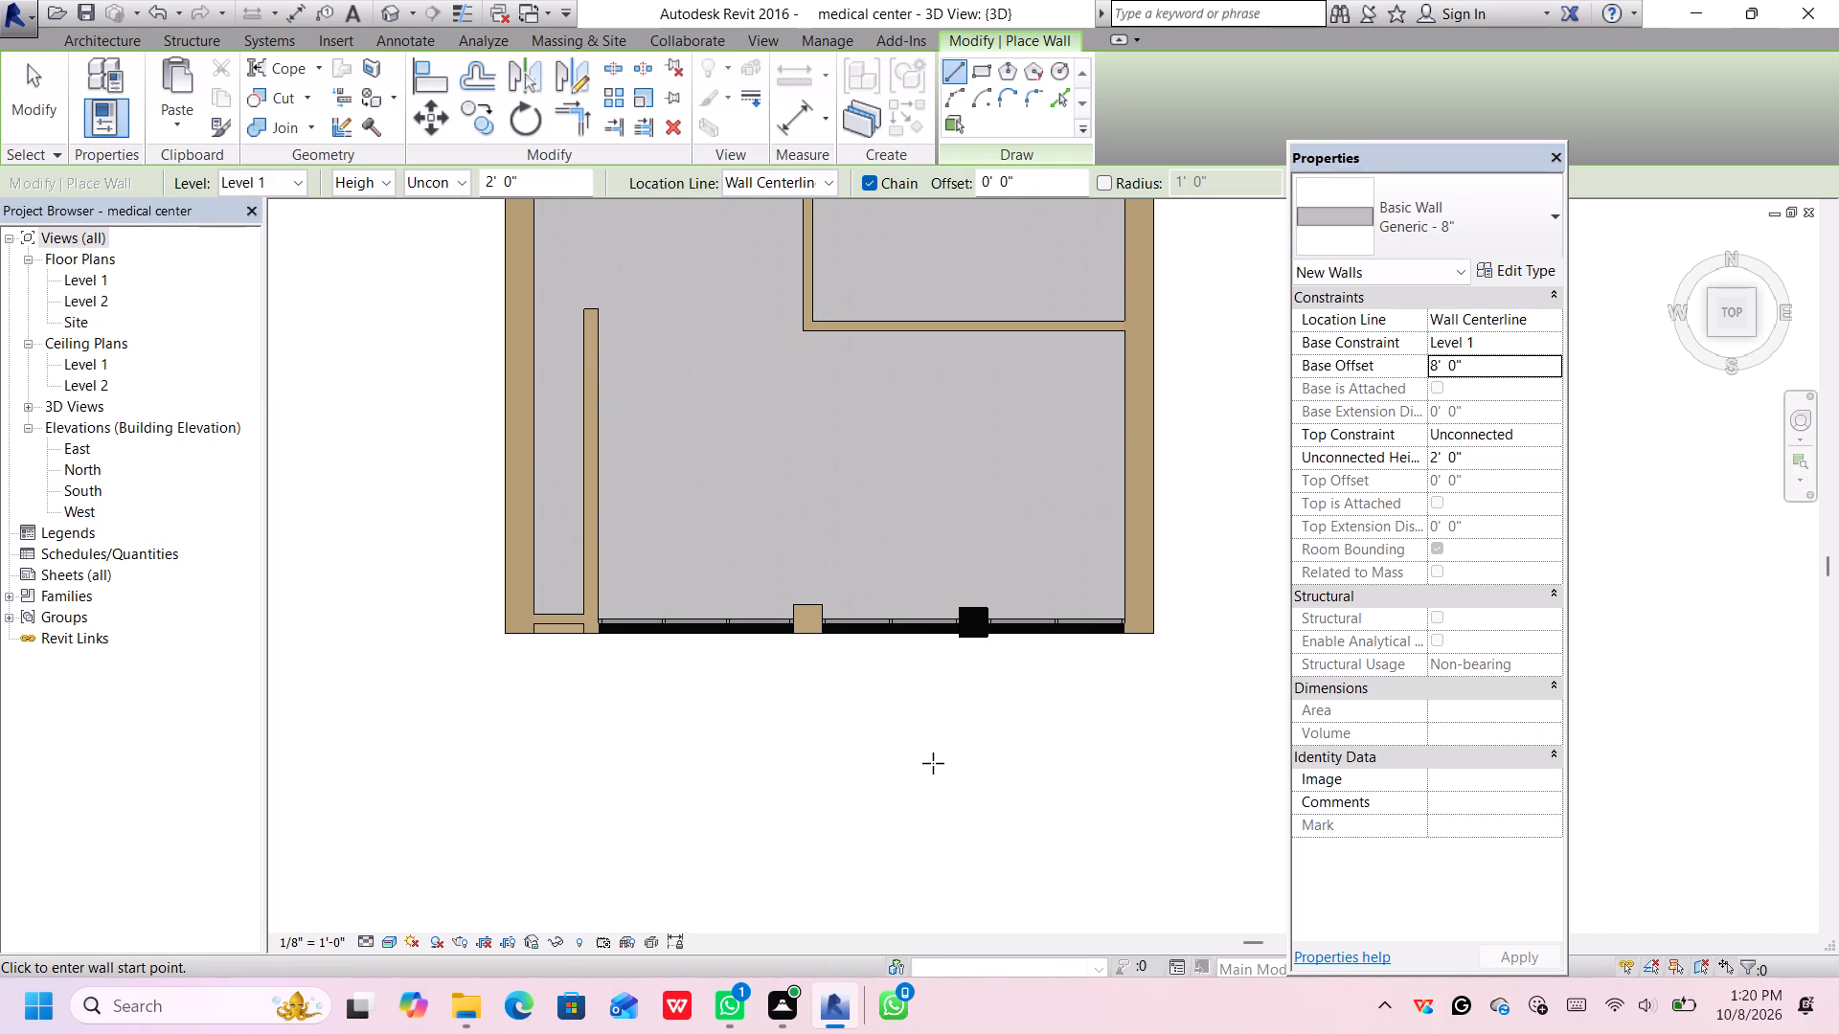
left_click(1715, 332)
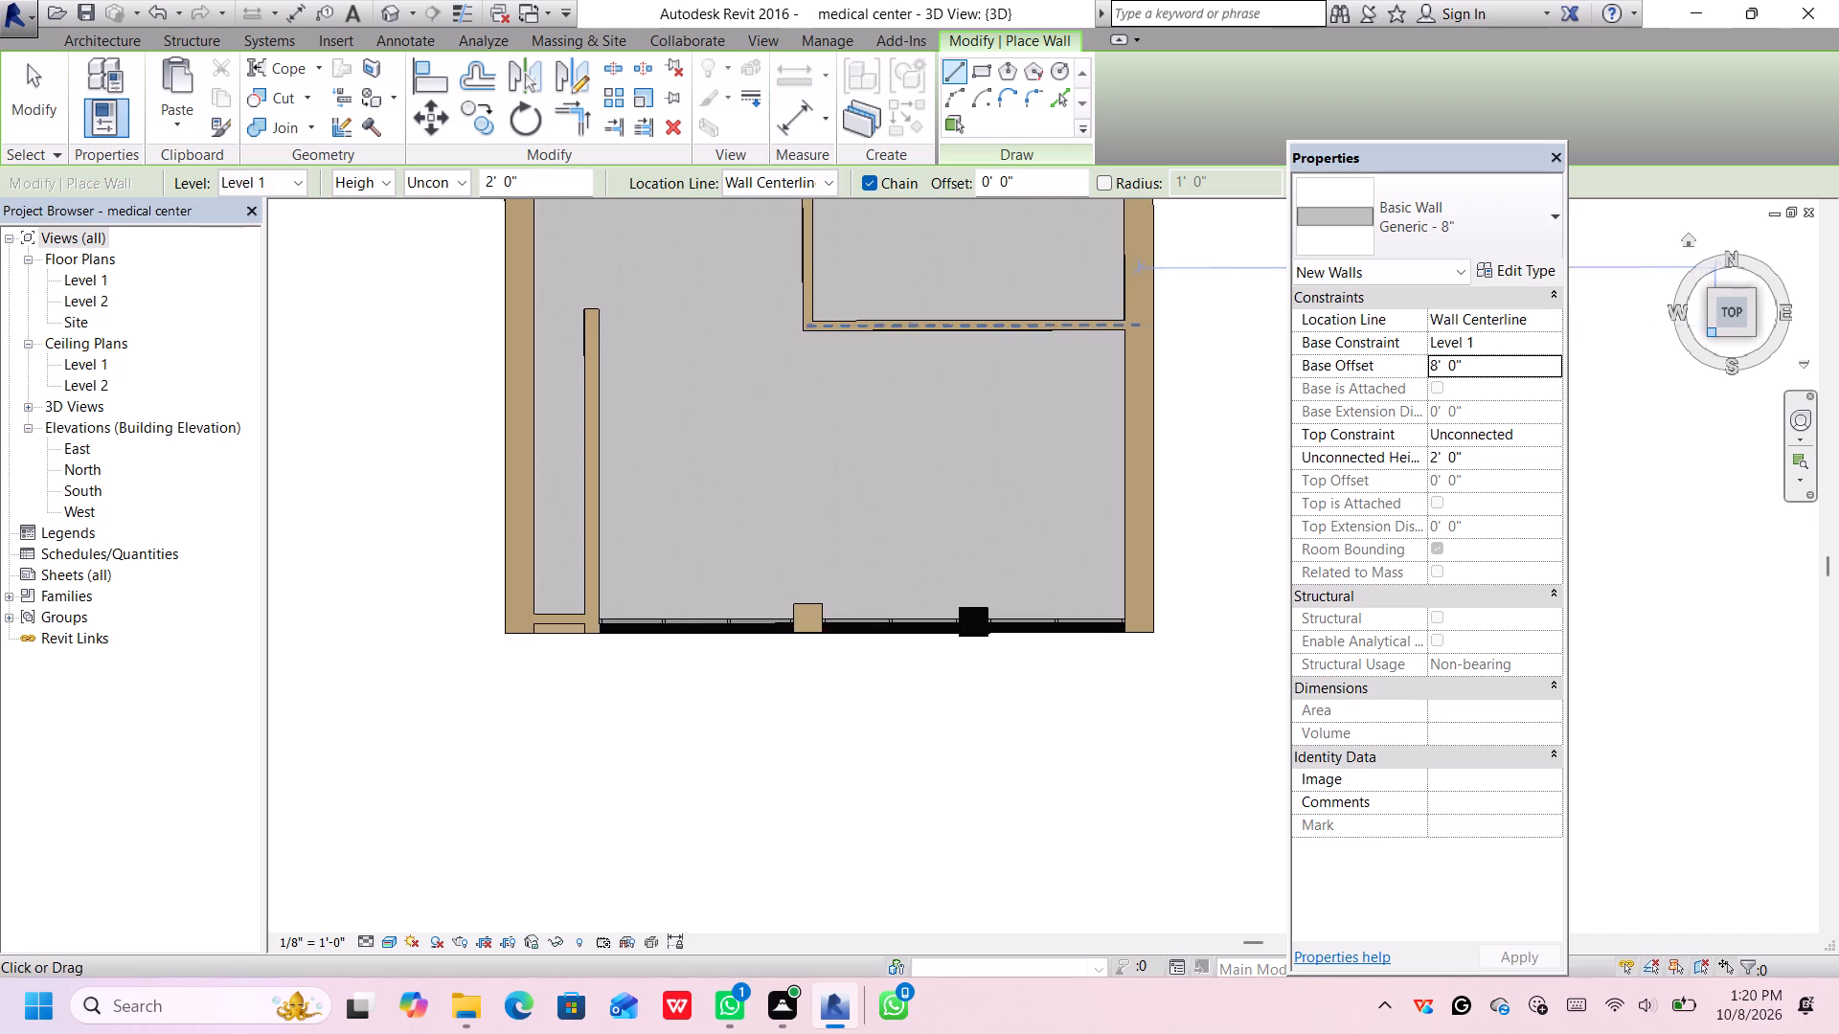
scroll(1217, 468, "down", 1)
middle_click_drag(1224, 494, 1086, 402)
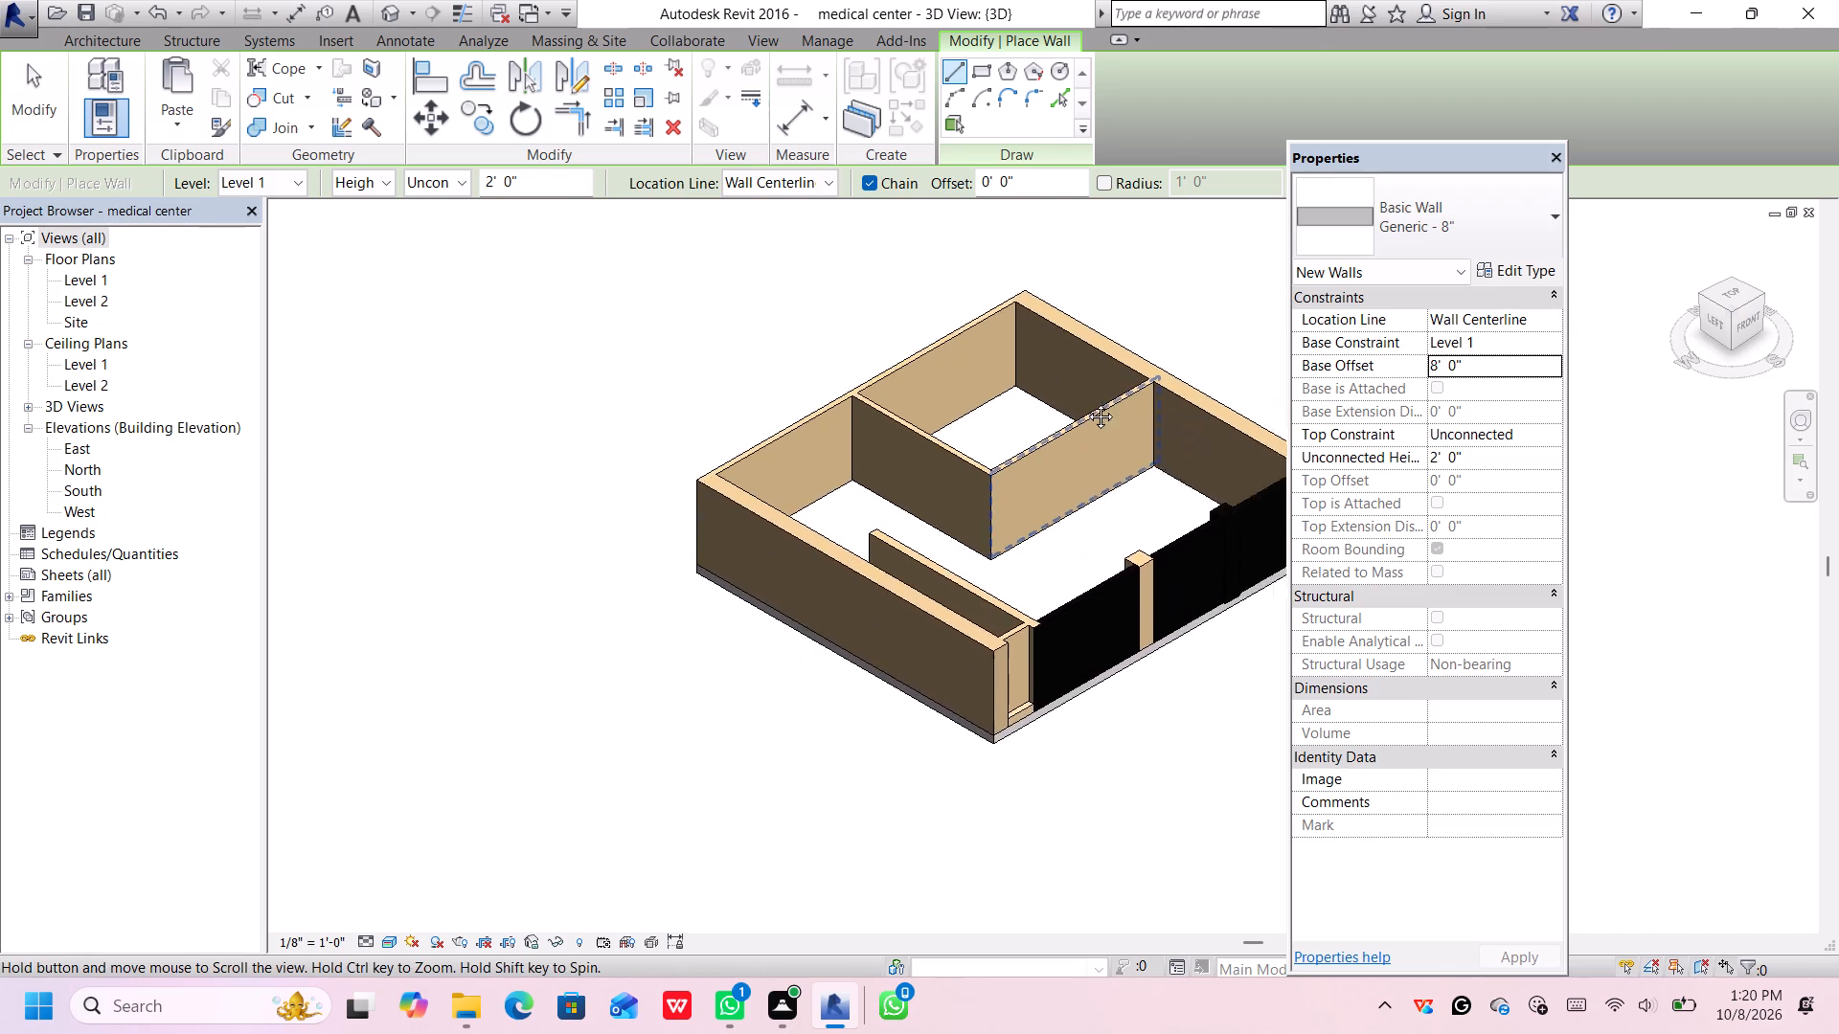
middle_click_drag(1086, 402, 988, 368)
middle_click_drag(985, 370, 951, 416)
scroll(1040, 493, "up", 3)
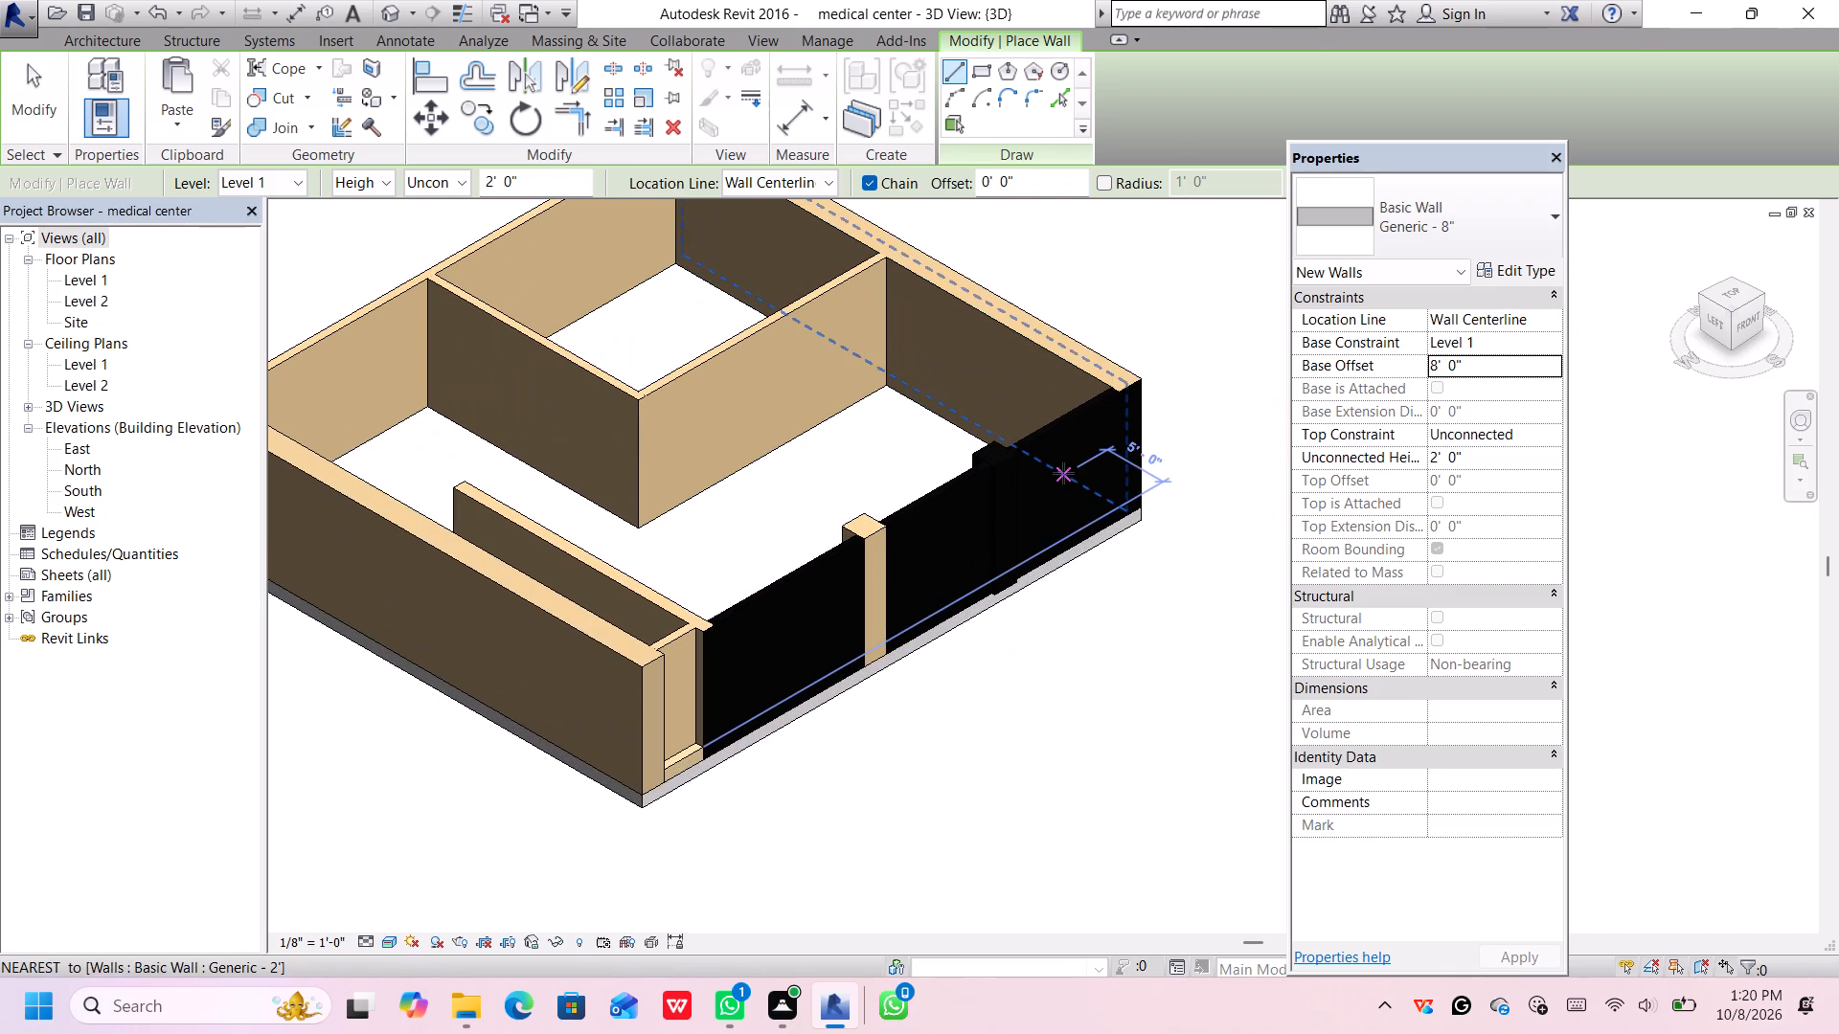
scroll(1129, 549, "up", 3)
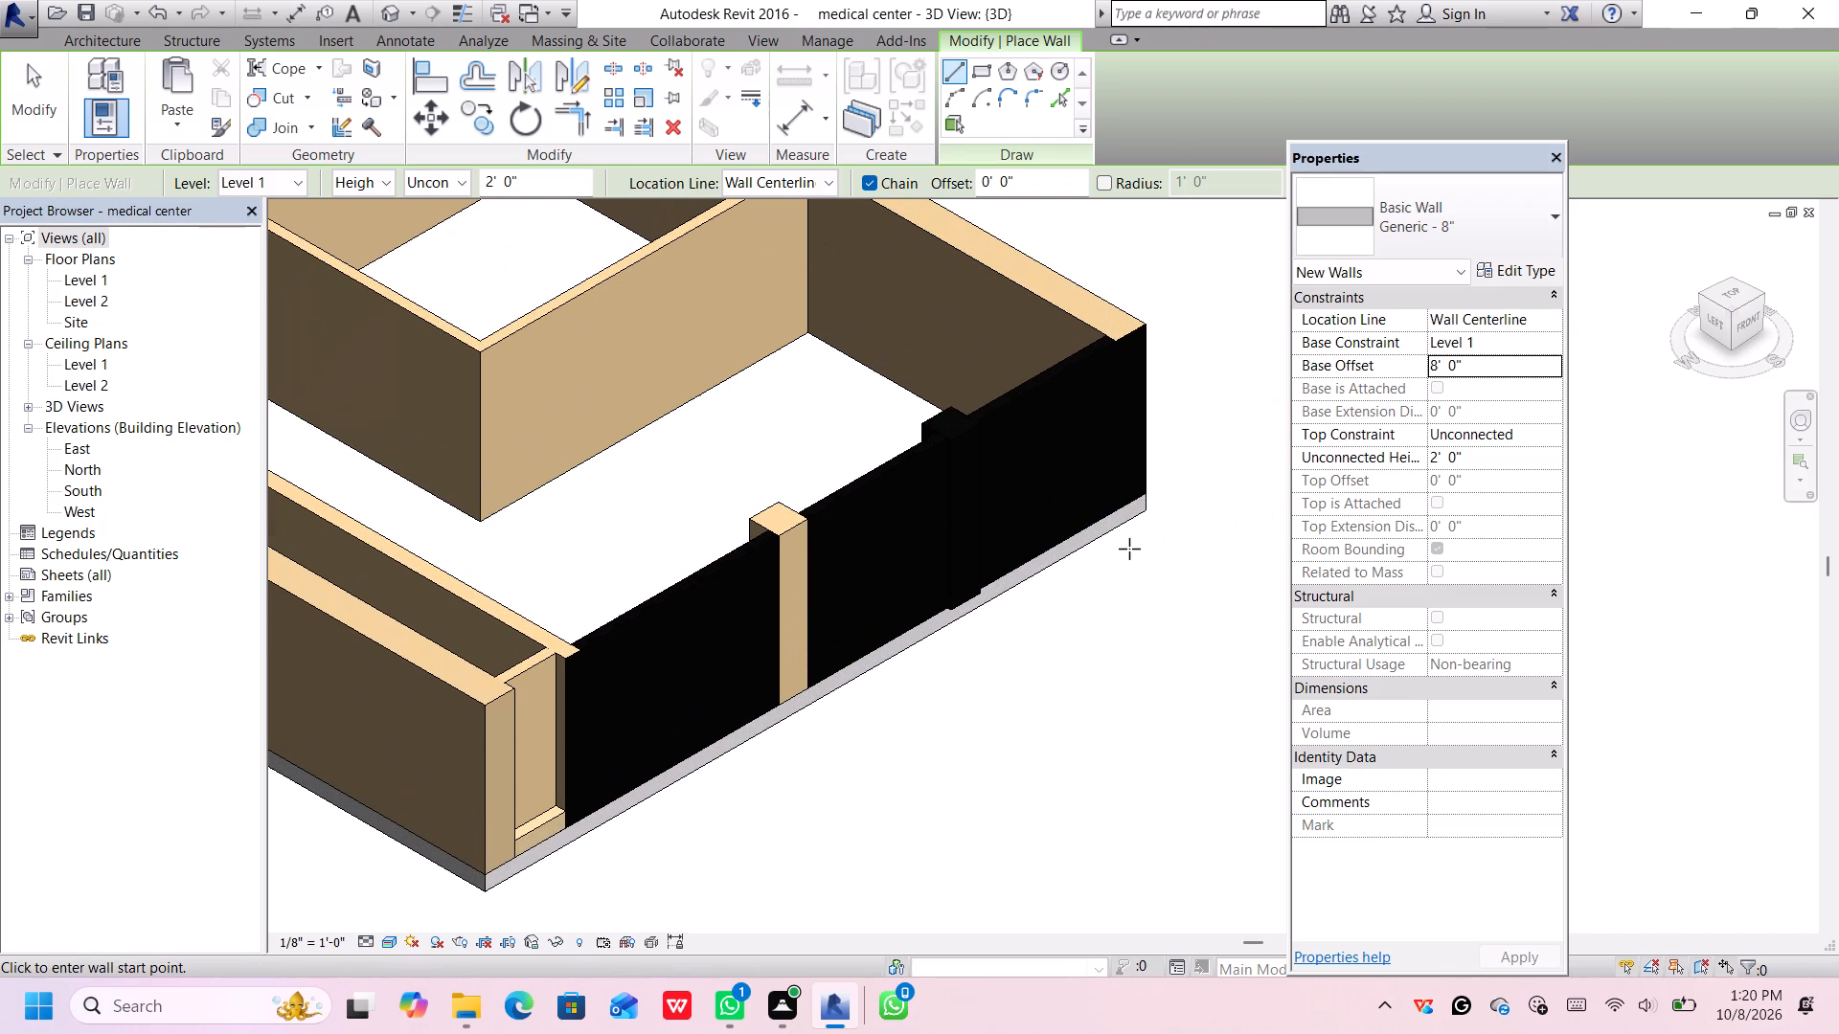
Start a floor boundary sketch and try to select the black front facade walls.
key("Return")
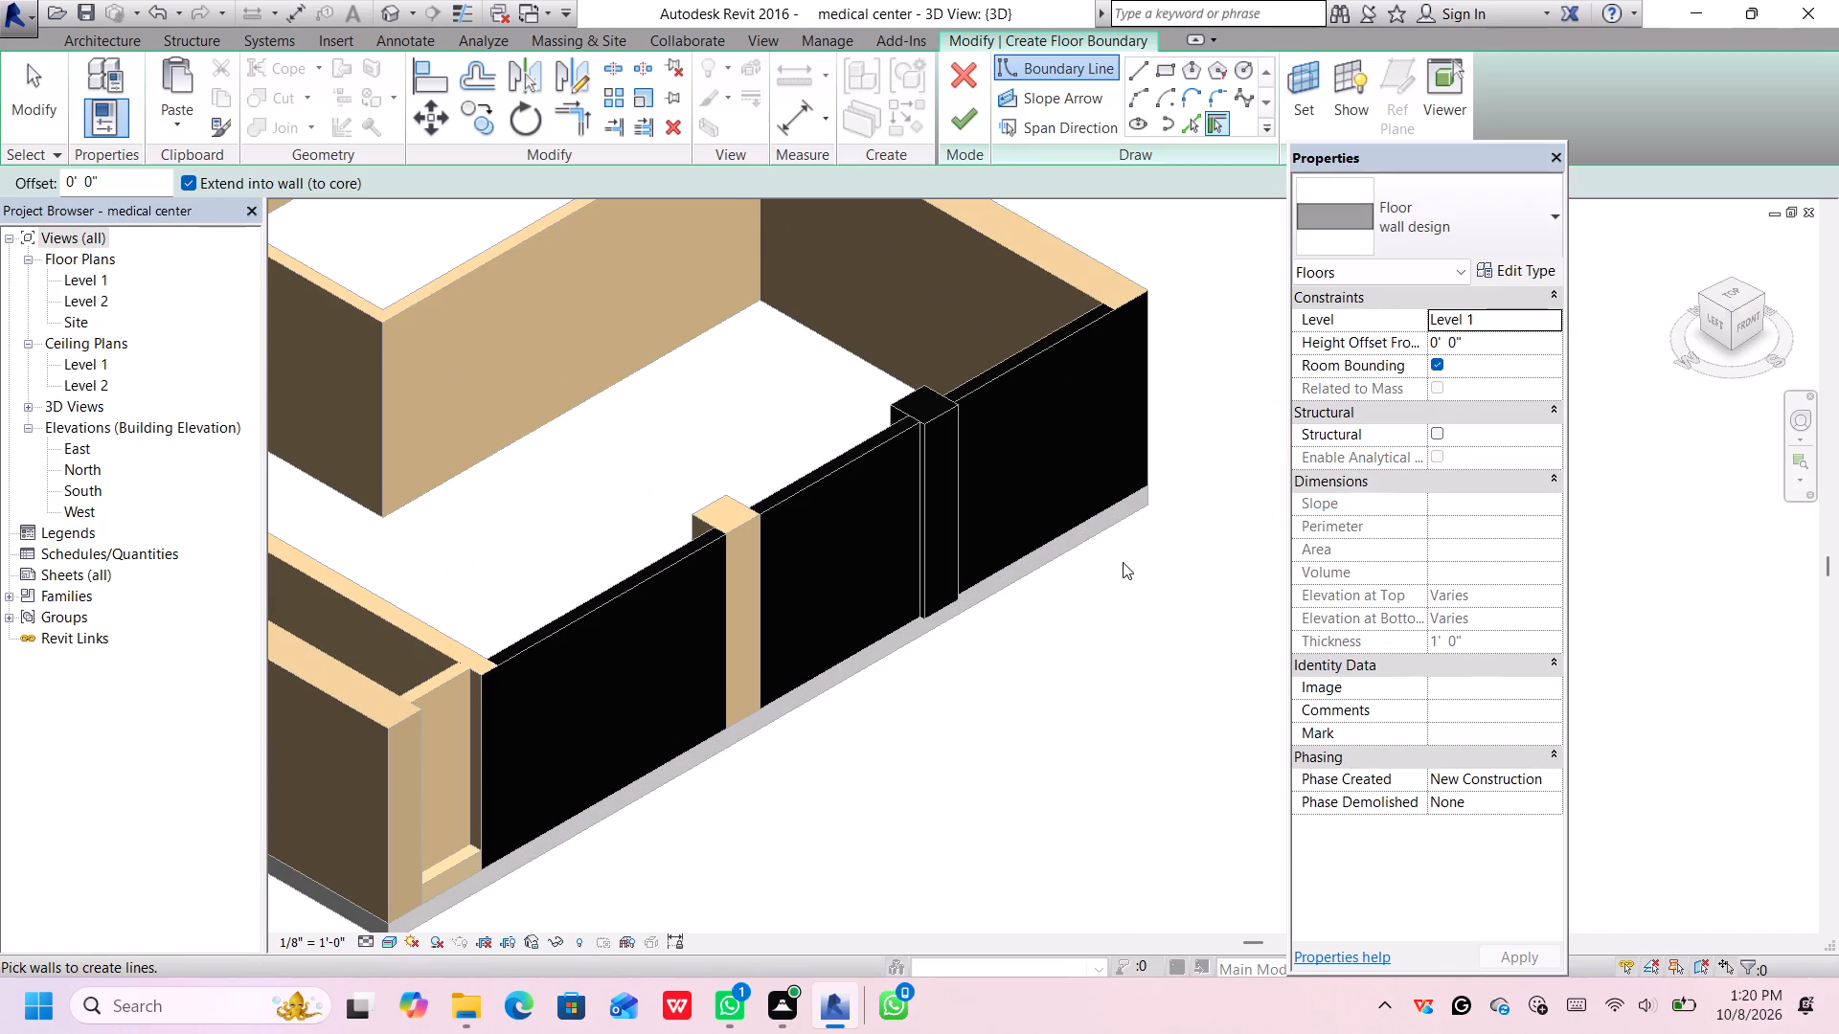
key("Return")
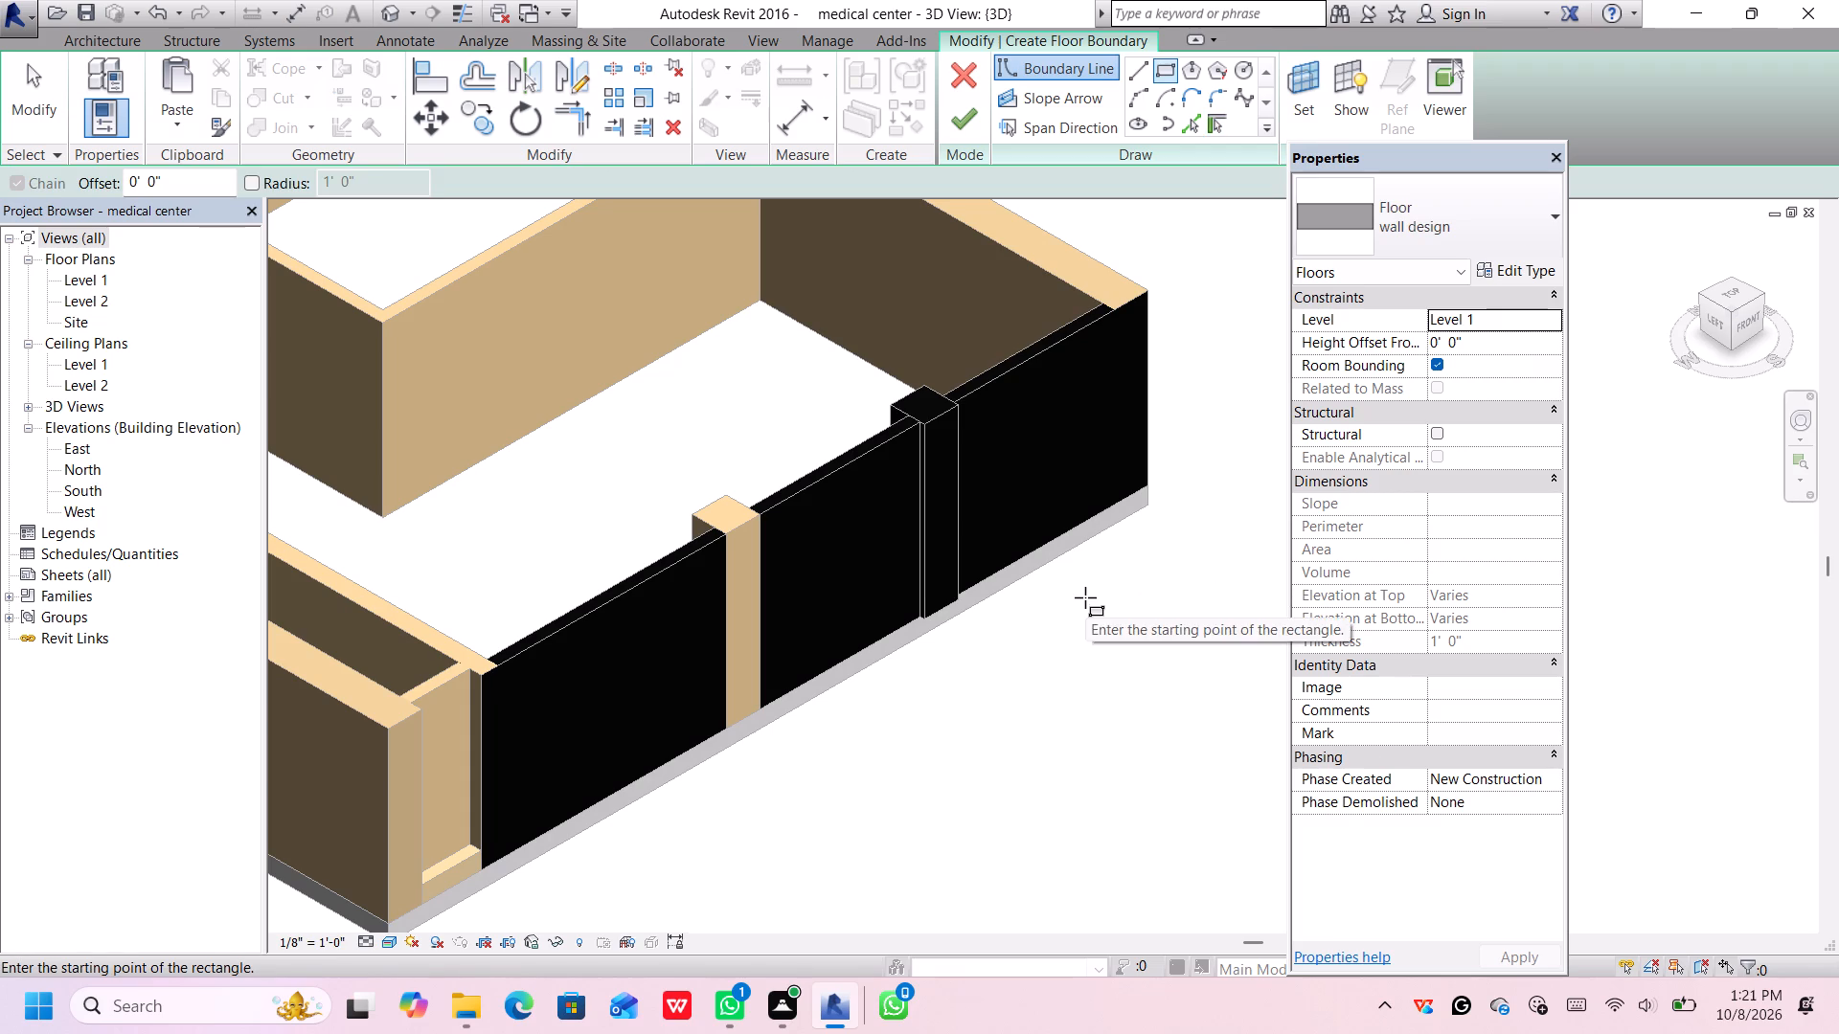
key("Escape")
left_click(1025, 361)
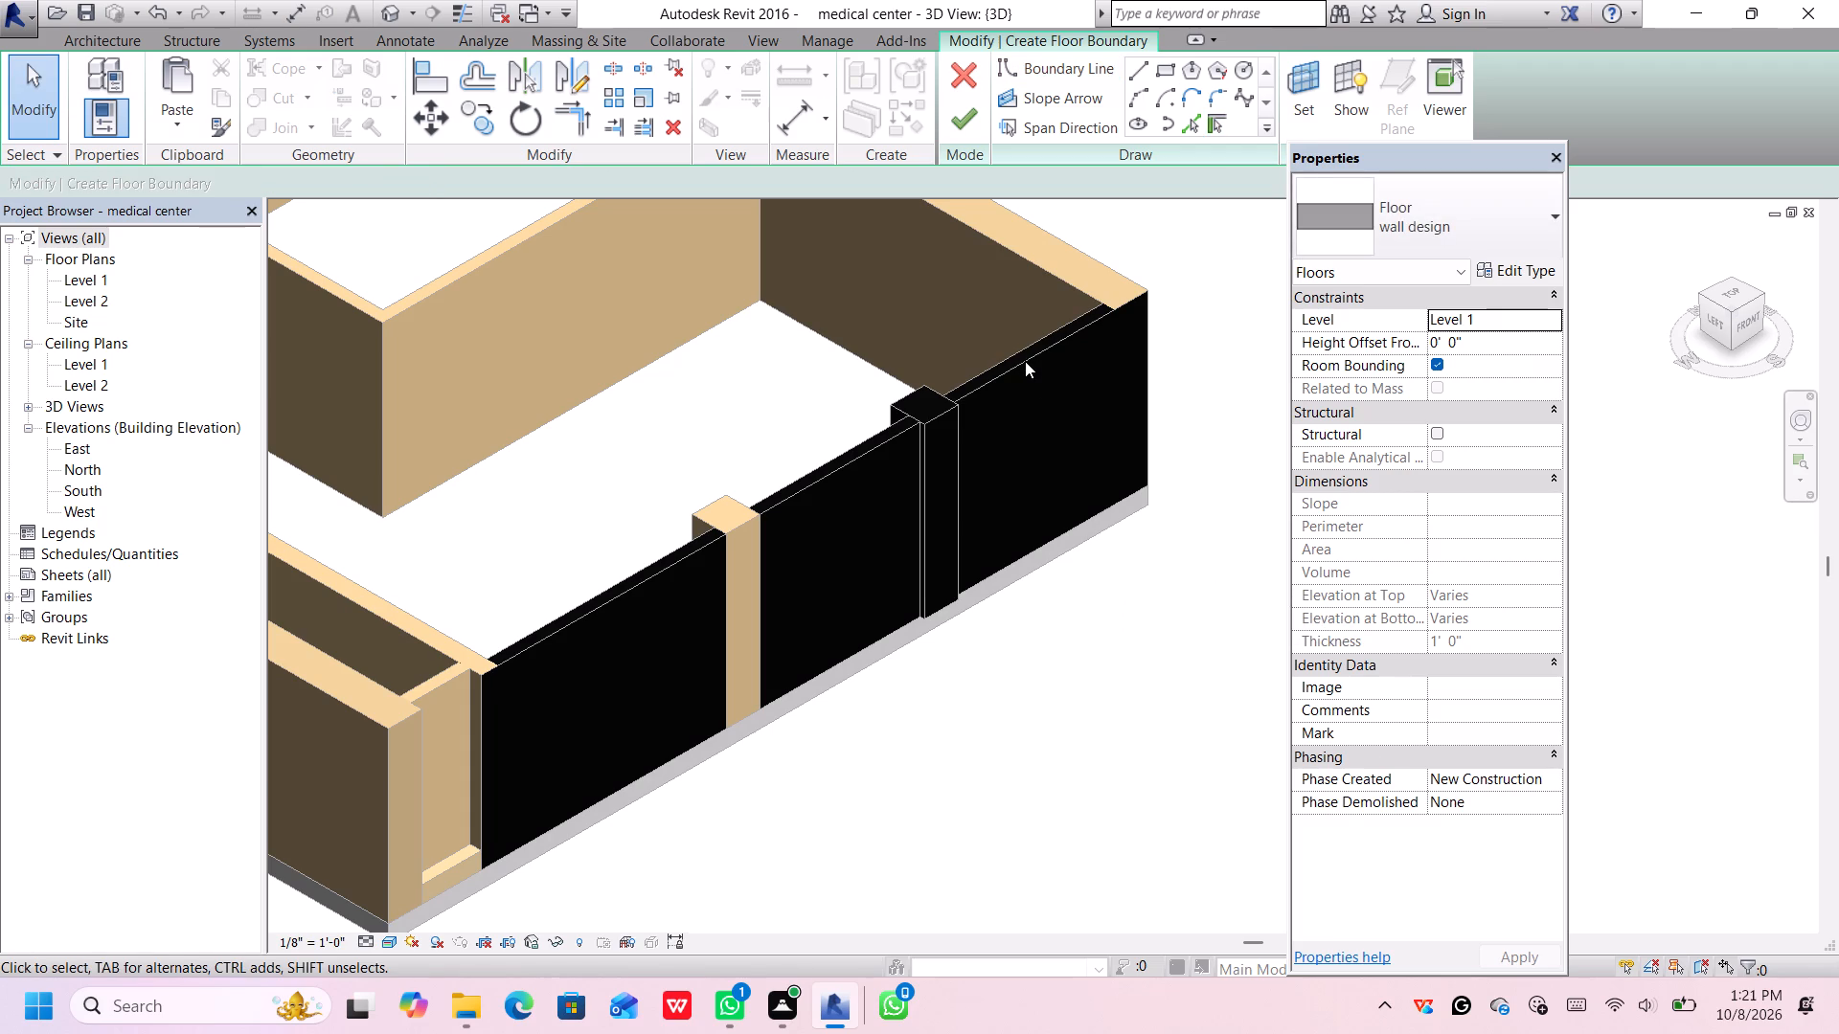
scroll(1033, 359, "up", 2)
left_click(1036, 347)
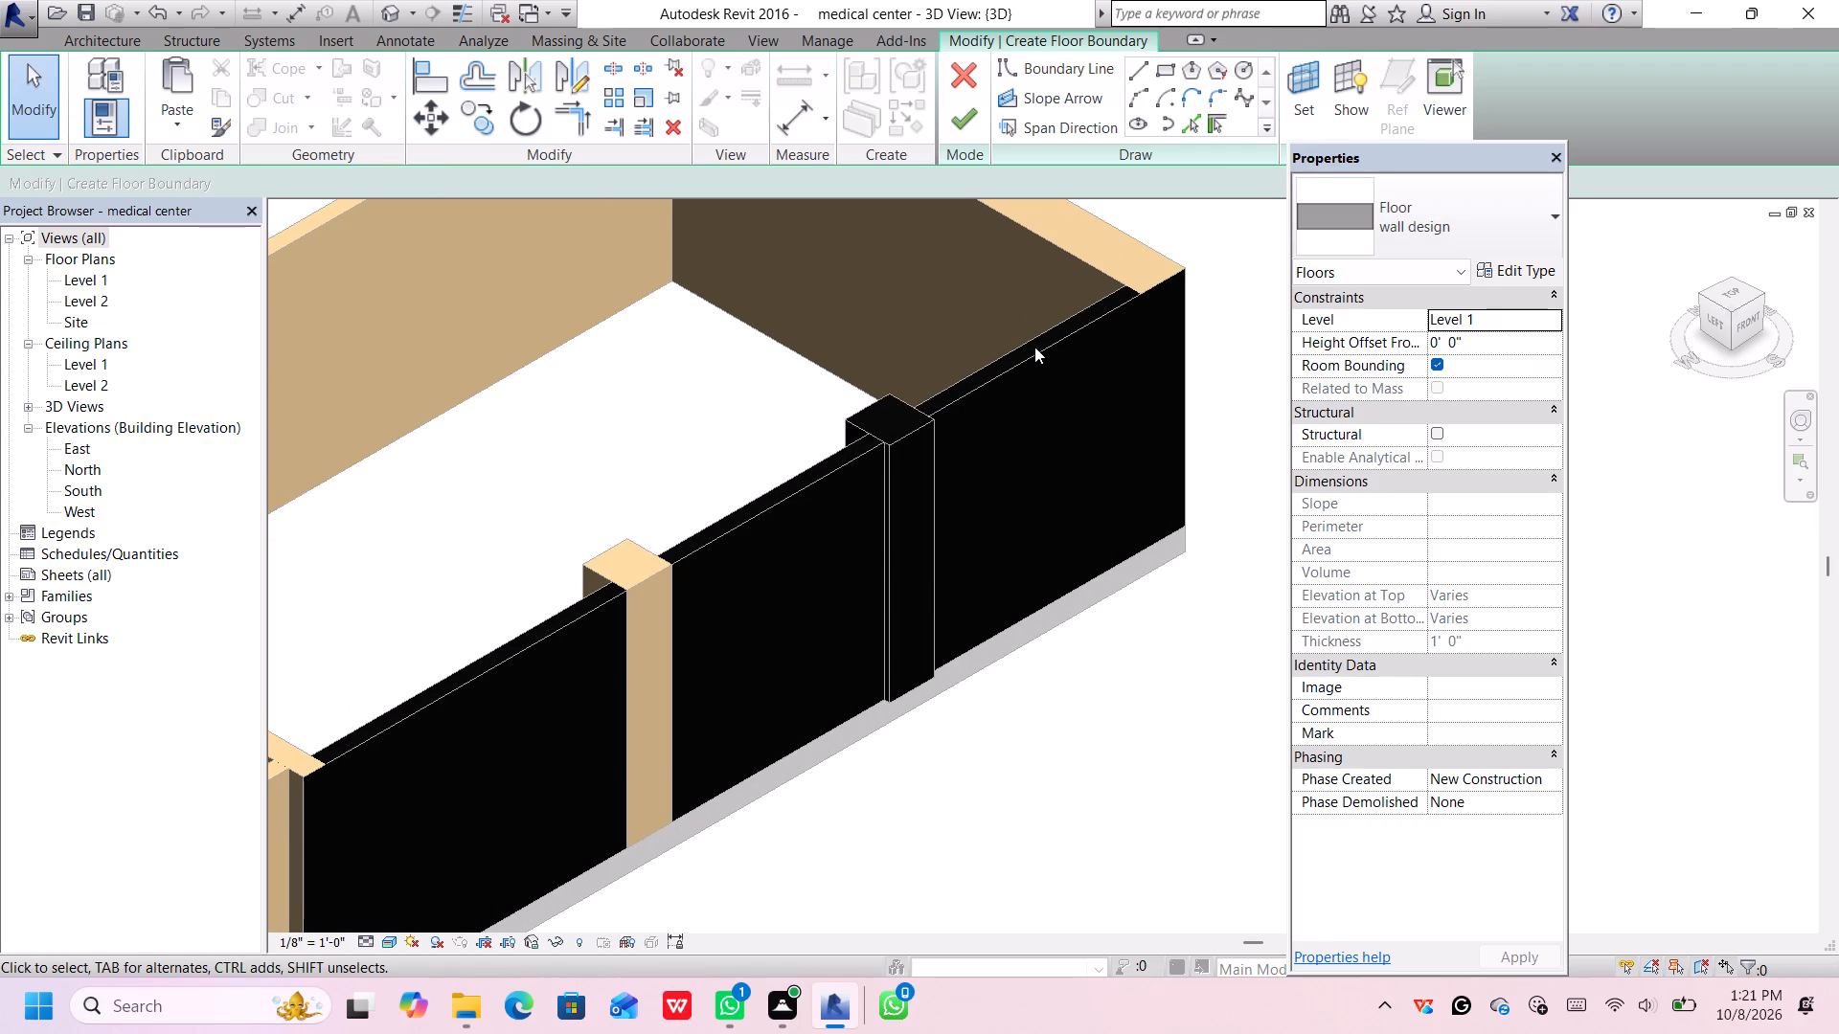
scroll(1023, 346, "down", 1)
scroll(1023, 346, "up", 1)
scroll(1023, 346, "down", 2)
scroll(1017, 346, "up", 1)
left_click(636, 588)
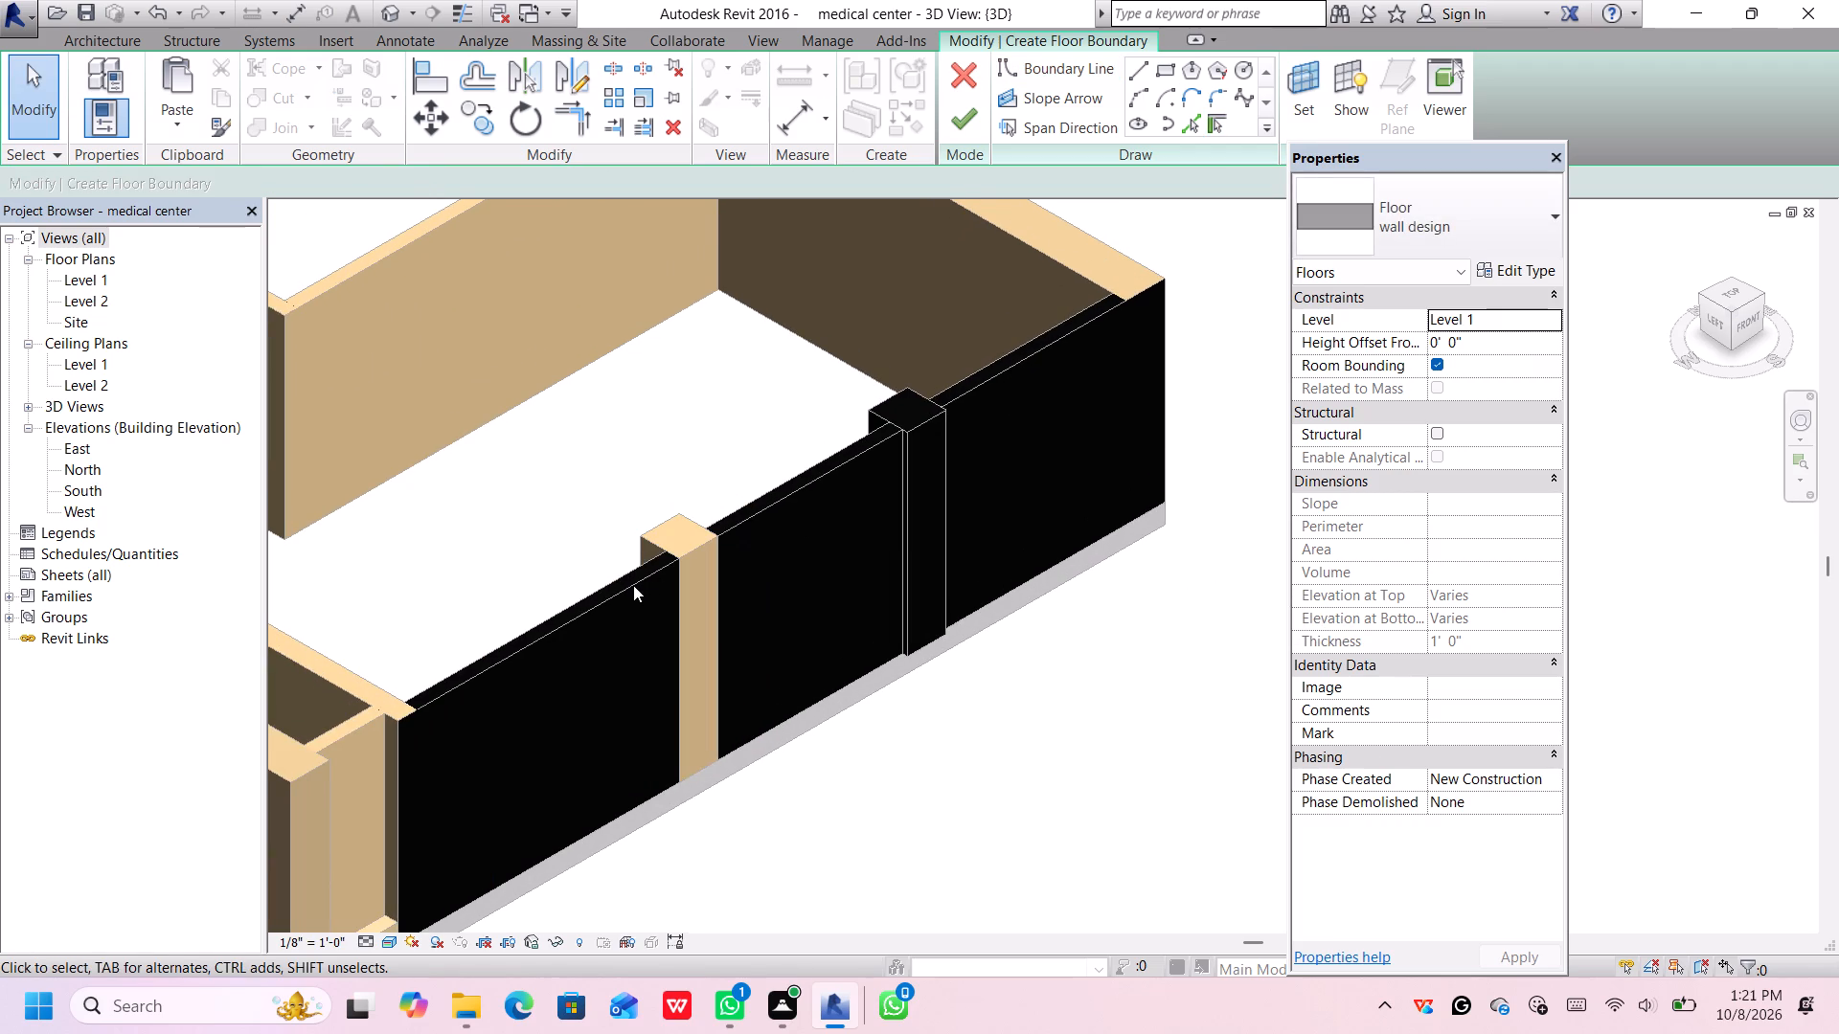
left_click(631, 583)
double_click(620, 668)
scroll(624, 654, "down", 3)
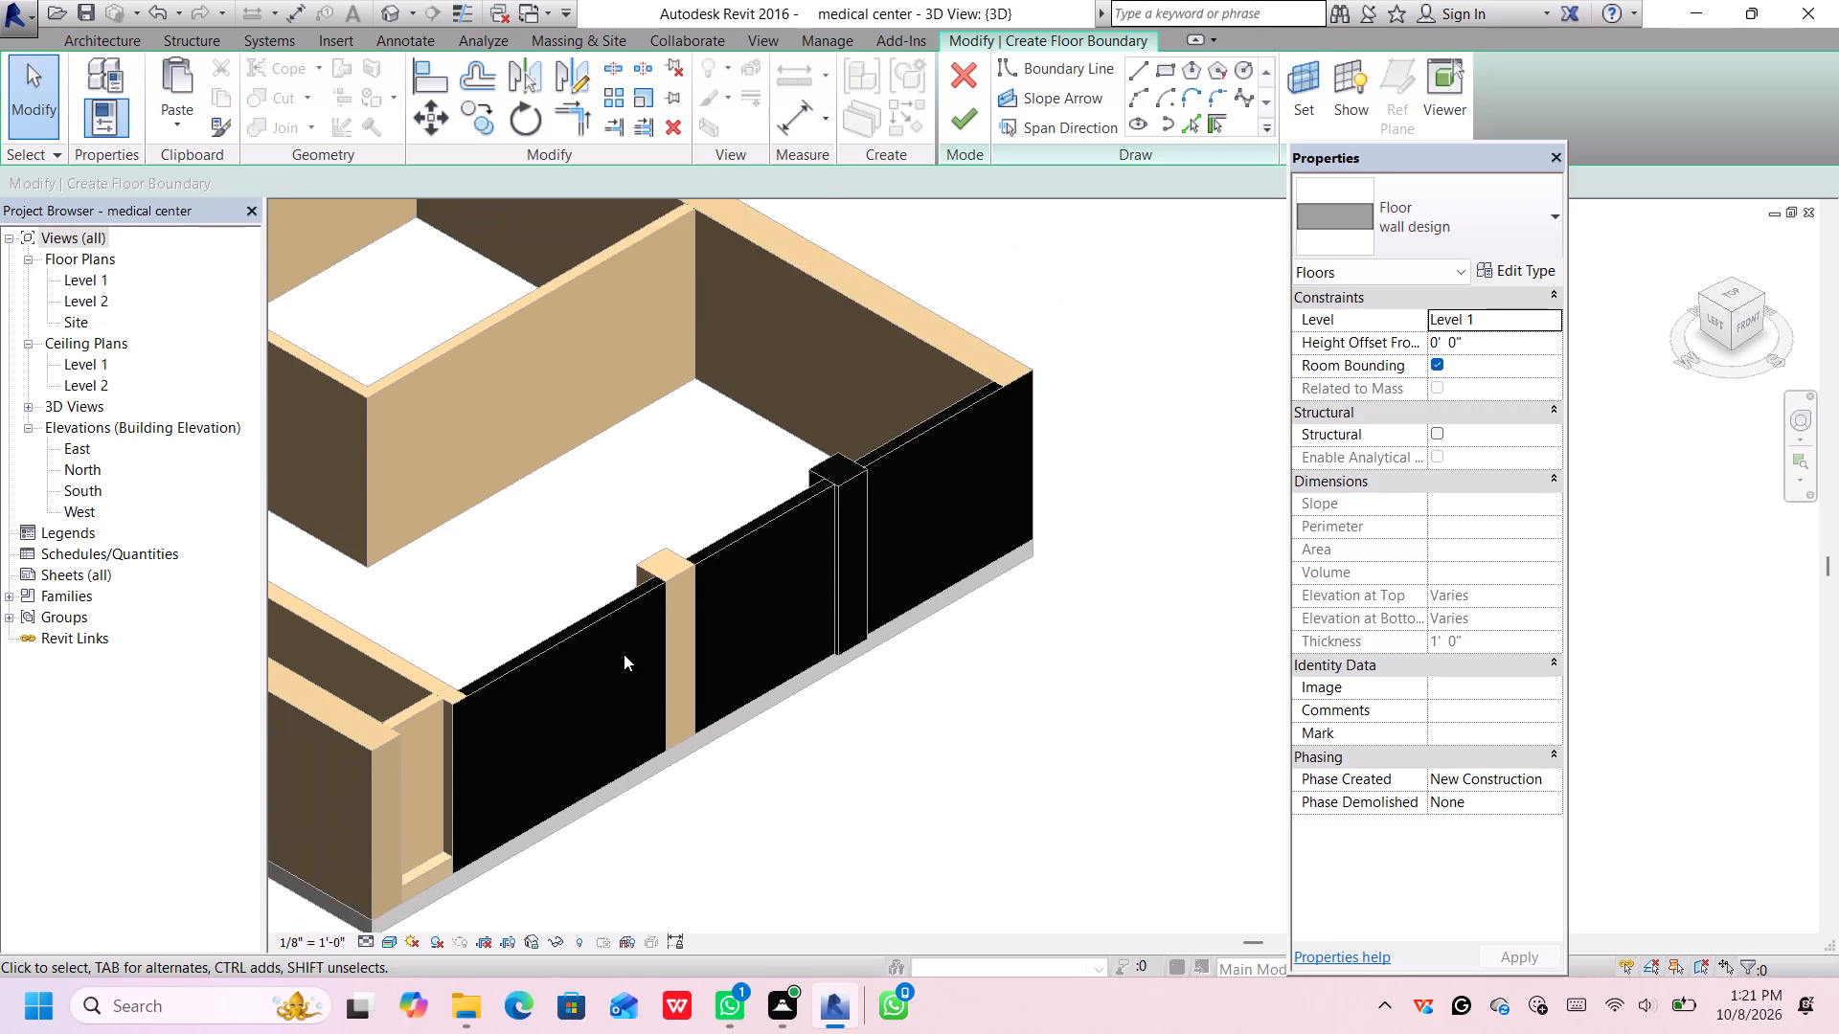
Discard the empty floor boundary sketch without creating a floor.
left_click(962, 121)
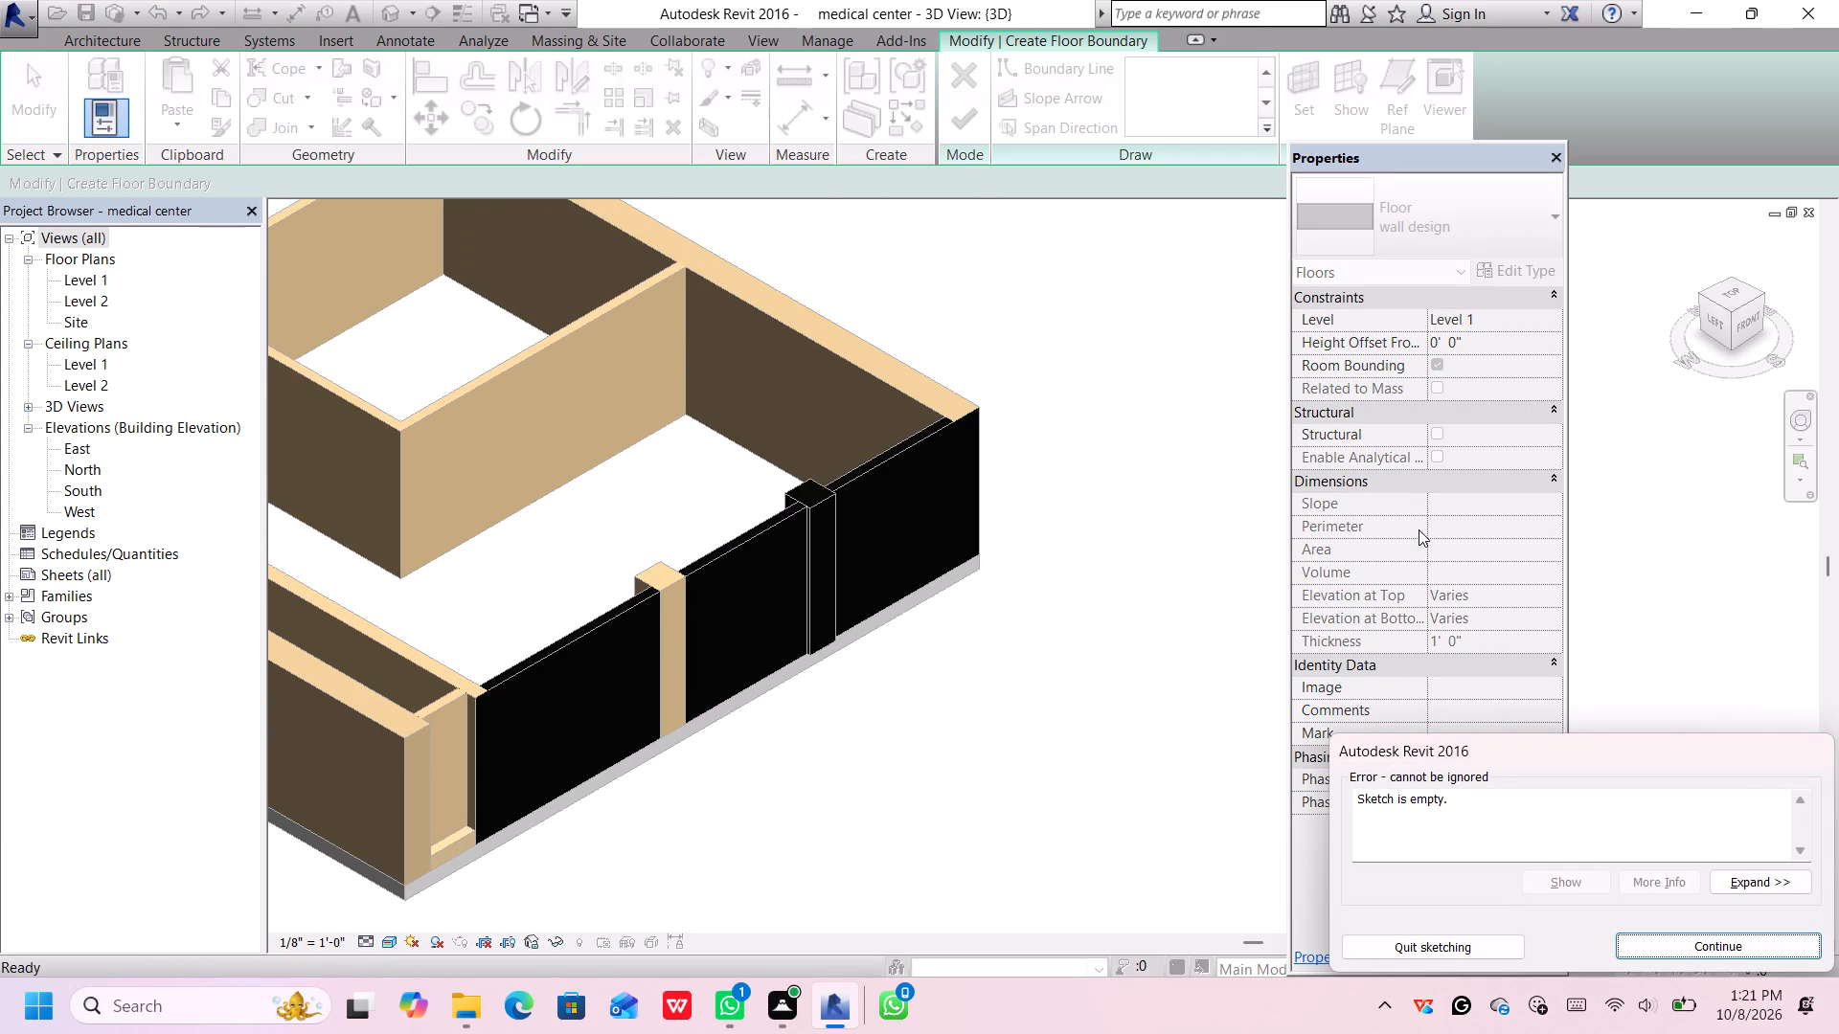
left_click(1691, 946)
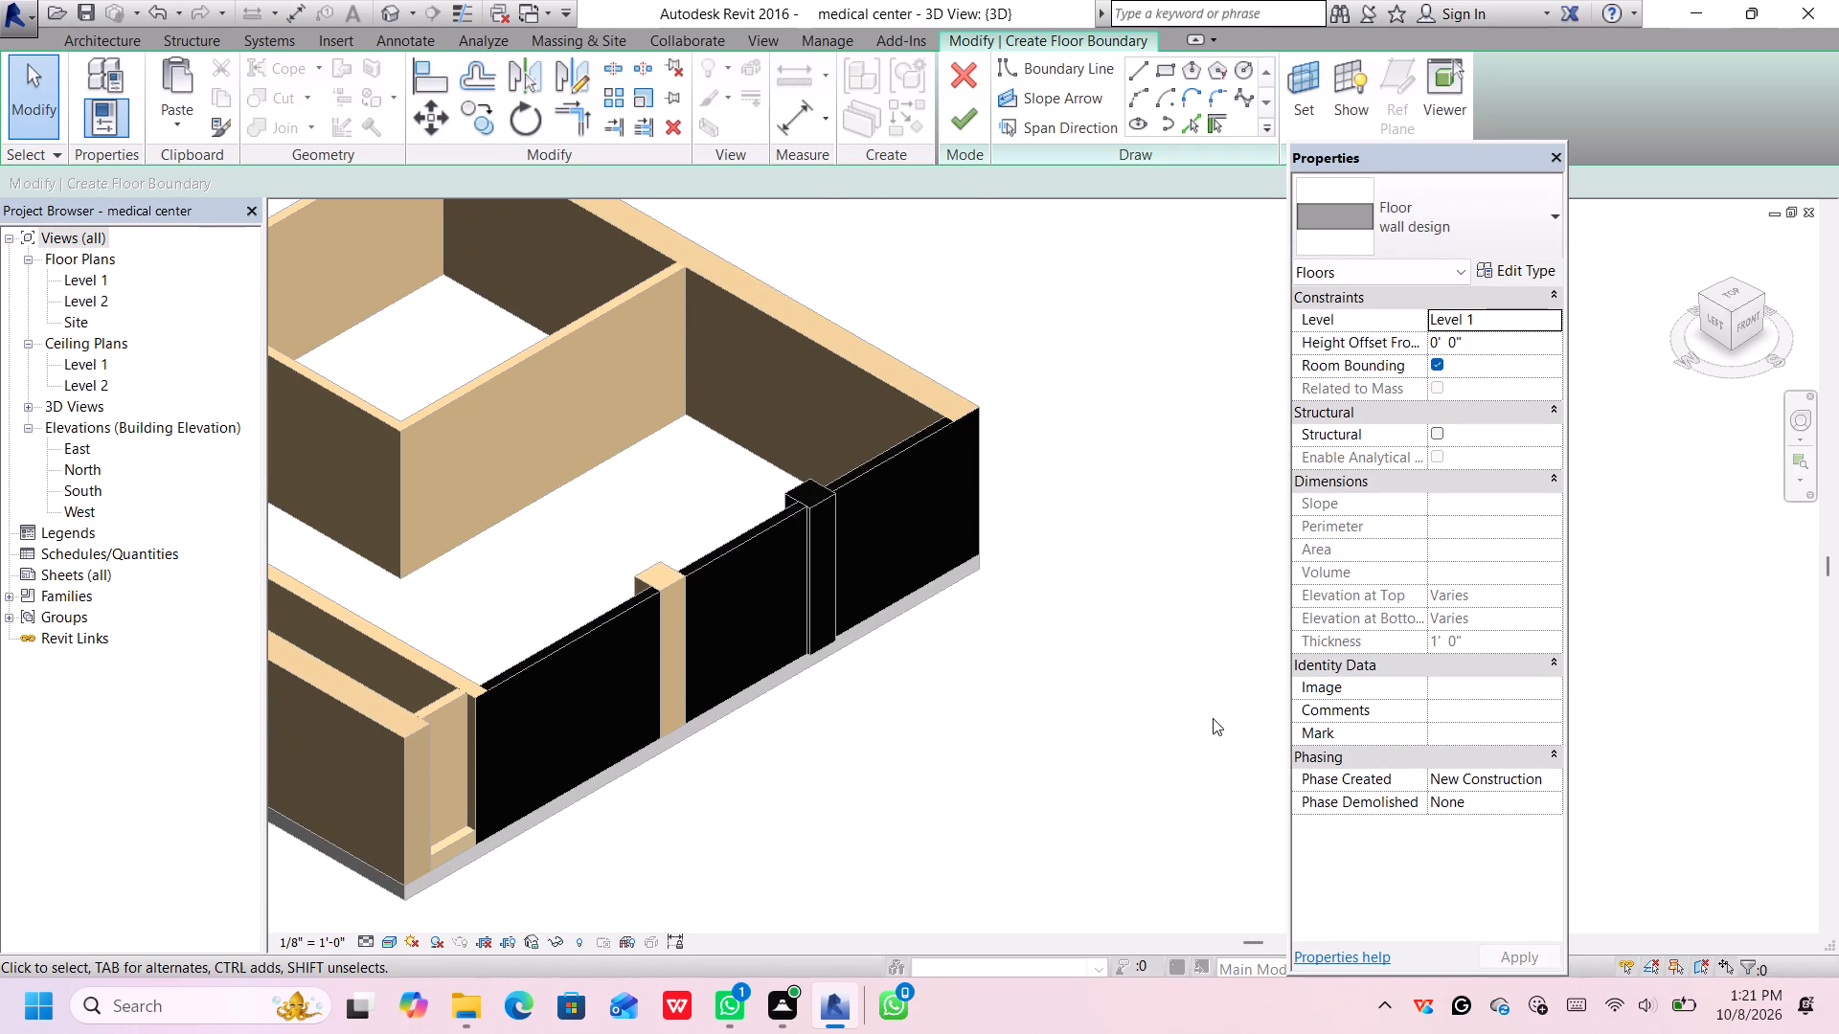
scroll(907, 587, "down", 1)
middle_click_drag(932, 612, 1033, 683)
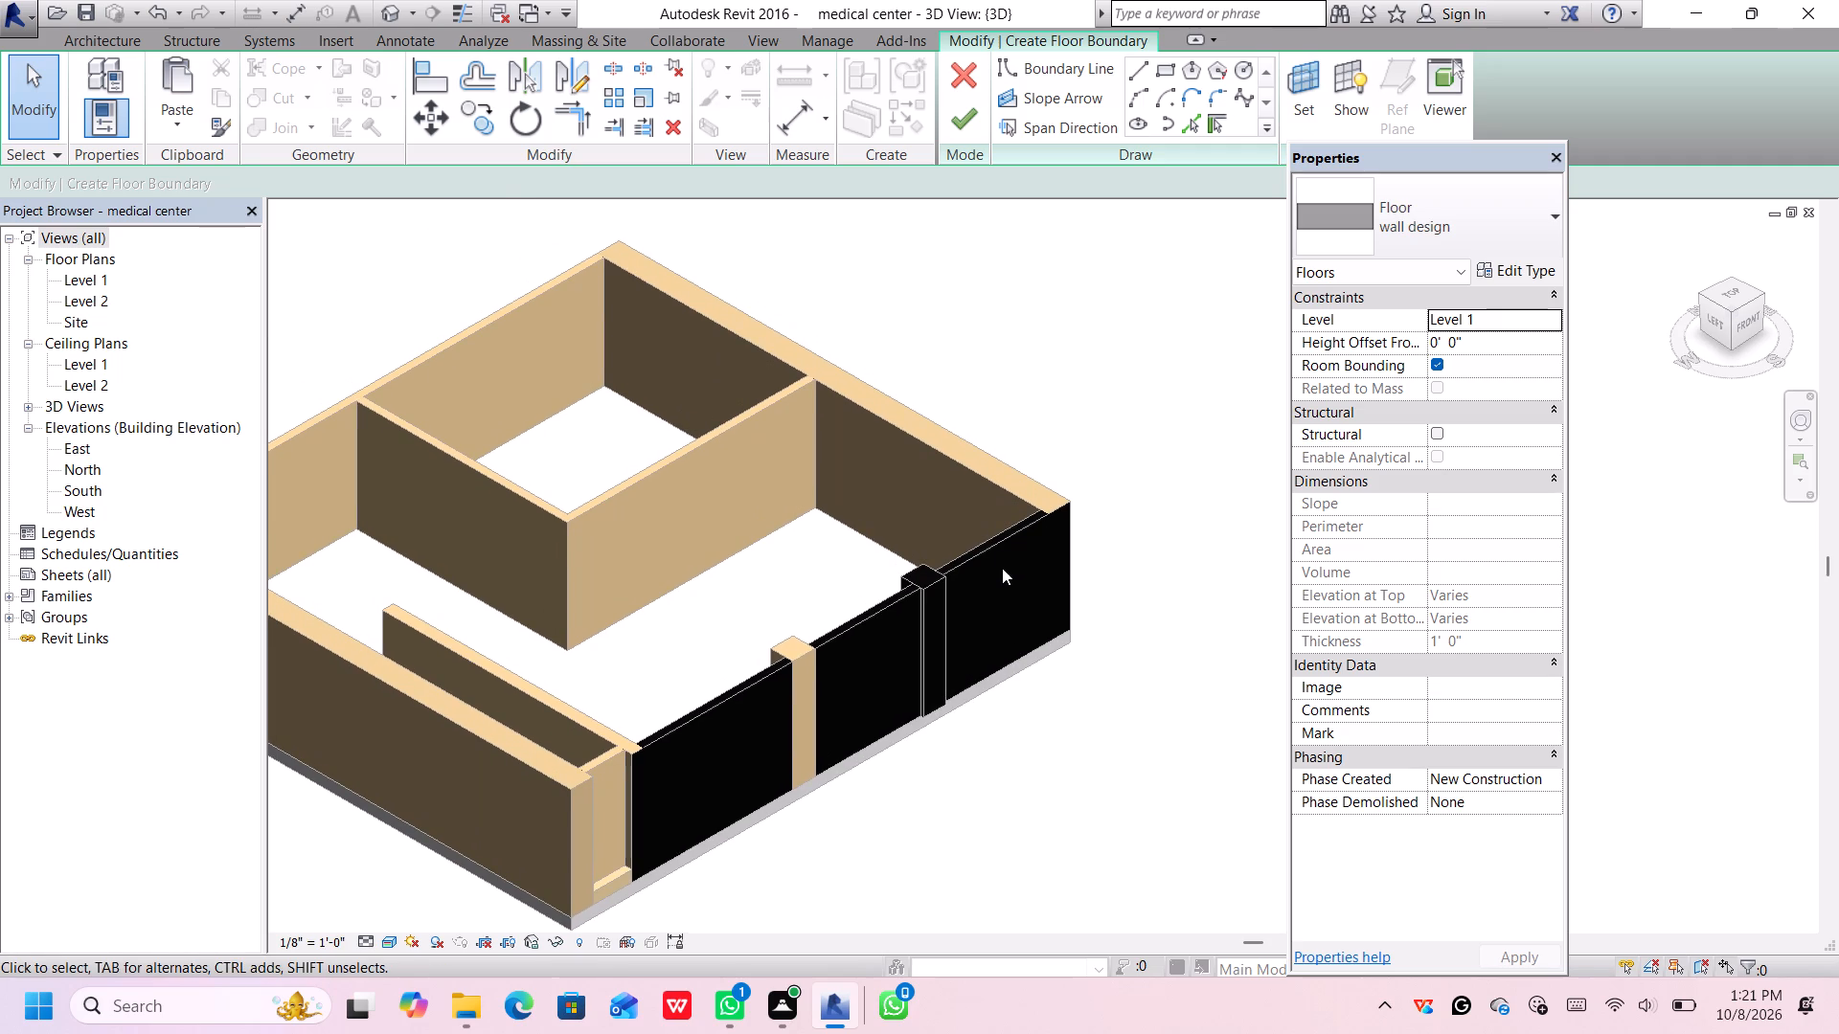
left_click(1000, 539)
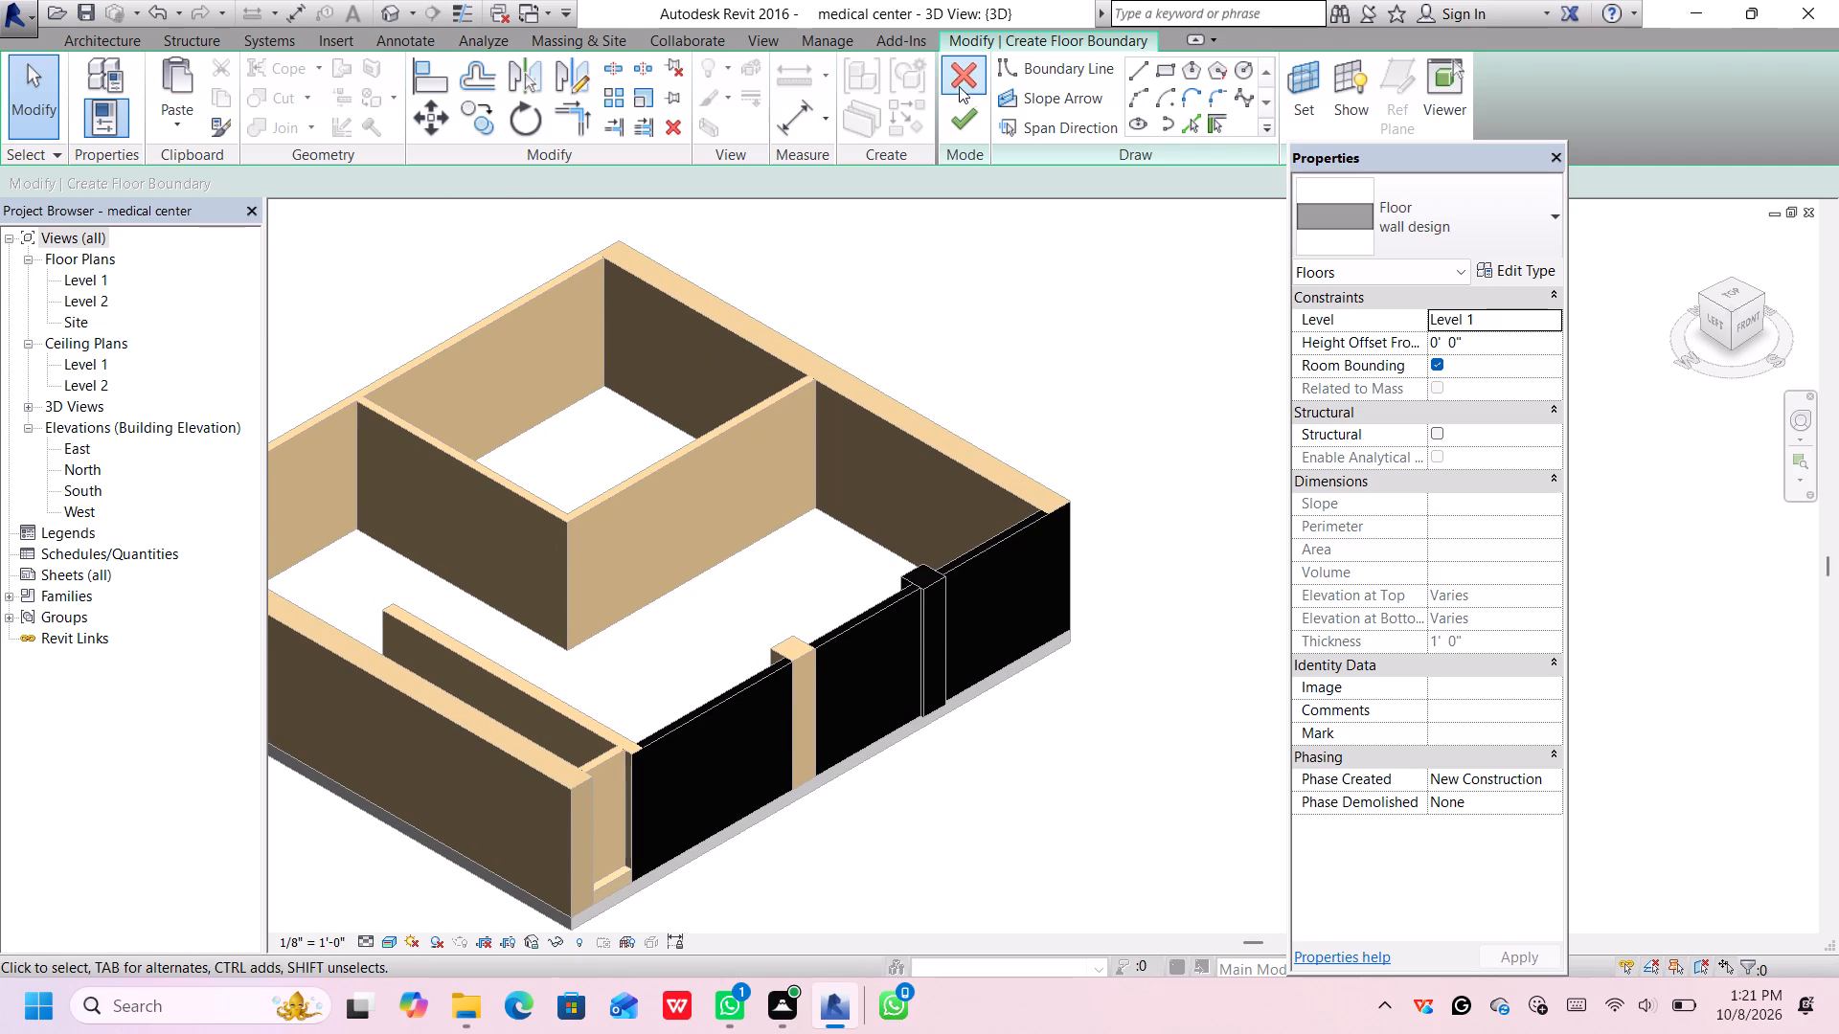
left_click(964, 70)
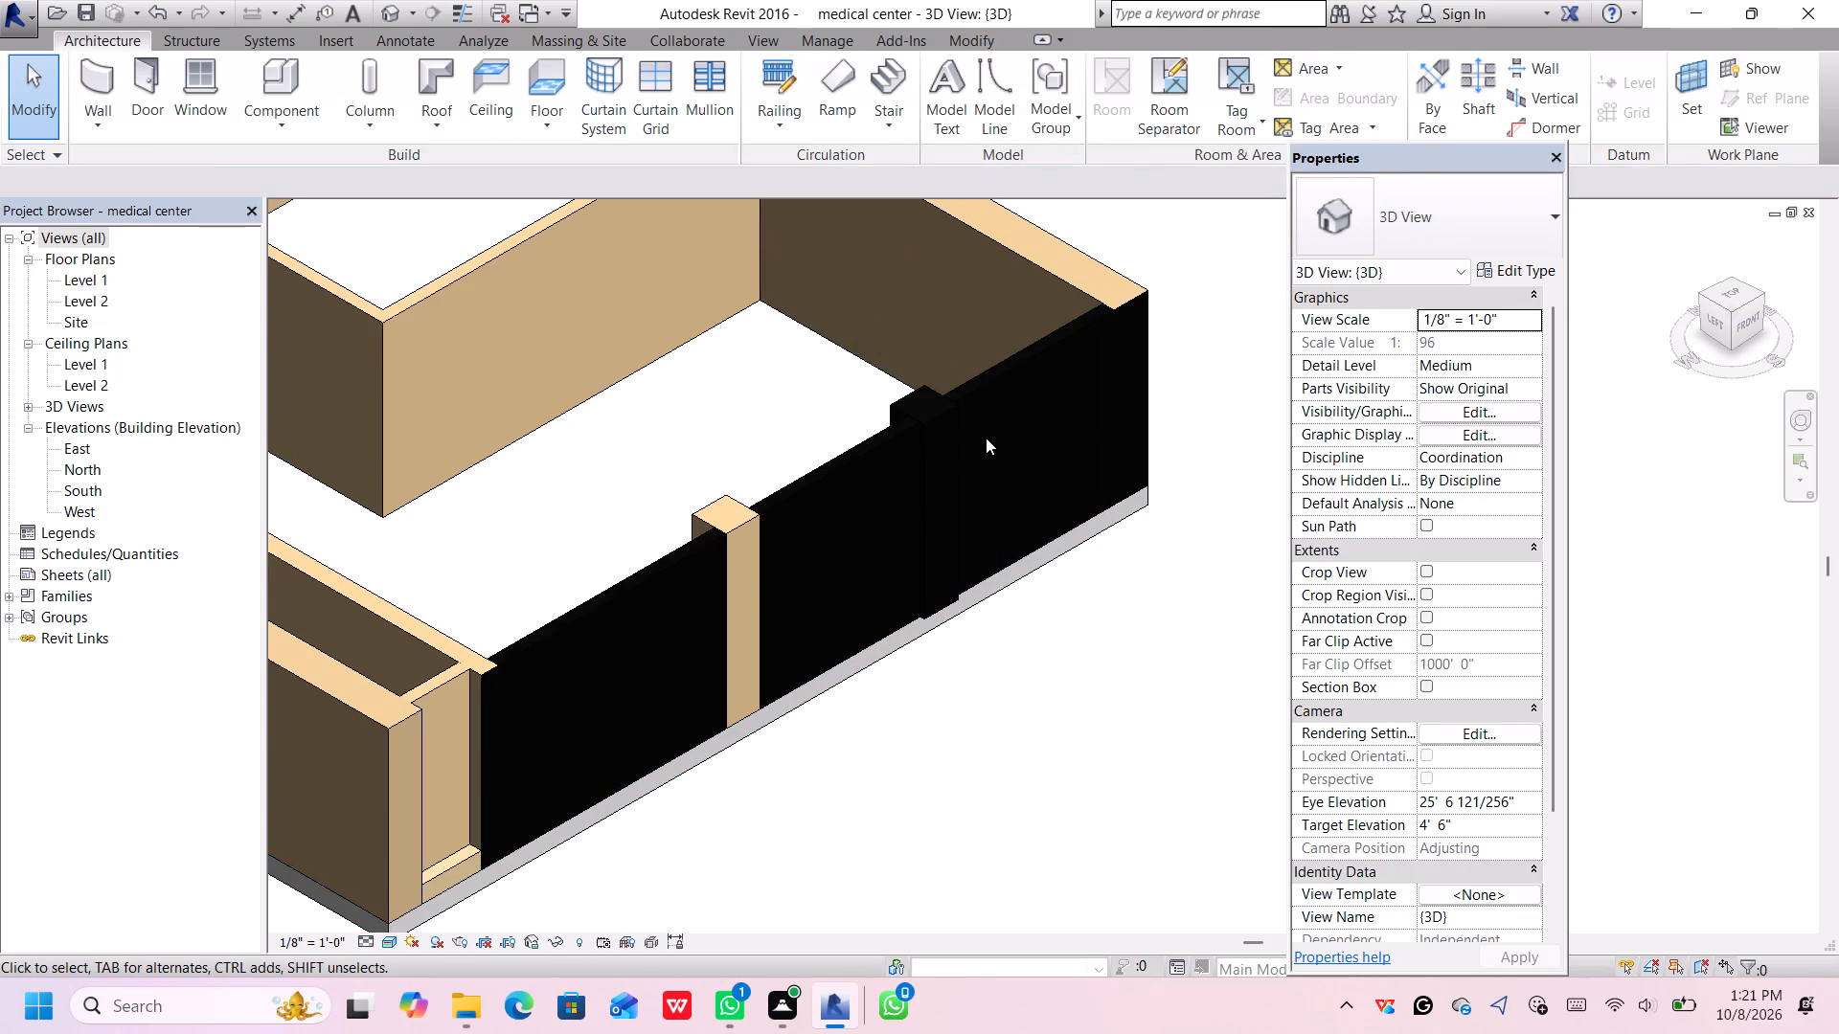
Set the unconnected height of the three black Generic - 8" walls between the front facade columns to 2'.
left_click(826, 477)
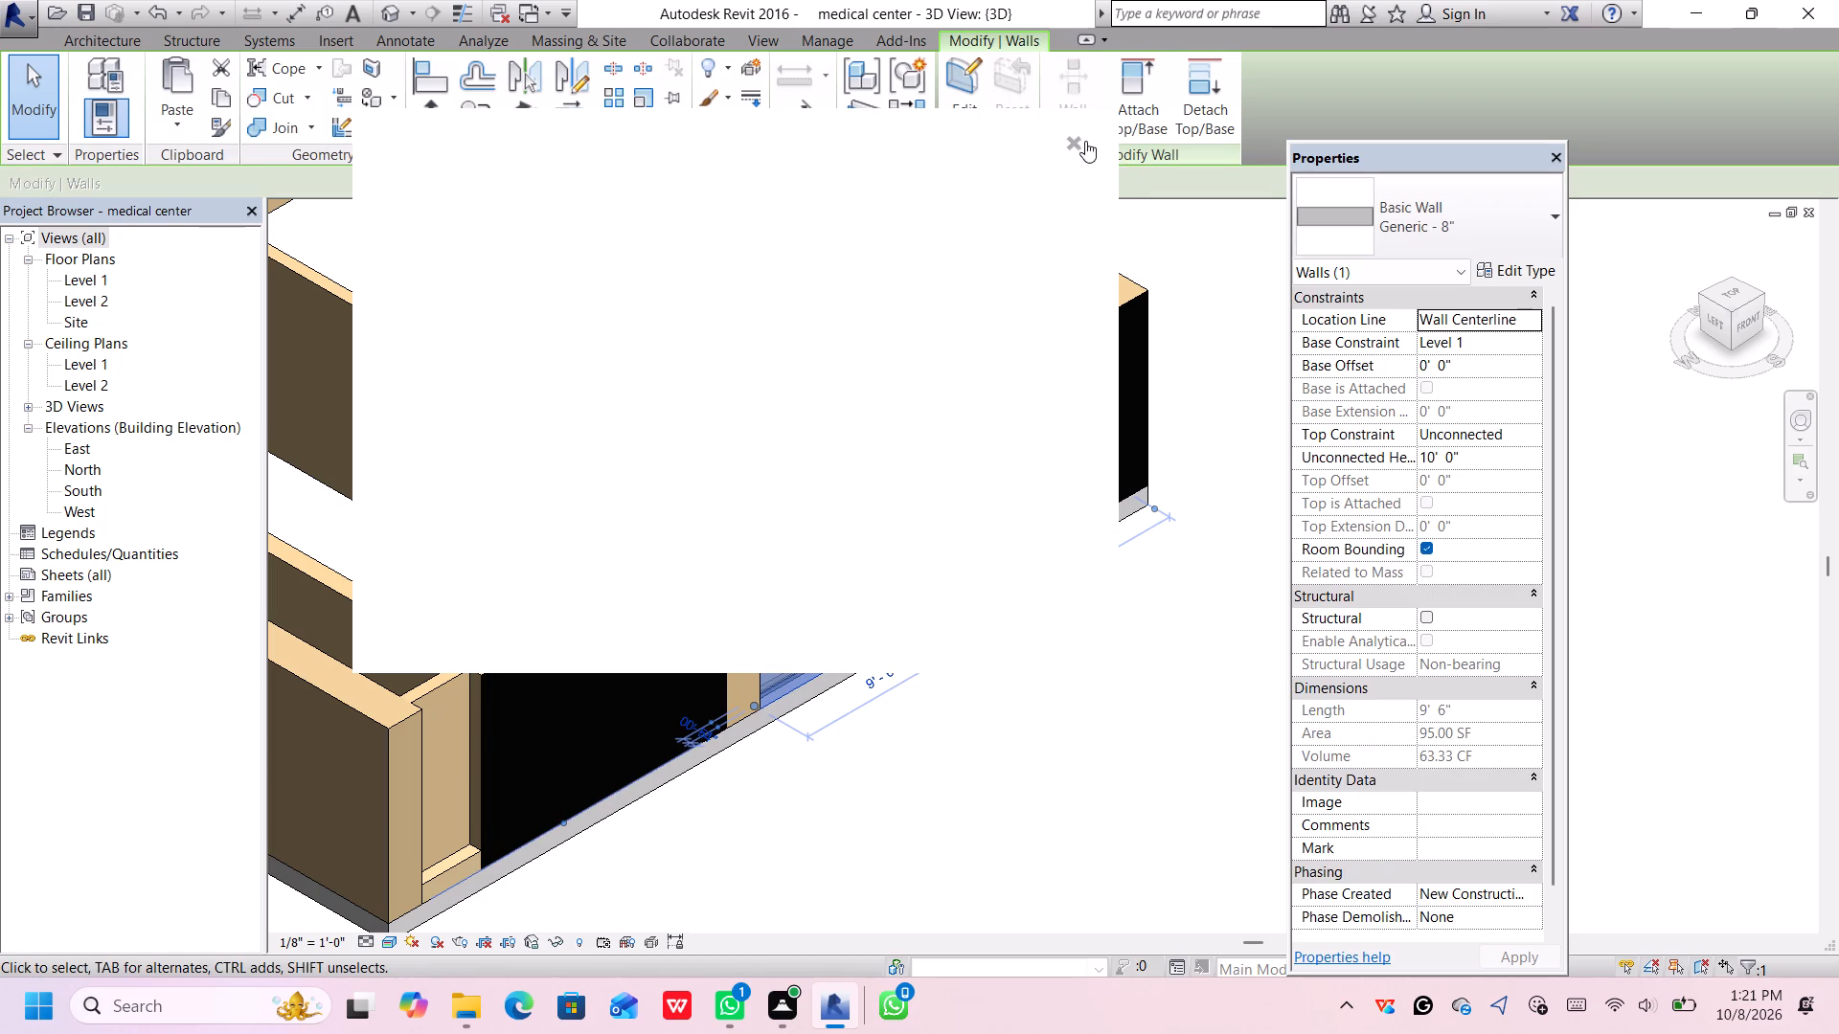
left_click(1074, 149)
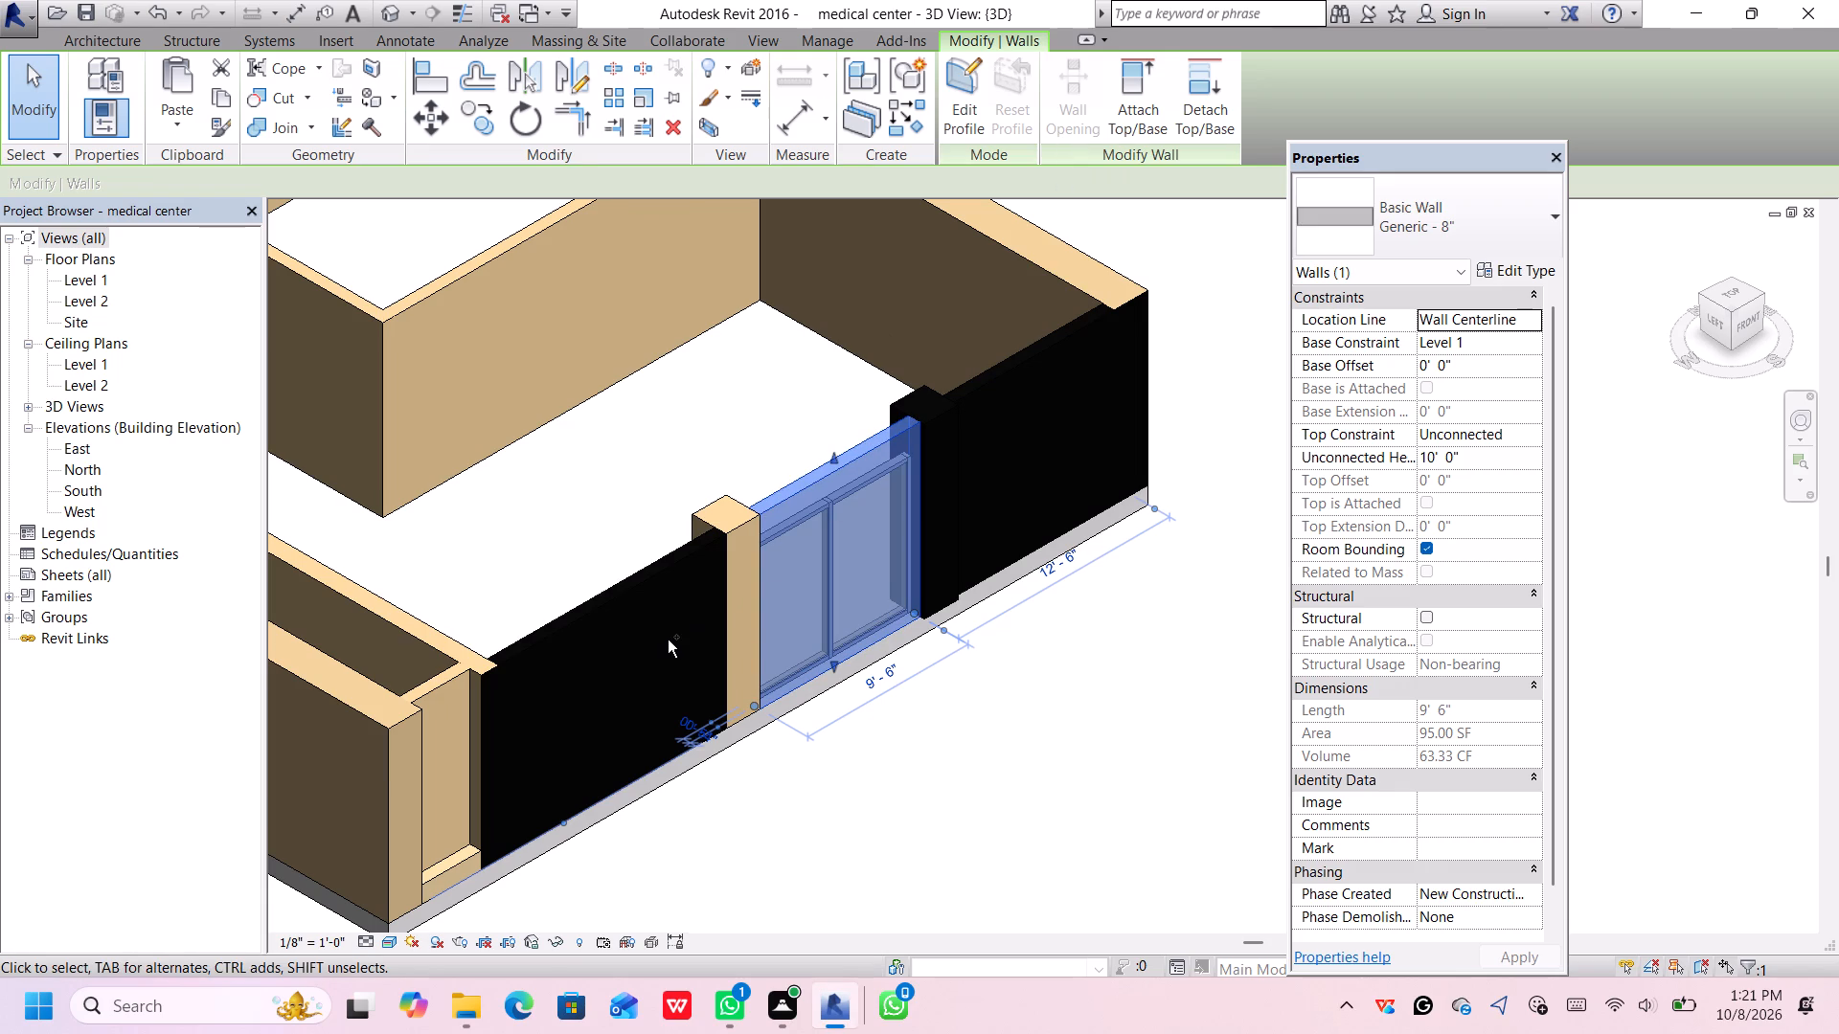
left_click(650, 596, "ctrl")
left_click(656, 581, "ctrl")
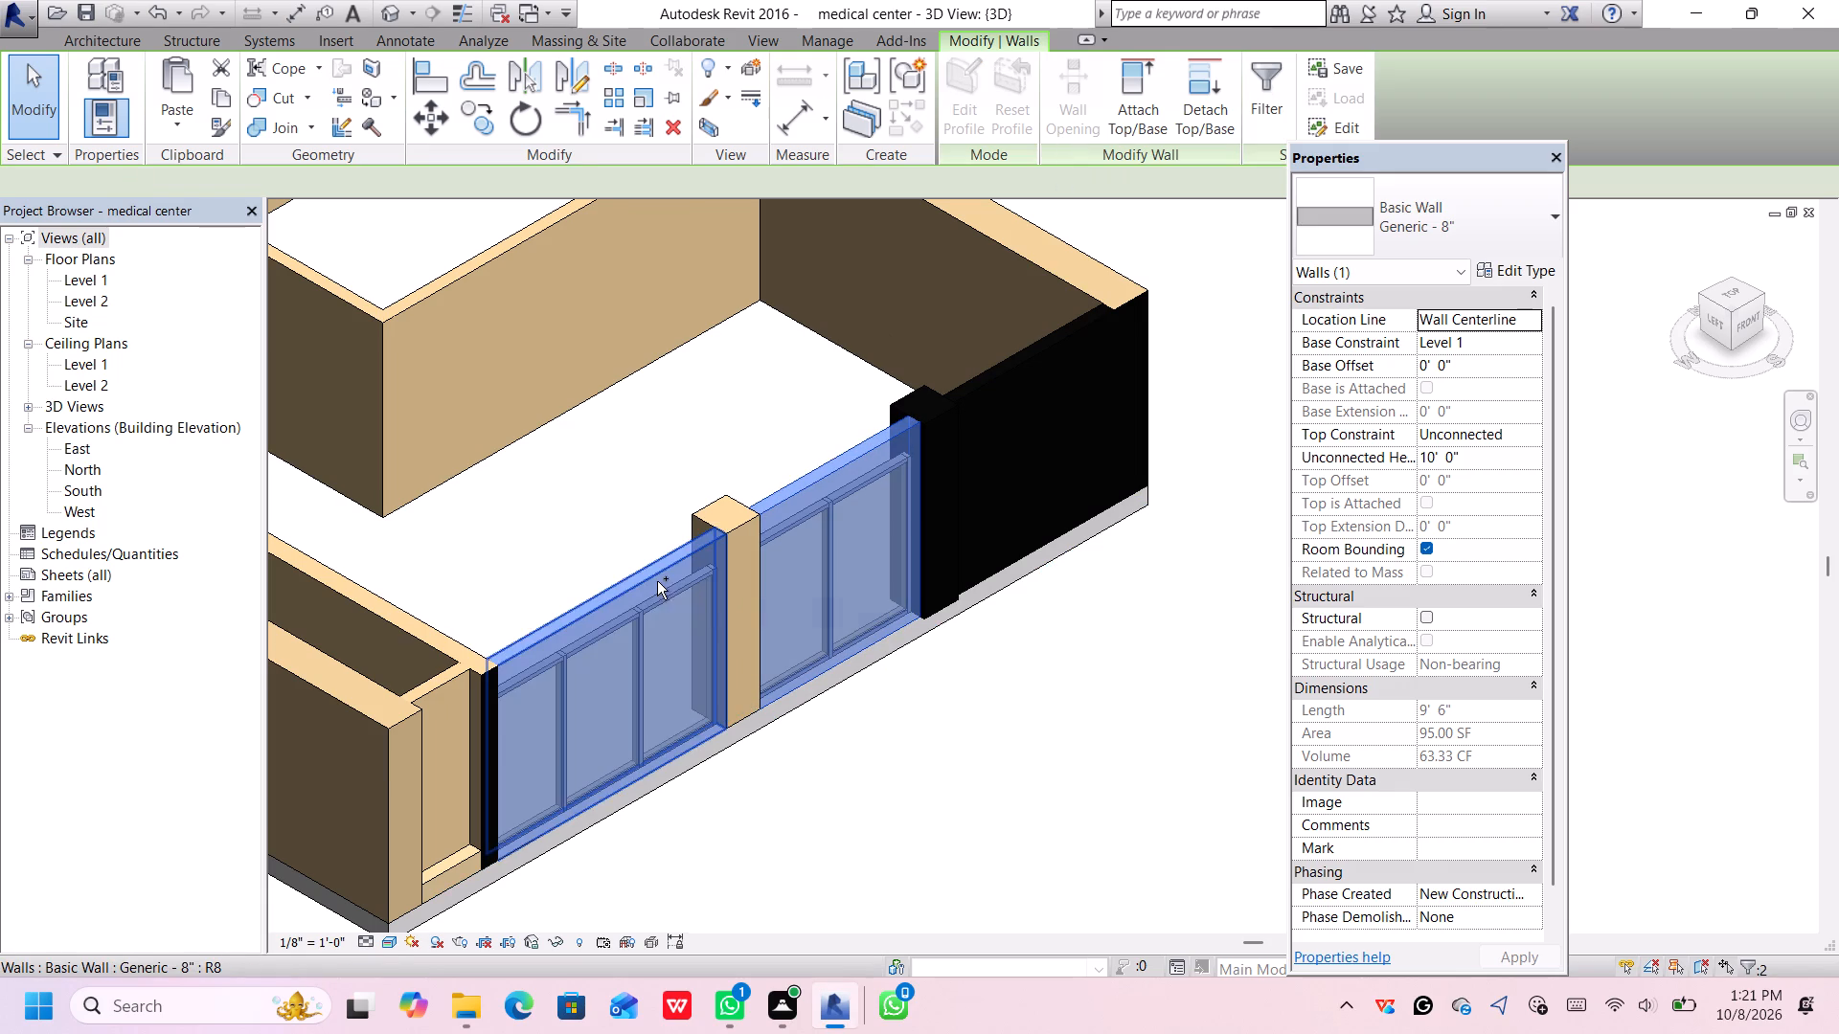
left_click(1021, 375, "ctrl")
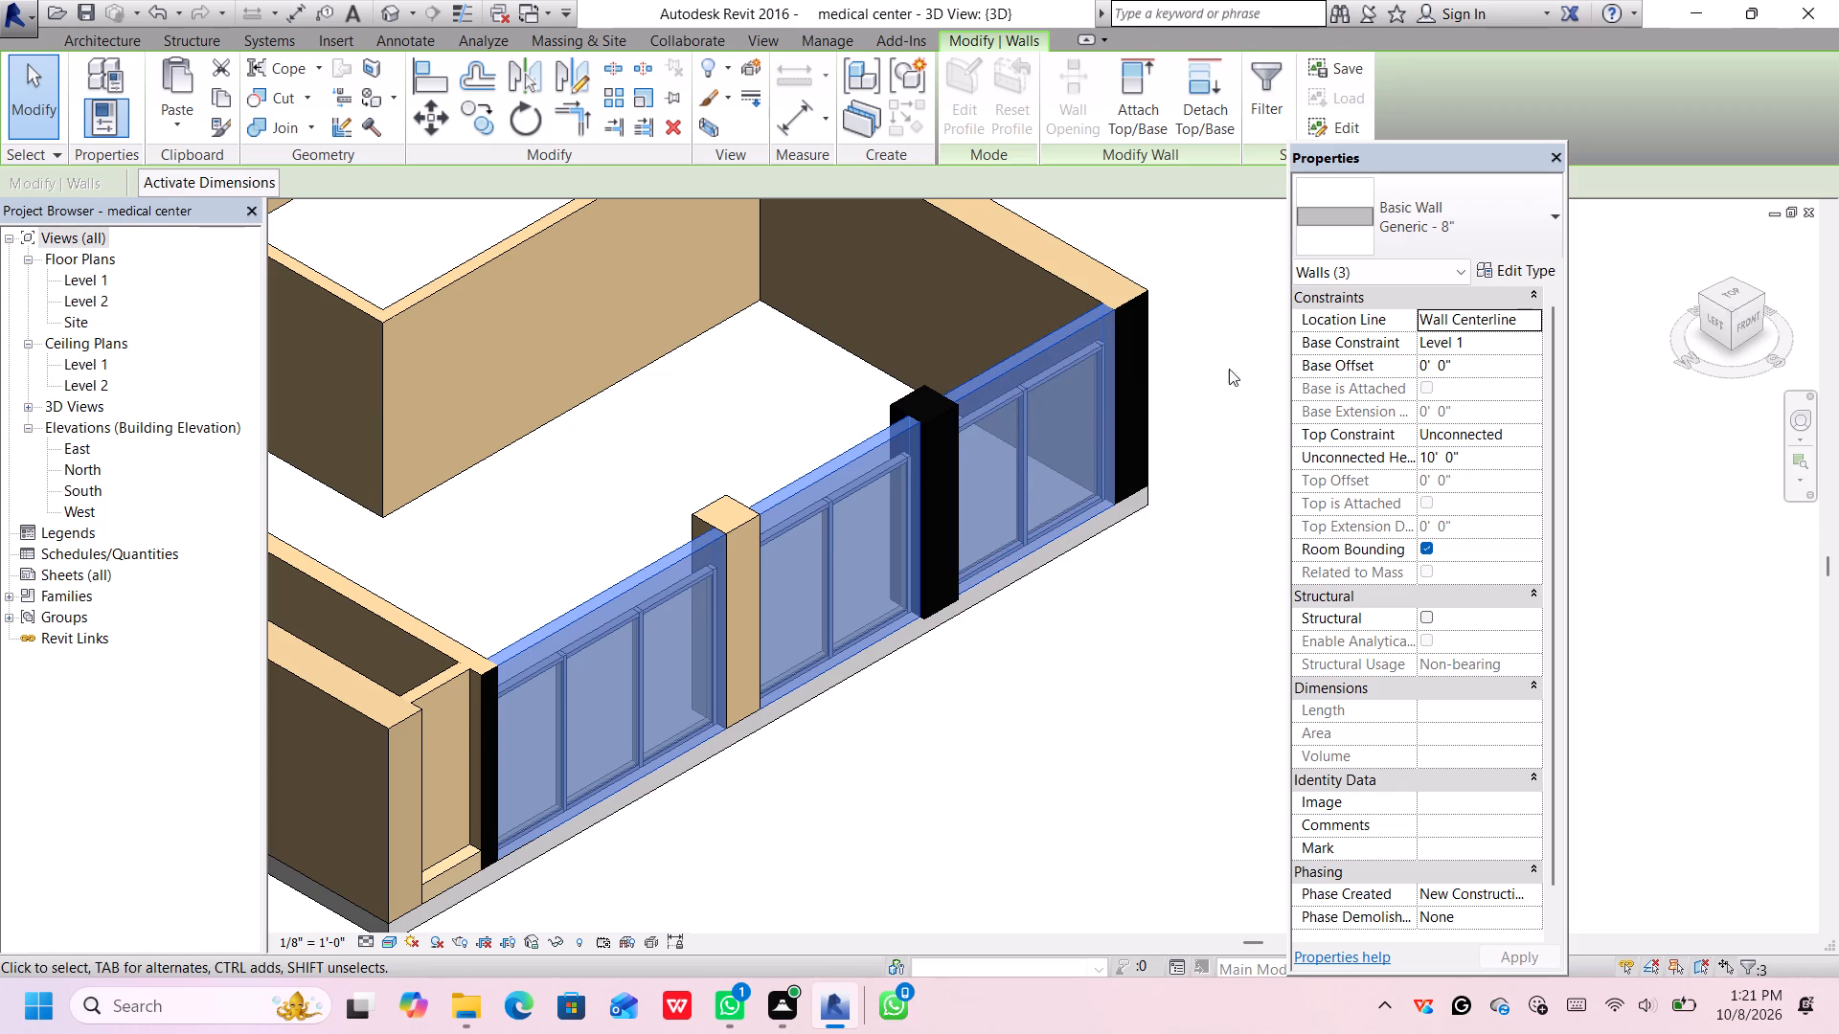
middle_click_drag(1231, 375, 1243, 404)
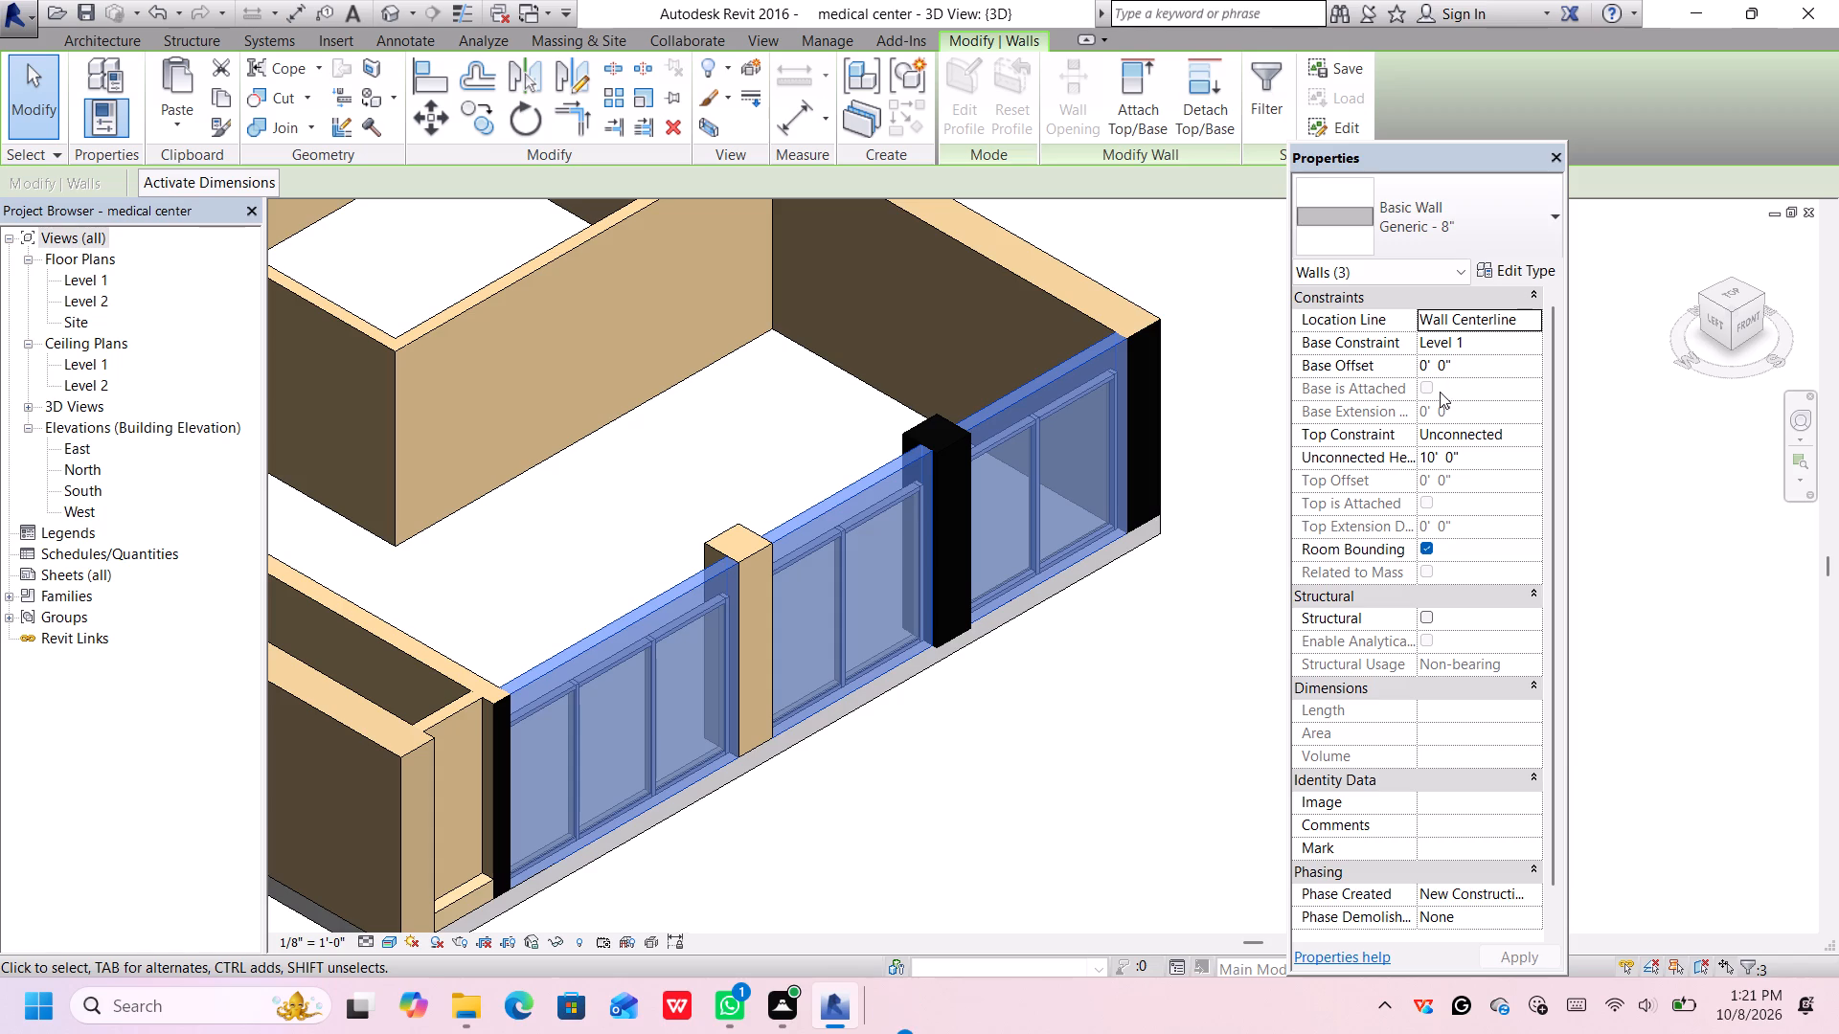
left_click(1470, 459)
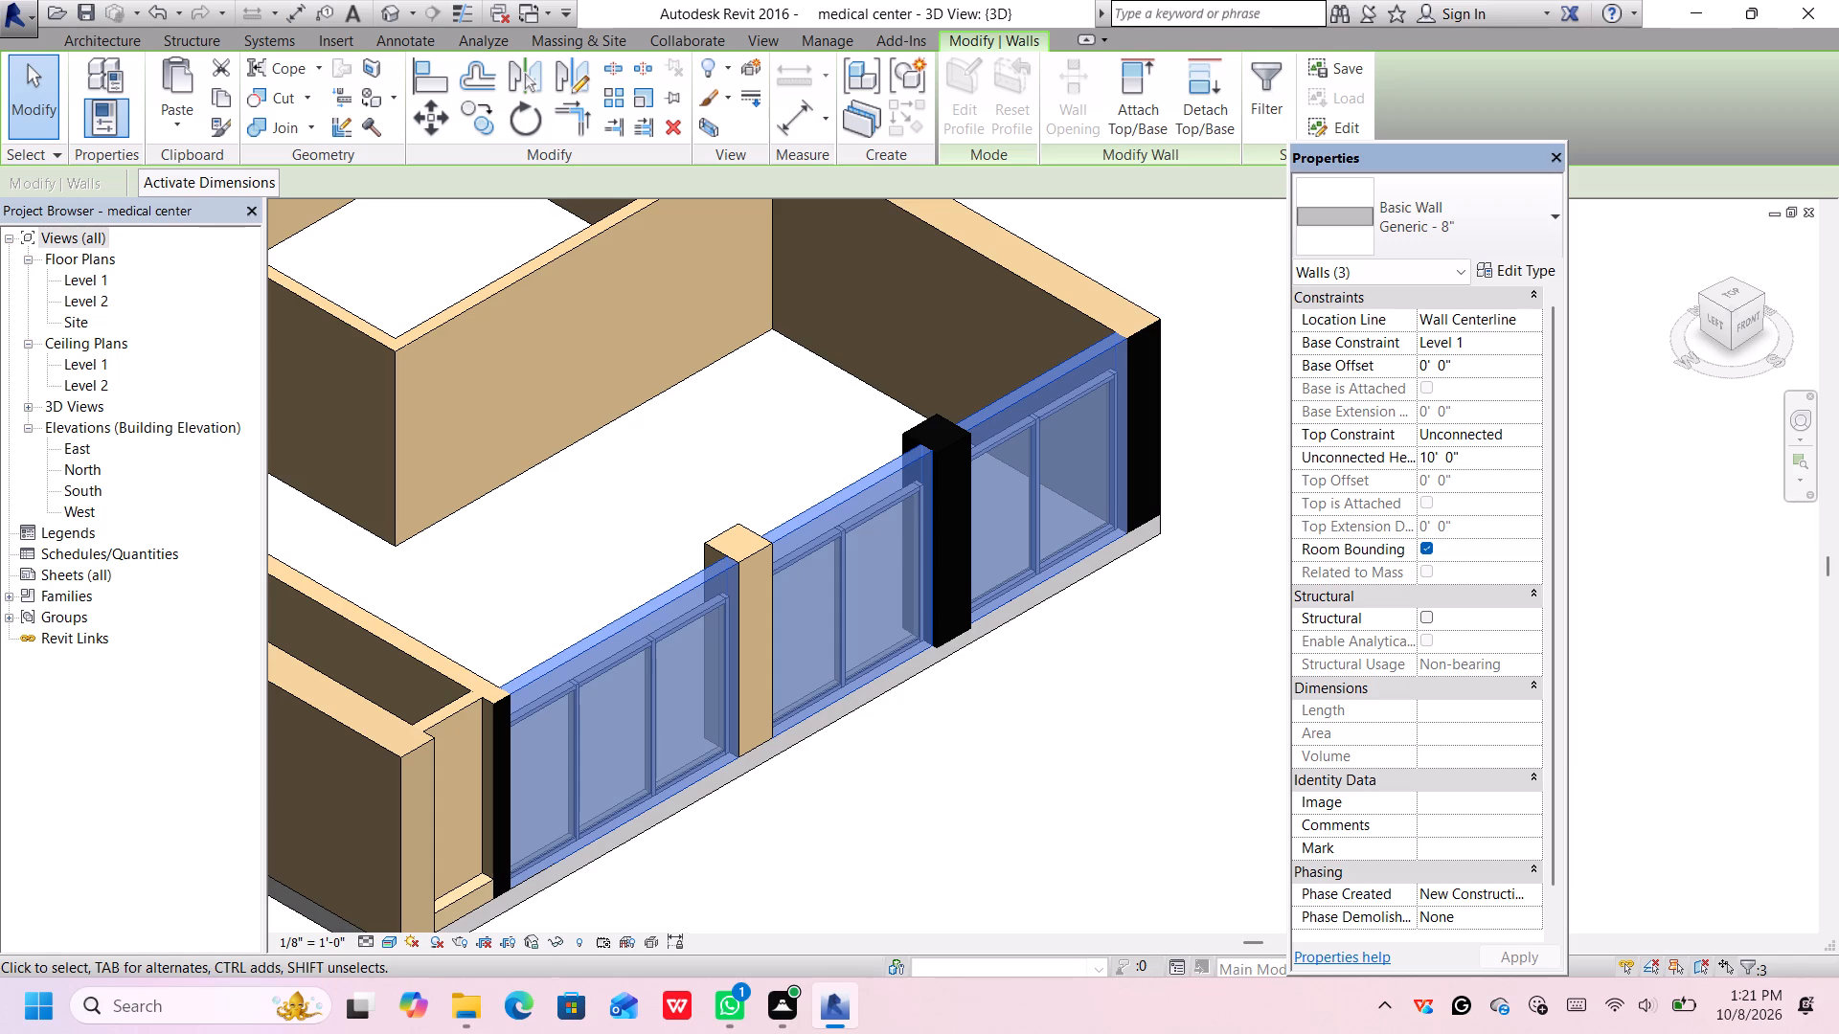
key("BackSpace")
key("BackSpace")
key("BackSpace")
key("BackSpace")
key("BackSpace")
key("BackSpace")
key("BackSpace")
key("BackSpace")
key("BackSpace")
key("BackSpace")
key("BackSpace")
key("BackSpace")
type("2'")
key("Return")
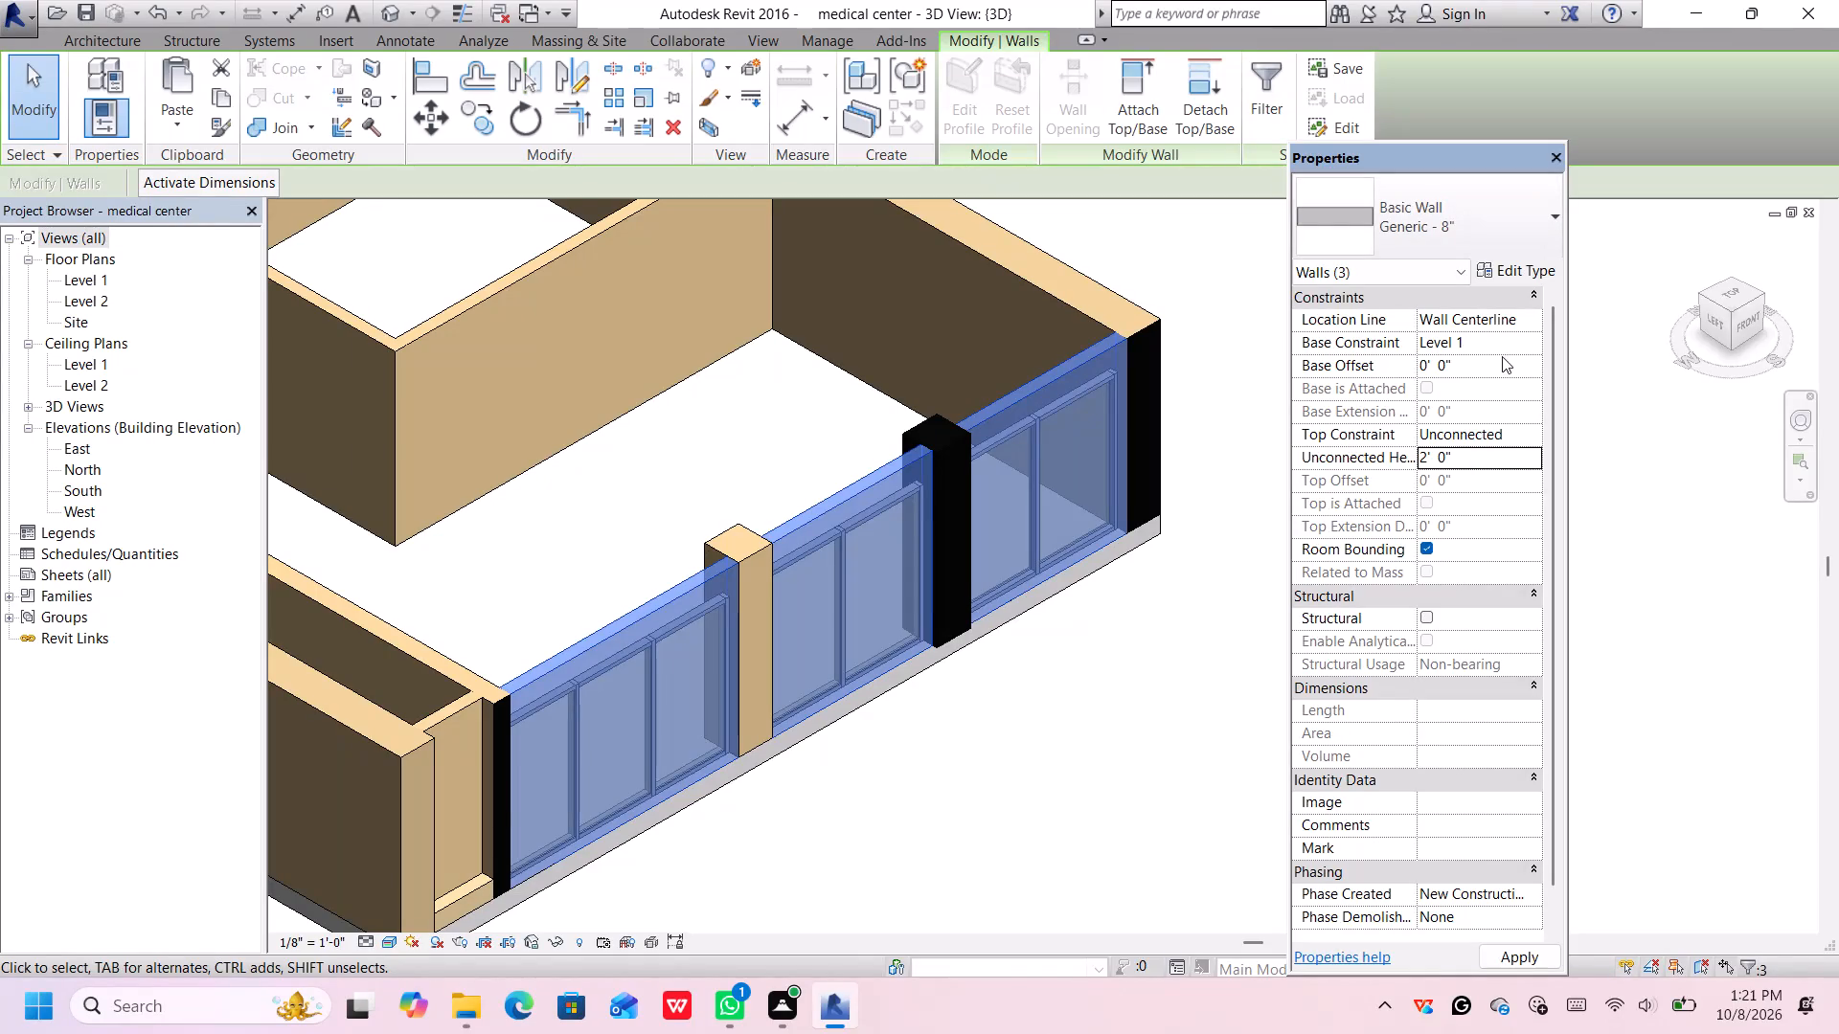
key("Return")
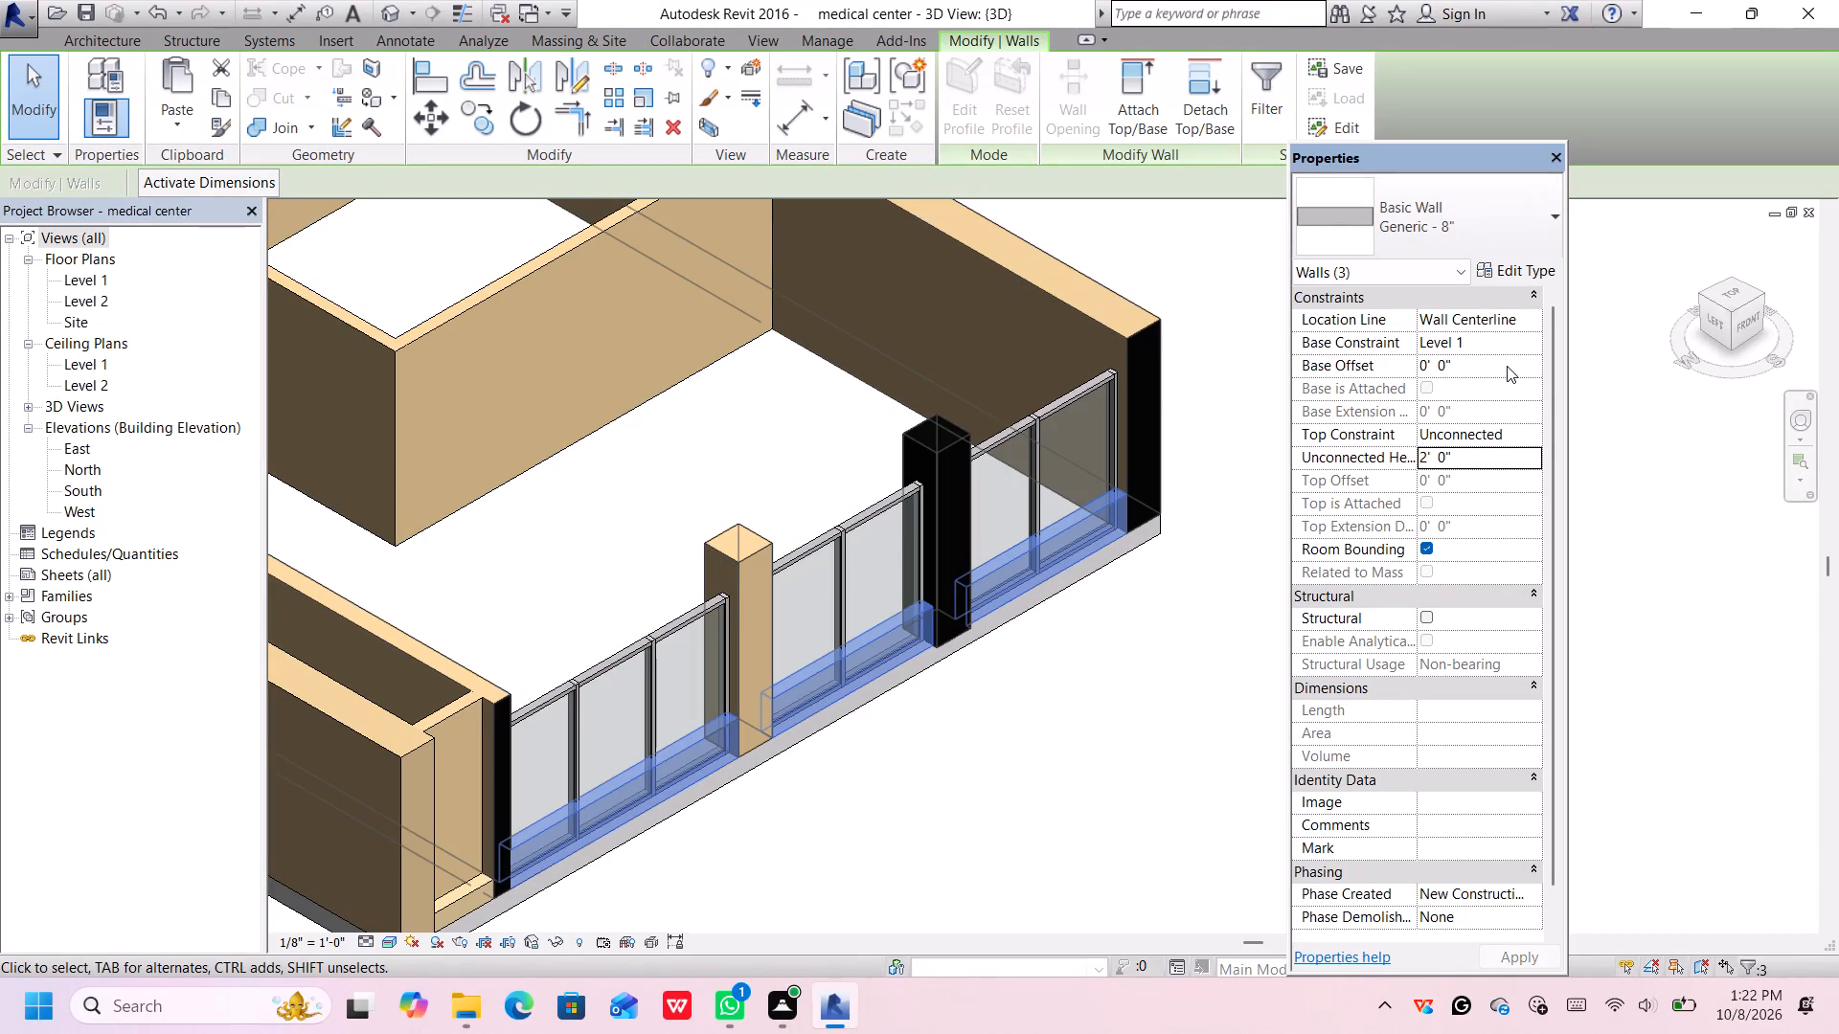
Set the base offset of the three selected front facade walls to 8'.
left_click(1503, 370)
key("BackSpace")
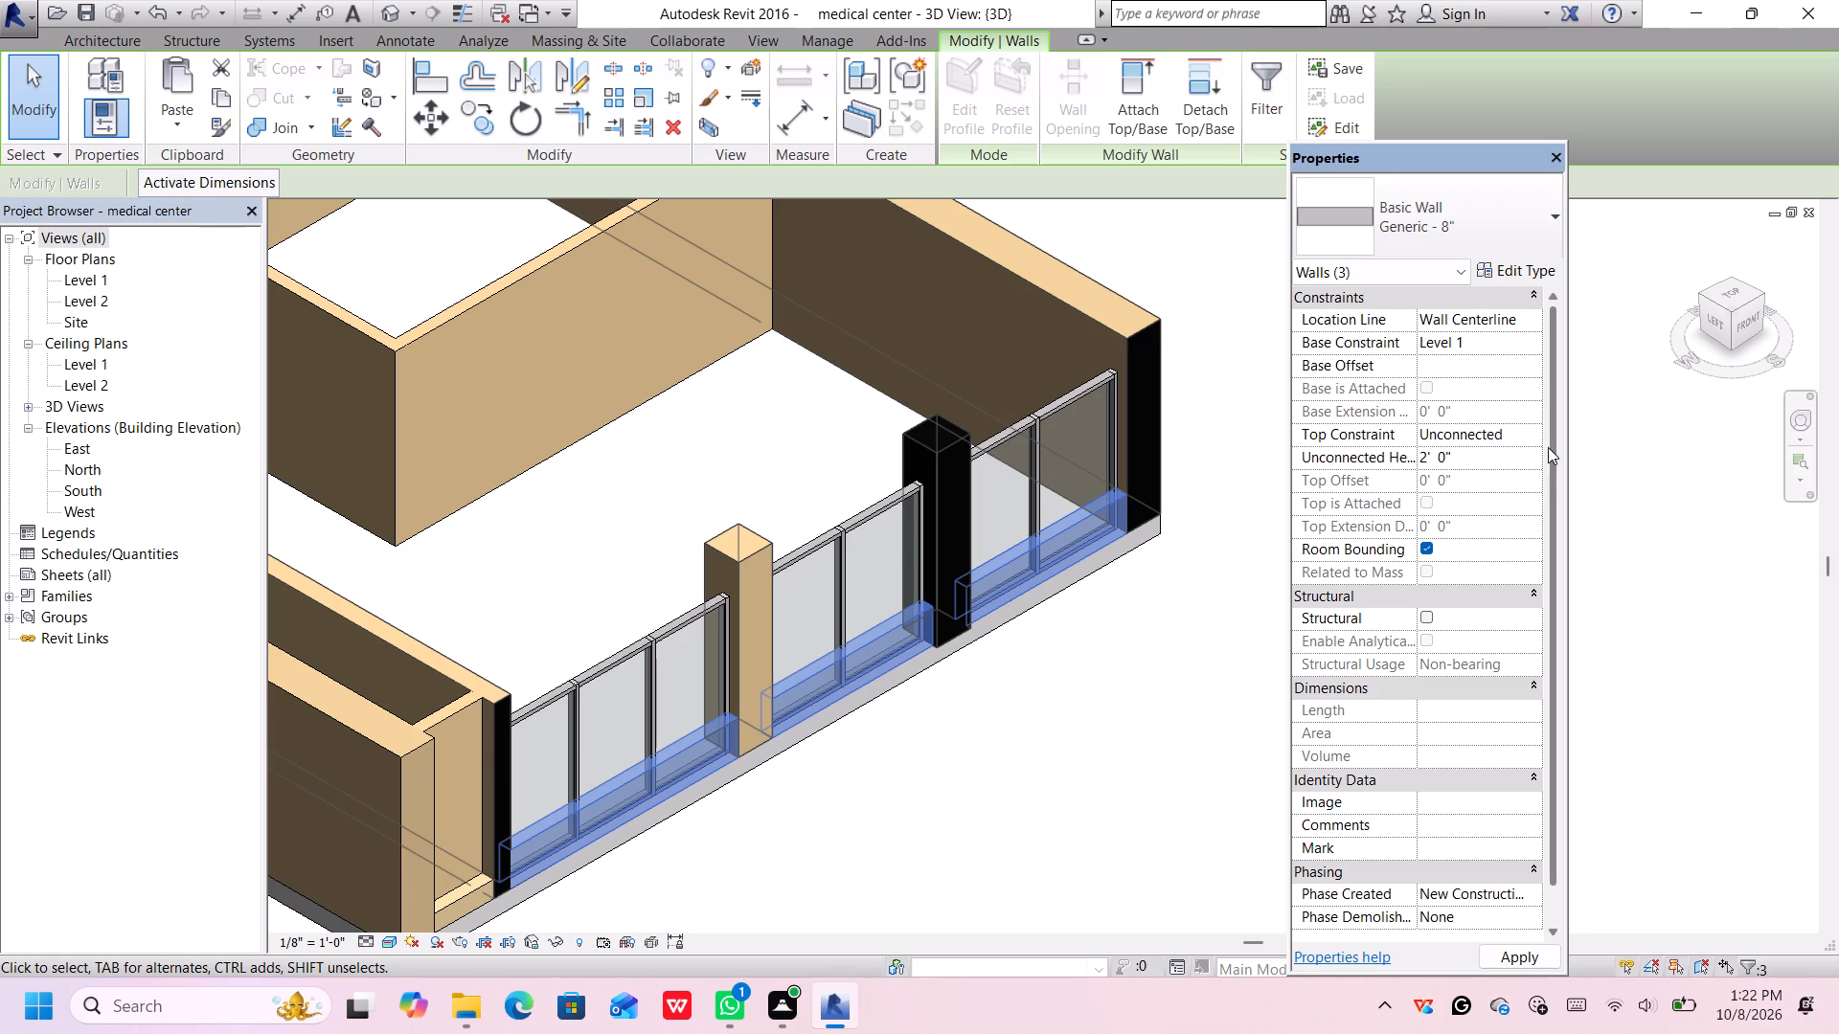
left_click(1091, 506)
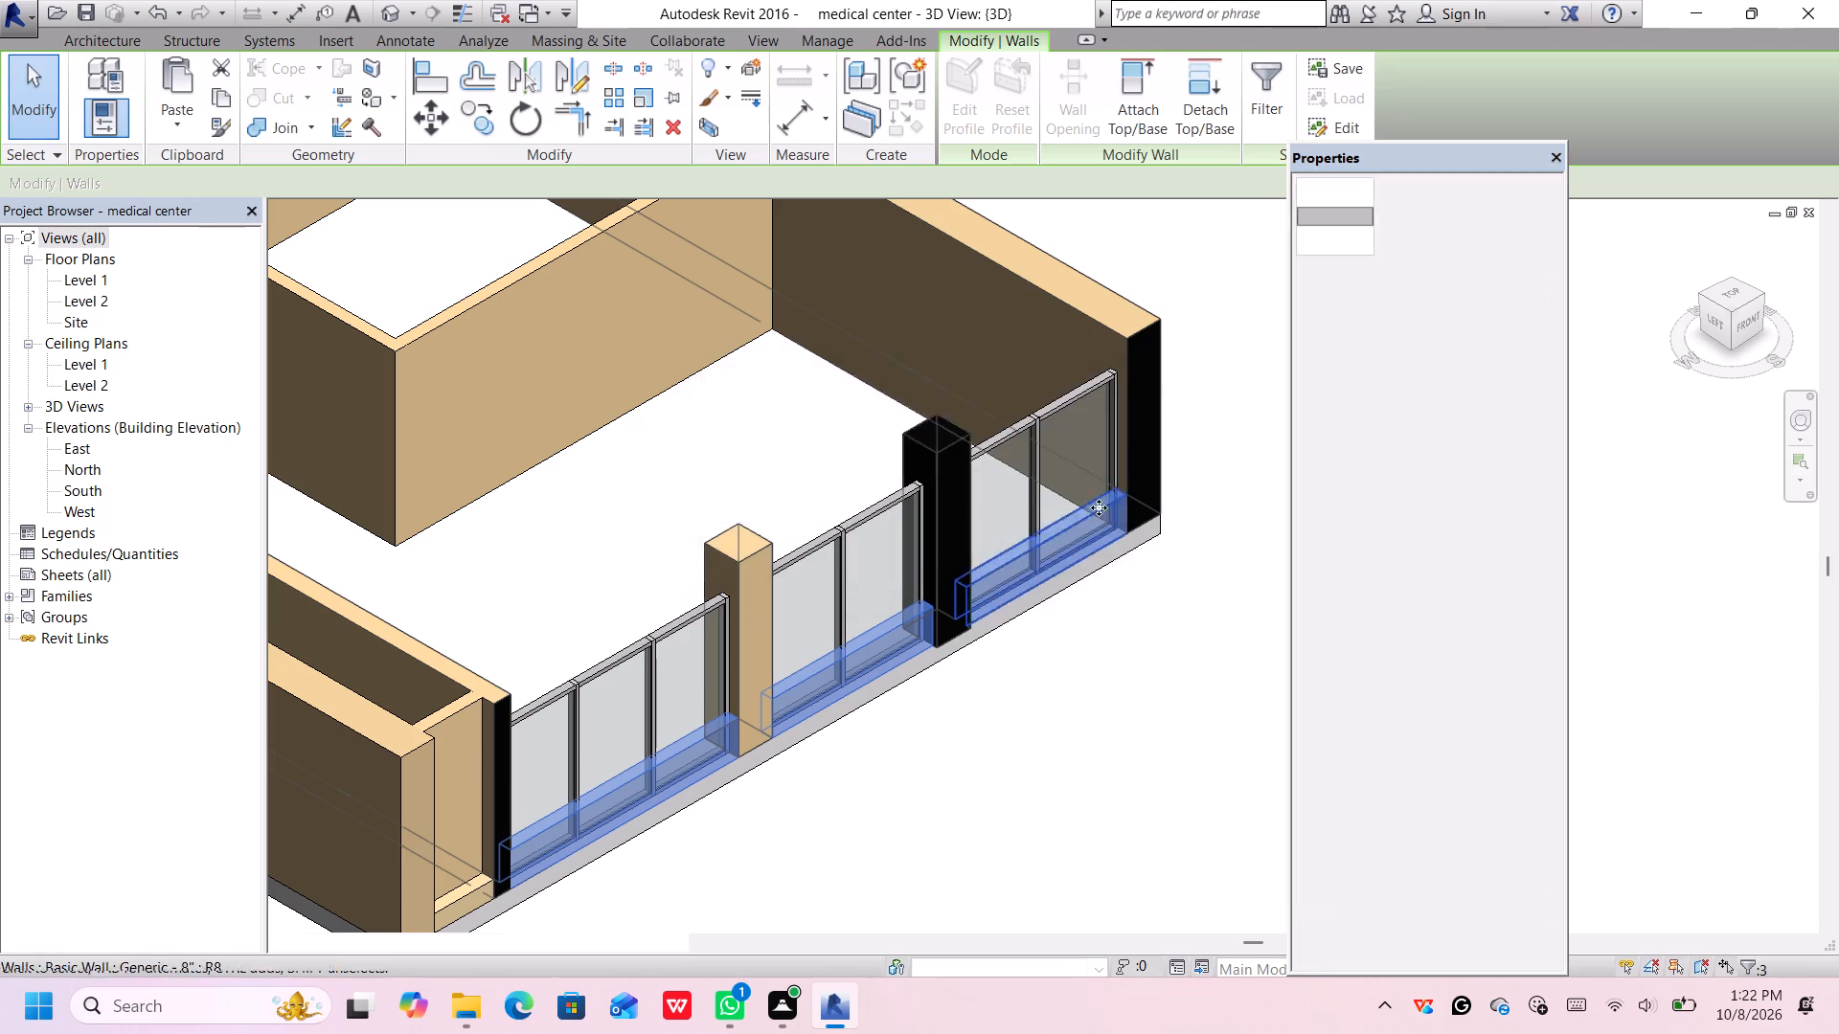
left_click(1483, 367)
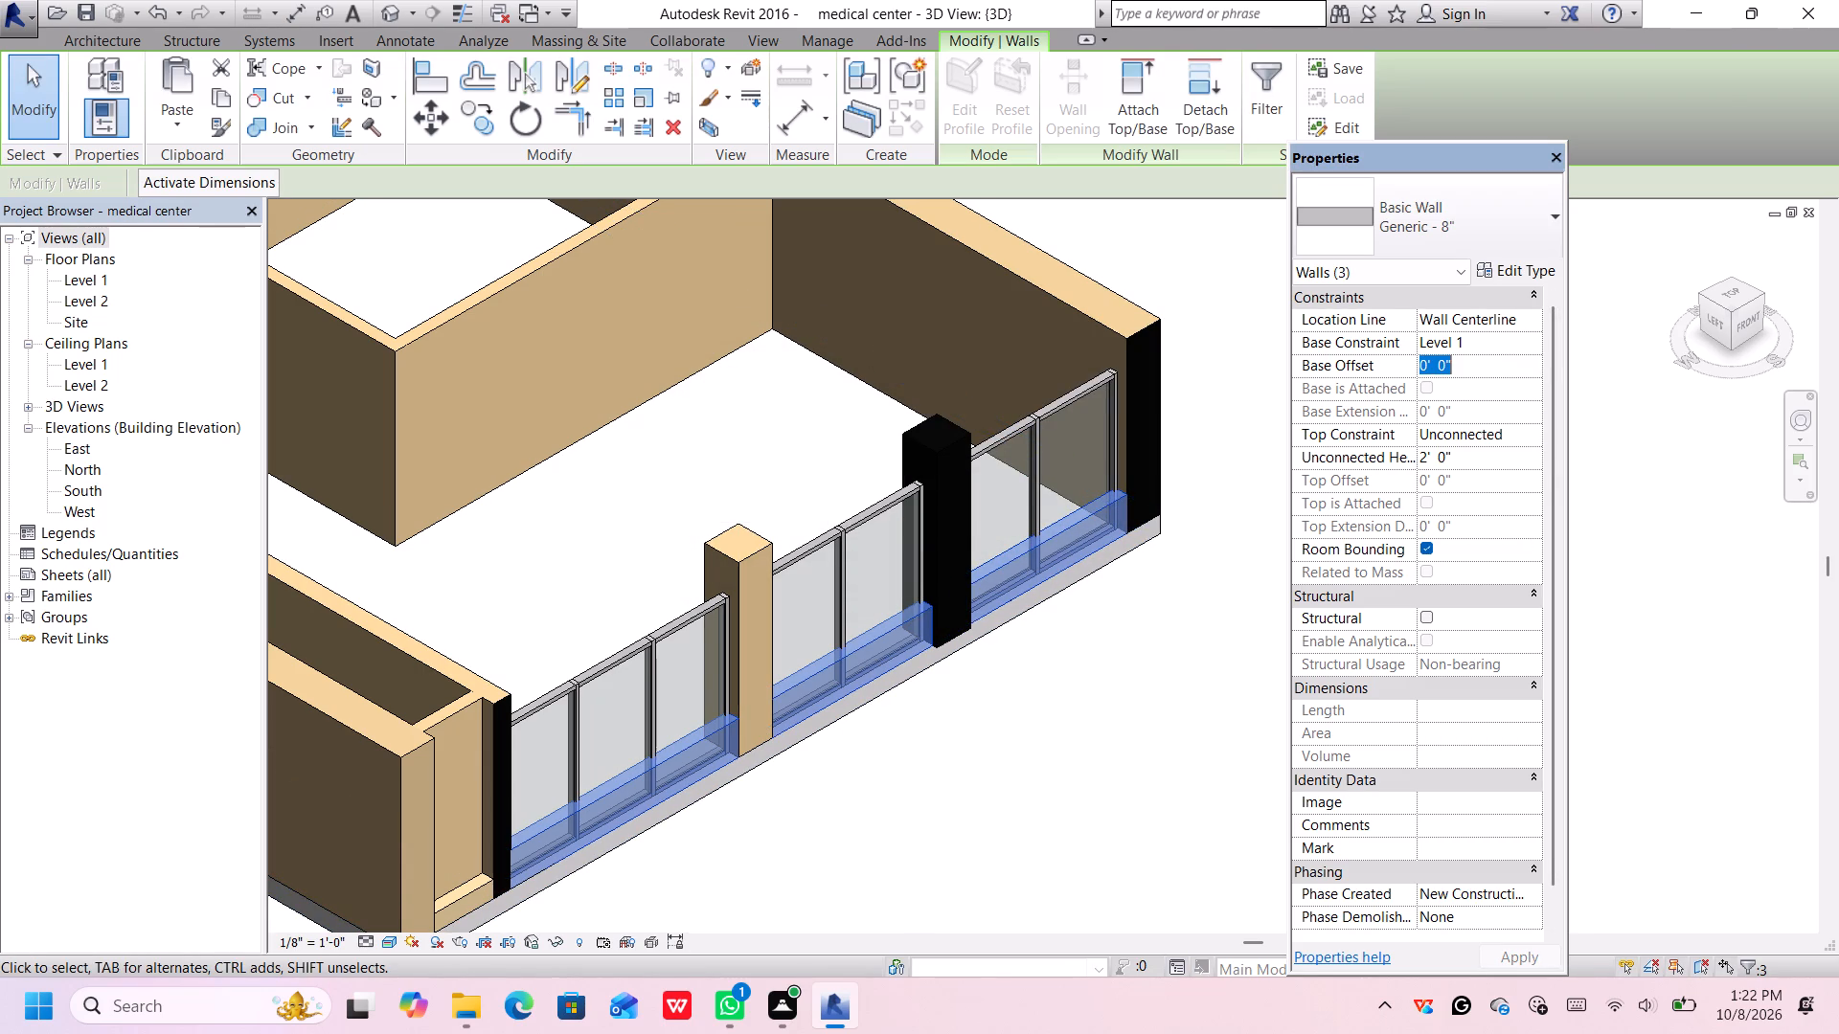
key("BackSpace")
key("8")
key("apostrophe")
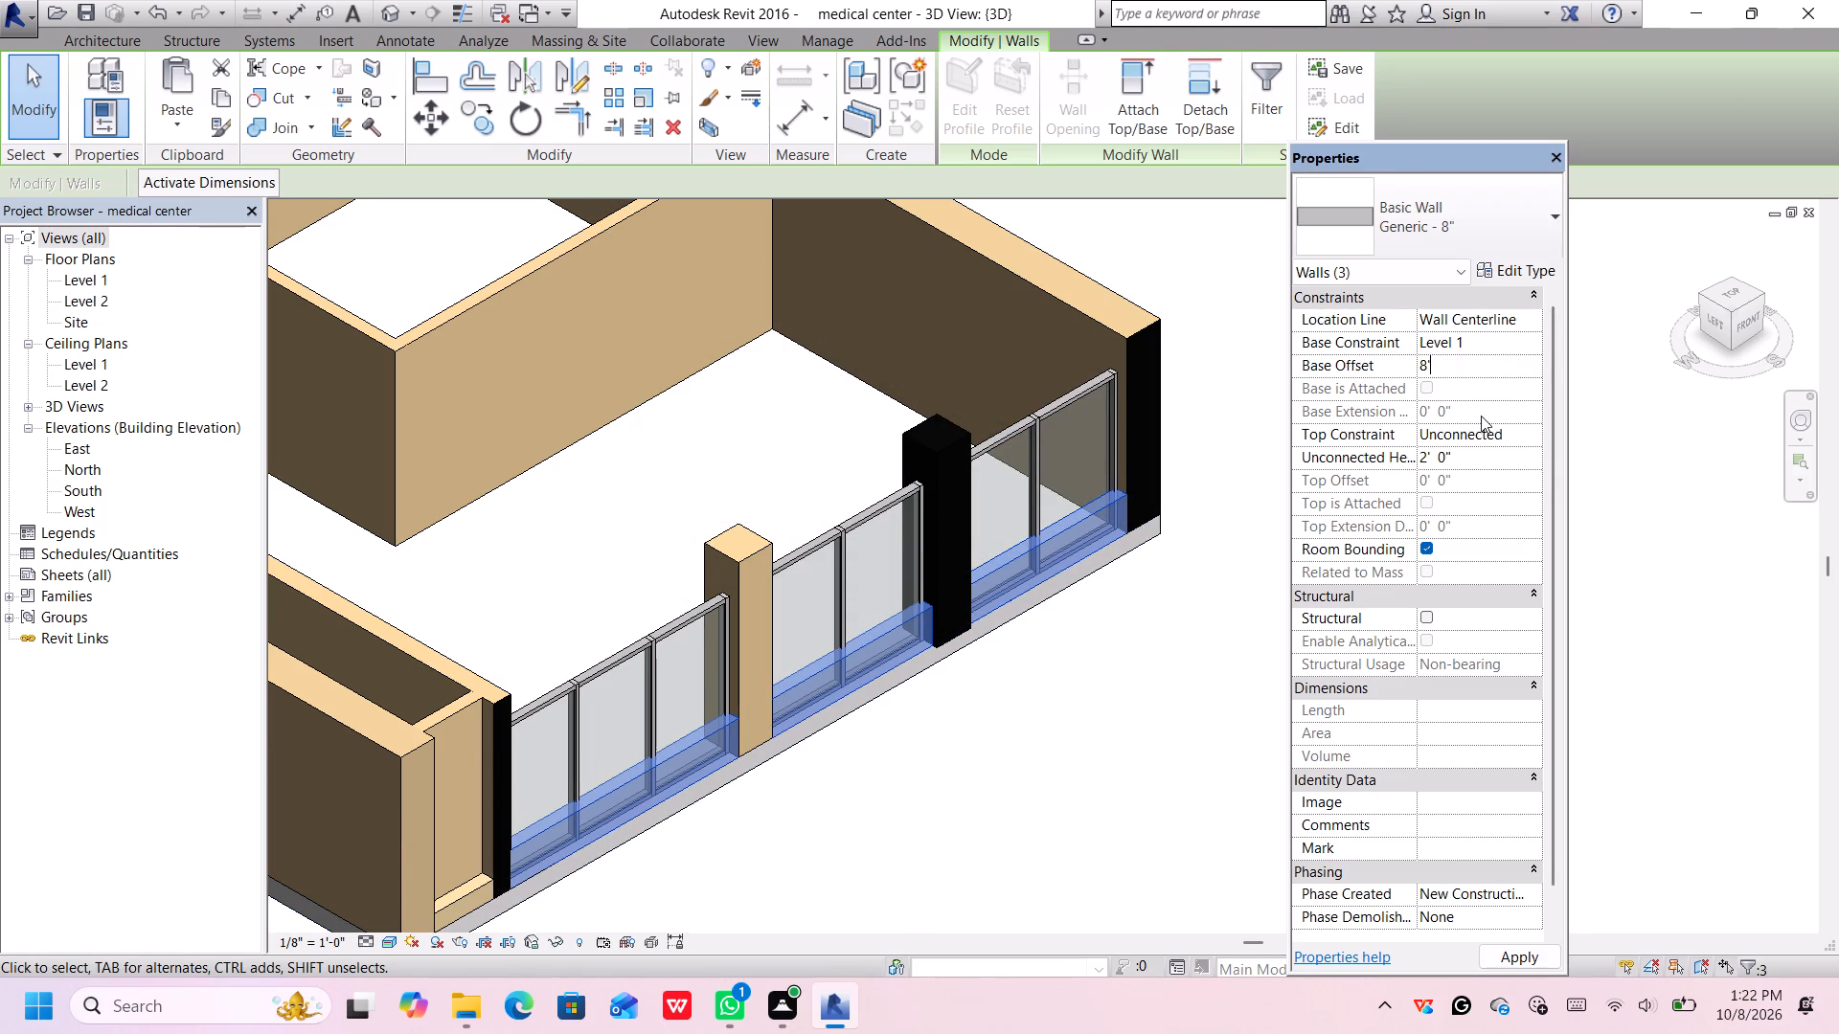
key("Return")
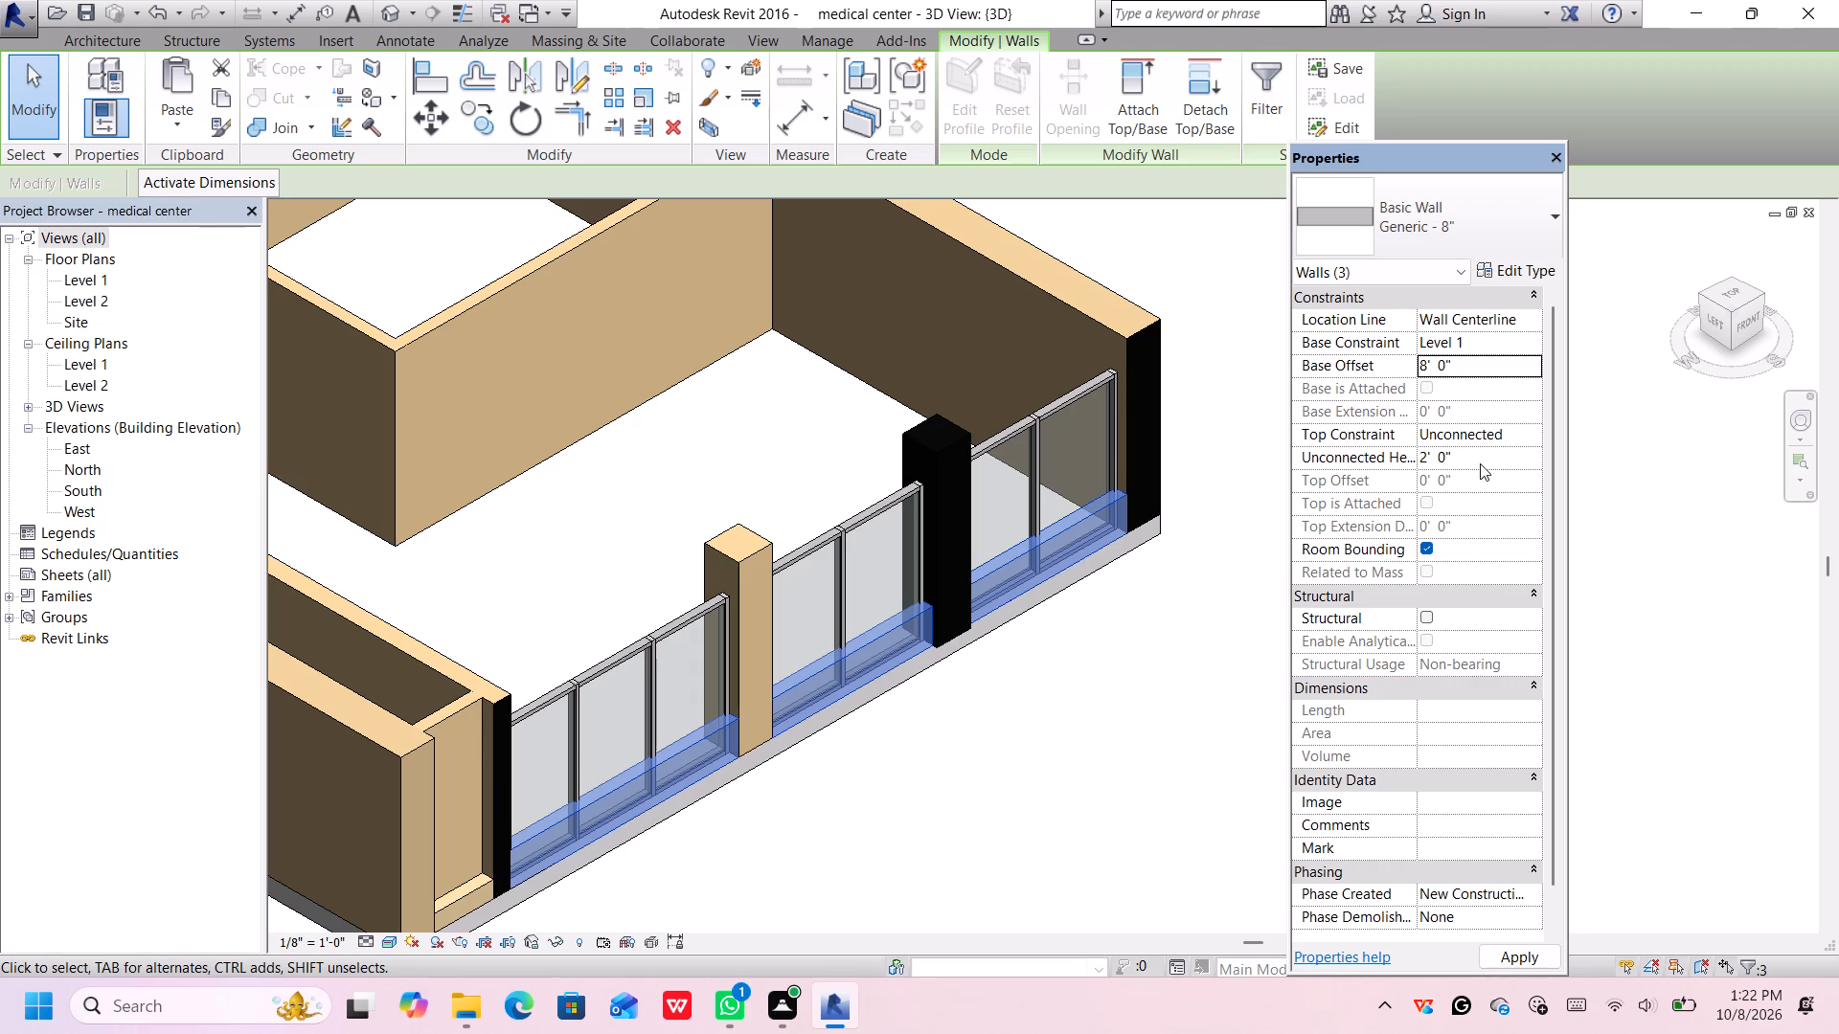
key("Return")
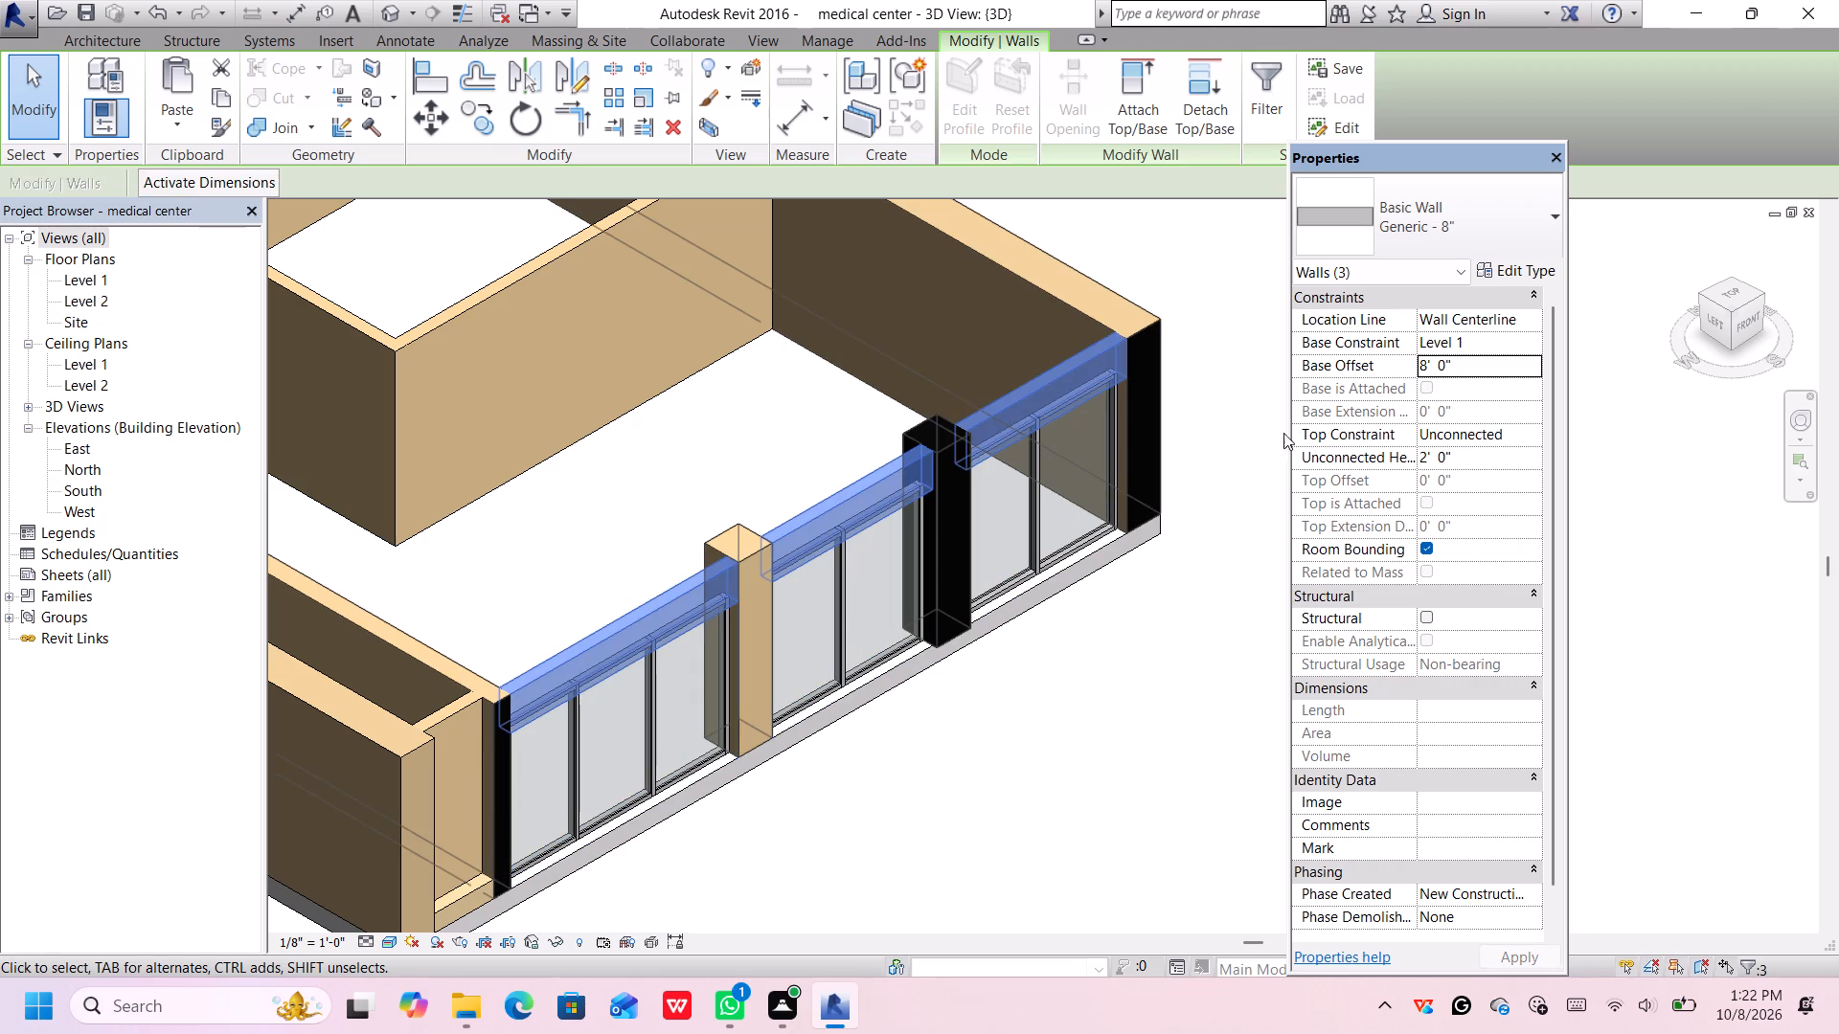
Examine the black wall bands, columns and glazing of the front facade from the front, including both ends.
scroll(1134, 548, "down", 2)
middle_click_drag(1177, 543, 1189, 492)
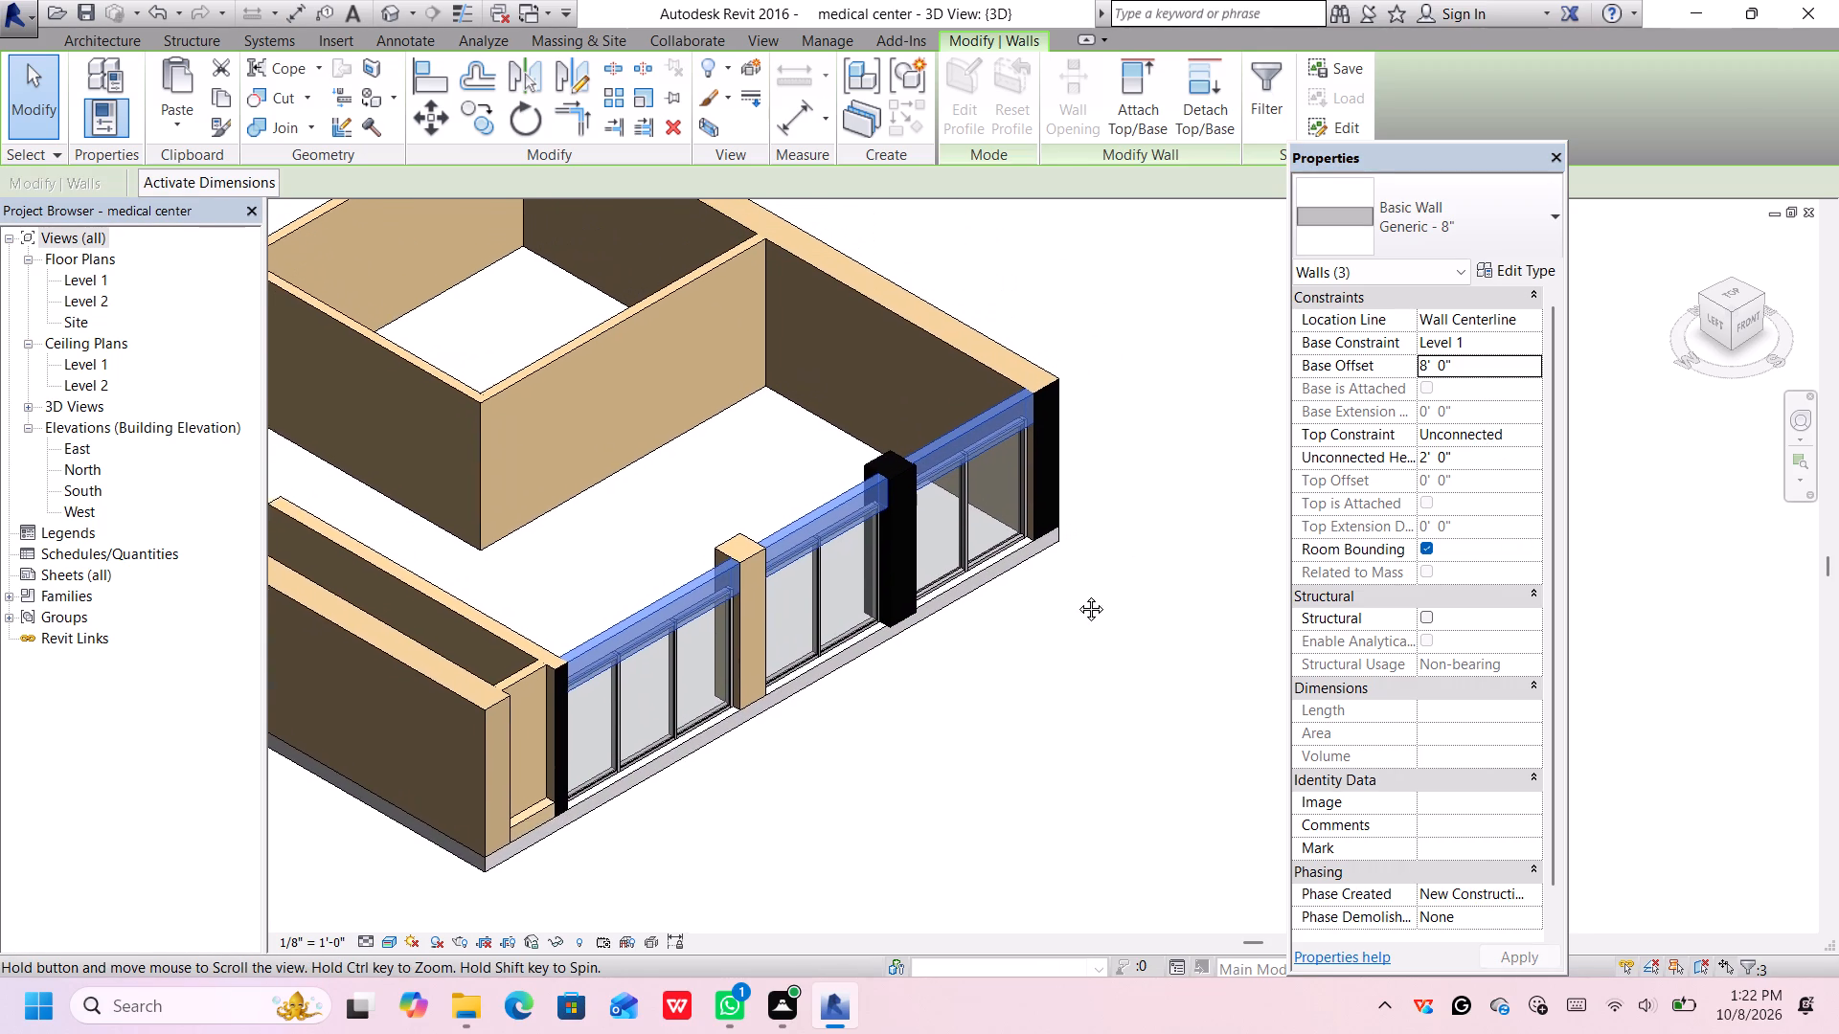
scroll(1091, 508, "down", 2)
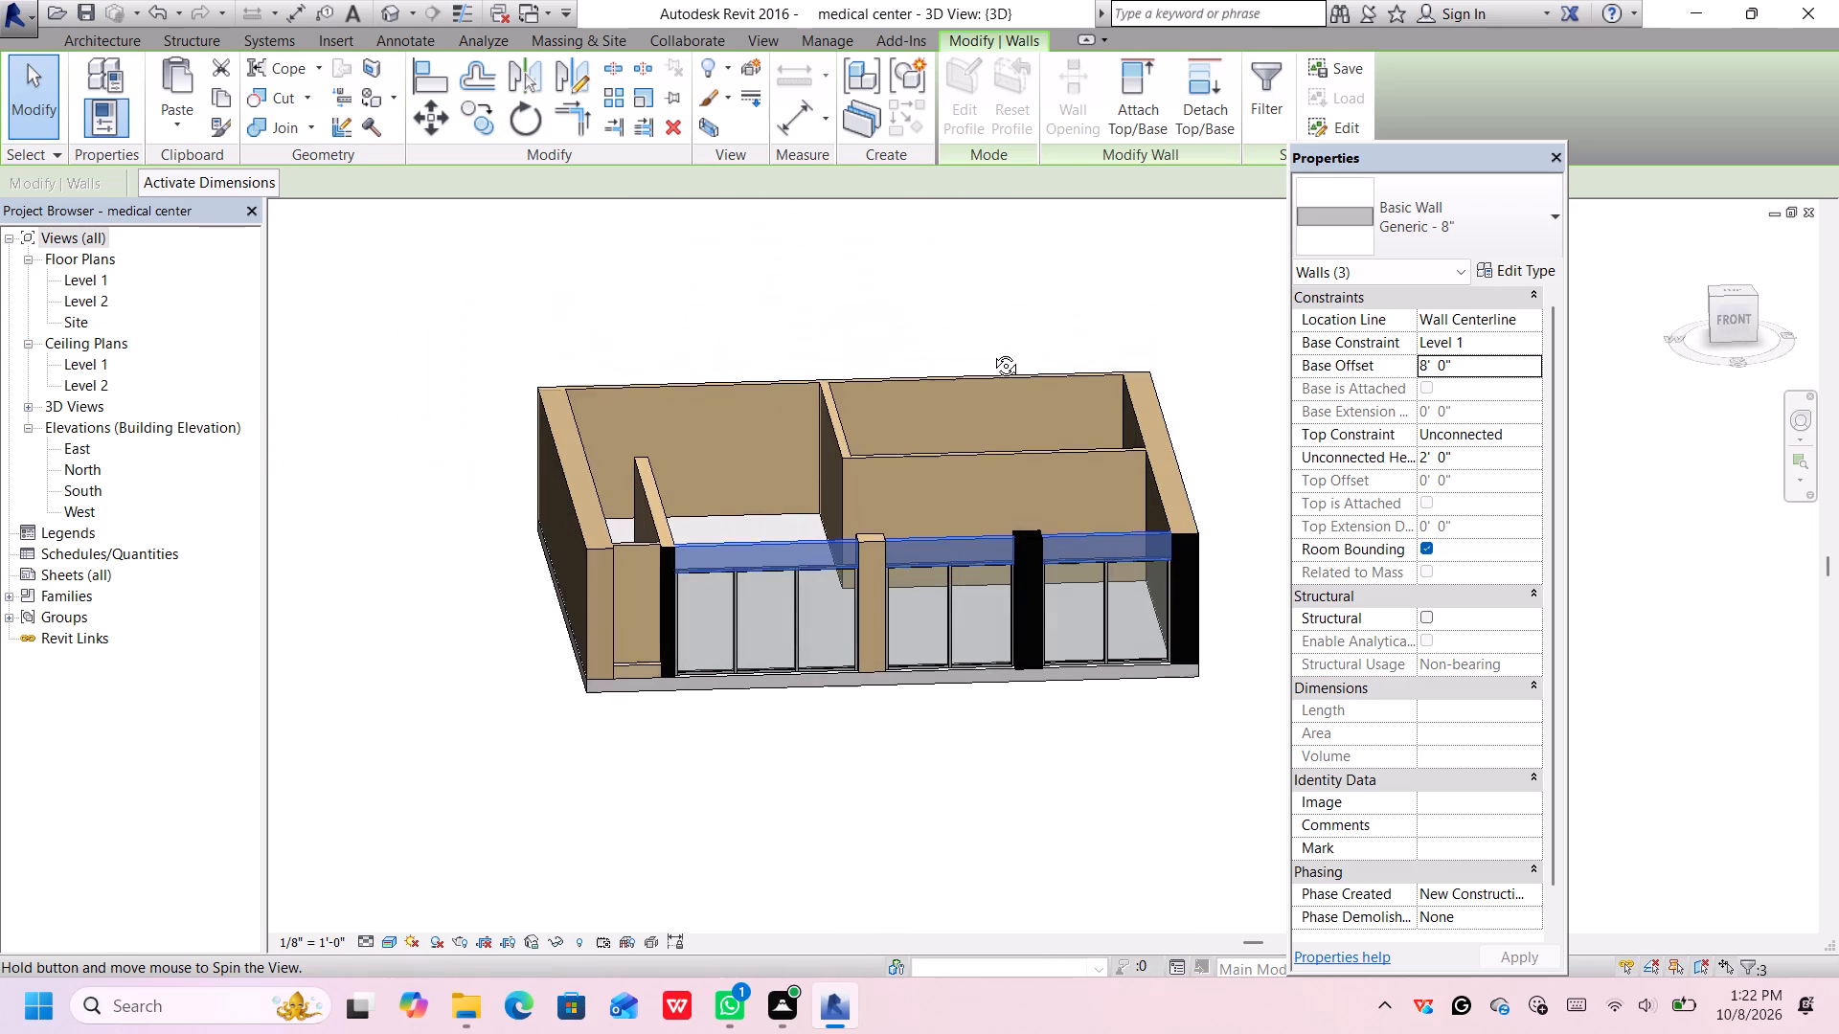
scroll(1177, 539, "up", 3)
left_click(1178, 574)
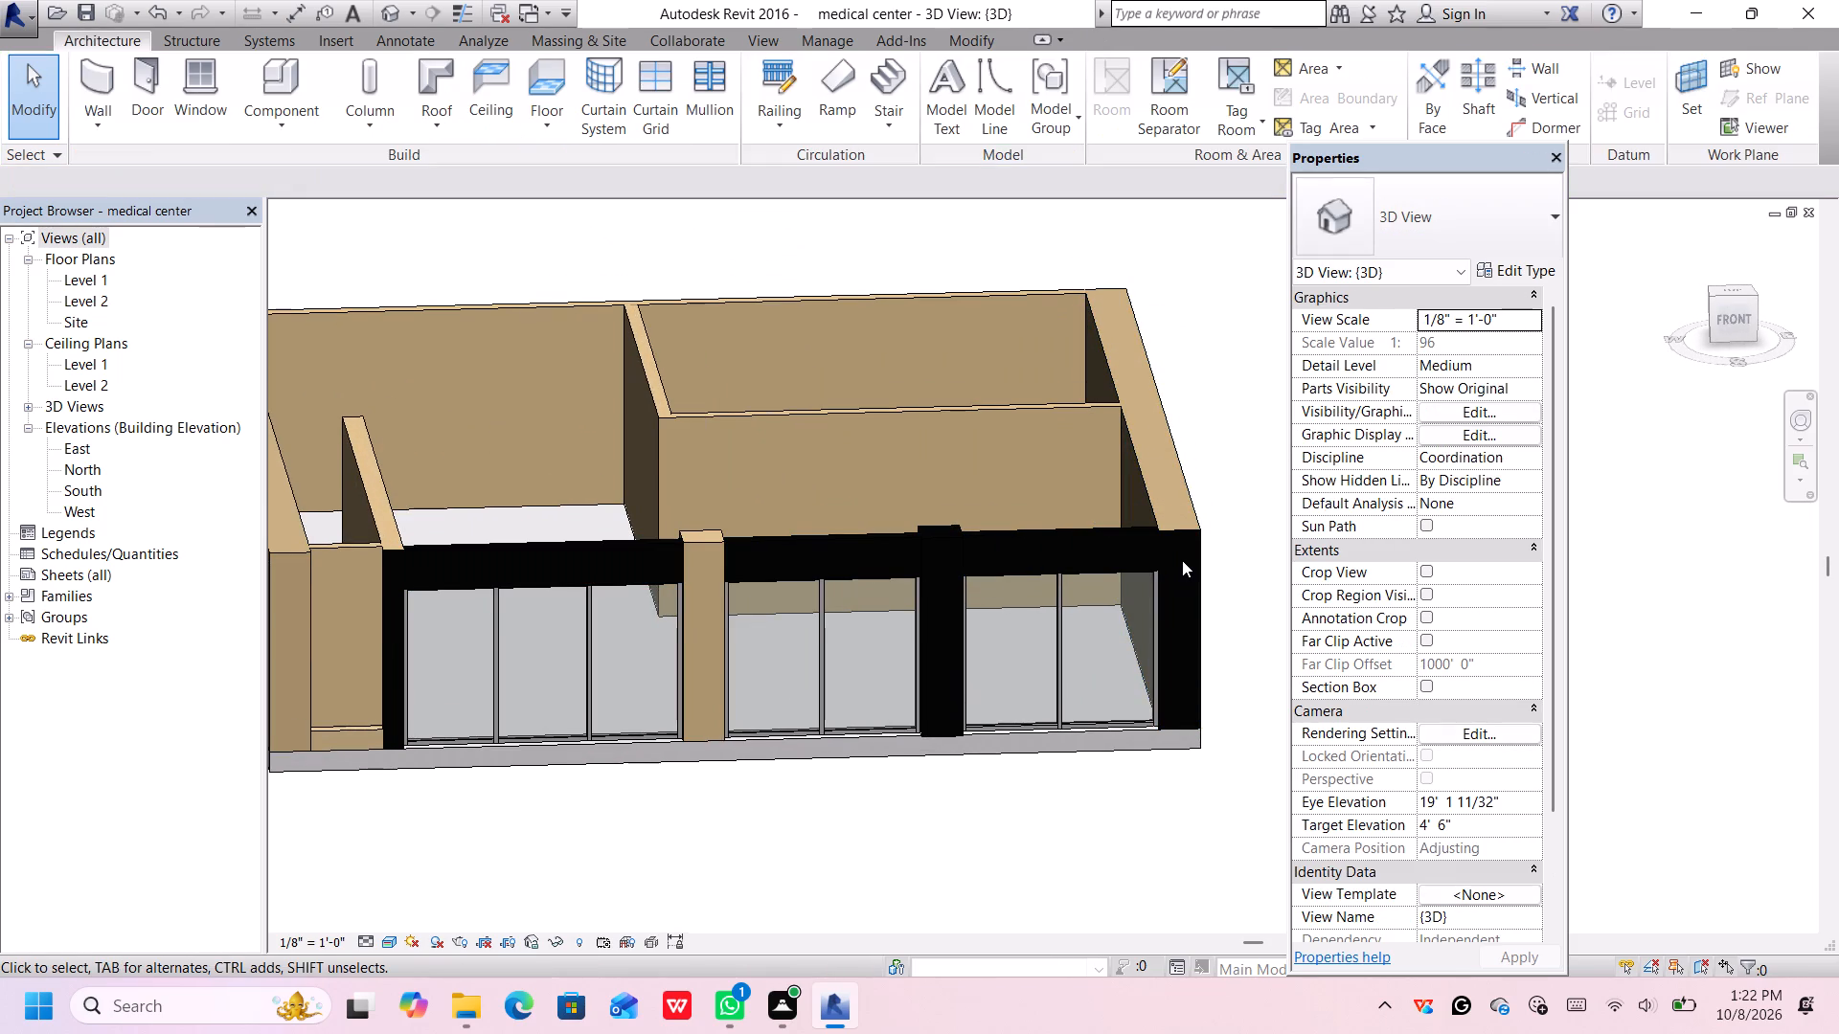
scroll(1175, 562, "up", 1)
left_click(1237, 503)
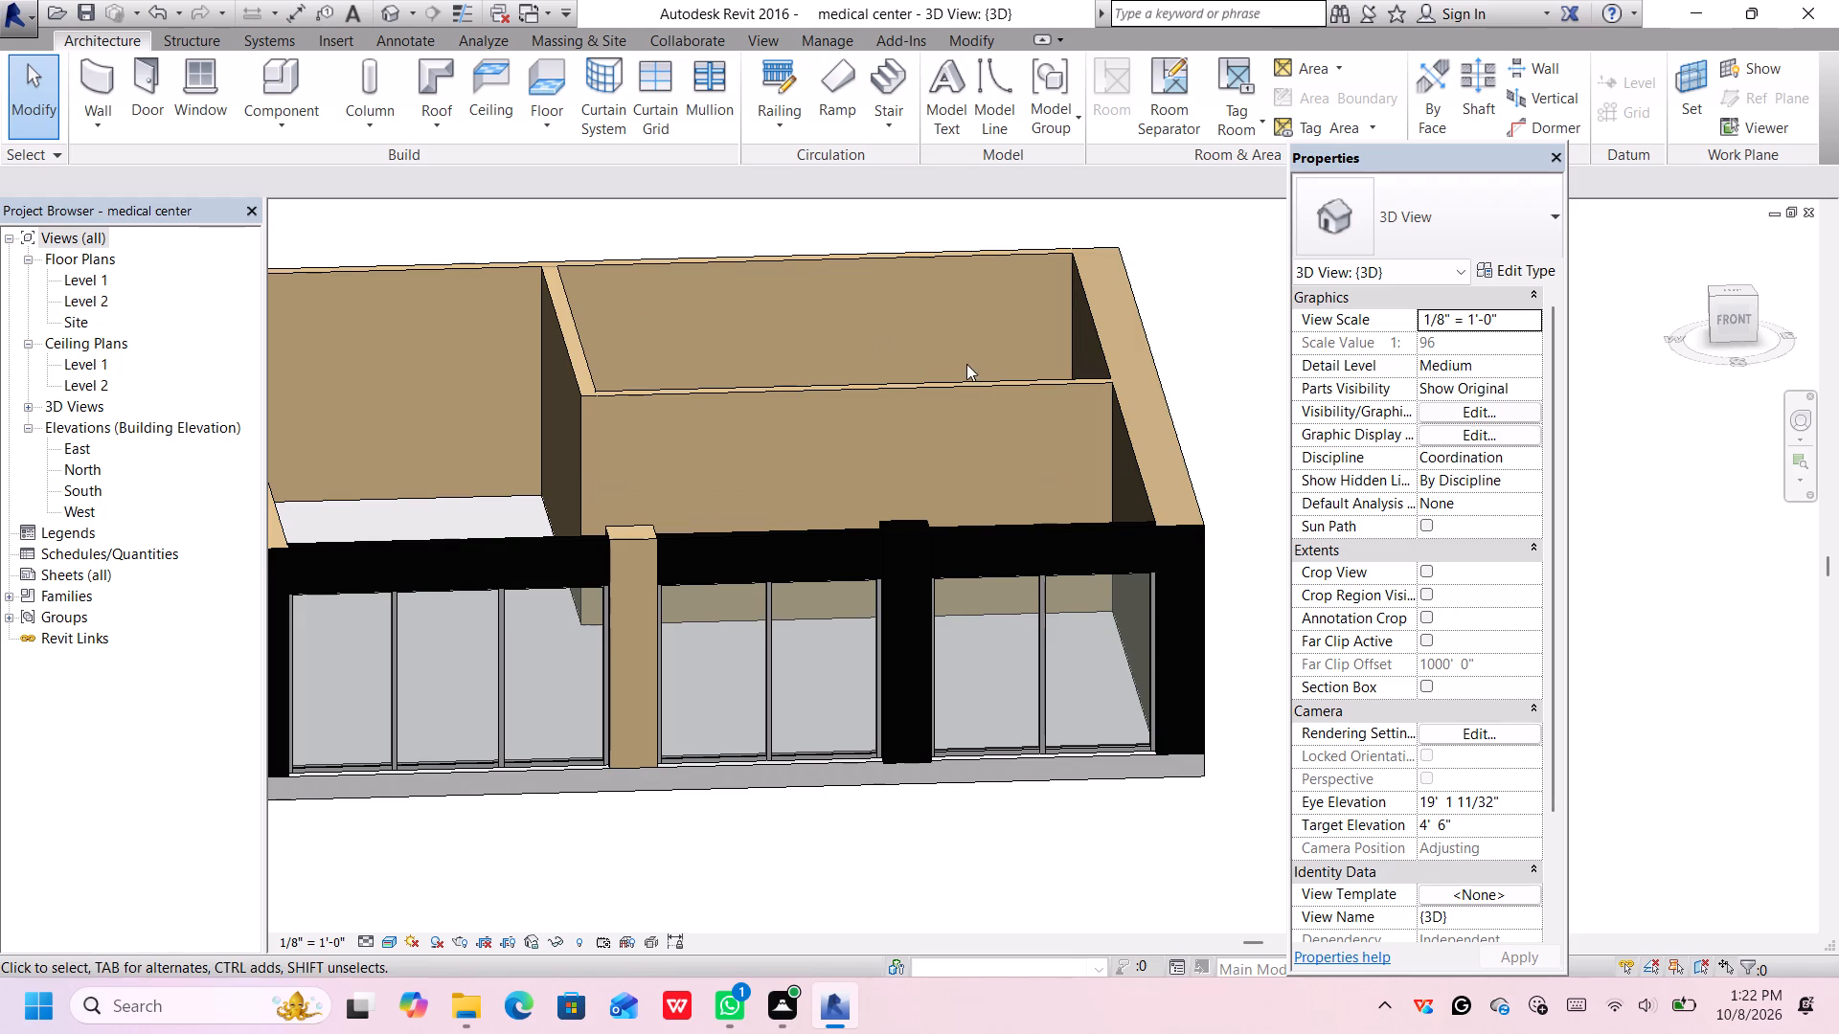
left_click(1146, 437)
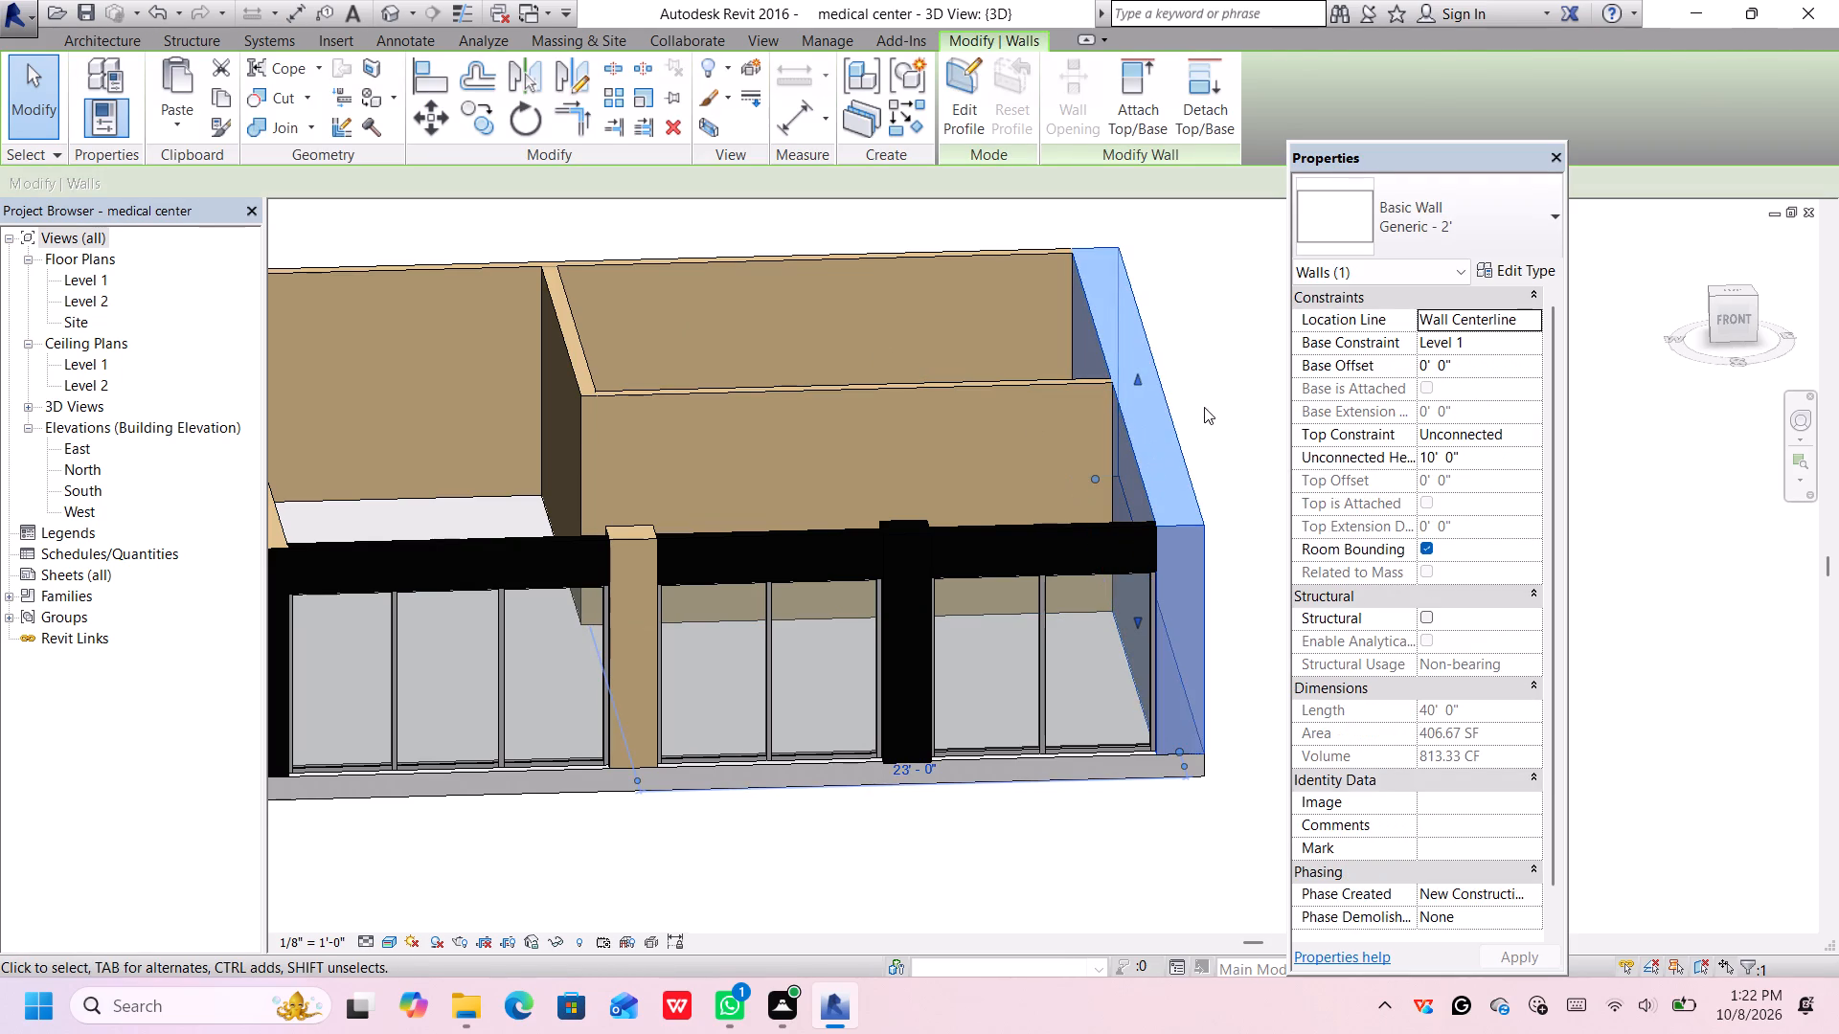
left_click(1204, 407)
scroll(1208, 476, "up", 3)
scroll(1208, 476, "down", 2)
middle_click_drag(1203, 508, 1203, 482)
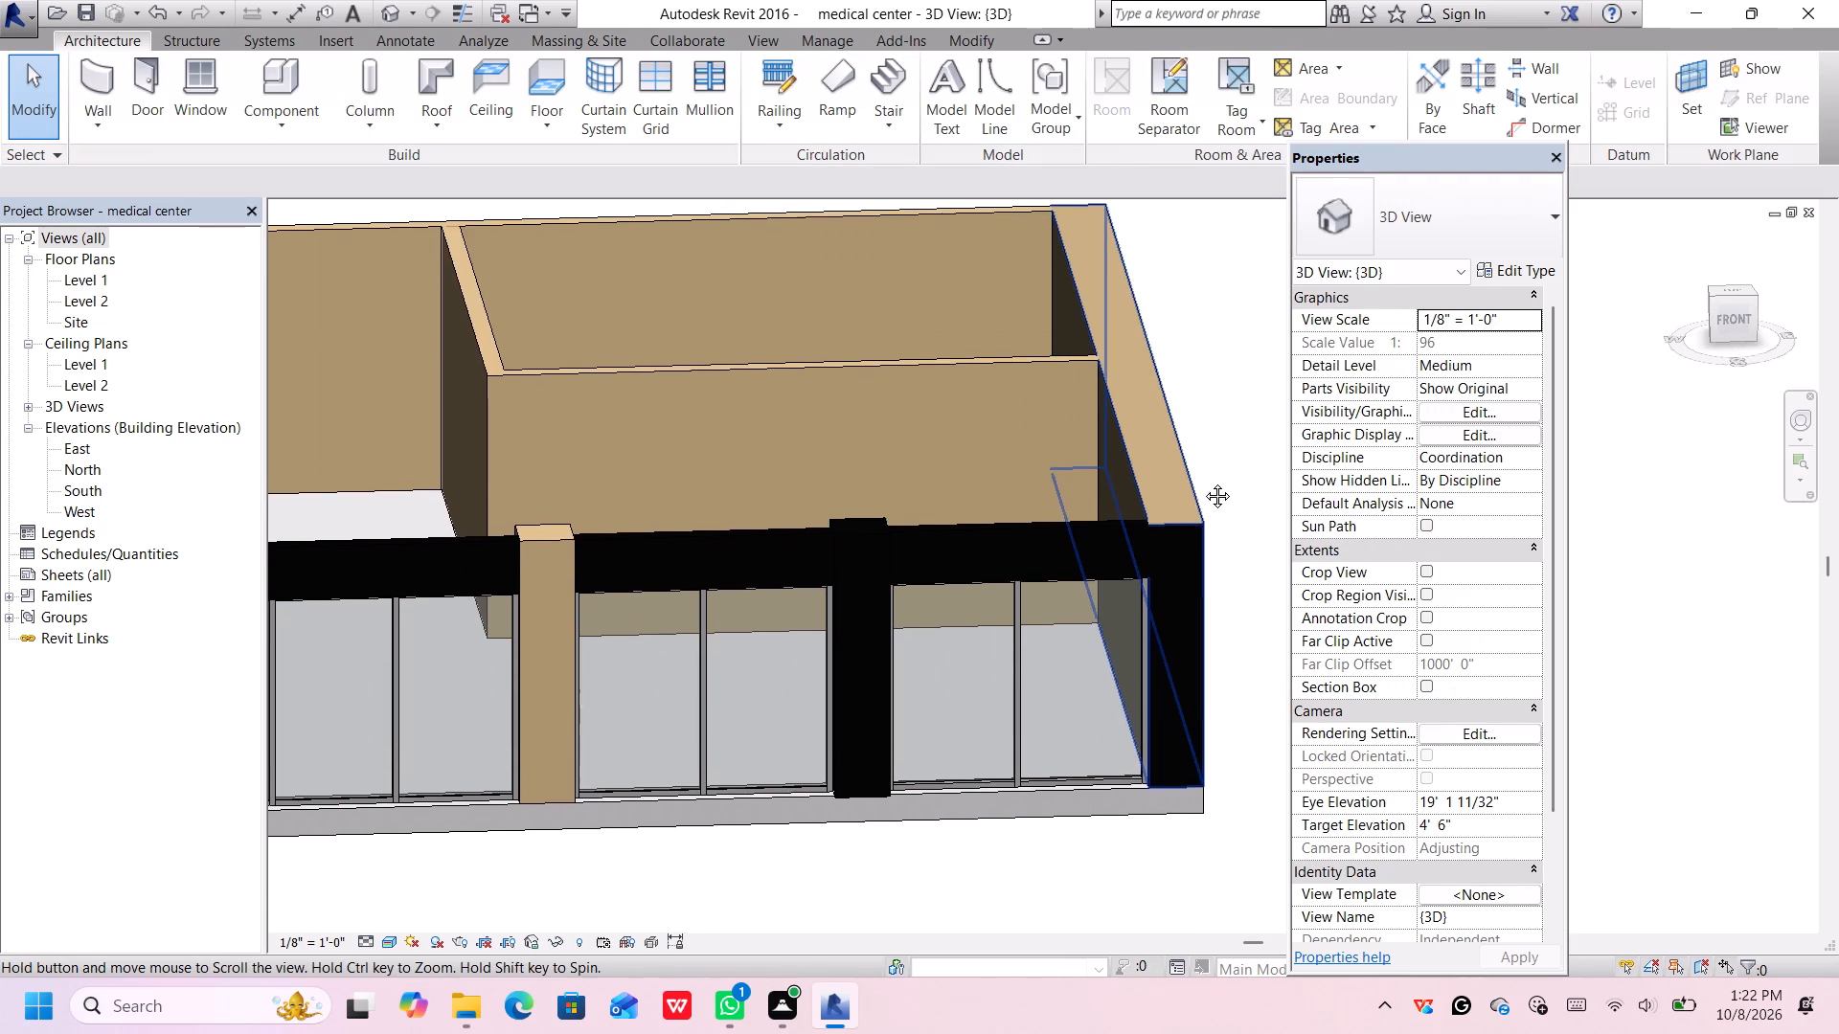
middle_click_drag(1203, 482, 1211, 393)
scroll(1188, 446, "down", 3)
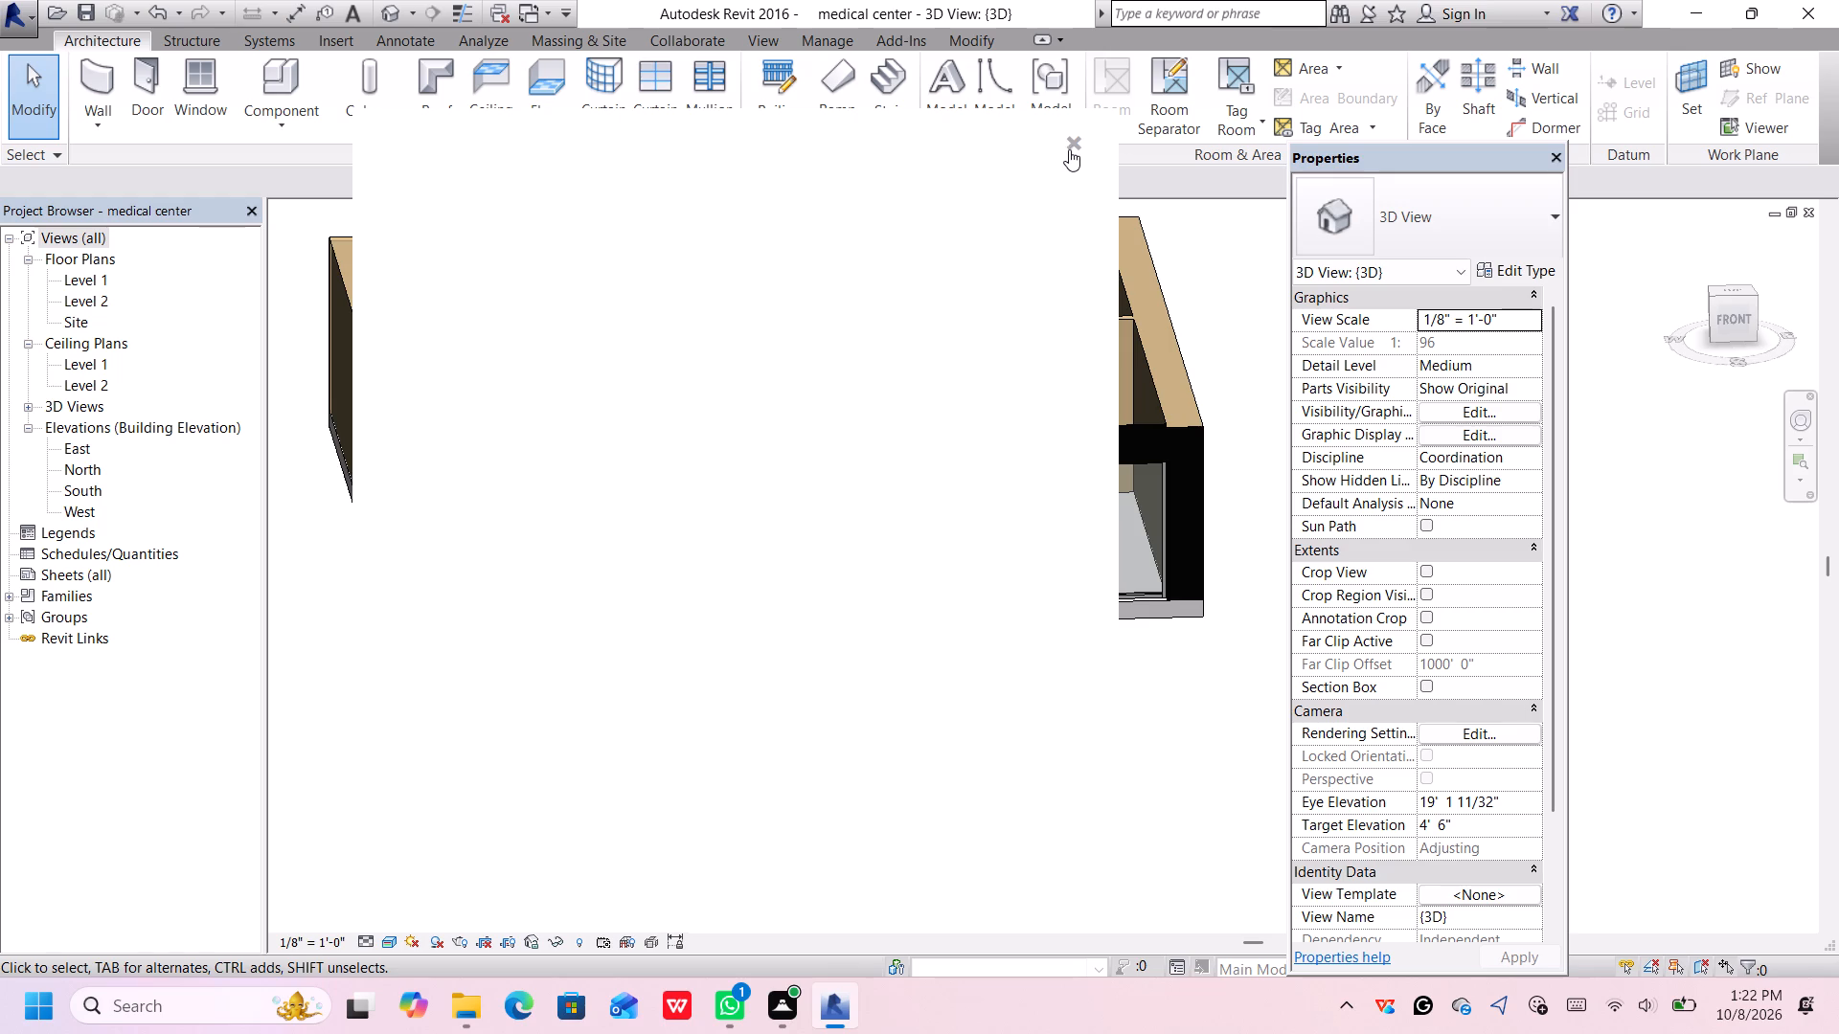
left_click(1069, 147)
left_click(1077, 142)
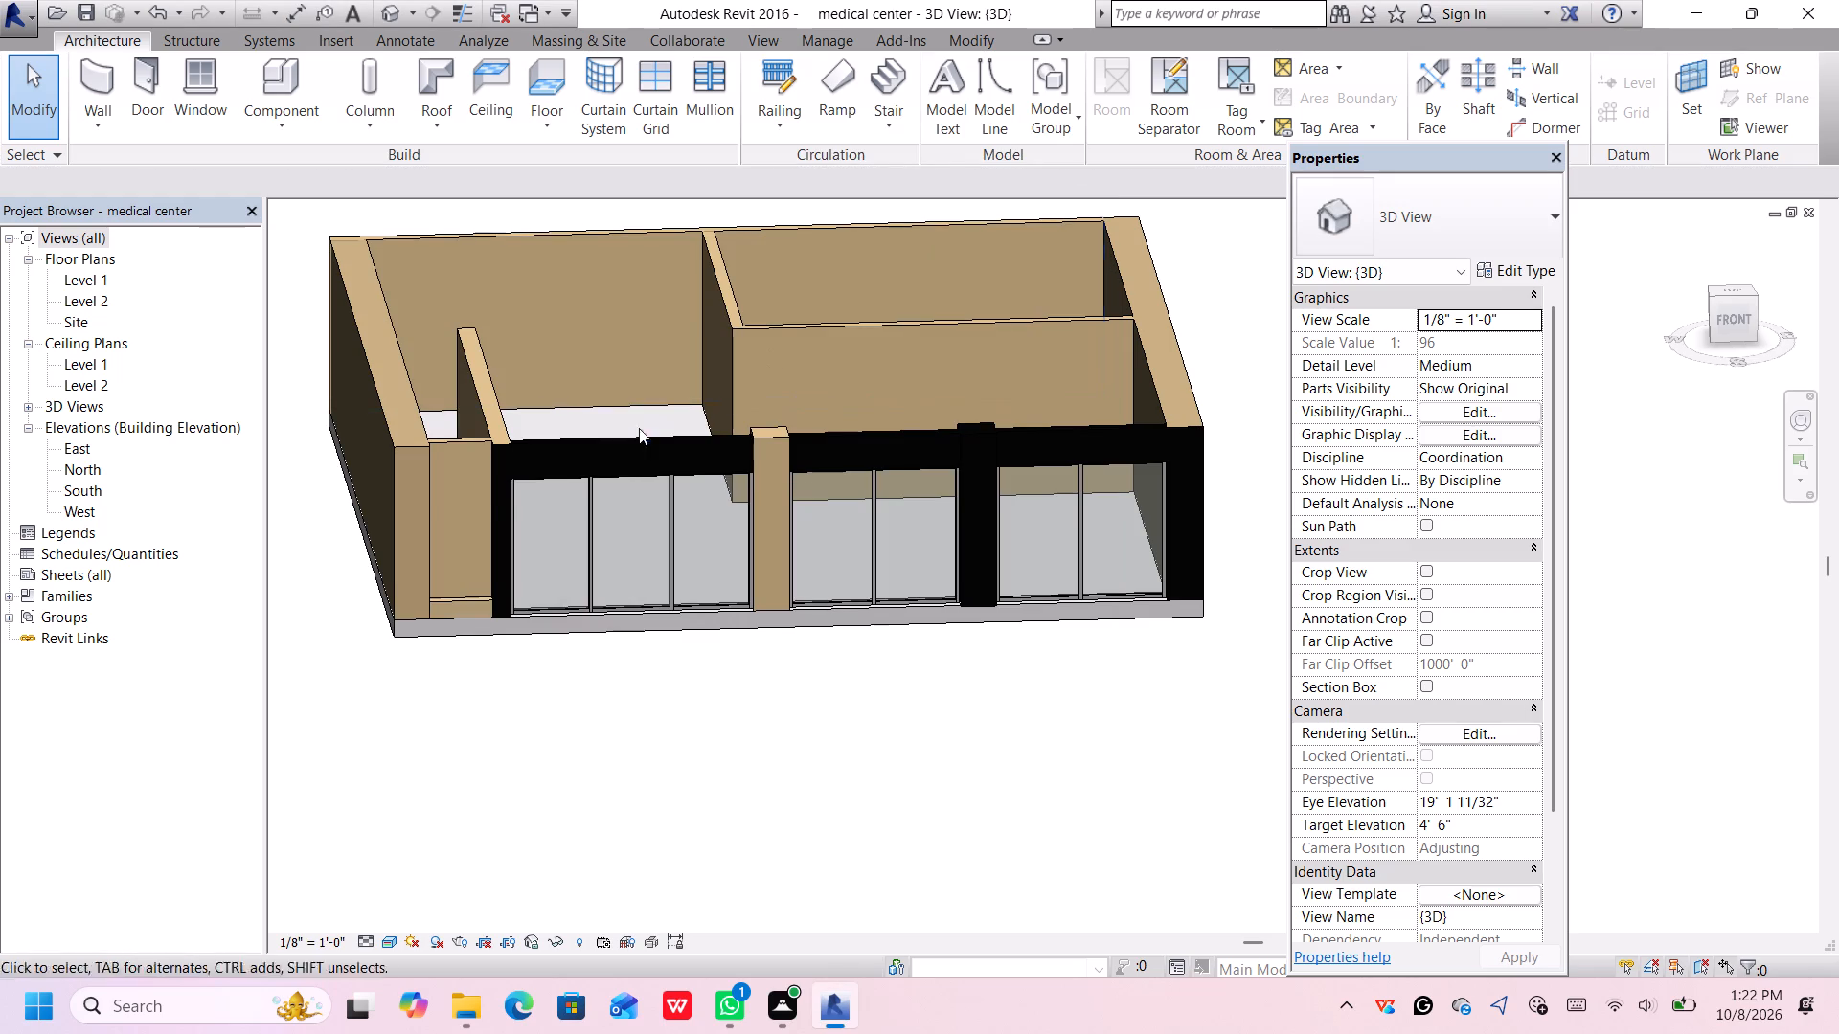
scroll(503, 486, "up", 11)
scroll(482, 381, "up", 2)
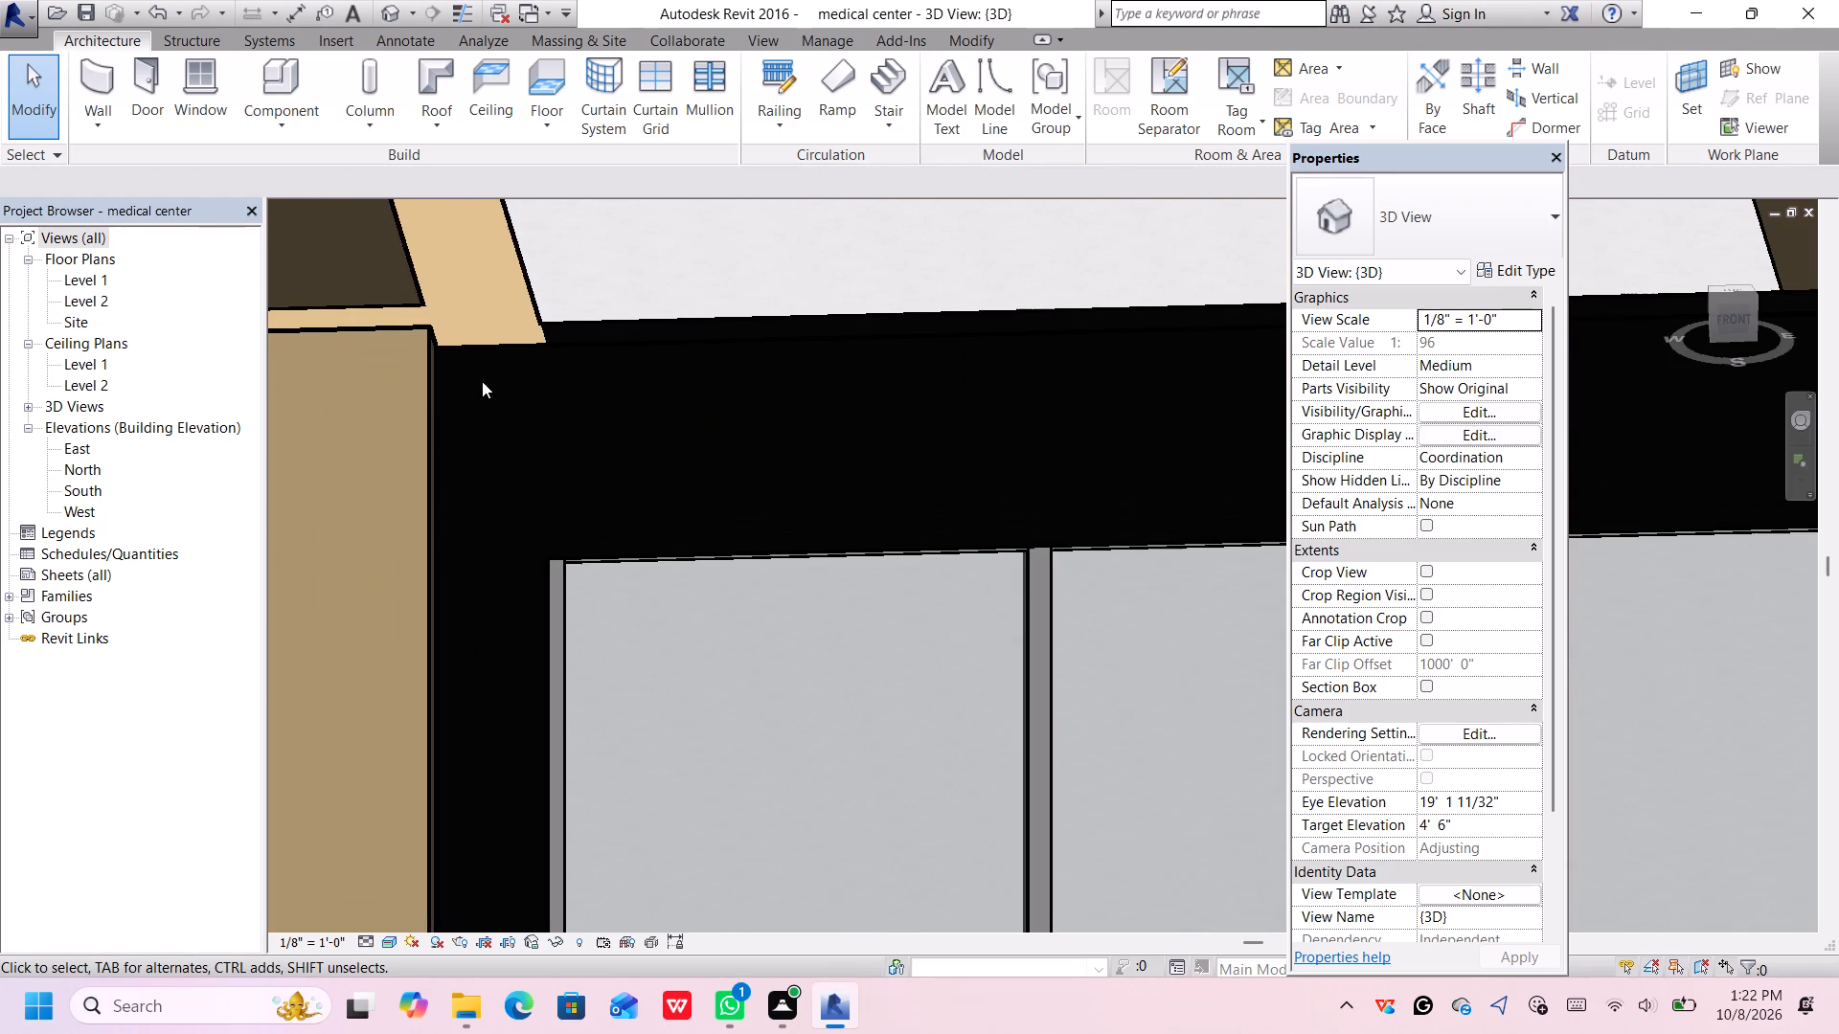
scroll(482, 381, "down", 6)
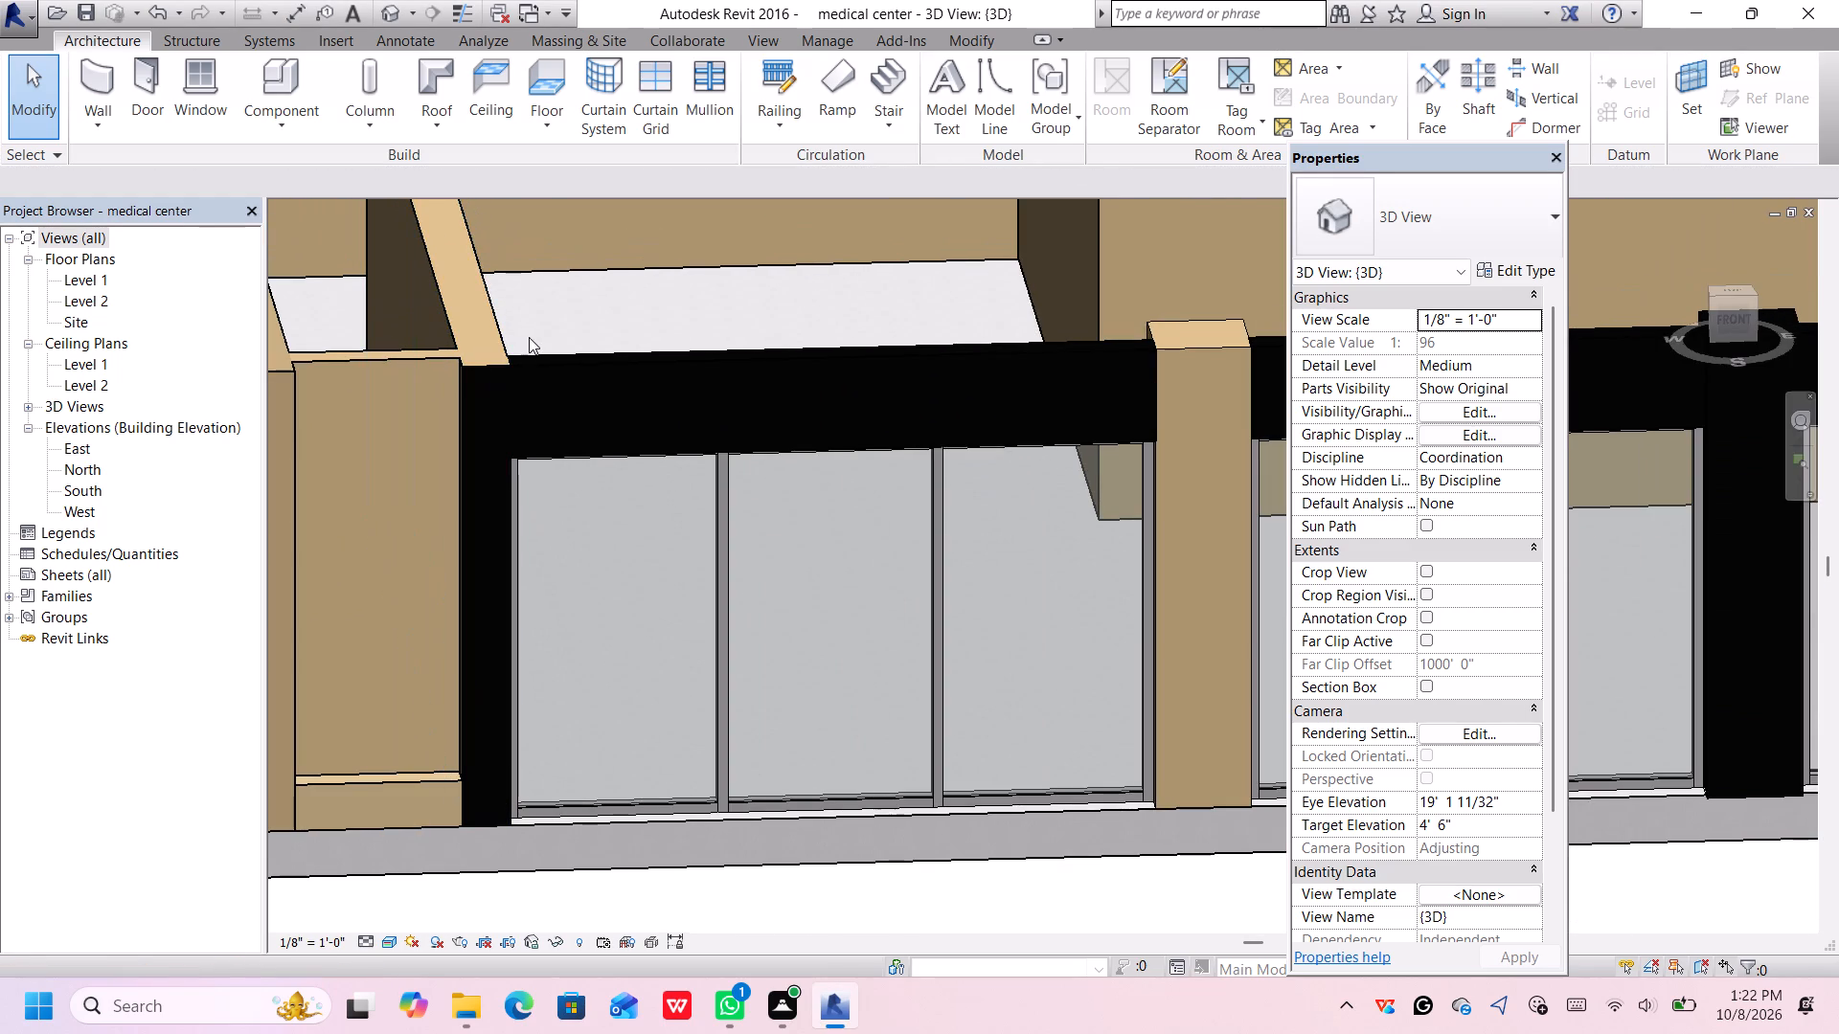
scroll(889, 386, "down", 3)
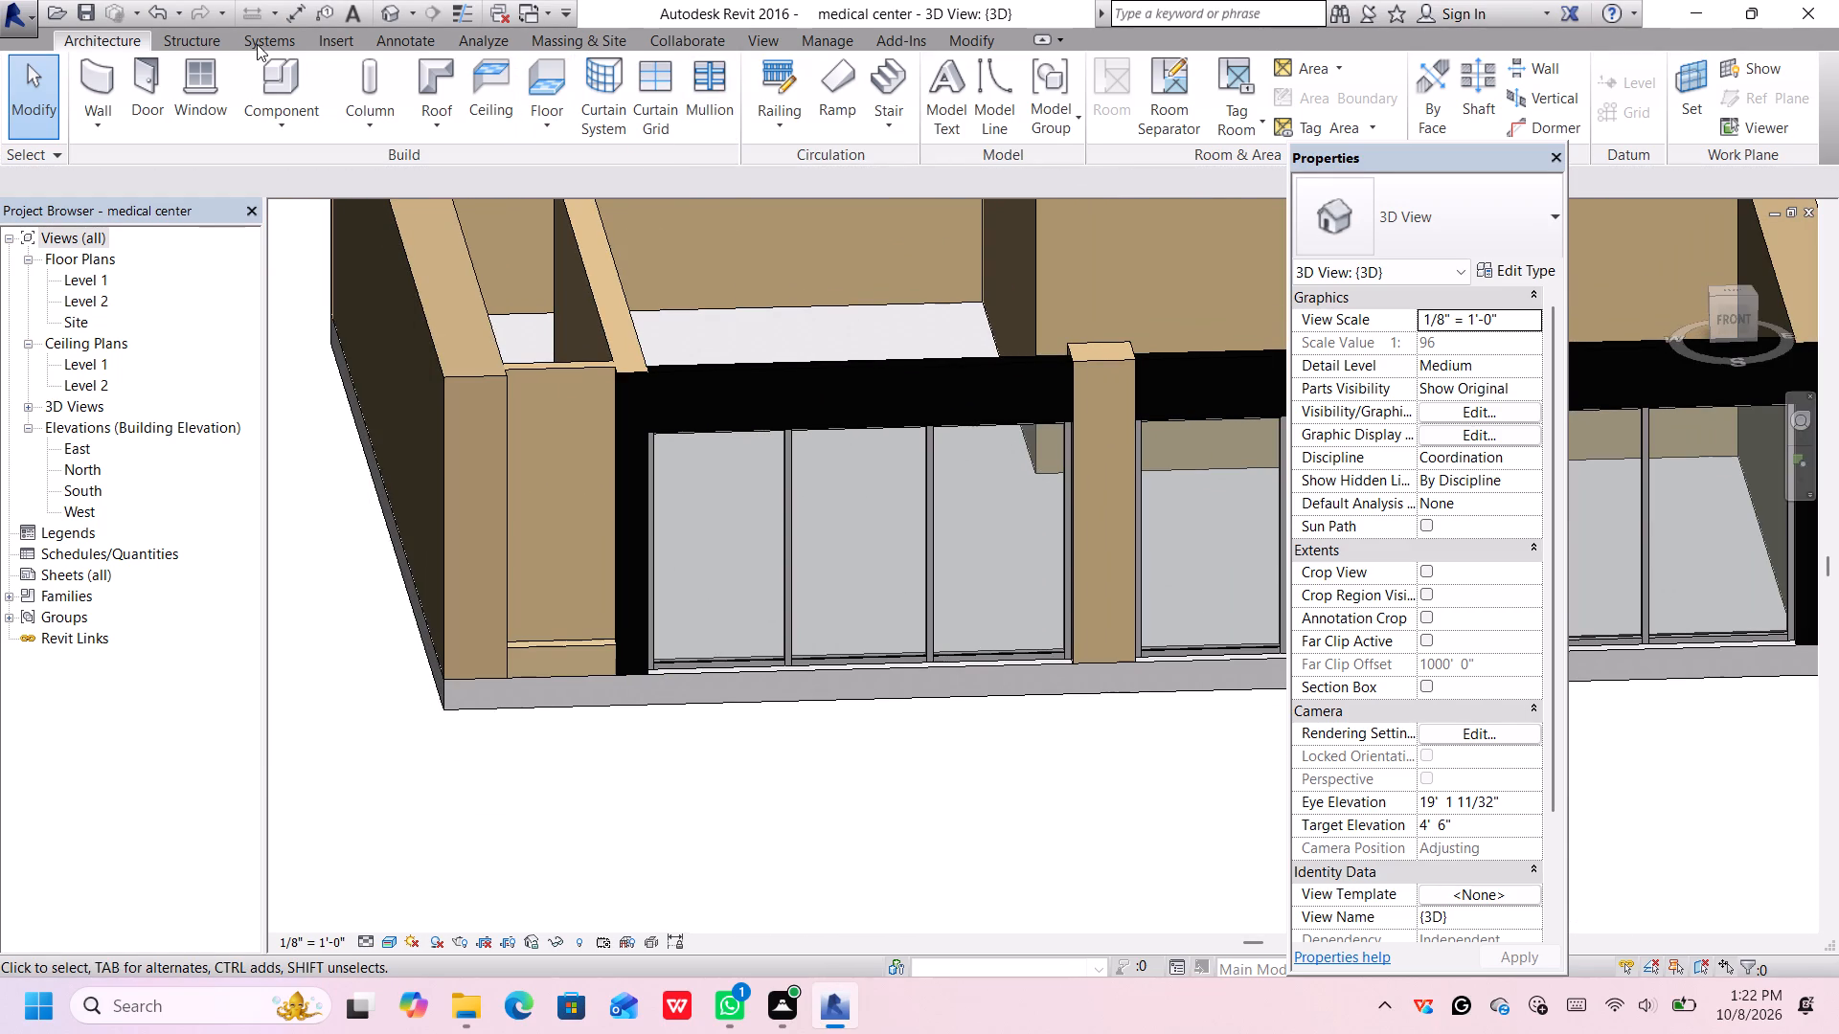
Paint the front faces of the two black end walls flanking the storefront glazing with the tan Acoustic Ceiling Tile material.
left_click(955, 37)
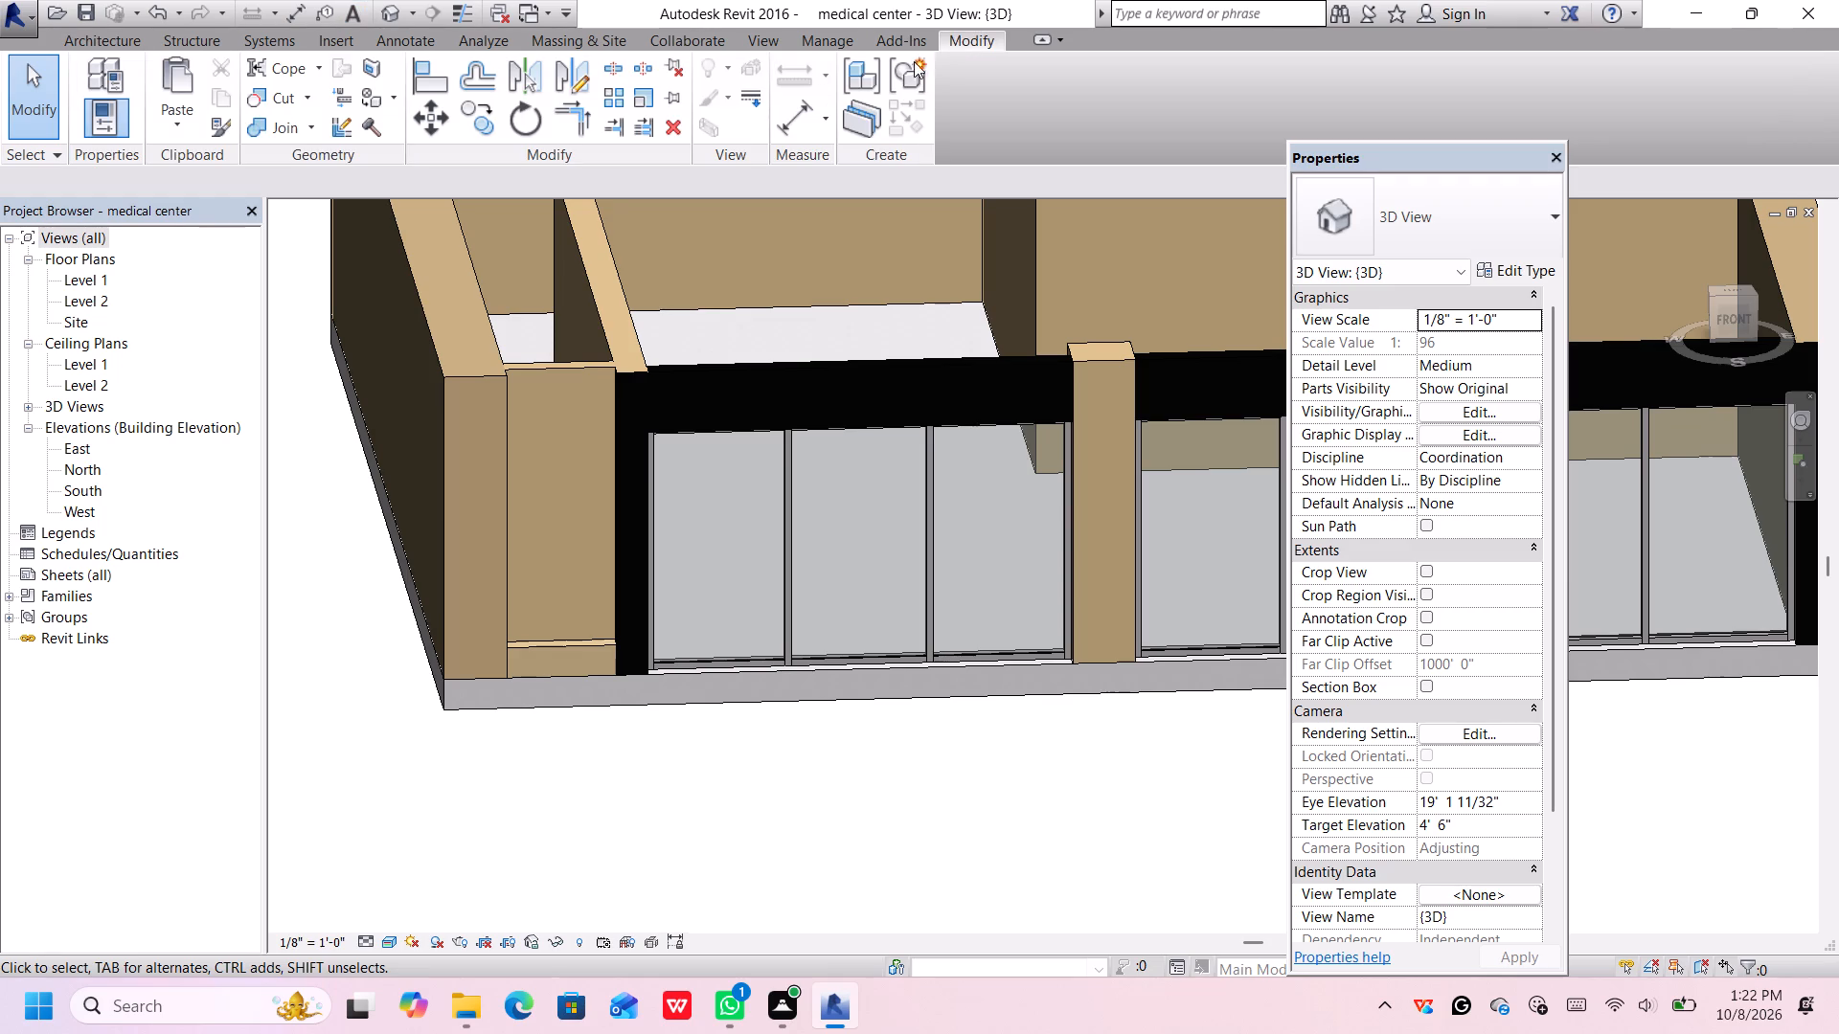
left_click(373, 100)
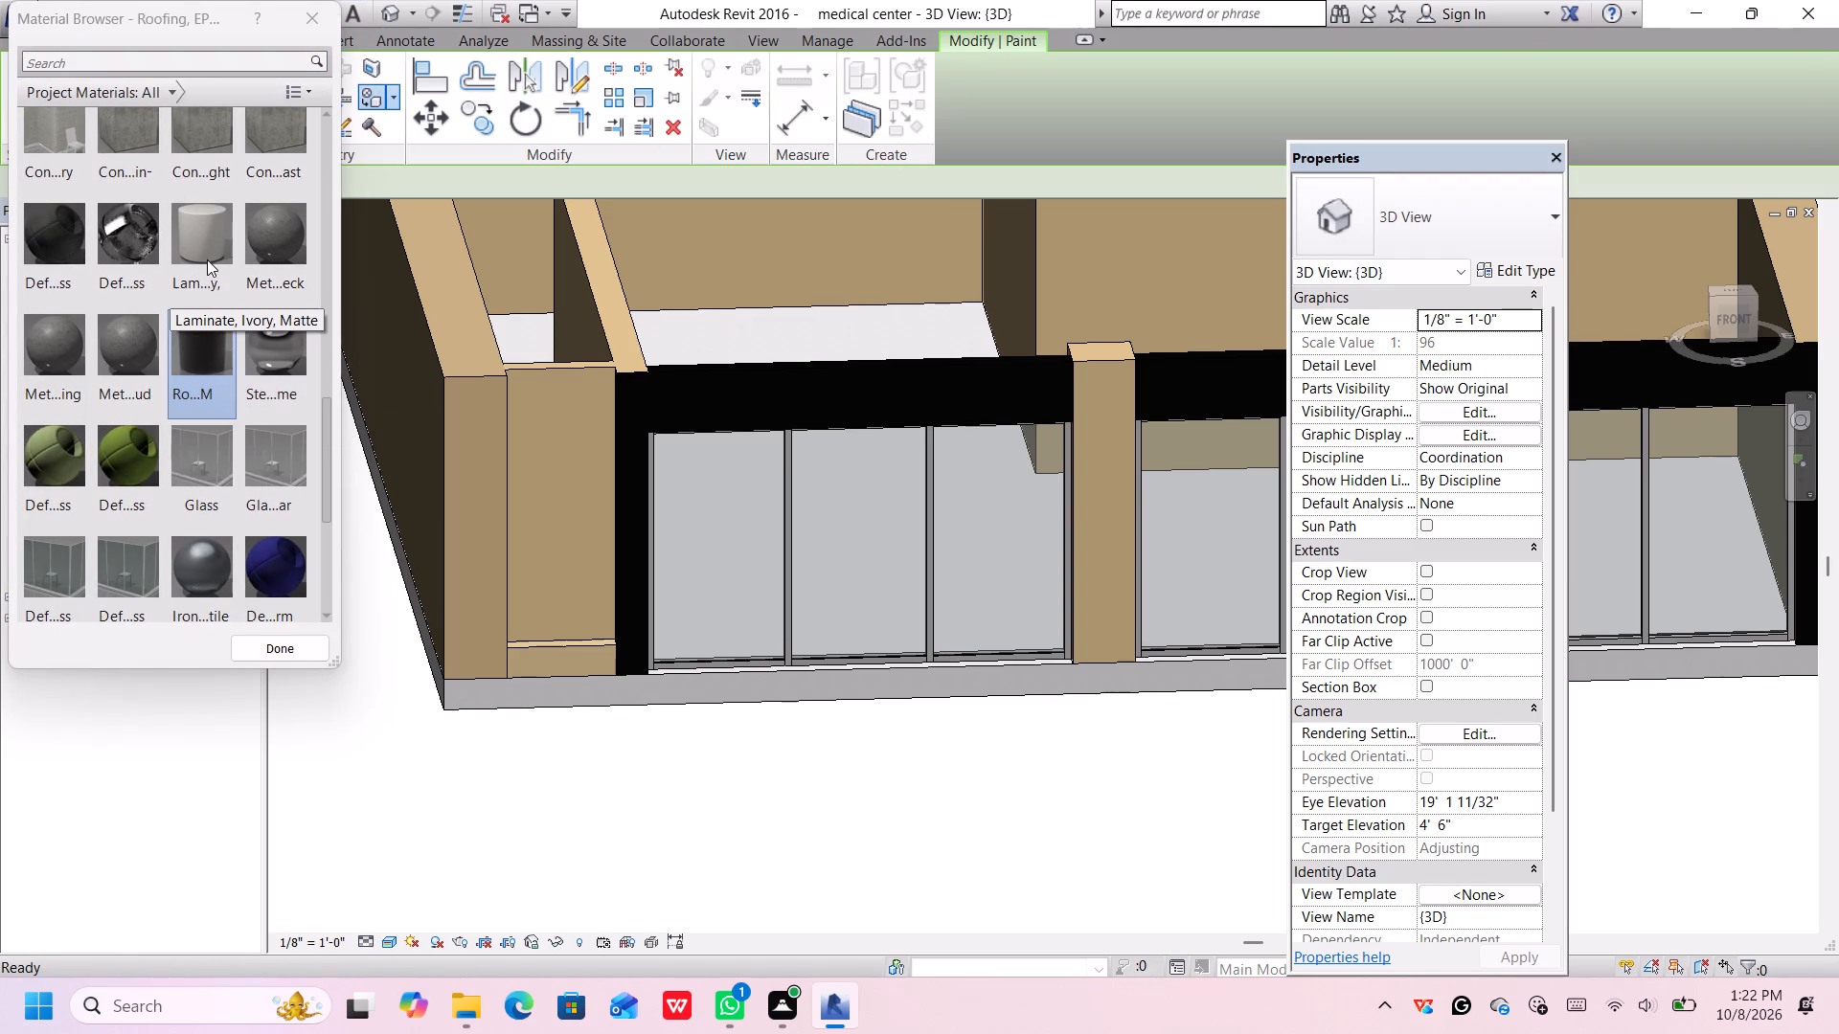
left_click(206, 245)
scroll(139, 442, "down", 5)
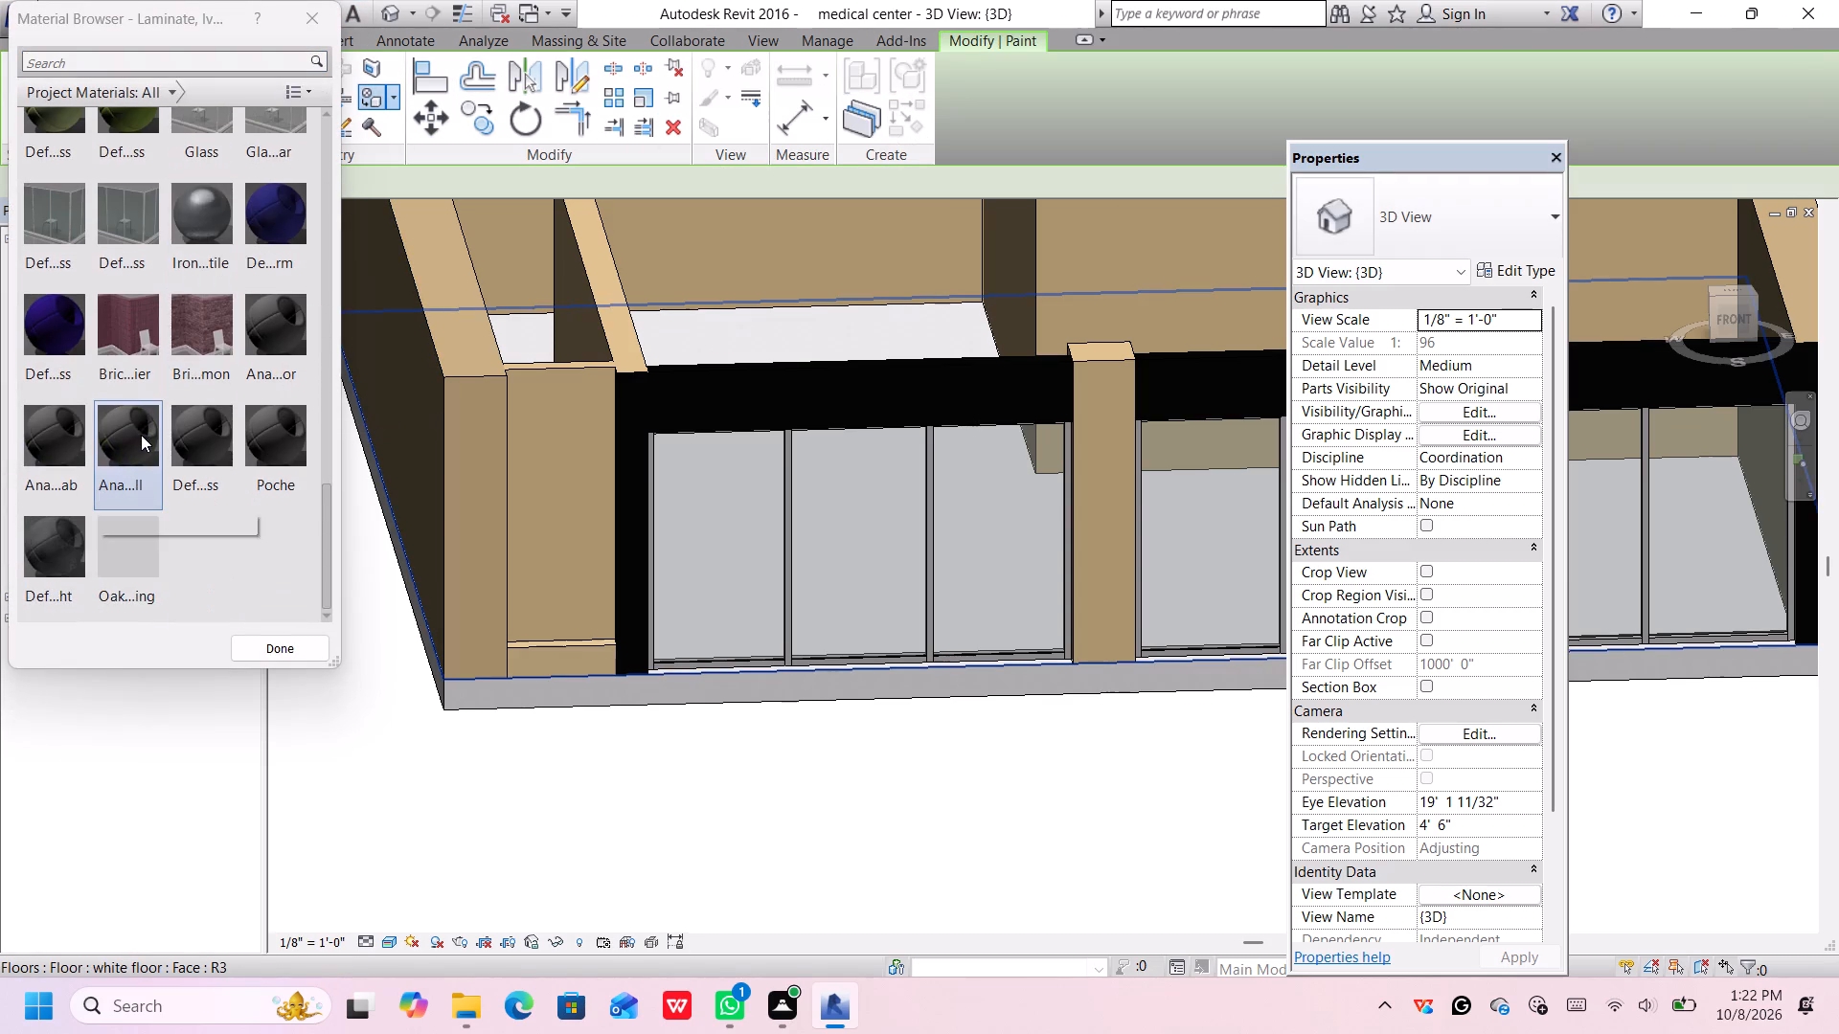
scroll(141, 435, "up", 4)
scroll(144, 431, "down", 3)
scroll(144, 429, "up", 1)
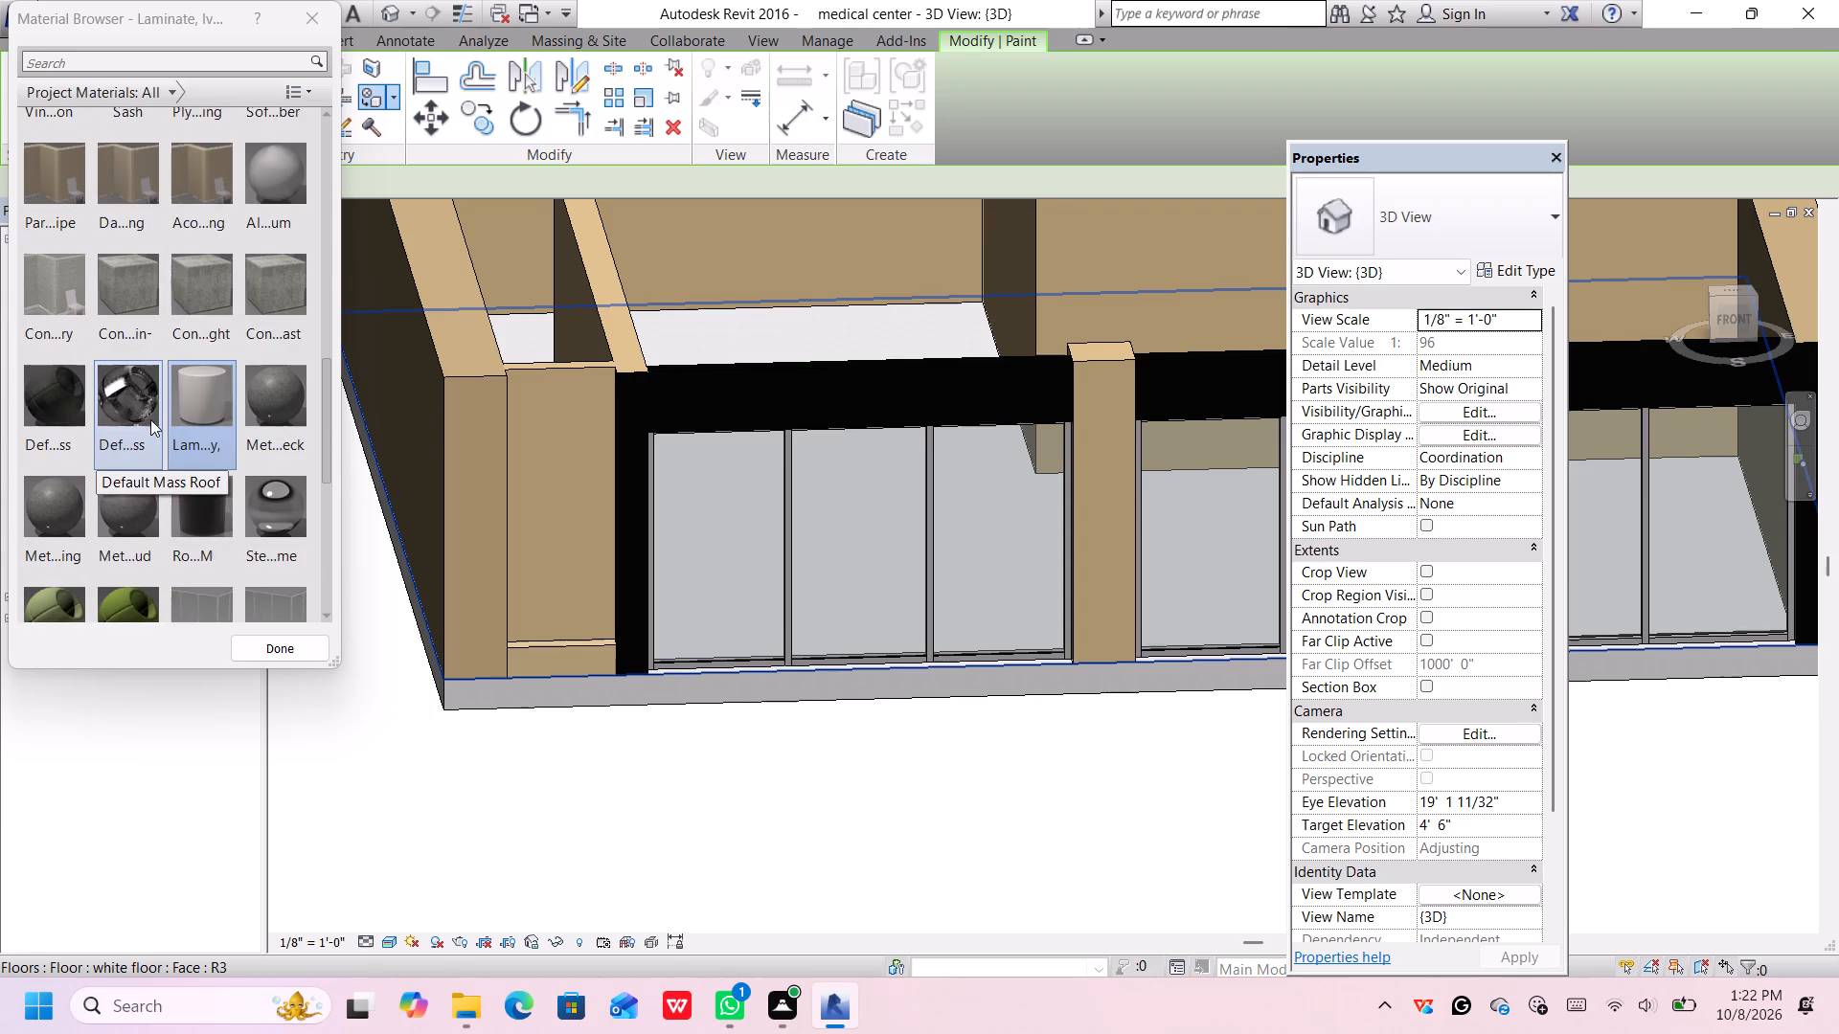
left_click(195, 183)
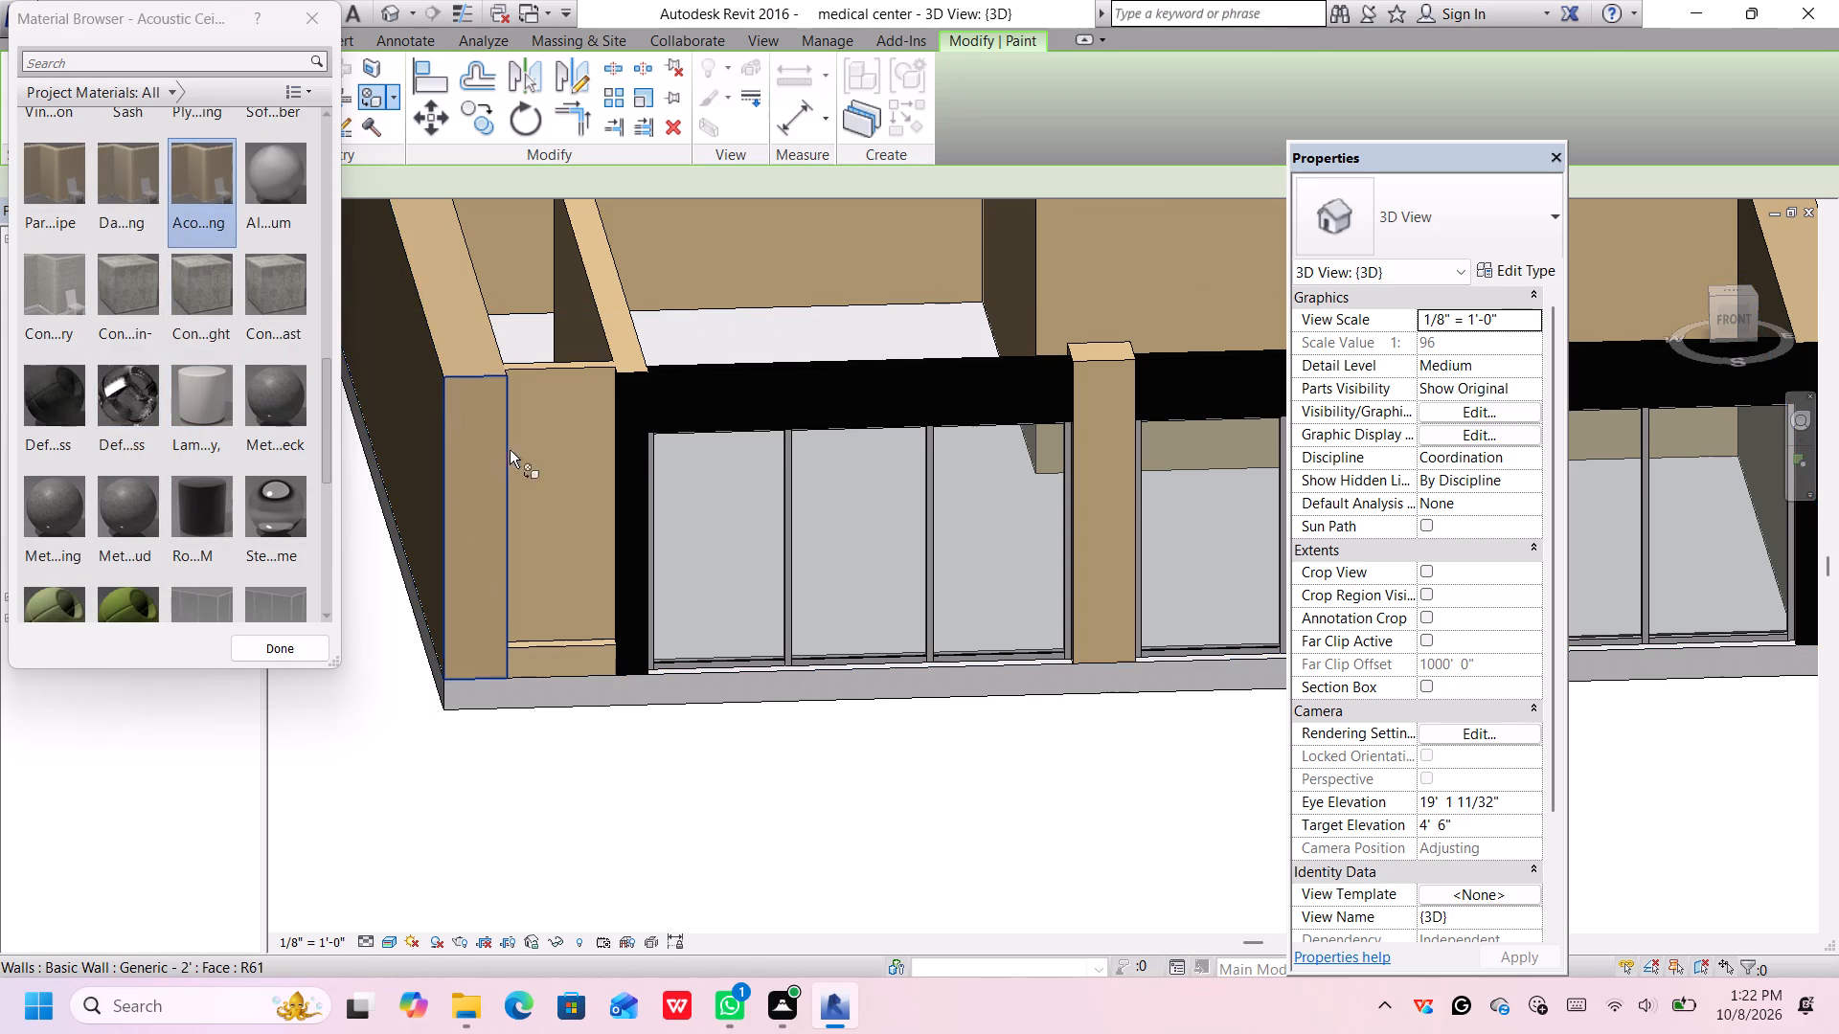
left_click(631, 419)
scroll(901, 499, "down", 2)
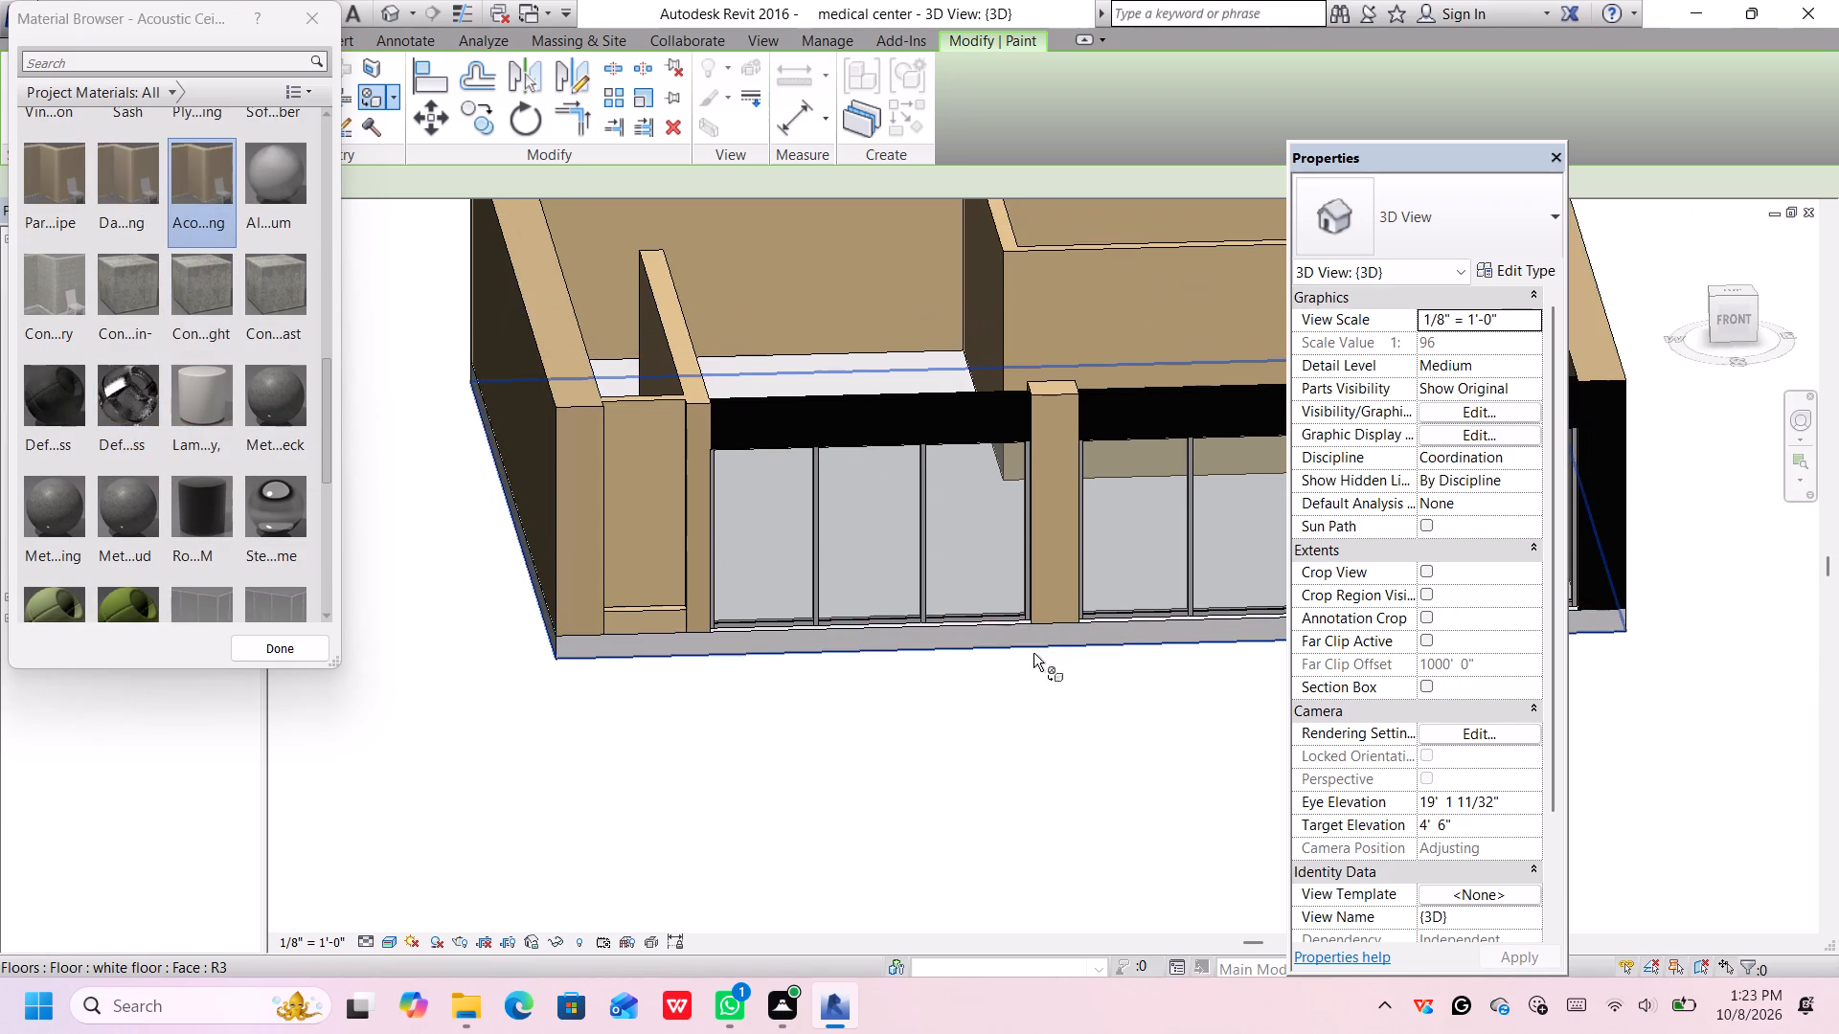
middle_click_drag(1038, 655, 387, 655)
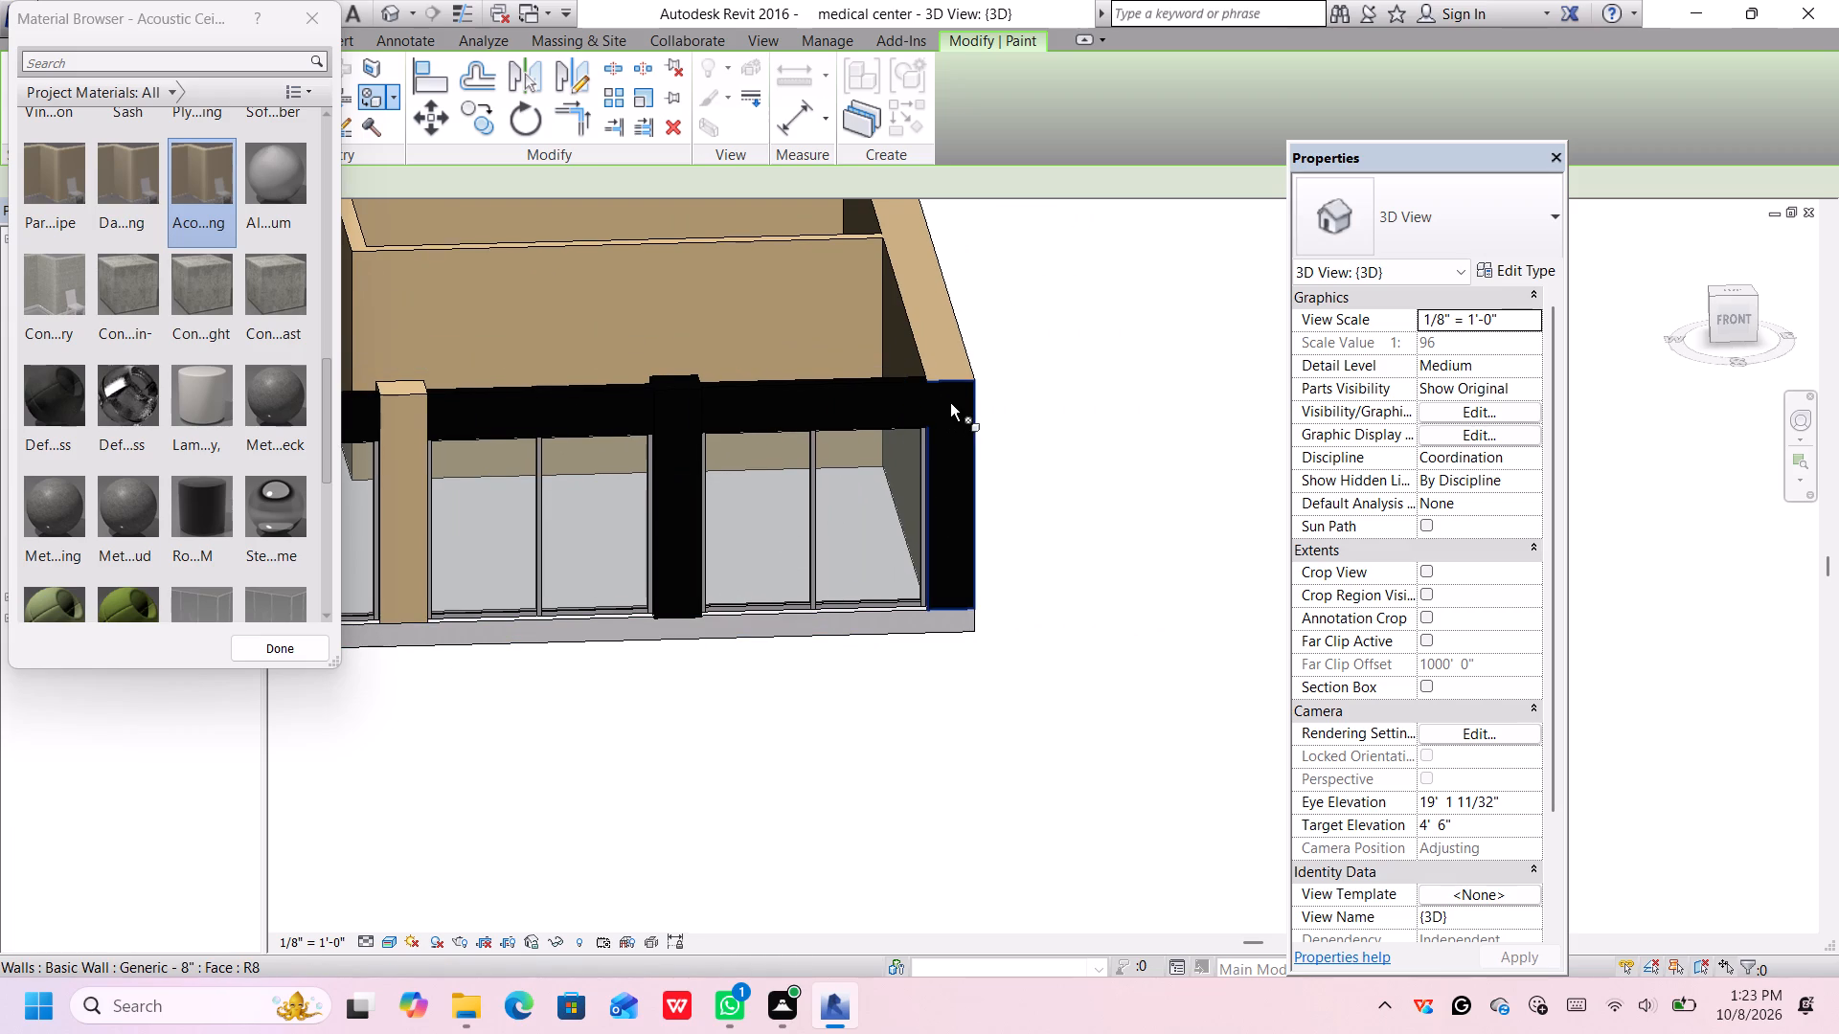
left_click(947, 415)
key("Escape")
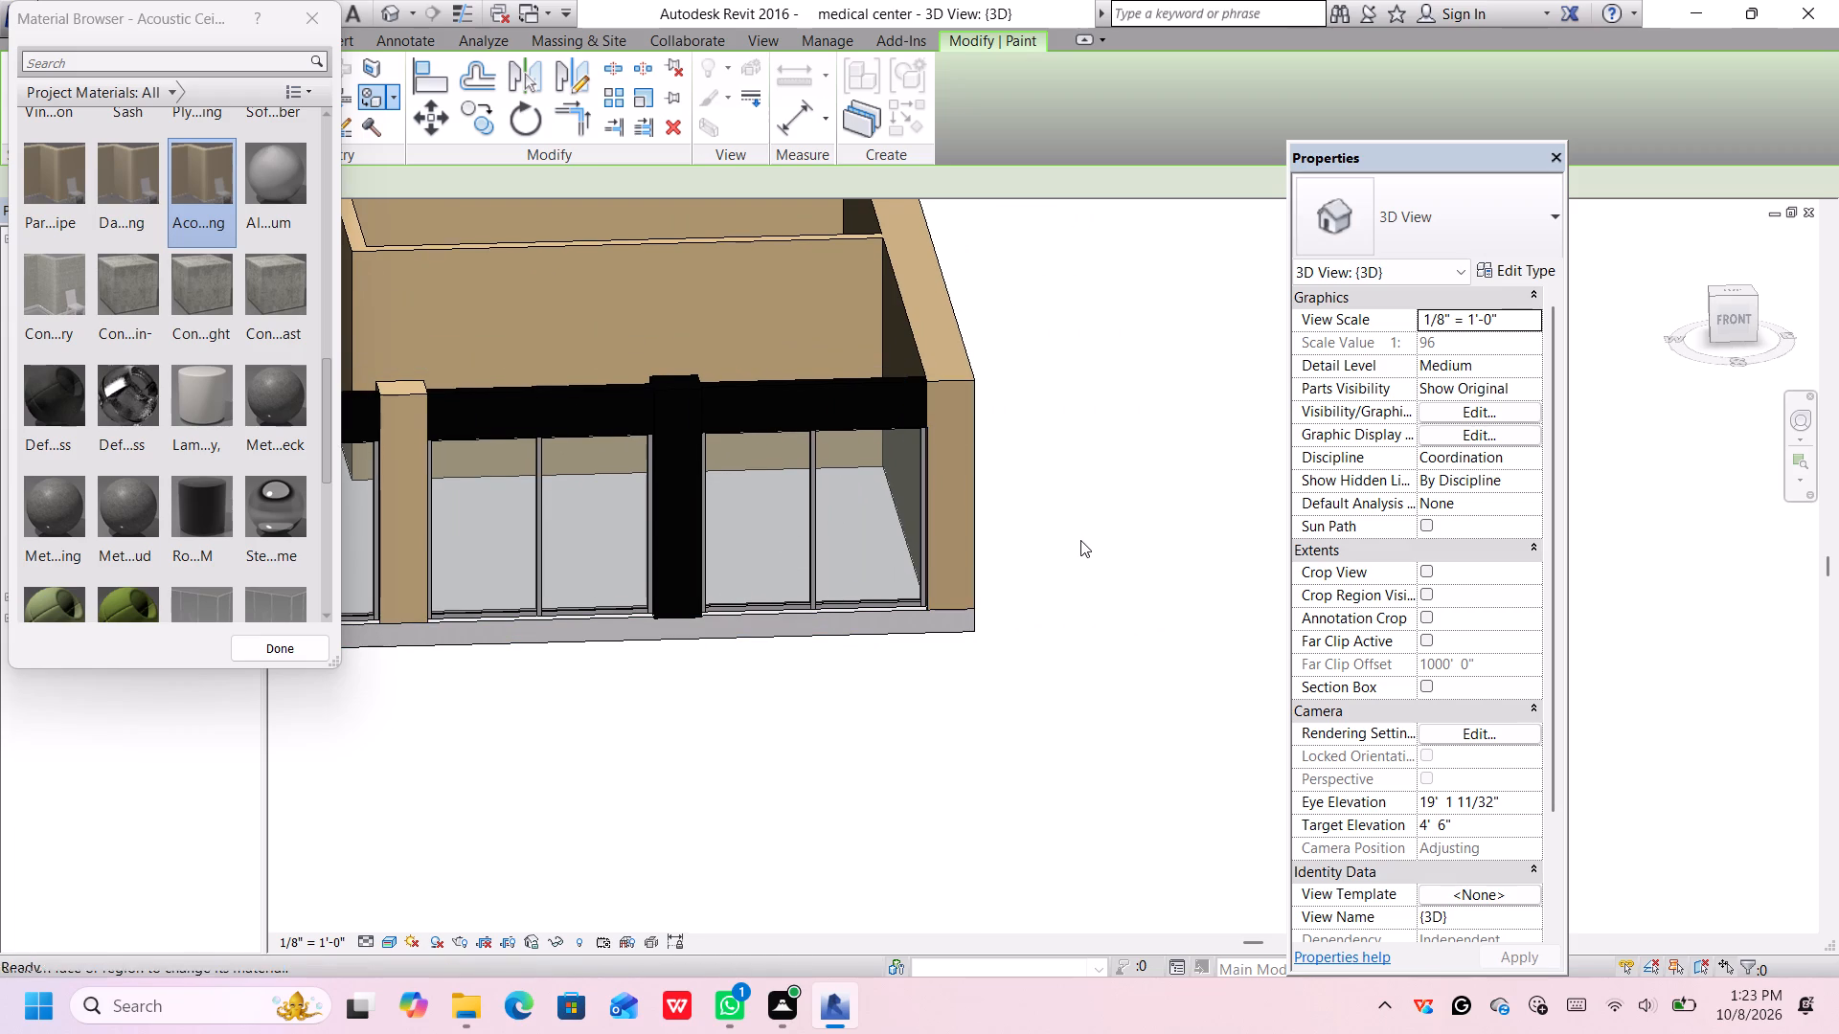
Change the material of the 2.5" x 5" rectangular curtain wall mullion type to Iron, Ductile.
scroll(1080, 541, "down", 3)
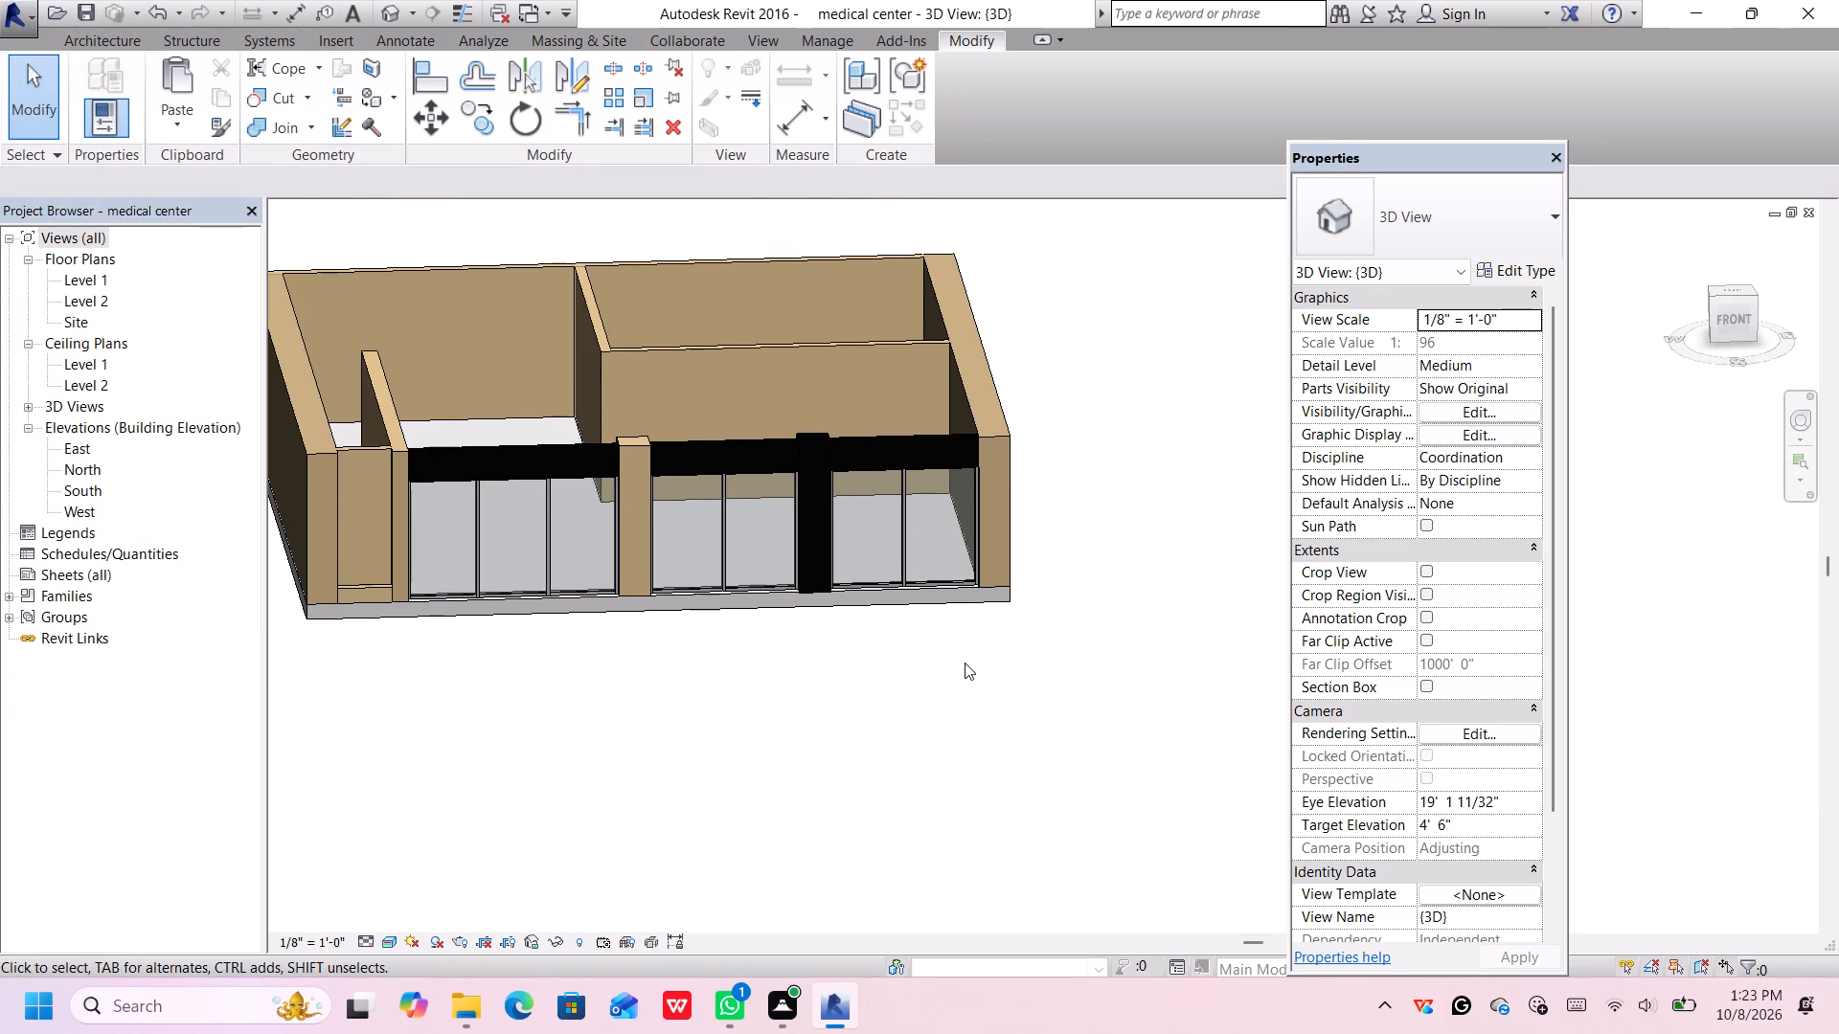
middle_click_drag(904, 638, 929, 683)
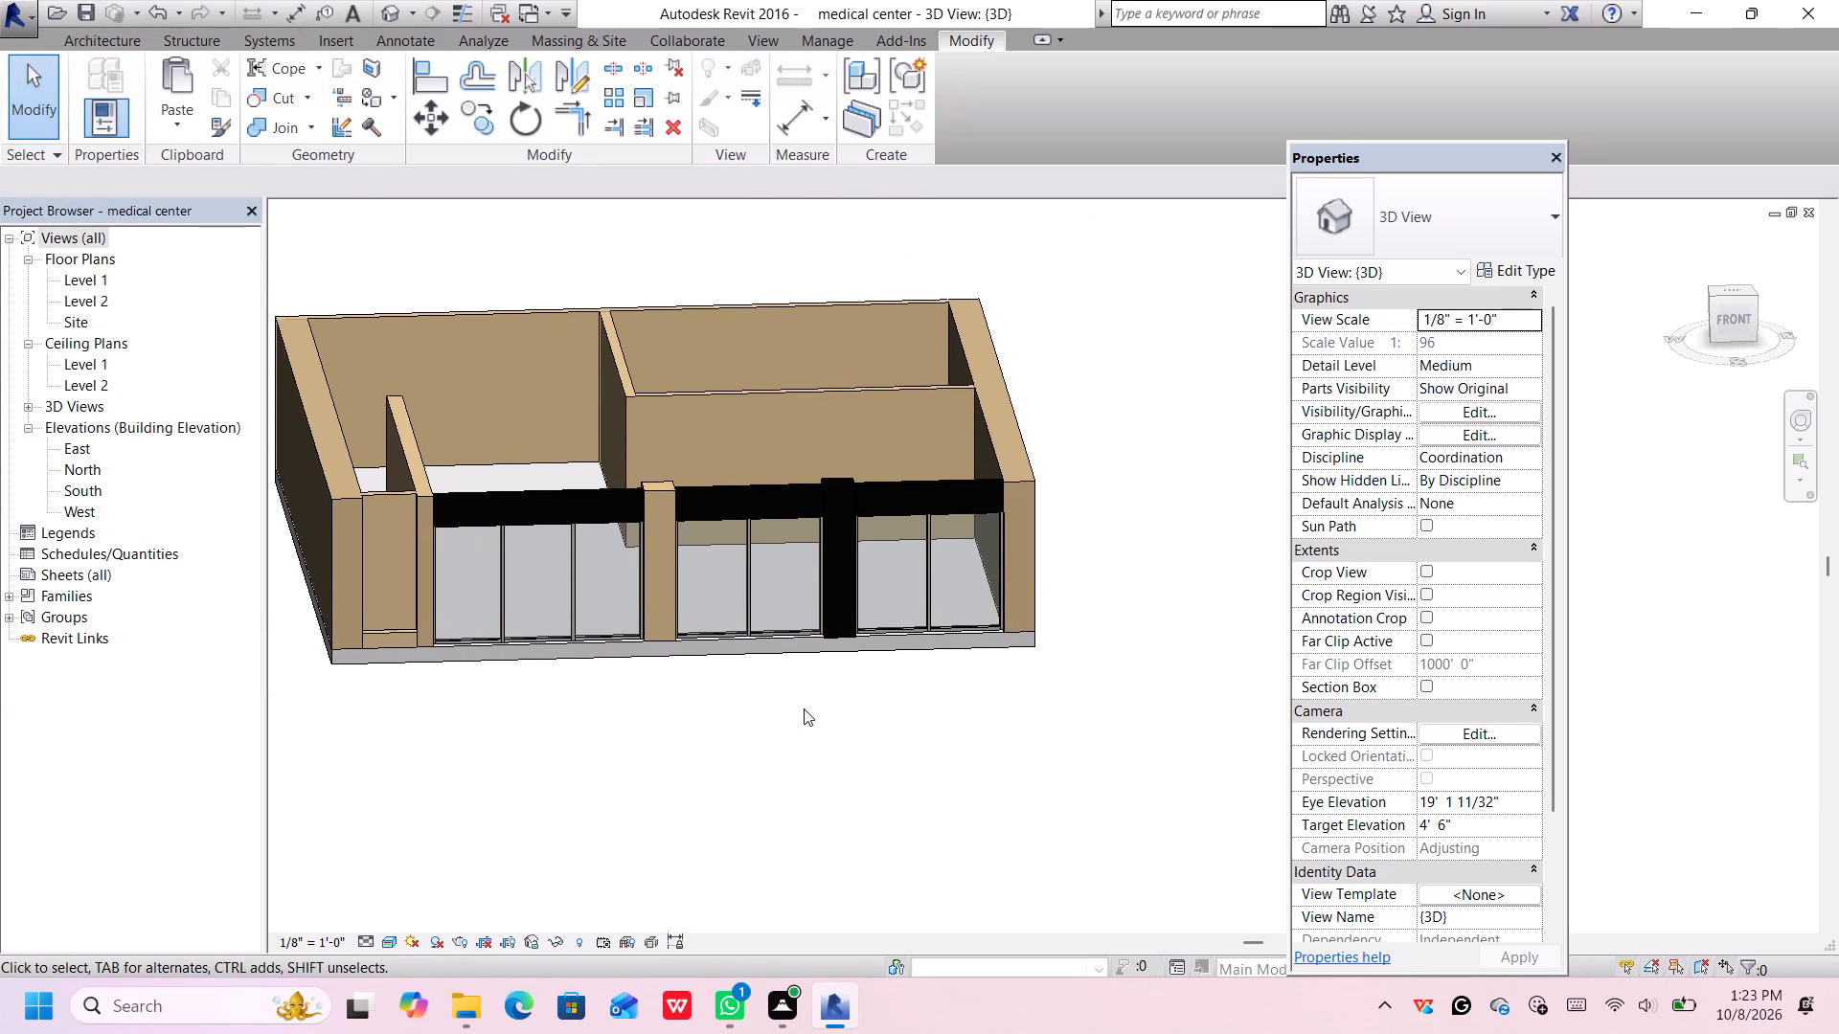
scroll(616, 656, "up", 6)
scroll(515, 584, "up", 3)
scroll(515, 584, "down", 1)
scroll(515, 584, "up", 3)
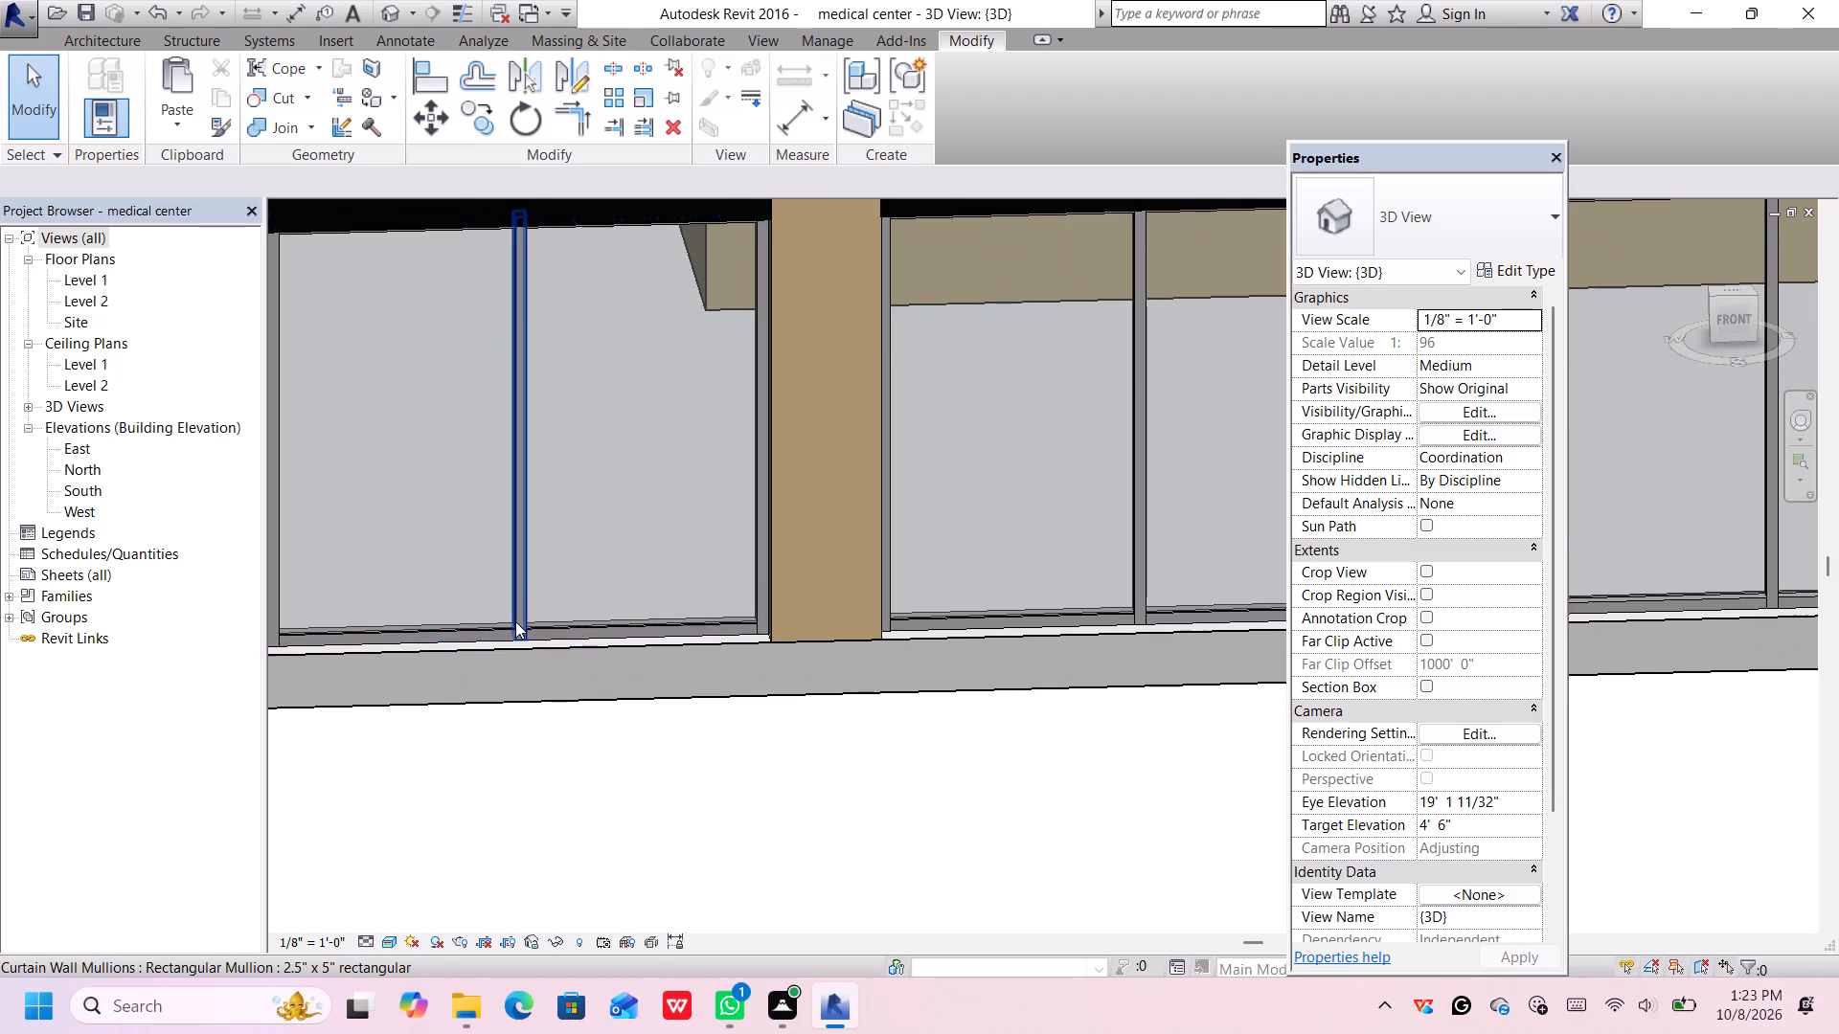
scroll(515, 621, "up", 3)
left_click(525, 609)
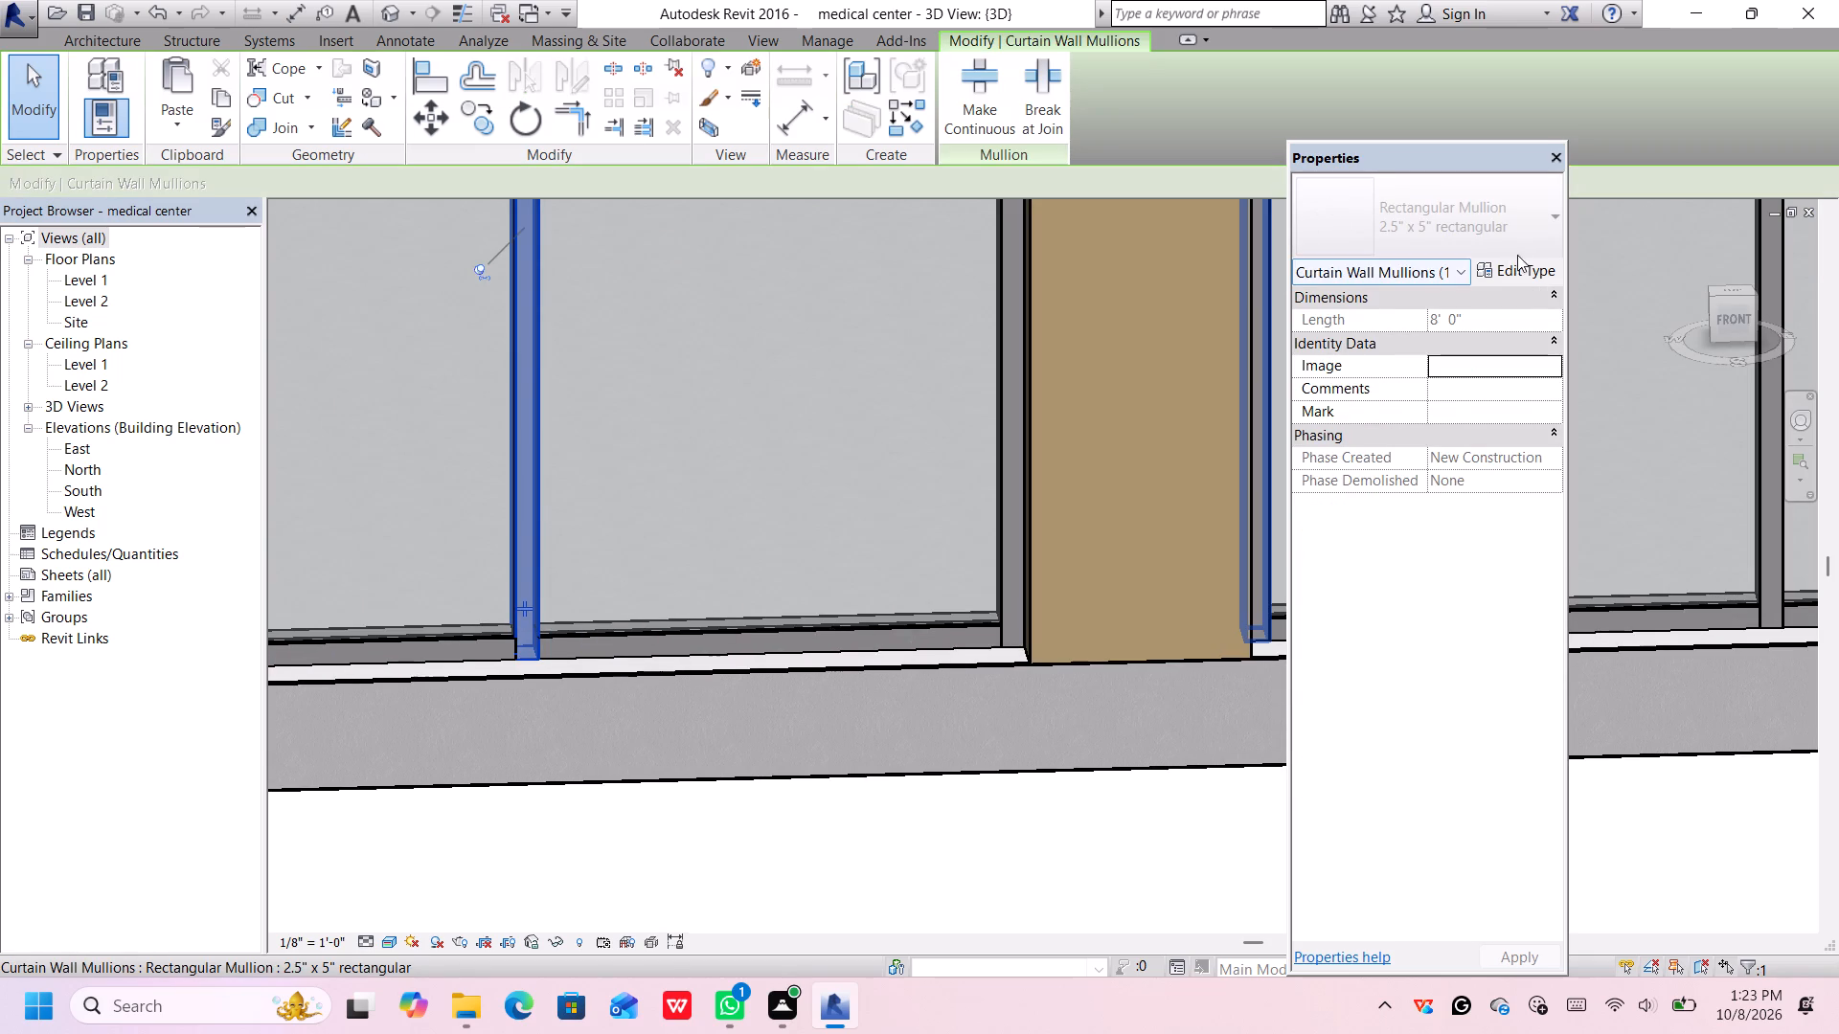
left_click(1510, 265)
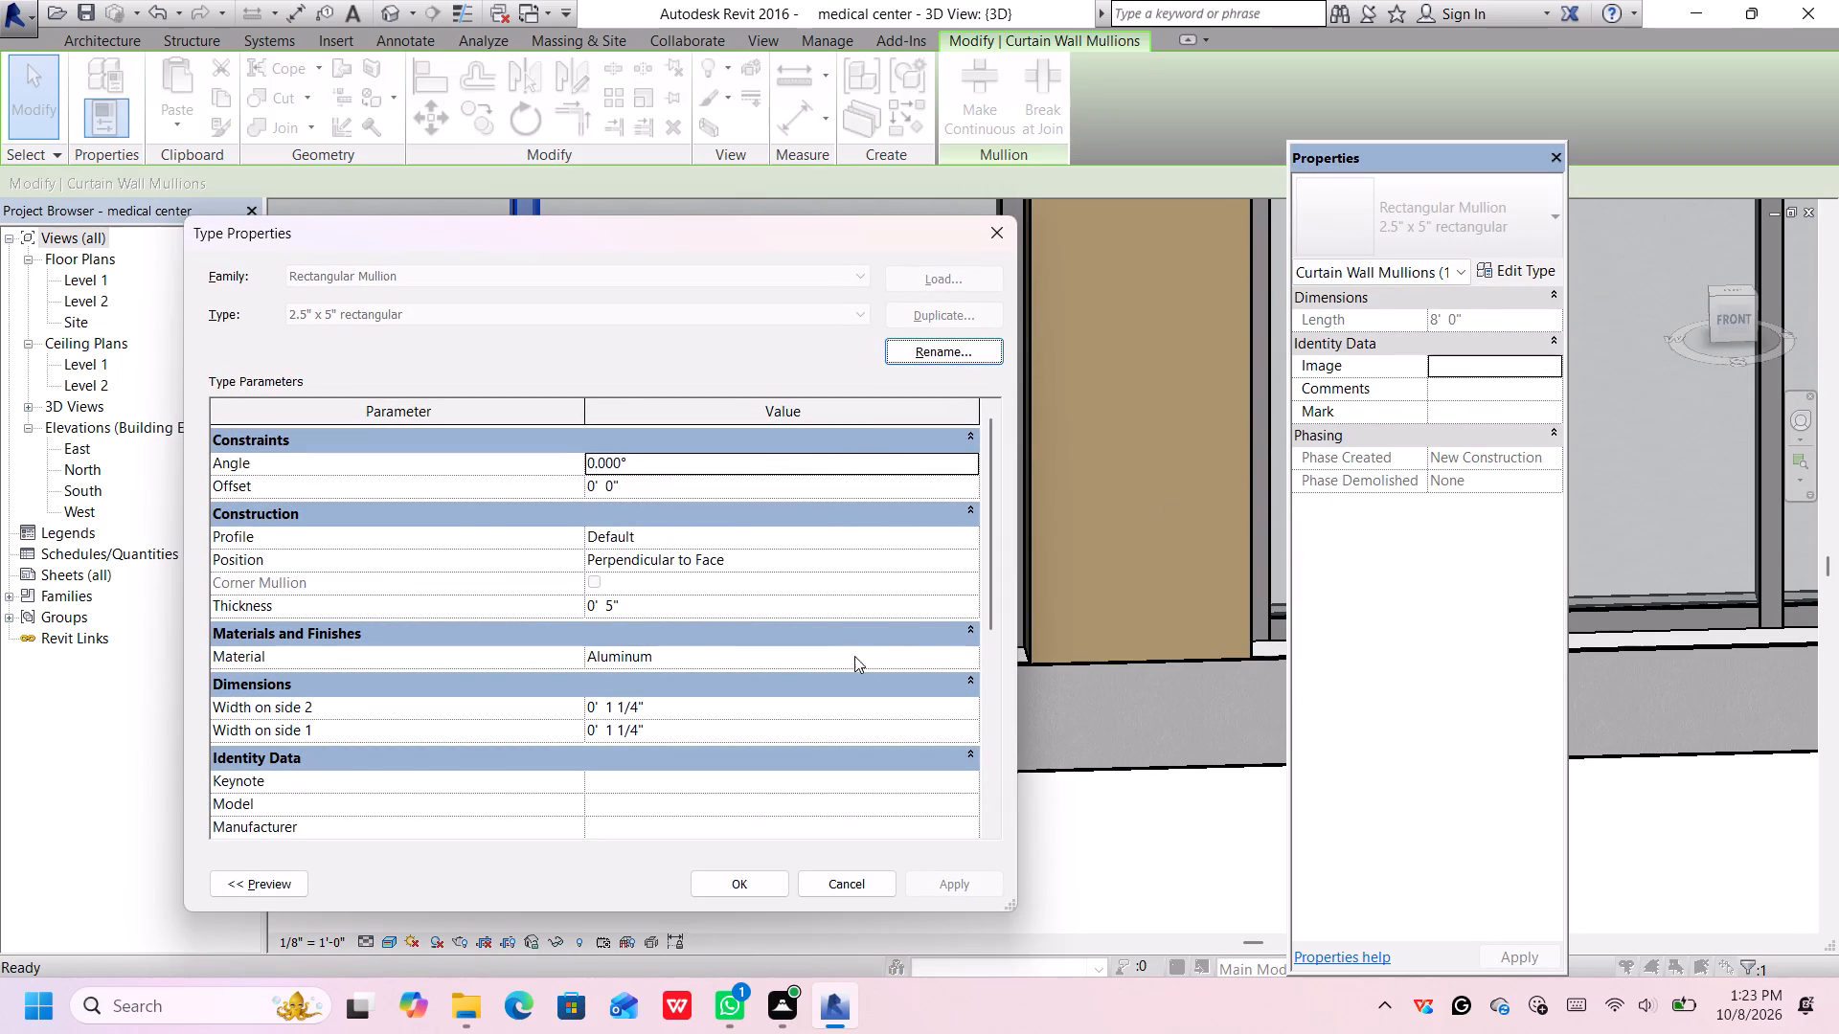
left_click(949, 656)
left_click(972, 659)
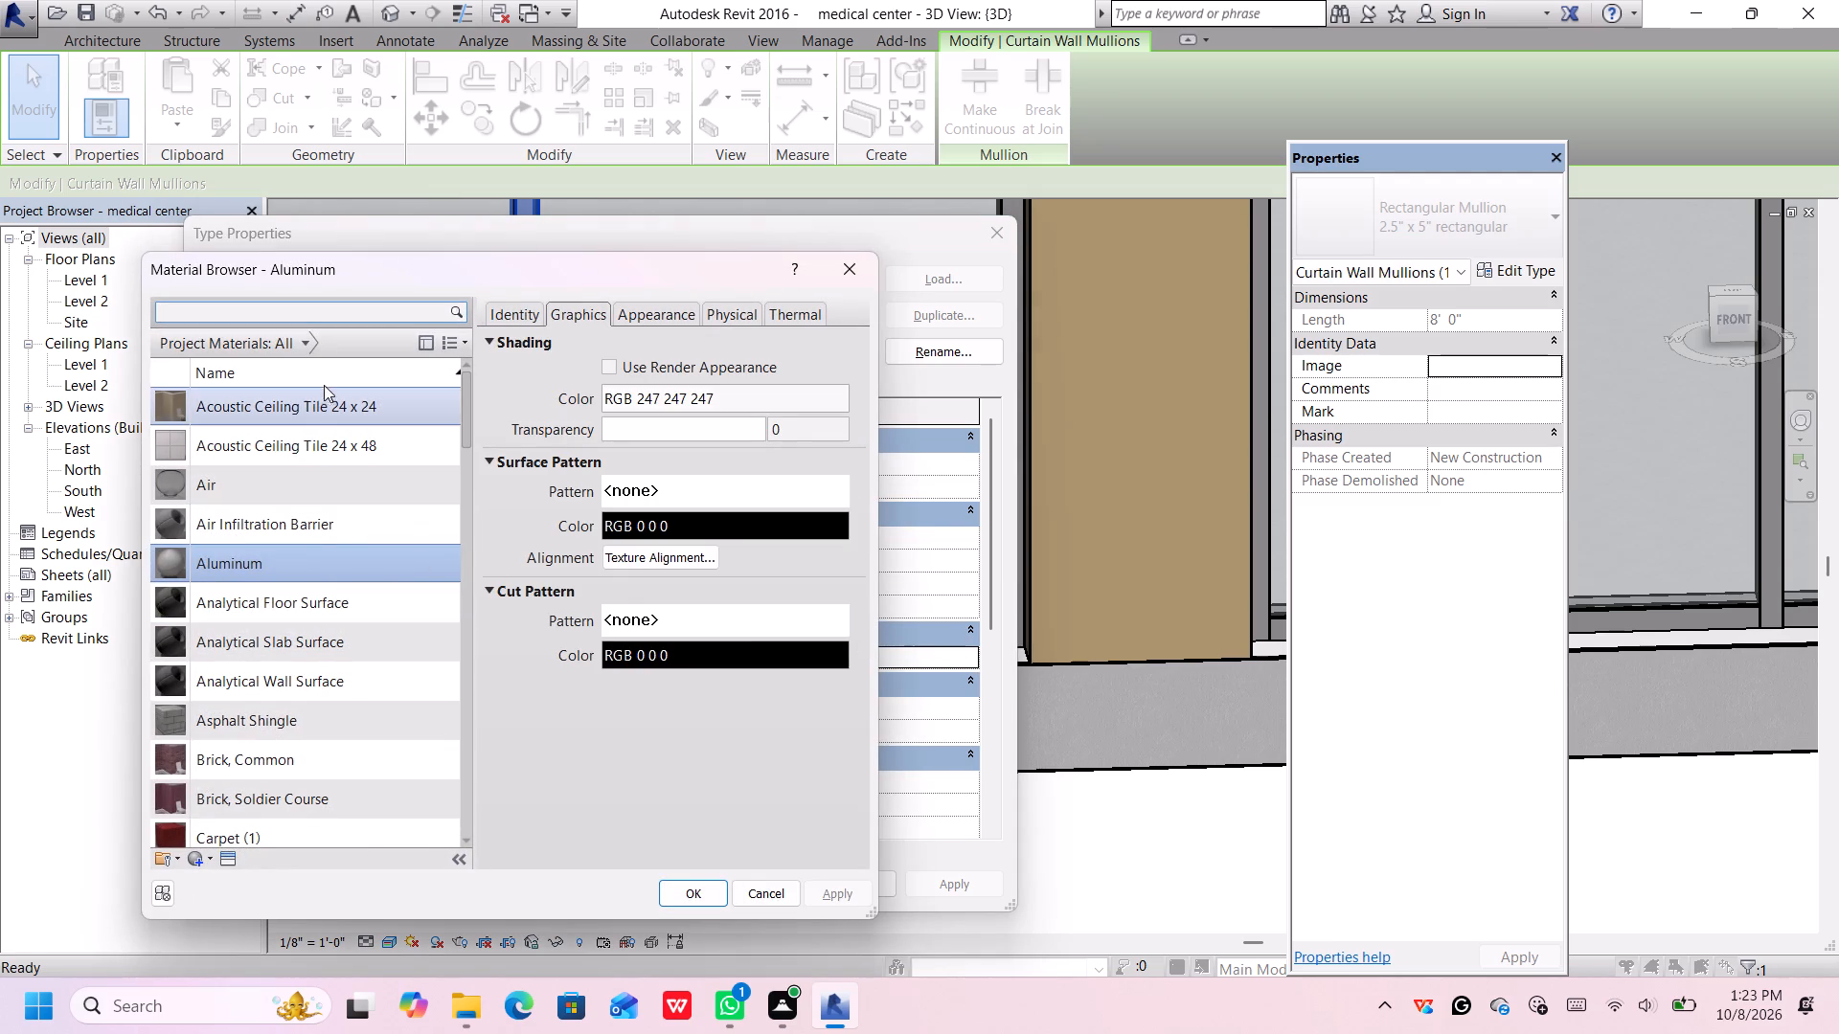
left_click(308, 346)
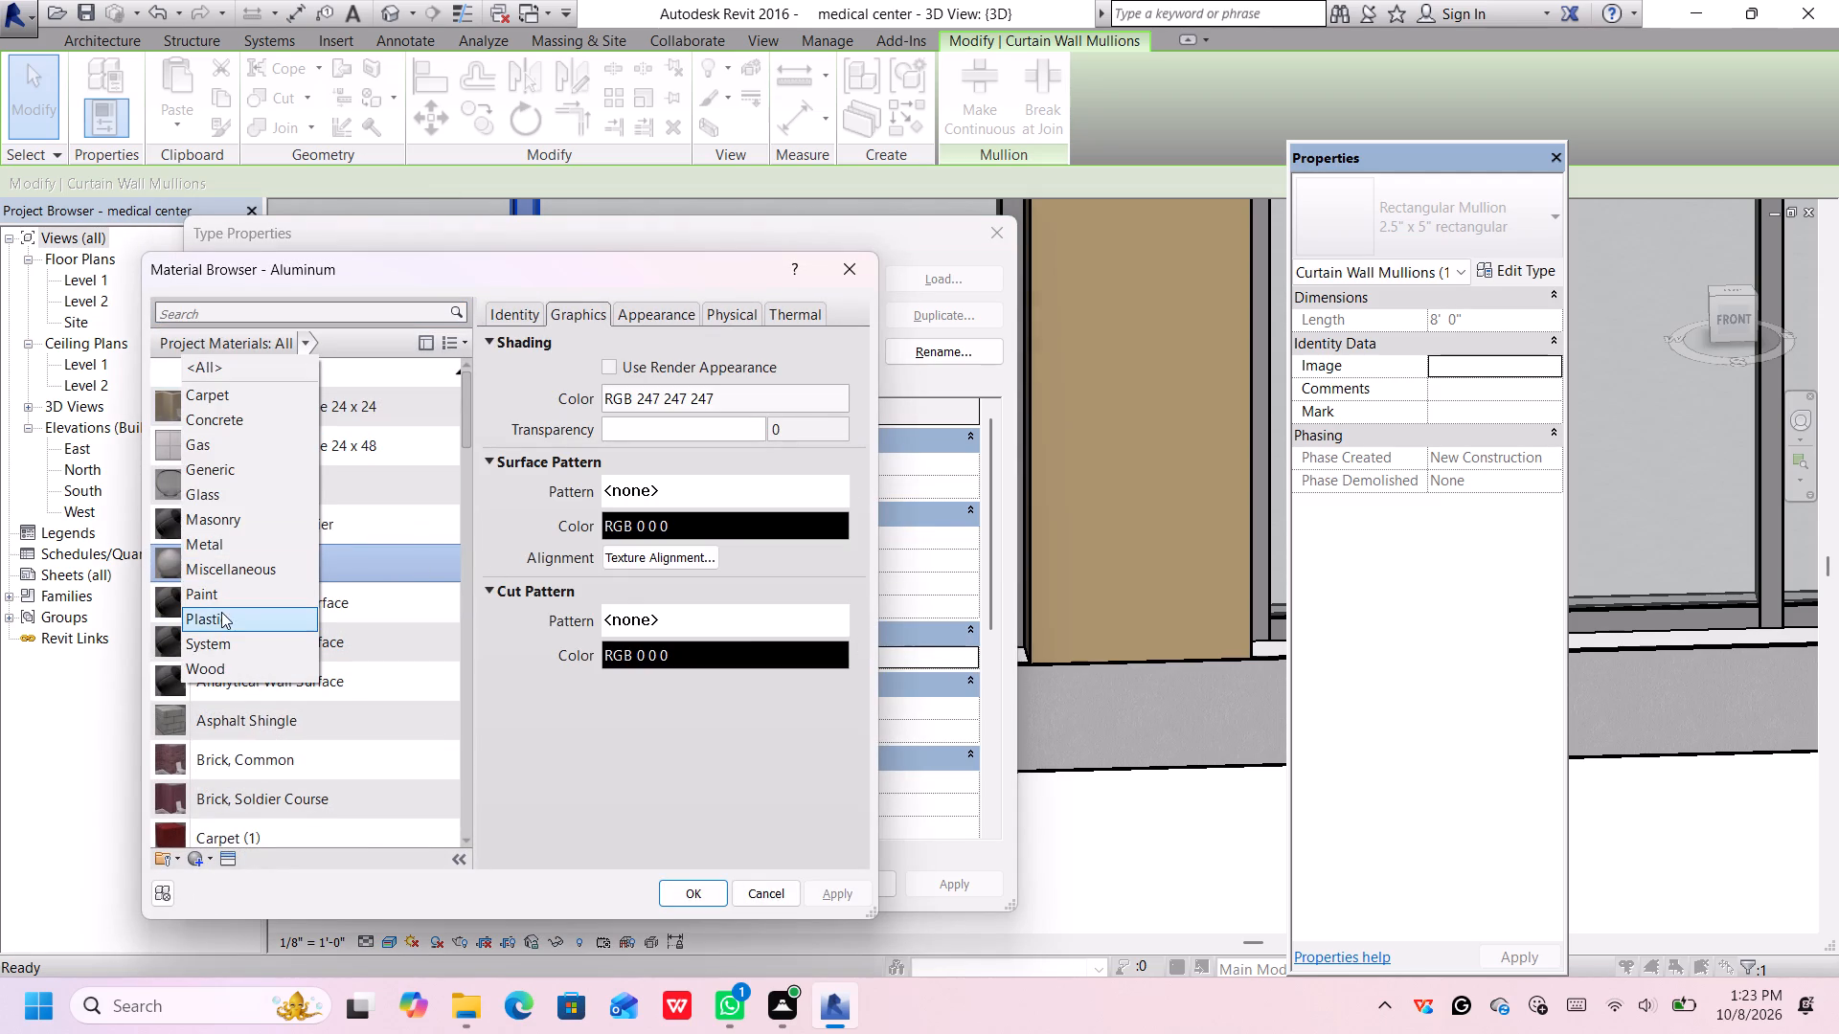
left_click(238, 542)
scroll(290, 474, "down", 2)
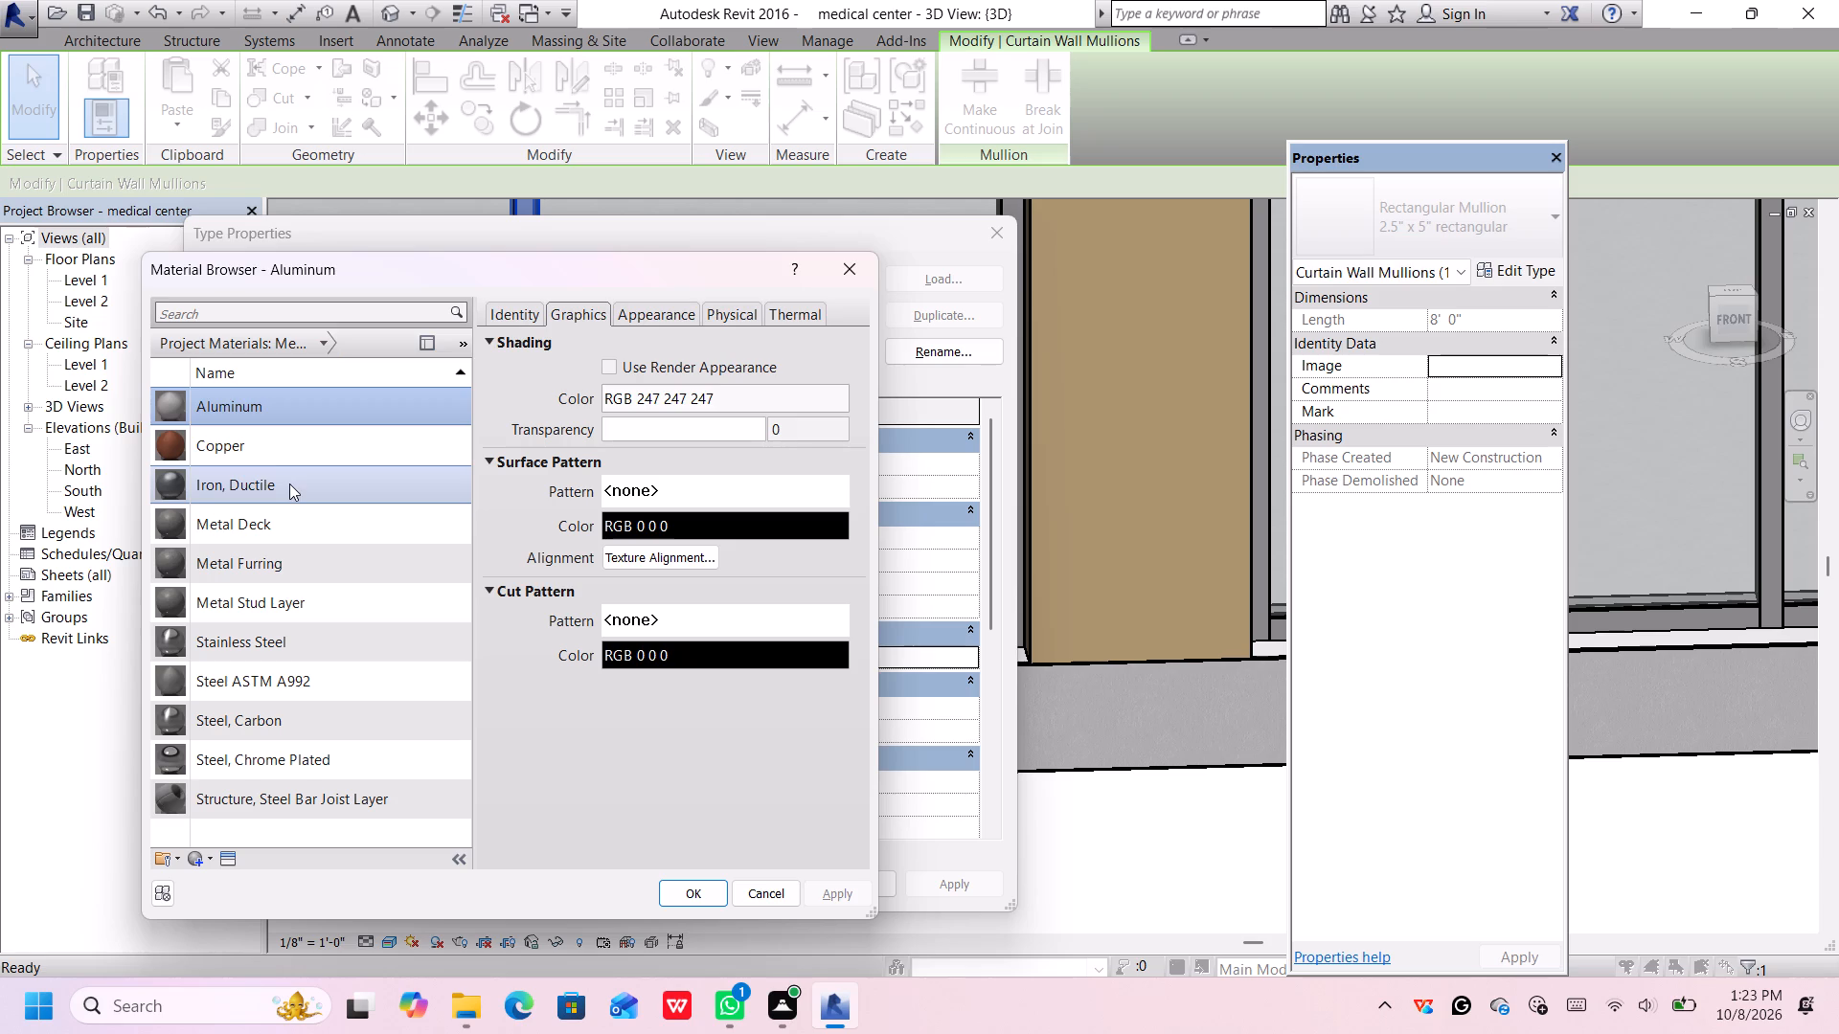
left_click(288, 486)
left_click(695, 897)
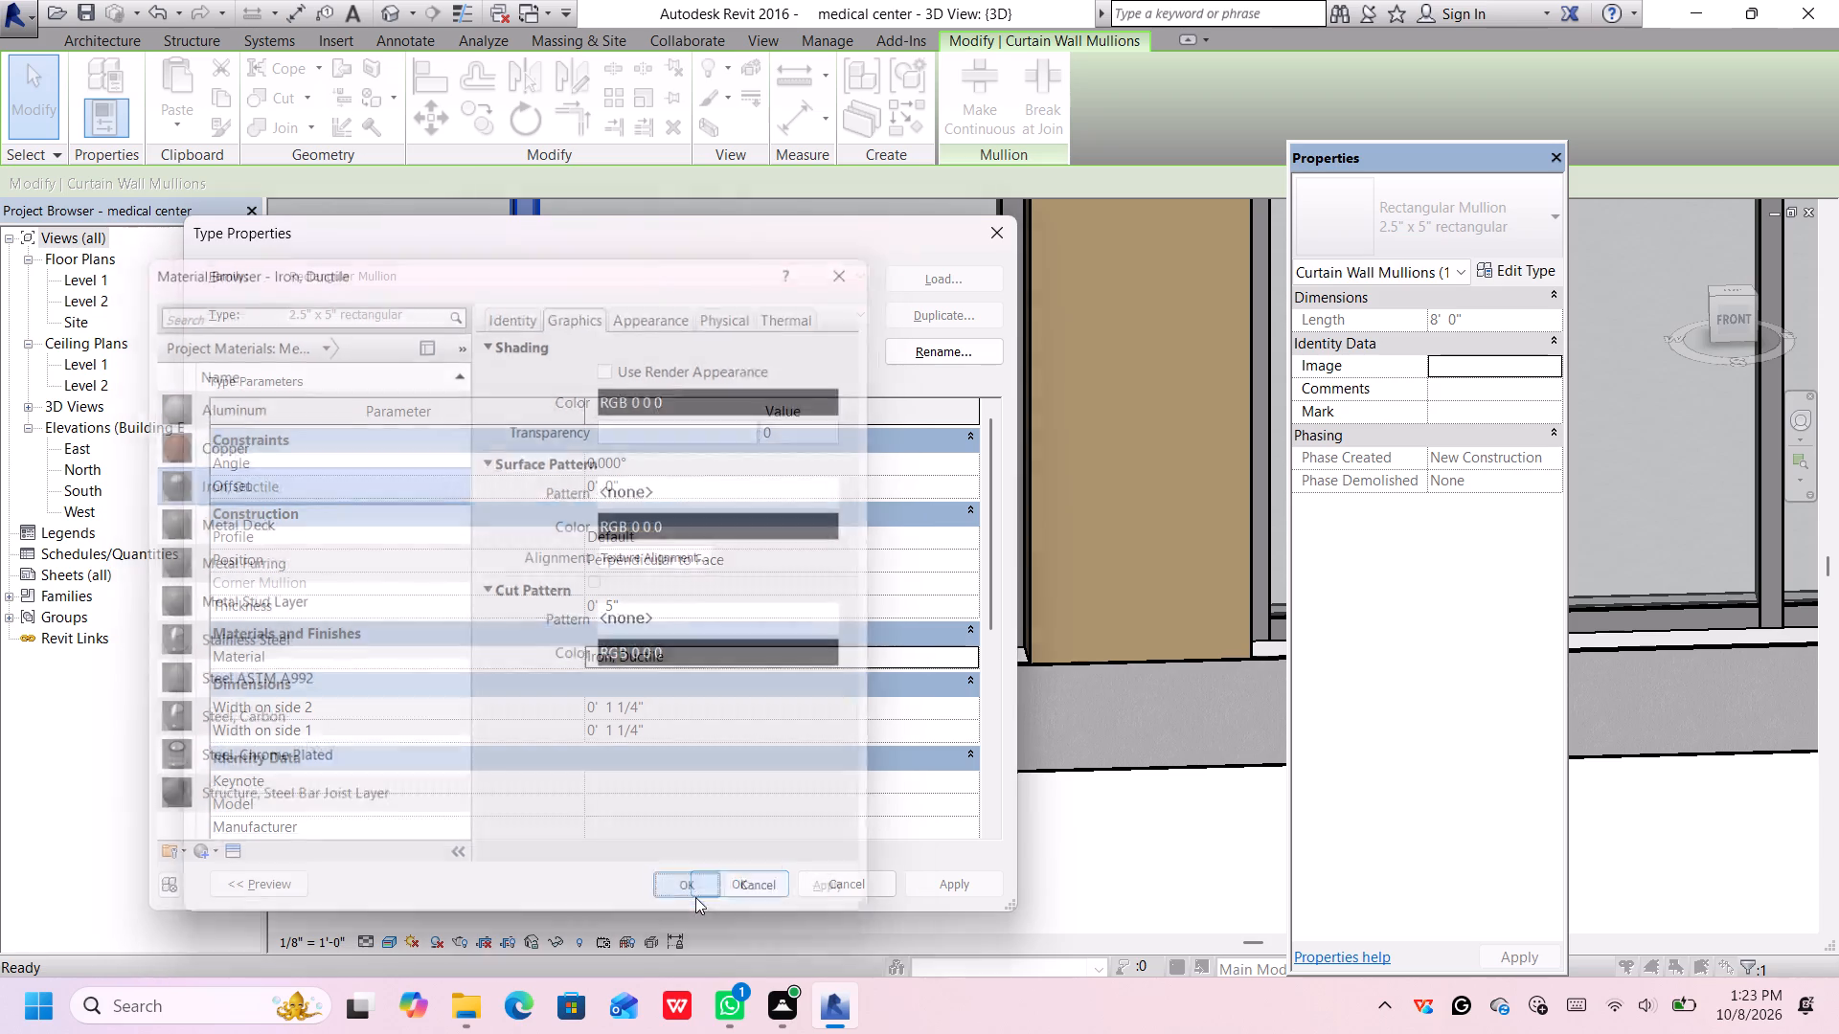
left_click(712, 884)
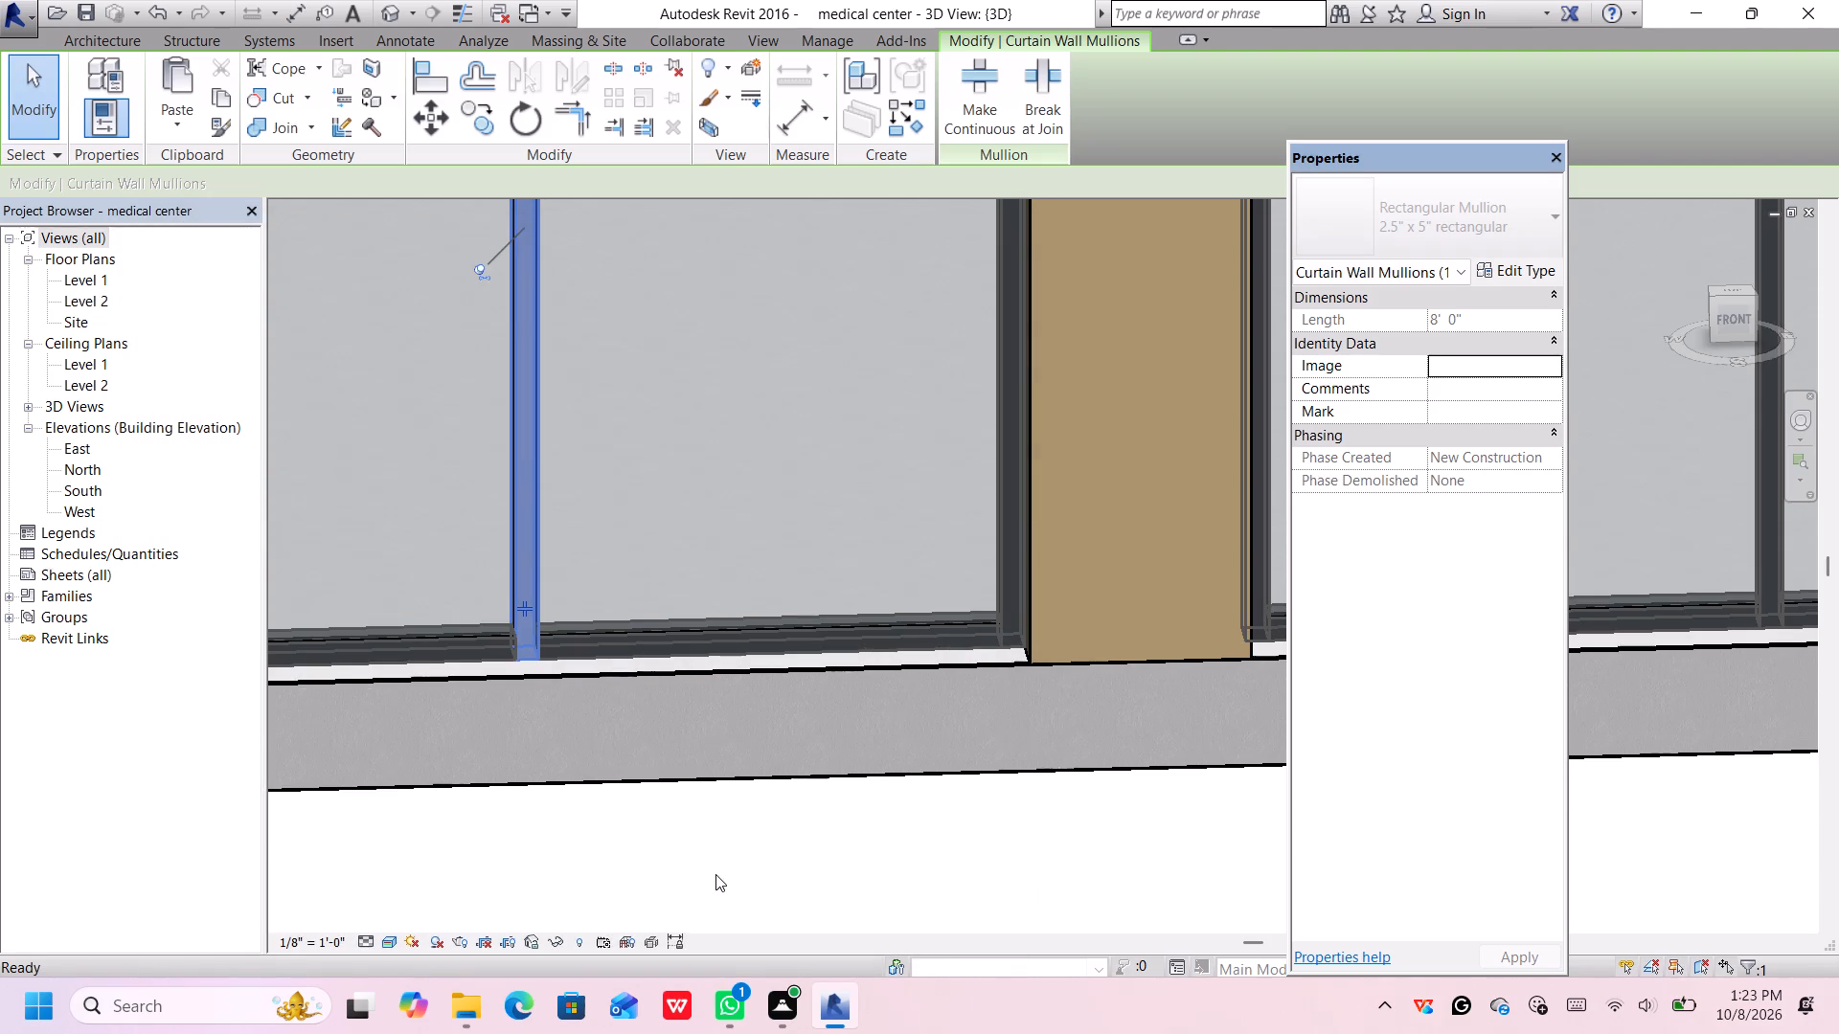
scroll(715, 876, "down", 10)
middle_click_drag(730, 878, 749, 736)
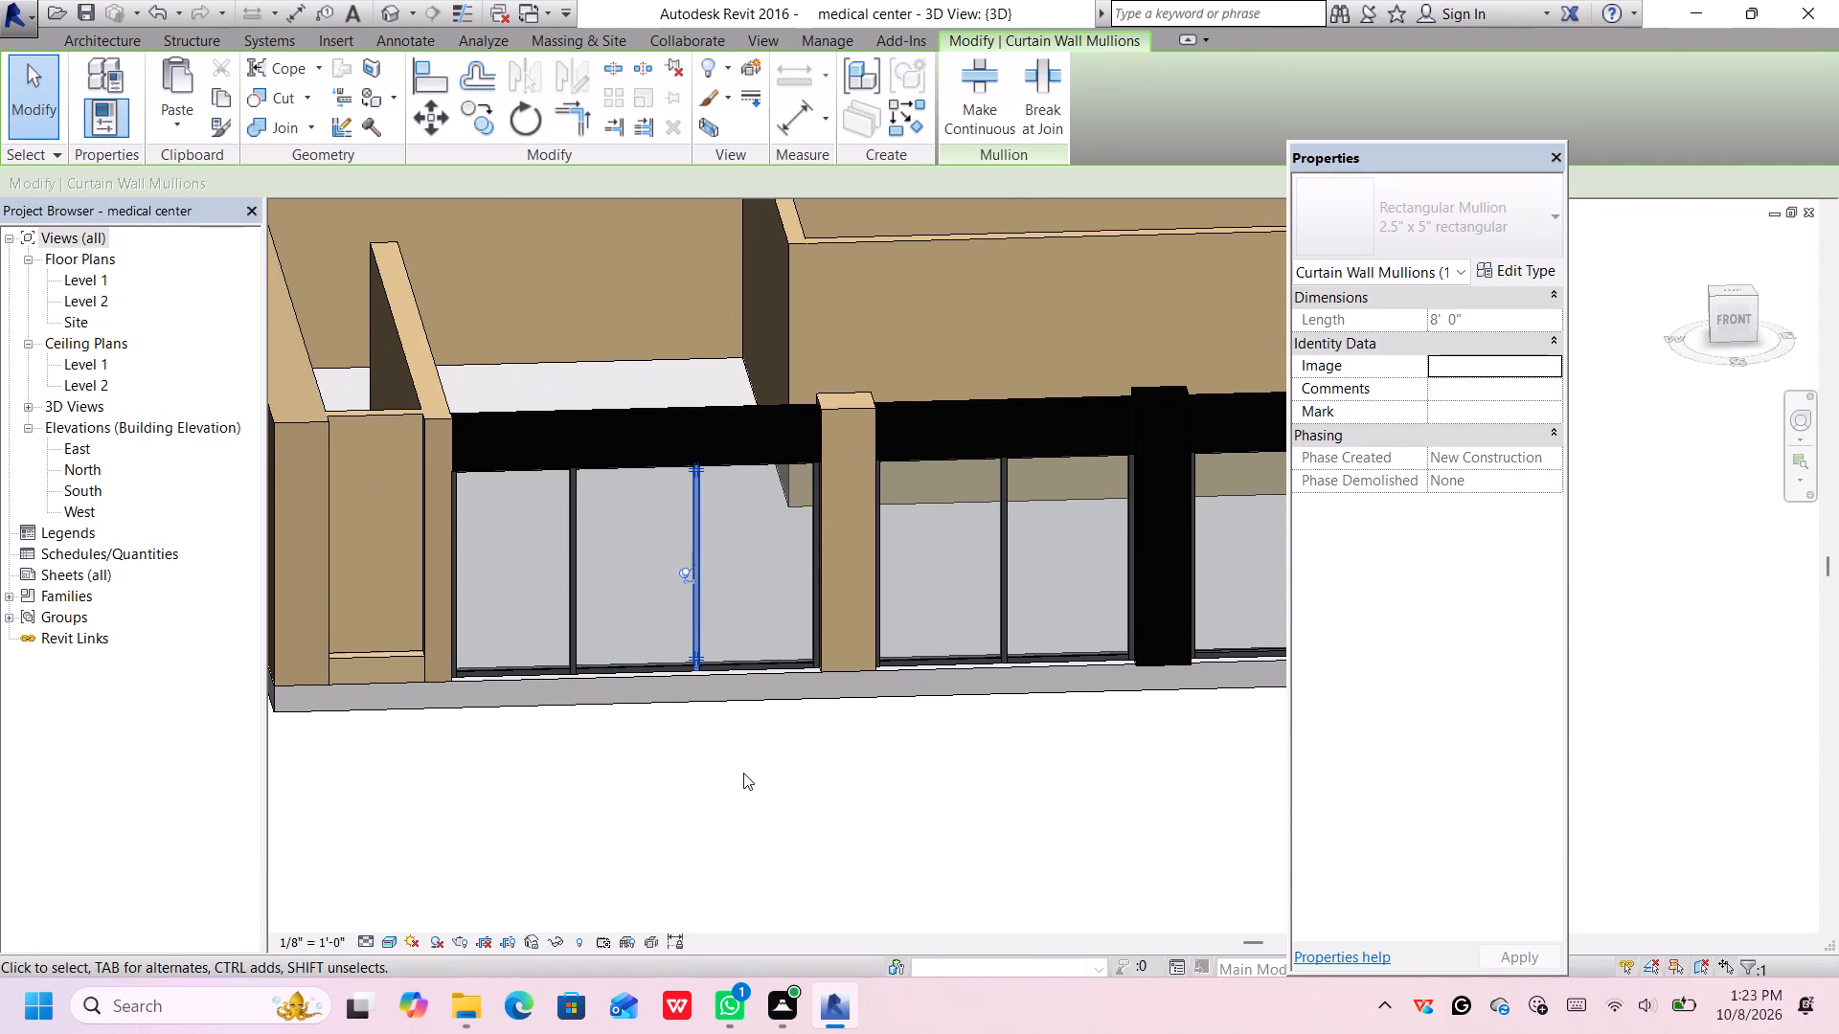
left_click(743, 773)
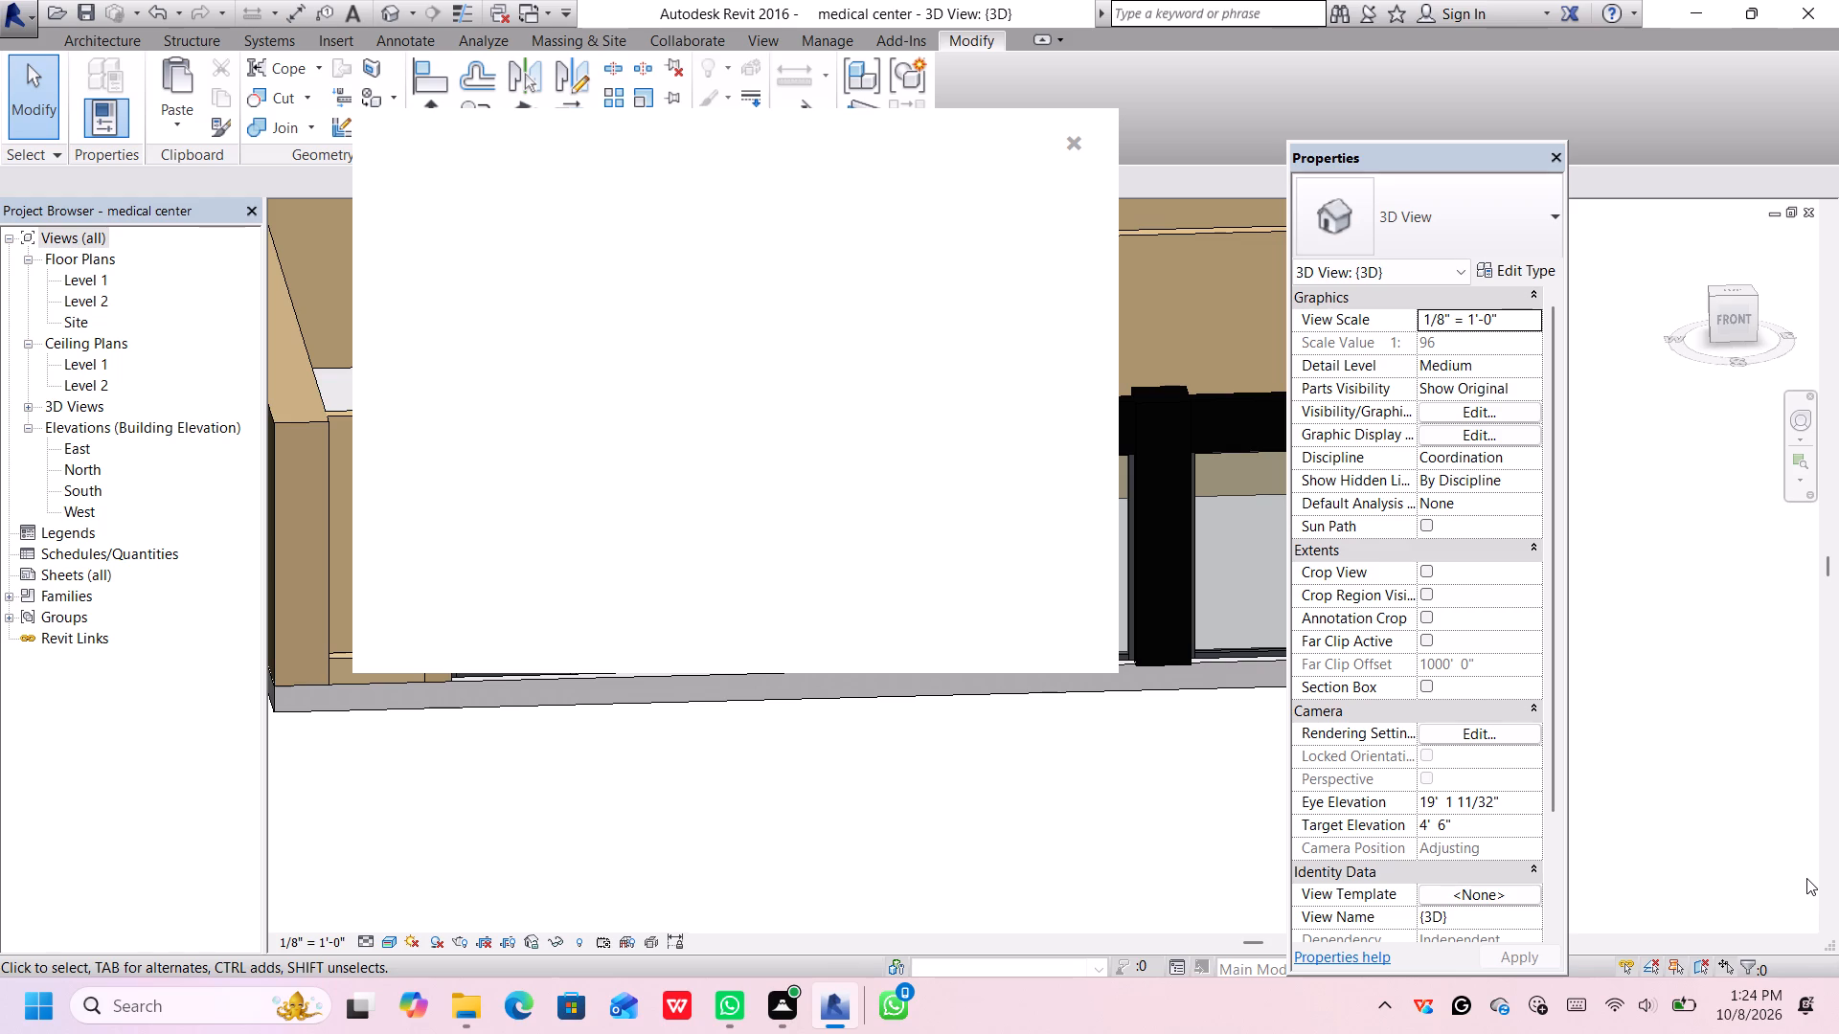
Dismiss the notification and examine the whole front facade with its mullions, columns and wall bands.
left_click(1070, 142)
scroll(1020, 480, "down", 3)
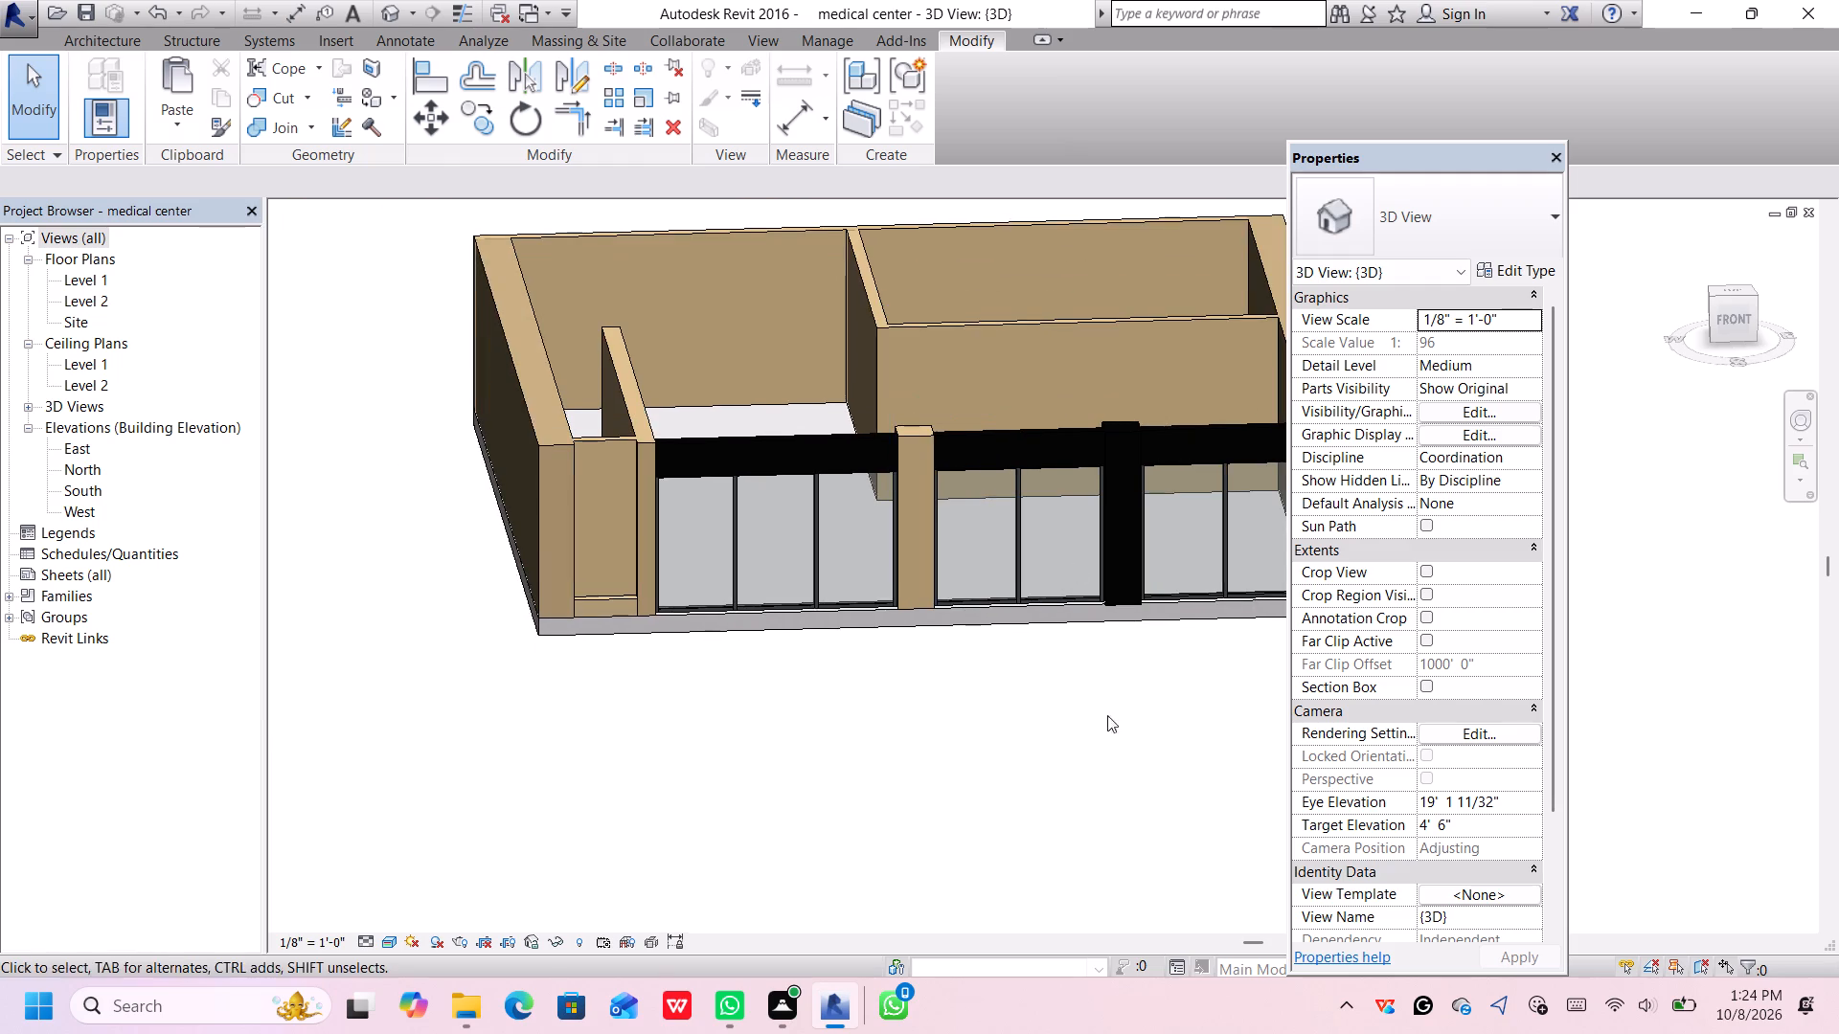
middle_click_drag(1111, 749, 992, 639)
middle_click_drag(1033, 573, 1075, 671)
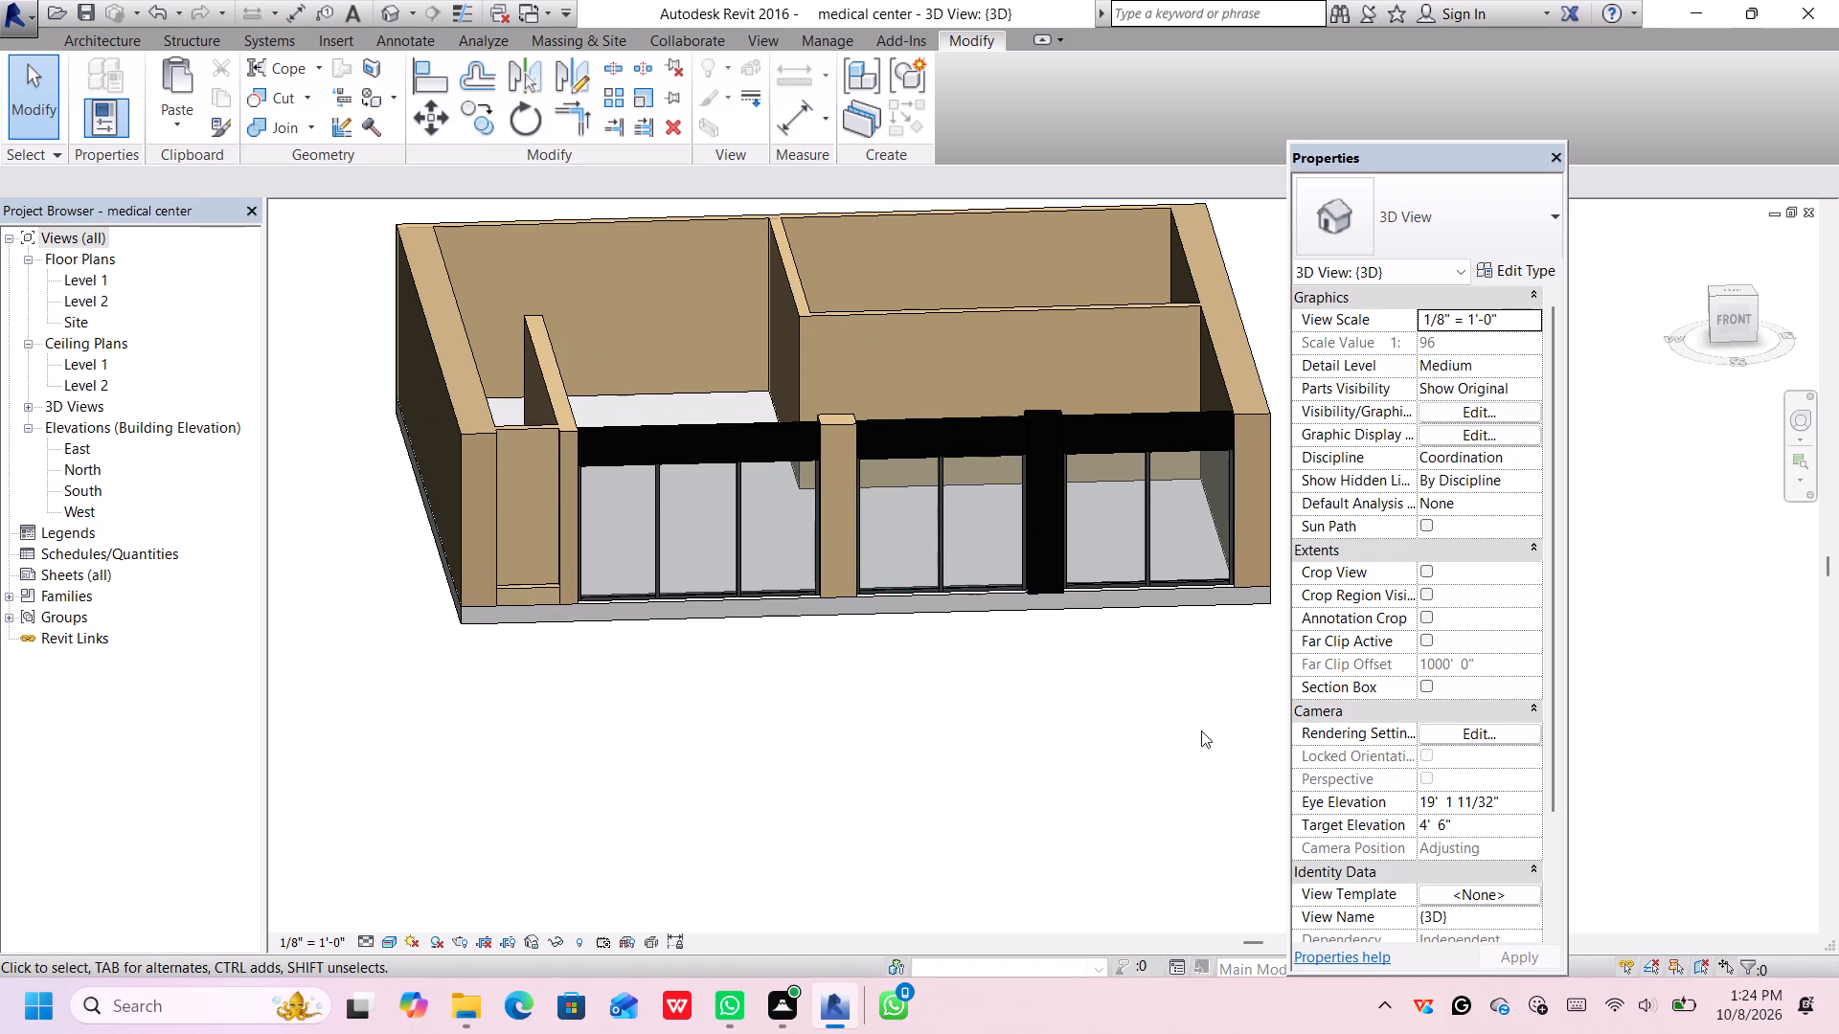
middle_click_drag(1236, 669, 1184, 827)
scroll(864, 819, "up", 1)
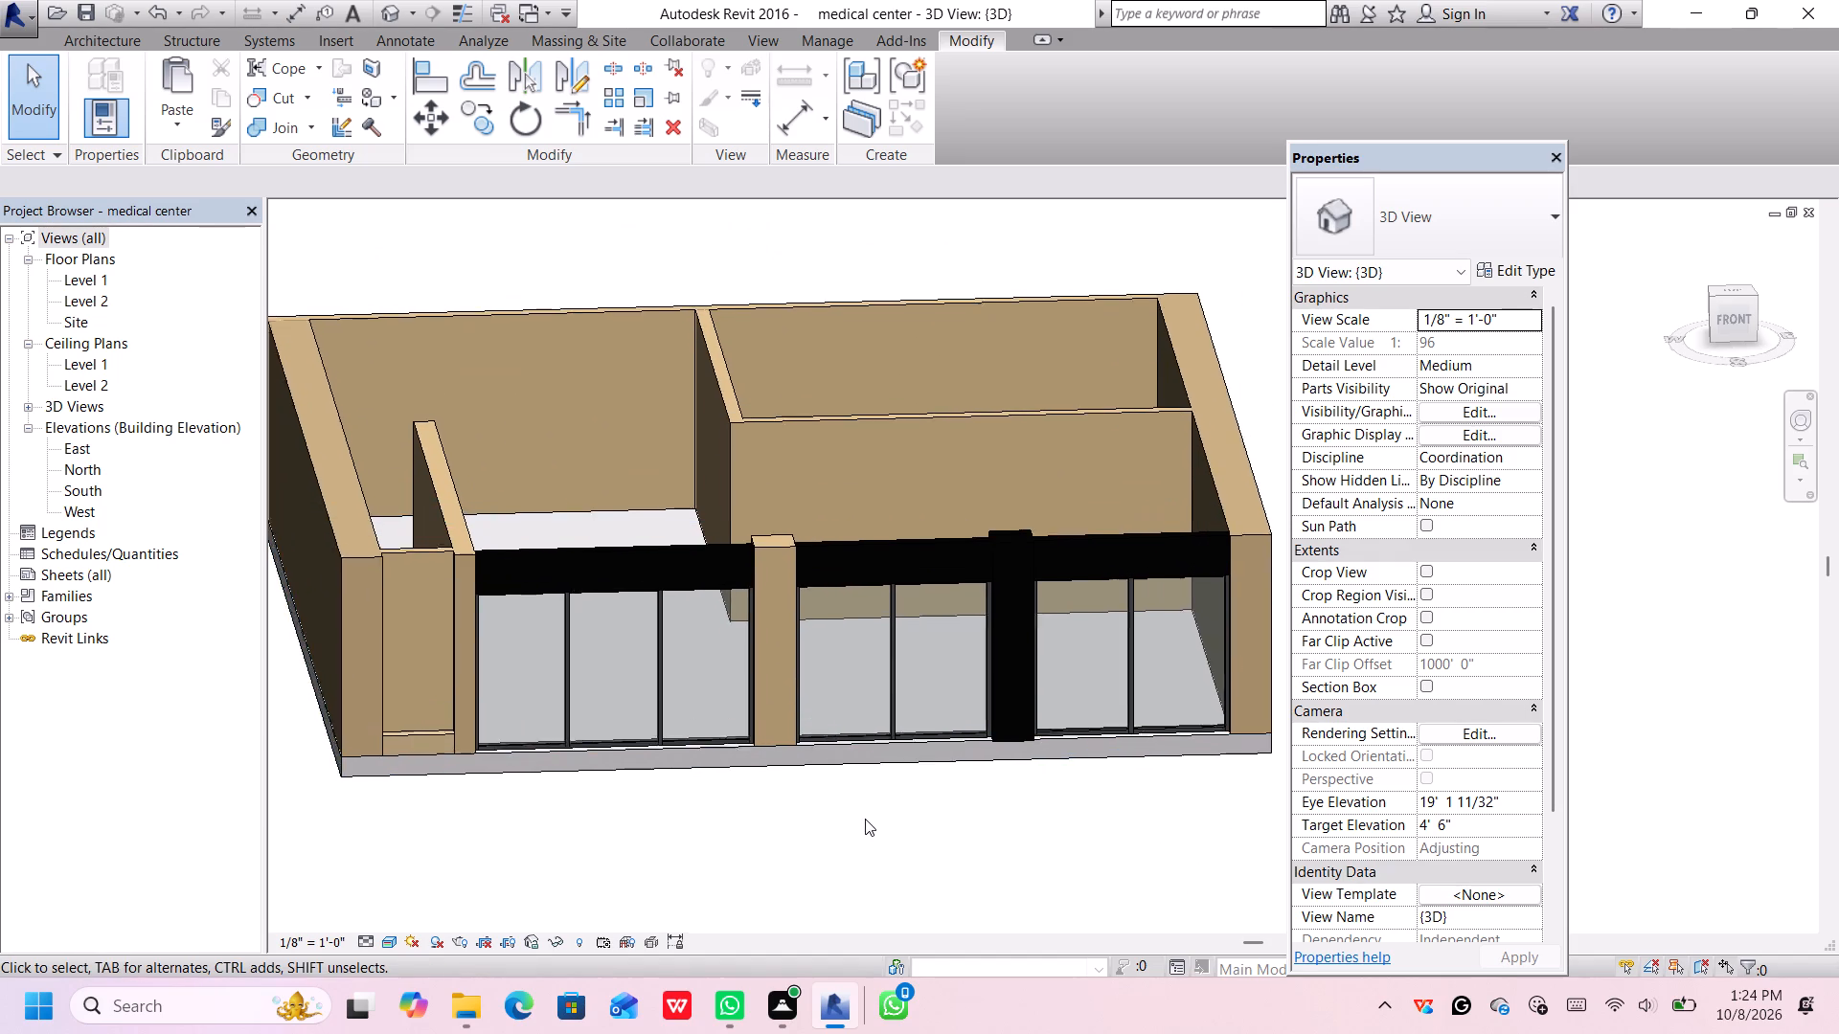
scroll(865, 819, "up", 2)
scroll(911, 780, "down", 3)
middle_click_drag(934, 783, 992, 769)
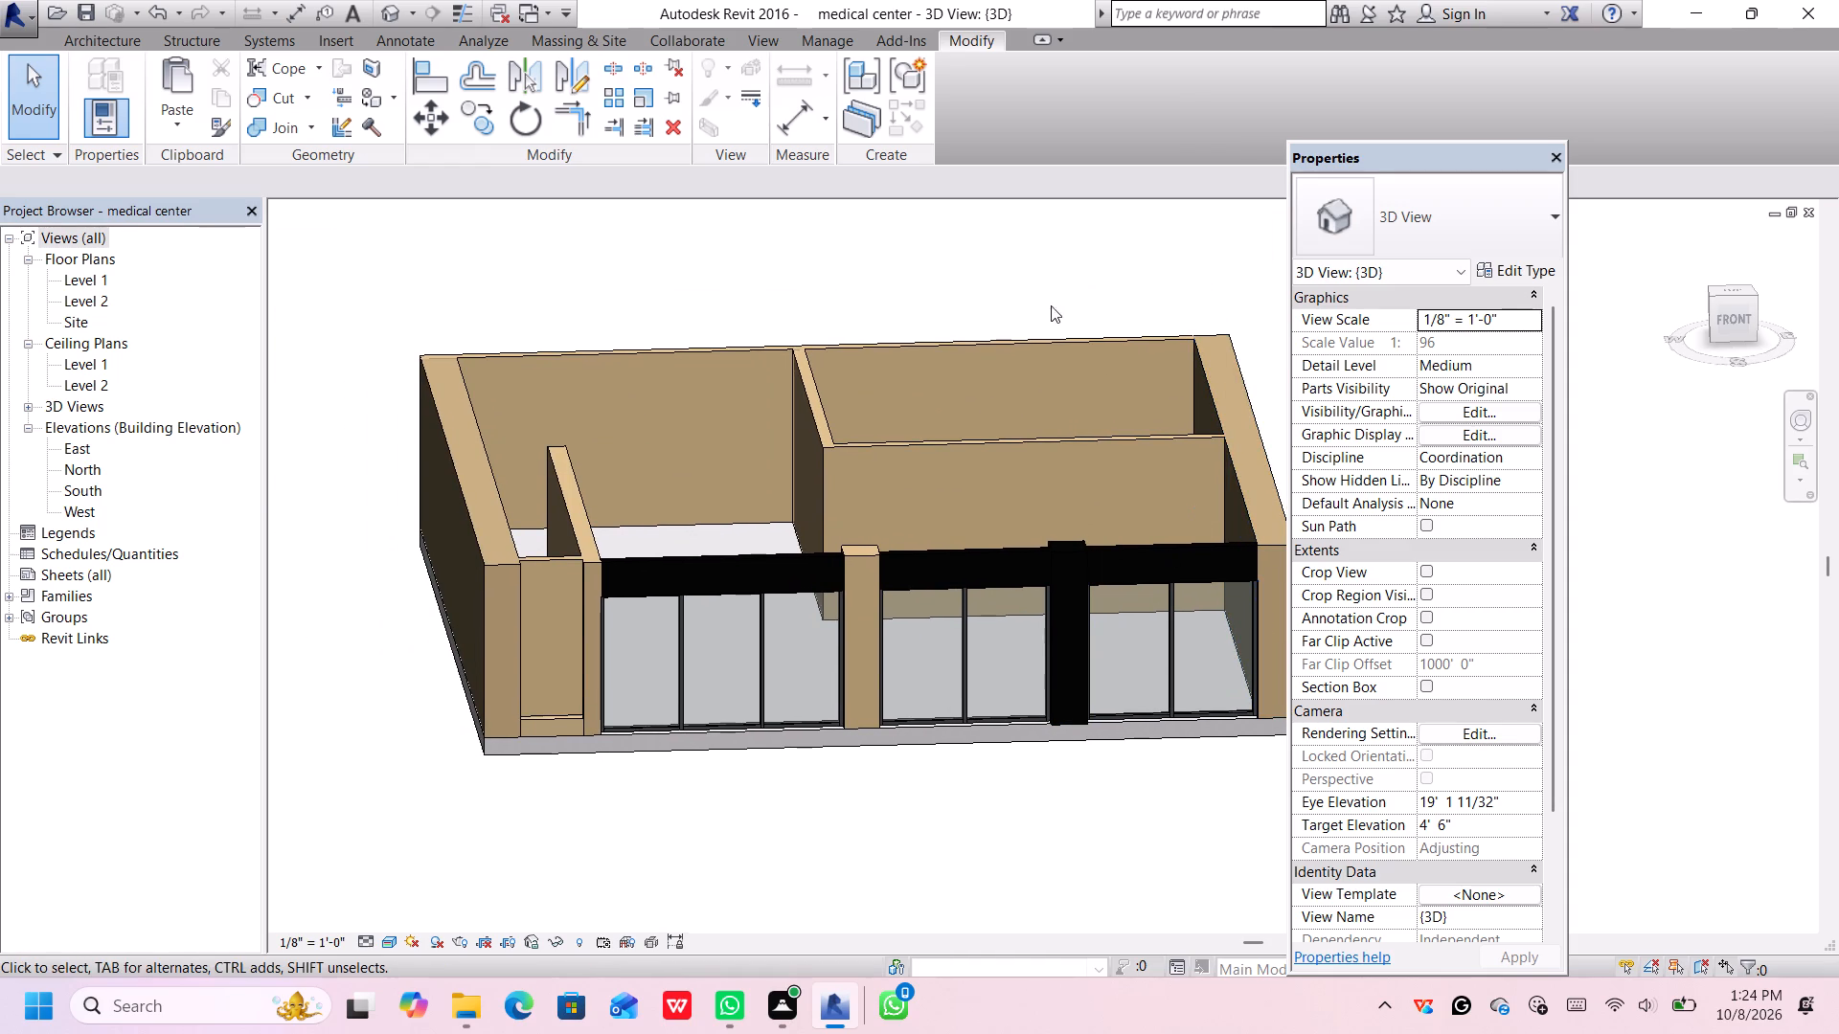
Start loading a component family, dismiss the notification and look through the folders of the US Imperial library.
left_click(93, 34)
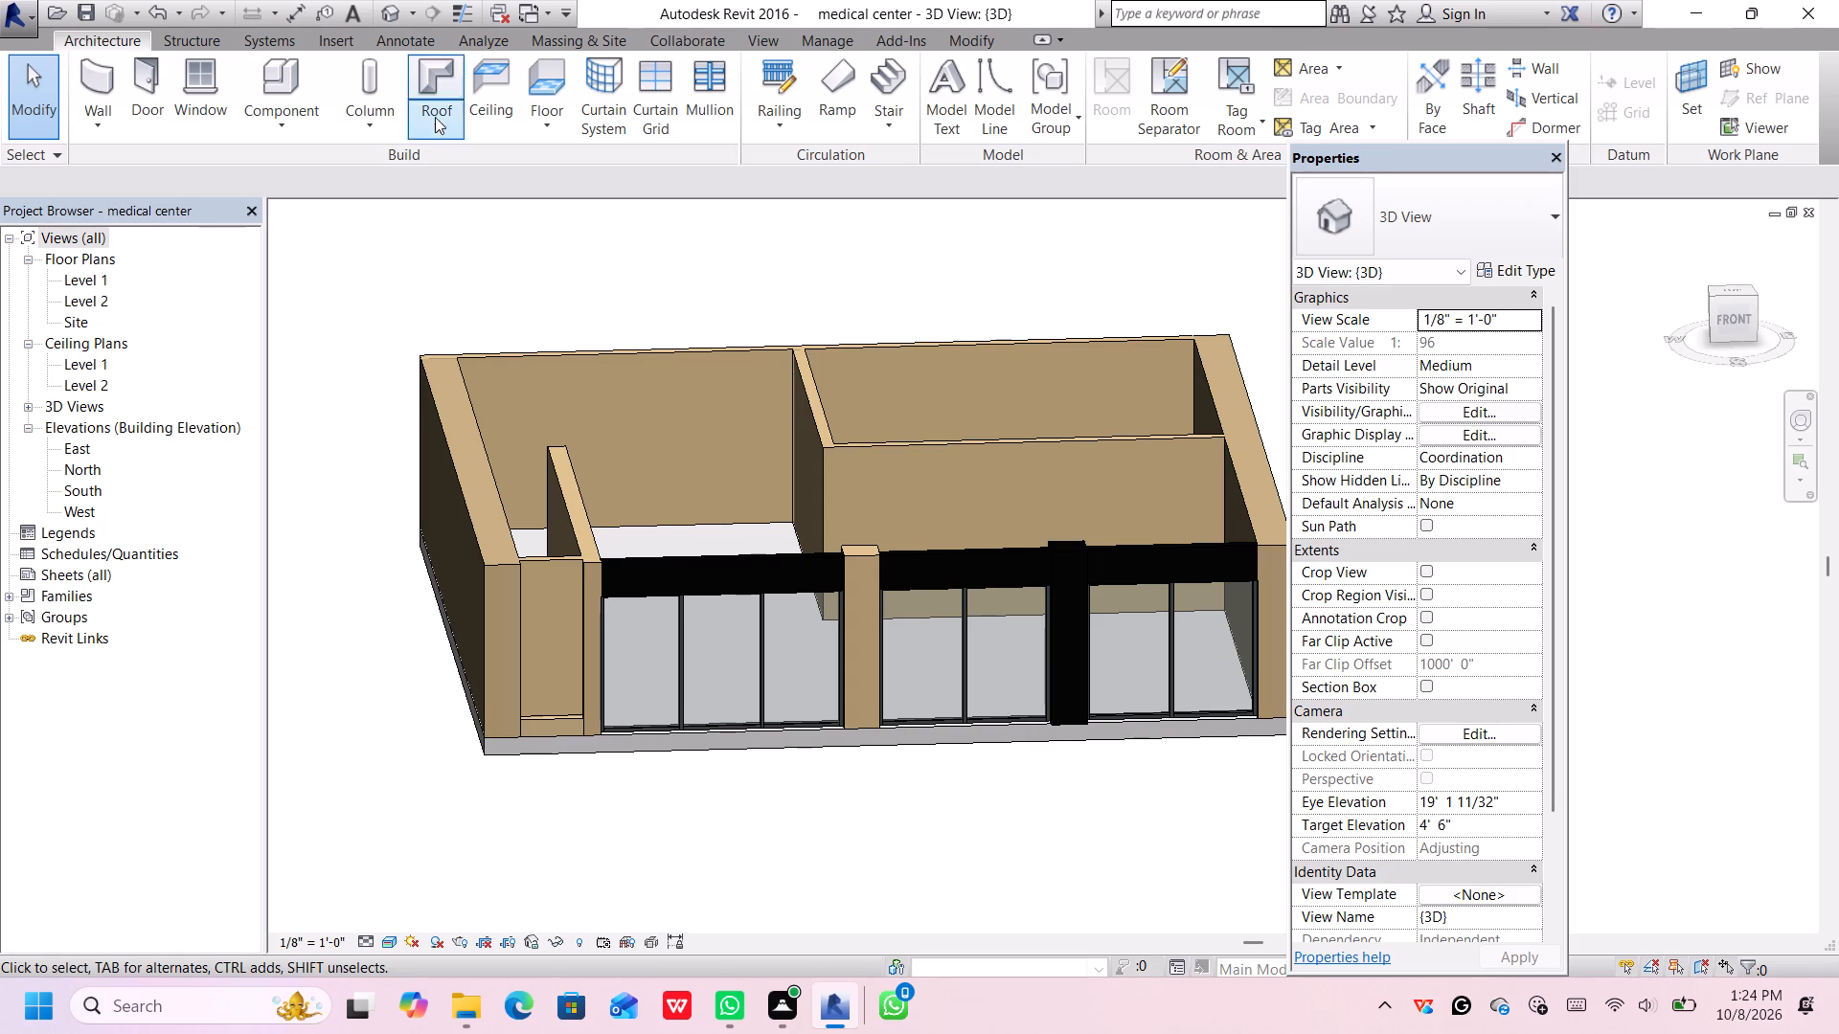
left_click(301, 97)
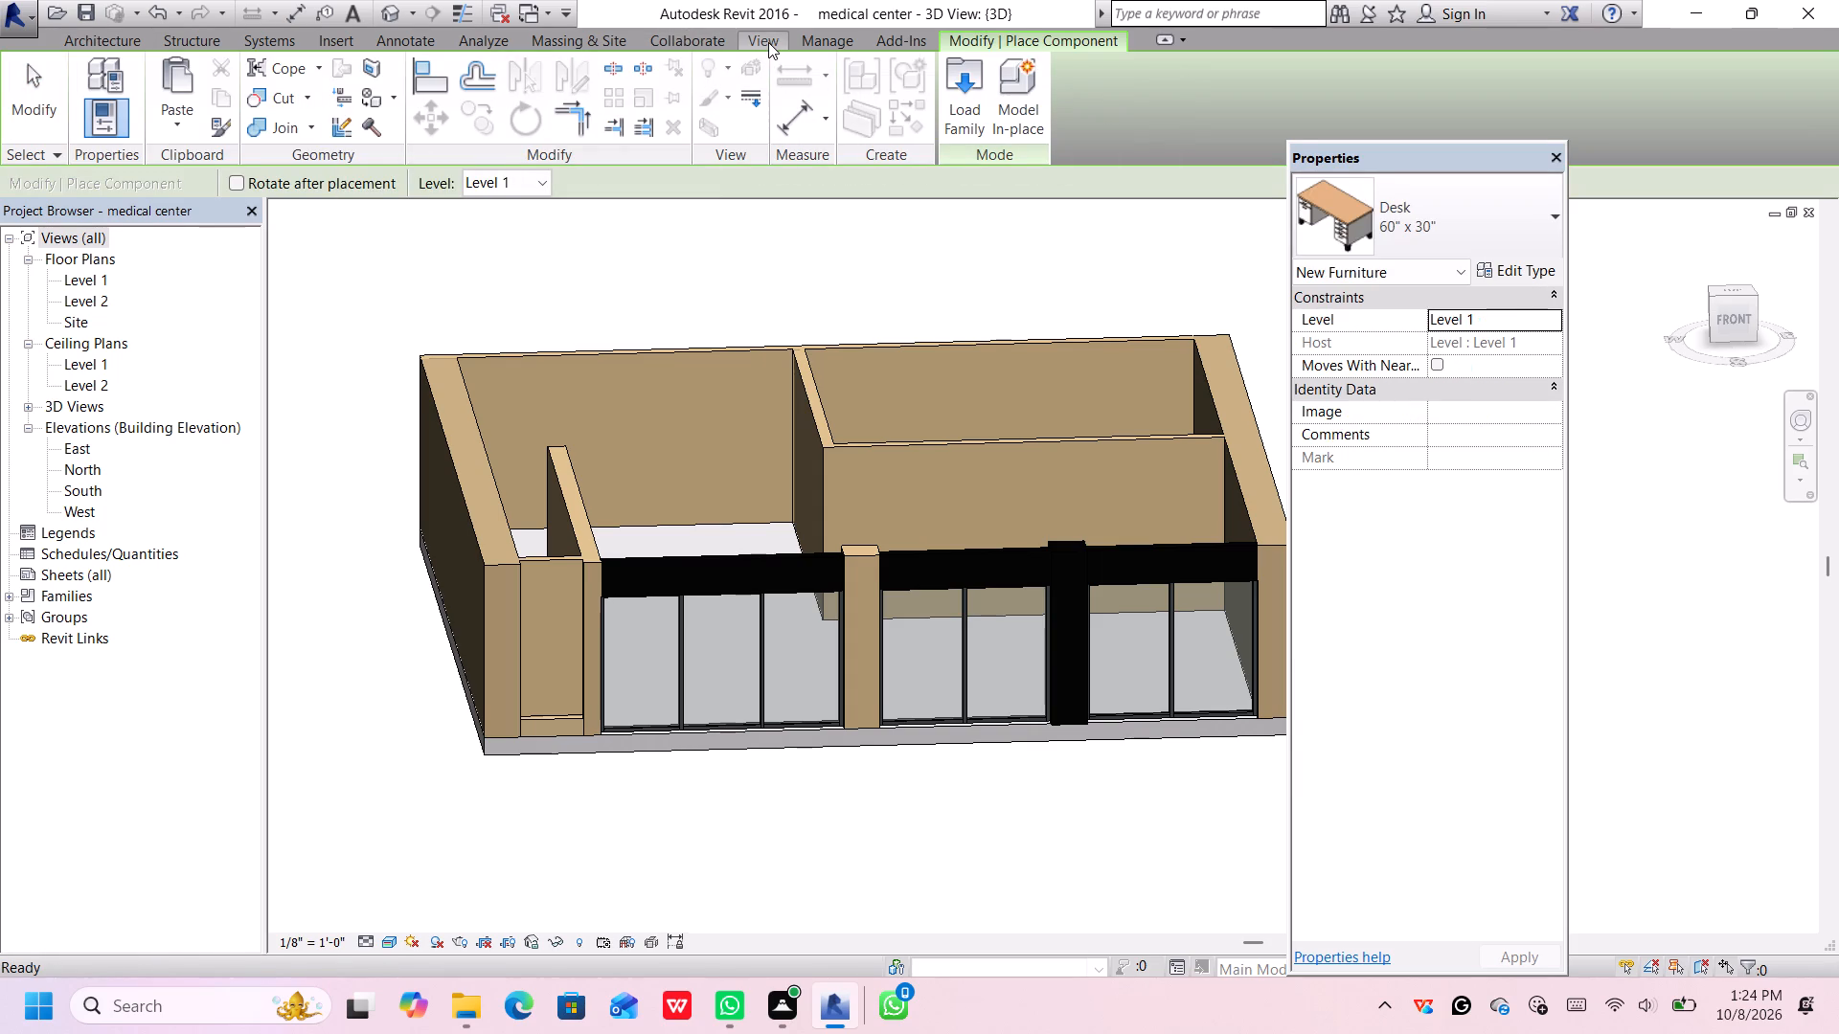
left_click(966, 106)
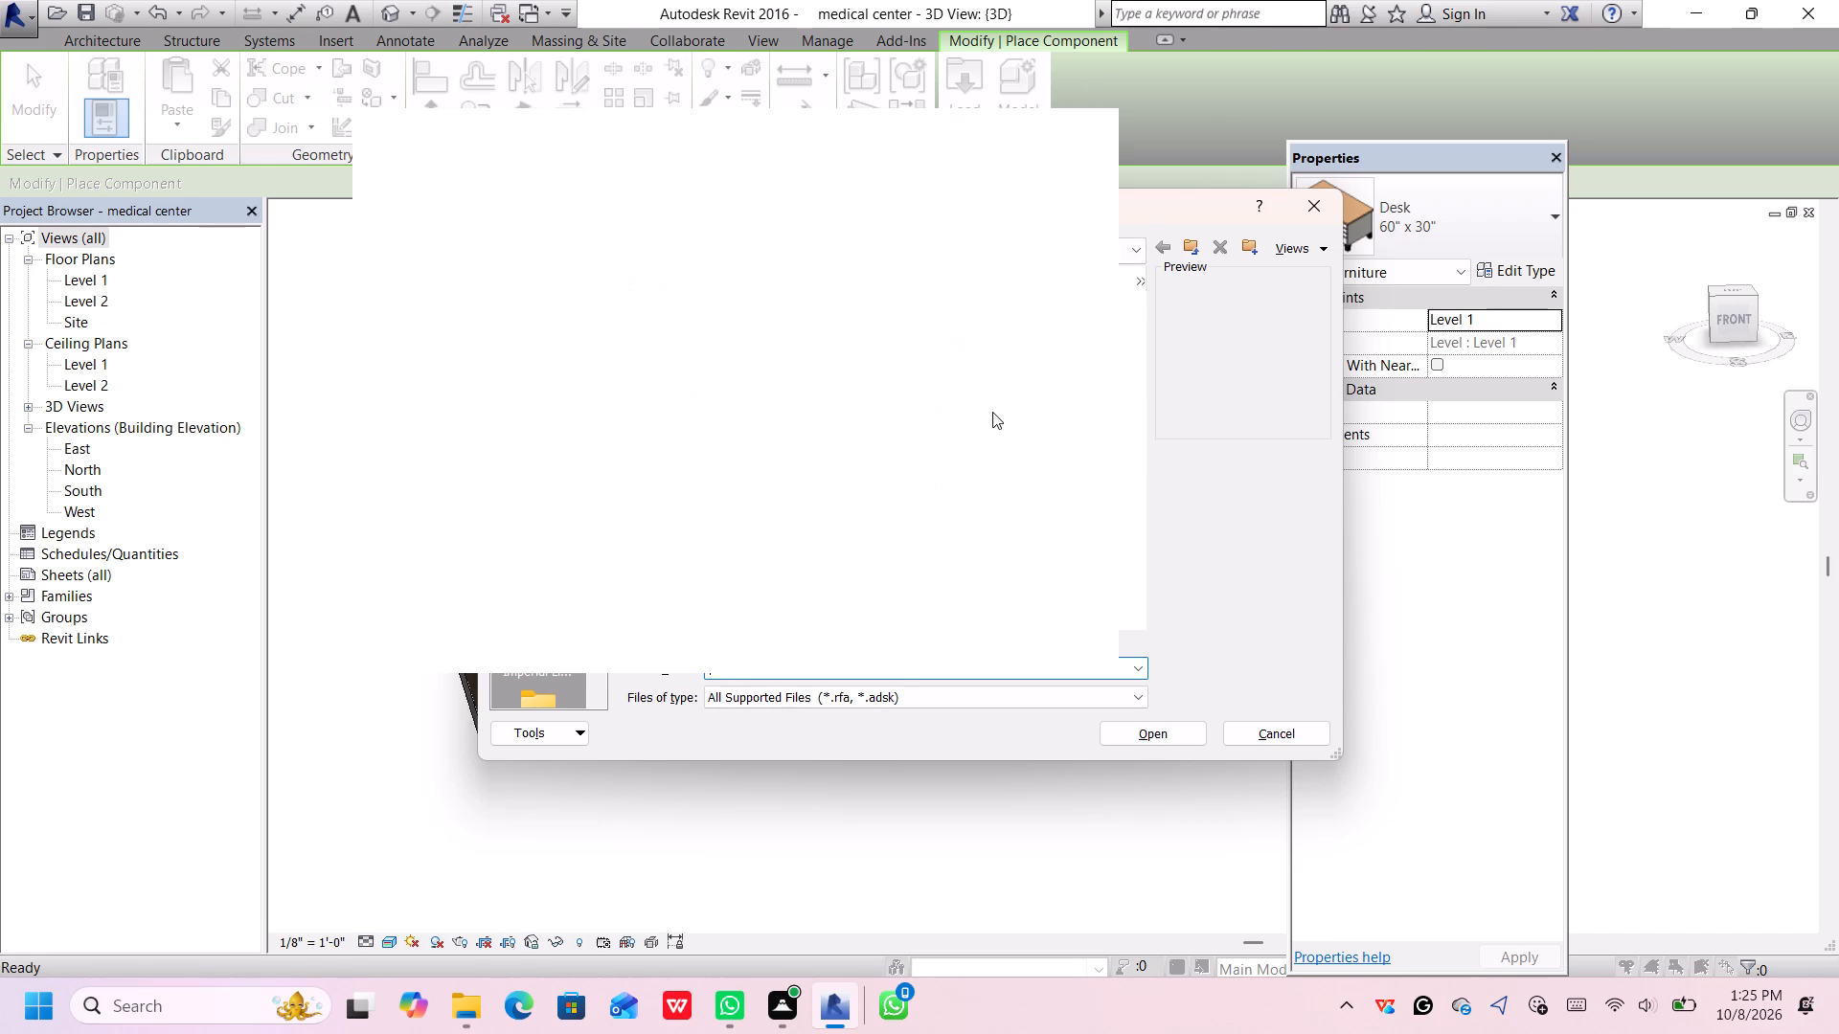
left_click(1074, 138)
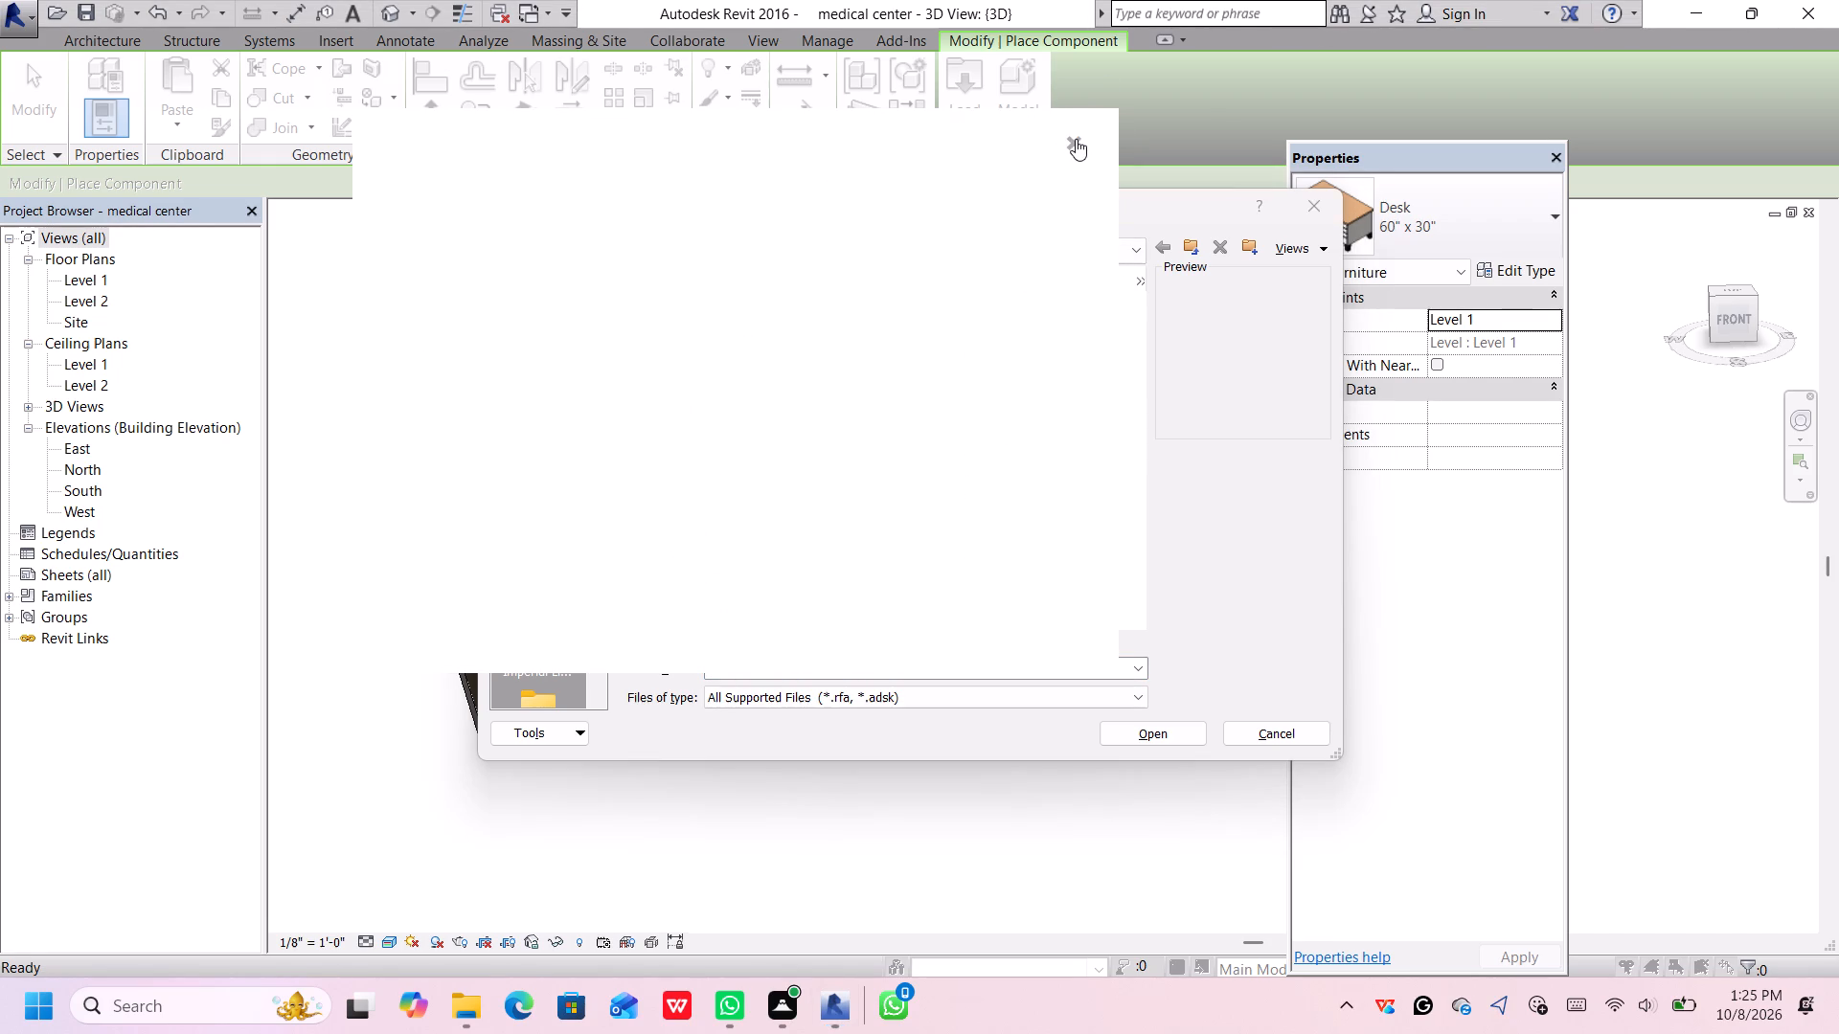
scroll(1009, 462, "down", 5)
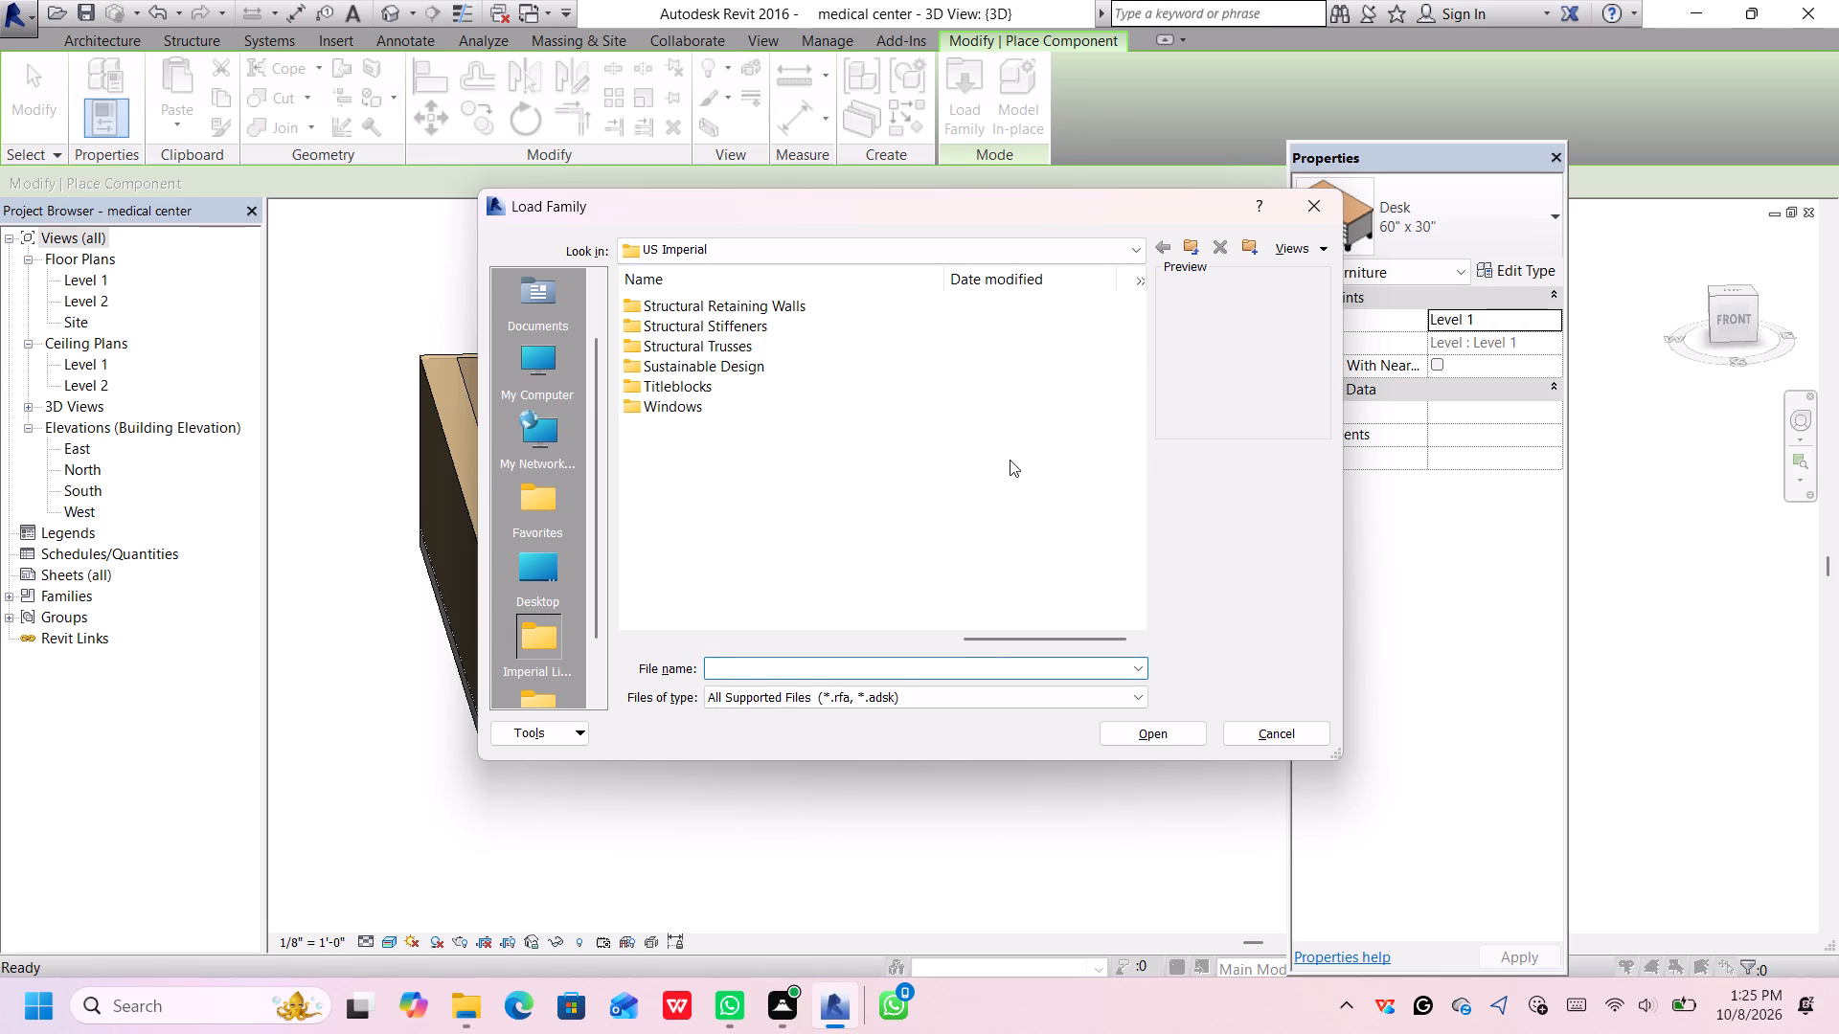
scroll(1006, 460, "up", 4)
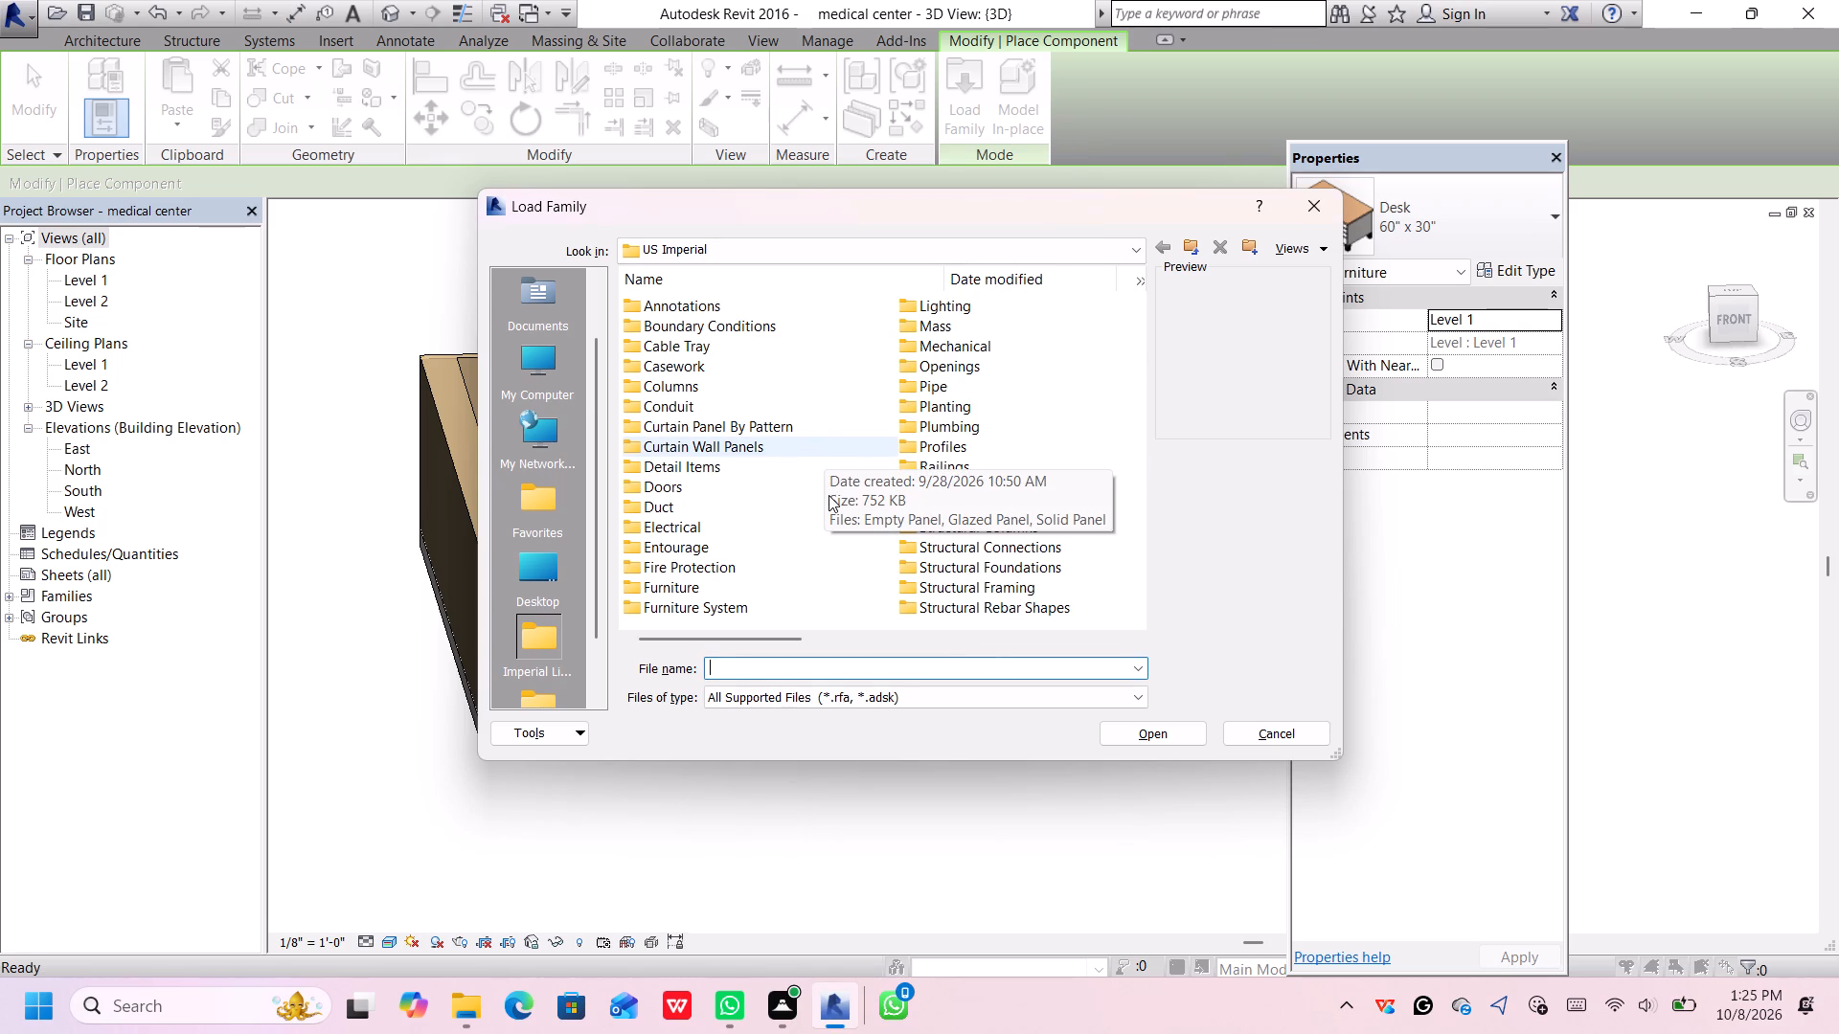
scroll(829, 495, "down", 1)
scroll(821, 495, "up", 1)
scroll(821, 495, "down", 2)
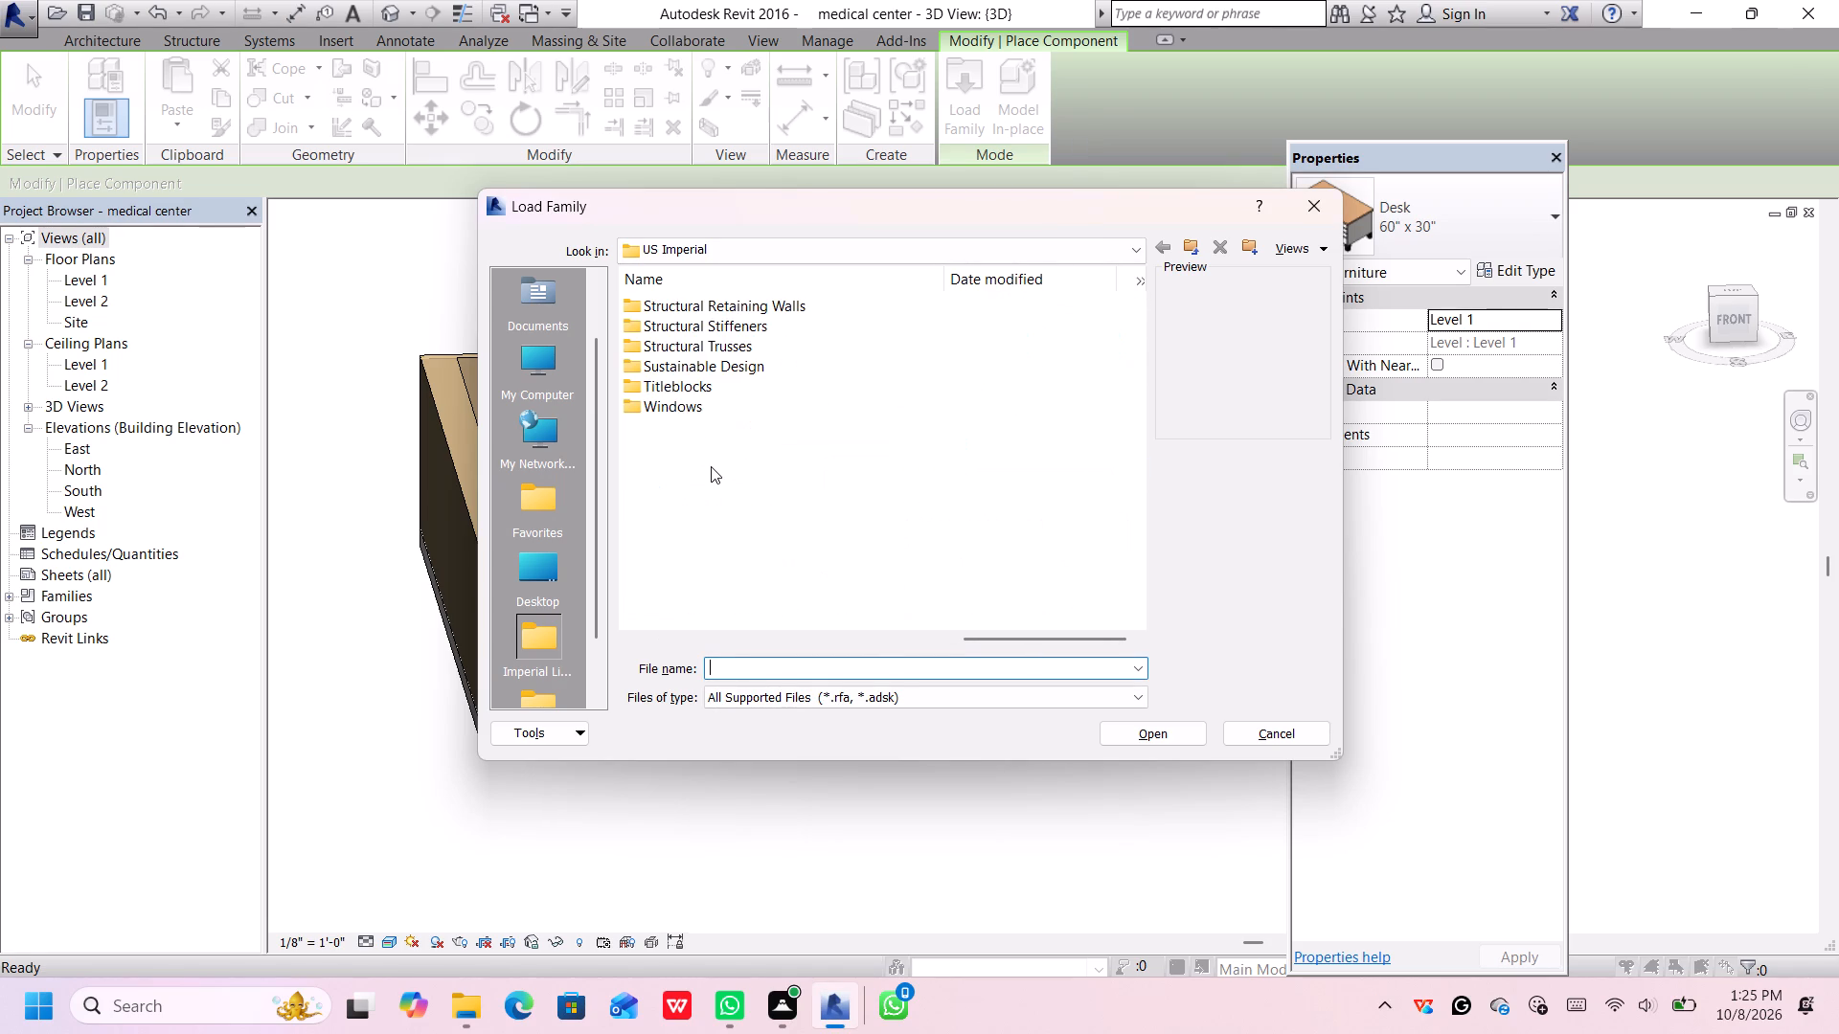
scroll(715, 464, "up", 1)
scroll(715, 463, "down", 1)
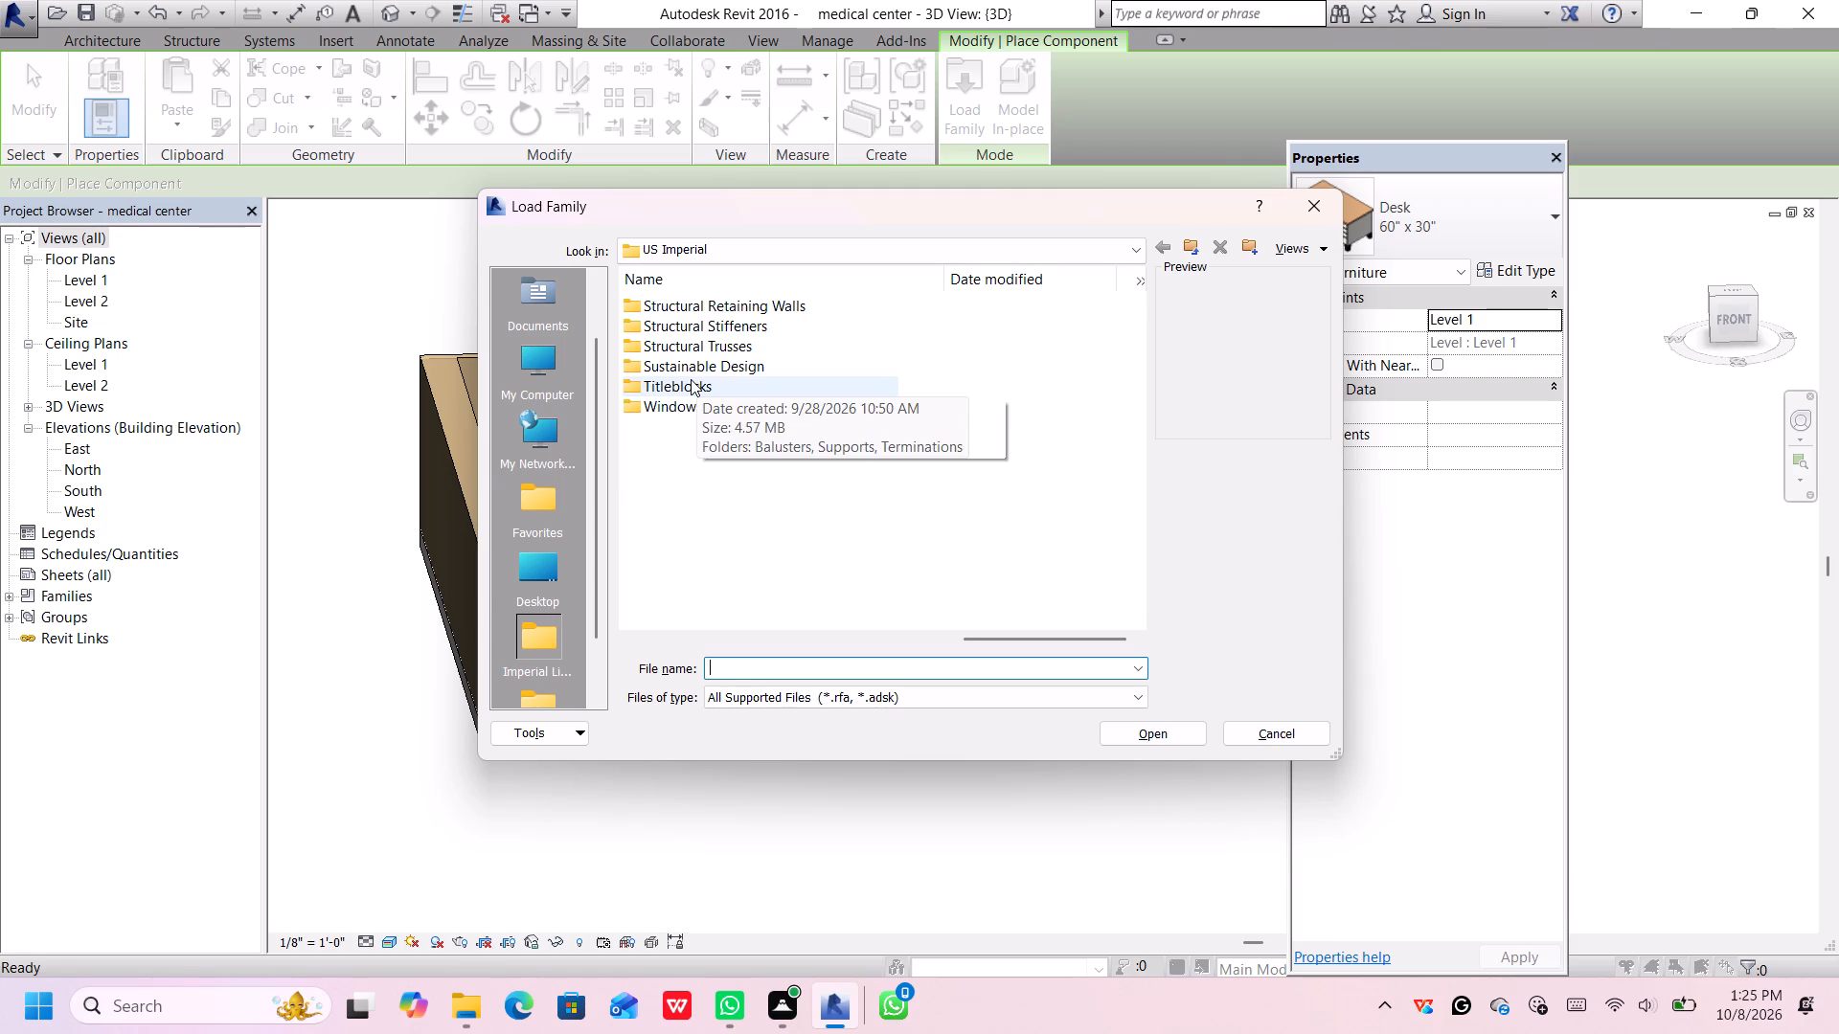
Preview the sheet families in the library's Titleblocks folder, from A 8.5 x 11 Vertical onward, and return to US Imperial.
double_click(708, 387)
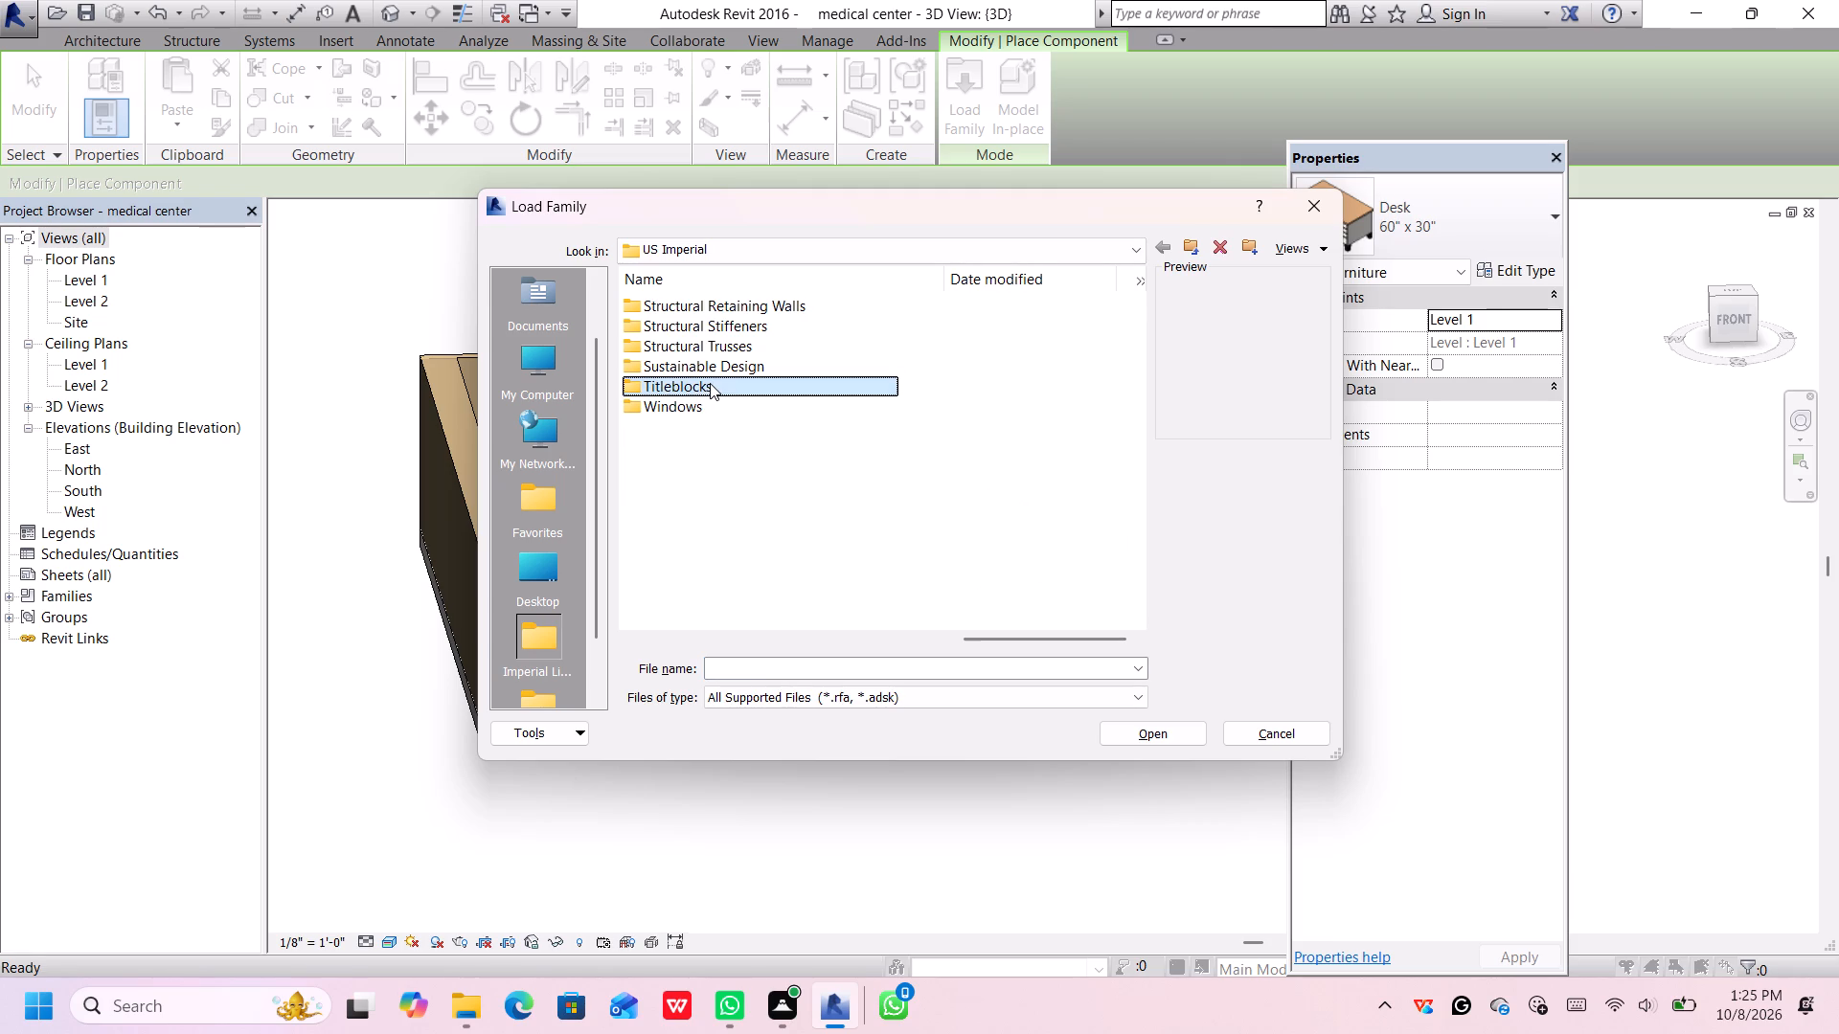
double_click(783, 382)
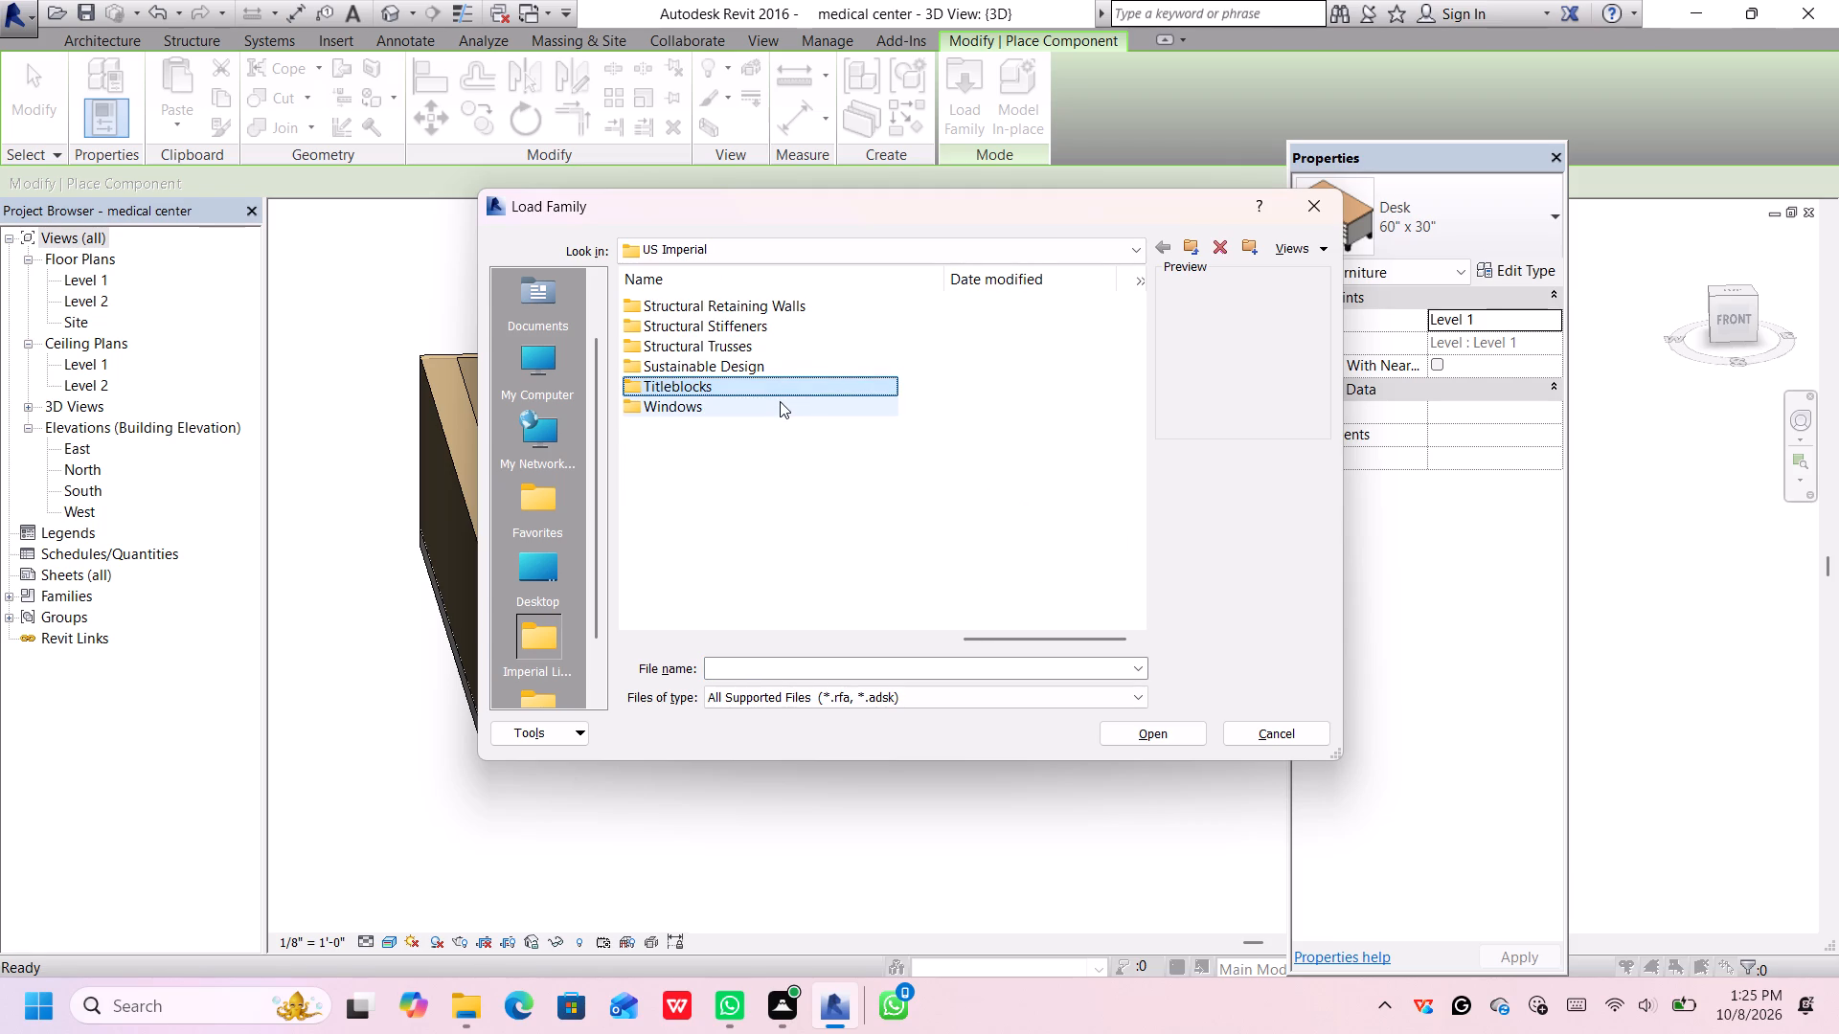
double_click(783, 390)
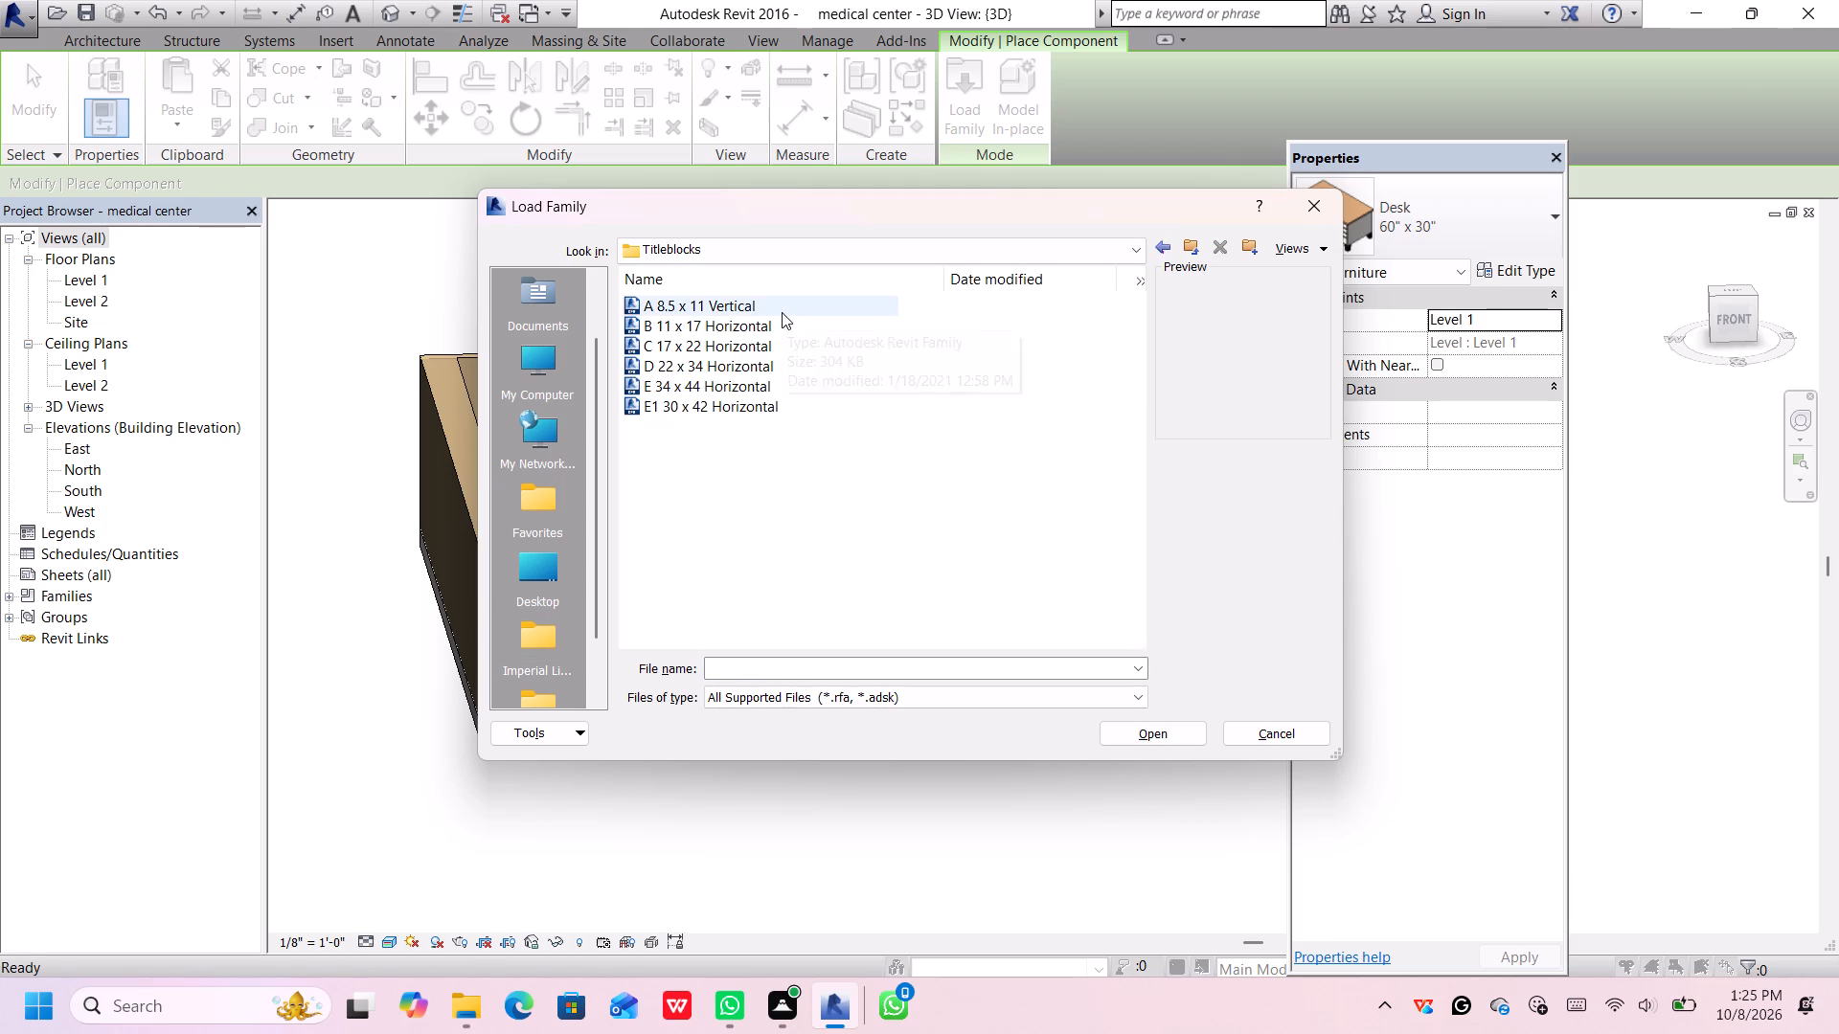
left_click(782, 312)
left_click(786, 329)
left_click(789, 339)
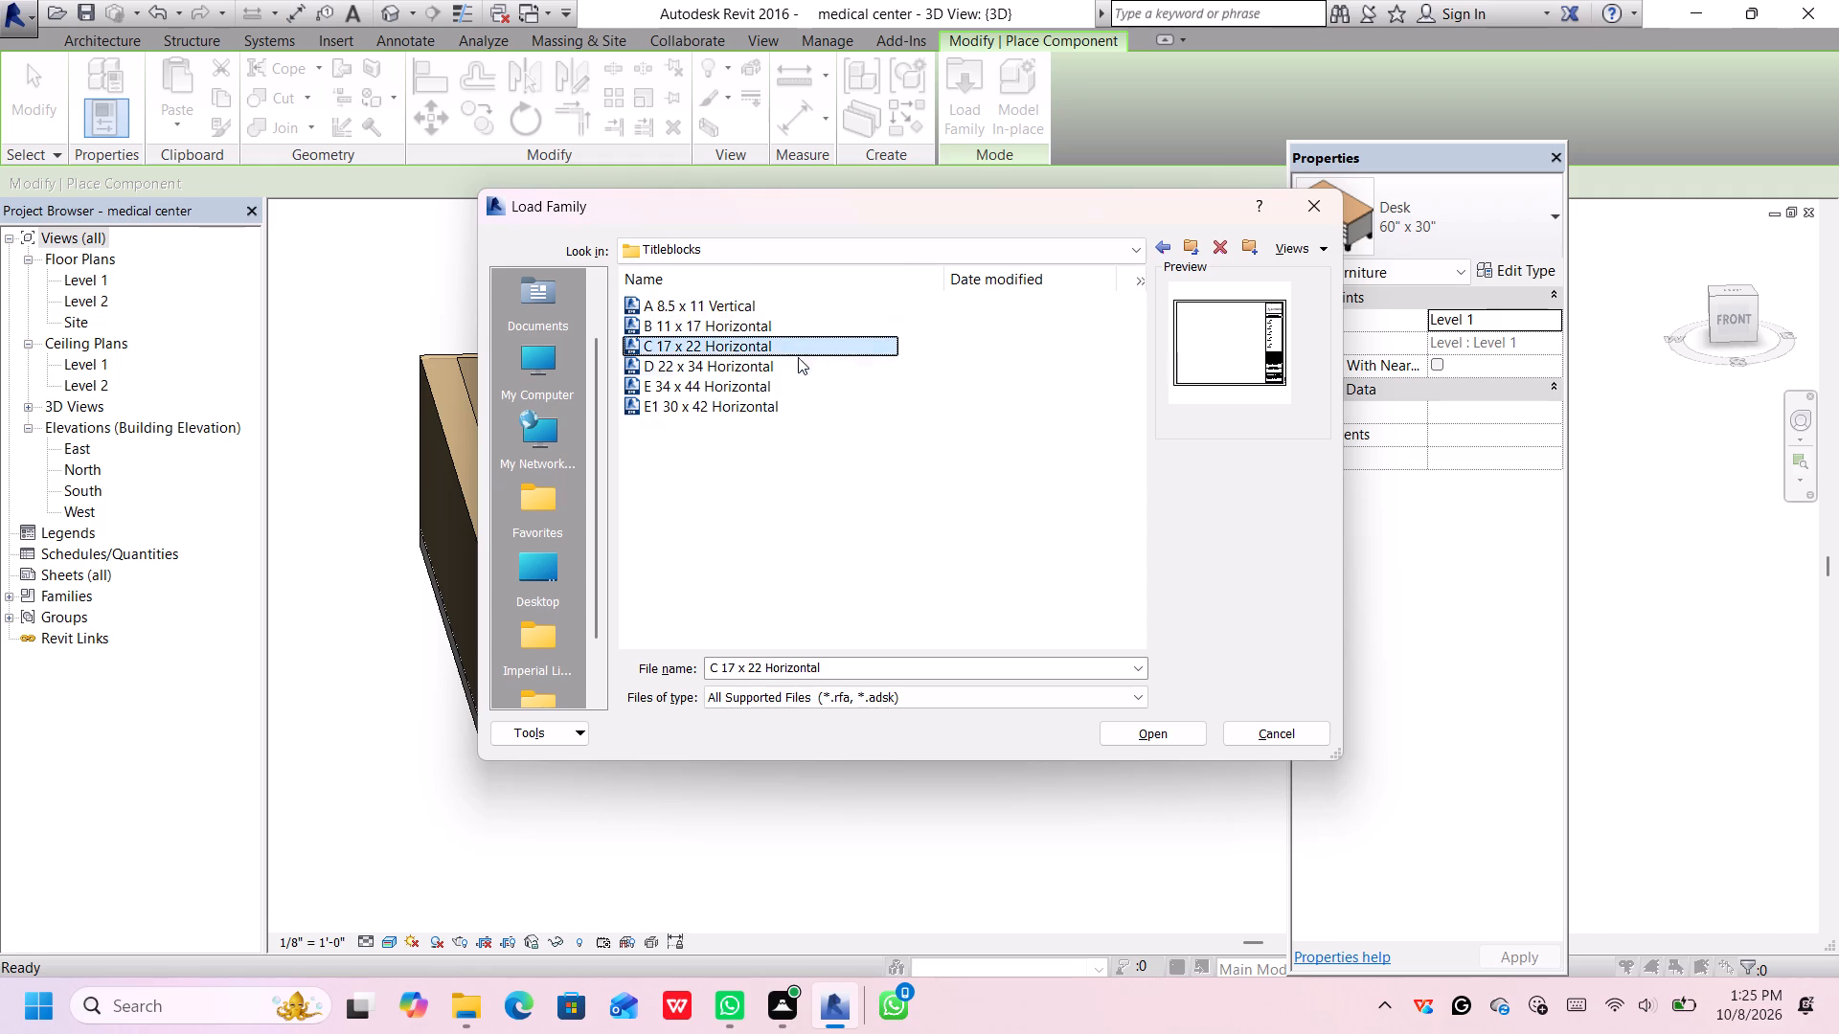
left_click(798, 357)
left_click(802, 379)
left_click(802, 393)
left_click(807, 417)
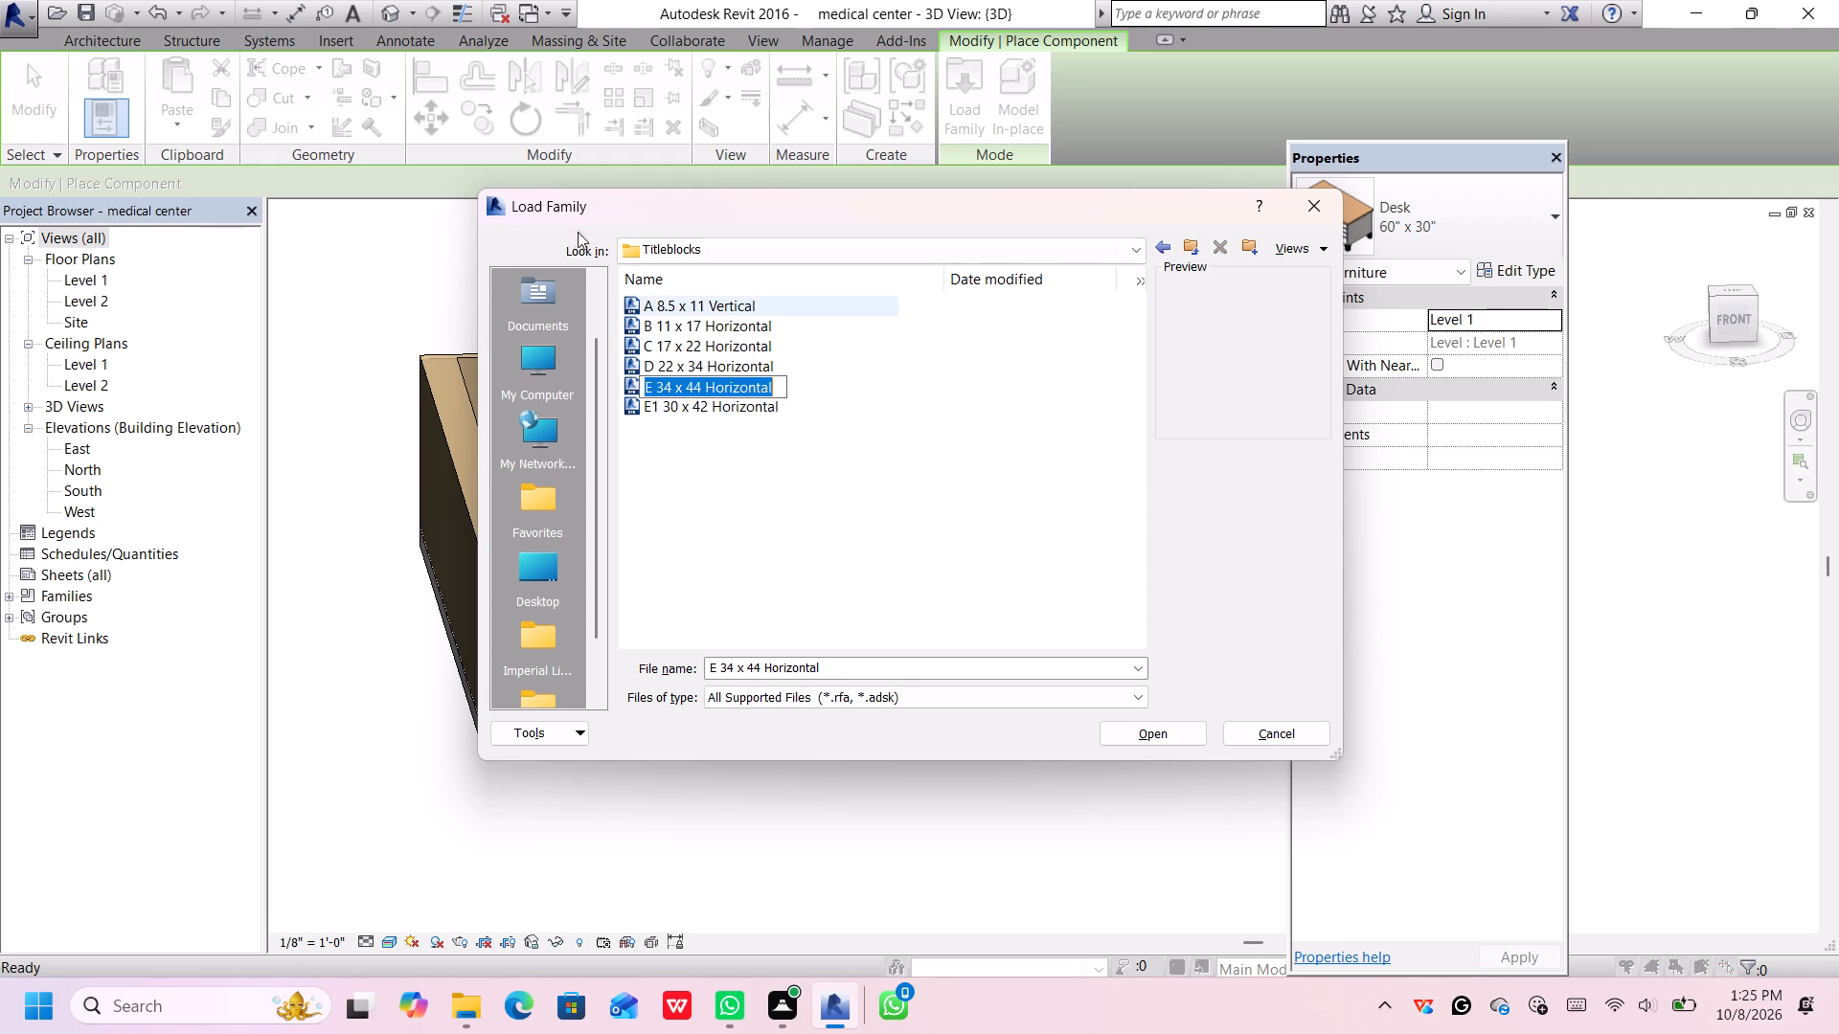
left_click(1166, 257)
left_click(1158, 244)
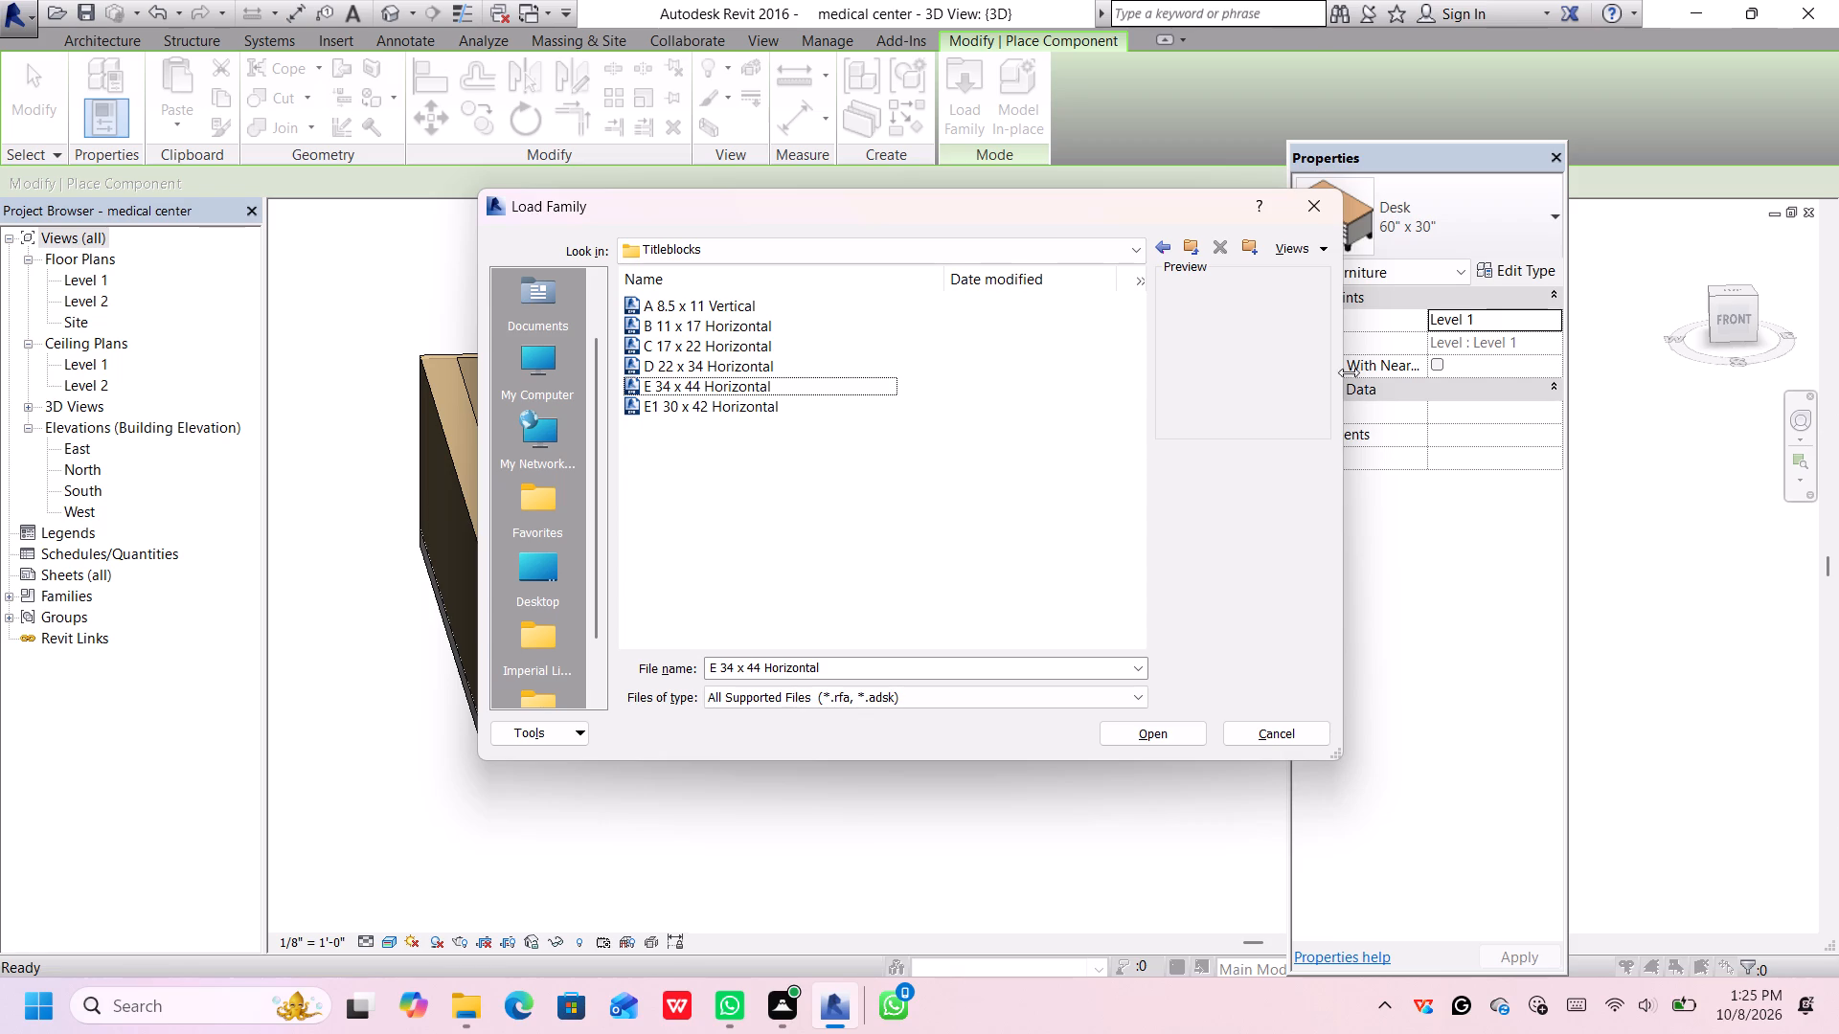
left_click(1159, 244)
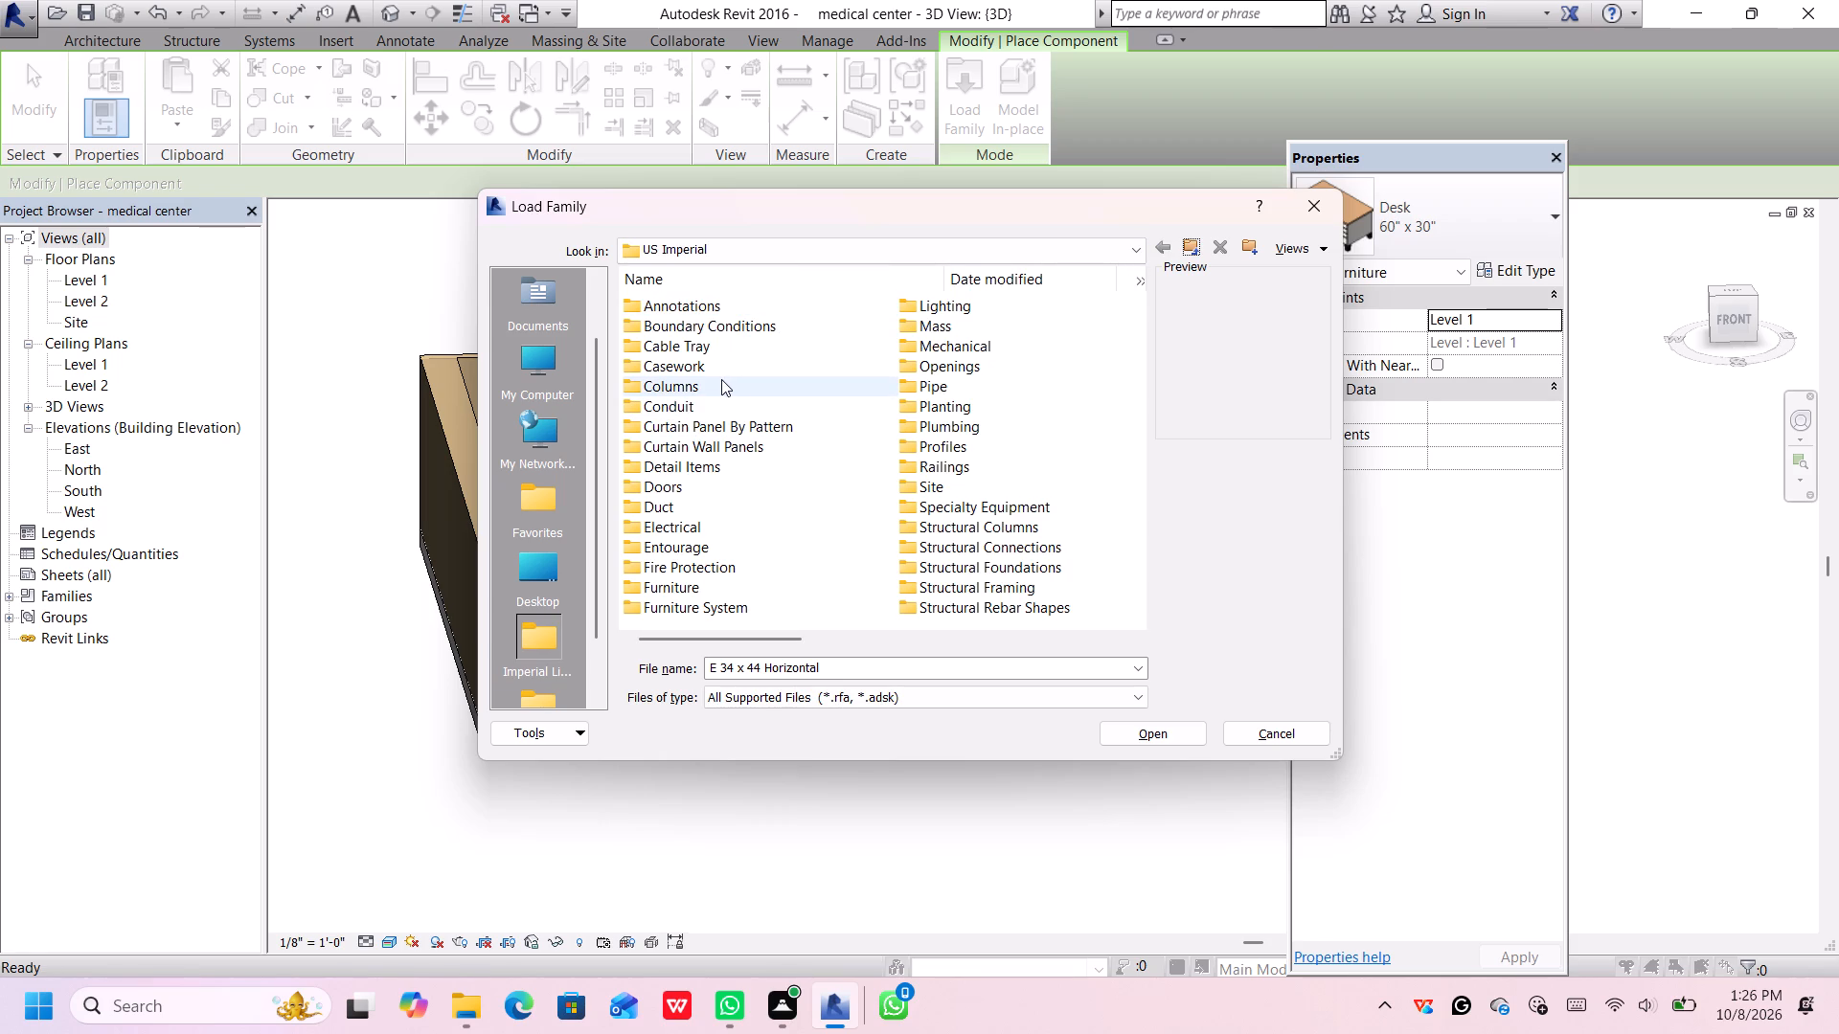
Look through the Annotations folder, preview the tag families in its Civil subfolder and return to the US Imperial library.
double_click(728, 309)
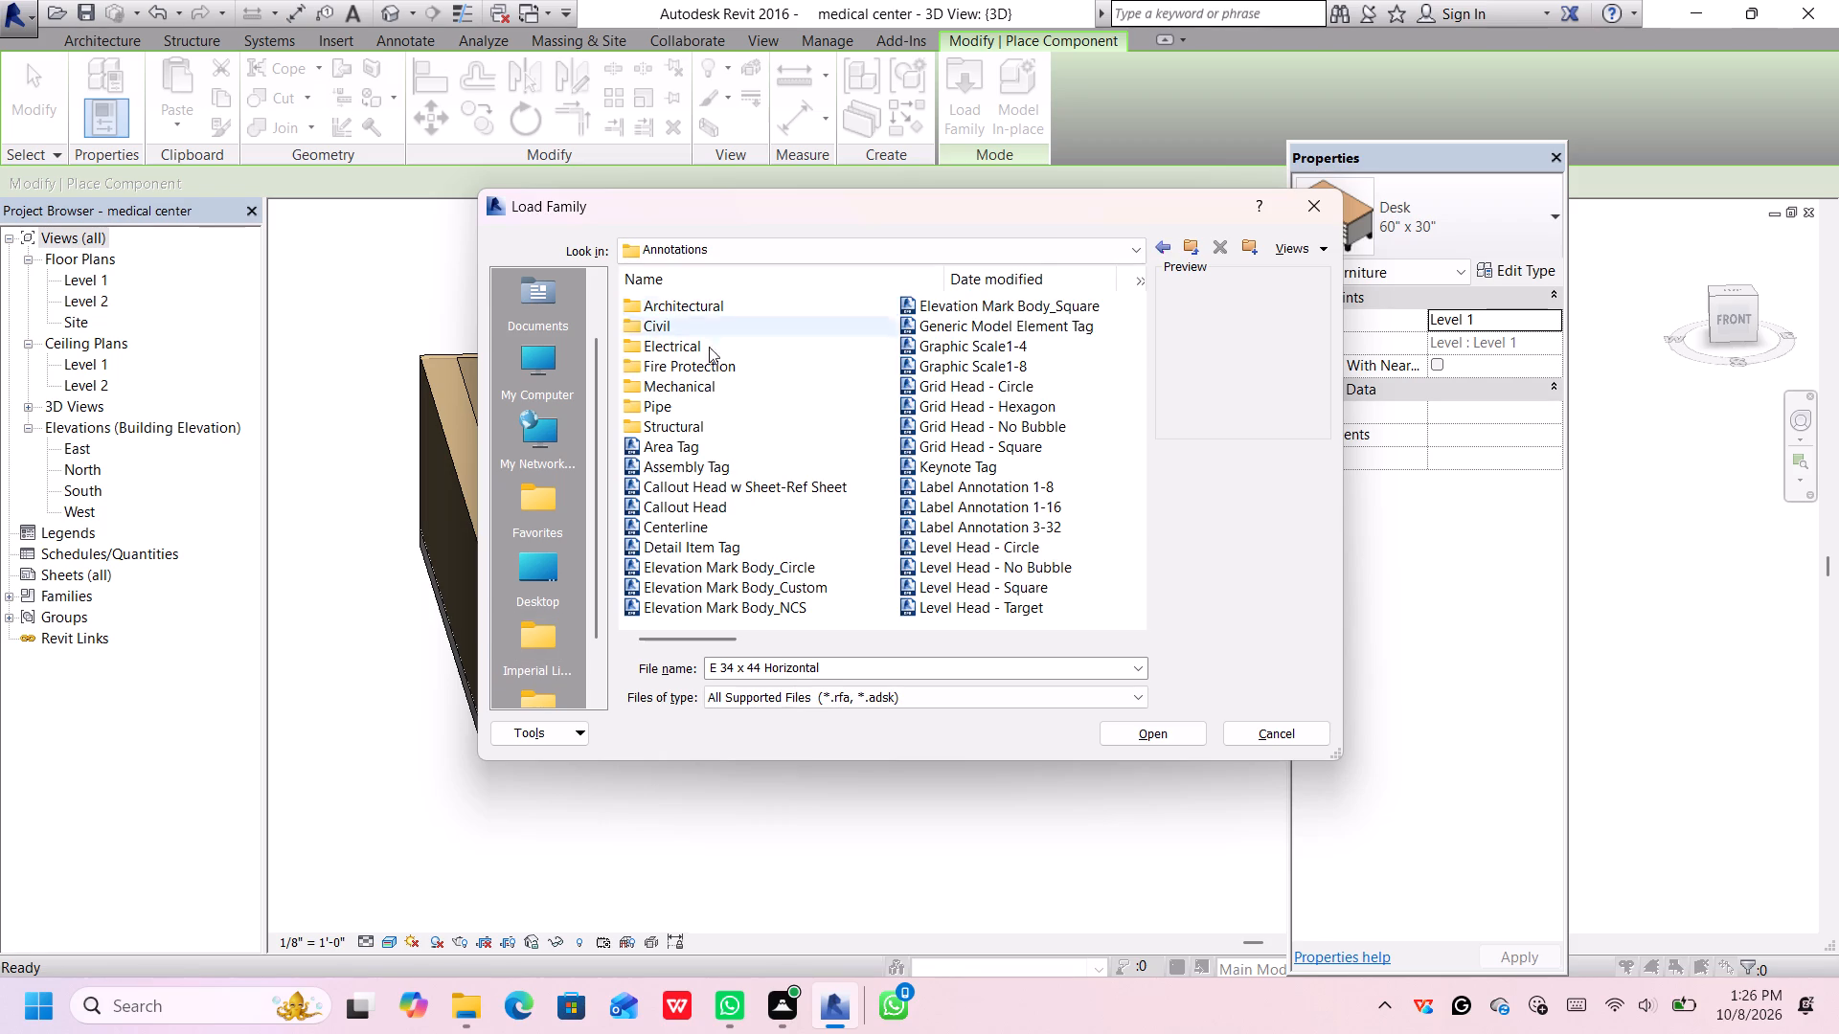
scroll(765, 371, "down", 3)
scroll(762, 391, "up", 4)
double_click(717, 326)
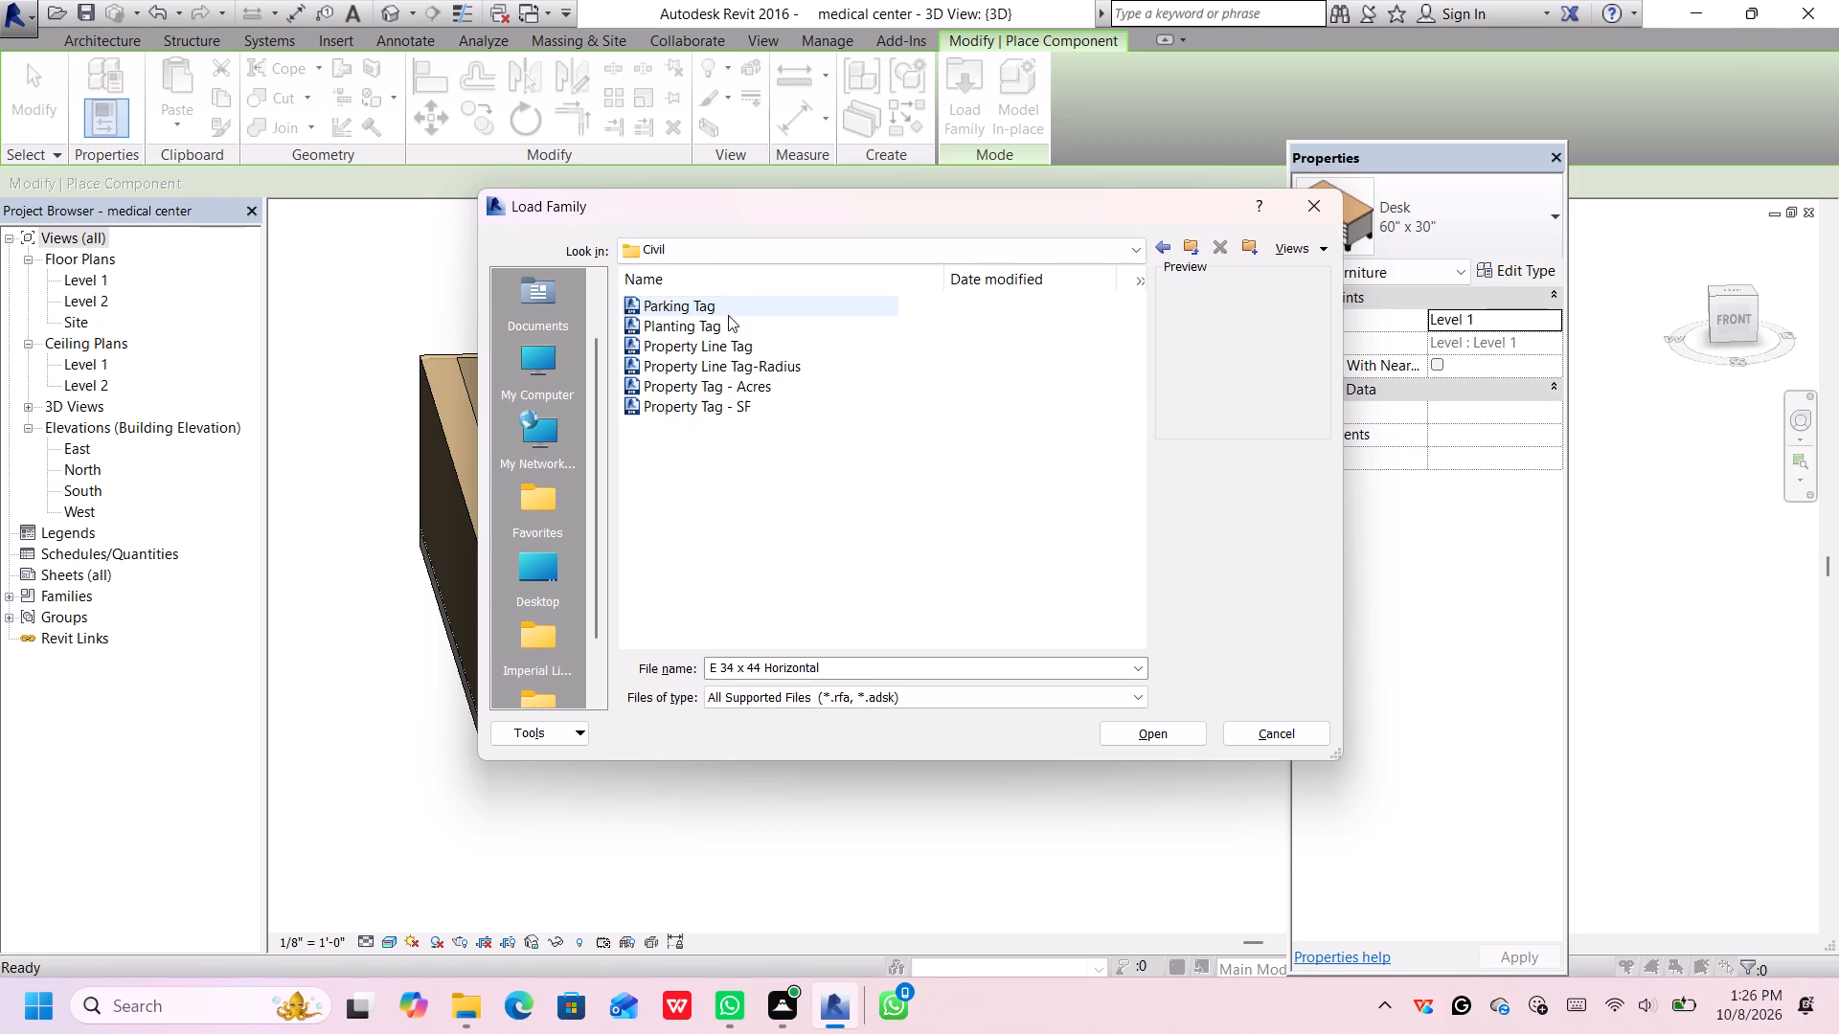
left_click(731, 313)
left_click(732, 320)
left_click(729, 329)
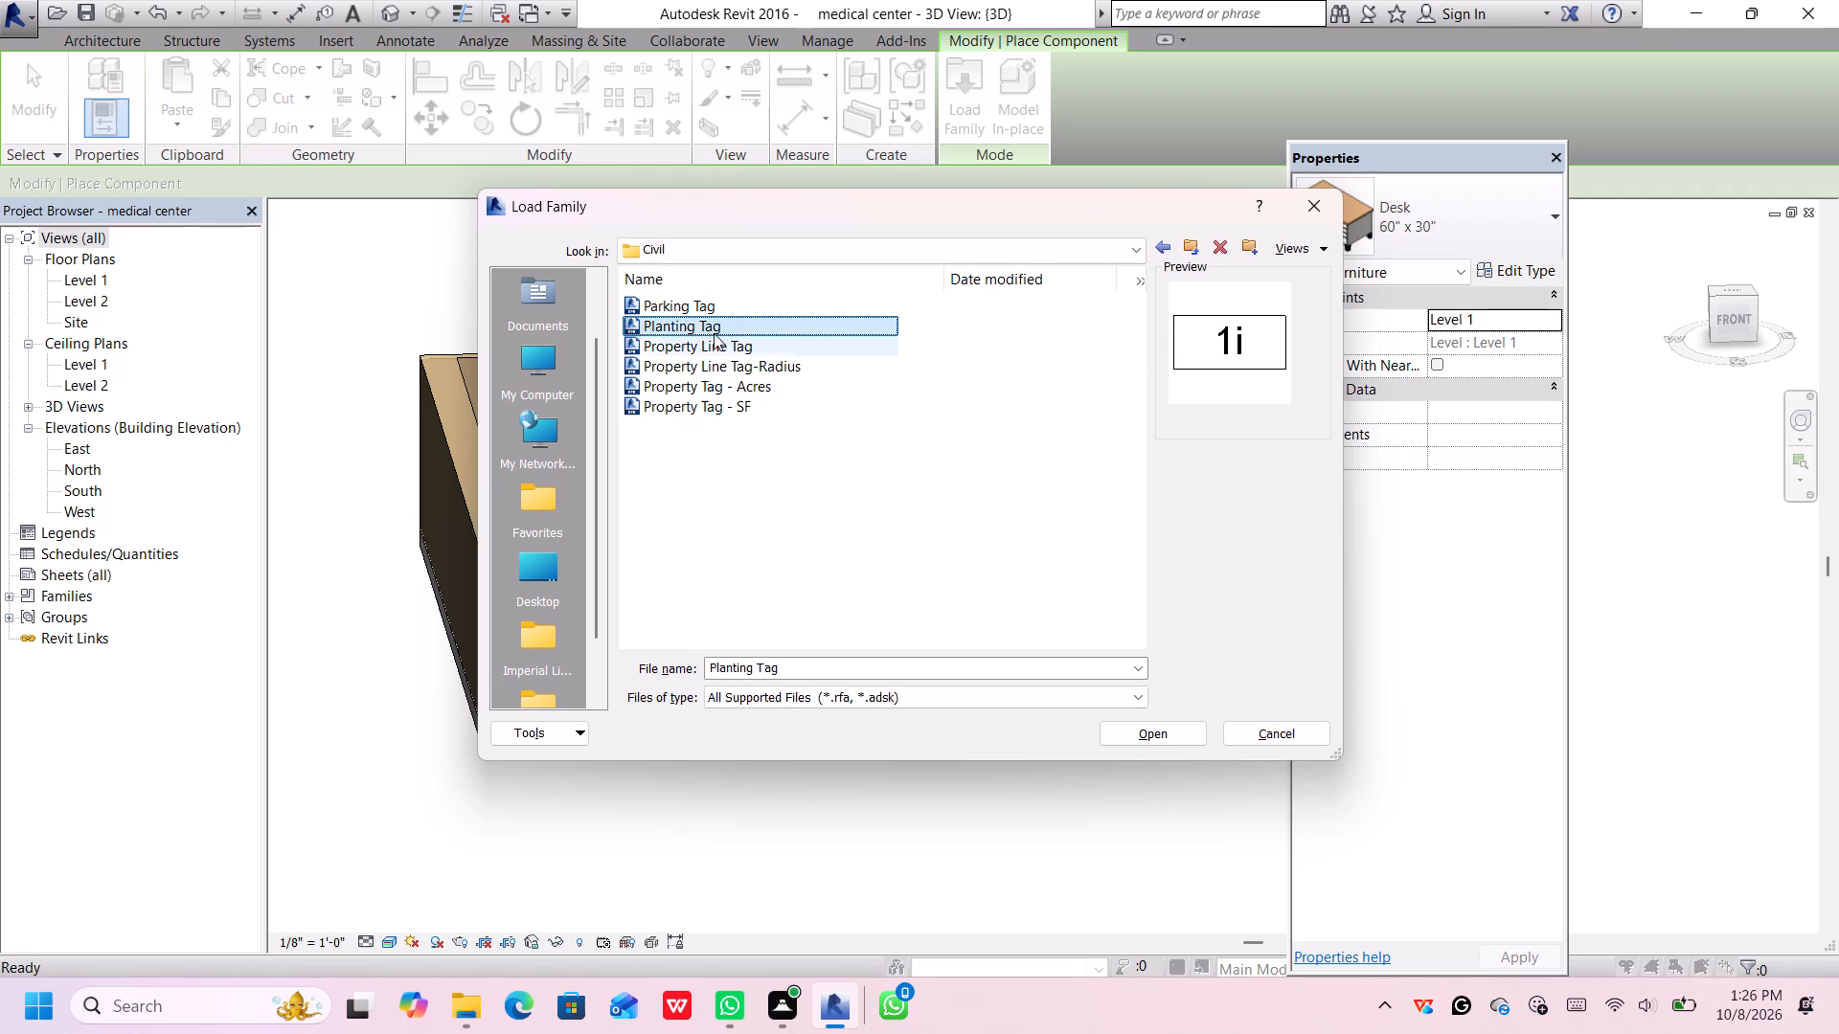
left_click(1158, 251)
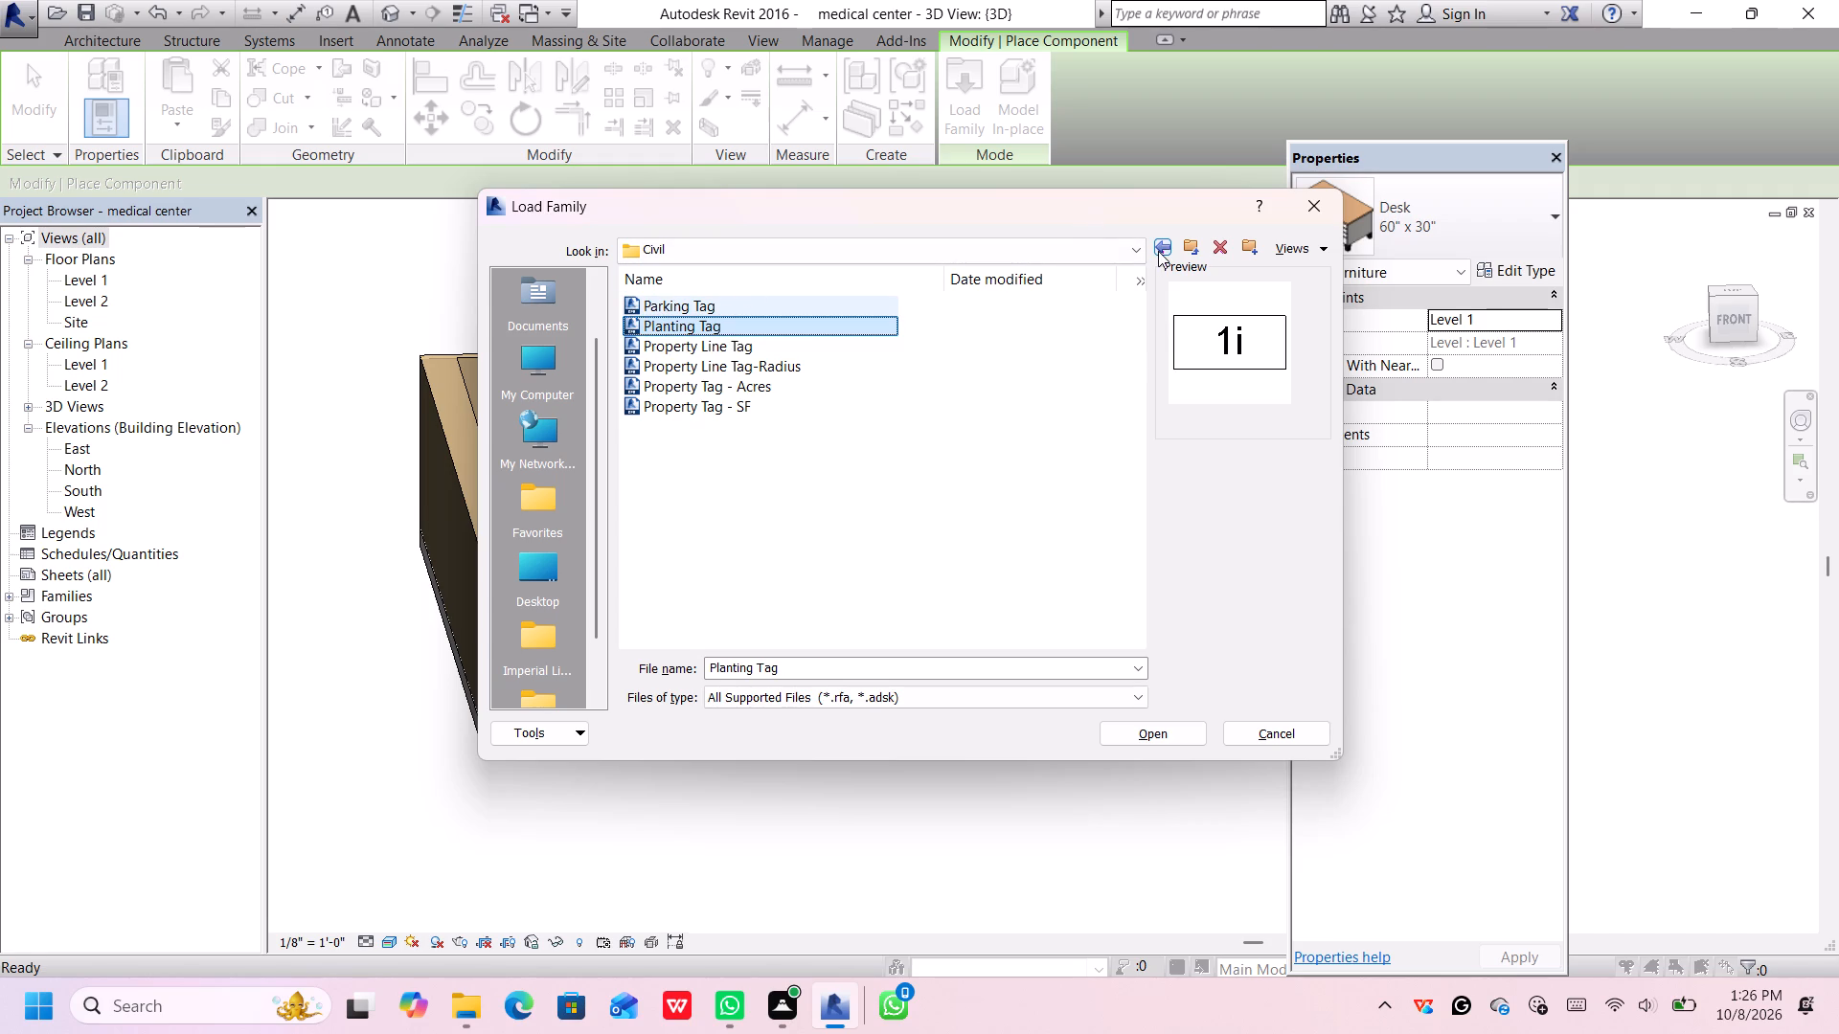
left_click(1158, 251)
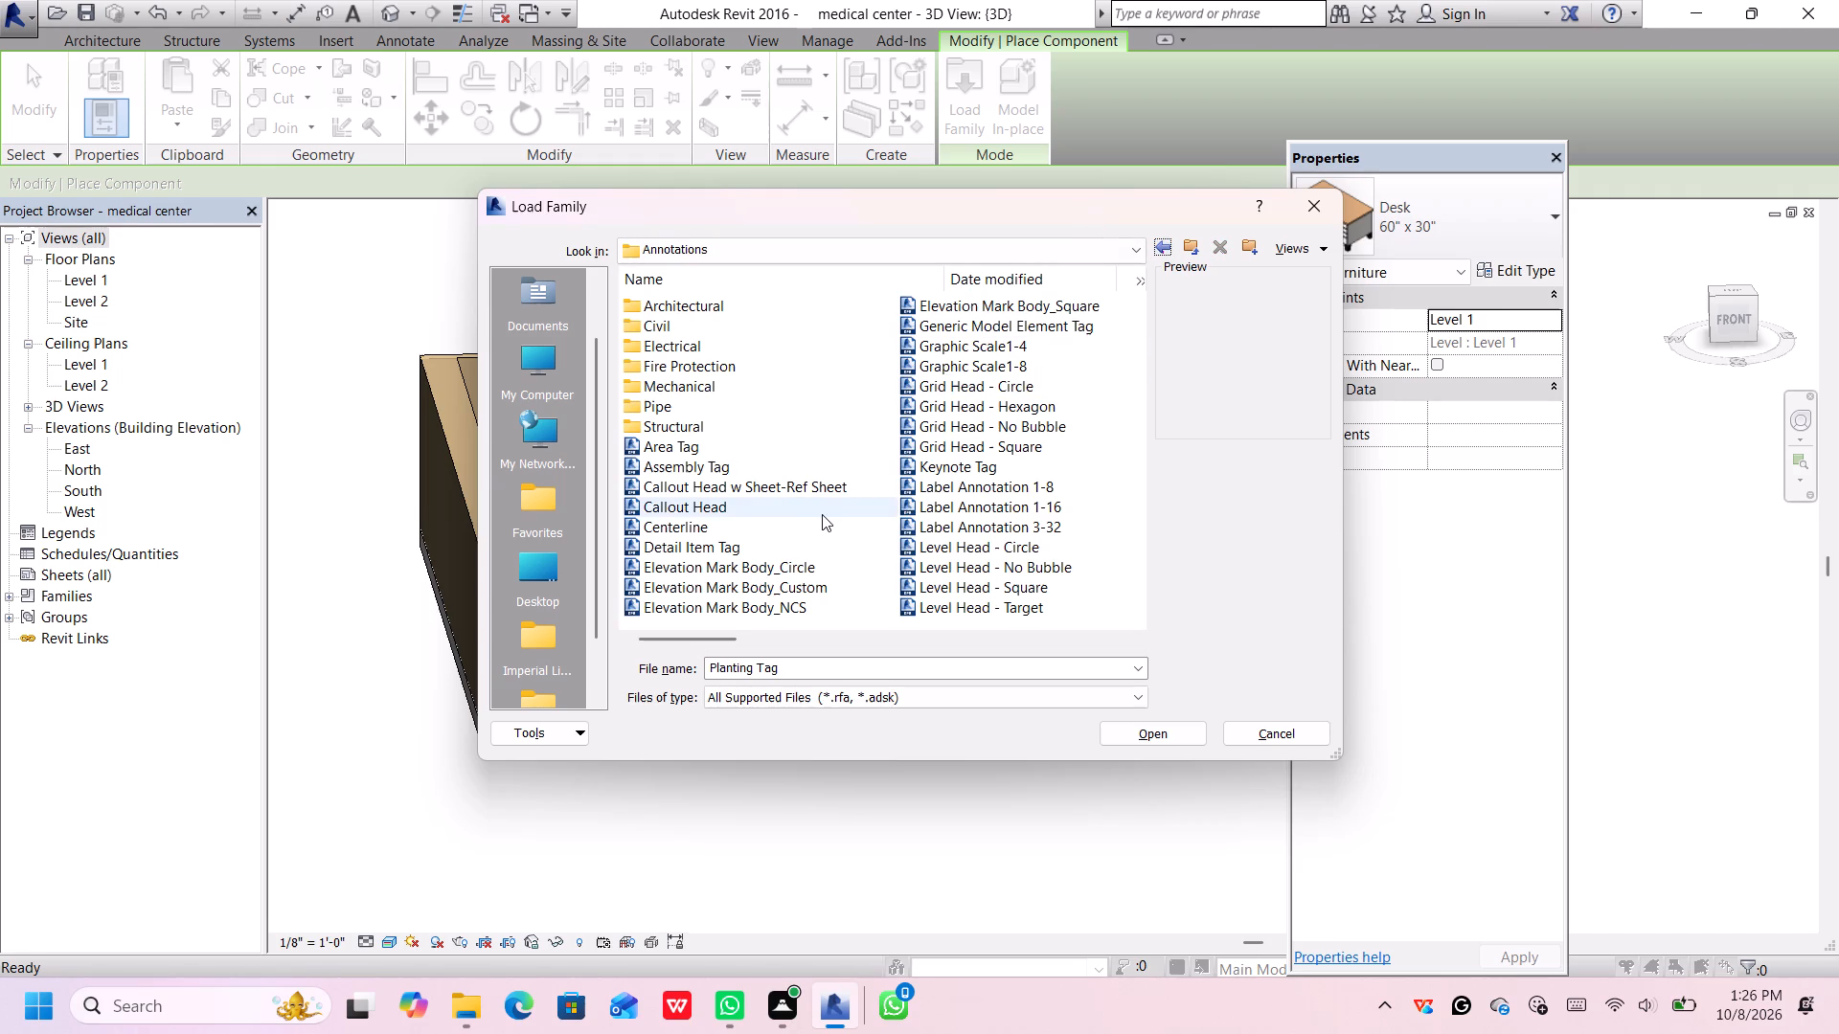
scroll(825, 506, "down", 5)
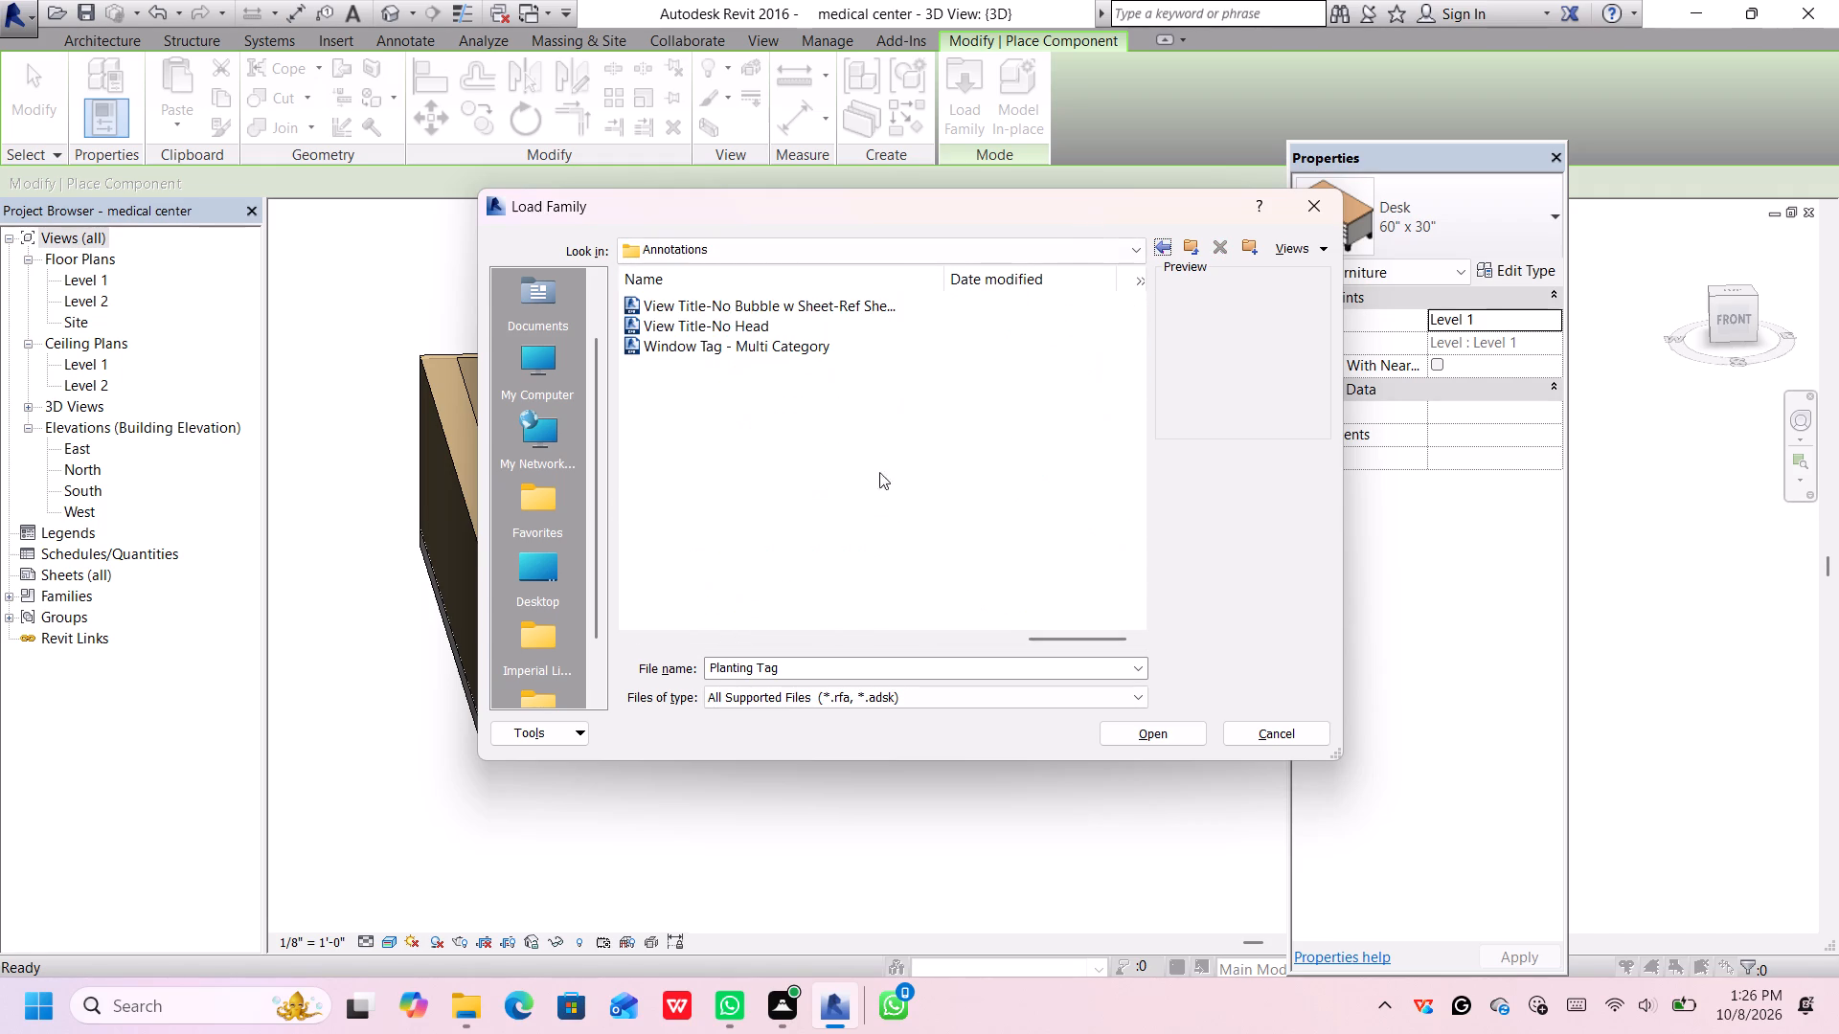
left_click(1158, 246)
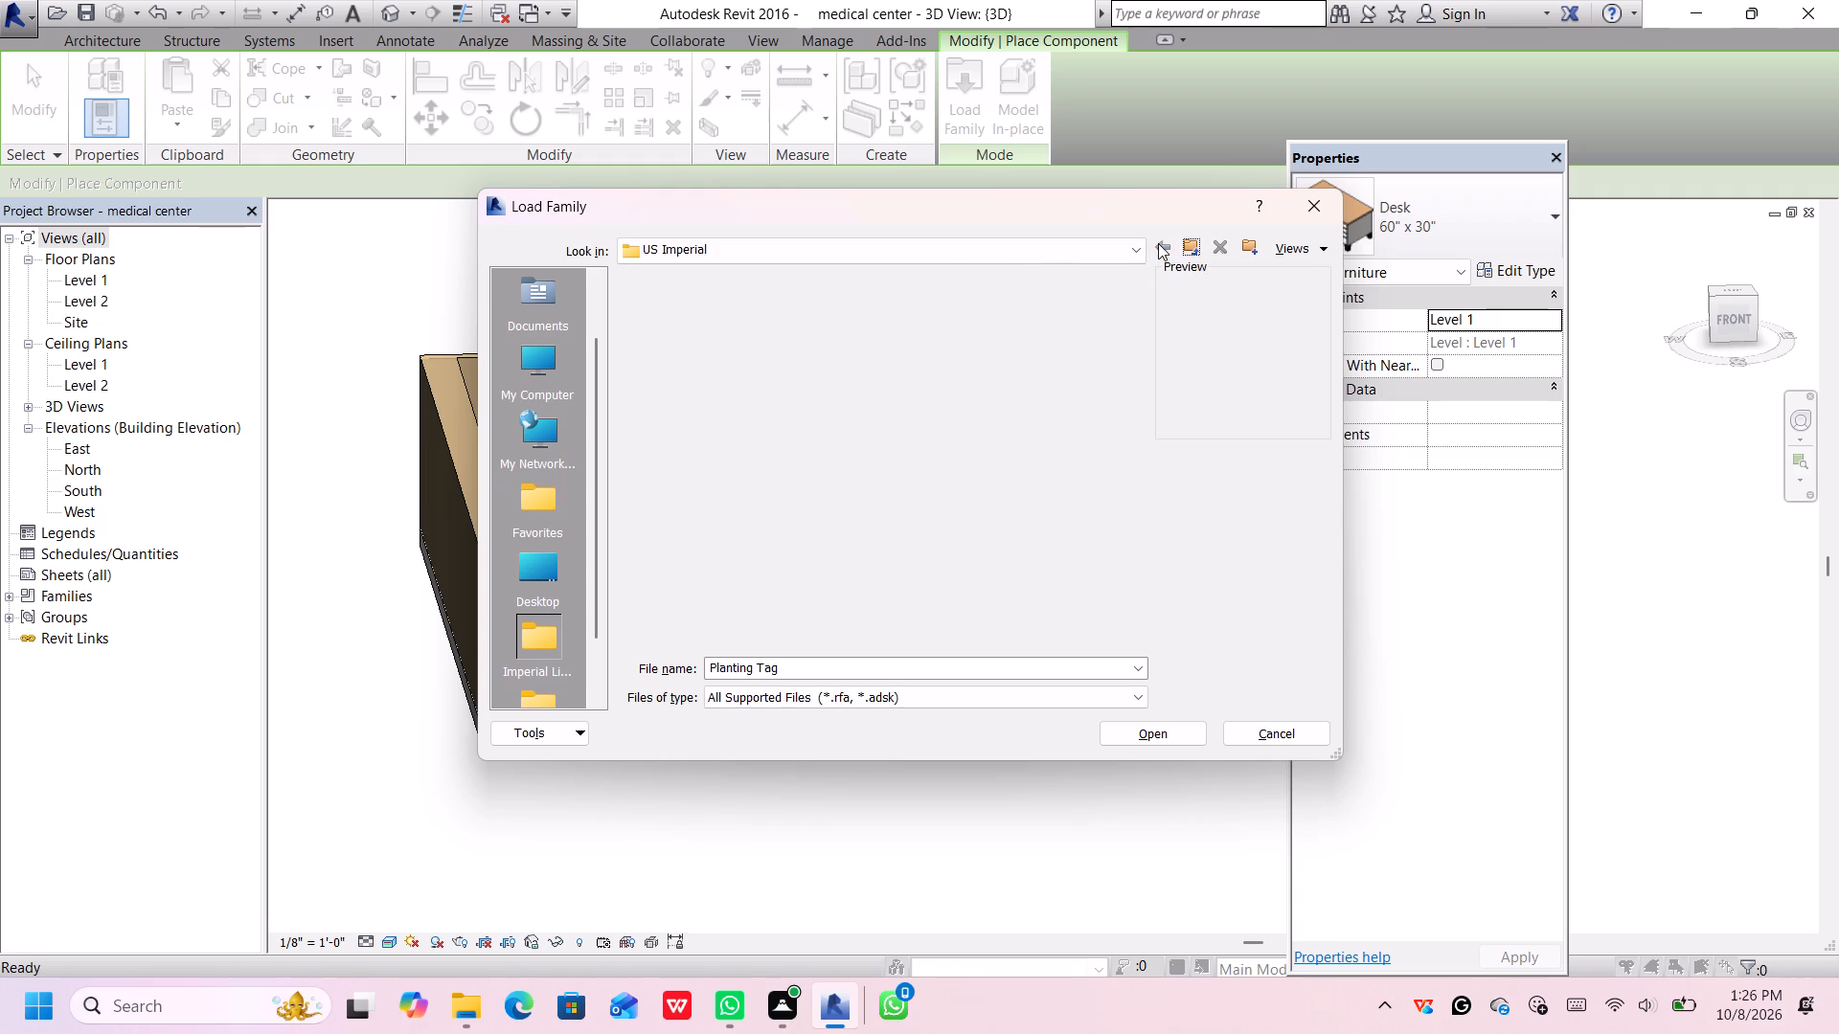
Dismiss the notification and preview the panel, storage and workstation families in the Furniture System folder.
scroll(708, 394, "down", 1)
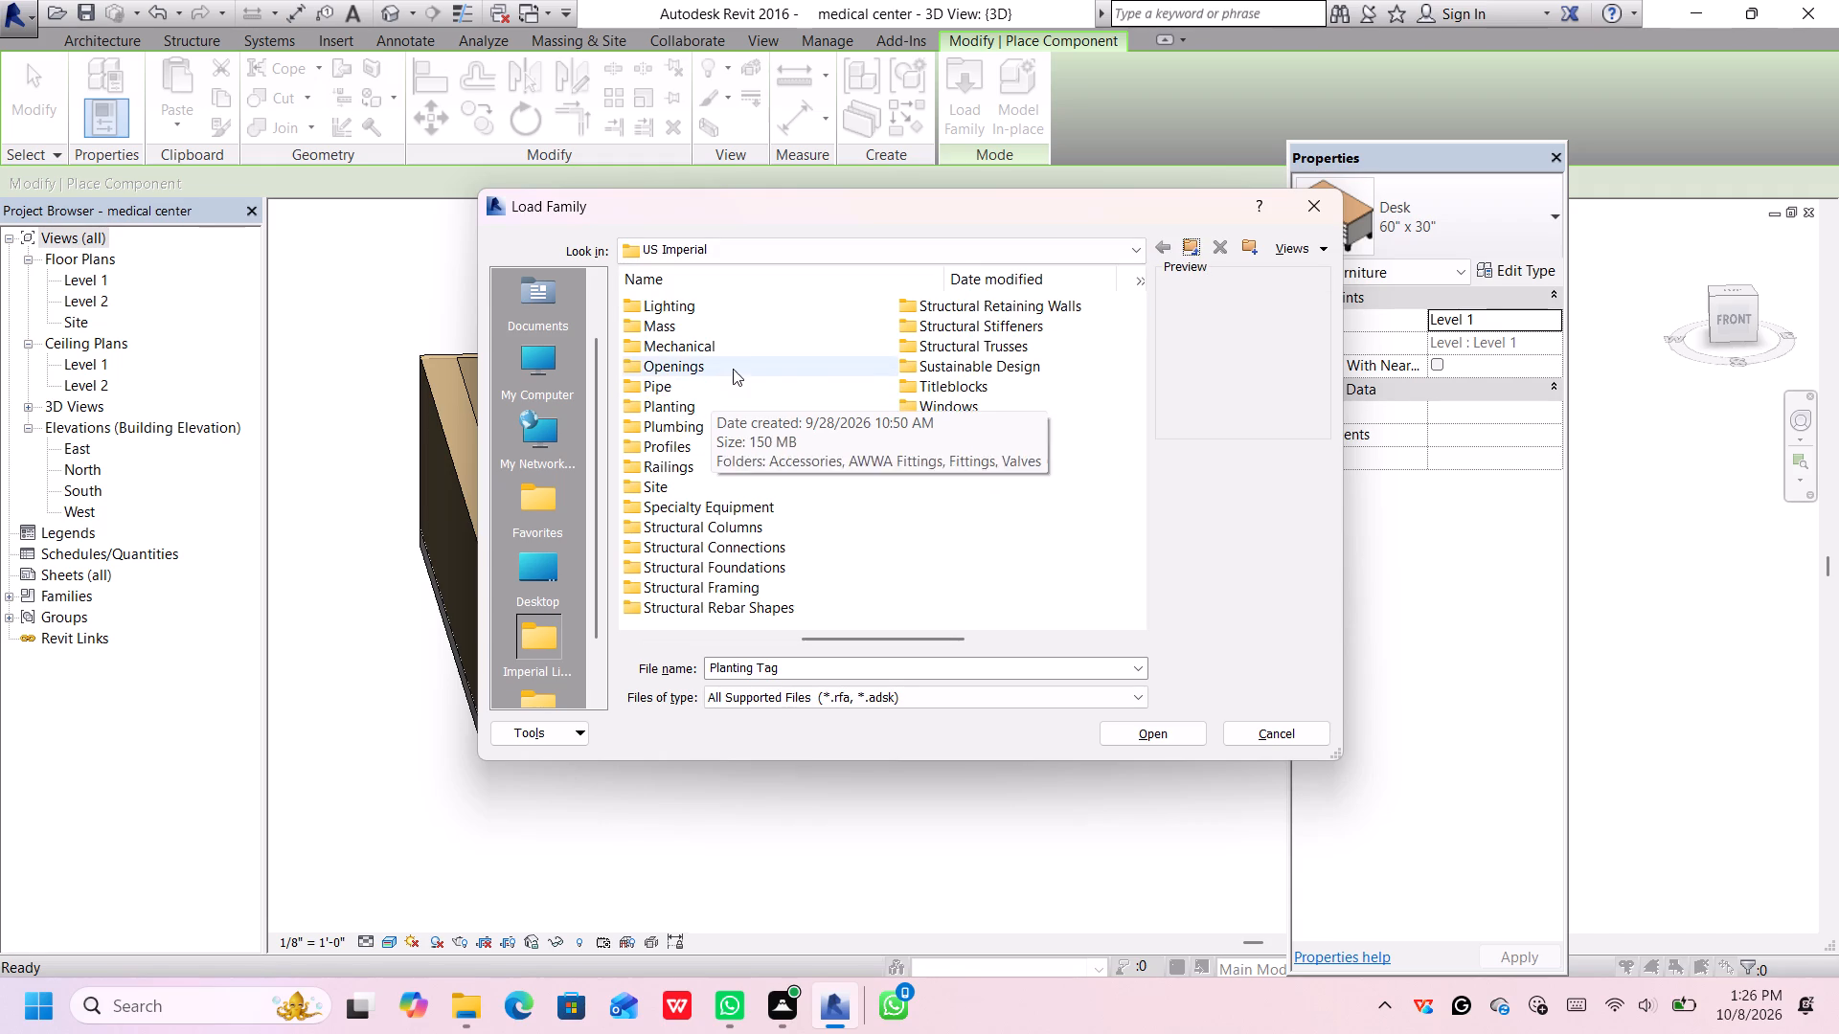
scroll(740, 358, "up", 2)
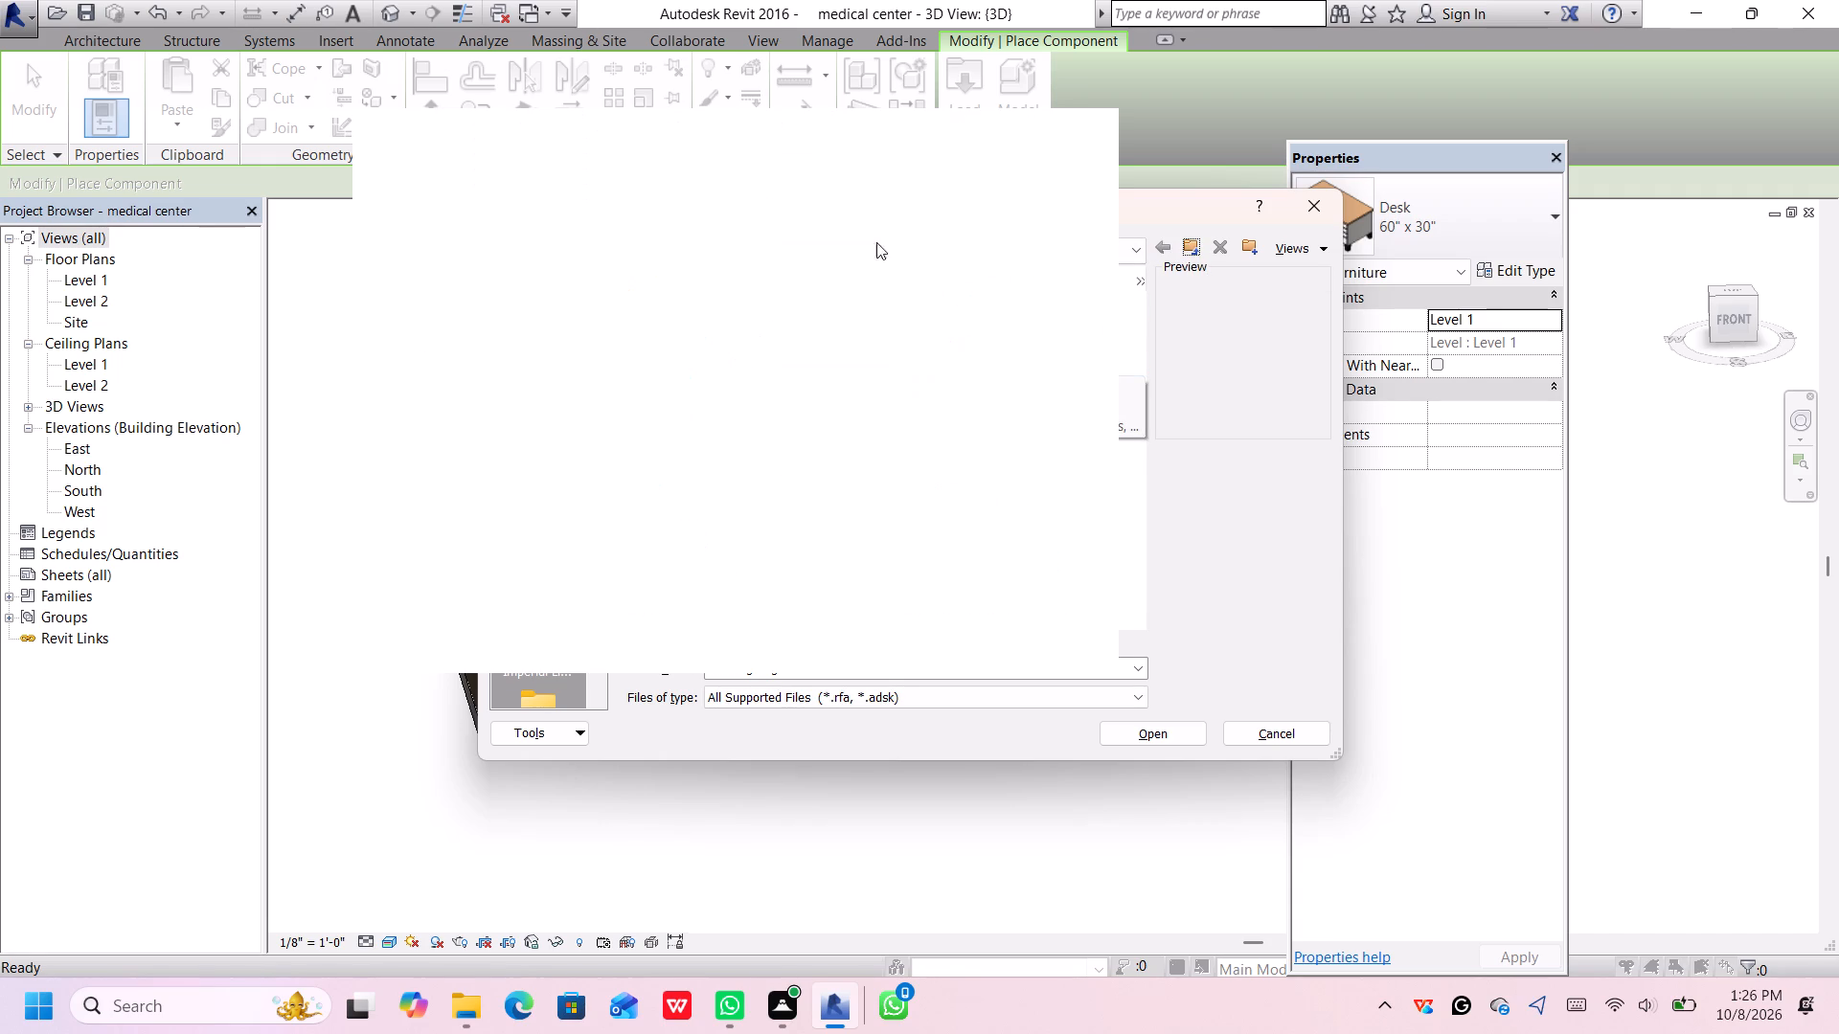
left_click(1070, 143)
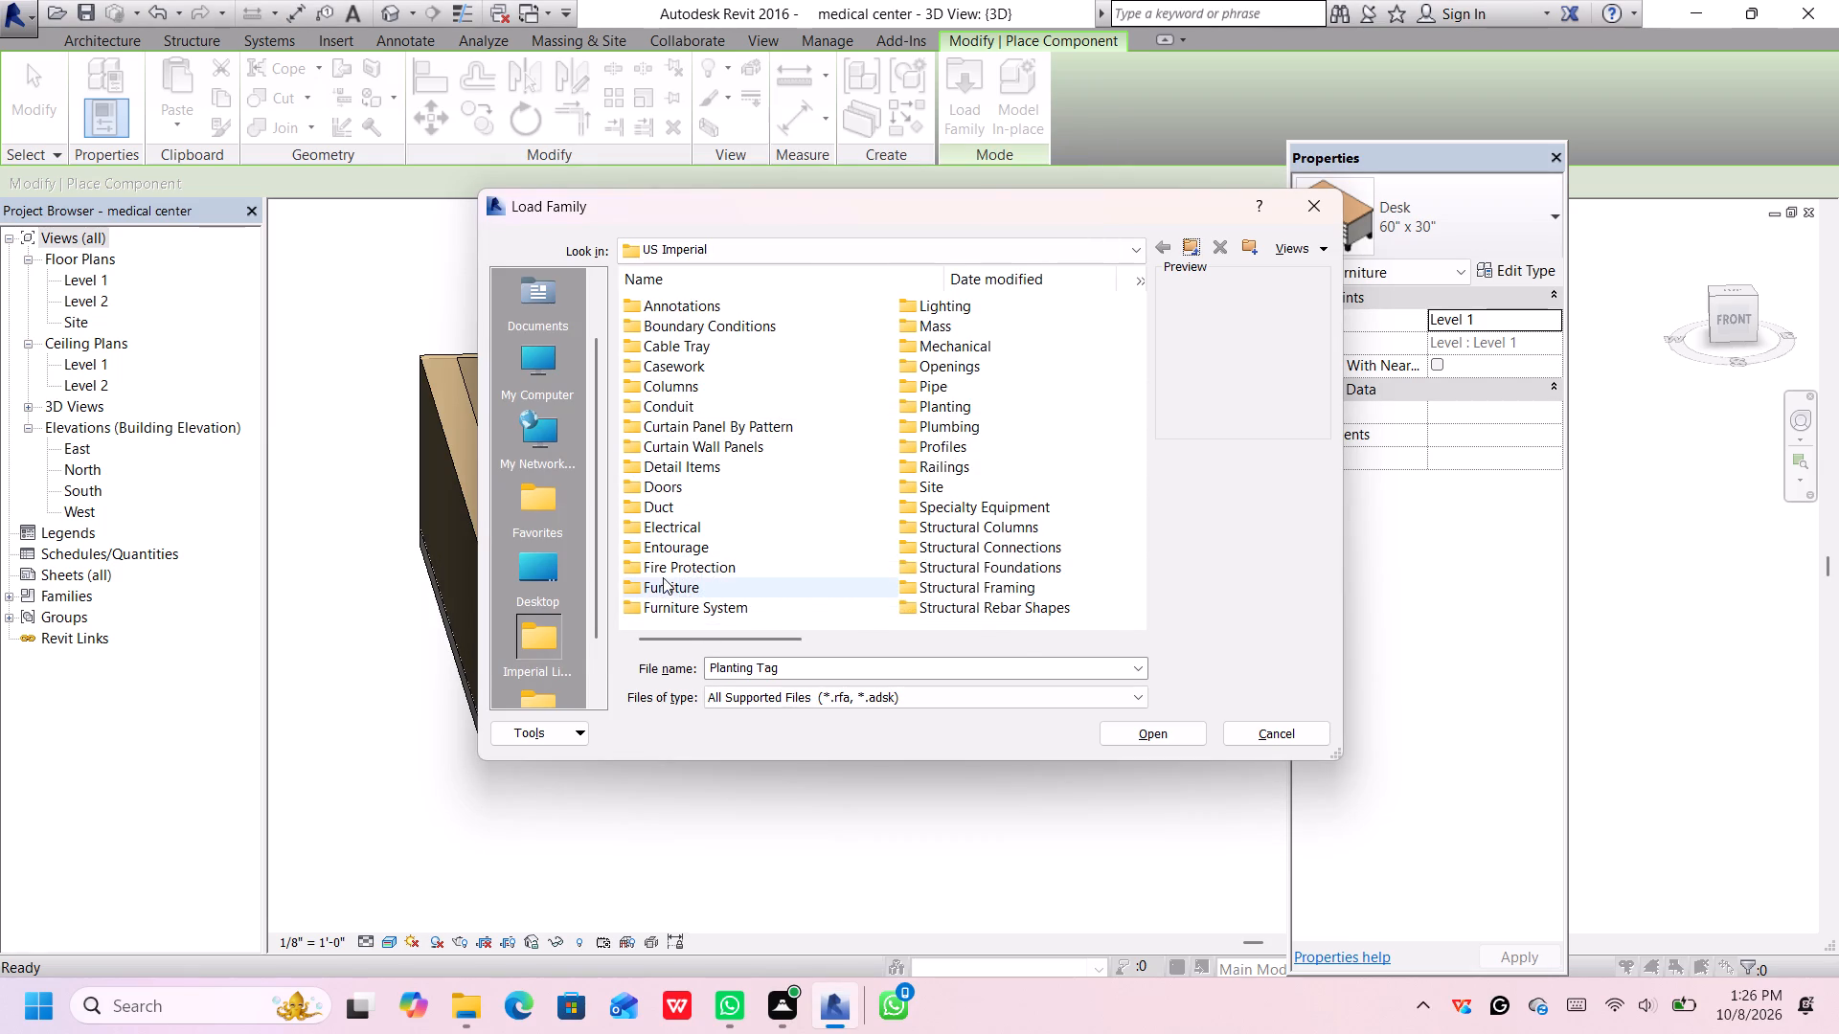
double_click(665, 607)
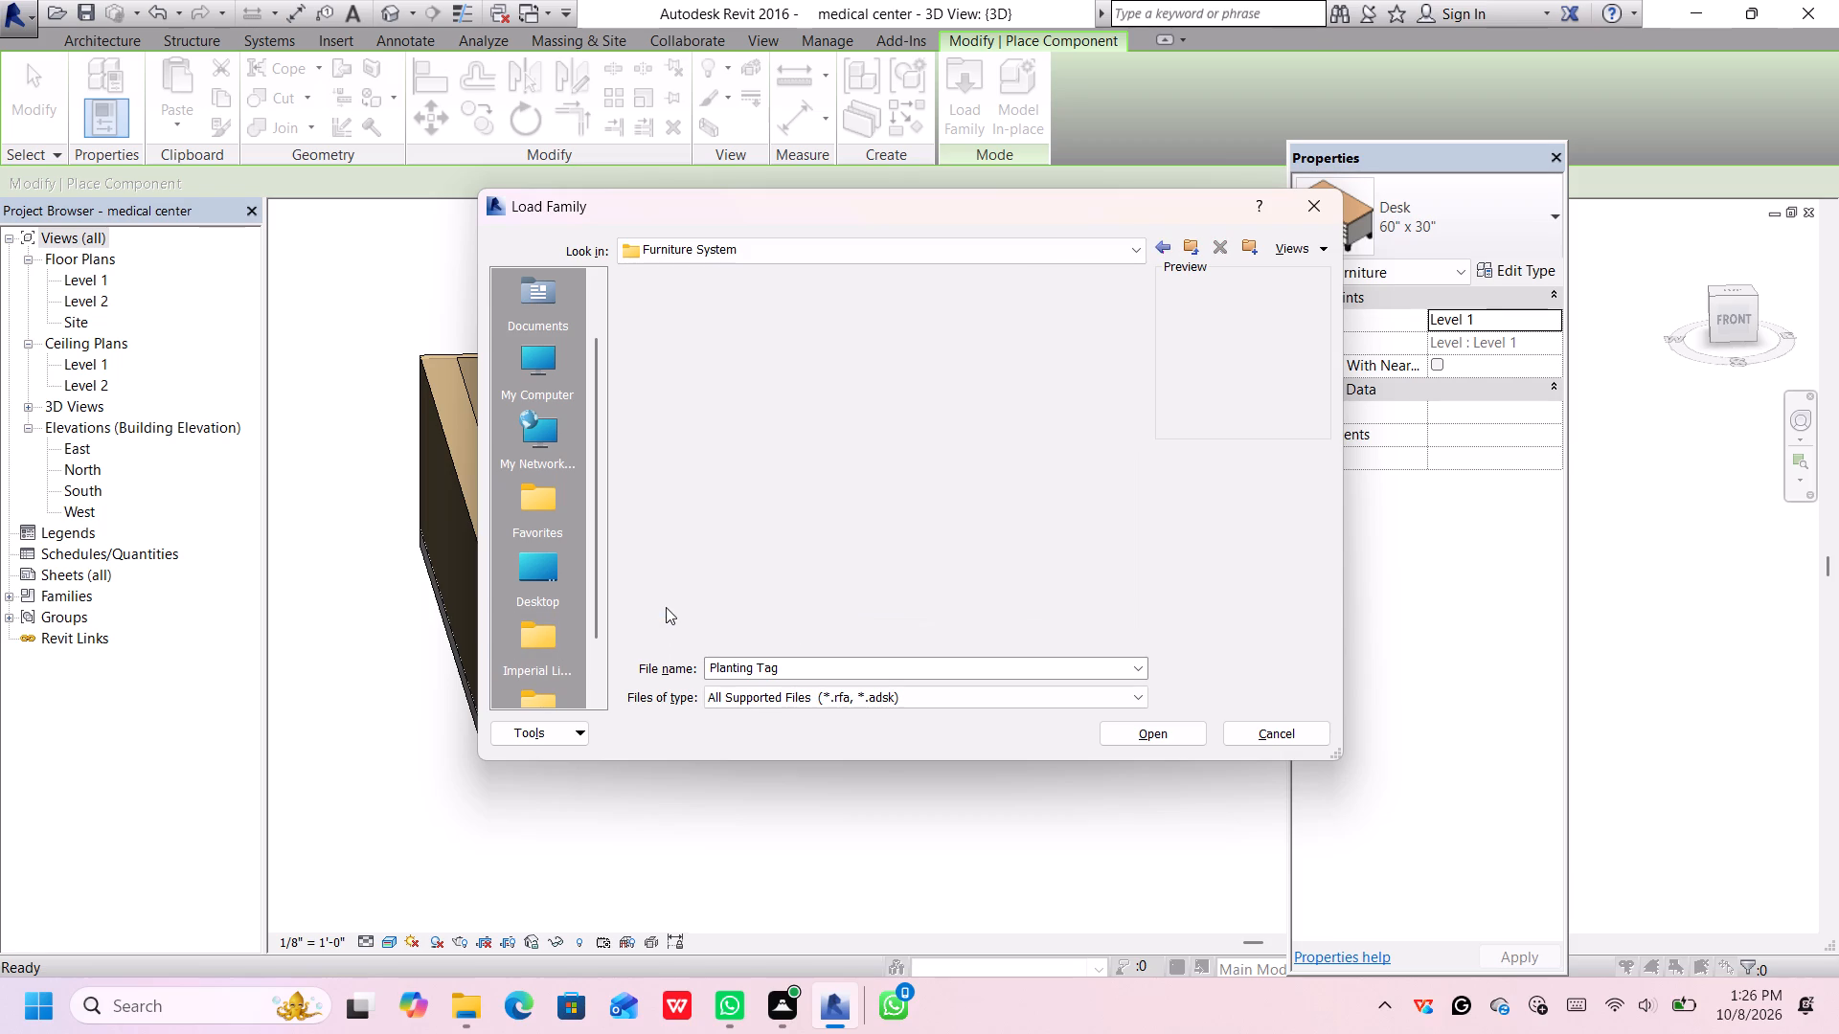
left_click(812, 312)
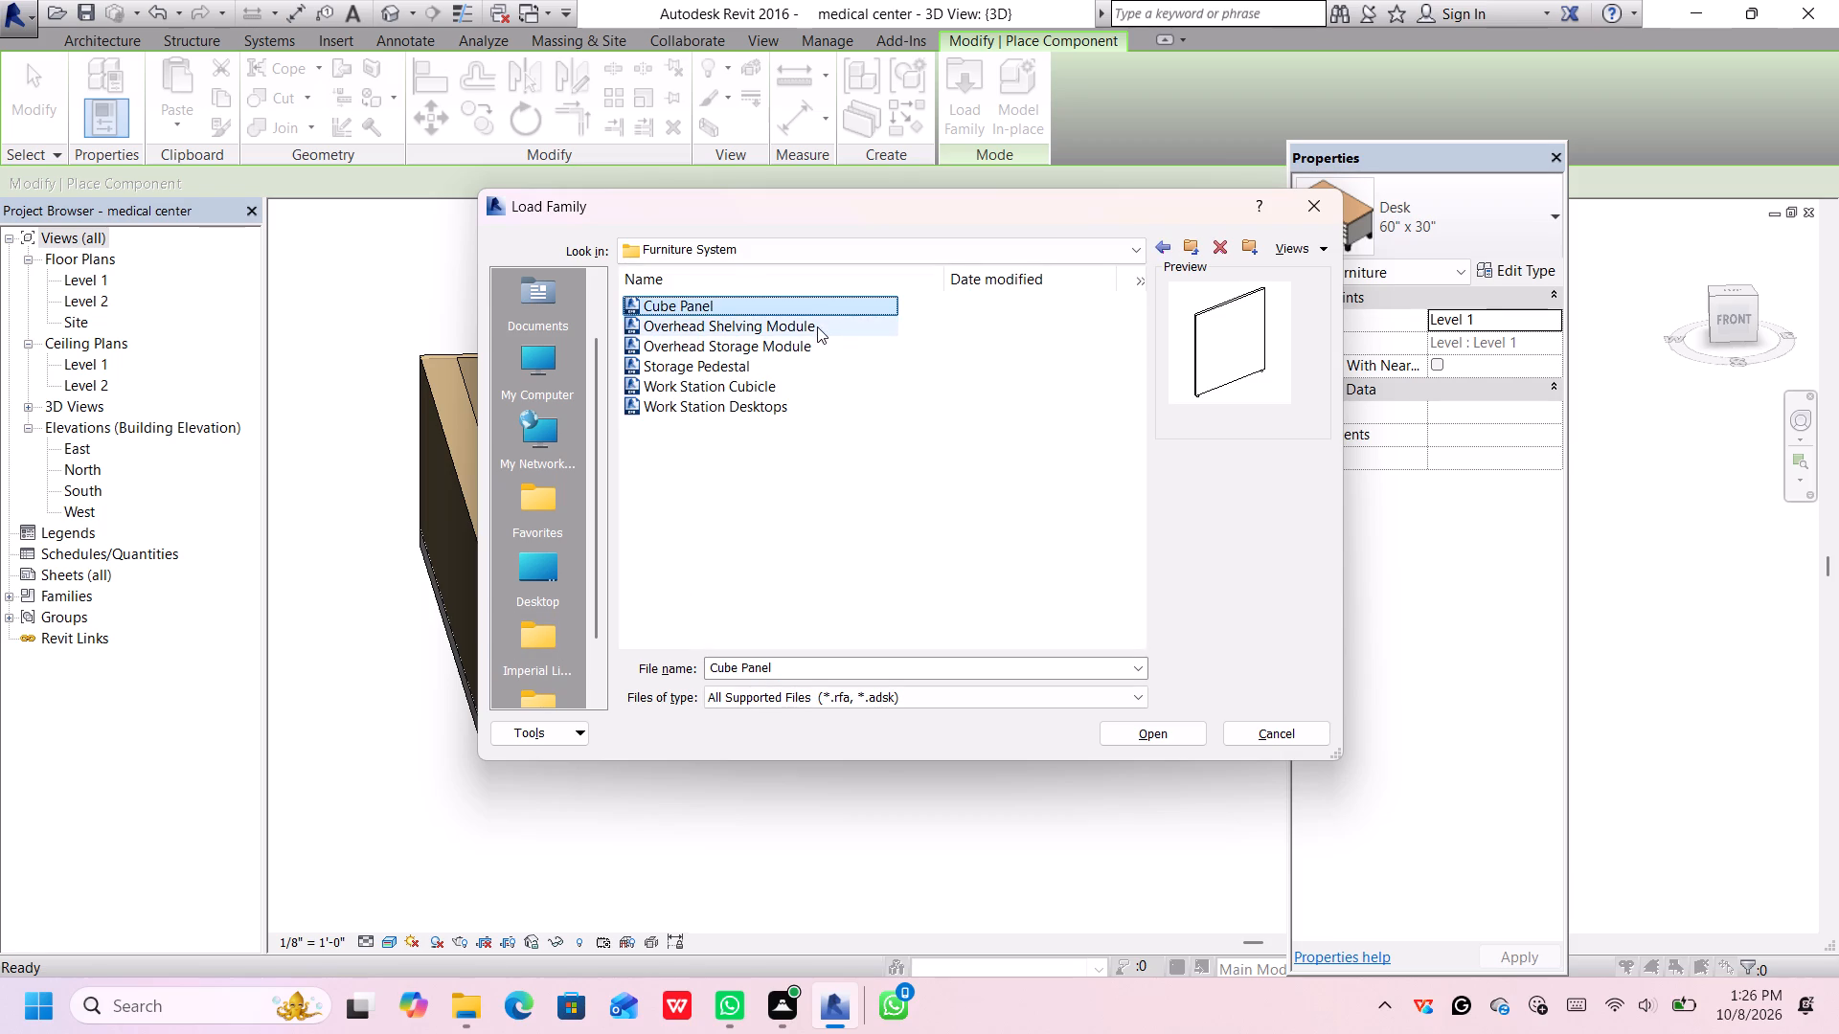
left_click(817, 326)
left_click(817, 338)
left_click(812, 364)
left_click(816, 387)
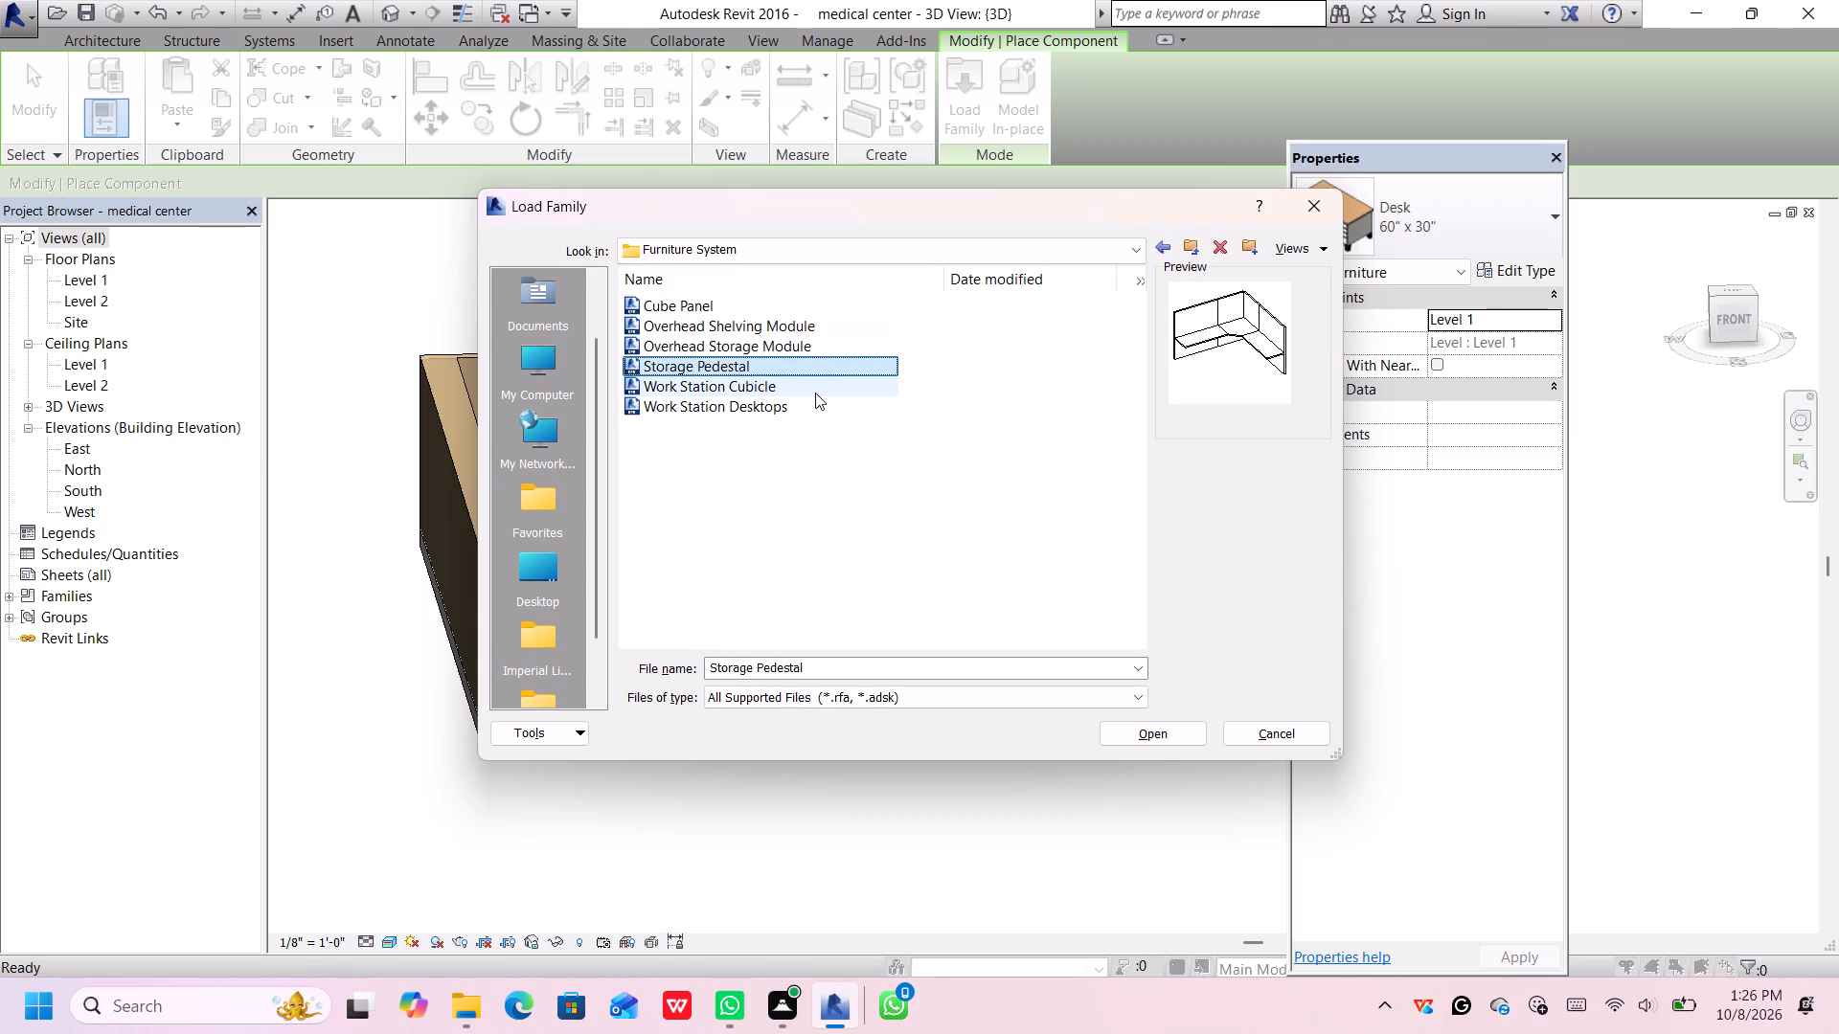
left_click(816, 397)
left_click(1165, 239)
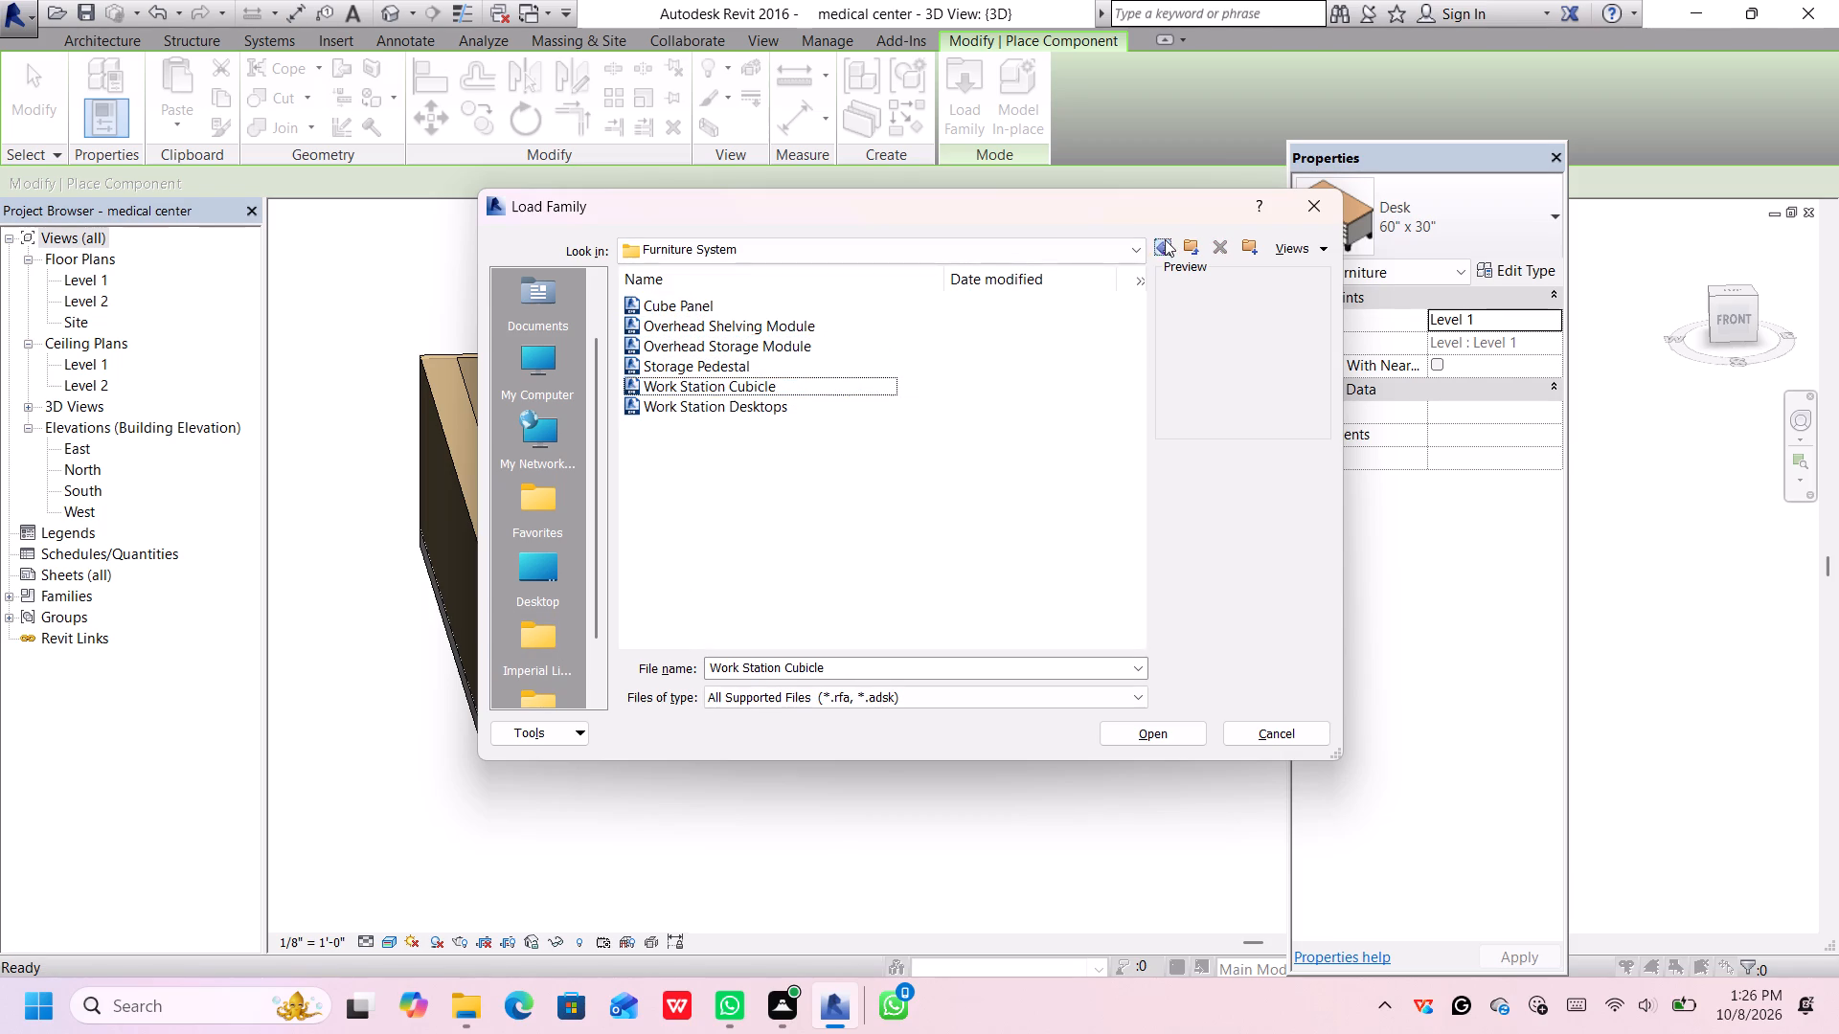
Preview the file cabinet, credenza, entertainment center and shelving families in the Storage subfolder of Furniture.
double_click(756, 591)
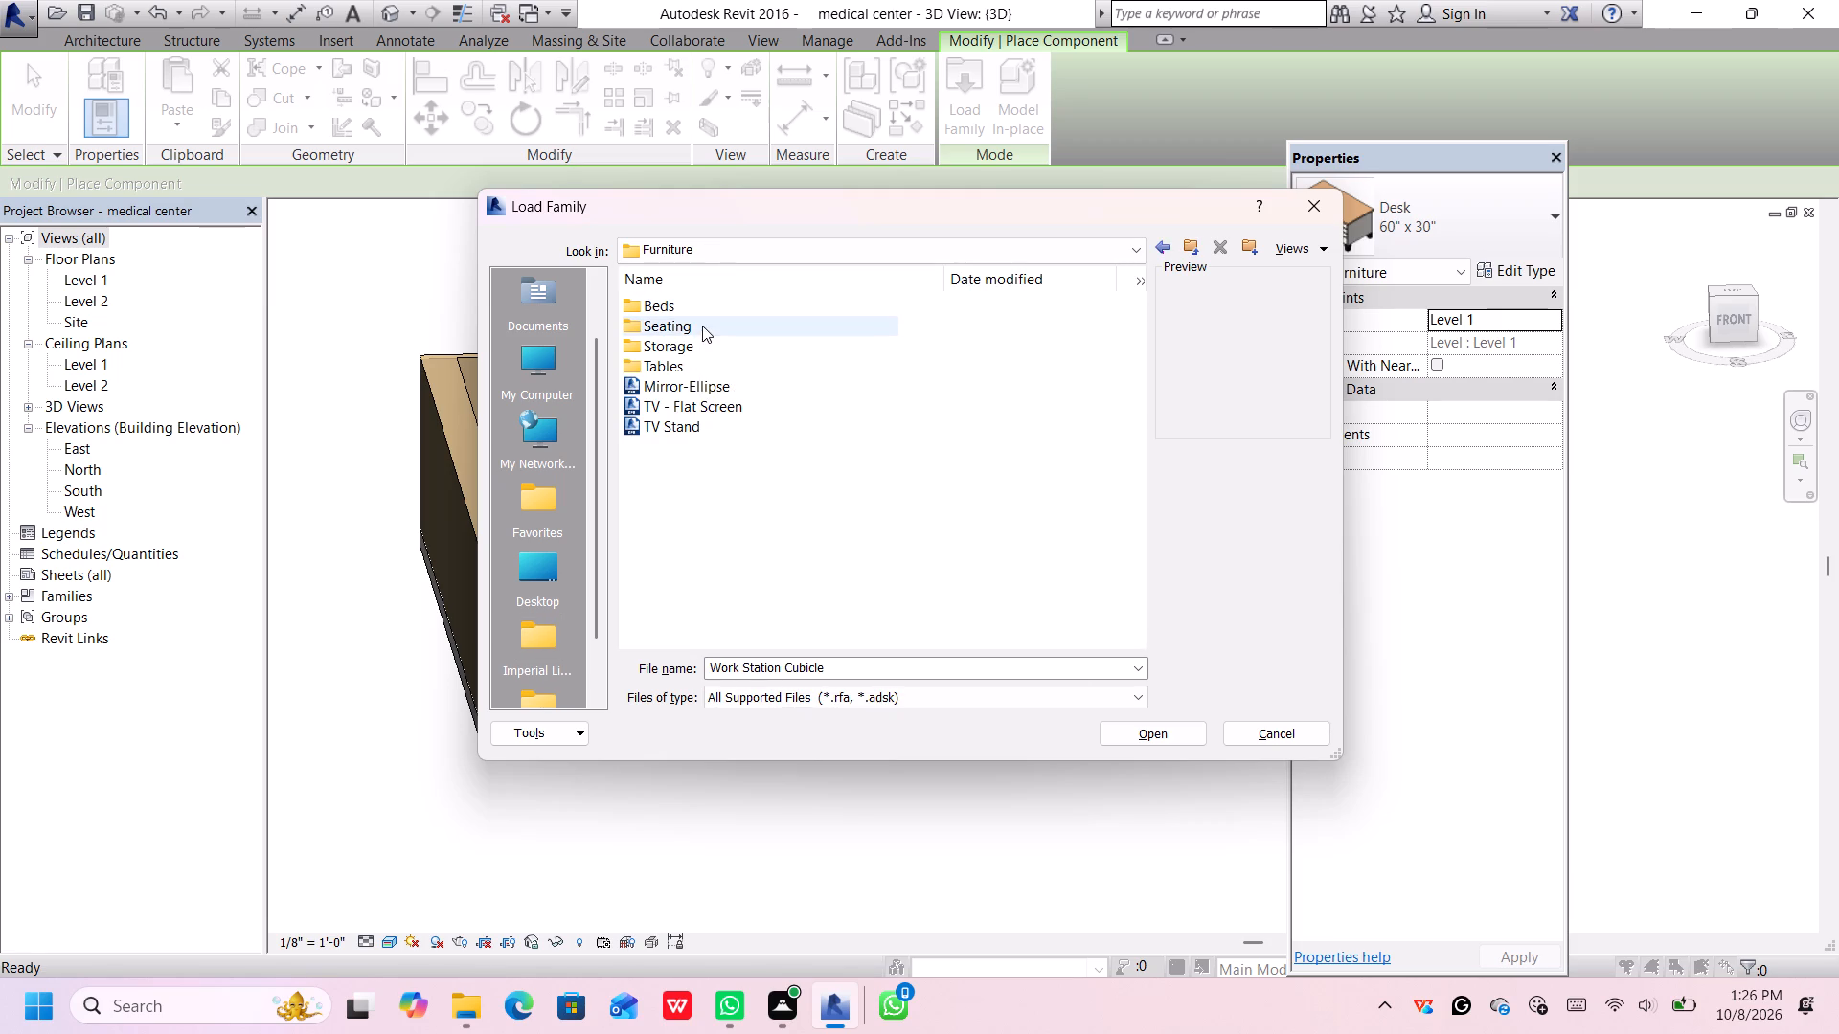
double_click(793, 355)
left_click(784, 314)
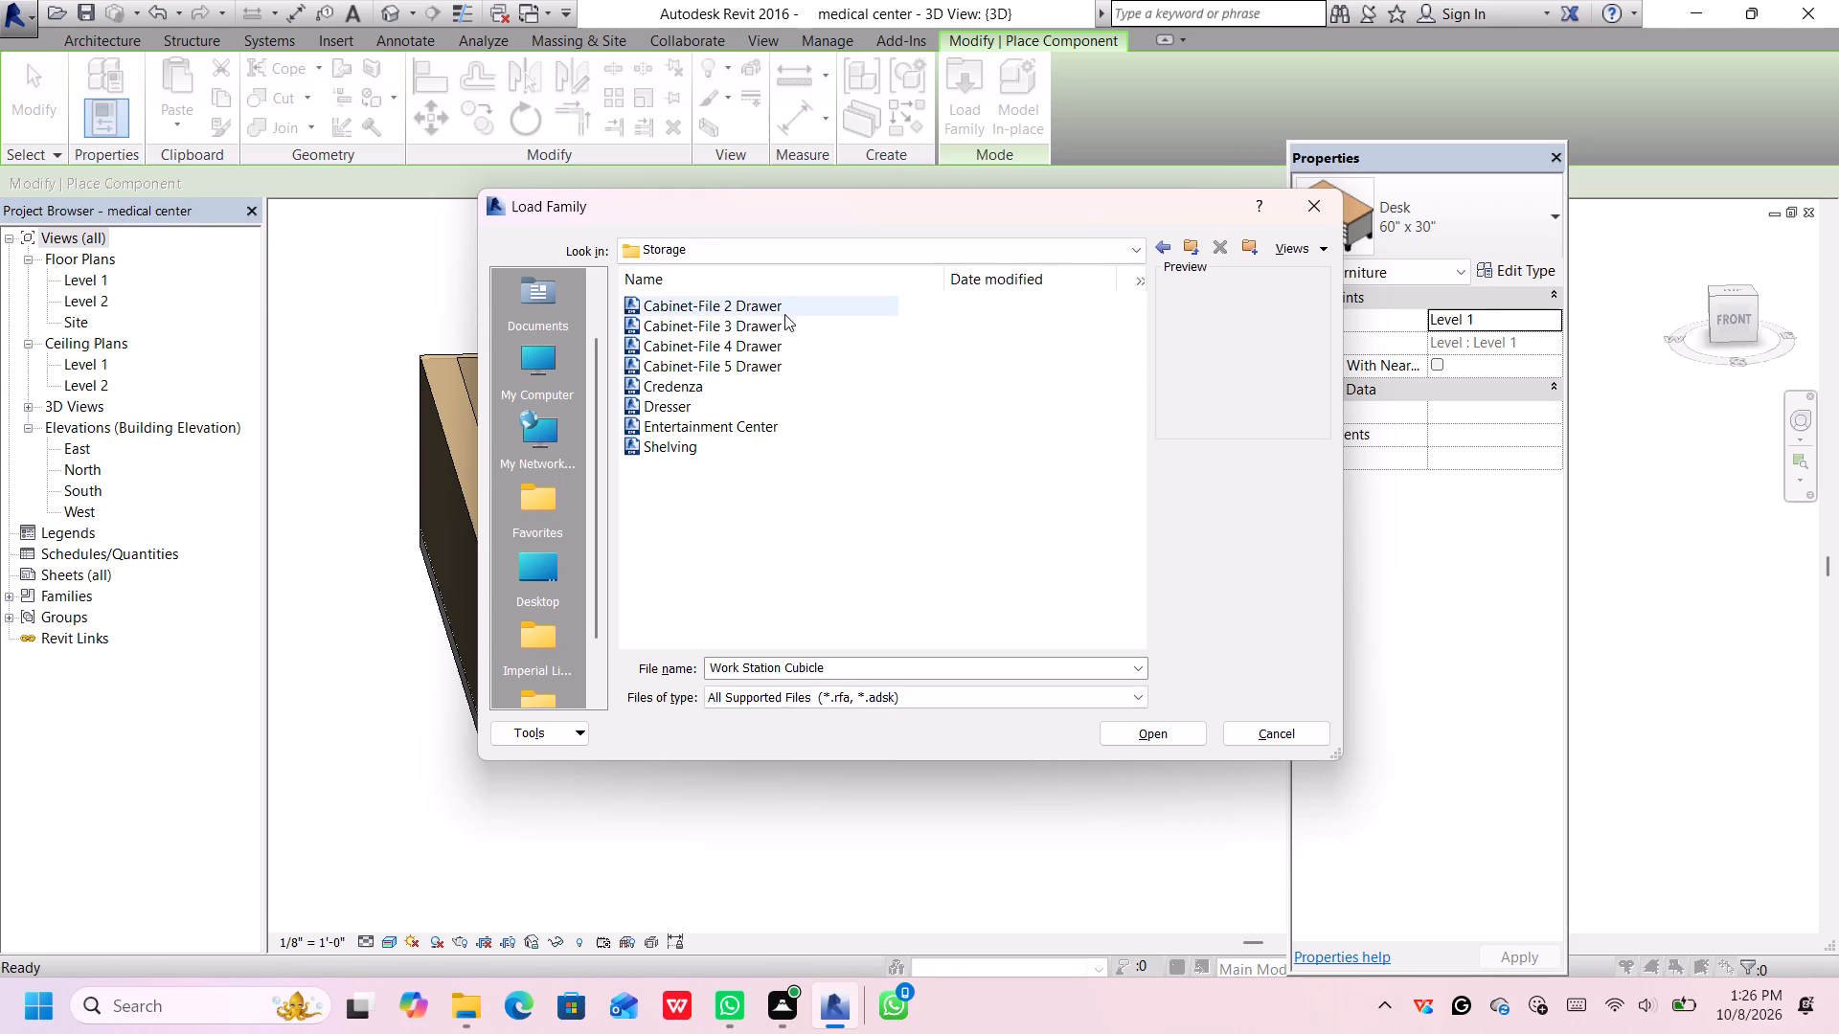
left_click(778, 319)
left_click(781, 327)
left_click(783, 347)
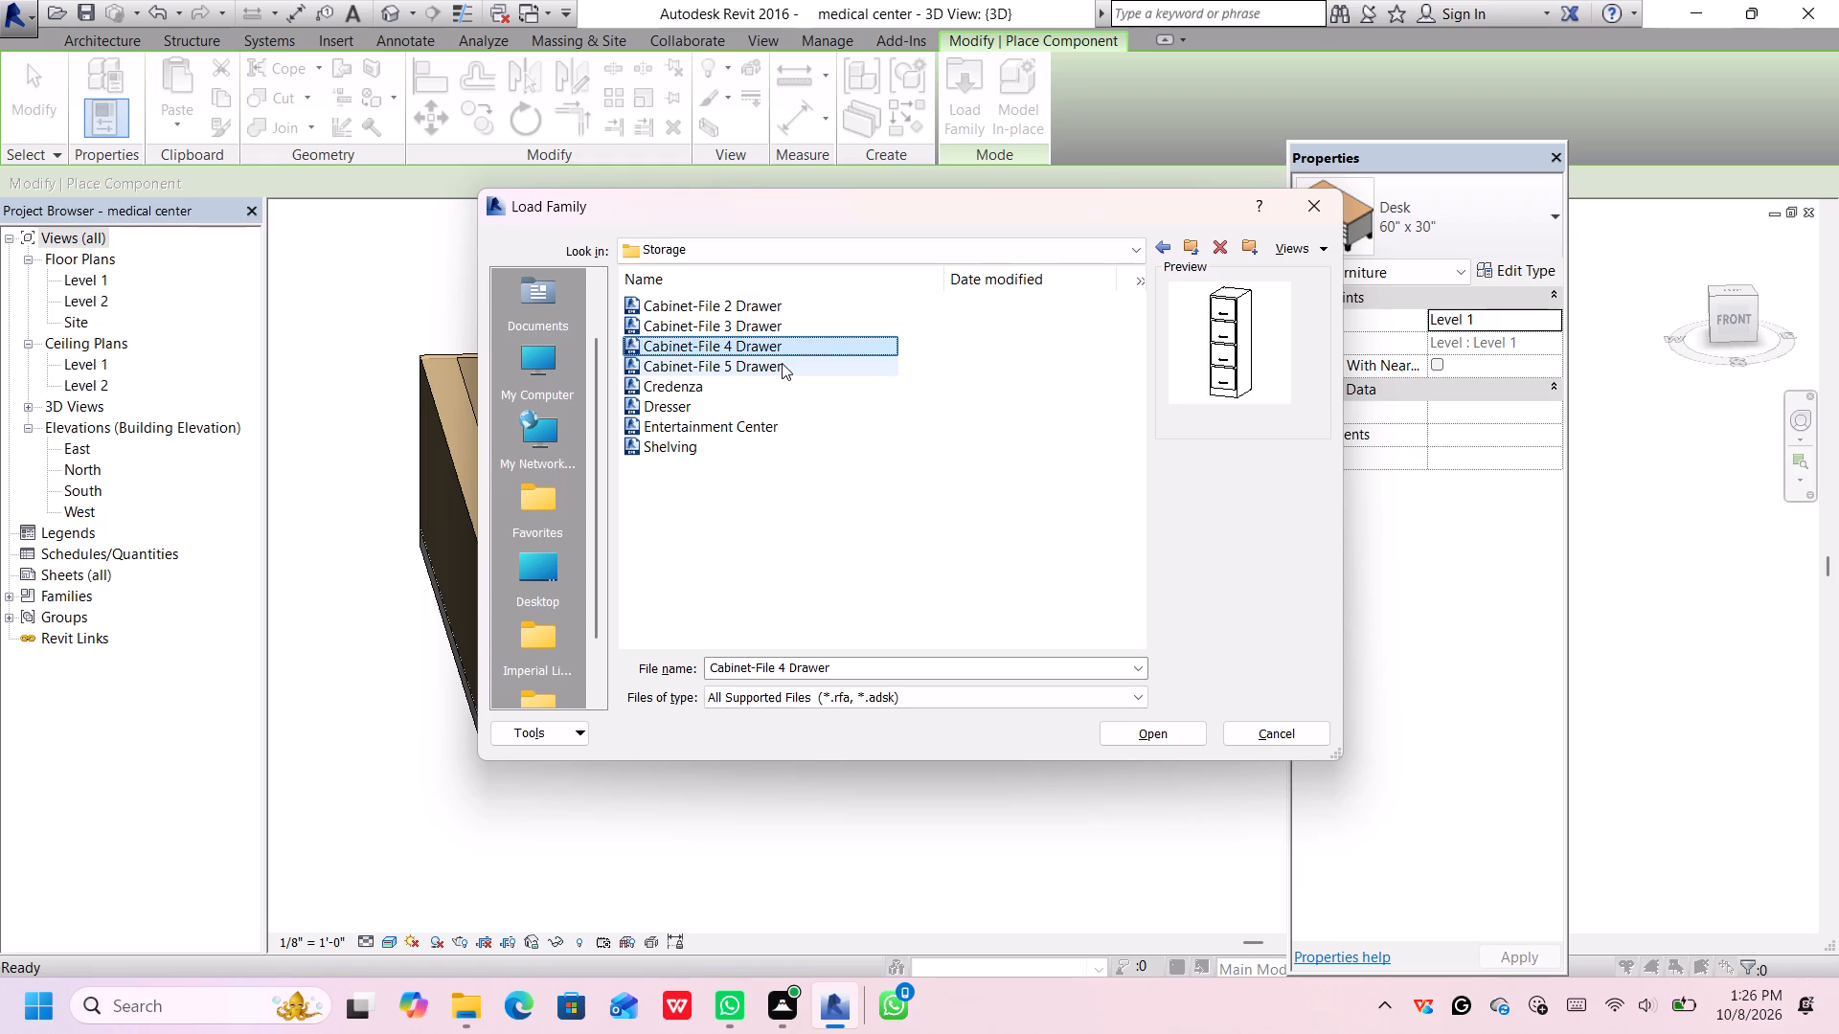
left_click(782, 364)
left_click(783, 386)
left_click(784, 416)
left_click(794, 450)
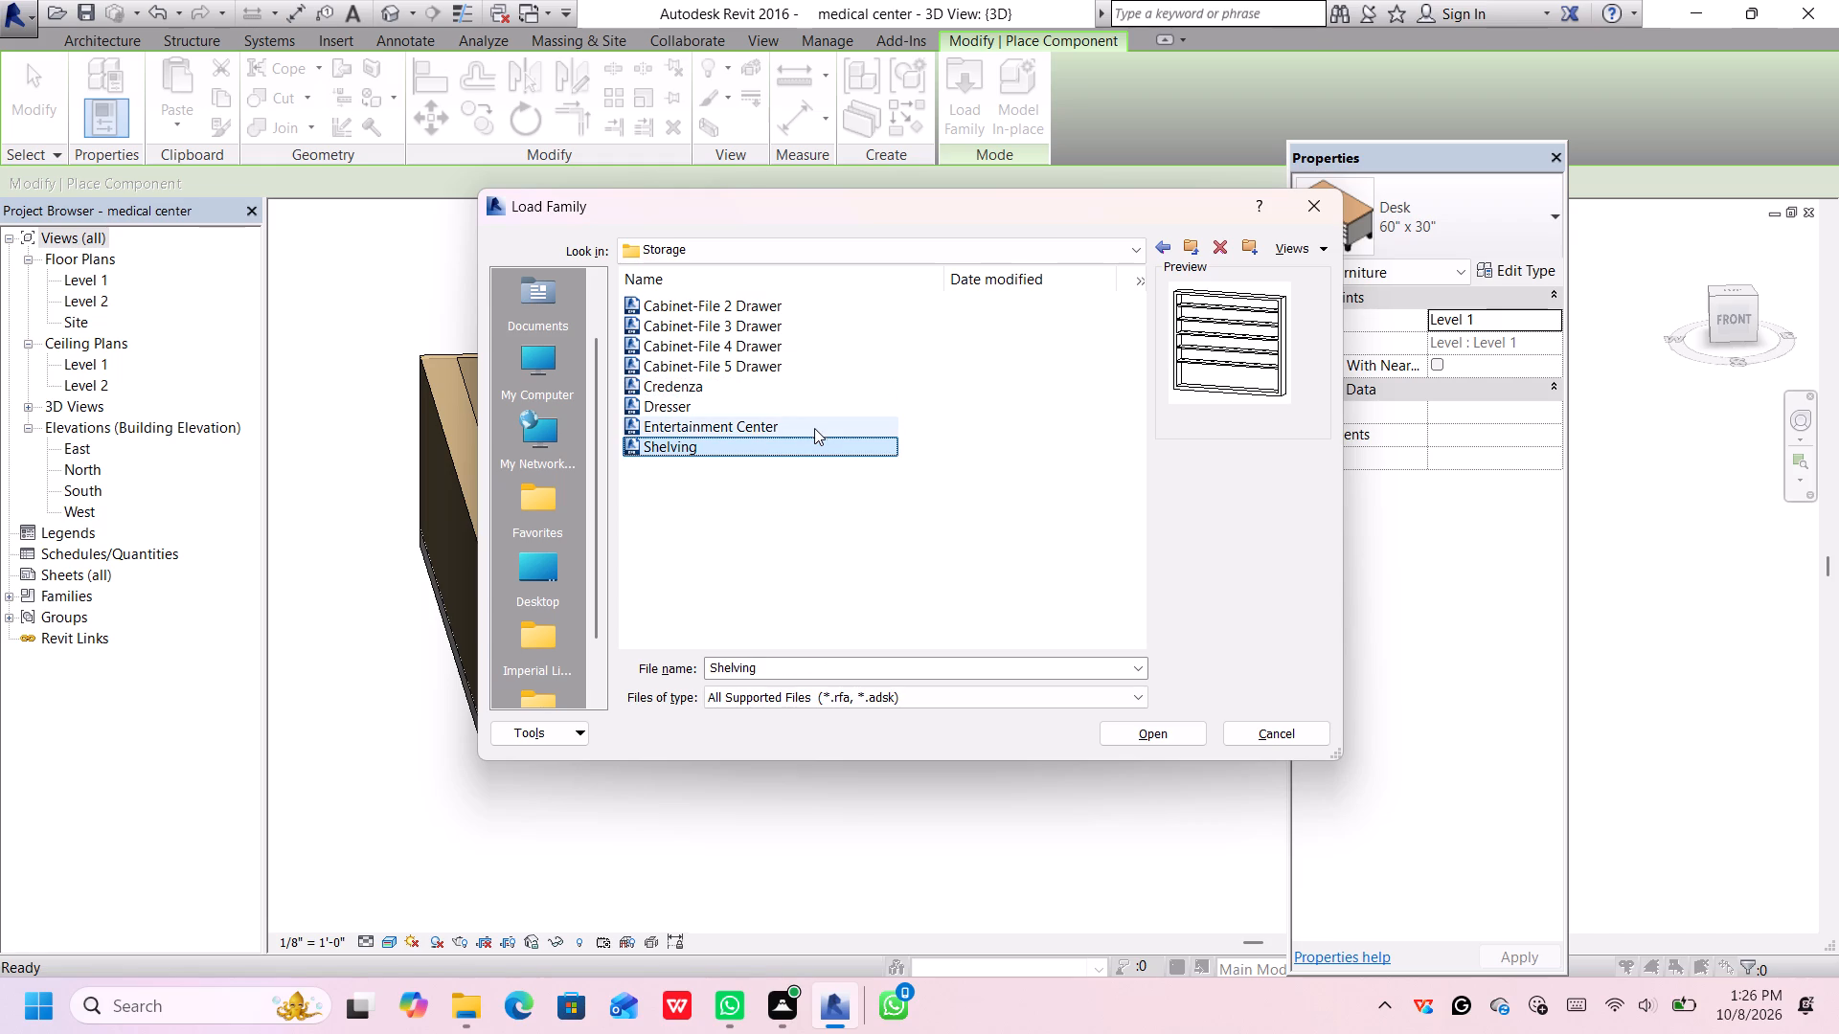
left_click(822, 426)
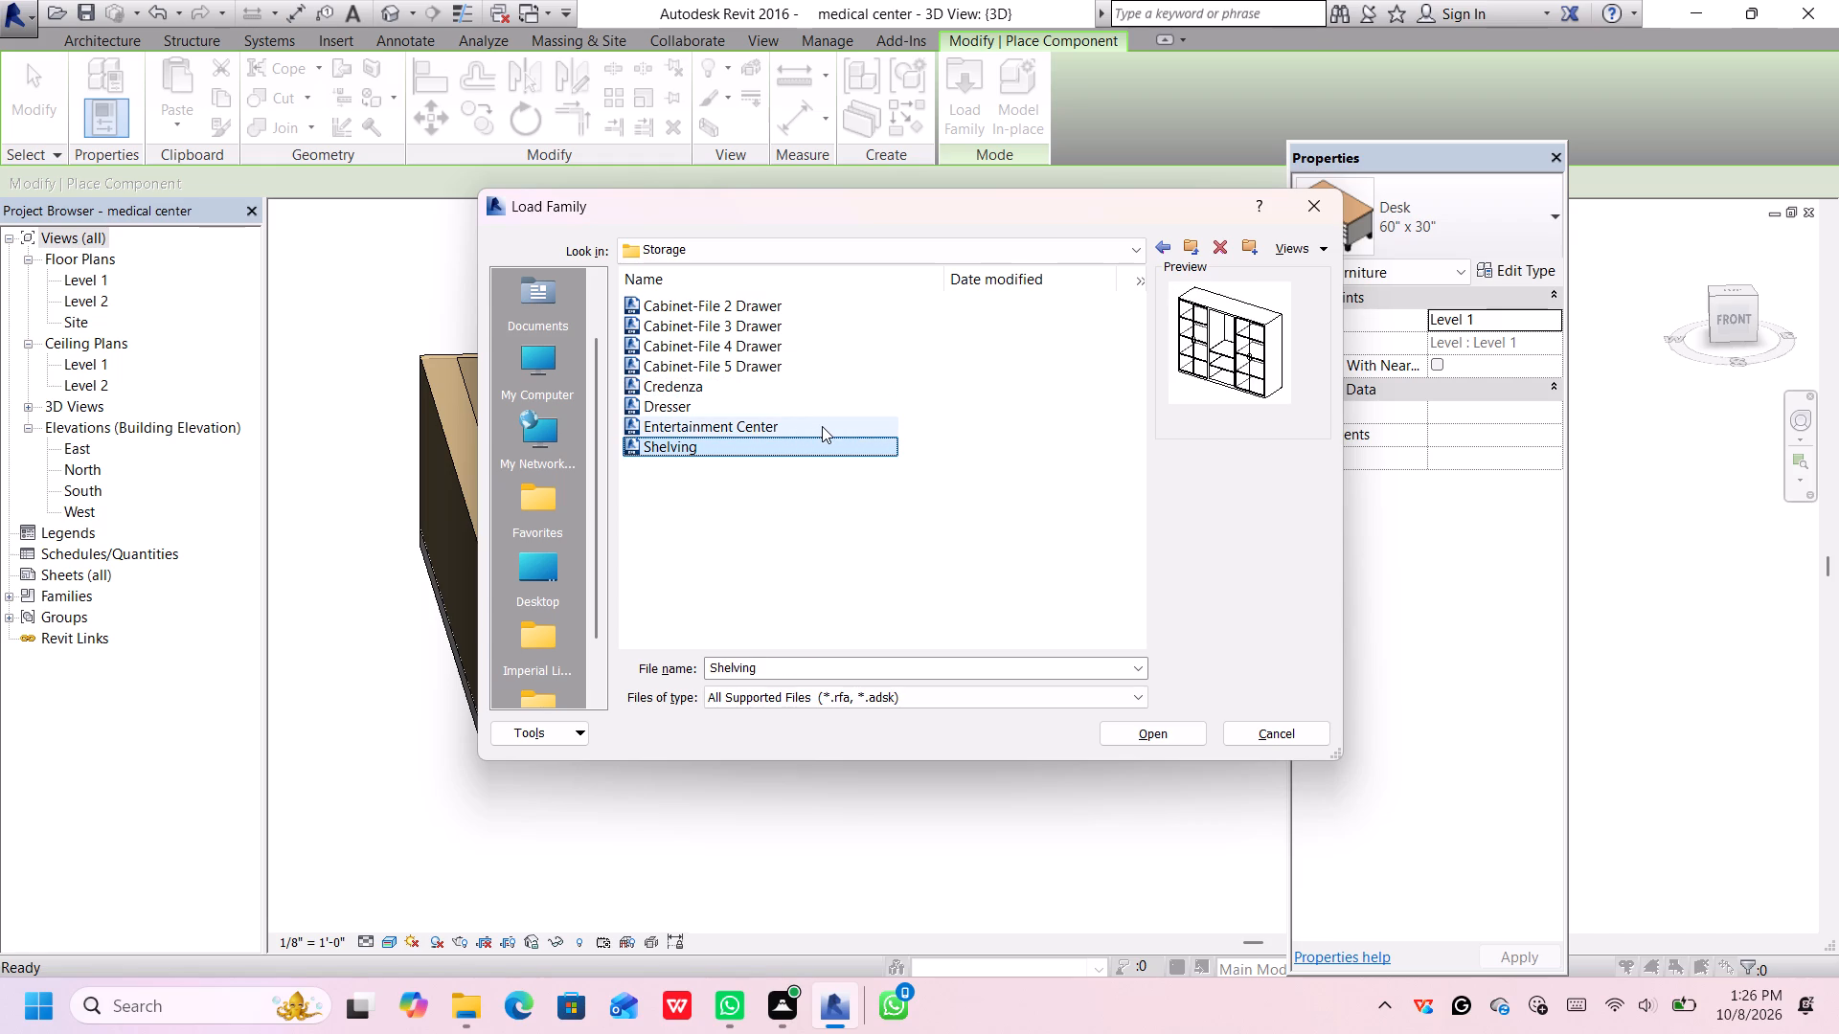
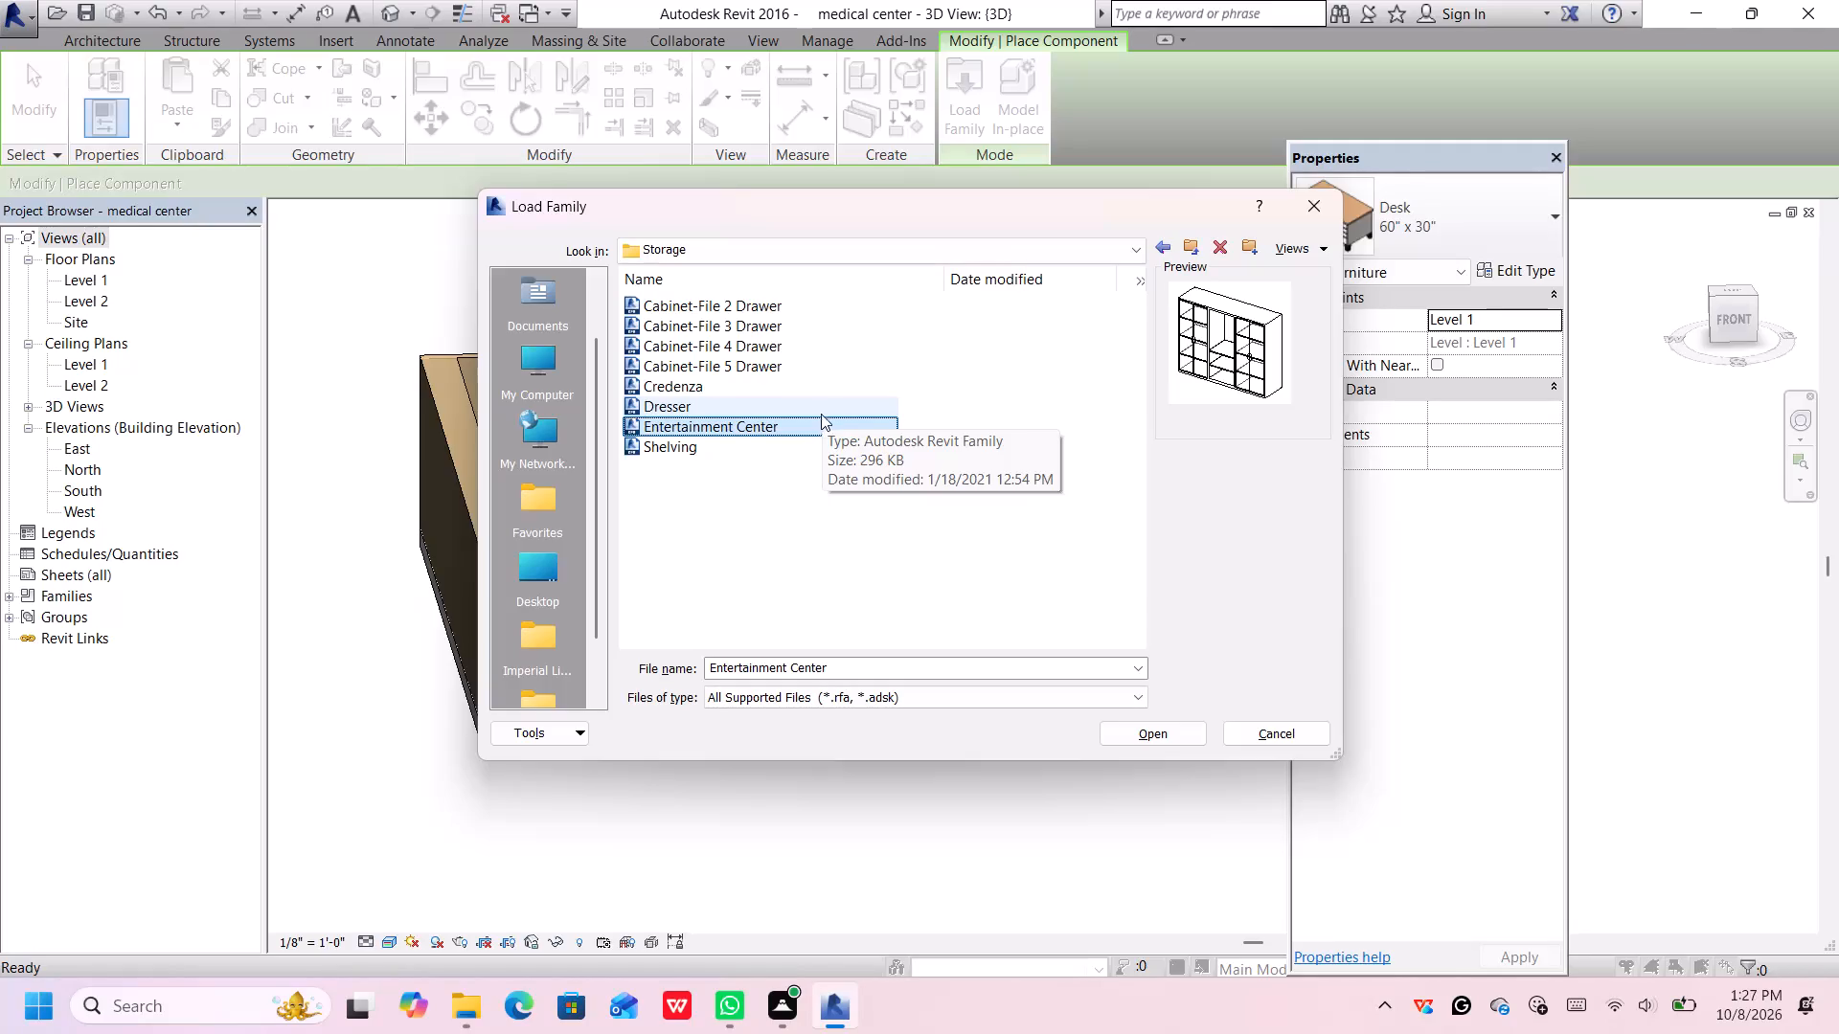
Compare the dresser, entertainment center and shelving families in the Storage folder and load the Shelving family.
left_click(813, 404)
left_click(807, 434)
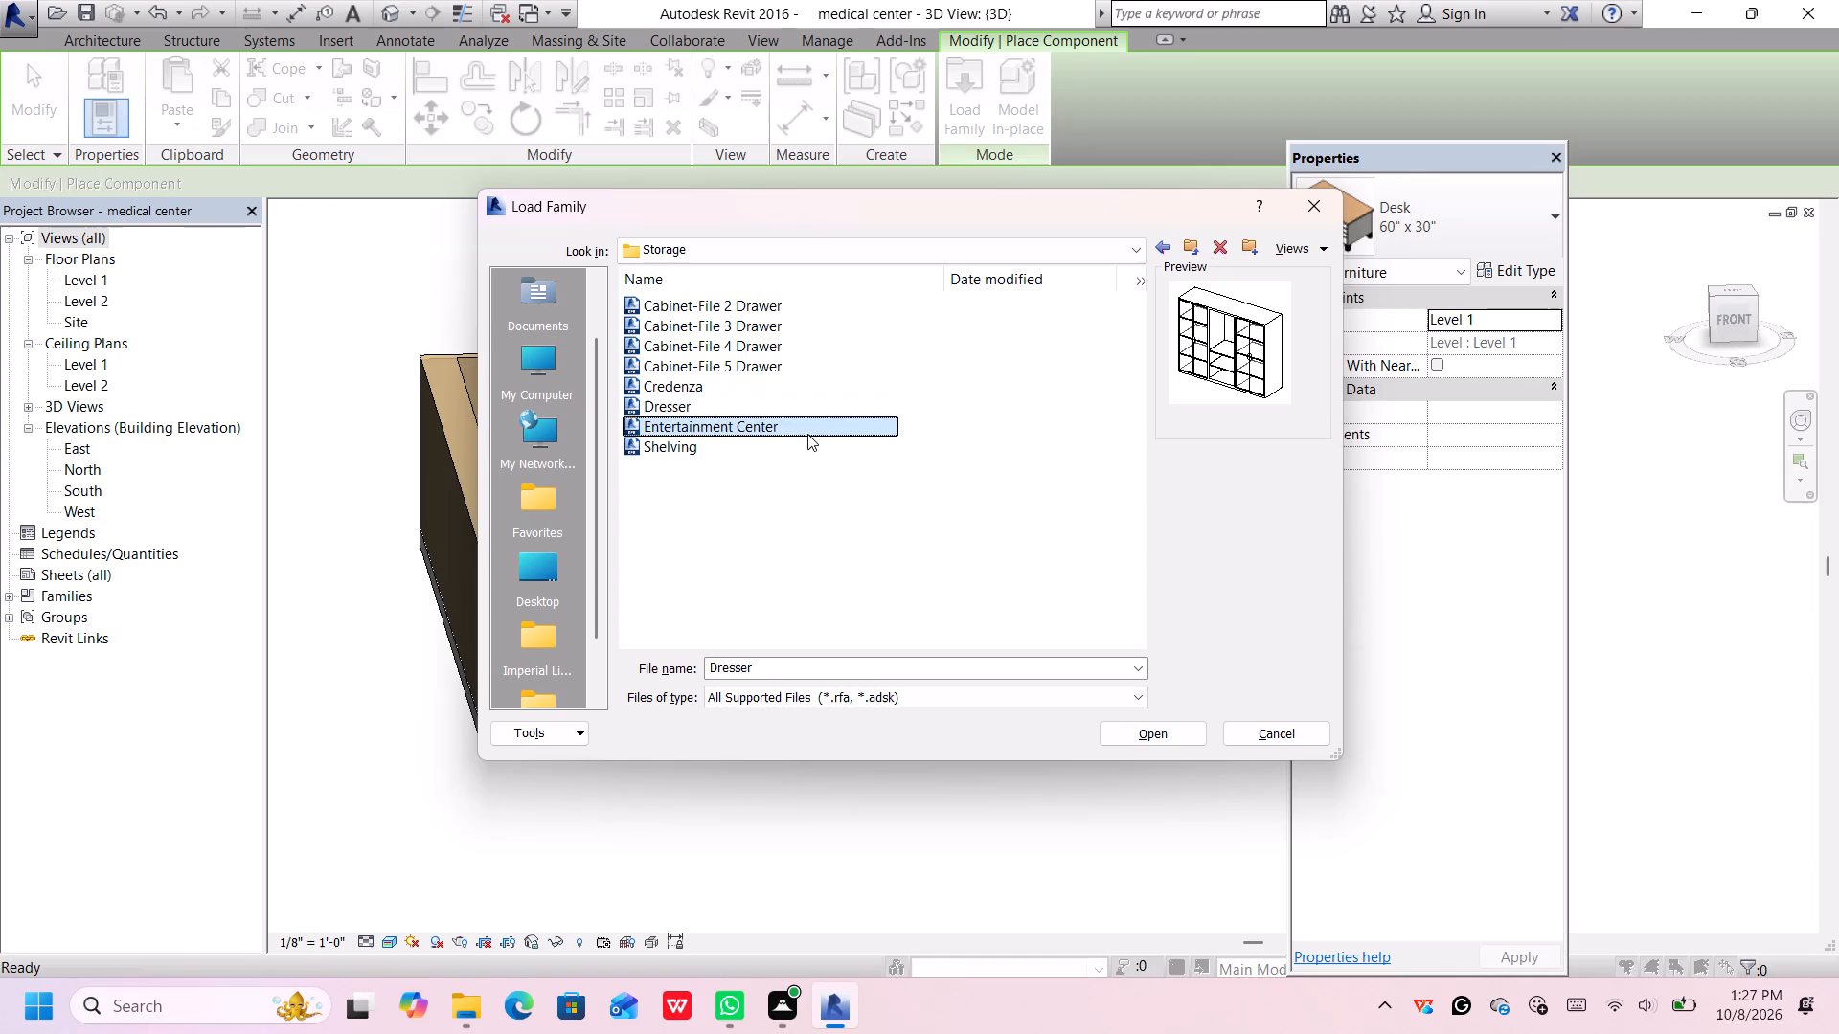
left_click(803, 447)
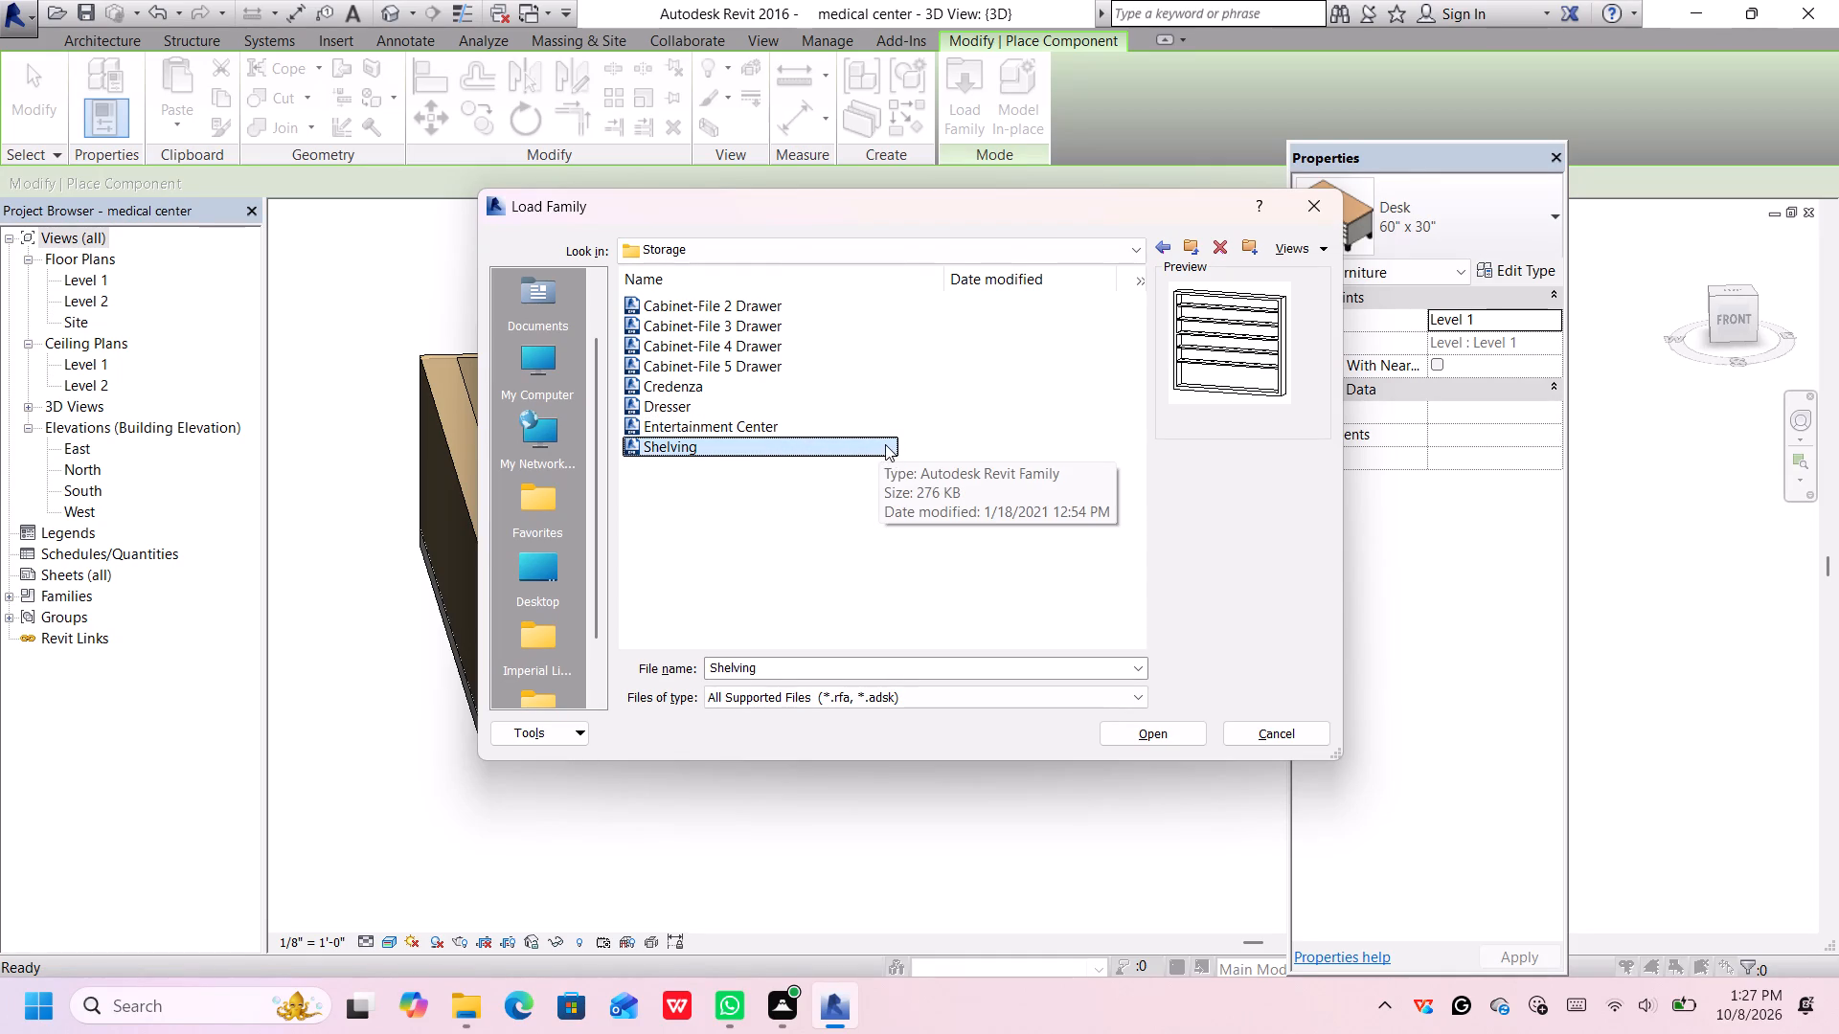
left_click(876, 422)
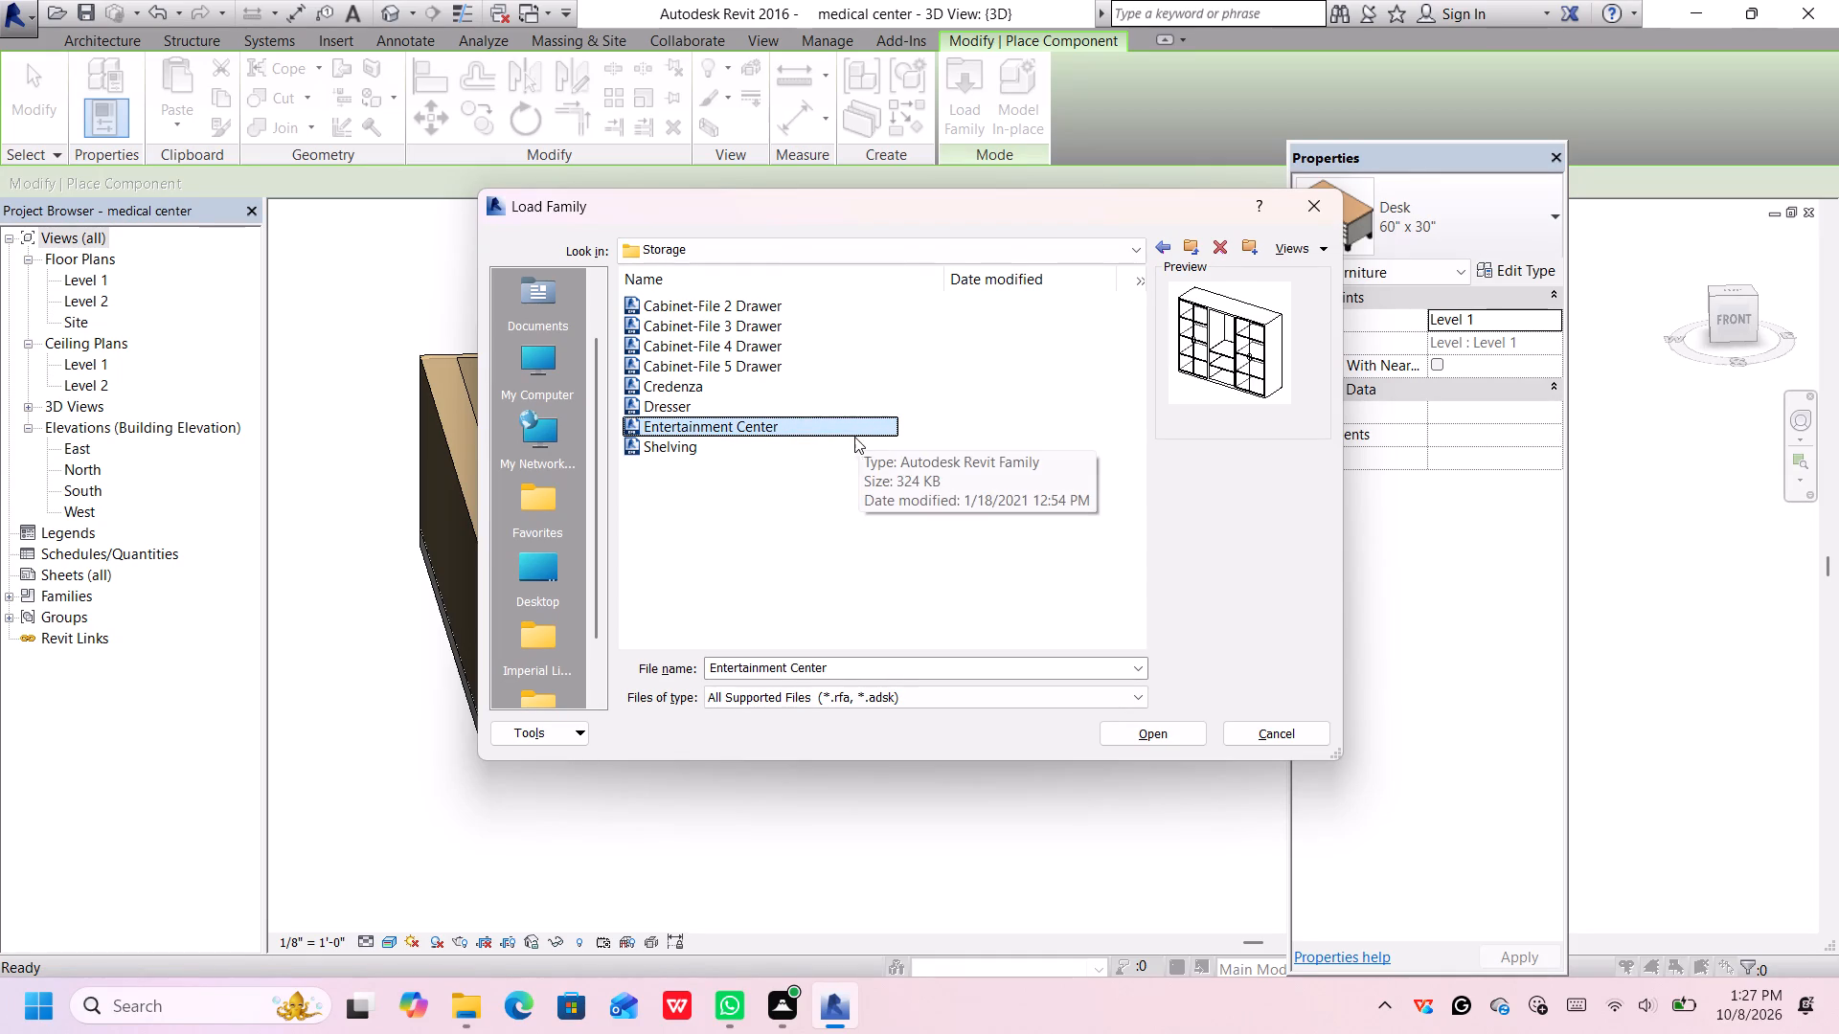
left_click(837, 446)
left_click(1149, 736)
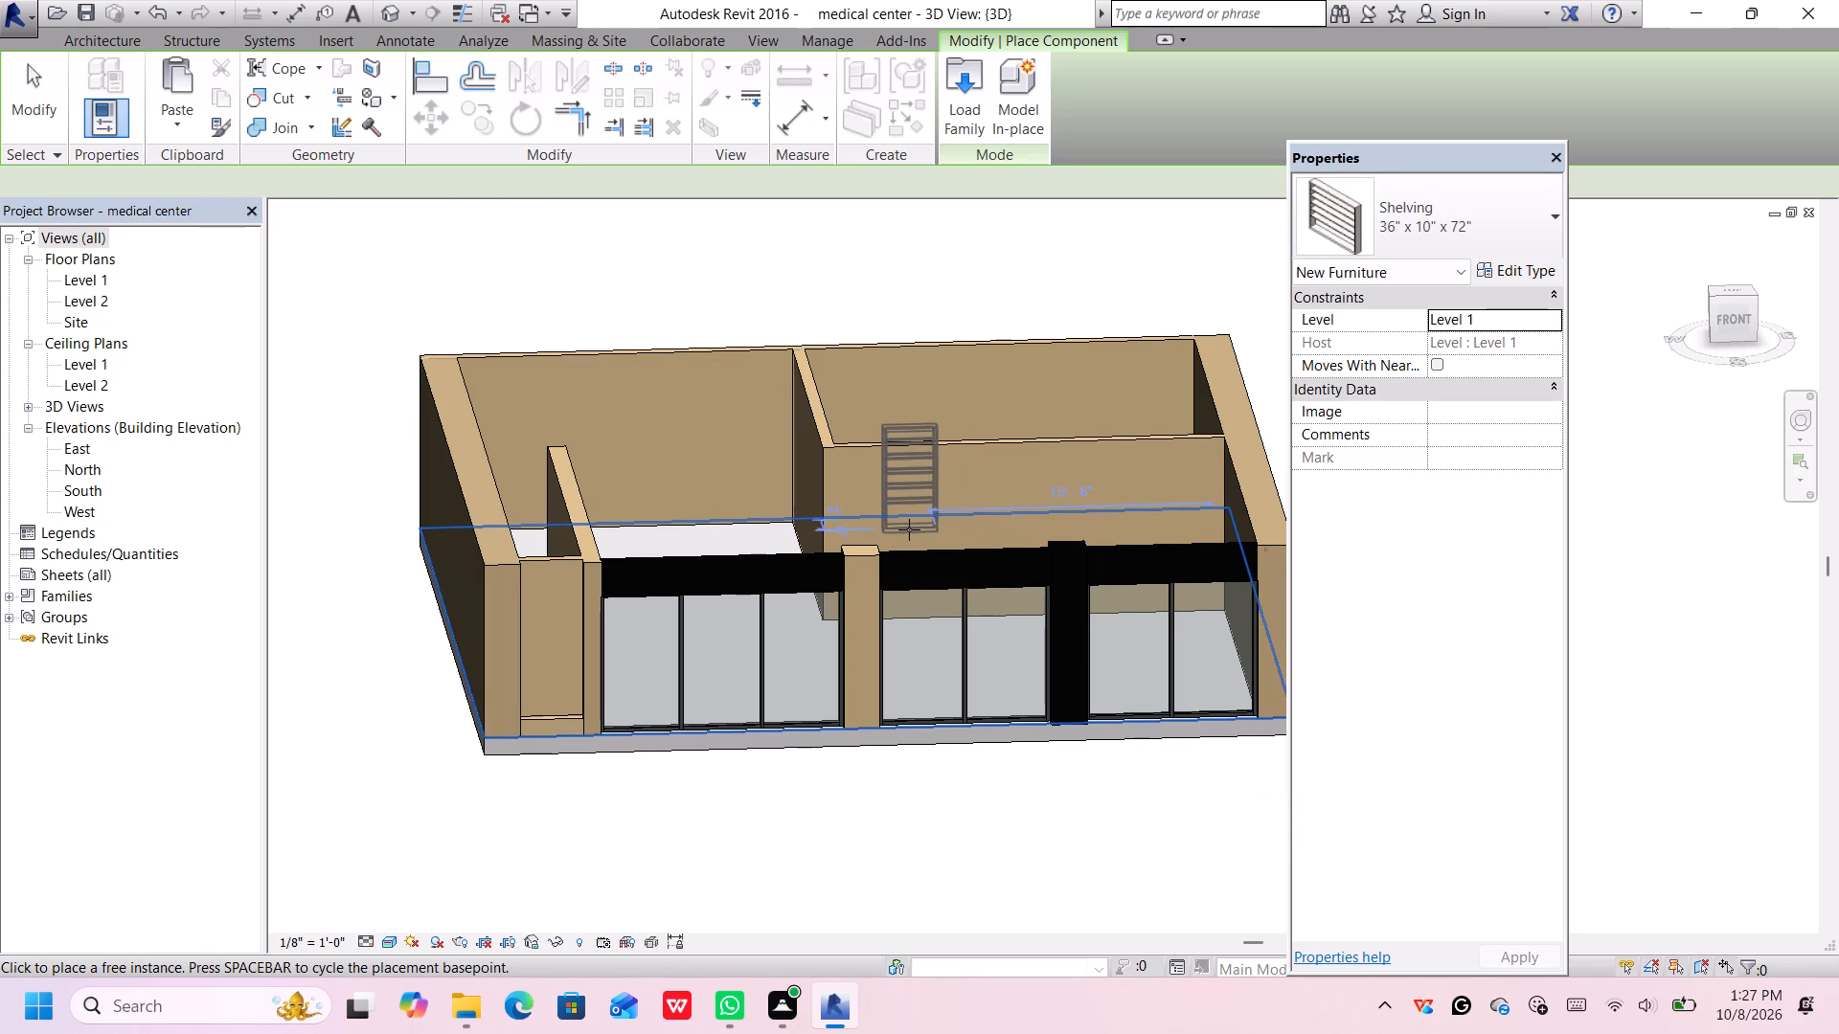
From the top view, place two 36" x 10" x 72" shelving units, one against the inner room's partition and one at the thick east wall.
scroll(909, 529, "up", 12)
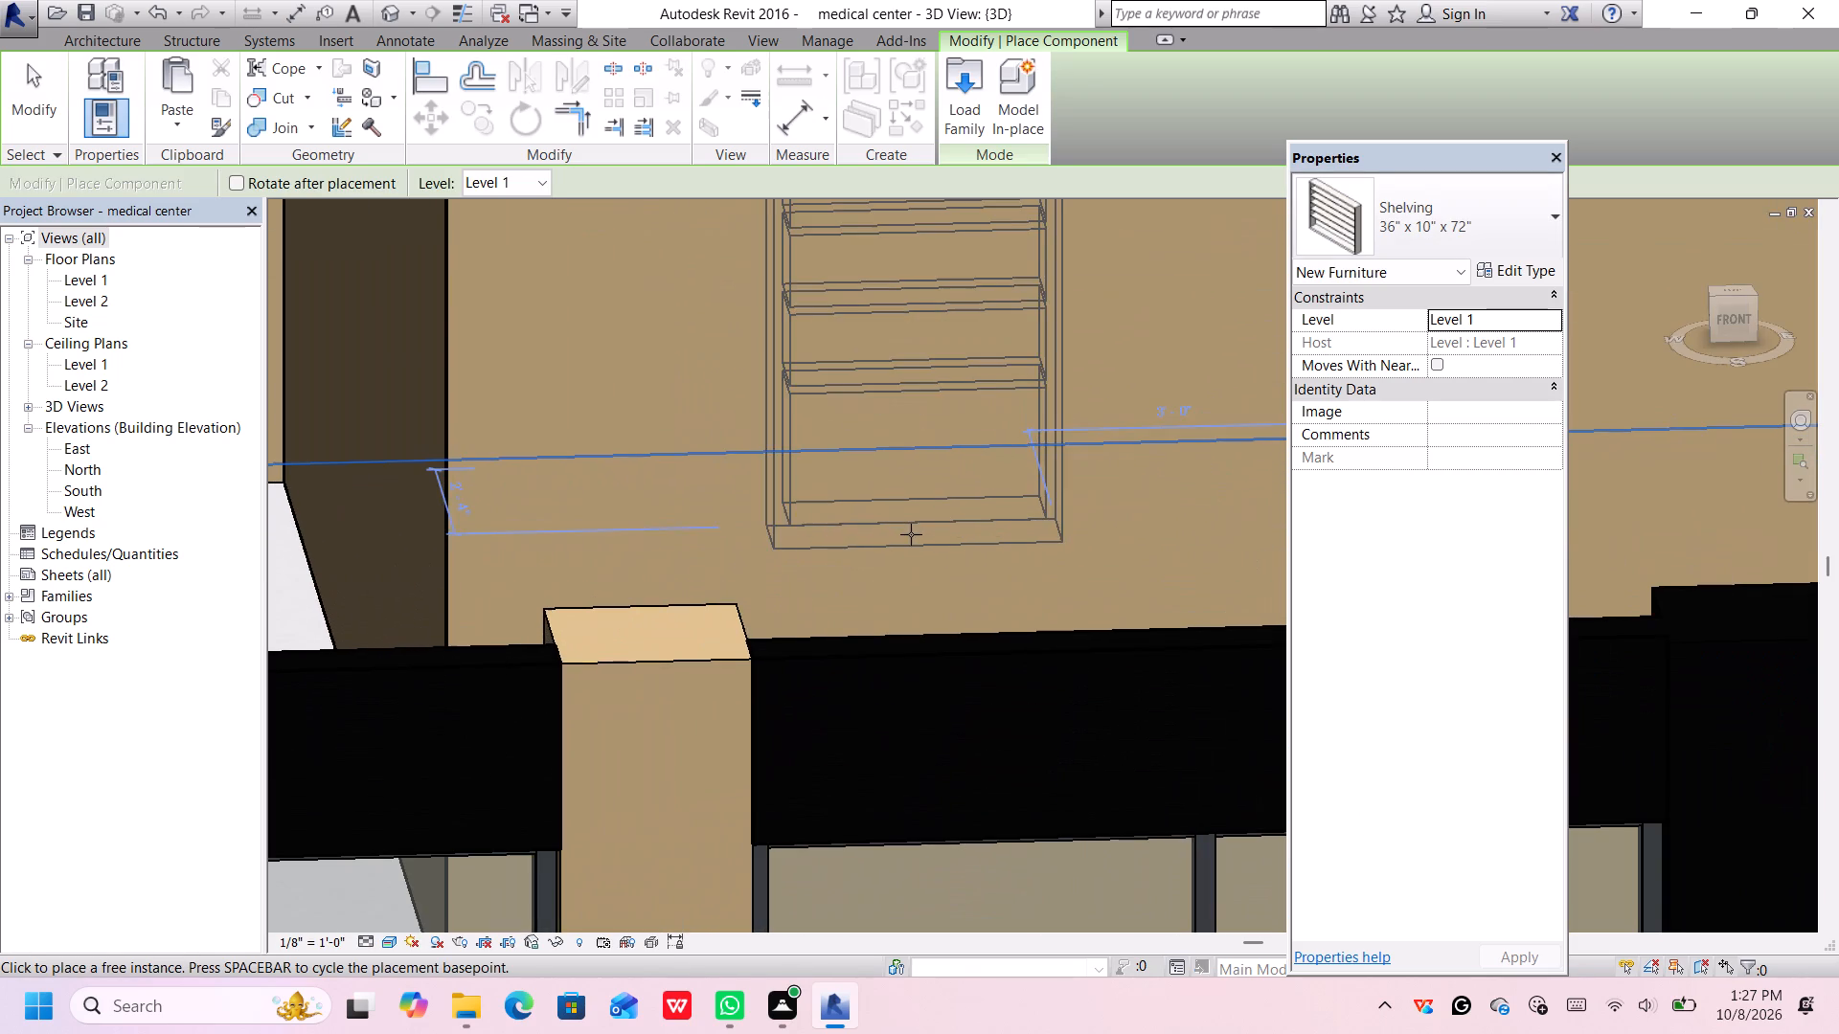
scroll(833, 621, "down", 4)
middle_click(841, 606)
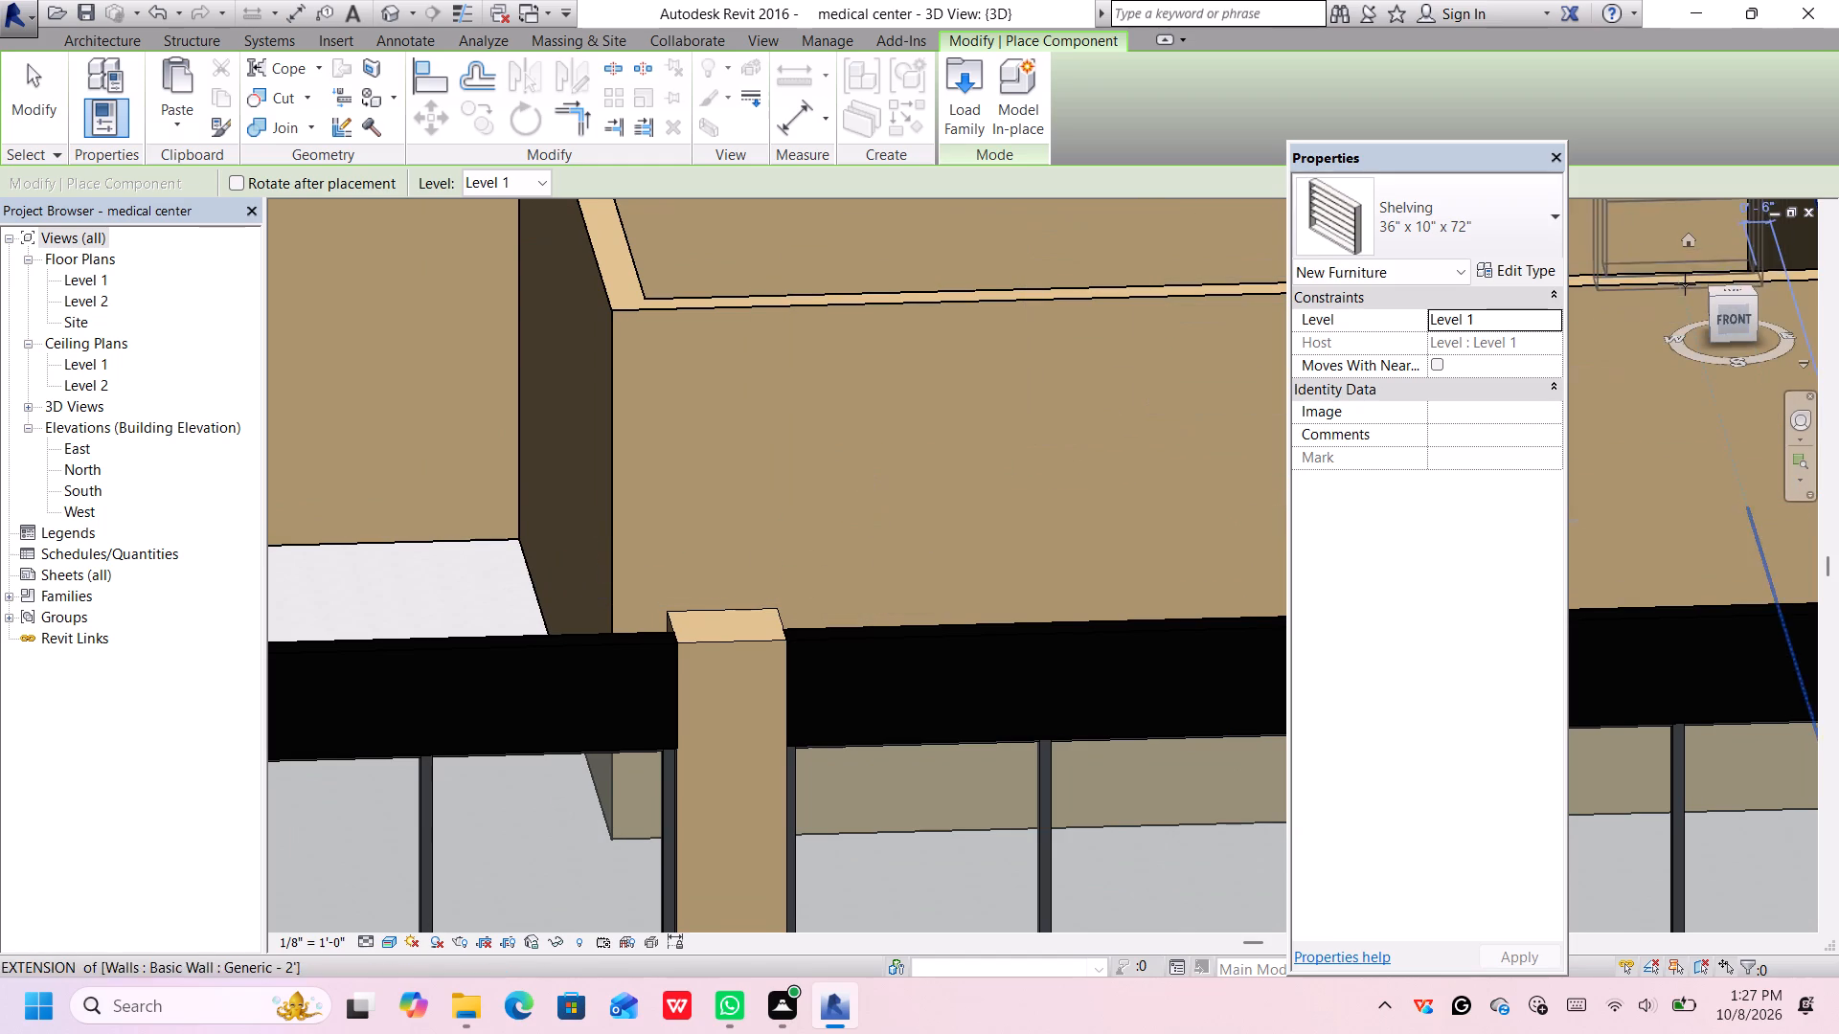
left_click(1729, 287)
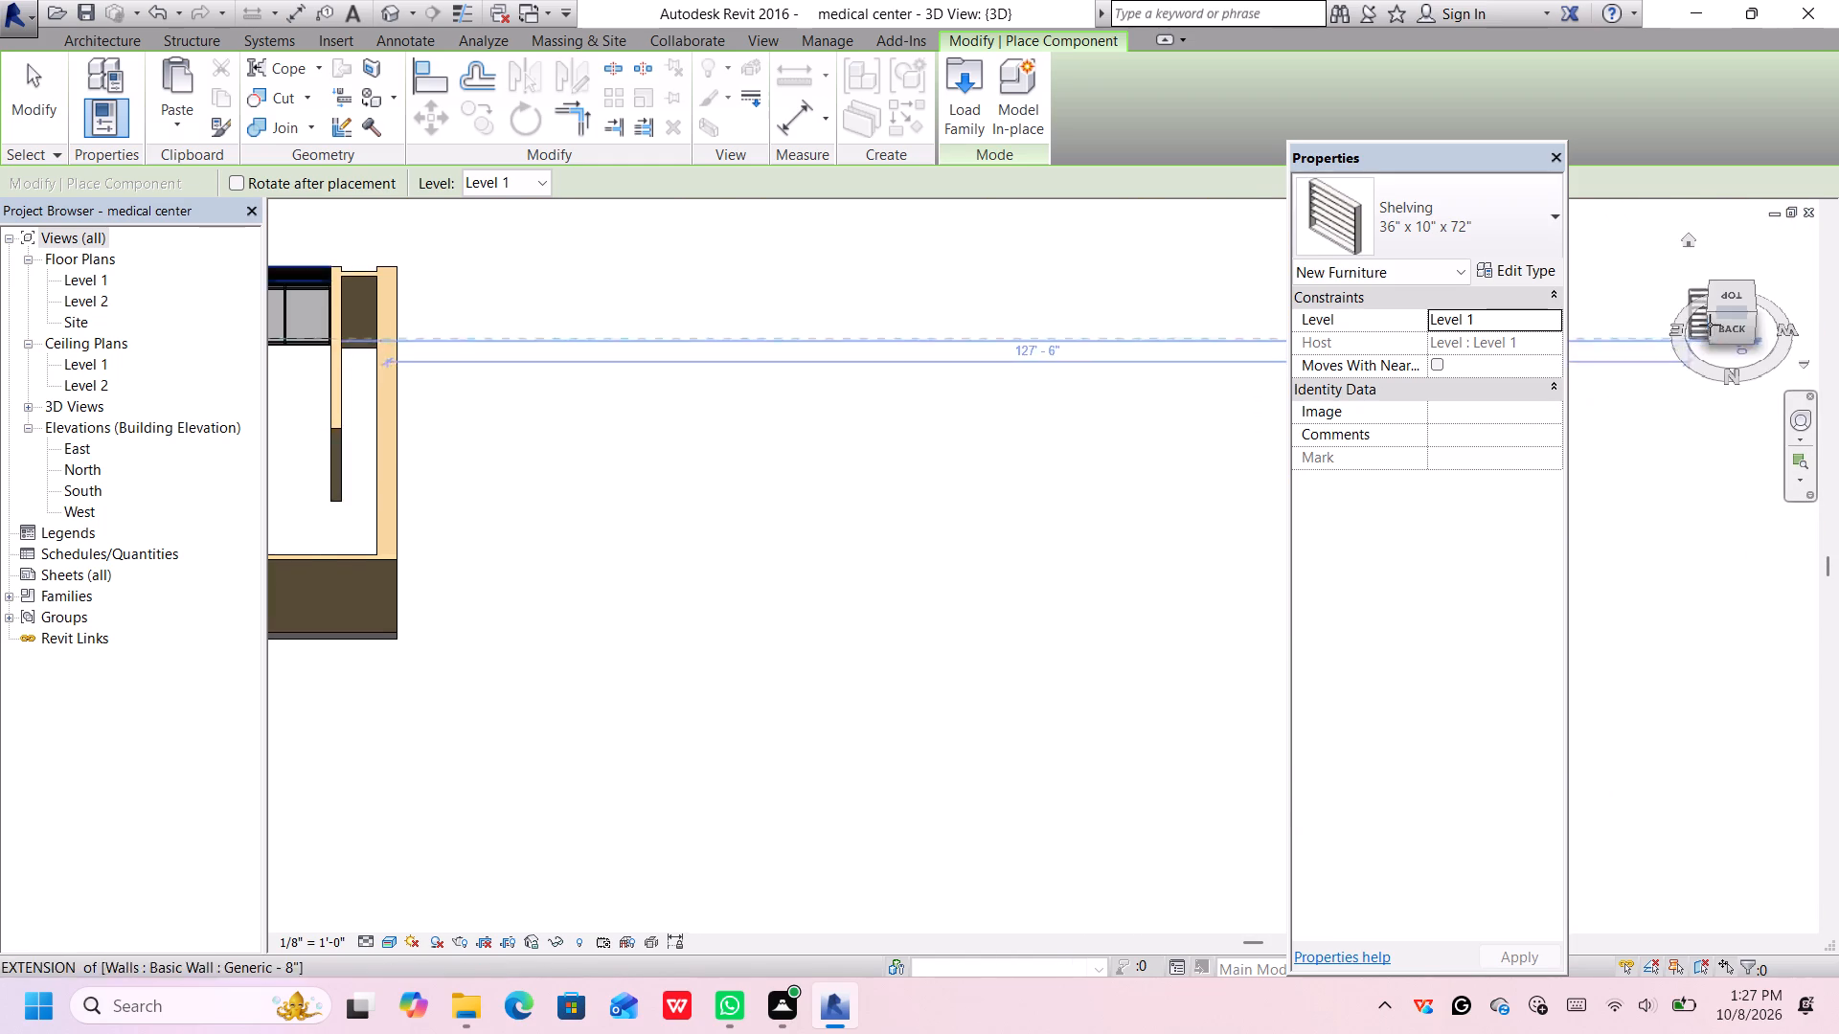
left_click(1728, 298)
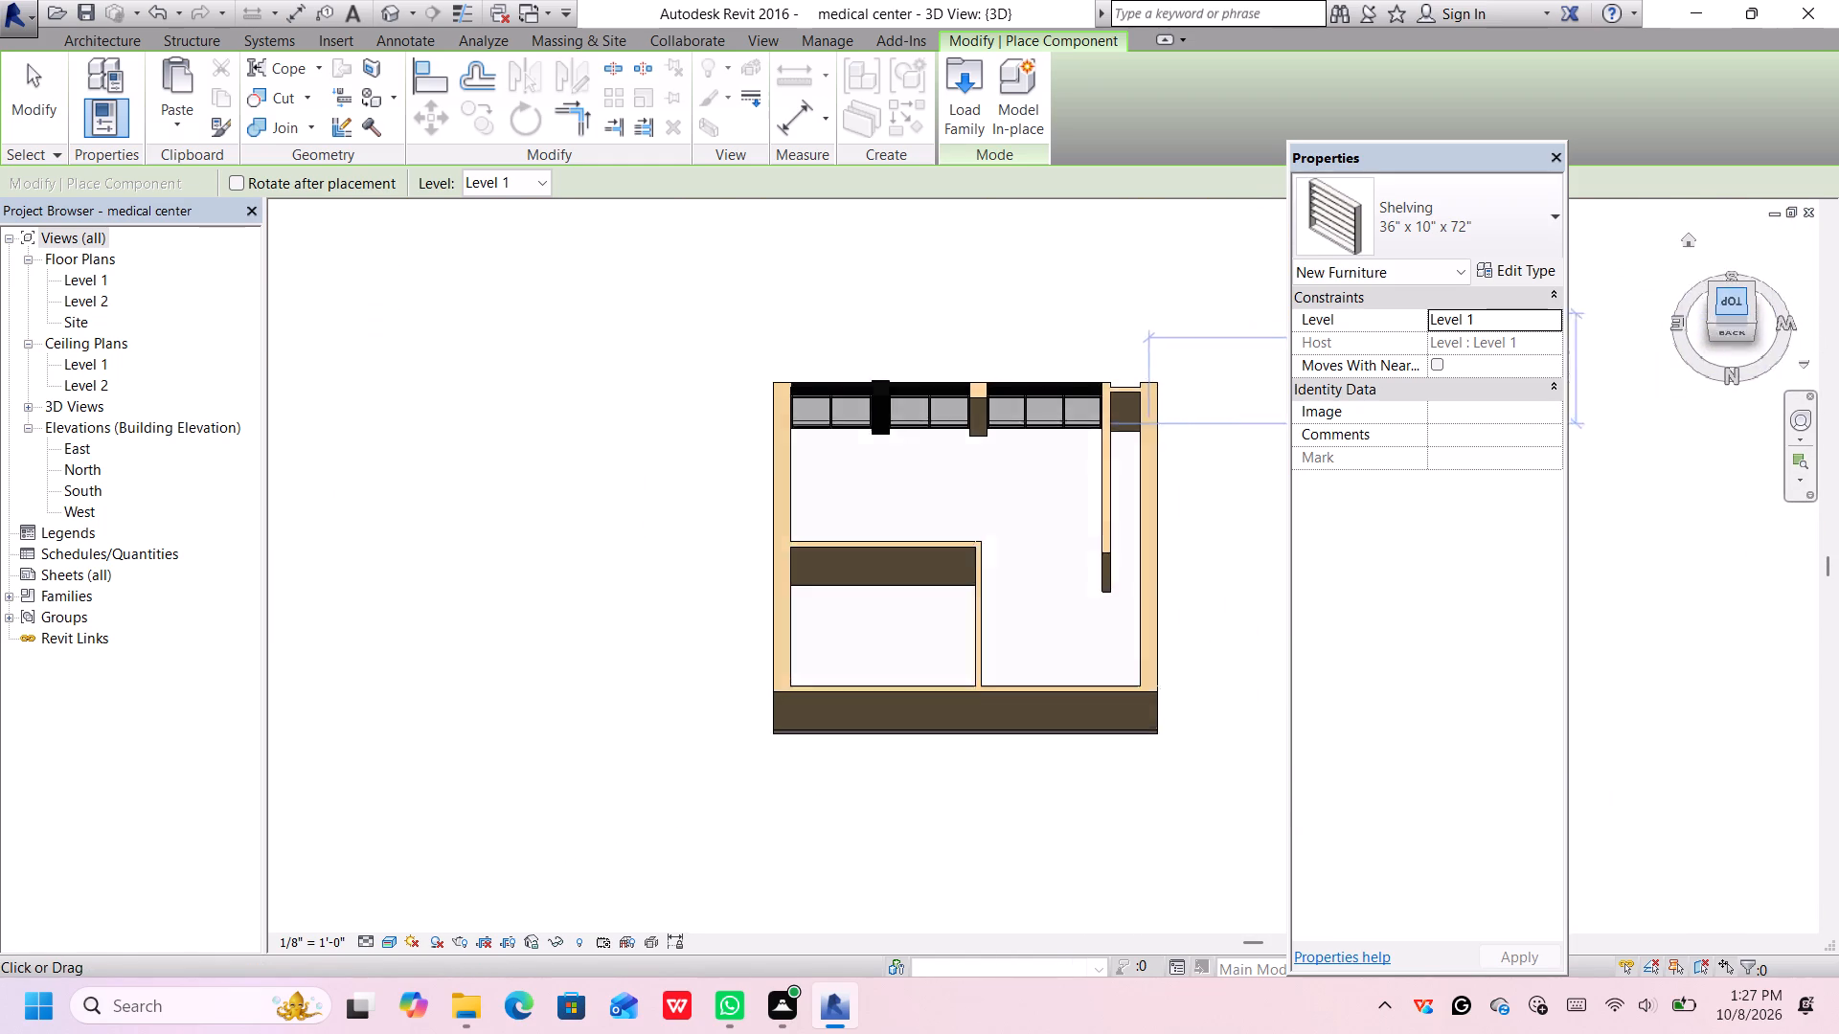
scroll(855, 590, "up", 4)
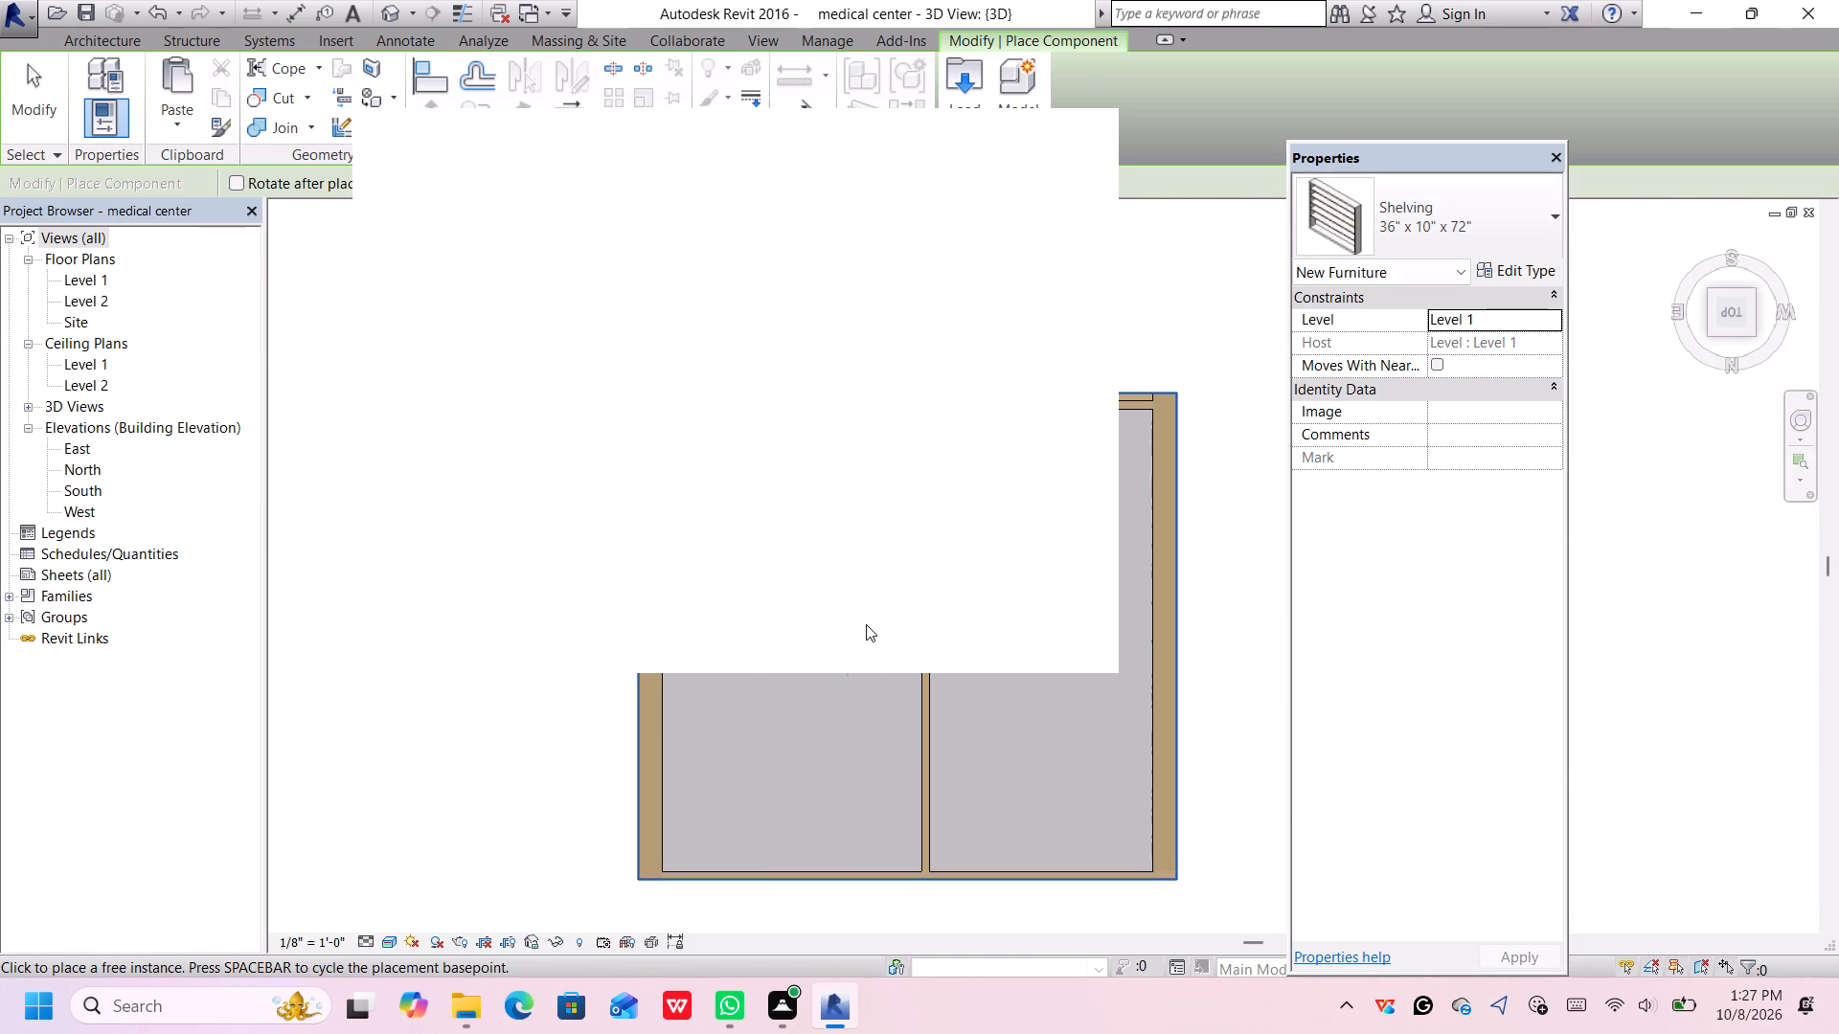
scroll(867, 624, "up", 2)
left_click(1078, 143)
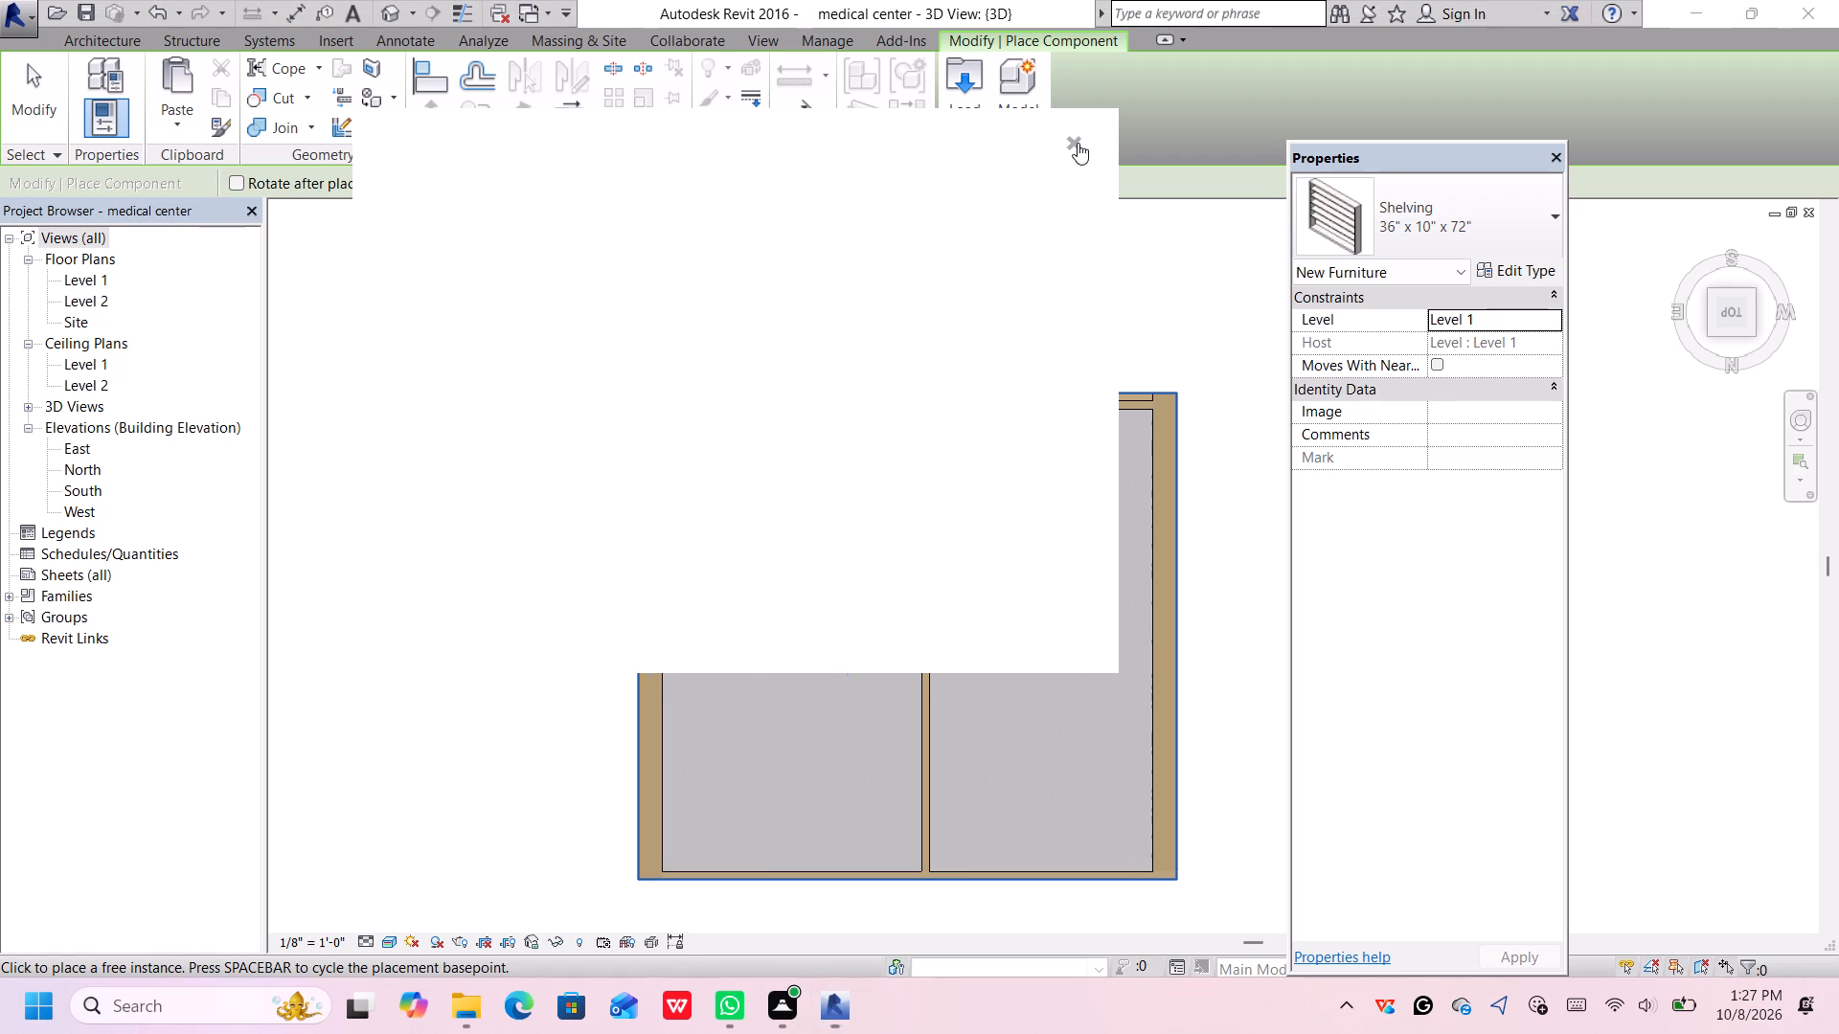
scroll(886, 576, "up", 1)
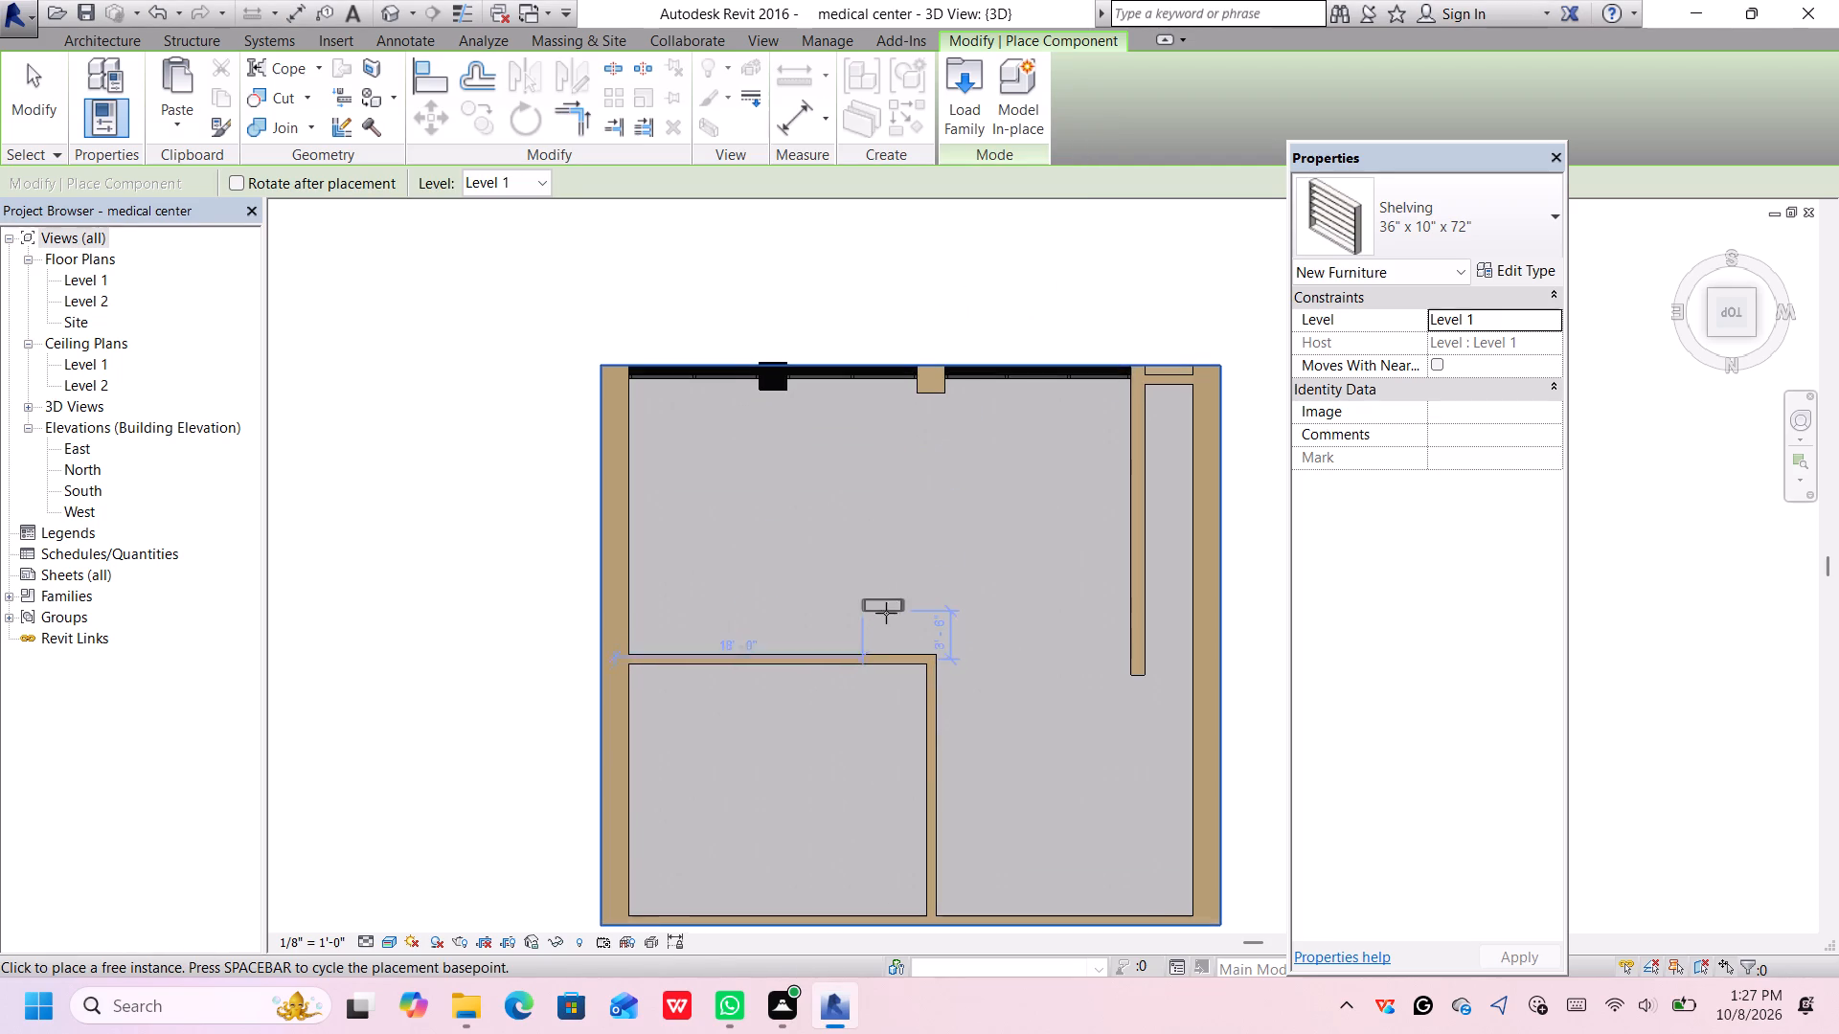
scroll(886, 616, "up", 1)
scroll(888, 618, "down", 1)
scroll(888, 622, "up", 3)
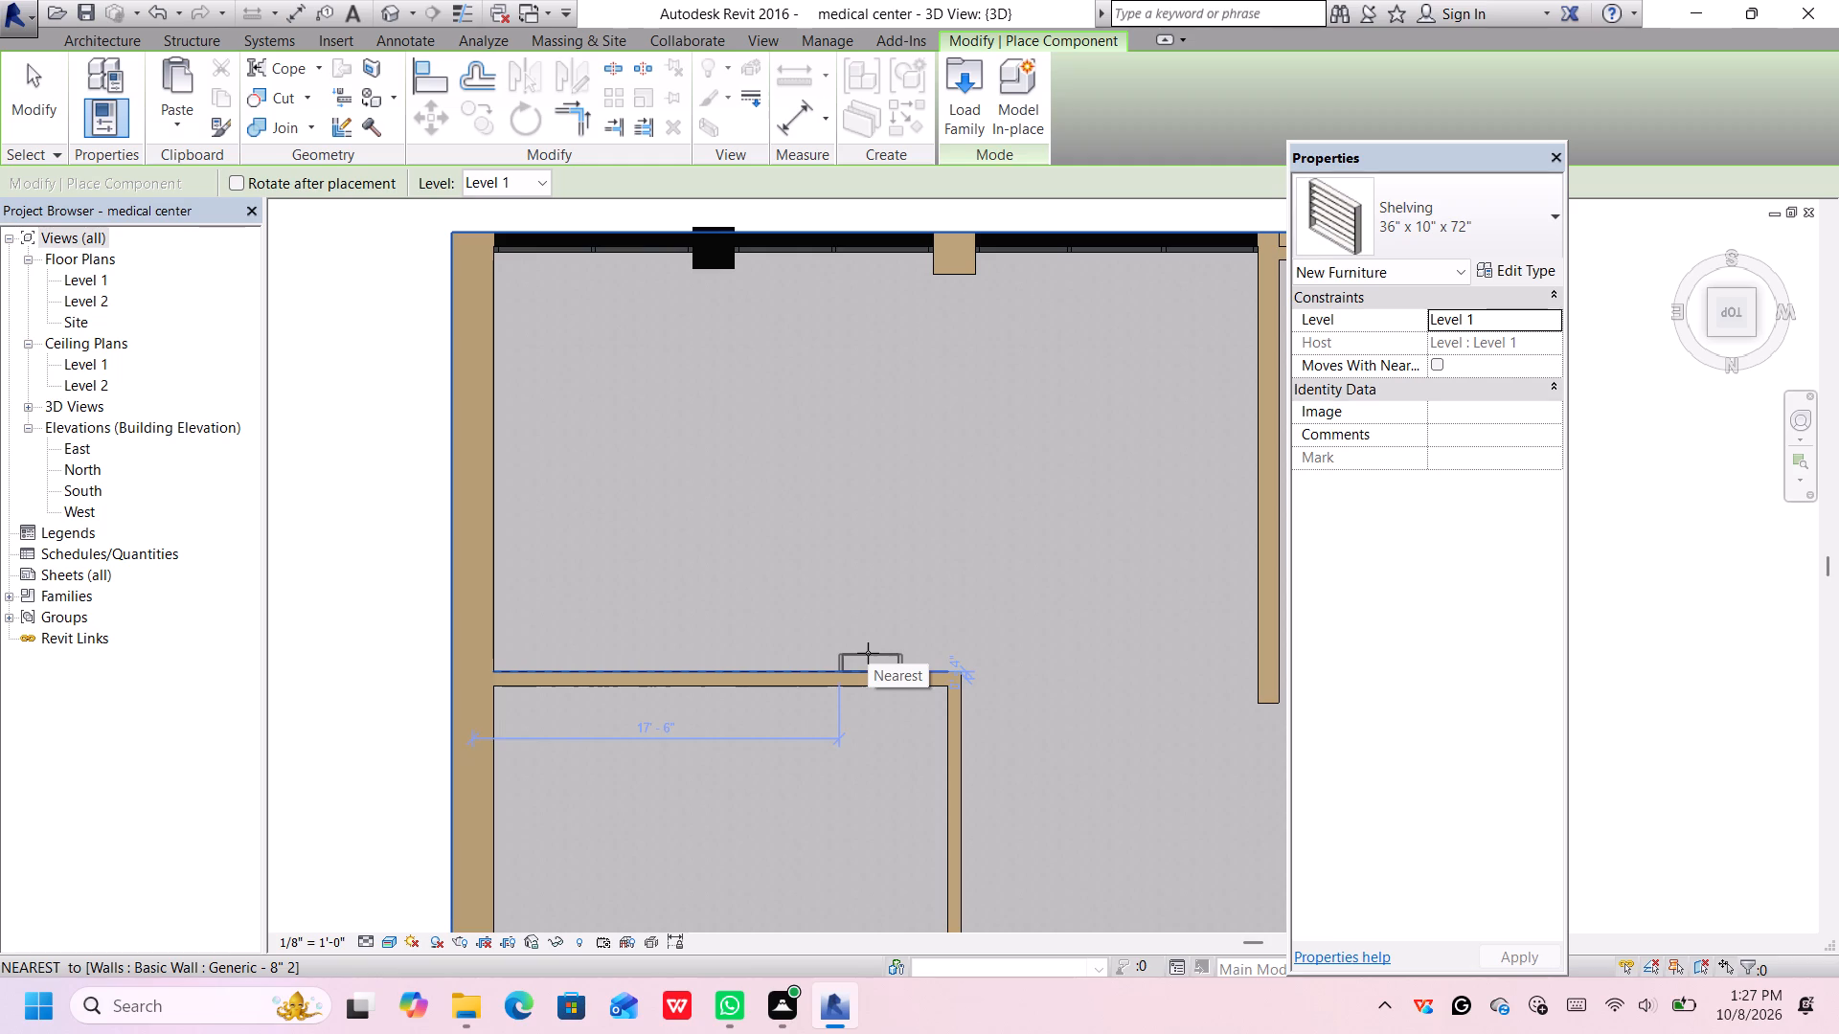
left_click(868, 653)
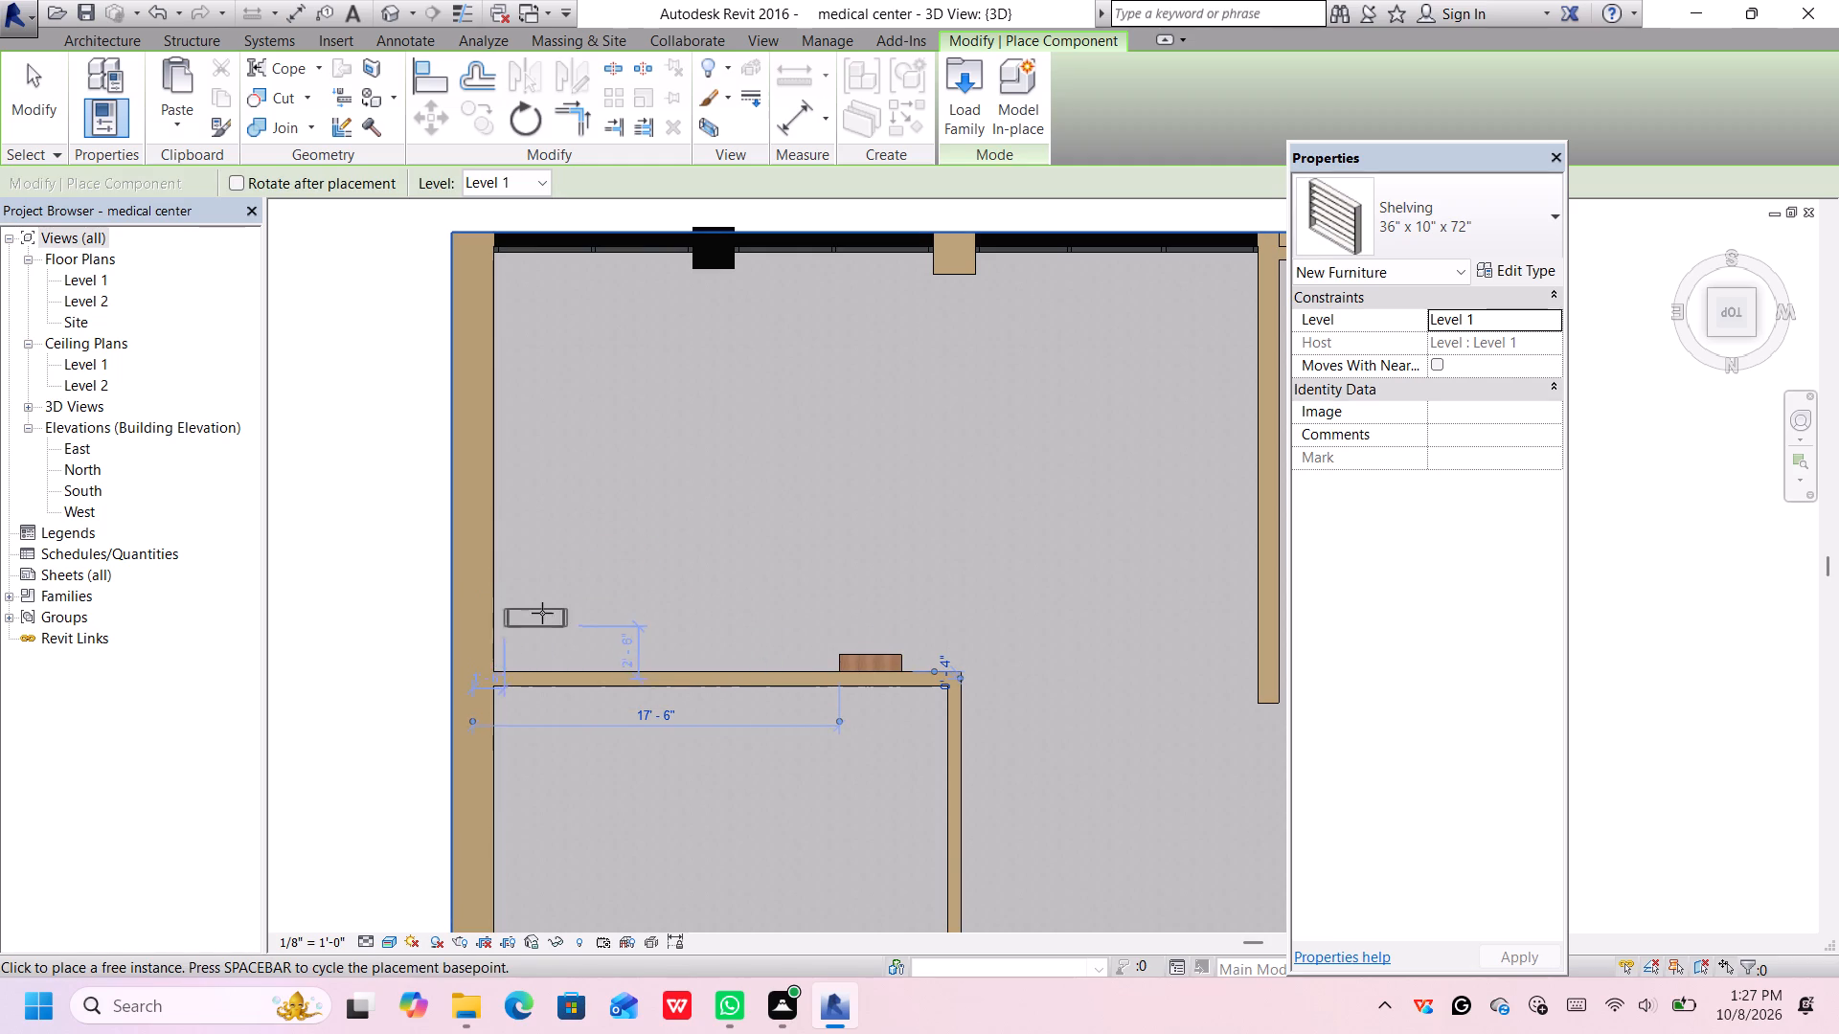
left_click(527, 616)
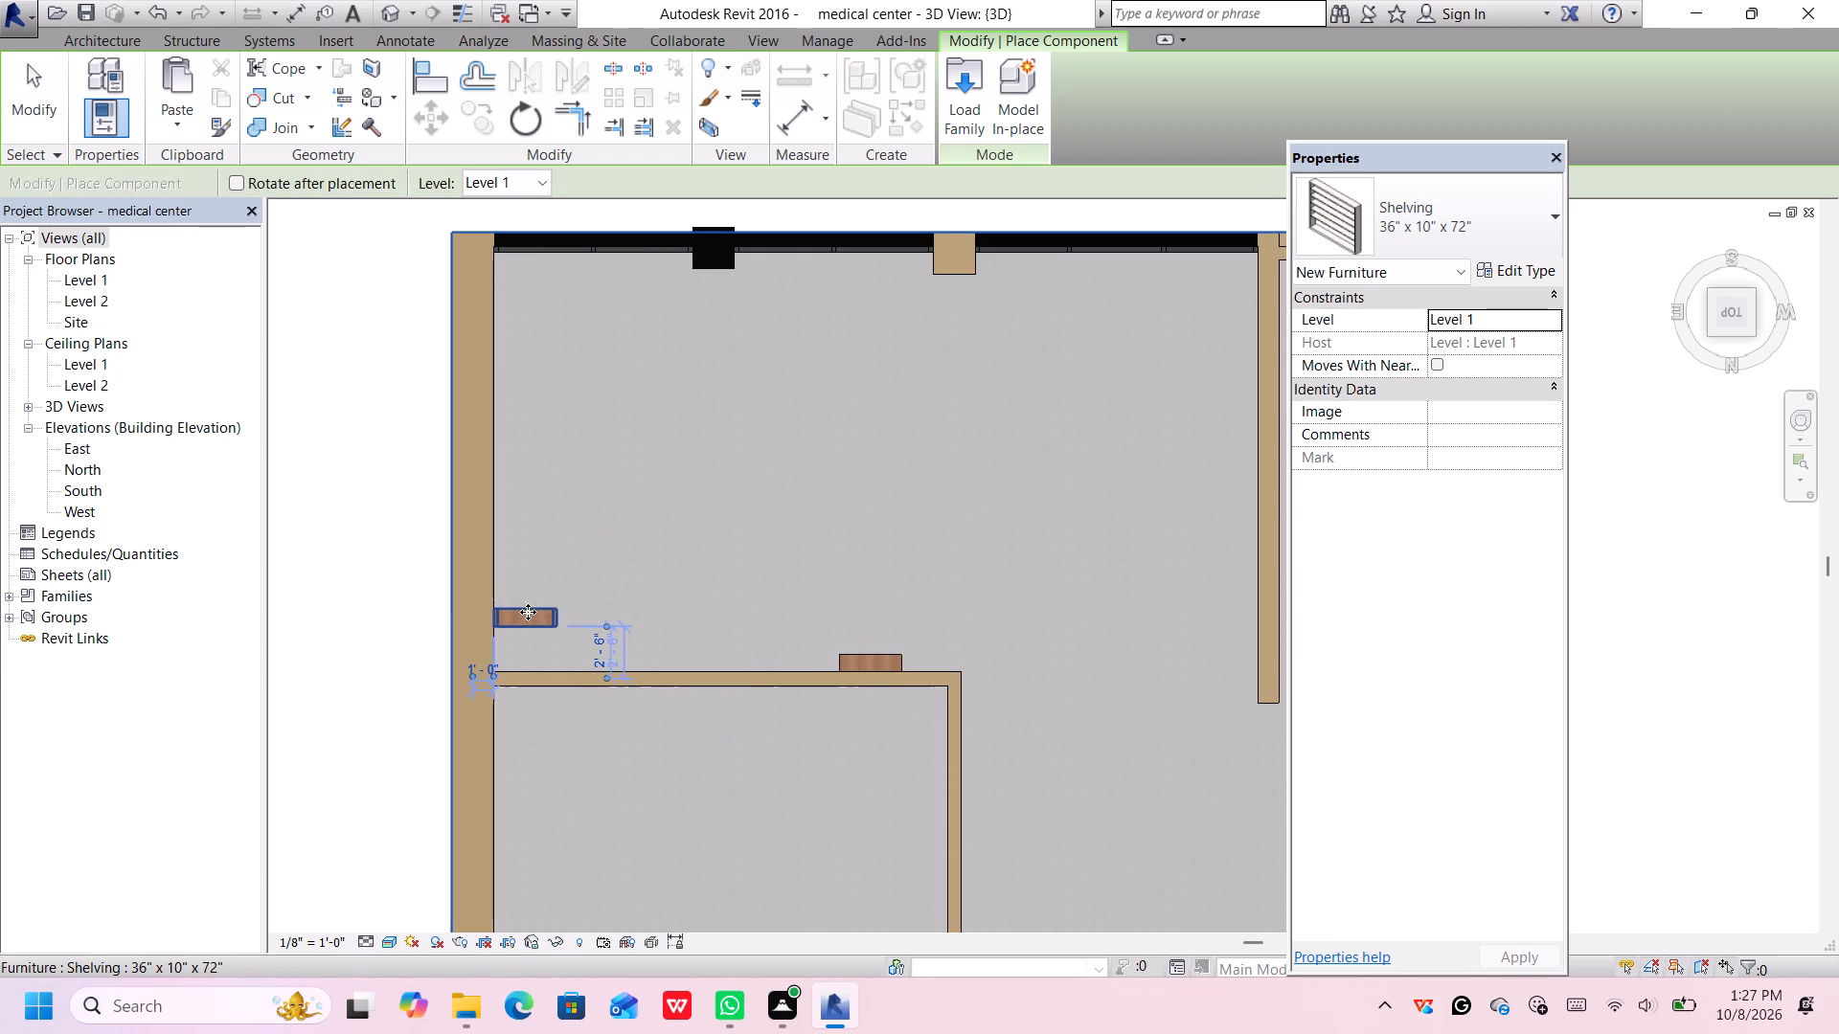
key("Escape")
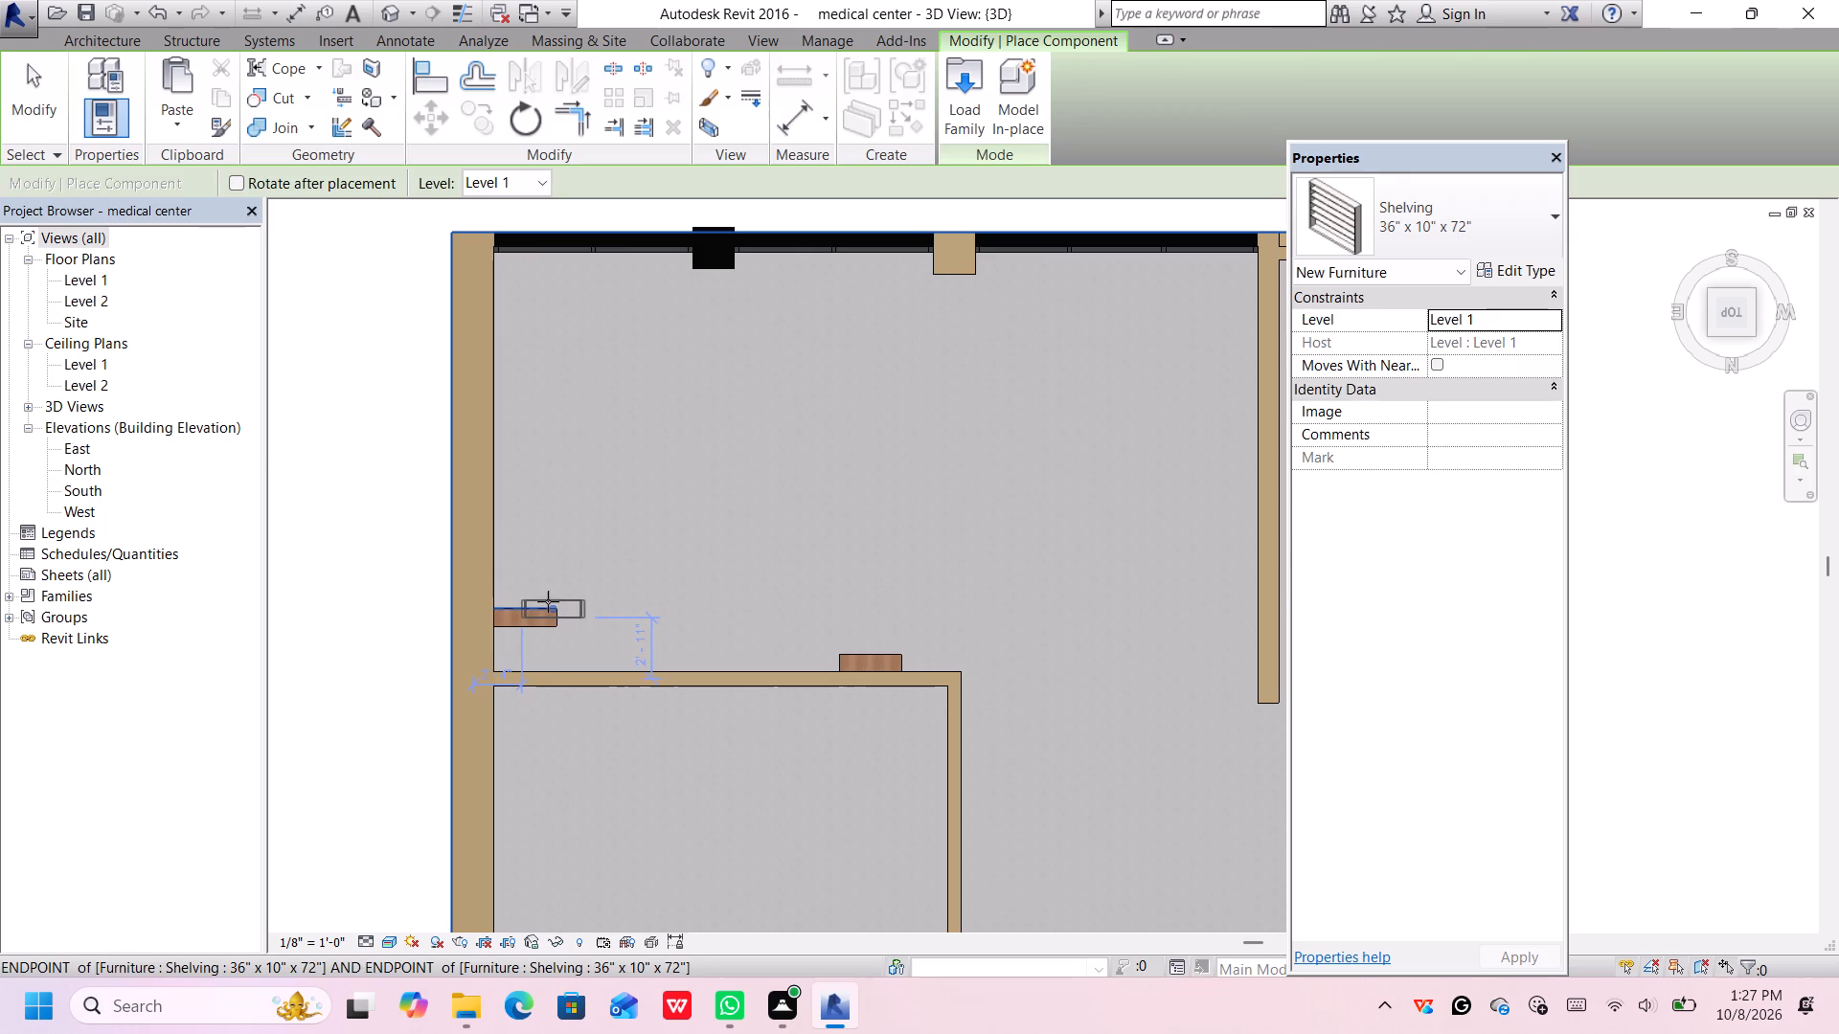
key("Escape")
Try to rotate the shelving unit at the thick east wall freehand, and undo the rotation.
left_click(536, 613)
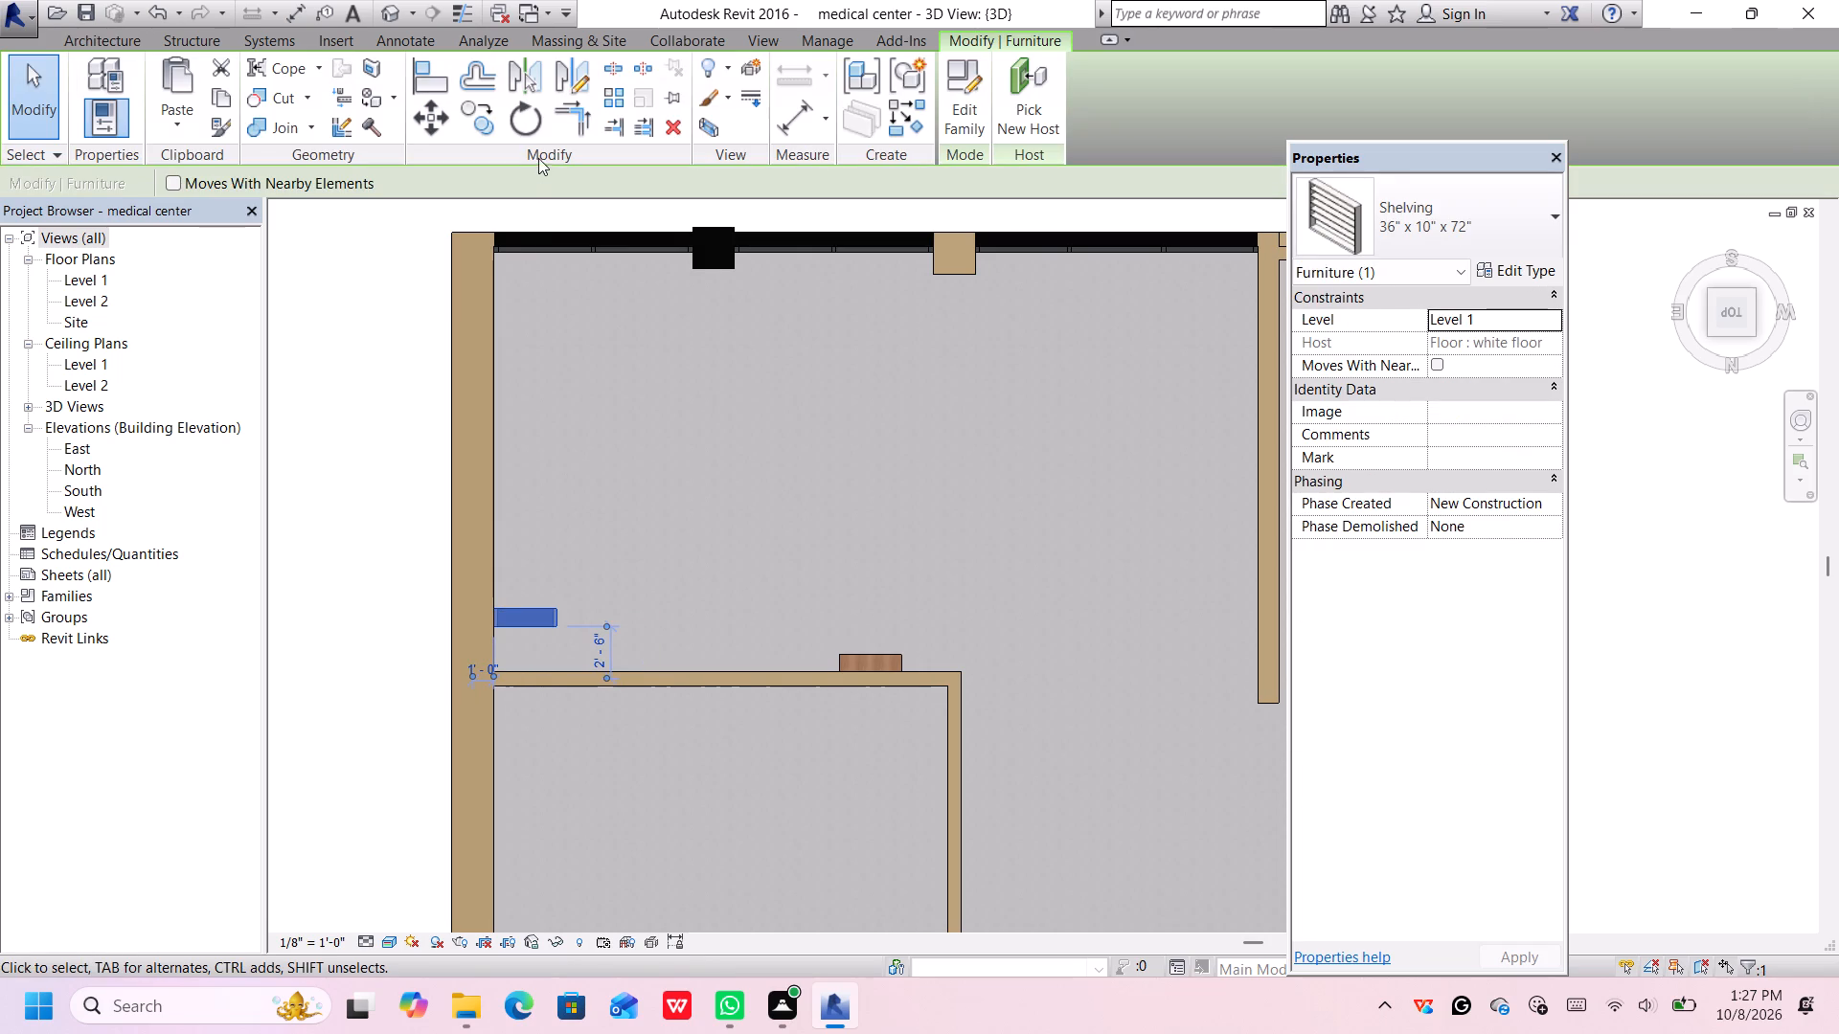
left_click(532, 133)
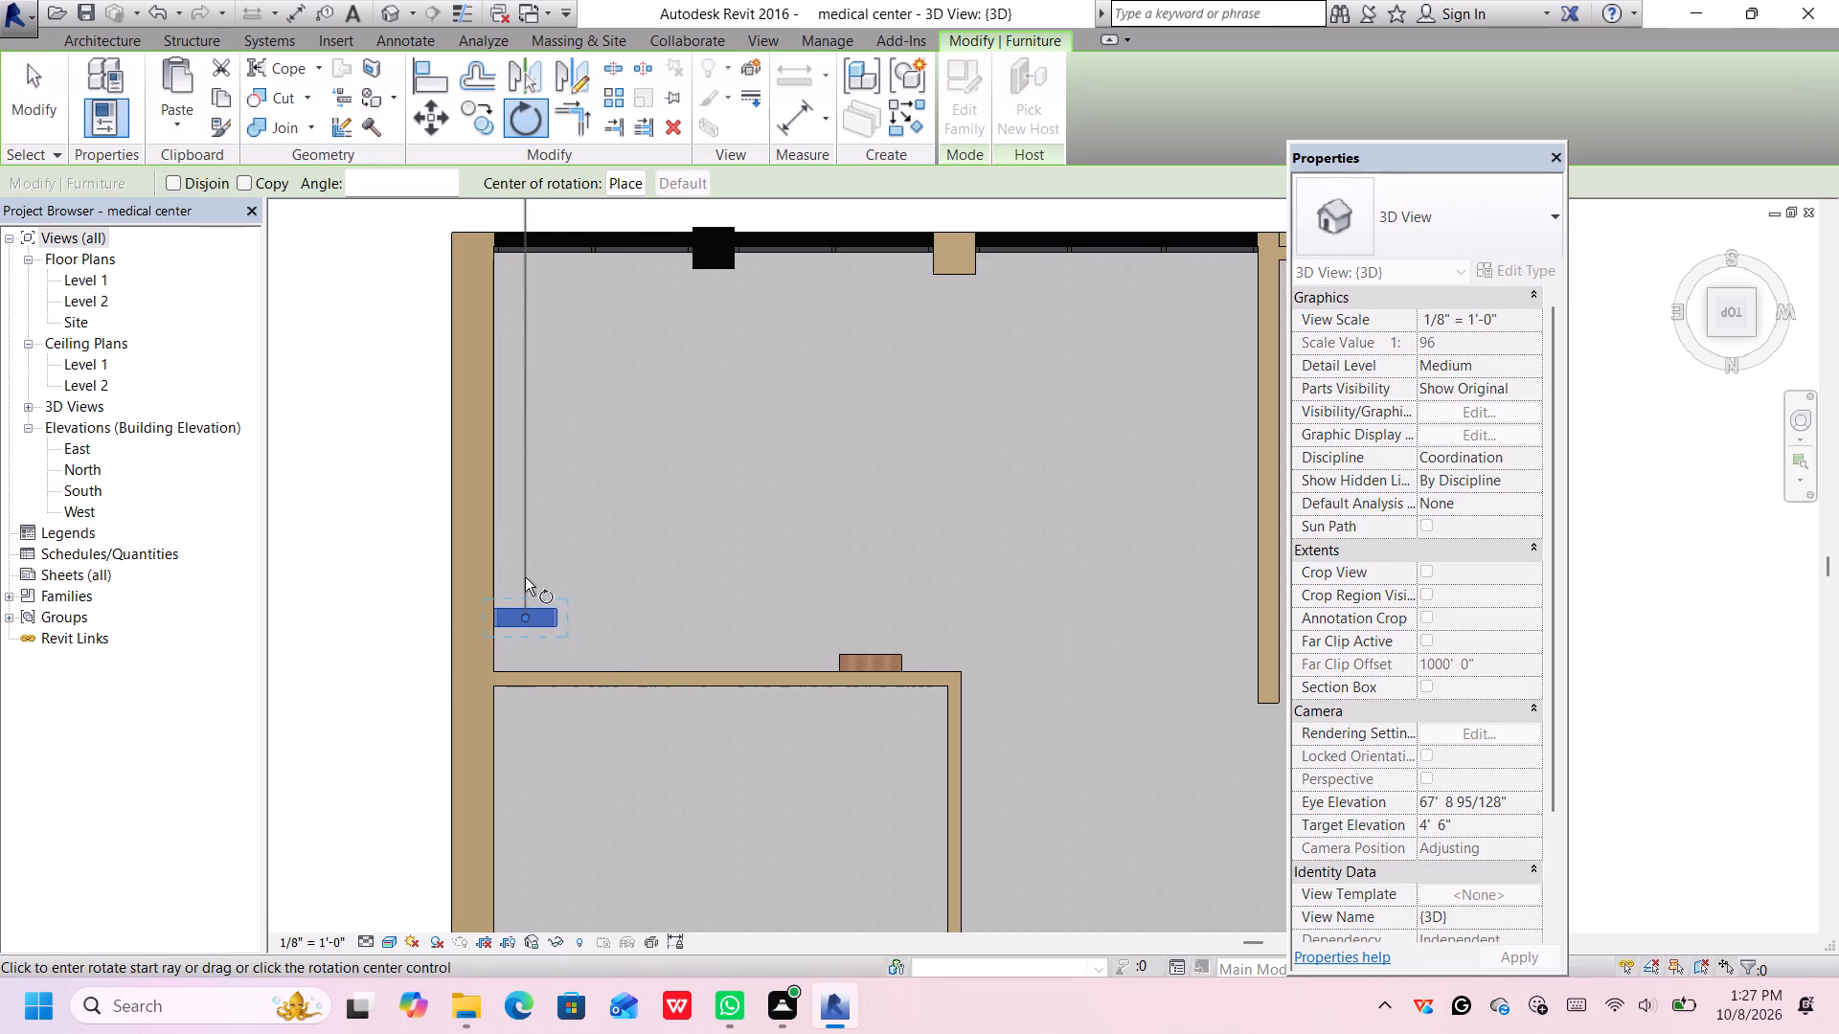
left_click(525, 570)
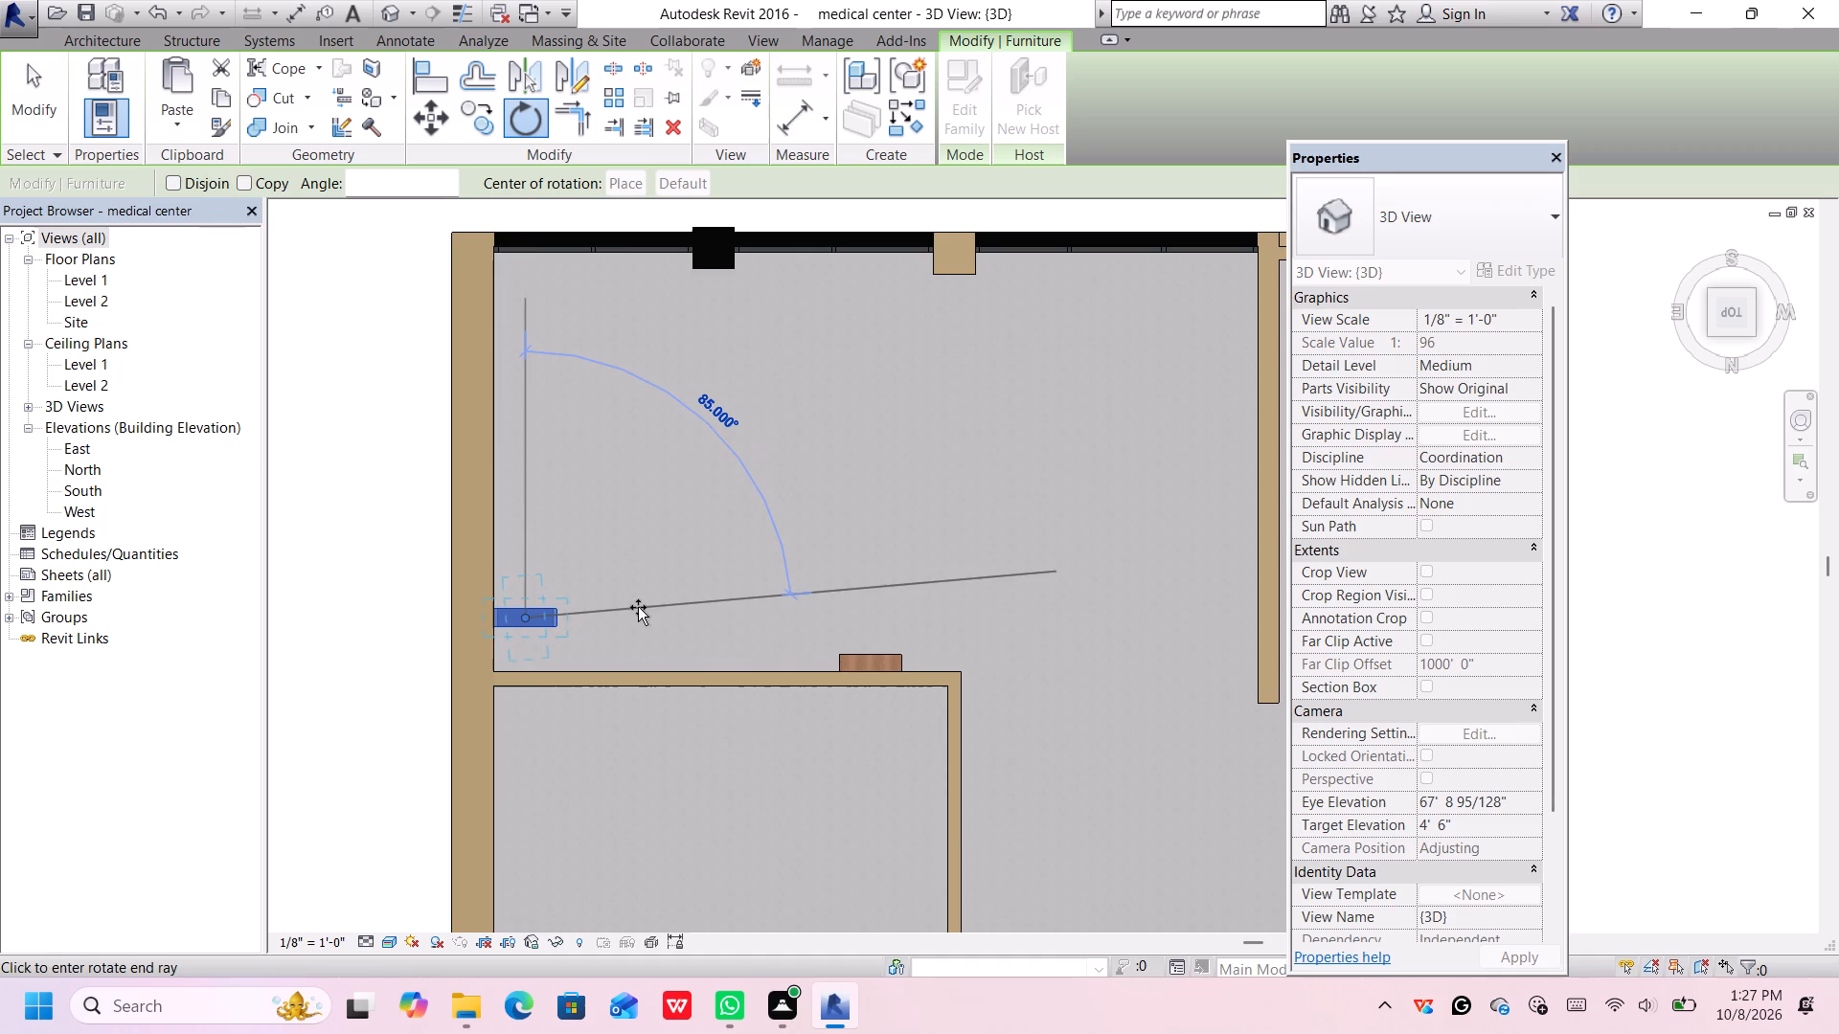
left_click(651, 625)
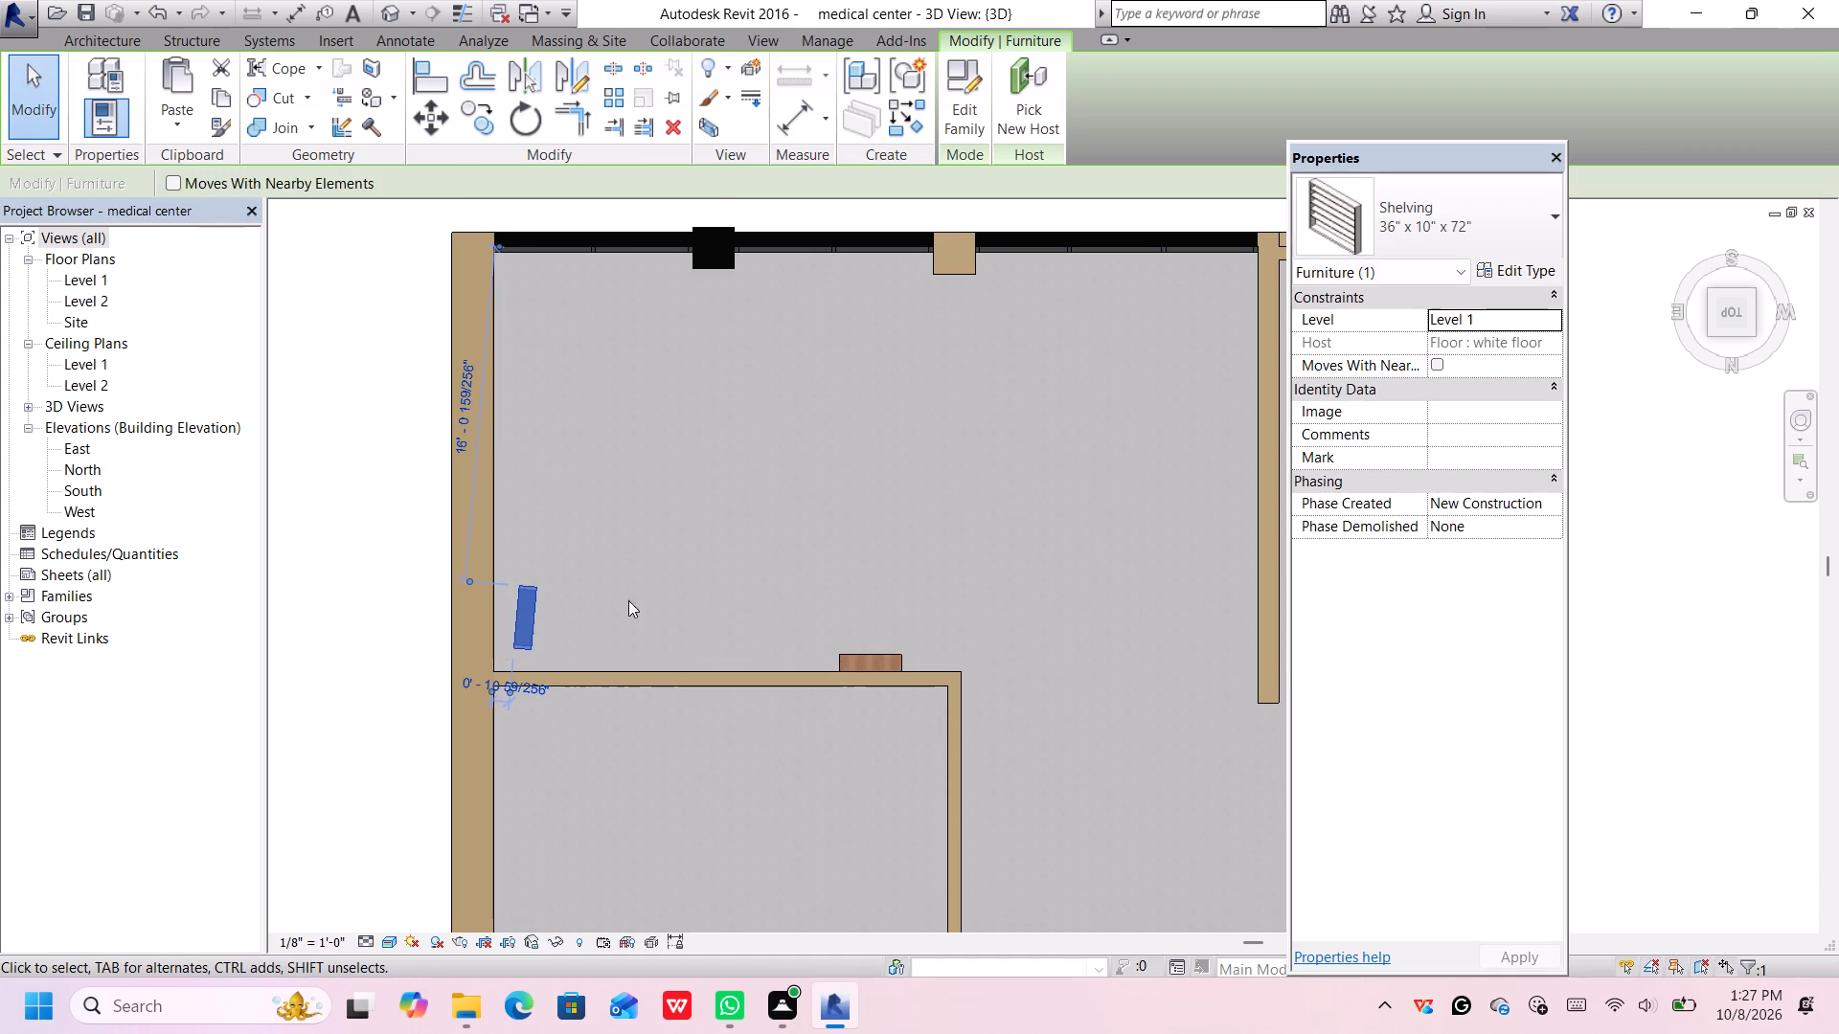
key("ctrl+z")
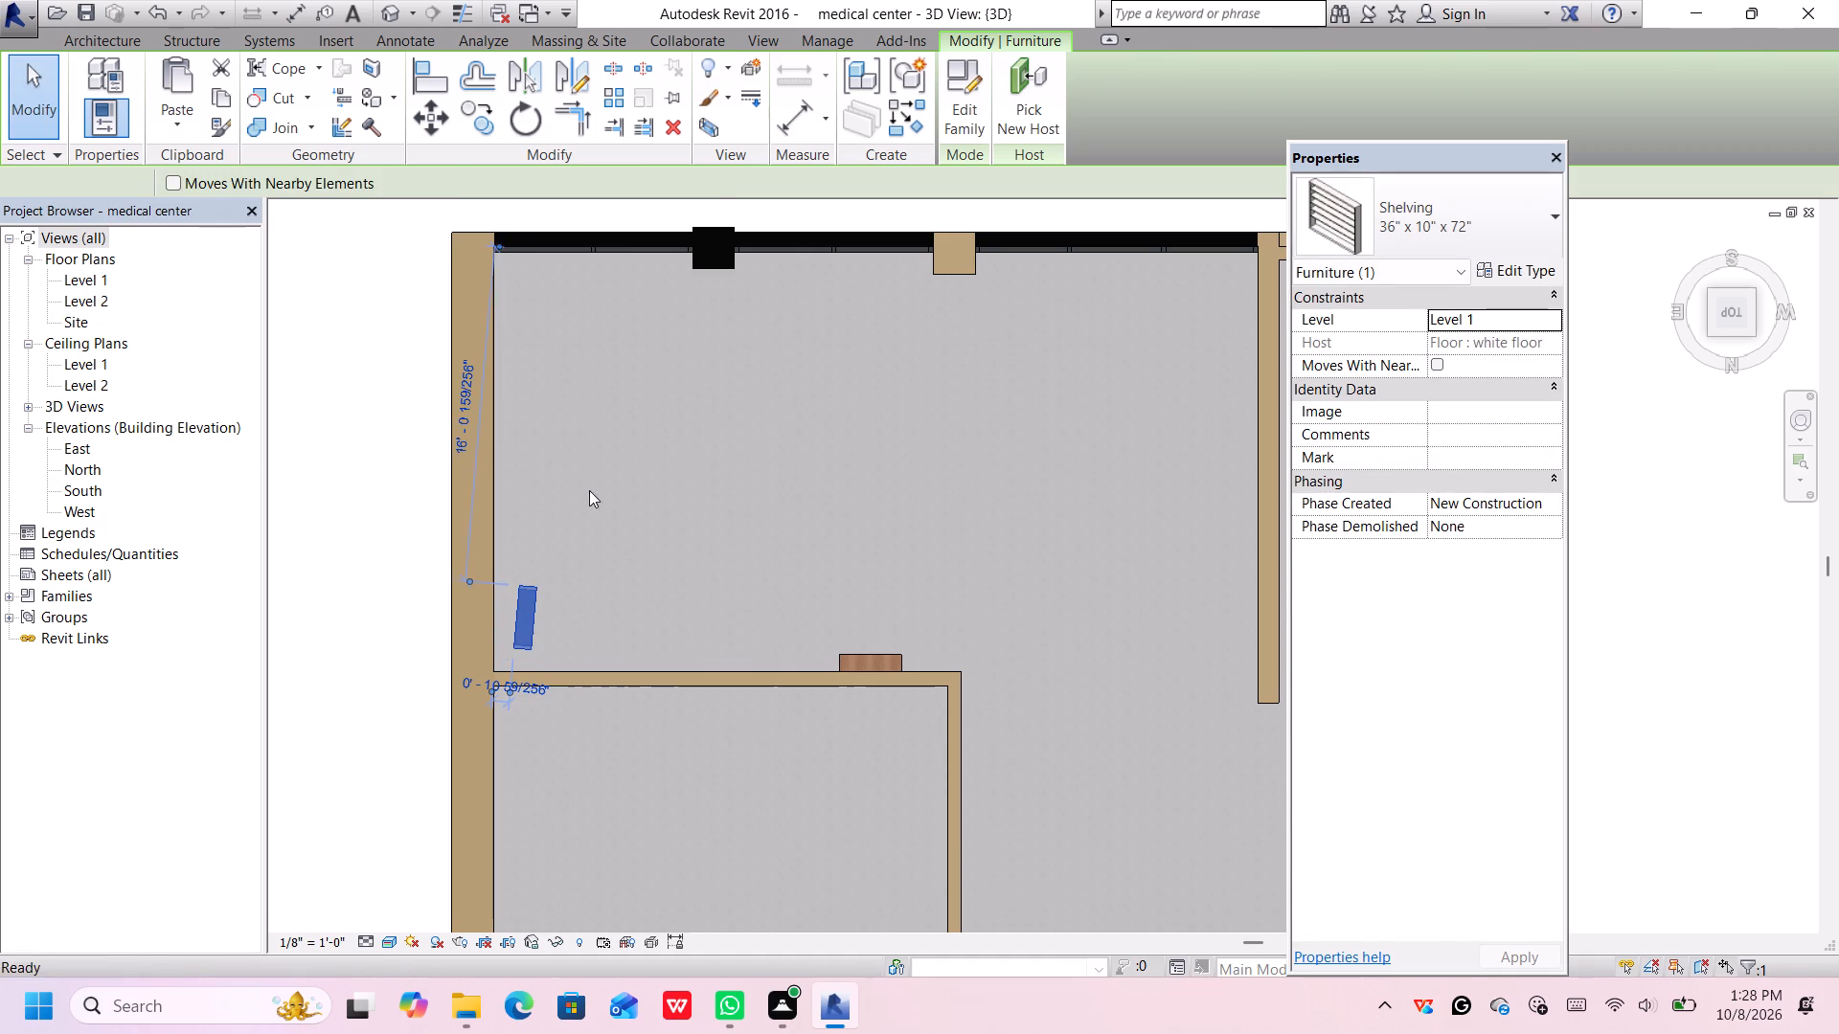
Rotate the shelving unit at the thick east wall by 90° so it runs parallel to the wall.
left_click(526, 610)
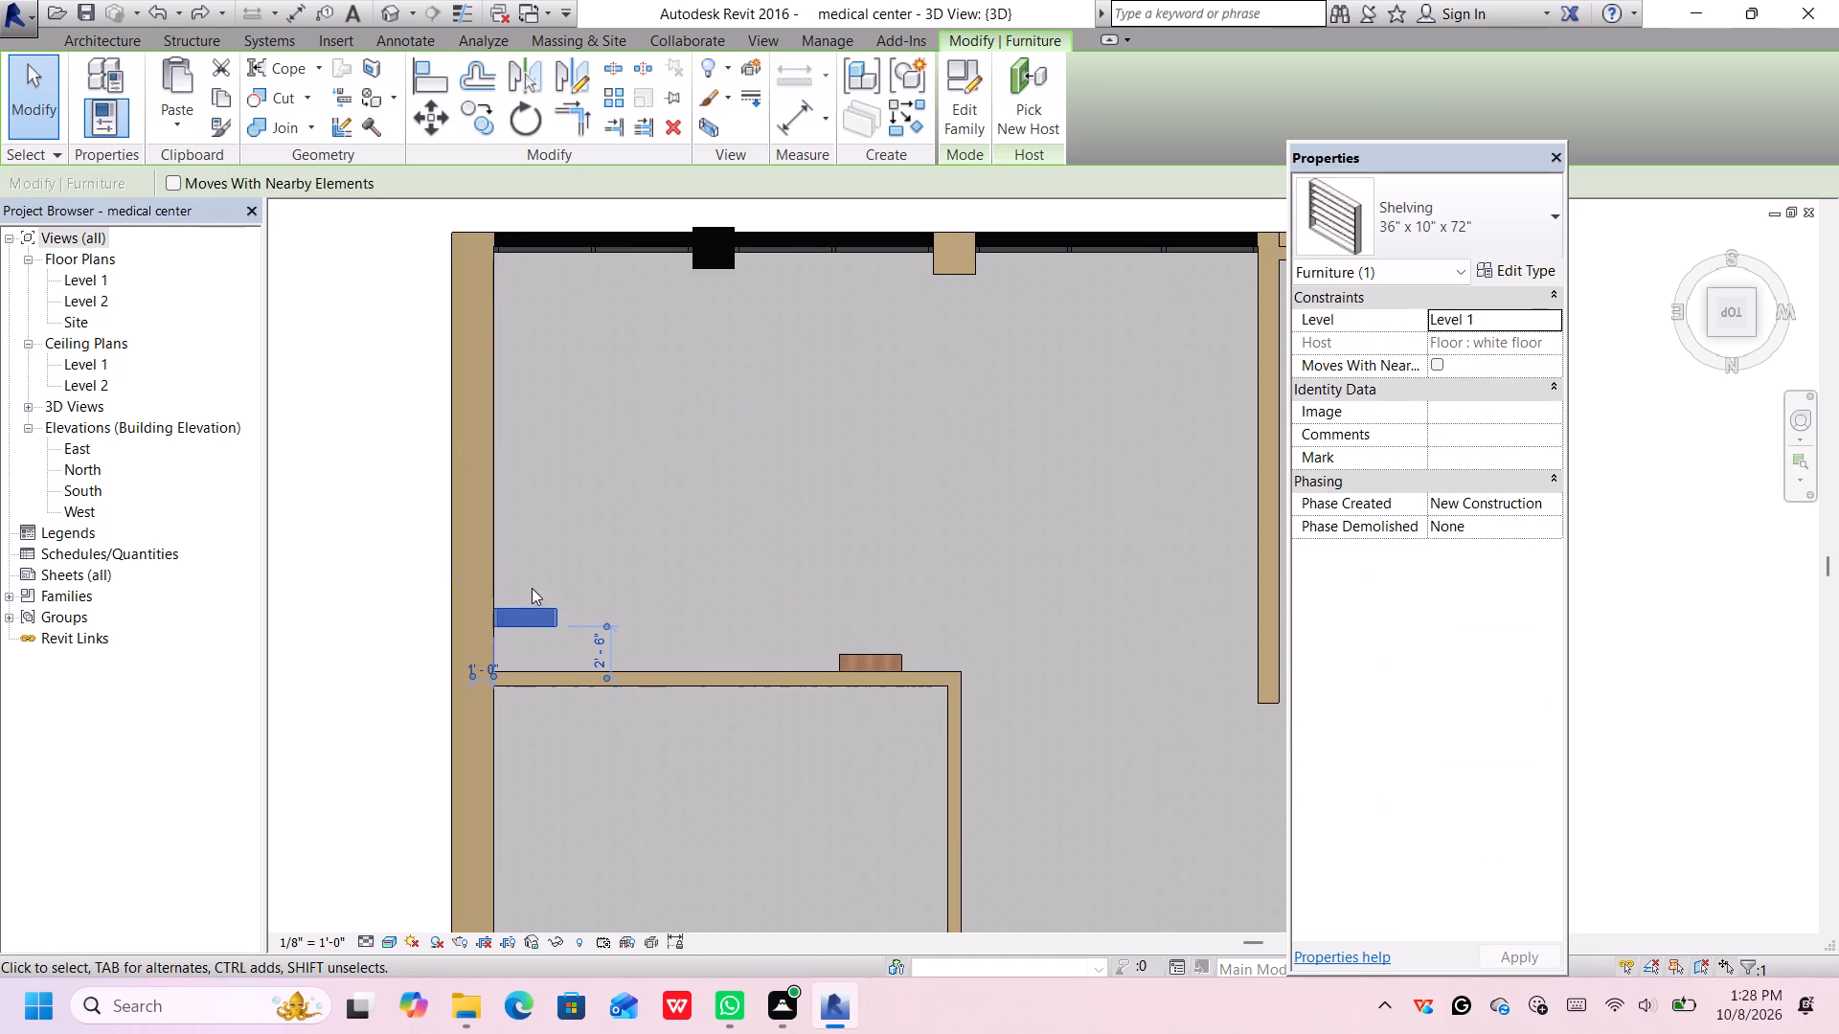
left_click(522, 114)
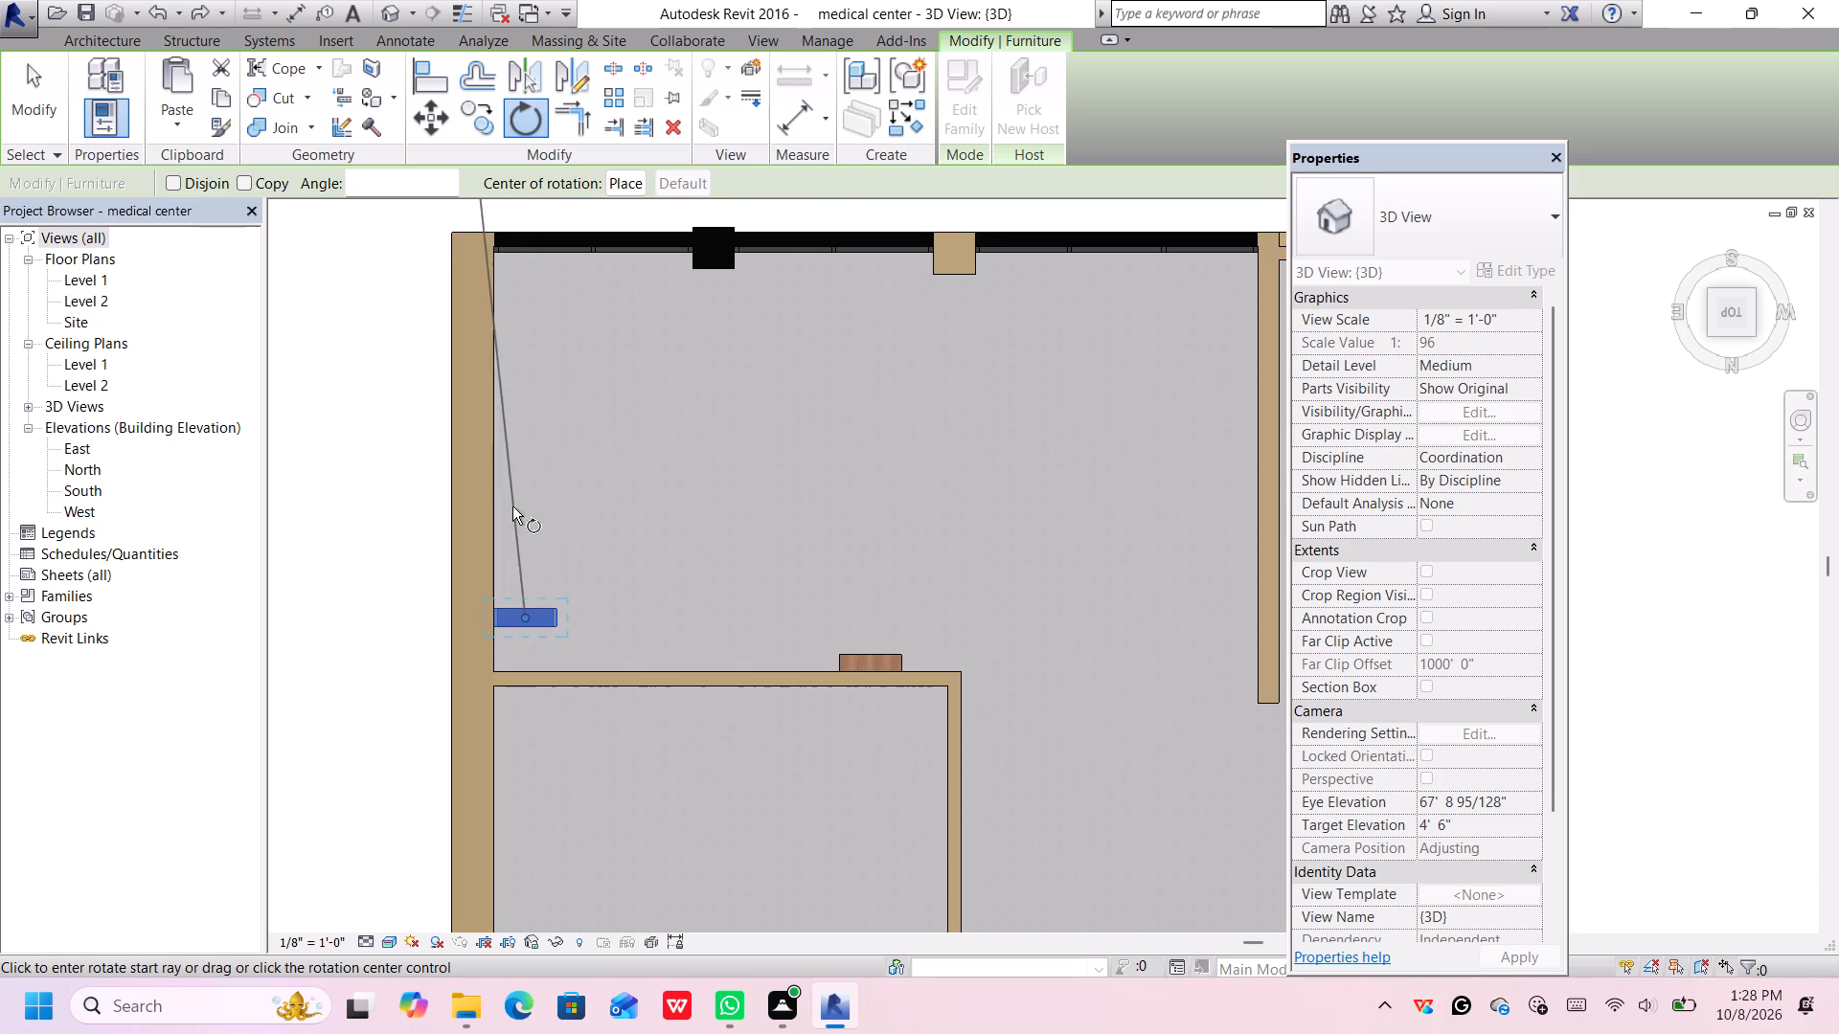
left_click(530, 502)
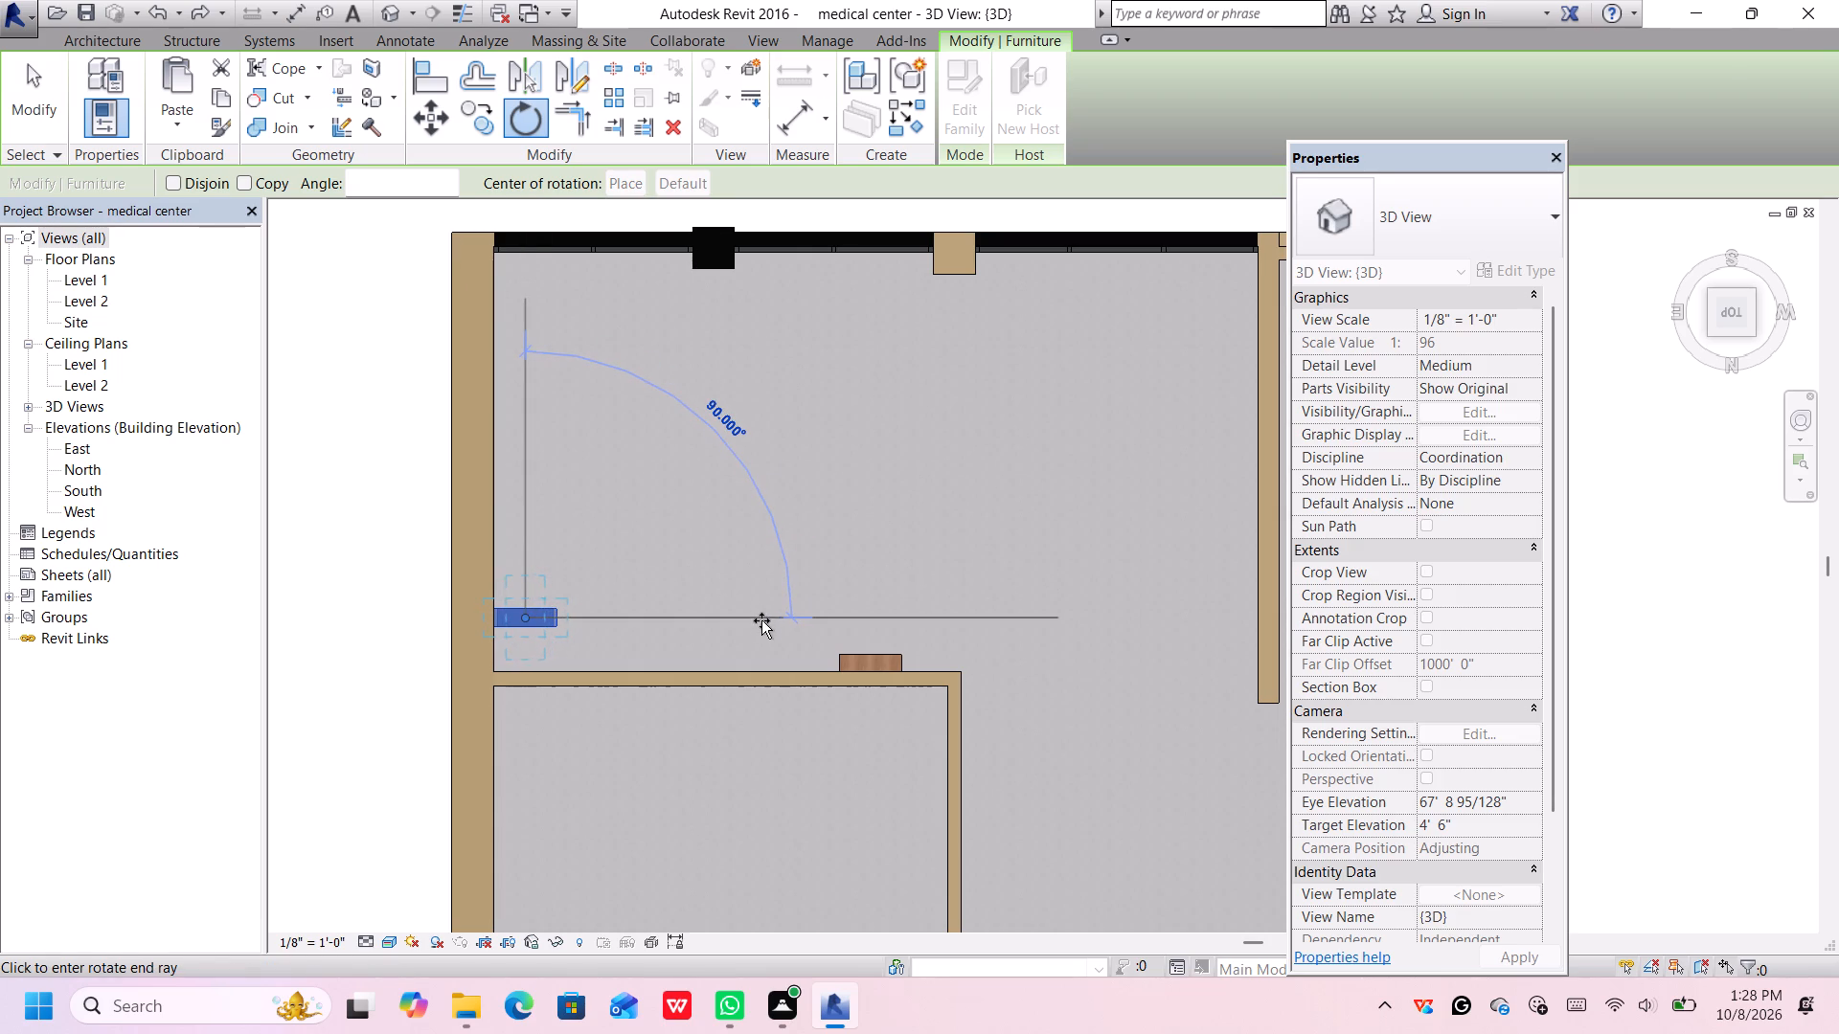
left_click(764, 622)
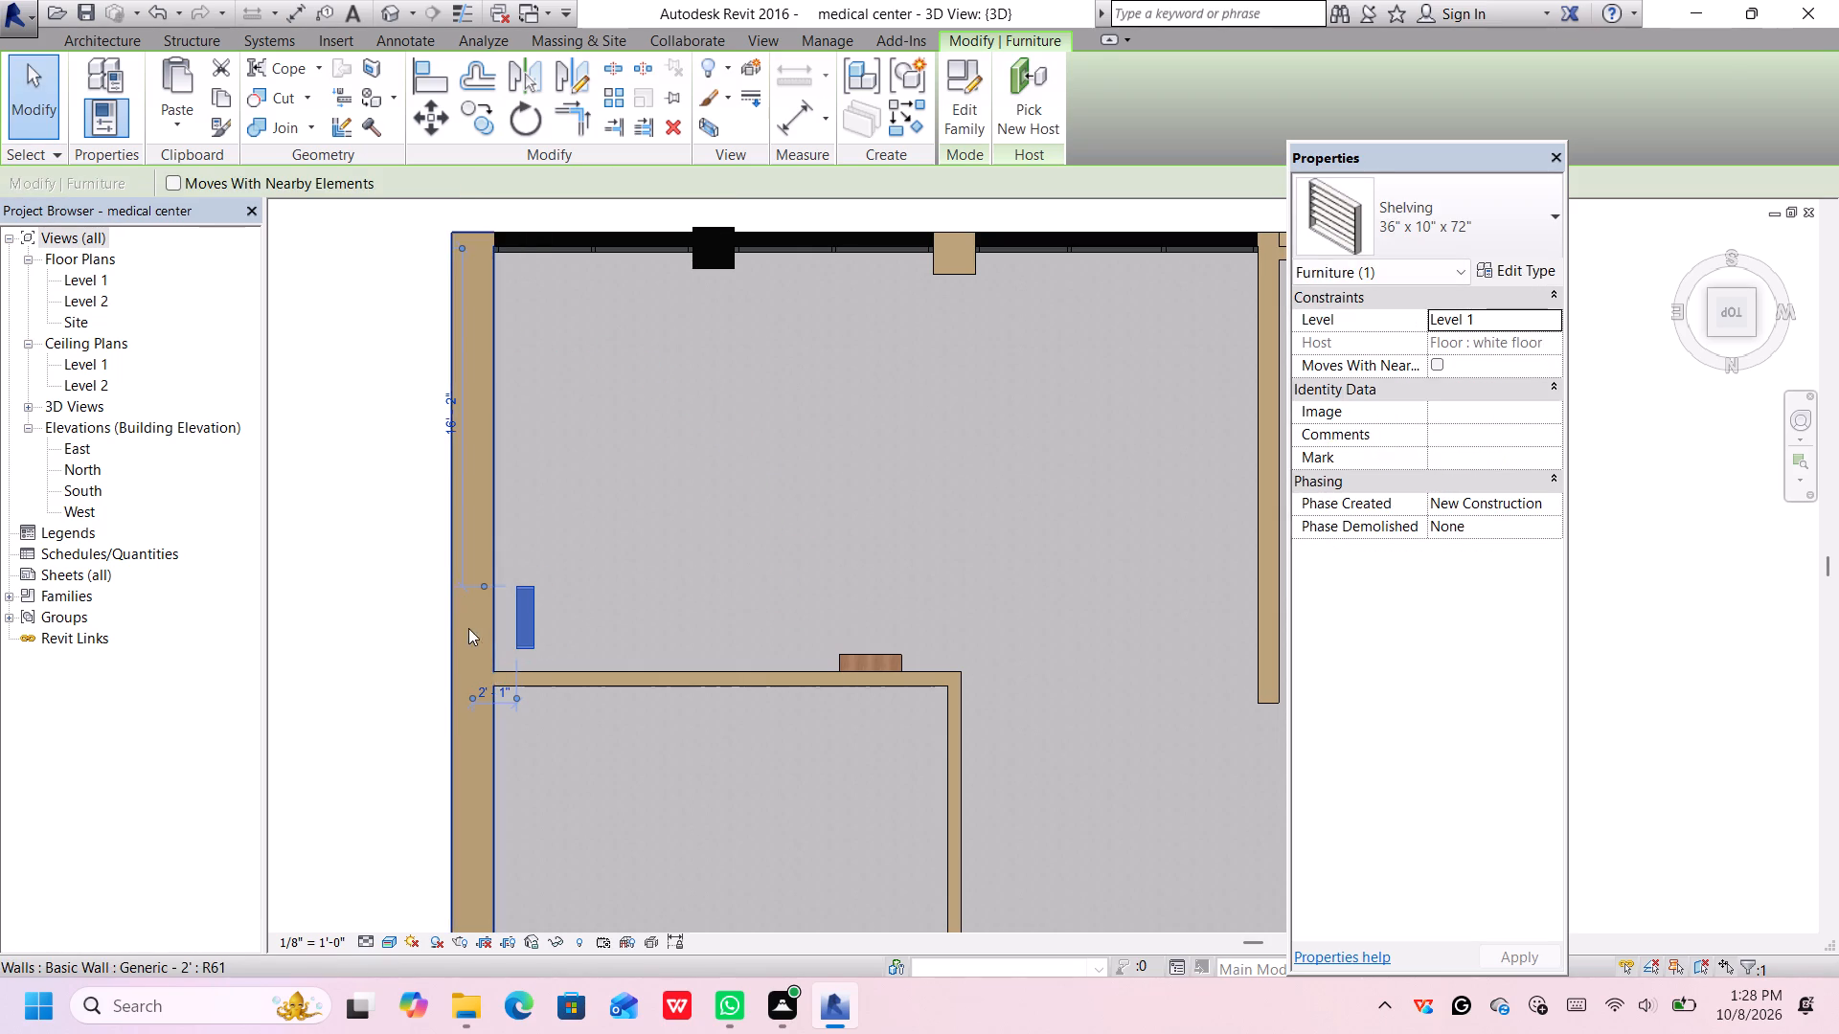
Move the rotated shelving unit flush against the inner face of the thick east wall.
scroll(500, 627, "up", 3)
left_click_drag(527, 611, 490, 600)
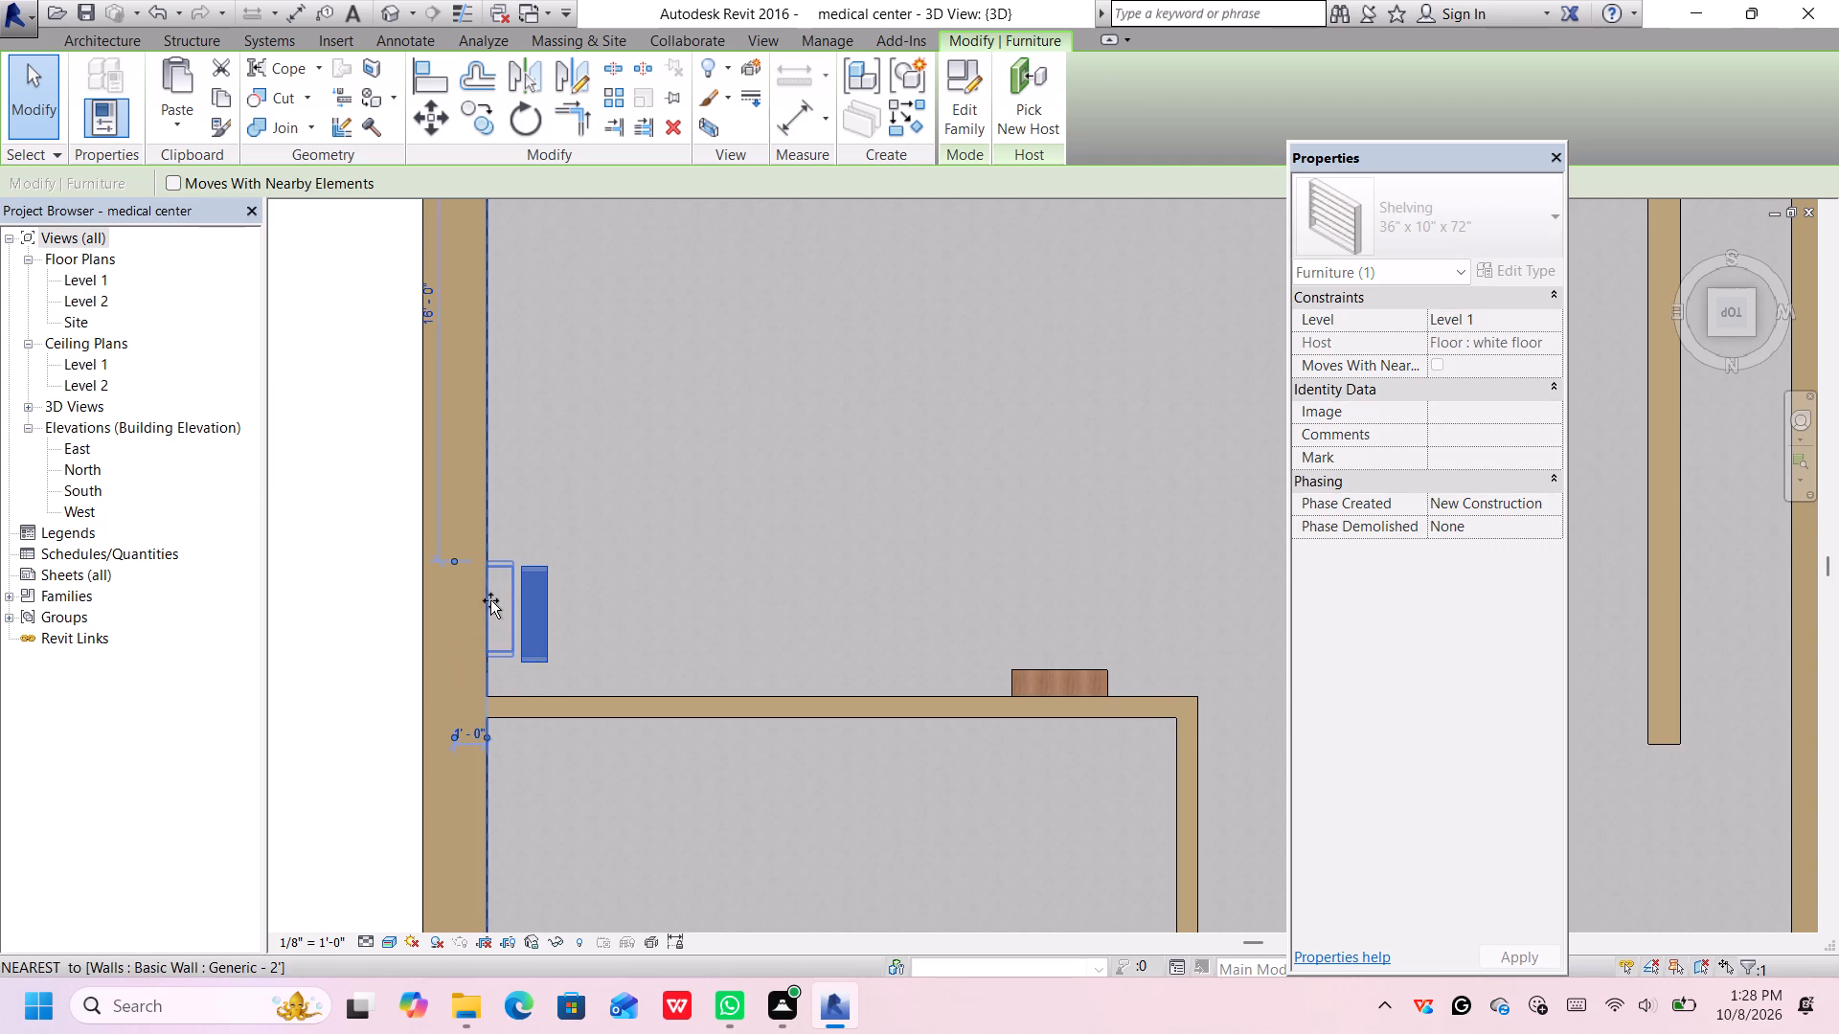
left_click_drag(490, 600, 502, 601)
scroll(591, 547, "down", 1)
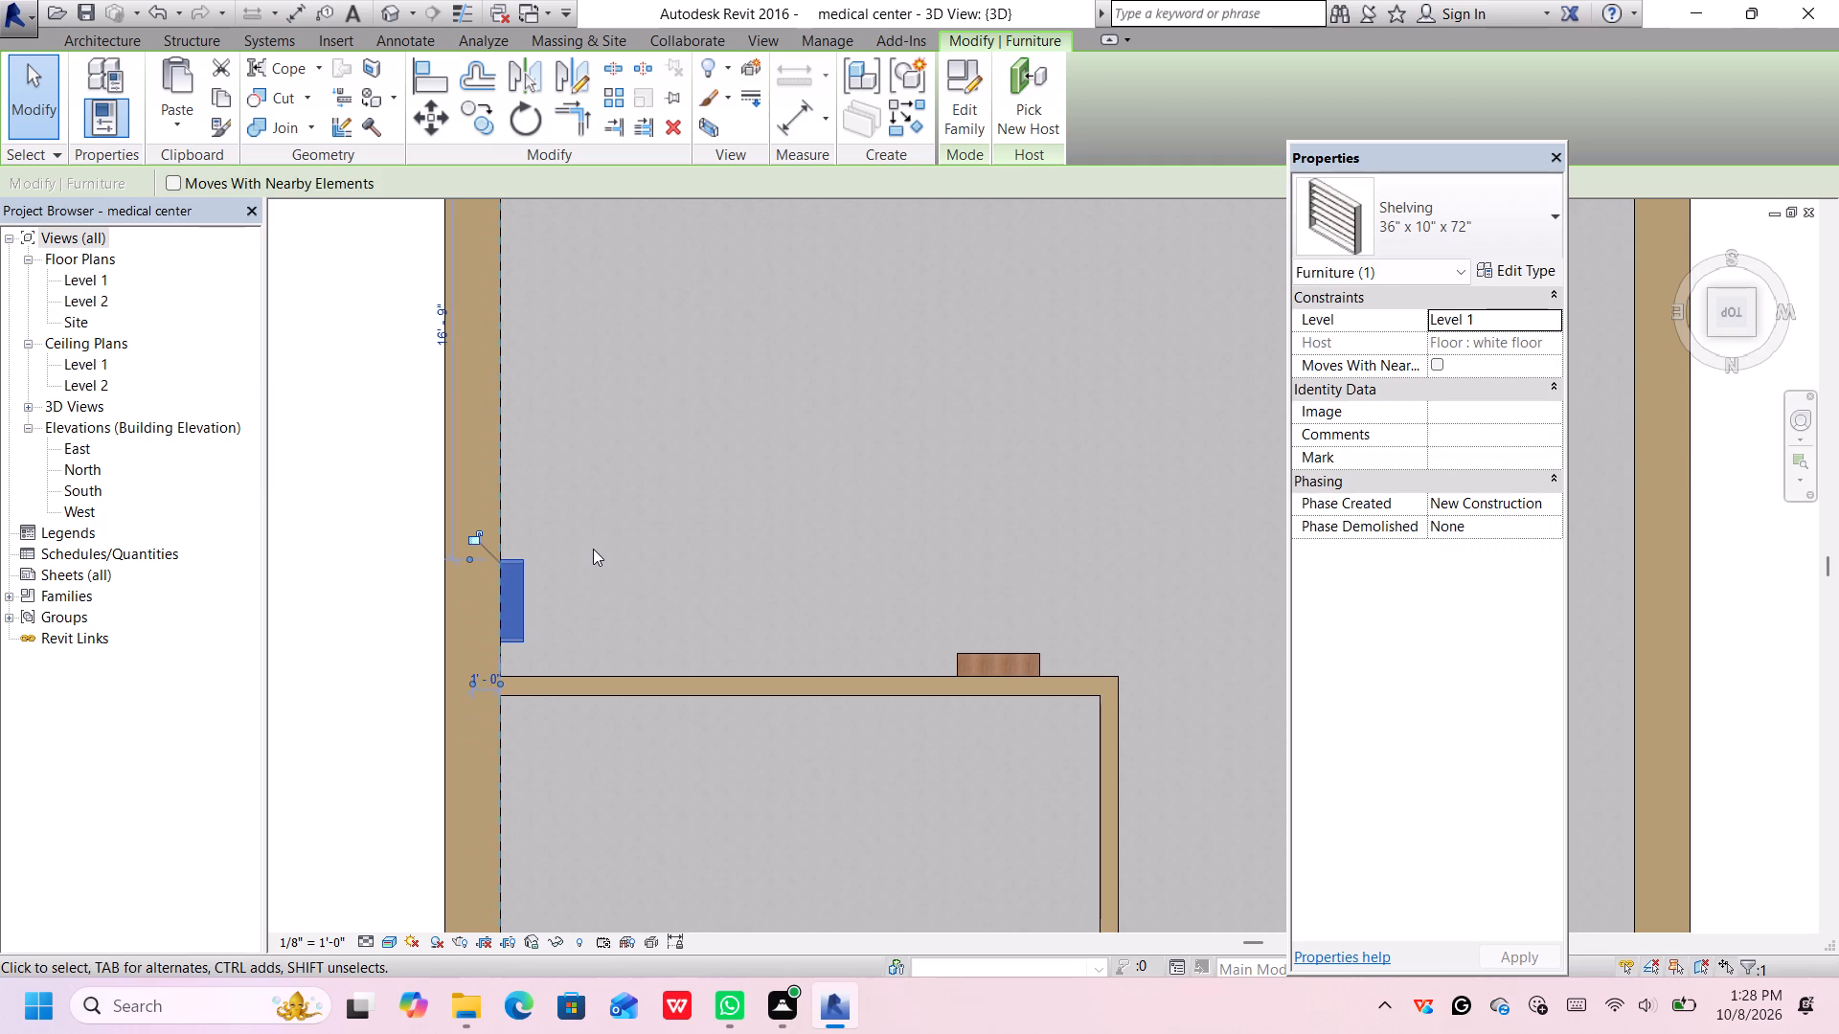
Change the type of the shelving unit on the thick east wall to 96" x 12" x 84".
left_click(1401, 211)
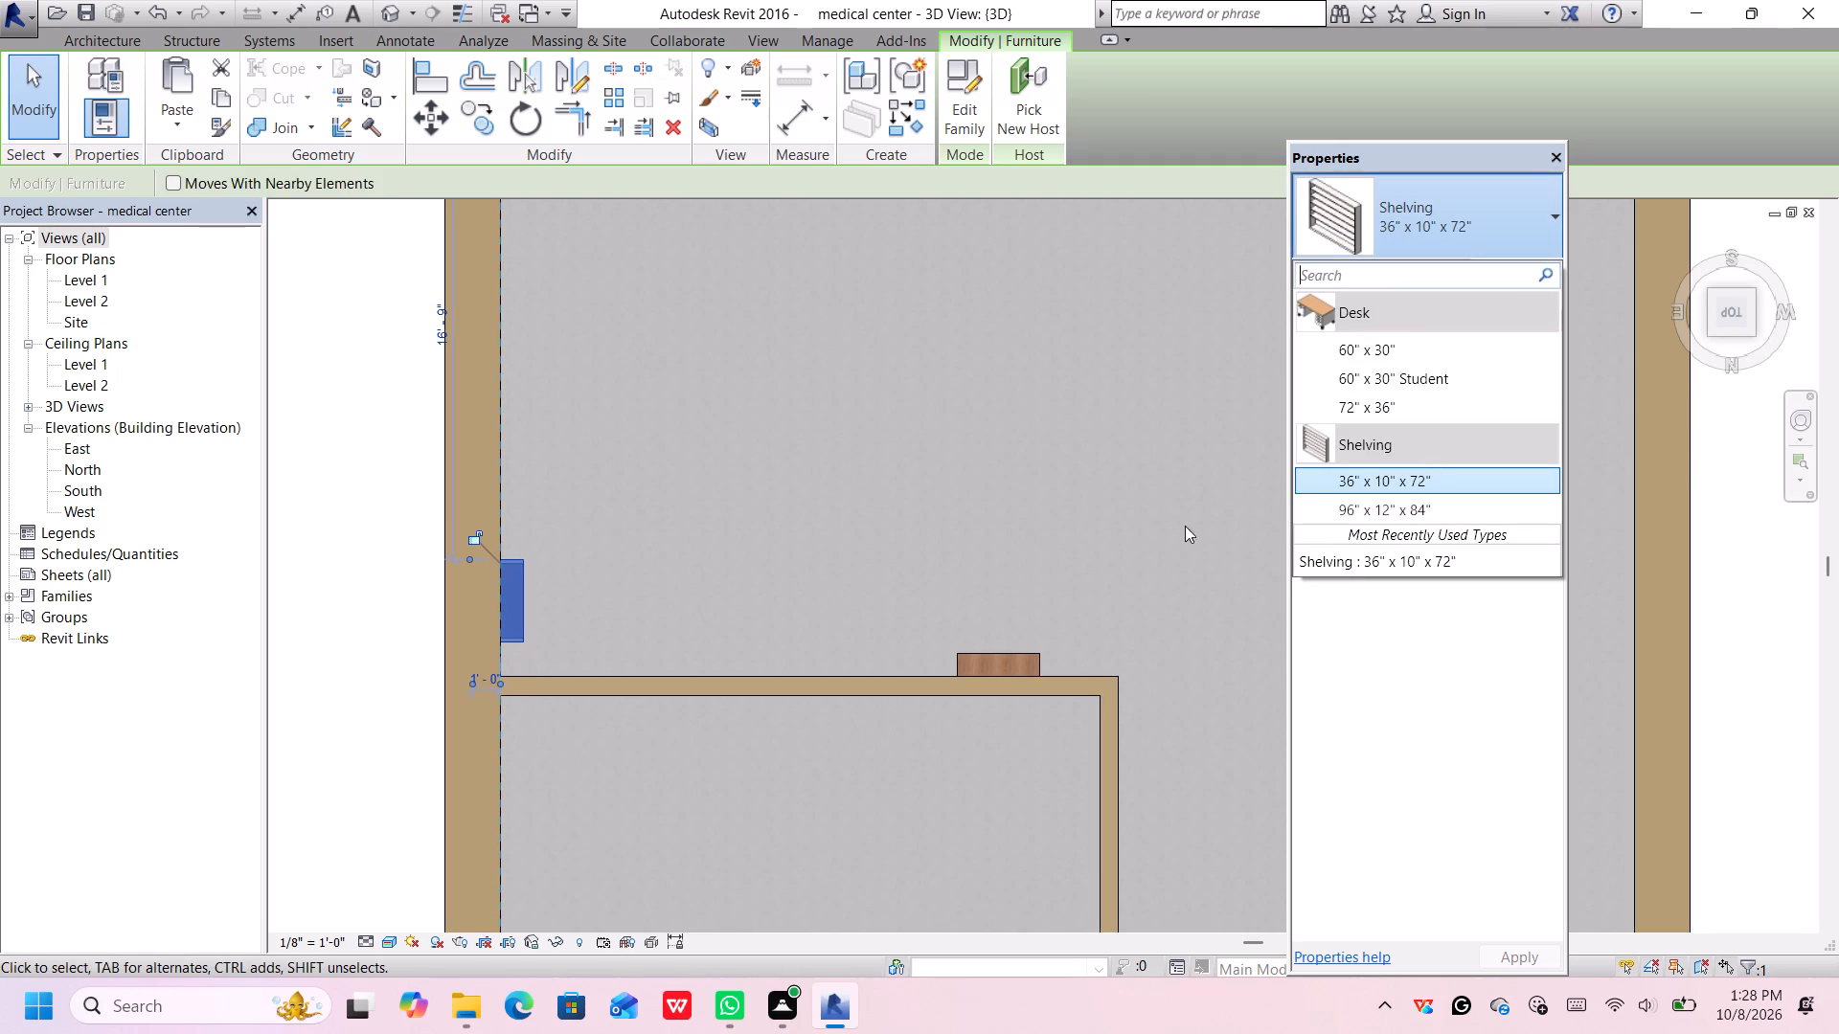
scroll(1159, 524, "down", 1)
middle_click_drag(1150, 509, 1076, 439)
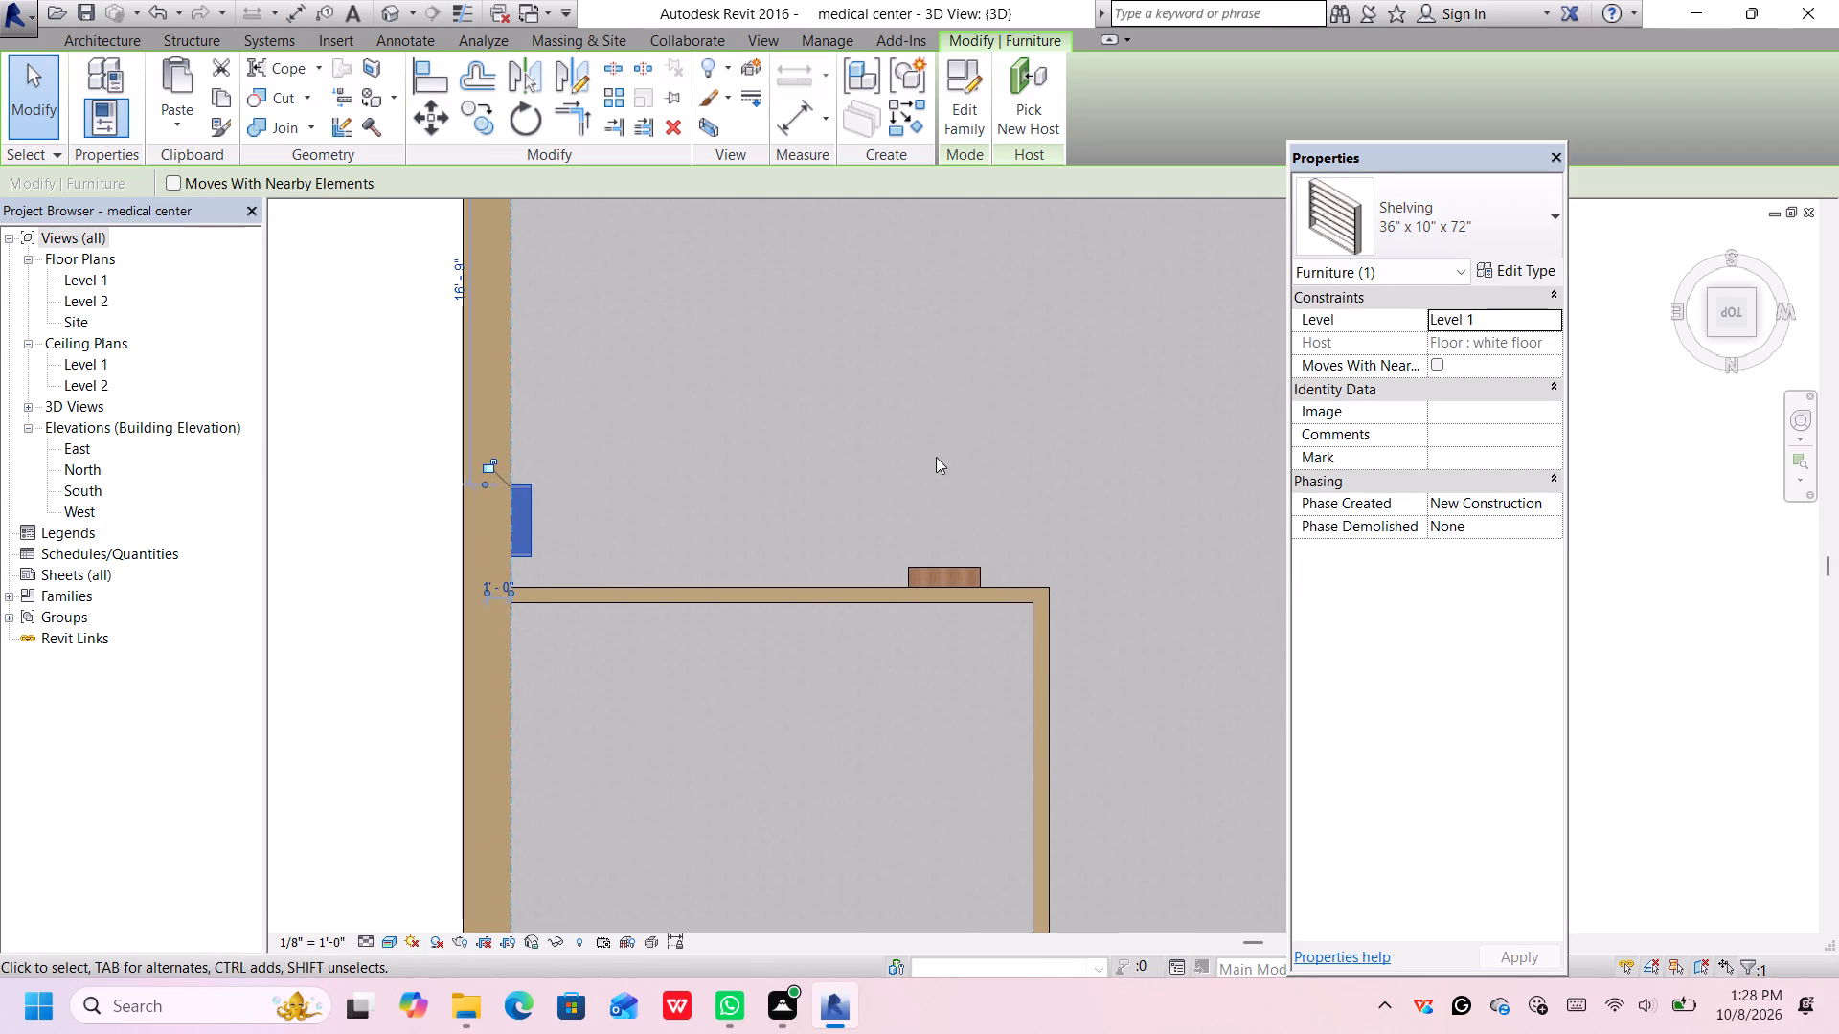
scroll(519, 479, "up", 1)
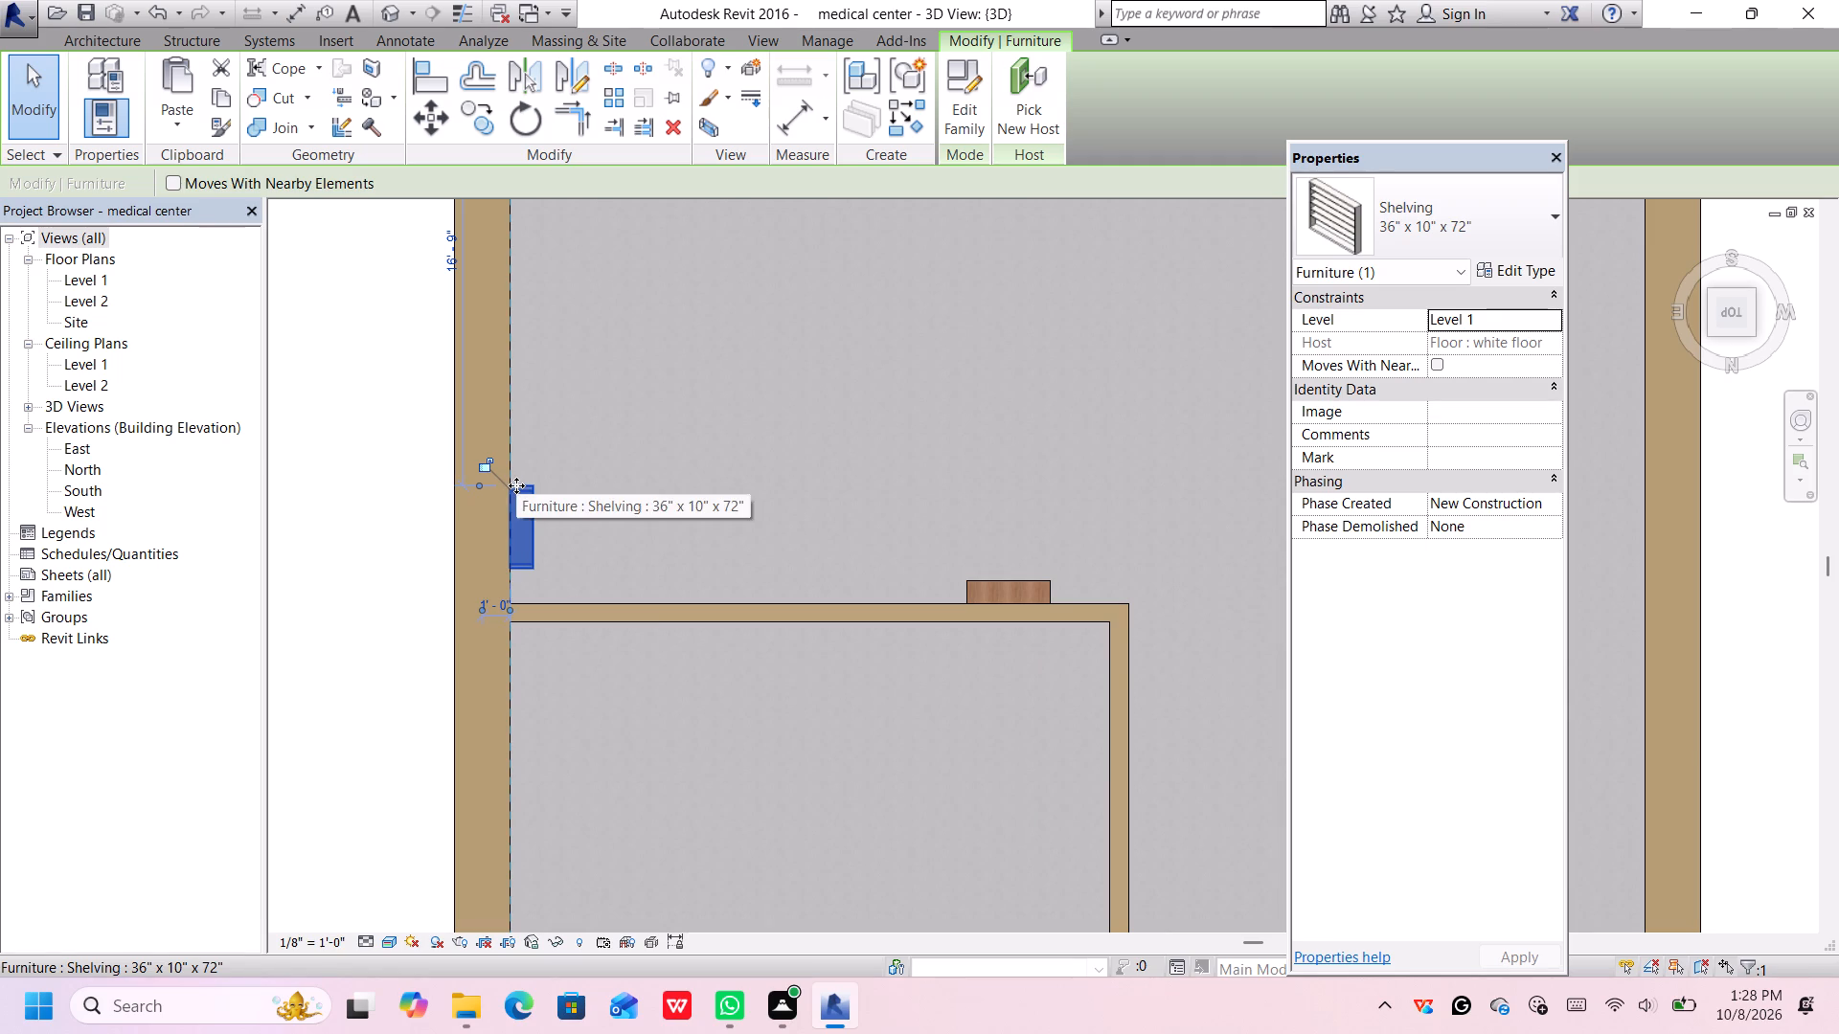
scroll(509, 478, "down", 1)
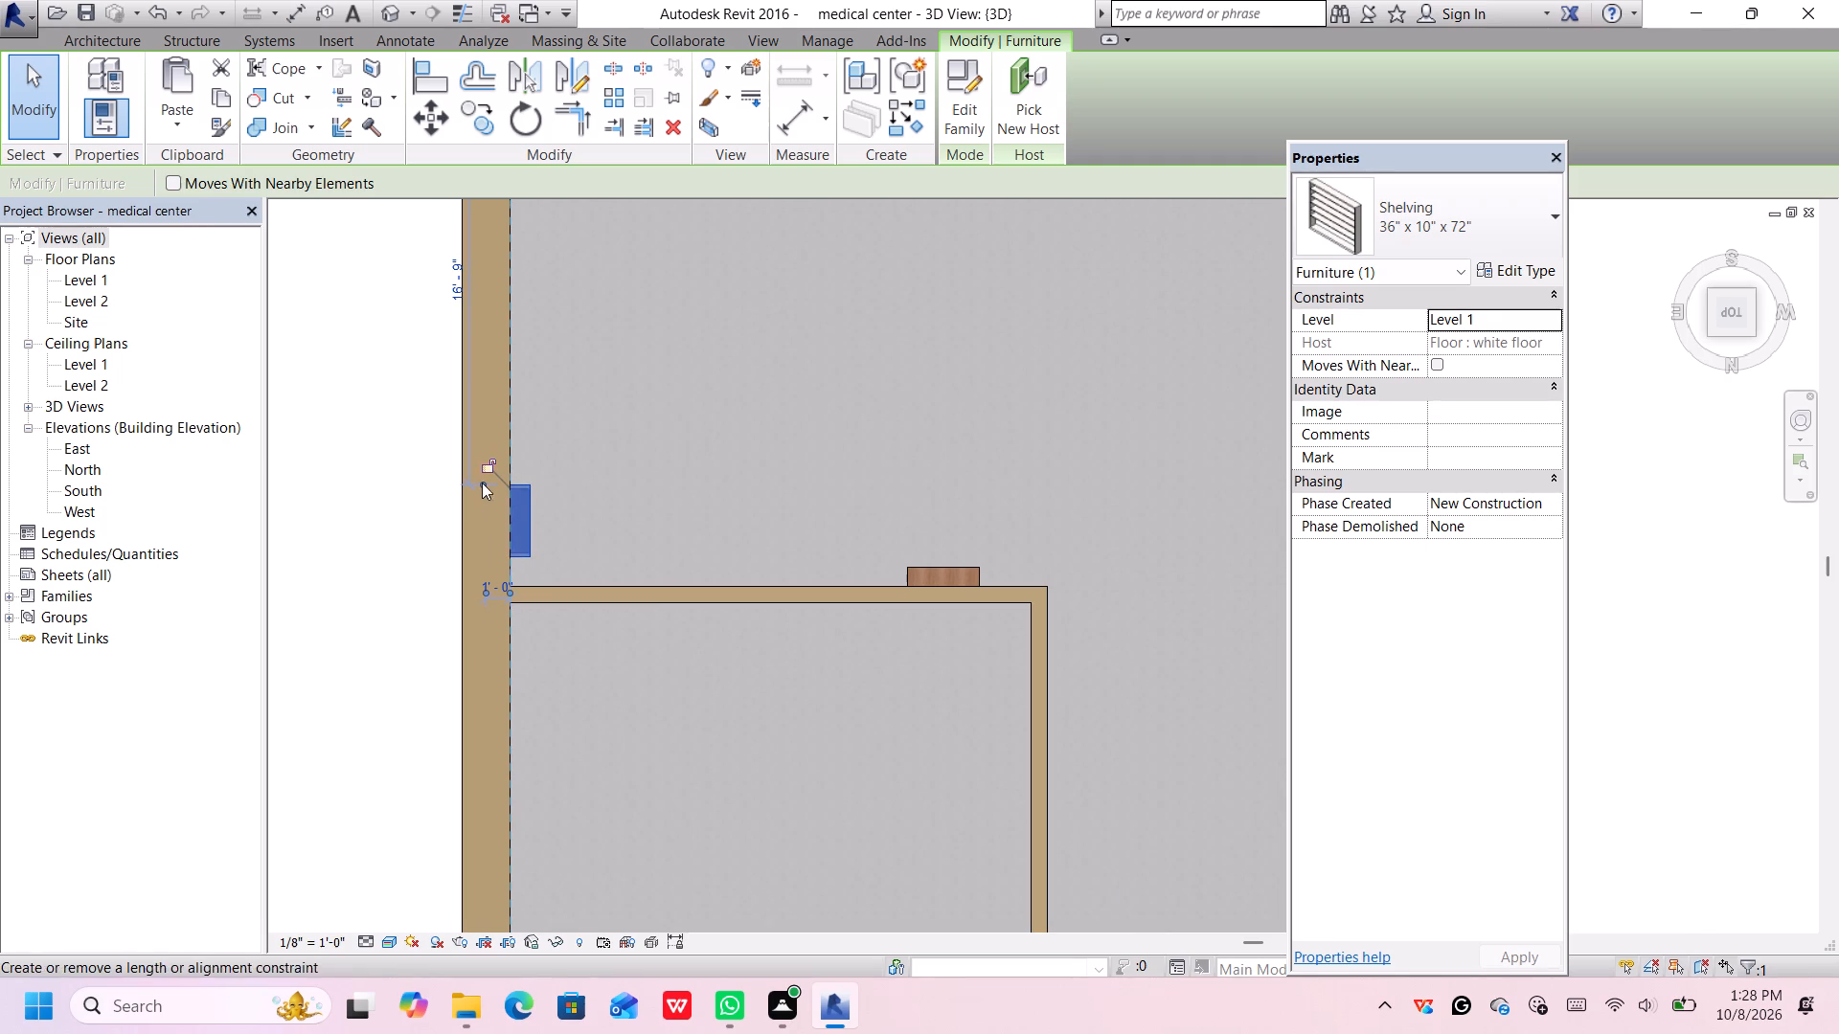
left_click_drag(482, 483, 517, 376)
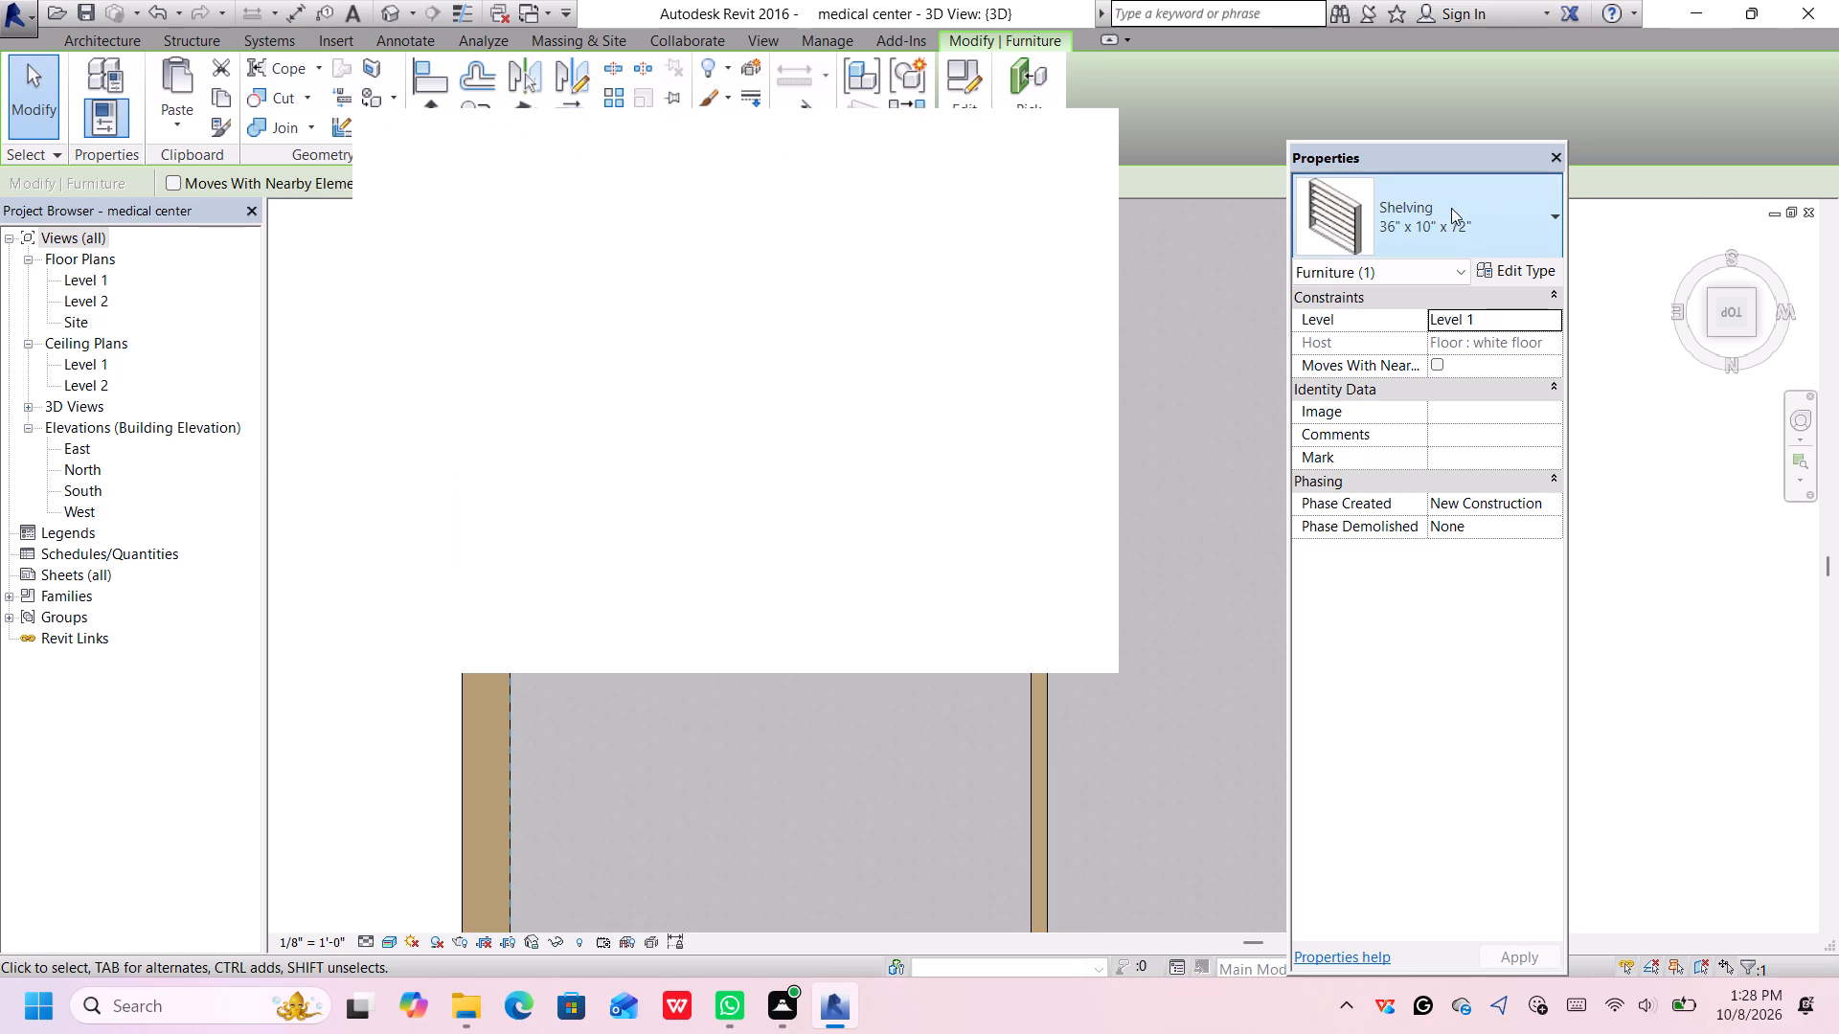
left_click(1468, 212)
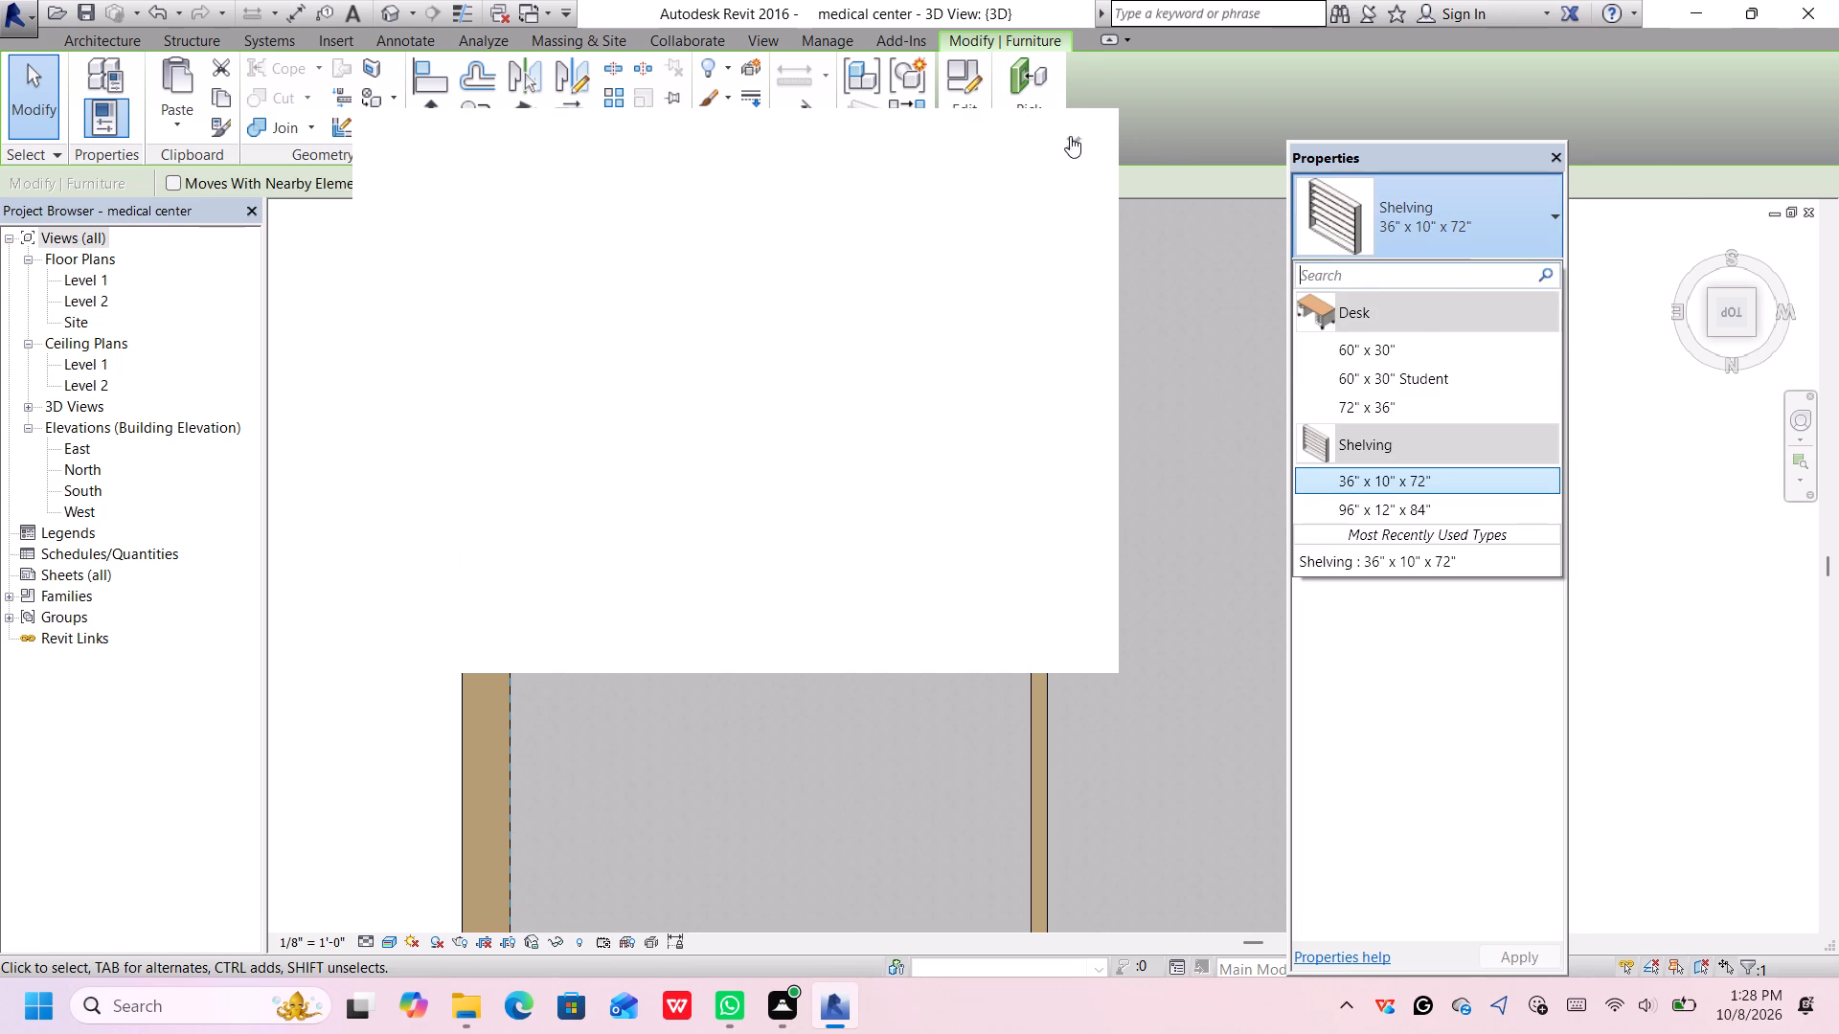
left_click(1059, 136)
left_click(1509, 214)
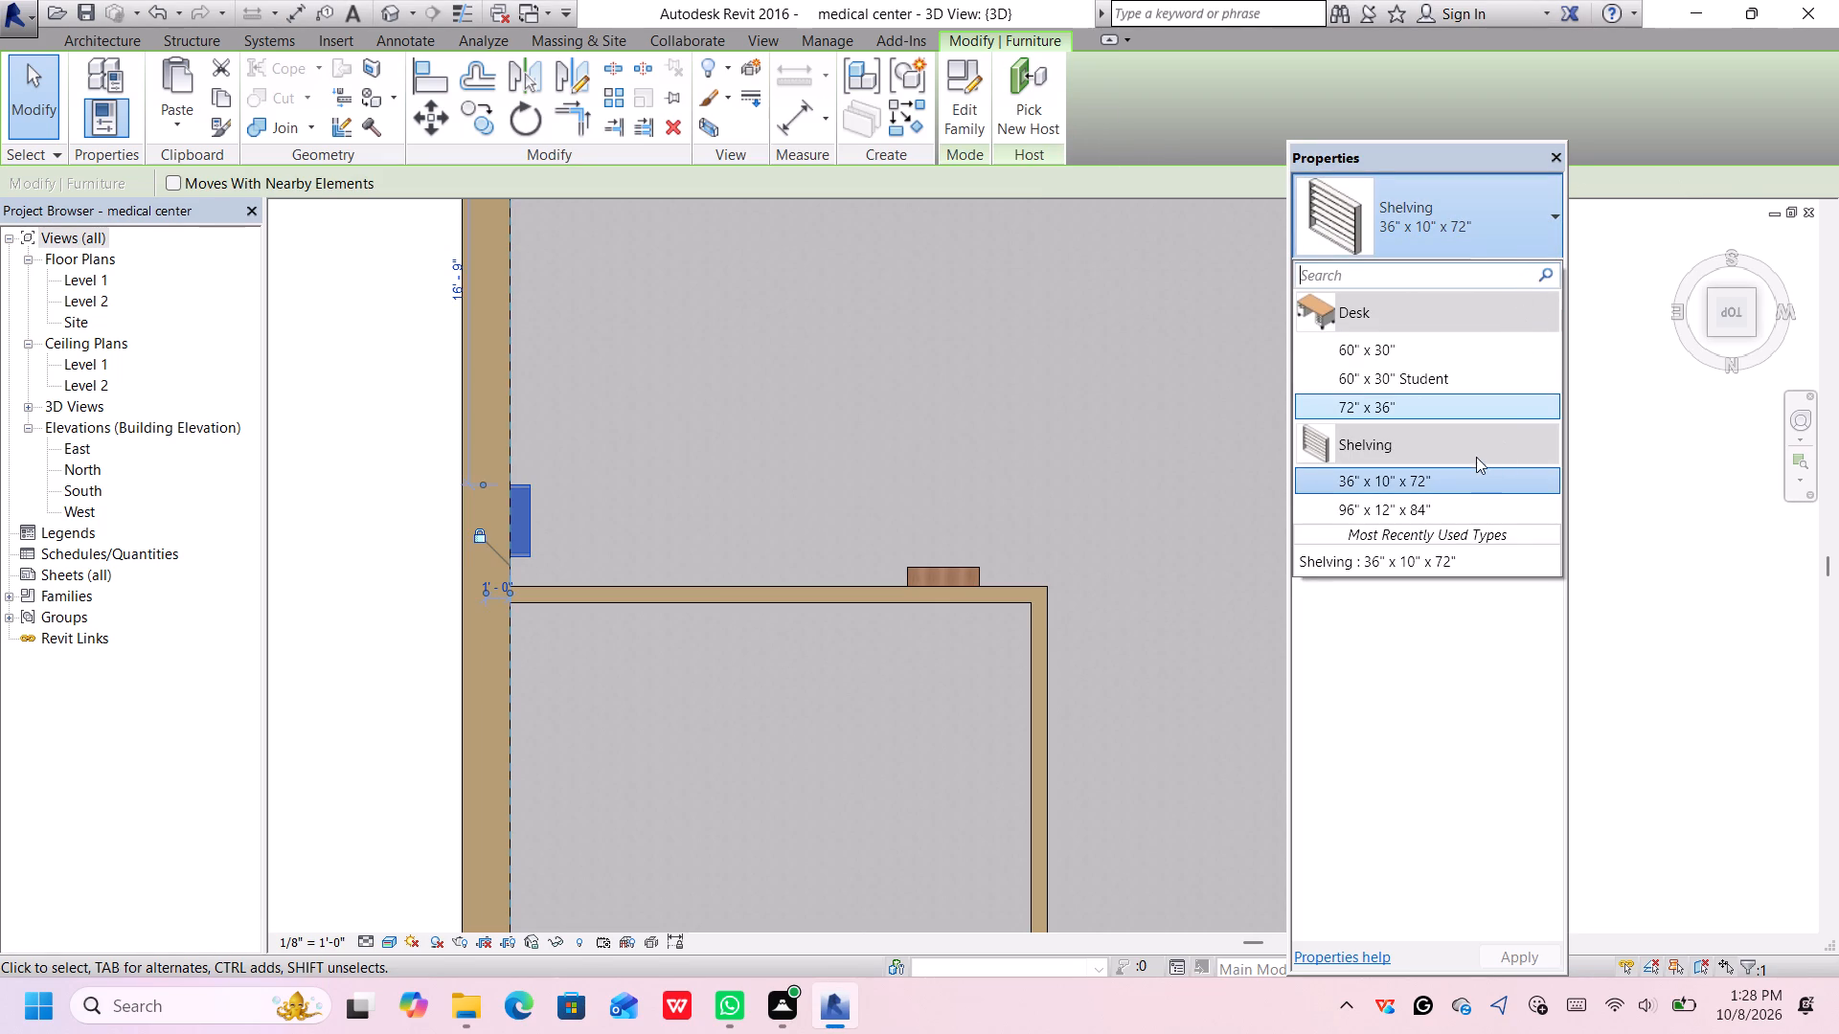
left_click(1436, 506)
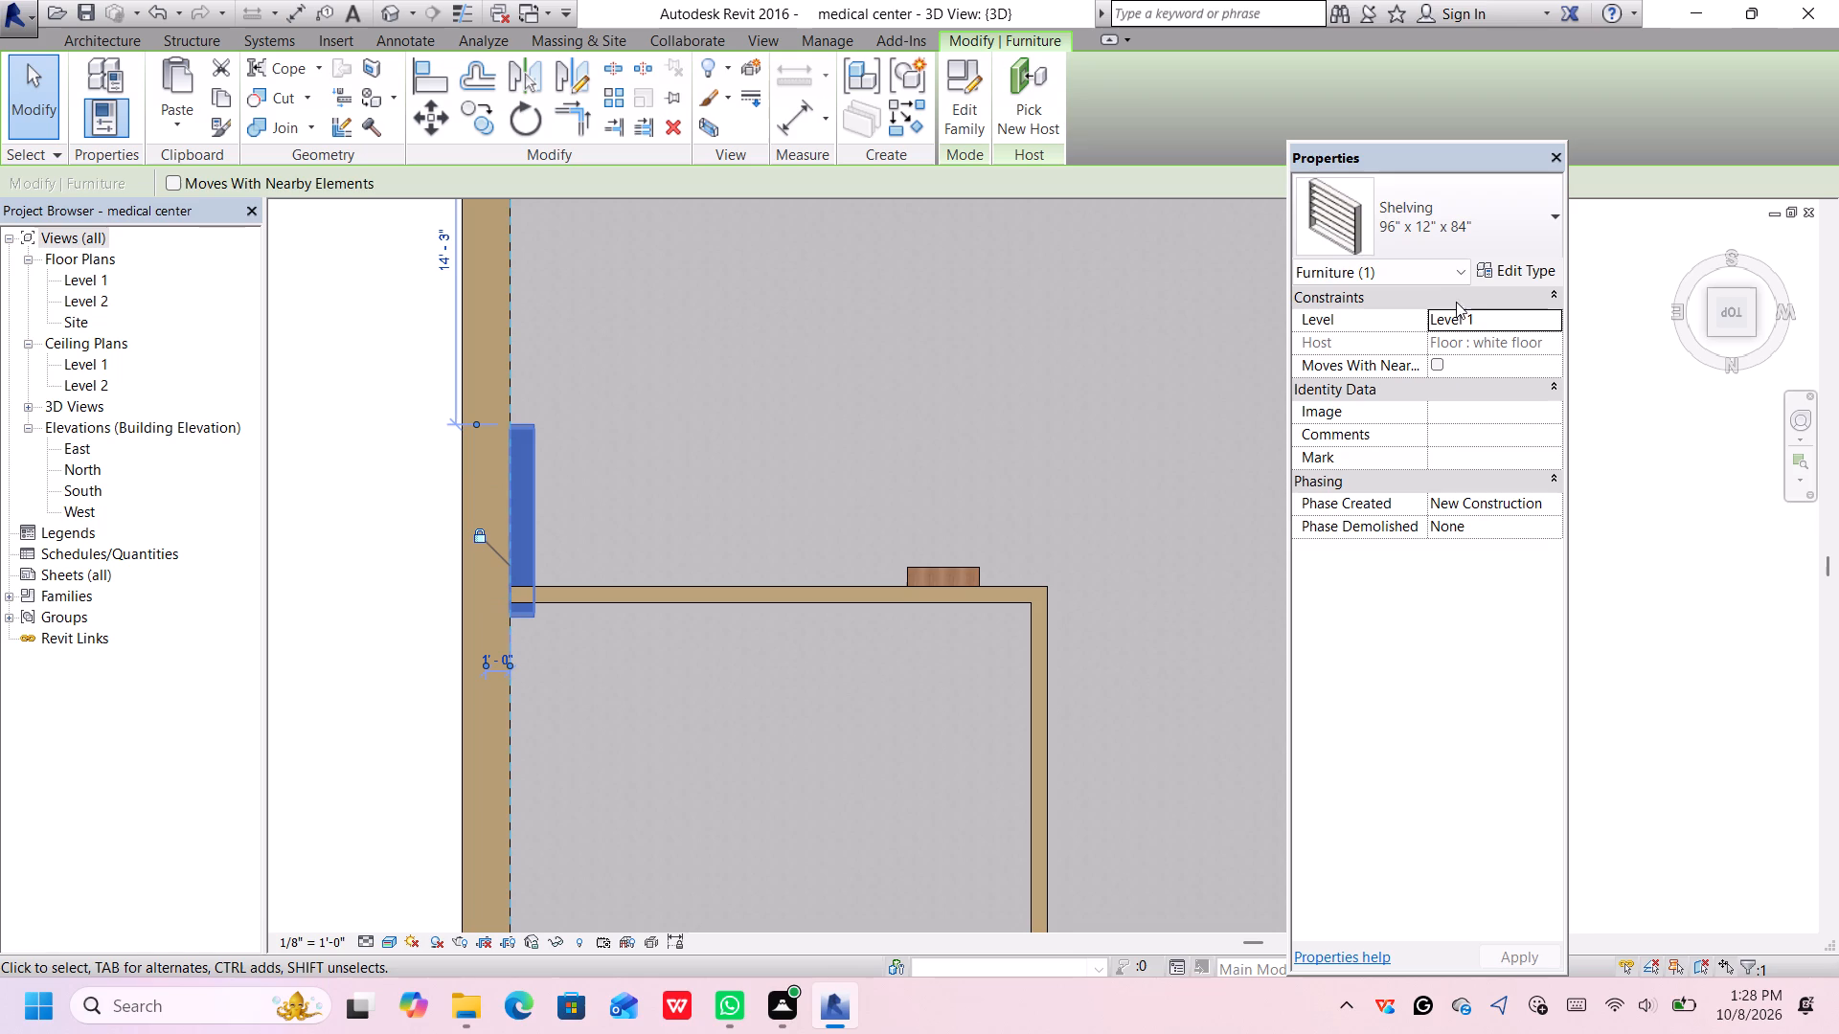
scroll(539, 462, "down", 1)
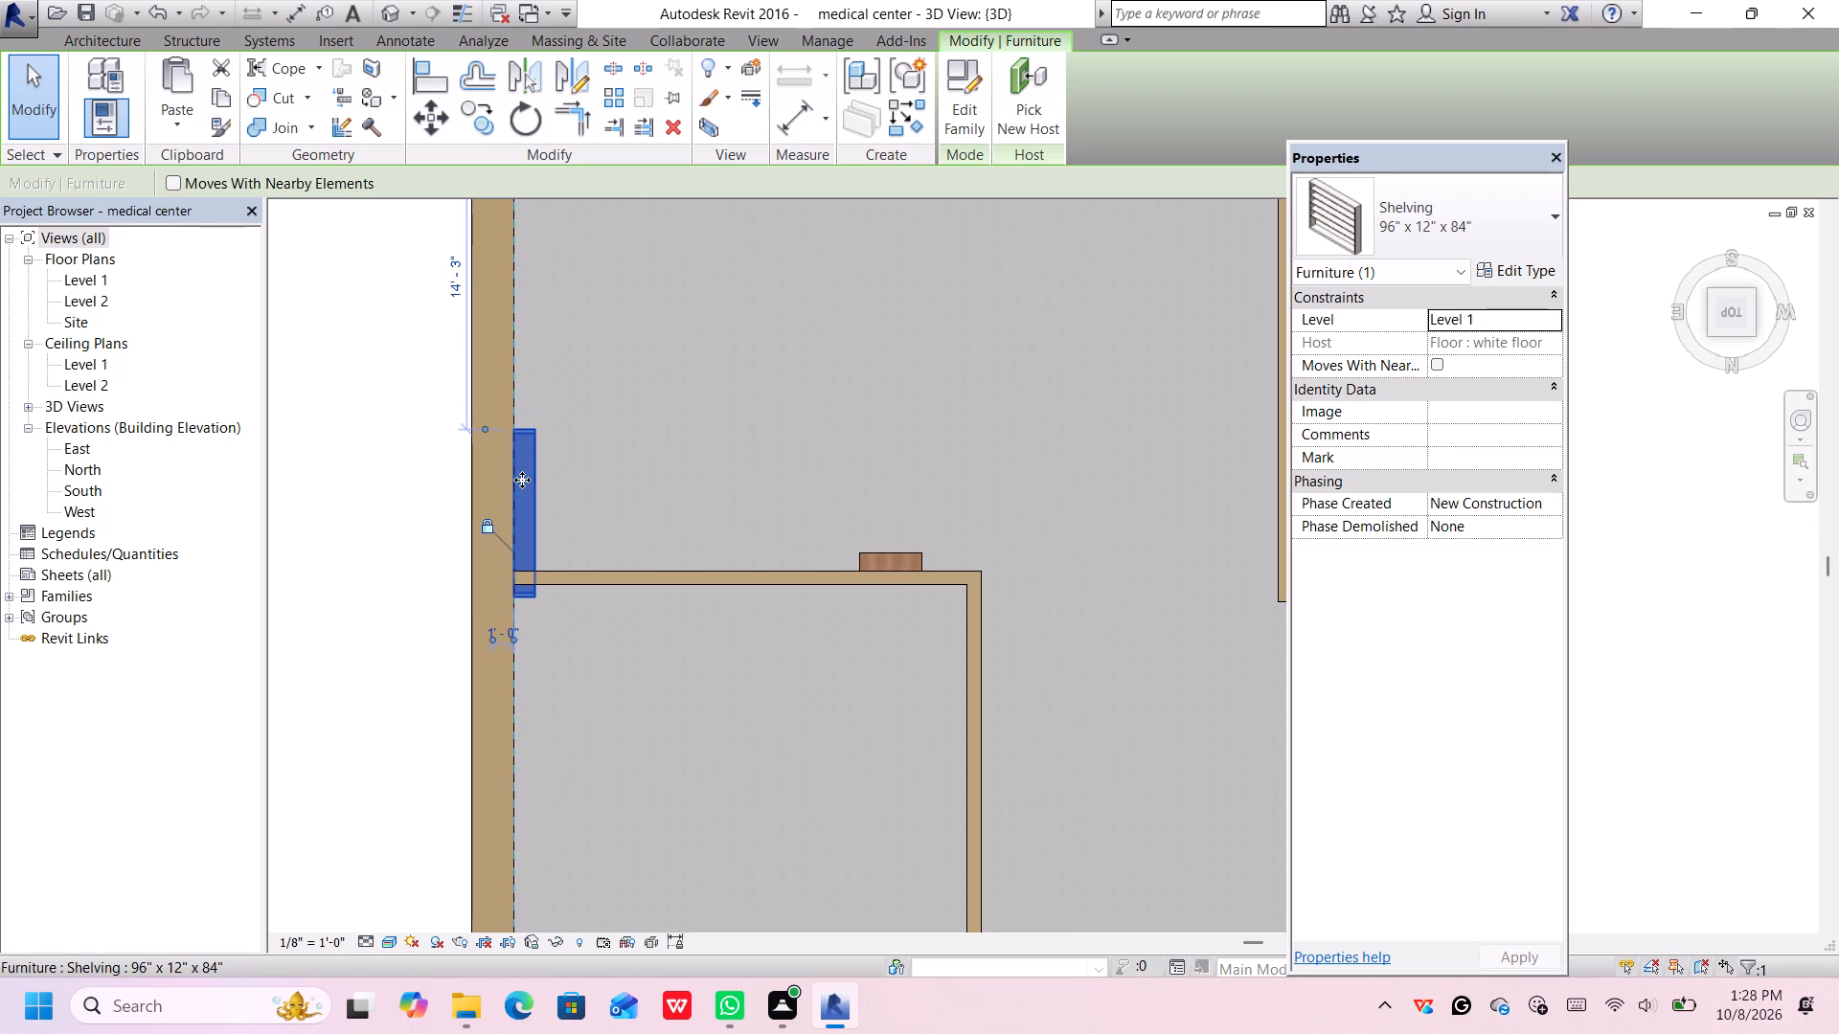
Move the shelving unit along the thick east wall to about 11' - 0" from the building's front end, clear of the partition wall.
left_click_drag(524, 480, 521, 416)
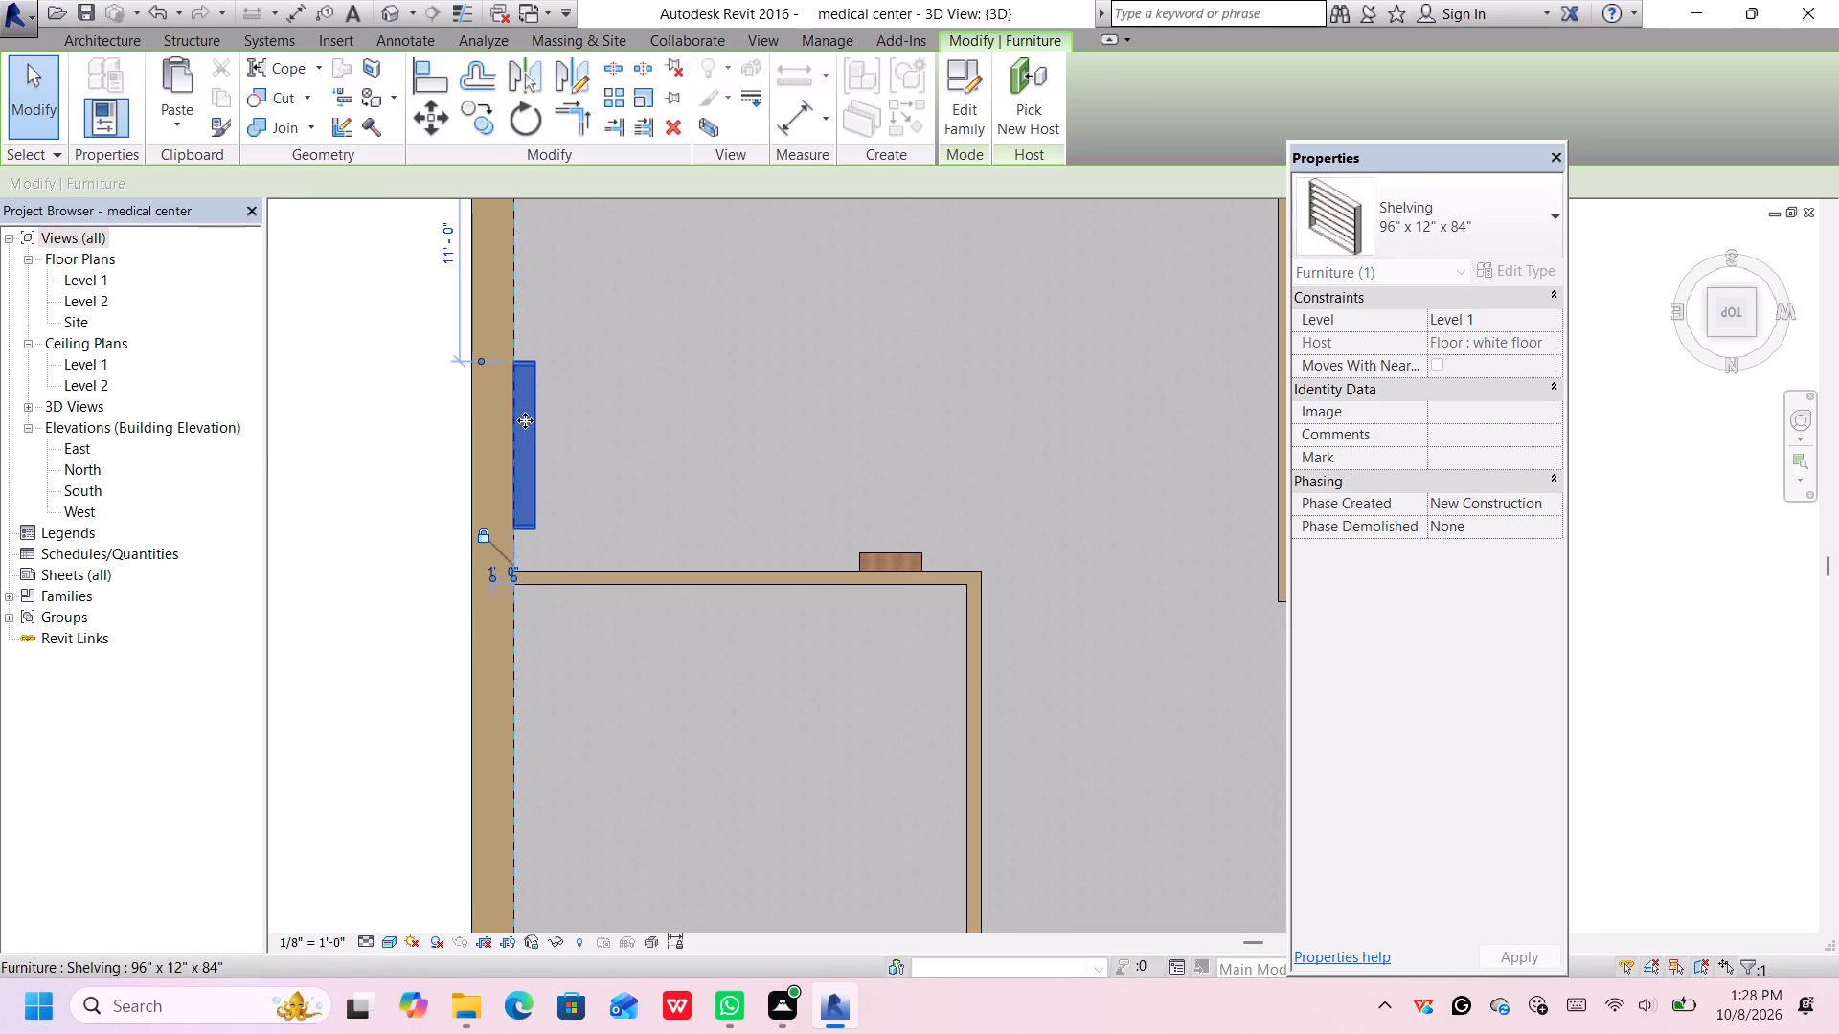
Change the type of the shelving unit on the partition wall to 96" x 12" x 84".
left_click(885, 557)
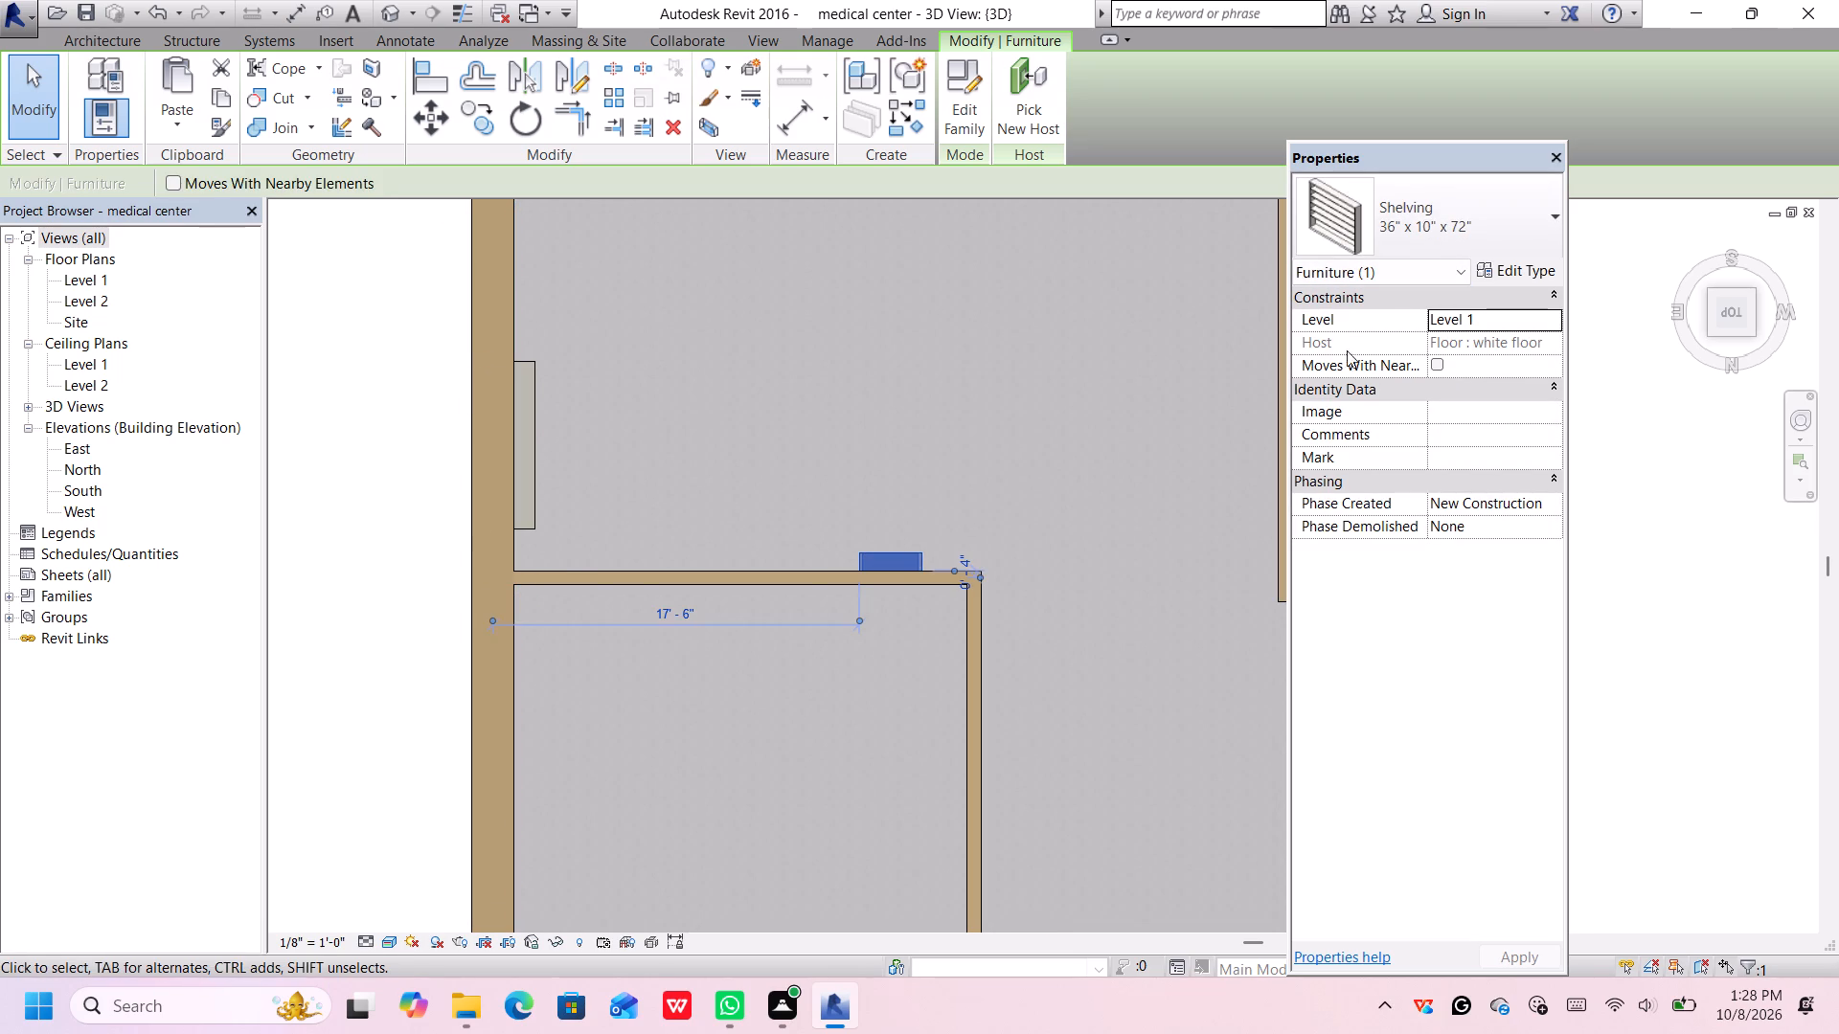
left_click(1479, 211)
left_click(1418, 507)
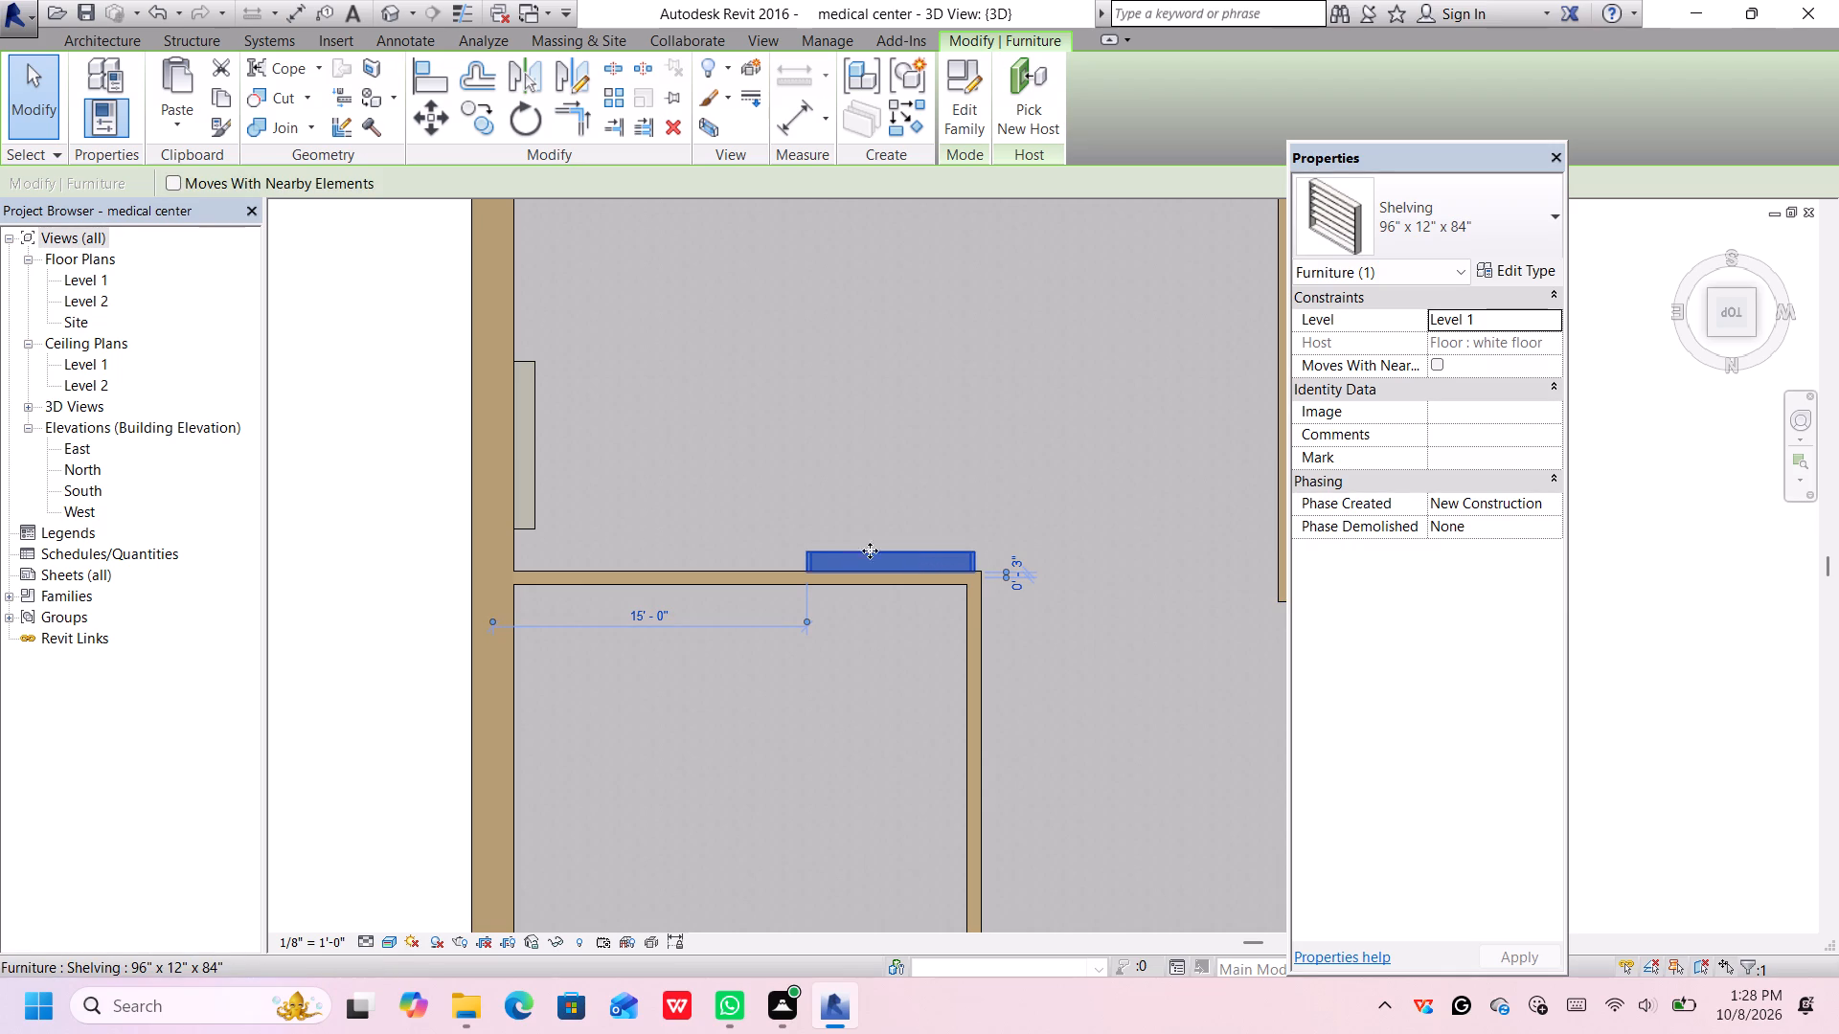
Paste a copy of the partition wall's shelving unit along the same wall, about 10' - 6" toward the east wall.
scroll(821, 516, "up", 2)
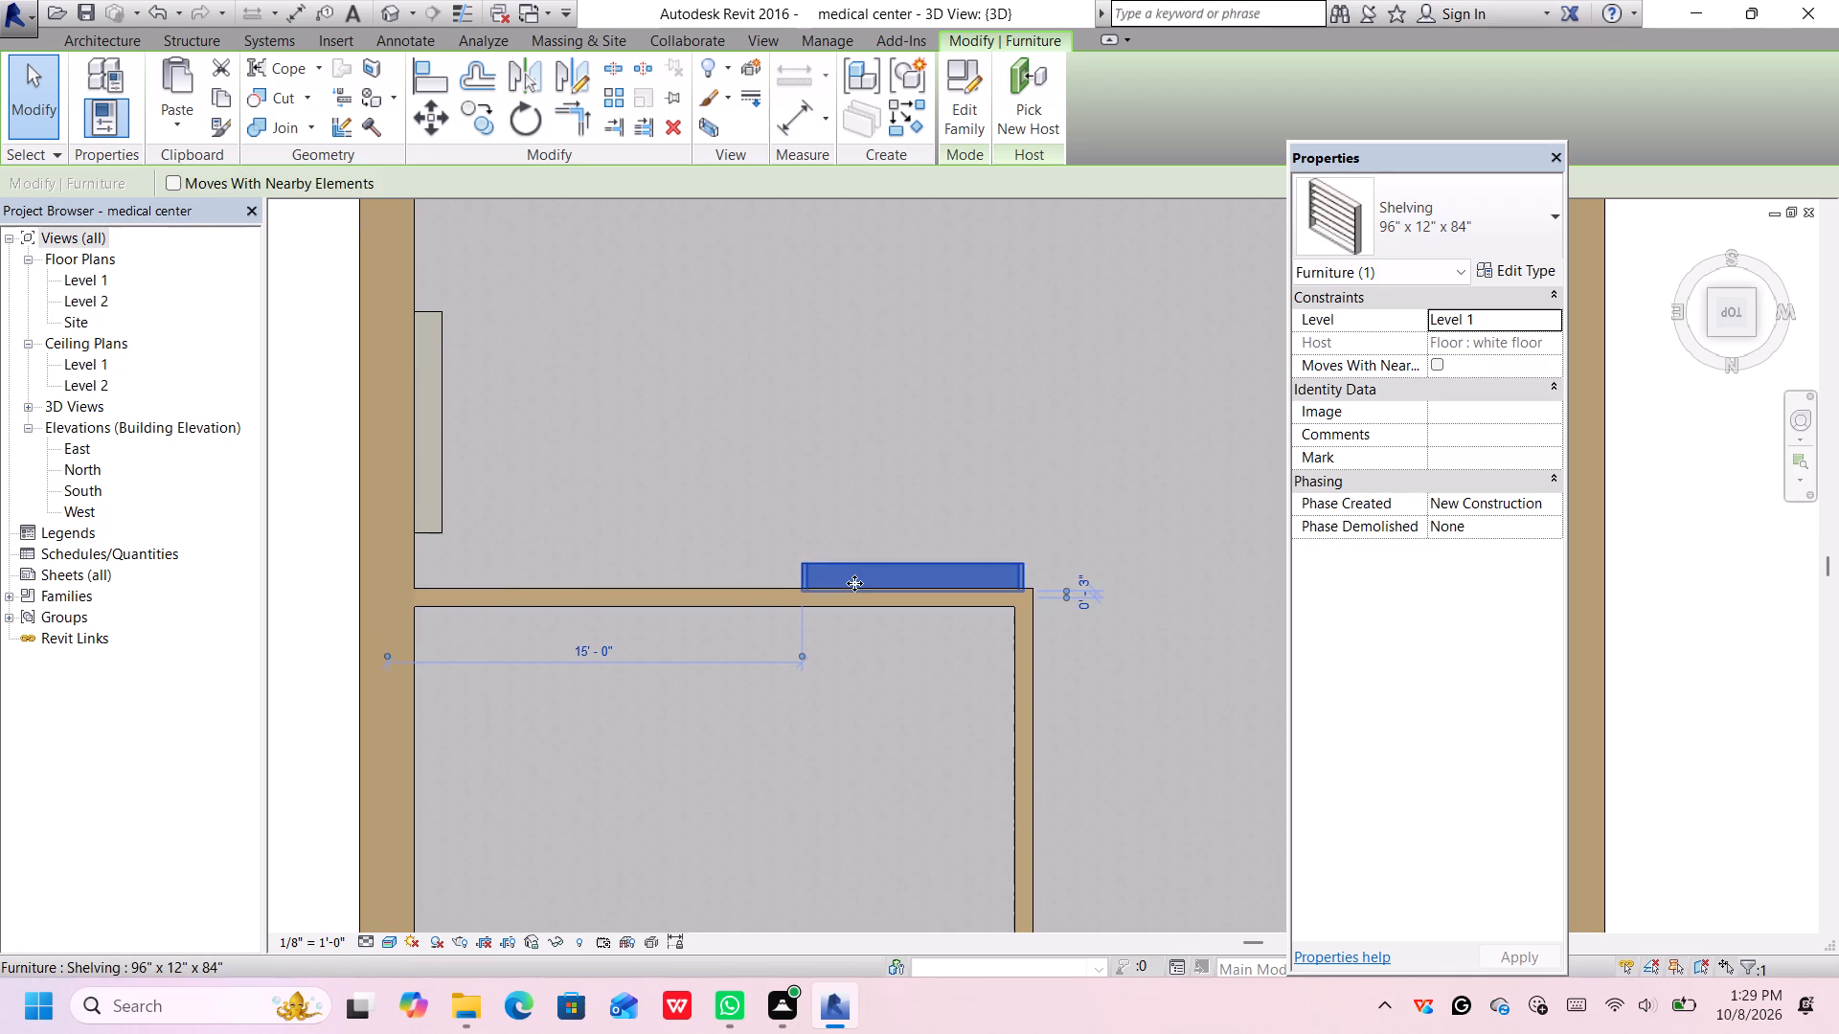
left_click(854, 583)
left_click(810, 574)
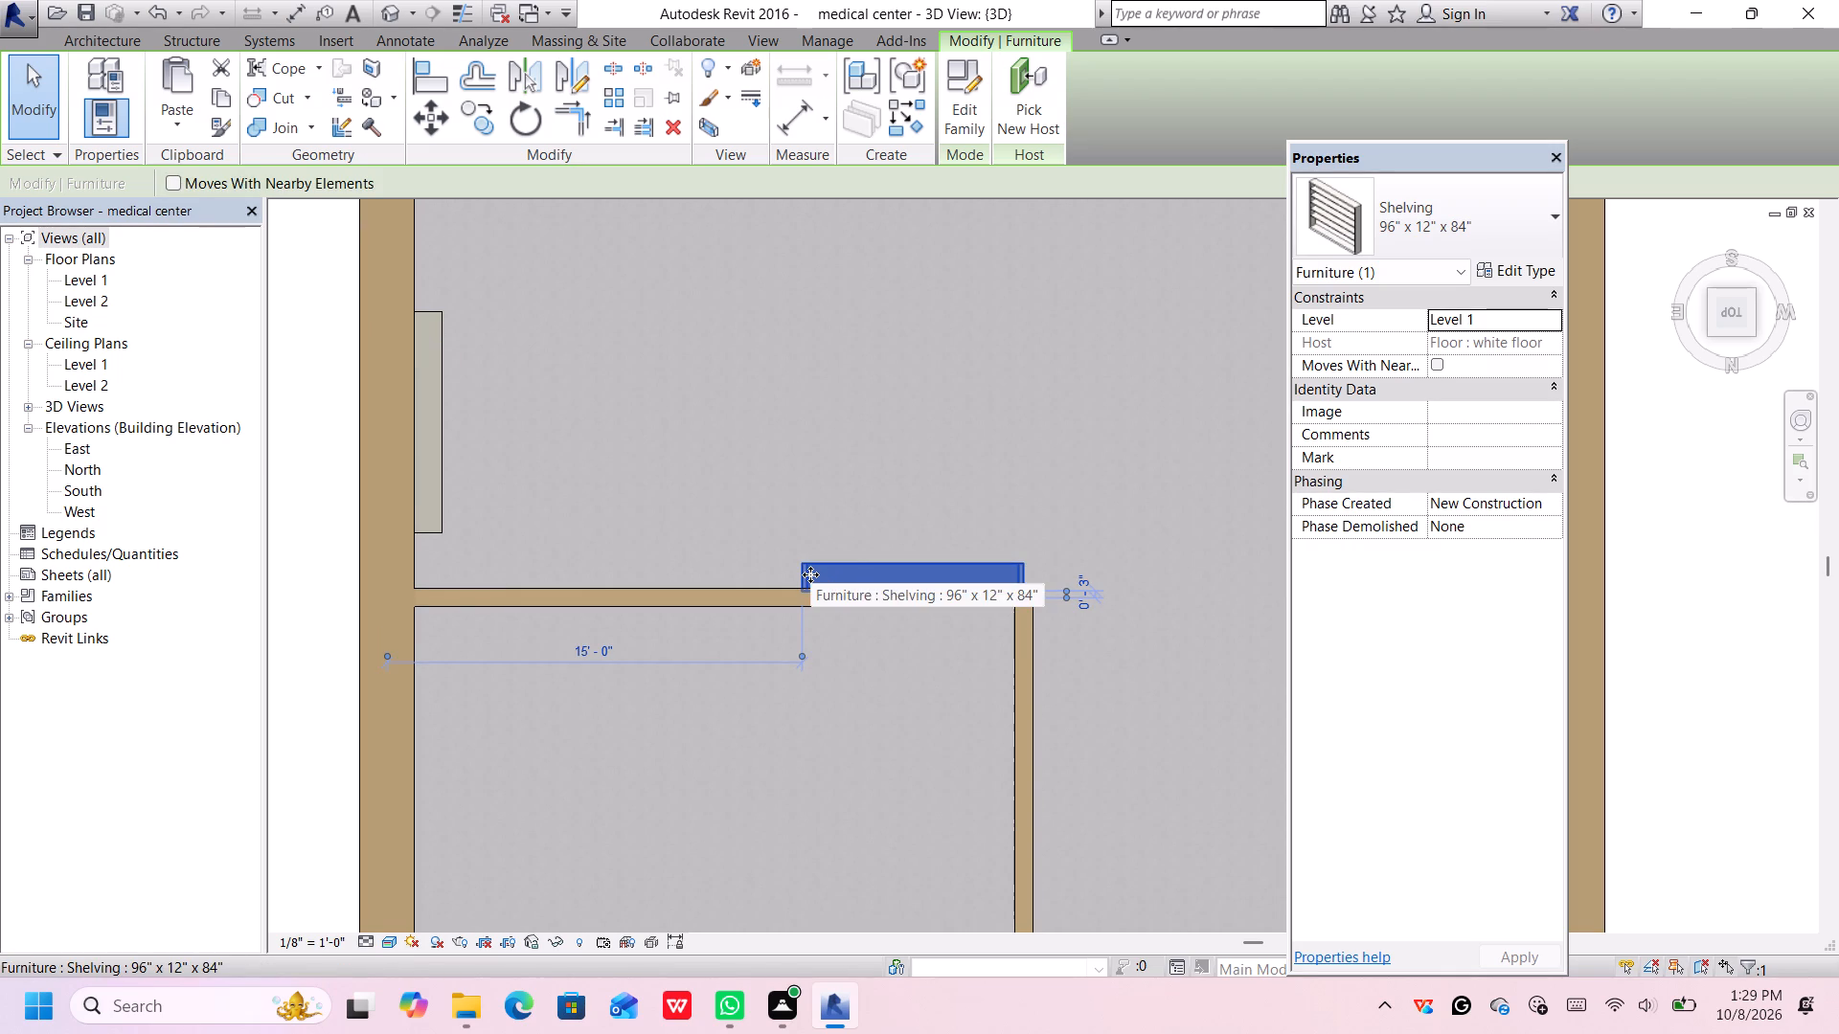
key("ctrl+c")
key("ctrl+v")
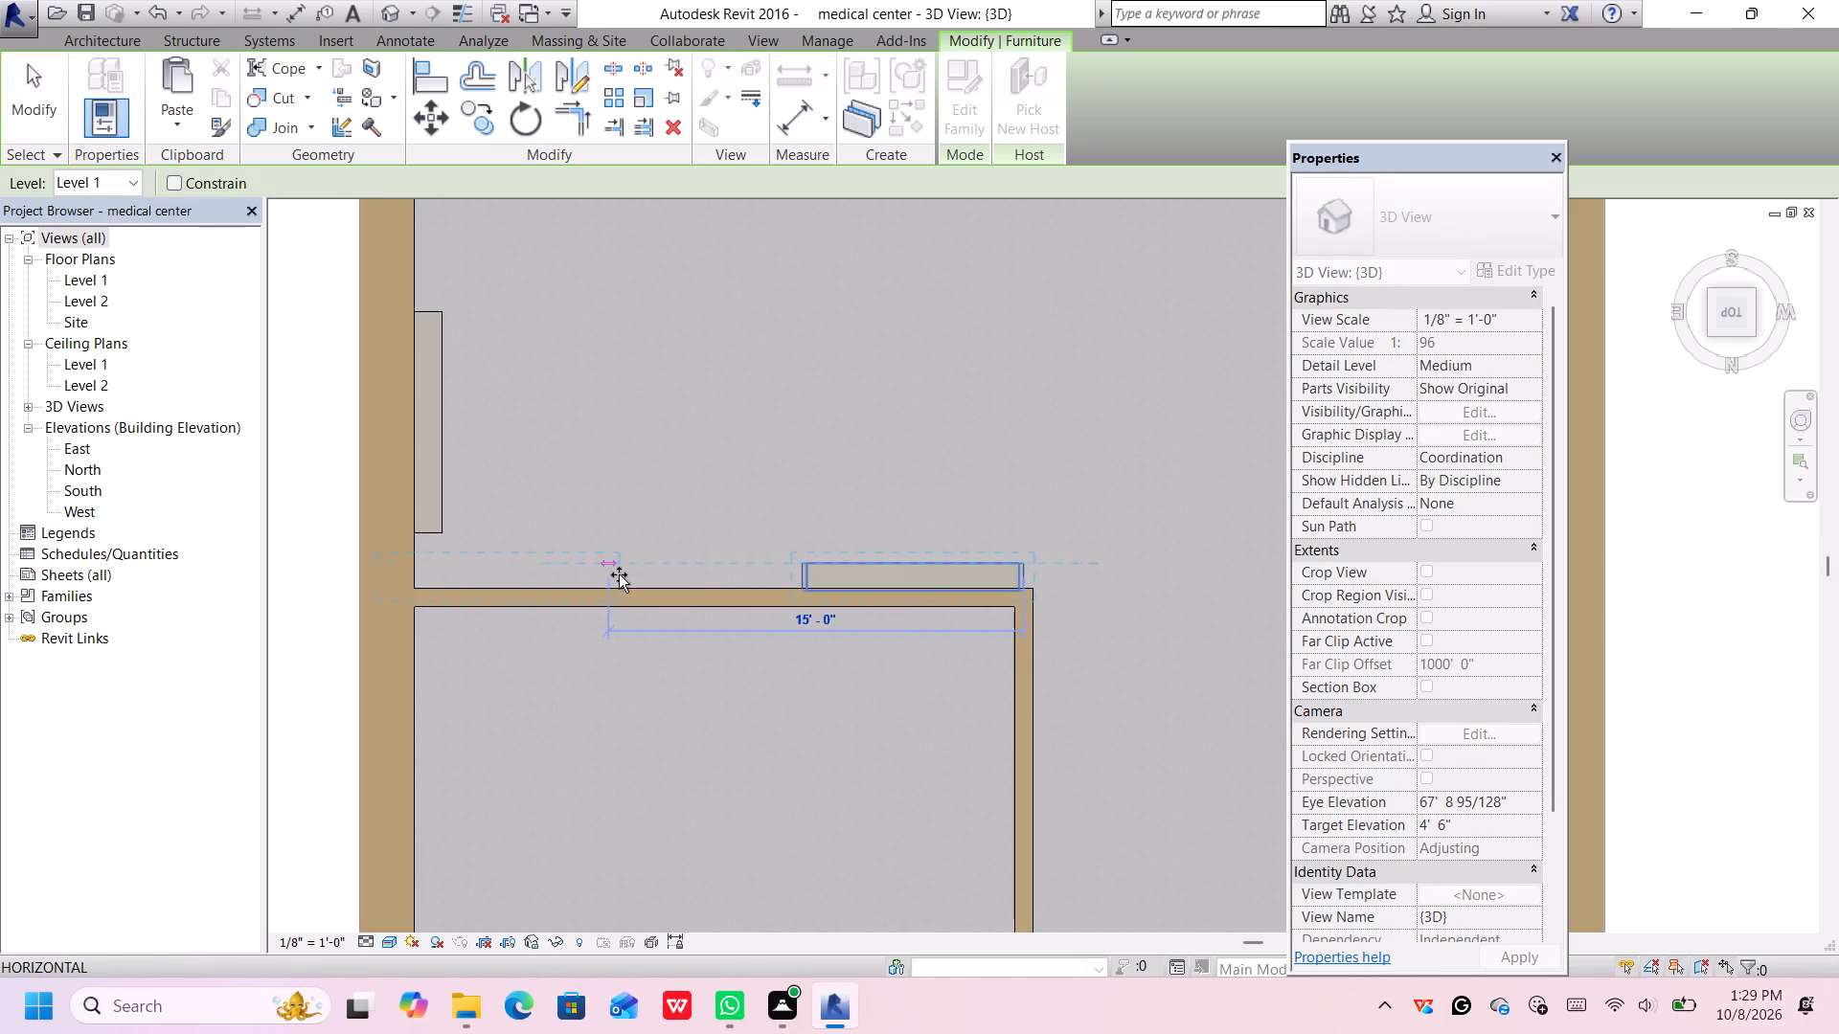
left_click(732, 565)
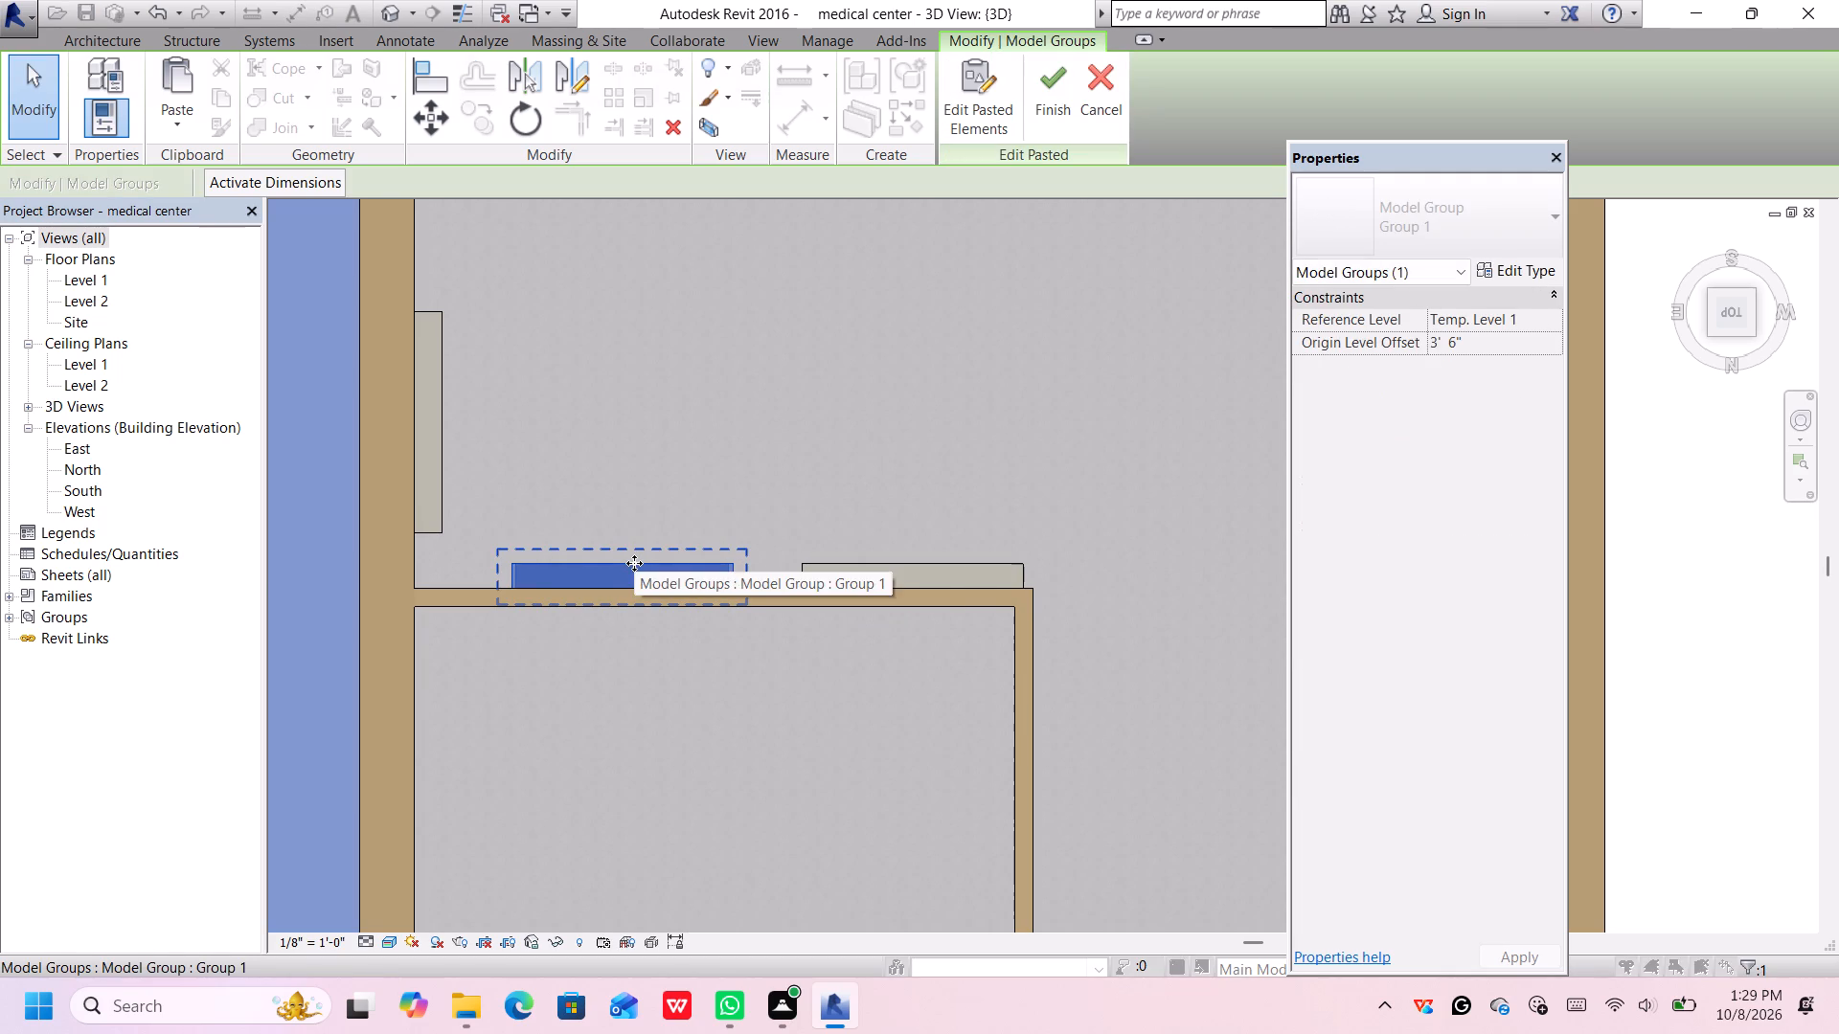
Nudge the pasted shelving unit off the partition face and along it until it nearly meets the original unit, and finish the paste.
key("Up")
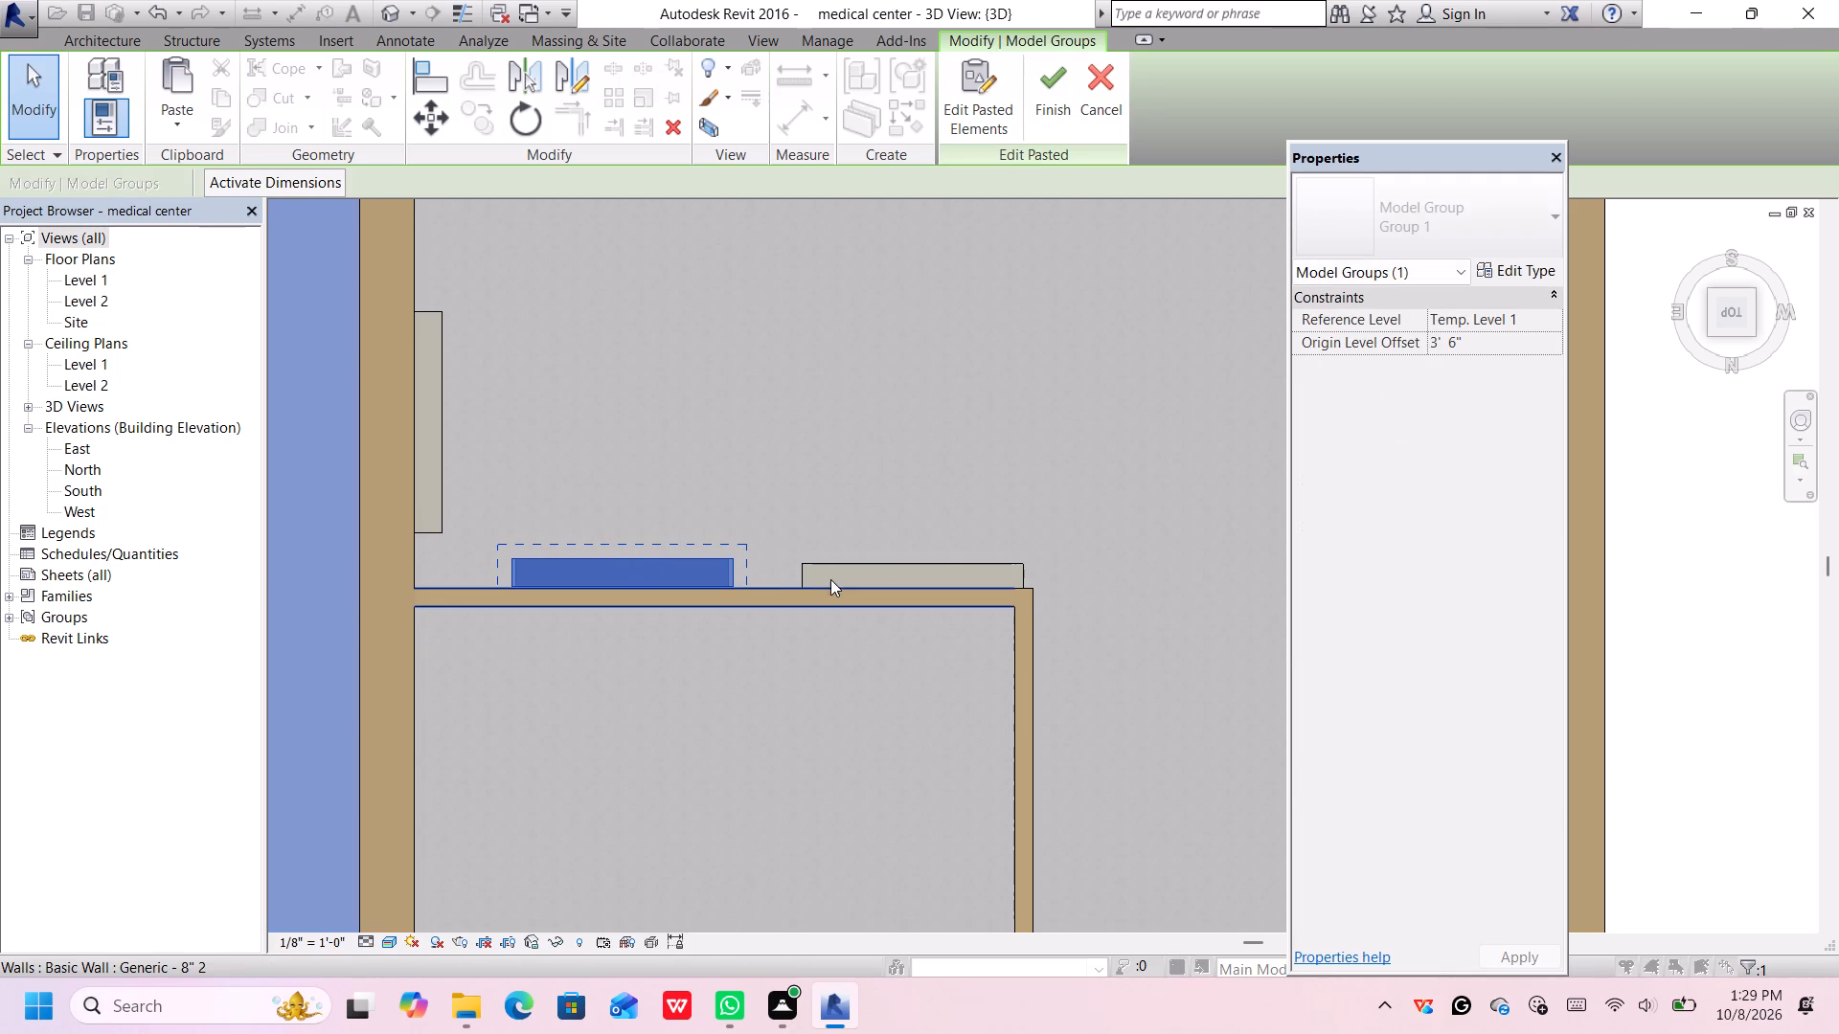
key("Right")
key("Right")
key("Right")
key("Right")
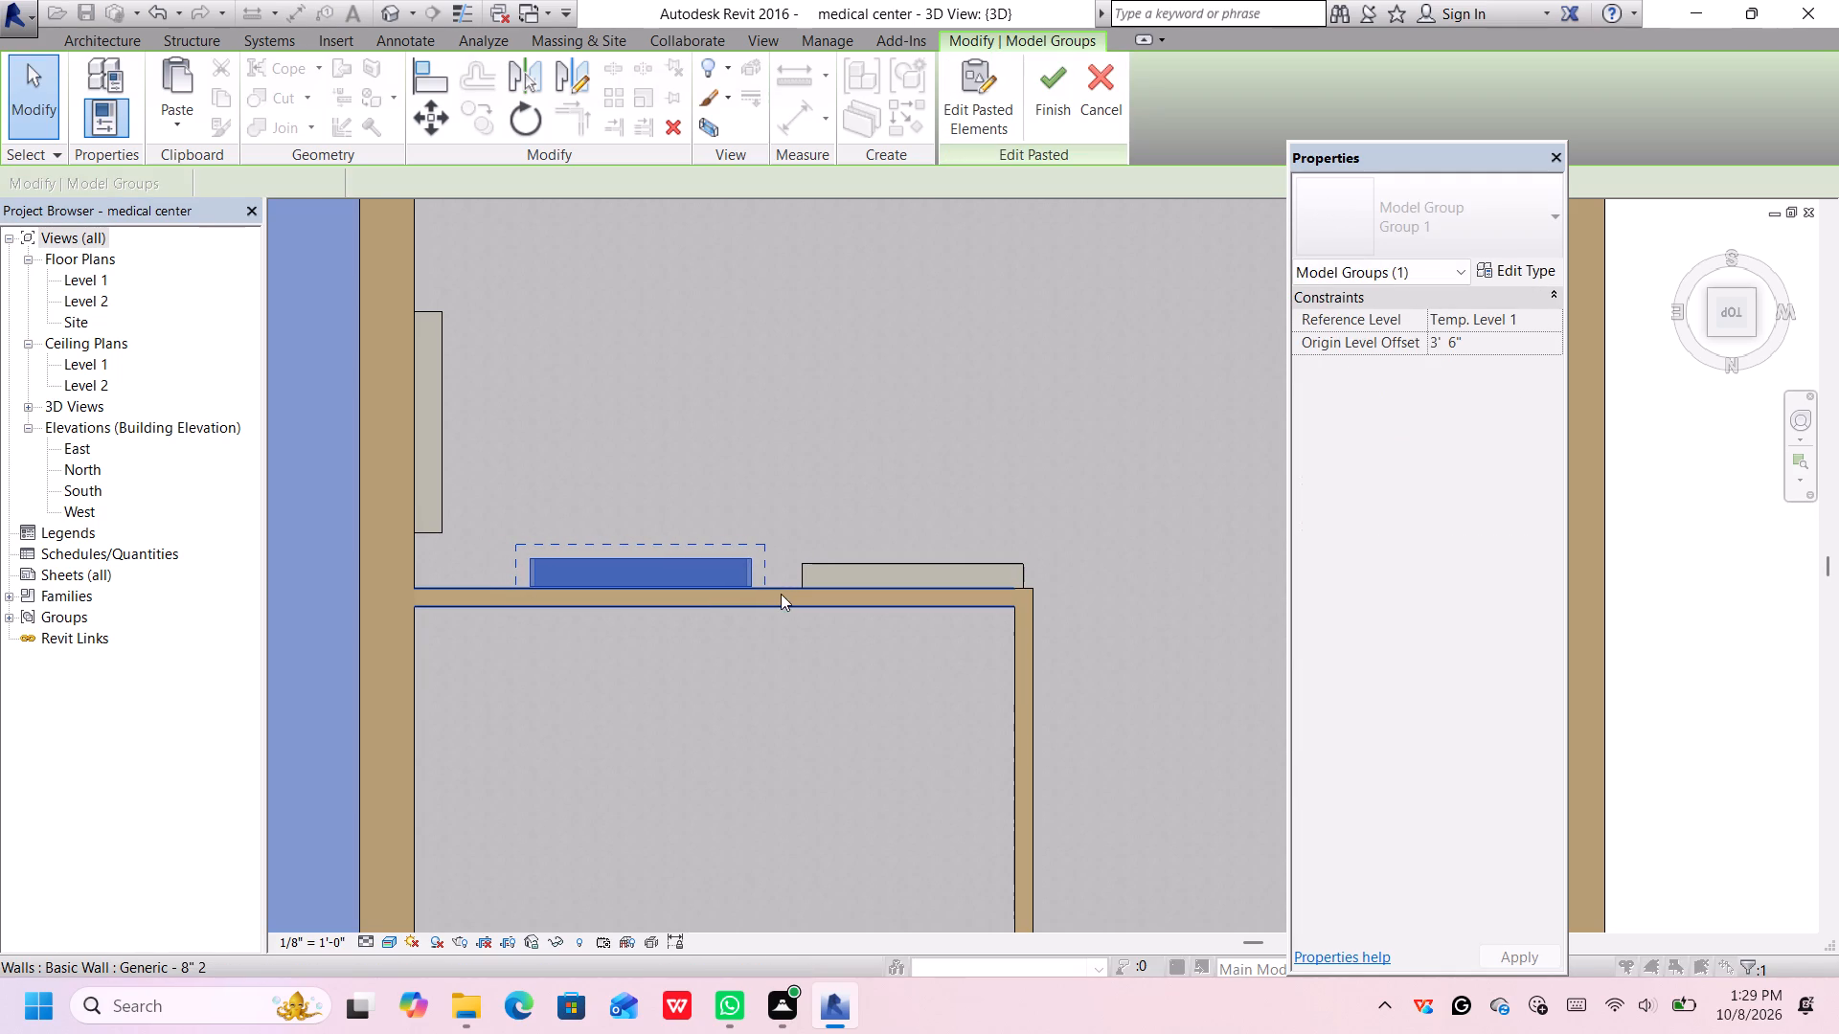
key("Right")
key("Right")
key("Right")
key("Right")
key("Right")
key("Right")
key("Right")
key("Right")
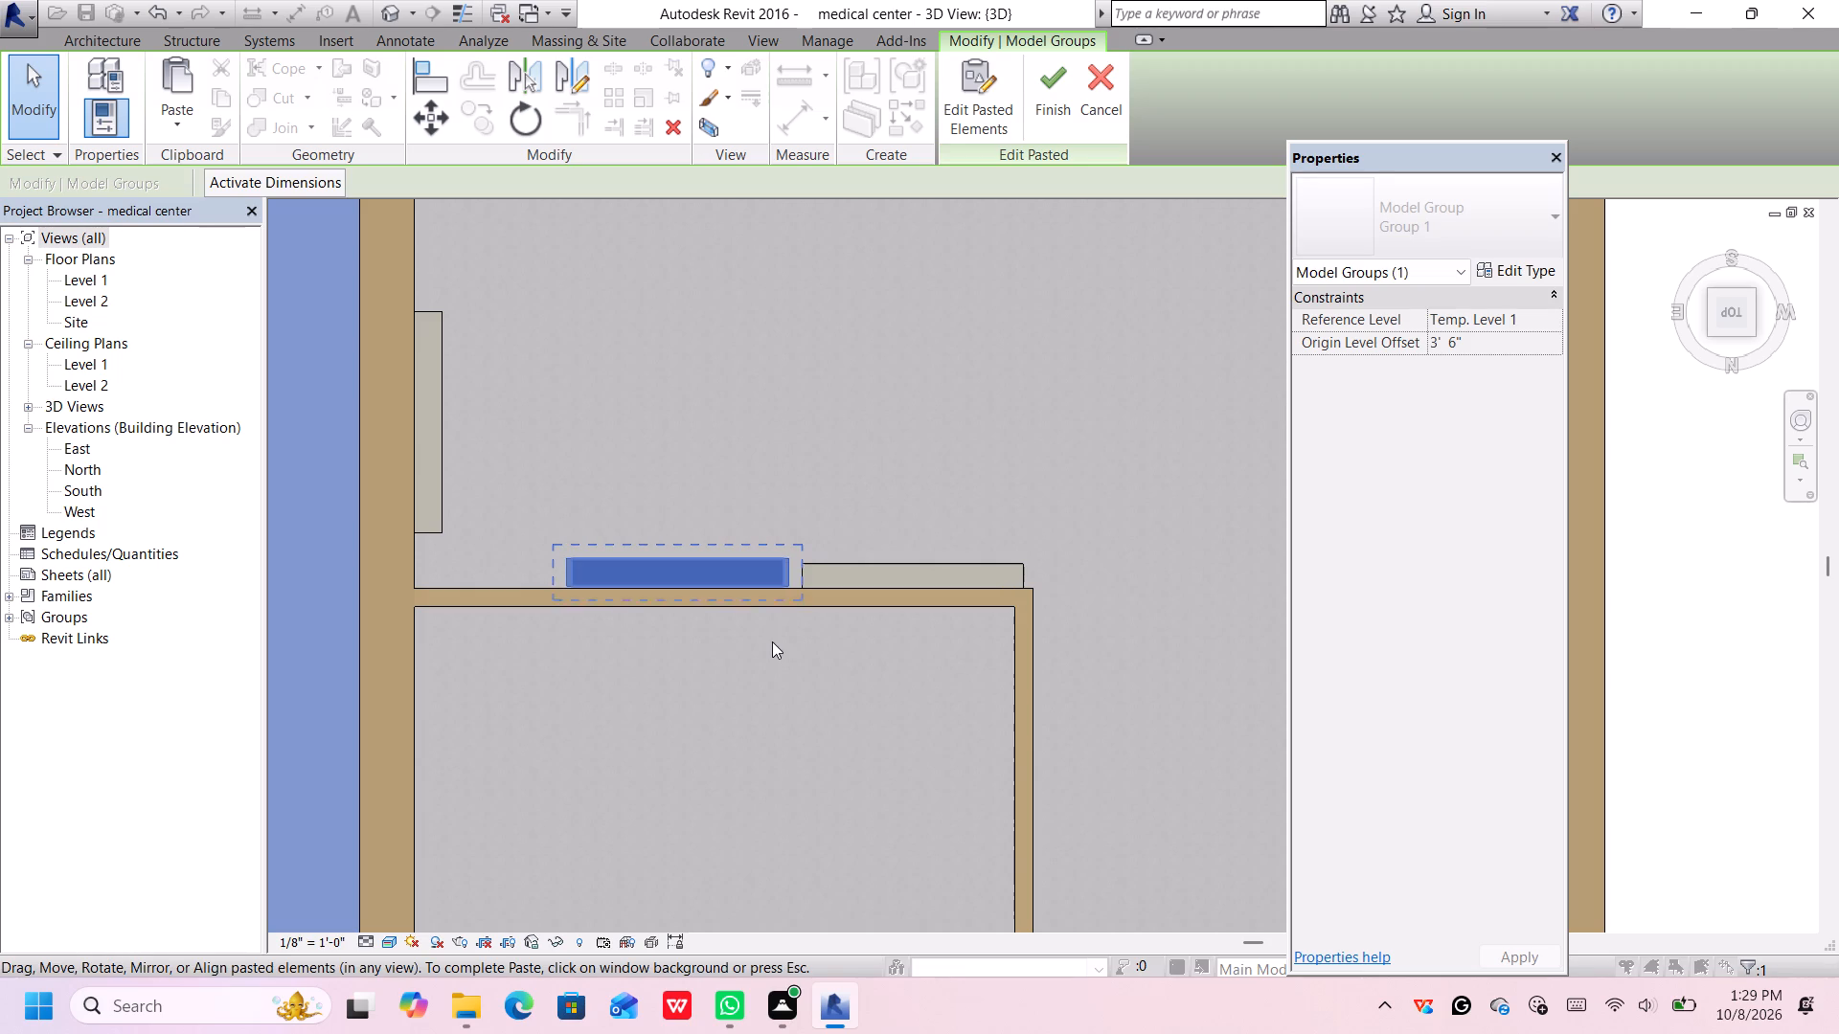
key("Right")
key("Right")
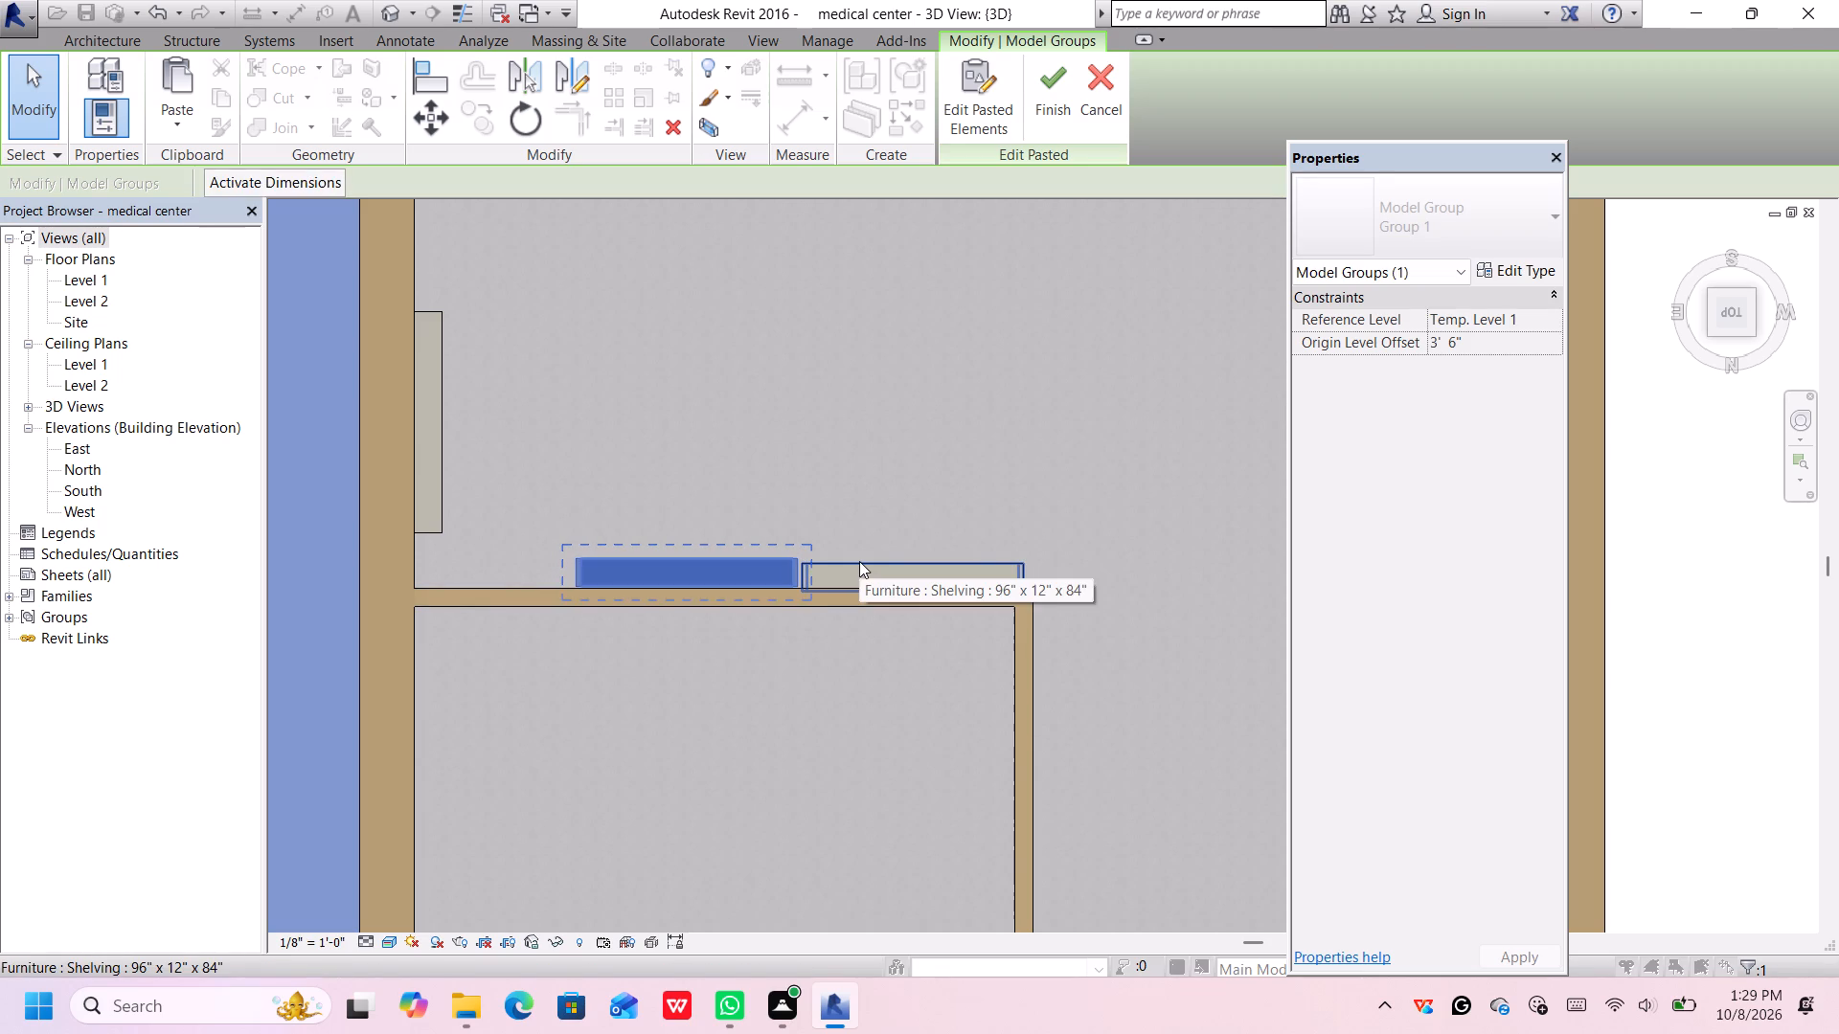
left_click(860, 561)
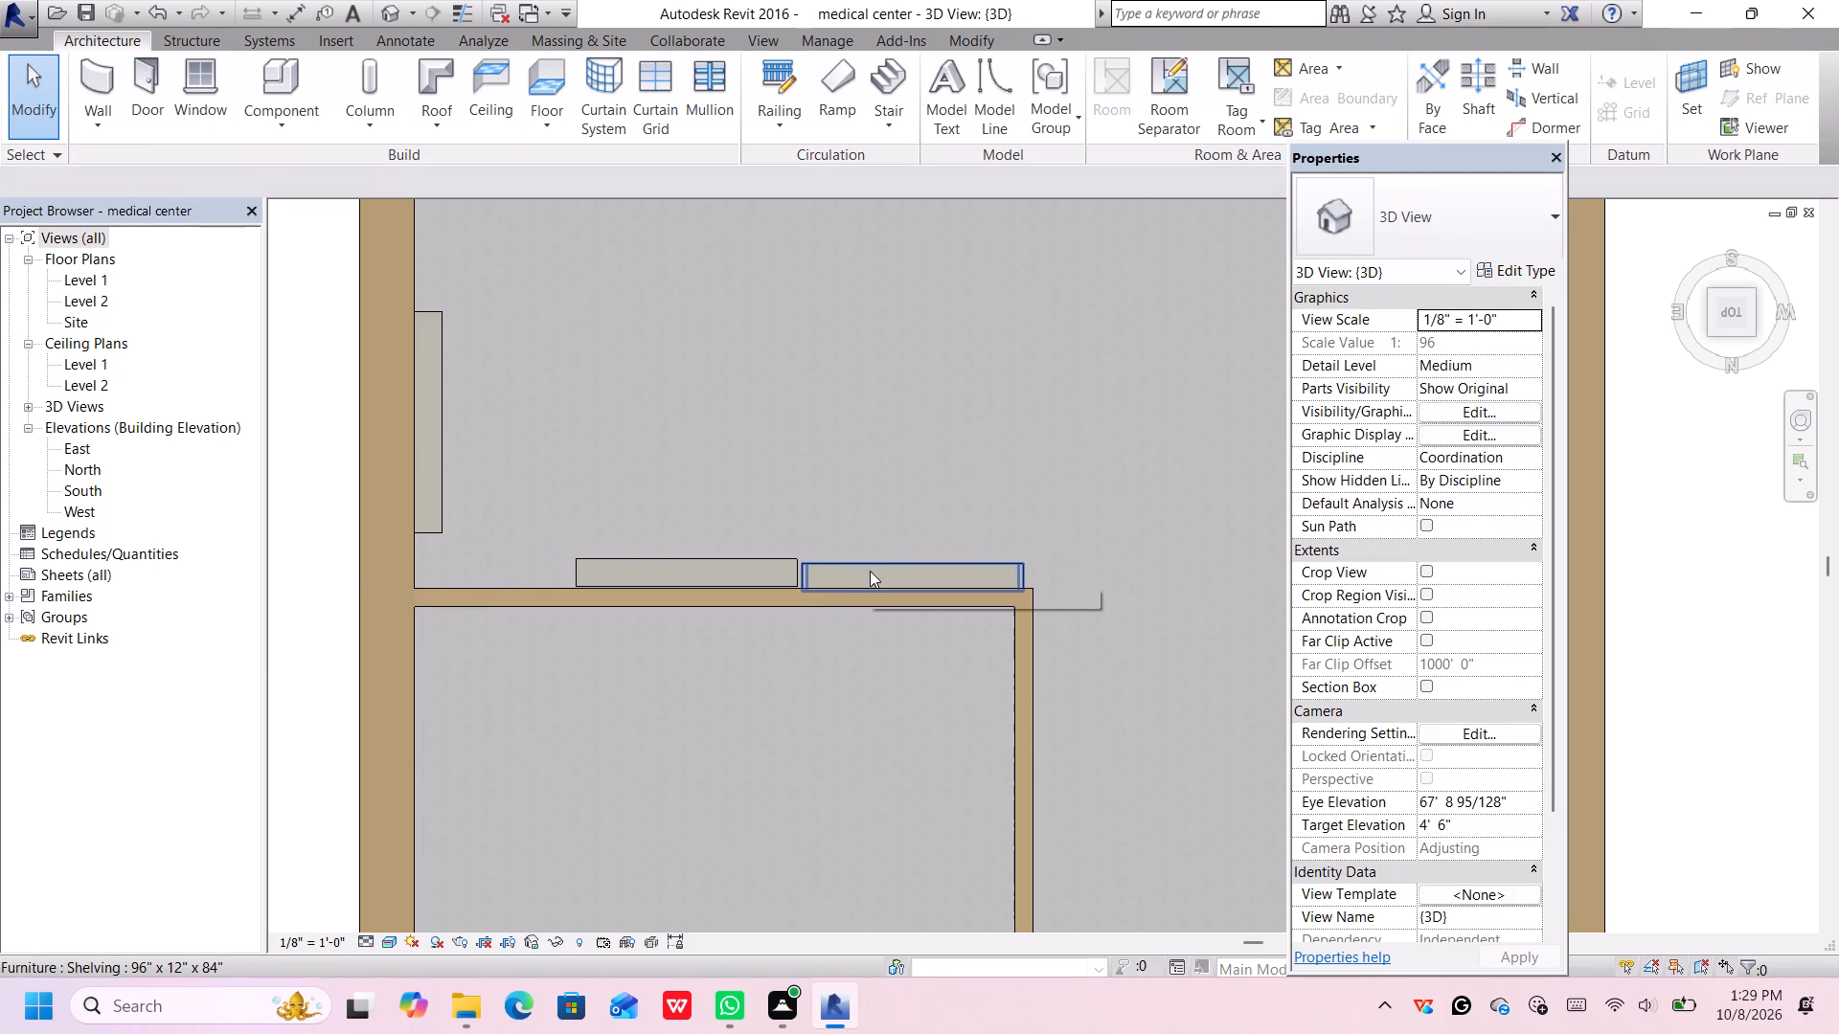
Nudge the original shelving unit on the partition wall slightly toward the room so it lines up with its copy.
key("Up")
key("Up")
left_click(884, 573)
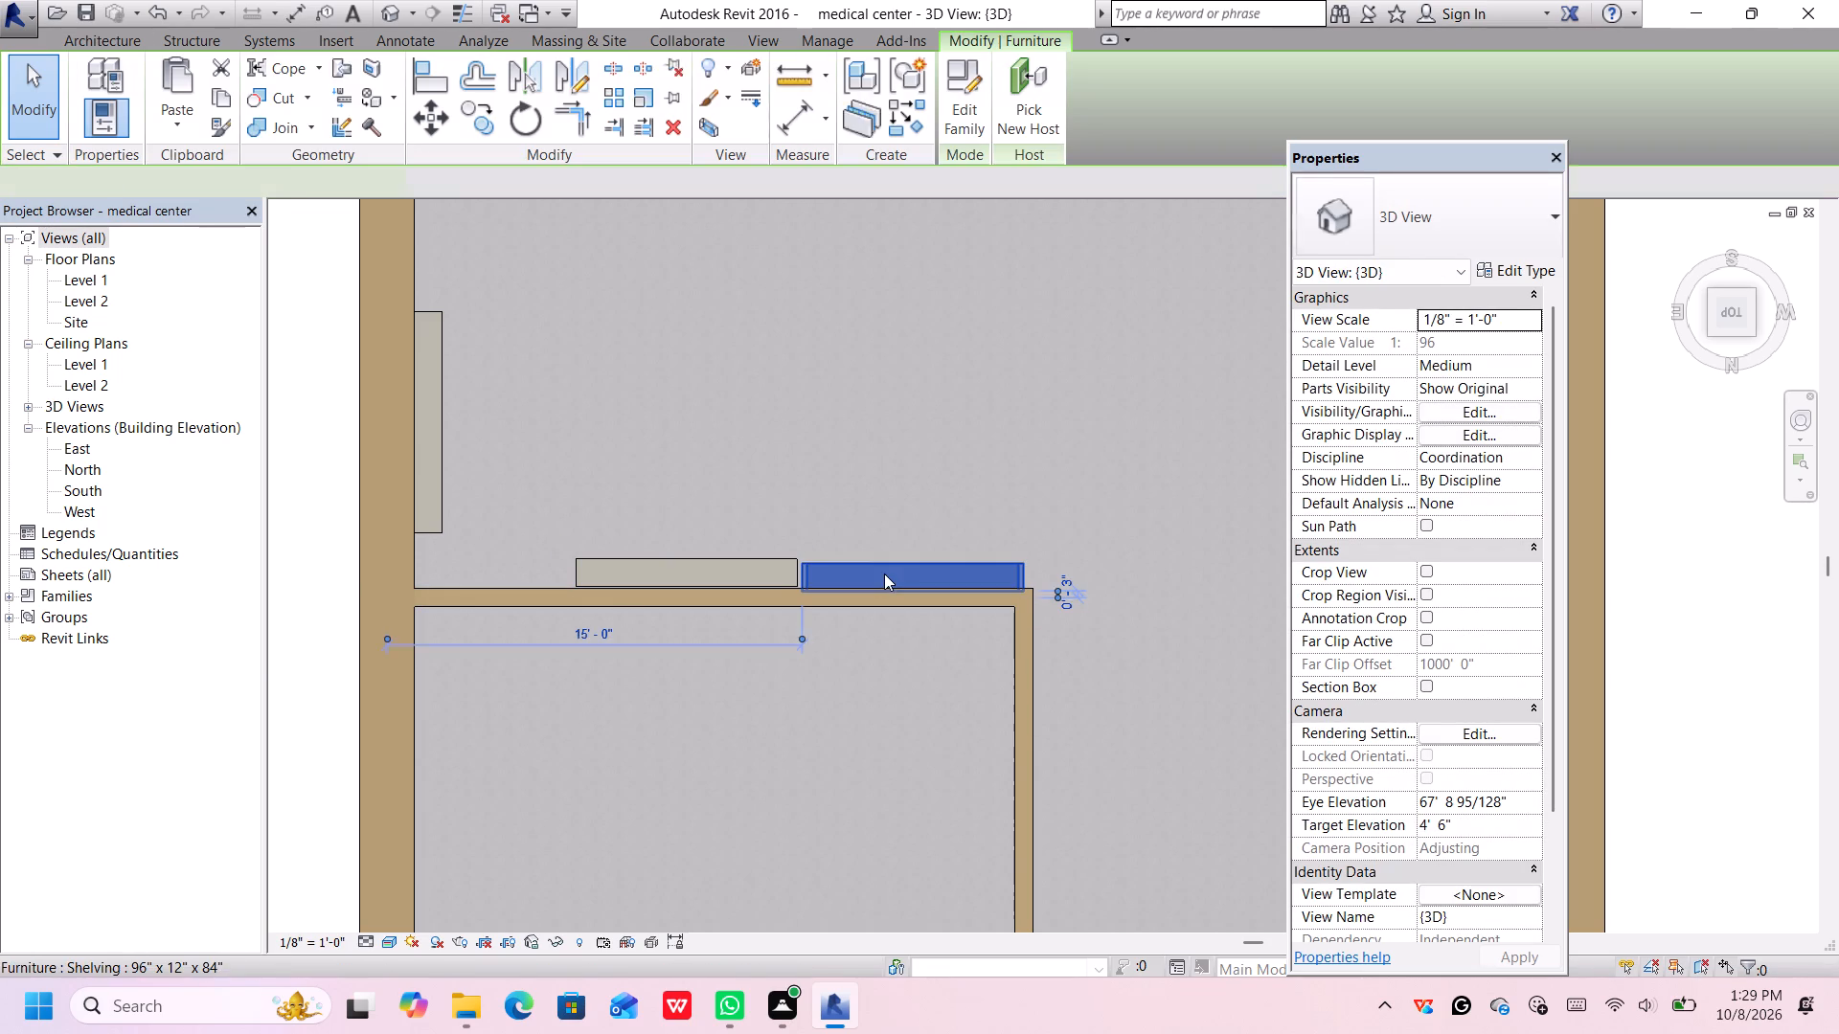
key("Up")
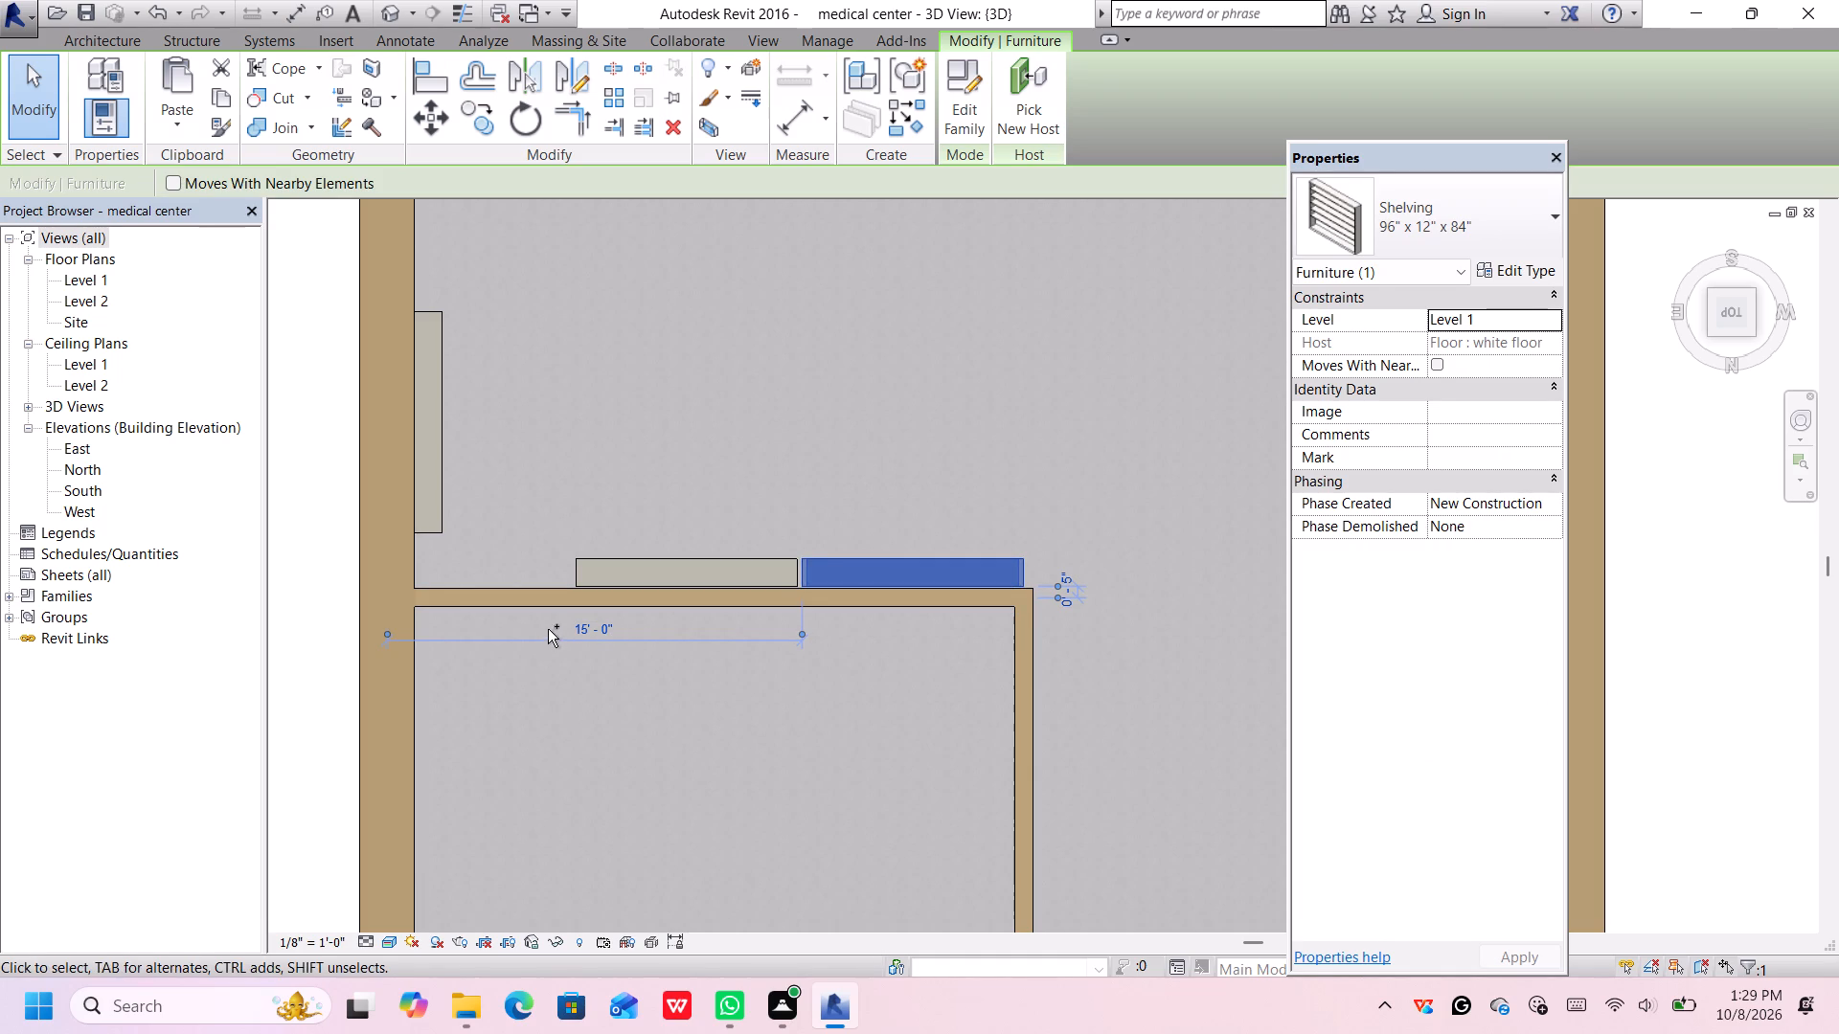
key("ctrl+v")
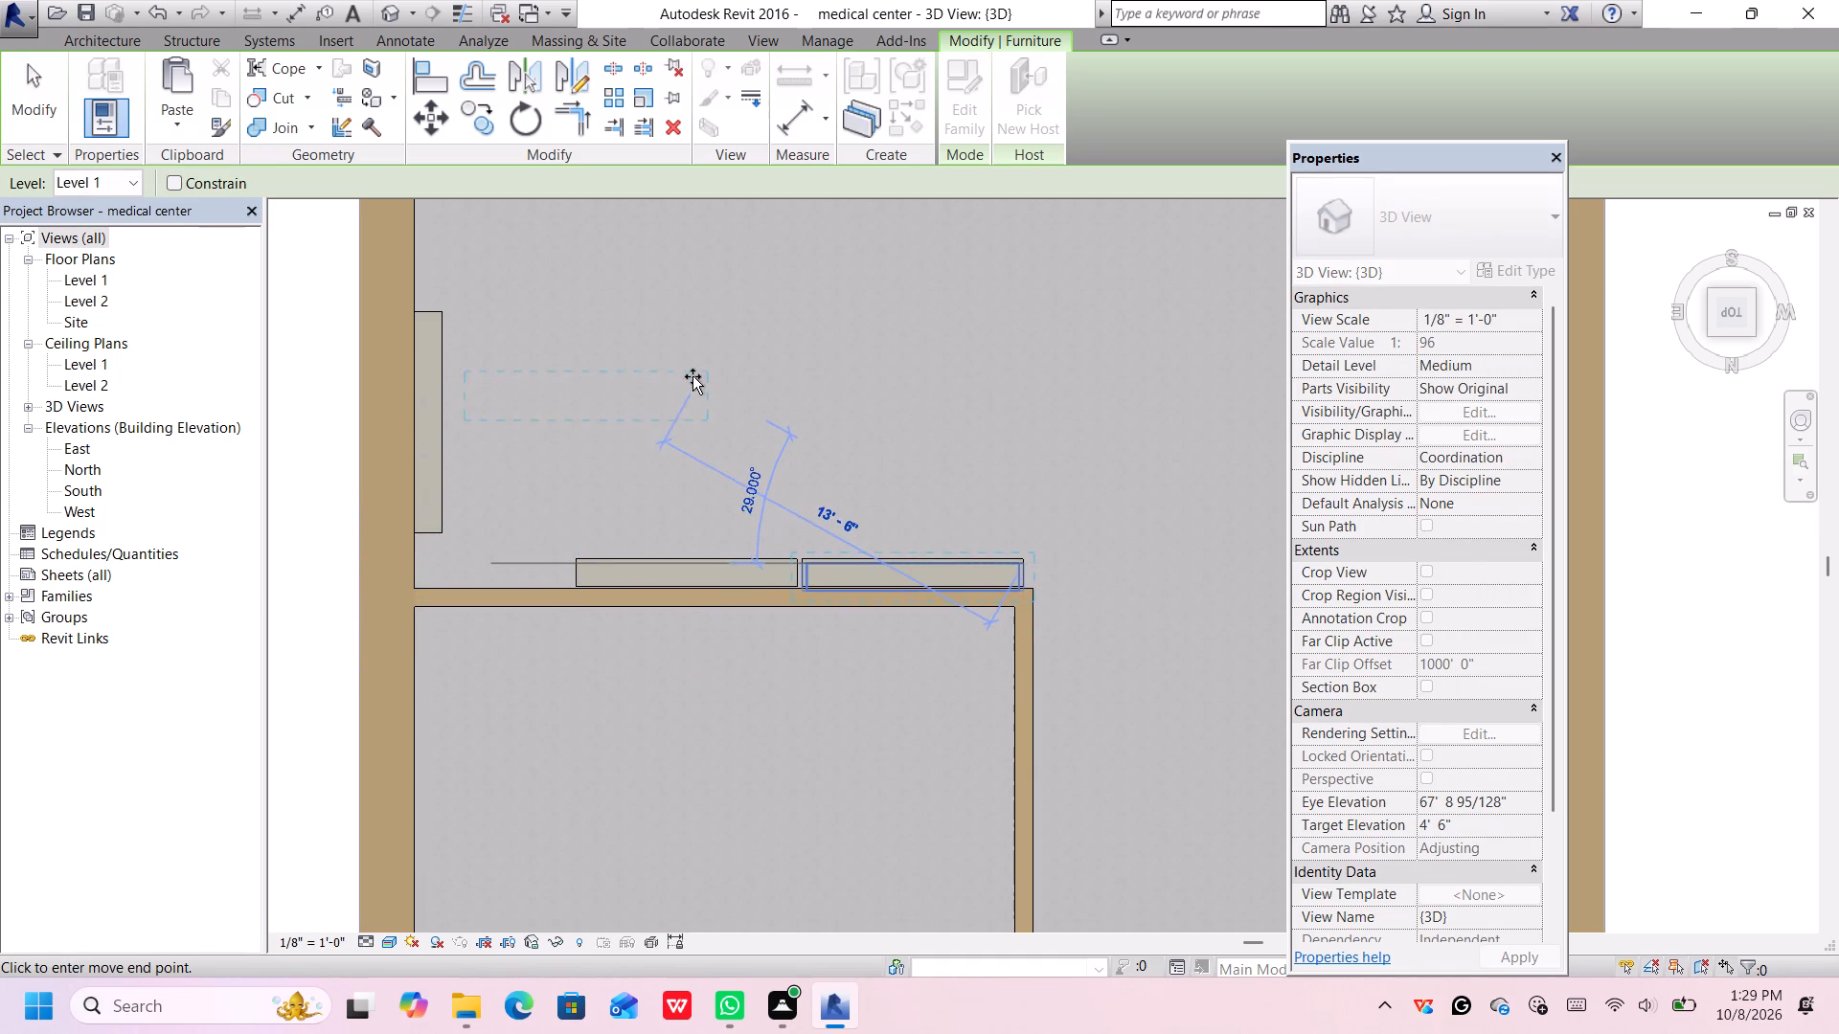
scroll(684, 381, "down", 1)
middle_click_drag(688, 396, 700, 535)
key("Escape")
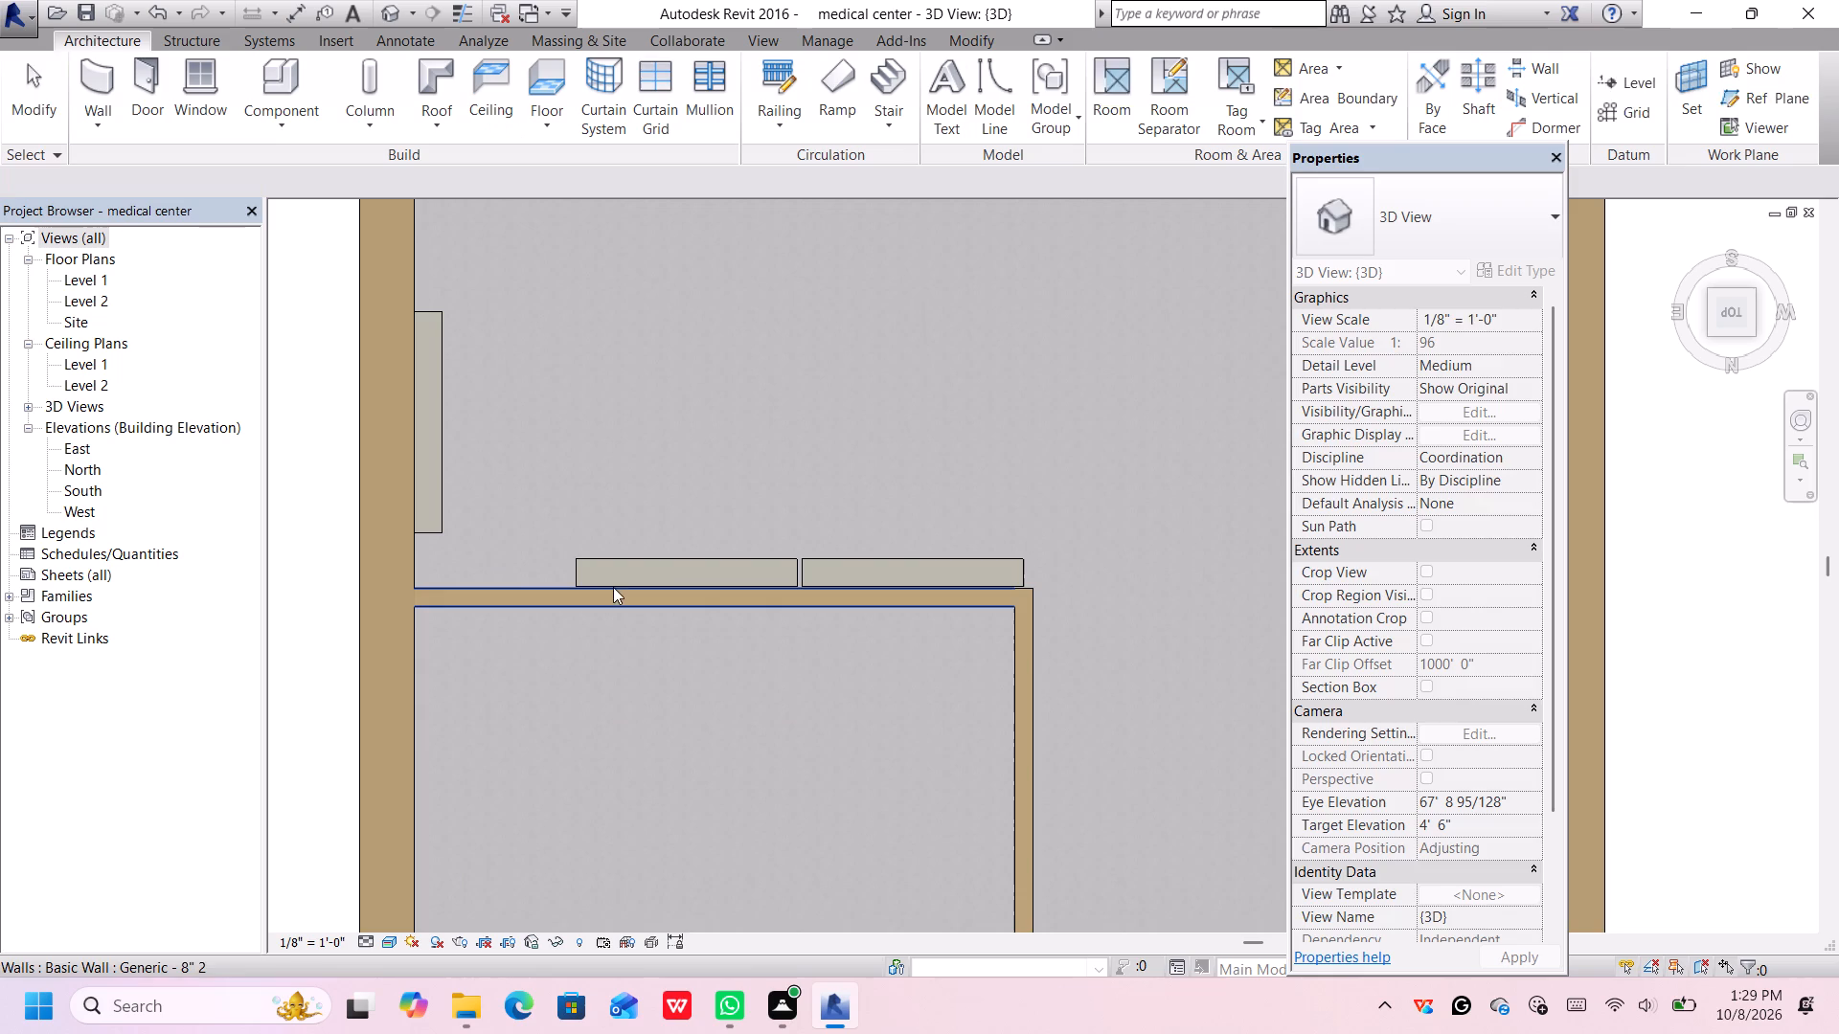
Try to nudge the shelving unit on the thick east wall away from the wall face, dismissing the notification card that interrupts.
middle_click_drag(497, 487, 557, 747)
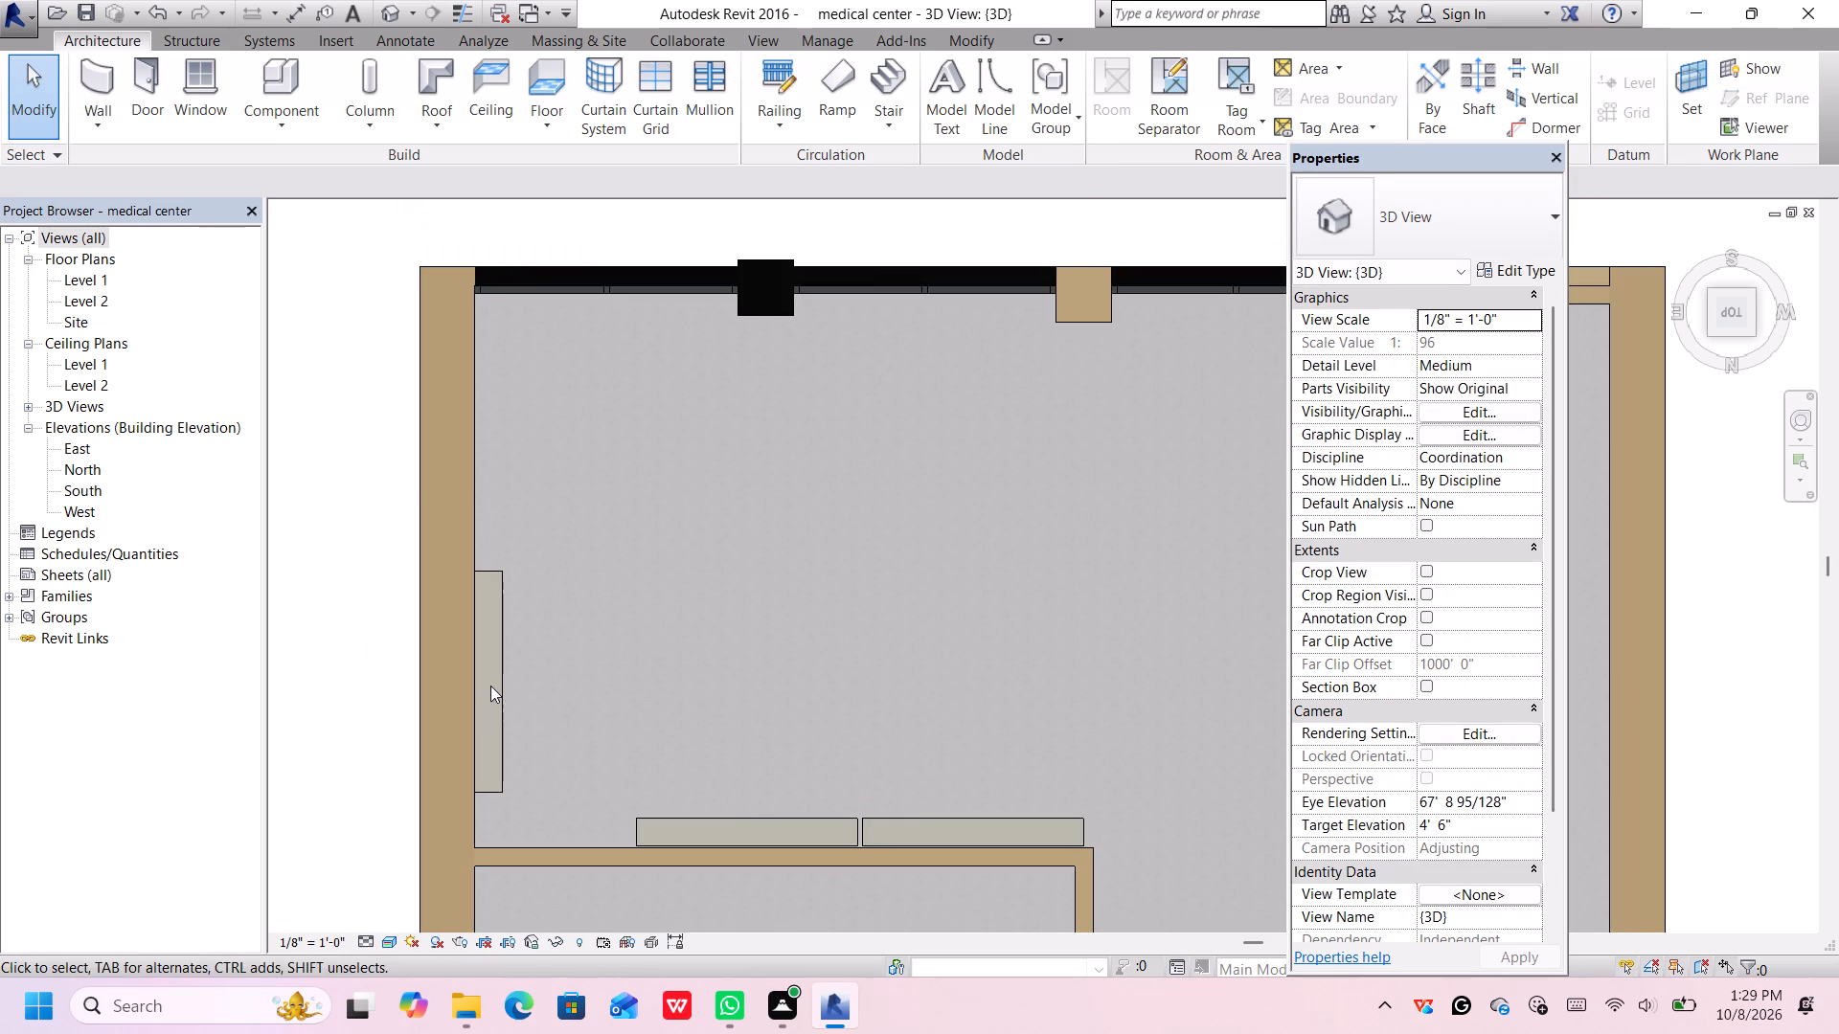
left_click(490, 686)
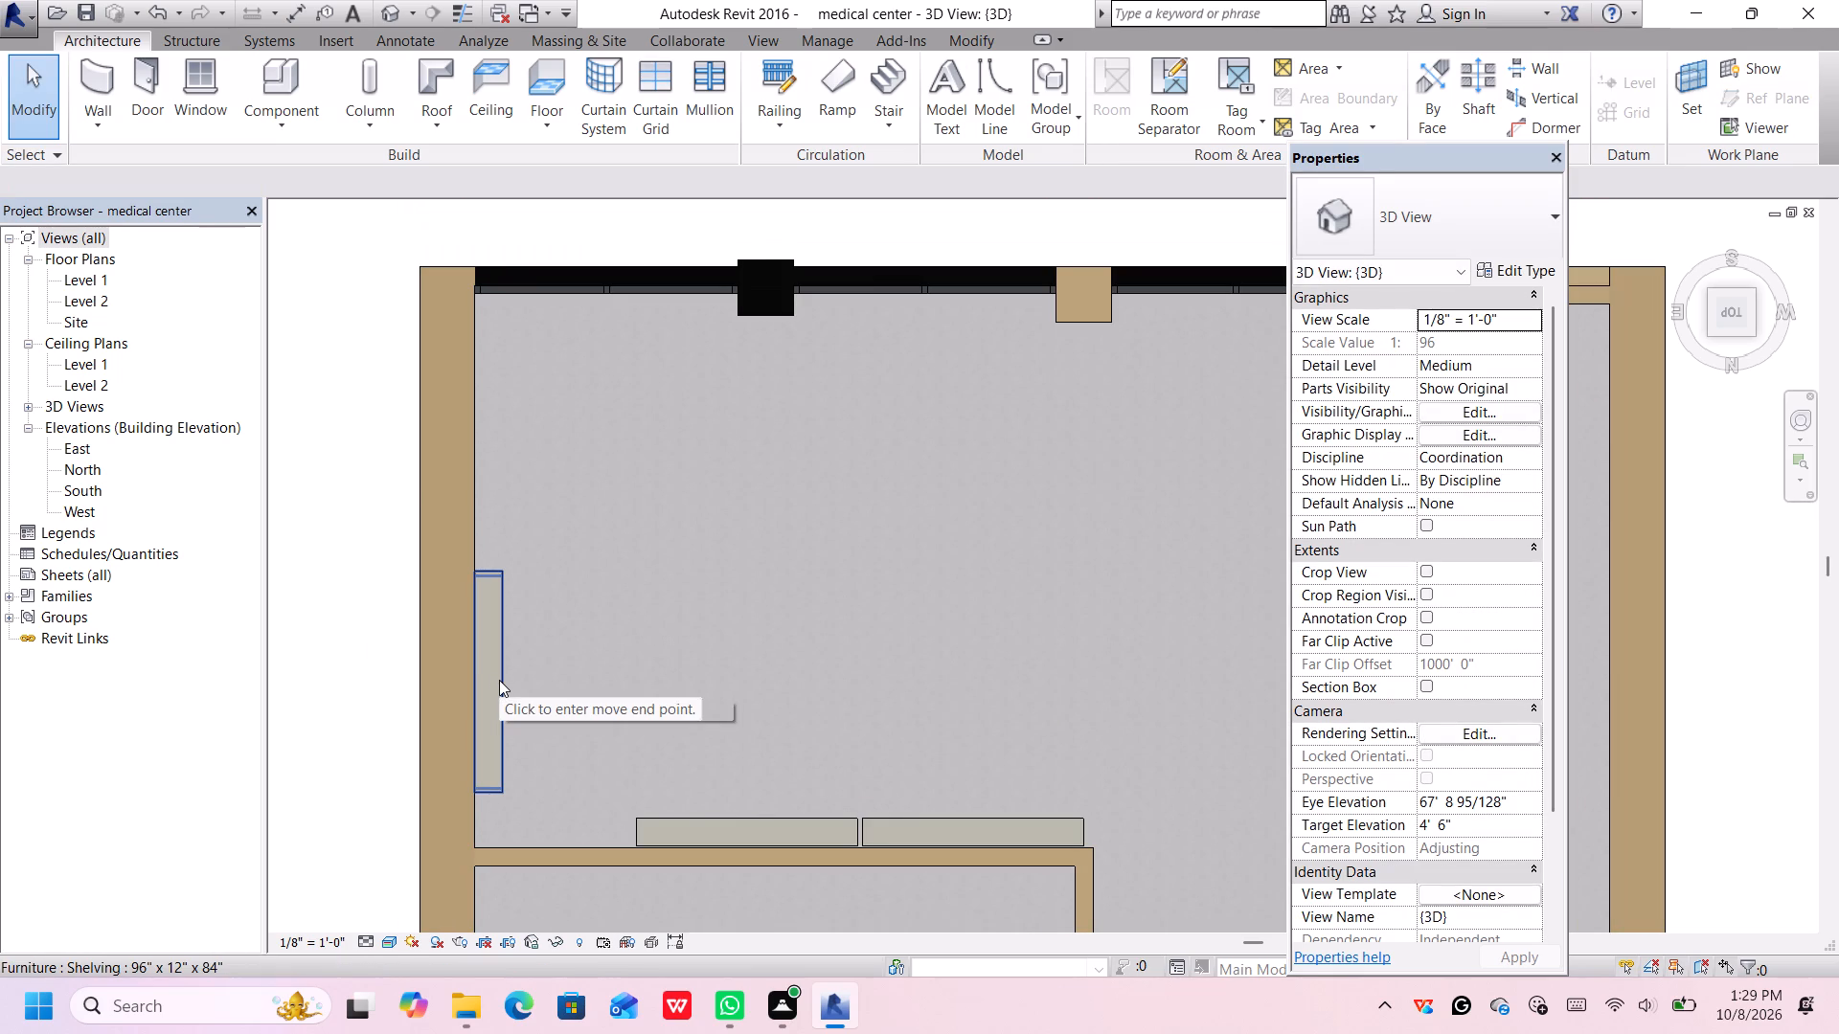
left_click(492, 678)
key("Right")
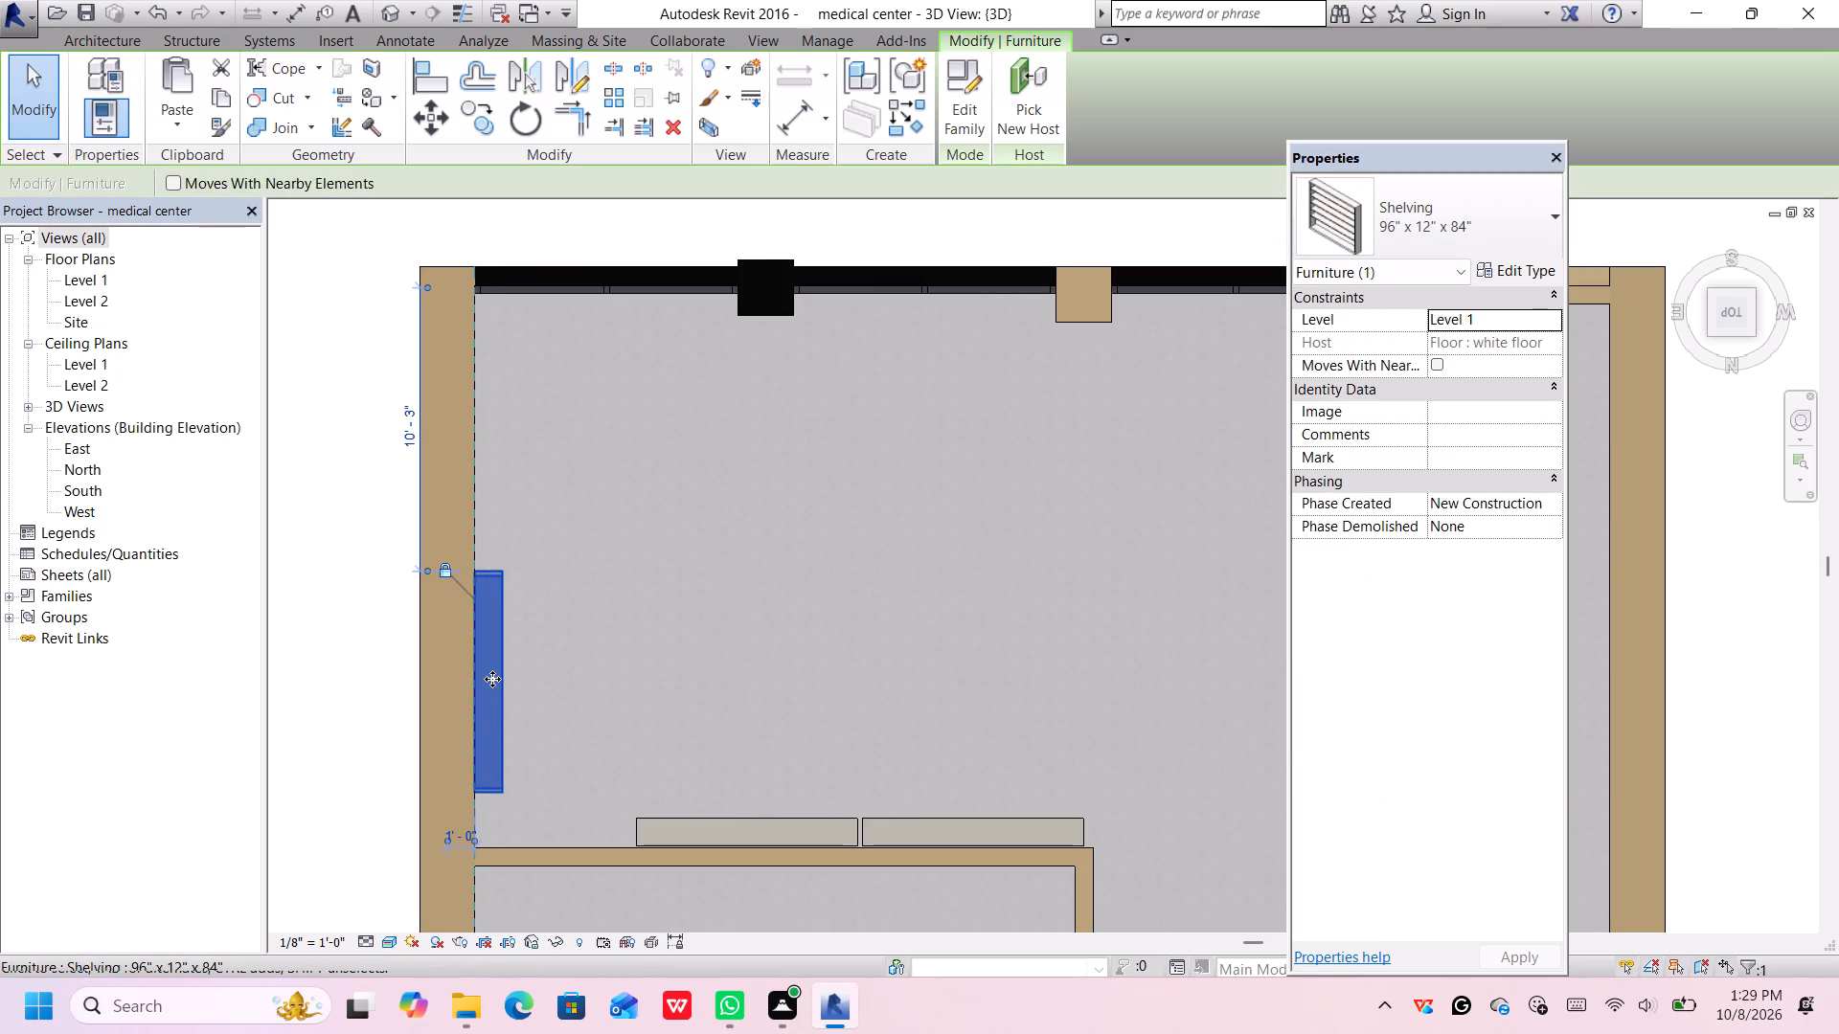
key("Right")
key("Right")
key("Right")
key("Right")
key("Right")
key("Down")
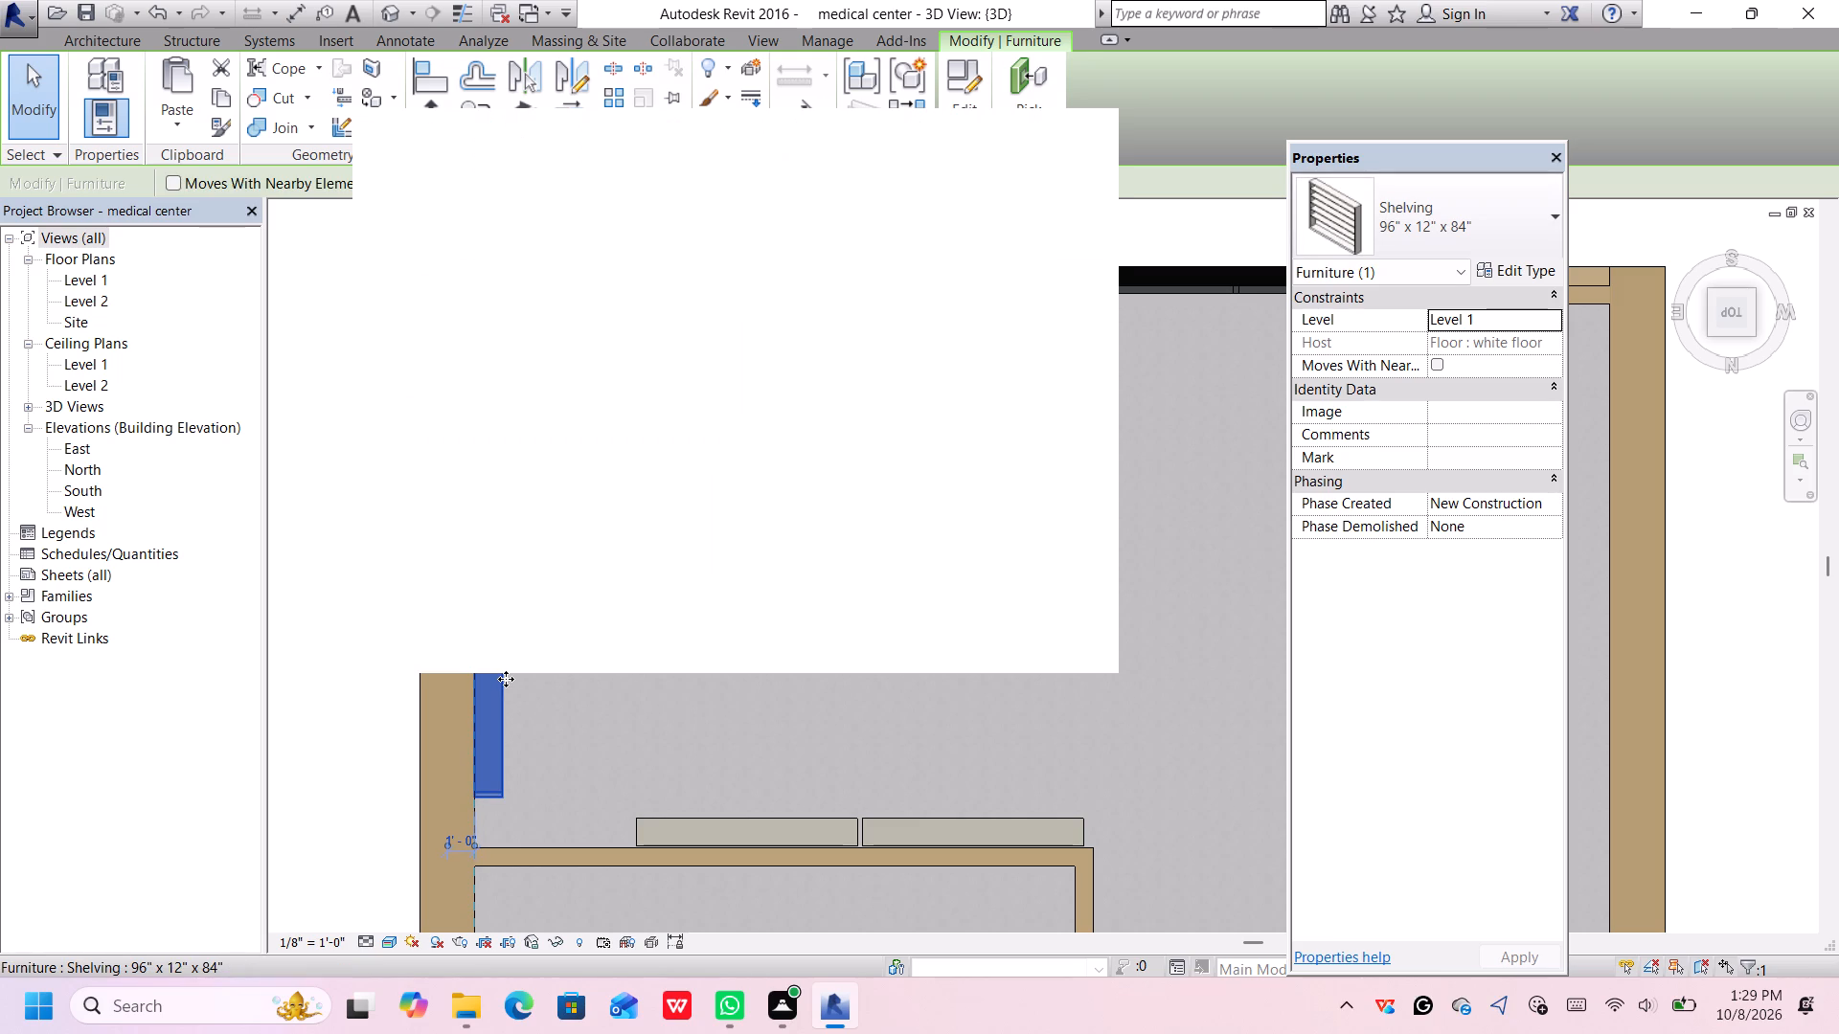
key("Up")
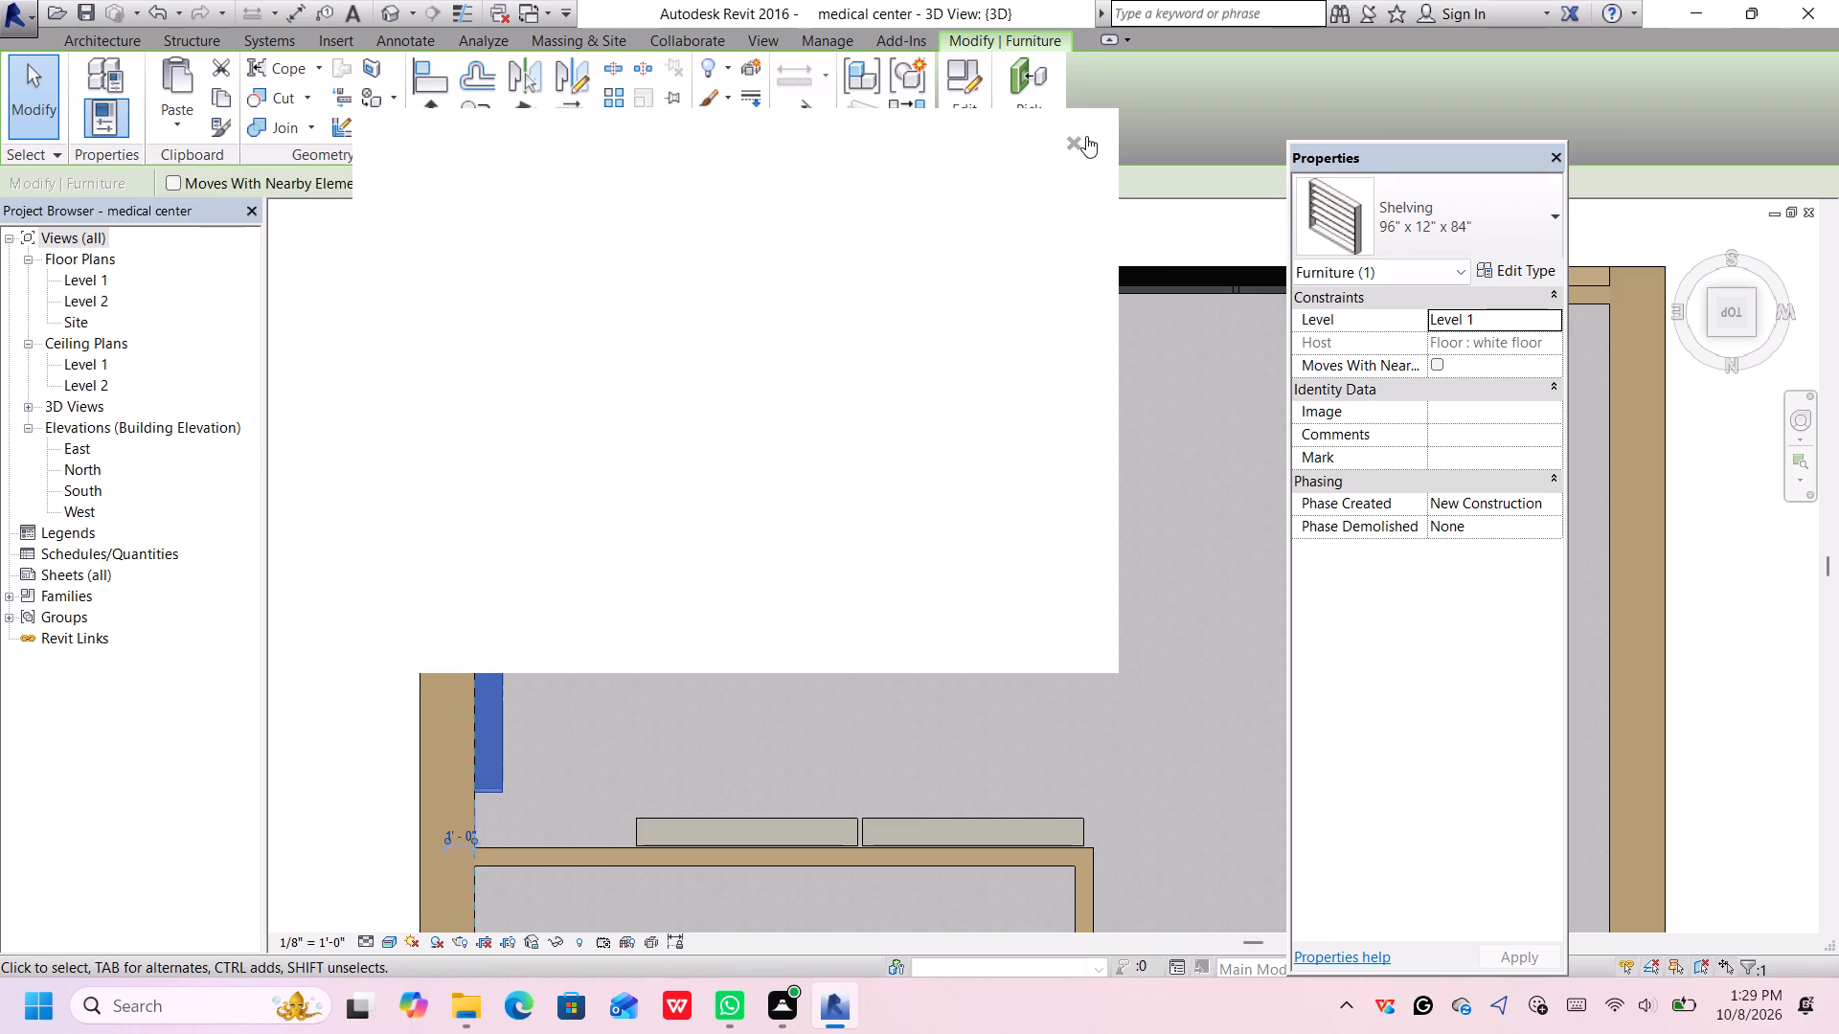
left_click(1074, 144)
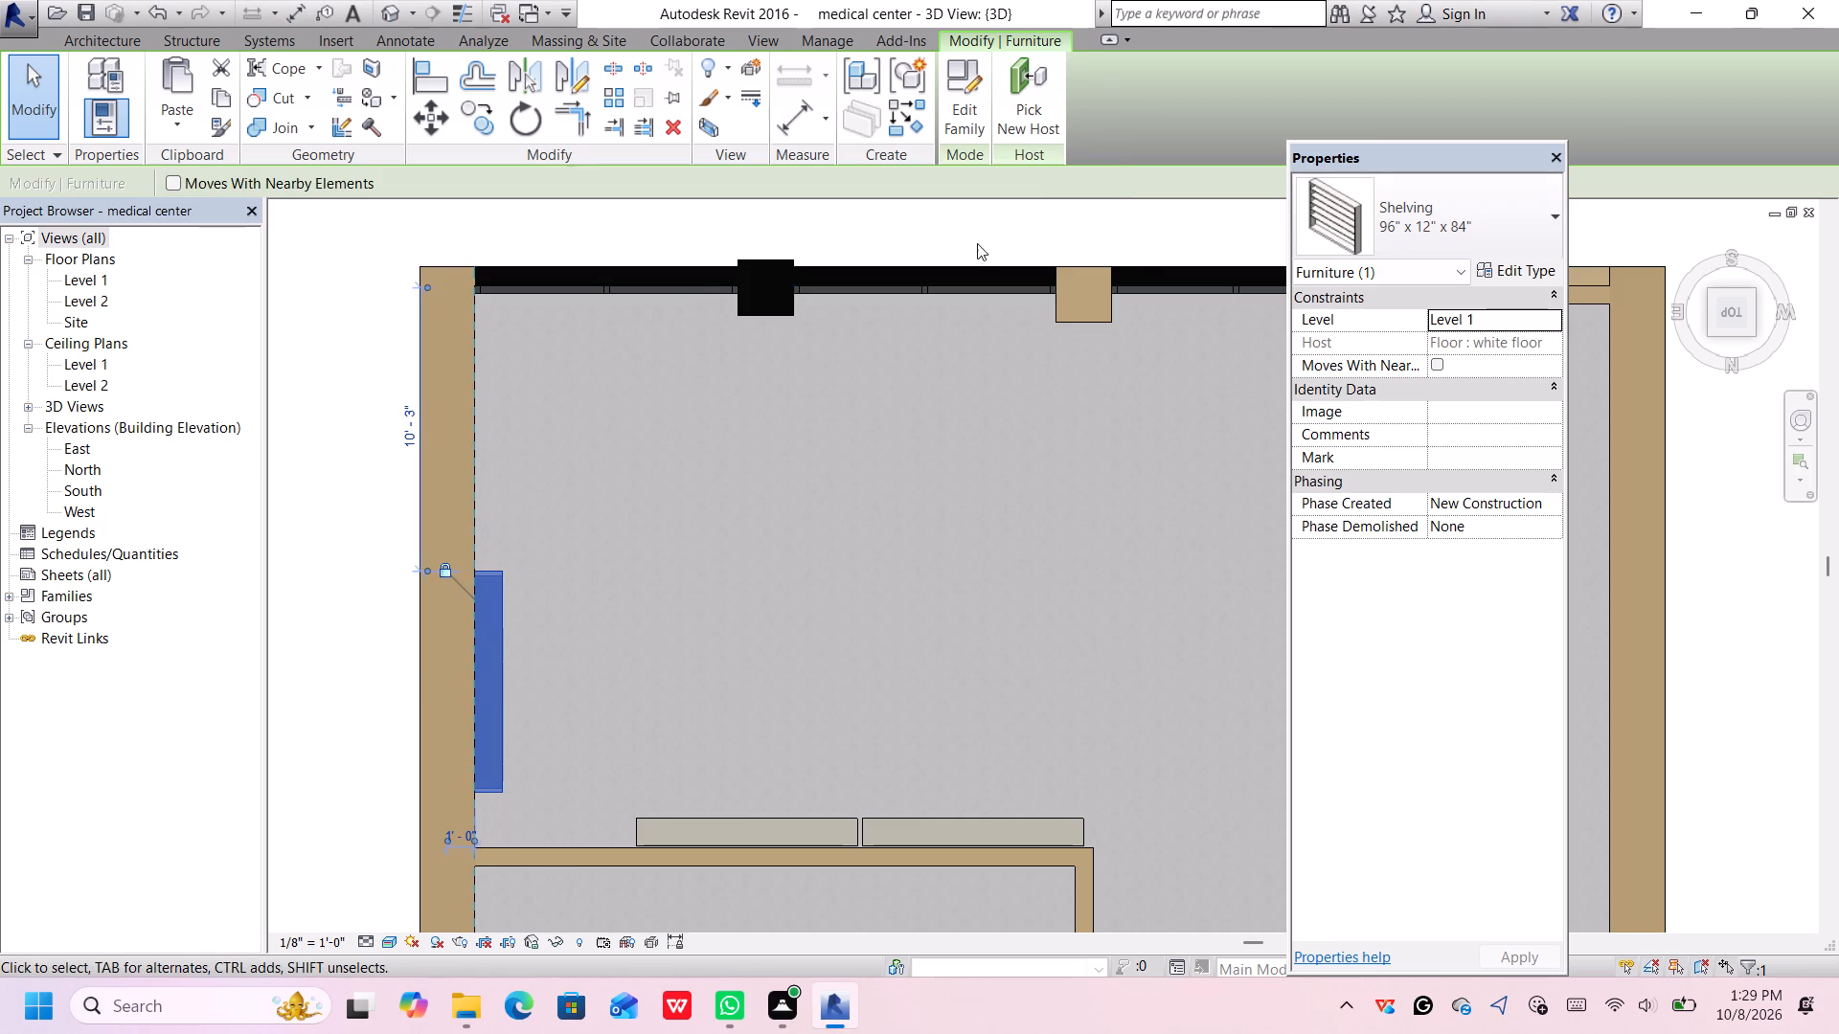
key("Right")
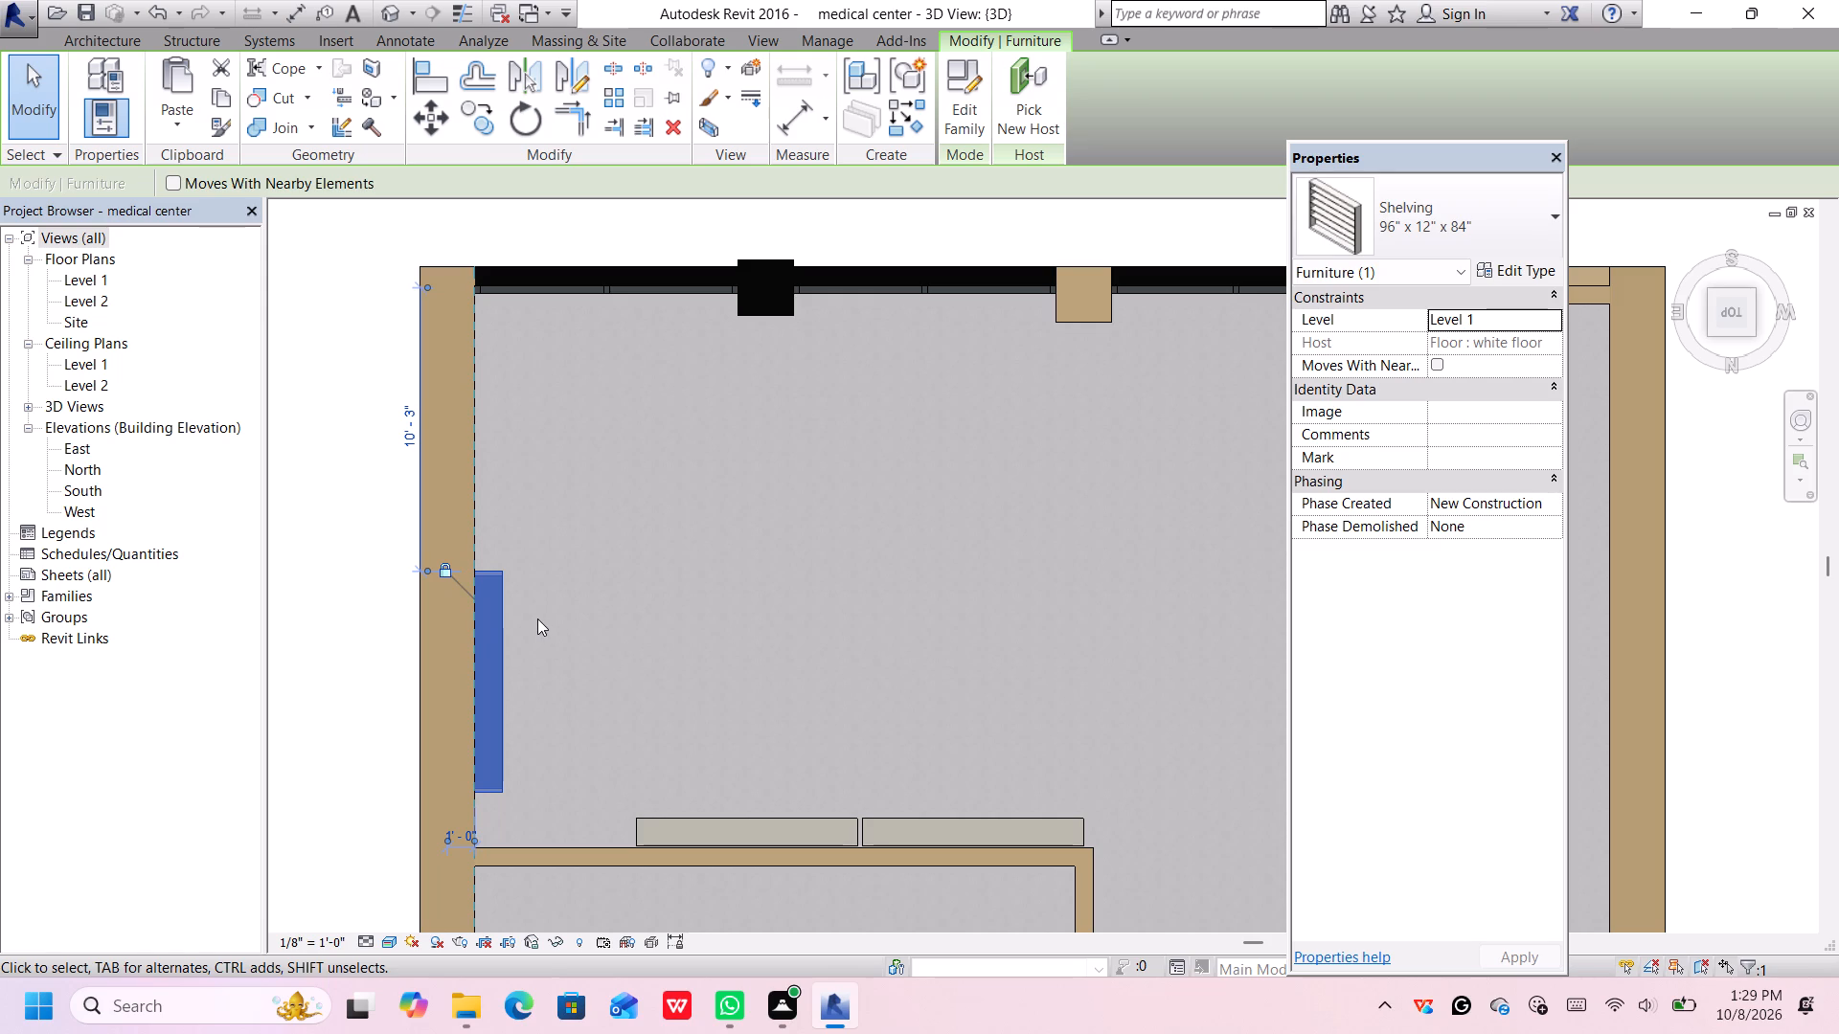
Paste a copy of the east wall's shelving unit about 9' - 8" toward the front curtain wall.
key("ctrl+c")
key("ctrl+v")
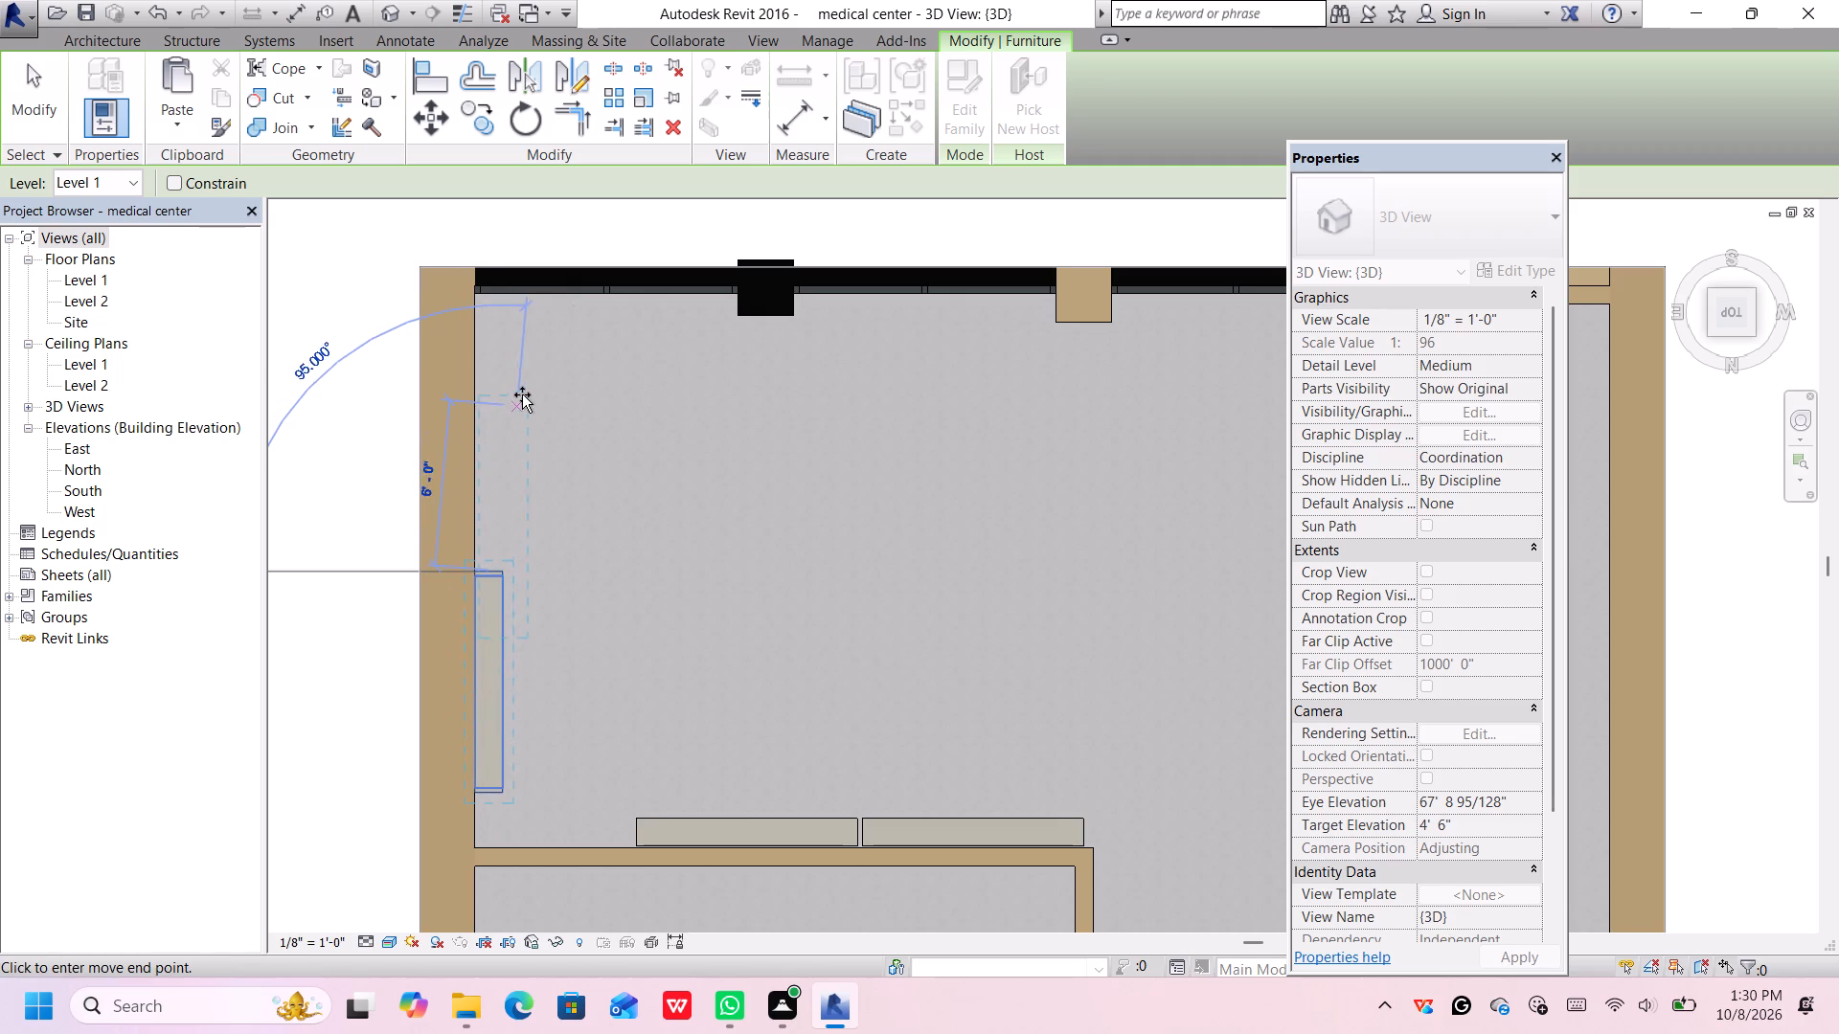
left_click(516, 313)
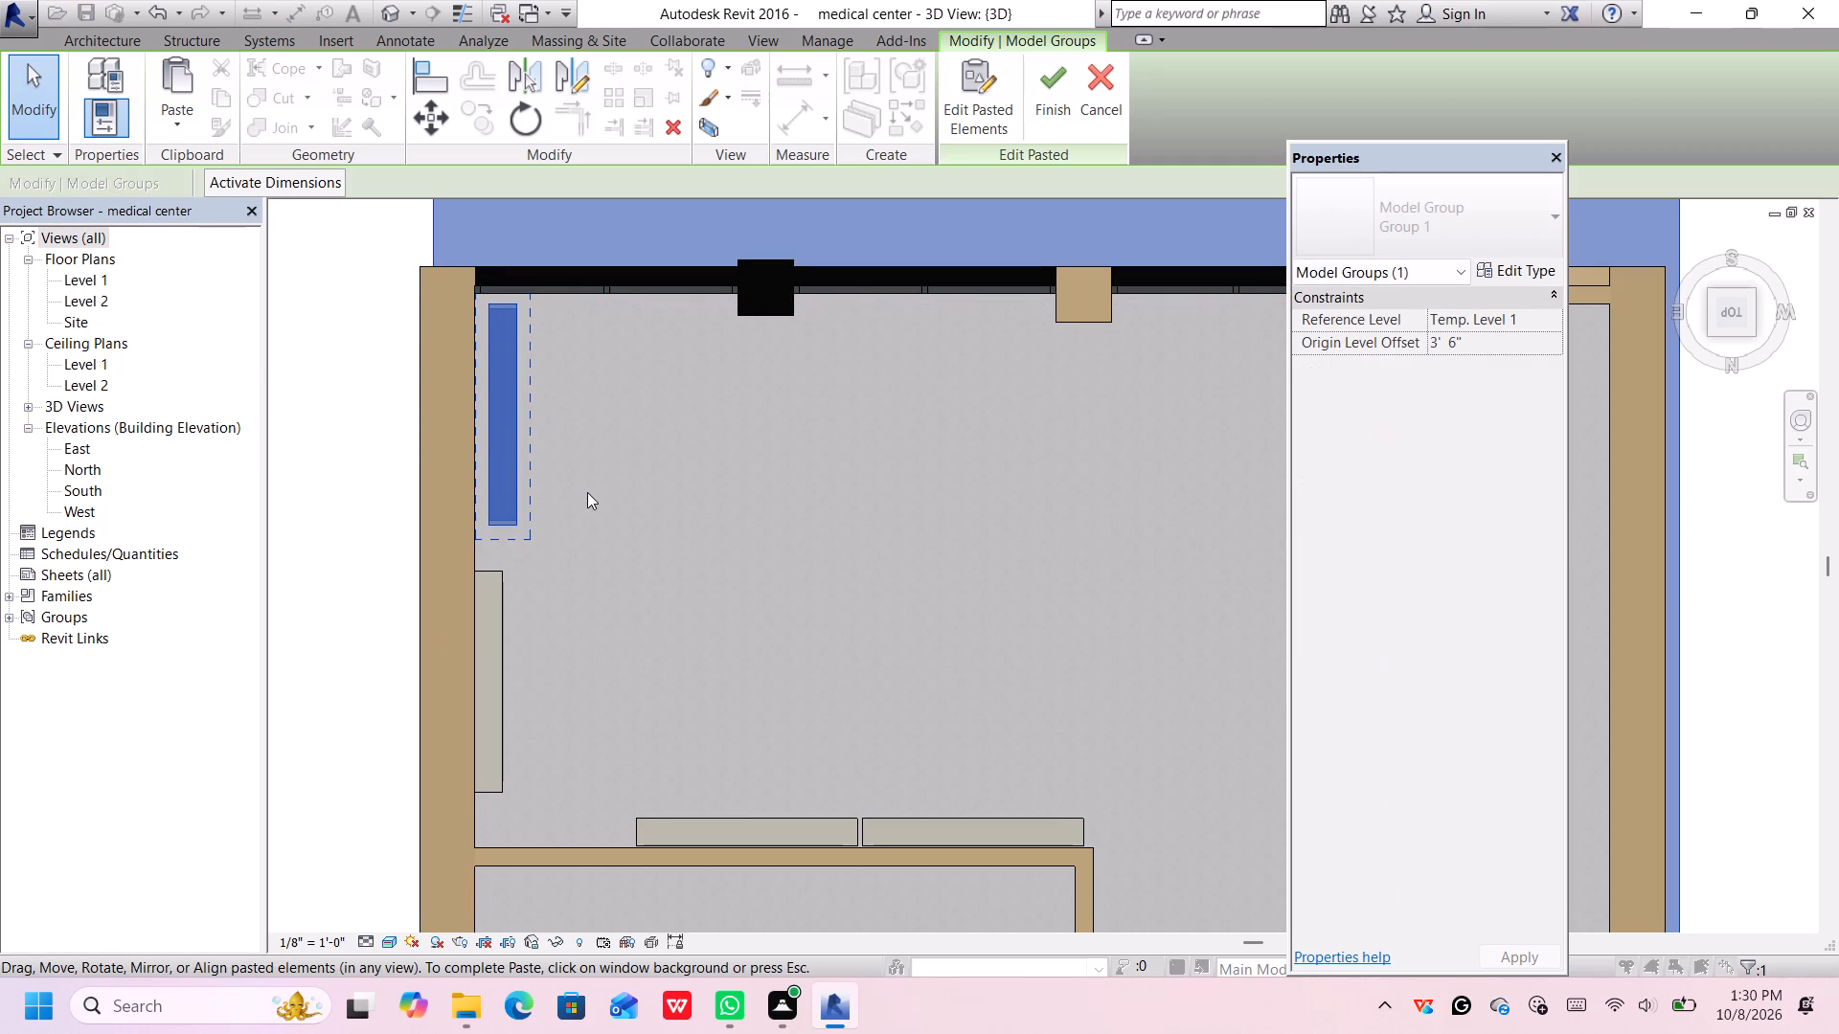
Nudge the pasted shelving unit against the east wall and end to end with the original unit, and finish the paste.
key("Left")
key("Left")
key("Left")
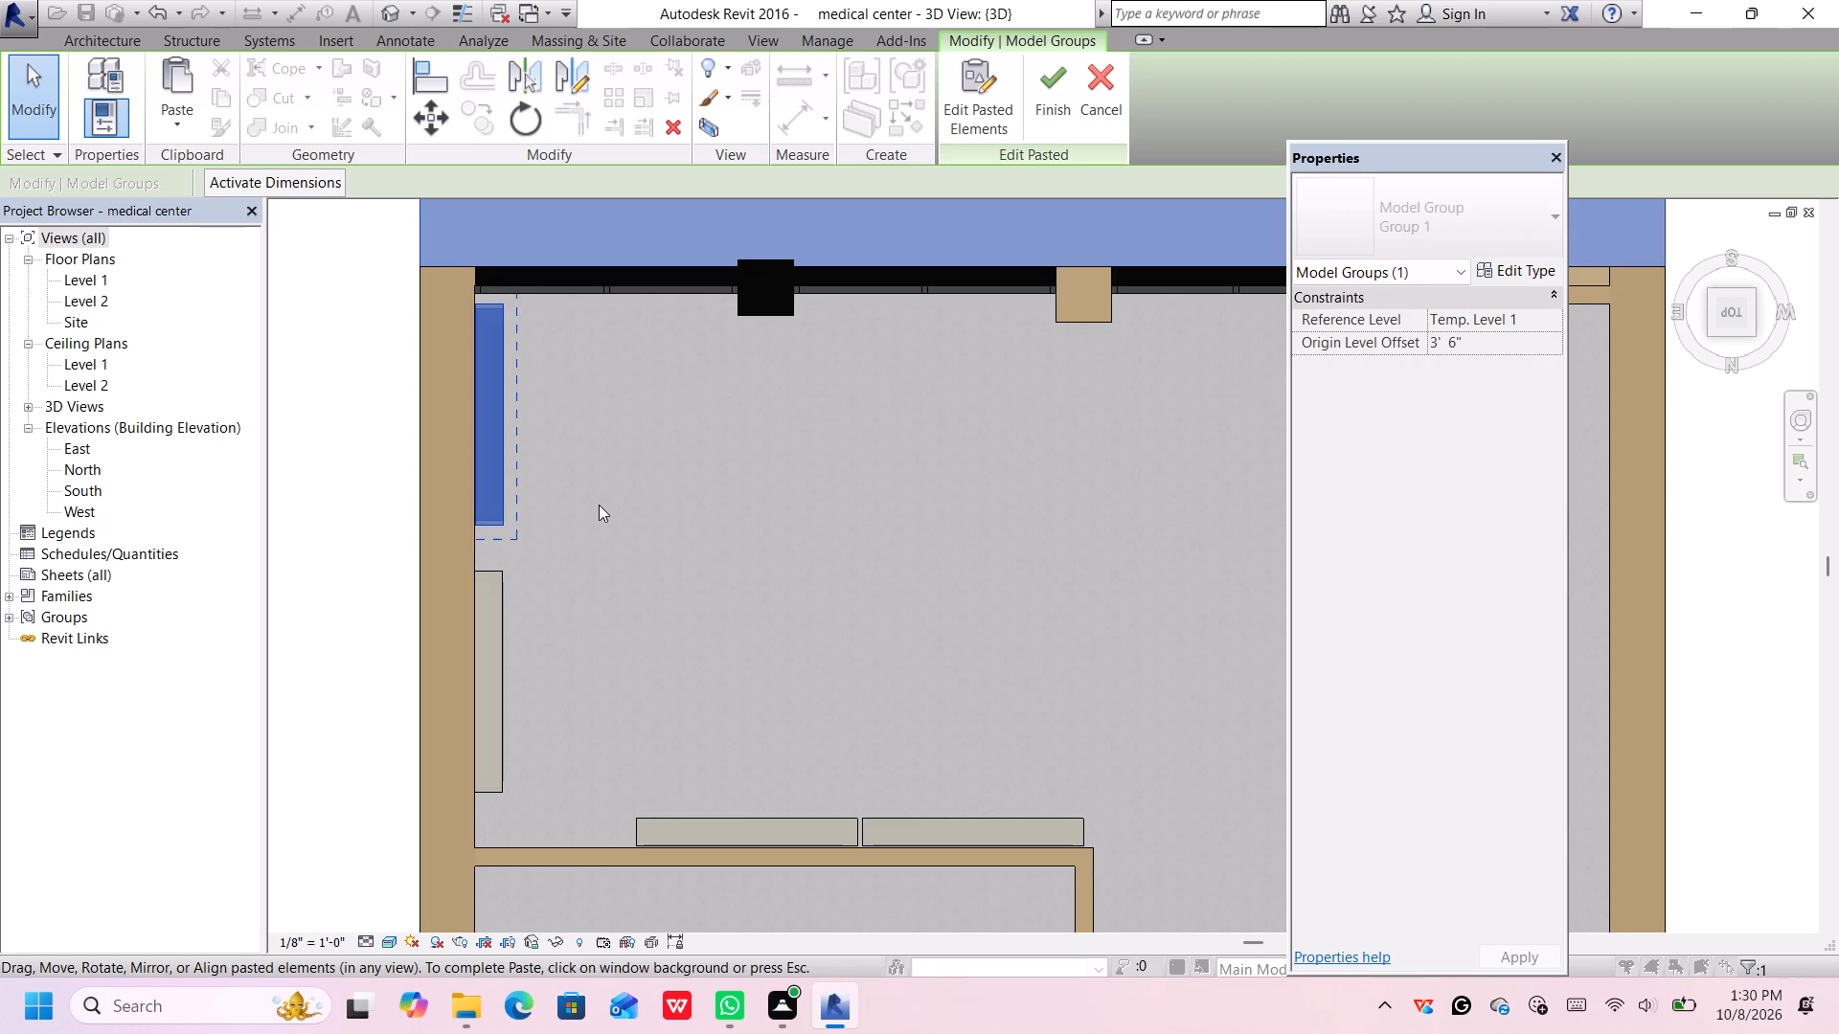
key("Down")
key("Down")
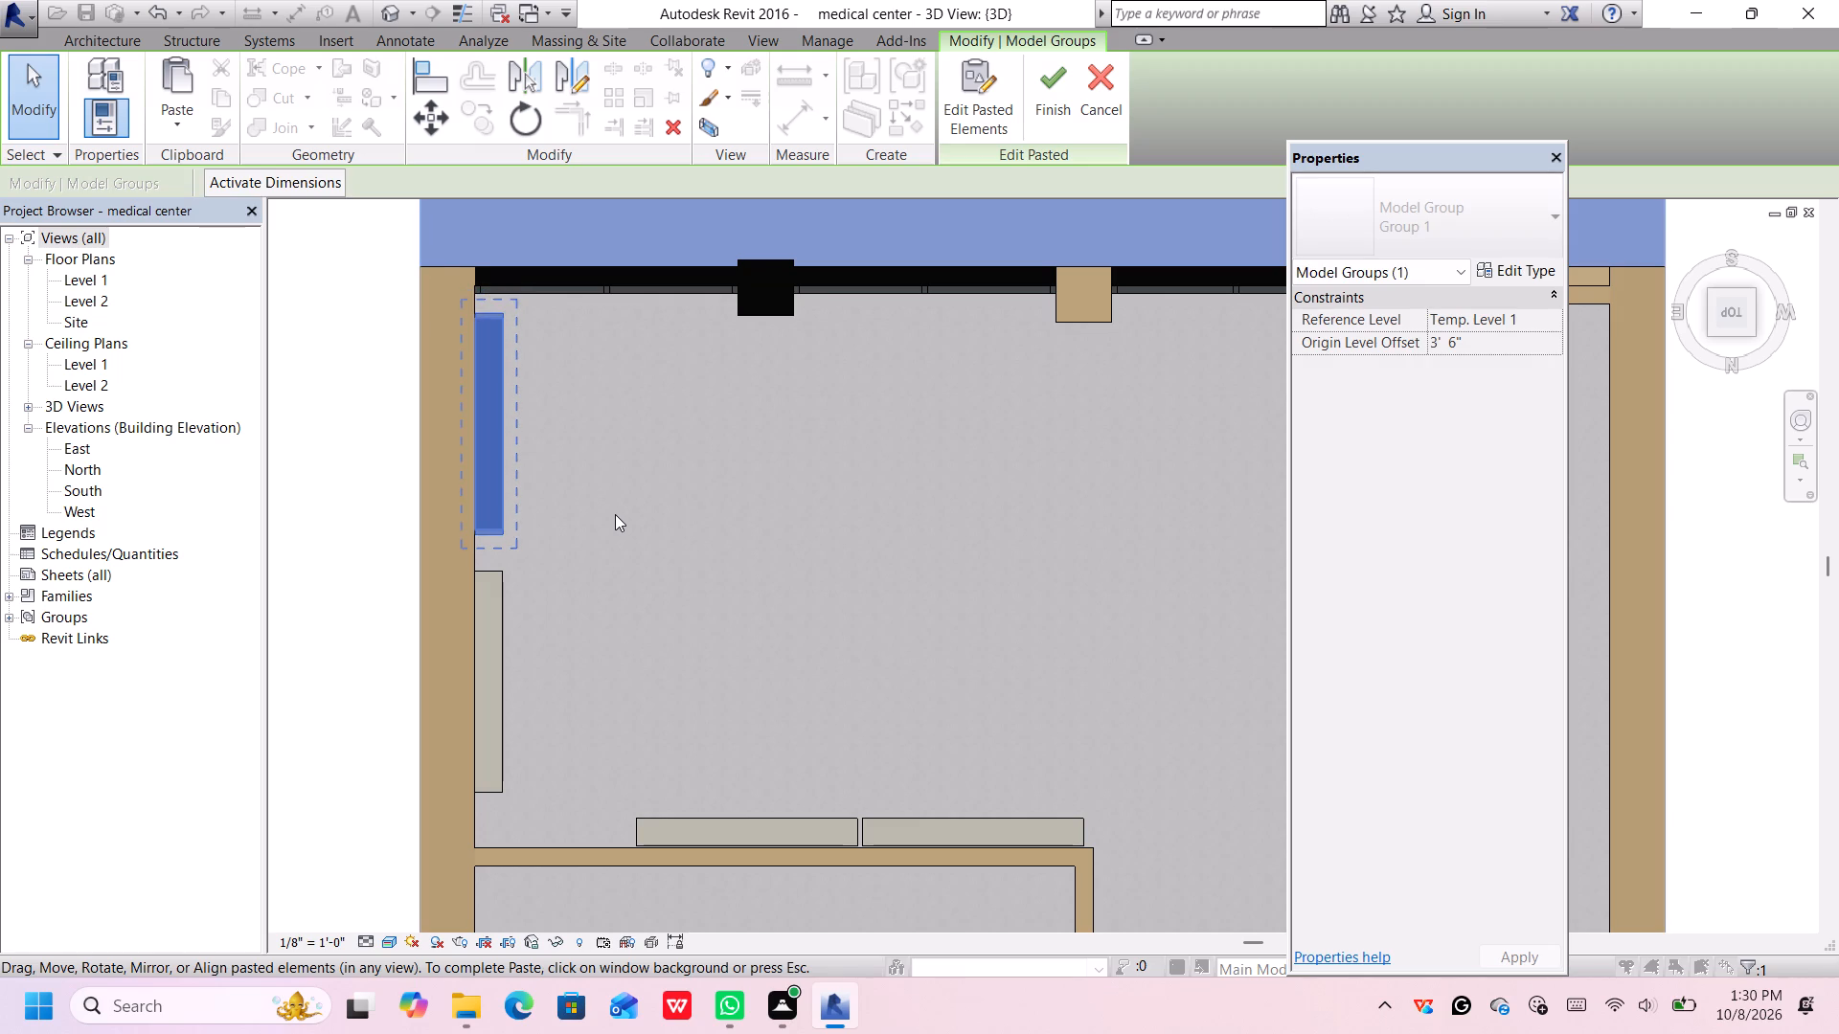
key("Down")
key("Down")
key("Down")
key("Down")
key("Down")
key("Down")
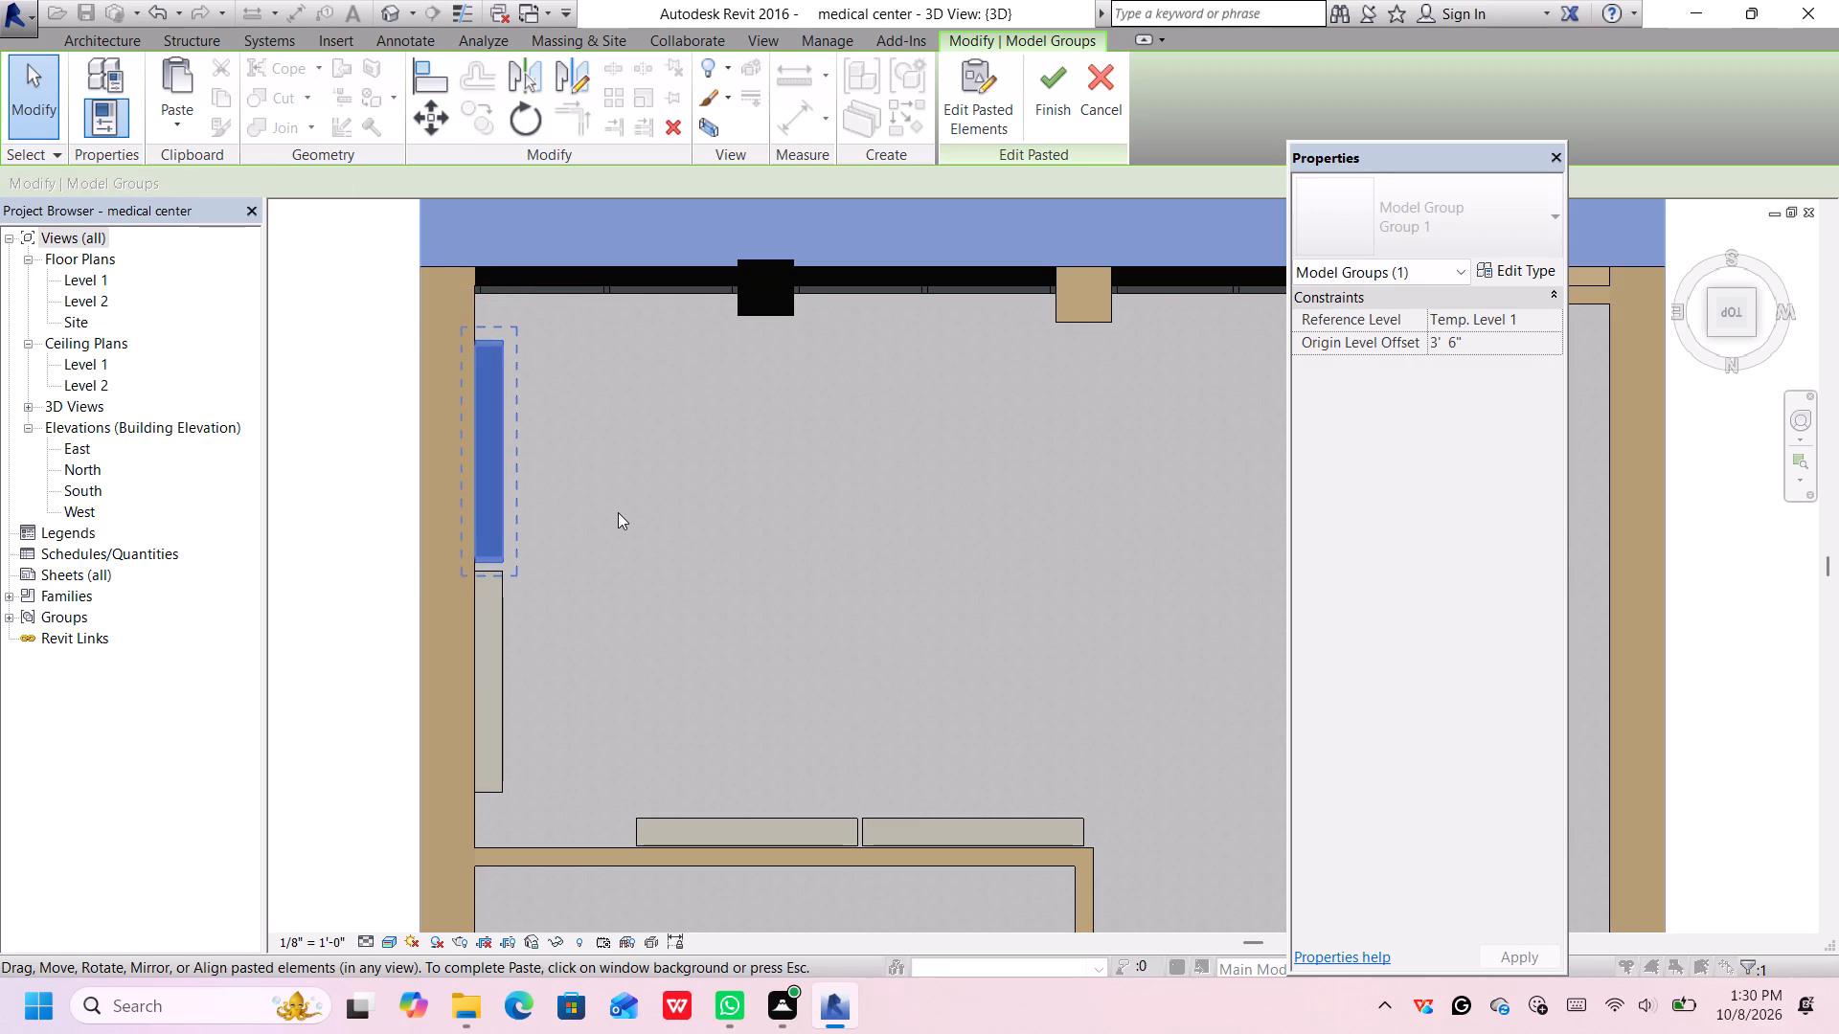
key("Down")
key("Down")
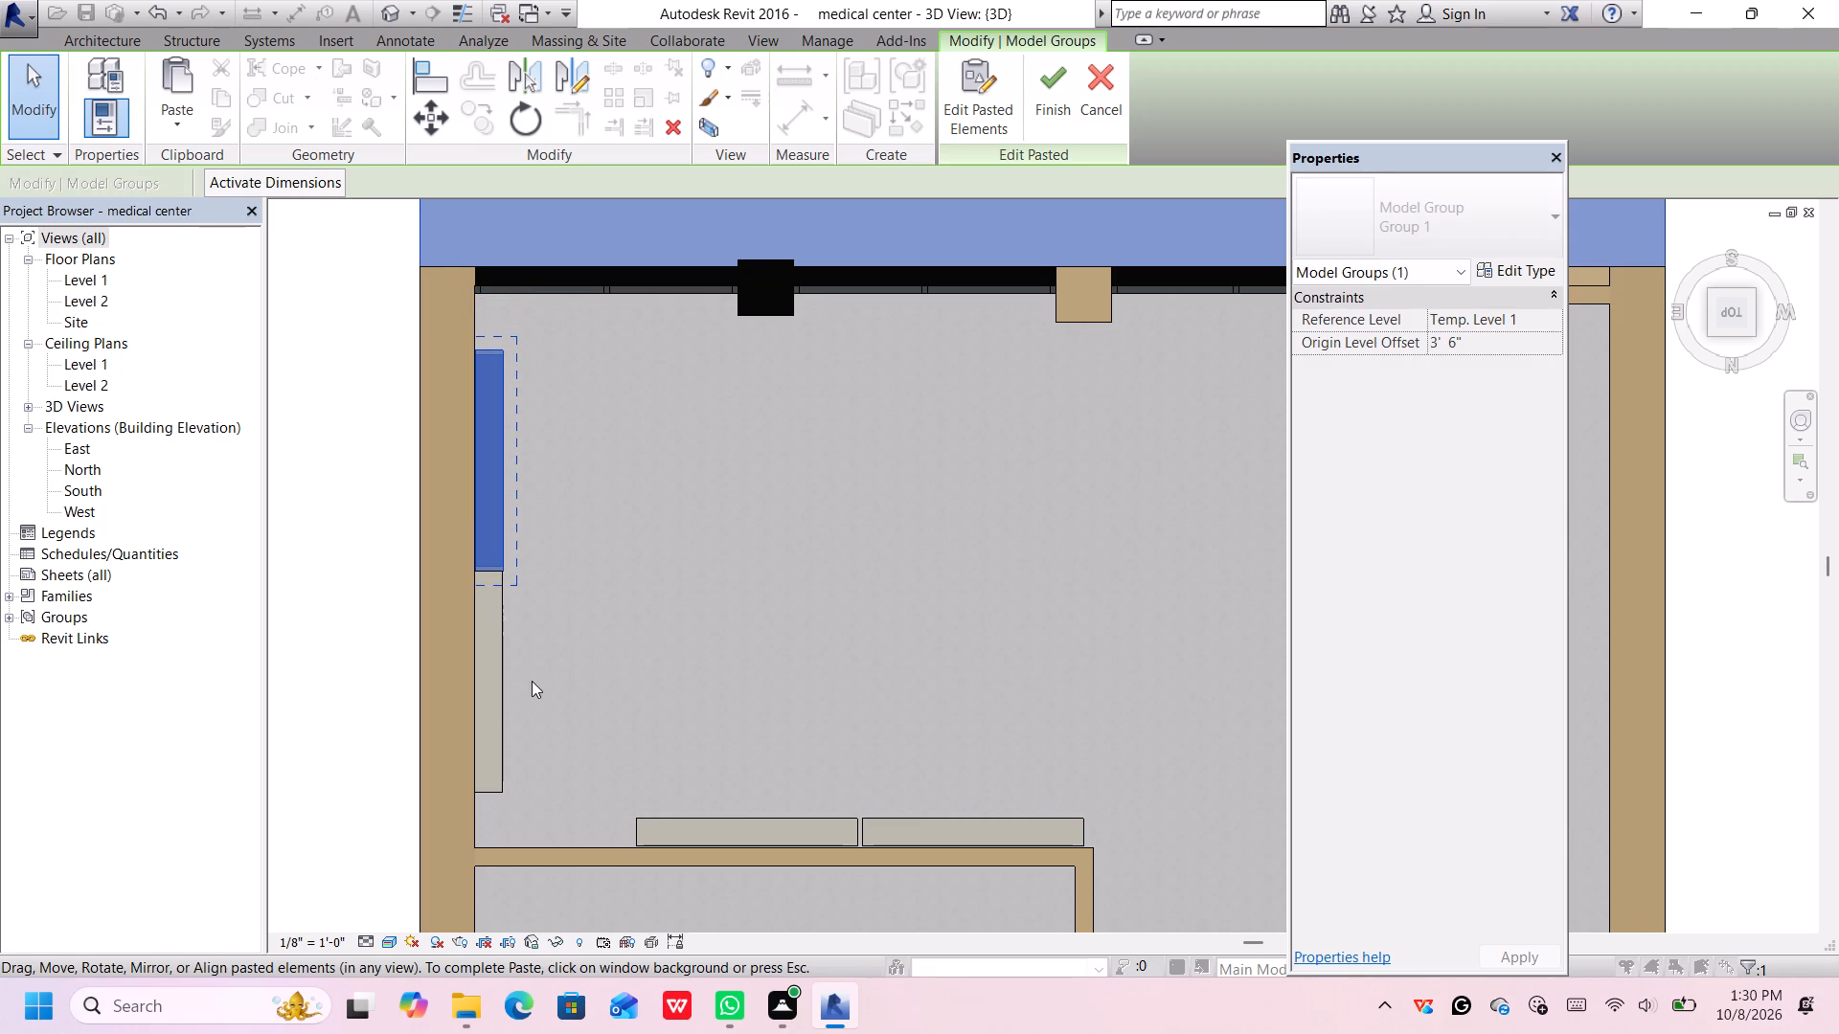
left_click(500, 709)
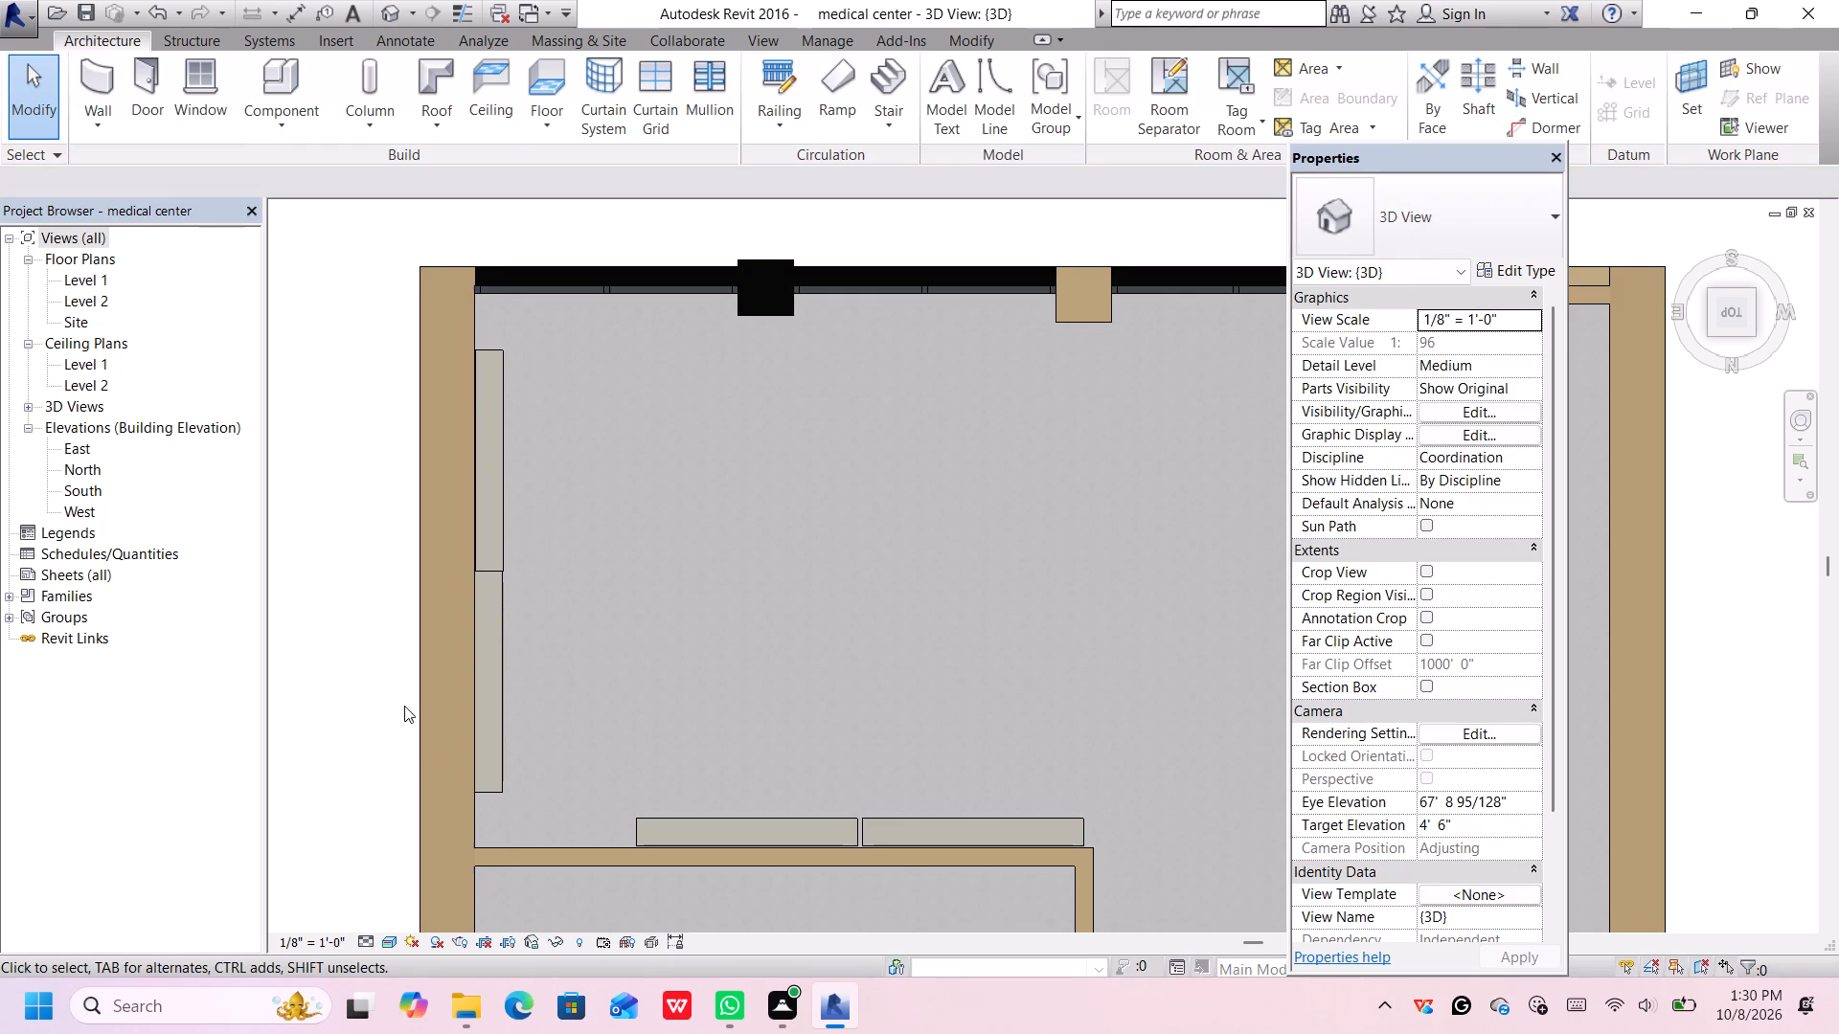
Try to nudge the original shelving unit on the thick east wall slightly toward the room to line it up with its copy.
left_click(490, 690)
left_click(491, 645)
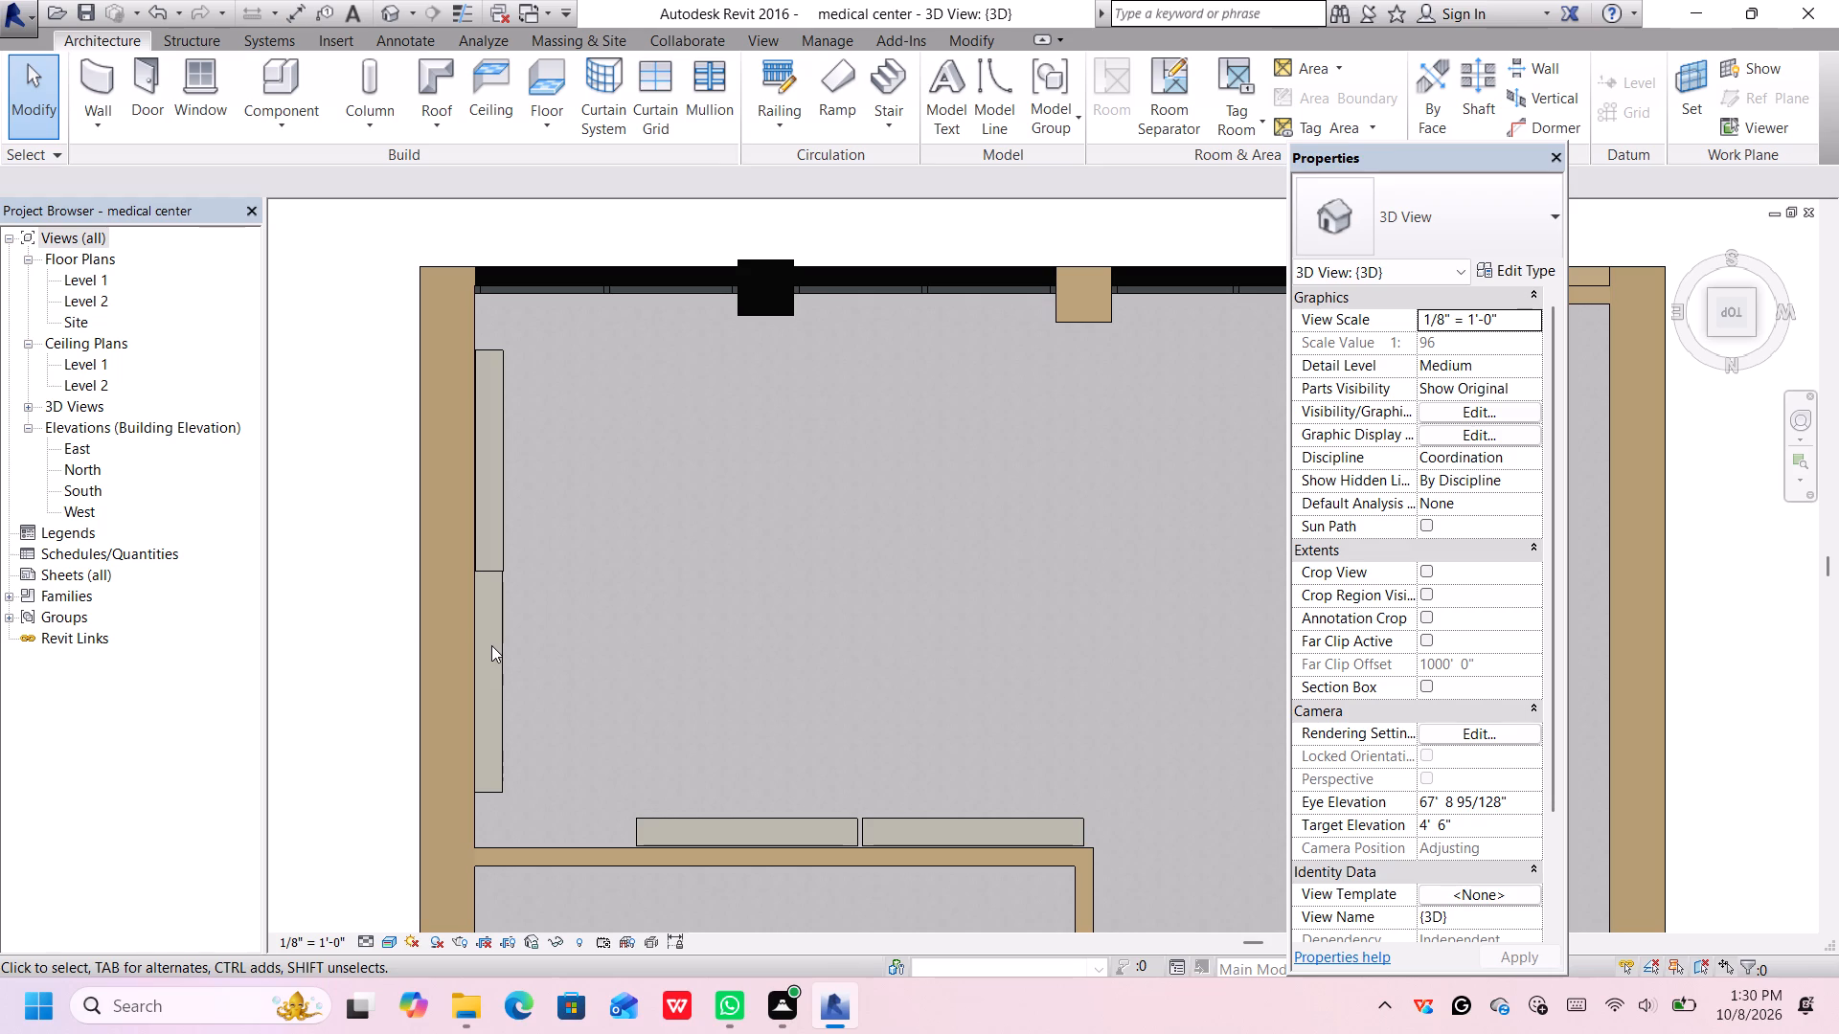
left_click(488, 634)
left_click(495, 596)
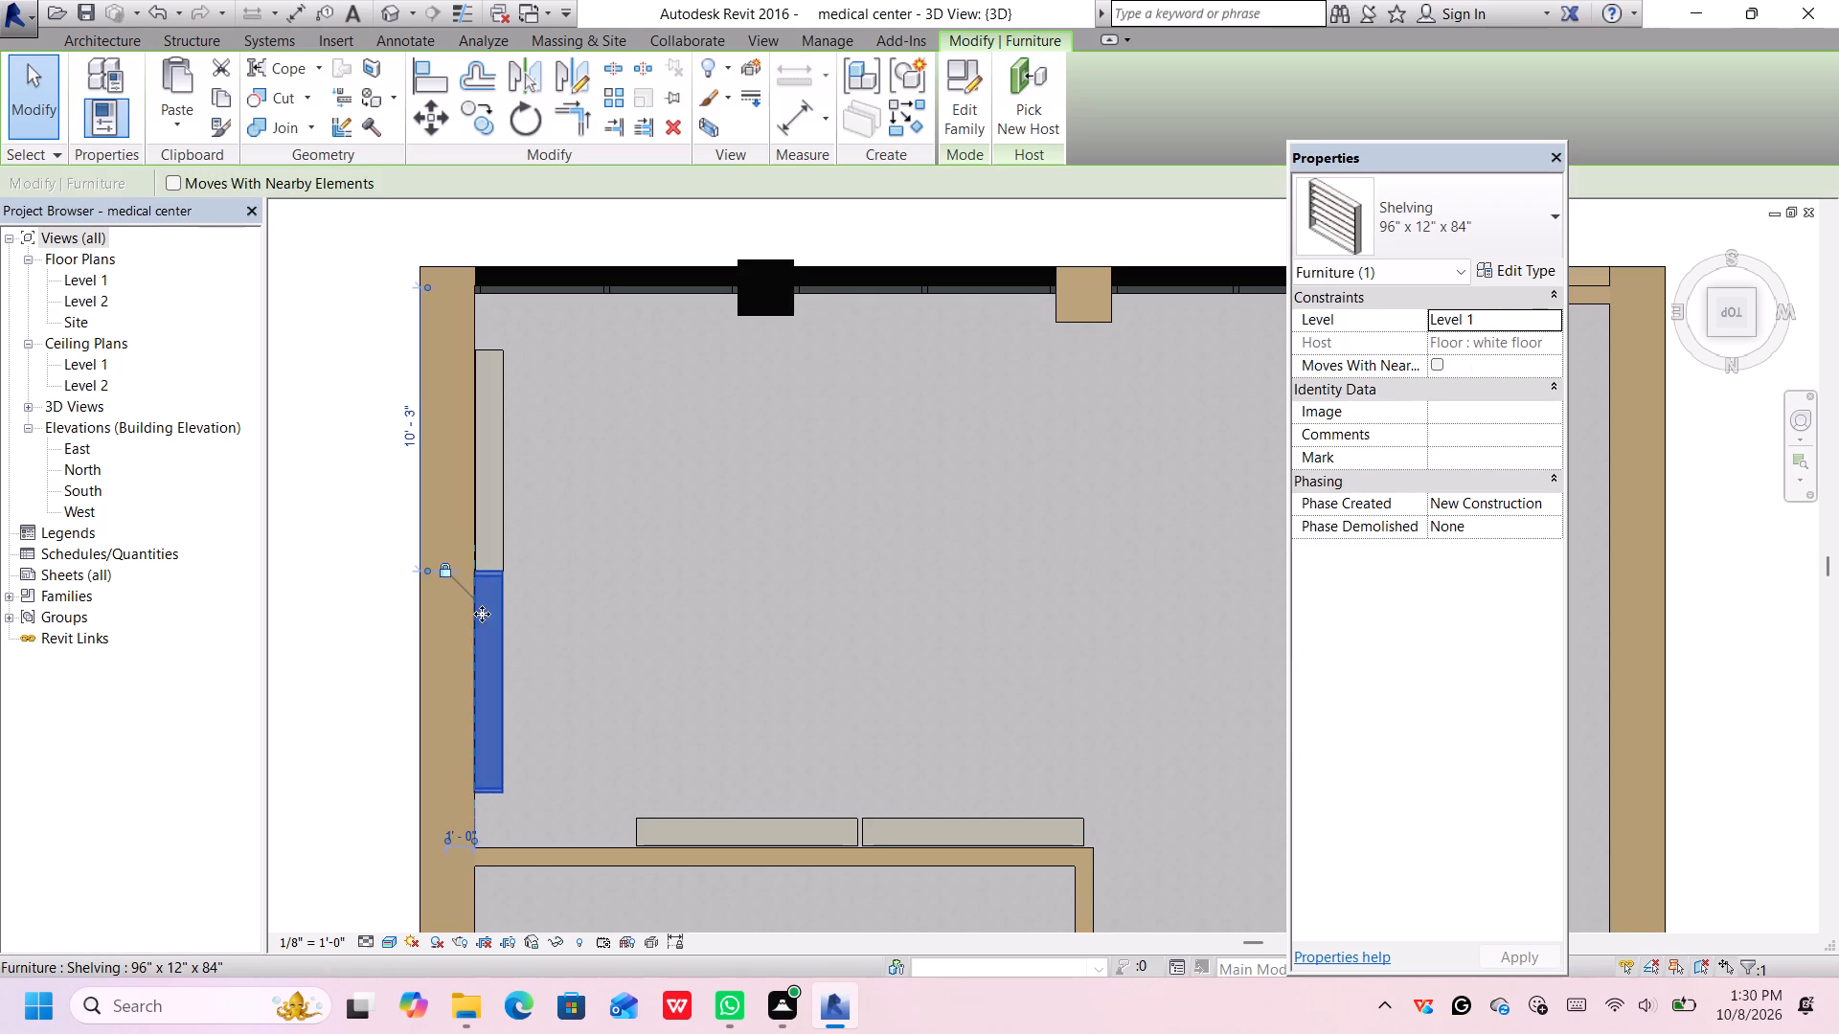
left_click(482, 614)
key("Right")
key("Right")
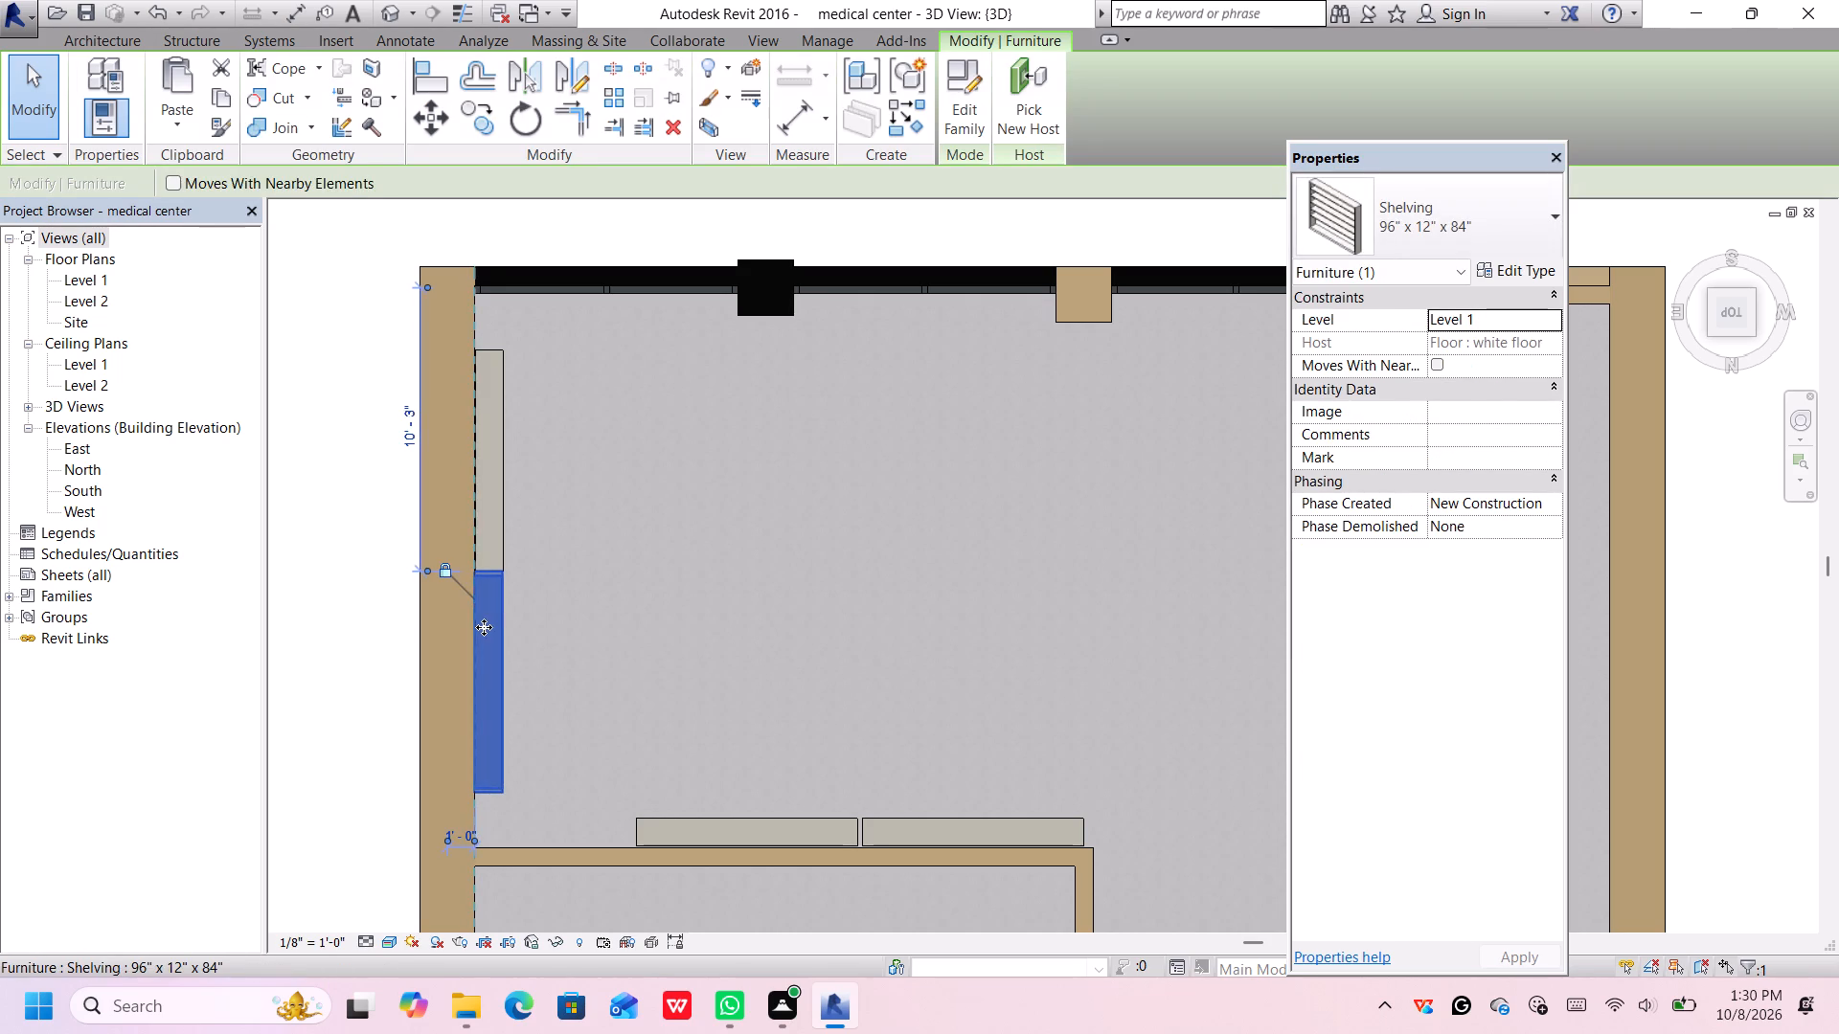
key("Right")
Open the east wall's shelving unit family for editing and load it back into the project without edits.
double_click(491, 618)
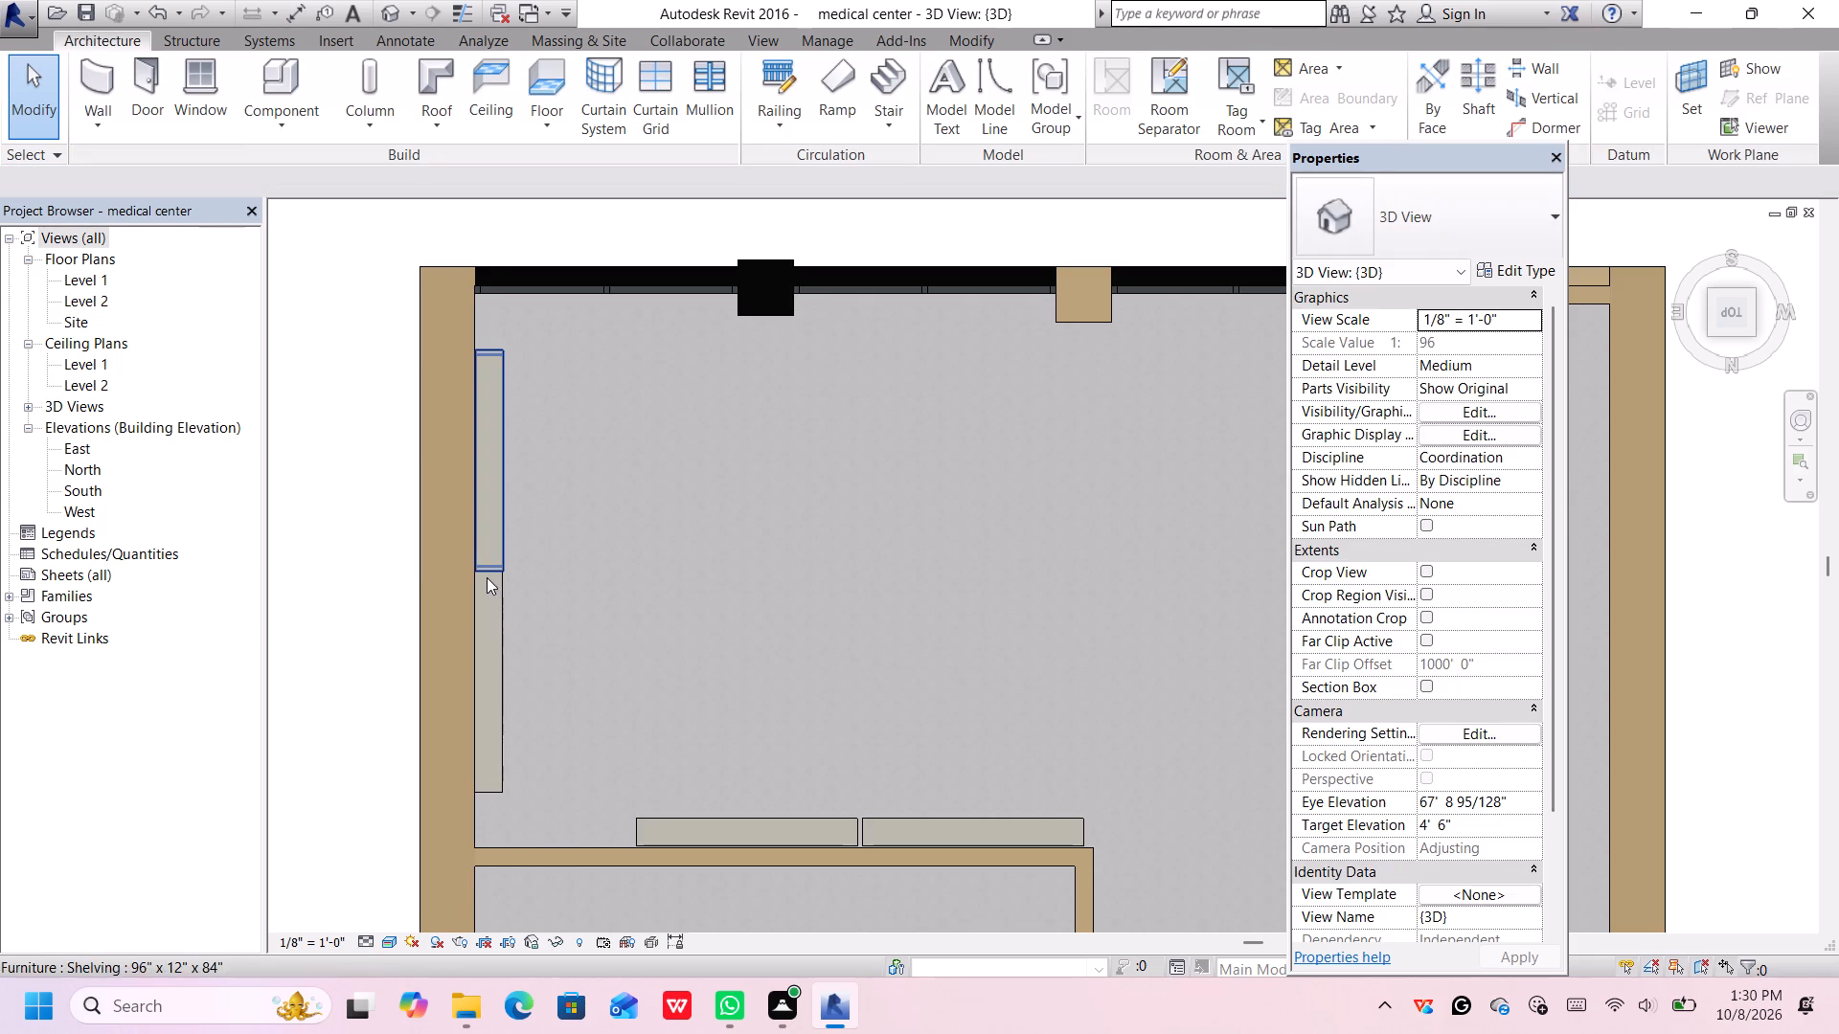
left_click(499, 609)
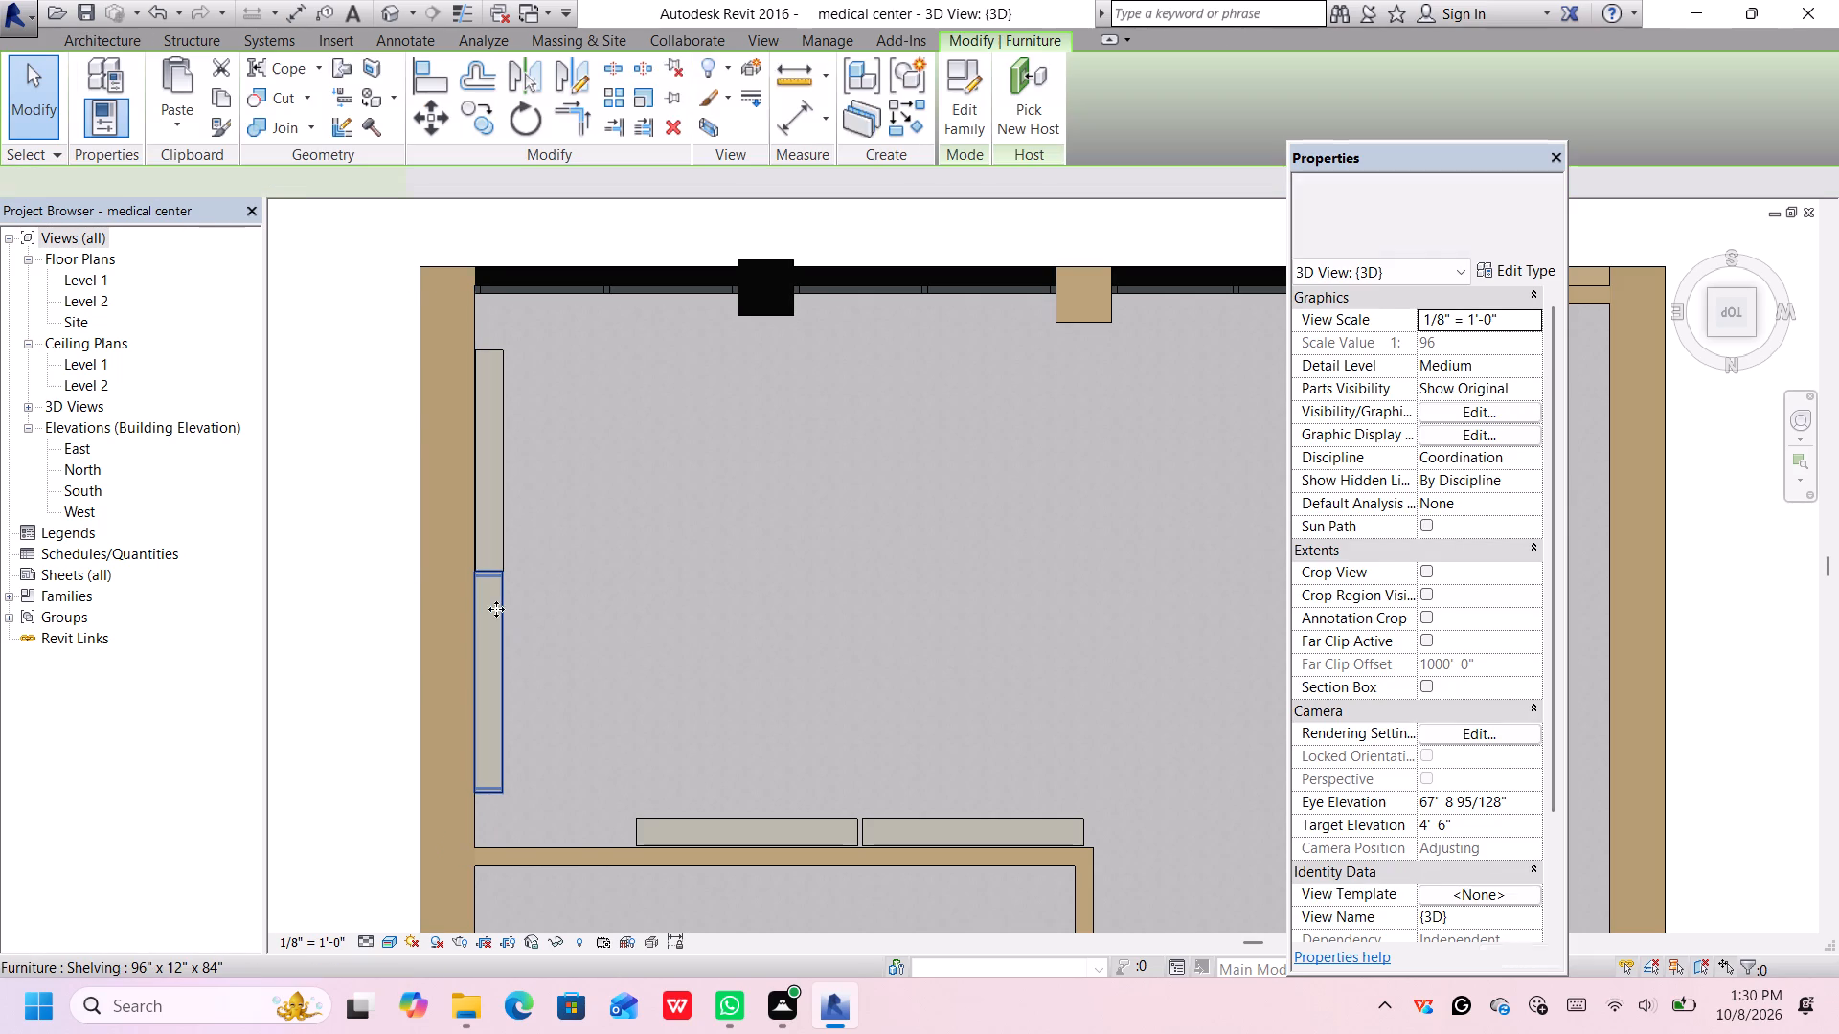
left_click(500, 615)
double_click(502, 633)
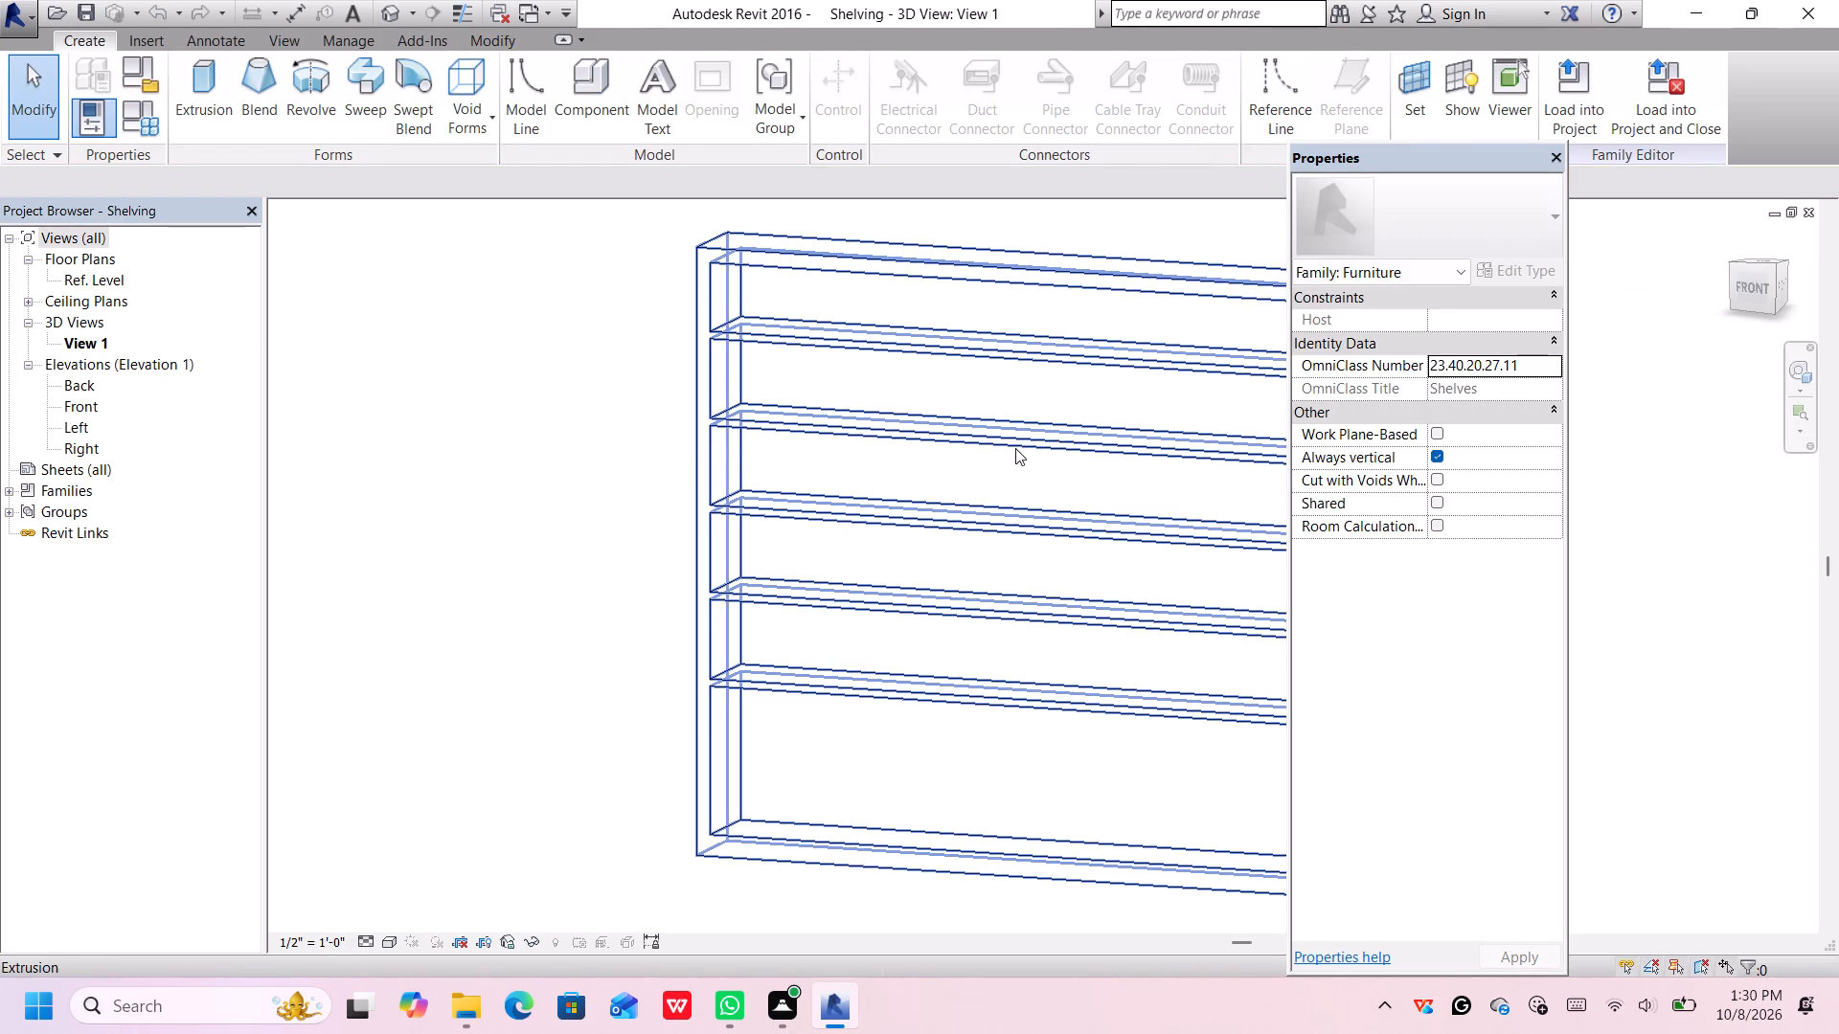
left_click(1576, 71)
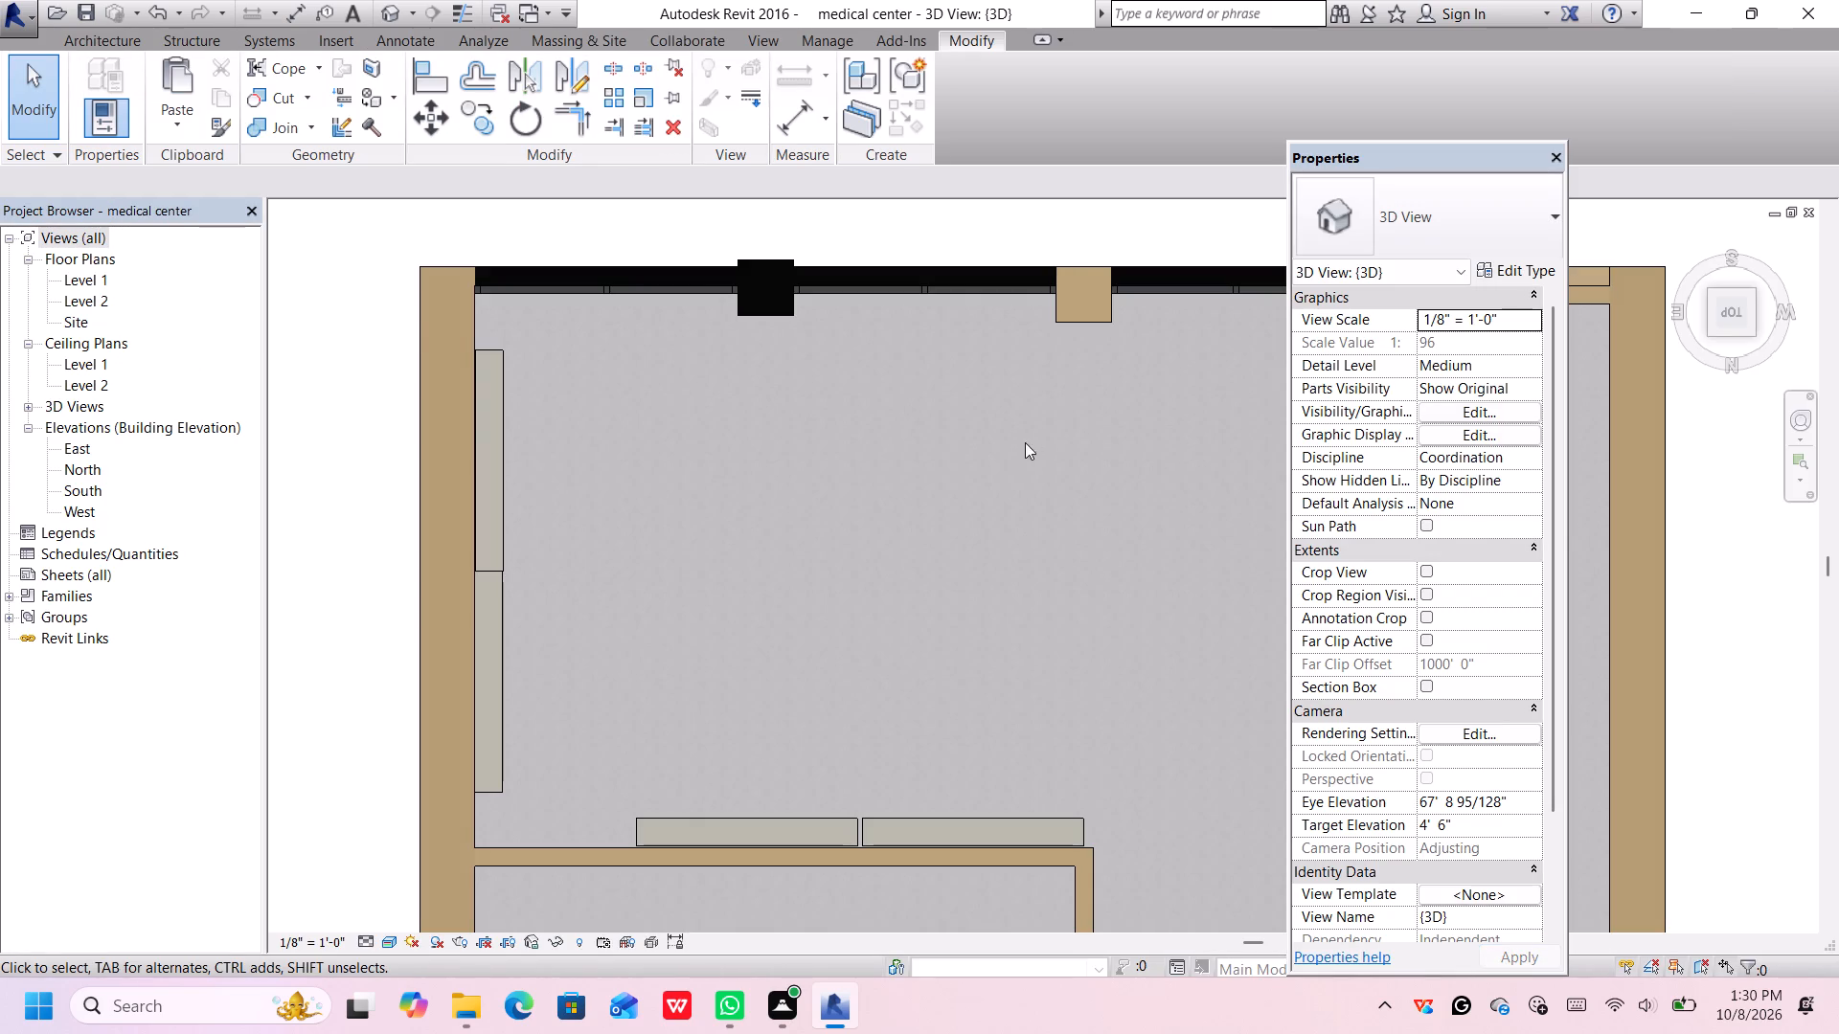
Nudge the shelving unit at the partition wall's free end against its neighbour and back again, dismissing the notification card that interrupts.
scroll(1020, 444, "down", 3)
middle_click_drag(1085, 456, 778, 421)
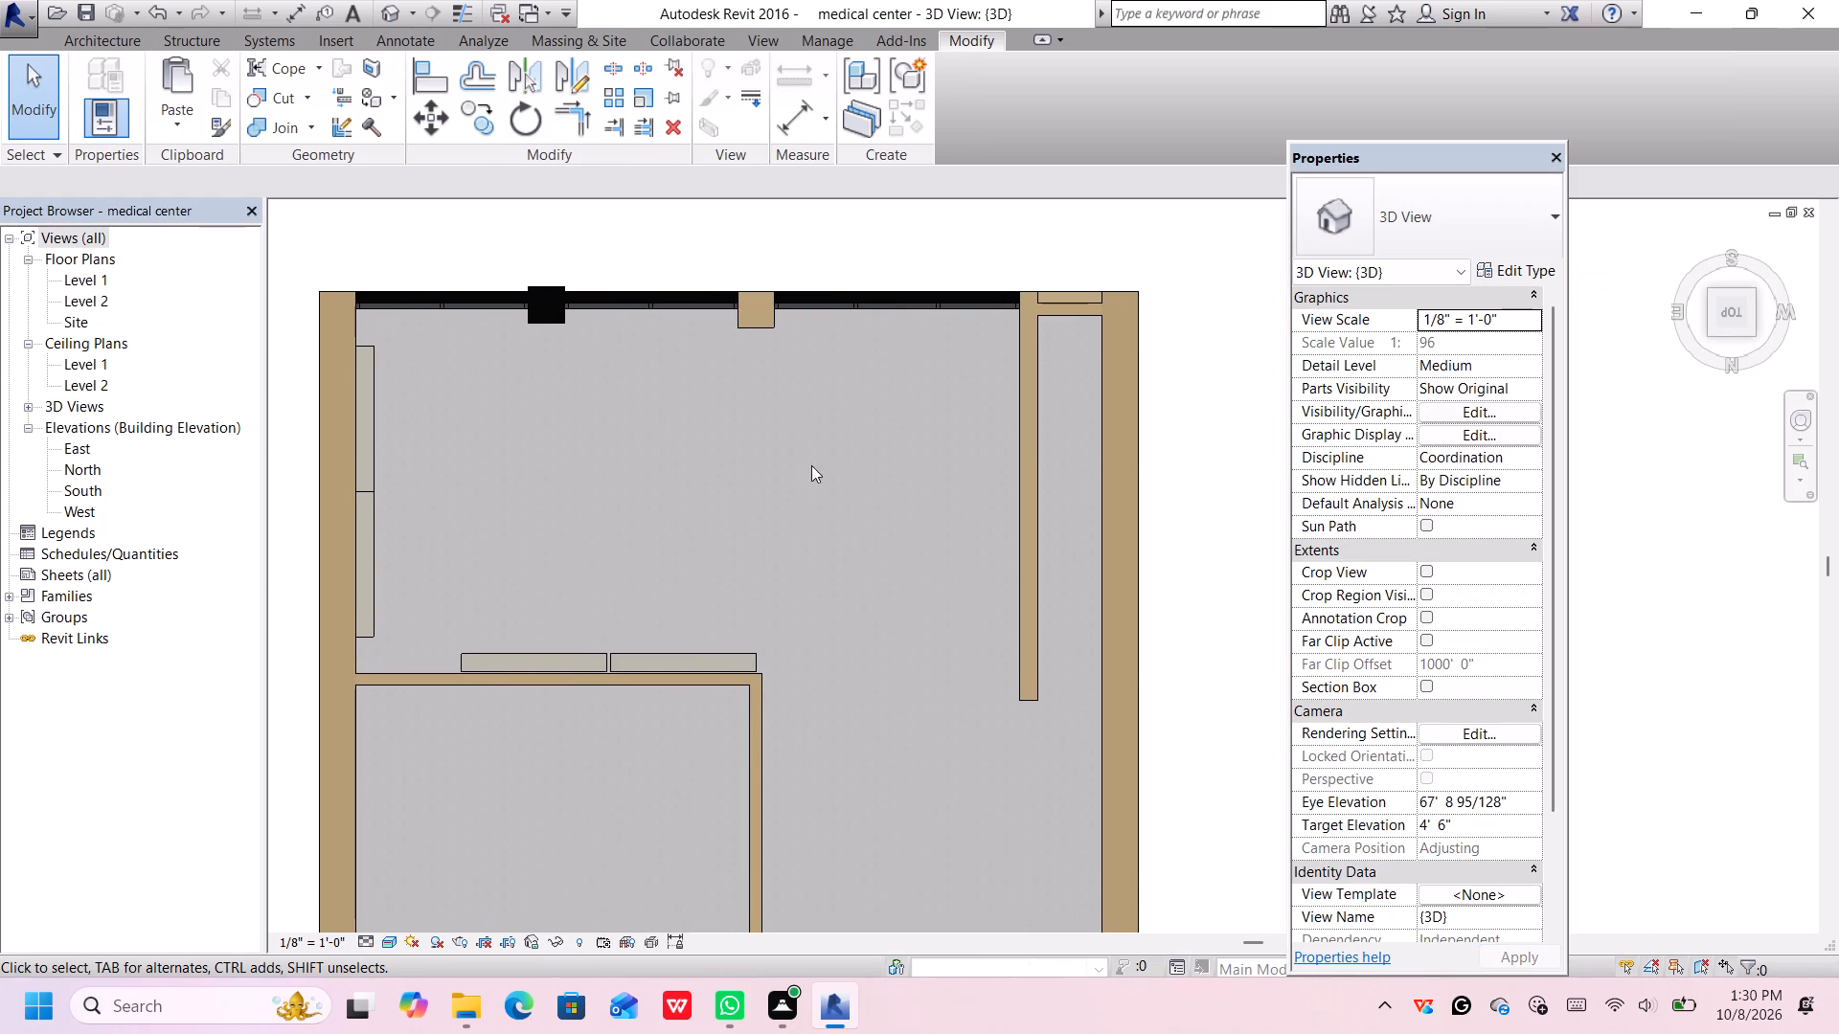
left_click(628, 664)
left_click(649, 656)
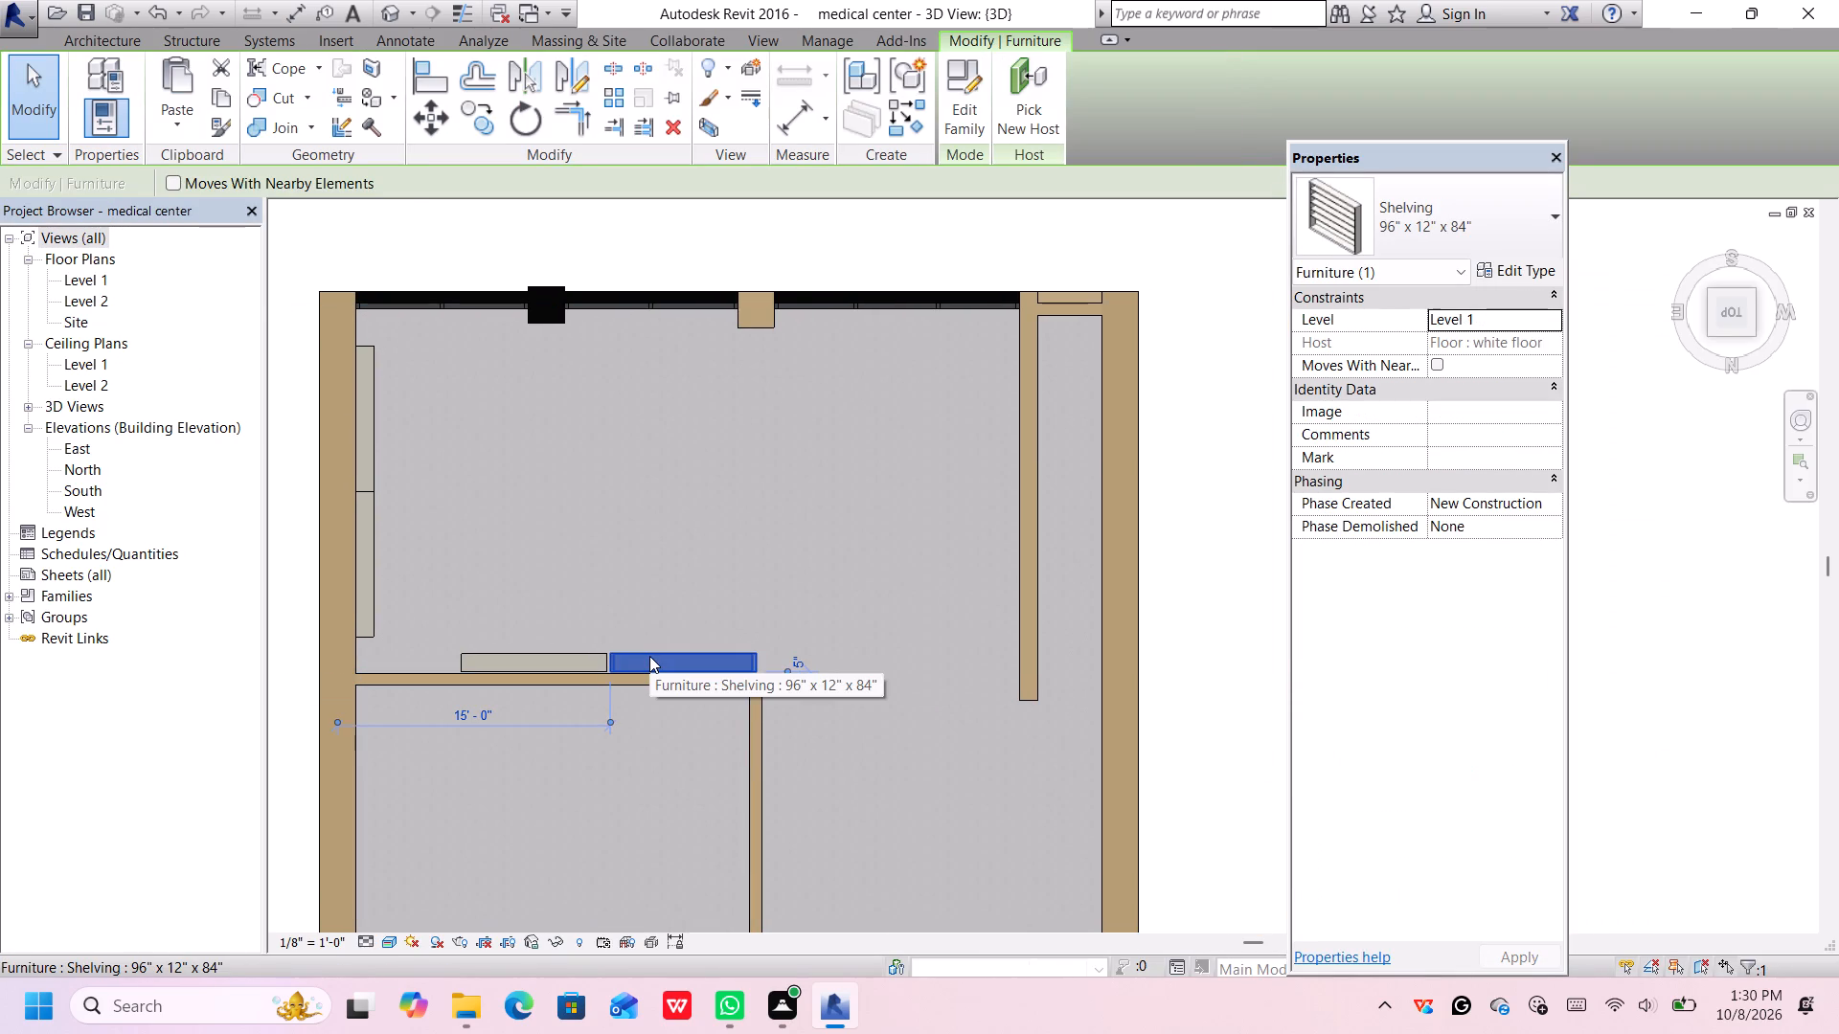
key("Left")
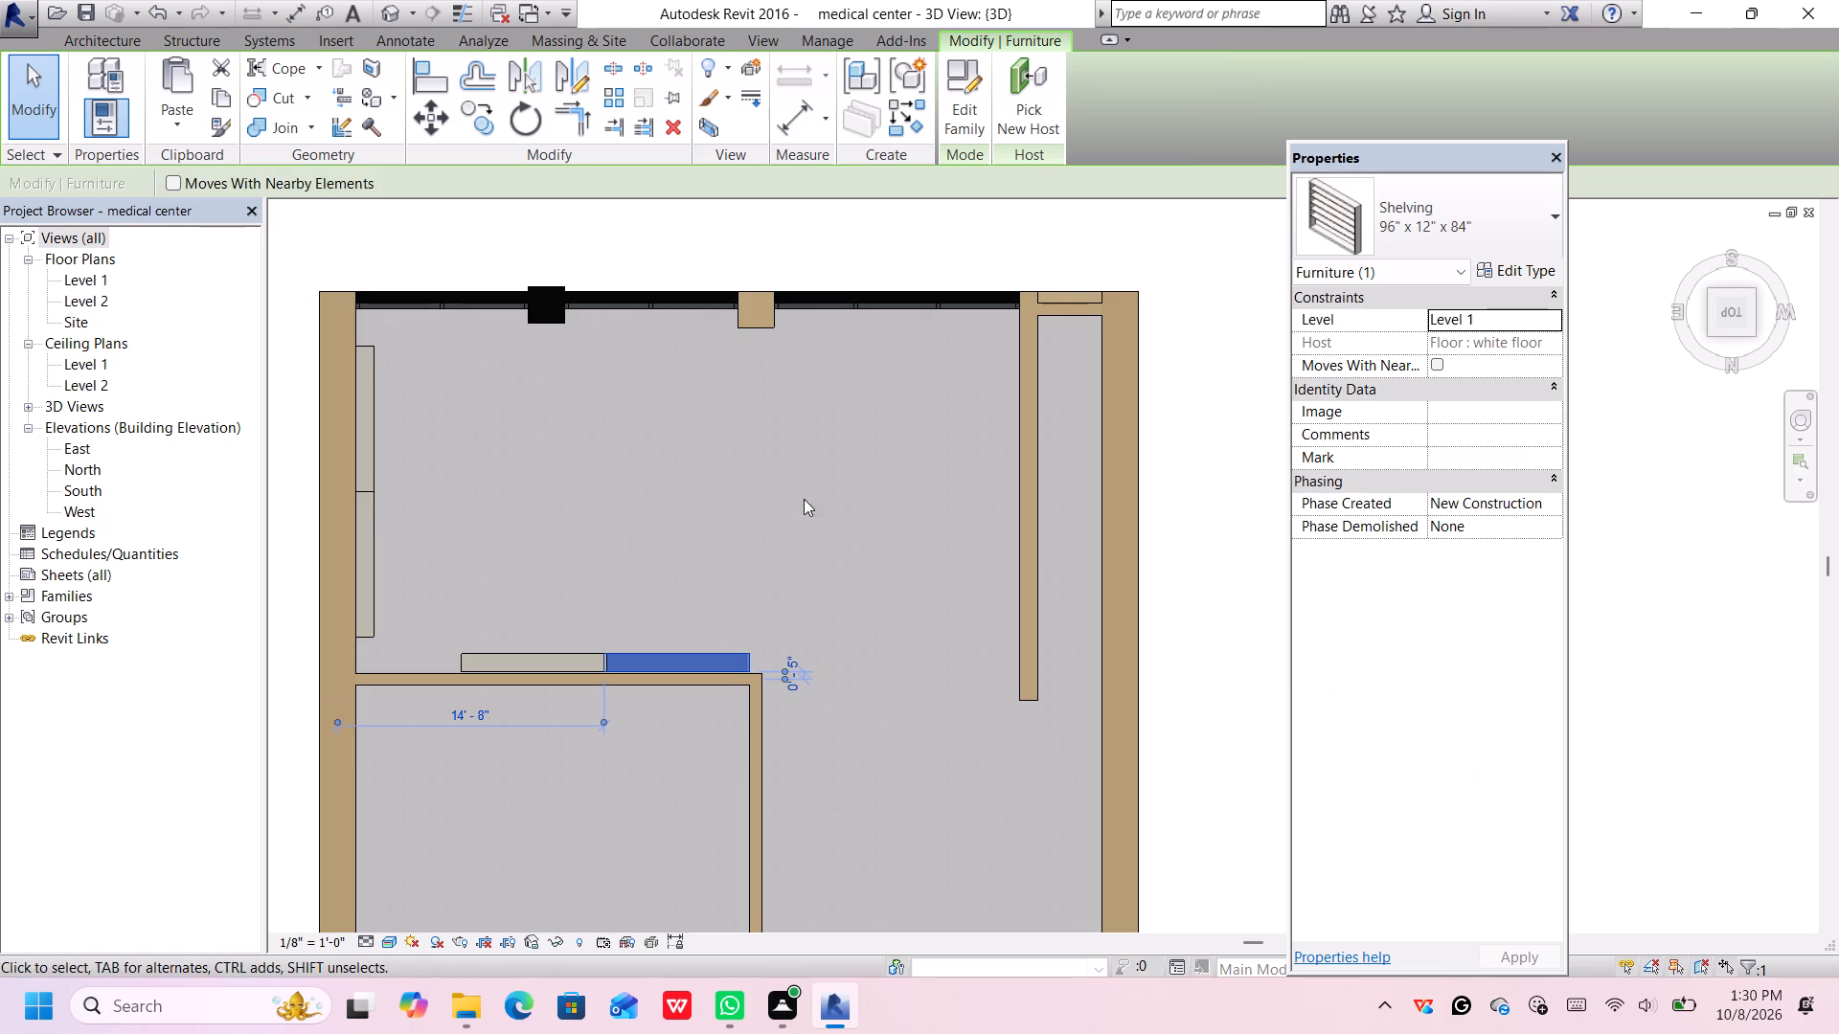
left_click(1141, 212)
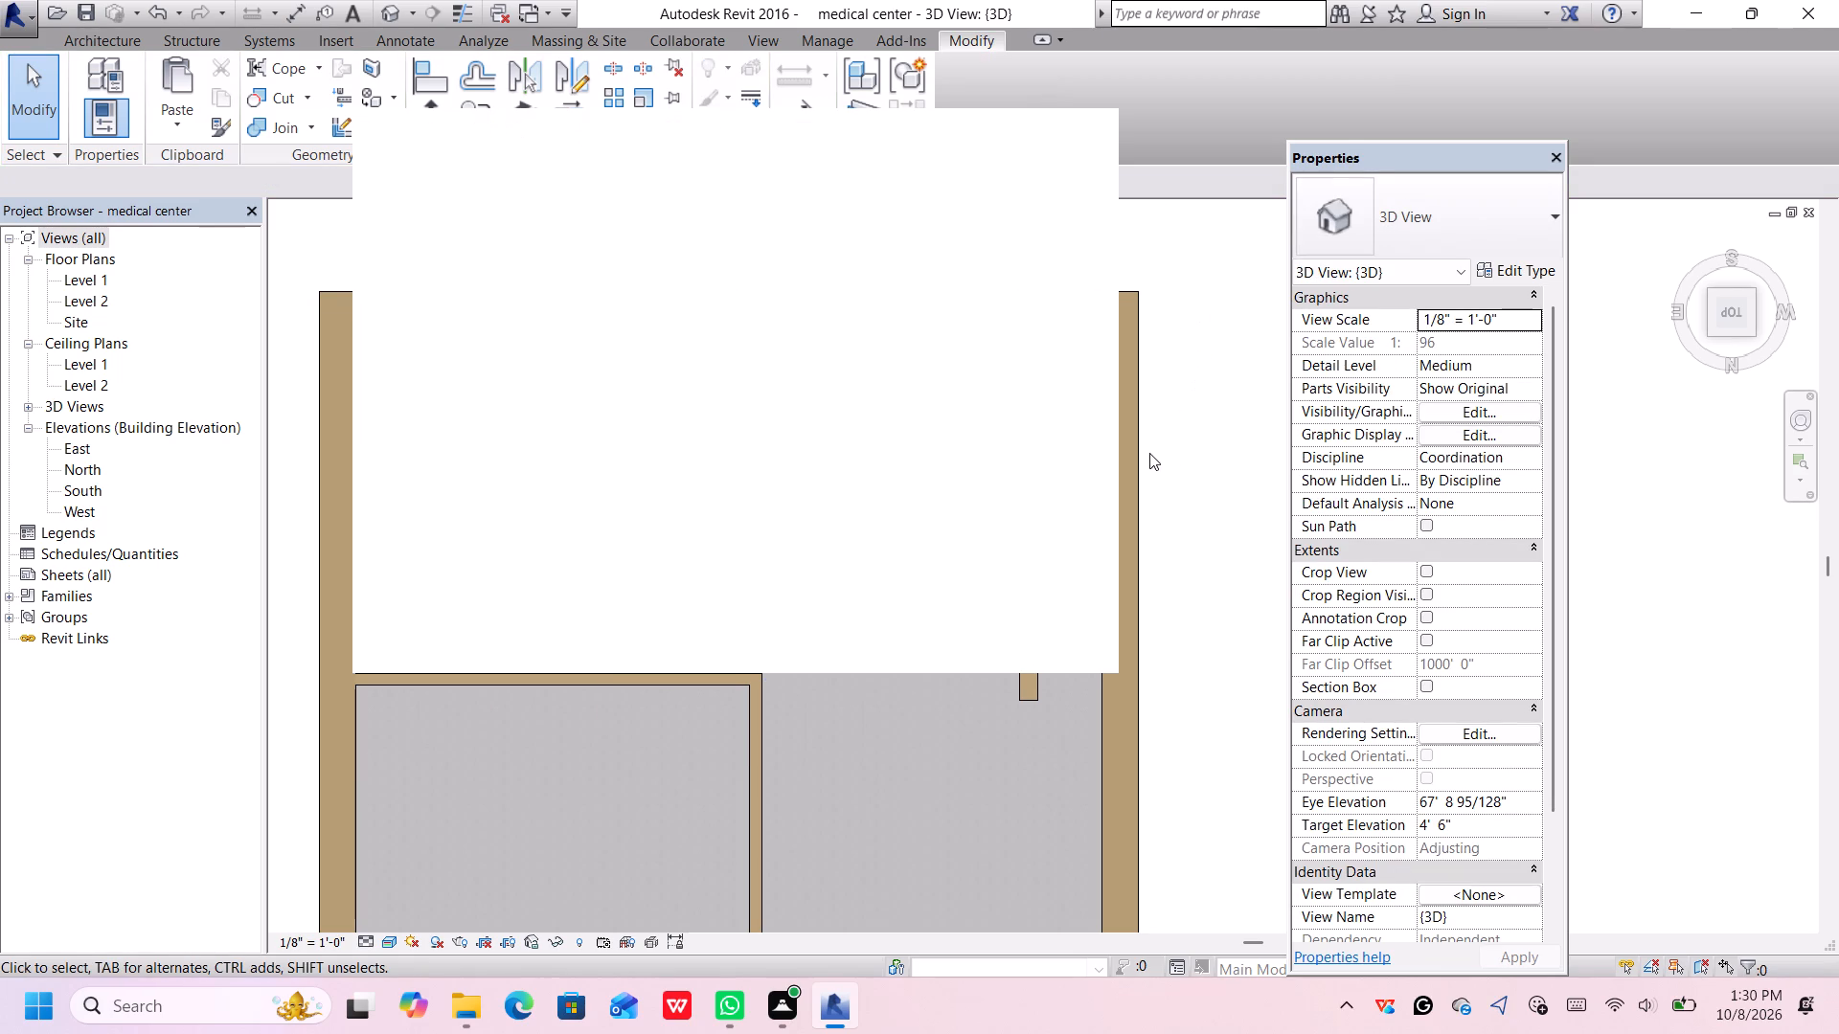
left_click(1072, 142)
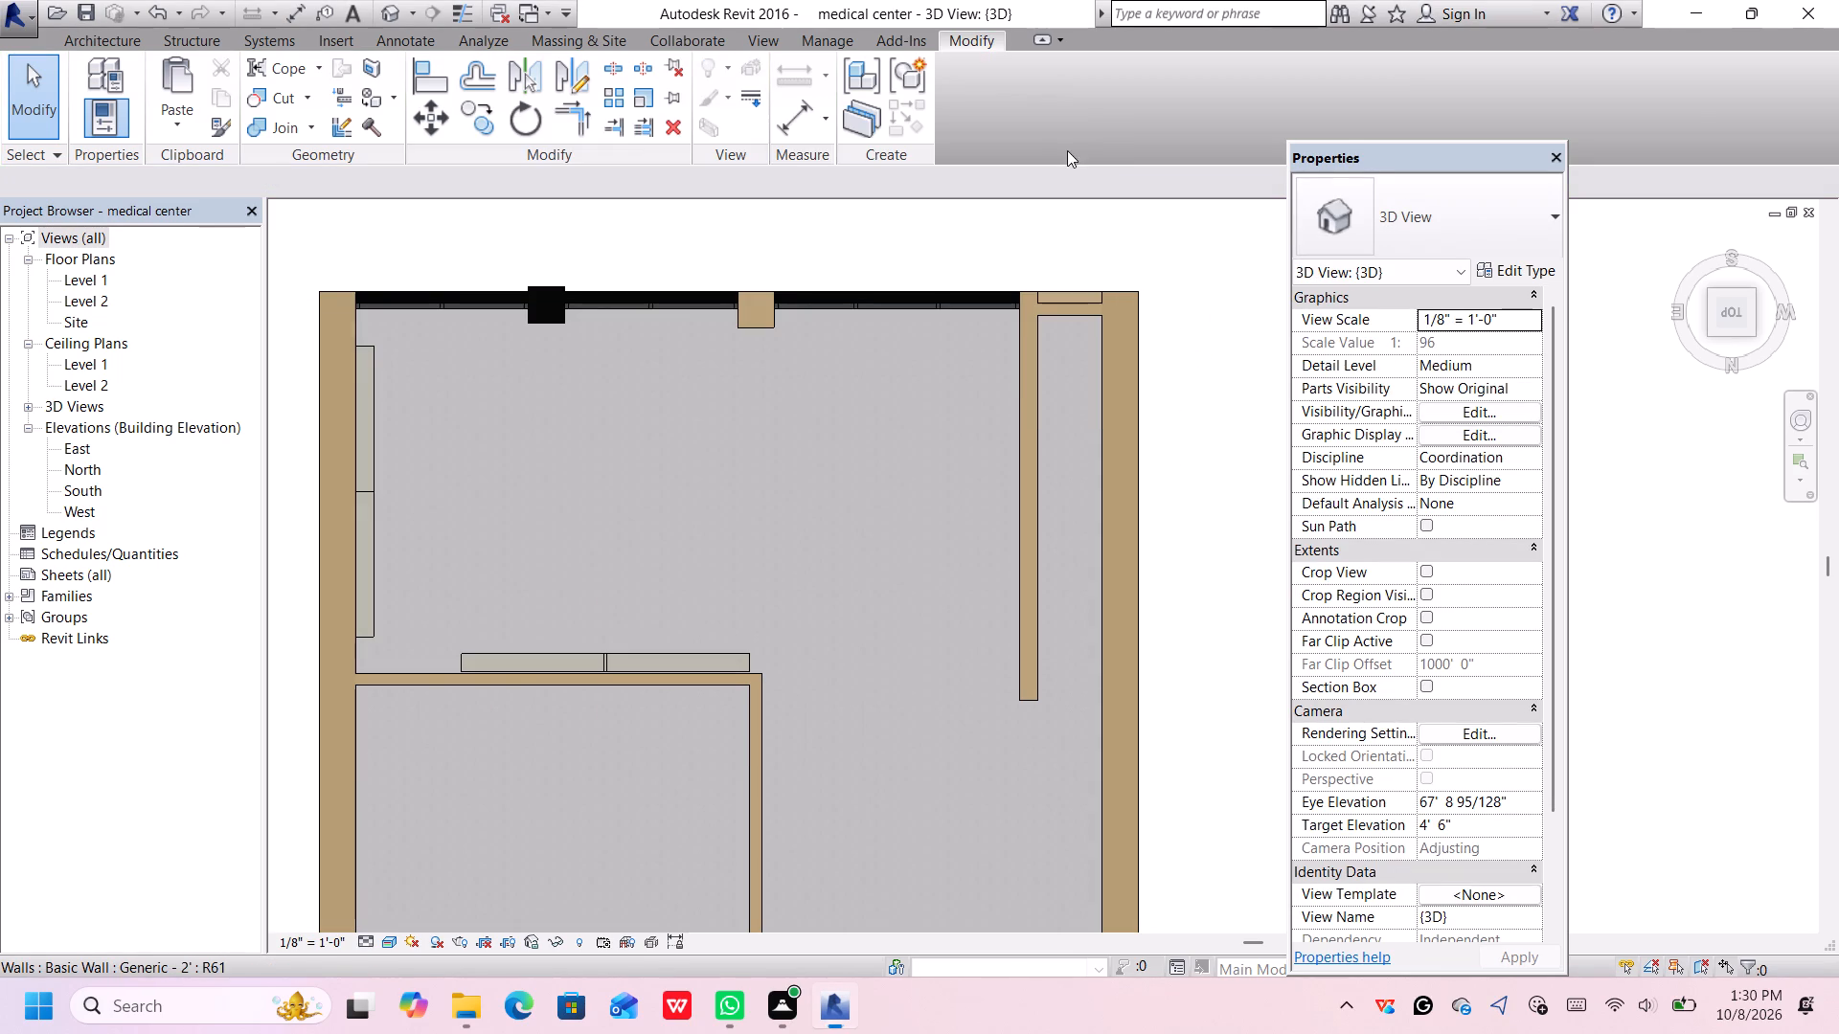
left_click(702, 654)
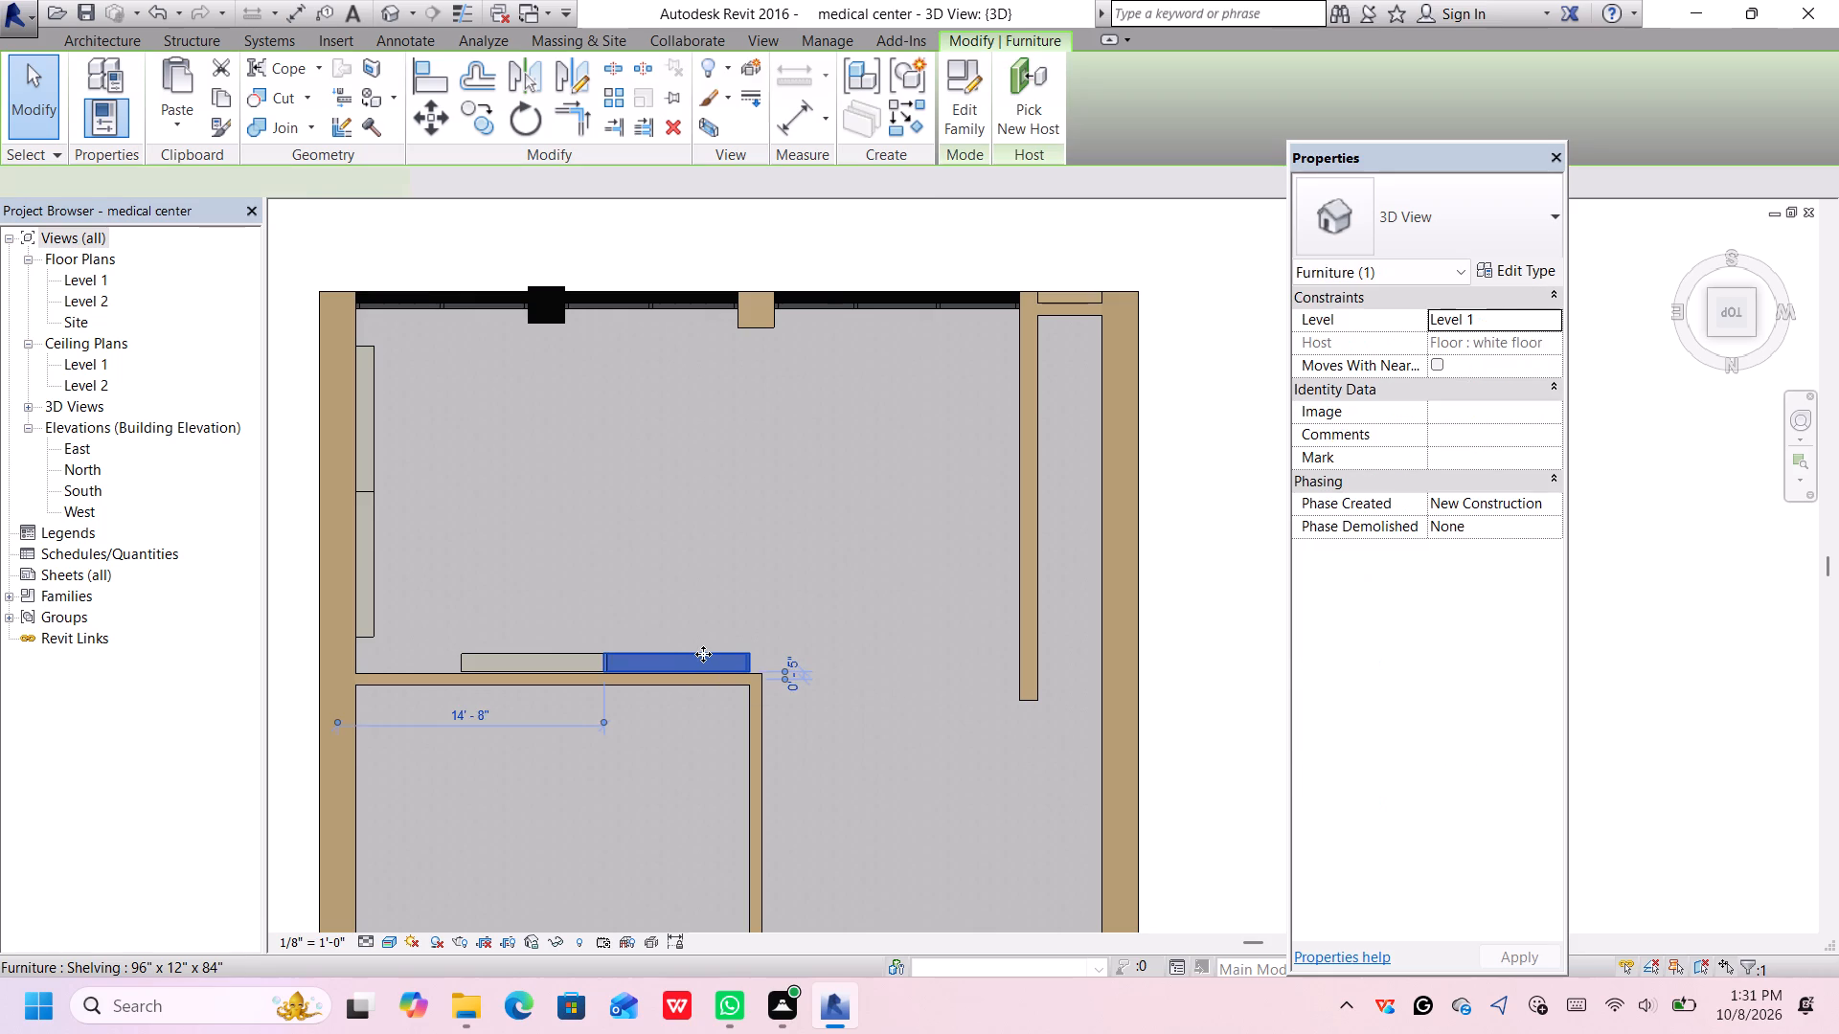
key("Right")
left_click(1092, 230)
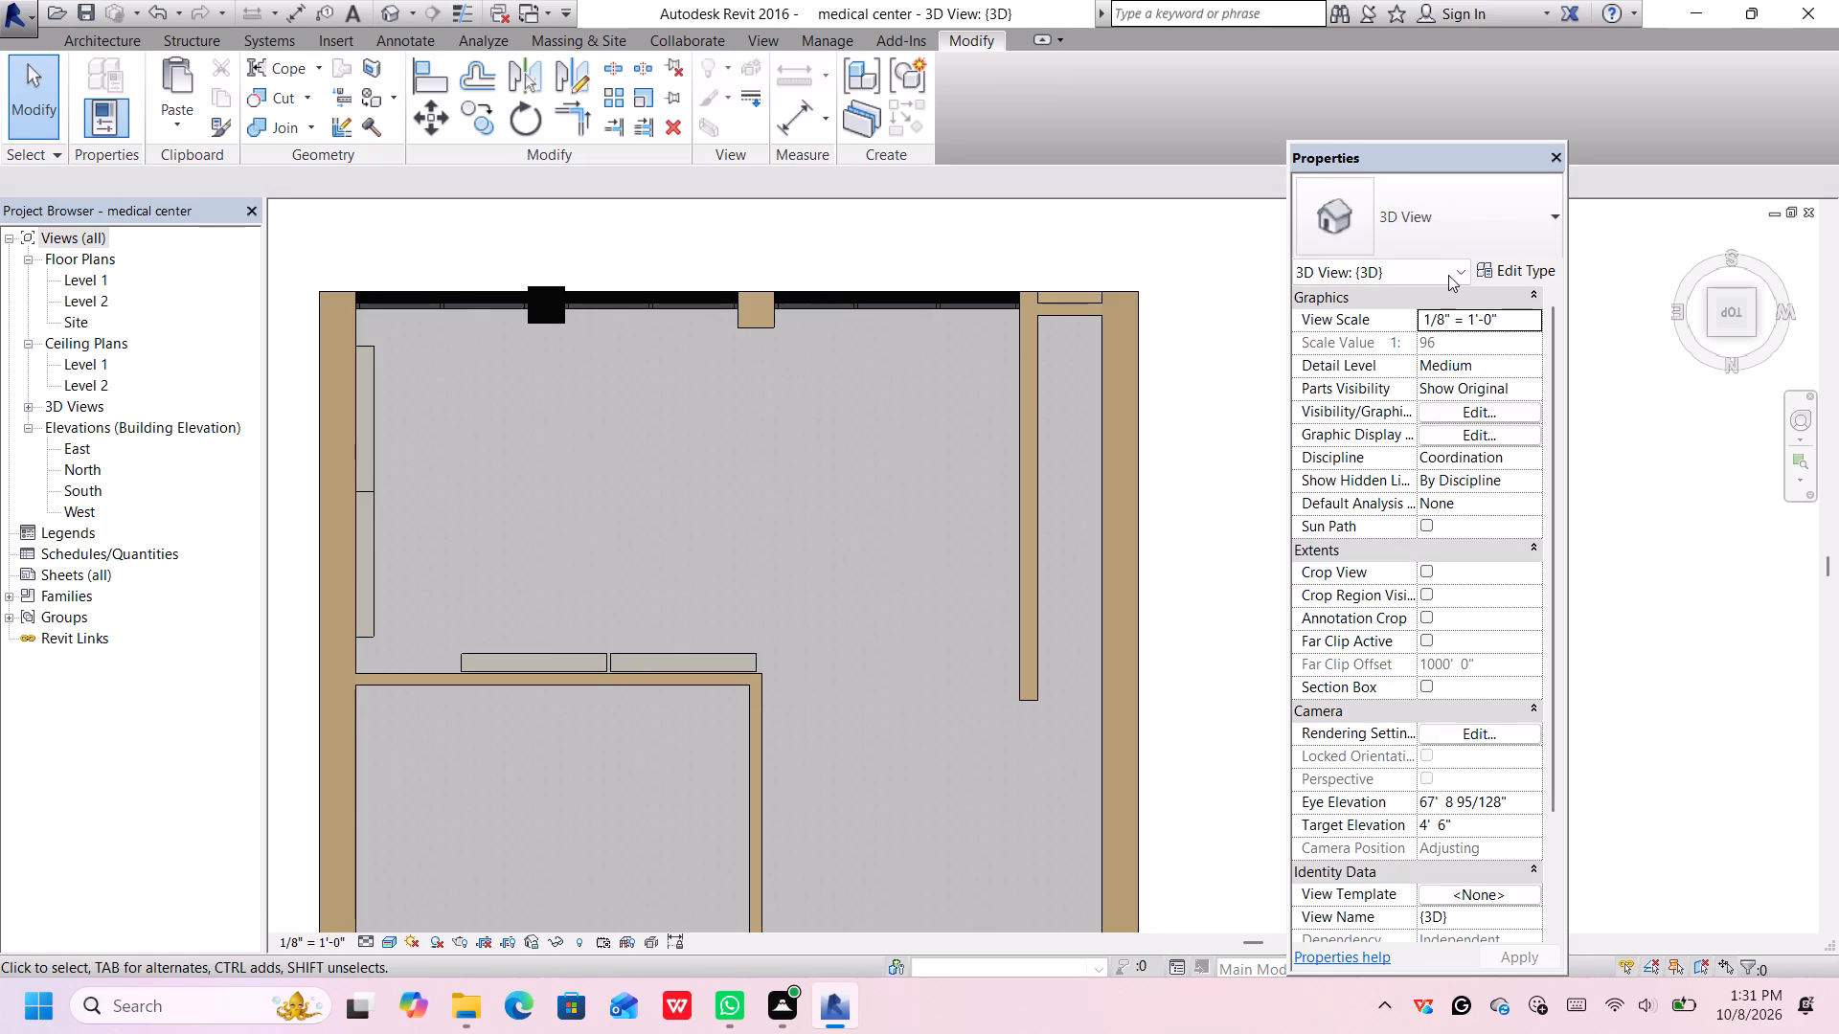
Examine the shelving units on the partition wall and east wall from the front corner in 3D, checking the joint between adjacent units.
left_click(1712, 329)
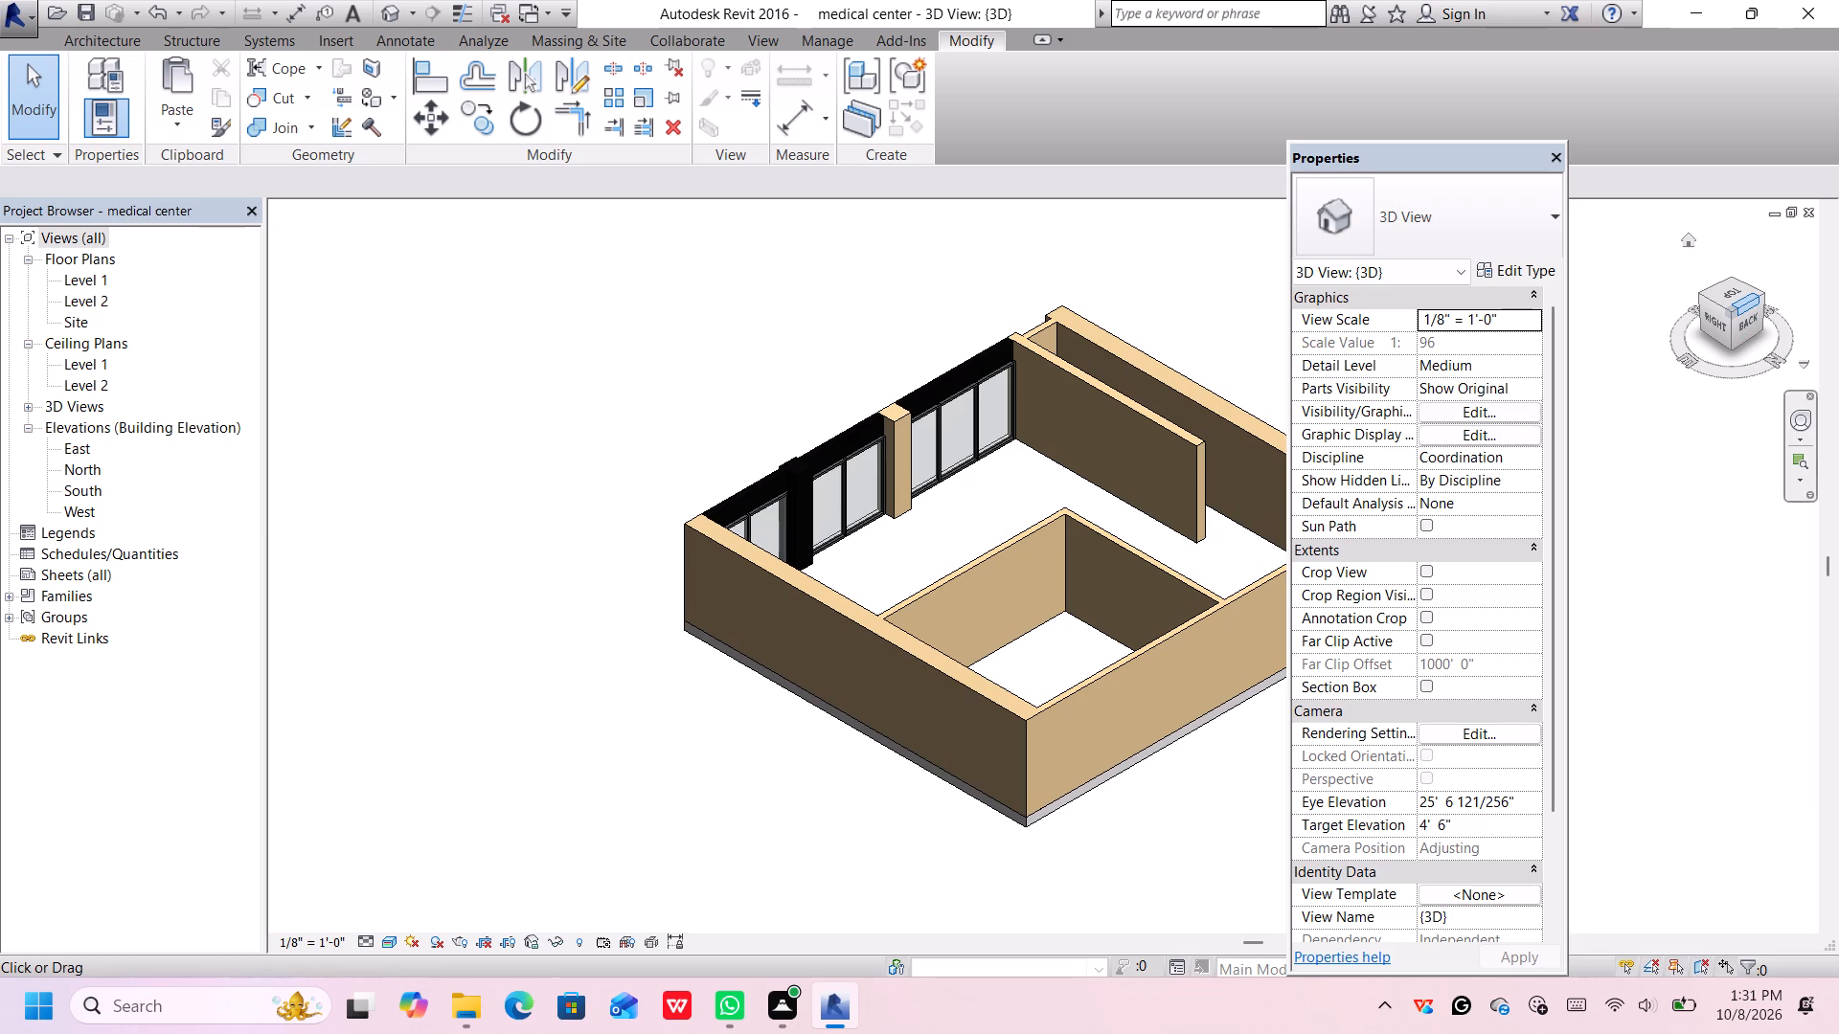
left_click(1749, 306)
left_click(1751, 309)
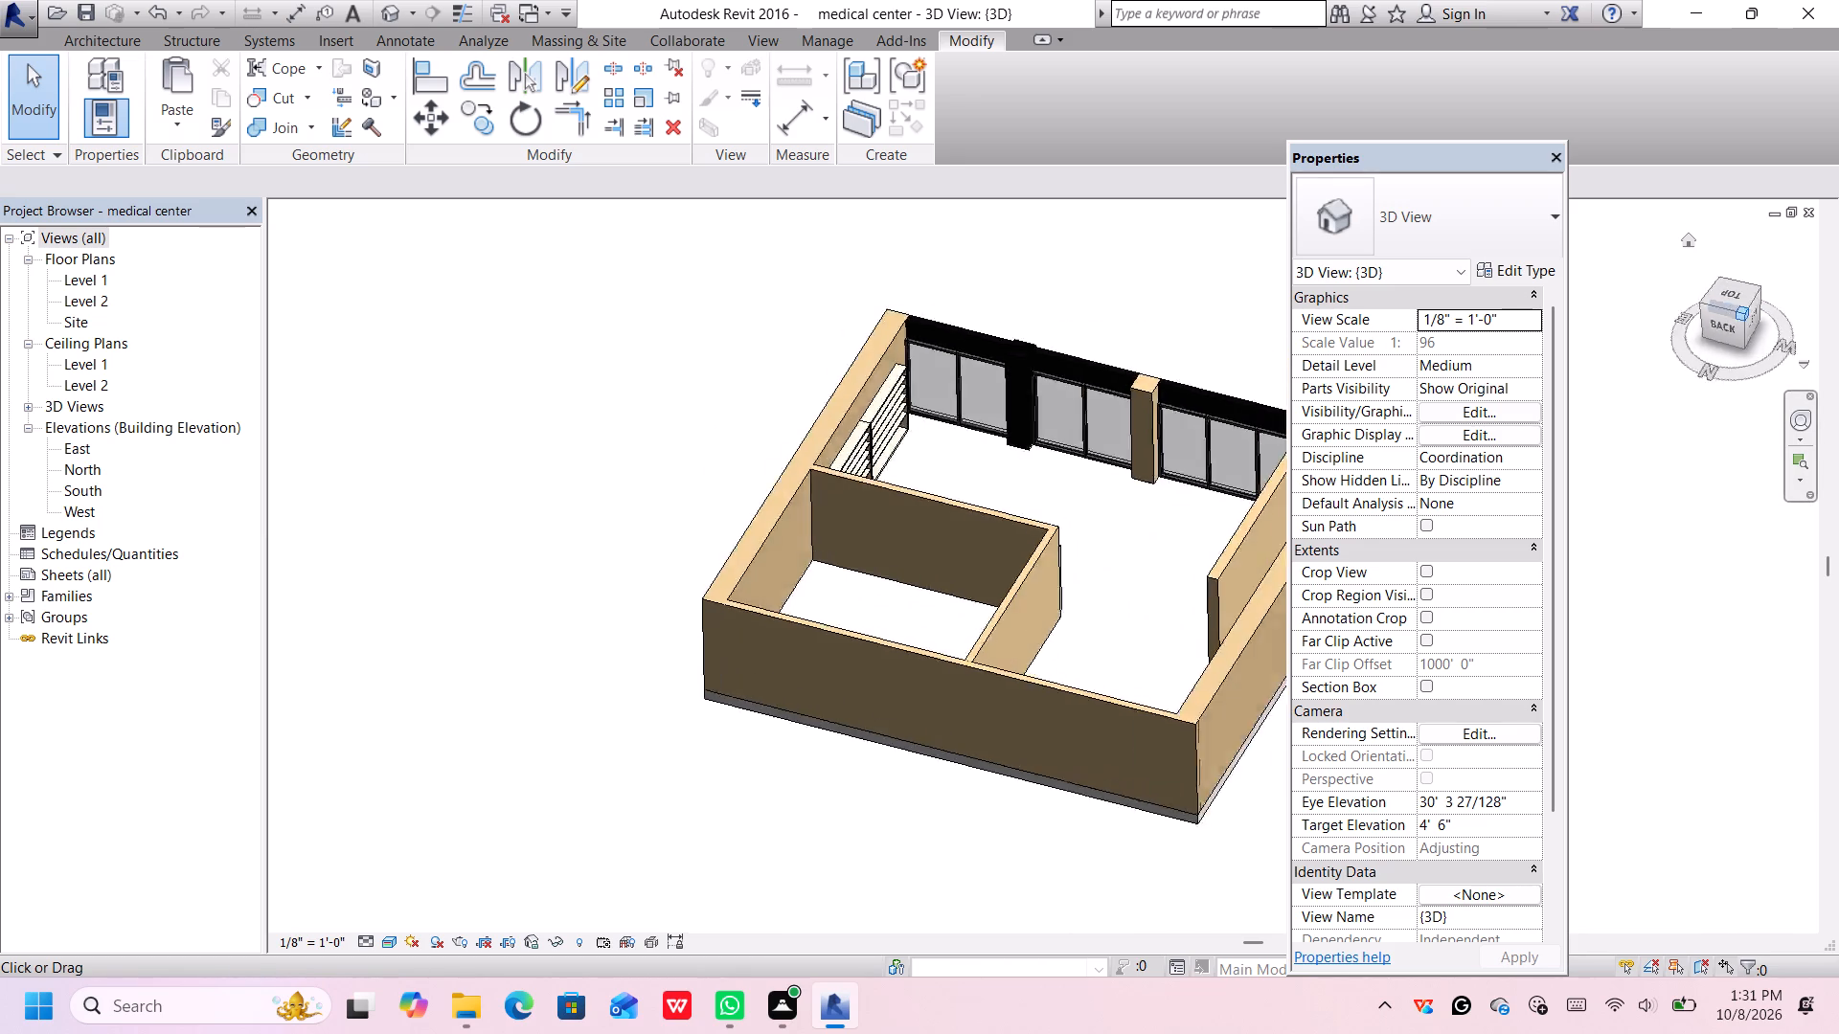
left_click(1751, 304)
left_click(1751, 314)
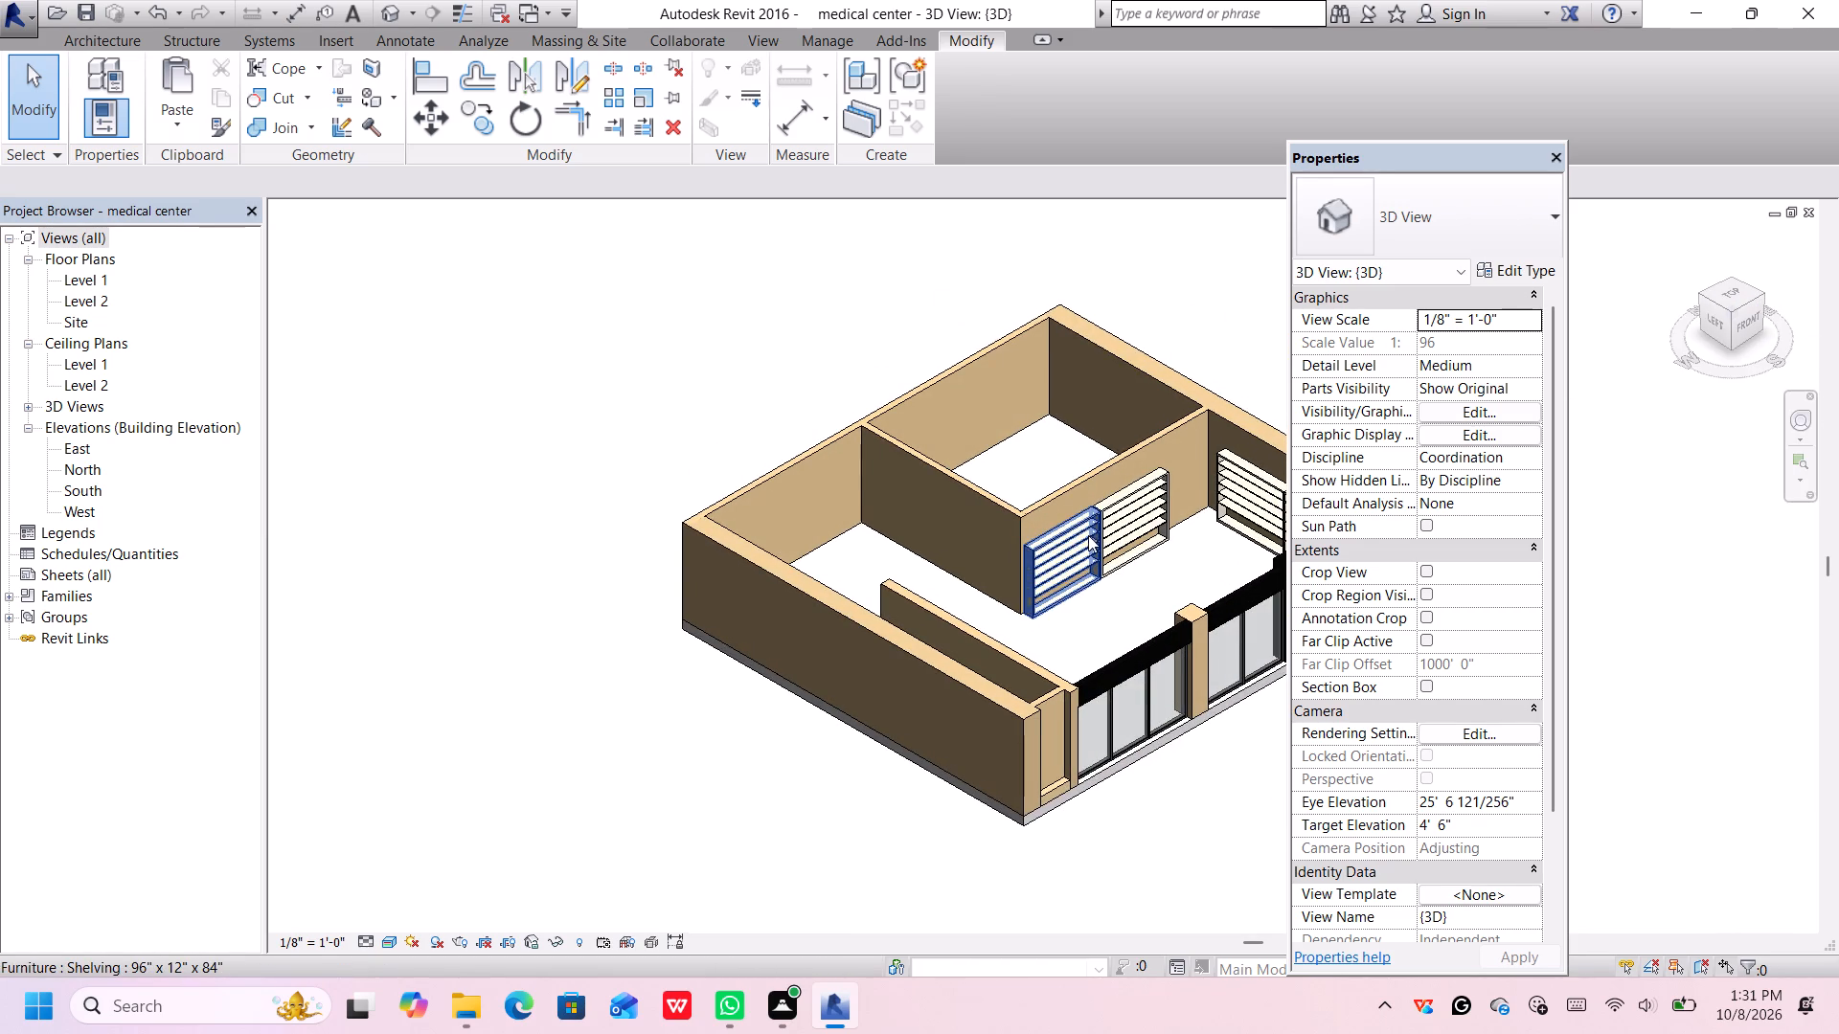
scroll(1090, 532, "up", 1)
middle_click_drag(1083, 519, 1056, 489)
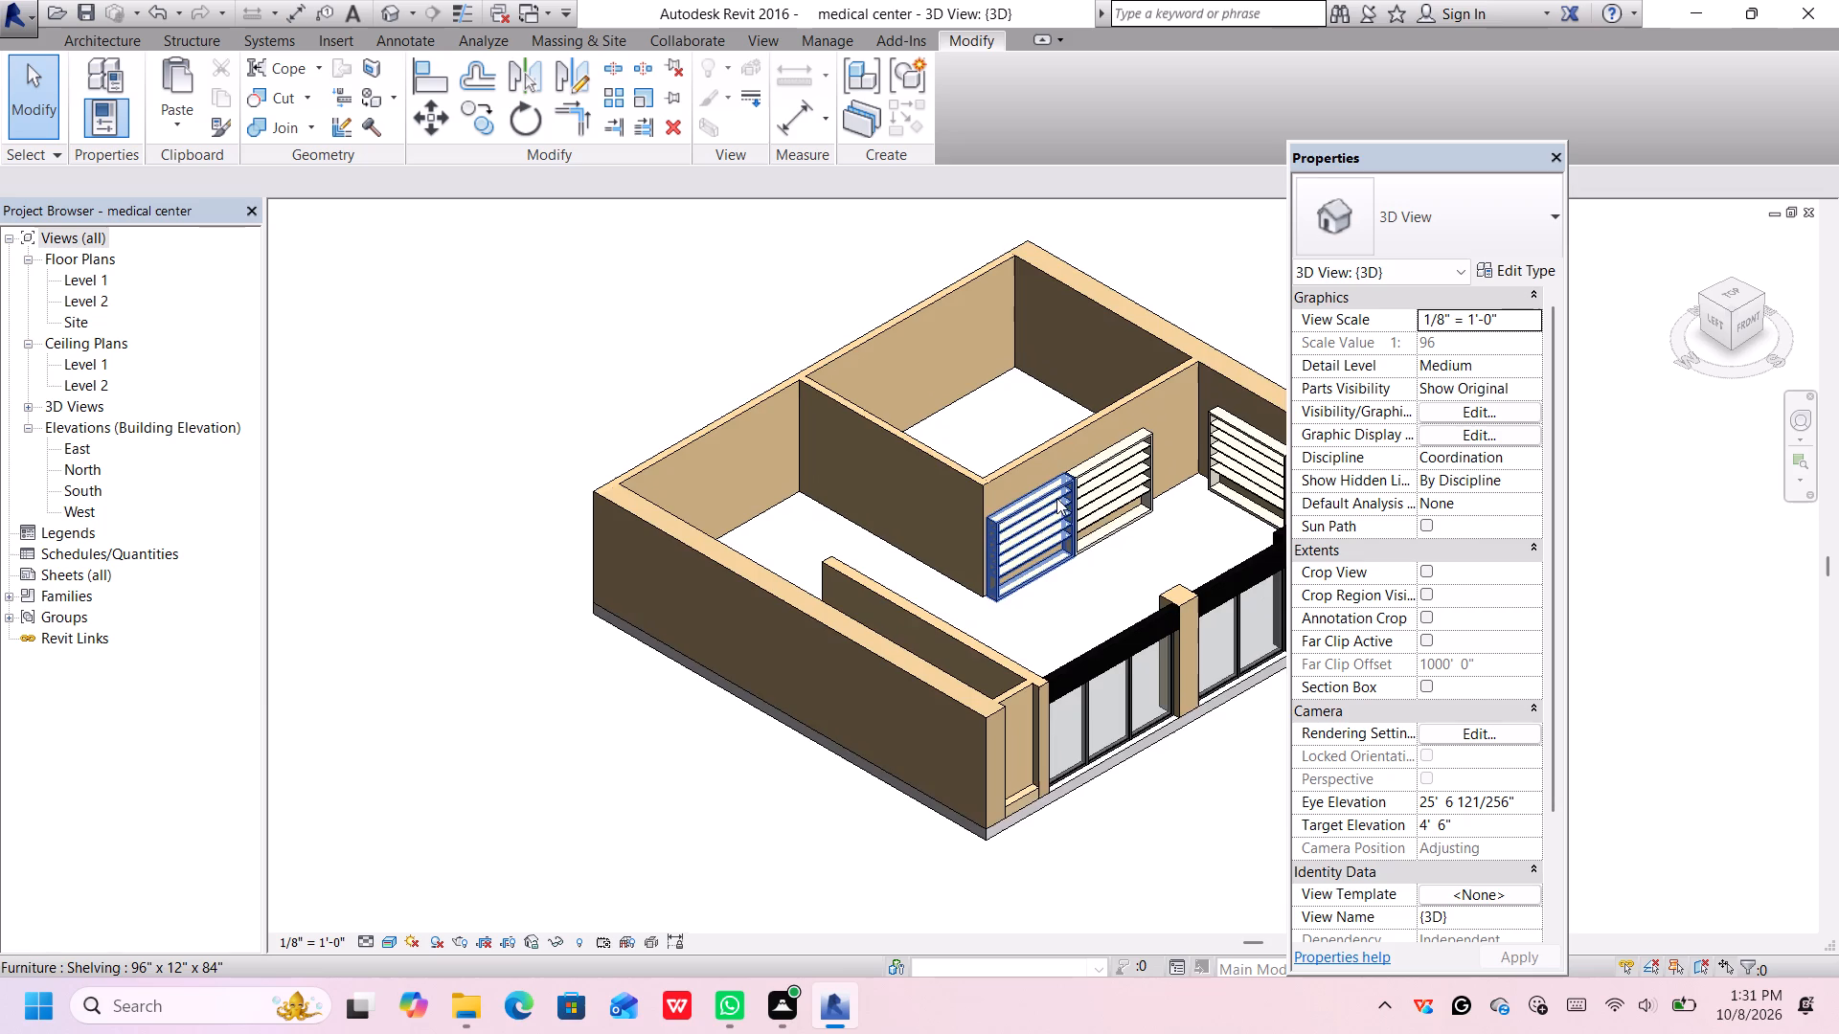
scroll(1050, 512, "up", 6)
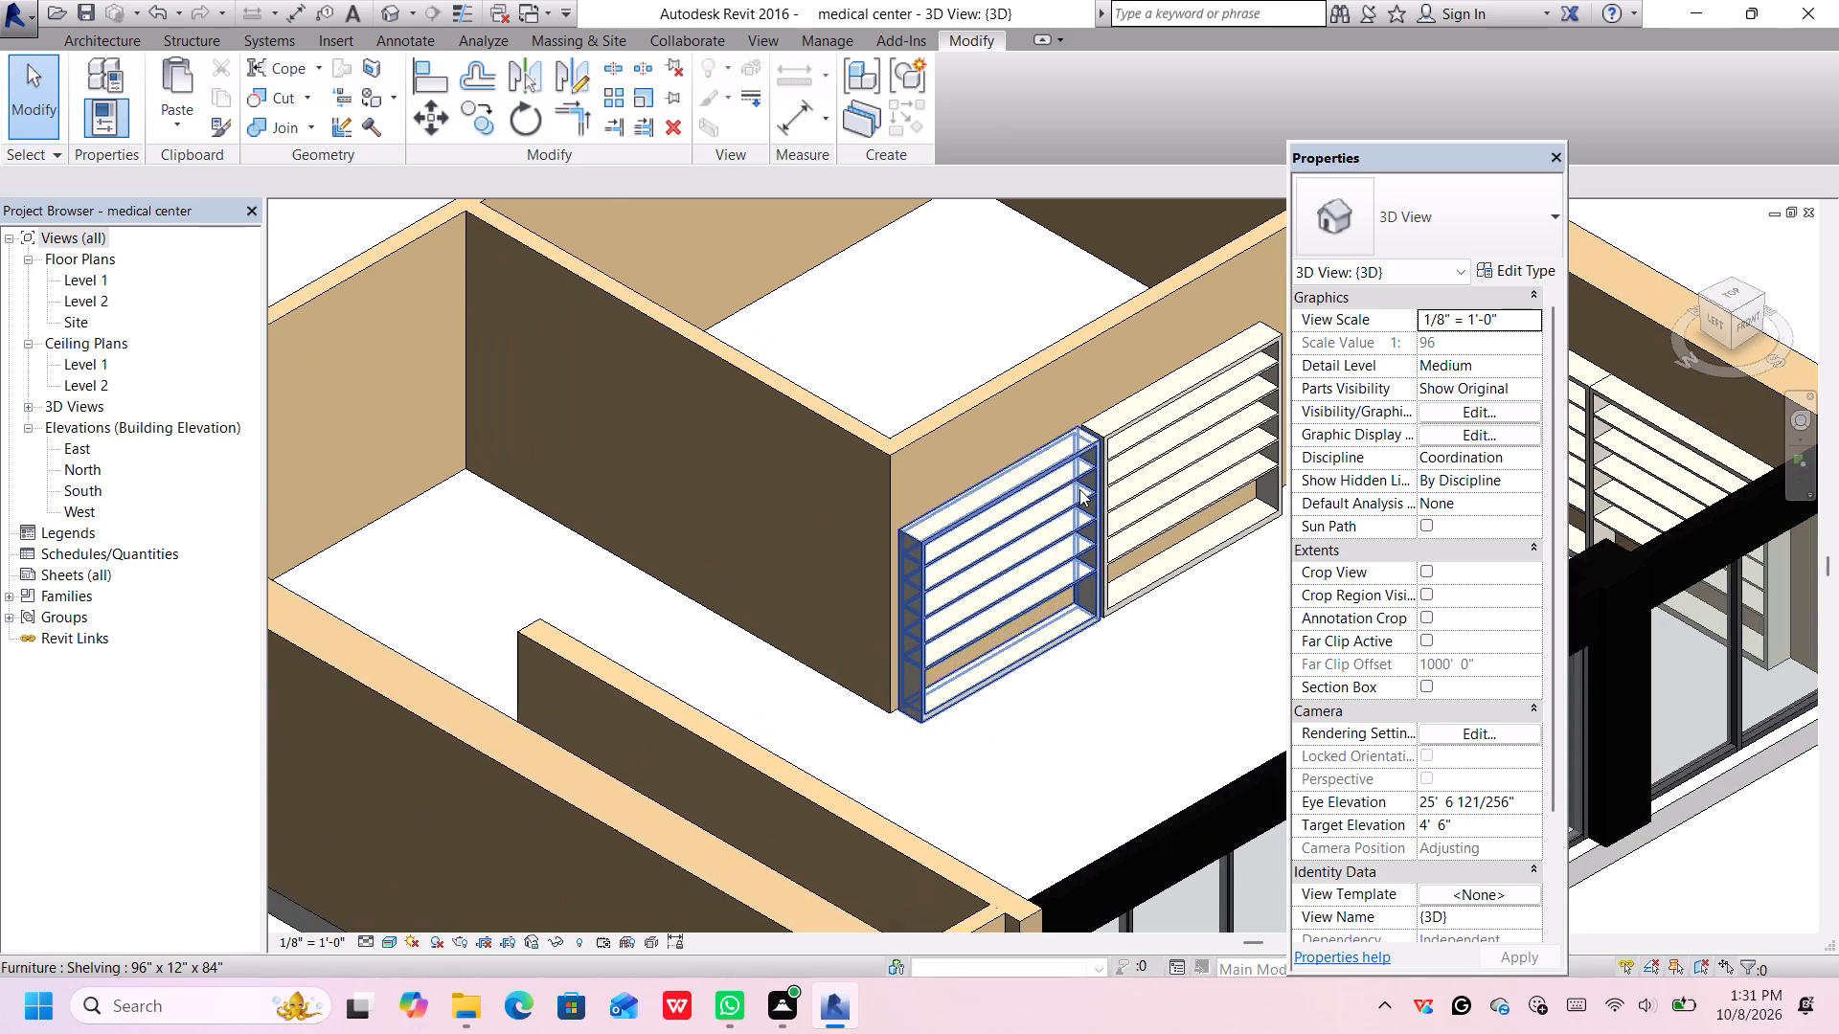
scroll(1093, 442, "up", 4)
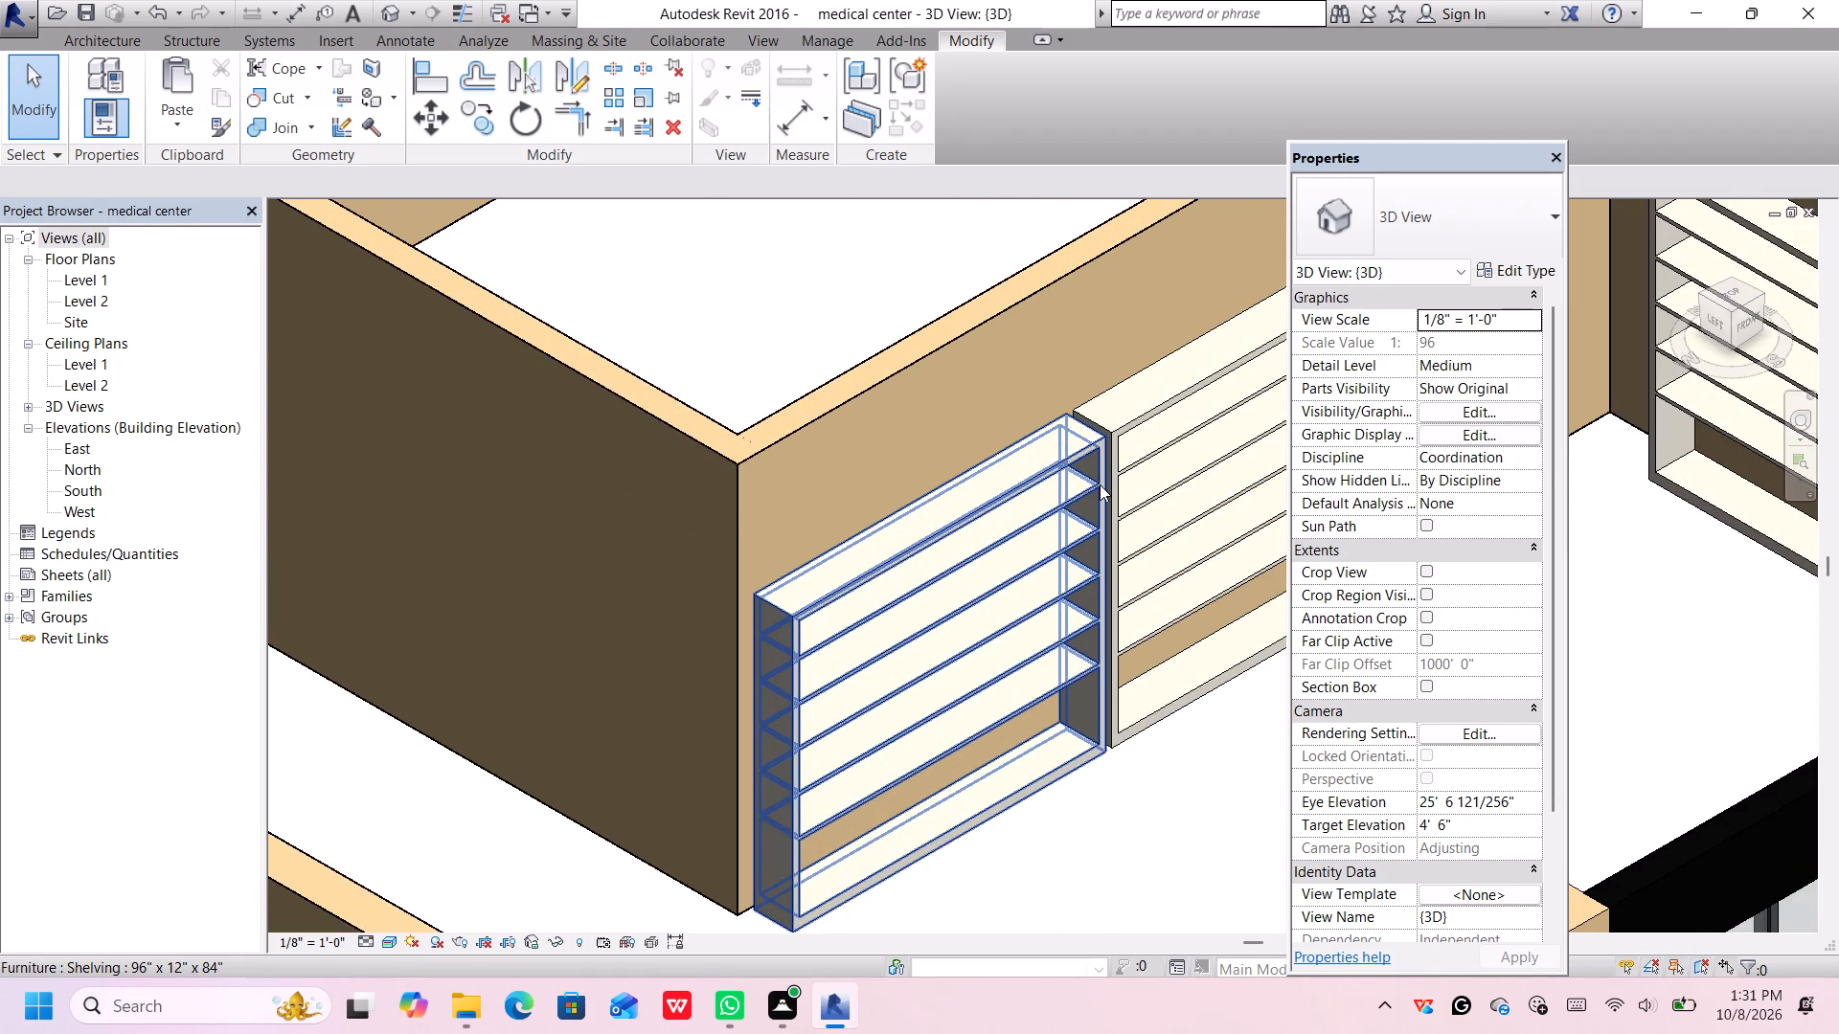
scroll(1083, 516, "up", 2)
scroll(1076, 526, "down", 1)
scroll(1076, 523, "up", 1)
scroll(1076, 522, "down", 4)
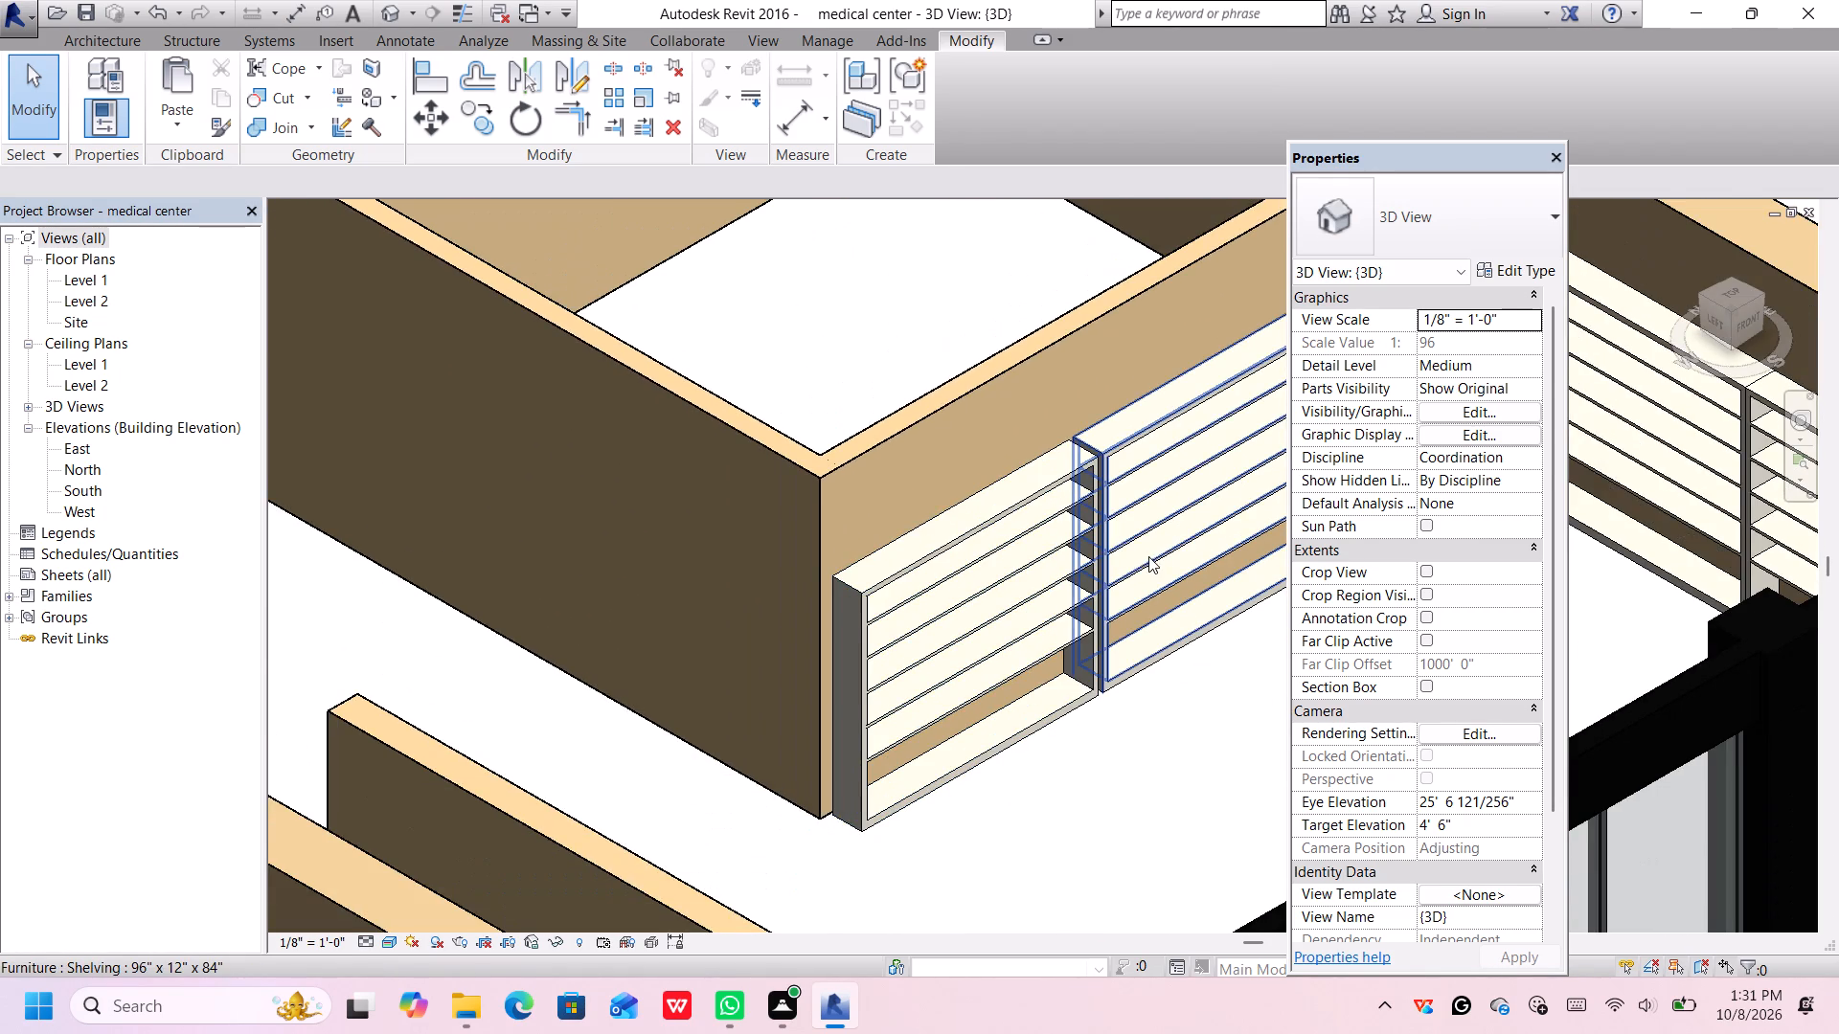
middle_click_drag(1141, 545, 671, 383)
scroll(938, 393, "down", 3)
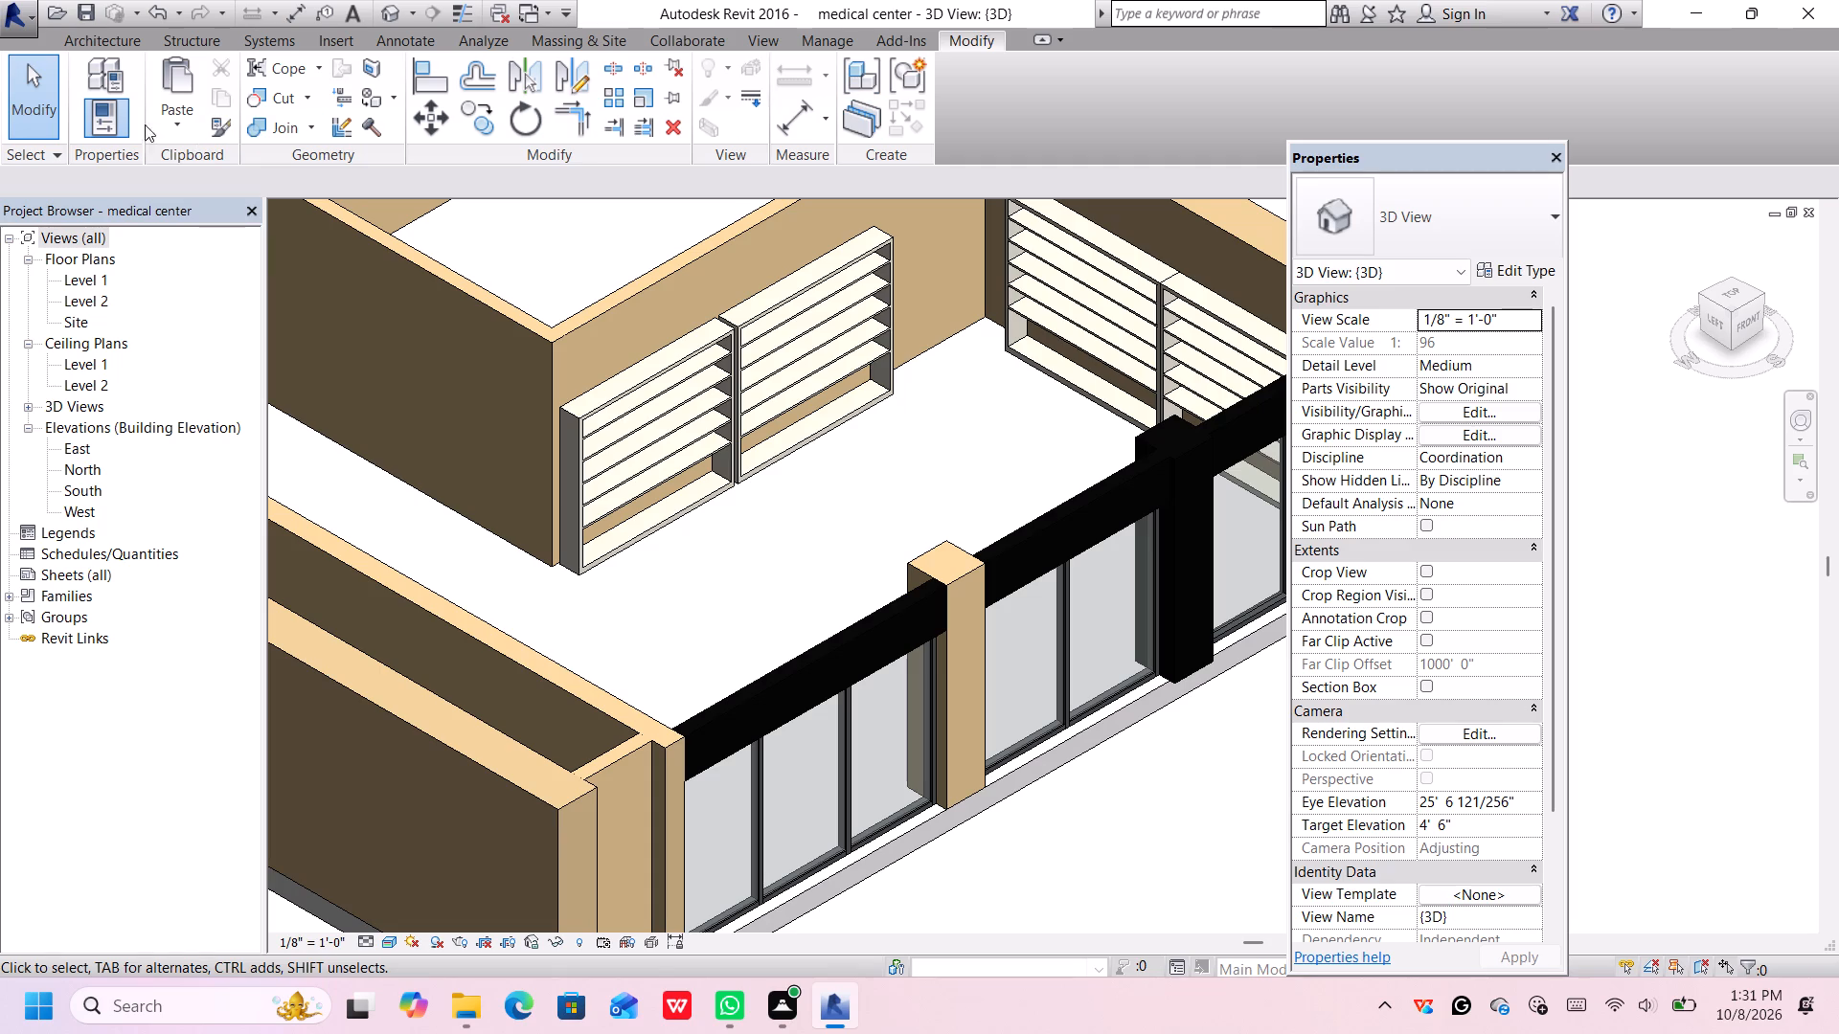
Start loading a component family and browse the Detail Items library folders, previewing the Break Line family in Div 01-General.
left_click(79, 34)
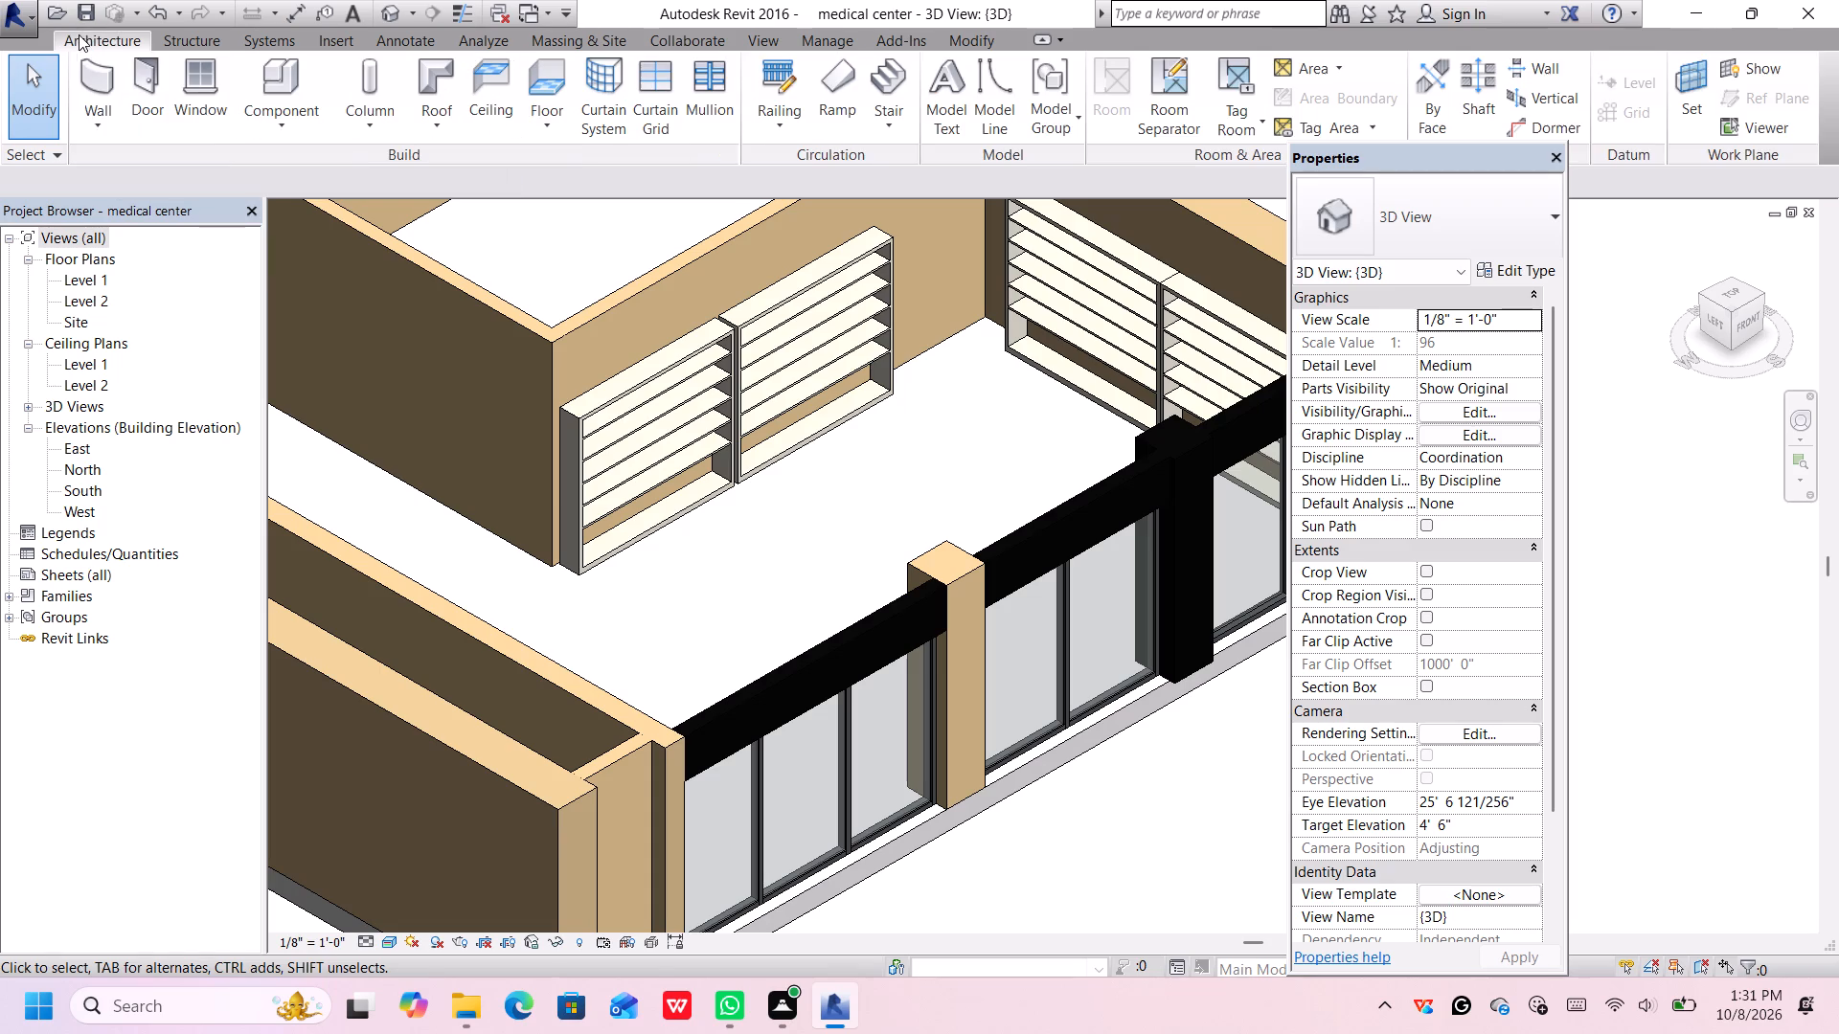
left_click(284, 81)
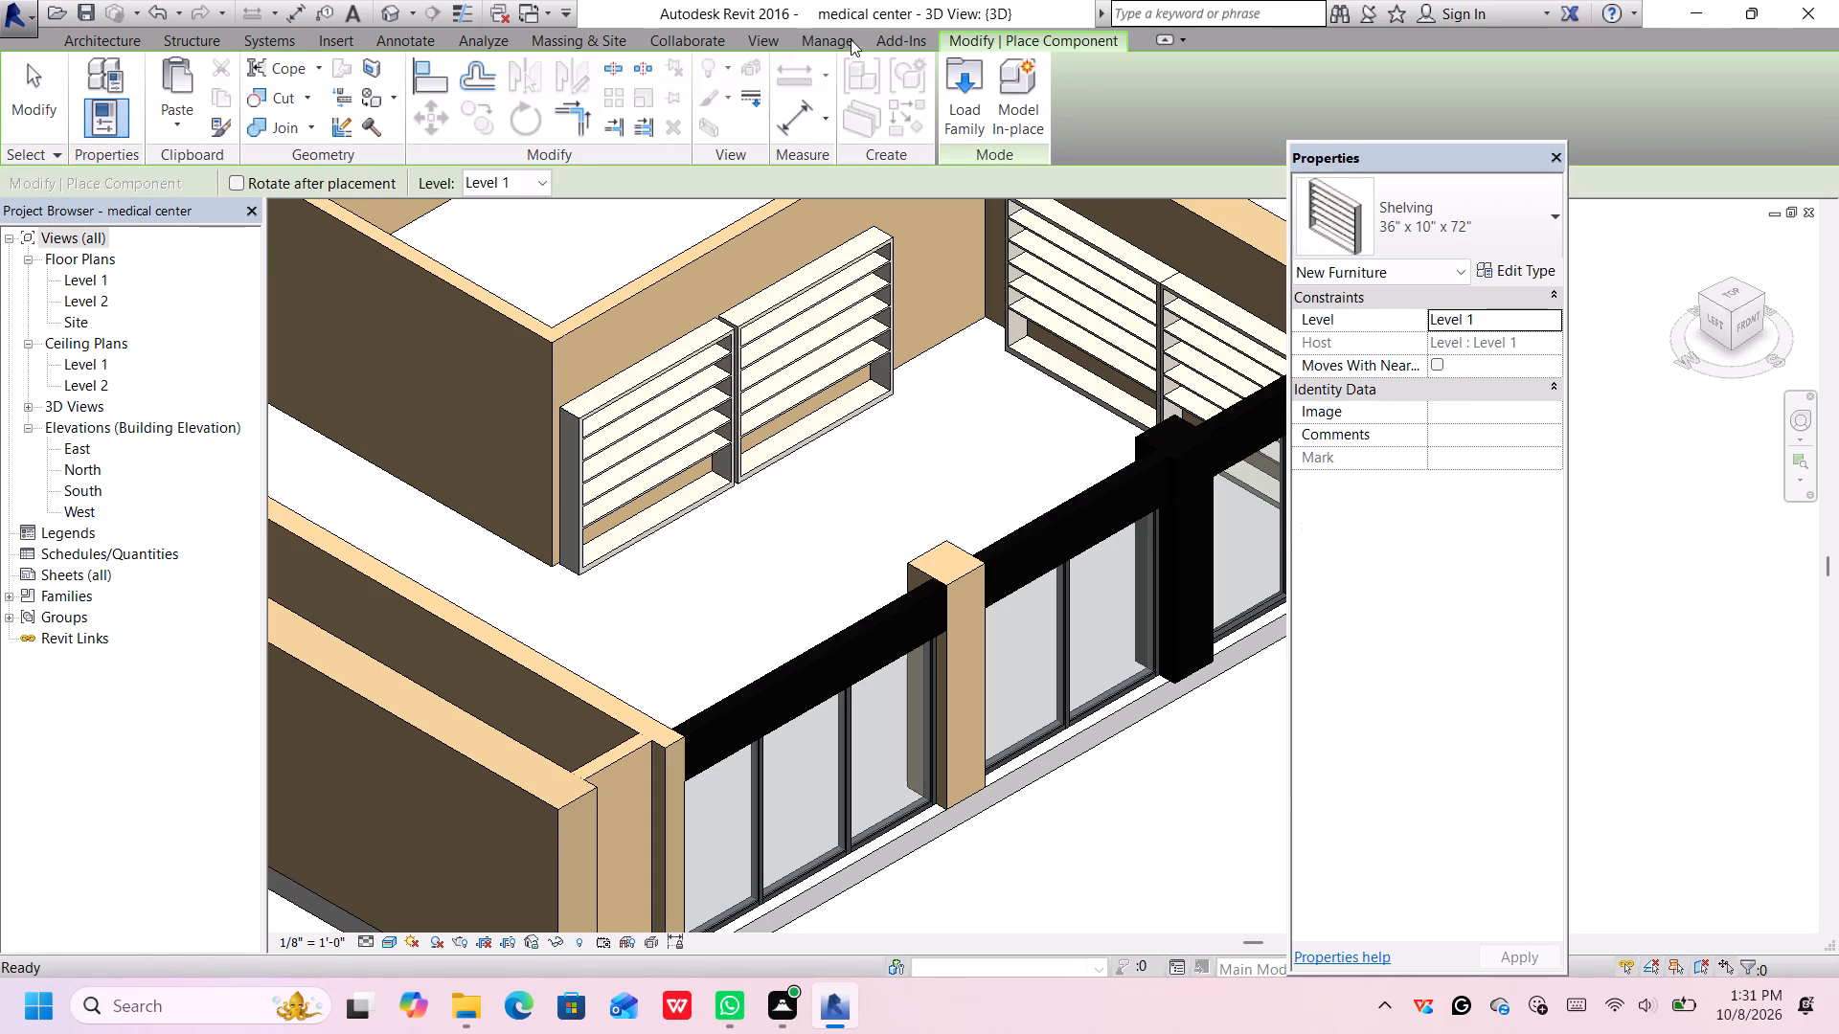
left_click(962, 88)
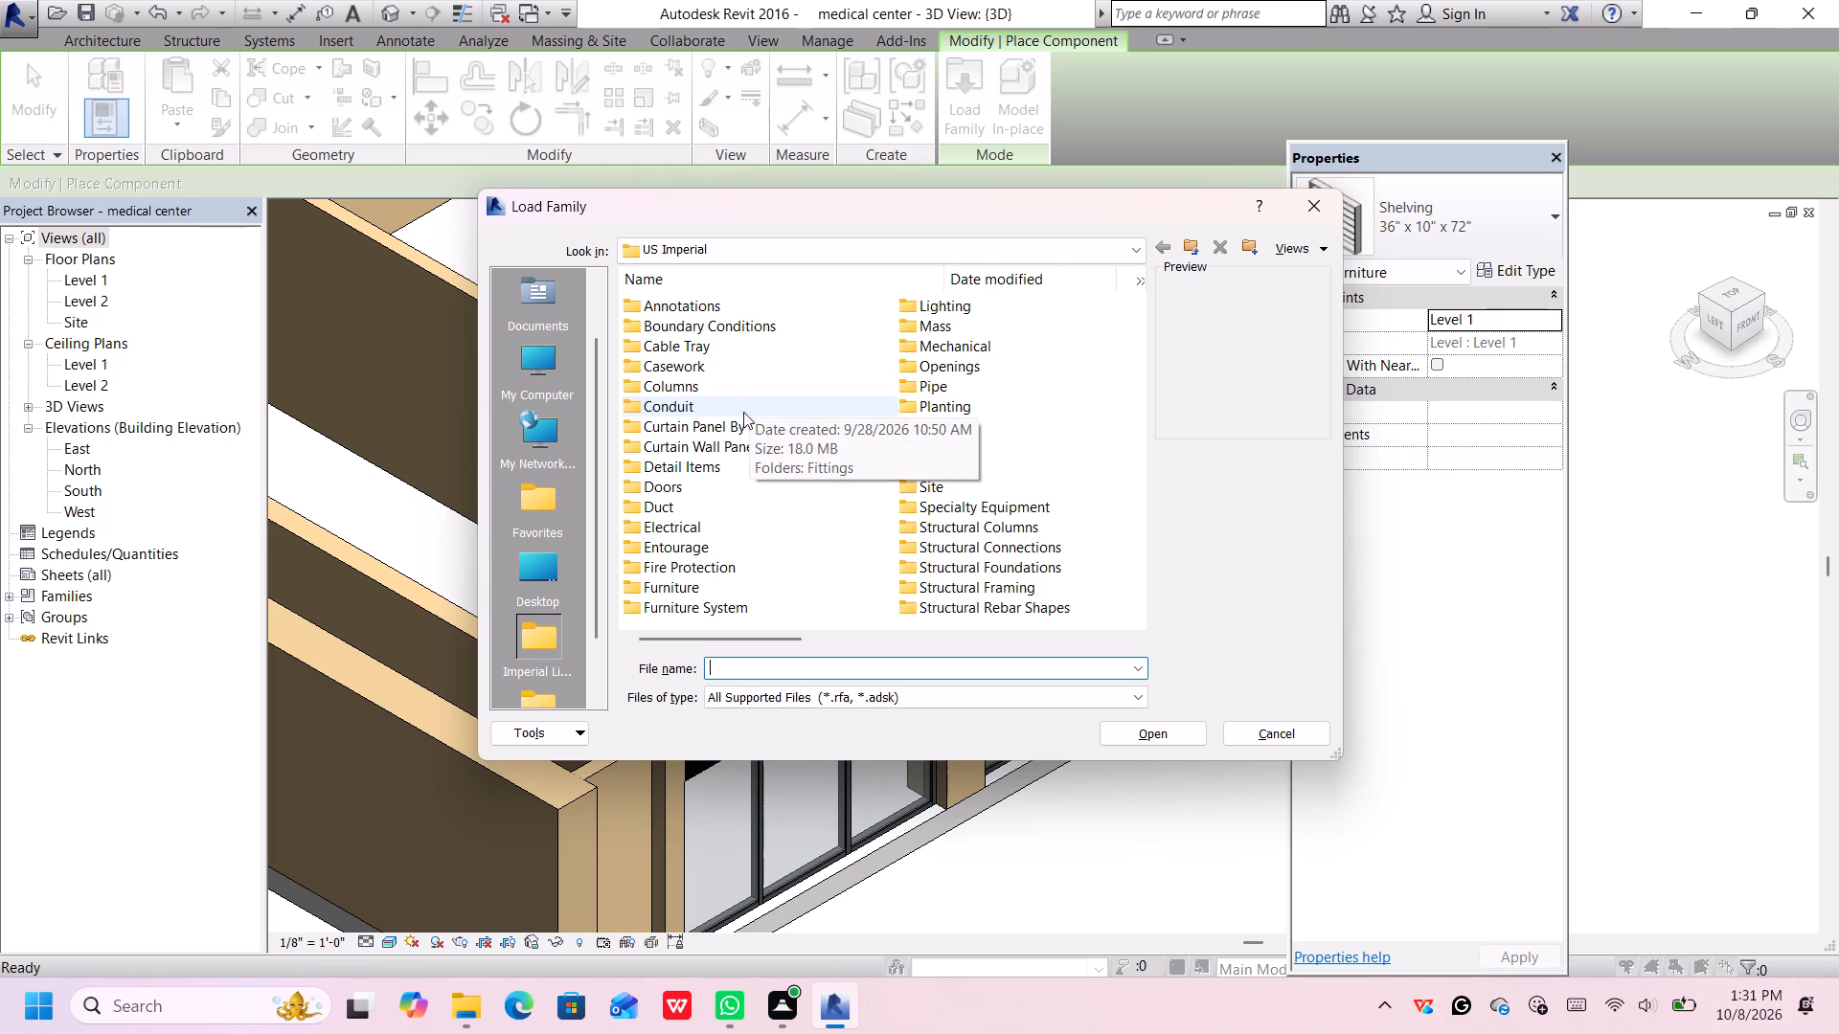
left_click(735, 472)
double_click(721, 467)
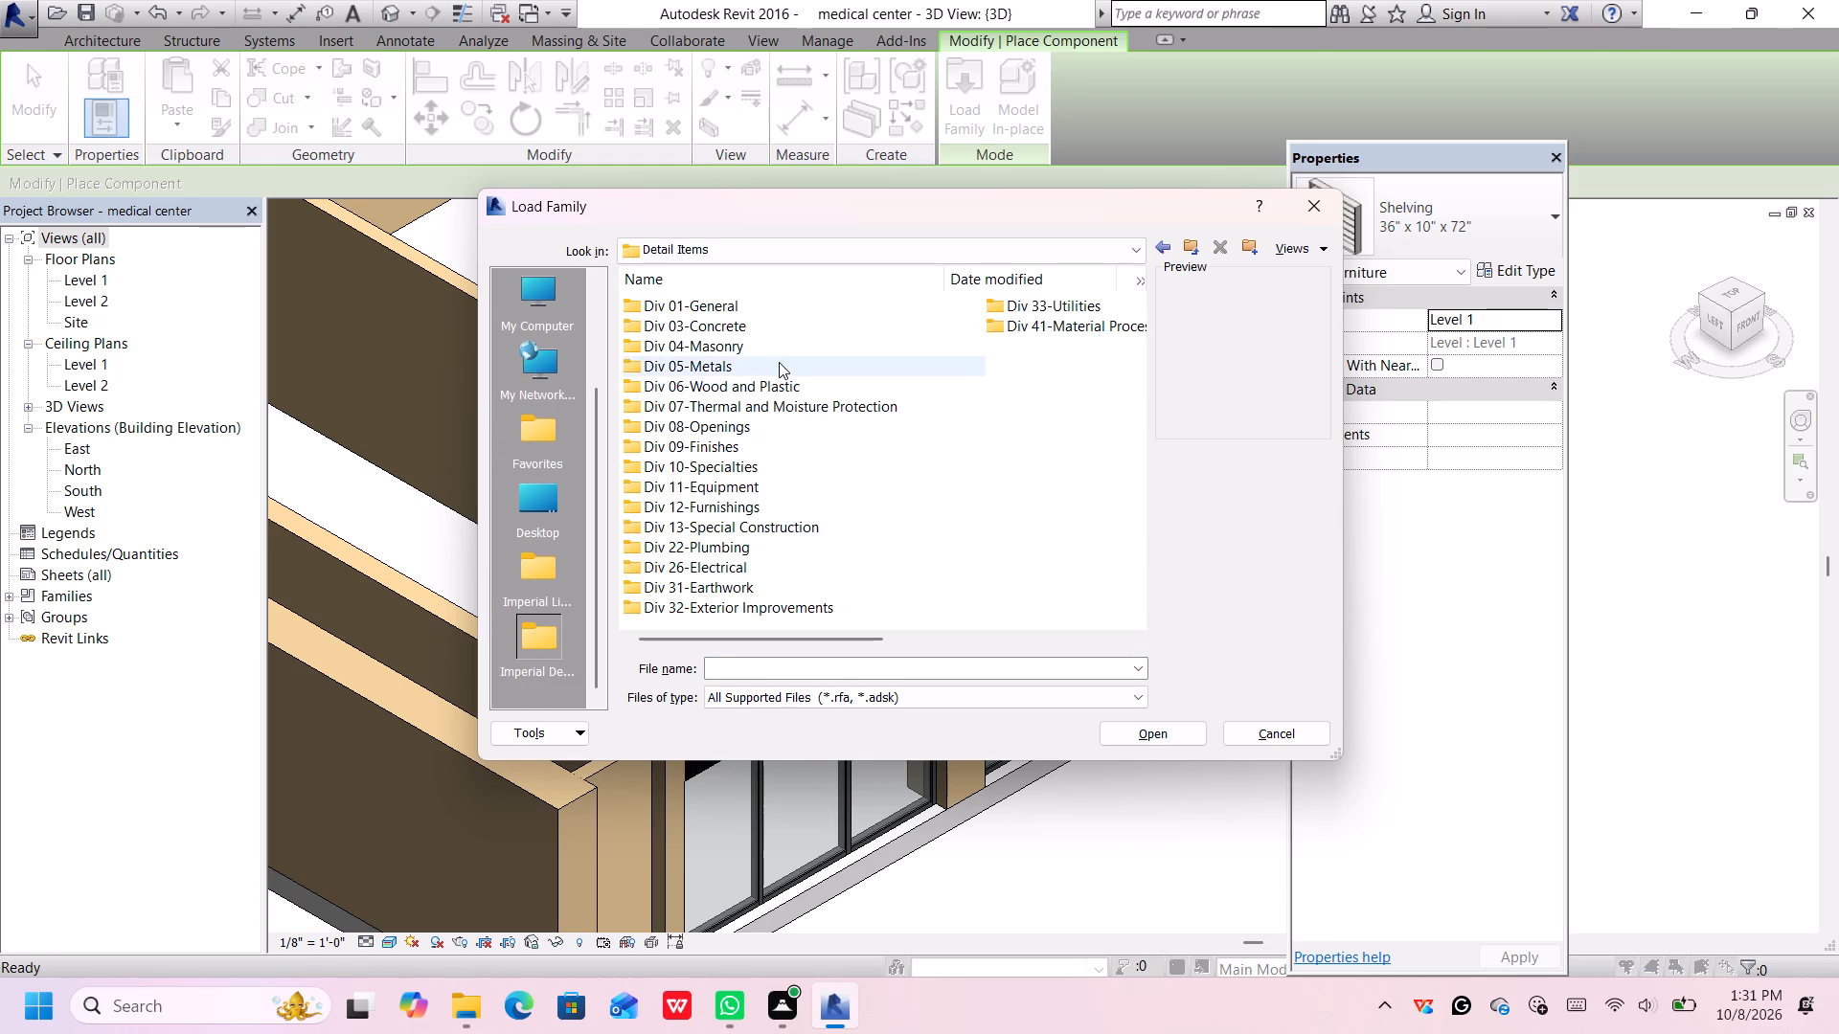
left_click(800, 303)
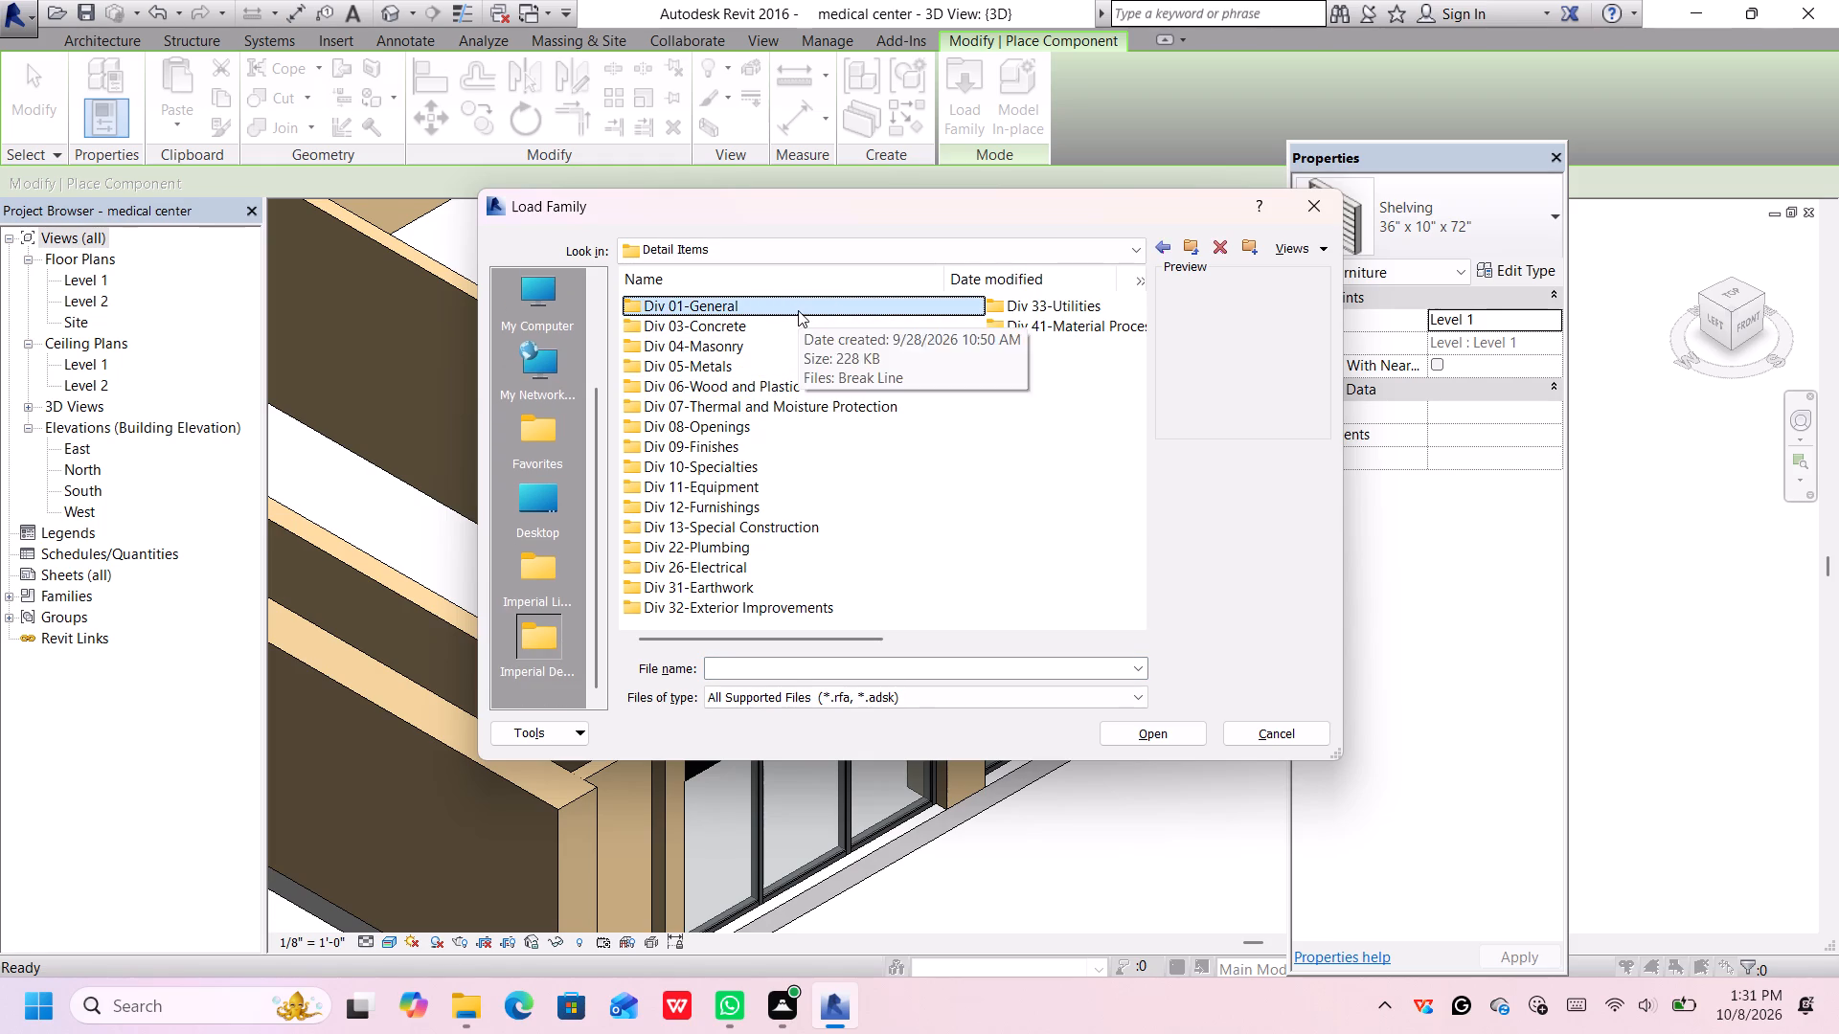
left_click(798, 310)
double_click(801, 309)
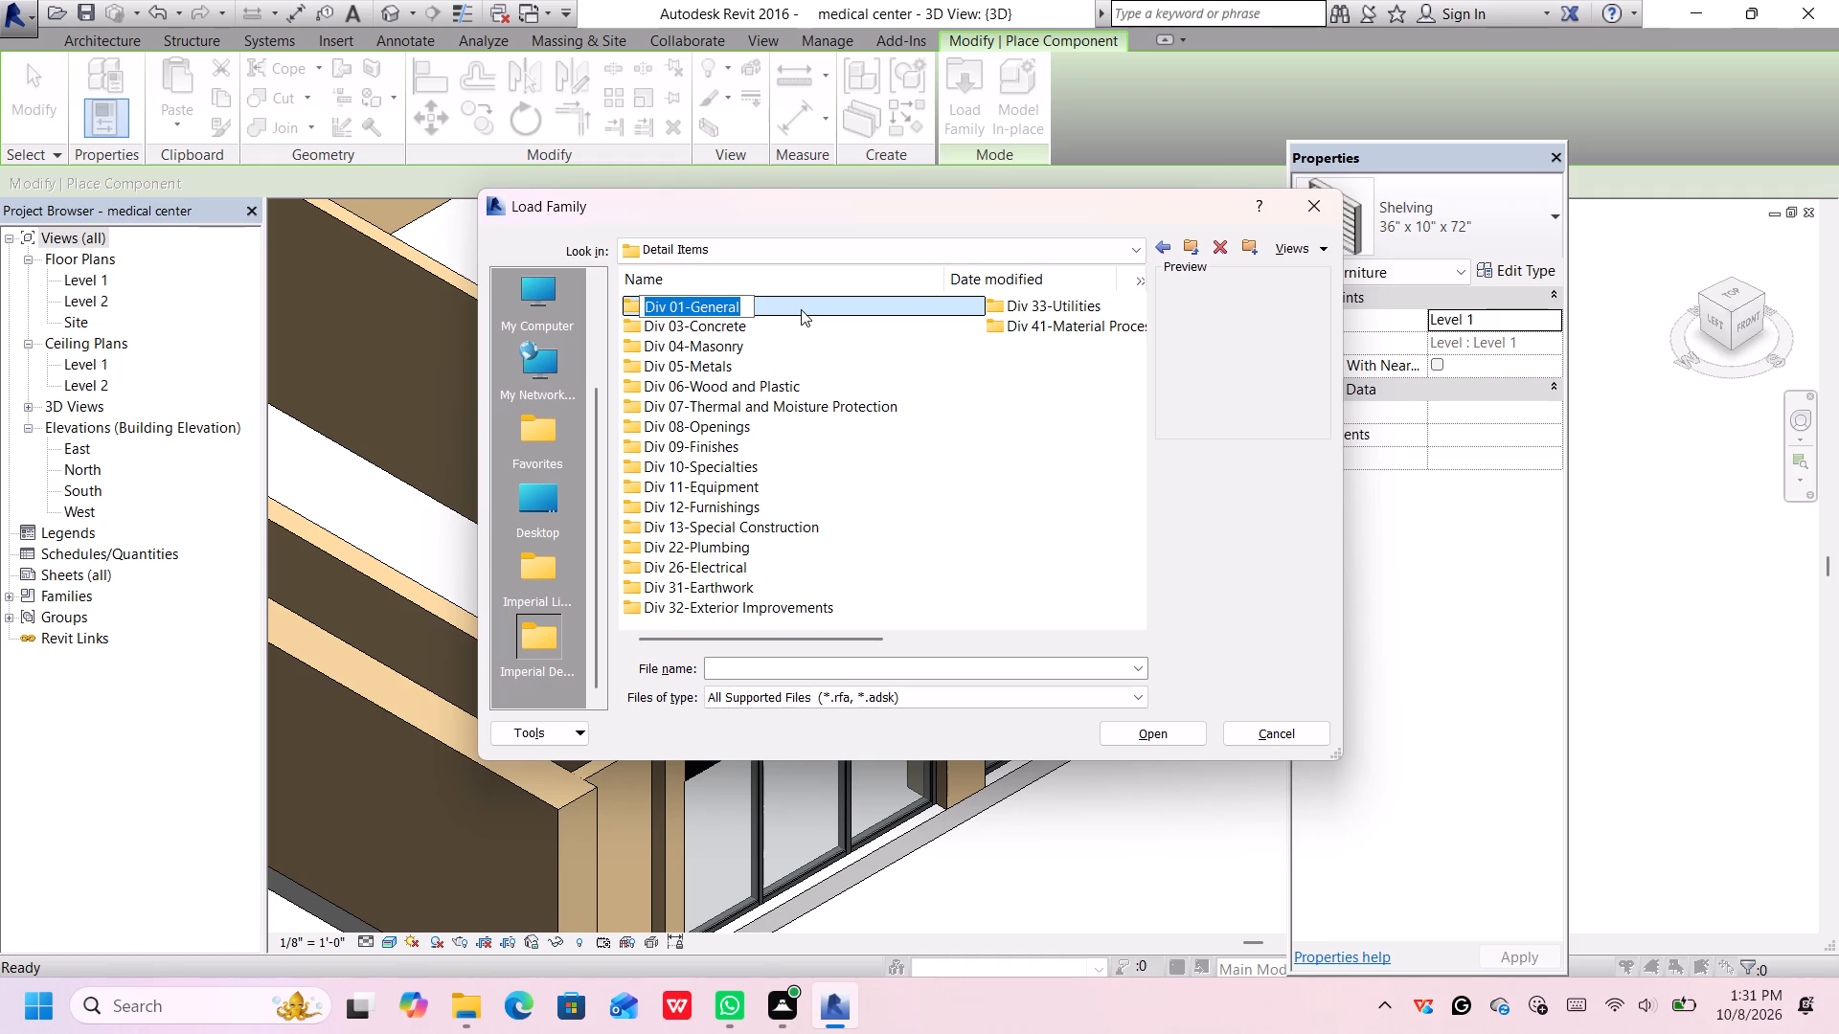
left_click(790, 317)
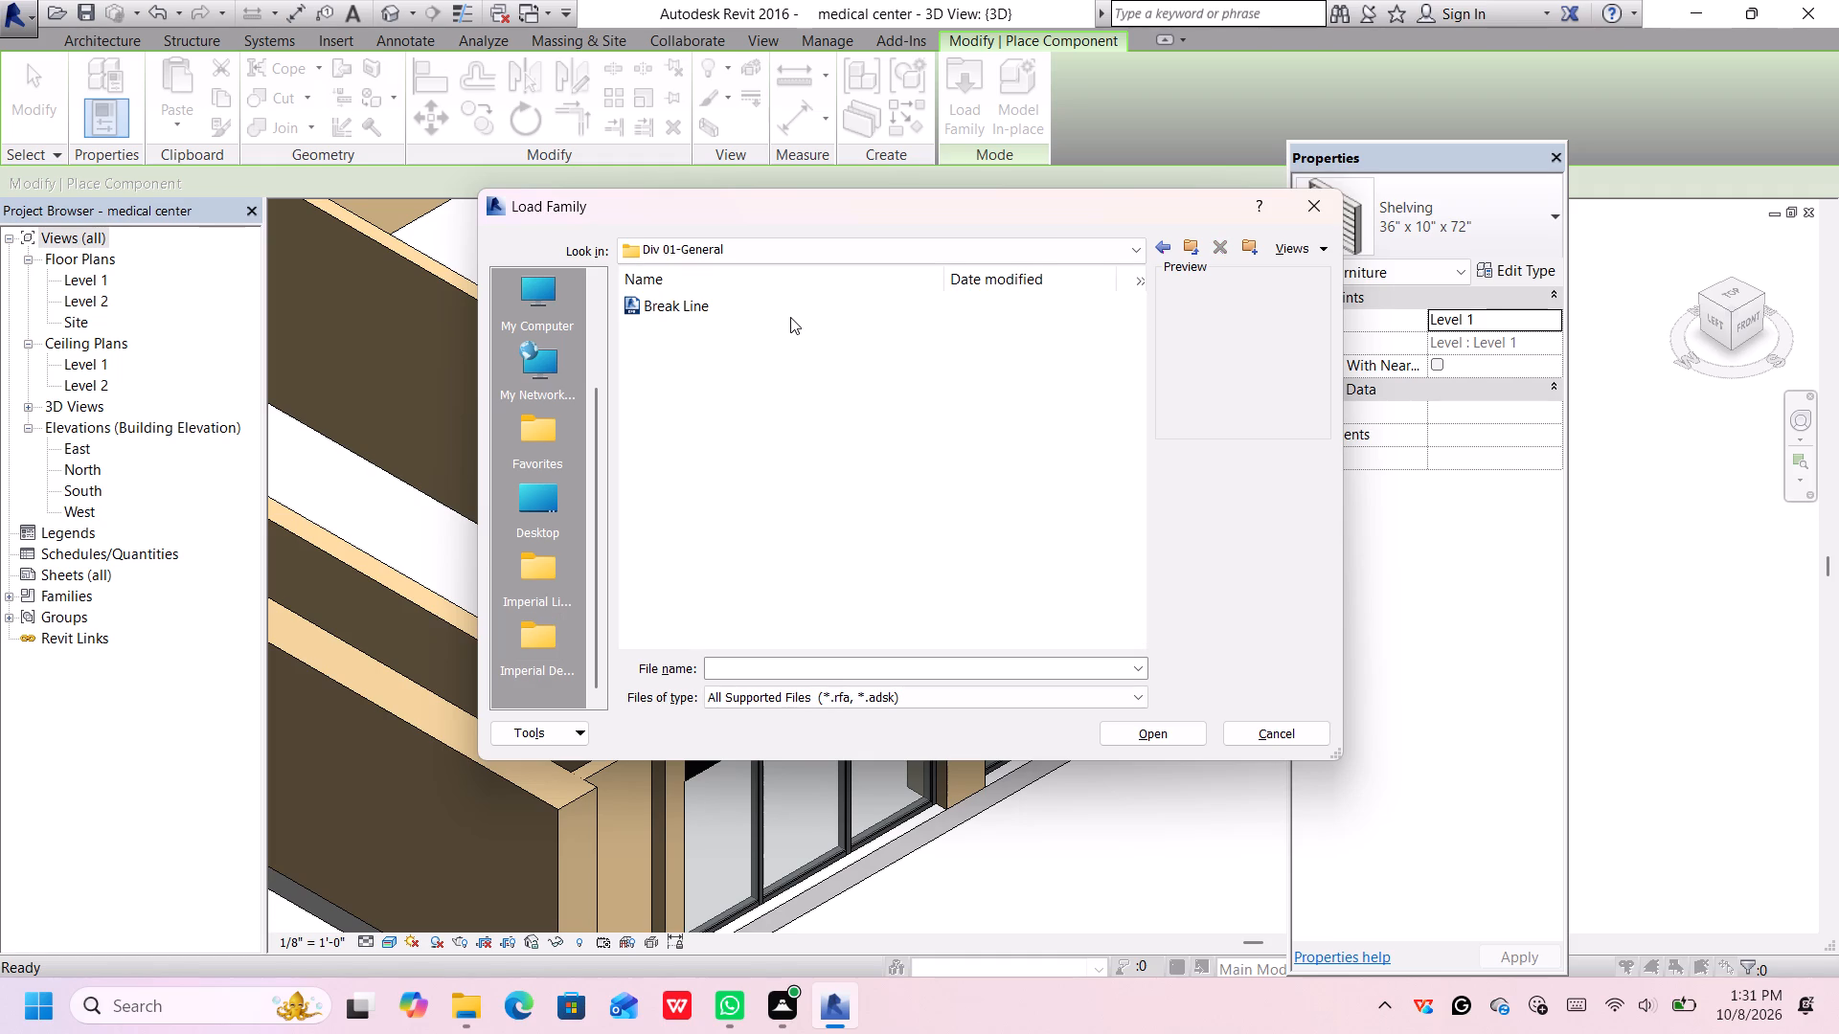
left_click(723, 312)
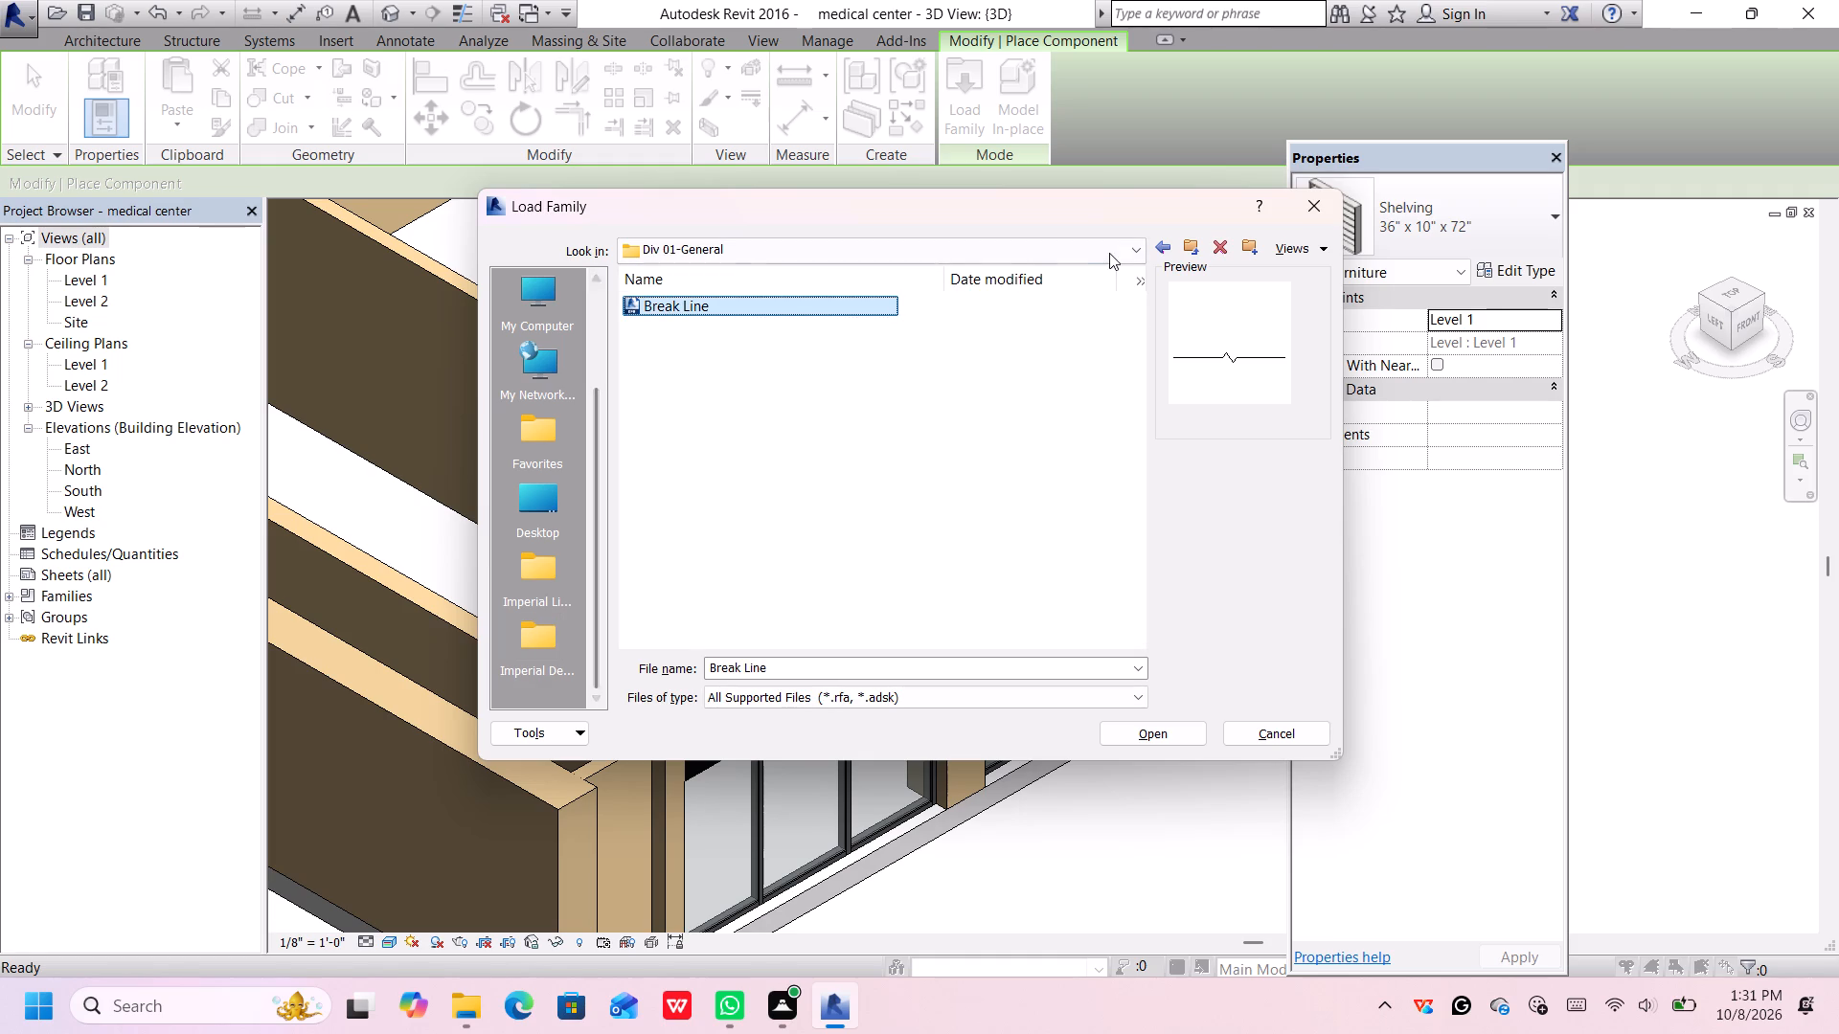
left_click_drag(1165, 247, 1158, 237)
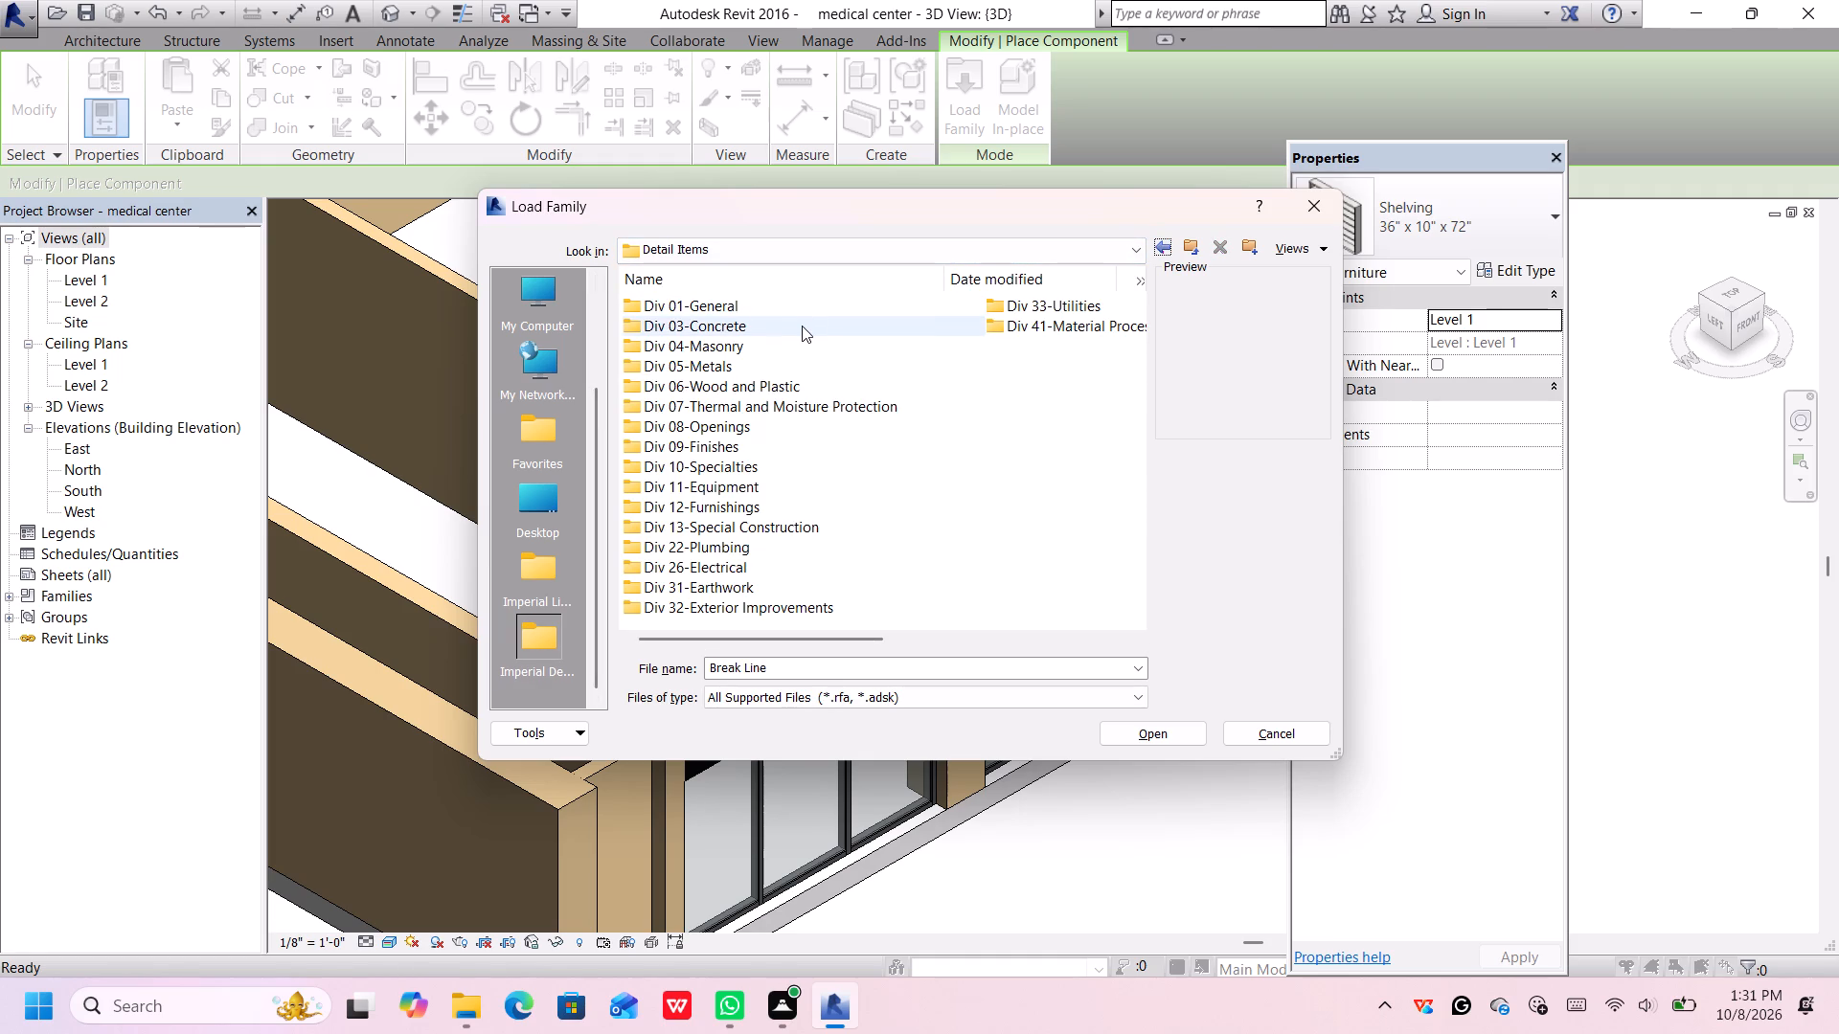
left_click(801, 324)
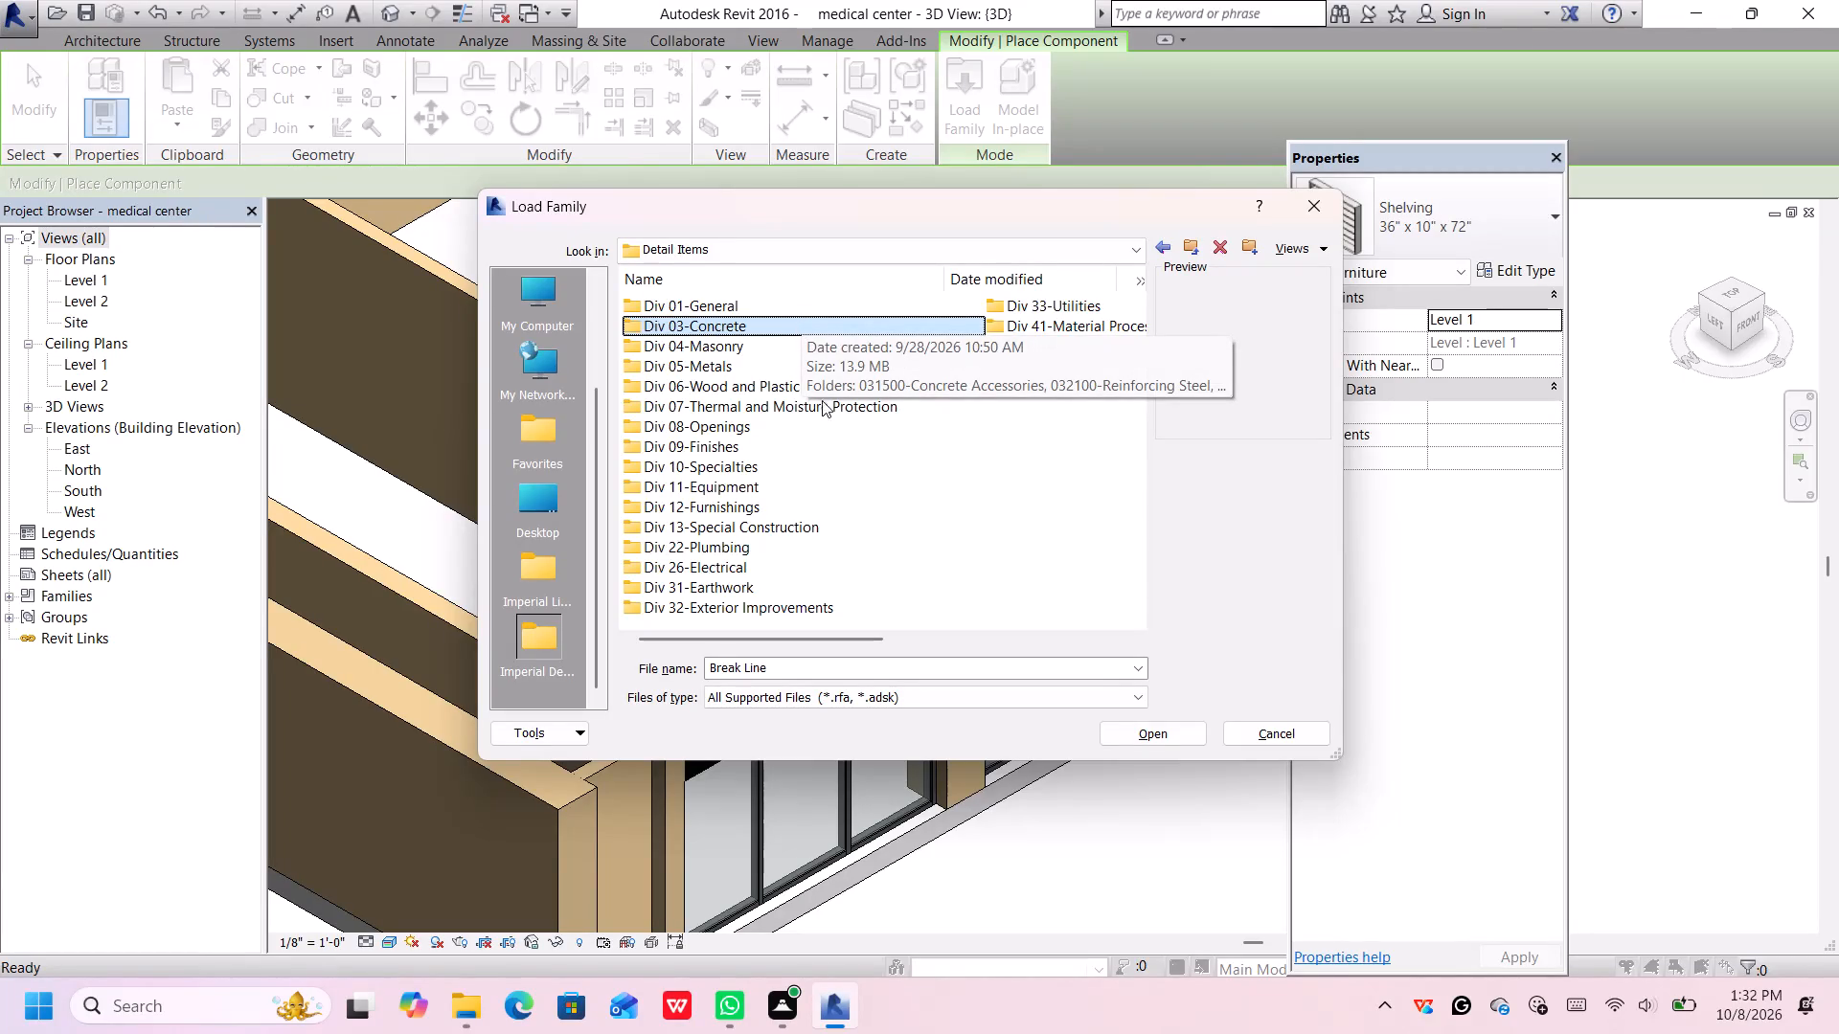
scroll(817, 407, "down", 3)
scroll(808, 418, "up", 1)
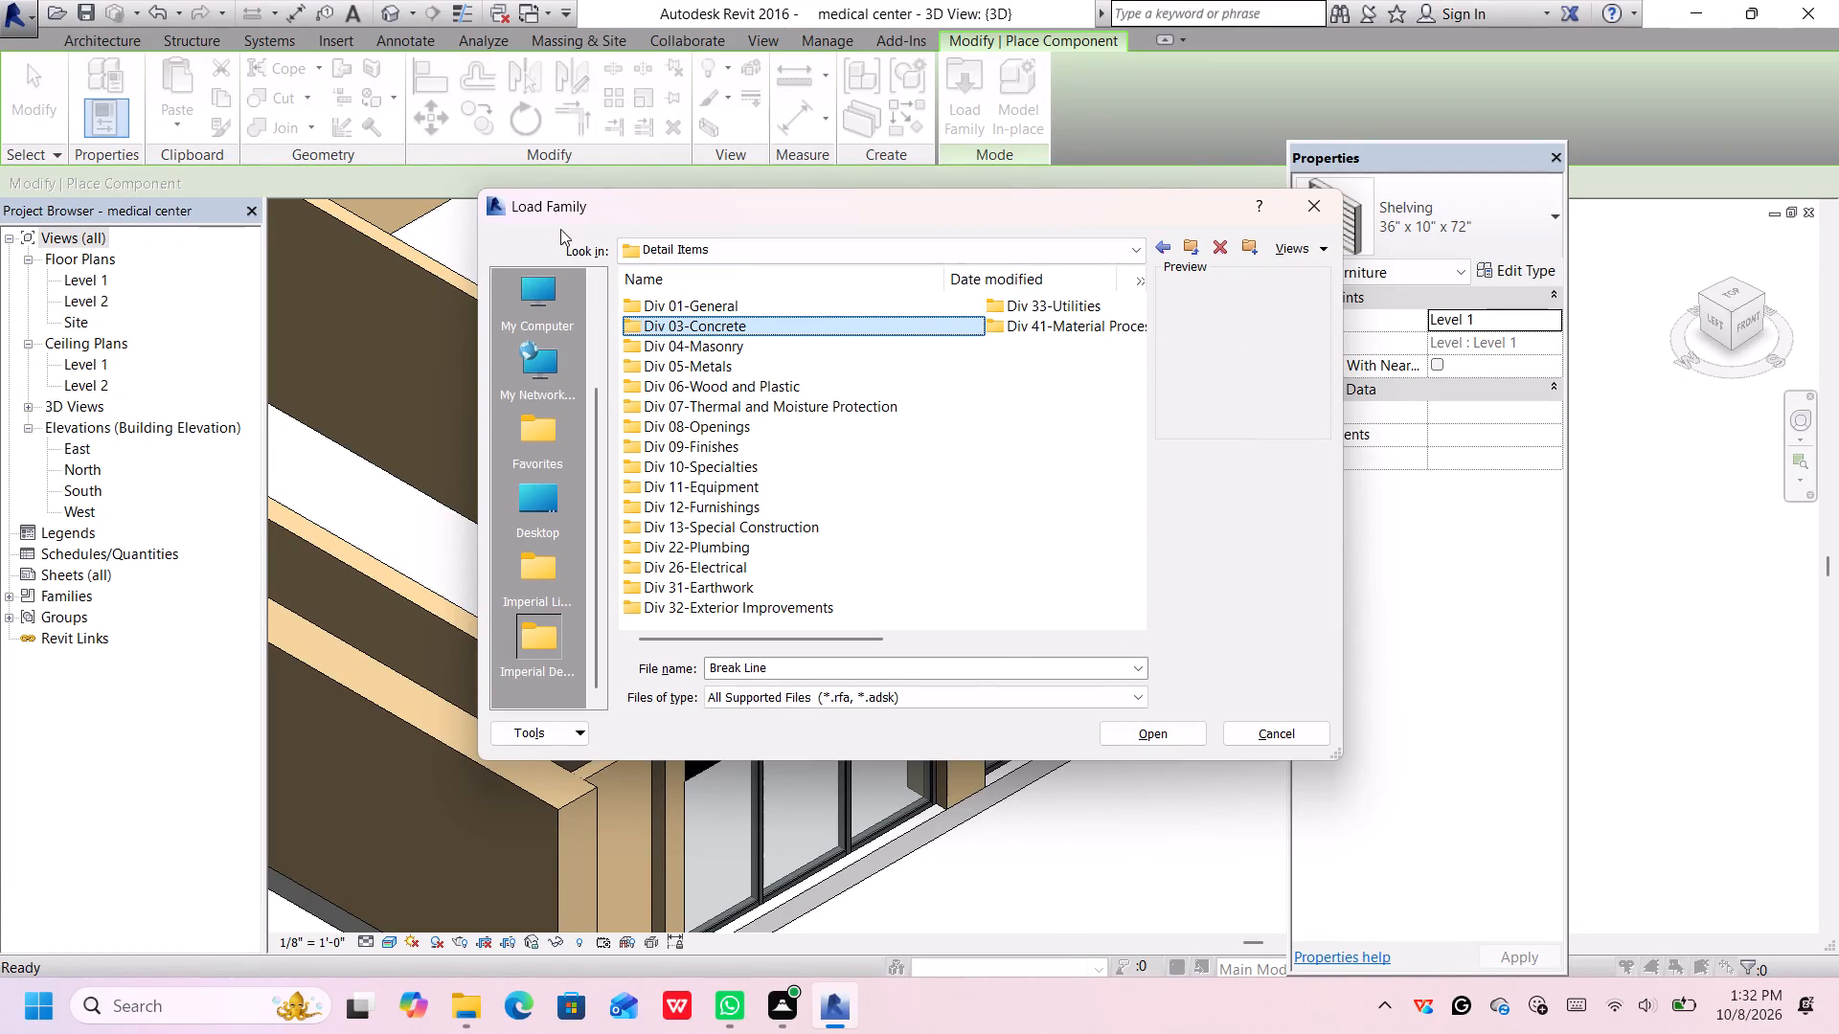
Return to the US Imperial library, dismiss the notification card, and check the Conduit folder's Fittings subfolder for families.
left_click(1164, 237)
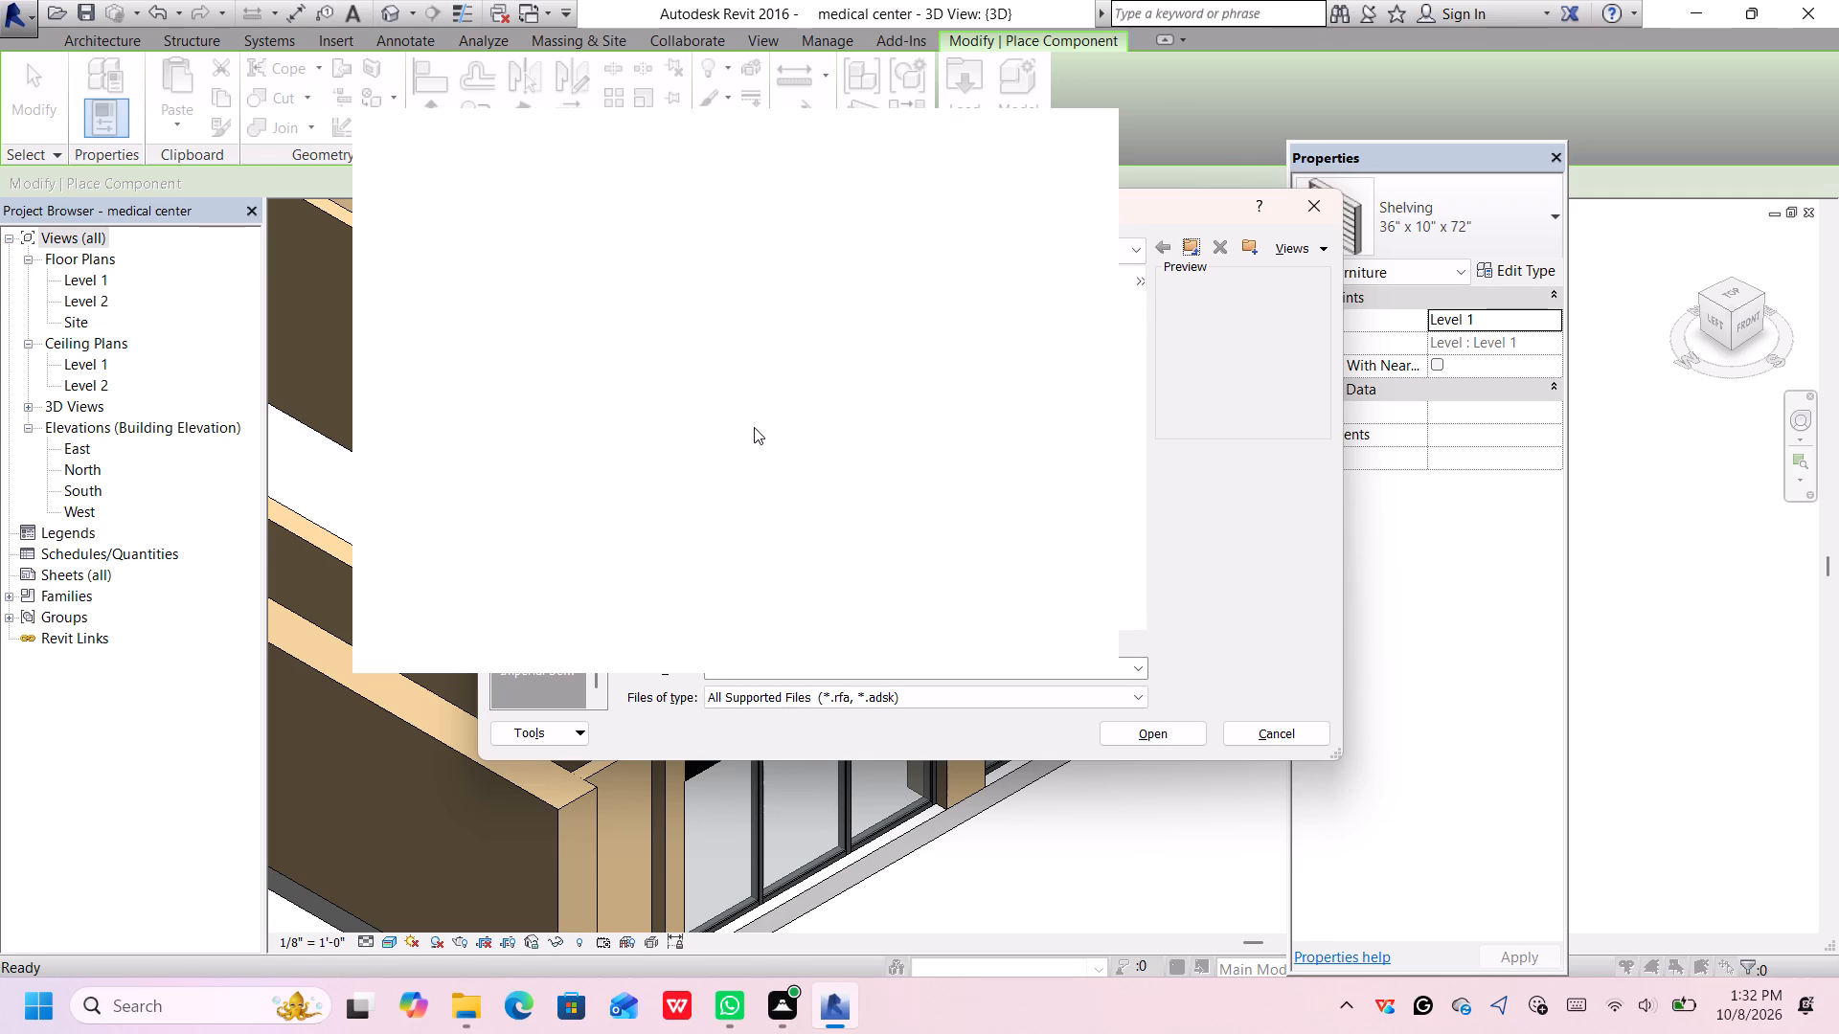
left_click(1079, 144)
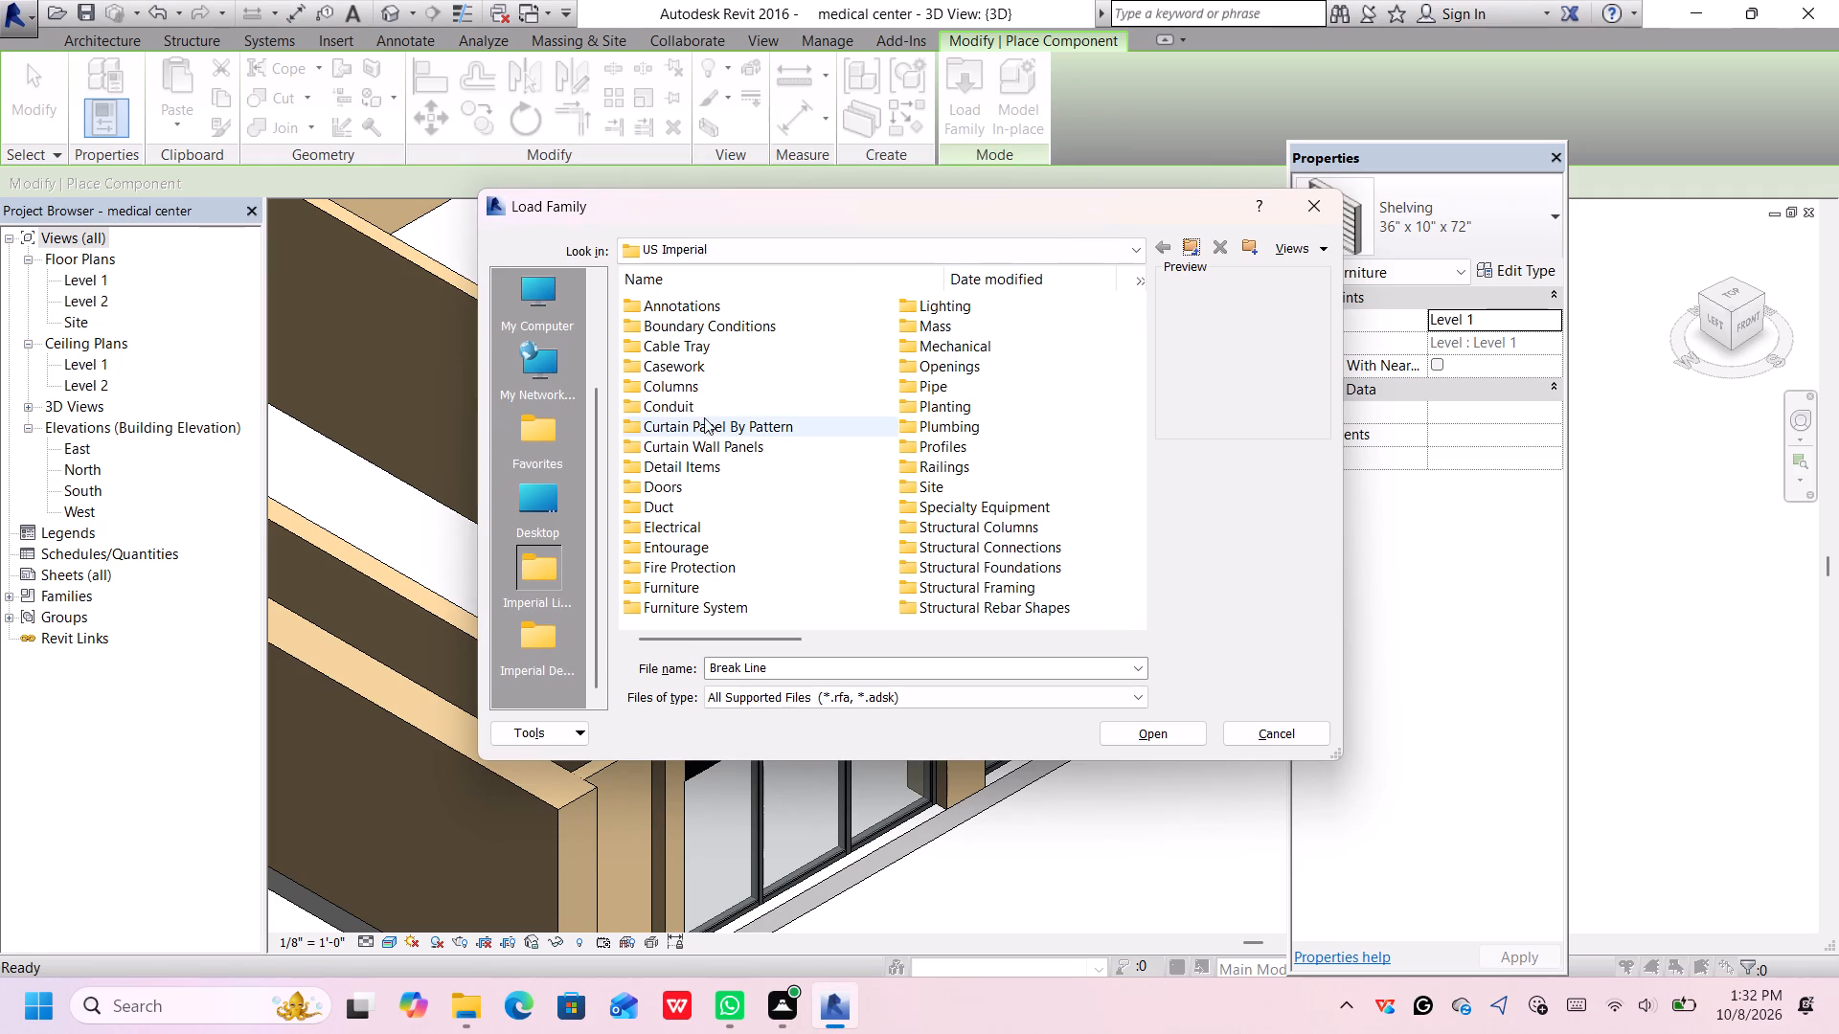
left_click(708, 400)
double_click(710, 400)
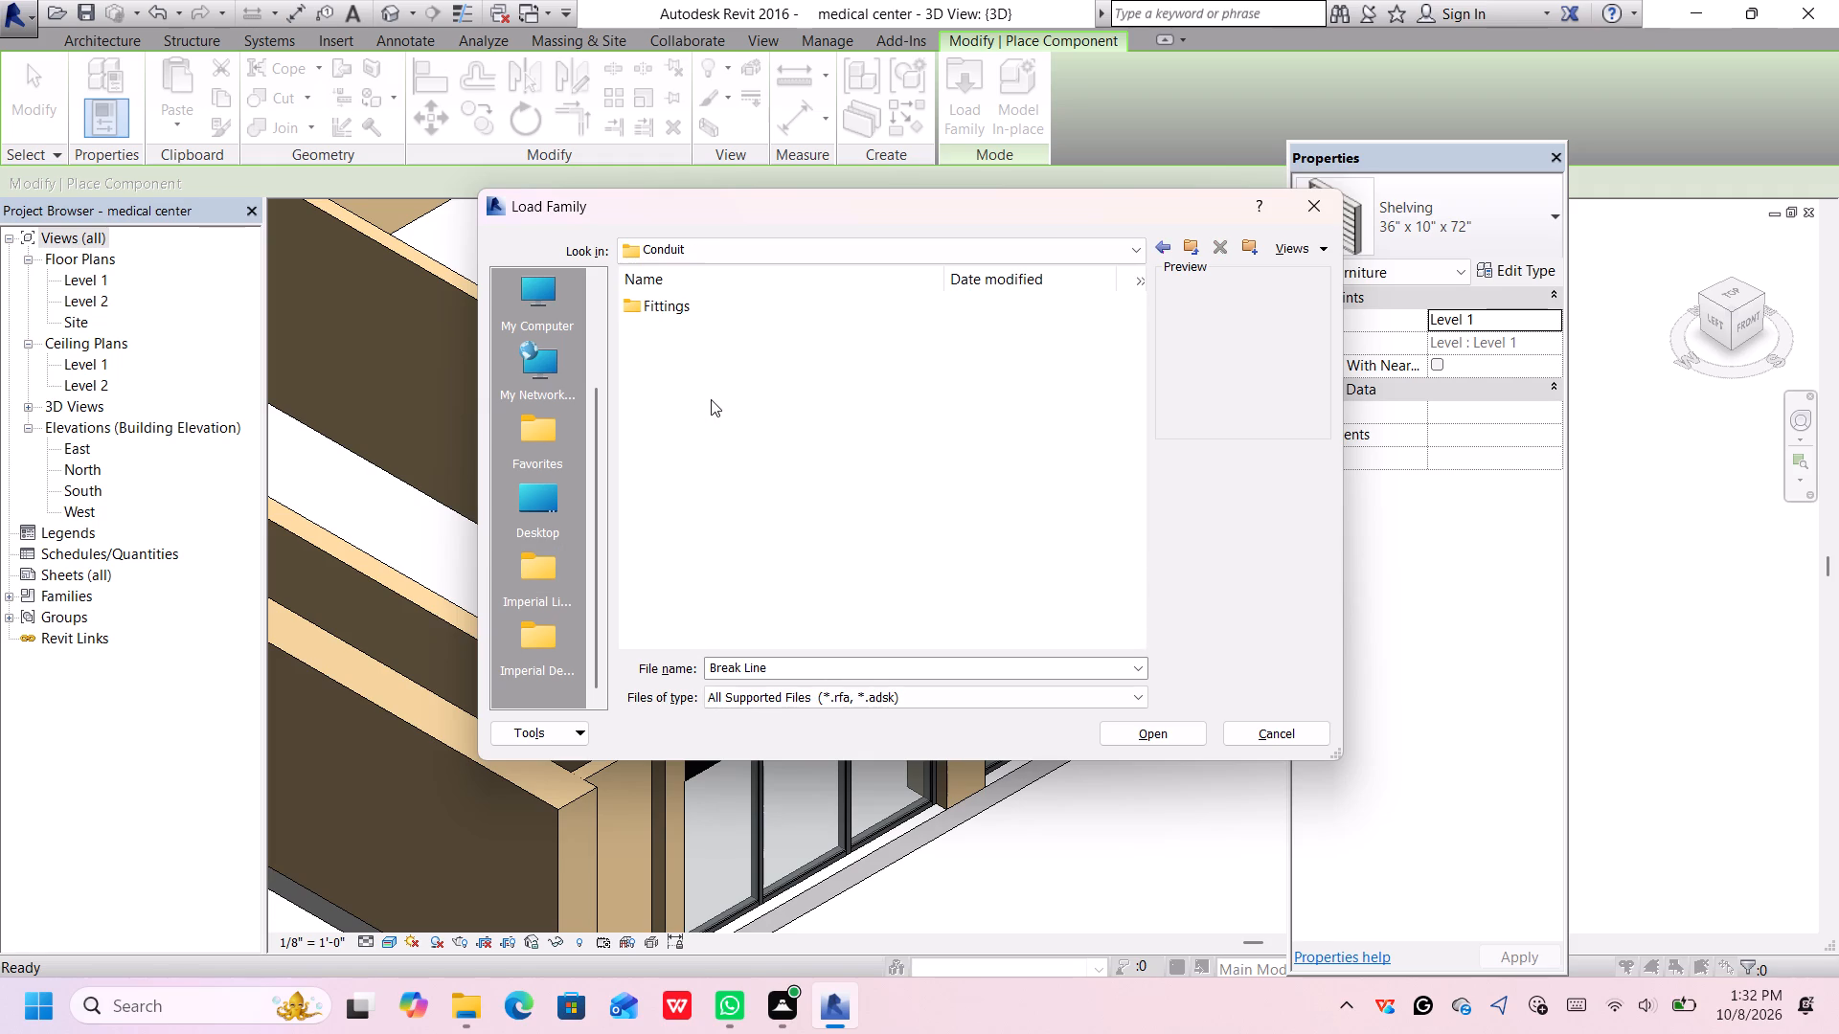
double_click(736, 314)
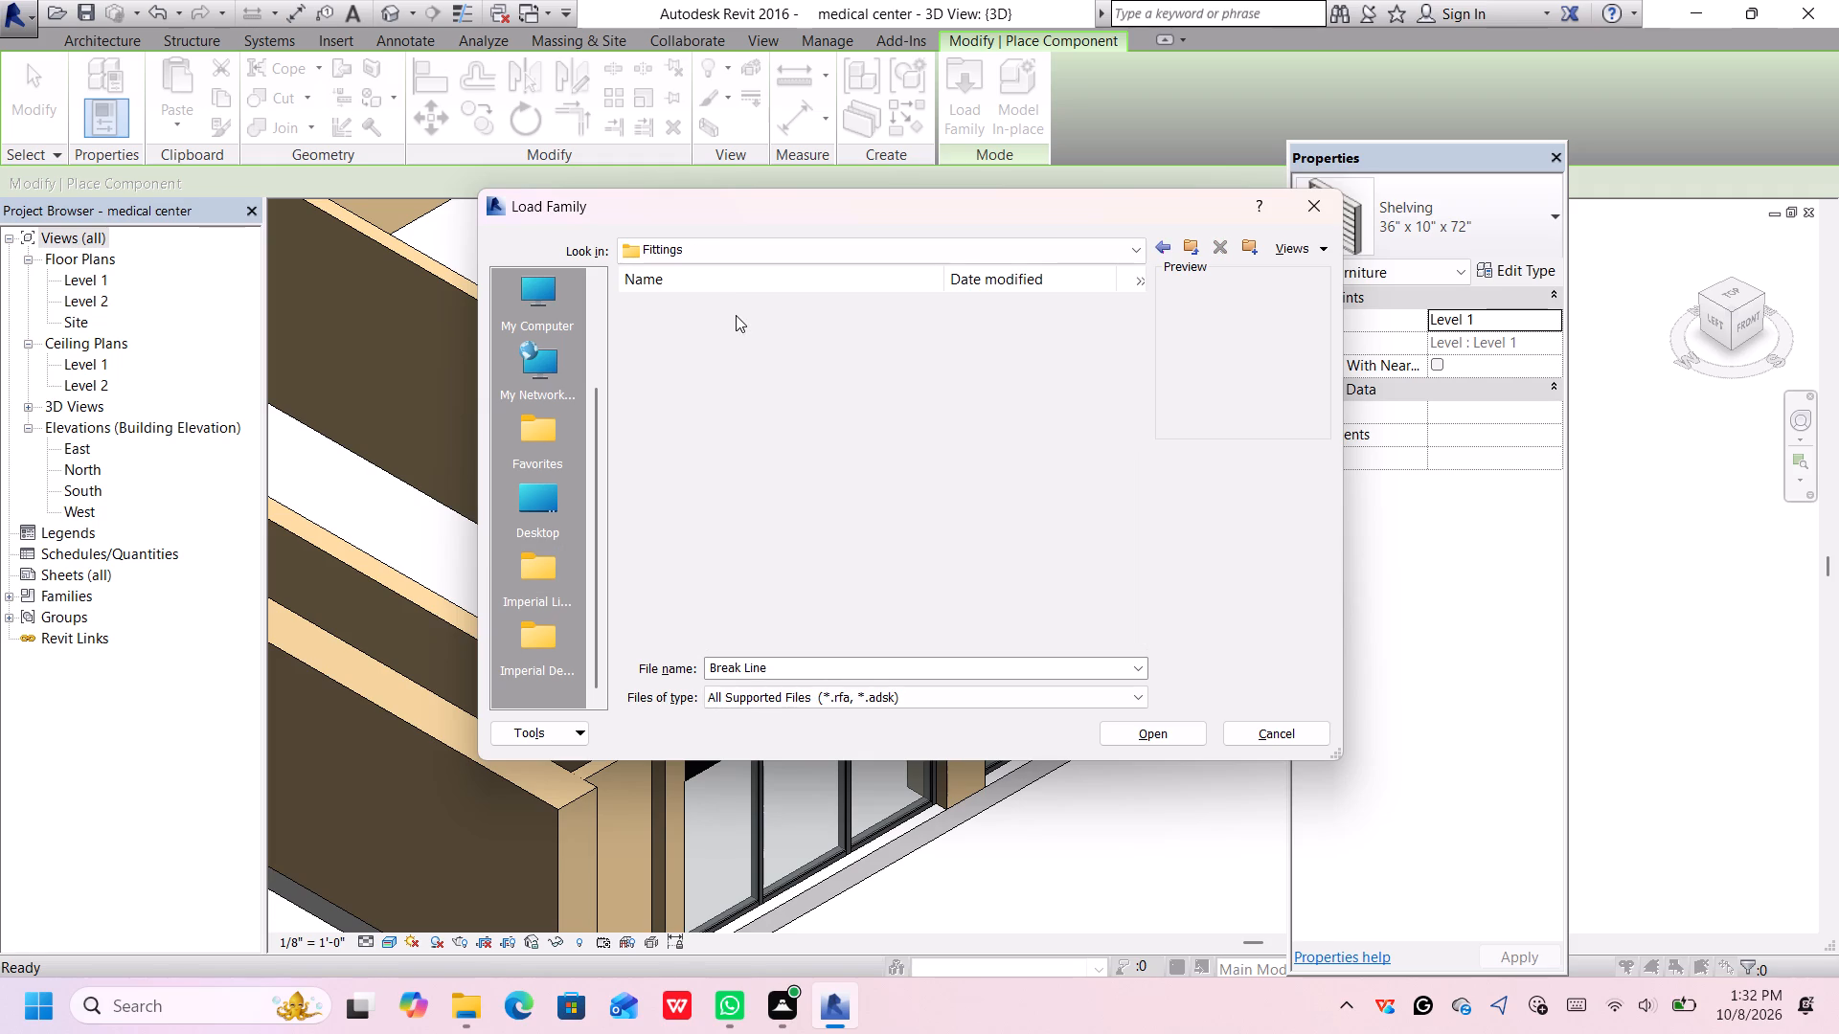
left_click(736, 315)
left_click(1166, 243)
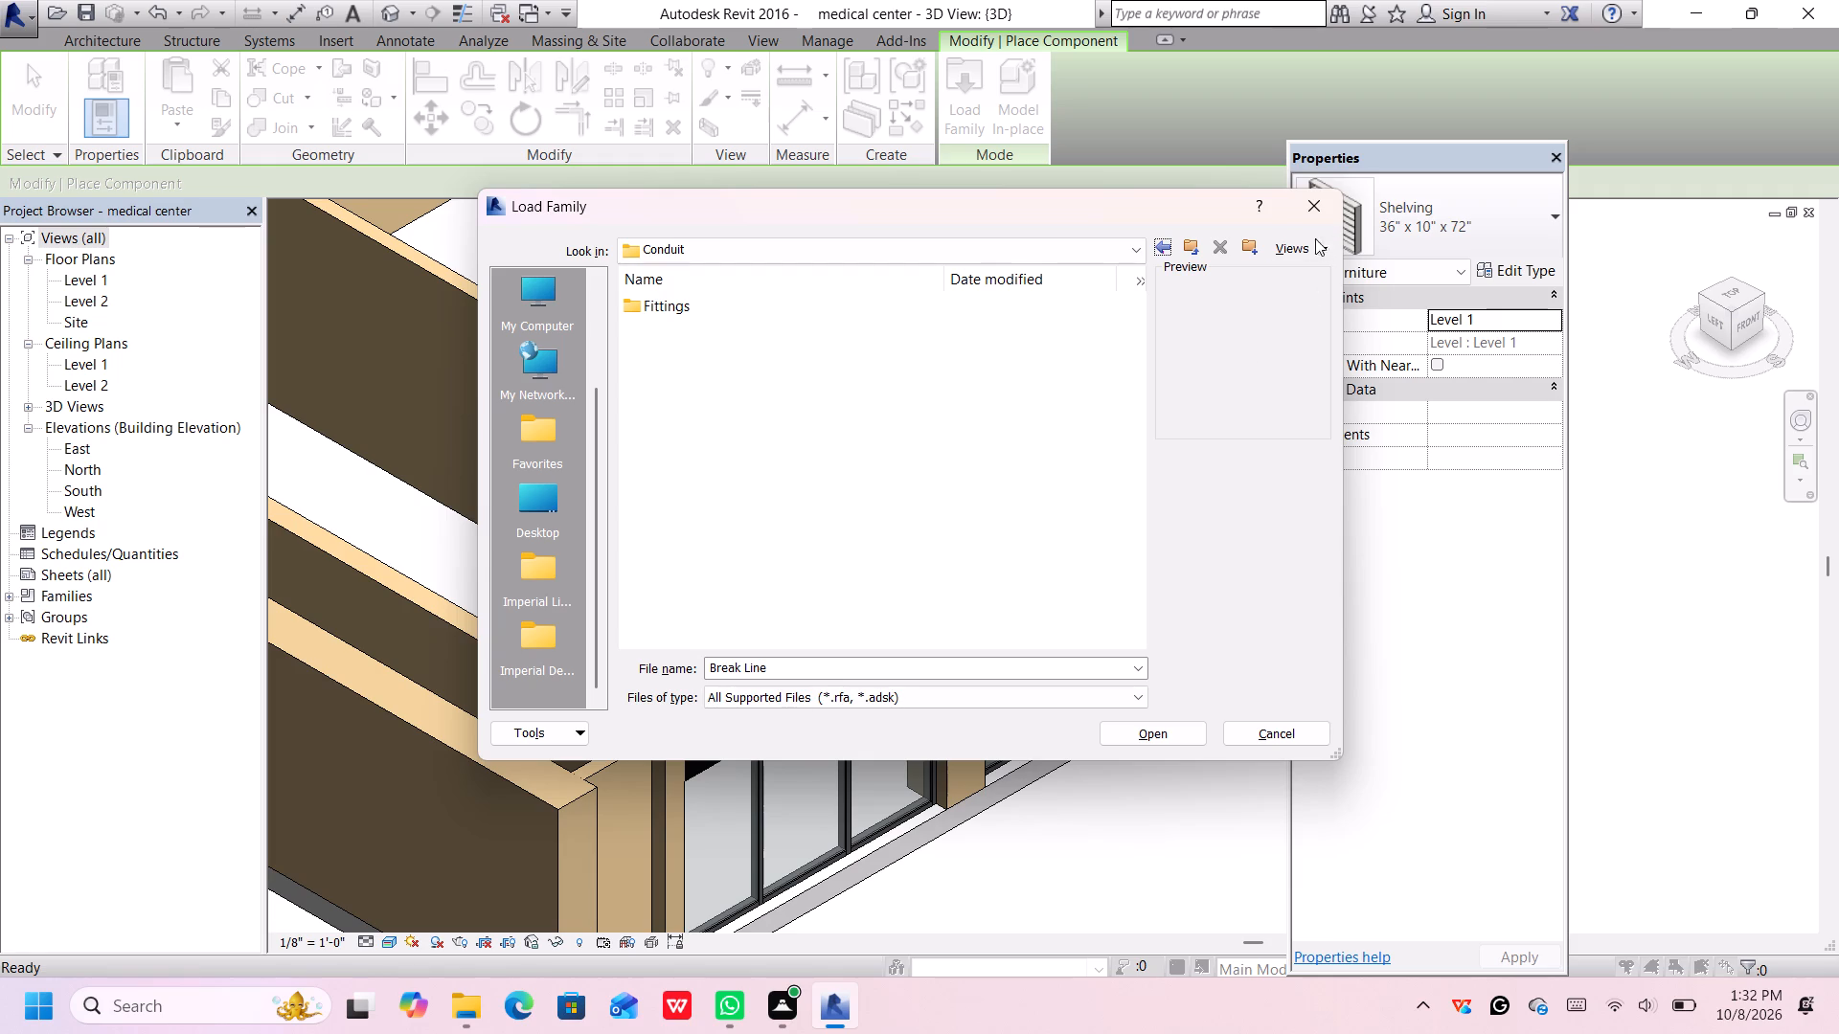
left_click(1154, 238)
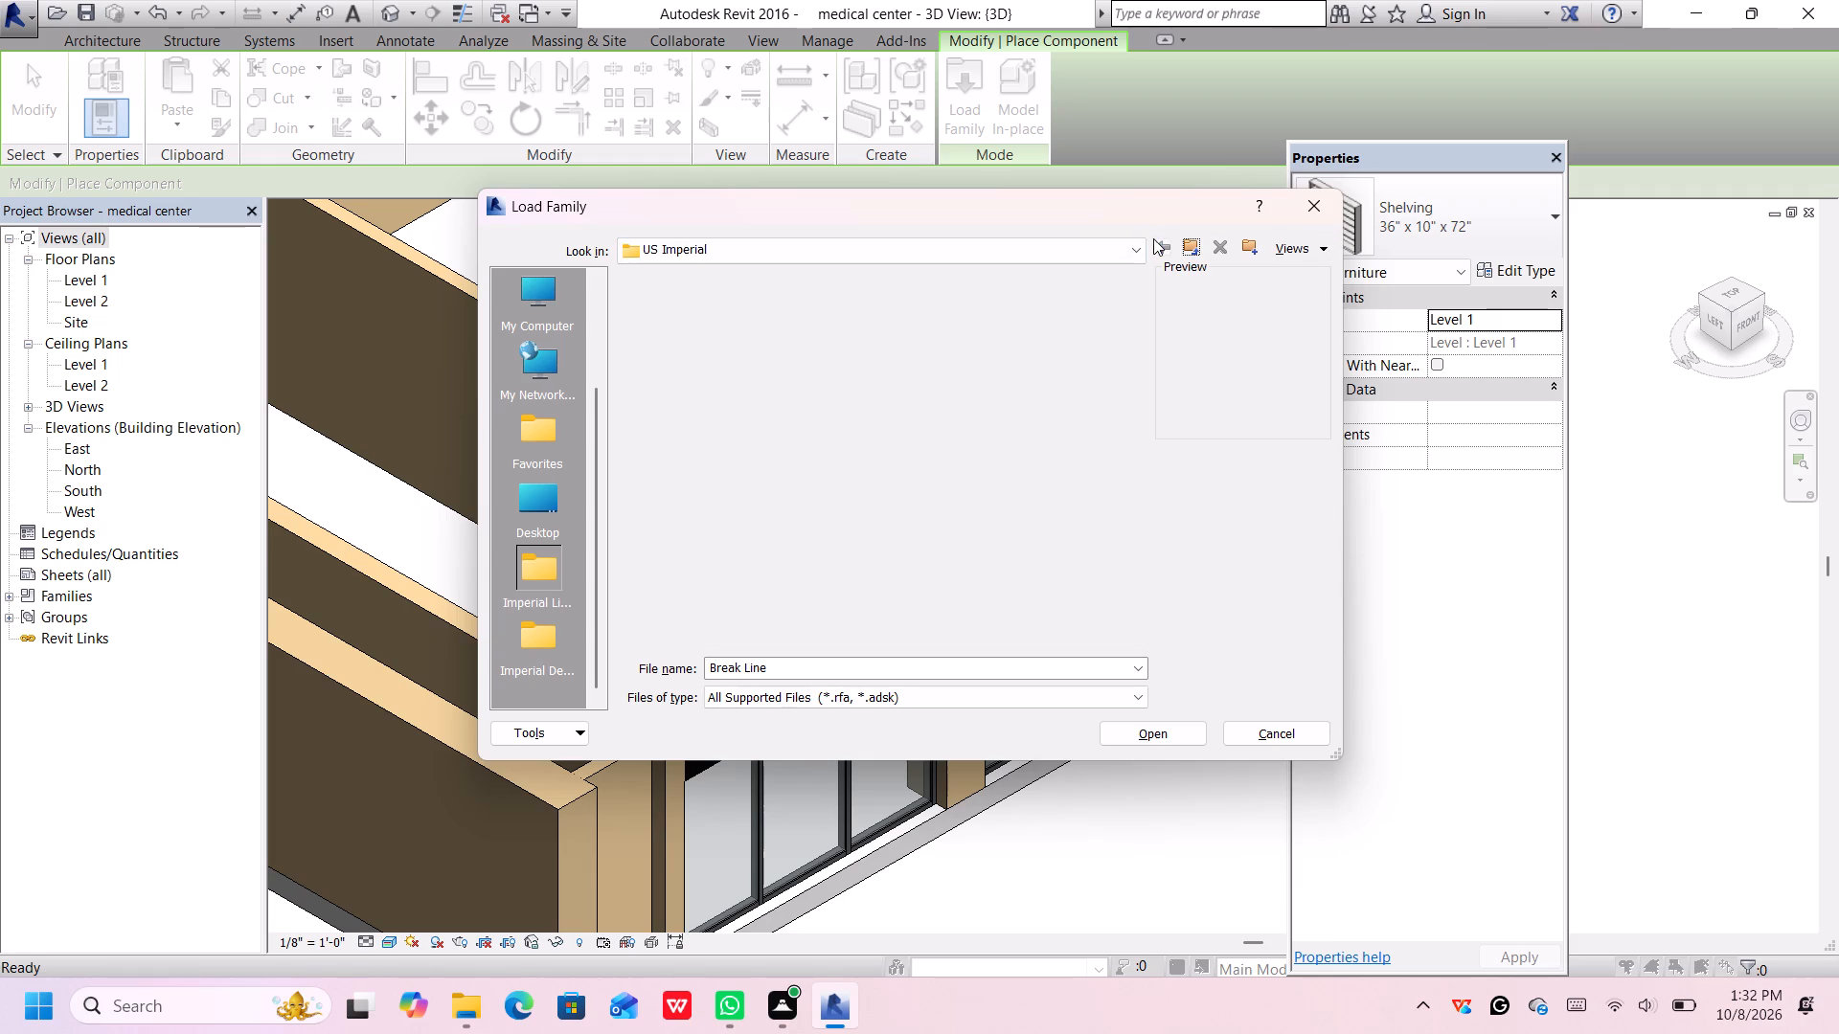
Look through the US Imperial library folders, including Furniture System, for a suitable component, and close the family browser without loading anything.
scroll(703, 497, "down", 1)
scroll(703, 497, "up", 1)
scroll(705, 497, "down", 1)
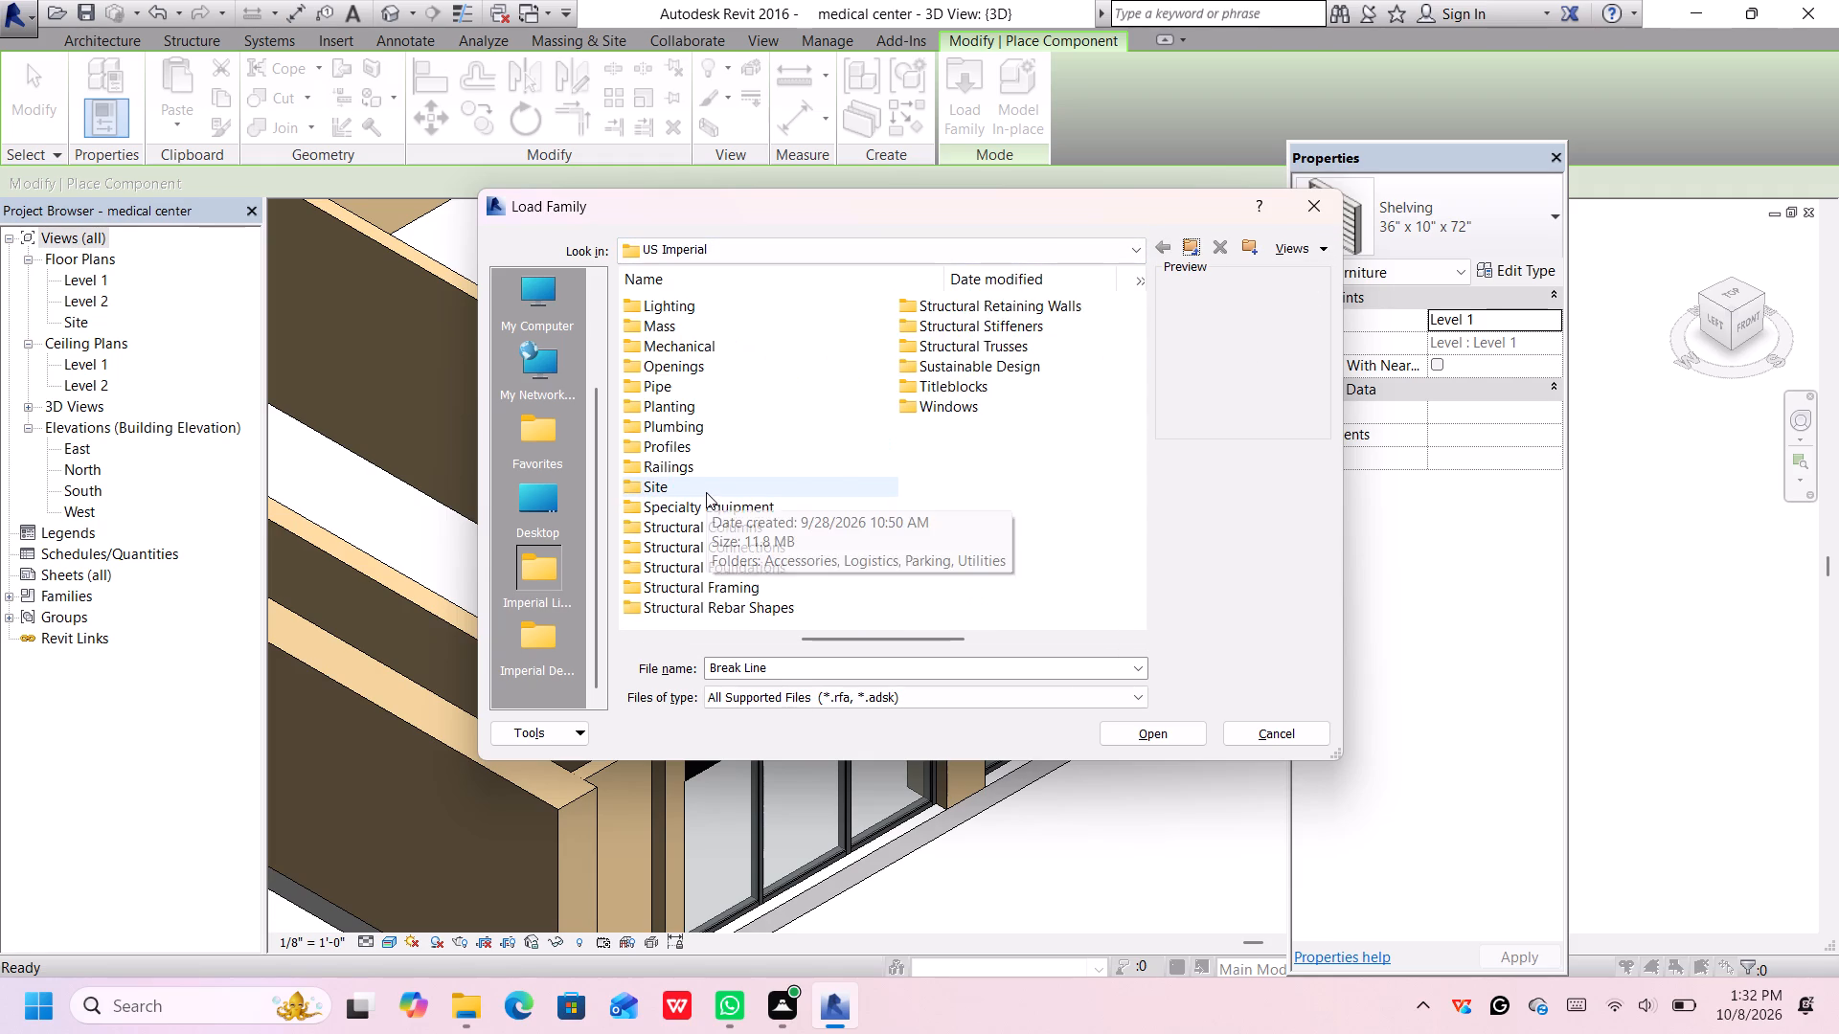
scroll(706, 492, "up", 2)
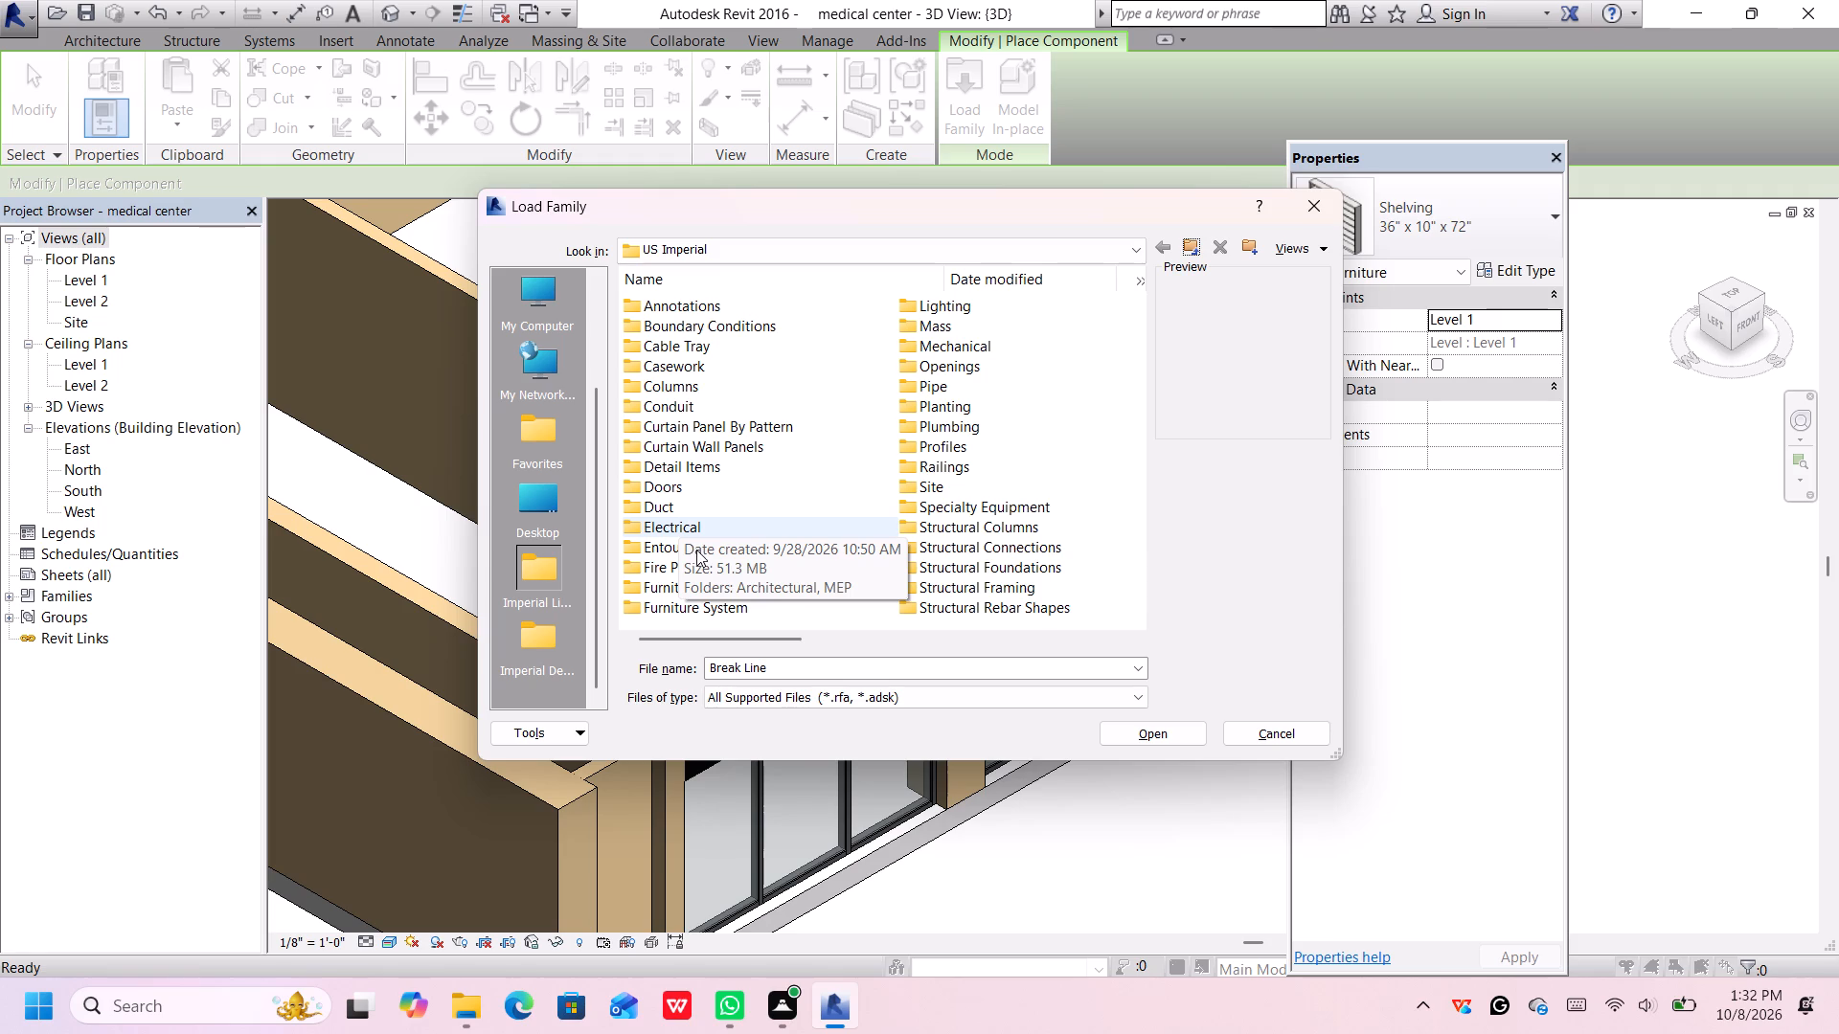
left_click(670, 551)
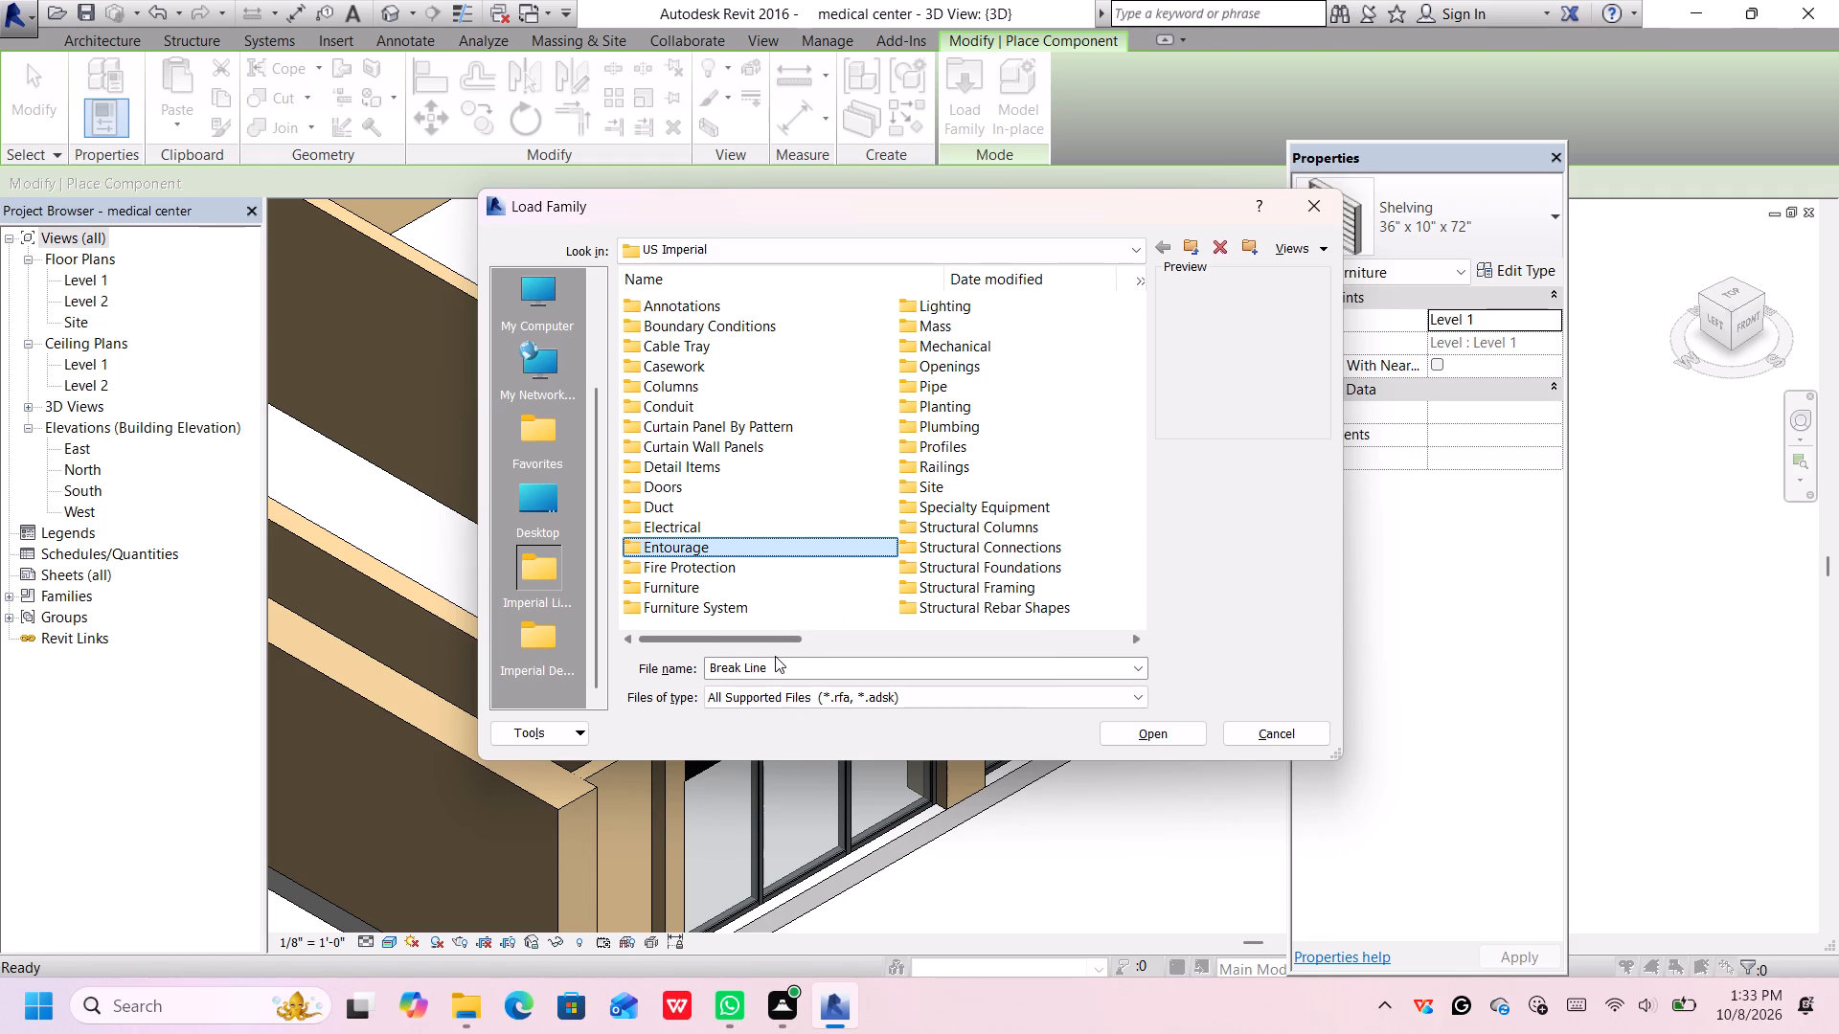
scroll(775, 655, "up", 1)
left_click(765, 616)
left_click(765, 616)
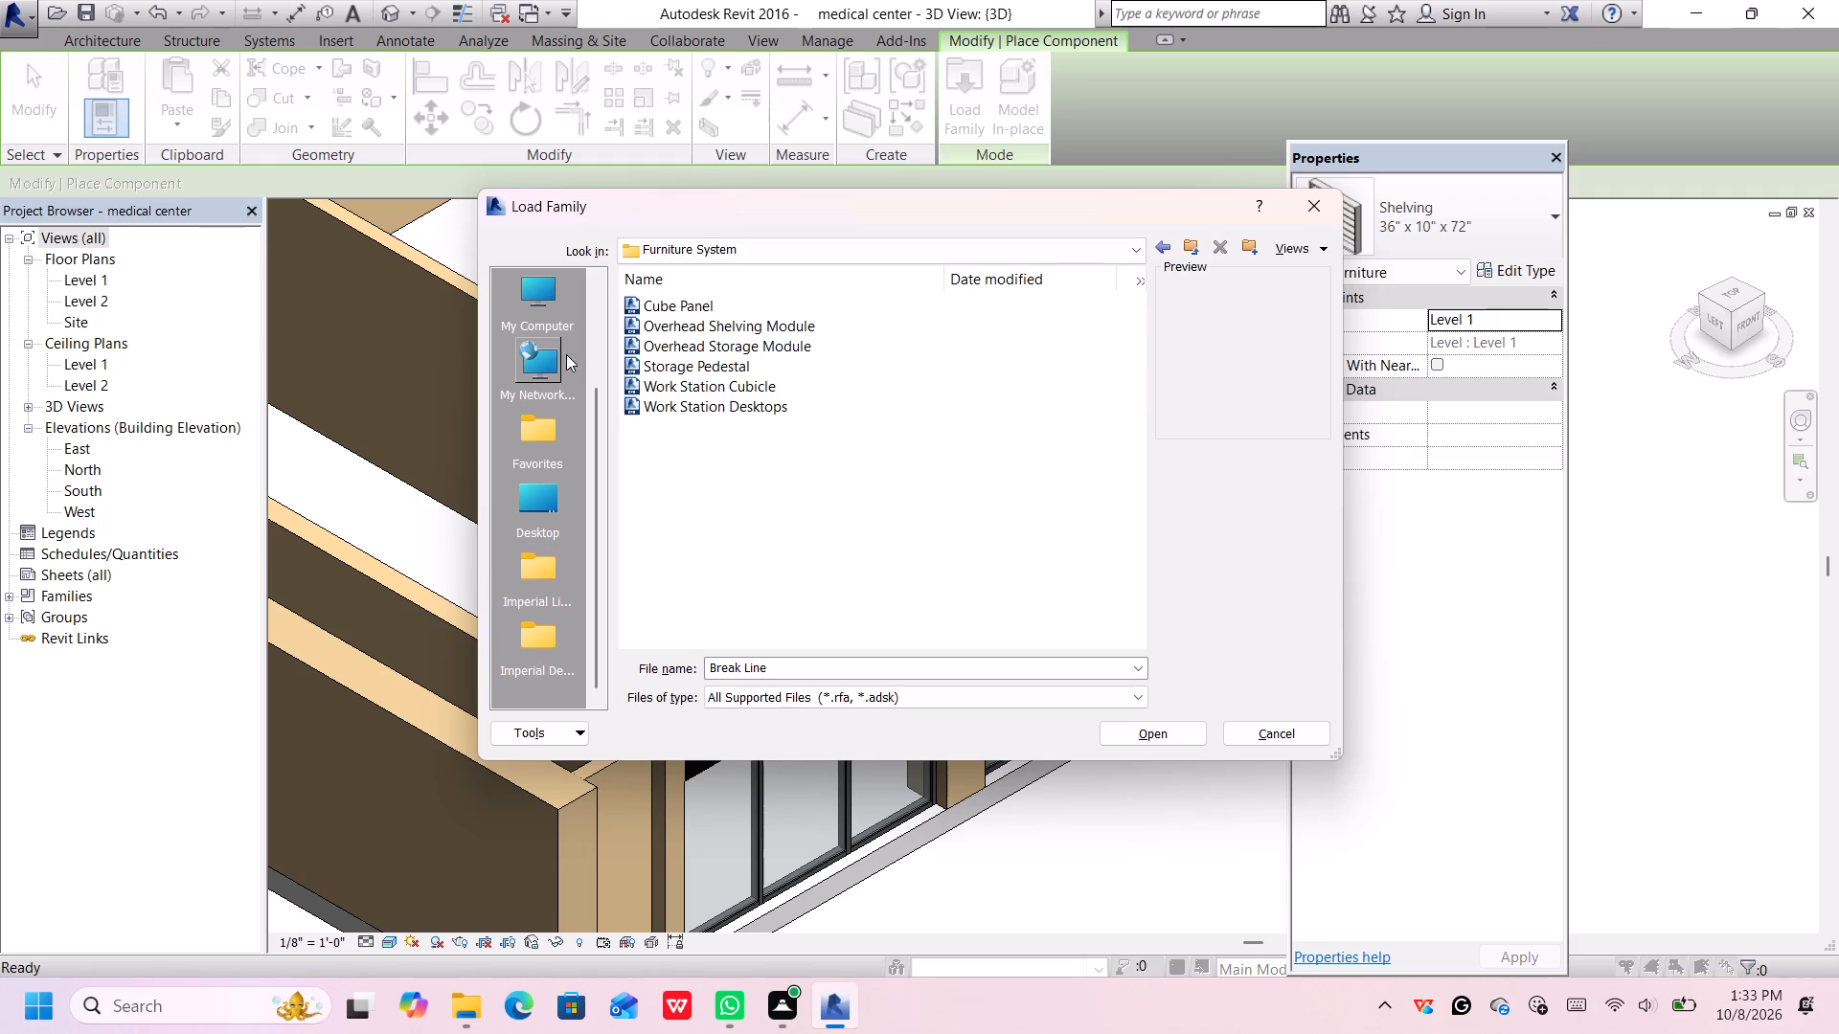
left_click(1166, 241)
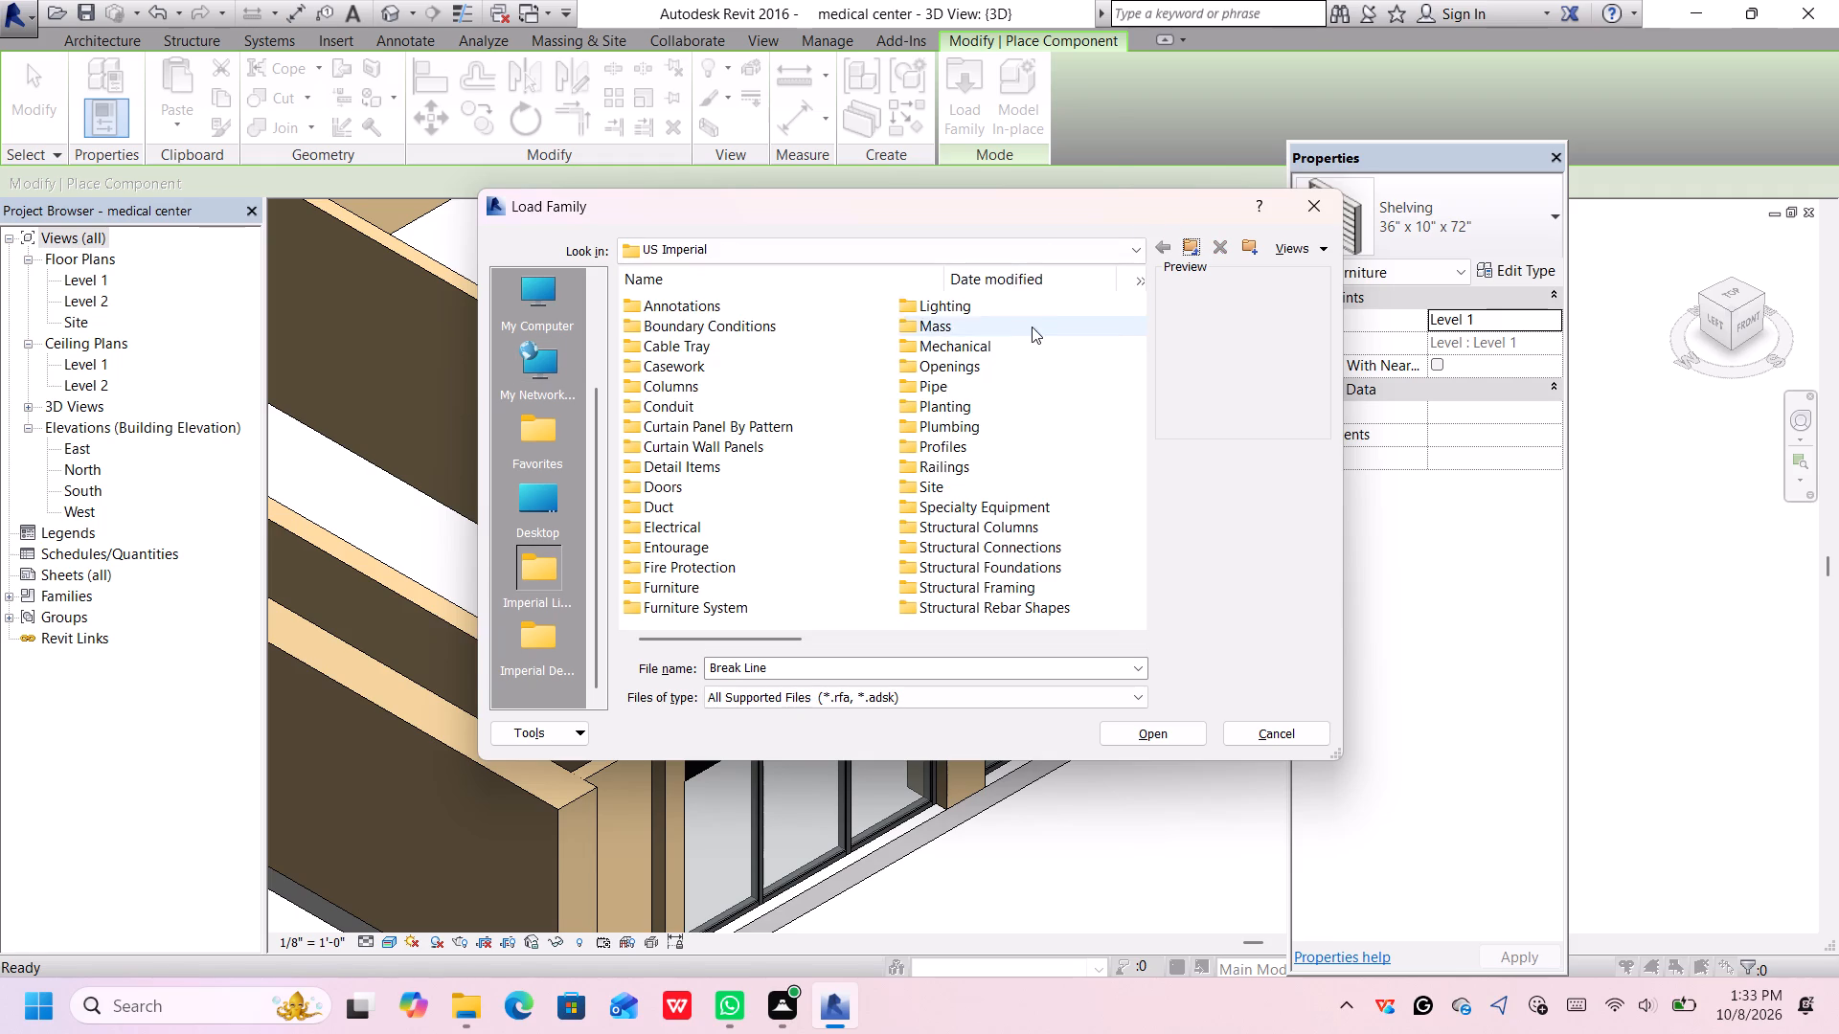
left_click(1033, 302)
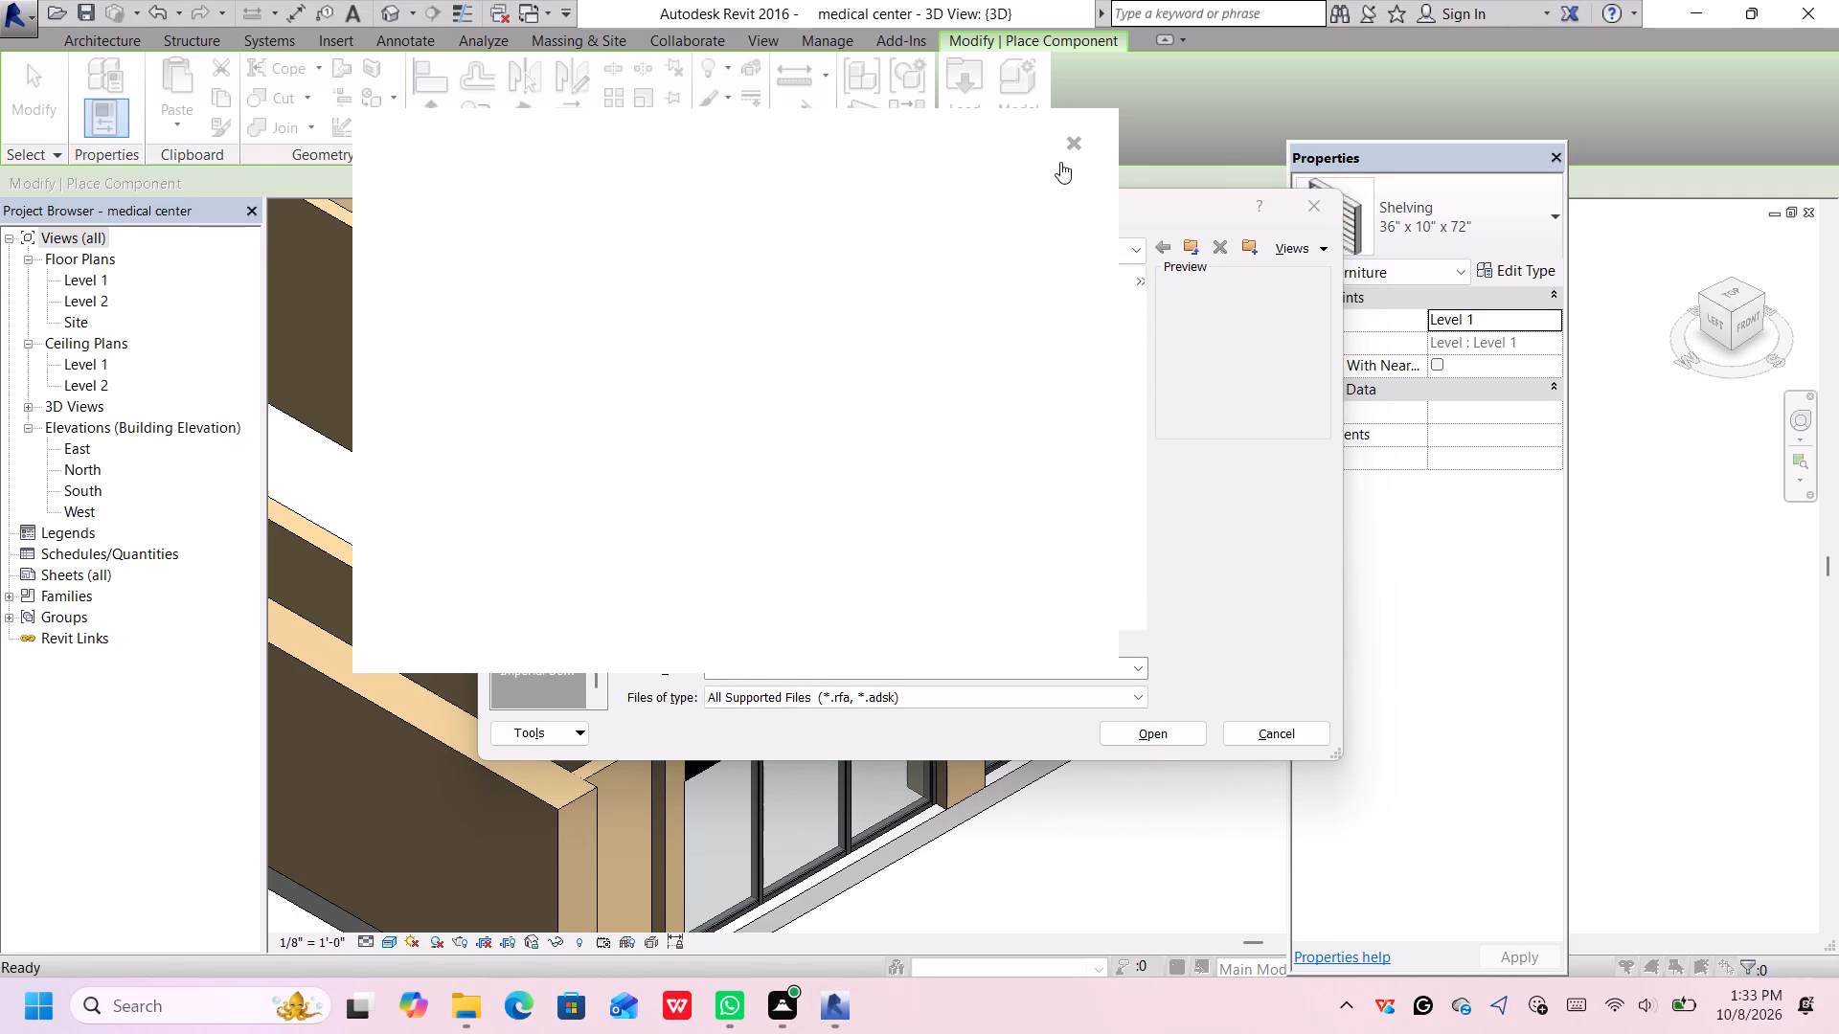
left_click(1070, 146)
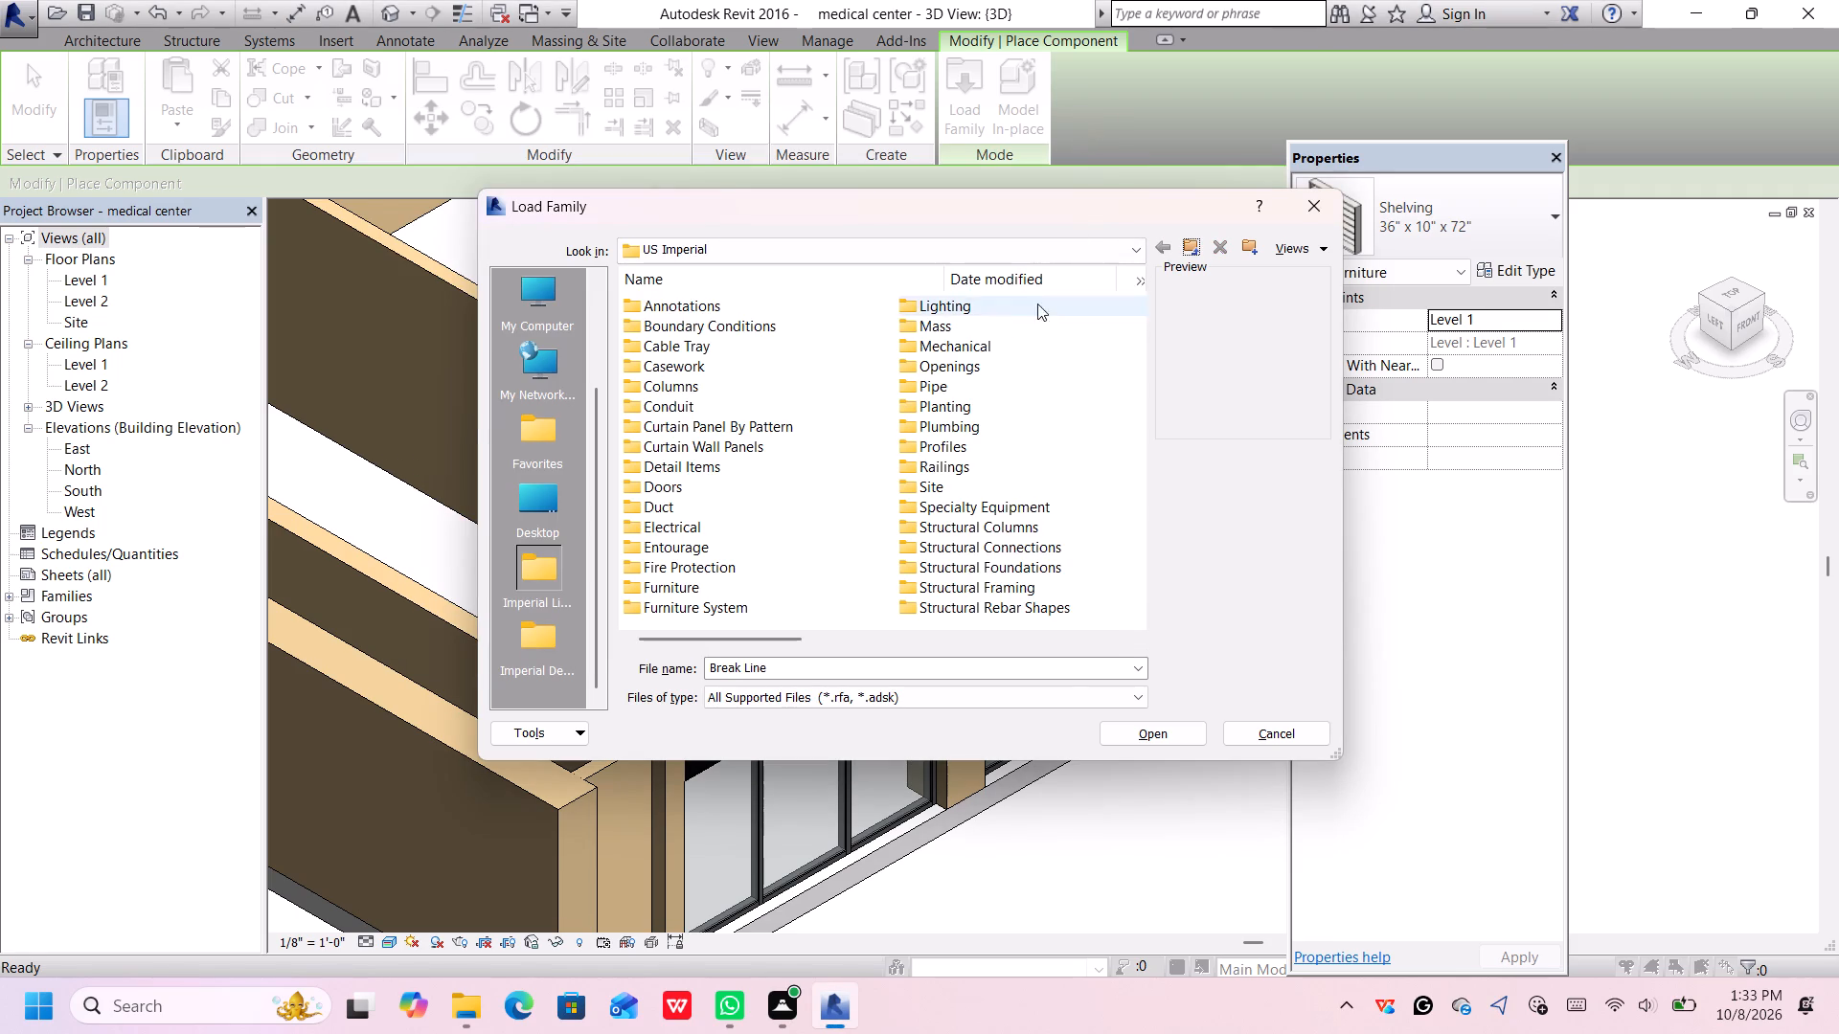
scroll(1002, 402, "down", 4)
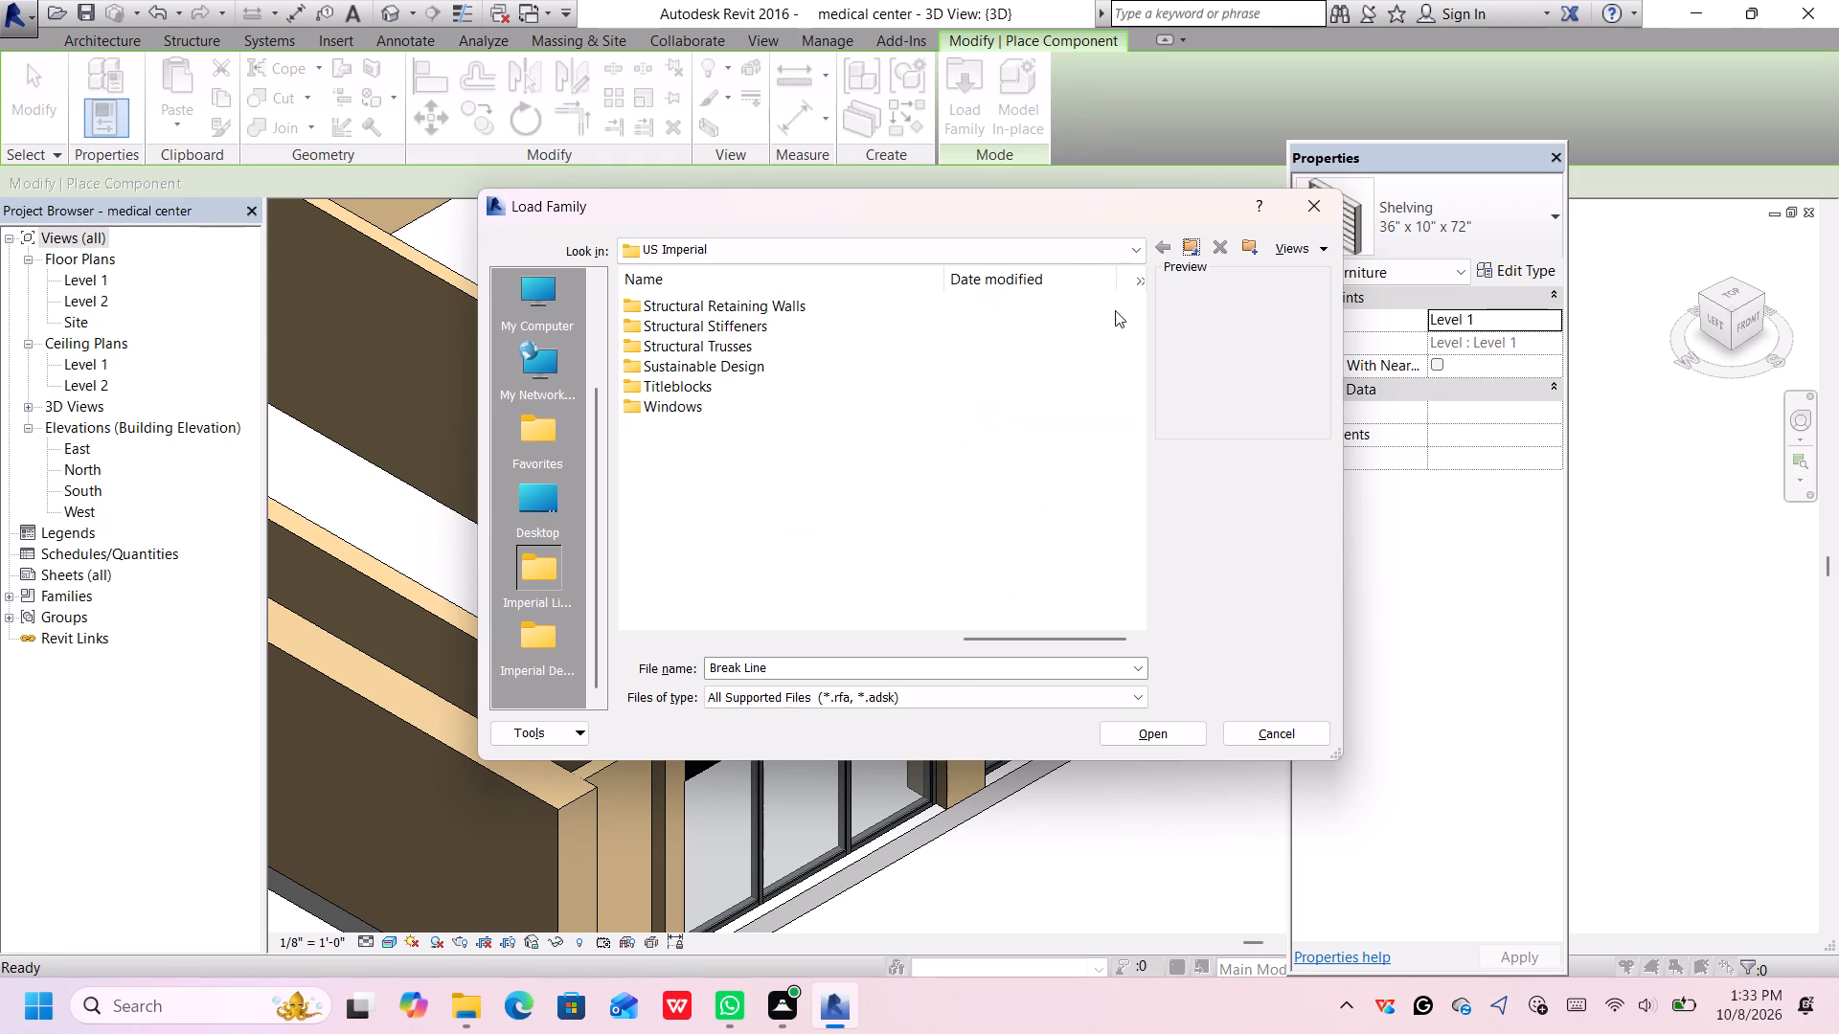
left_click(1311, 220)
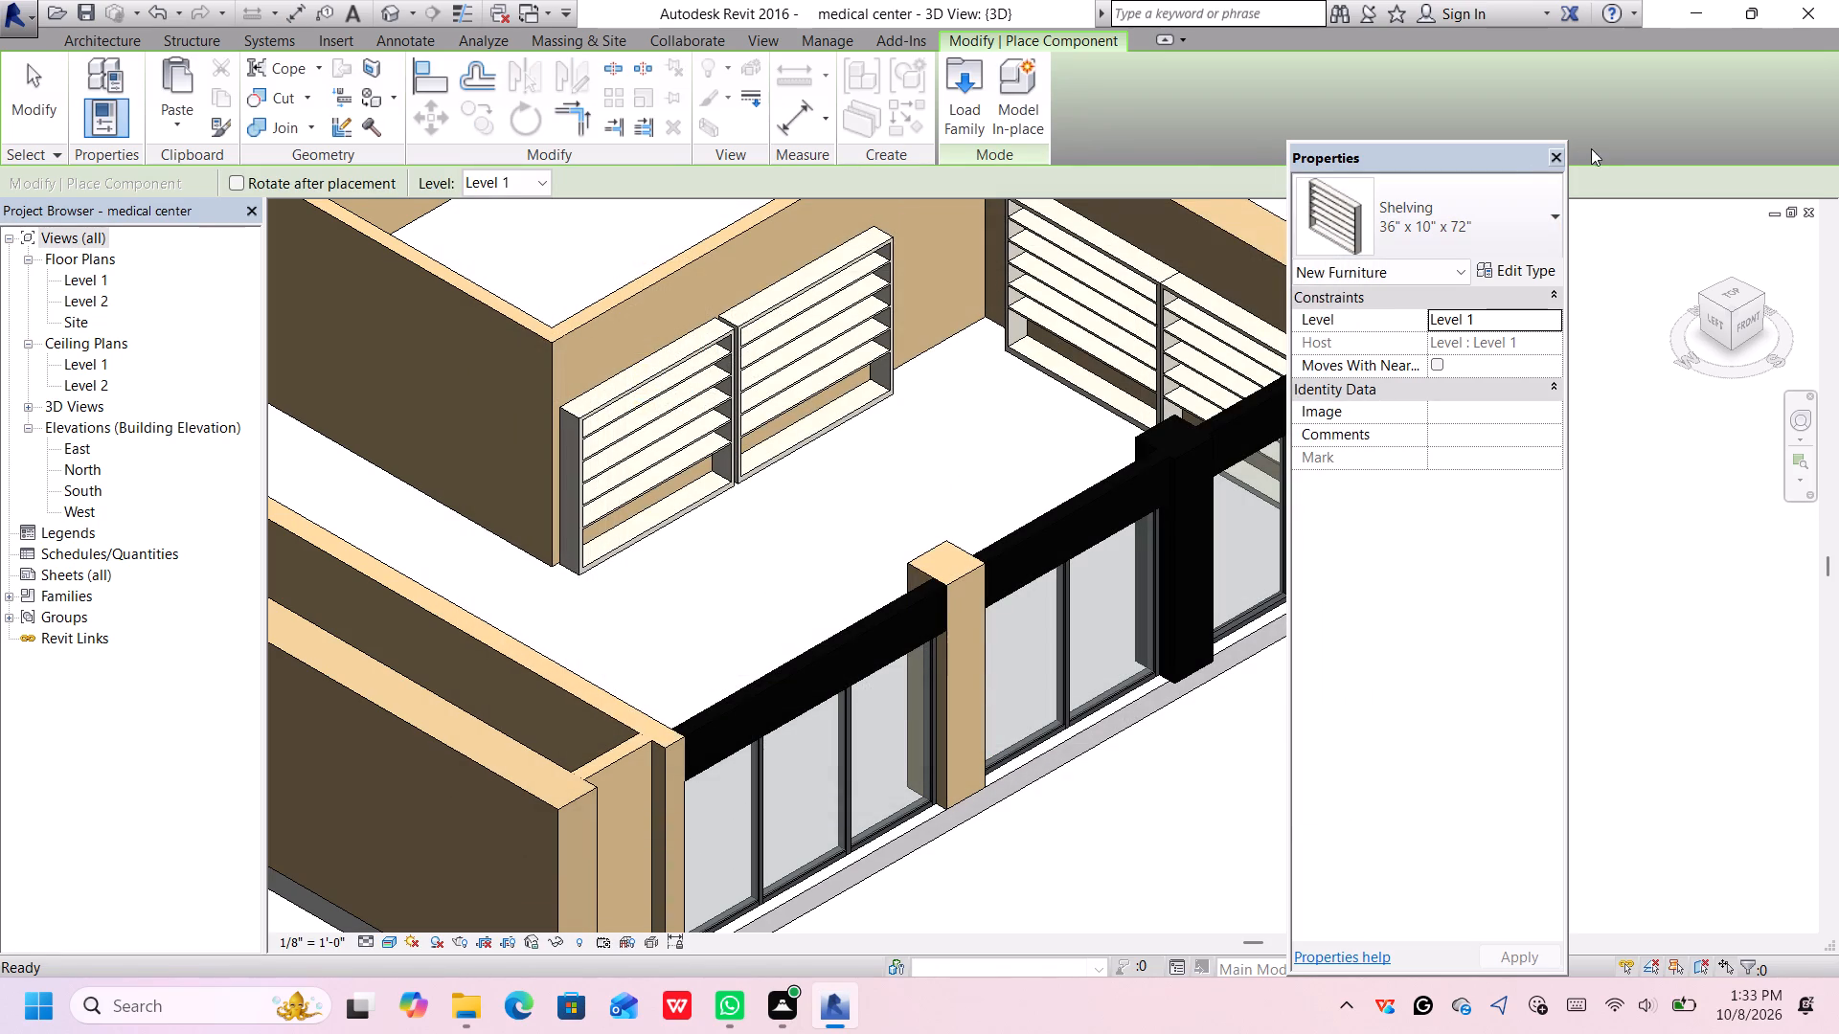
Close the Properties palette and leave component placement without placing a shelving unit.
left_click(1551, 158)
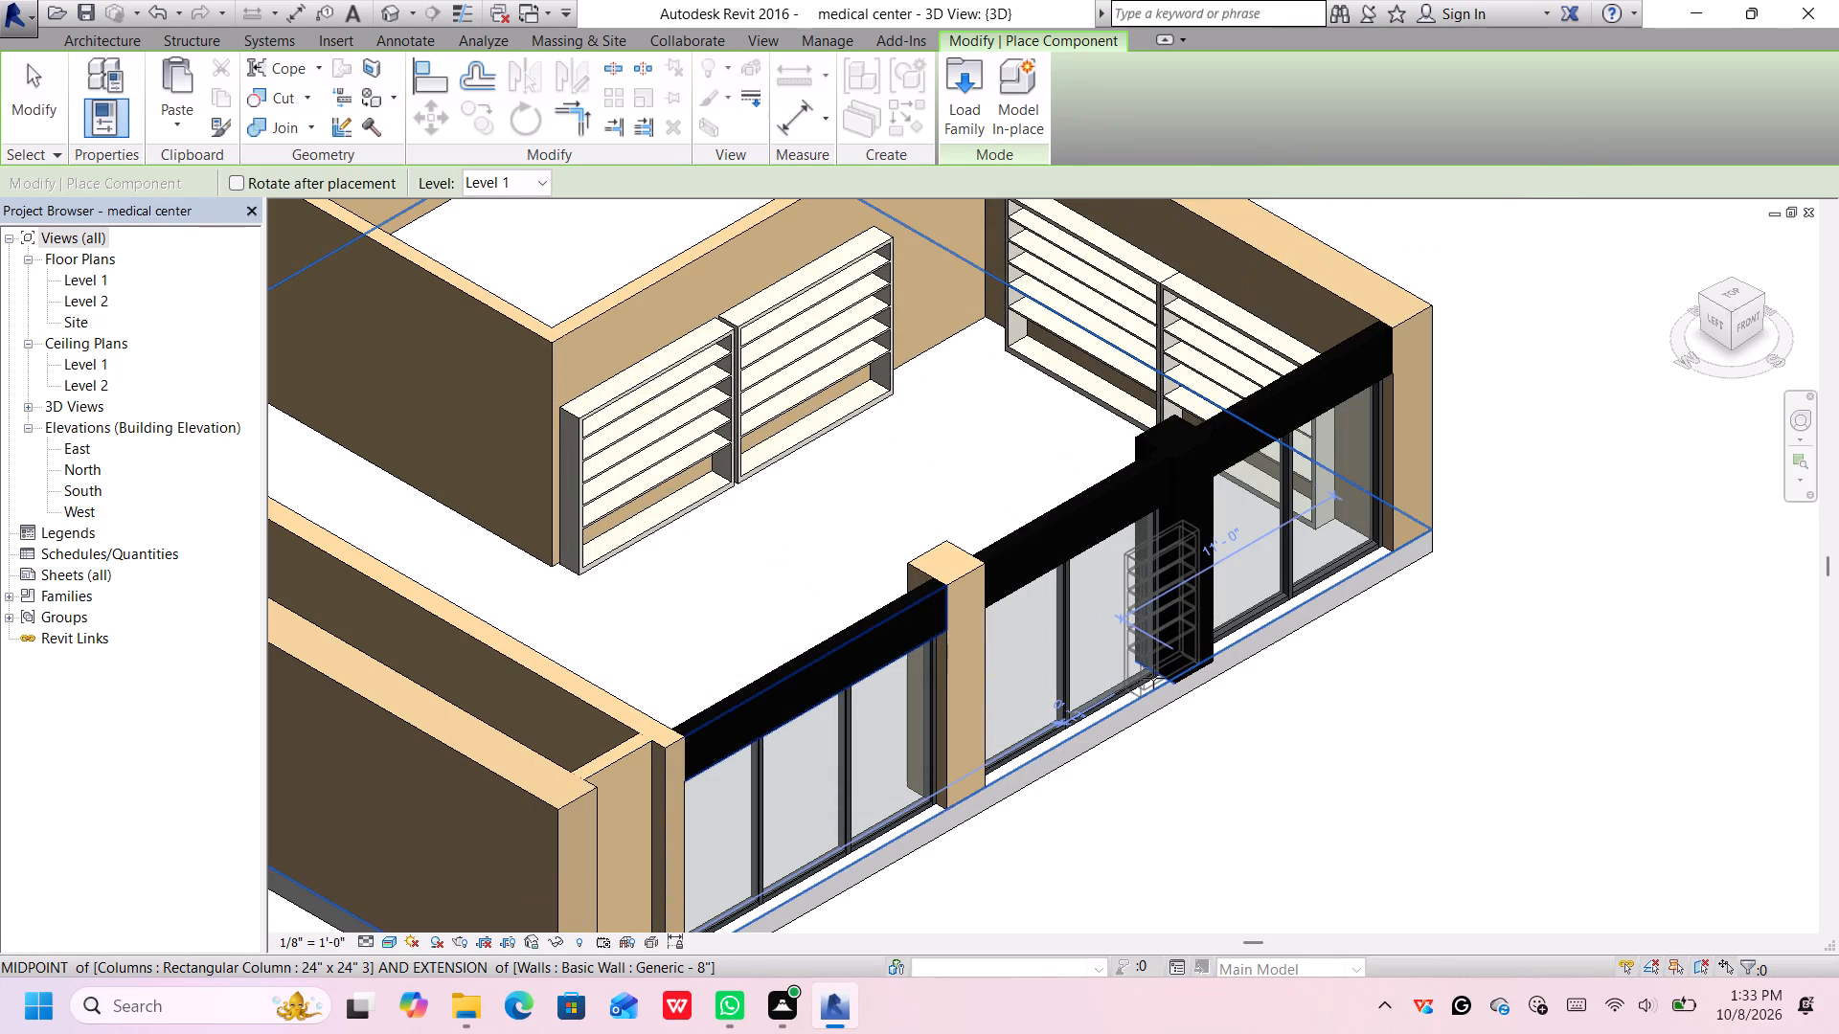
key("Escape")
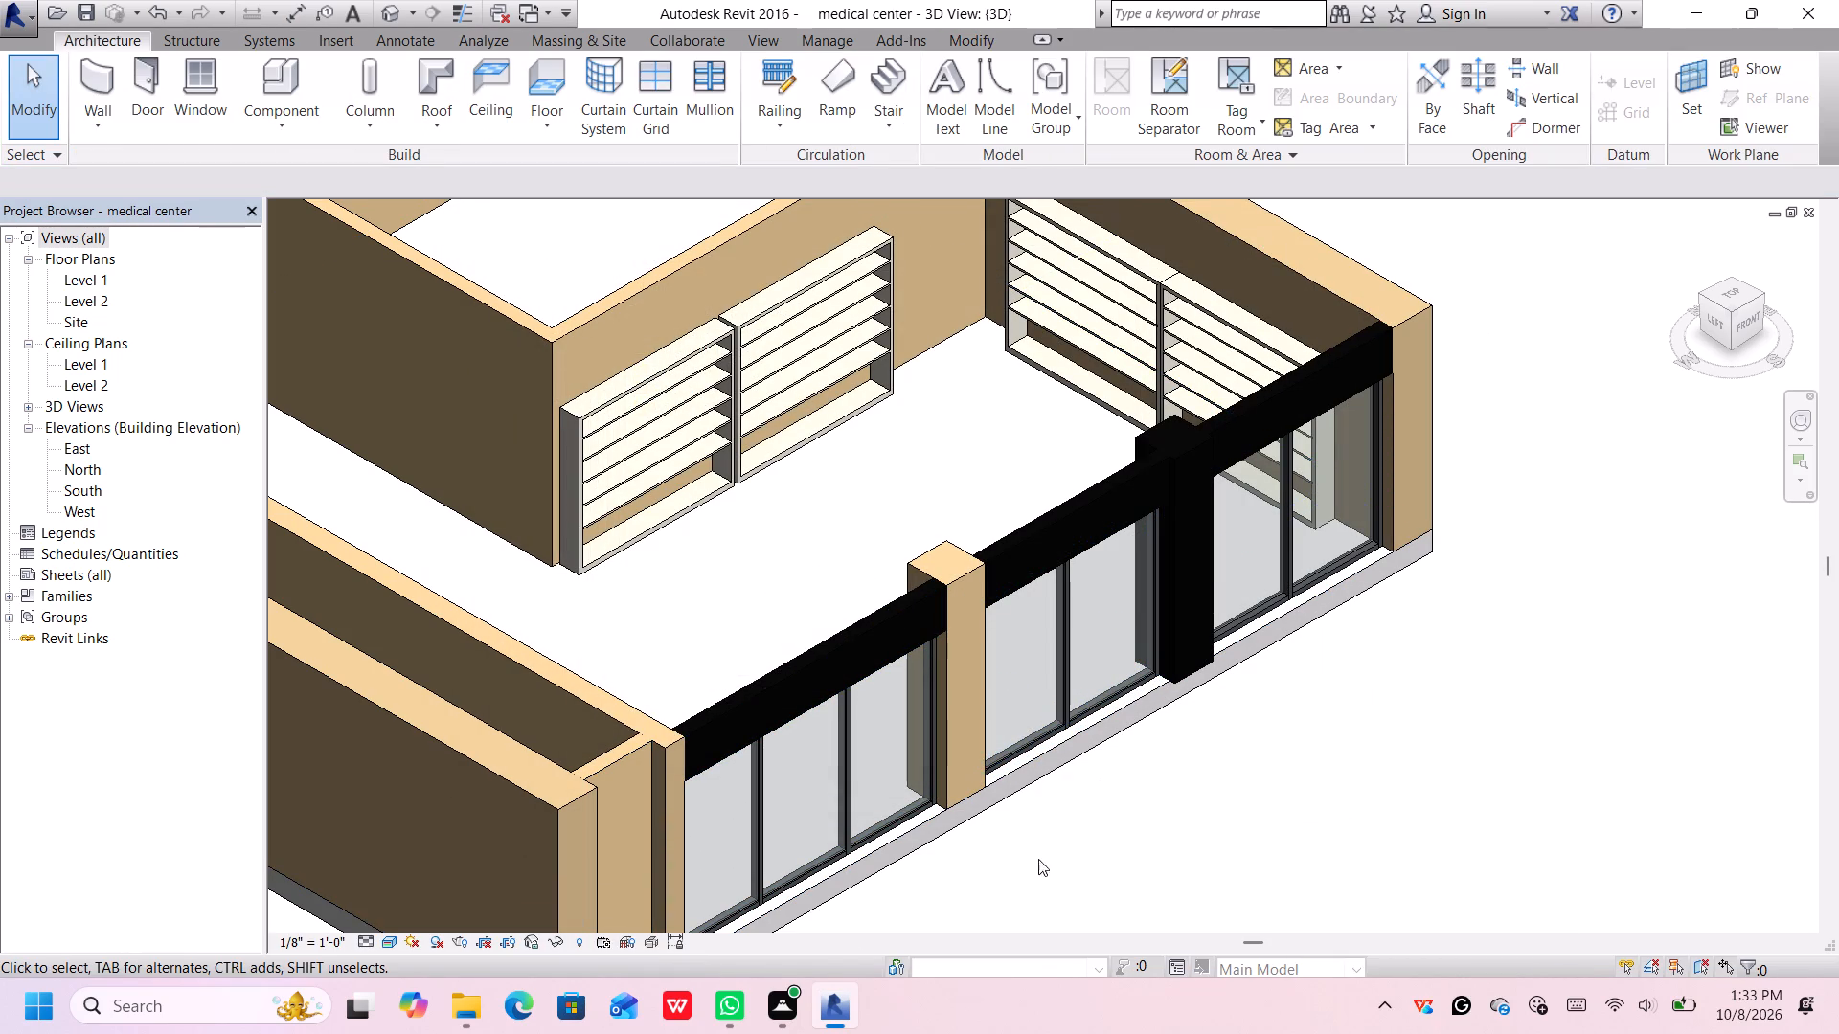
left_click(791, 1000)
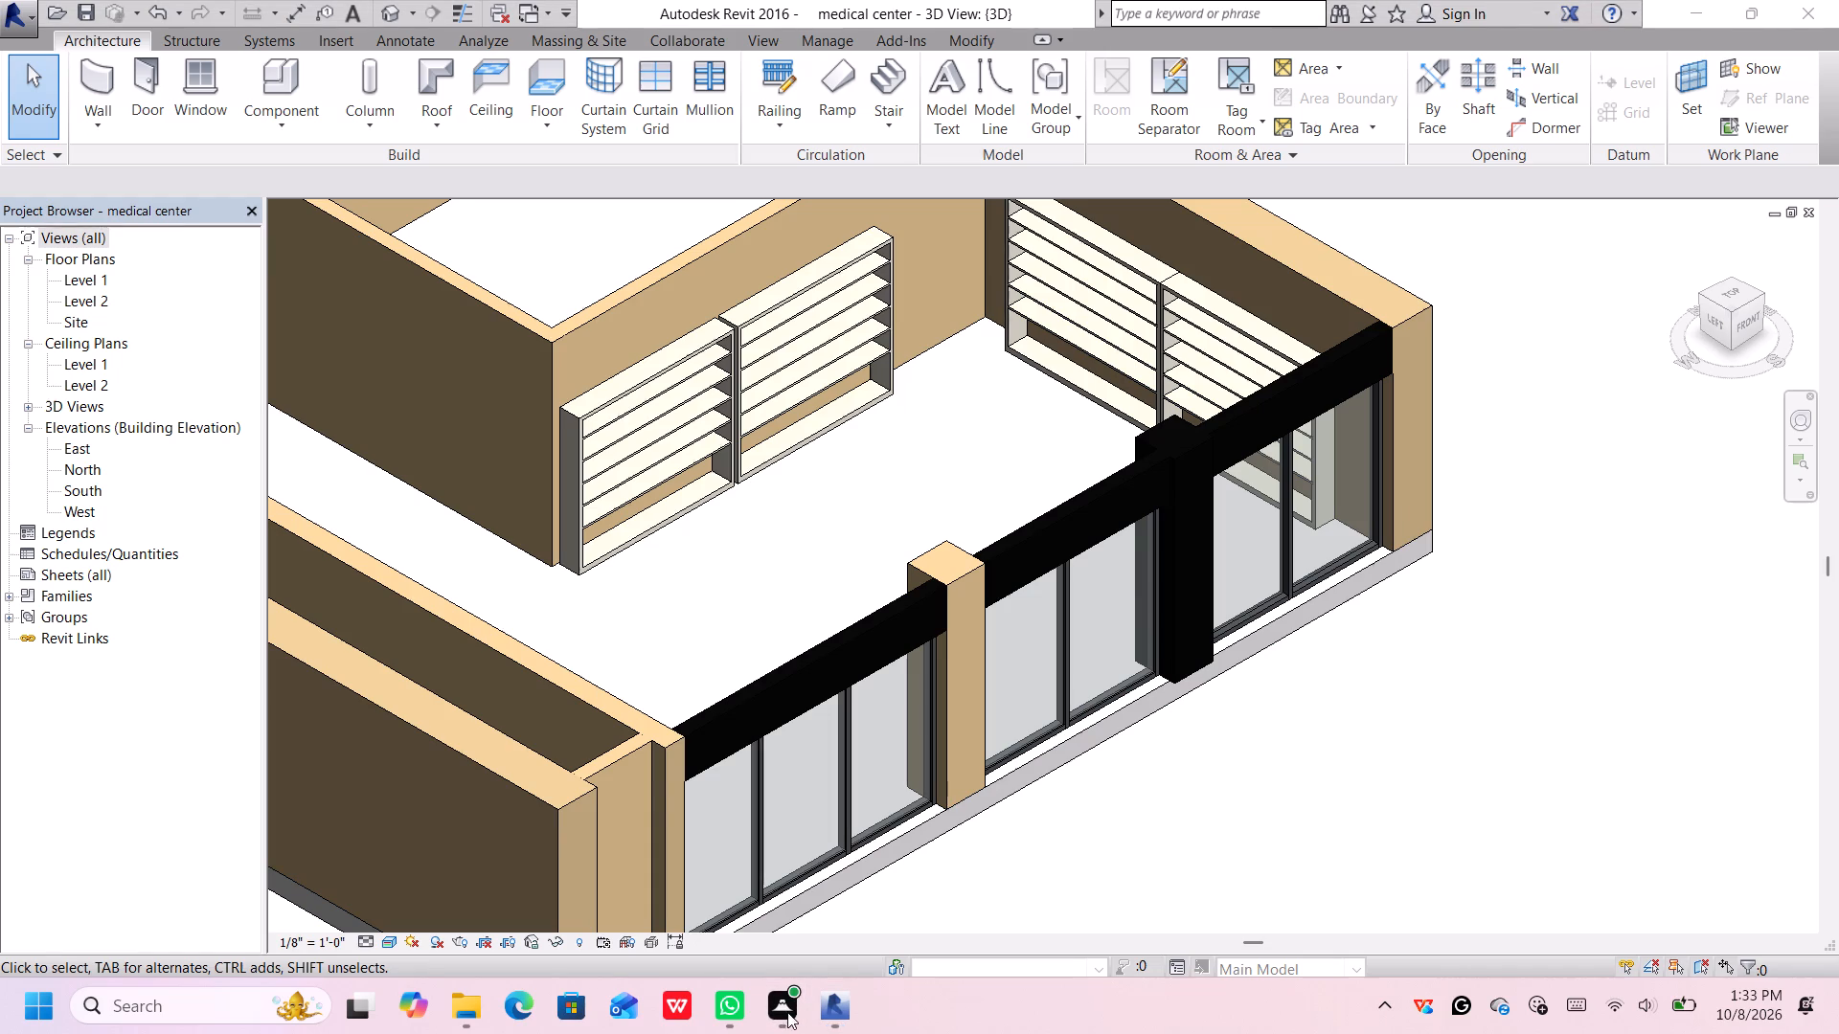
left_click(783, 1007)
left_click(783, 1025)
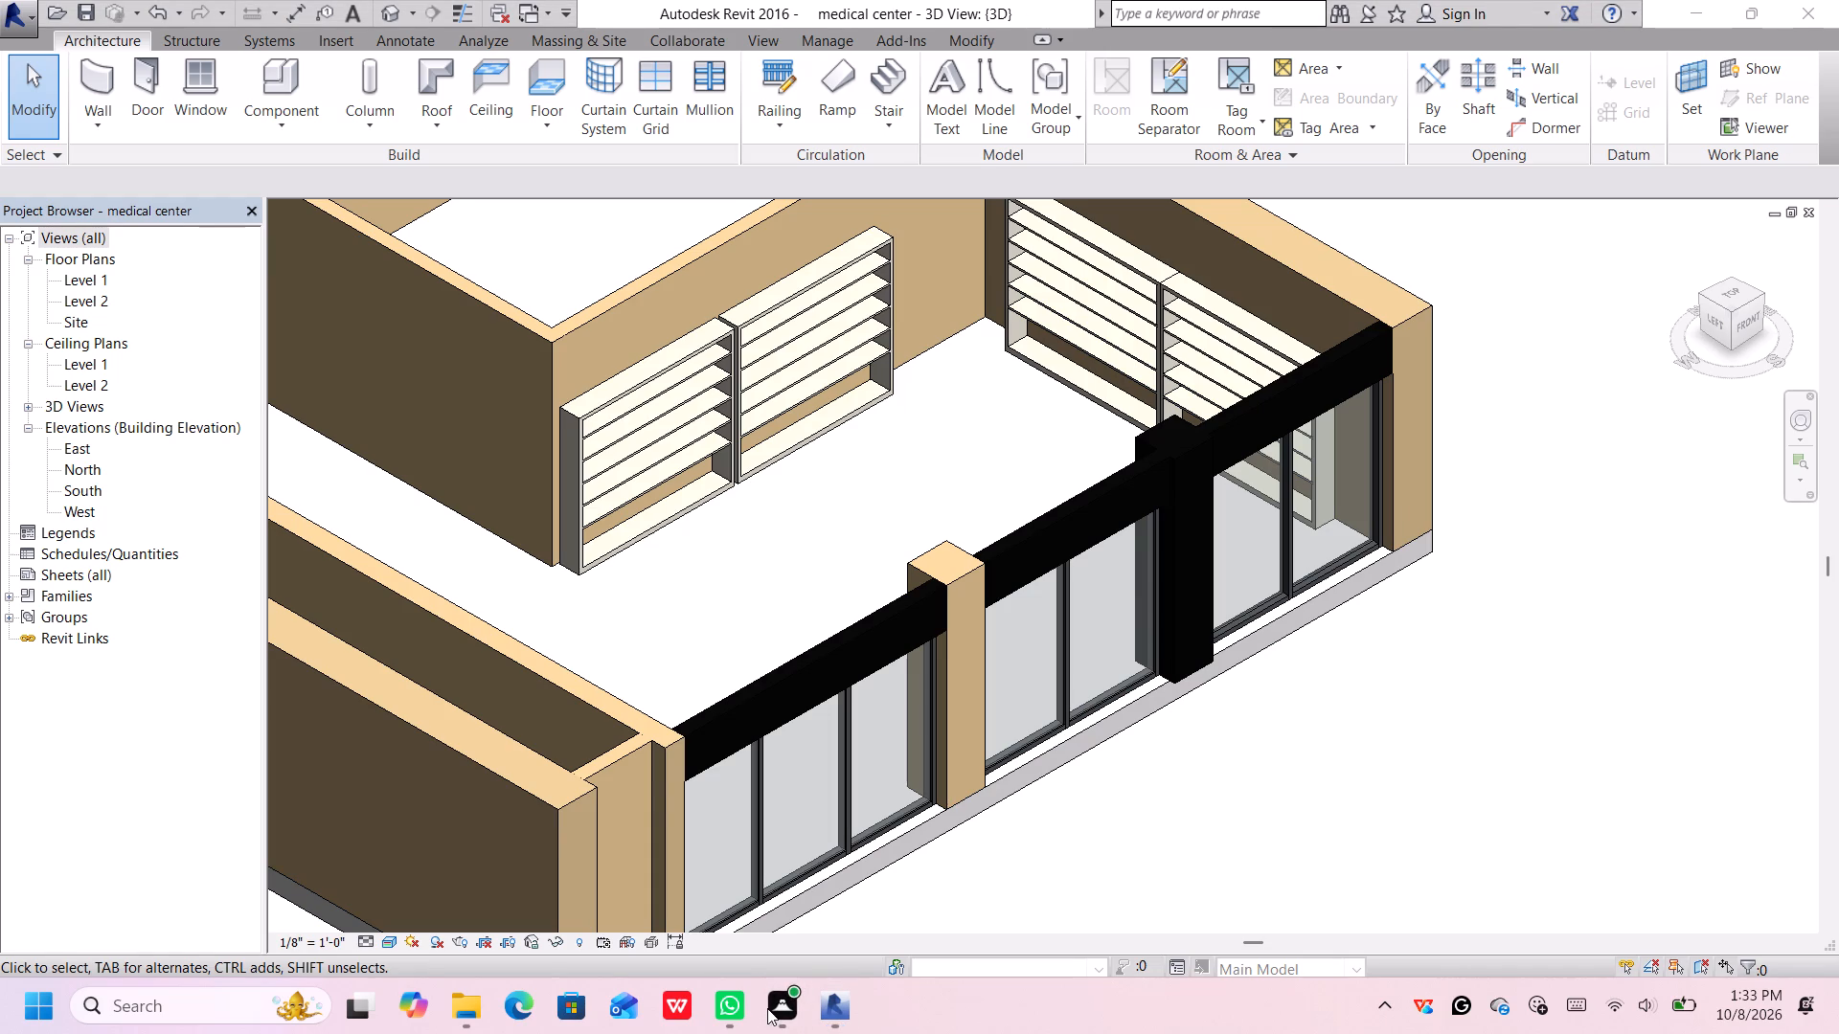
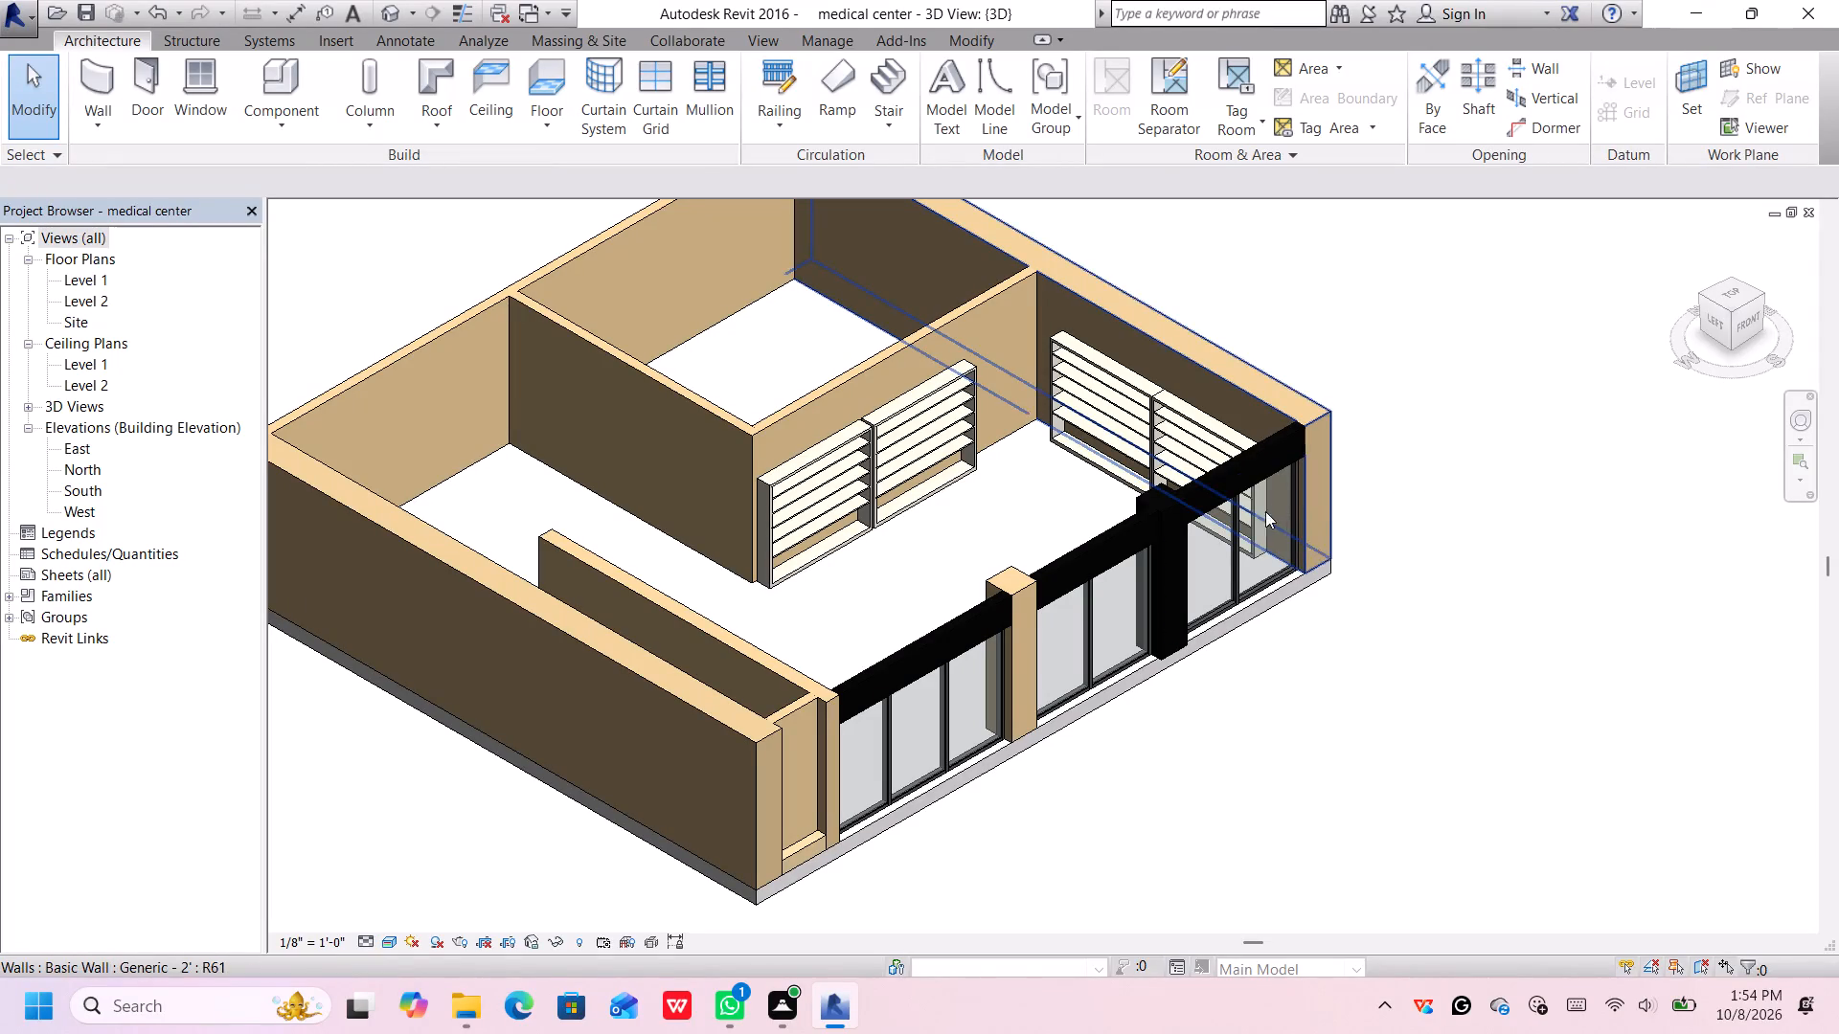
Copy the wall design floor ledge at the base of the front corner recess and paste a copy behind the adjacent storefront.
middle_click_drag(1525, 460, 1491, 540)
middle_click_drag(1351, 614, 1338, 582)
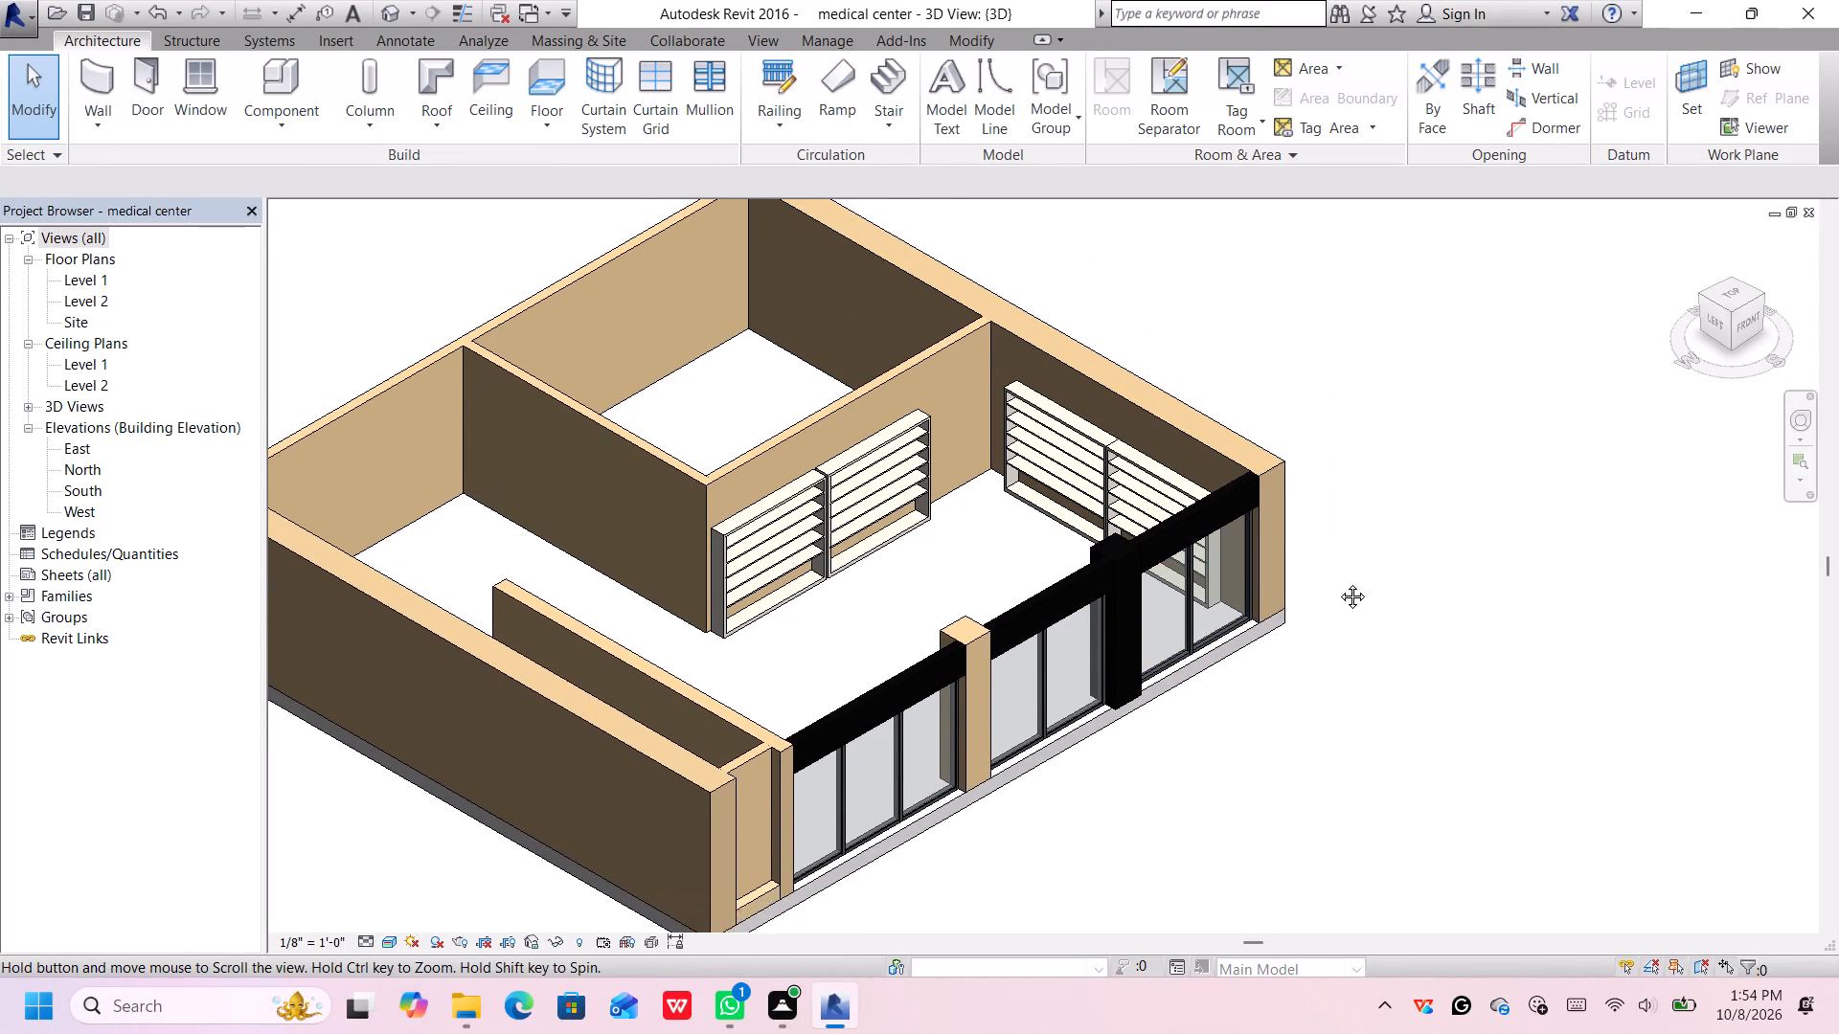
middle_click_drag(1338, 582, 1339, 559)
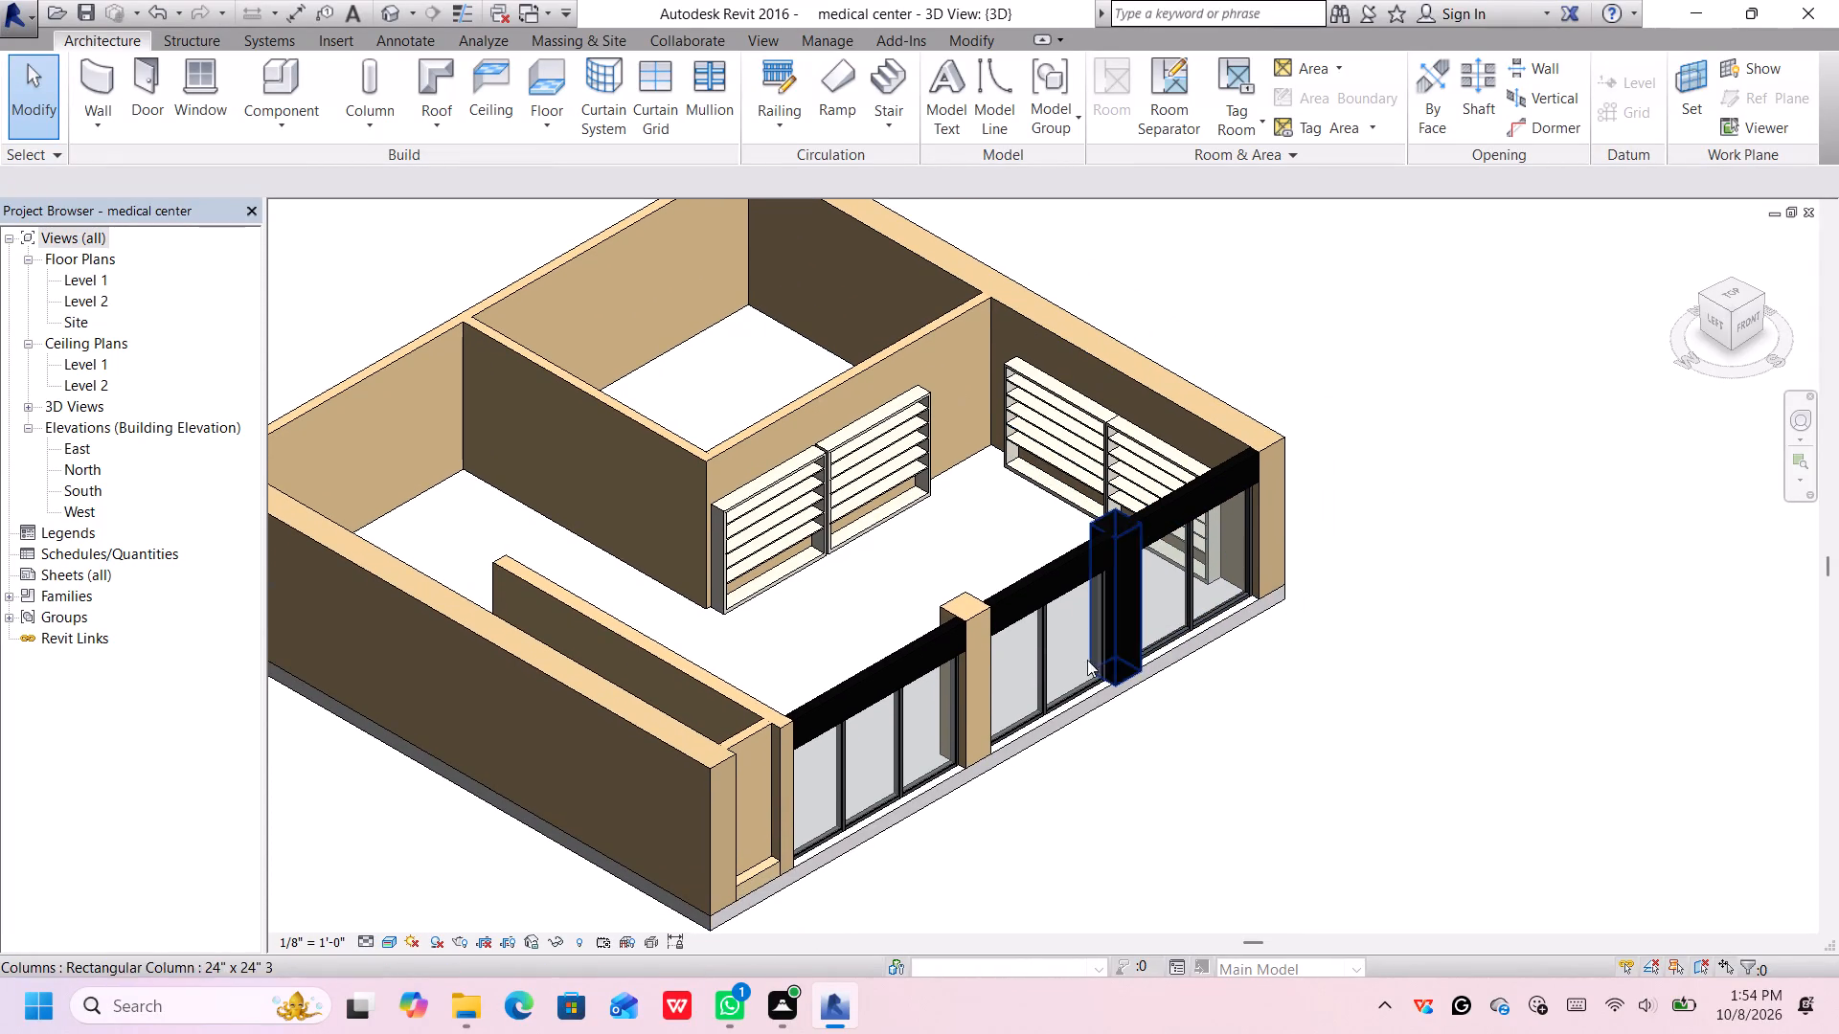
scroll(732, 771, "up", 5)
scroll(765, 754, "down", 2)
middle_click_drag(785, 778, 782, 770)
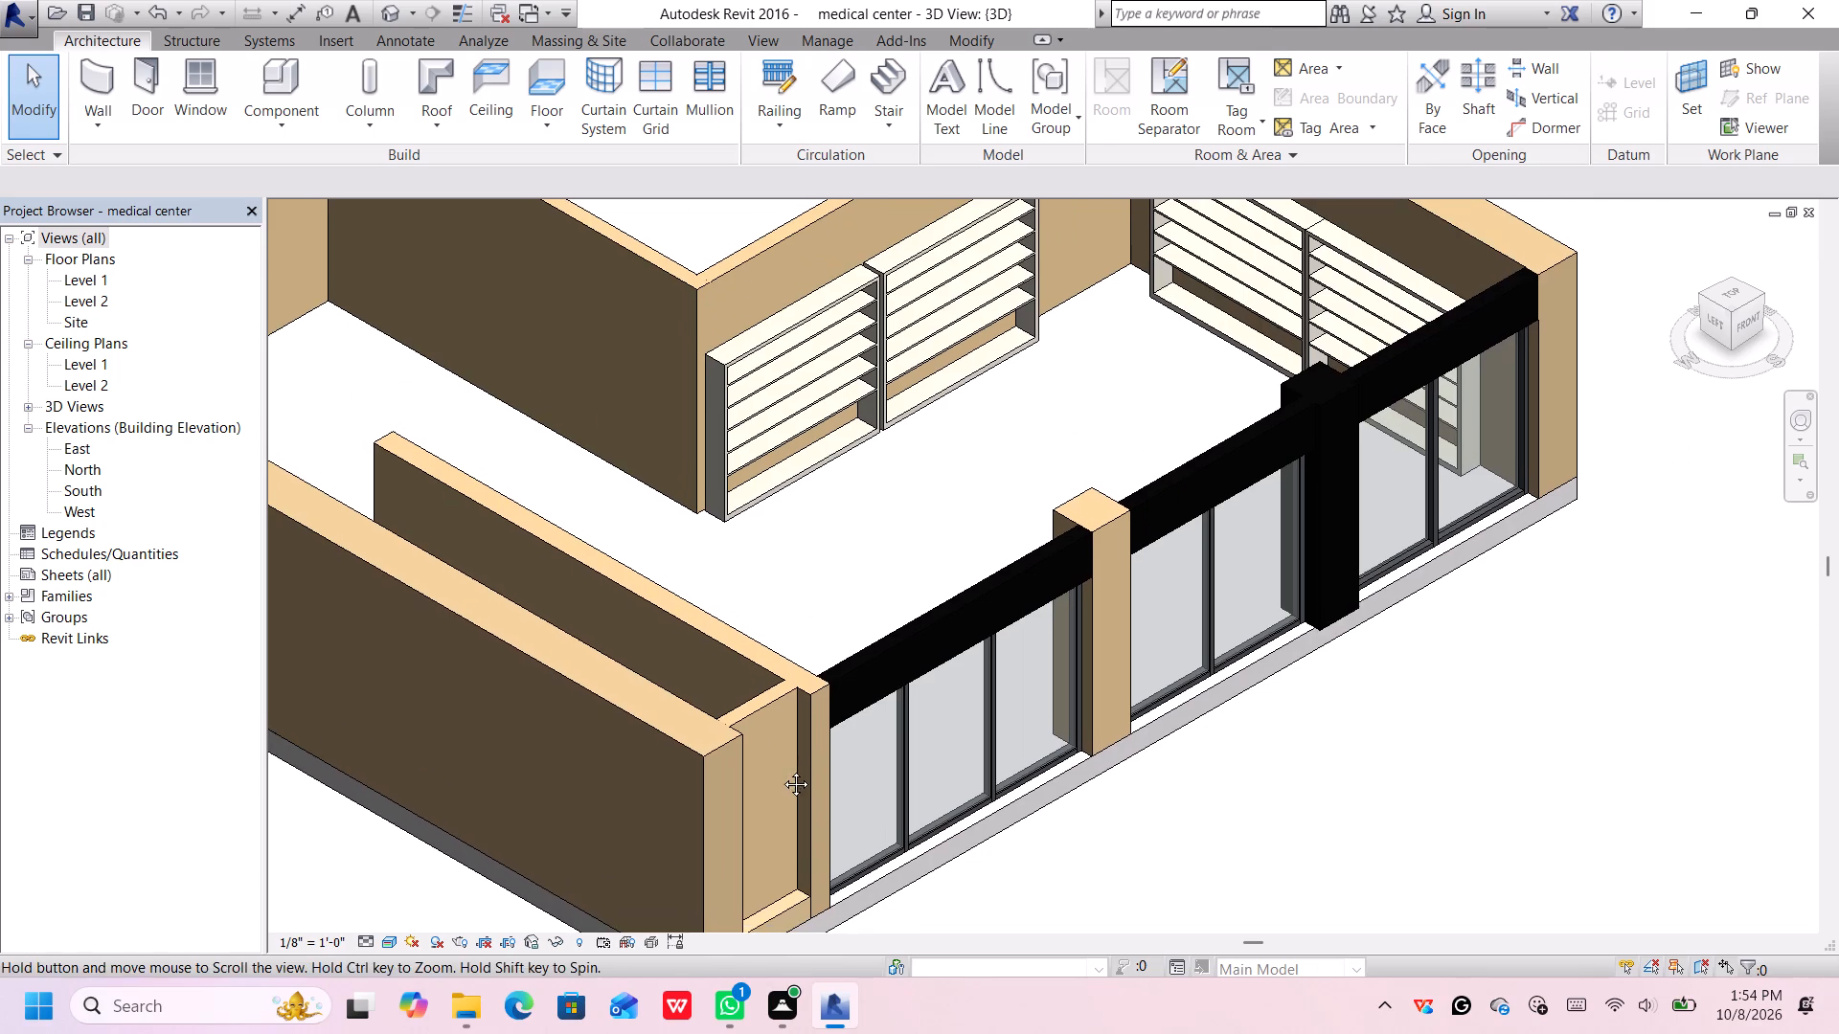
middle_click_drag(782, 770, 768, 655)
left_click(780, 792)
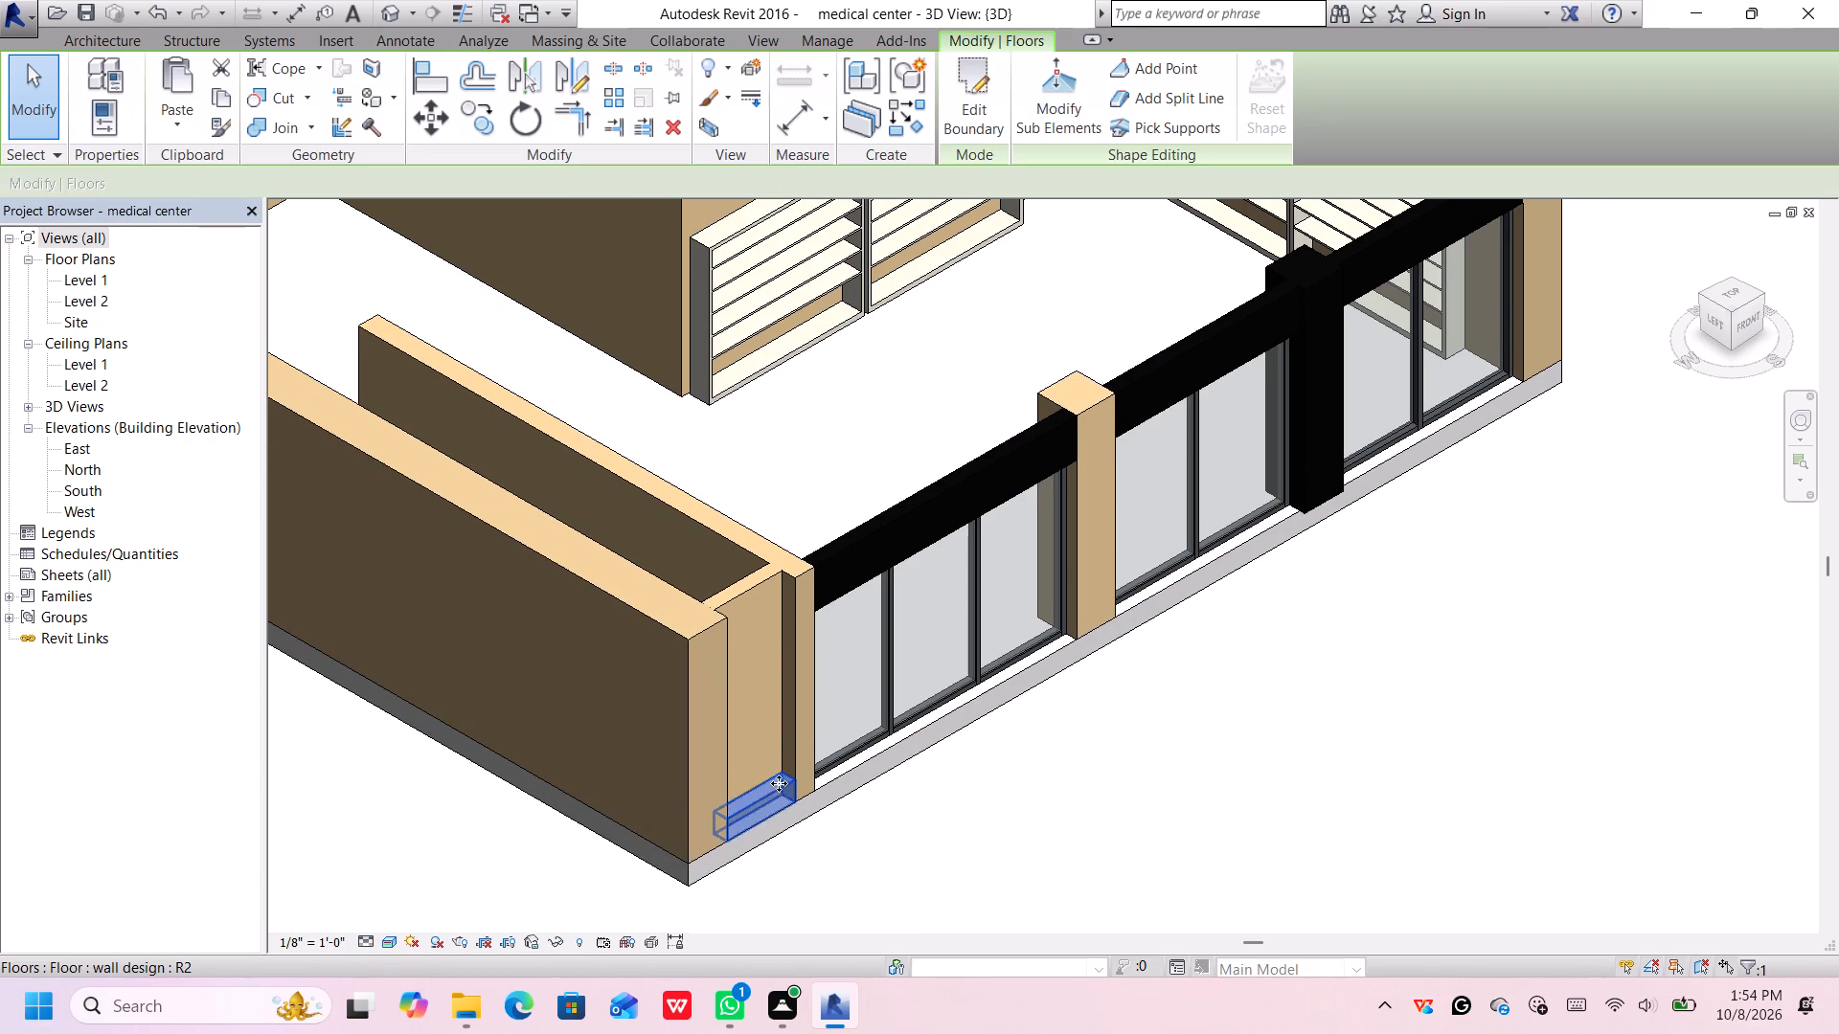
scroll(765, 762, "up", 3)
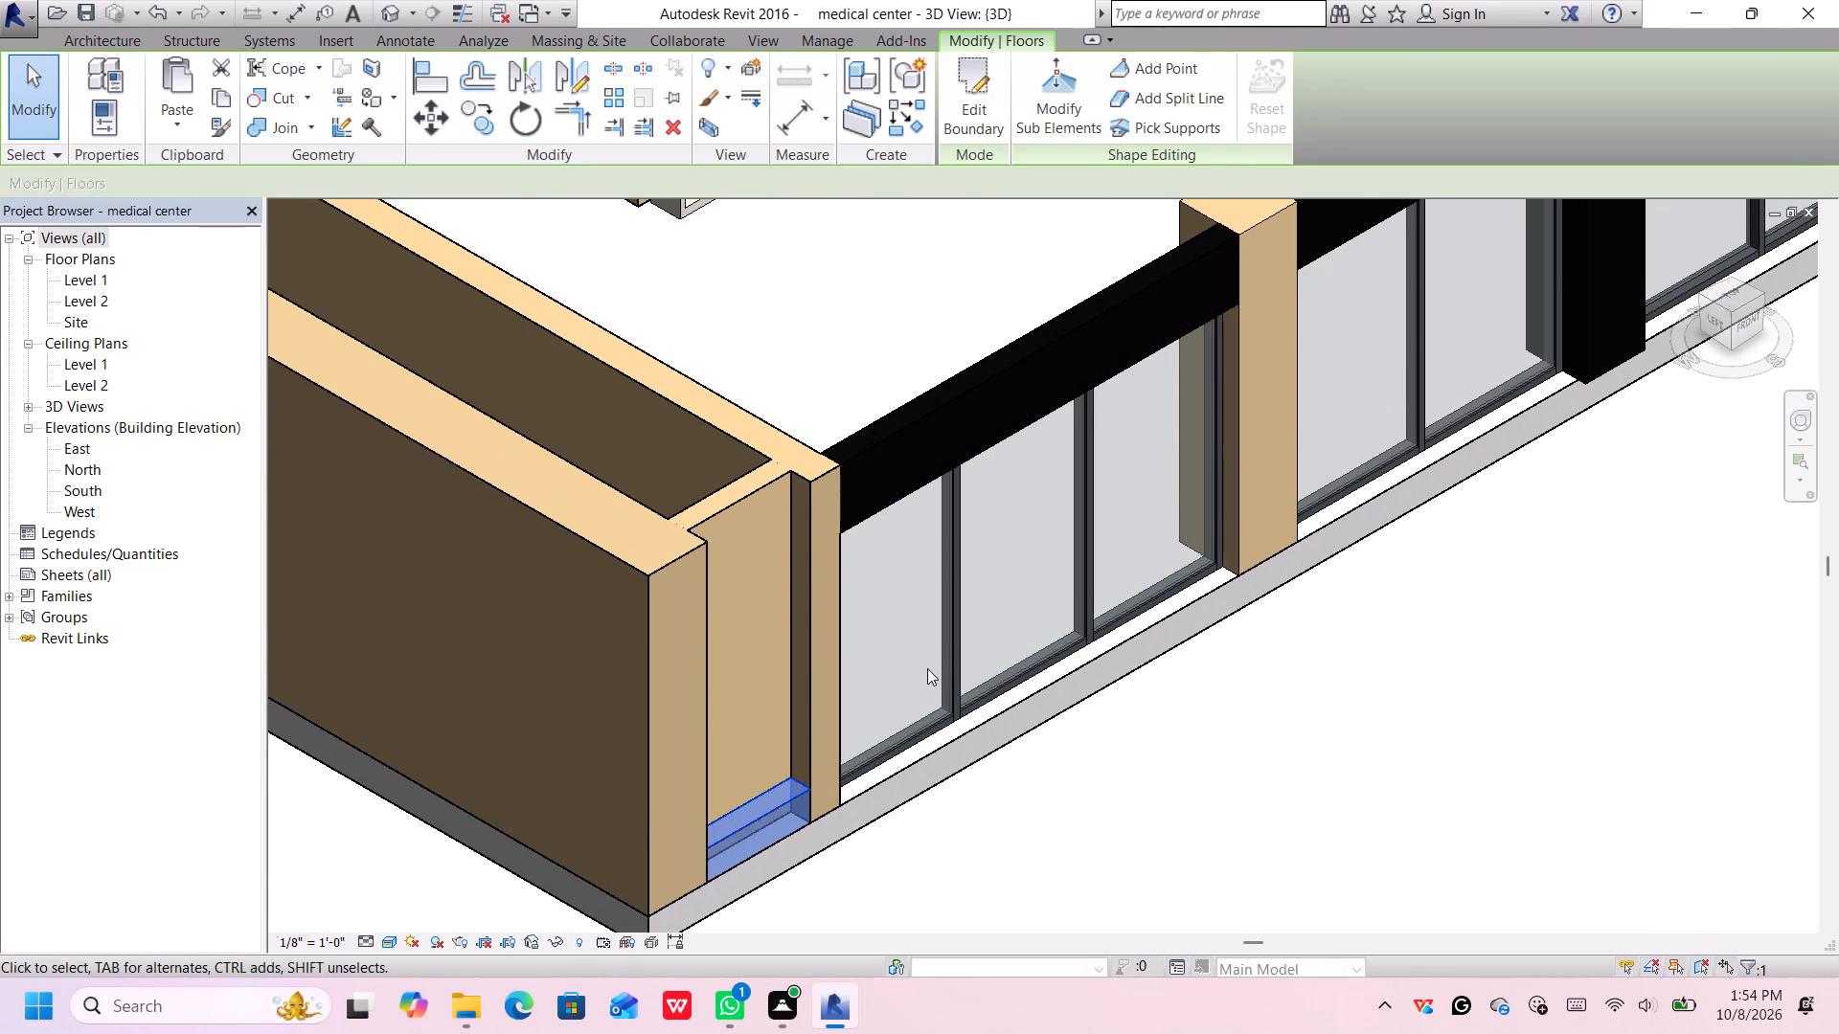
key("ctrl+c")
key("ctrl+v")
left_click(901, 448)
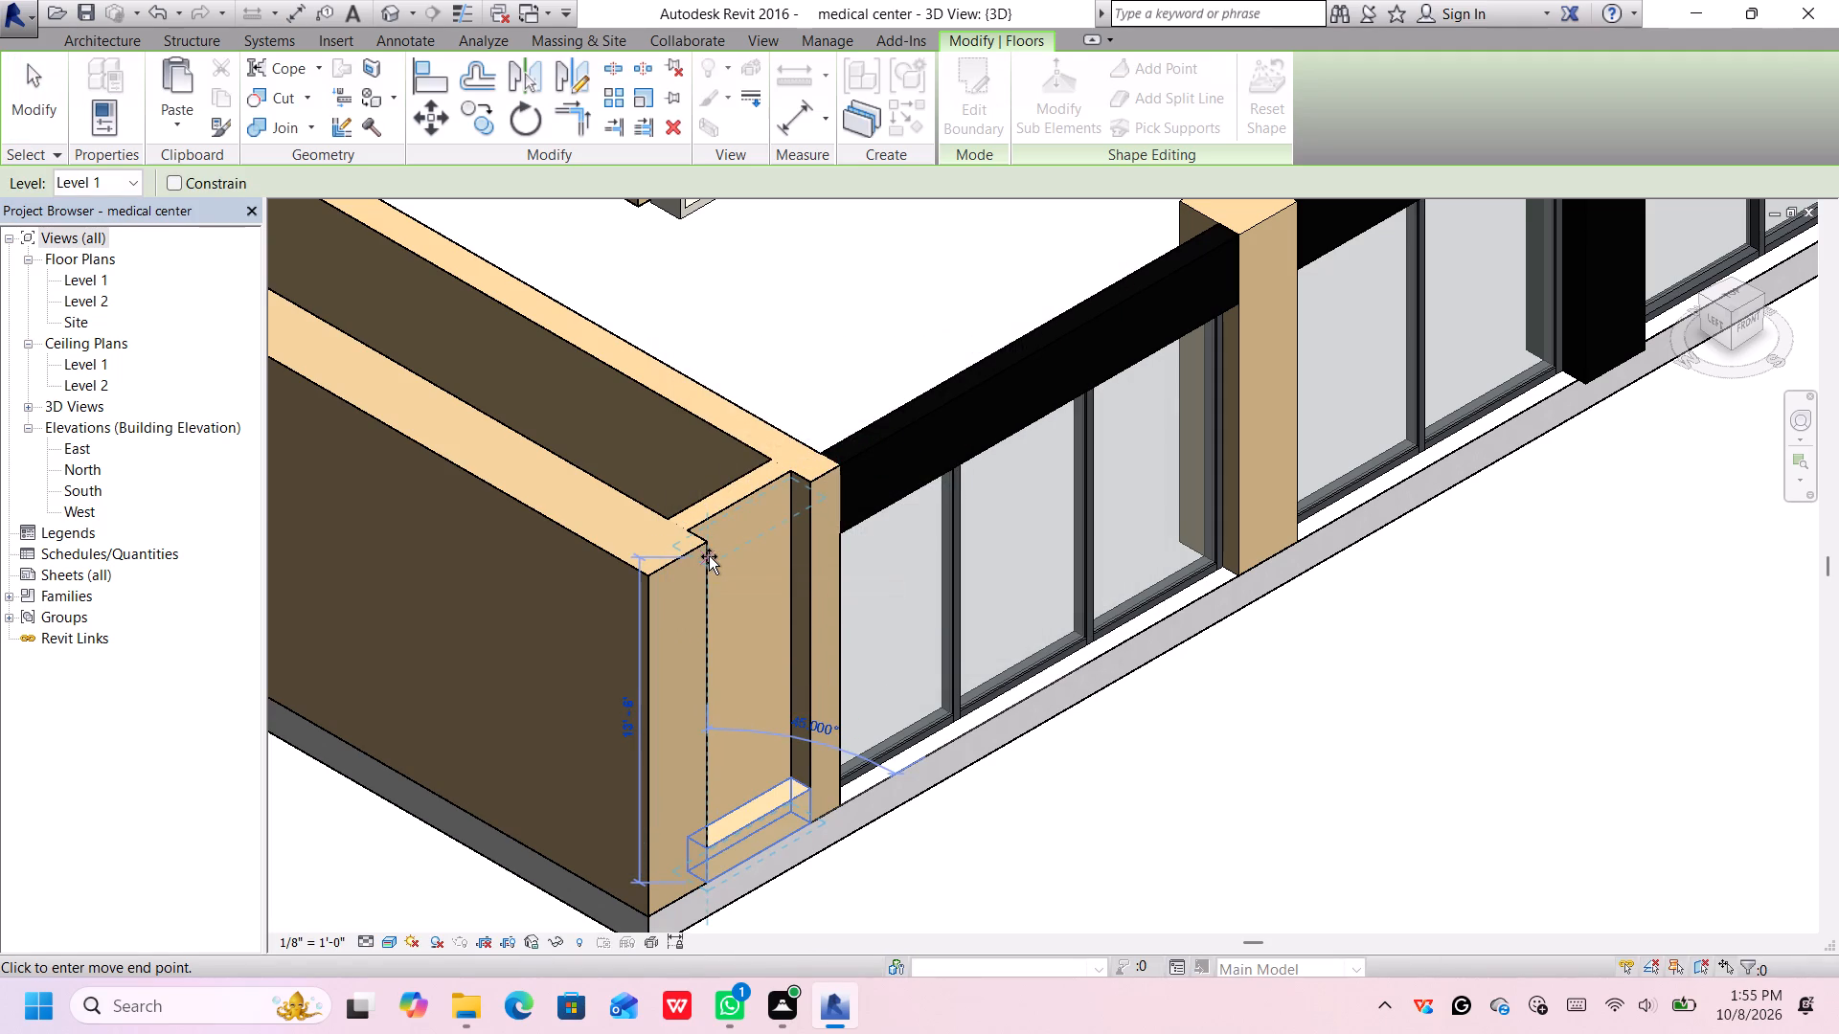
left_click_drag(721, 557, 730, 554)
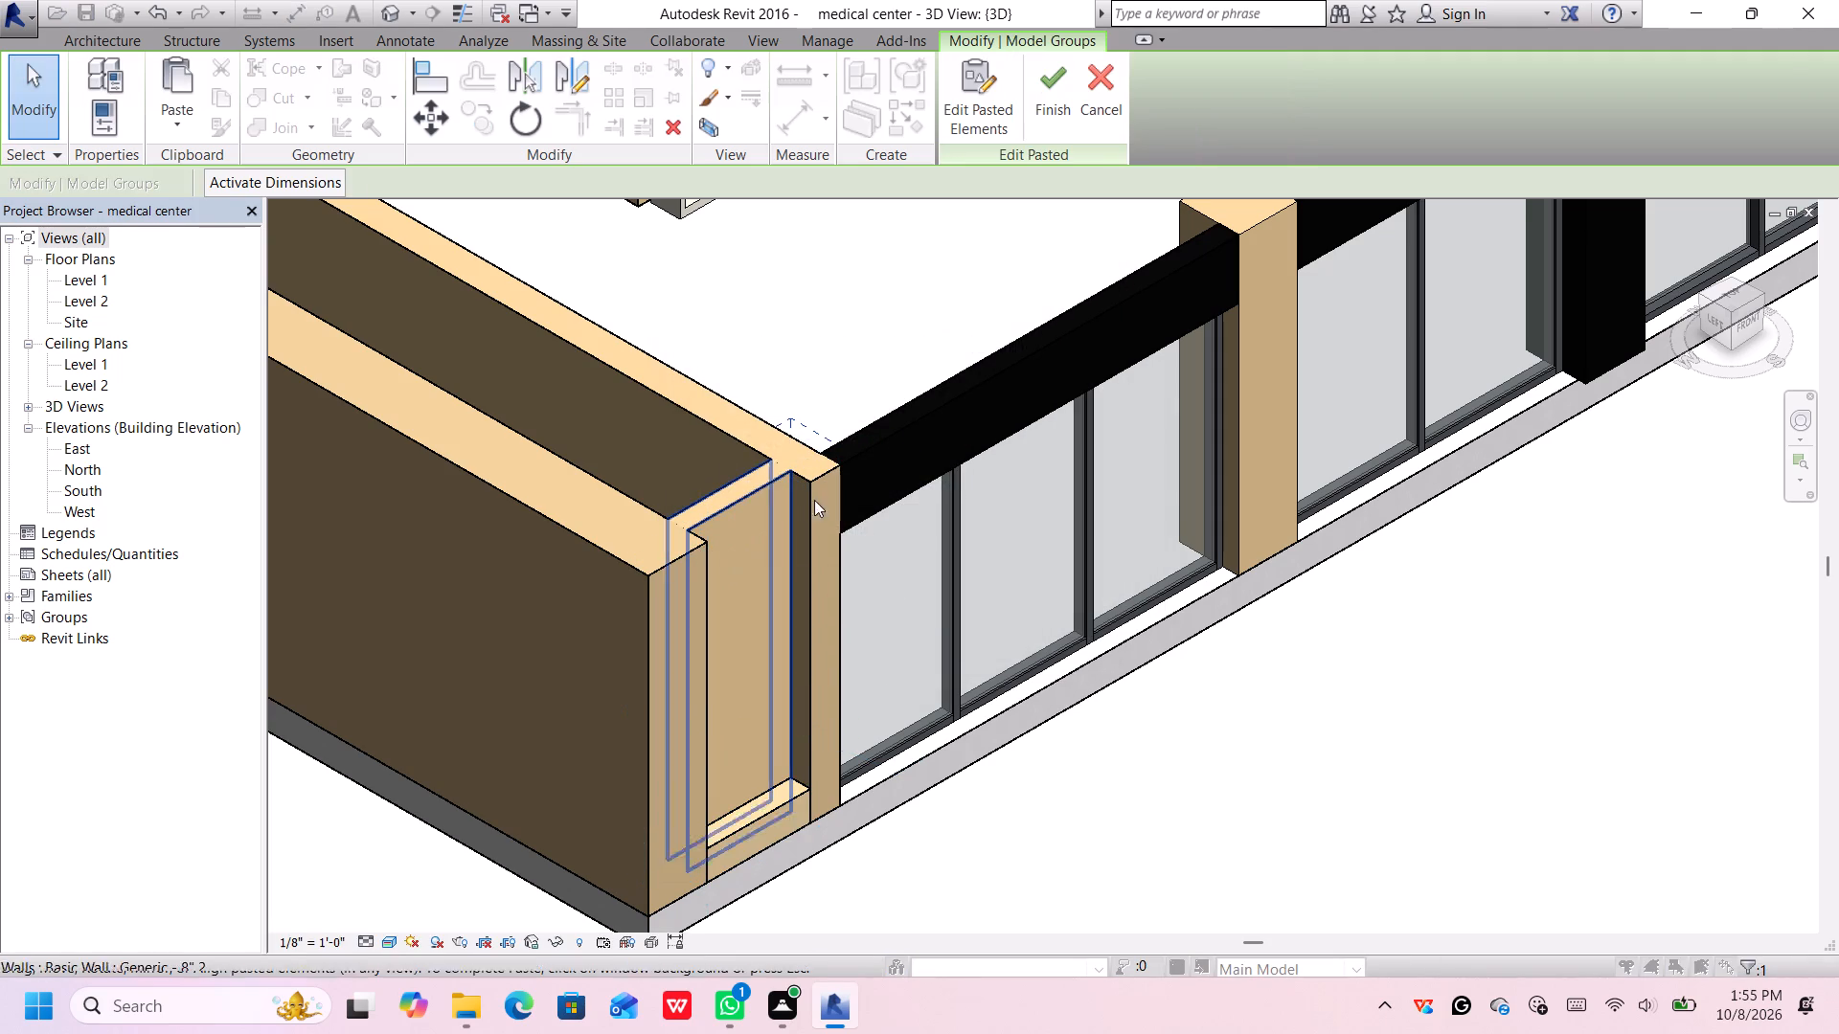
Open the pasted group's properties and check its Origin Level Offset and type properties for a way to change its height.
middle_click_drag(897, 375, 897, 378)
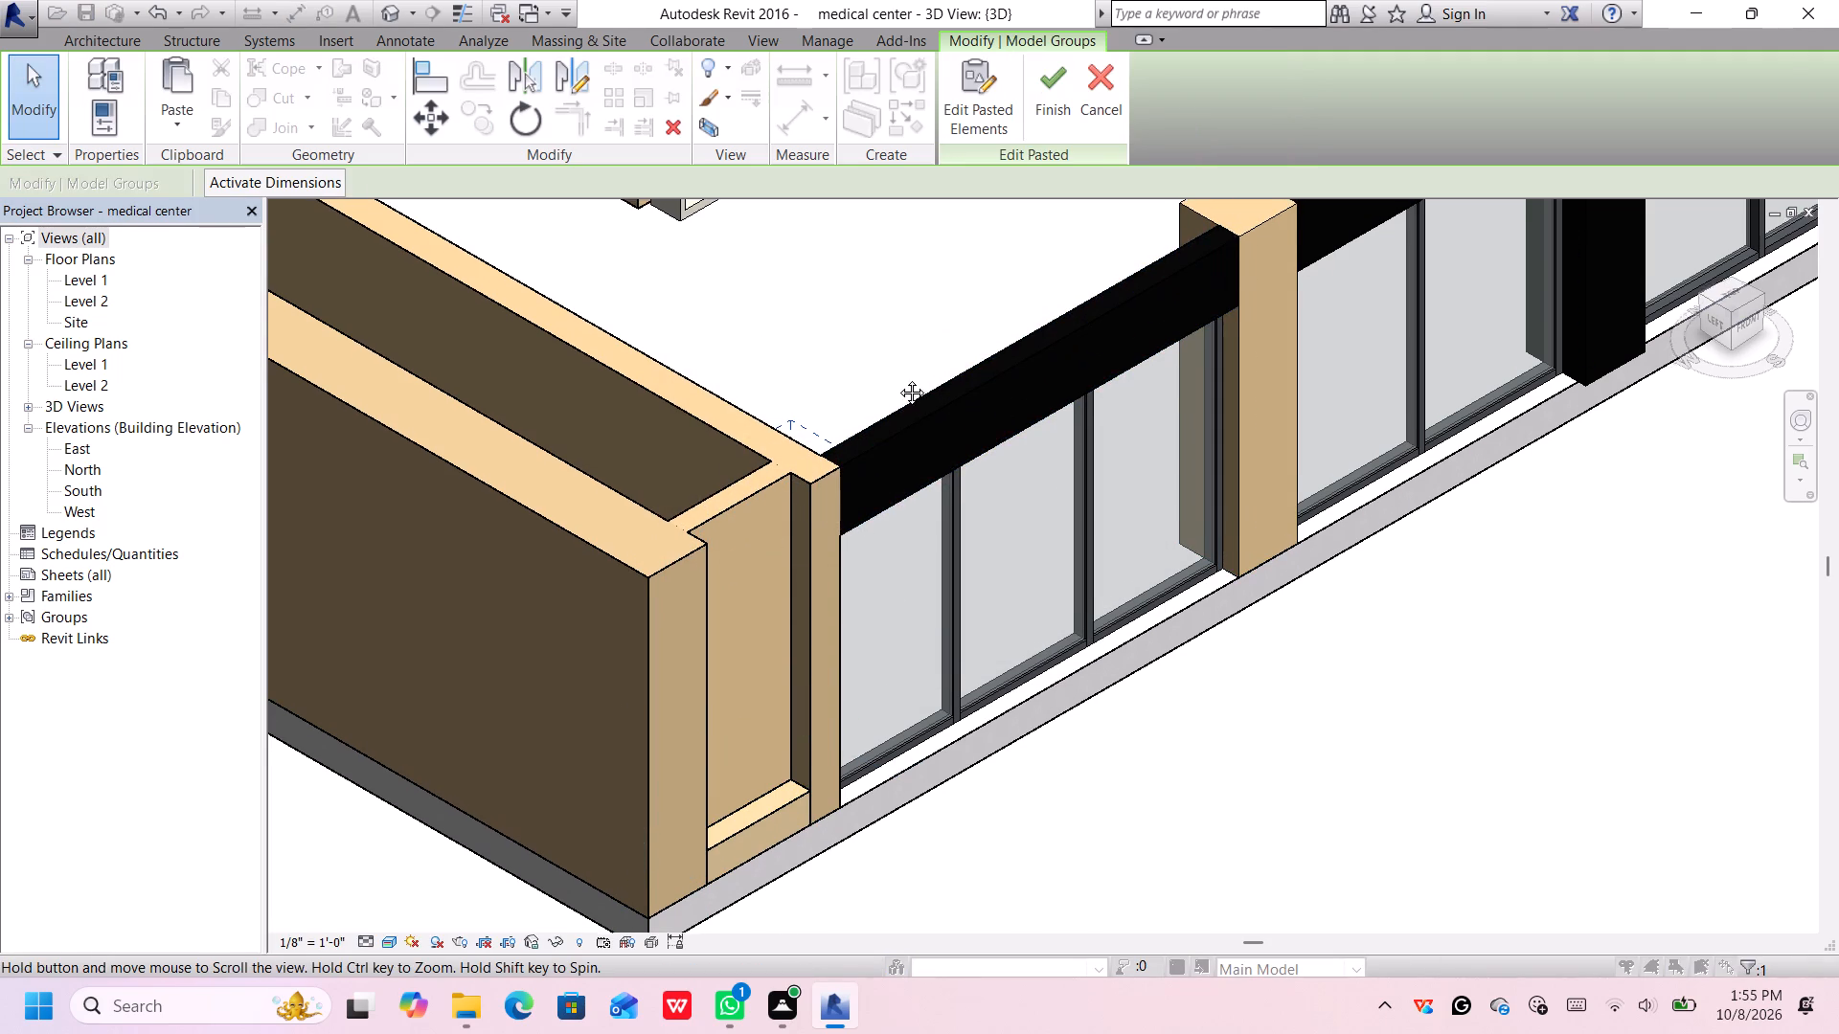
middle_click_drag(897, 378, 814, 525)
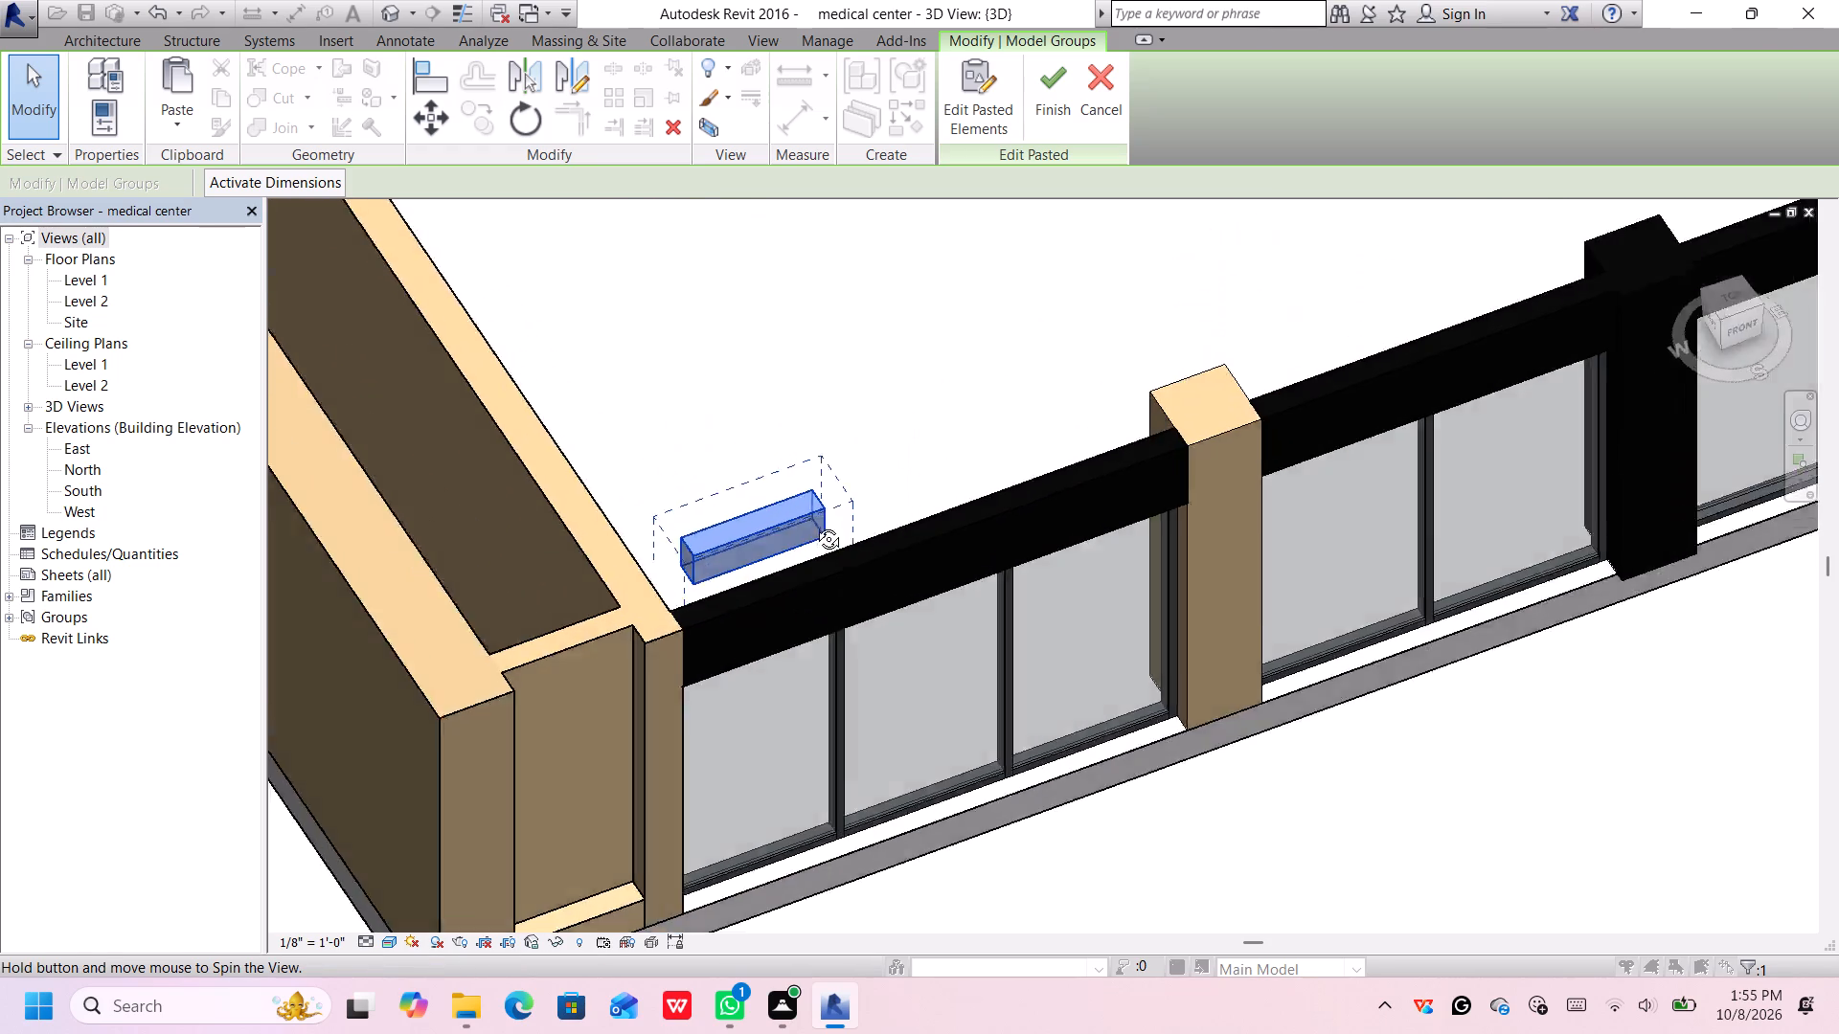
middle_click_drag(814, 525, 799, 568)
scroll(799, 568, "down", 1, "shift")
left_click(783, 525)
double_click(783, 529)
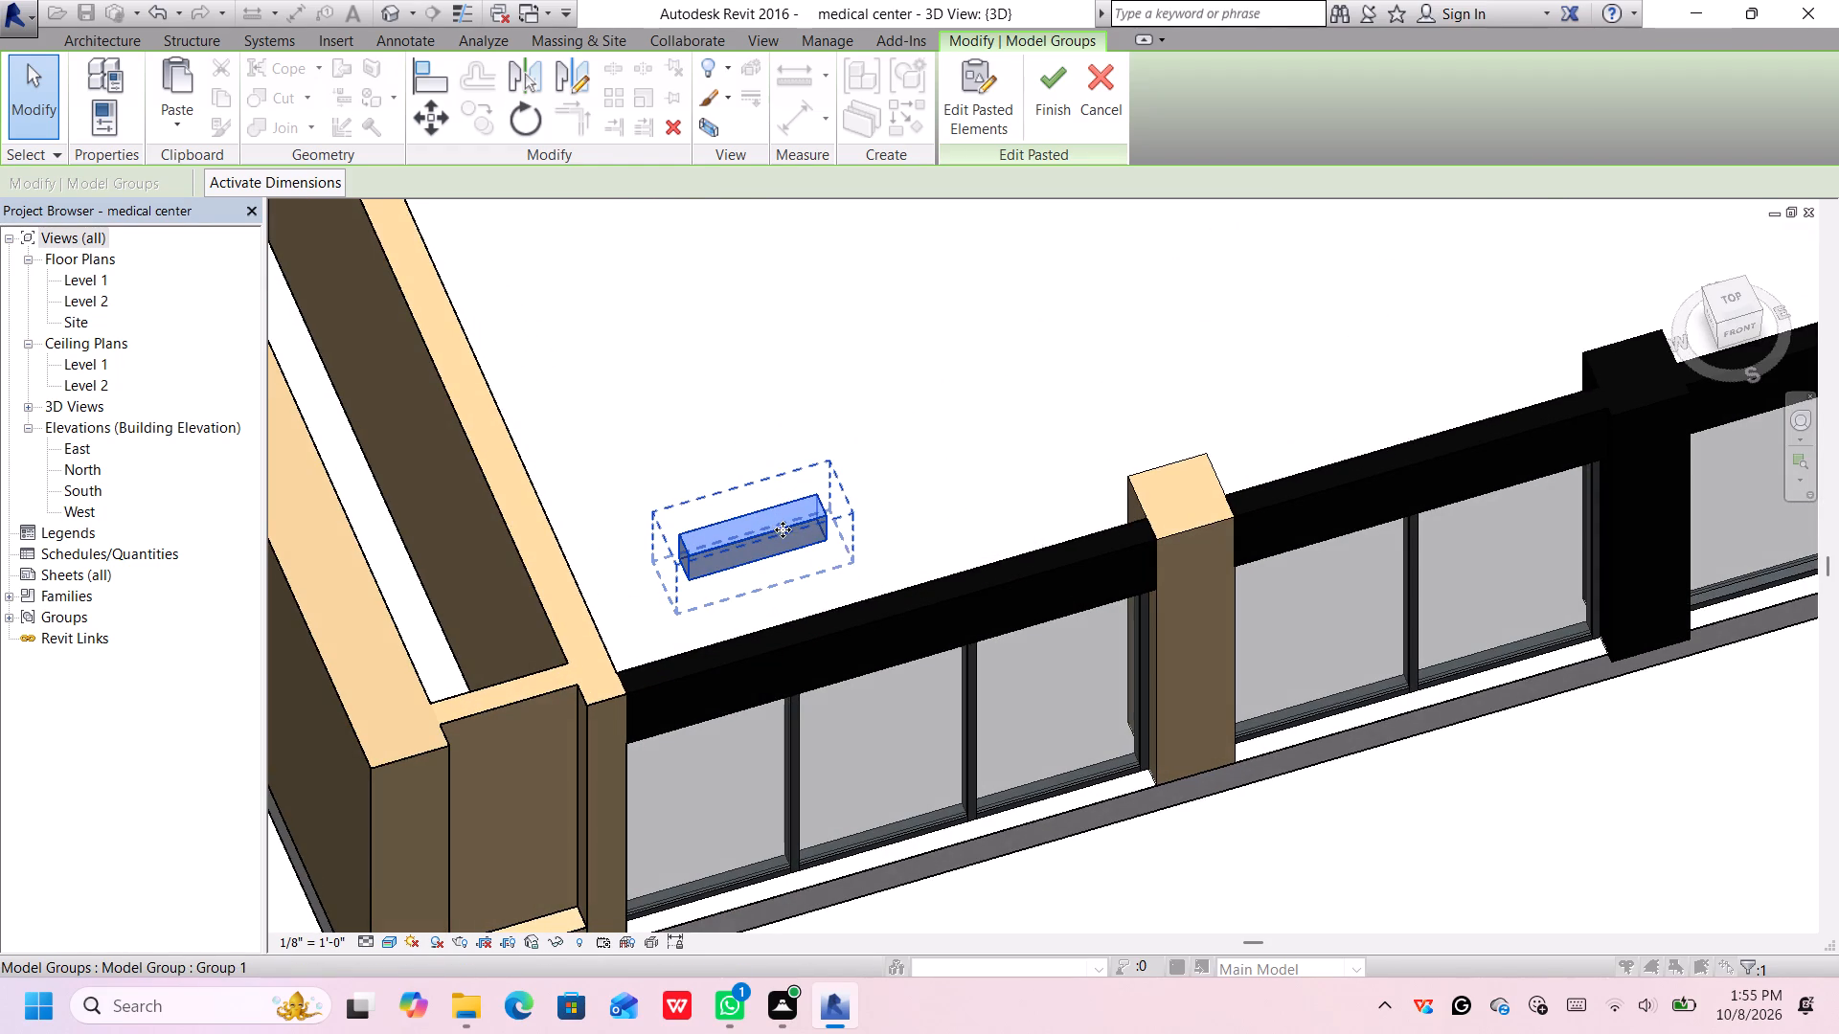
right_click(770, 534)
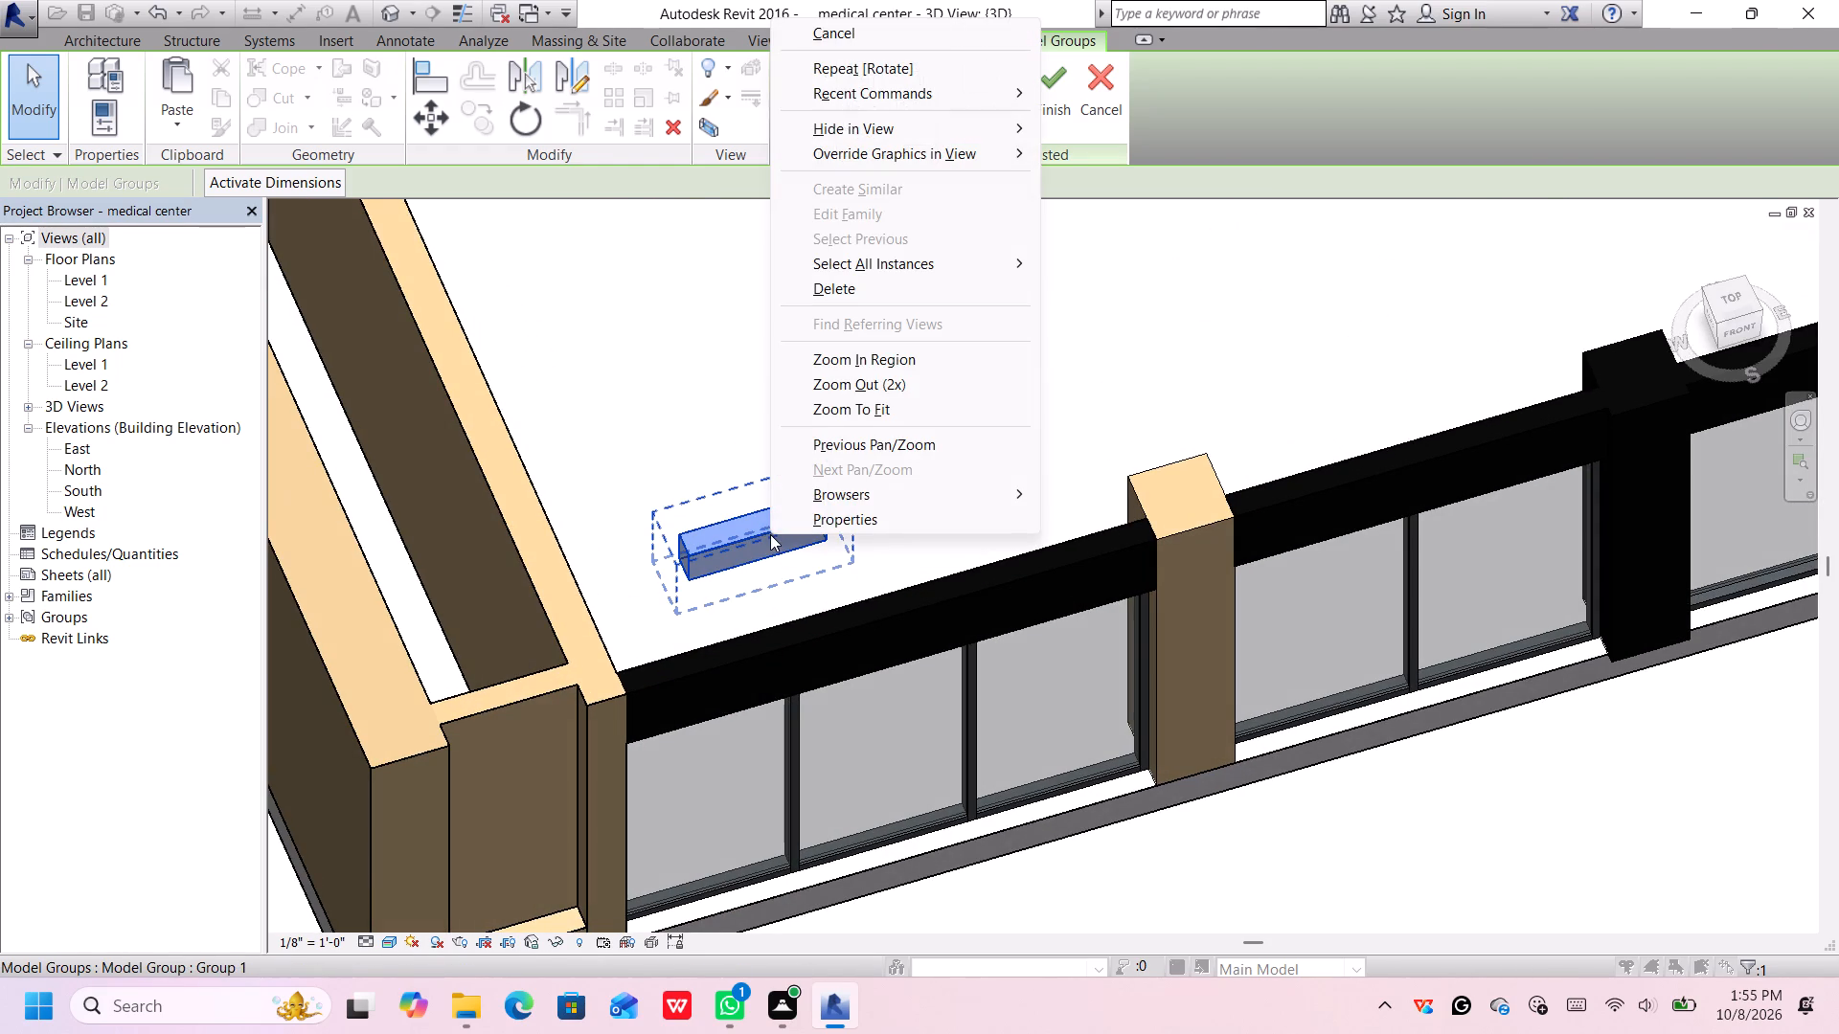
left_click(795, 514)
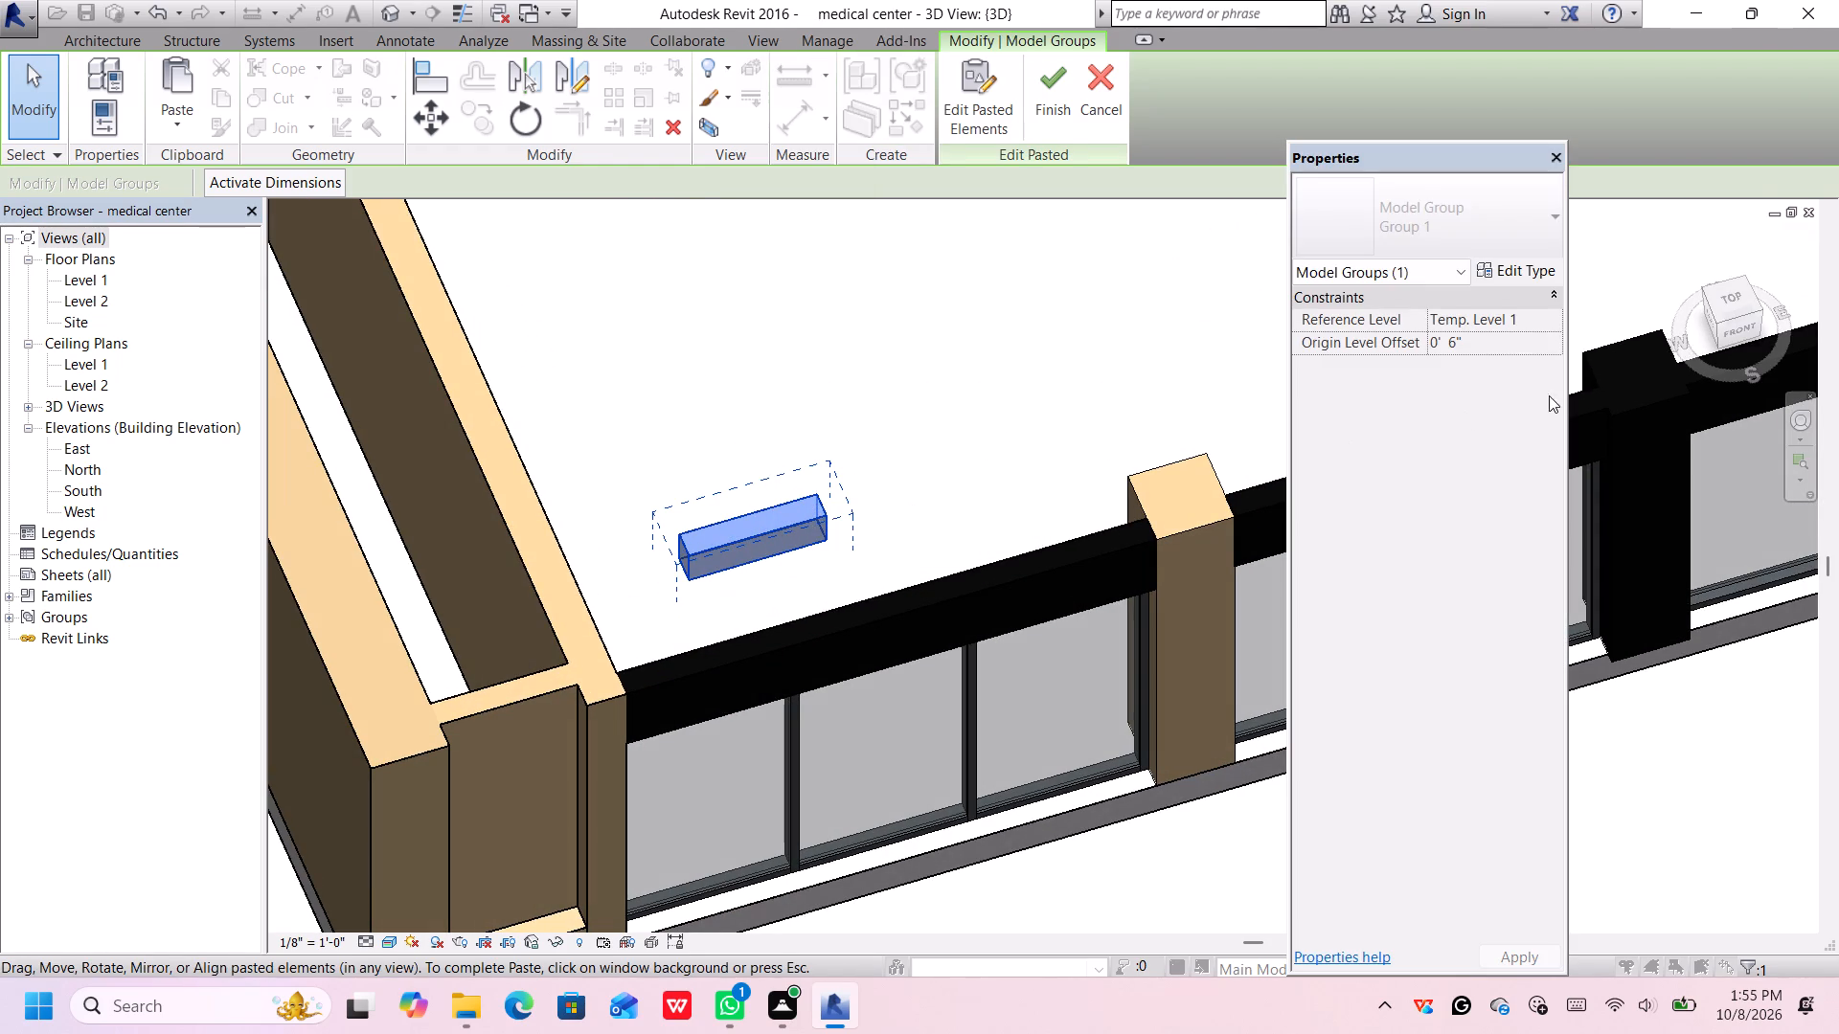
left_click(1509, 344)
left_click(1504, 334)
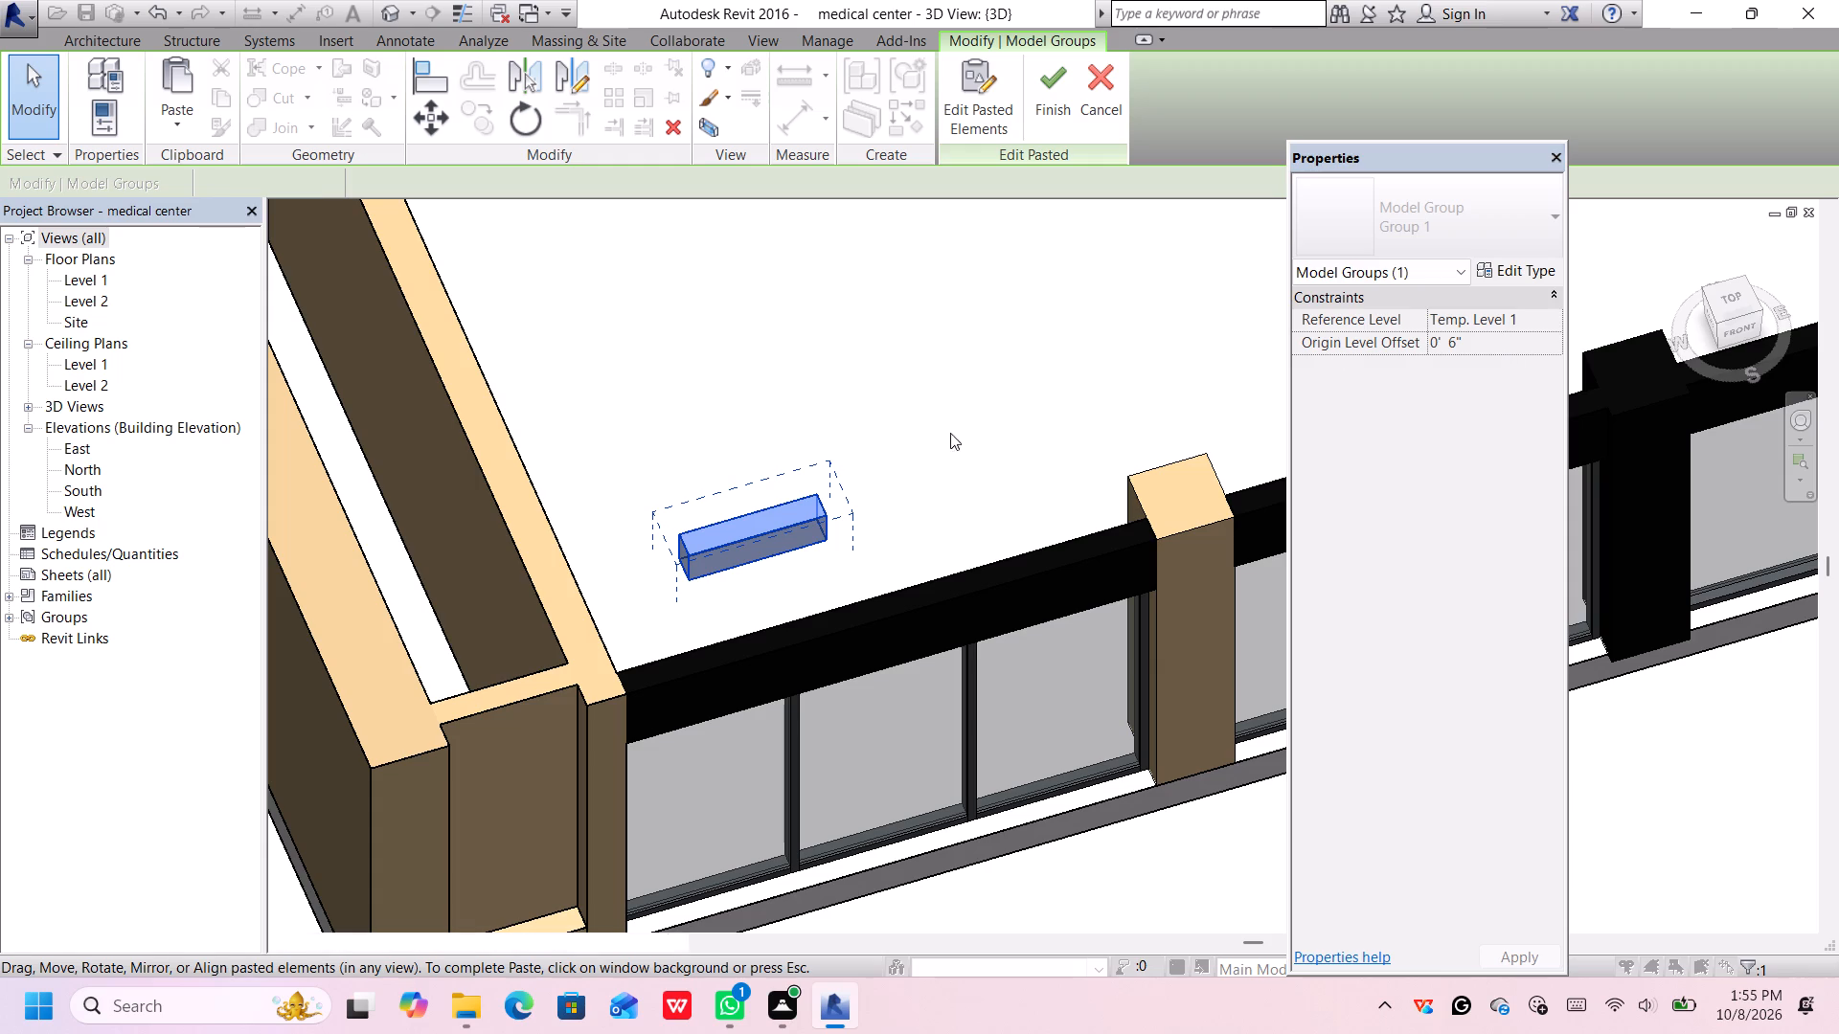
left_click(803, 521)
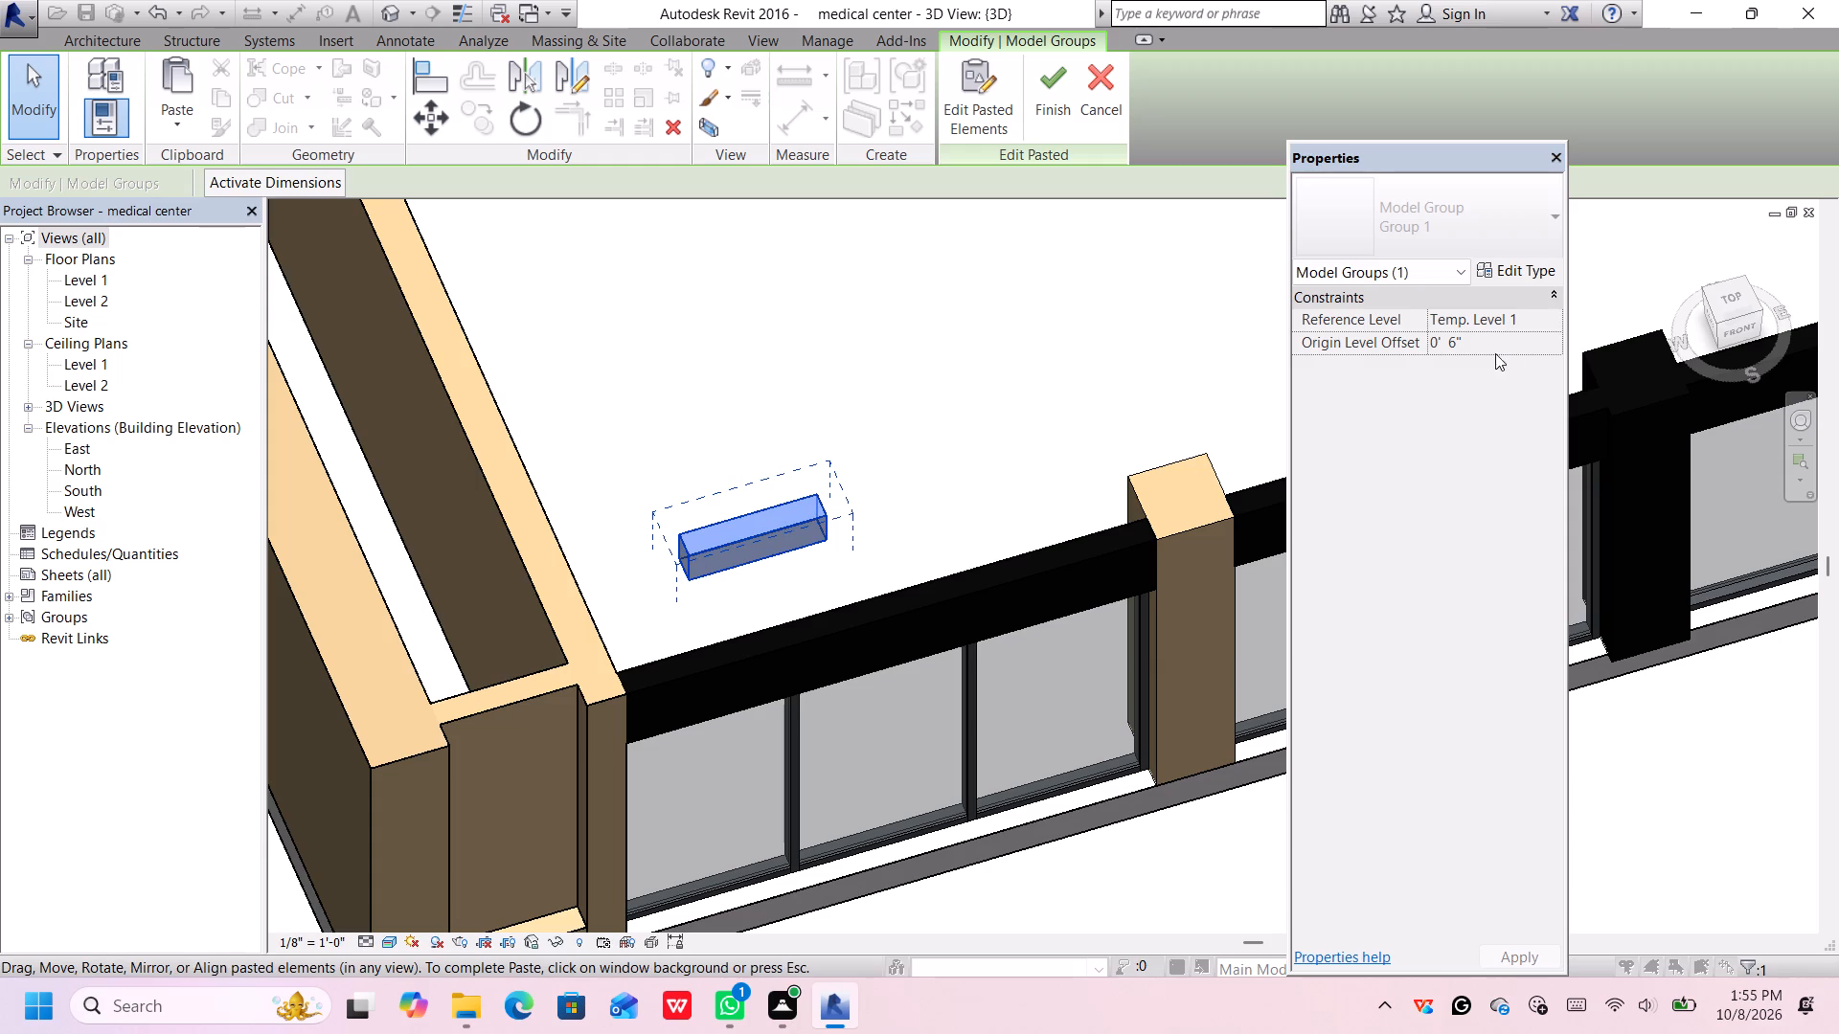
left_click(1499, 266)
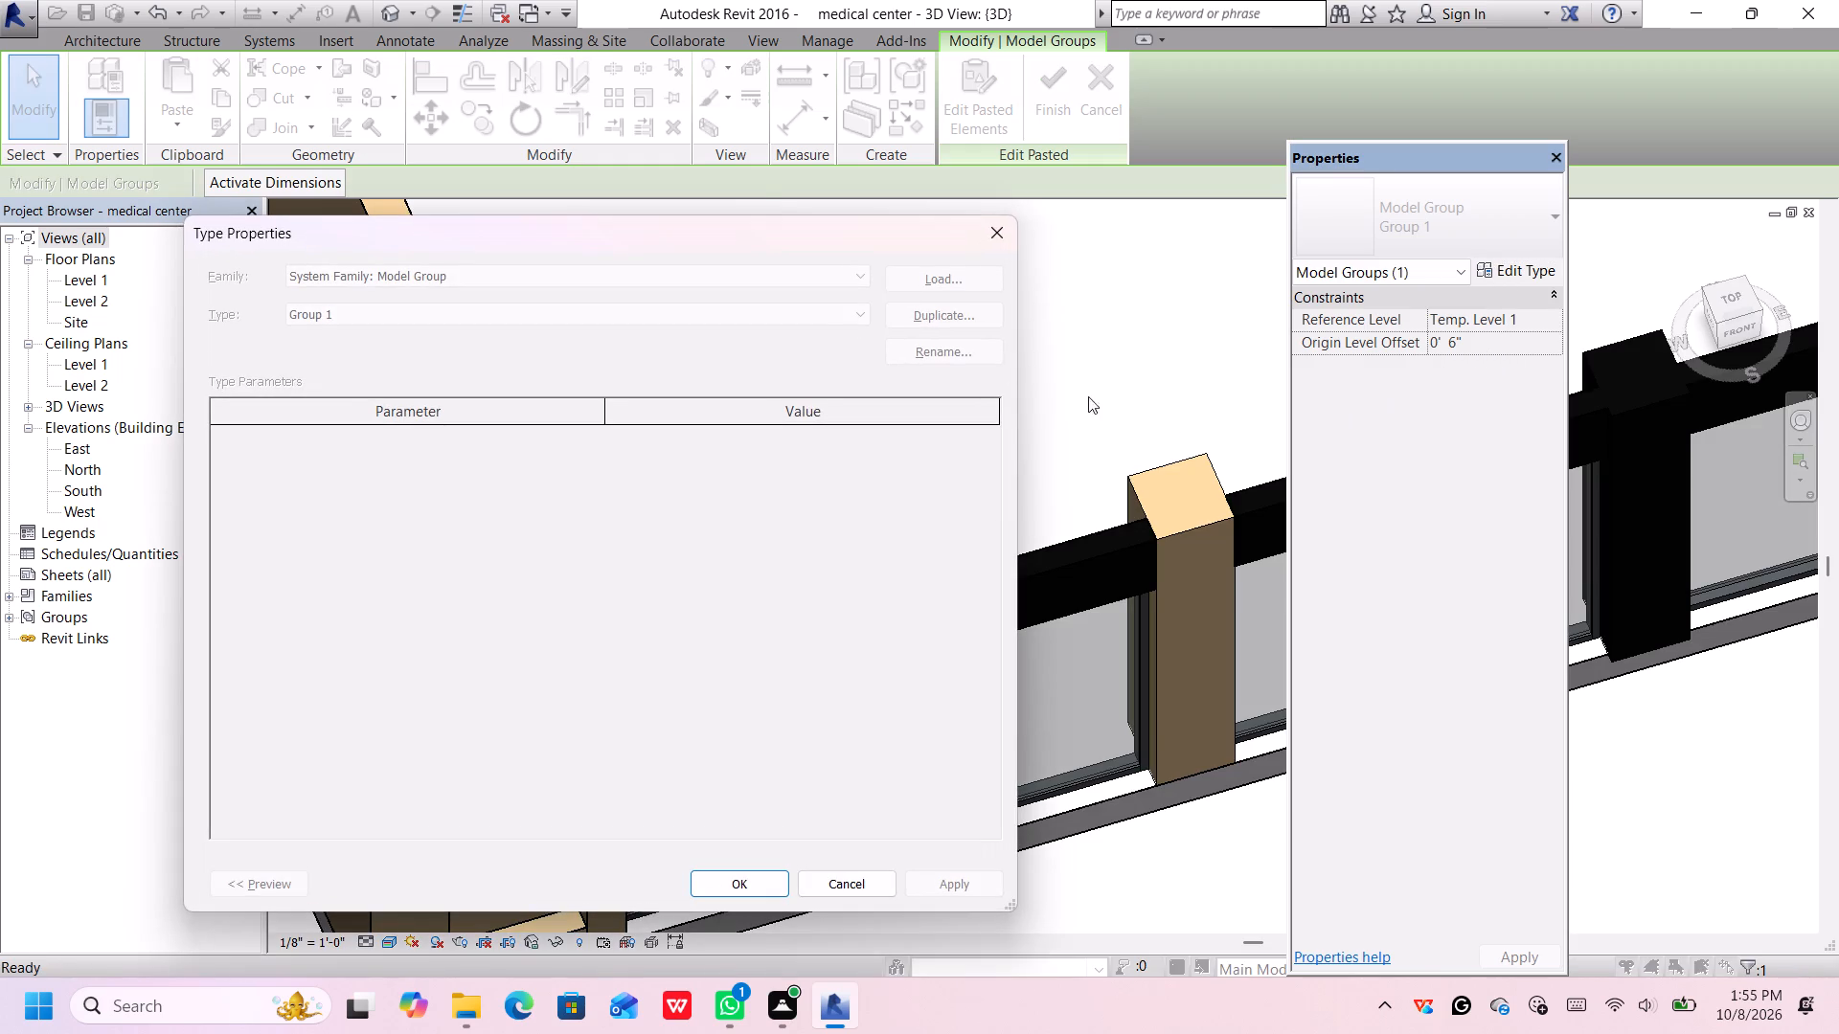
left_click(988, 227)
left_click(1491, 348)
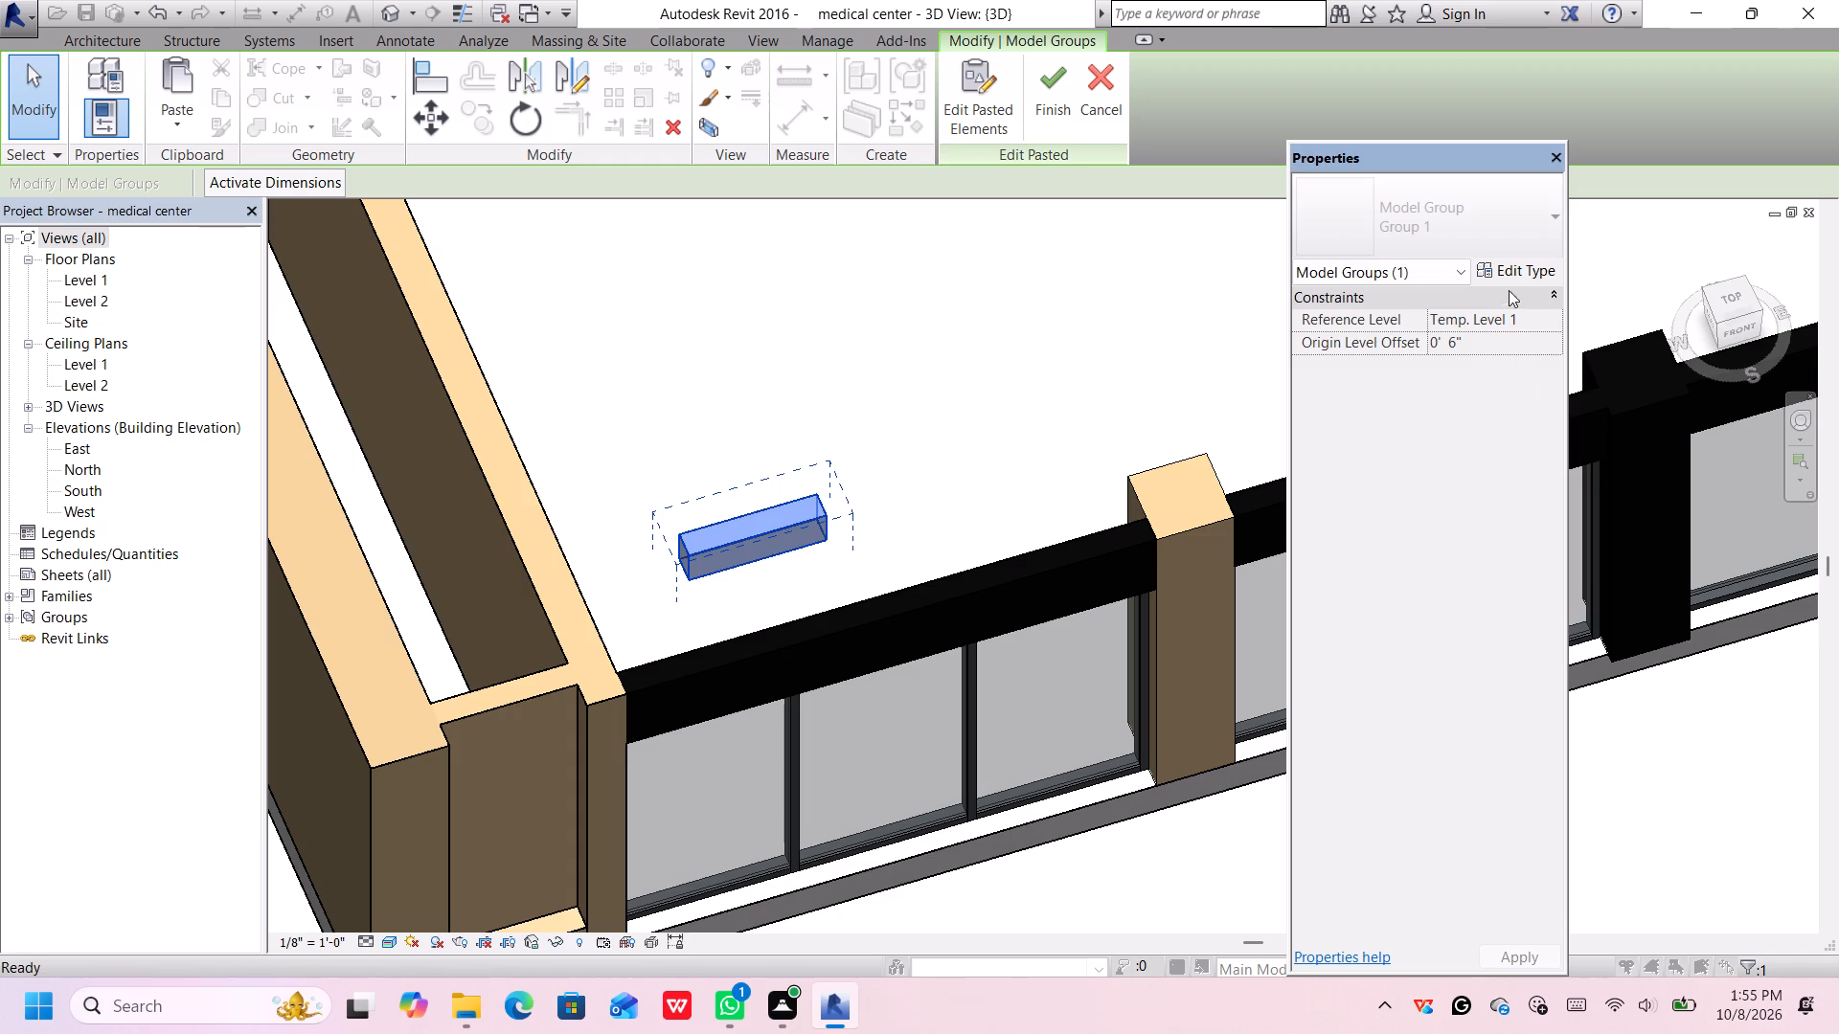
left_click(1514, 266)
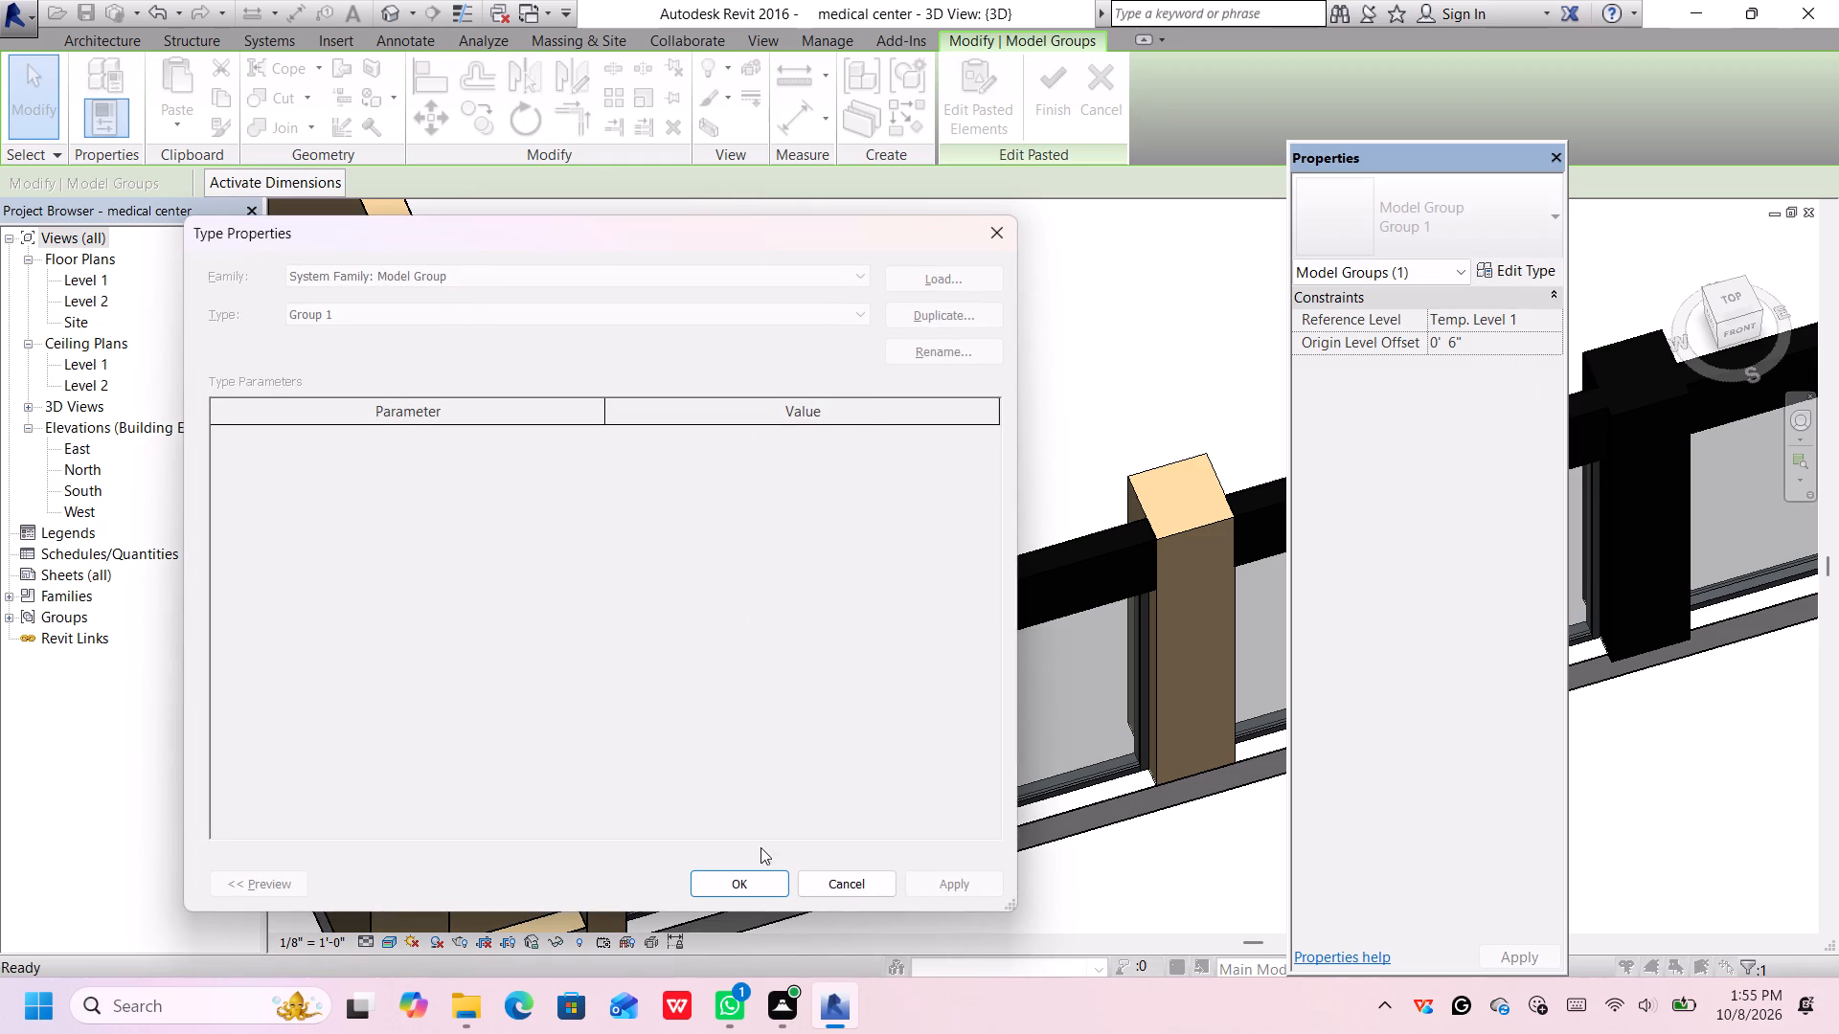
left_click(987, 226)
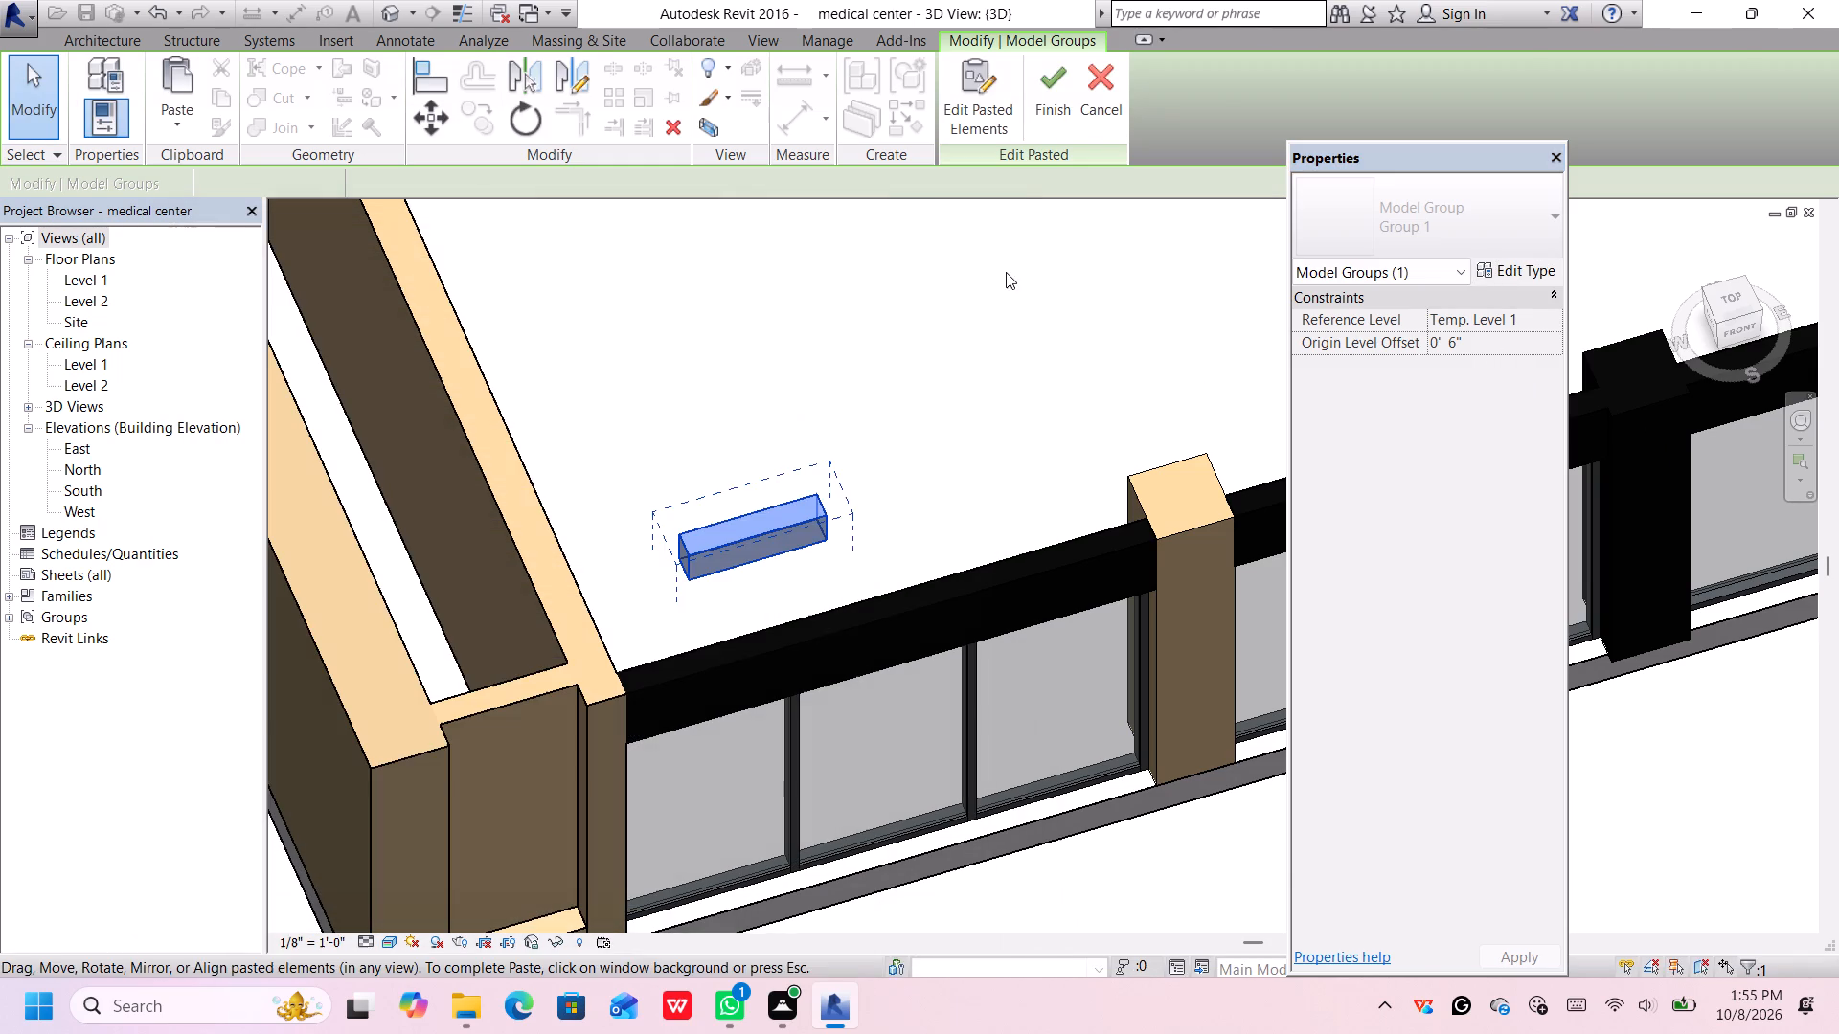
Finish the paste, set the copied floor's Height Offset From Level to 9', and dismiss the notification card.
left_click(1036, 338)
left_click(749, 557)
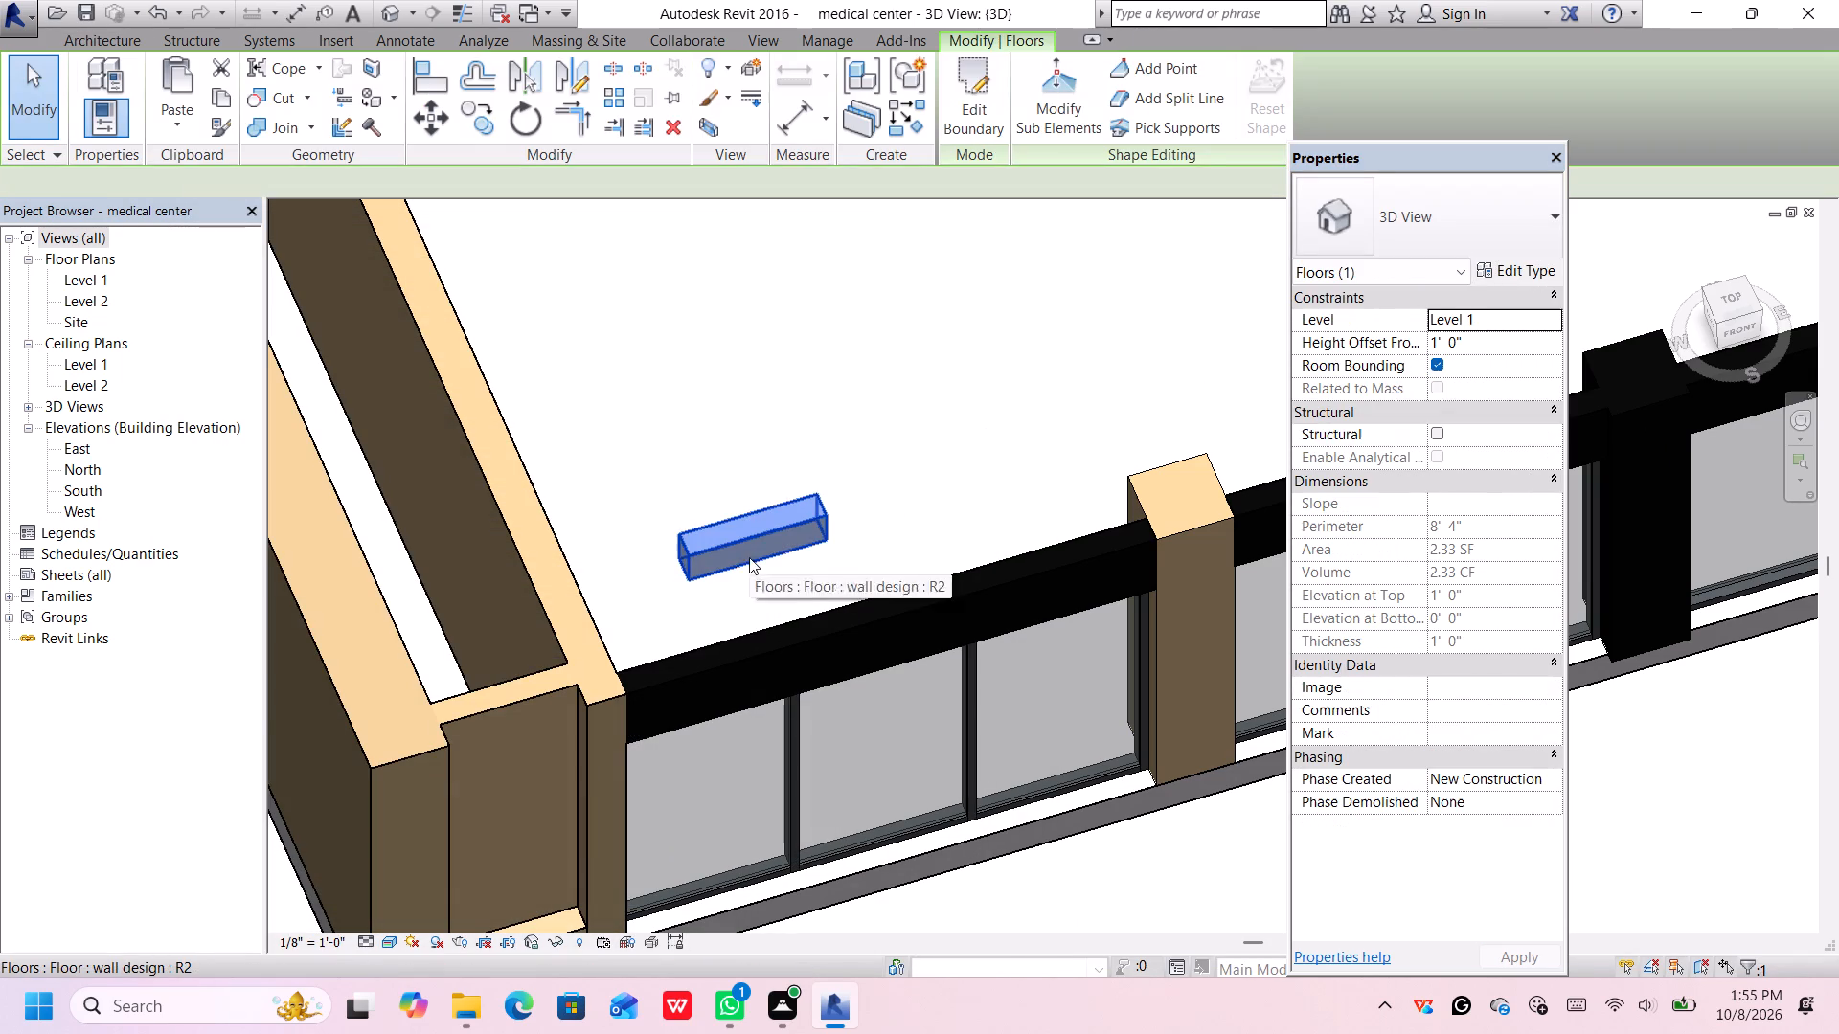
left_click(1483, 347)
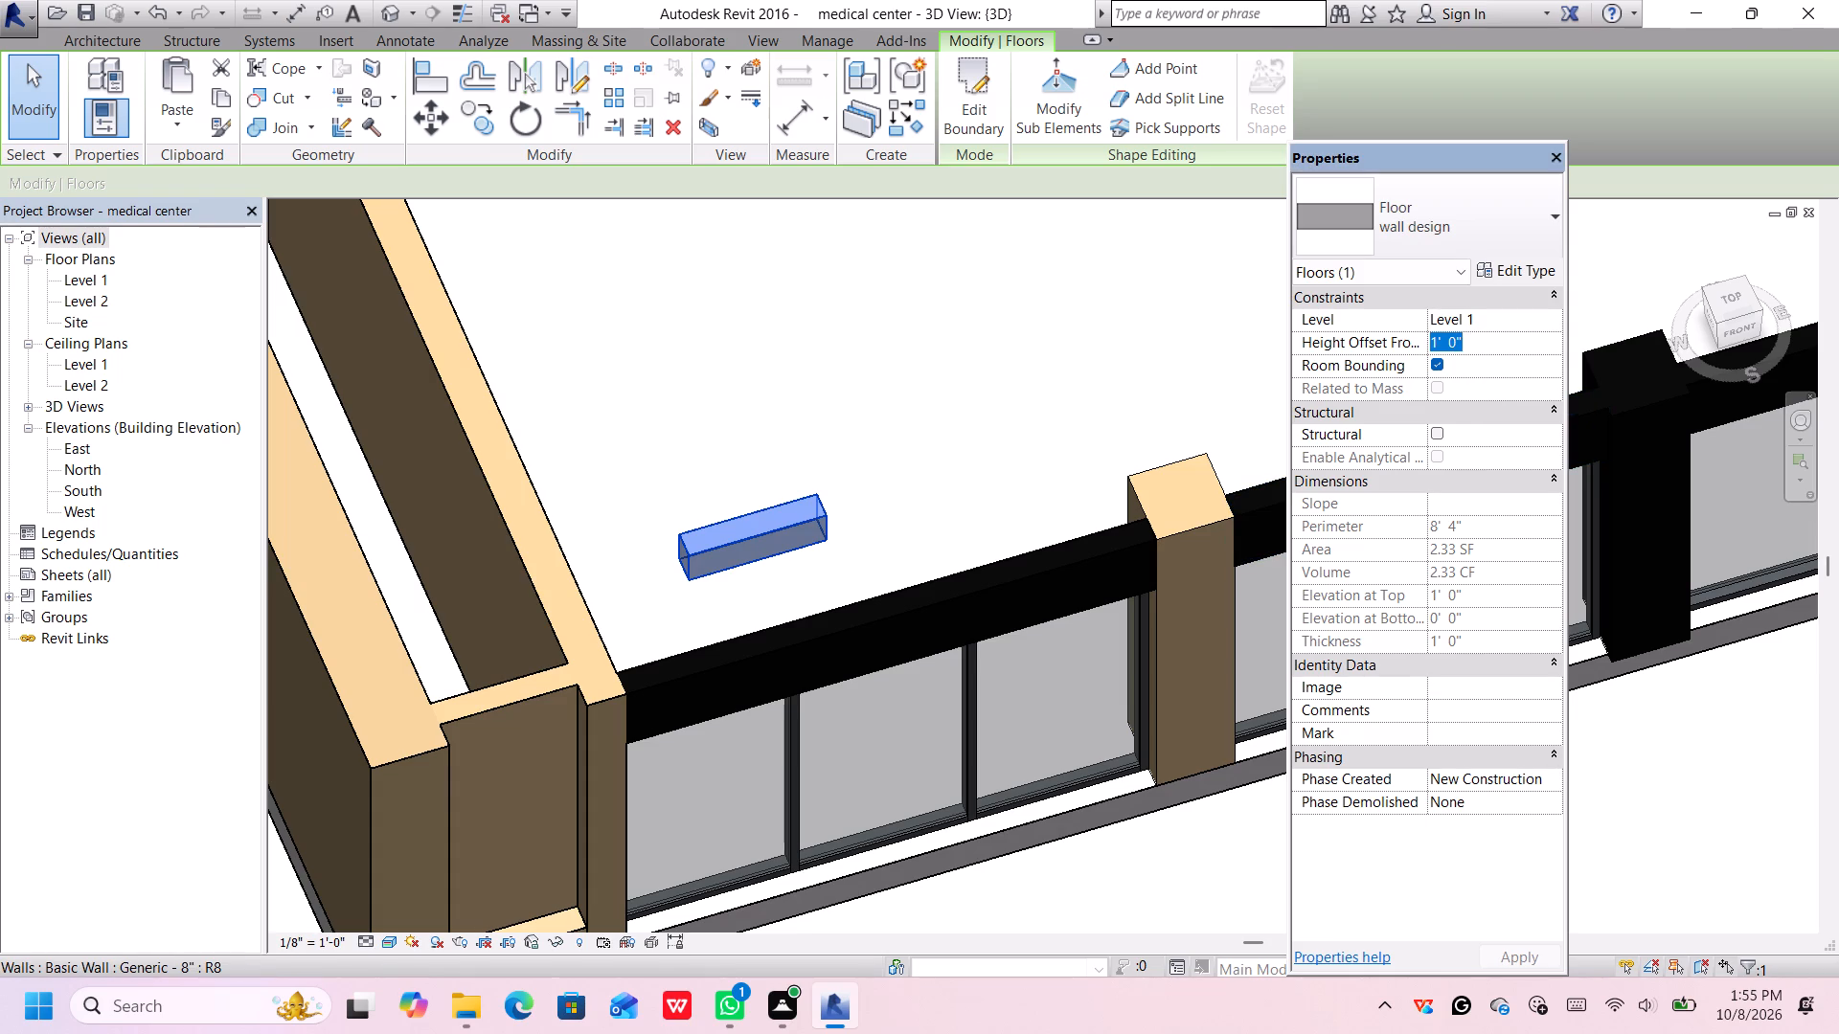
key("BackSpace")
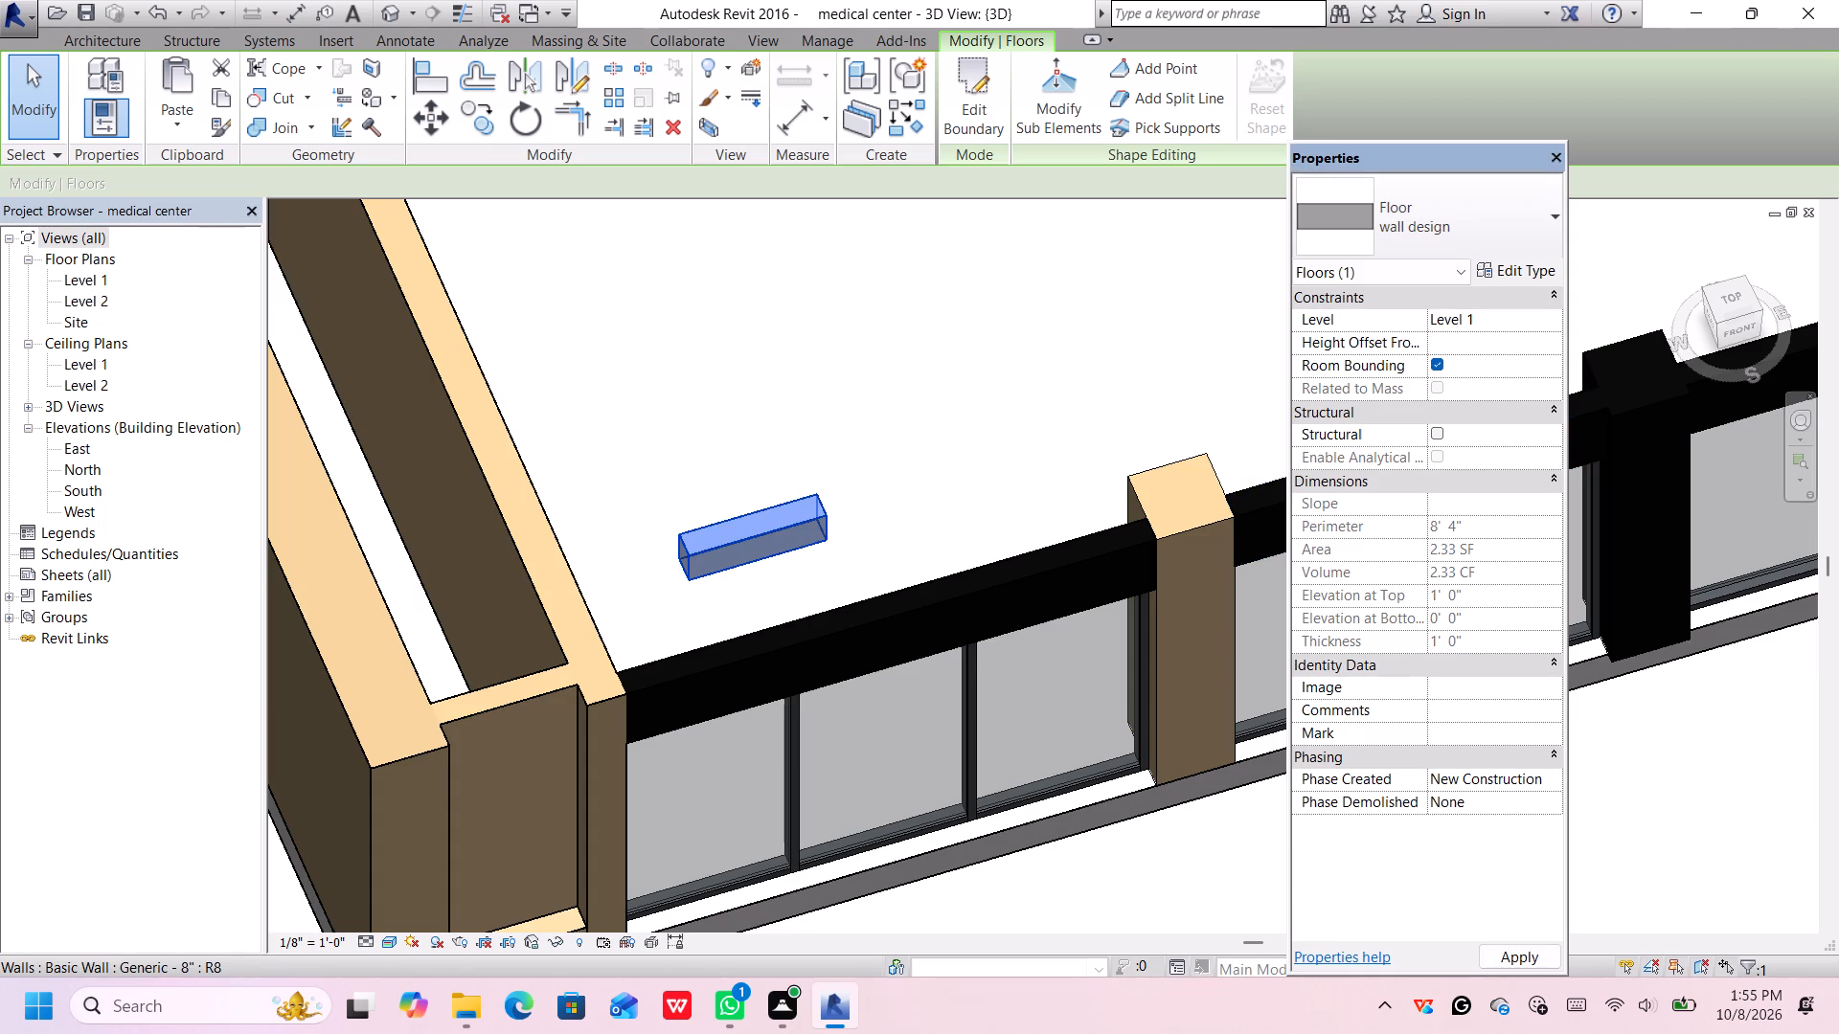
type("99'")
key("BackSpace")
key("BackSpace")
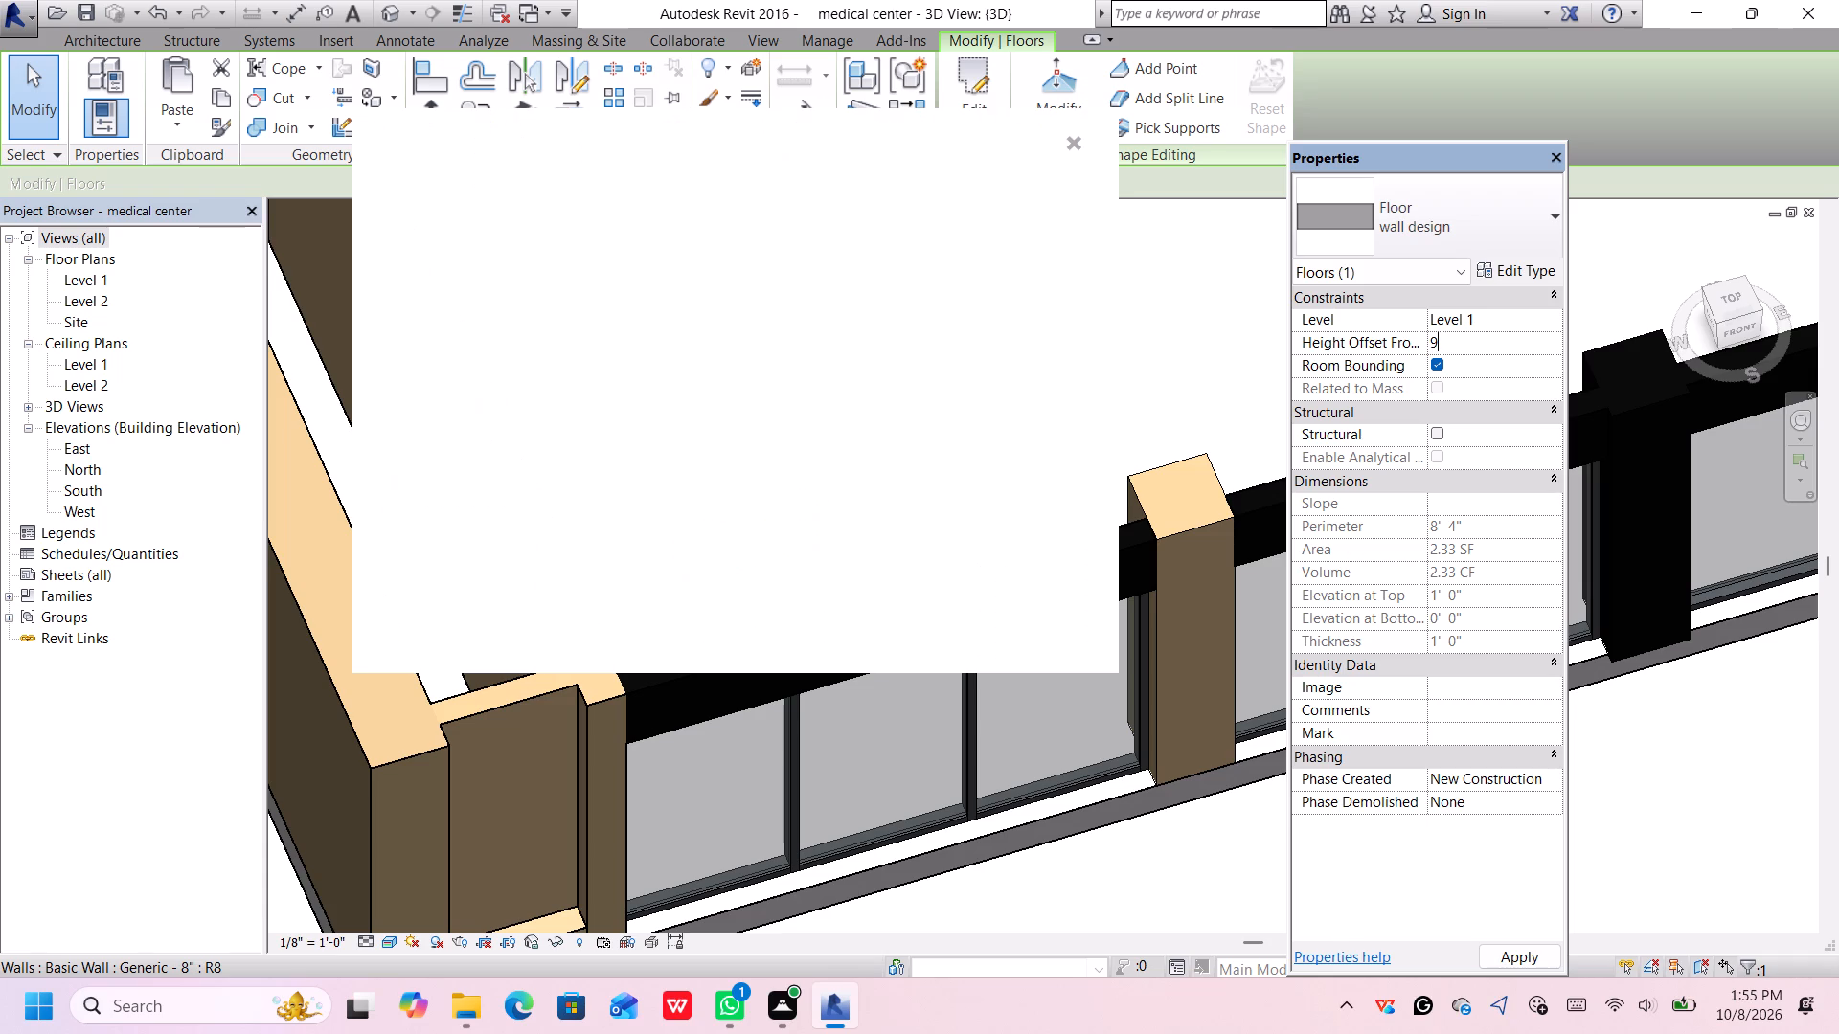
key("apostrophe")
key("Return")
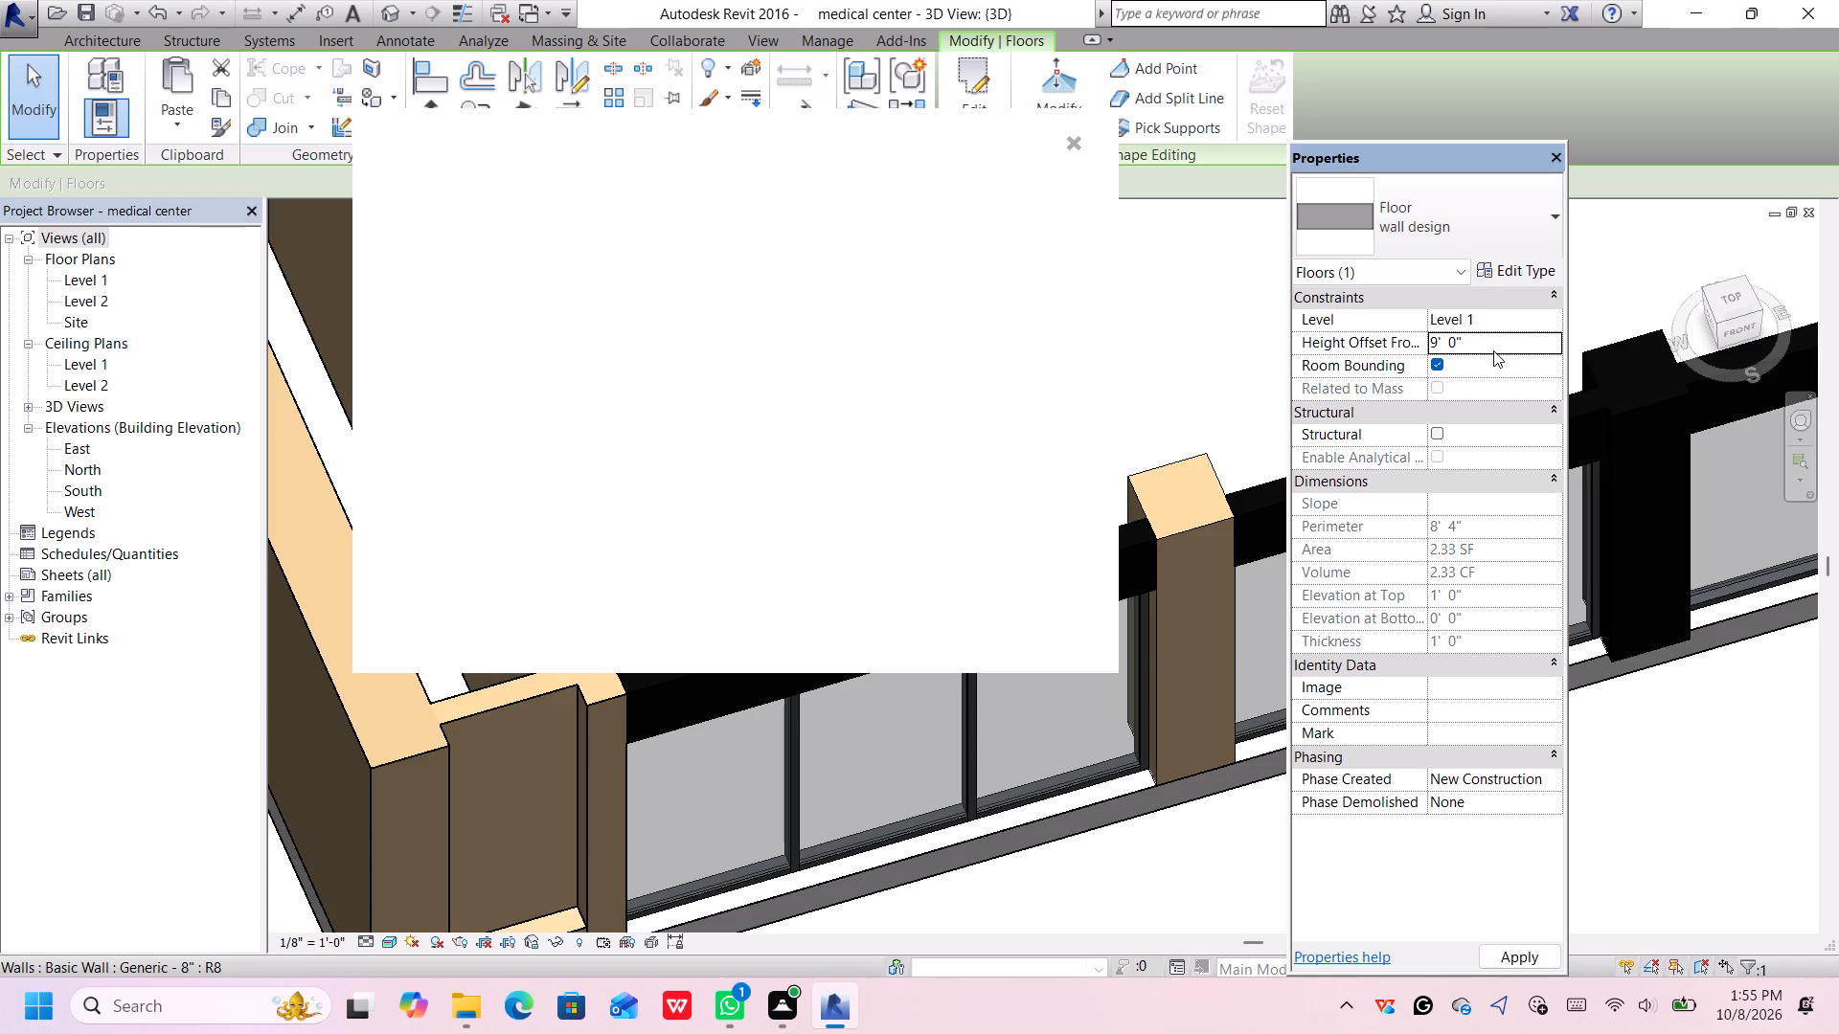
left_click(1070, 140)
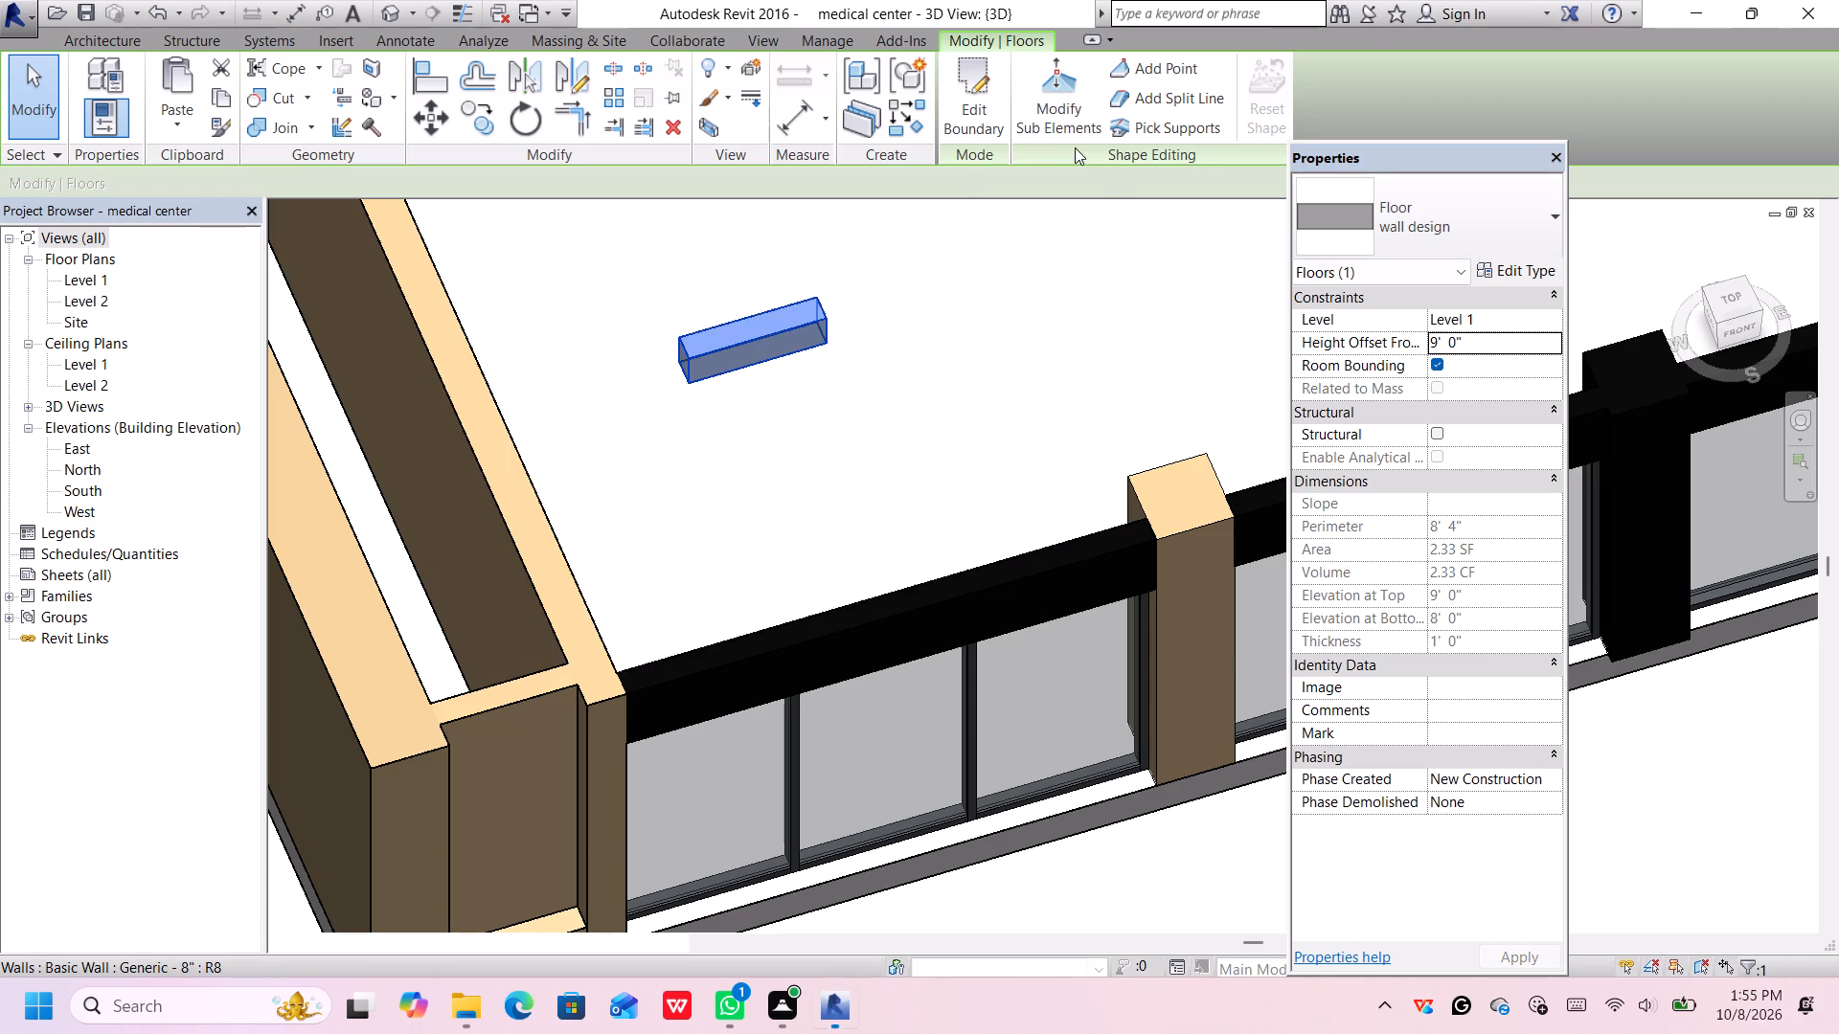
Nudge the raised wall design floor copy forward from the interior to the front facade line.
scroll(761, 374, "up", 1)
scroll(761, 373, "down", 1)
scroll(762, 373, "up", 1)
scroll(796, 374, "down", 3)
scroll(808, 372, "up", 1)
scroll(809, 372, "down", 3)
scroll(817, 378, "up", 1)
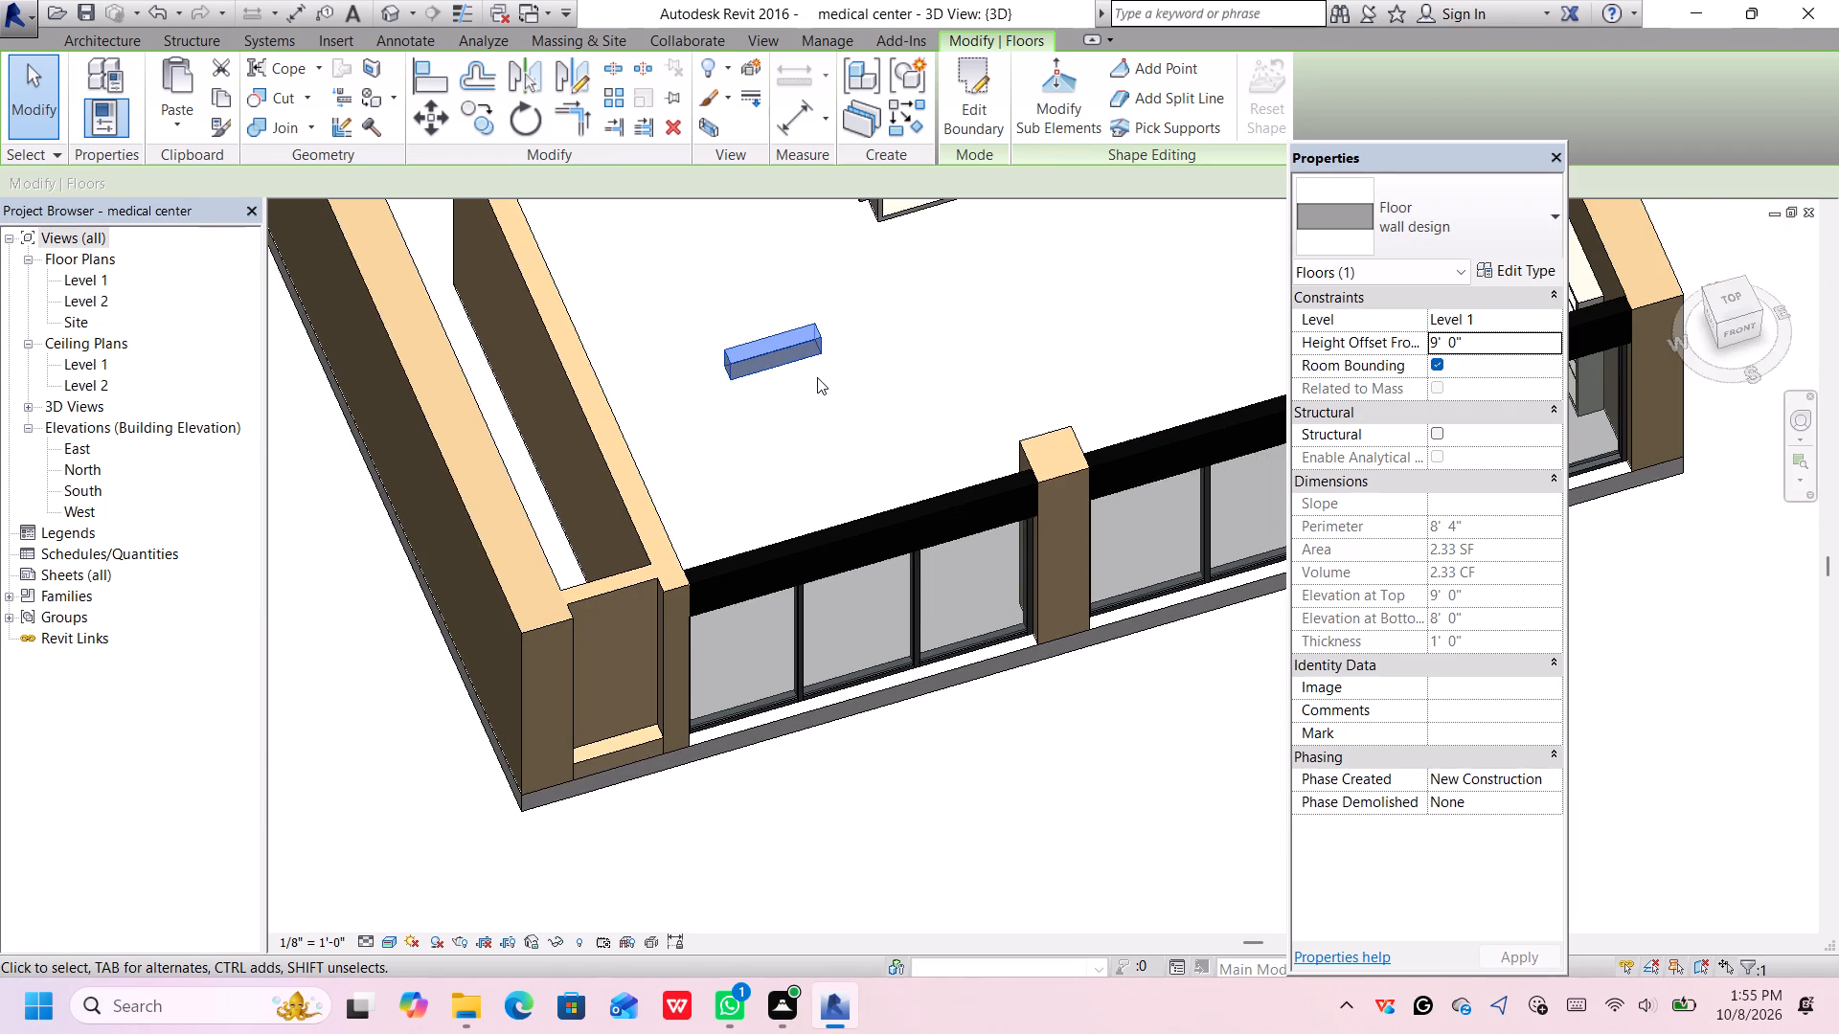
key("Down")
key("Down")
key("Down")
key("Down")
key("Down")
key("Down")
key("Down")
key("Down")
key("Down")
key("Down")
key("Down")
key("Down")
key("Down")
key("Down")
key("Down")
key("Down")
key("Down")
key("Down")
key("Down")
key("Down")
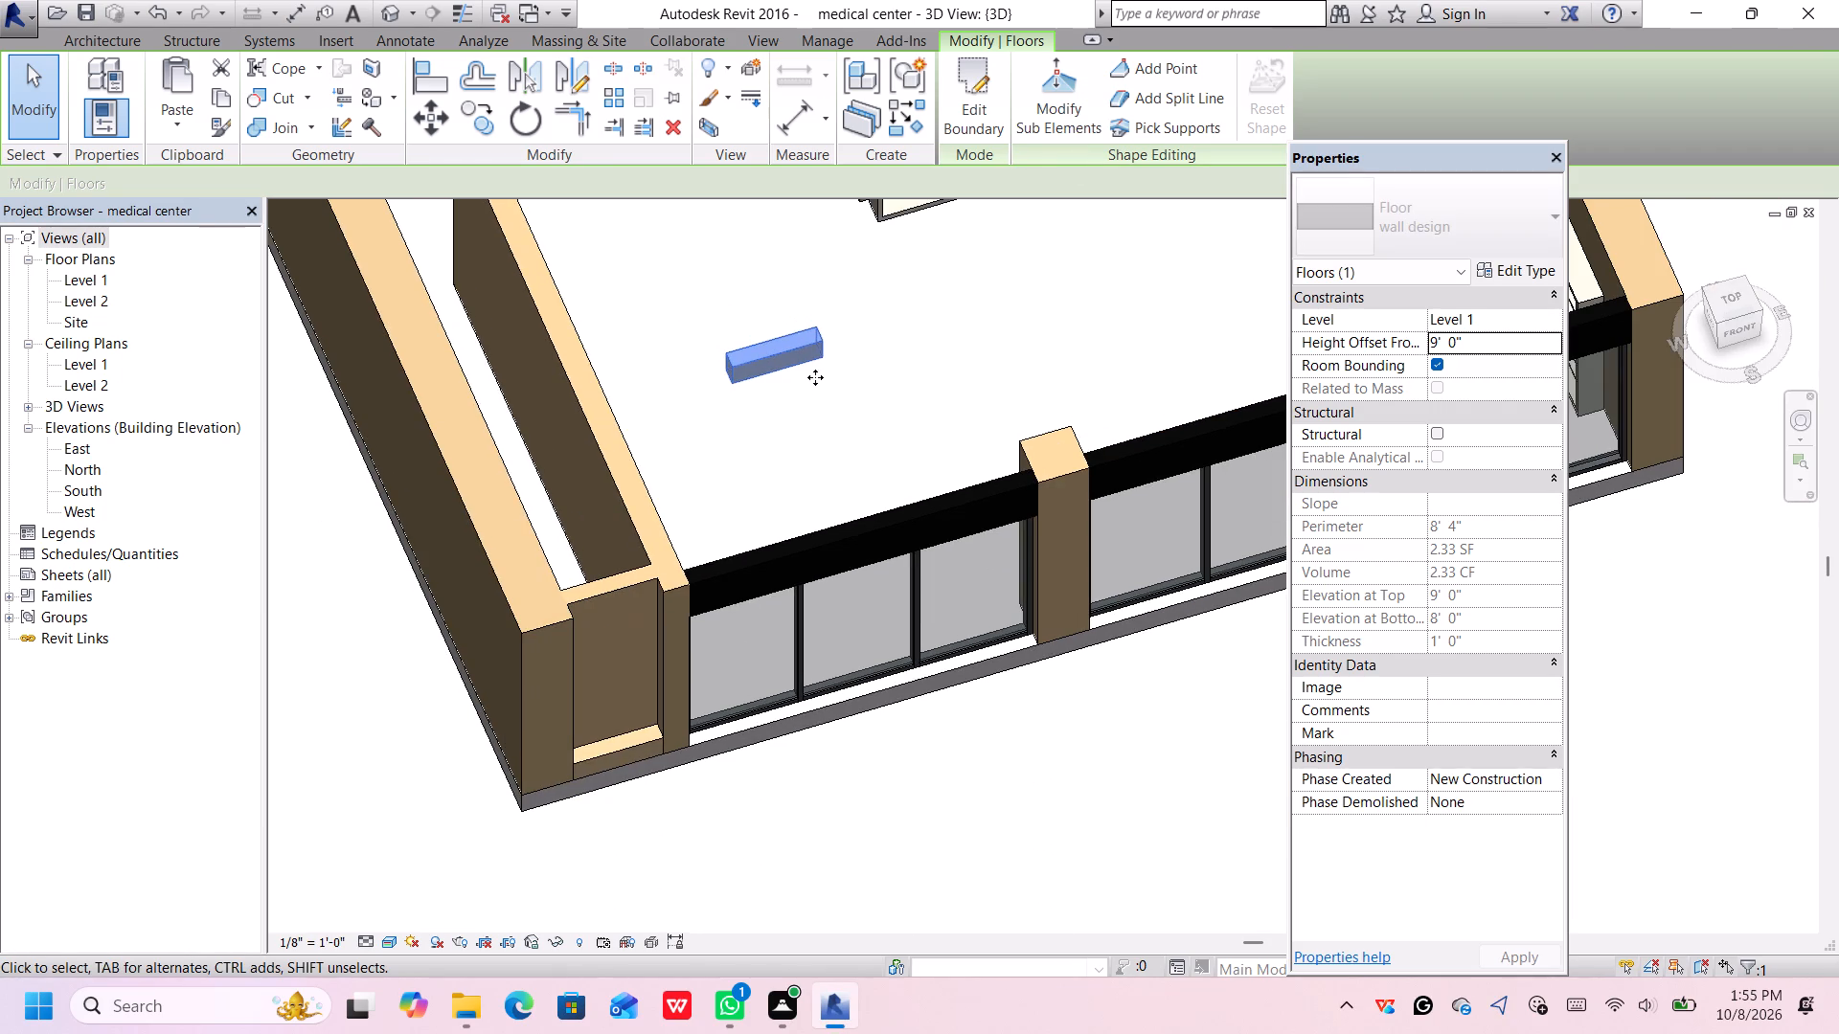
key("Down")
key("Down")
key("Down")
key("Down")
key("Down")
key("Down")
key("Down")
key("Down")
key("Down")
key("Down")
key("Down")
key("Down")
key("Down")
key("Down")
key("Down")
key("Down")
key("Down")
key("Down")
key("Down")
key("Down")
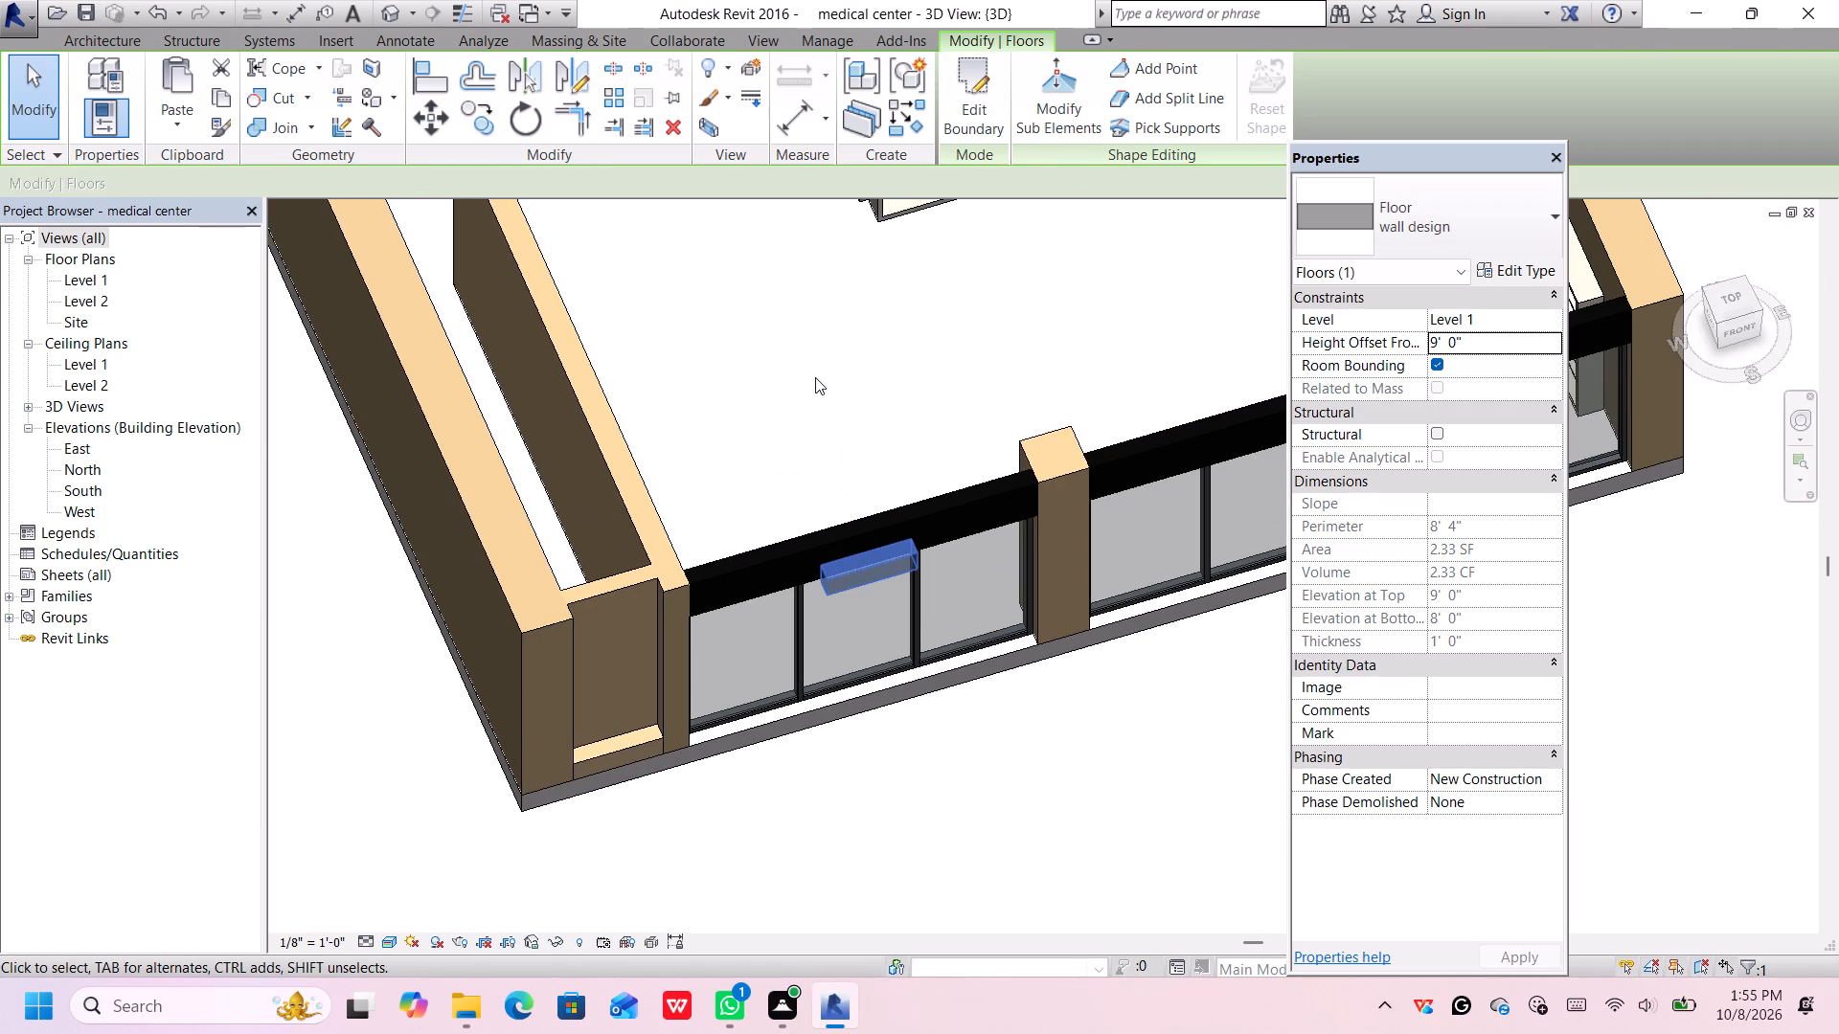
Nudge the floor copy sideways along the facade into the front corner recess, aligning it above the bottom ledge between the side walls.
key("Left")
key("Left")
key("Left")
key("Left")
key("Left")
key("Left")
key("Left")
key("Left")
key("Left")
key("Left")
key("Left")
key("Left")
key("Left")
key("Left")
key("Left")
key("Left")
key("Left")
key("Left")
key("Left")
key("Left")
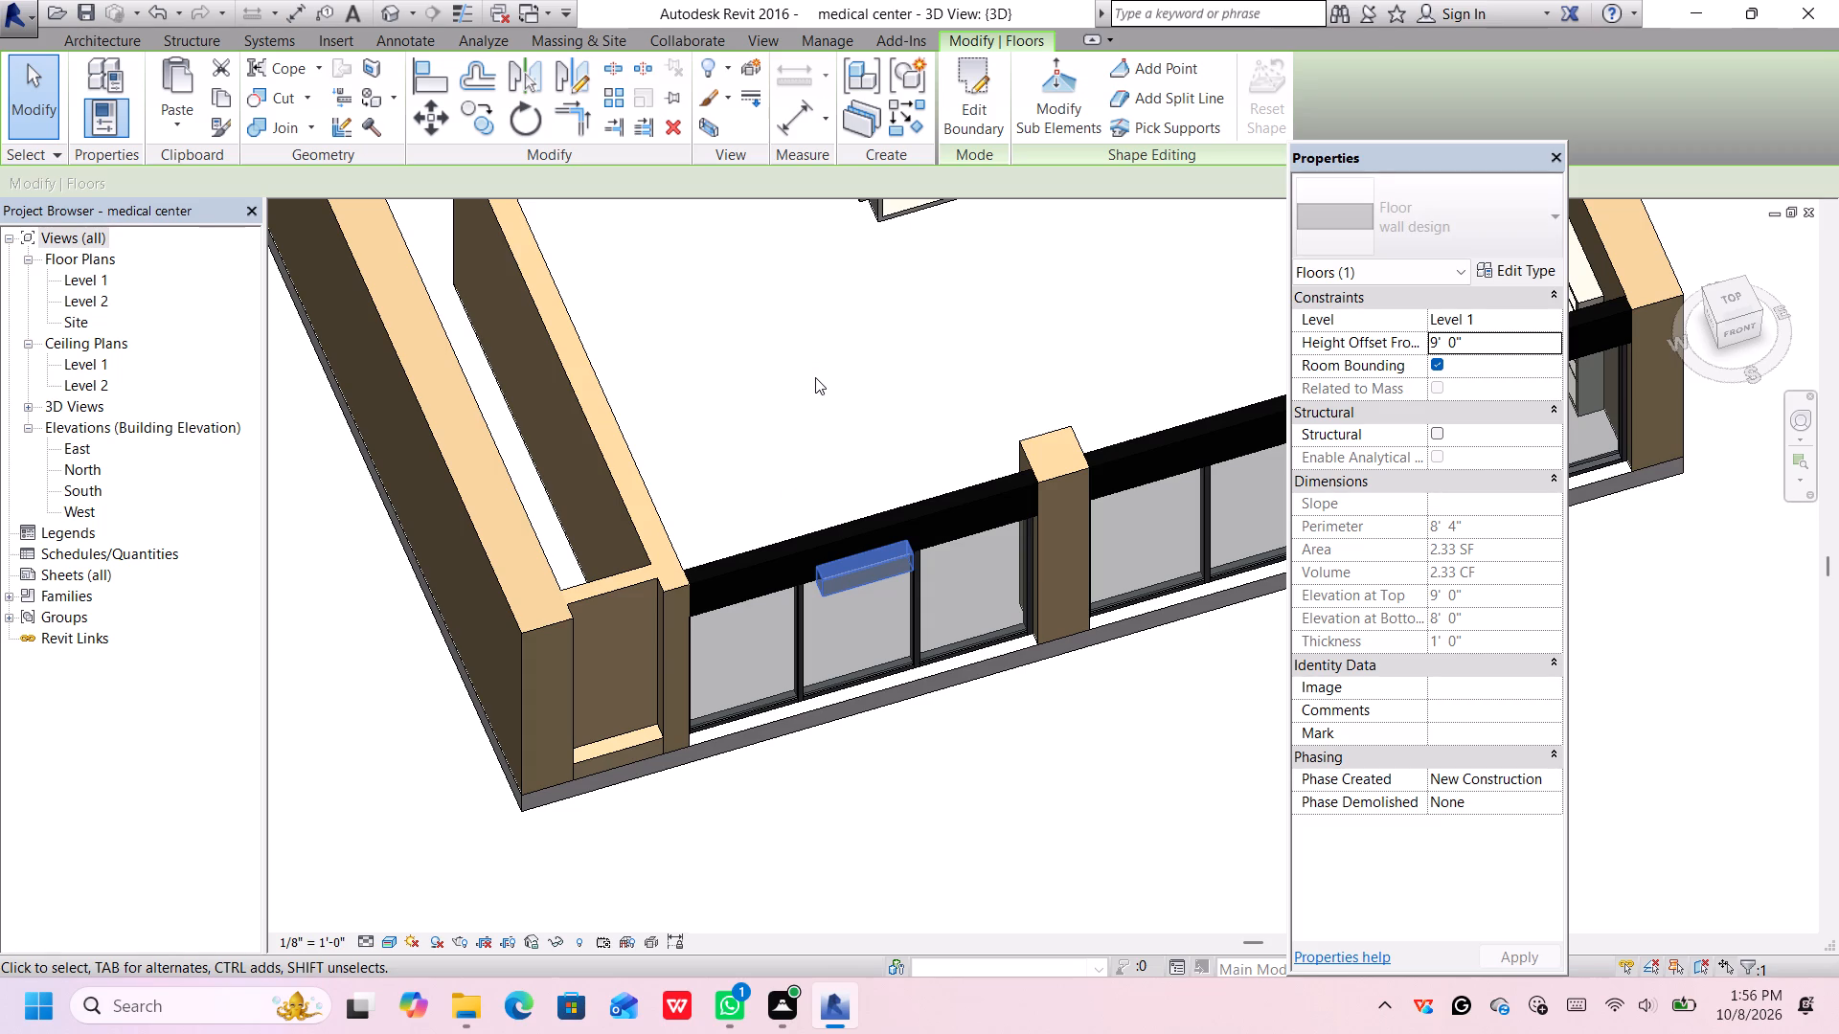
key("Left")
key("Left")
key("Left")
key("Left")
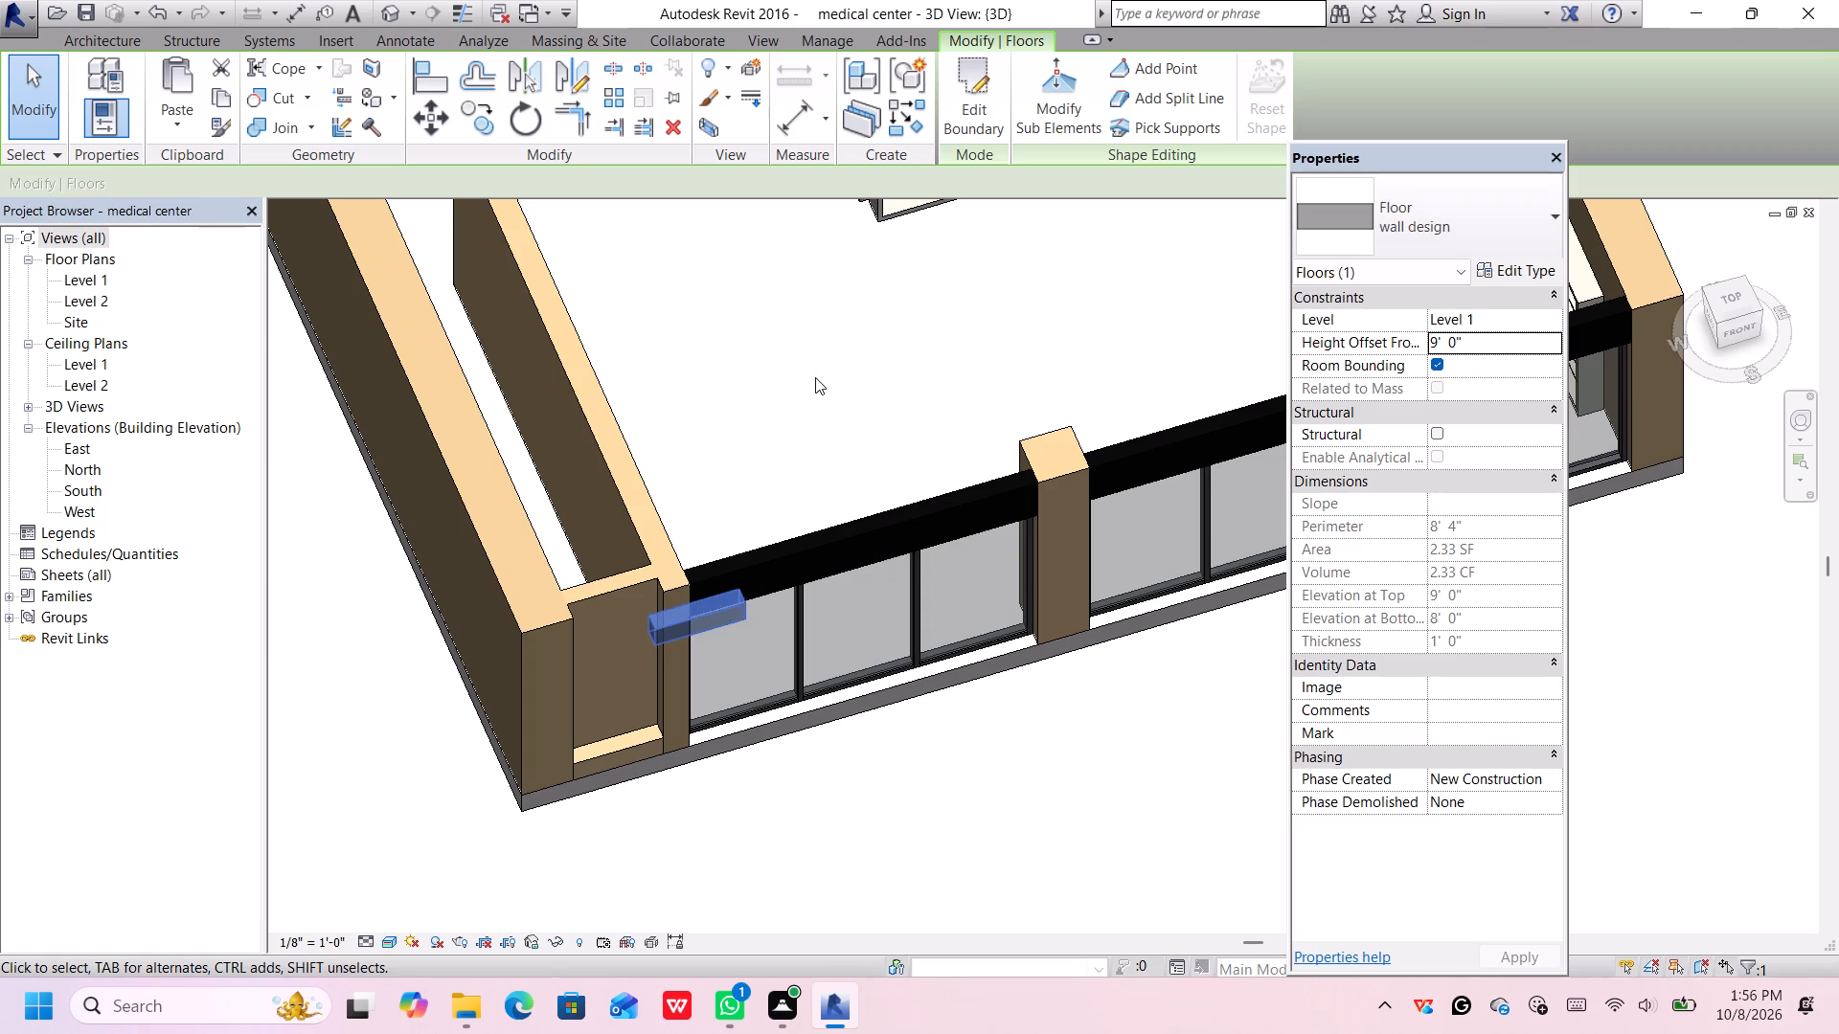
key("Left")
key("Left")
key("Left")
key("Left")
key("Left")
key("Left")
key("Left")
key("Left")
key("Left")
key("Left")
key("Left")
key("Left")
key("Left")
key("Left")
key("Left")
key("Left")
key("Left")
key("Left")
key("Left")
key("Left")
key("Left")
key("Left")
key("Left")
key("Left")
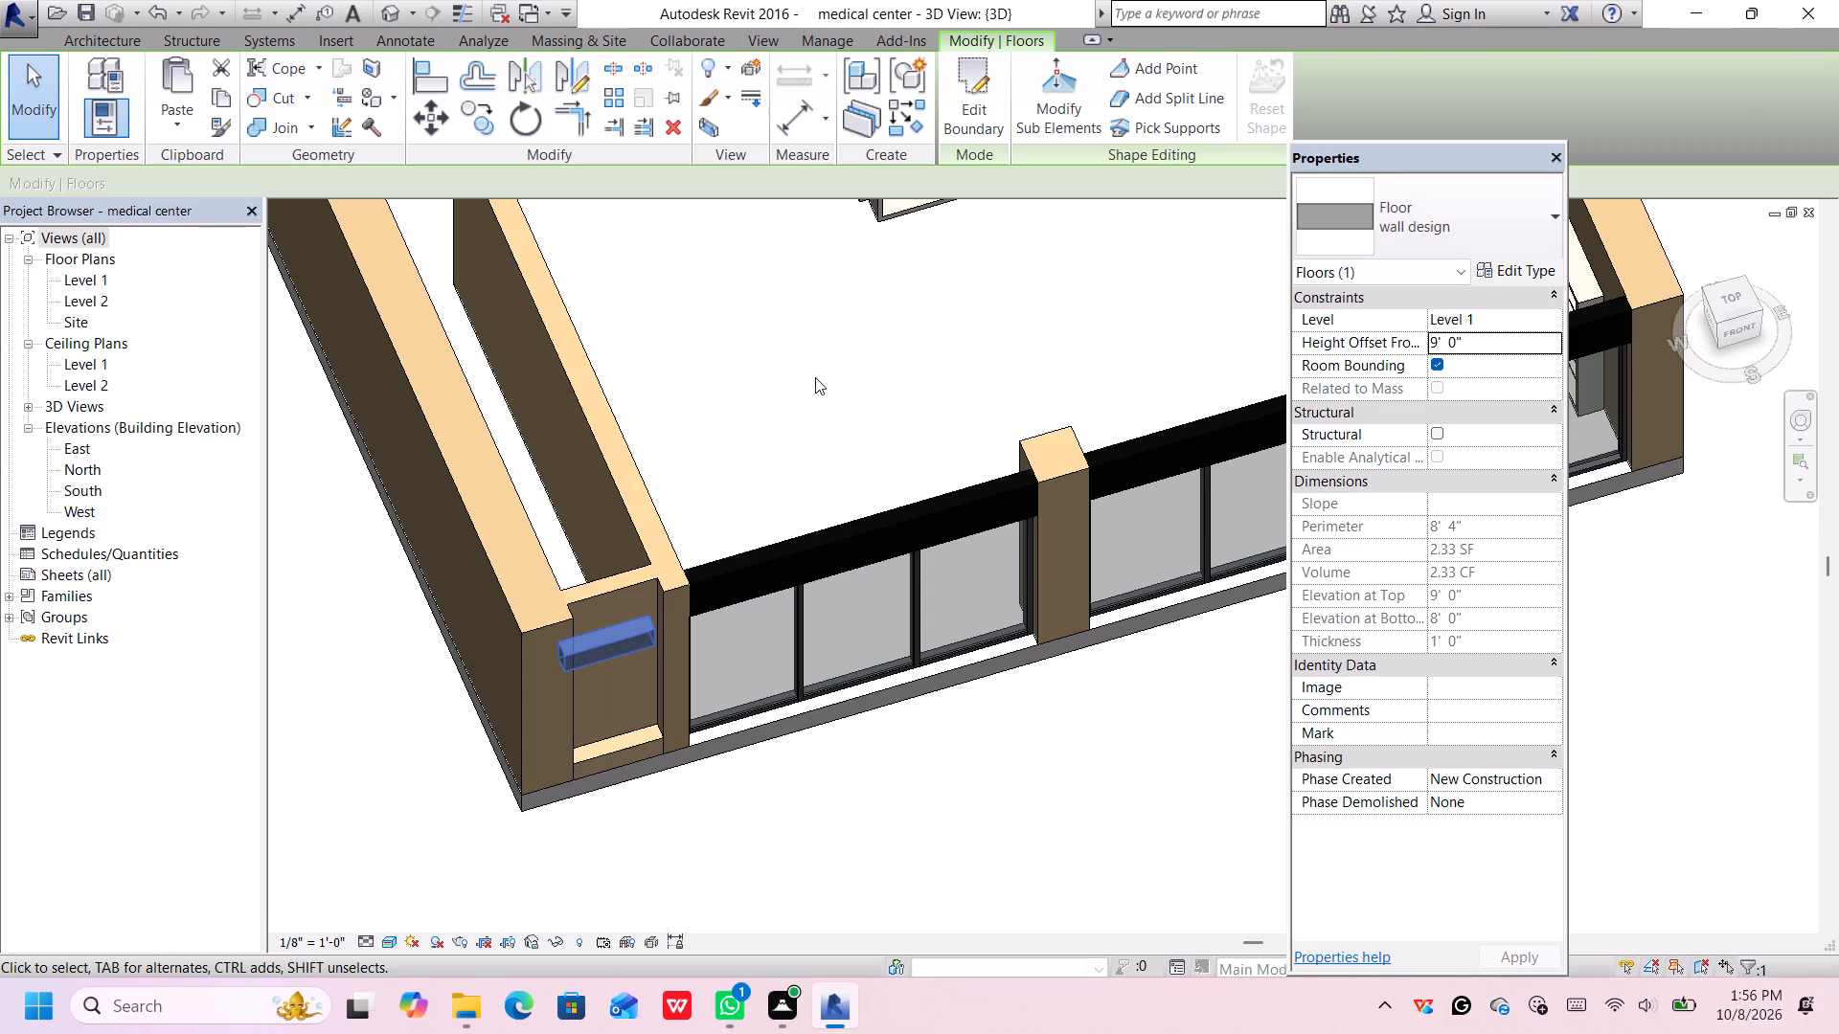
key("Right")
key("Right")
key("Right")
key("Right")
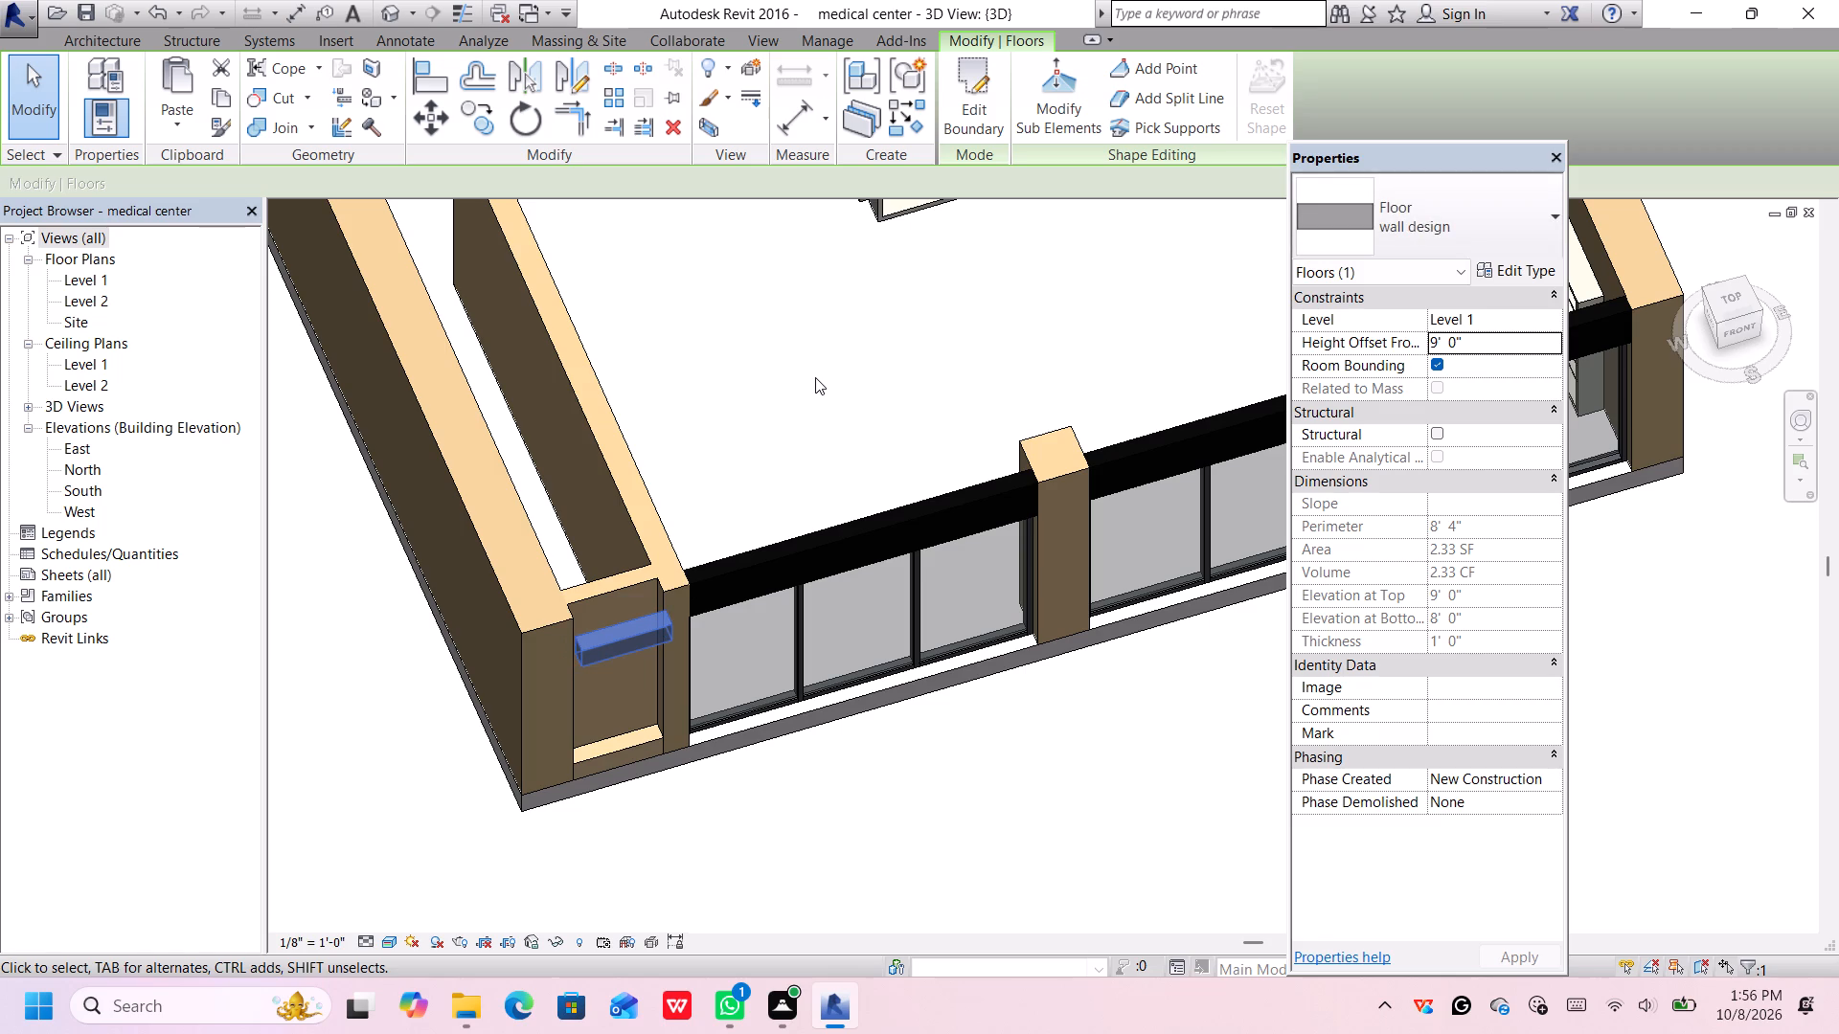
key("Left")
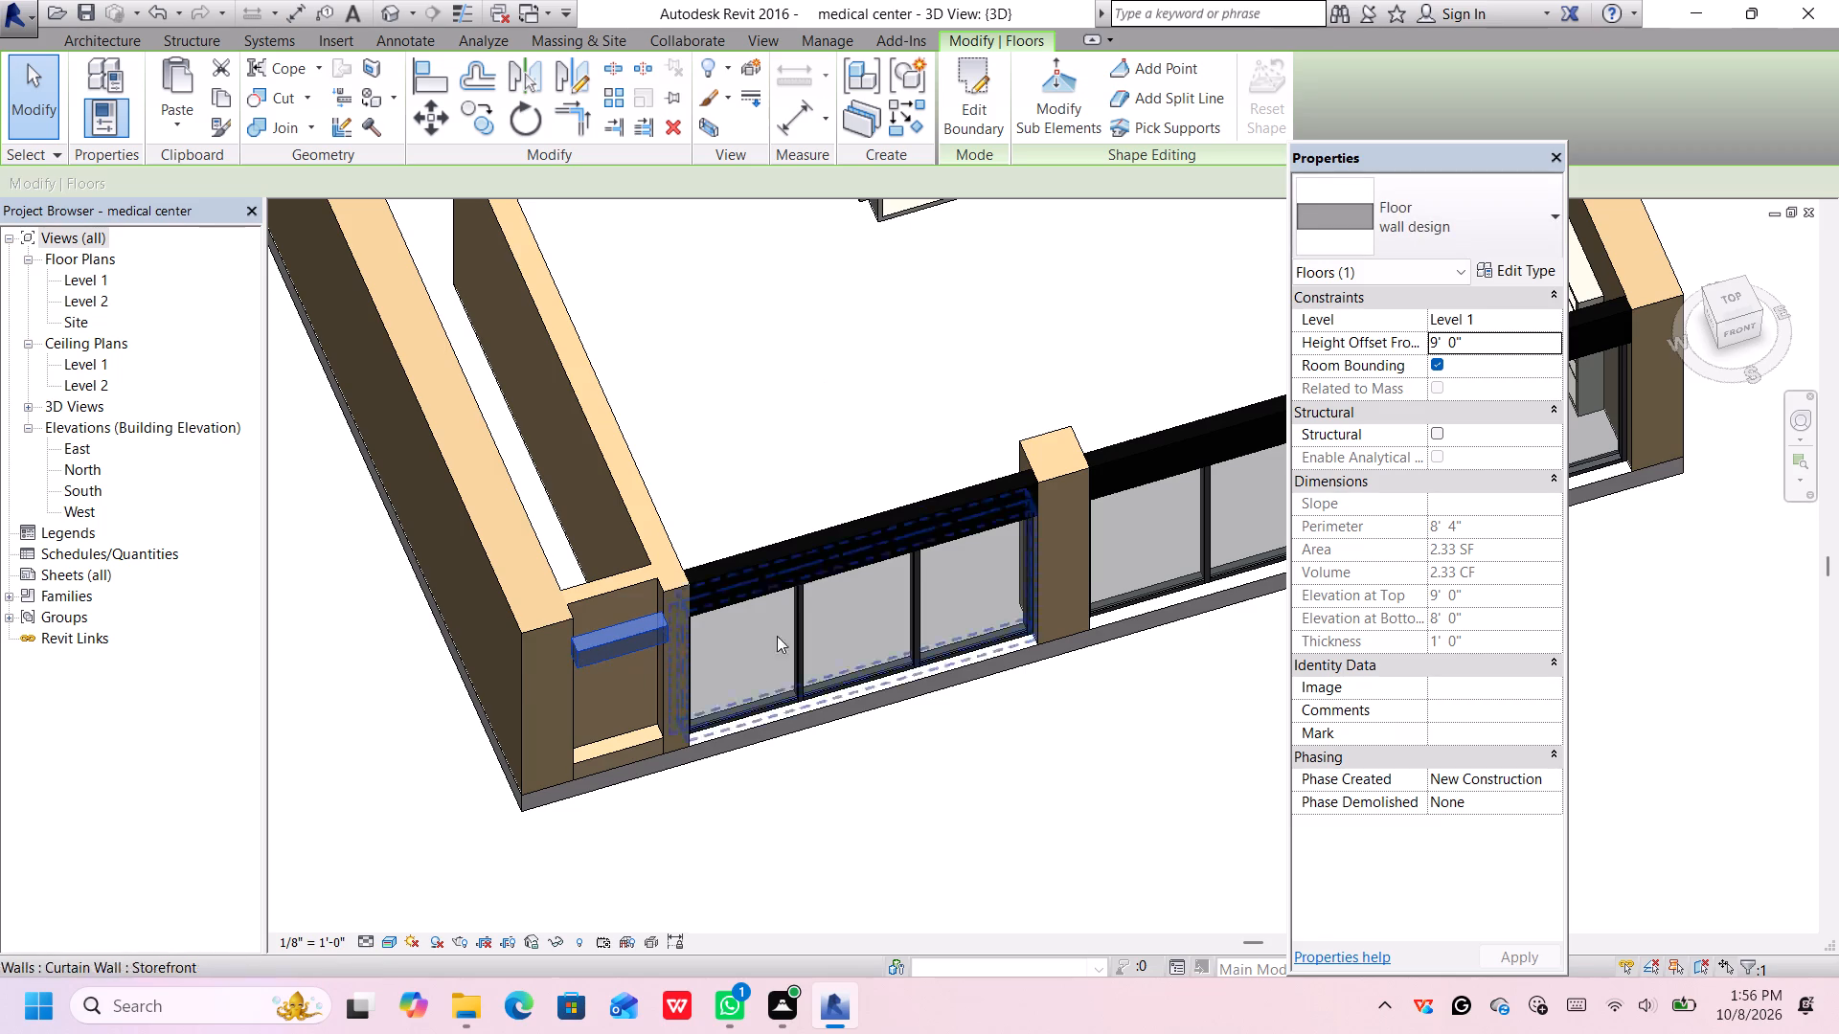
scroll(753, 721, "down", 1)
middle_click_drag(794, 816, 784, 794)
scroll(785, 794, "down", 1)
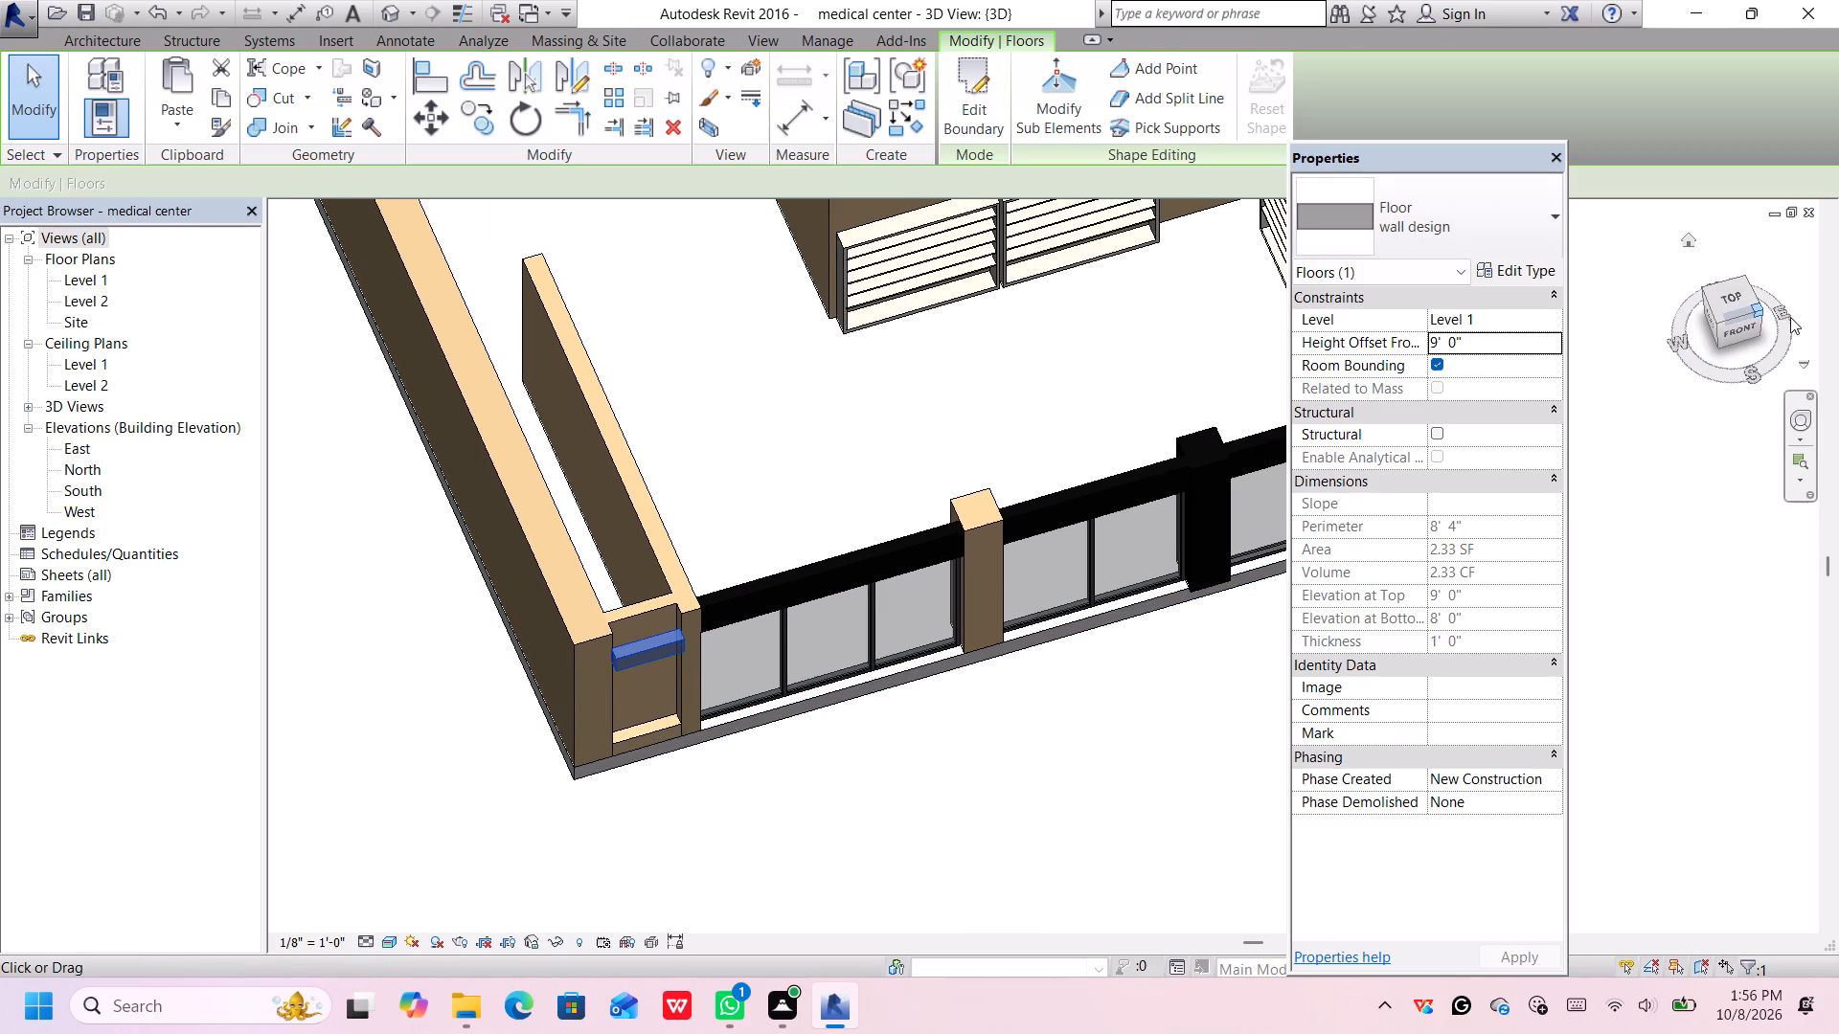
Nudge the raised floor copy sideways in the front view to line up with the recess edges and the ledge below.
left_click(1737, 327)
scroll(842, 669, "up", 1)
scroll(849, 667, "down", 8)
middle_click_drag(806, 618, 719, 532)
scroll(790, 620, "down", 3)
middle_click_drag(818, 661, 720, 506)
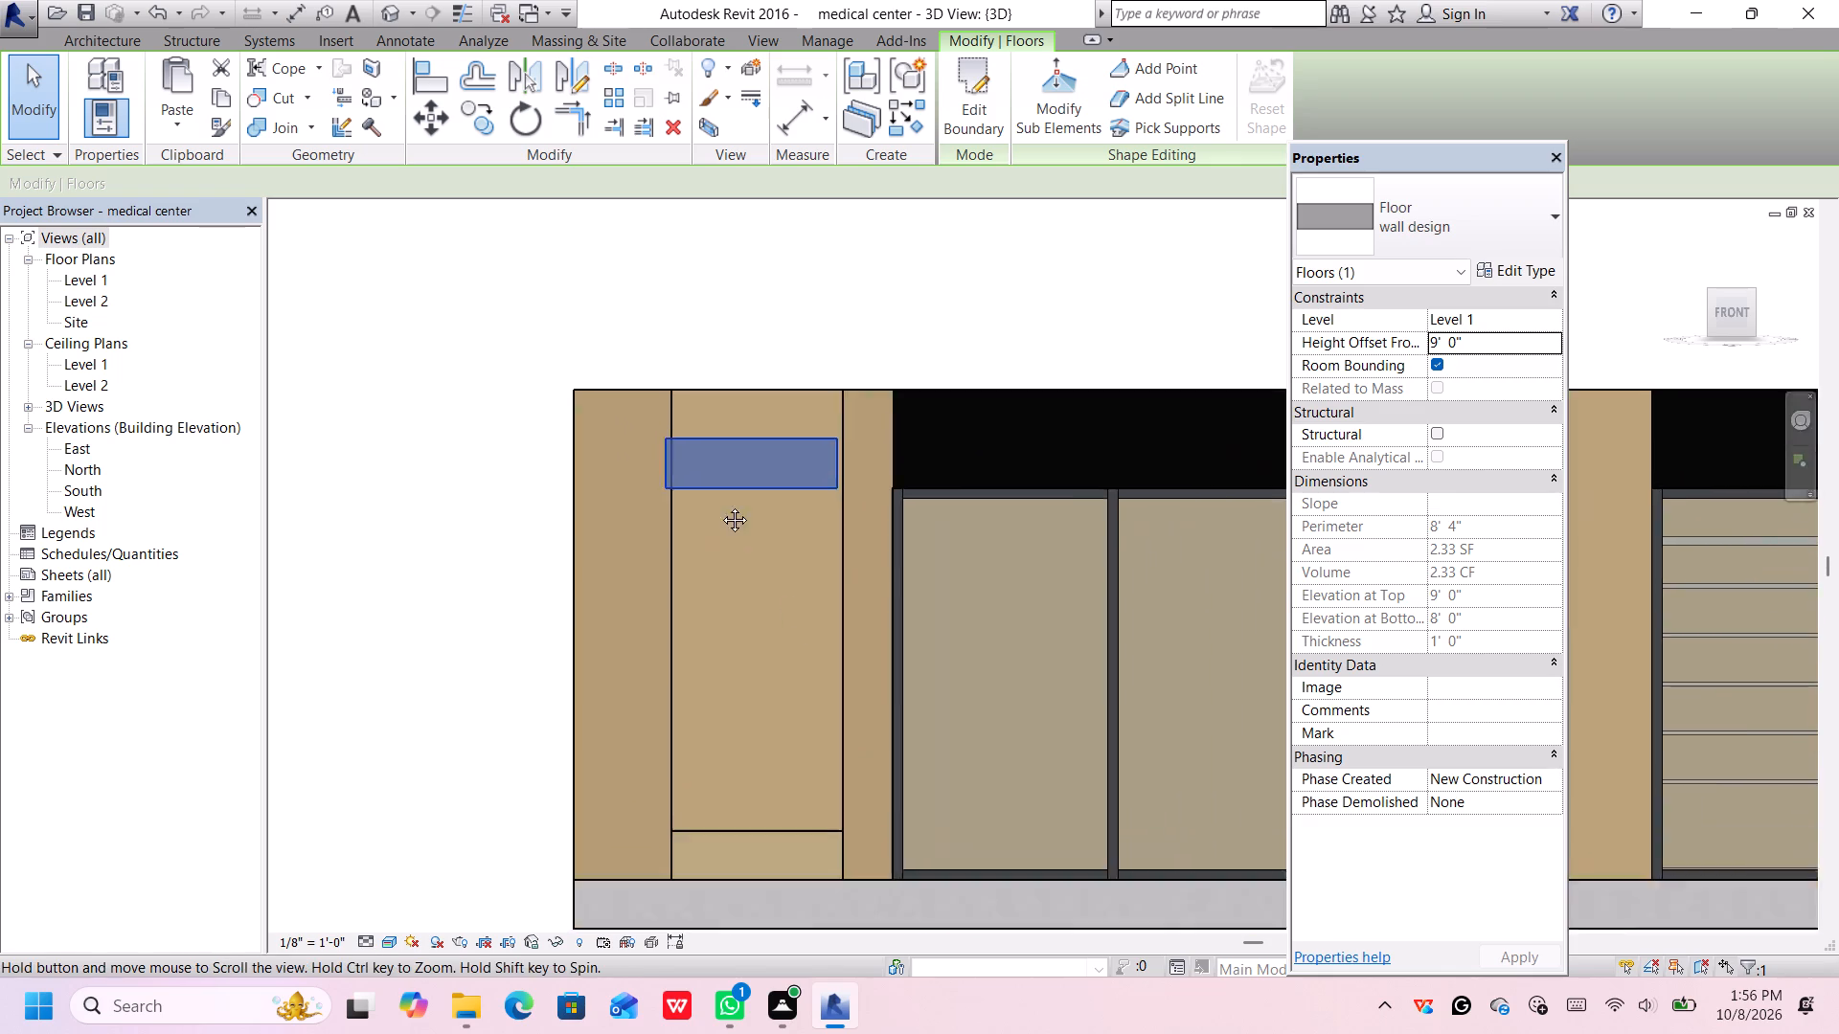
middle_click_drag(720, 506, 696, 466)
key("Right")
key("Right")
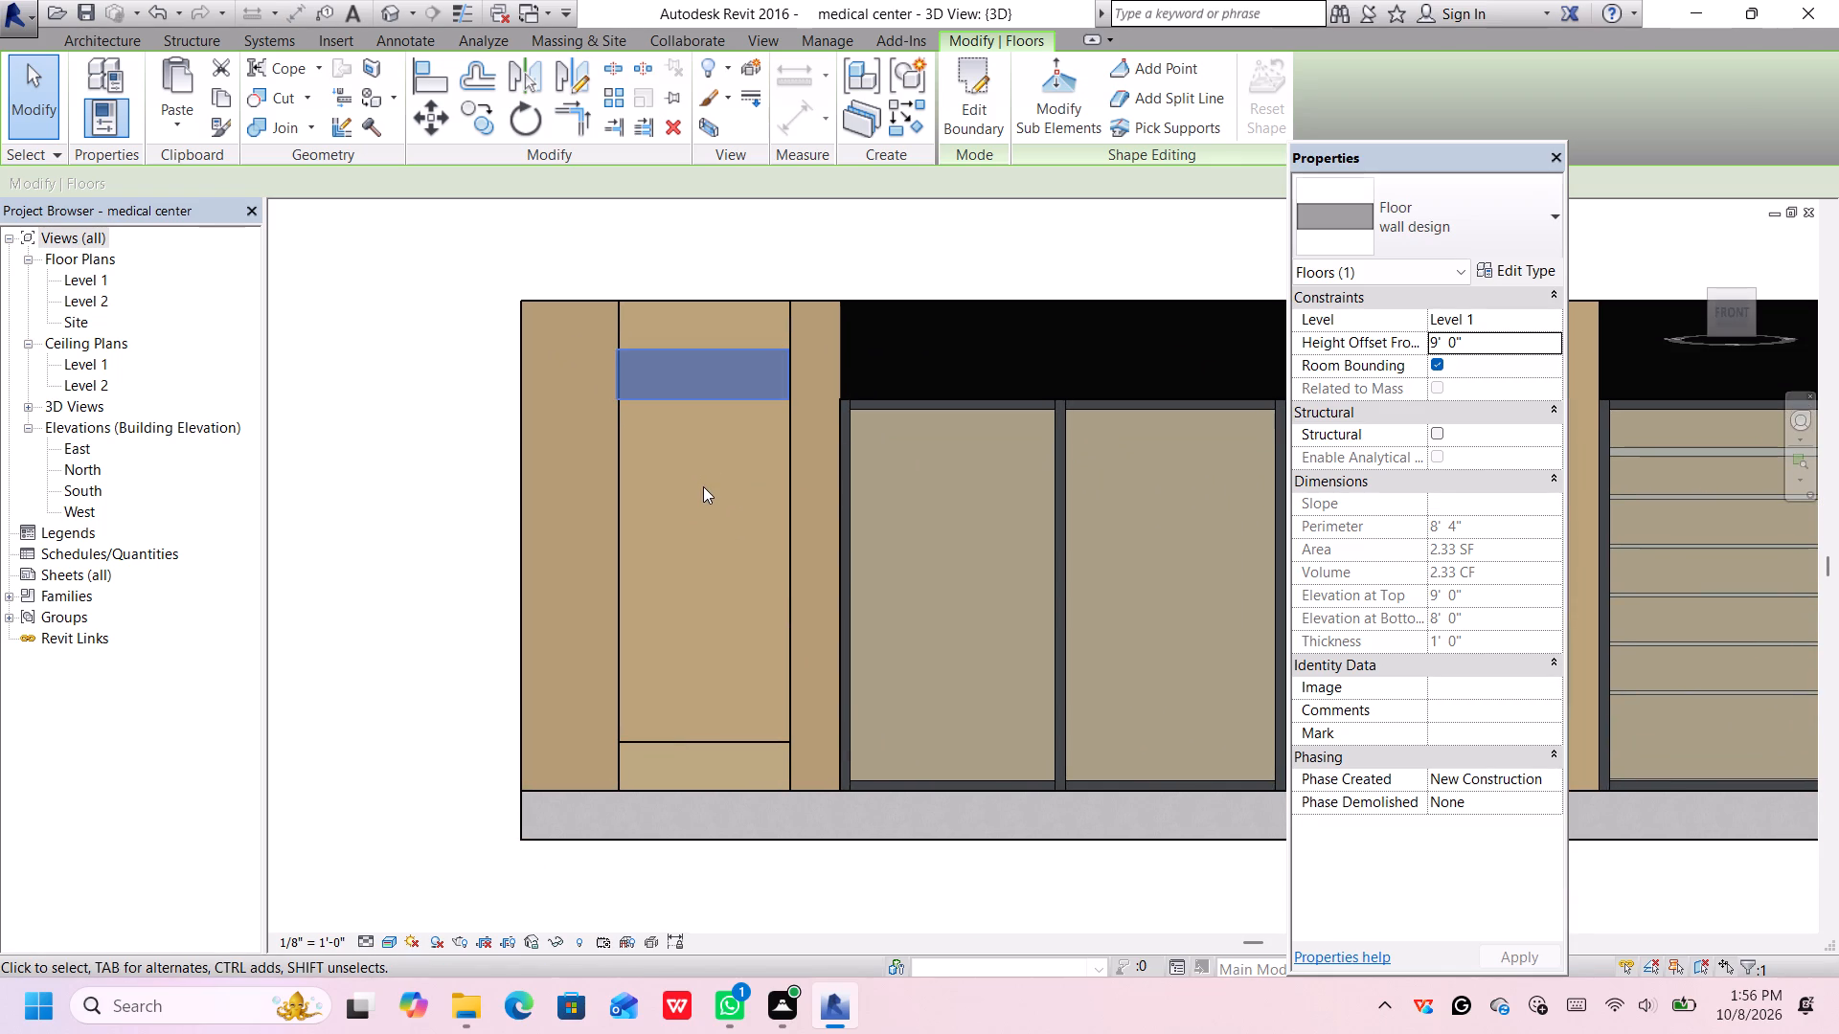
key("Left")
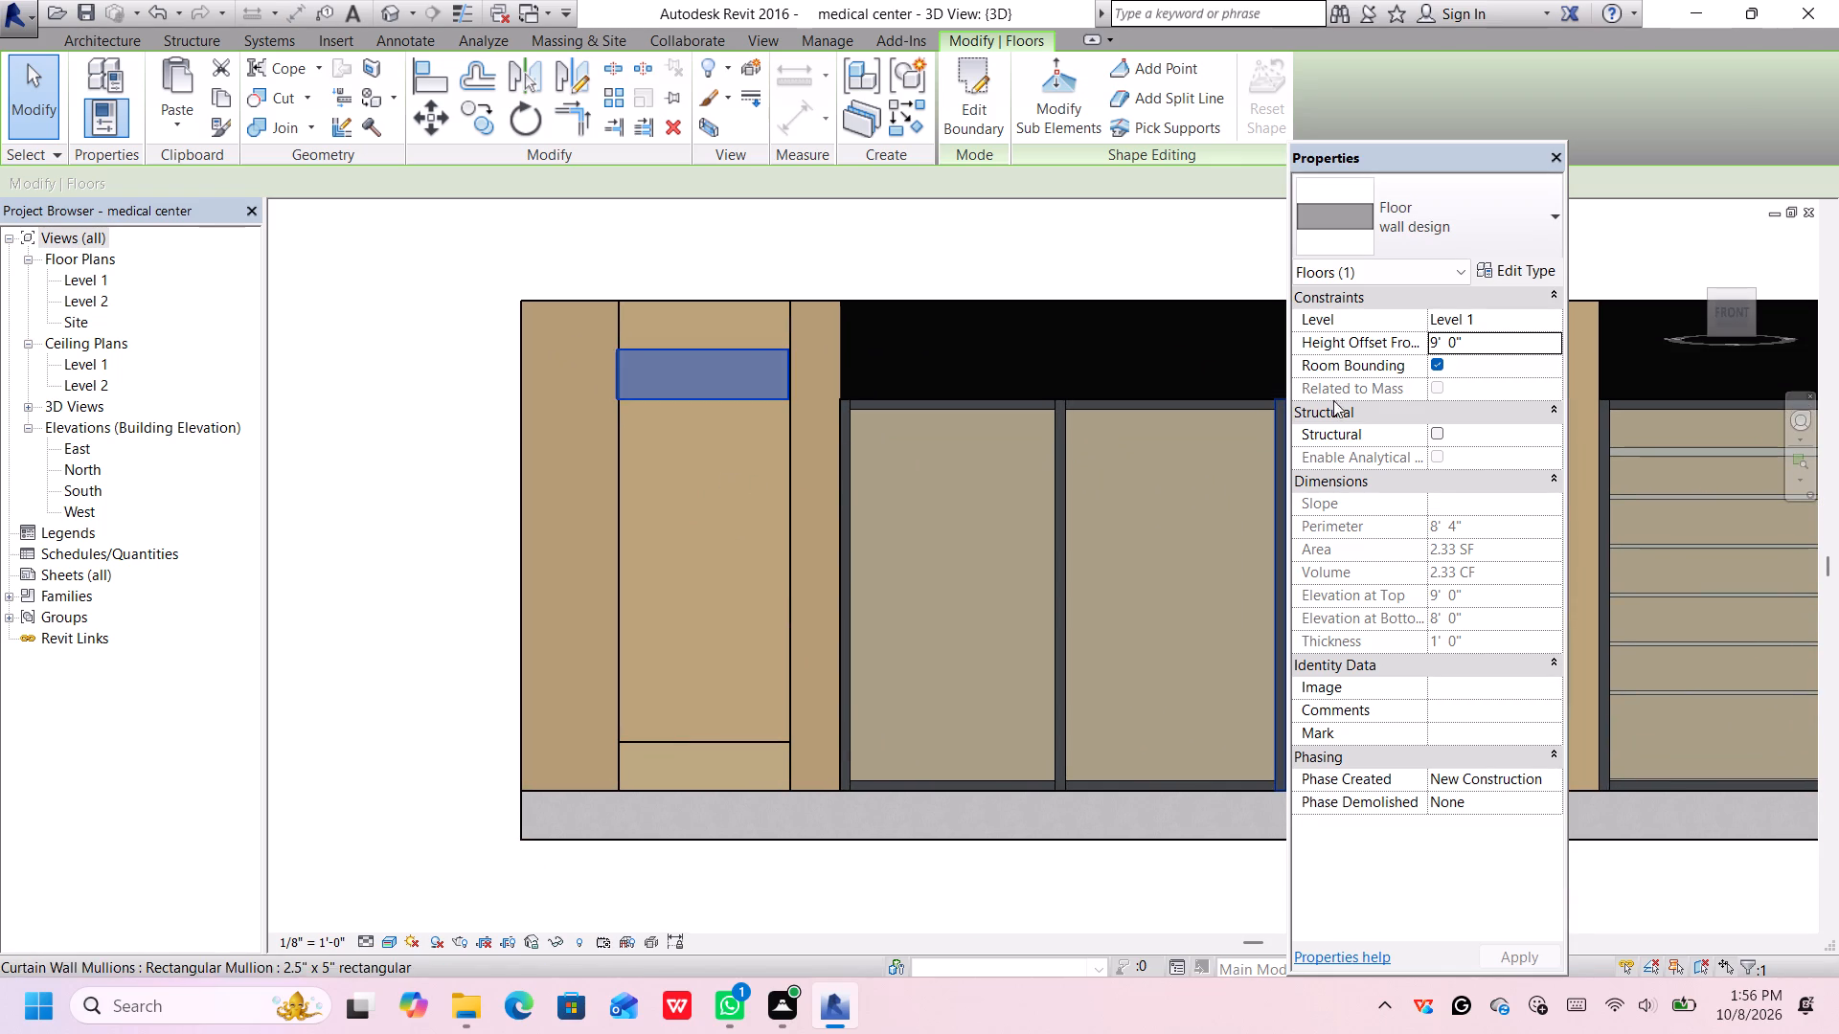
key("Right")
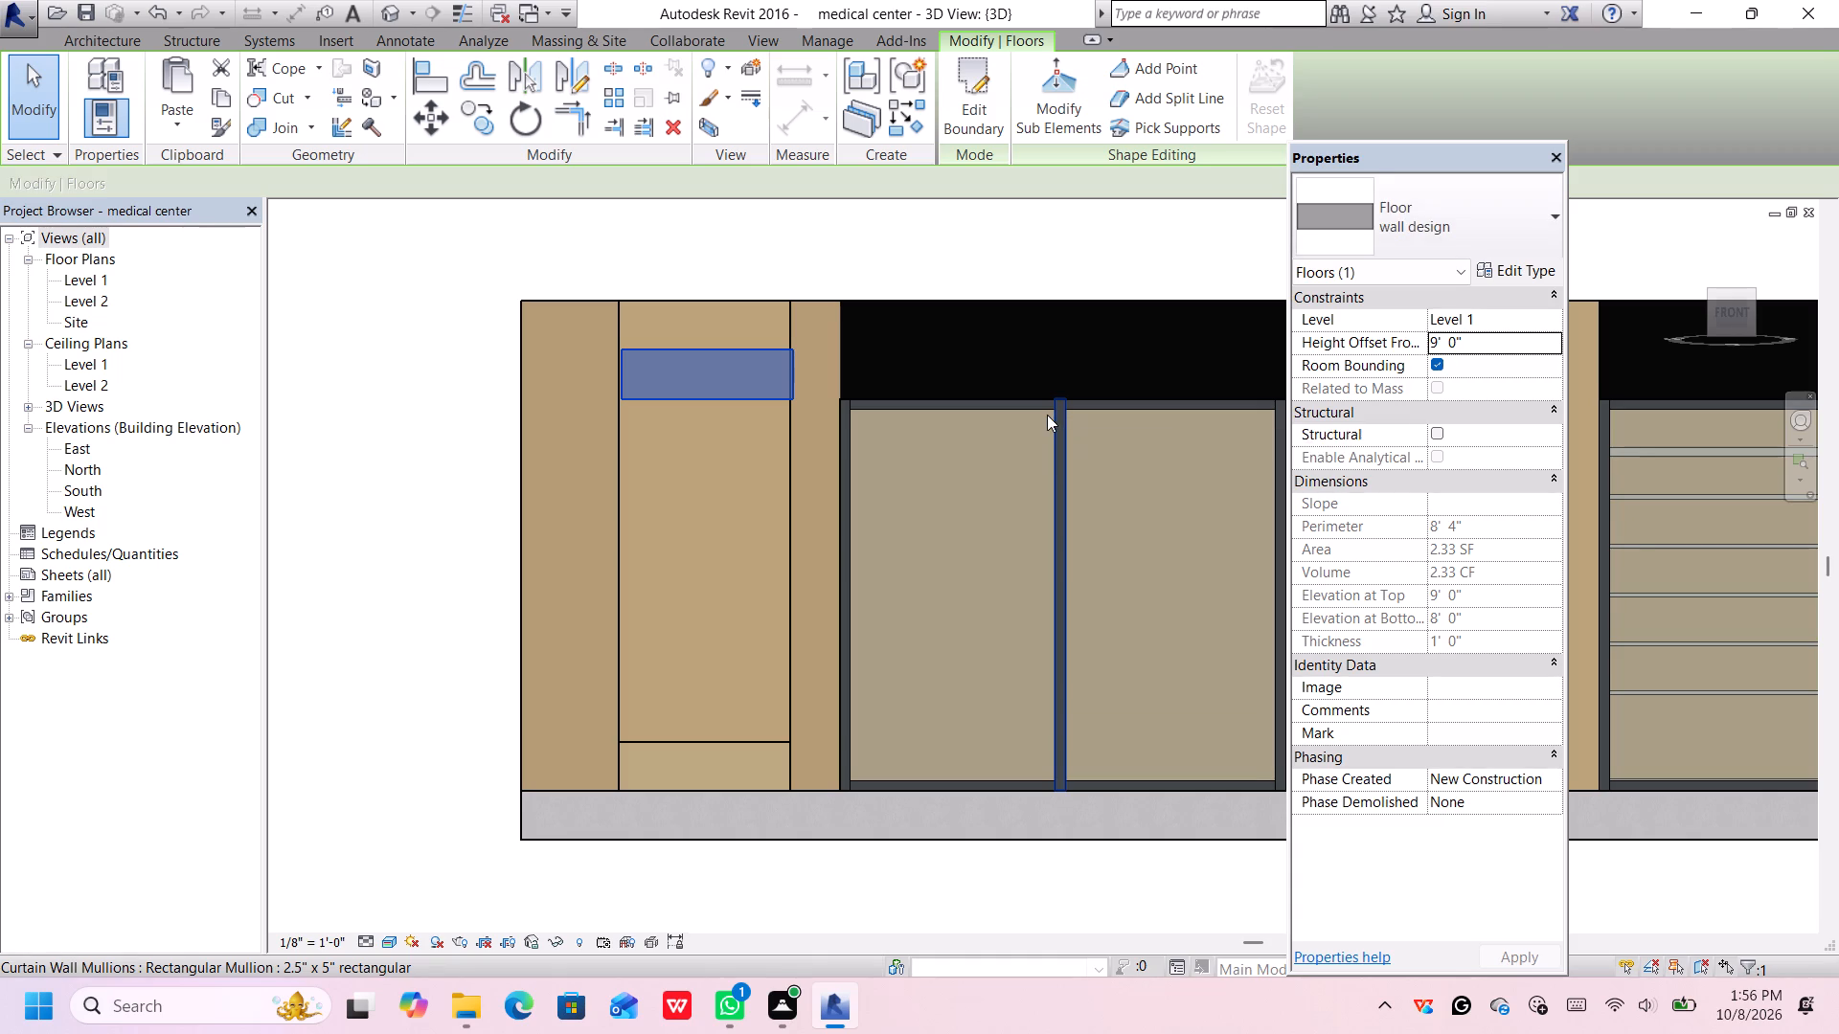
key("Left")
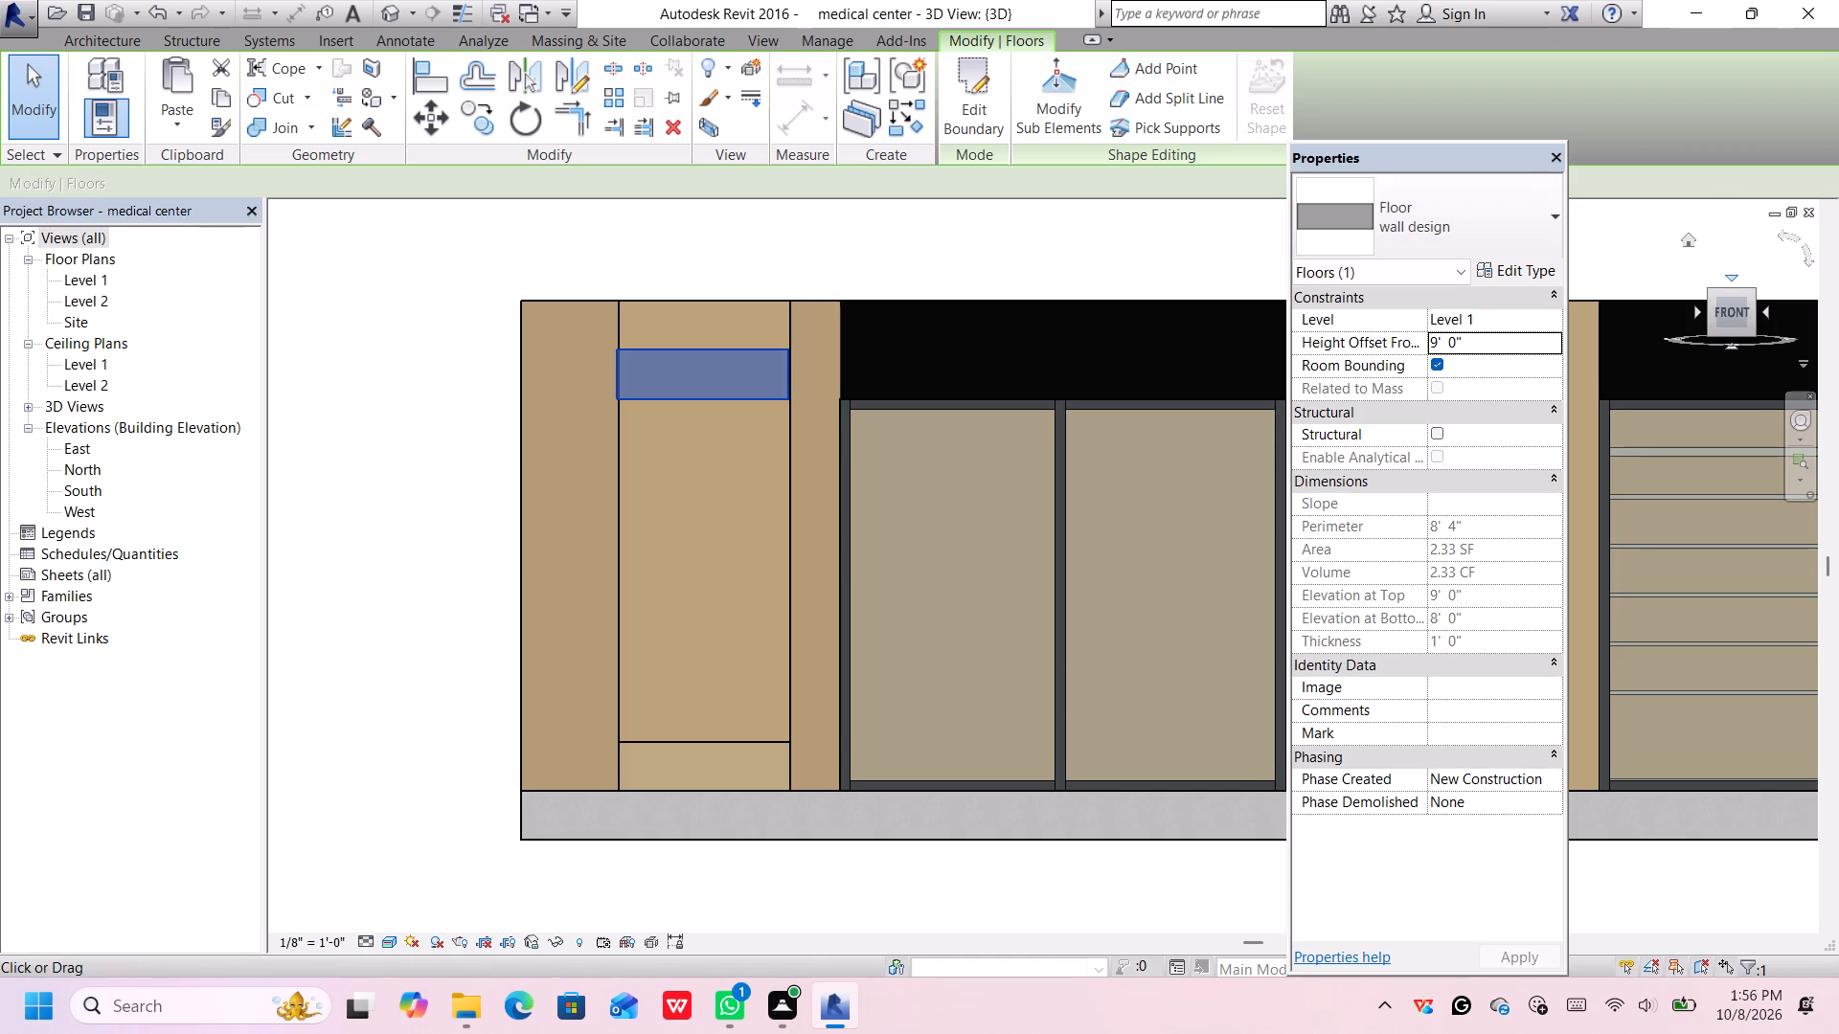
Nudge the raised floor copy back into the corner recess in the top view, flush with the facade and side walls.
left_click(1728, 297)
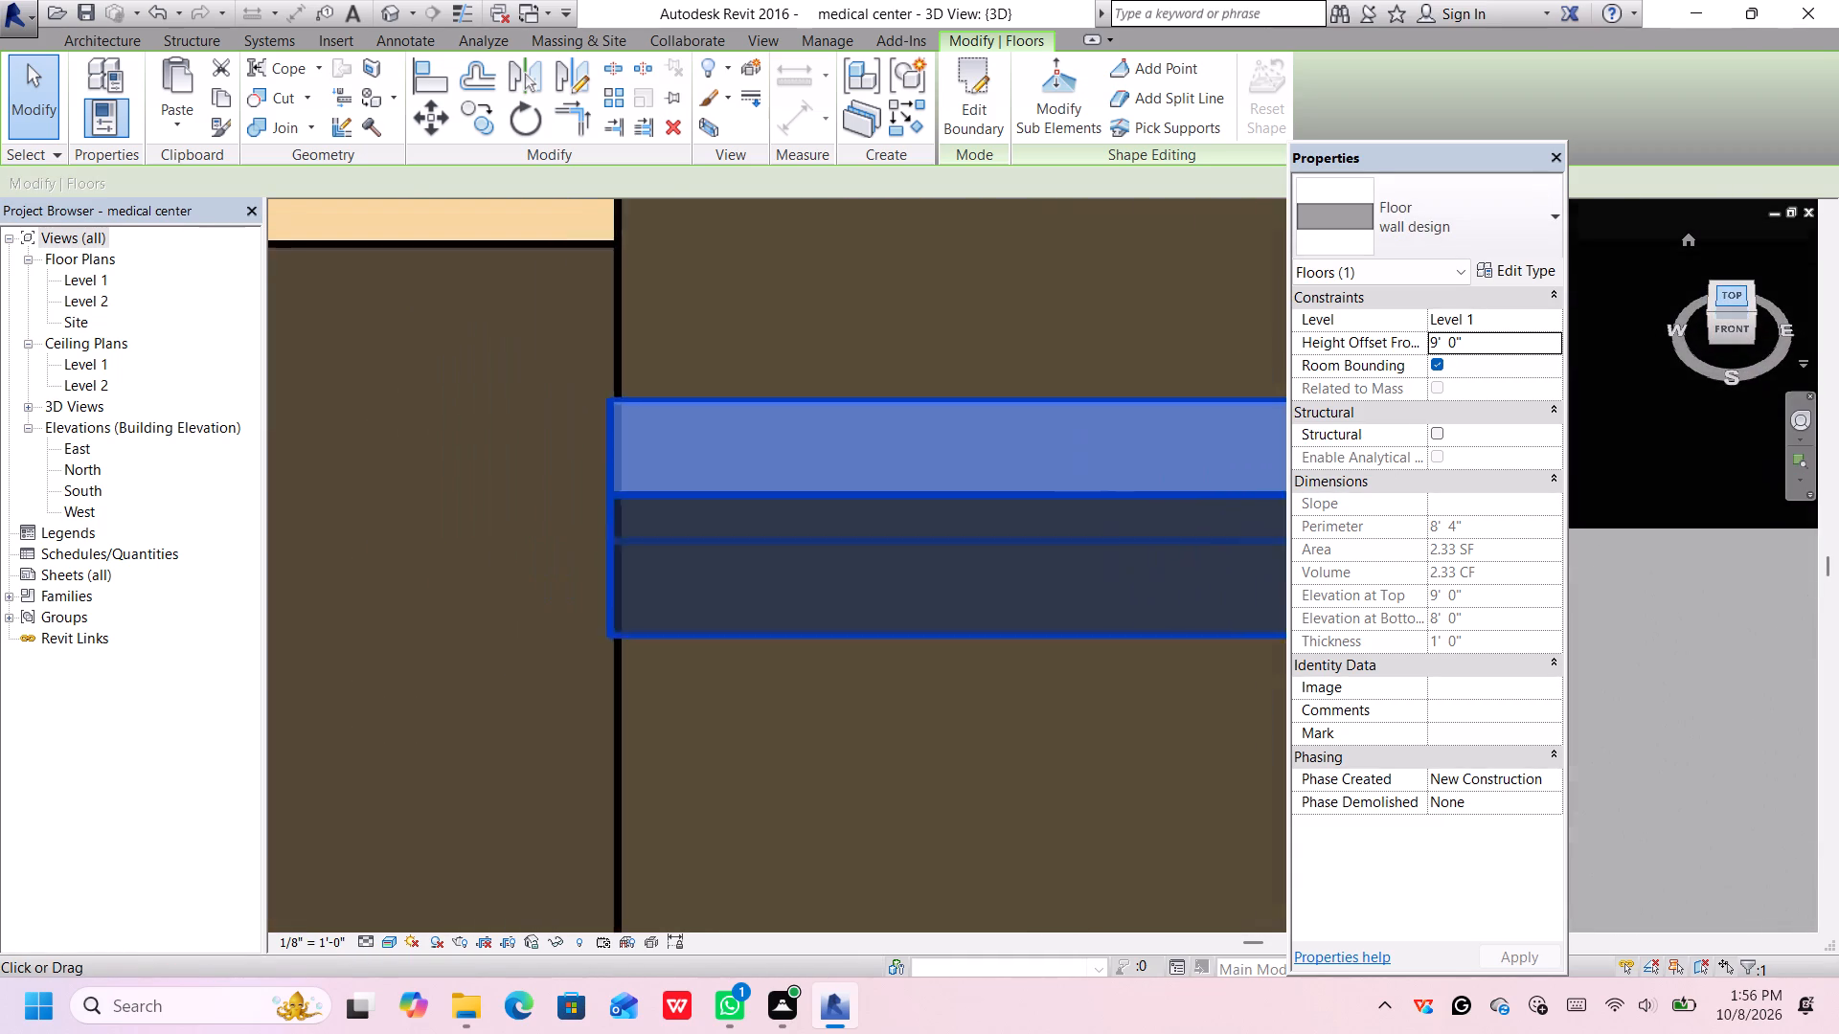
left_click(1732, 303)
scroll(1225, 567, "down", 3)
middle_click_drag(1142, 626, 845, 482)
scroll(1125, 621, "down", 1)
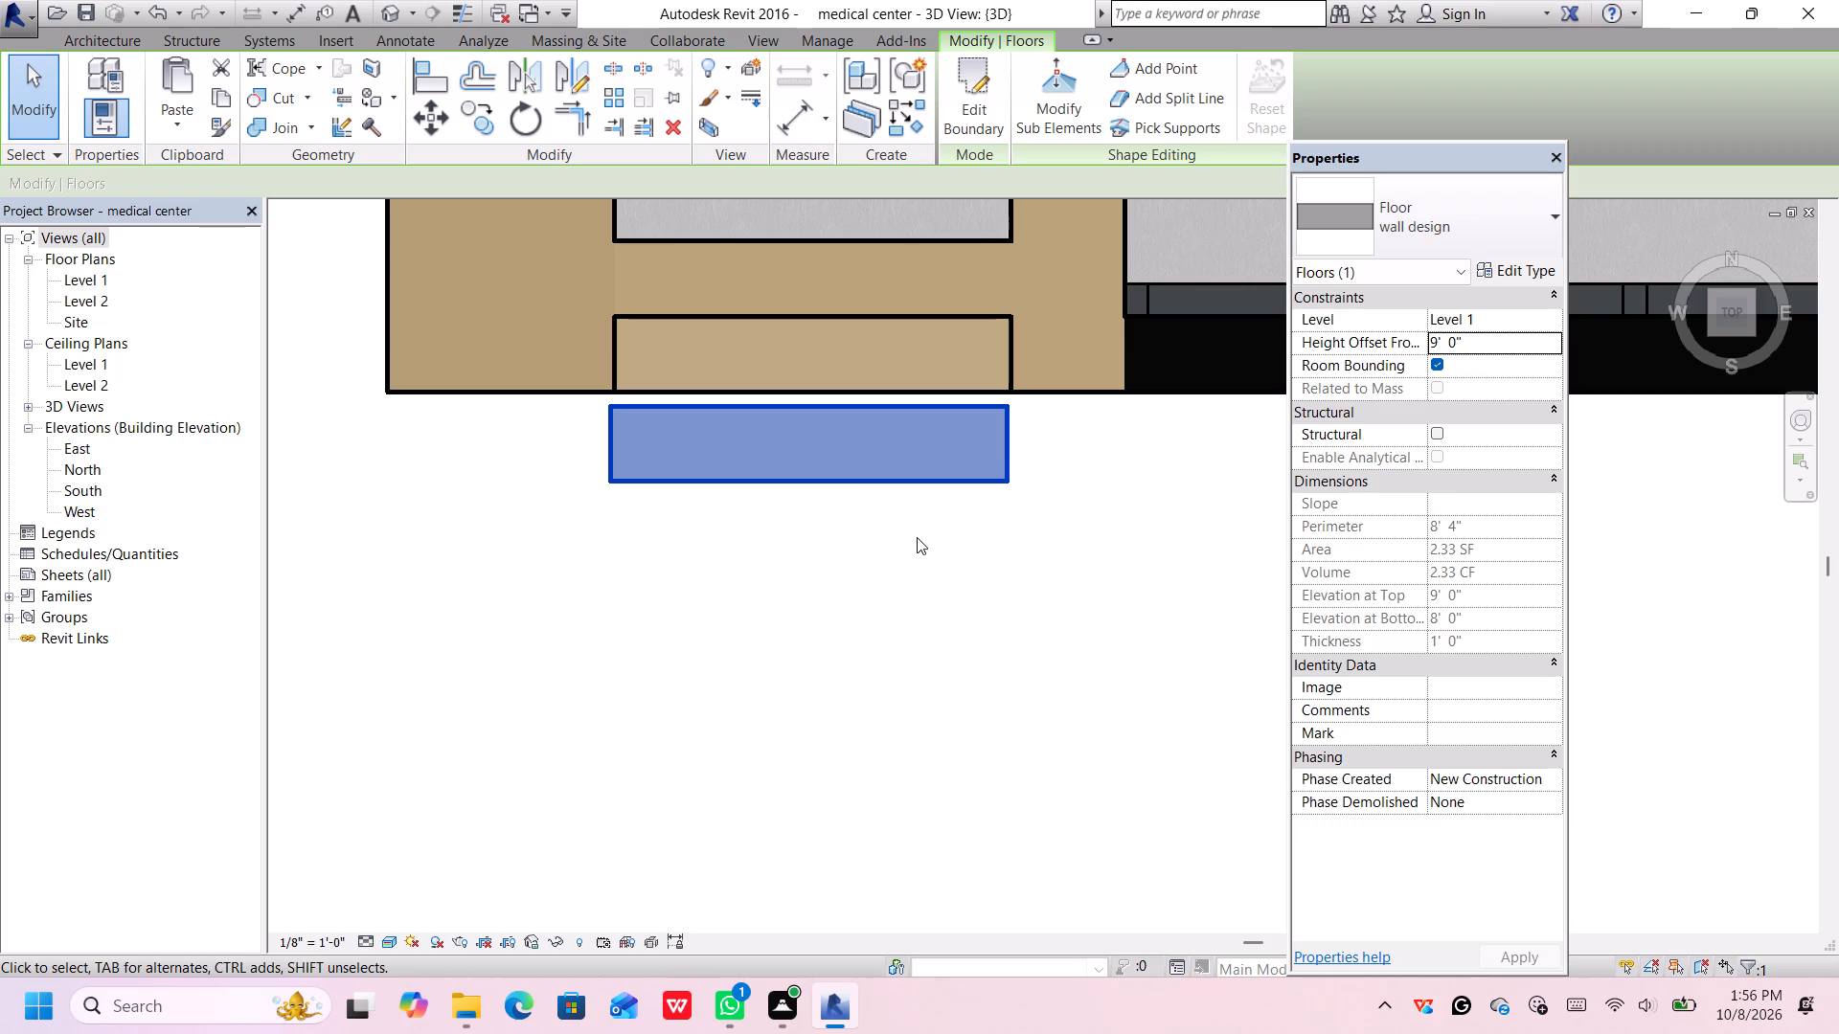
key("Up")
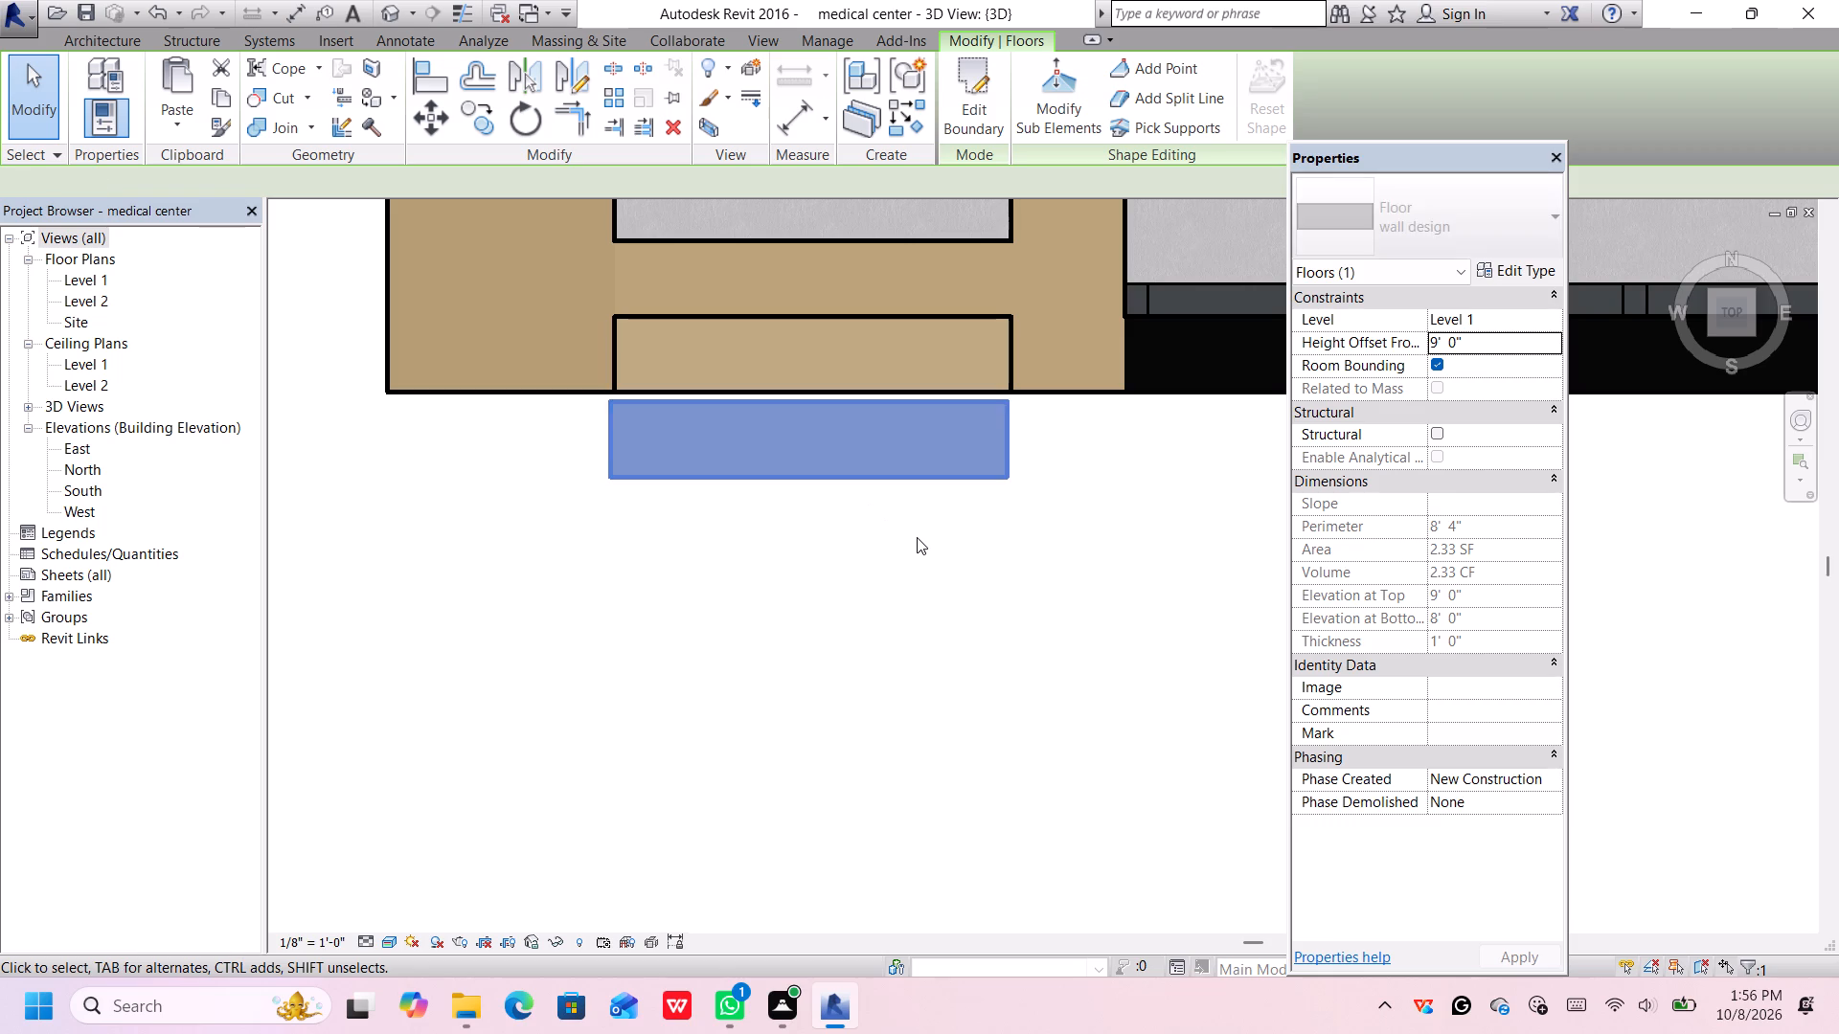
key("Up")
key("Up")
key("Up")
key("Up")
key("Up")
key("Up")
key("Up")
key("Up")
key("Up")
key("Up")
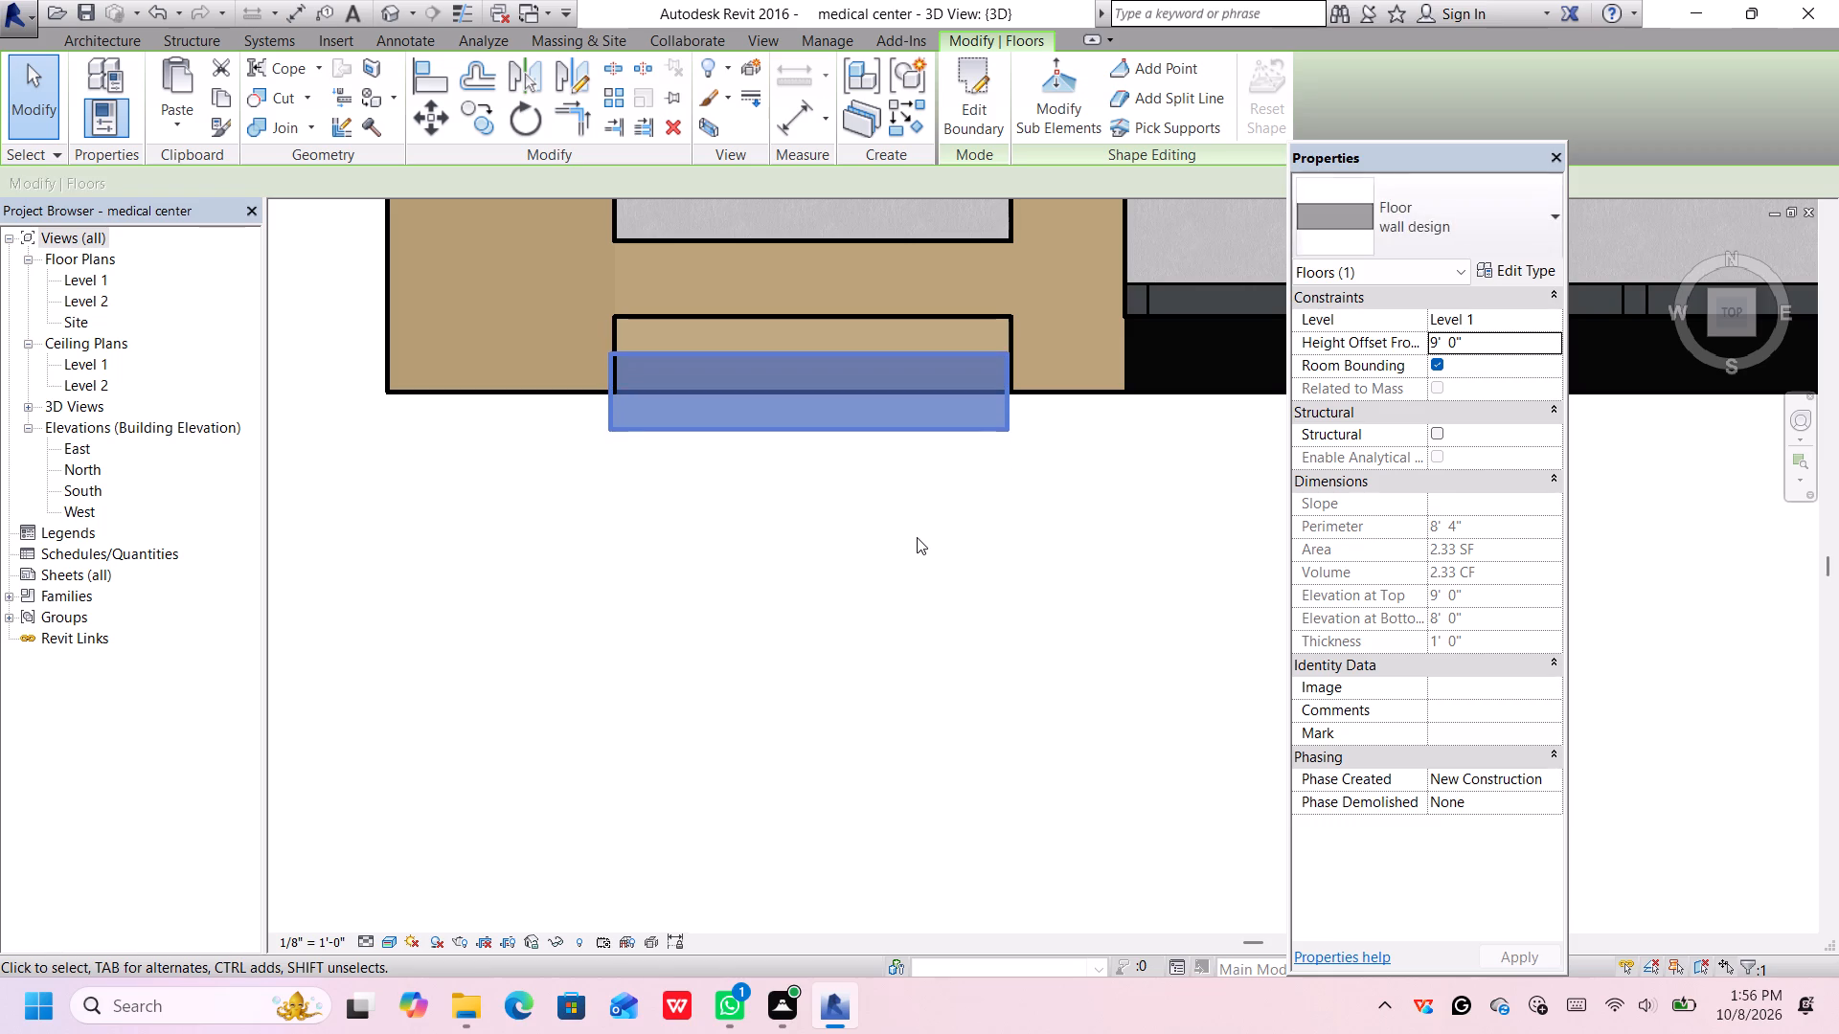
key("Up")
key("Up")
key("Up")
key("Up")
key("Up")
key("Up")
key("Up")
key("Up")
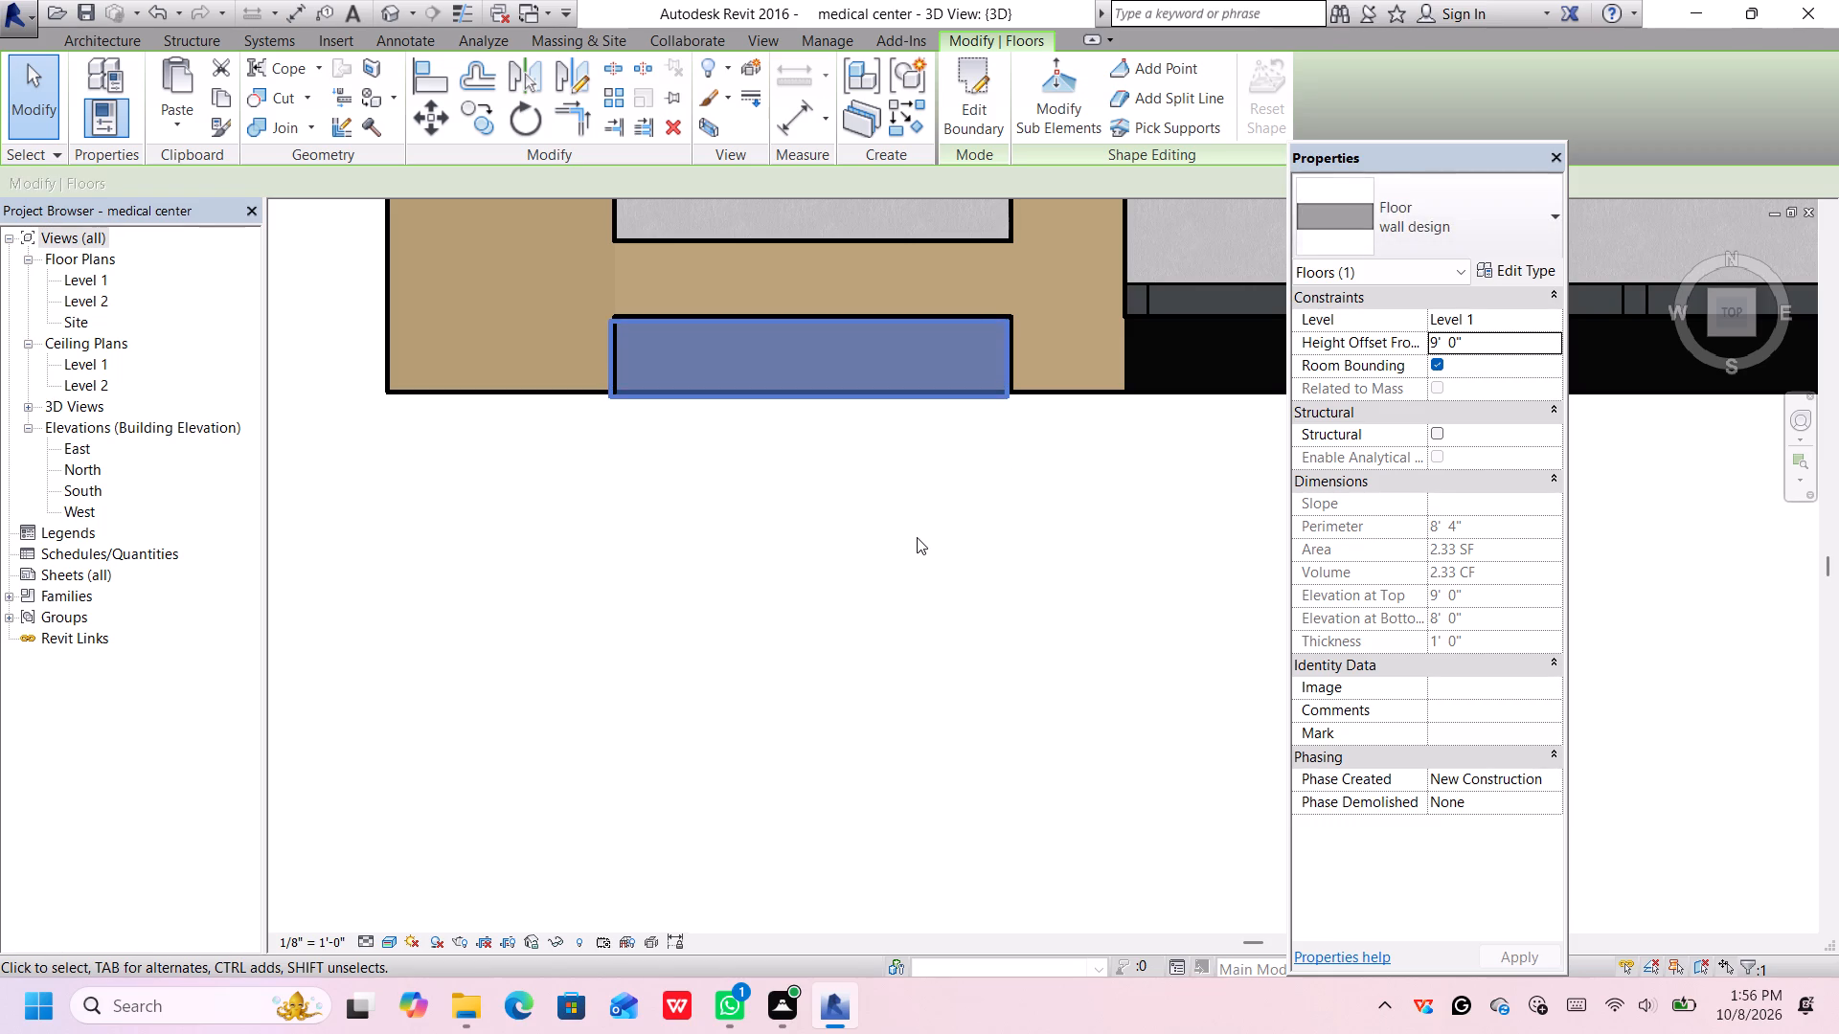
key("Right")
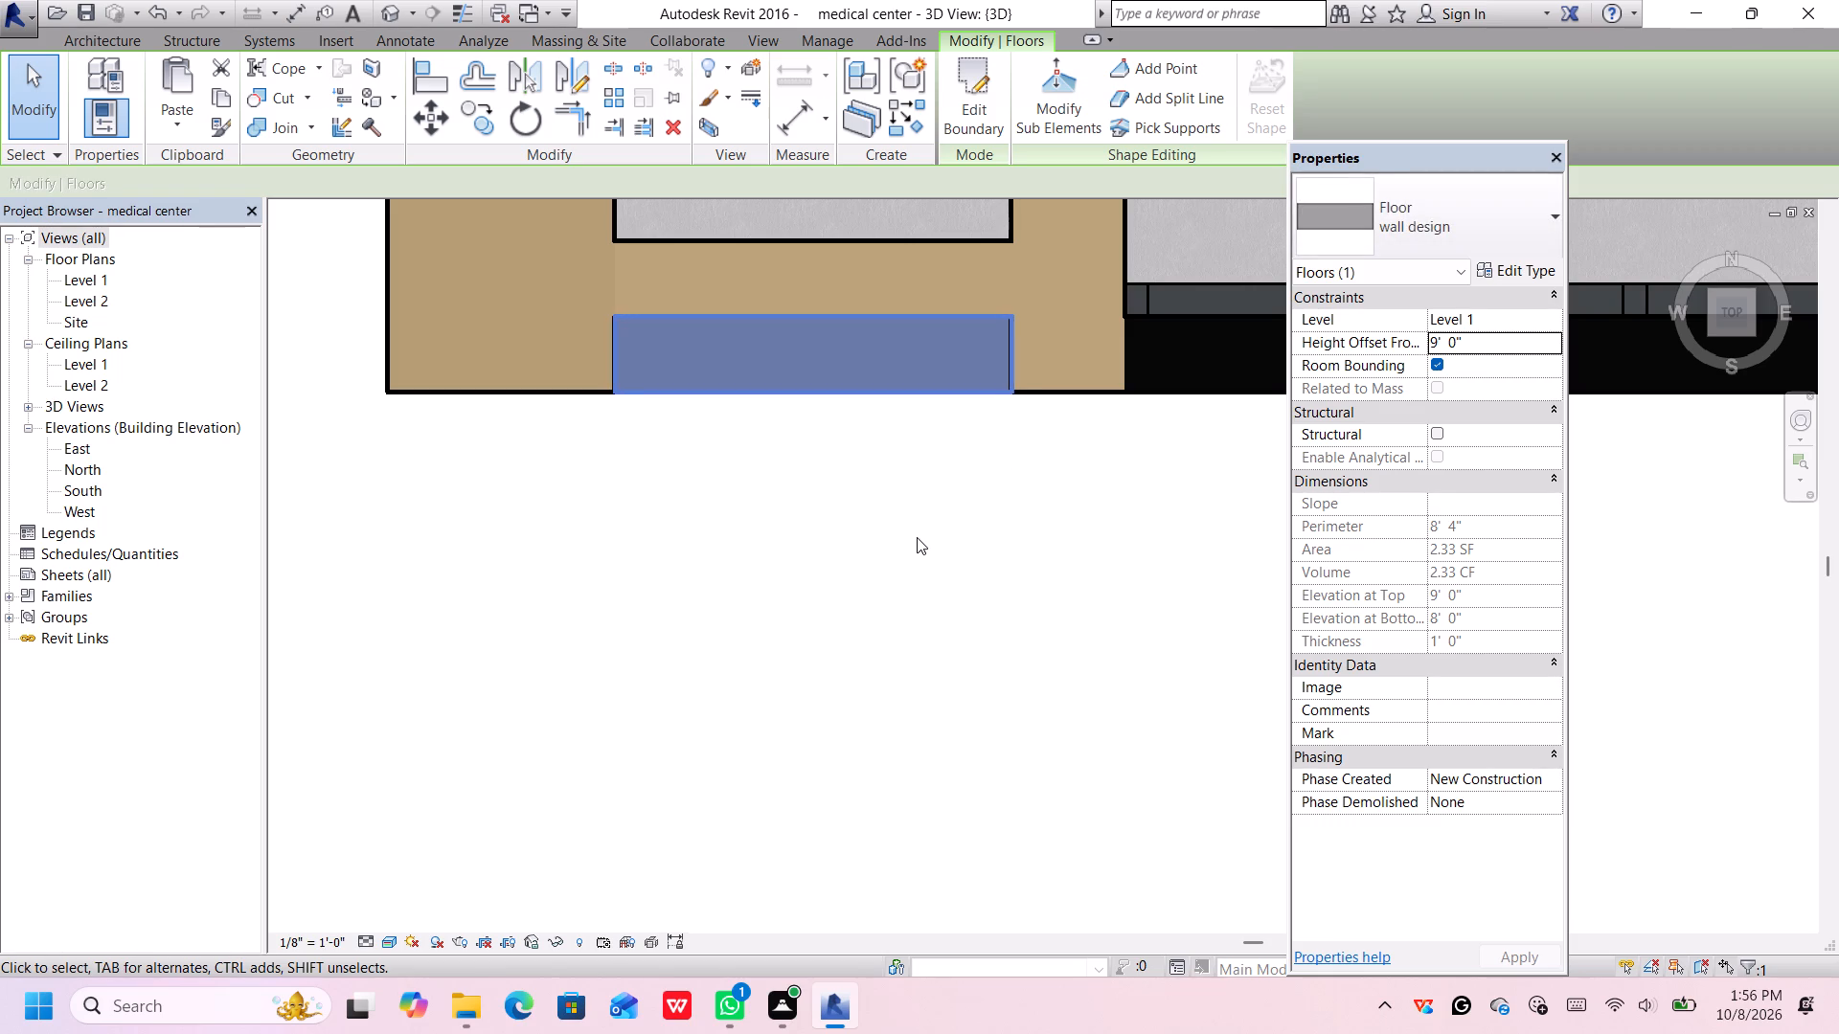
left_click(917, 538)
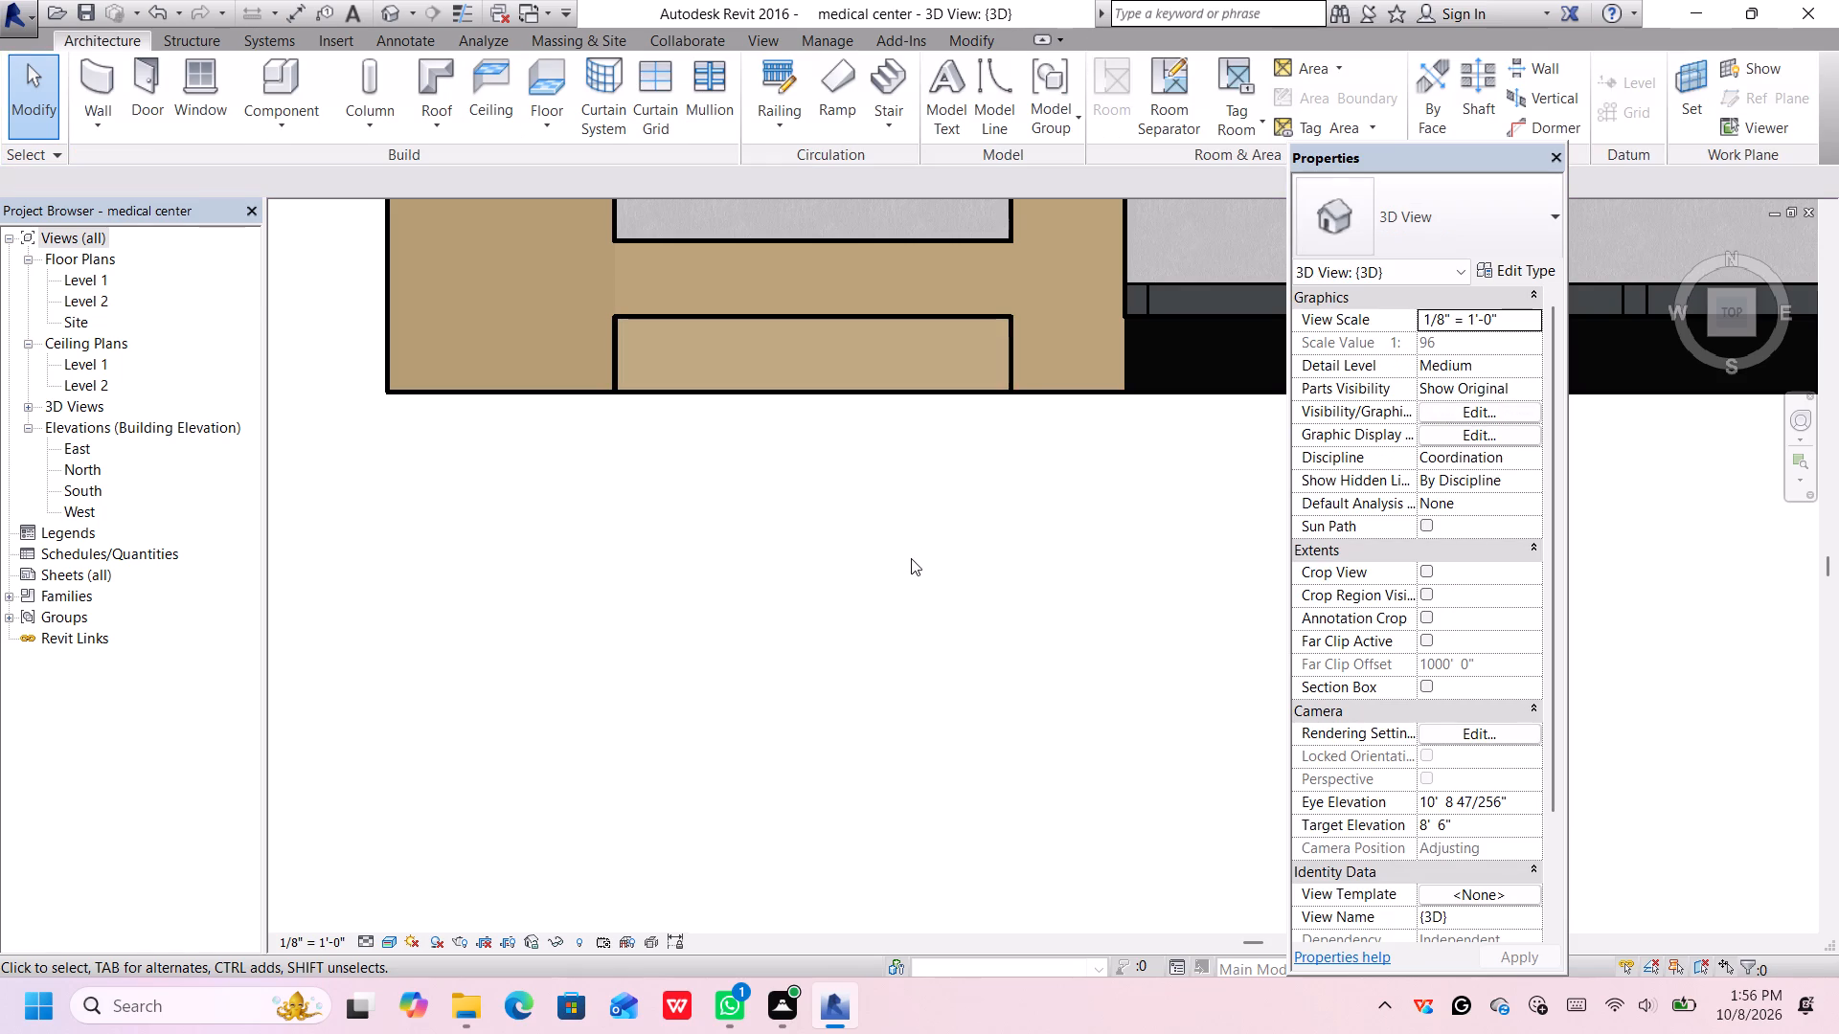
Check the raised ledge's fit in the corner recess from above and in an isometric view, and dismiss the notification card.
scroll(911, 558, "up", 3)
scroll(907, 564, "down", 4)
scroll(952, 548, "up", 3)
scroll(962, 545, "down", 2)
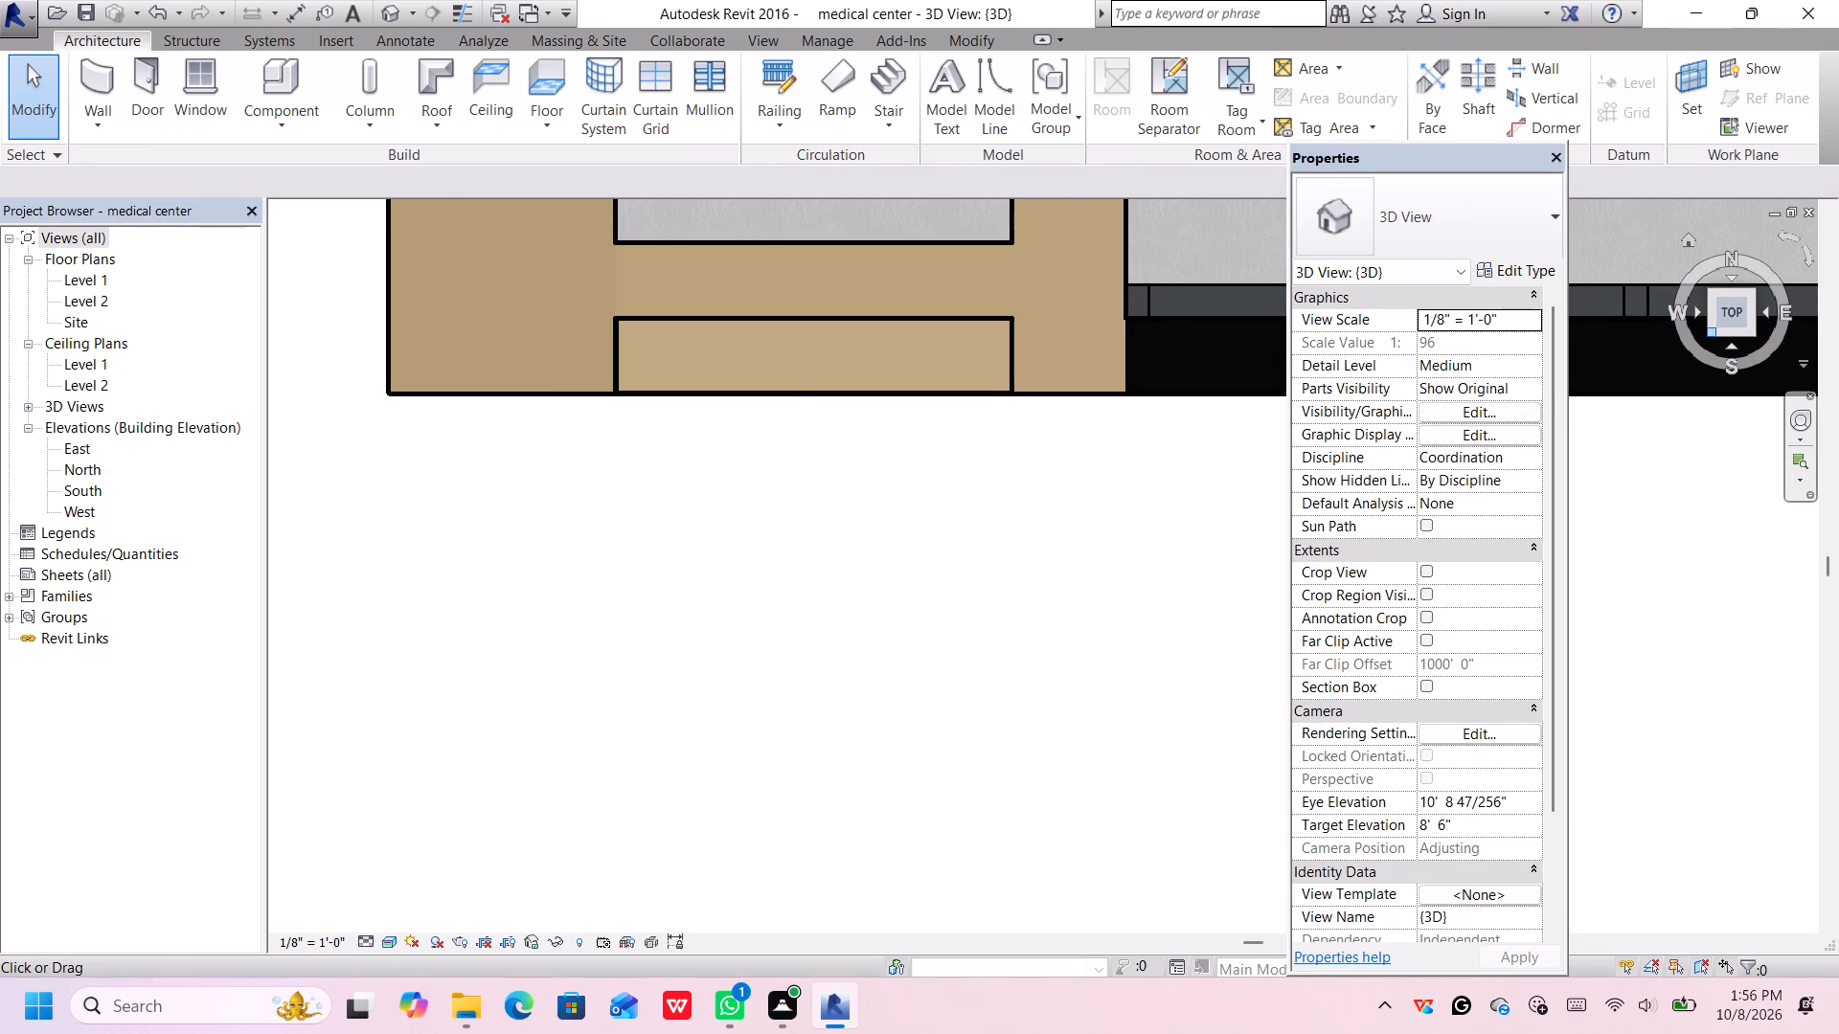
left_click(1710, 327)
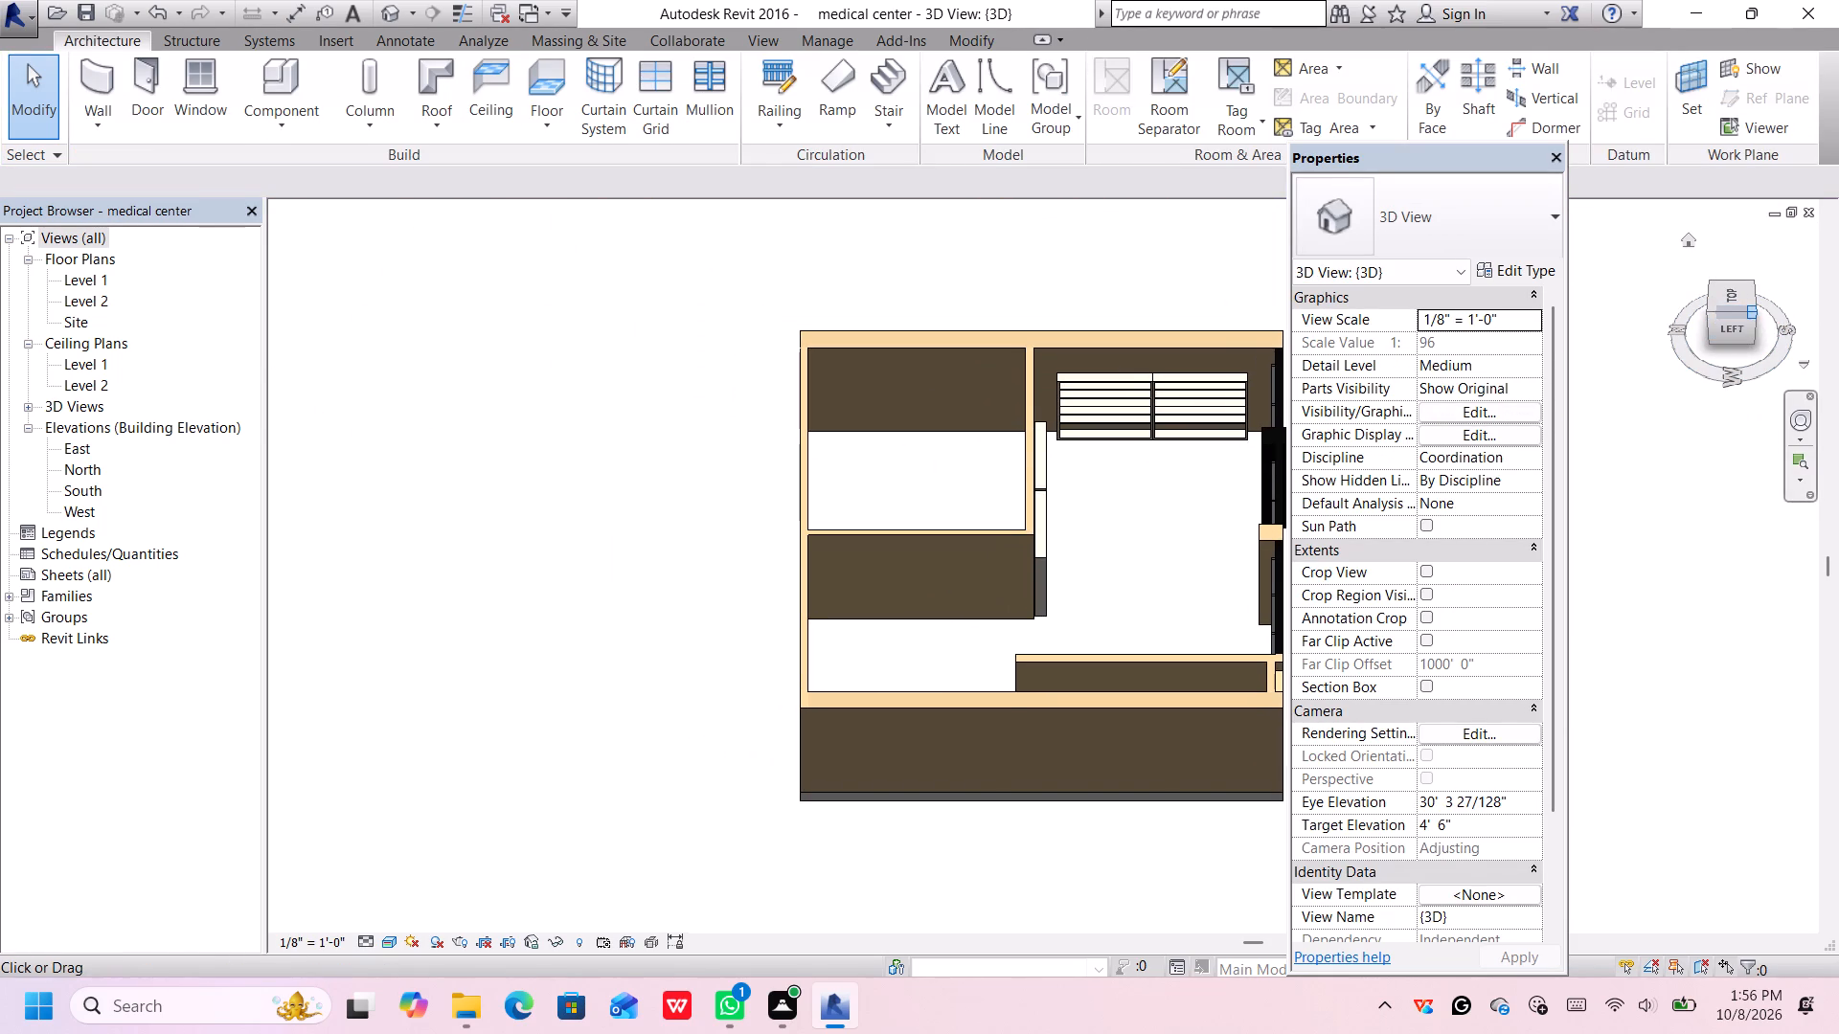
left_click(1753, 317)
scroll(1148, 838, "down", 3)
middle_click_drag(1134, 820, 868, 610)
scroll(948, 583, "up", 3)
middle_click_drag(1041, 525, 1096, 709)
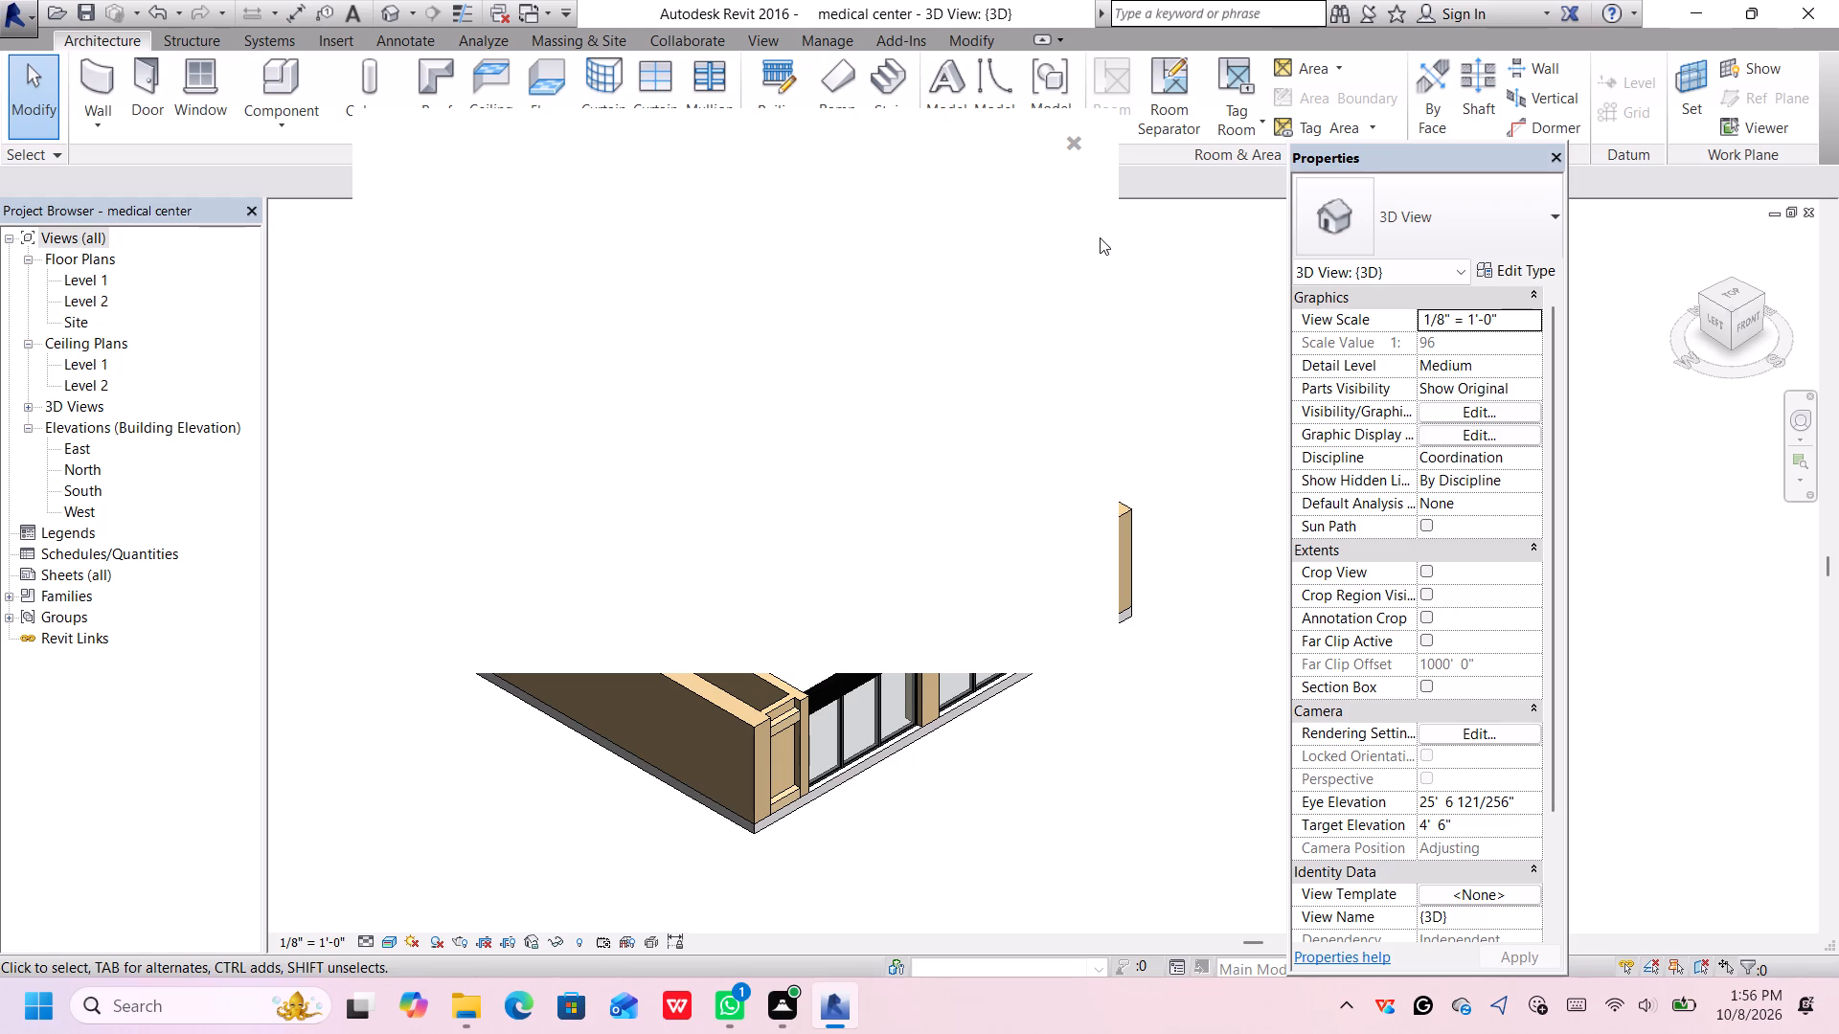
left_click(1072, 139)
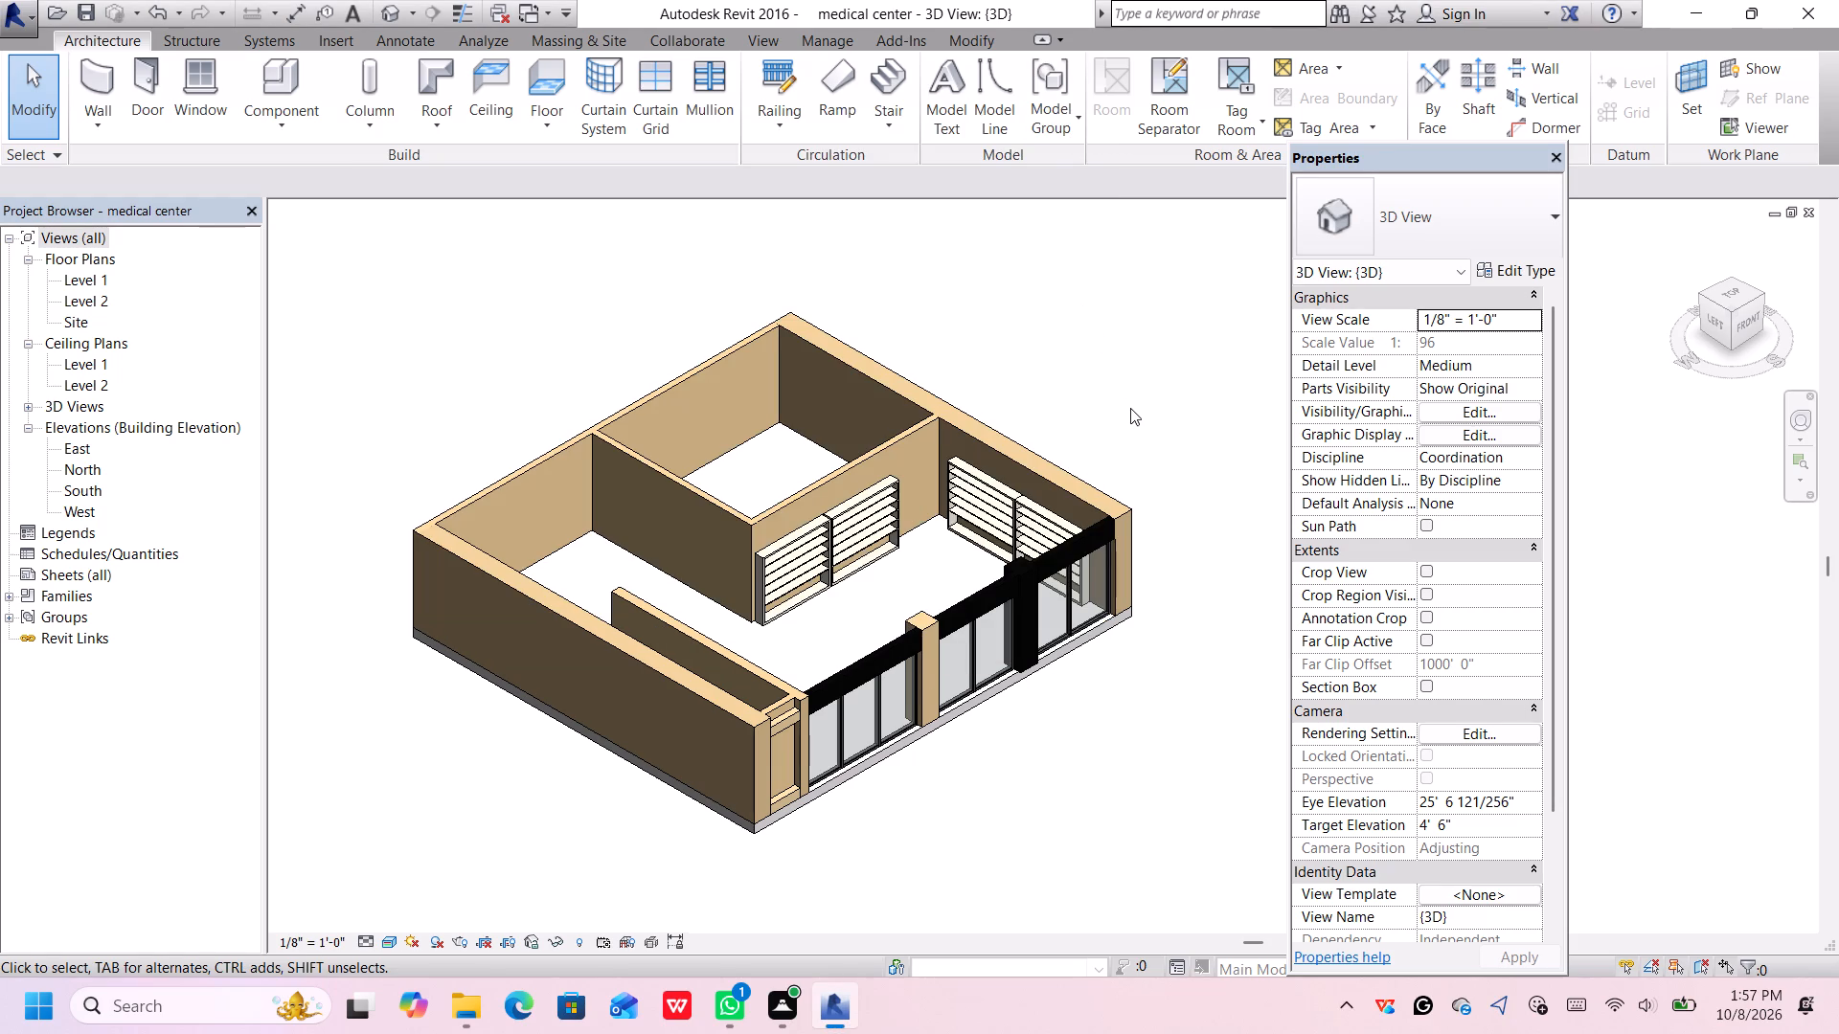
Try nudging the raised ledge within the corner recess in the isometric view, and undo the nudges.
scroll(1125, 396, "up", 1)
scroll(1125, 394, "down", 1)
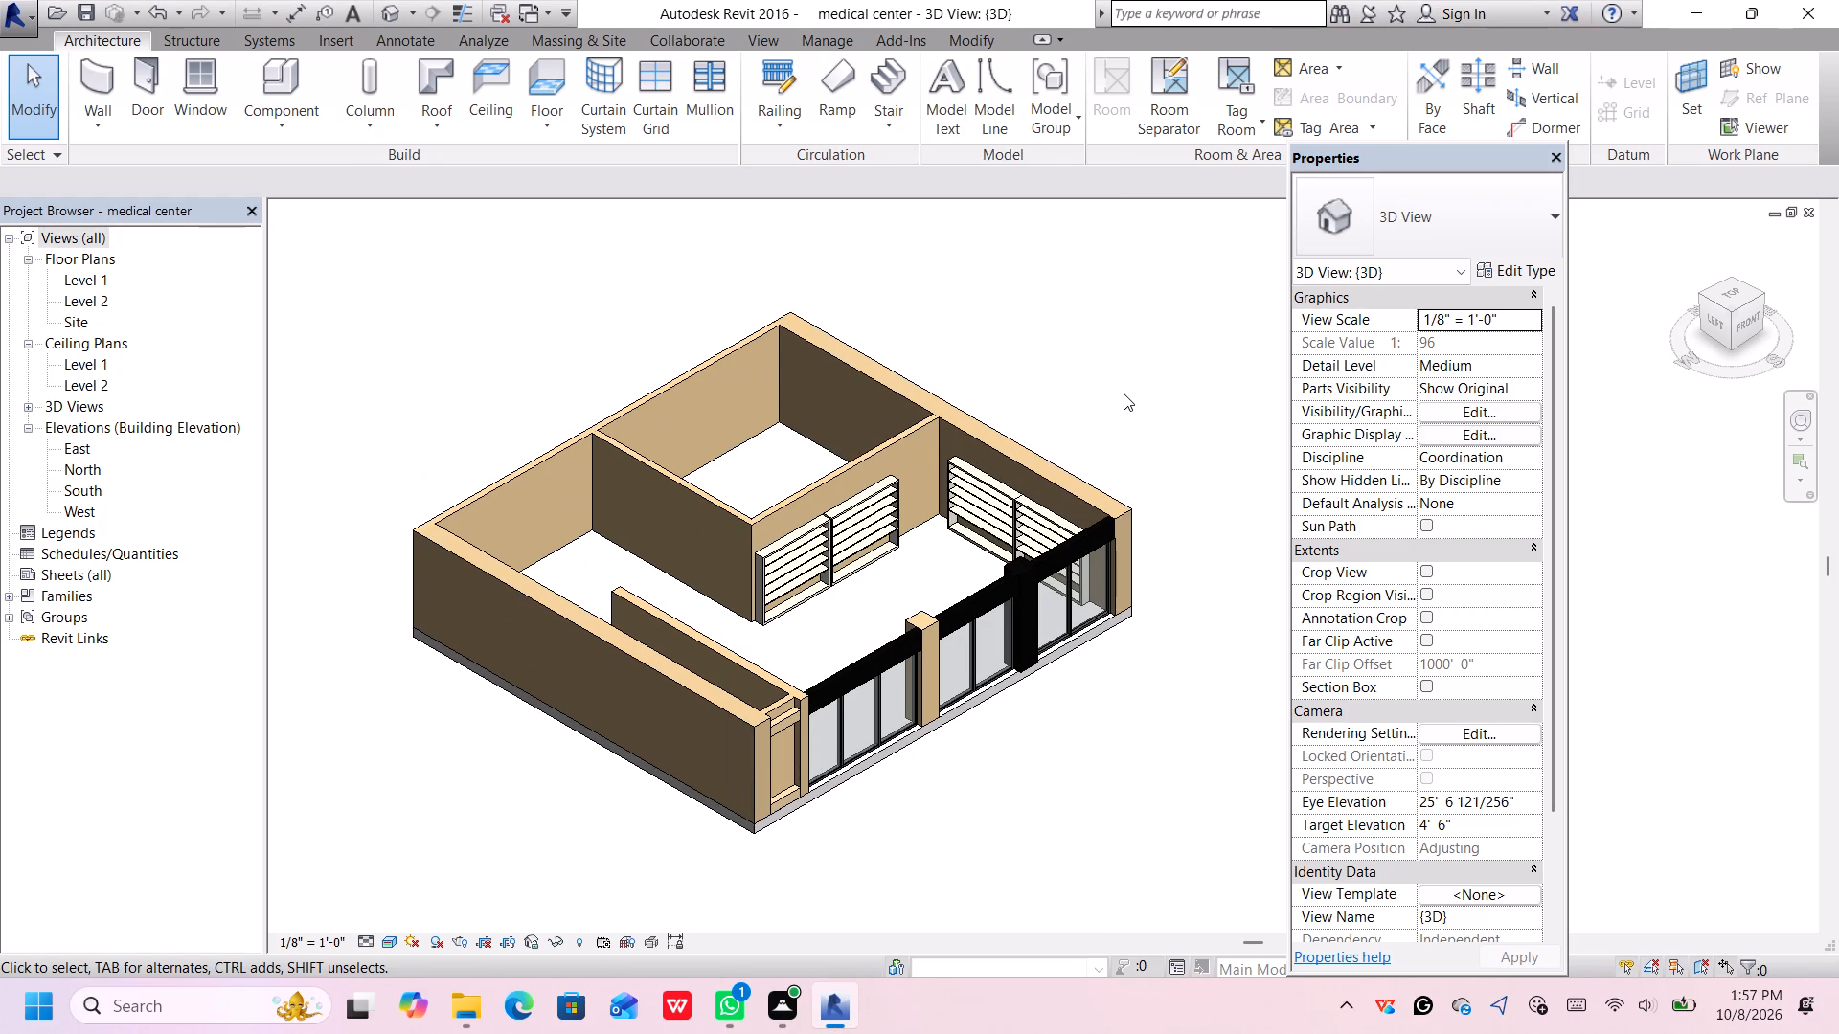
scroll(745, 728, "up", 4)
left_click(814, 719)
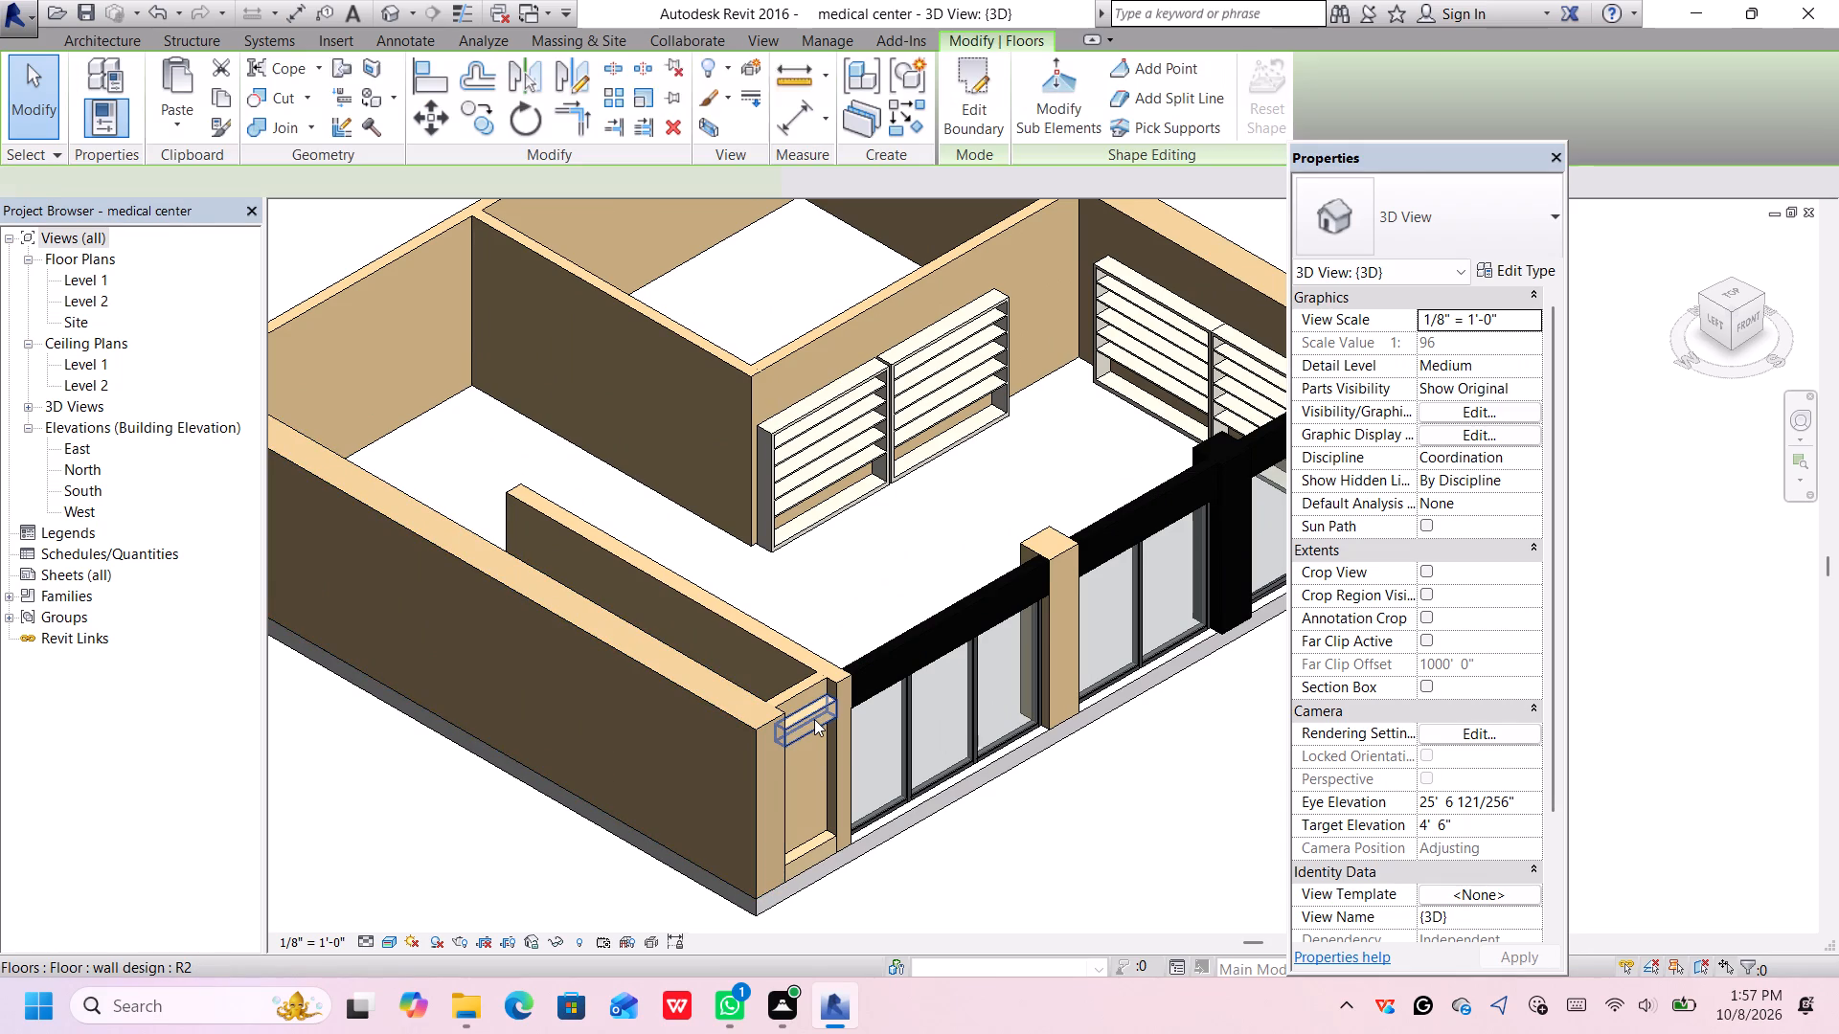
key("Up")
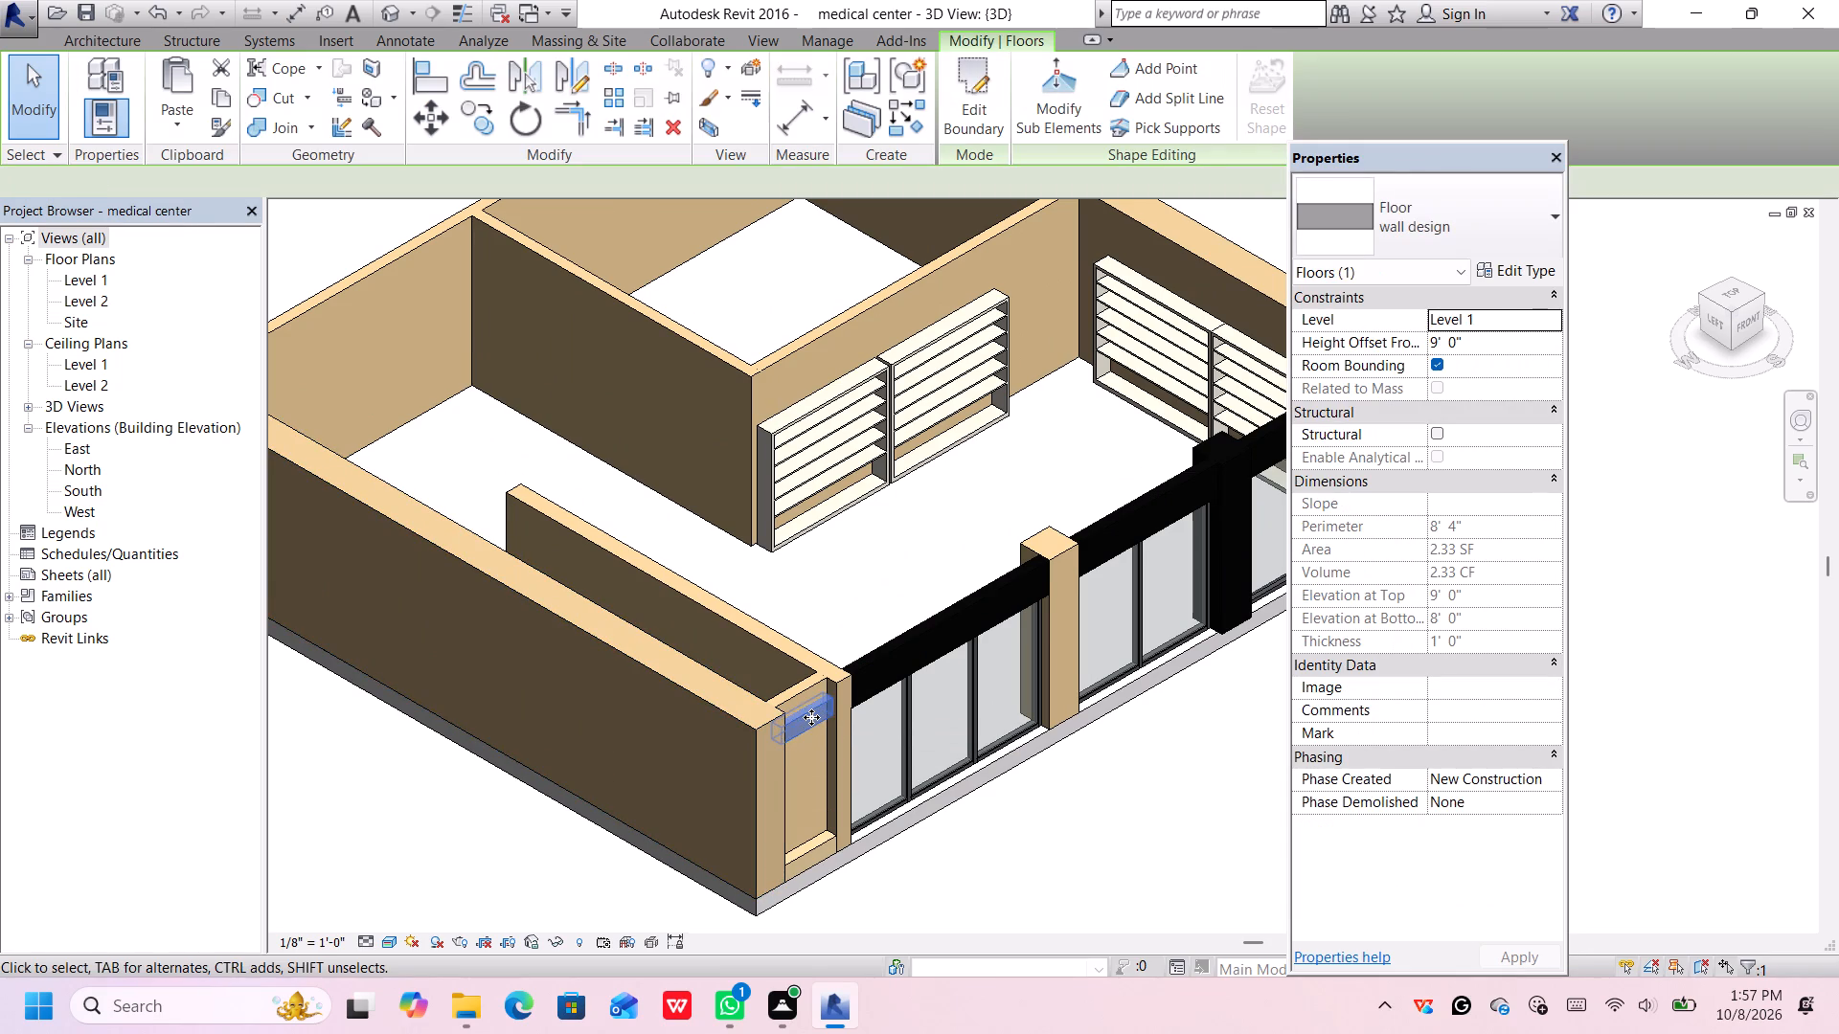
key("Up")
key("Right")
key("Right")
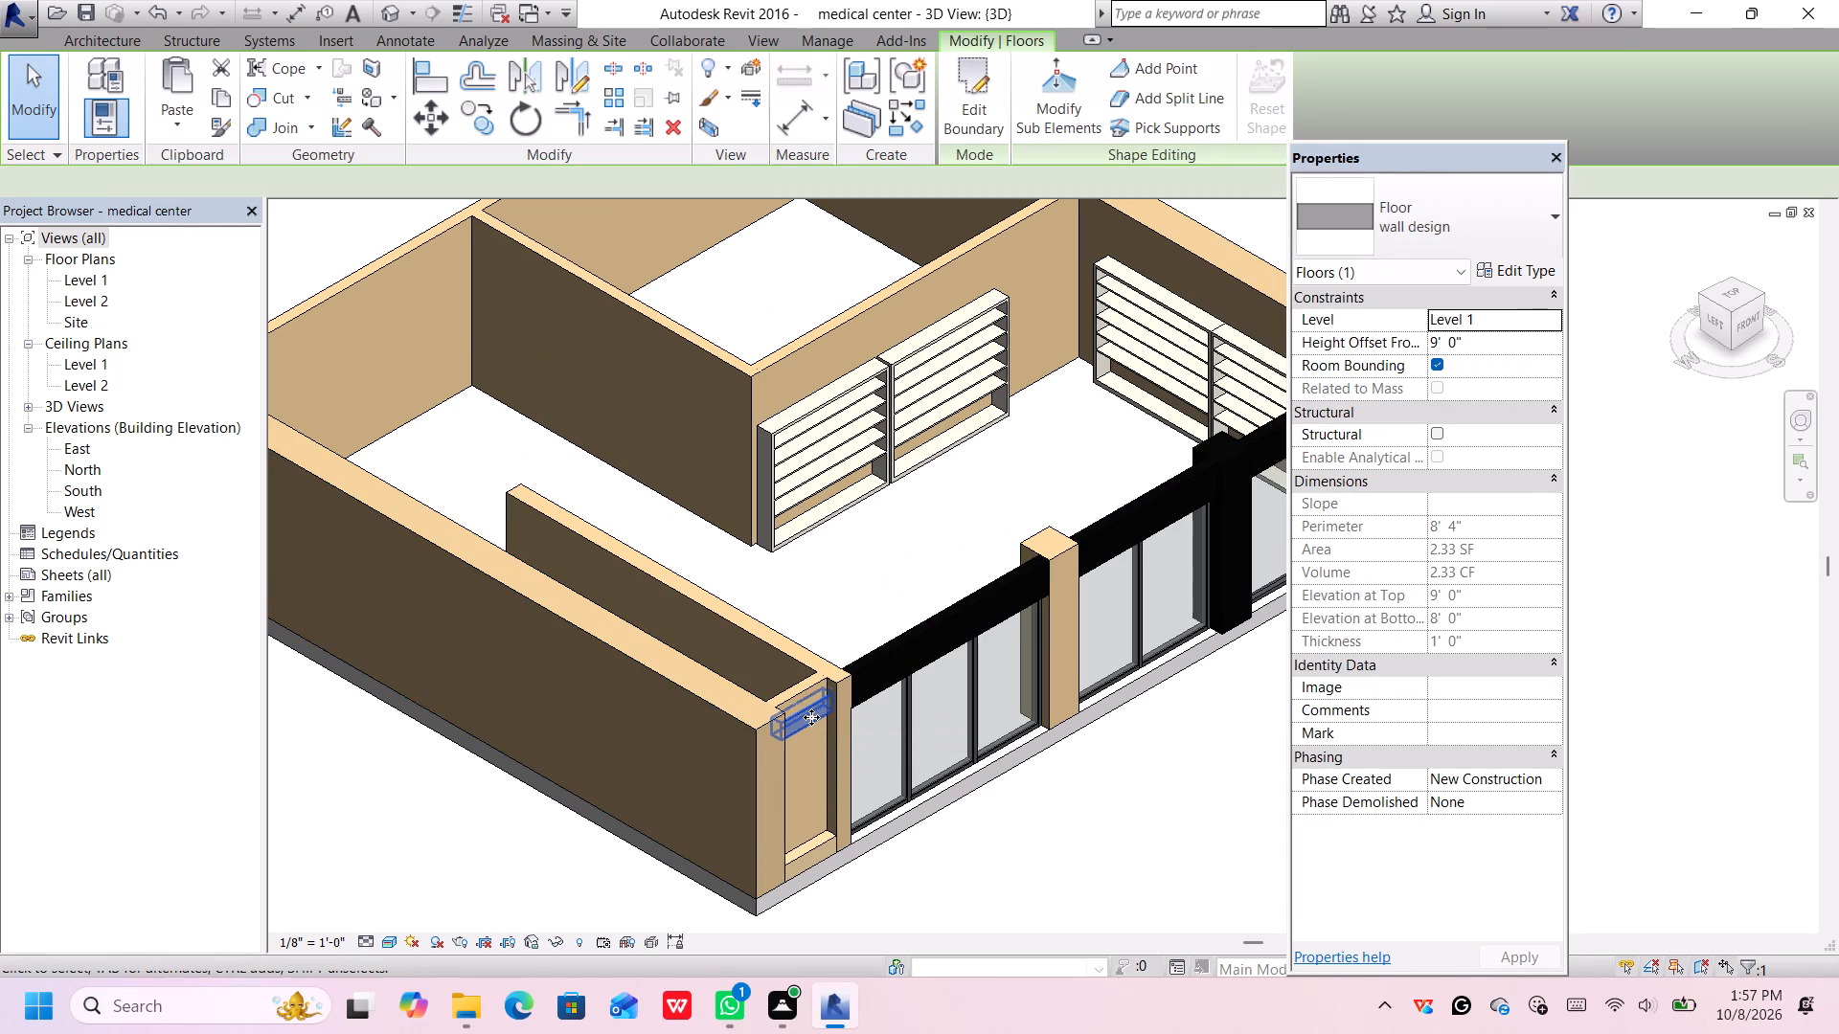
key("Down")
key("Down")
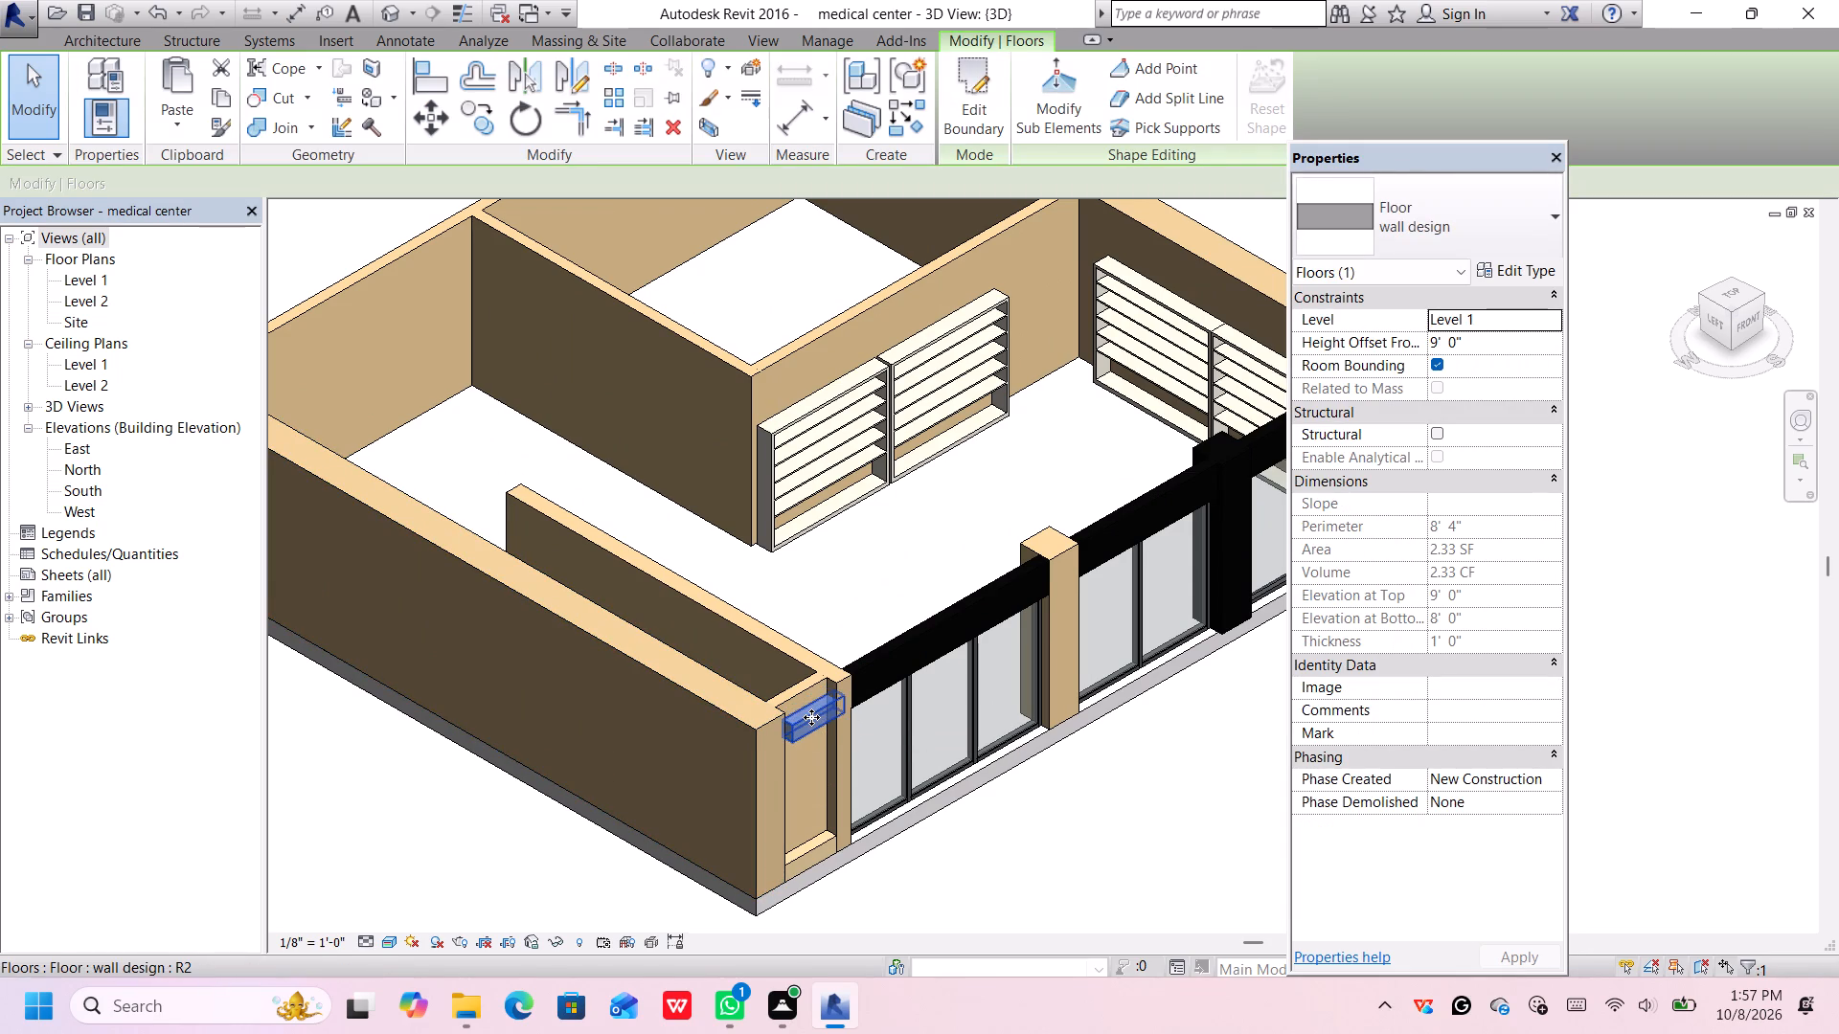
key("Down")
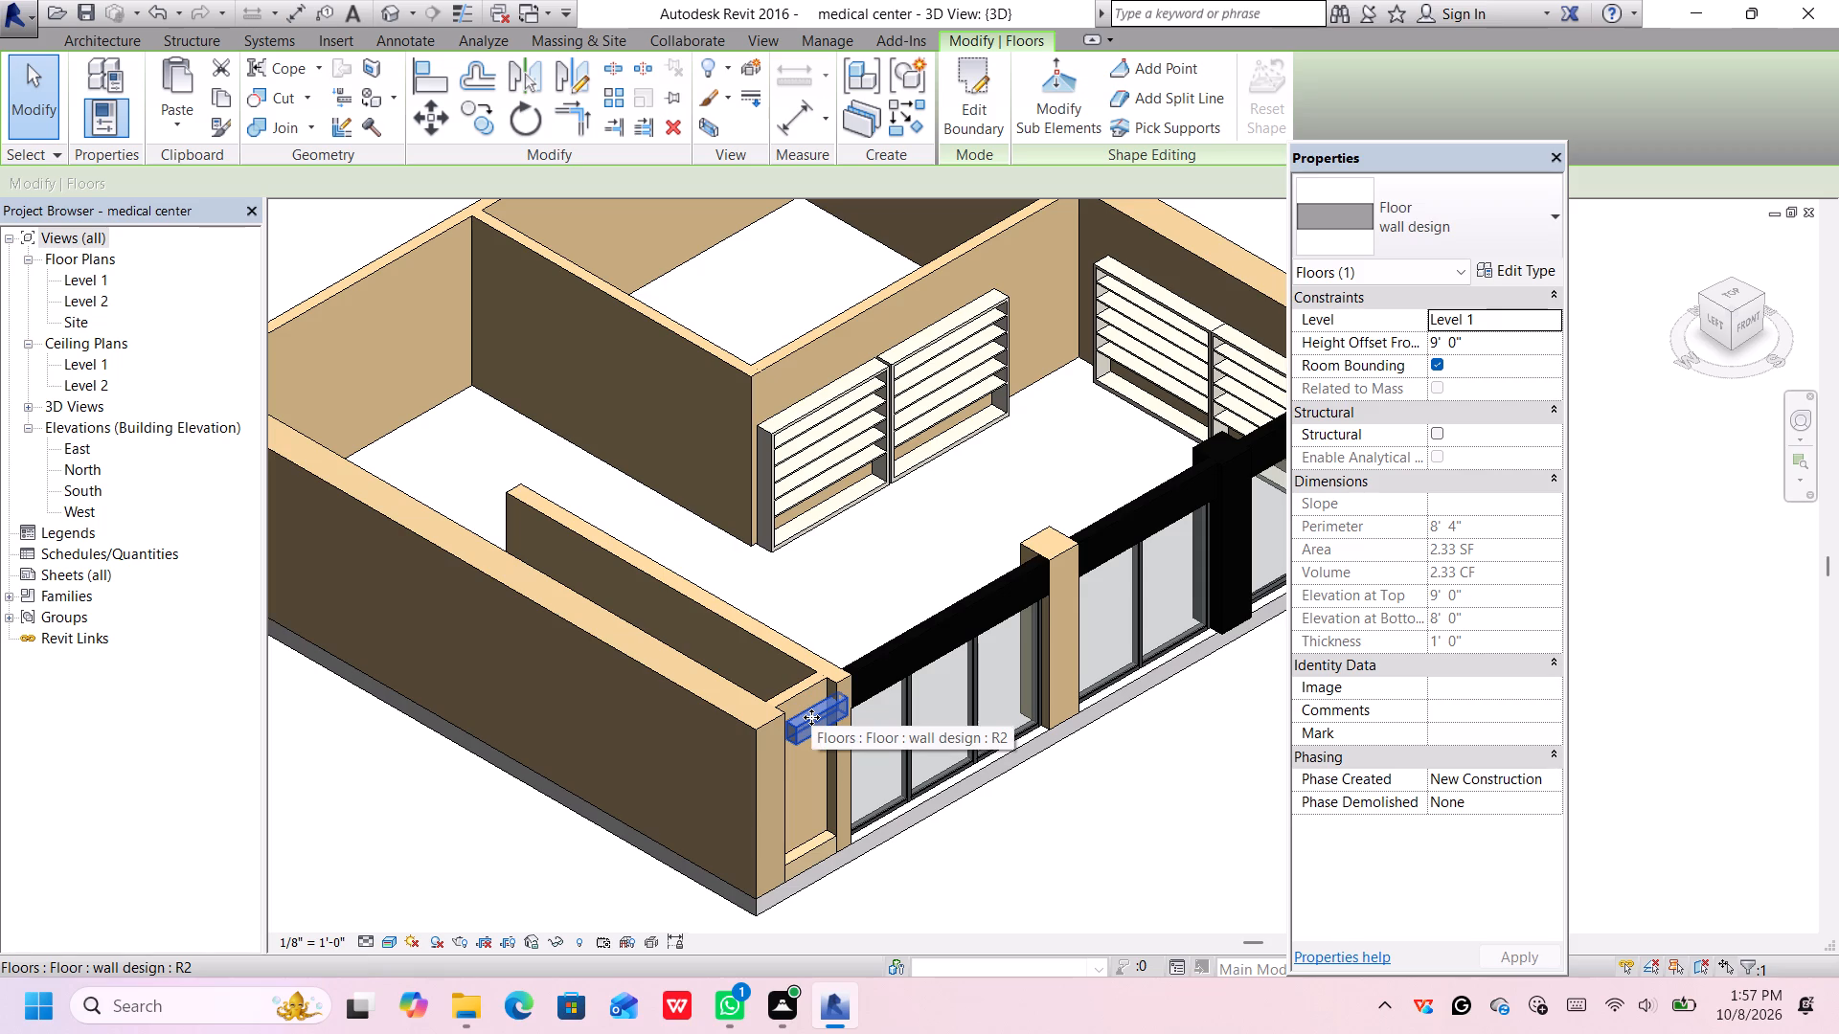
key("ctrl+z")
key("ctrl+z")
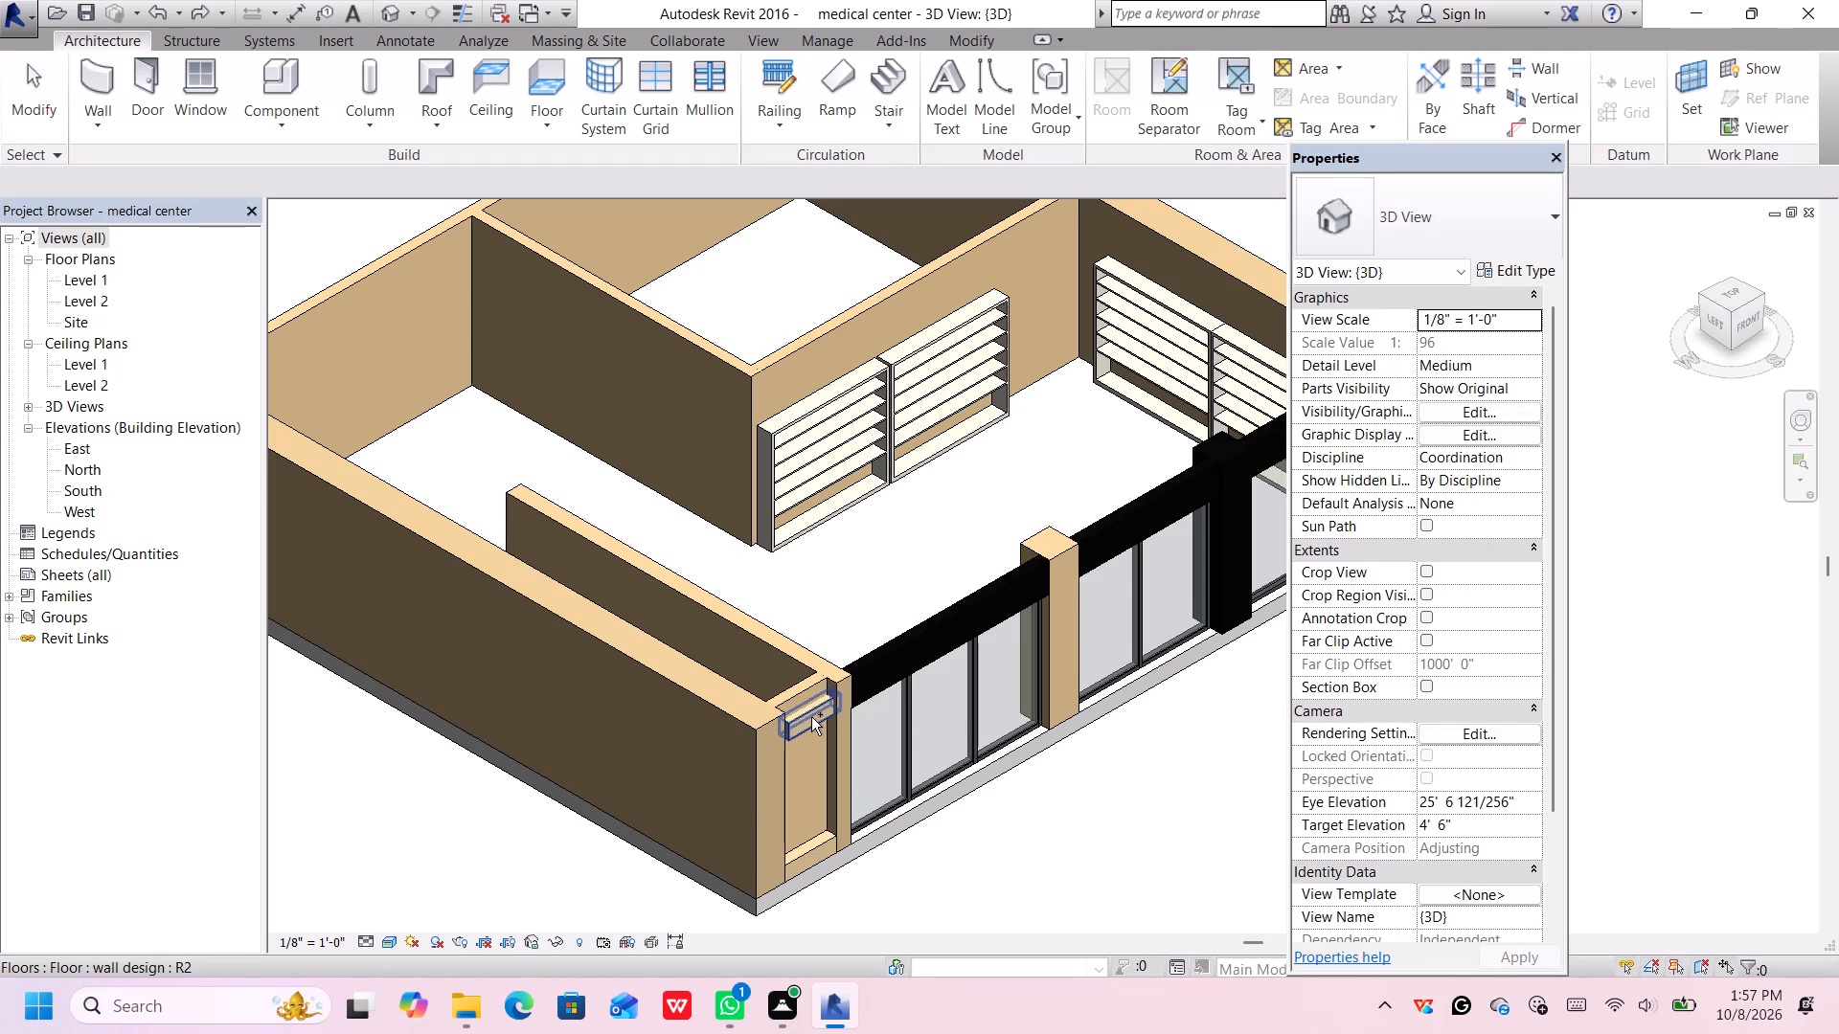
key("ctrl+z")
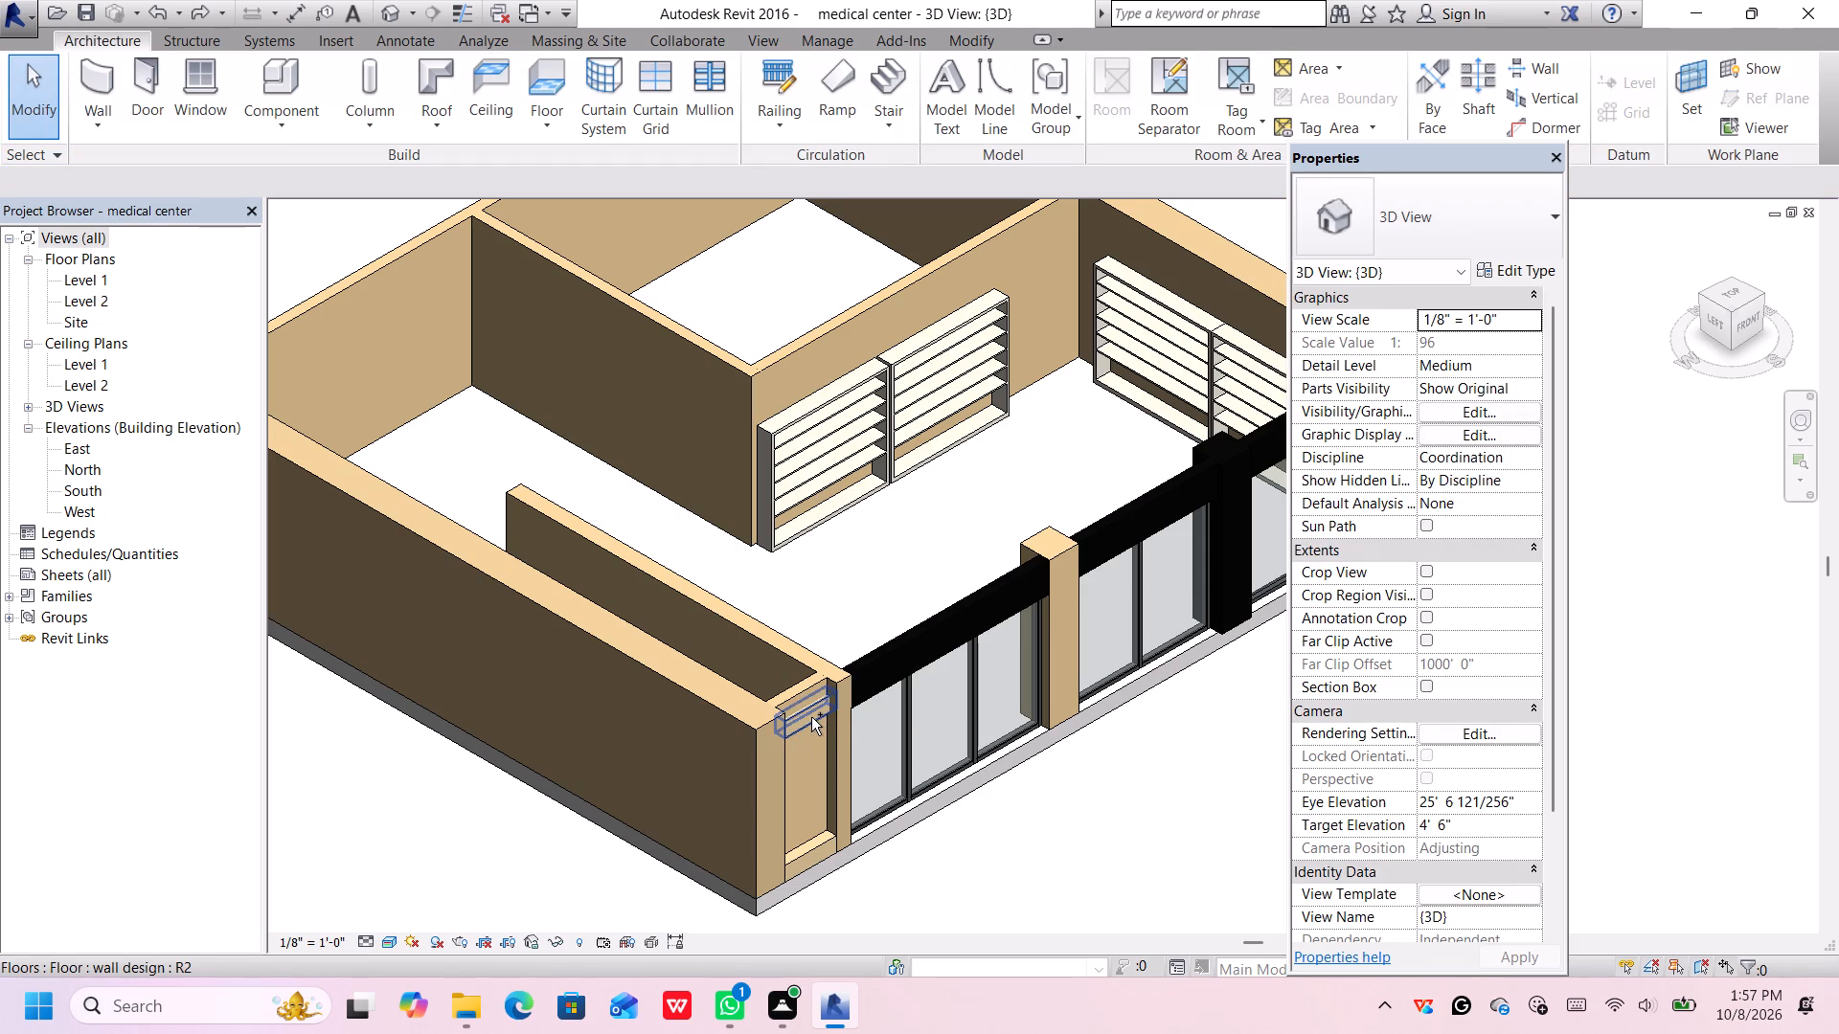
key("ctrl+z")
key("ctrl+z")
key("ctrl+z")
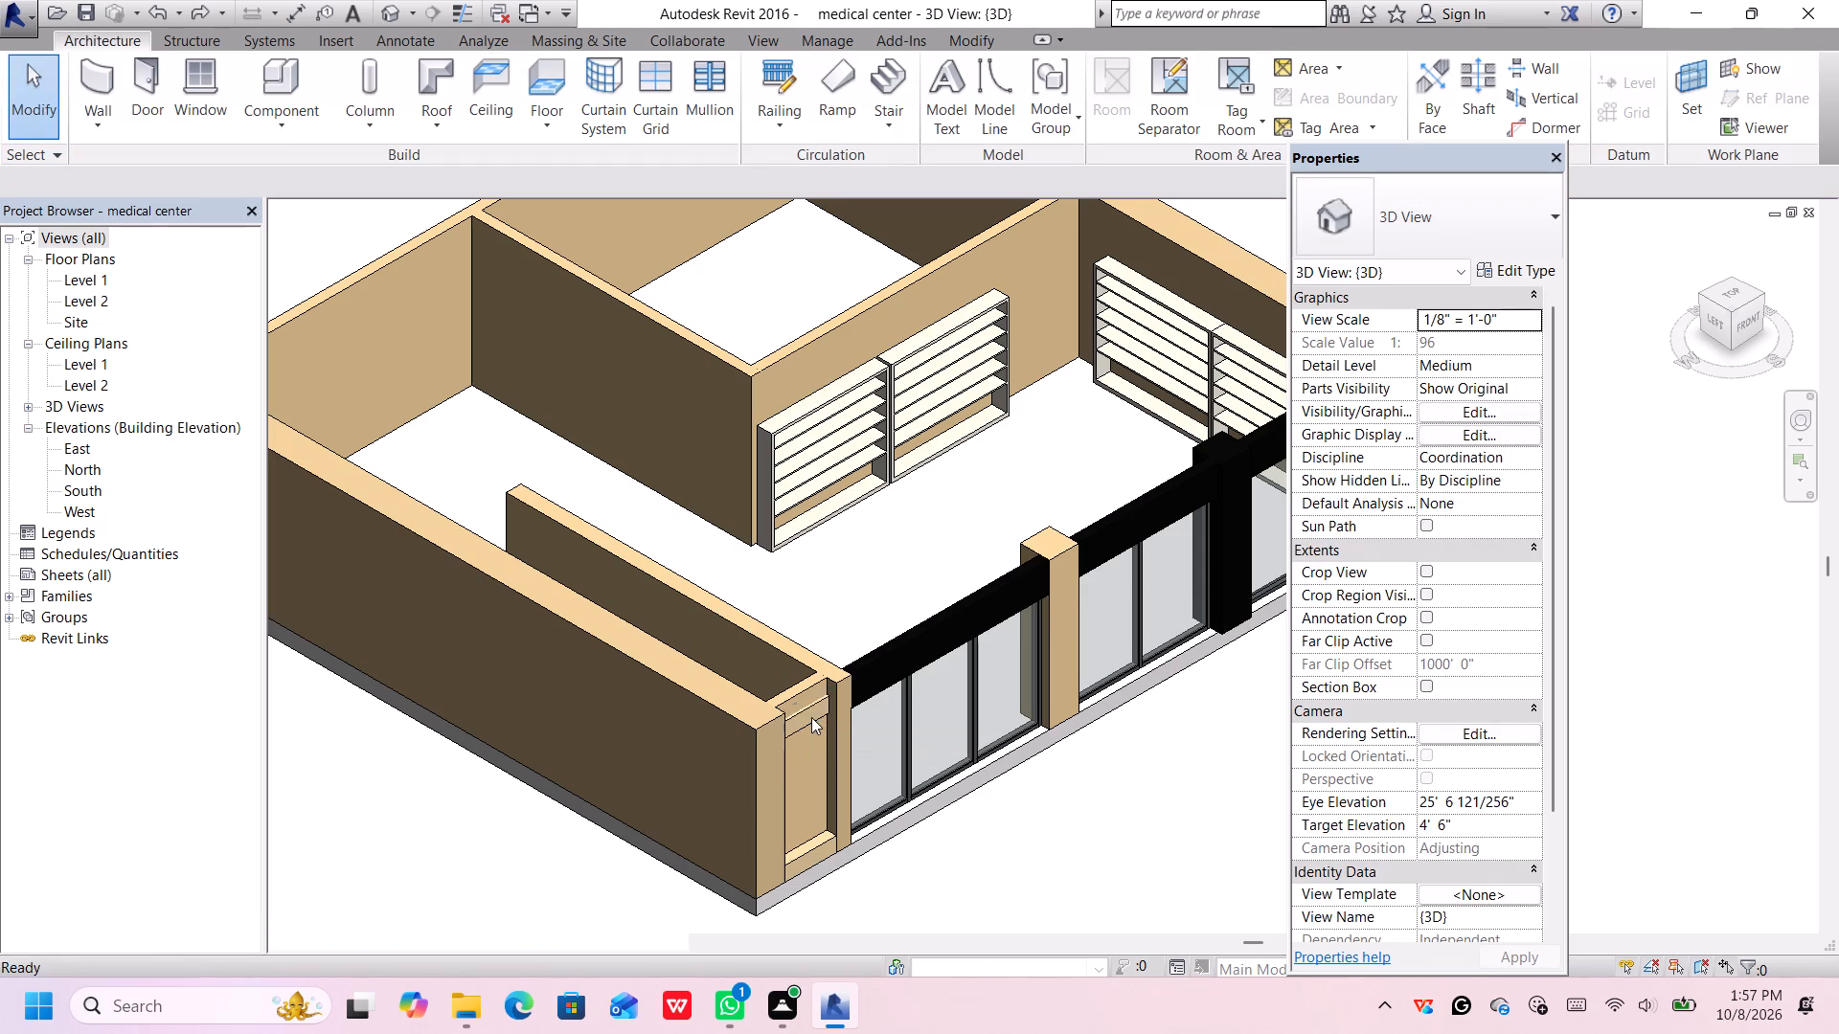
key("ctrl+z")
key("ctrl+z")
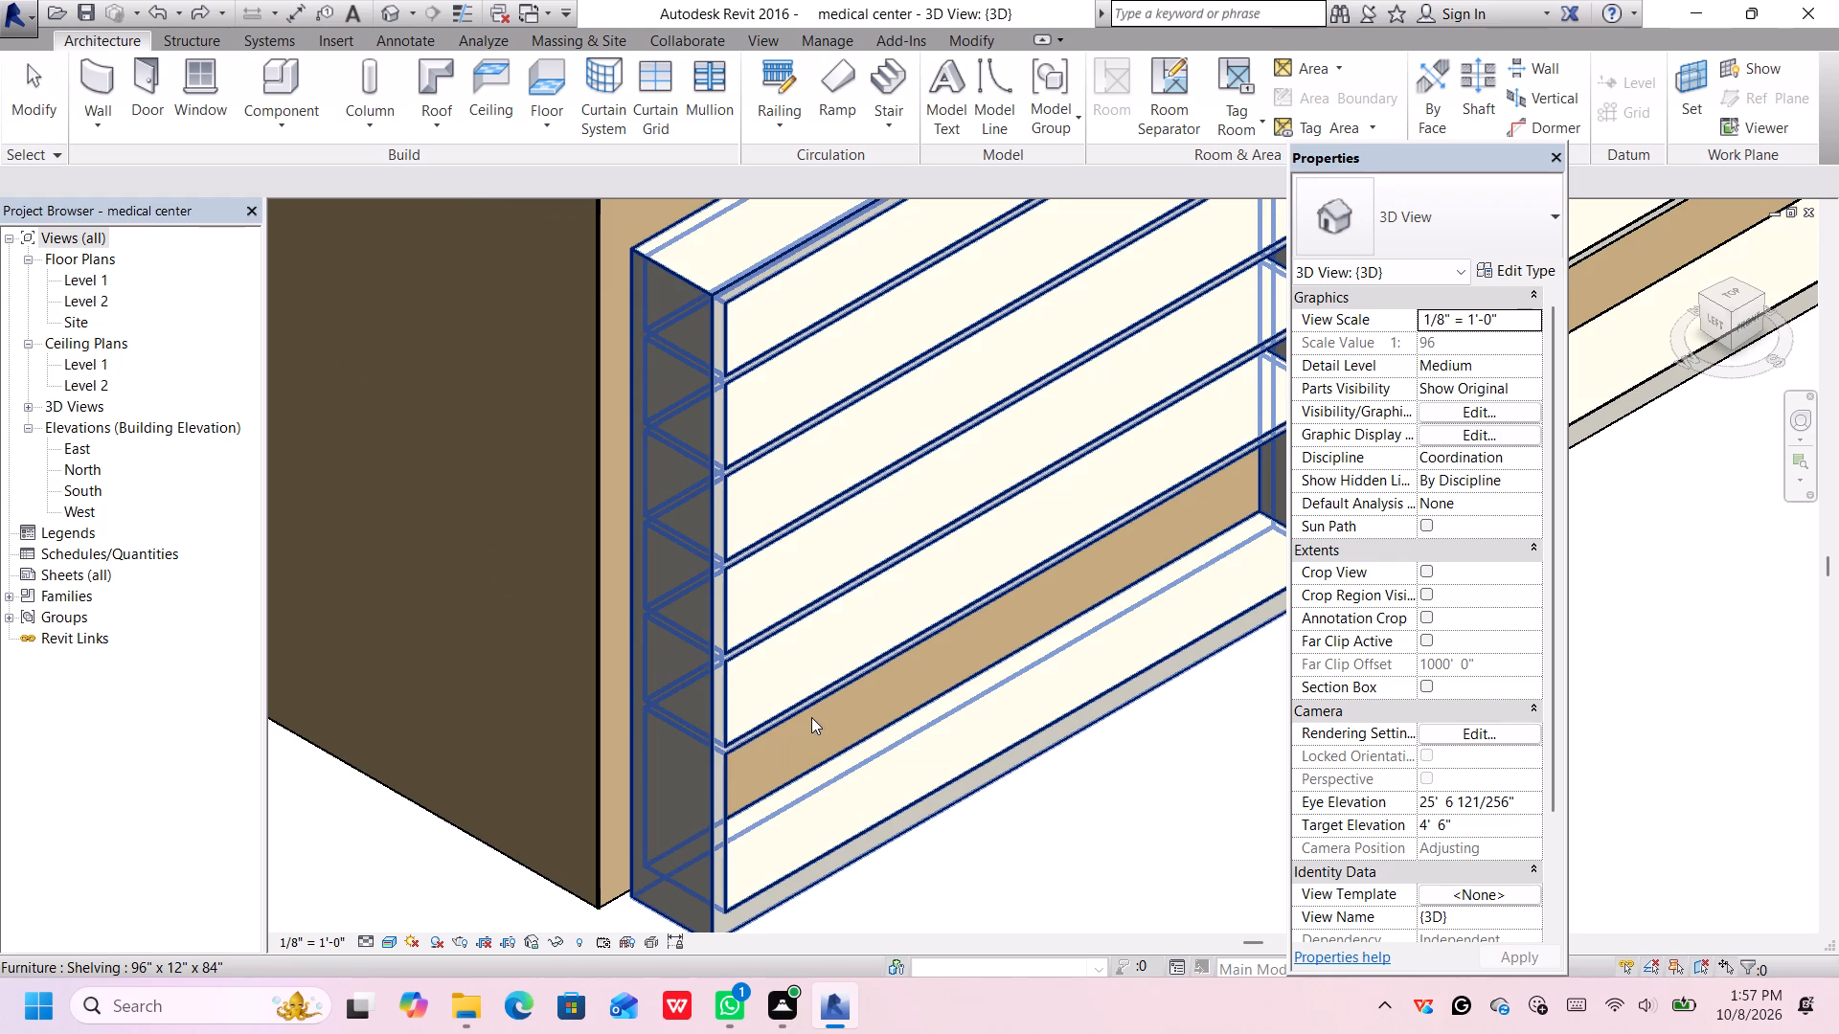
Set the Height Offset From Level of the raised ledge floor in the corner recess to 10'.
scroll(971, 734, "down", 2)
scroll(1147, 865, "down", 13)
middle_click_drag(1170, 852, 1154, 830)
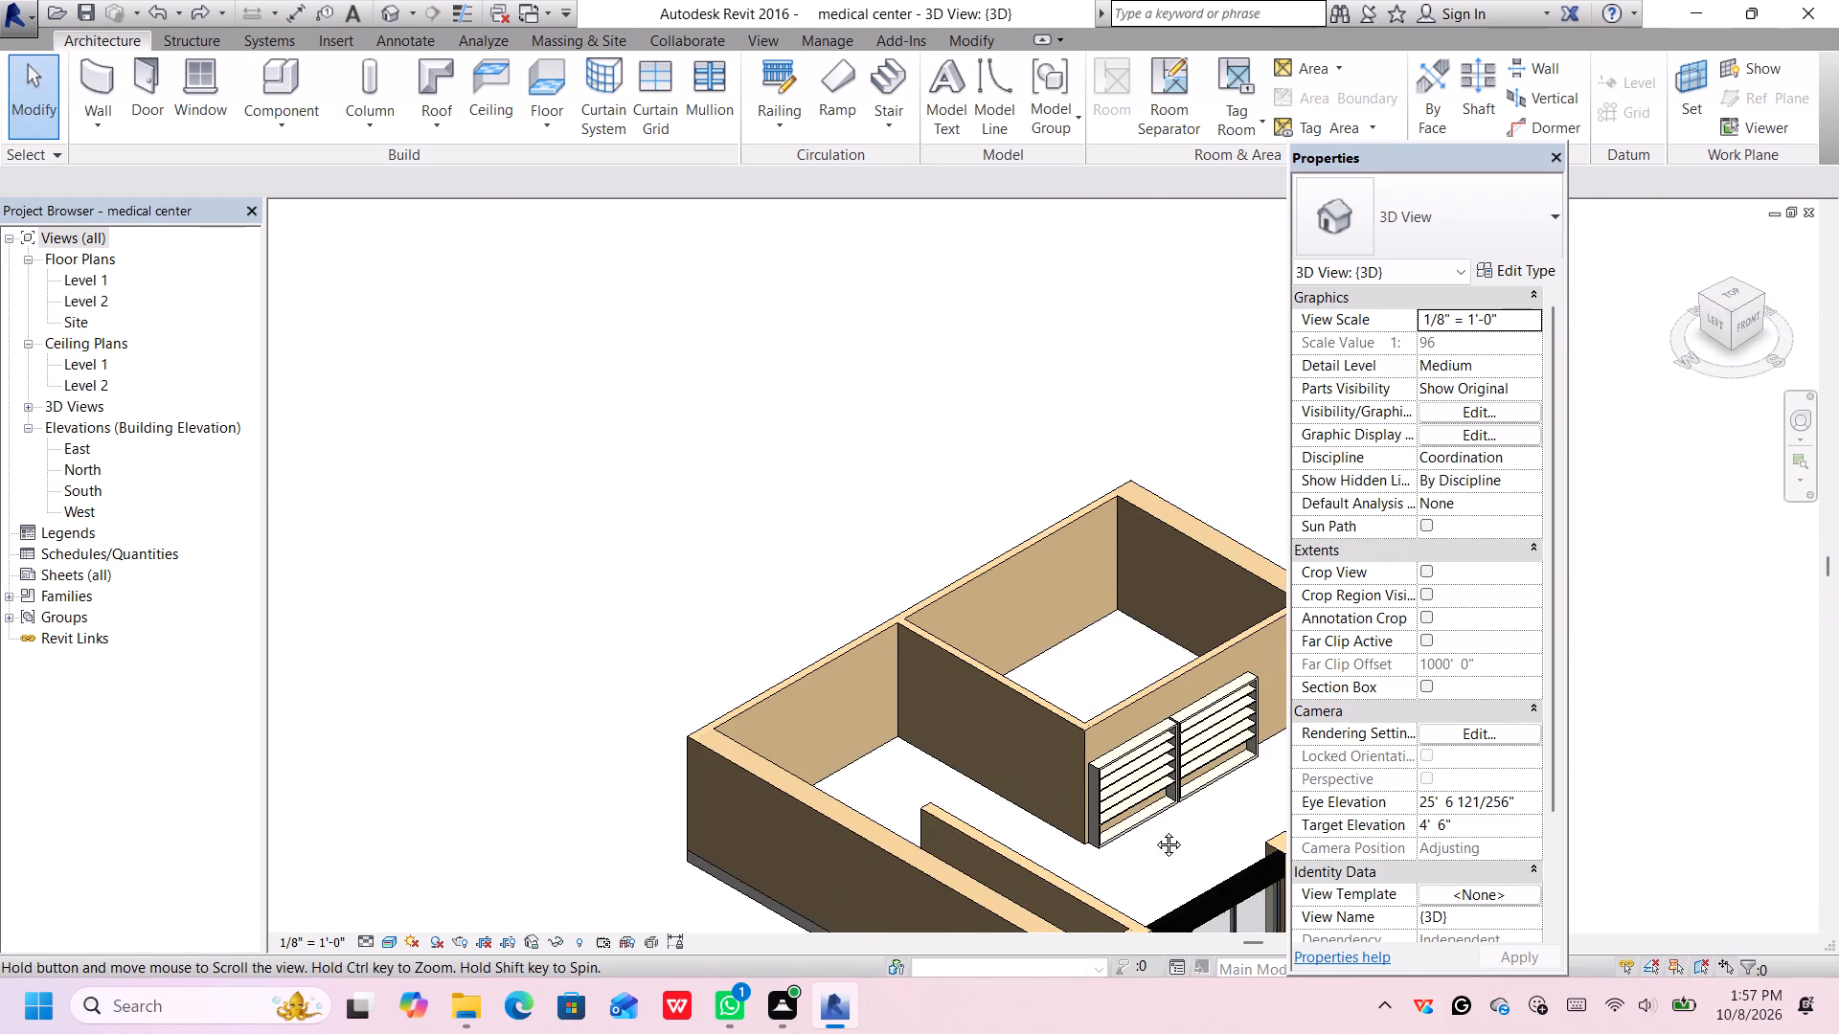
middle_click_drag(1154, 830, 935, 511)
scroll(896, 634, "up", 6)
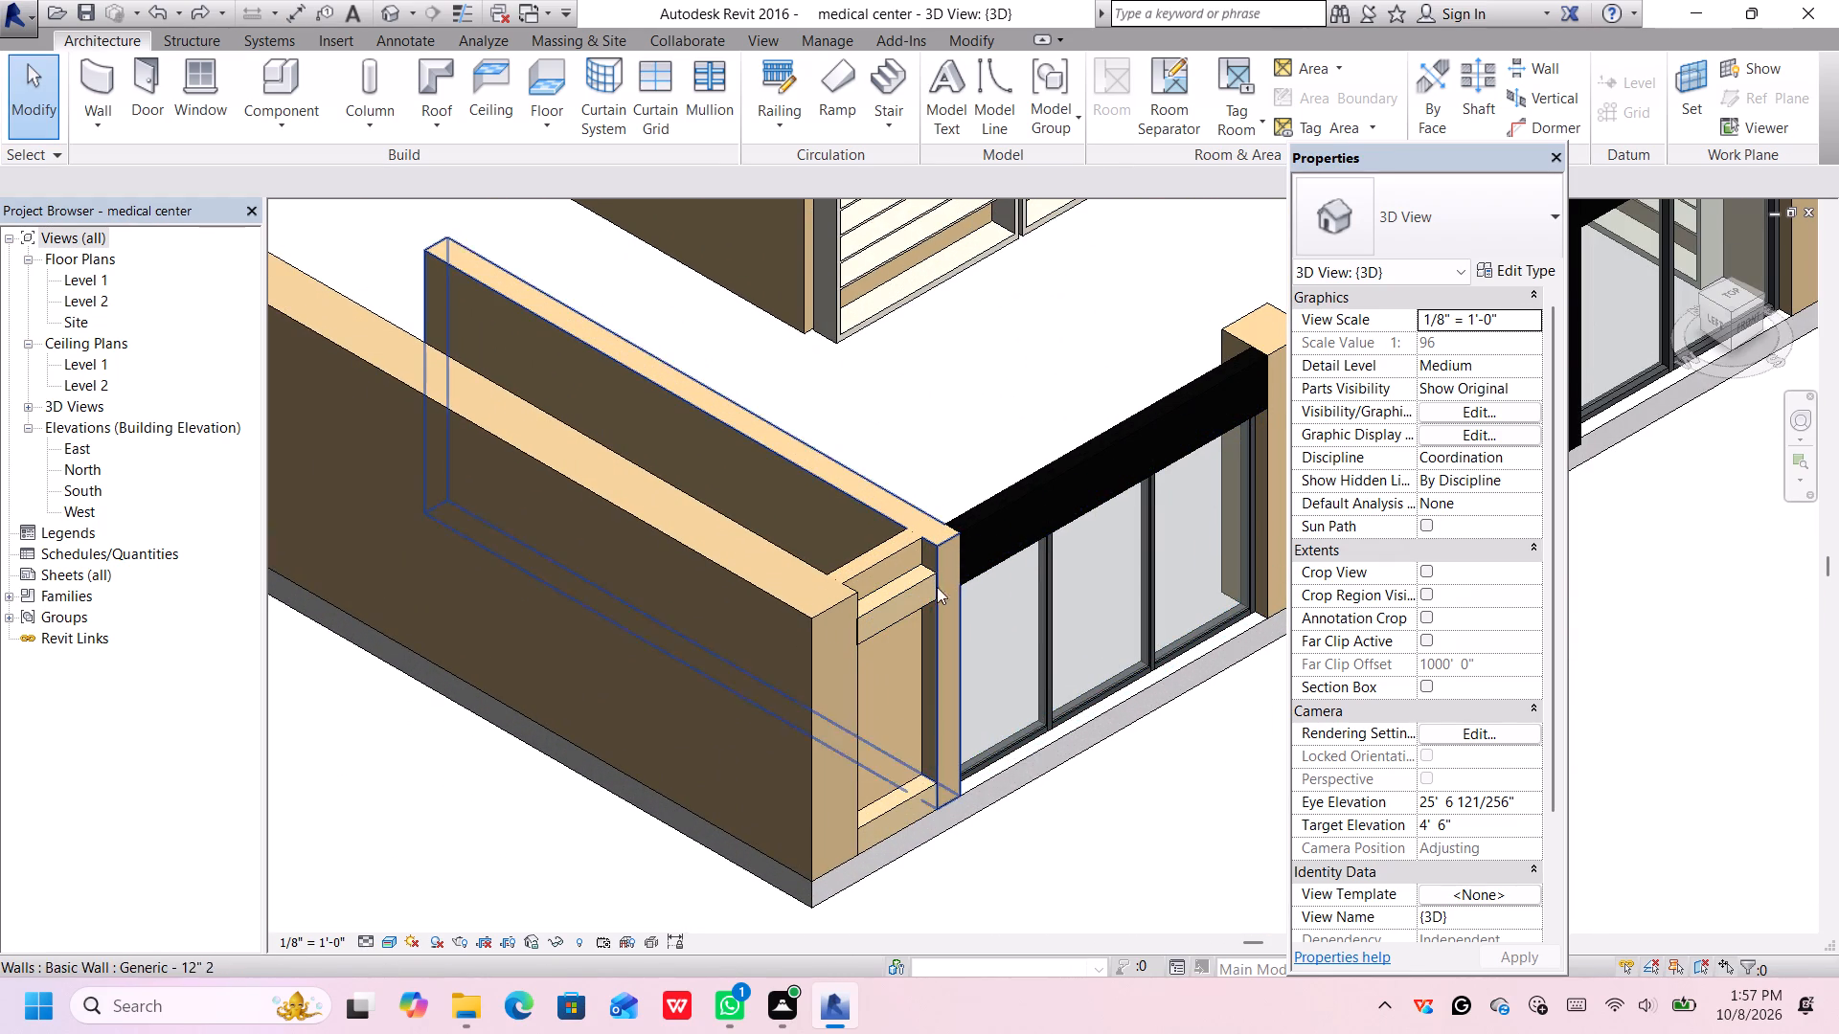
left_click(883, 604)
left_click(1517, 340)
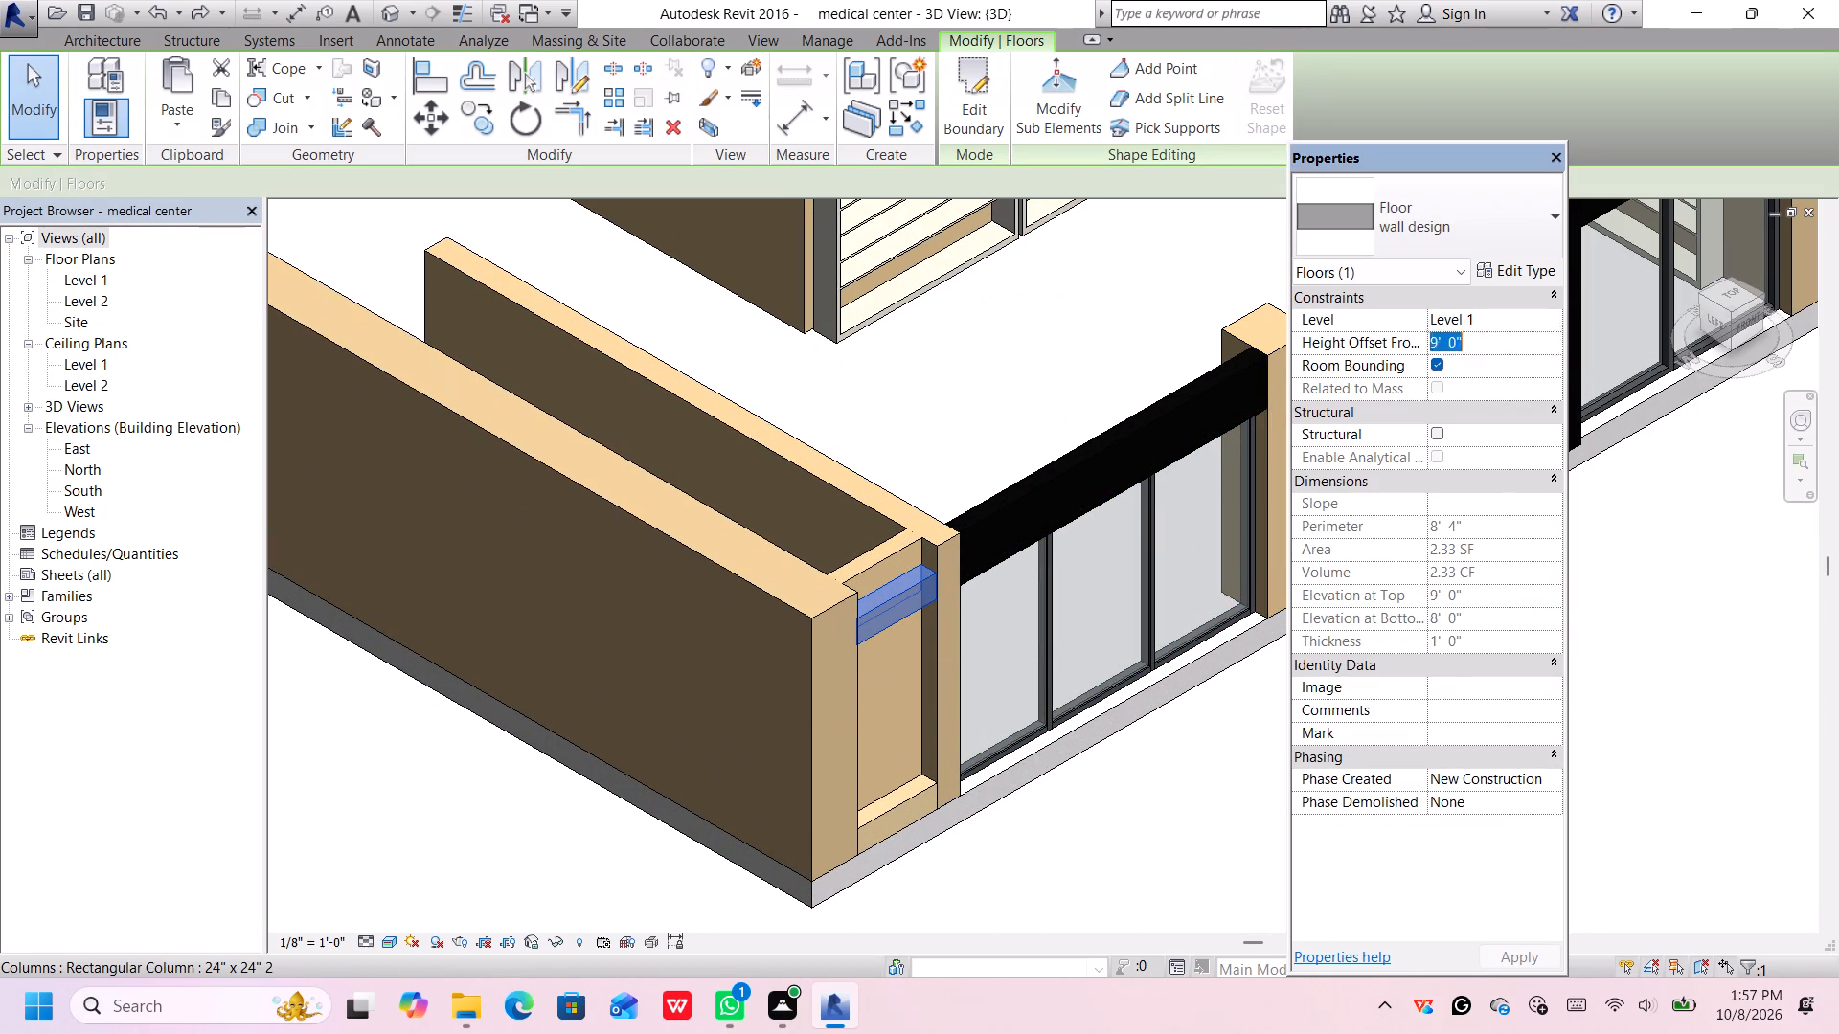
key("BackSpace")
type("10'")
key("Return")
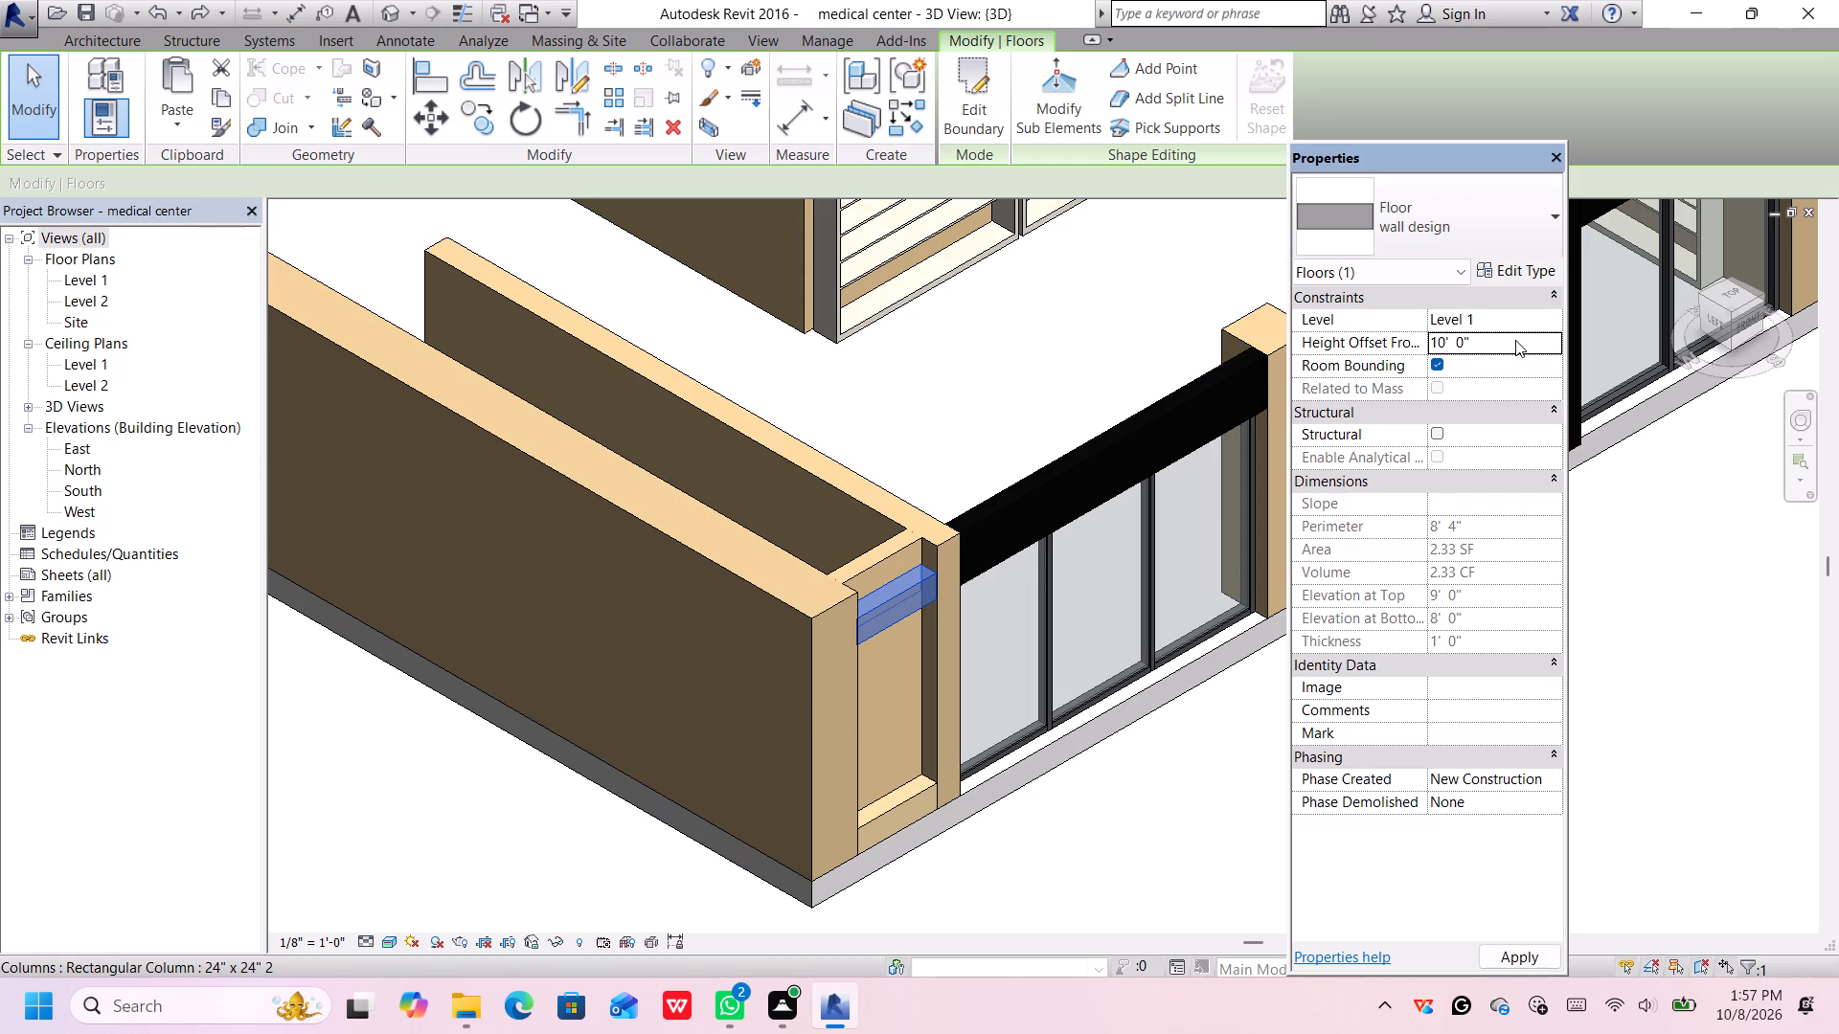
key("Return")
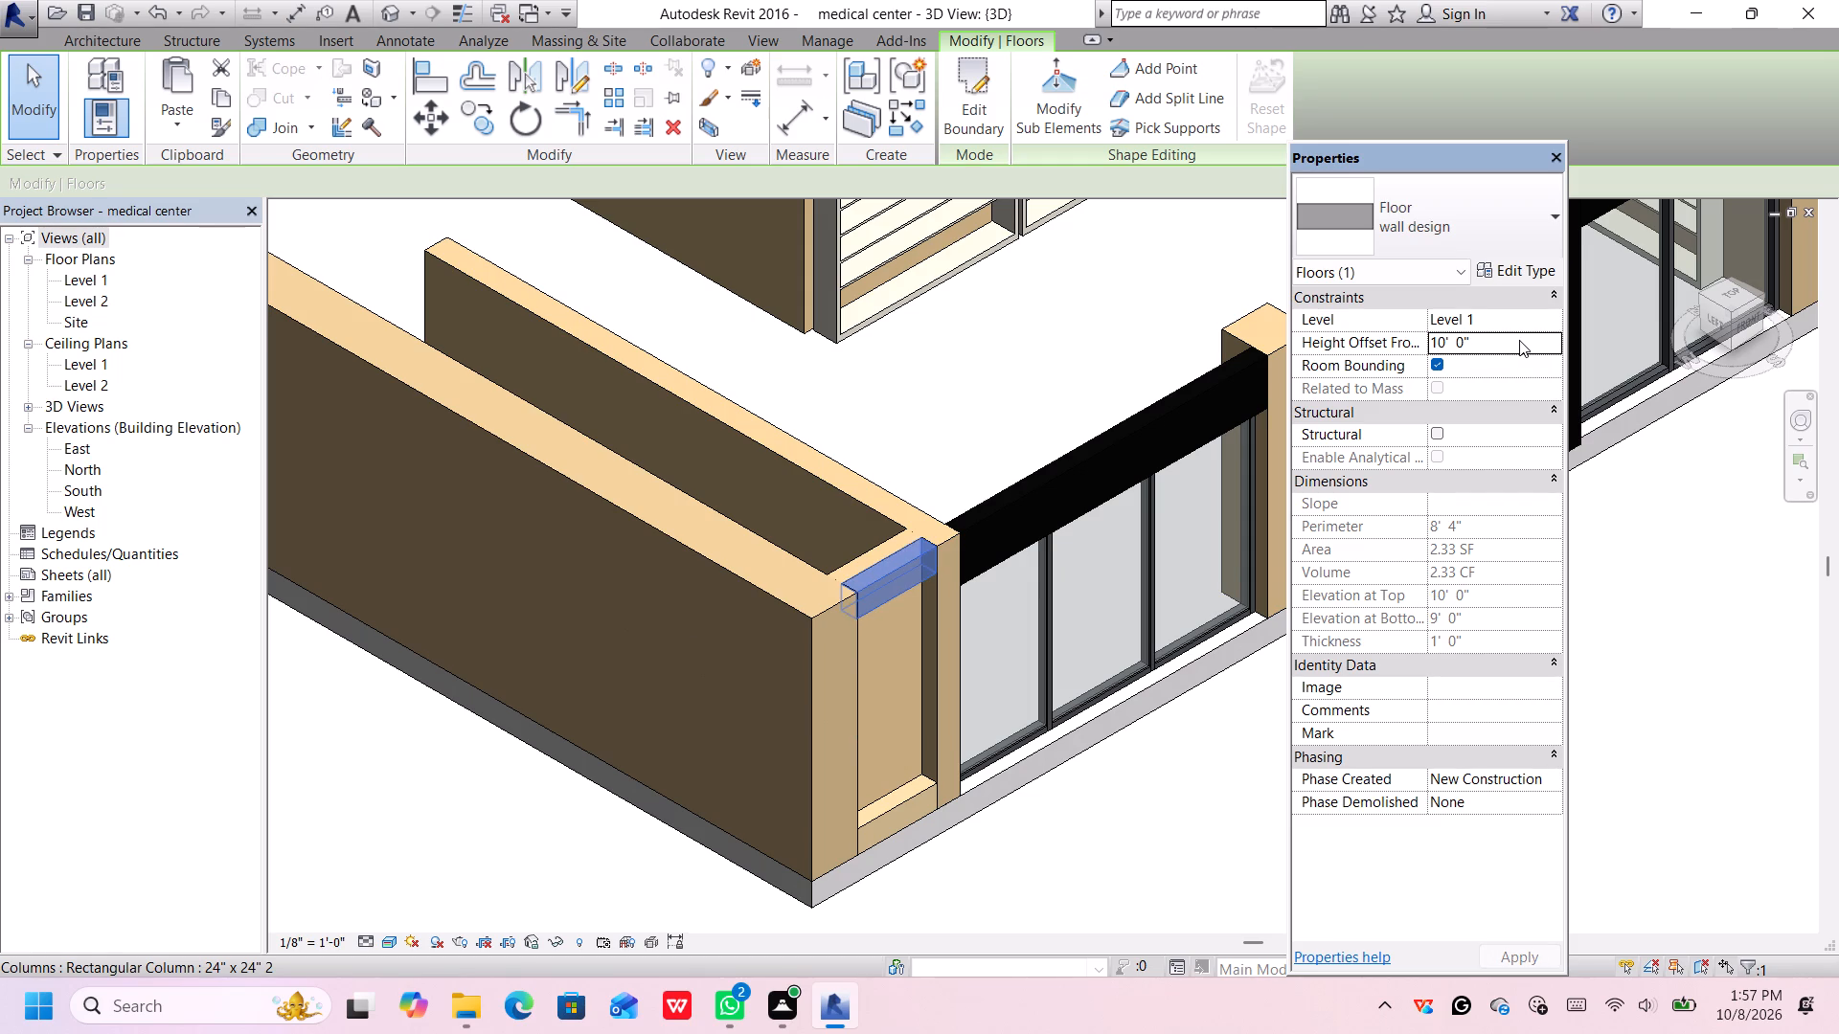
left_click(1196, 809)
Examine the corner recess with its upper and lower ledges, and the whole front facade.
scroll(1164, 807, "up", 1)
scroll(1164, 807, "down", 4)
scroll(987, 736, "up", 2)
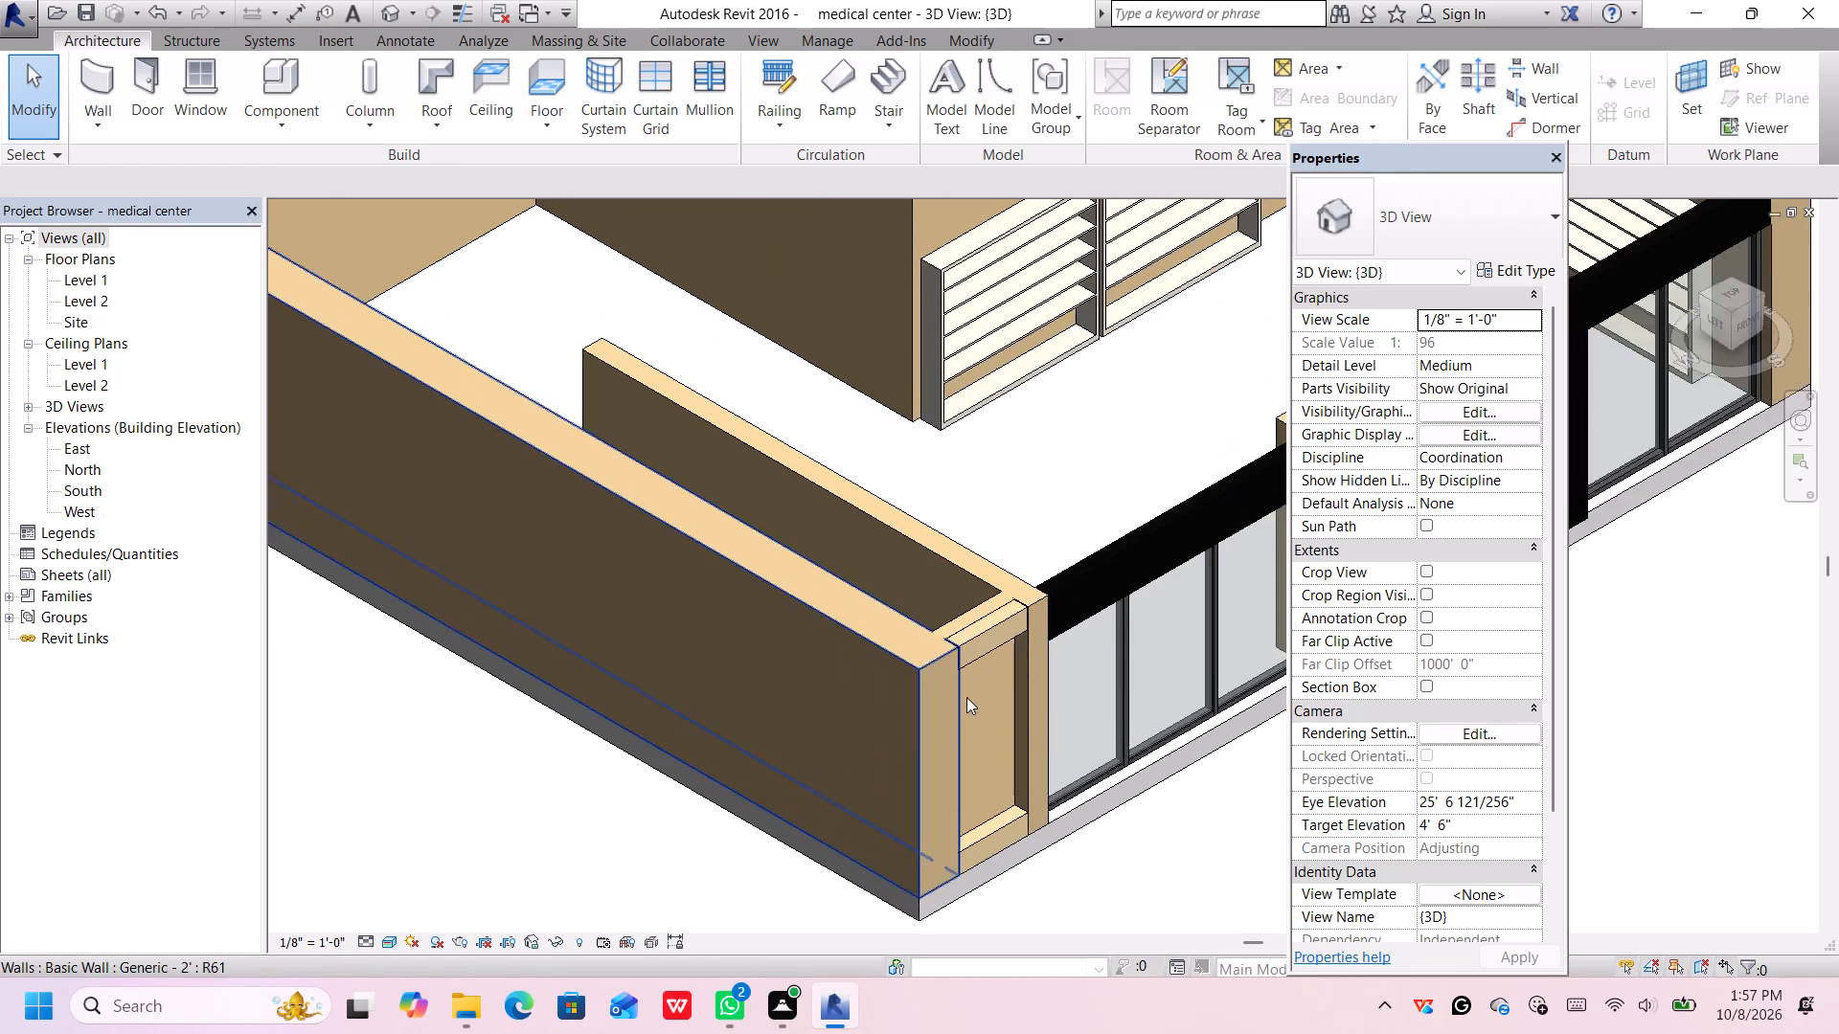
scroll(966, 697, "up", 2)
scroll(1014, 620, "up", 16)
scroll(1076, 553, "down", 20)
scroll(1076, 553, "down", 4)
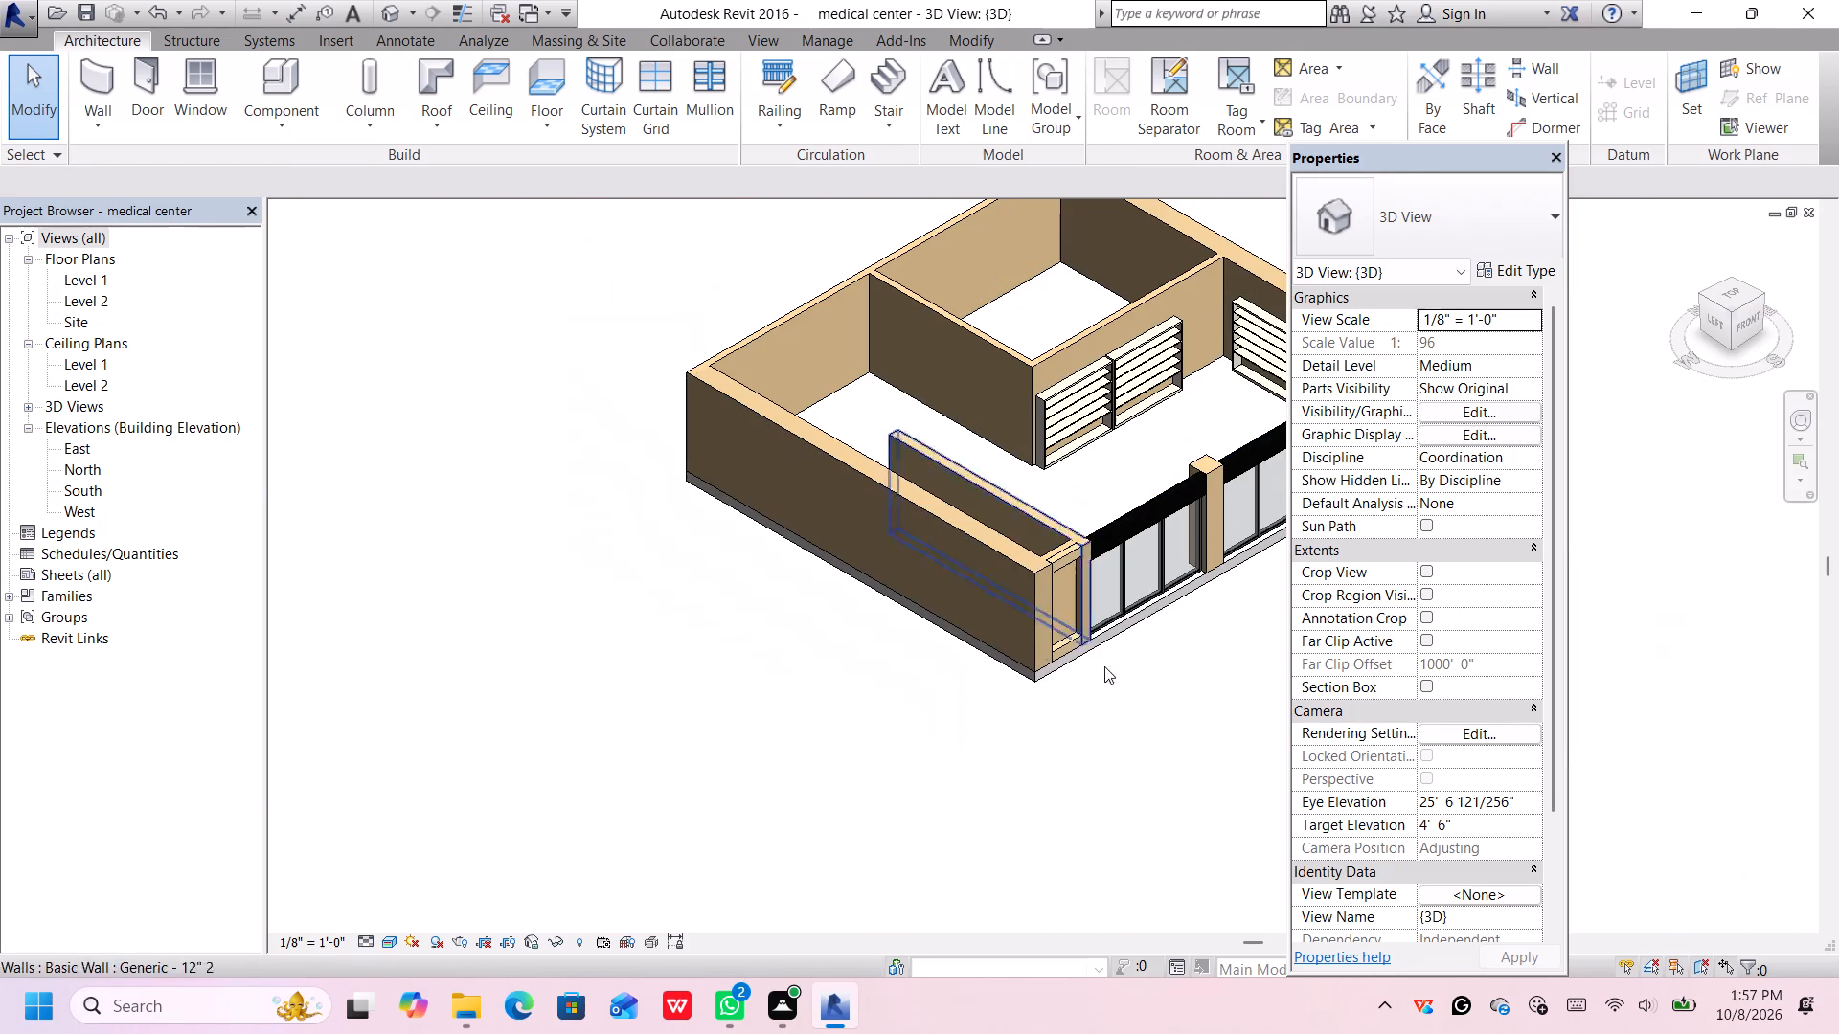
middle_click_drag(1161, 751, 912, 695)
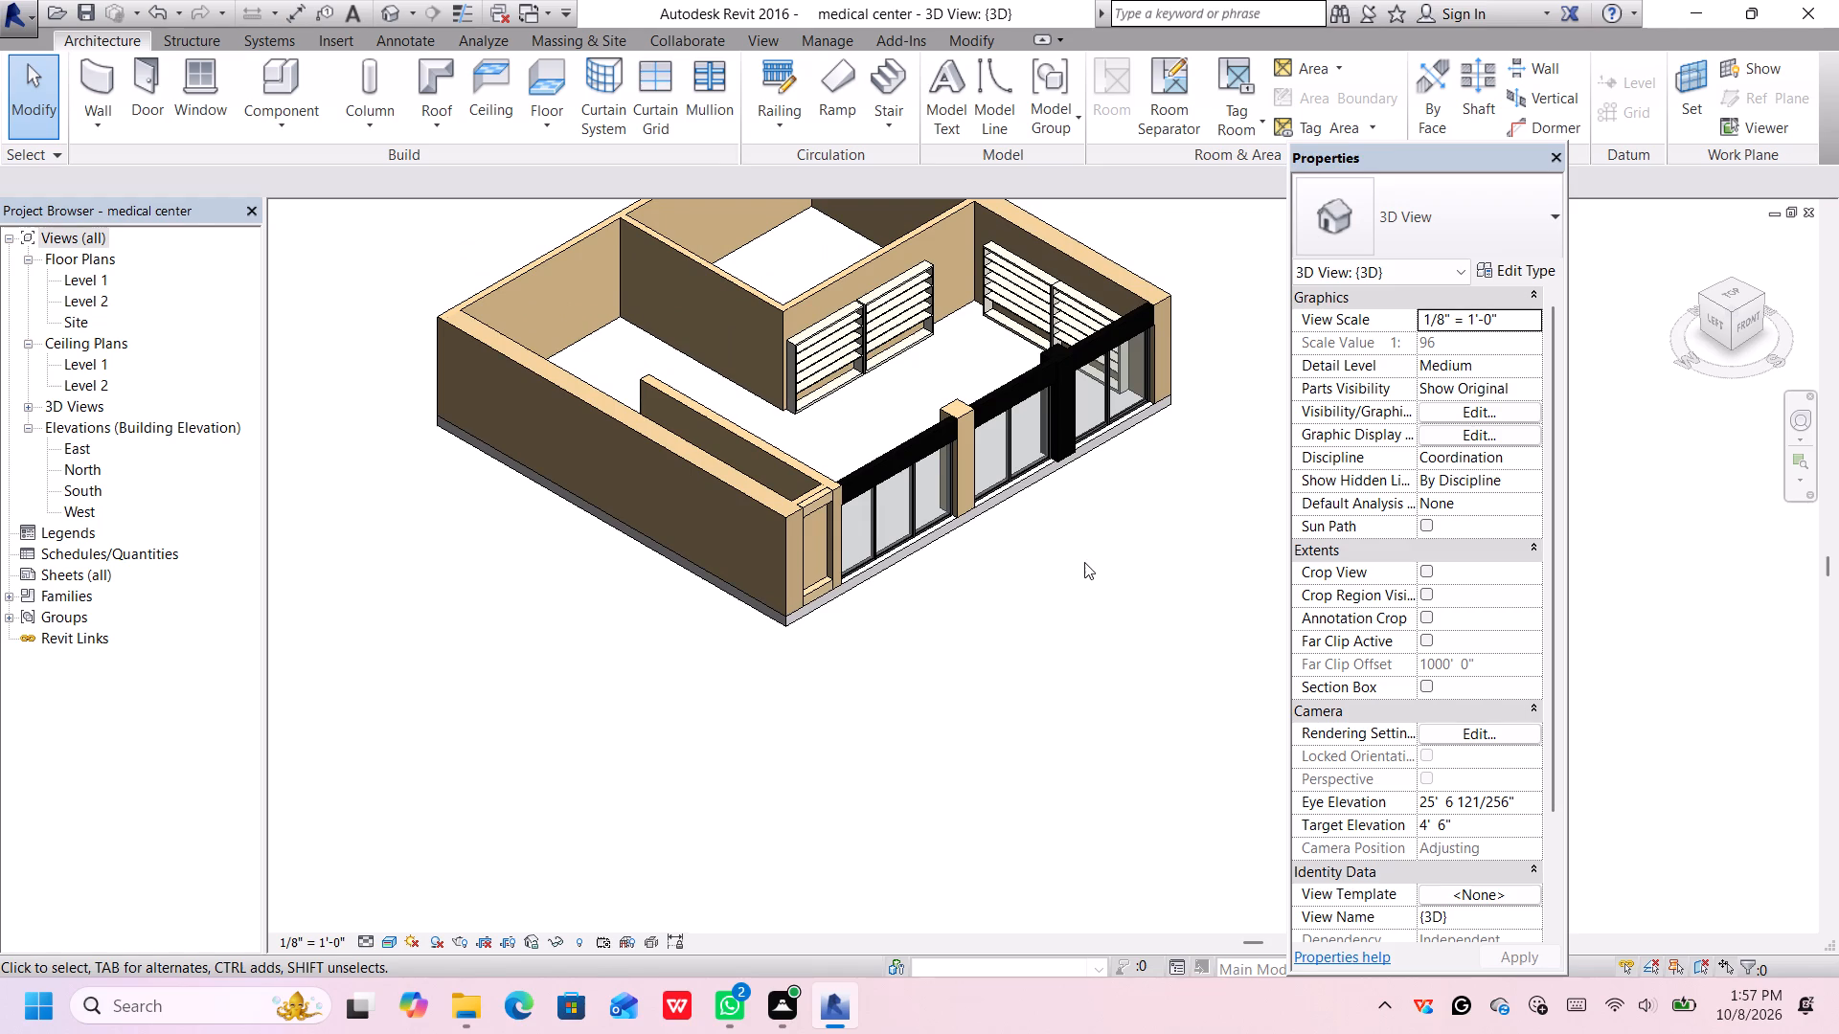
middle_click_drag(1079, 562, 976, 647)
middle_click_drag(978, 646, 978, 639)
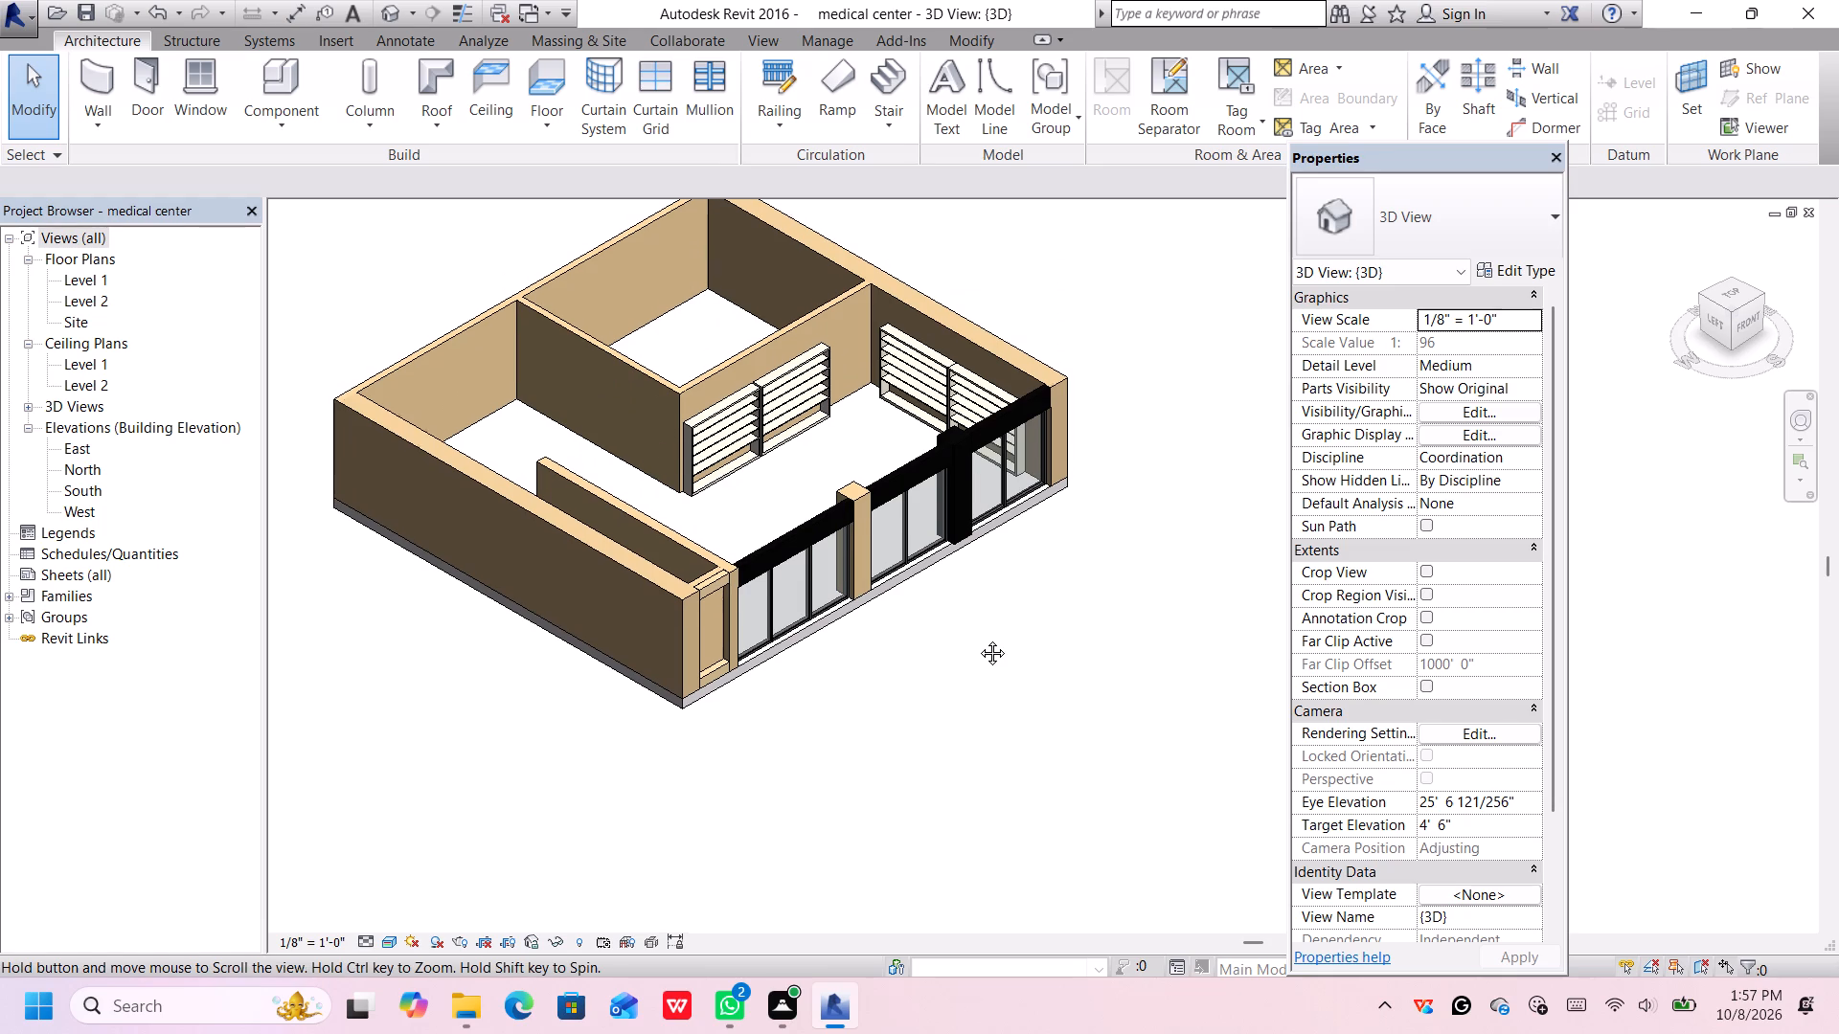
Start a Roof by Footprint in the top 3D view, moving the roof's base to Level 2.
middle_click_drag(978, 639, 749, 423)
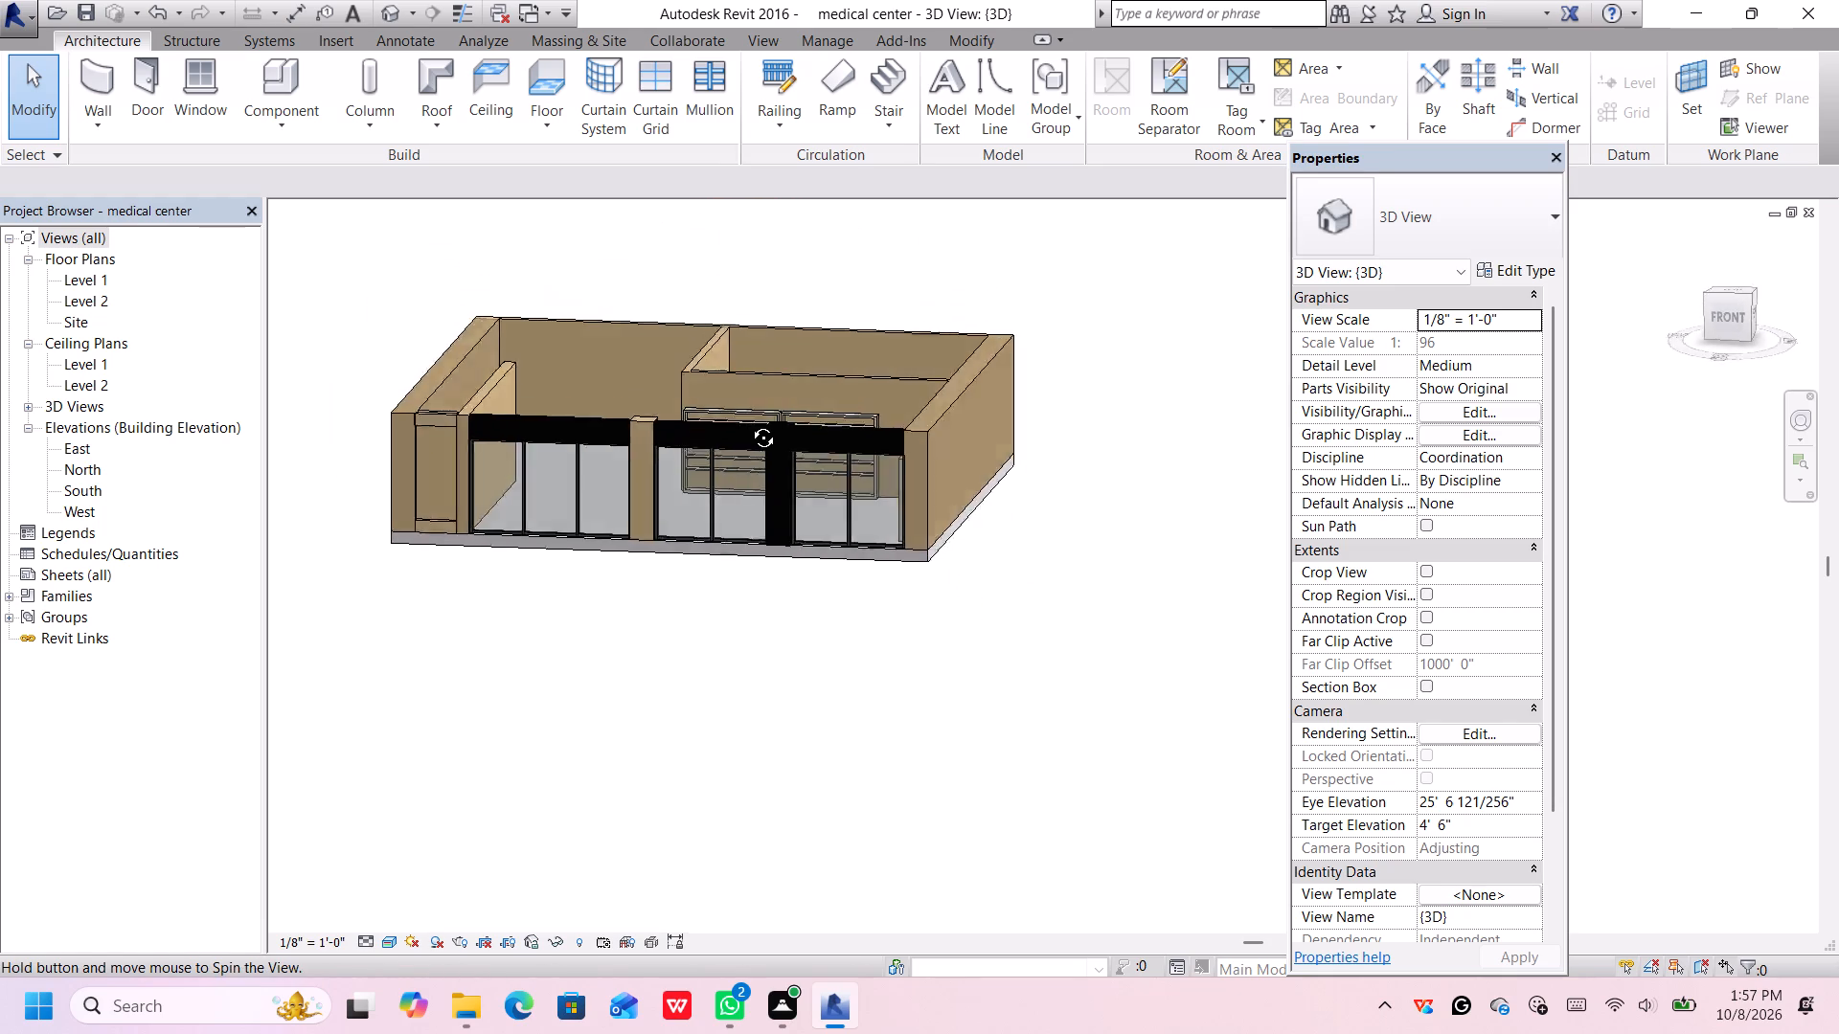
middle_click_drag(749, 423, 814, 440)
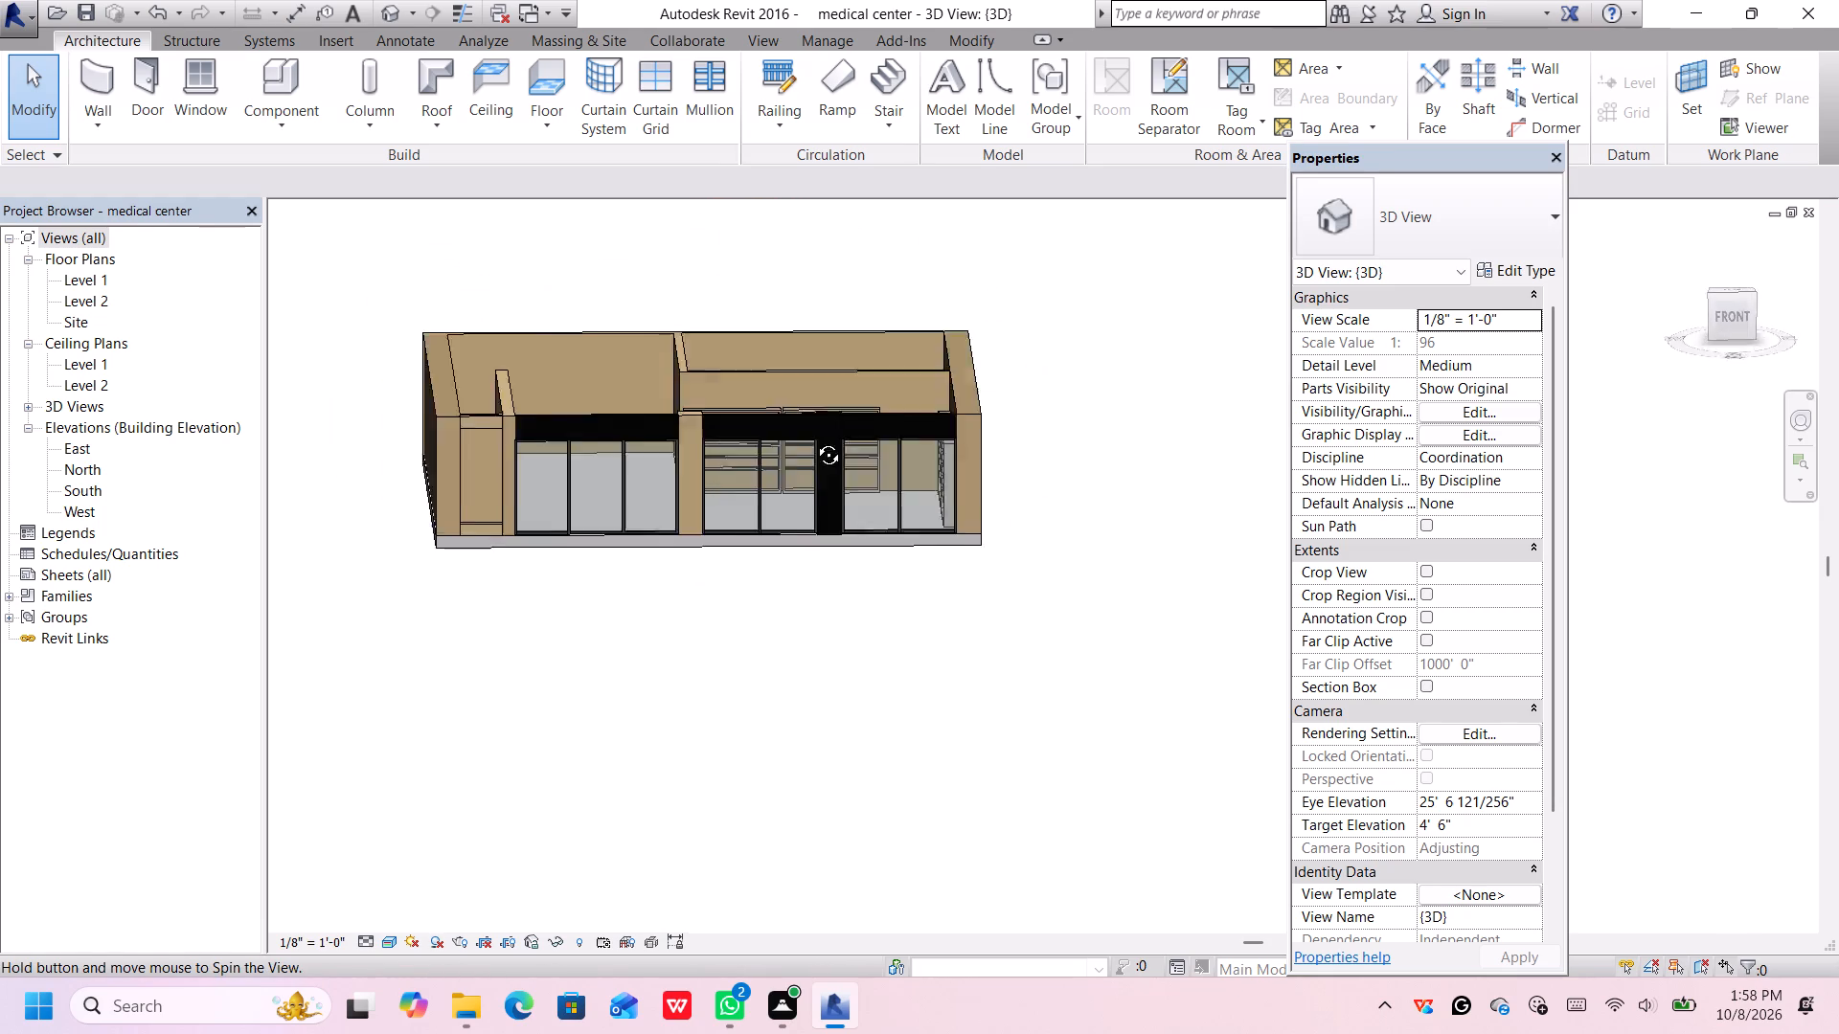
middle_click_drag(814, 440, 791, 668)
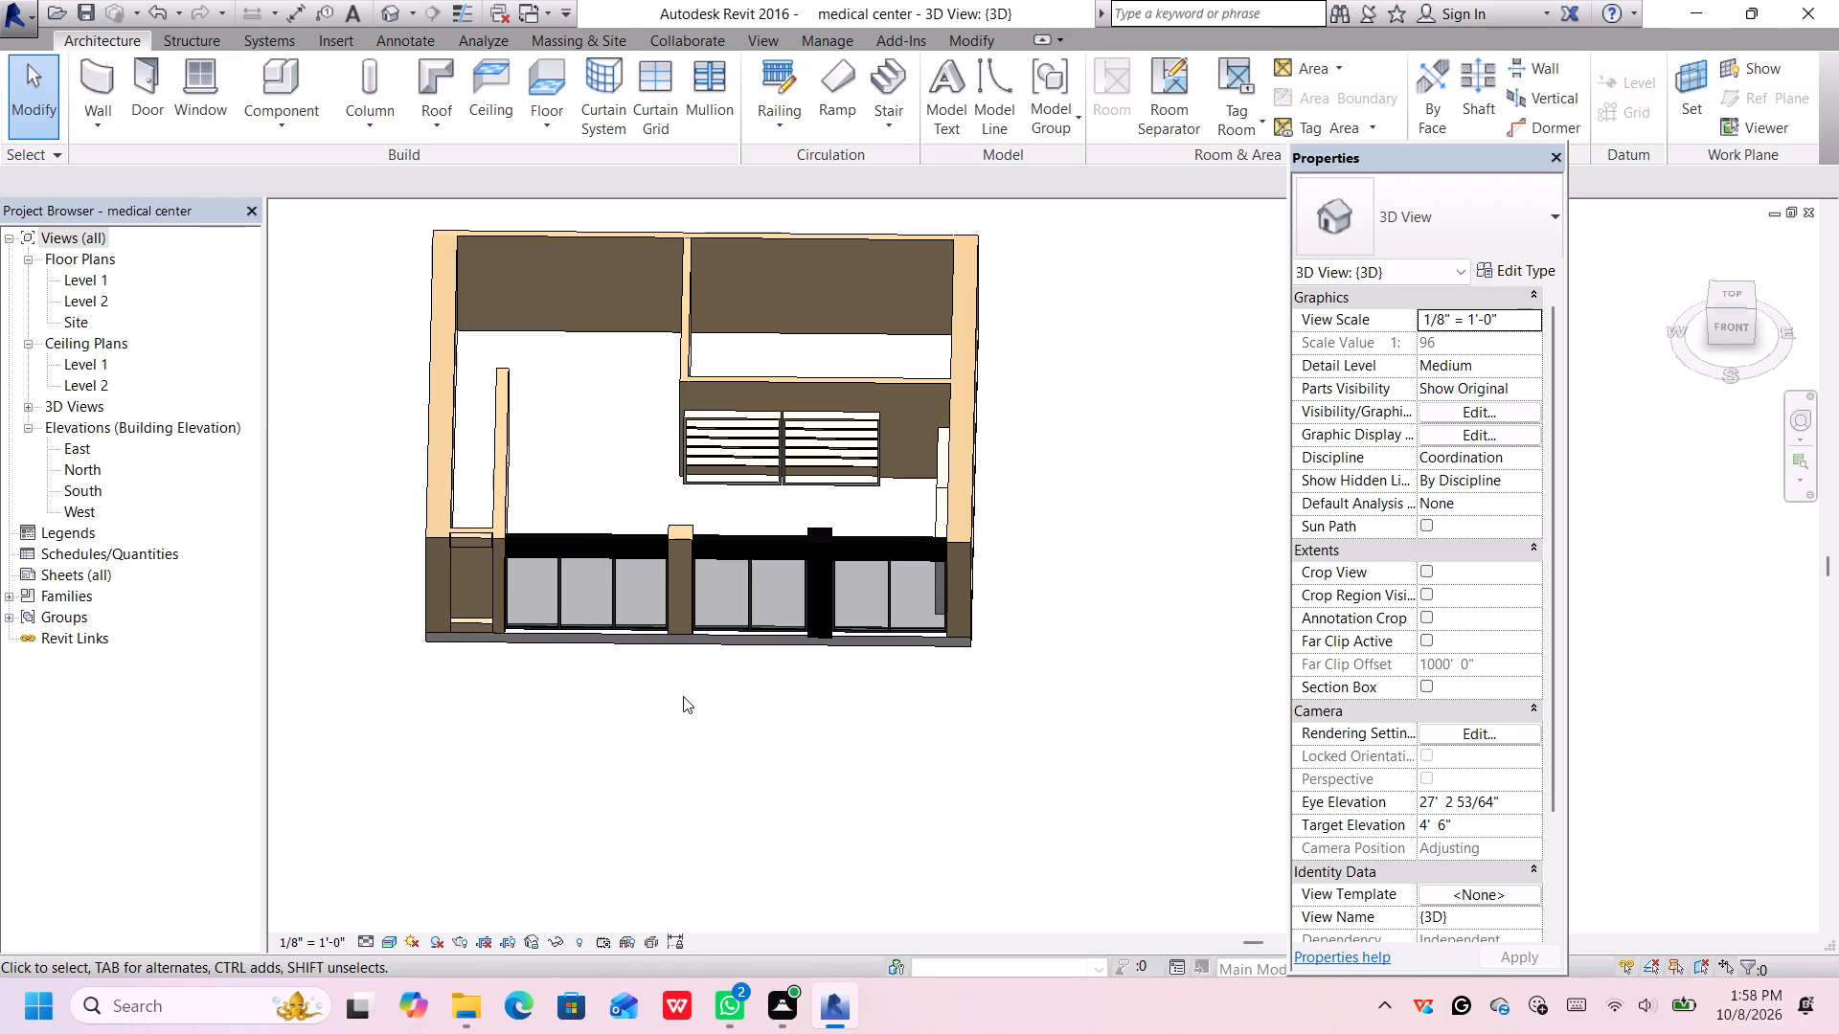
middle_click_drag(685, 701, 707, 740)
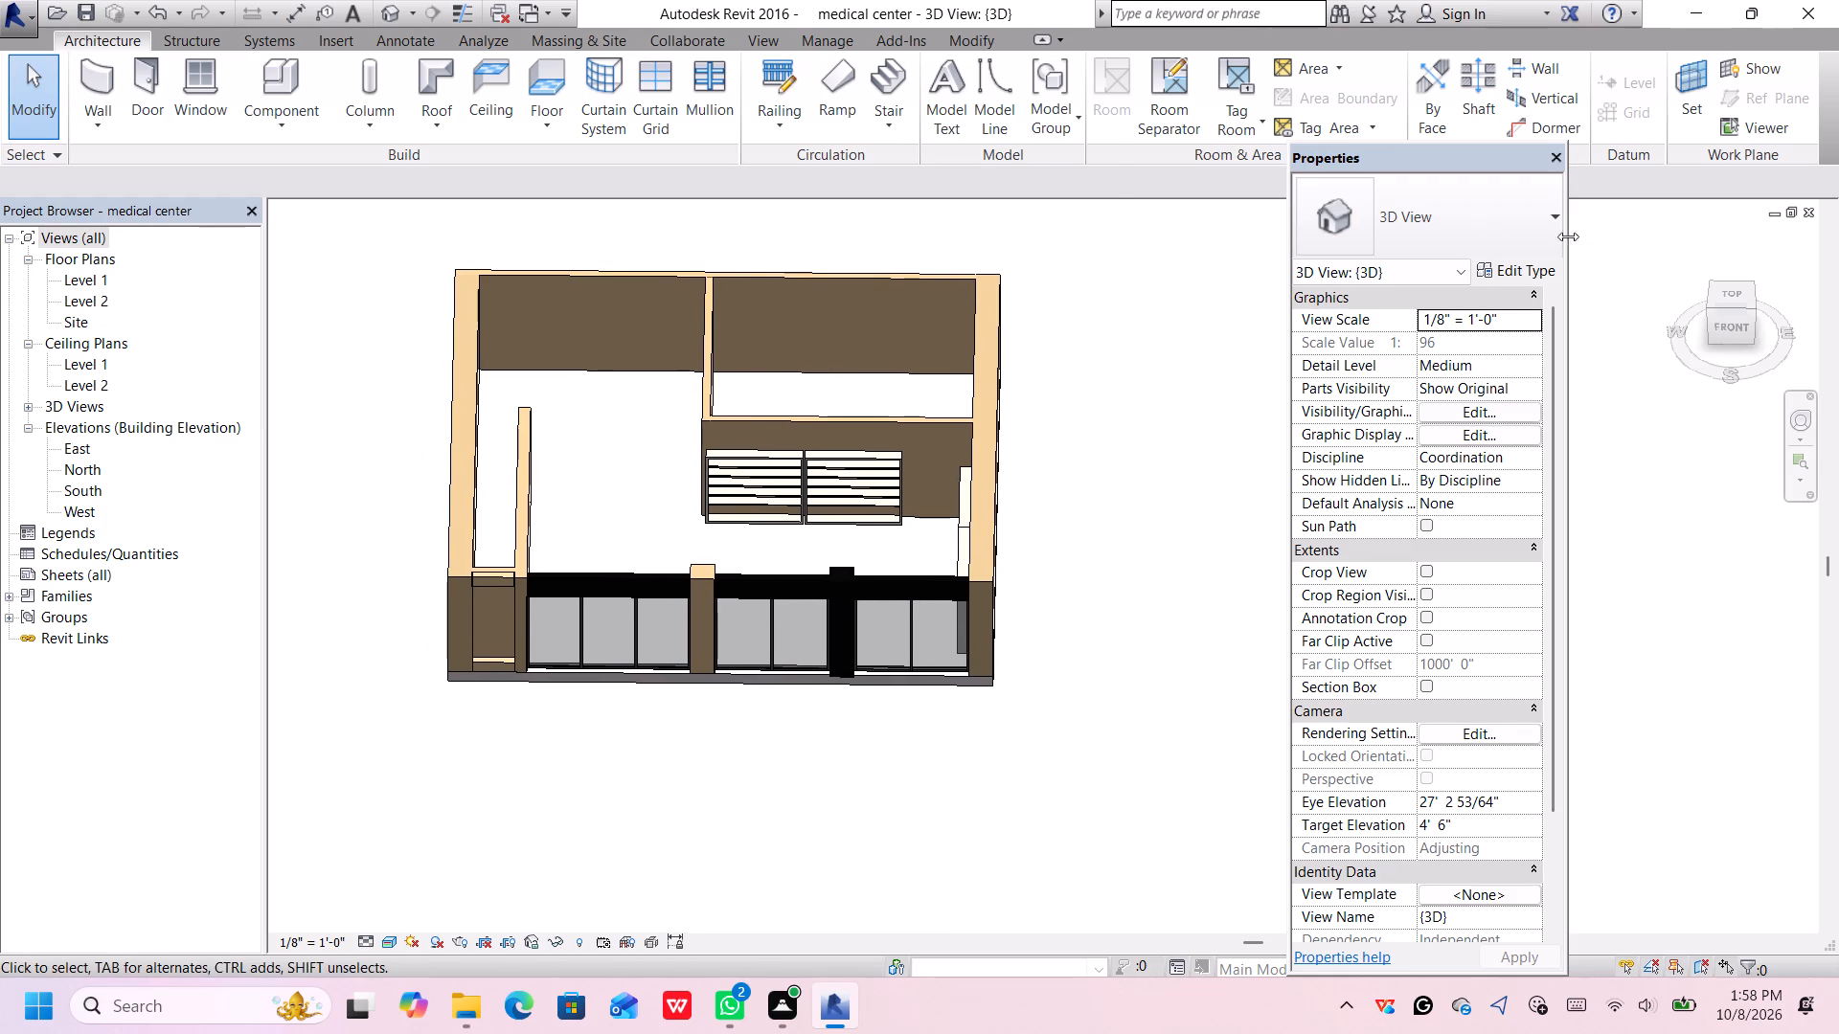
left_click(1737, 293)
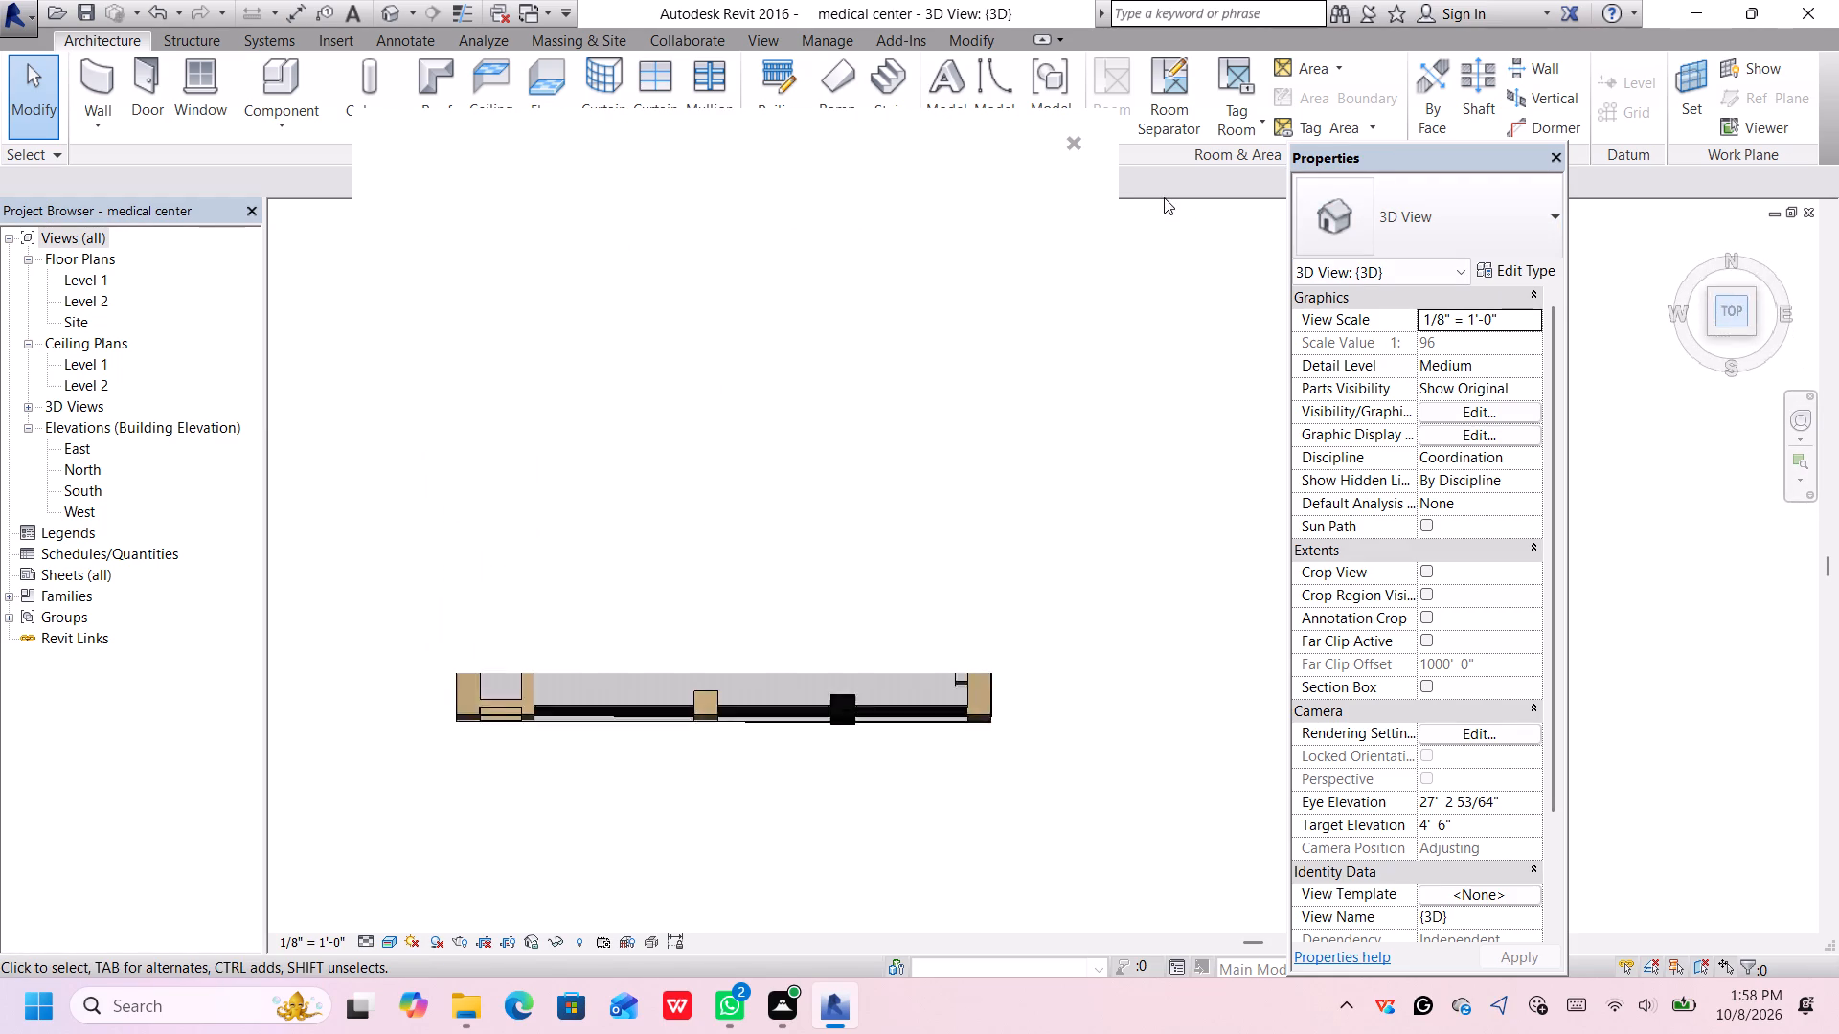
left_click(1076, 138)
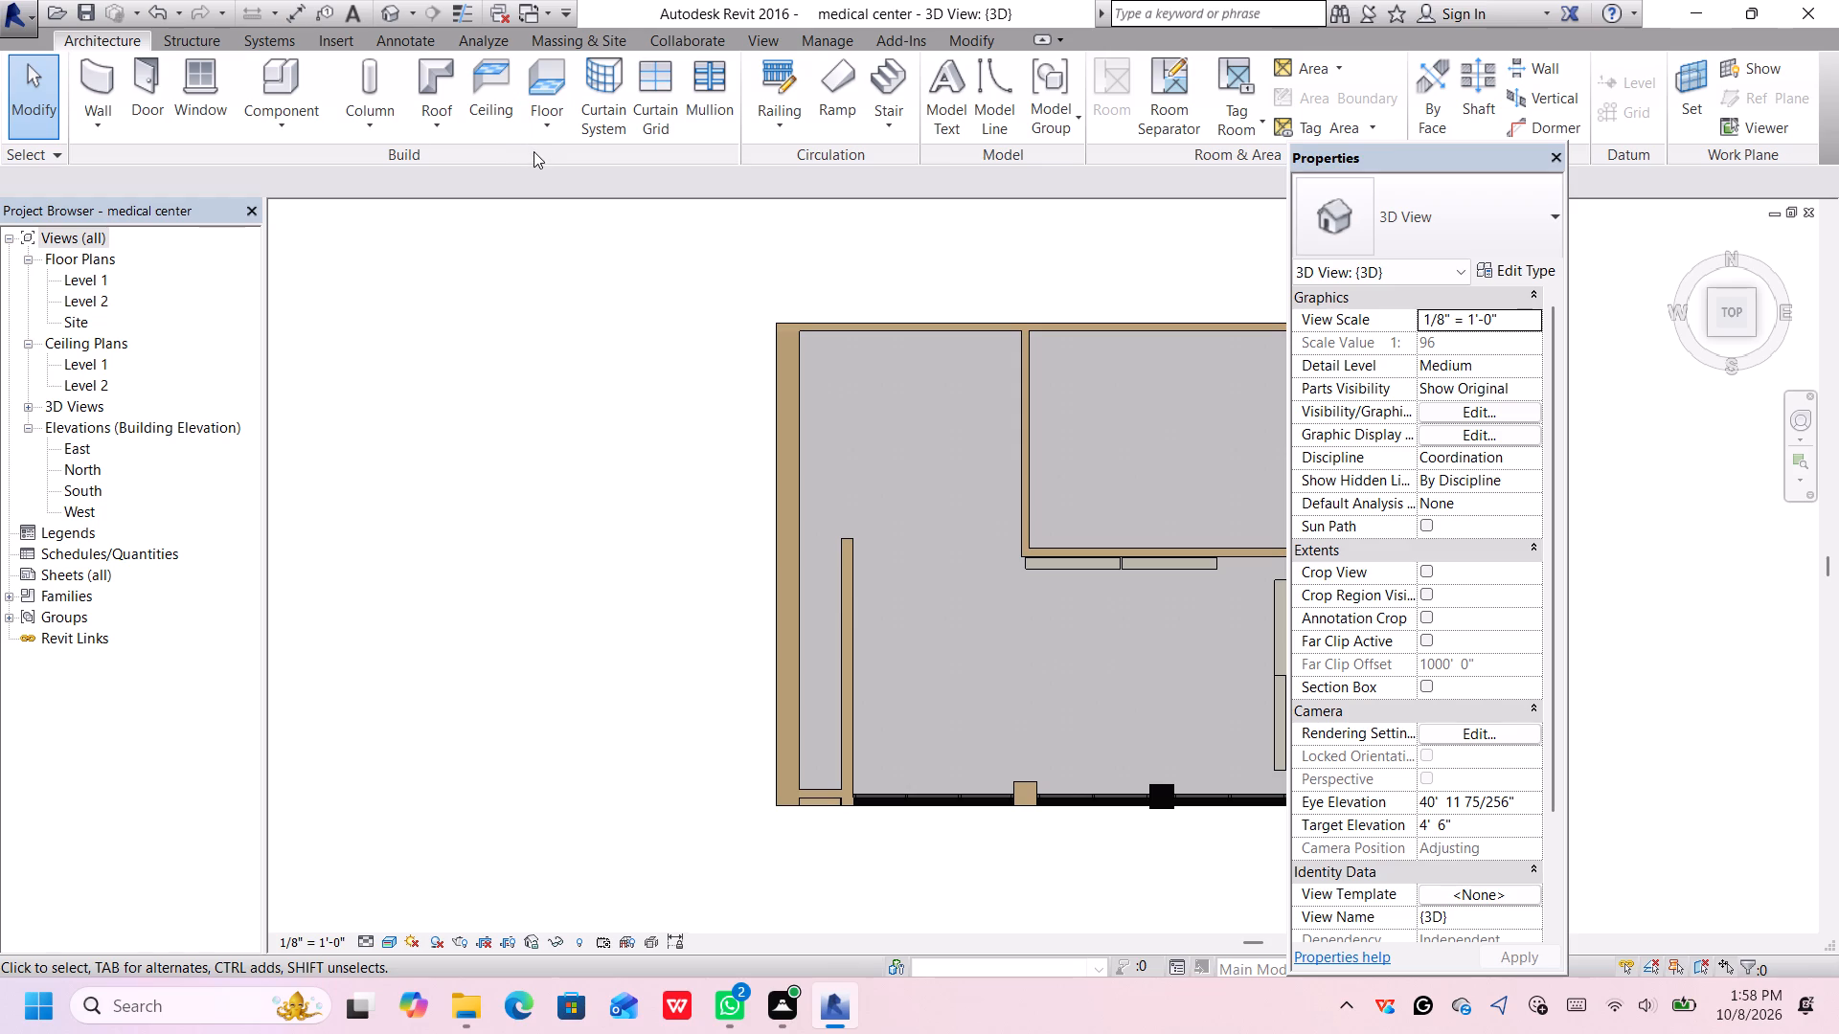
left_click(445, 126)
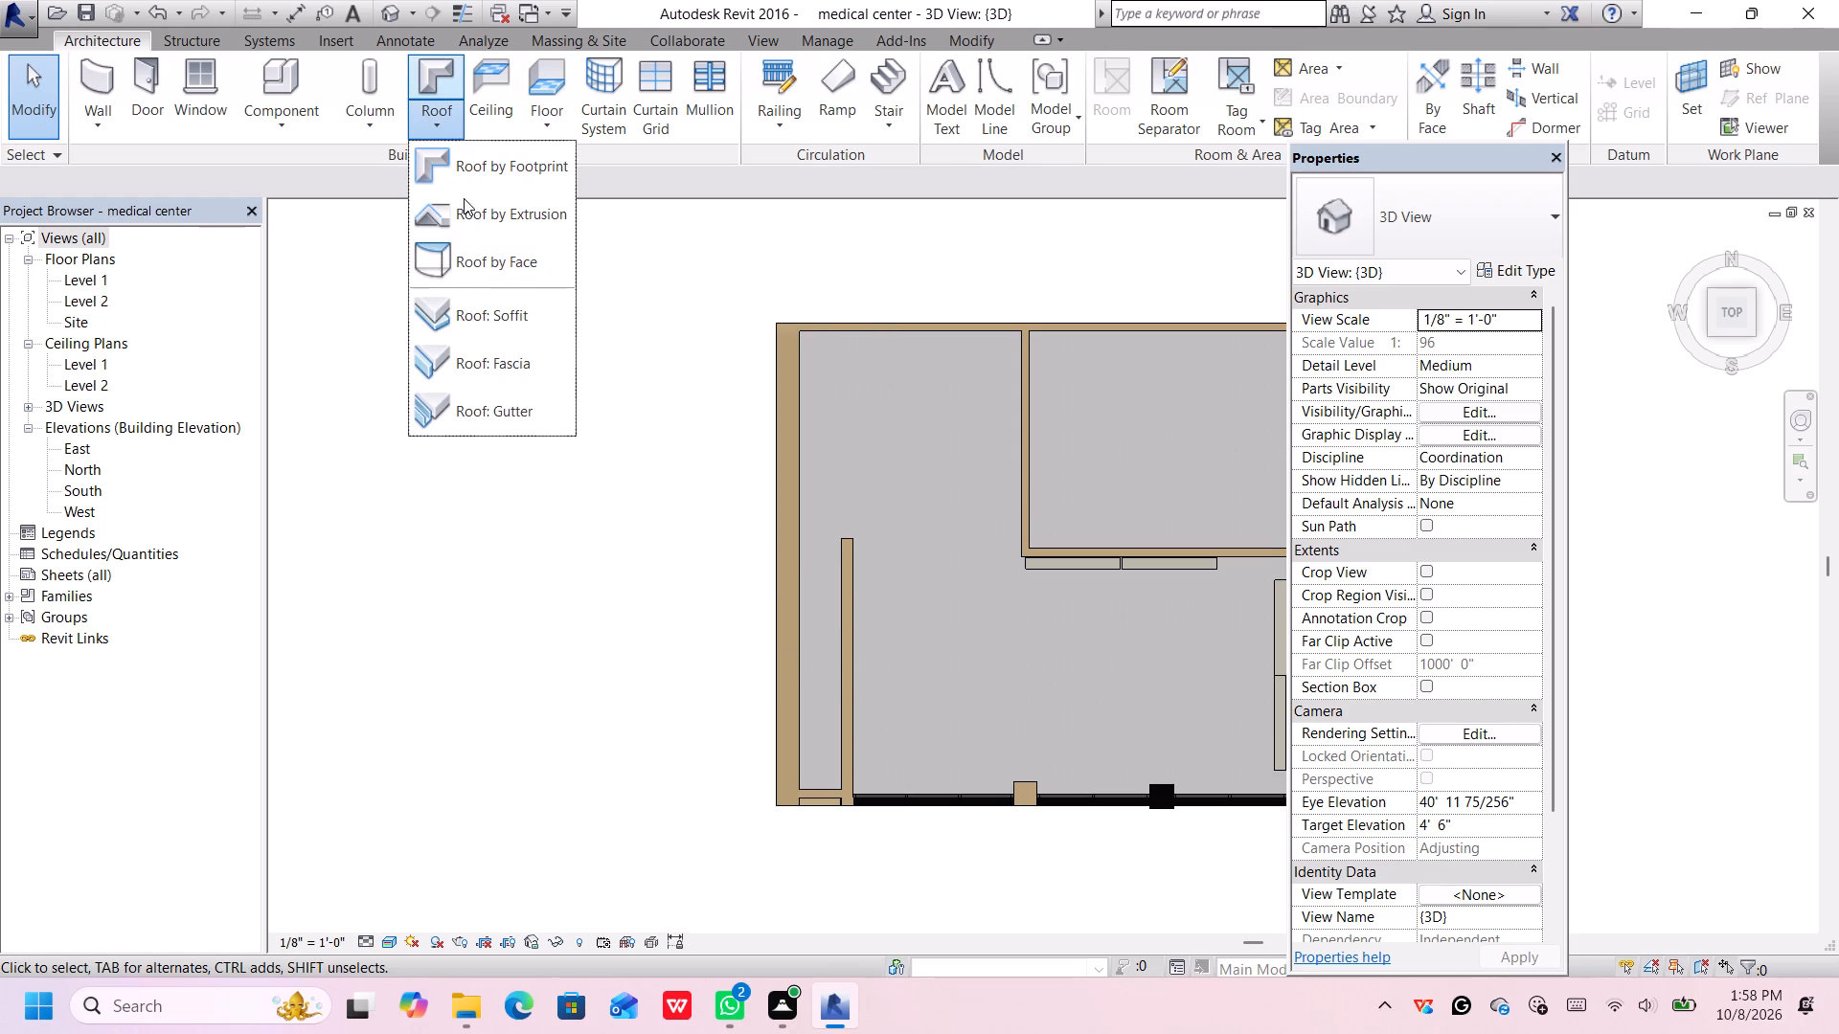
left_click(488, 168)
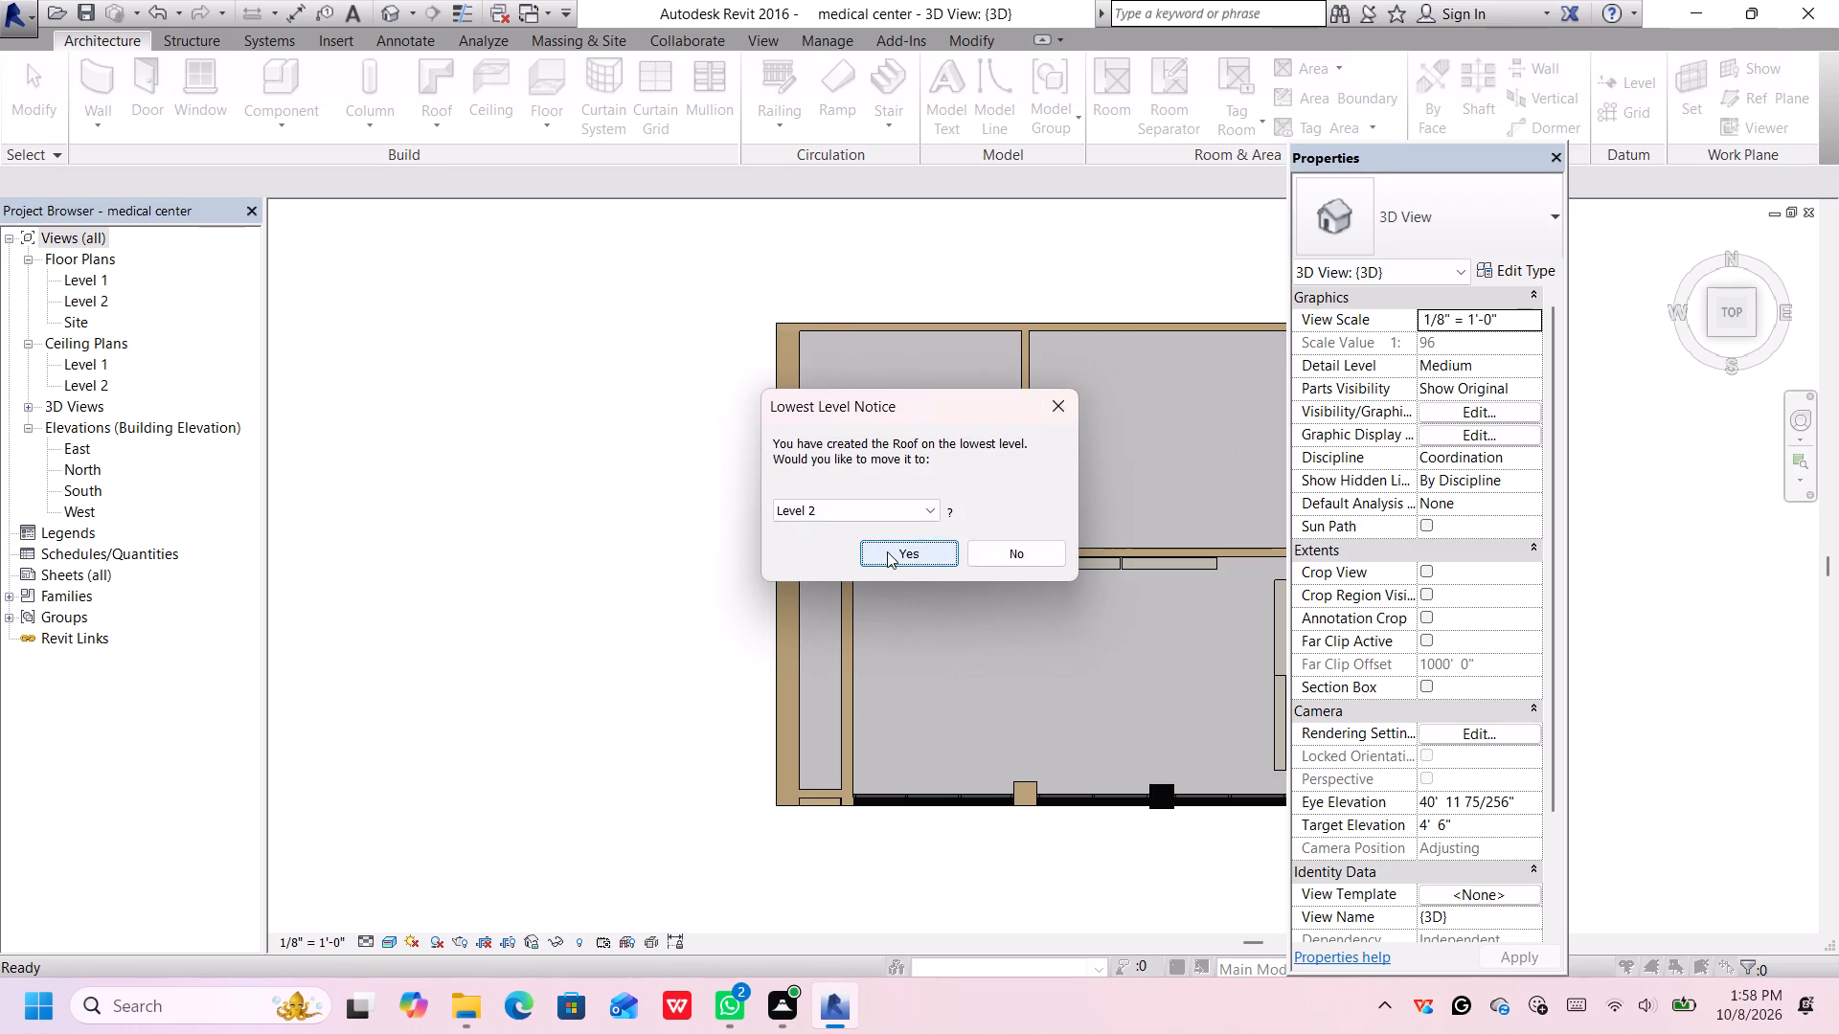
left_click(887, 551)
Sketch a rectangular roof boundary about 45' by 43' from the back outer wall corner to slightly beyond the front facade.
middle_click_drag(843, 614, 587, 660)
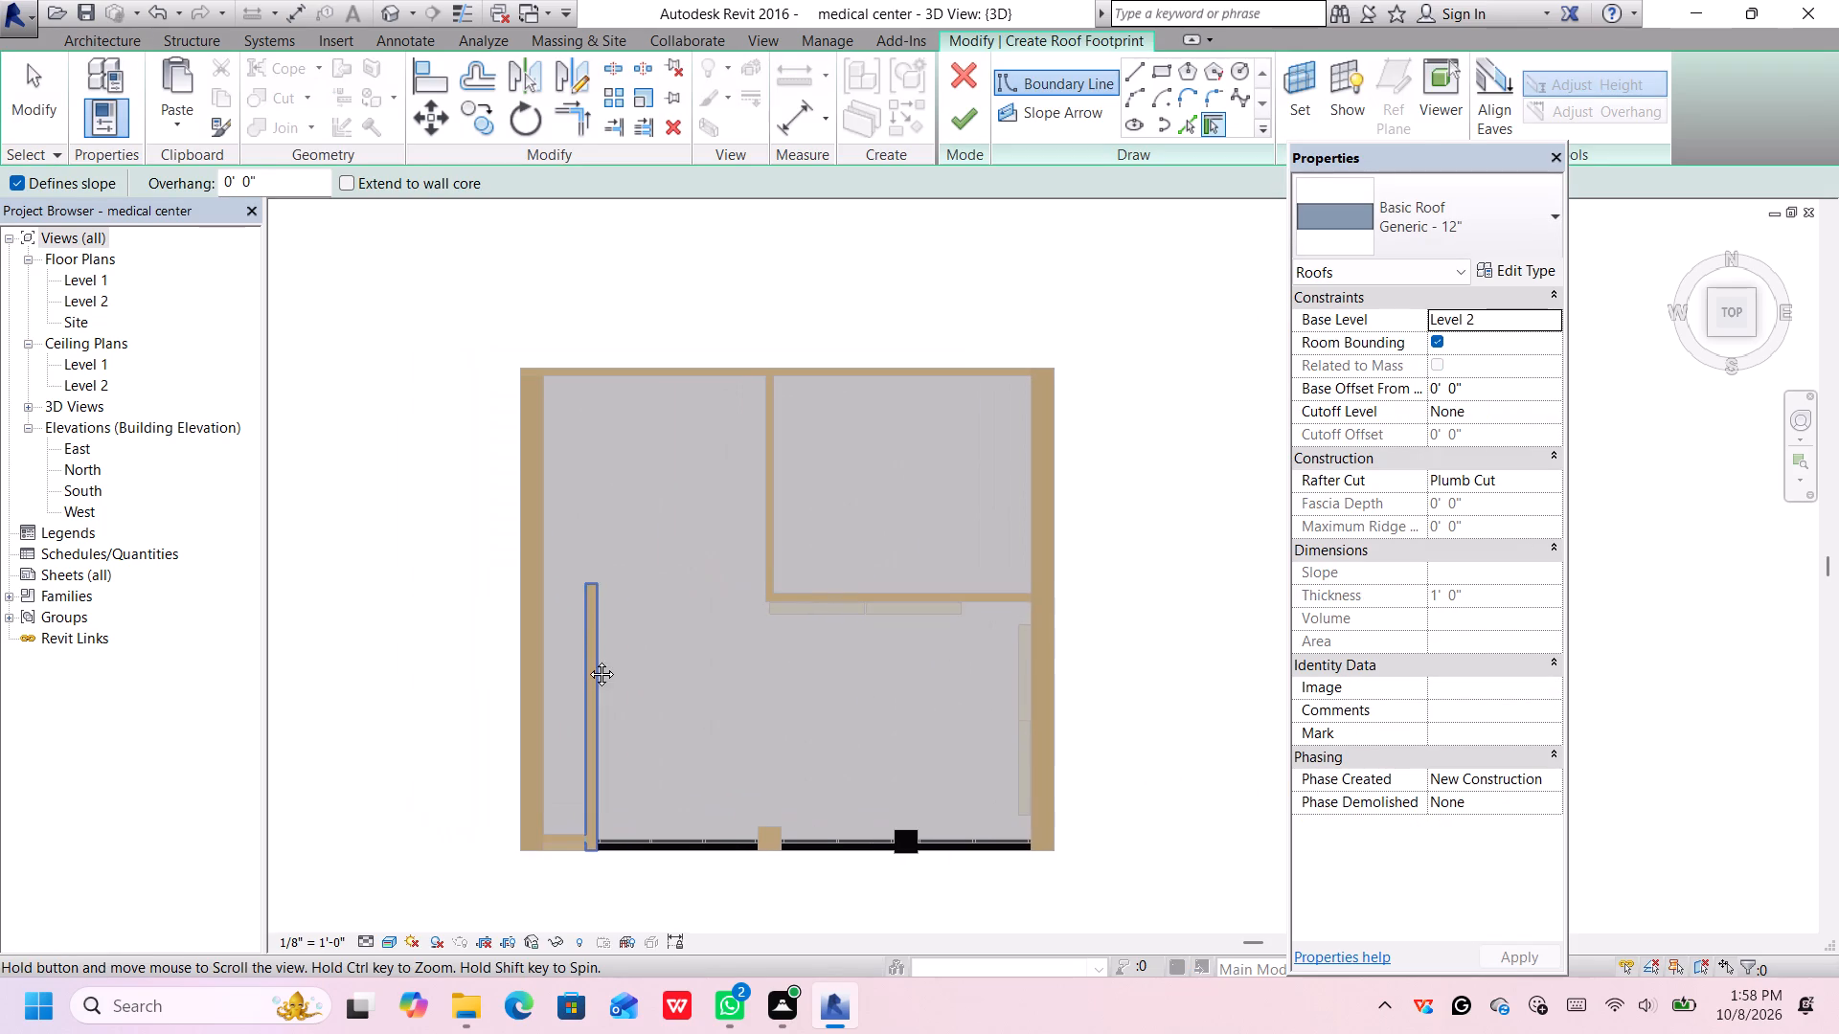
middle_click_drag(587, 660, 586, 660)
scroll(511, 354, "up", 2)
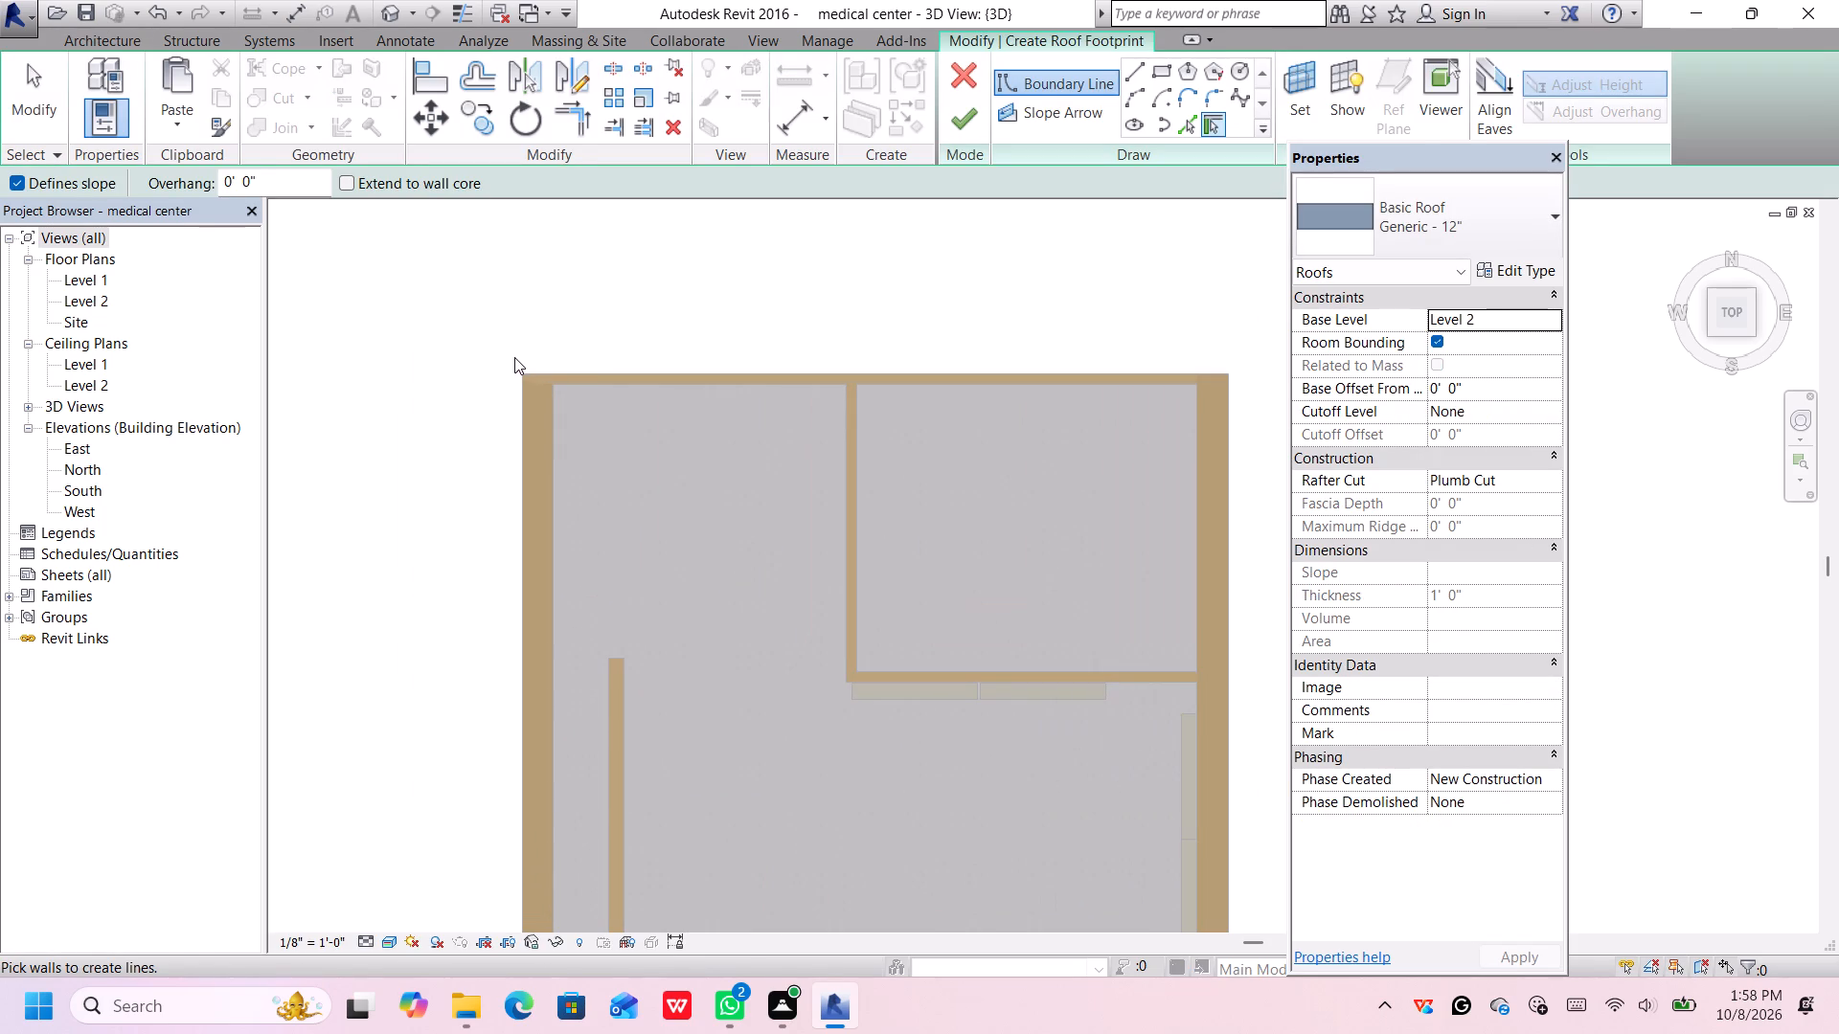
left_click(1162, 64)
scroll(574, 326, "down", 2)
middle_click_drag(573, 324, 536, 275)
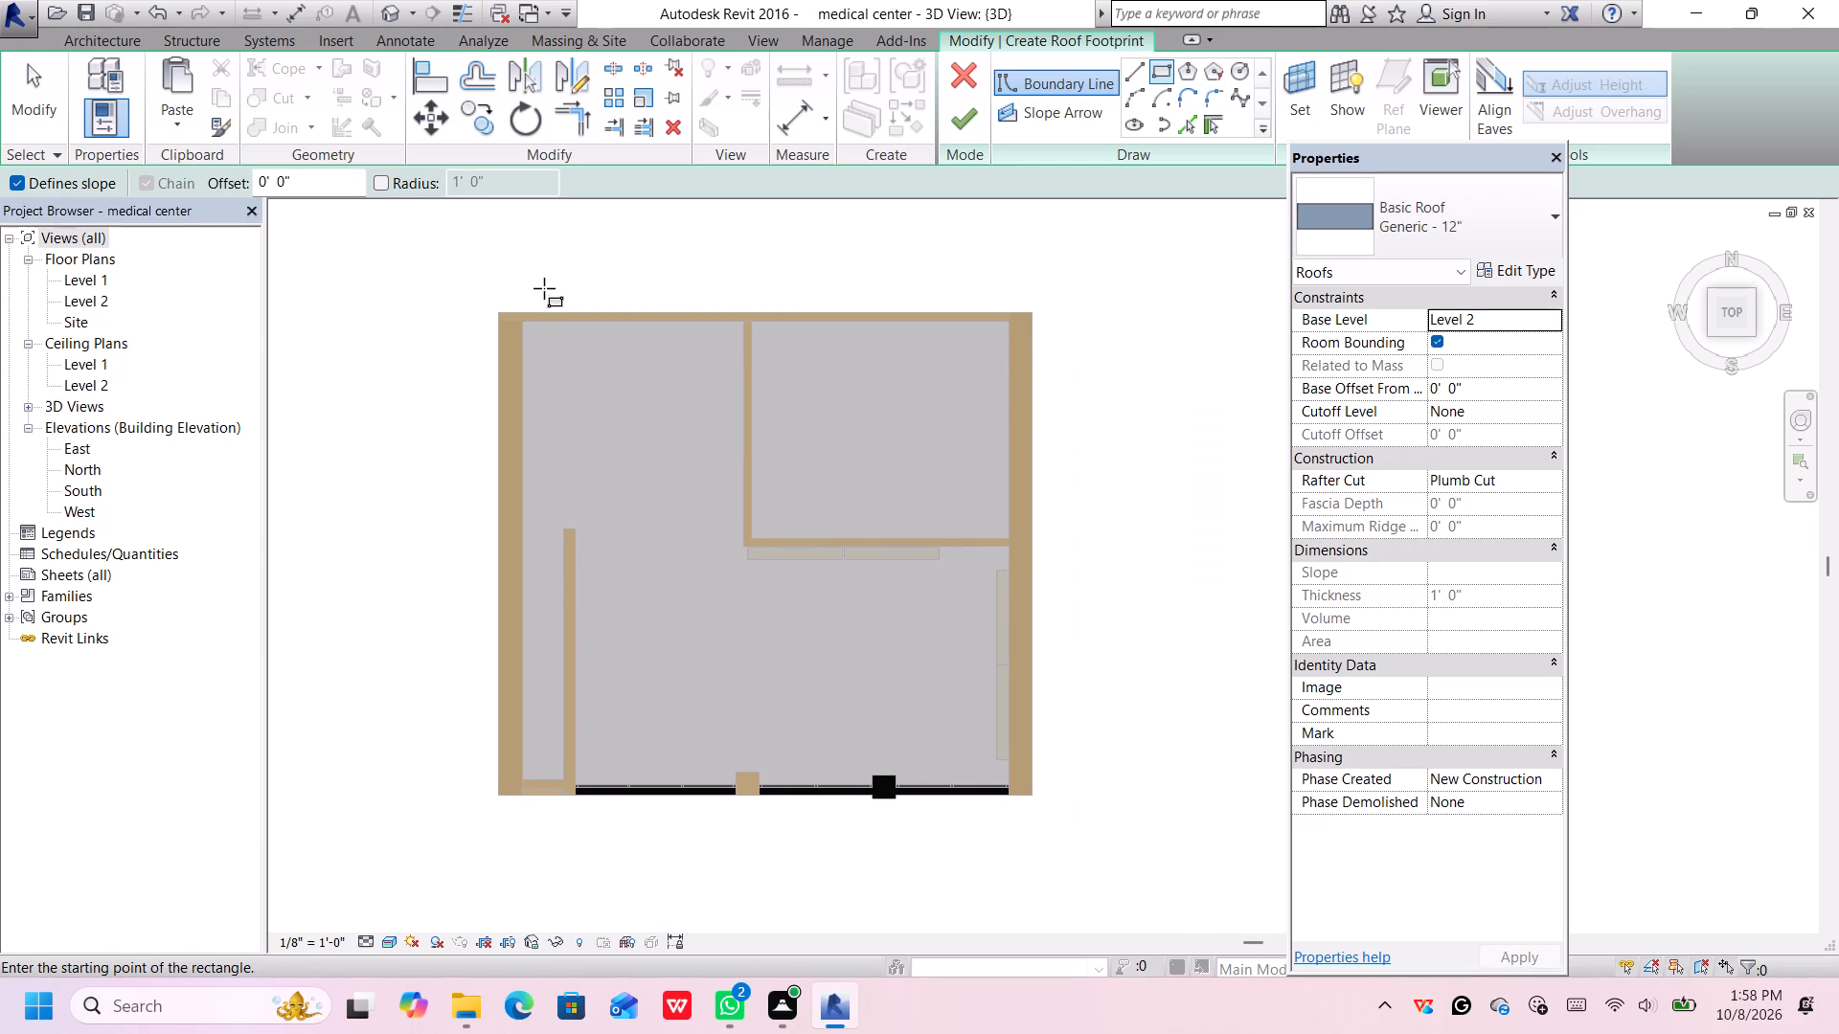
left_click(496, 311)
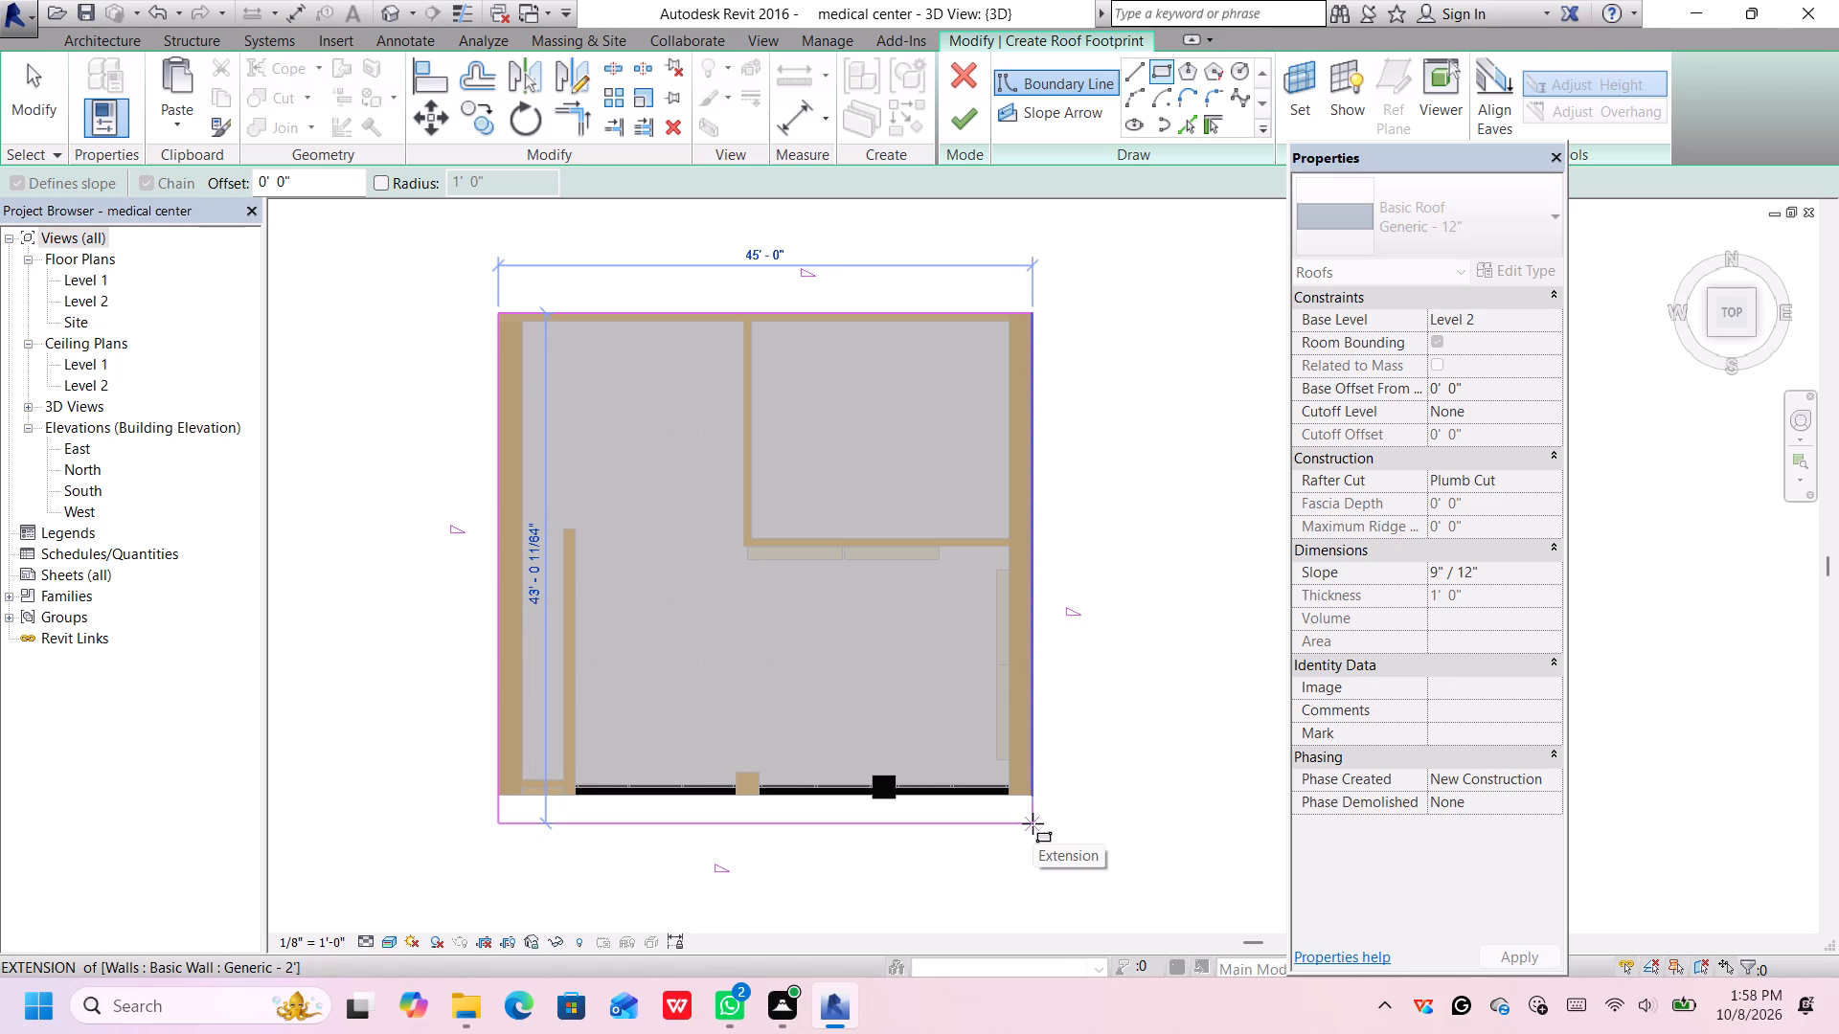
left_click(1032, 828)
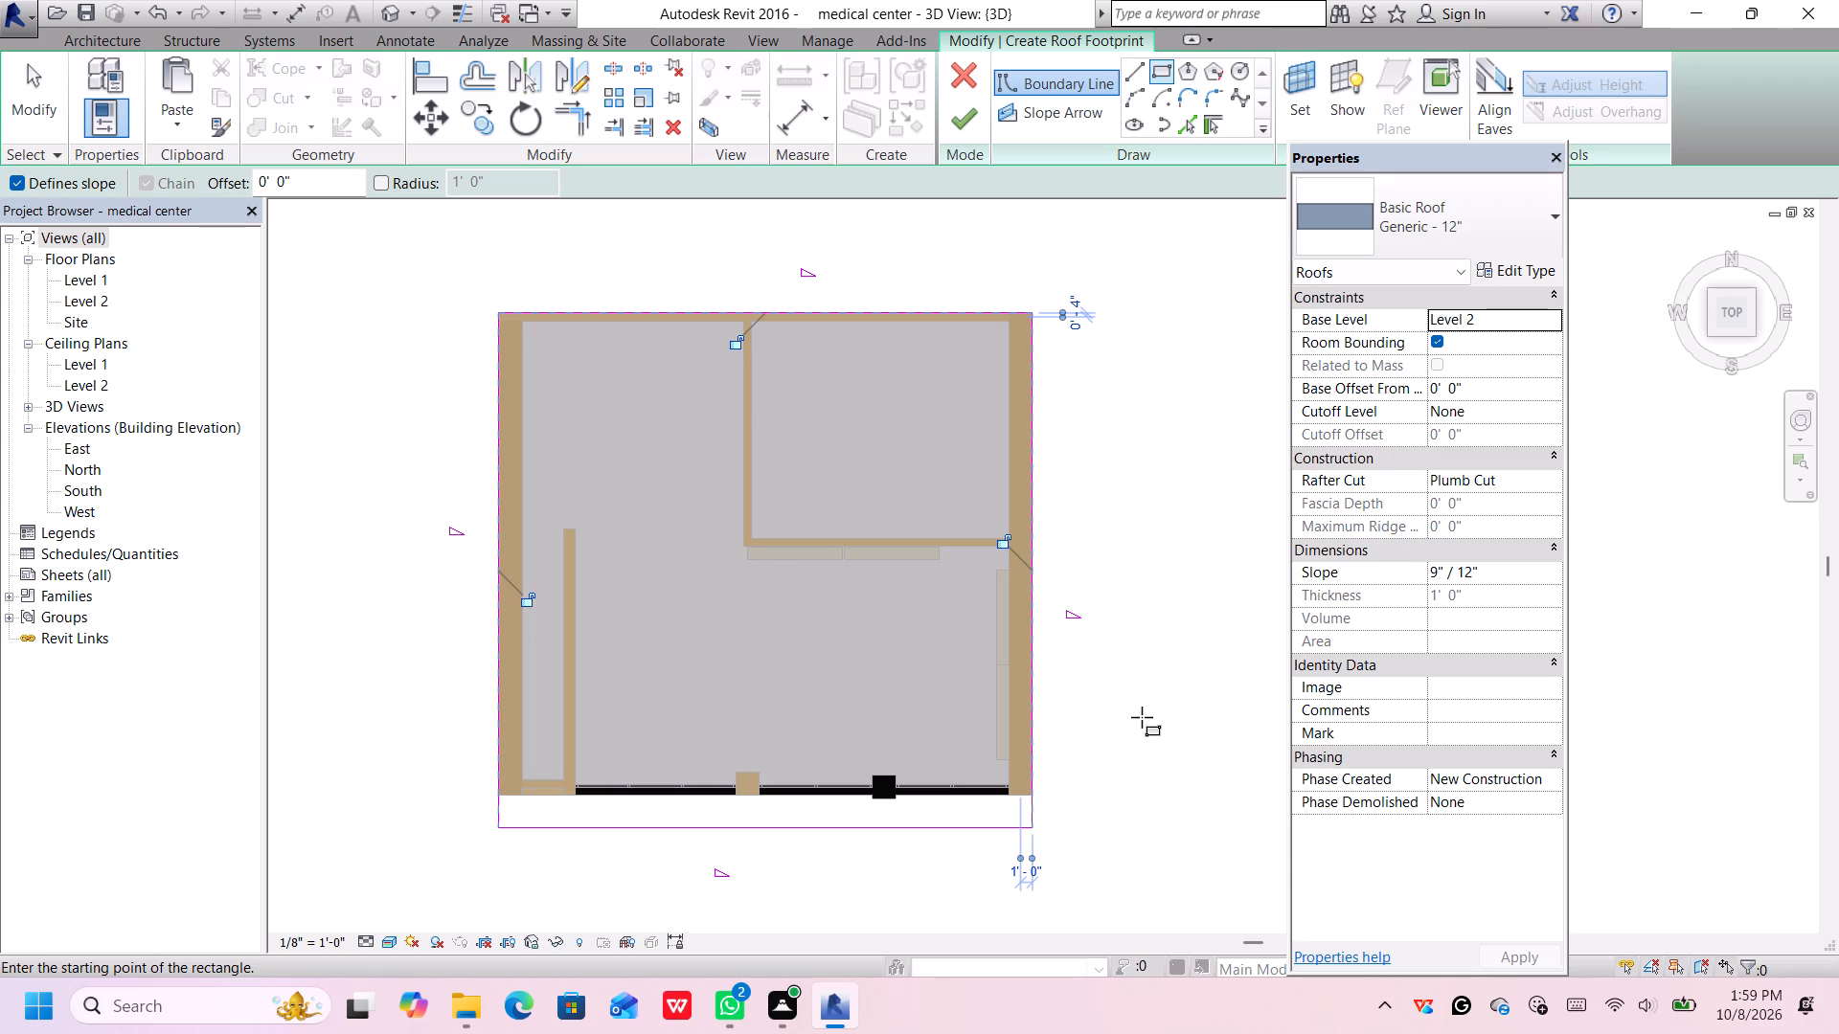
Look through the available roof types for the new roof.
left_click(1420, 211)
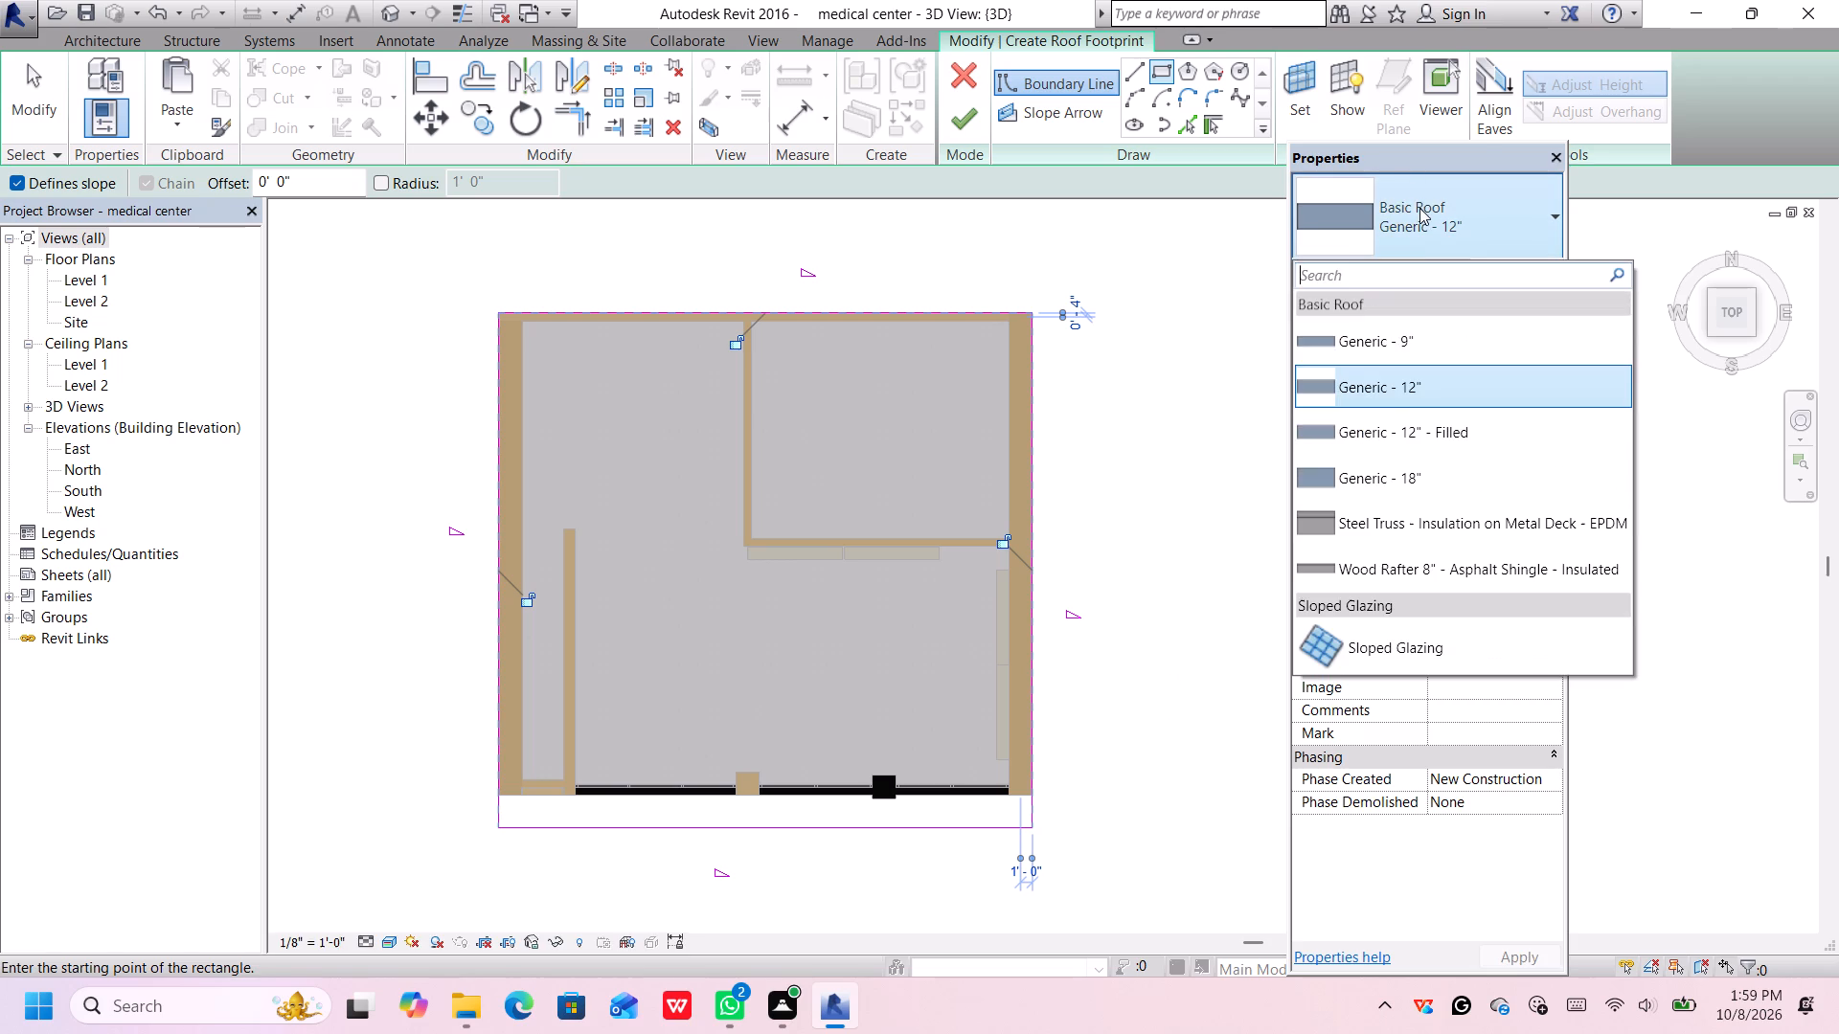
scroll(1394, 403, "up", 2)
scroll(1394, 403, "down", 4)
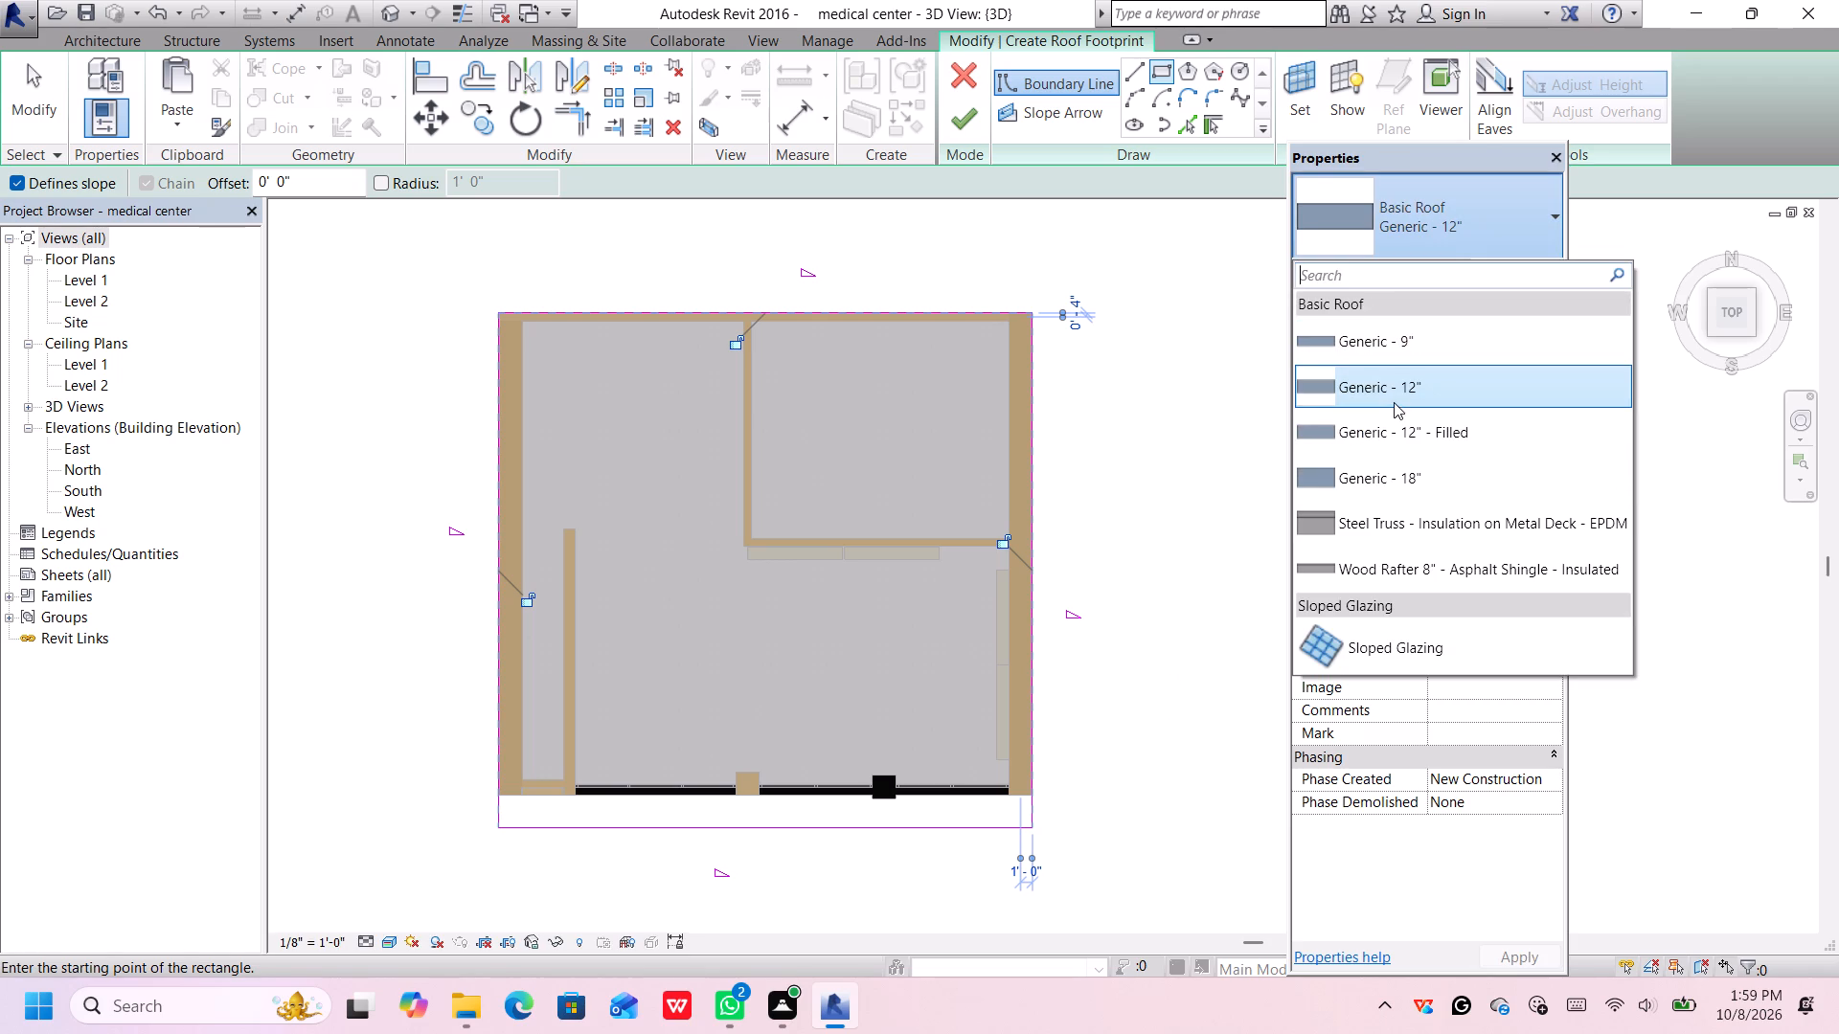
scroll(1394, 402, "down", 1)
scroll(1464, 504, "up", 1)
scroll(1464, 503, "down", 4)
scroll(1397, 499, "up", 6)
scroll(1431, 349, "up", 3)
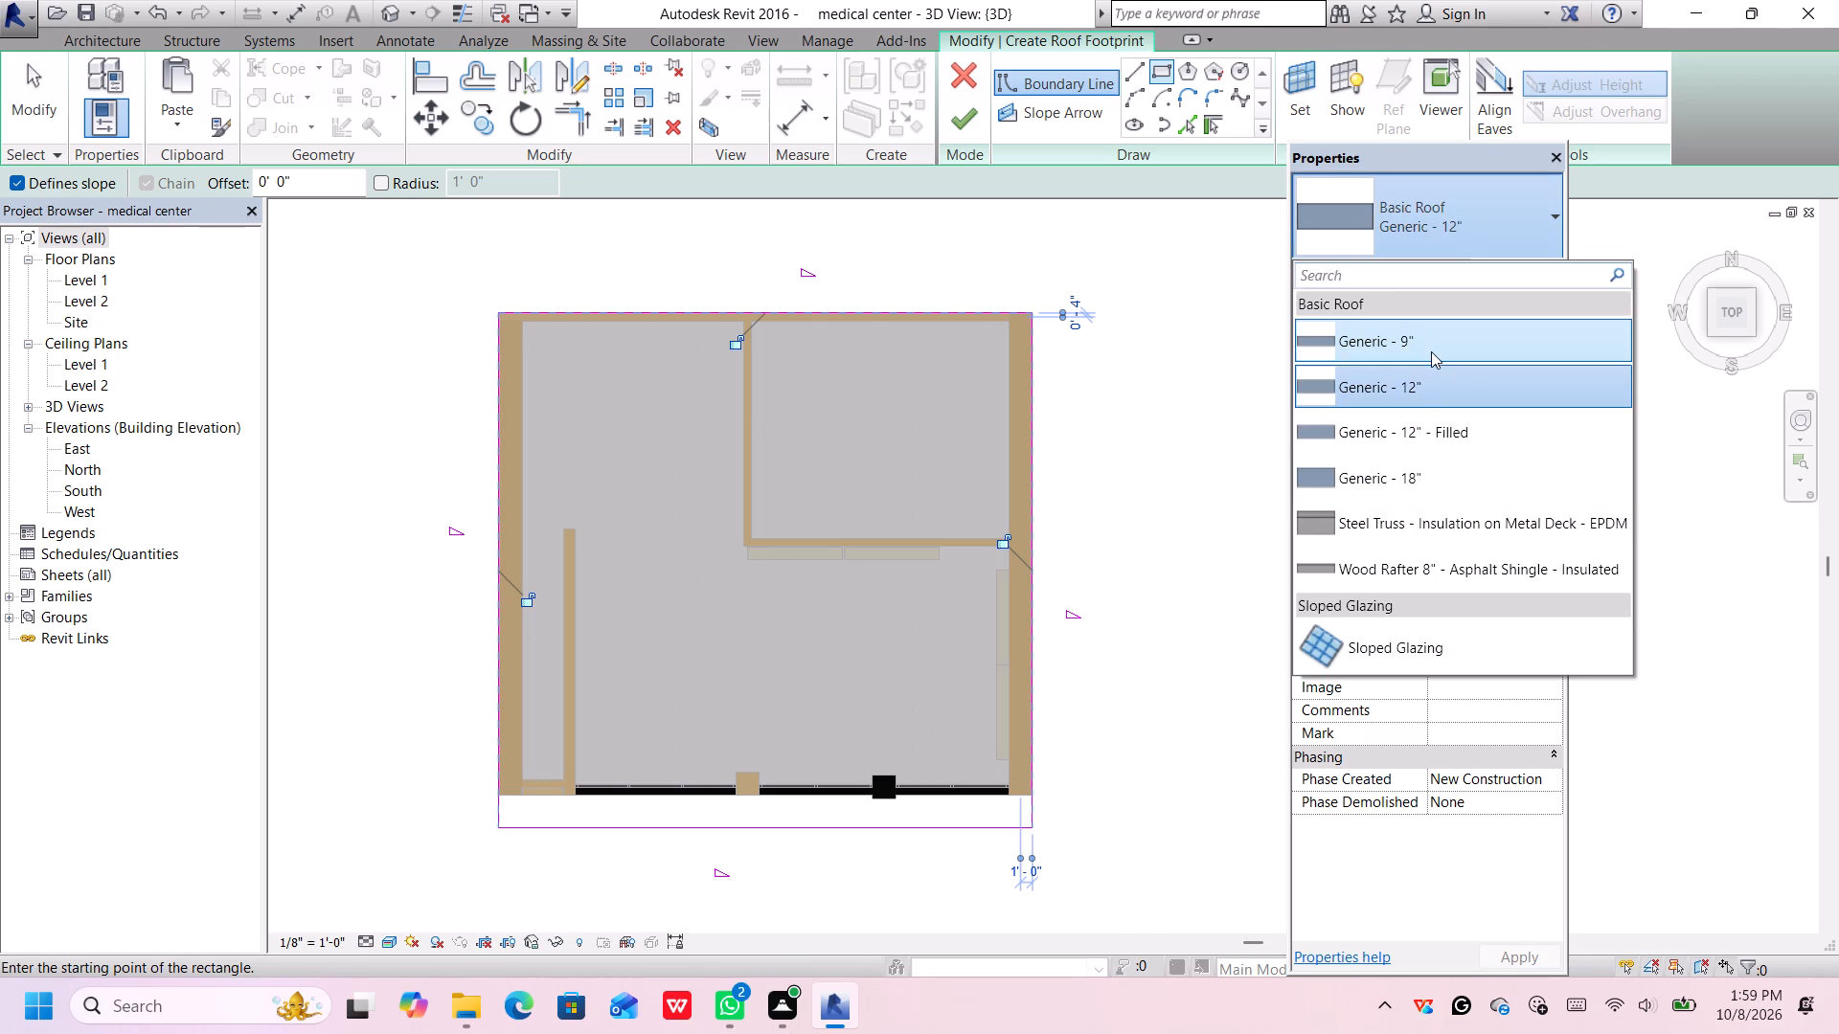
scroll(1421, 424, "down", 4)
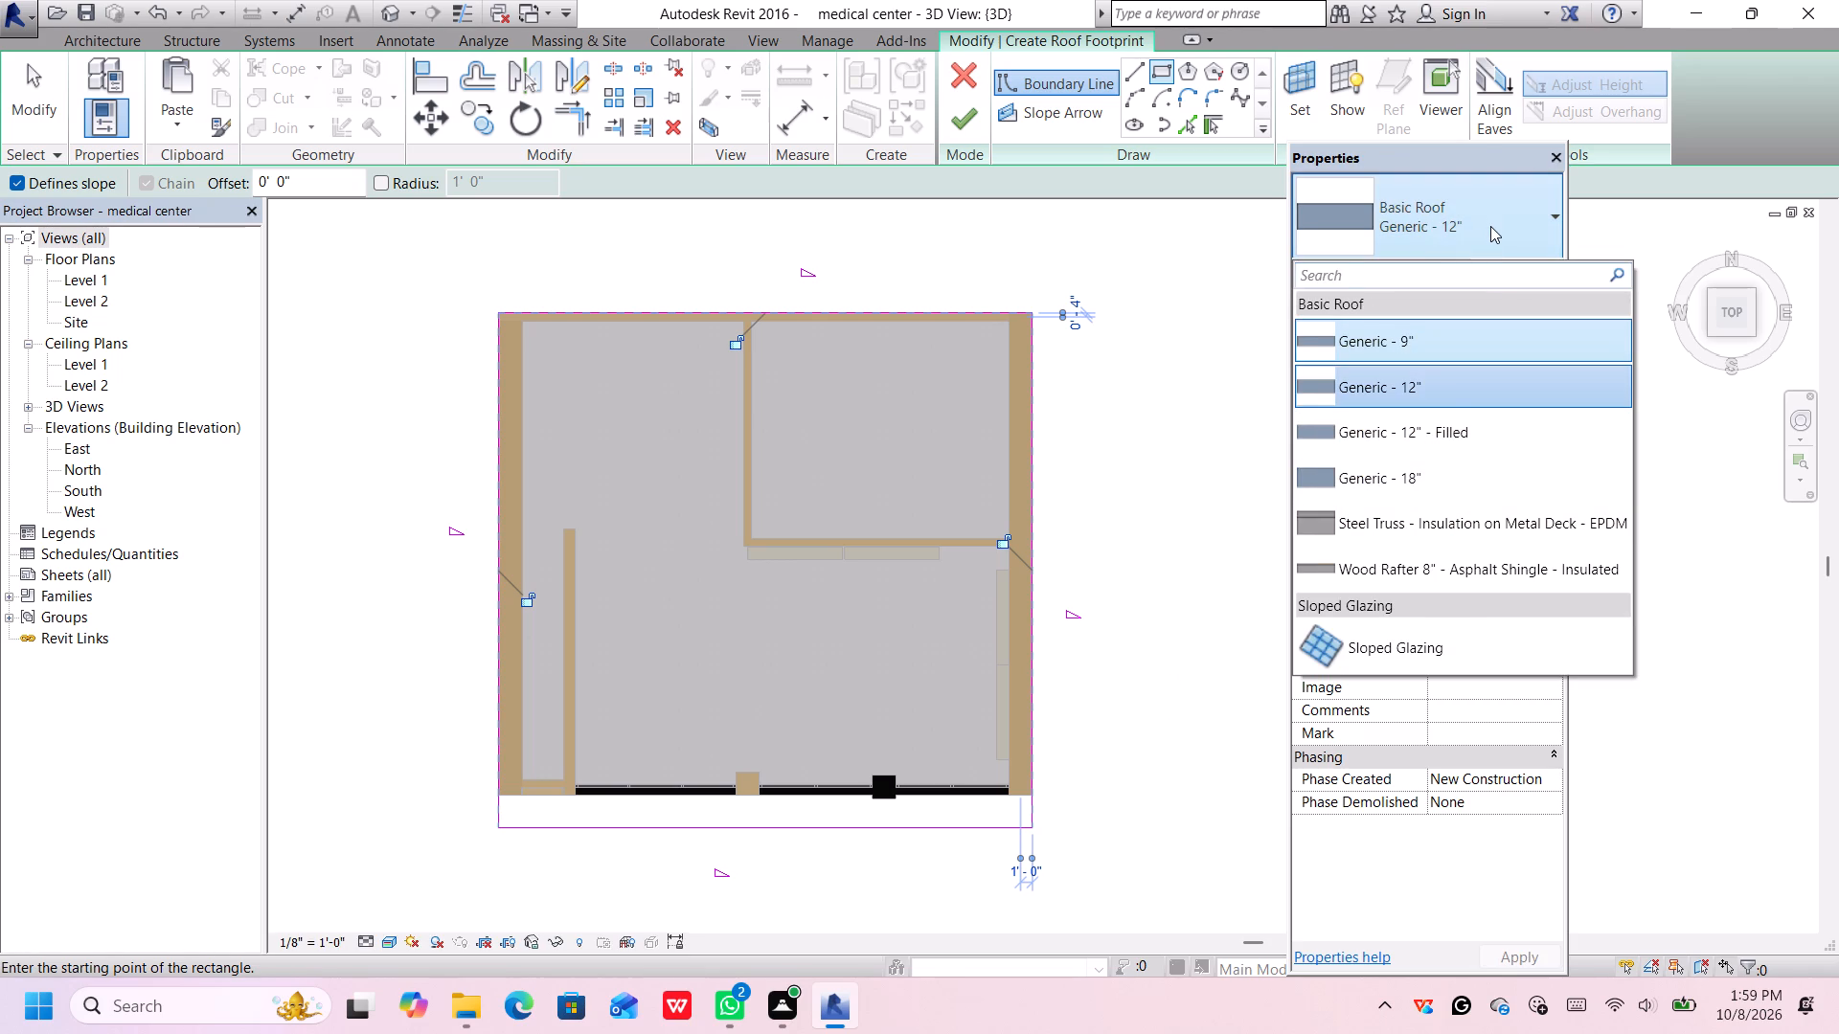
left_click(1490, 226)
Duplicate the Generic - 12" roof type under the name "roof 1", dismissing the notification card.
left_click(1509, 268)
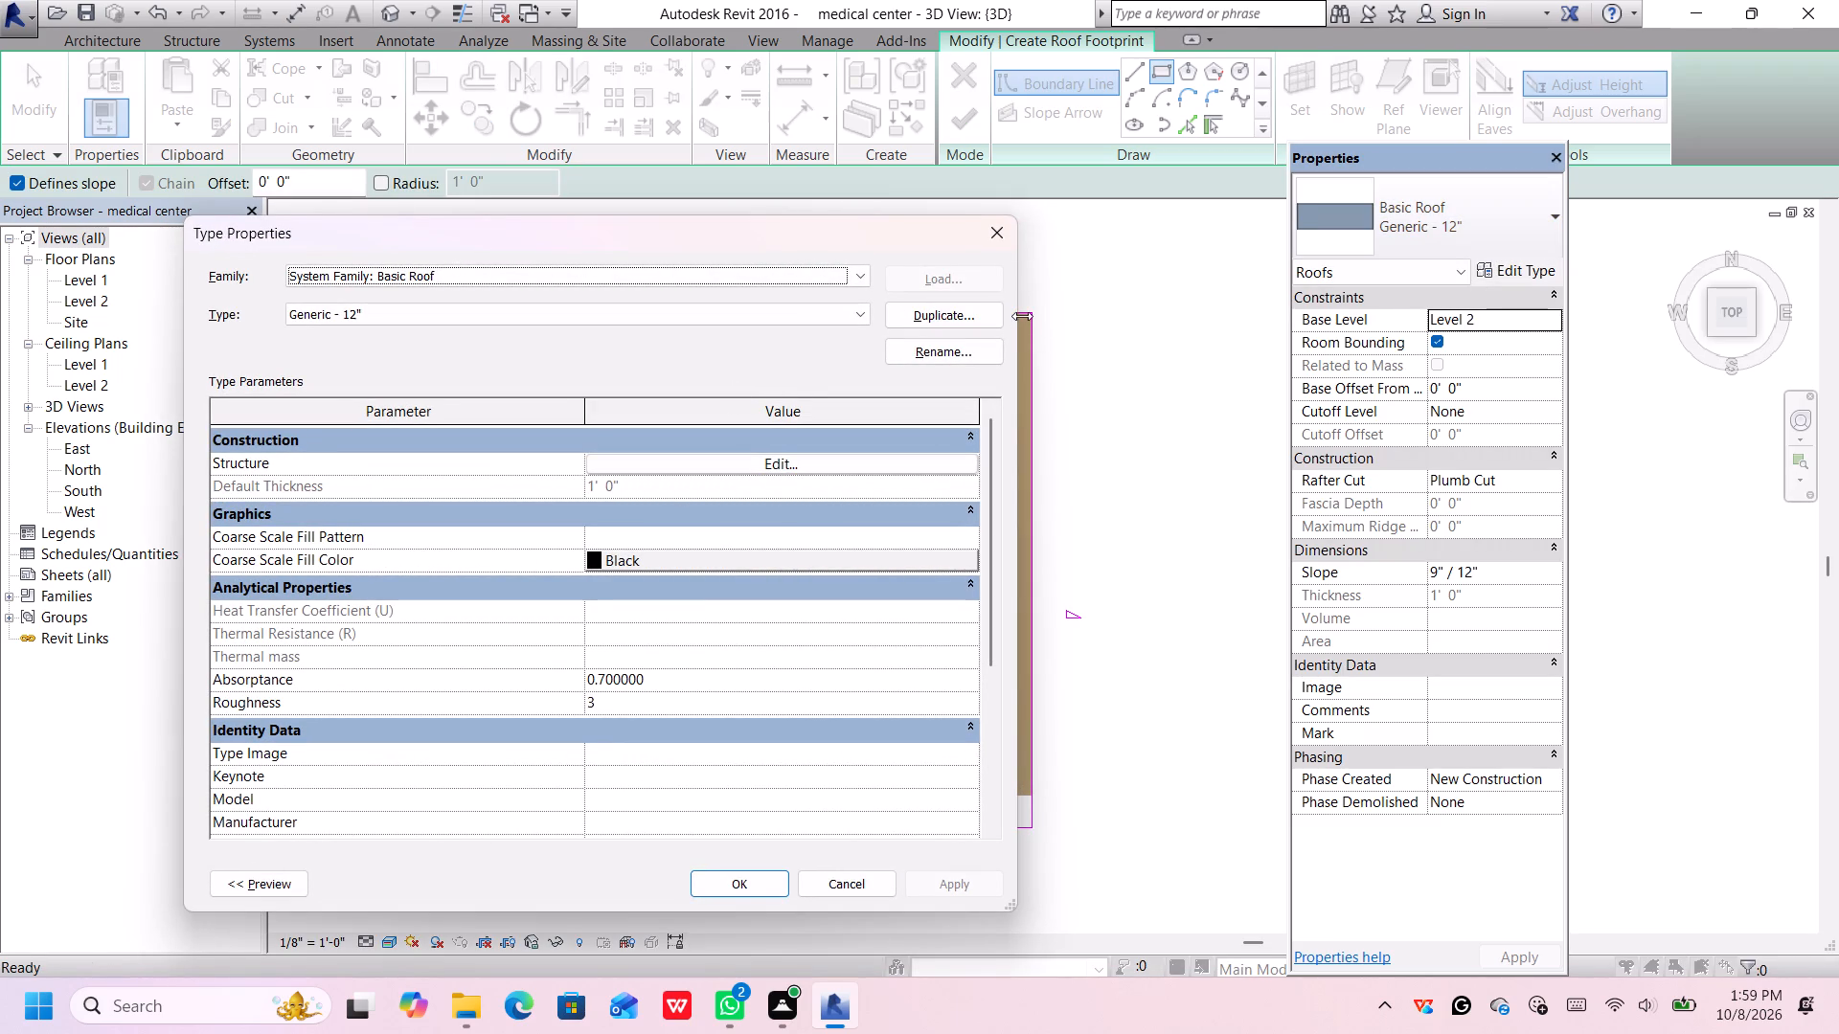
left_click(973, 305)
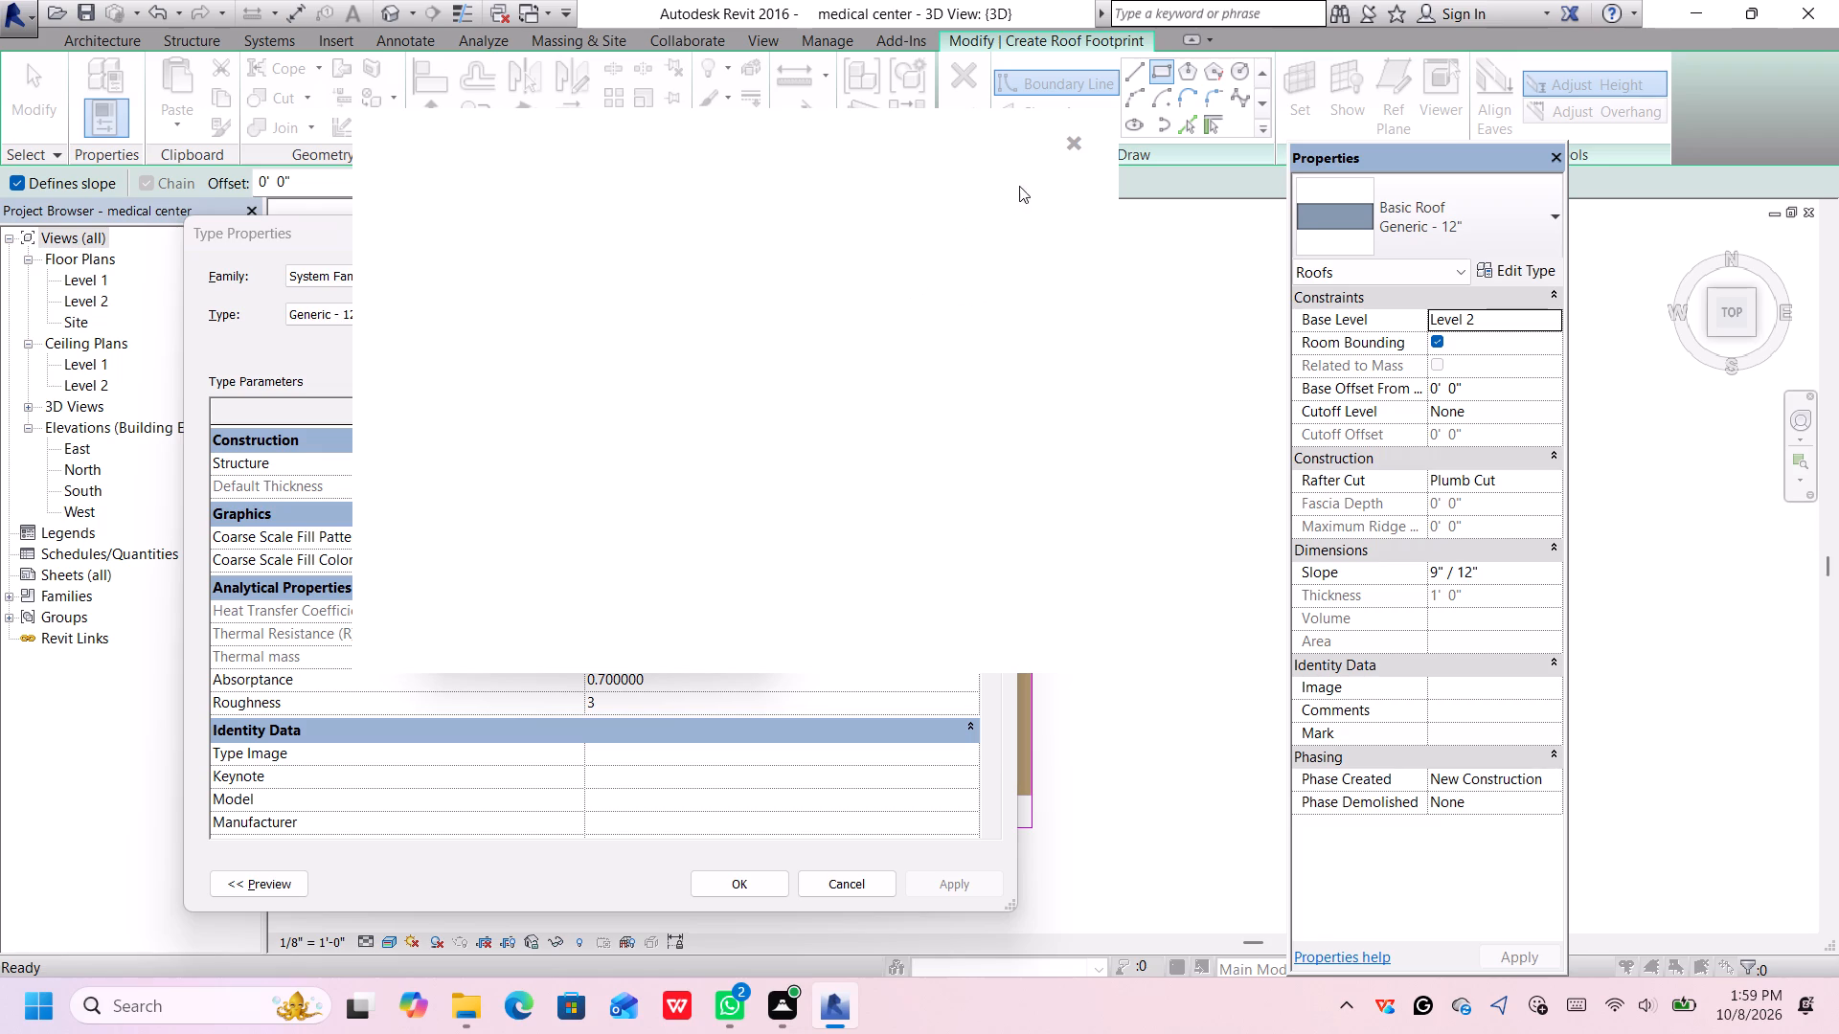
left_click(1069, 142)
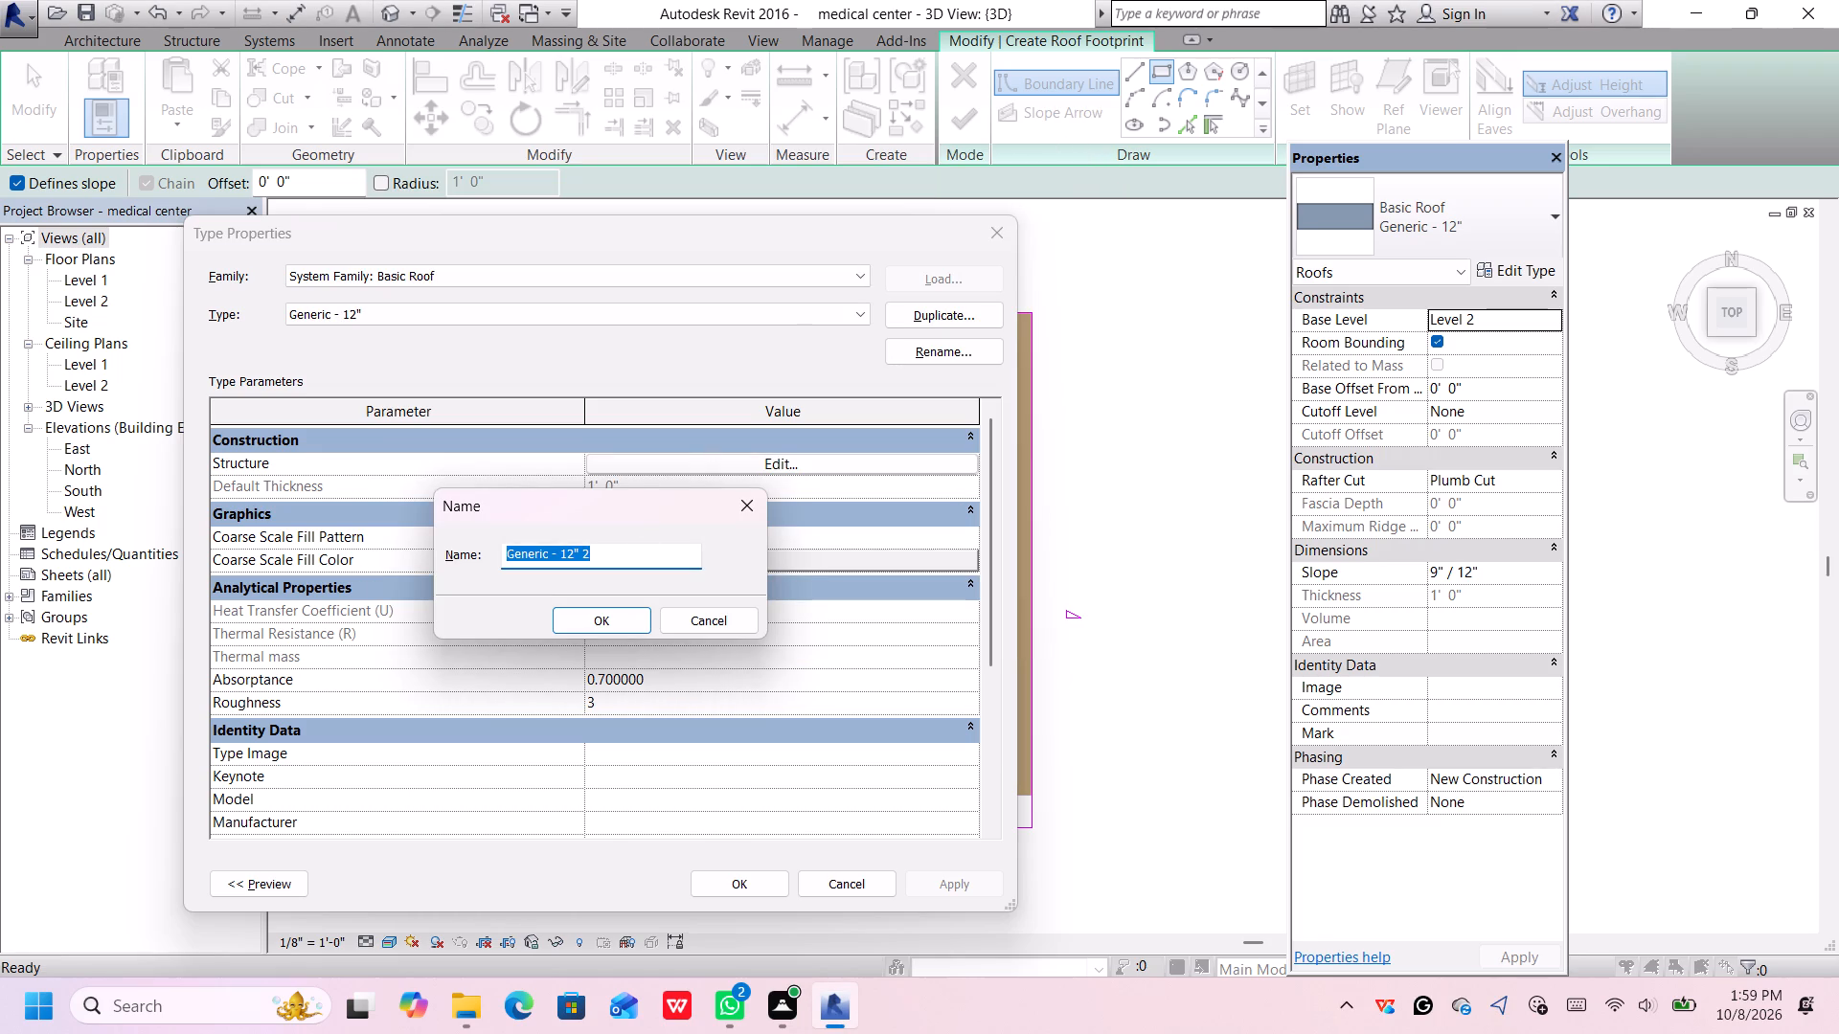
key("BackSpace")
type("roof 1")
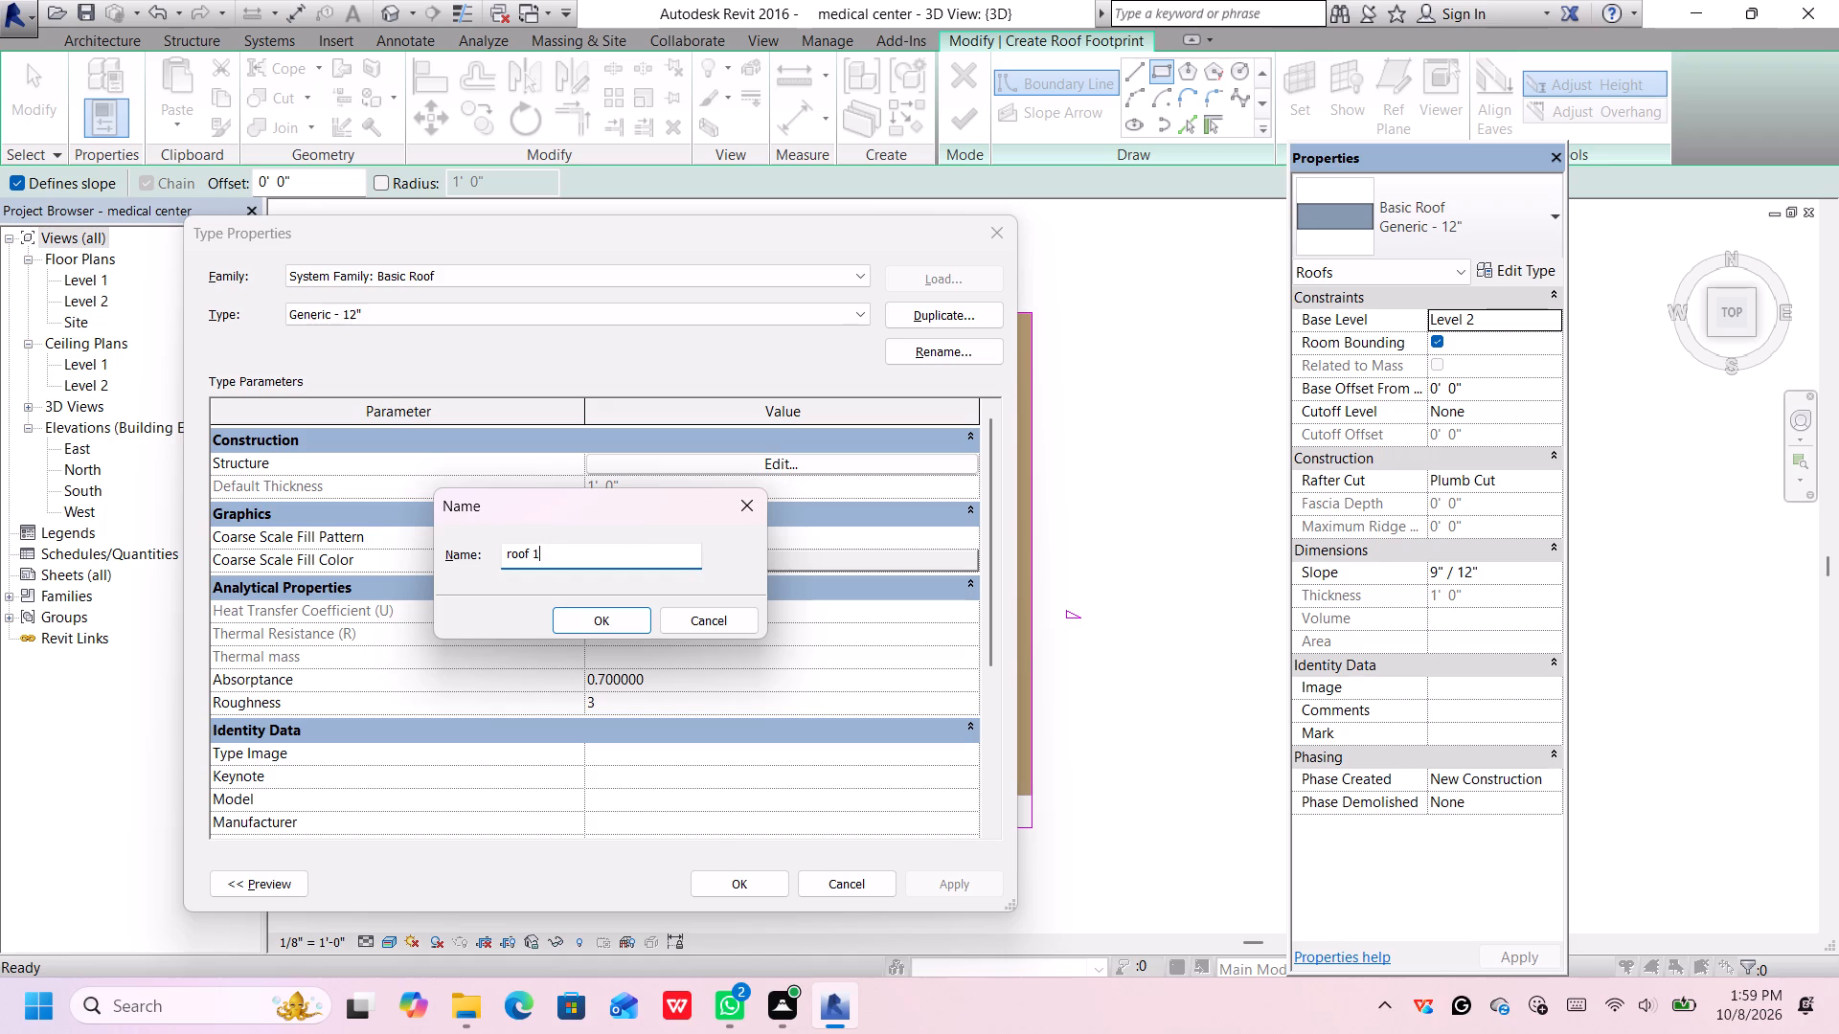
left_click(611, 618)
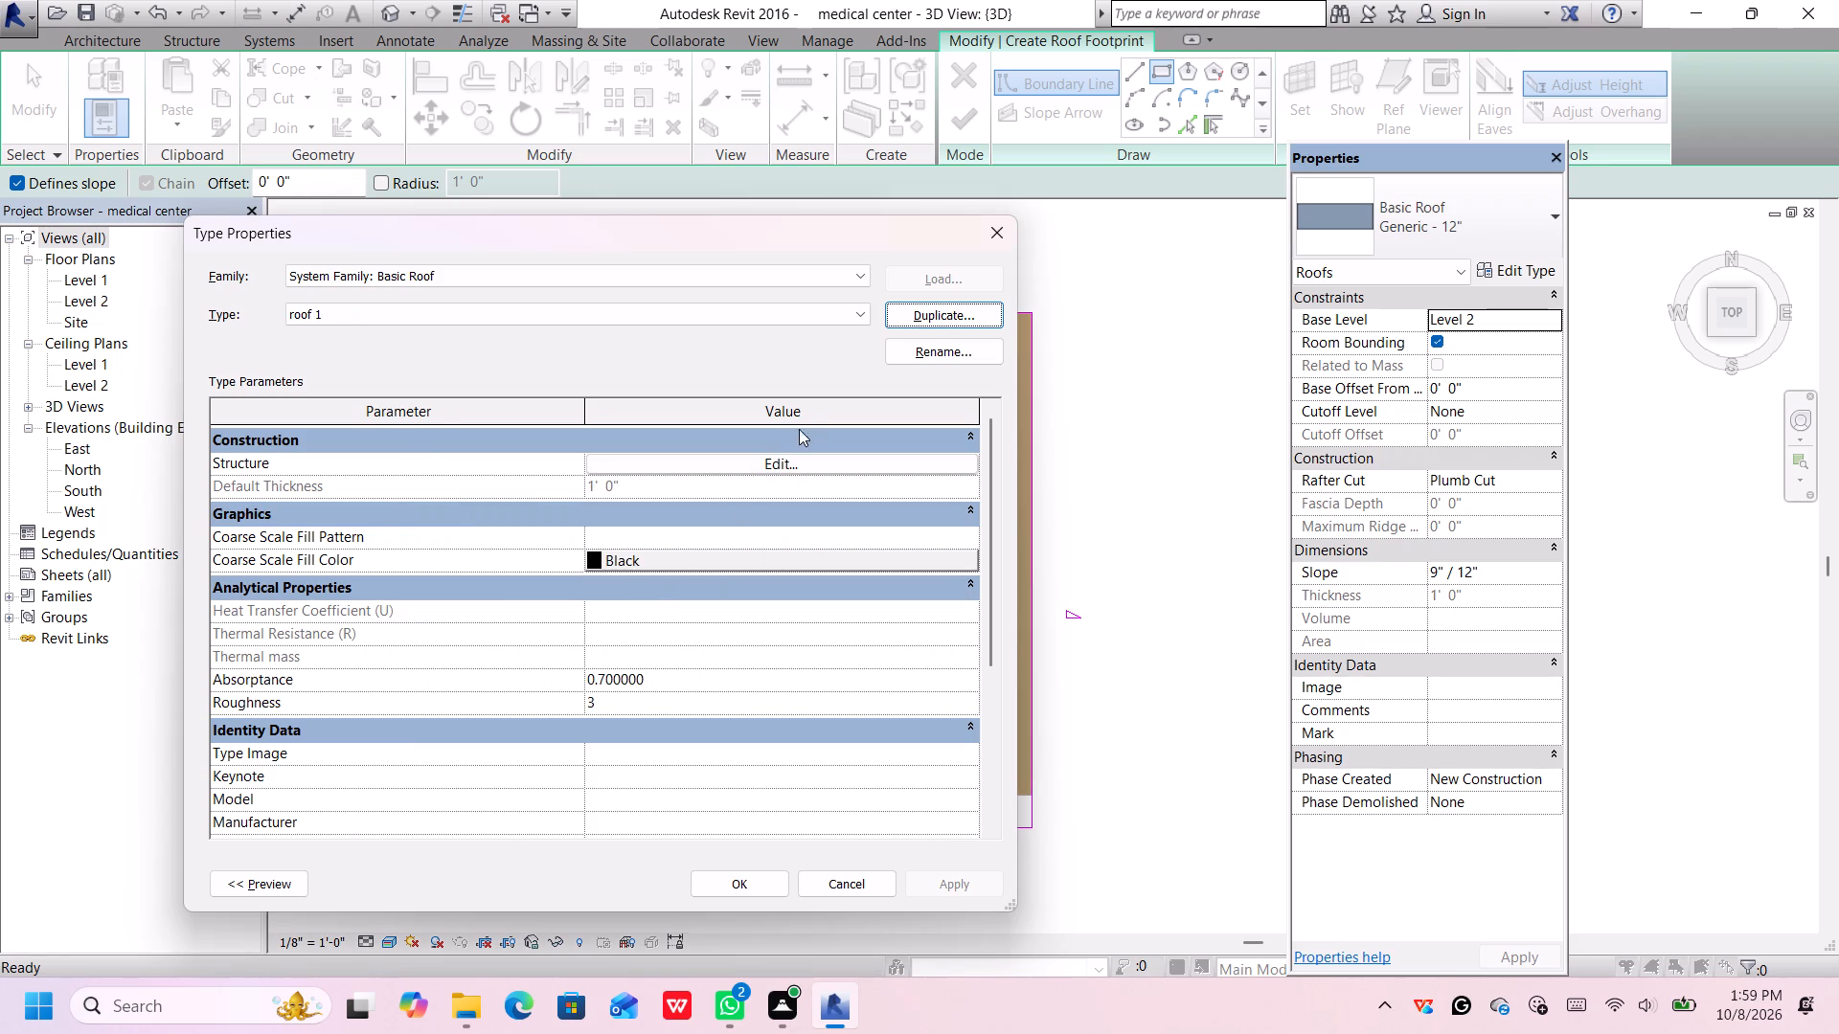
Assign the Parking Stripe material to the structure layer of the roof 1 type.
left_click(783, 462)
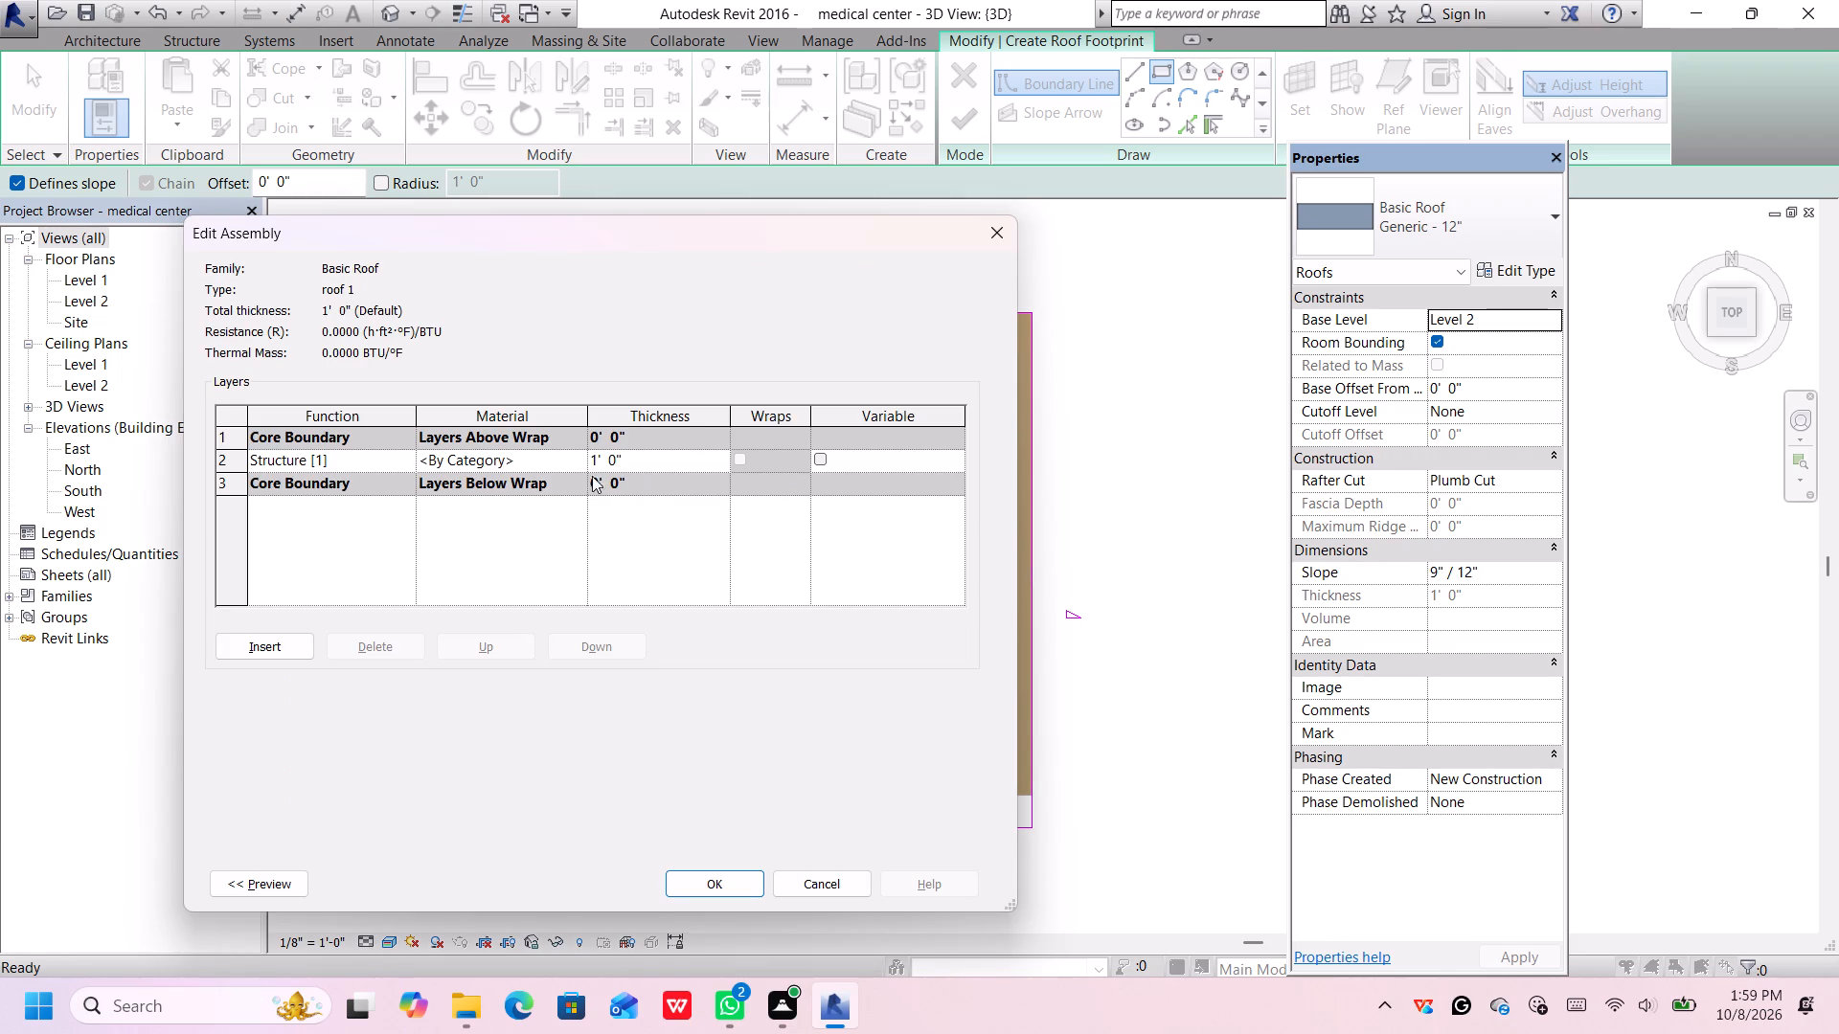
left_click(575, 461)
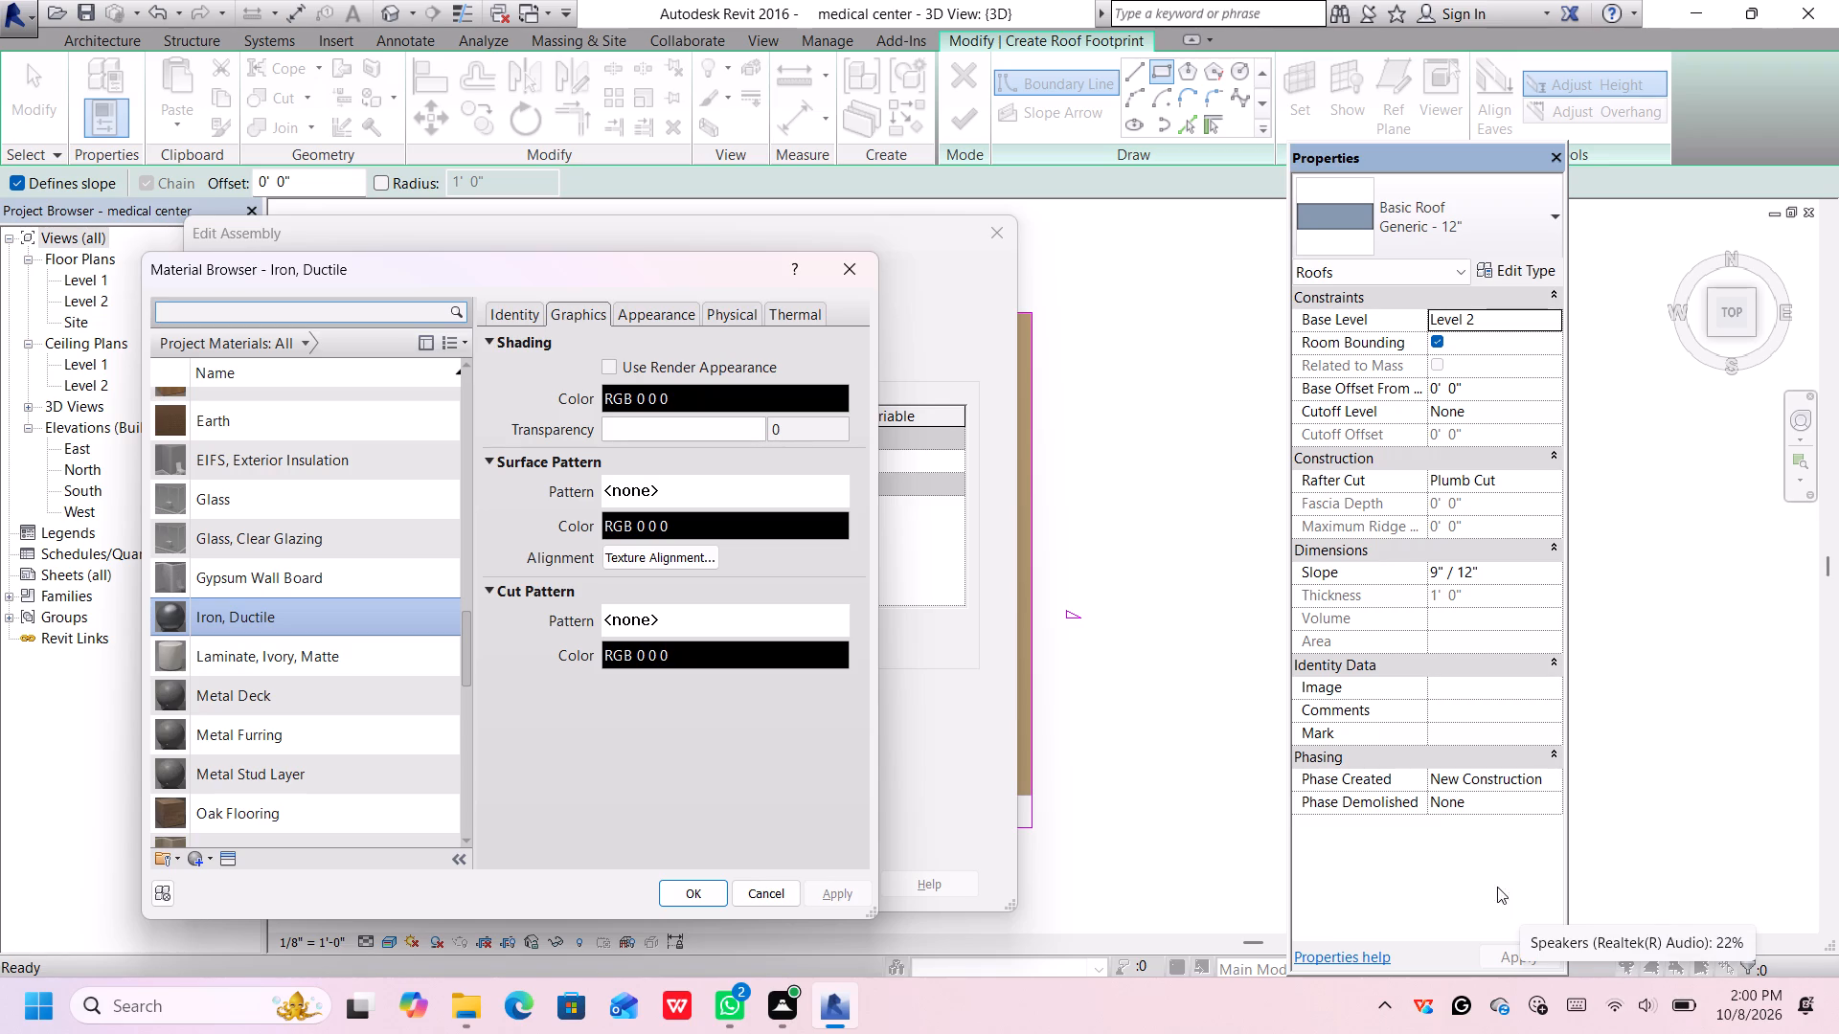
scroll(346, 727, "down", 1)
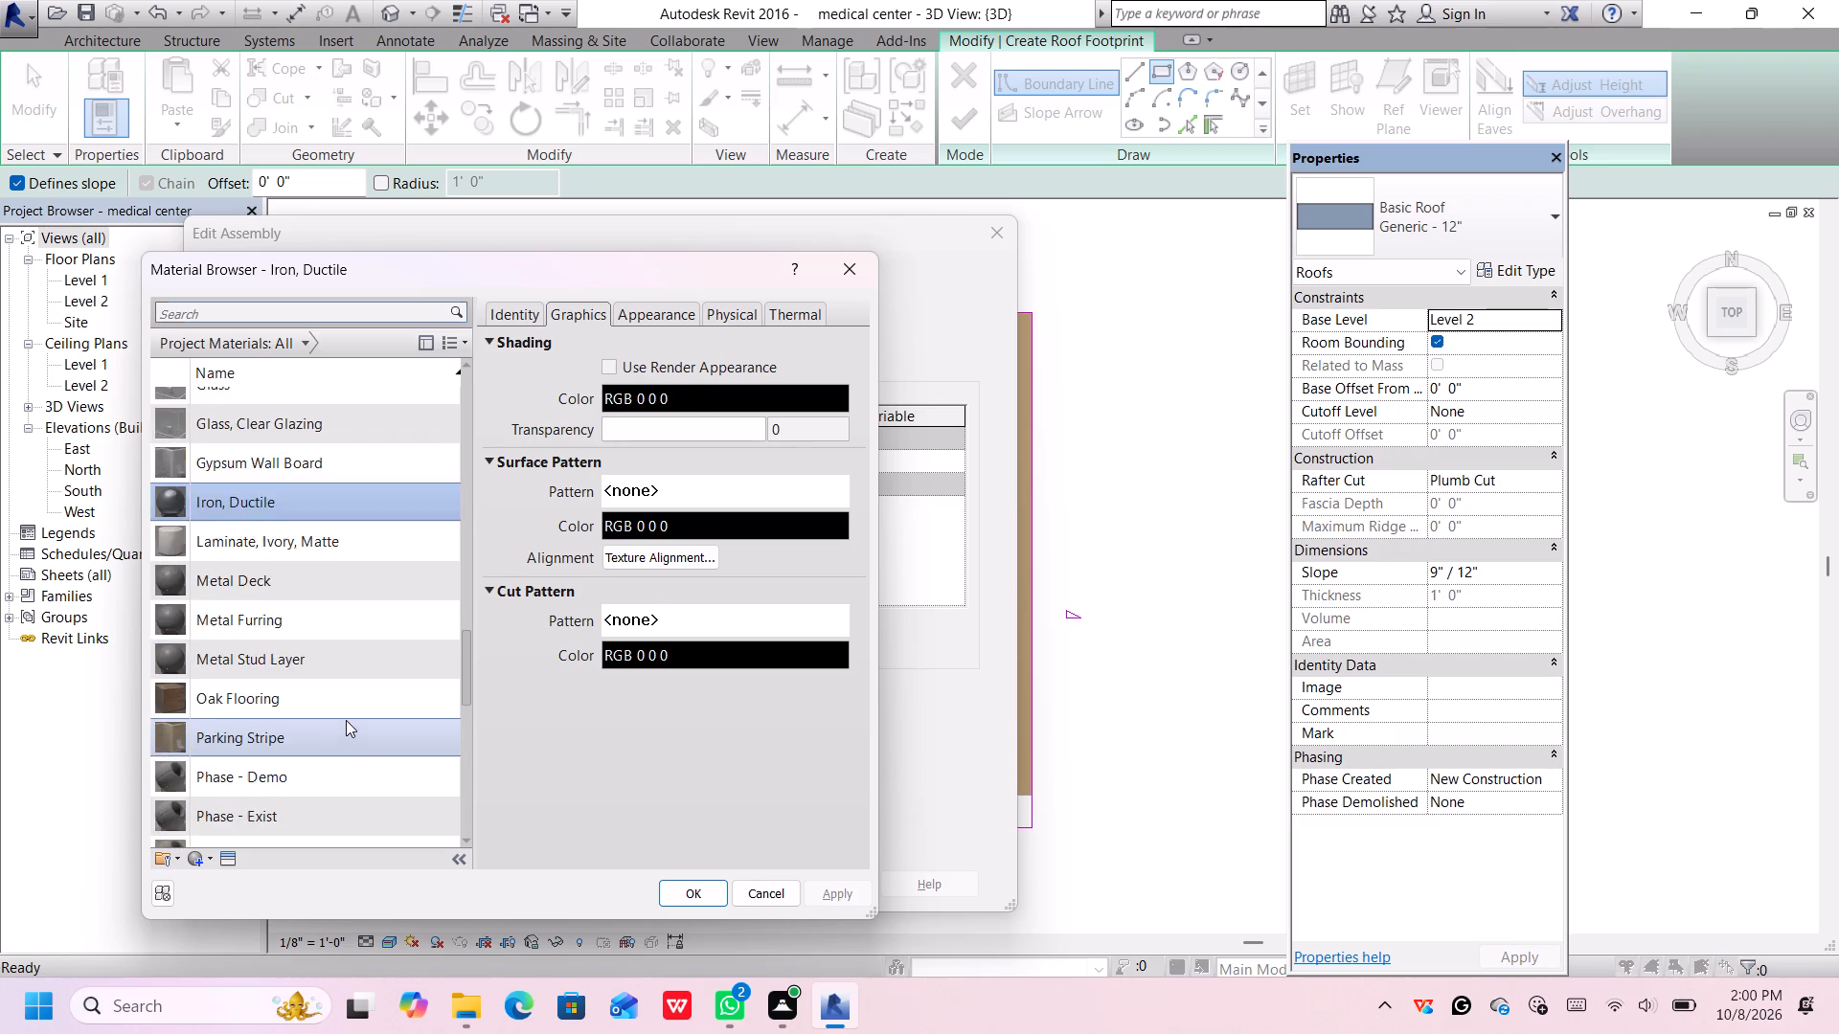
scroll(346, 720, "down", 2)
left_click(283, 504)
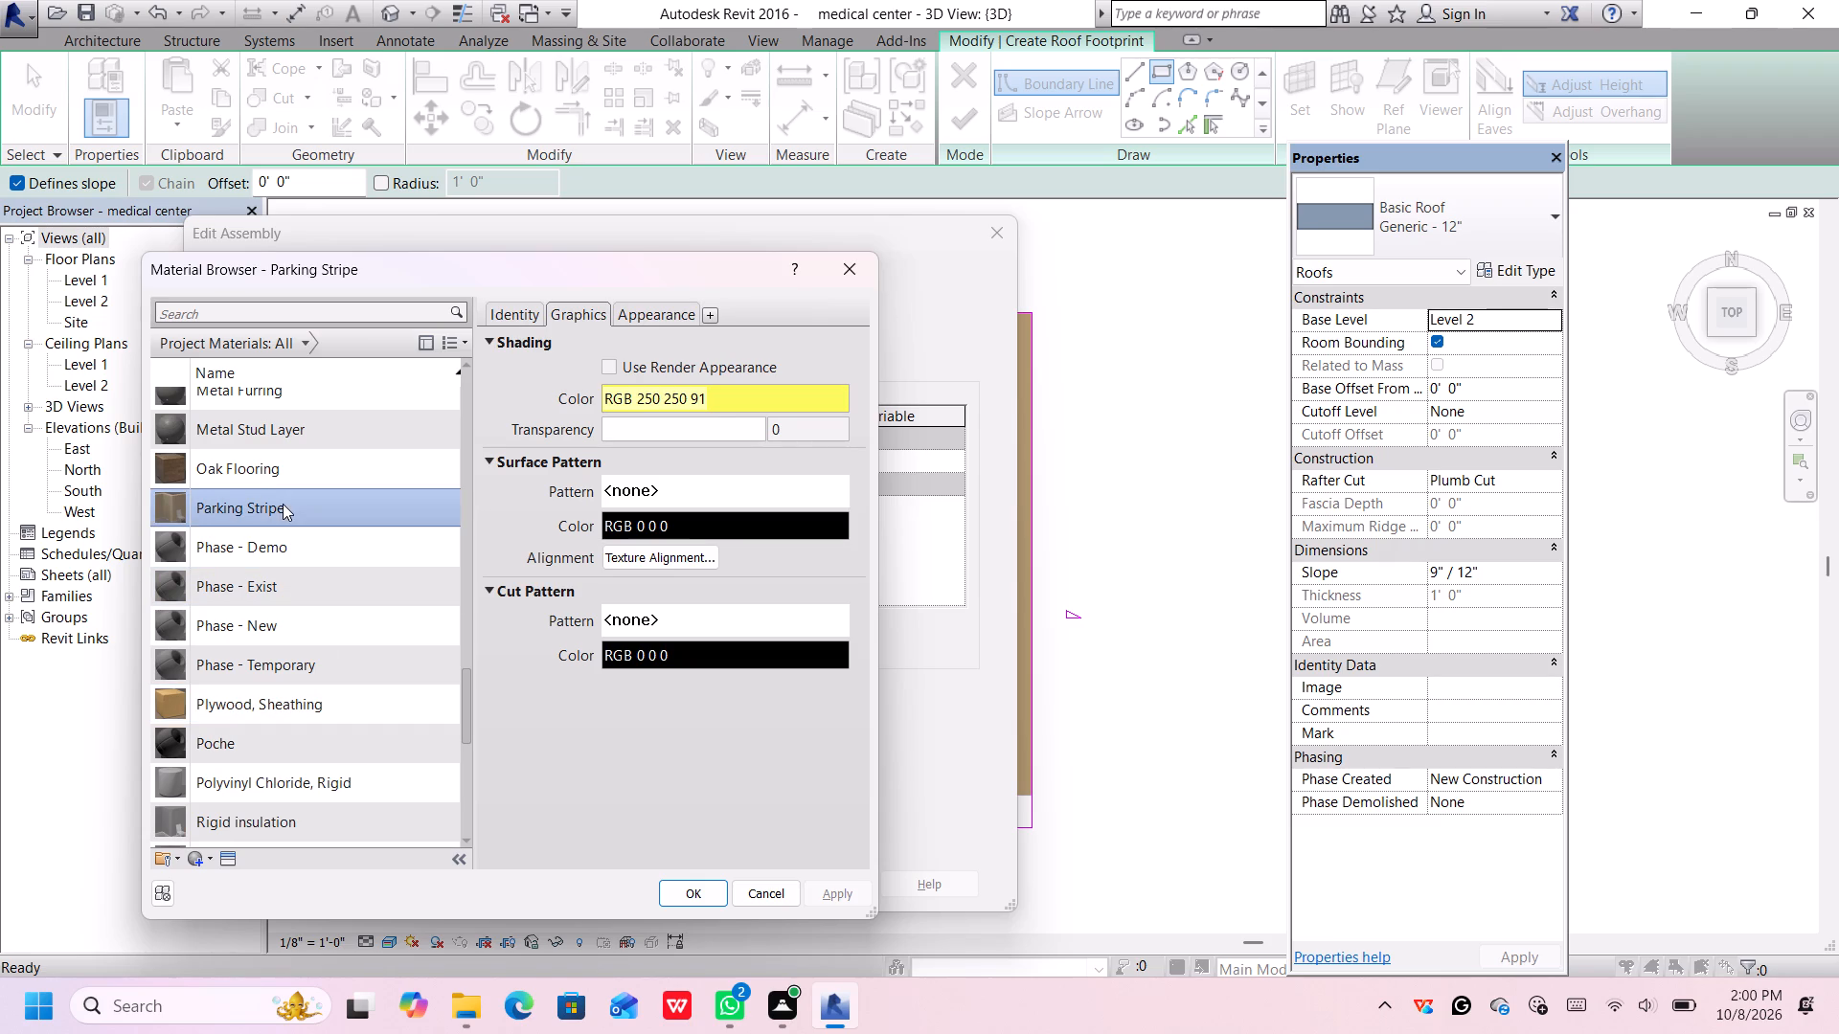
left_click(638, 300)
left_click(644, 312)
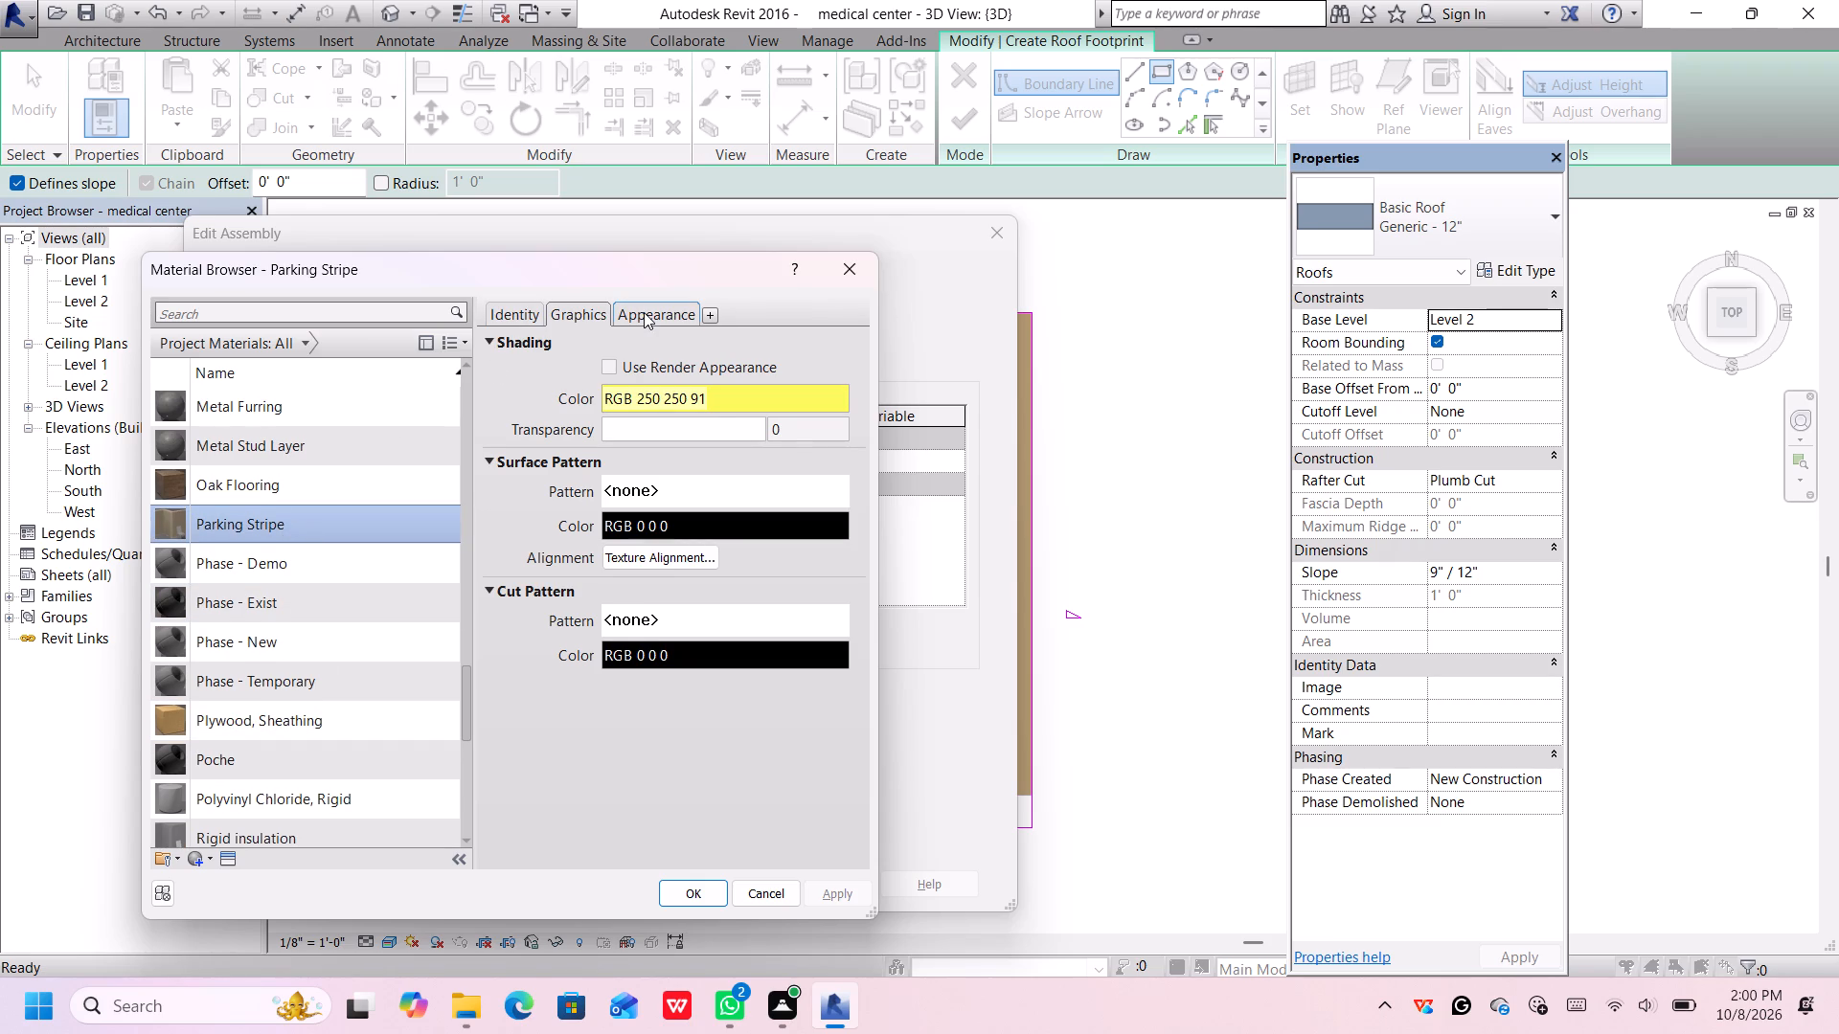
left_click(698, 885)
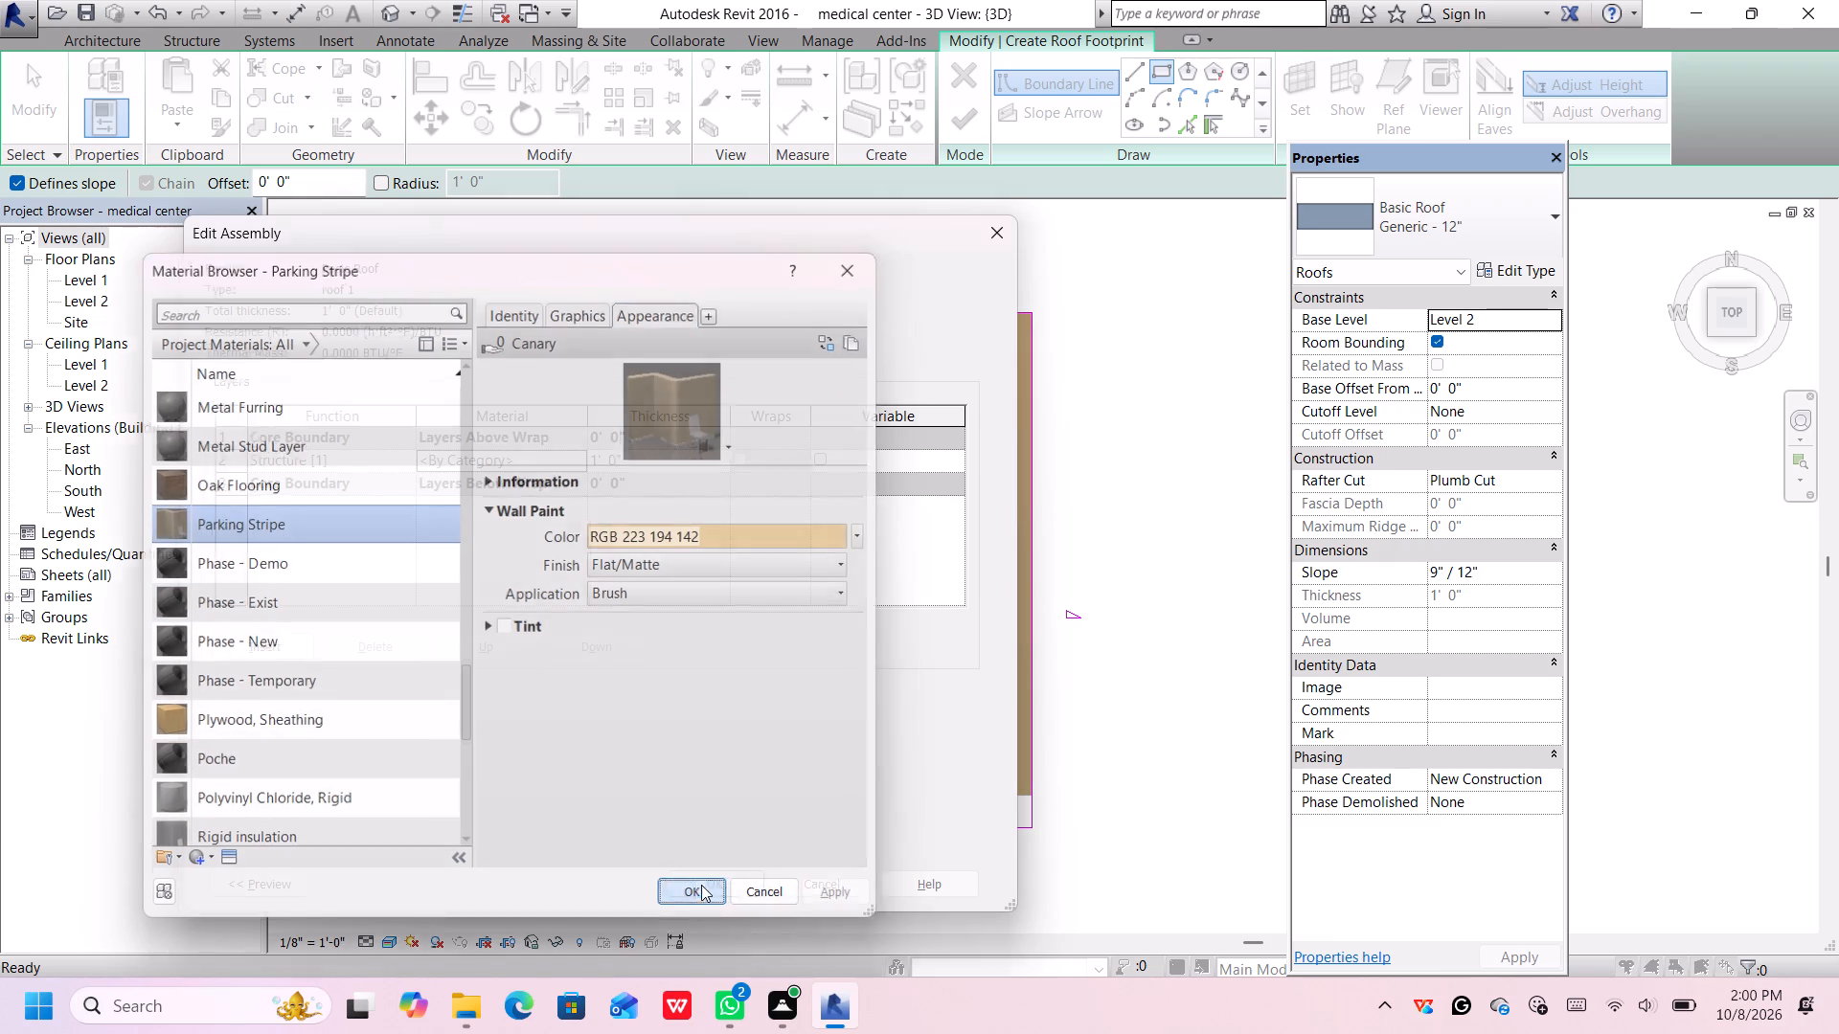
left_click(704, 880)
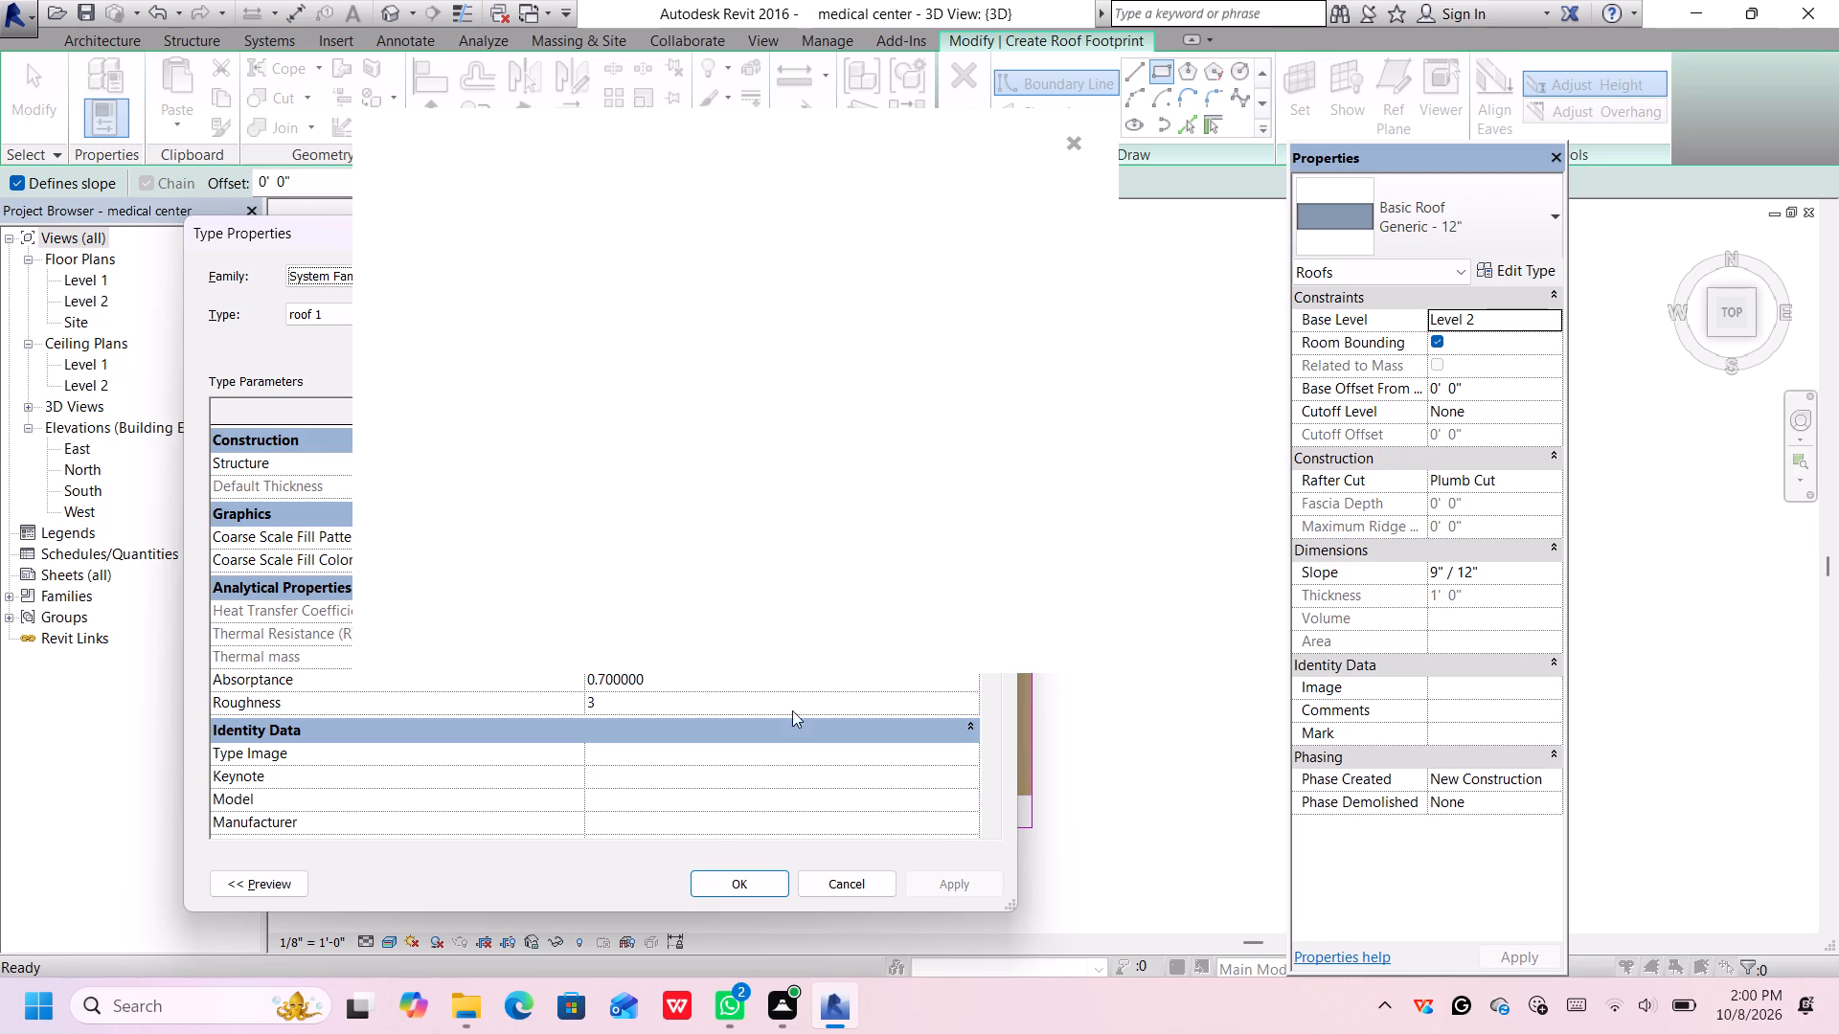
Set the structure layer thickness of the roof 1 type to 2' and apply the type changes.
left_click(1069, 139)
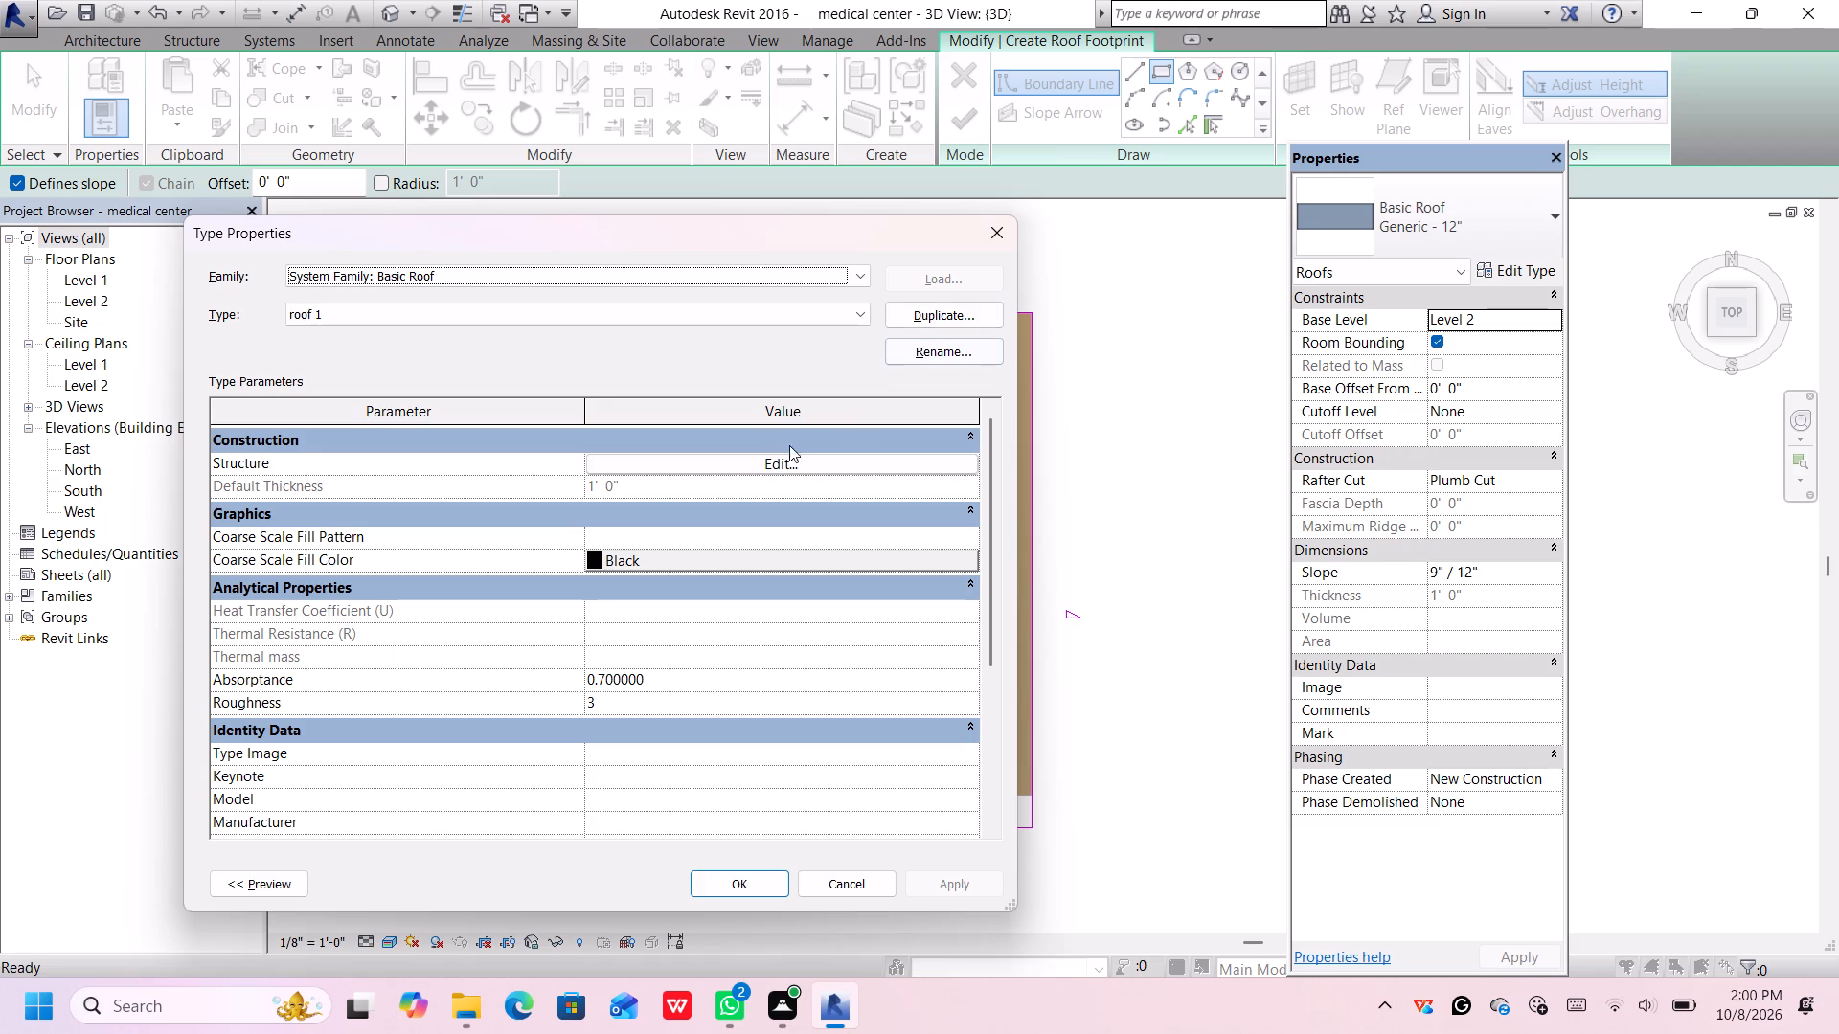
left_click(627, 492)
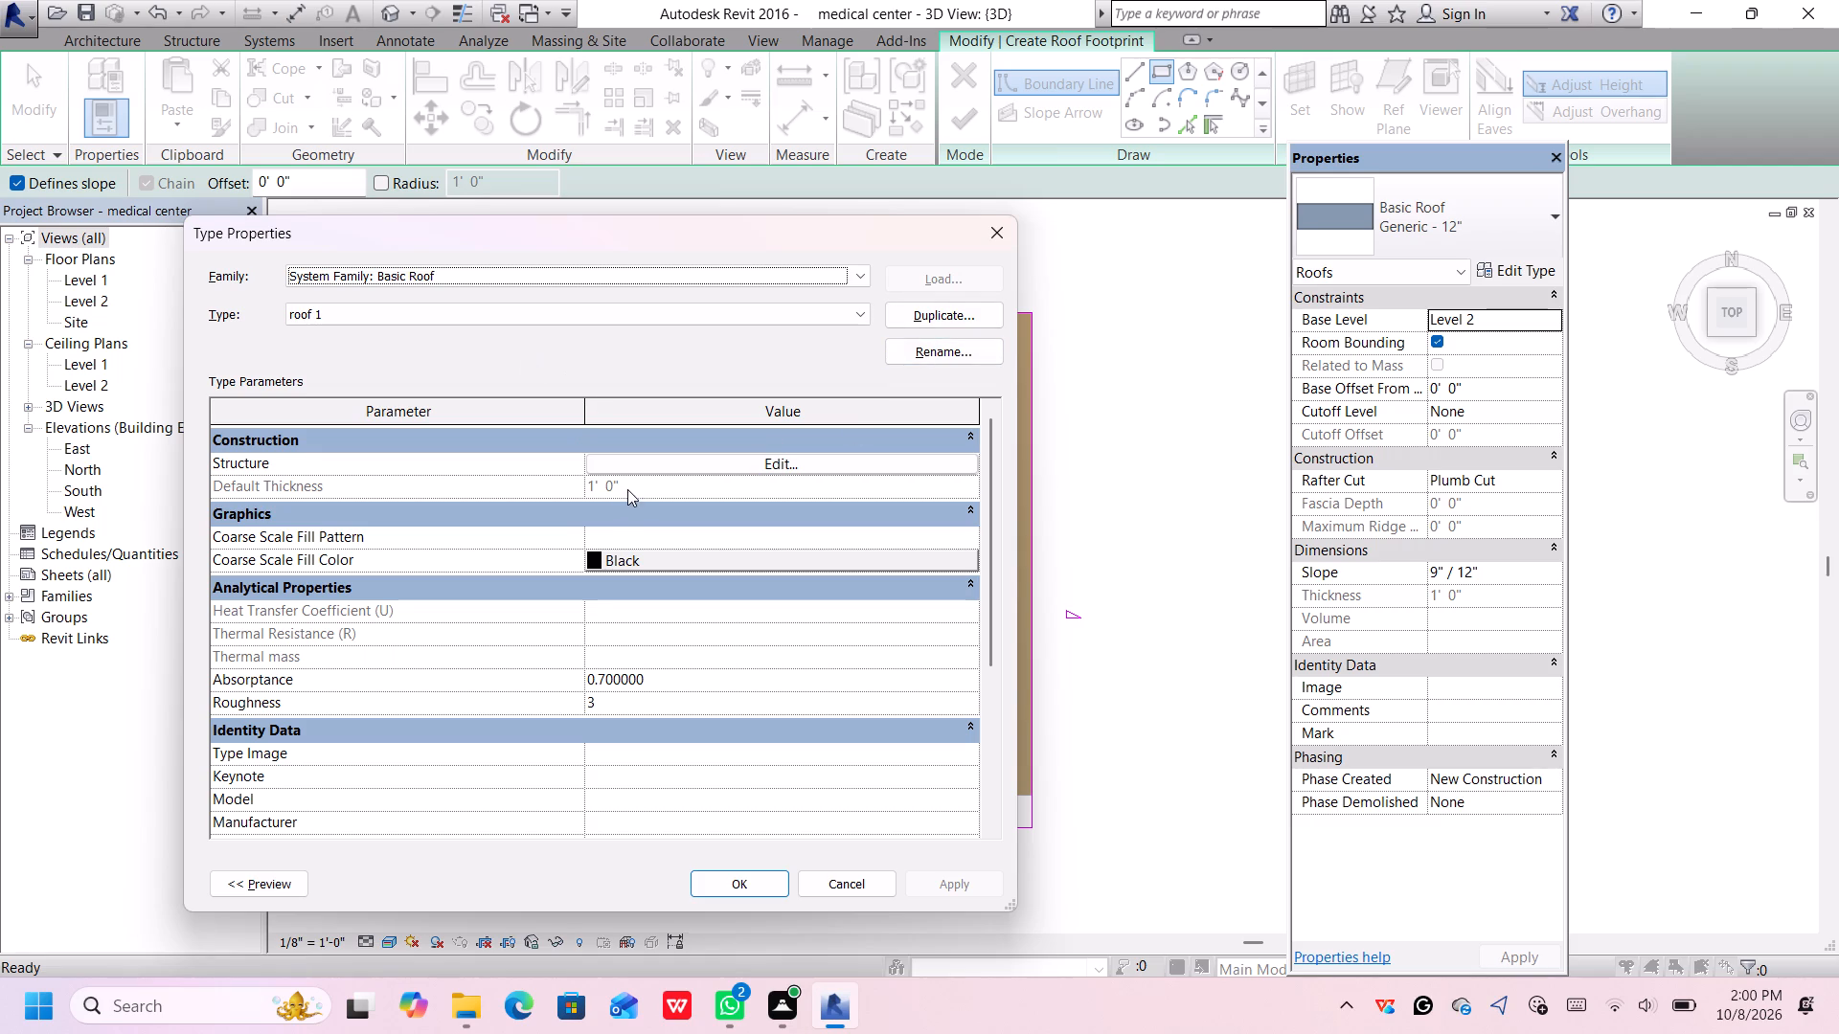
left_click(819, 468)
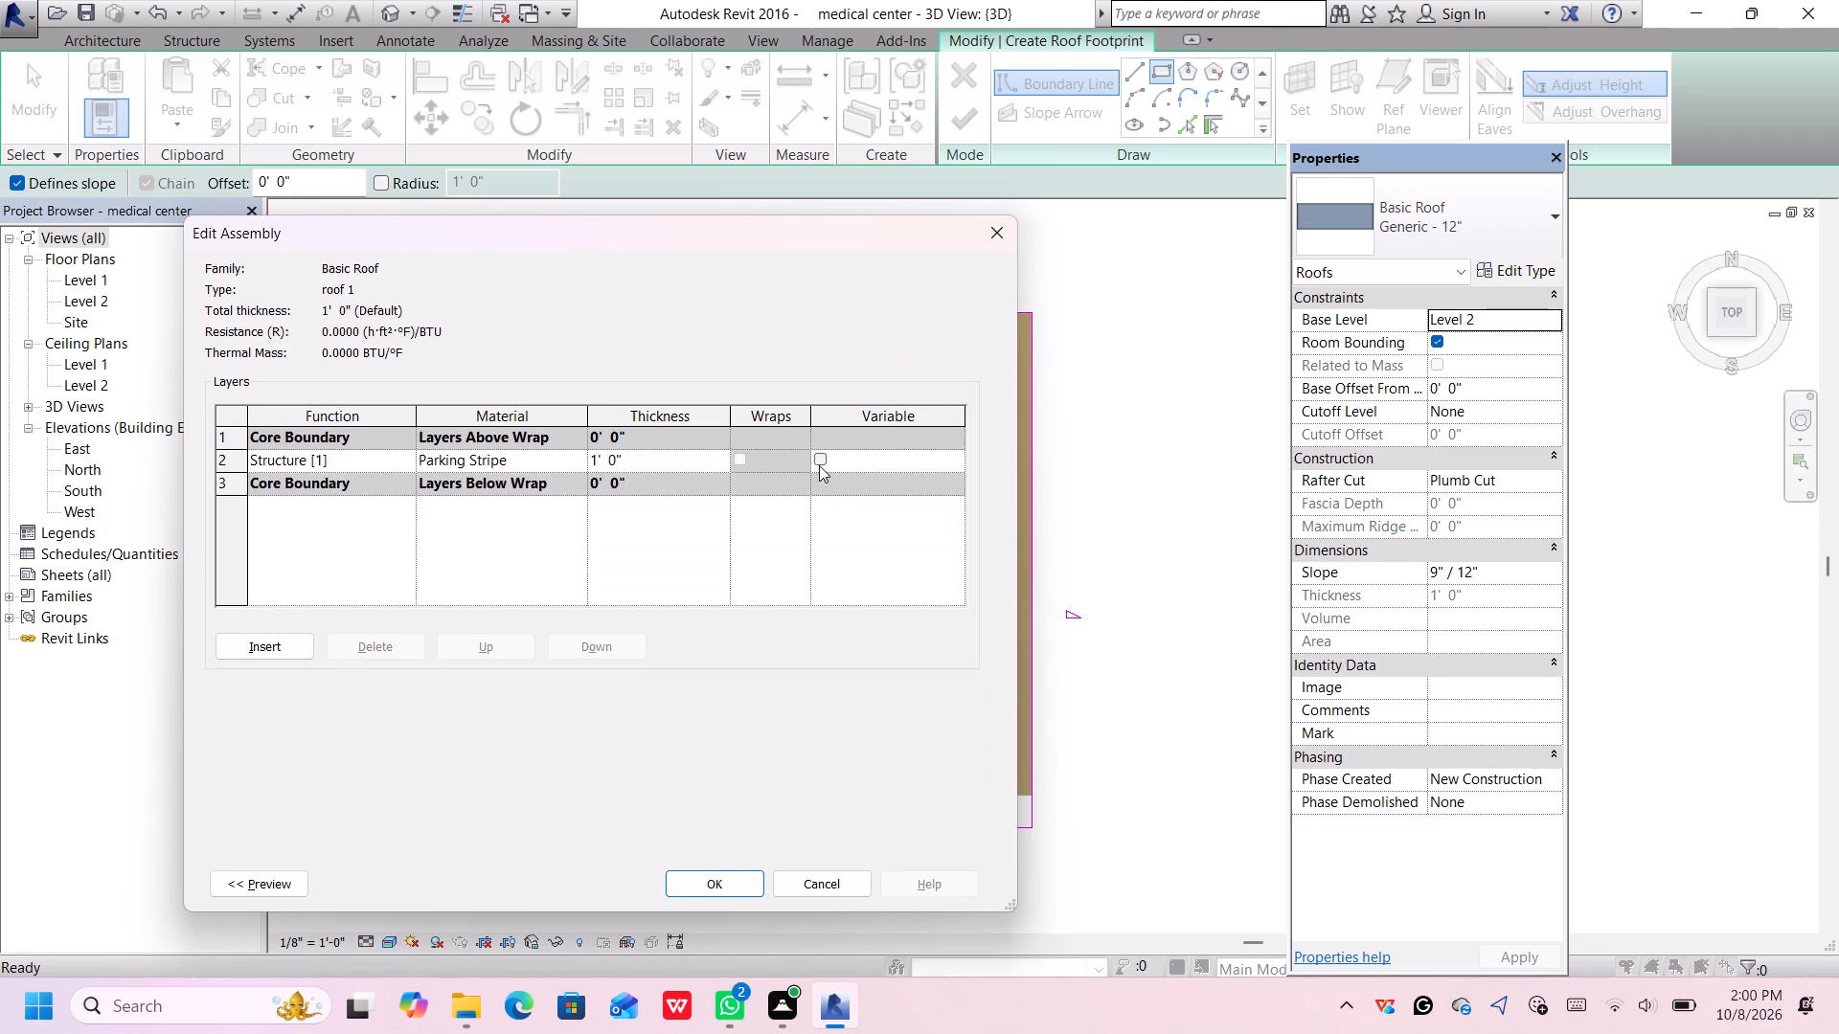
left_click(623, 454)
key("BackSpace")
key("BackSpace")
key("BackSpace")
key("BackSpace")
key("BackSpace")
key("BackSpace")
key("BackSpace")
key("BackSpace")
key("BackSpace")
type("2'")
key("Return")
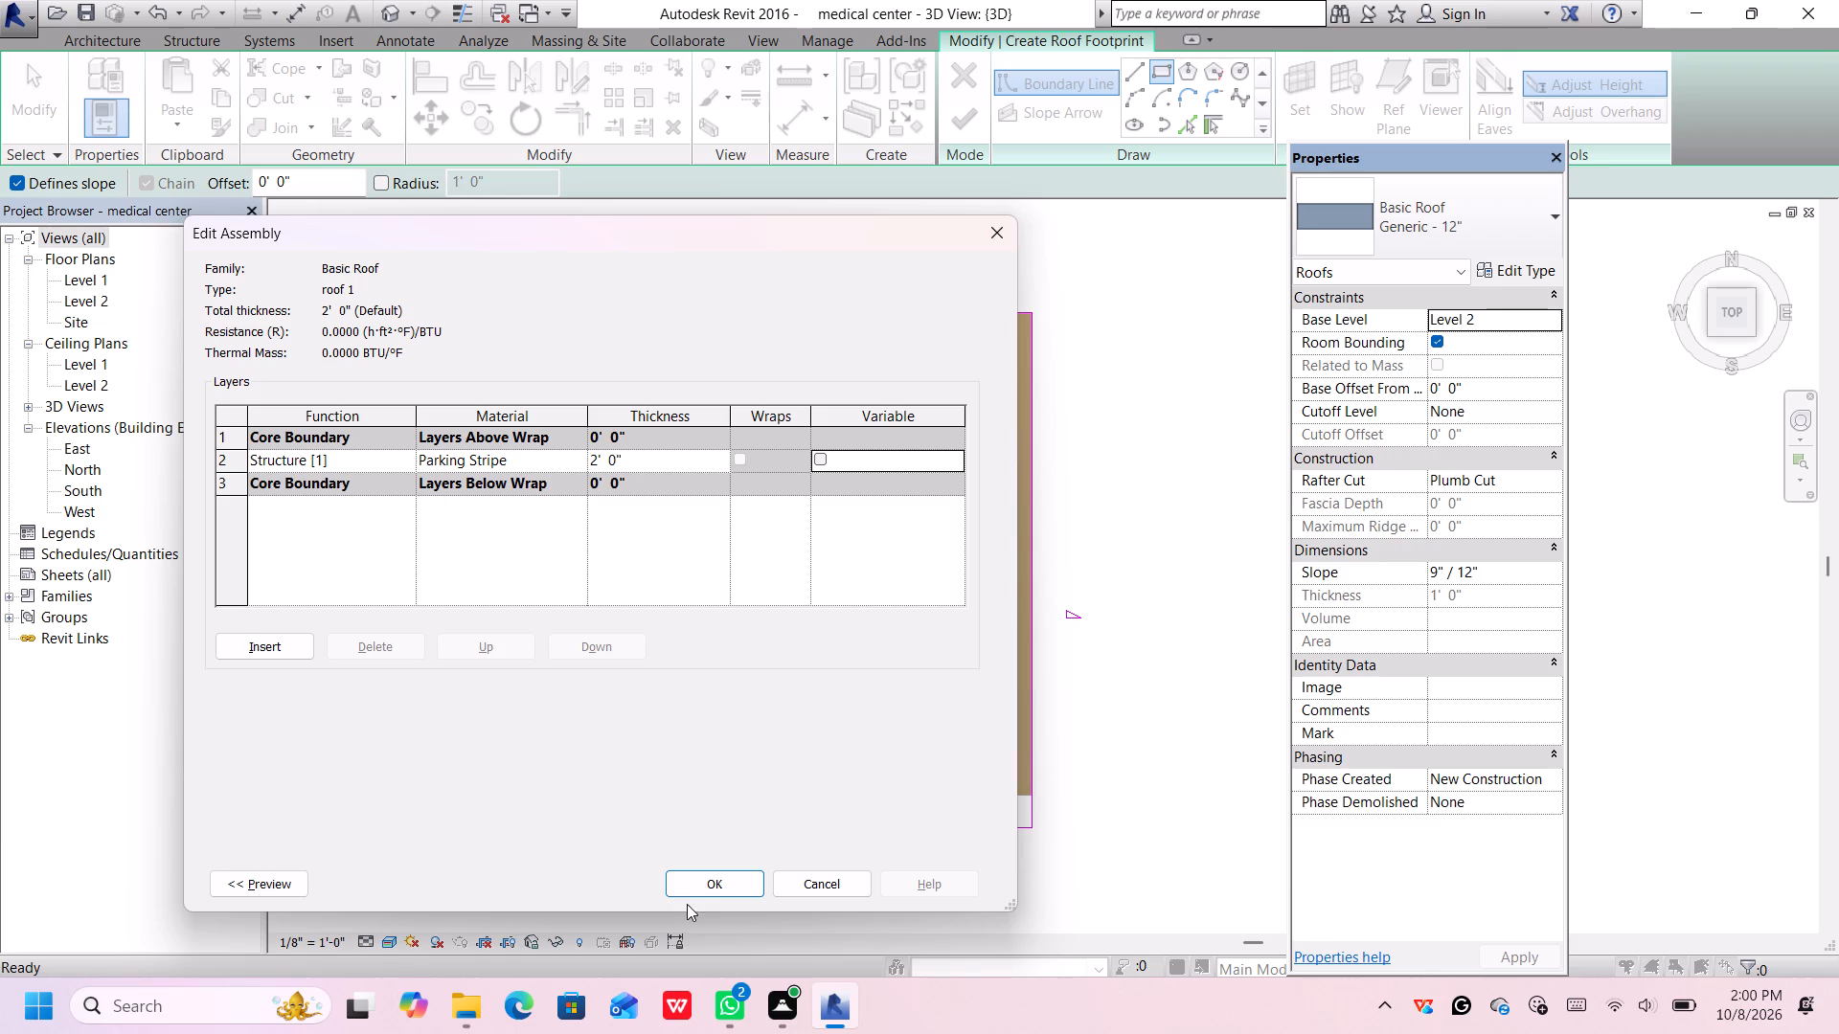
left_click(711, 885)
left_click(731, 879)
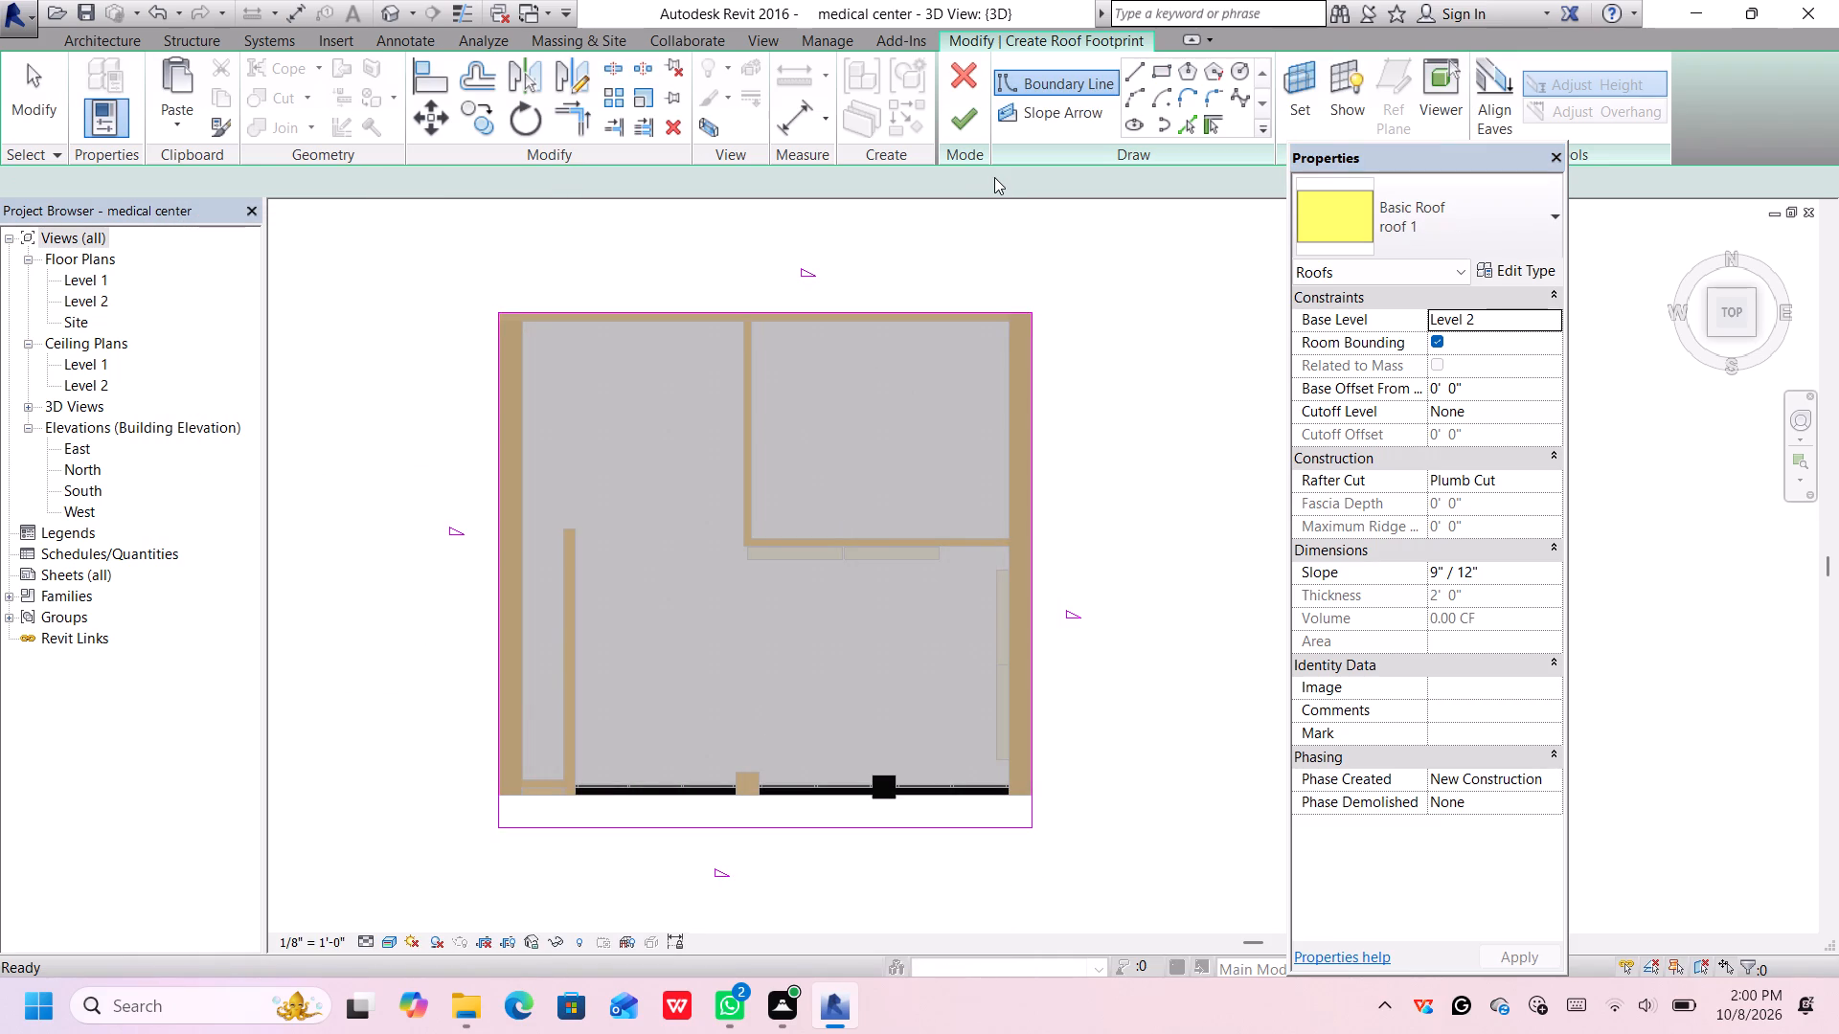
Discard the stray rectangle, finish the roof 1 footprint sketch and attach the highlighted walls to the roof.
left_click(821, 320)
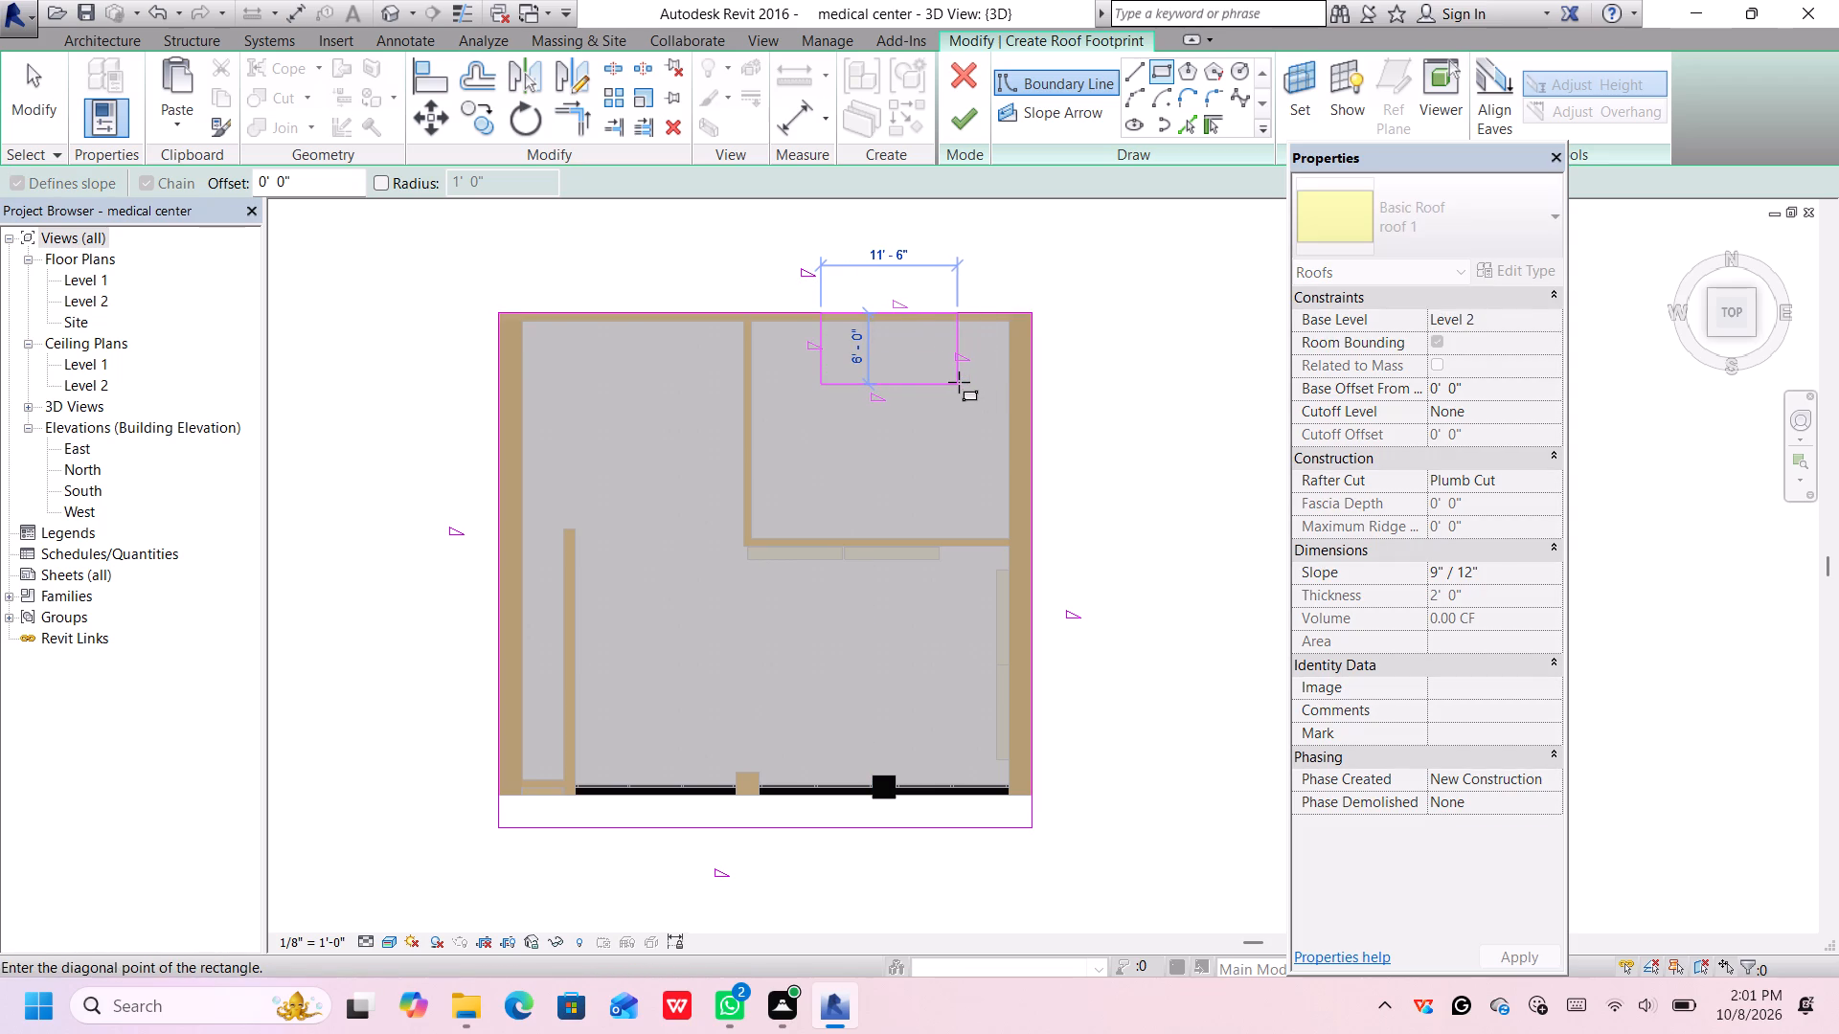
key("Escape")
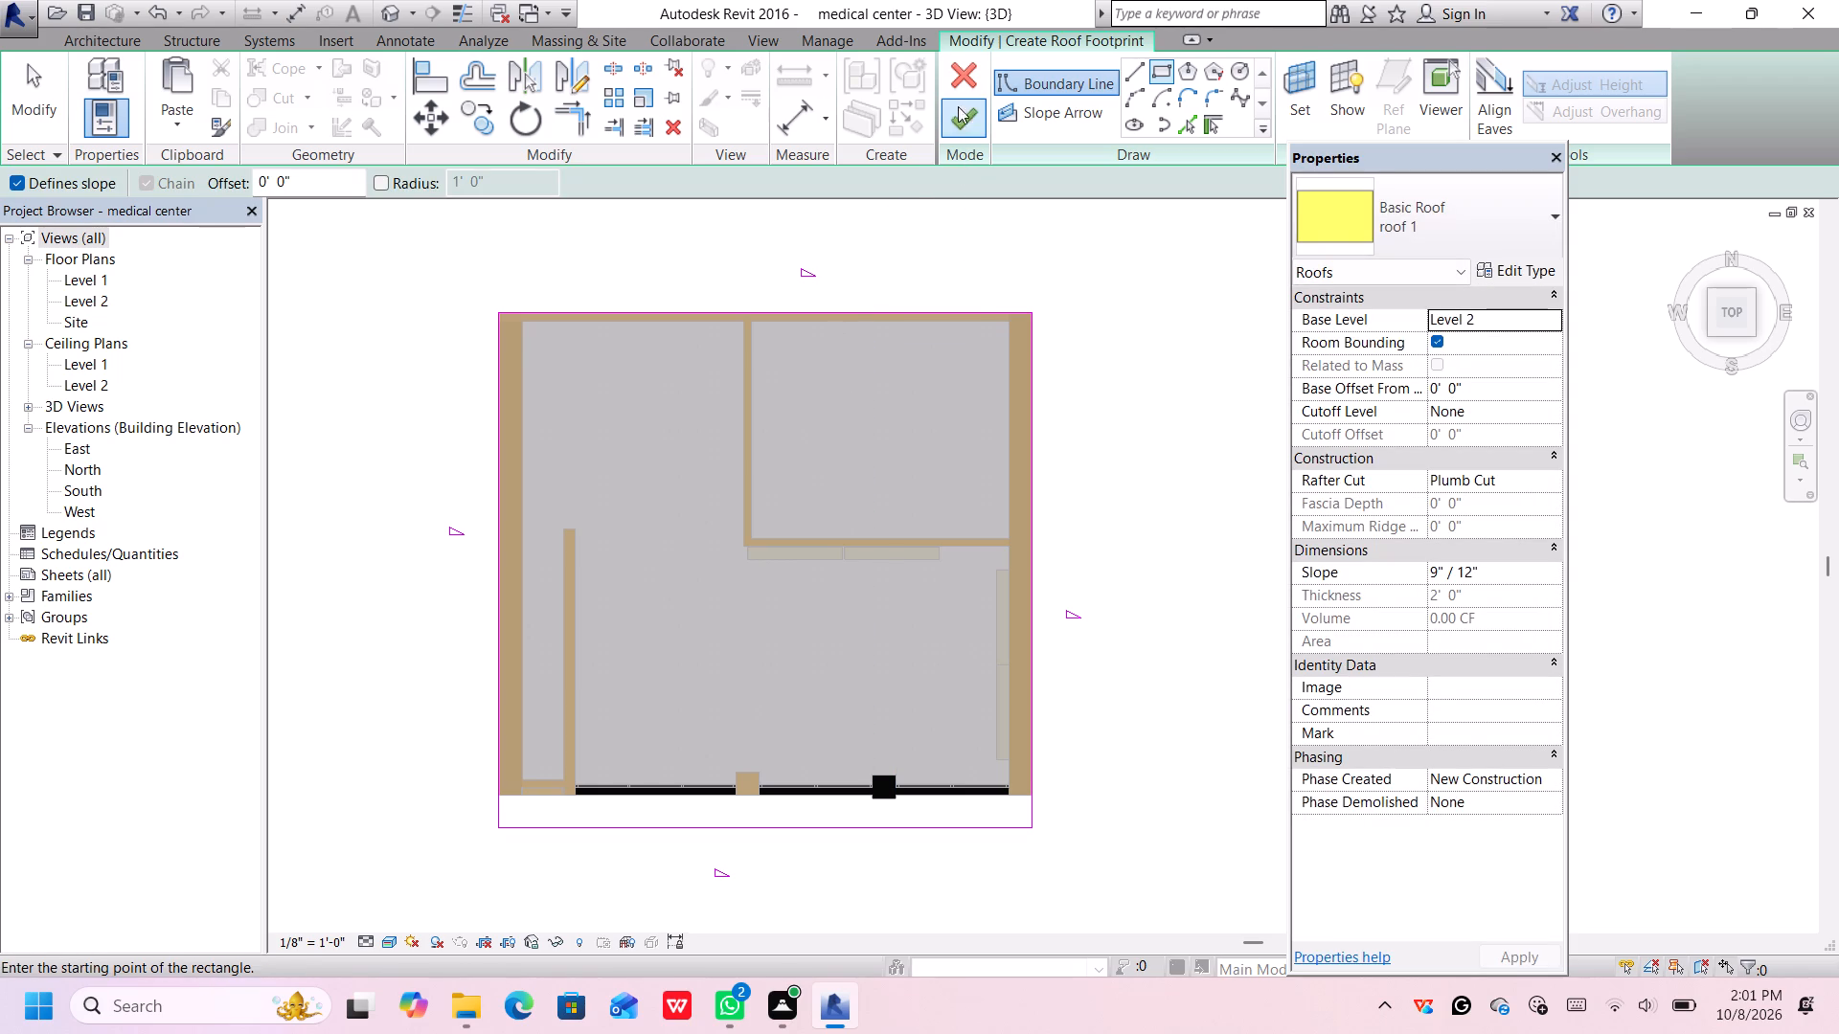
left_click(963, 116)
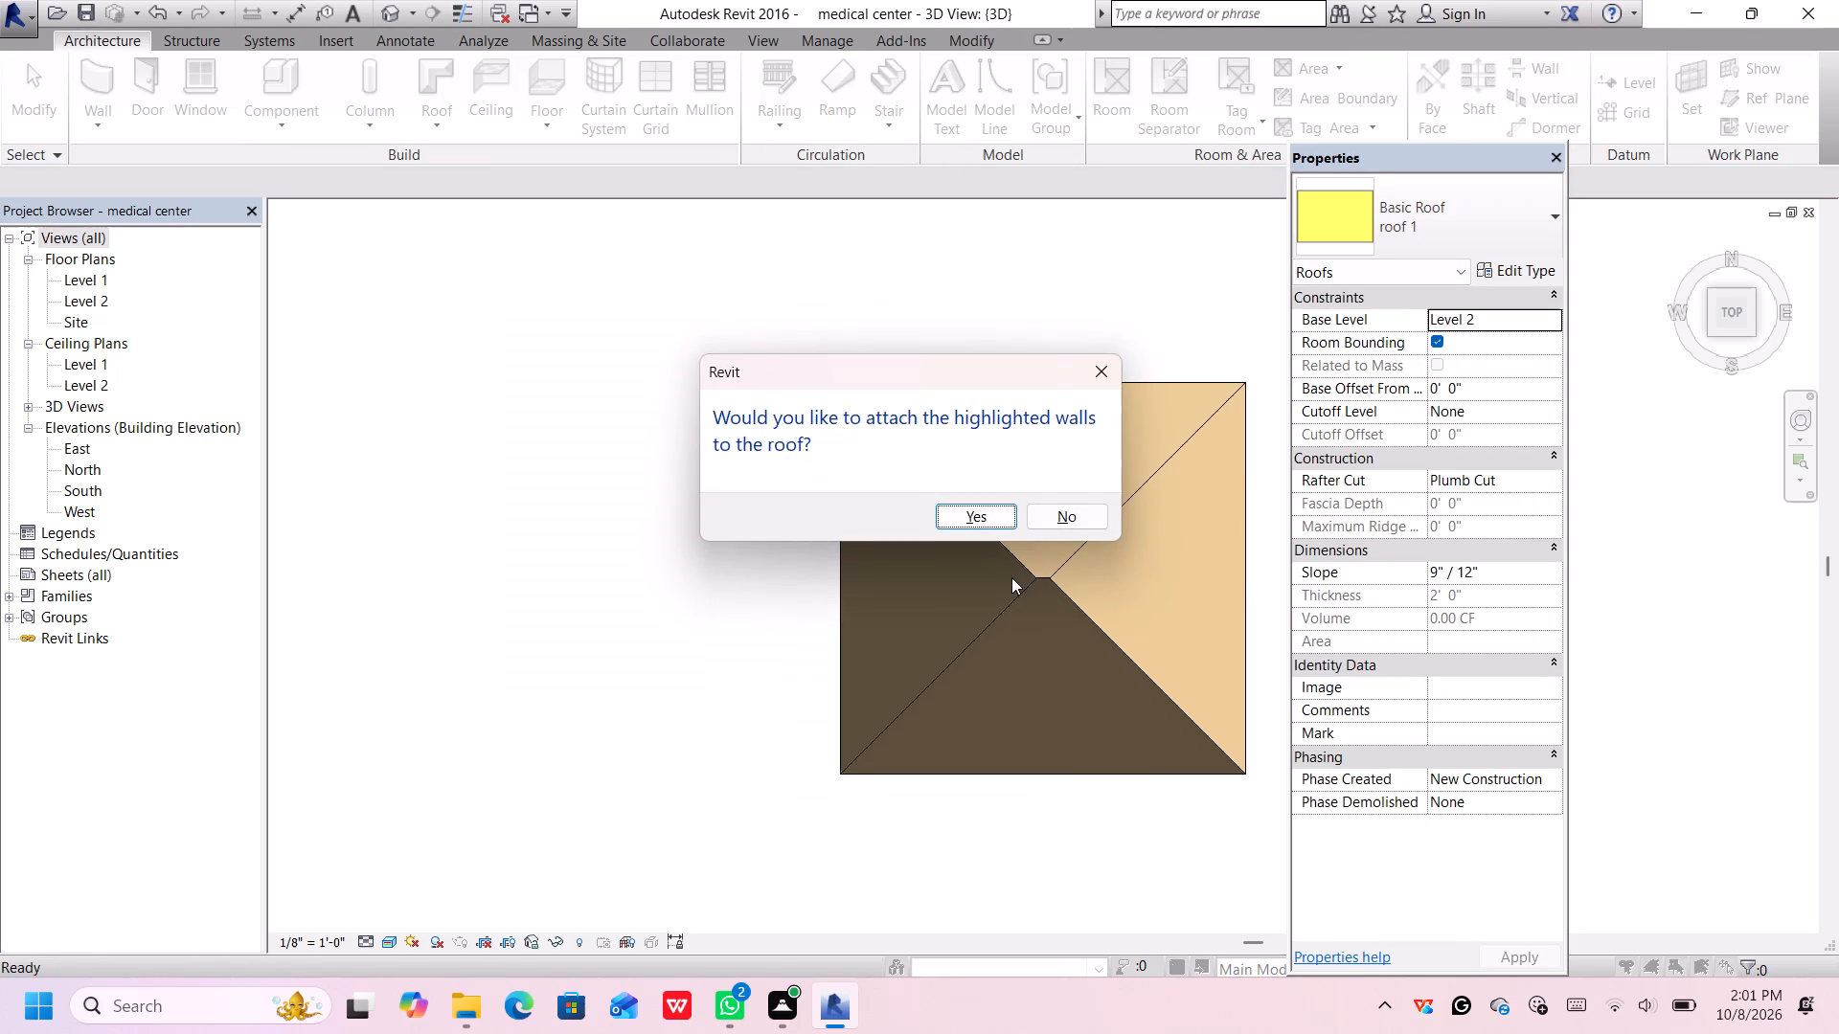
left_click(982, 517)
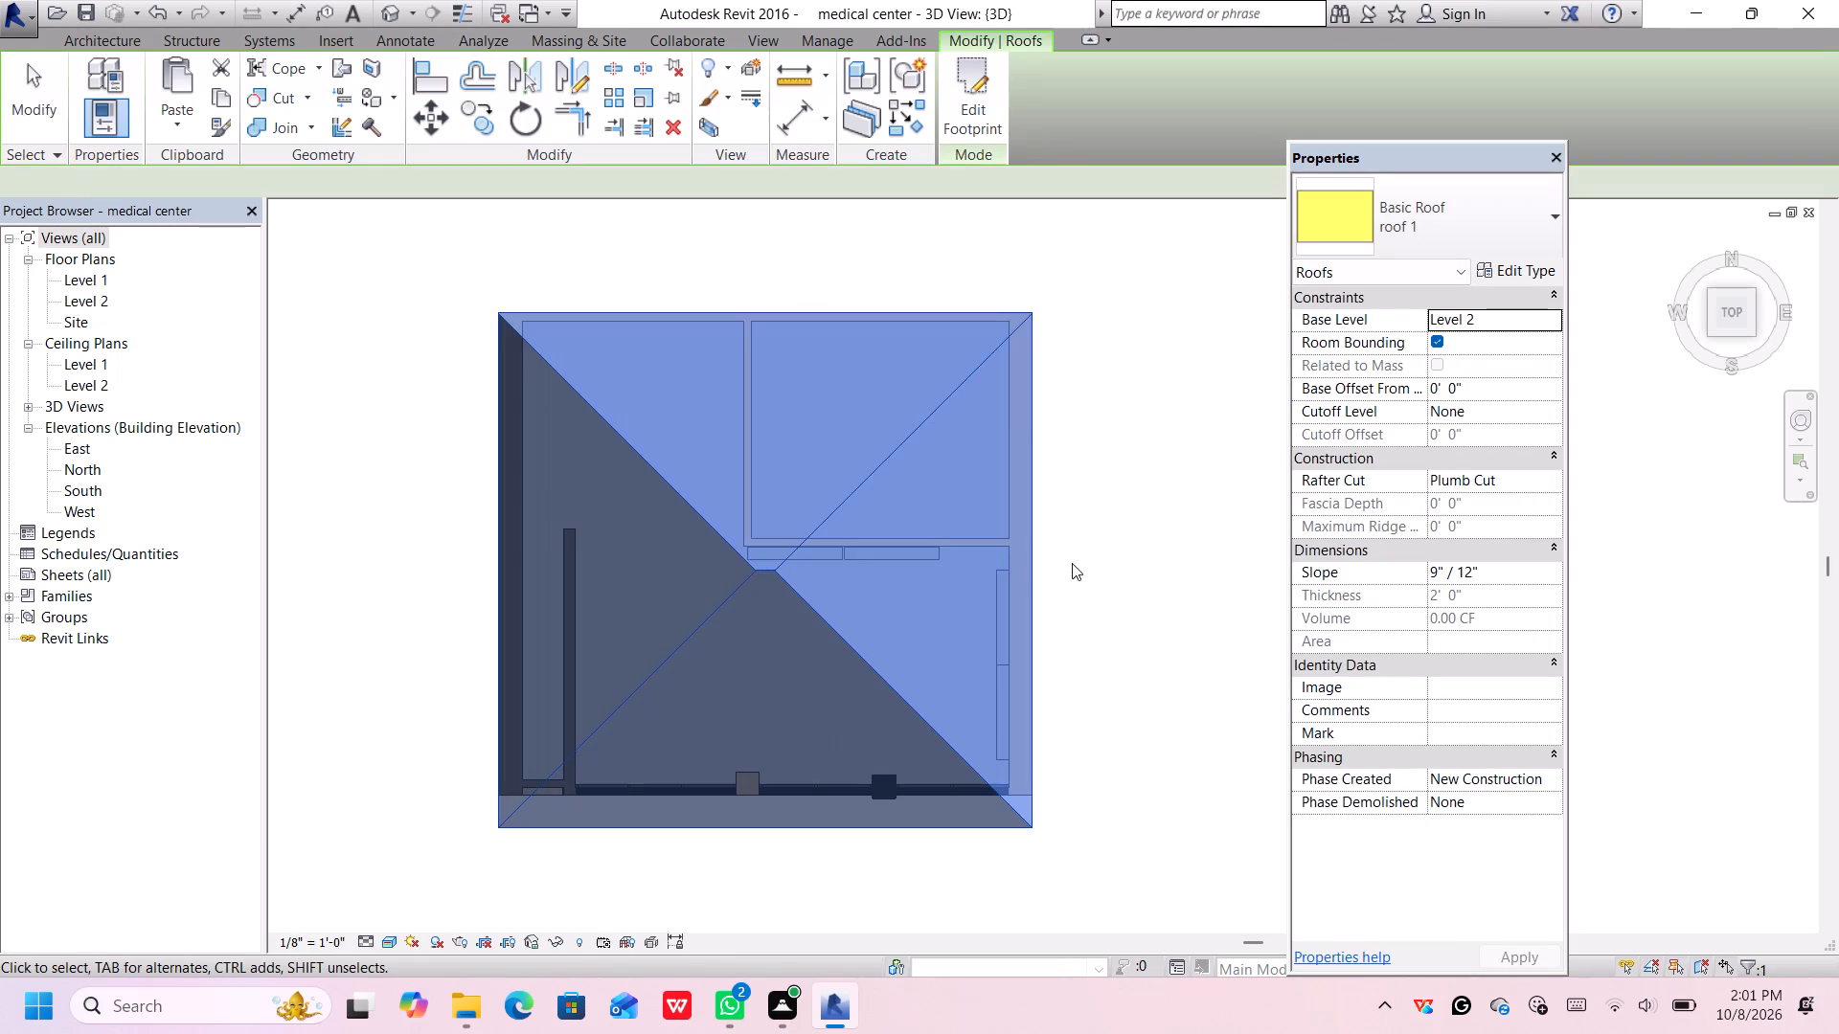
Reopen the footprint sketch of the new roof for editing.
double_click(934, 431)
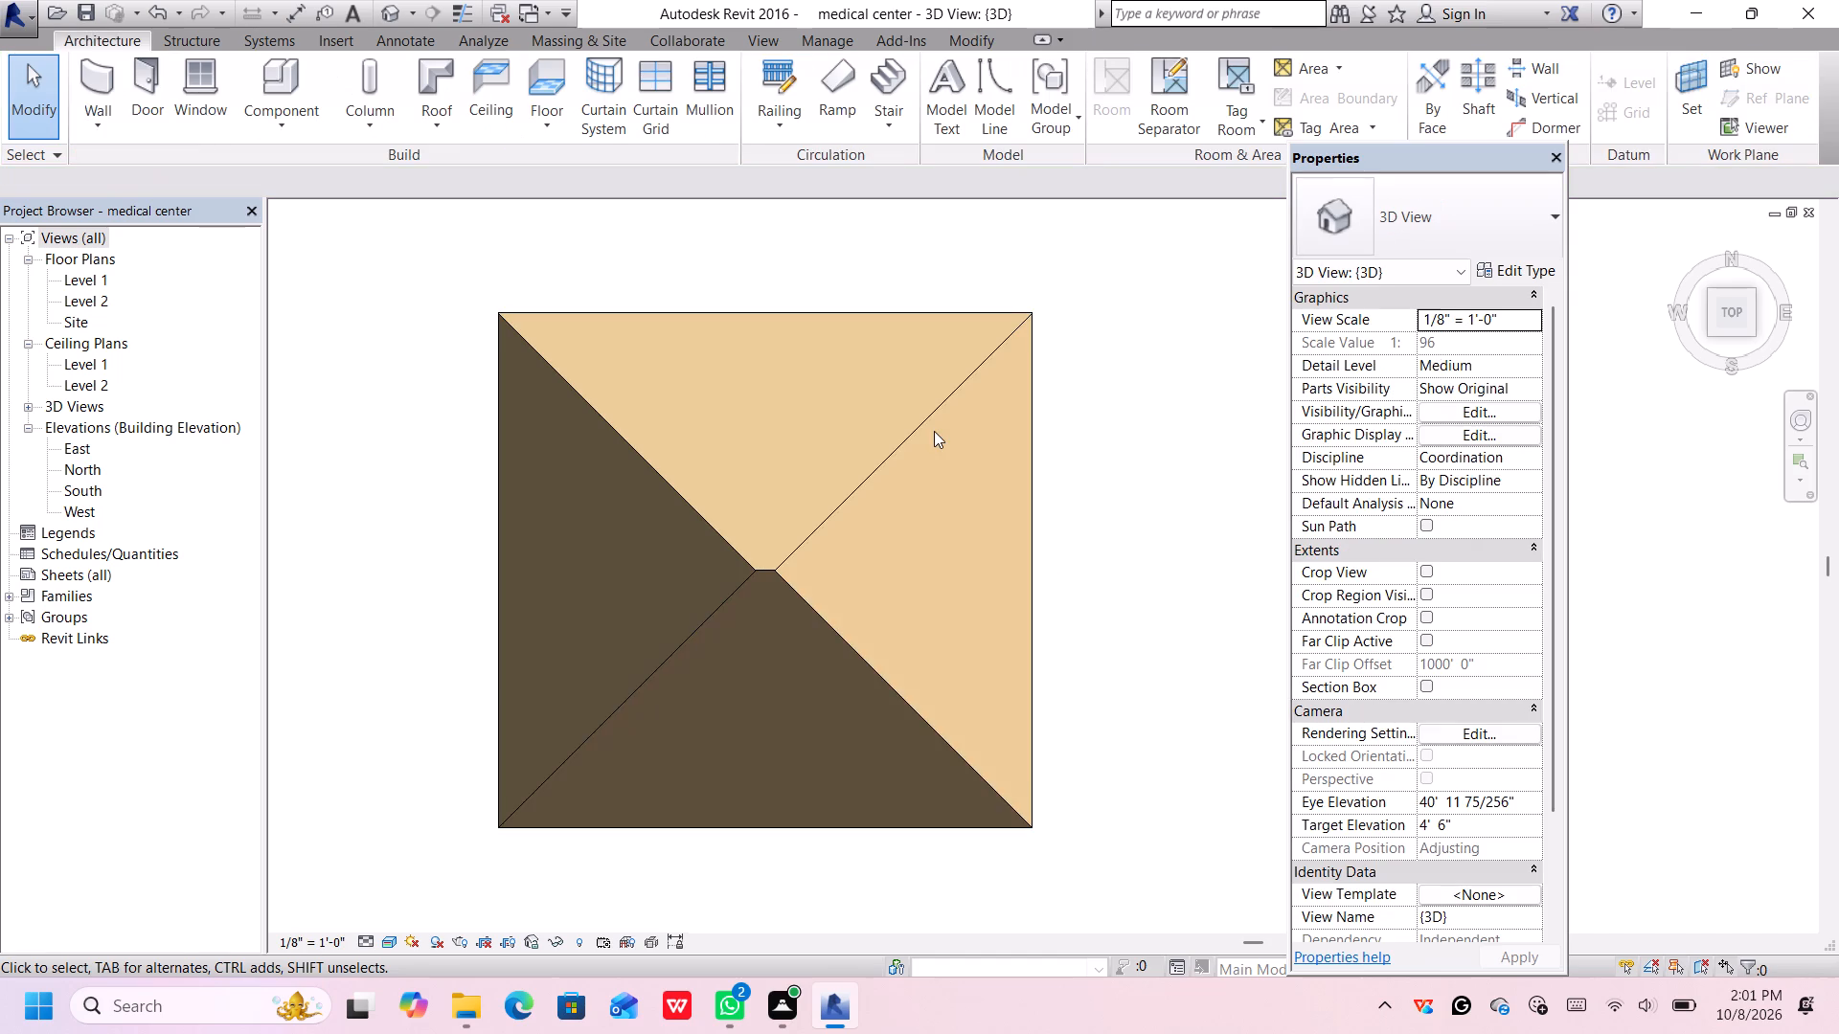
left_click(920, 419)
left_click(928, 428)
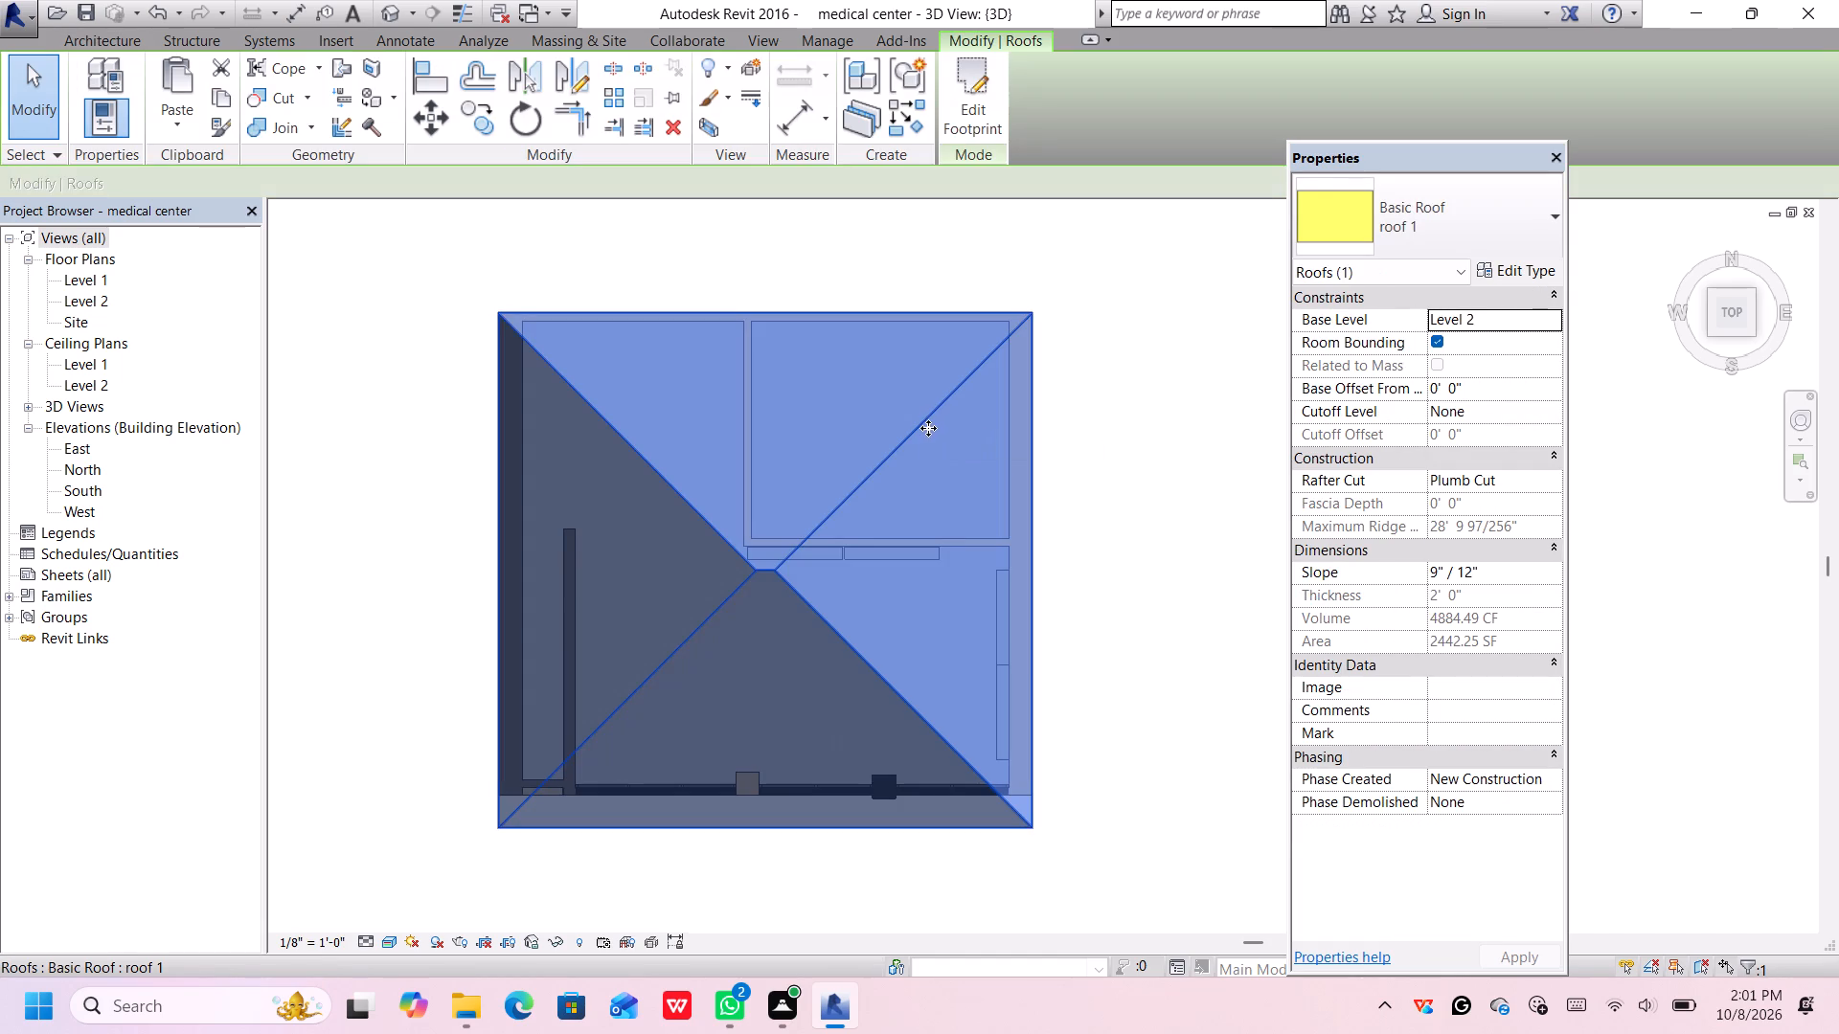
left_click(933, 430)
left_click(925, 419)
double_click(926, 426)
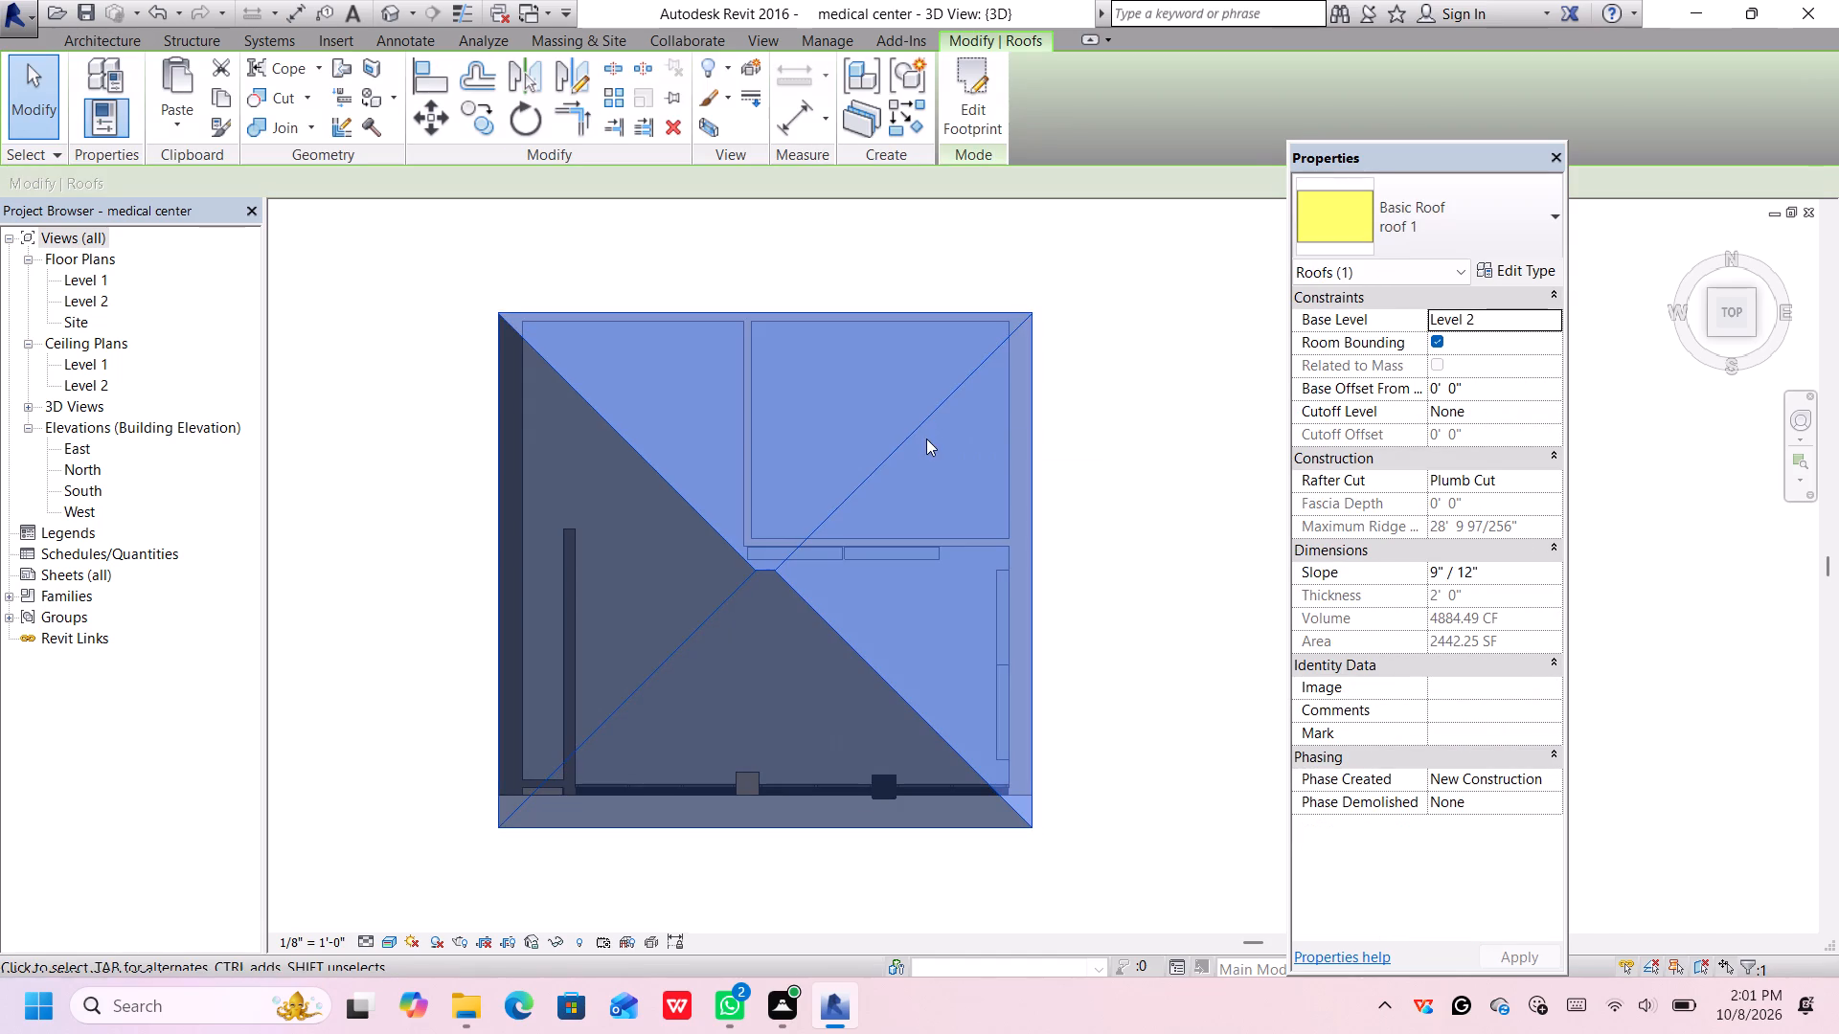
left_click(820, 383)
left_click(825, 389)
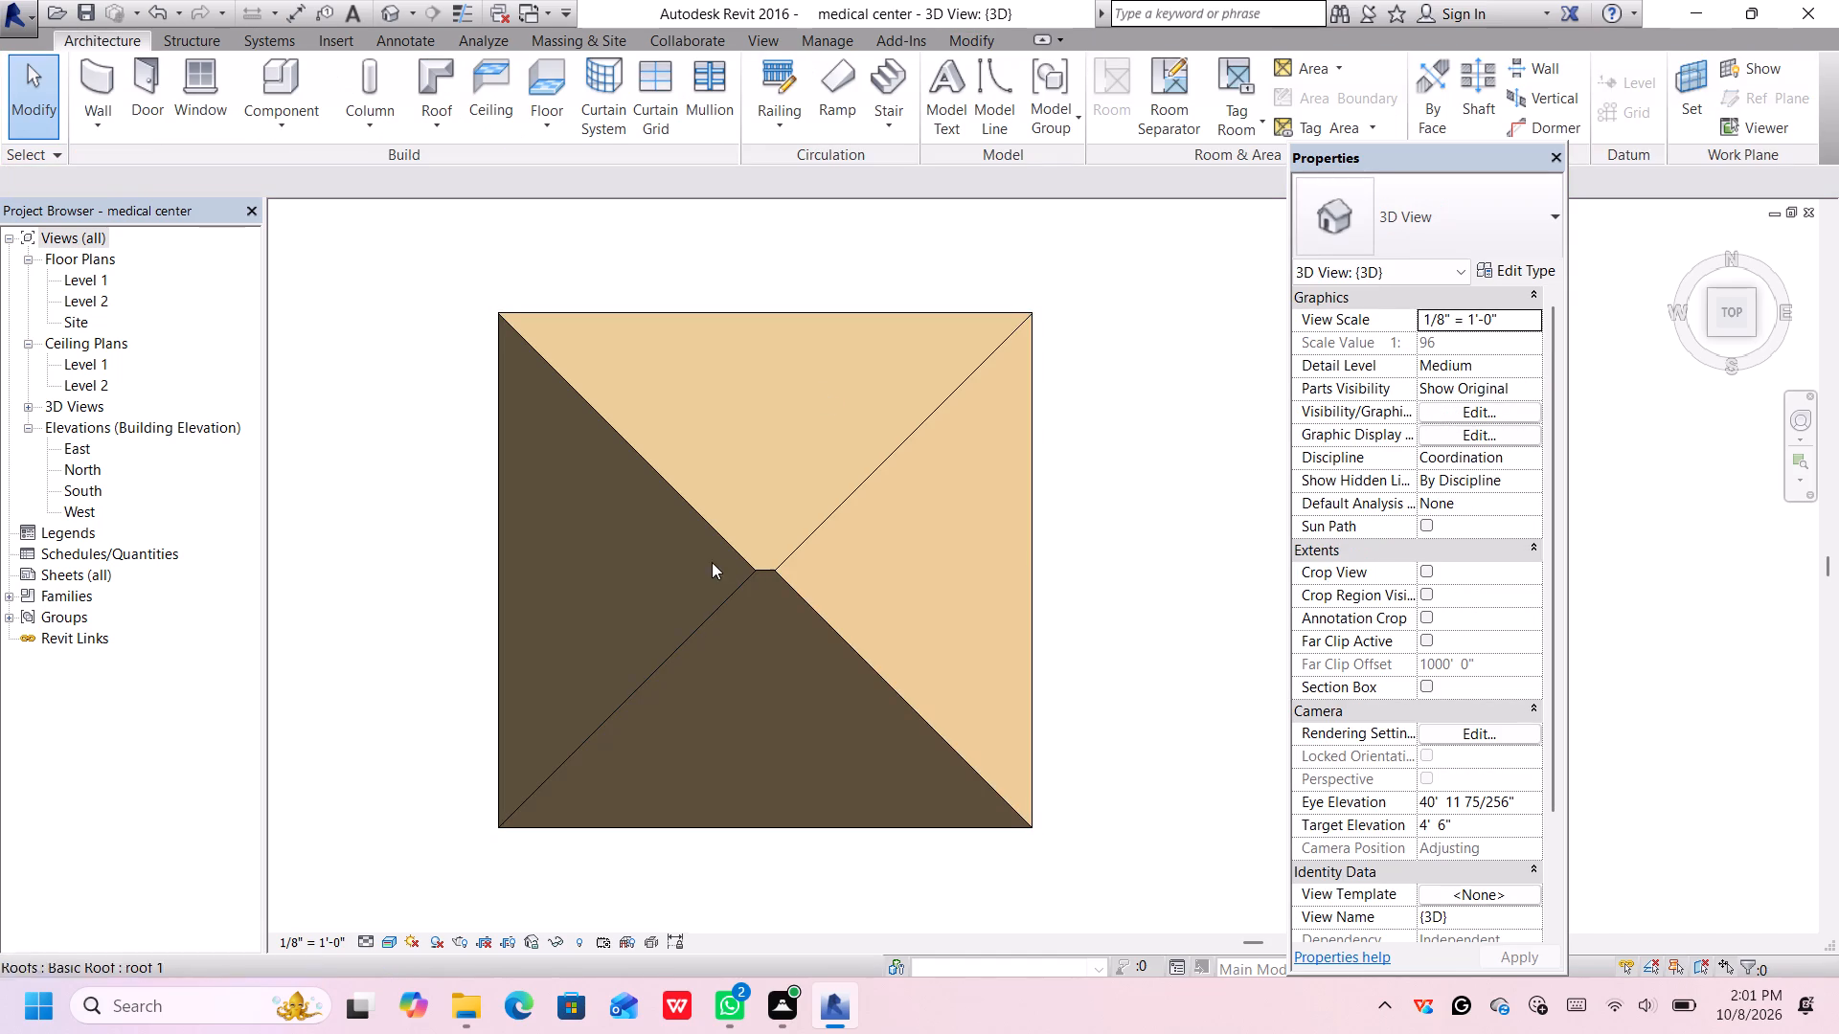
double_click(749, 611)
left_click(745, 589)
left_click(735, 598)
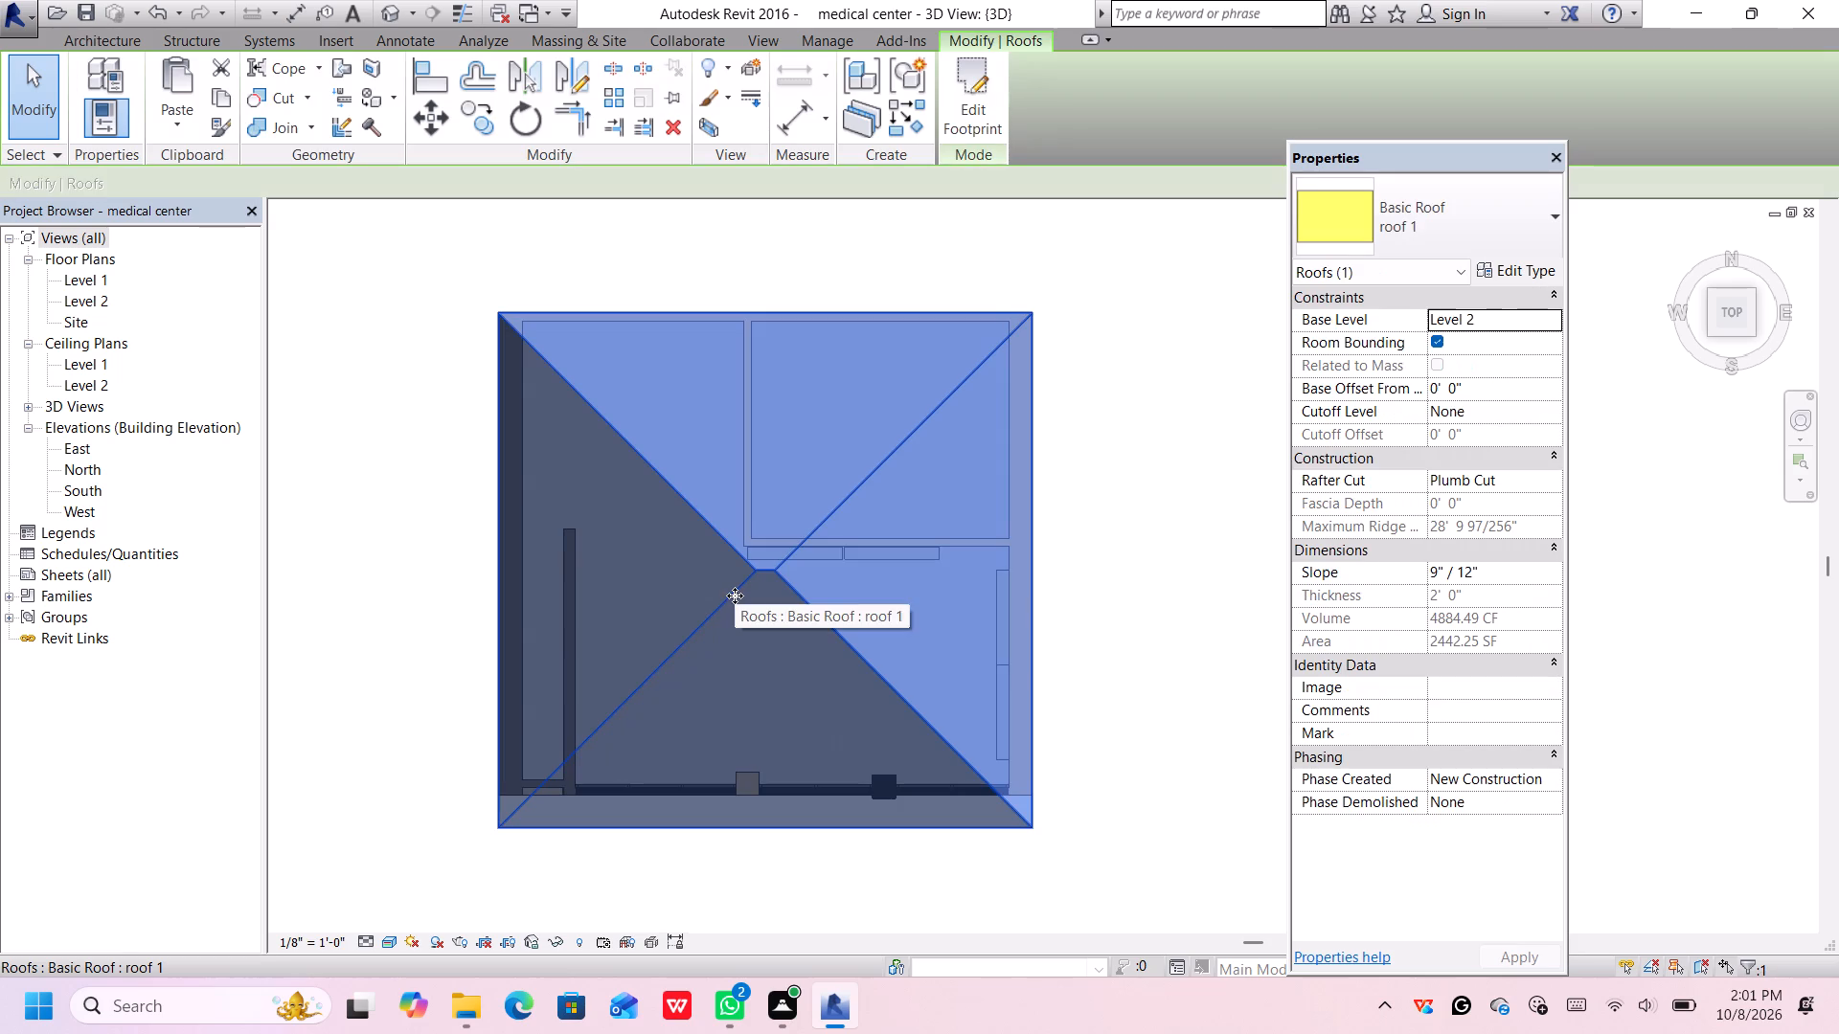
double_click(723, 508)
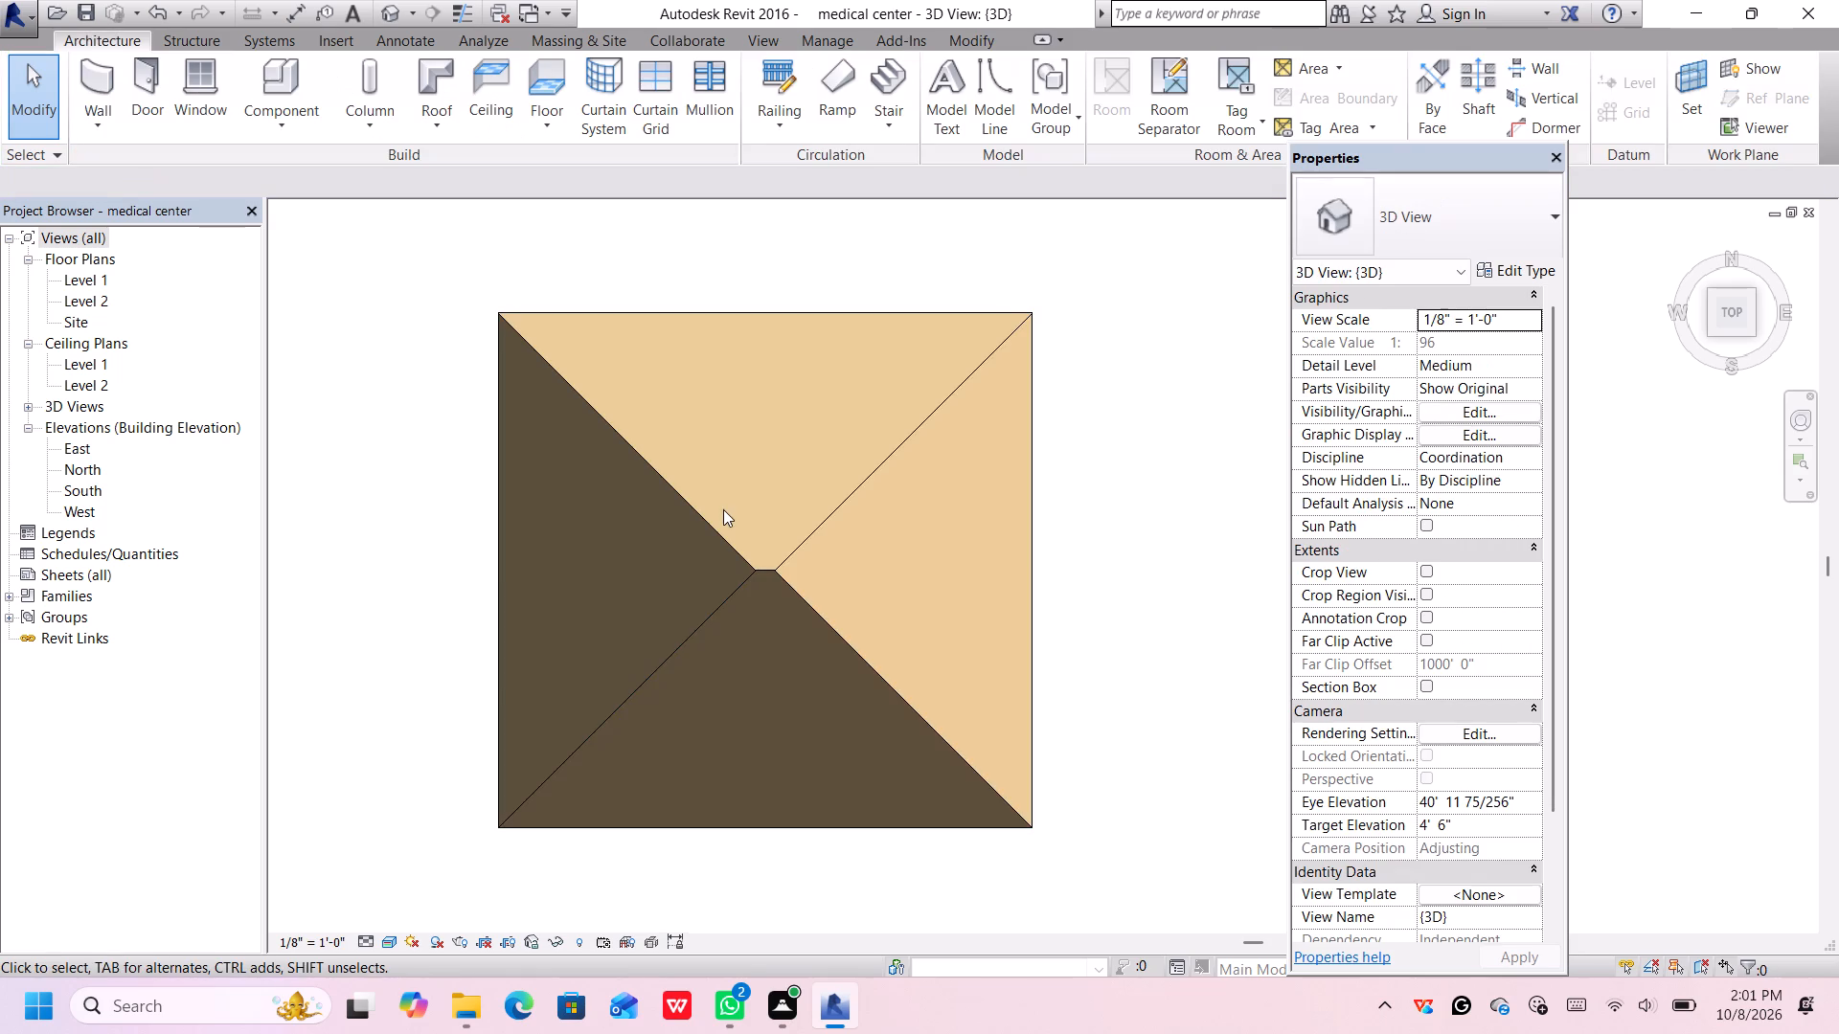
double_click(705, 521)
left_click(698, 516)
left_click(690, 504)
left_click(688, 496)
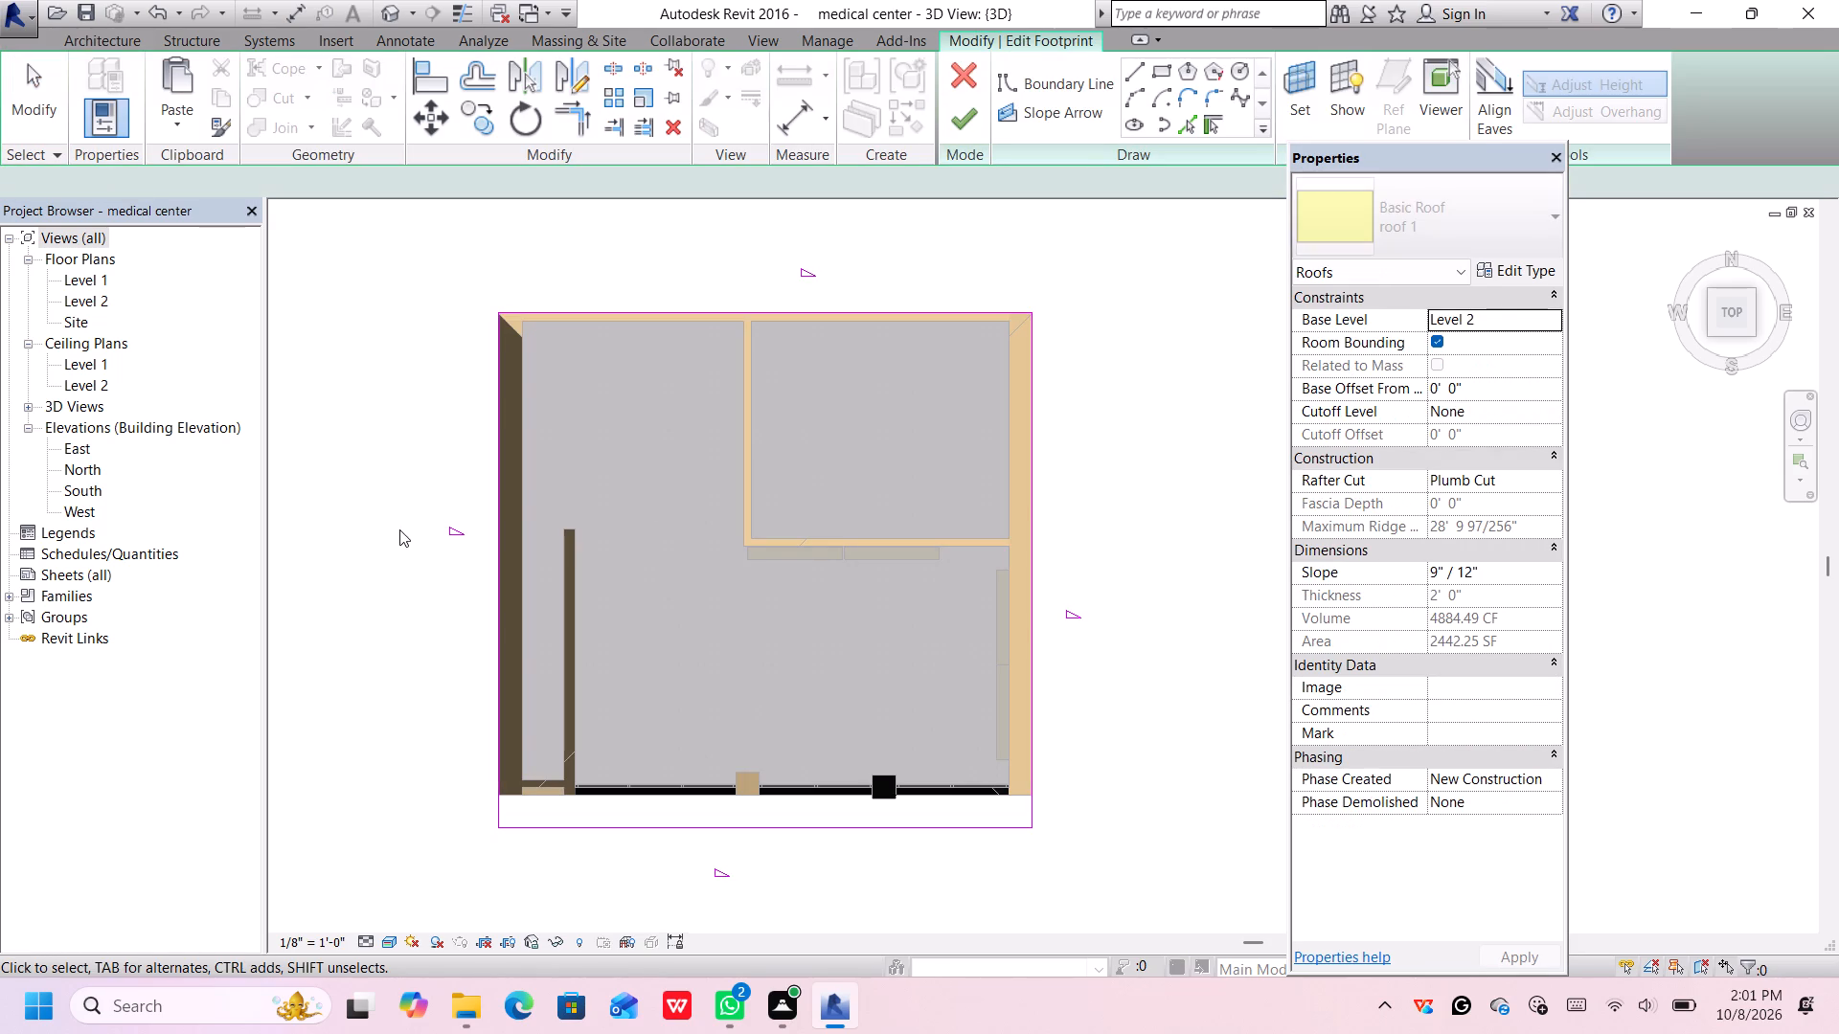
Turn off slope definition on all four roof boundary lines, dismiss the notification card, and finish the footprint to make the roof flat.
left_click(461, 530)
left_click(455, 530)
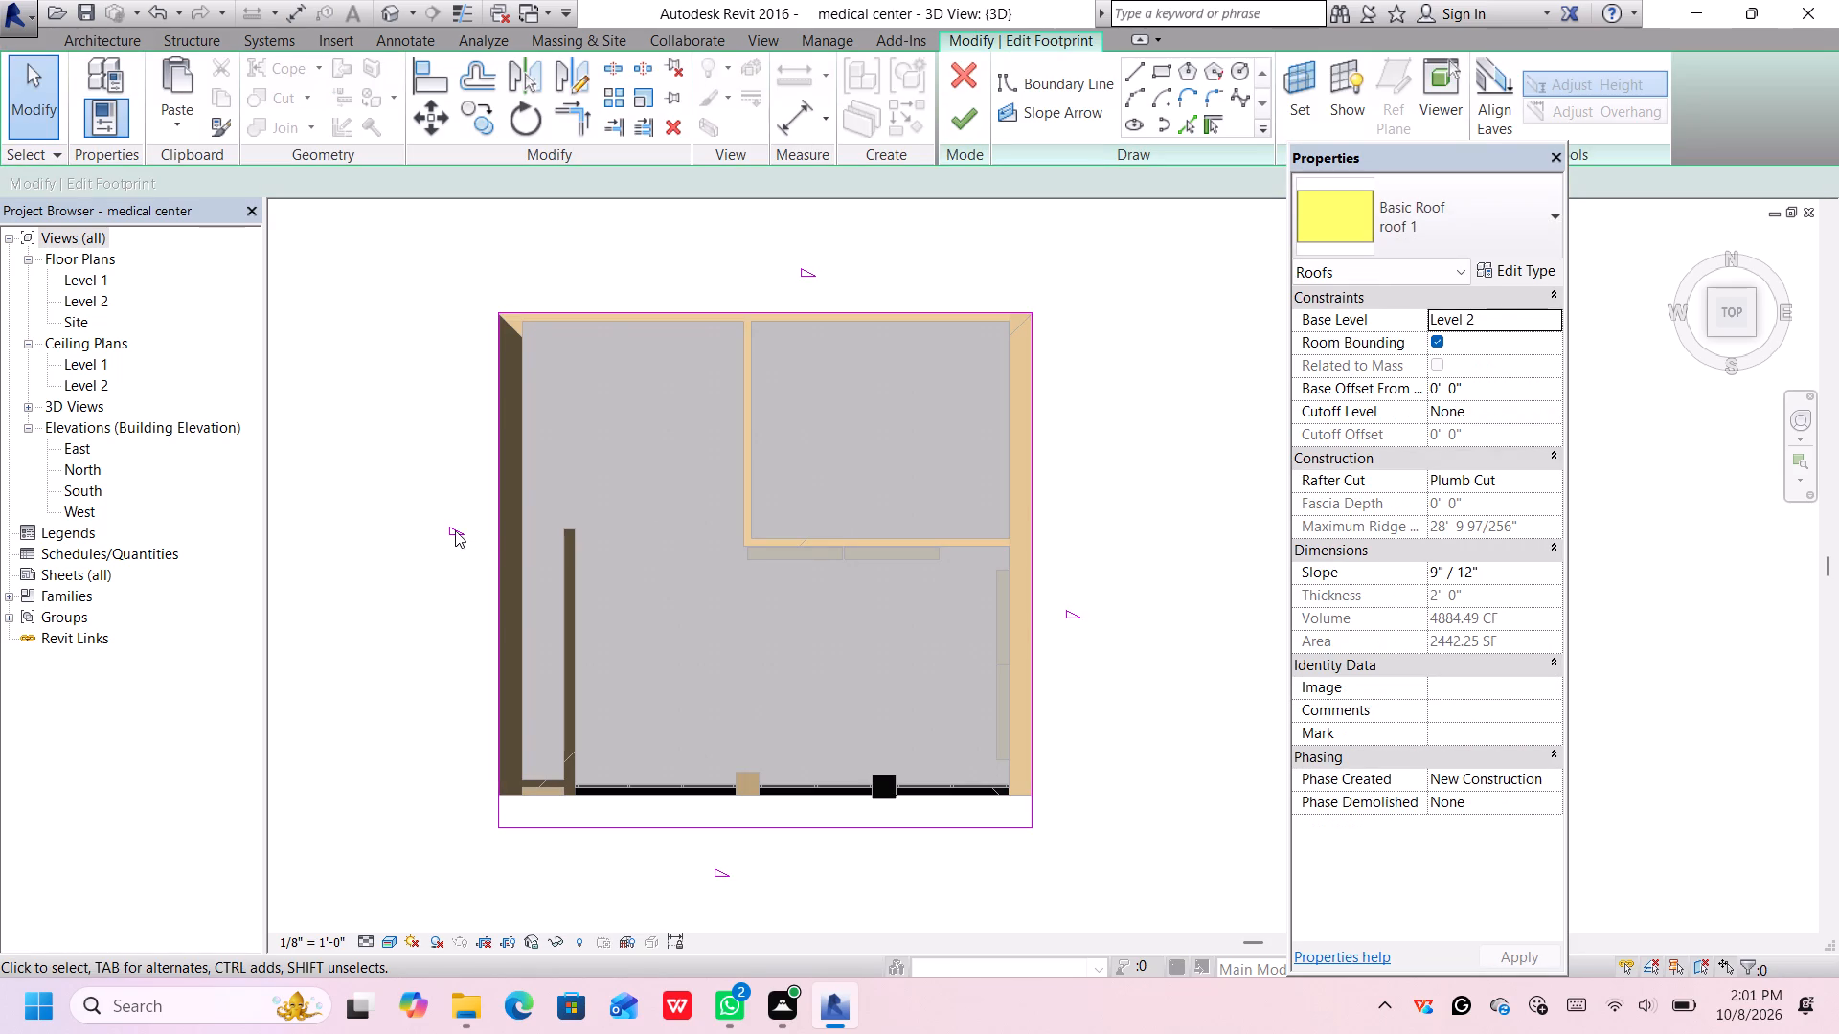
left_click(493, 538)
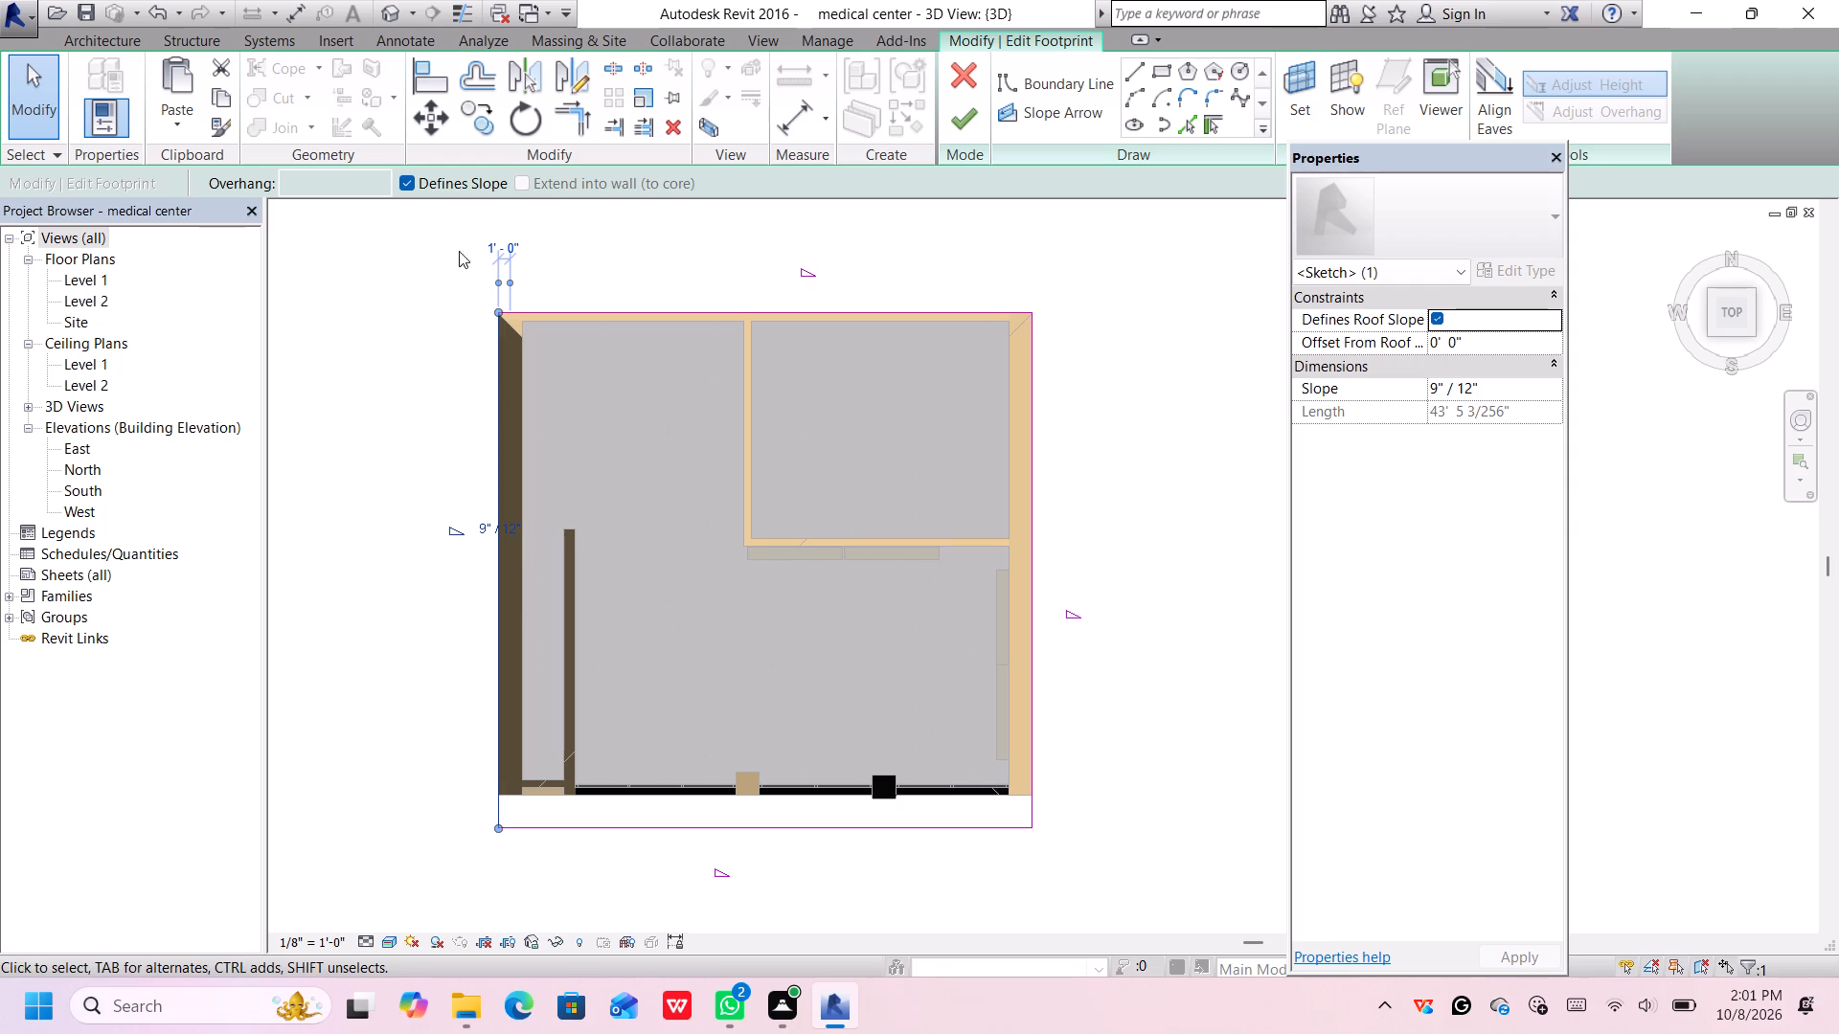
left_click(414, 180)
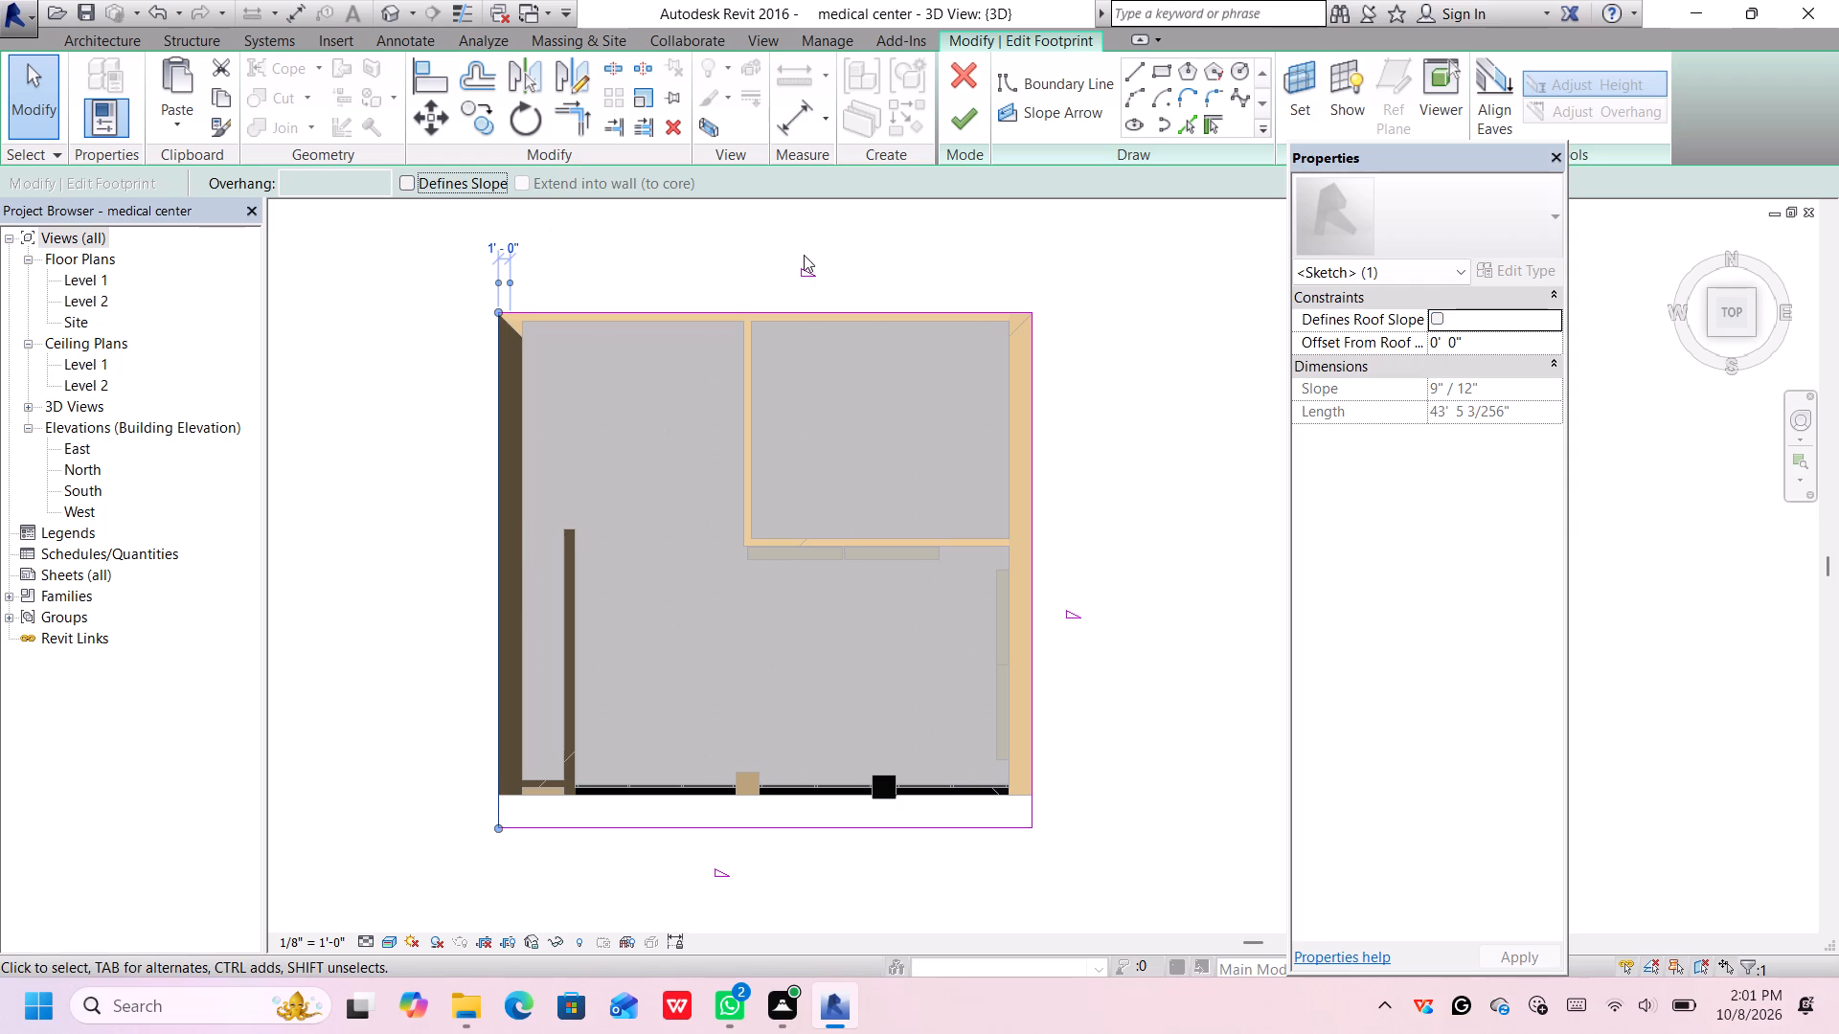
left_click(811, 270)
left_click(807, 274)
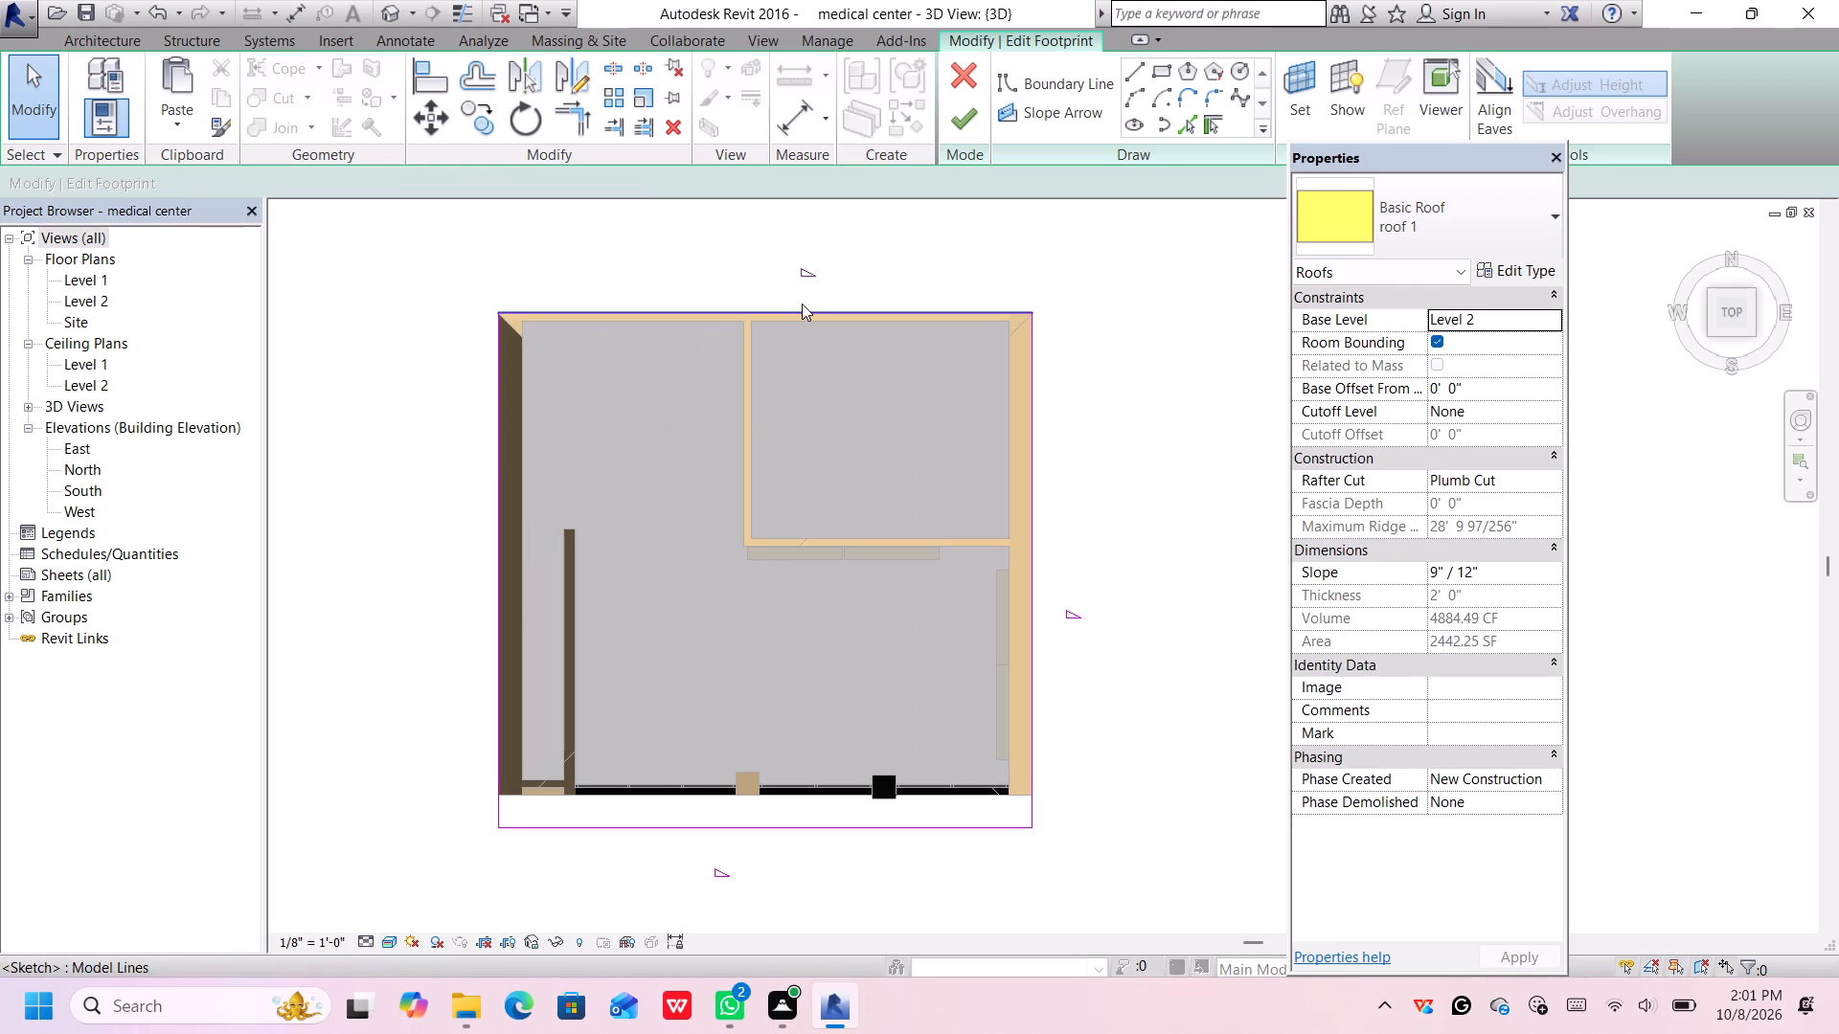
left_click(802, 303)
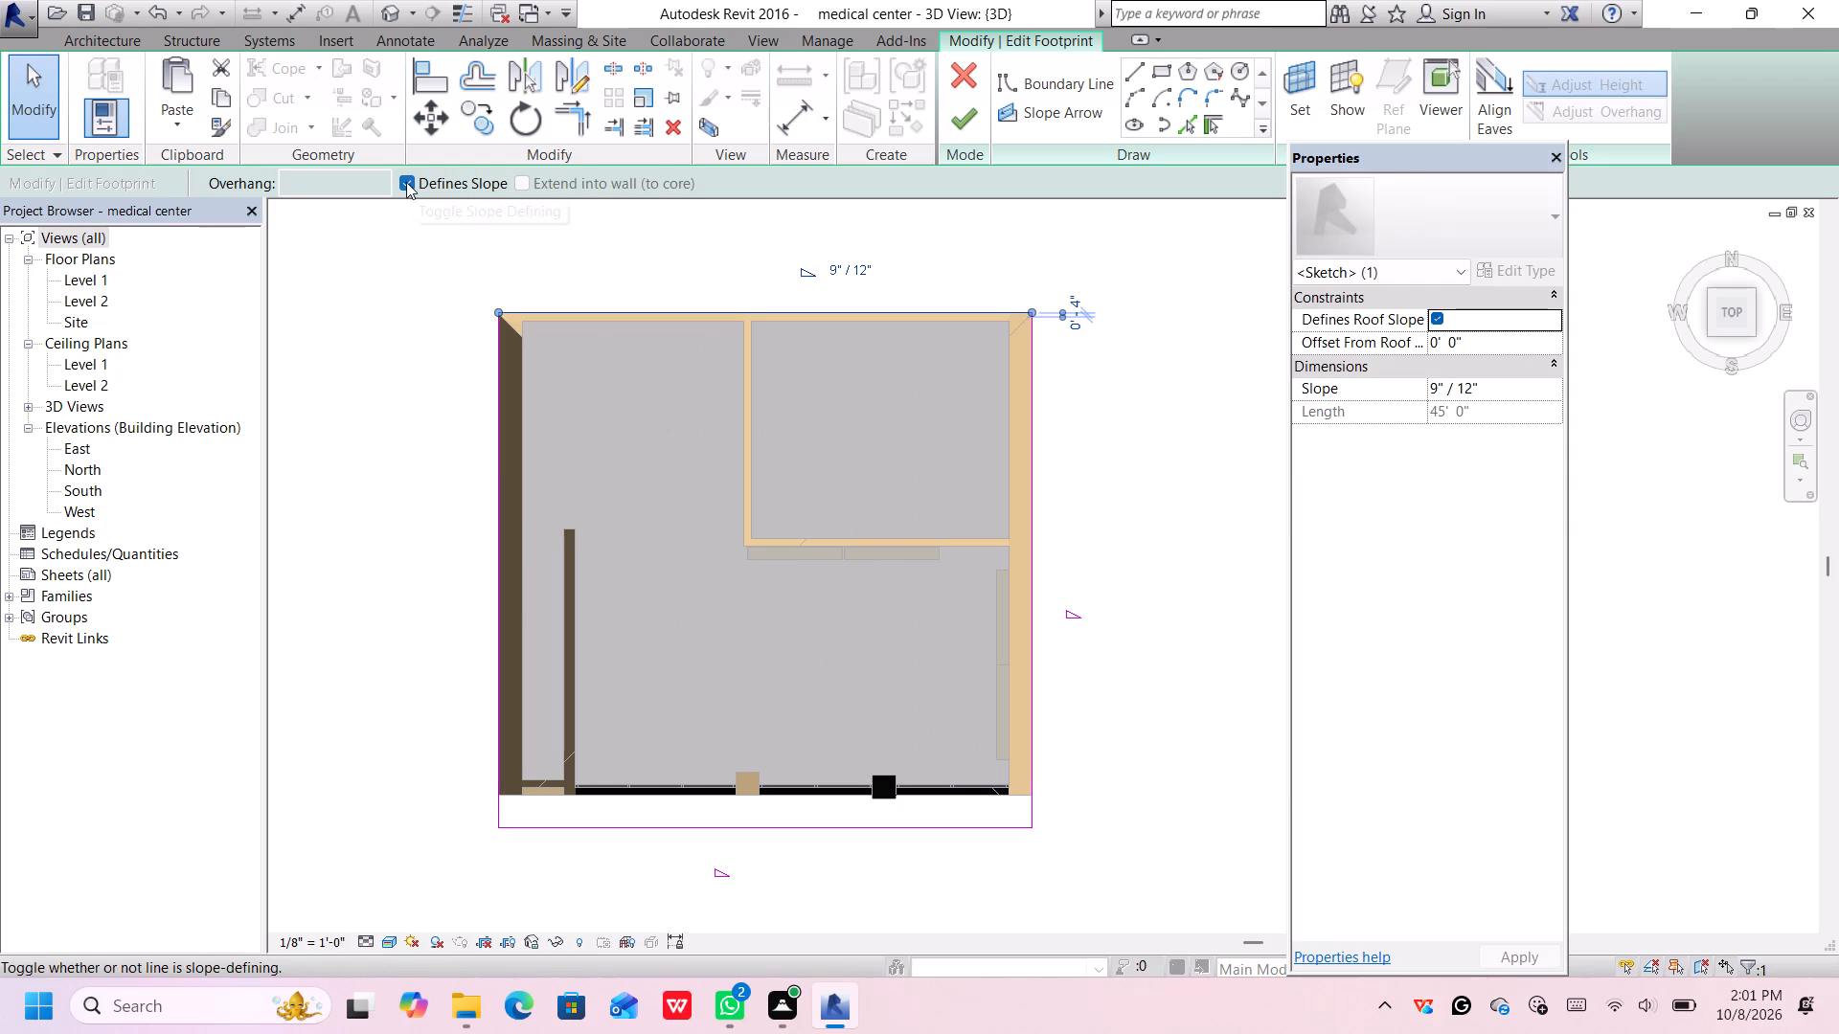
left_click(403, 182)
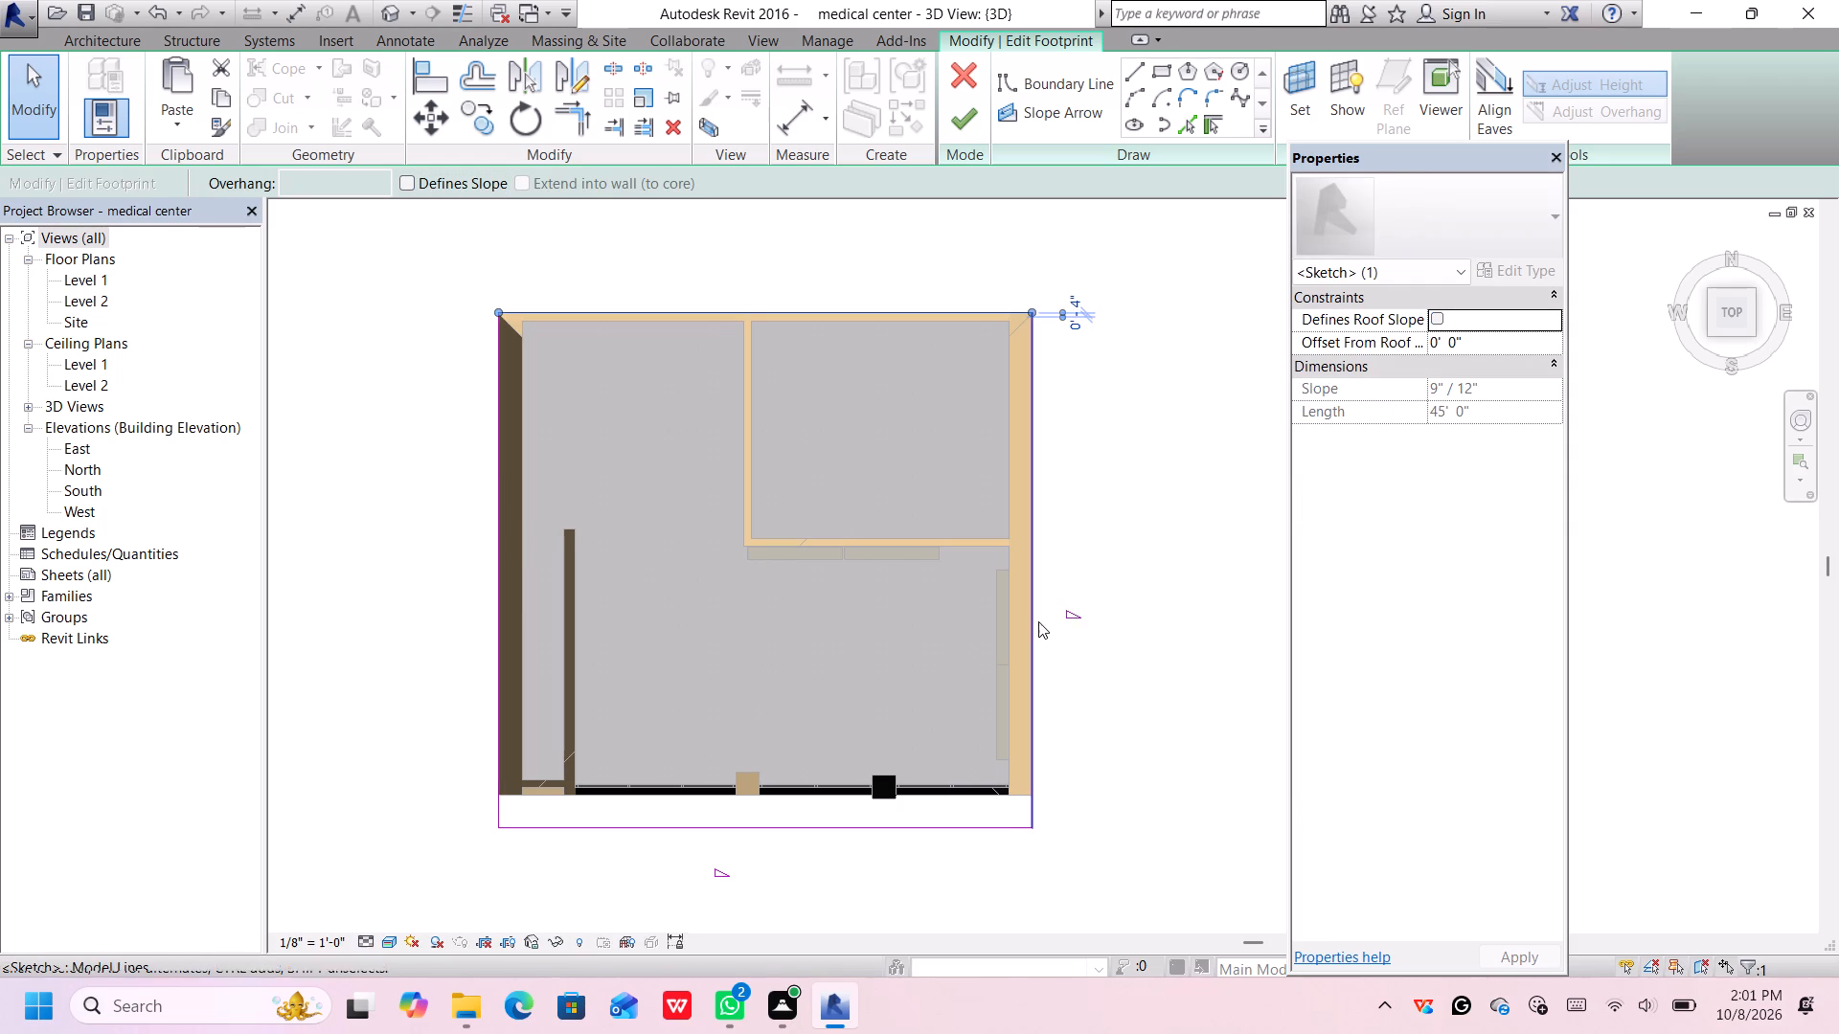
left_click(1034, 620)
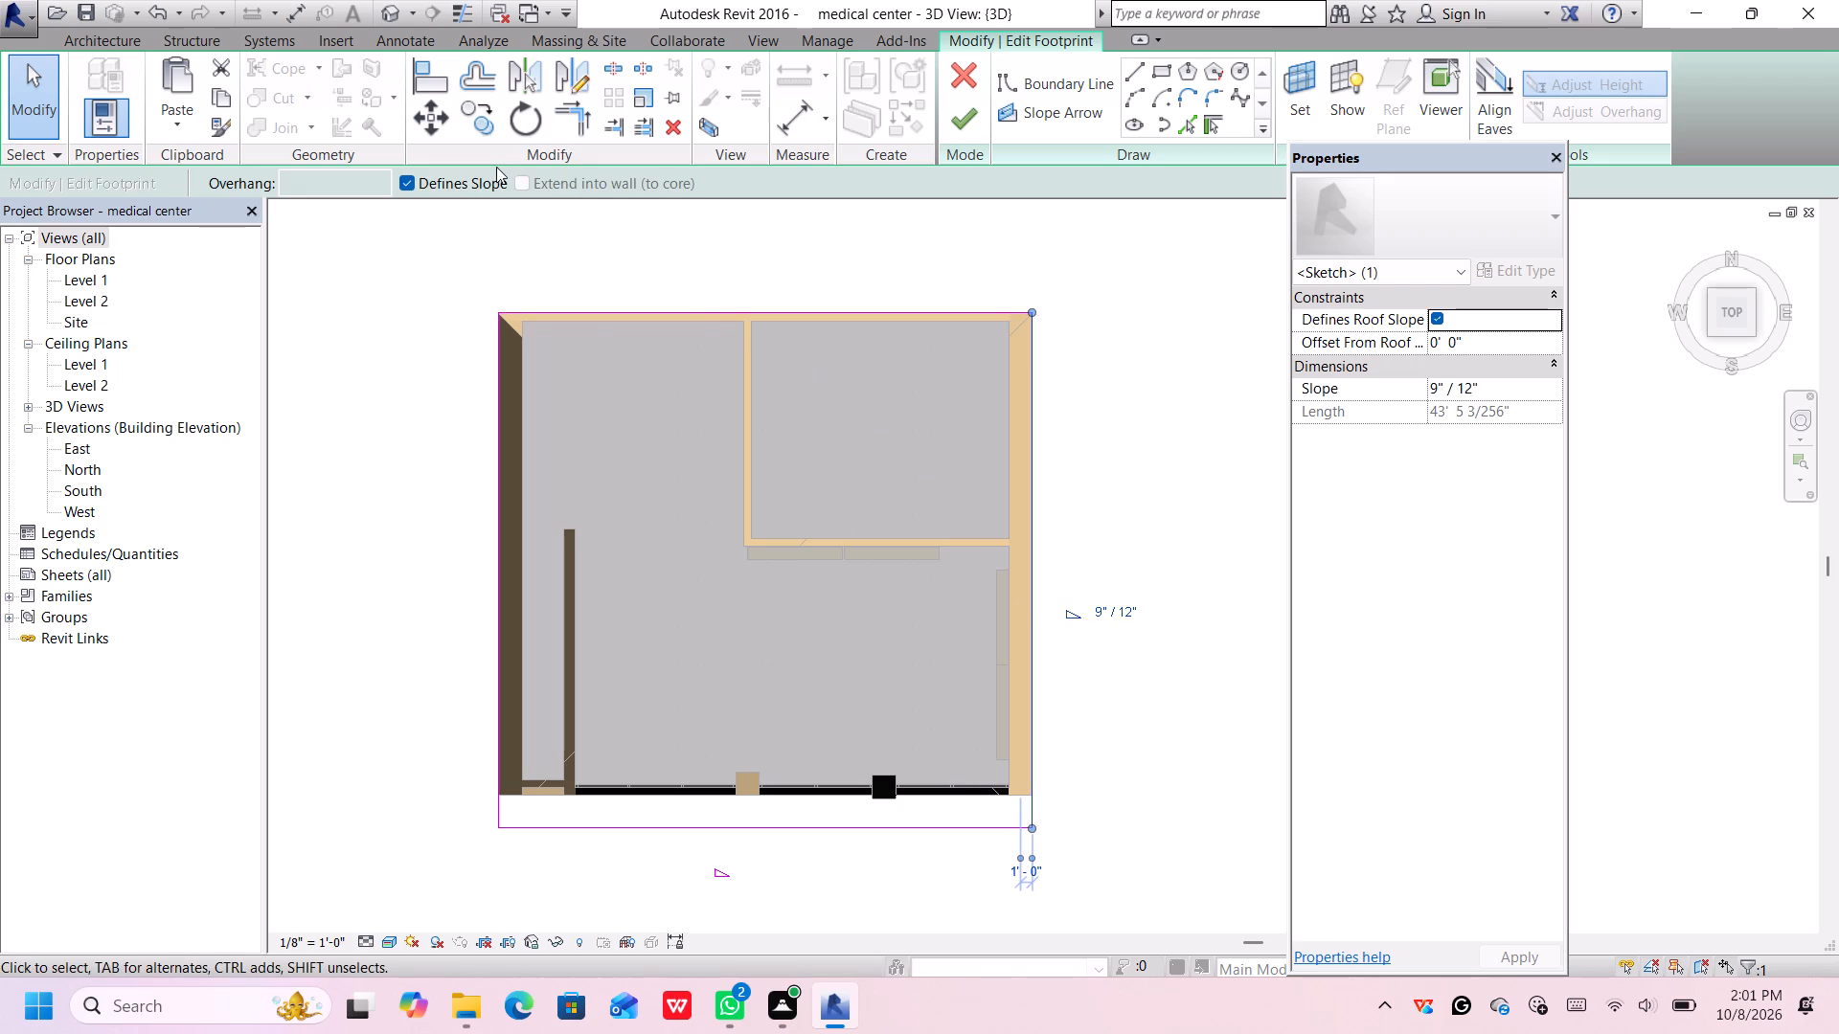
left_click(424, 178)
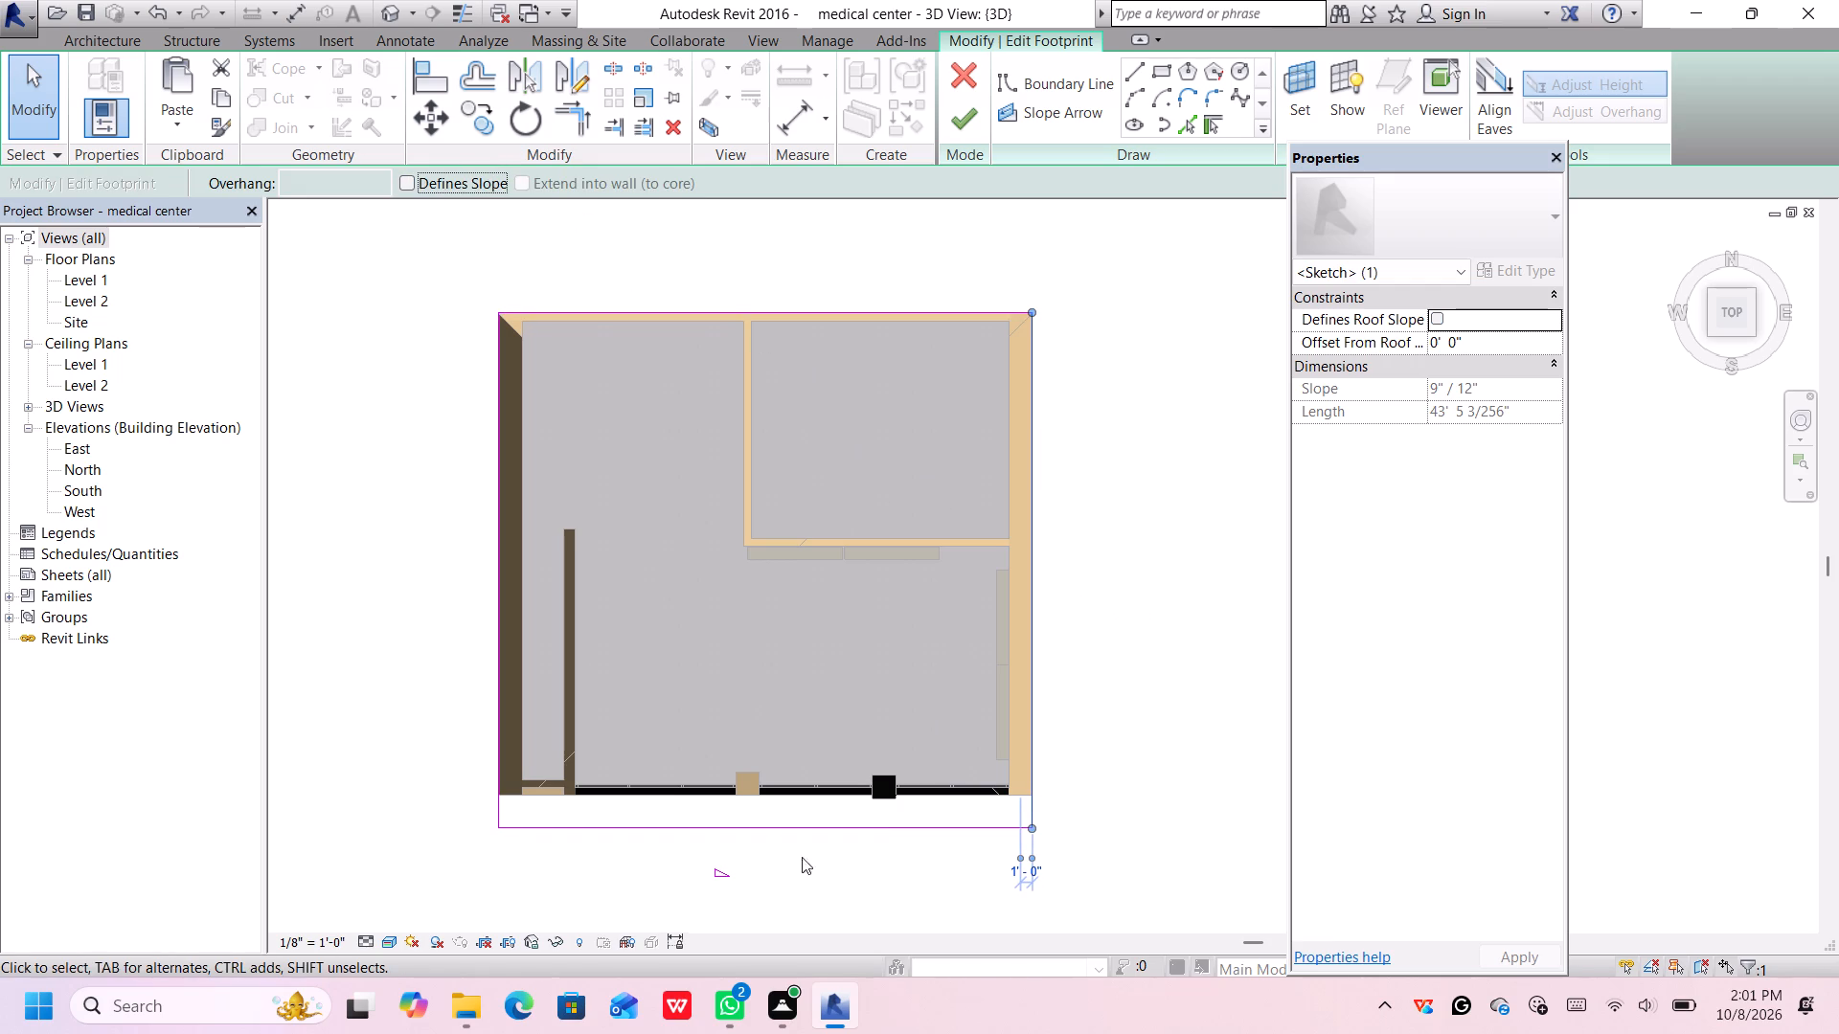
left_click(778, 822)
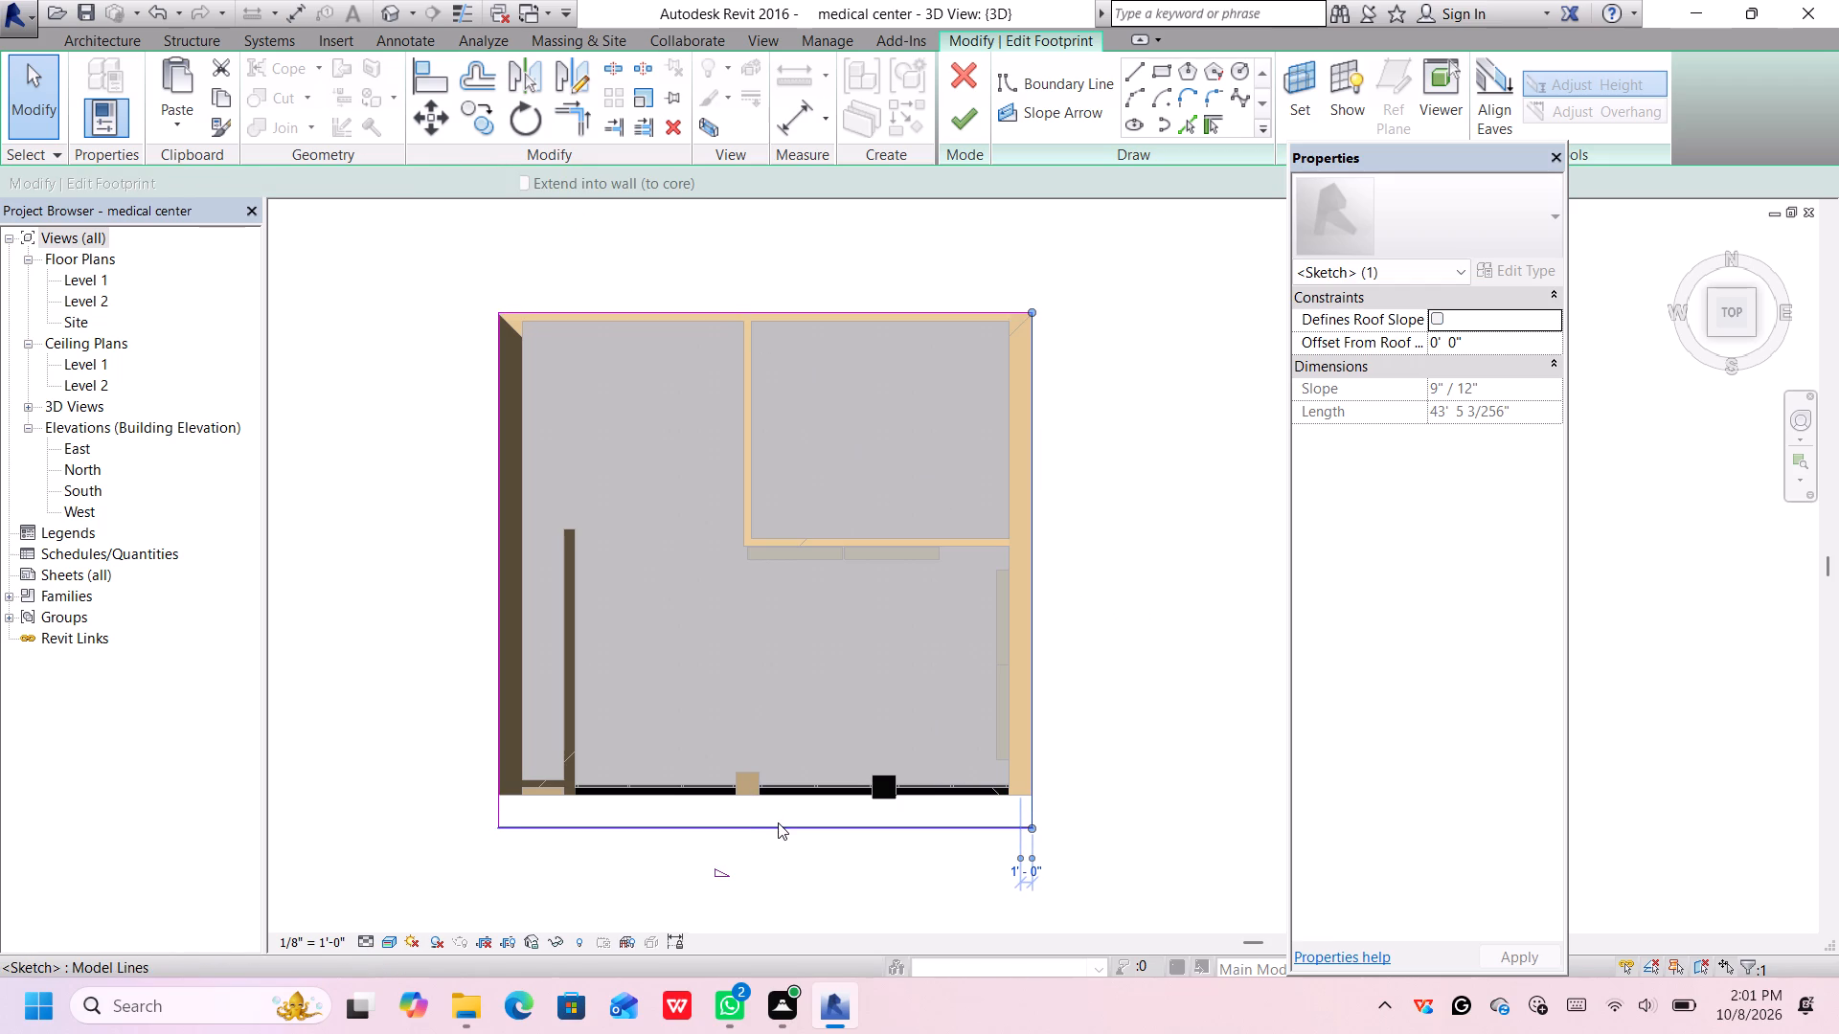
left_click(419, 169)
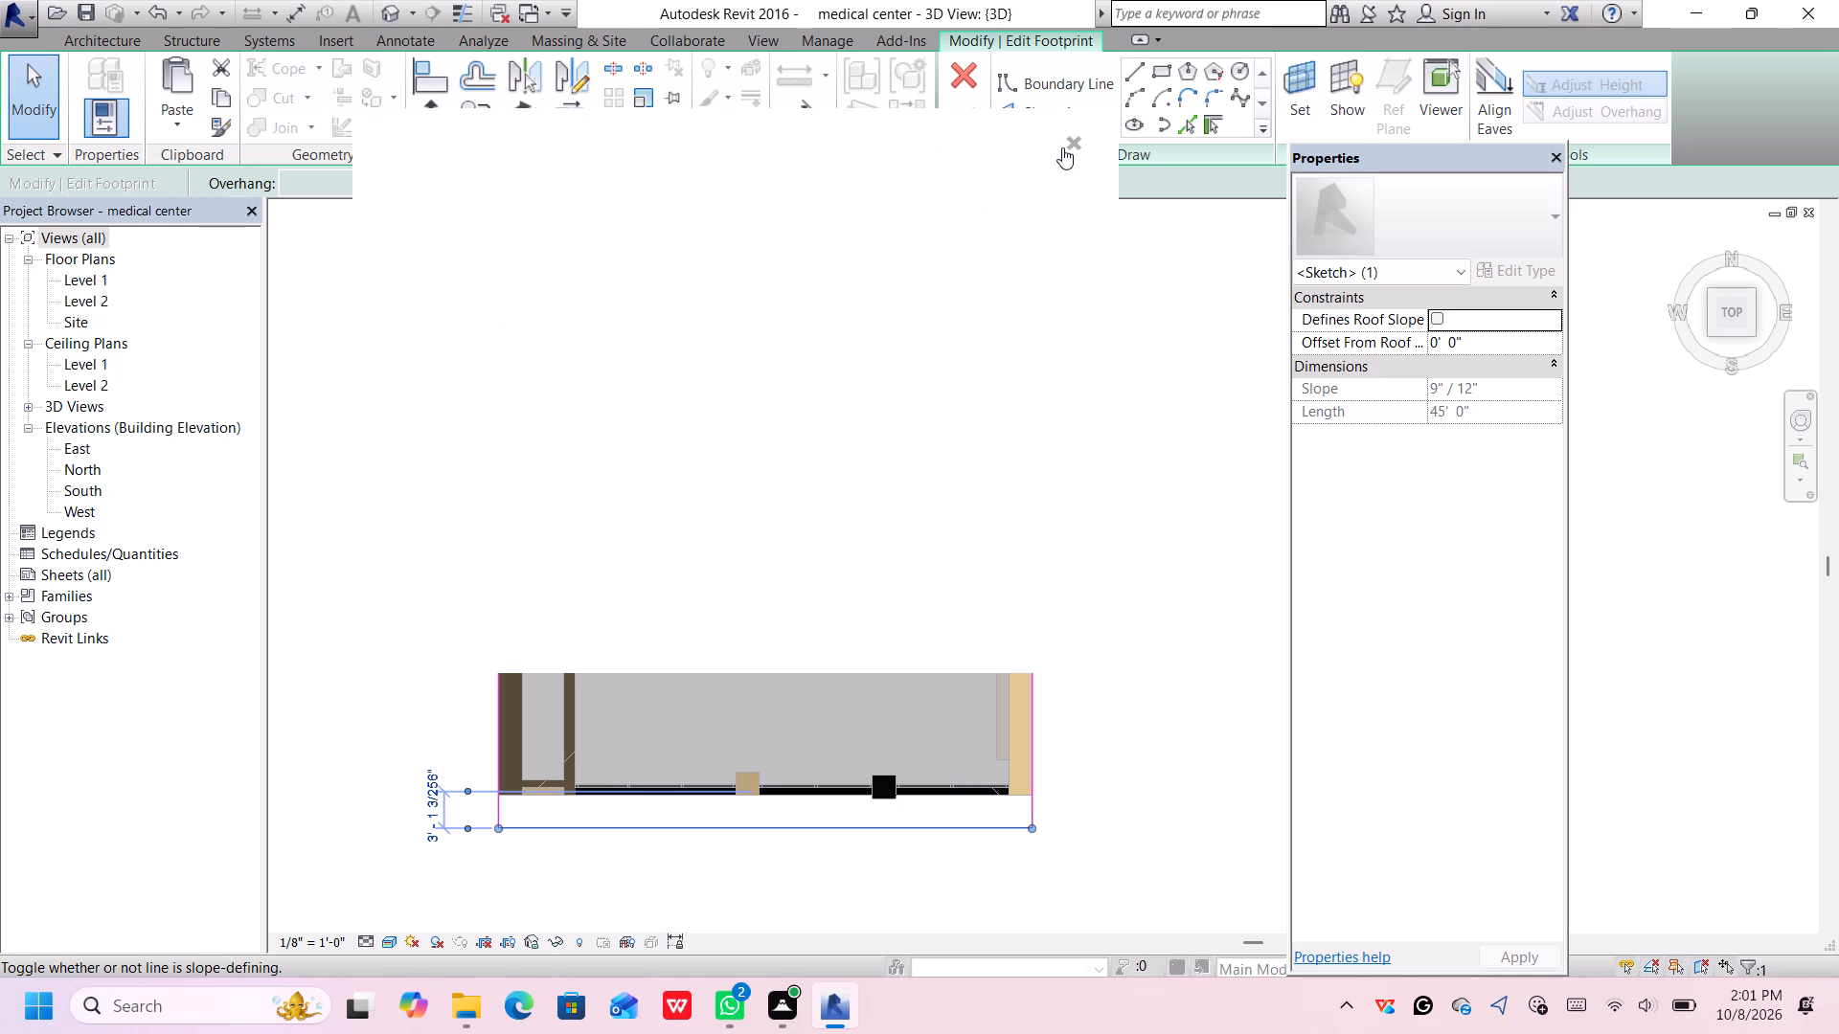
left_click(1069, 142)
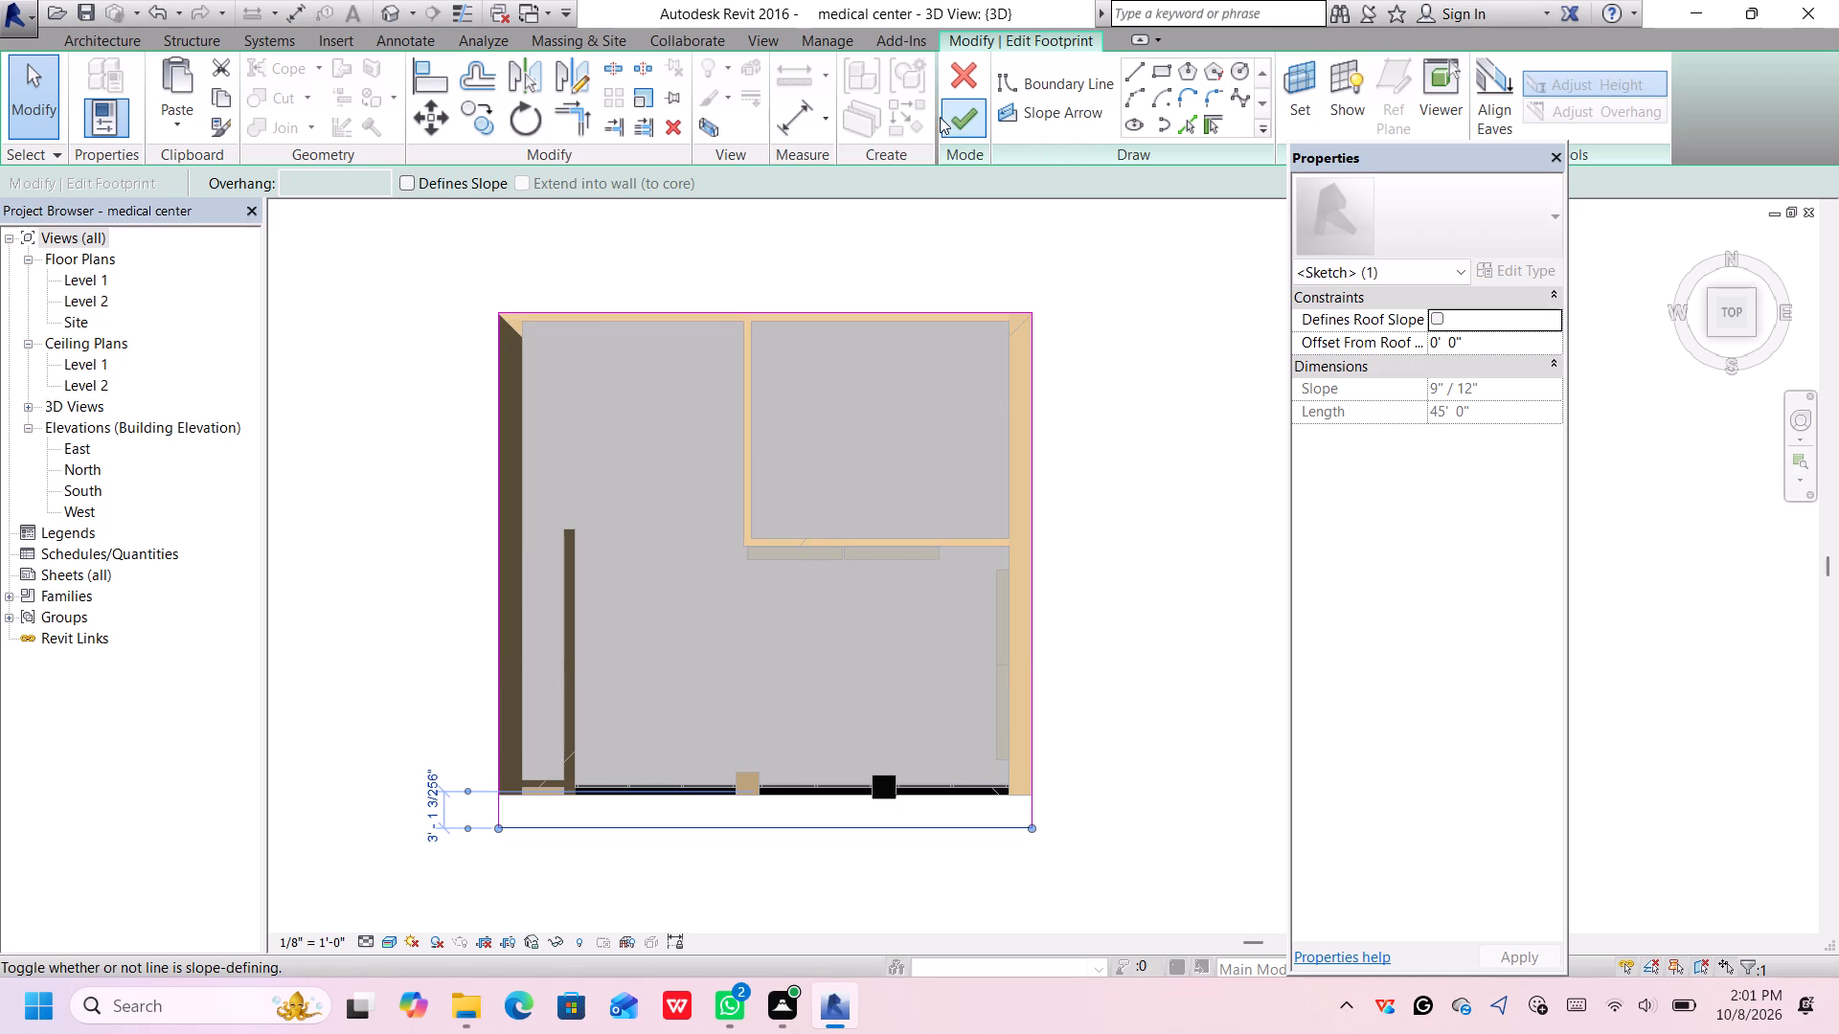
left_click(963, 125)
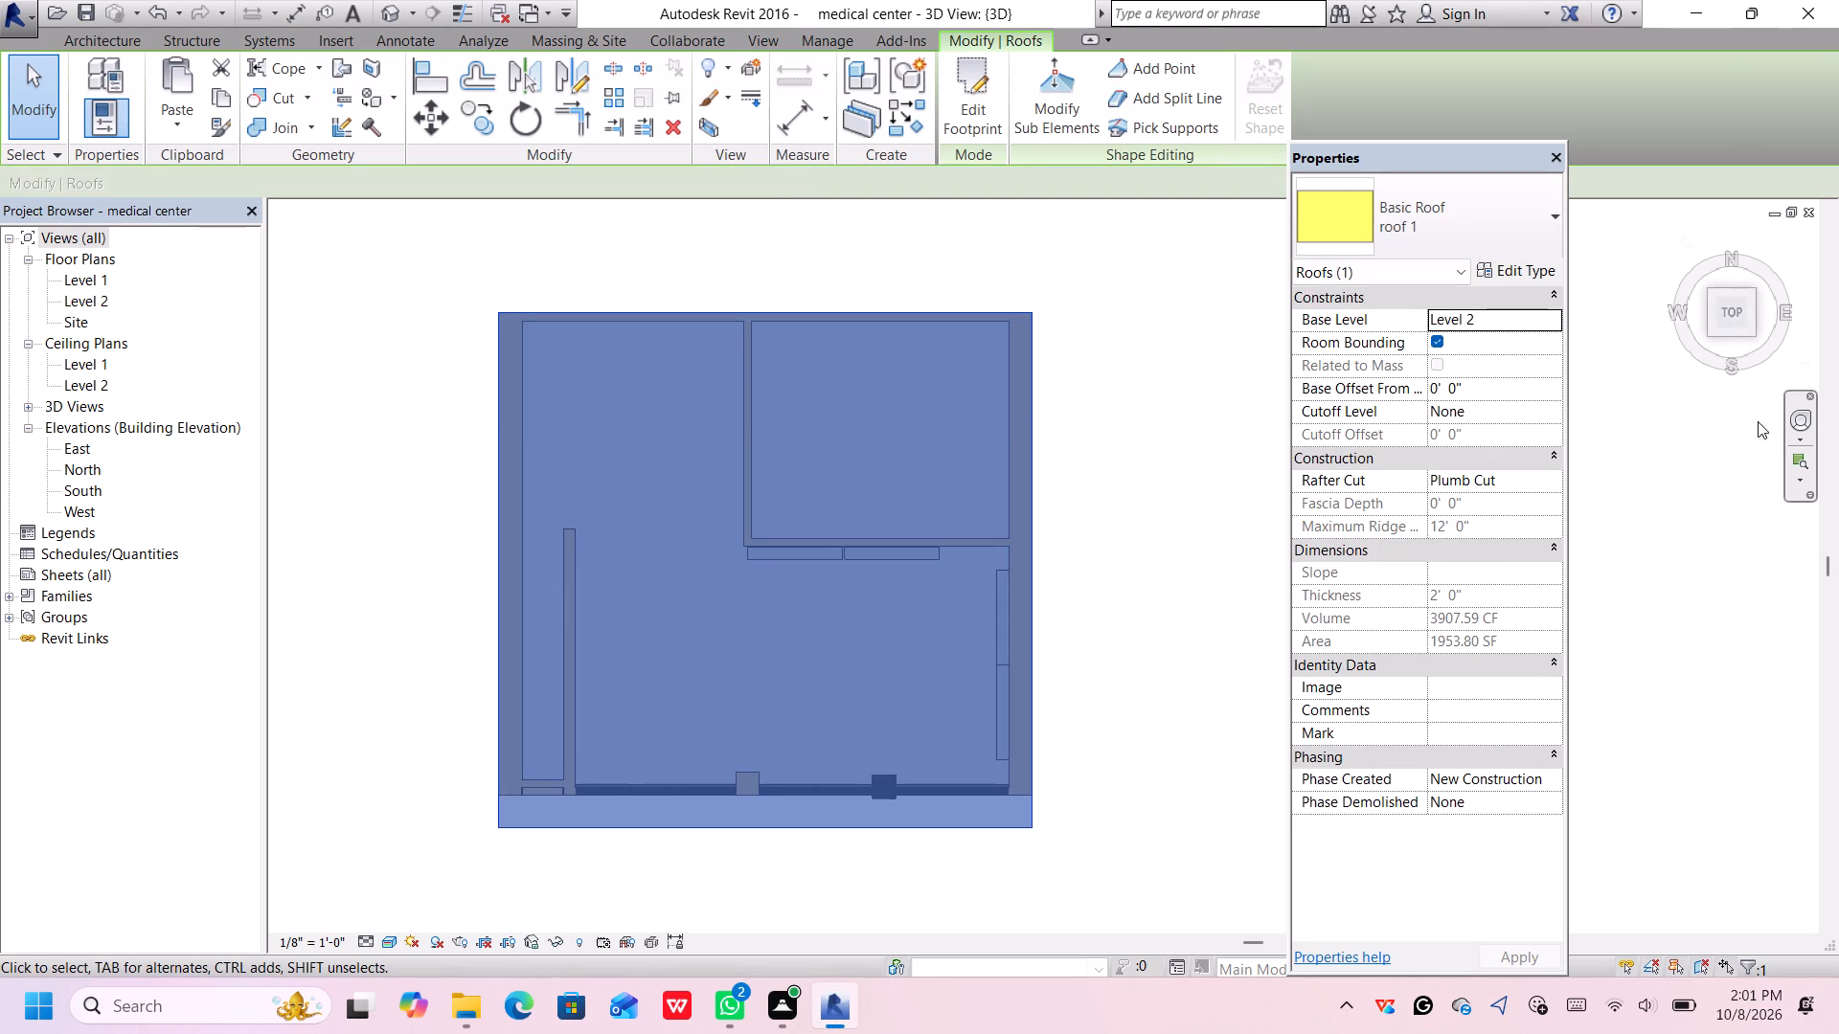
Examine the flat roof and front facade in 3D from isometric, front and corner angles.
left_click(1710, 329)
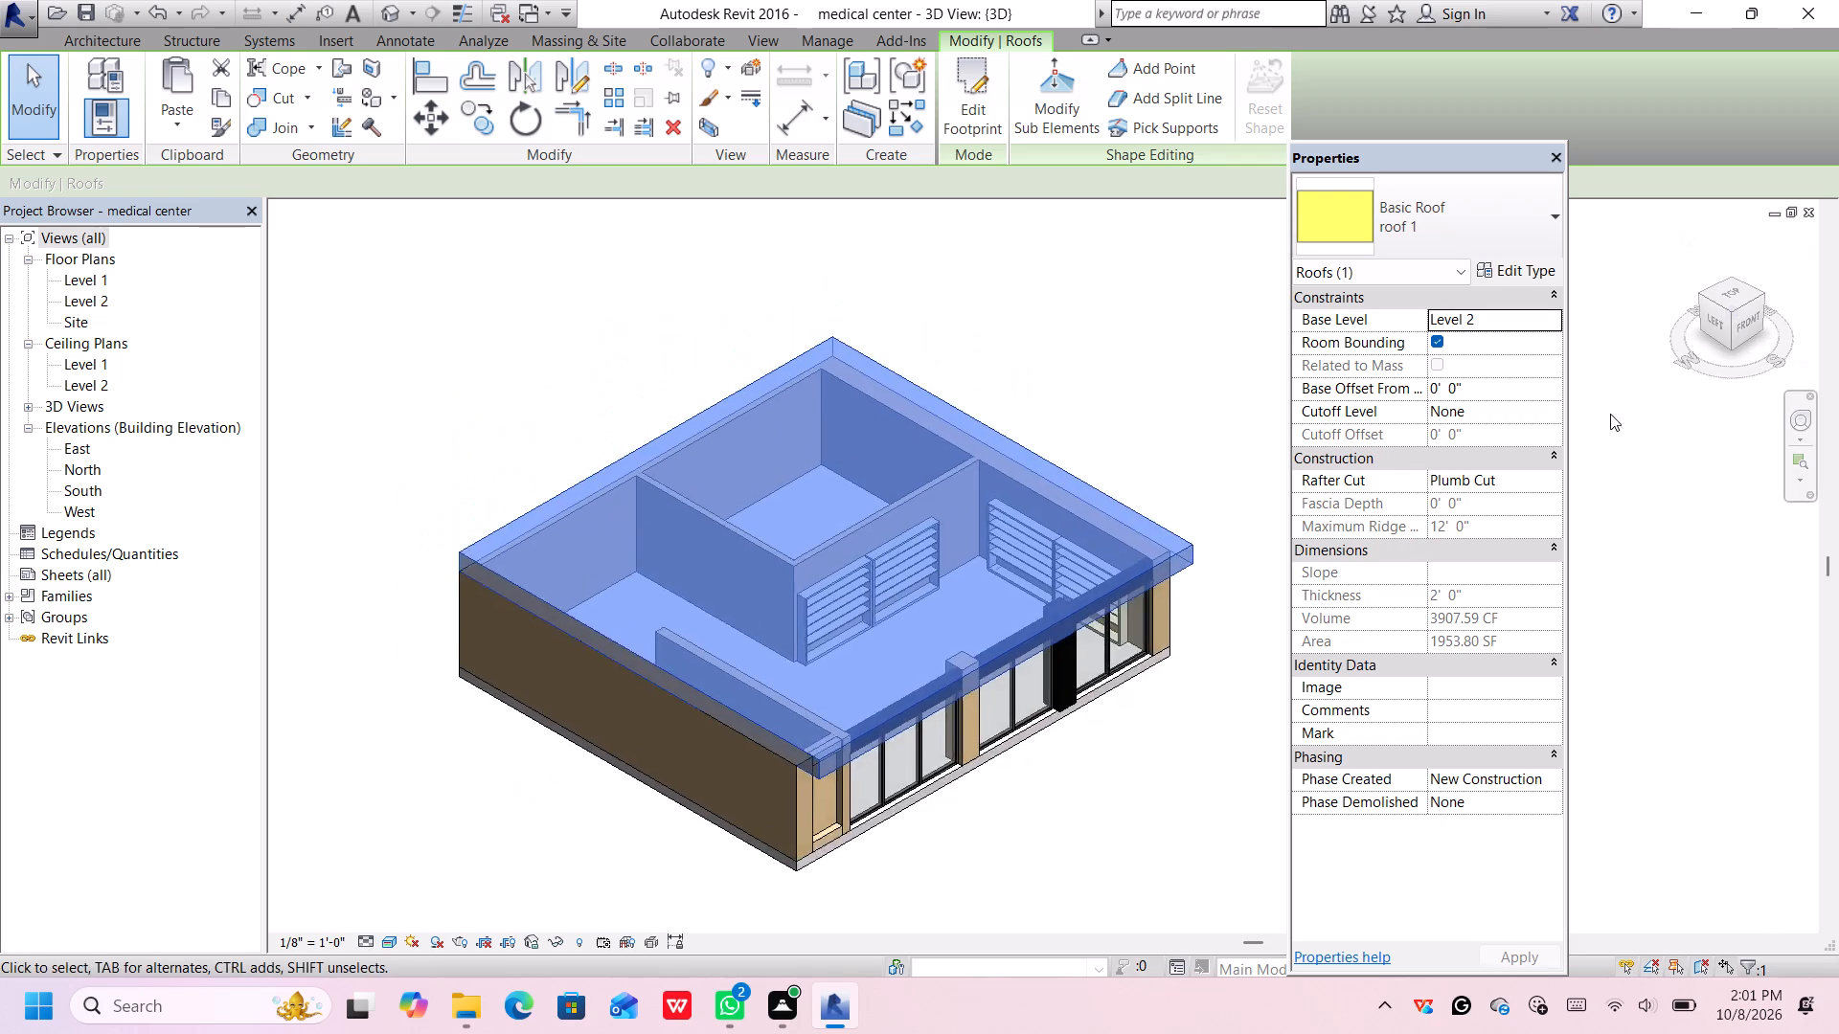
middle_click_drag(1143, 851, 987, 752)
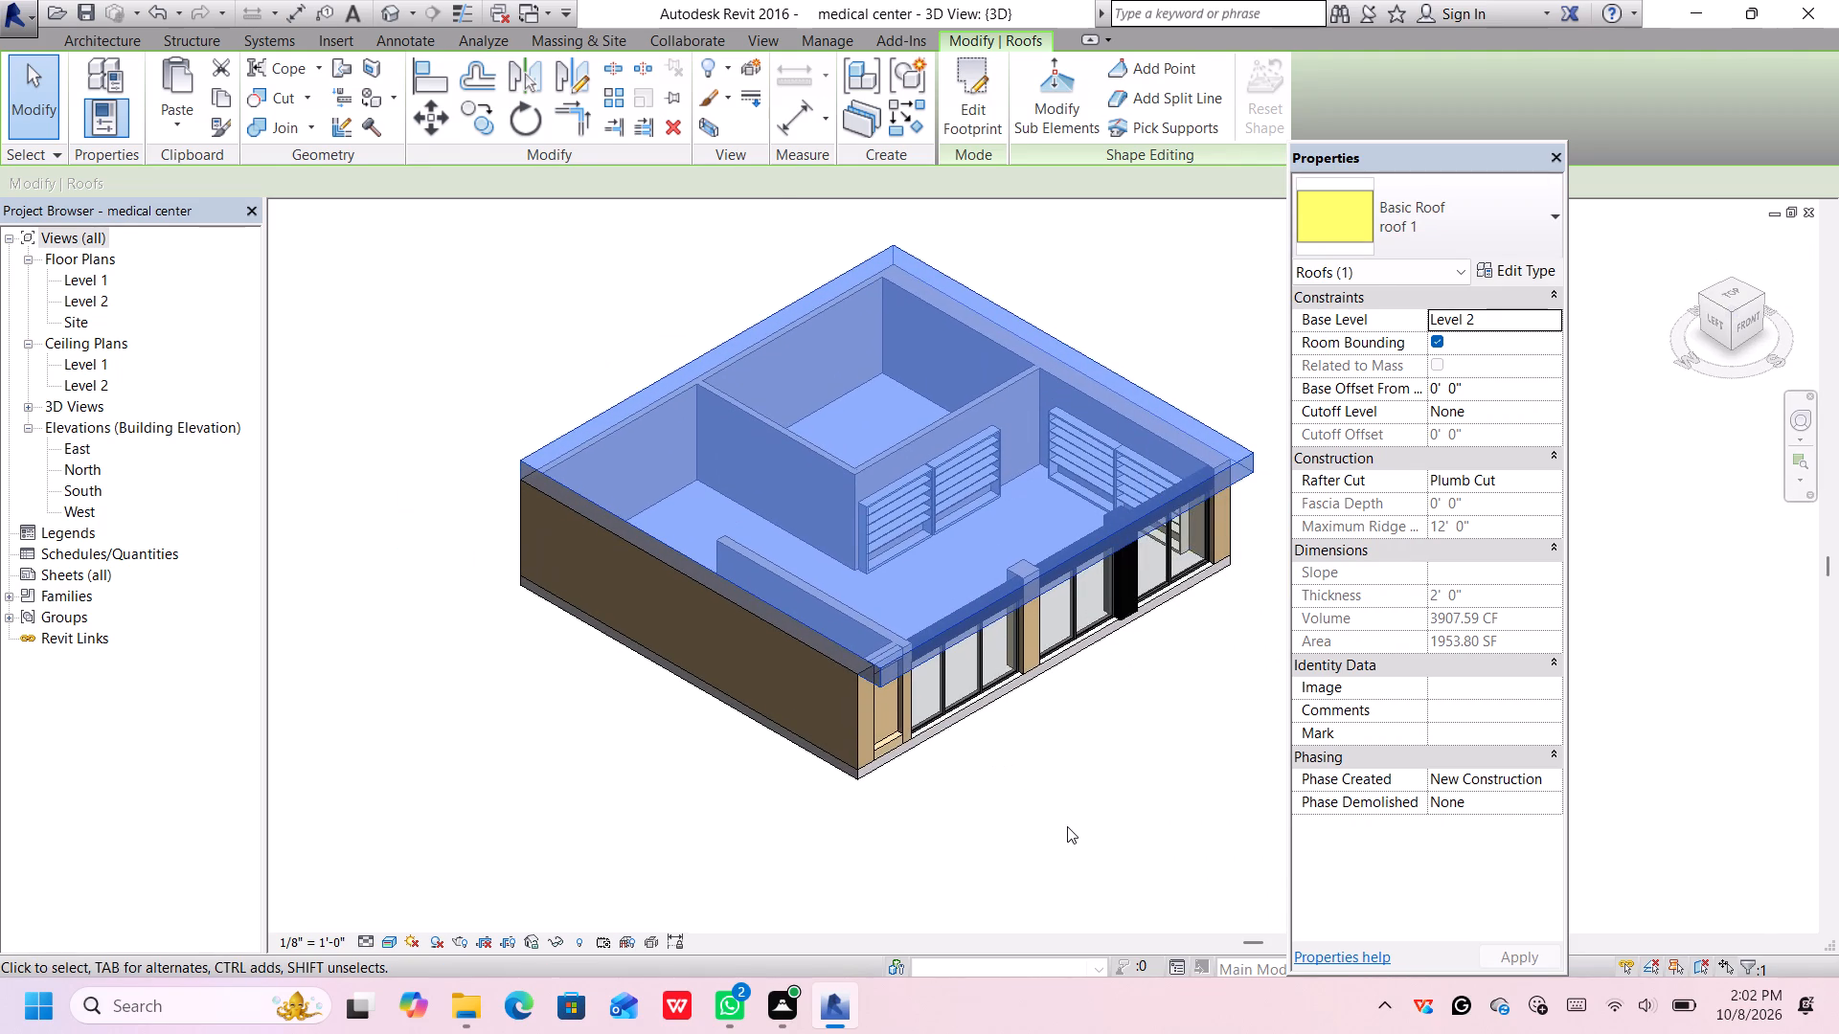
left_click(1068, 825)
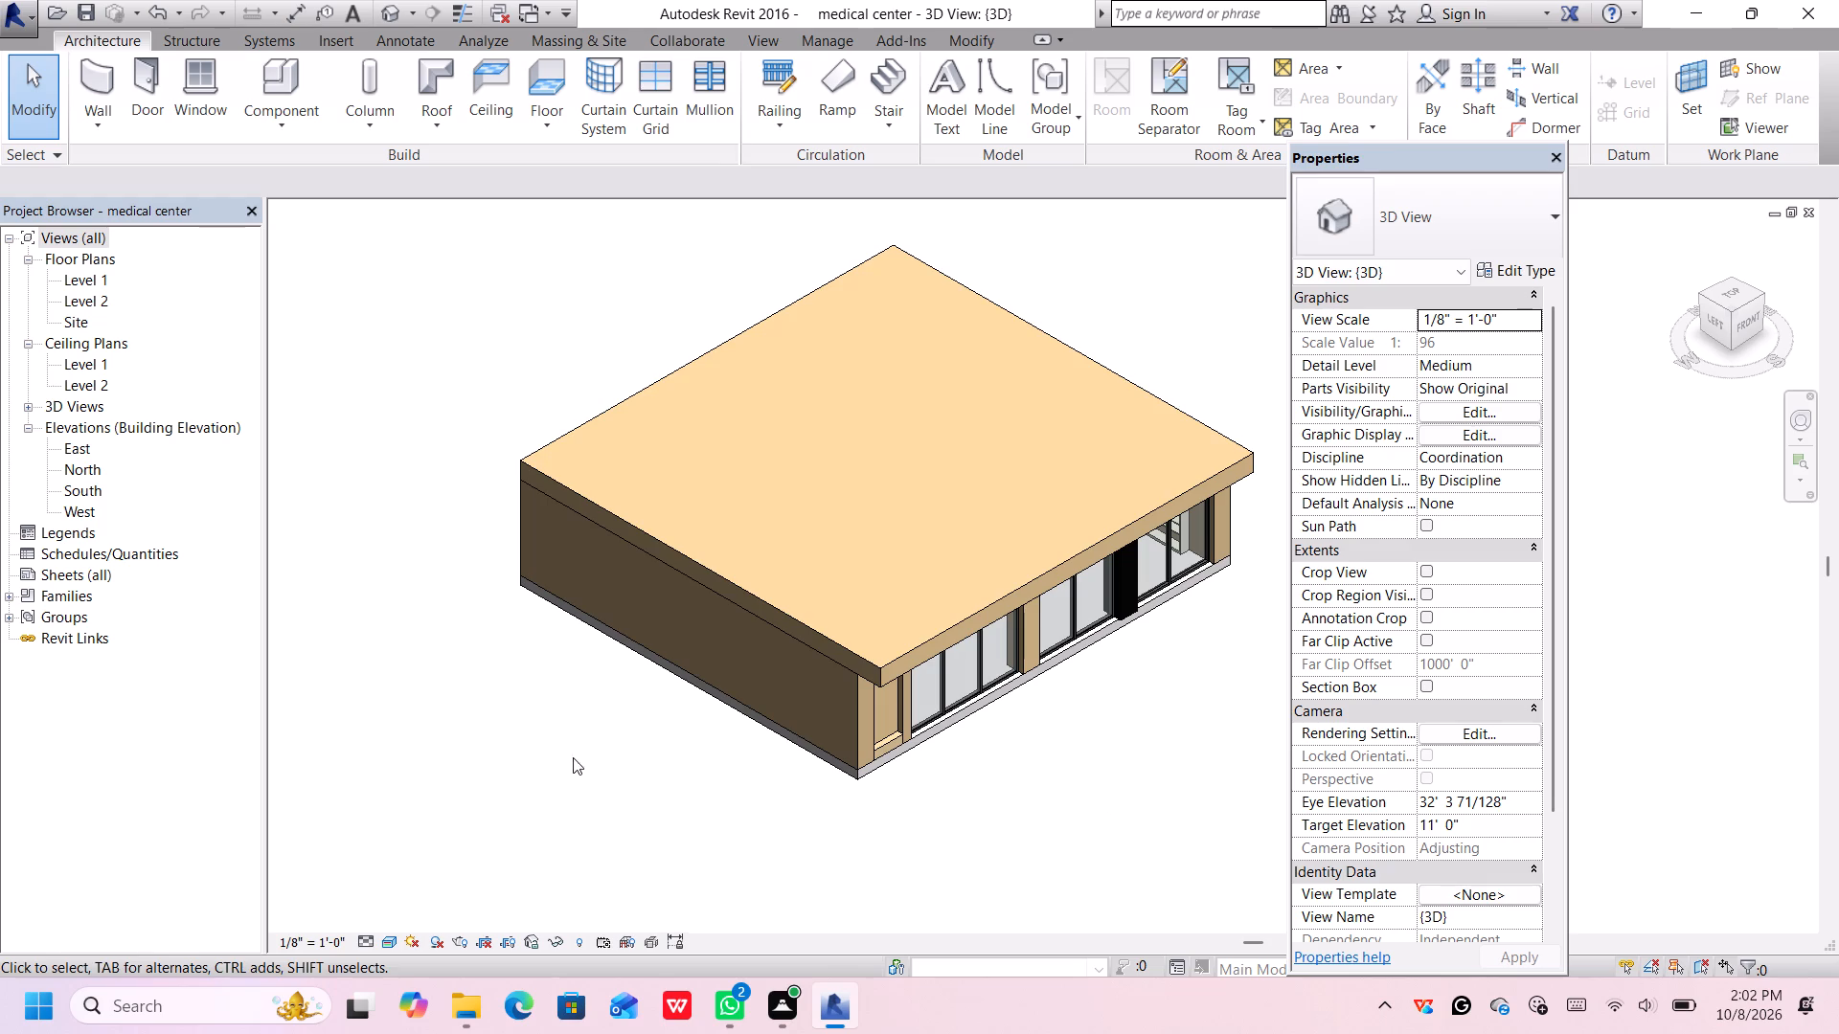
scroll(1048, 719, "up", 1)
middle_click_drag(1111, 693, 849, 902)
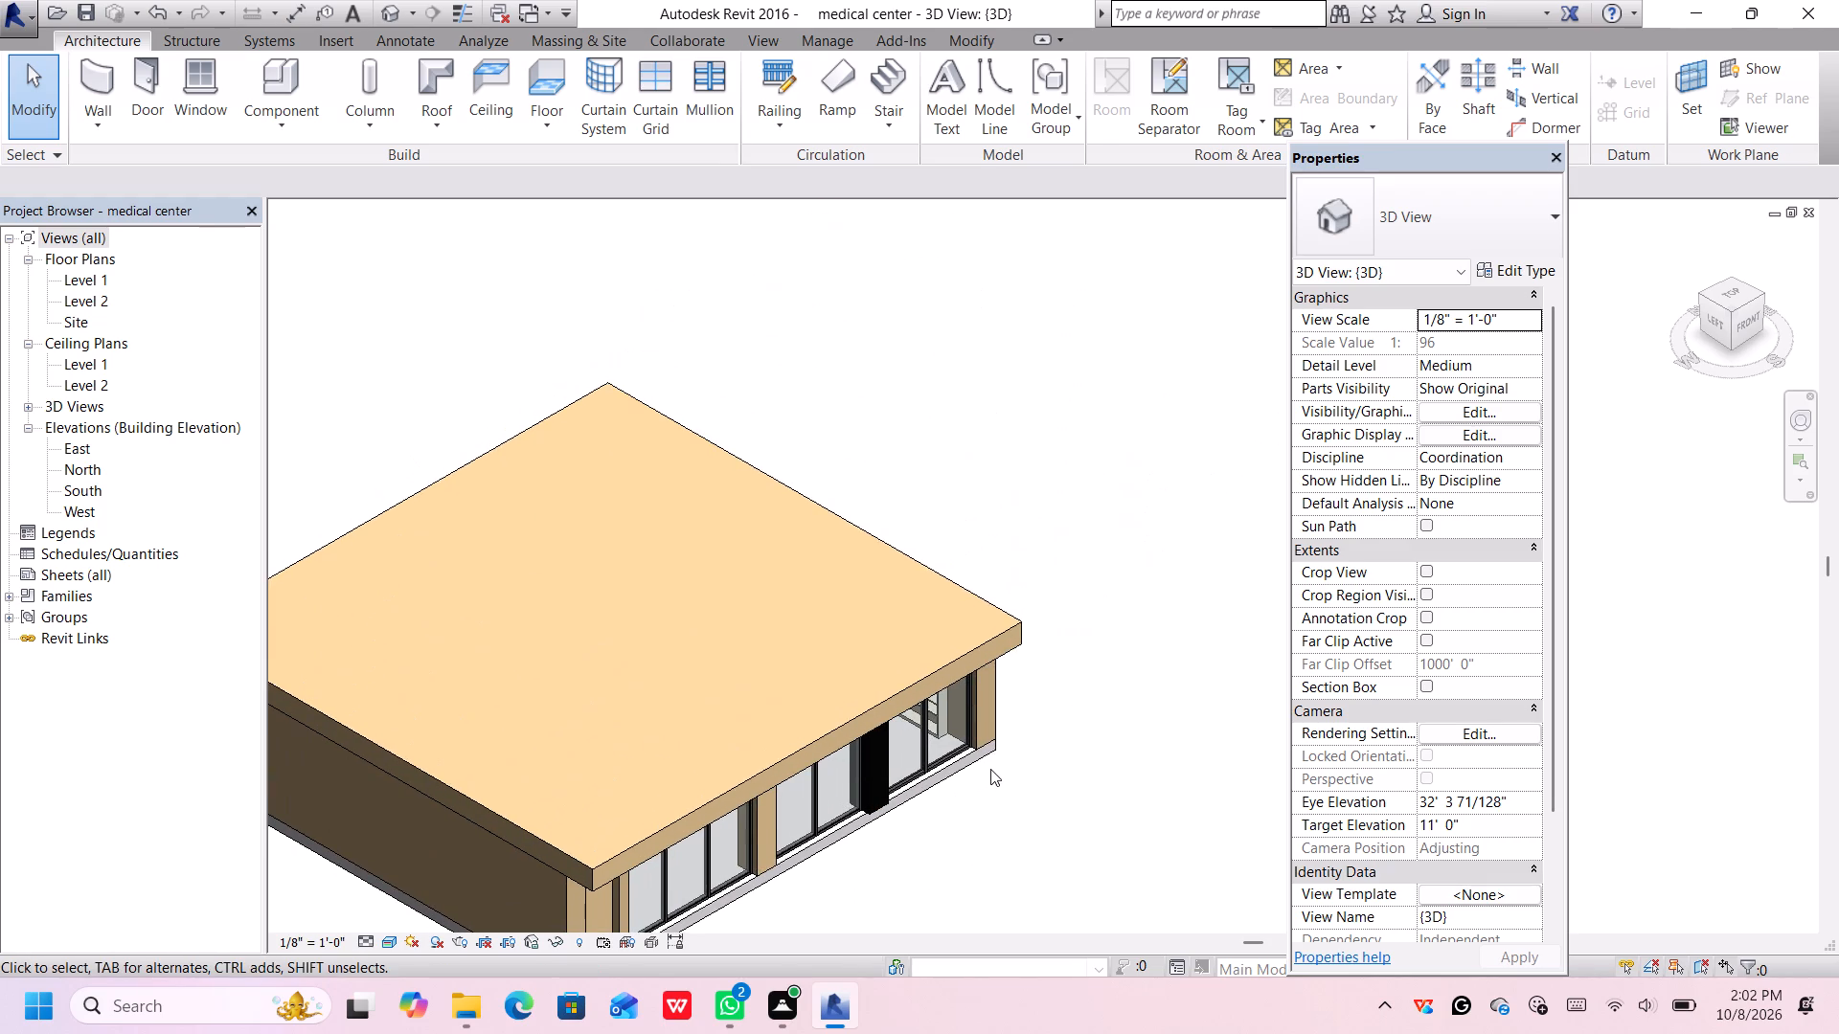
middle_click_drag(982, 788, 999, 755)
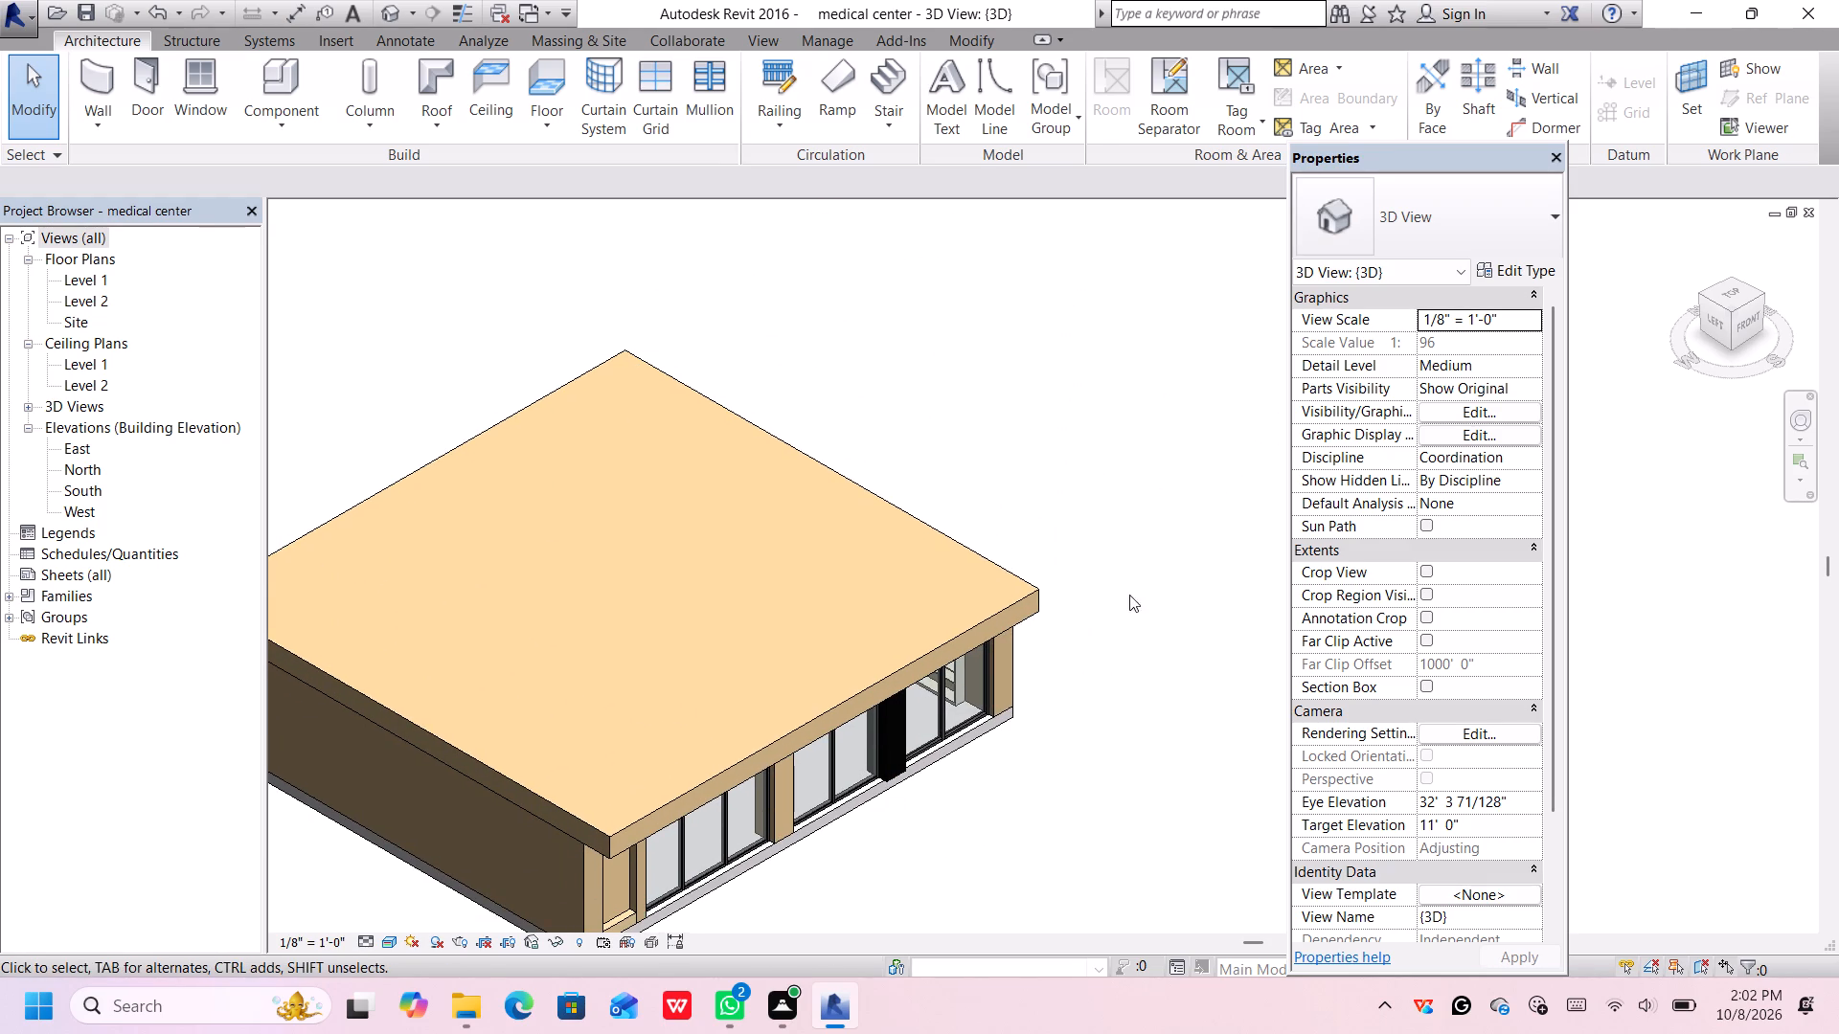
scroll(1150, 563, "up", 1)
scroll(1110, 635, "up", 1)
middle_click_drag(1108, 640, 1196, 571)
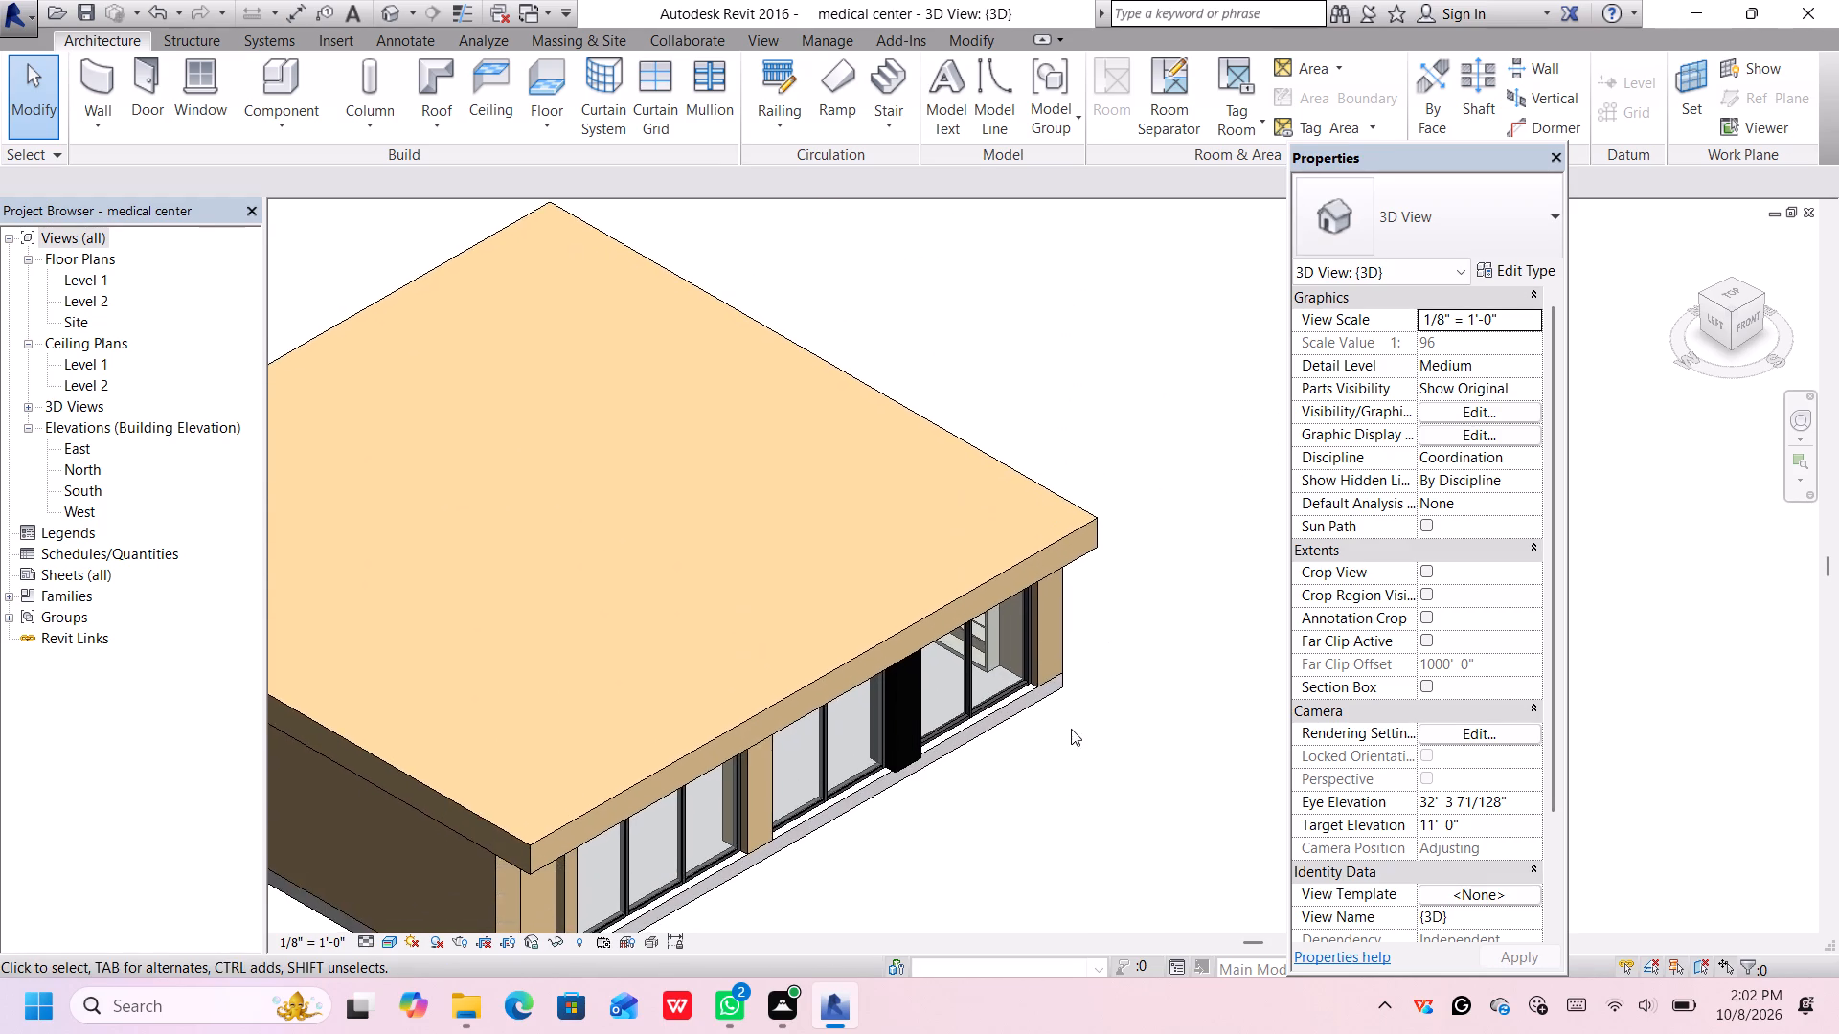
scroll(1069, 731, "up", 1)
scroll(1069, 731, "down", 1)
scroll(1050, 762, "up", 1)
scroll(1048, 764, "down", 2)
middle_click_drag(1052, 760, 1090, 720)
middle_click_drag(1086, 722, 907, 491)
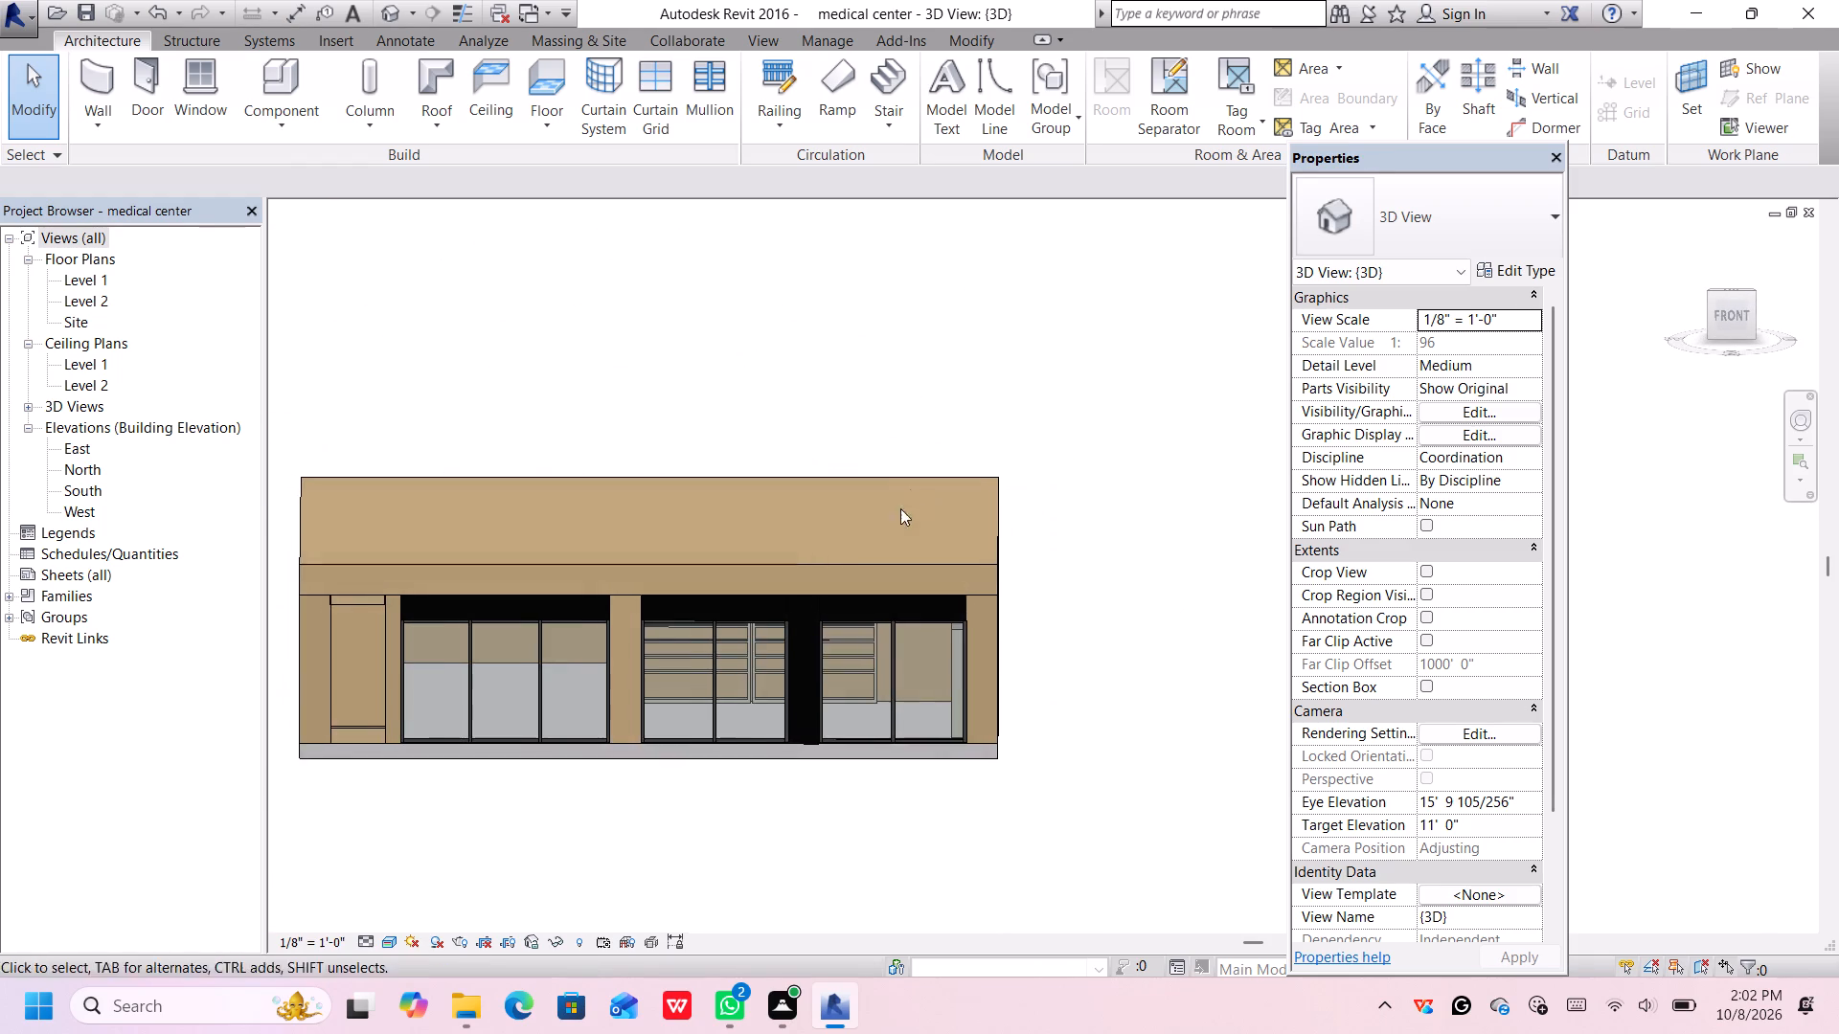
scroll(762, 731, "down", 1)
middle_click_drag(766, 734, 920, 744)
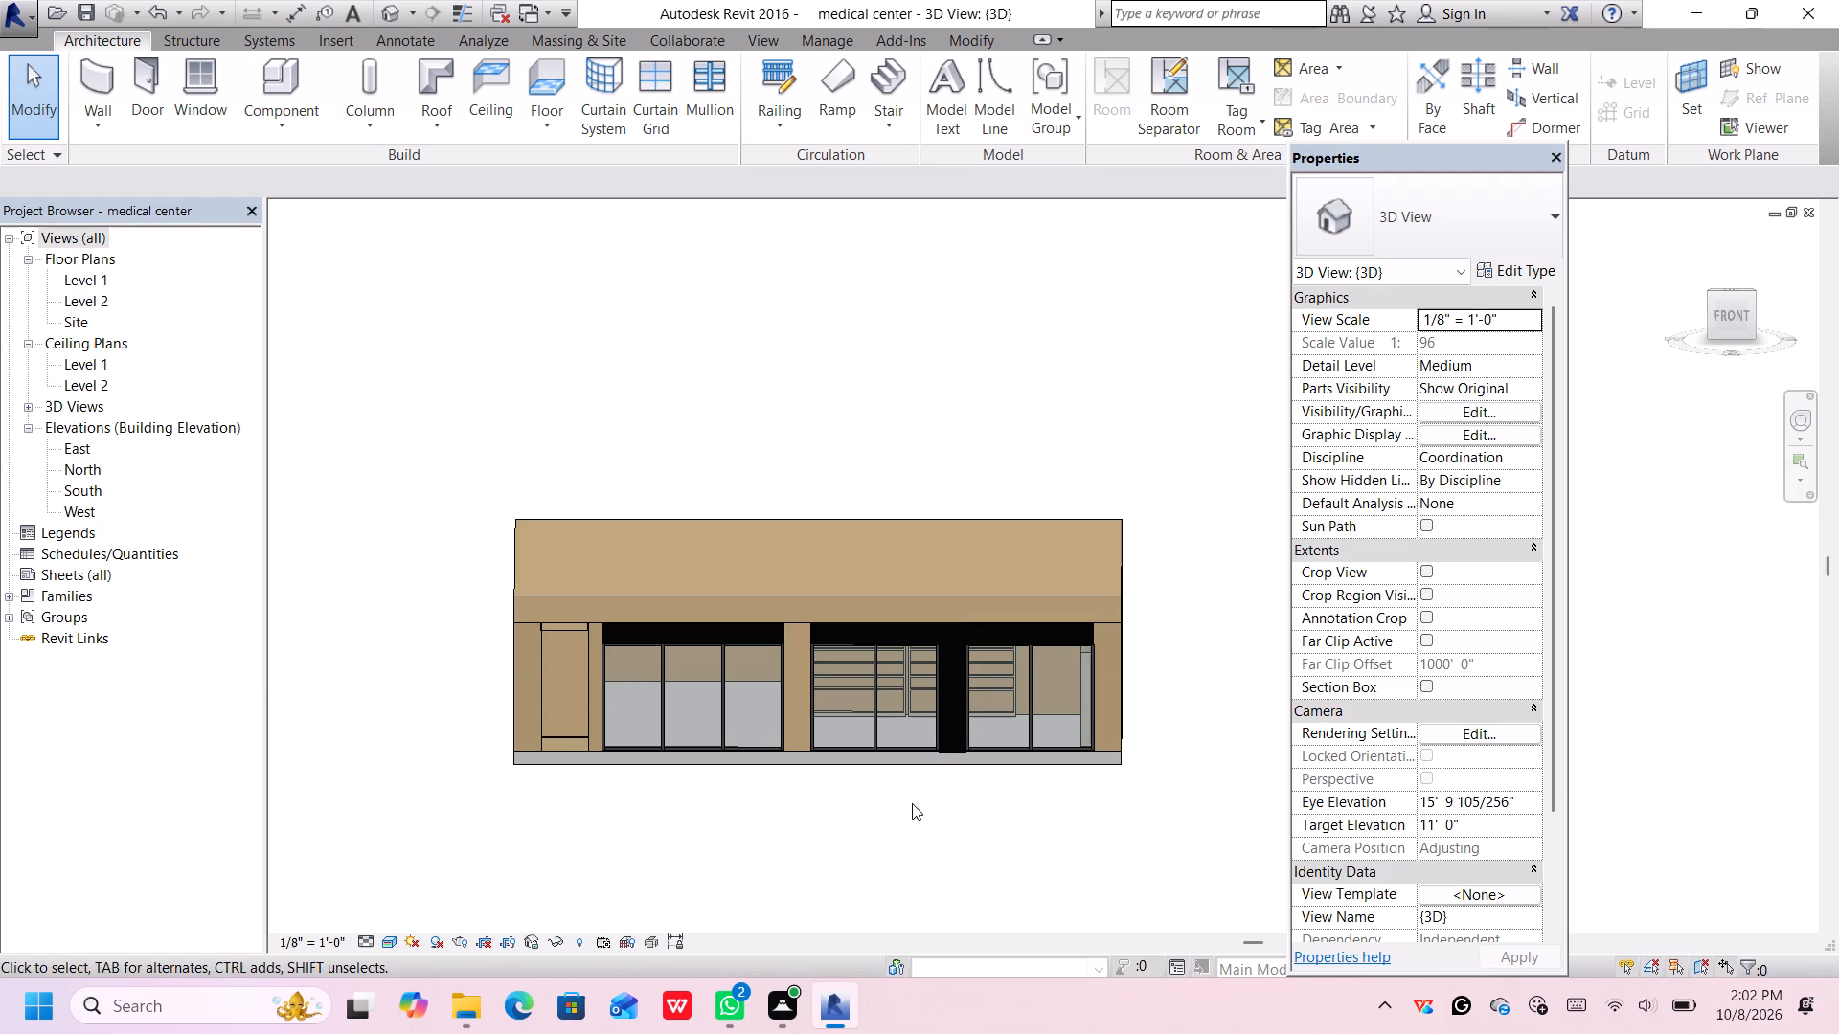
middle_click_drag(885, 806, 1030, 841)
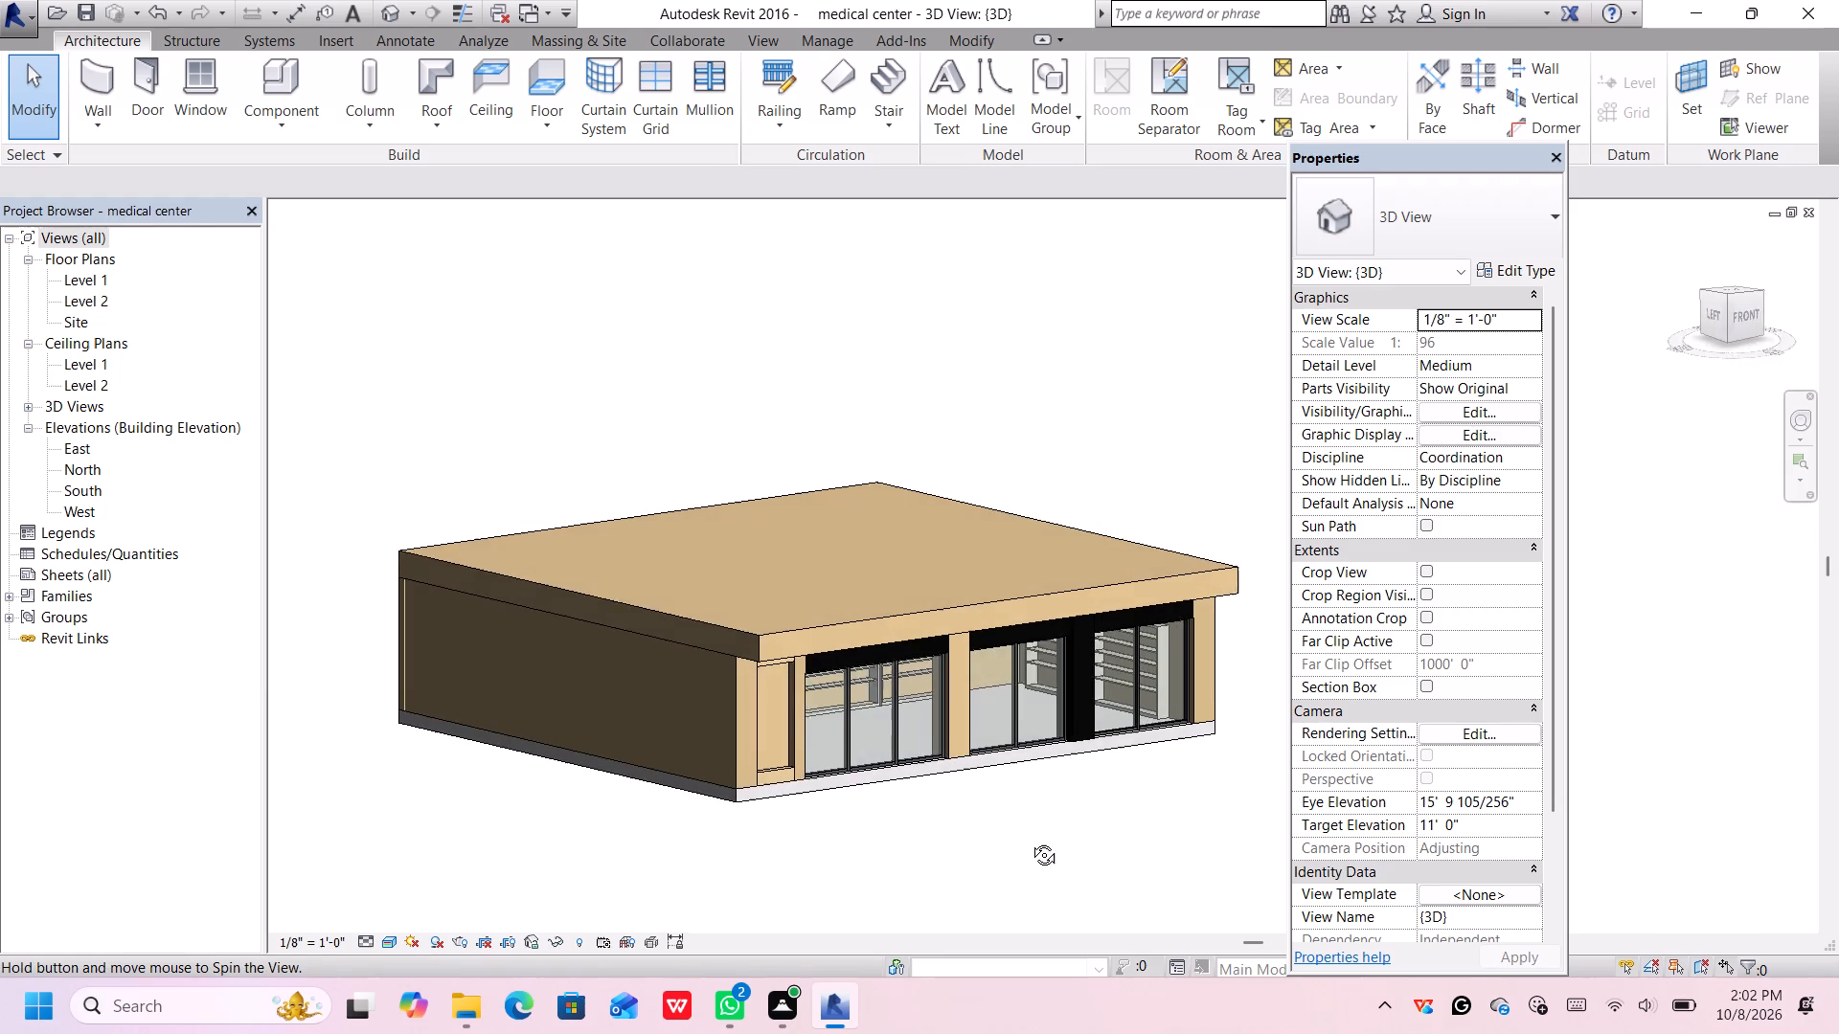
middle_click_drag(1030, 841, 1026, 844)
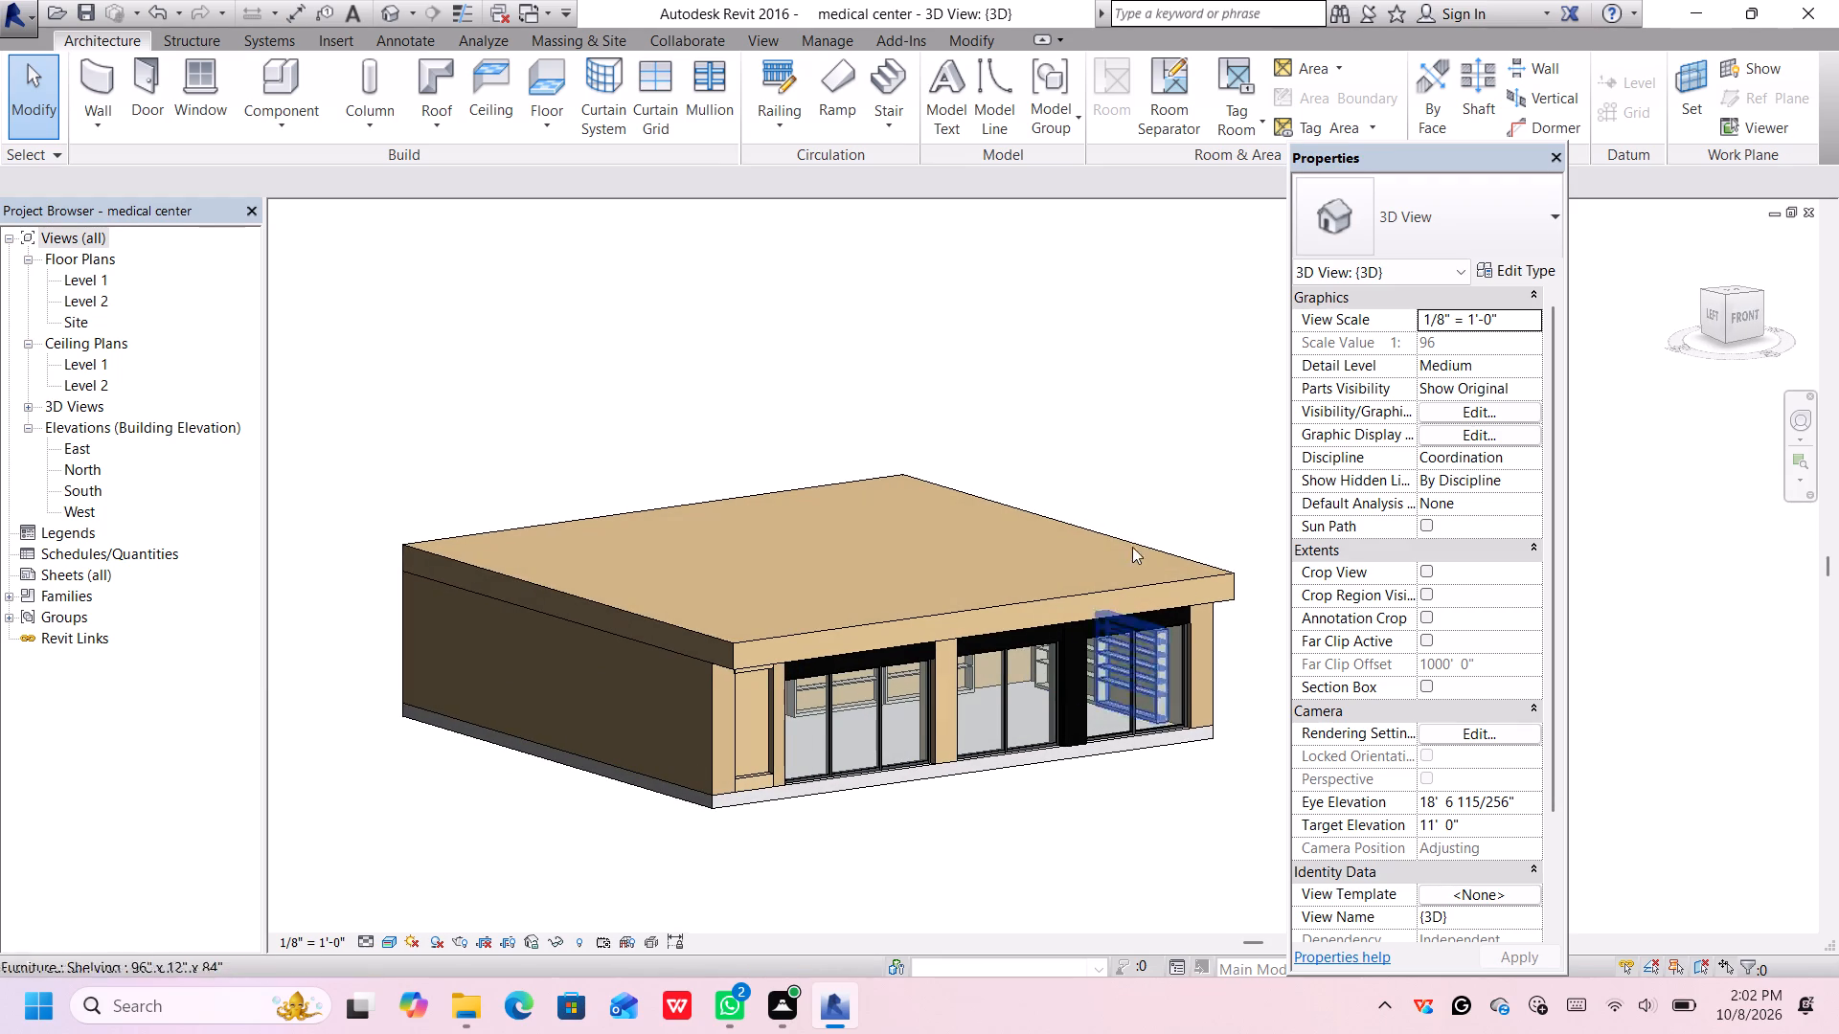
Open the South building elevation view.
left_click(84, 481)
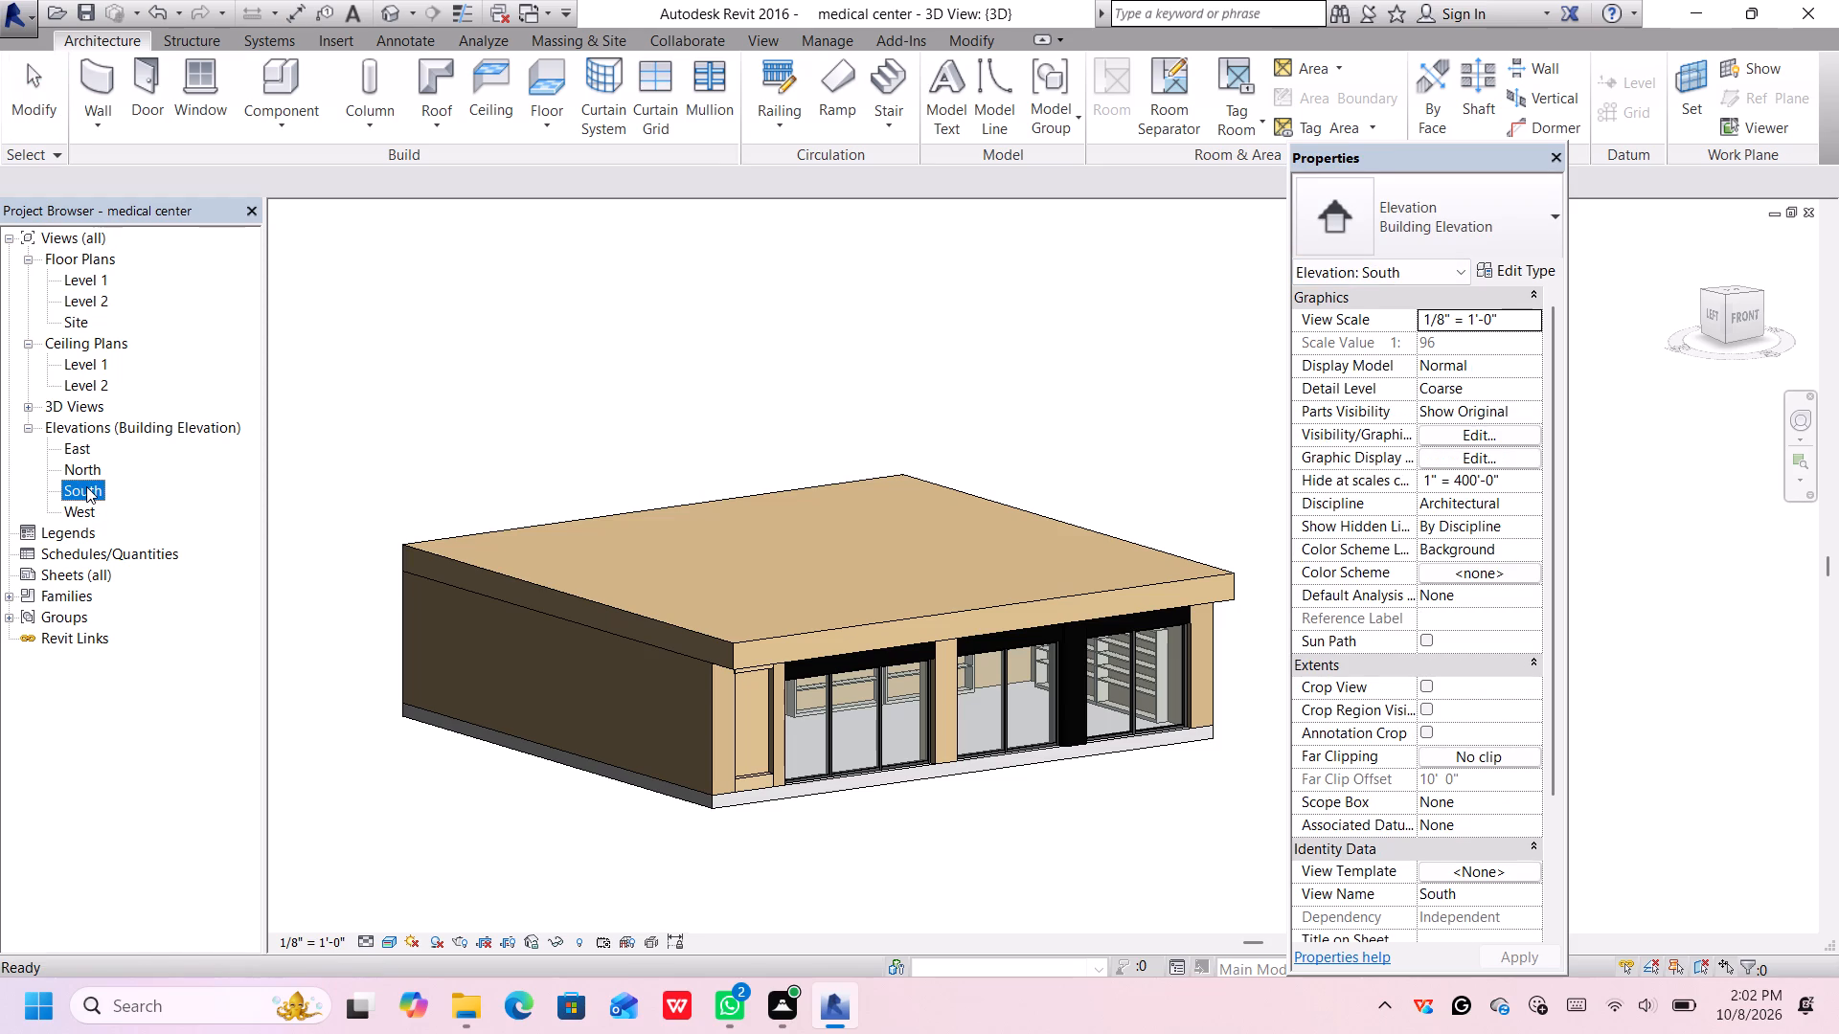
double_click(86, 486)
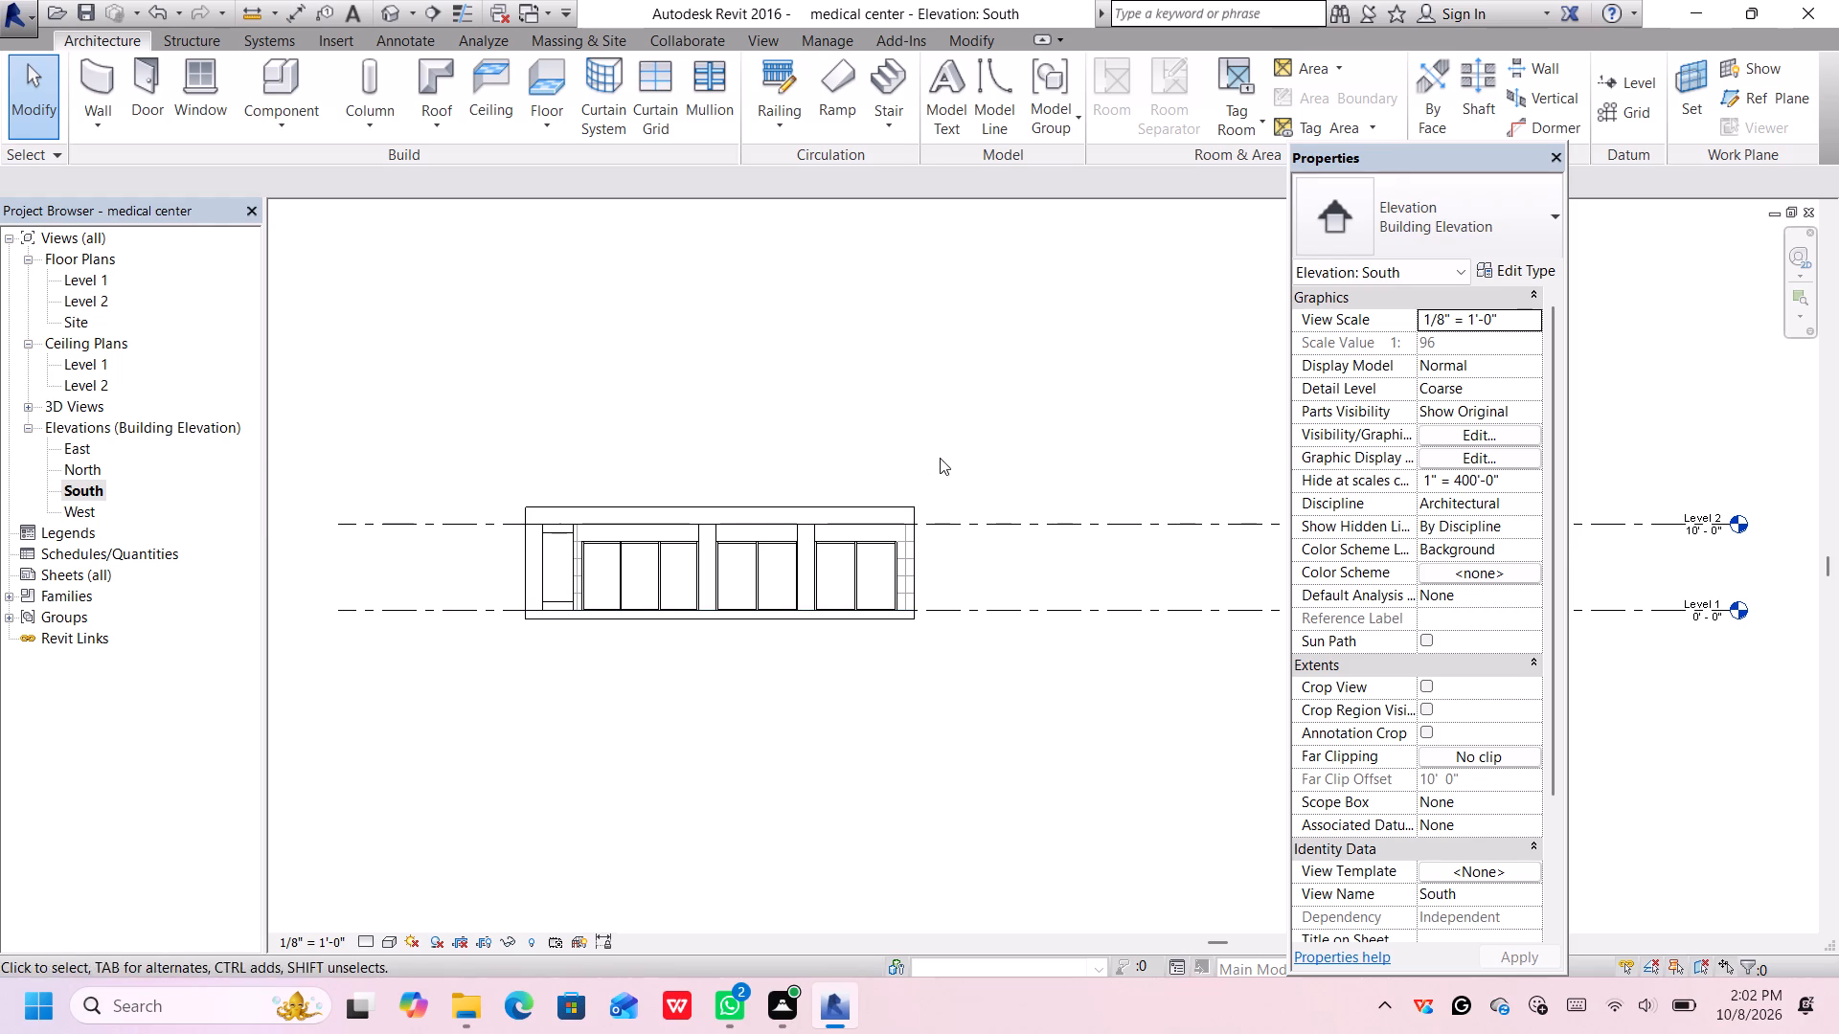
Close the Properties palette and dismiss the notification card to clear the South elevation view.
middle_click_drag(940, 458, 874, 629)
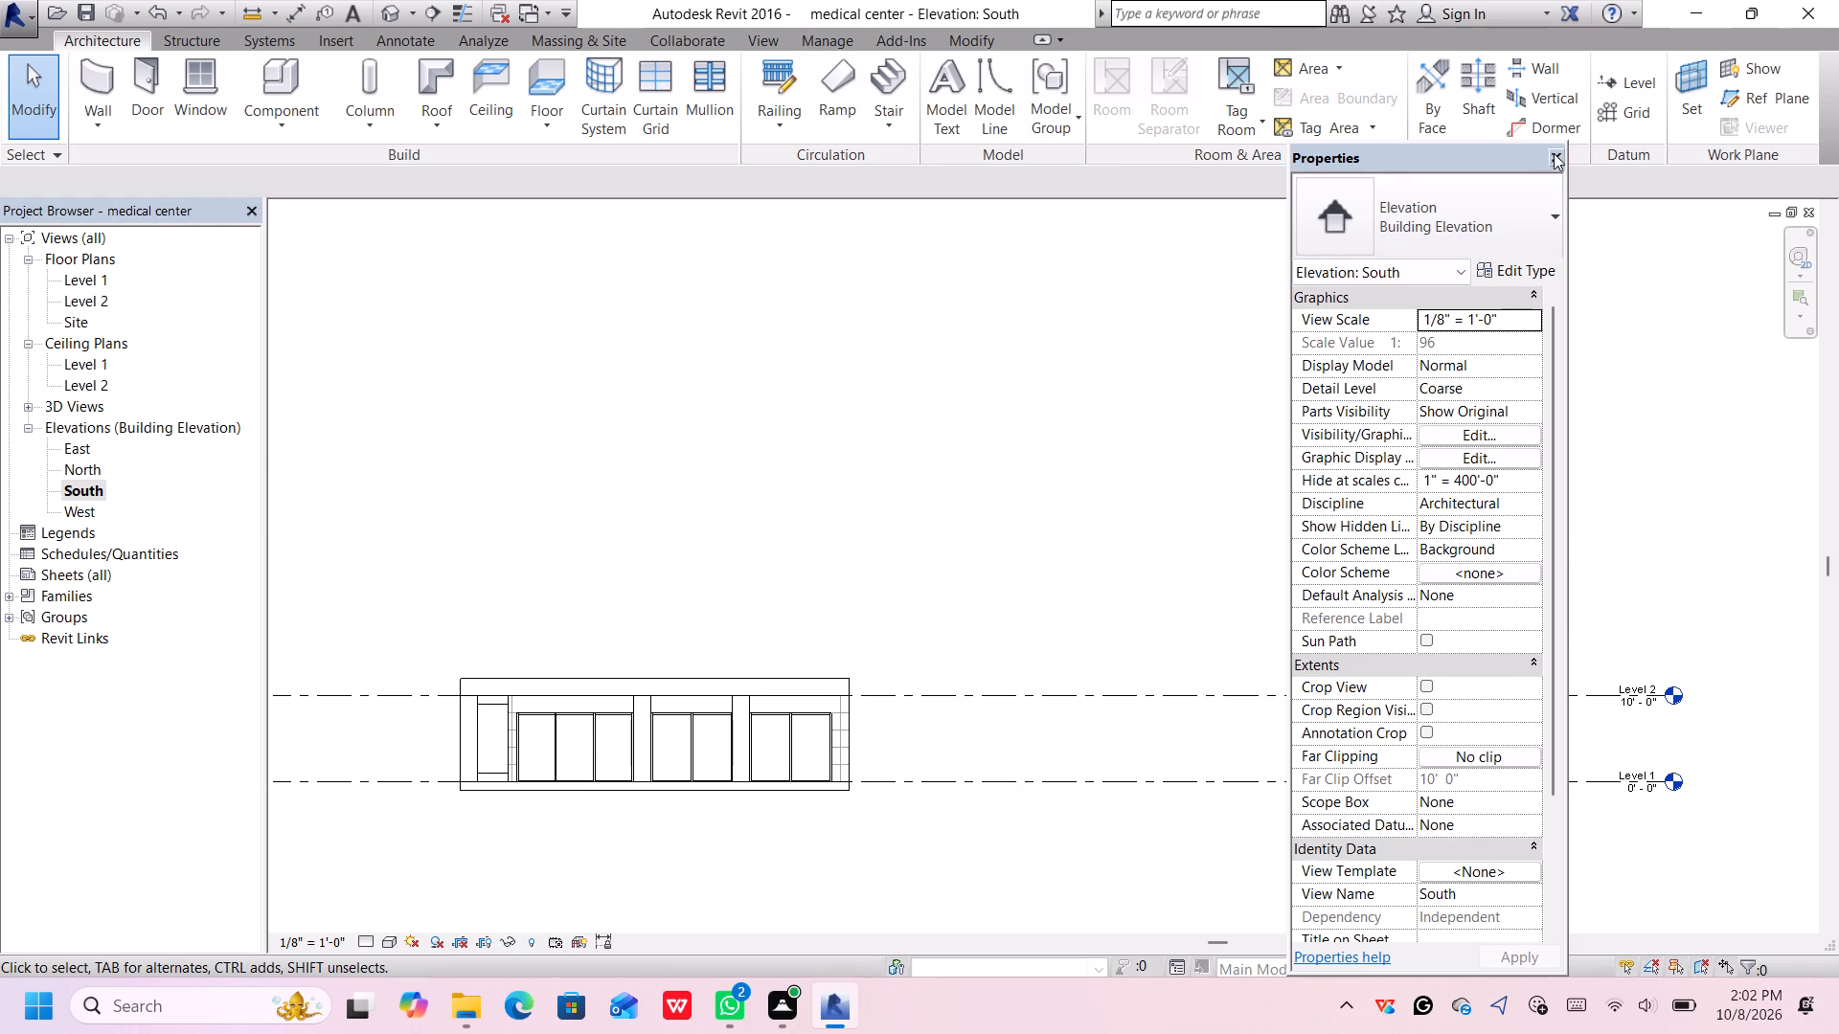
left_click(1562, 165)
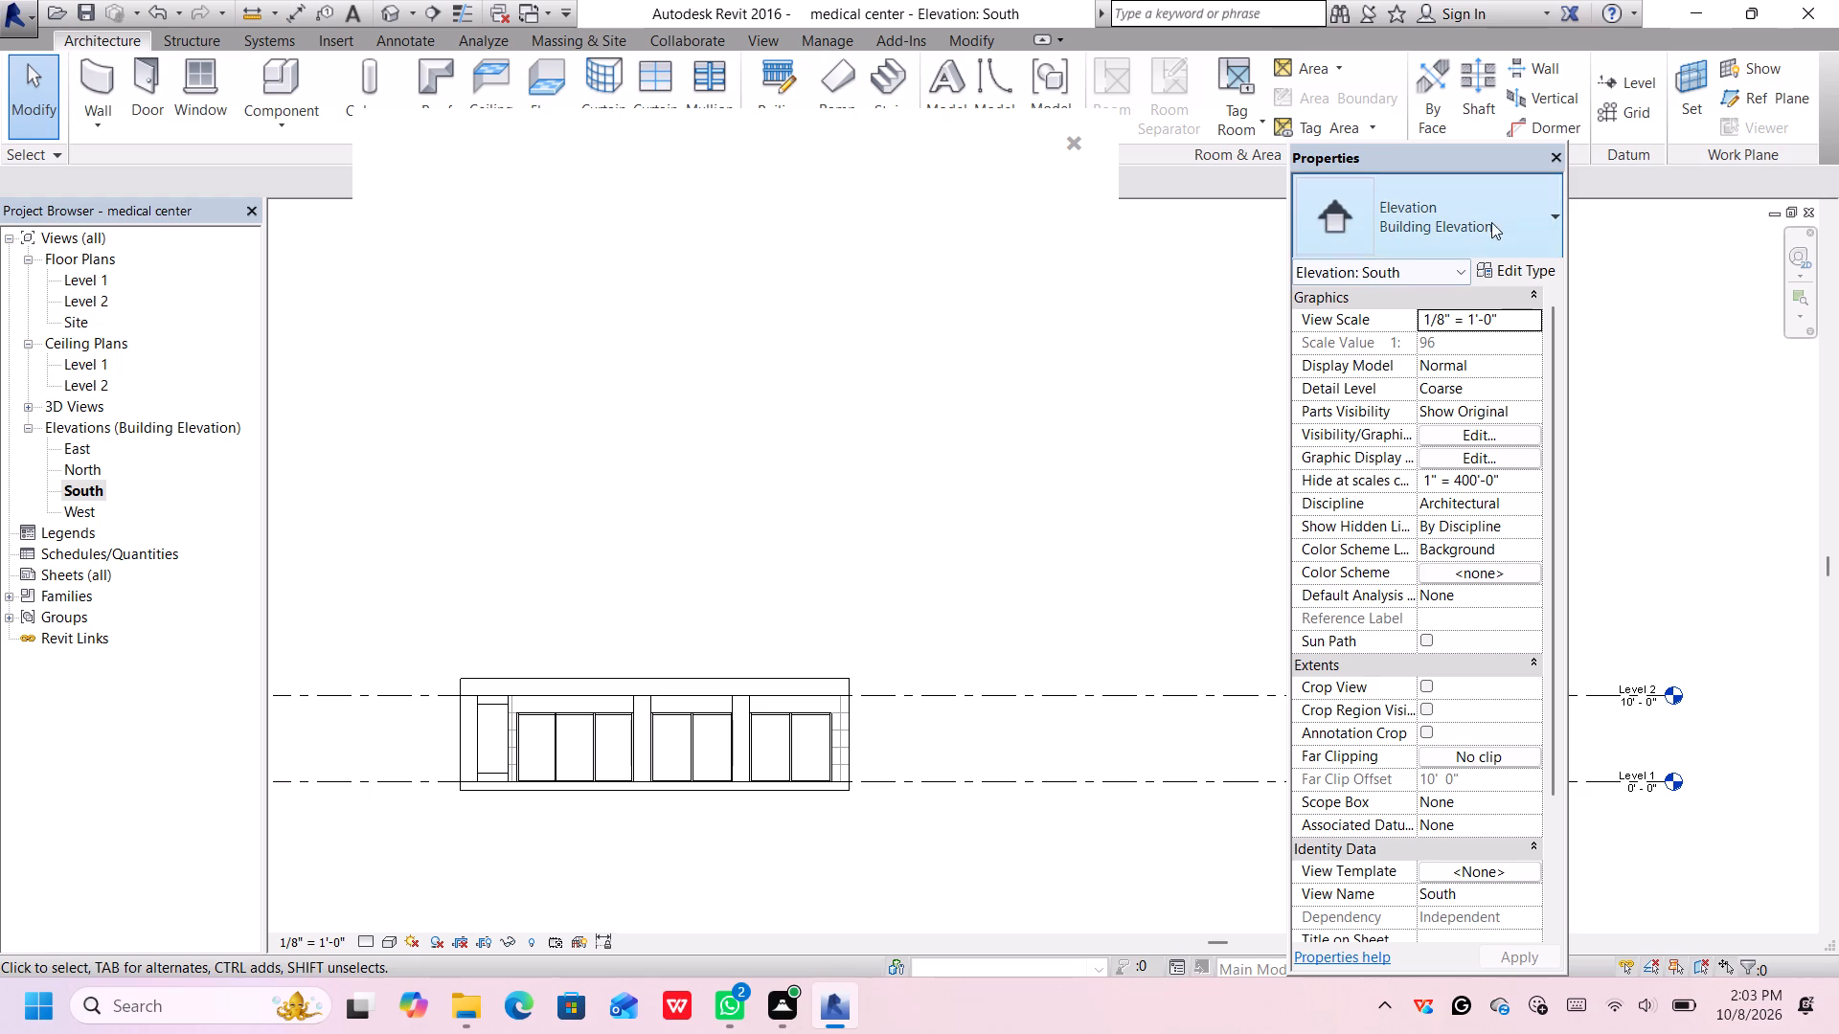
left_click(1557, 151)
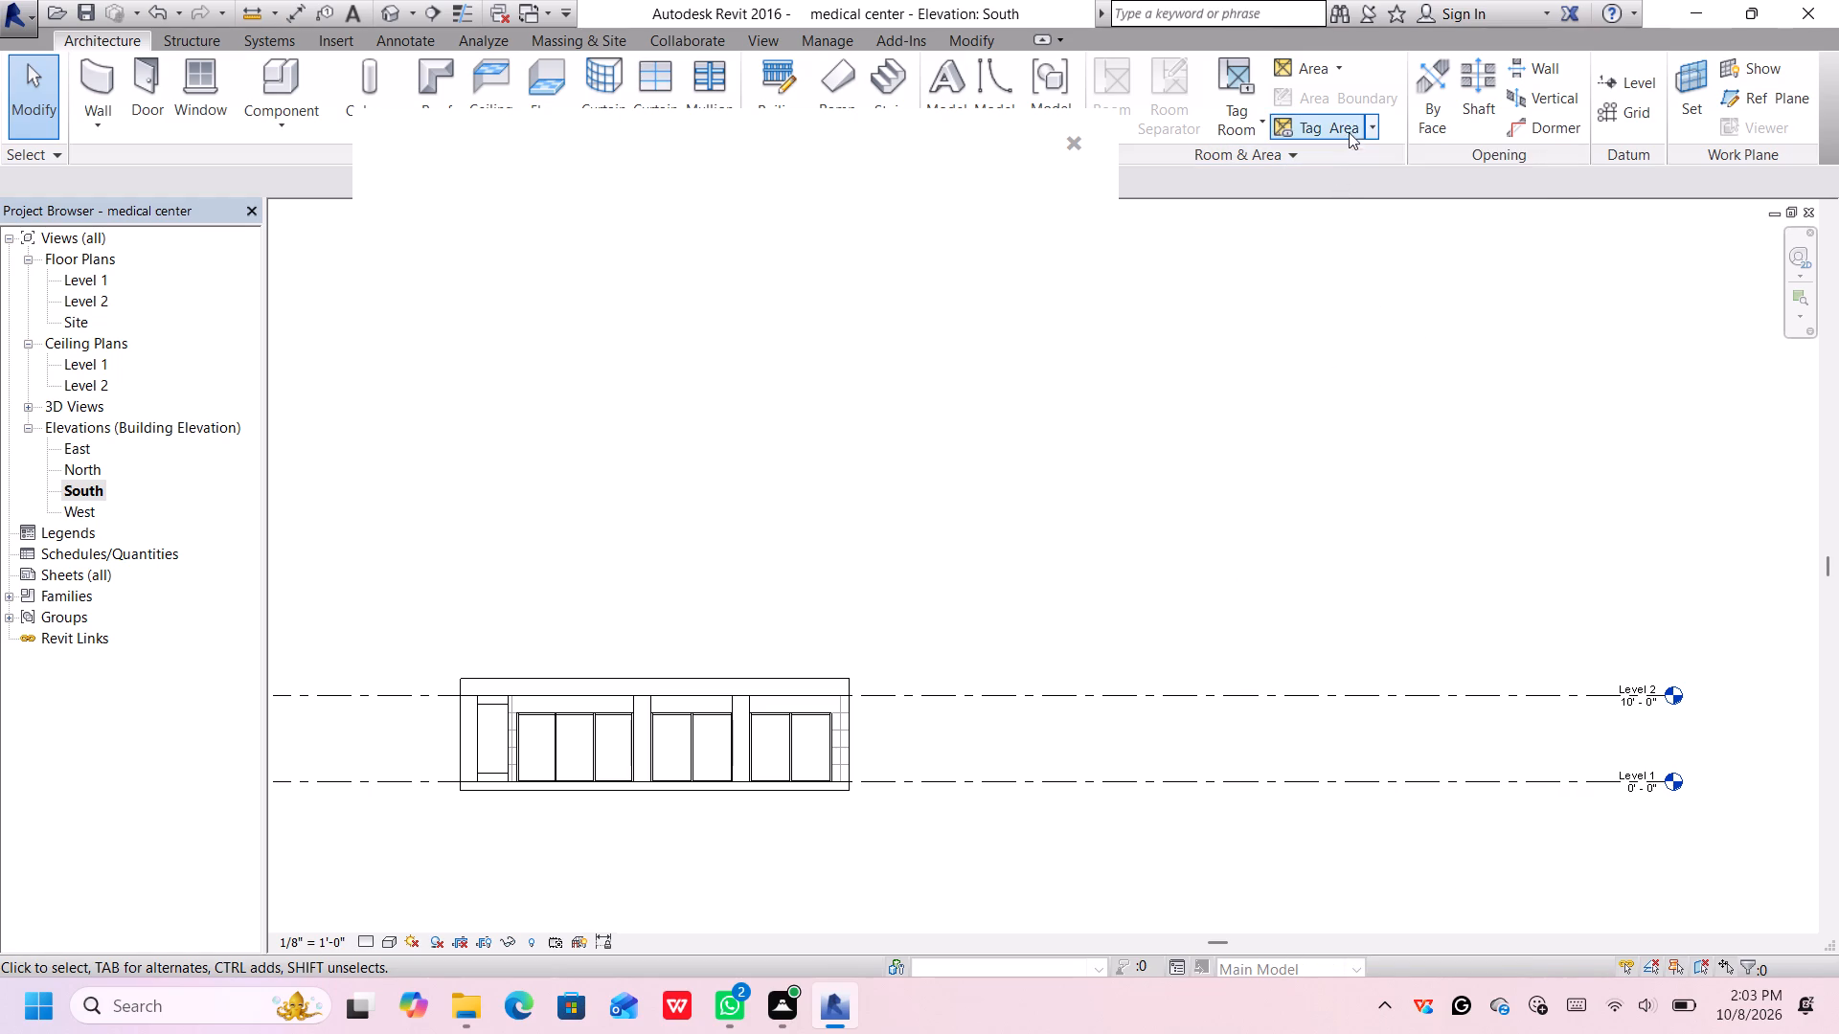
middle_click_drag(969, 556, 977, 561)
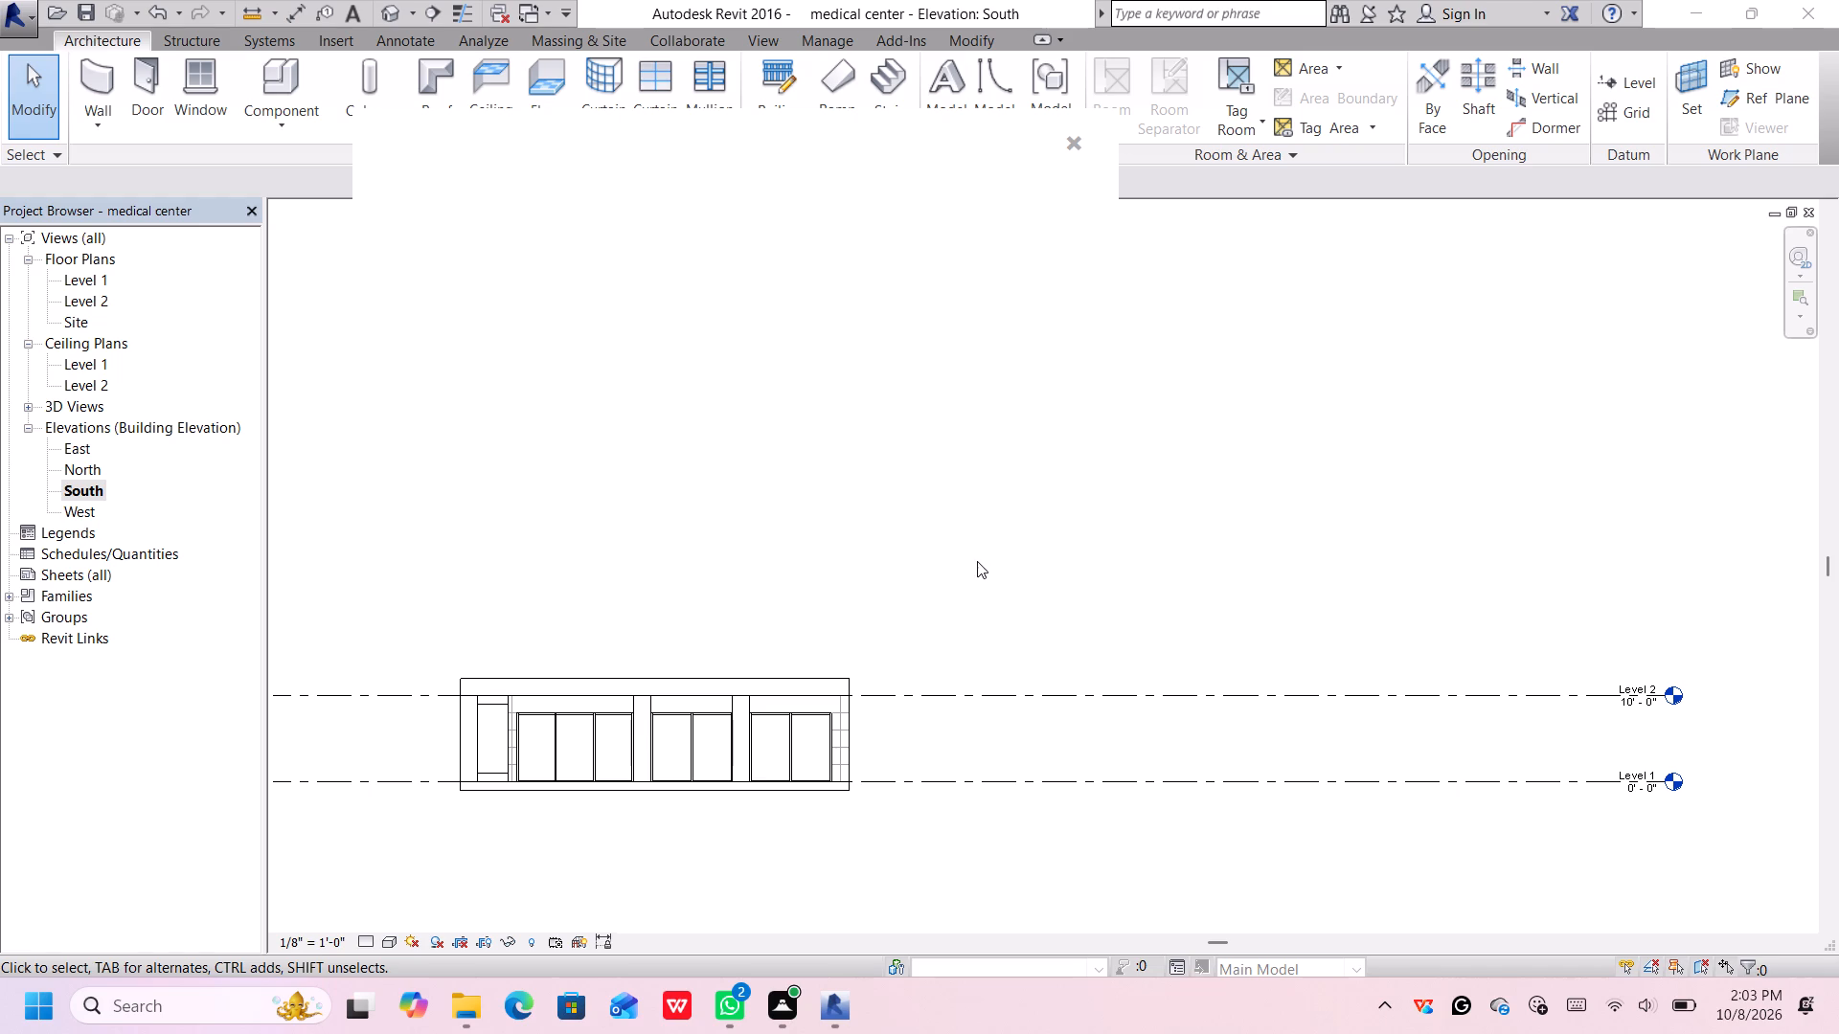
middle_click_drag(977, 561, 1062, 572)
left_click(1078, 139)
Draw a new level line 10' above Level 2, ending in line with the heads of the existing levels.
middle_click_drag(924, 527, 1079, 541)
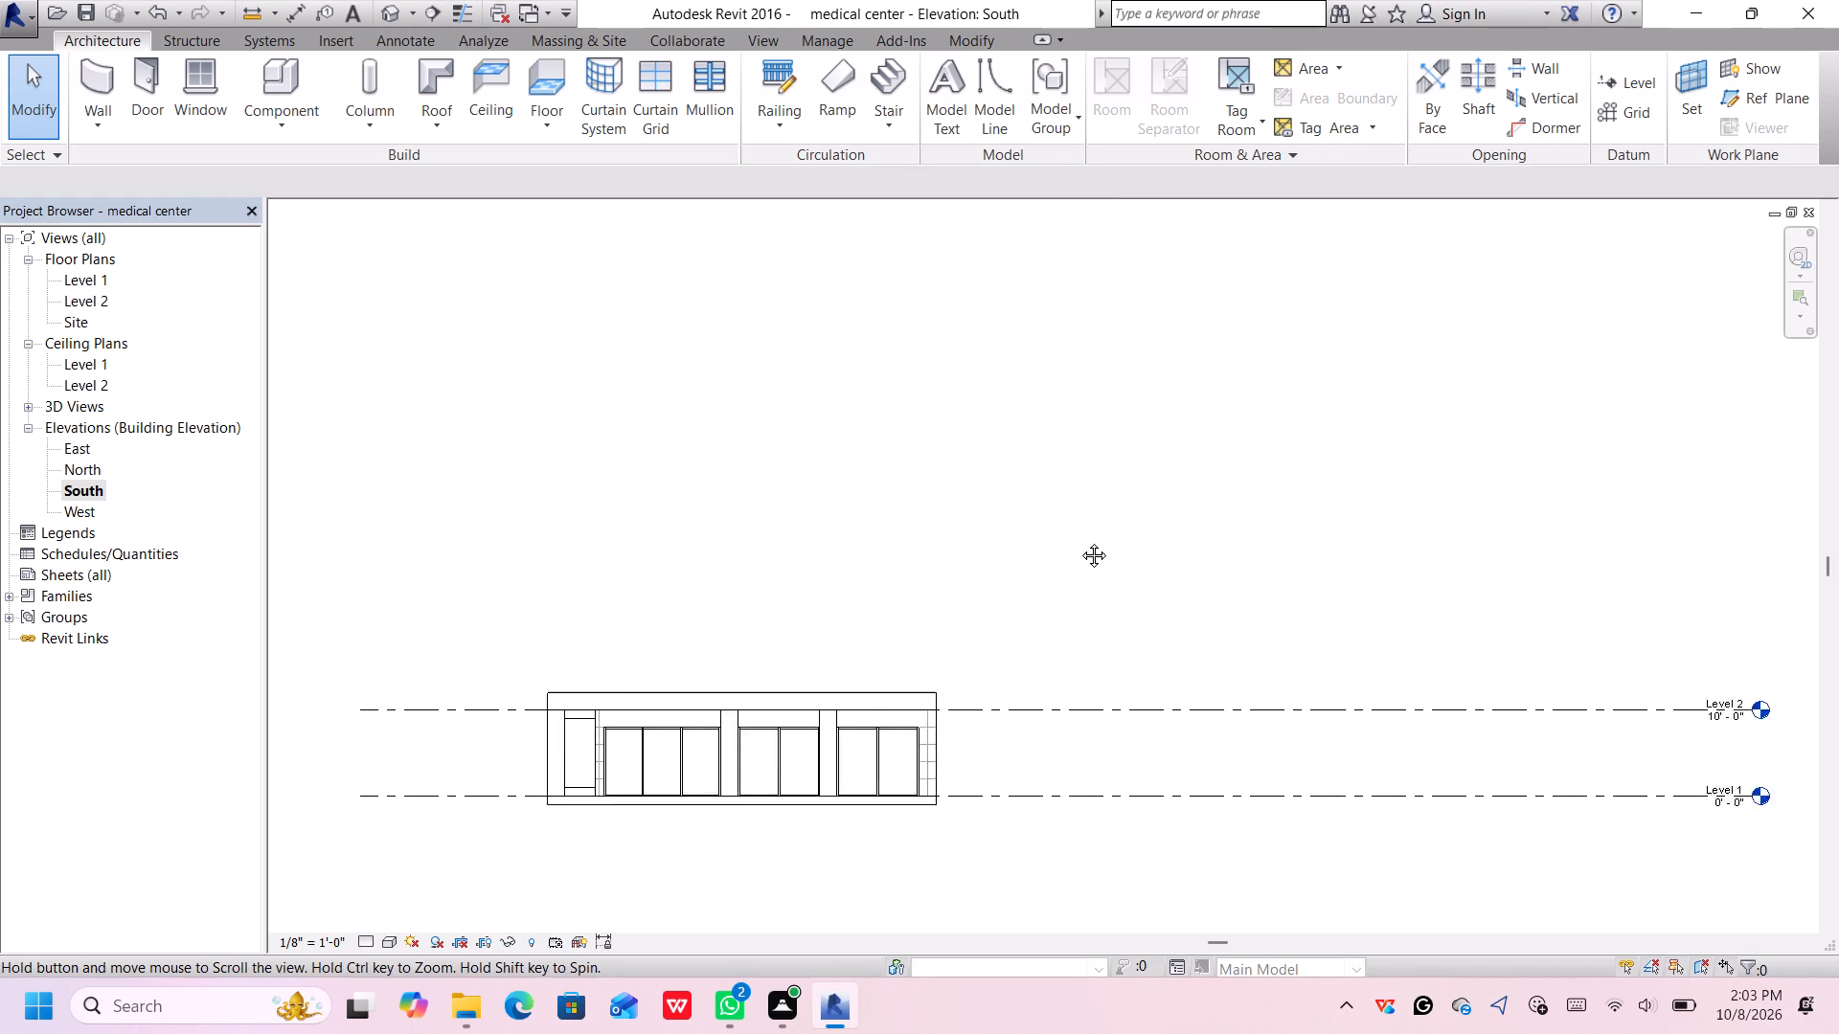
middle_click_drag(1079, 541, 1169, 545)
middle_click_drag(1136, 558, 1030, 529)
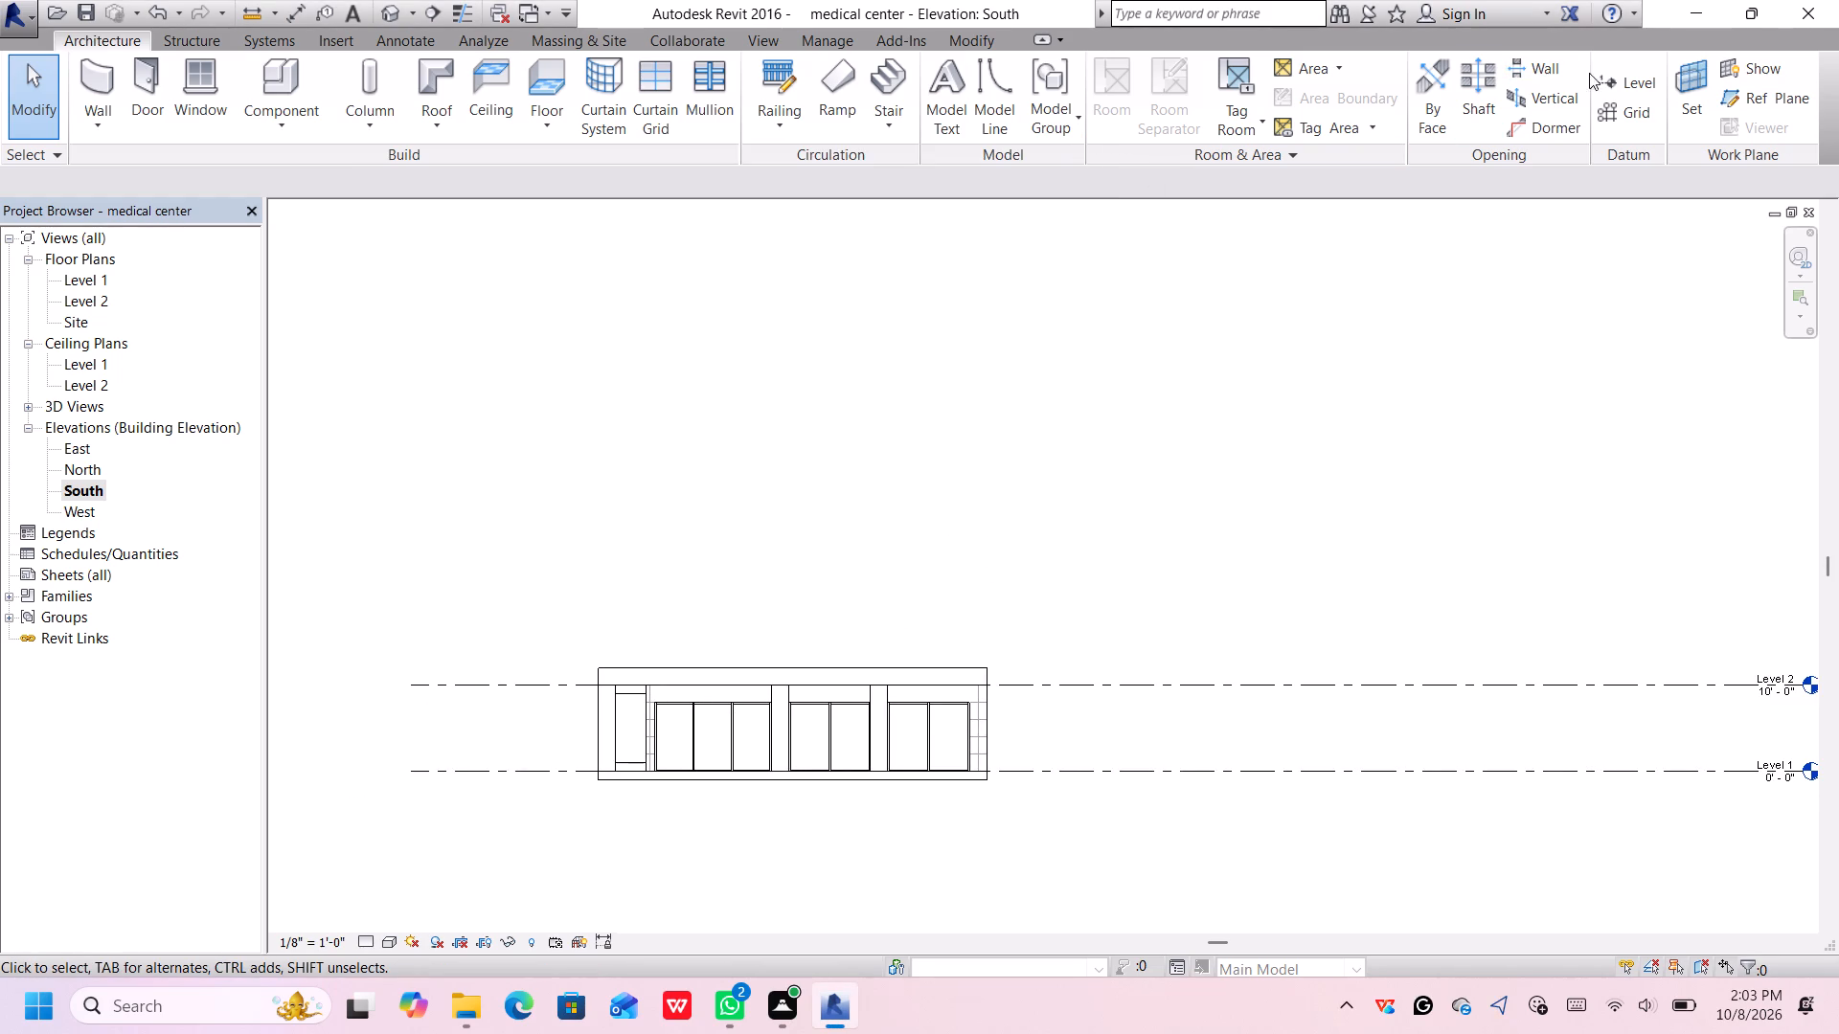
left_click(1606, 79)
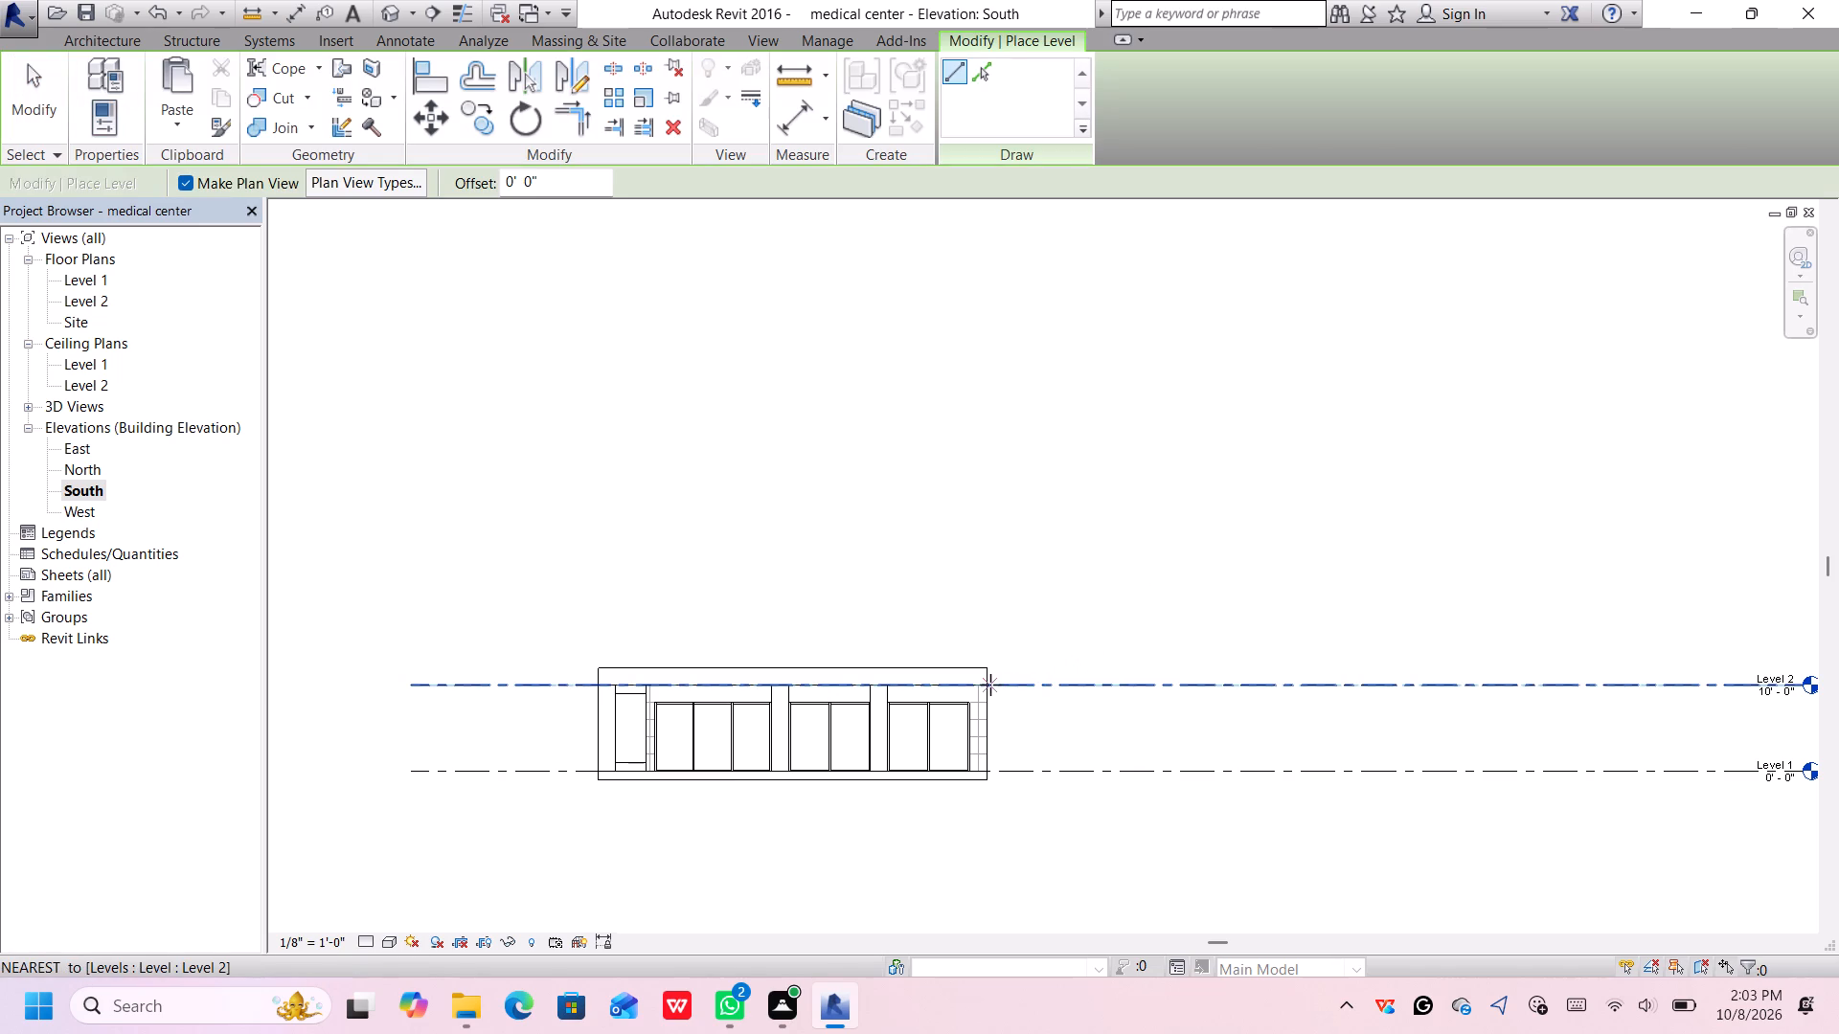
scroll(988, 686, "down", 3)
scroll(988, 686, "up", 3)
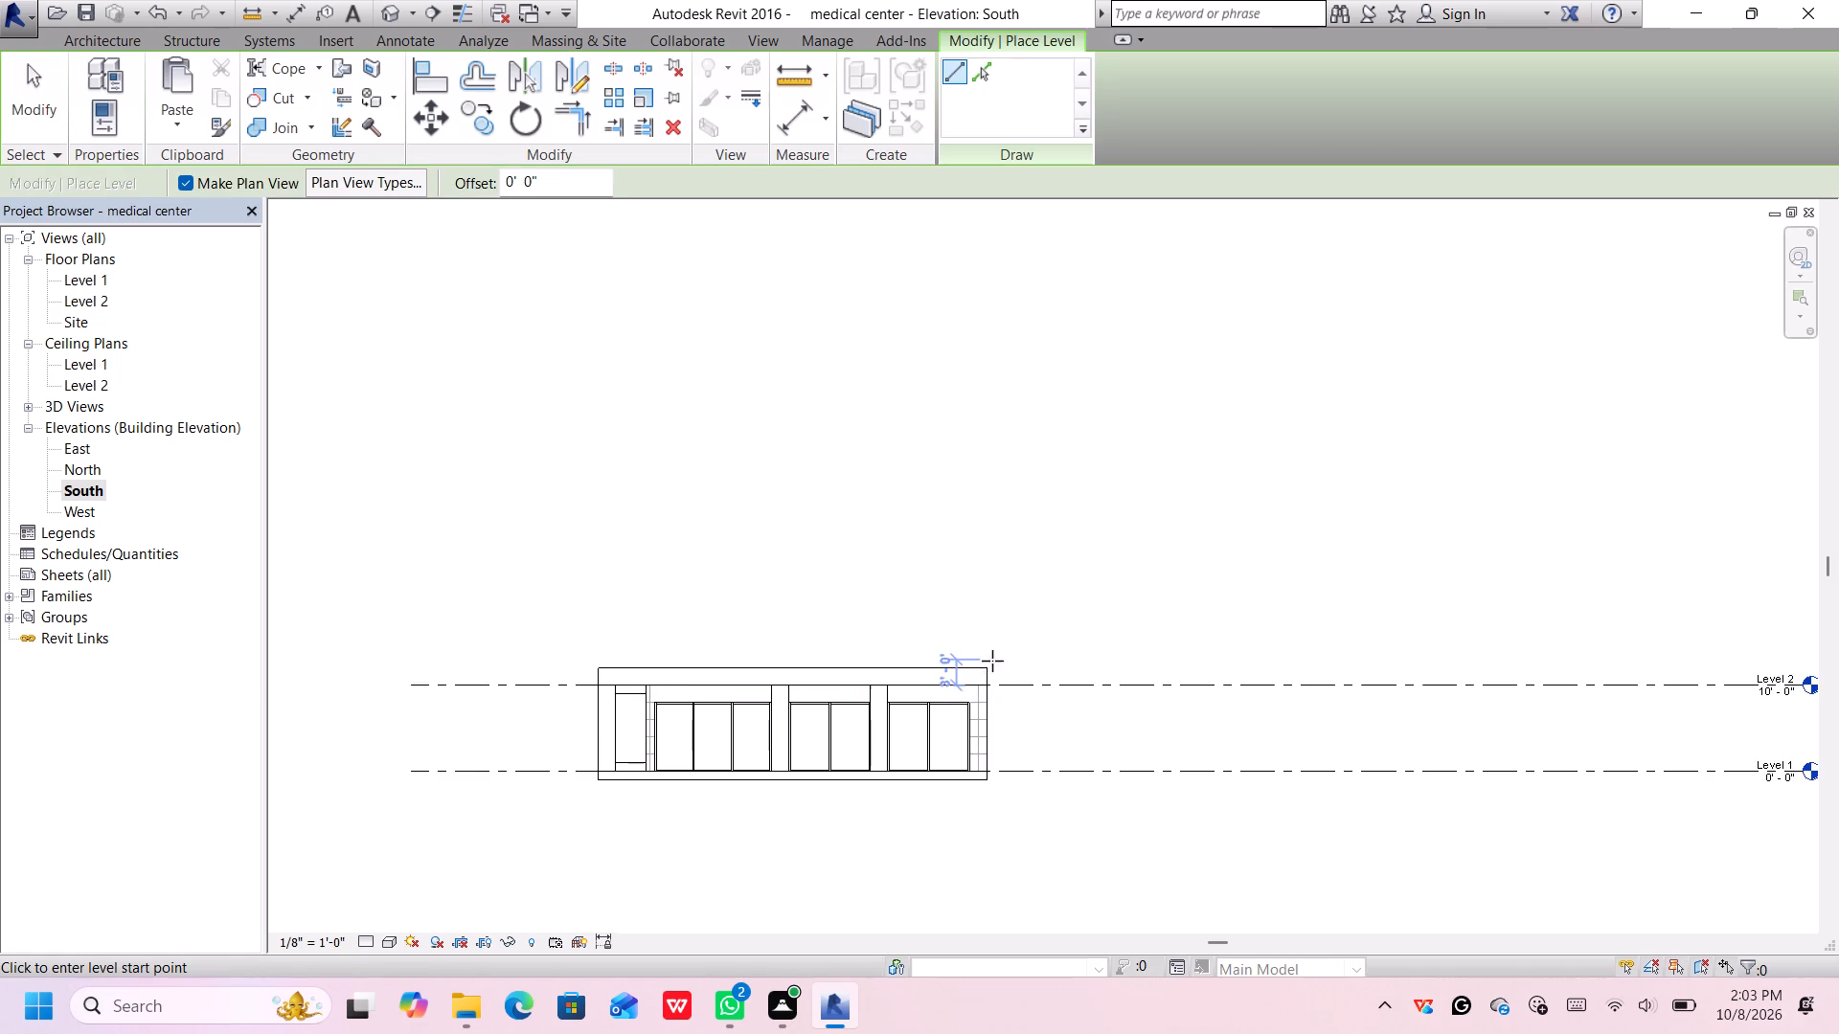
scroll(979, 657, "up", 1)
scroll(977, 657, "down", 1)
scroll(977, 657, "up", 3)
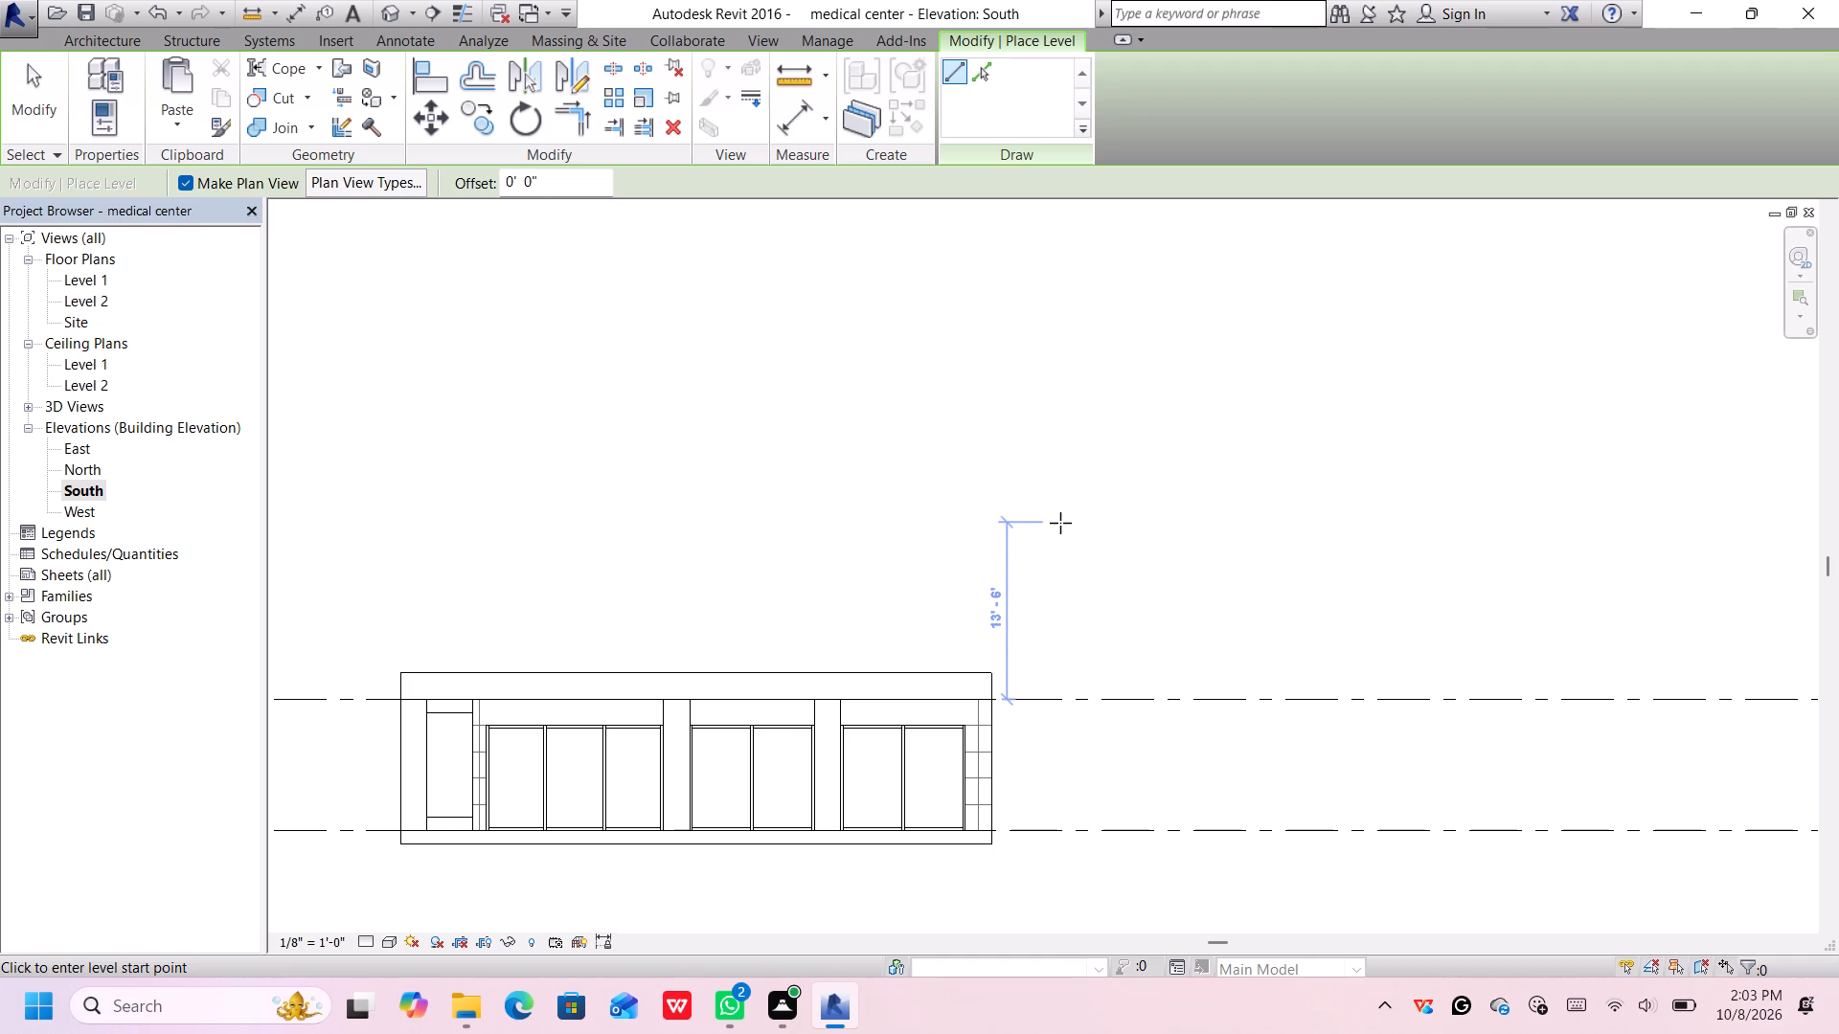
key("1")
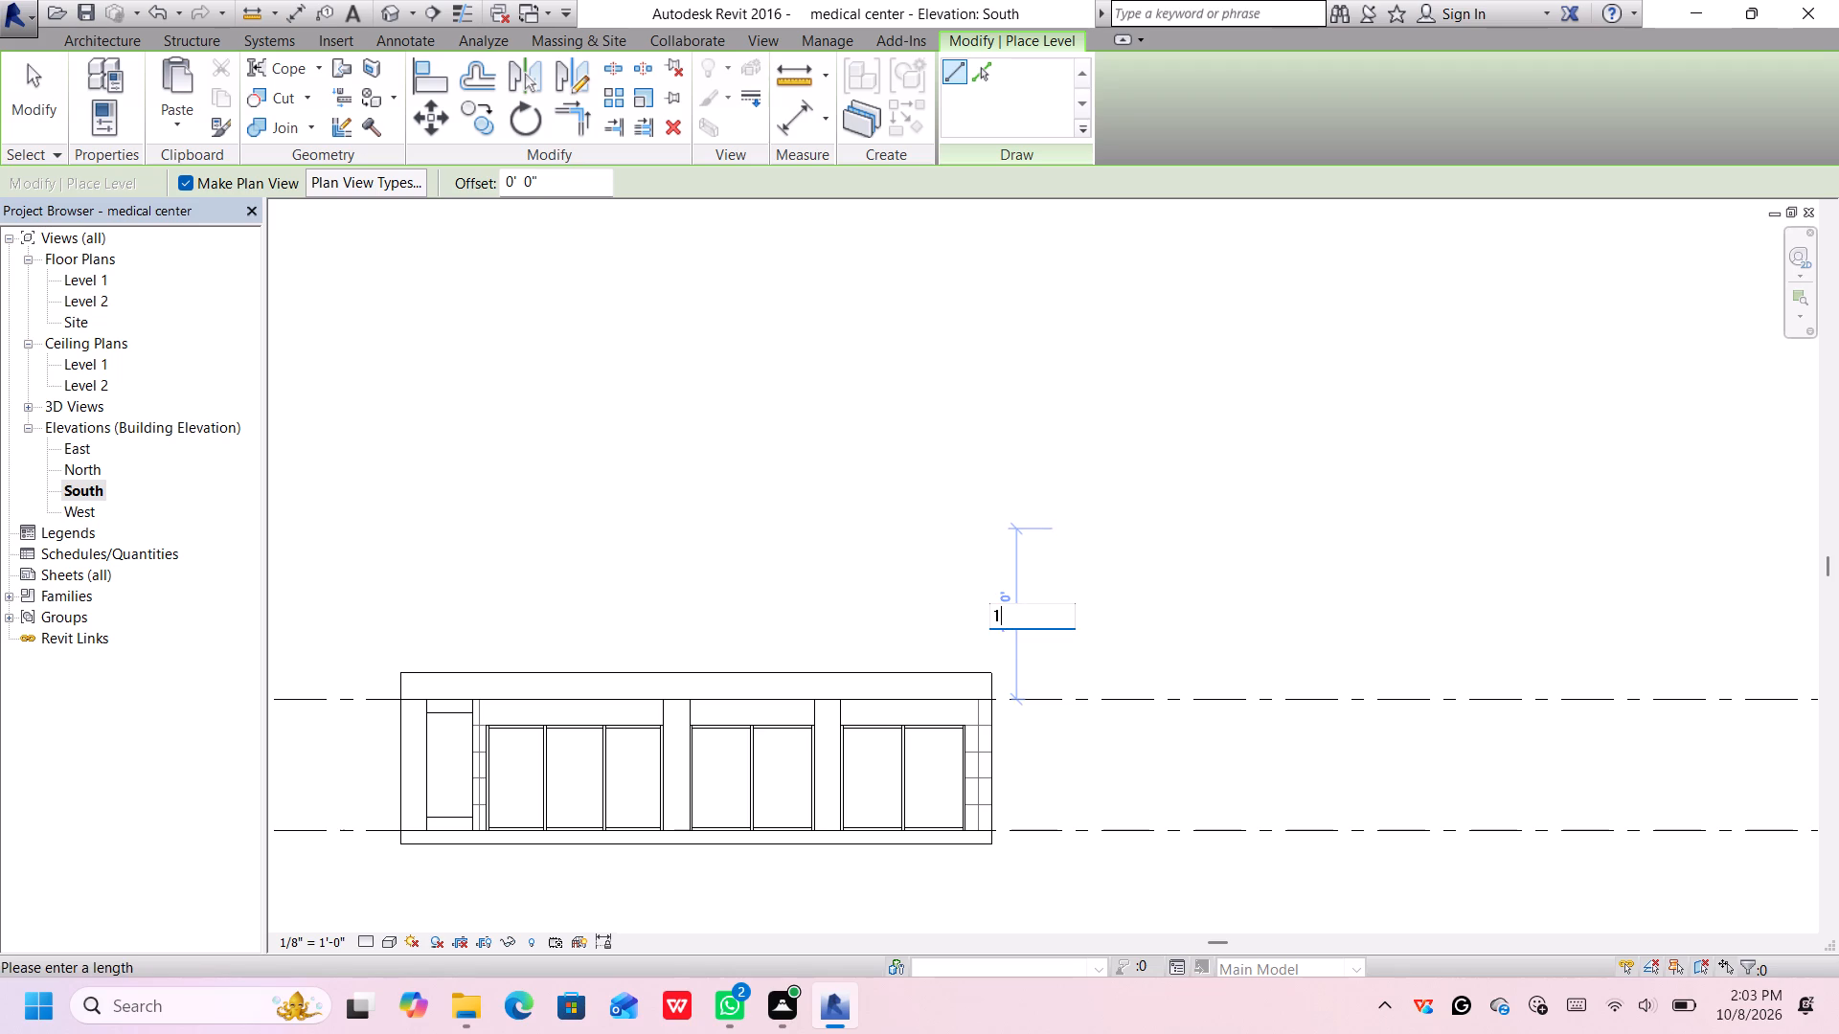
key("0")
key("apostrophe")
key("Return")
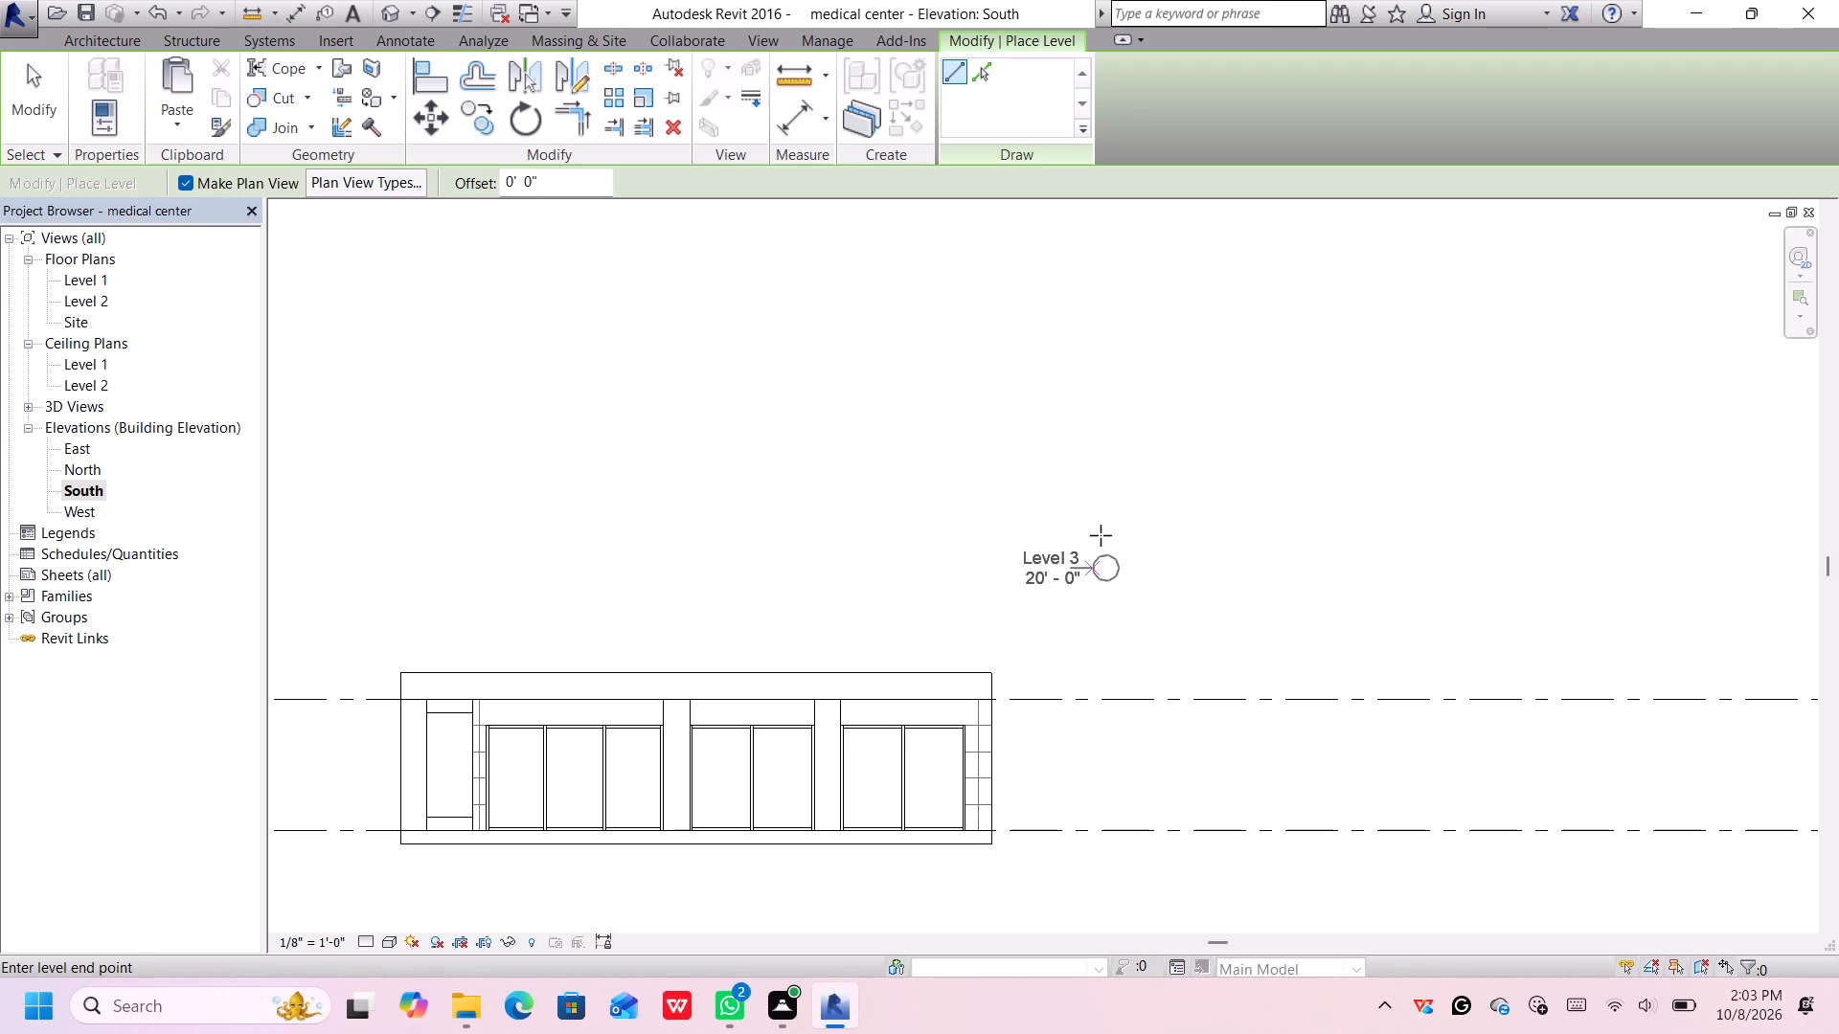
middle_click_drag(1358, 504, 1341, 503)
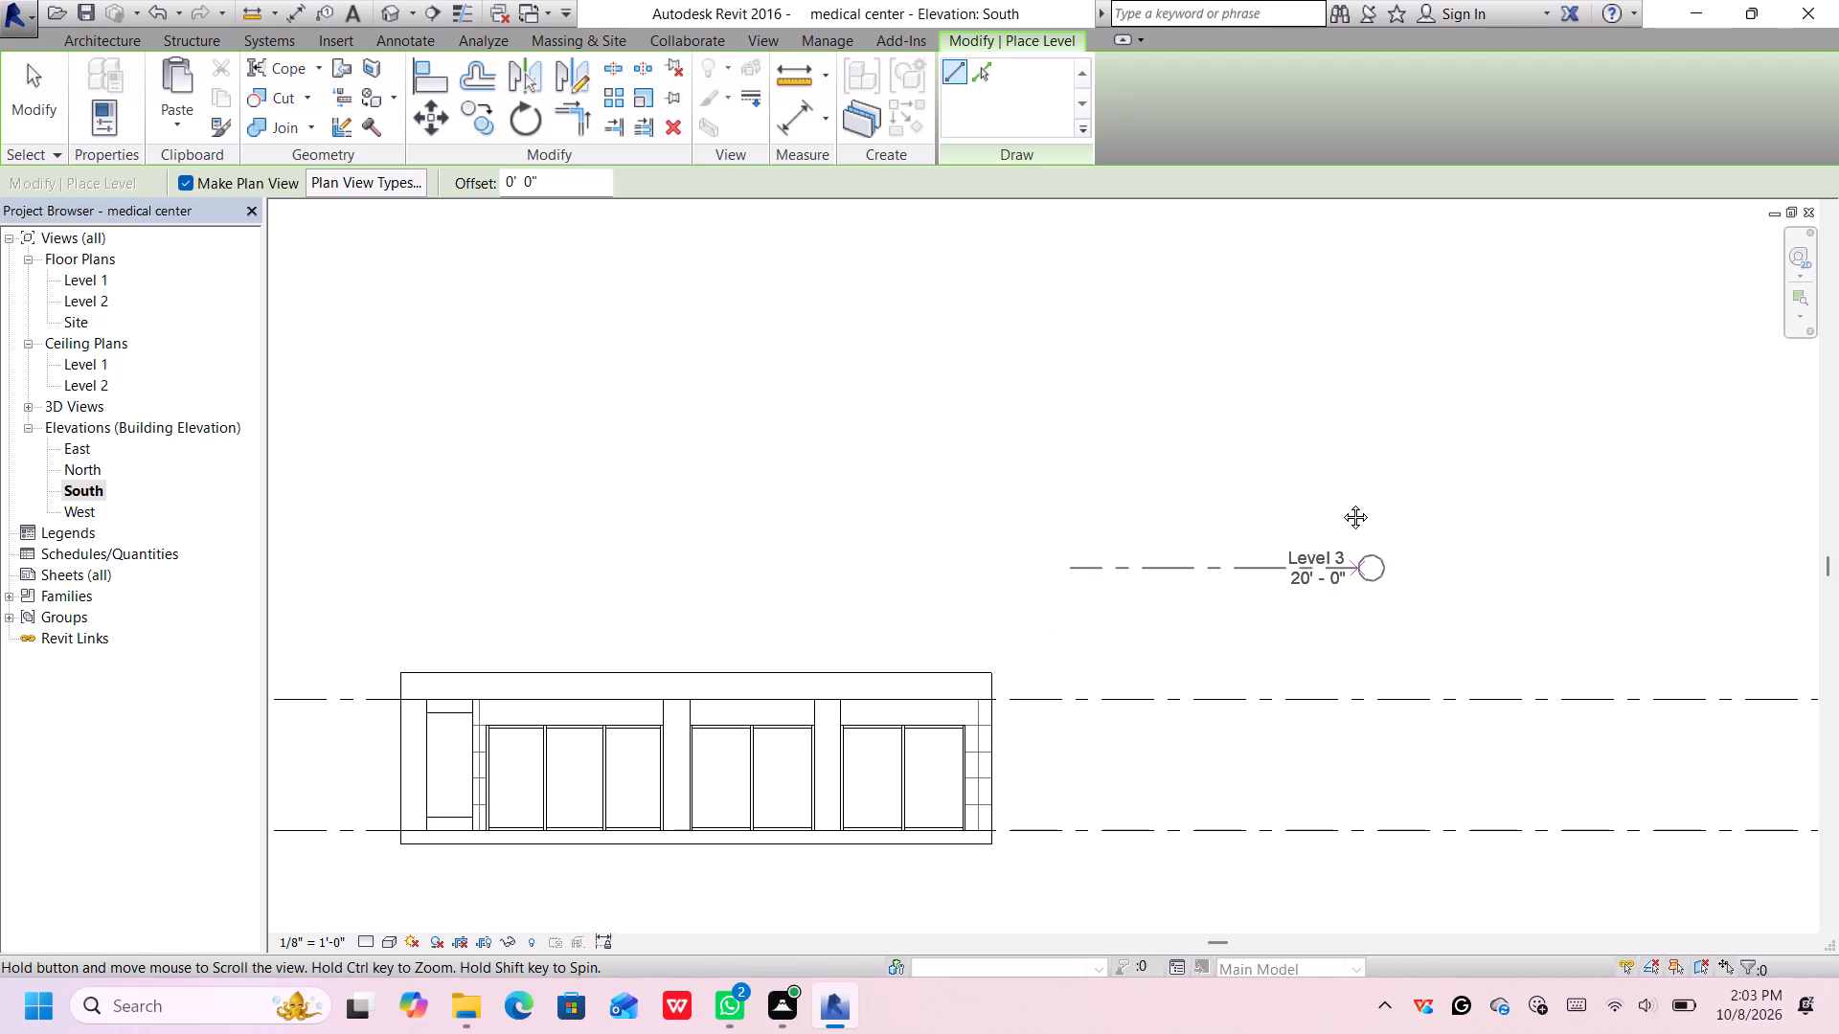
middle_click_drag(1341, 503, 969, 495)
scroll(979, 498, "up", 1)
scroll(1606, 490, "down", 2)
scroll(1606, 489, "up", 3)
scroll(1606, 490, "down", 1)
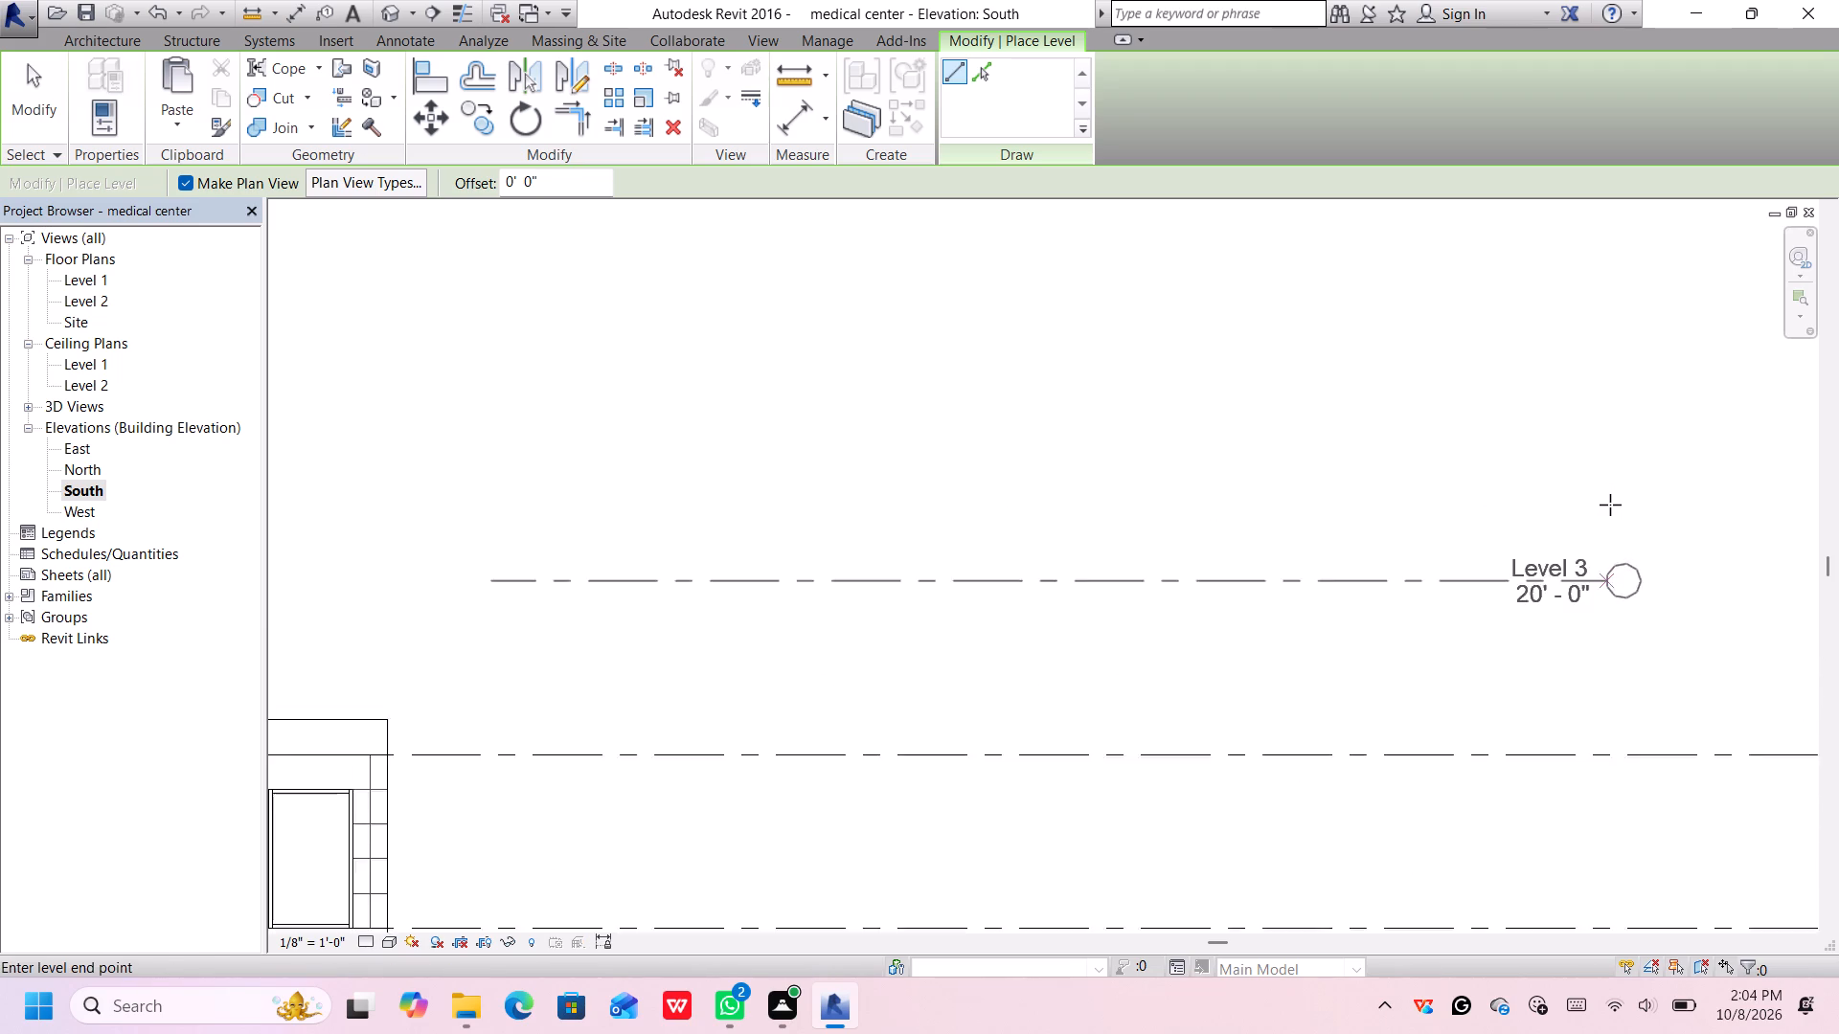
middle_click_drag(1596, 505, 1440, 470)
scroll(1443, 471, "down", 1)
scroll(1666, 476, "down", 1)
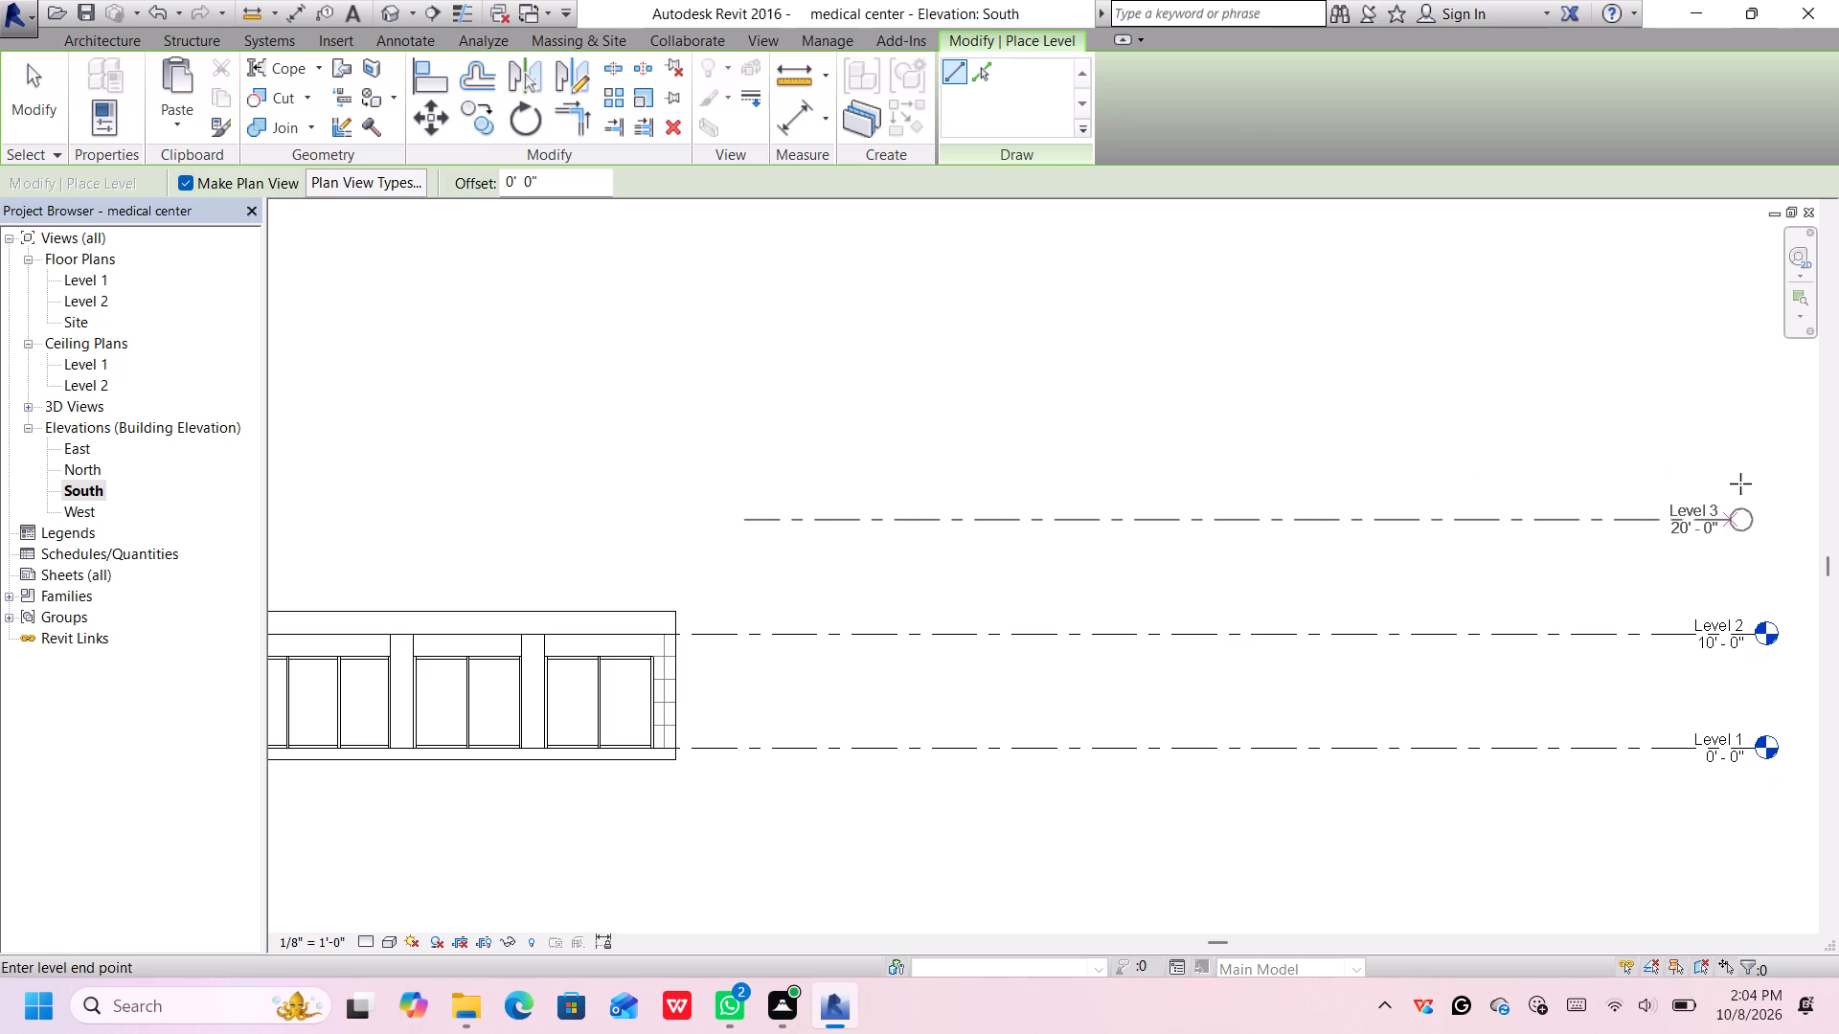
left_click(1759, 491)
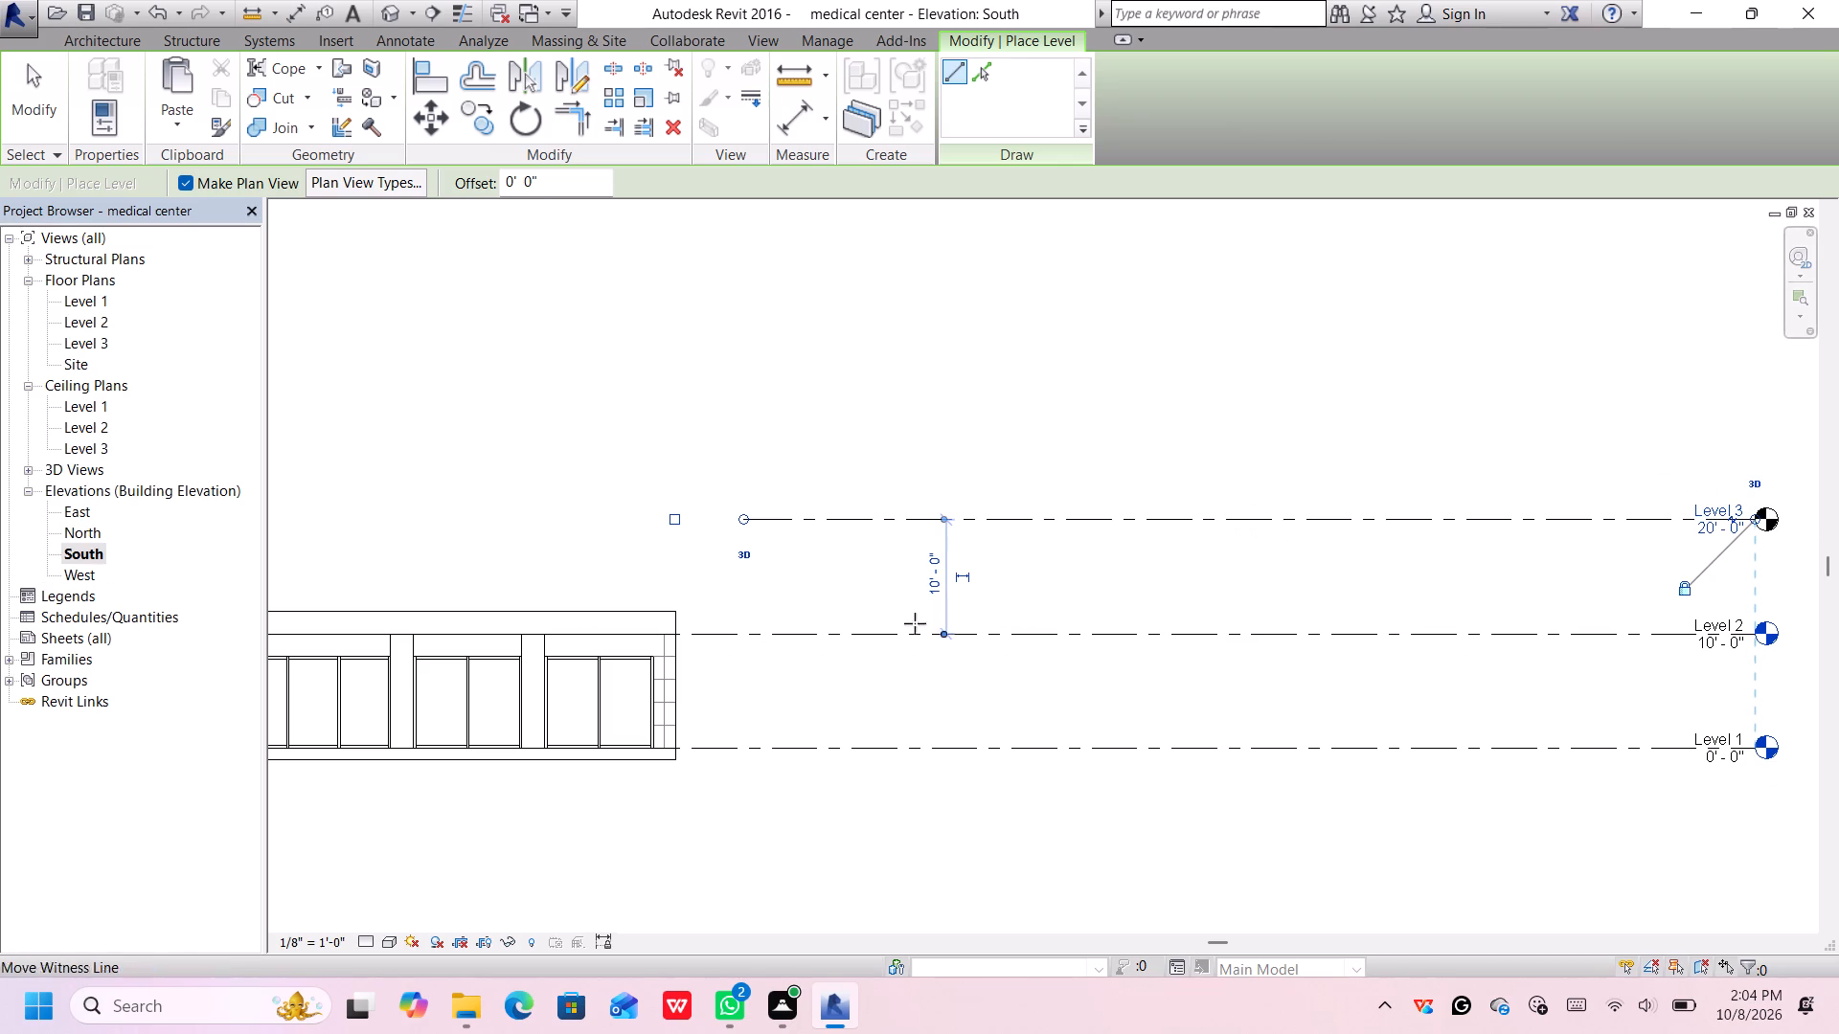
Draw another level line 10' above Level 3, ending in line with the level heads below.
scroll(764, 529, "up", 1)
middle_click_drag(737, 514, 748, 554)
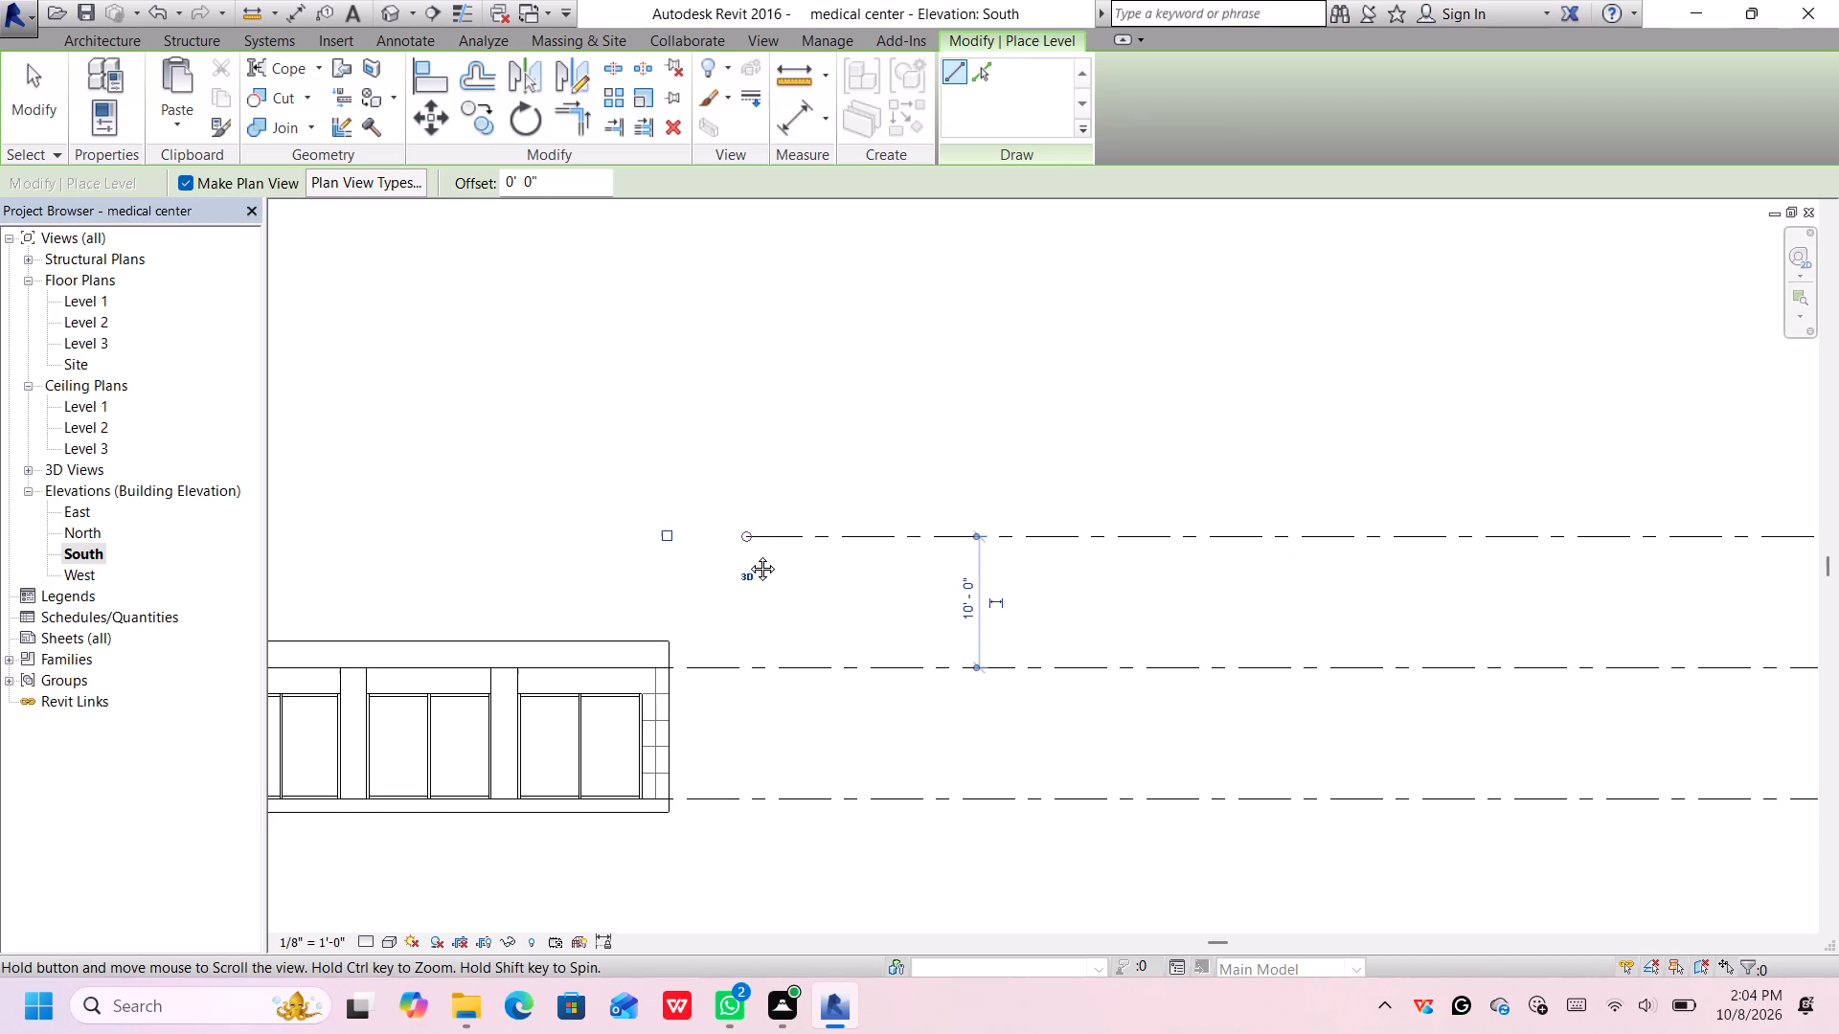
middle_click_drag(748, 554, 762, 601)
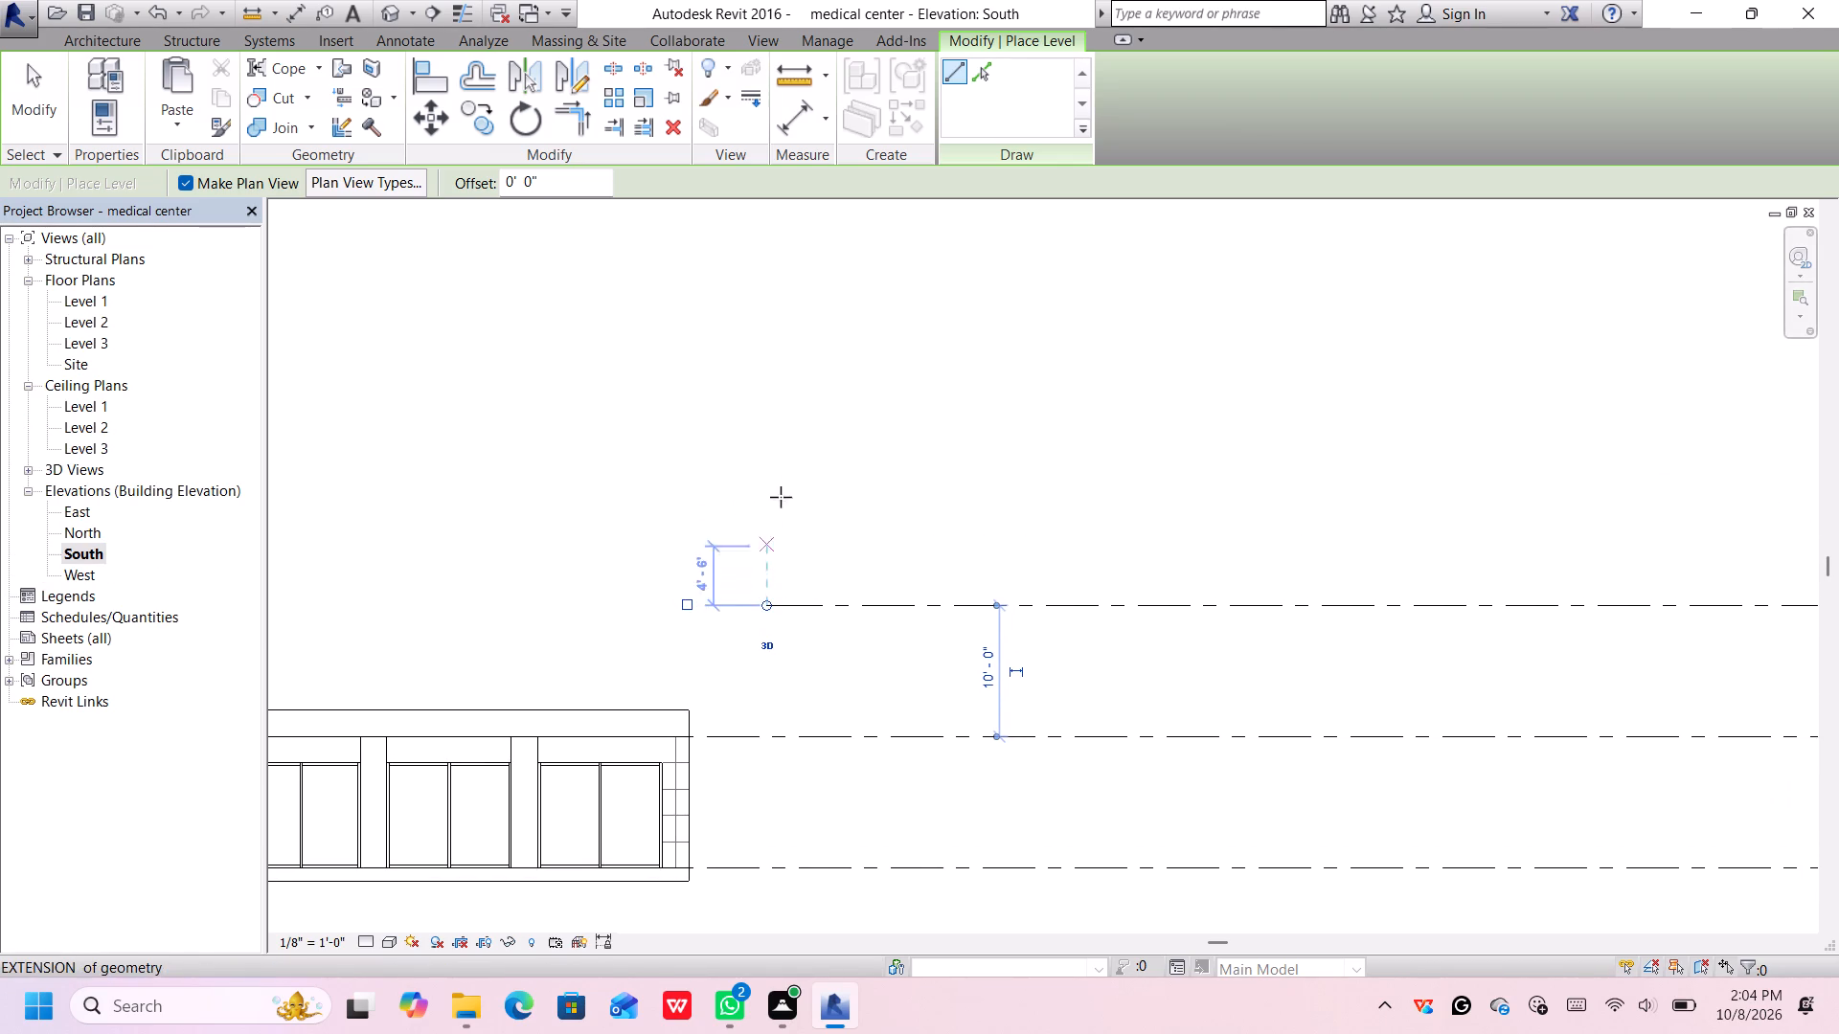
type("10")
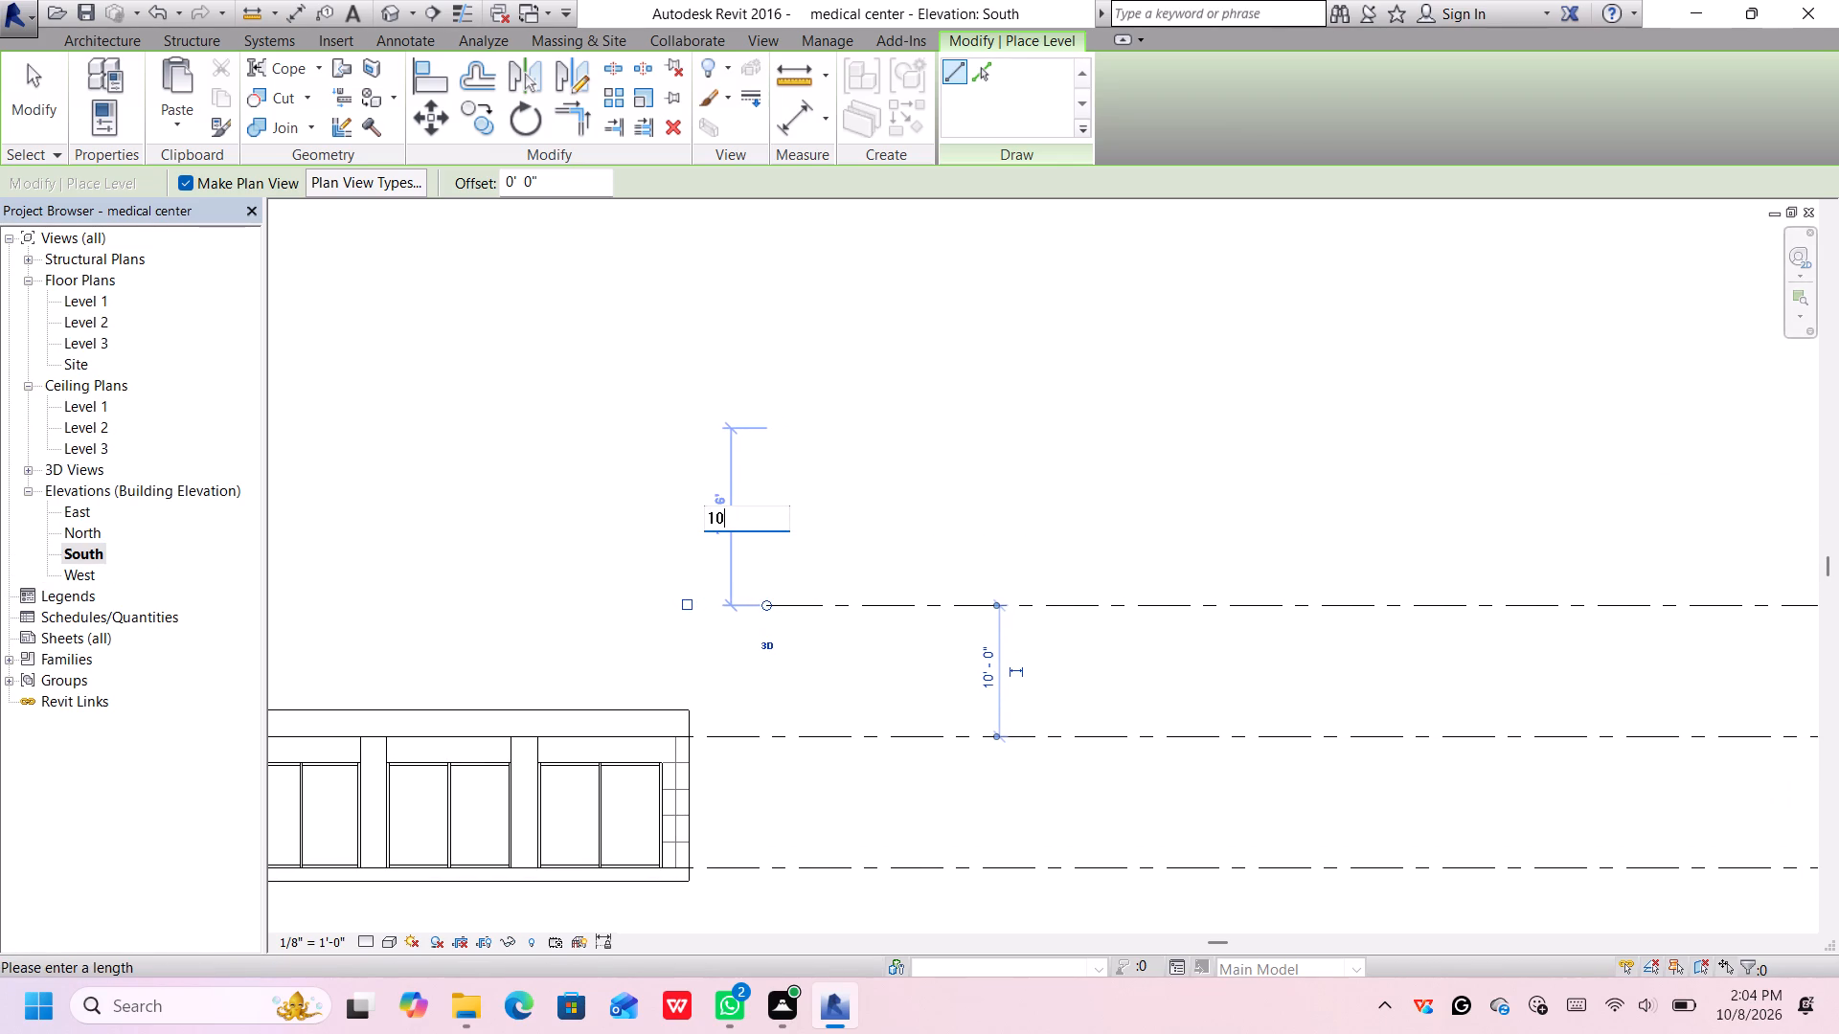
key("apostrophe")
key("Return")
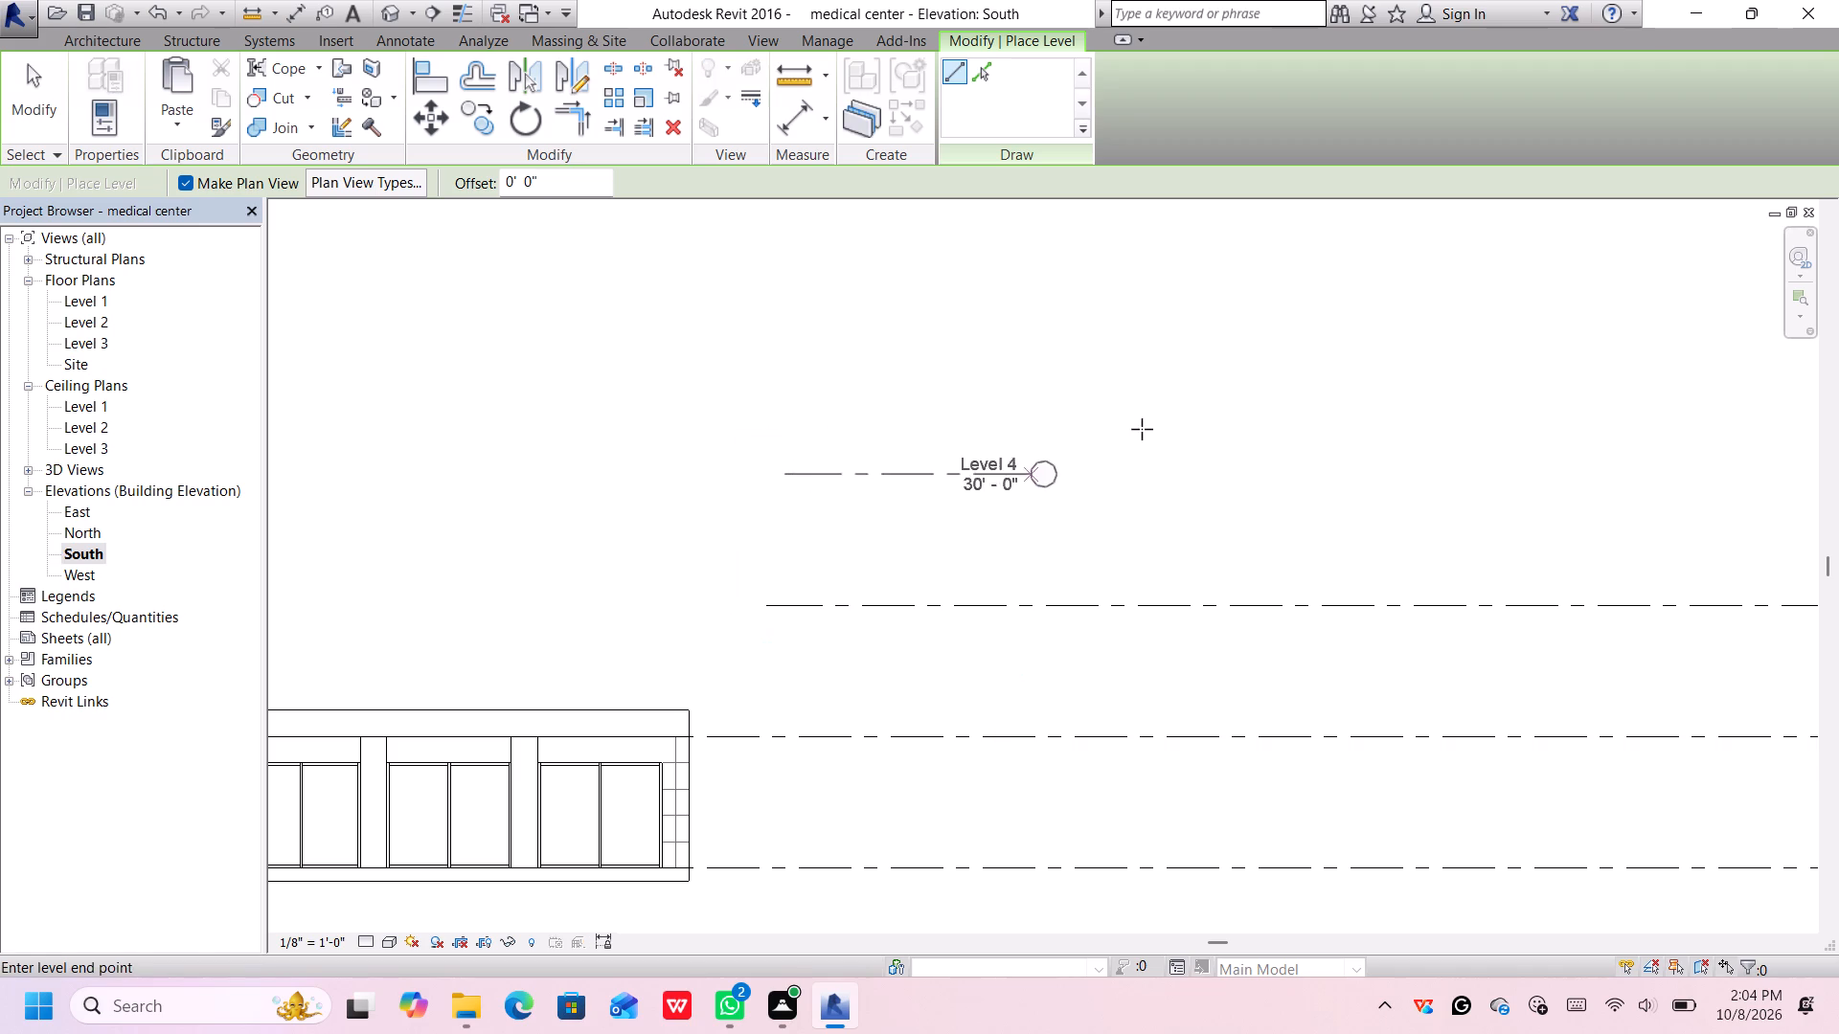
scroll(1195, 440, "down", 4)
middle_click_drag(1208, 457, 853, 547)
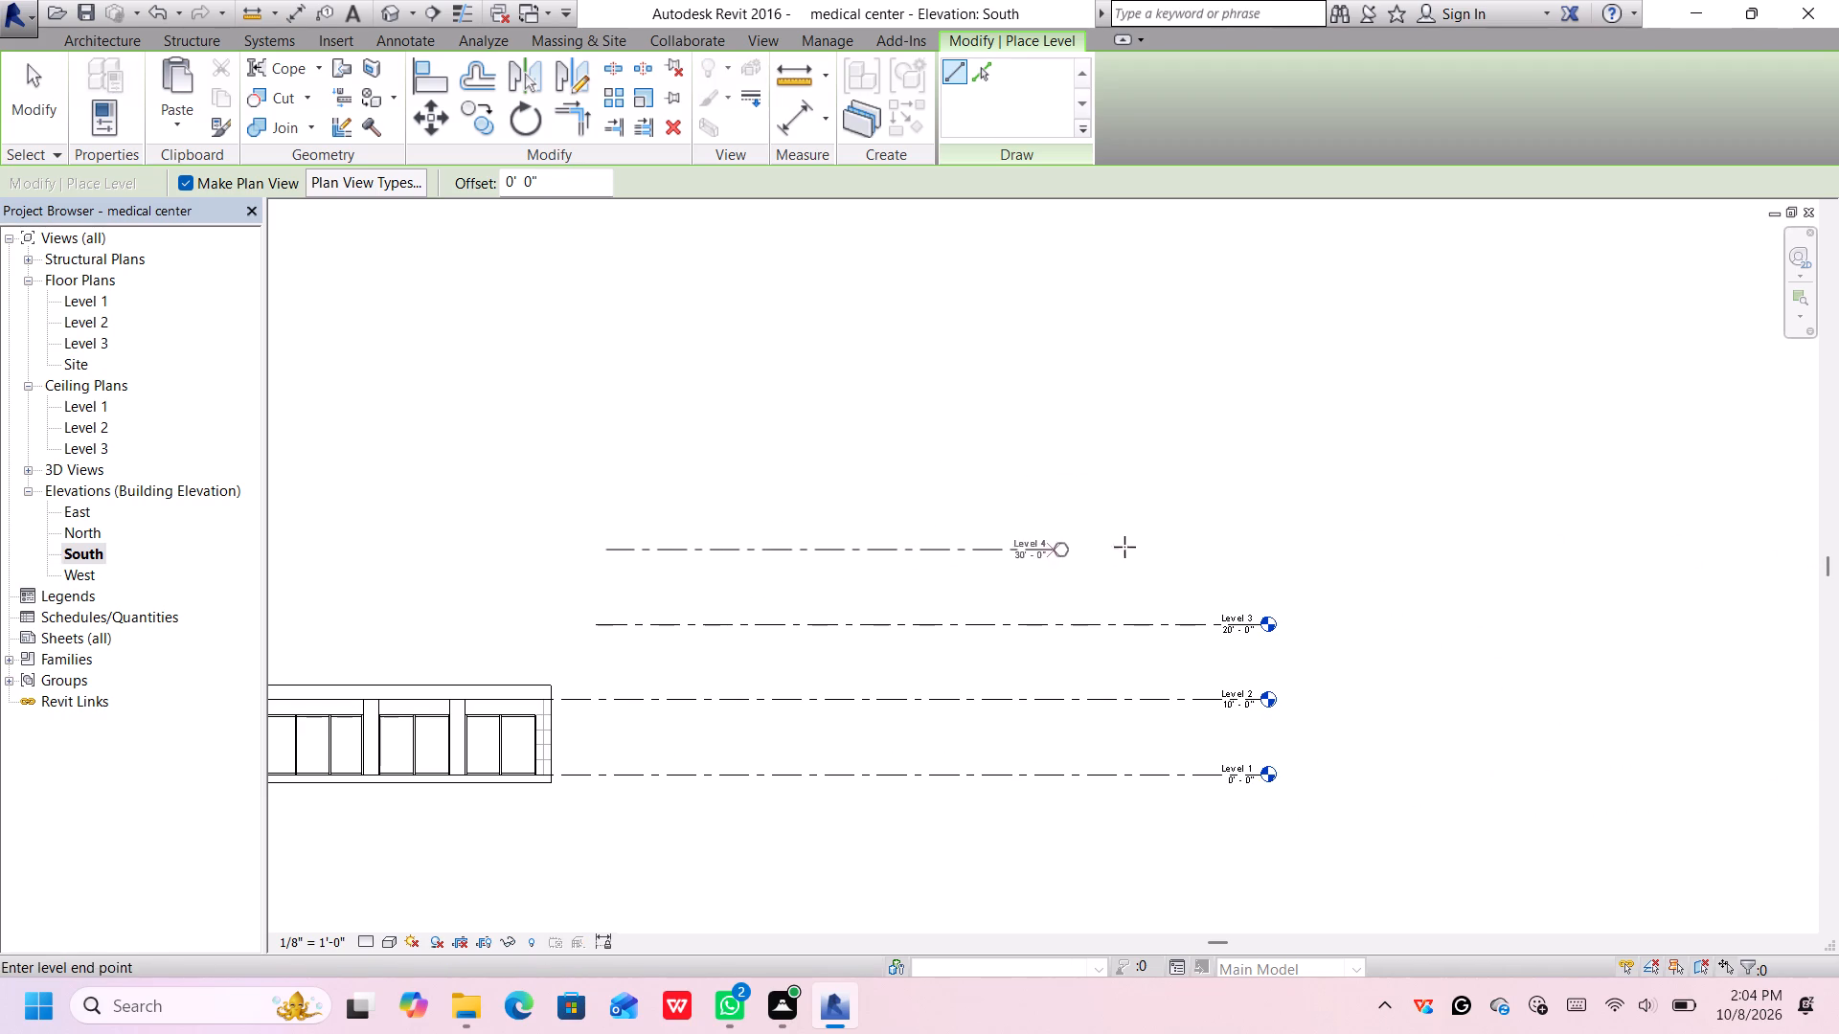
left_click(1257, 540)
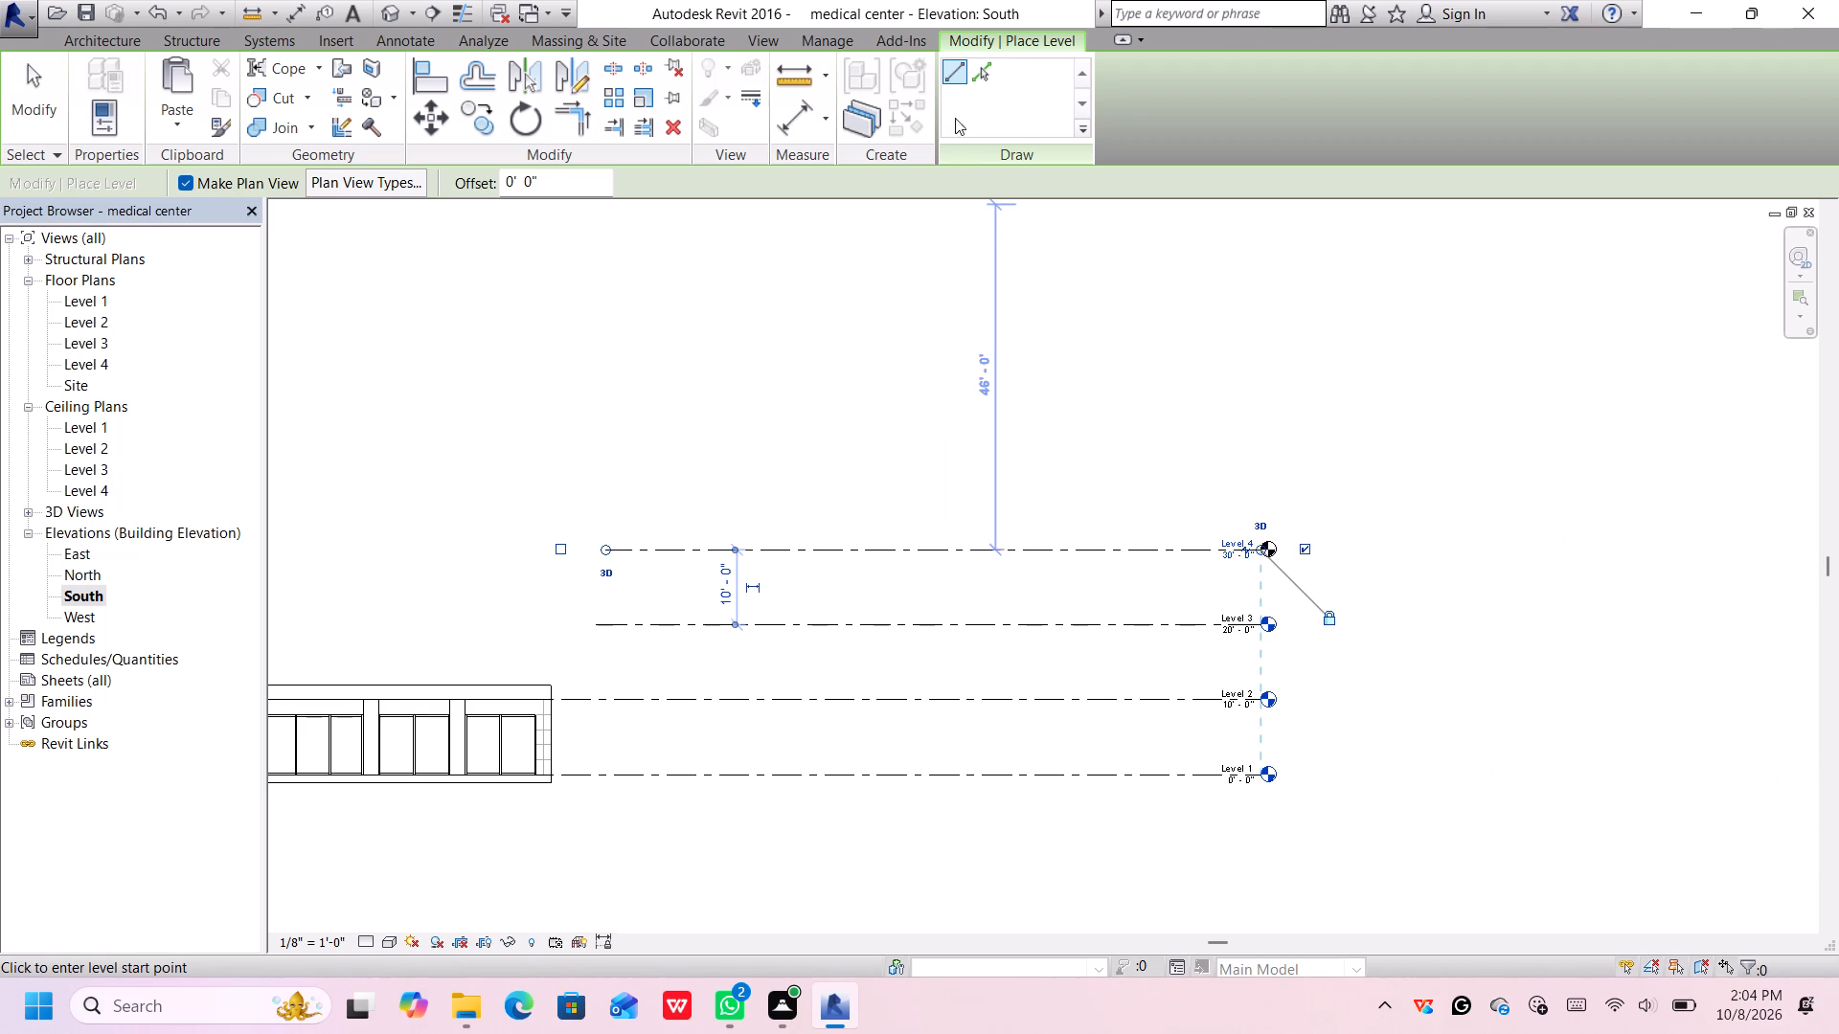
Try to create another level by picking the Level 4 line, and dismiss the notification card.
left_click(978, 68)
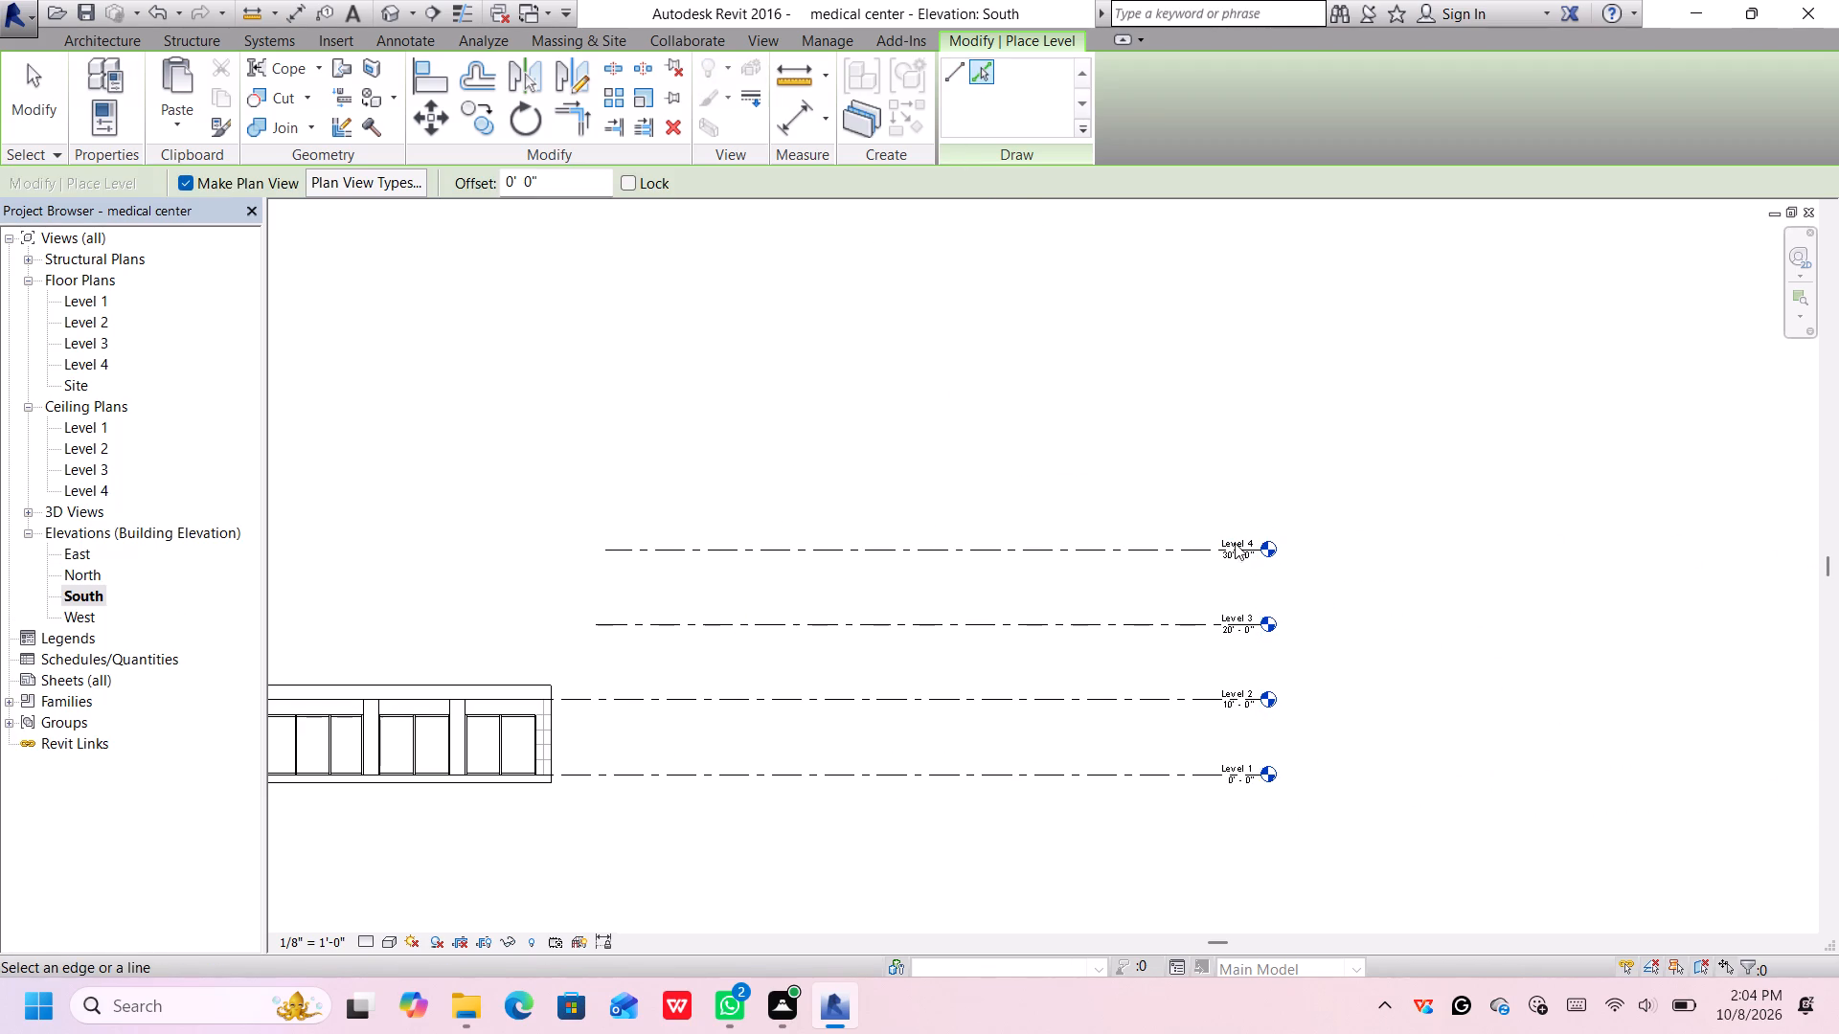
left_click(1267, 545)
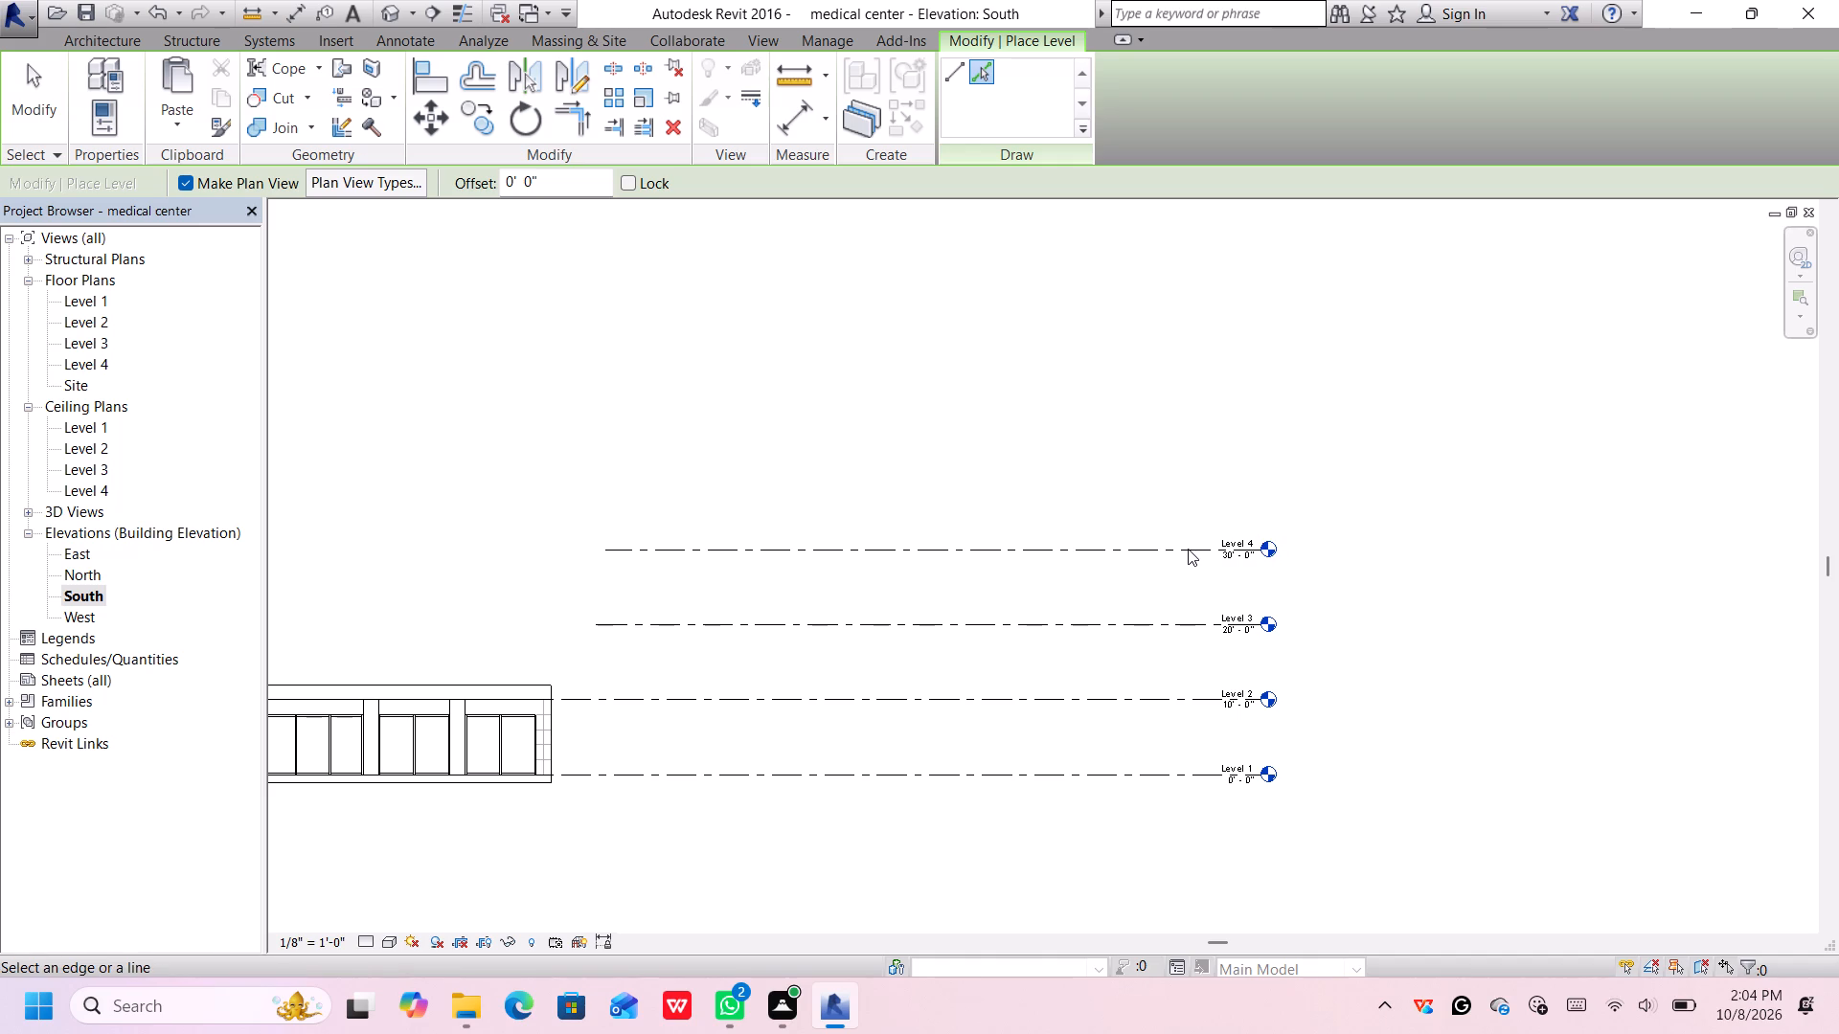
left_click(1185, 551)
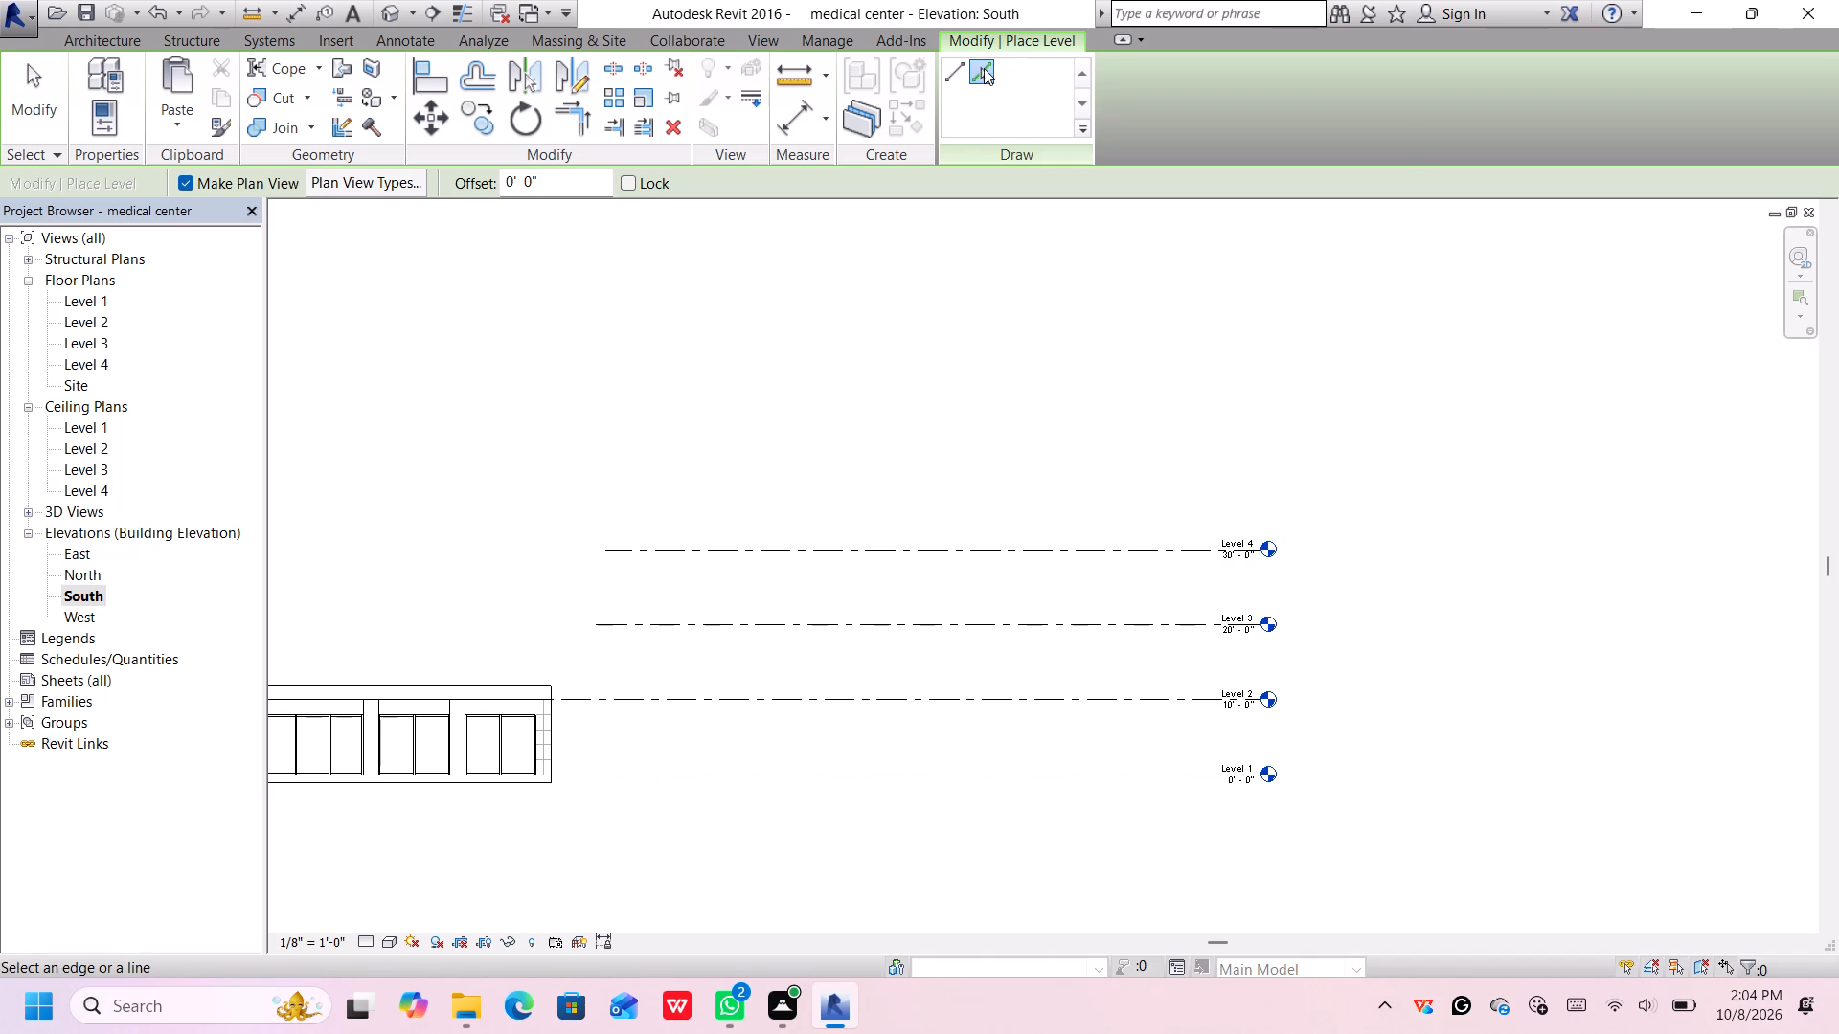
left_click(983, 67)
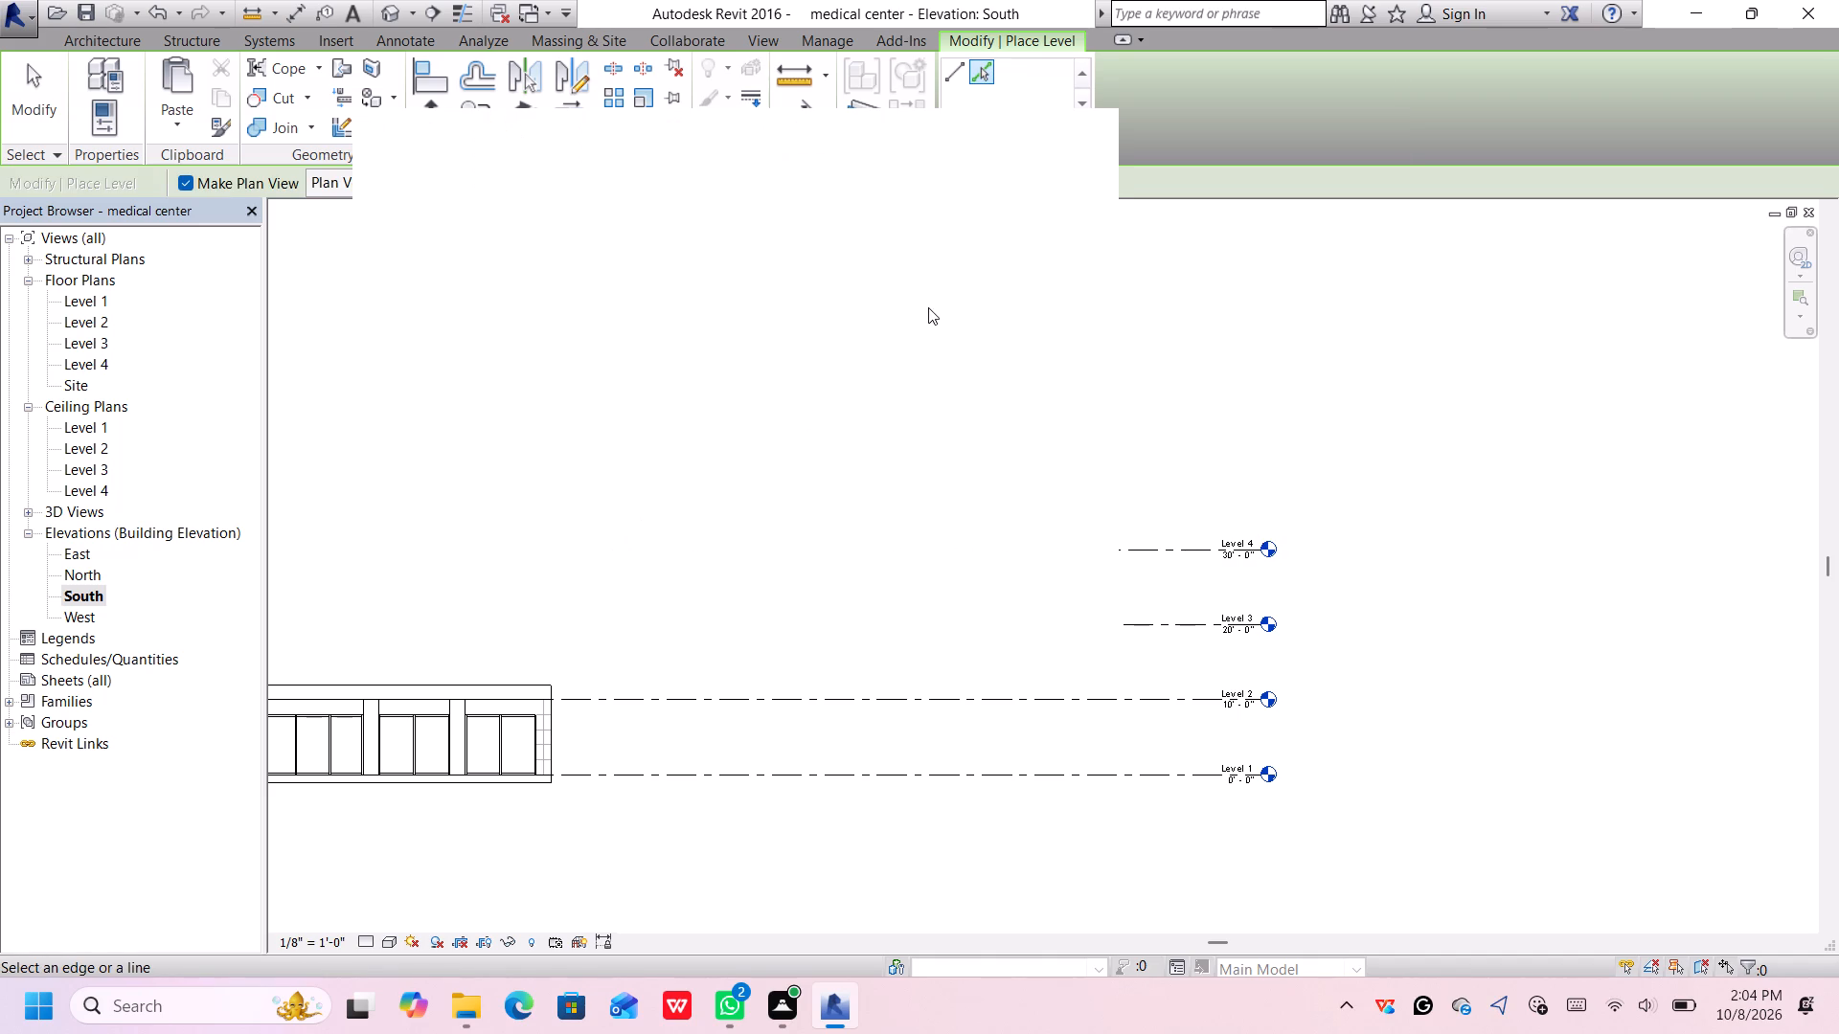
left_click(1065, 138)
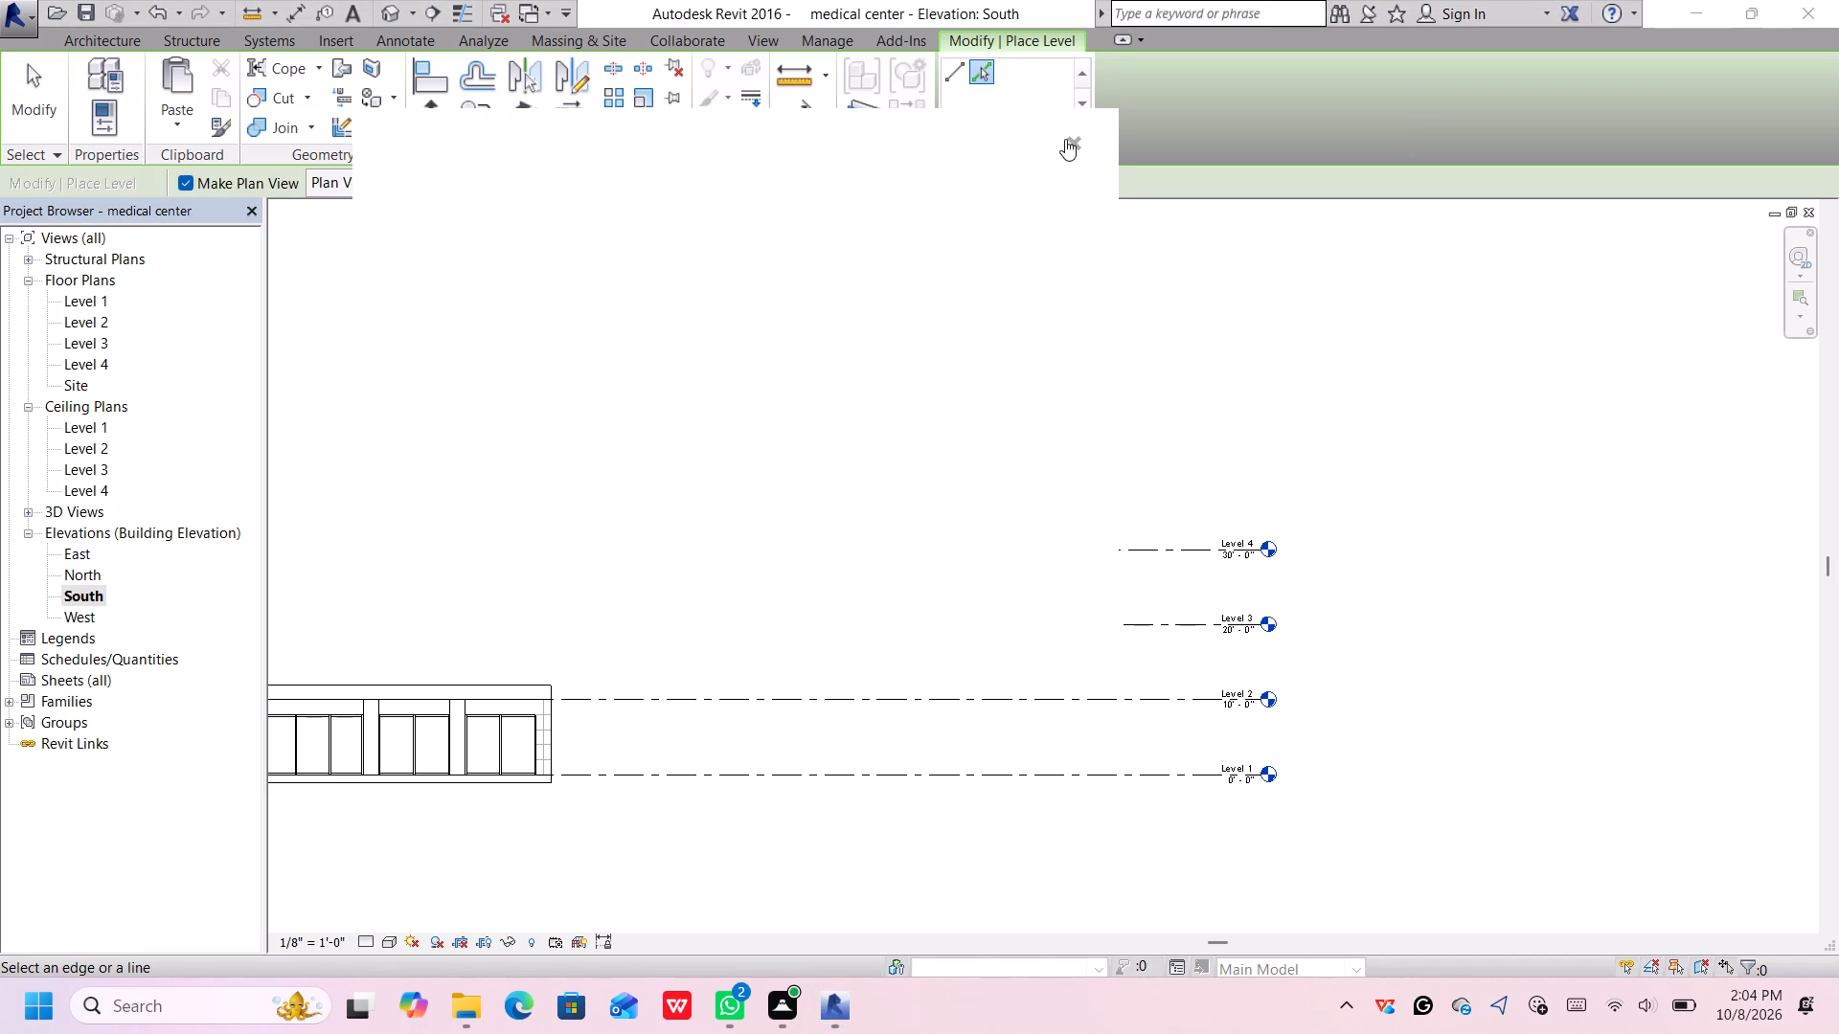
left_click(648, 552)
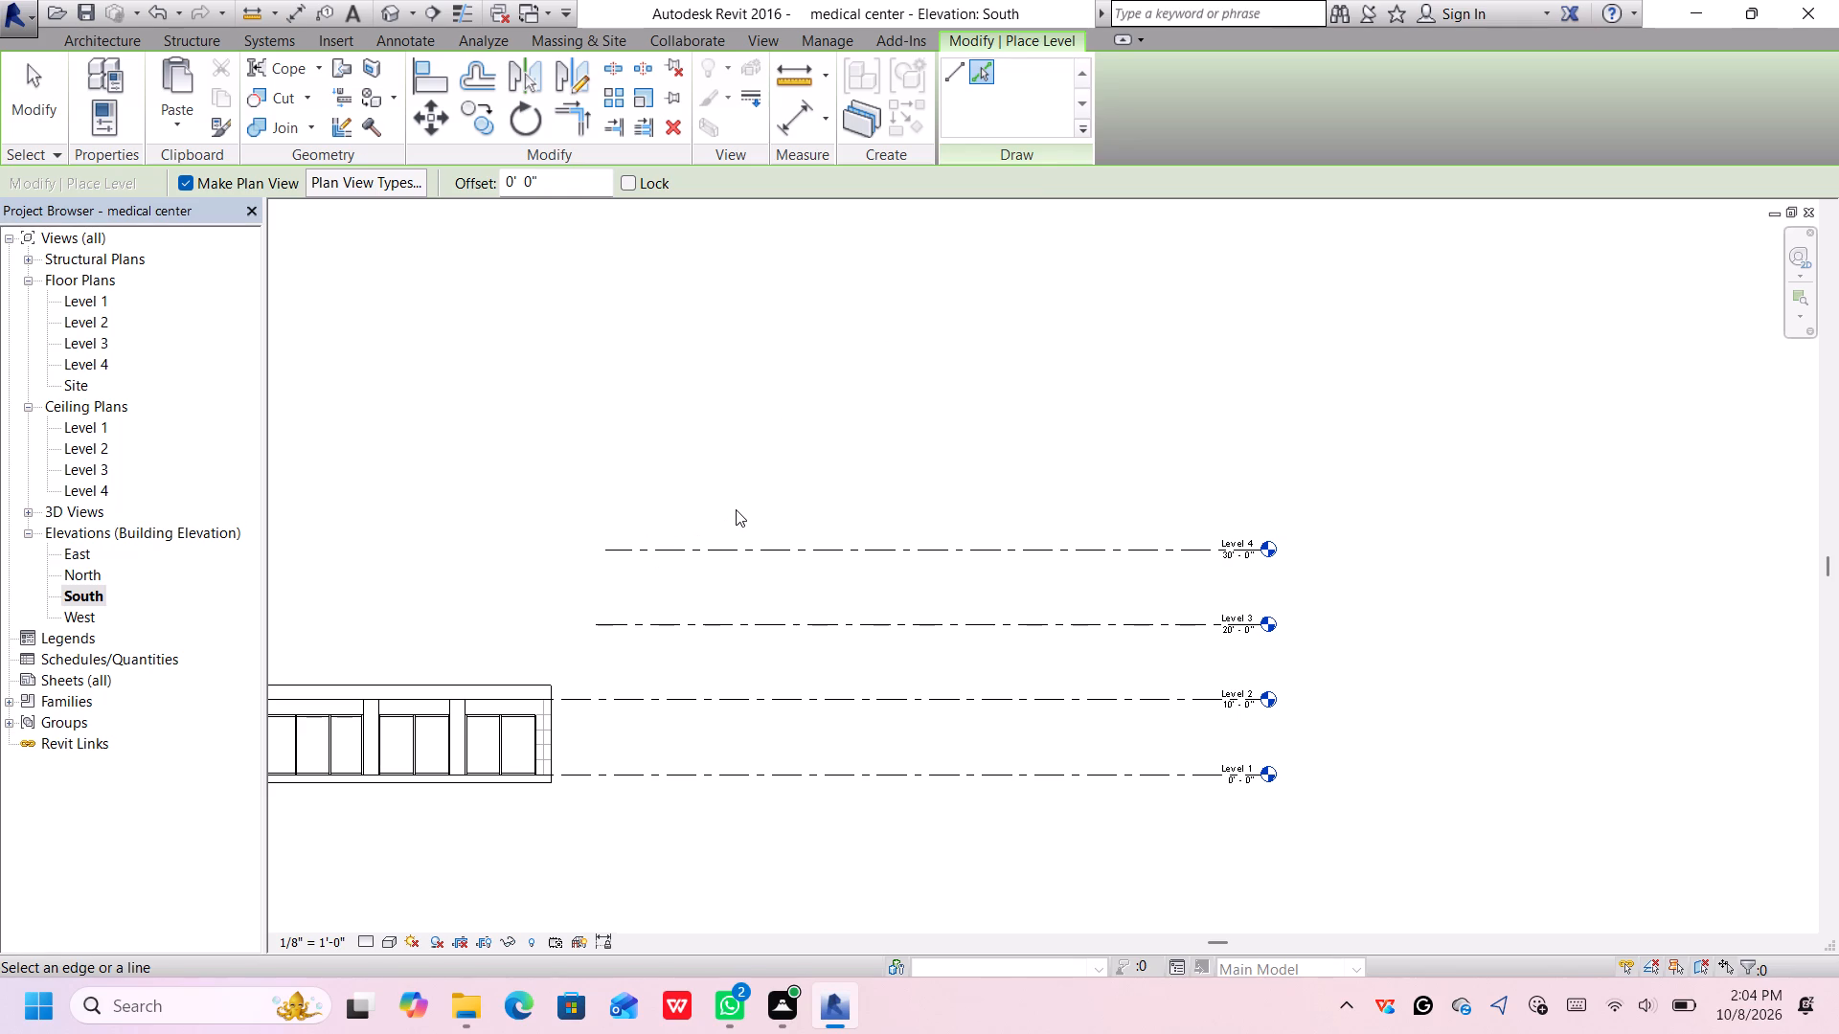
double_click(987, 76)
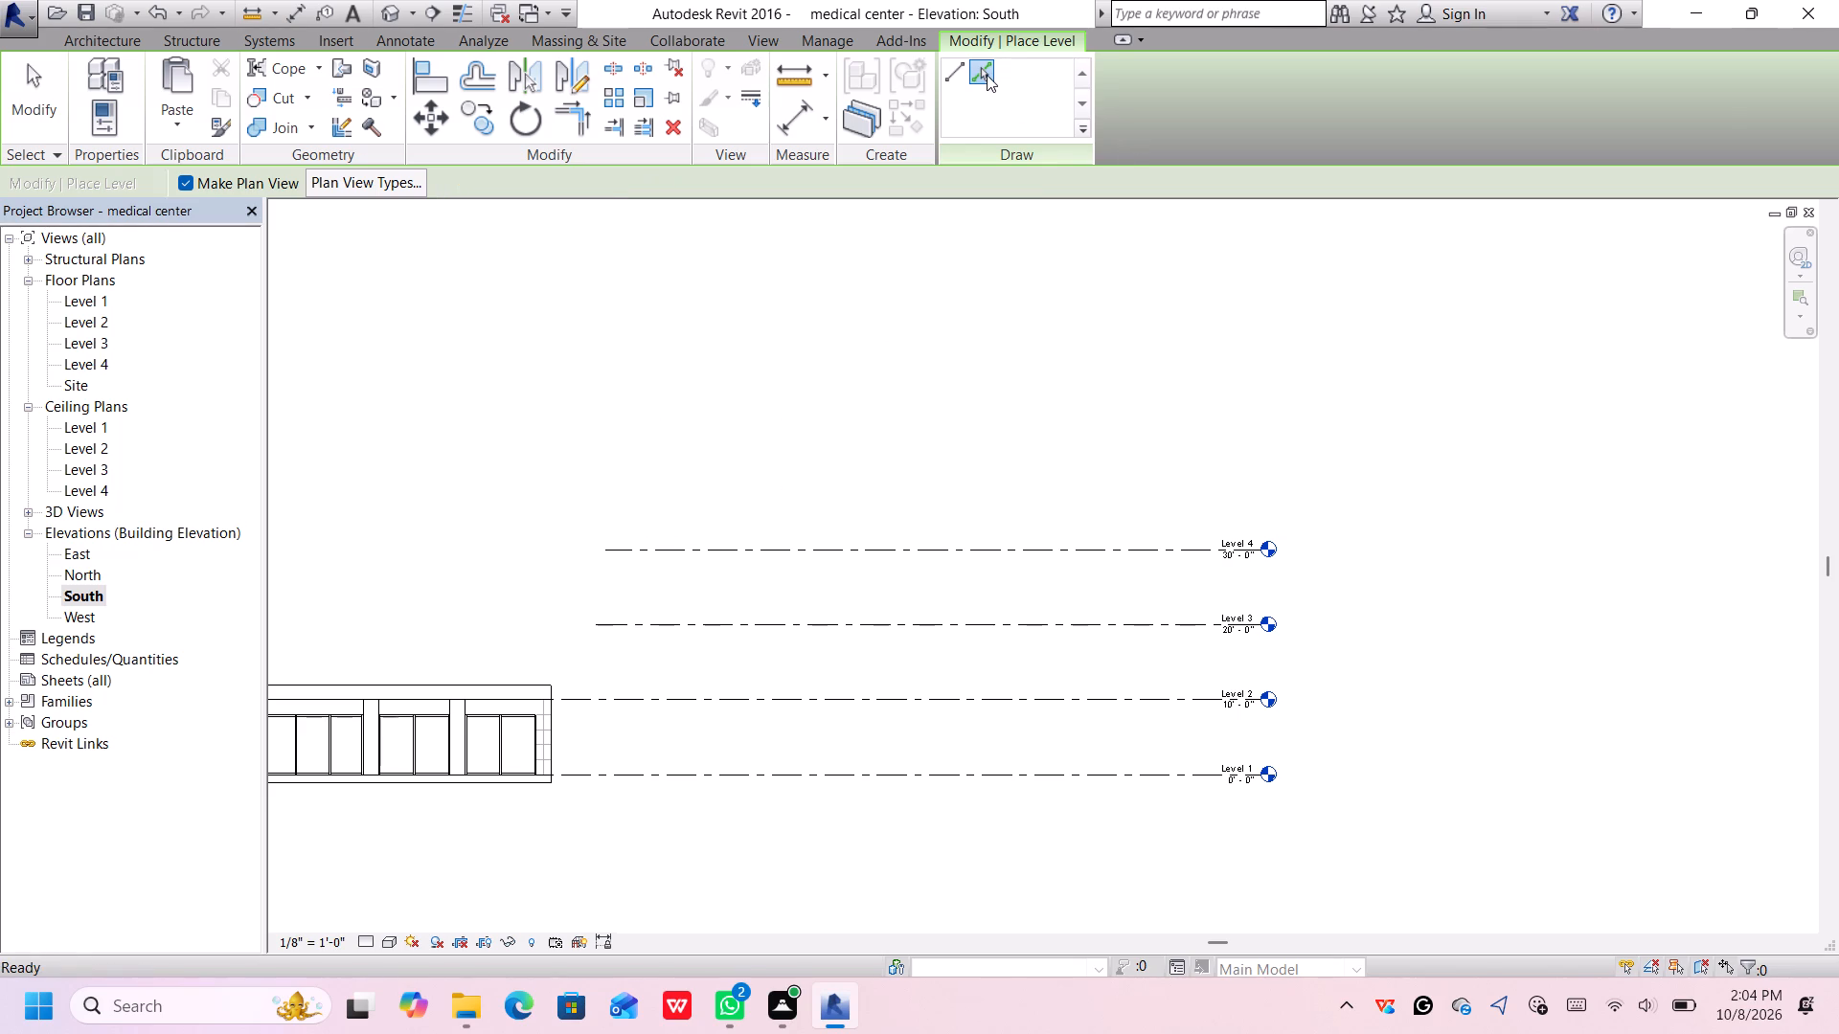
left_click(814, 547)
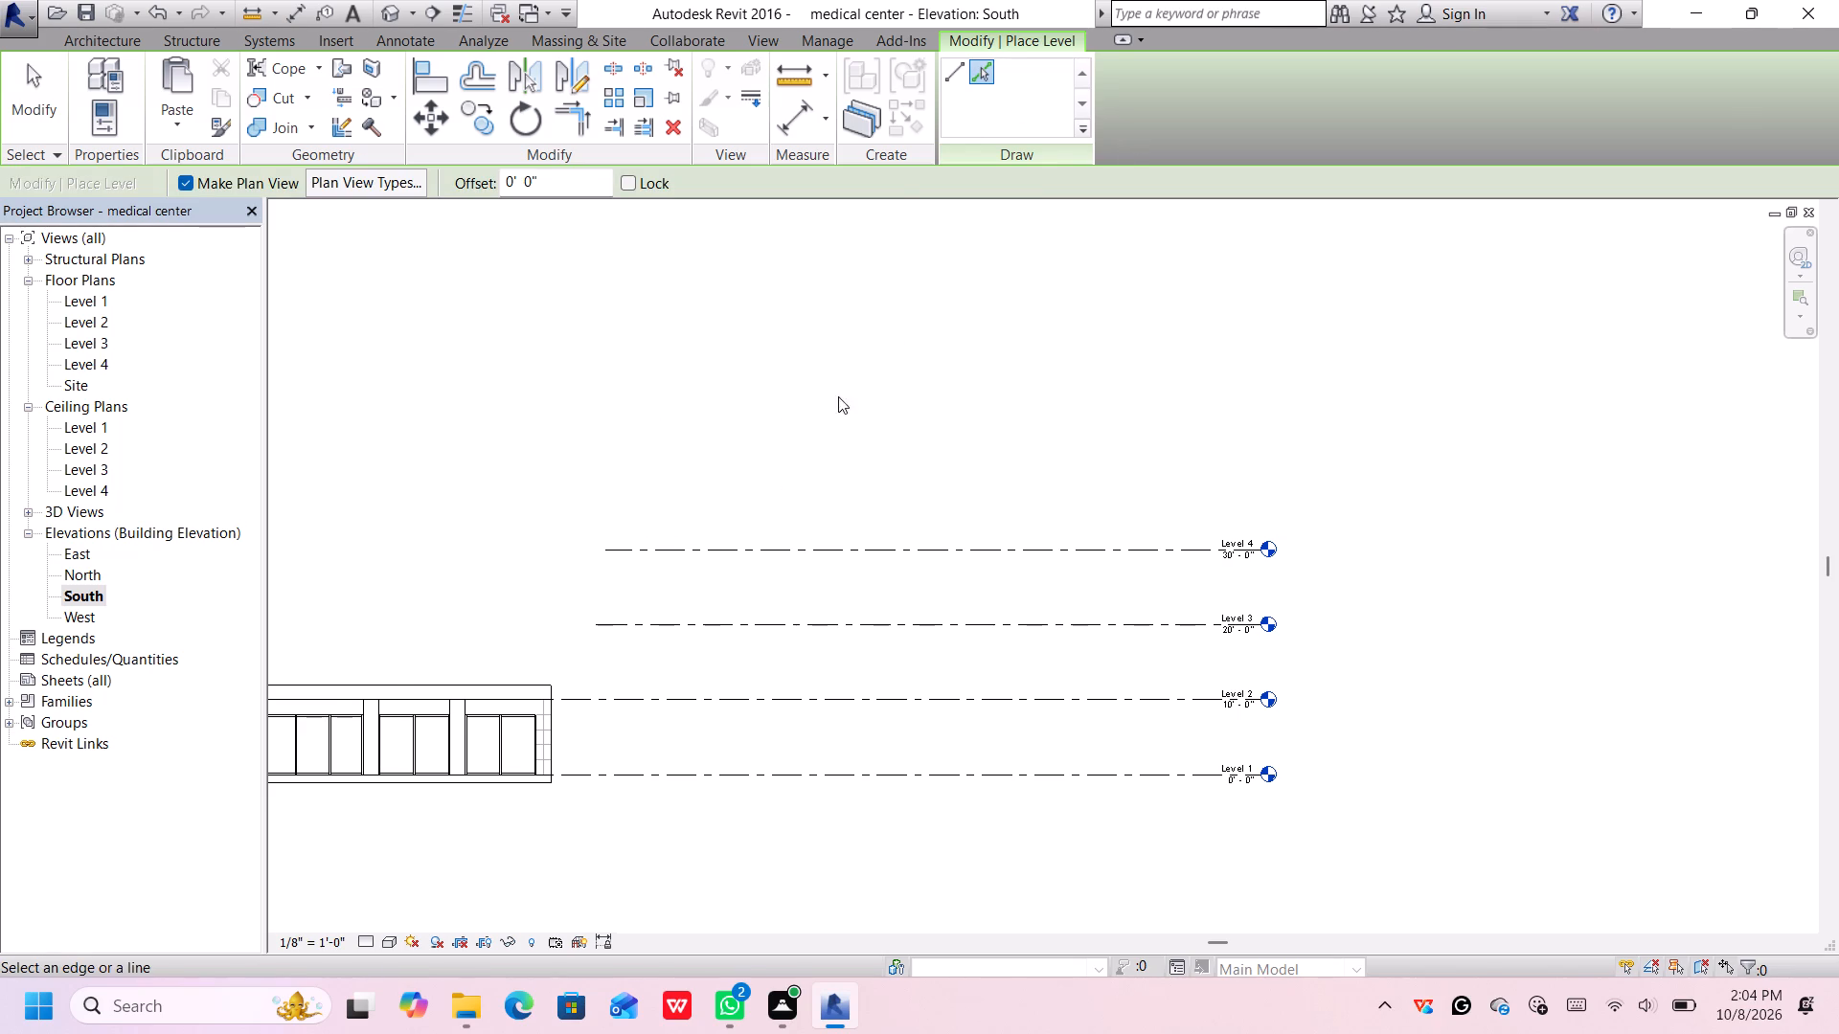
Draw a level line 10' above Level 4, aligned with both ends of the Level 4 line.
left_click(952, 68)
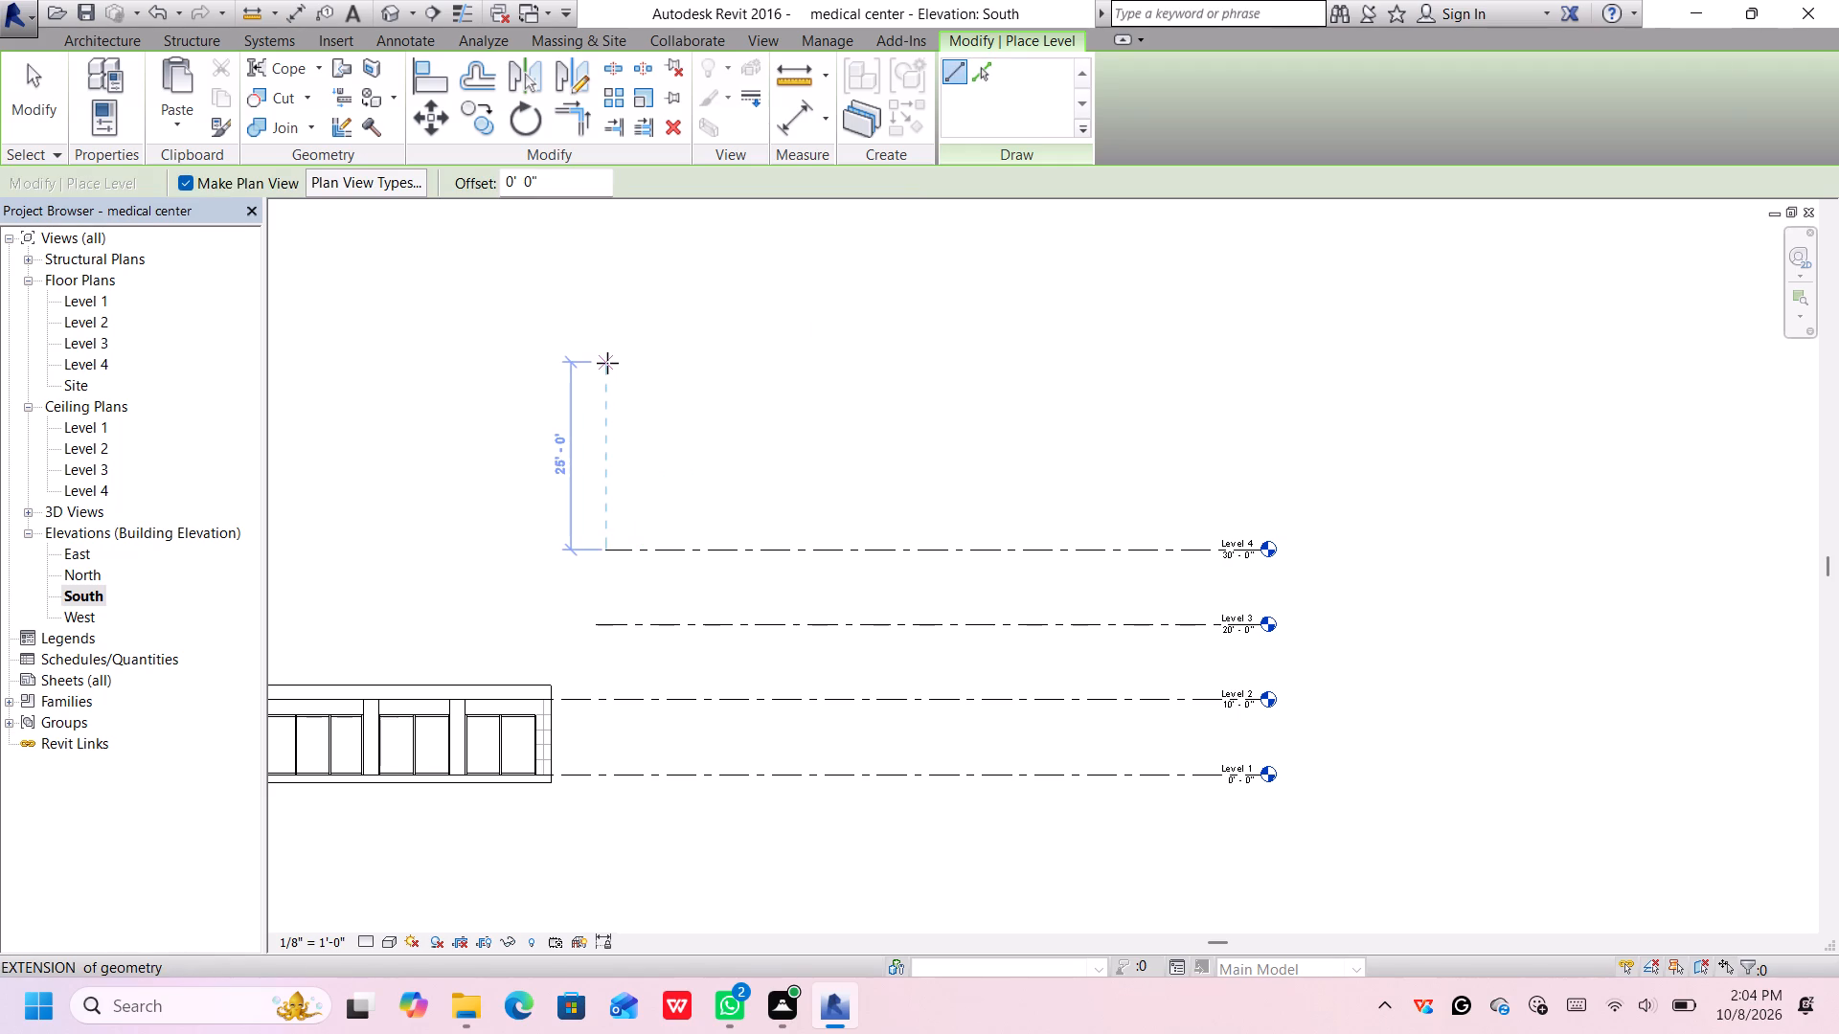
key("1")
type("0'")
key("Return")
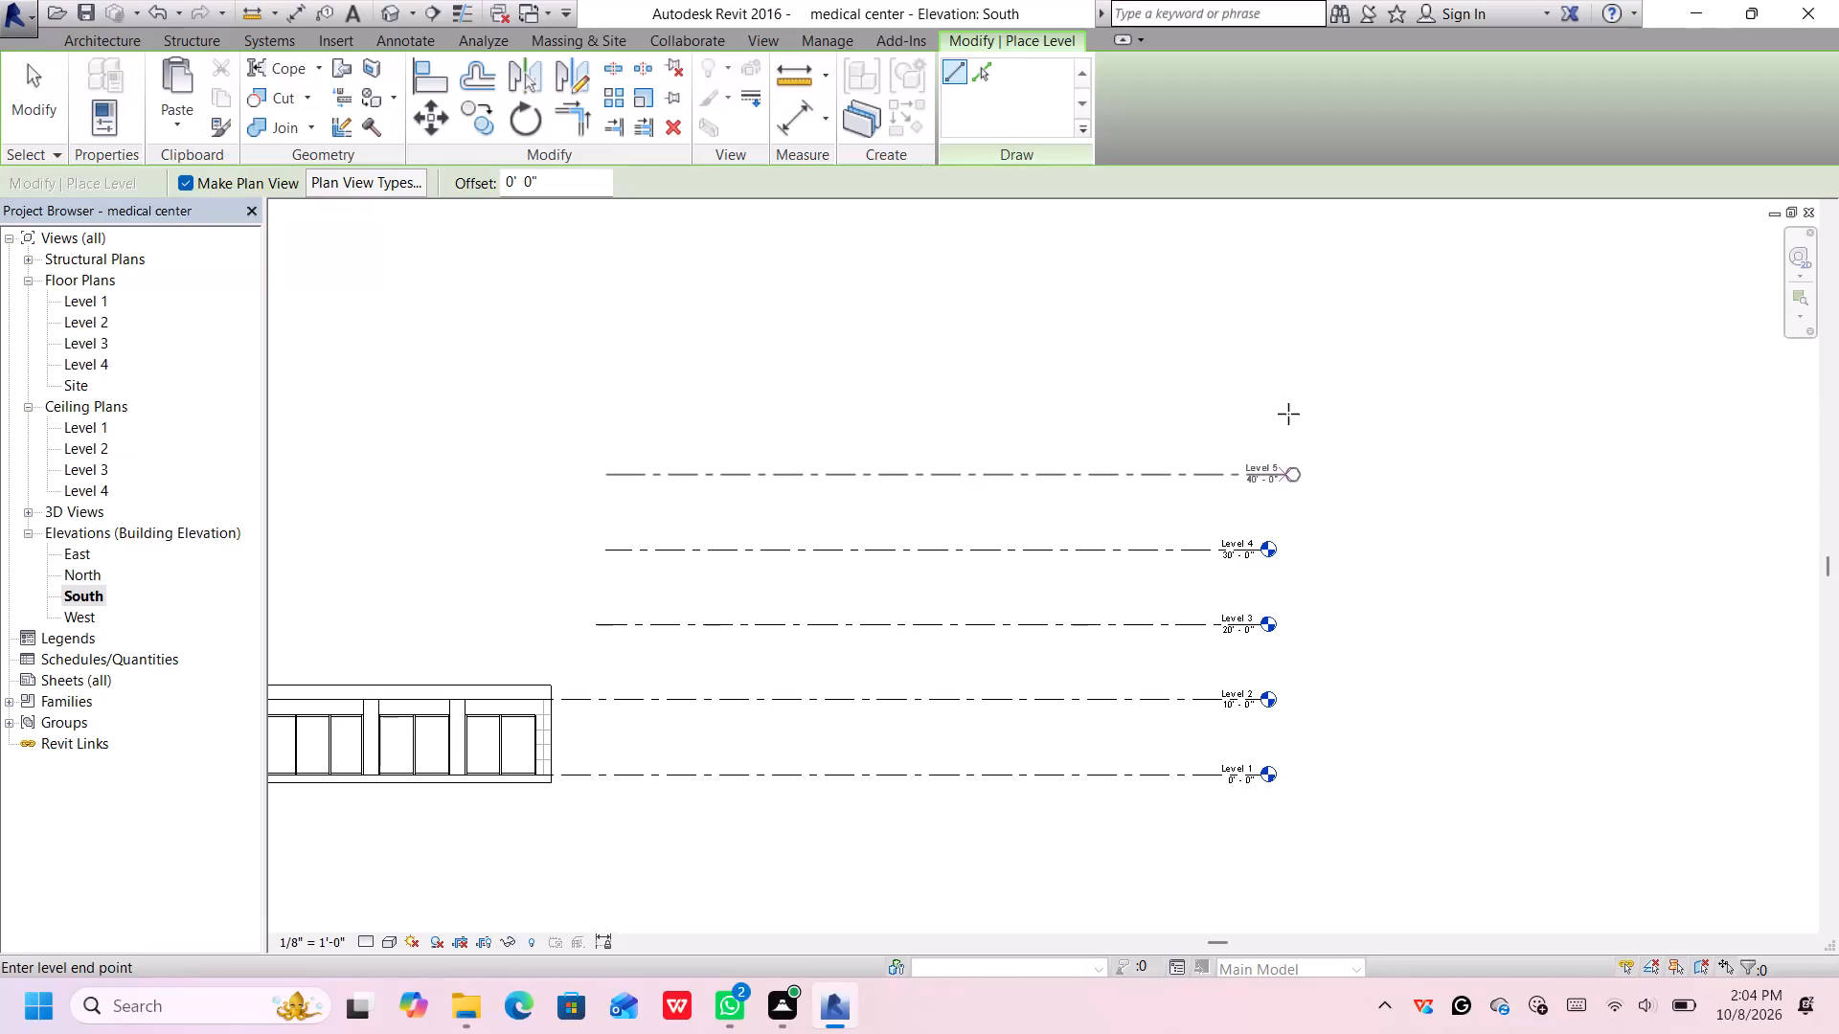
left_click(1259, 410)
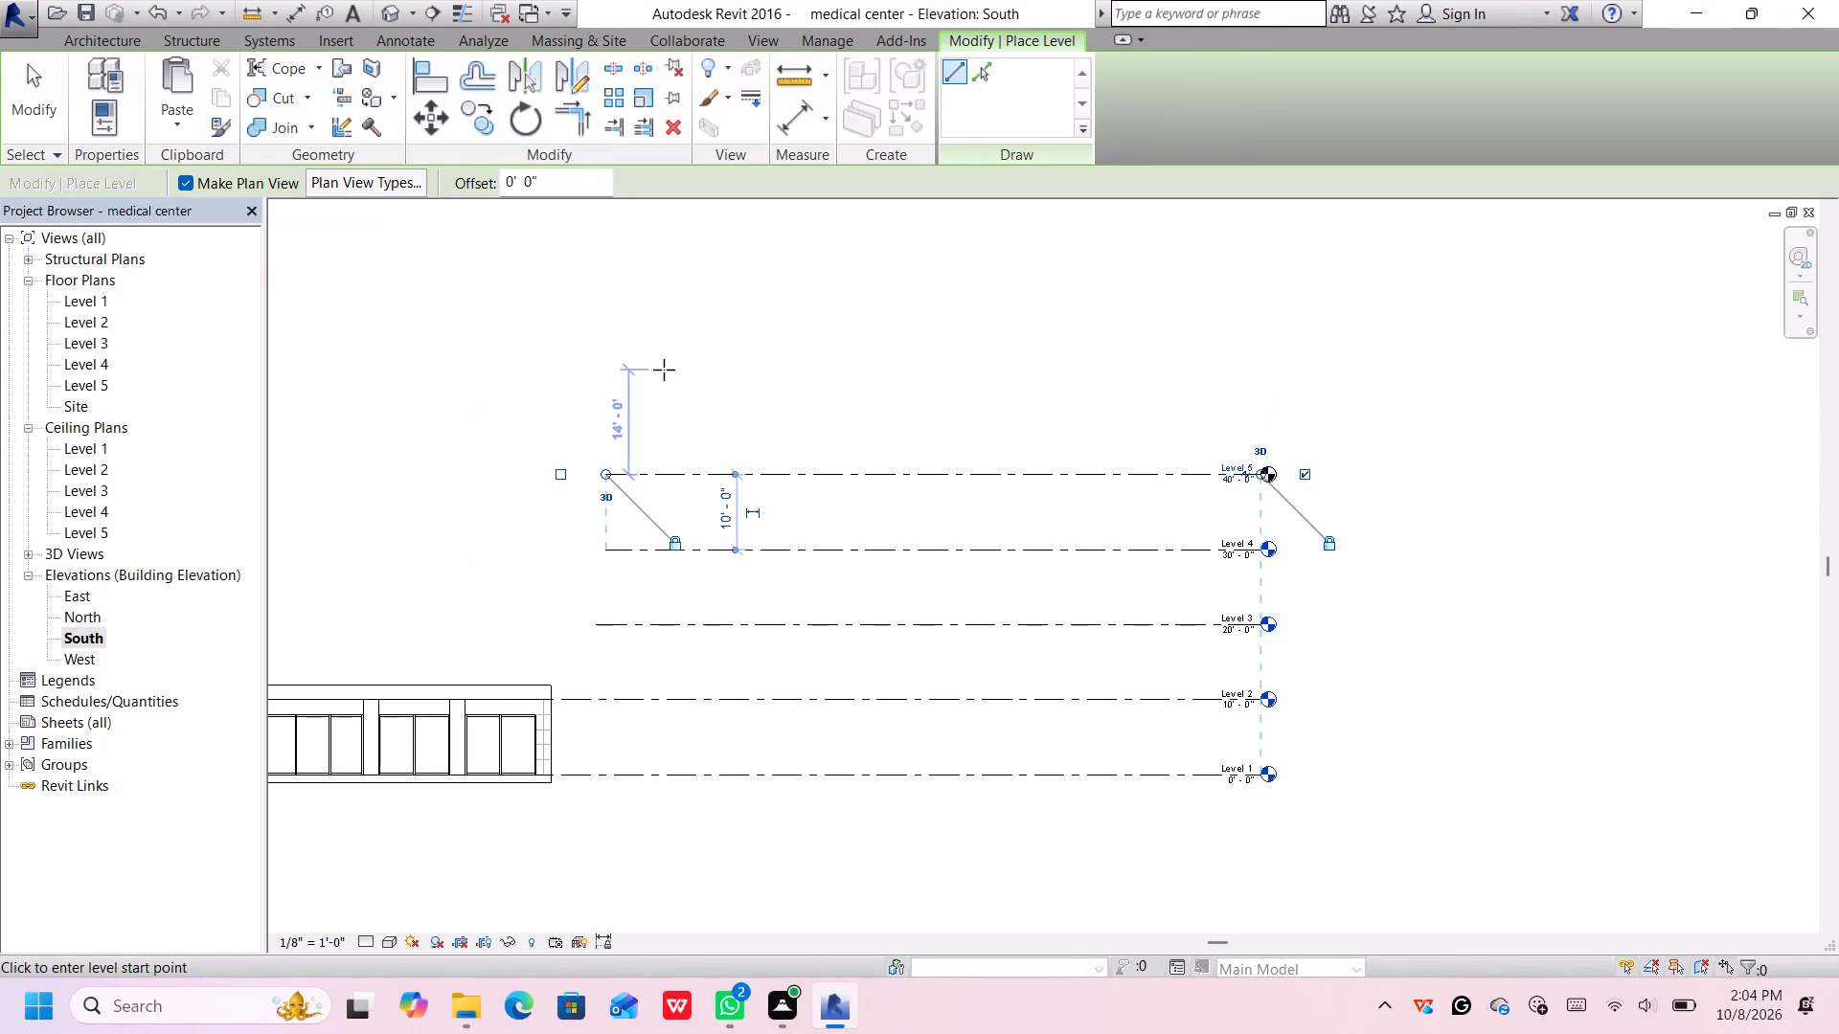
Draw a level line 10' above Level 5, ending in line with the level heads below.
type("10")
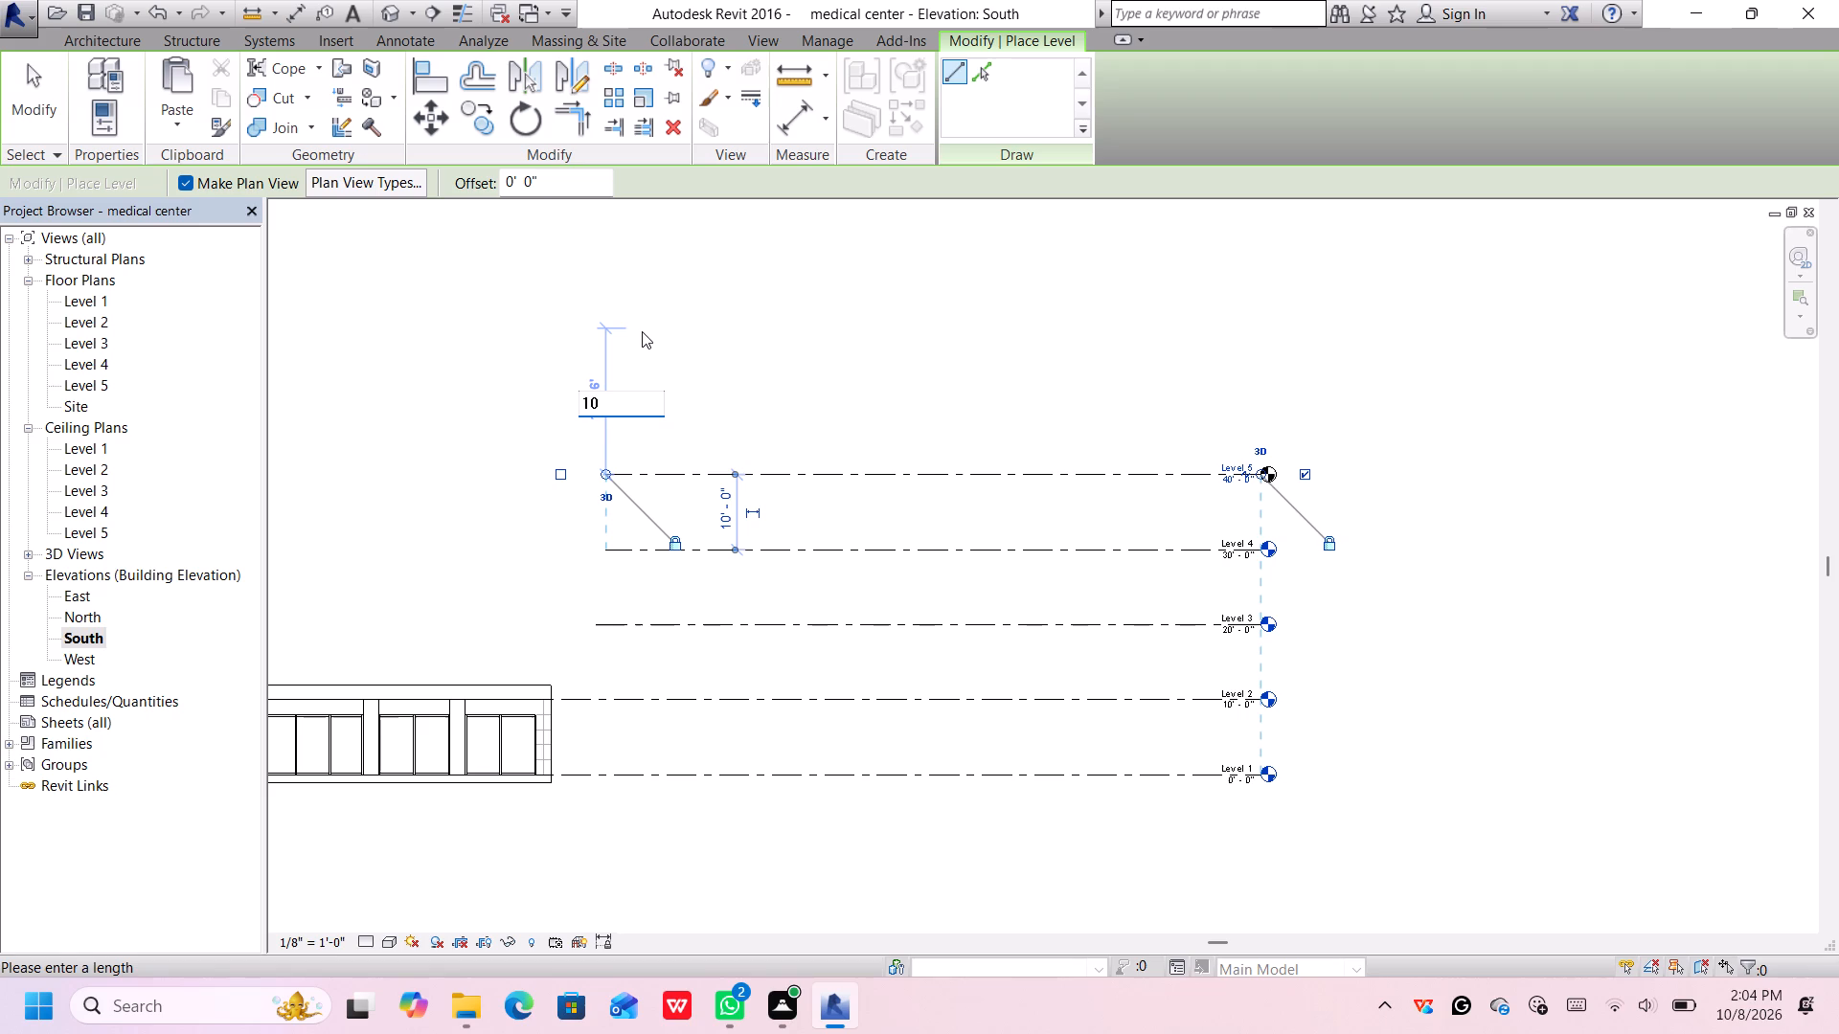
key("apostrophe")
key("Return")
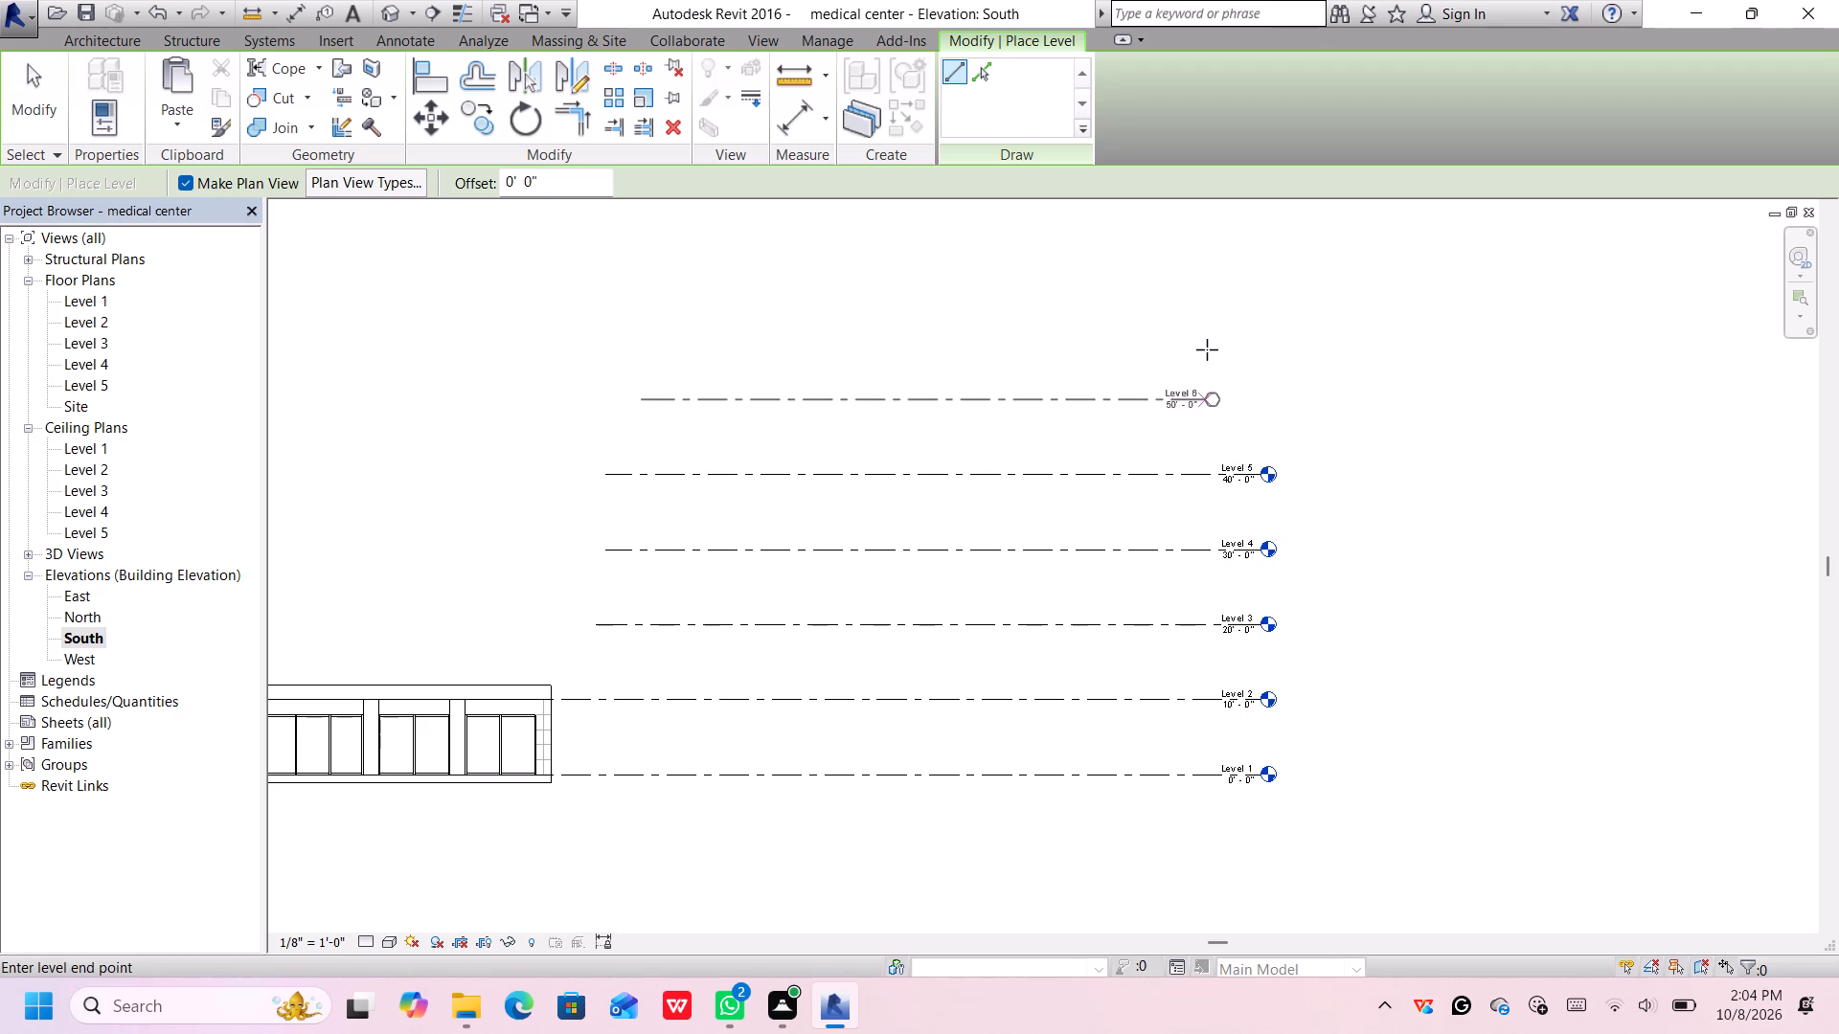
left_click(1263, 371)
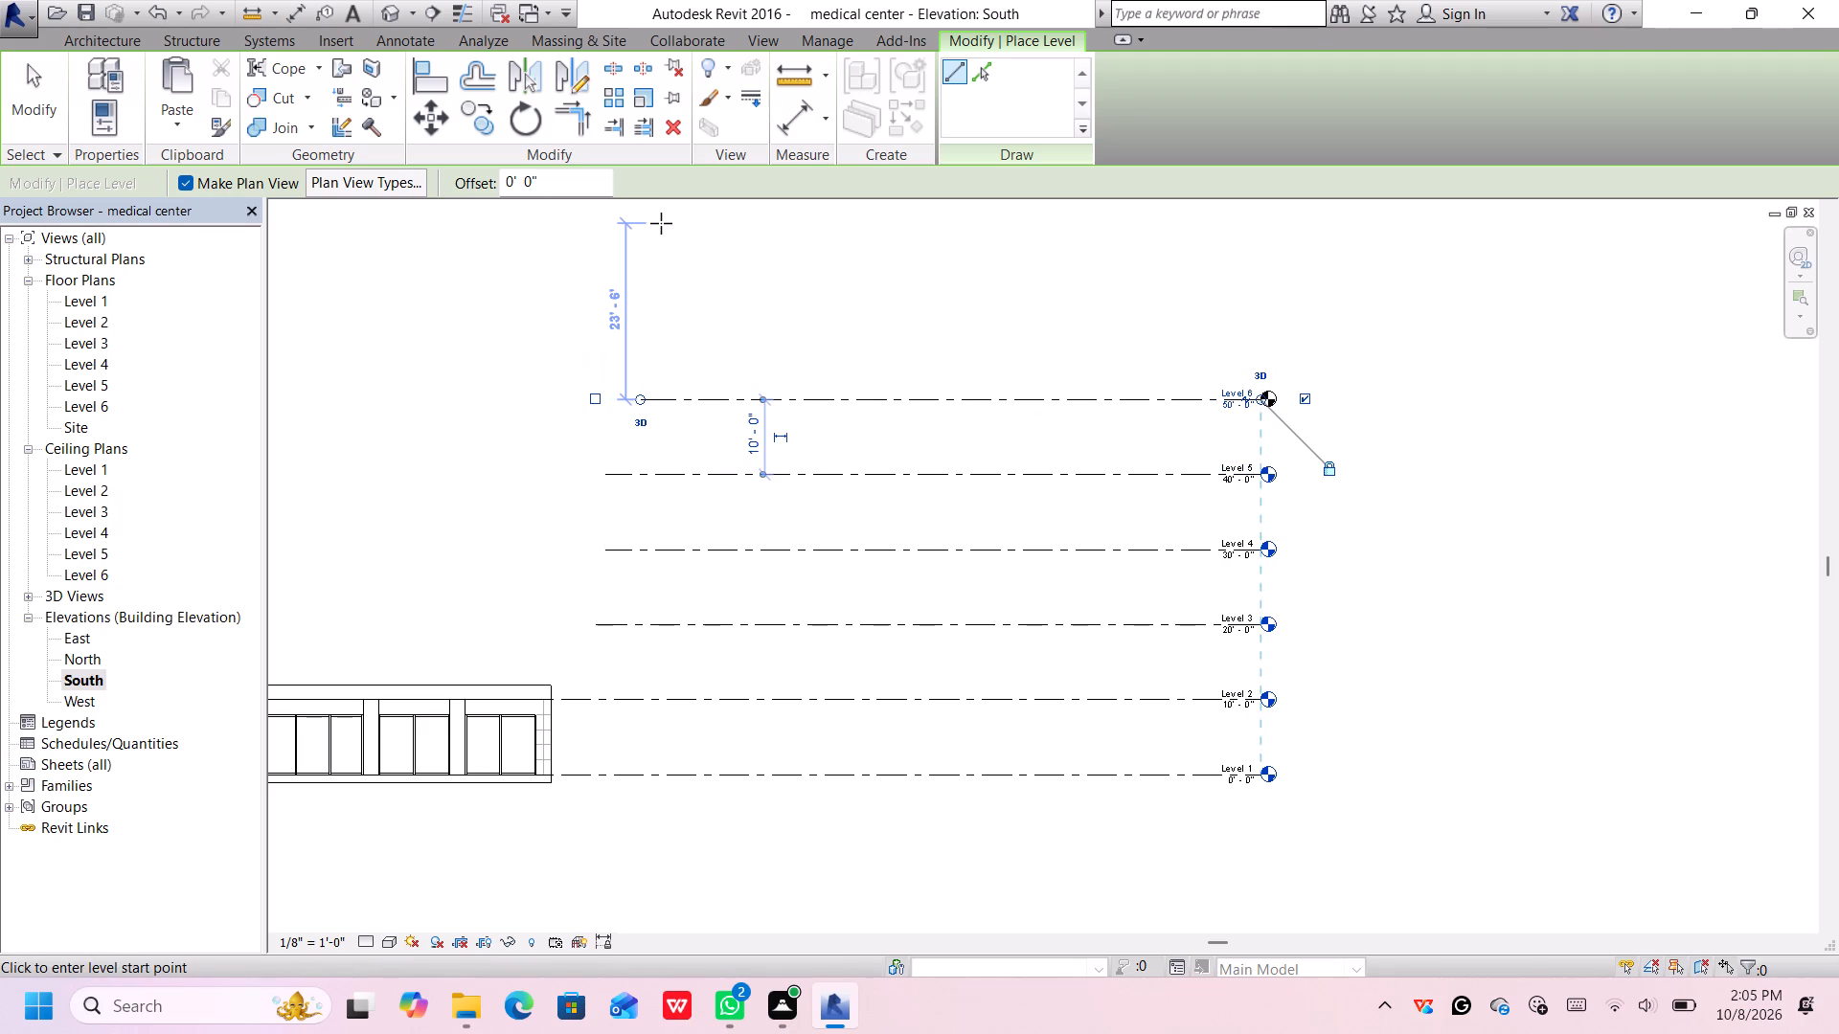
Draw a final level line 10' above Level 6, ending in line with the level heads, and finish placing levels.
key("1")
key("0")
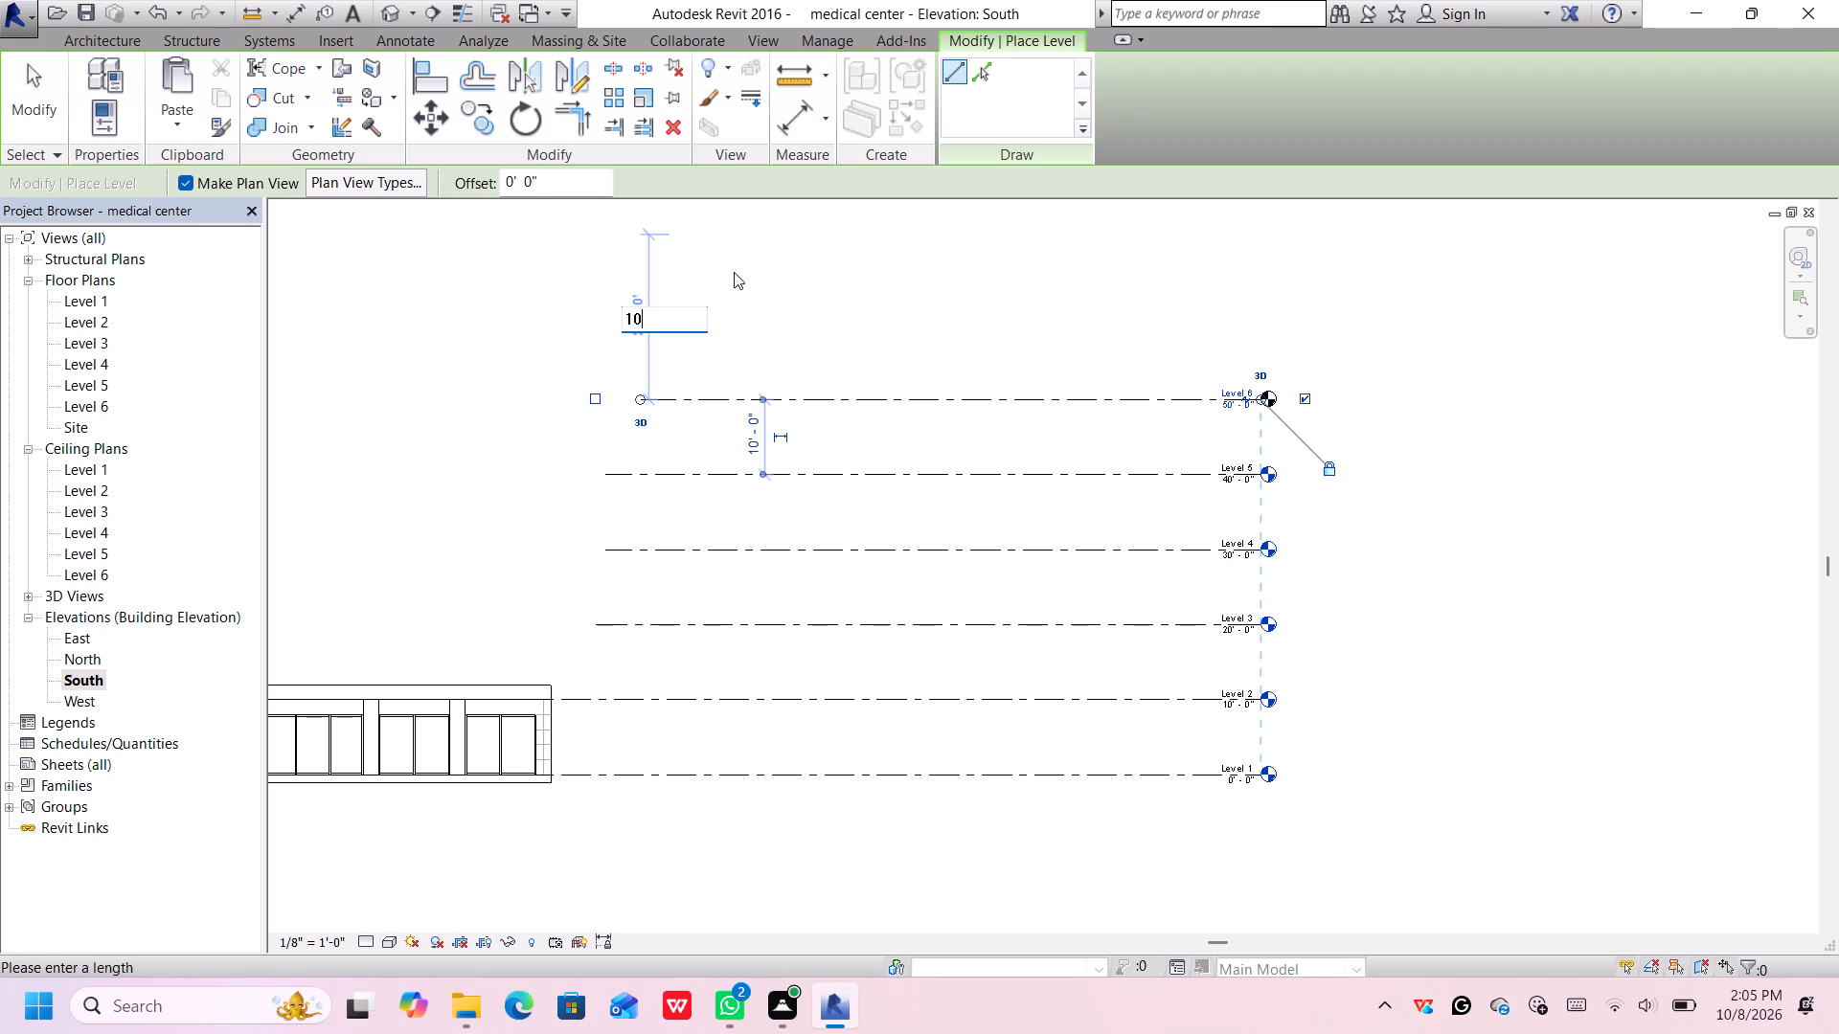
key("apostrophe")
key("Return")
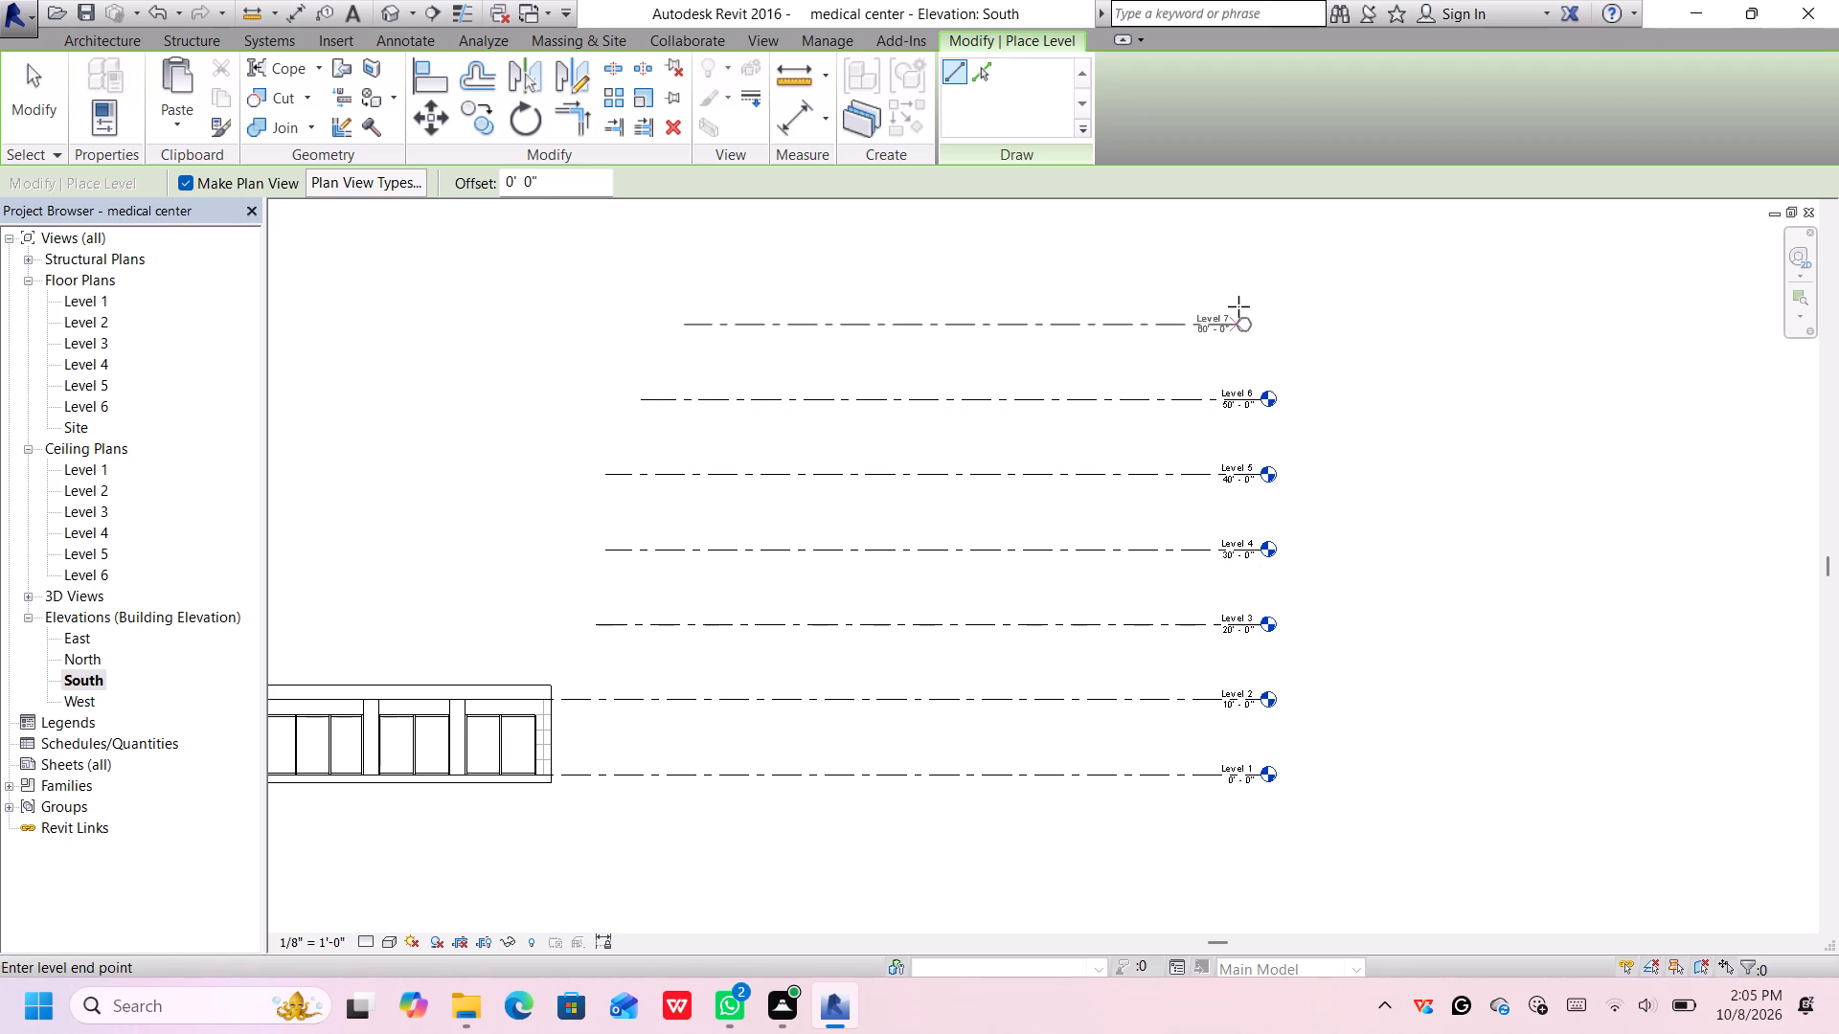
left_click(1259, 317)
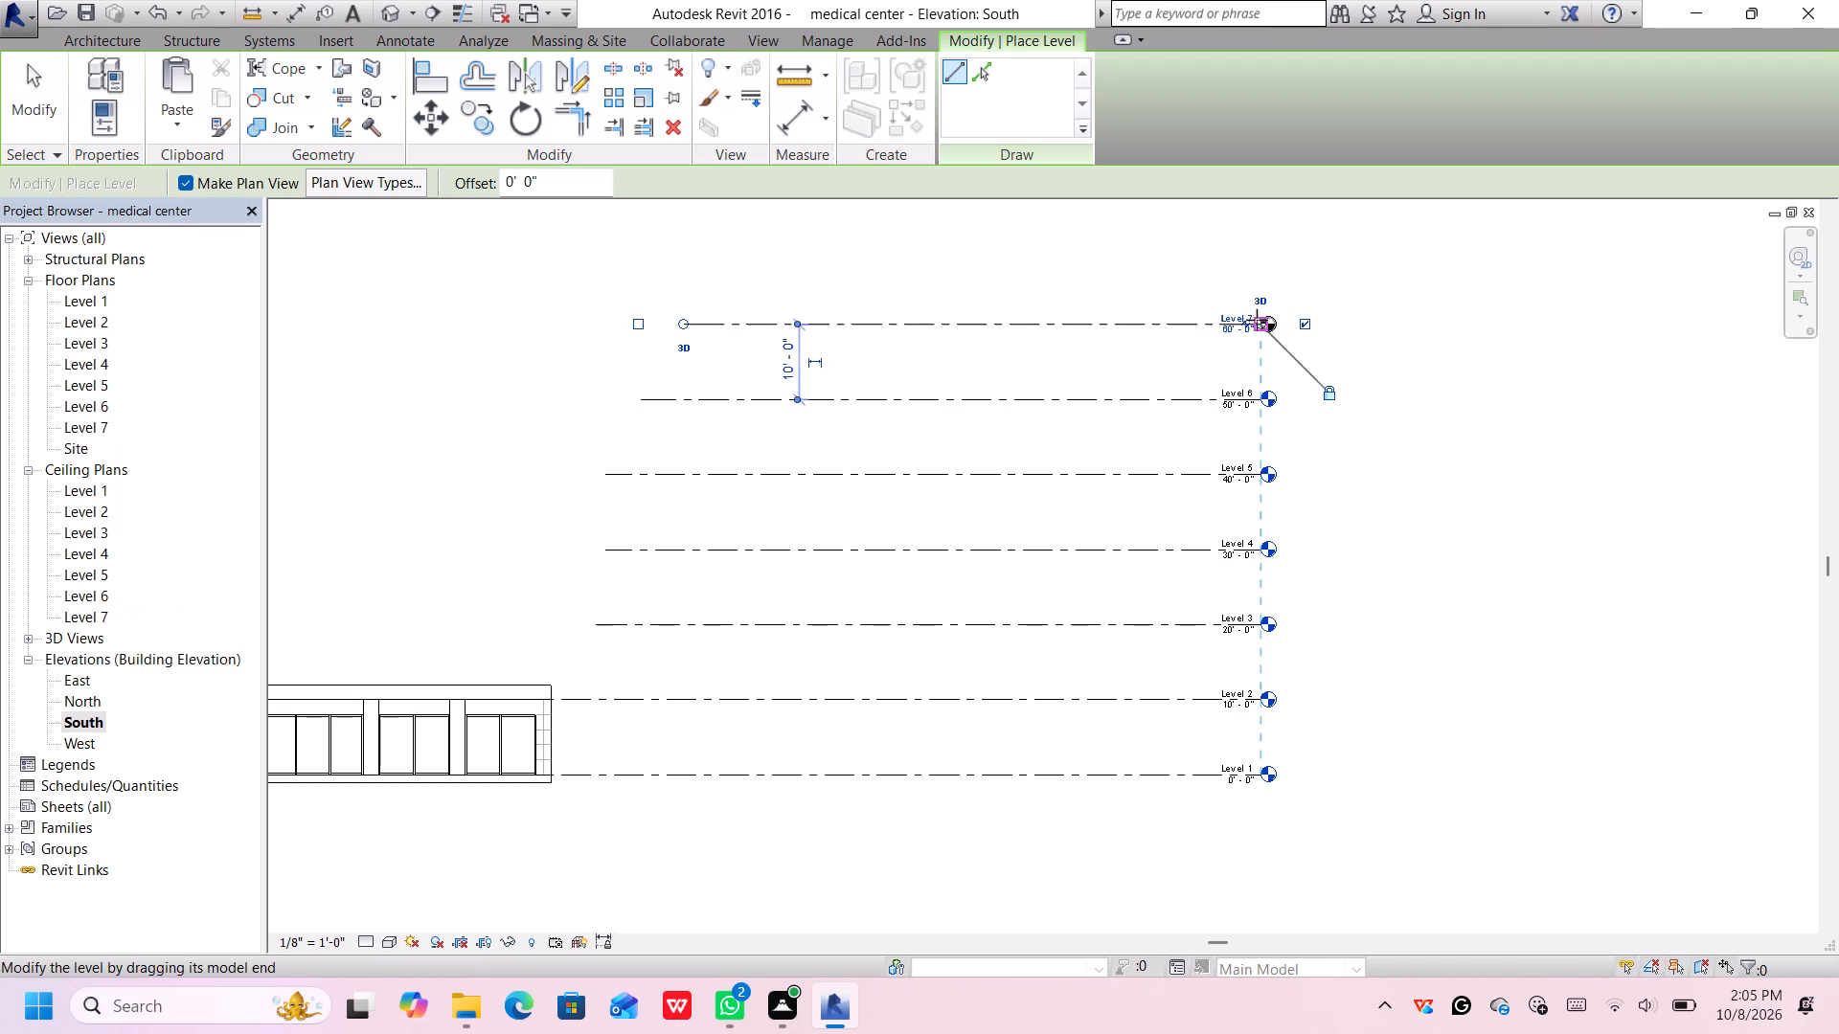
key("Escape")
scroll(1176, 573, "down", 6)
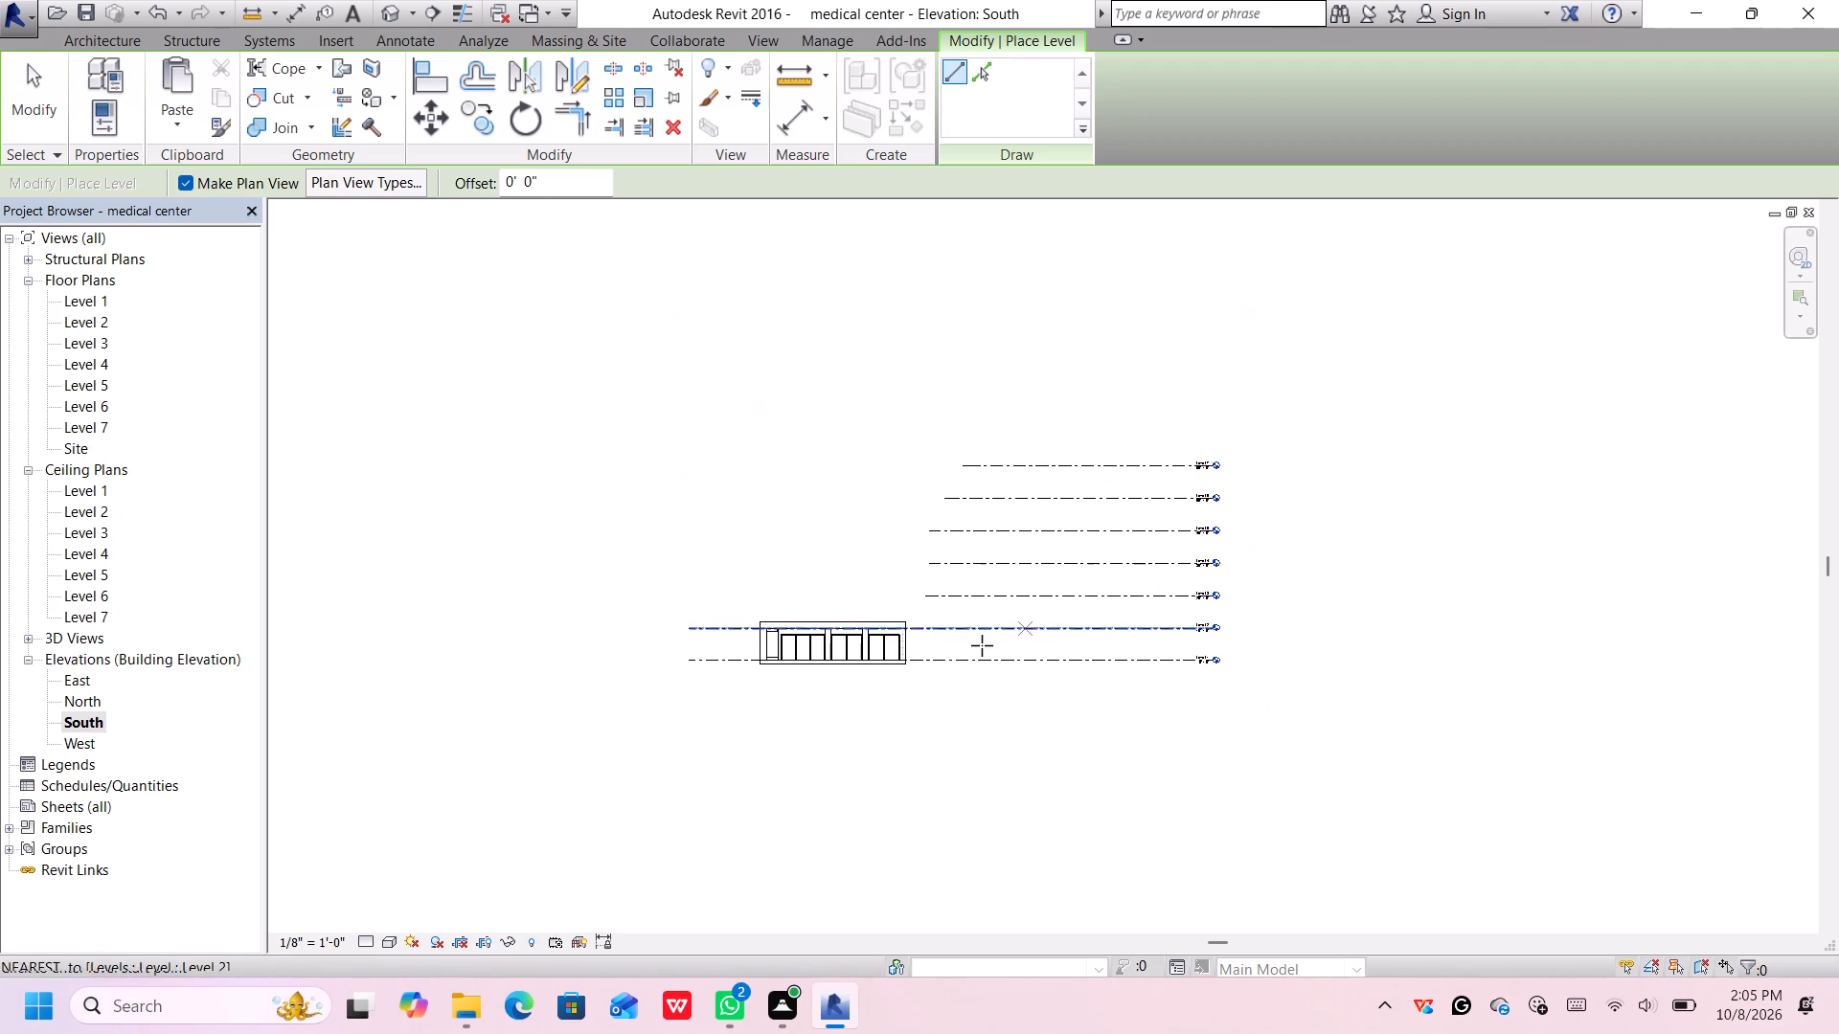
middle_click_drag(983, 645, 1153, 682)
scroll(1027, 661, "up", 9)
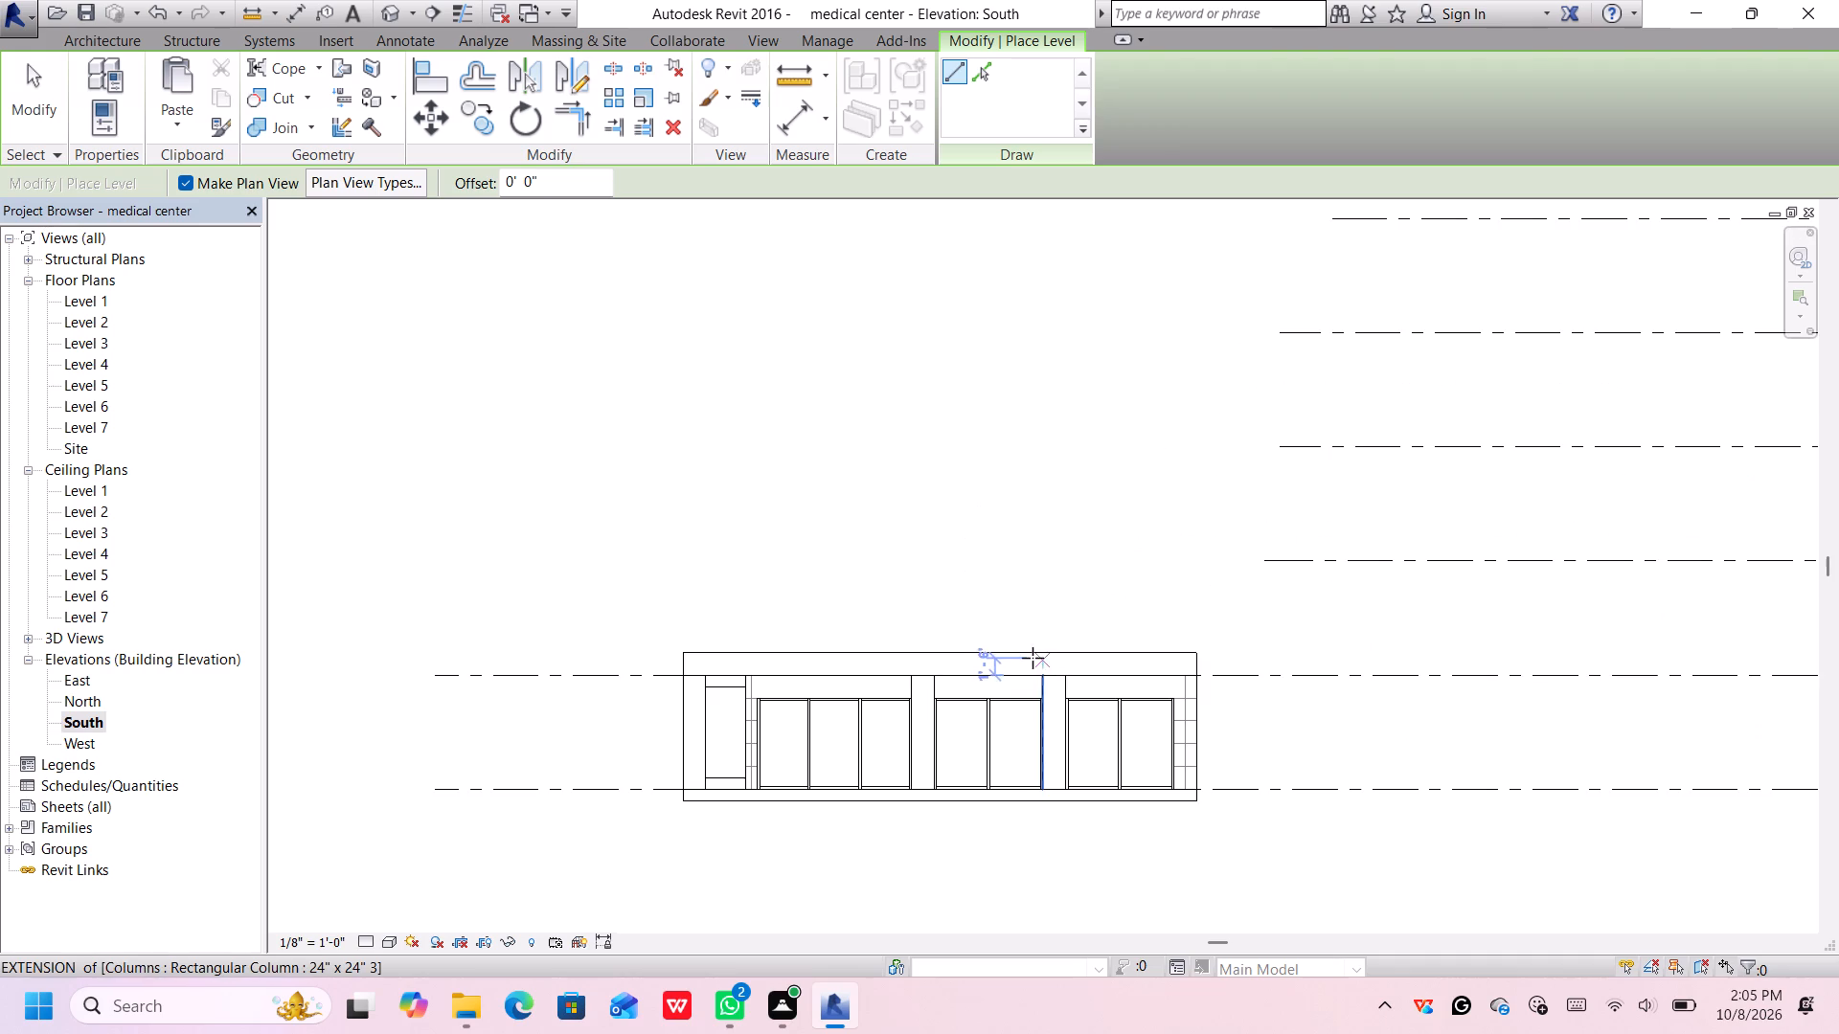
key("Escape")
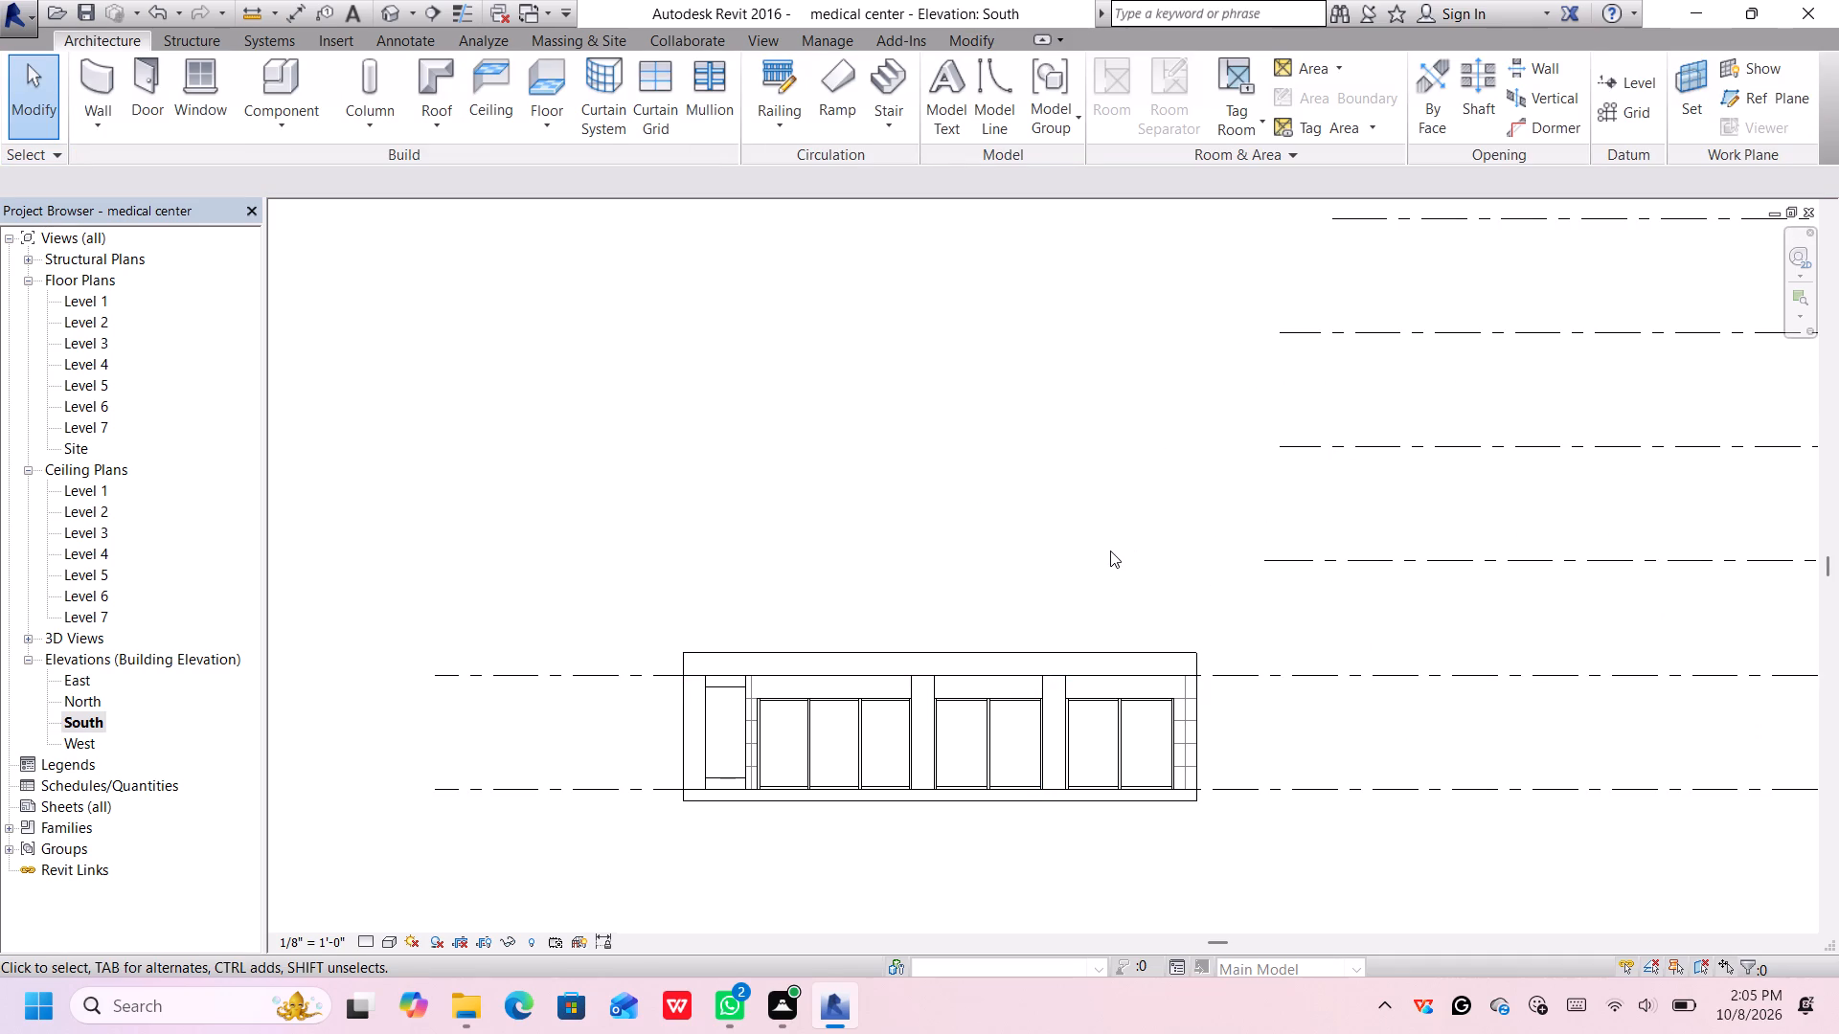
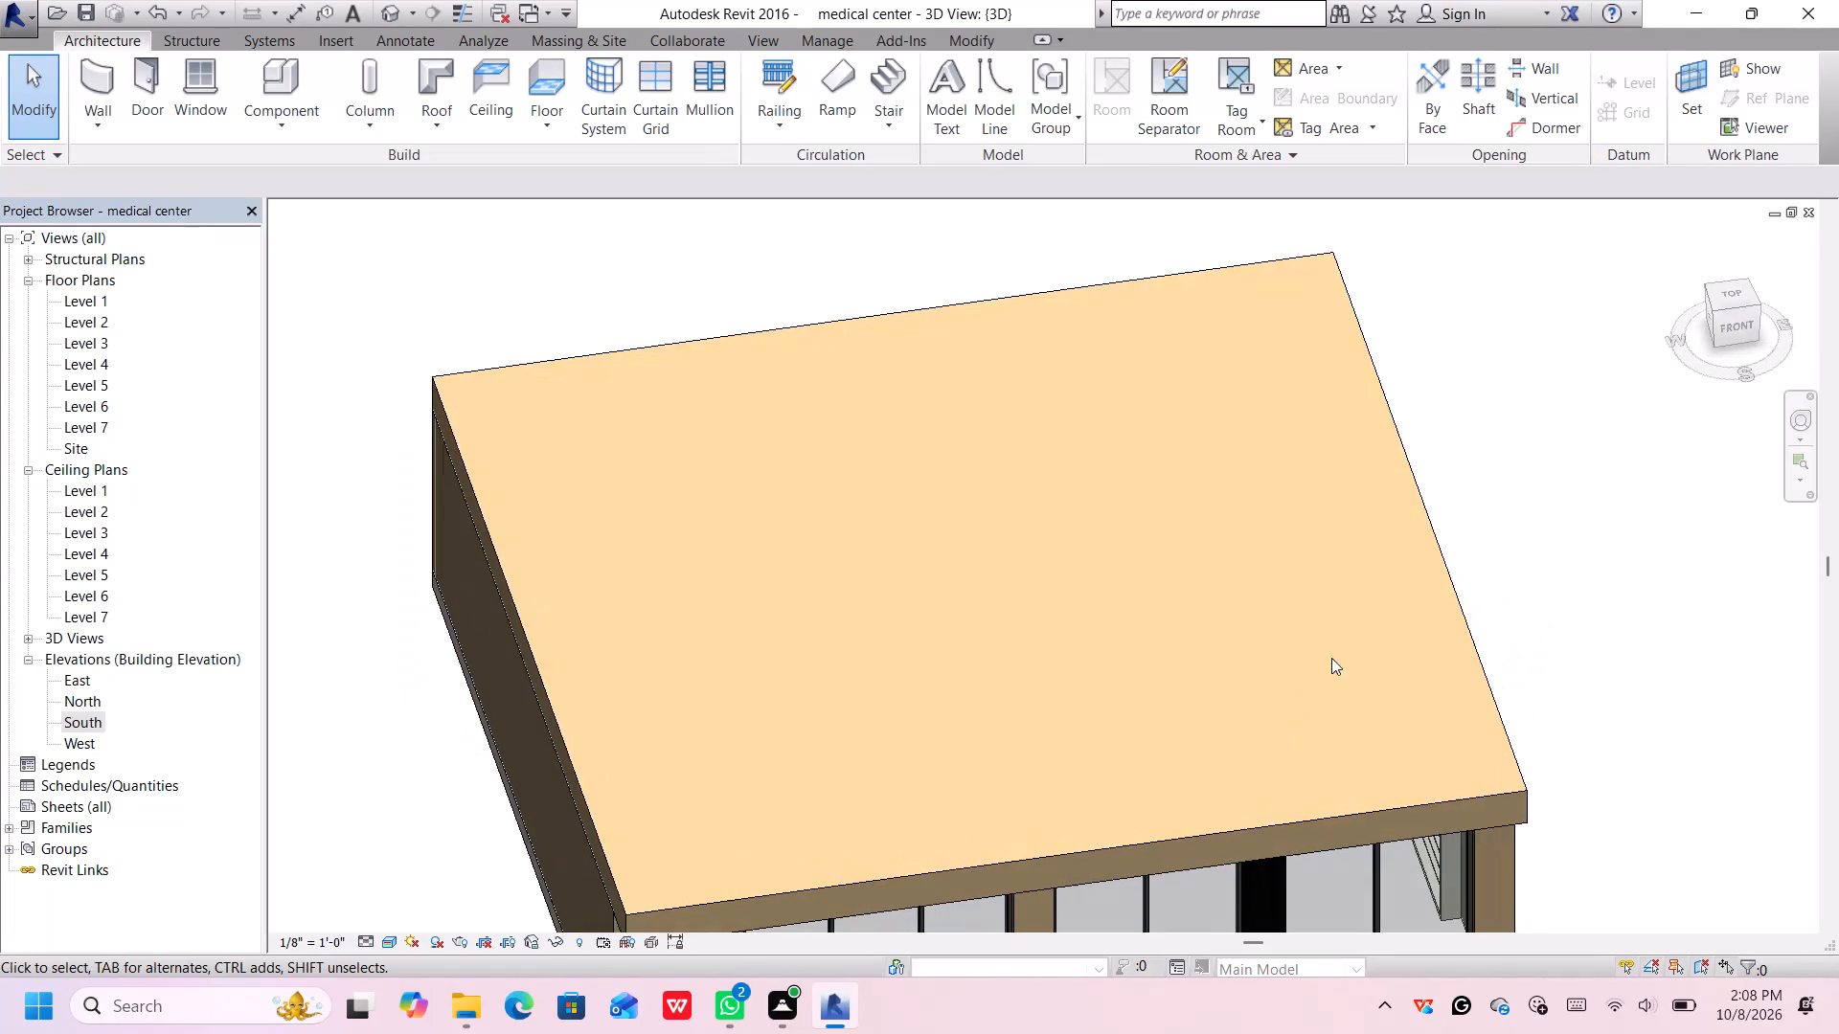
Examine the medical center's flat roof and front in 3D from several angles and from directly above.
scroll(1349, 645, "down", 3)
middle_click_drag(1361, 670, 1349, 629)
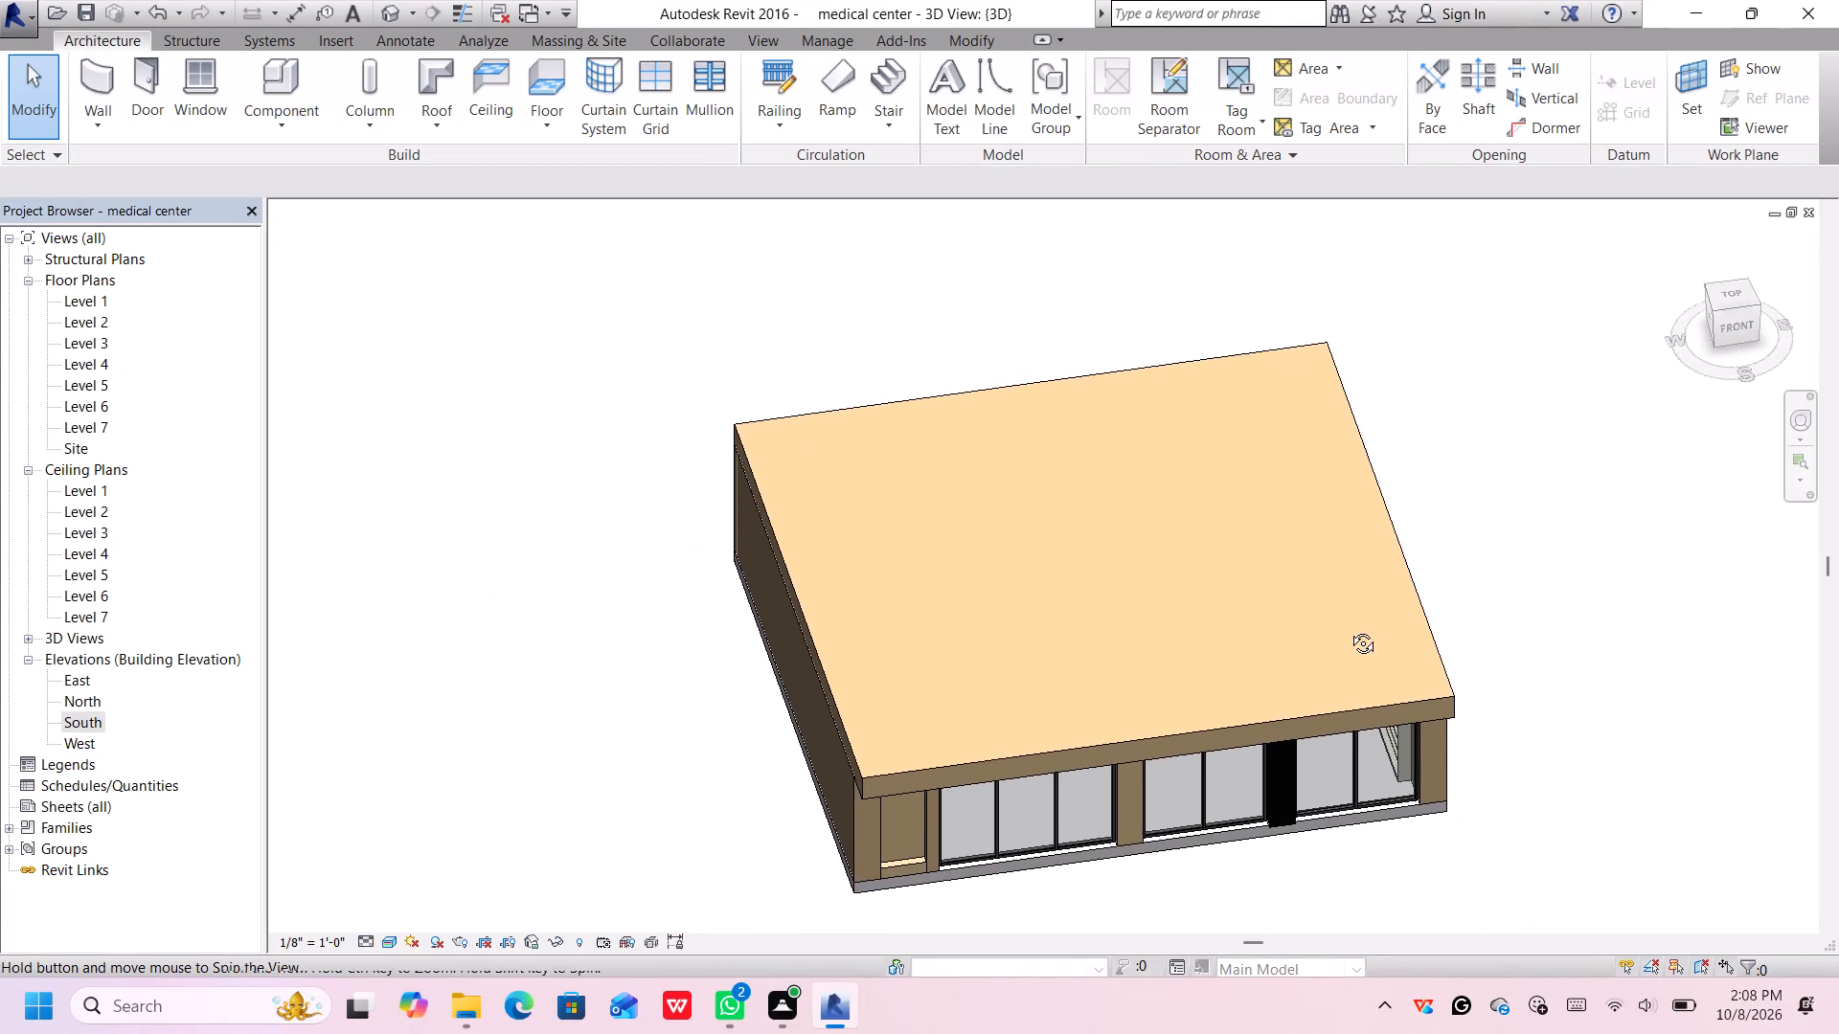
middle_click_drag(1349, 629, 1522, 684)
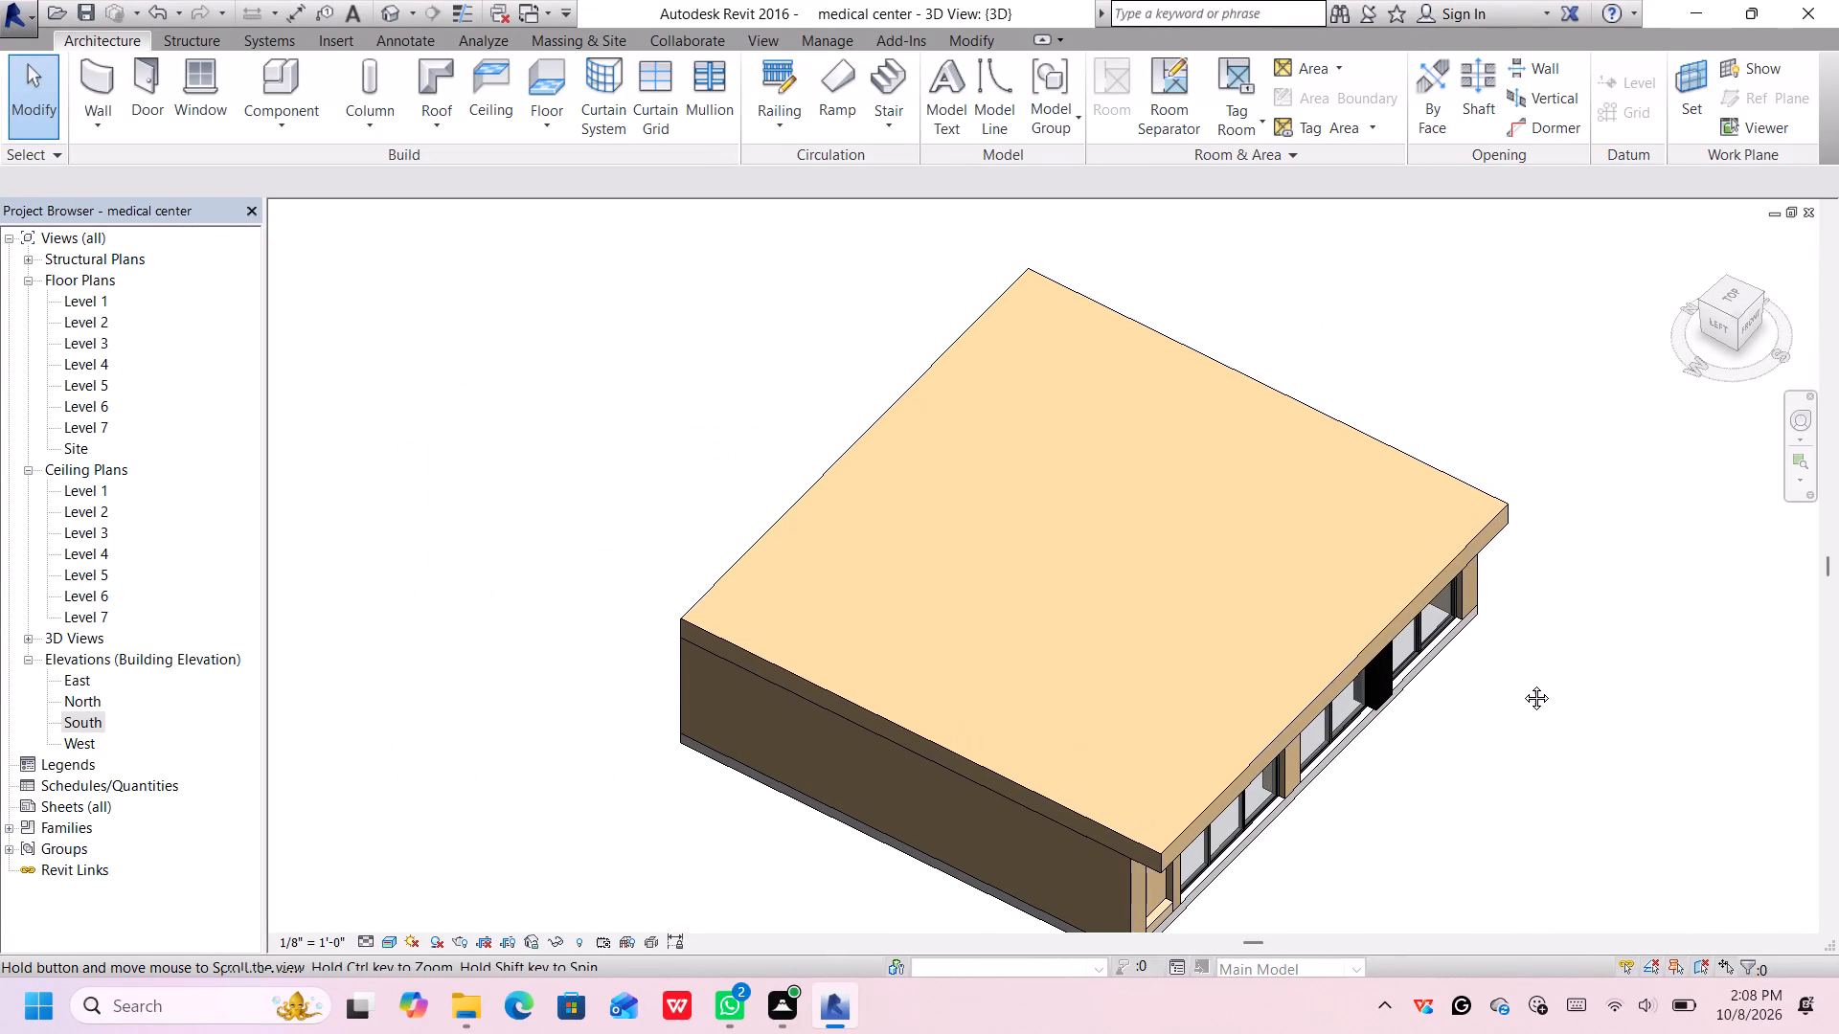
middle_click_drag(1522, 684, 1520, 684)
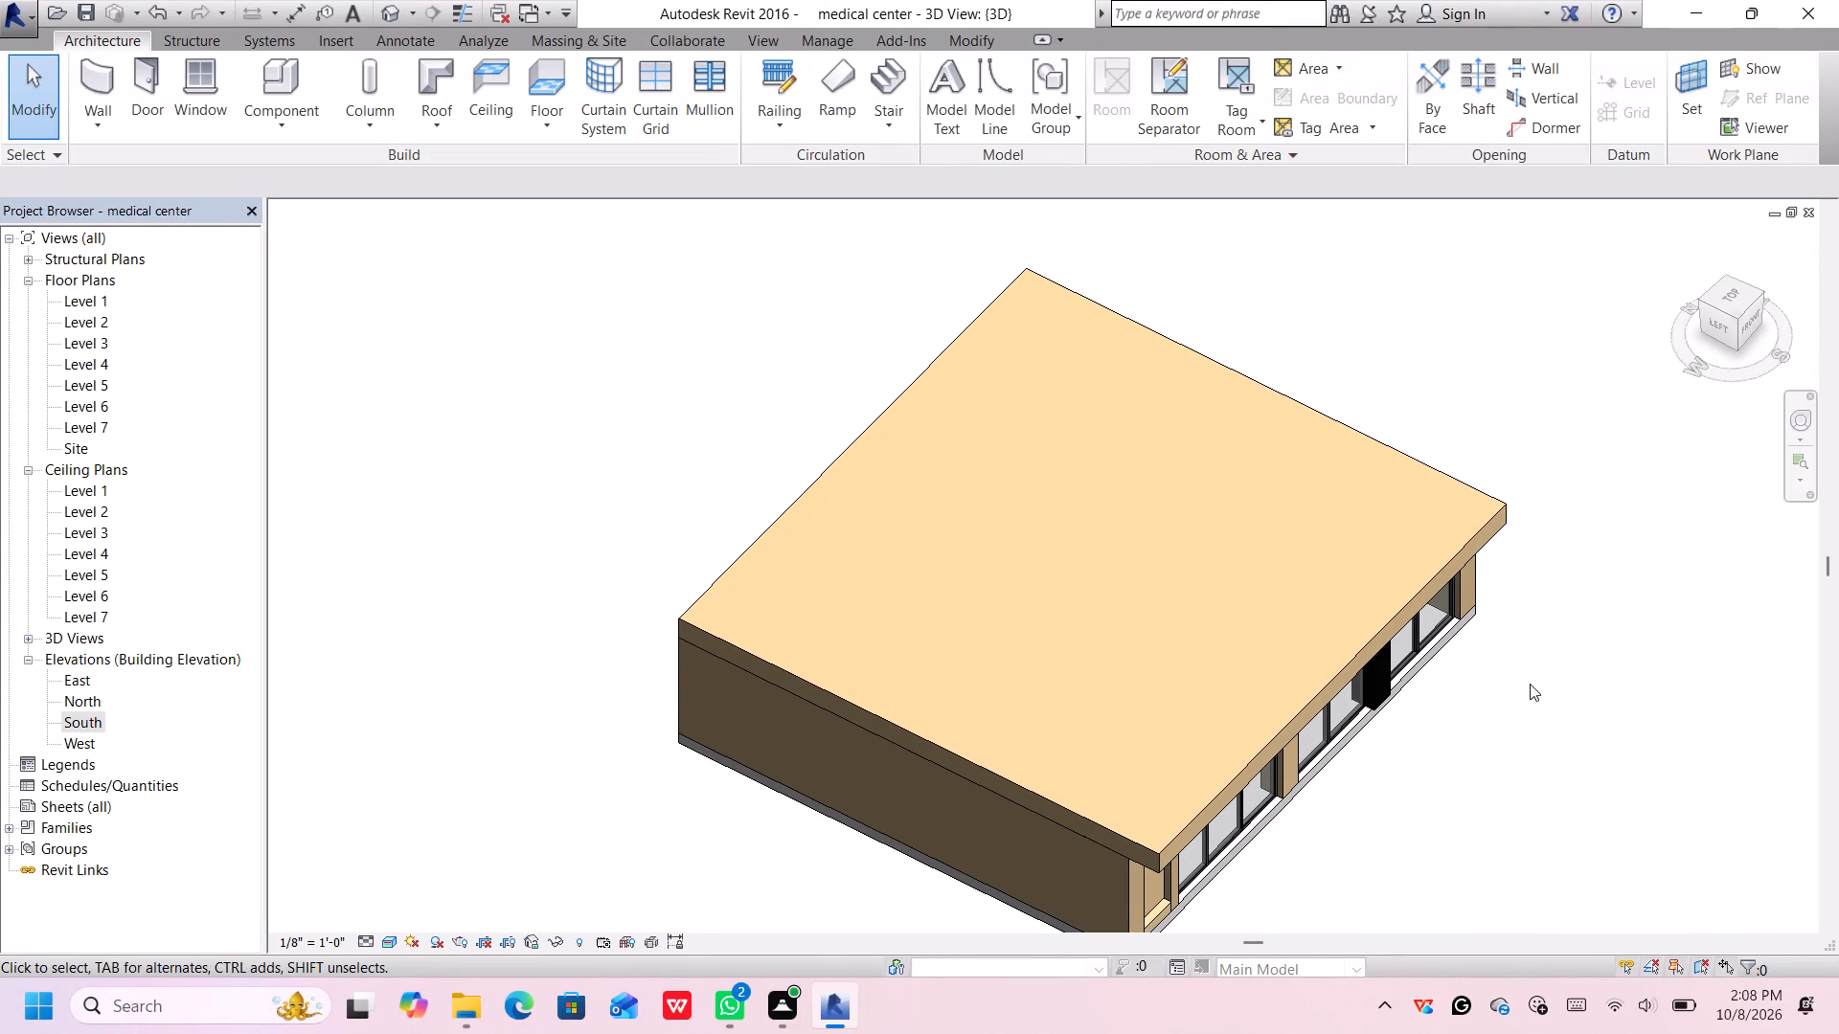
middle_click_drag(1547, 692, 1395, 778, "shift")
scroll(1540, 699, "down", 1, "shift")
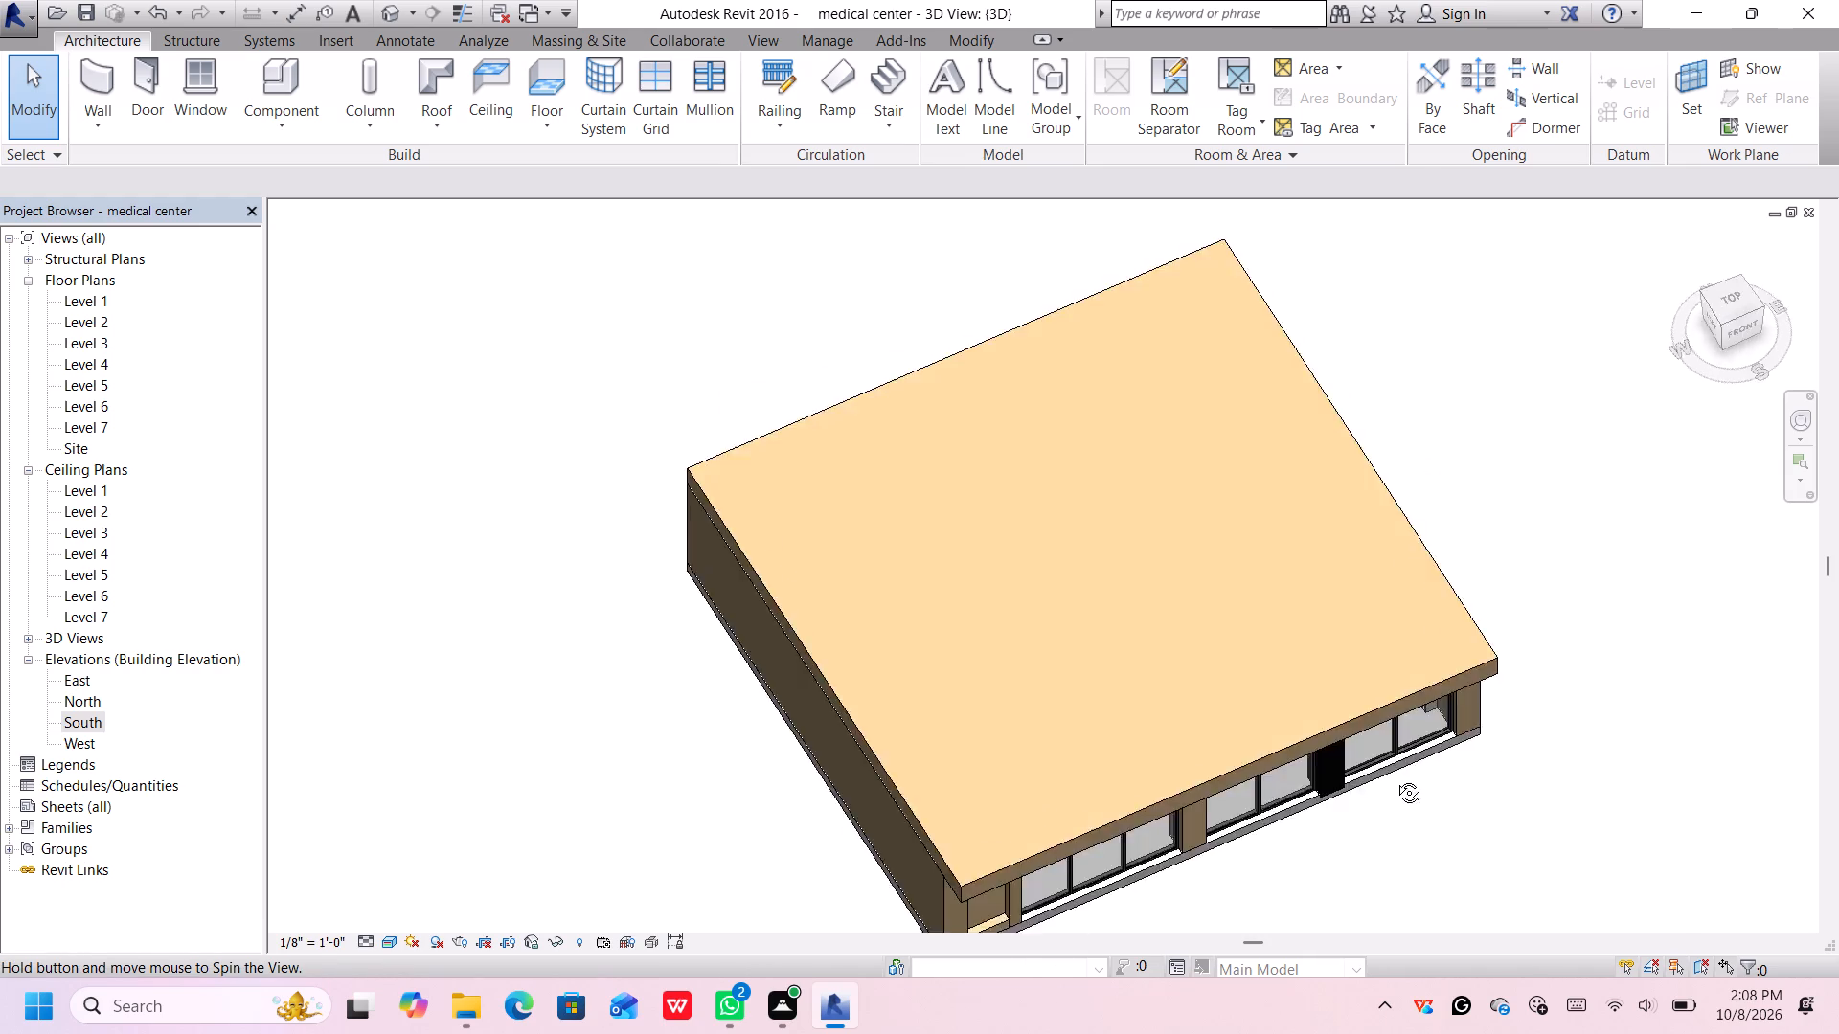
middle_click_drag(1395, 778, 1303, 808, "shift")
scroll(1304, 808, "down", 1, "shift")
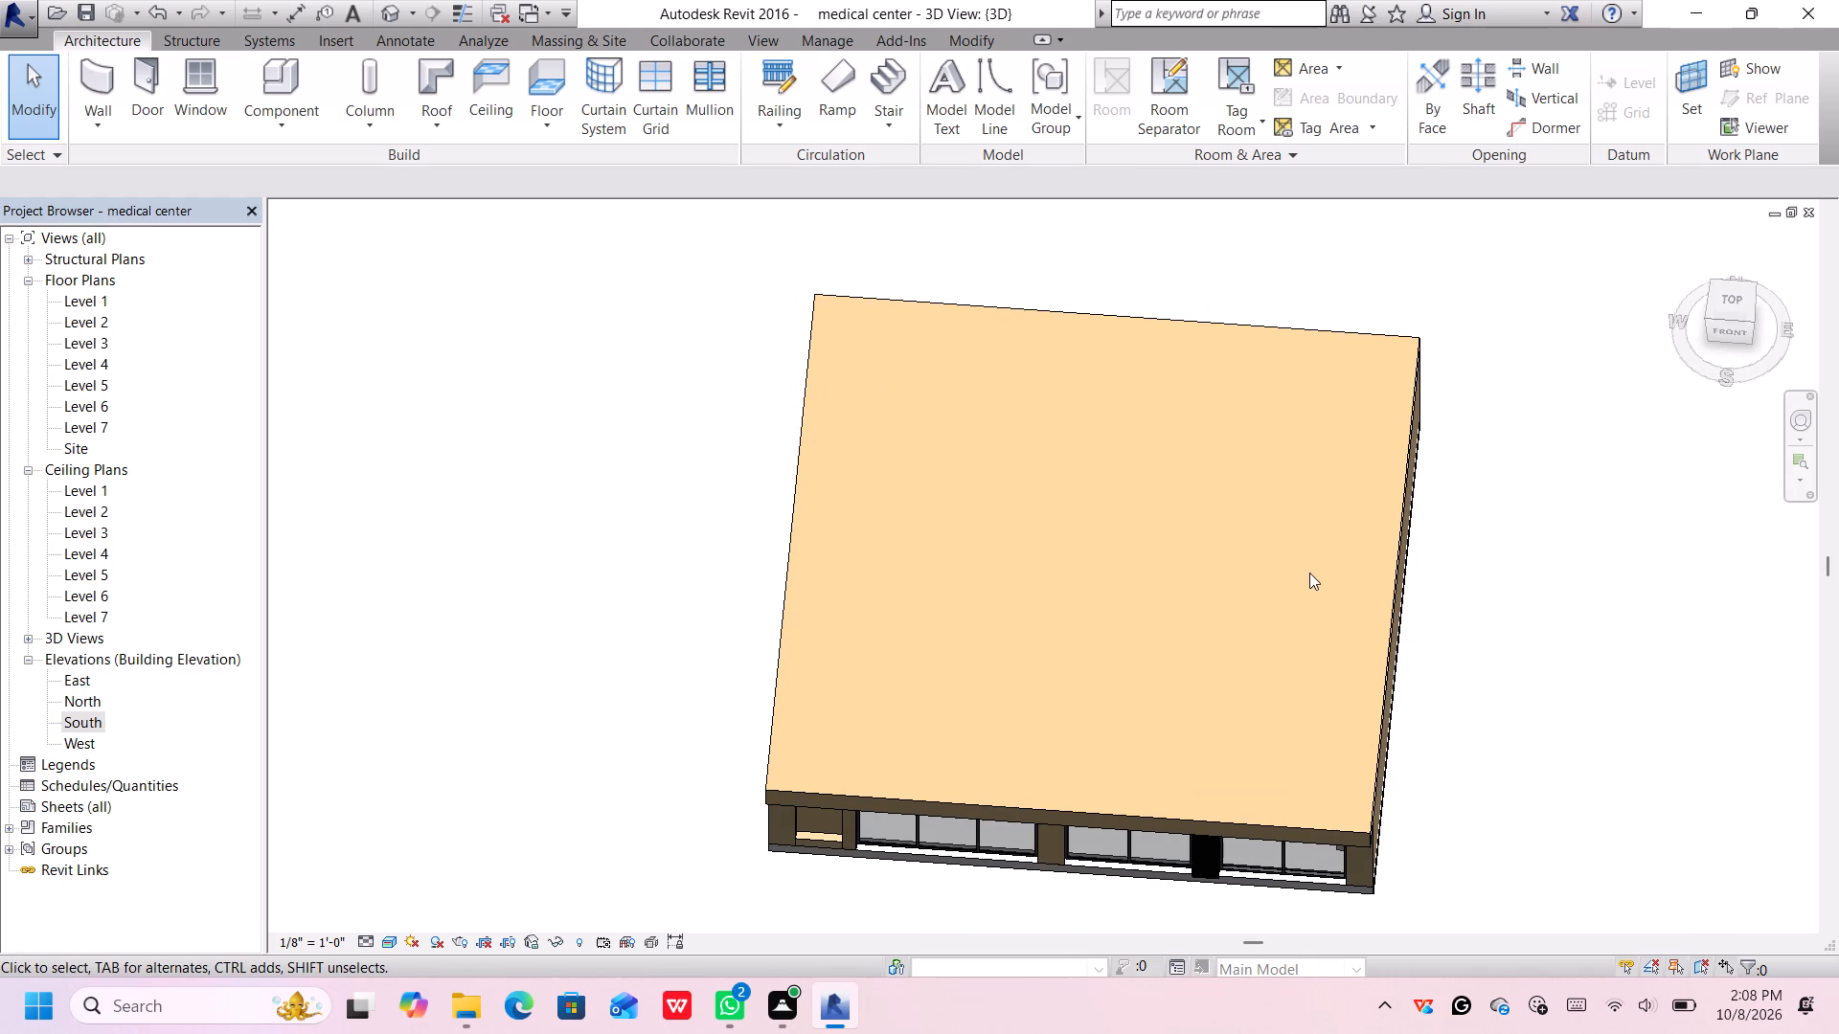
scroll(1324, 568, "down", 1)
scroll(1281, 582, "up", 2)
left_click(1725, 301)
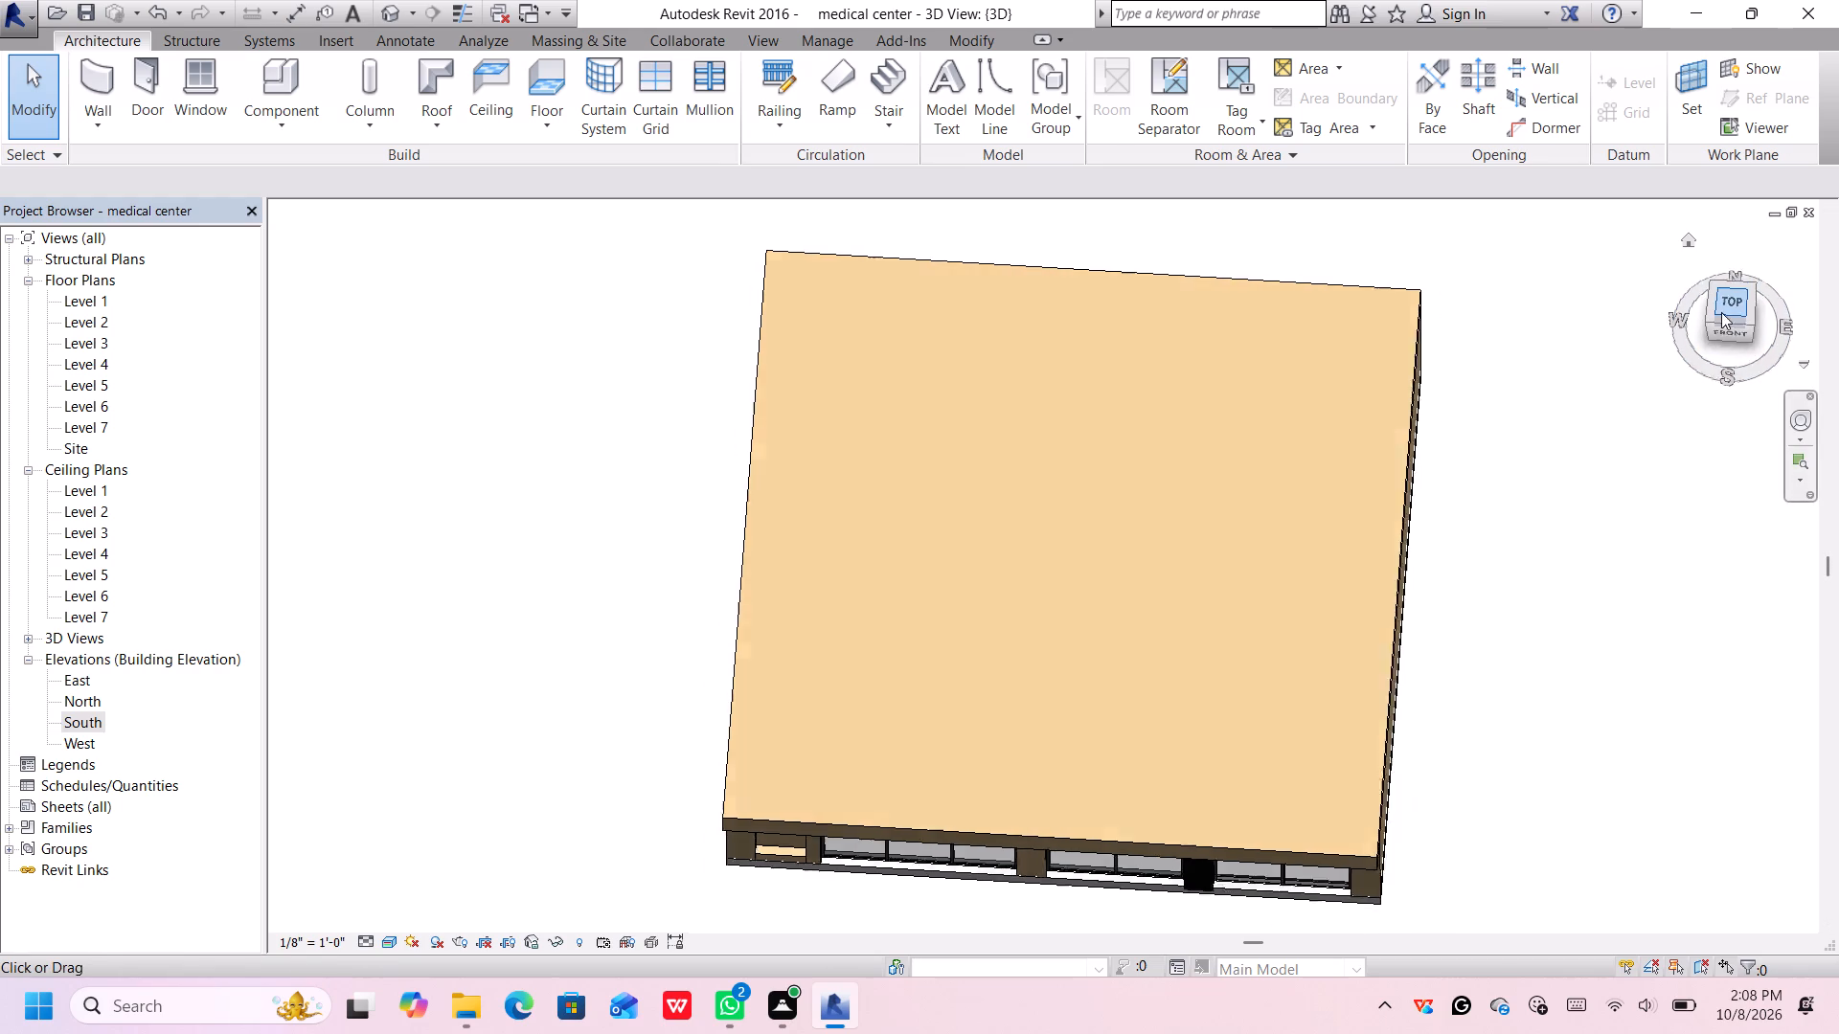
middle_click_drag(1442, 534, 1452, 537)
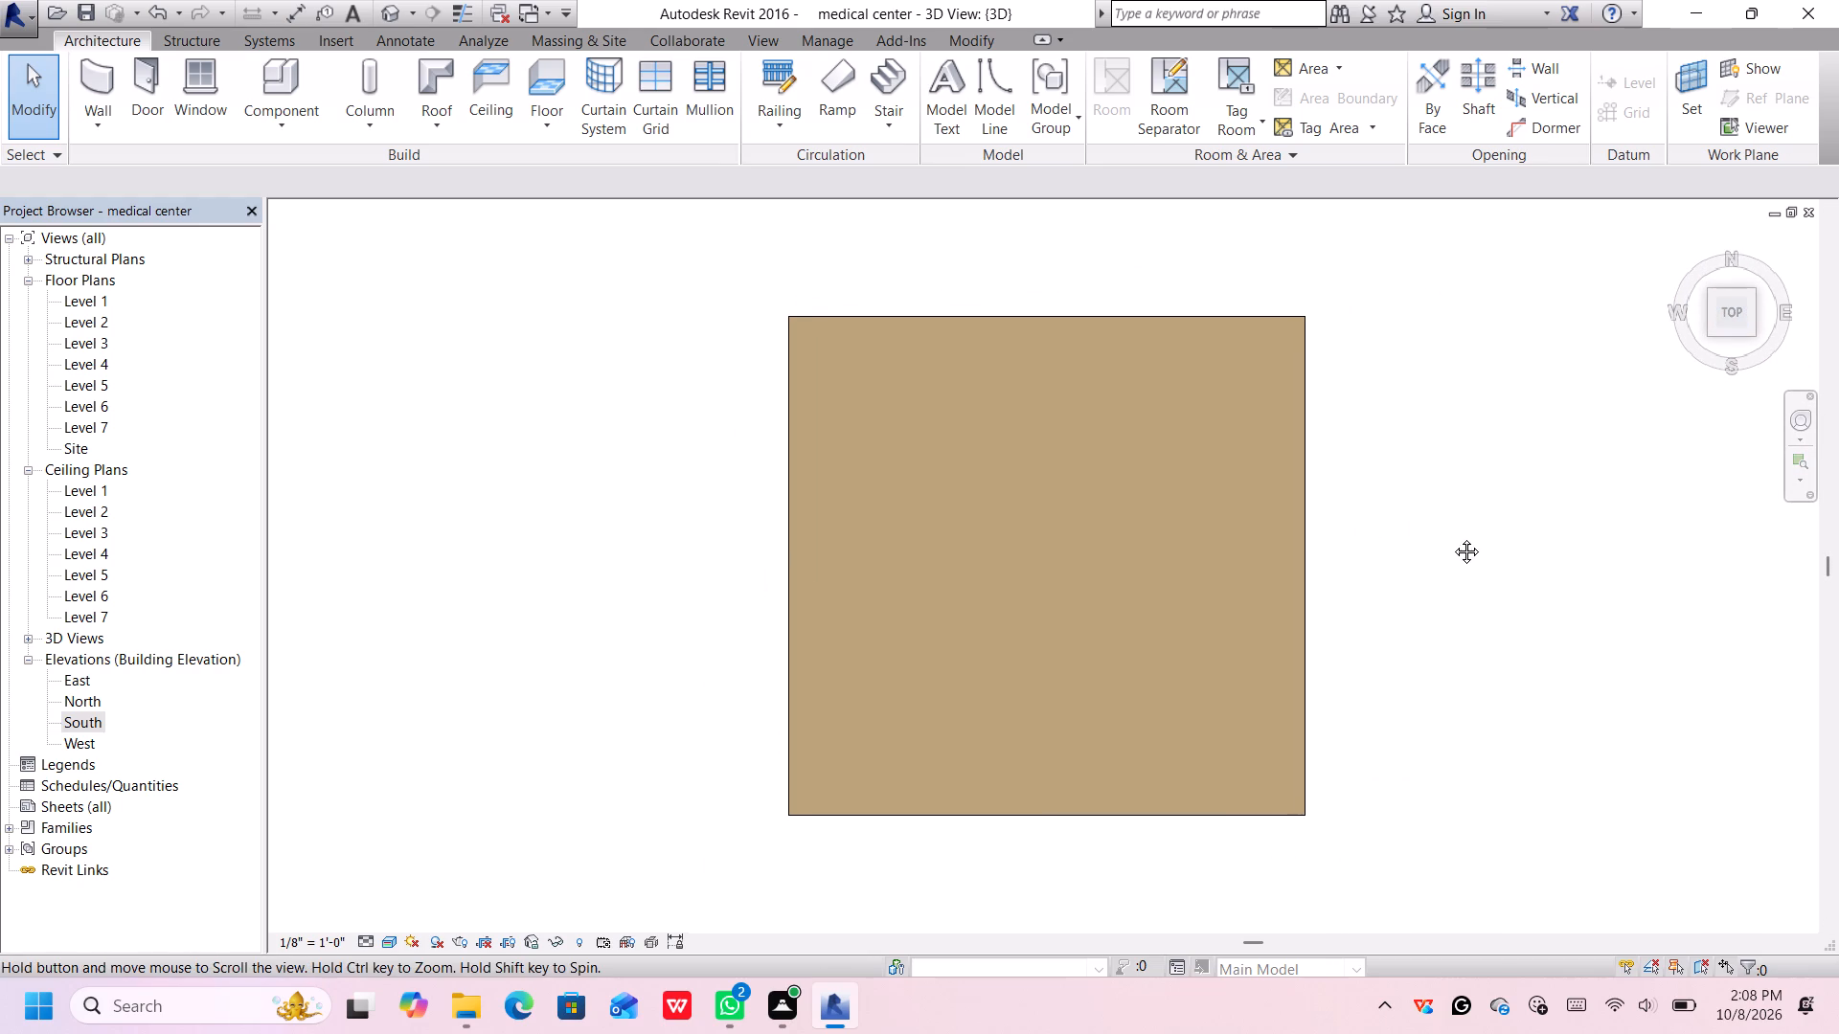
middle_click_drag(1452, 537, 1462, 544)
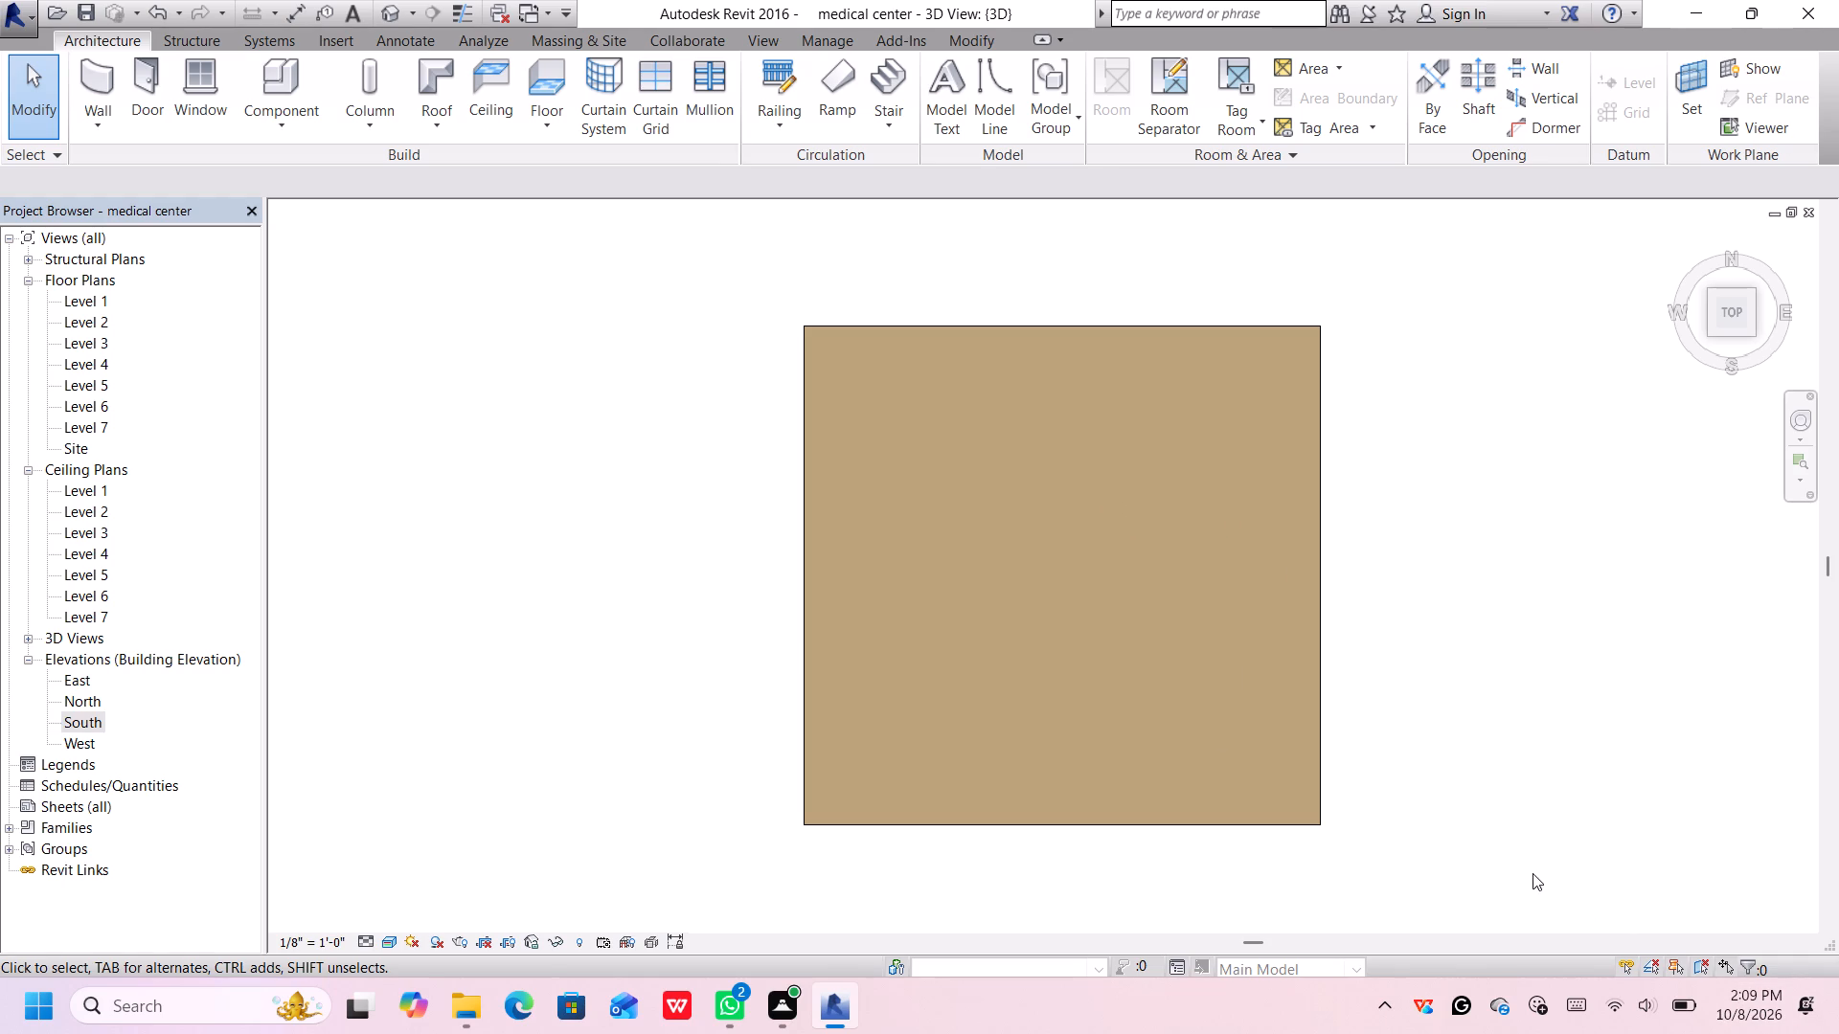
Inspect the roof outline in the top view of the 3D model and dismiss the notification card.
scroll(1550, 860, "up", 1)
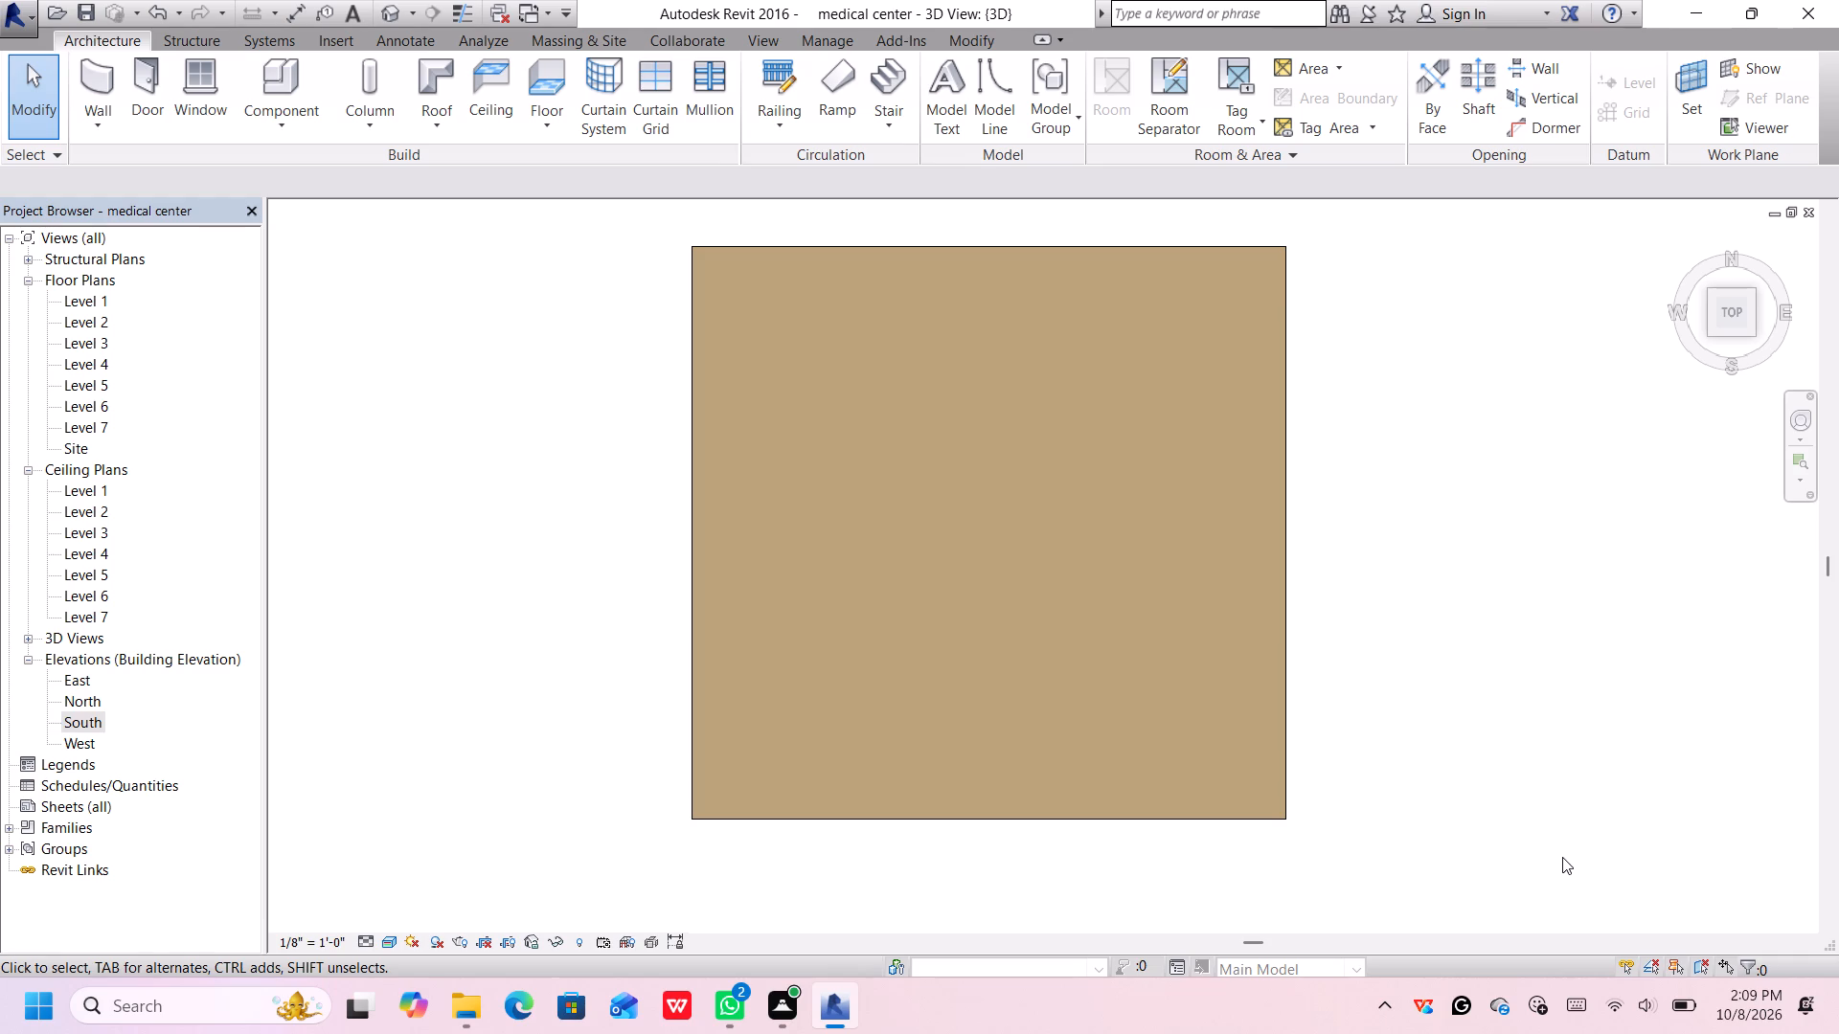
middle_click_drag(1100, 624, 1117, 702)
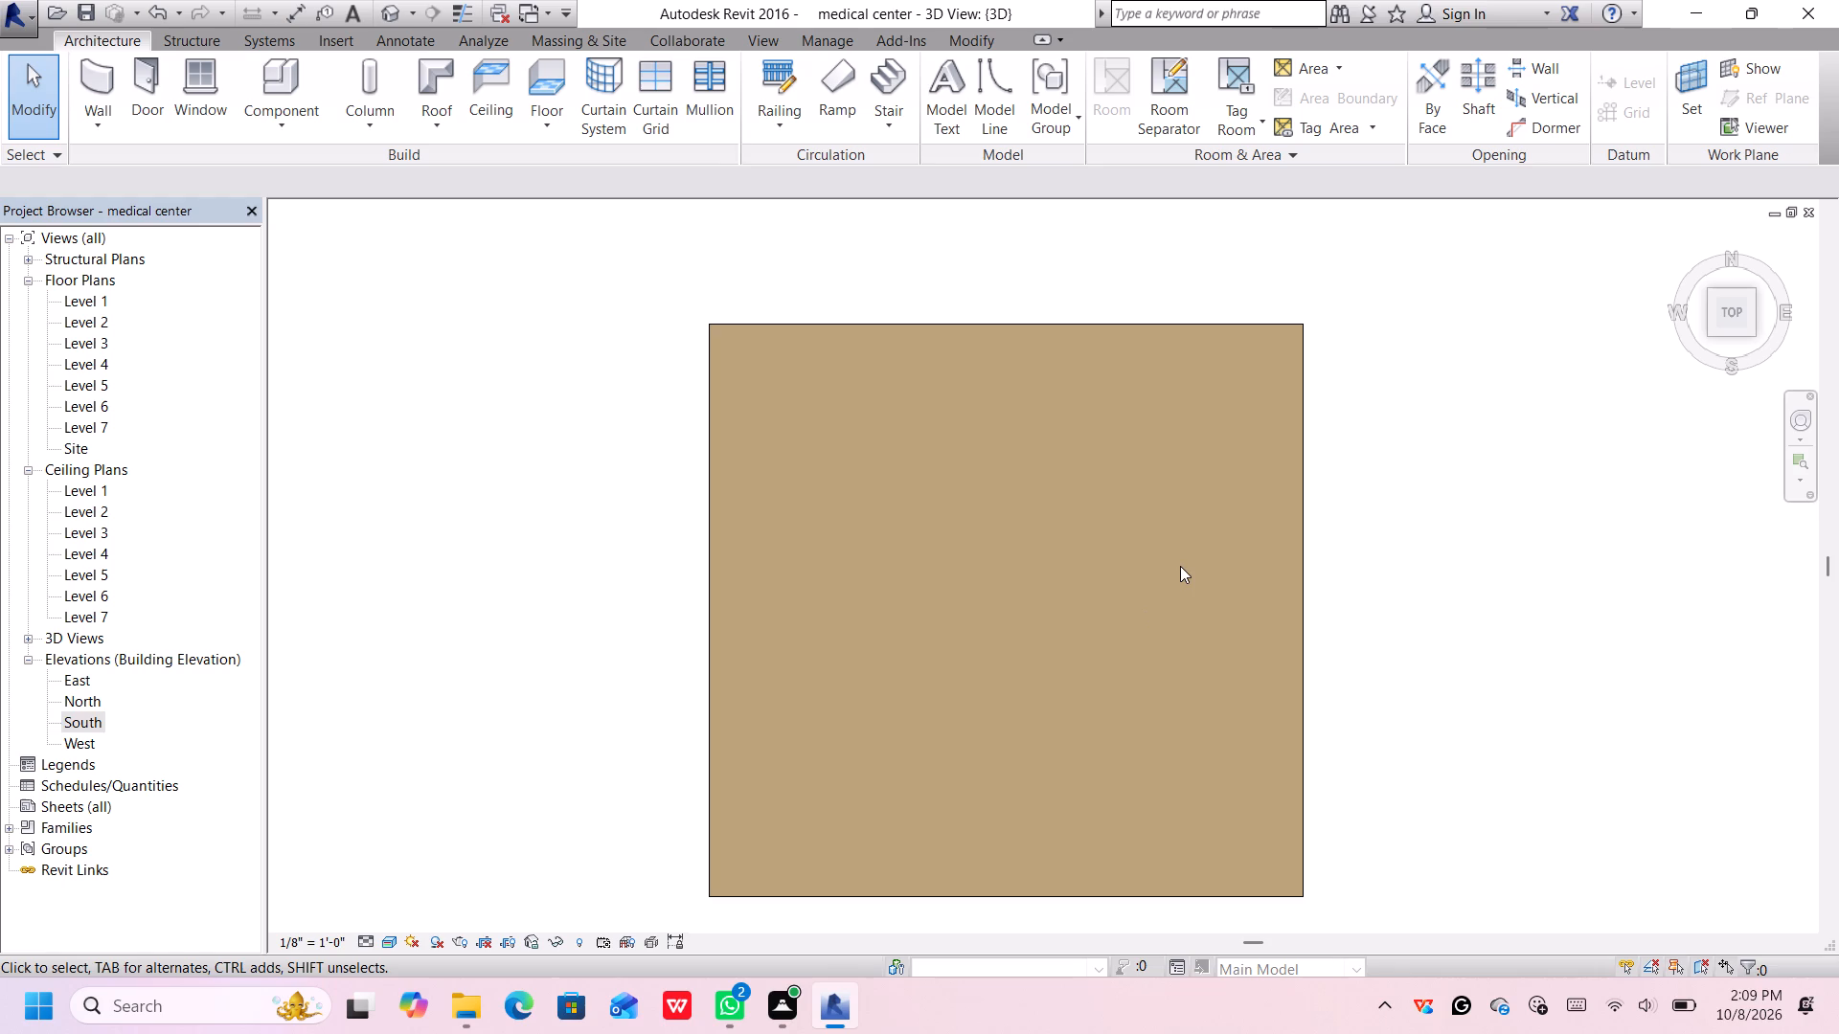
middle_click_drag(1110, 544, 1122, 487)
scroll(1124, 490, "down", 2)
scroll(1054, 525, "down", 1)
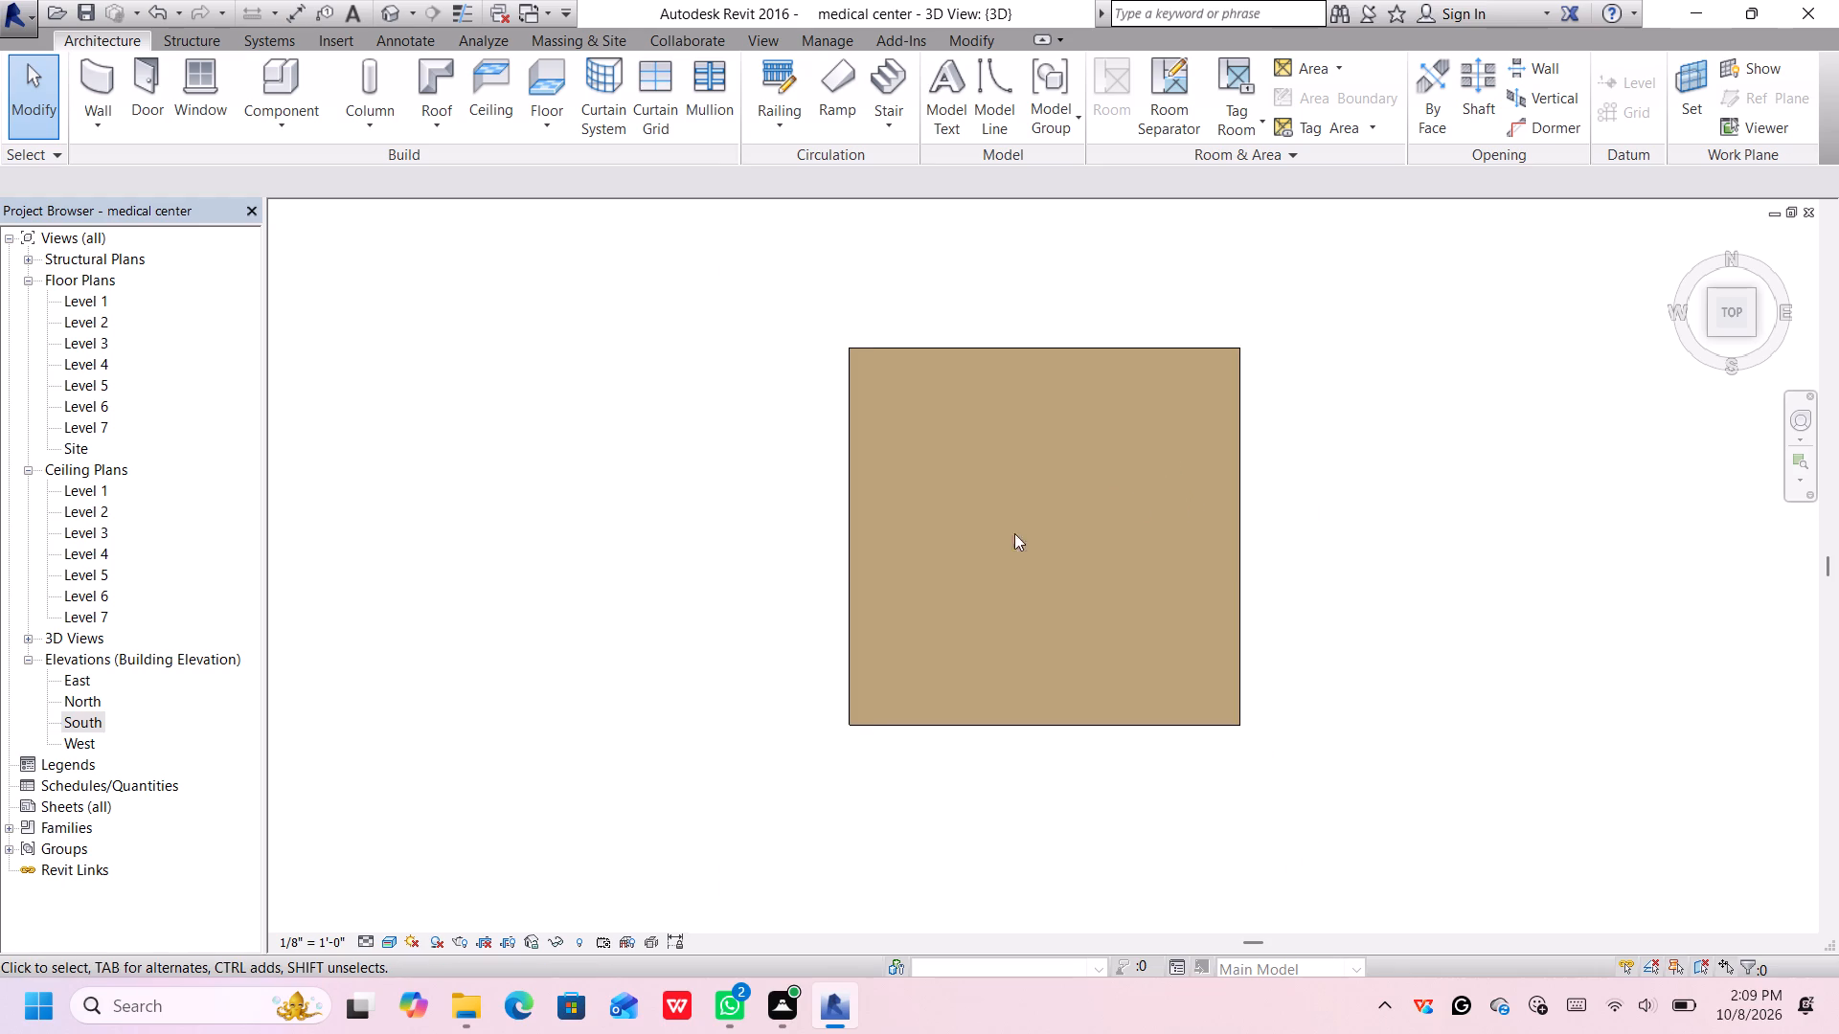
scroll(956, 493, "down", 1)
scroll(953, 488, "up", 3)
middle_click_drag(1078, 470, 1050, 435)
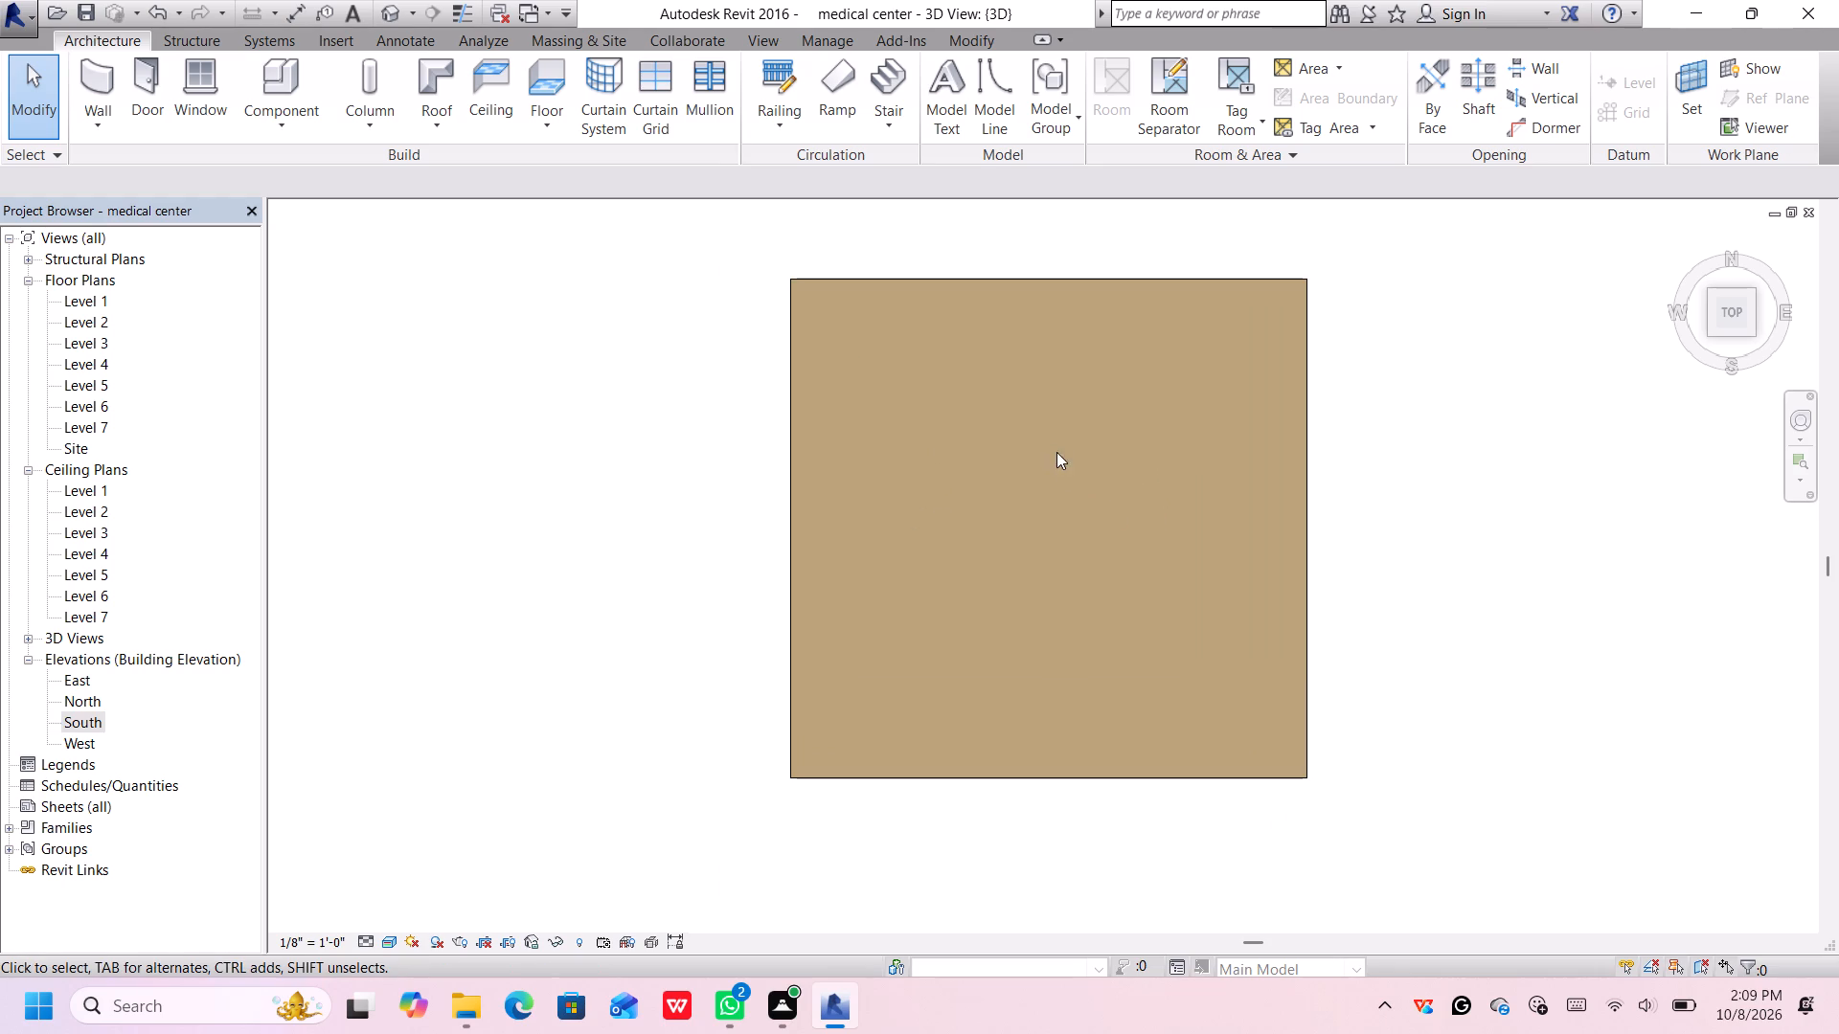
scroll(1076, 463, "up", 1)
scroll(1076, 463, "down", 1)
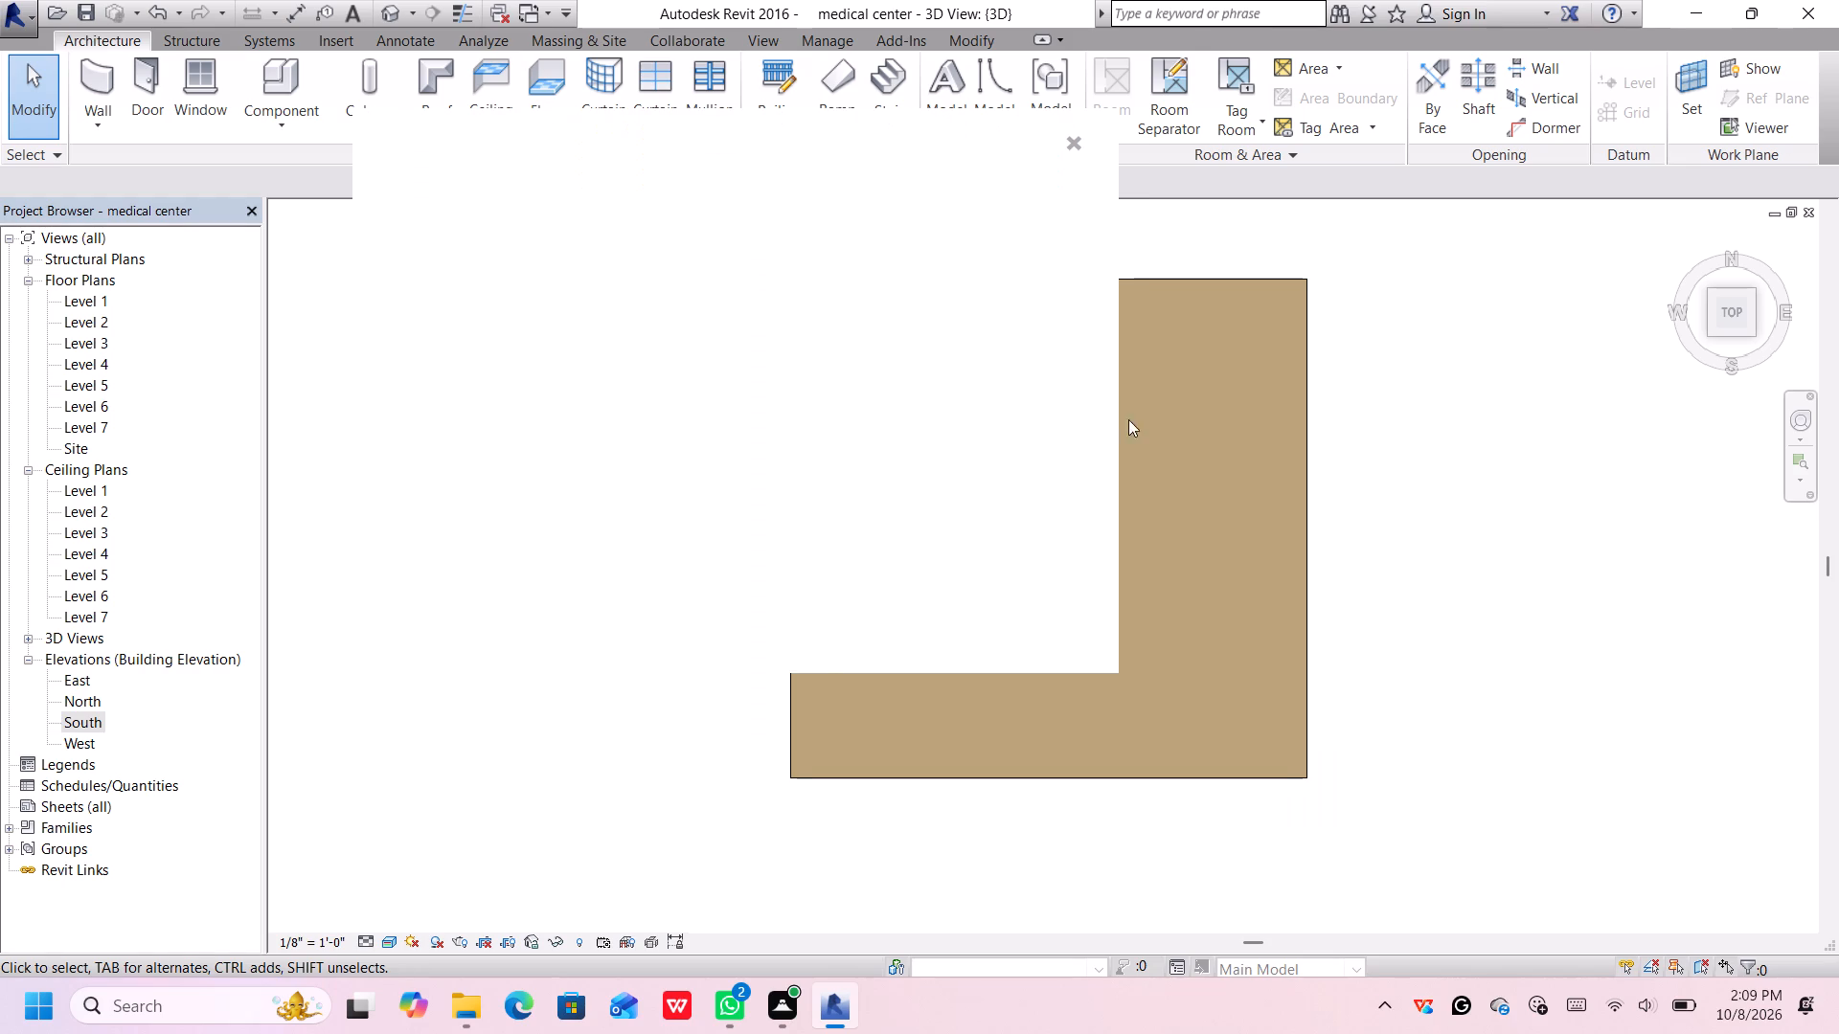
scroll(1126, 418, "down", 1)
left_click(1075, 139)
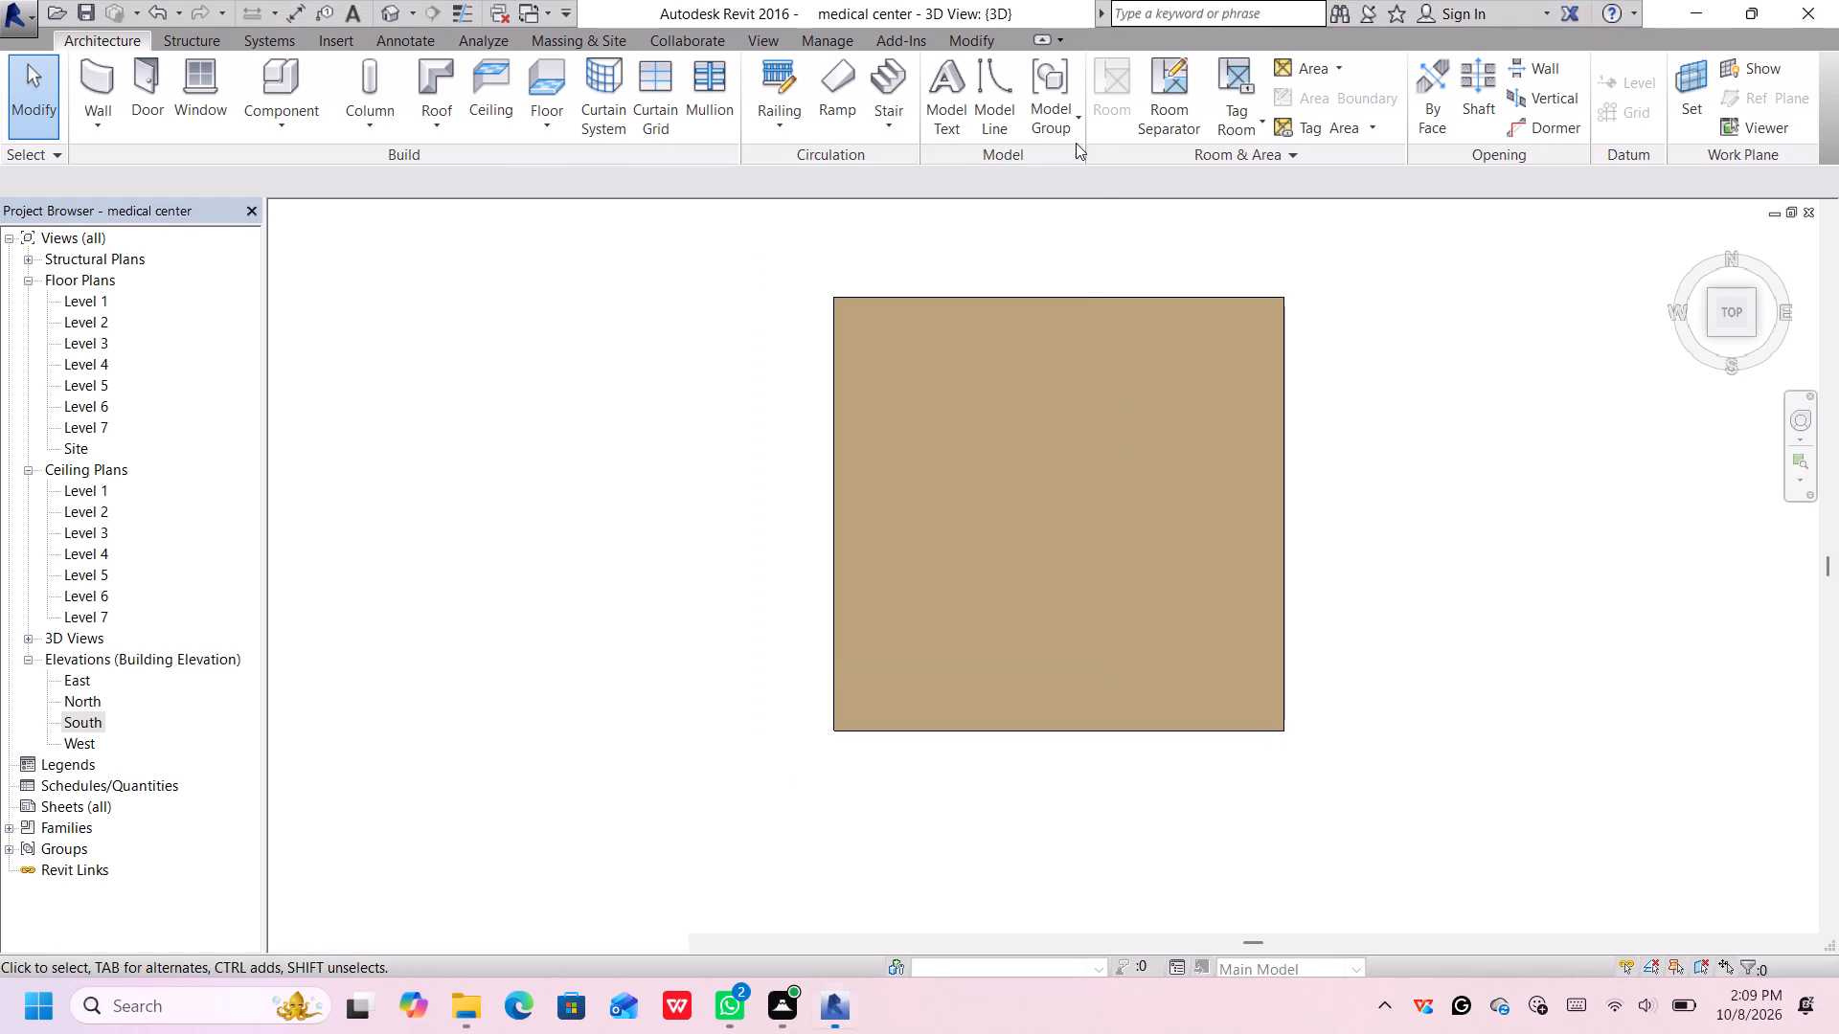
left_click(1076, 143)
middle_click_drag(1335, 282, 1248, 314)
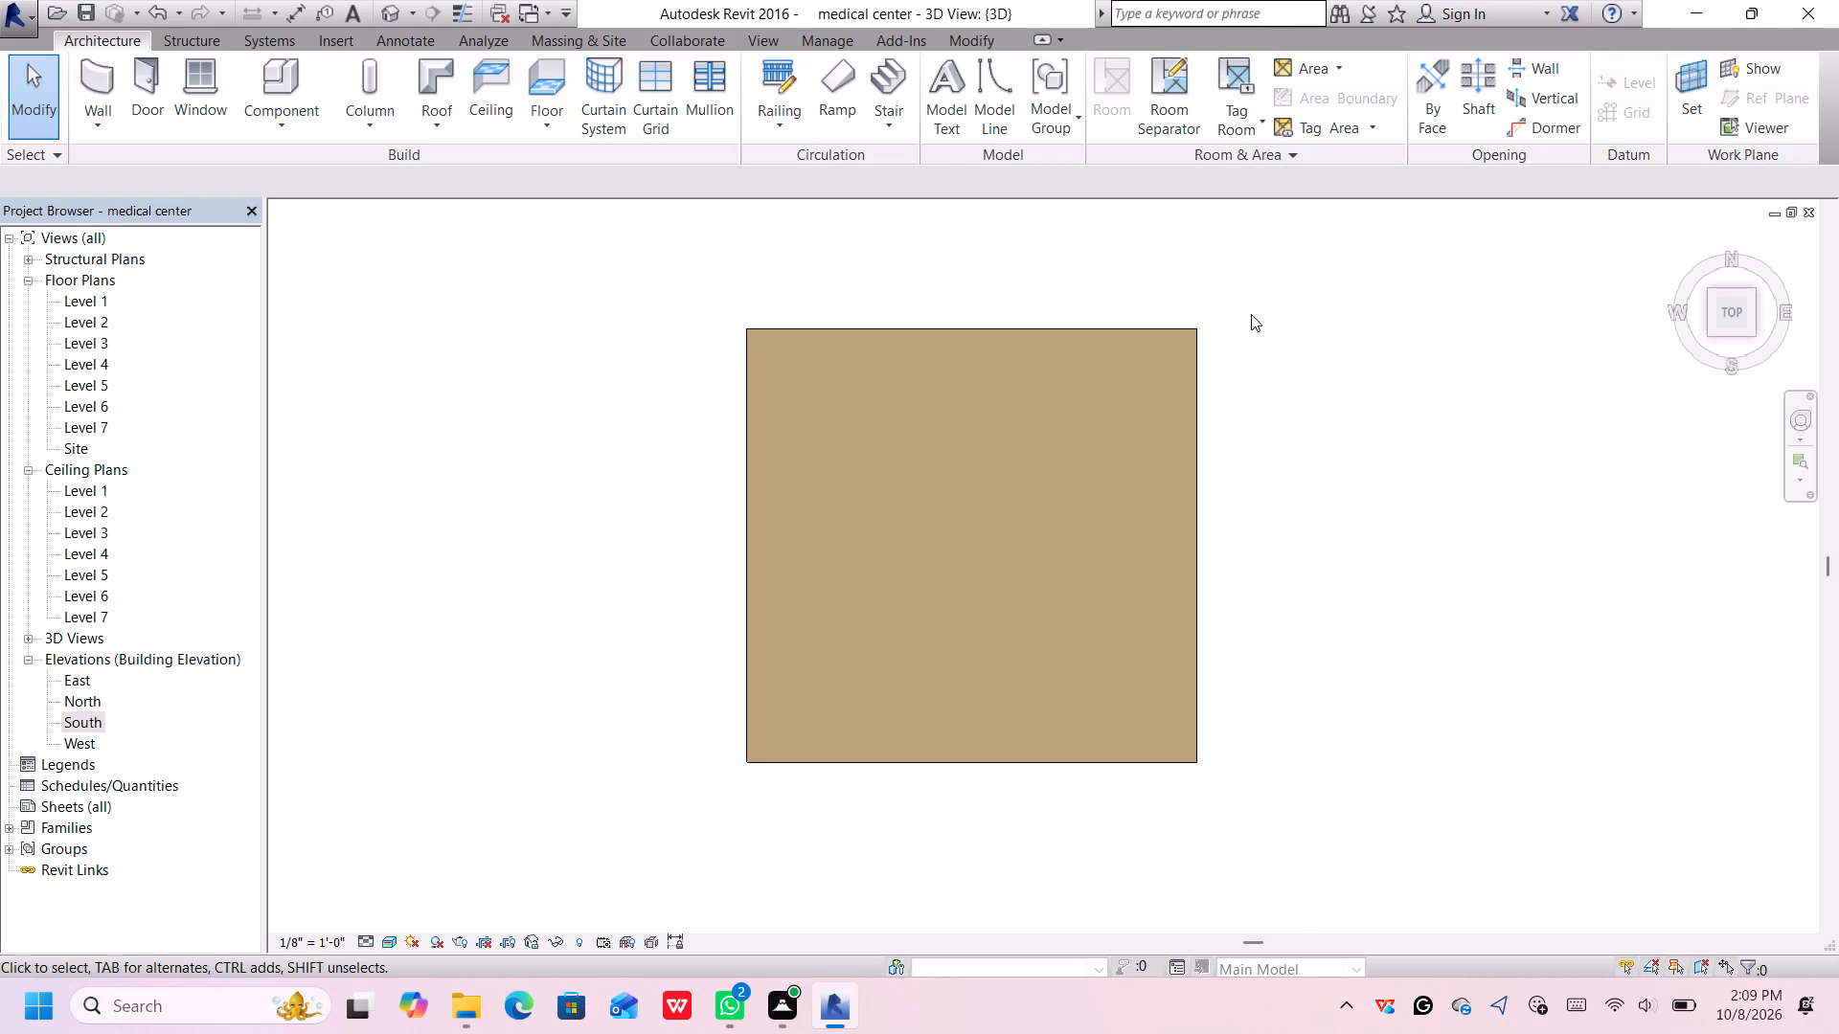
scroll(1261, 321, "down", 1)
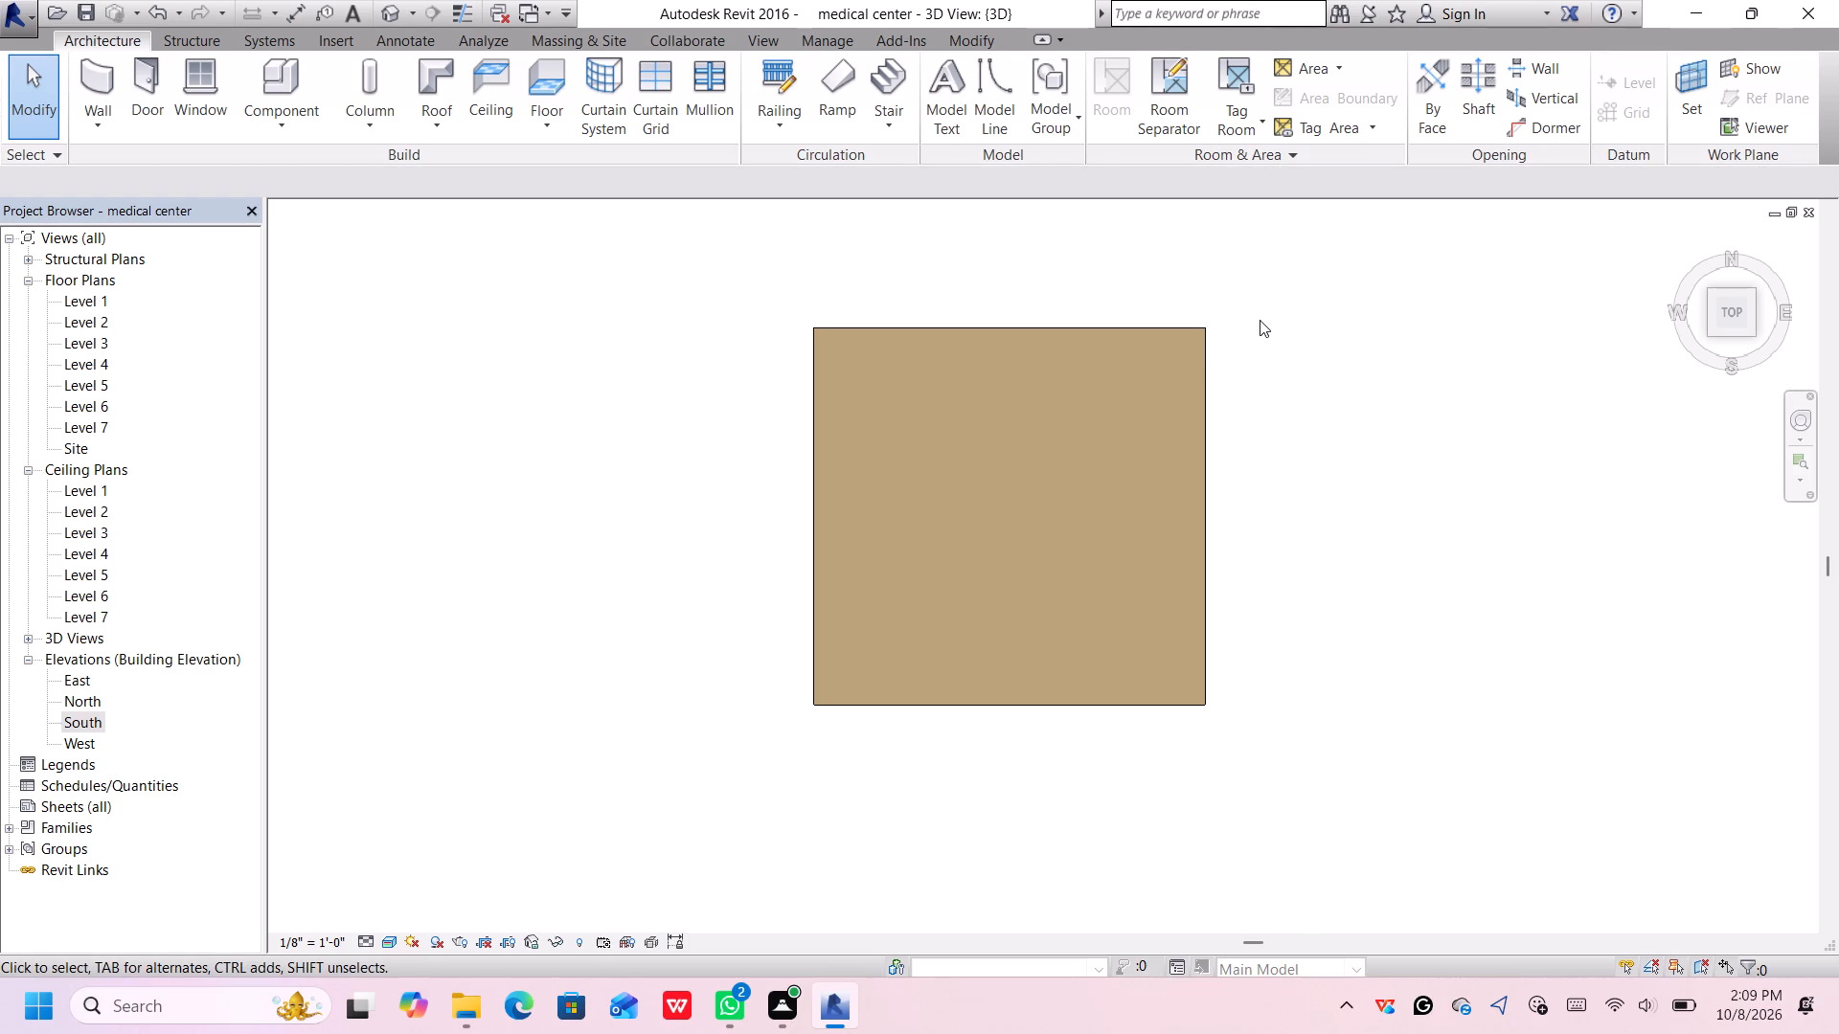
middle_click(1042, 296)
middle_click_drag(1040, 296, 899, 337)
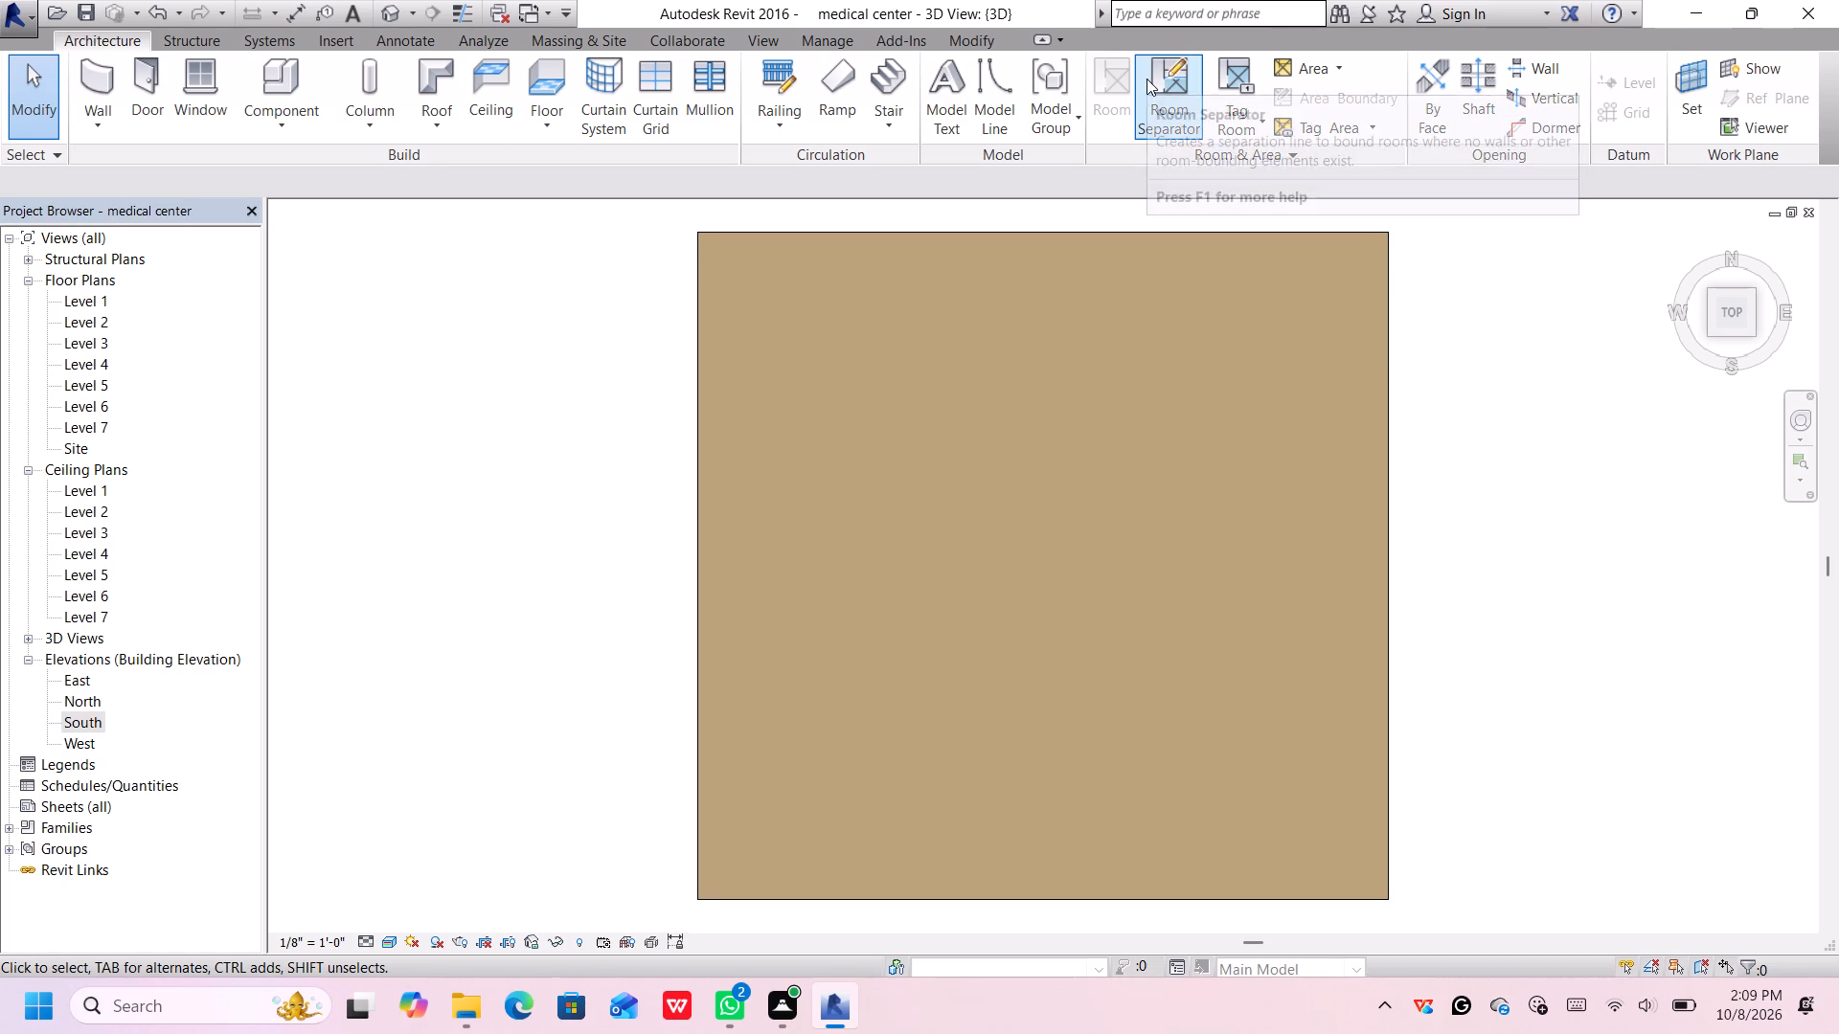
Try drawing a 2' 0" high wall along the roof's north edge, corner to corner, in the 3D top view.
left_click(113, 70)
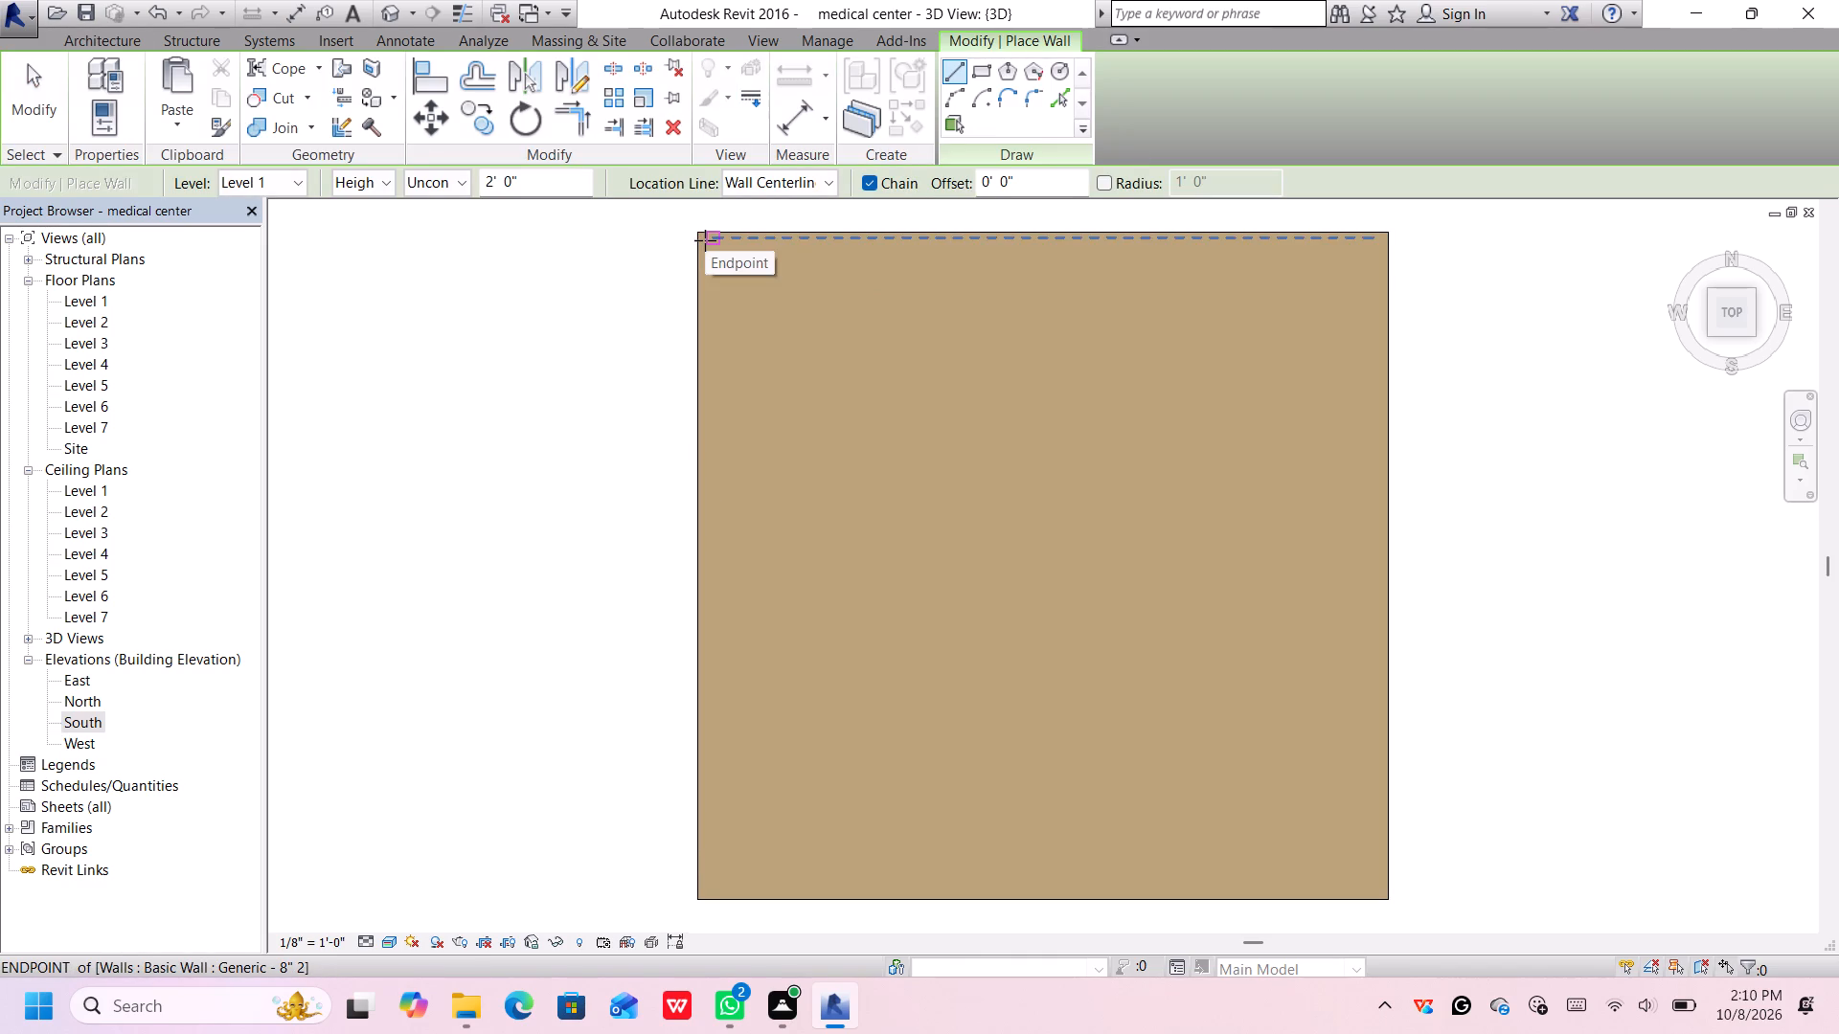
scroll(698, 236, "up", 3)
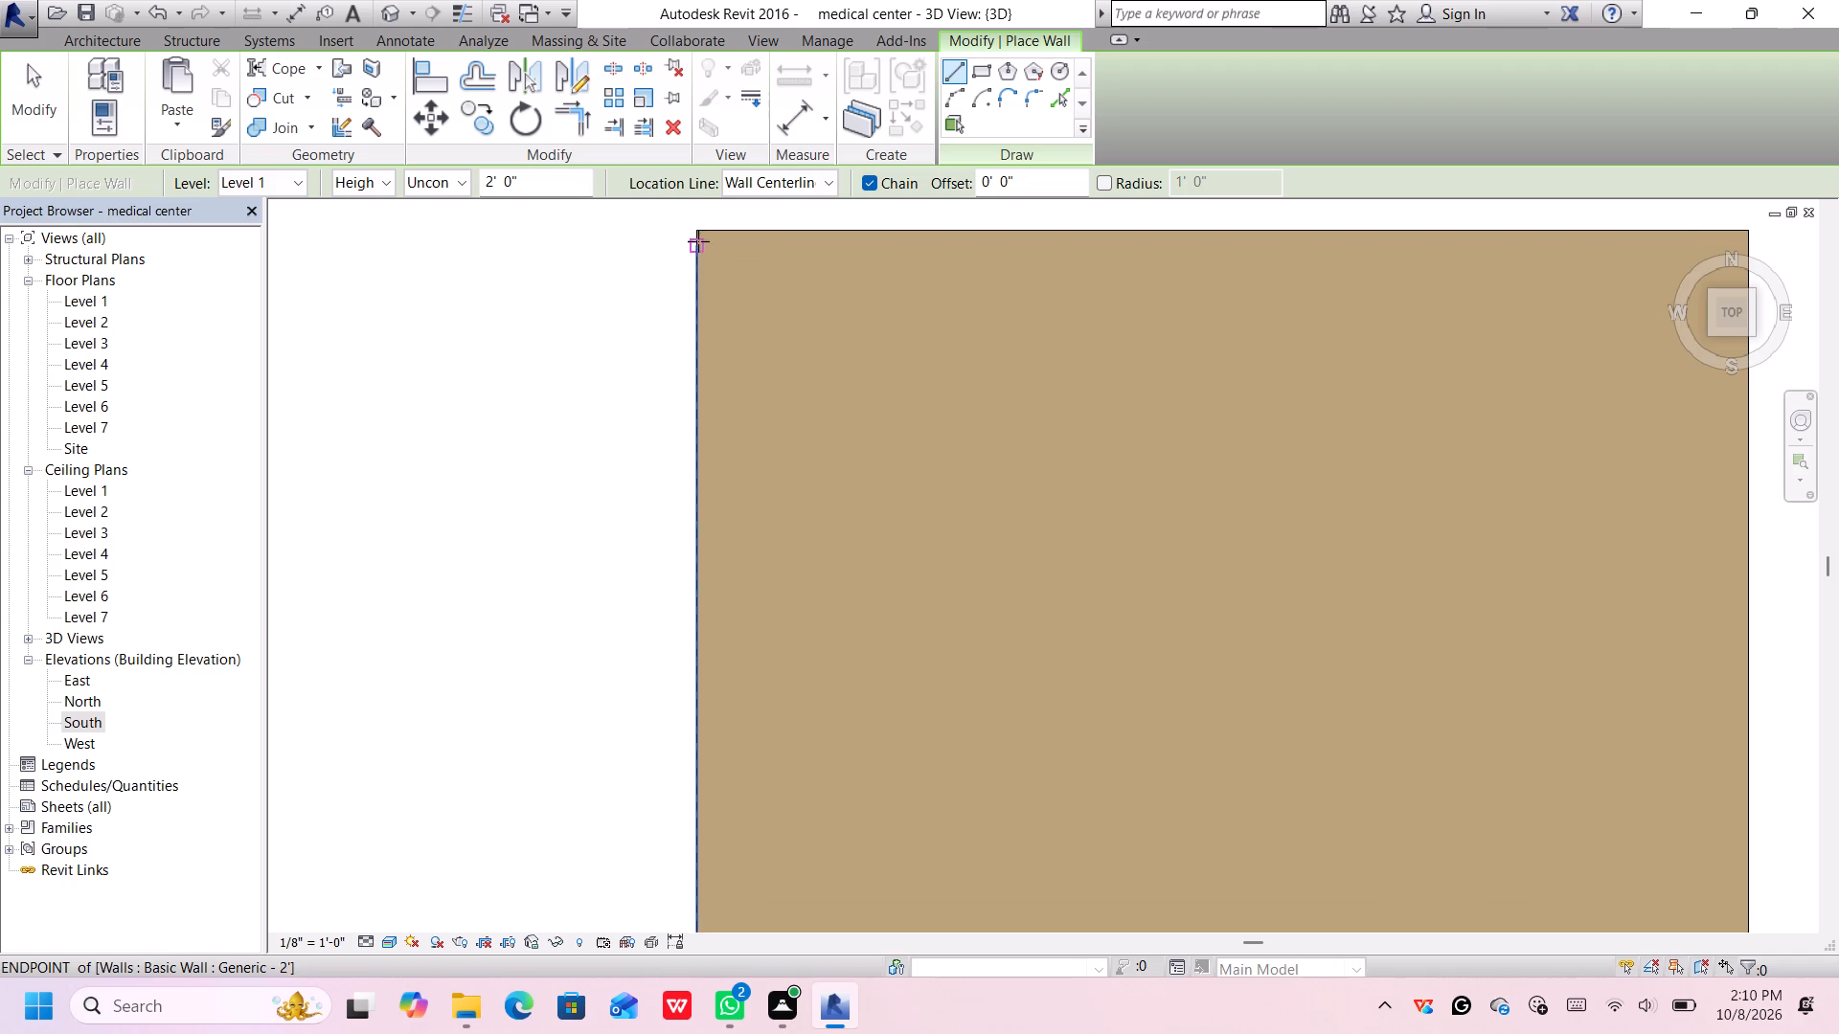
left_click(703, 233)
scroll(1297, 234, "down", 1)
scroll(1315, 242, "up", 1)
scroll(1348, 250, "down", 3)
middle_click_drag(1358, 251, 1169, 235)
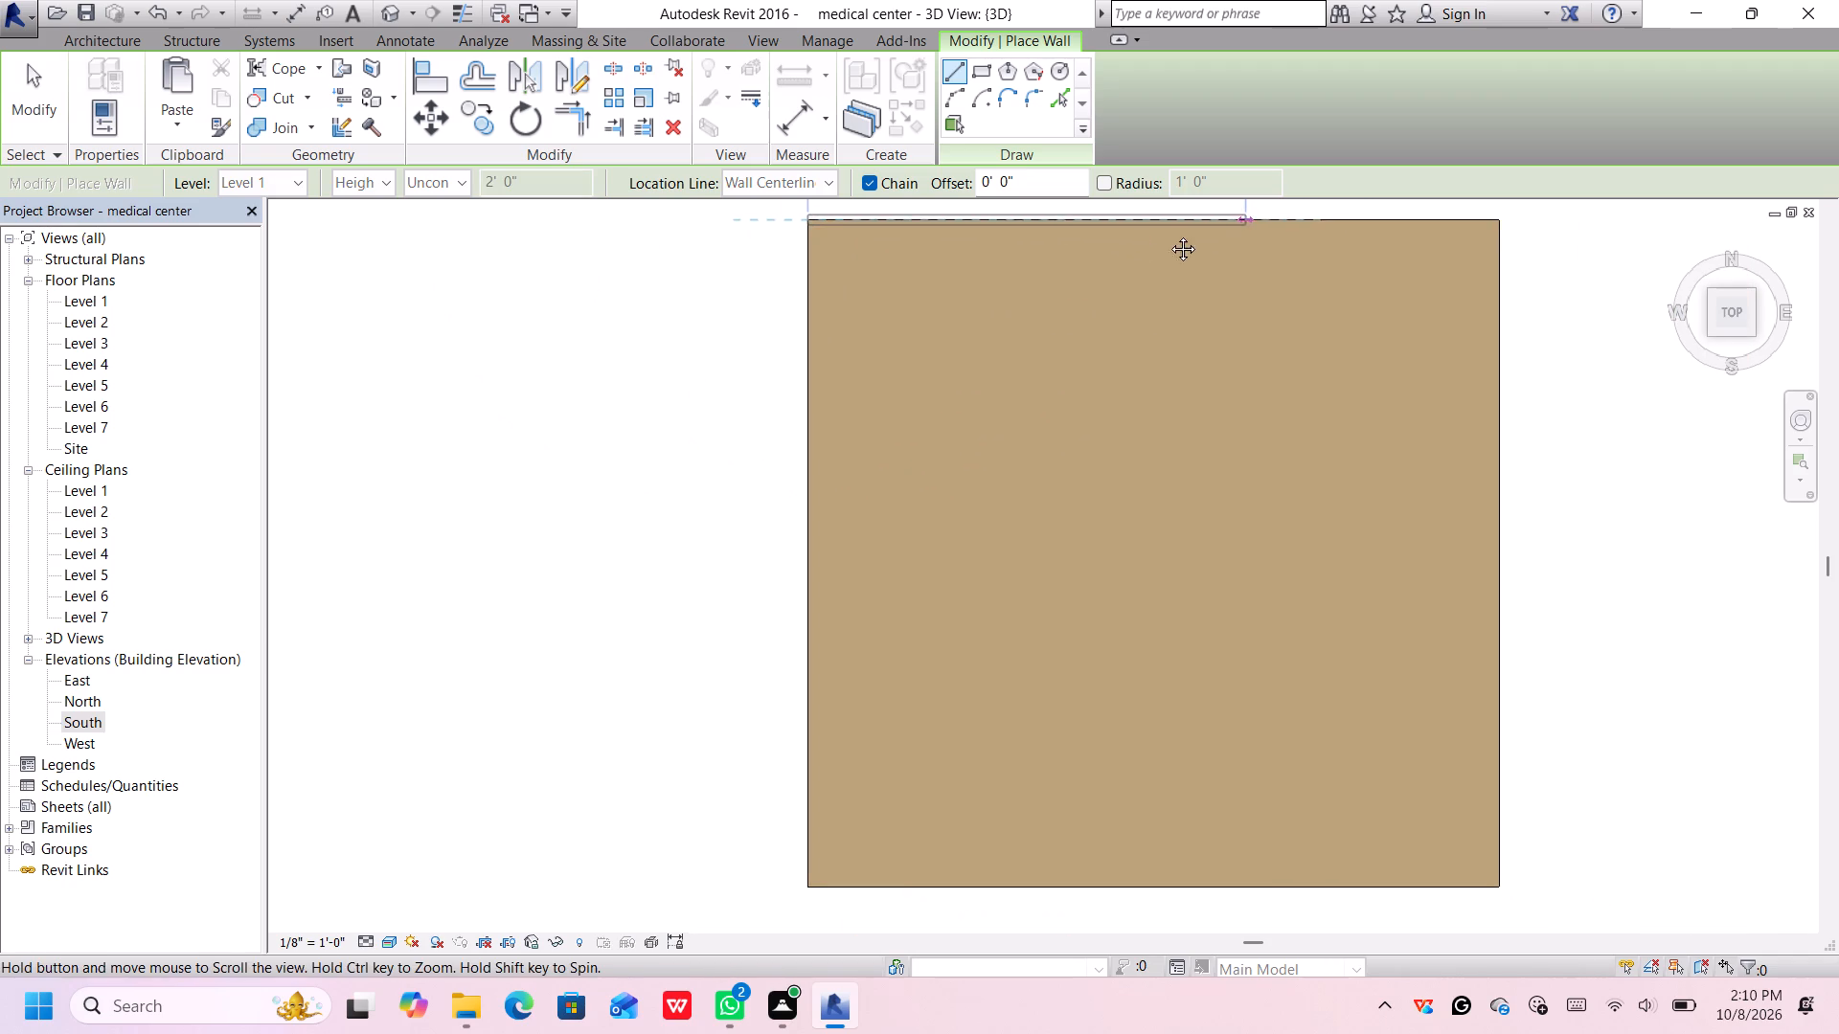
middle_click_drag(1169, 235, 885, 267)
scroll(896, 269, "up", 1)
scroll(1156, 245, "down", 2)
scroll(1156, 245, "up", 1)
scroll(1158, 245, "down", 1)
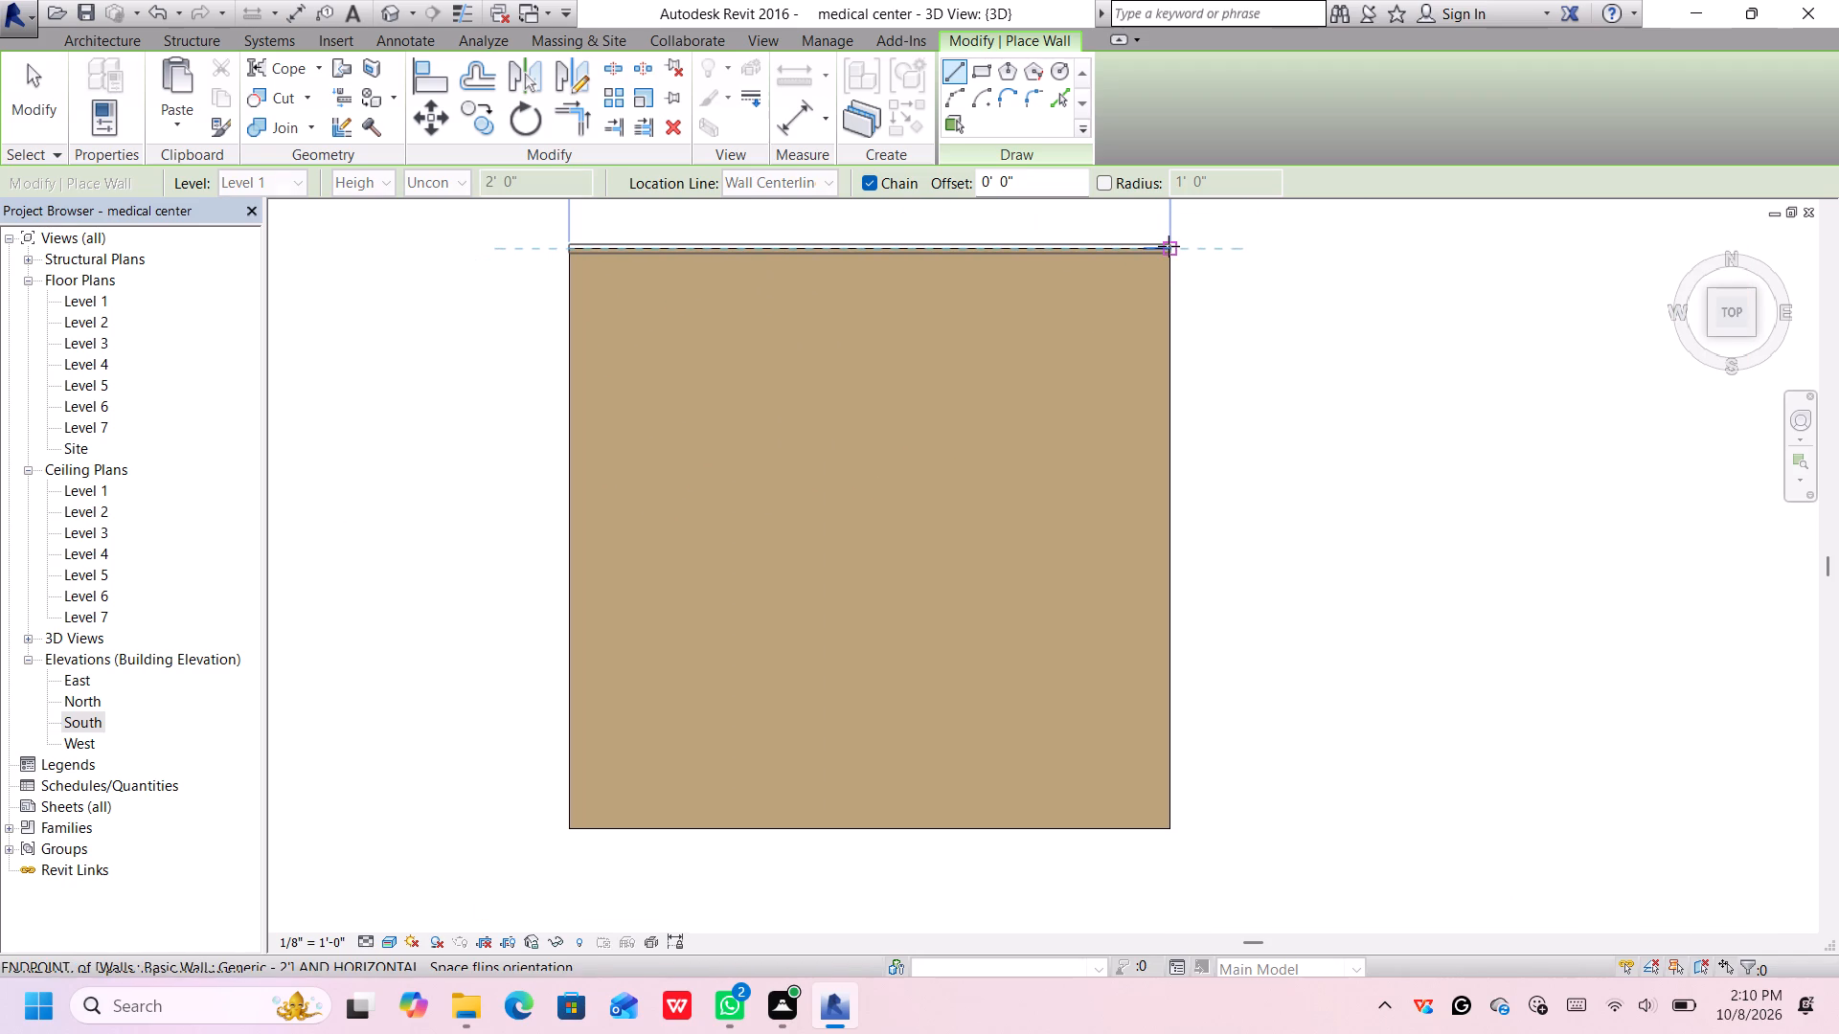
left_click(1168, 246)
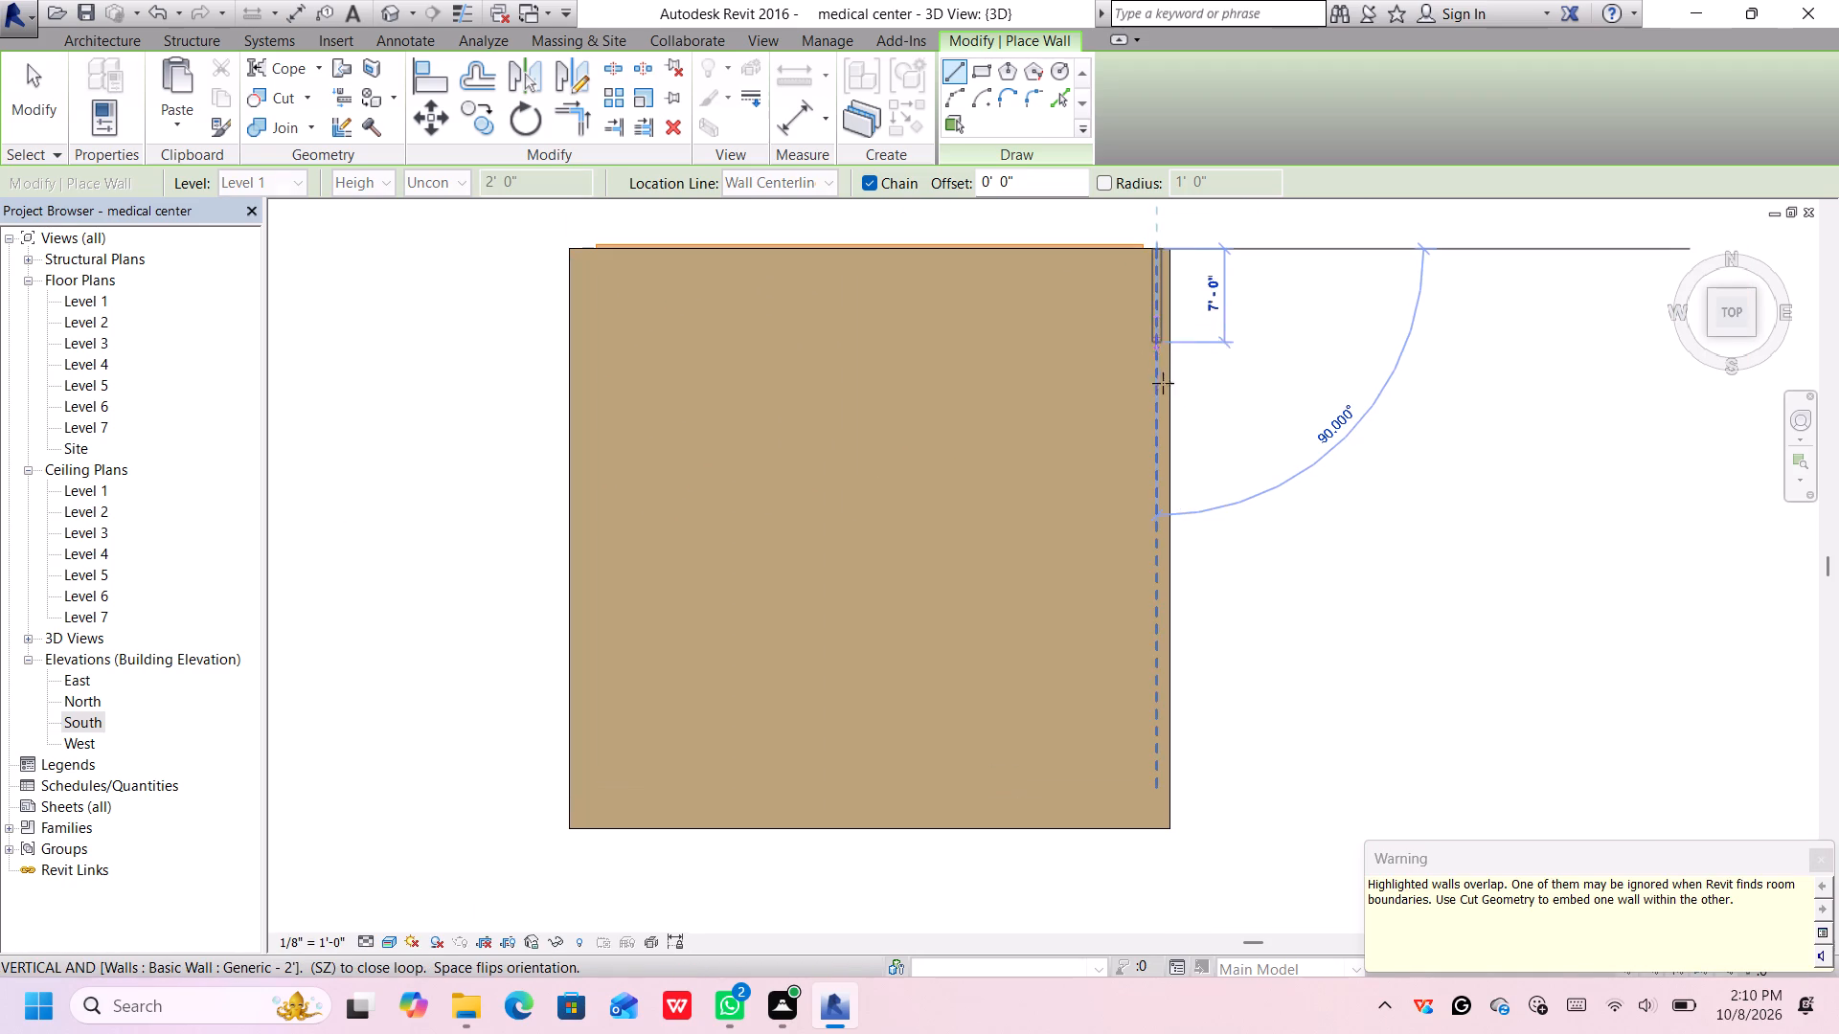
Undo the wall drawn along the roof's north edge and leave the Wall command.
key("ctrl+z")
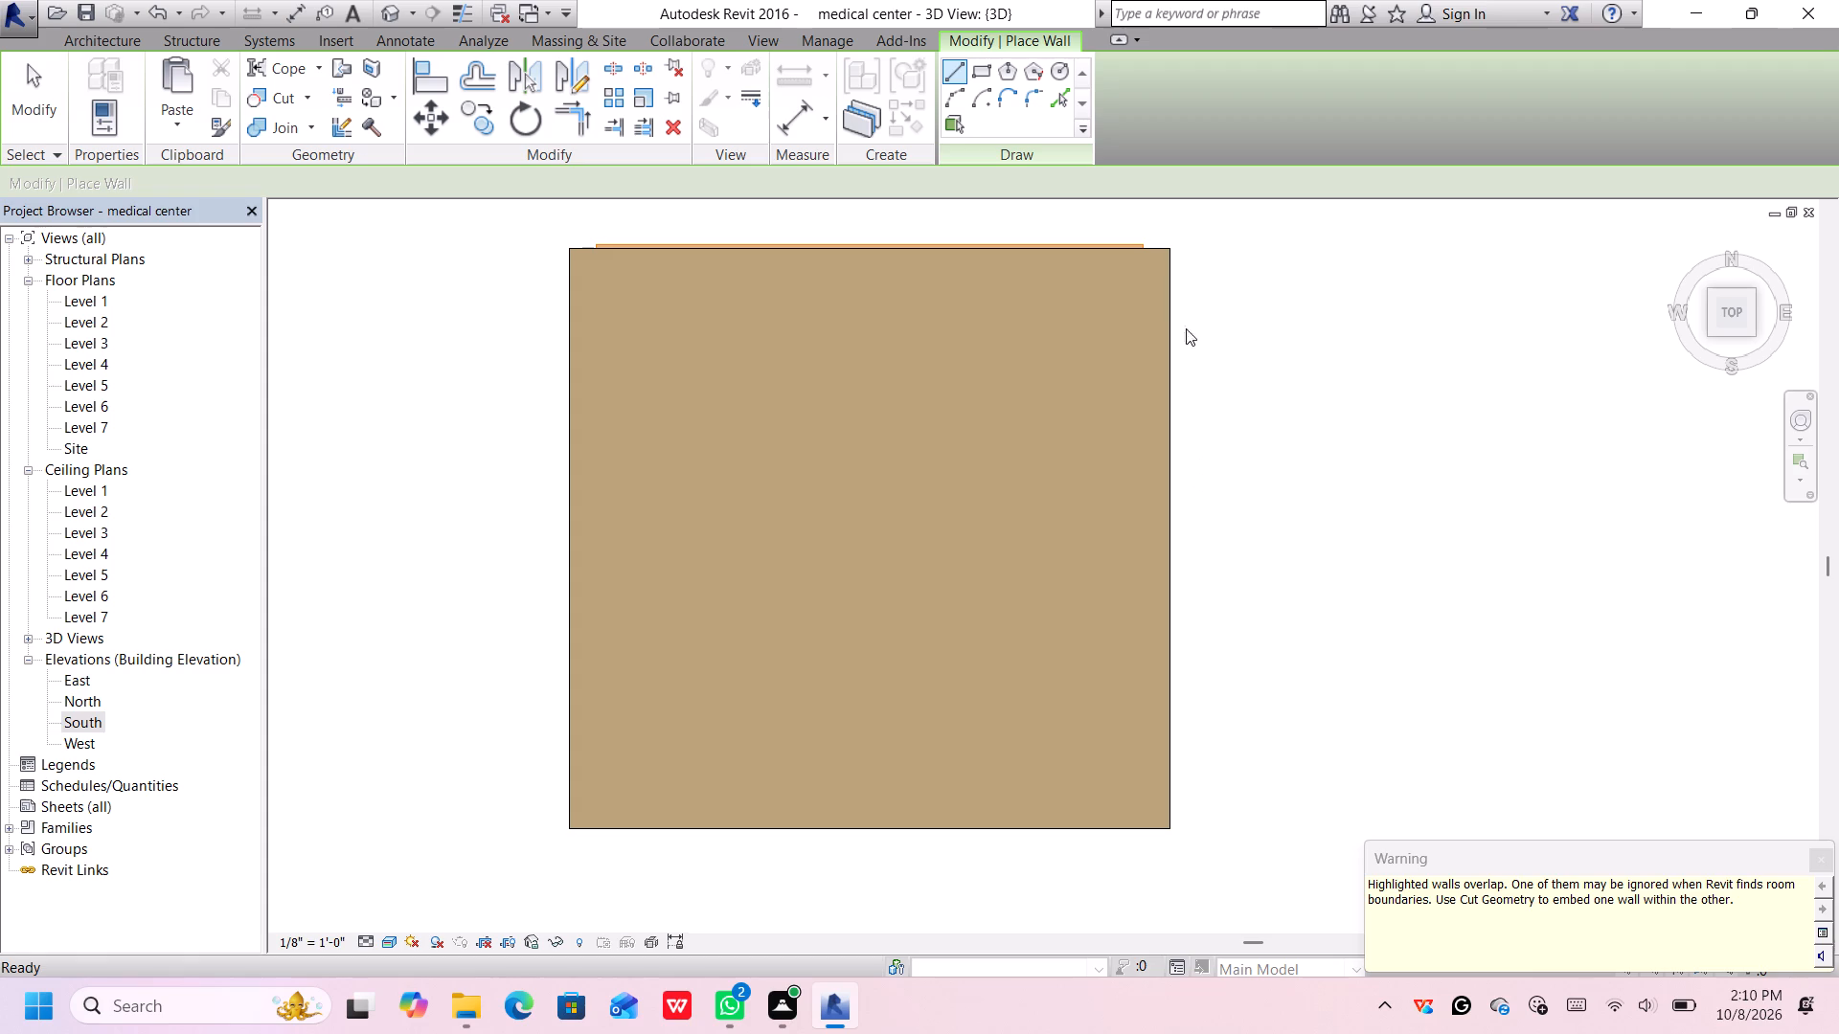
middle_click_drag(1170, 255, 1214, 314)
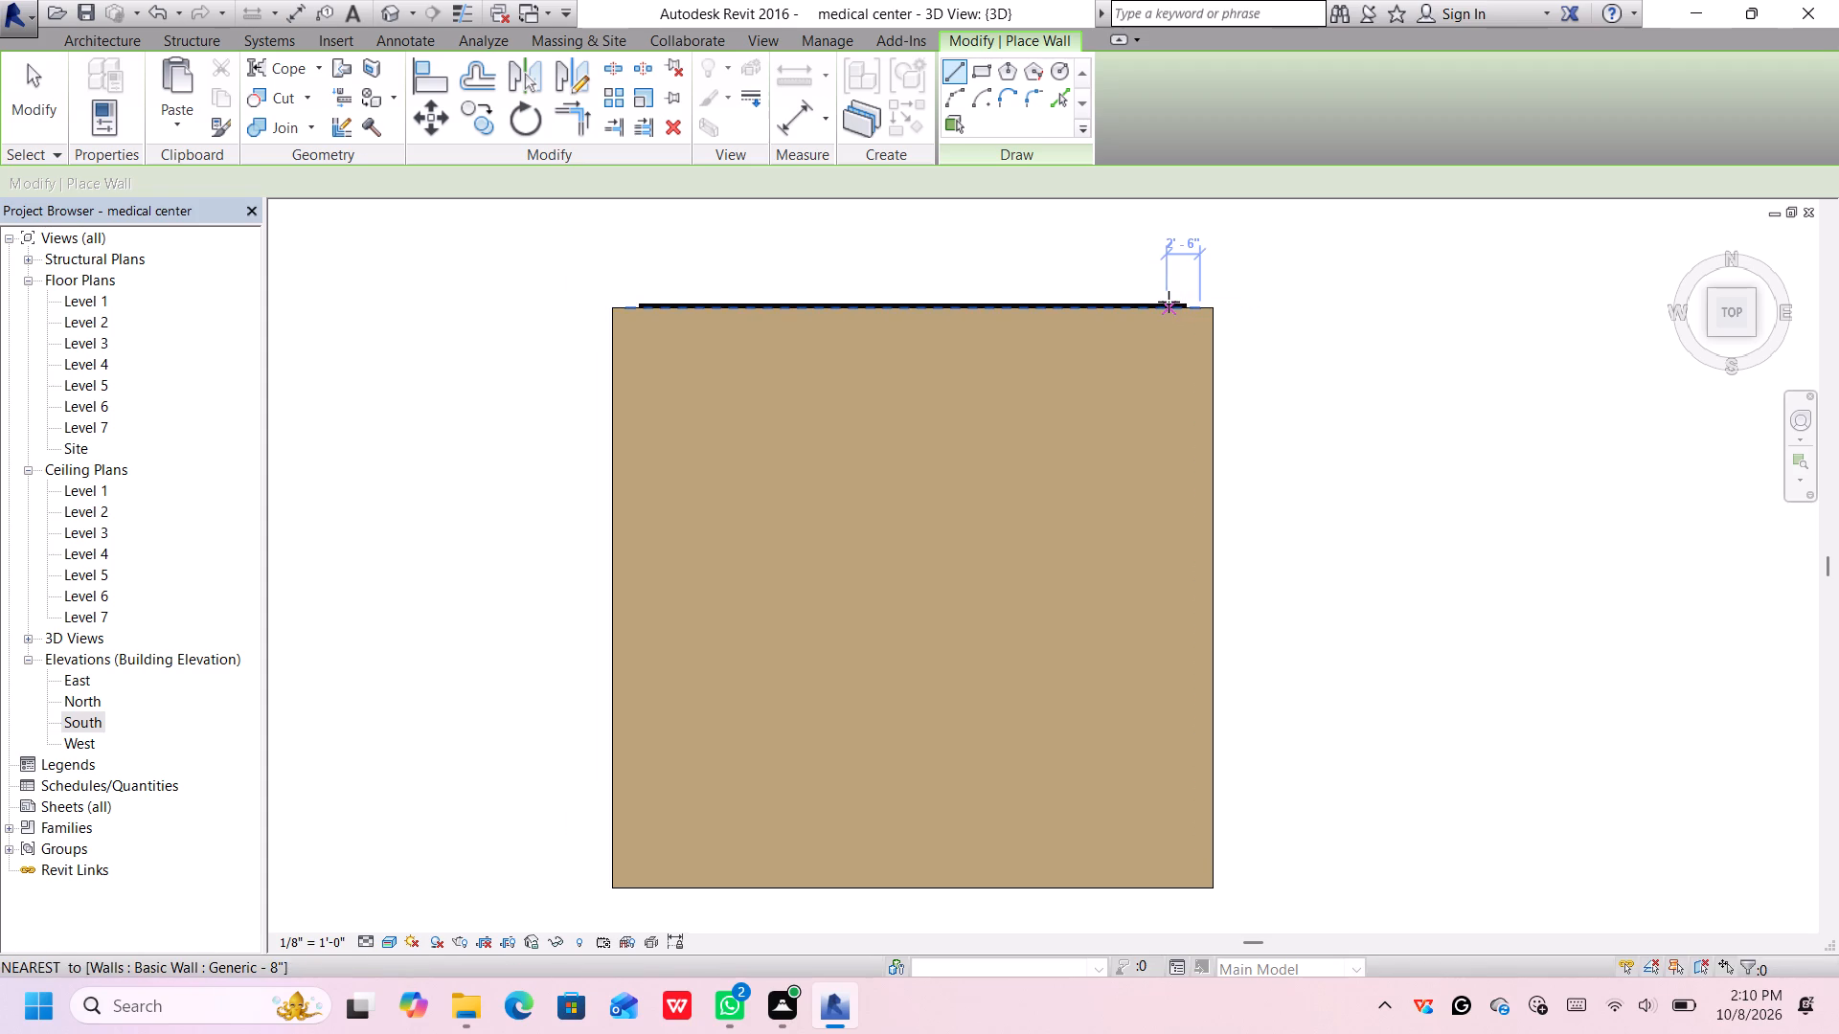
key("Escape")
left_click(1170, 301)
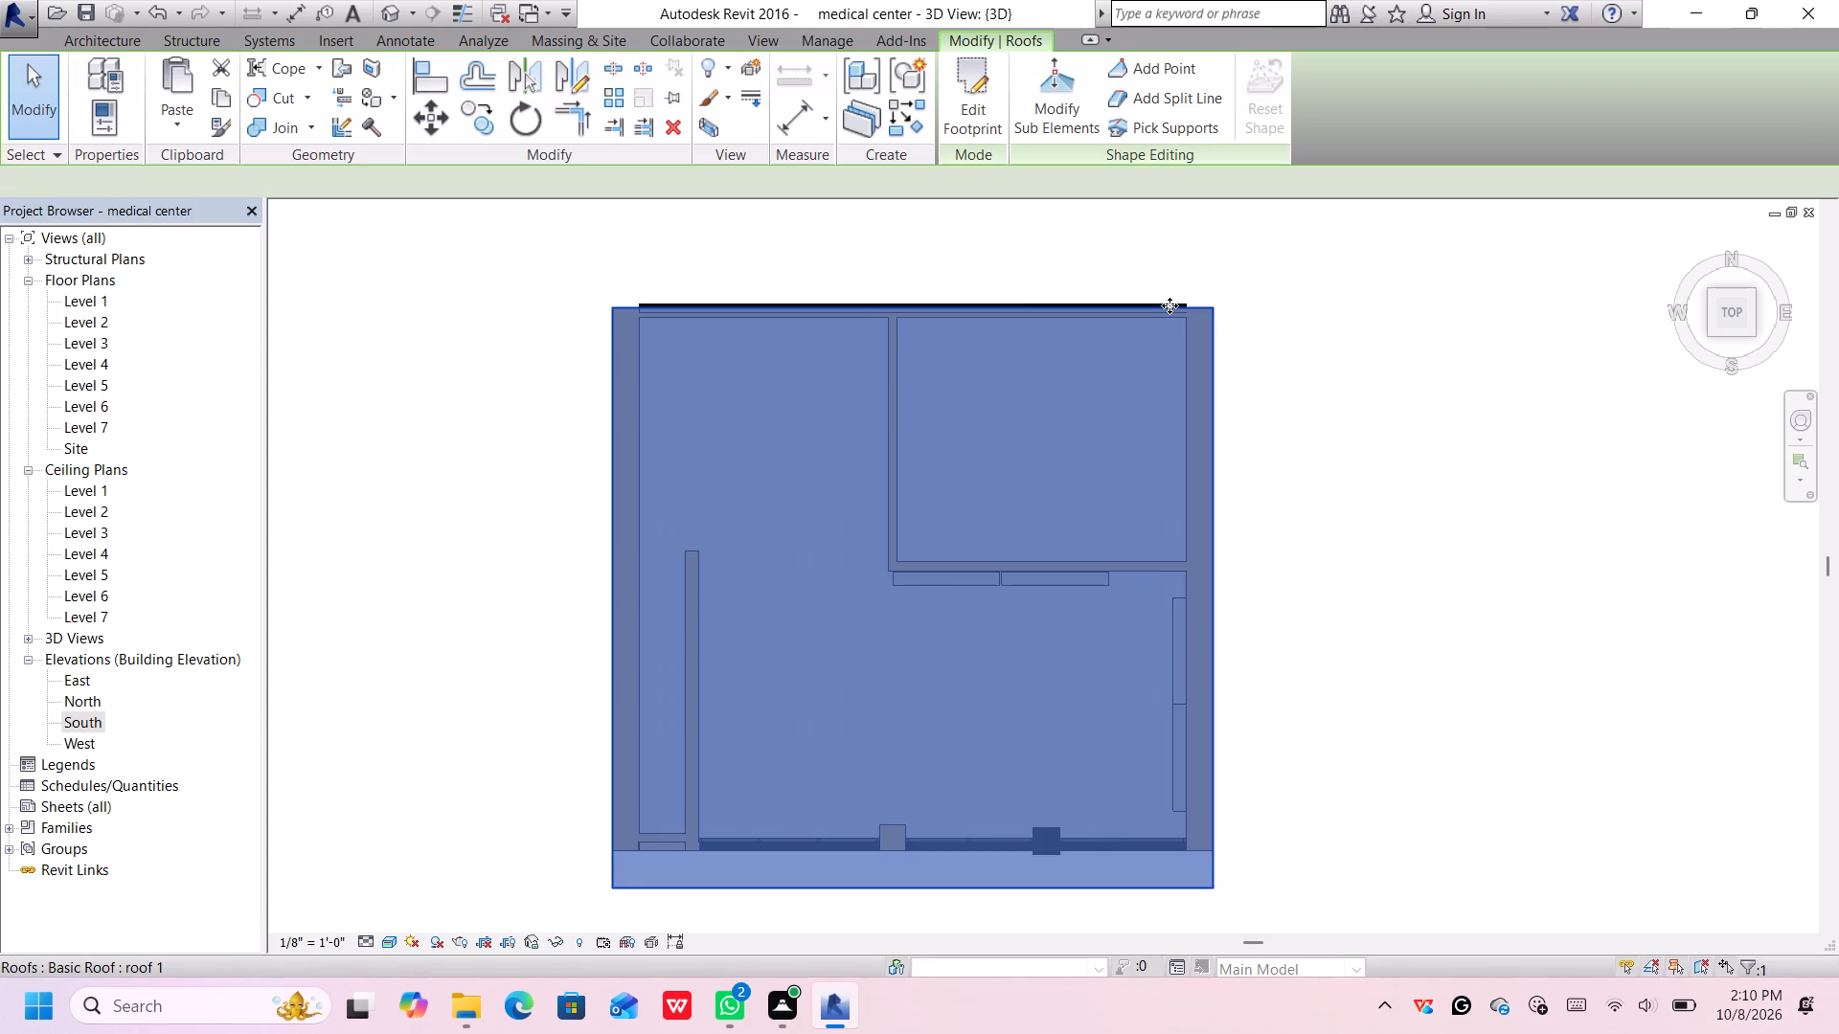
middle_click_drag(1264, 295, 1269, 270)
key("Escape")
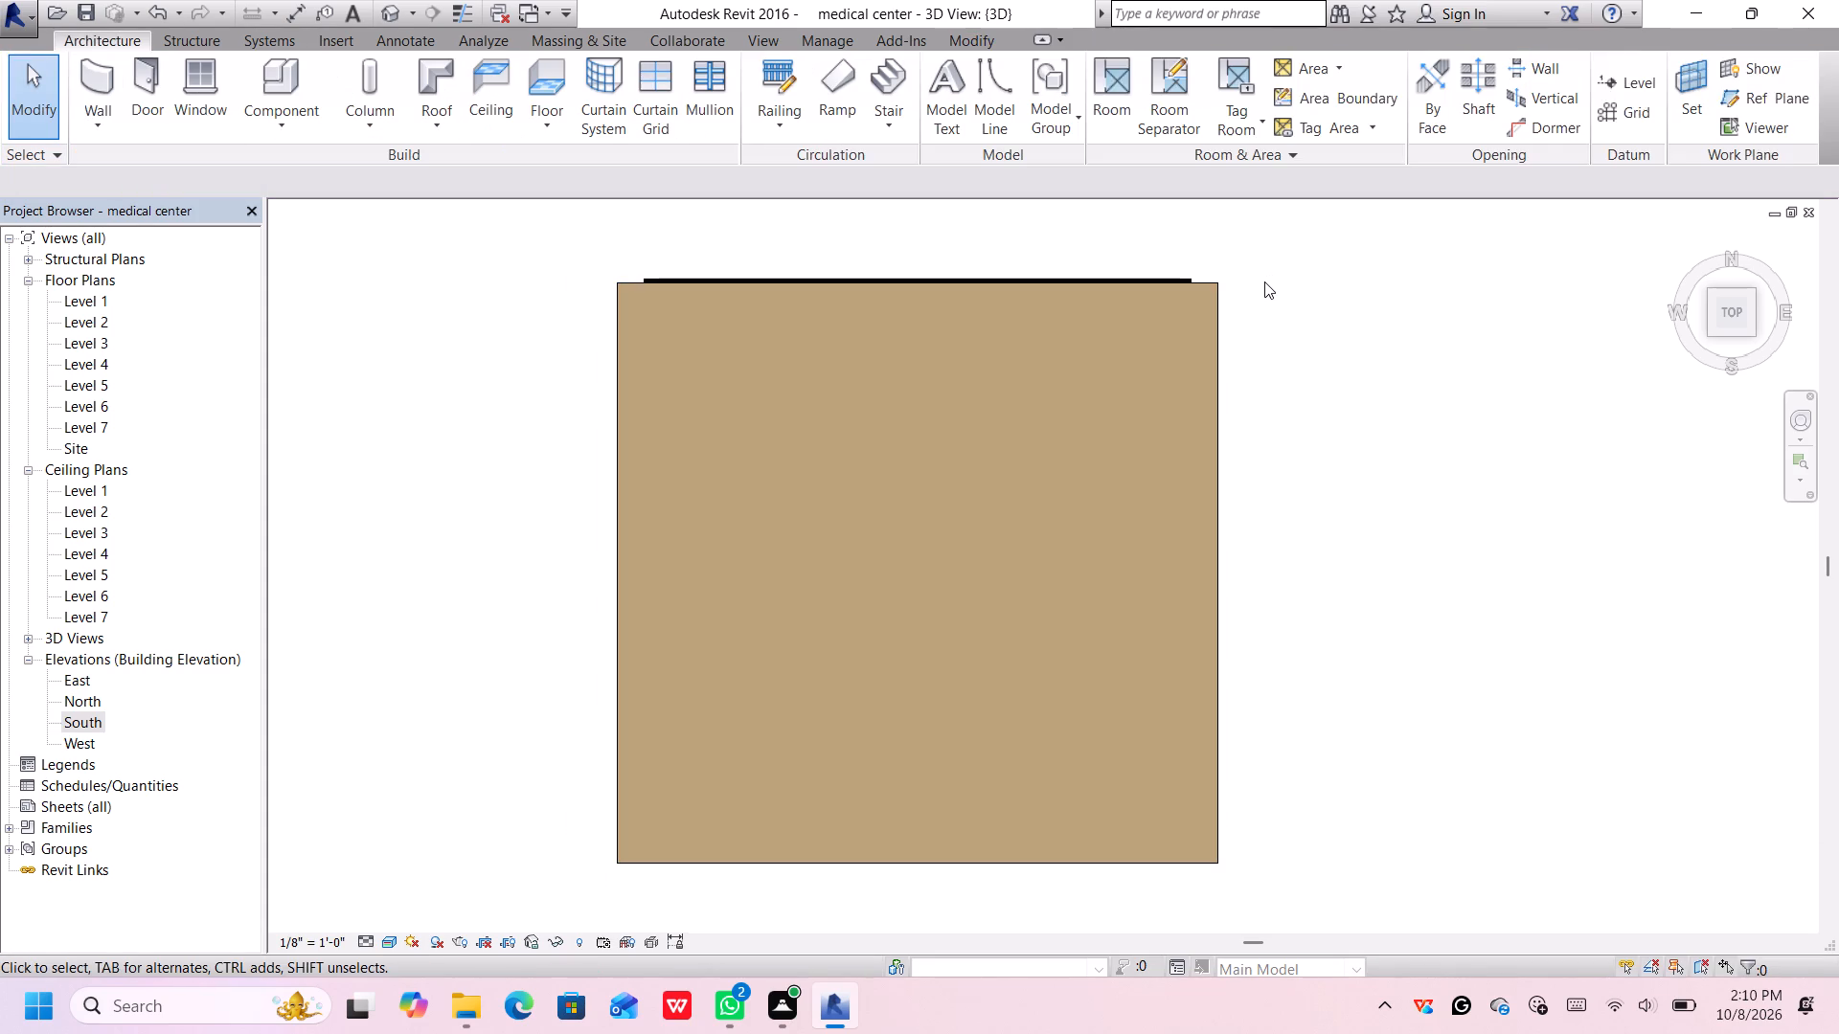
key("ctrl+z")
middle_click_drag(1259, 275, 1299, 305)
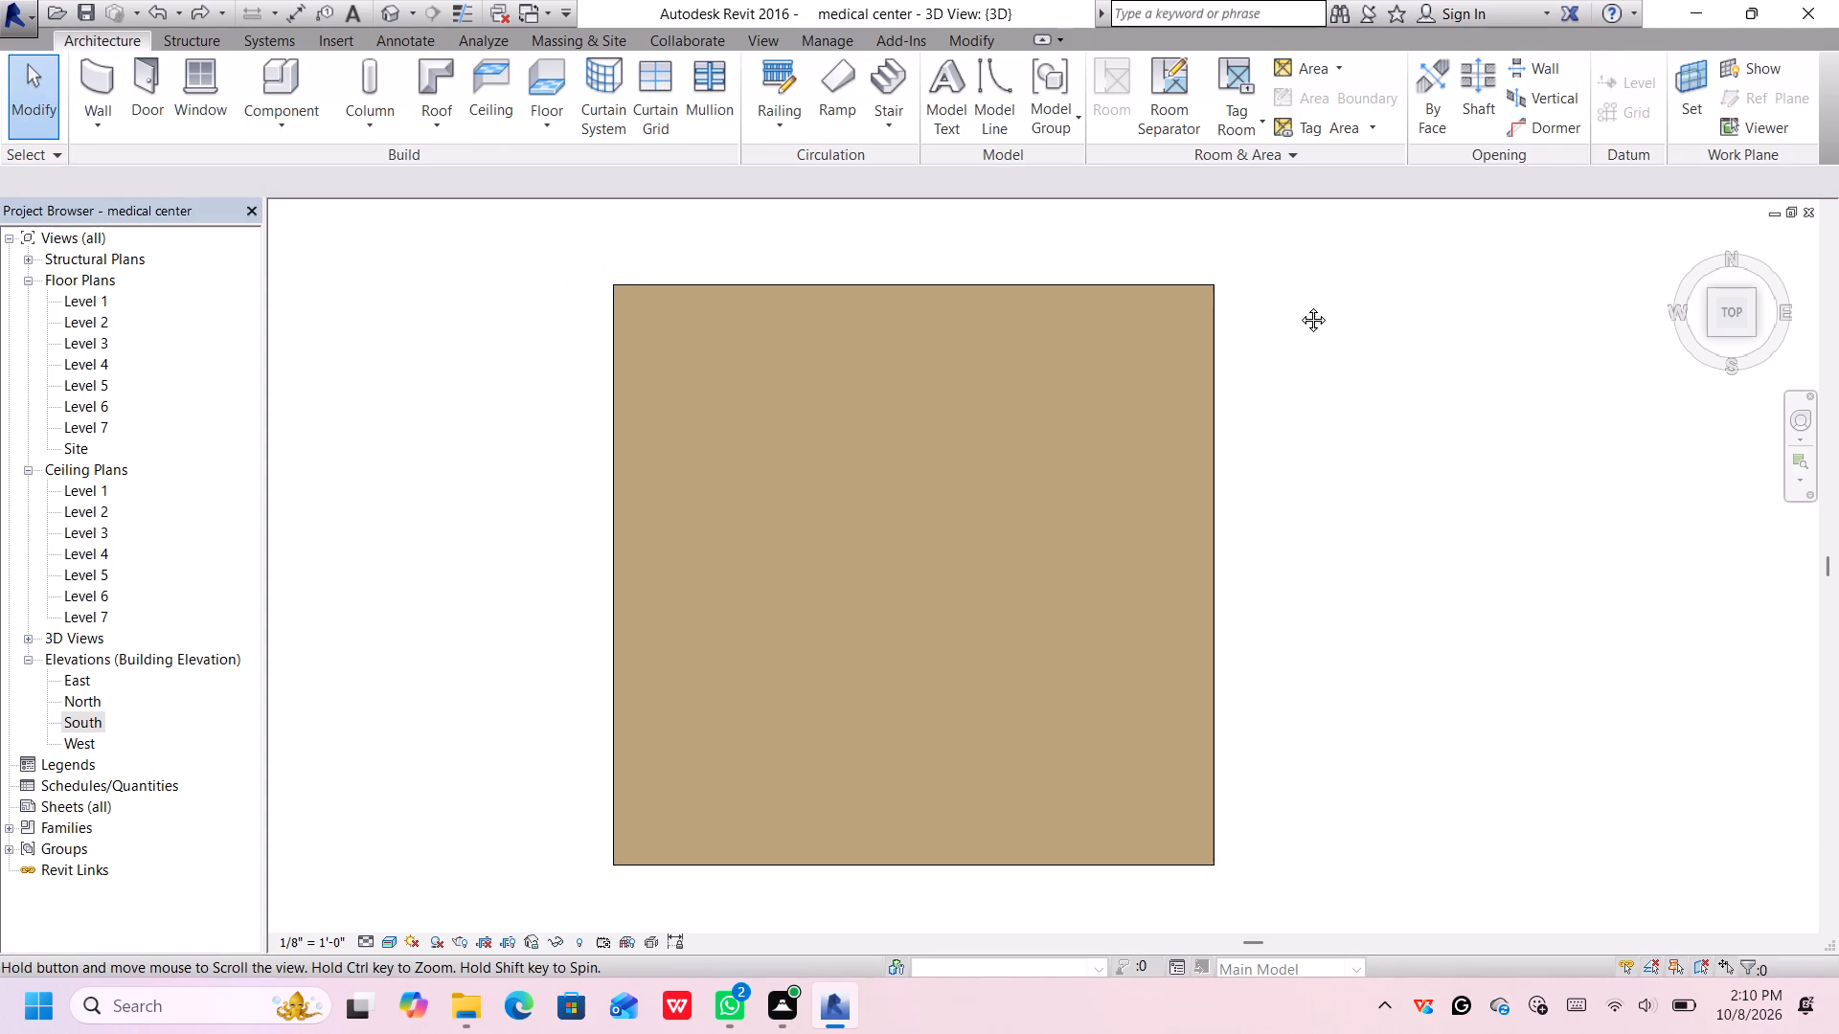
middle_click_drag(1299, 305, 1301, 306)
Open the Level 2 floor plan.
left_click(96, 79)
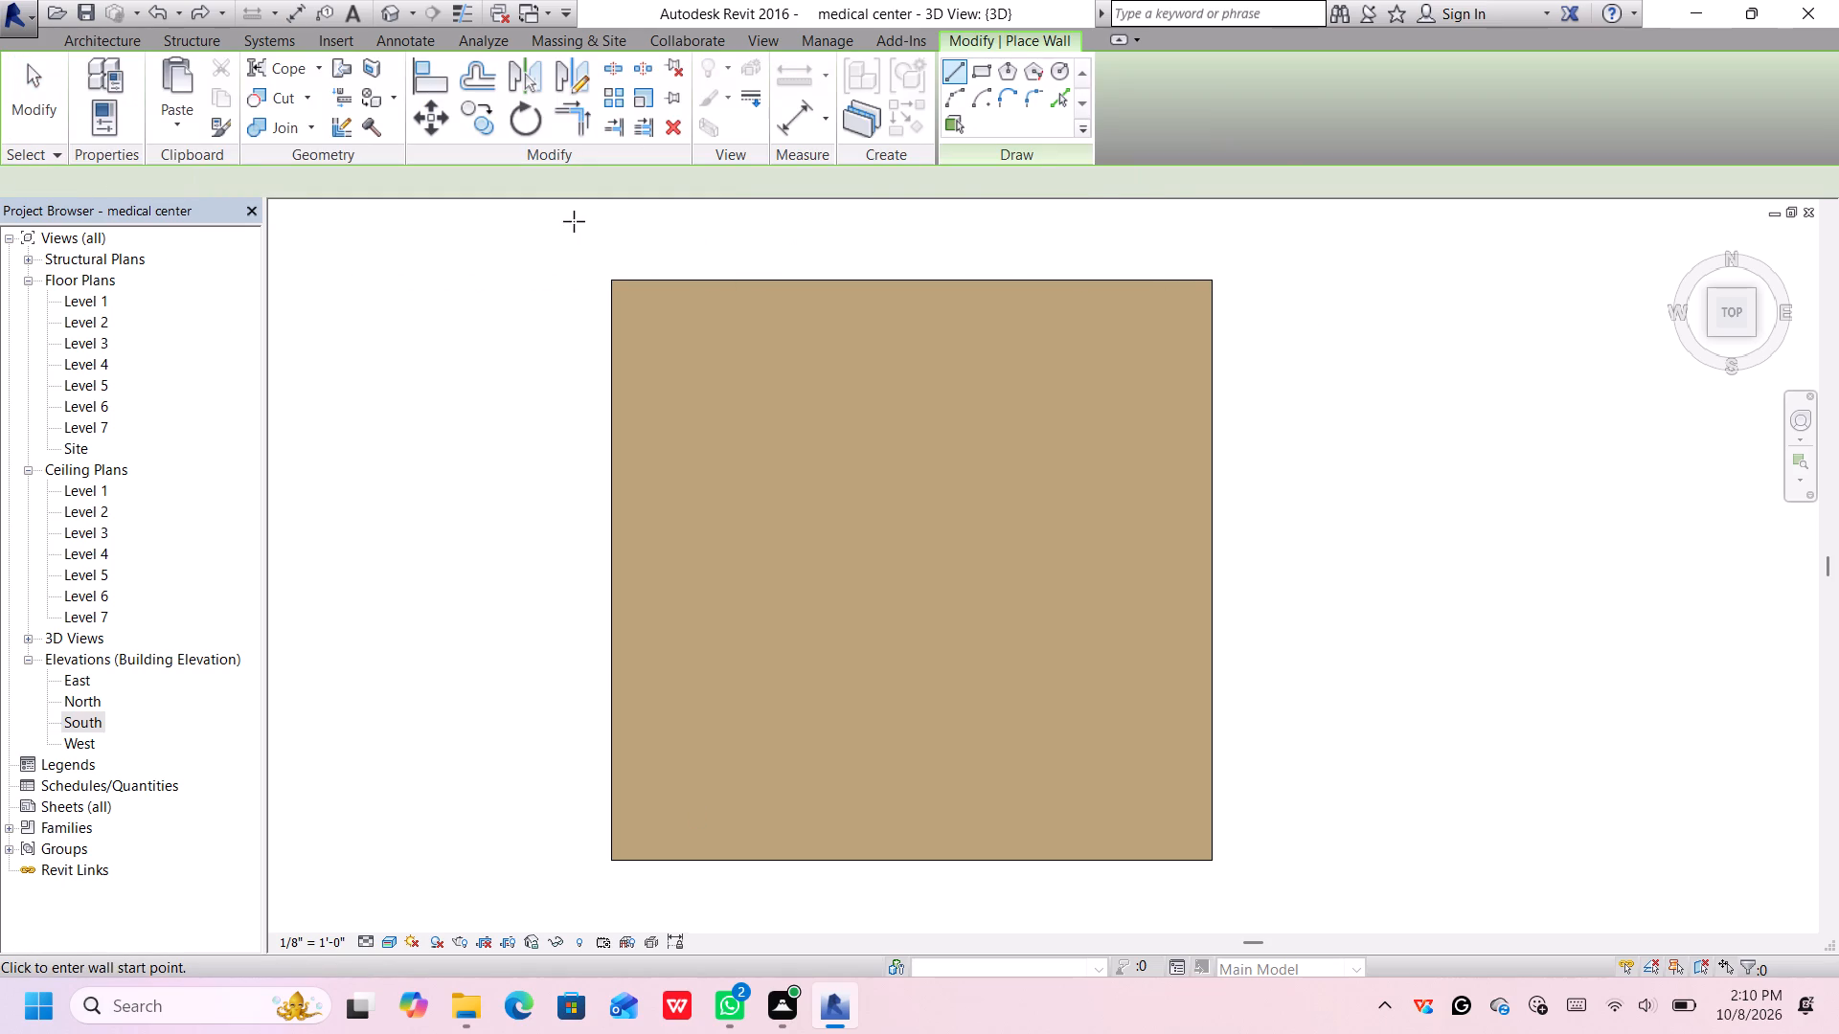
left_click(86, 322)
double_click(86, 323)
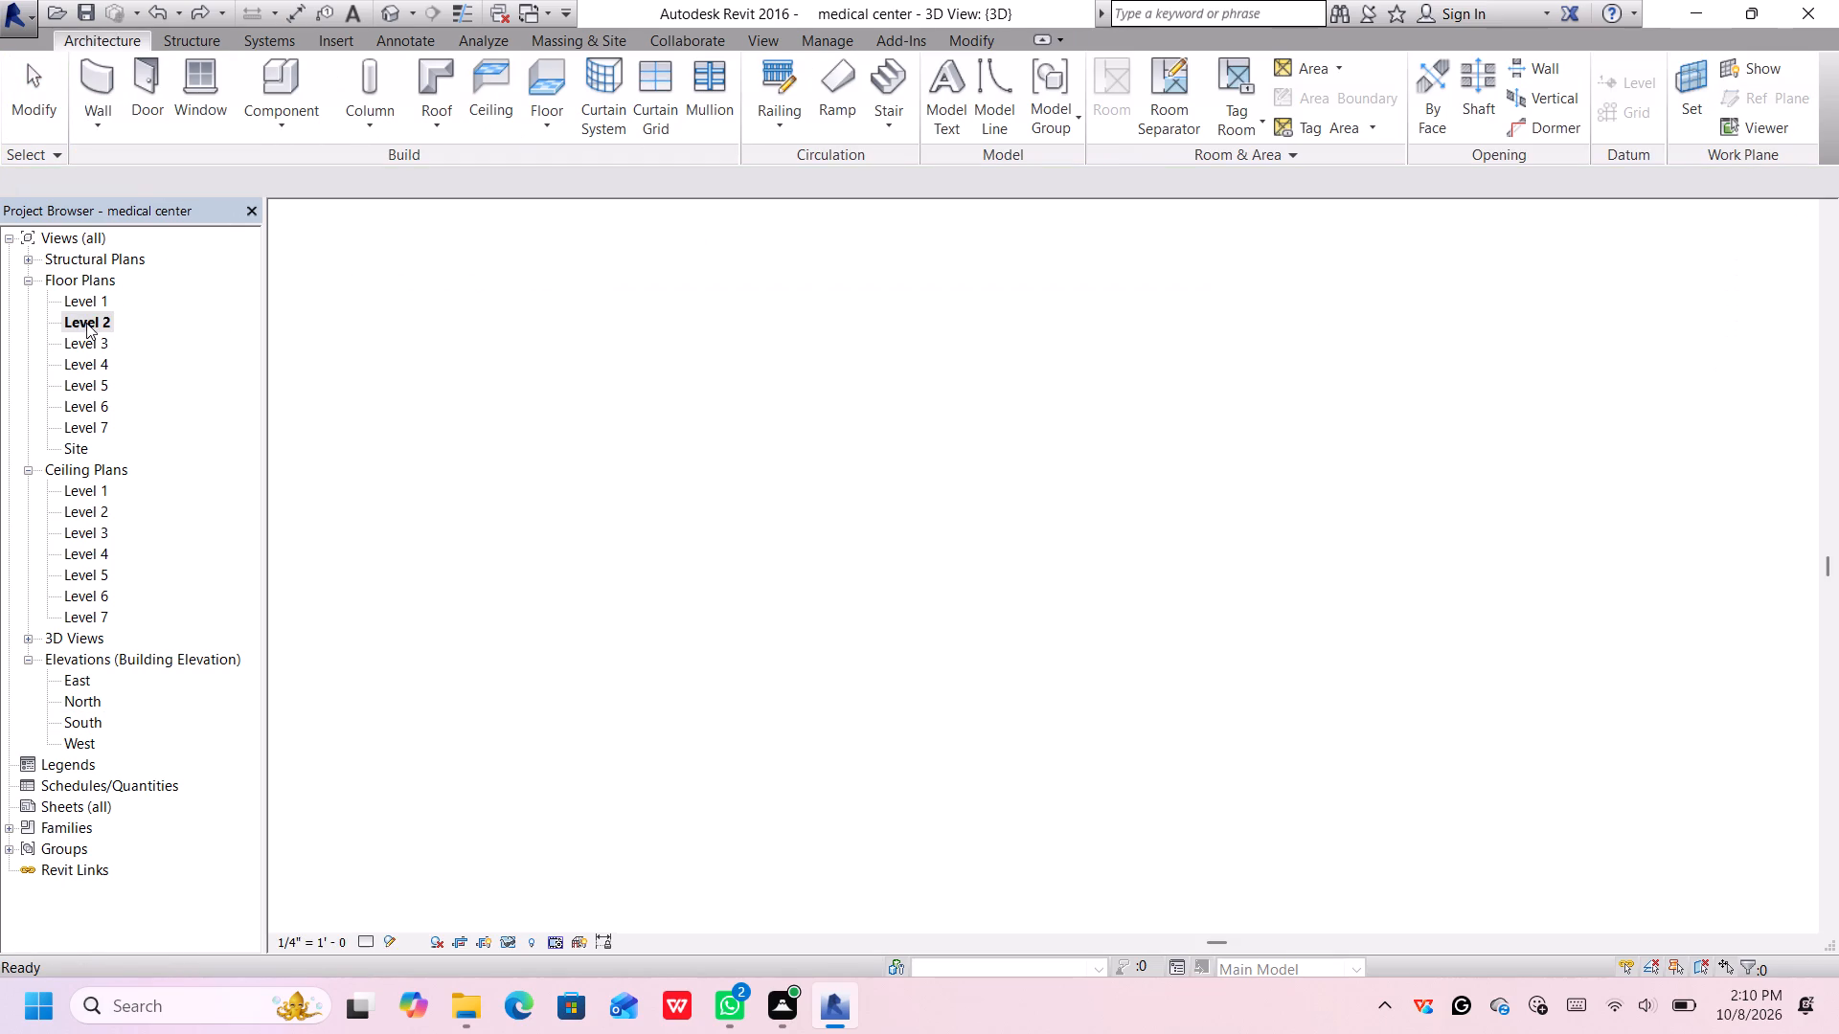
scroll(584, 416, "down", 1)
scroll(586, 417, "up", 4)
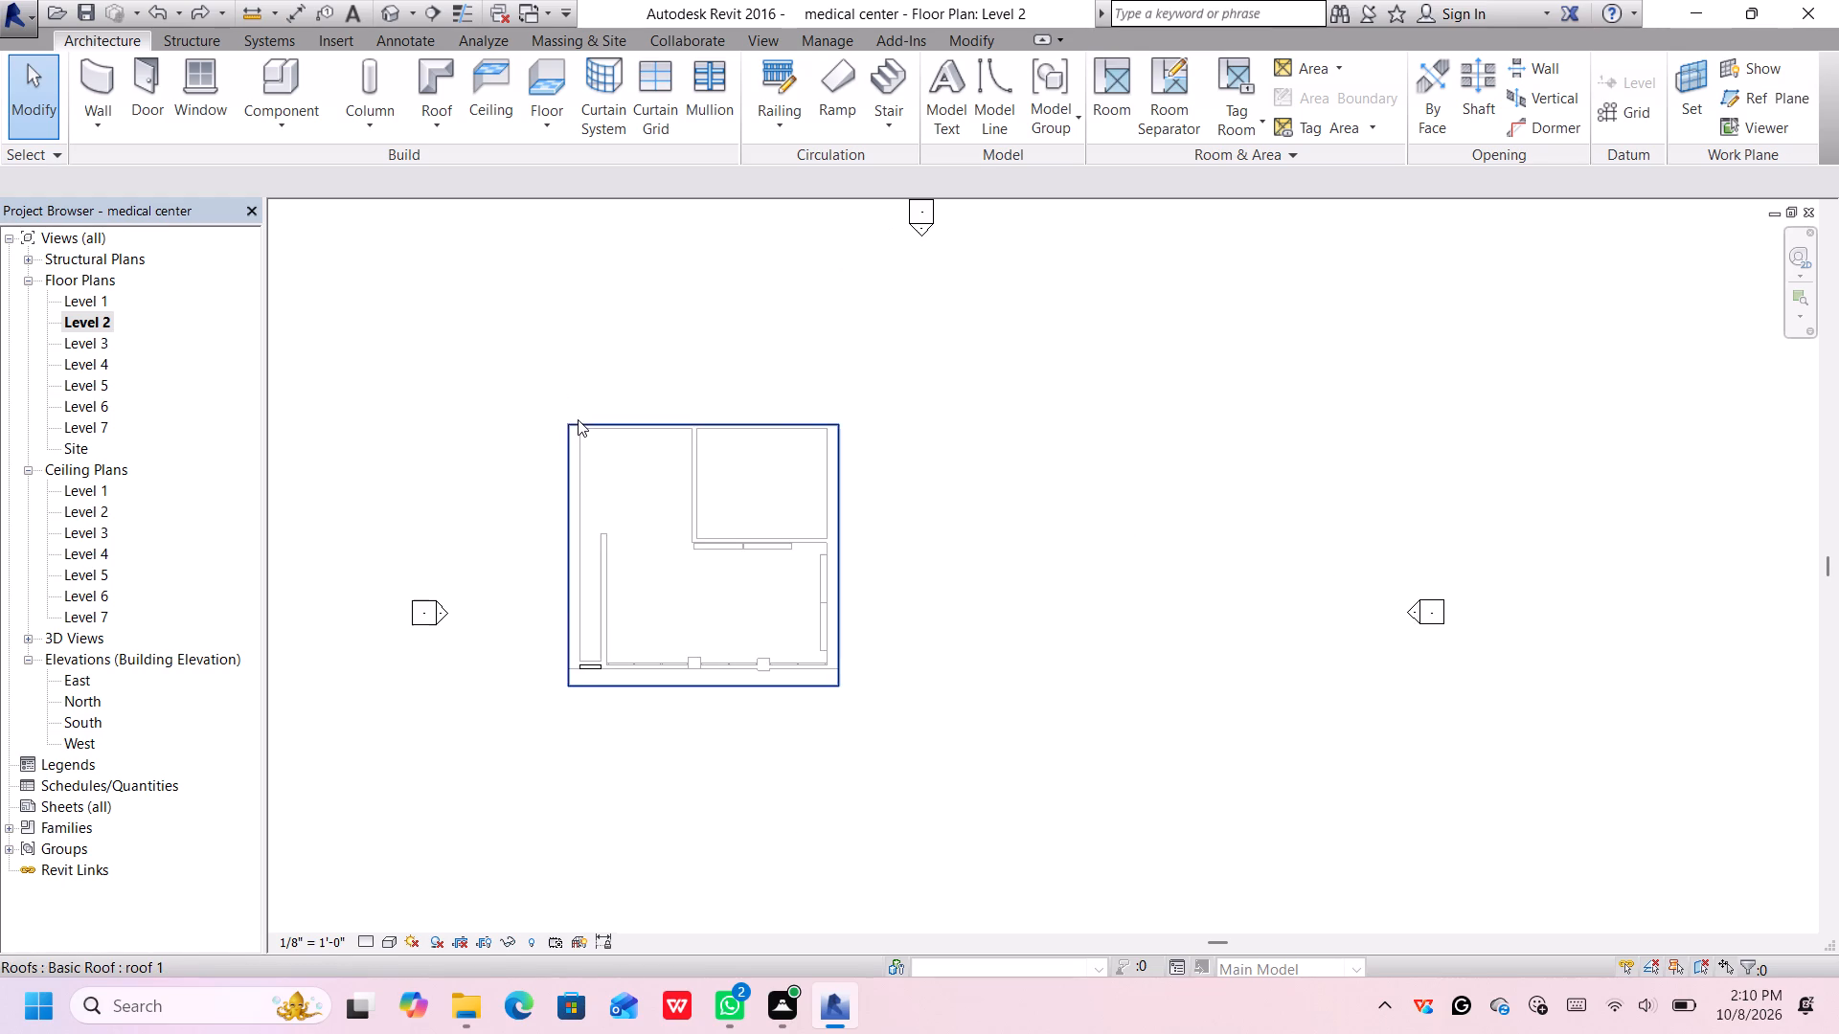
Draw a 2' 0" high wall along the roof's north edge from corner to corner, and dismiss the notification card.
middle_click_drag(579, 421, 656, 403)
left_click(89, 88)
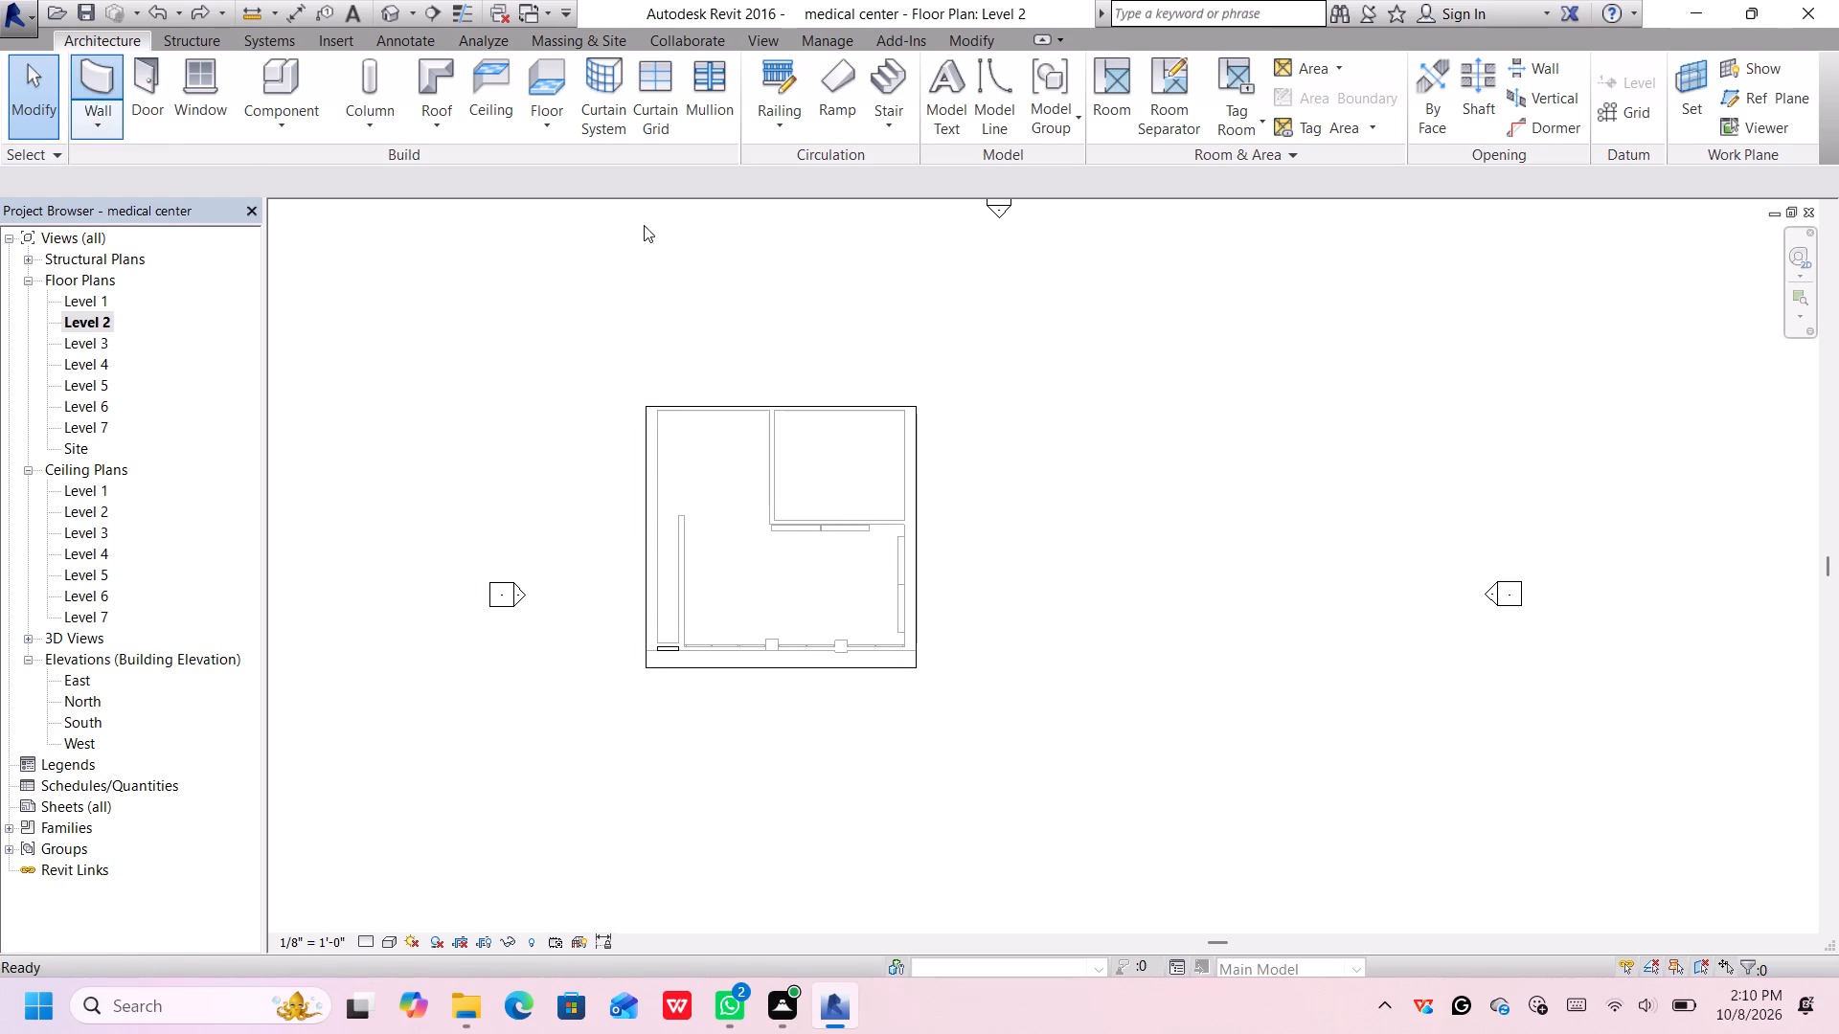
scroll(657, 301, "up", 2)
scroll(663, 405, "up", 7)
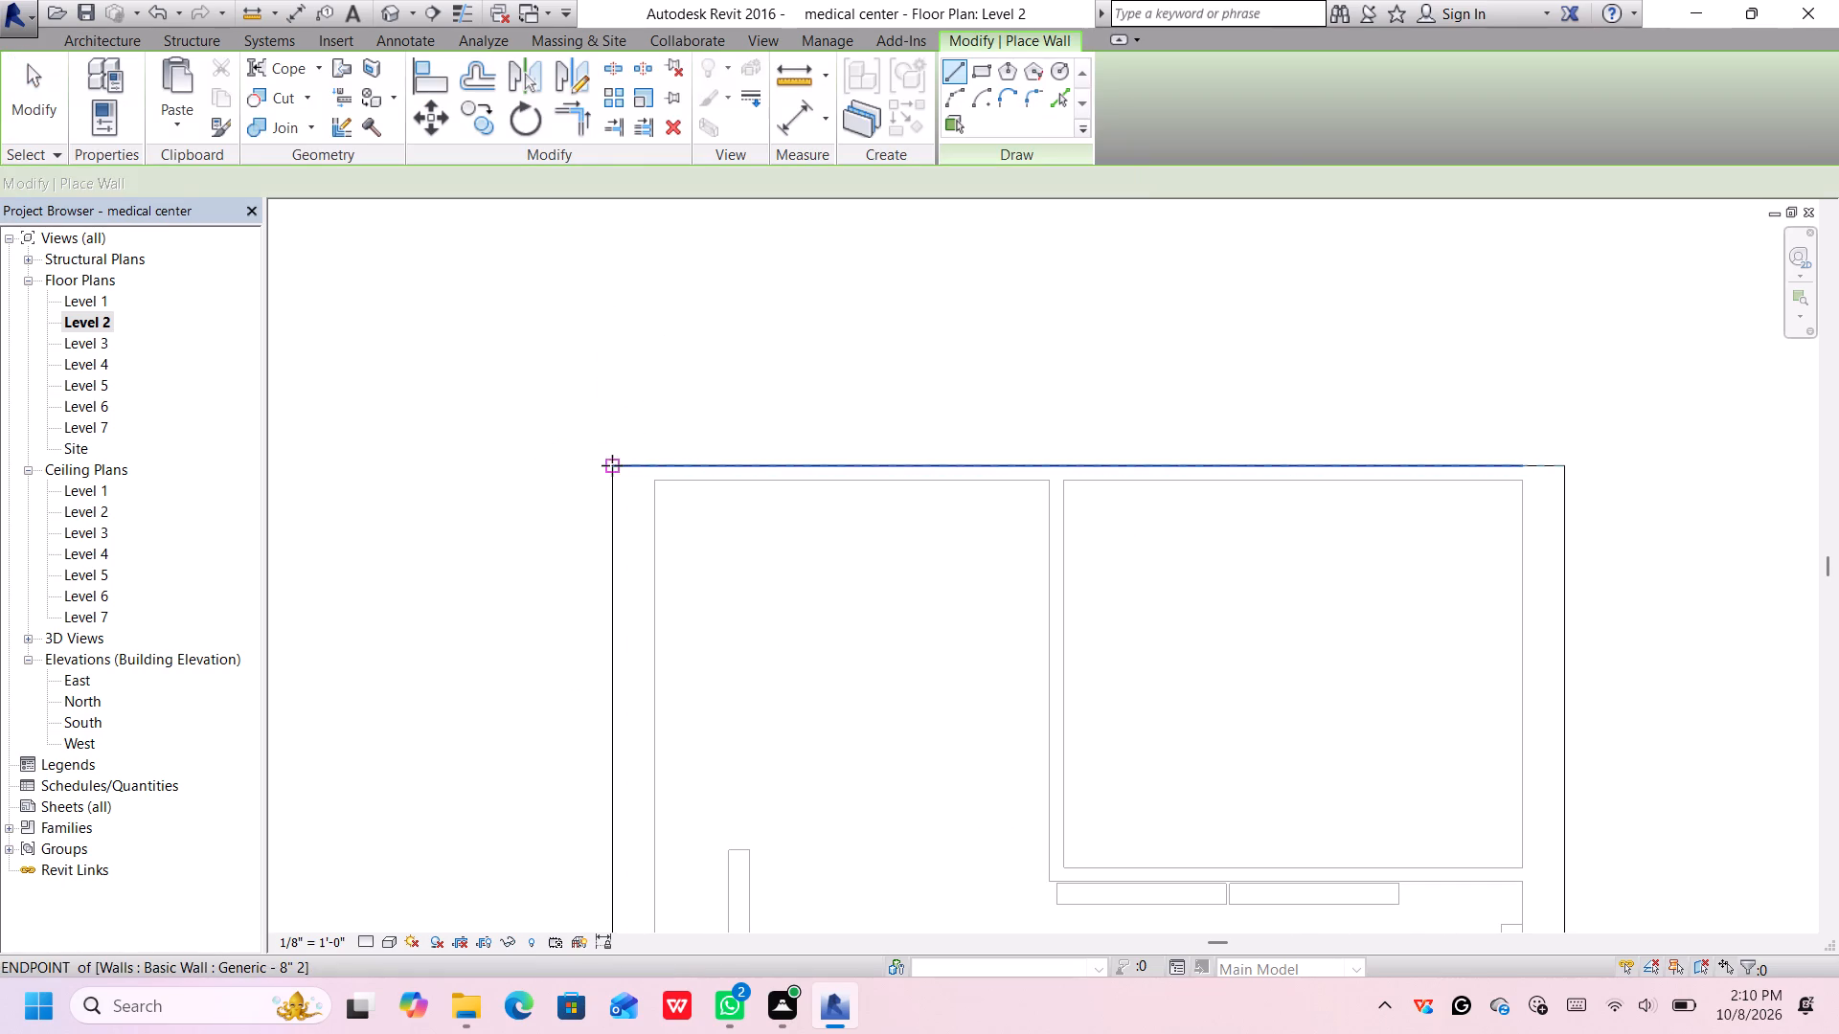
left_click(611, 465)
scroll(1167, 478, "down", 2)
scroll(1185, 472, "up", 1)
scroll(1185, 472, "down", 1)
middle_click_drag(1179, 461, 1004, 229)
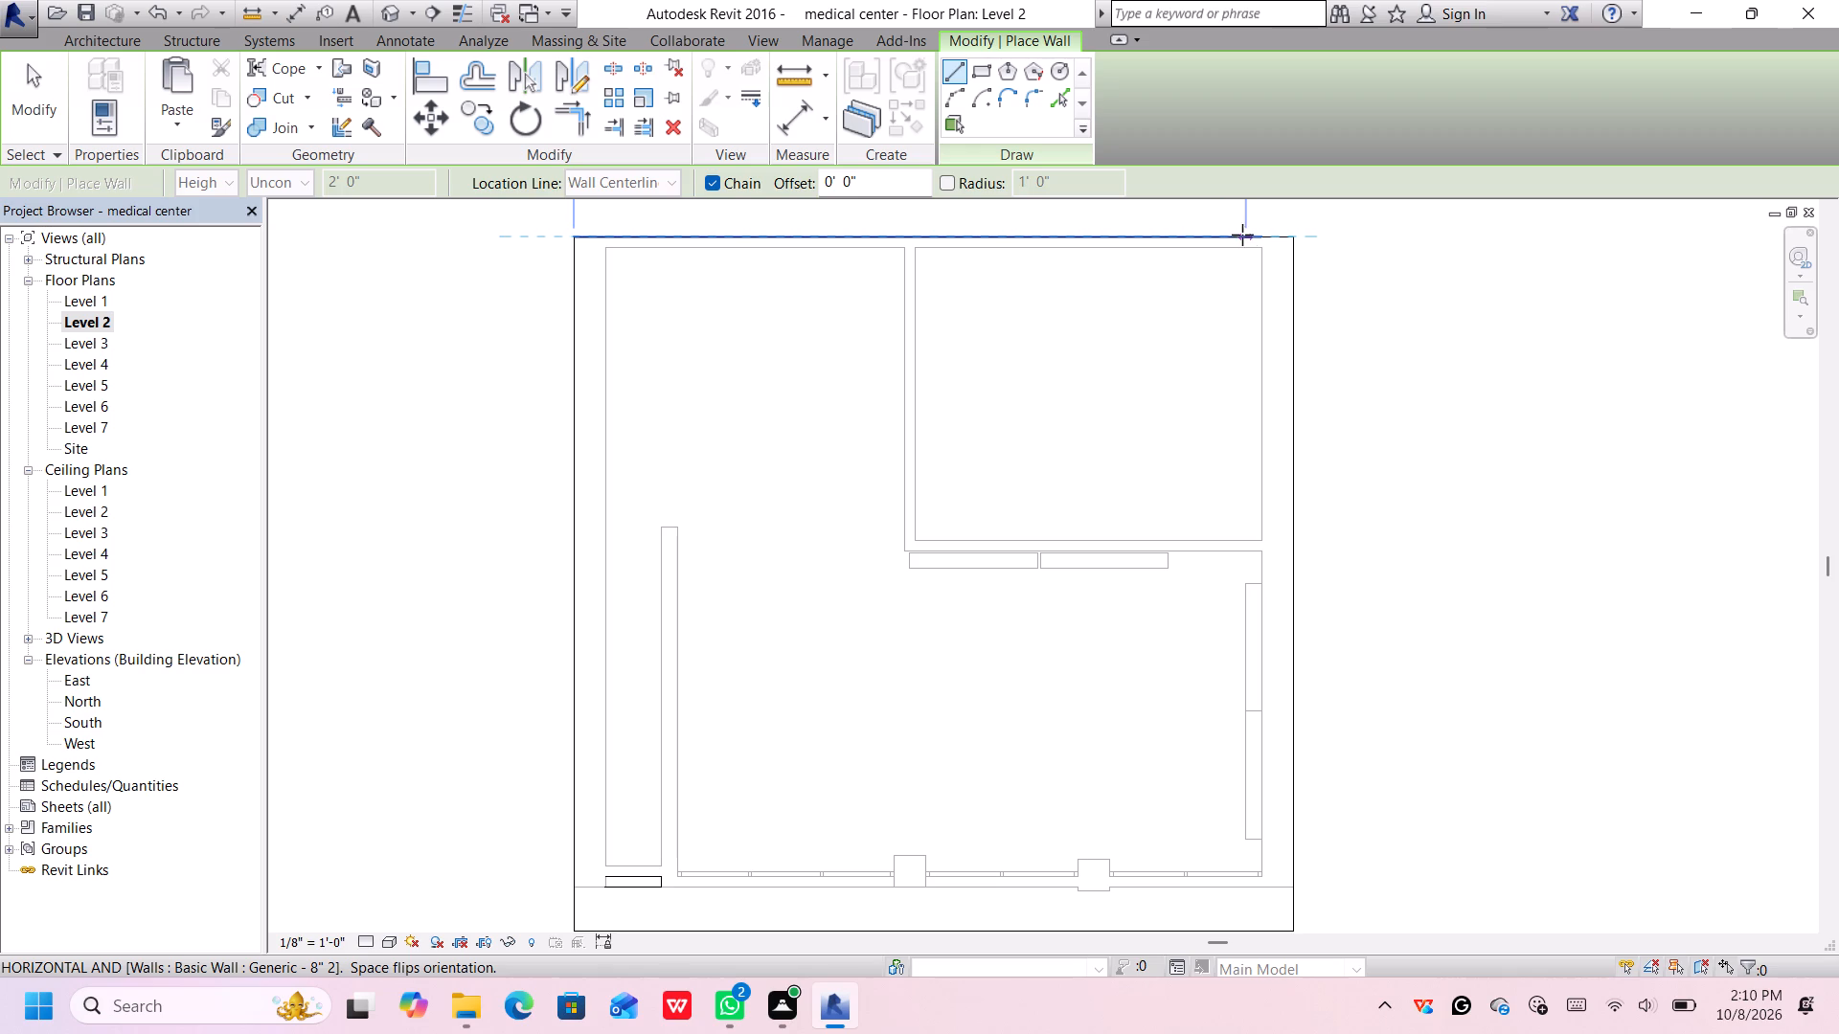
left_click(1293, 238)
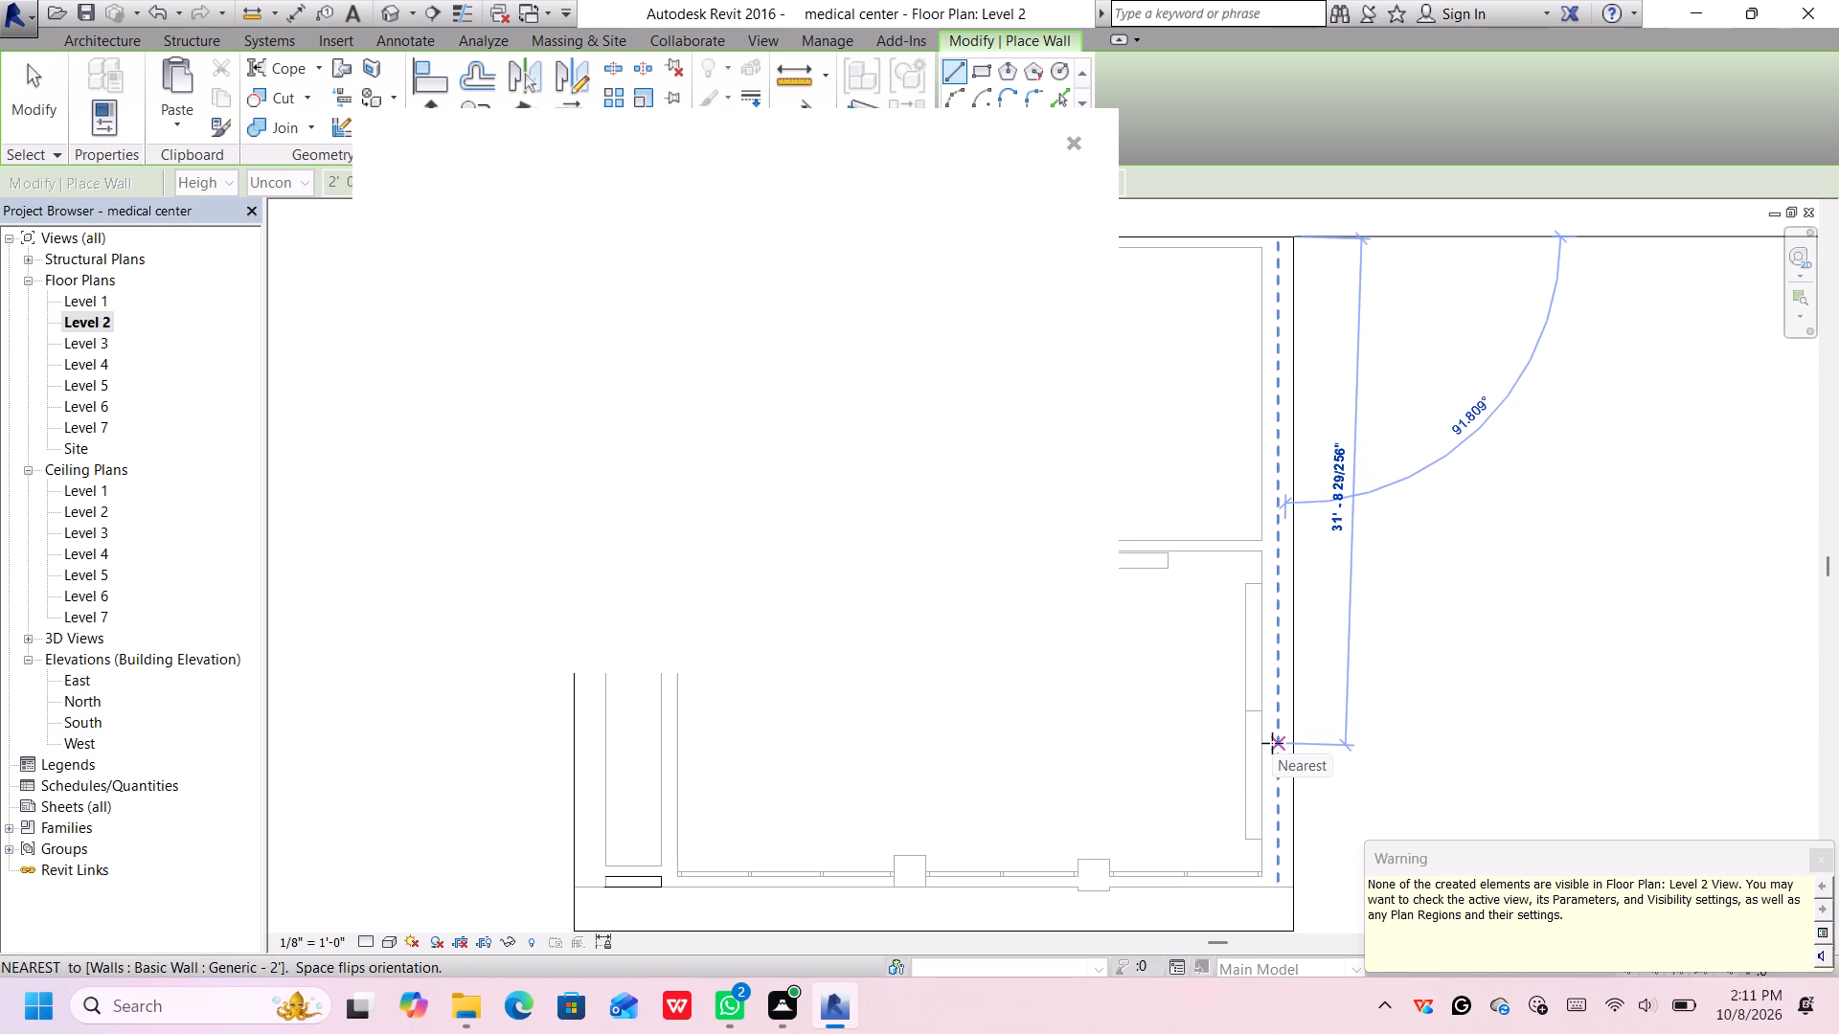
left_click(1063, 139)
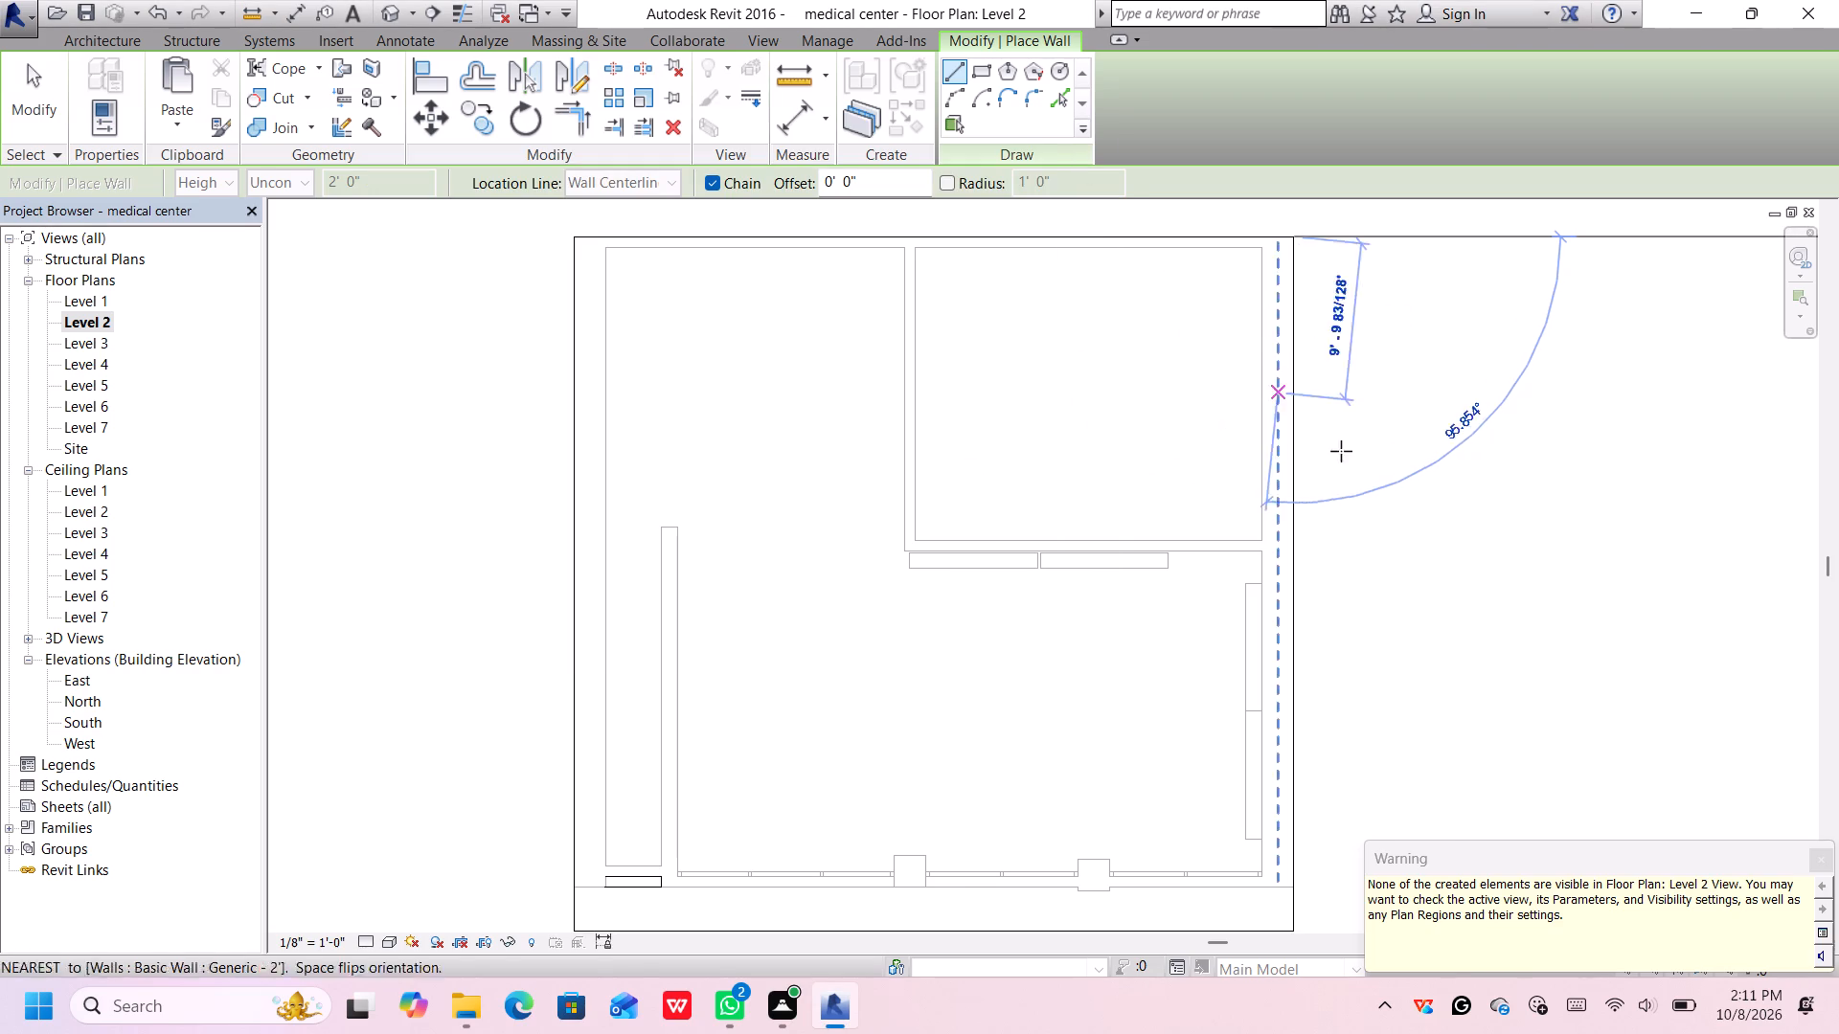
Continue the 2' 0" high wall 34' 0" south along the roof's east edge, turn it 14' 6" west, and end the chain.
scroll(1362, 494, "down", 1)
middle_click_drag(1347, 486, 1301, 433)
scroll(1301, 443, "up", 2)
scroll(1288, 537, "down", 2)
scroll(1288, 535, "up", 1)
scroll(1288, 534, "down", 7)
scroll(1272, 595, "up", 1)
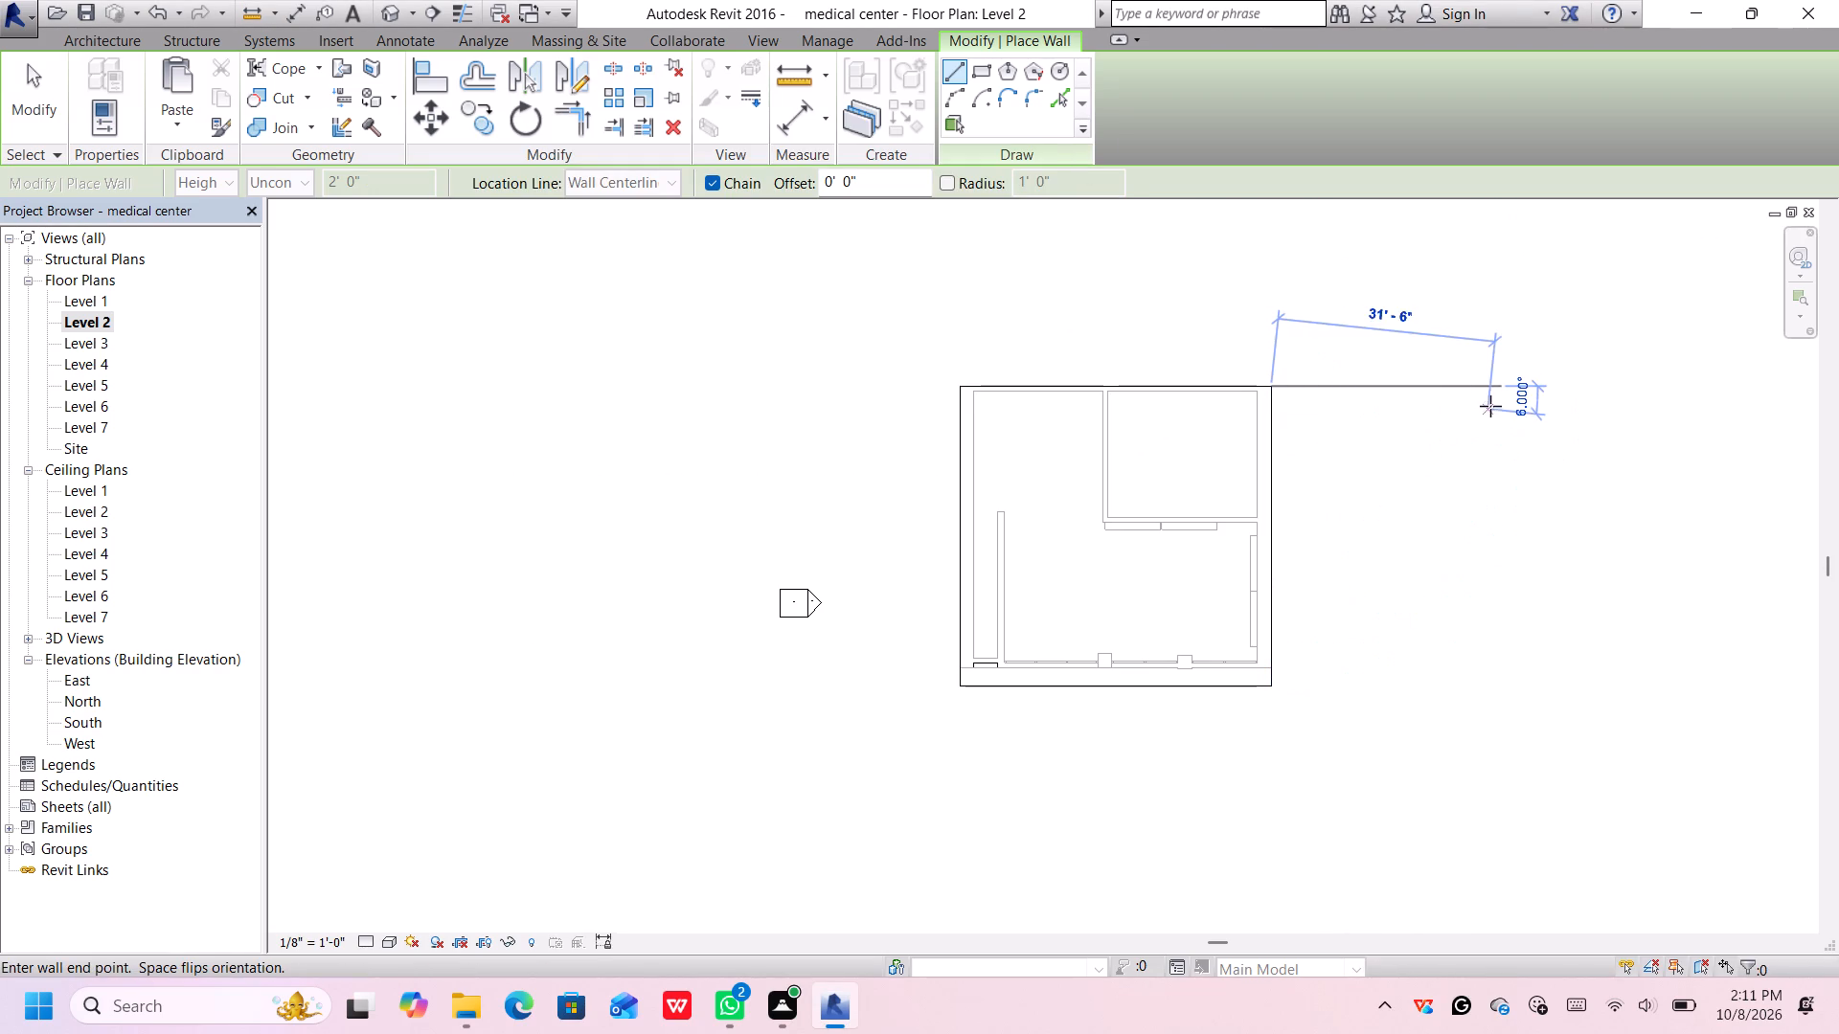
scroll(1490, 404, "up", 1)
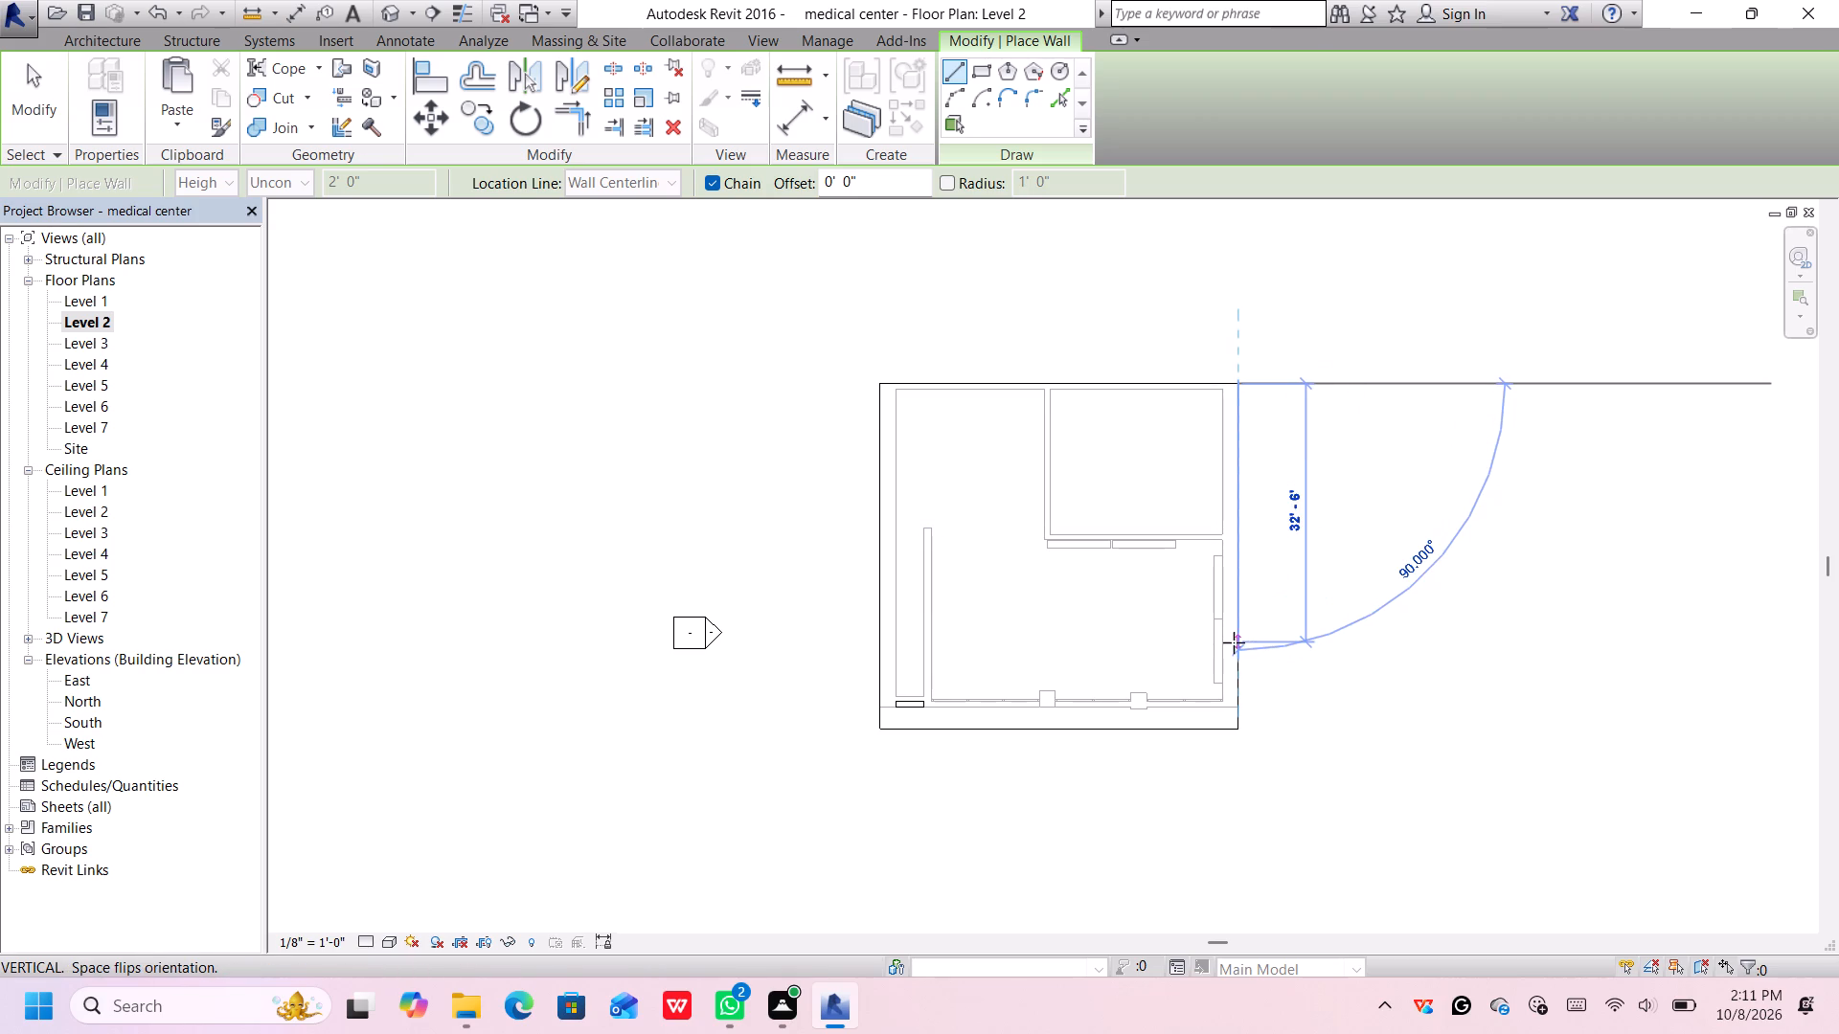
scroll(1239, 648, "up", 1)
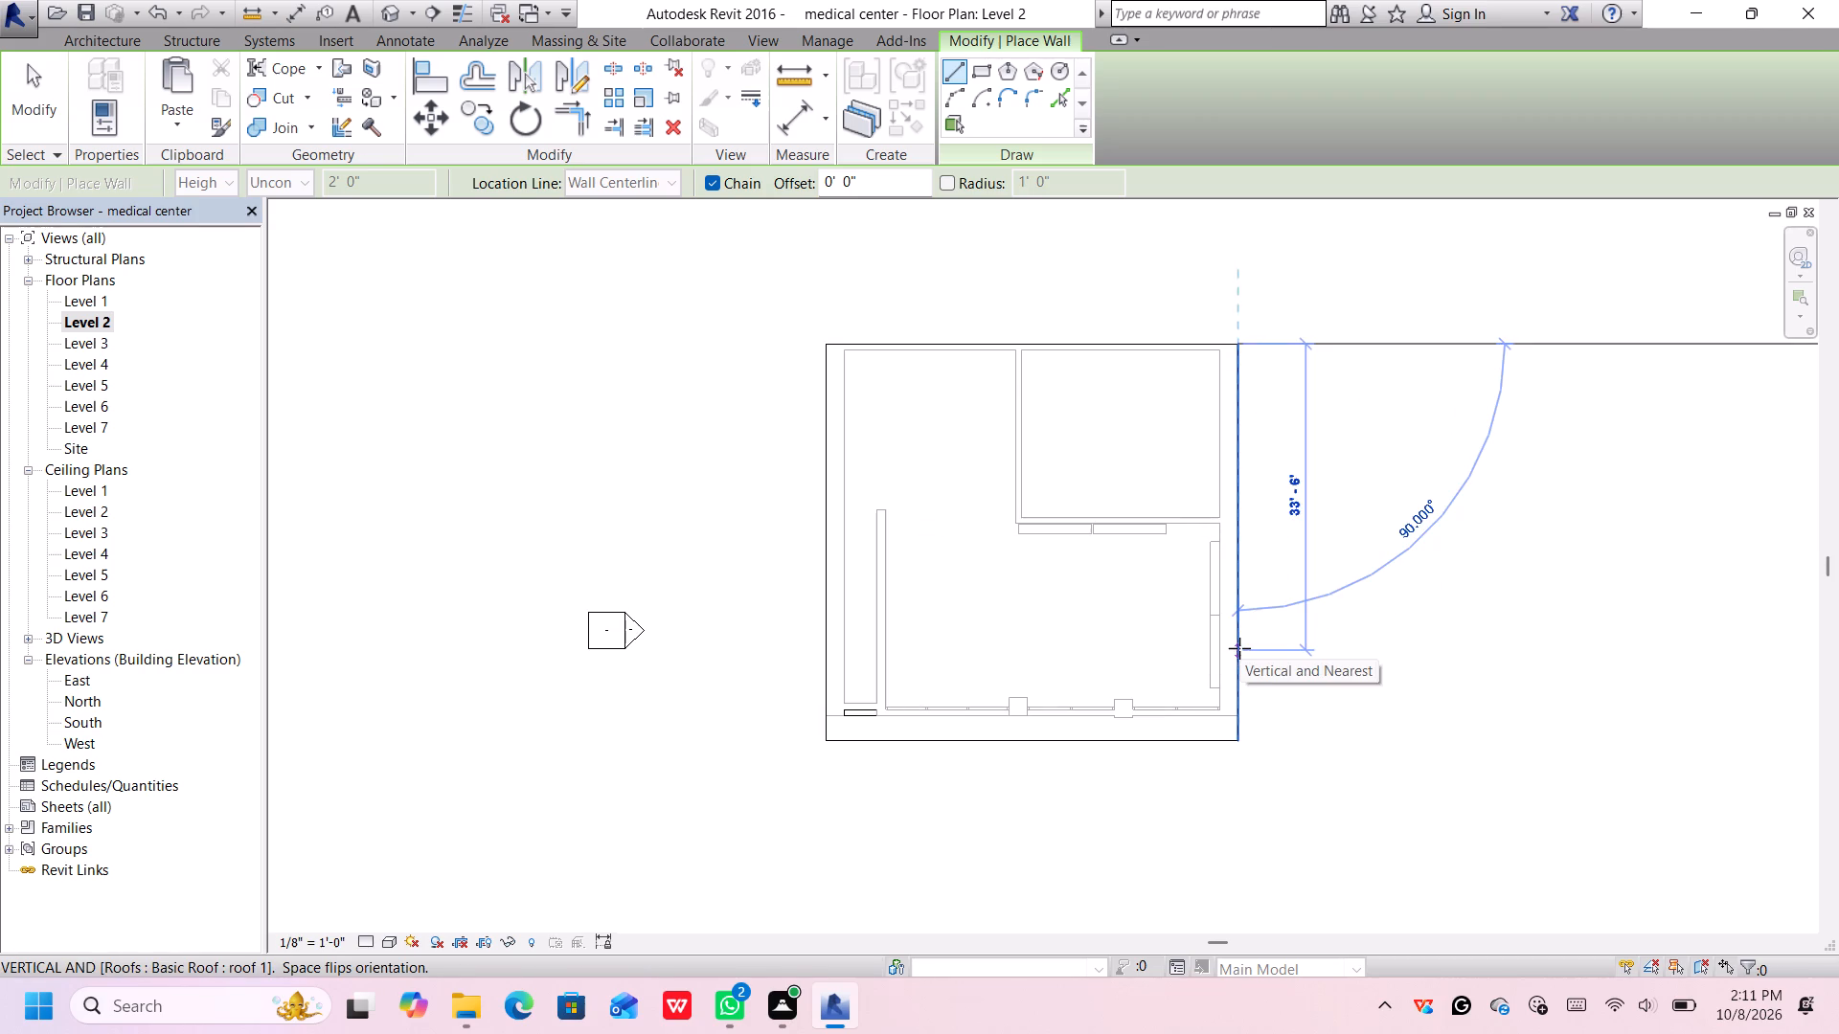
scroll(1239, 648, "up", 1)
scroll(1239, 648, "down", 1)
scroll(1239, 648, "up", 3)
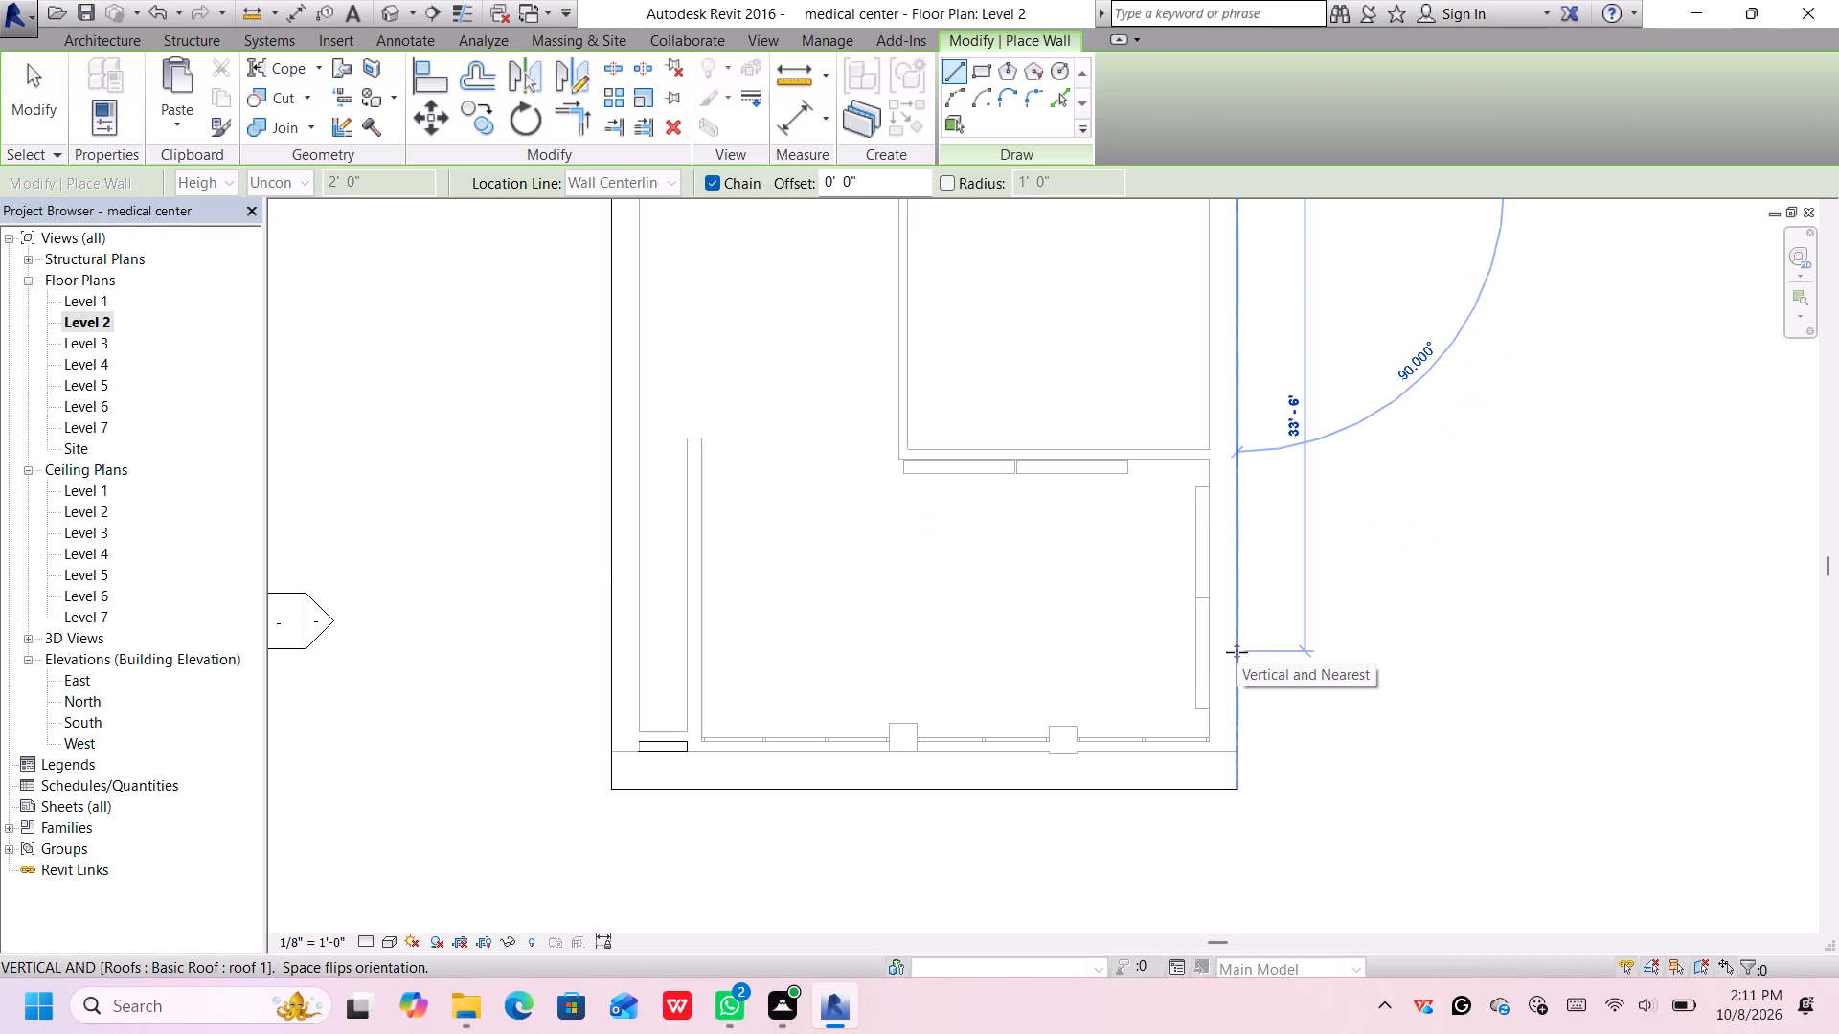
scroll(1237, 652, "down", 2)
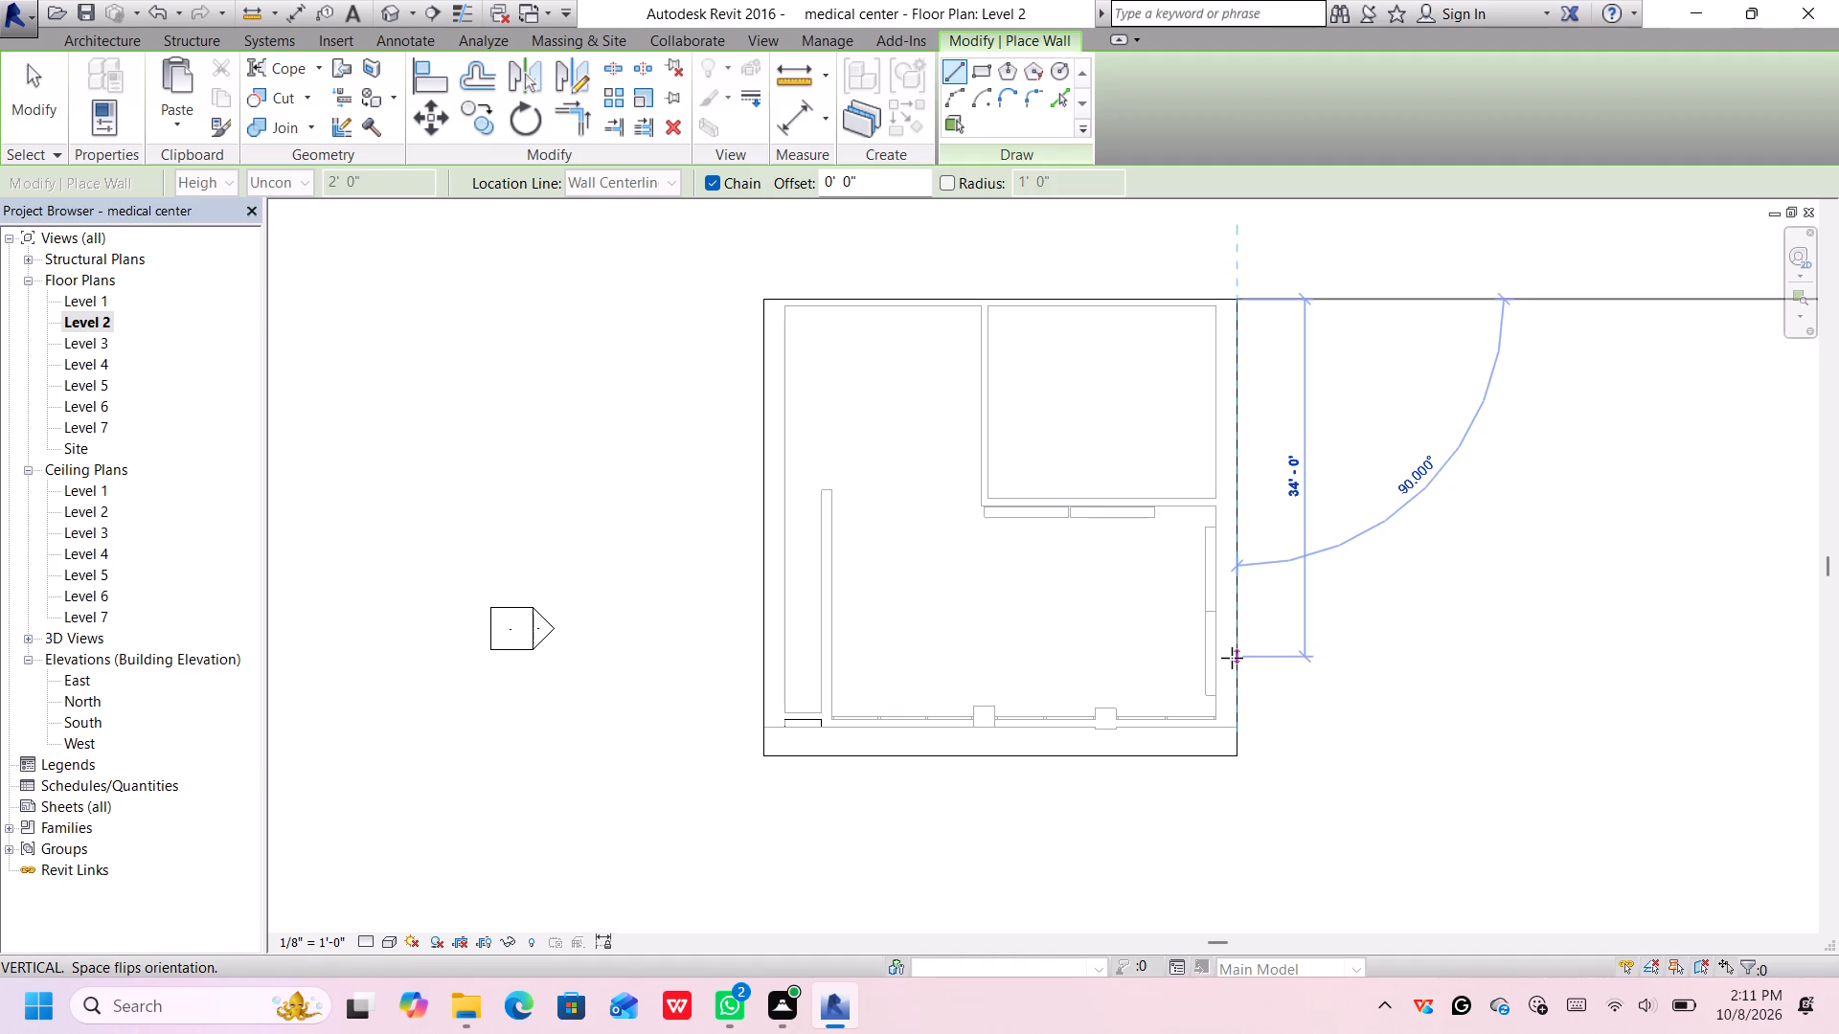
left_click(1232, 658)
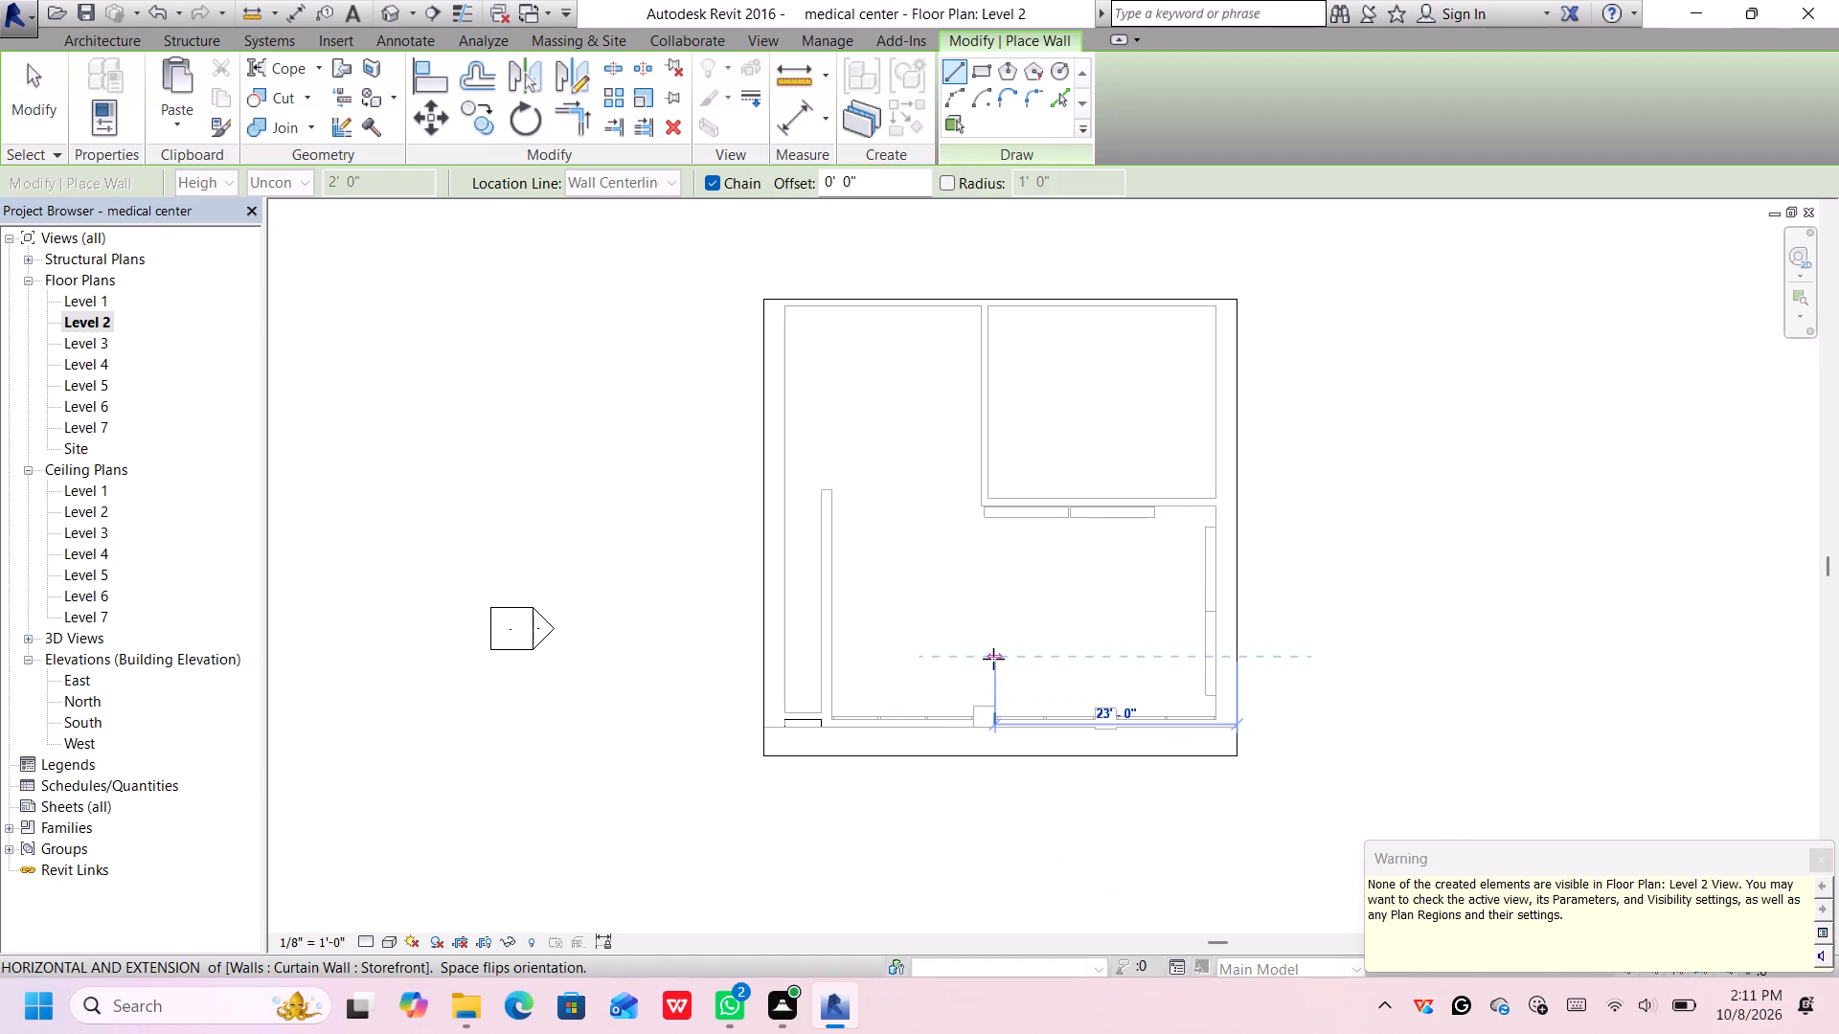
left_click(1081, 655)
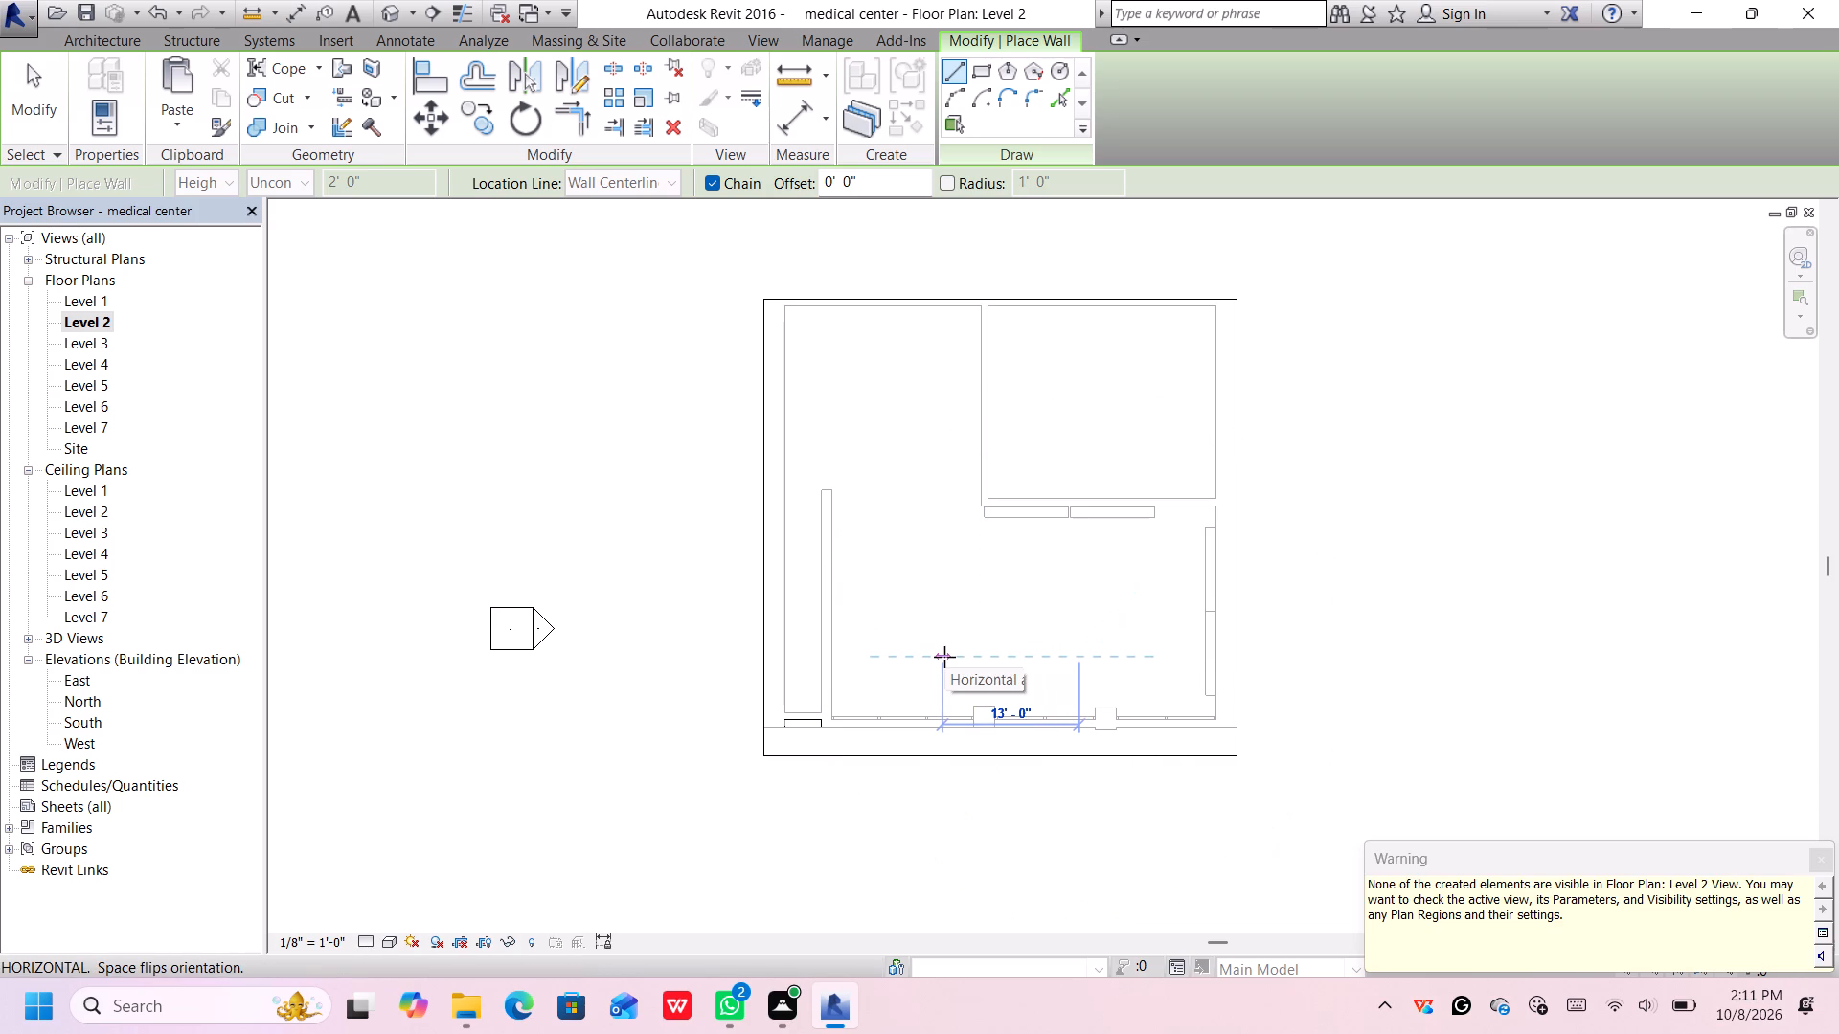
key("Escape")
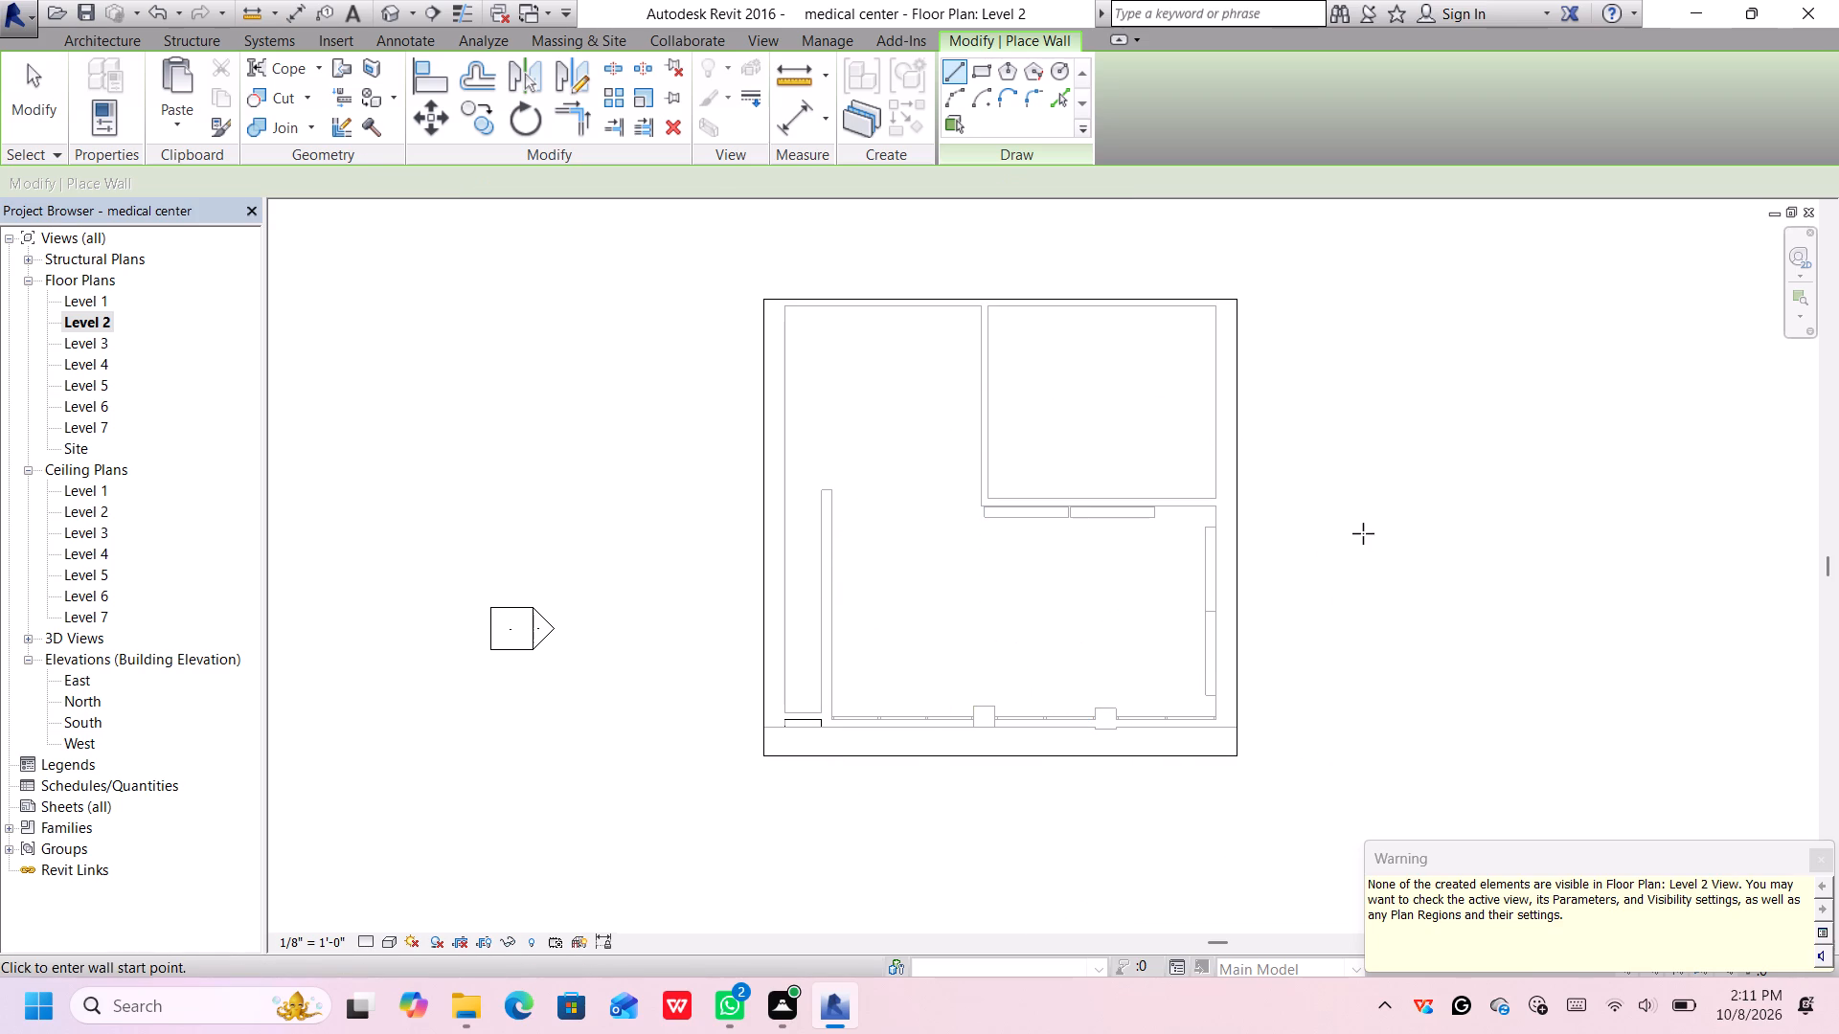
In the 3D top view, draw 2' 0" high southwest walls: 6' 4" south in line with the southeast stub, west to the edge, north to the corner.
left_click(383, 9)
scroll(1300, 501, "down", 1)
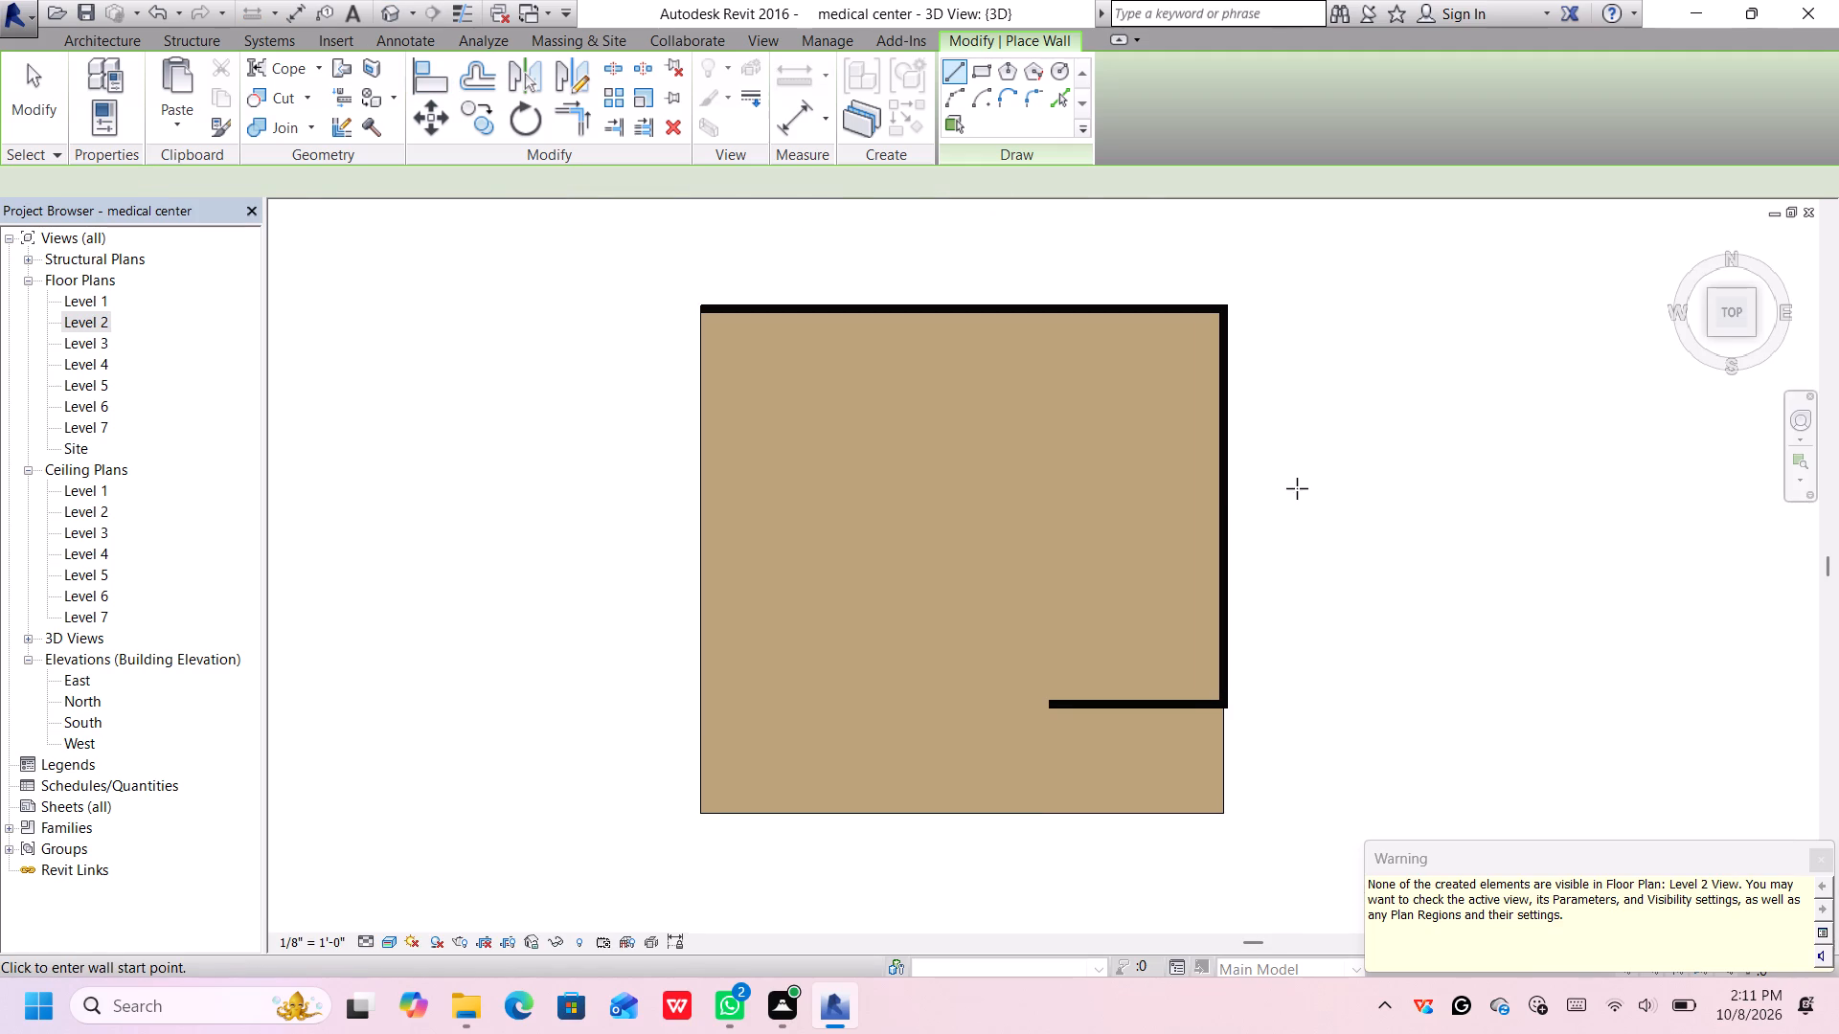
middle_click_drag(1297, 488, 1293, 461)
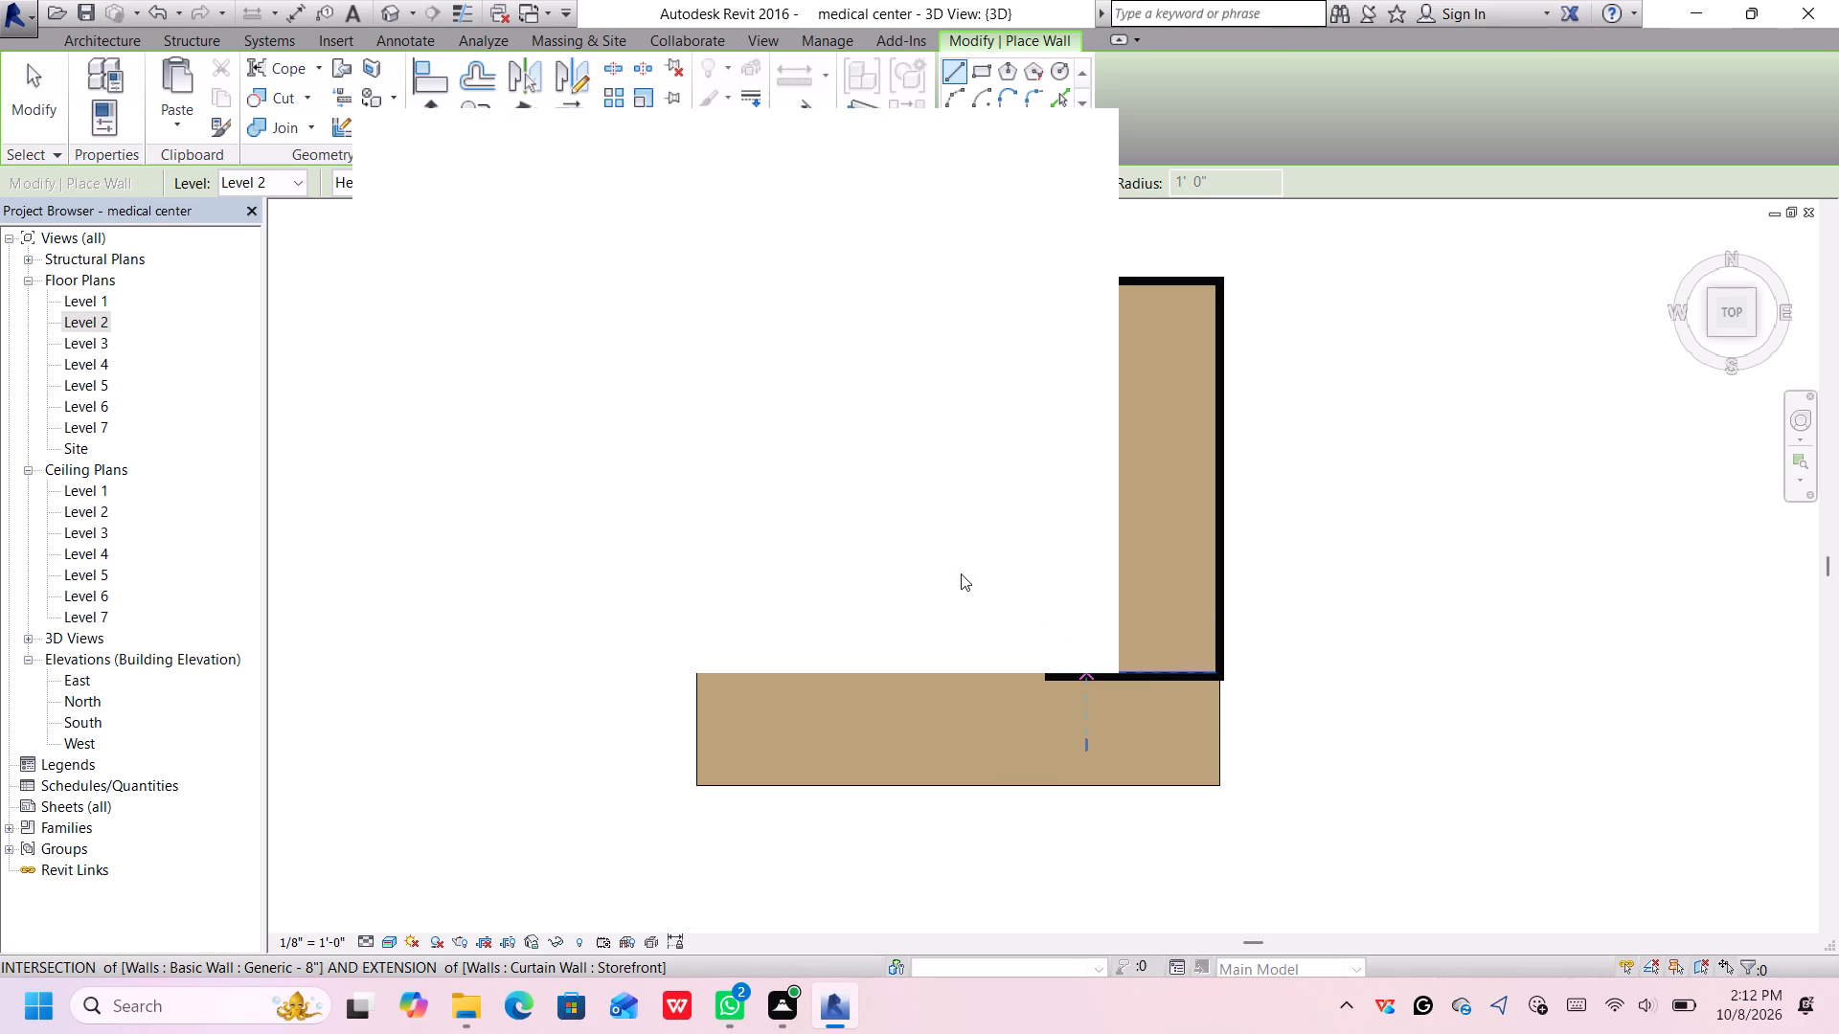
left_click(1071, 136)
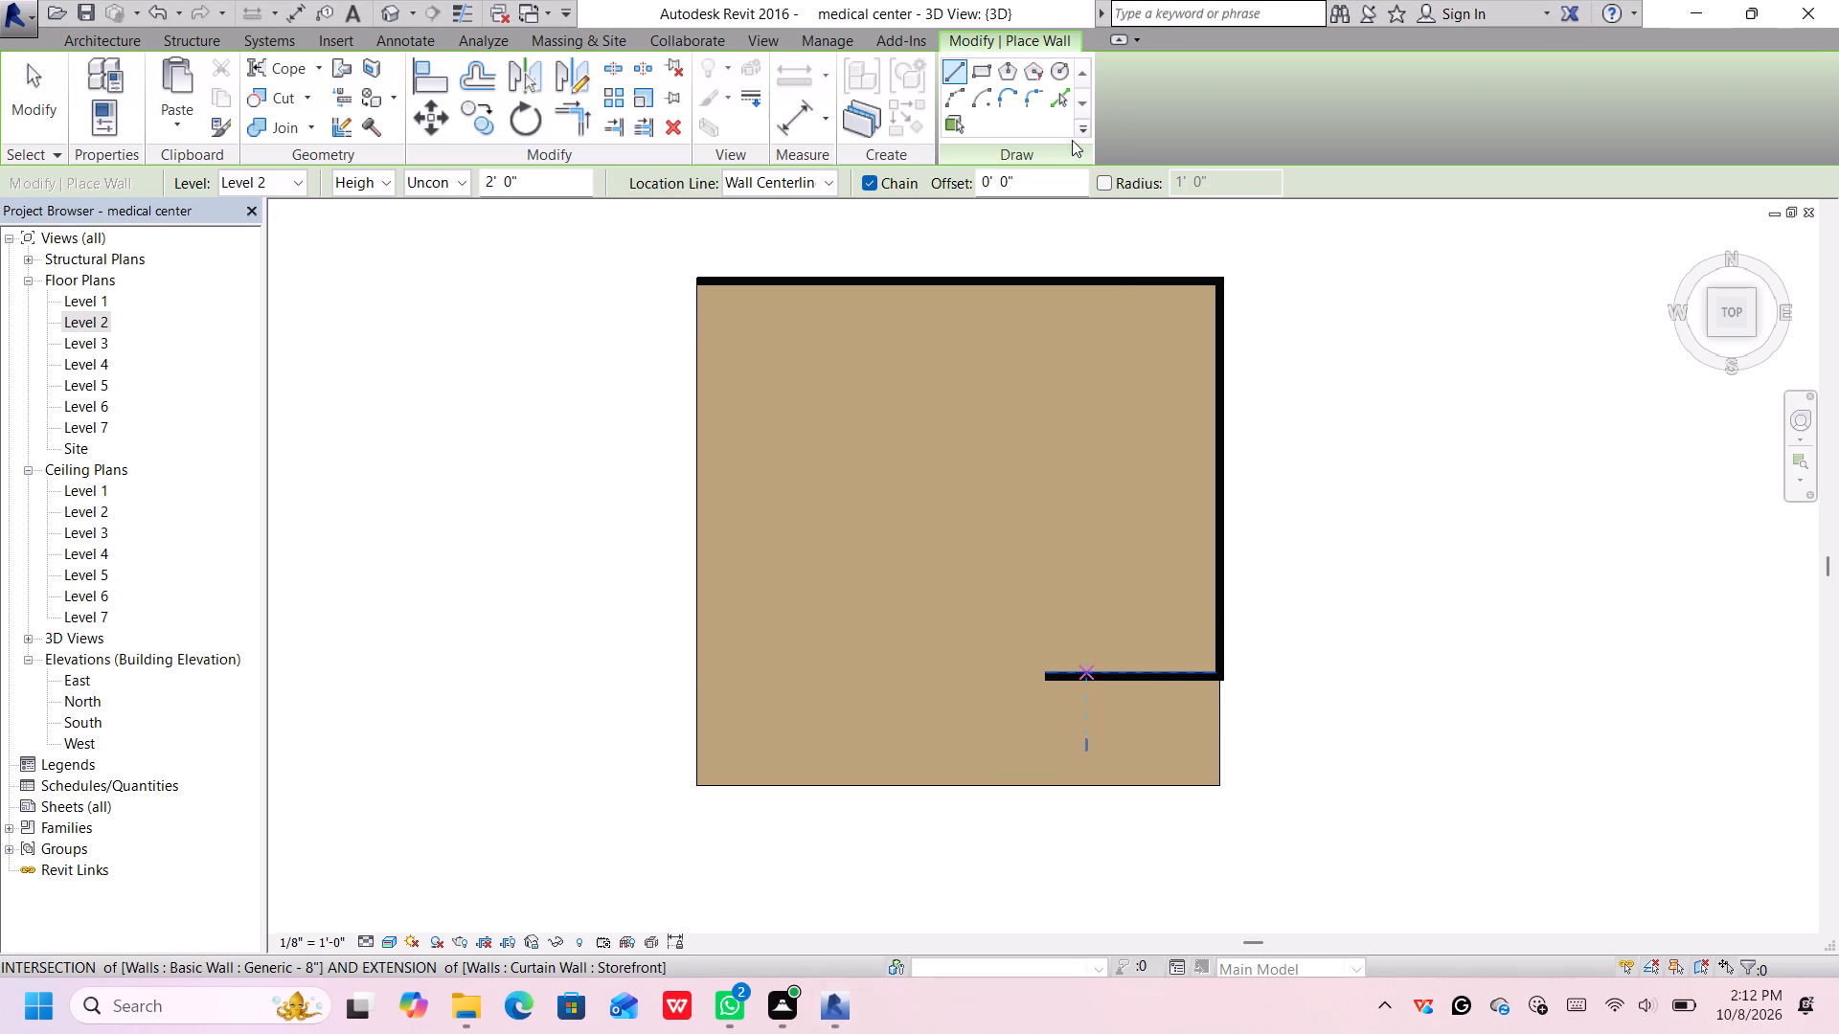
middle_click_drag(1297, 518, 1357, 491)
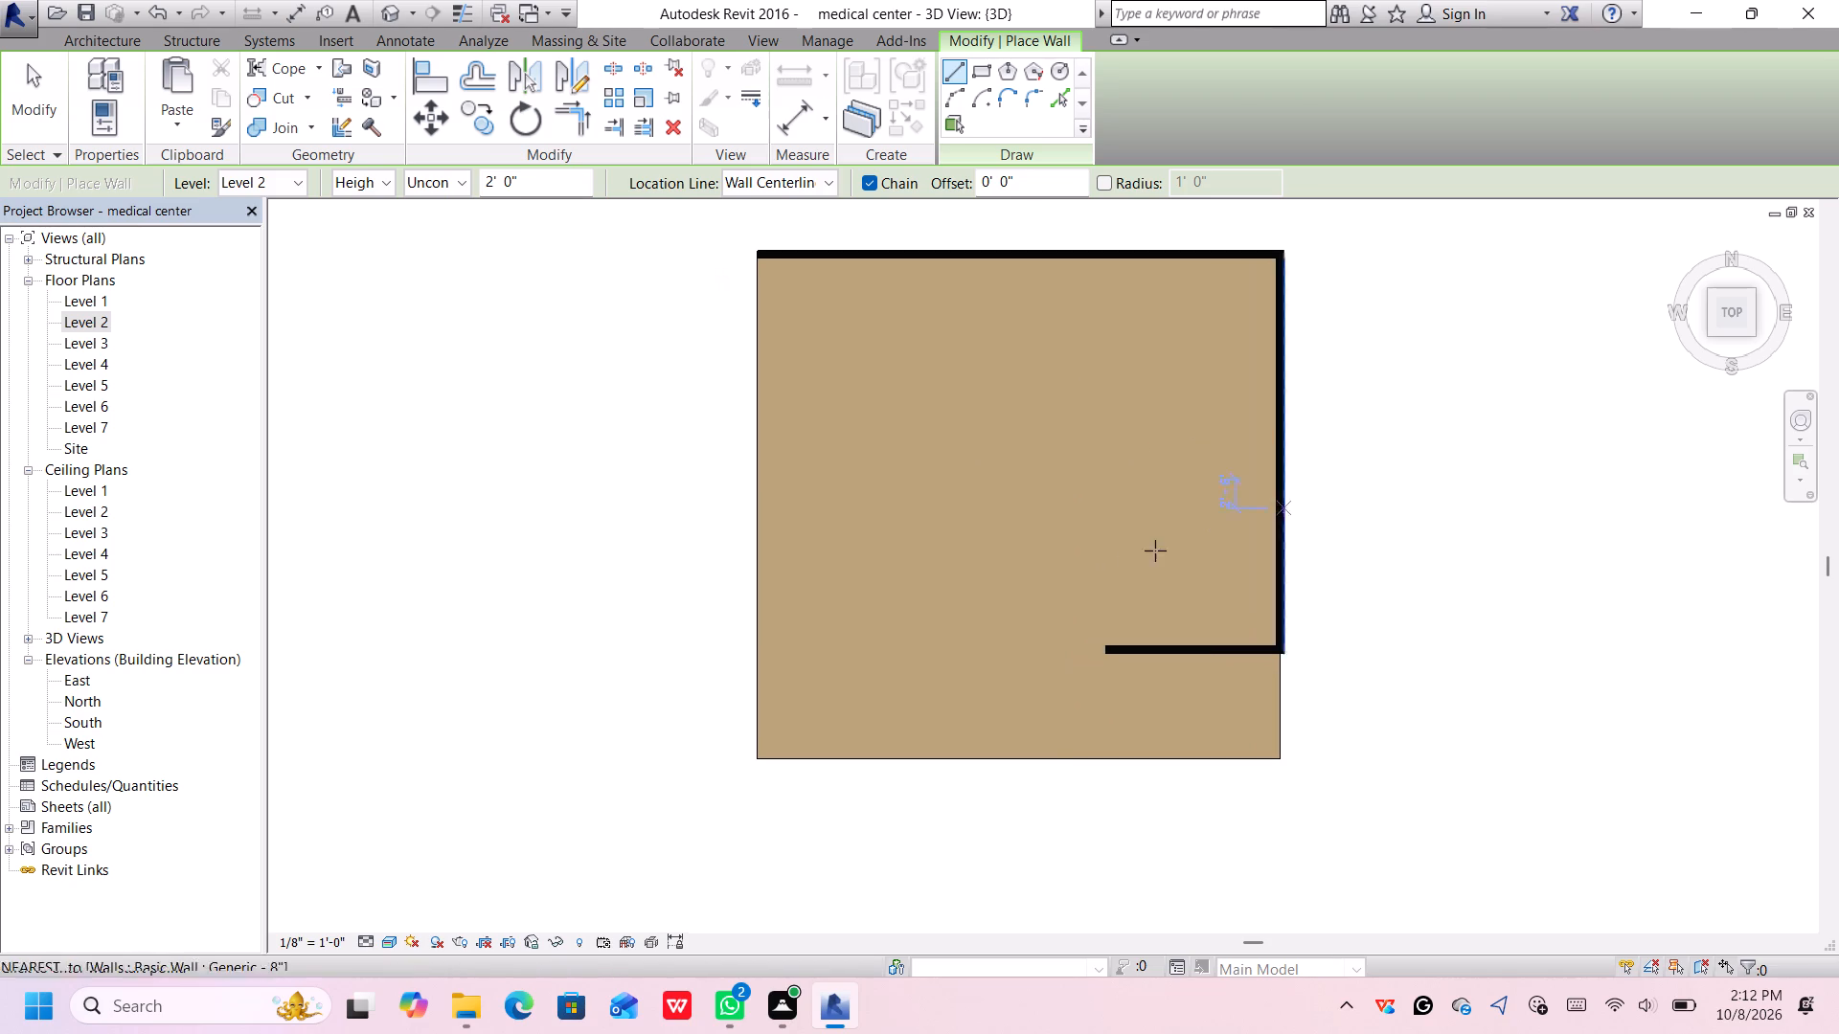
left_click(830, 646)
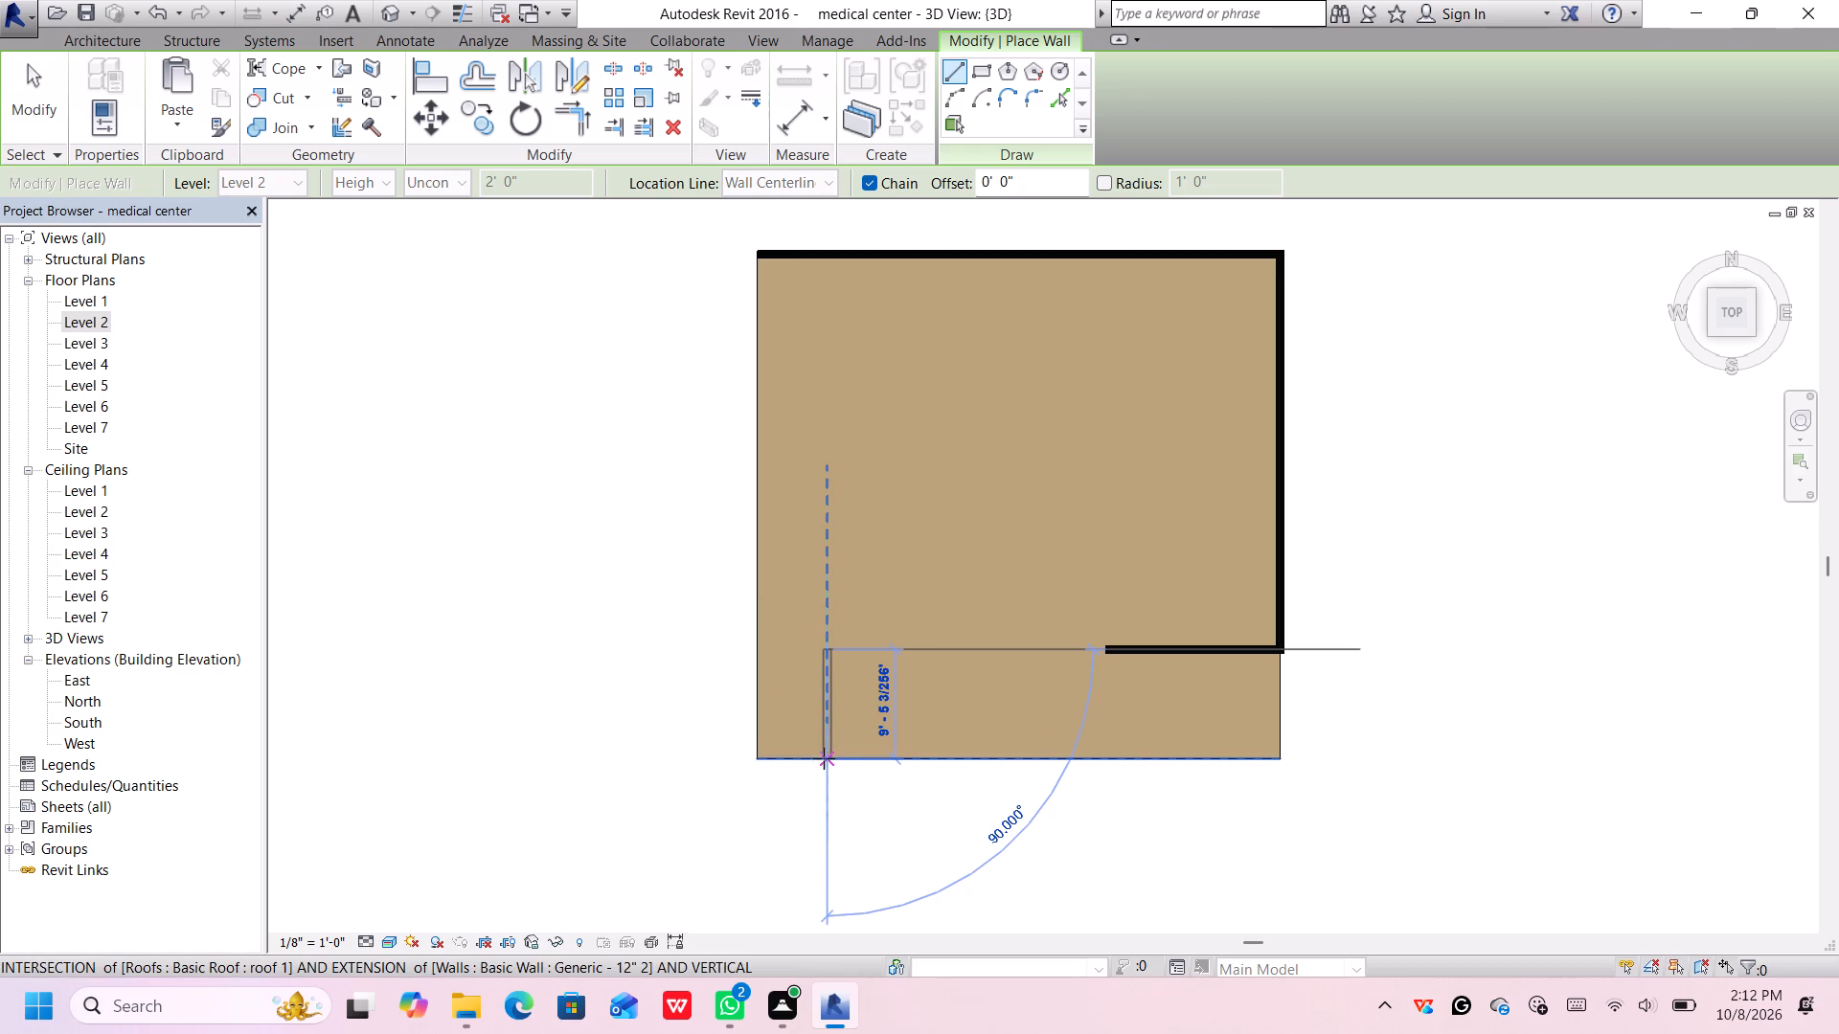
left_click(826, 723)
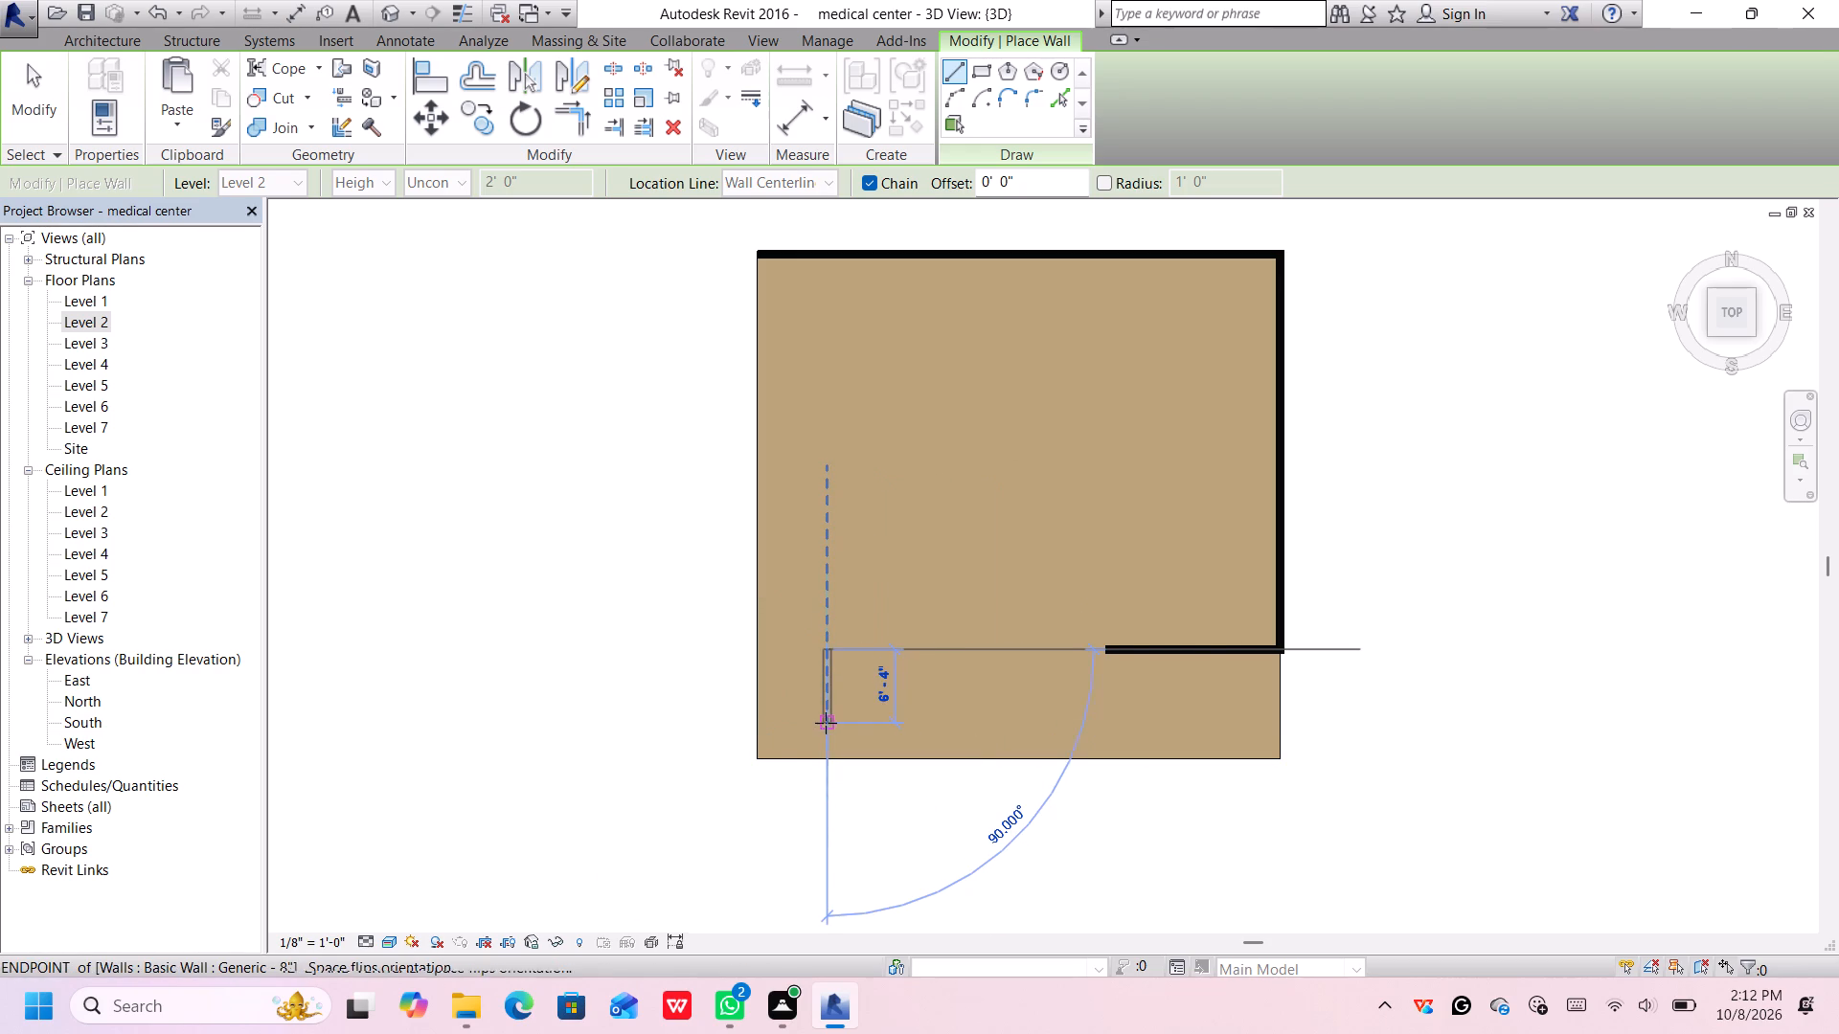
left_click(759, 718)
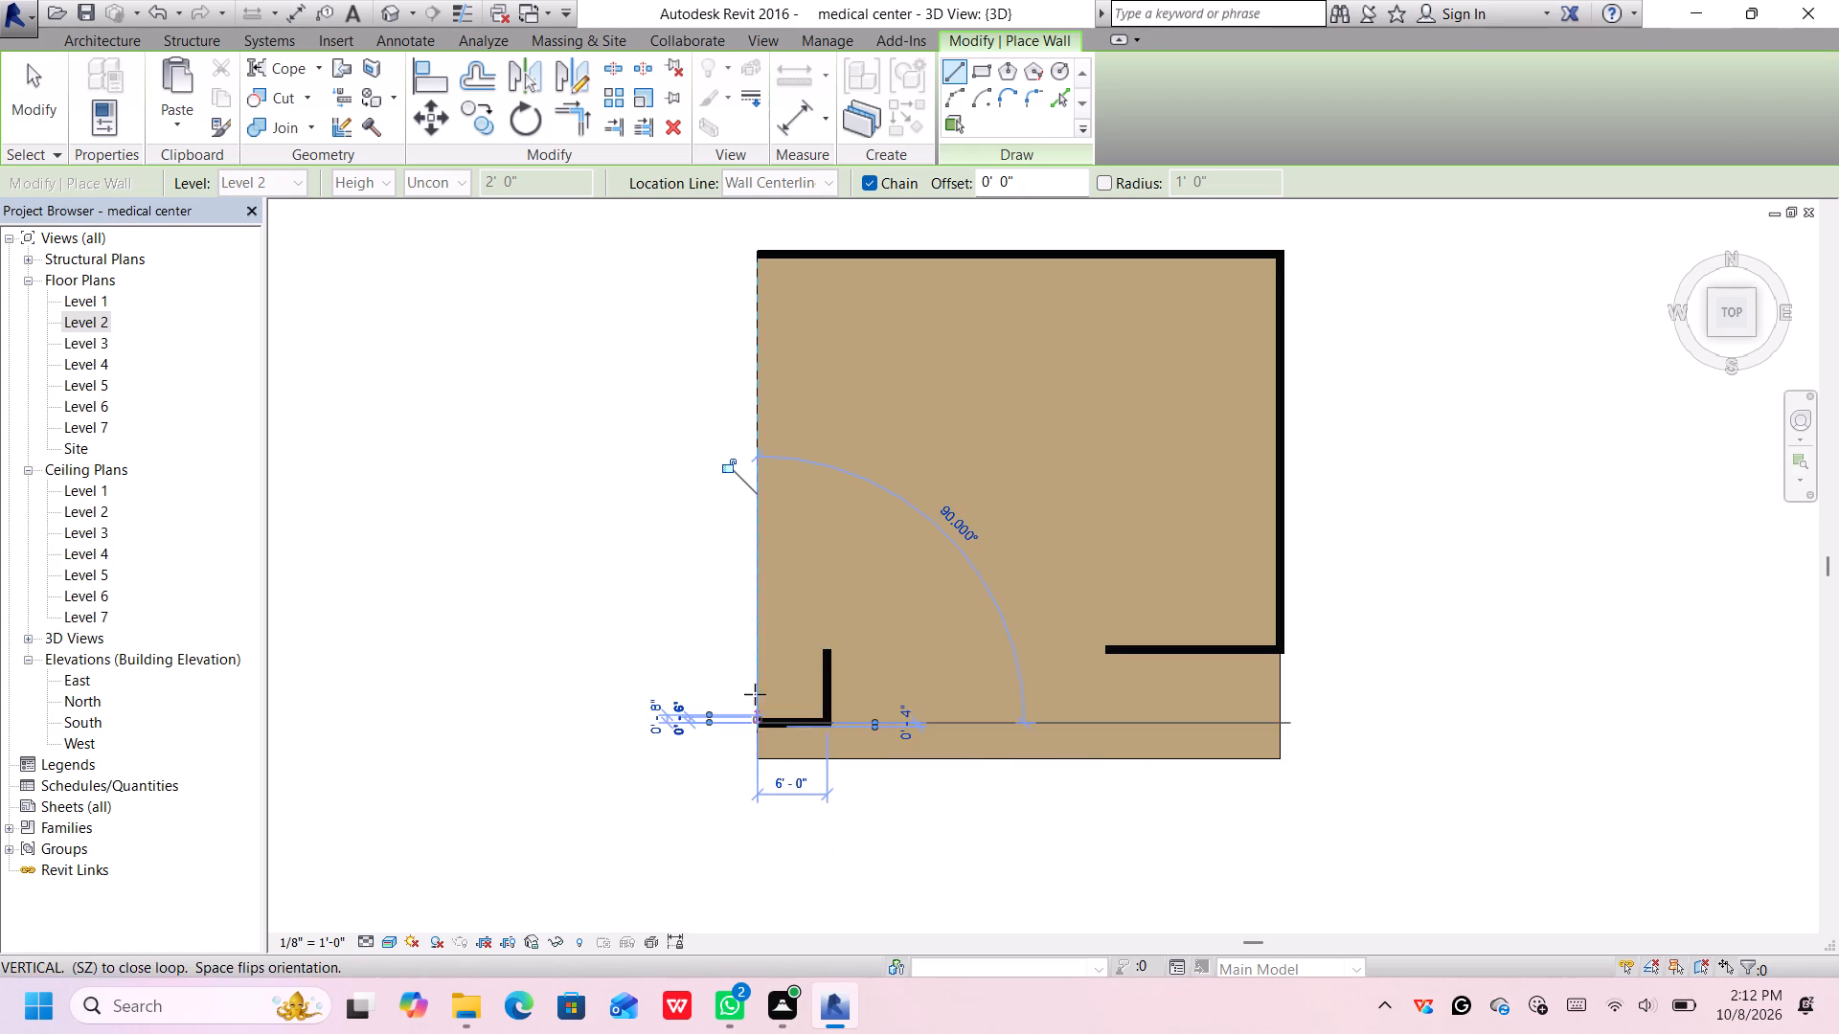
left_click(759, 255)
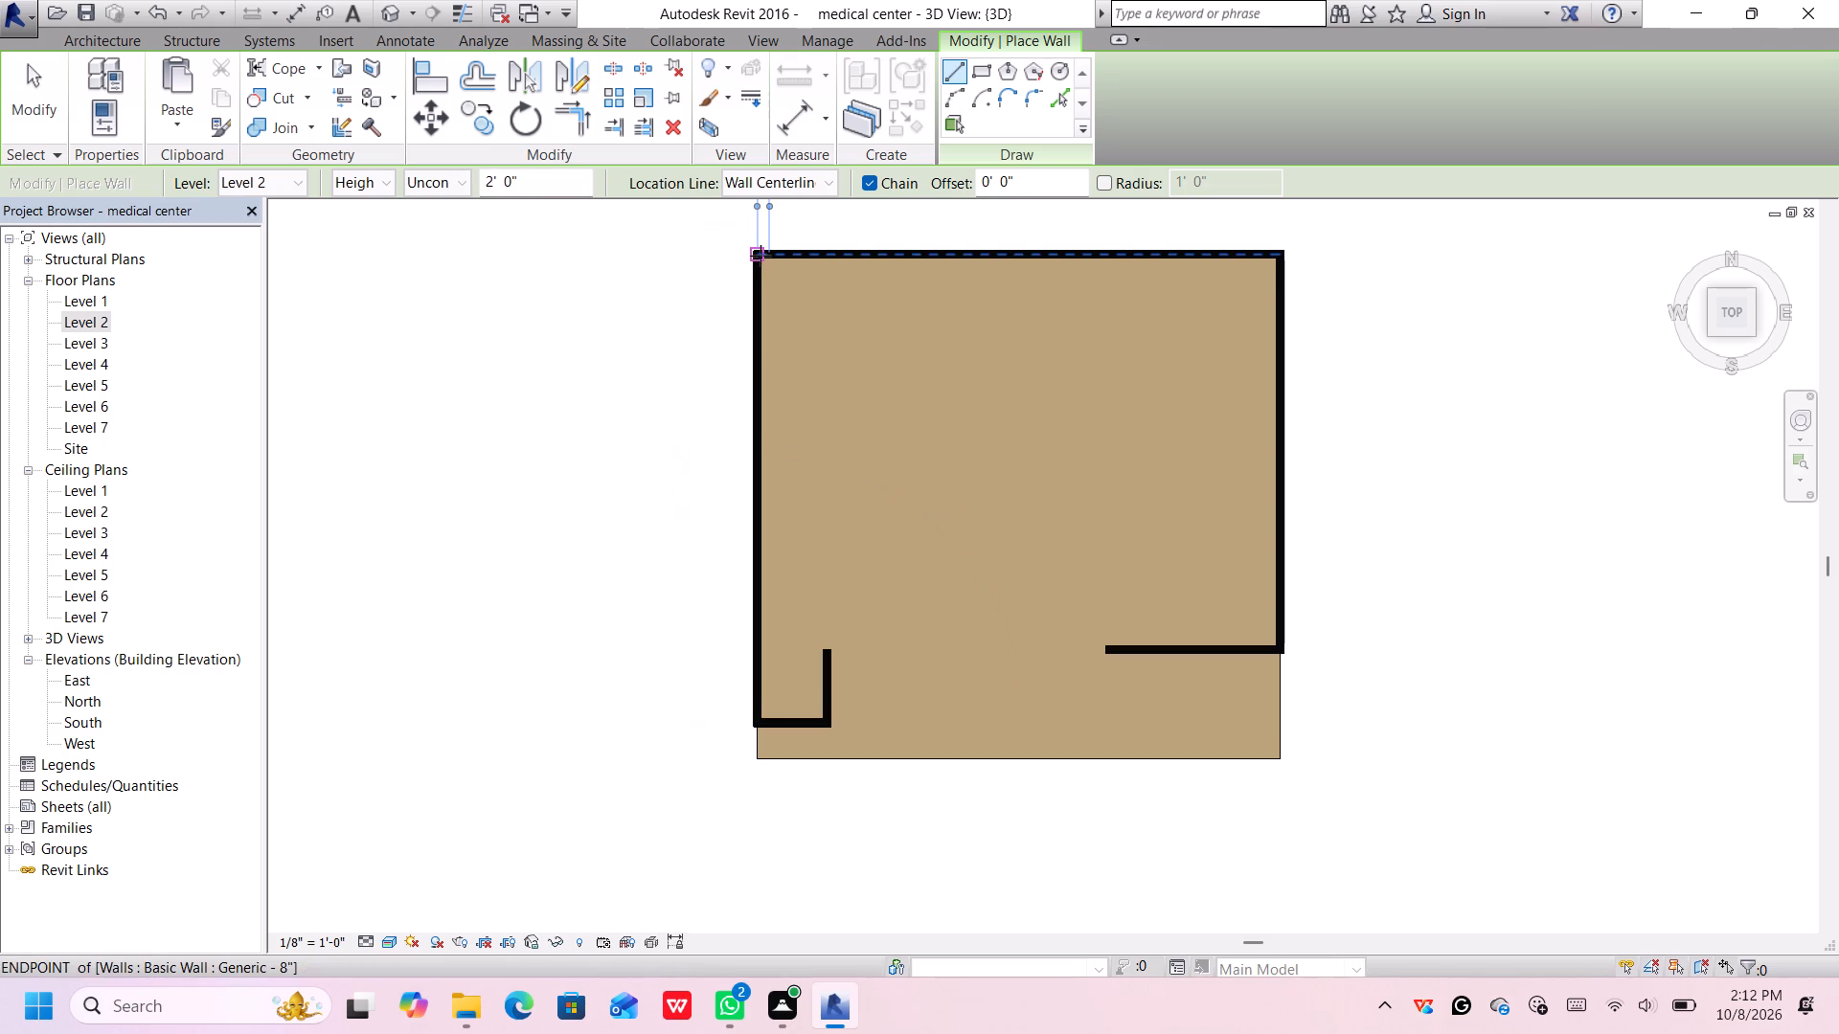
key("Escape")
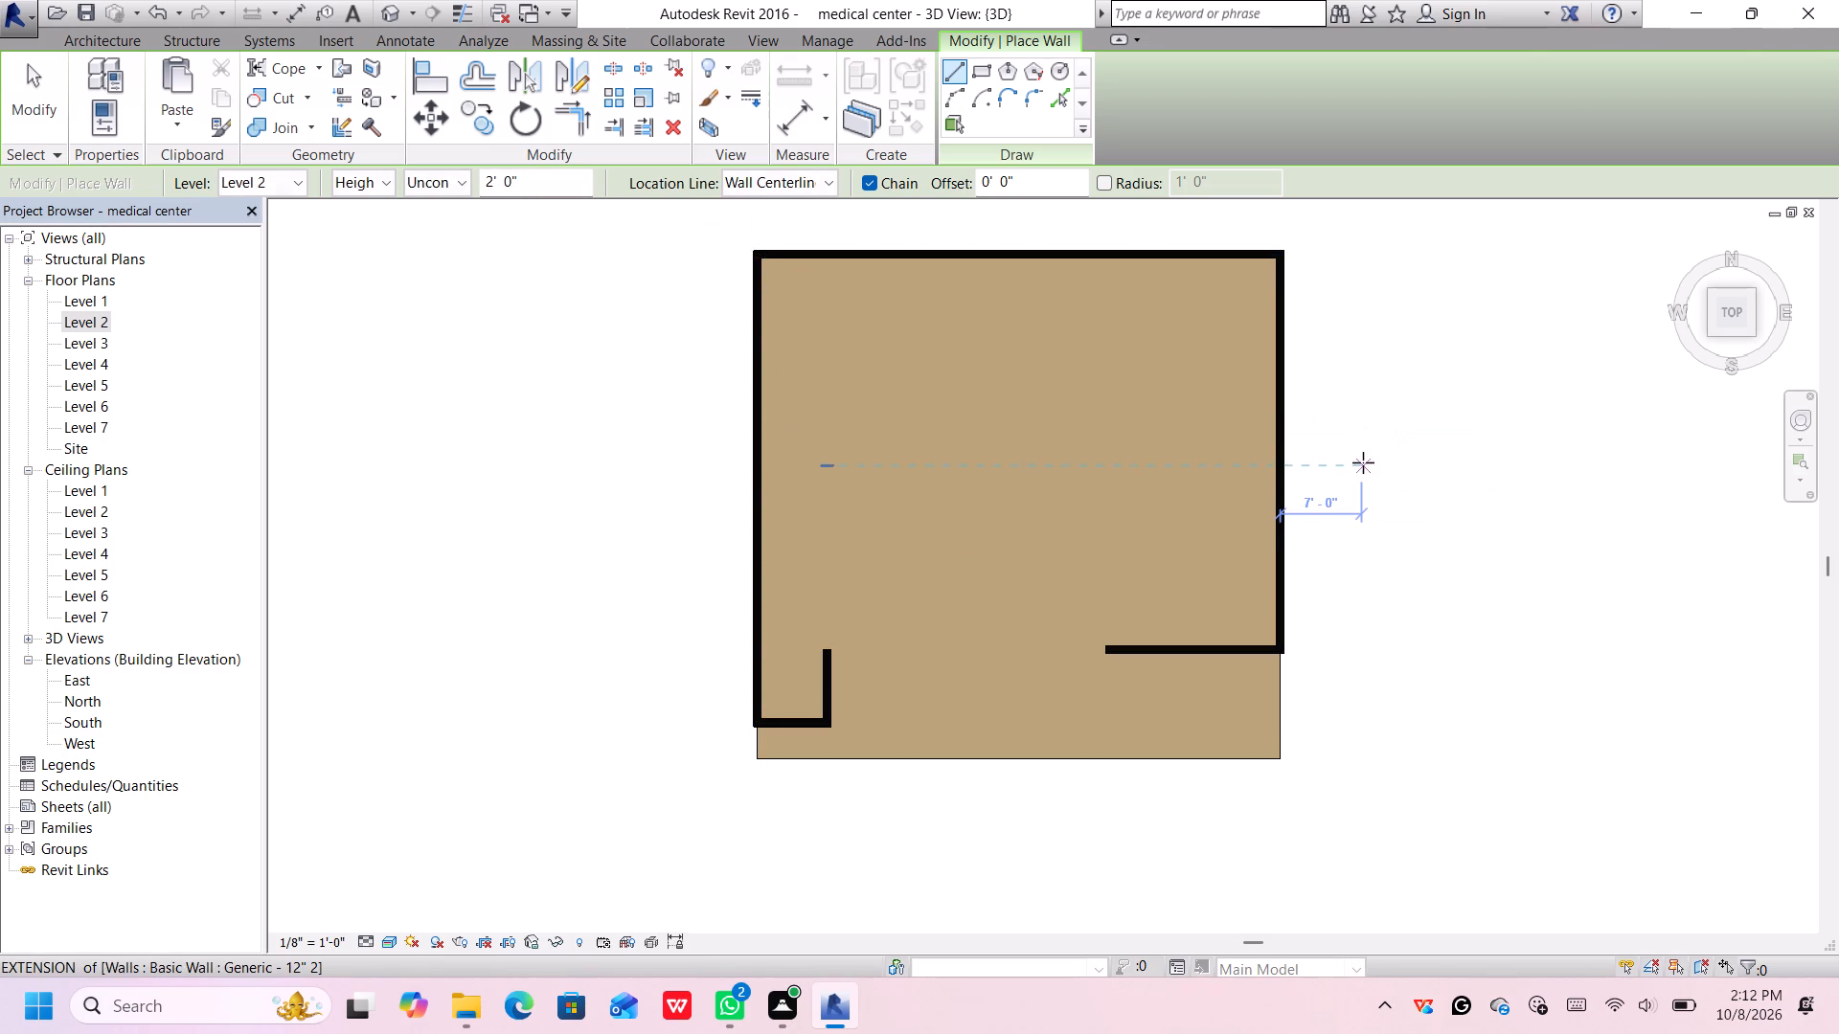
key("Escape")
Nudge the east and west roof walls slightly inward toward the roof's edges.
left_click(1282, 485)
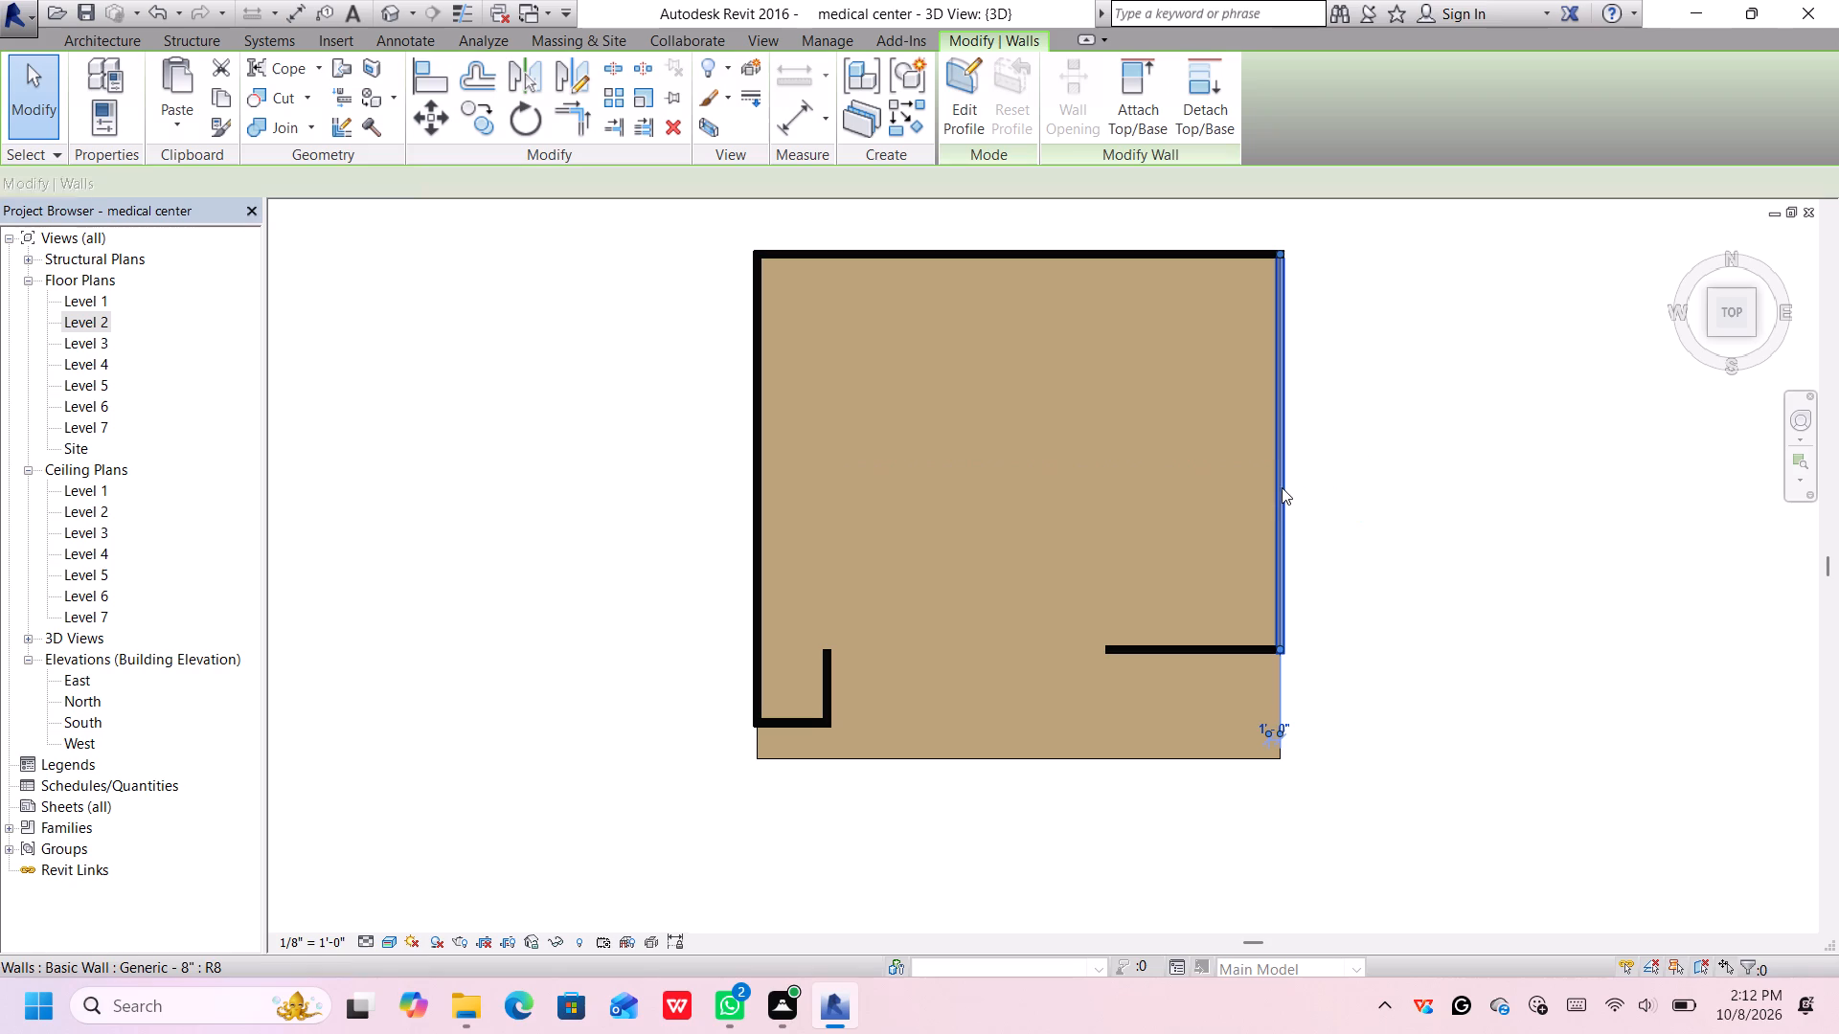
key("Left")
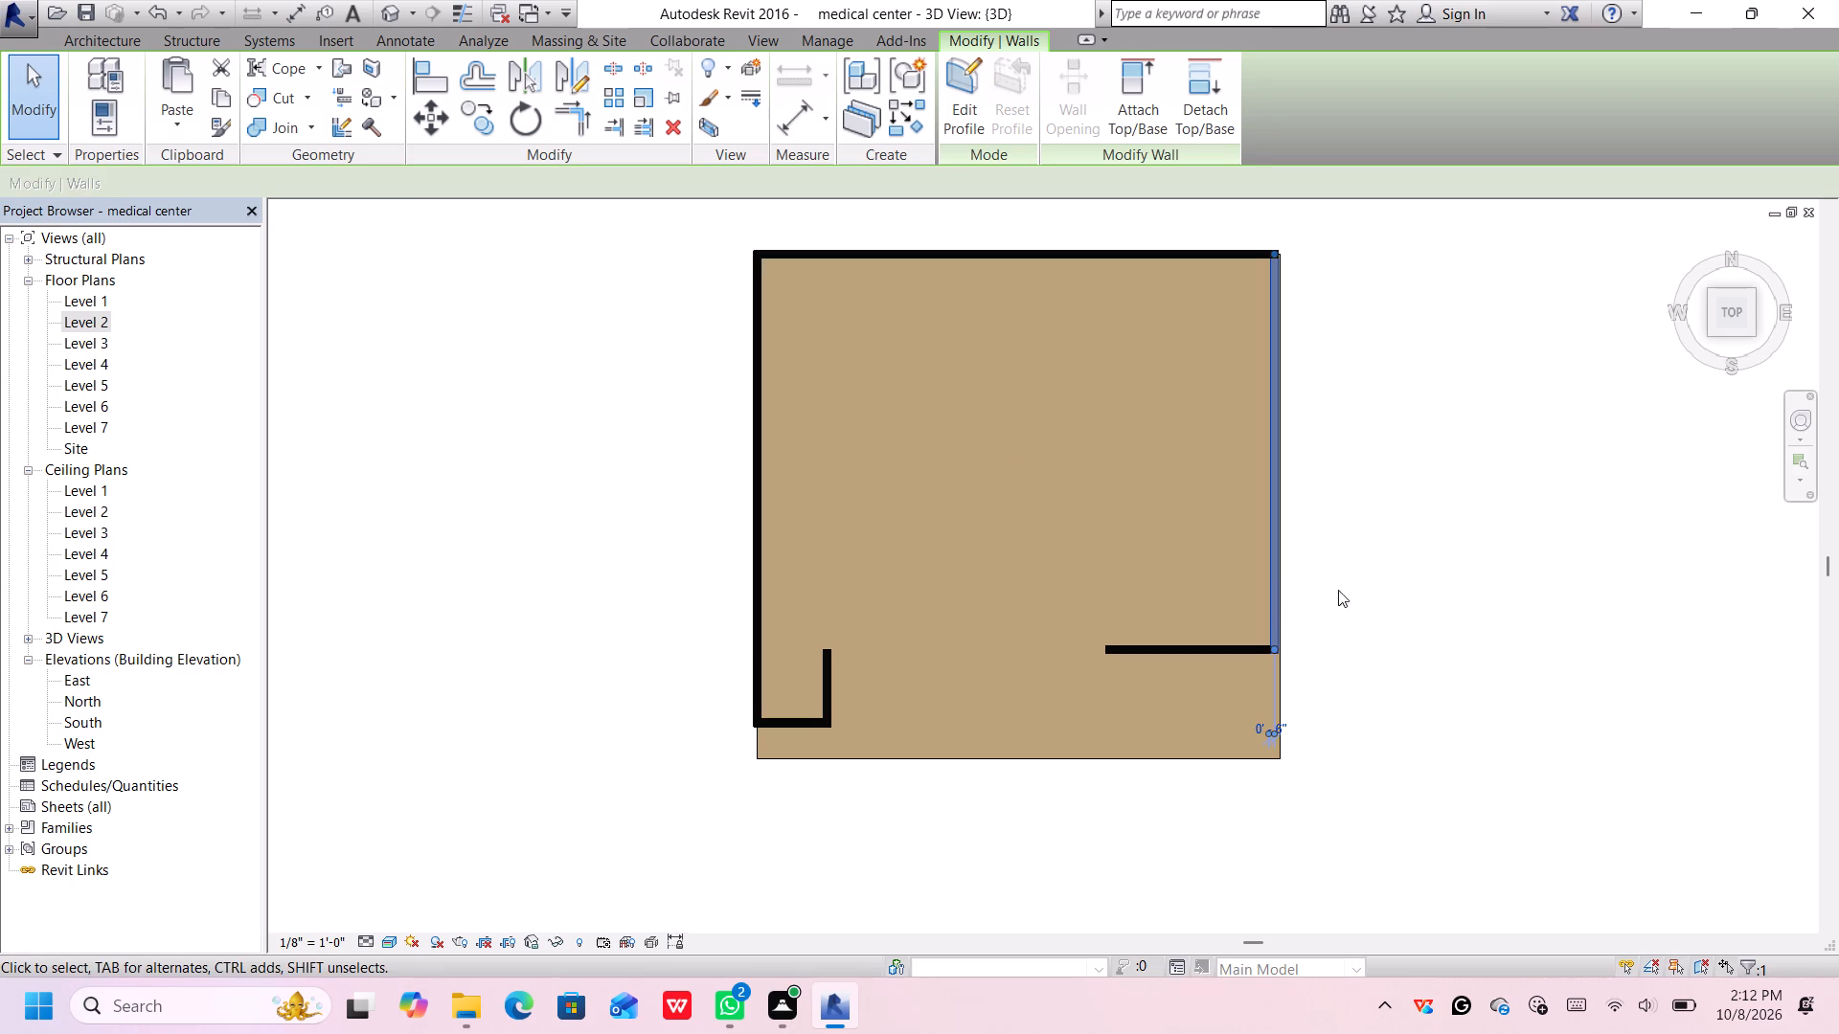
left_click(1233, 651)
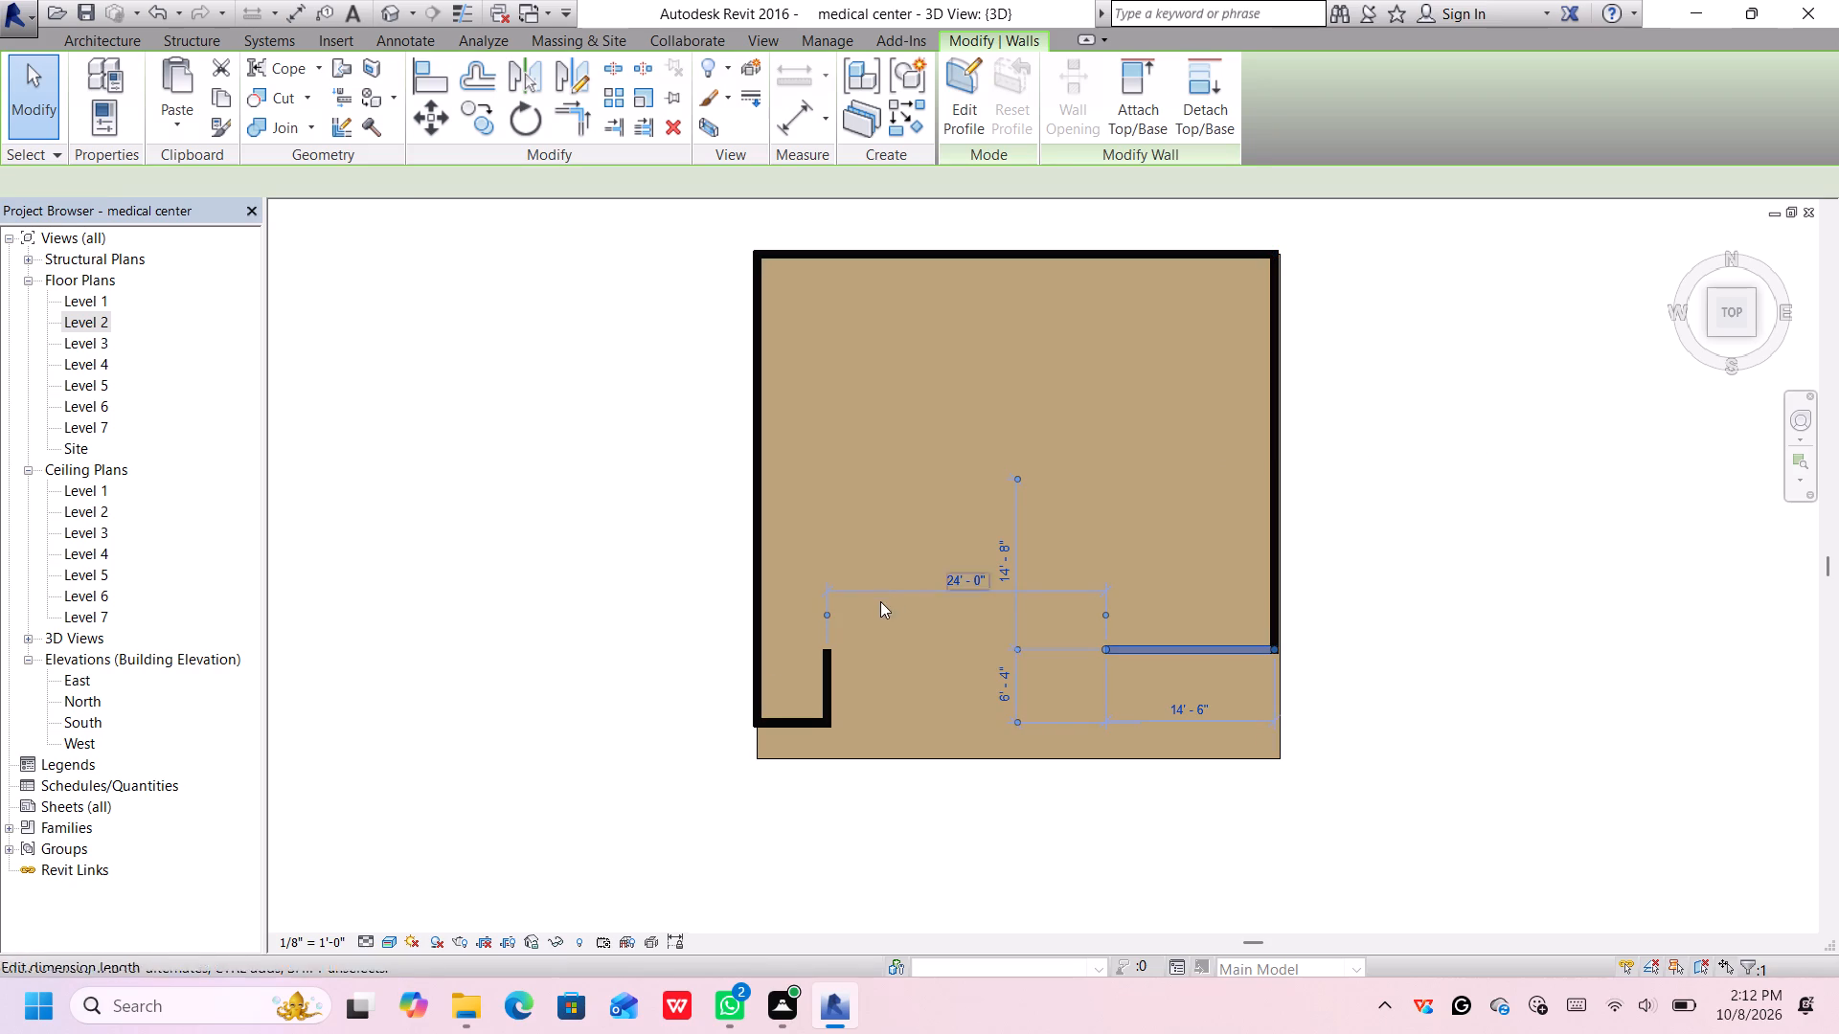
left_click(753, 662)
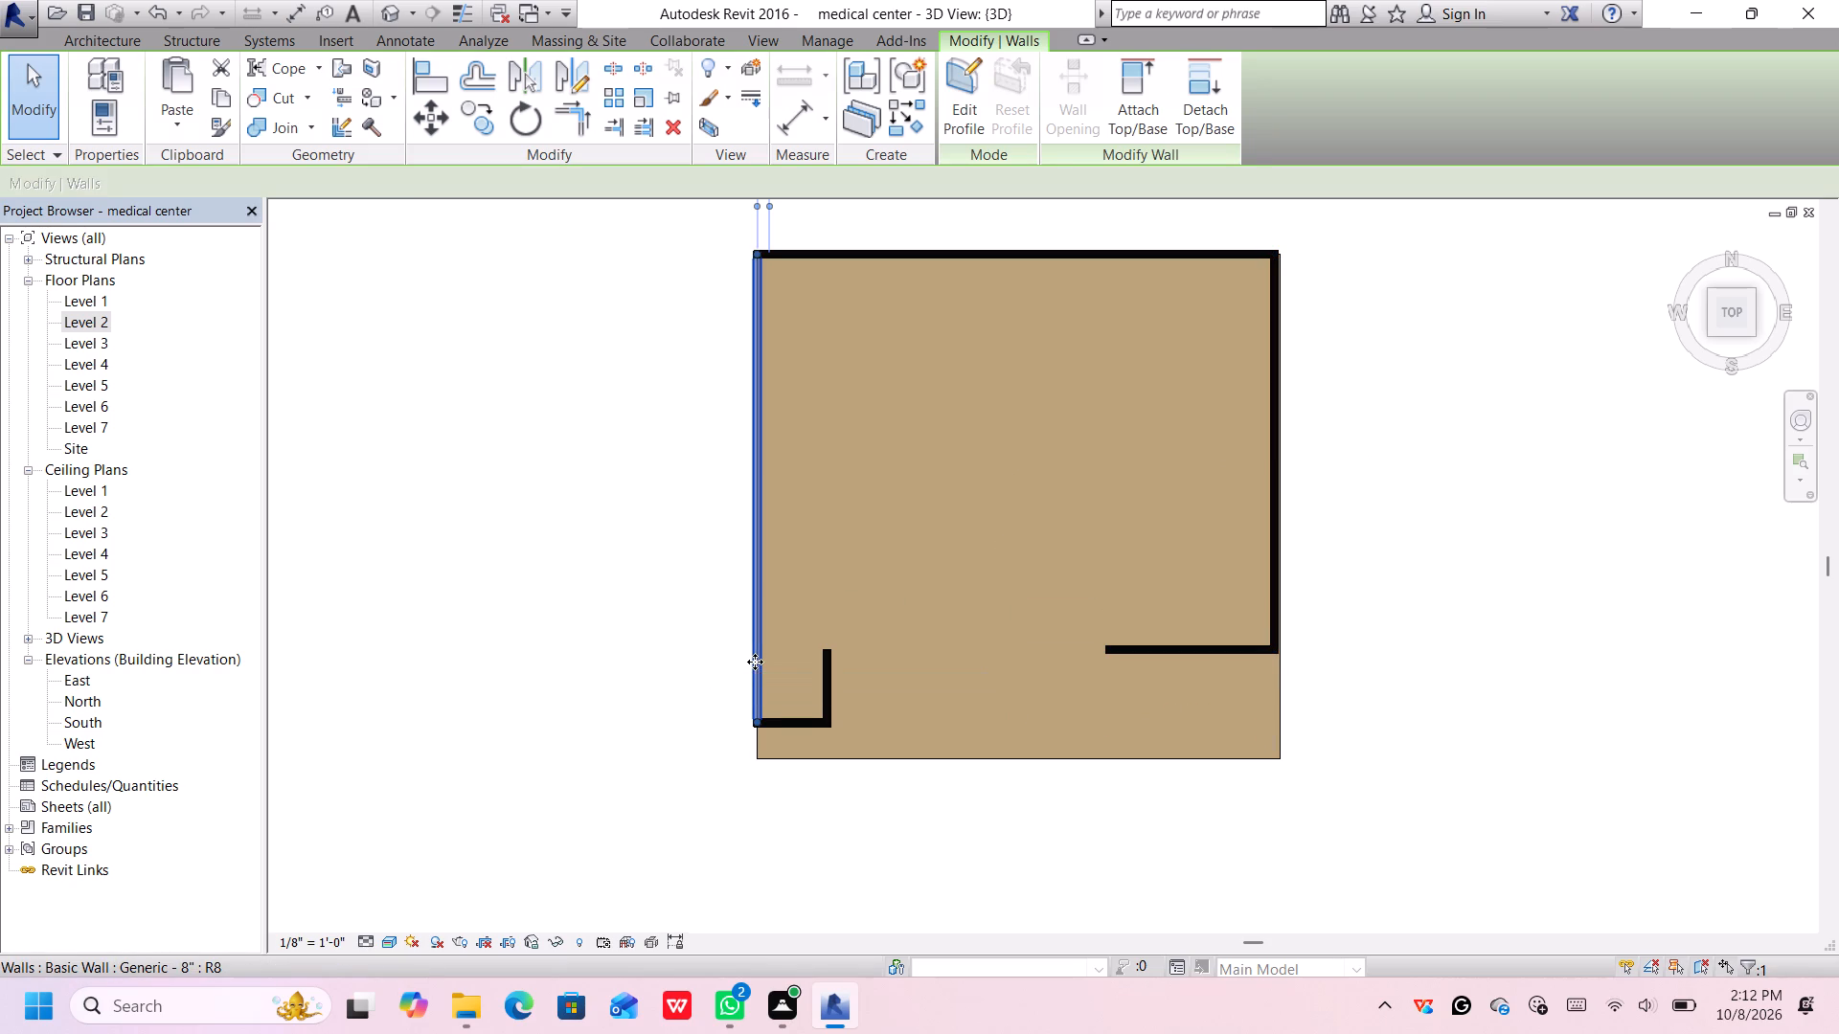
key("Right")
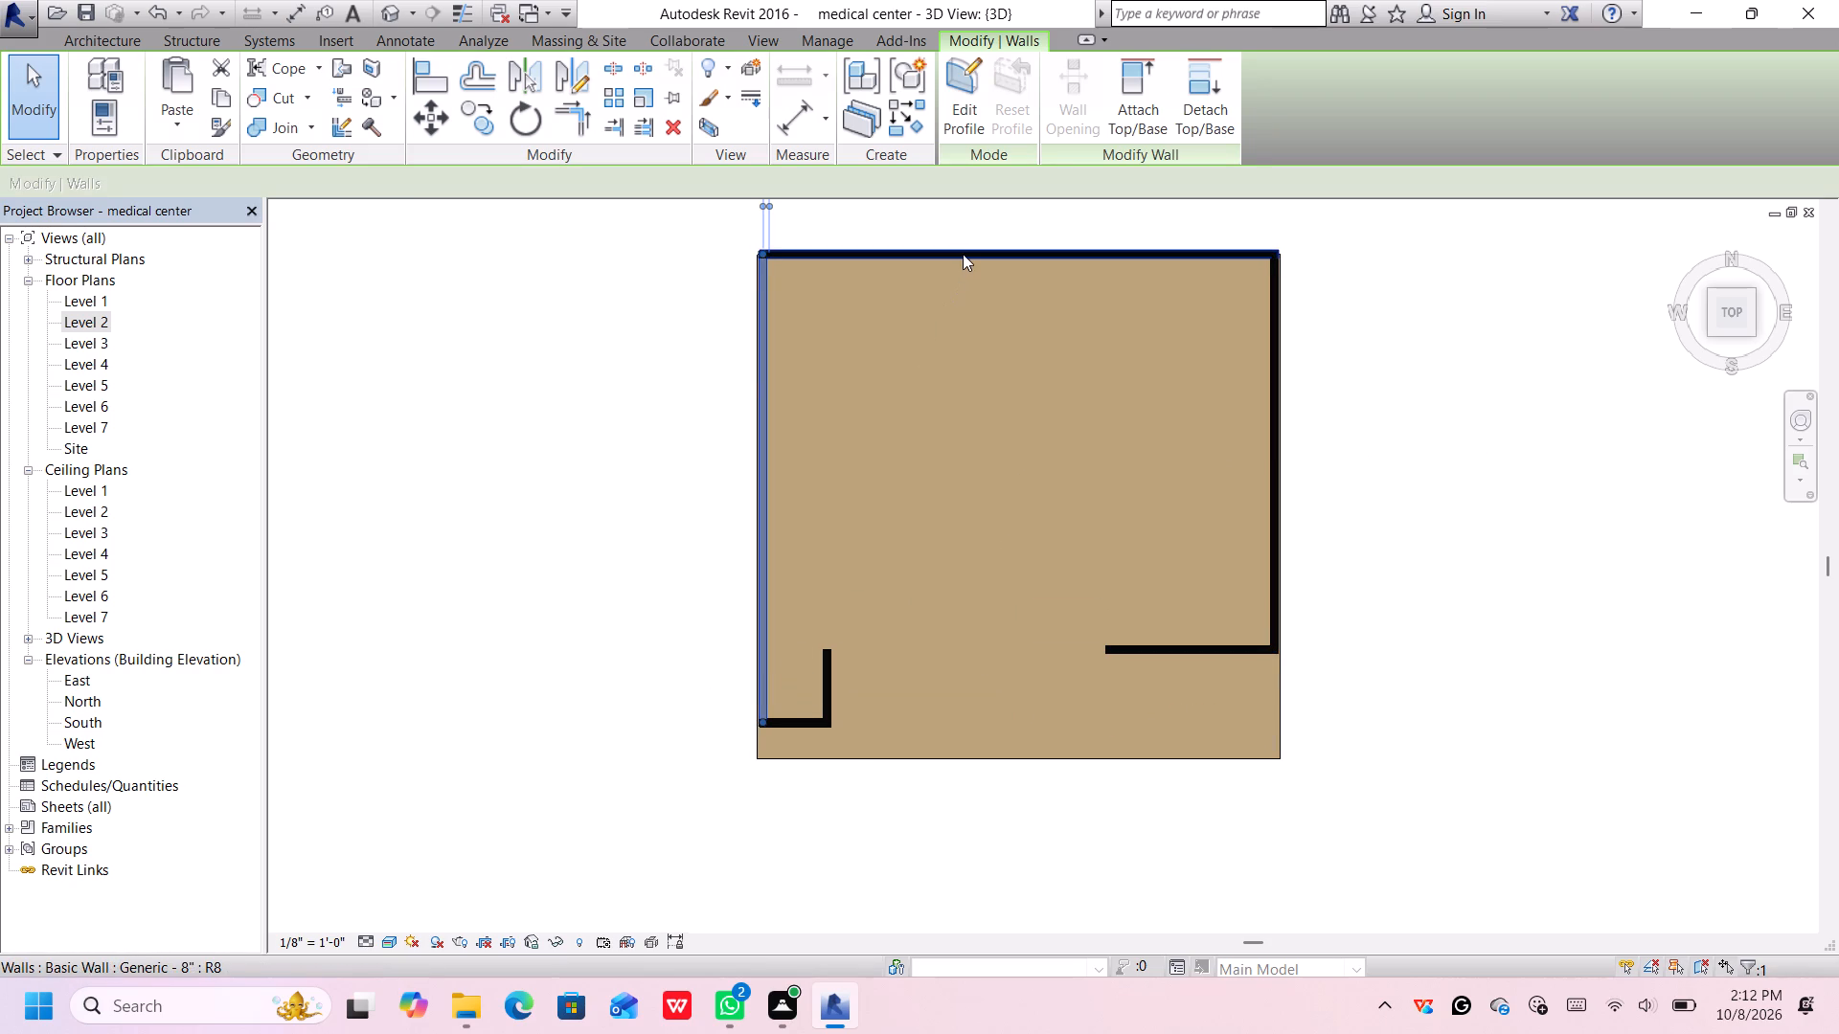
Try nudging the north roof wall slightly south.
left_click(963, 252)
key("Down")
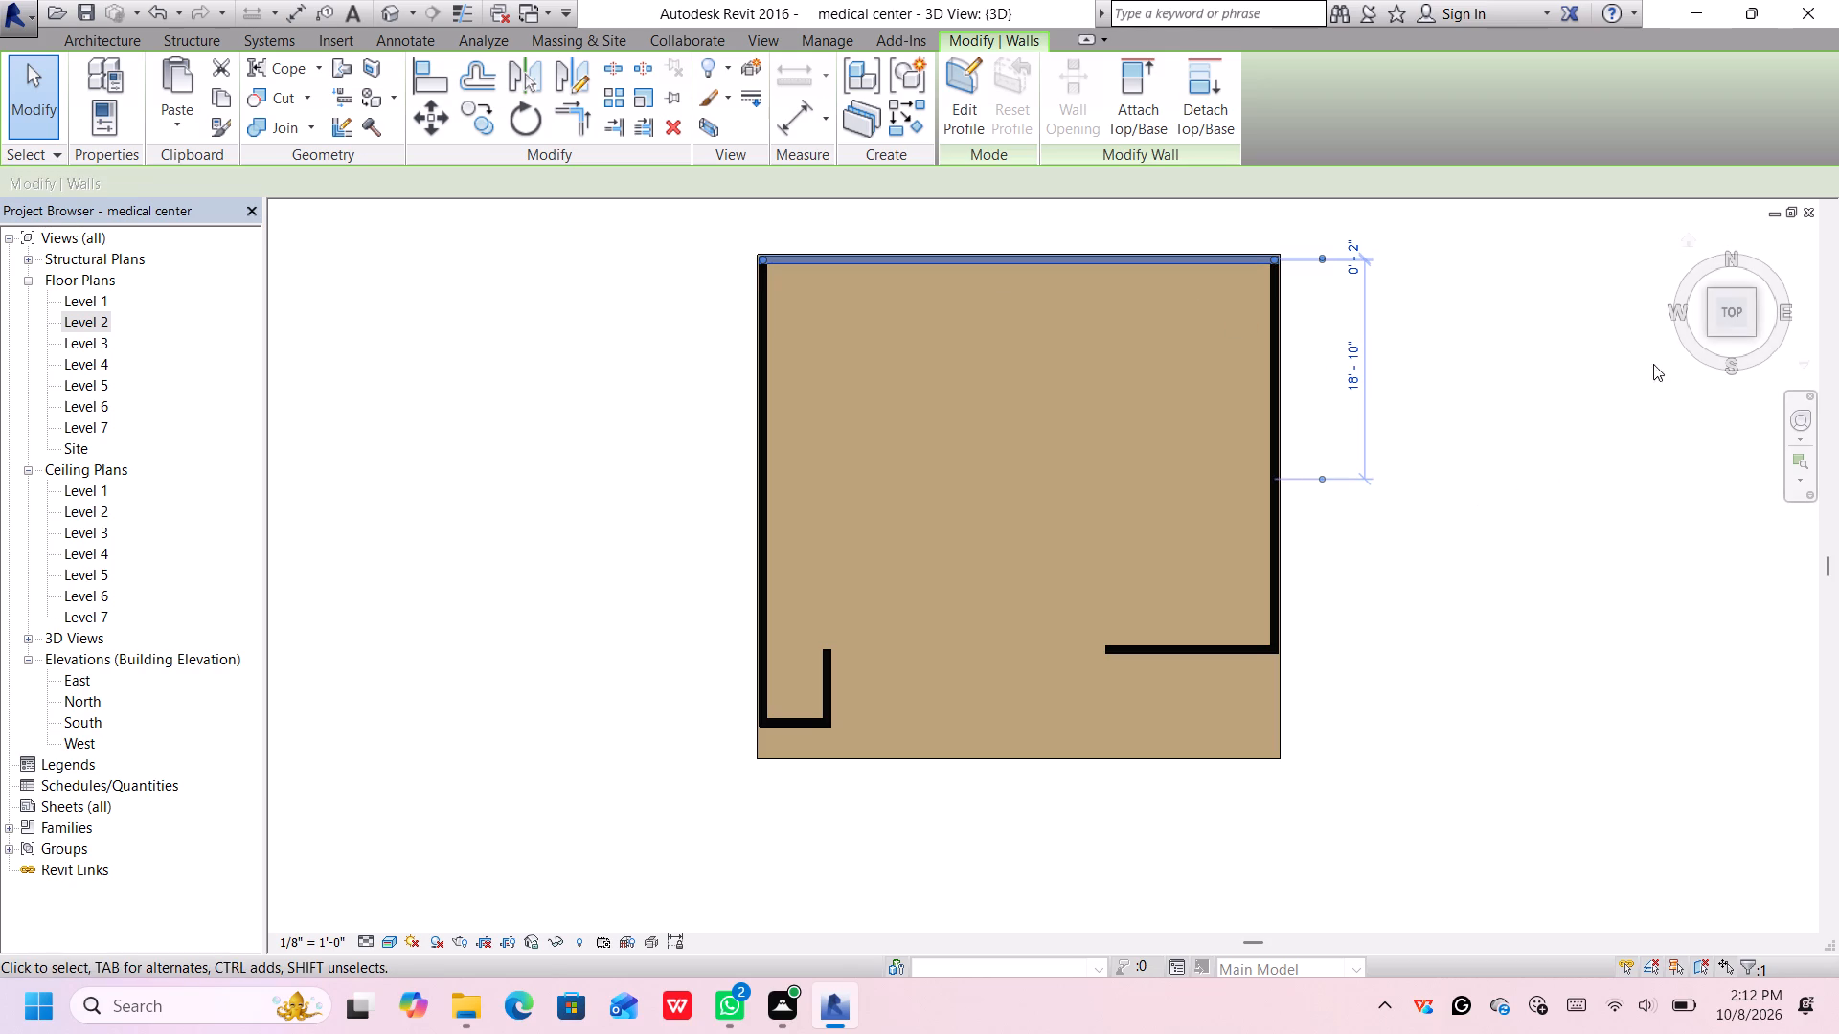
Examine how the new walls sit above the roof in an isometric 3D view.
left_click(1711, 332)
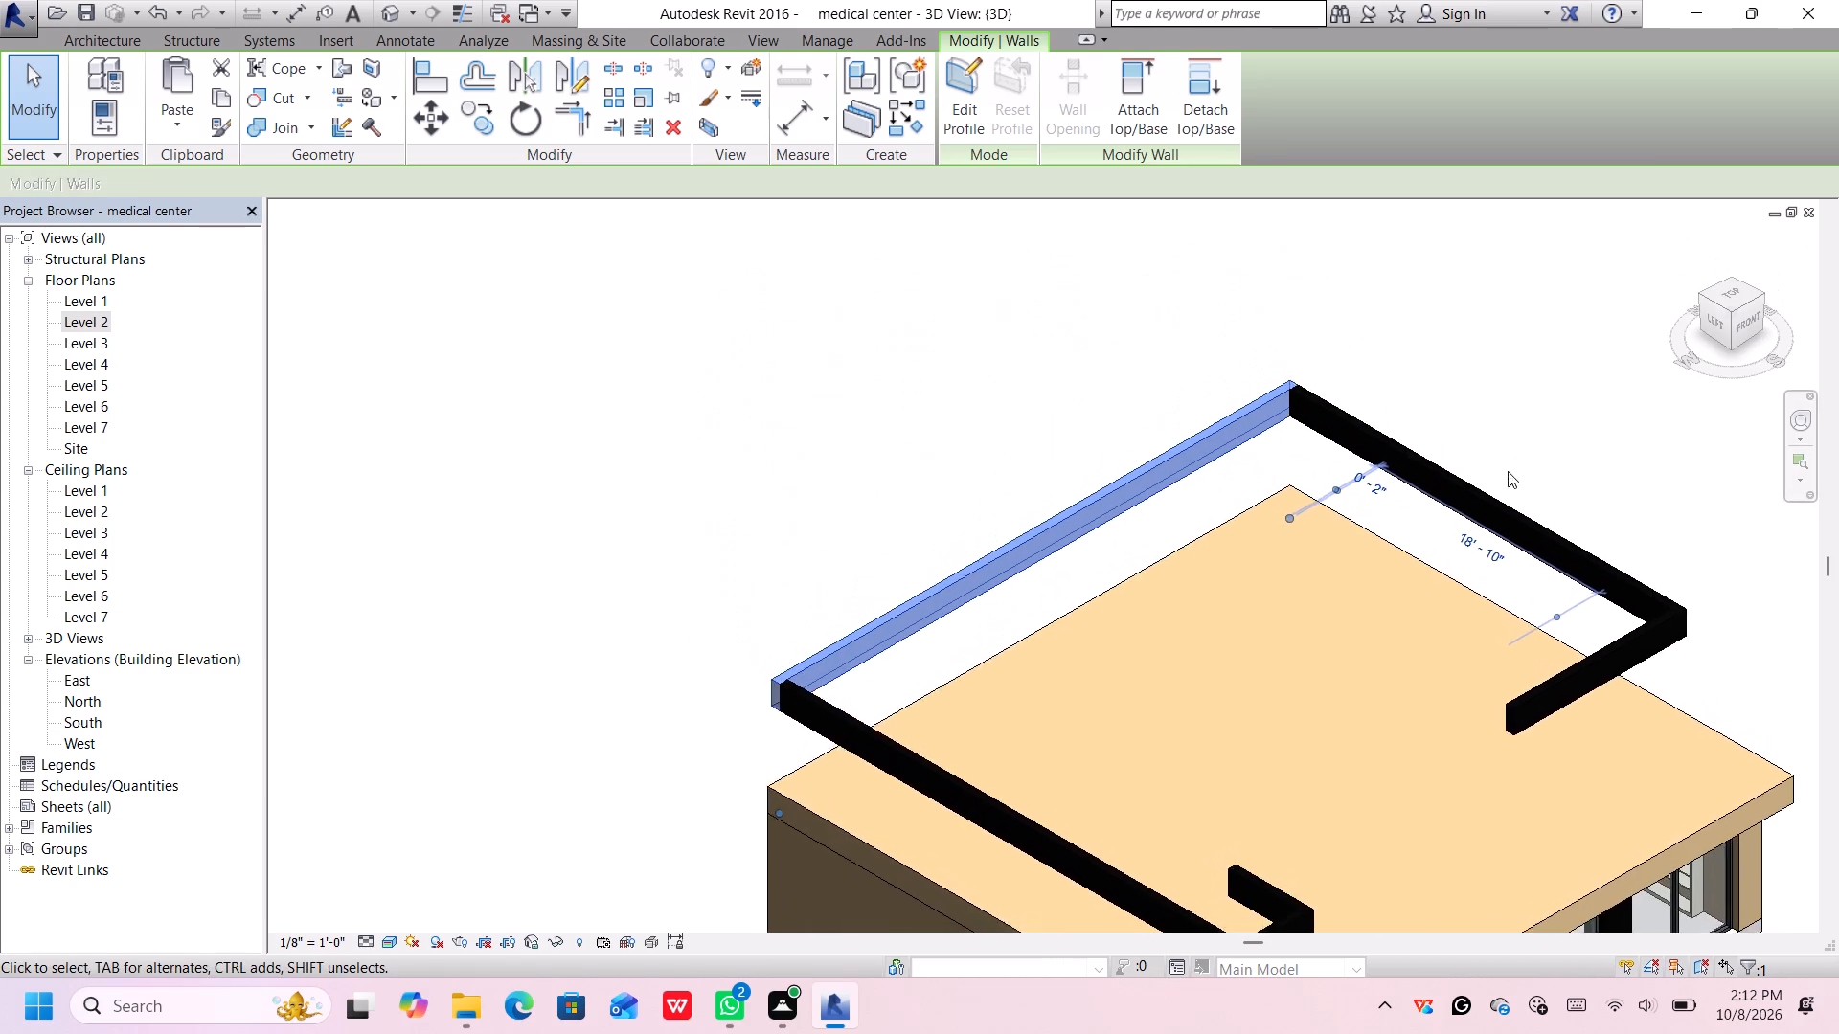
middle_click_drag(1509, 508, 1374, 295)
scroll(1427, 375, "up", 1)
scroll(1457, 405, "down", 7)
scroll(1463, 401, "up", 2)
scroll(1464, 401, "down", 1)
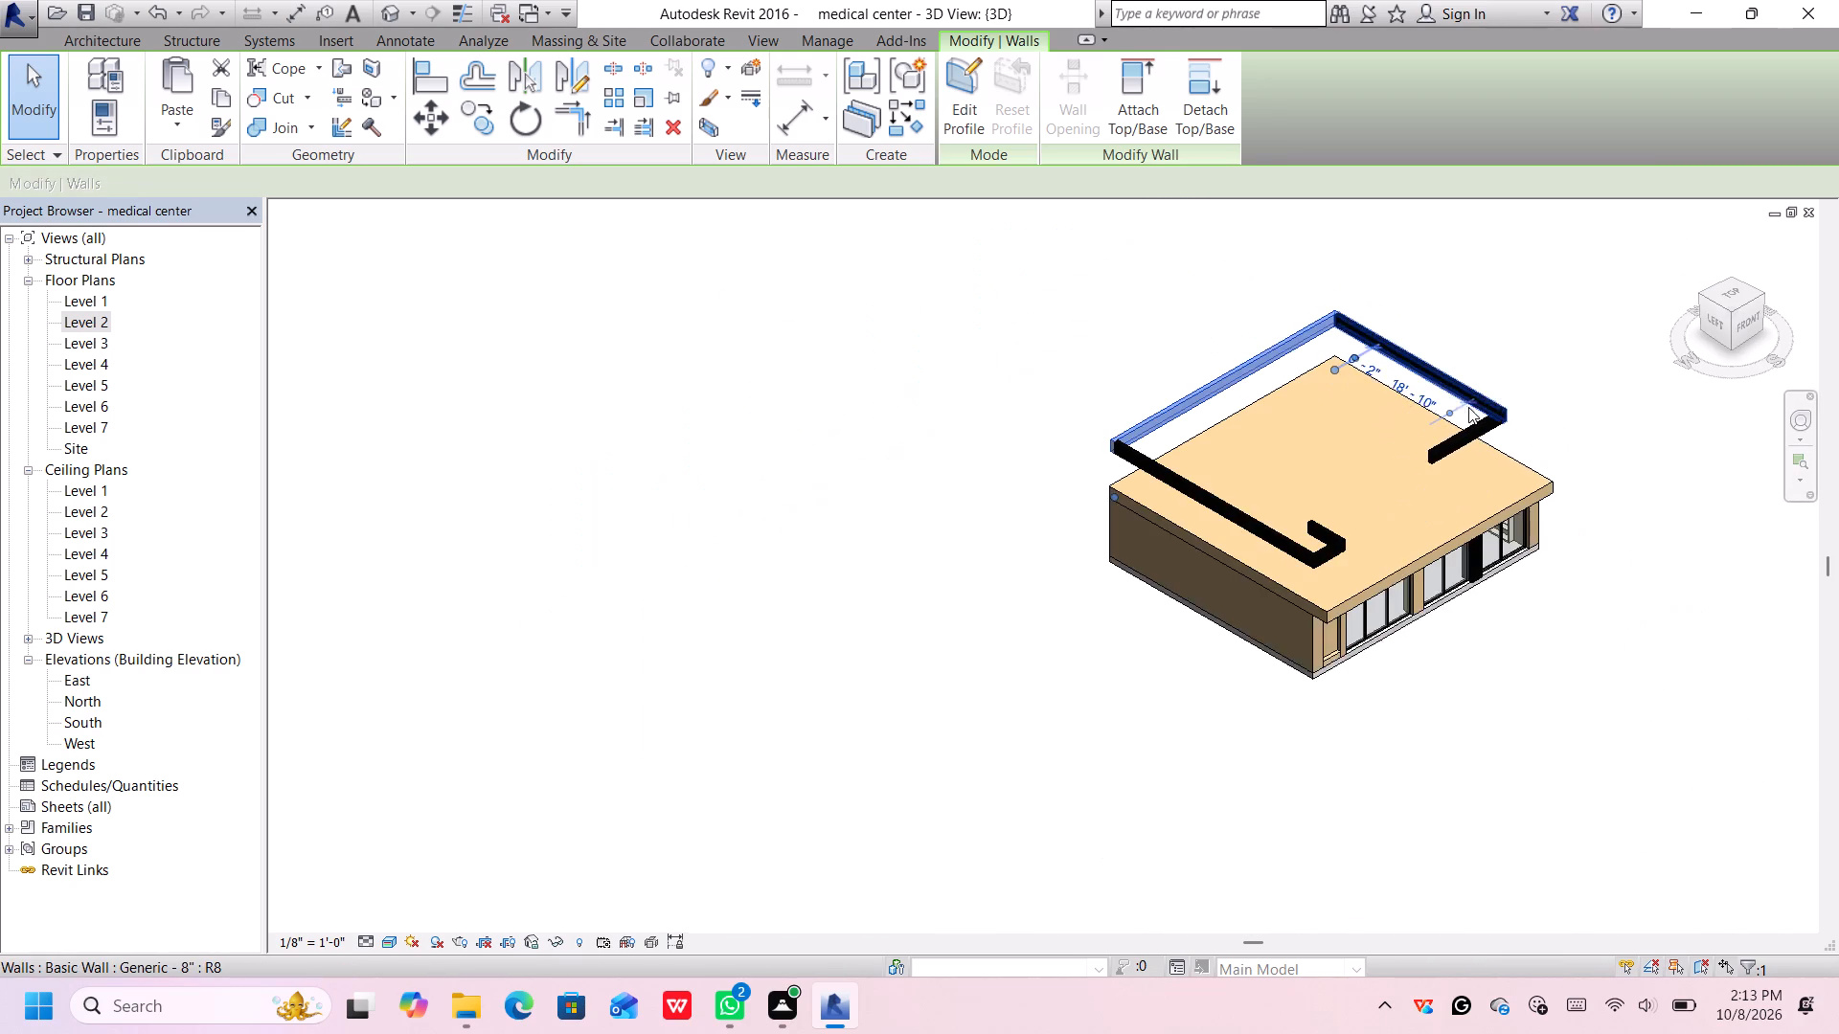
middle_click_drag(1534, 373, 1435, 380)
scroll(1534, 373, "up", 1)
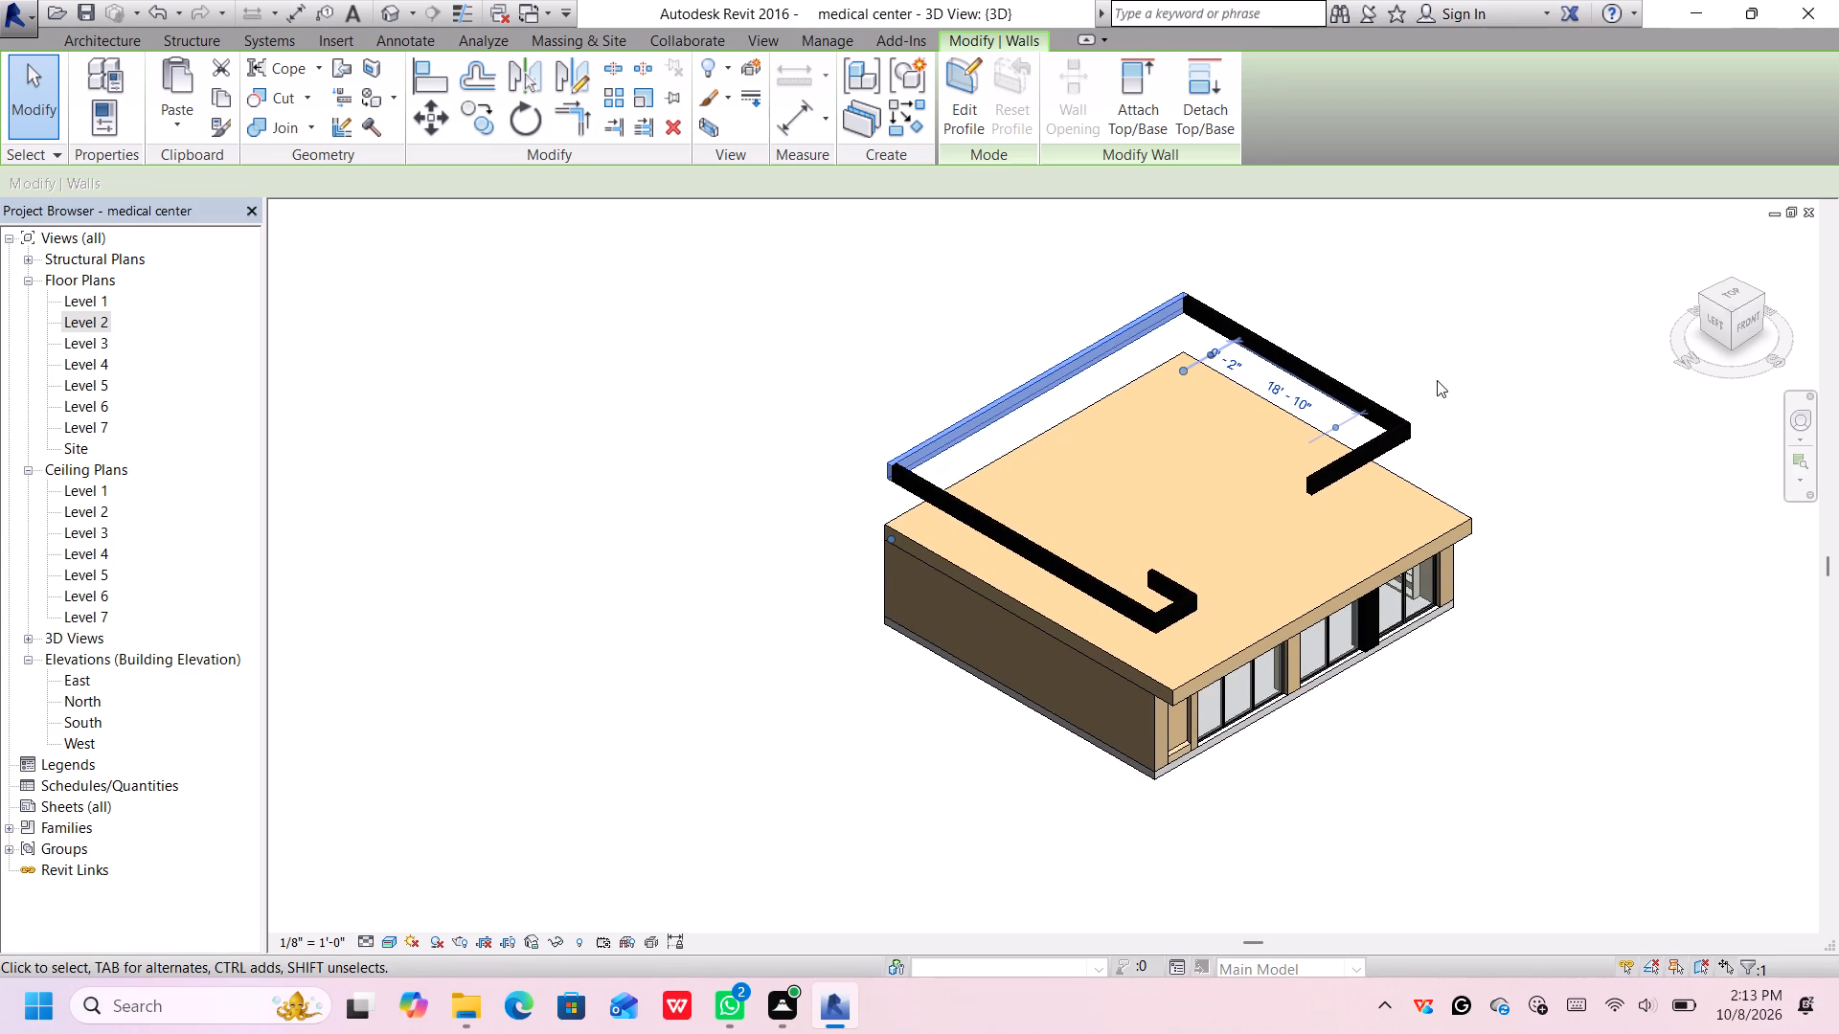
left_click_drag(1423, 366, 1407, 369)
left_click_drag(1365, 371, 1335, 414)
left_click_drag(1144, 290, 1135, 343)
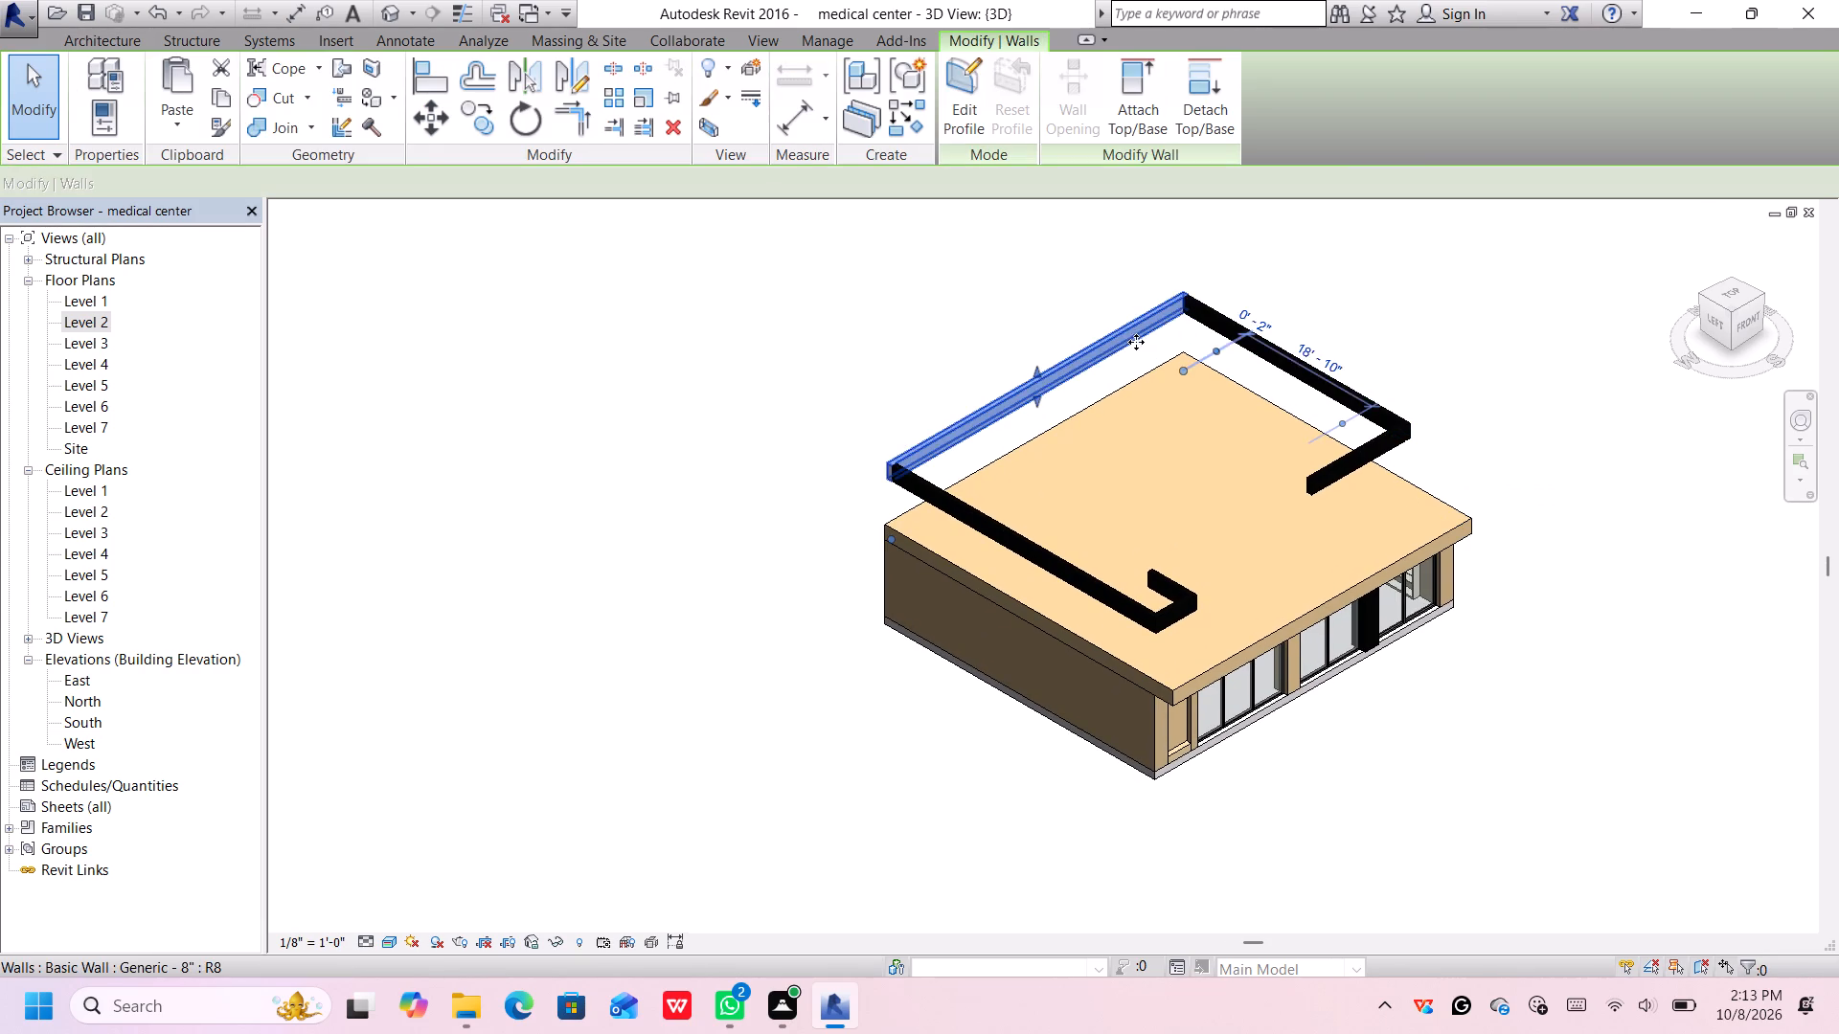
scroll(1366, 394, "up", 1)
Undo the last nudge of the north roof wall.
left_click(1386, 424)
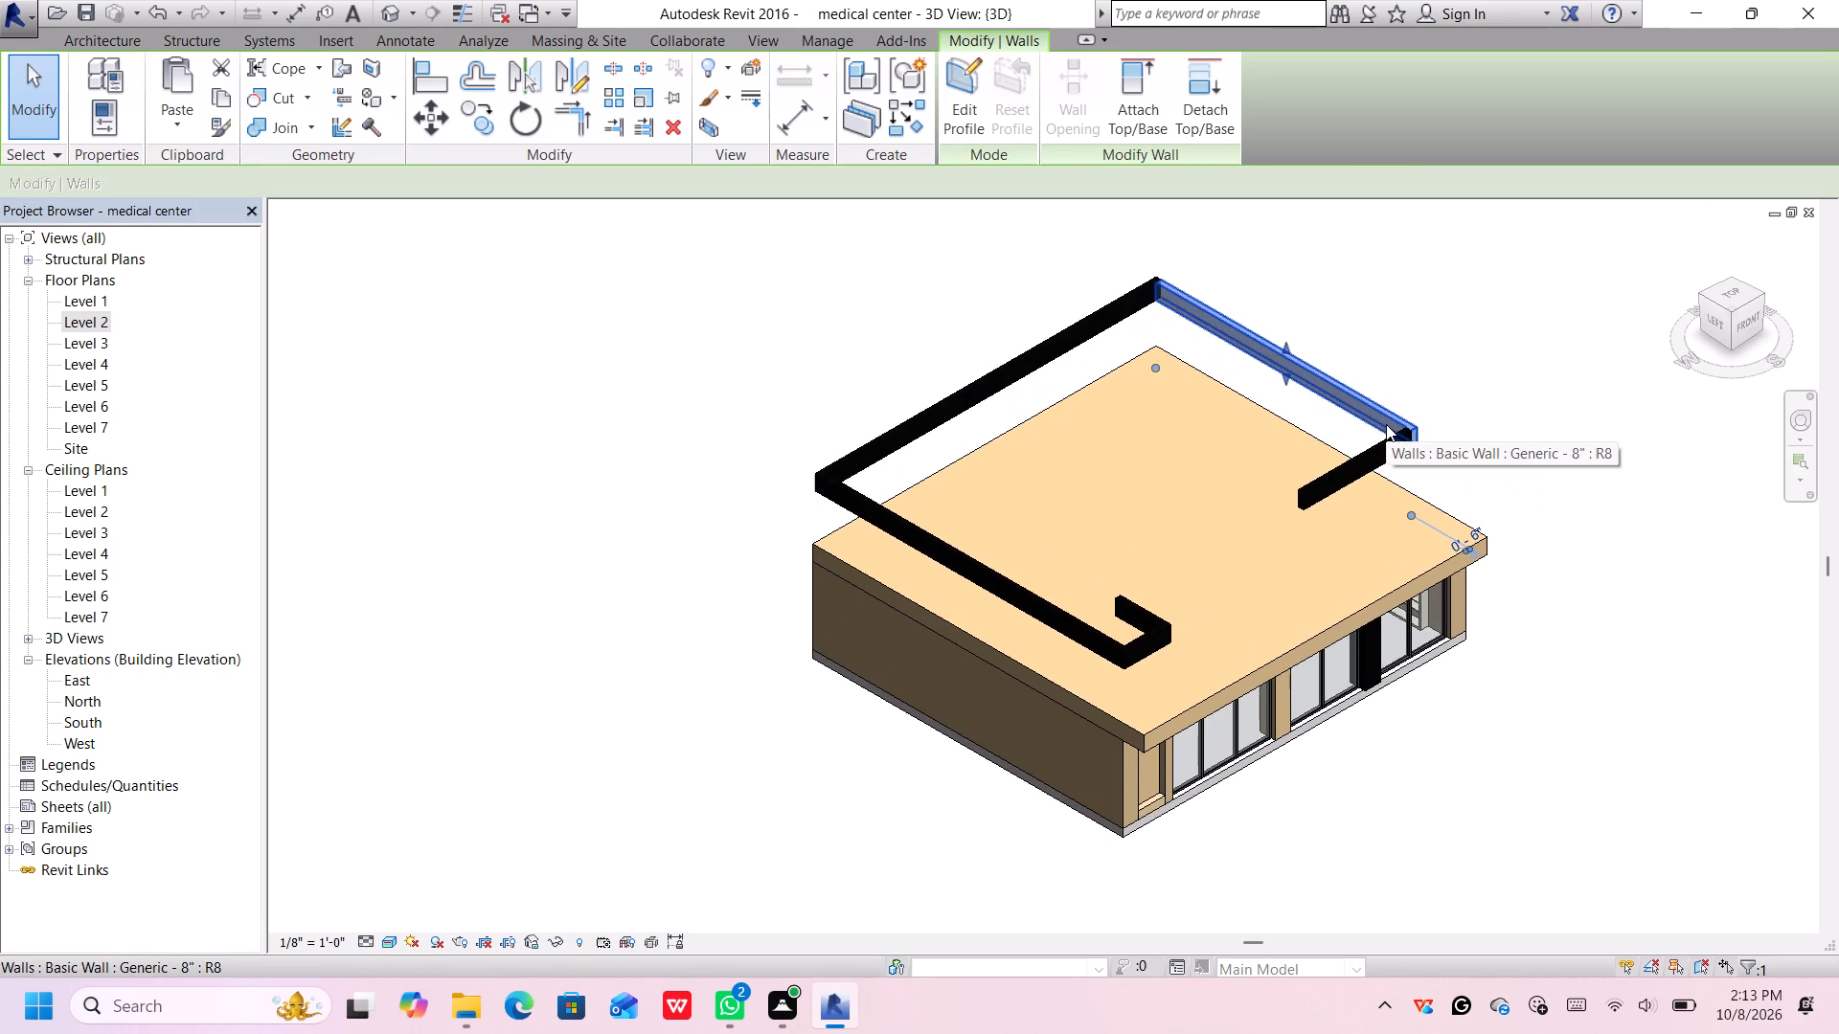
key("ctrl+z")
Select all six Generic - 8" walls above the flat roof and set their base offset to 0' 0".
scroll(1372, 432, "up", 1)
scroll(1372, 429, "down", 1)
middle_click_drag(1372, 426, 1367, 414)
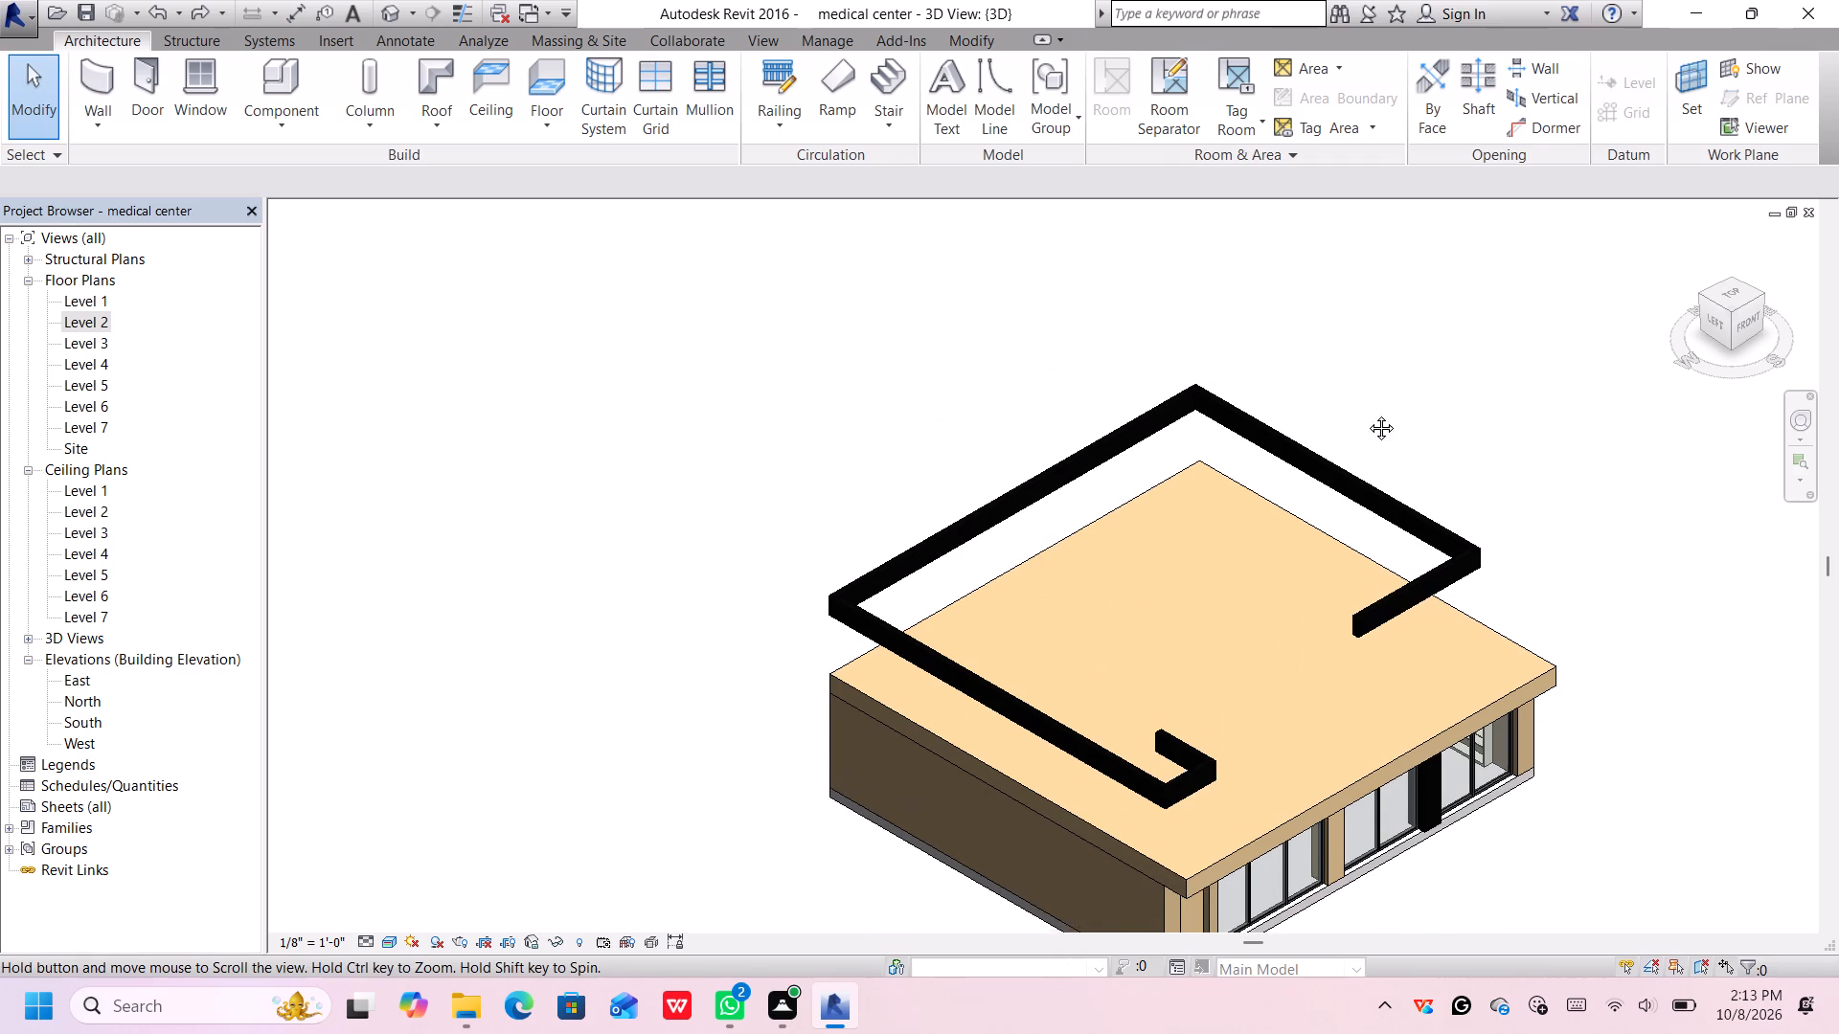
middle_click_drag(1367, 414, 1325, 275)
left_click_drag(1352, 323, 1334, 353)
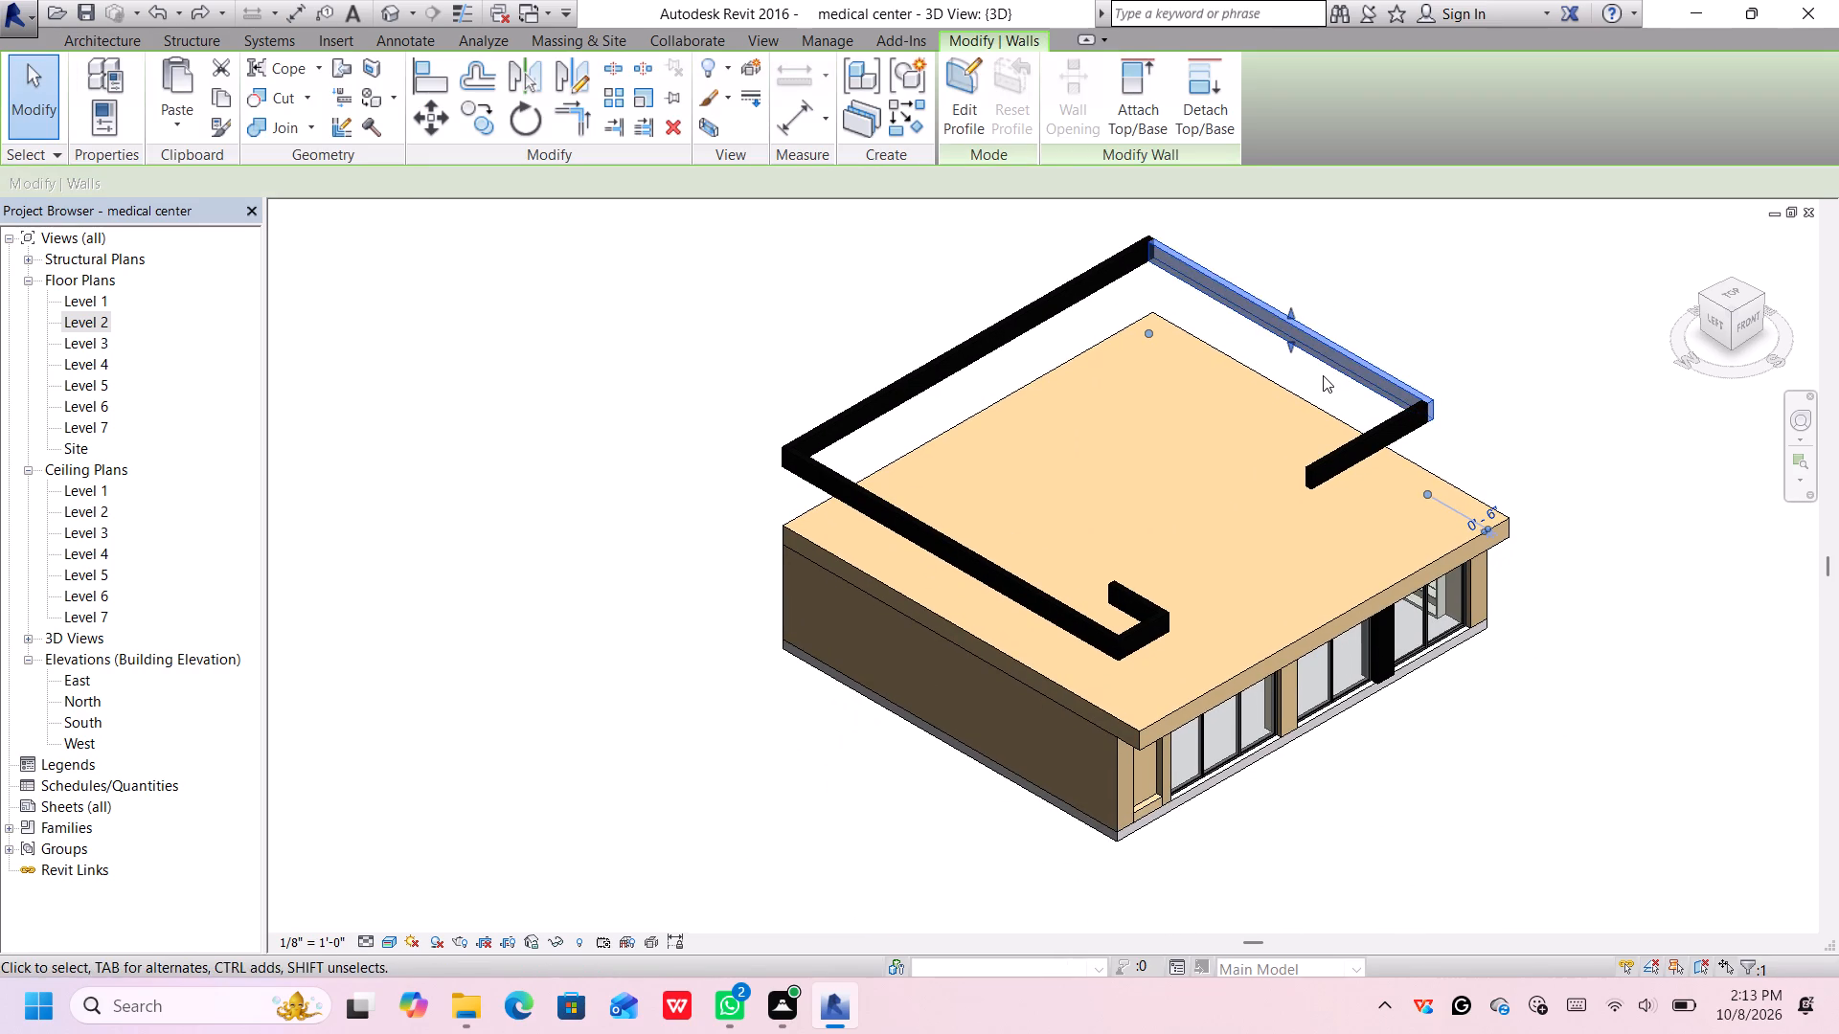
left_click(1385, 440, "ctrl")
left_click(1099, 272, "ctrl")
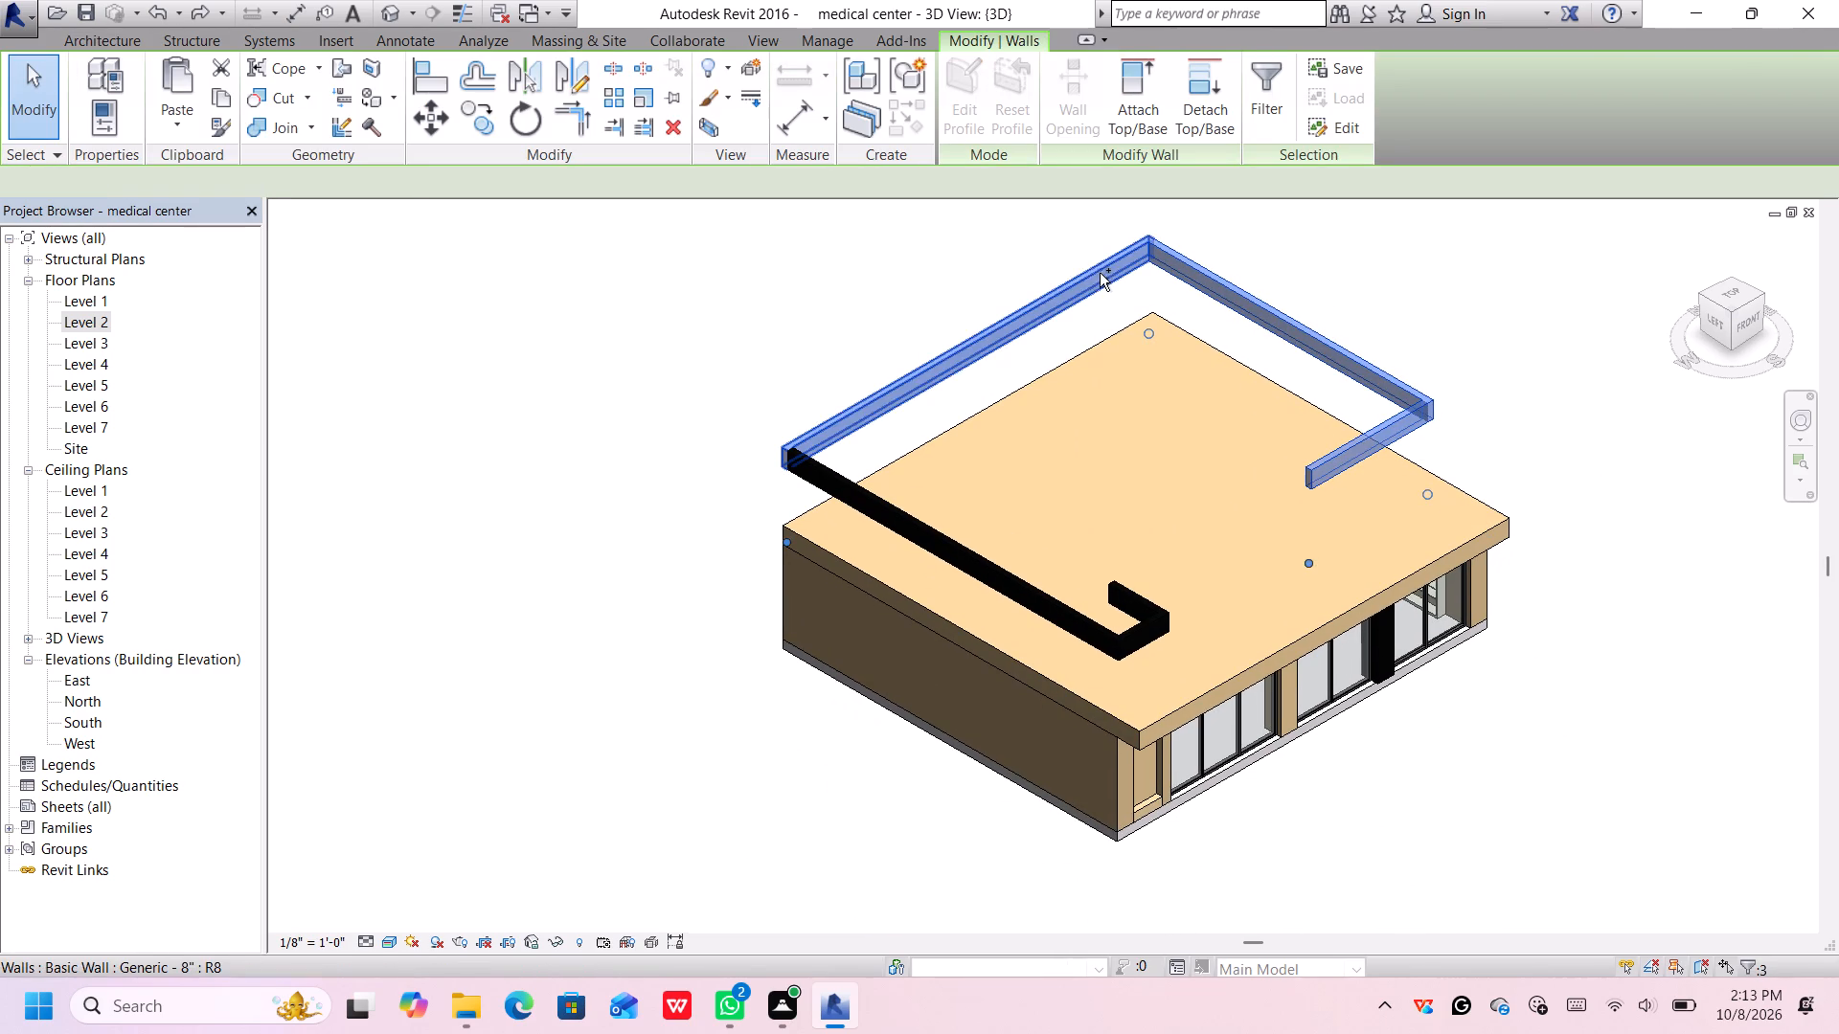
left_click(840, 490, "ctrl")
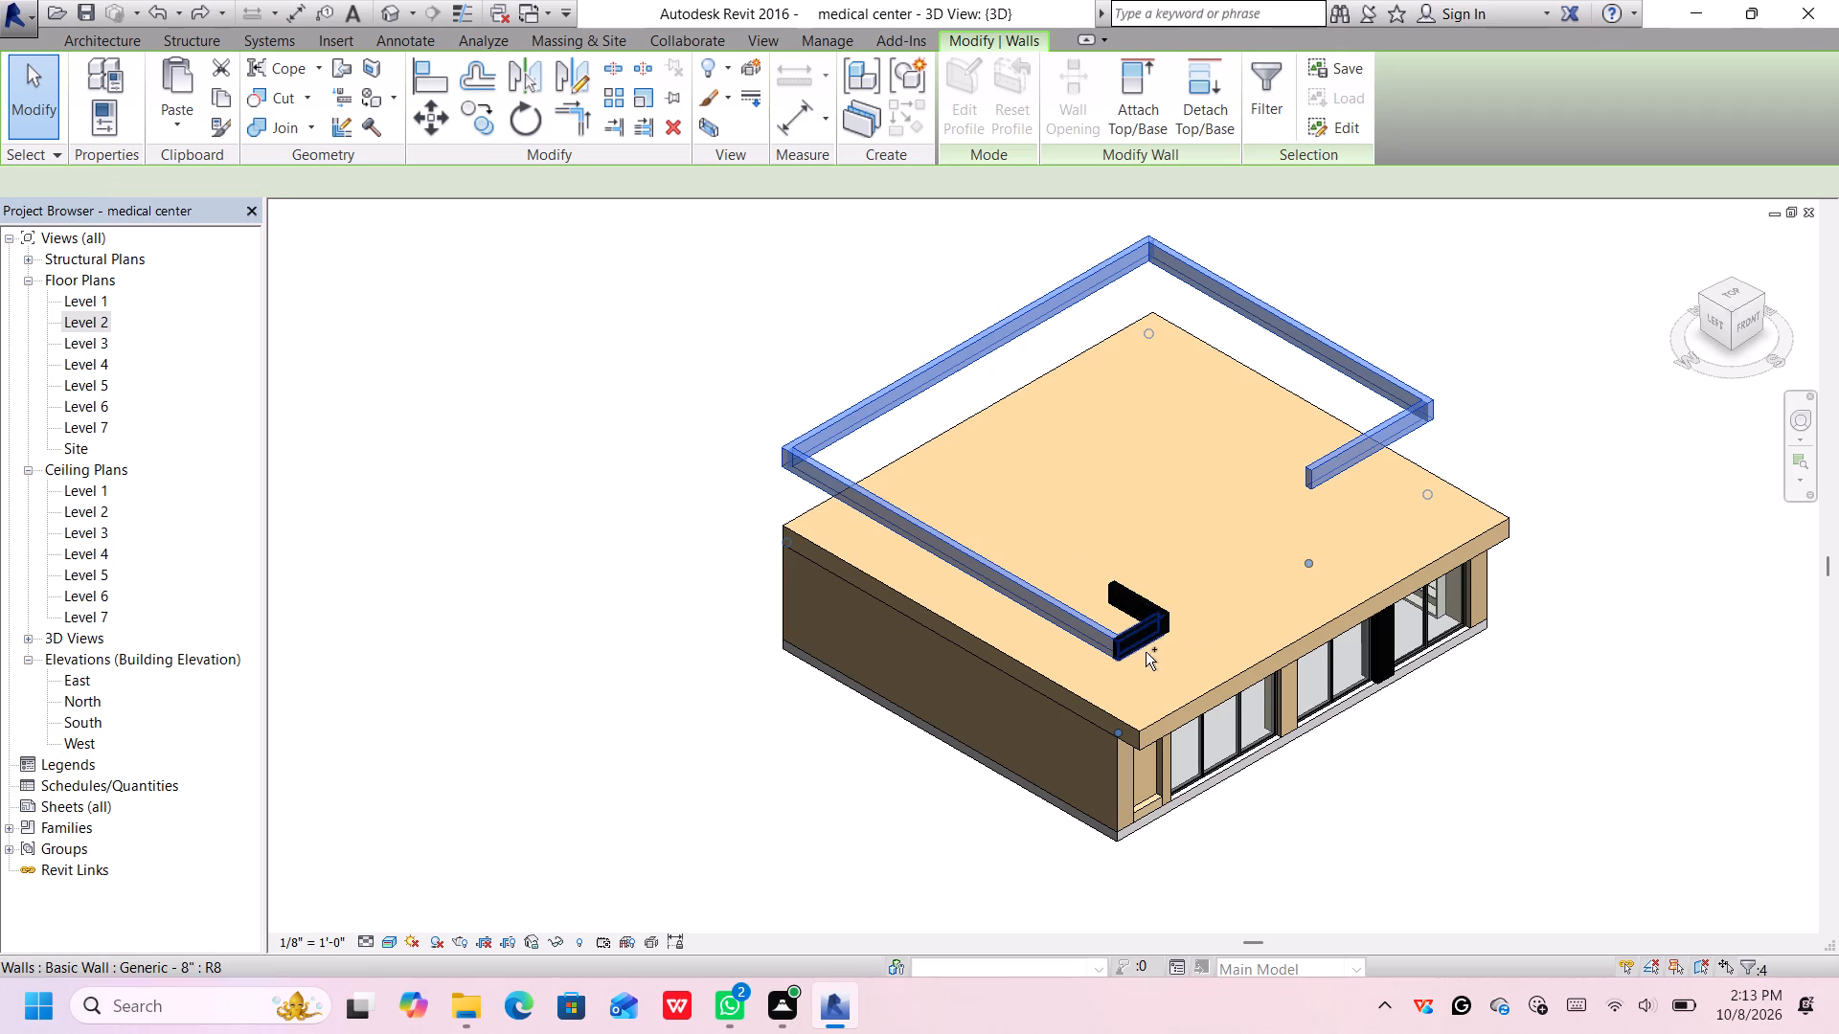
left_click(1141, 635, "ctrl")
left_click(1143, 612, "ctrl")
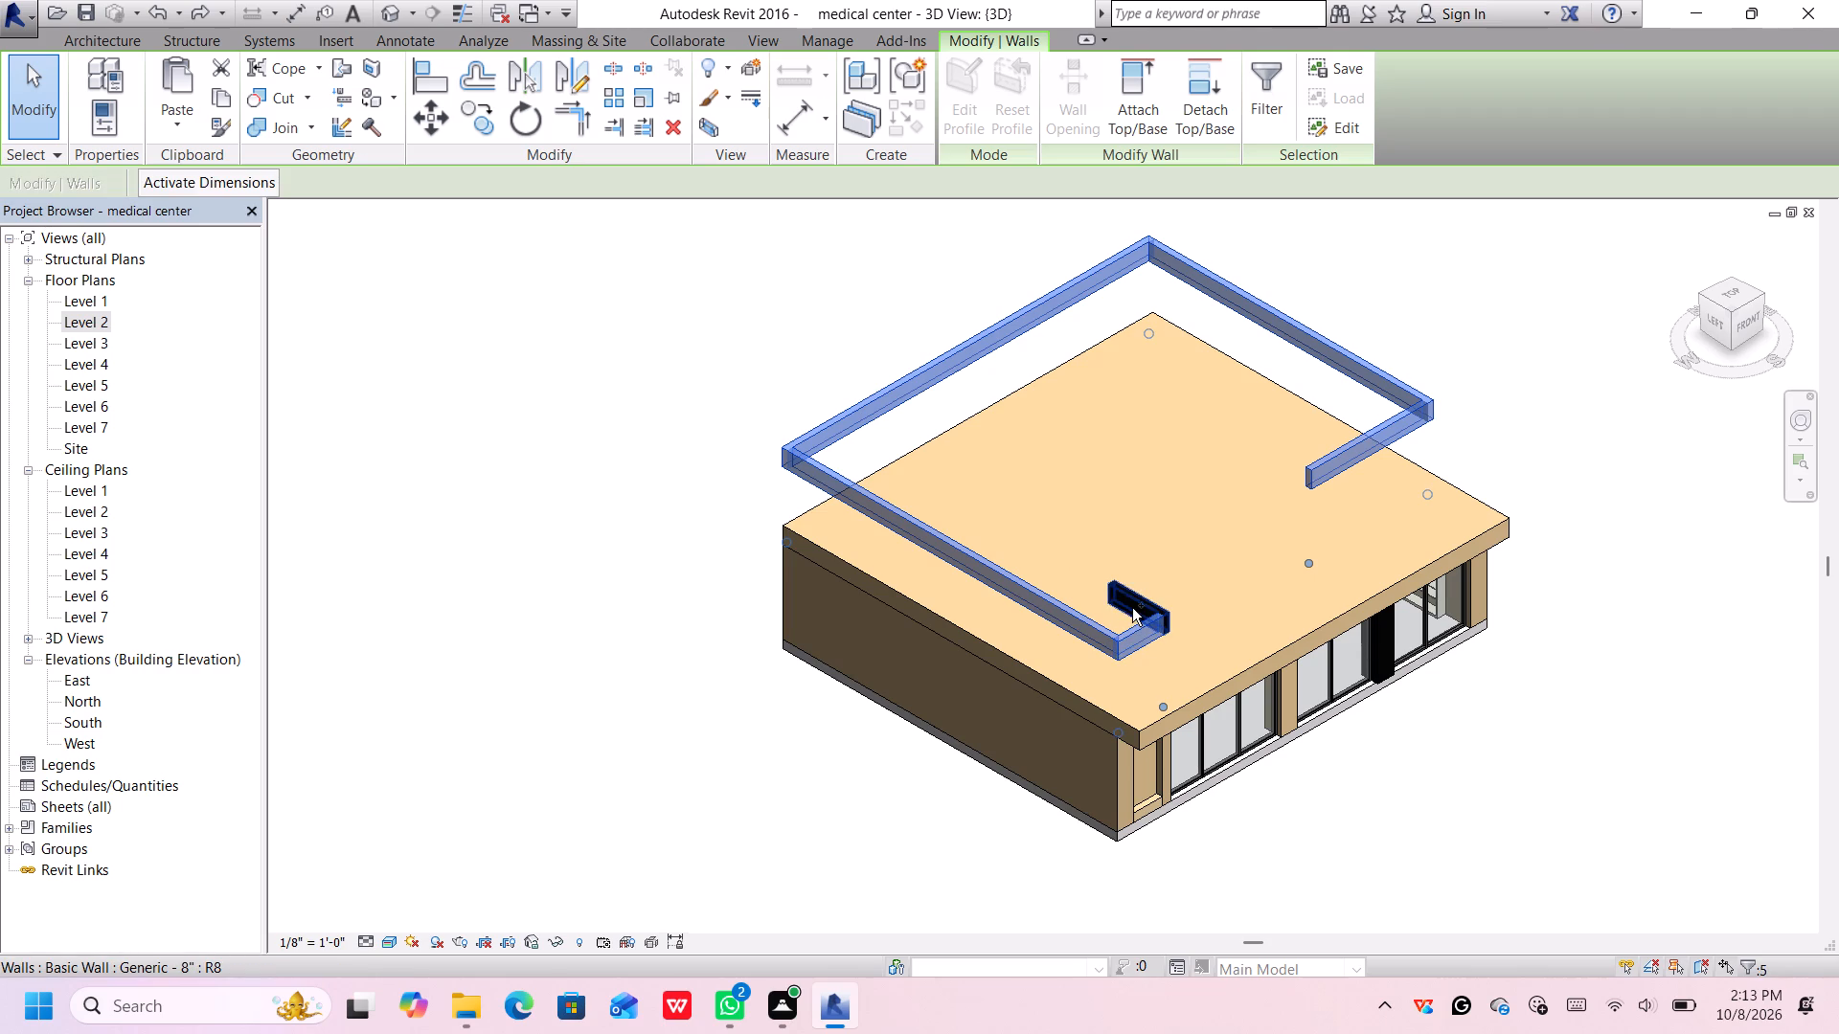
left_click(1132, 608, "ctrl")
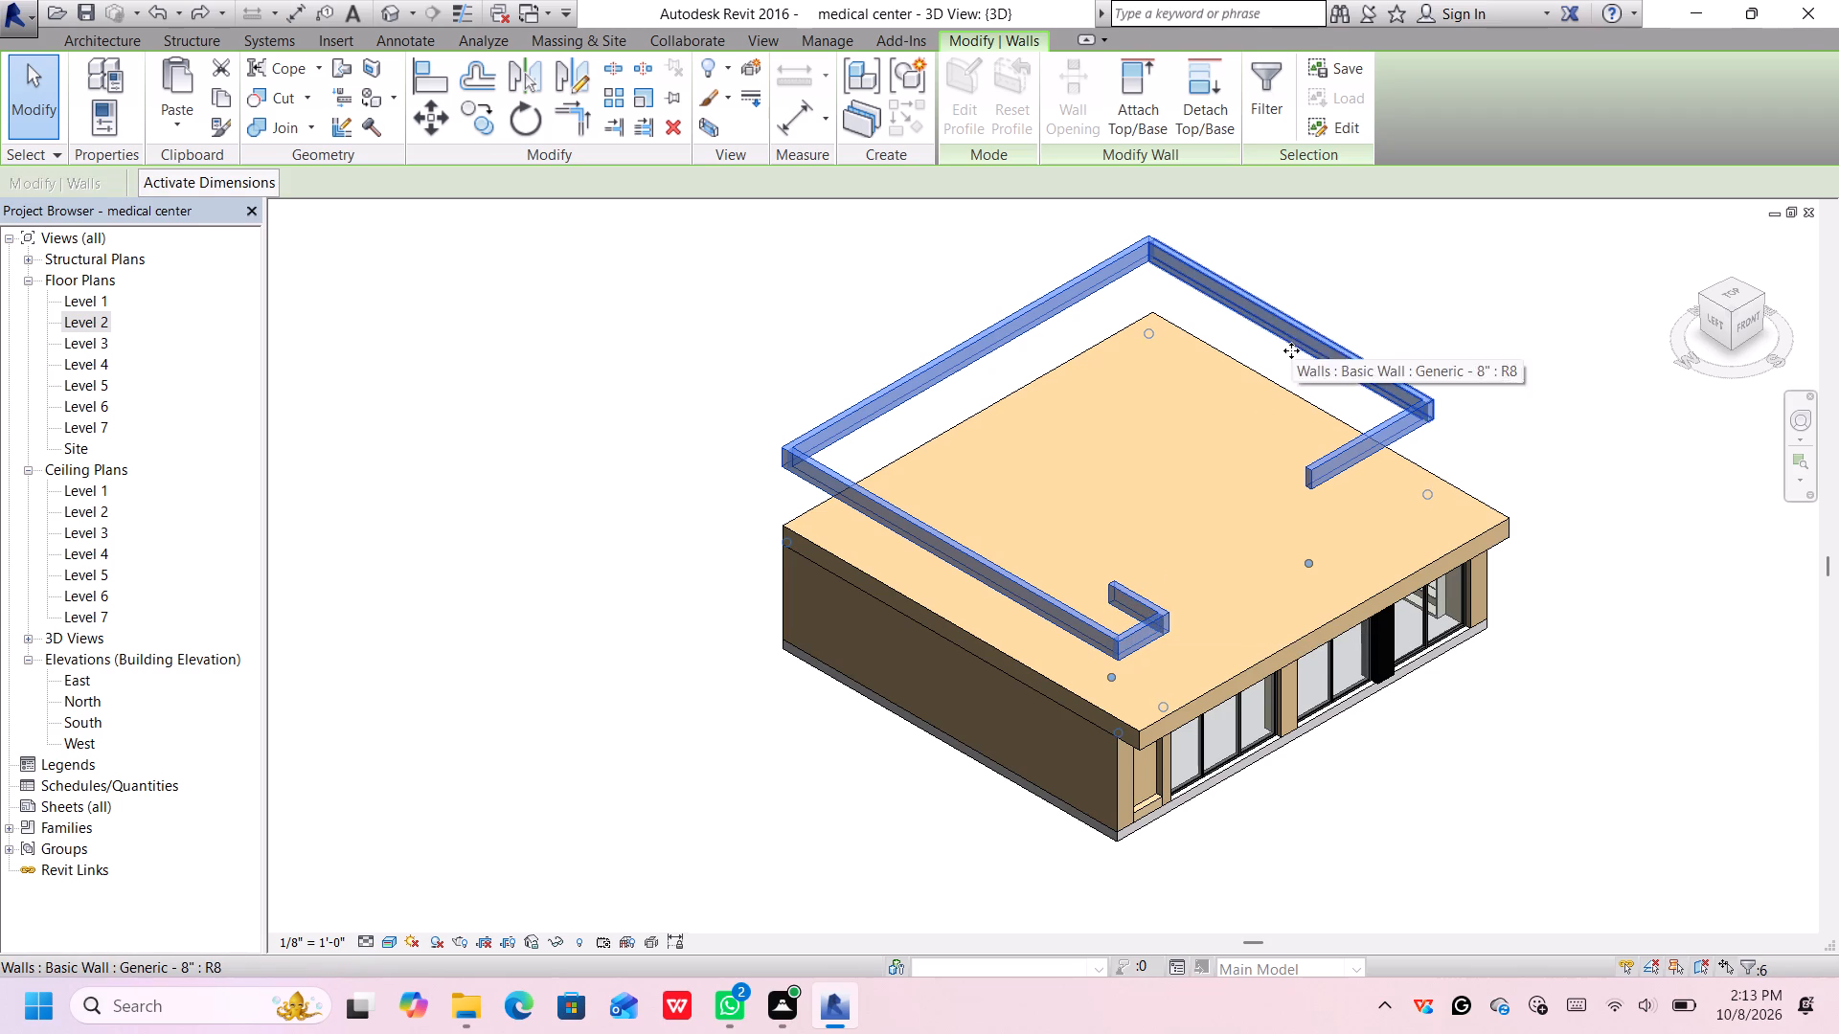
right_click(1292, 347)
left_click(1435, 918)
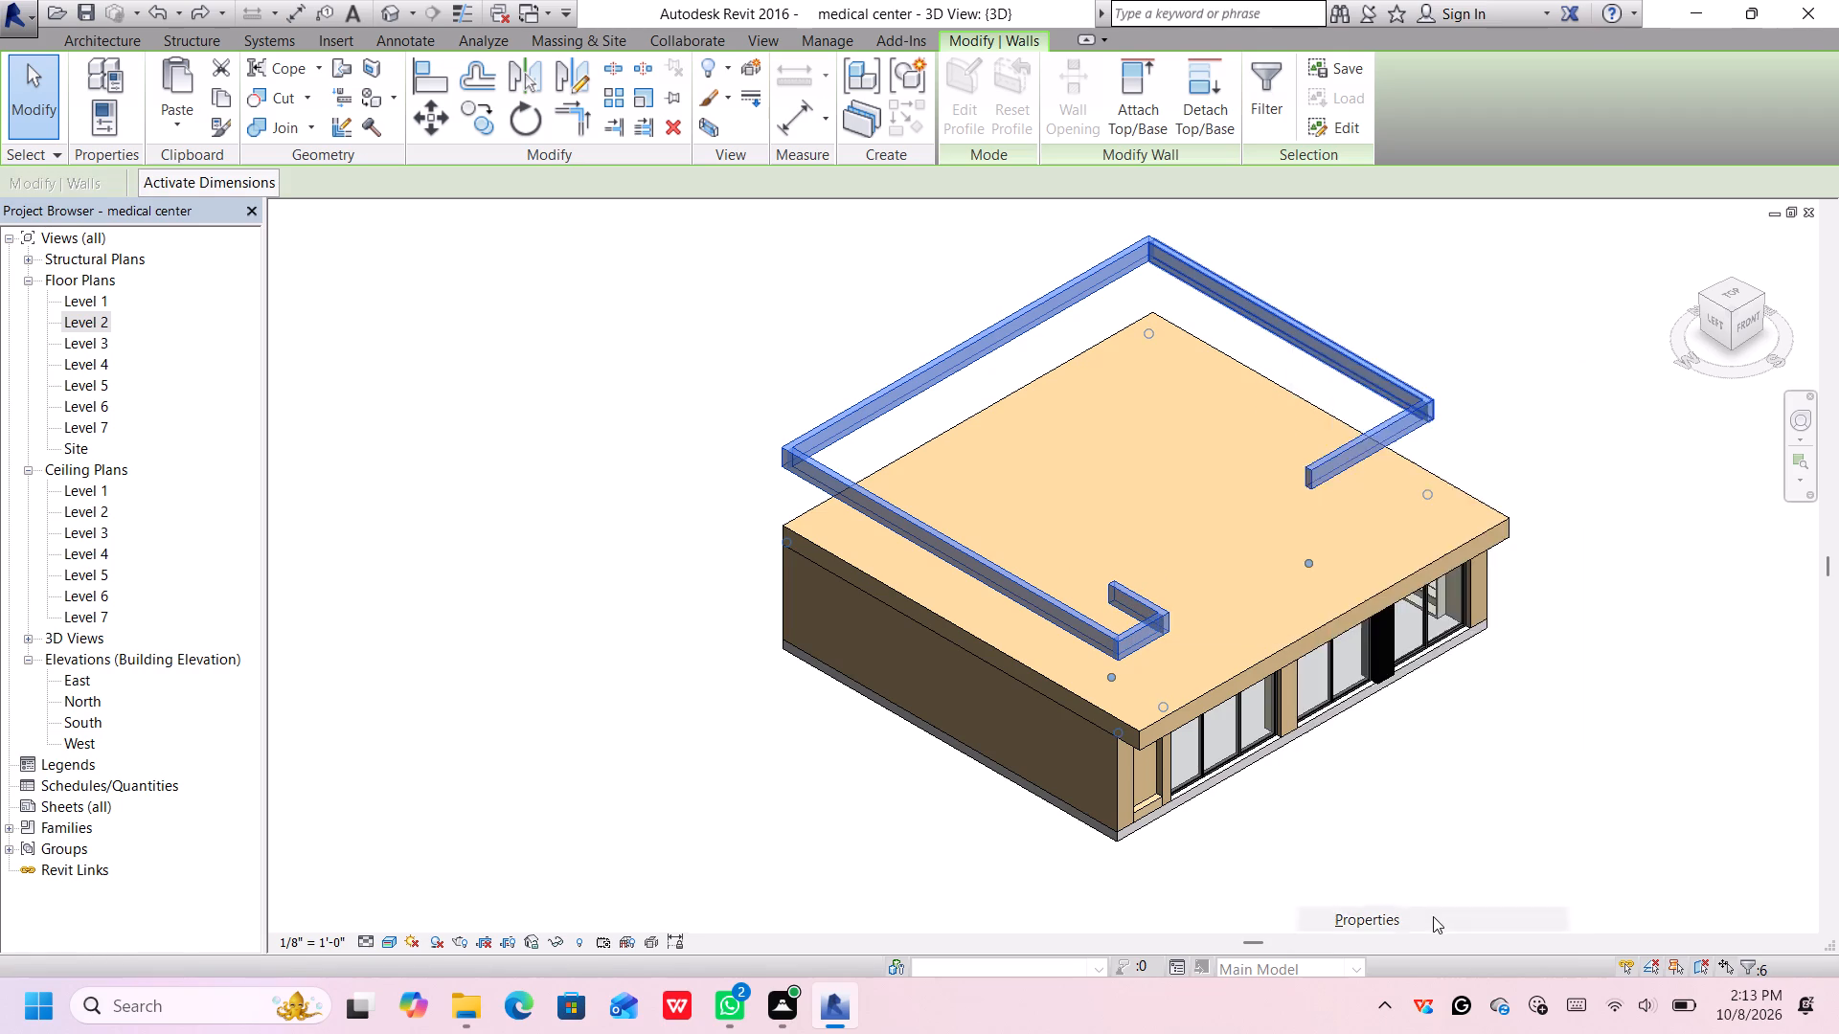
left_click(1479, 235)
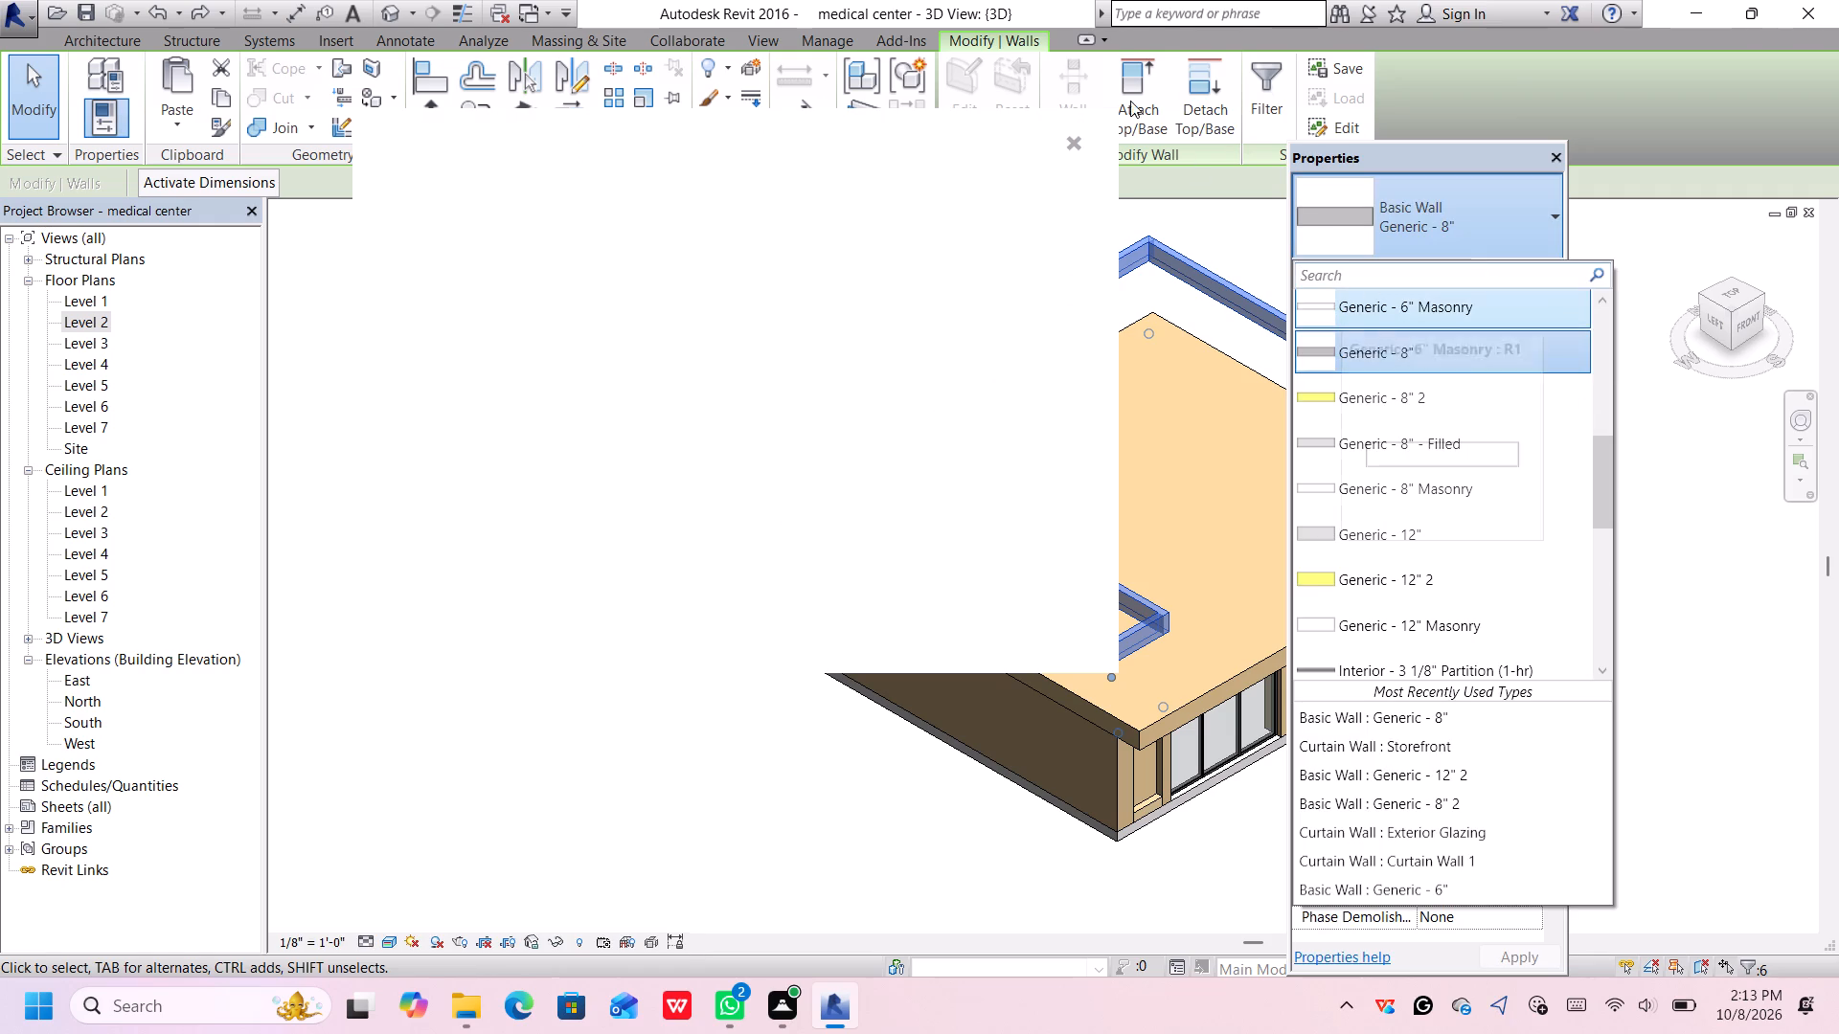
left_click(1069, 138)
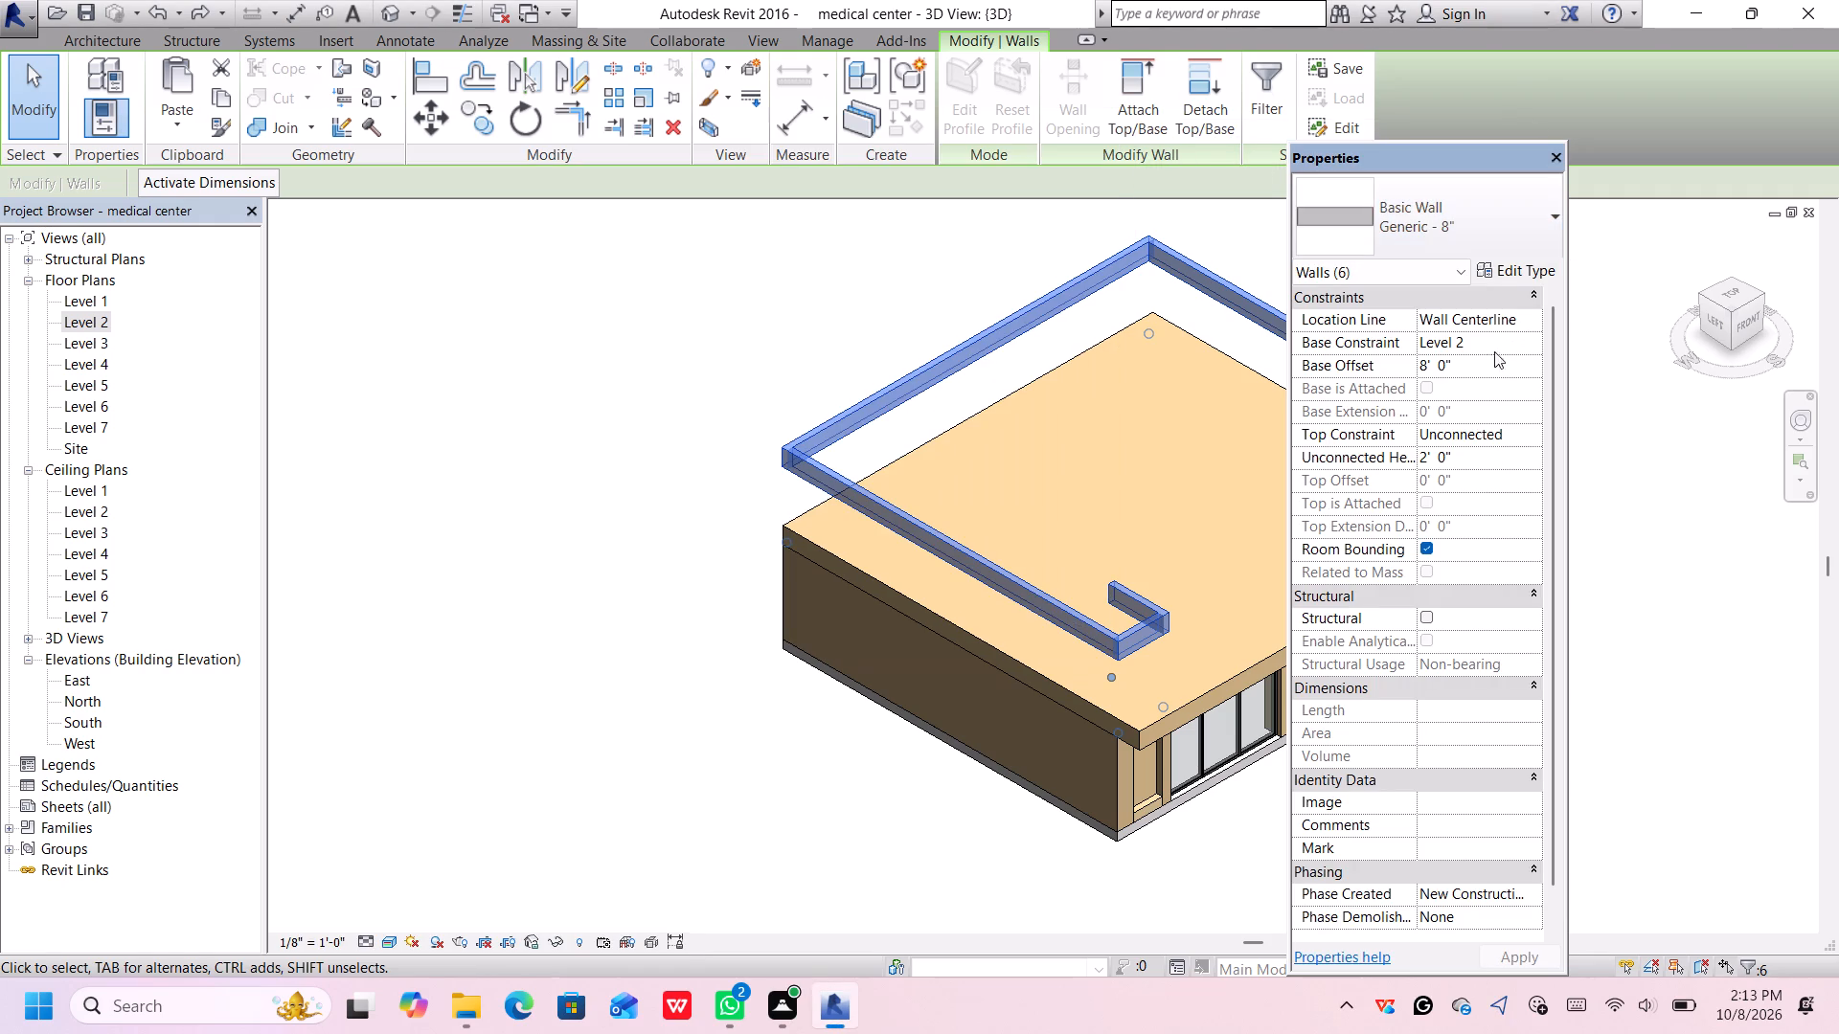
left_click(1482, 361)
key("BackSpace")
type("0'")
key("Return")
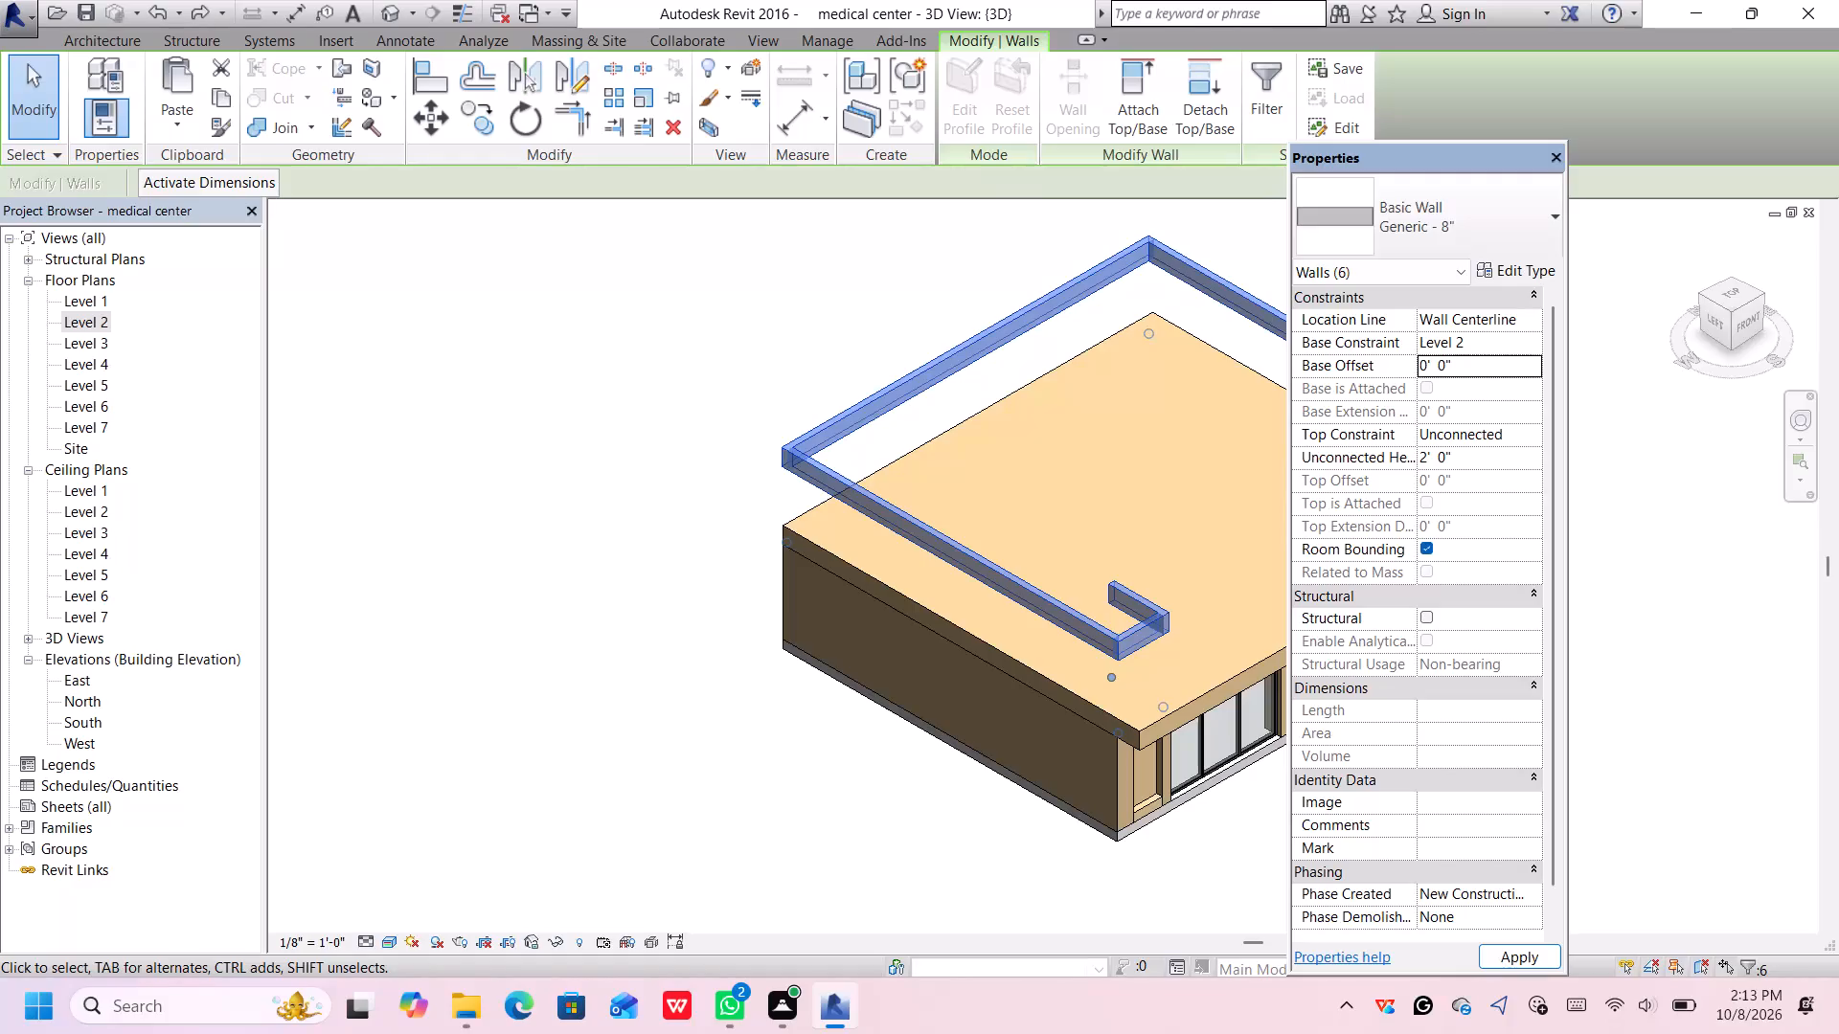
Set the unconnected height of the six selected walls to 10' 0" and apply it.
left_click(1478, 463)
key("BackSpace")
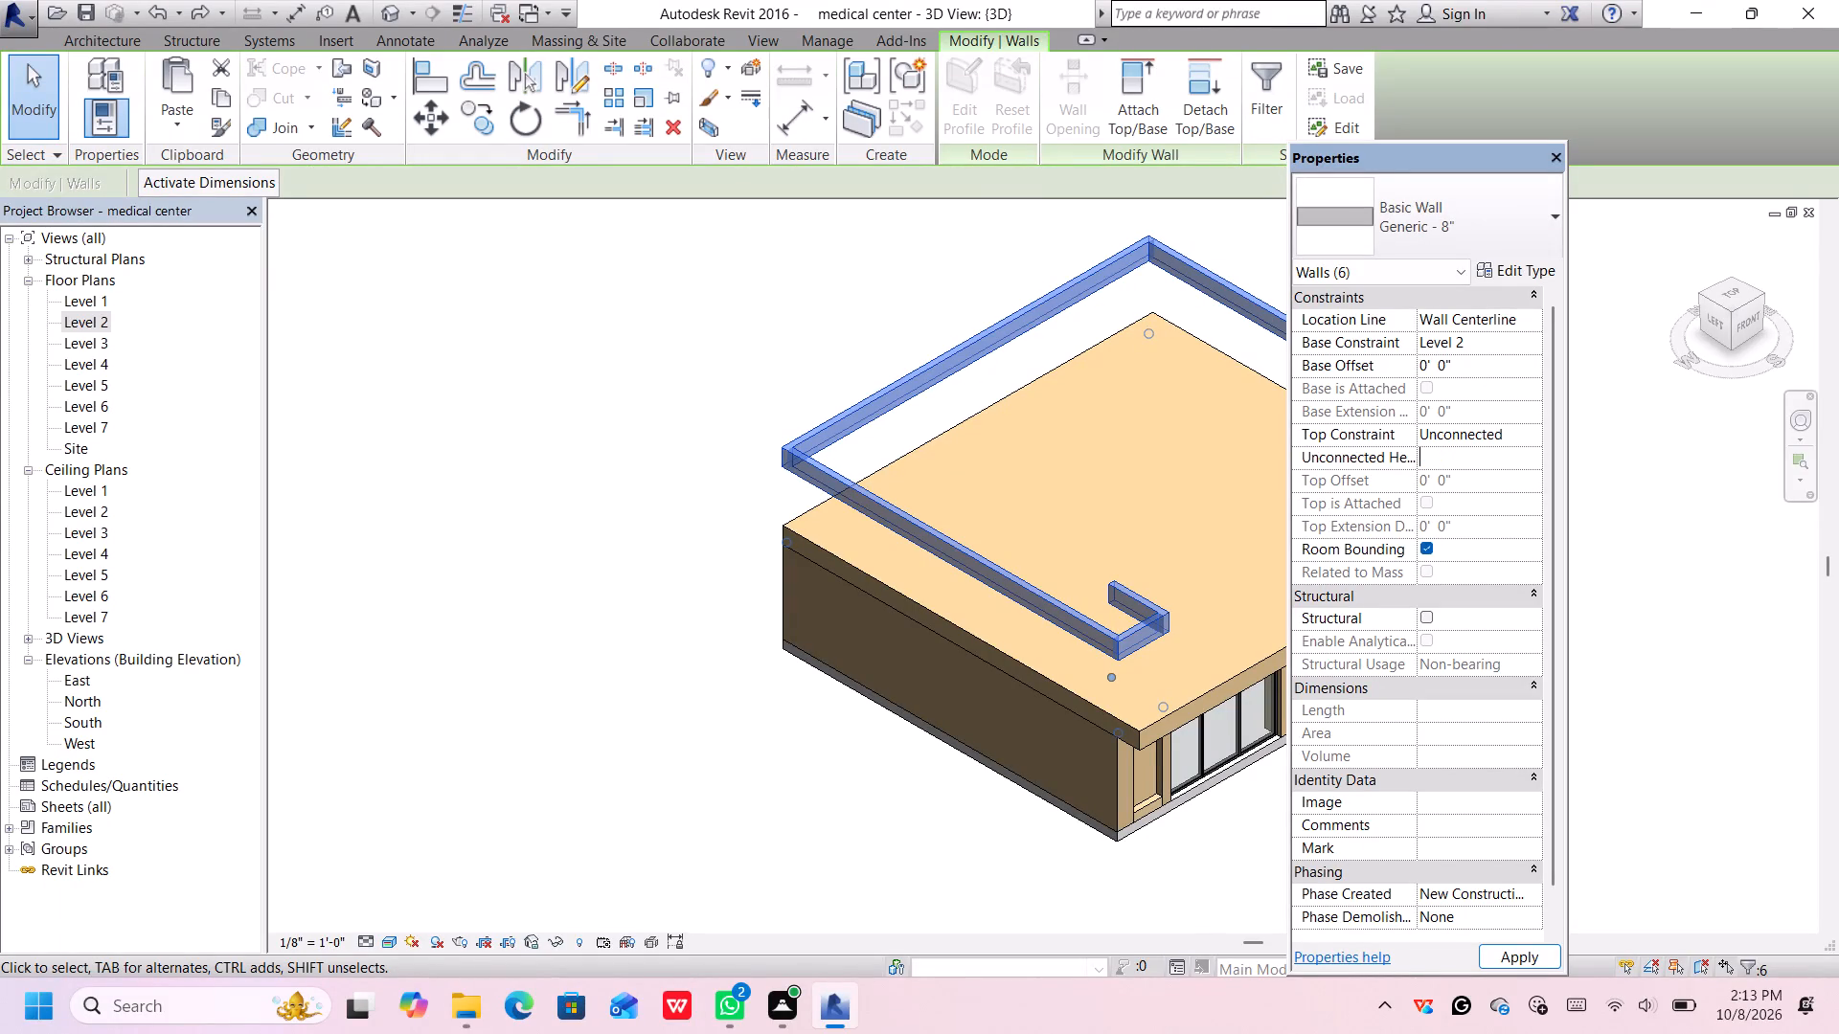
type("10'")
key("Return")
key("Return")
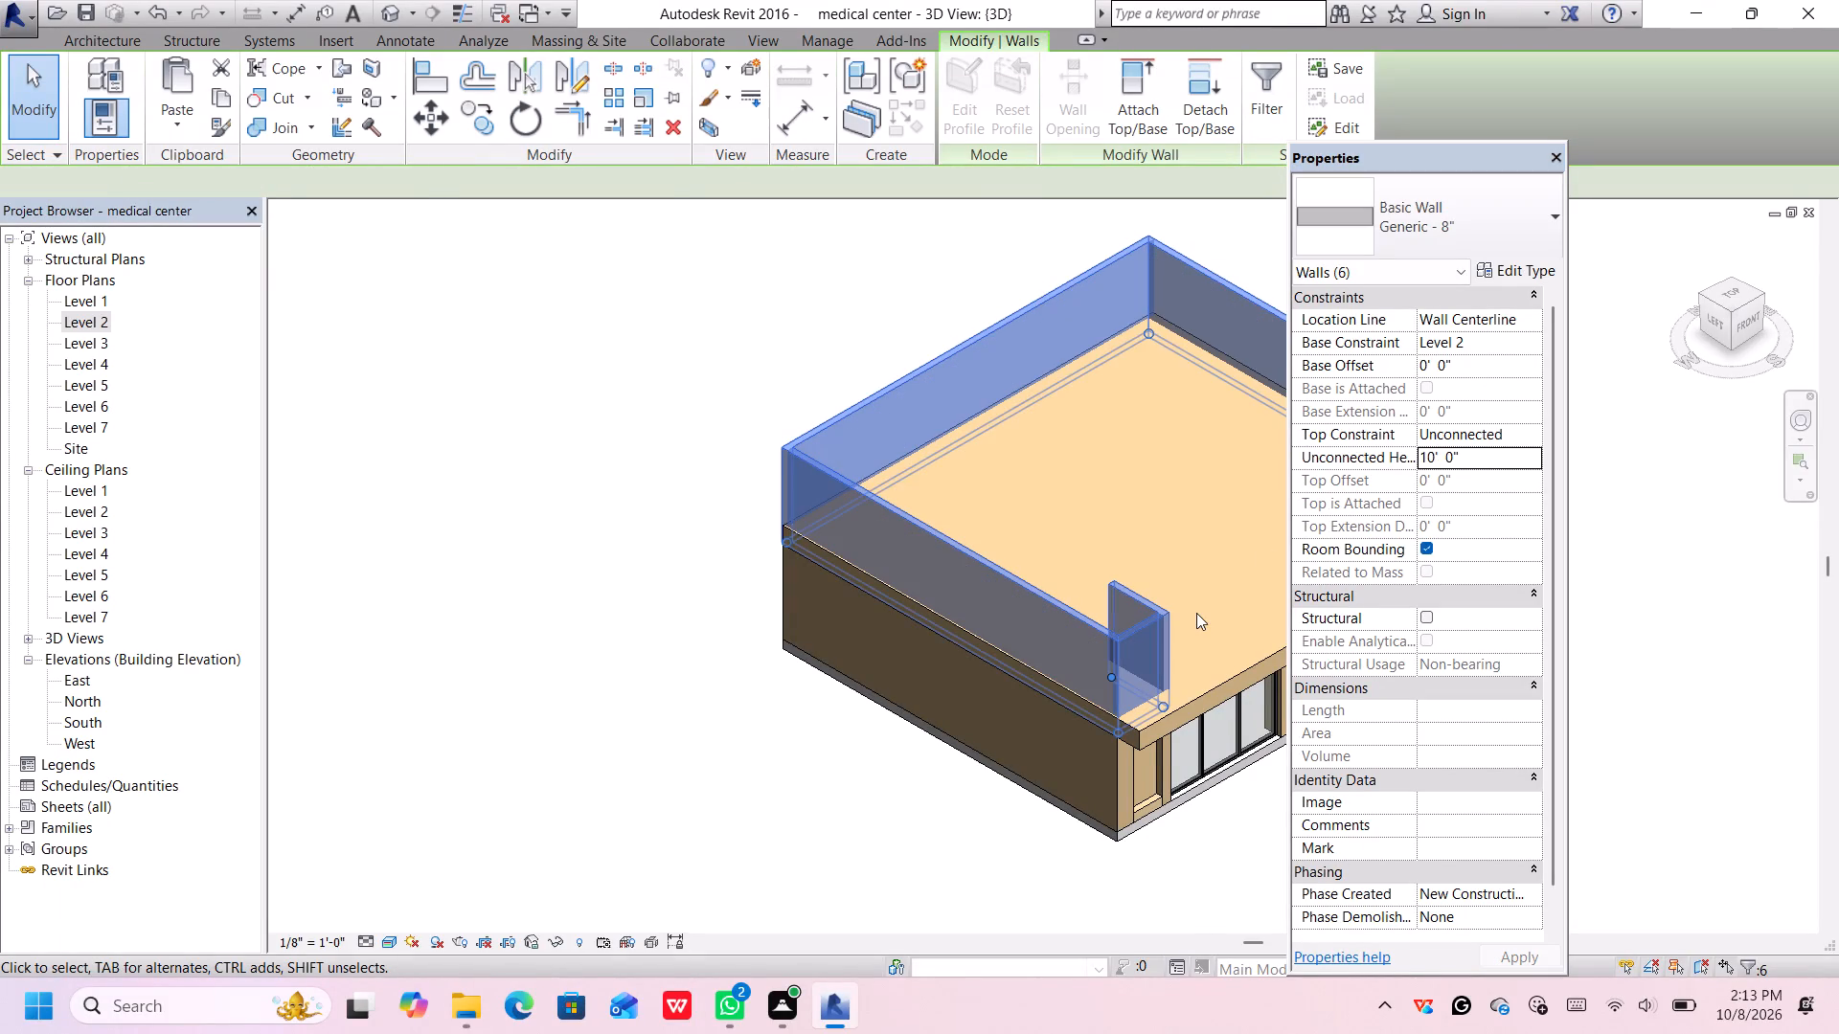
Change the six selected upper walls to the Basic Wall type Generic - 12" 2.
middle_click_drag(1190, 609, 871, 620)
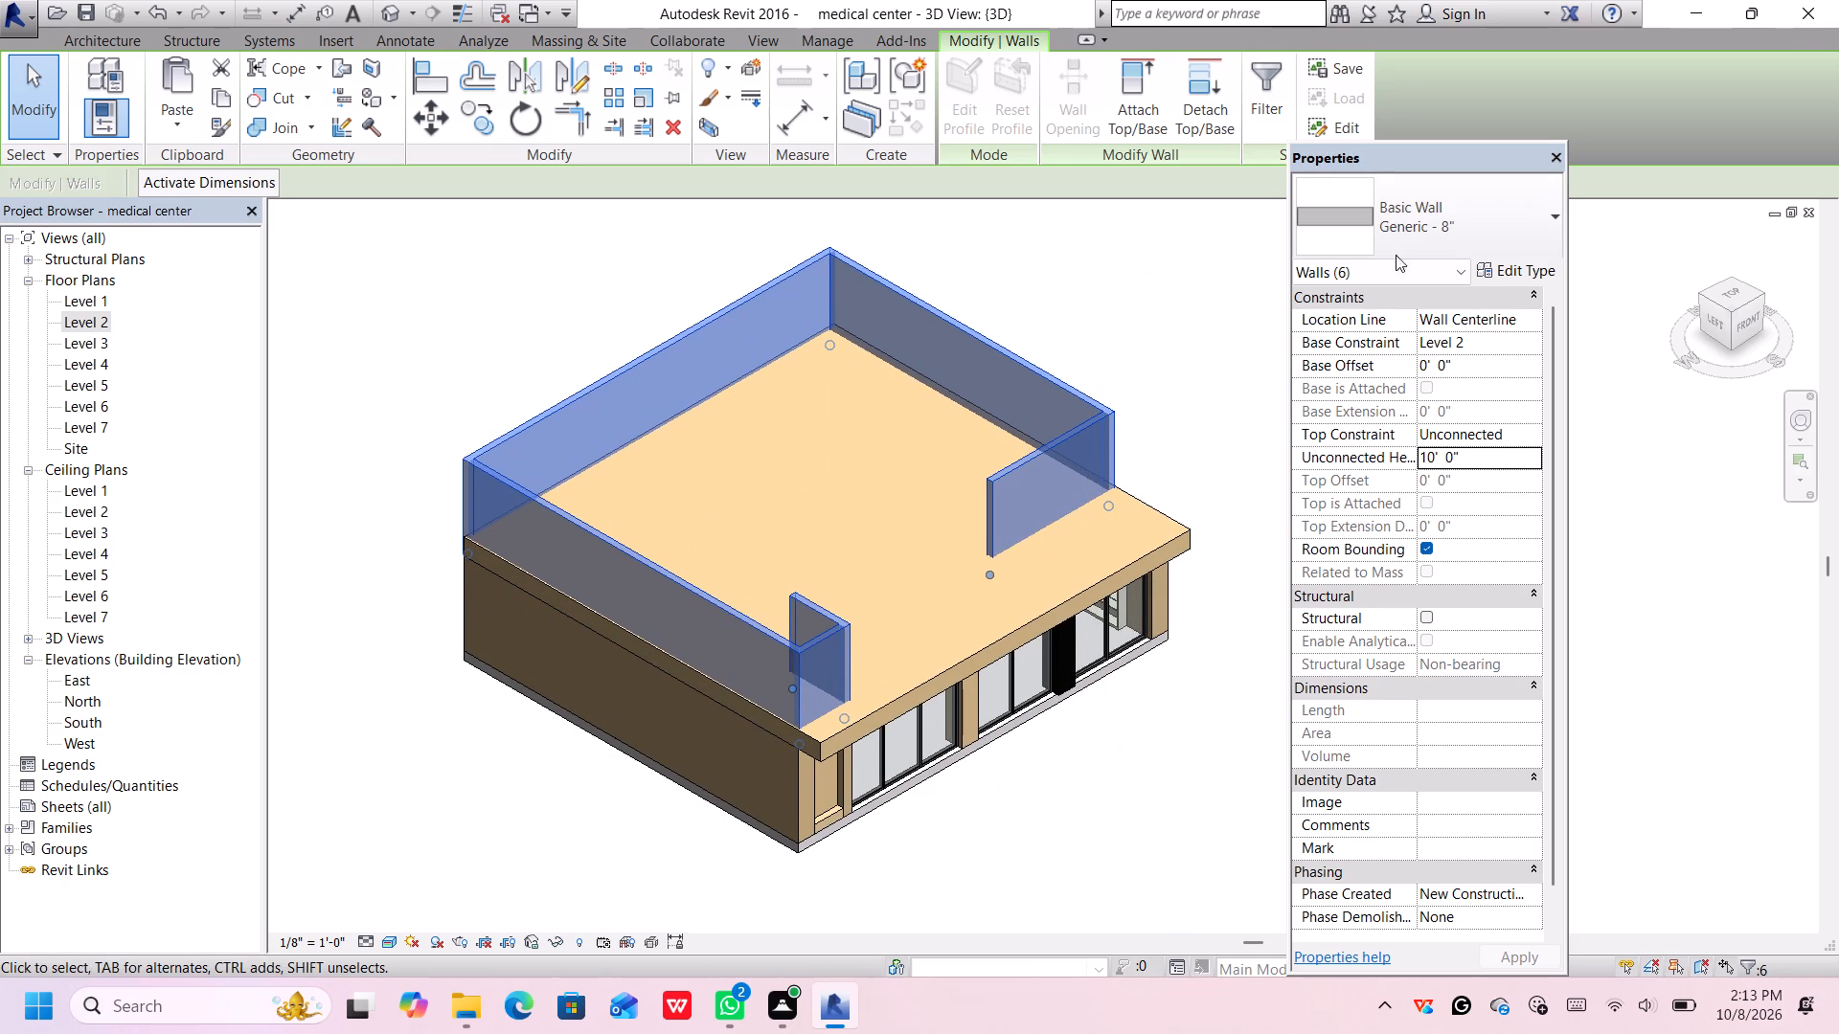
left_click(1413, 235)
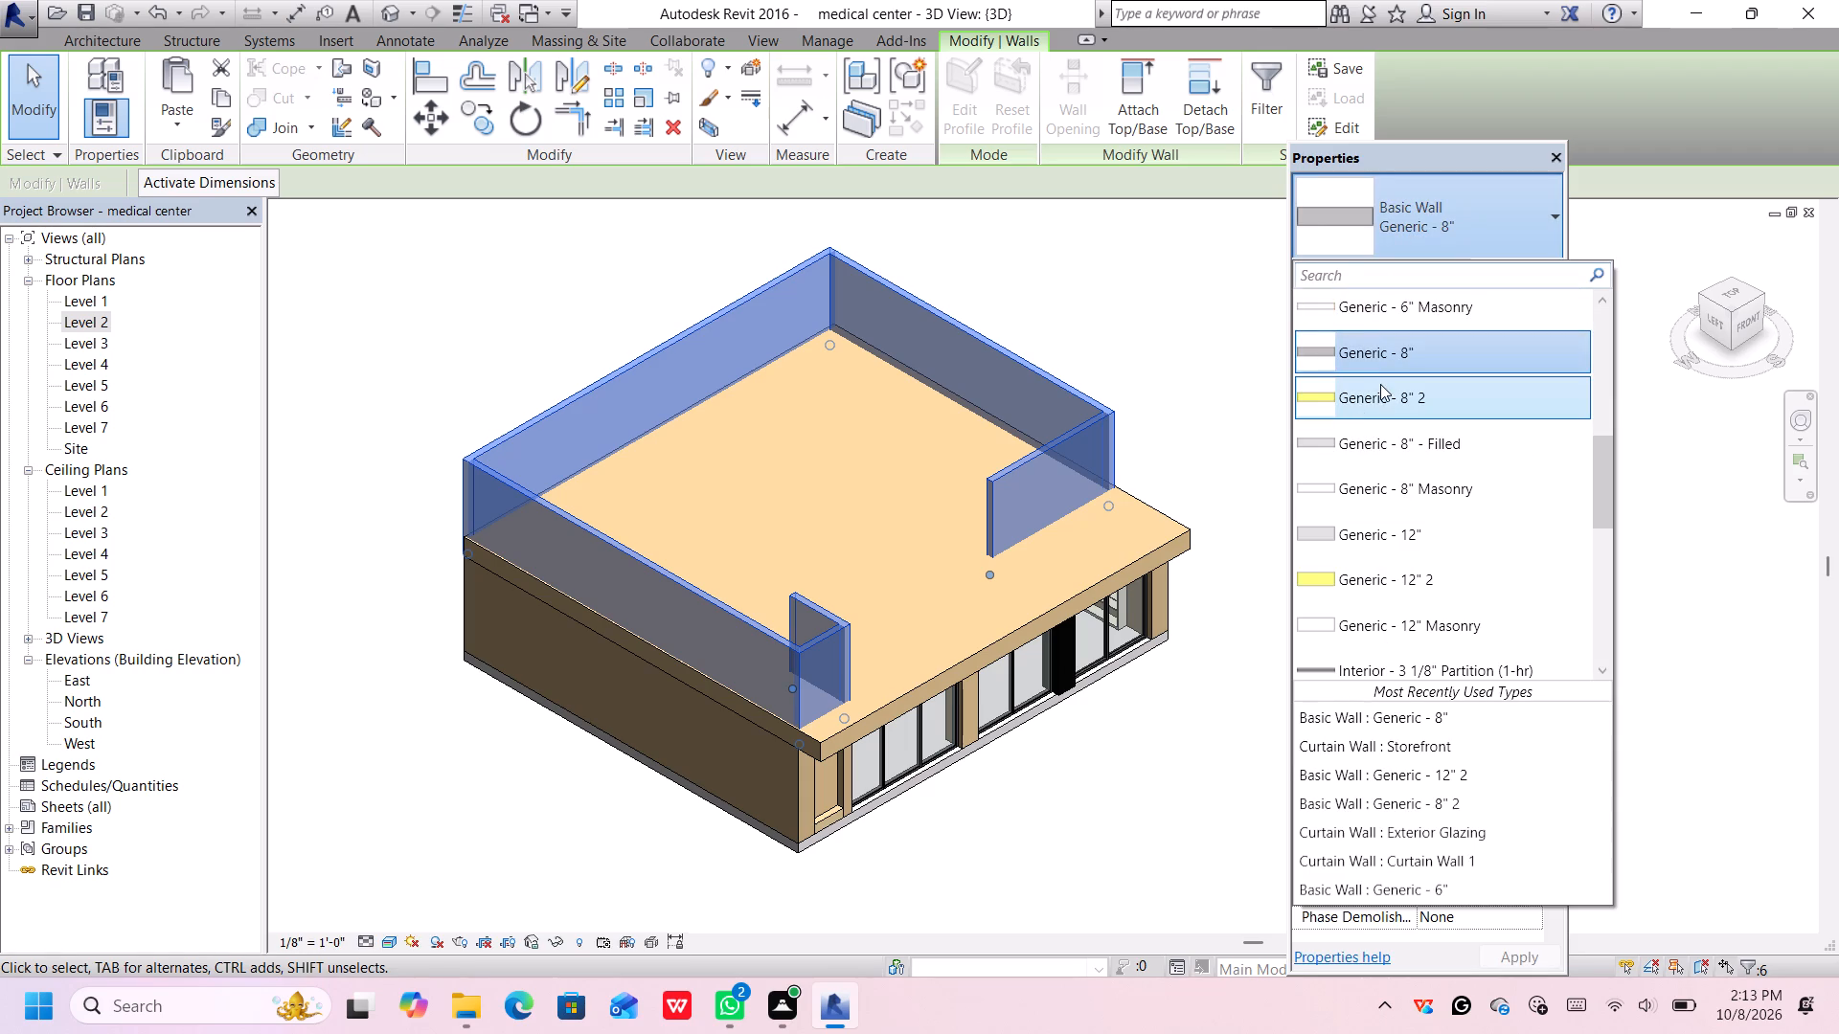
left_click(1423, 581)
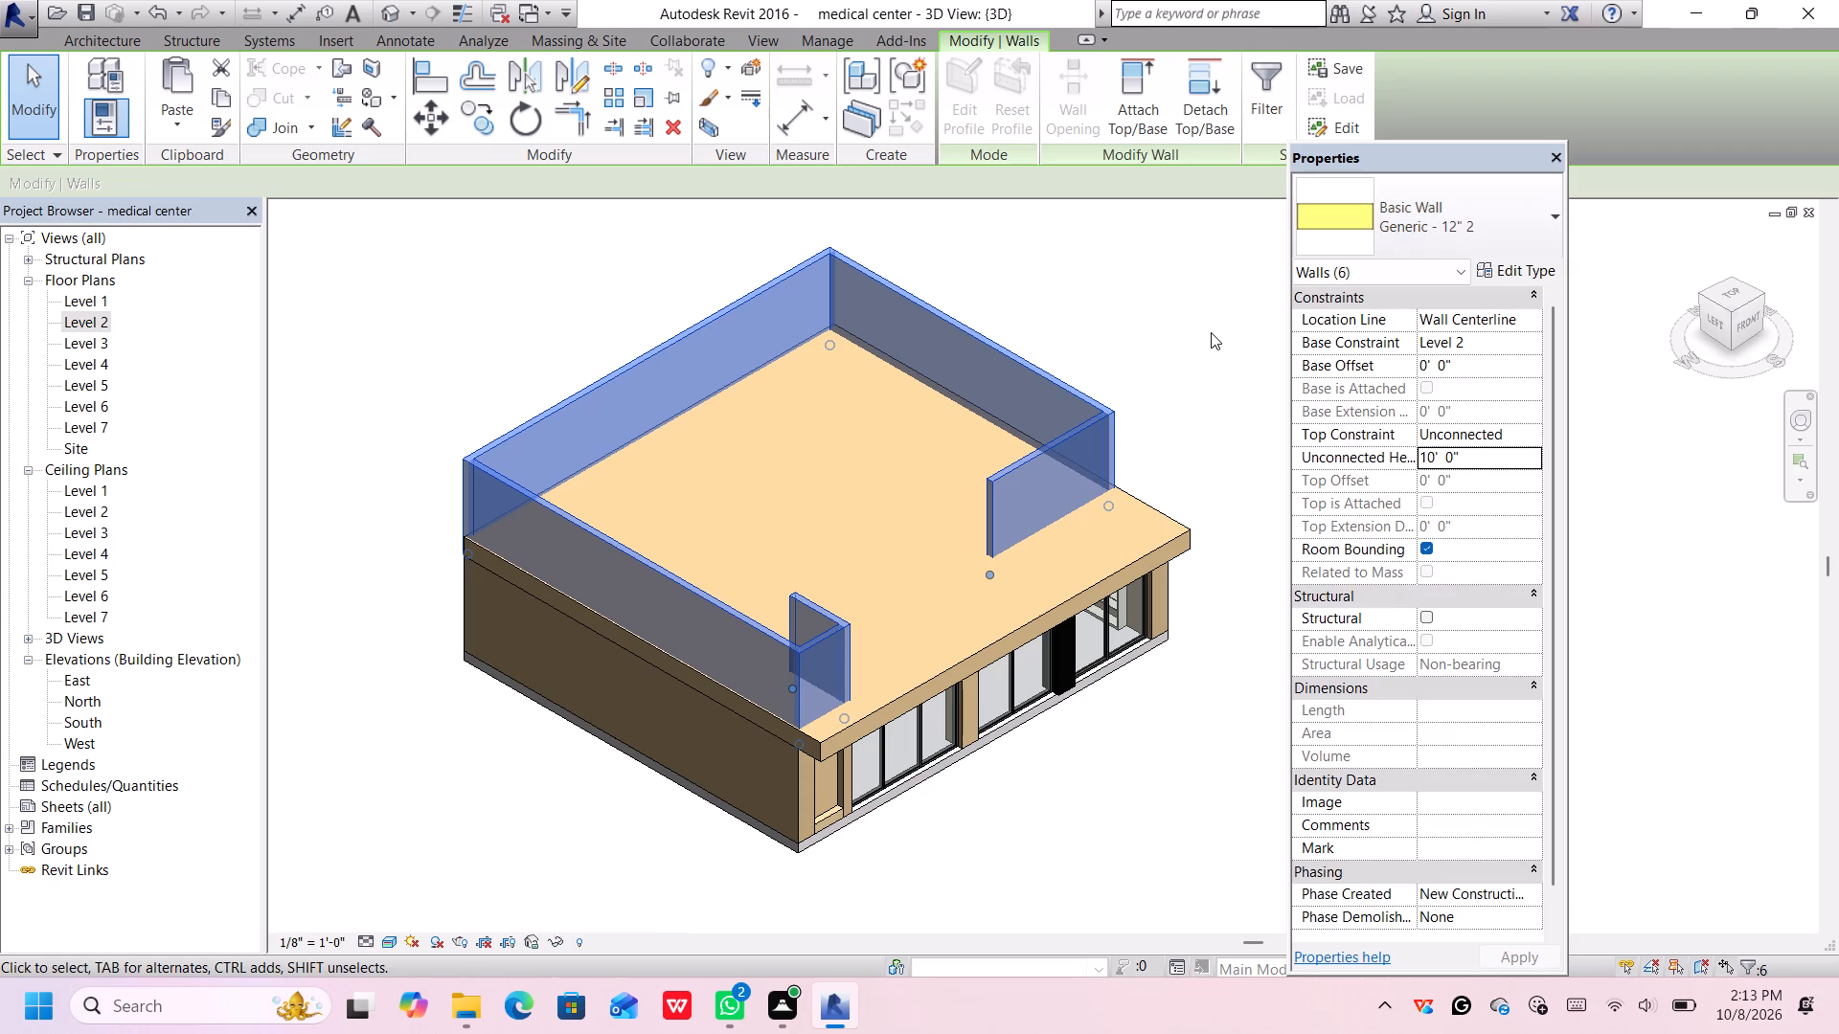
Set the base offset of the six selected upper walls to 2' 0" above Level 2.
middle_click_drag(1210, 333, 1173, 295)
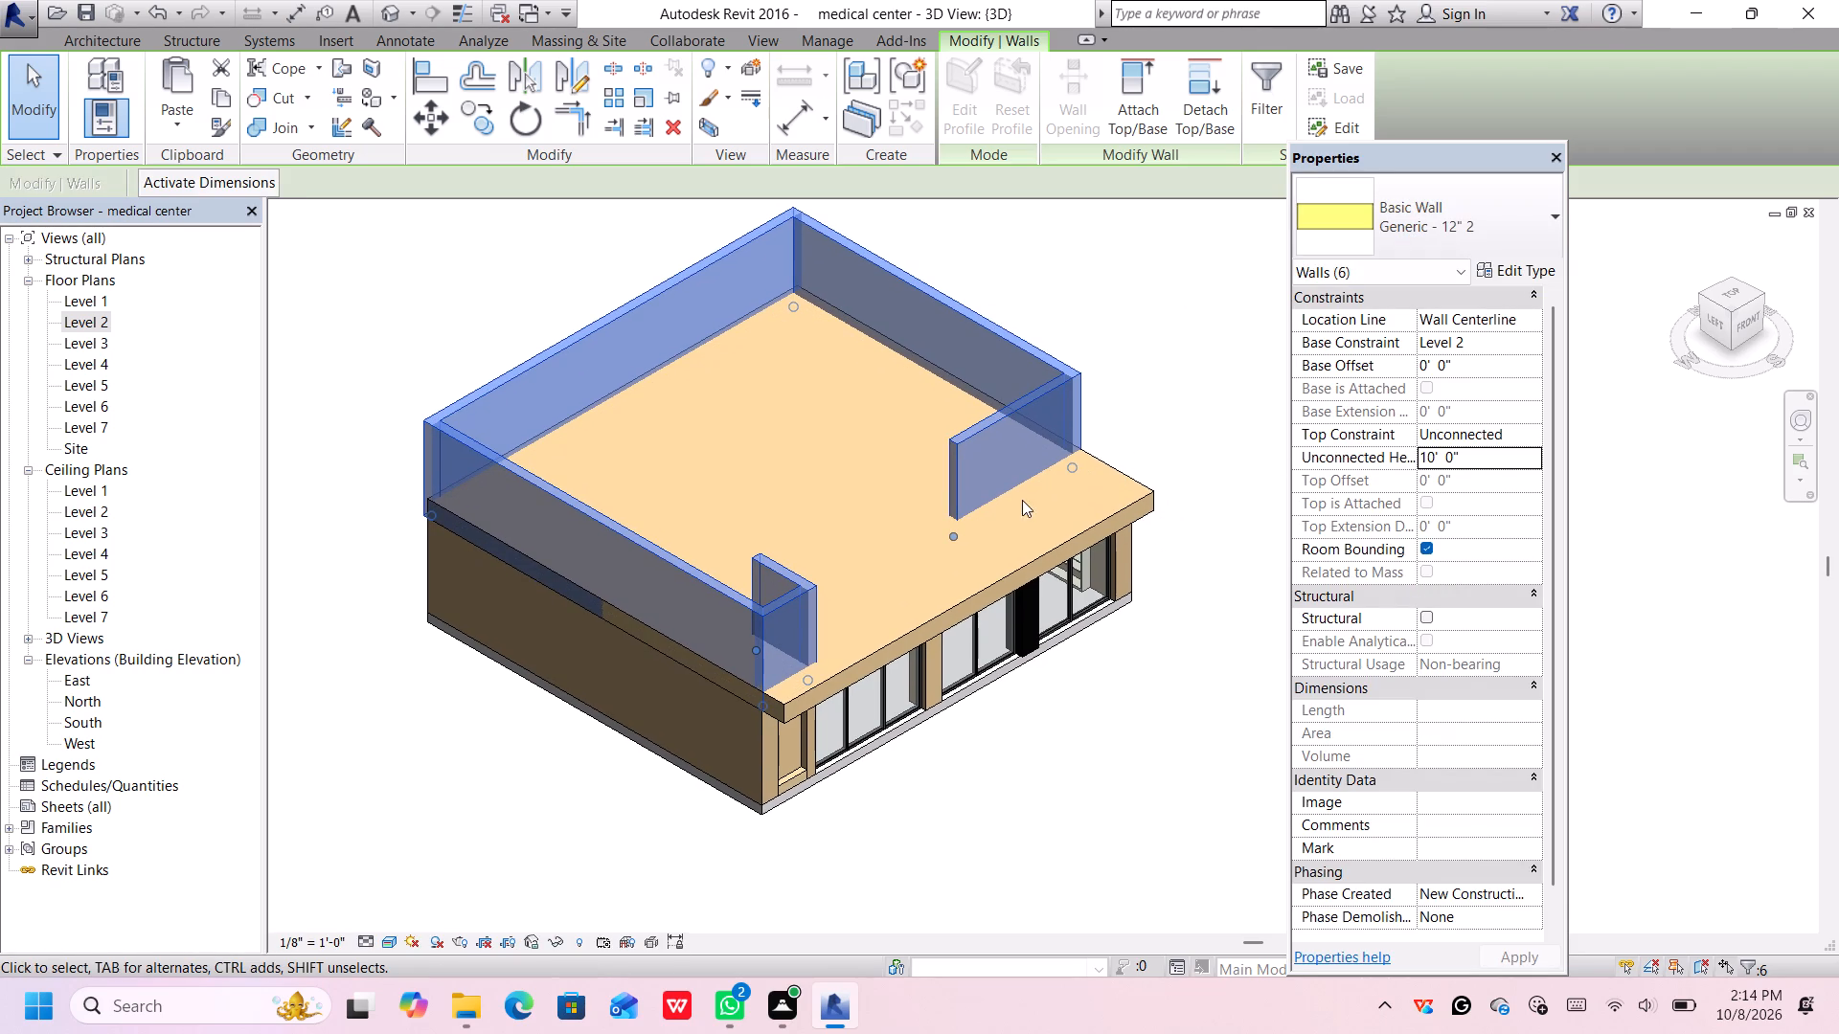
left_click(1462, 361)
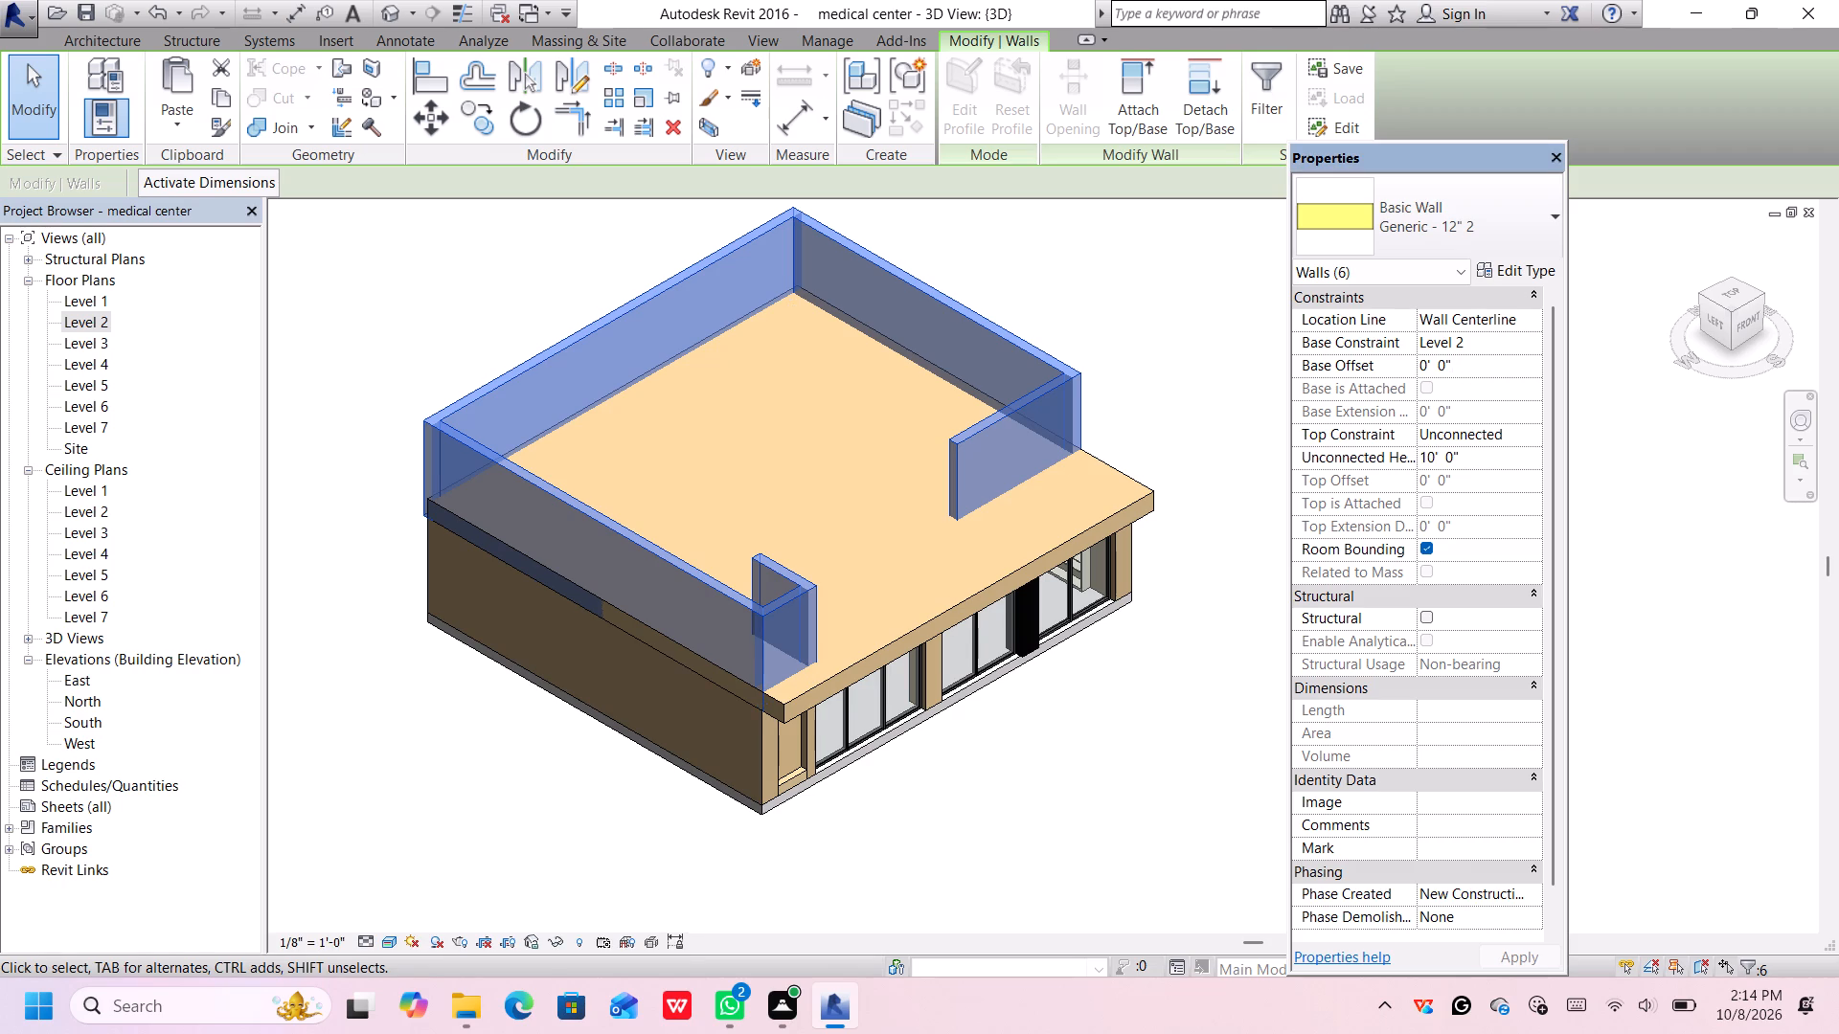
key("BackSpace")
key("BackSpace")
key("BackSpace")
key("BackSpace")
key("BackSpace")
key("BackSpace")
type("2'")
key("Return")
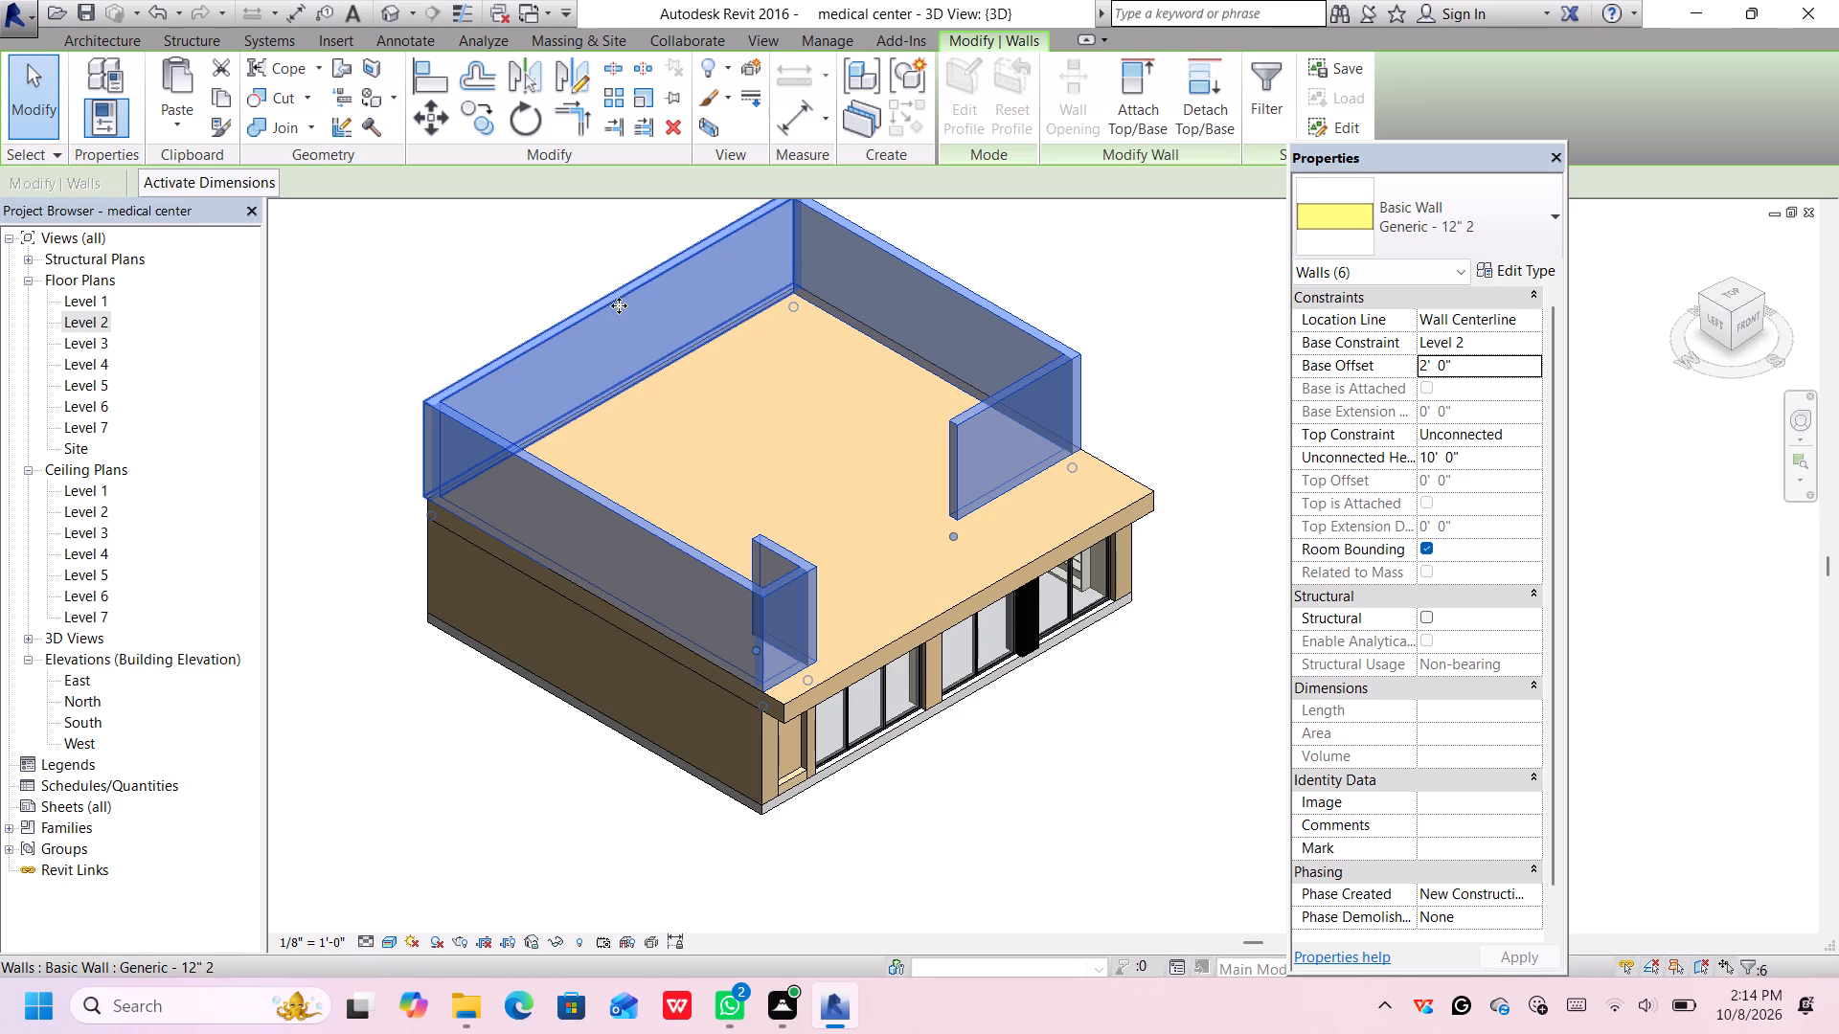
Nudge the six upper walls slightly south toward the building's front, then deselect them.
key("Down")
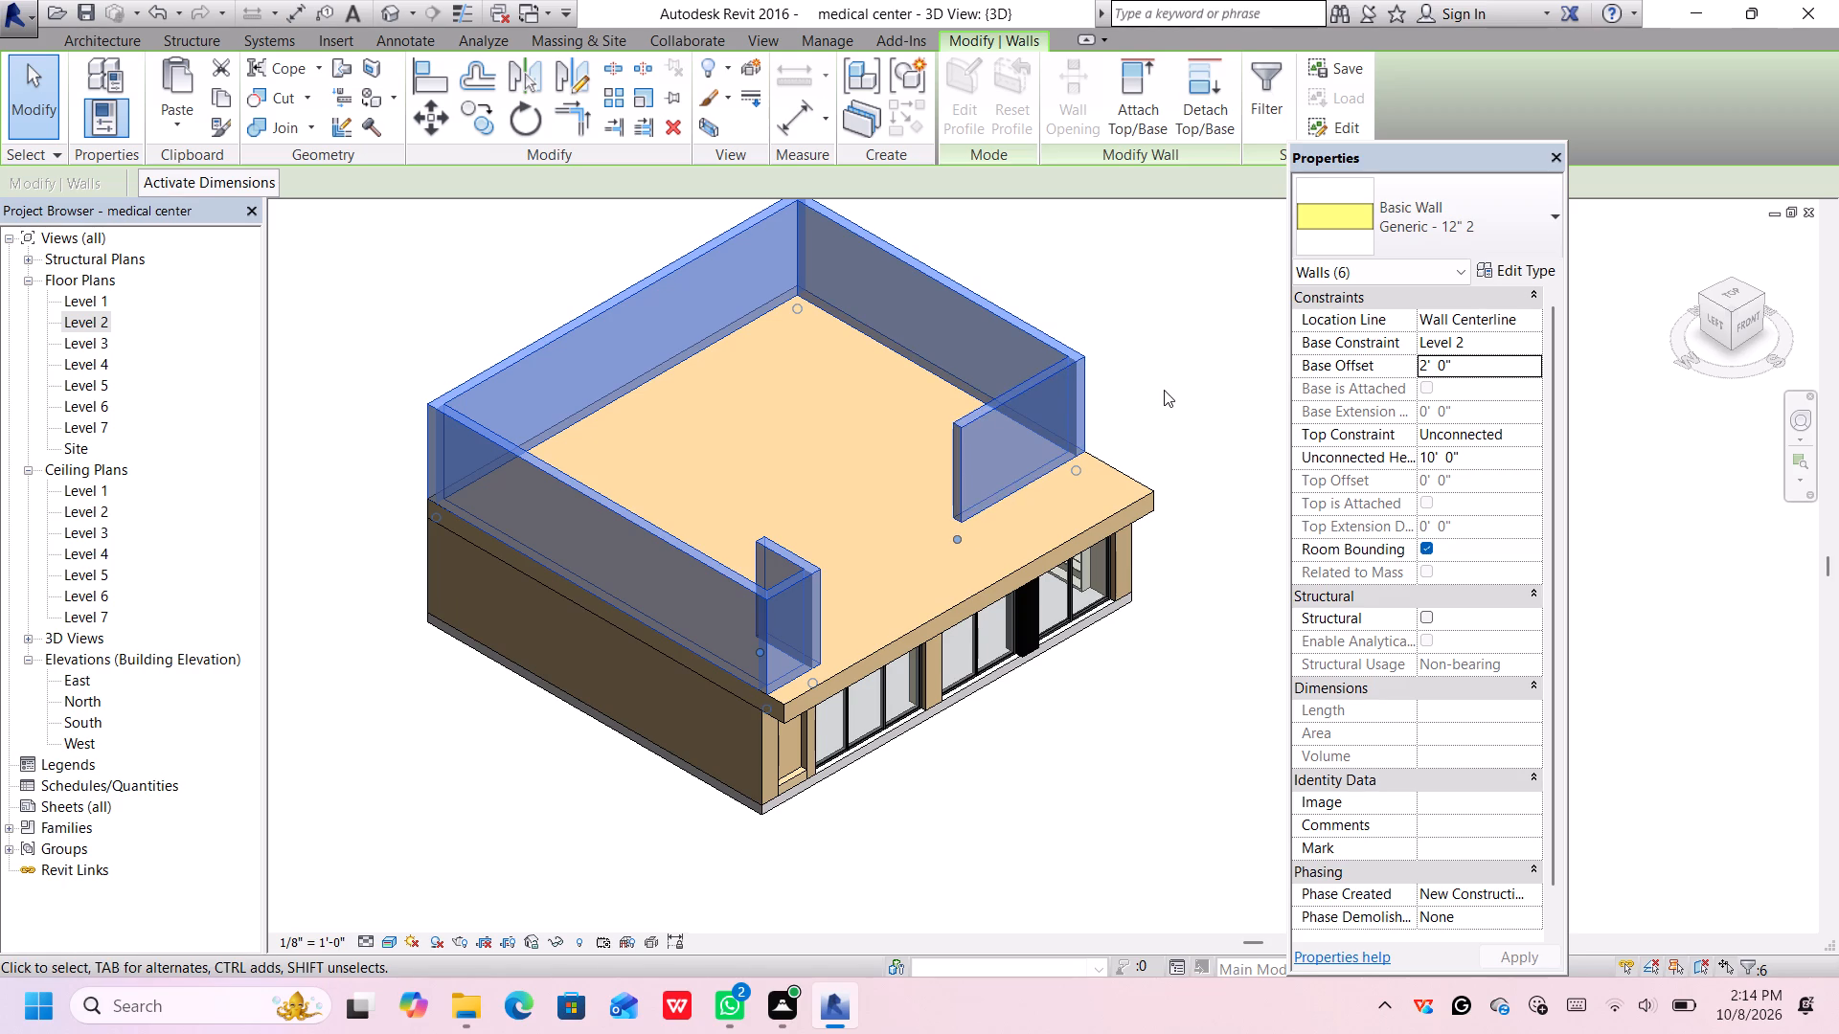
left_click(1193, 399)
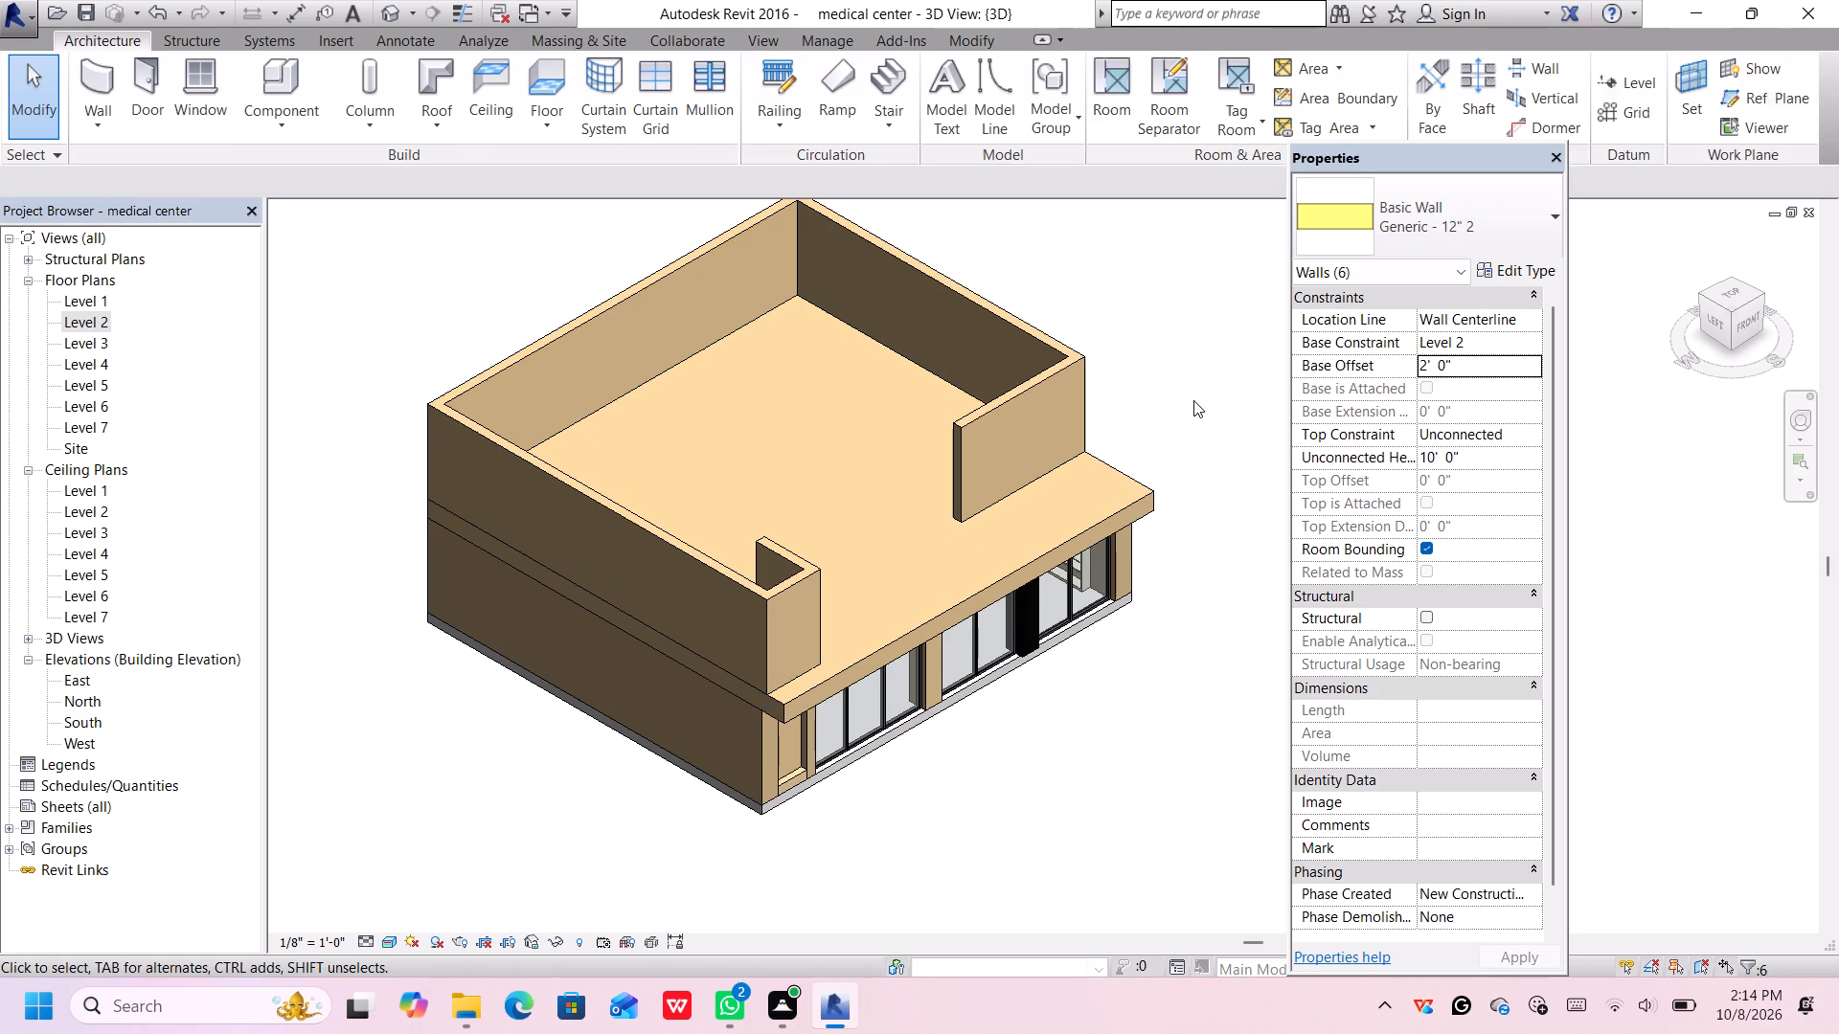
Examine the upper-floor walls and the open front of the building from several 3D angles.
middle_click_drag(1189, 400, 1191, 425)
middle_click_drag(1195, 427, 1195, 429)
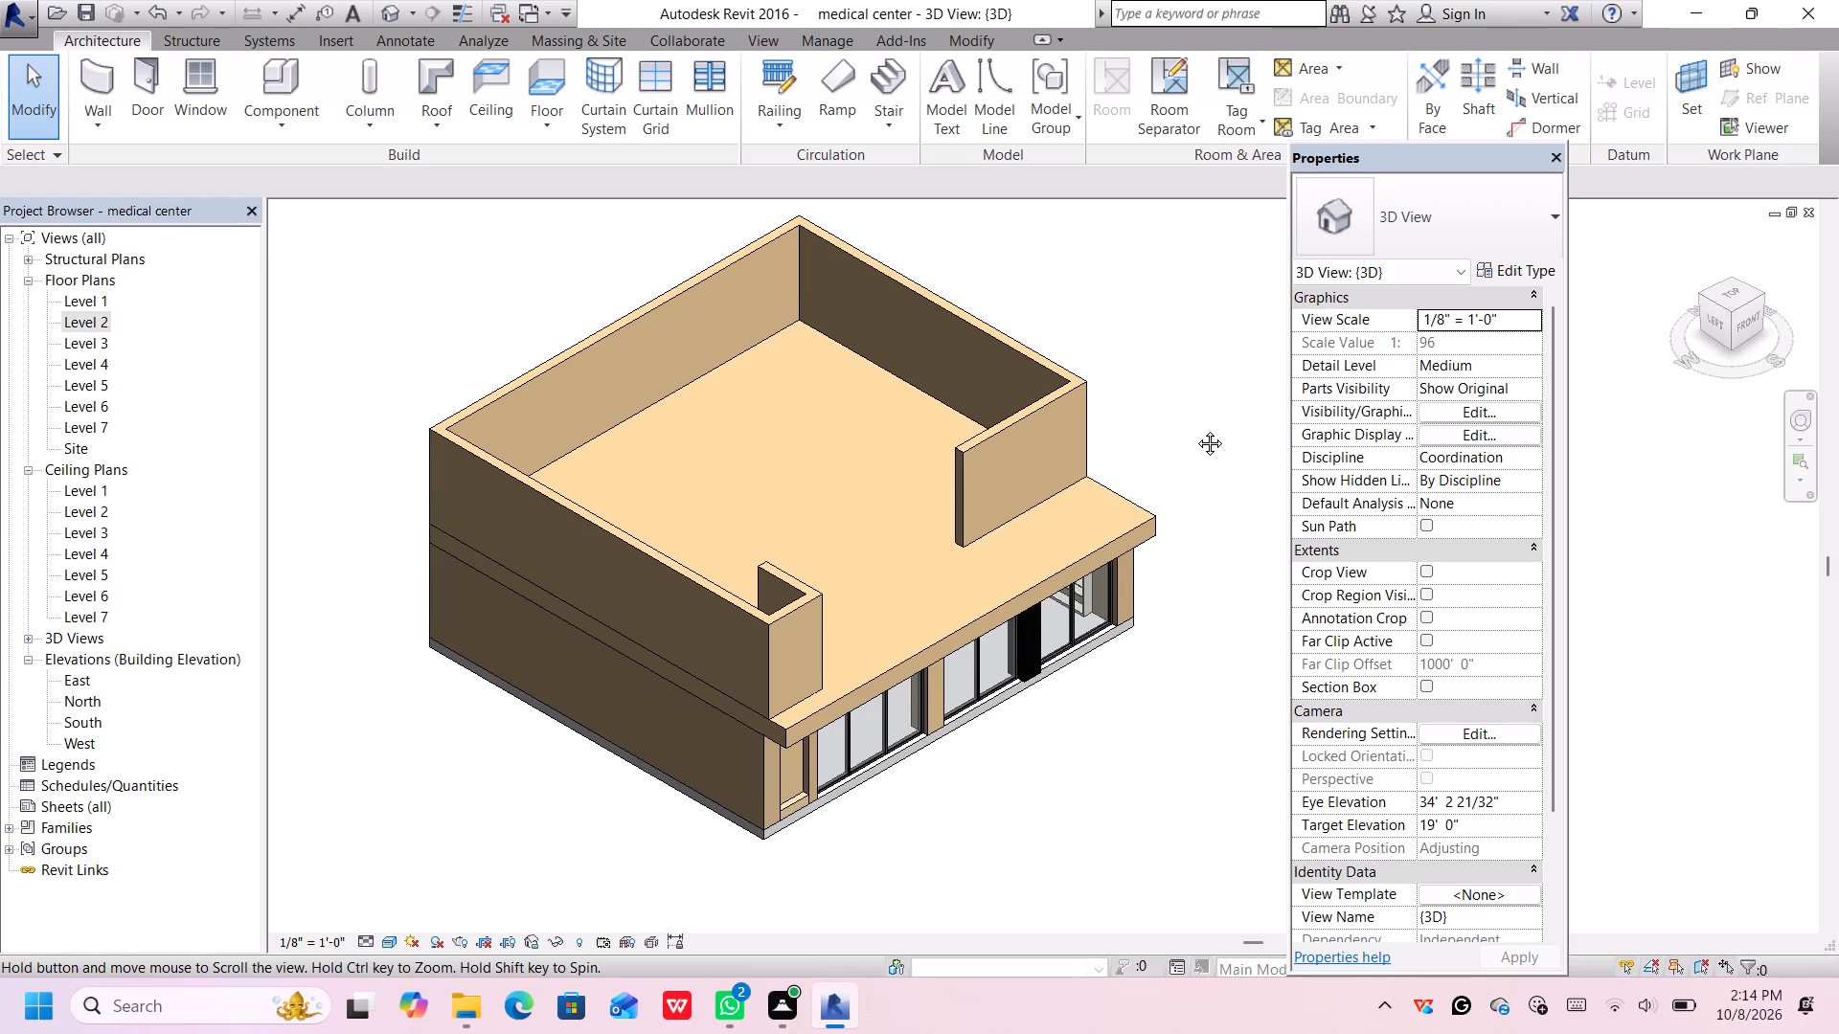
middle_click_drag(1195, 429, 1098, 328)
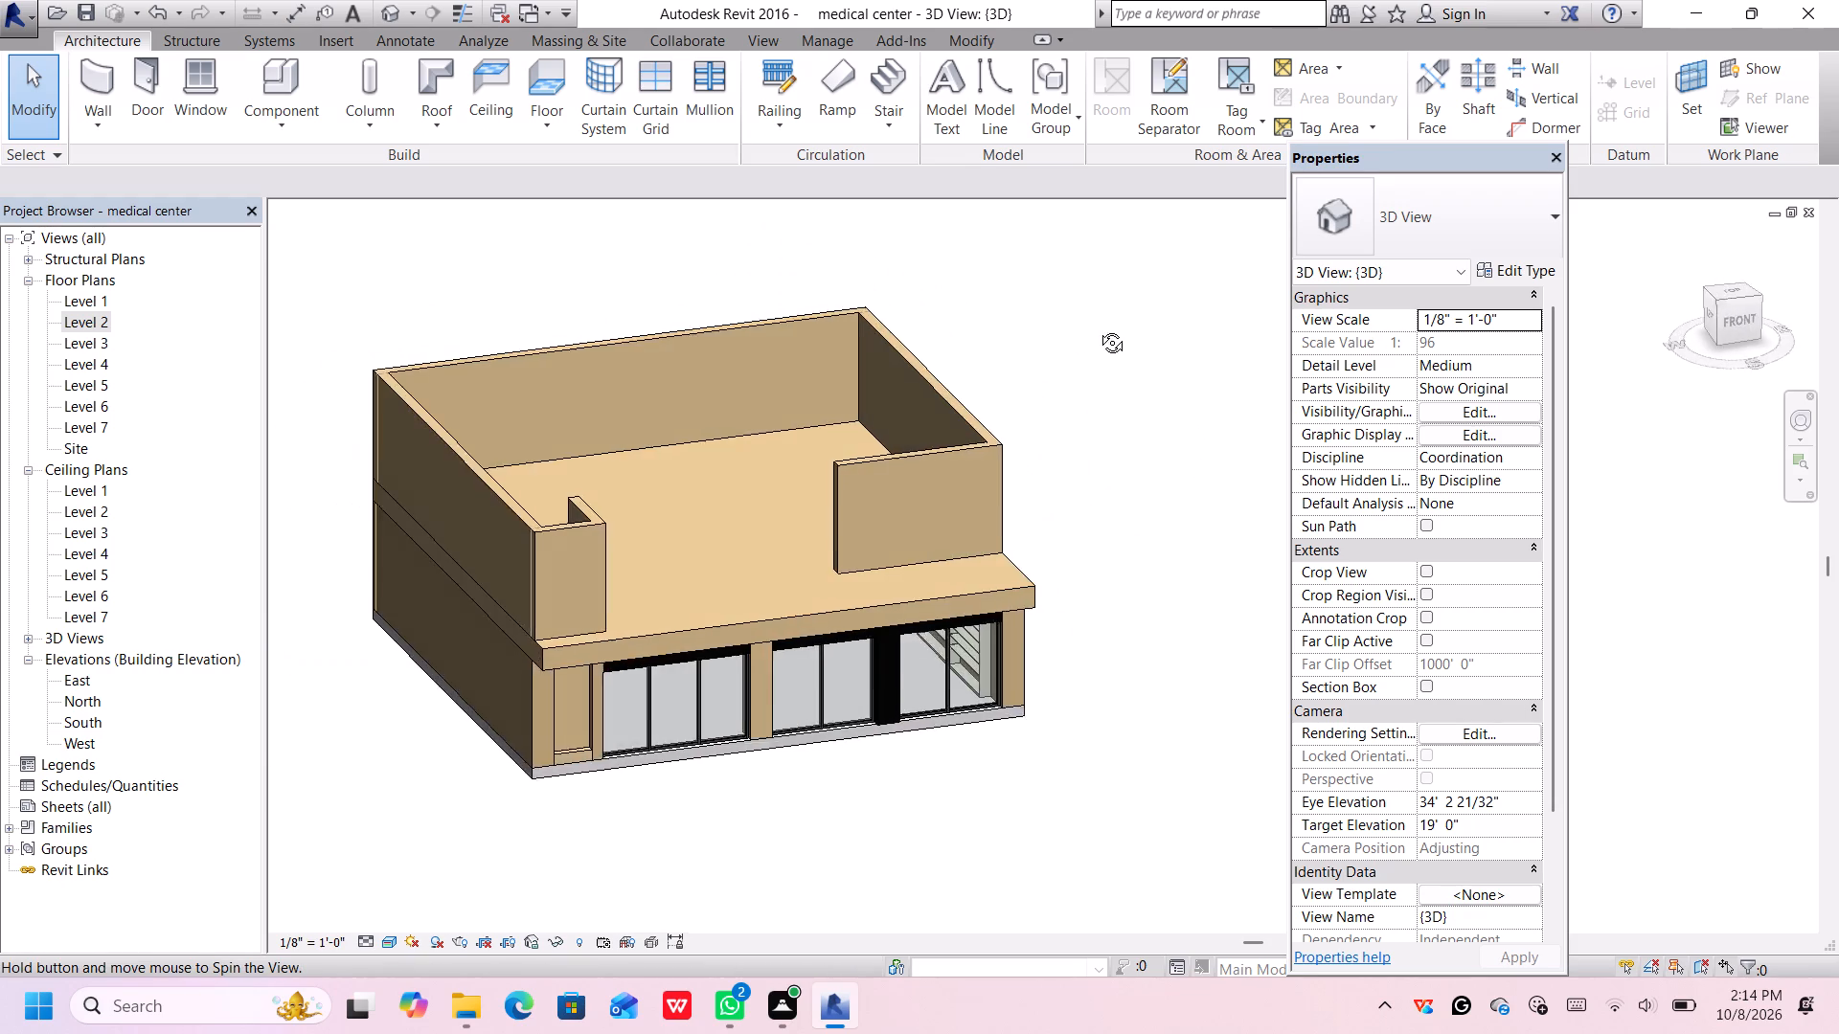
middle_click_drag(1098, 328, 1043, 333)
middle_click_drag(1073, 407, 1212, 409)
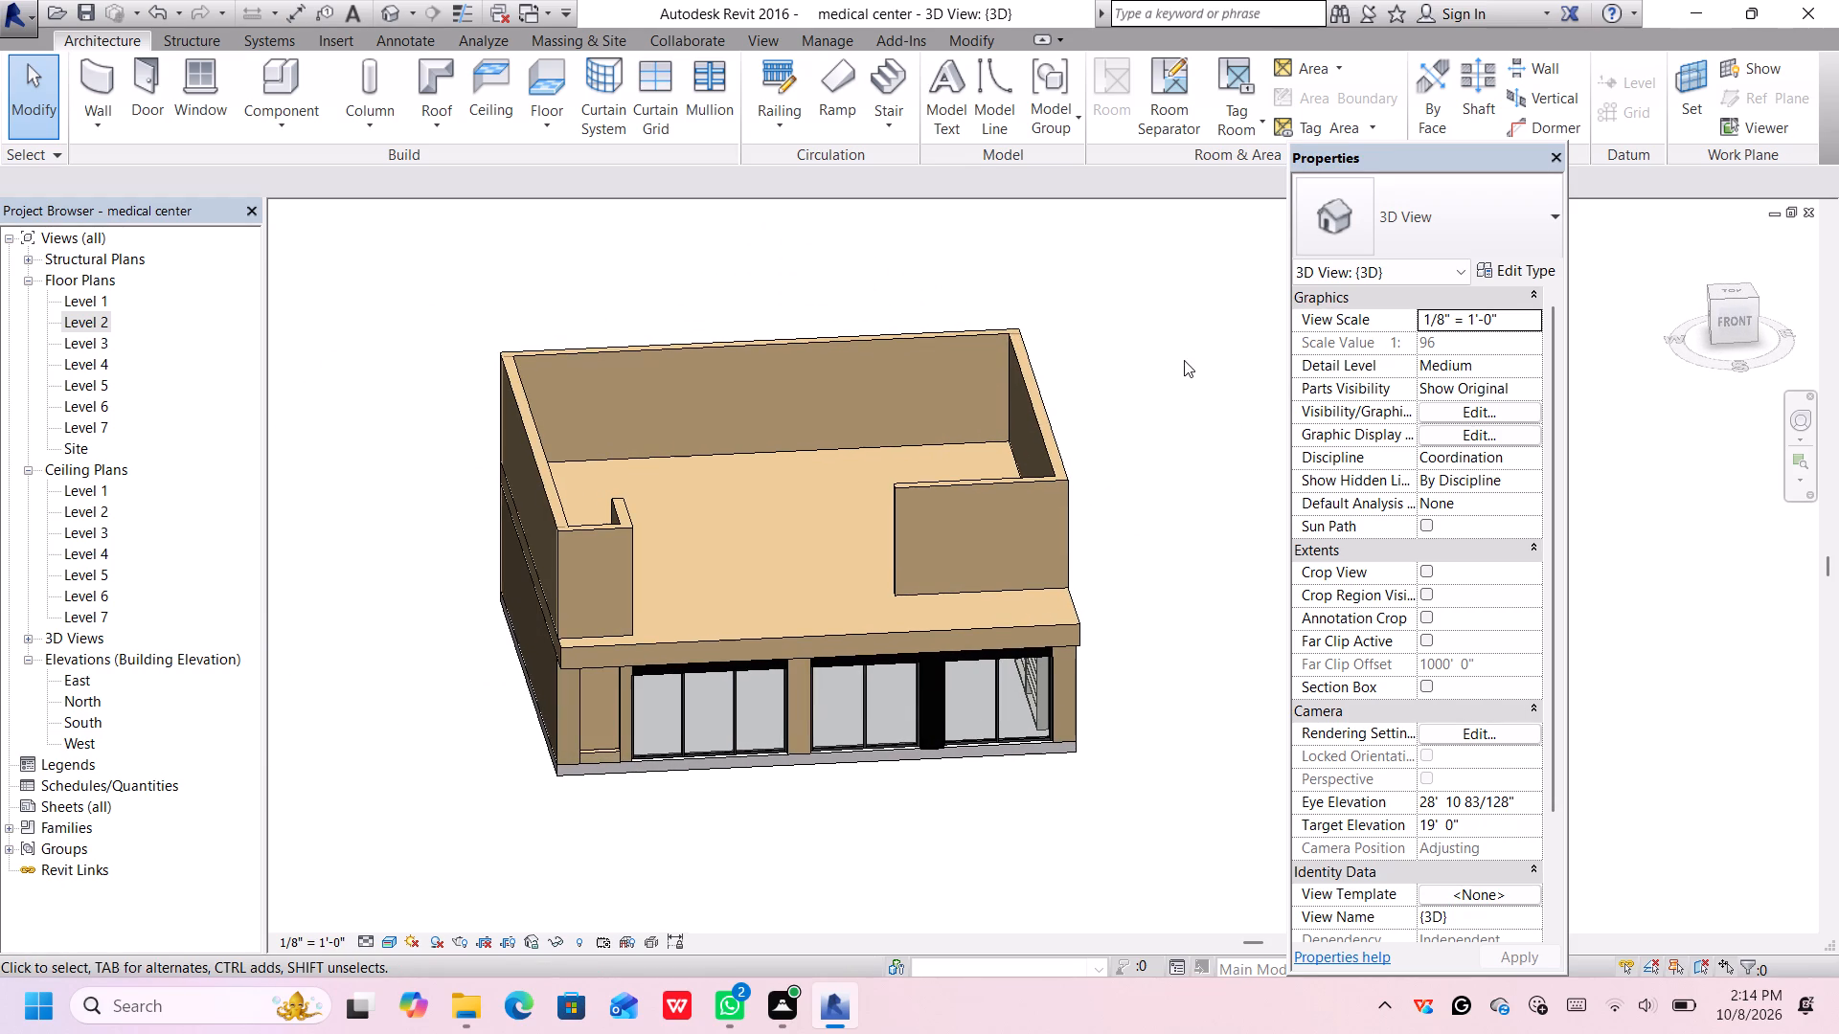
middle_click_drag(1179, 399, 1281, 751)
scroll(1045, 721, "up", 5)
middle_click_drag(1045, 710, 988, 551)
scroll(988, 553, "down", 3)
scroll(989, 556, "up", 1)
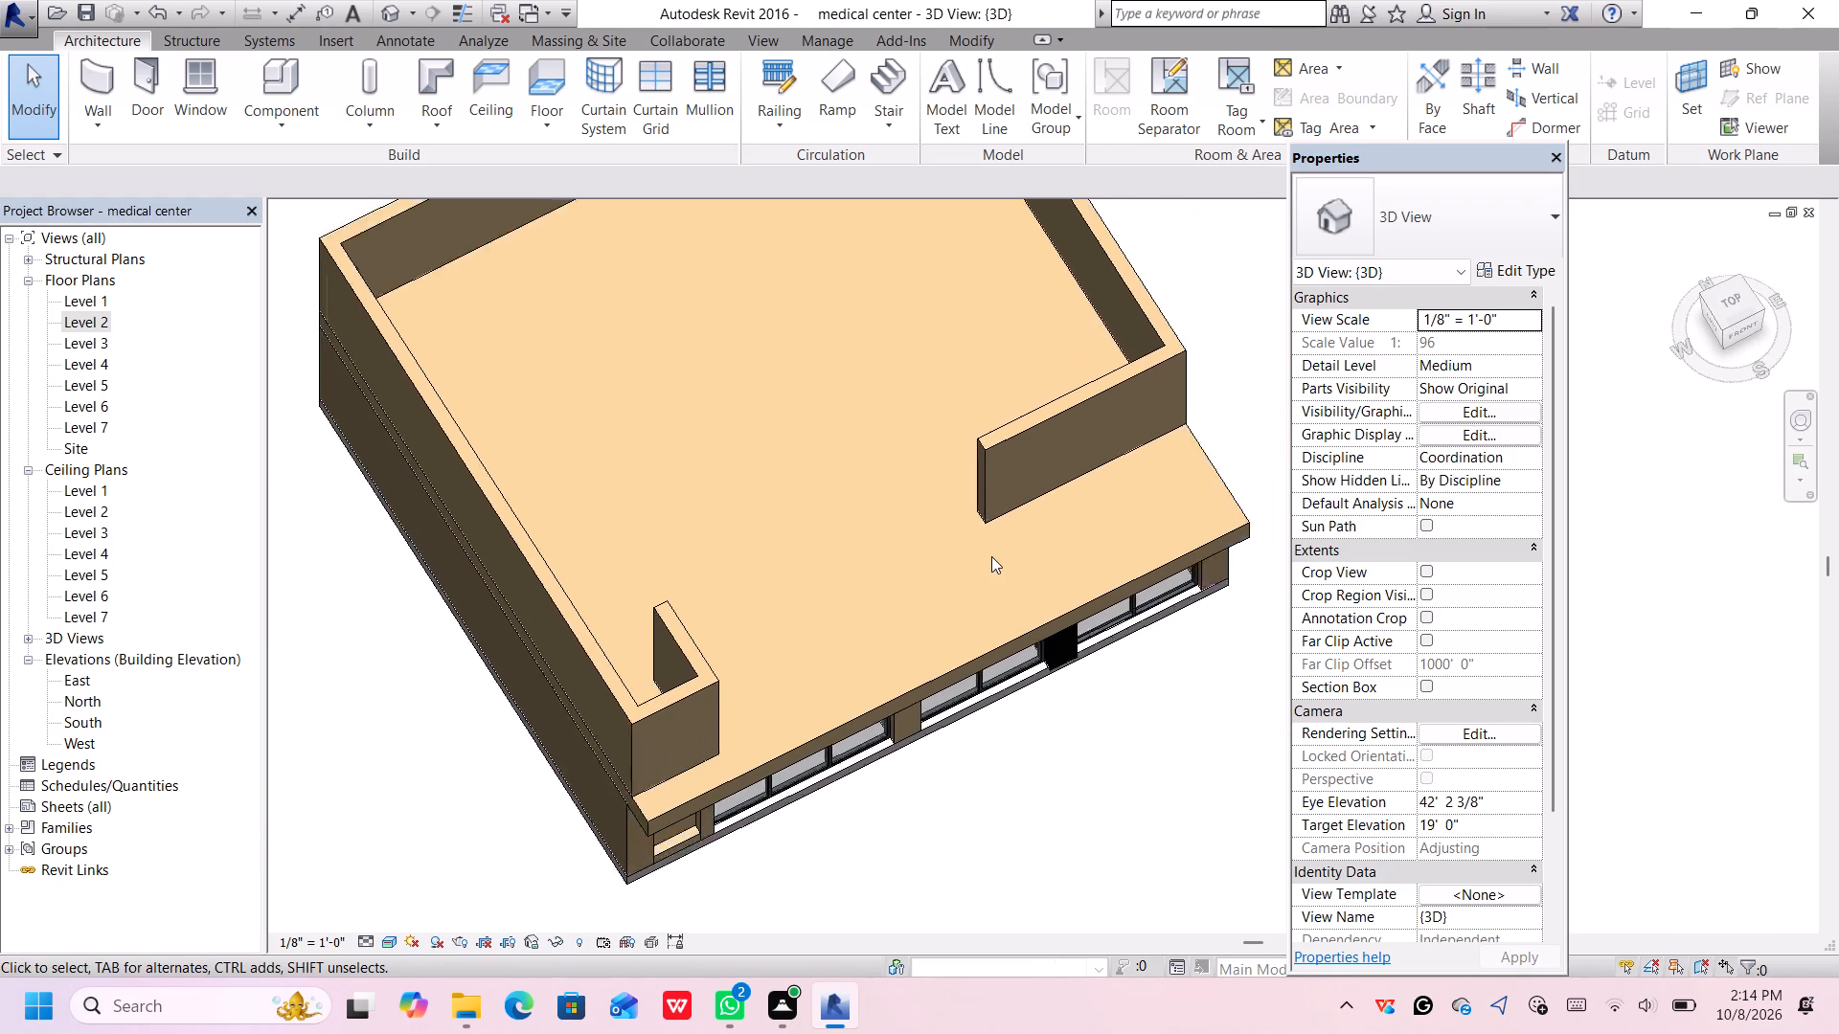
scroll(991, 556, "down", 1)
scroll(1078, 510, "up", 1)
scroll(1078, 509, "down", 2)
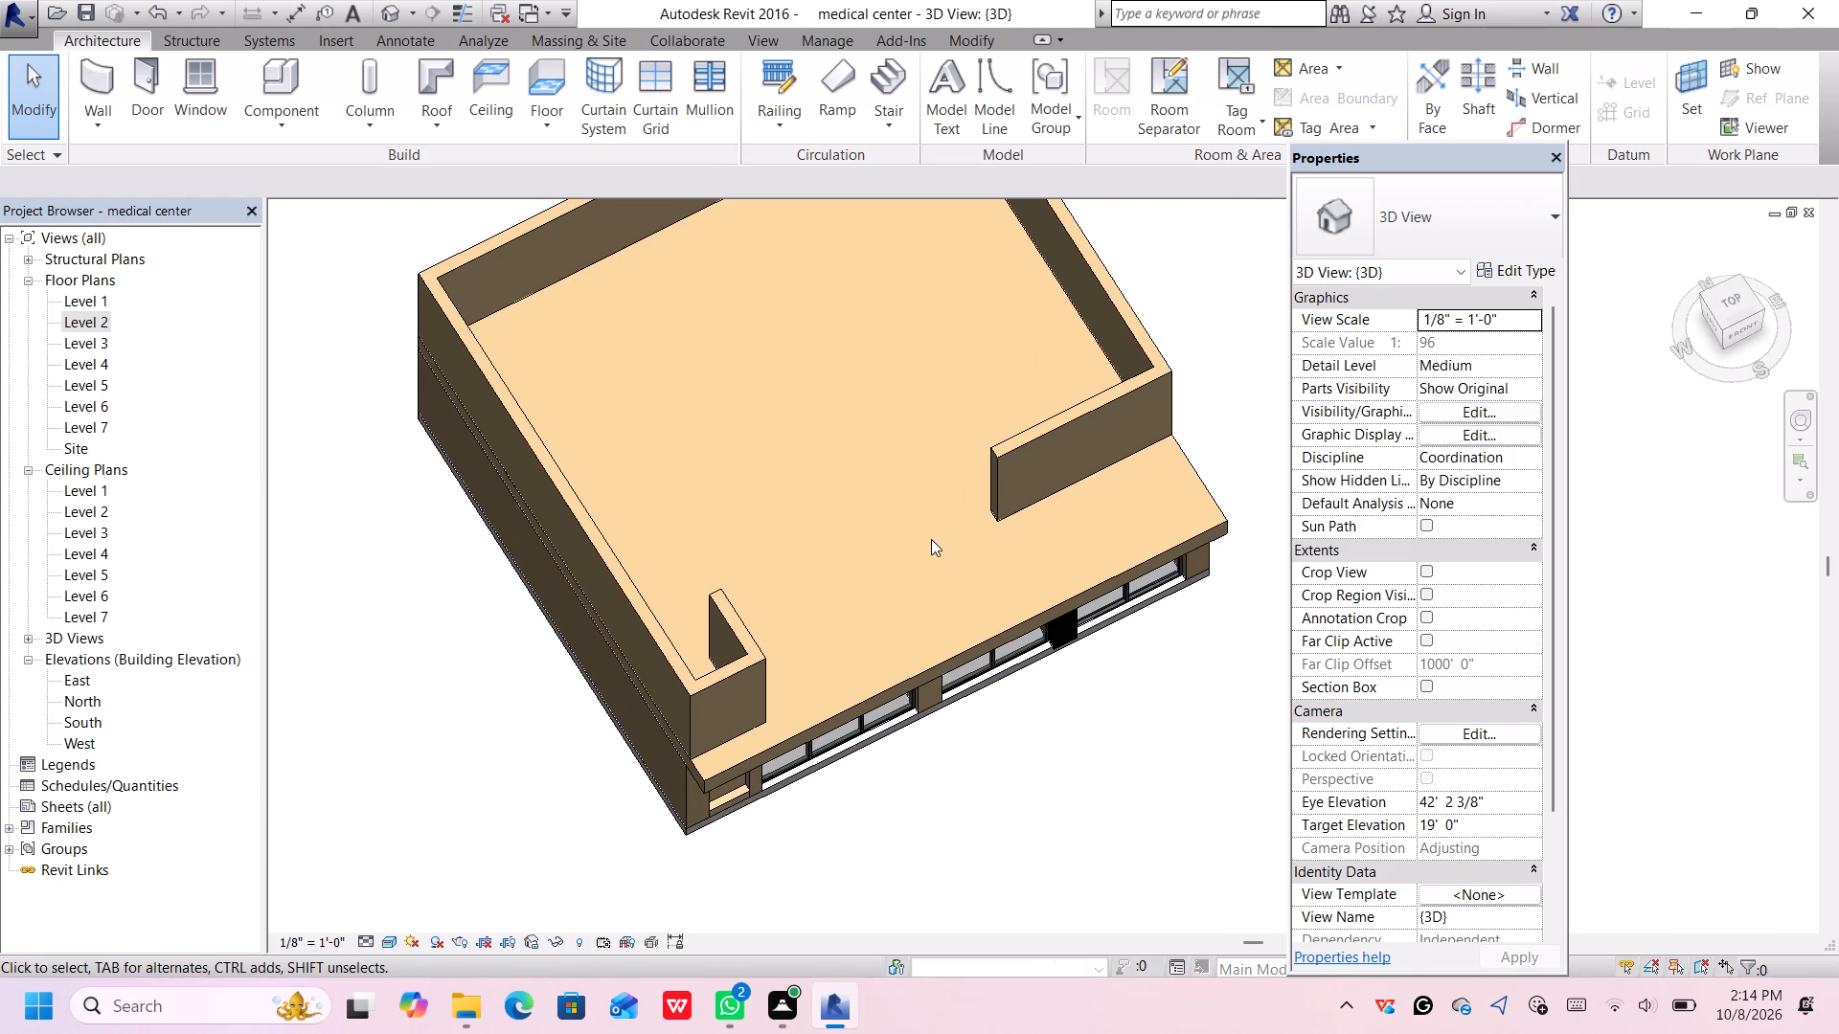
middle_click_drag(934, 541, 954, 571)
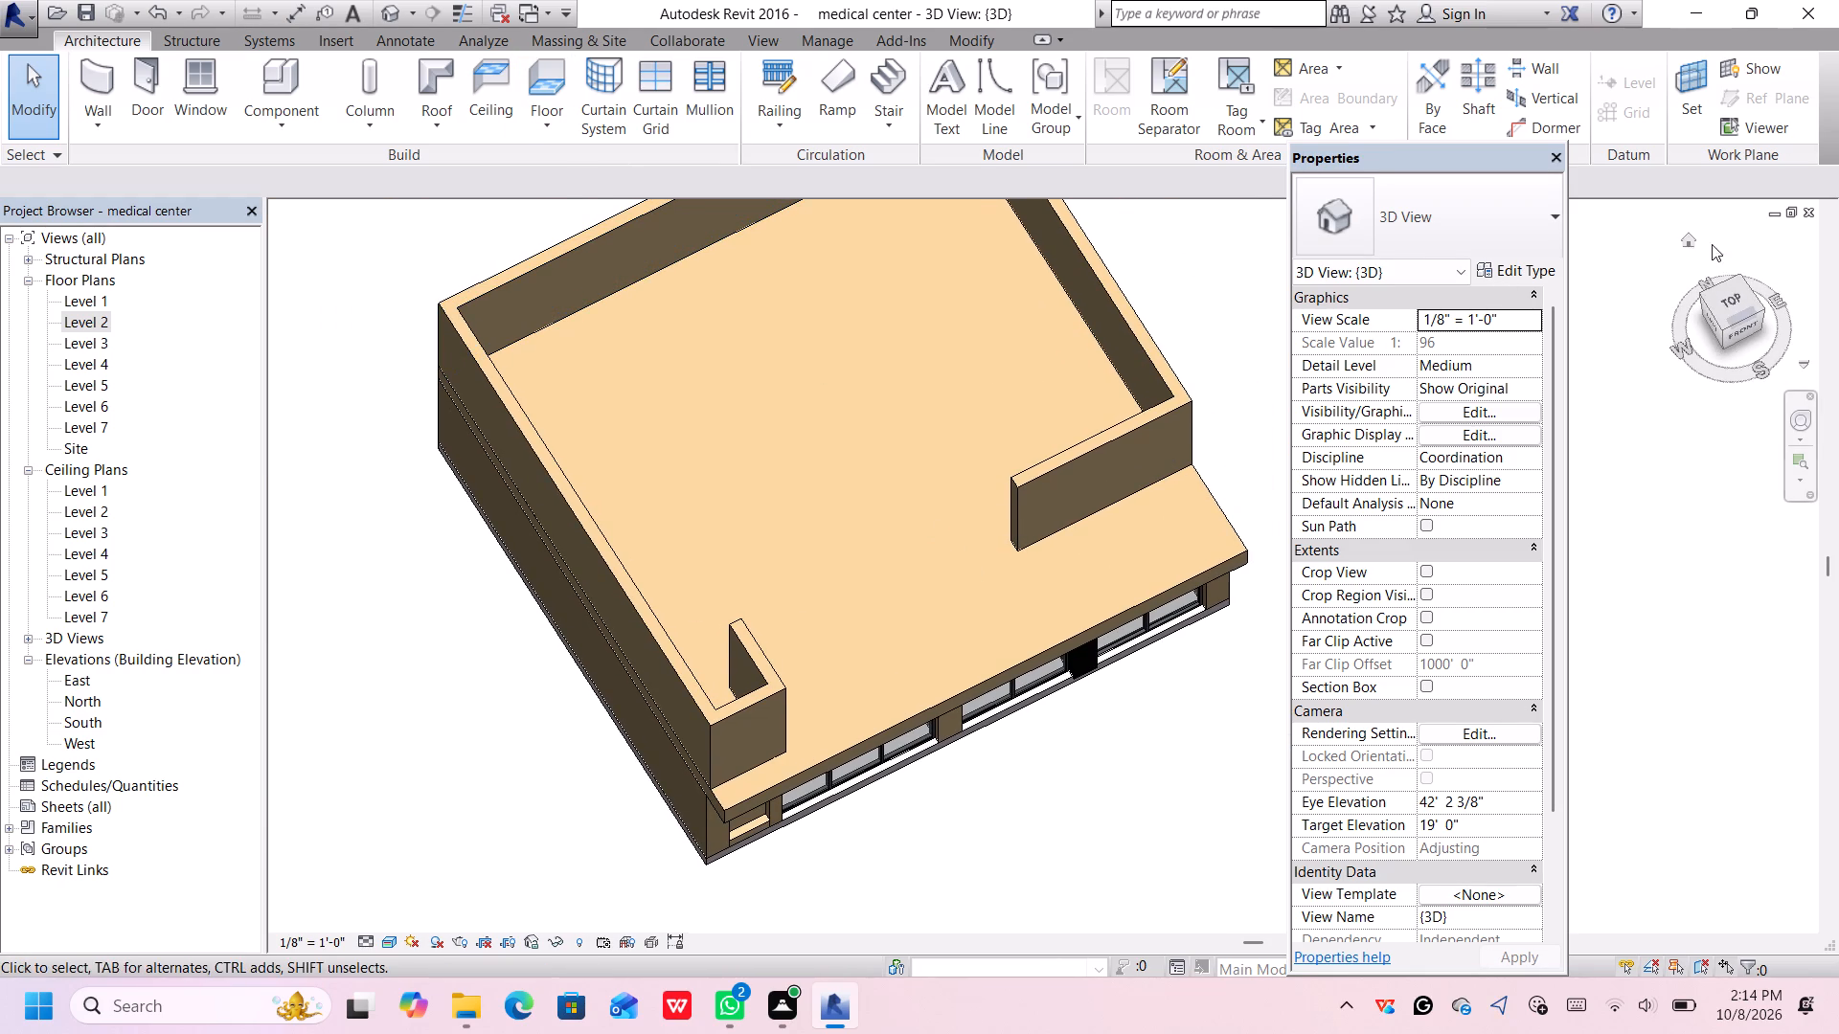
In the top 3D view, draw a 5' 0" Generic - 8" wall in the front gap, aligned with the southeast wall segment.
left_click(1730, 303)
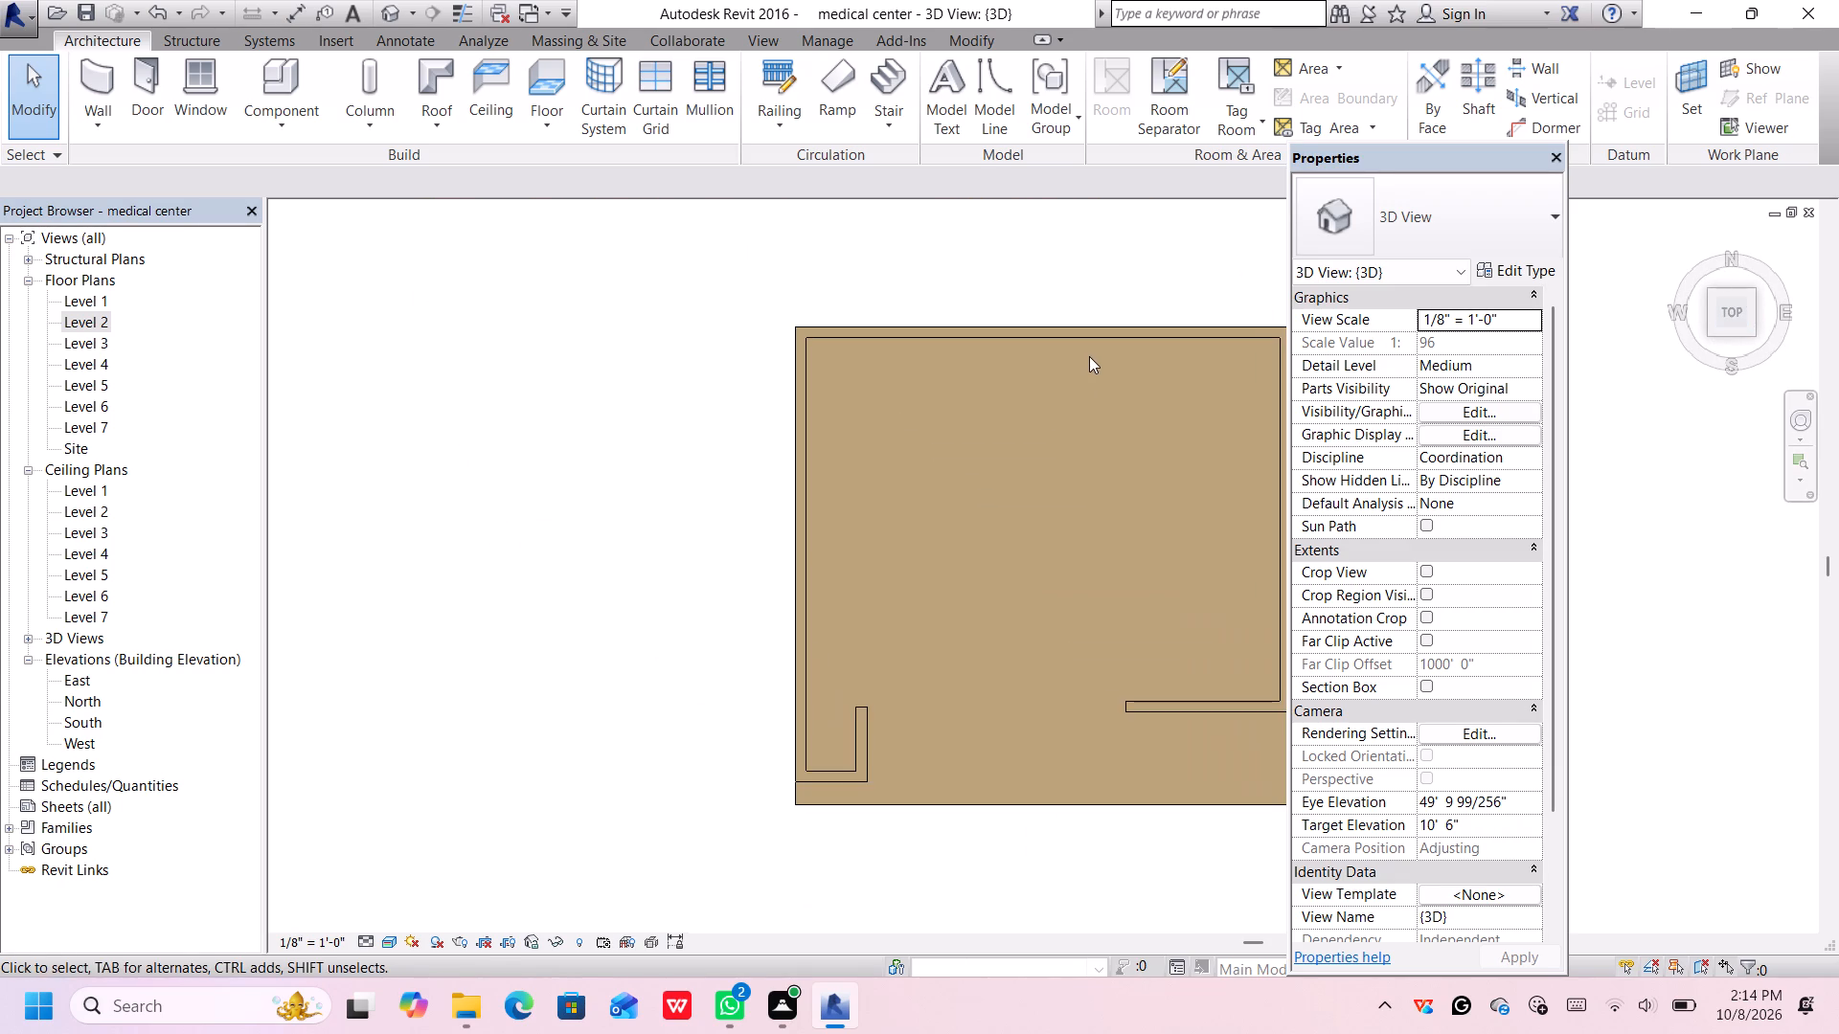
middle_click_drag(1086, 354, 727, 333)
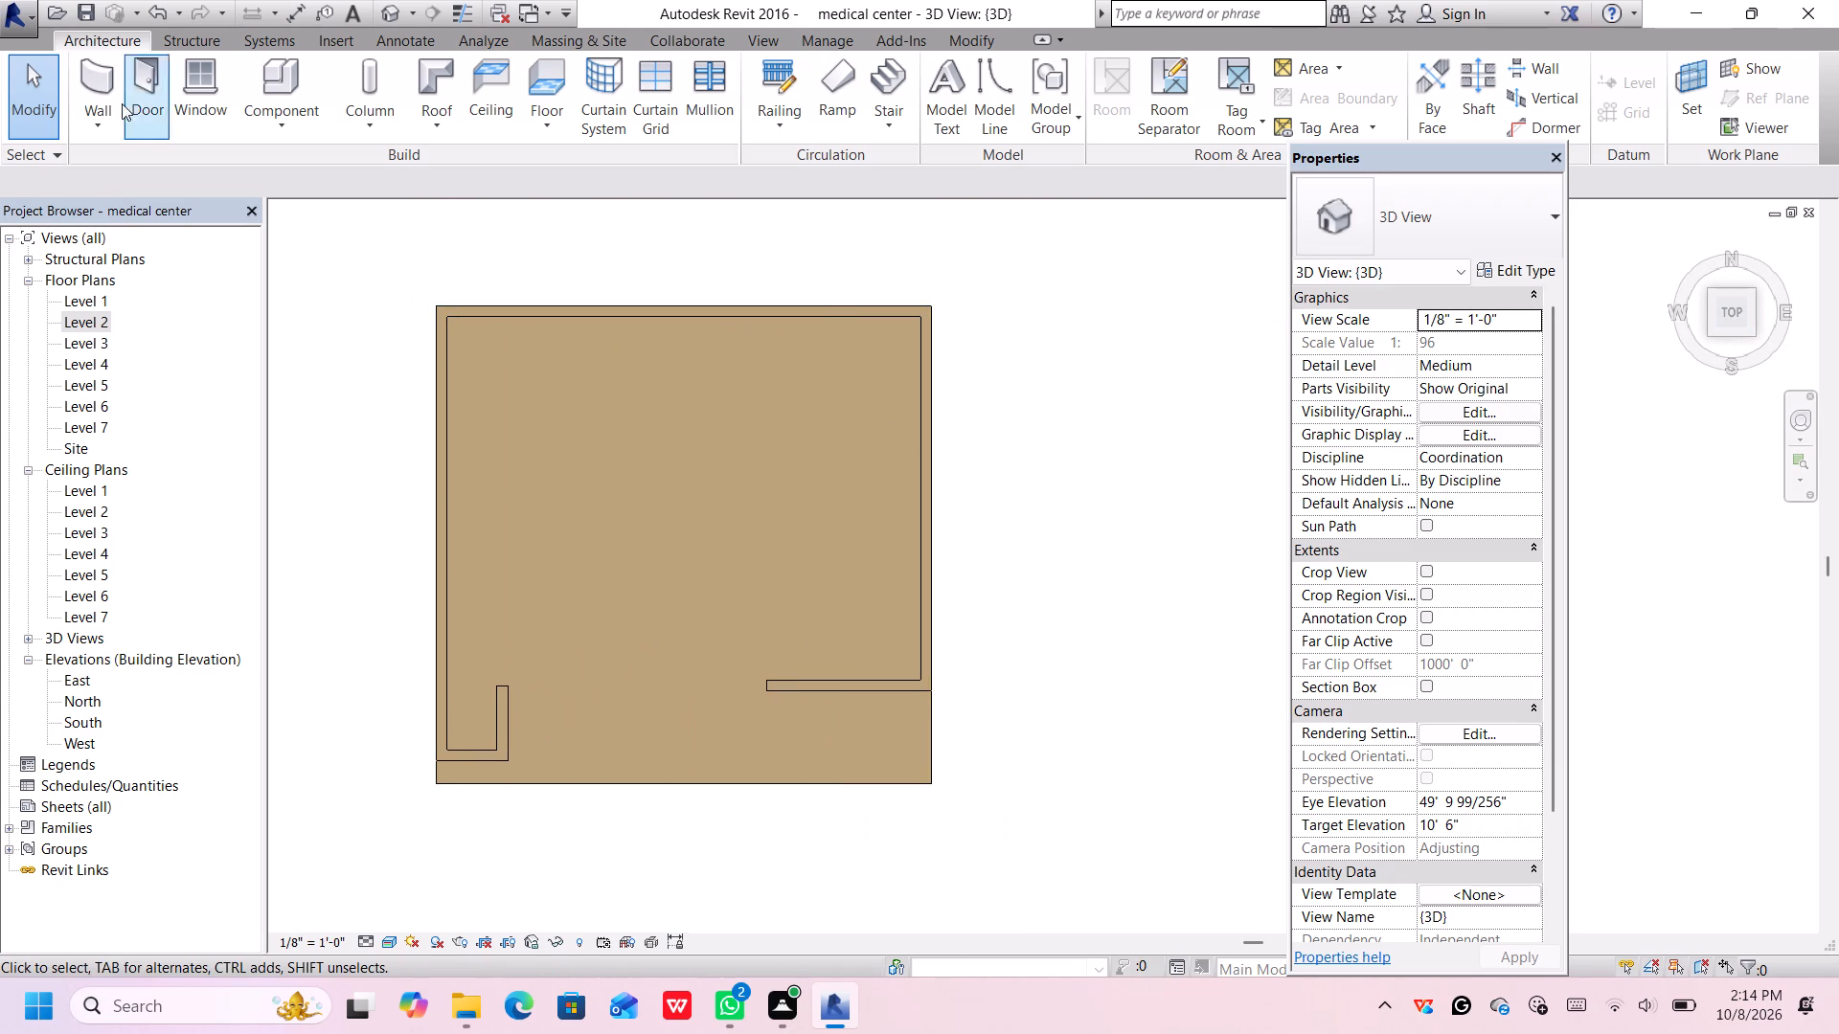
left_click(104, 75)
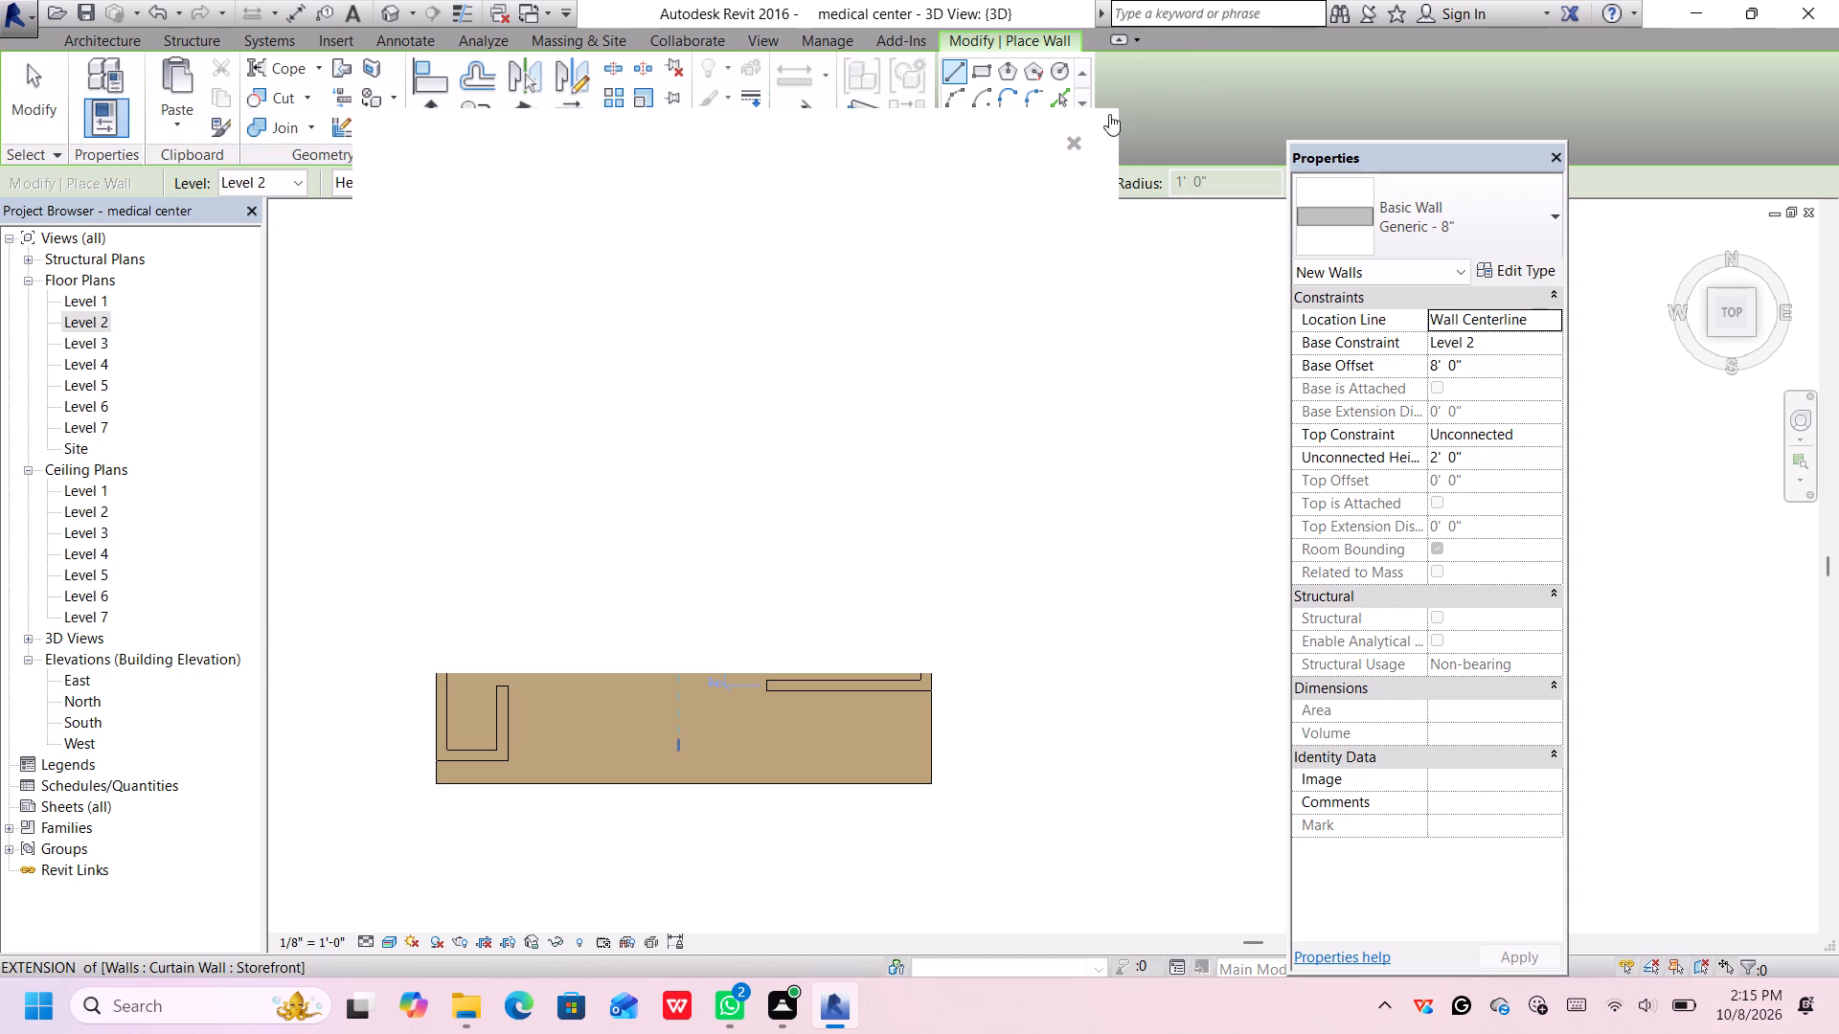
left_click(1076, 144)
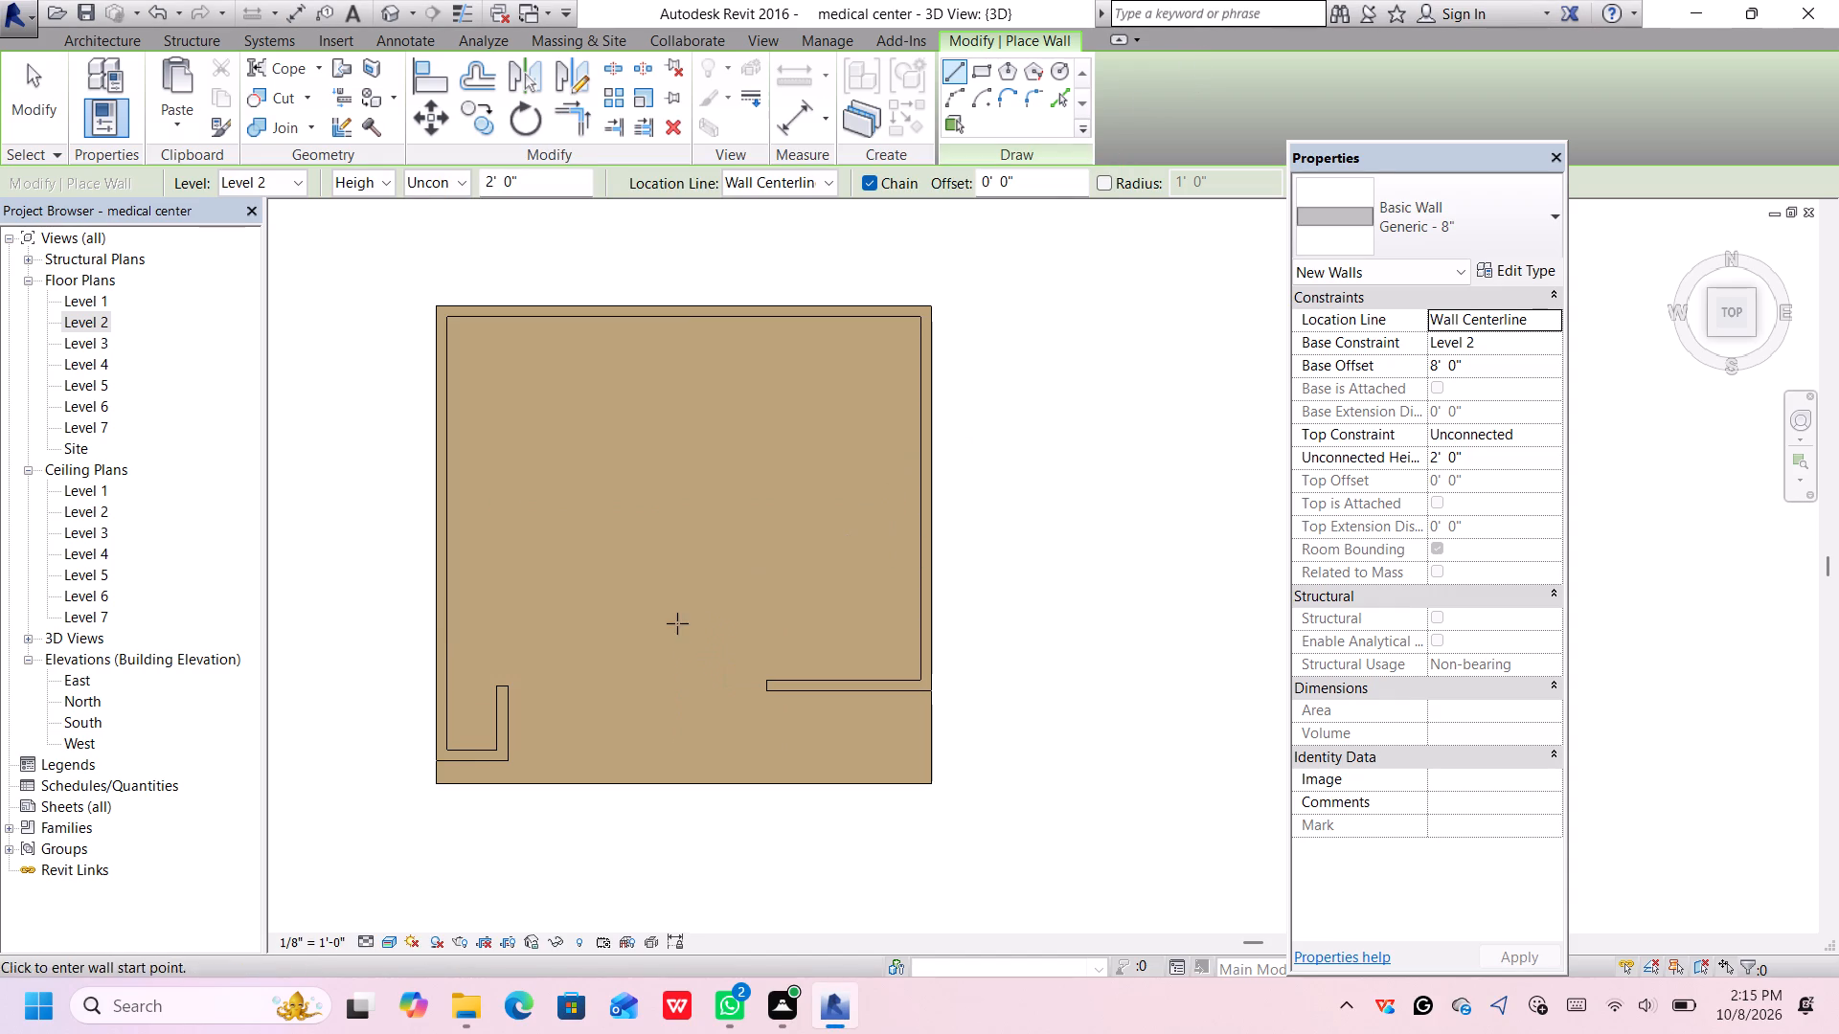
left_click(674, 687)
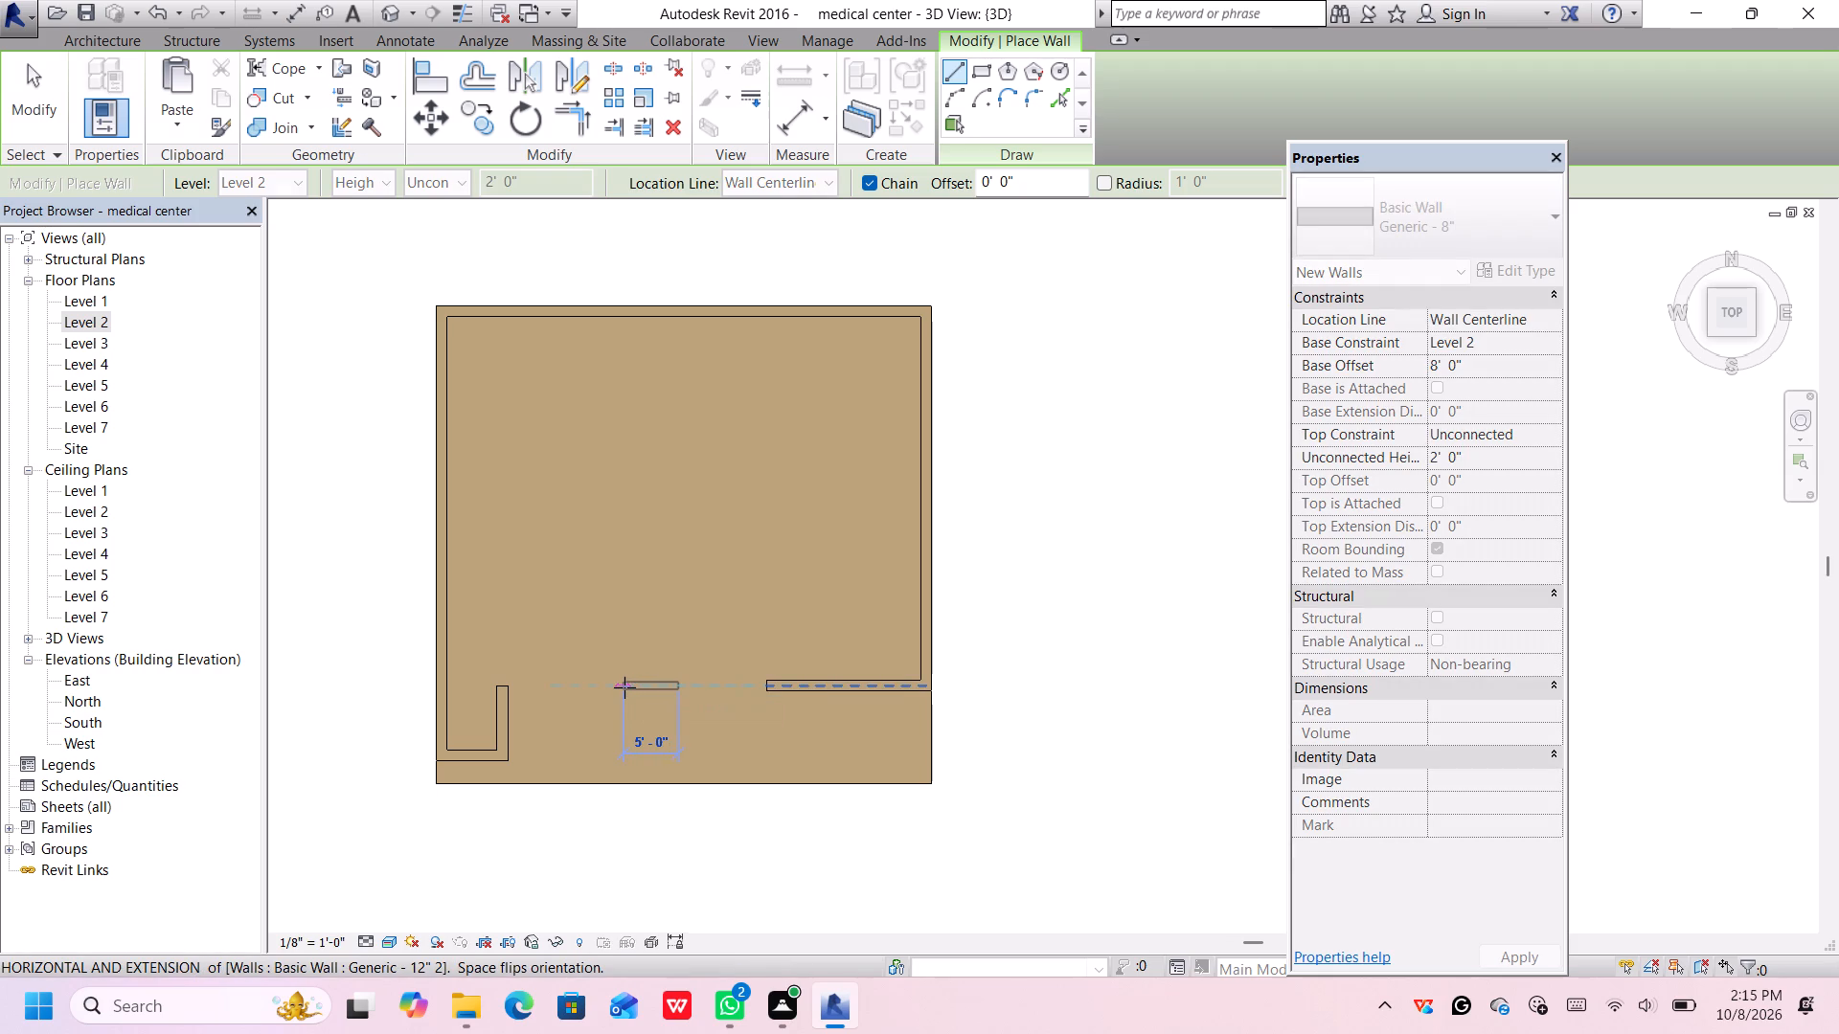
left_click(624, 687)
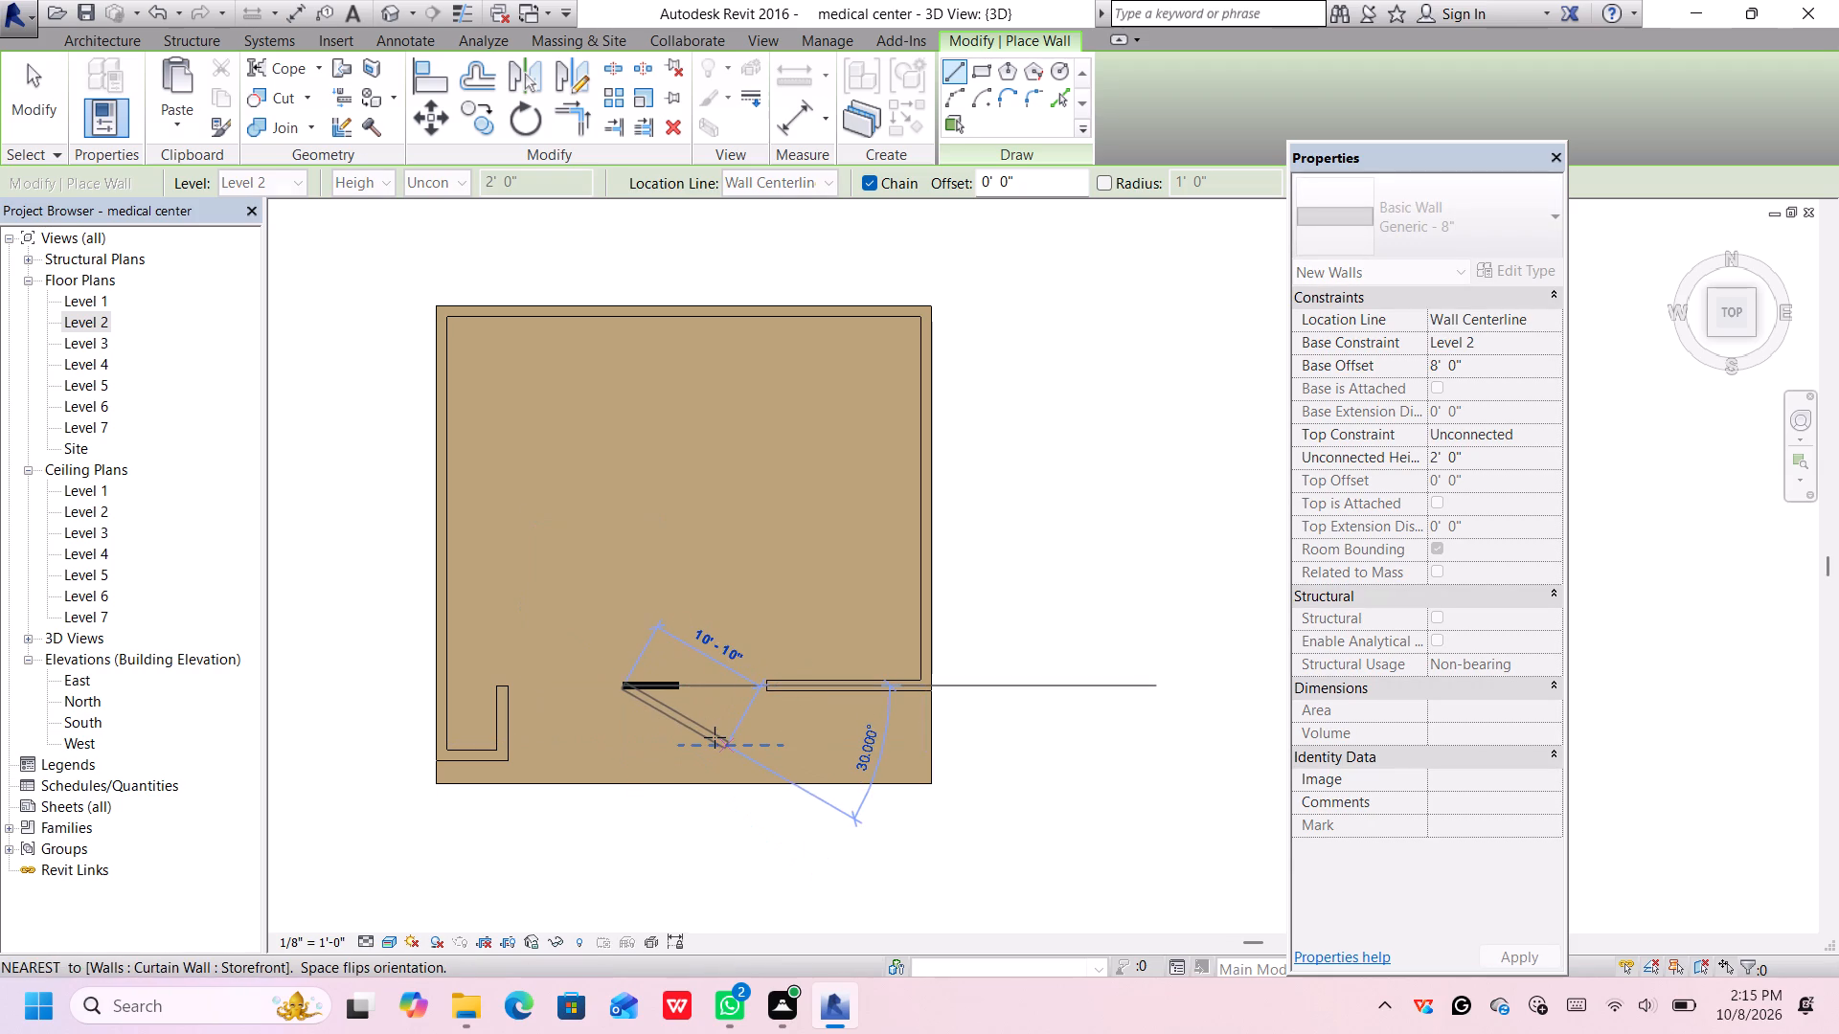
key("Escape")
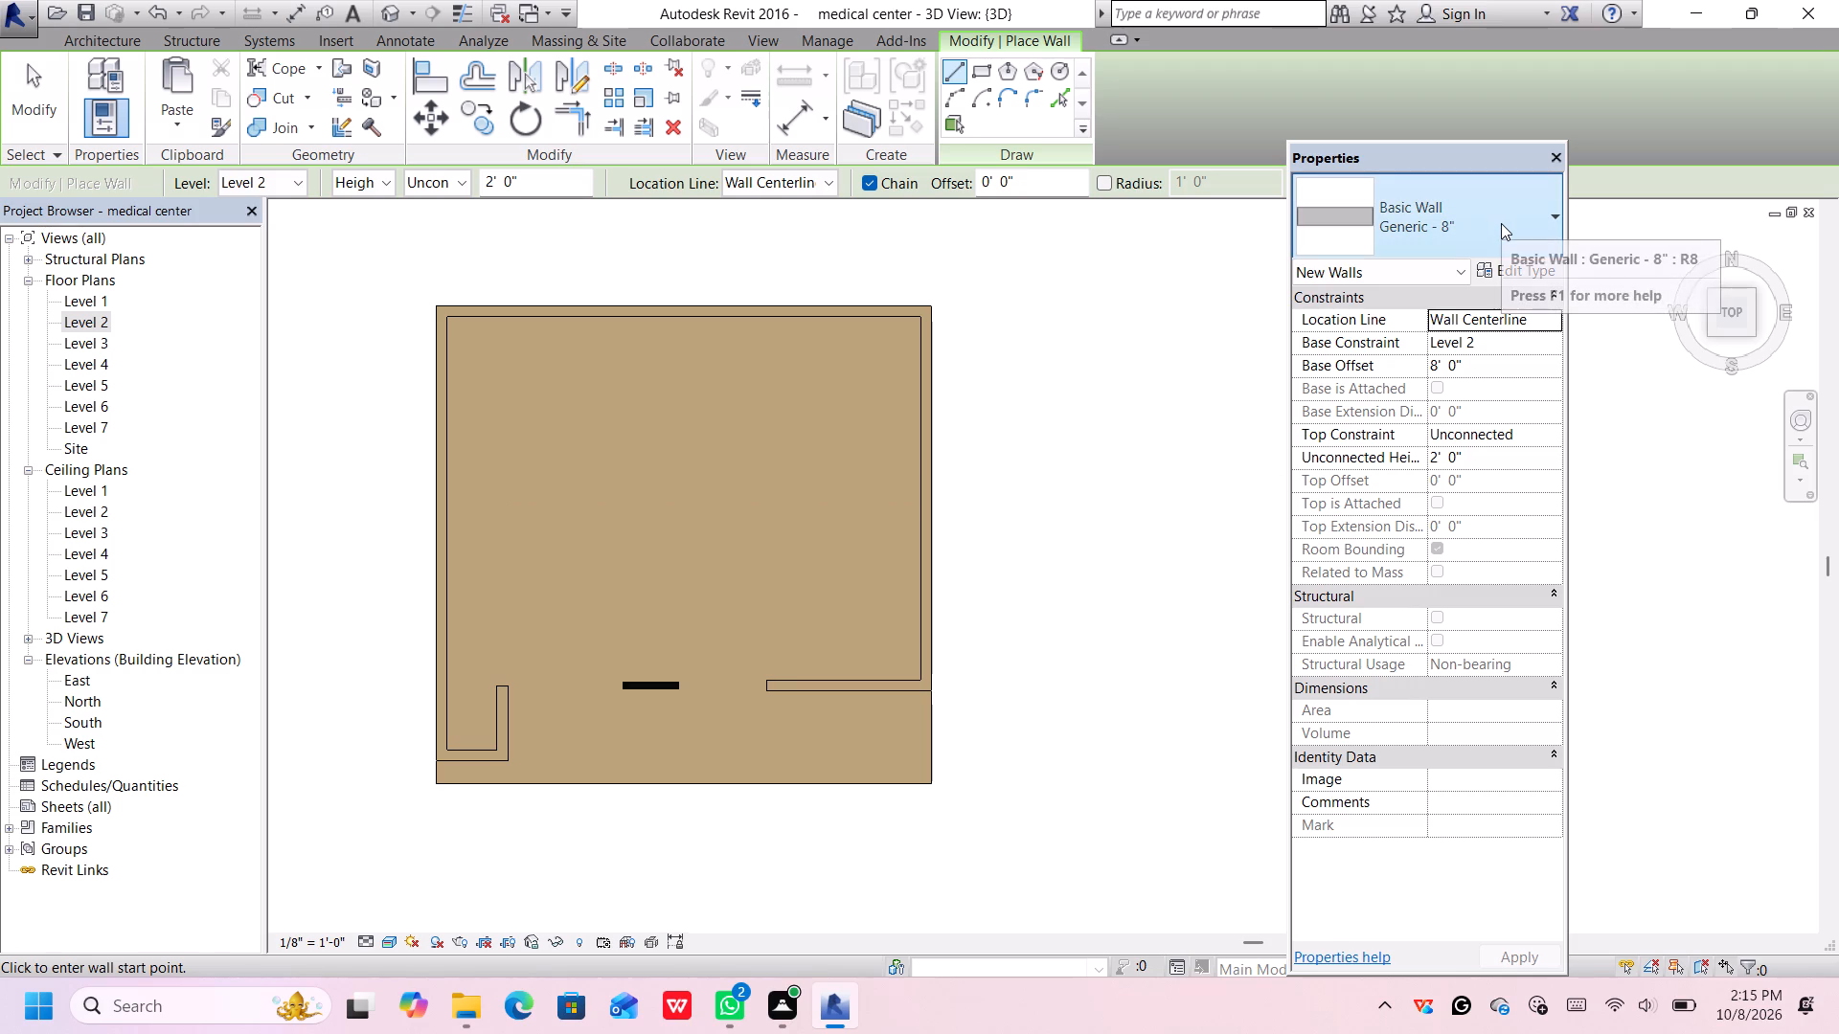
Draw a second 5' 0" Generic - 8" wall parallel to the short front wall, just south of it and aligned with its ends.
middle_click_drag(846, 535, 1056, 462)
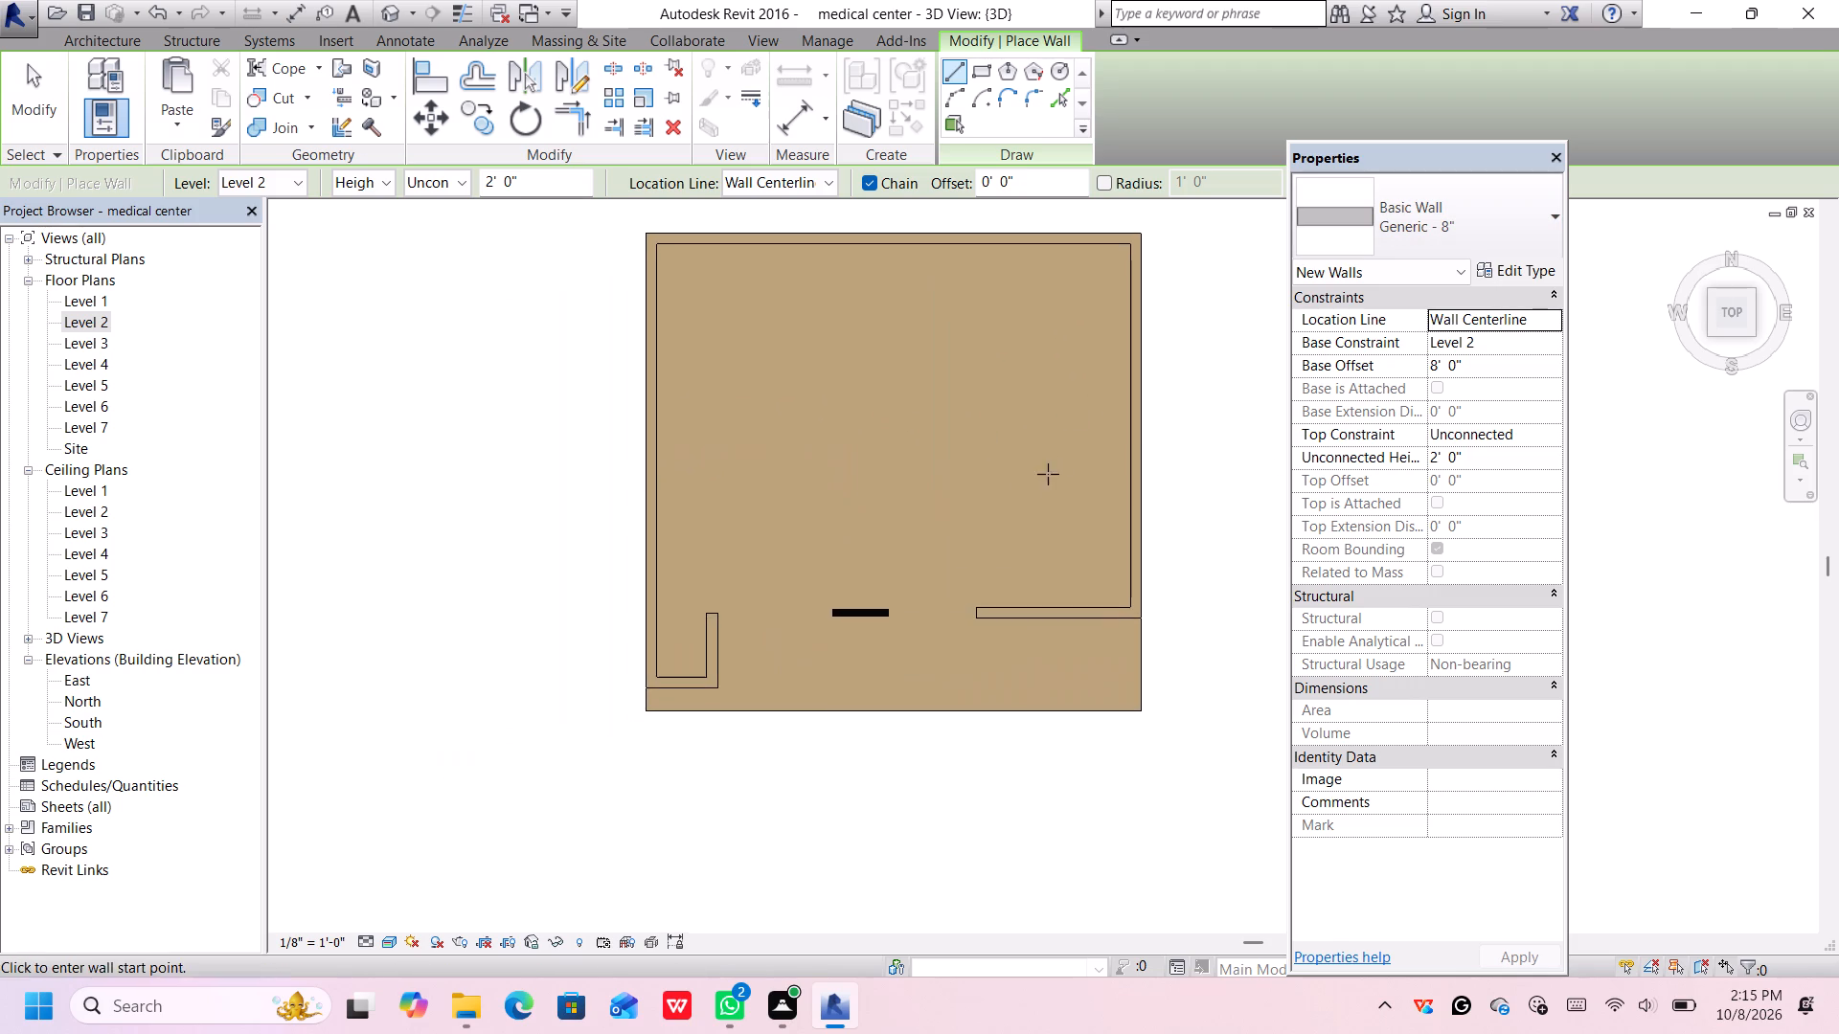
key("Escape")
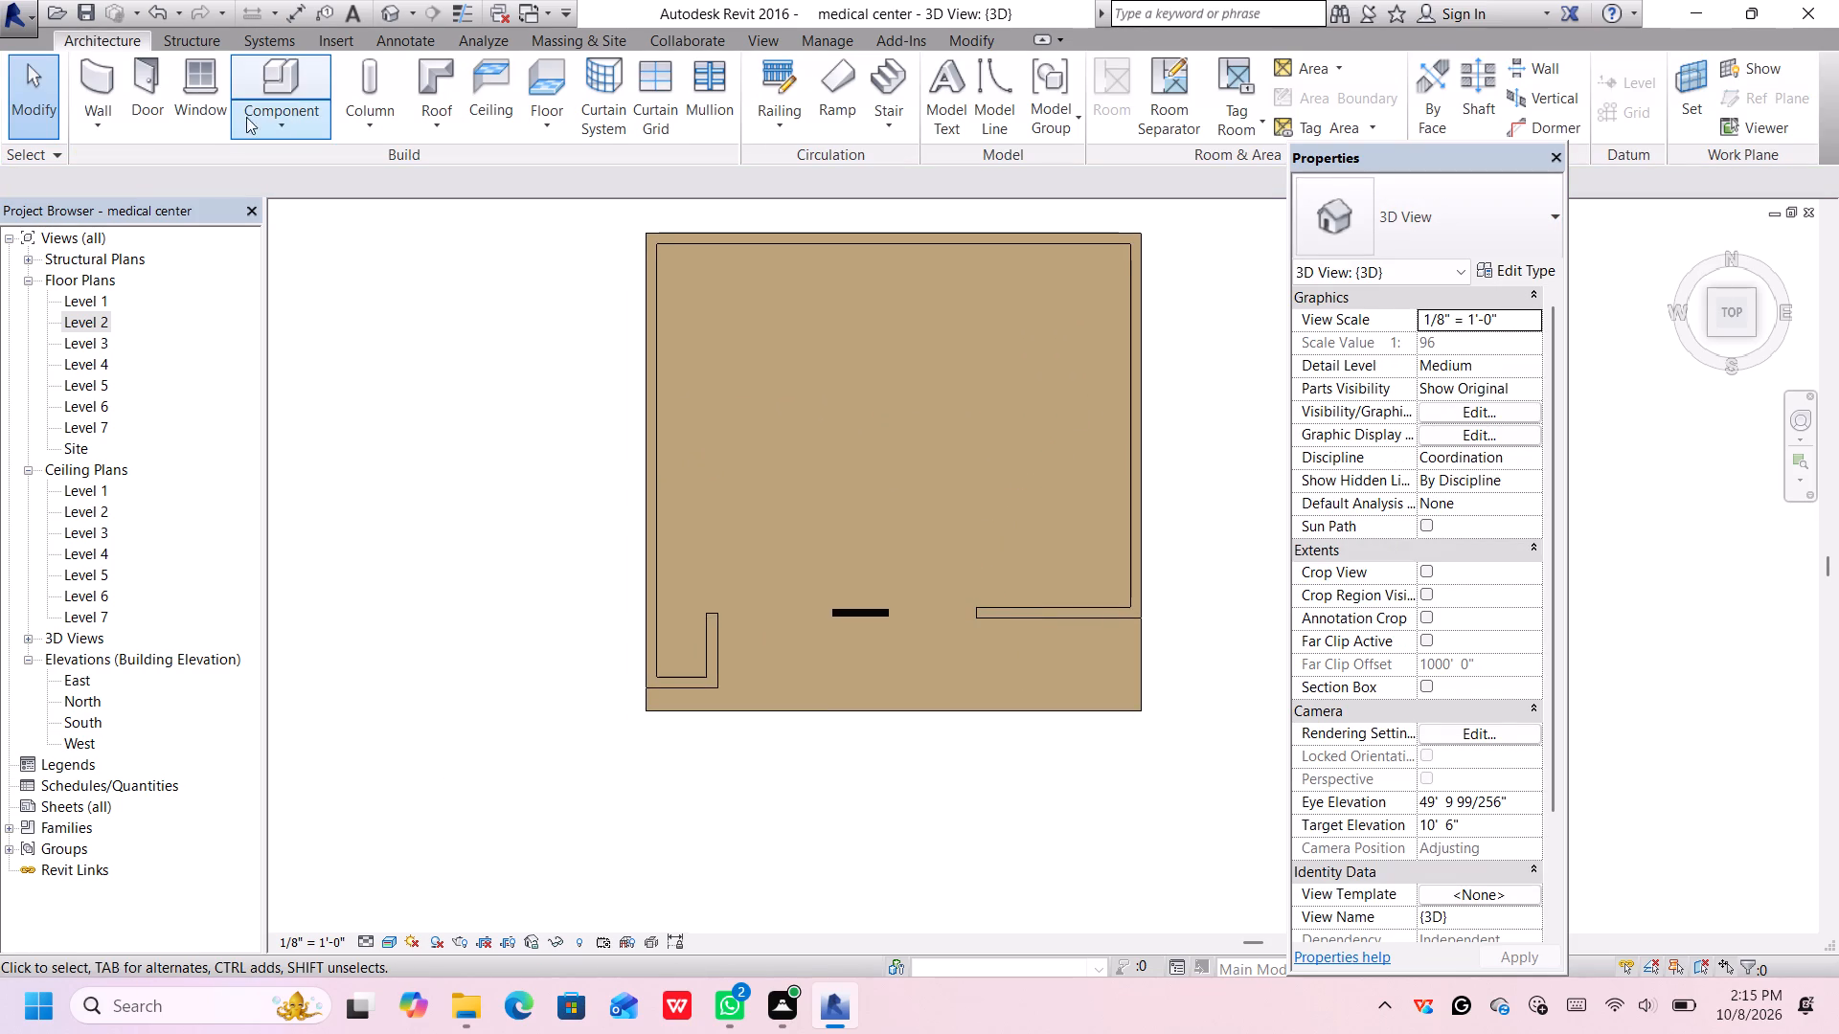
left_click(94, 100)
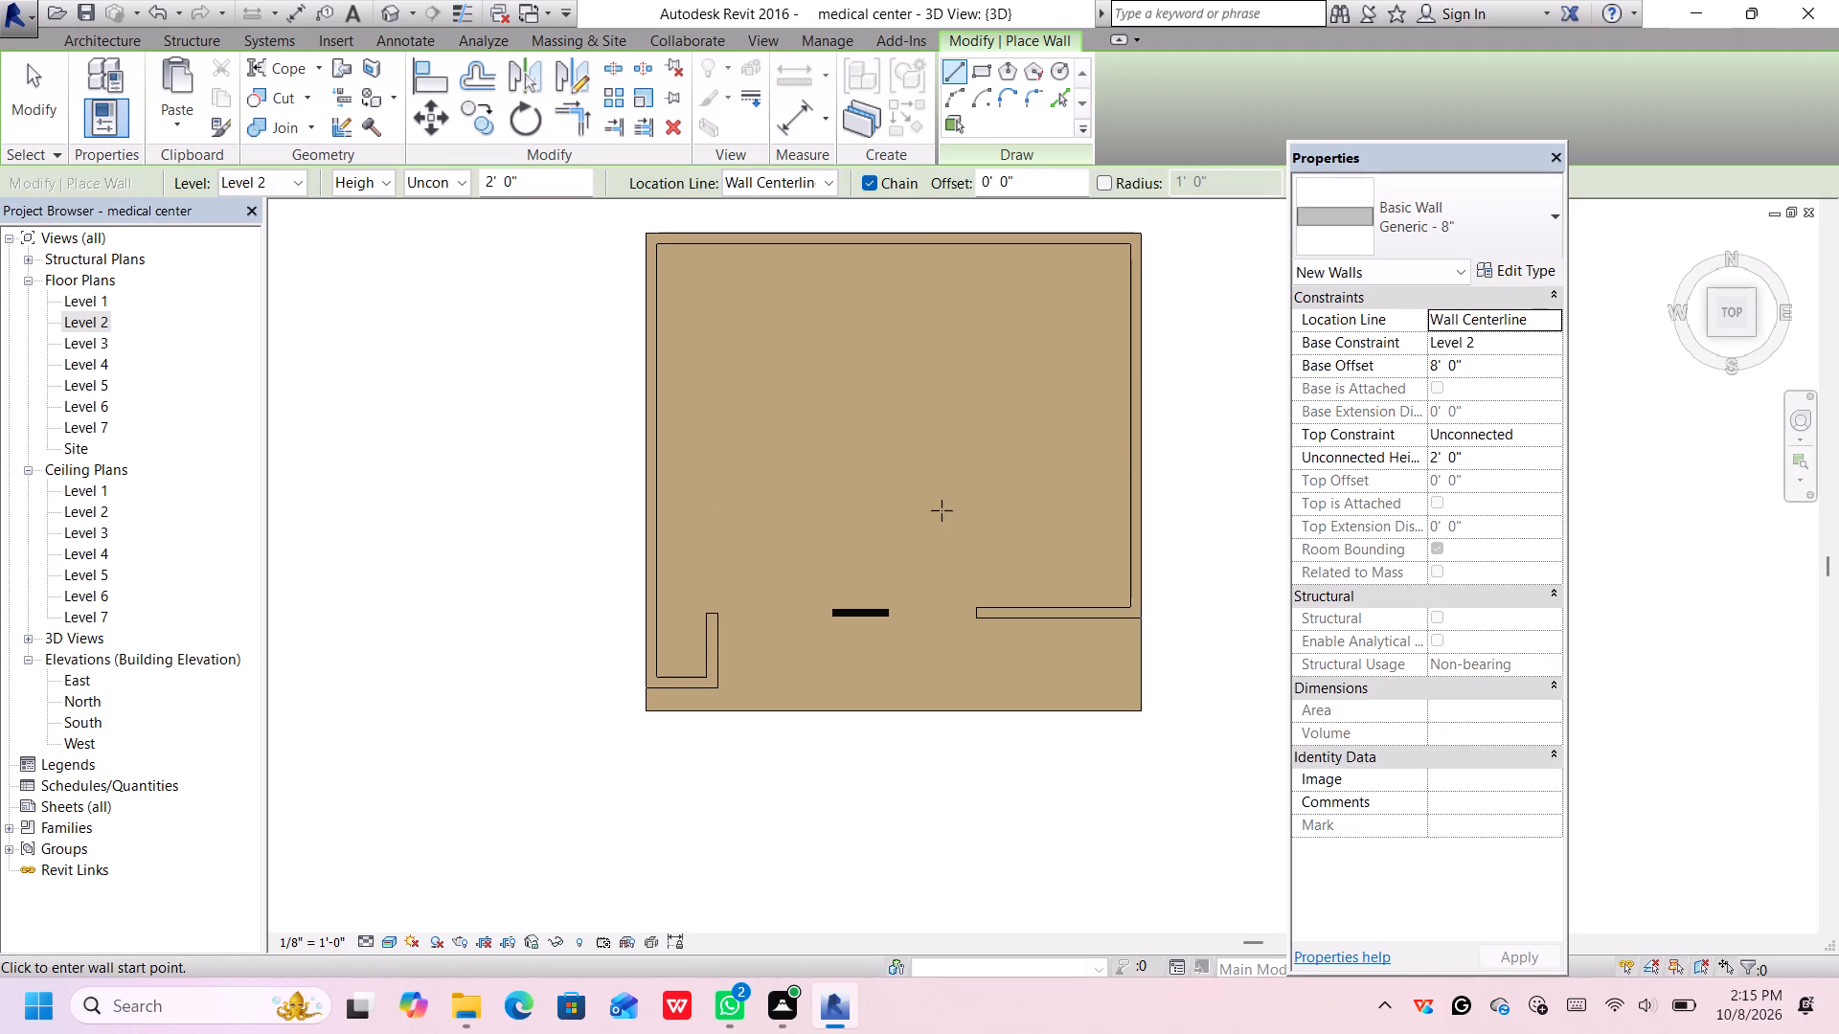
scroll(897, 656, "up", 3)
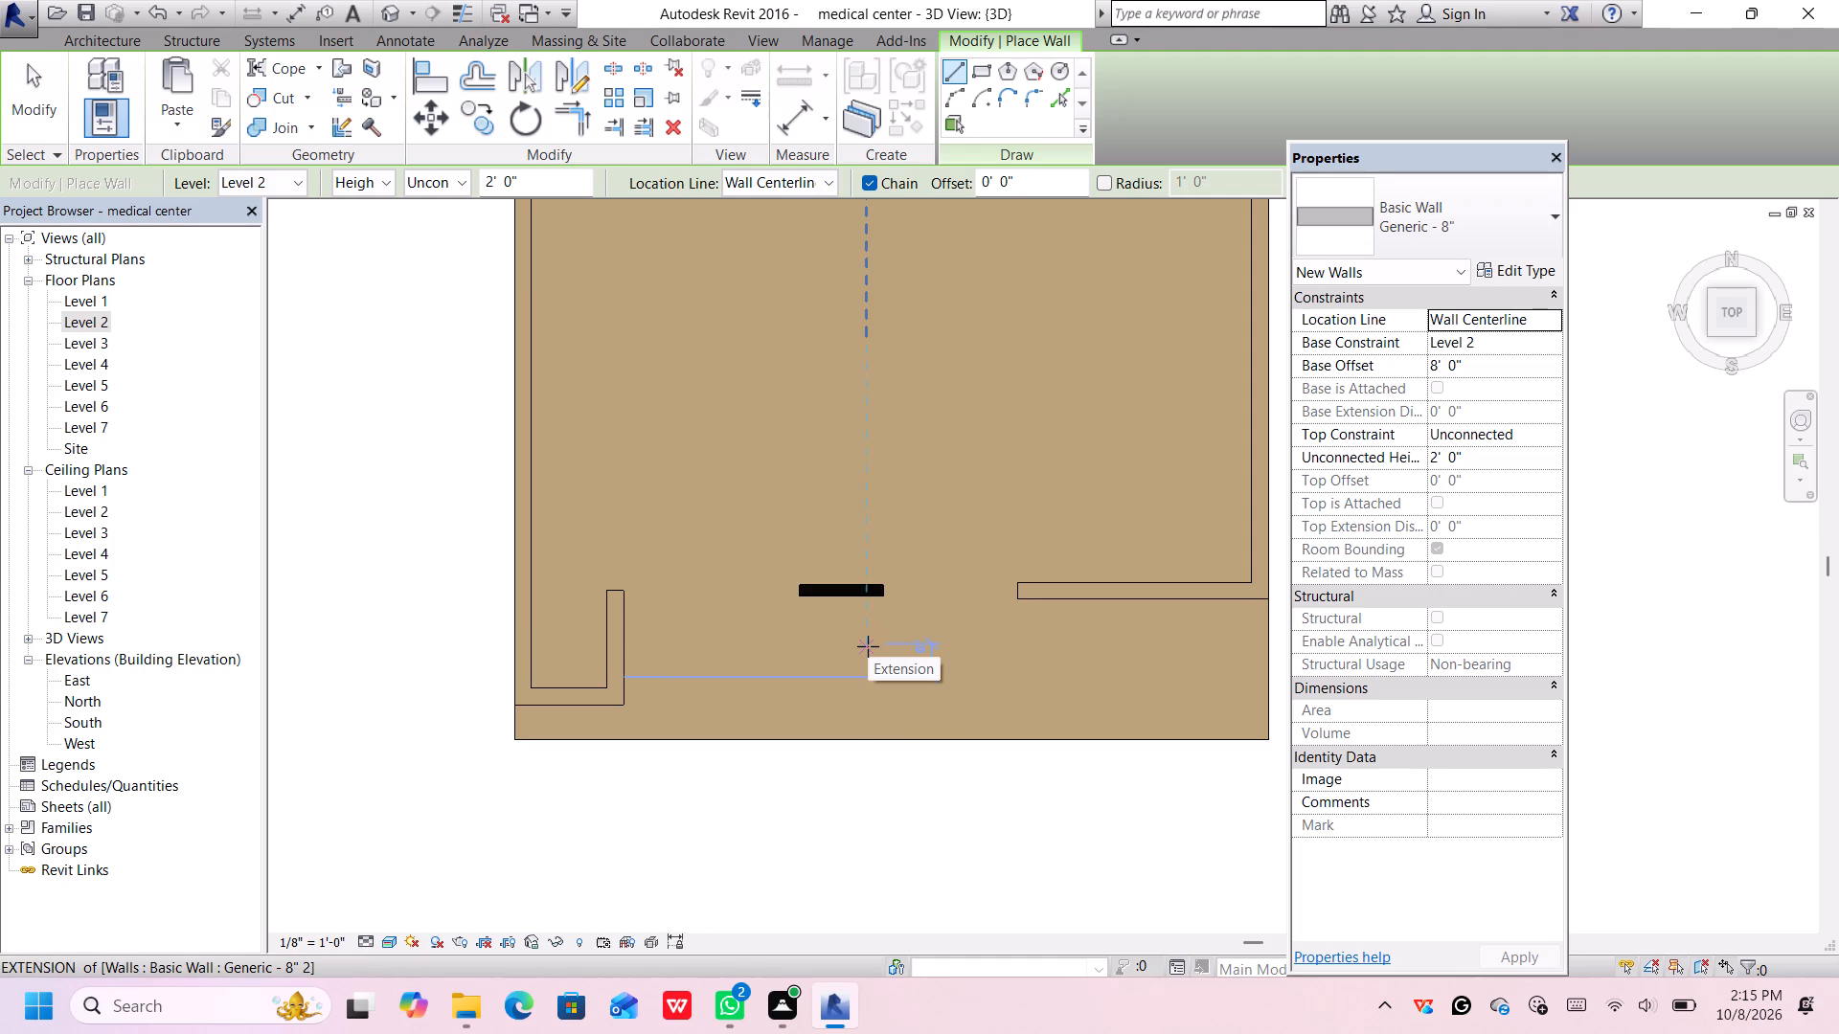
scroll(869, 645, "up", 4)
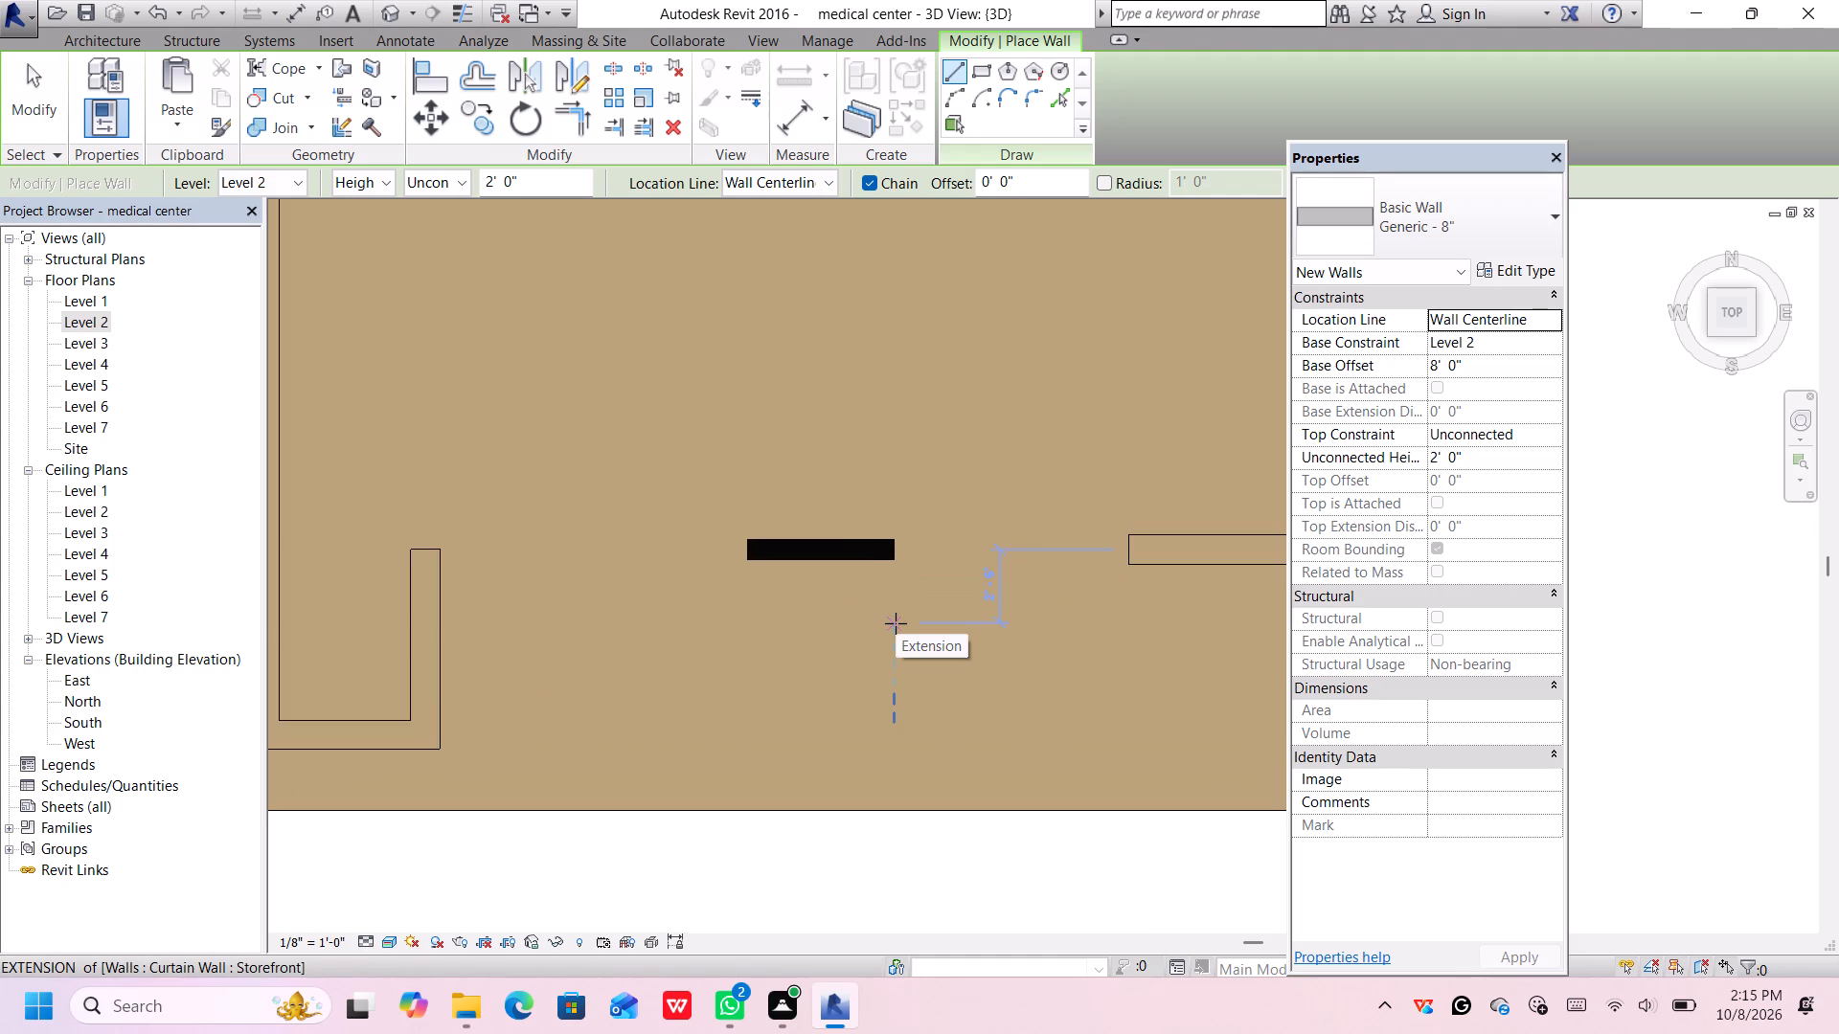
left_click(894, 627)
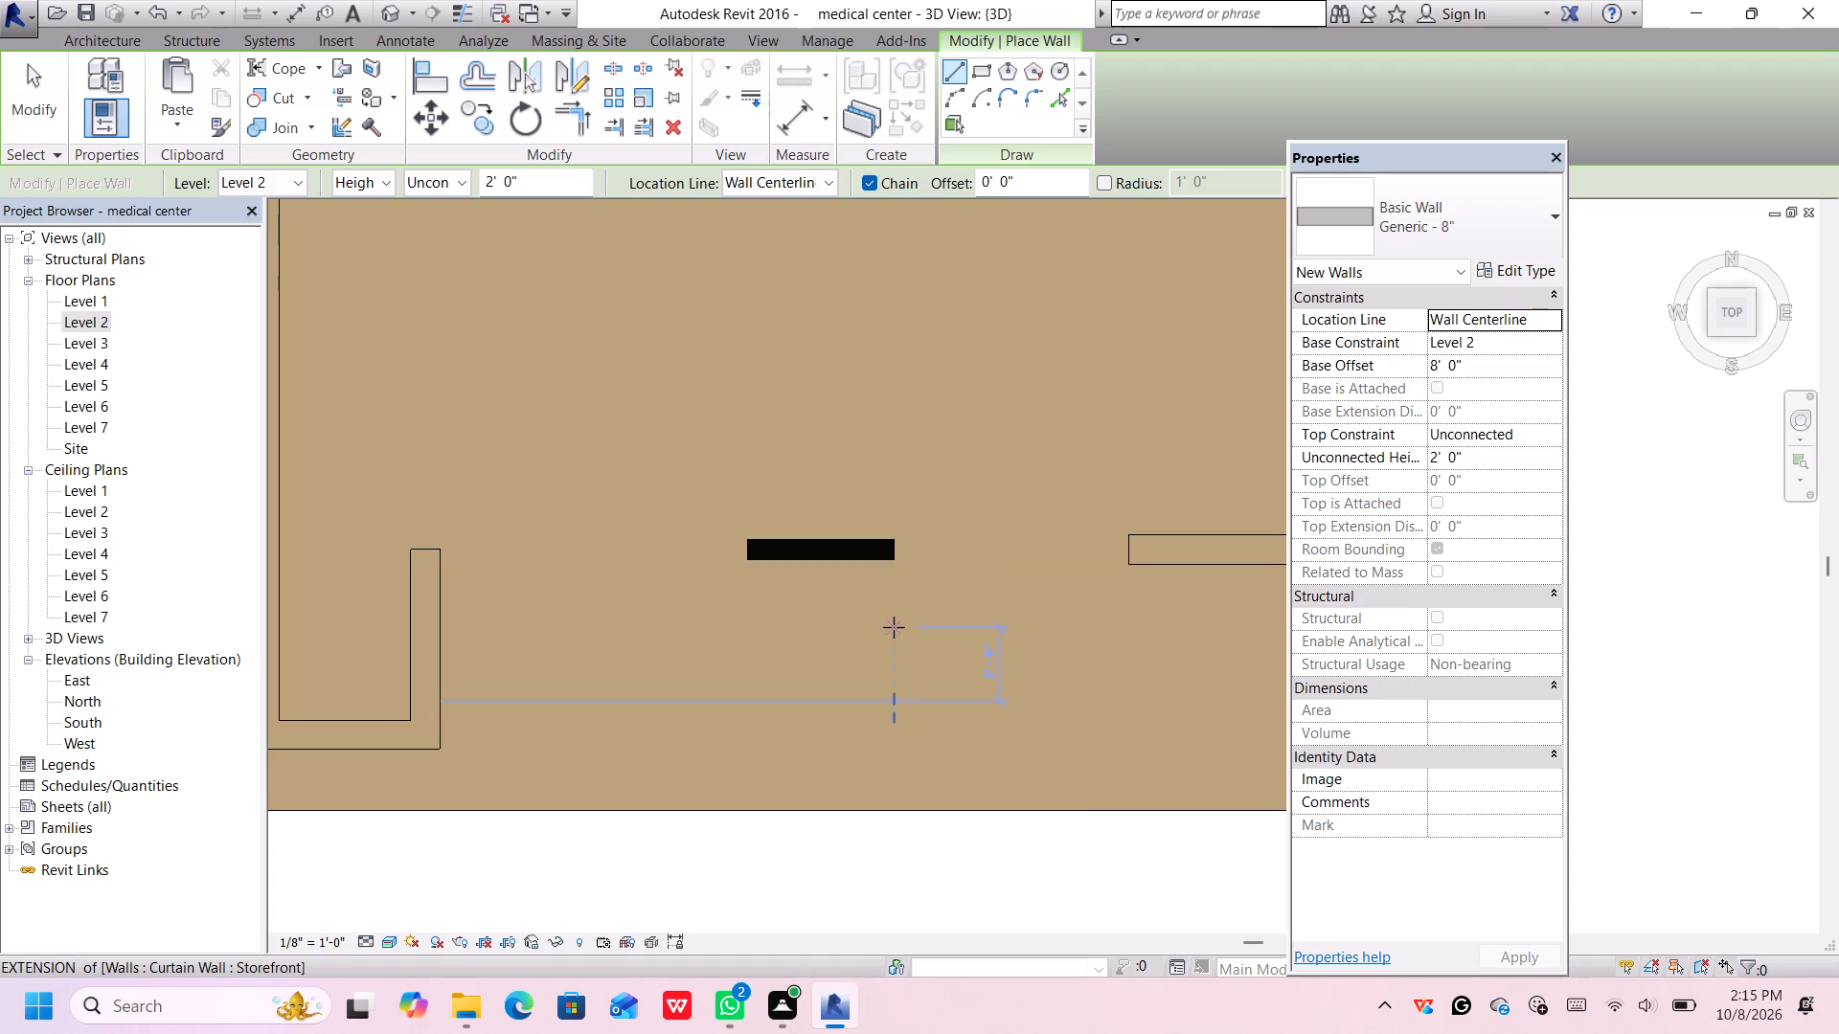
left_click(750, 625)
key("Escape")
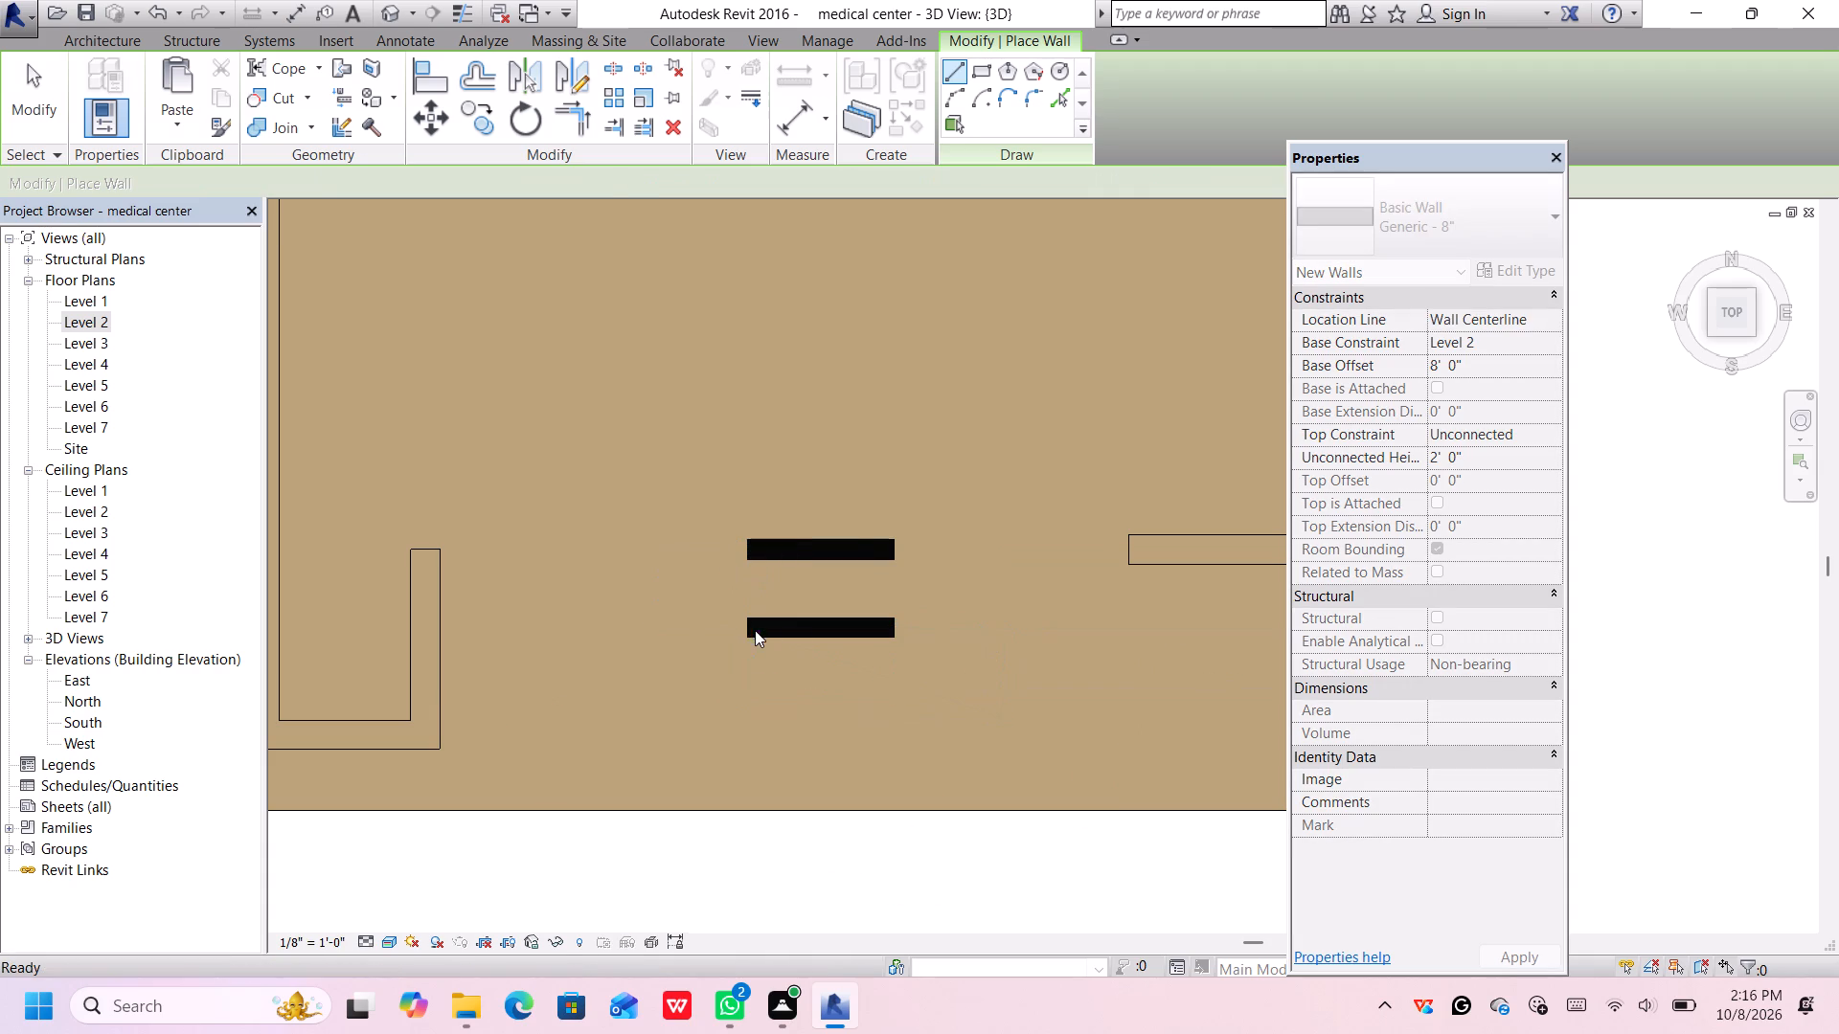
key("Escape")
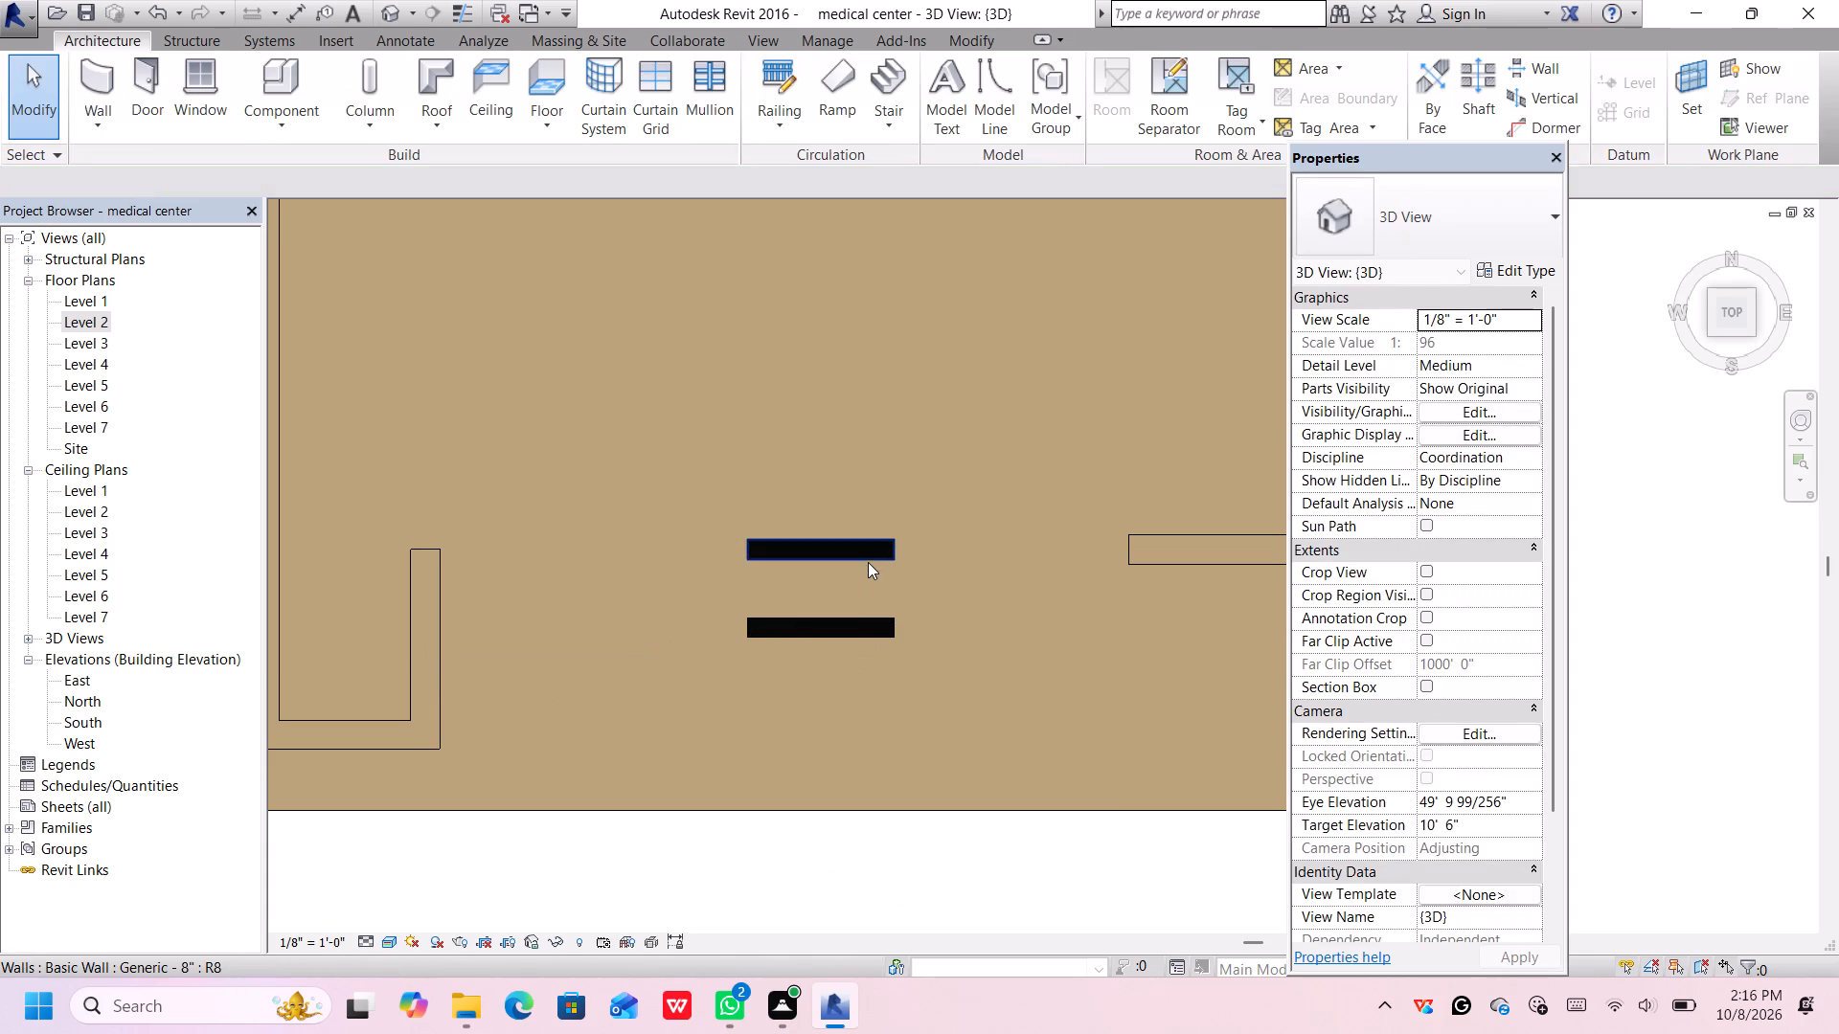
Change the northern of the two short front walls to the Generic - 12" type.
left_click(875, 551)
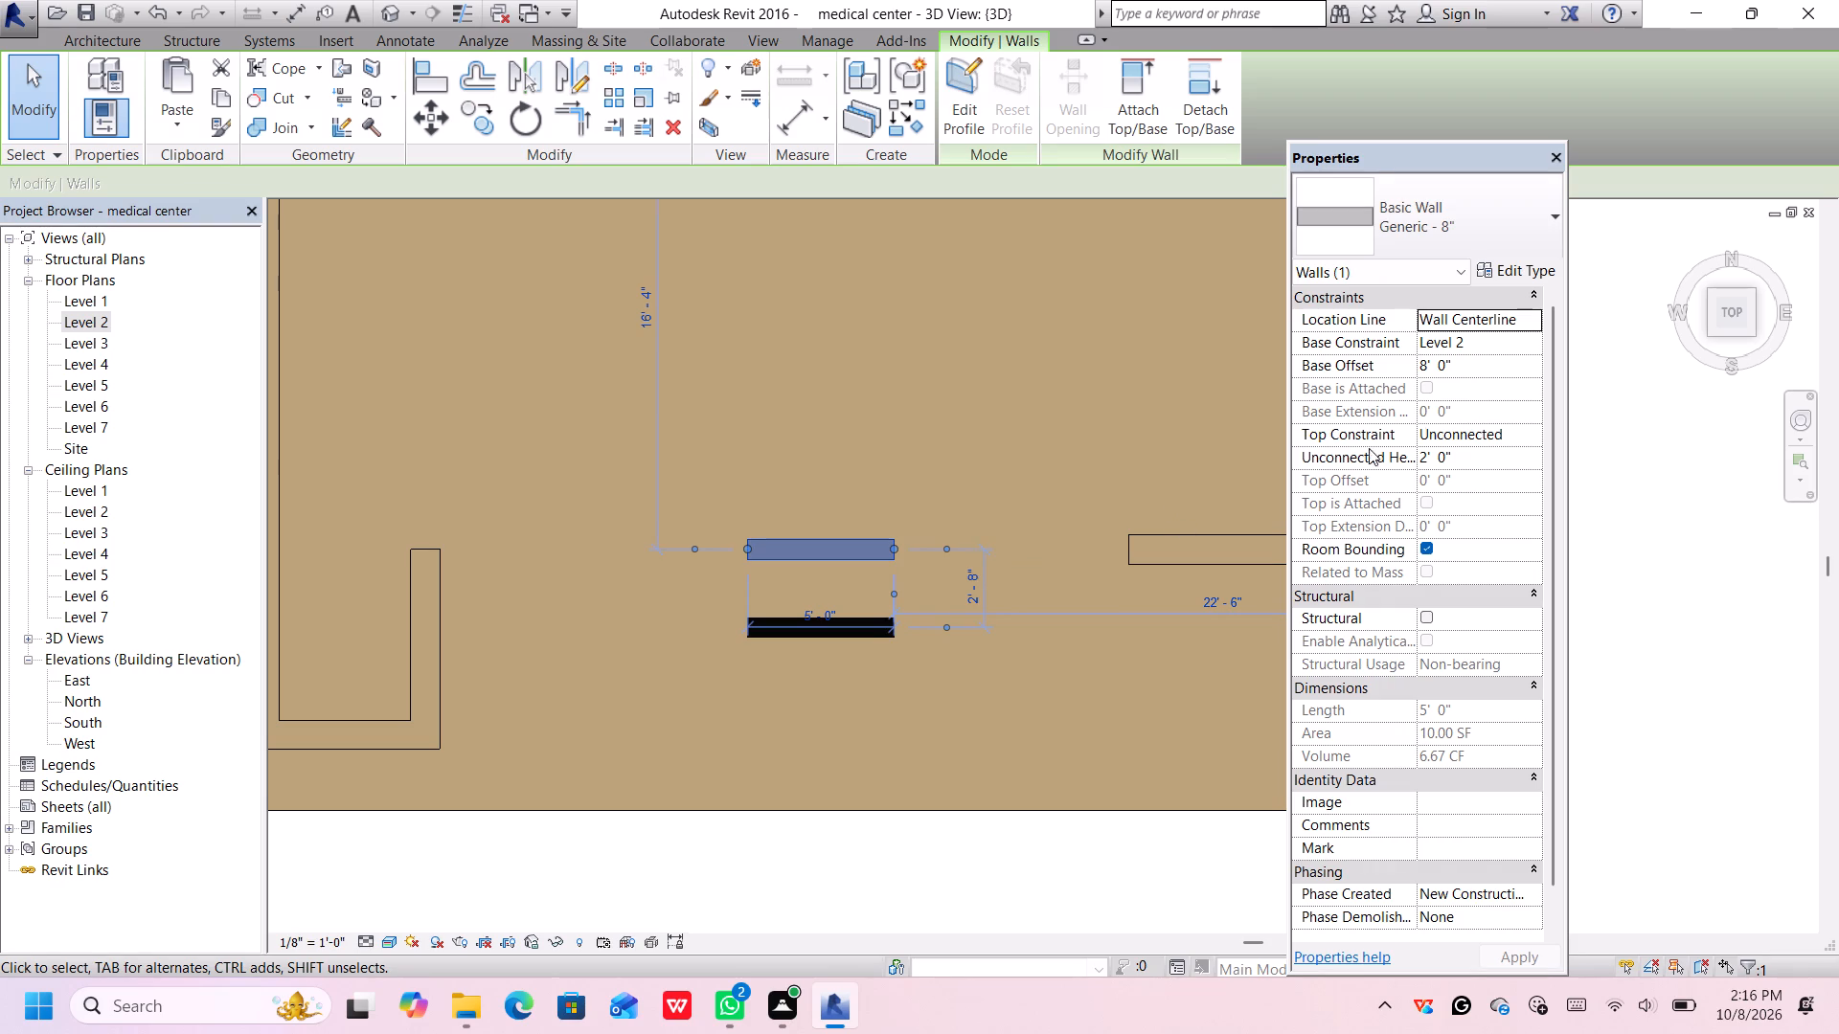
left_click(1451, 231)
scroll(1447, 316, "down", 2)
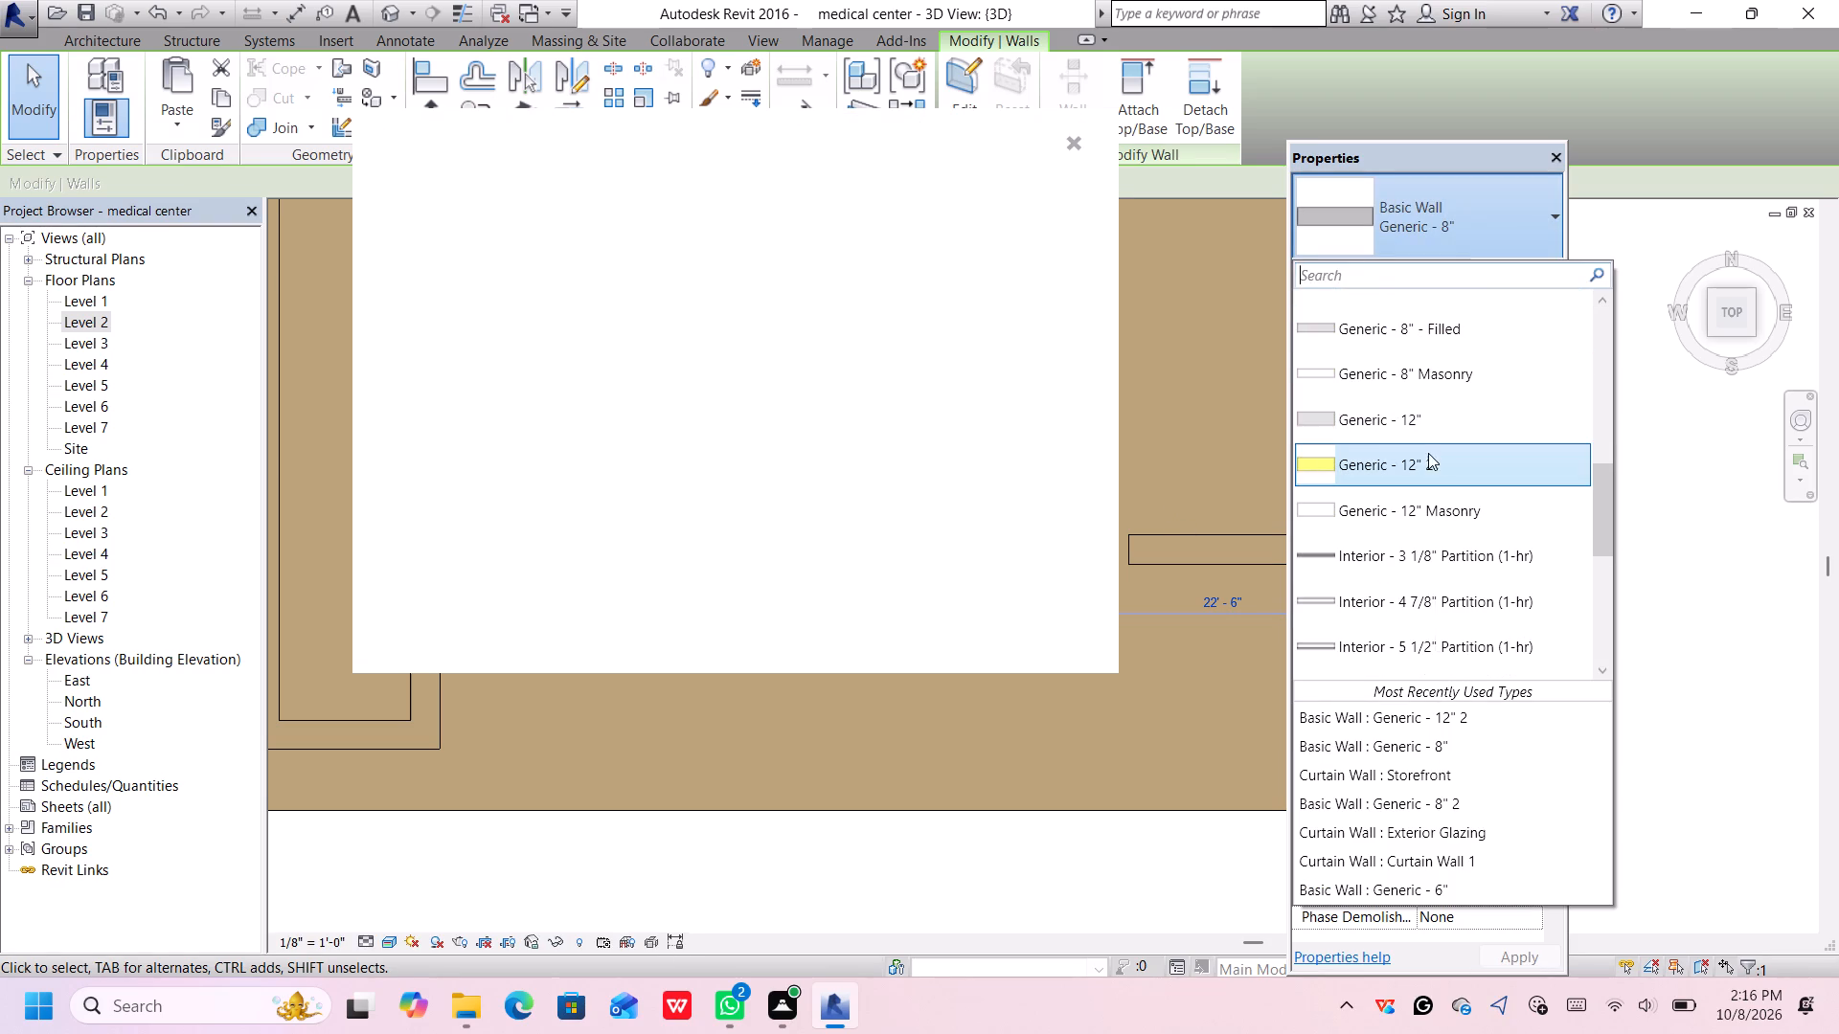
scroll(1440, 441, "up", 1)
left_click(1445, 427)
left_click(1463, 229)
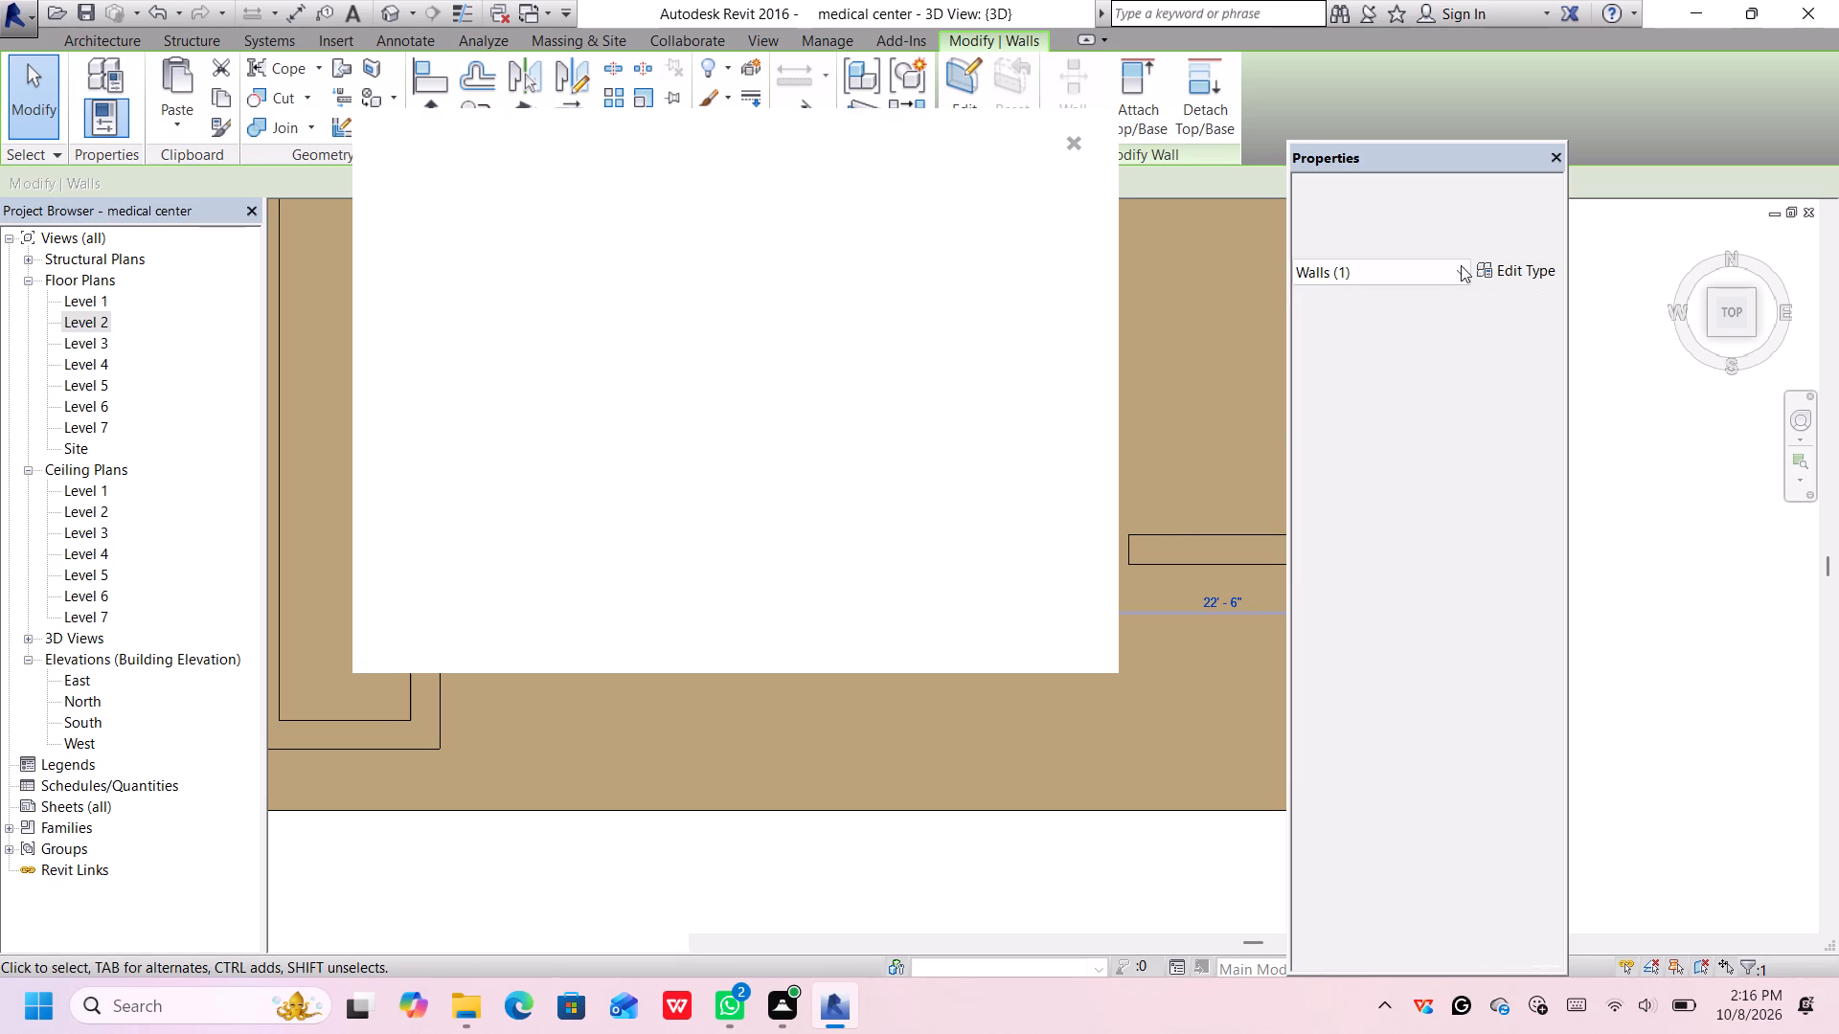
scroll(1447, 381, "up", 3)
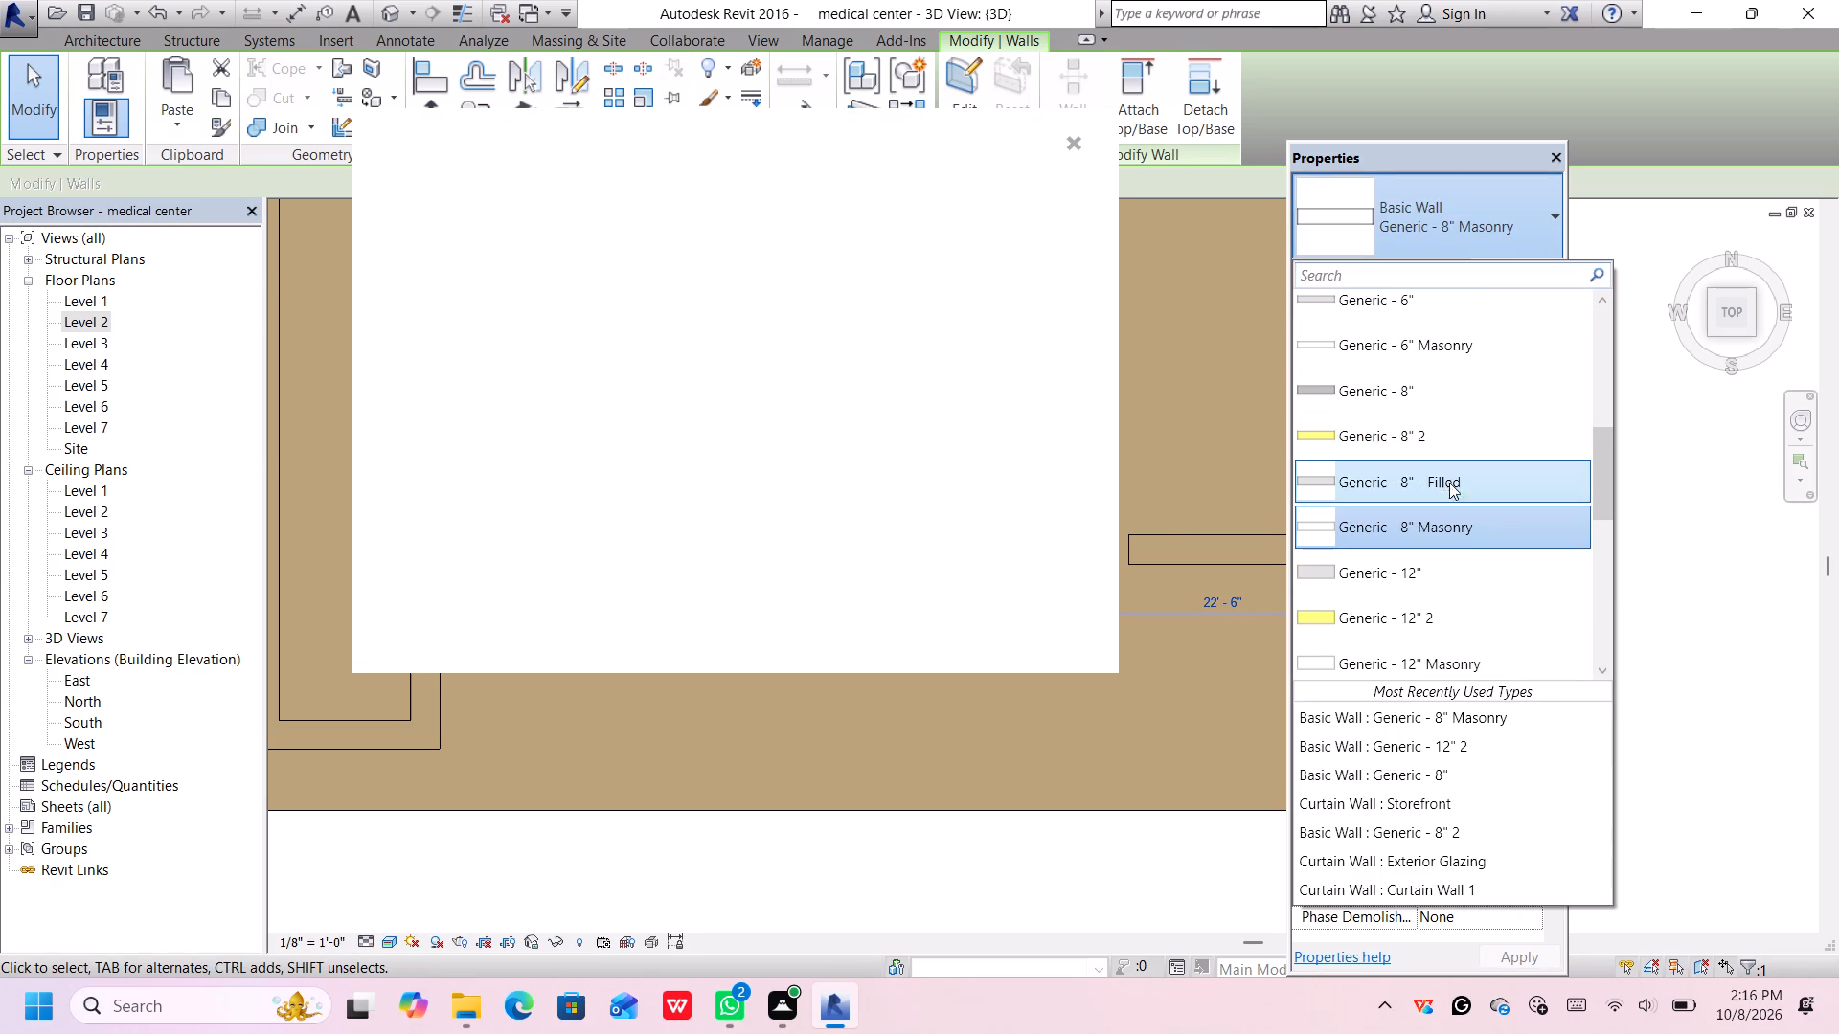
scroll(1451, 483, "down", 2)
left_click(1437, 447)
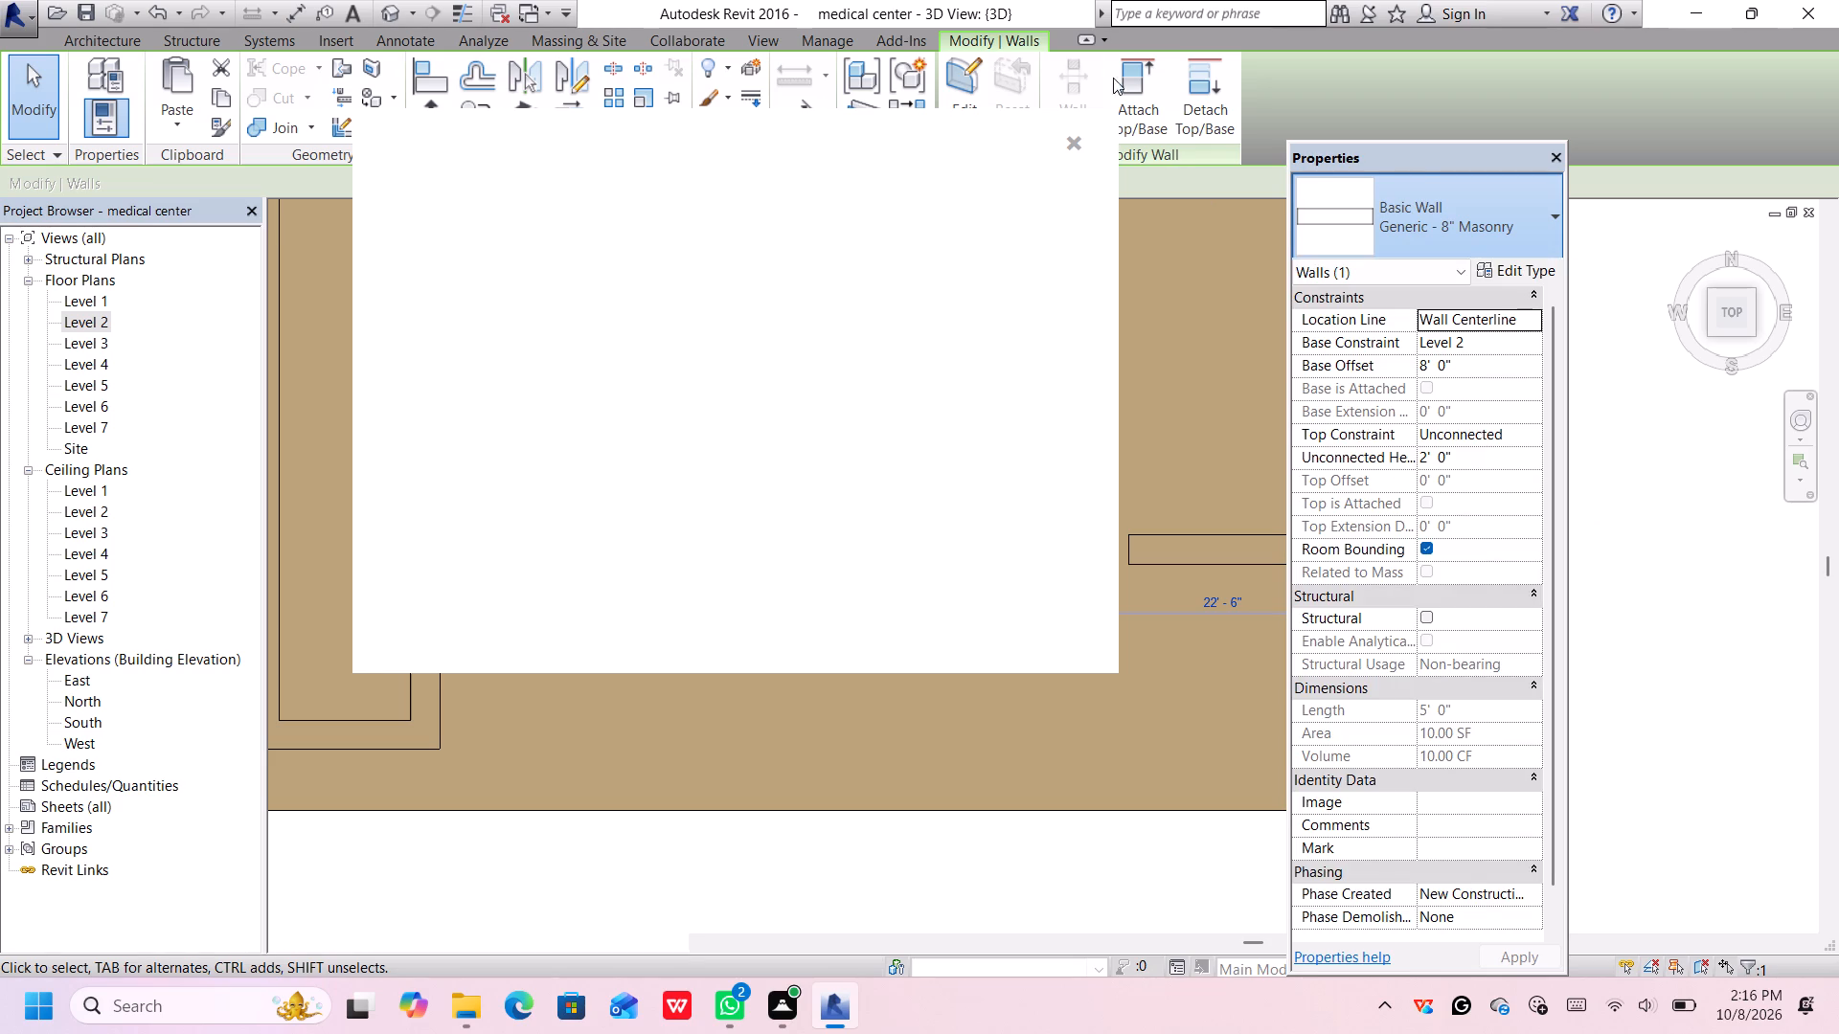
left_click(1078, 145)
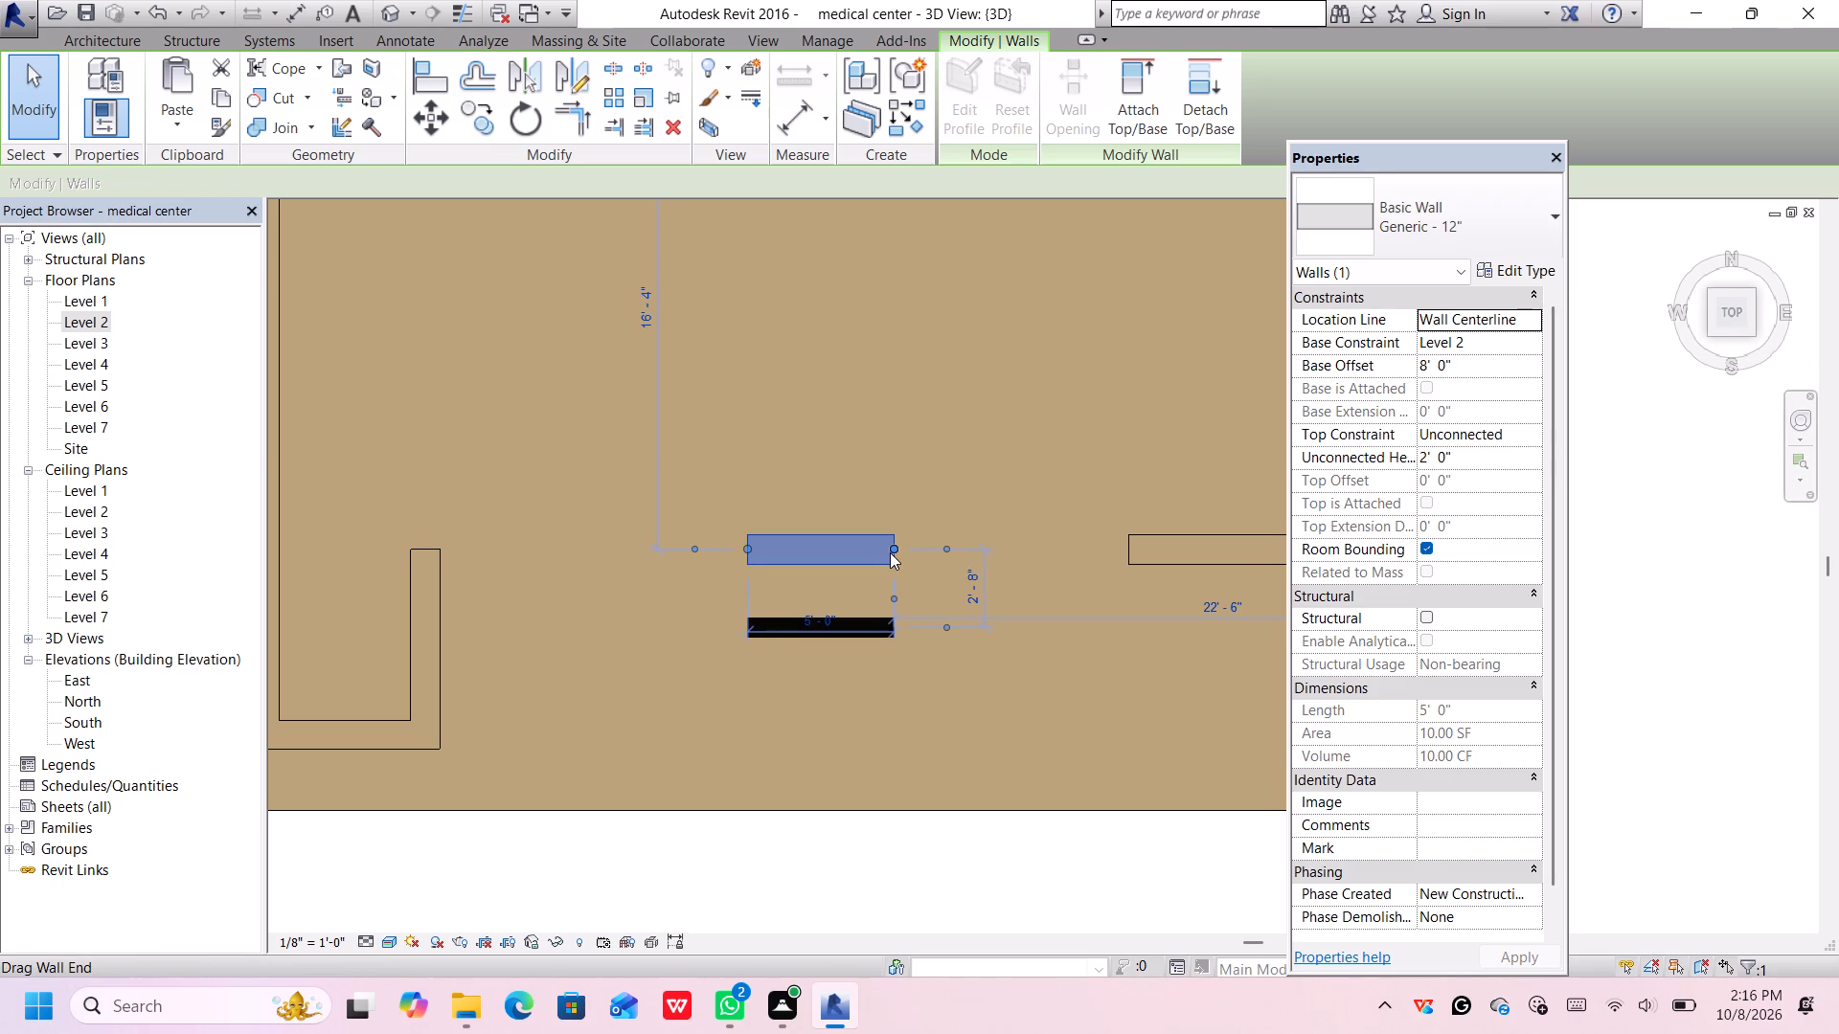
Stretch the east end of the short Generic - 12" wall until it is about 5' 6" long.
left_click_drag(893, 554, 921, 547)
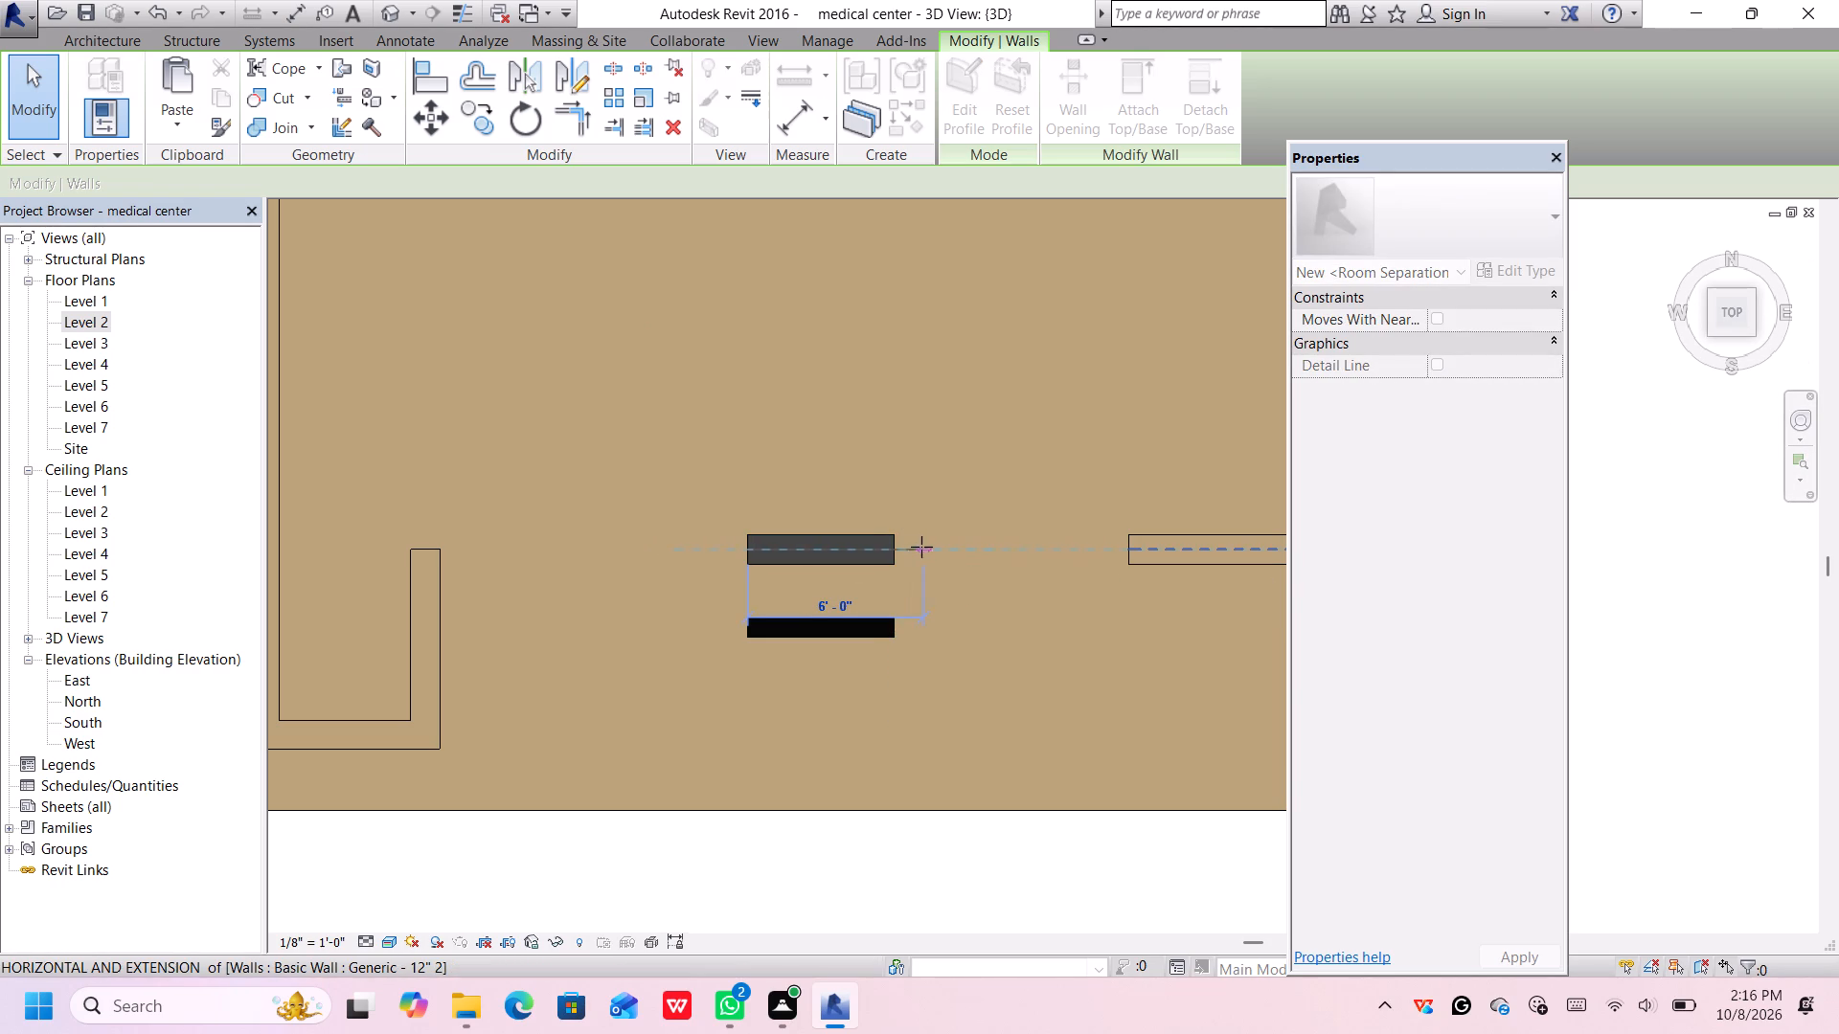
left_click_drag(921, 547, 916, 552)
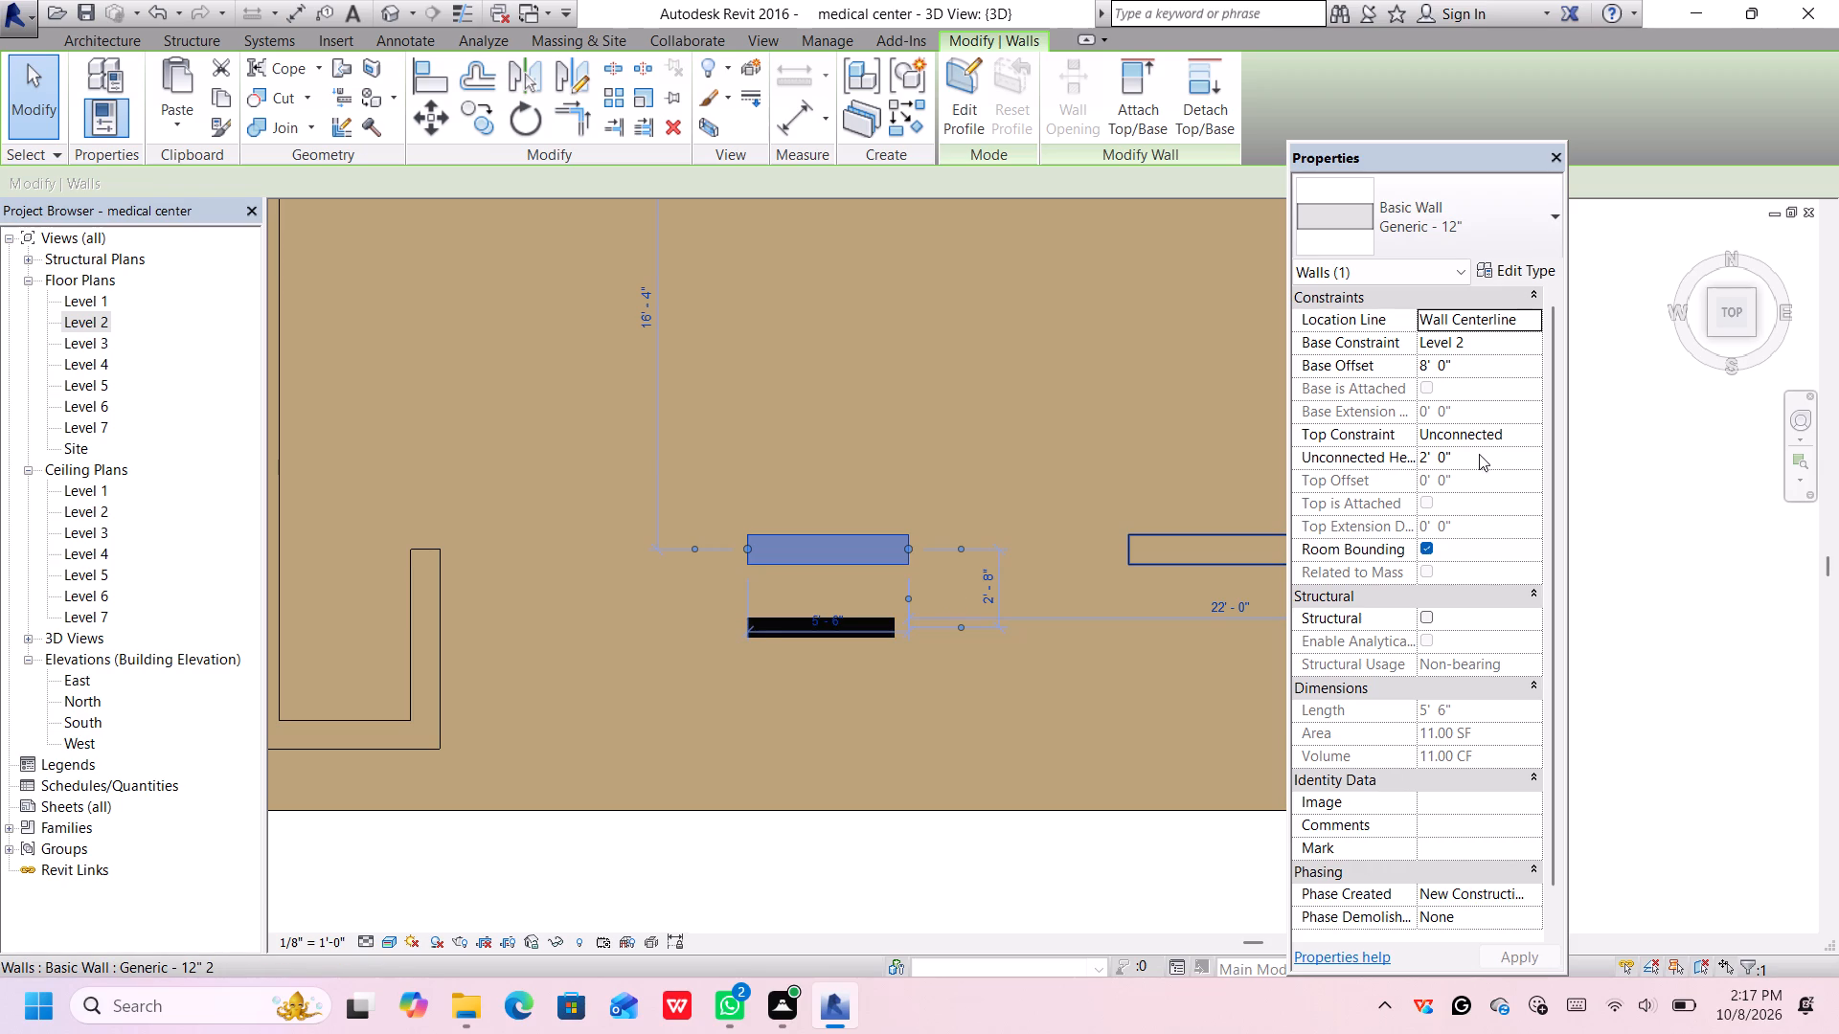
Set the short Generic - 12" wall's base offset to 2' 0" and its unconnected height to 10' 0".
left_click(1466, 363)
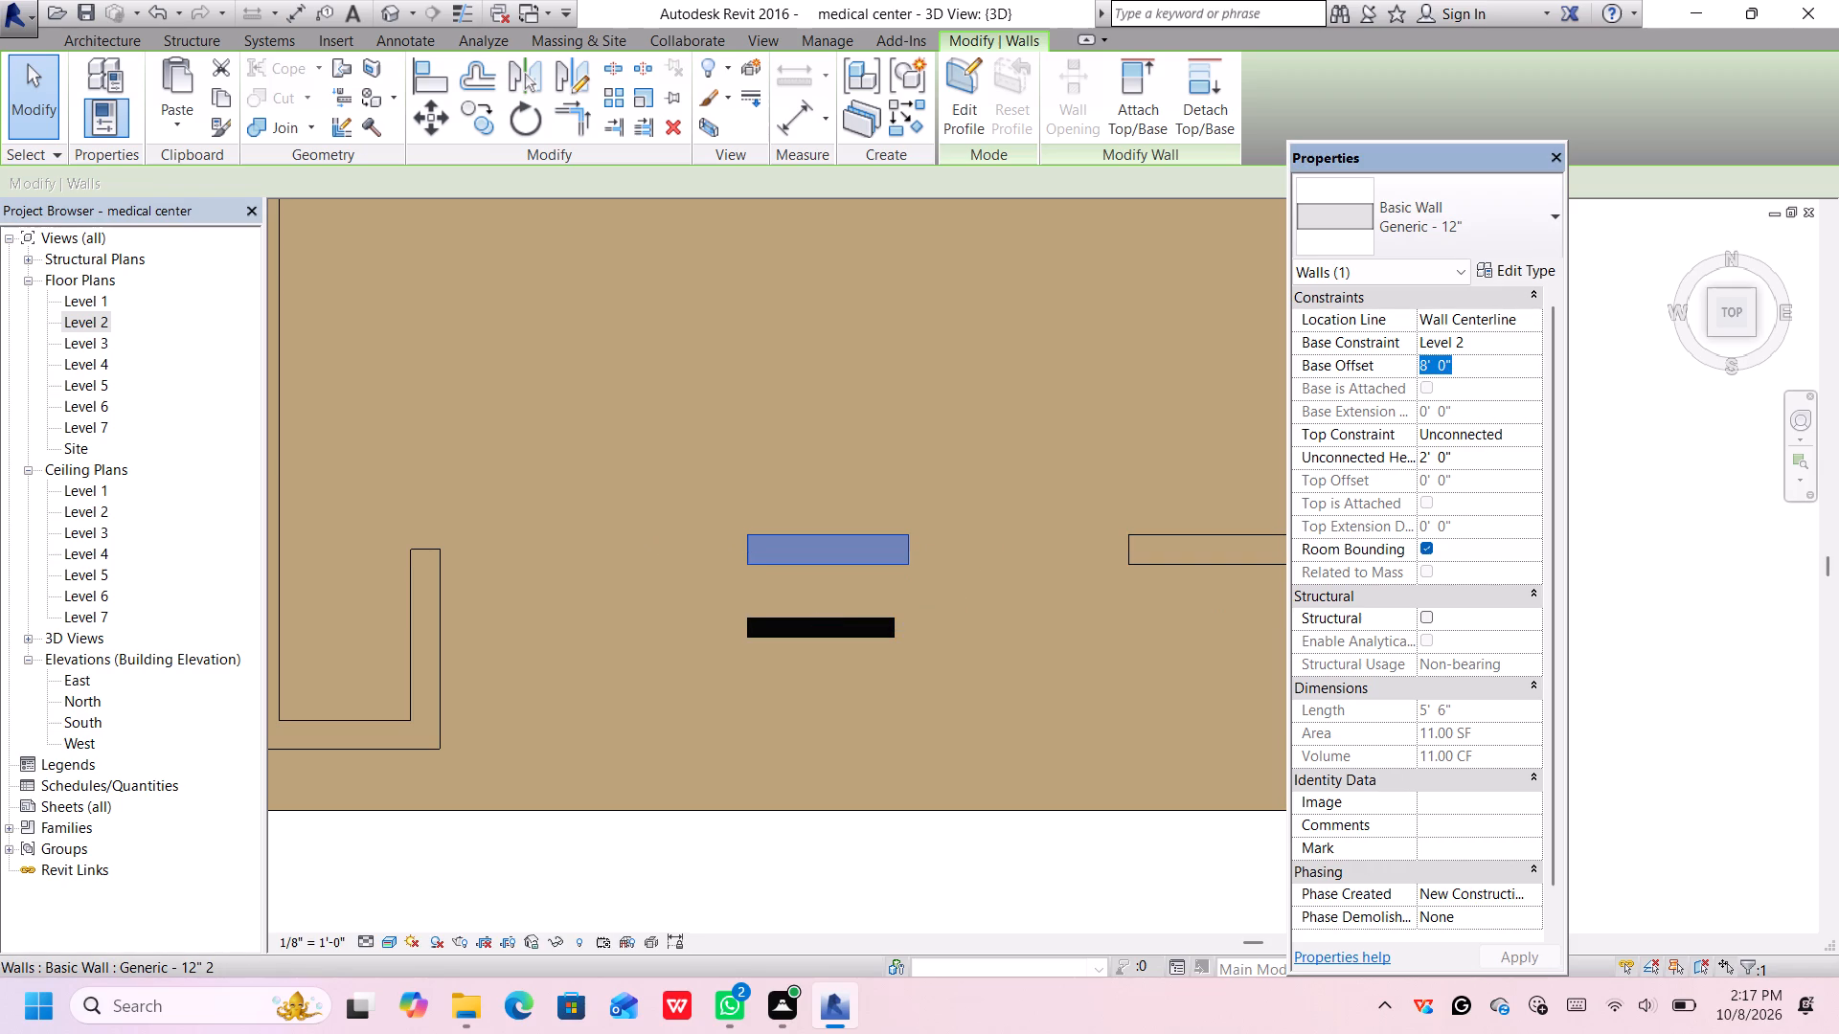
key("BackSpace")
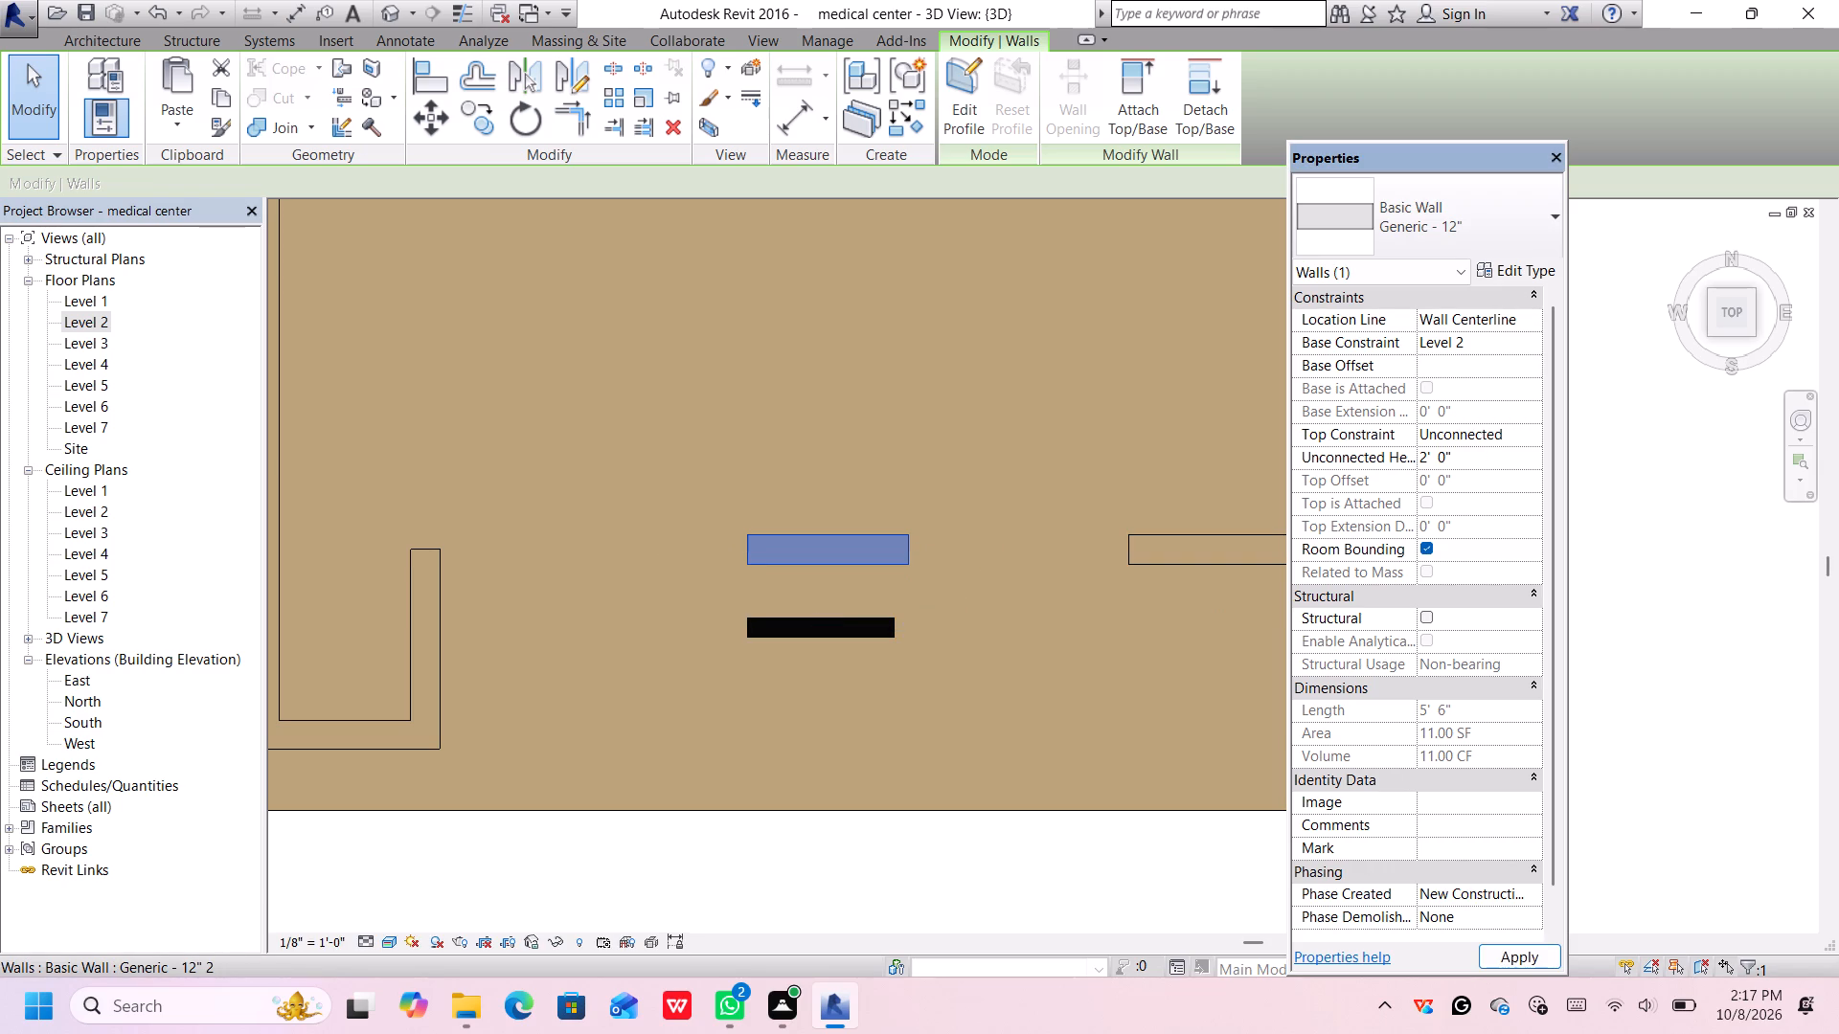
type("2'")
key("Return")
left_click(1482, 454)
key("BackSpace")
type("10")
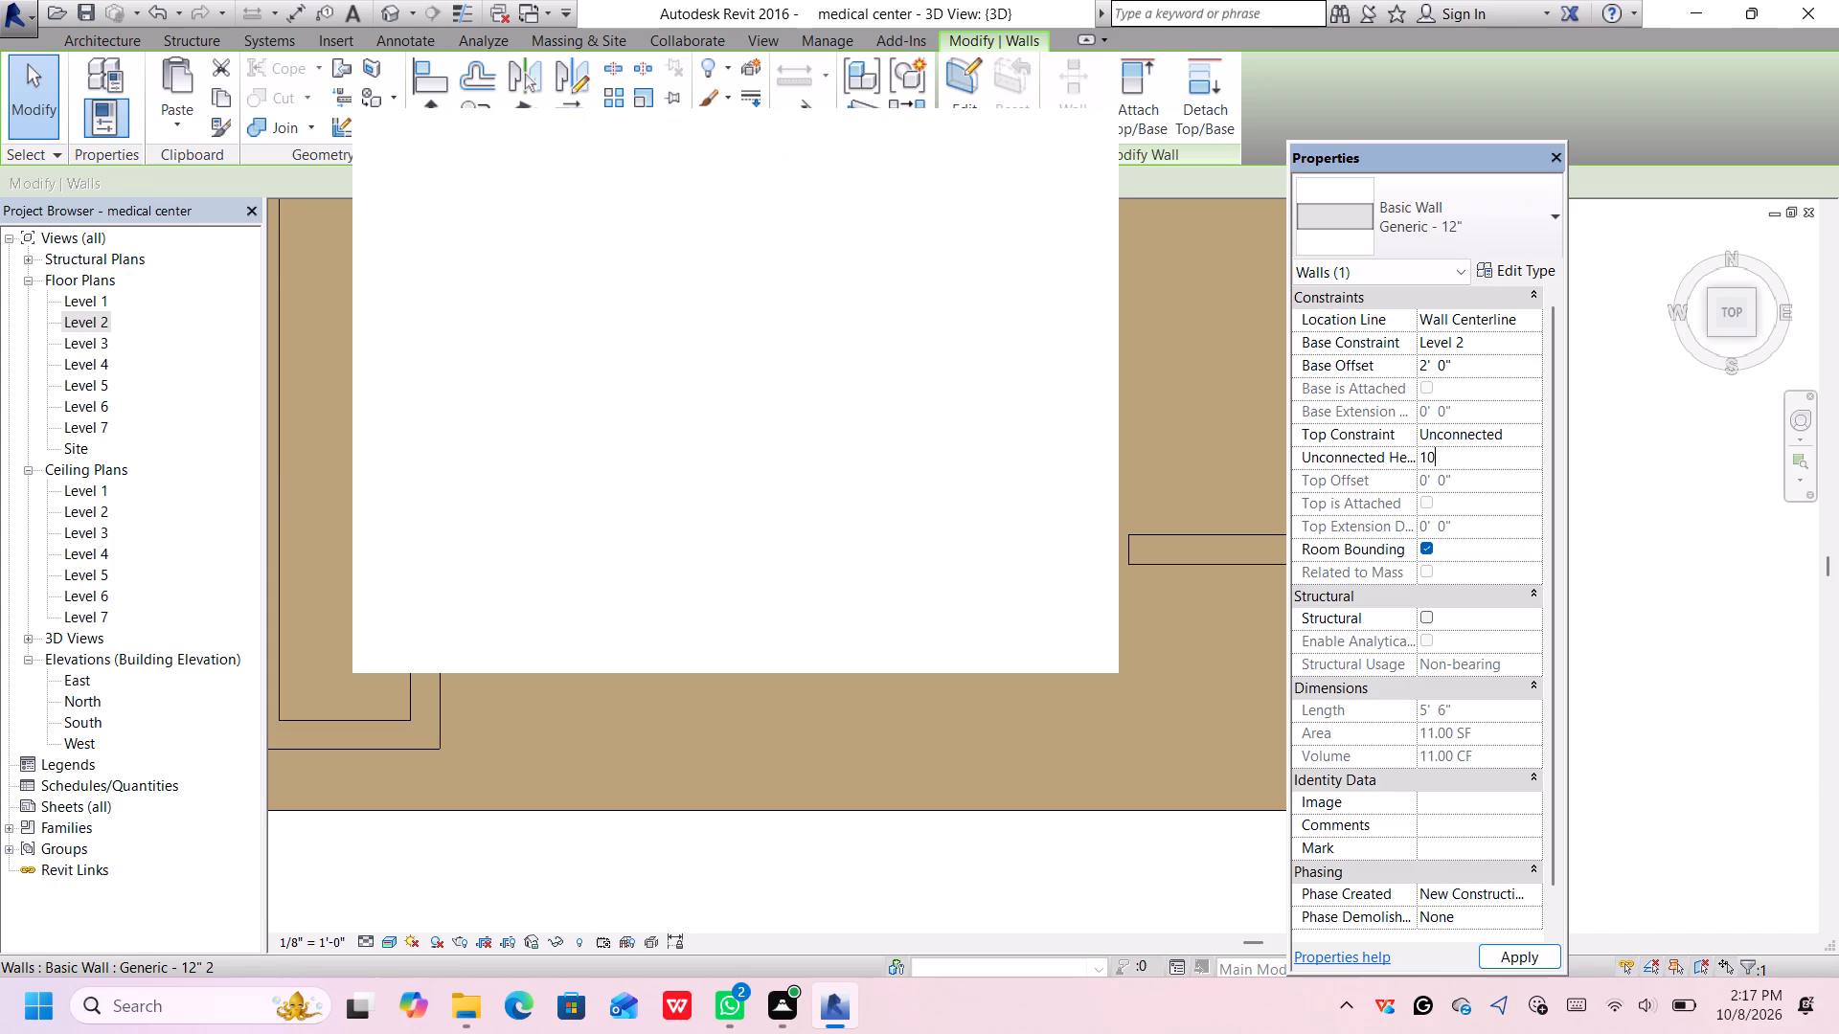
key("apostrophe")
key("Return")
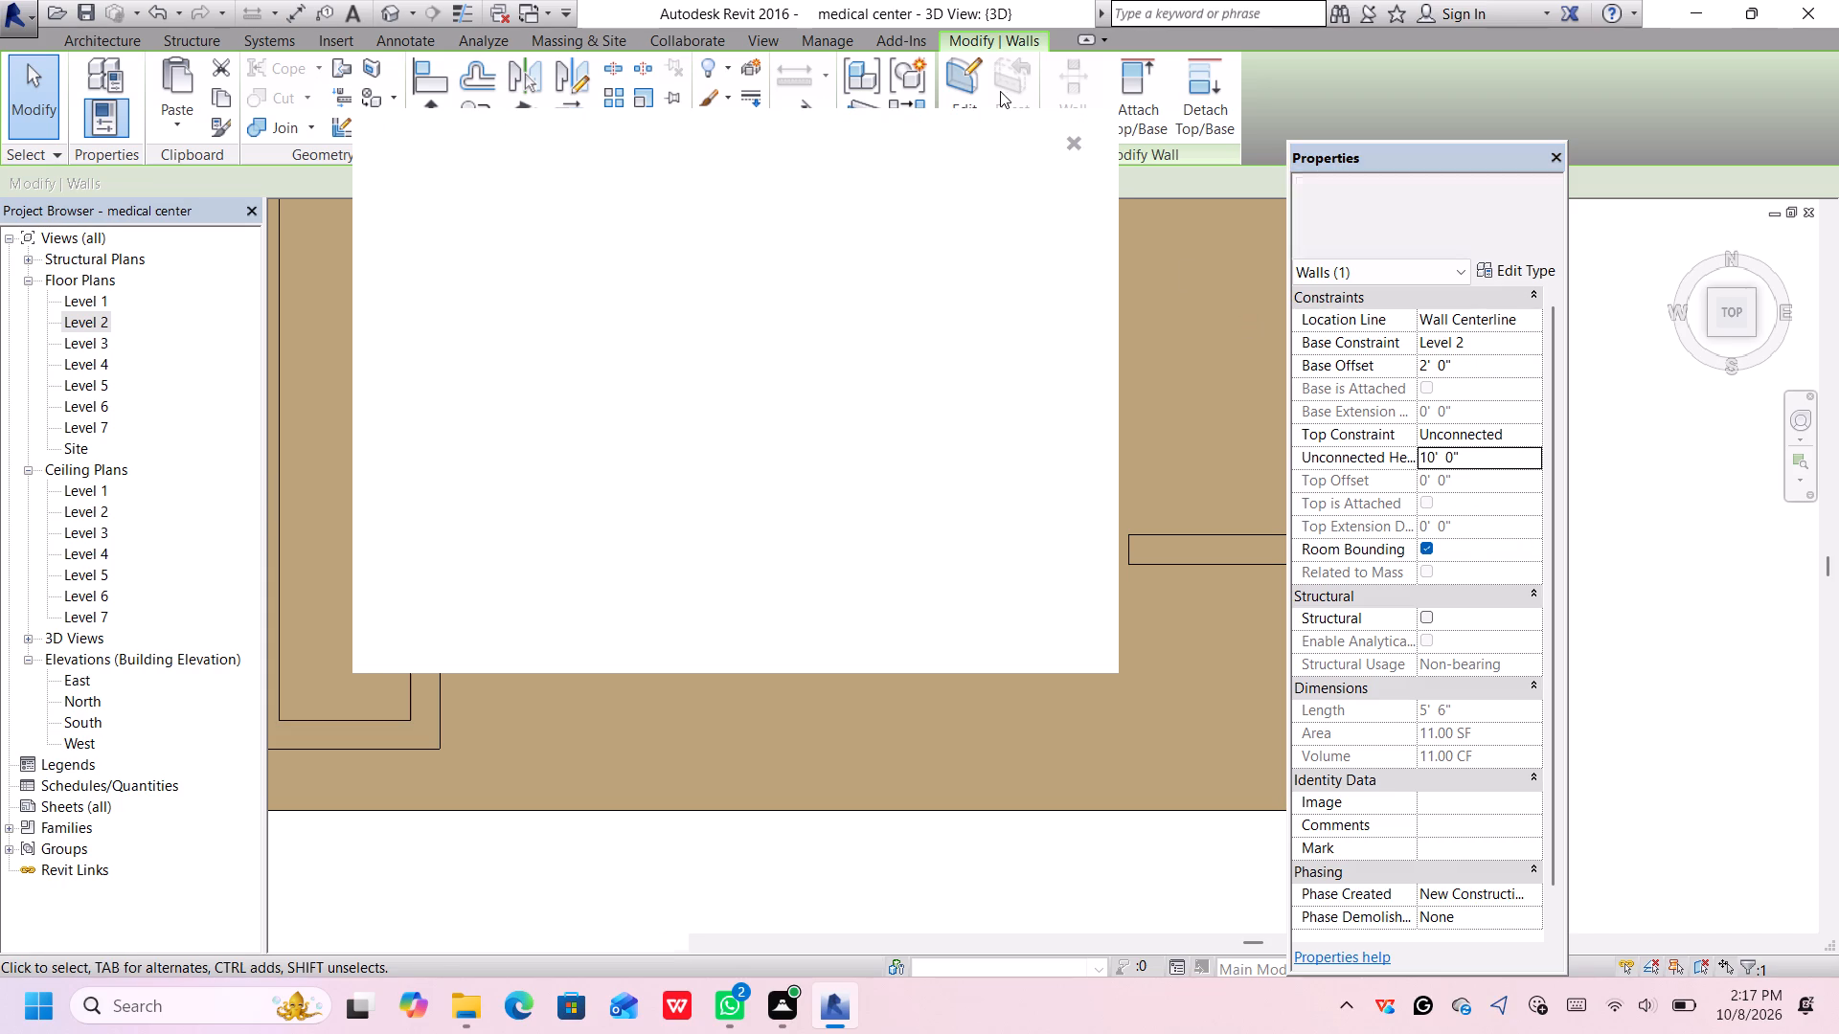
left_click(1078, 138)
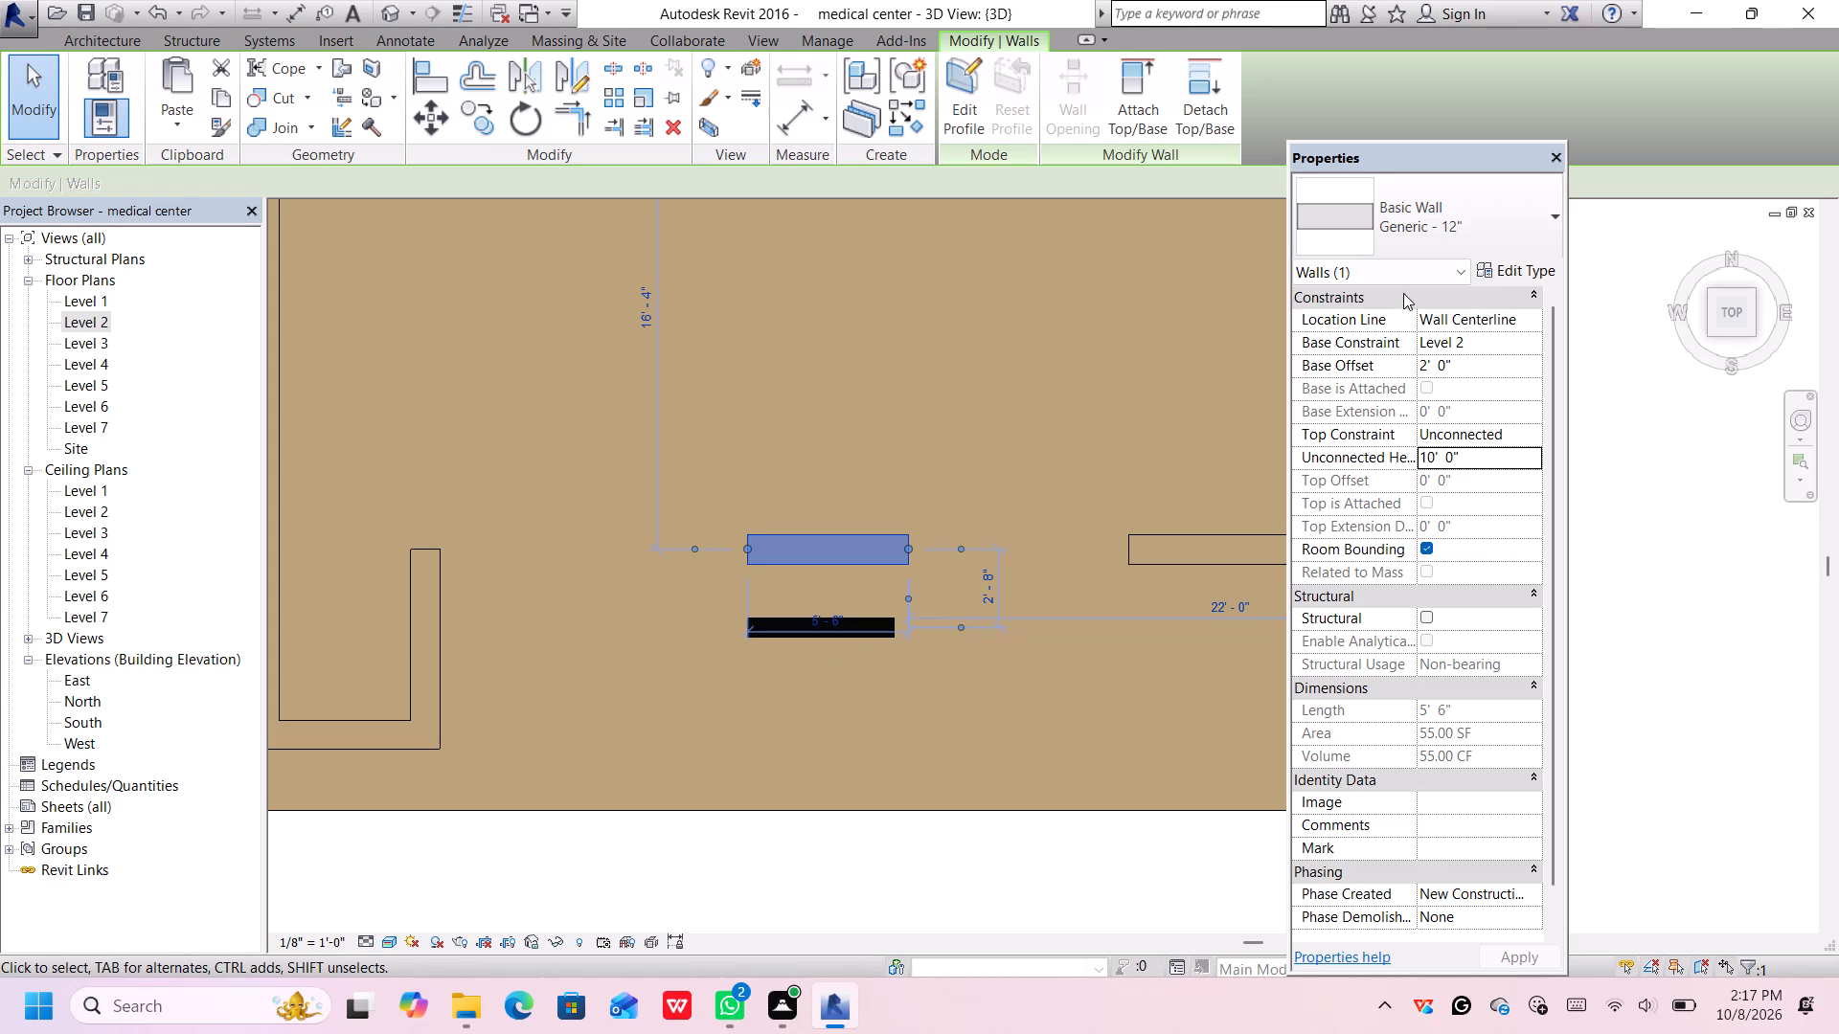
Open the material selection for the structure layer of the short front wall's Generic - 12" type.
left_click(1467, 207)
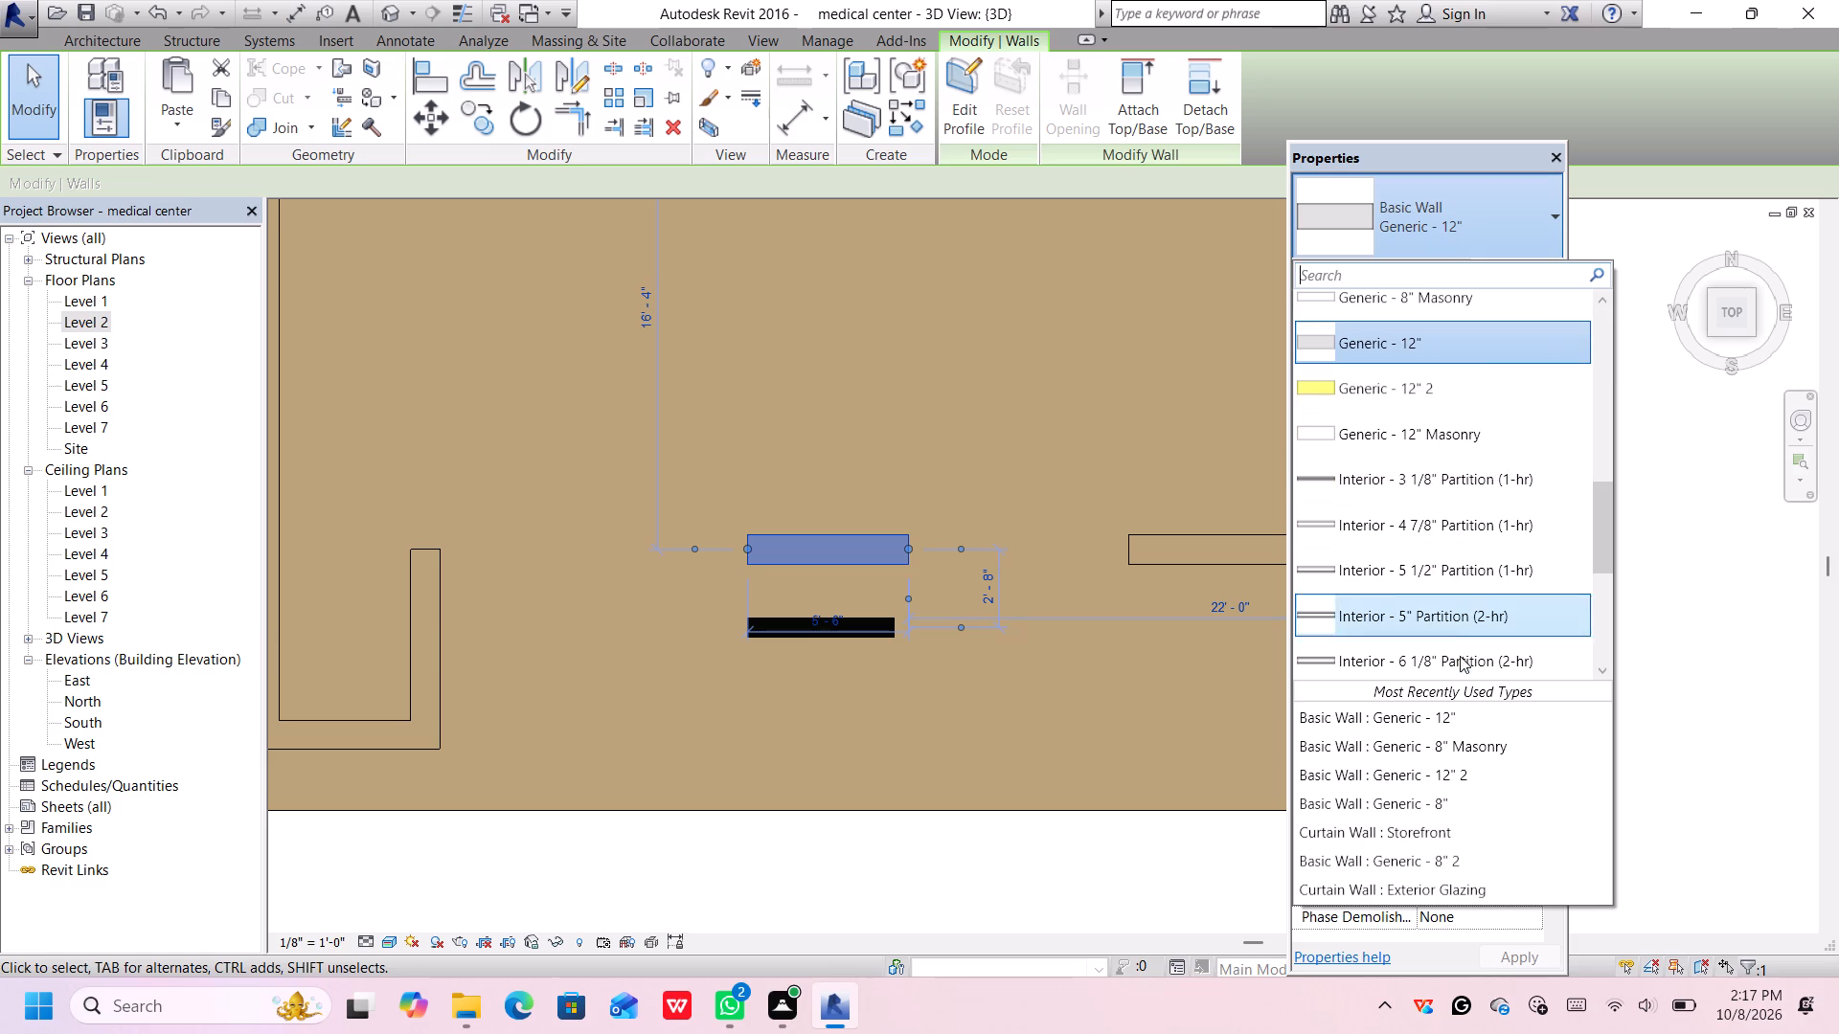
left_click(1717, 508)
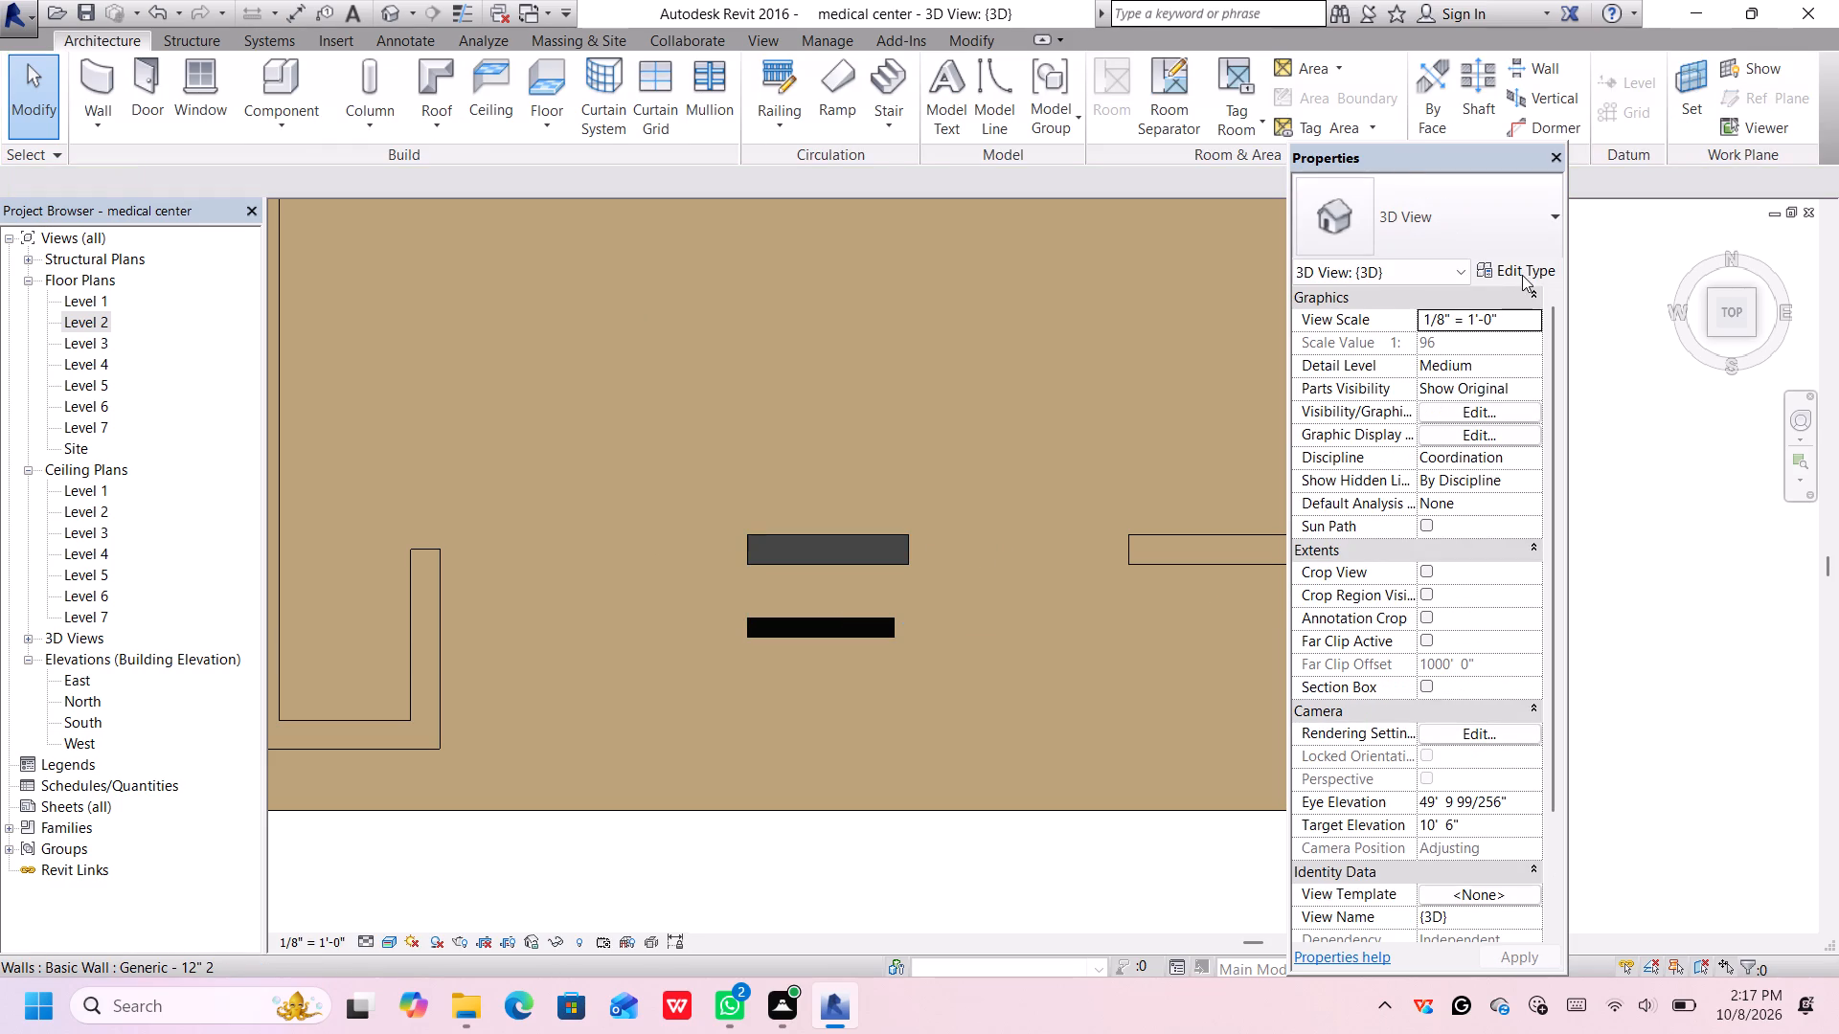
left_click(882, 548)
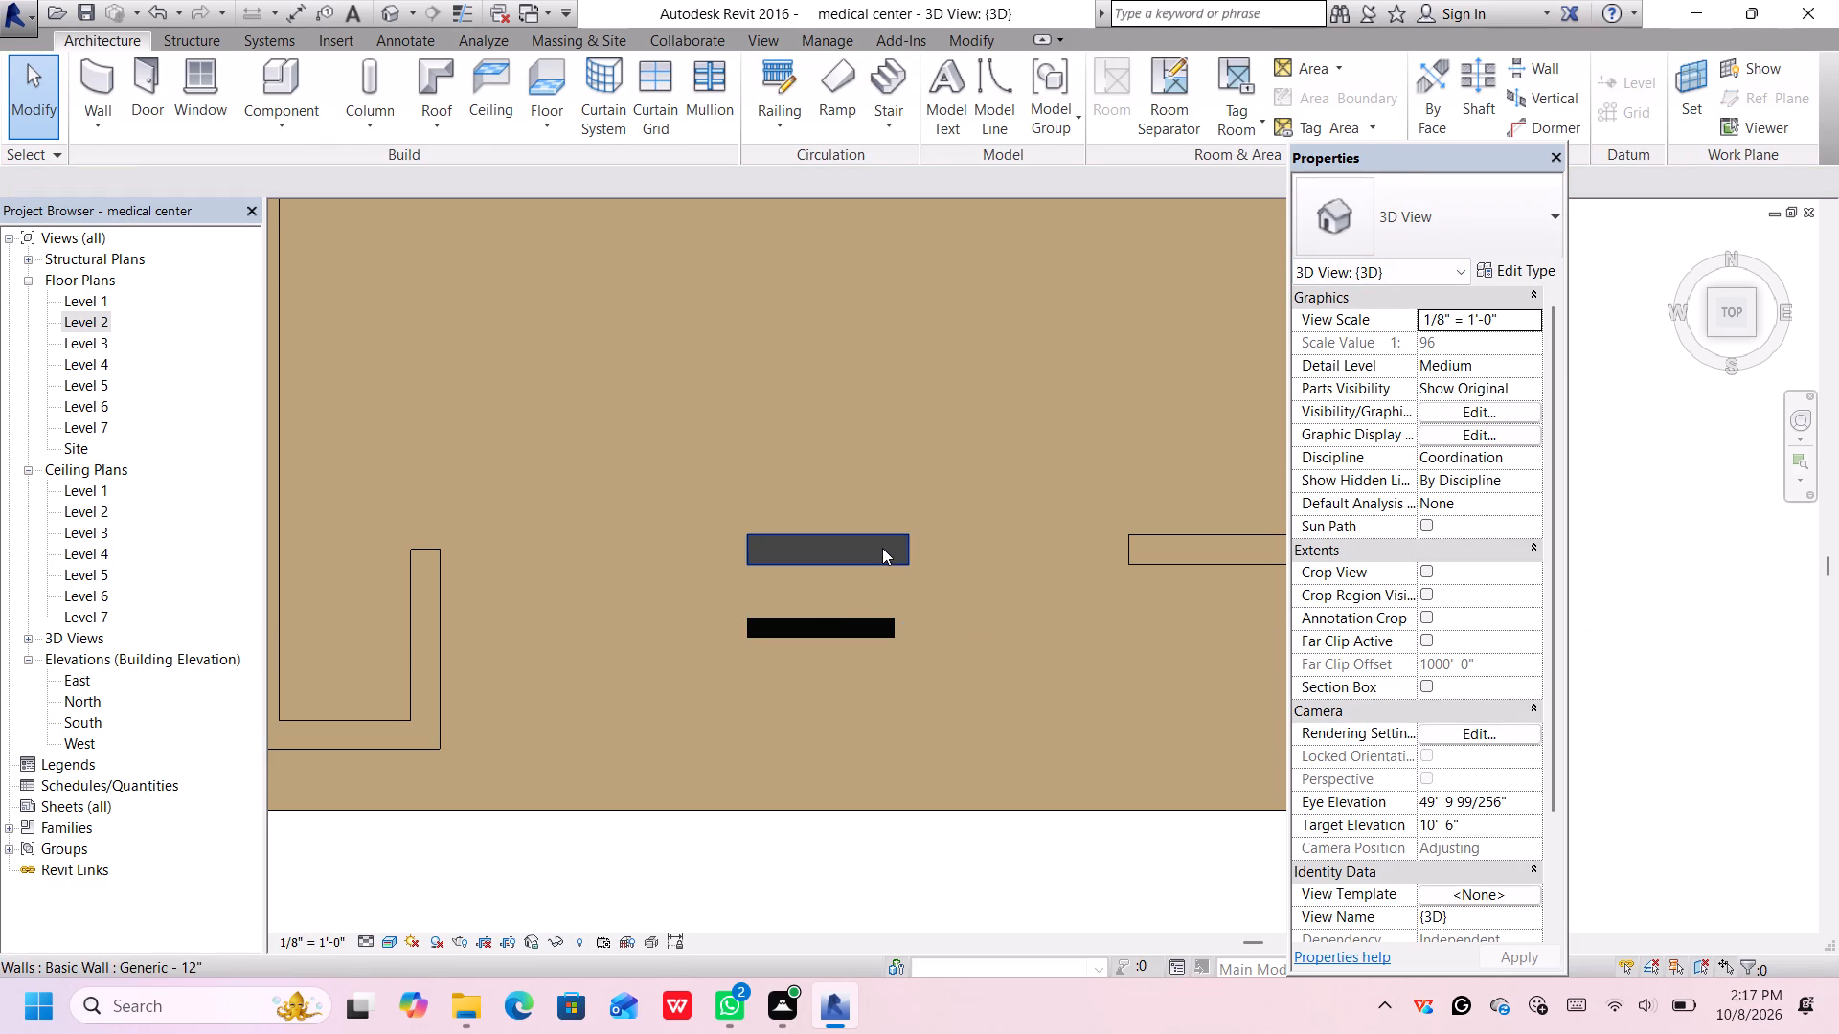
left_click(1518, 264)
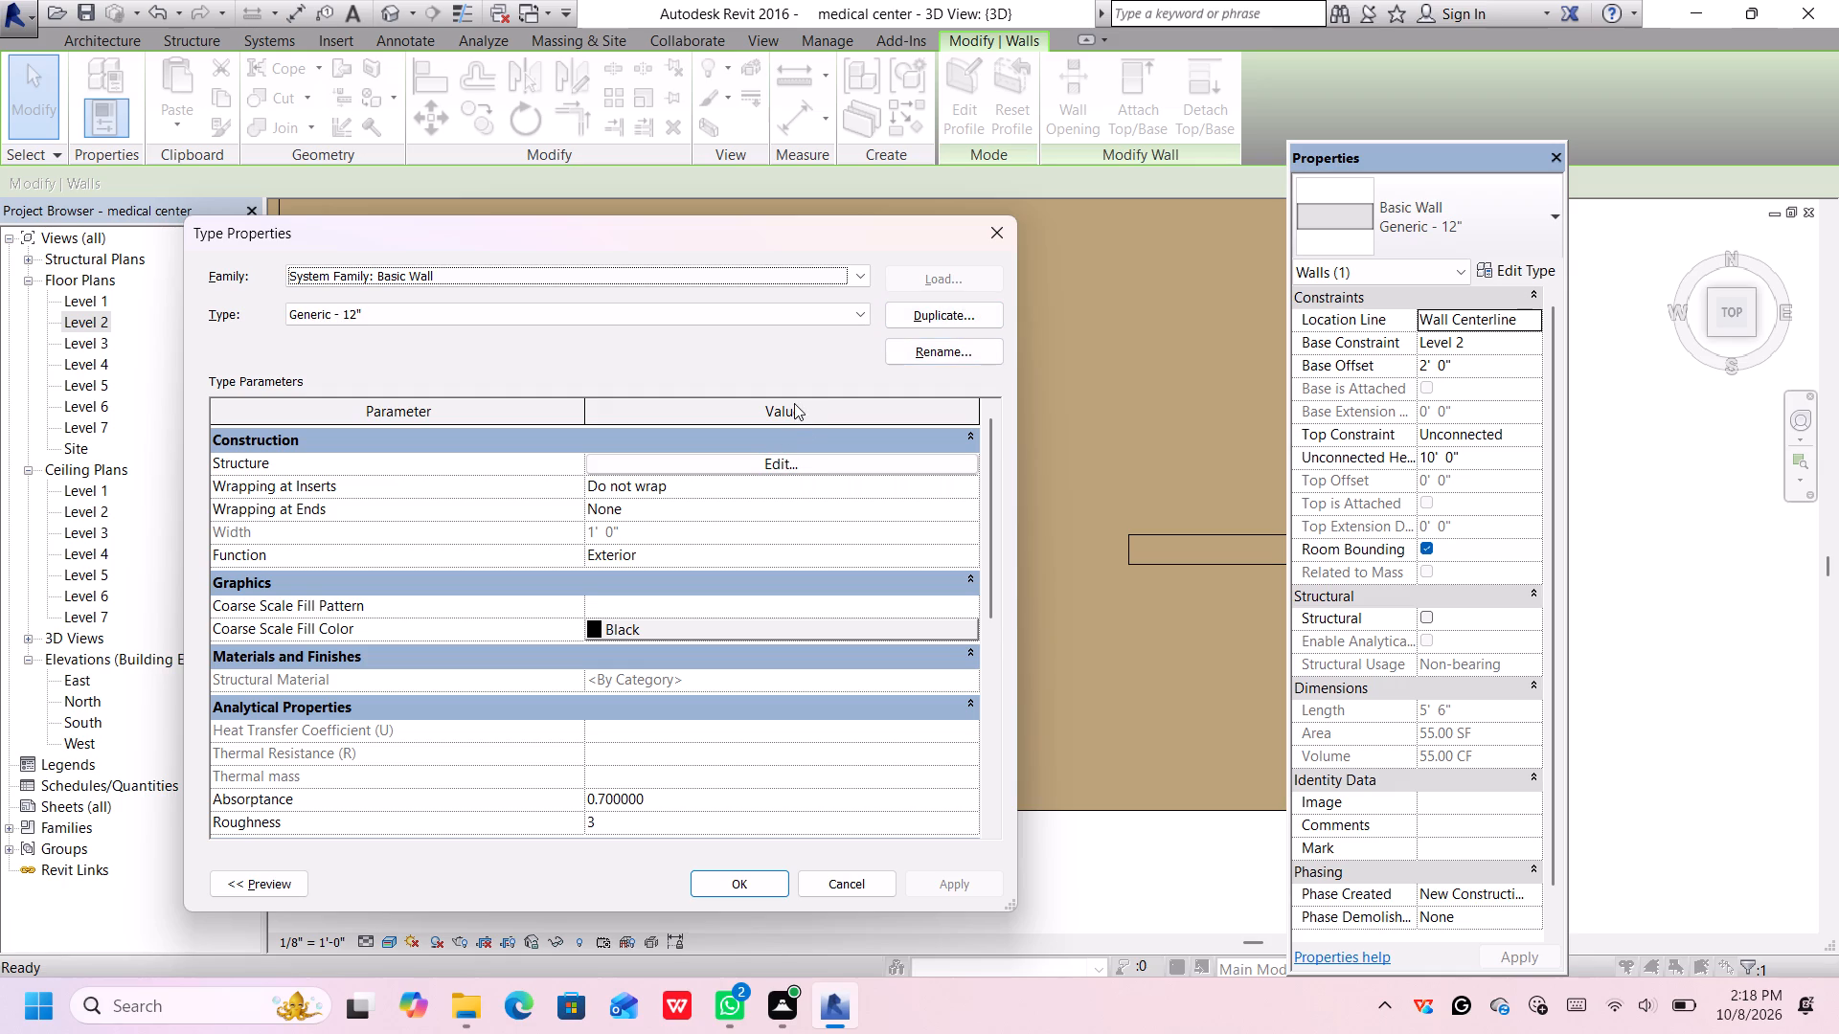
left_click(800, 463)
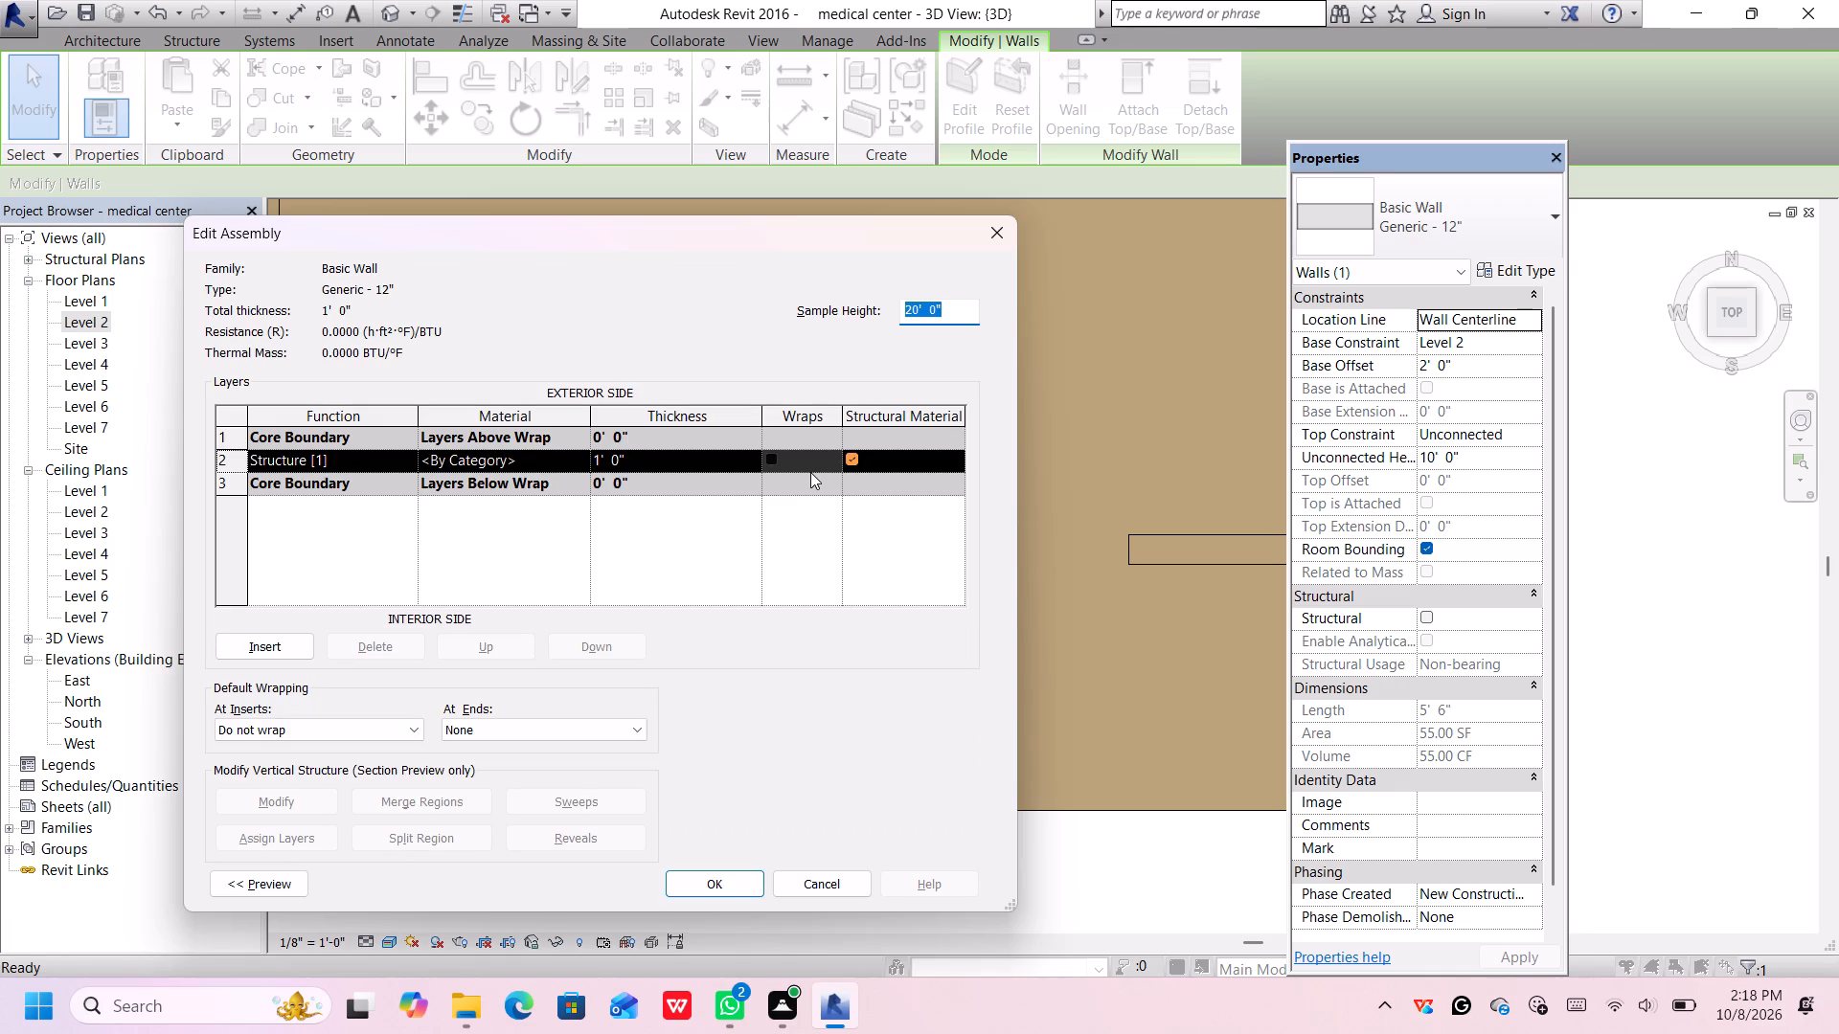
left_click(573, 464)
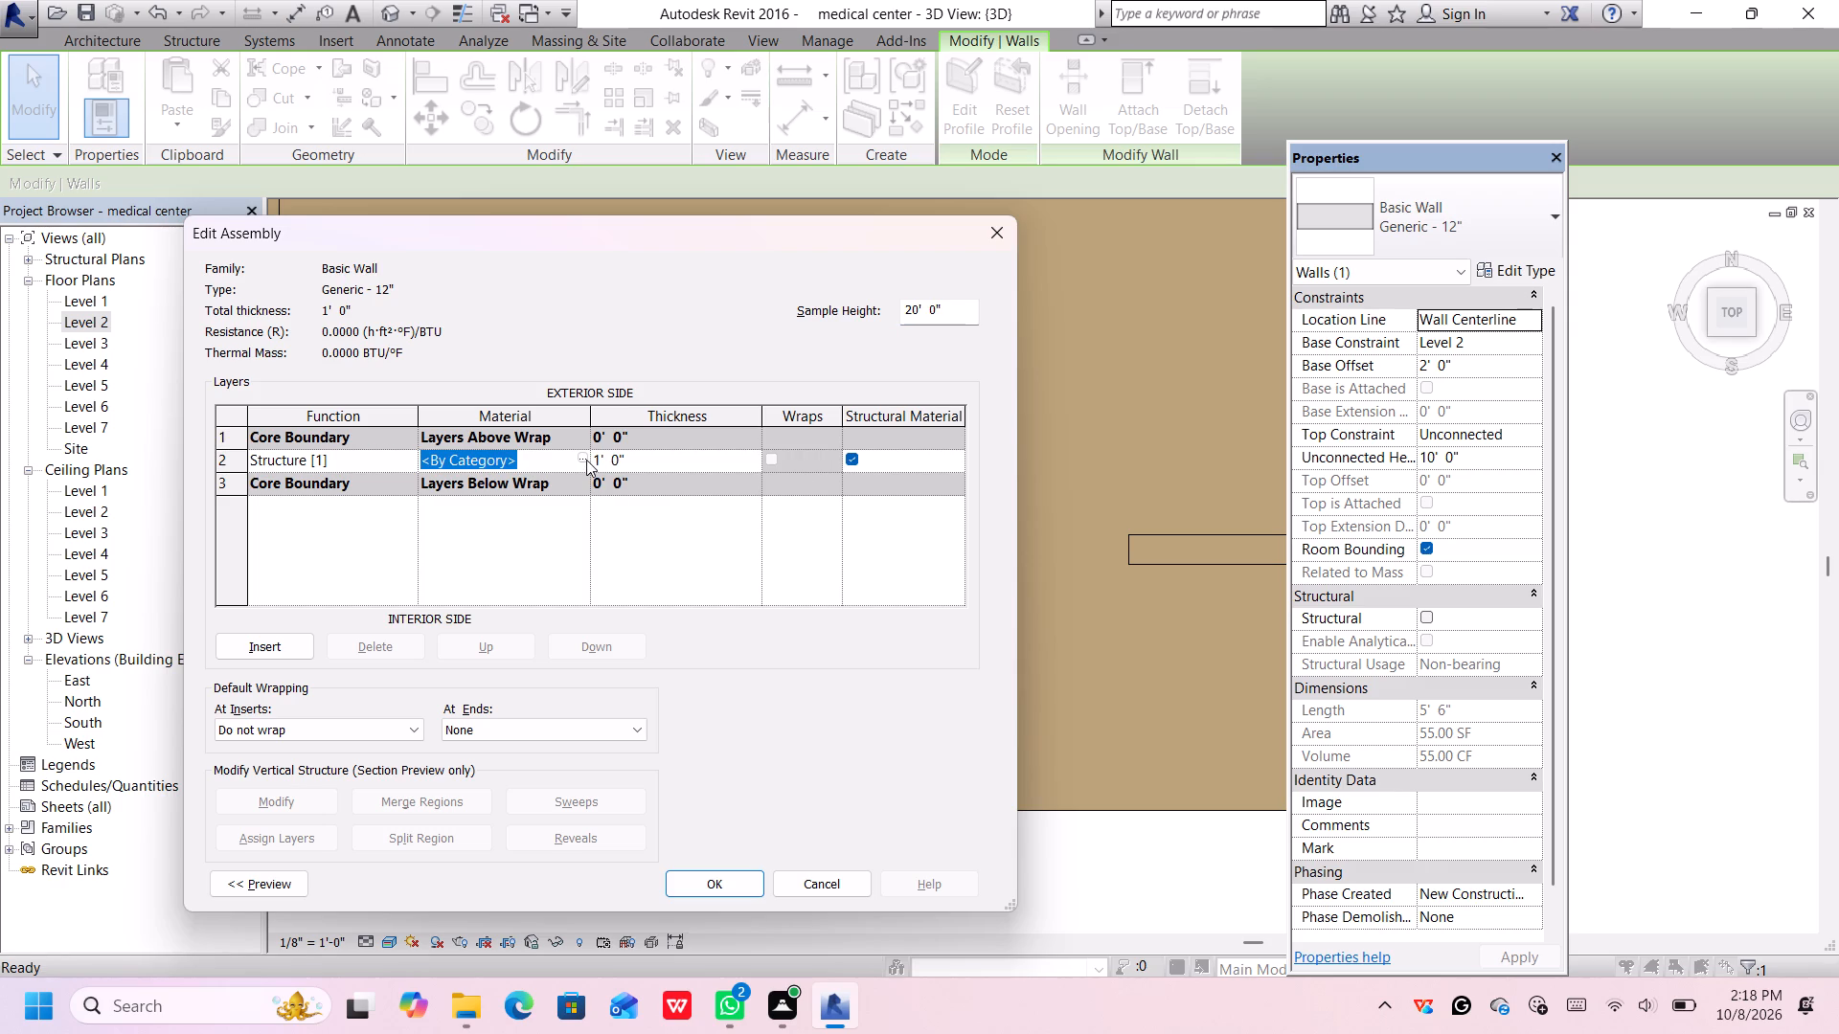
left_click(582, 459)
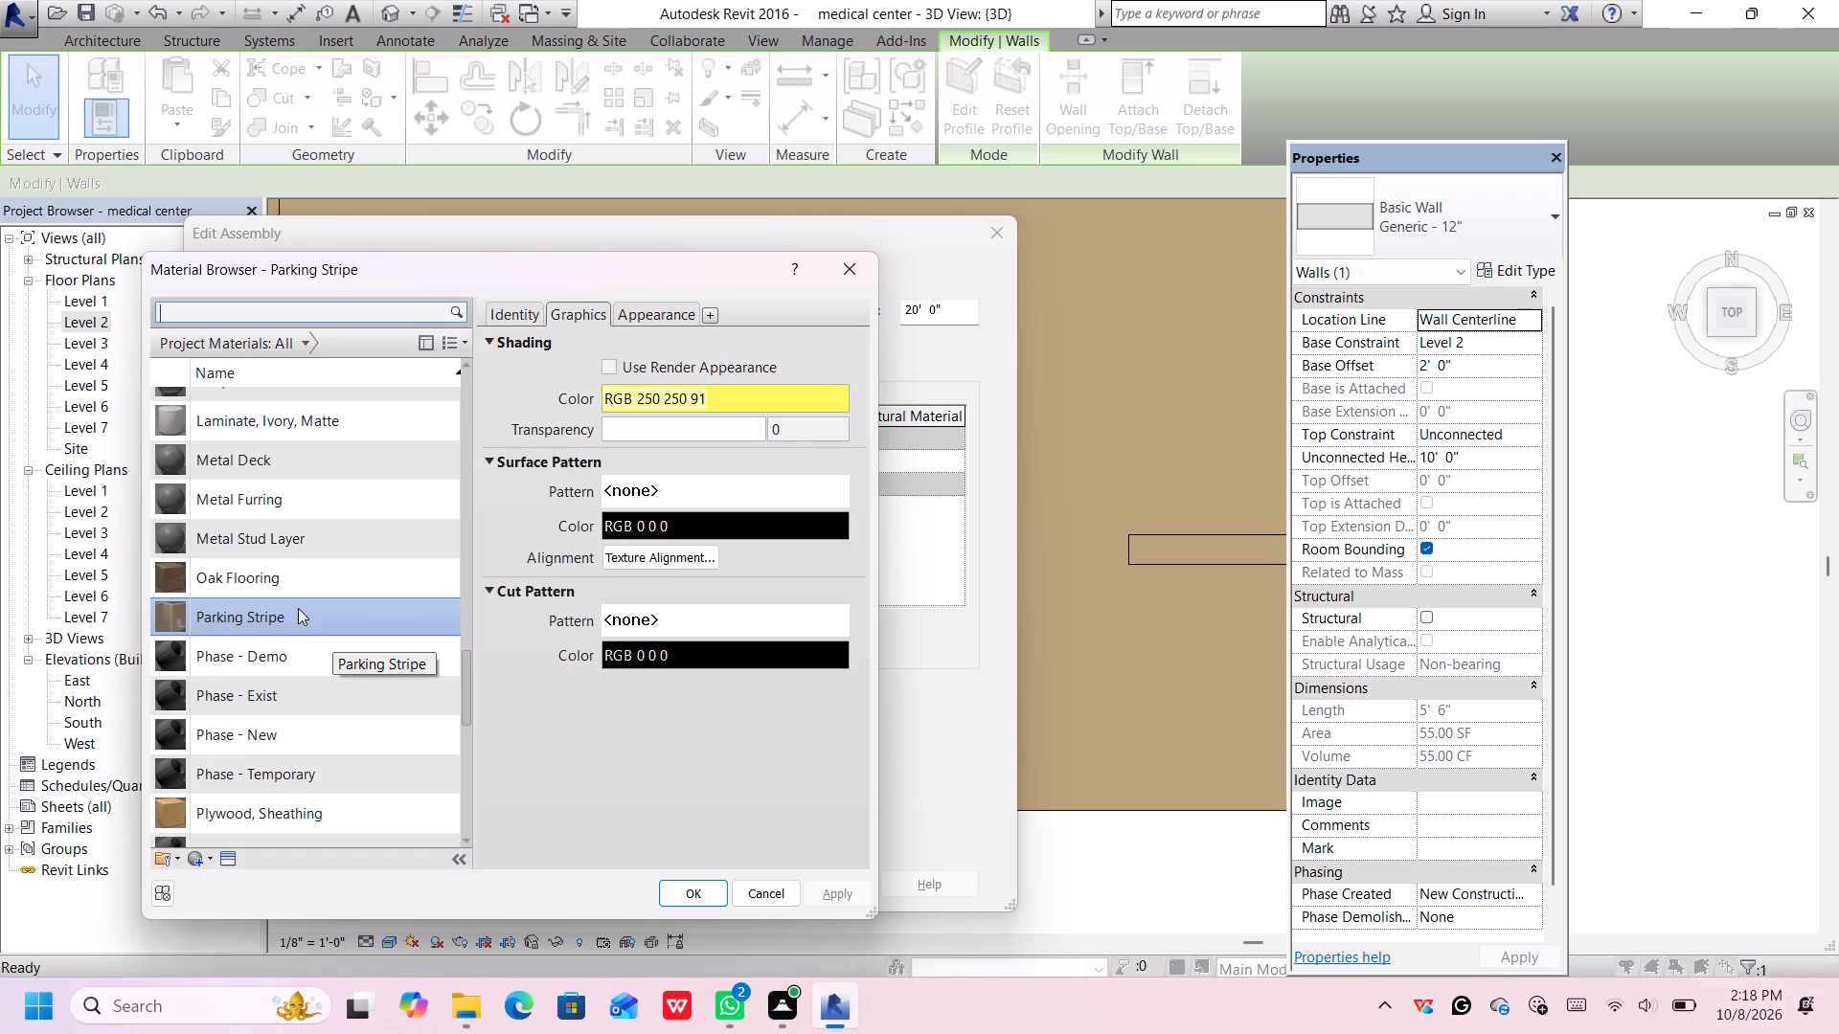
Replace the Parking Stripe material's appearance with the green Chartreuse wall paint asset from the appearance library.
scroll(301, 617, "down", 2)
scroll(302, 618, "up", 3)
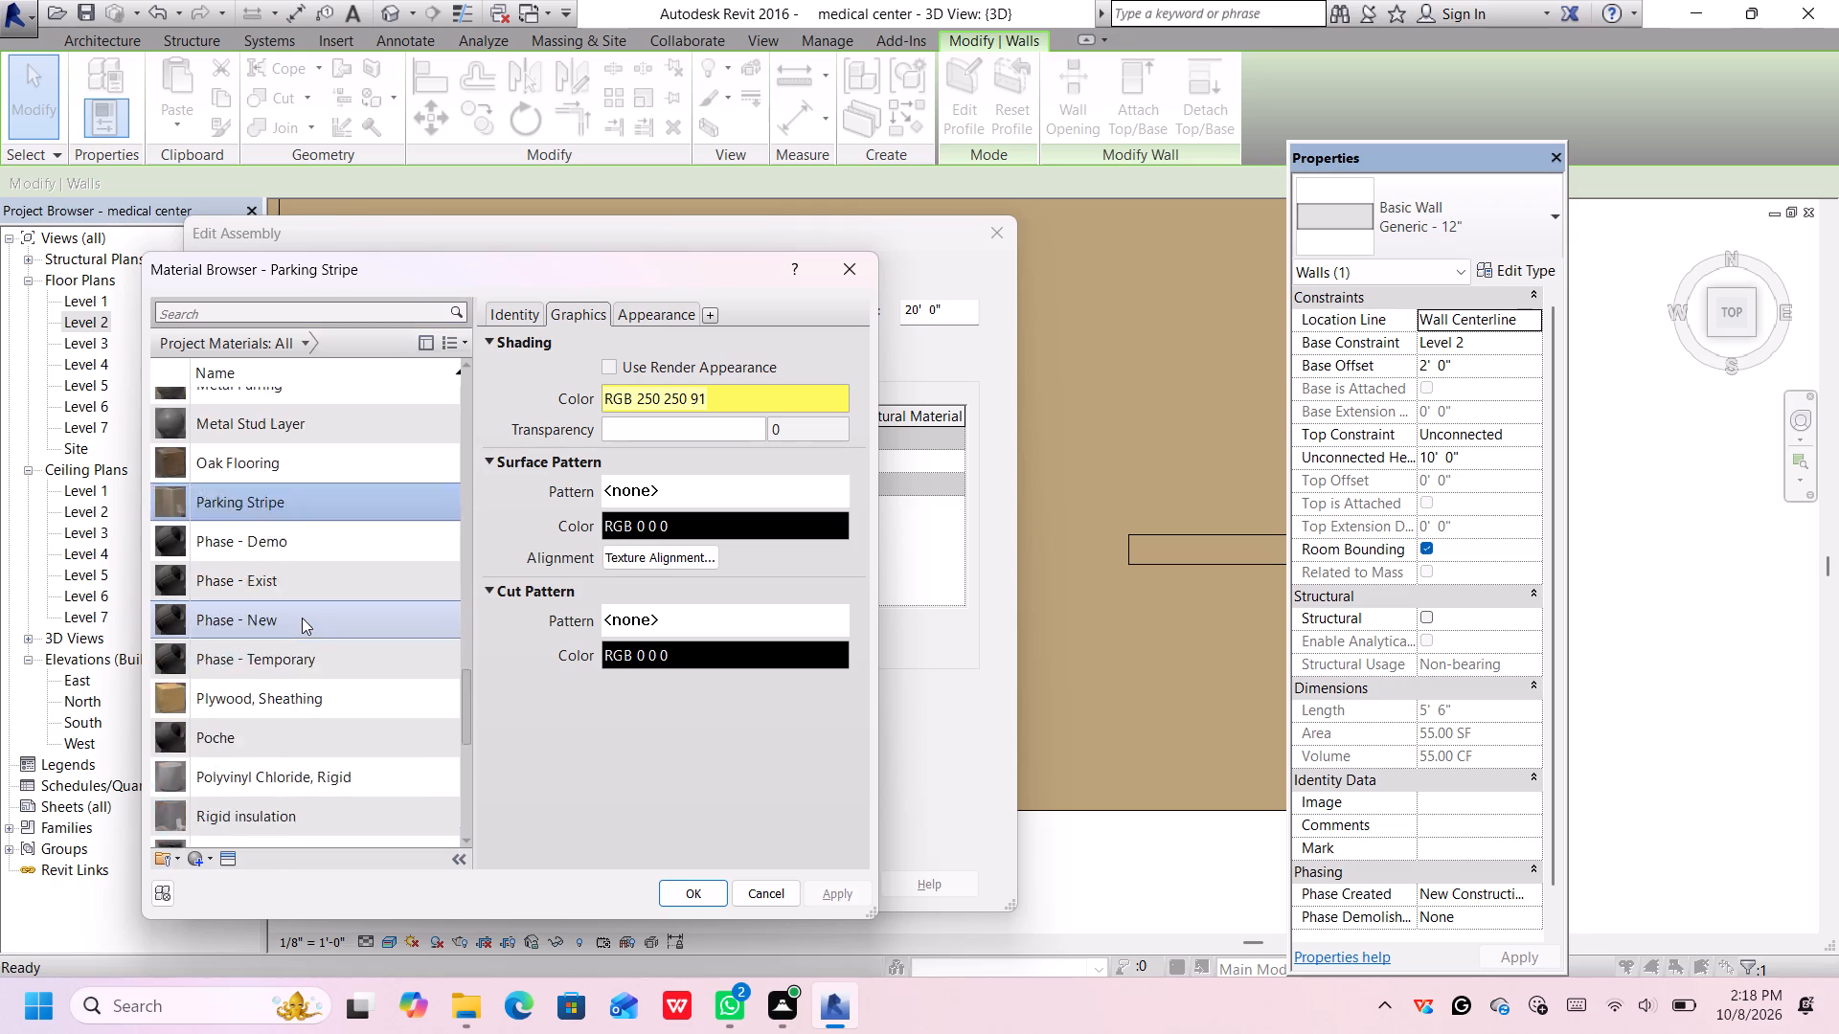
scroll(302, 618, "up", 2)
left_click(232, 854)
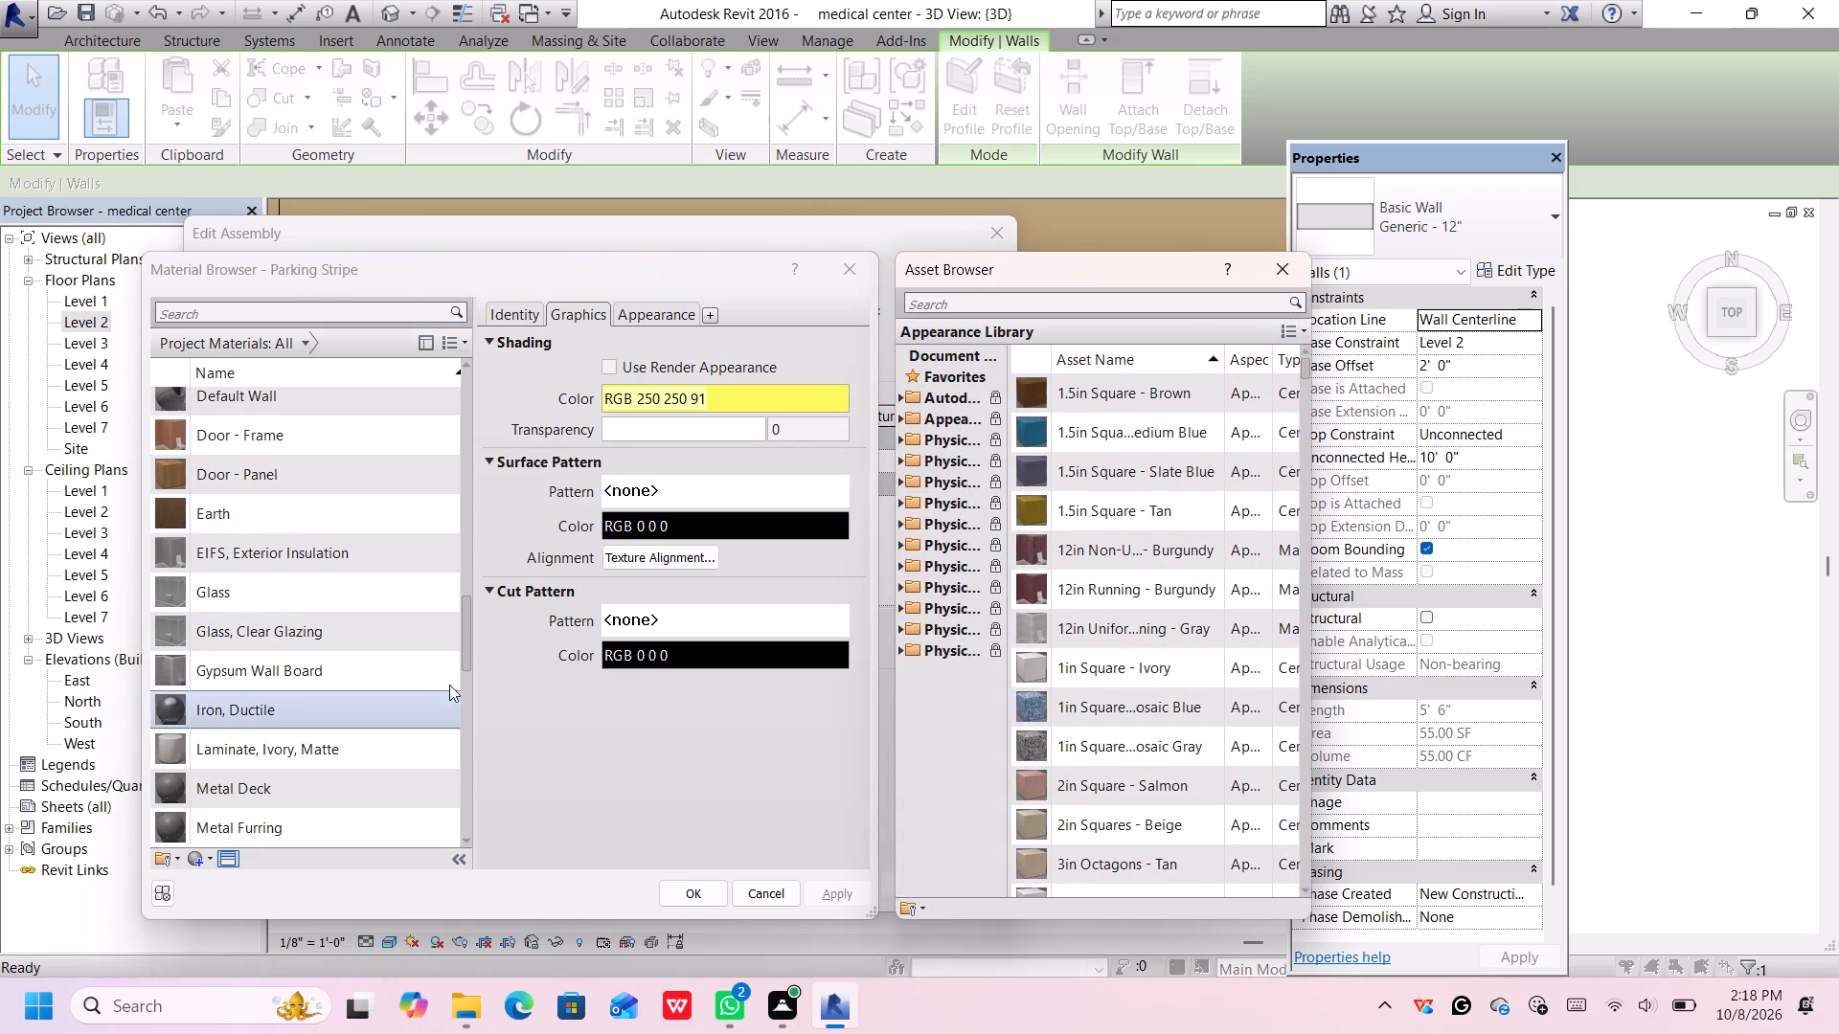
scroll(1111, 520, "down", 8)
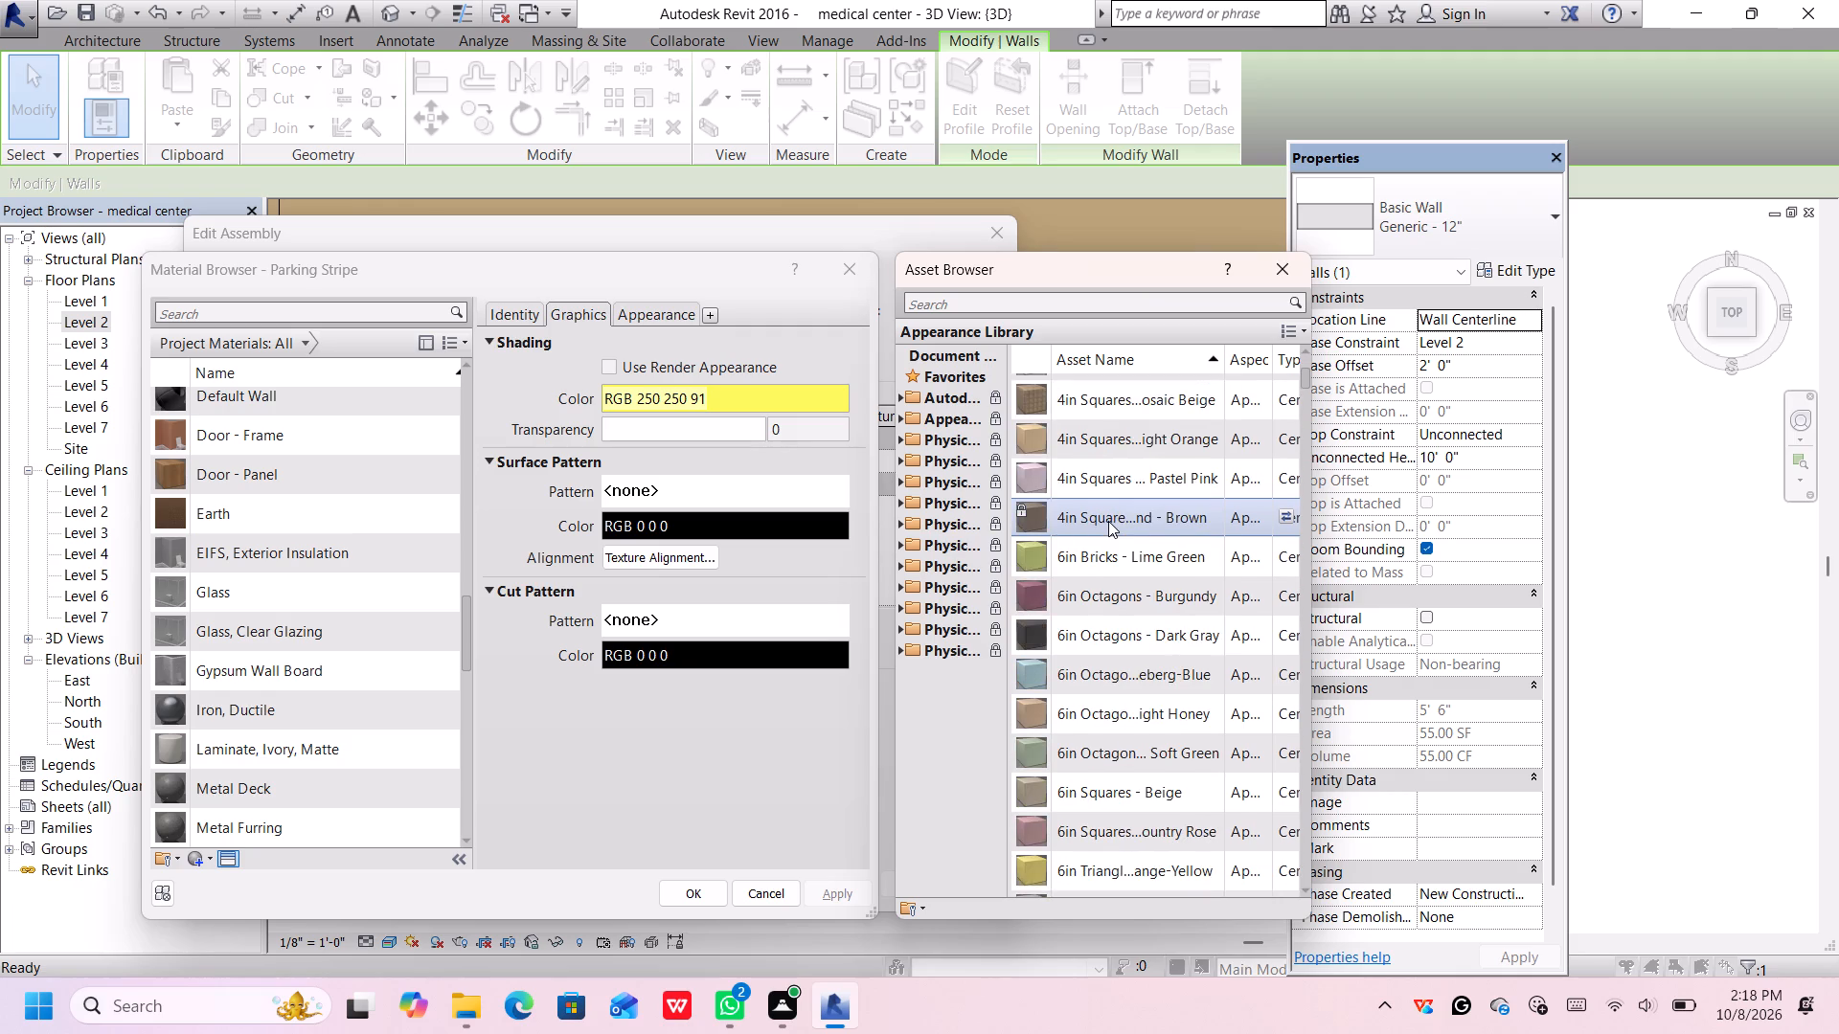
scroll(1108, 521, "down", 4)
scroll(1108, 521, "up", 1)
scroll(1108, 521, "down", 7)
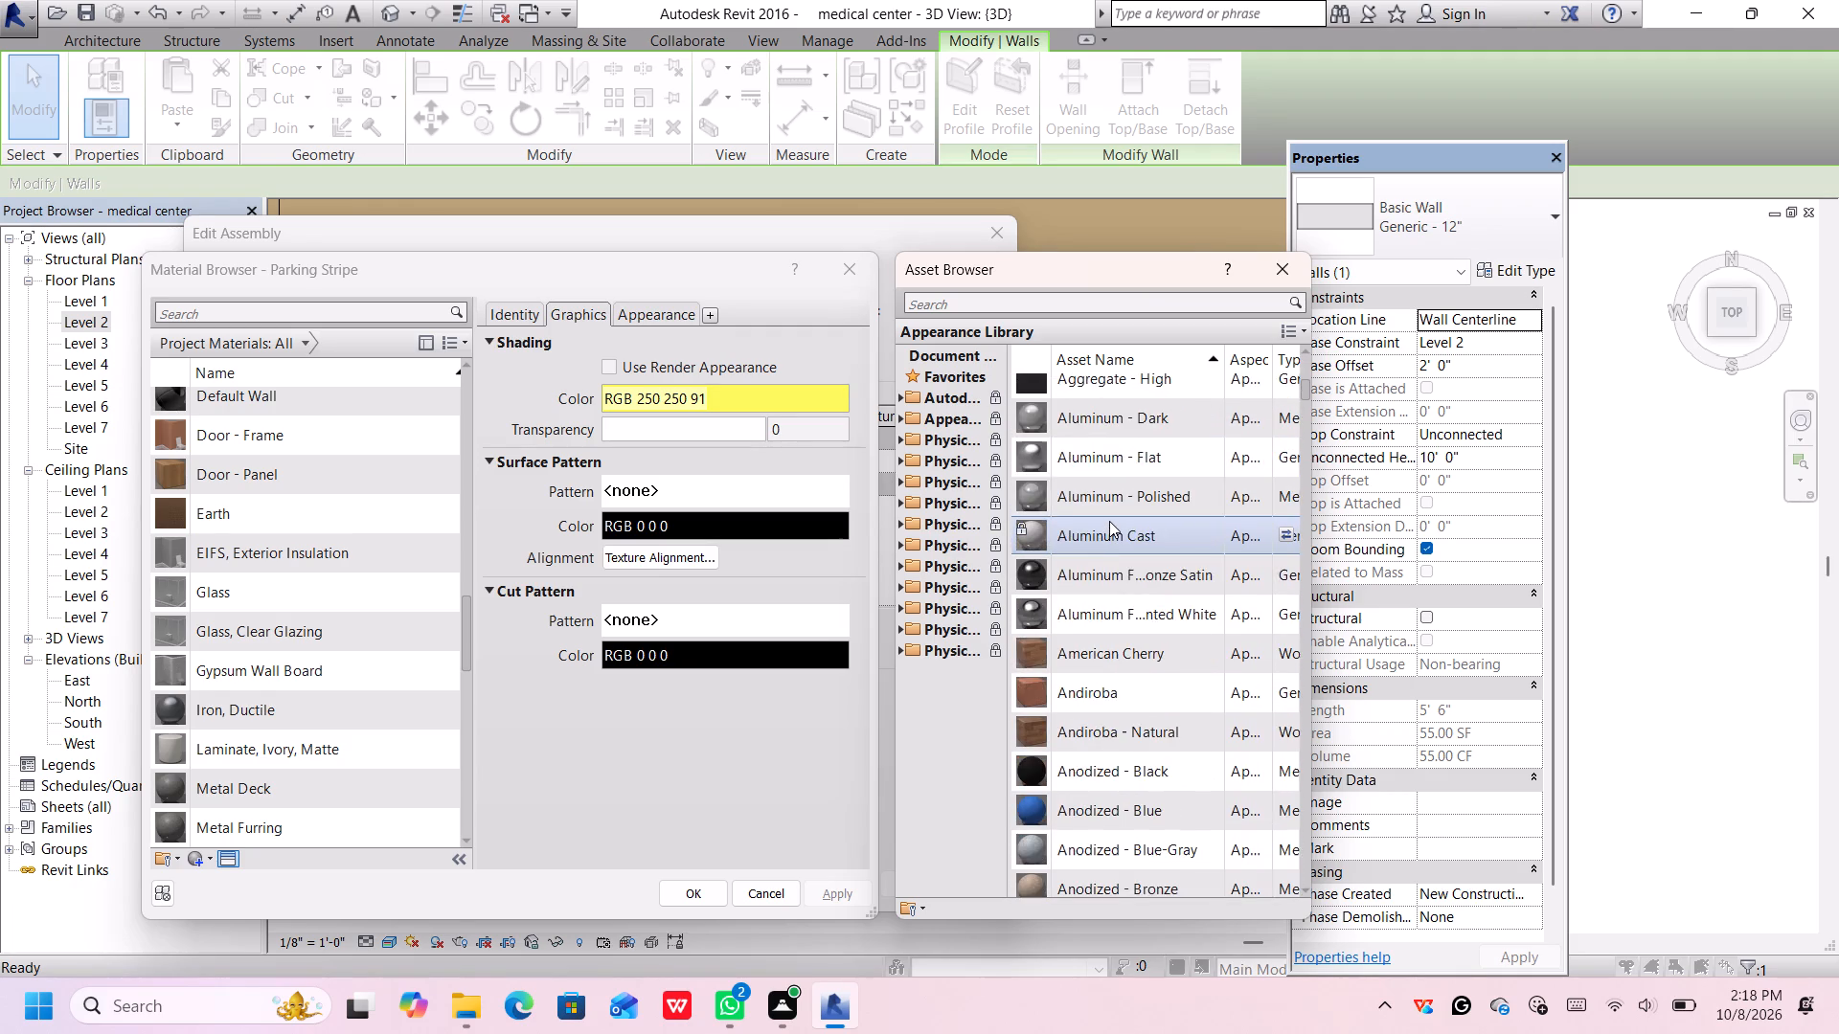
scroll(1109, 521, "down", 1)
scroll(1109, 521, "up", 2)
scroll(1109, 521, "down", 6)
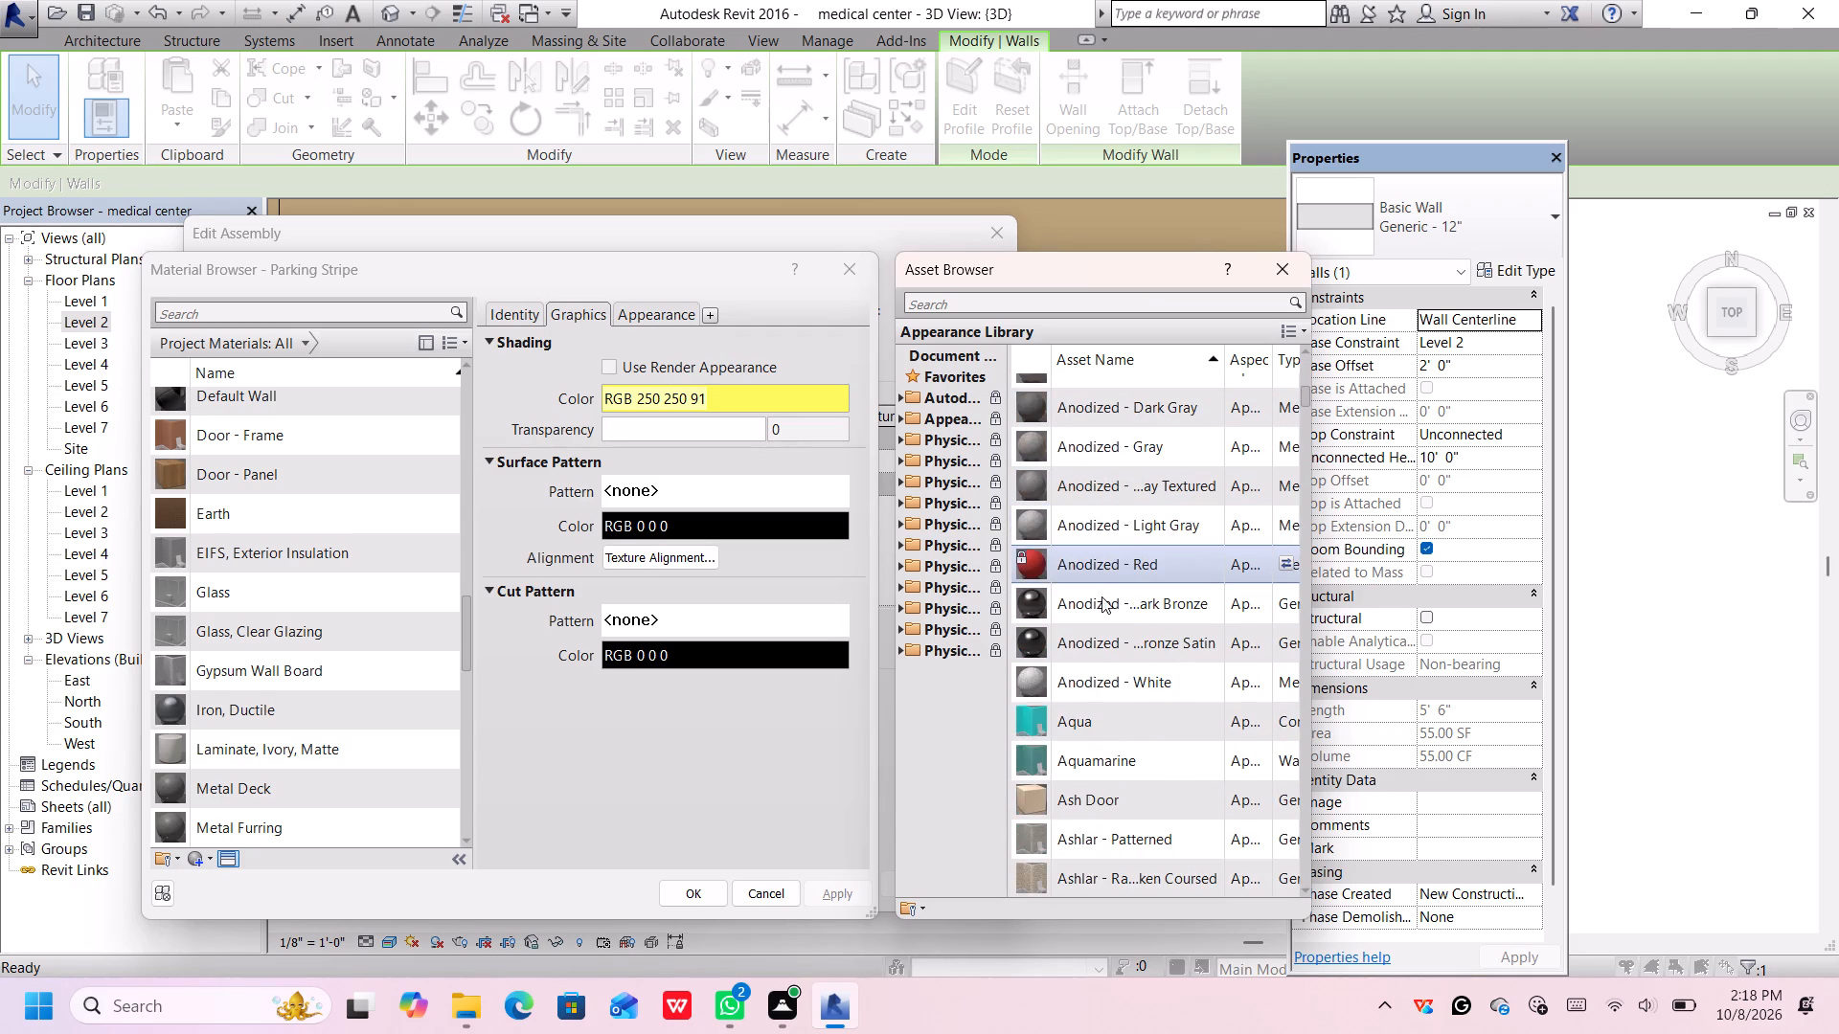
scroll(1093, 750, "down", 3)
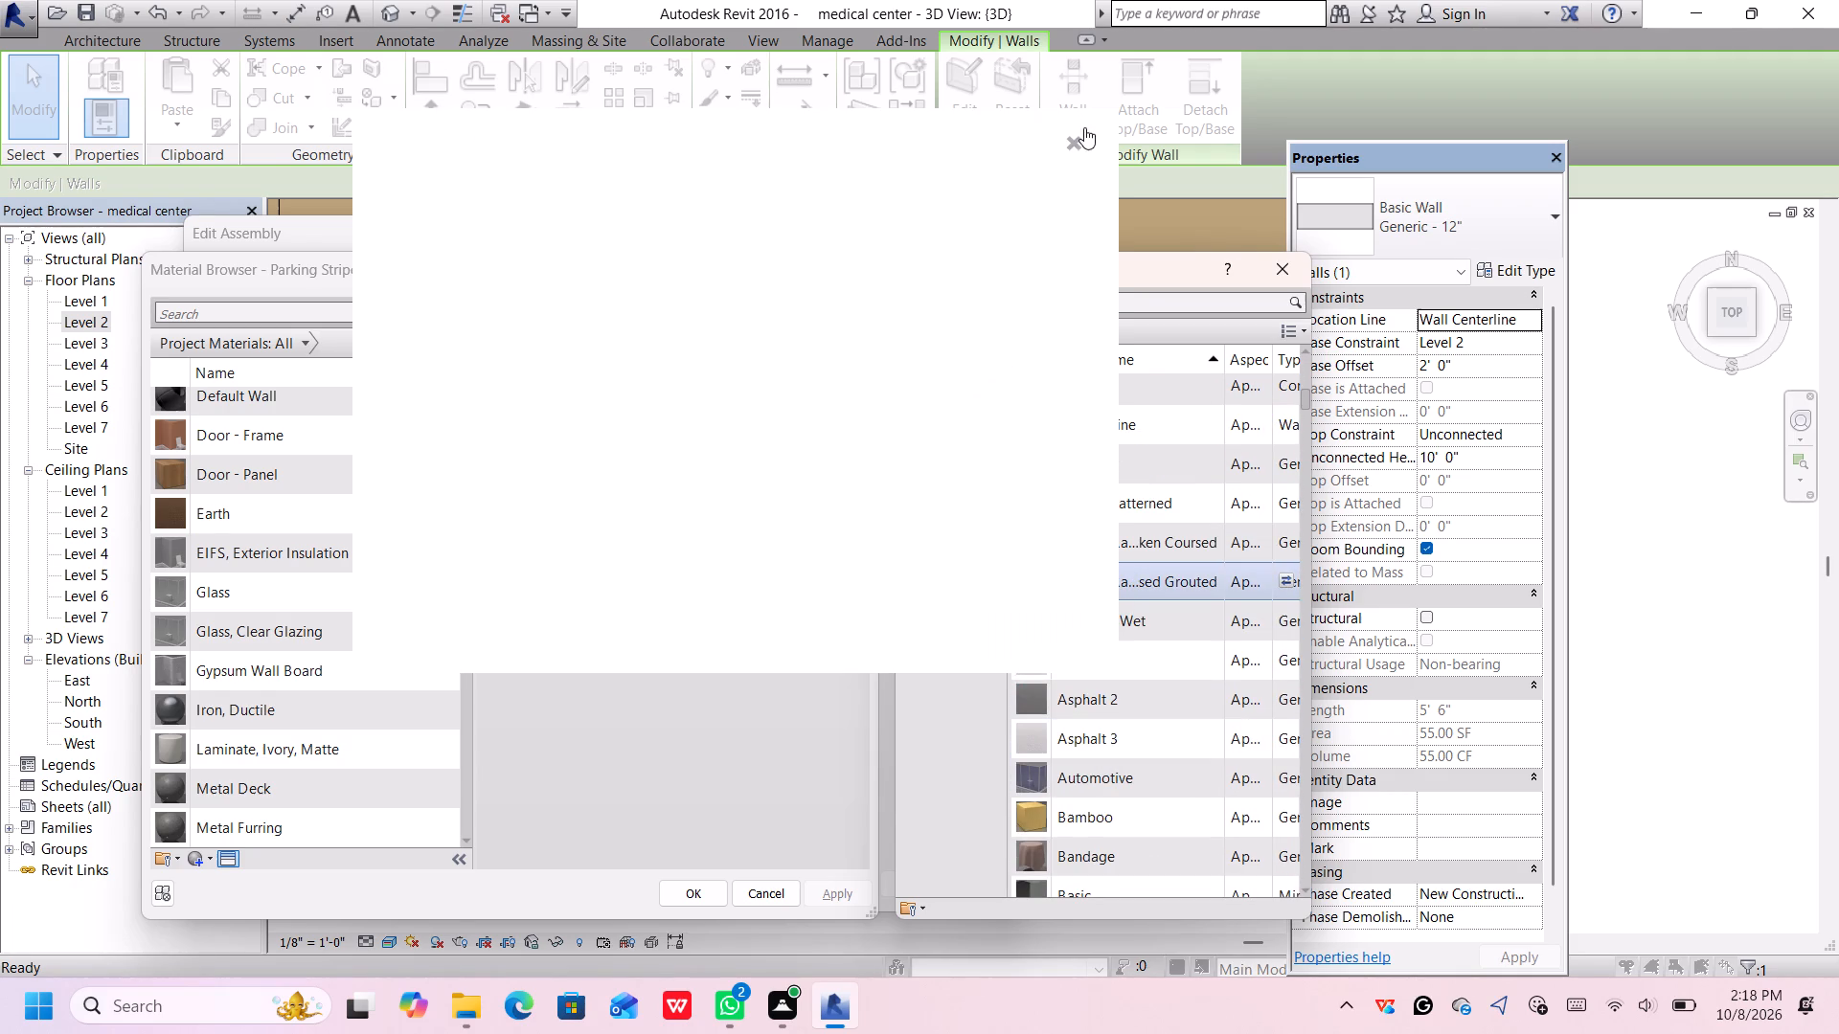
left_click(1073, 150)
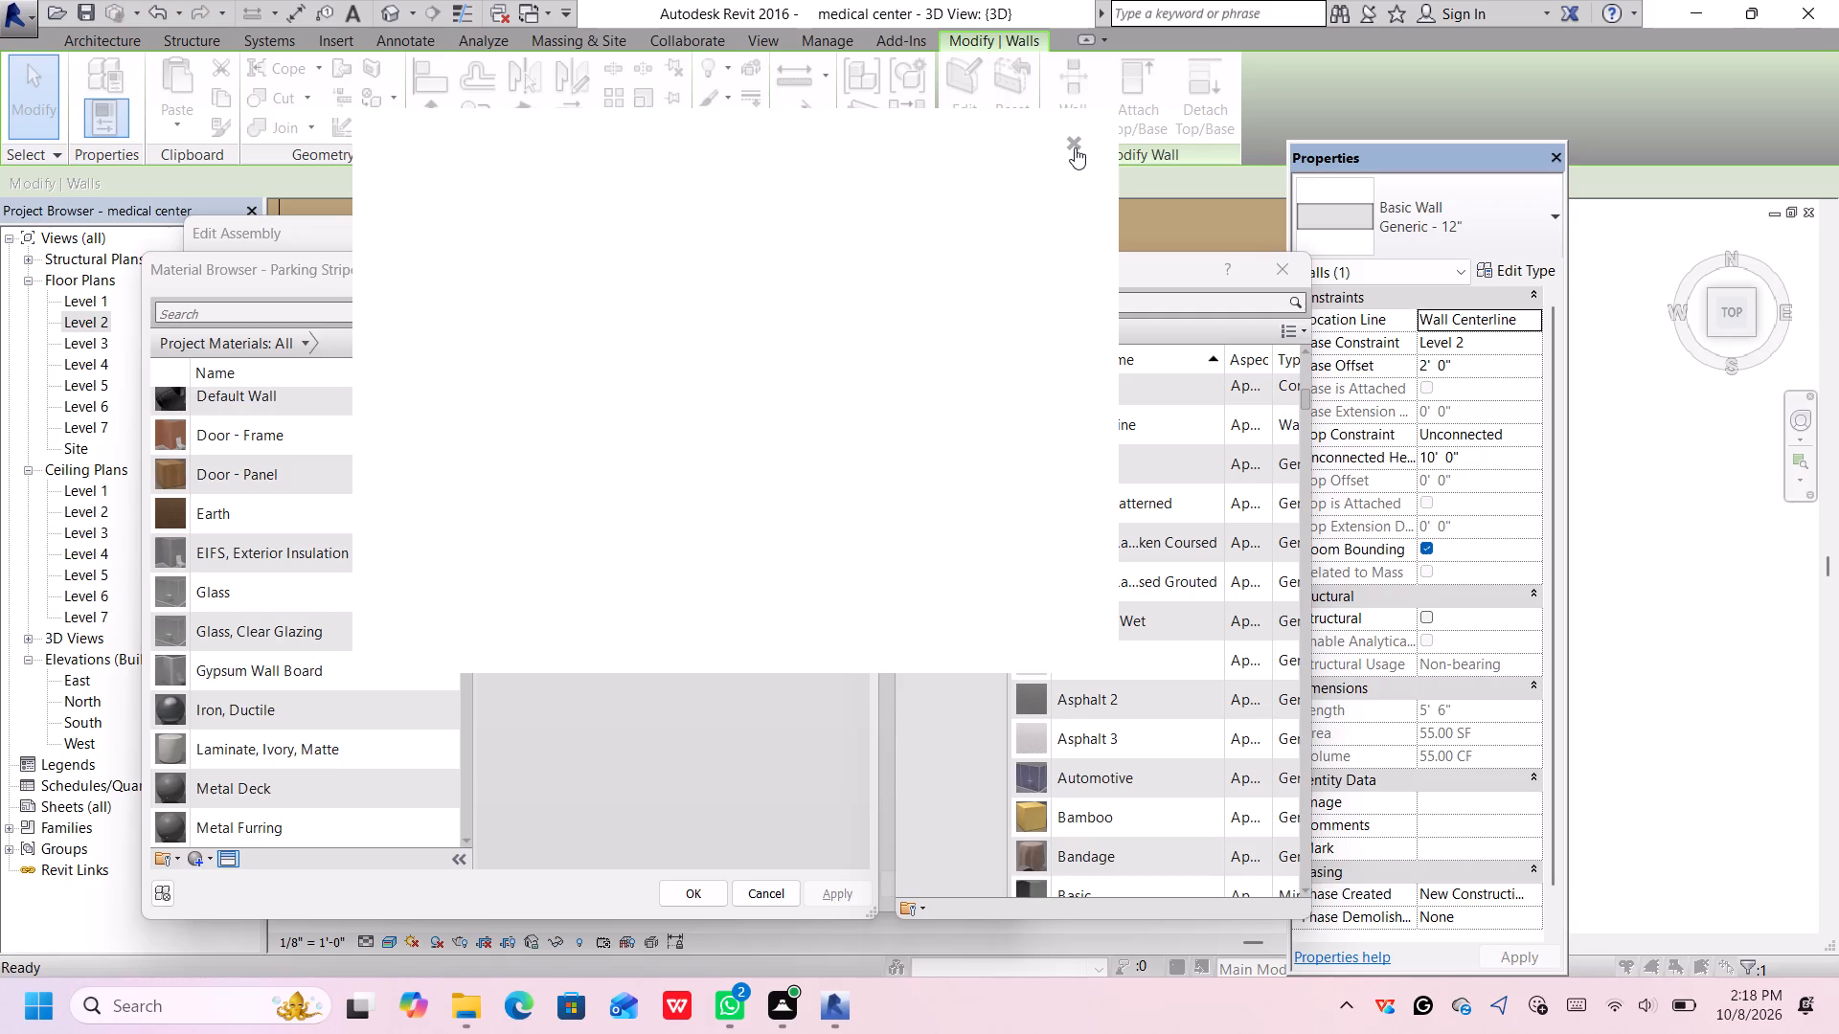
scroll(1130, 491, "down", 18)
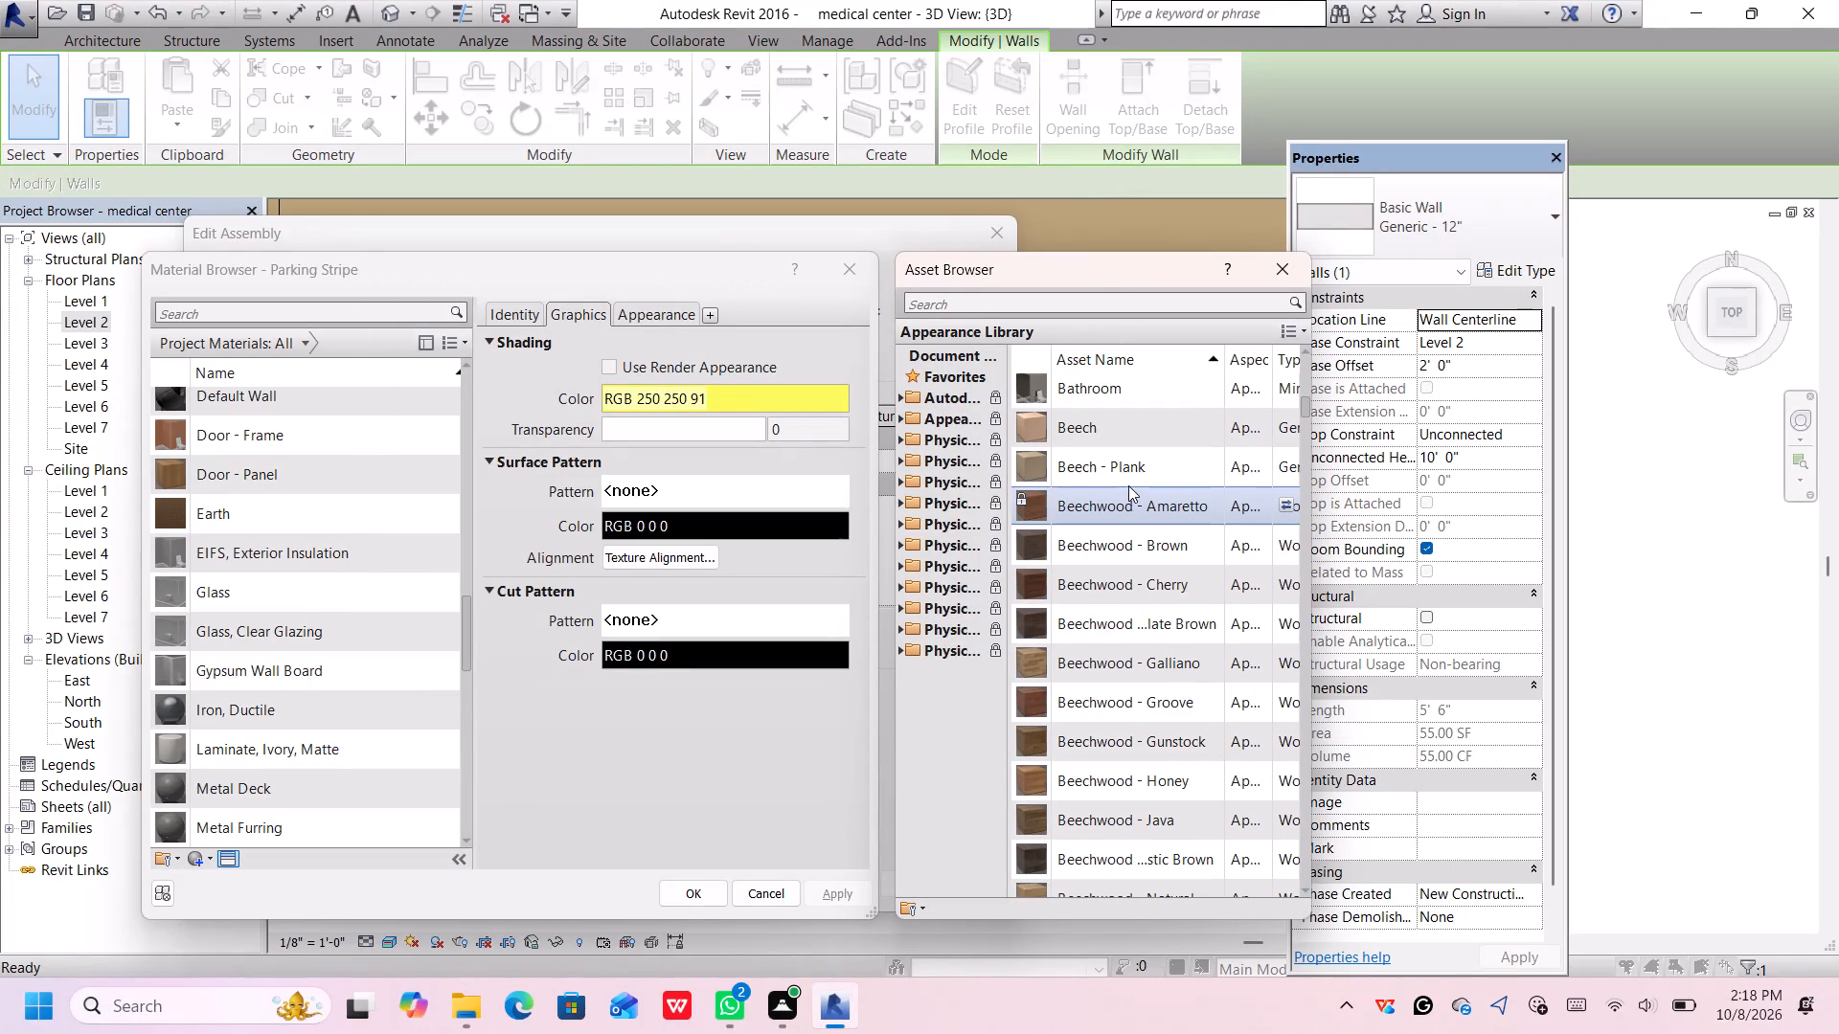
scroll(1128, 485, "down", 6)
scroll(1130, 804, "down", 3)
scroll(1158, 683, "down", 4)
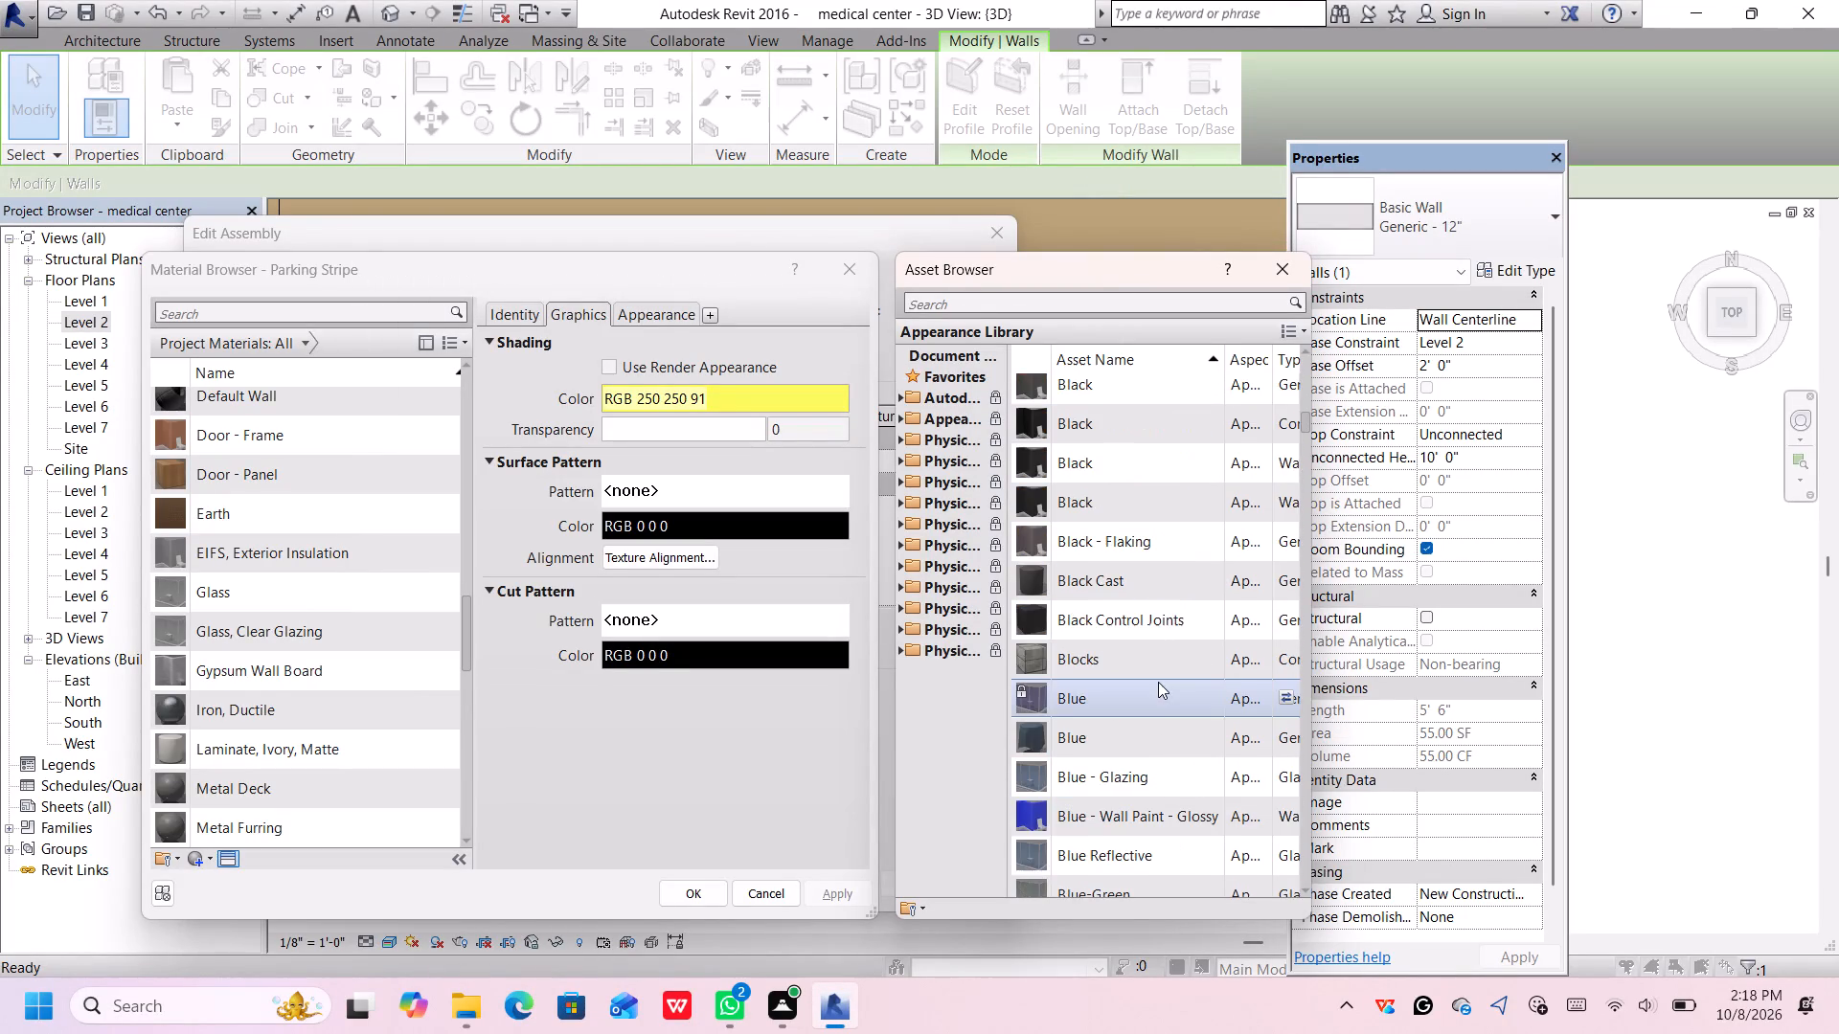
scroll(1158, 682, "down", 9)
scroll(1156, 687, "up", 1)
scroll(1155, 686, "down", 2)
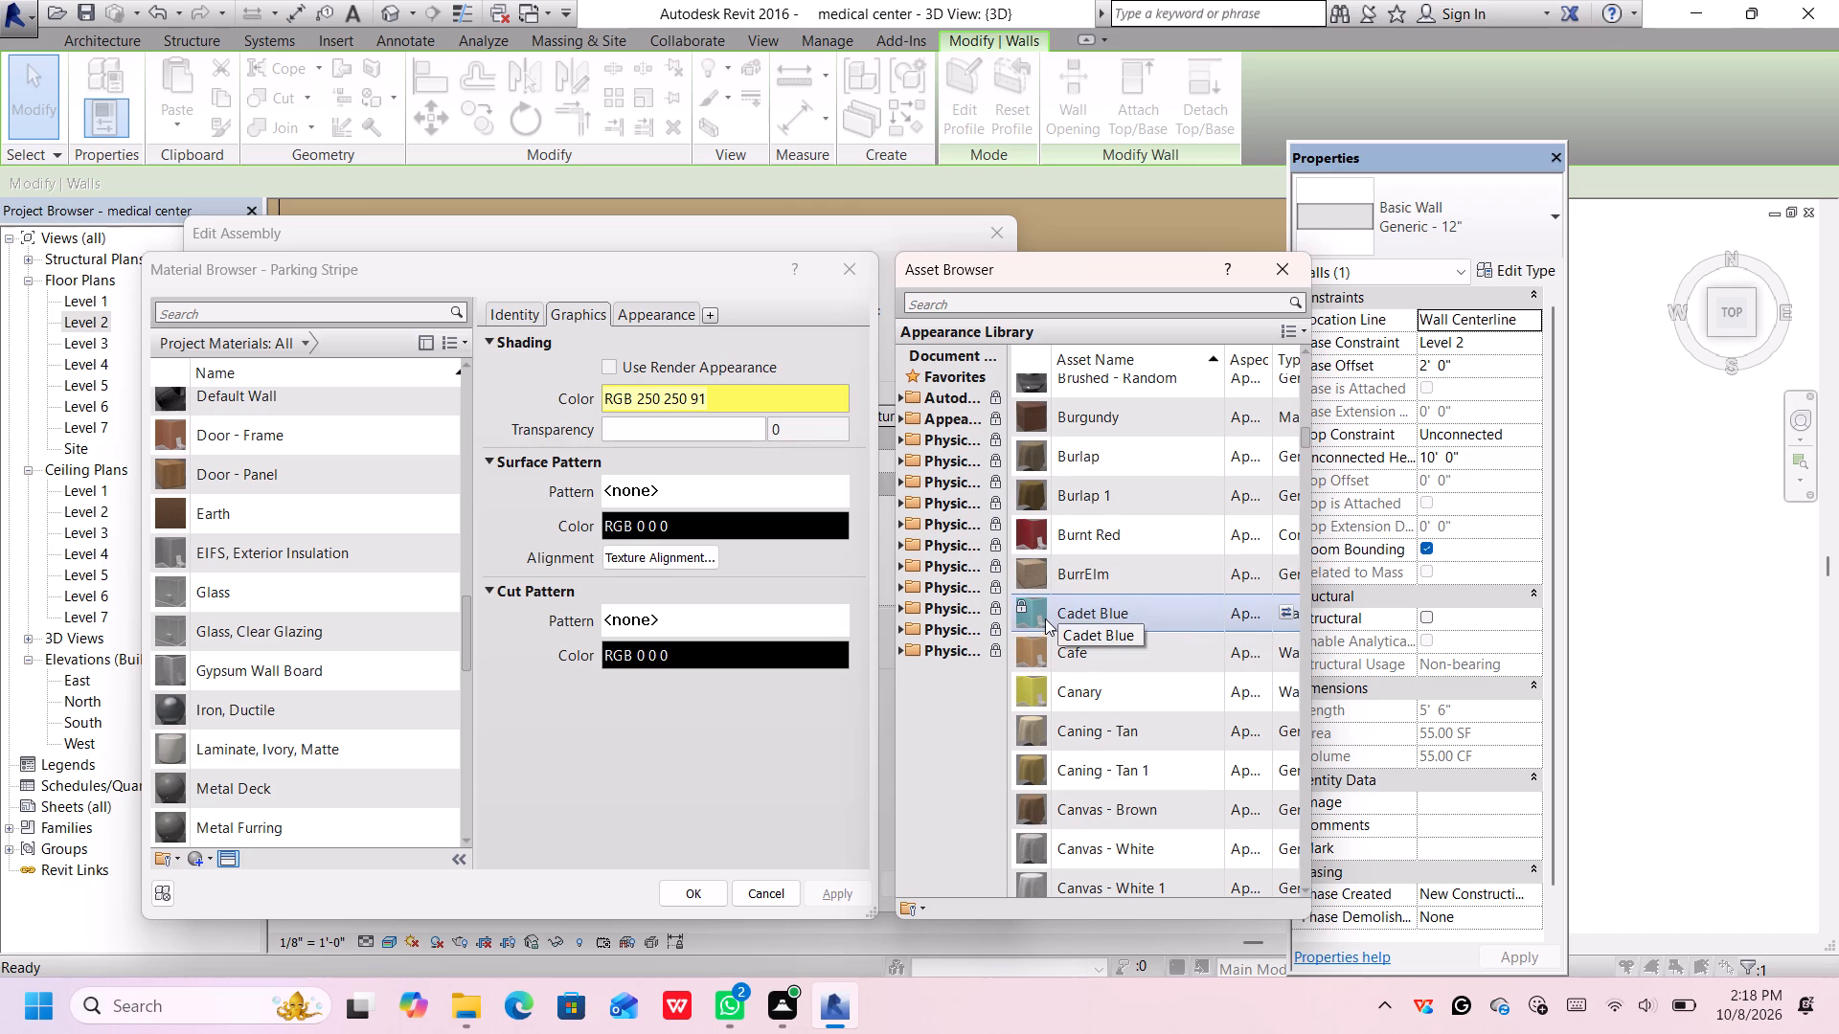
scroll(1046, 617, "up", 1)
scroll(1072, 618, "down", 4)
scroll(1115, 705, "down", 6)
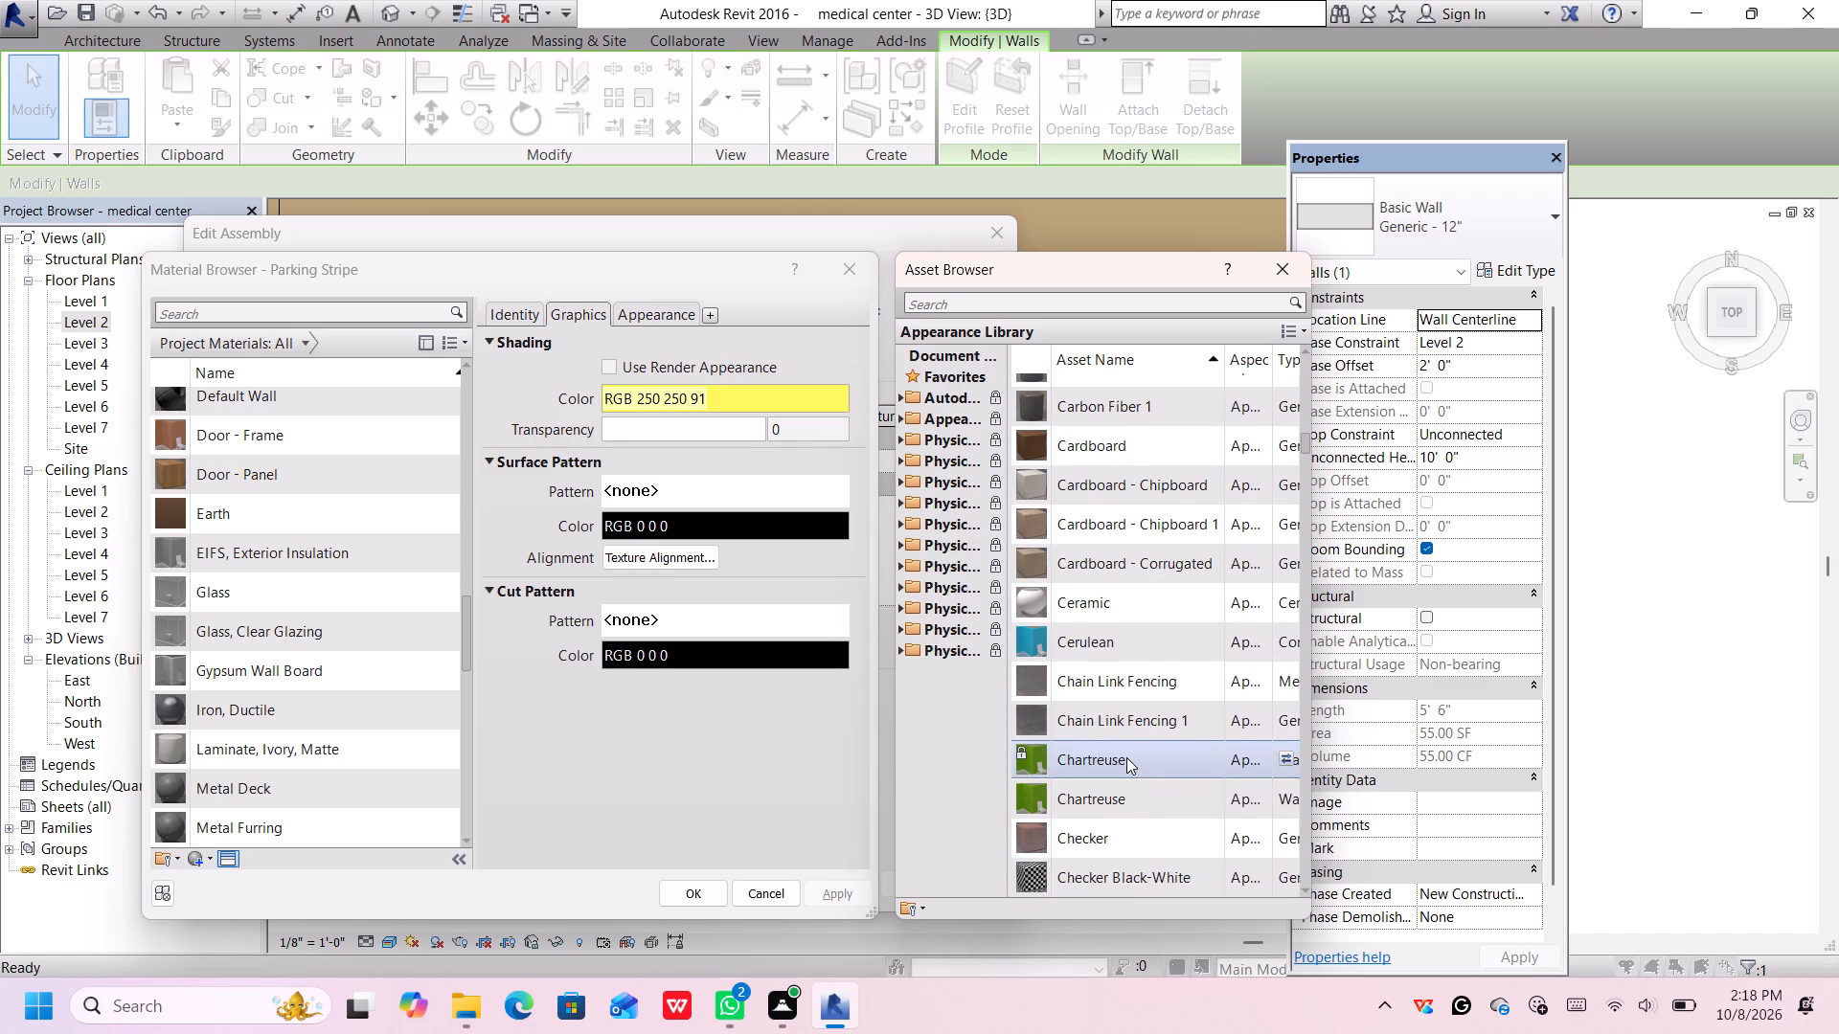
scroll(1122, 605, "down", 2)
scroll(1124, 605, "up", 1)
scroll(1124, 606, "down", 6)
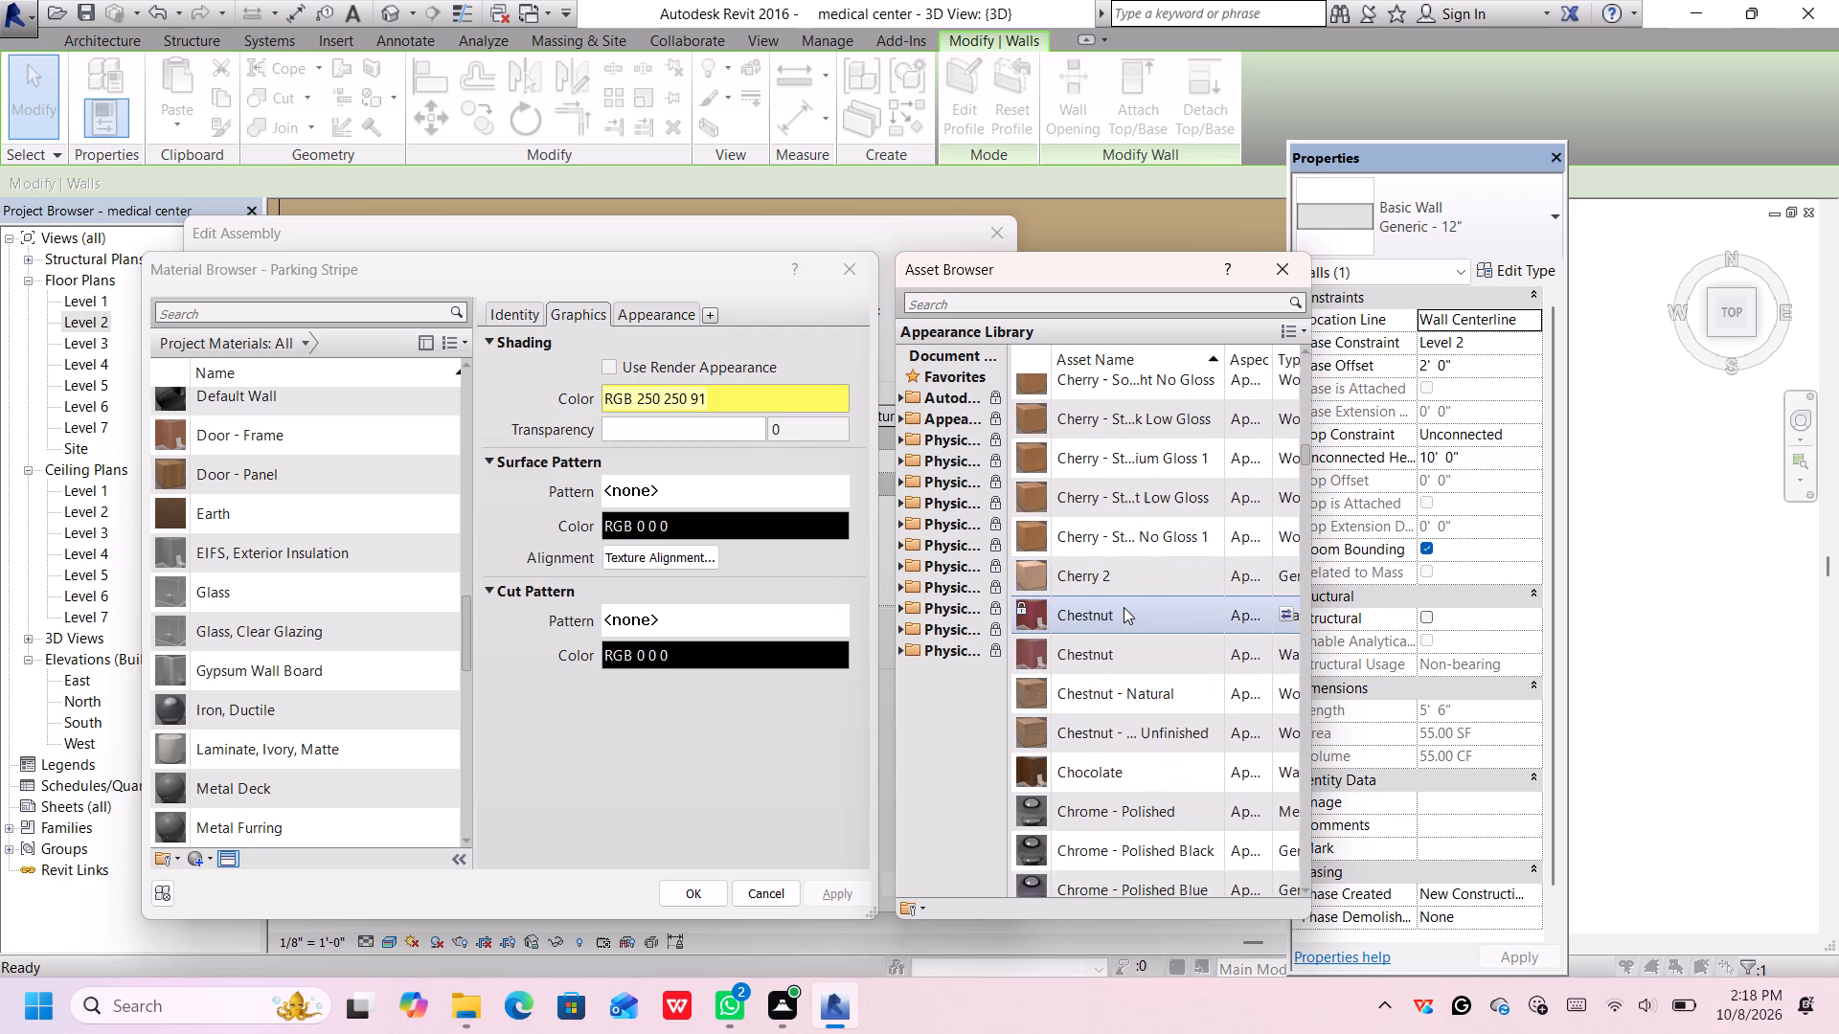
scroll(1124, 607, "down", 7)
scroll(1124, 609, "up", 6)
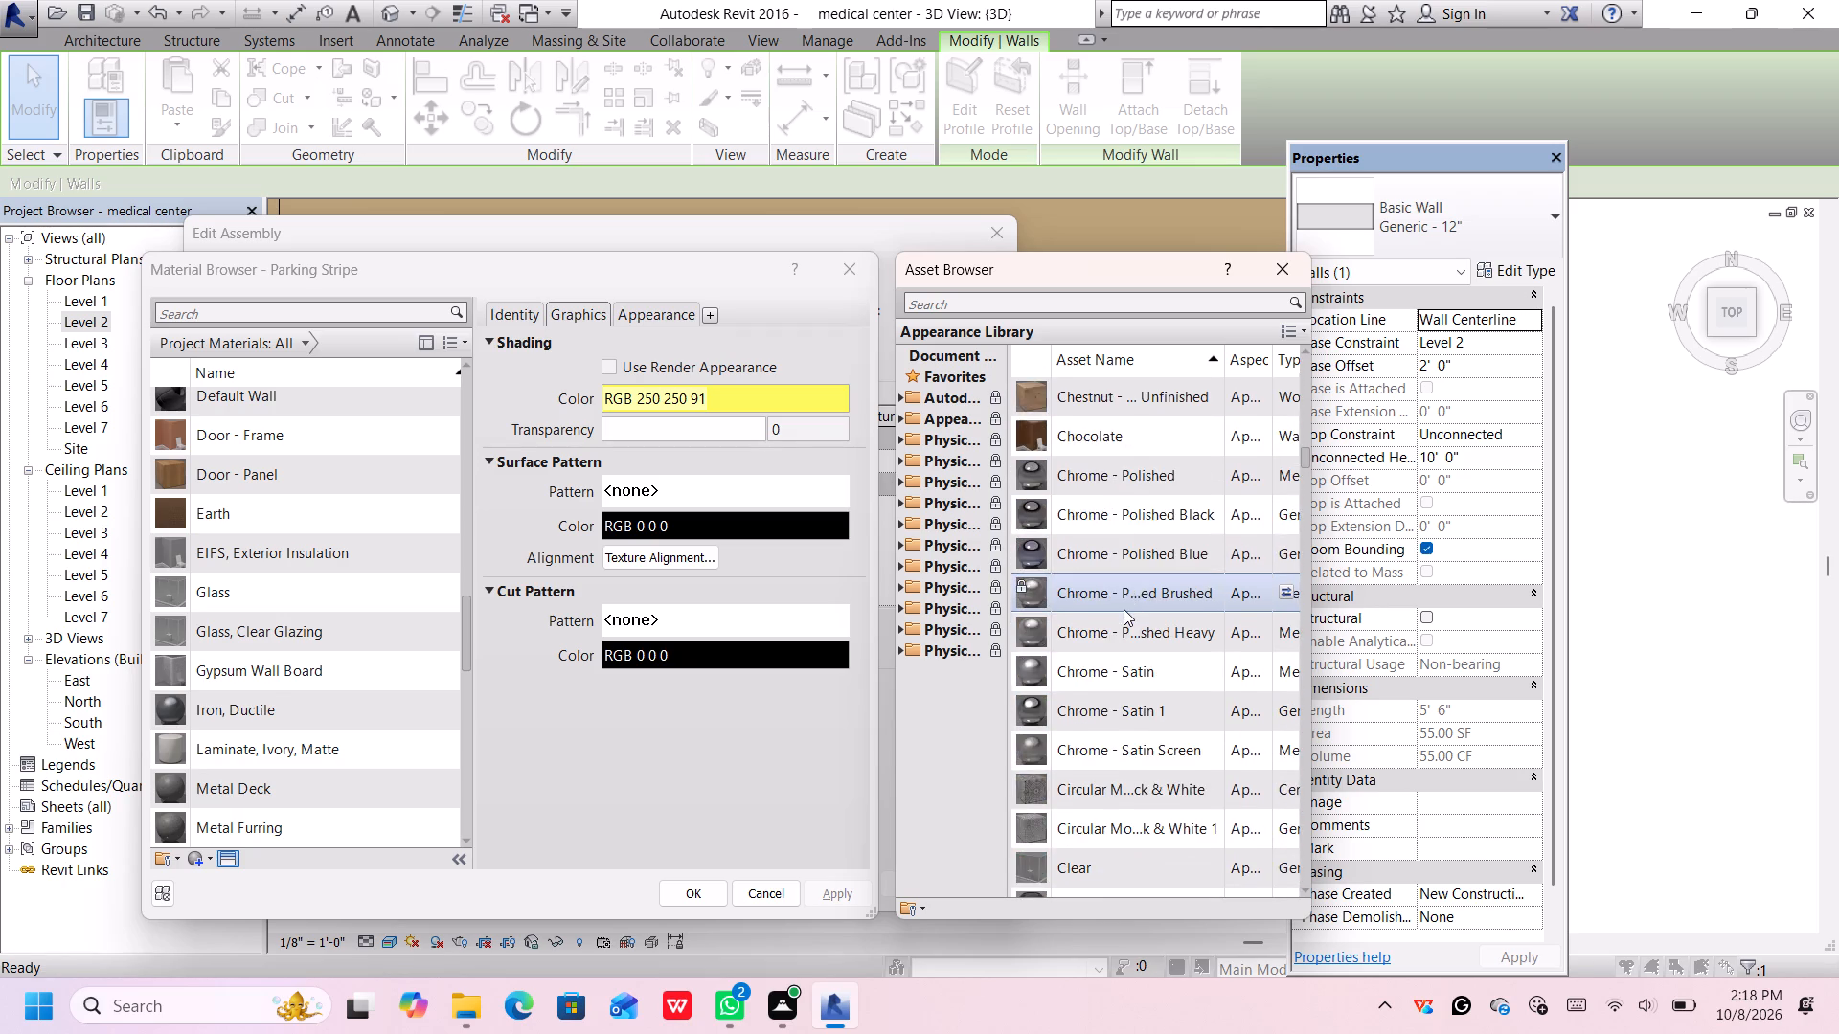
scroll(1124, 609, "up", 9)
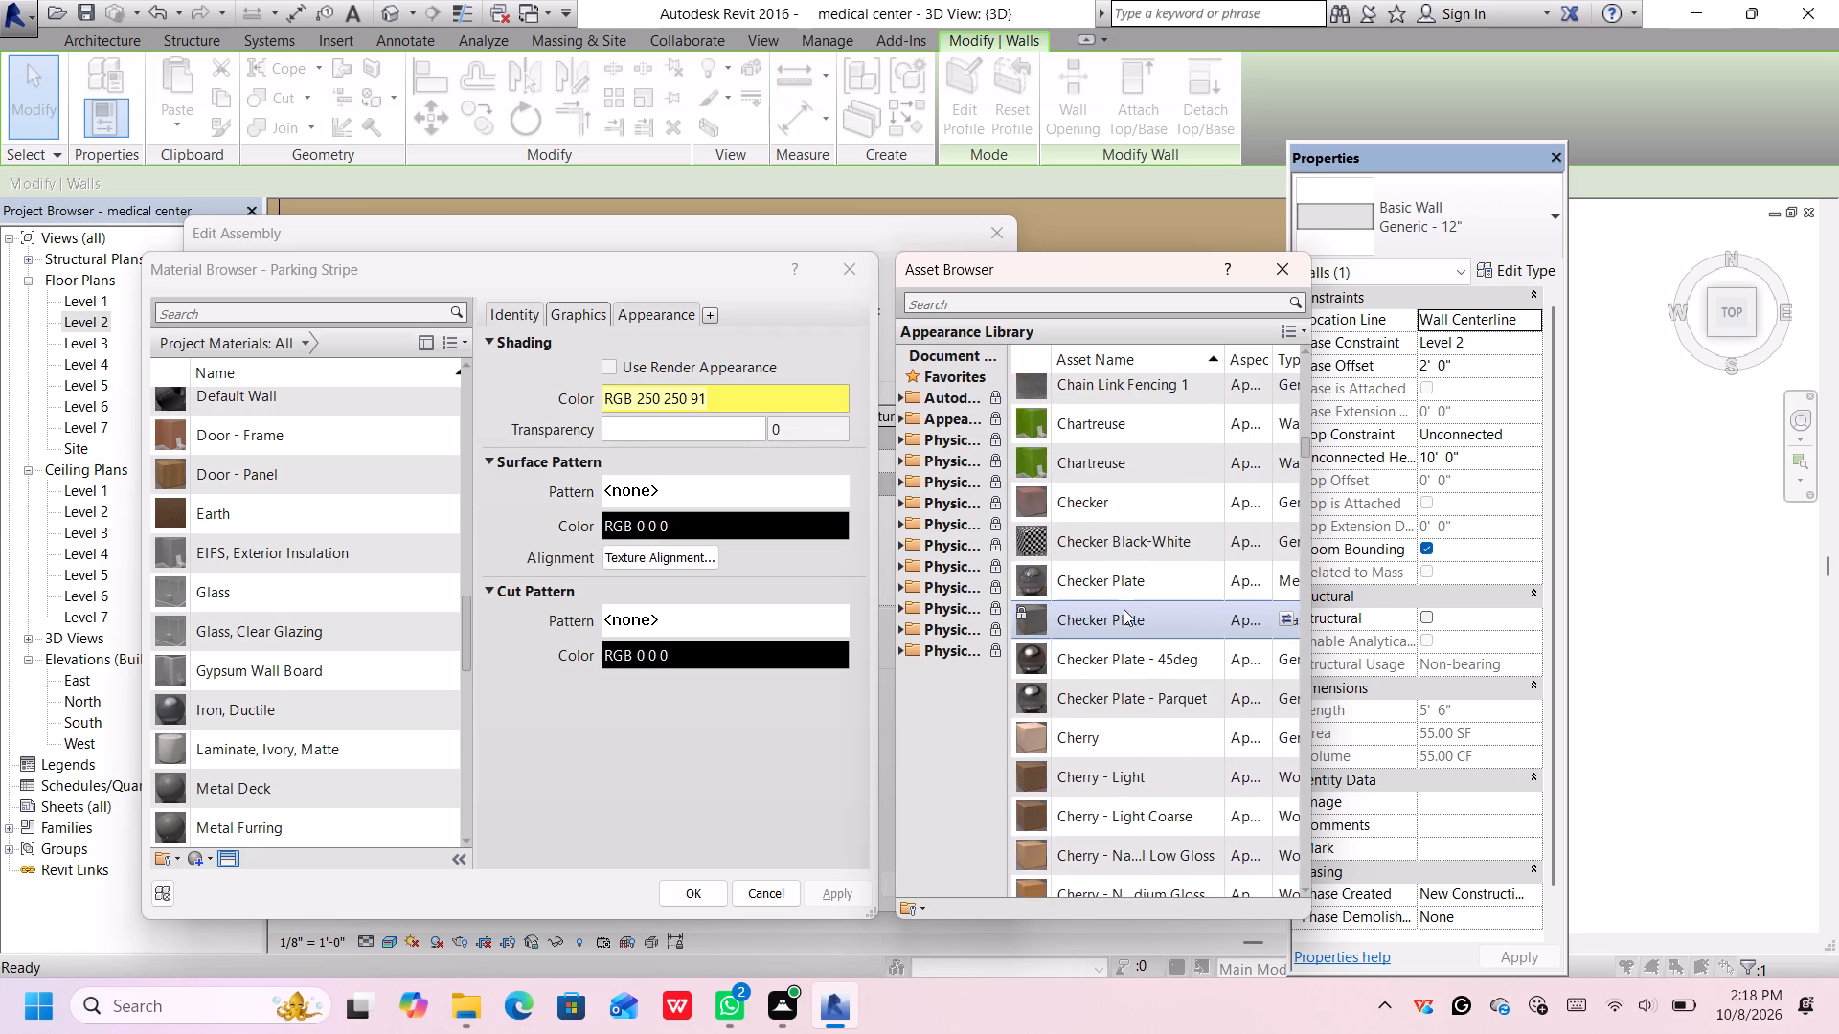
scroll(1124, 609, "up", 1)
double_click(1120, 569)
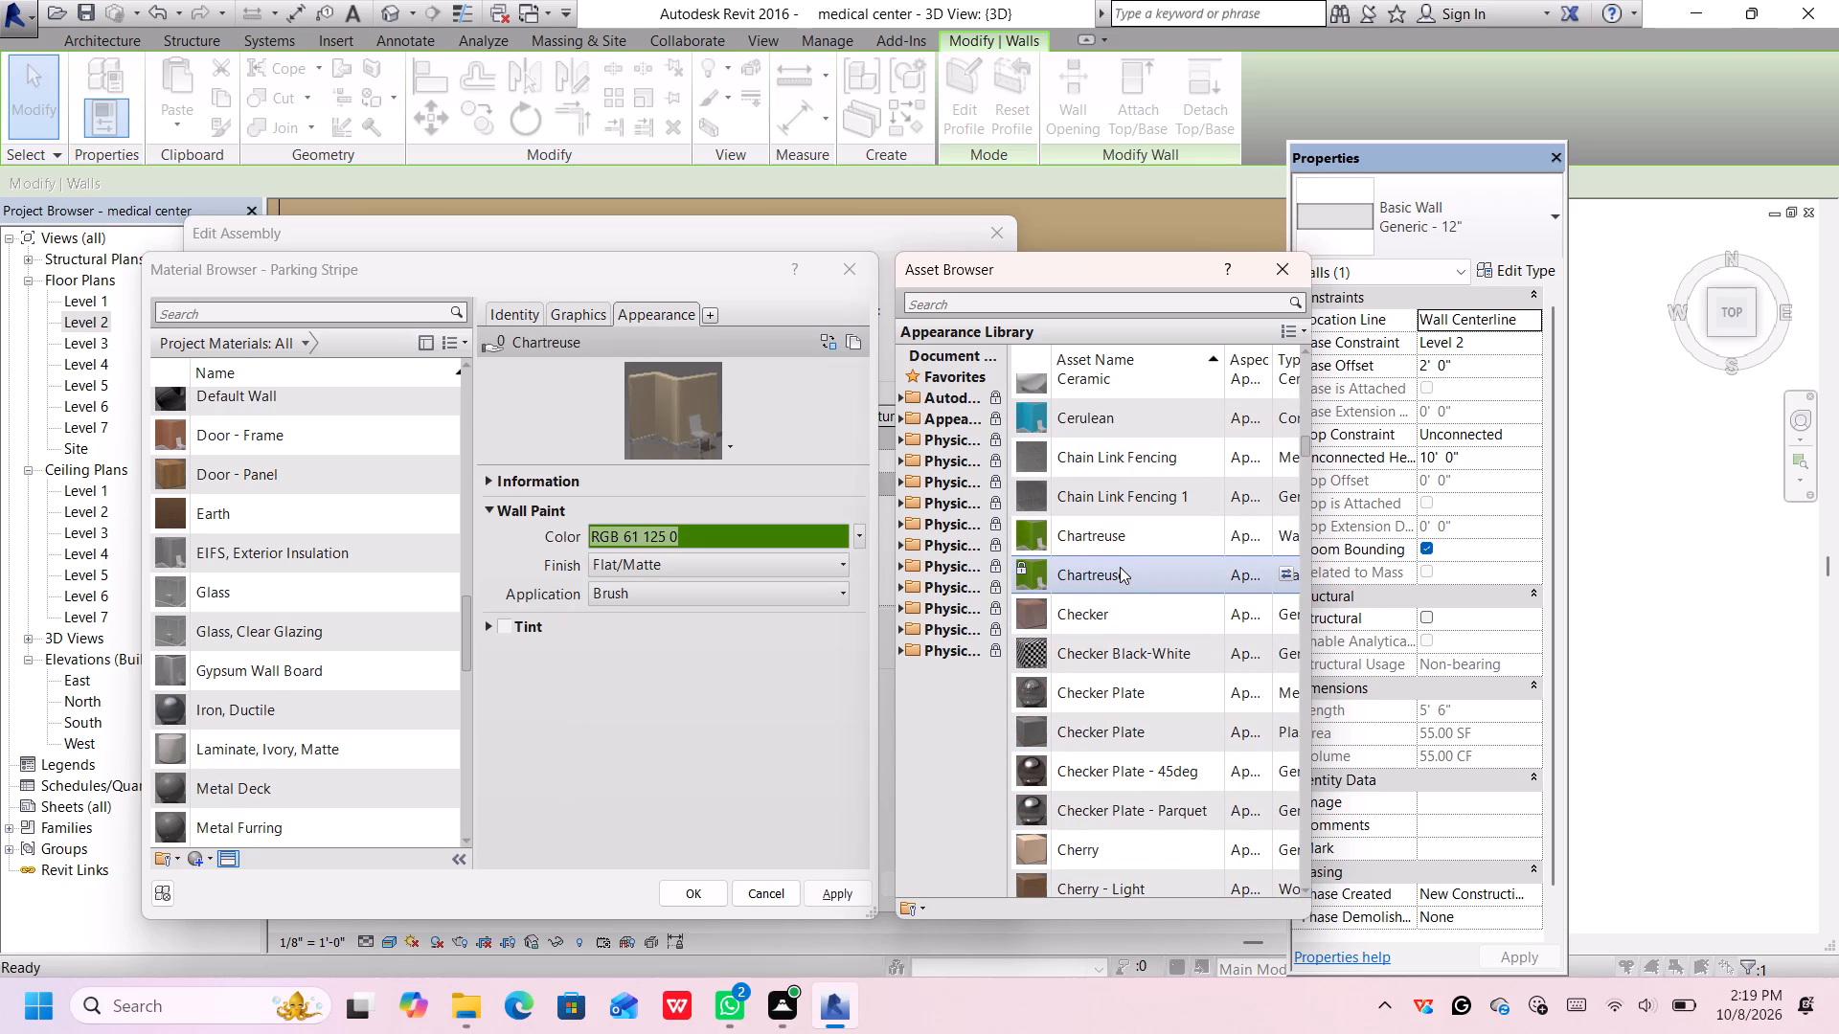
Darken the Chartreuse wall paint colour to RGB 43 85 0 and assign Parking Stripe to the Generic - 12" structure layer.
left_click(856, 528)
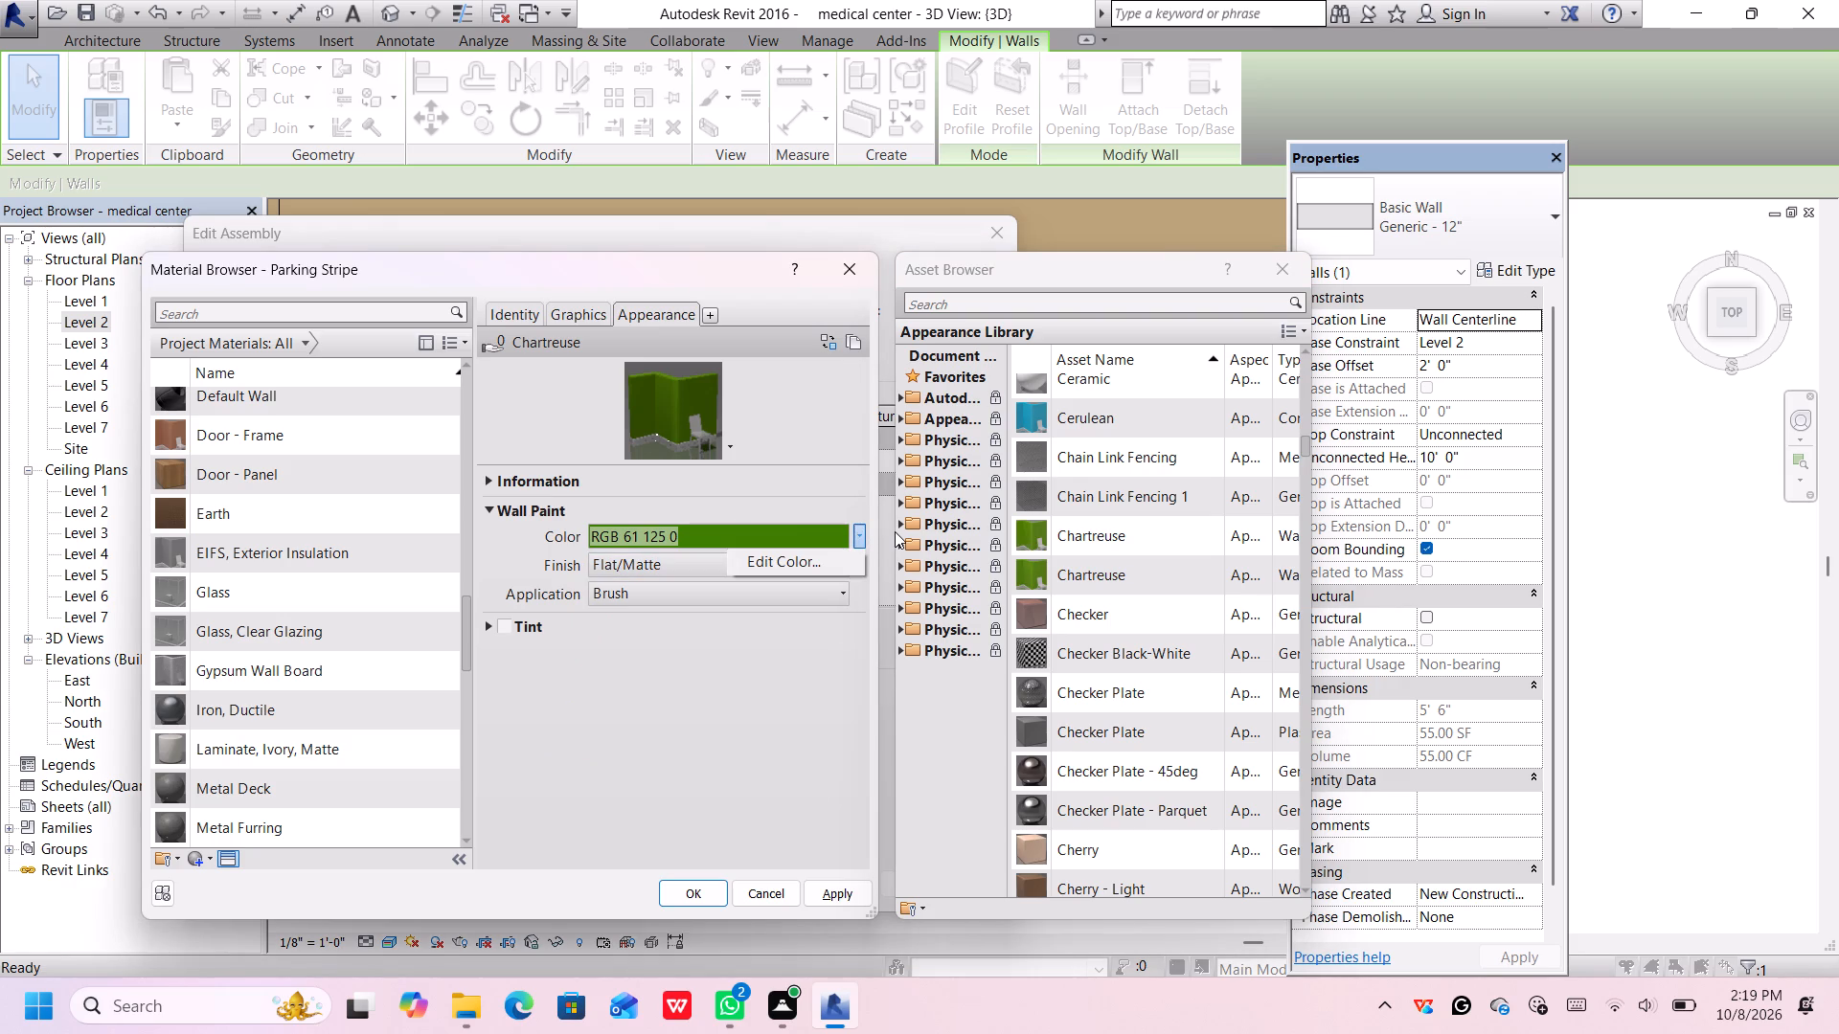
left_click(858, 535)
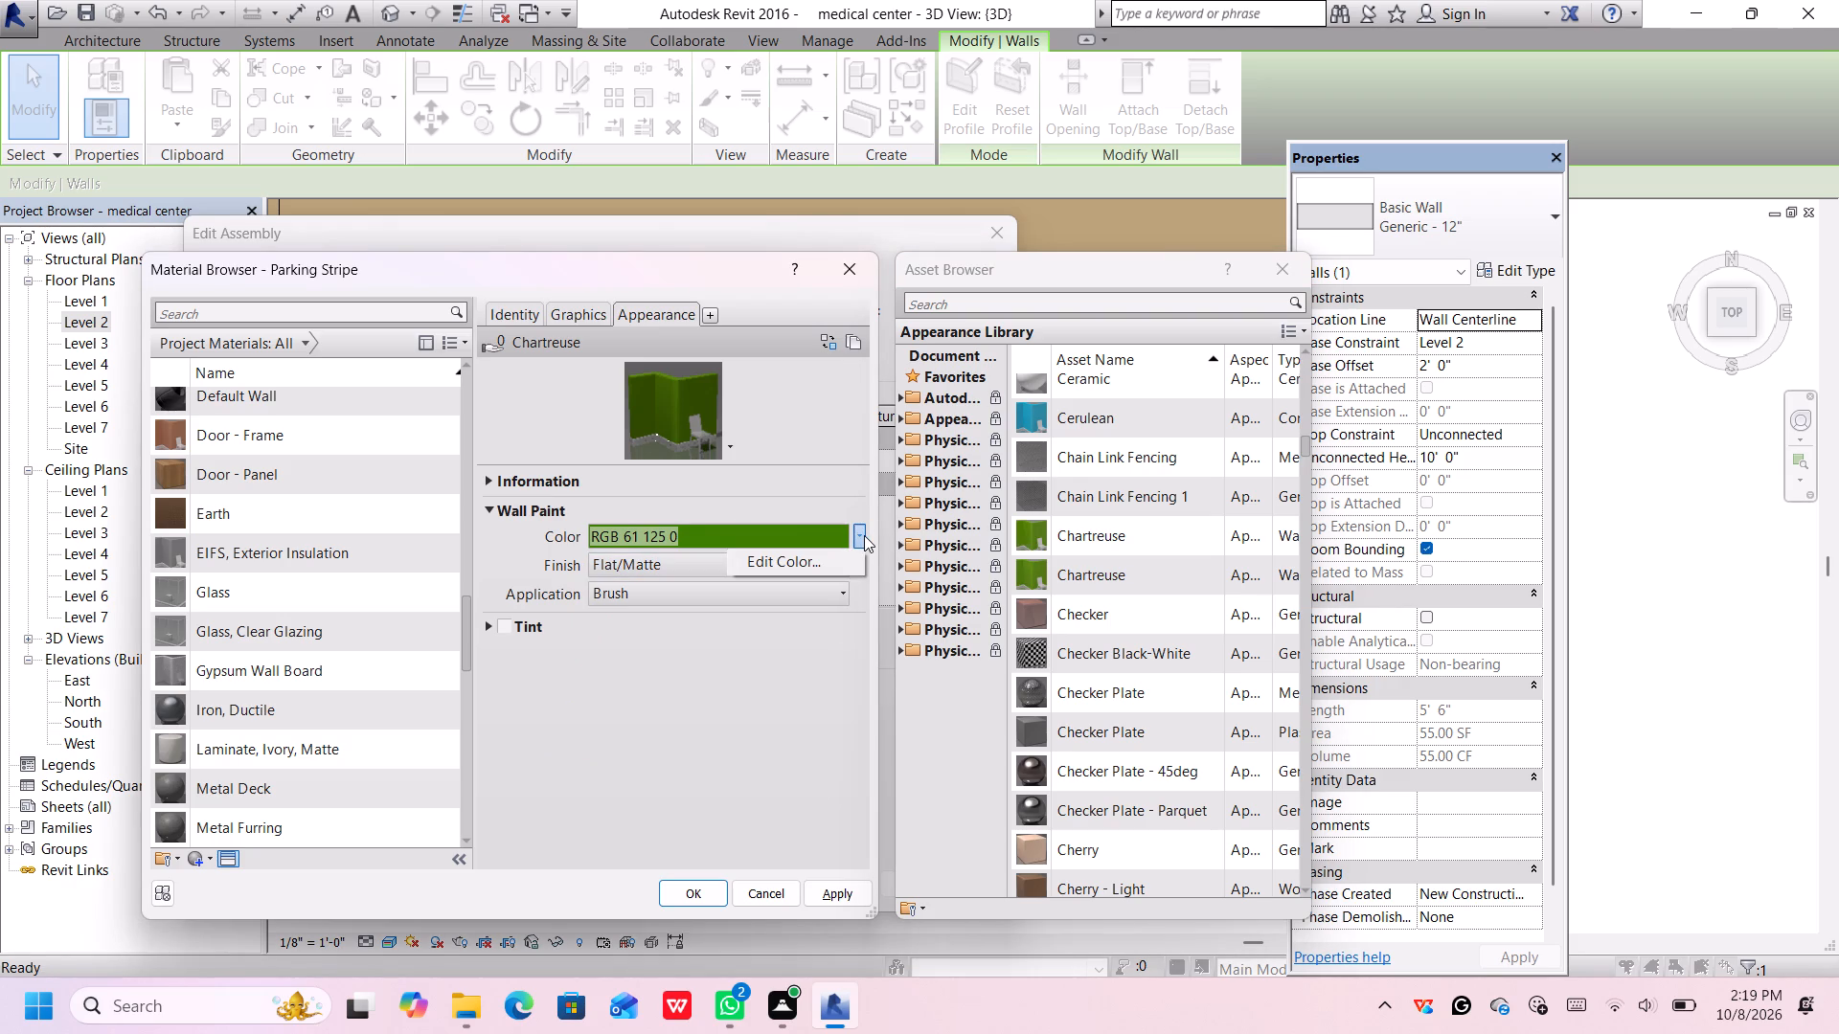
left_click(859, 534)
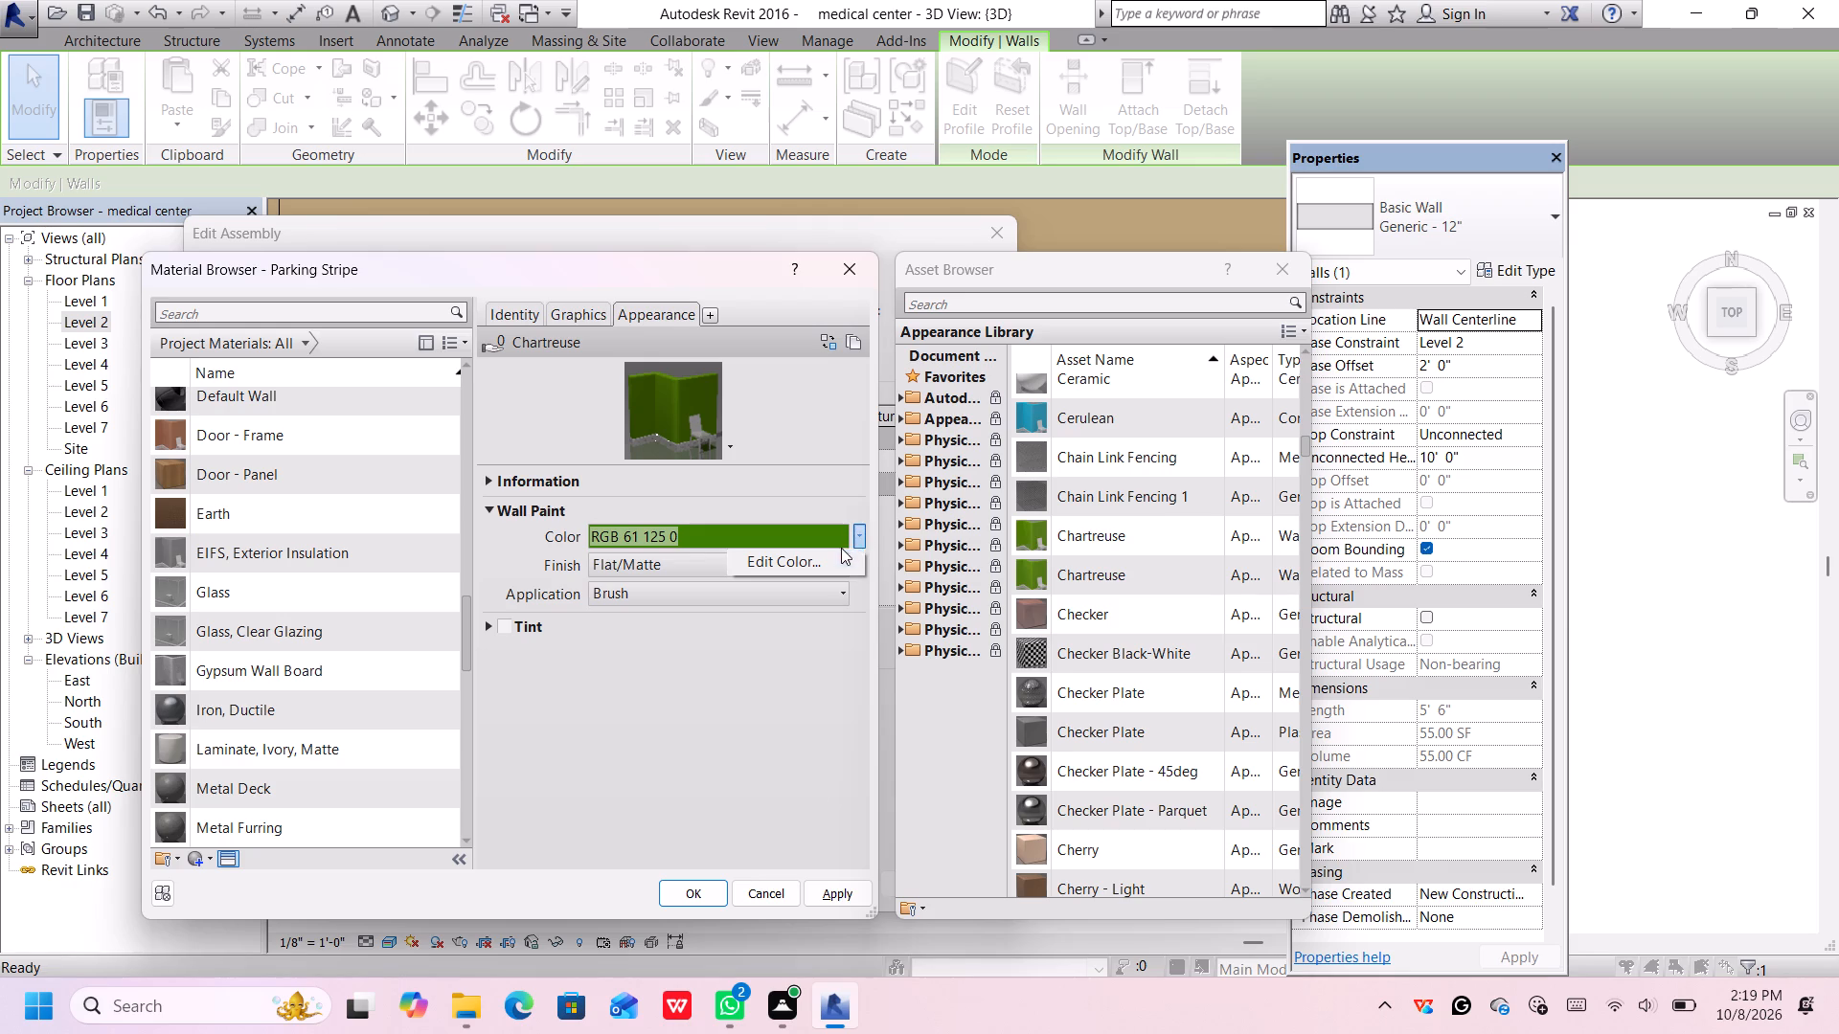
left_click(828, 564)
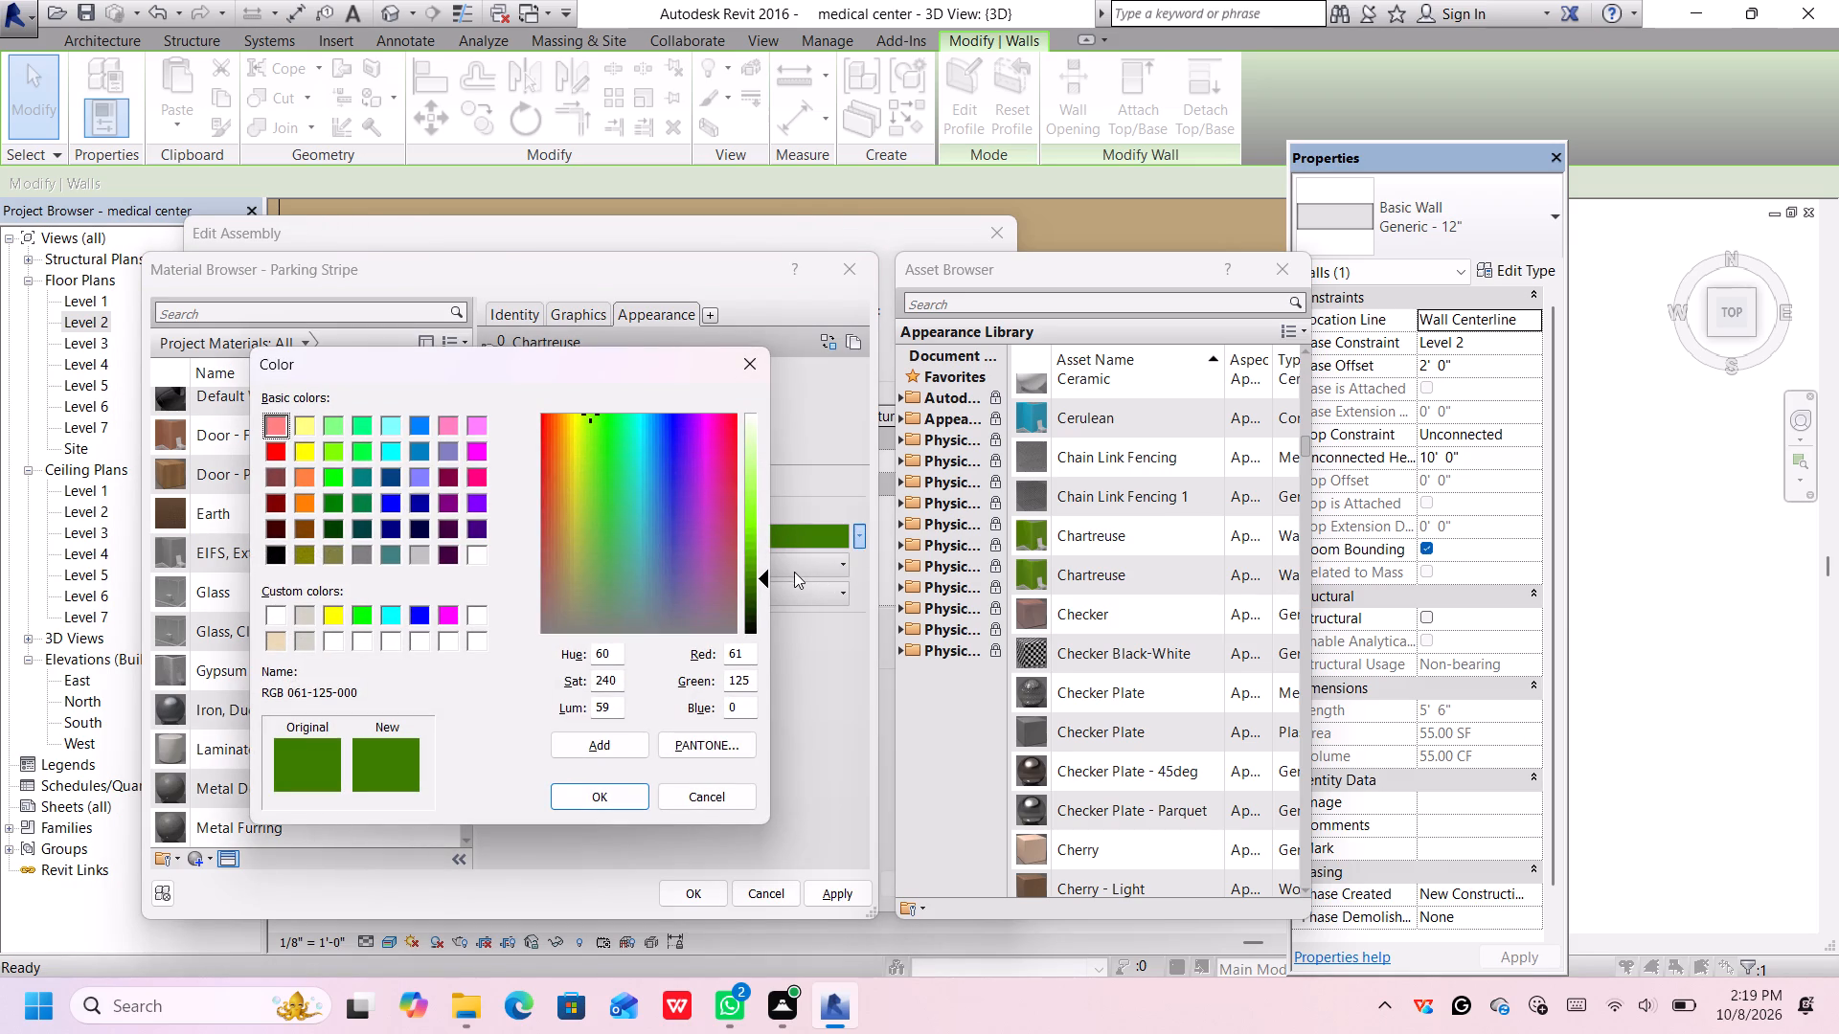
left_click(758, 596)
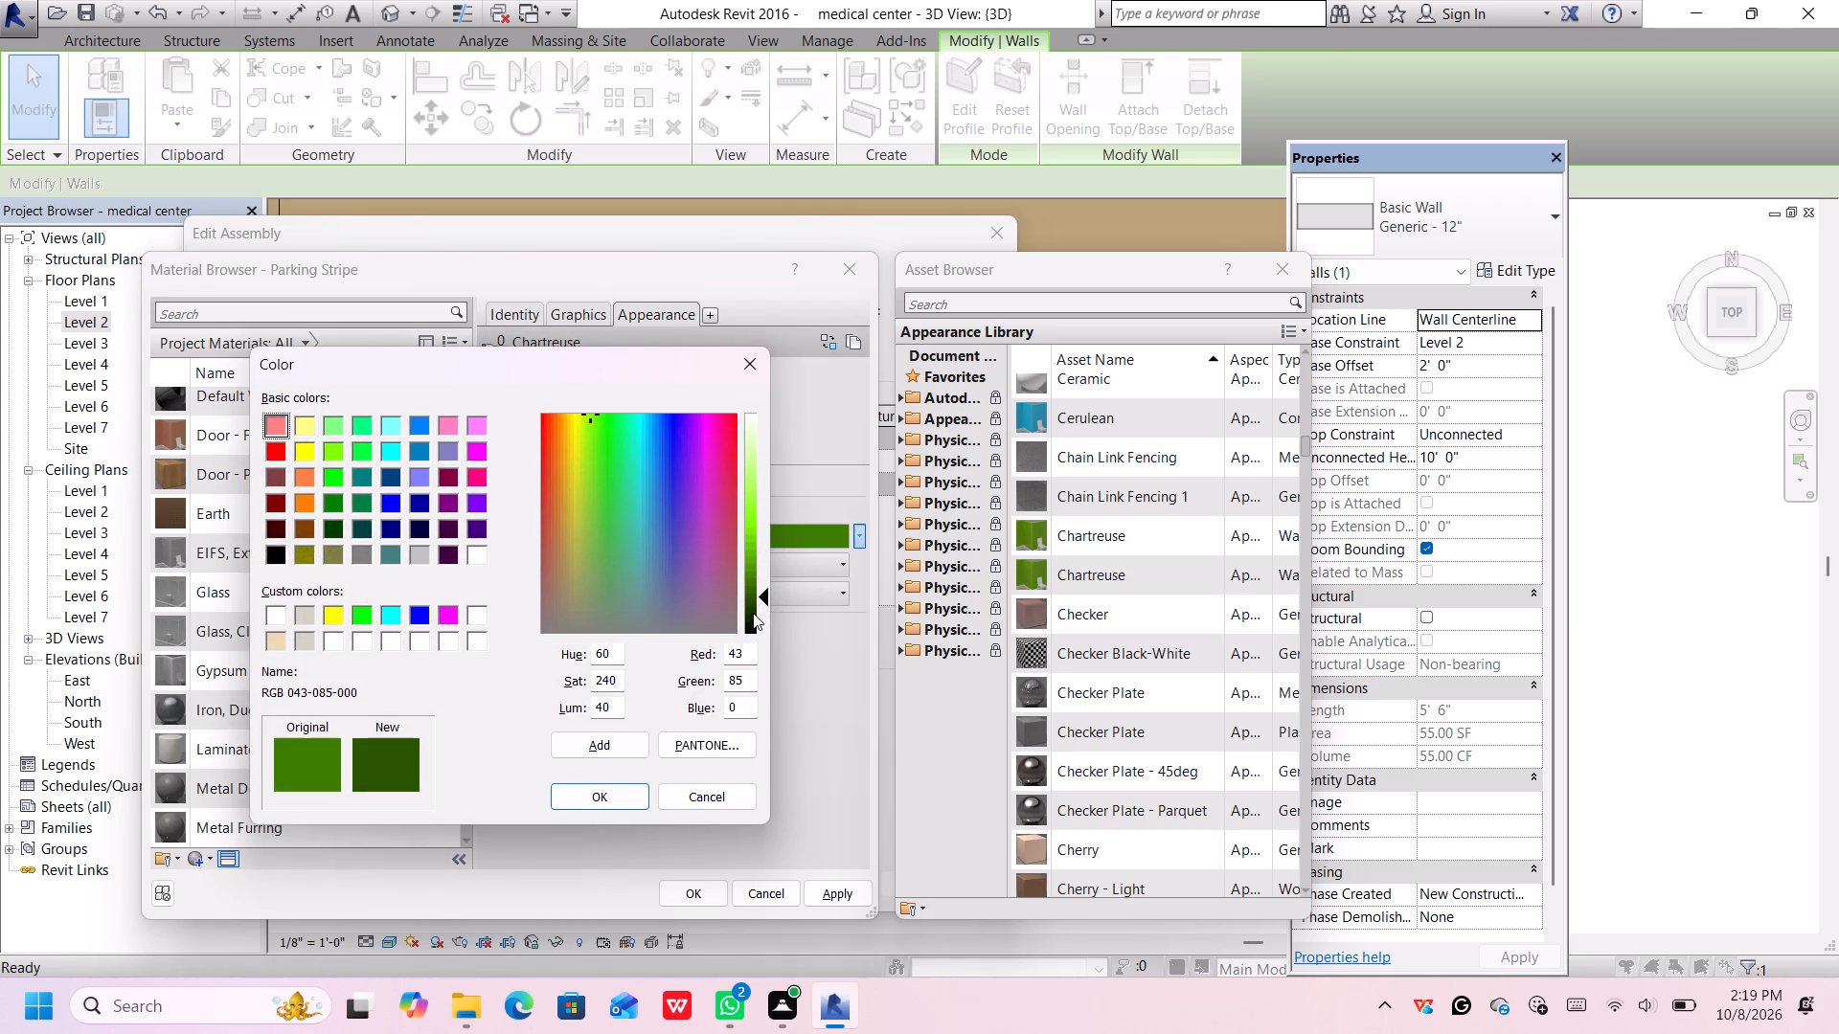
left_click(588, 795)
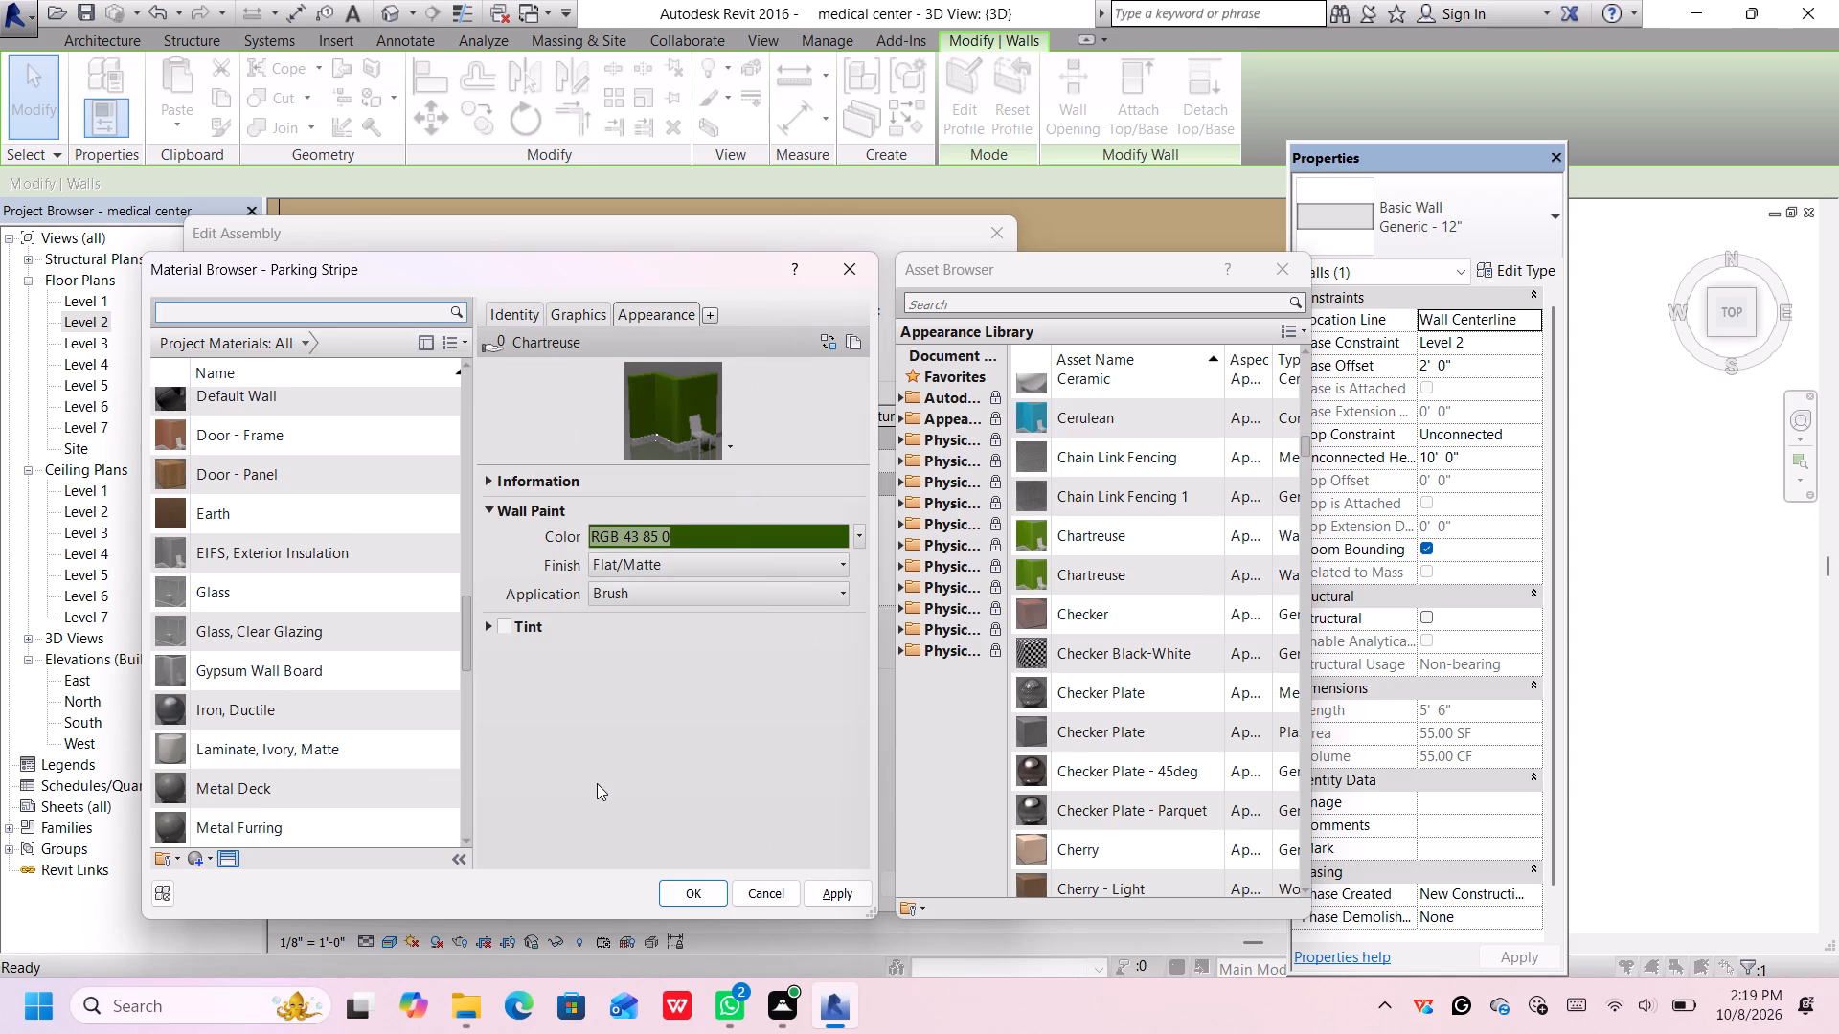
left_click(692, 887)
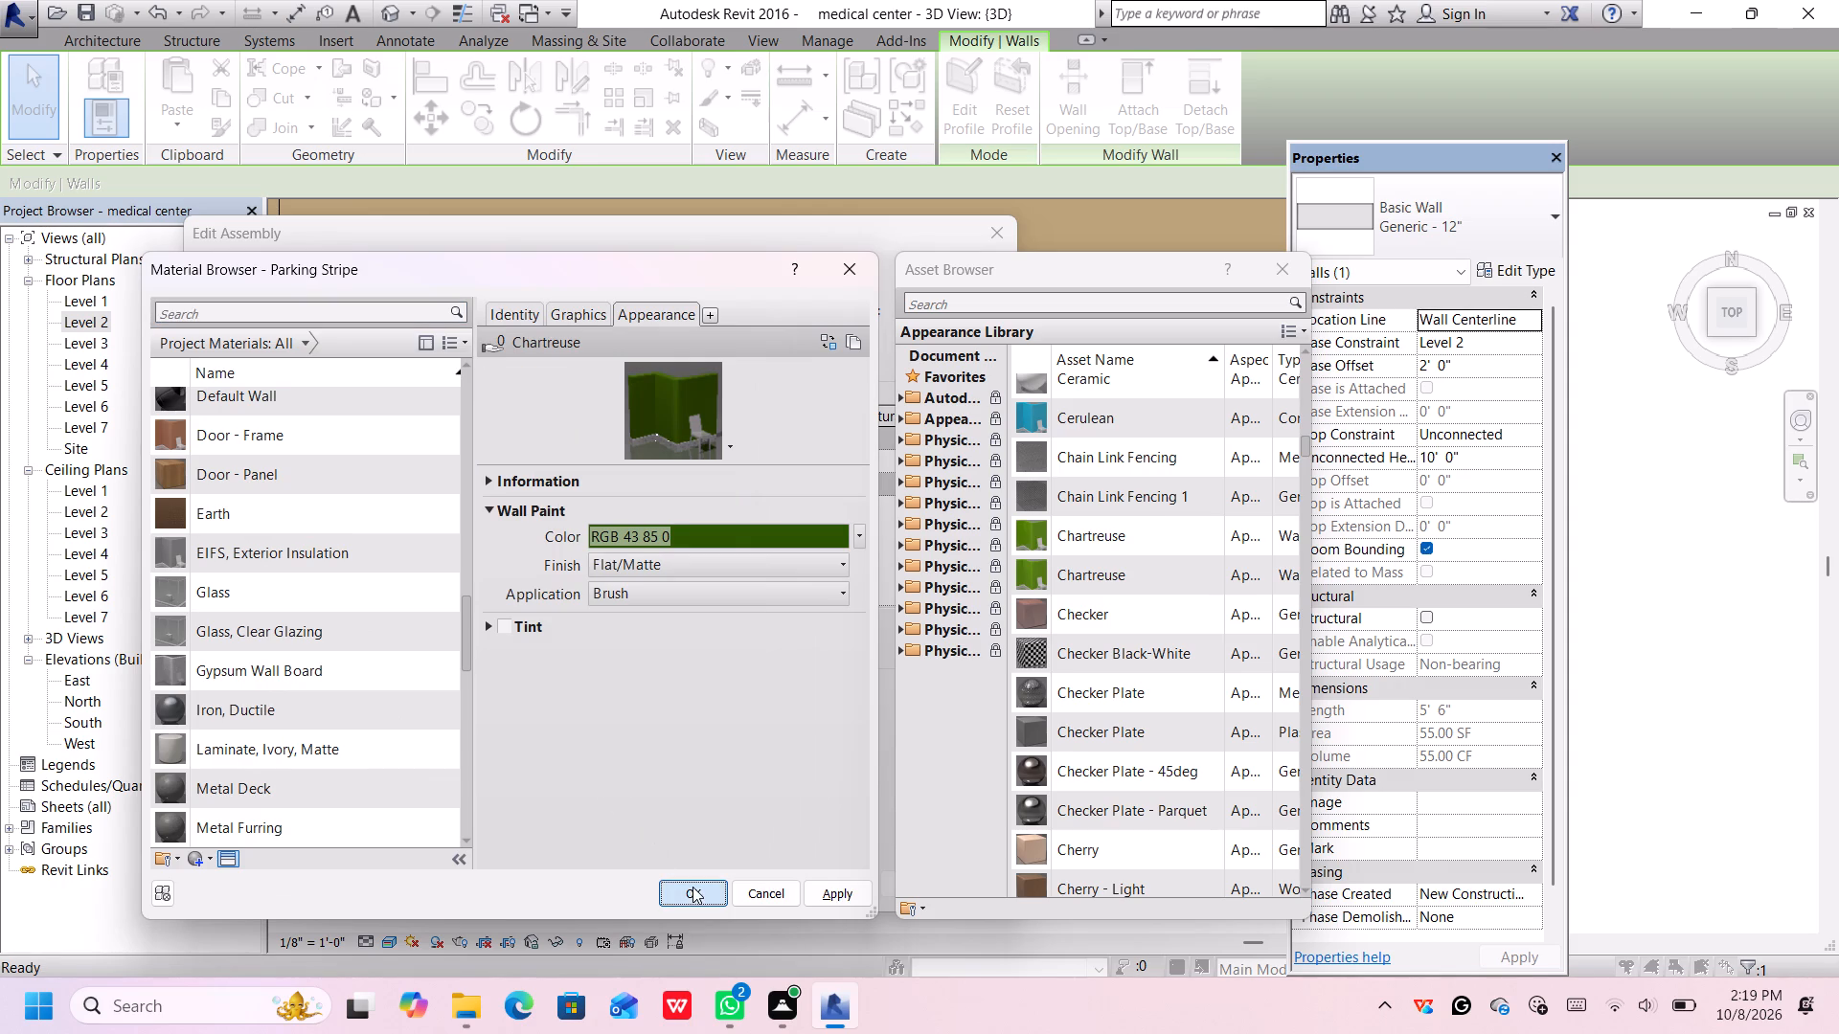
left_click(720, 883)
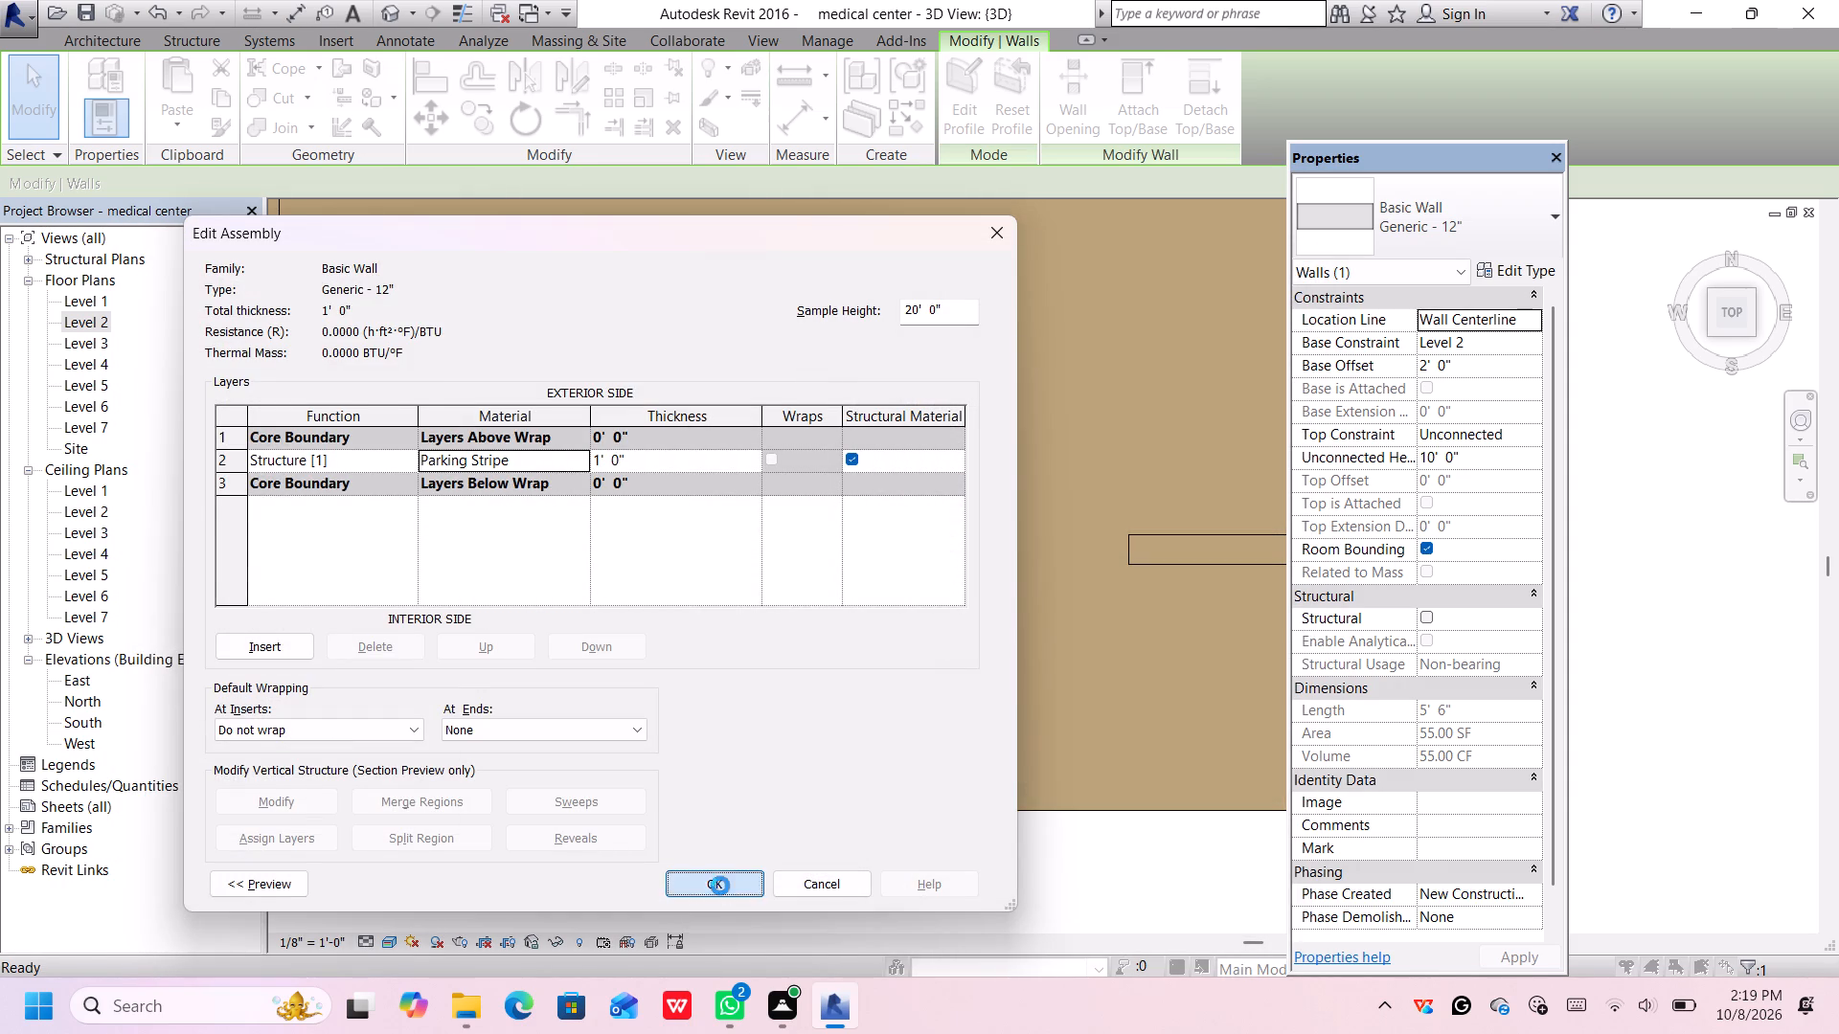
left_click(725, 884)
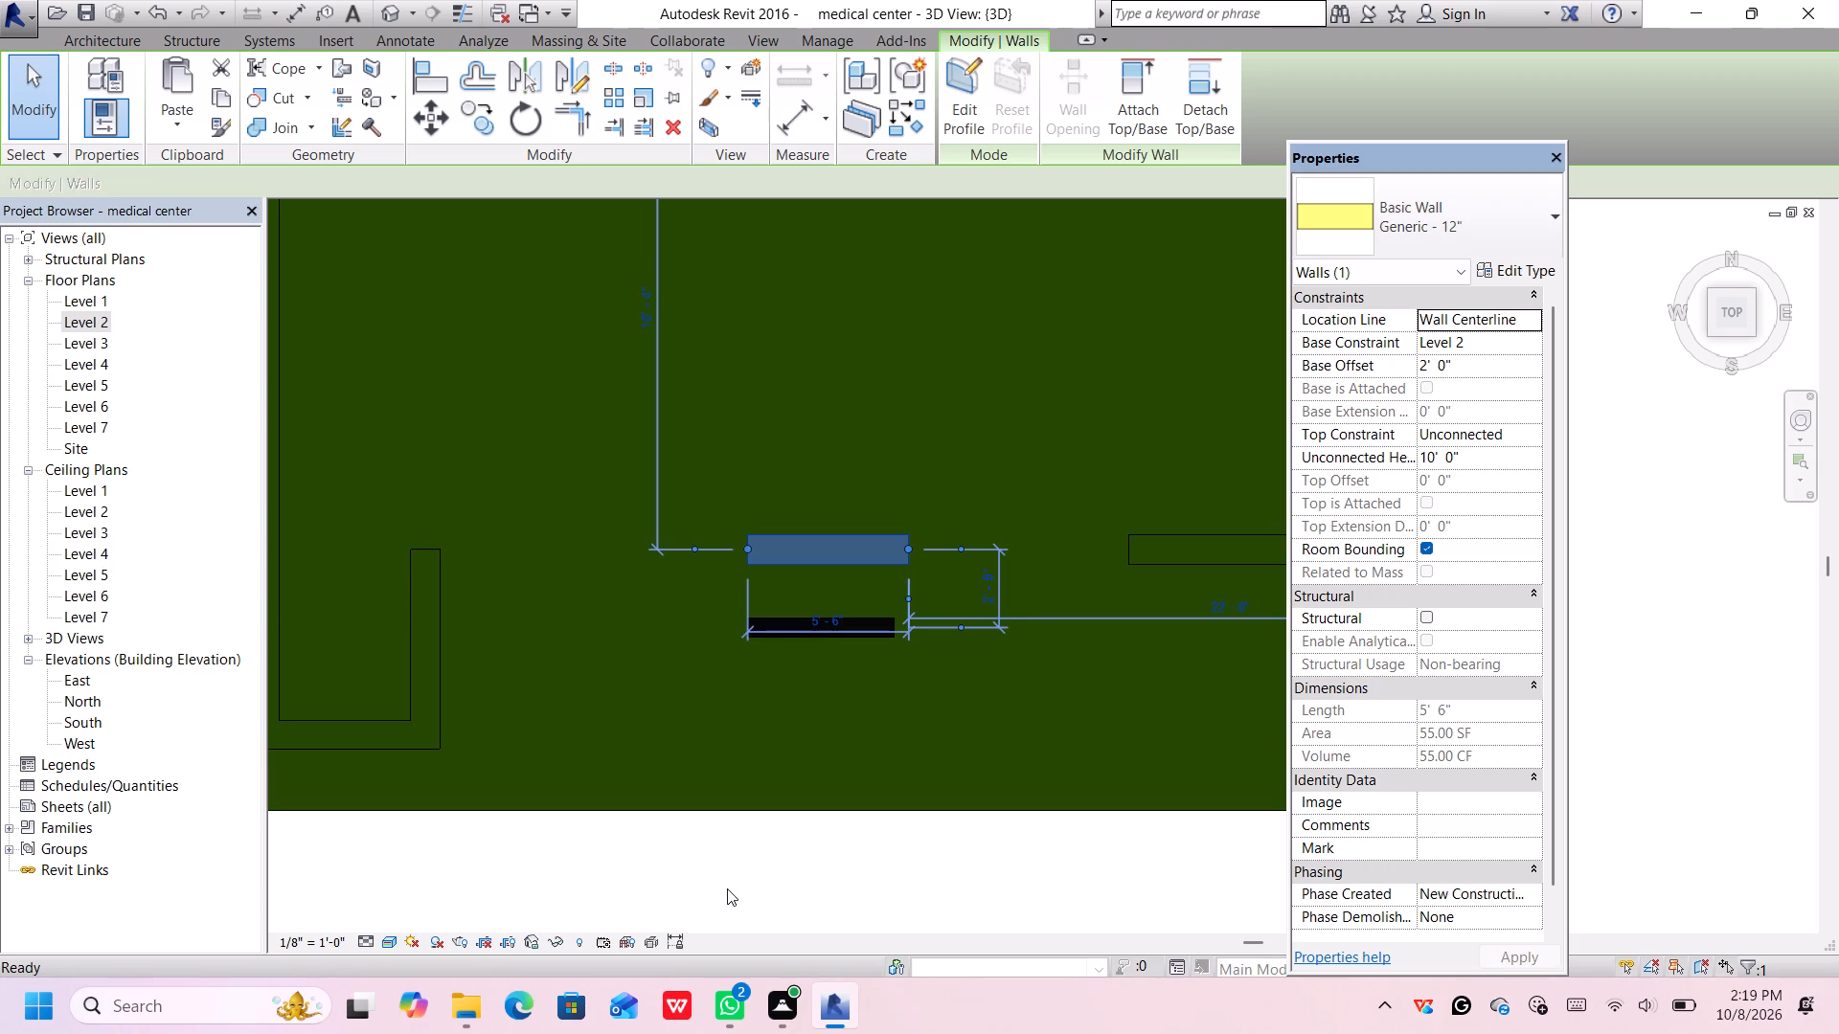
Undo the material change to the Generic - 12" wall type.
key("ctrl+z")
Open the type properties of the northern short front wall.
left_click(852, 537)
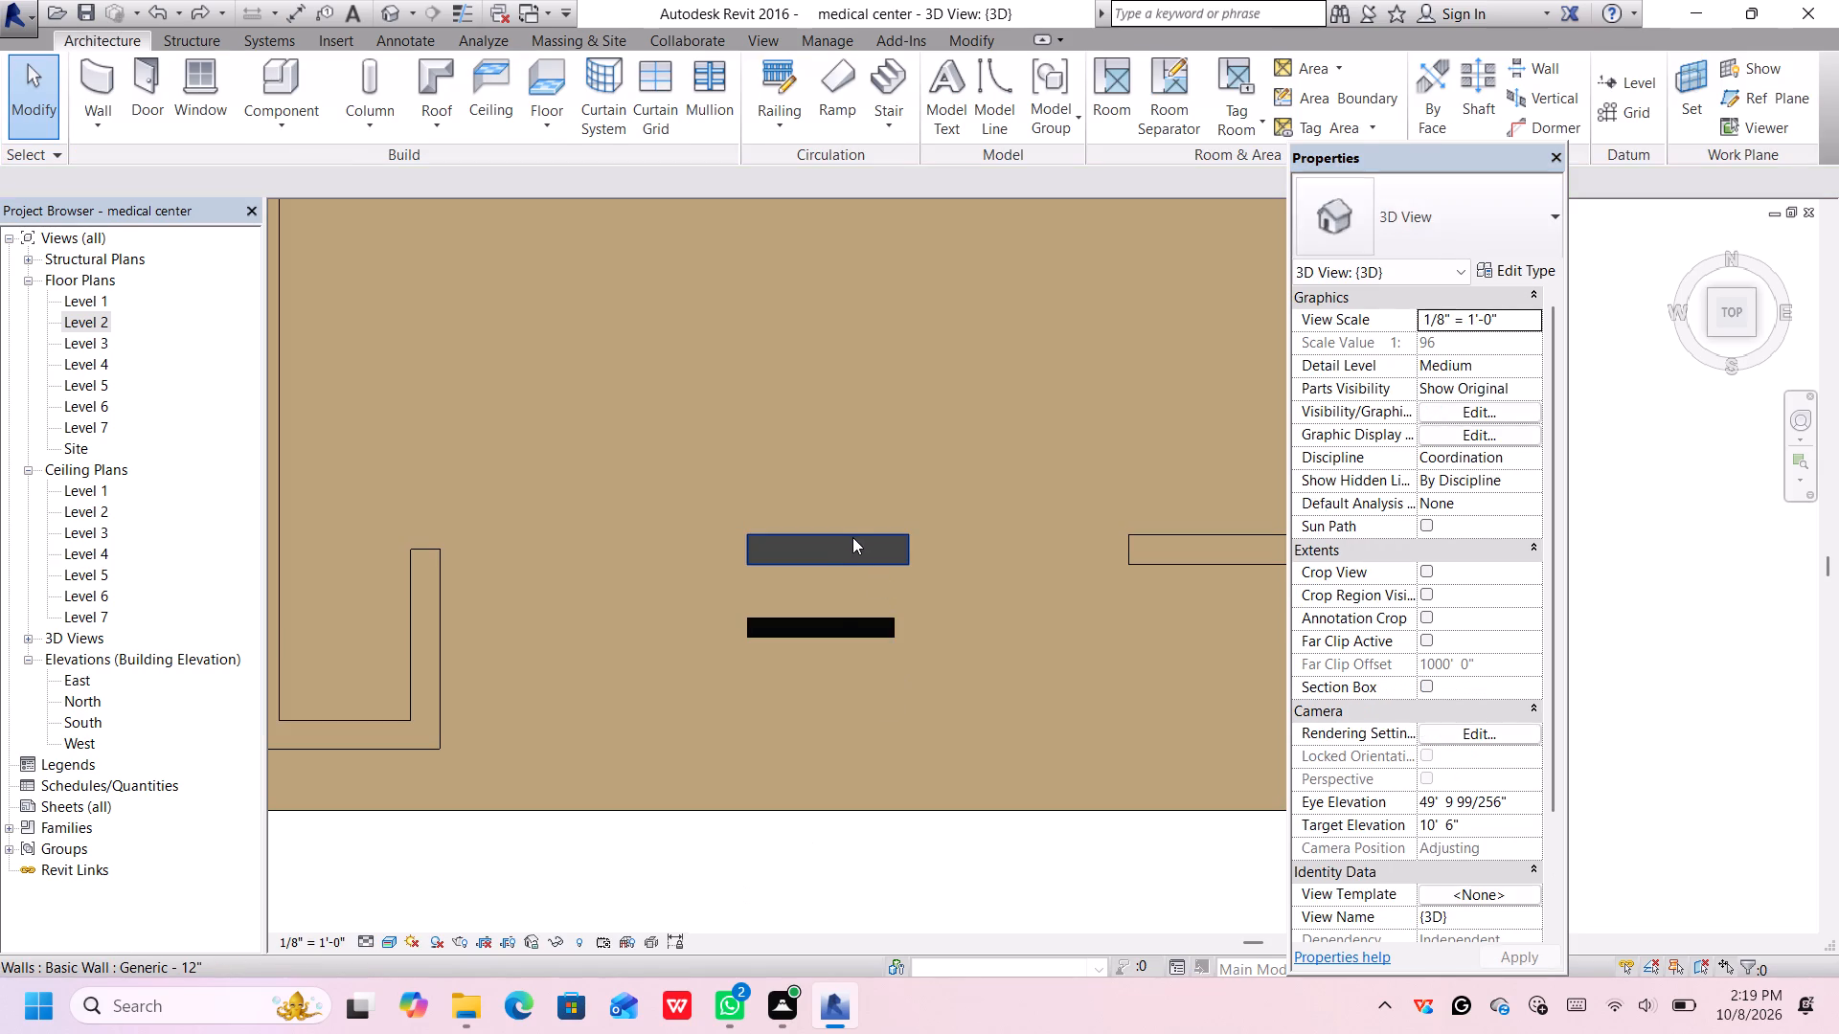
left_click(1468, 210)
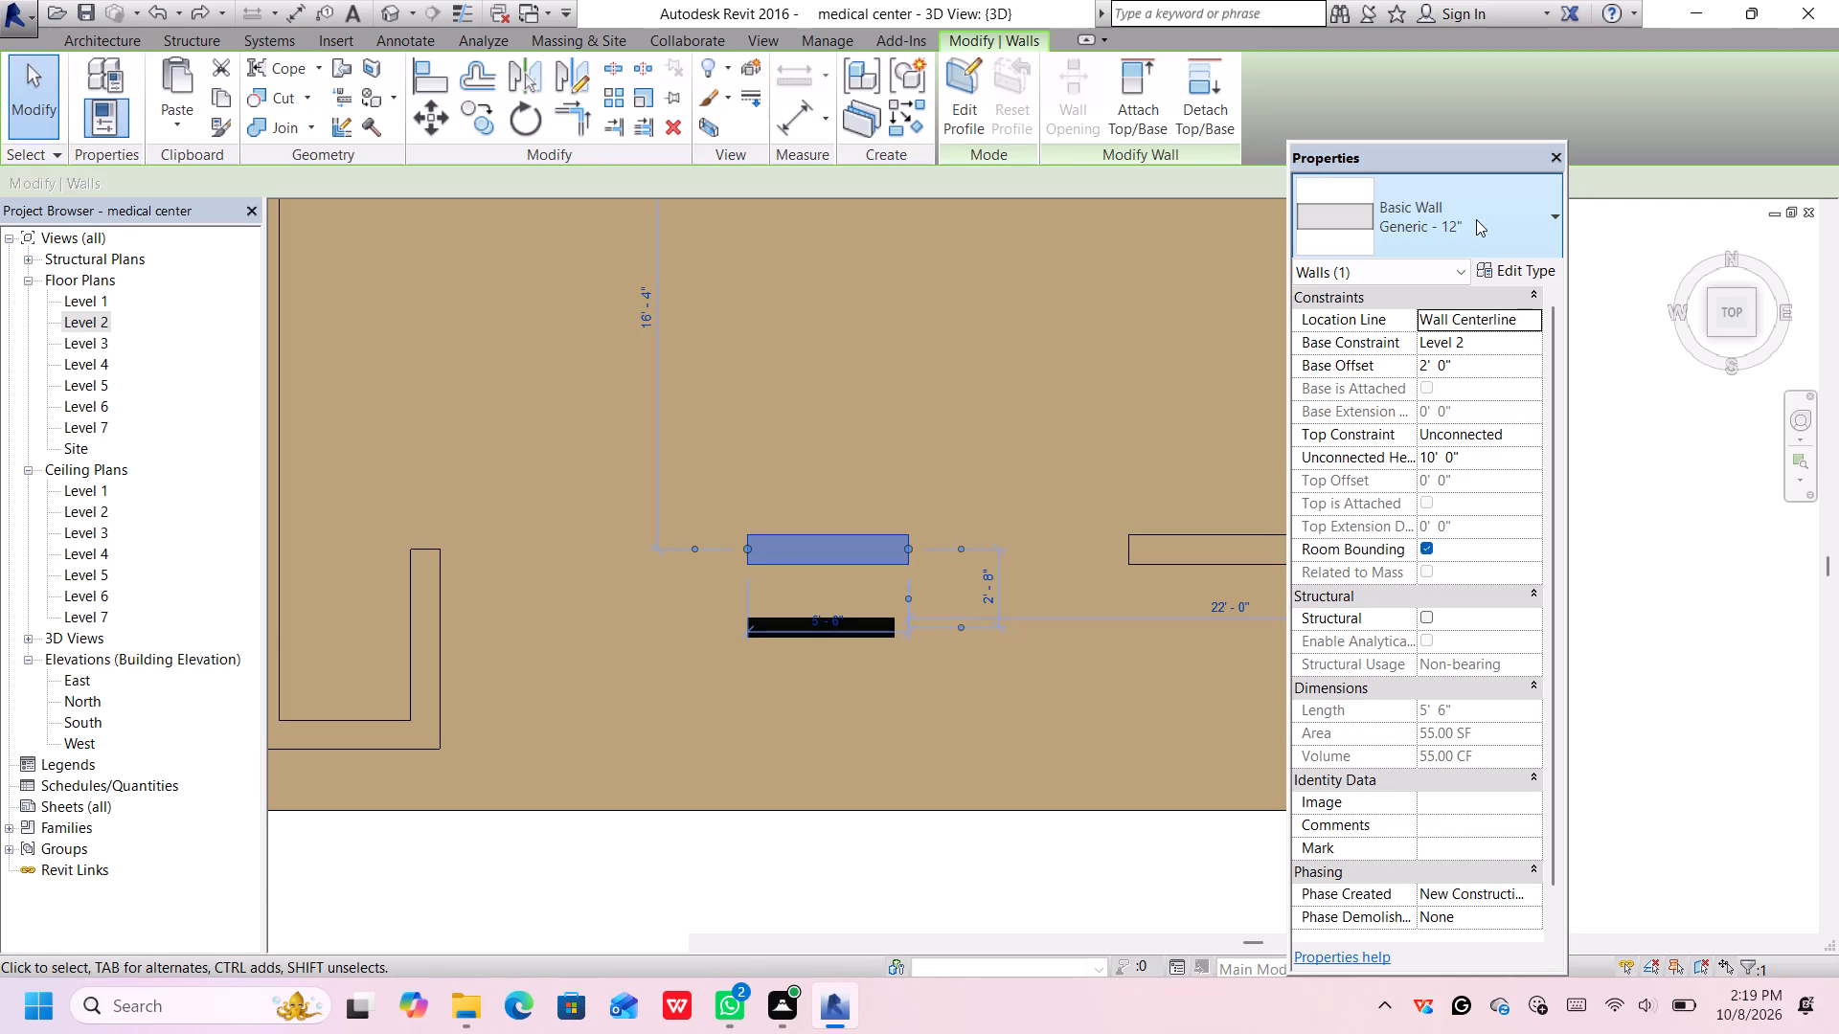
left_click(1527, 227)
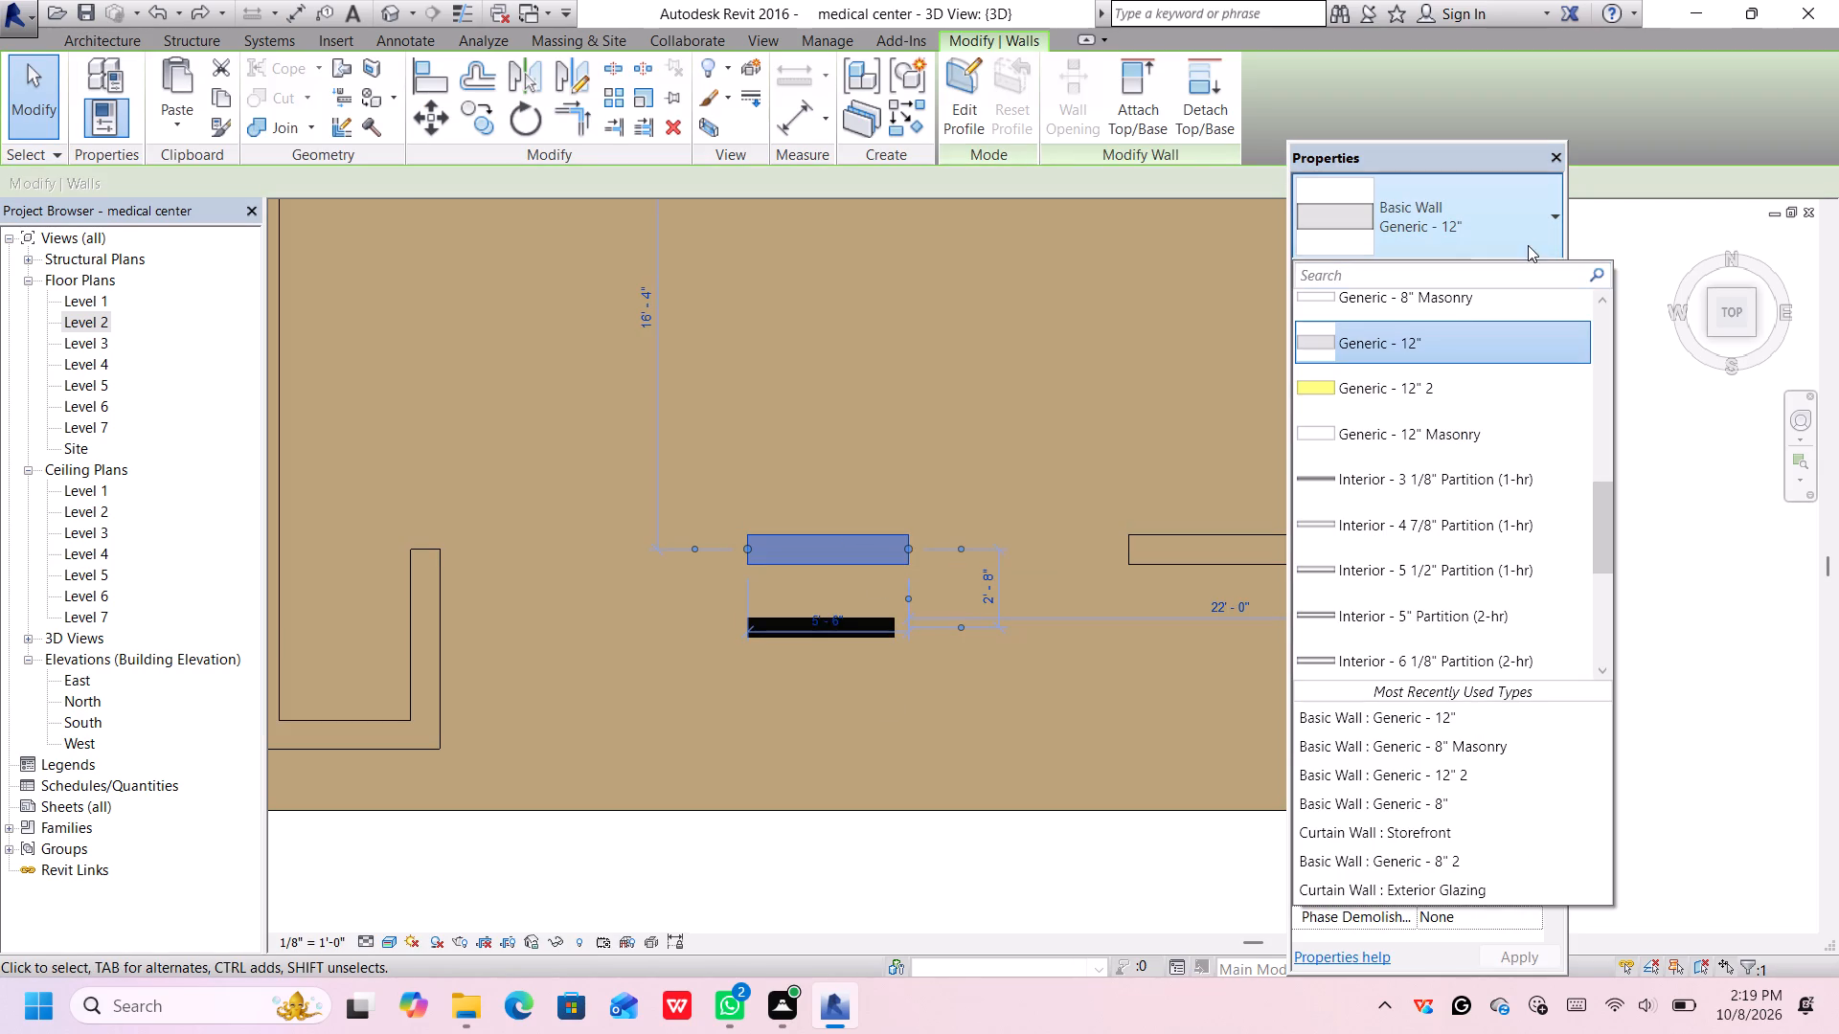
left_click(1644, 376)
left_click(1518, 268)
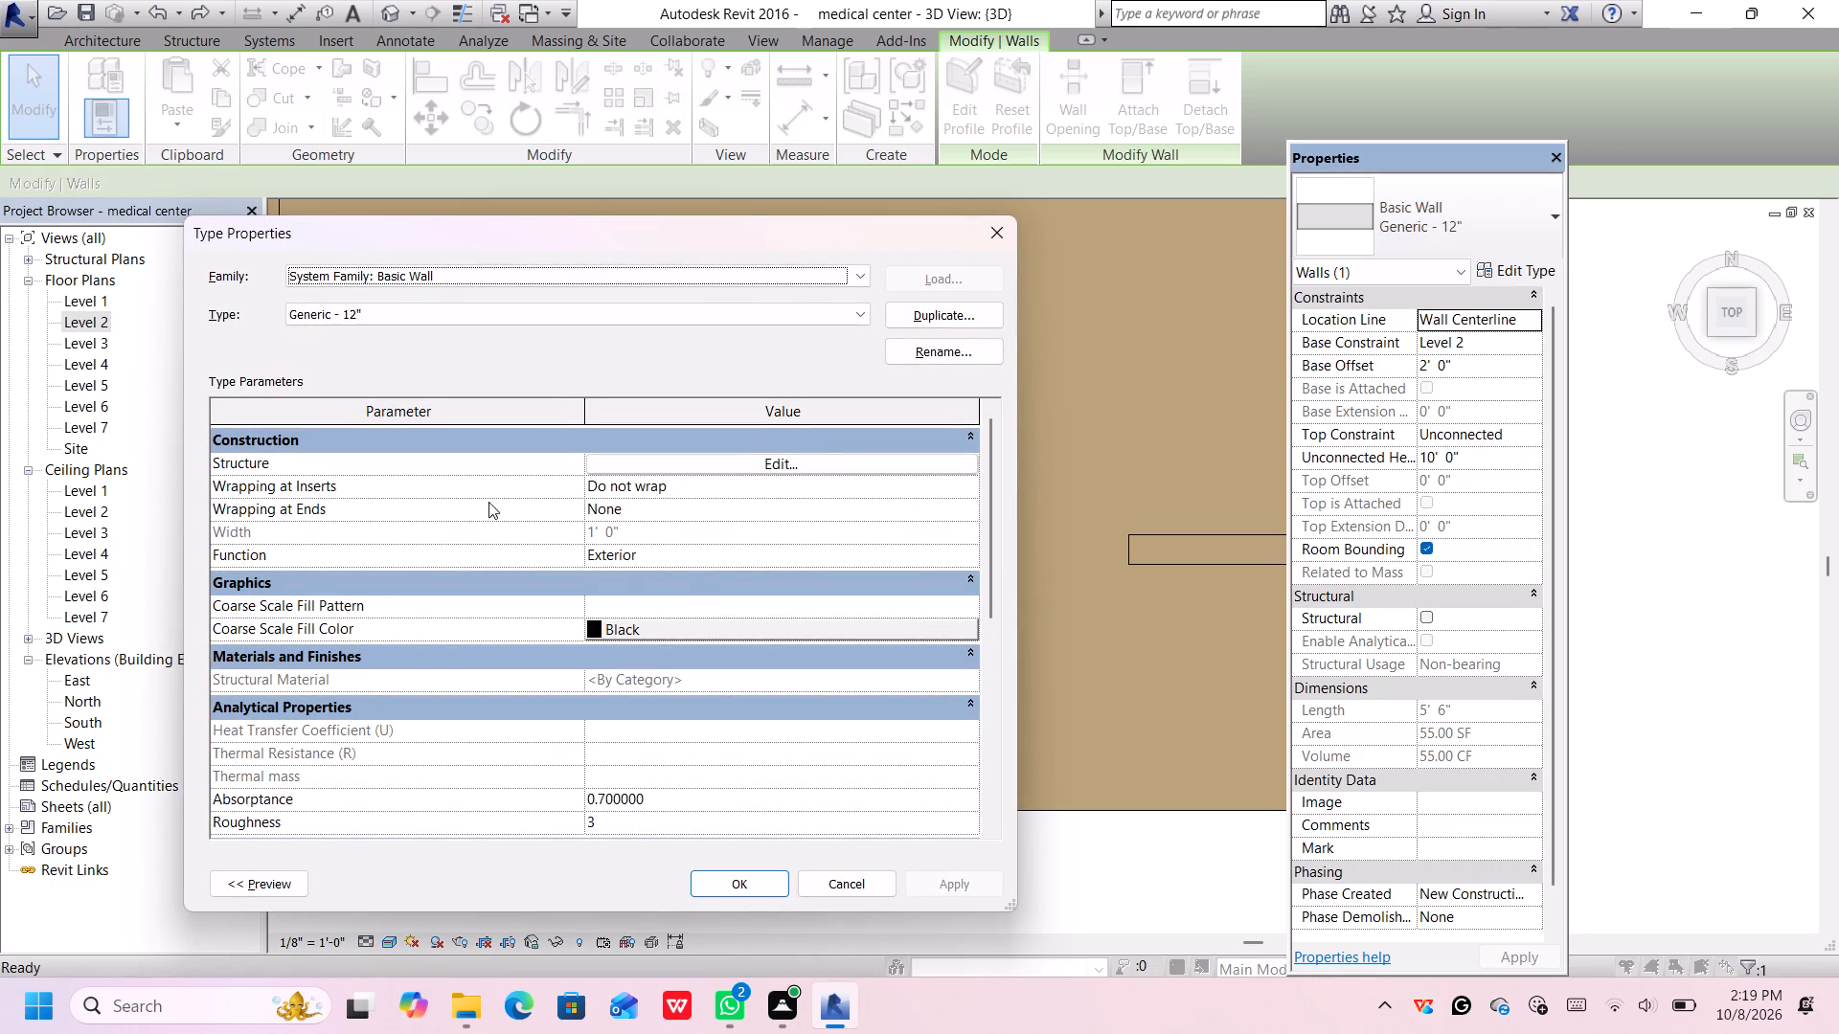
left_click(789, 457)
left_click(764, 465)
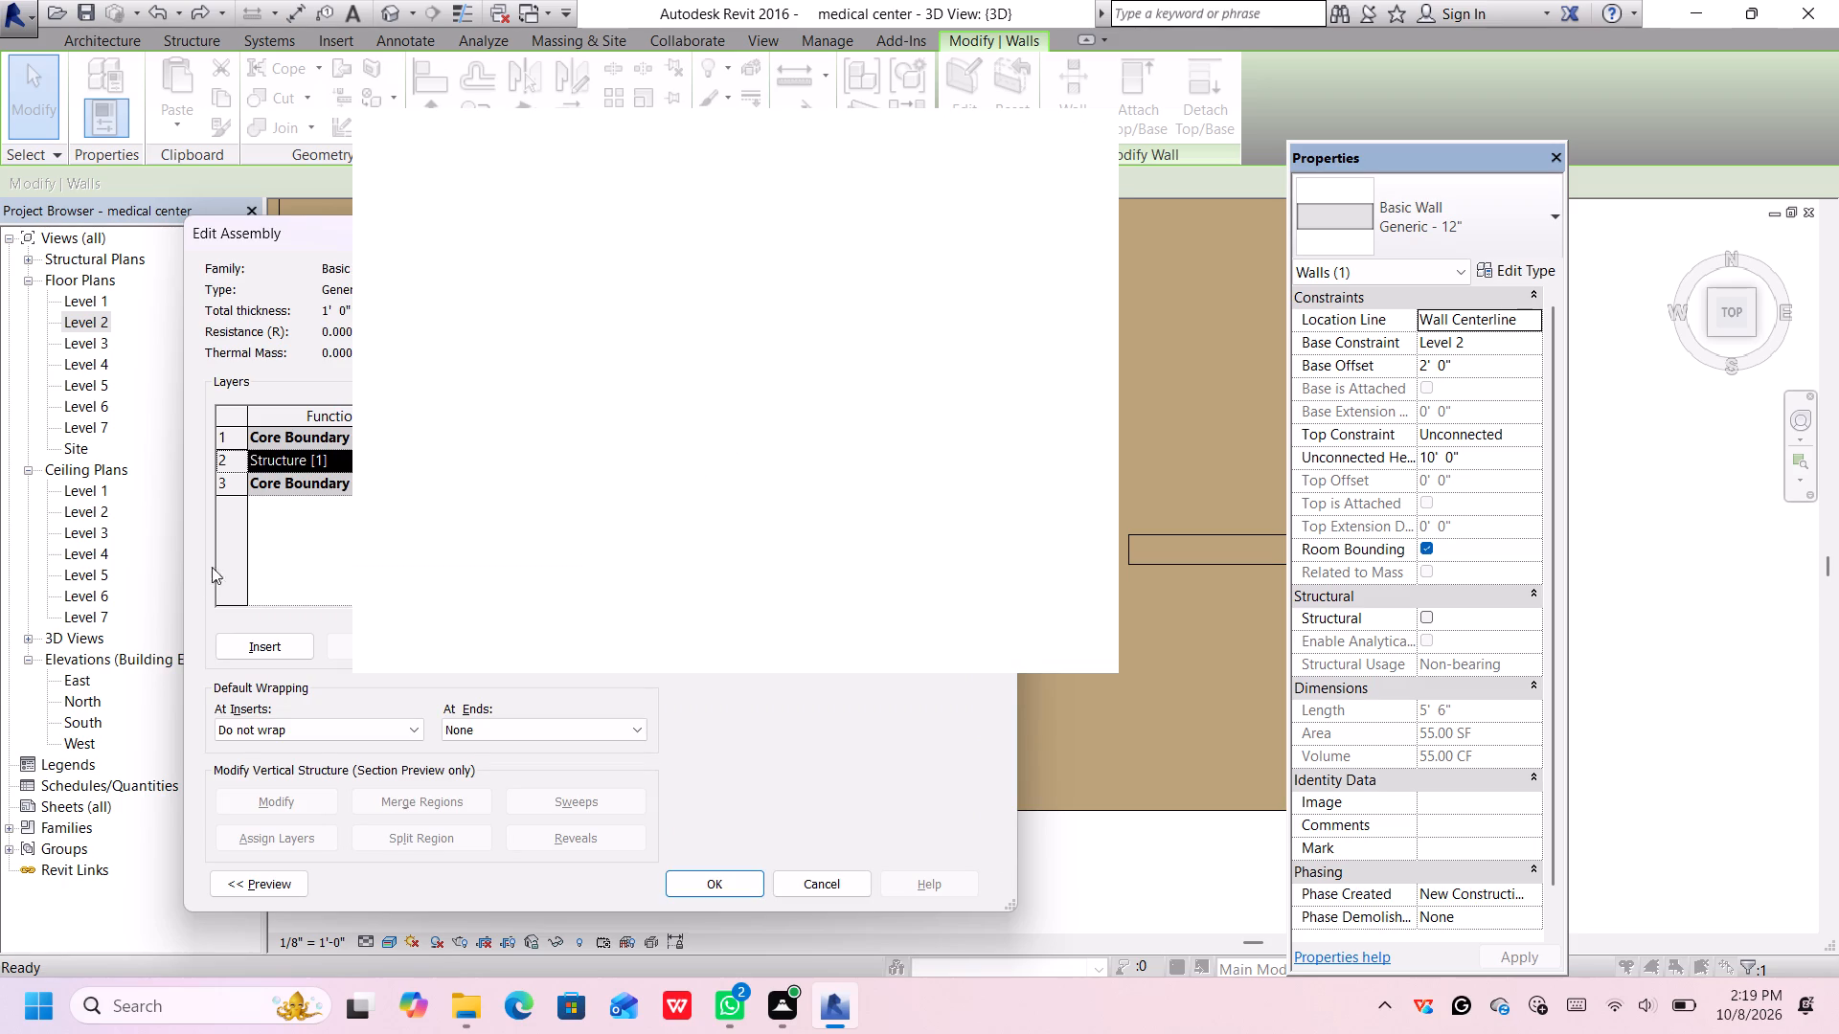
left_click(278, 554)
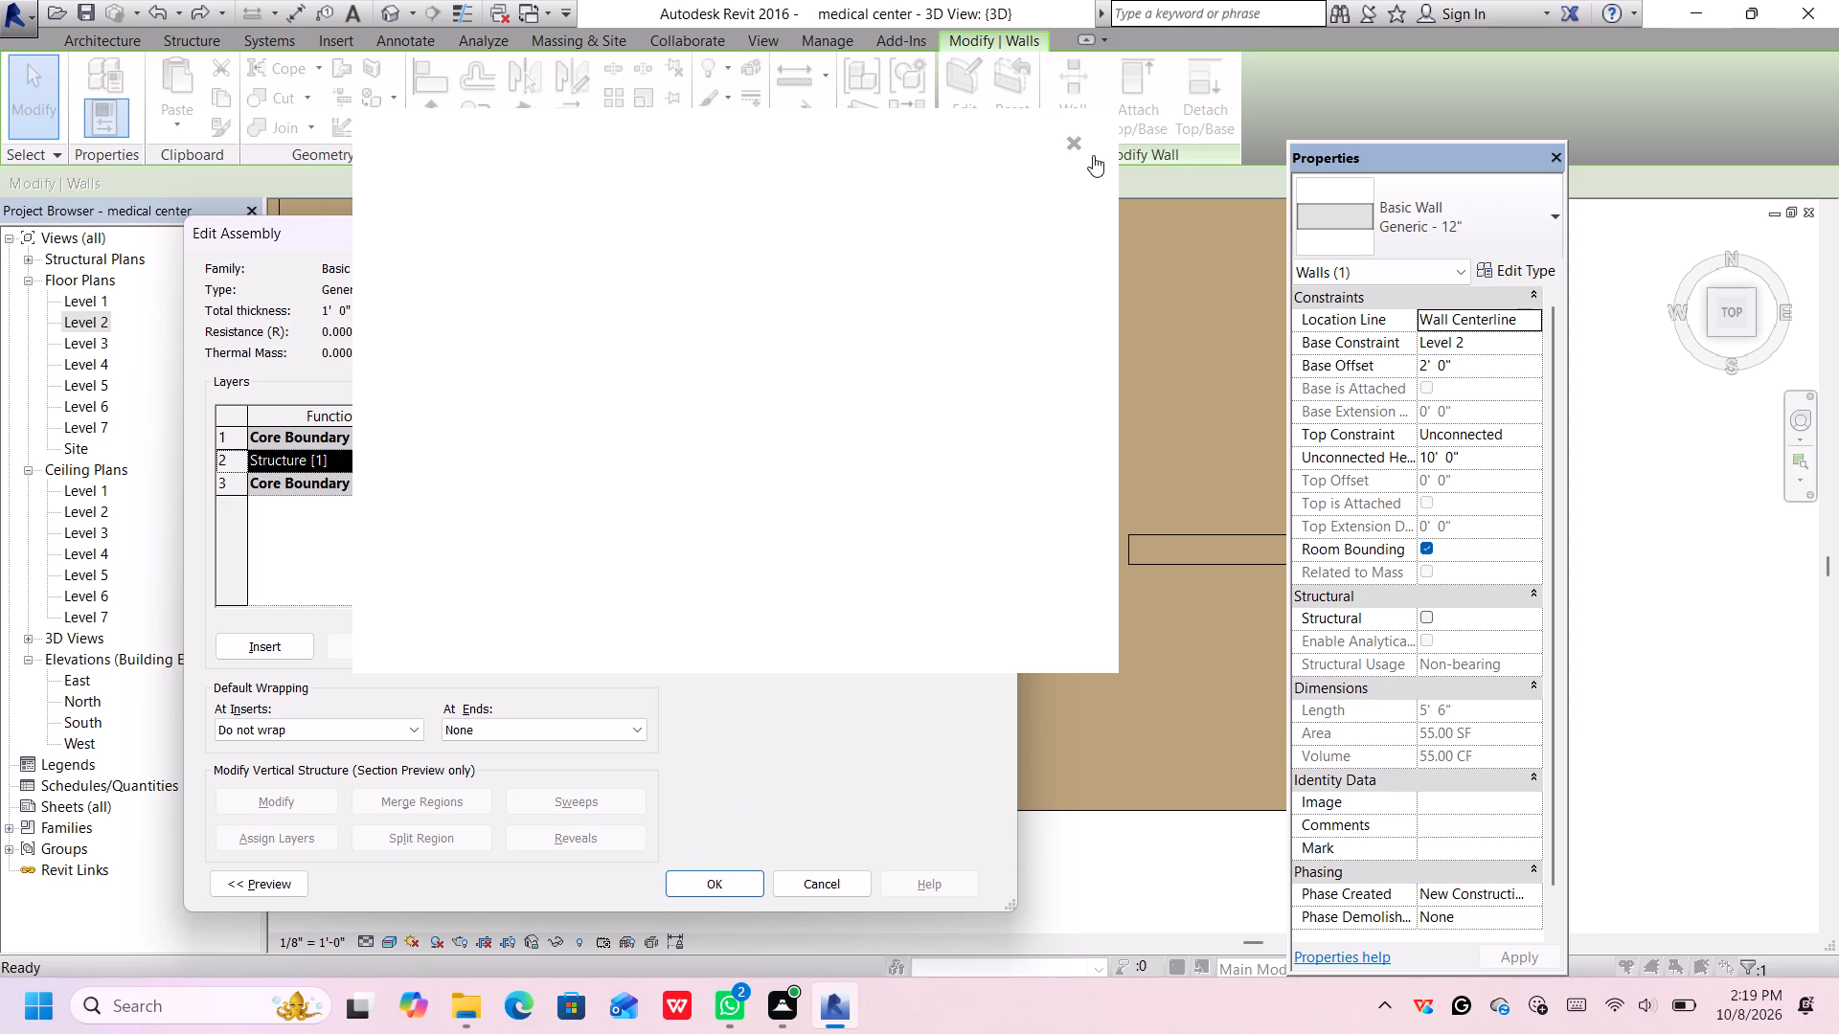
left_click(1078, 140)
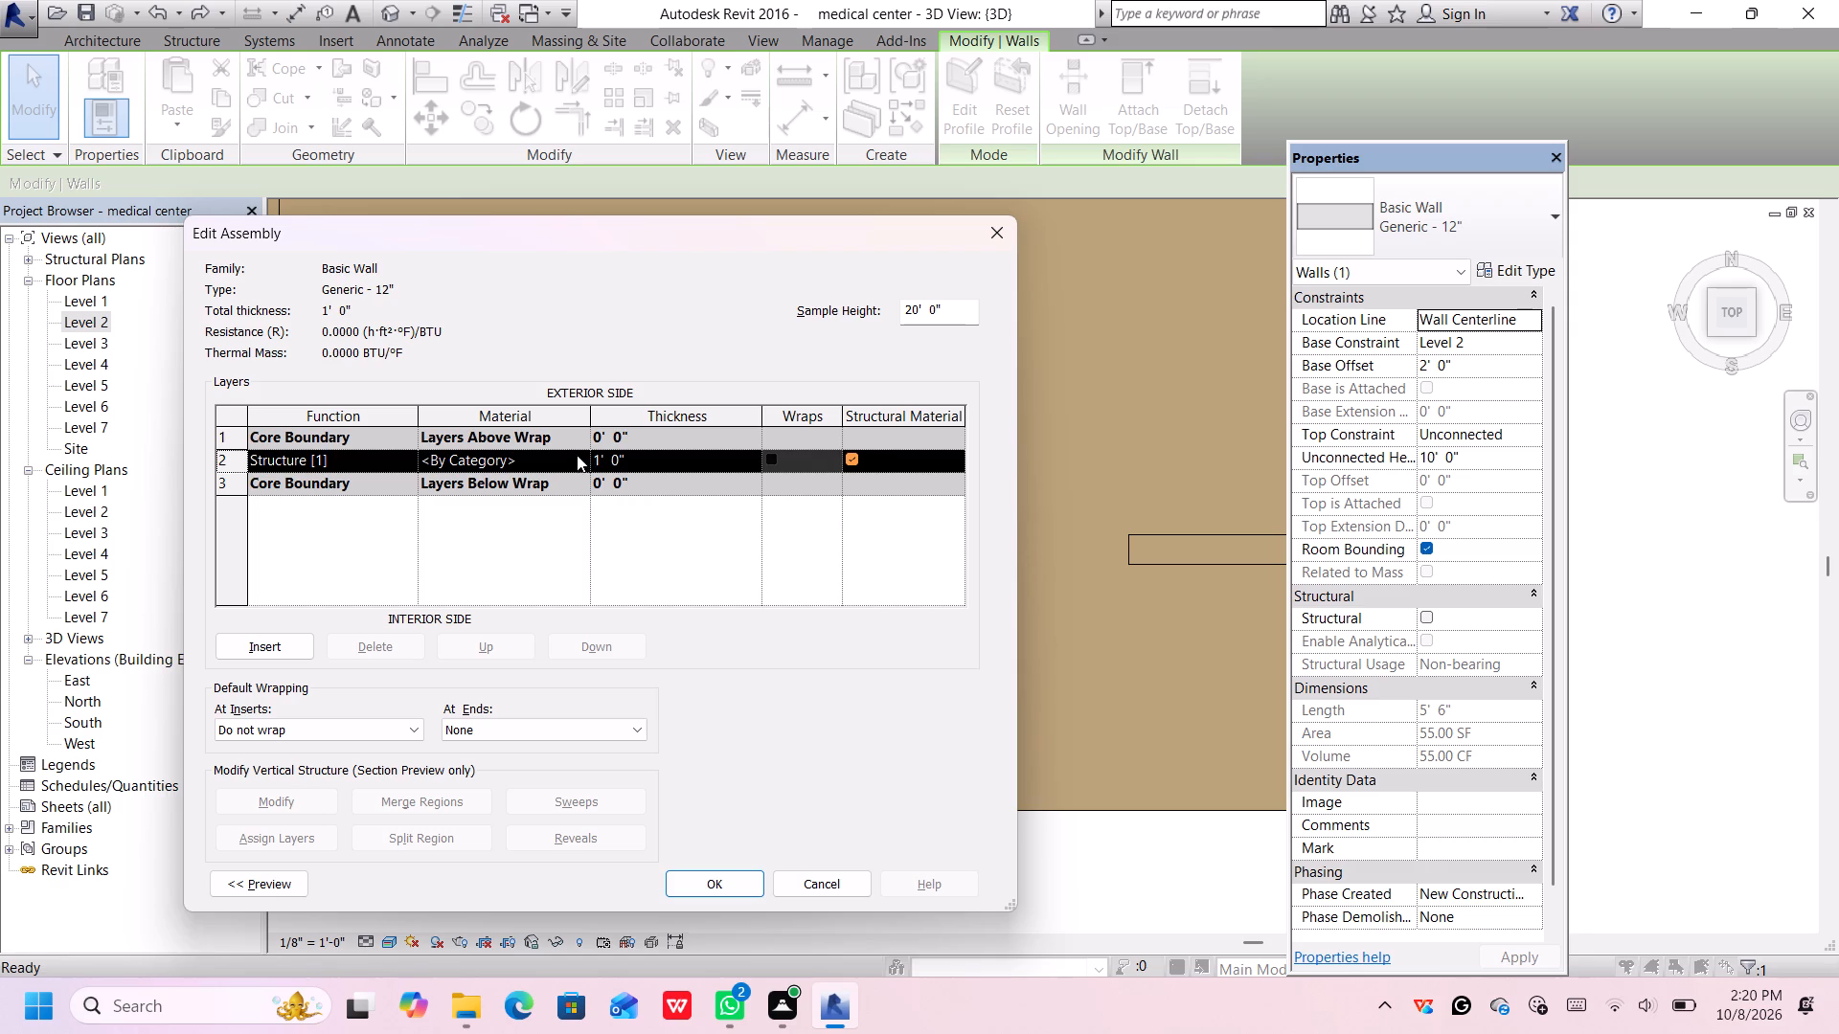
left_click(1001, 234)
Duplicate the Generic - 12" wall type under the name green color wall.
left_click(962, 308)
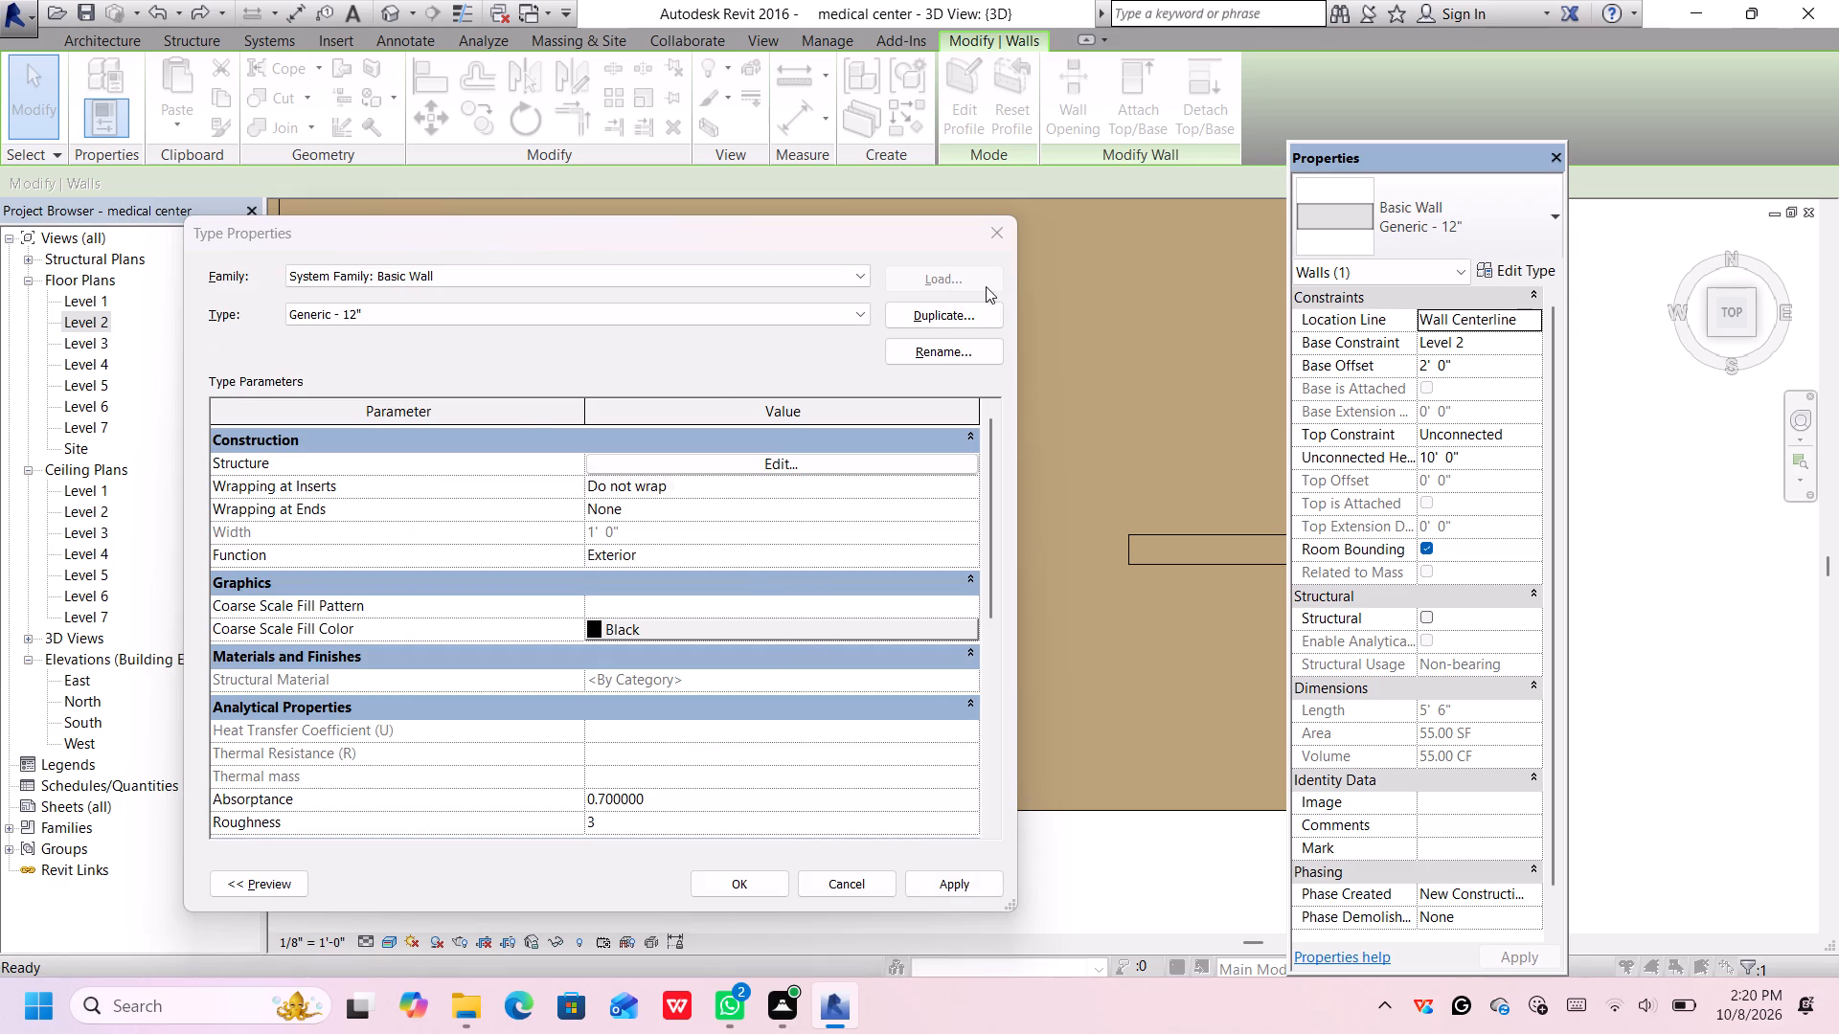
left_click(628, 554)
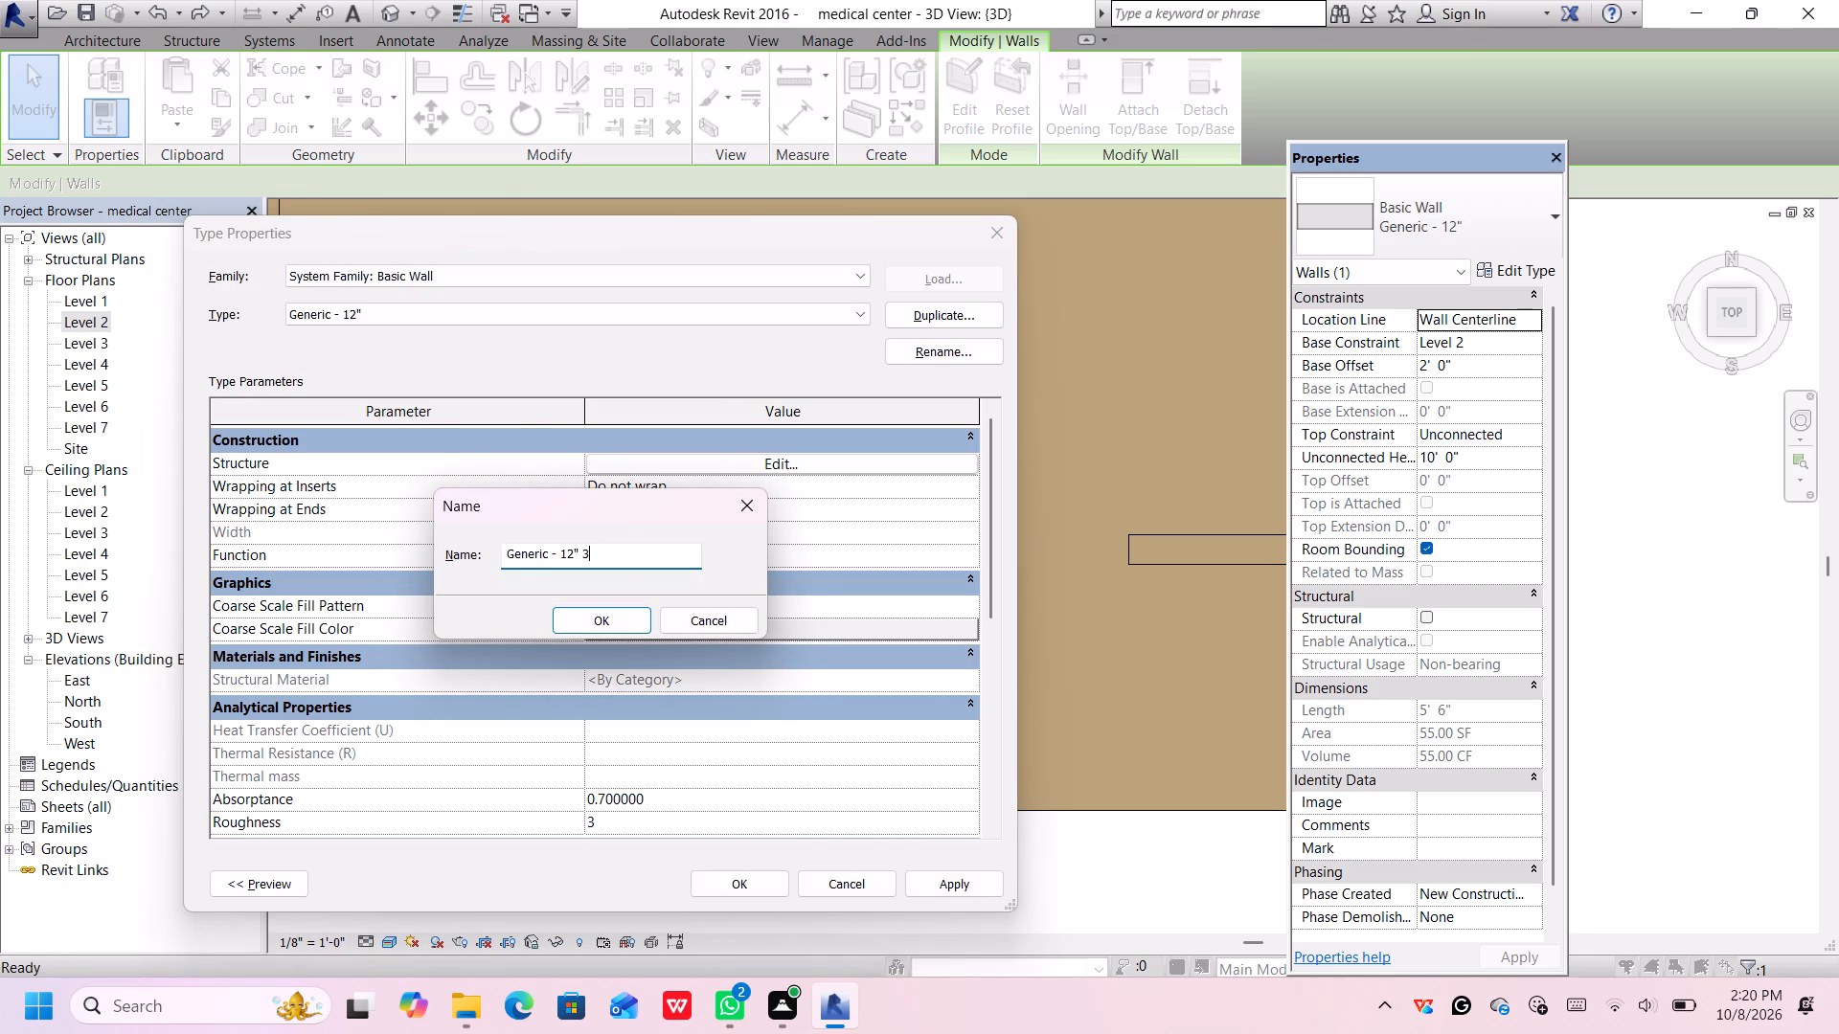
key("BackSpace")
key("BackSpace")
key("BackSpace")
key("BackSpace")
key("BackSpace")
key("BackSpace")
key("BackSpace")
key("BackSpace")
key("BackSpace")
key("BackSpace")
key("BackSpace")
key("BackSpace")
key("BackSpace")
key("BackSpace")
key("BackSpace")
key("BackSpace")
key("BackSpace")
key("BackSpace")
key("BackSpace")
type("green")
key("space")
key("c")
type("ol")
key("o")
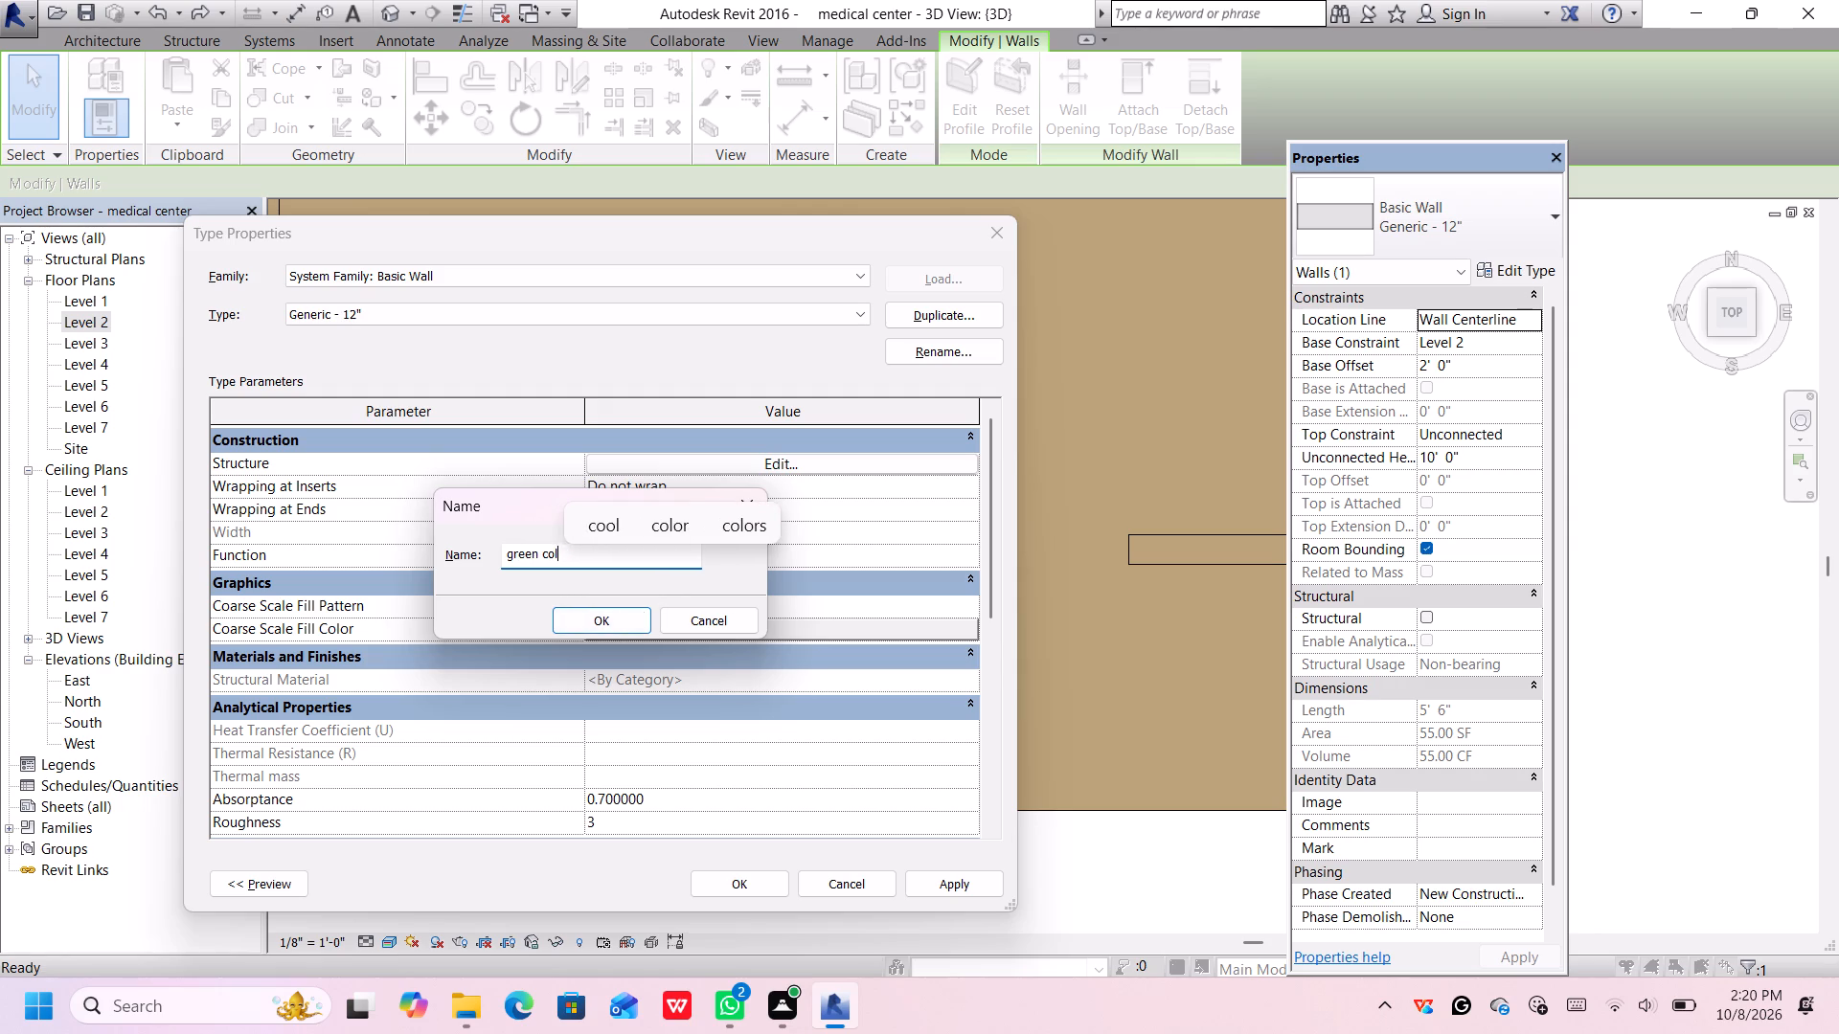
type("r wall")
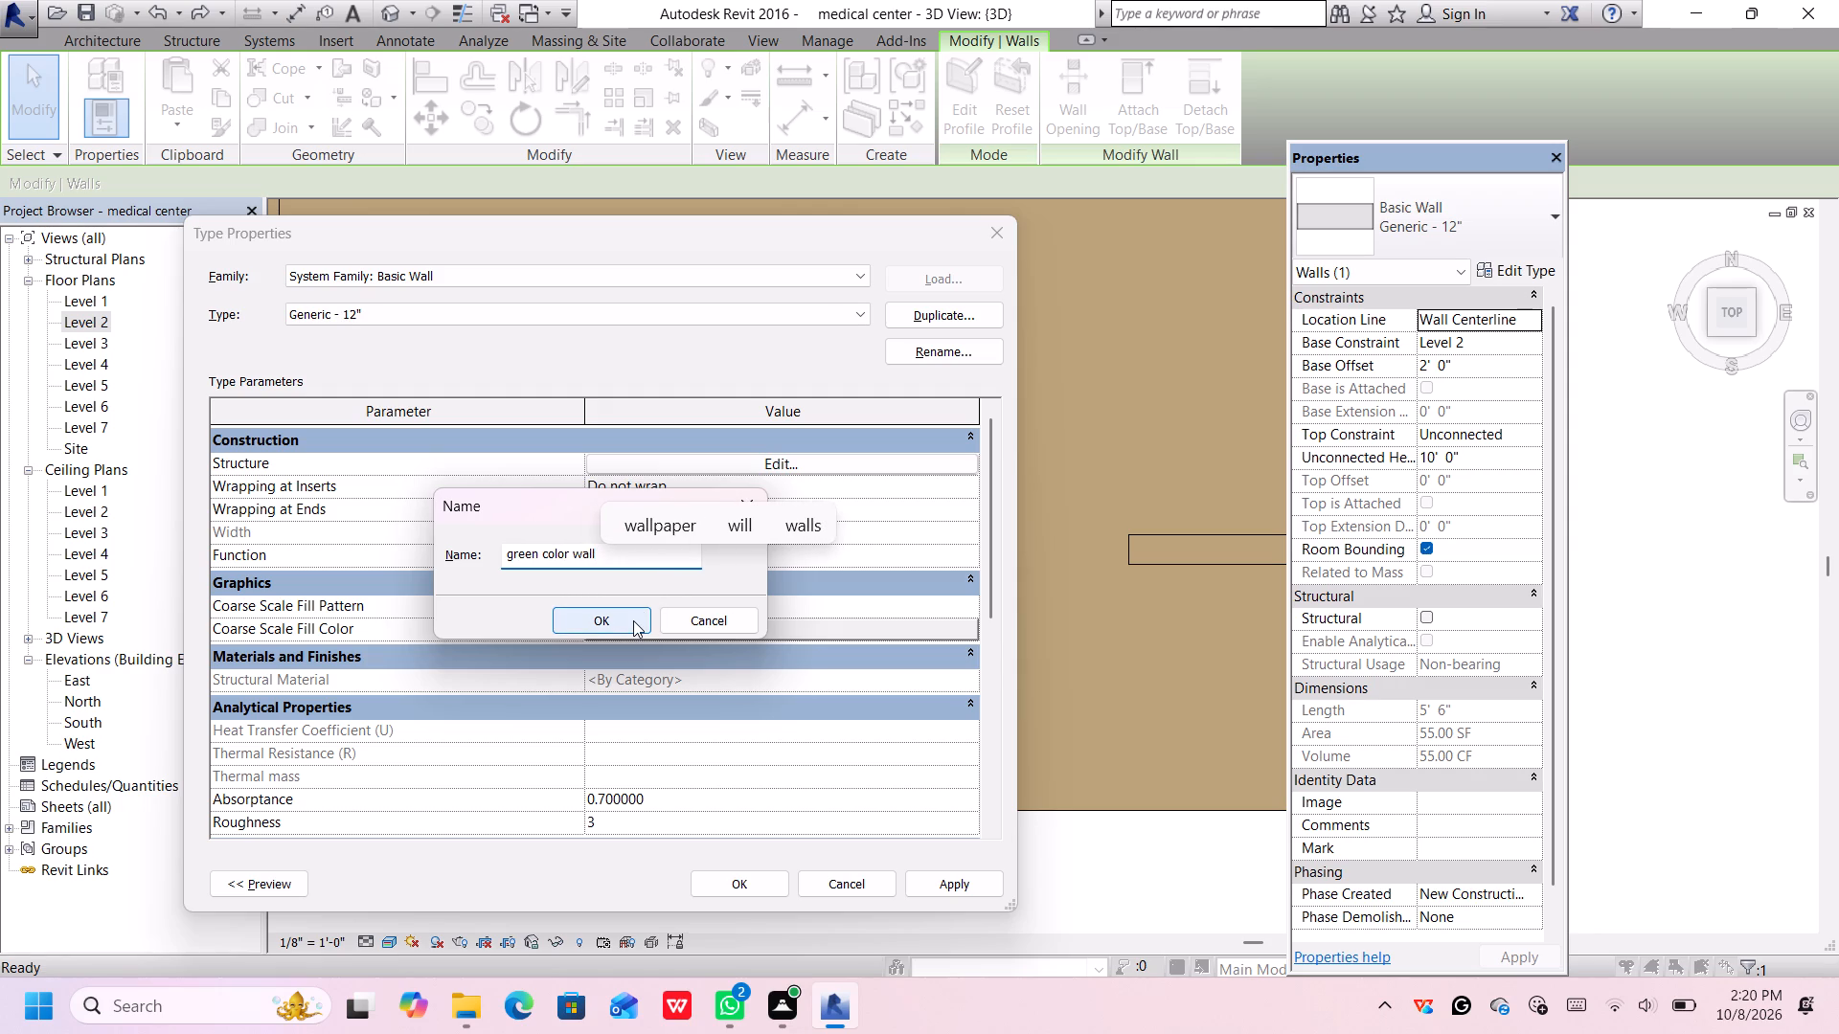
left_click(619, 630)
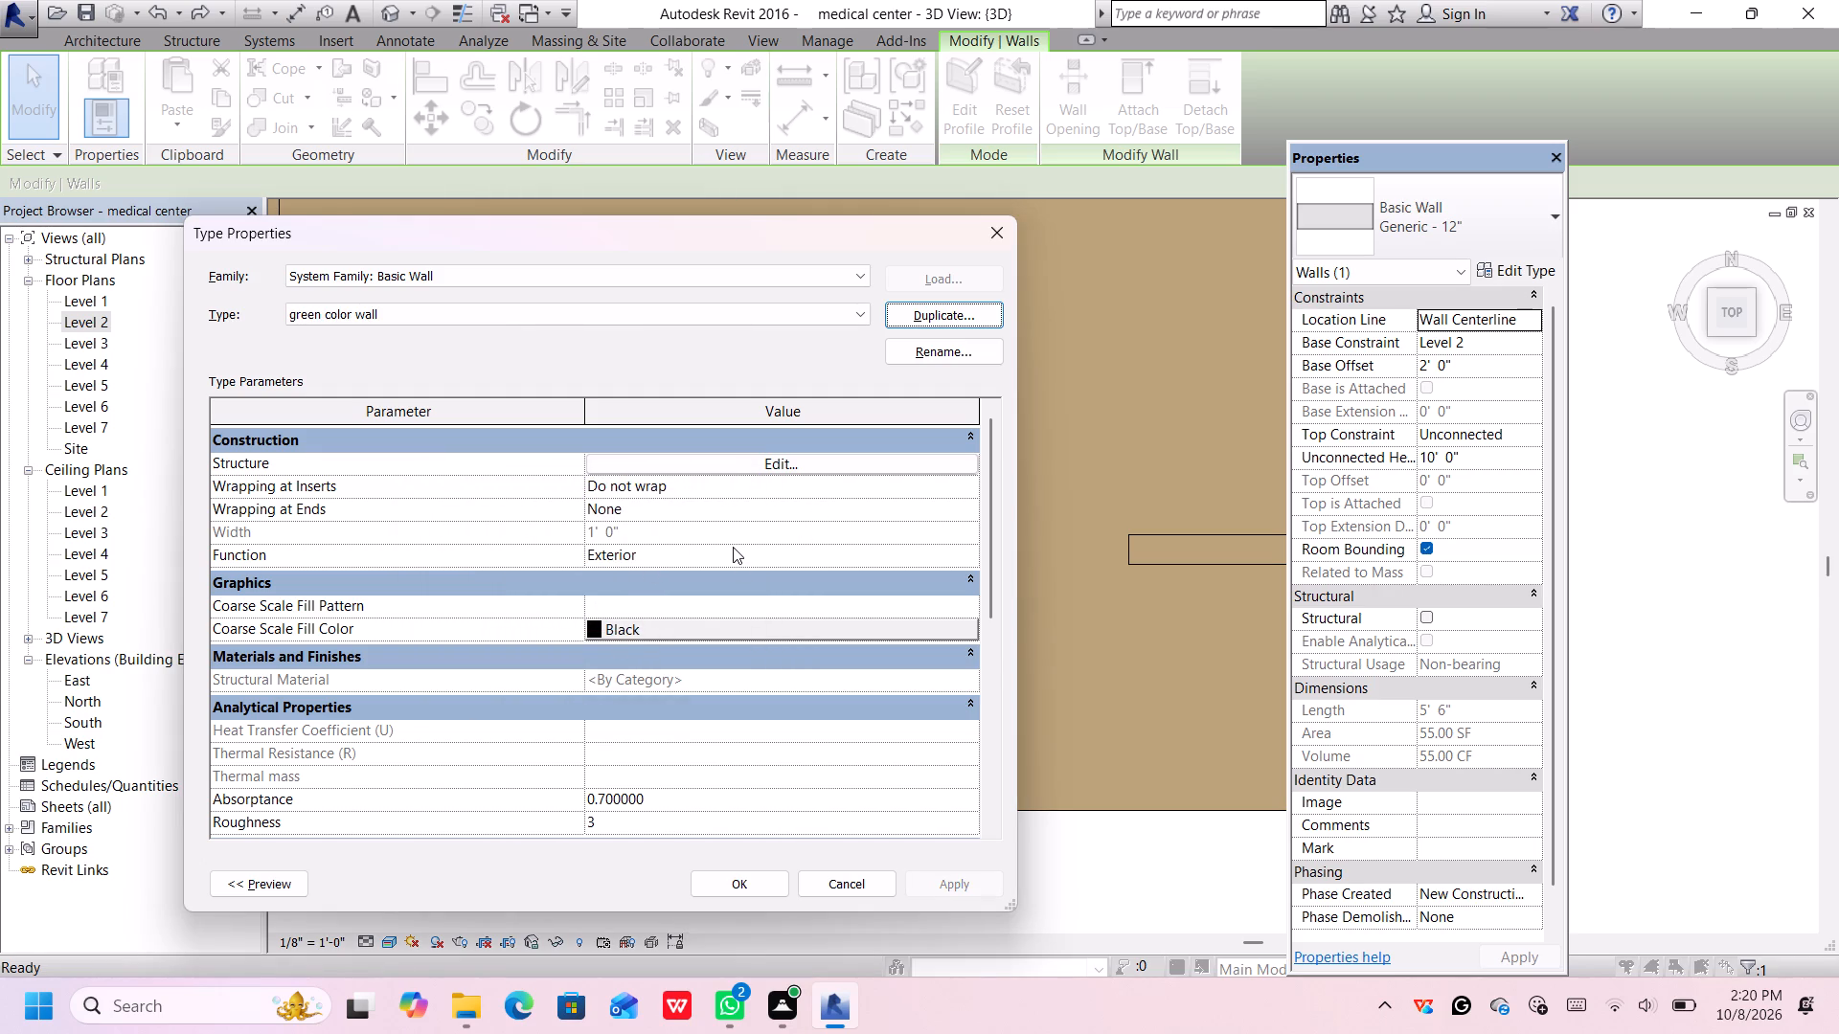
Open the green color wall's structure layer material and replace Parking Stripe's appearance with the Chartreuse wall paint asset from the appearance library.
left_click(798, 461)
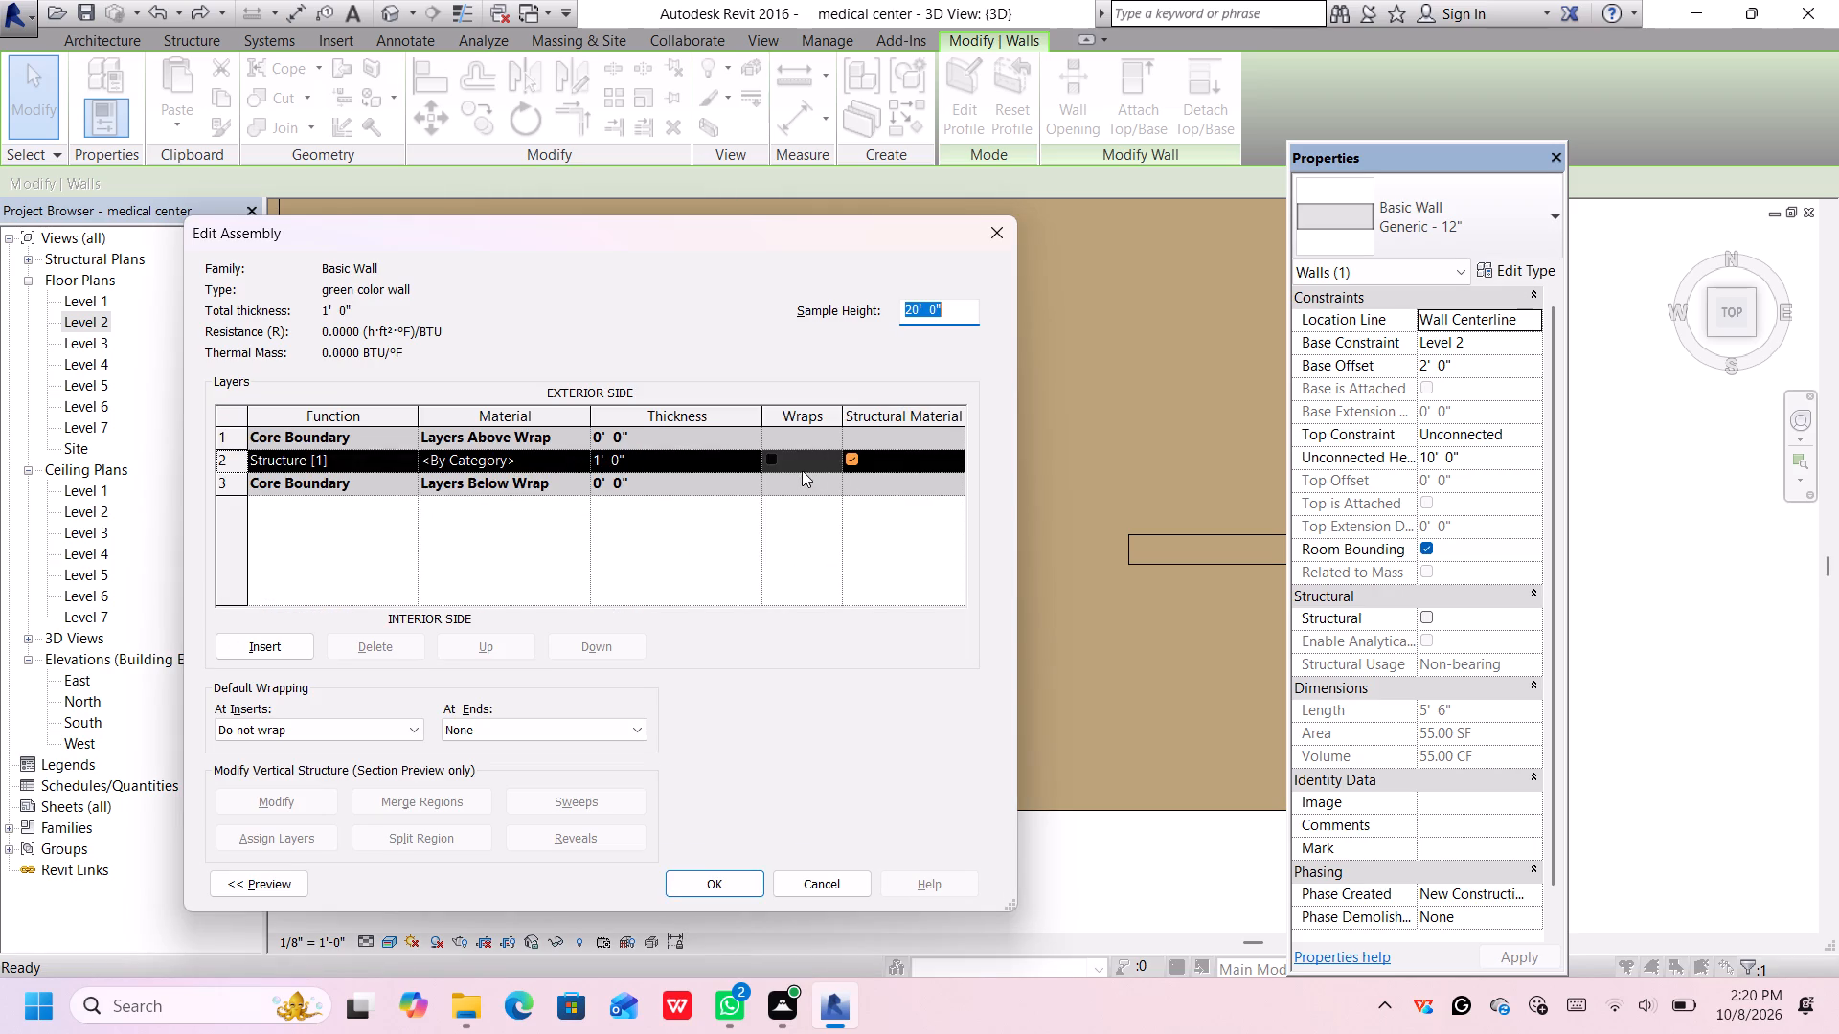
left_click(569, 460)
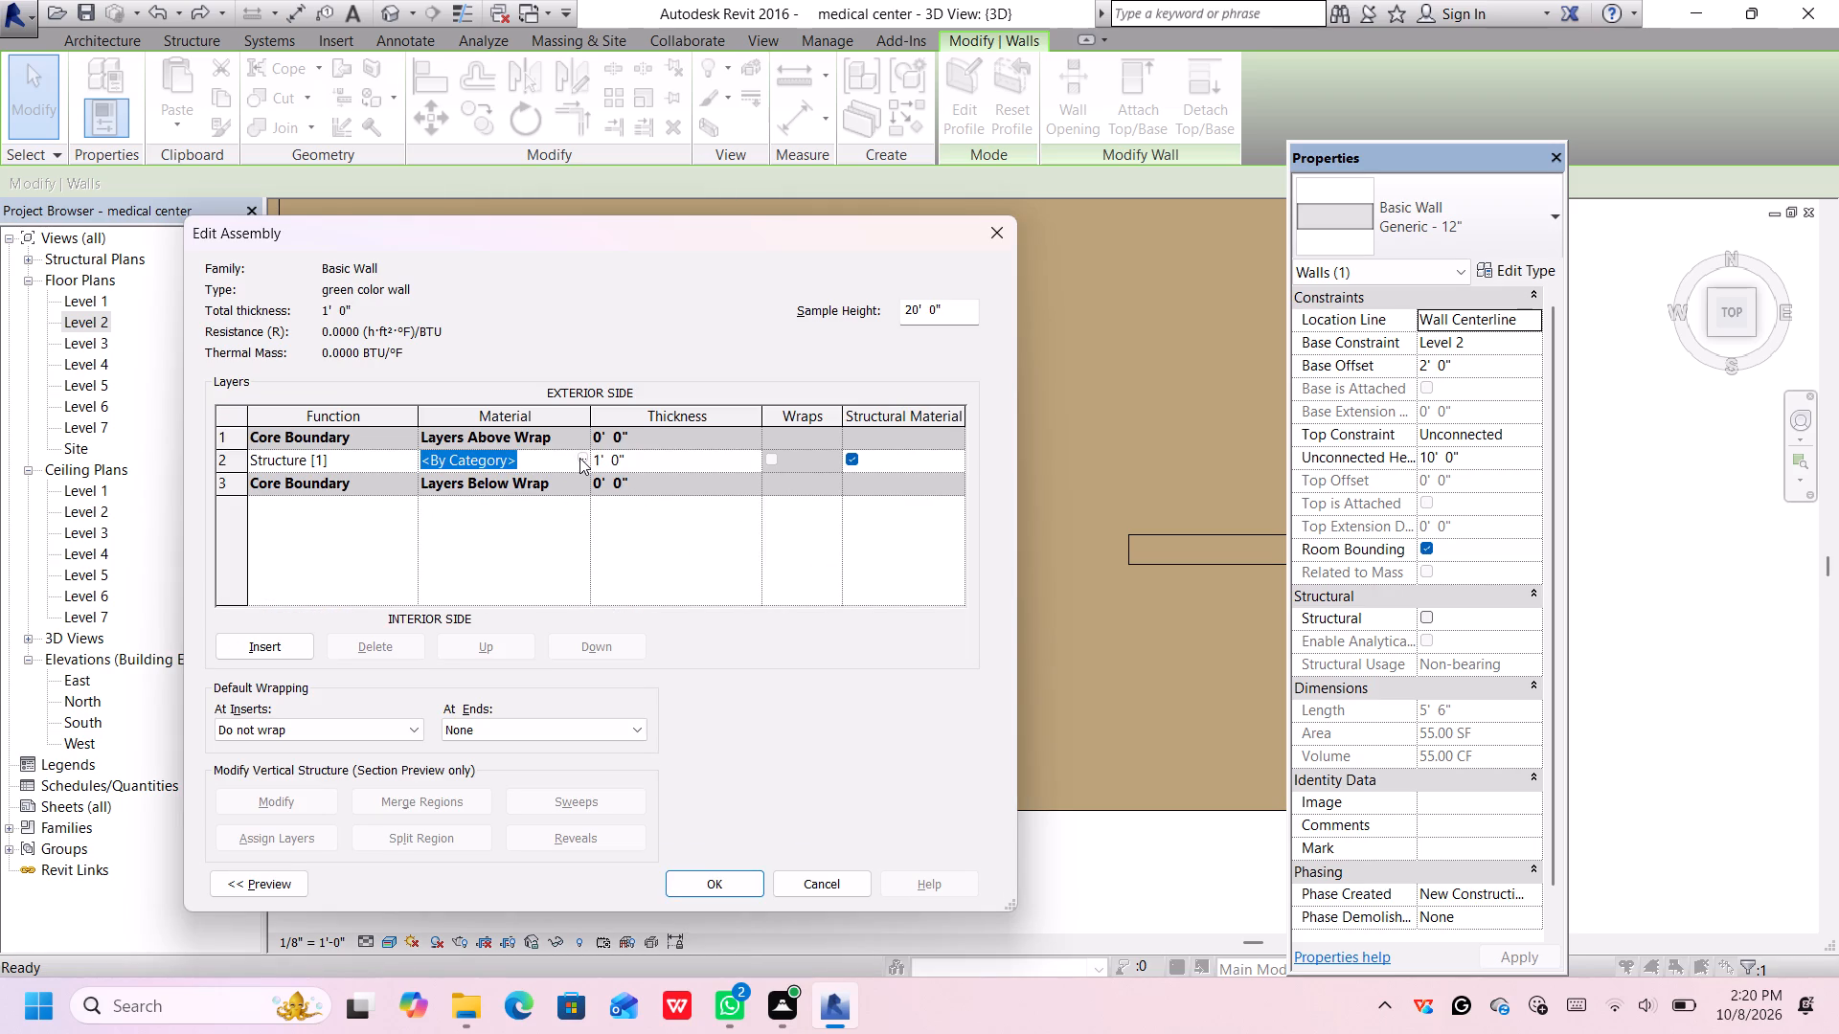
left_click(579, 458)
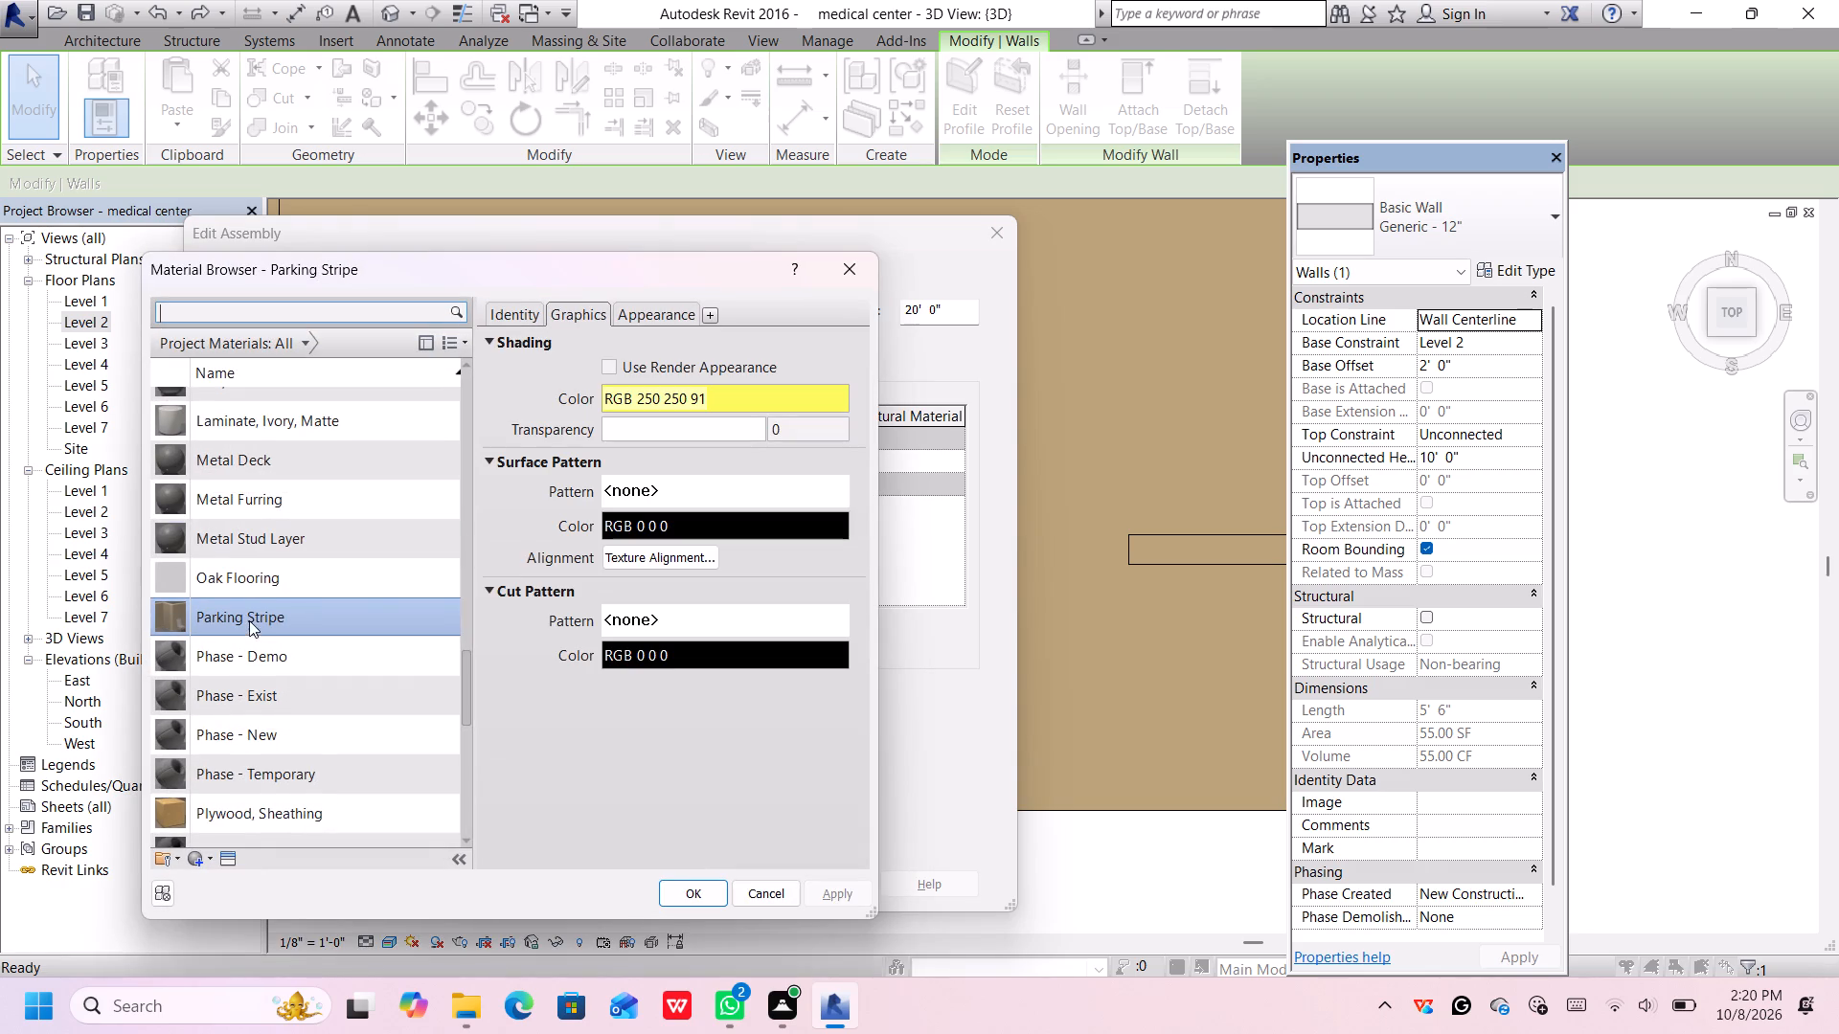
scroll(261, 612, "up", 2)
scroll(284, 594, "down", 6)
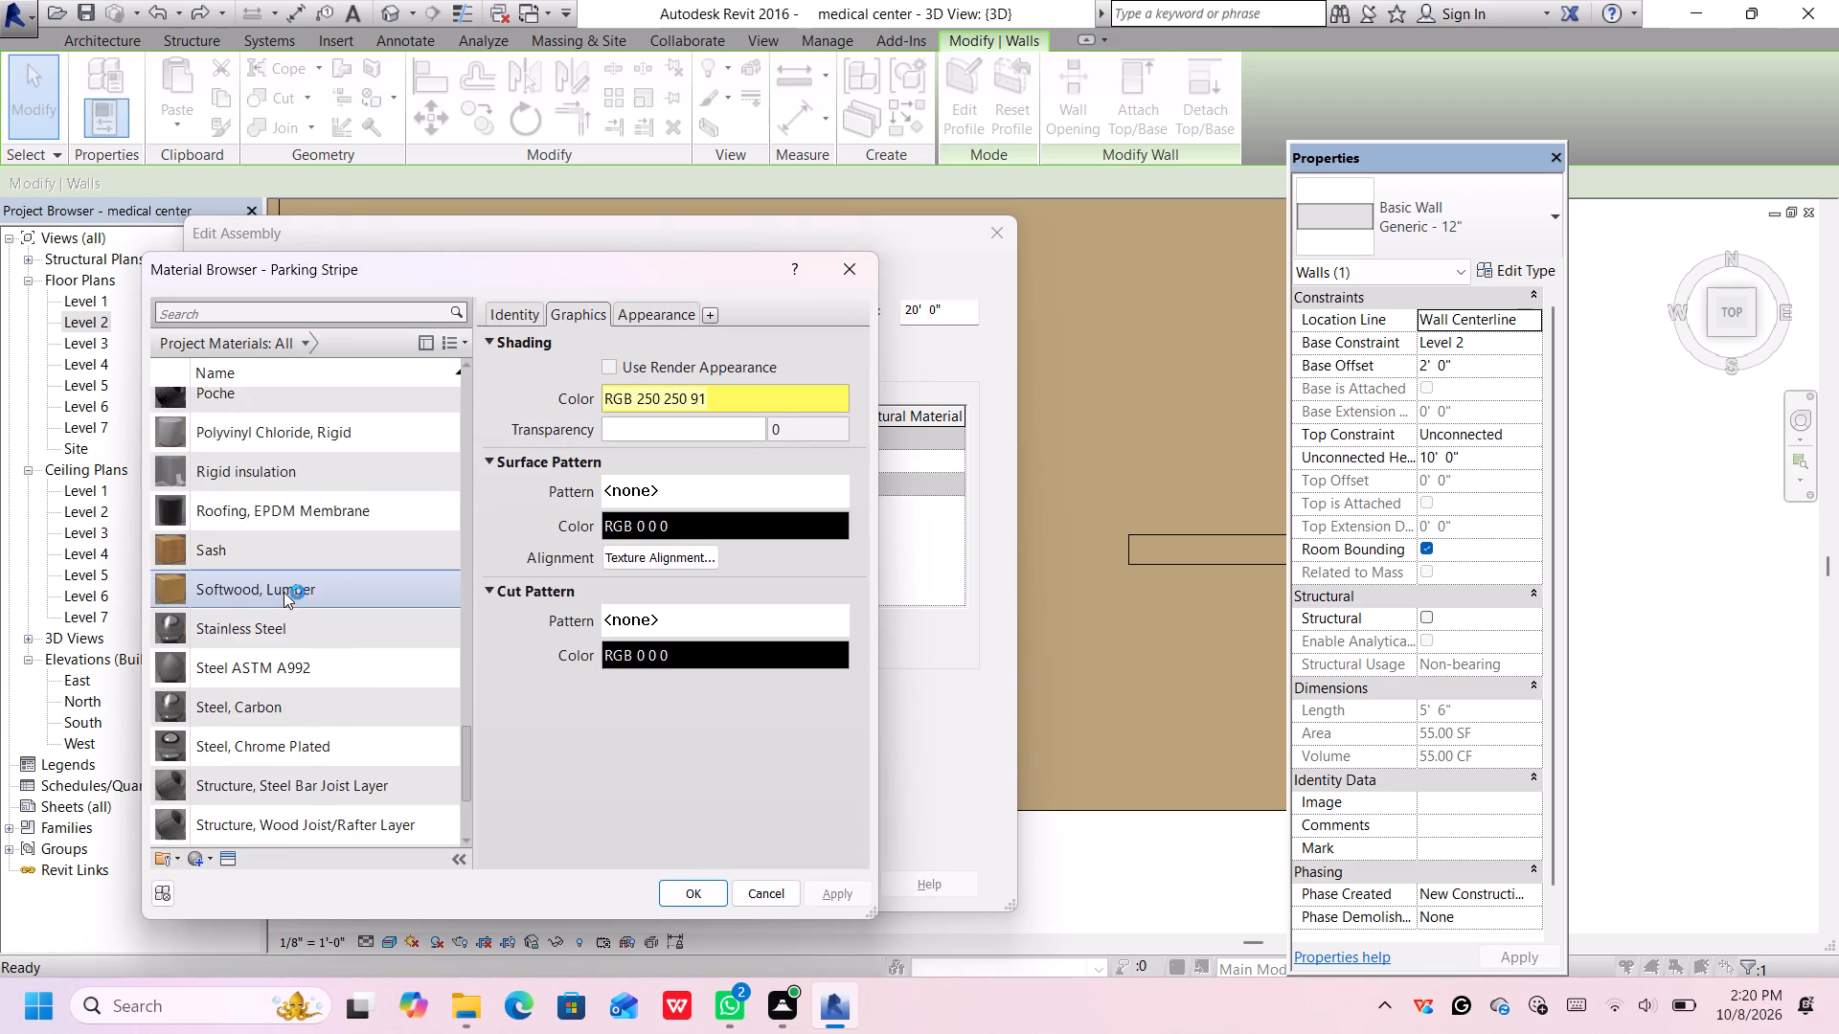
scroll(284, 595, "down", 2)
scroll(284, 595, "up", 1)
scroll(284, 595, "down", 2)
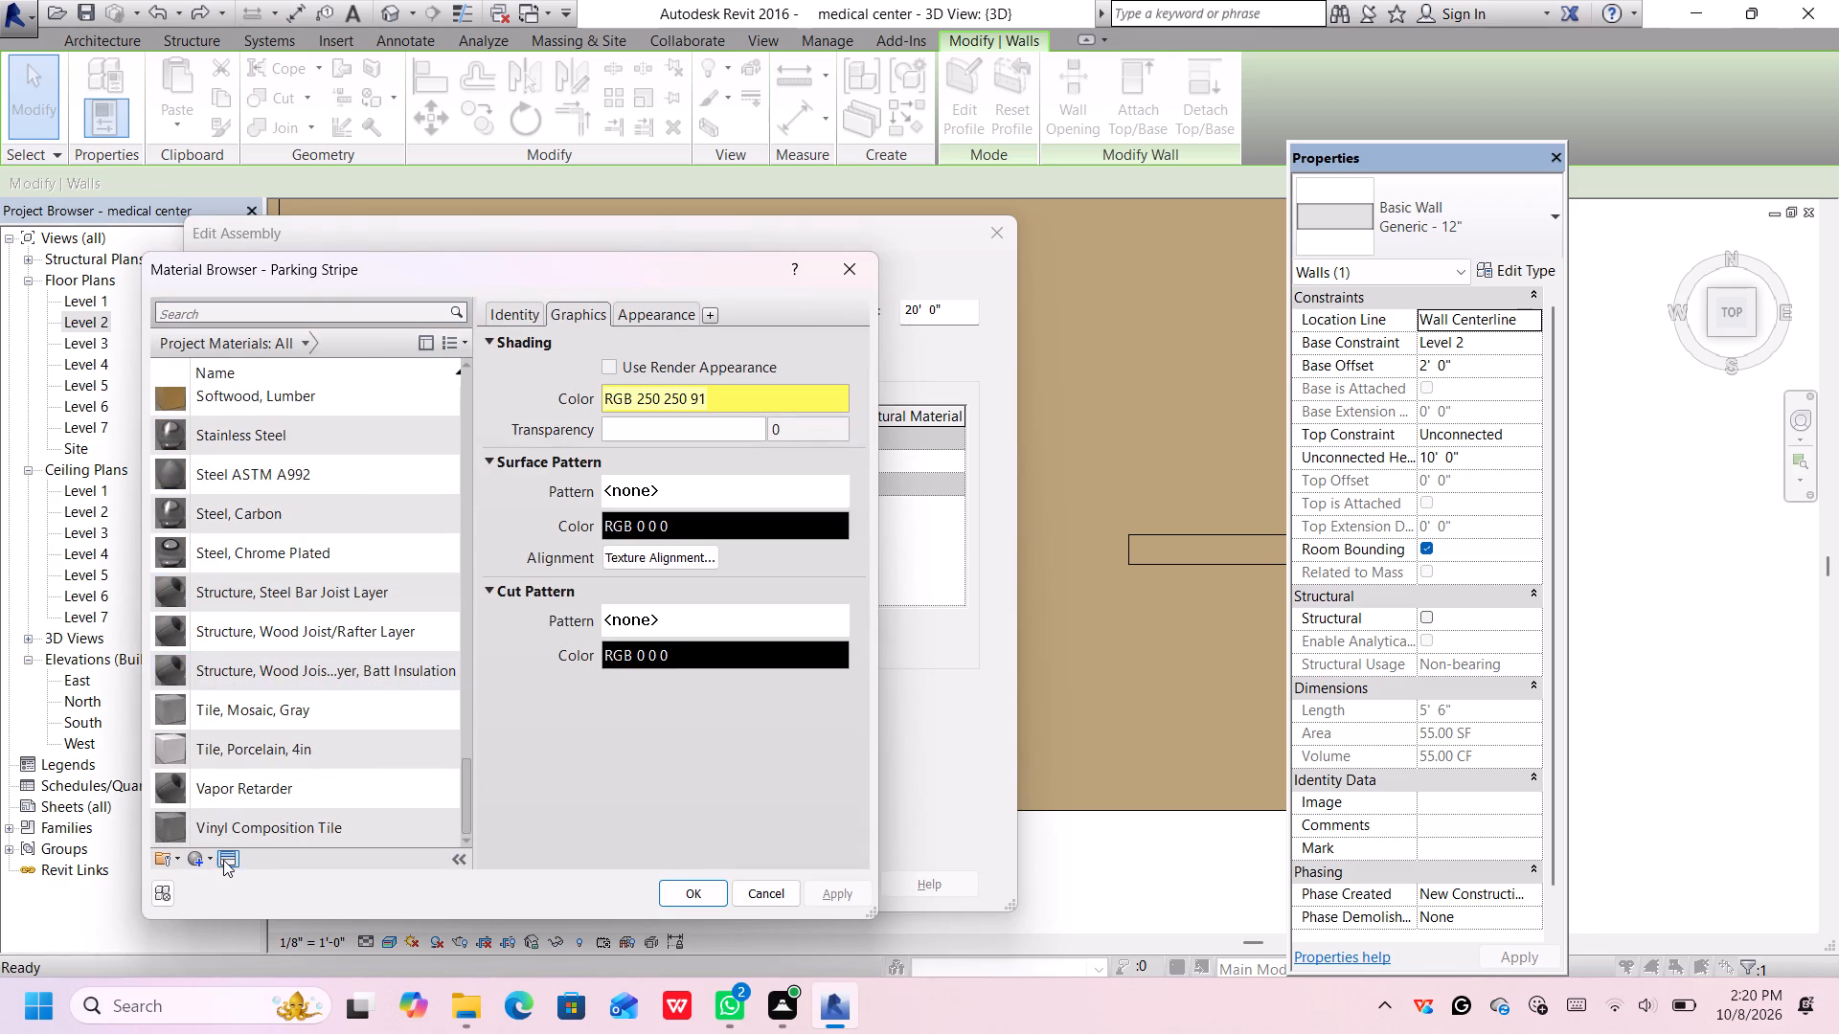
left_click(222, 861)
scroll(1290, 710, "down", 5)
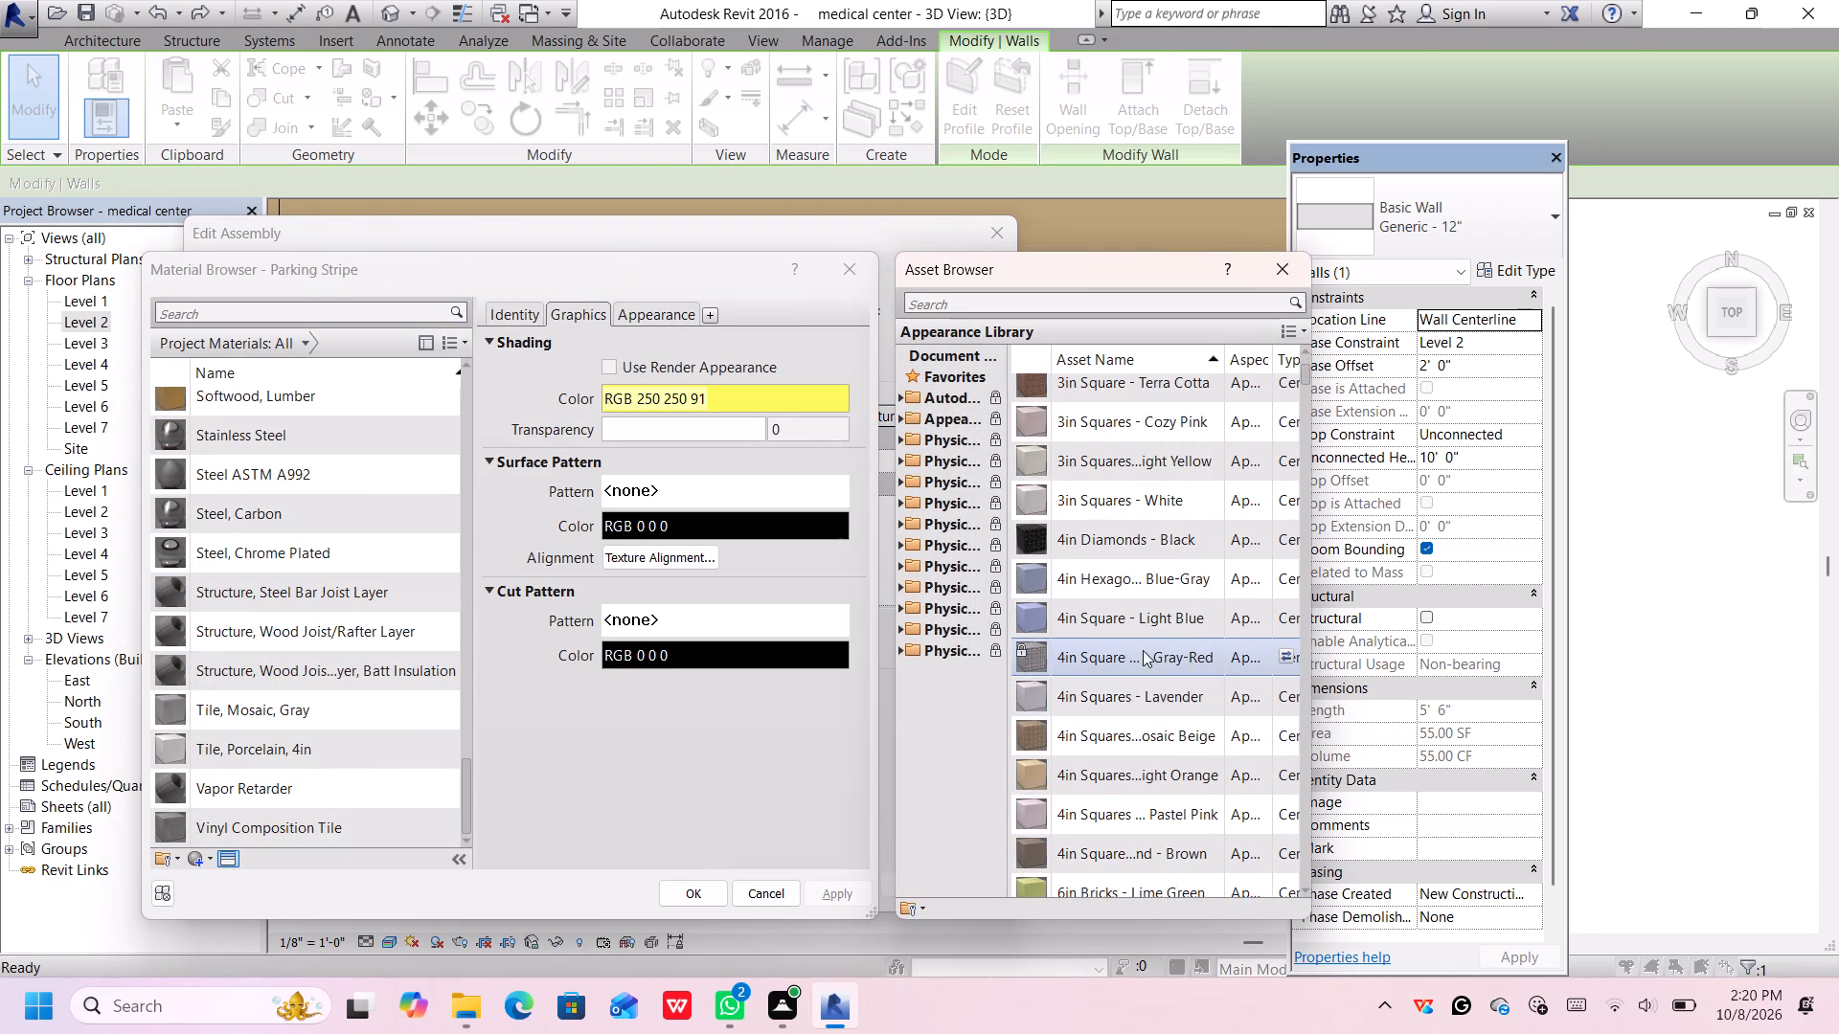
scroll(1142, 649, "down", 5)
scroll(1144, 652, "down", 20)
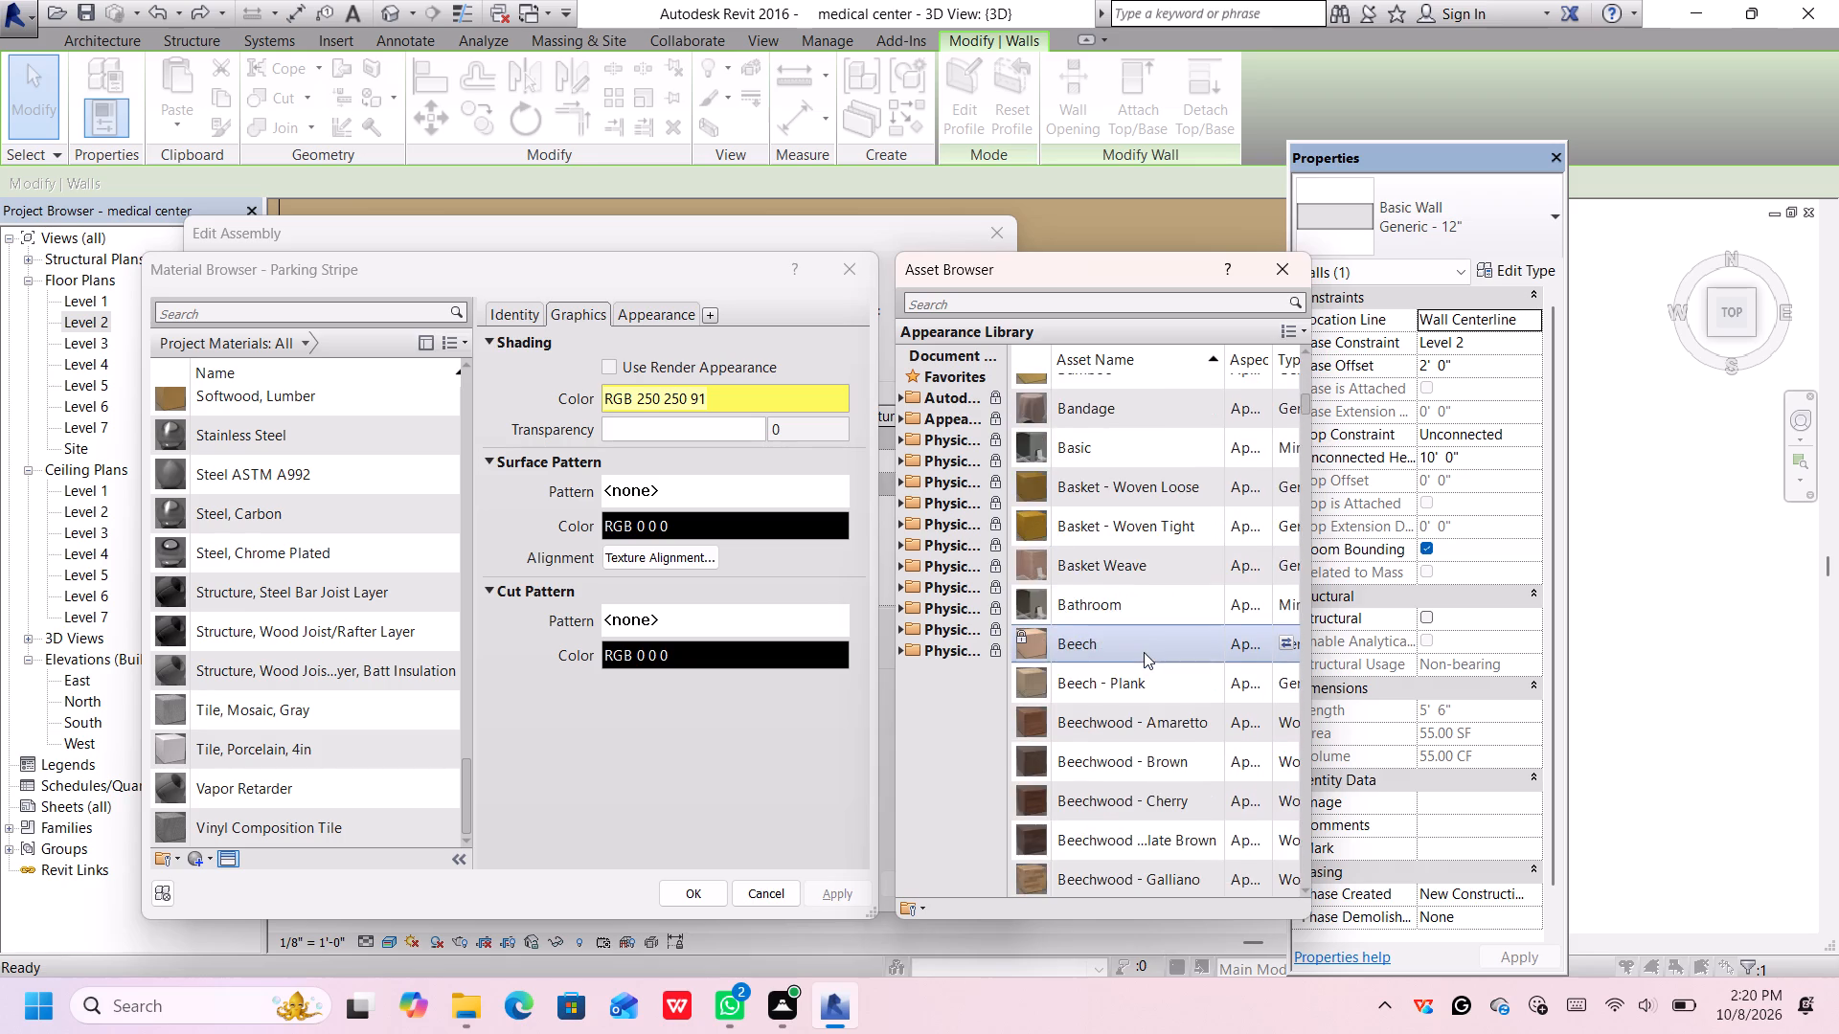
scroll(1144, 652, "down", 11)
scroll(1145, 653, "down", 18)
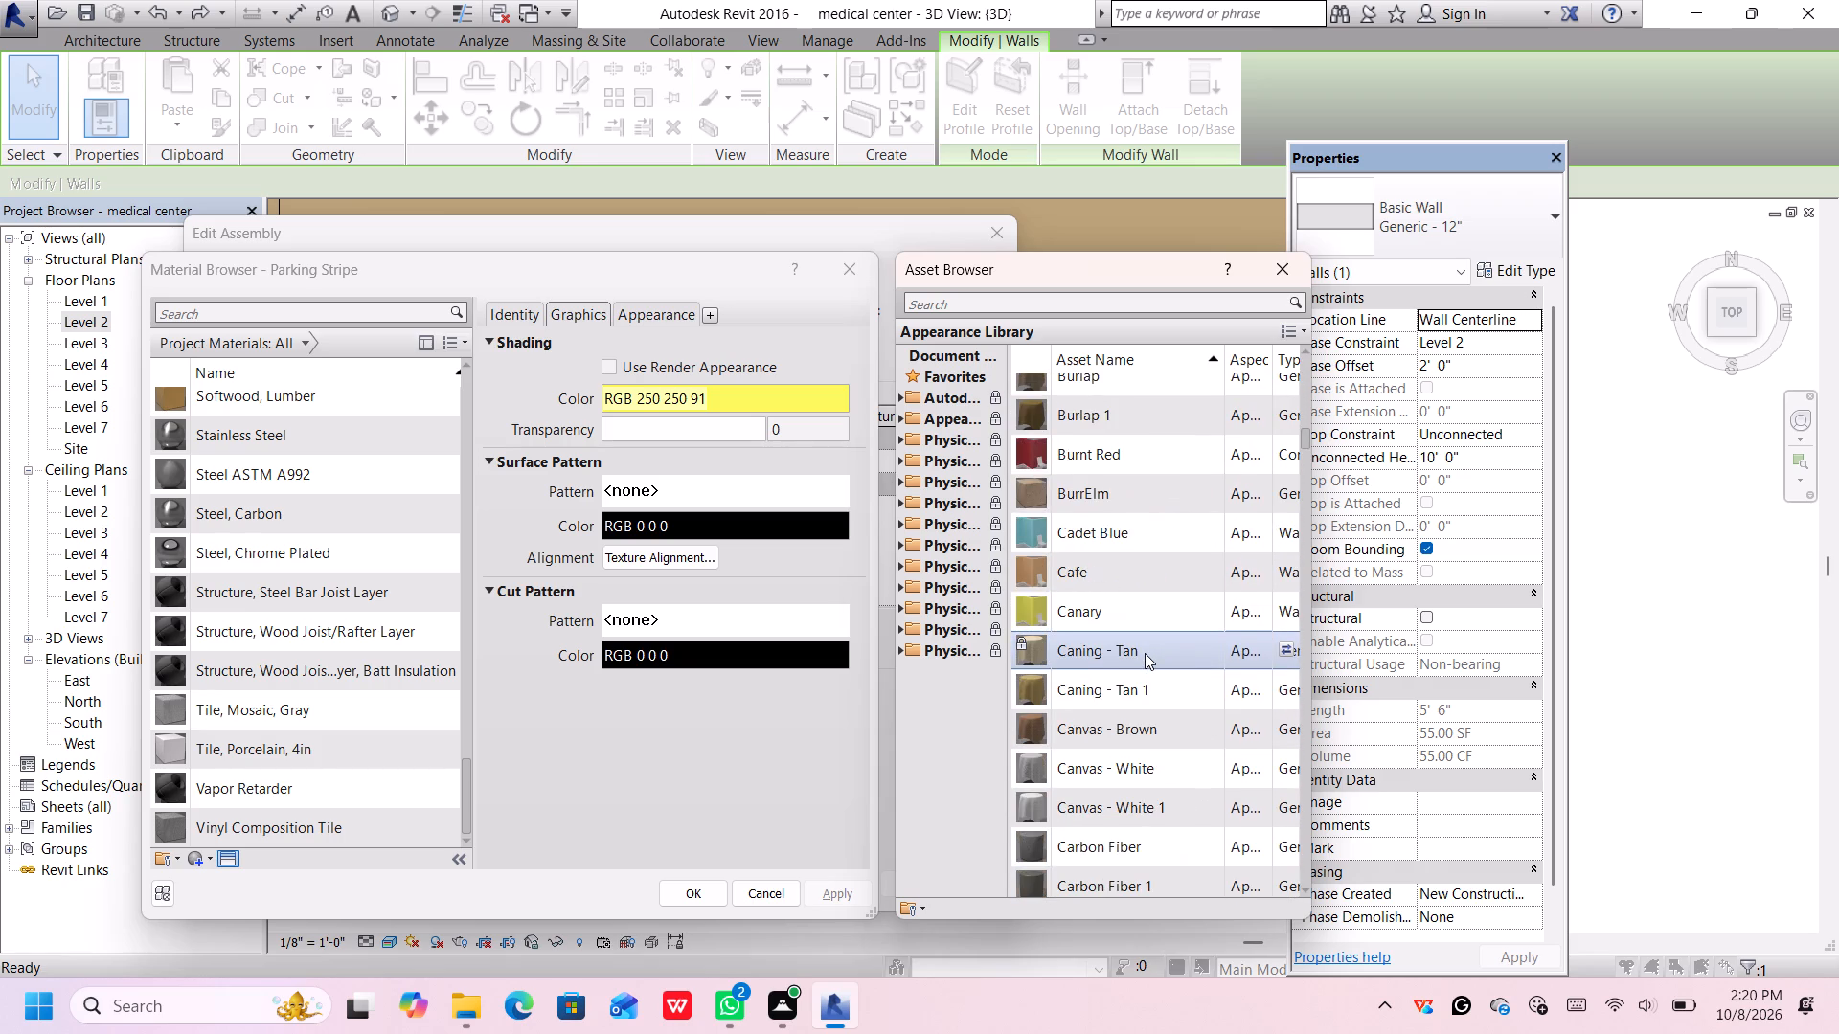
scroll(1145, 653, "down", 6)
scroll(1145, 653, "up", 1)
scroll(1145, 653, "down", 2)
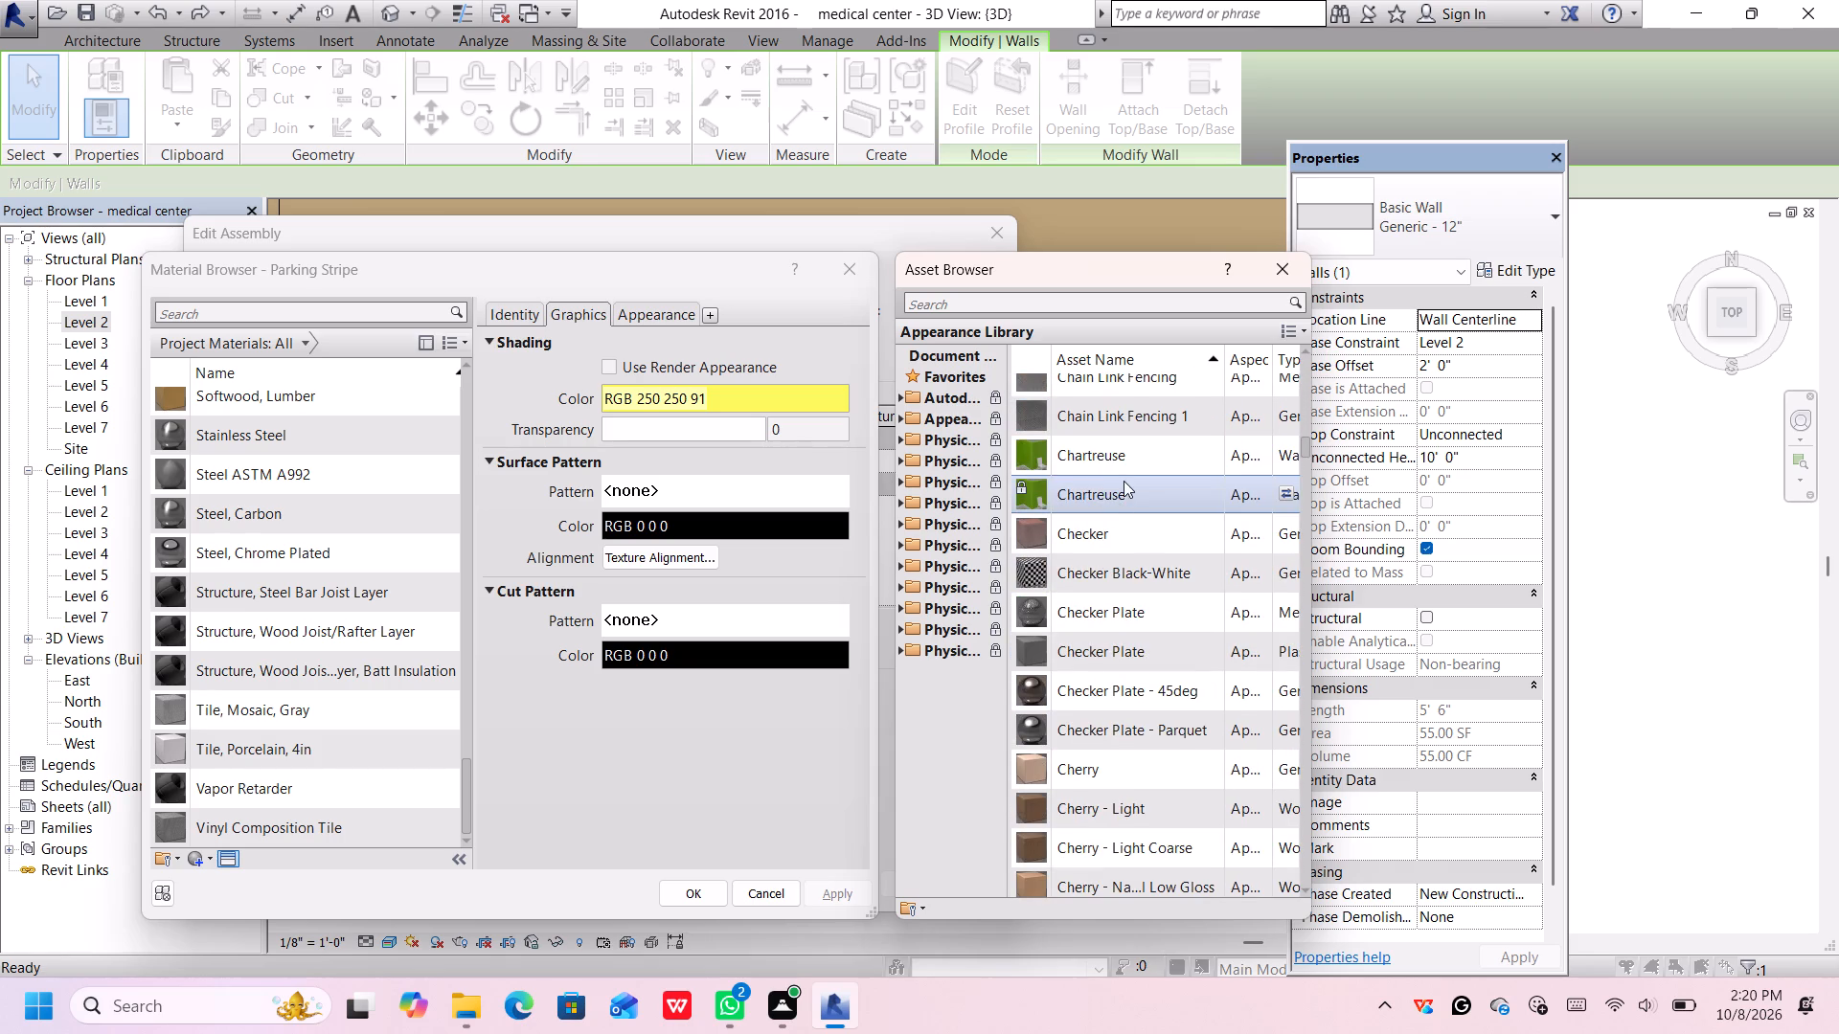
left_click(1126, 487)
double_click(1131, 496)
Darken the Chartreuse wall paint colour to RGB 43 85 0 and assign Parking Stripe to the green color wall's structure layer.
left_click(860, 539)
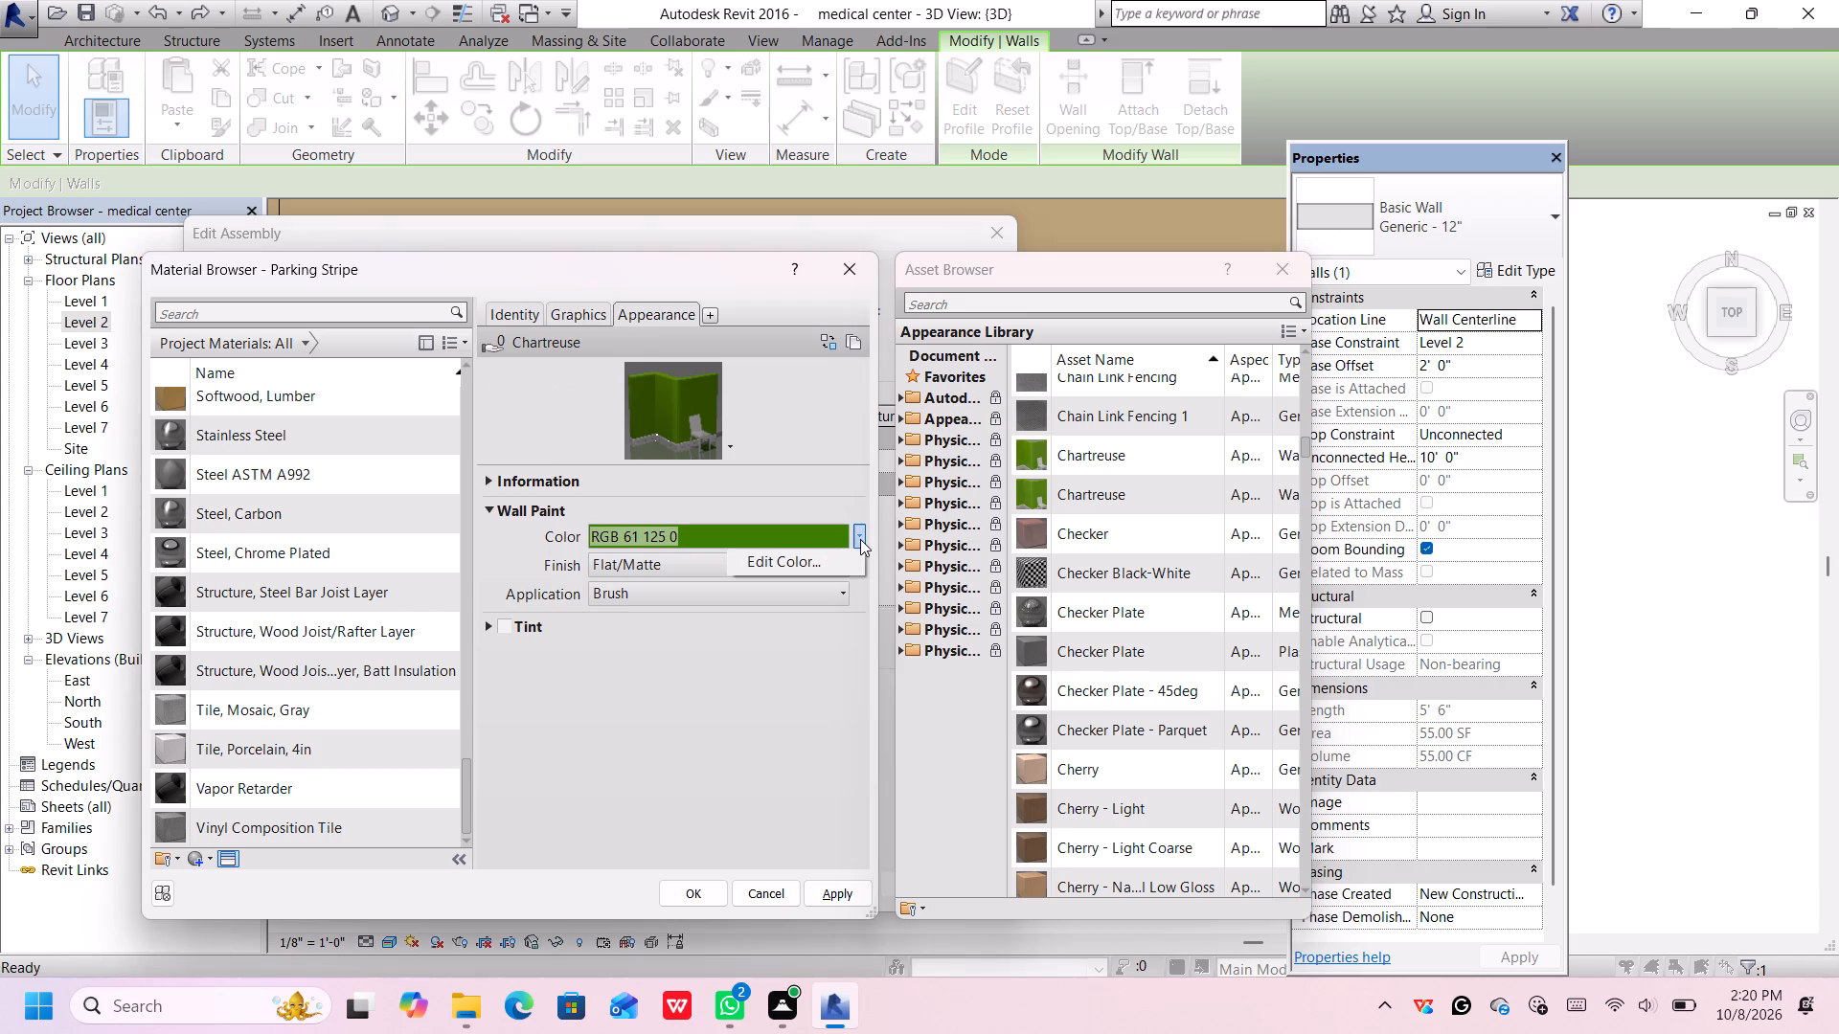
left_click(831, 554)
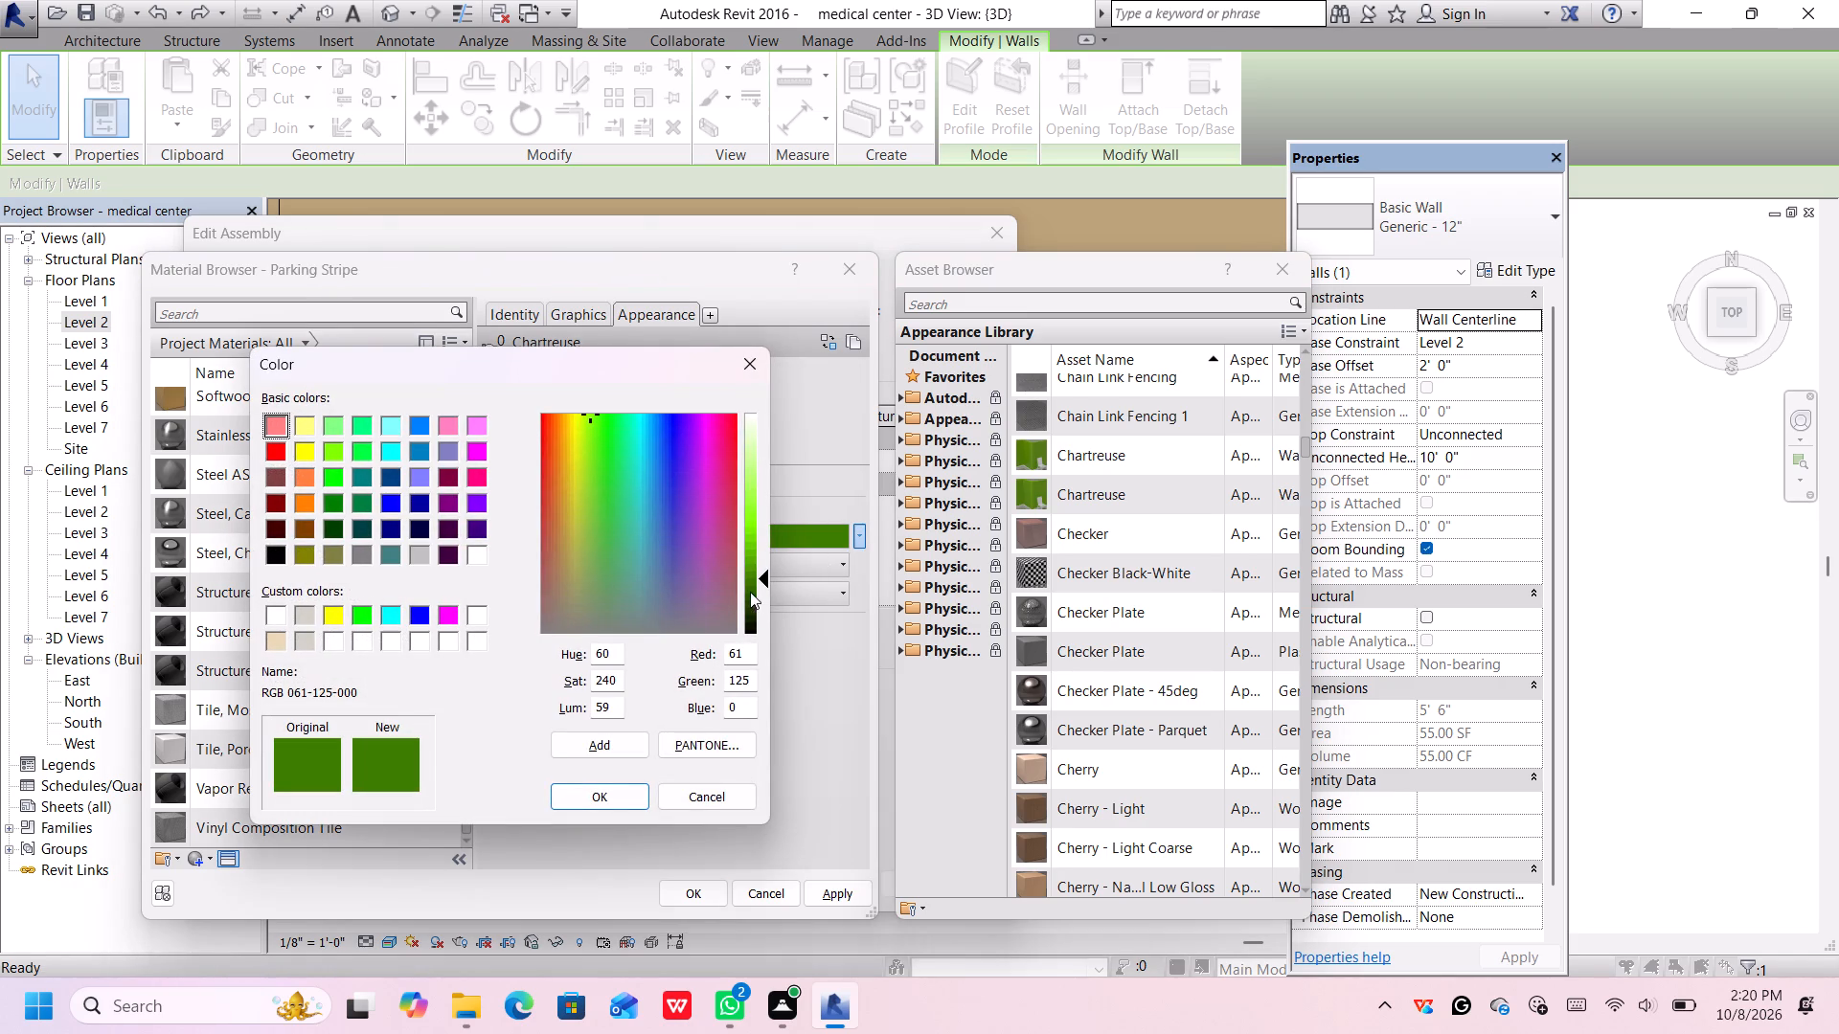
left_click(750, 592)
left_click(759, 596)
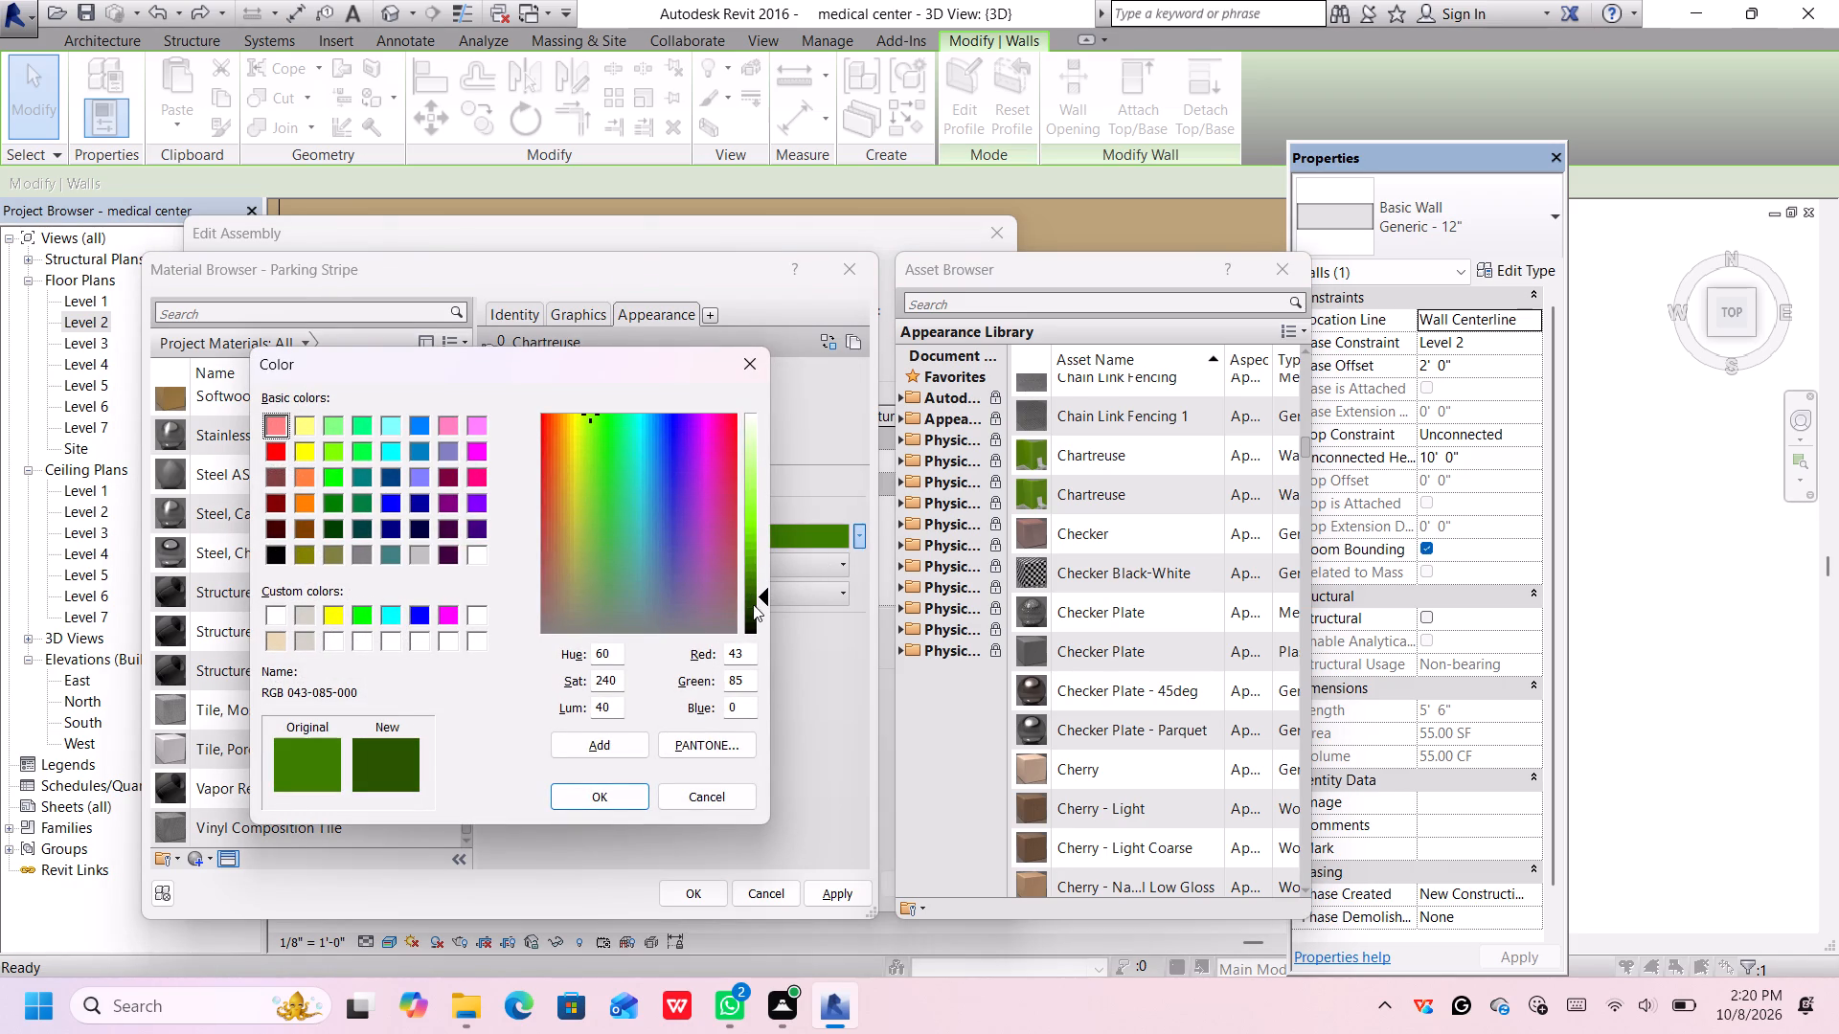
left_click(612, 798)
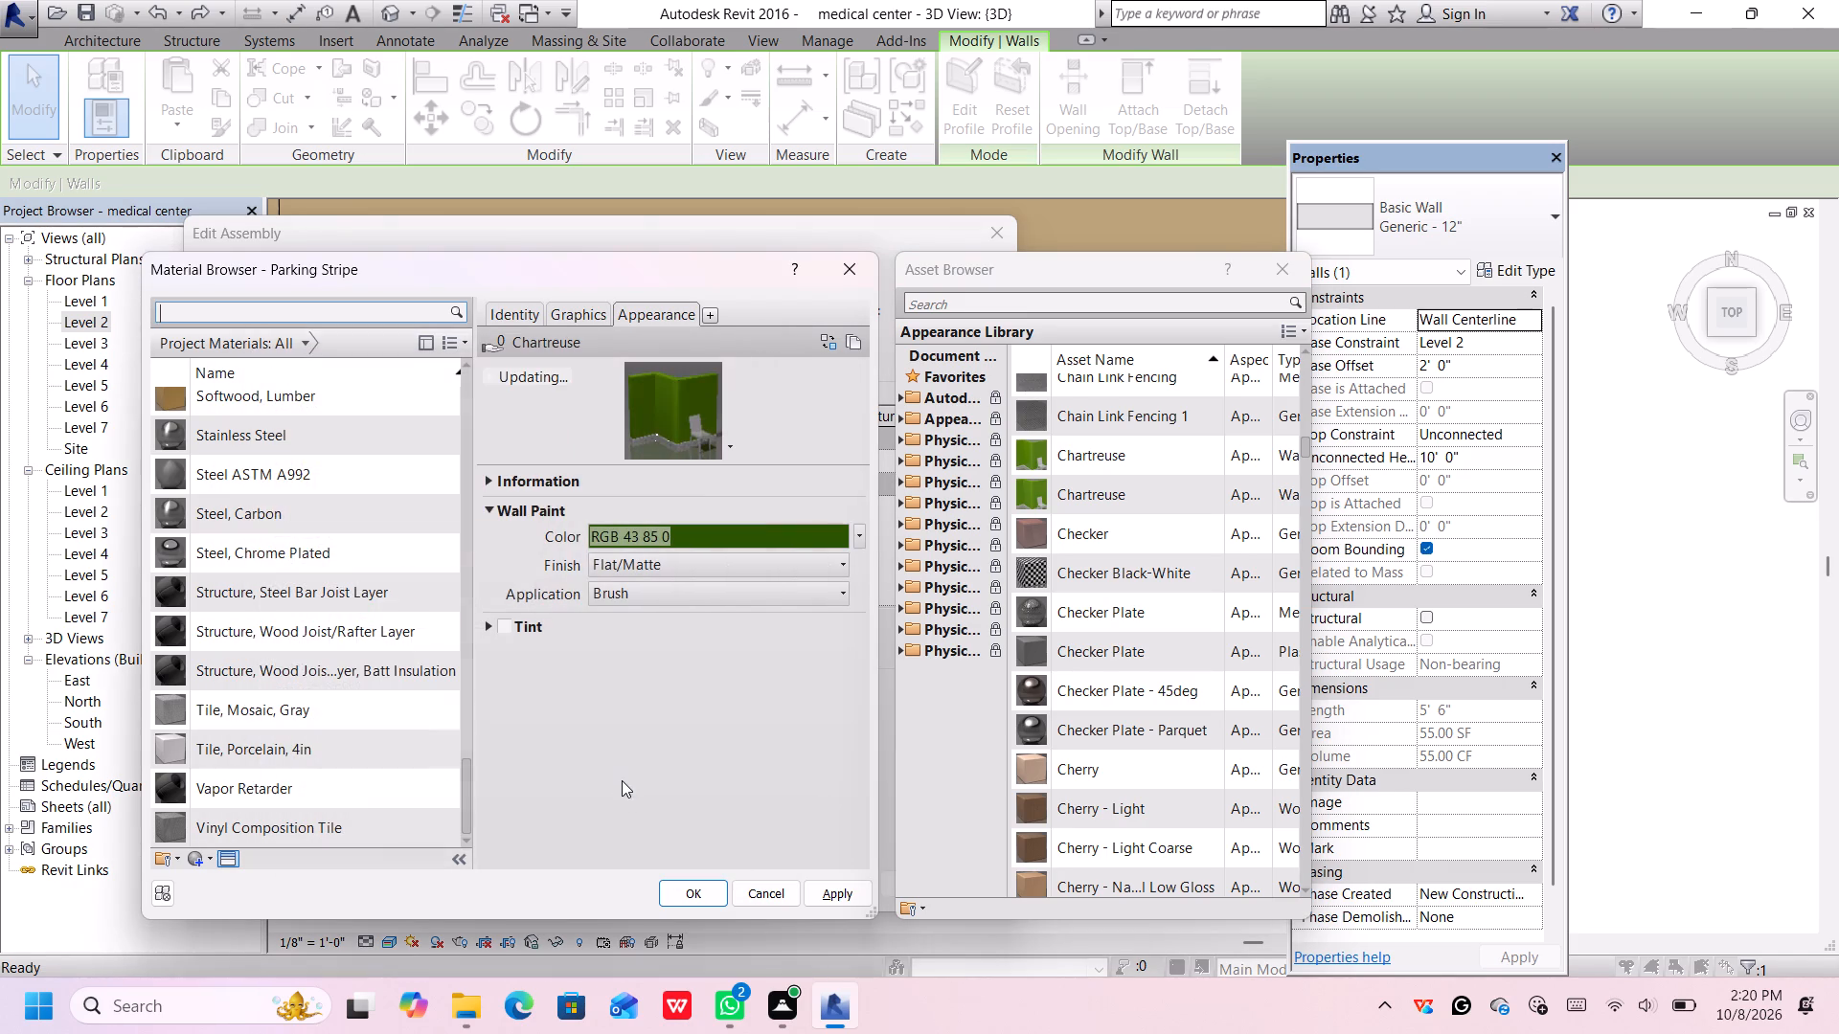
left_click(676, 891)
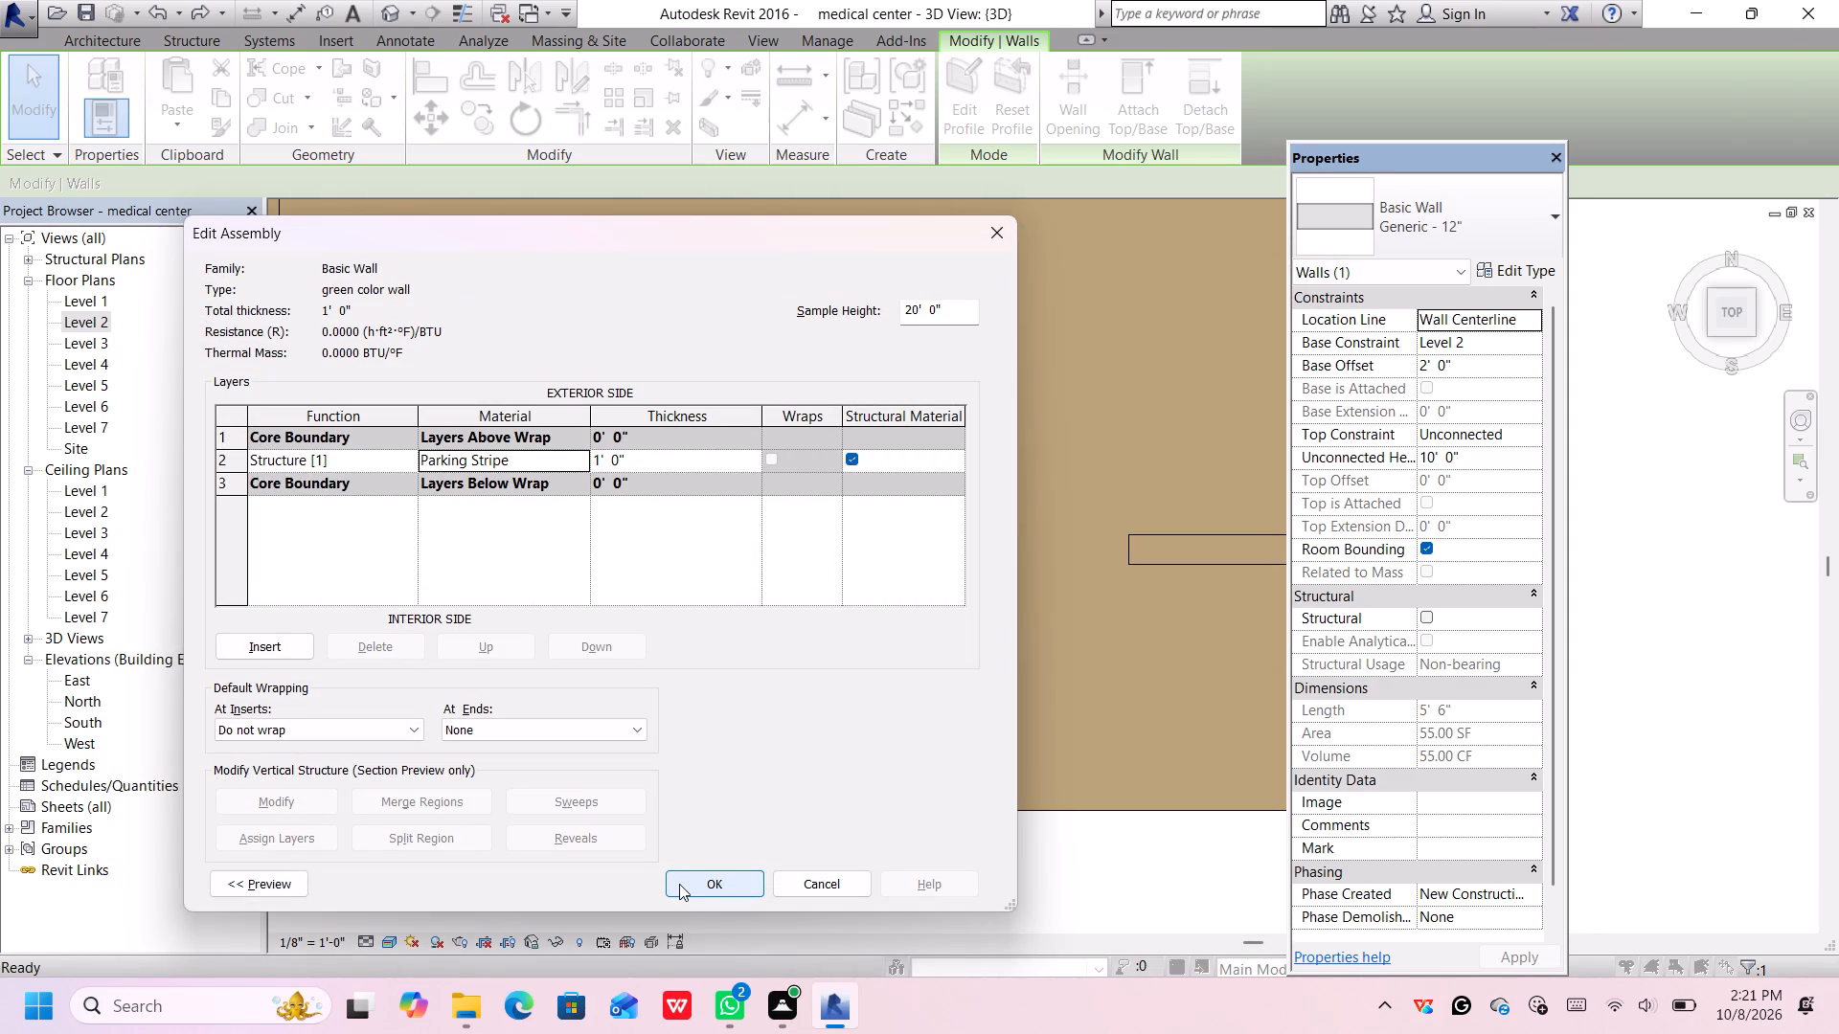
left_click(697, 877)
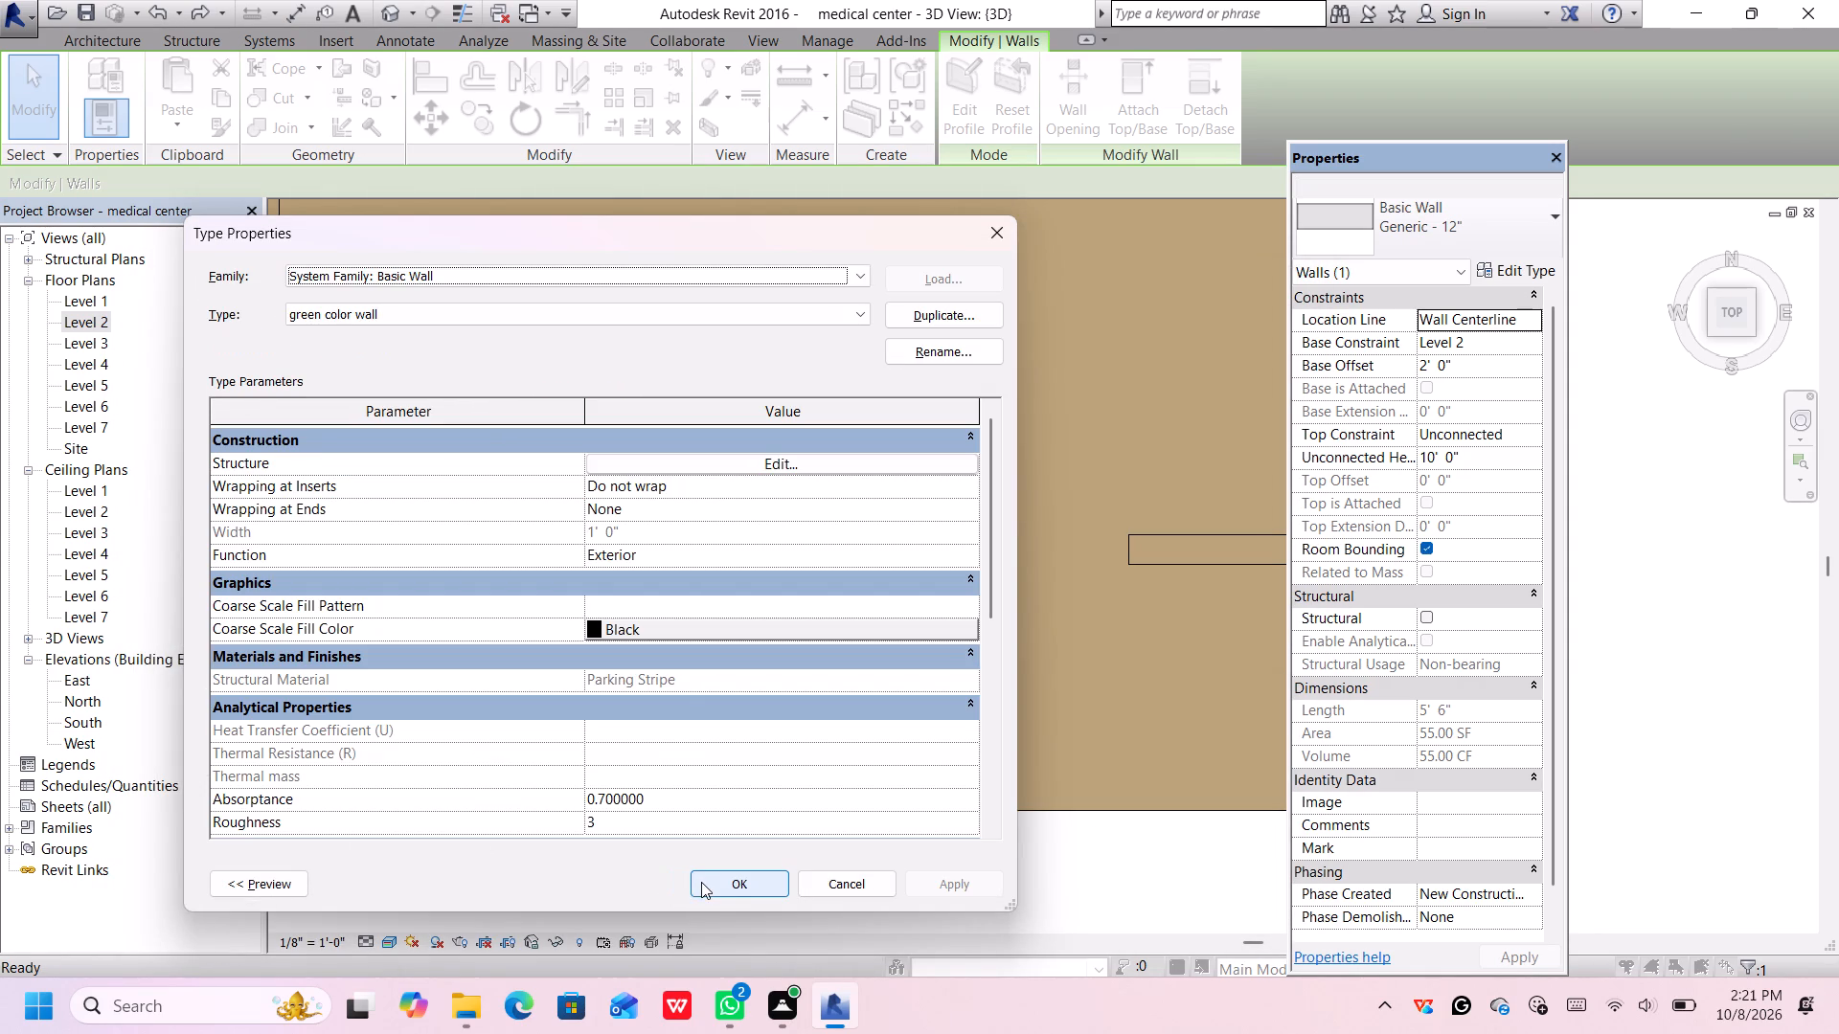
left_click(723, 885)
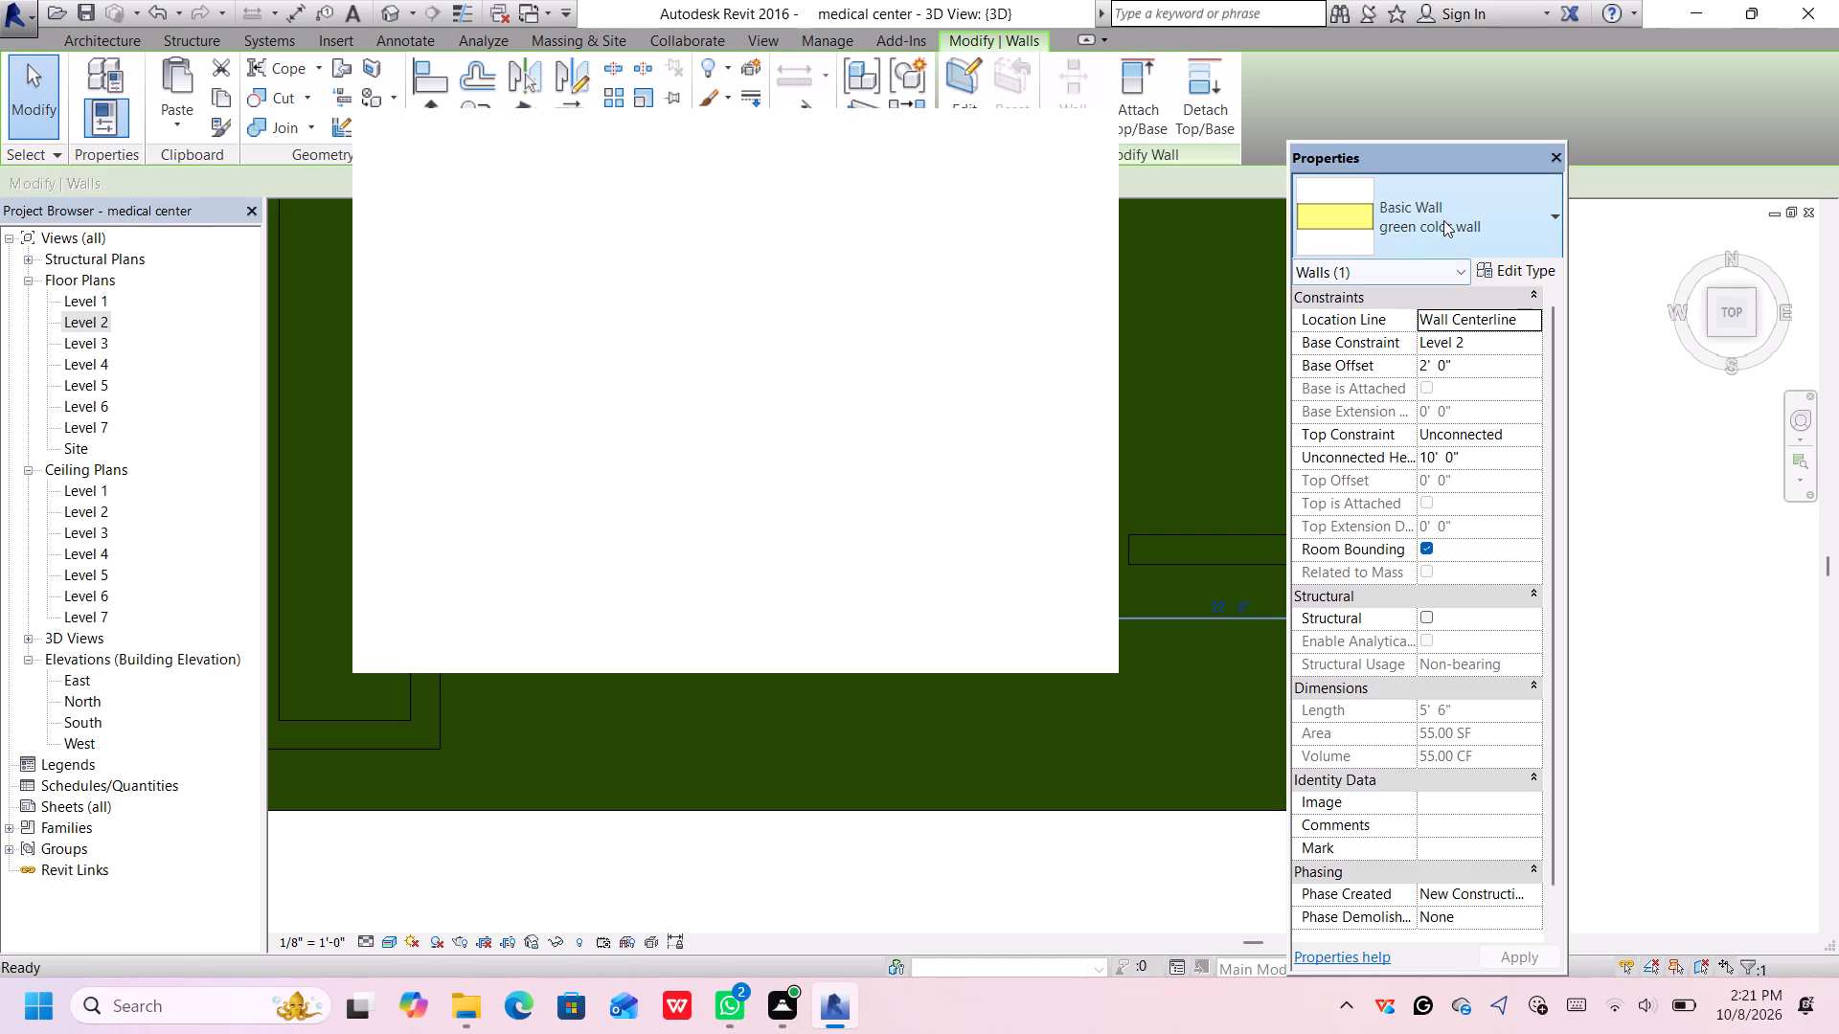
Dismiss the notification card and review the wall types available for the short front wall.
left_click(1449, 225)
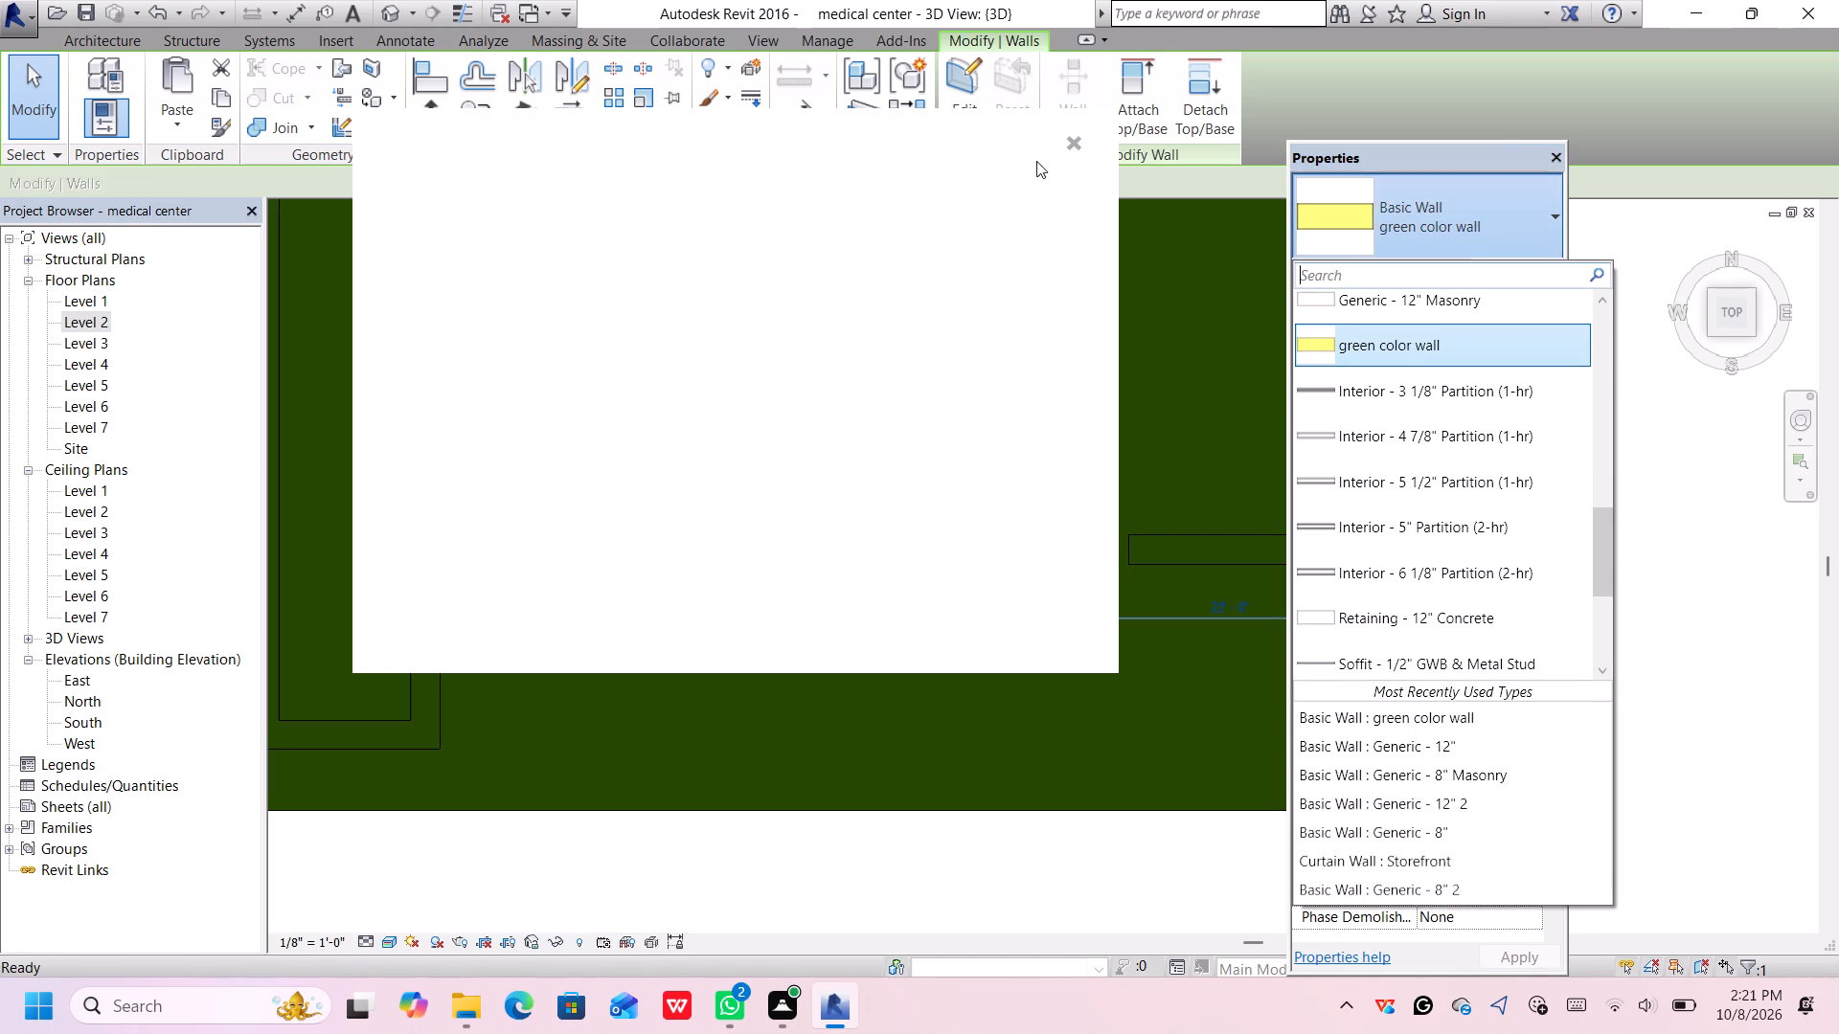
left_click(1078, 145)
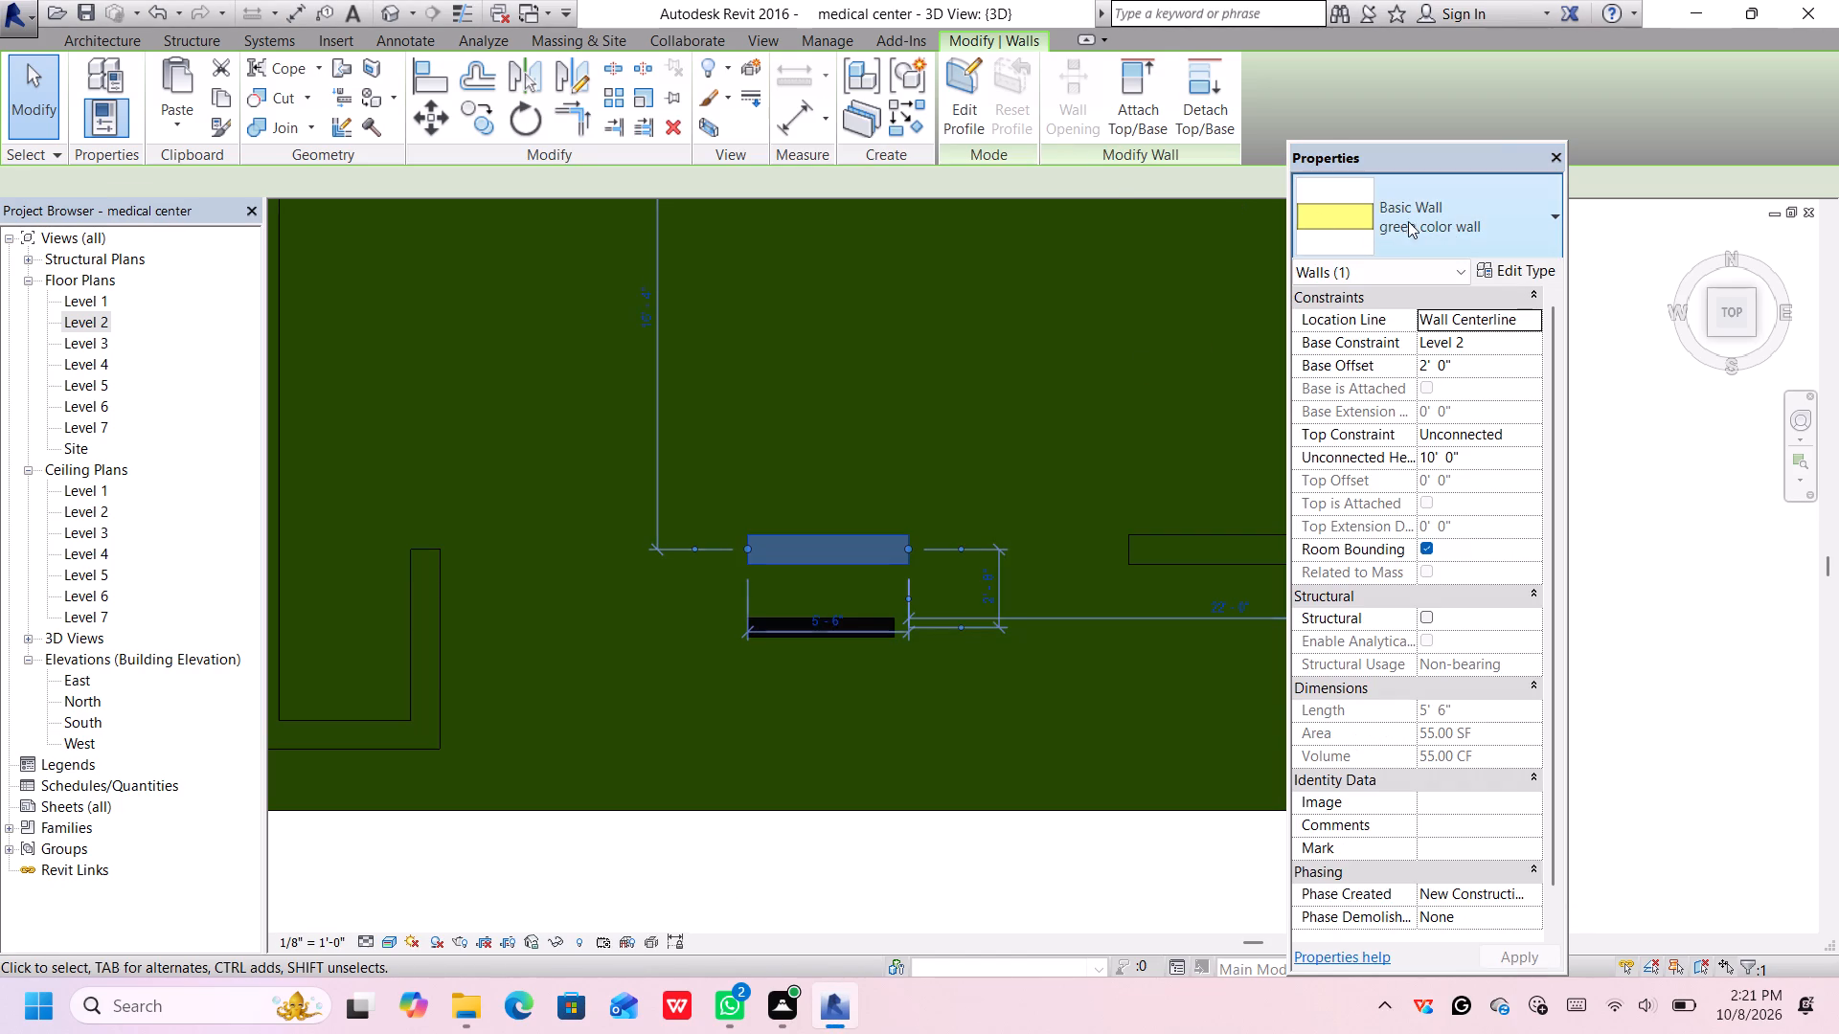
left_click(1416, 227)
scroll(1414, 498, "up", 3)
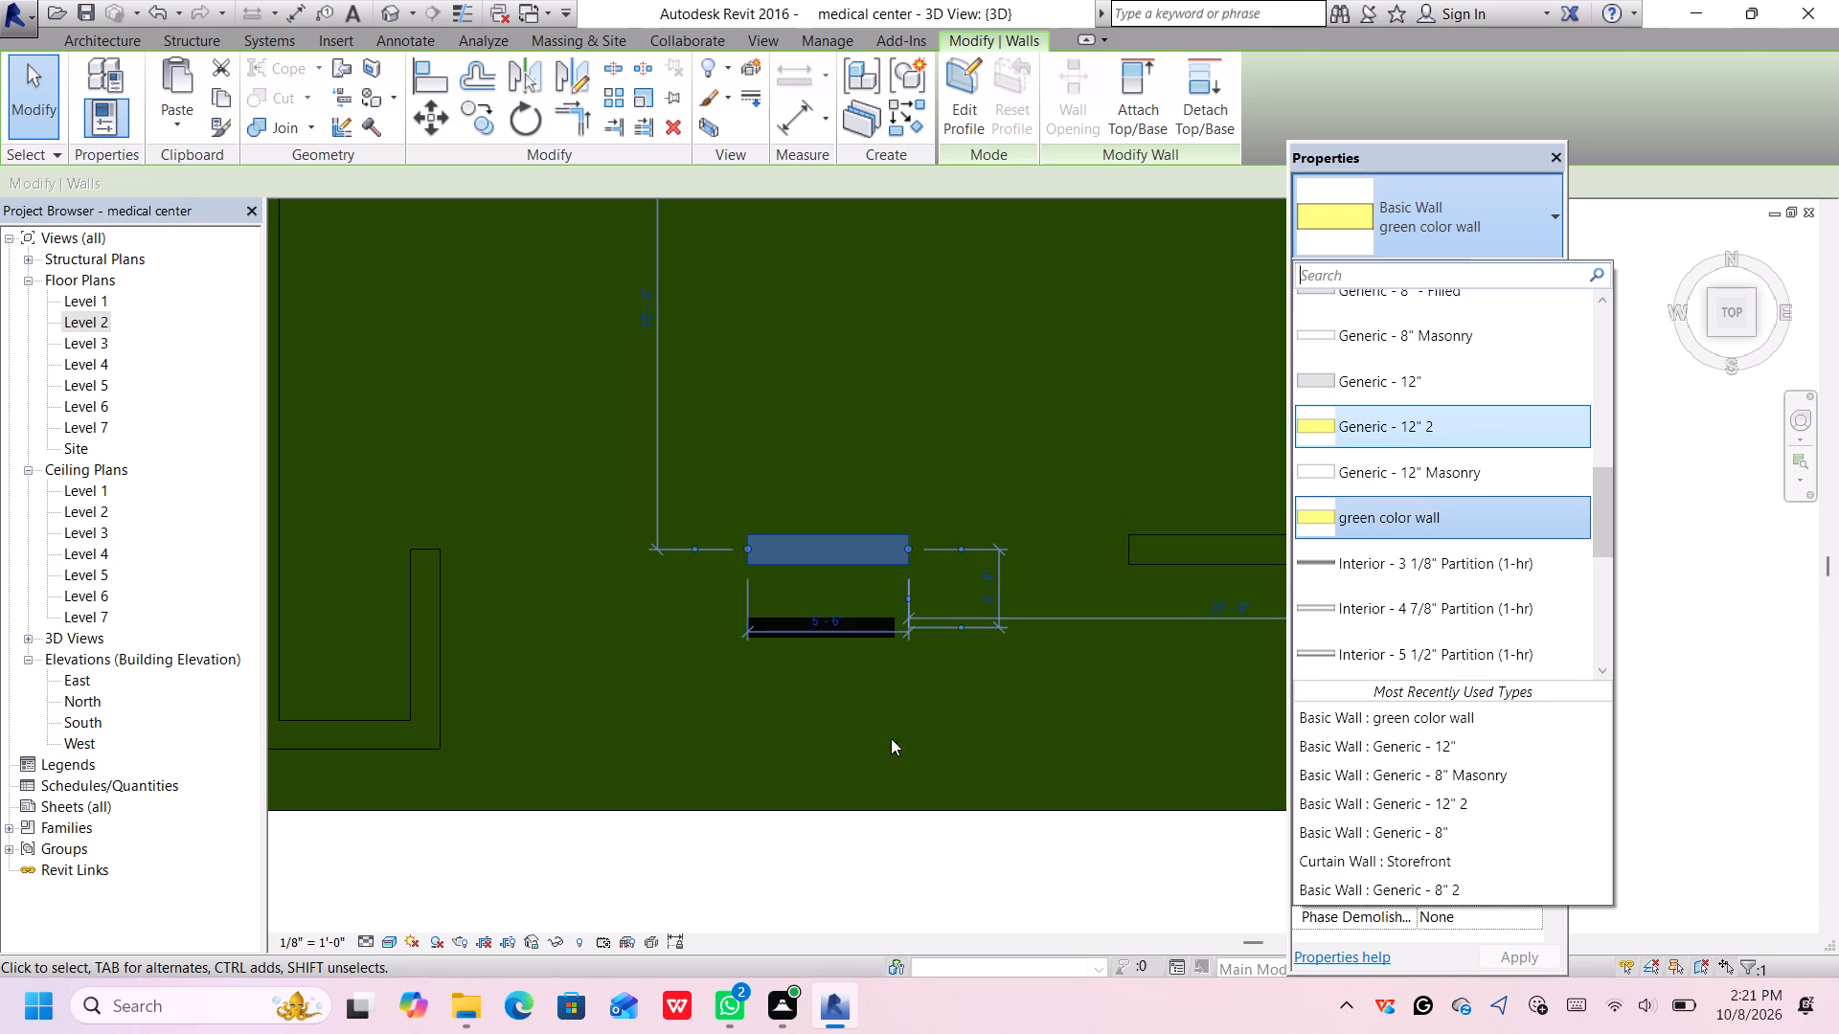
left_click(868, 781)
Examine the whole building in 3D from the front to see which walls and roof surfaces use the green material.
scroll(790, 726, "down", 3)
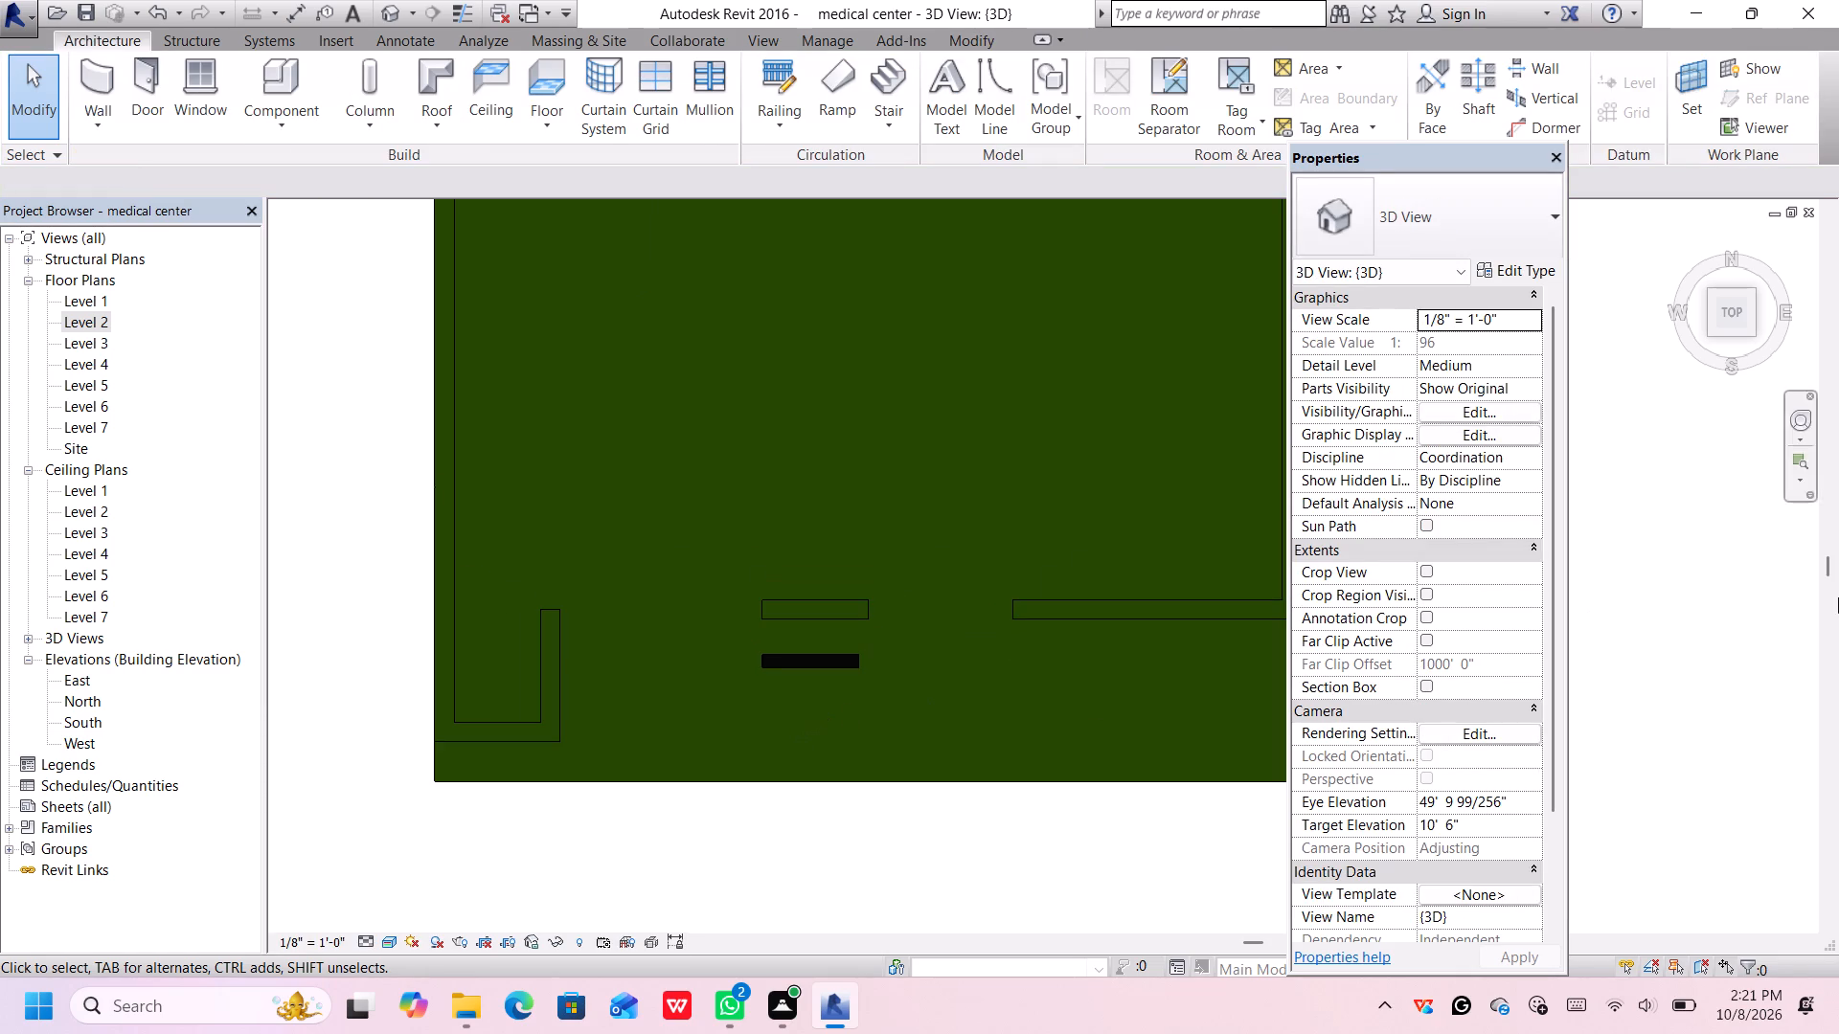
middle_click_drag(1666, 493, 1666, 492)
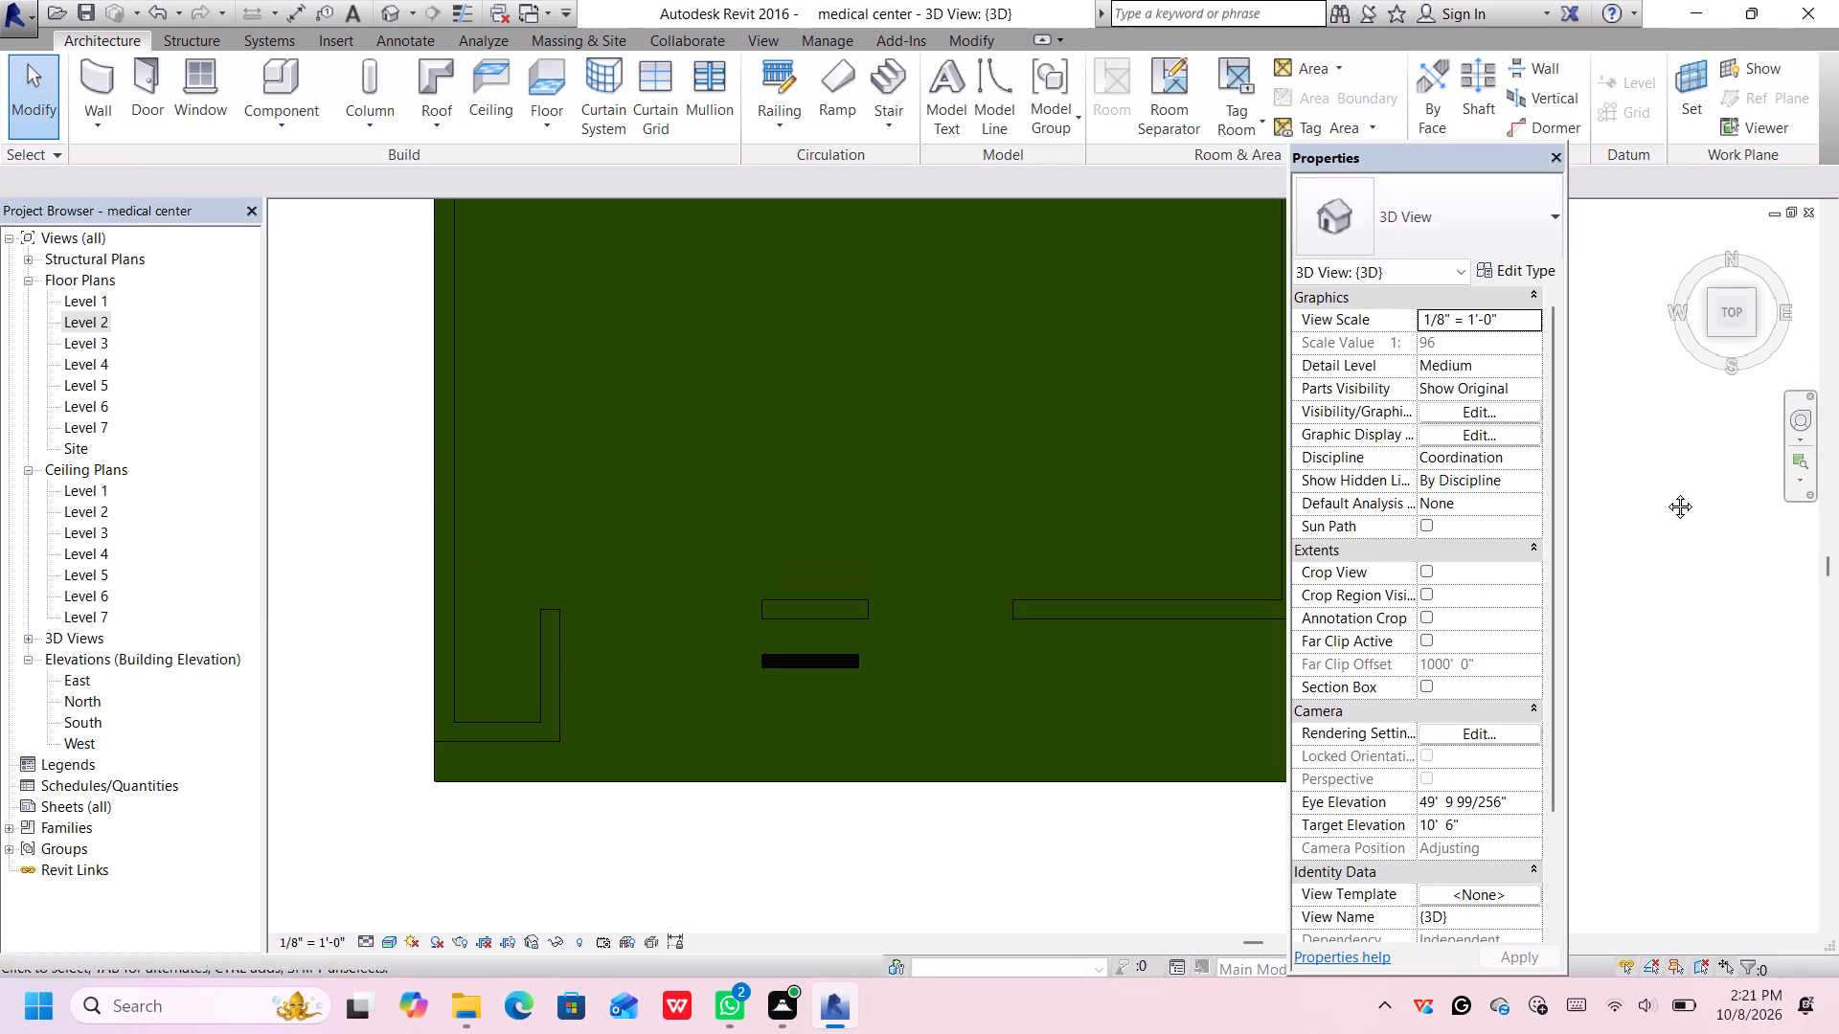
middle_click_drag(1666, 492, 1649, 450)
scroll(1666, 491, "up", 4)
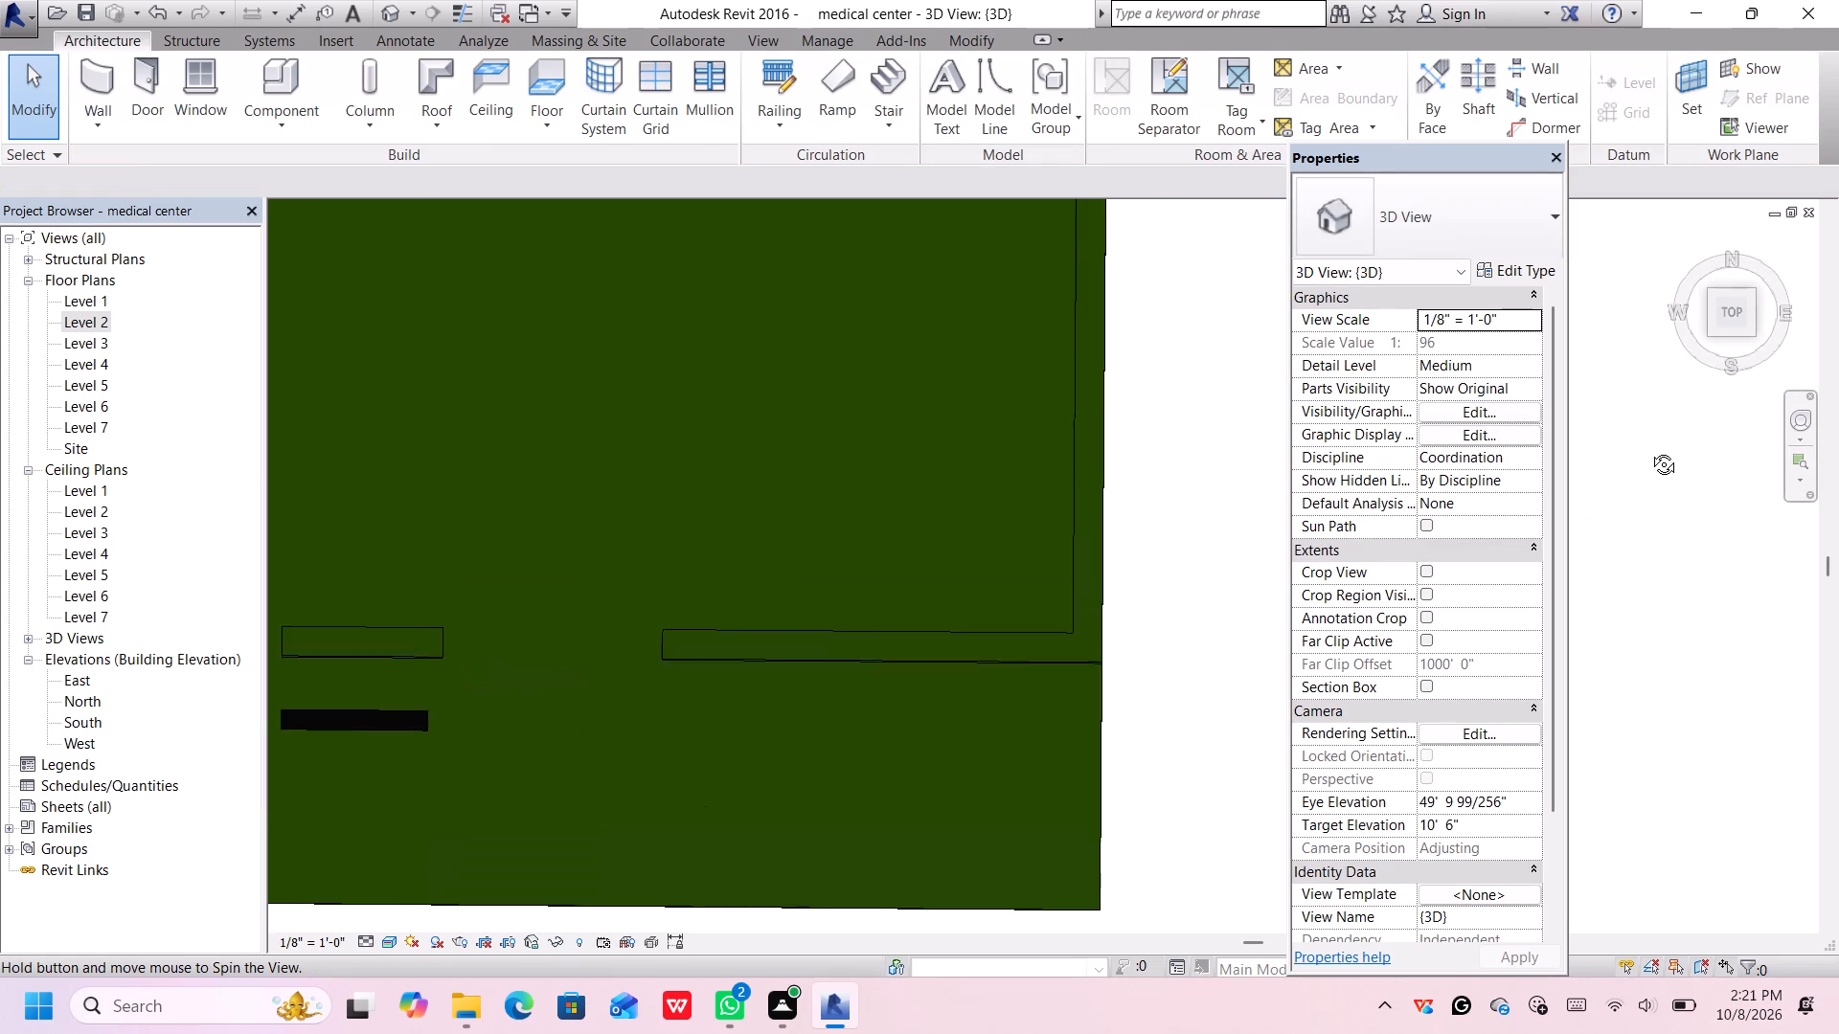
middle_click_drag(1649, 450, 1685, 251)
middle_click_drag(1257, 639, 1260, 411, "shift")
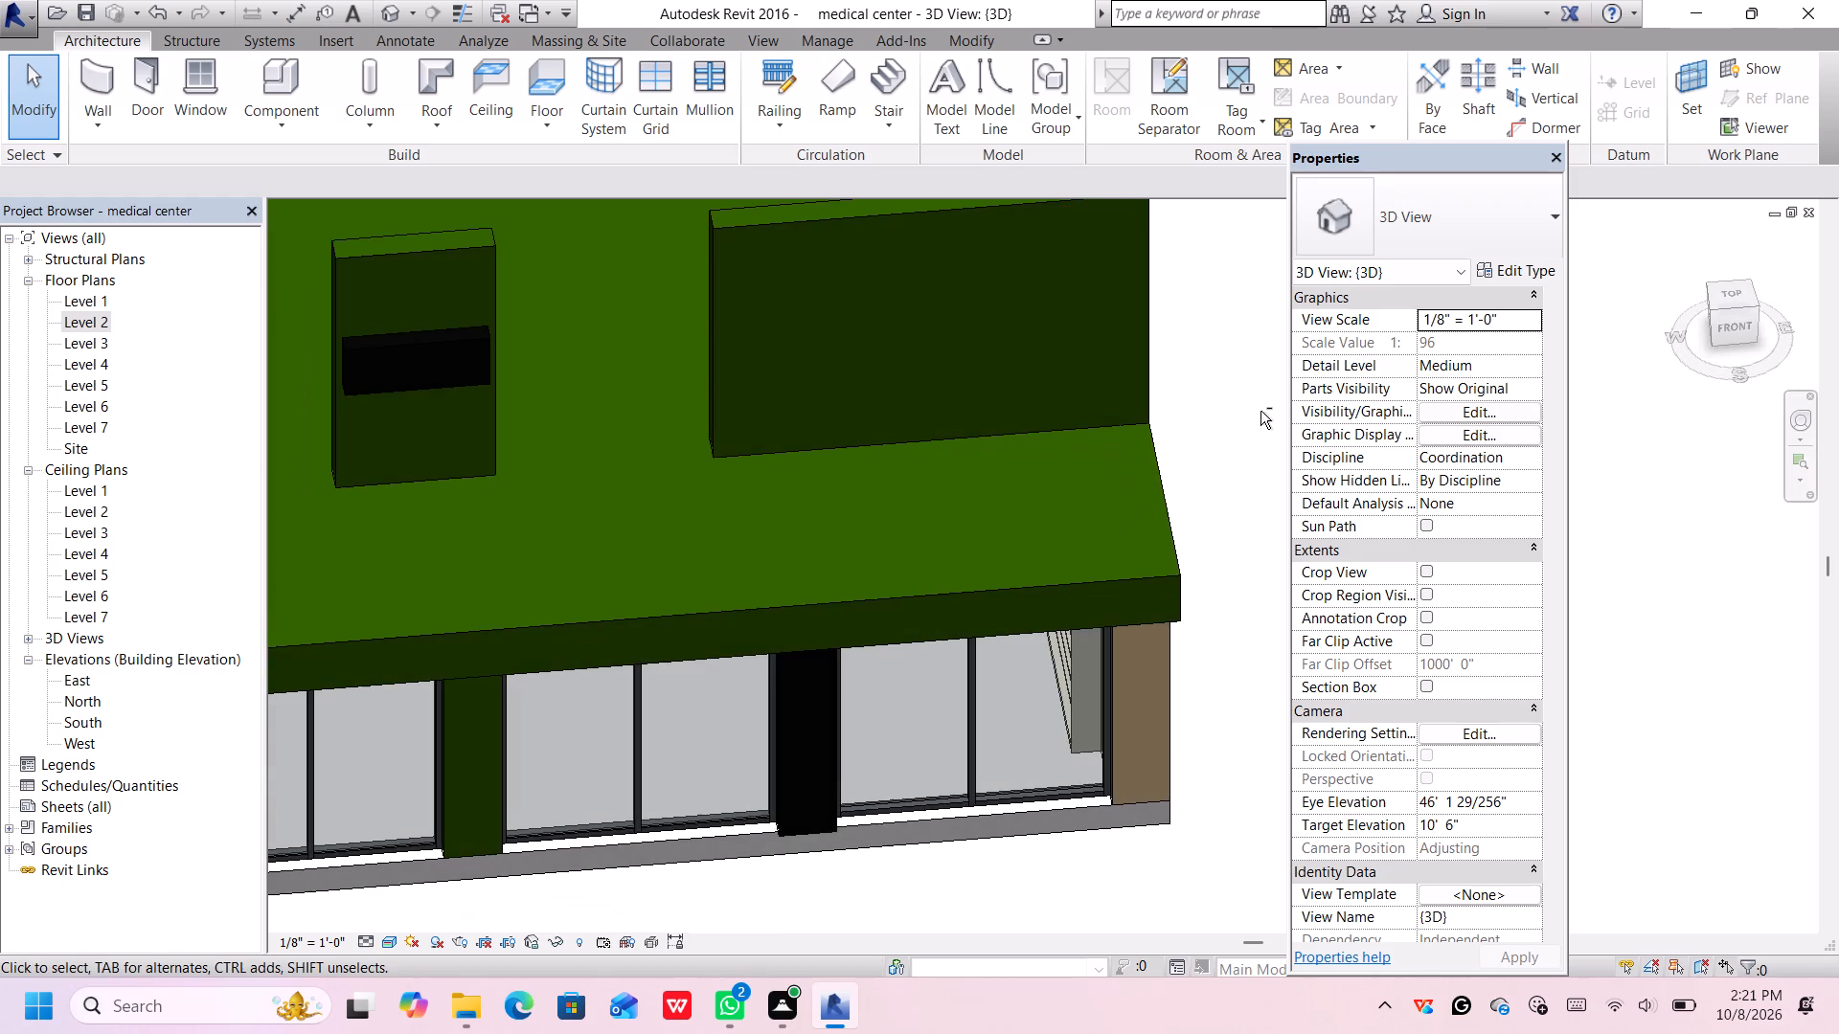
scroll(1258, 530, "down", 7)
middle_click_drag(1264, 562, 1274, 654)
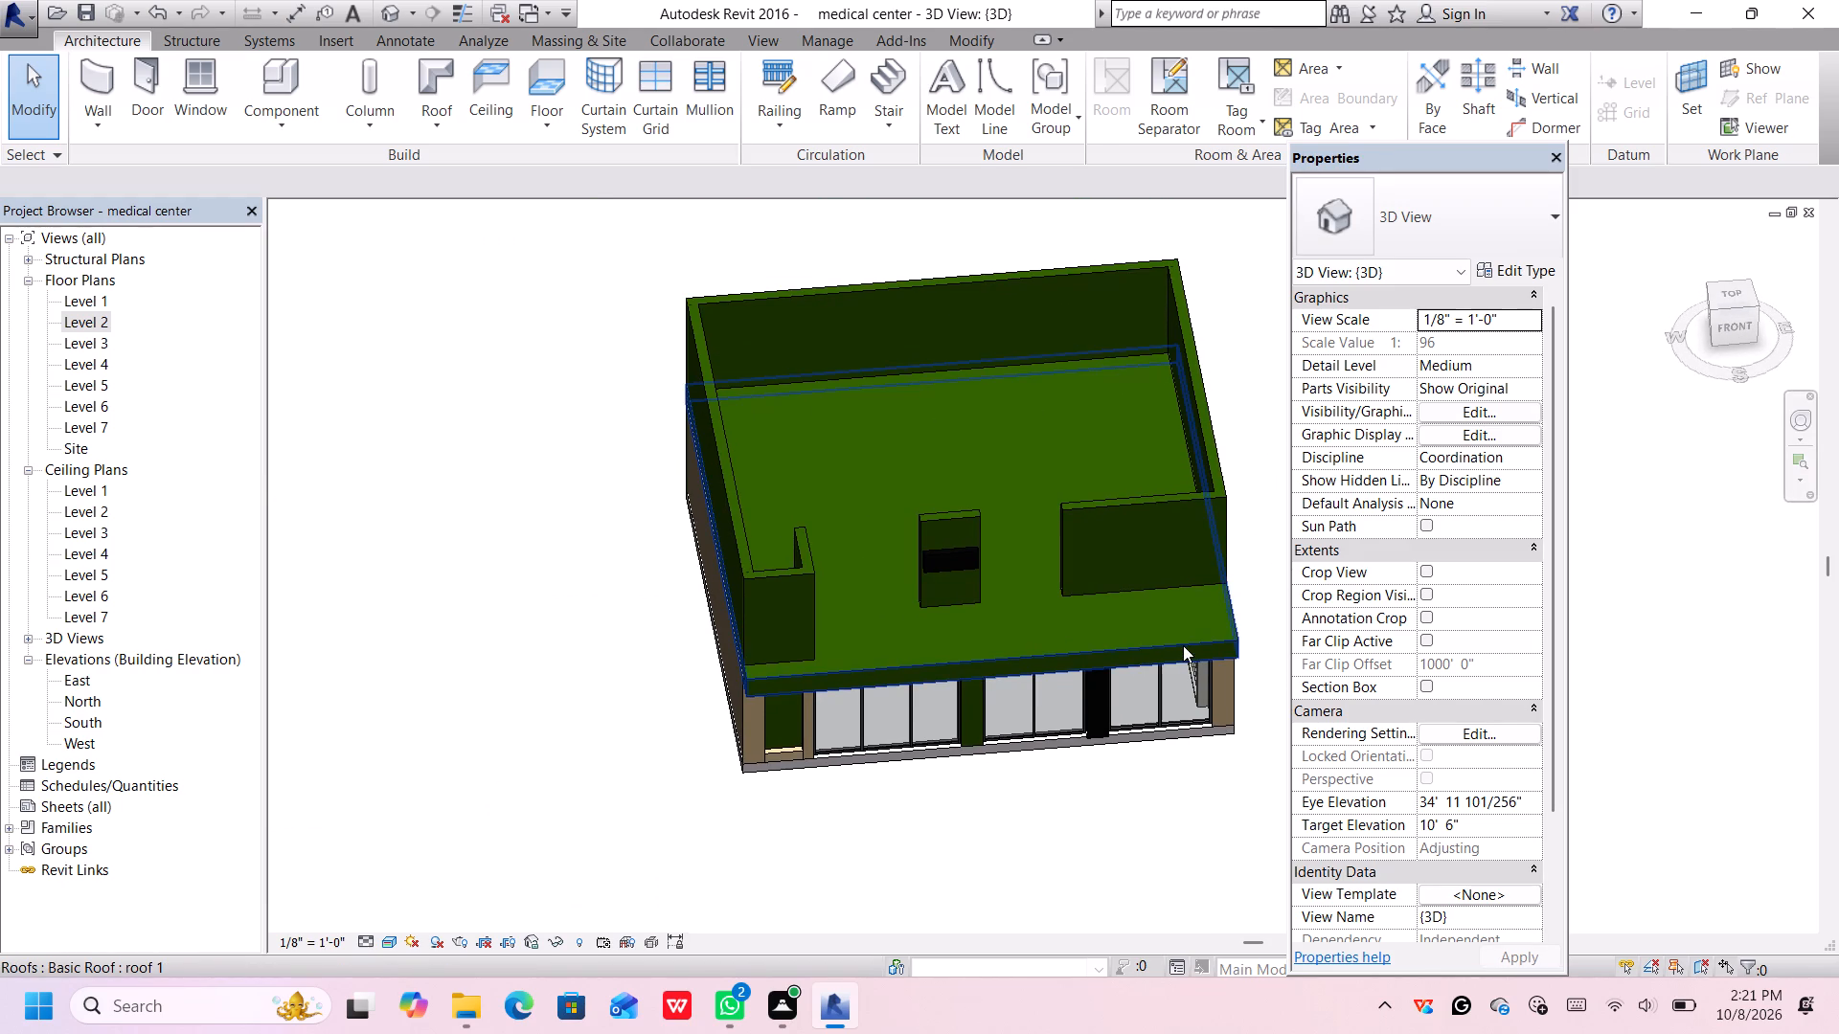
Select the Level 2 roof and pick roof 1 from its available types.
left_click(1183, 645)
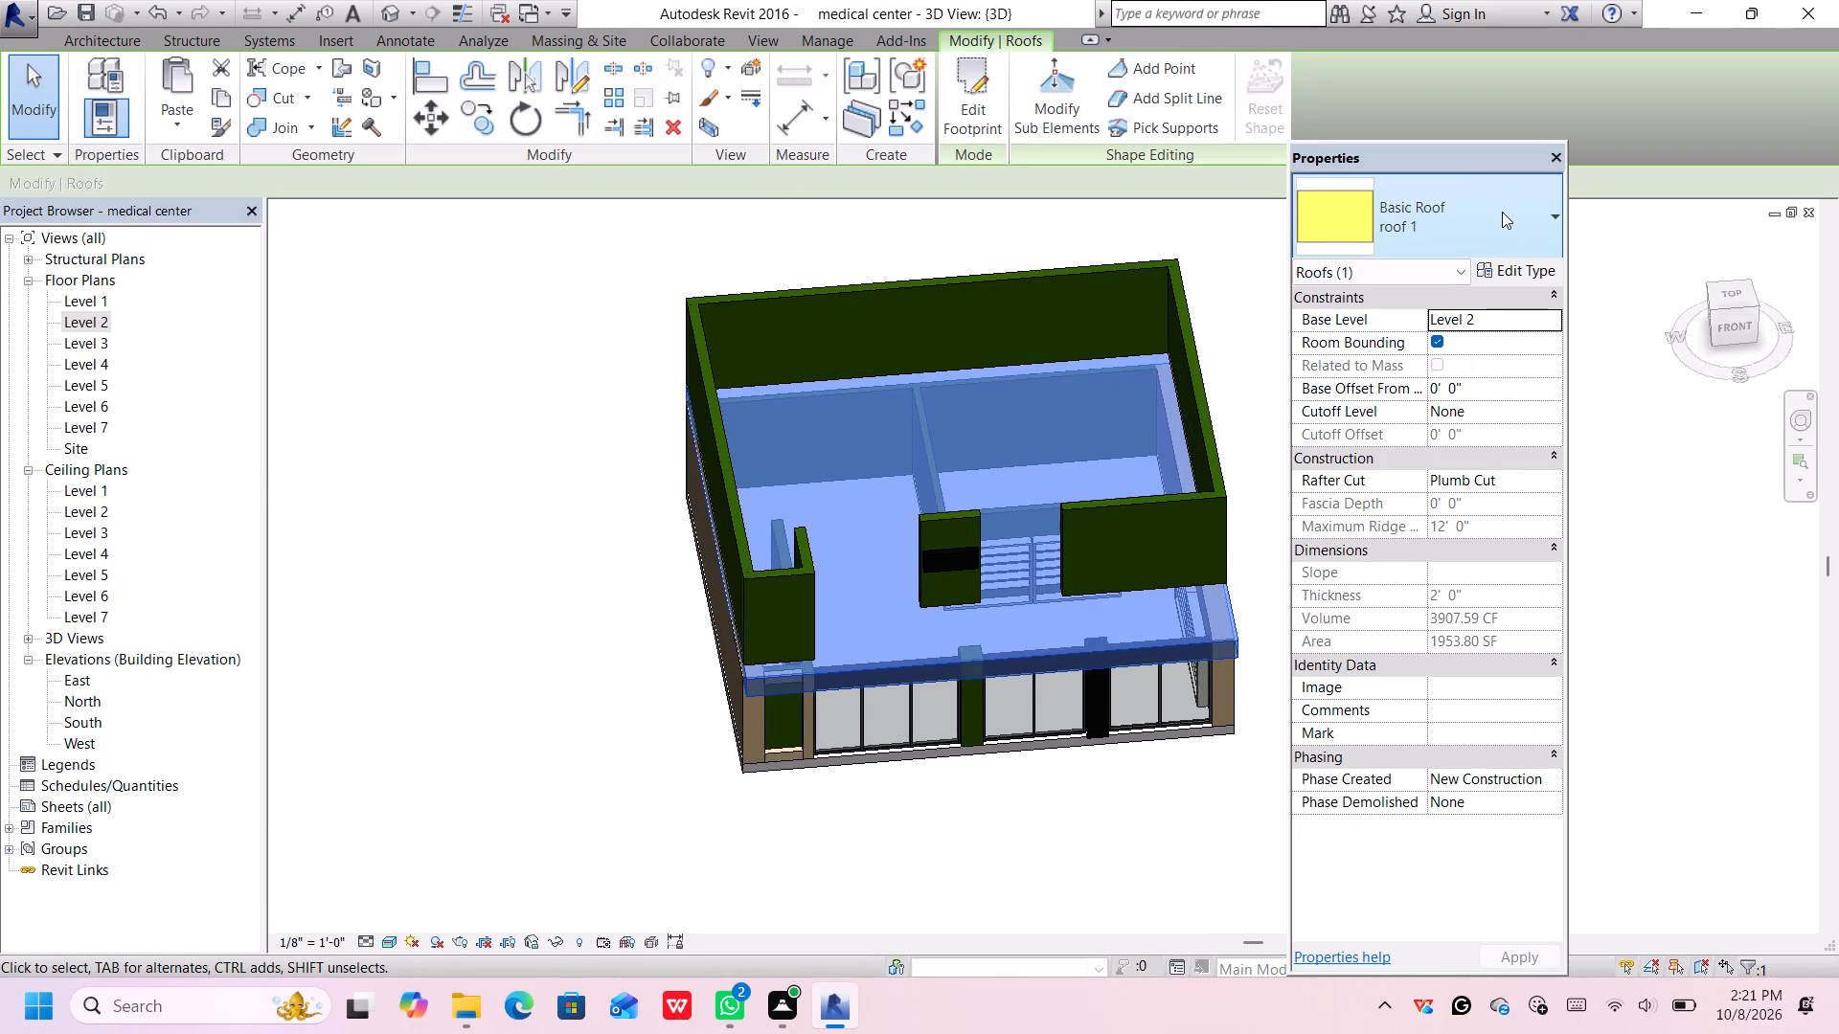
left_click(1502, 210)
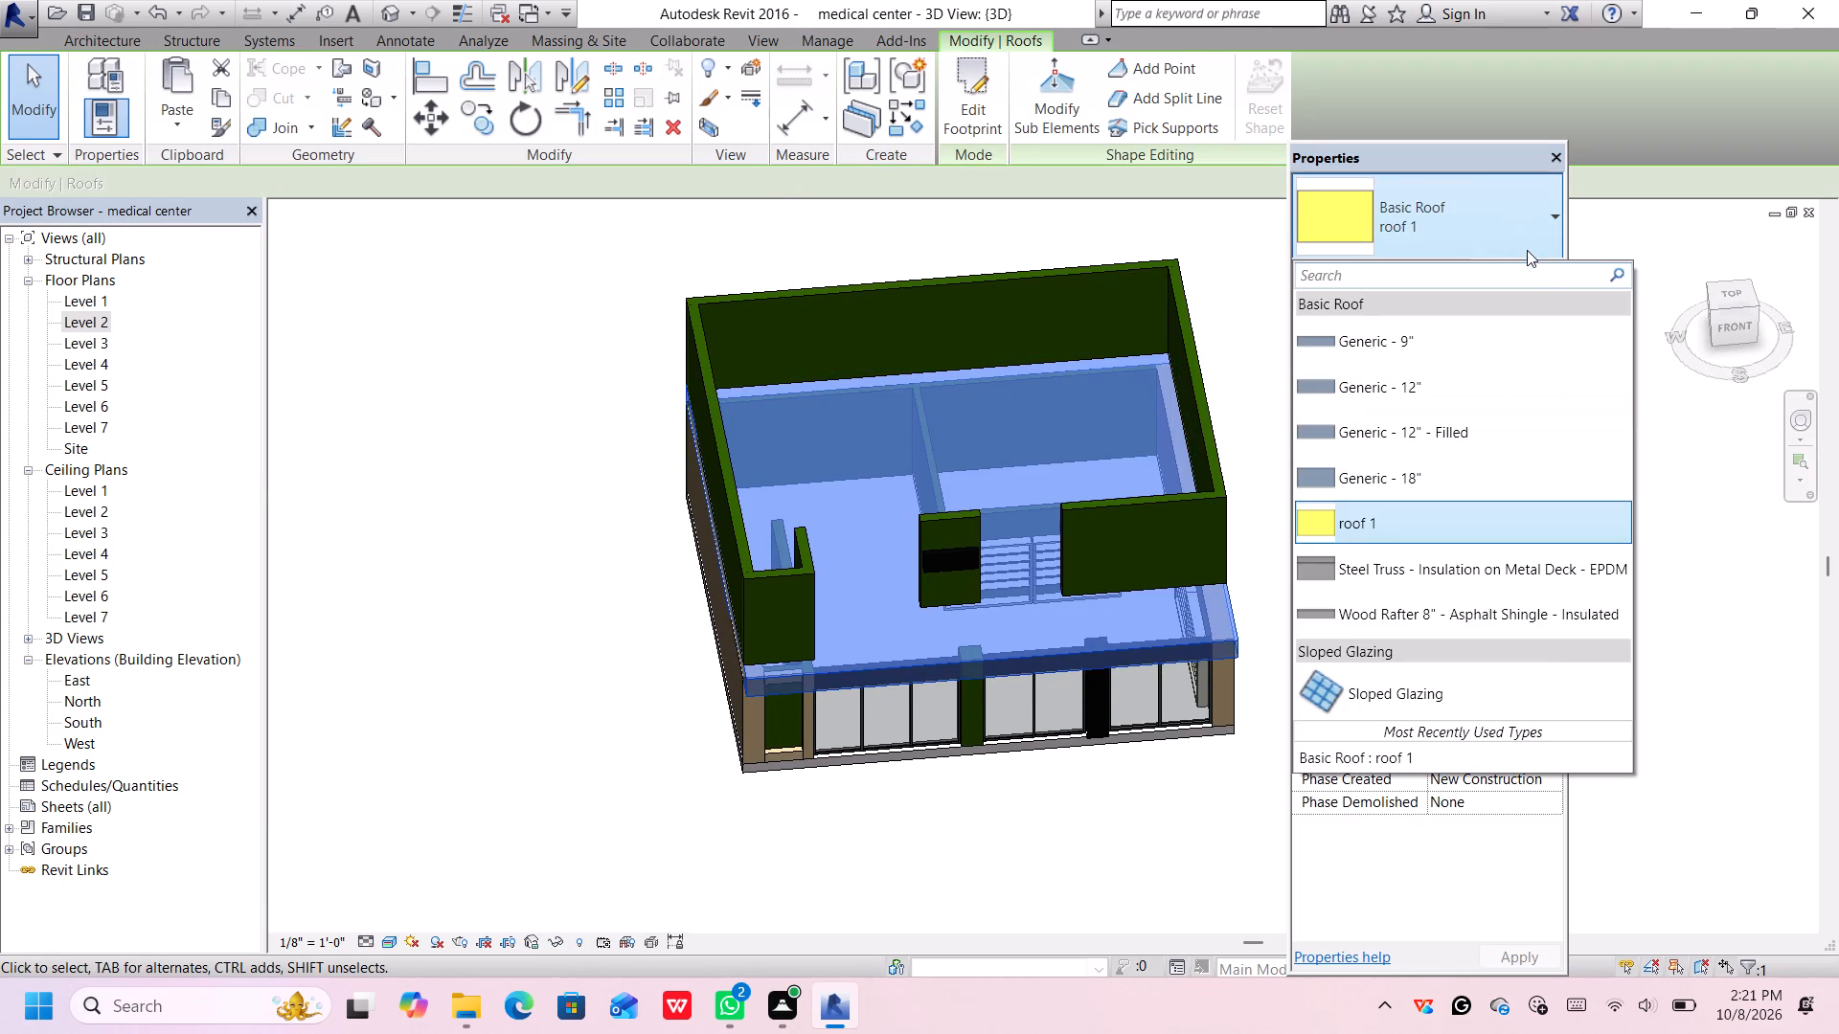
left_click(1486, 534)
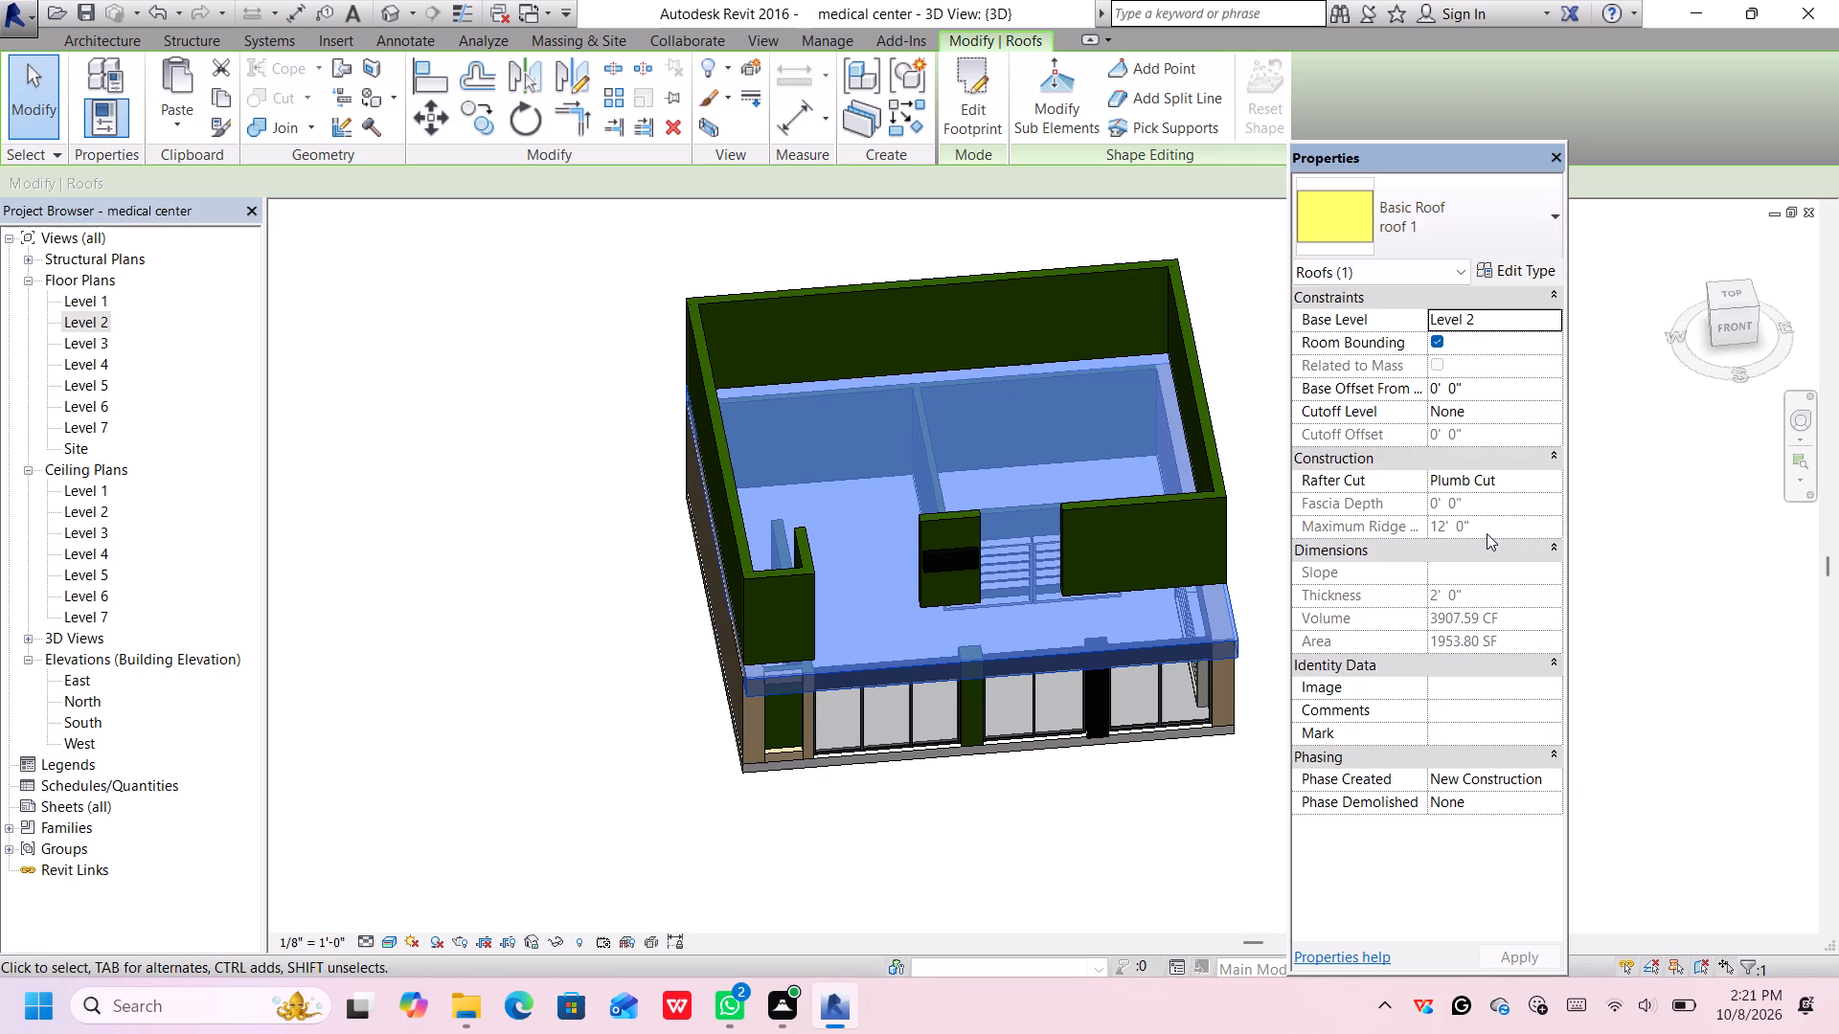
middle_click_drag(1168, 522, 896, 586)
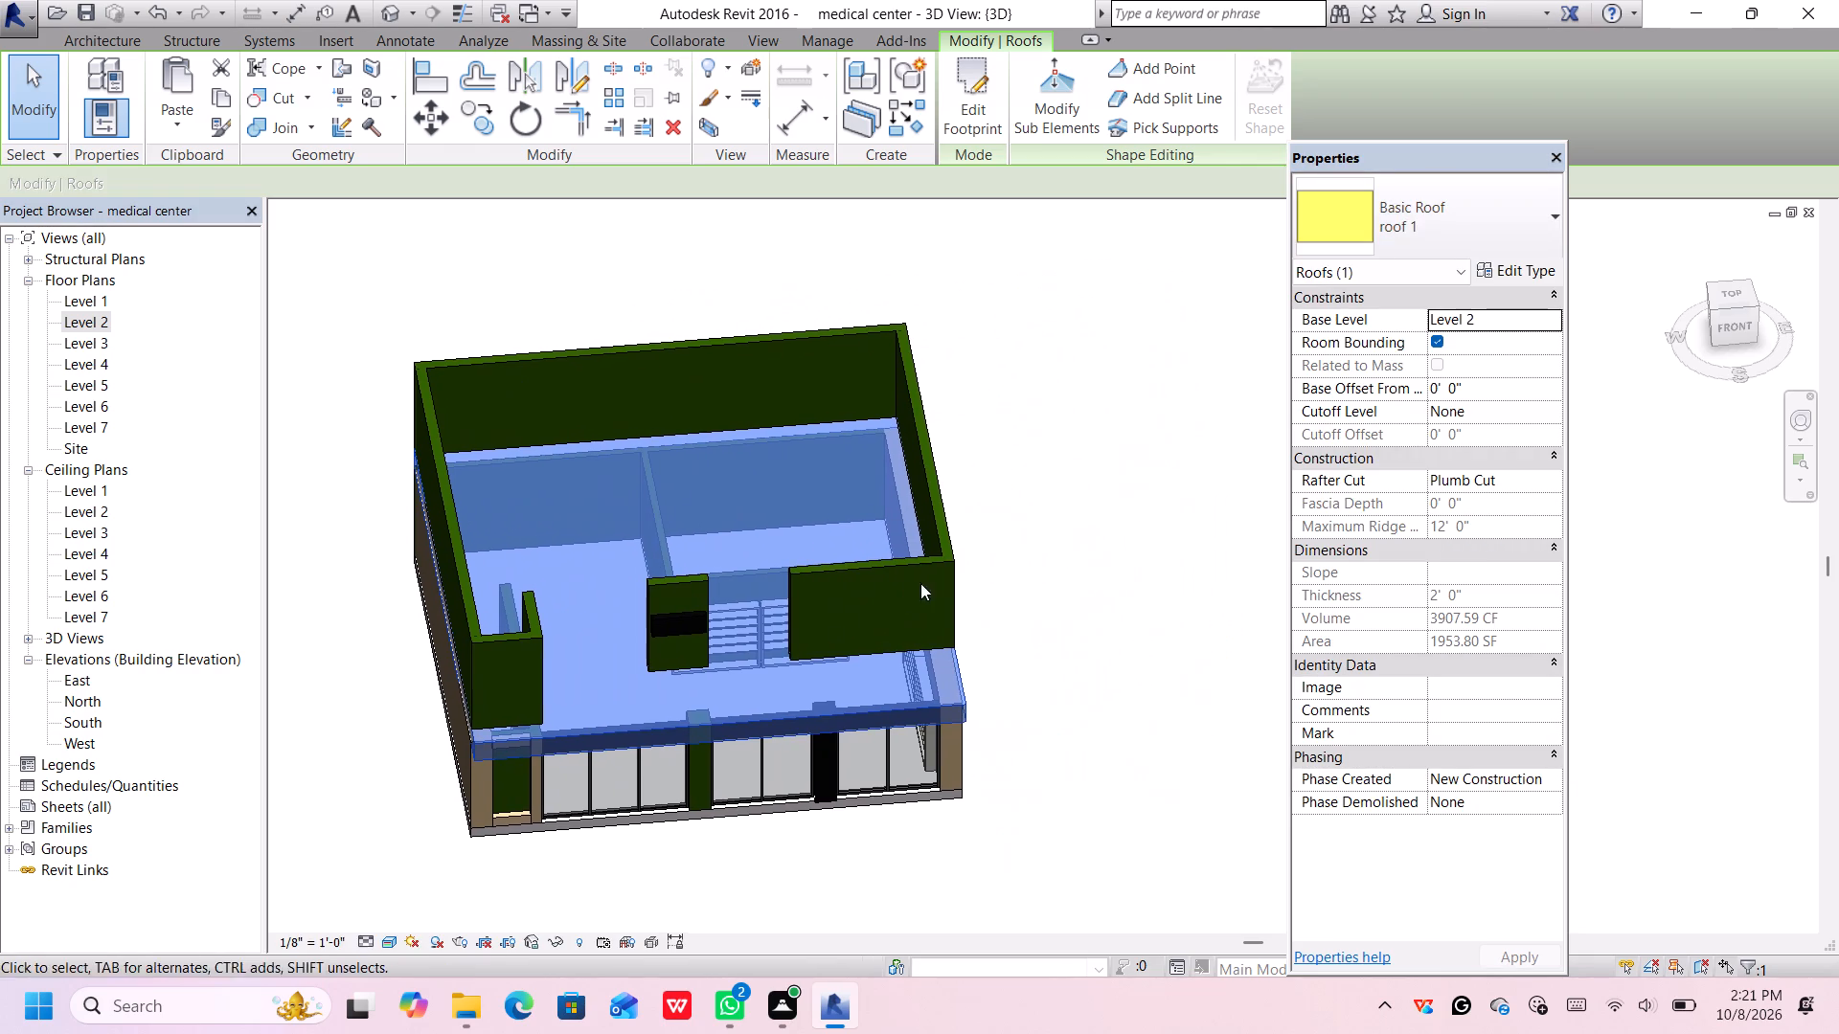
Undo the Level 2 roof's type change and the green material edit before it.
middle_click_drag(991, 559, 1032, 556)
scroll(650, 586, "up", 5)
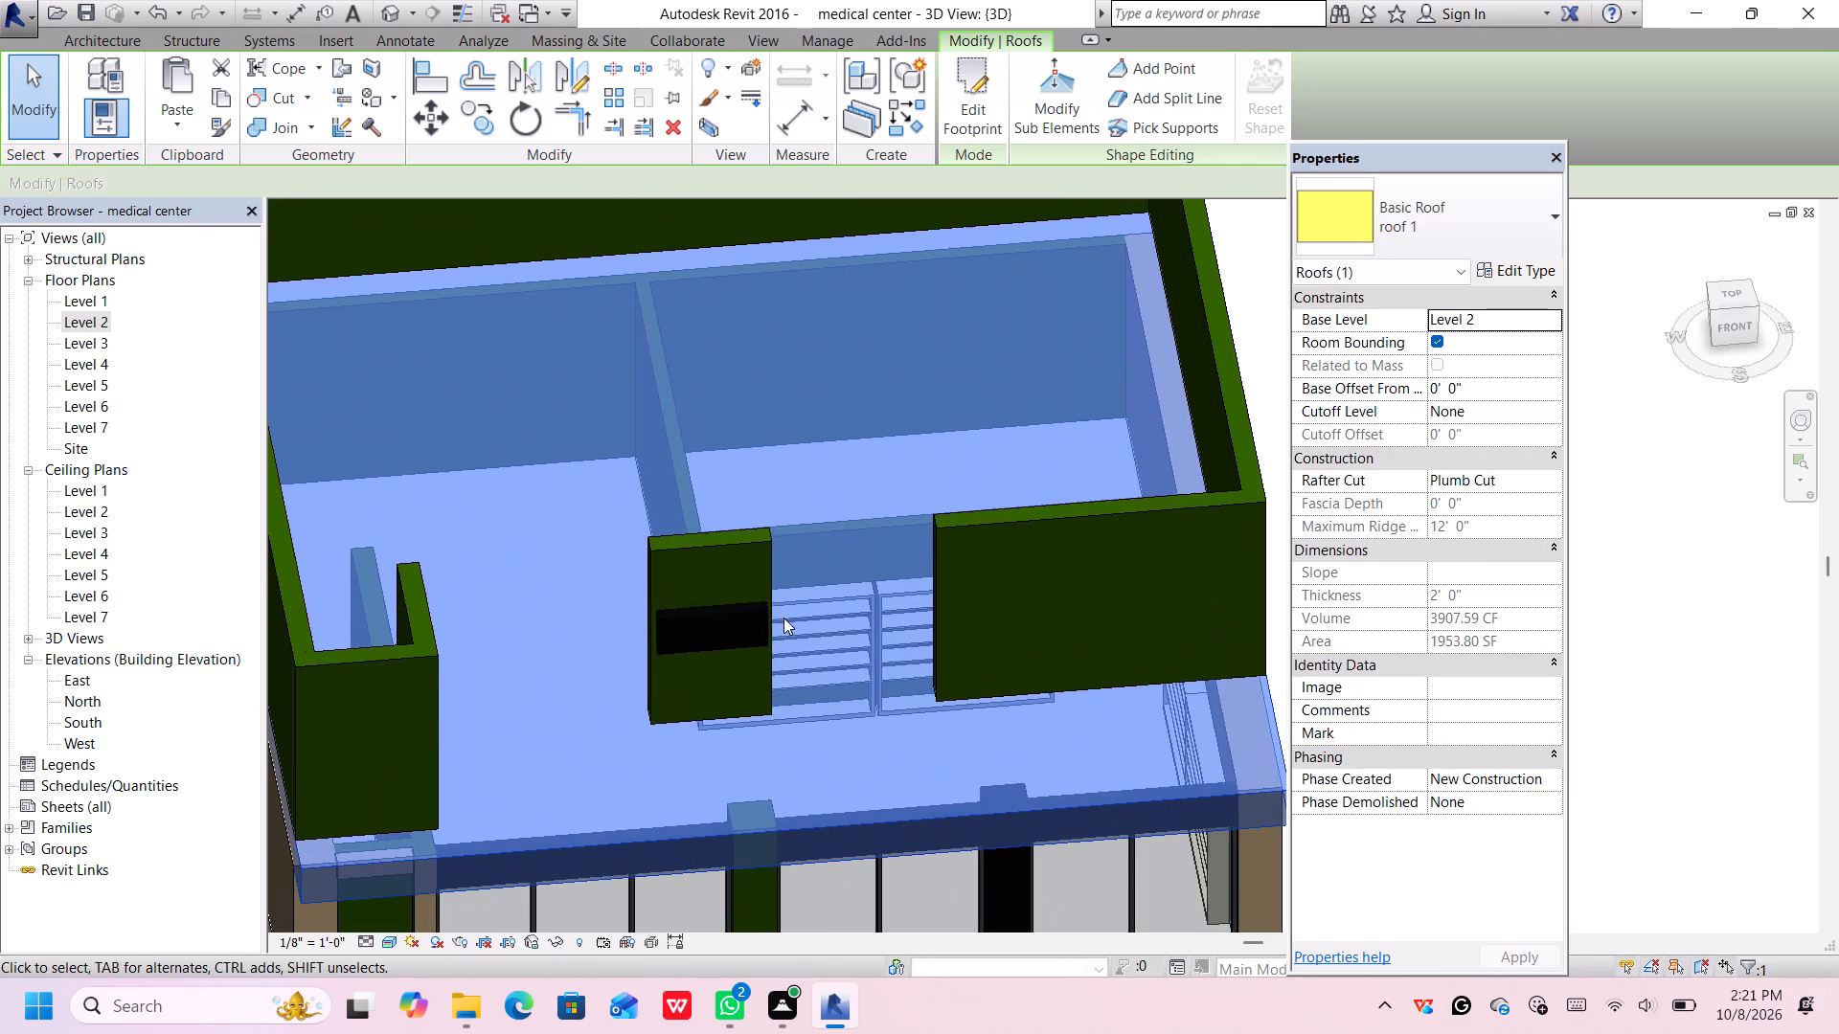
middle_click_drag(731, 547, 733, 525)
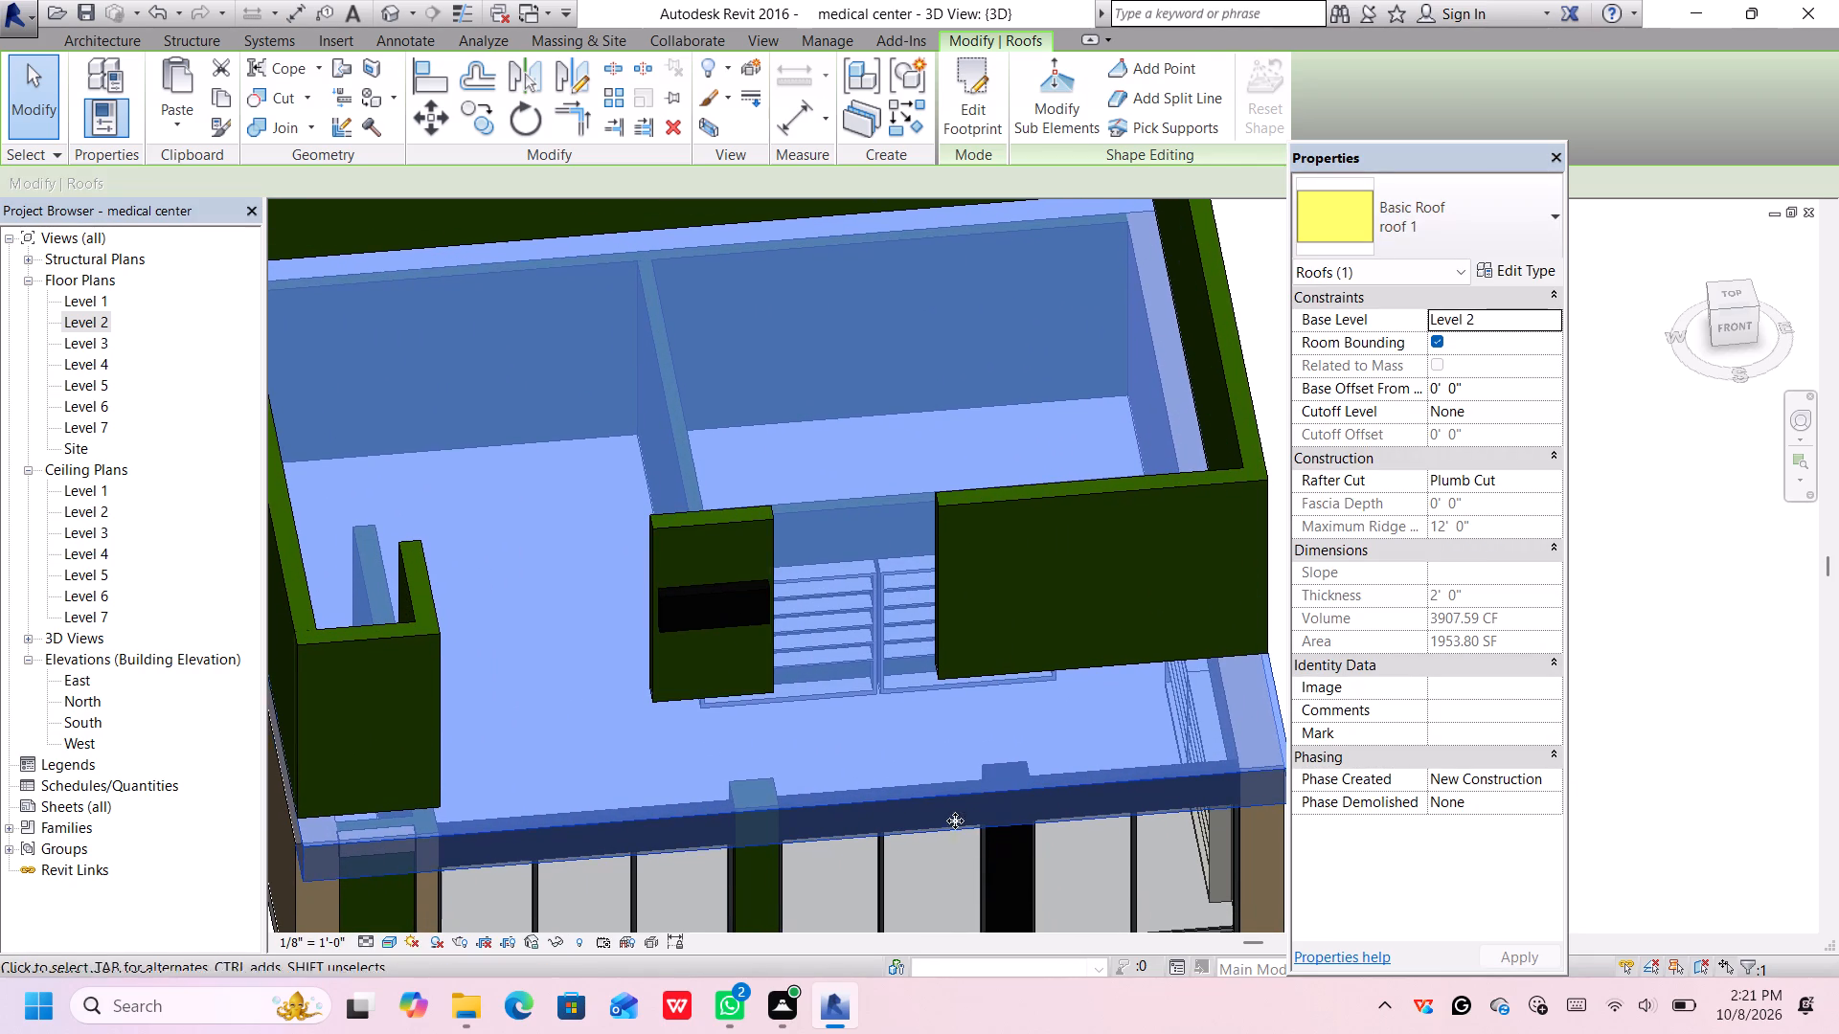
key("ctrl+z")
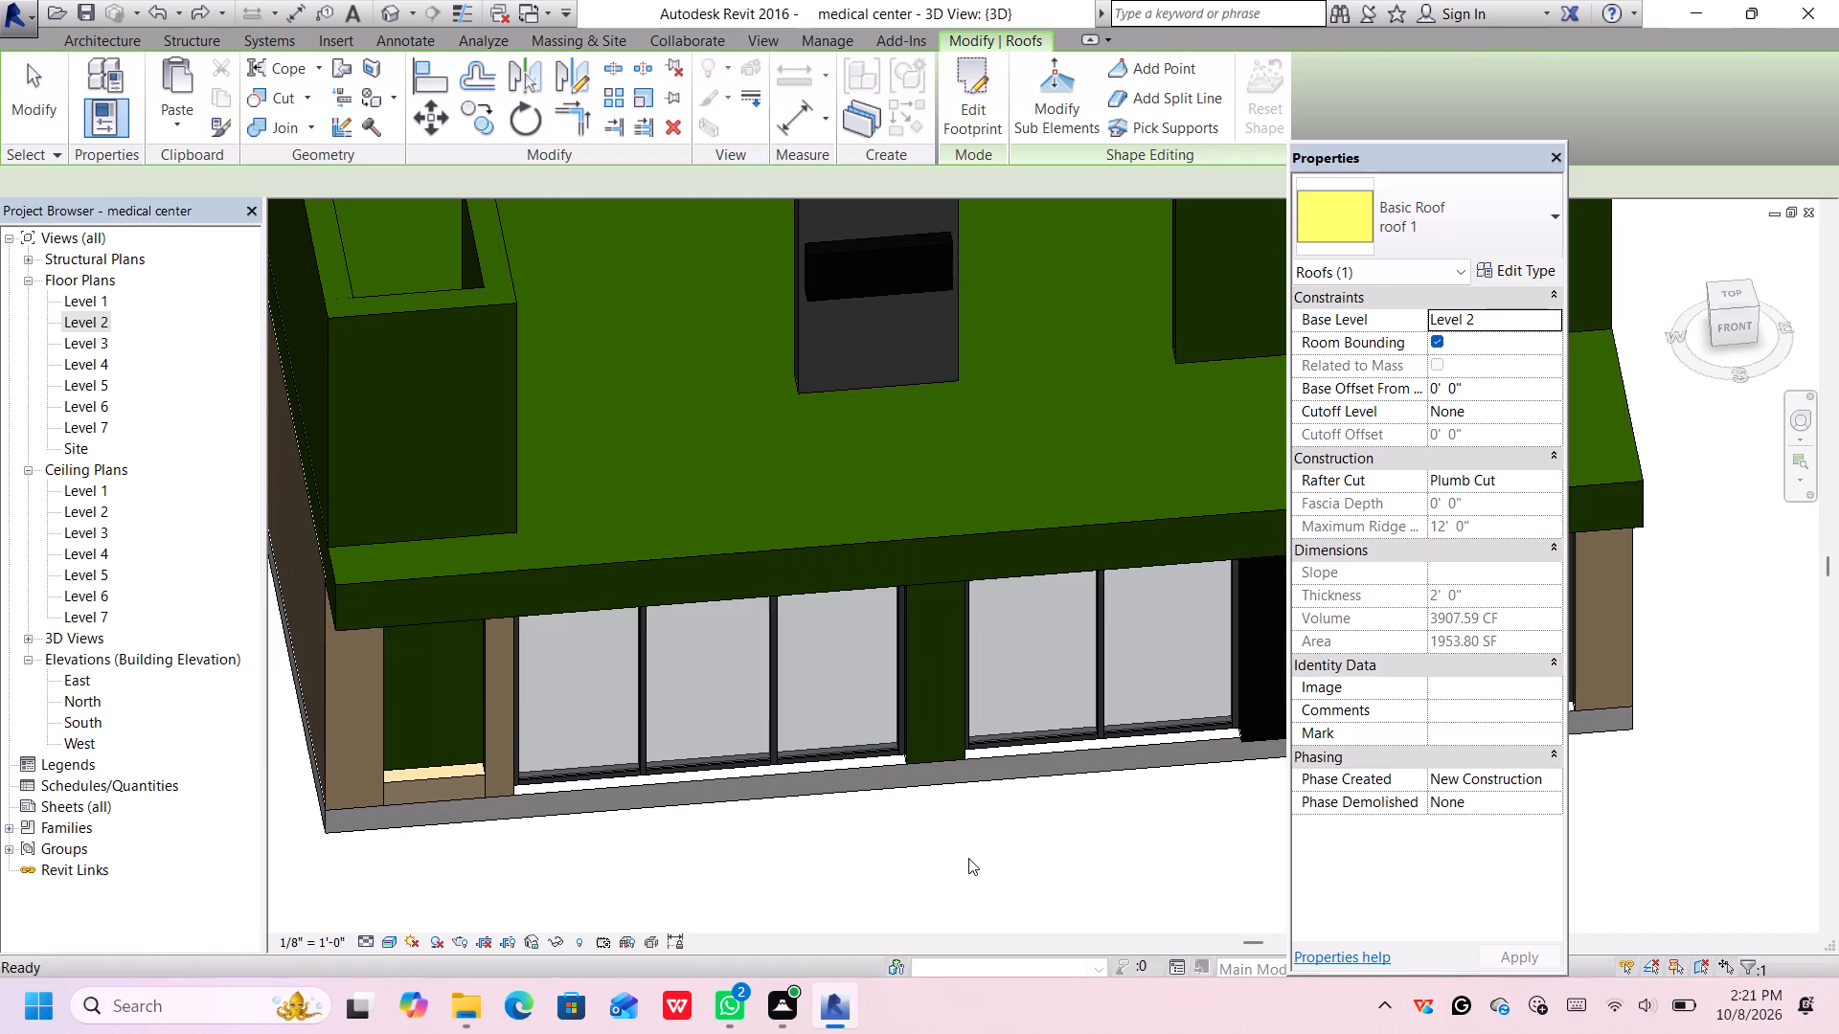
key("ctrl+z")
Select the short front wall and duplicate its Generic - 12" type, keeping the suggested name.
scroll(1008, 481, "down", 1)
middle_click_drag(1003, 479, 1013, 610)
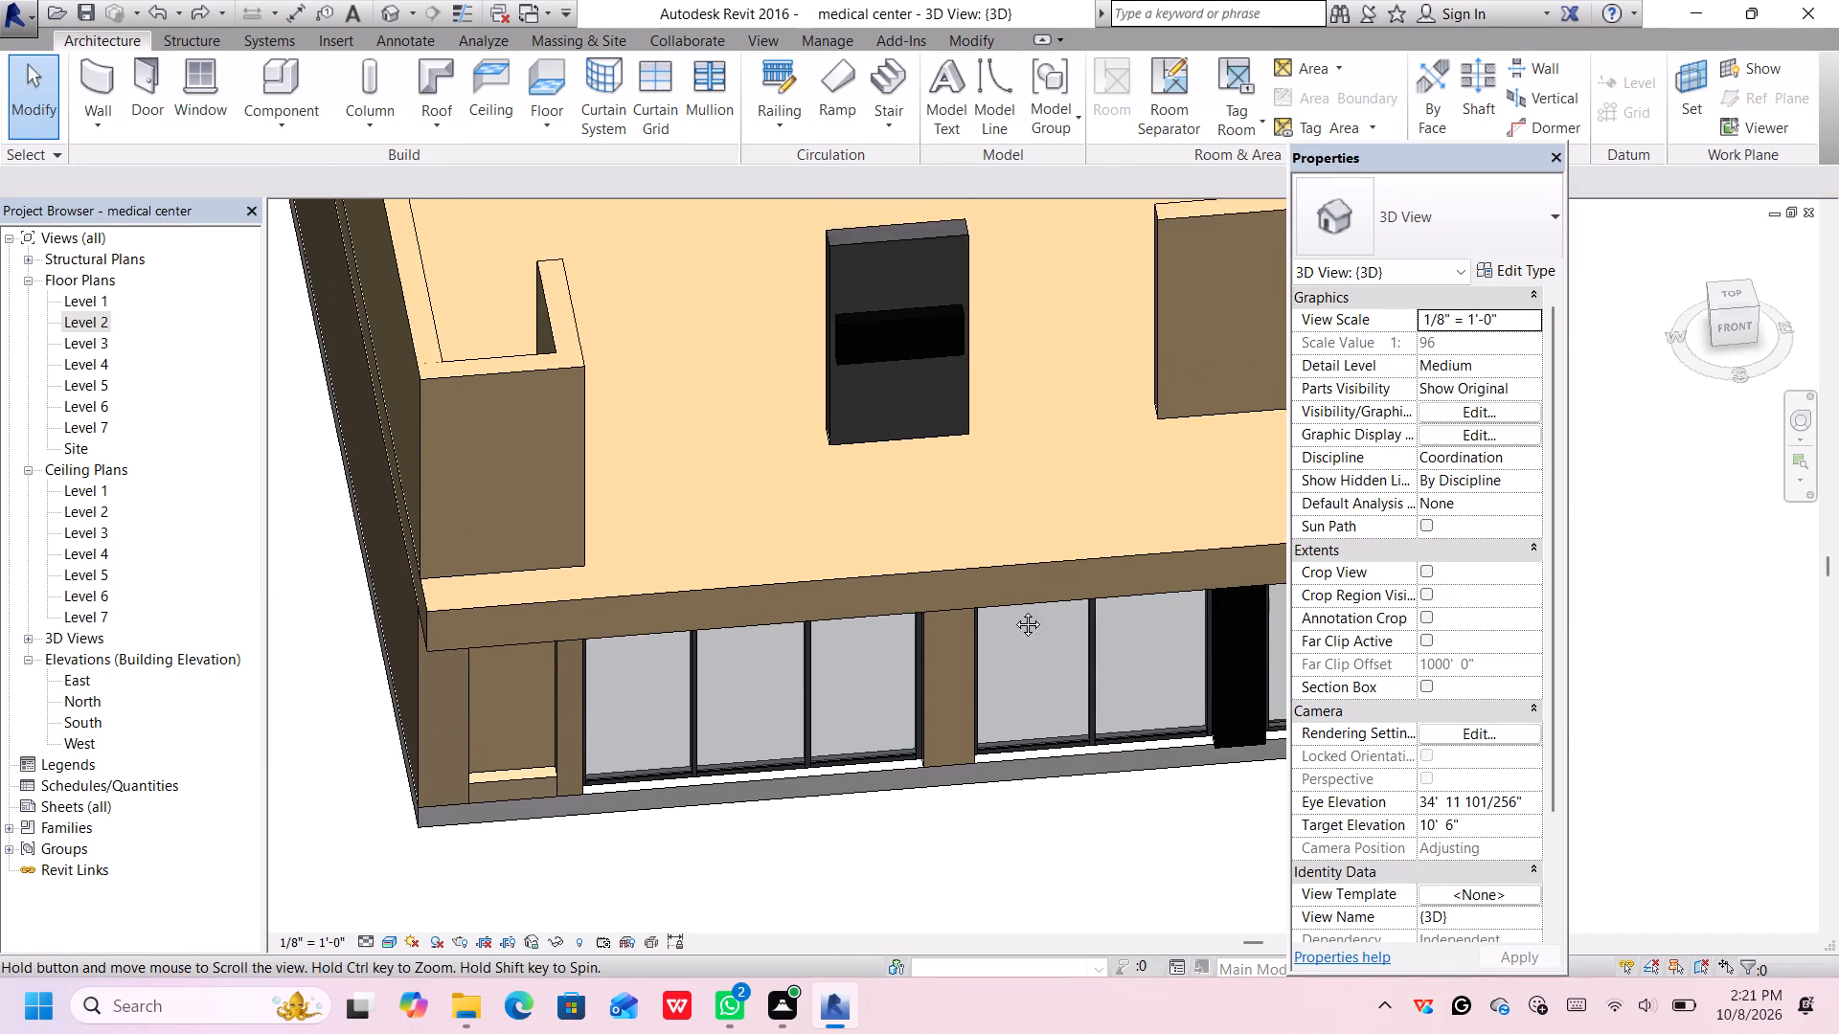
middle_click_drag(1013, 610, 1004, 794)
scroll(932, 631, "up", 6)
scroll(932, 623, "down", 2)
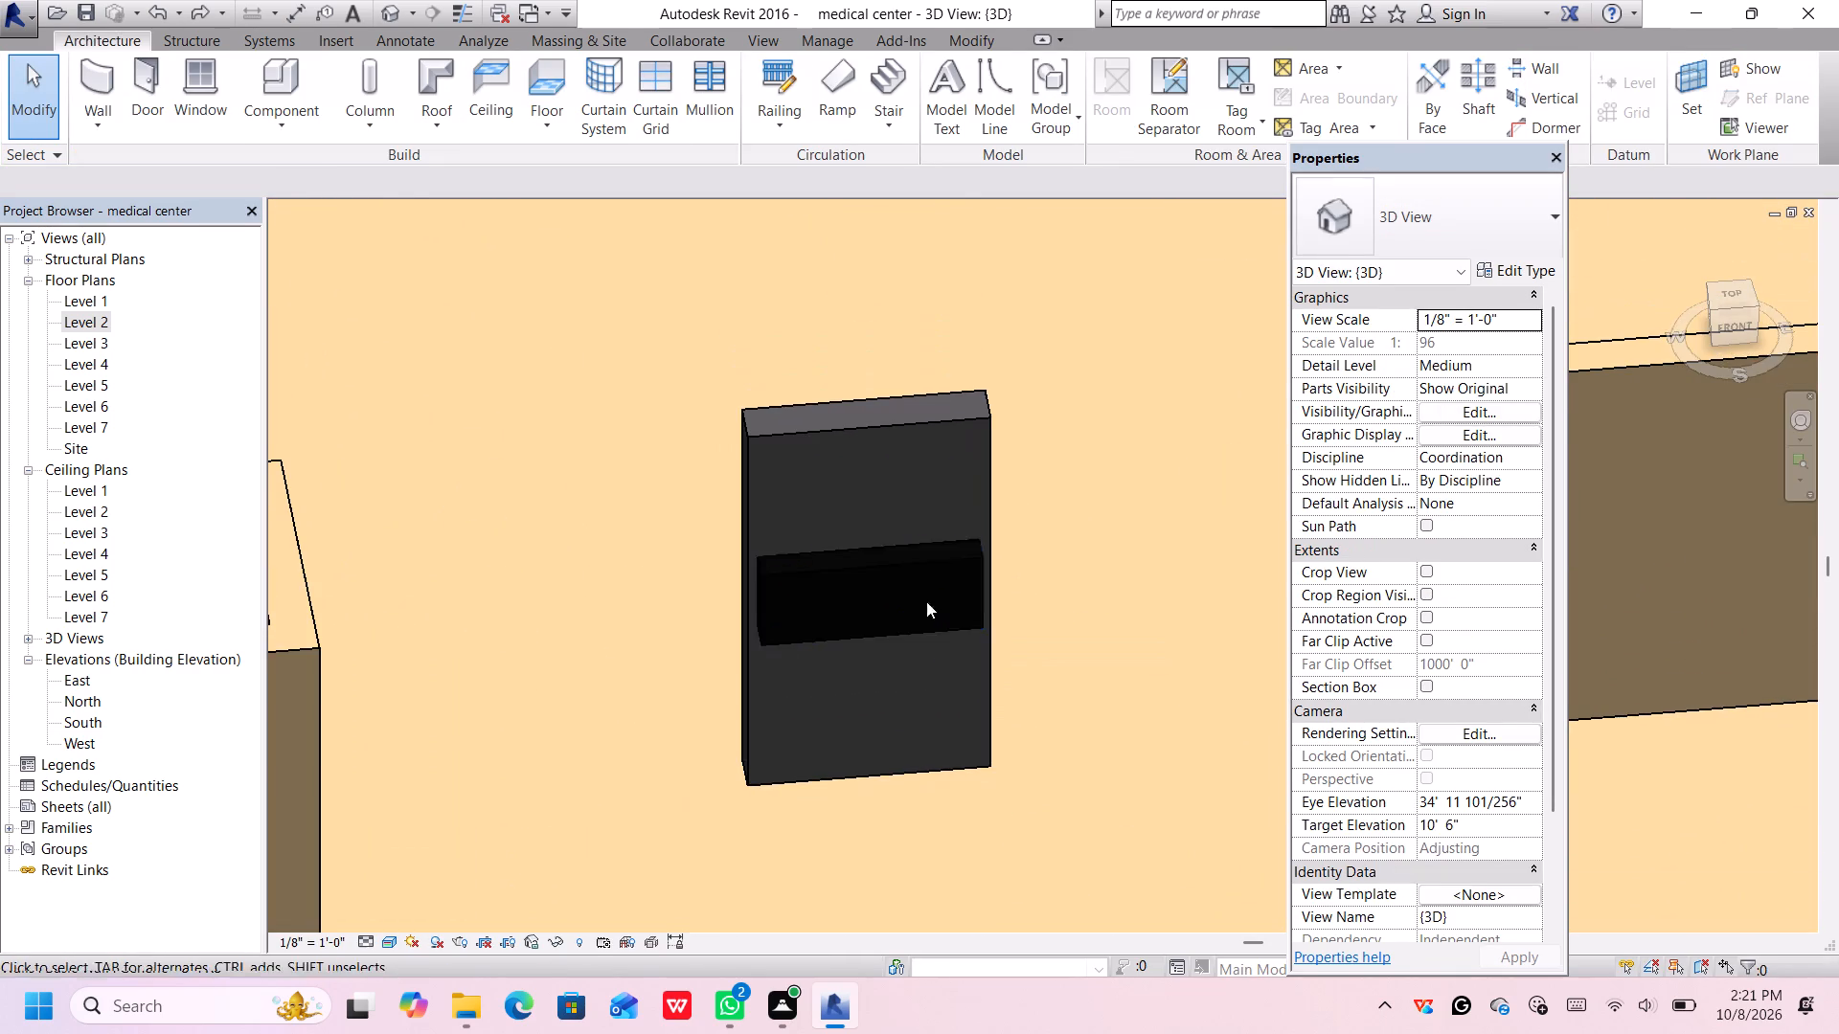
middle_click_drag(875, 529, 875, 538)
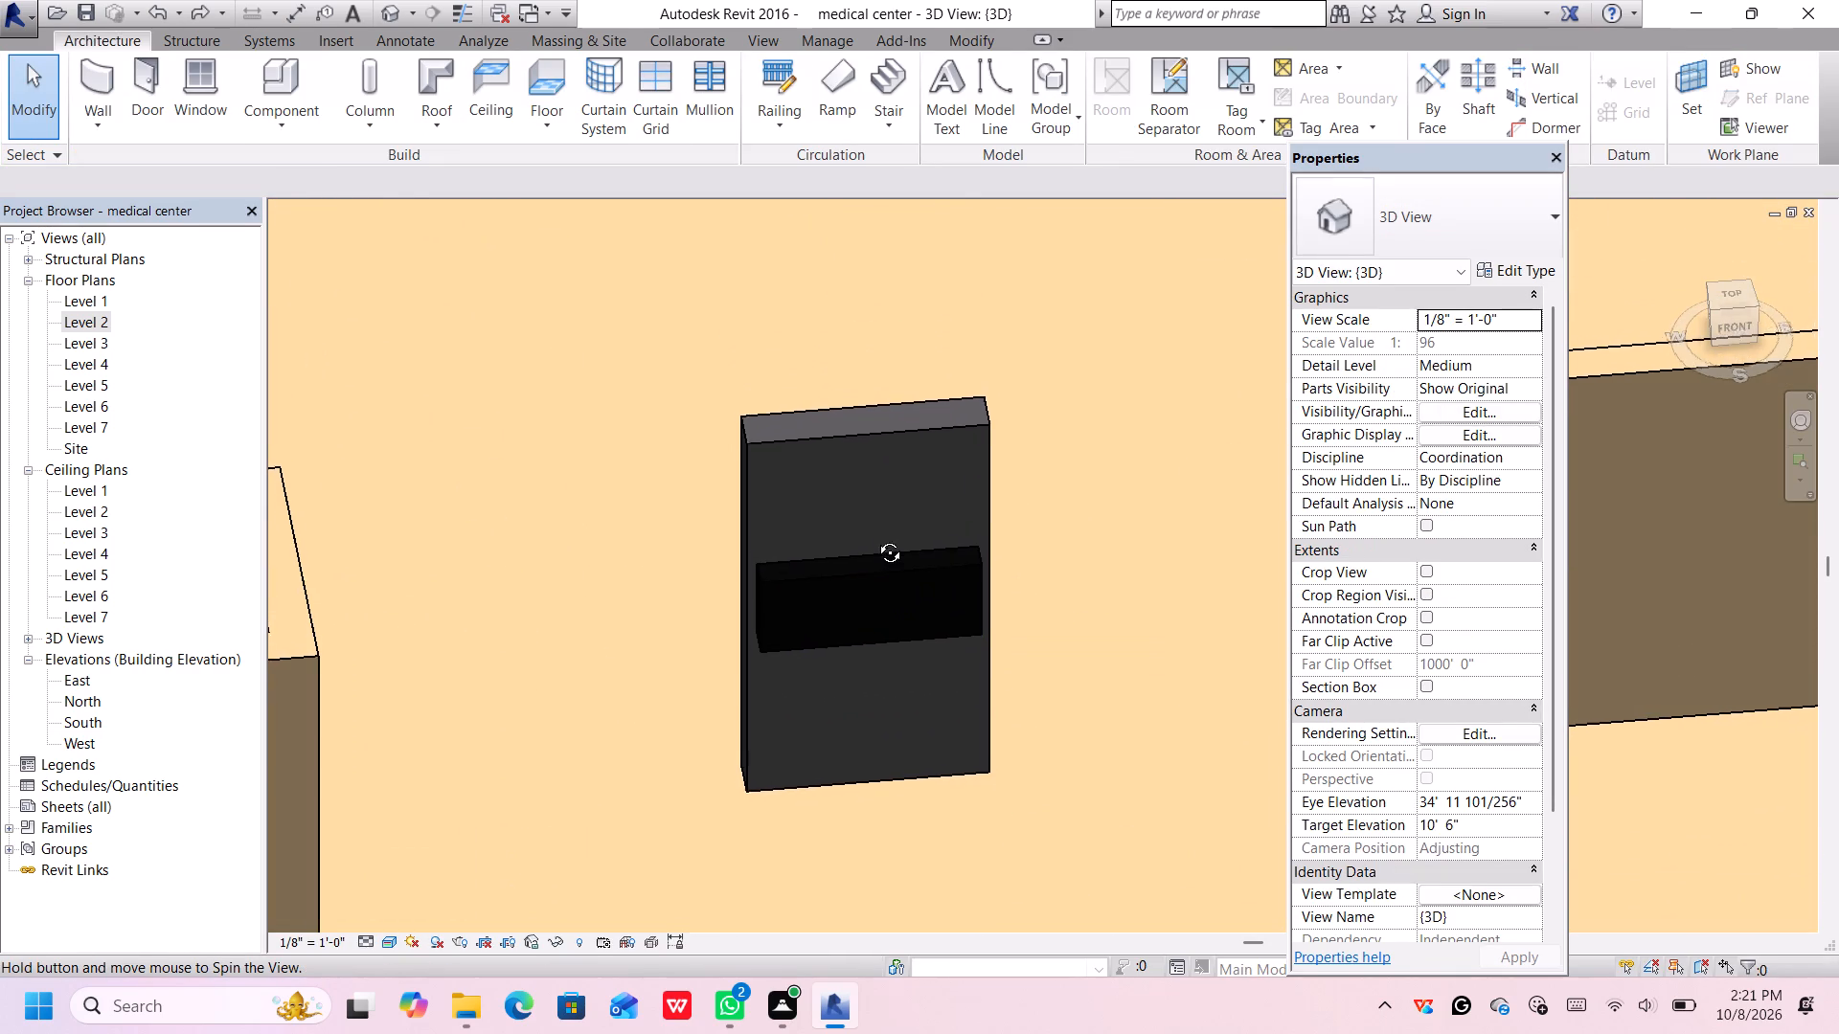
middle_click_drag(875, 538, 985, 631)
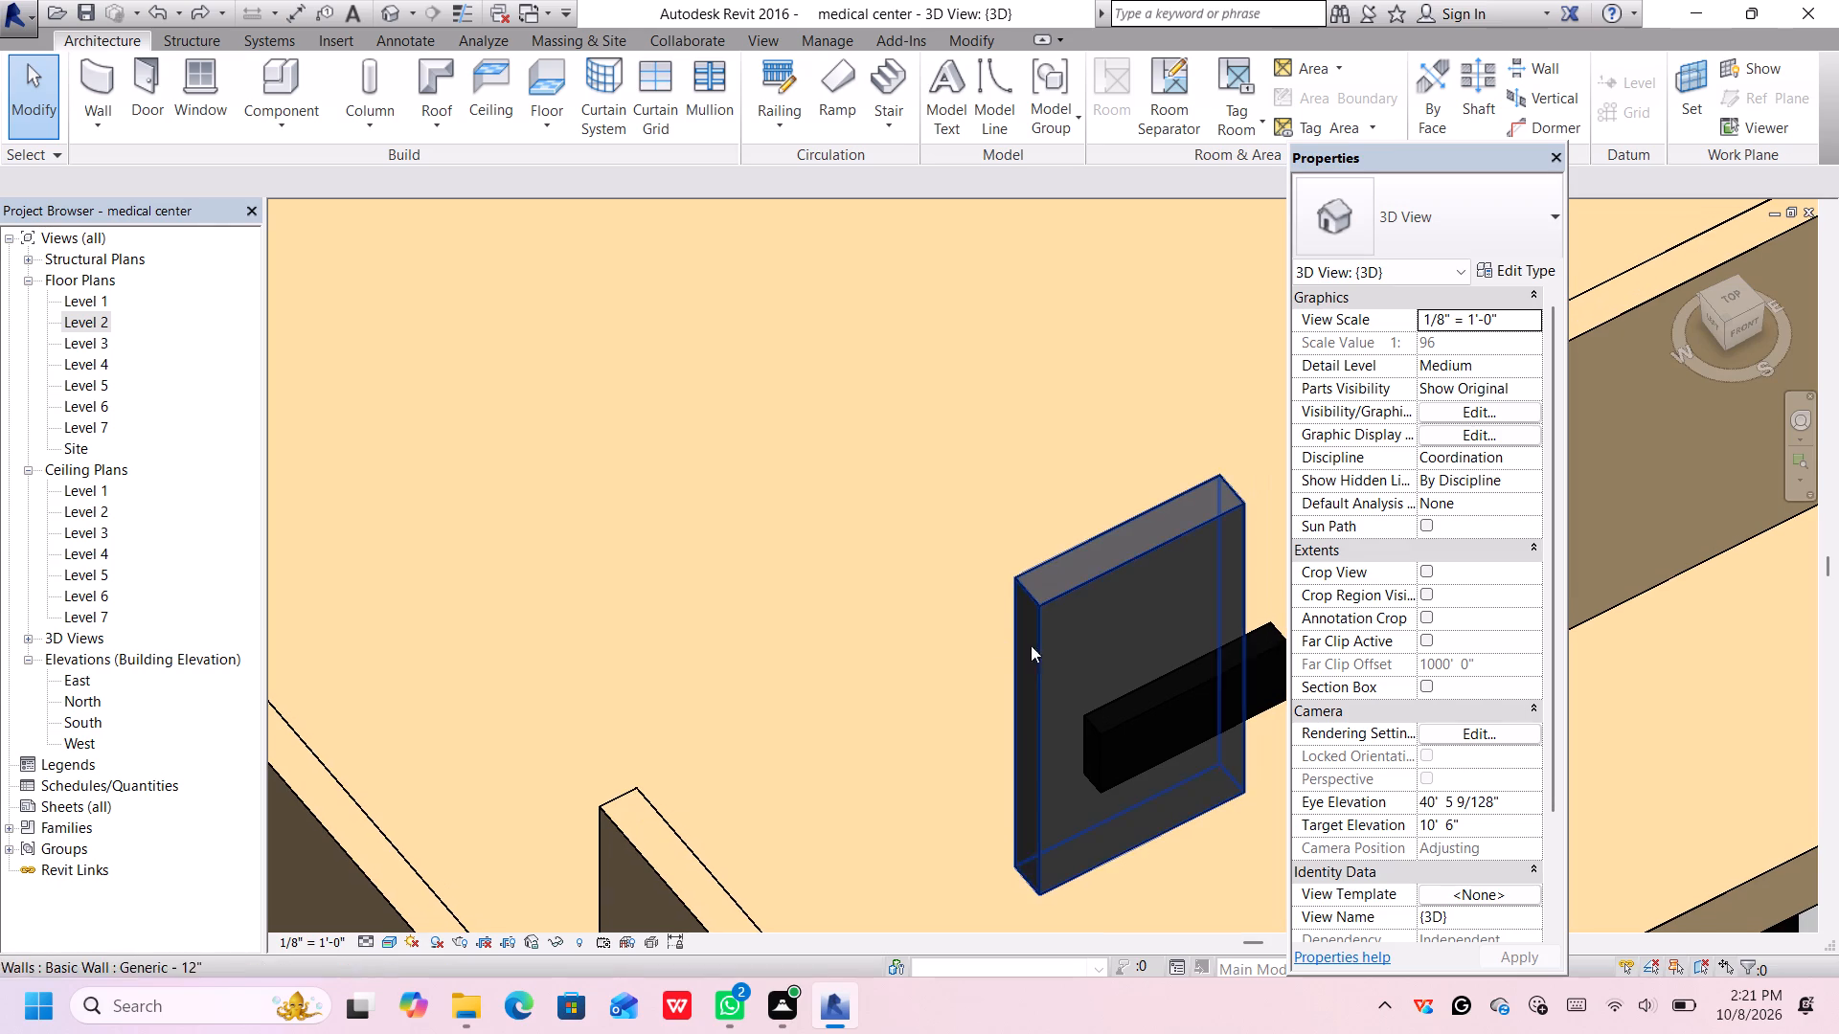
left_click(1052, 601)
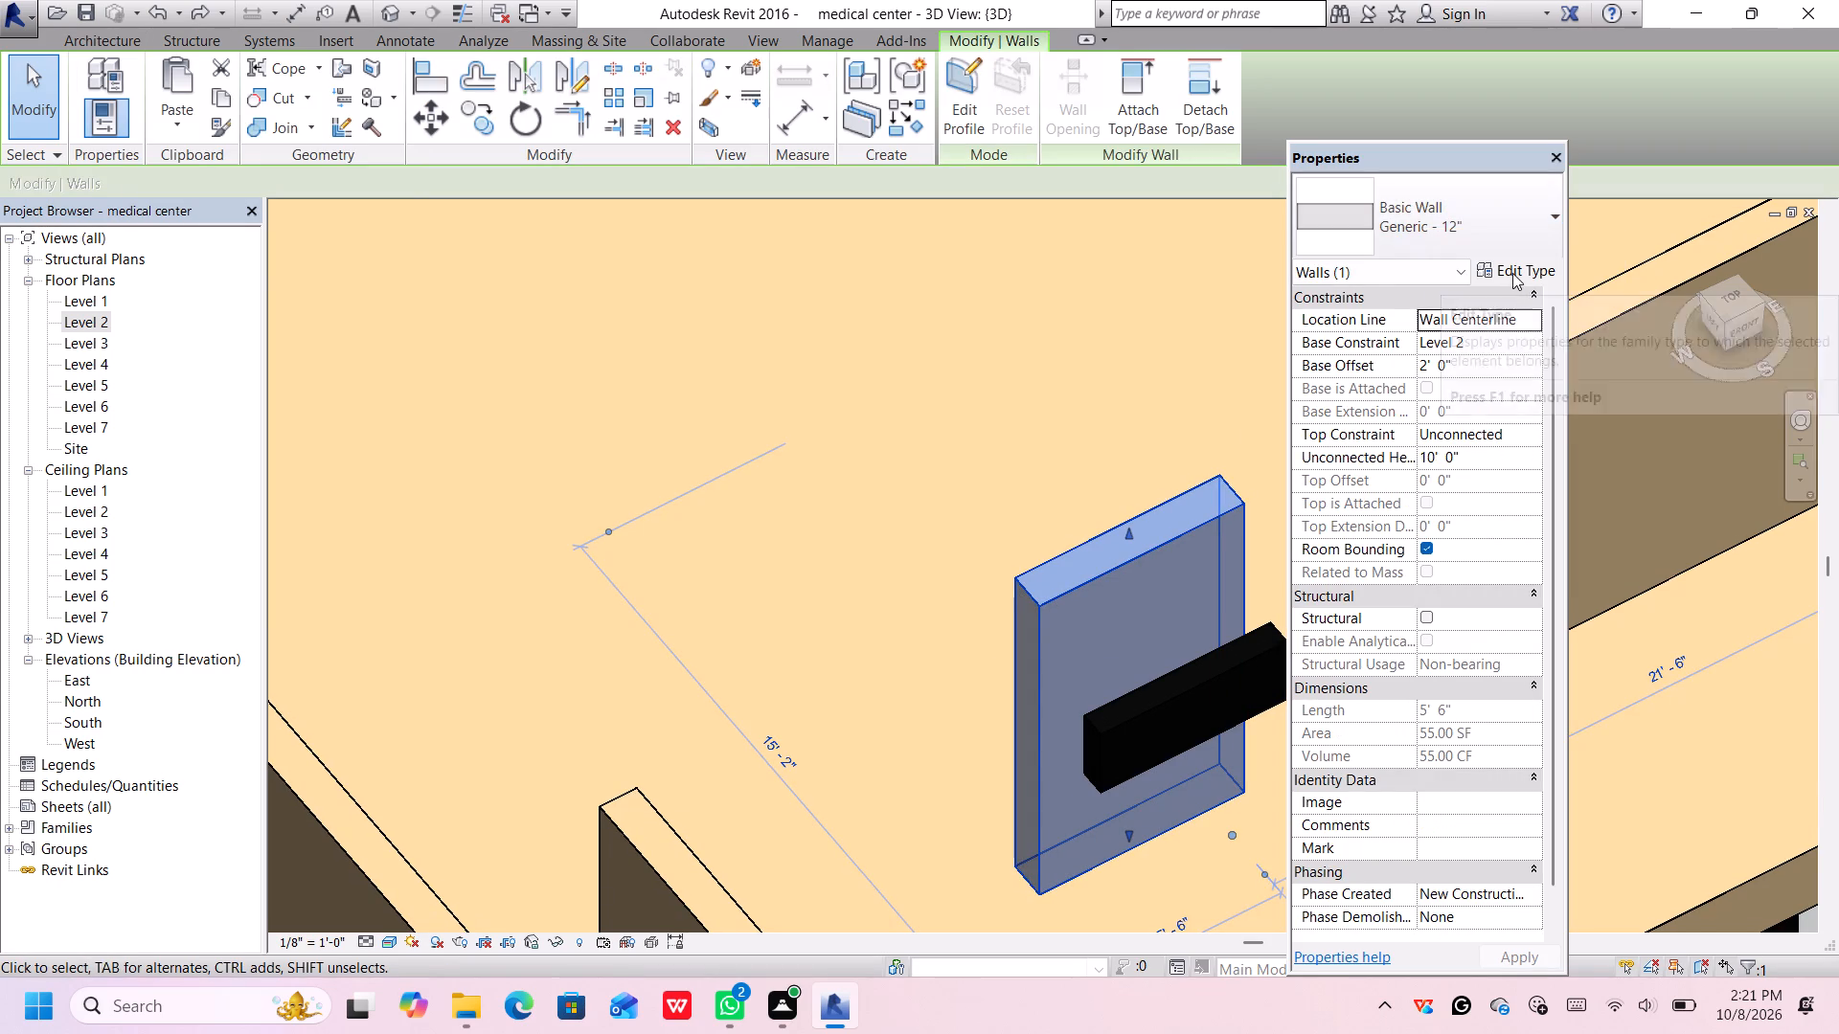
left_click(1512, 273)
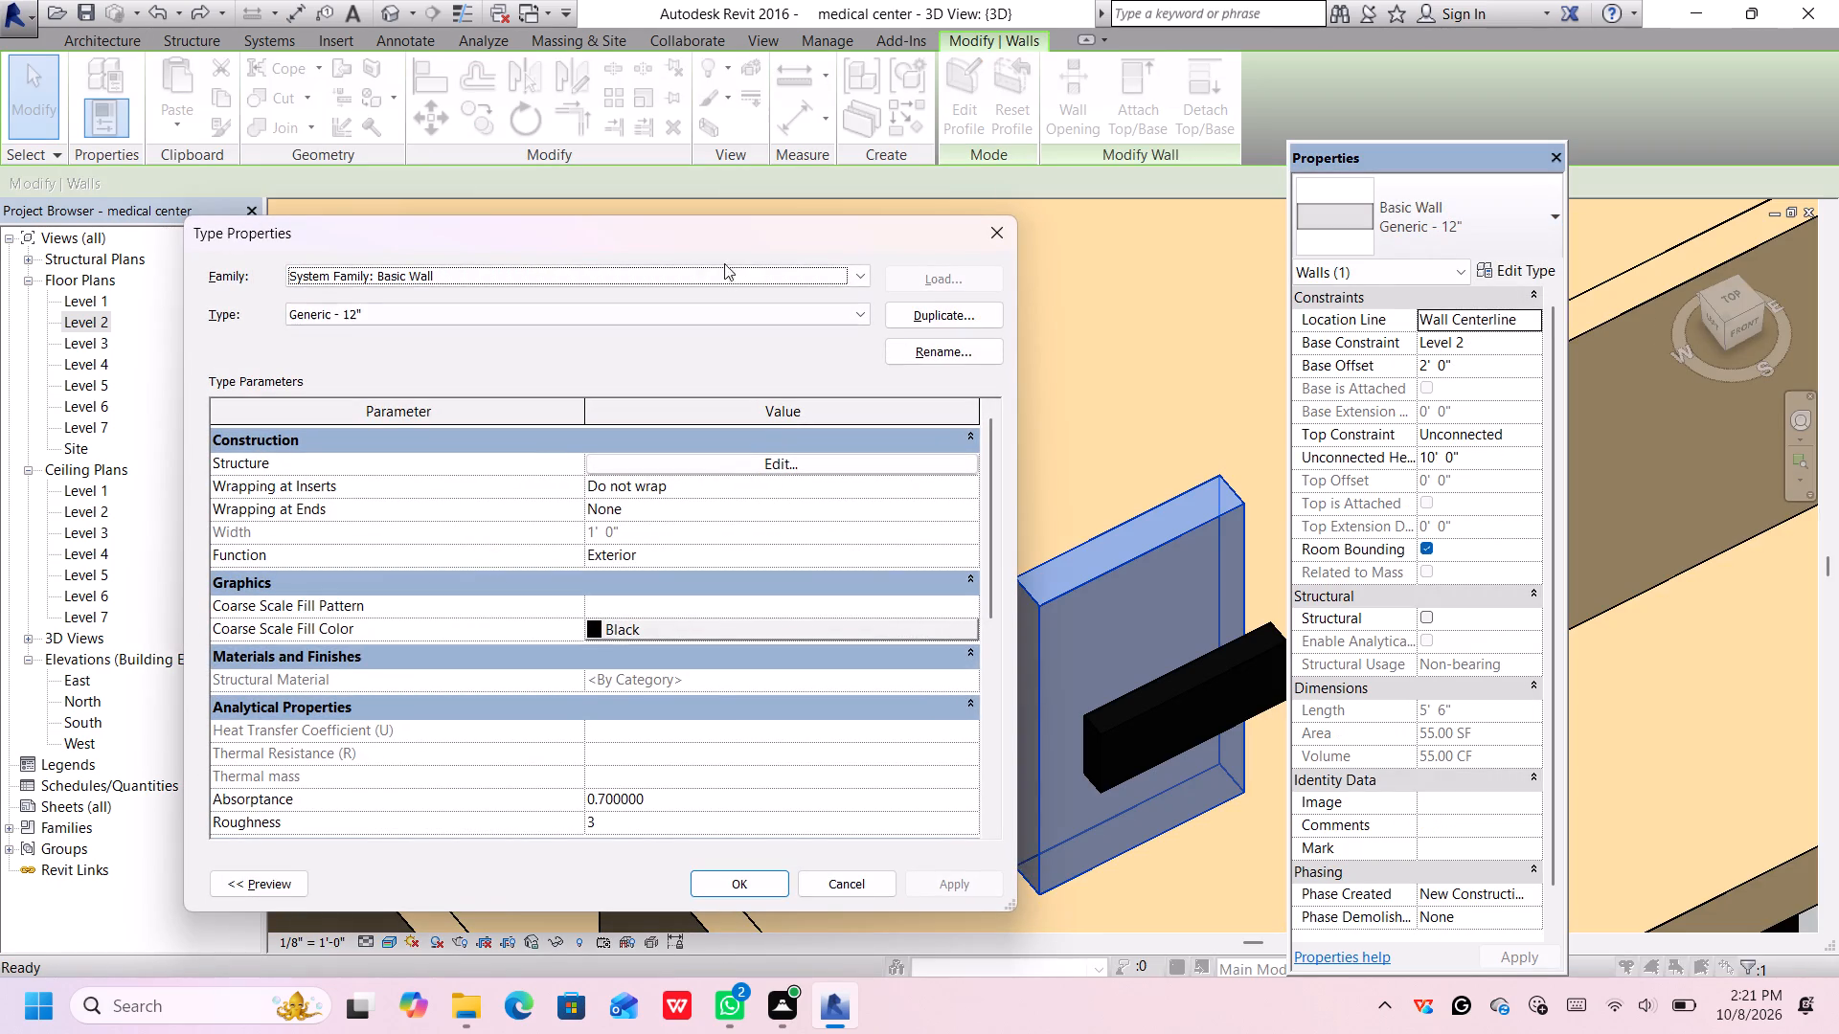
left_click(959, 316)
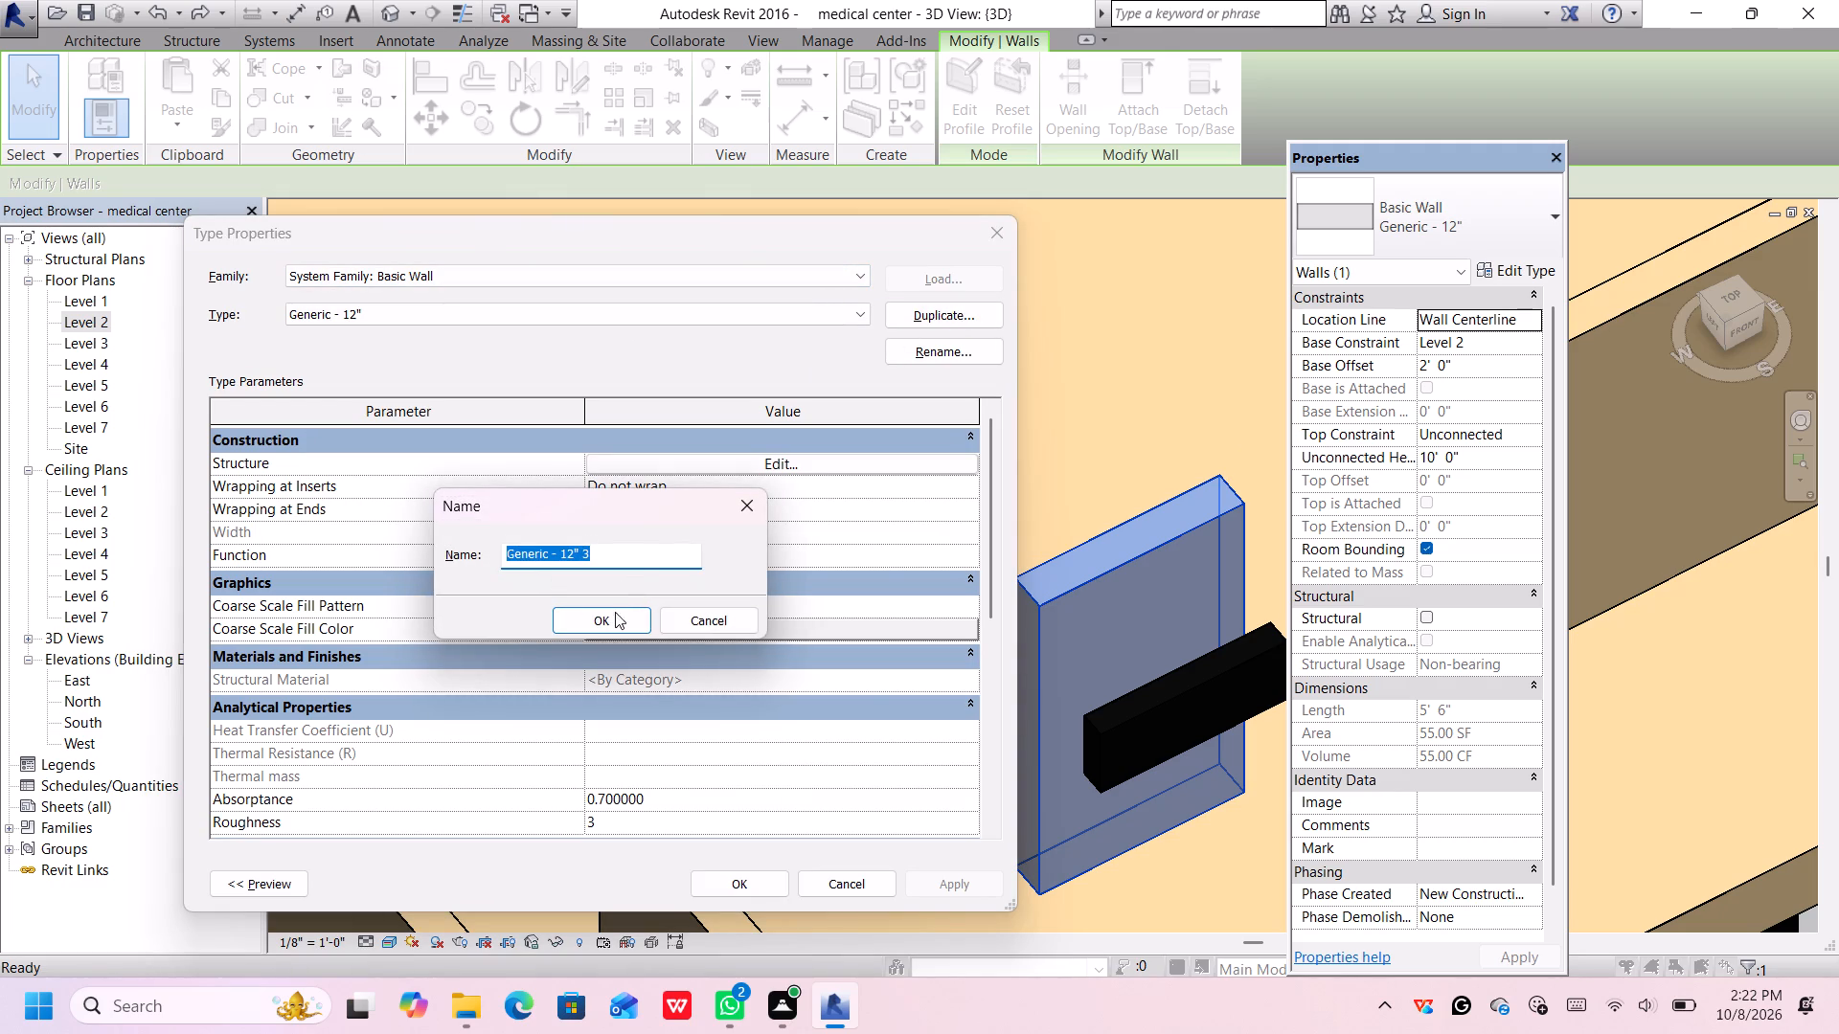
left_click(613, 622)
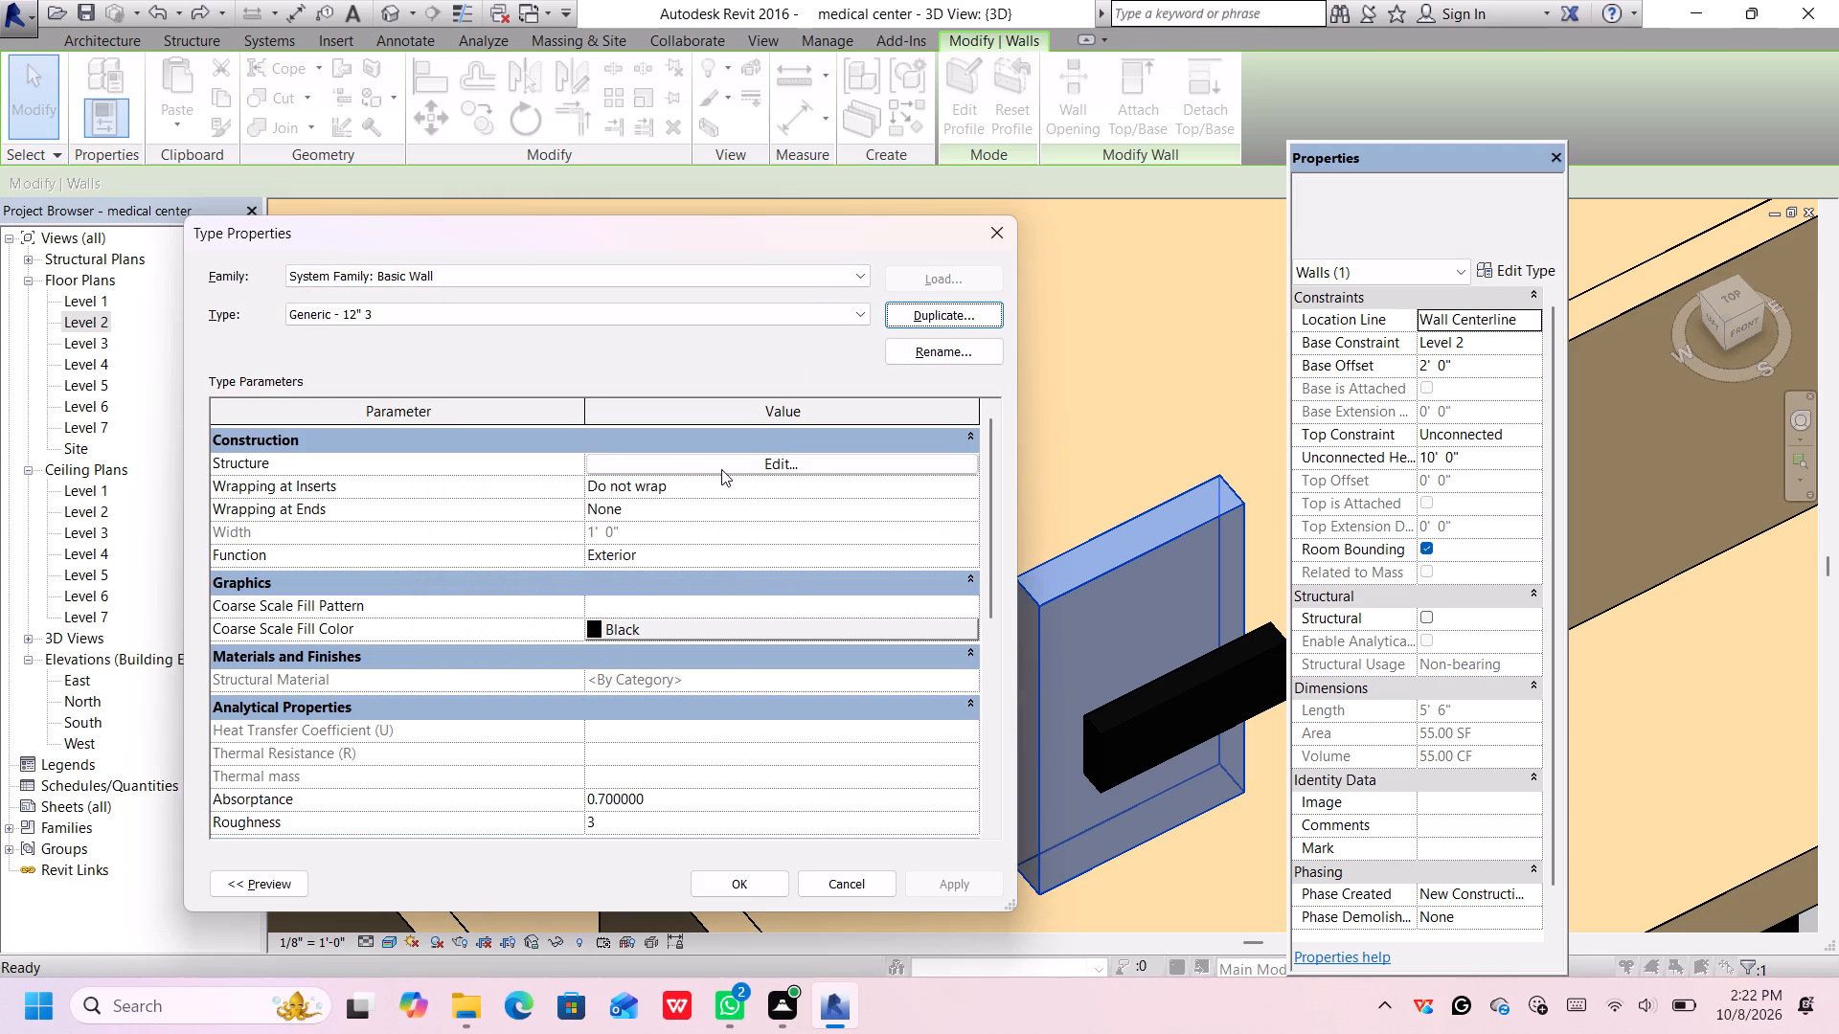
Open the new wall type's structure layer material, with Parking Stripe selected, and bring up the appearance asset library.
left_click(723, 468)
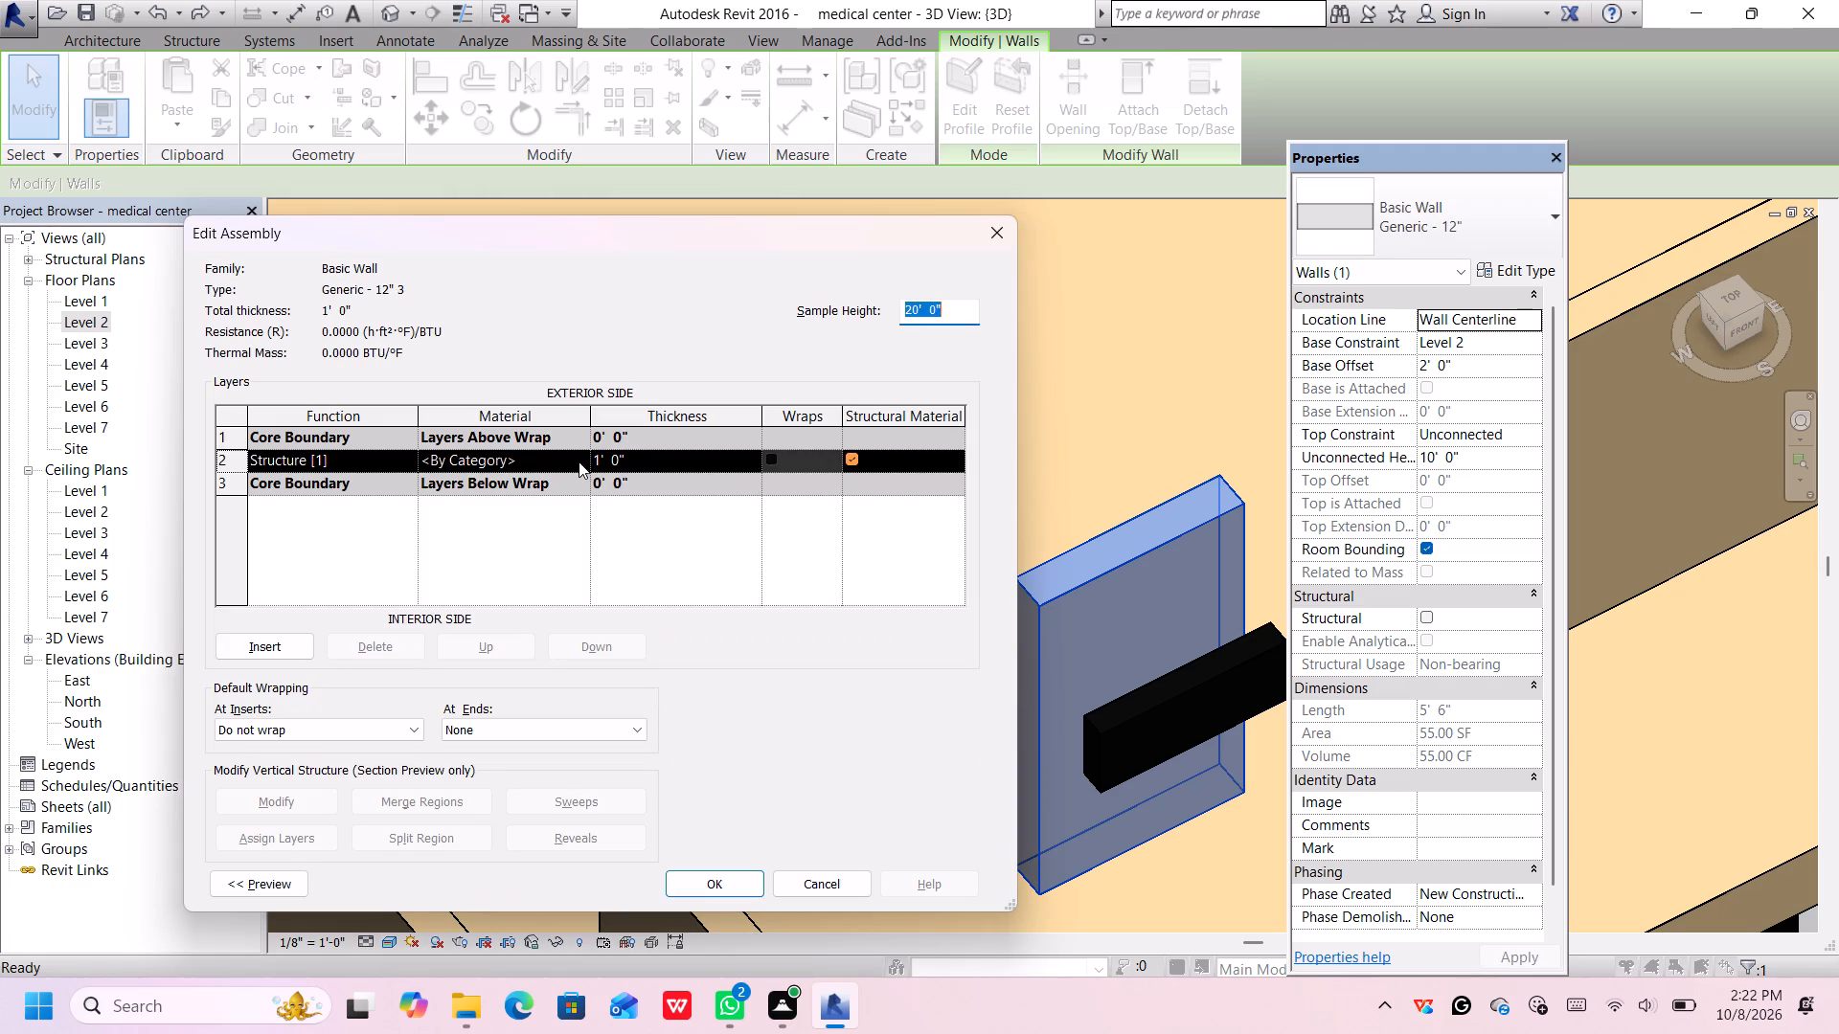
left_click(579, 461)
scroll(300, 636, "up", 1)
scroll(300, 636, "down", 3)
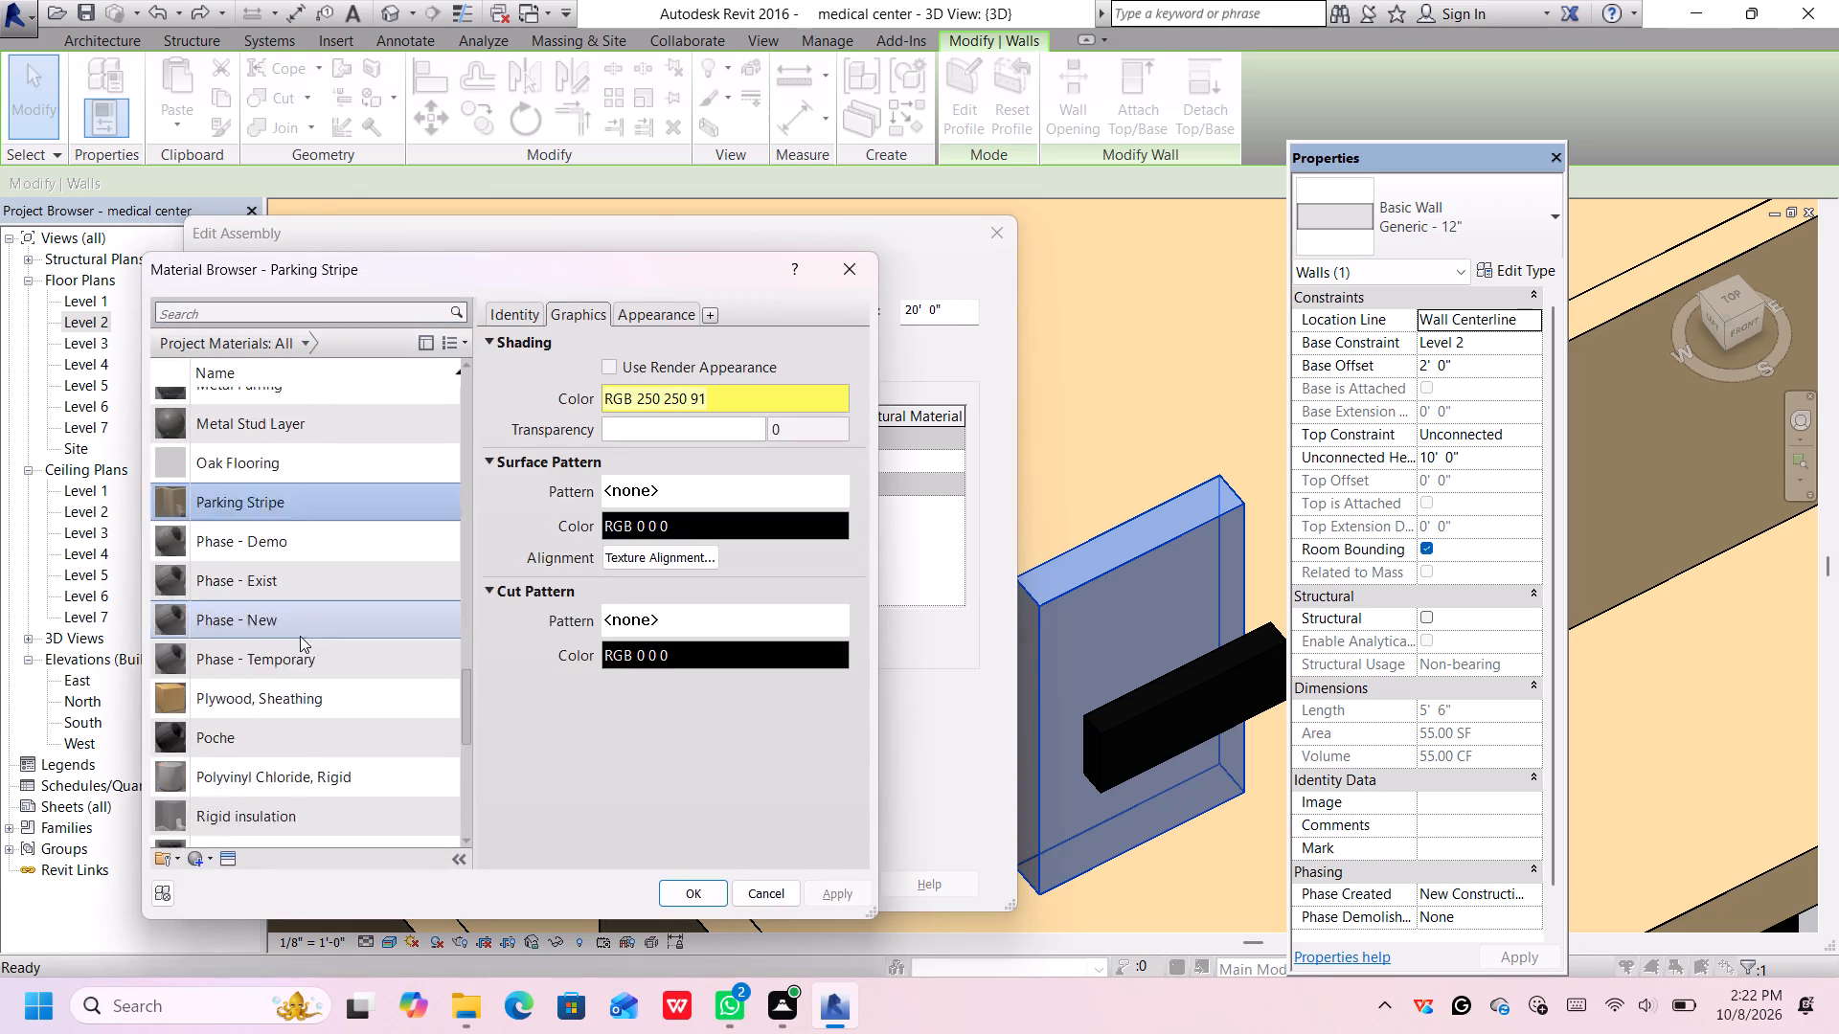
scroll(300, 636, "down", 2)
scroll(300, 636, "up", 1)
scroll(301, 636, "down", 3)
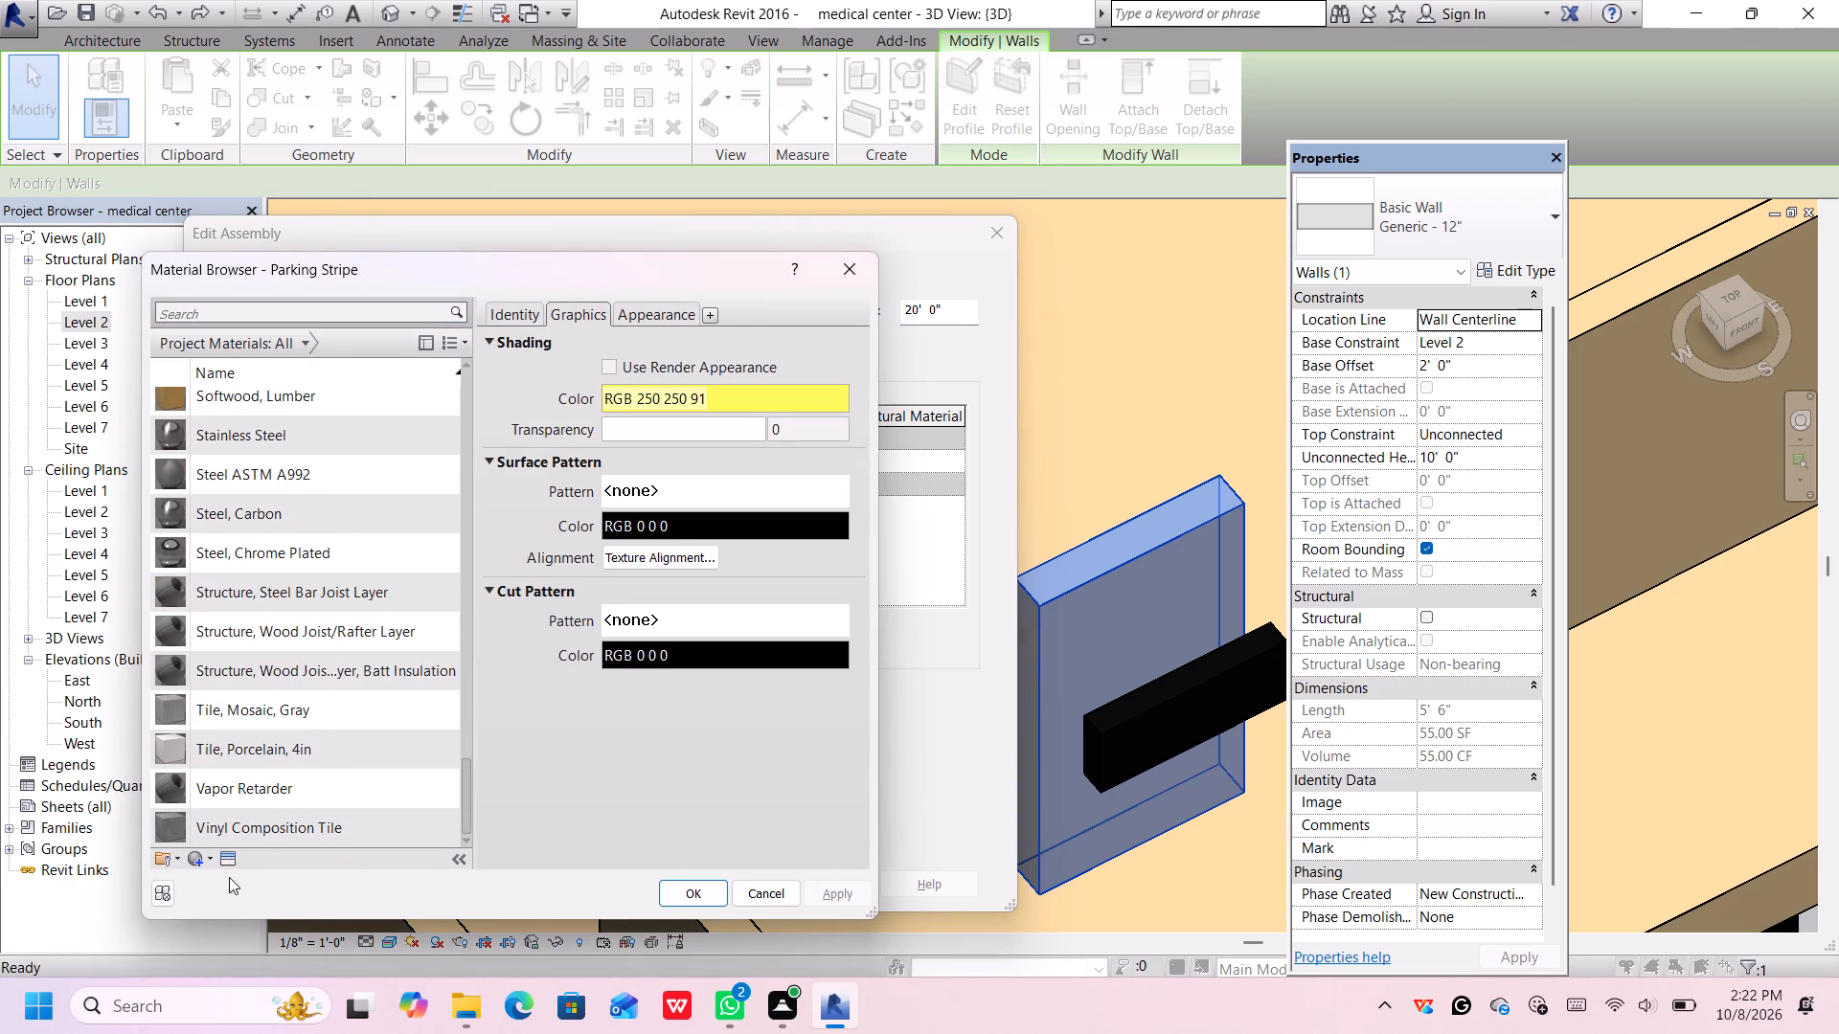
left_click(230, 859)
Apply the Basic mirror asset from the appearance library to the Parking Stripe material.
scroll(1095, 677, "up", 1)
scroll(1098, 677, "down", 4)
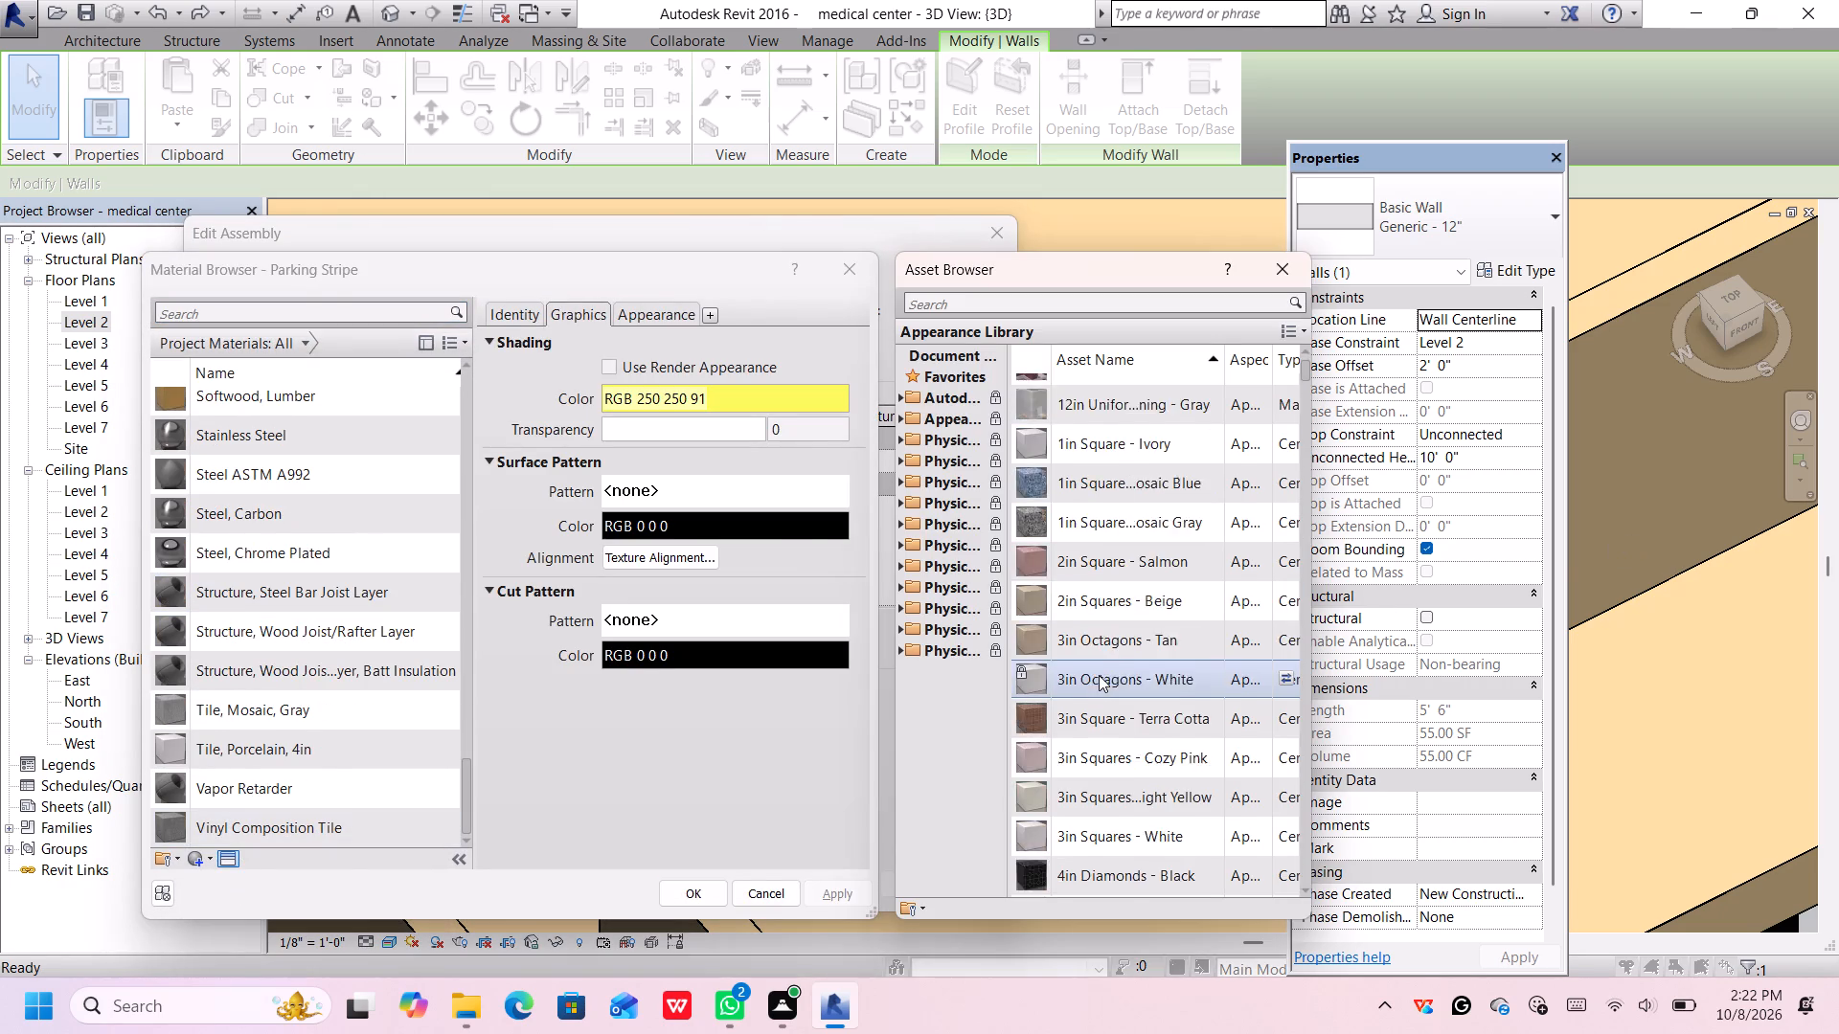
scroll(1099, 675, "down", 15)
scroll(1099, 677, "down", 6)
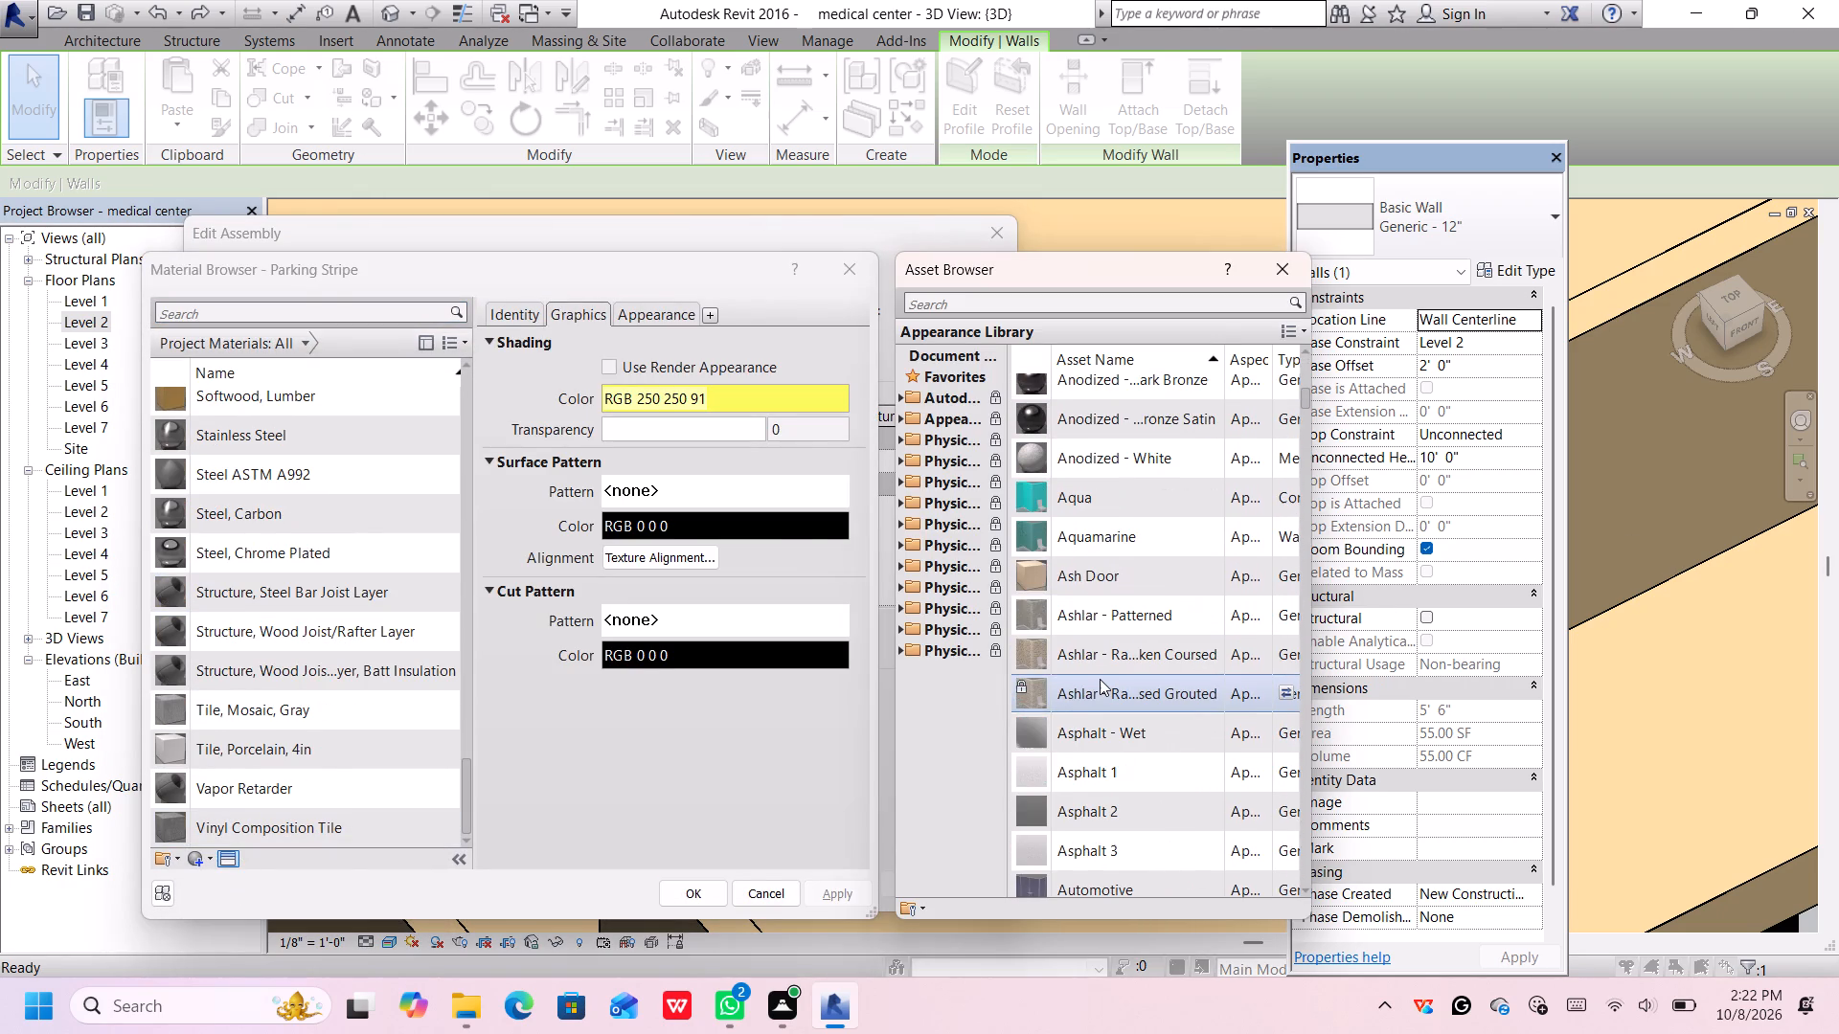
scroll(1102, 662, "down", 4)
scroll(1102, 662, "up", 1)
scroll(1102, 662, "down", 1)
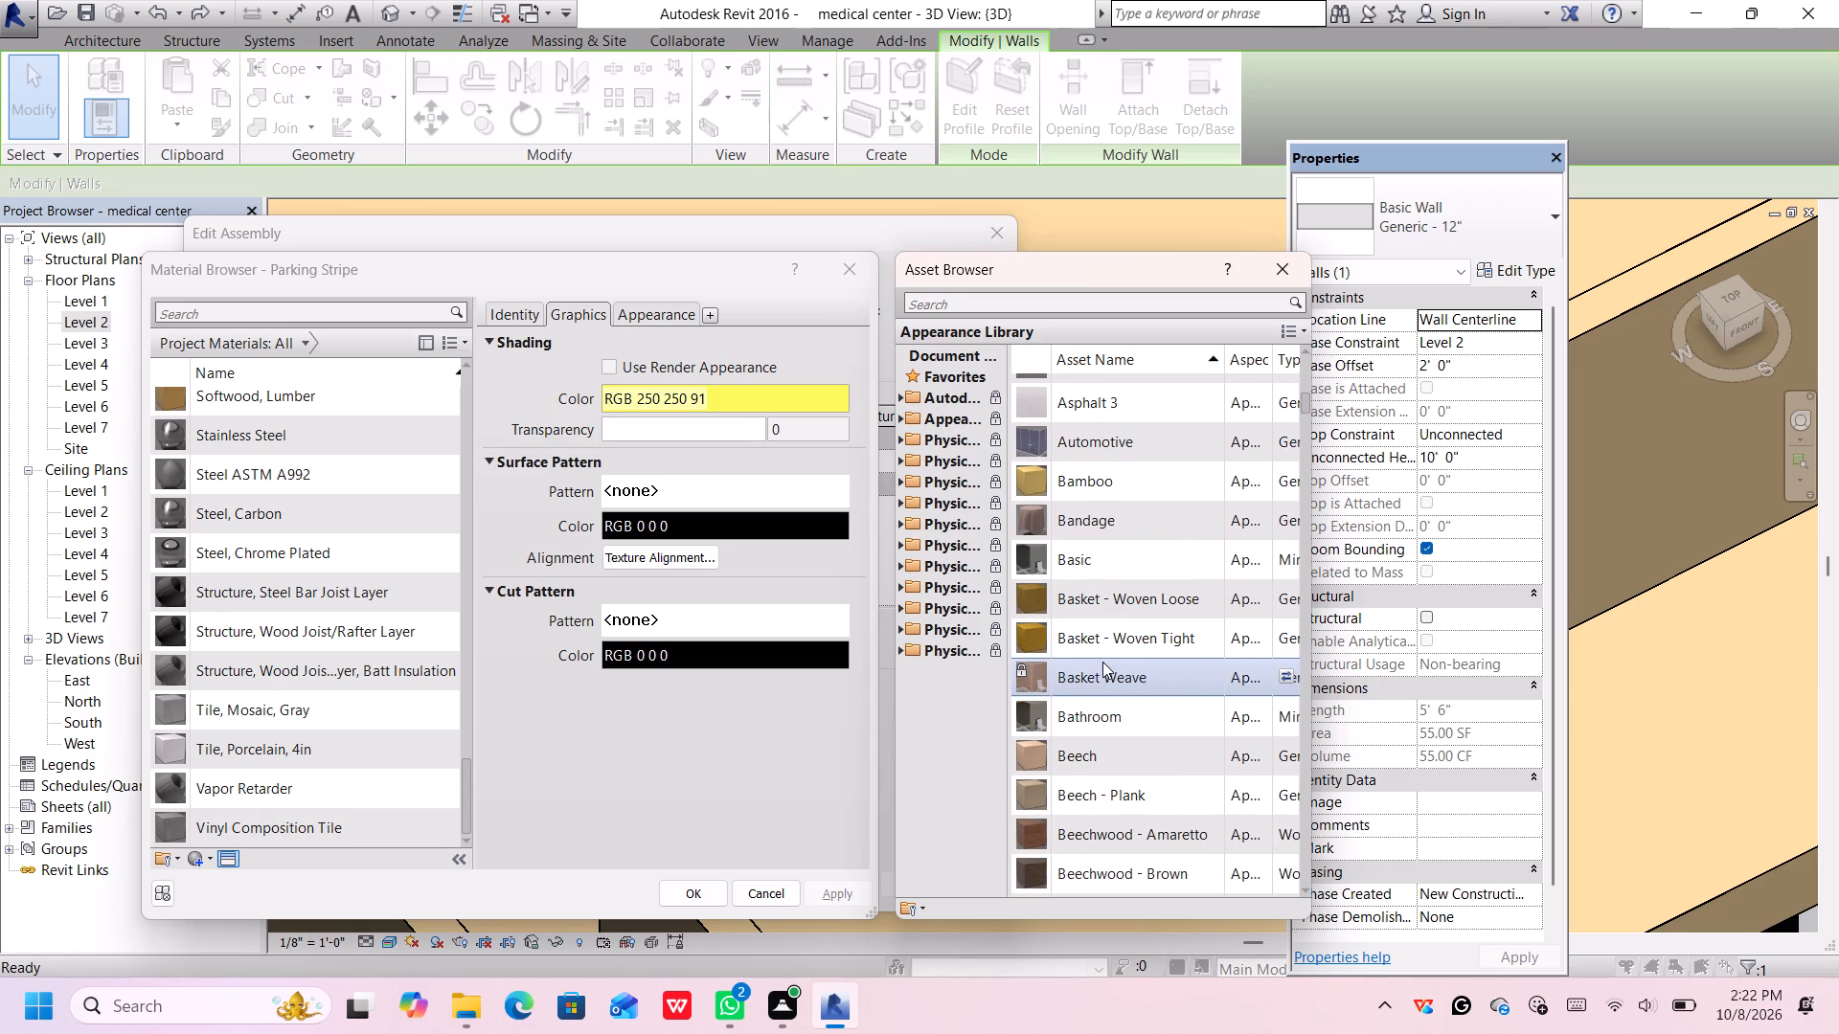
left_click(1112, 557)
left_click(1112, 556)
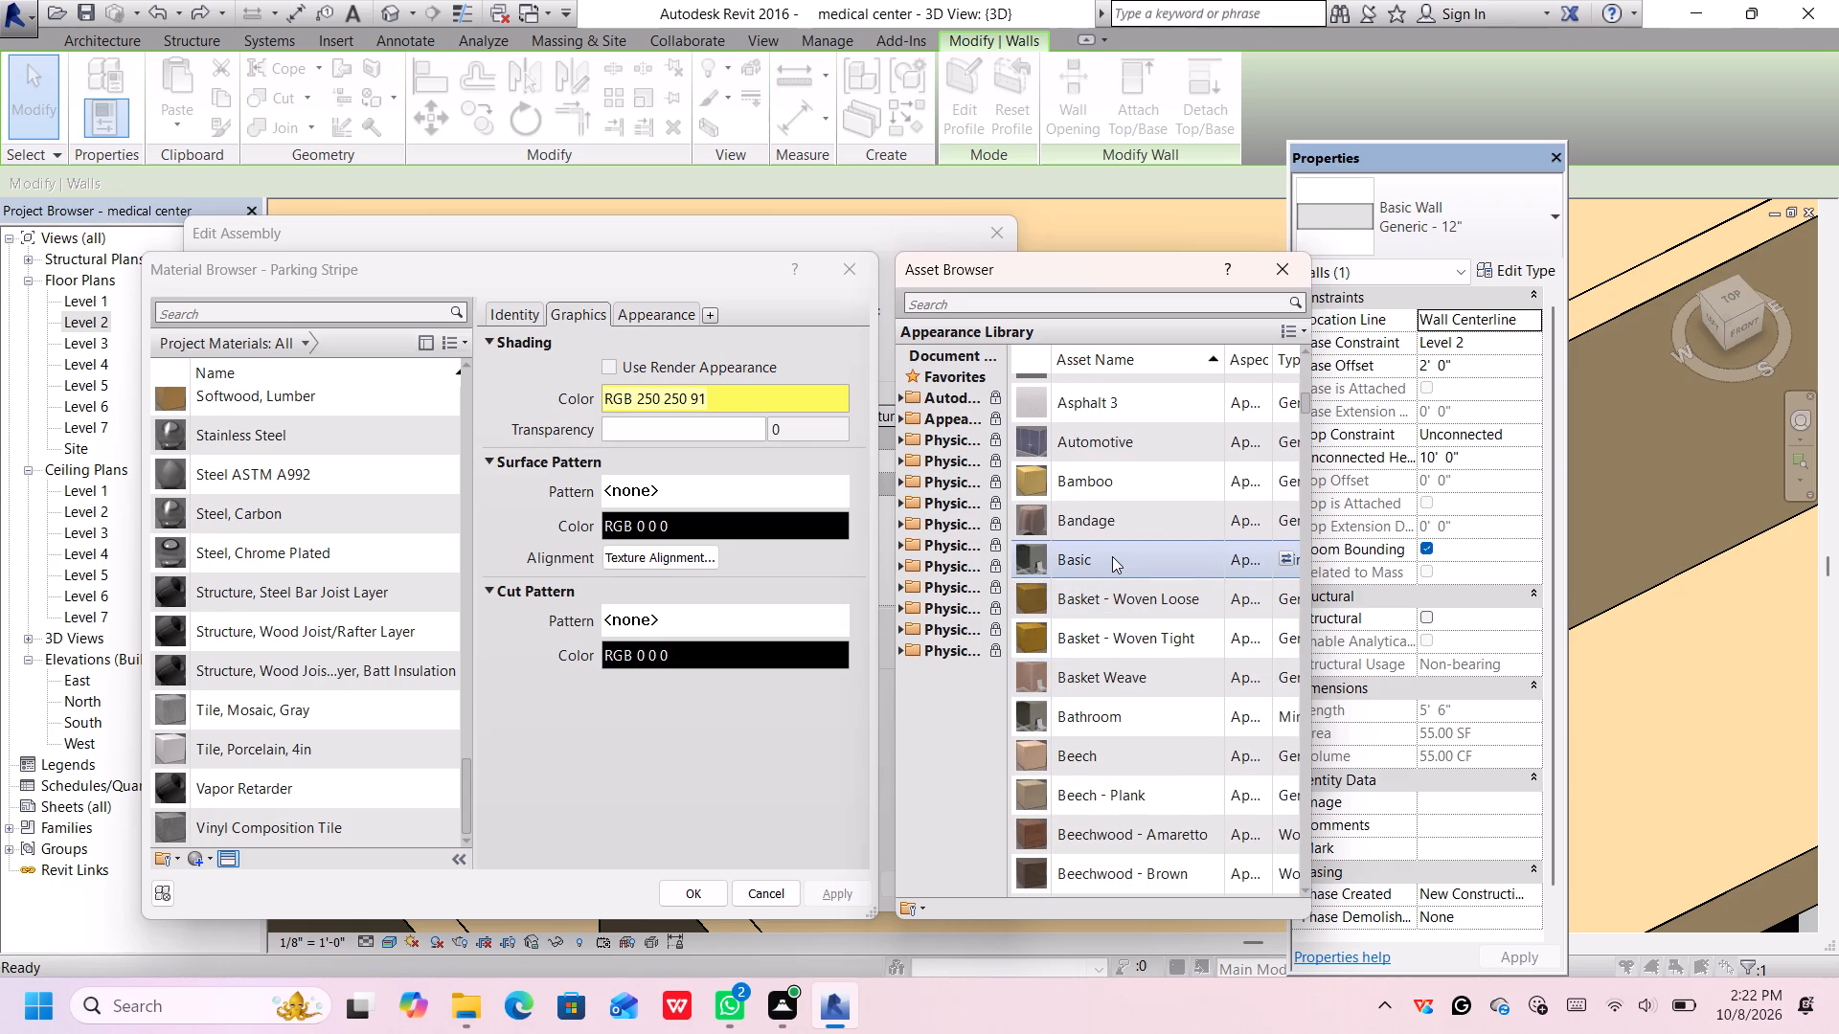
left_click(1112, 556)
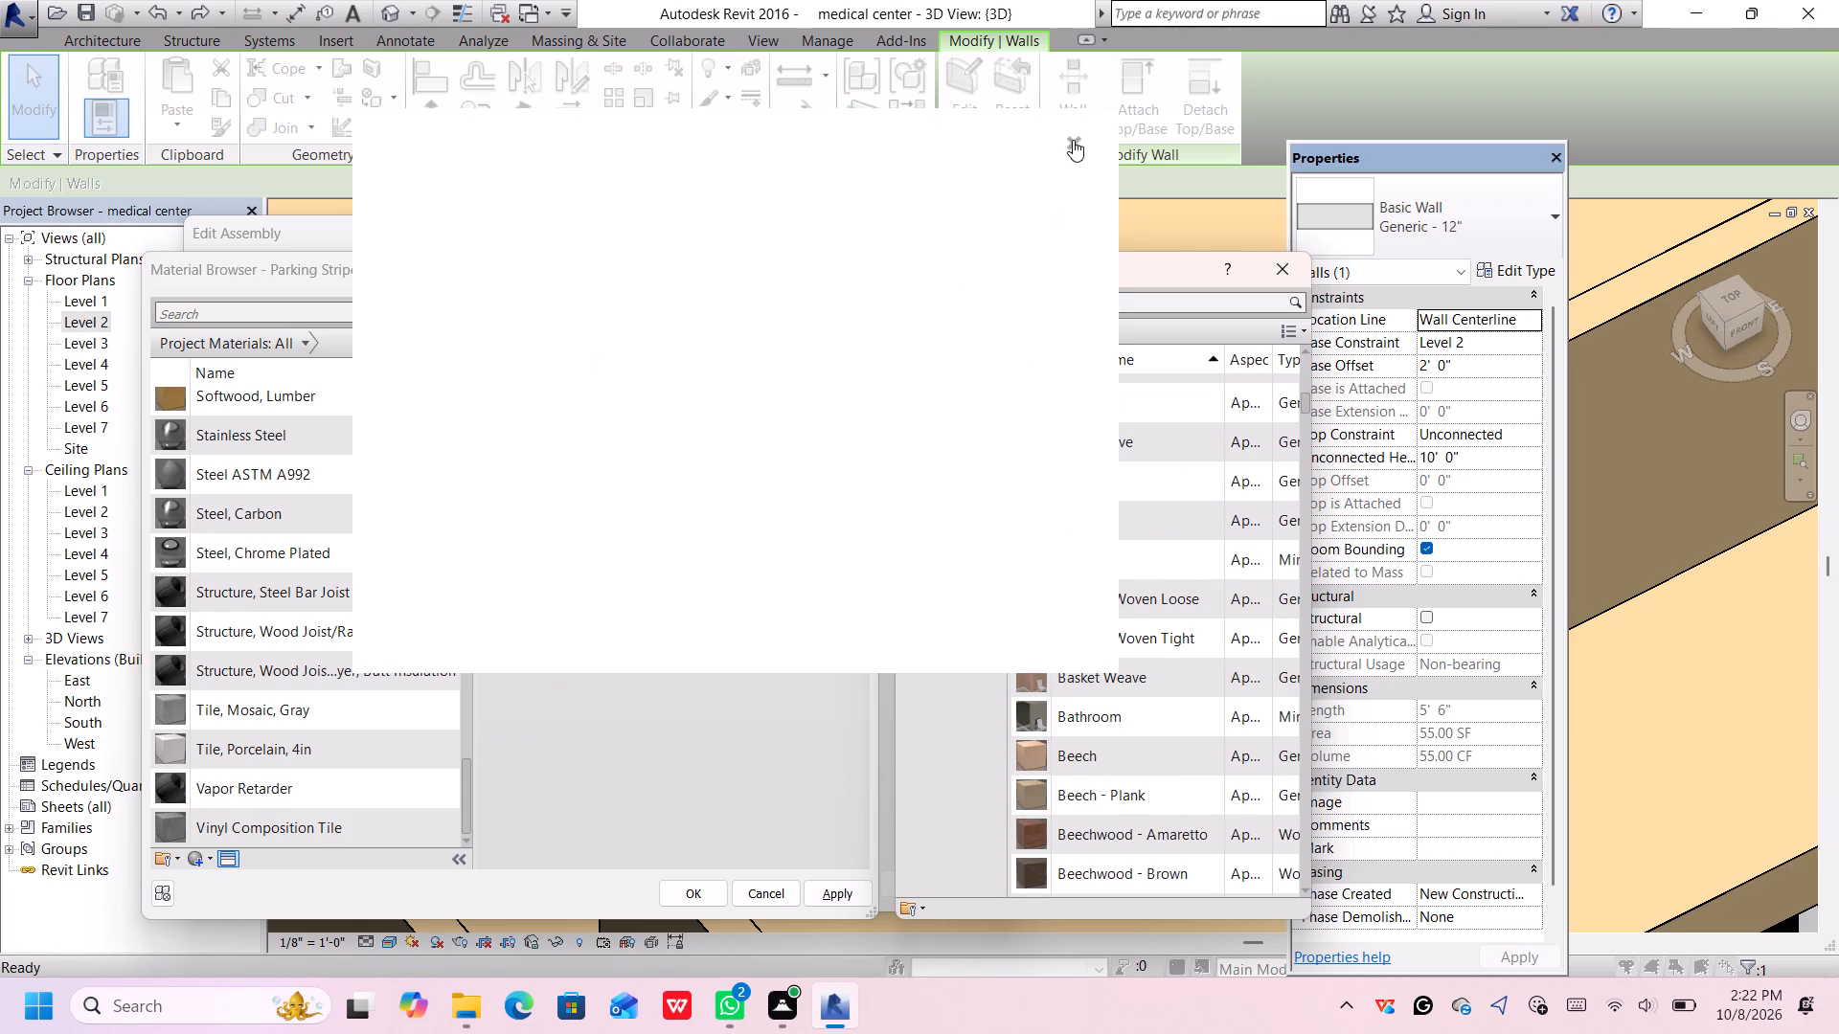
Dismiss the notification card and replace Parking Stripe's appearance with the Bathroom mirror asset.
left_click(1073, 140)
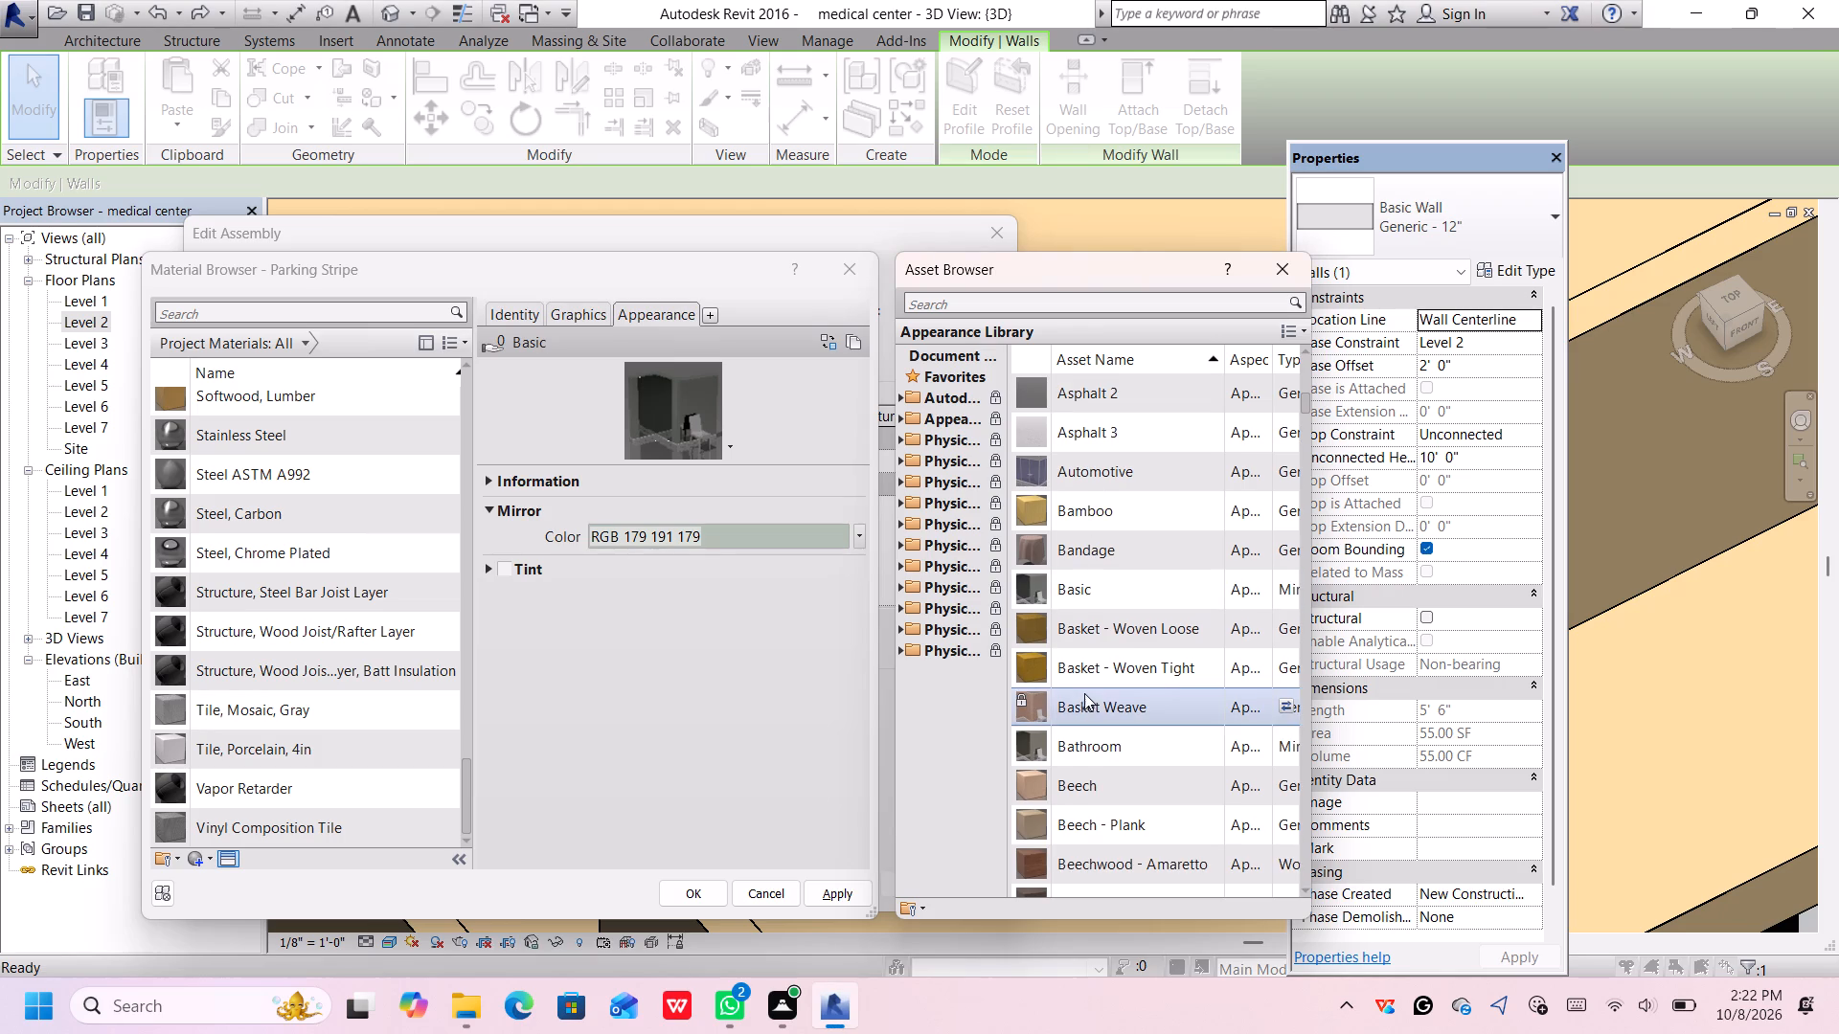
double_click(1120, 731)
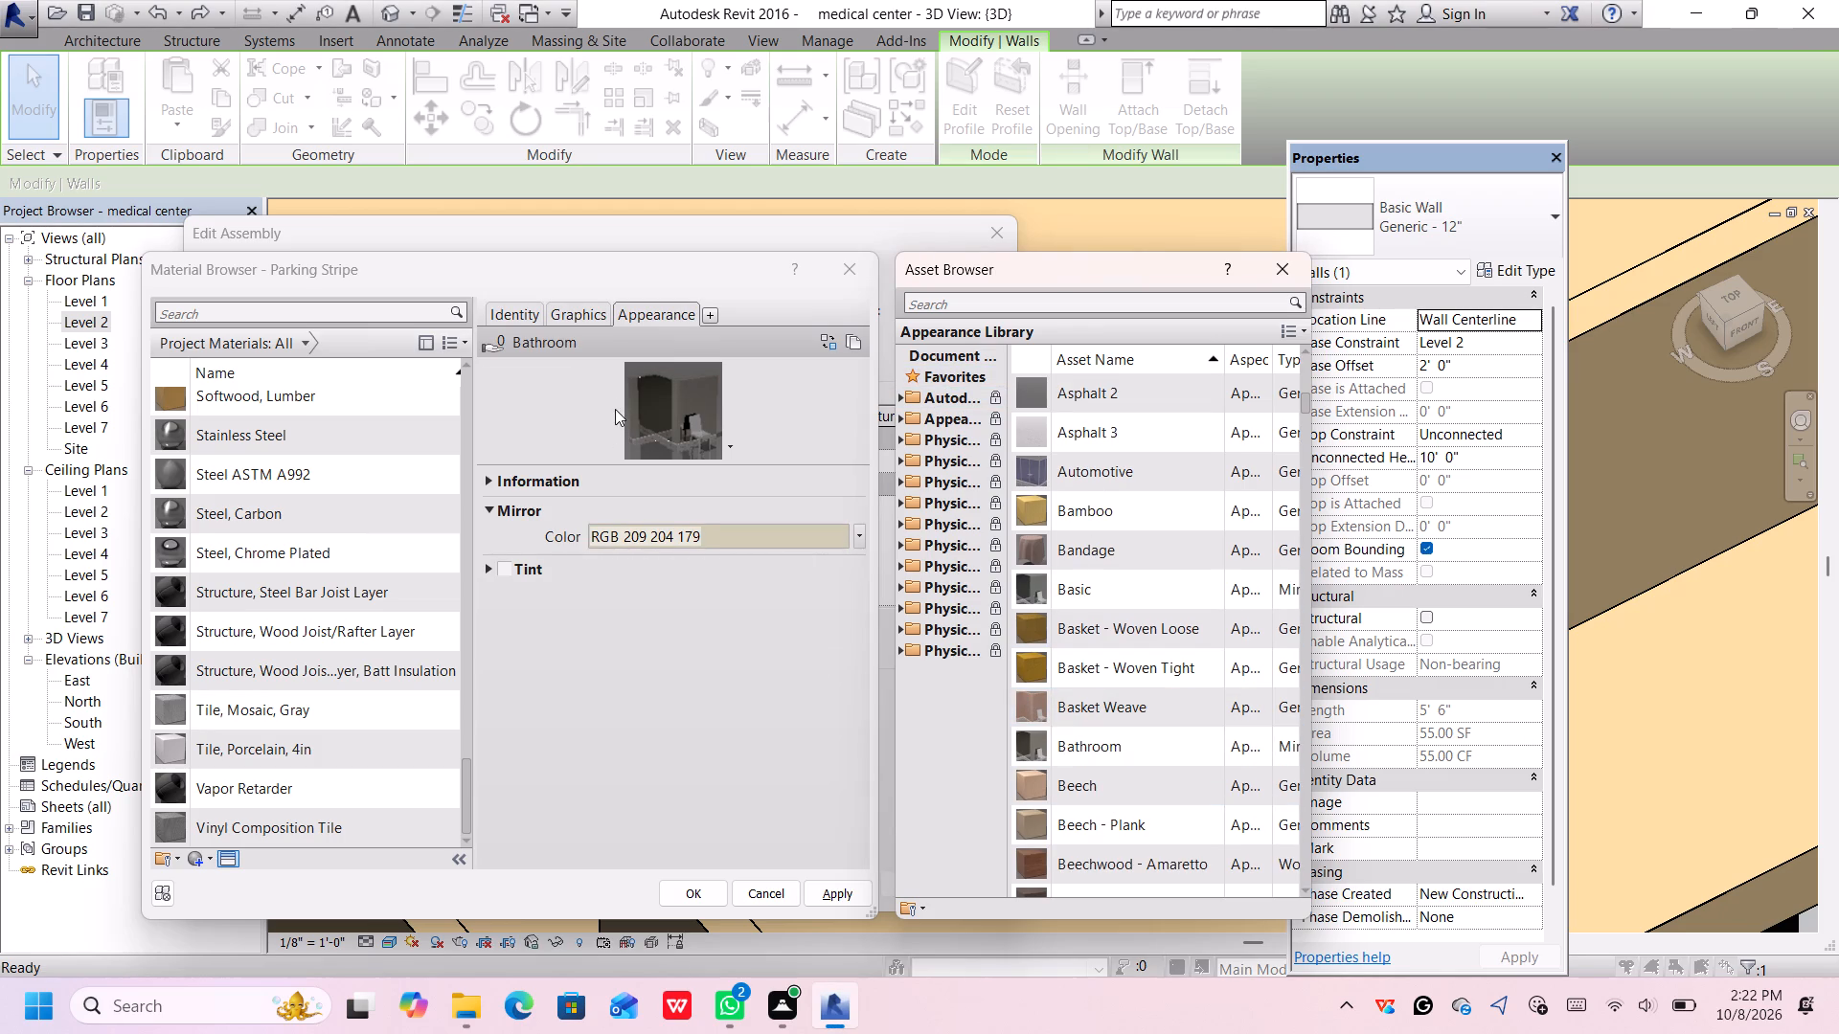
left_click_drag(1102, 751, 1110, 759)
left_click(1111, 762)
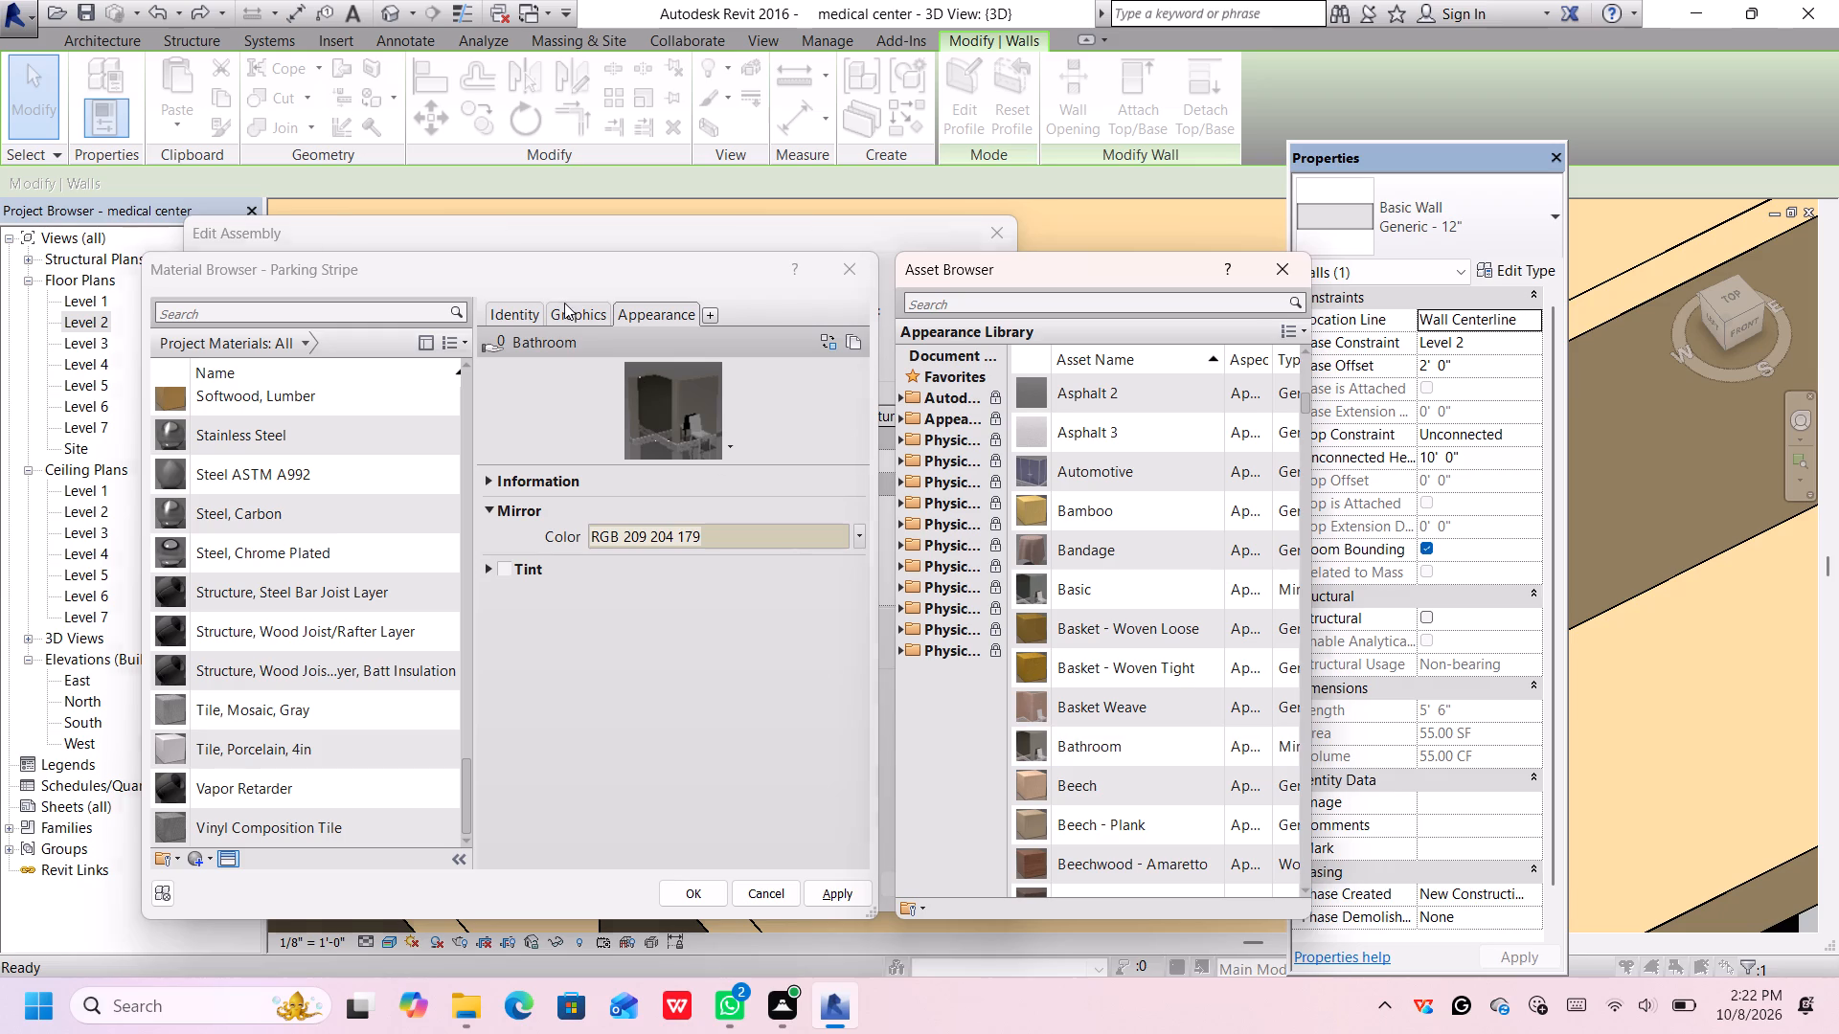
left_click(564, 303)
left_click(644, 307)
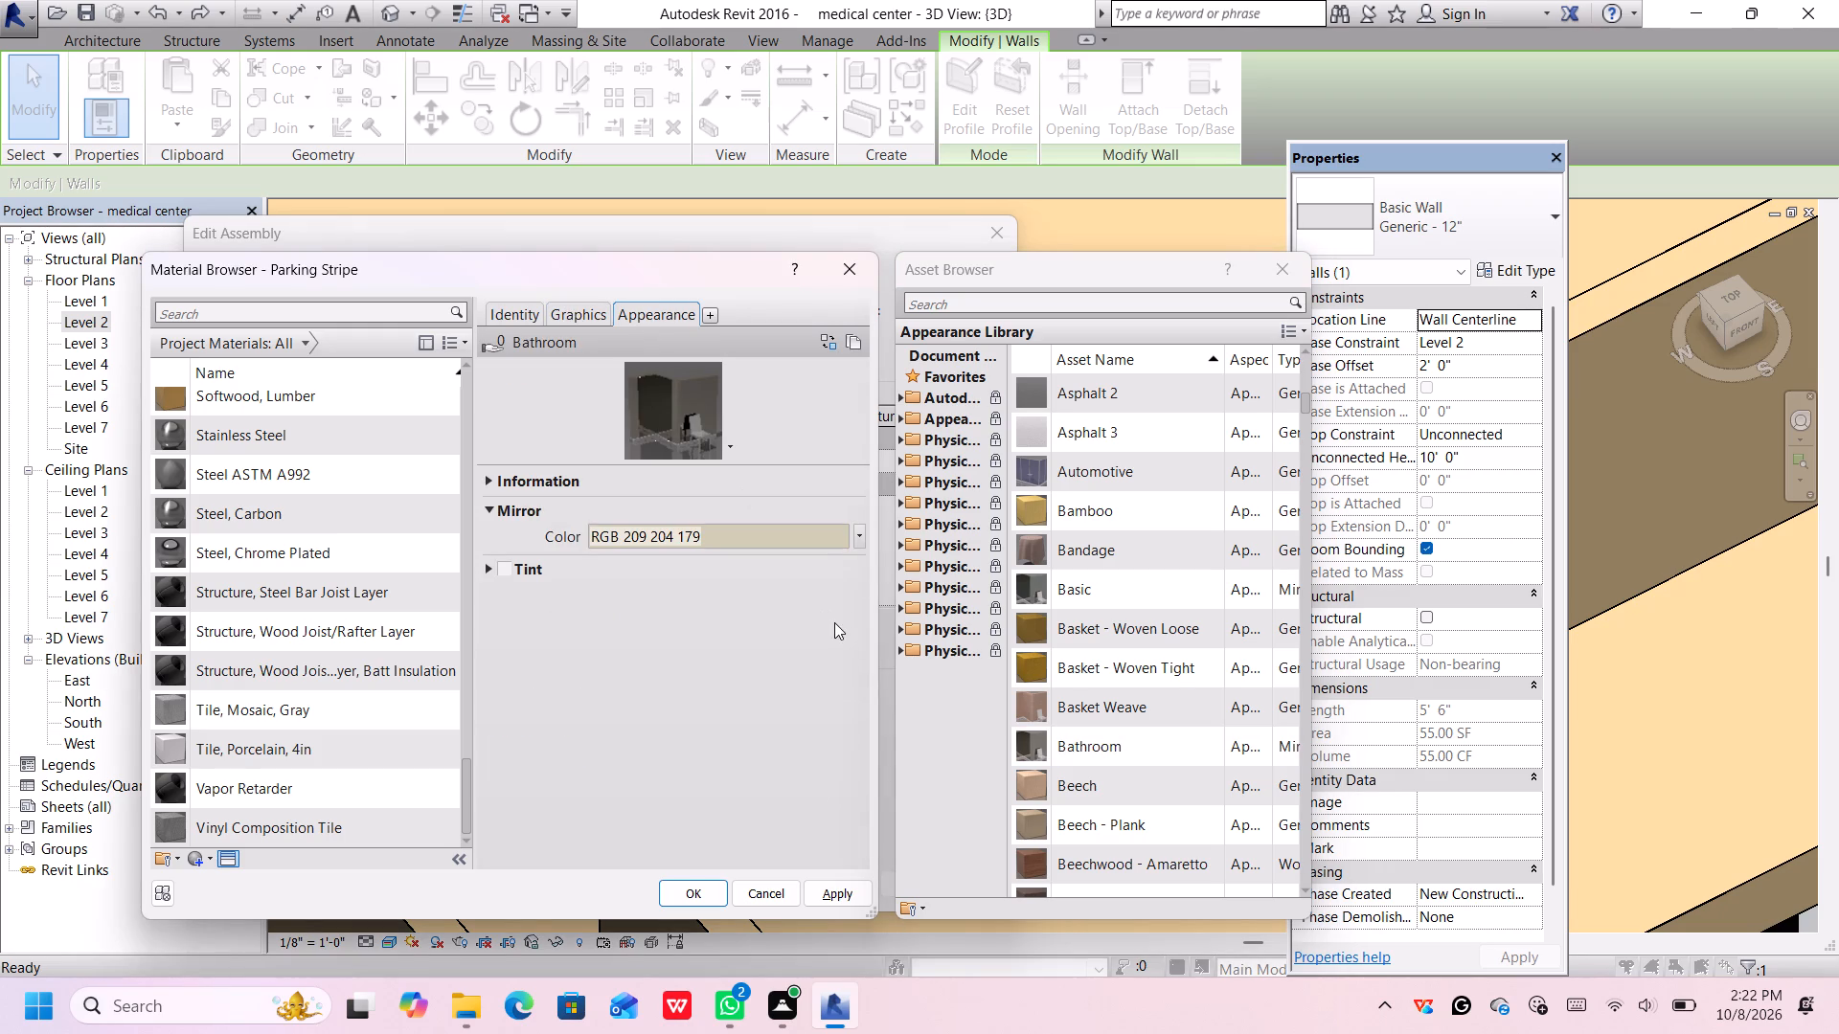
Set the Bathroom appearance's mirror color to dark green, RGB 0 87 0.
left_click(861, 536)
left_click(829, 561)
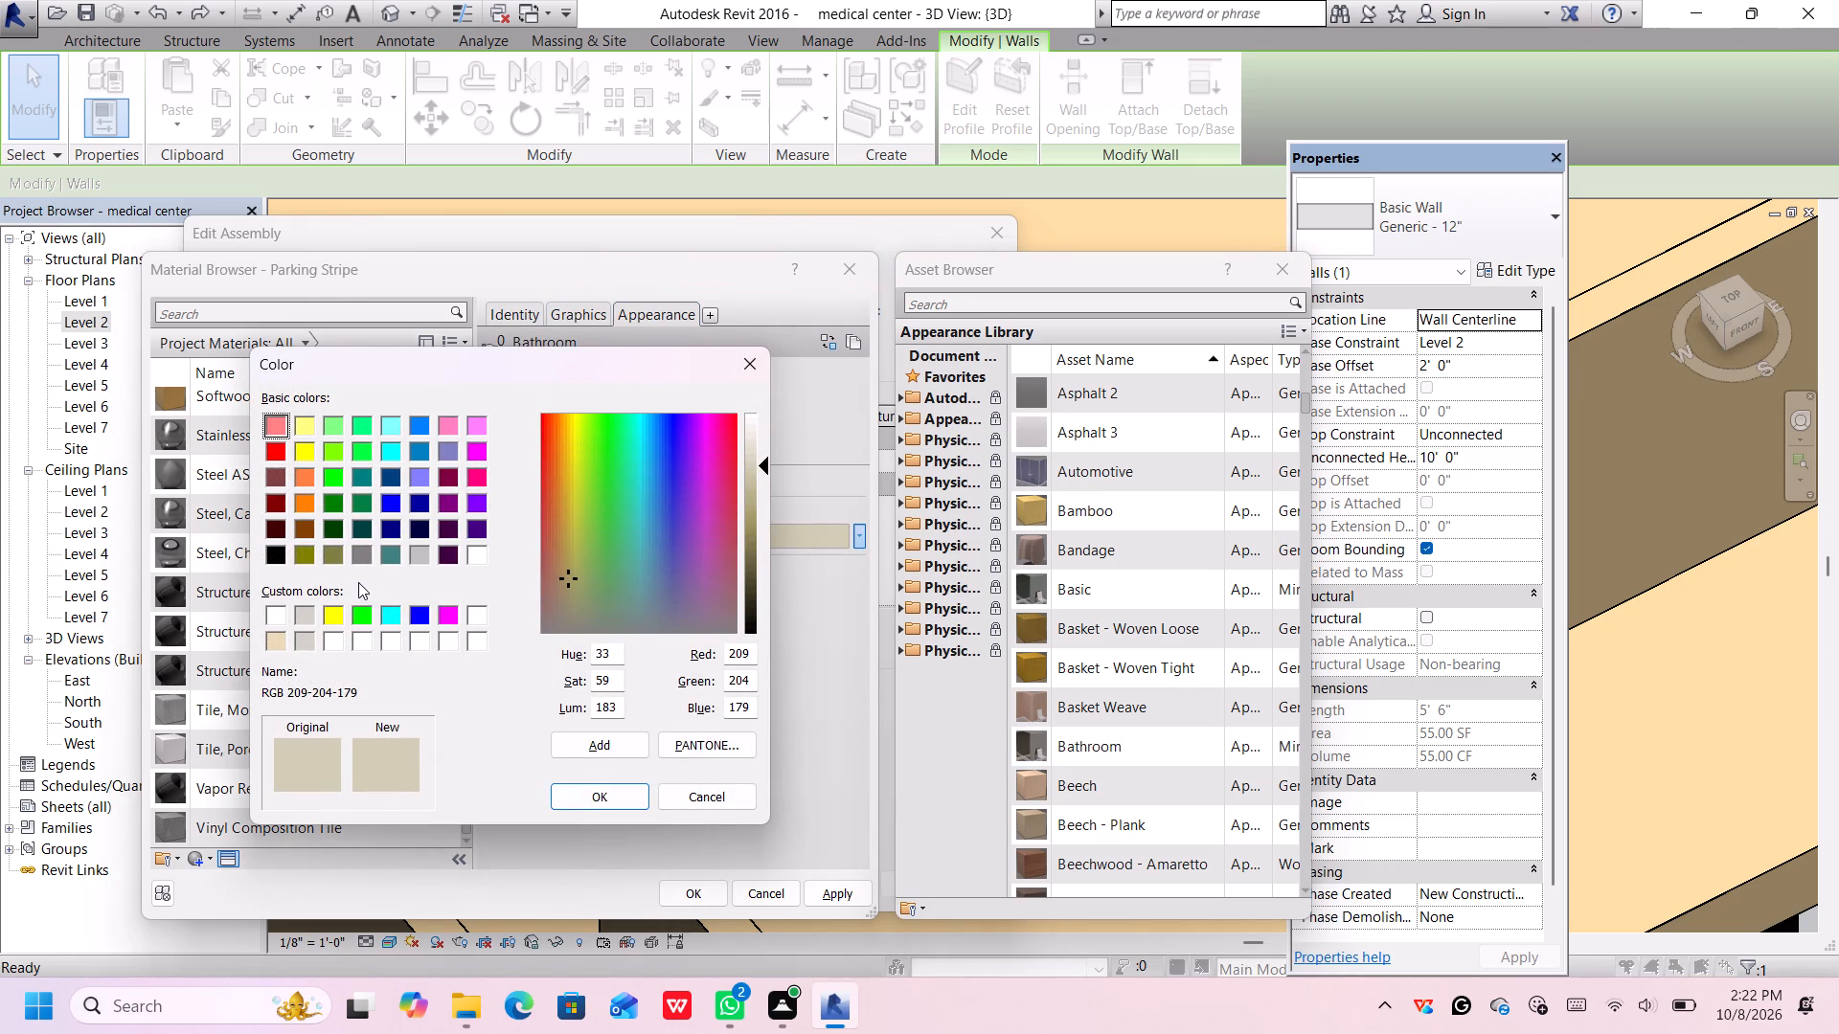
left_click(367, 473)
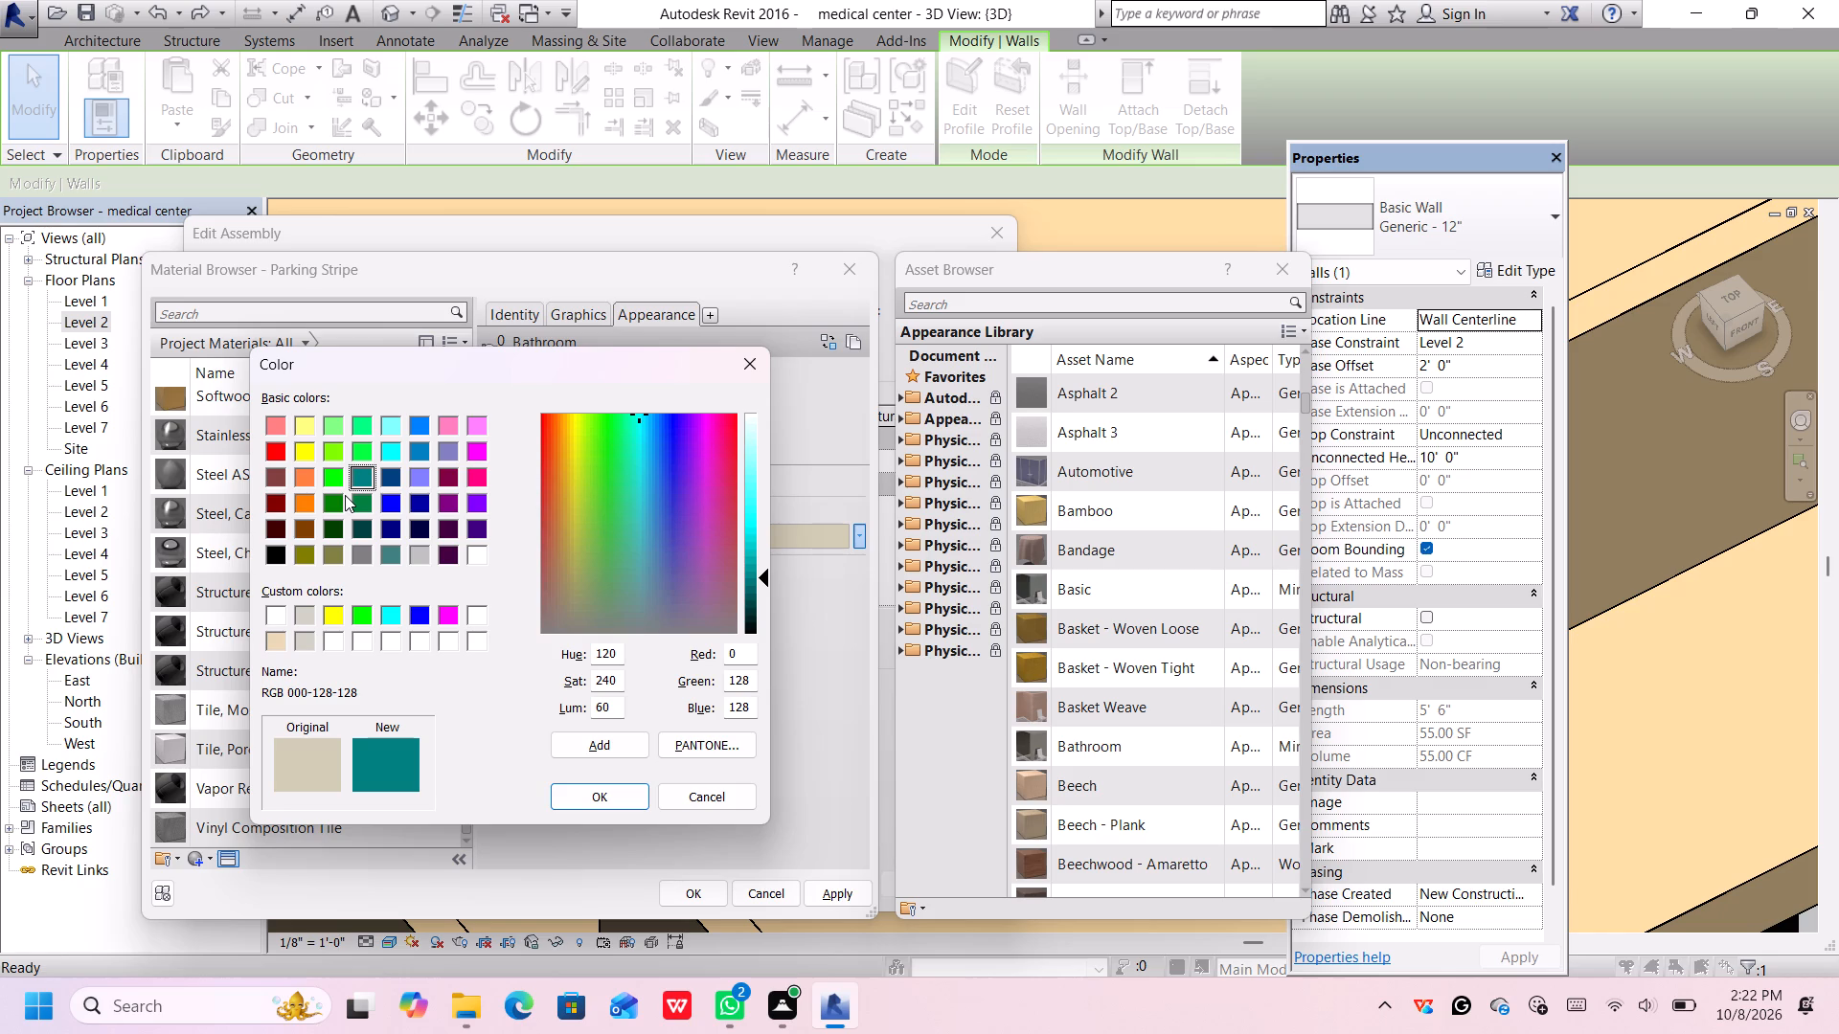
left_click(336, 500)
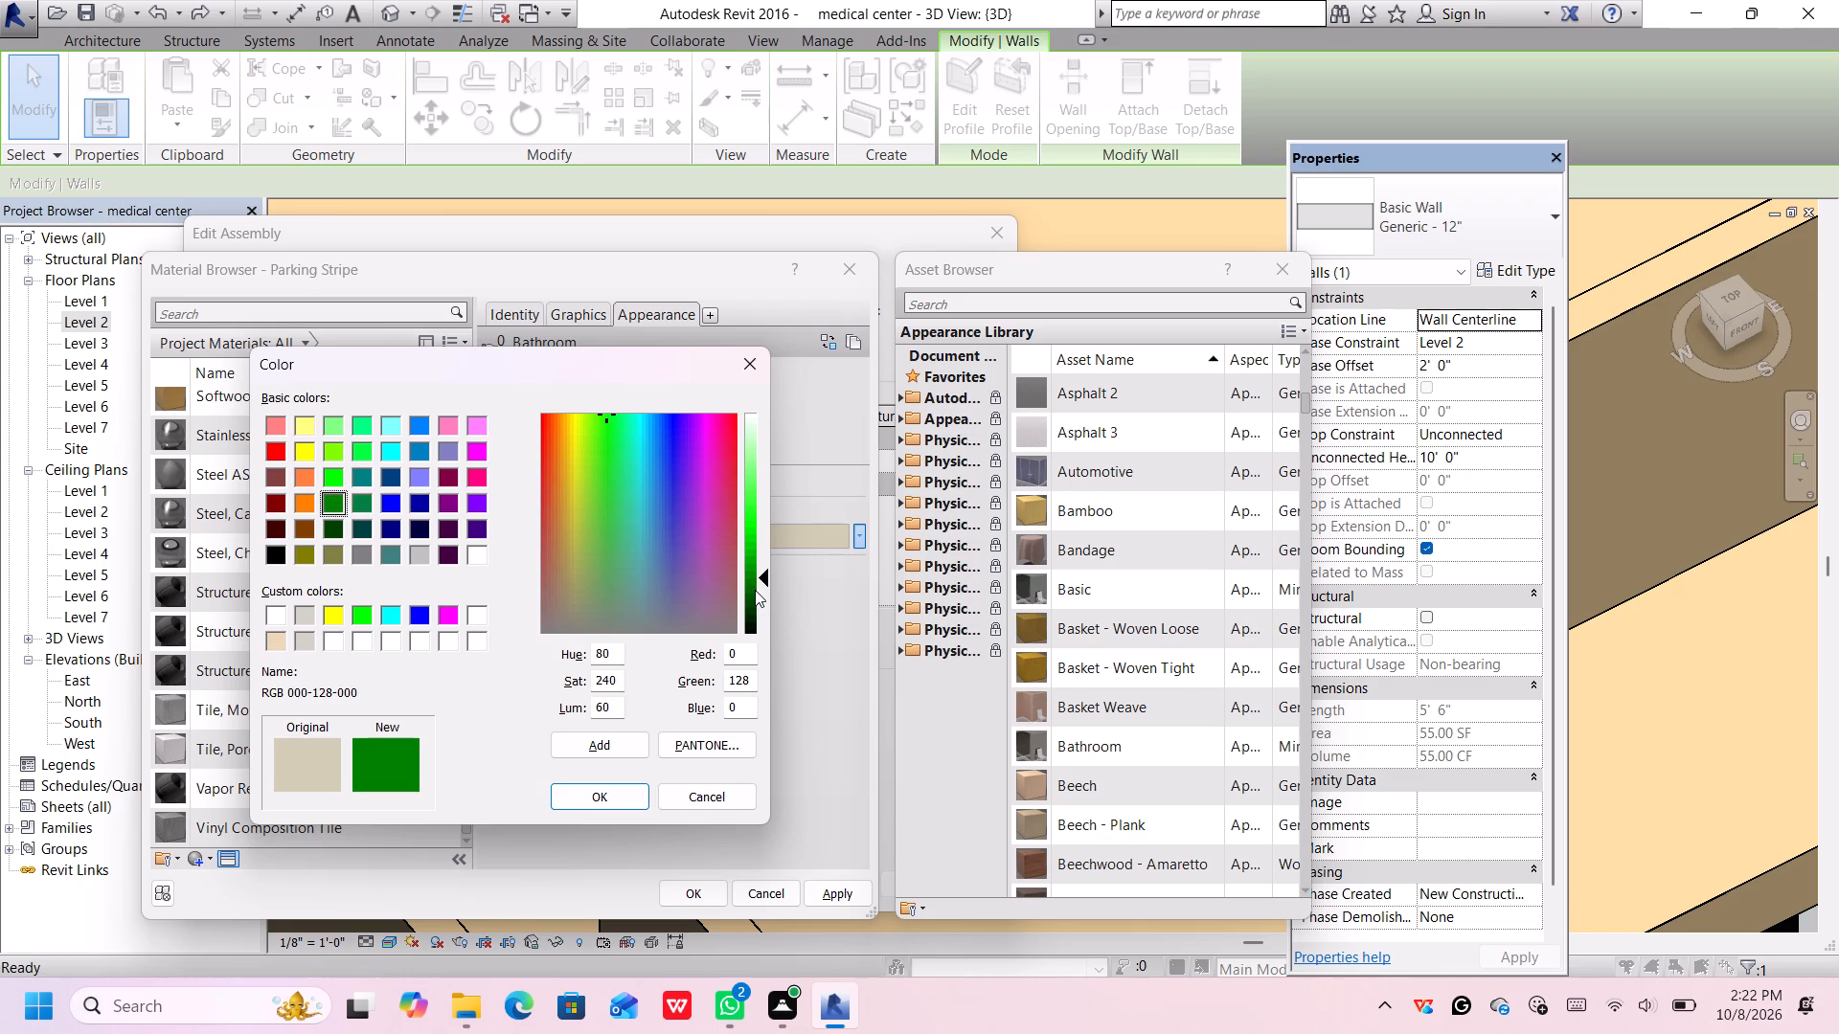
left_click(761, 596)
left_click(604, 796)
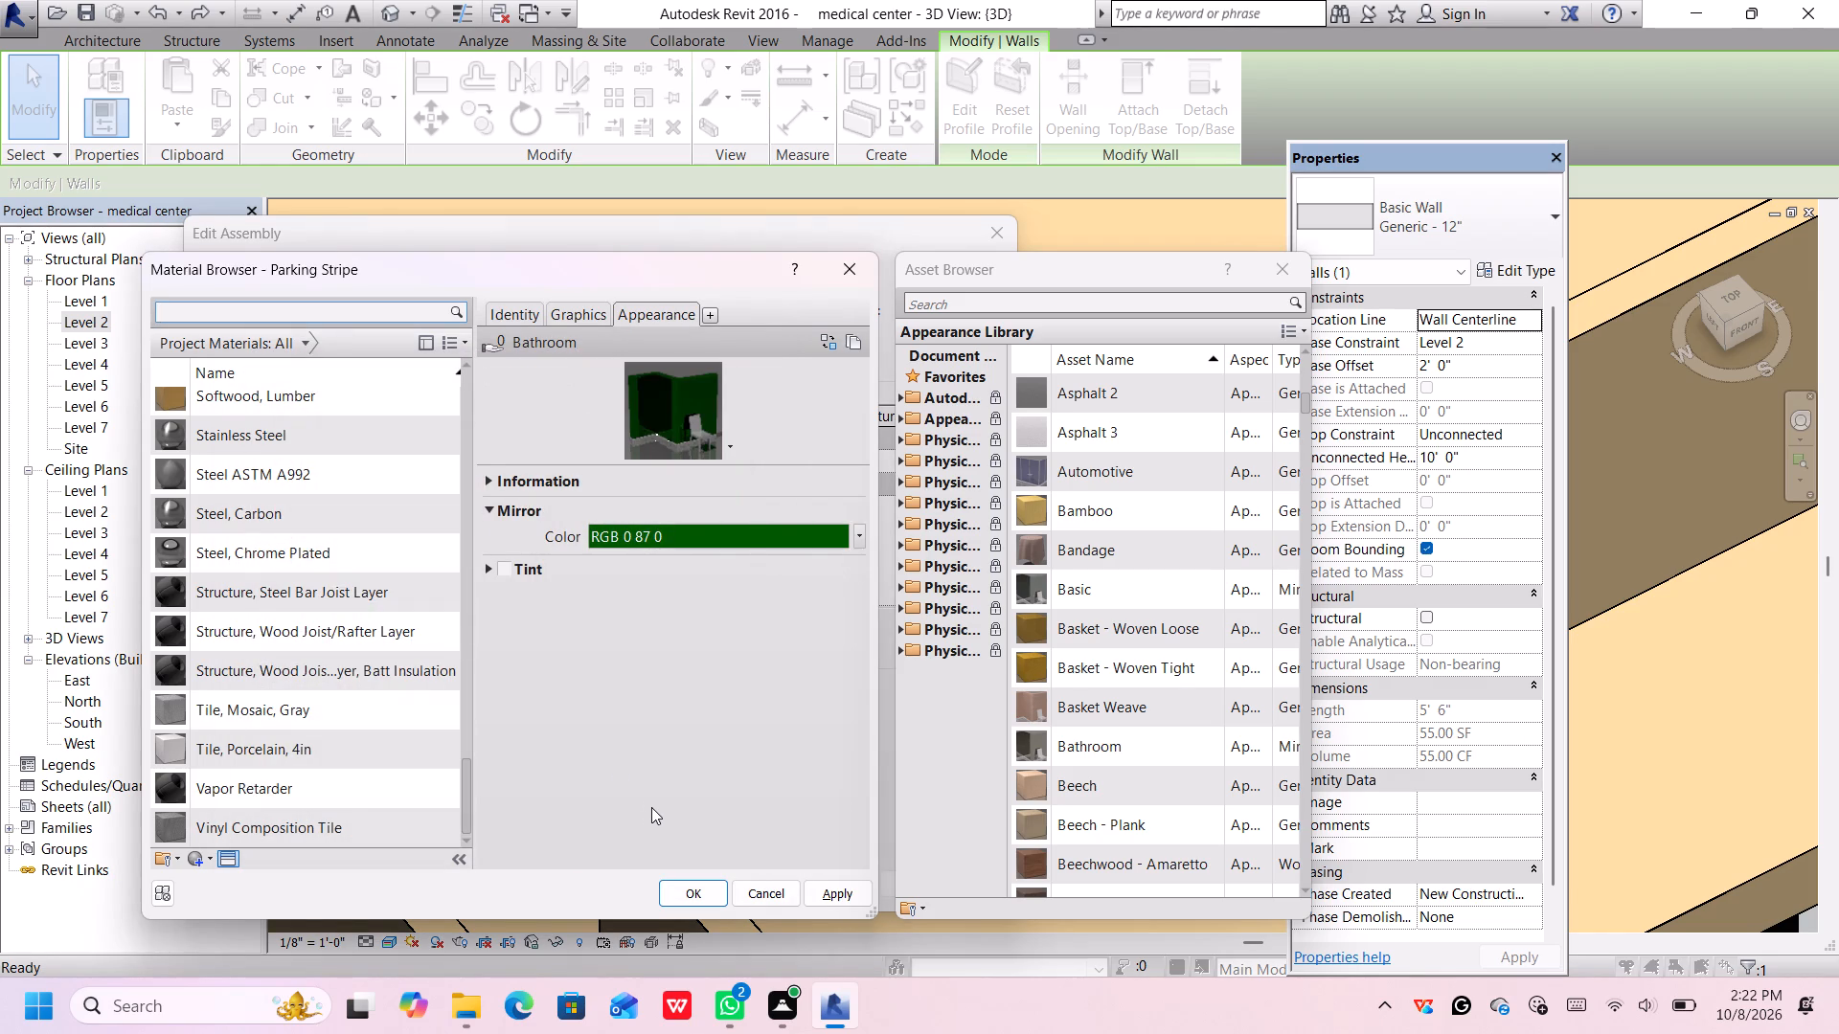
Lighten the Bathroom appearance's mirror color to green RGB 0 123 0.
left_click(862, 536)
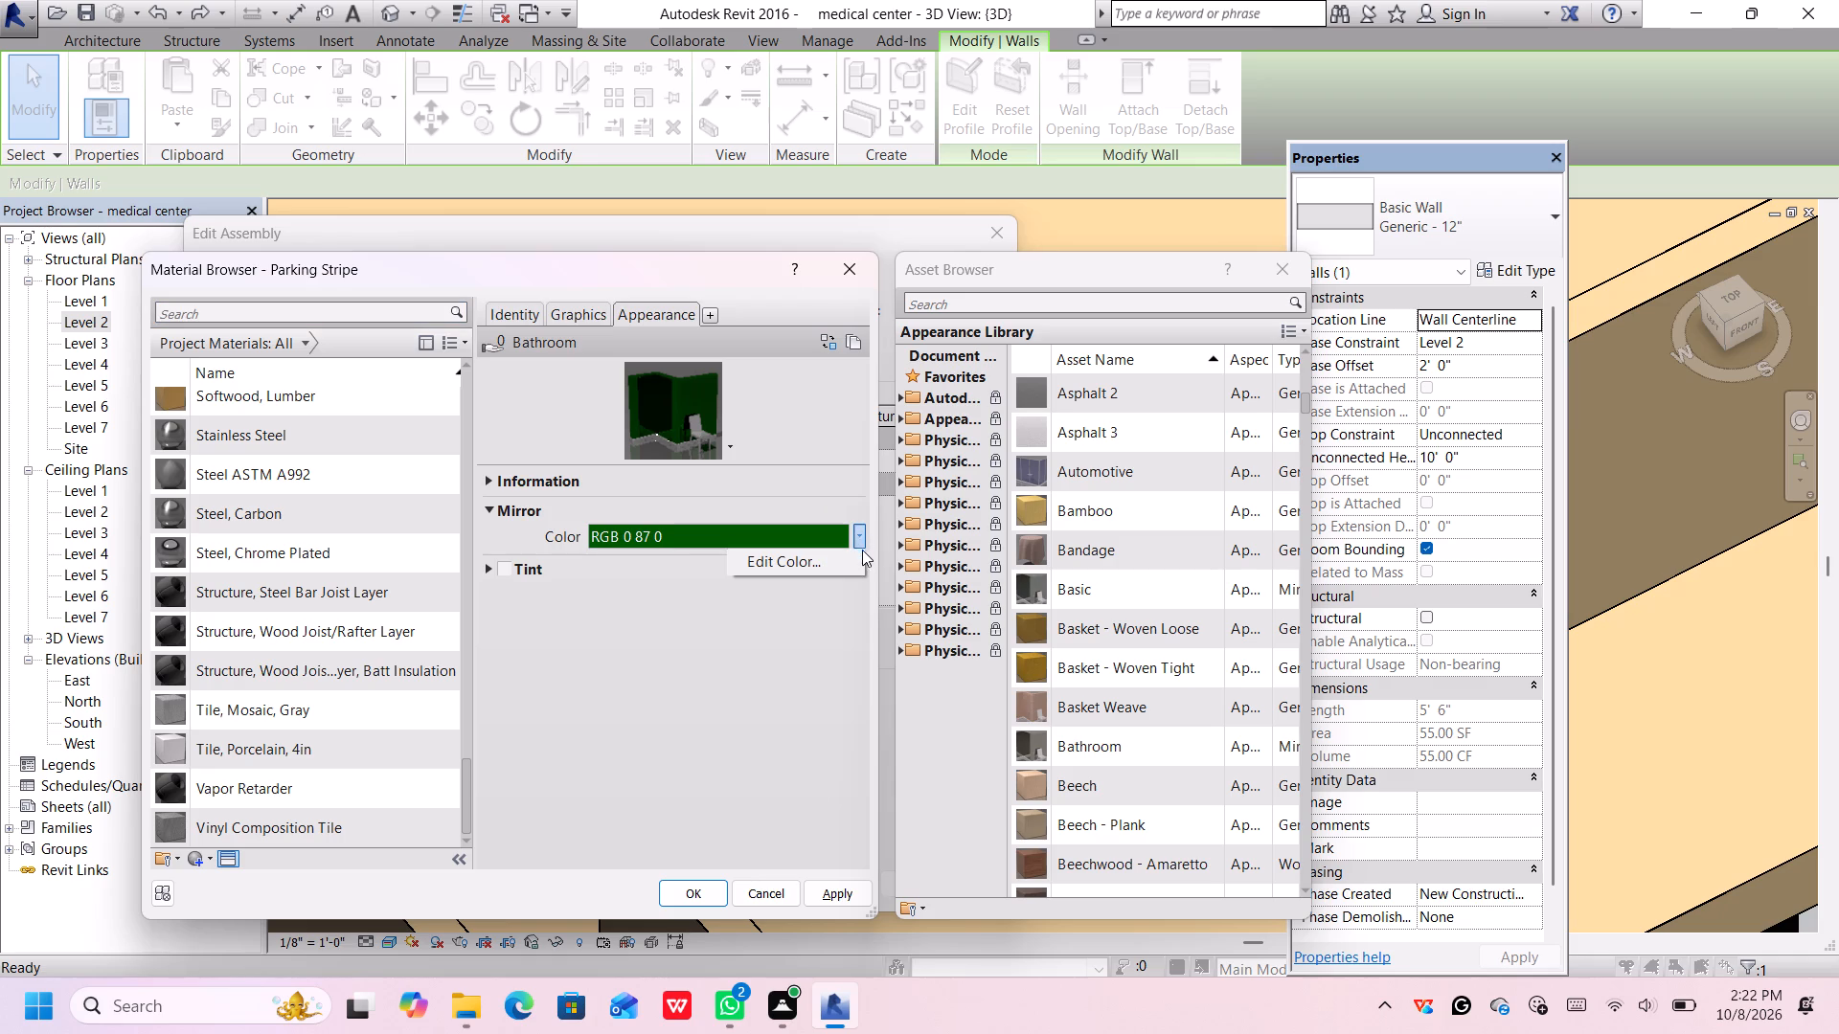
left_click(842, 567)
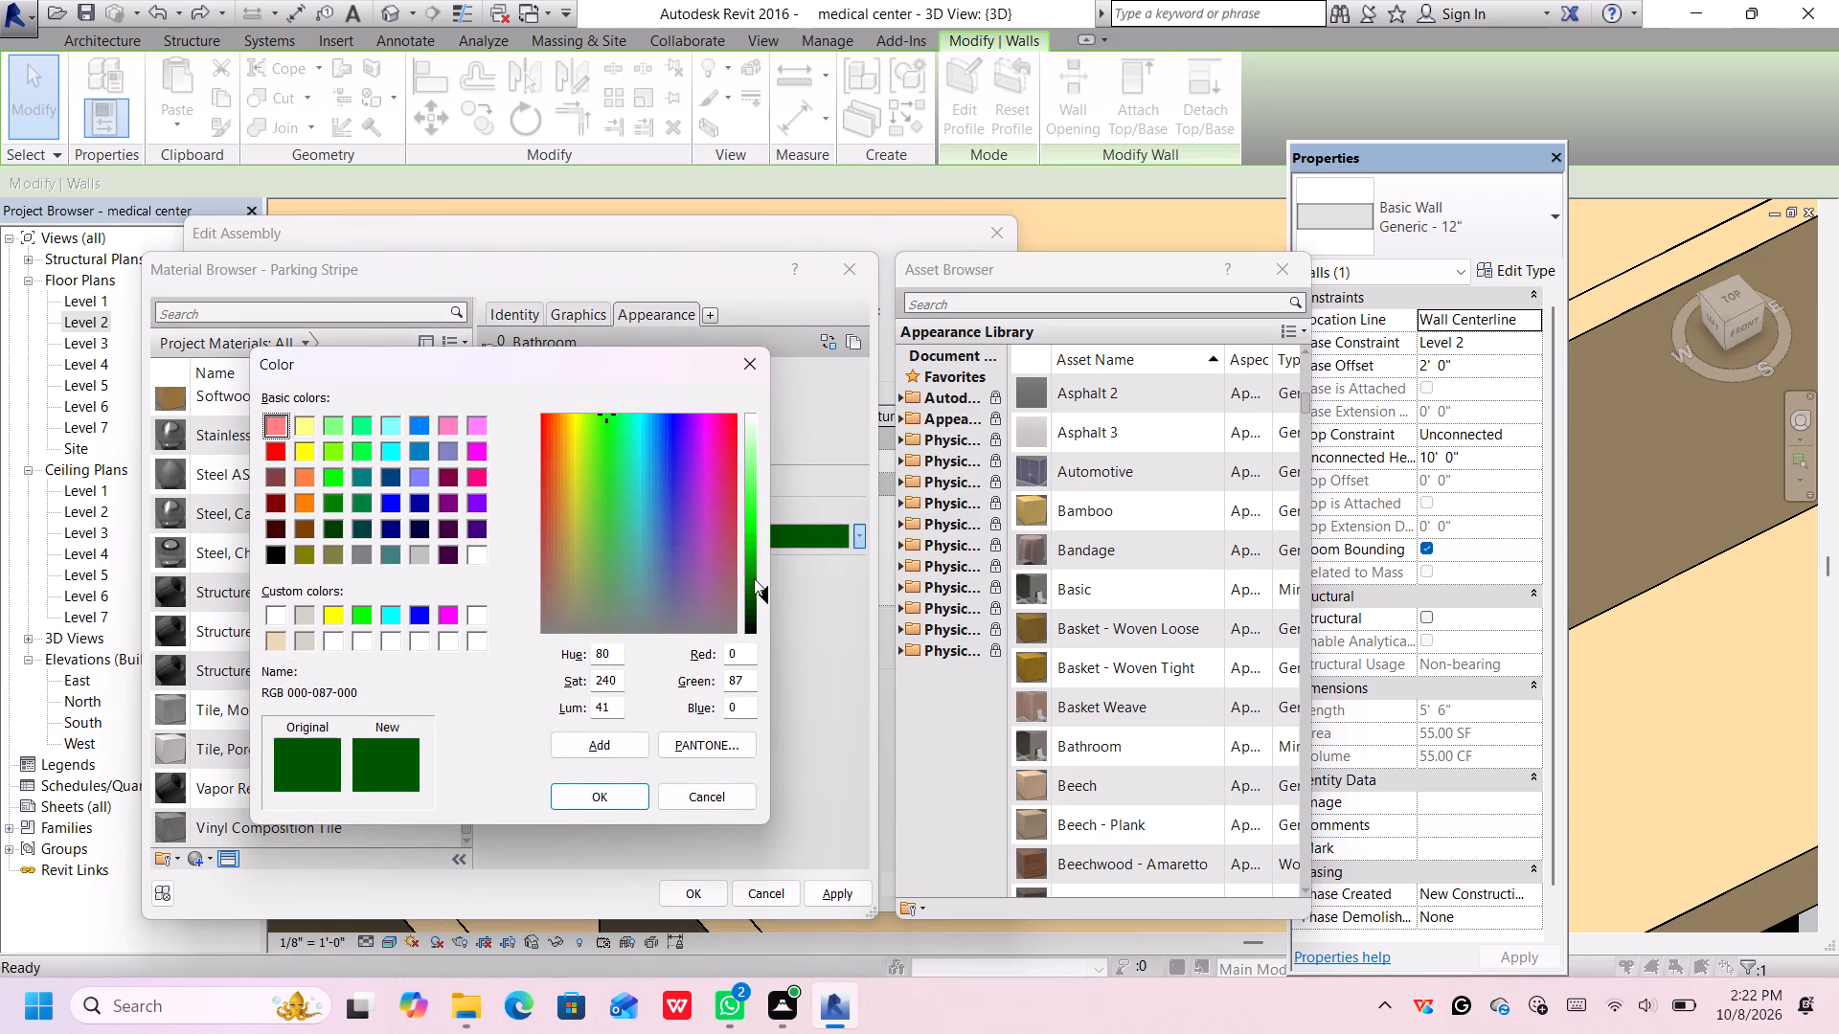
left_click(754, 578)
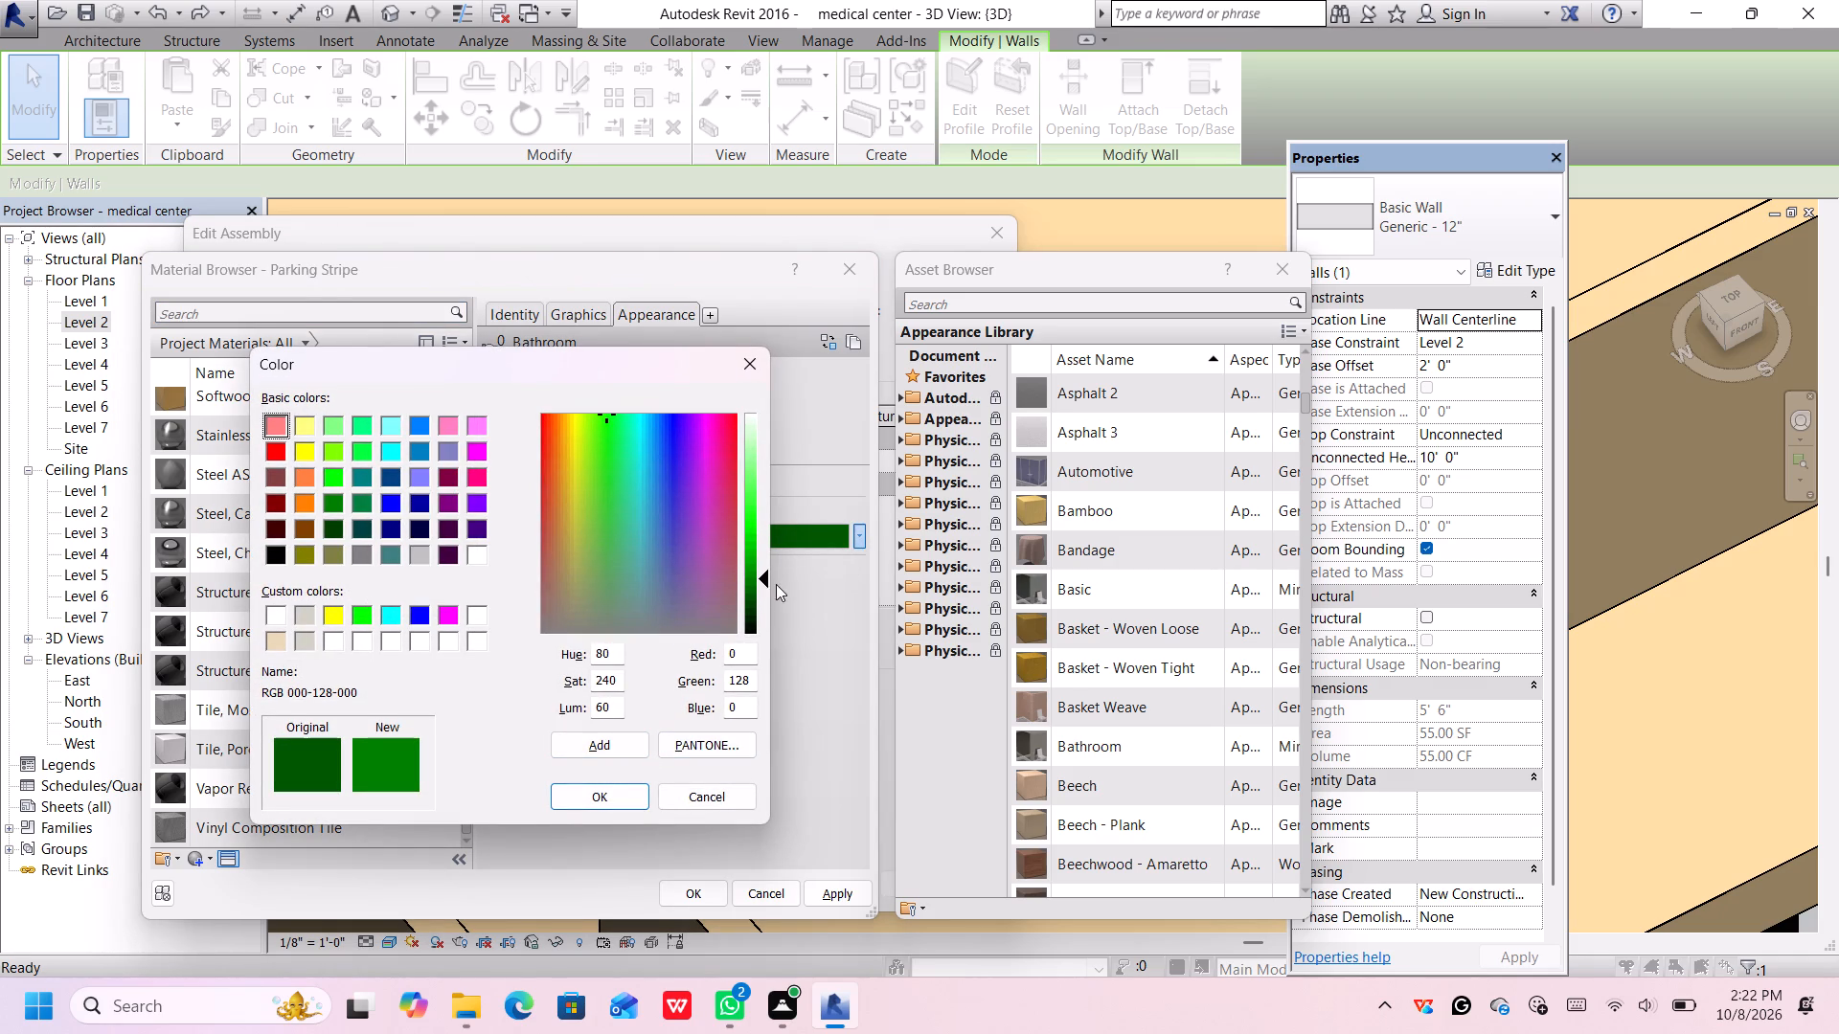
left_click_drag(748, 590, 758, 594)
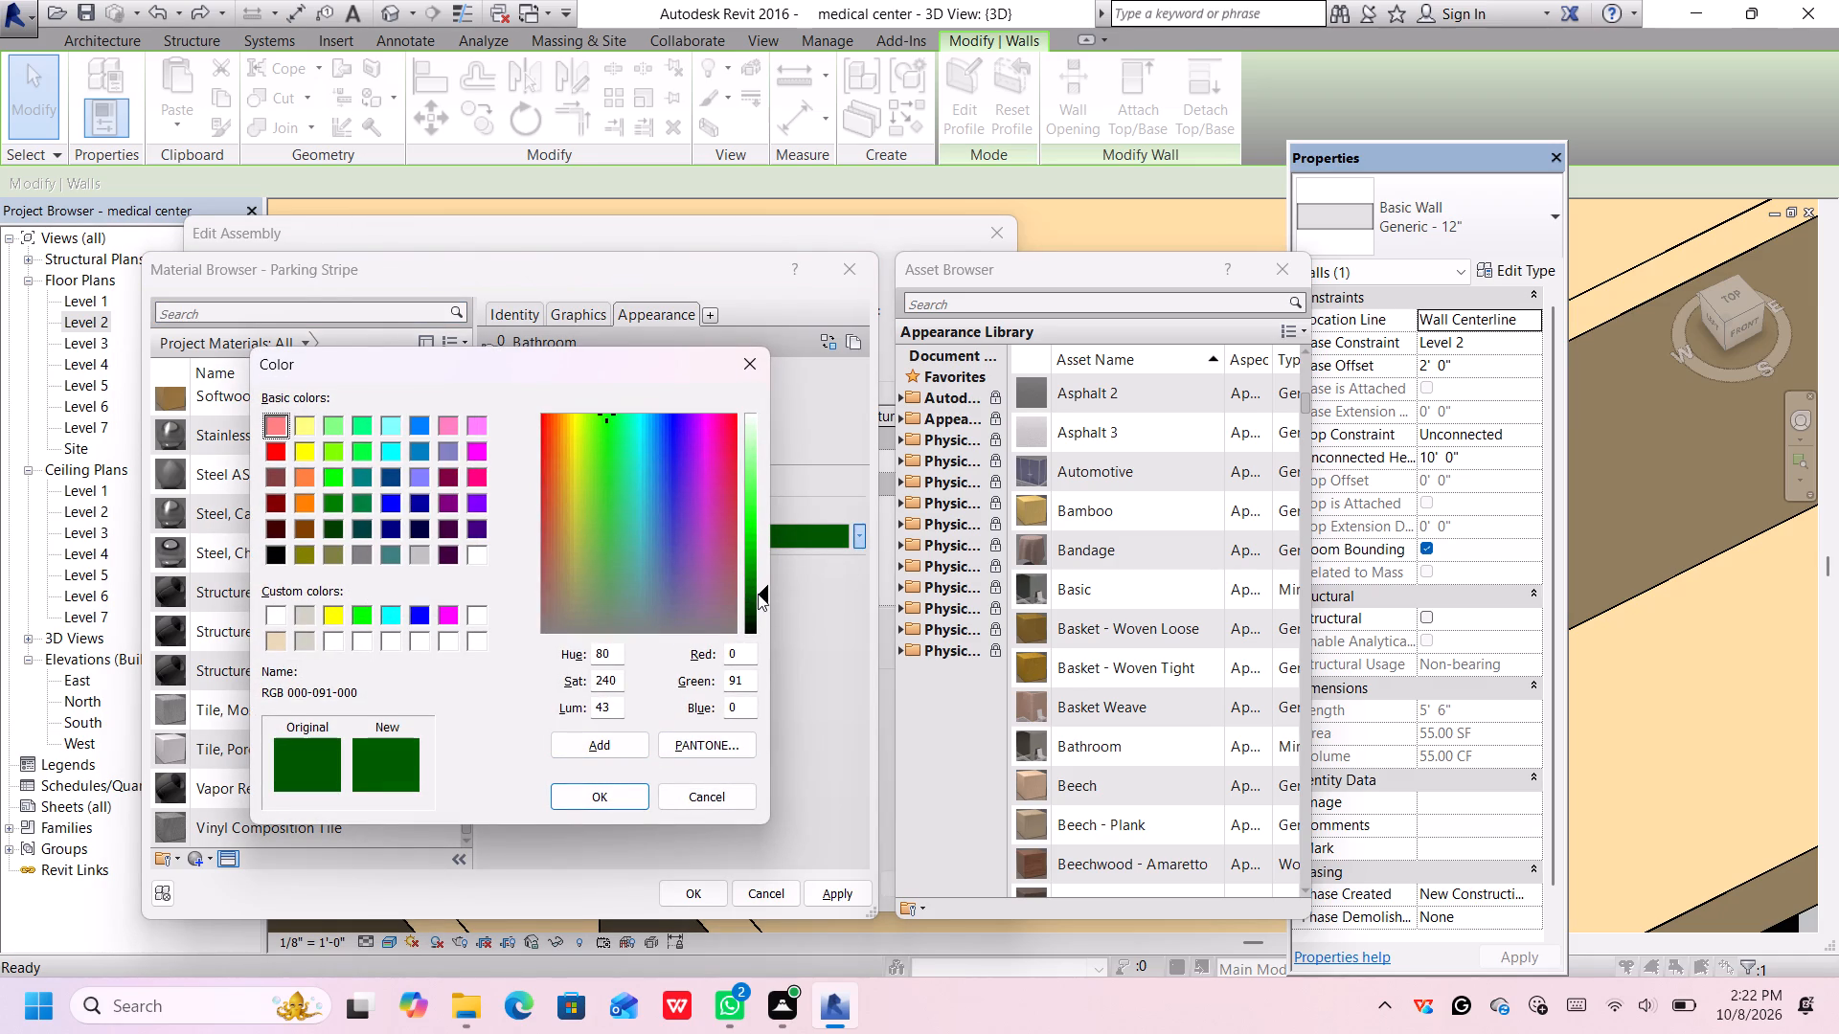
left_click_drag(765, 596, 763, 585)
left_click_drag(763, 585, 763, 576)
left_click_drag(763, 576, 763, 580)
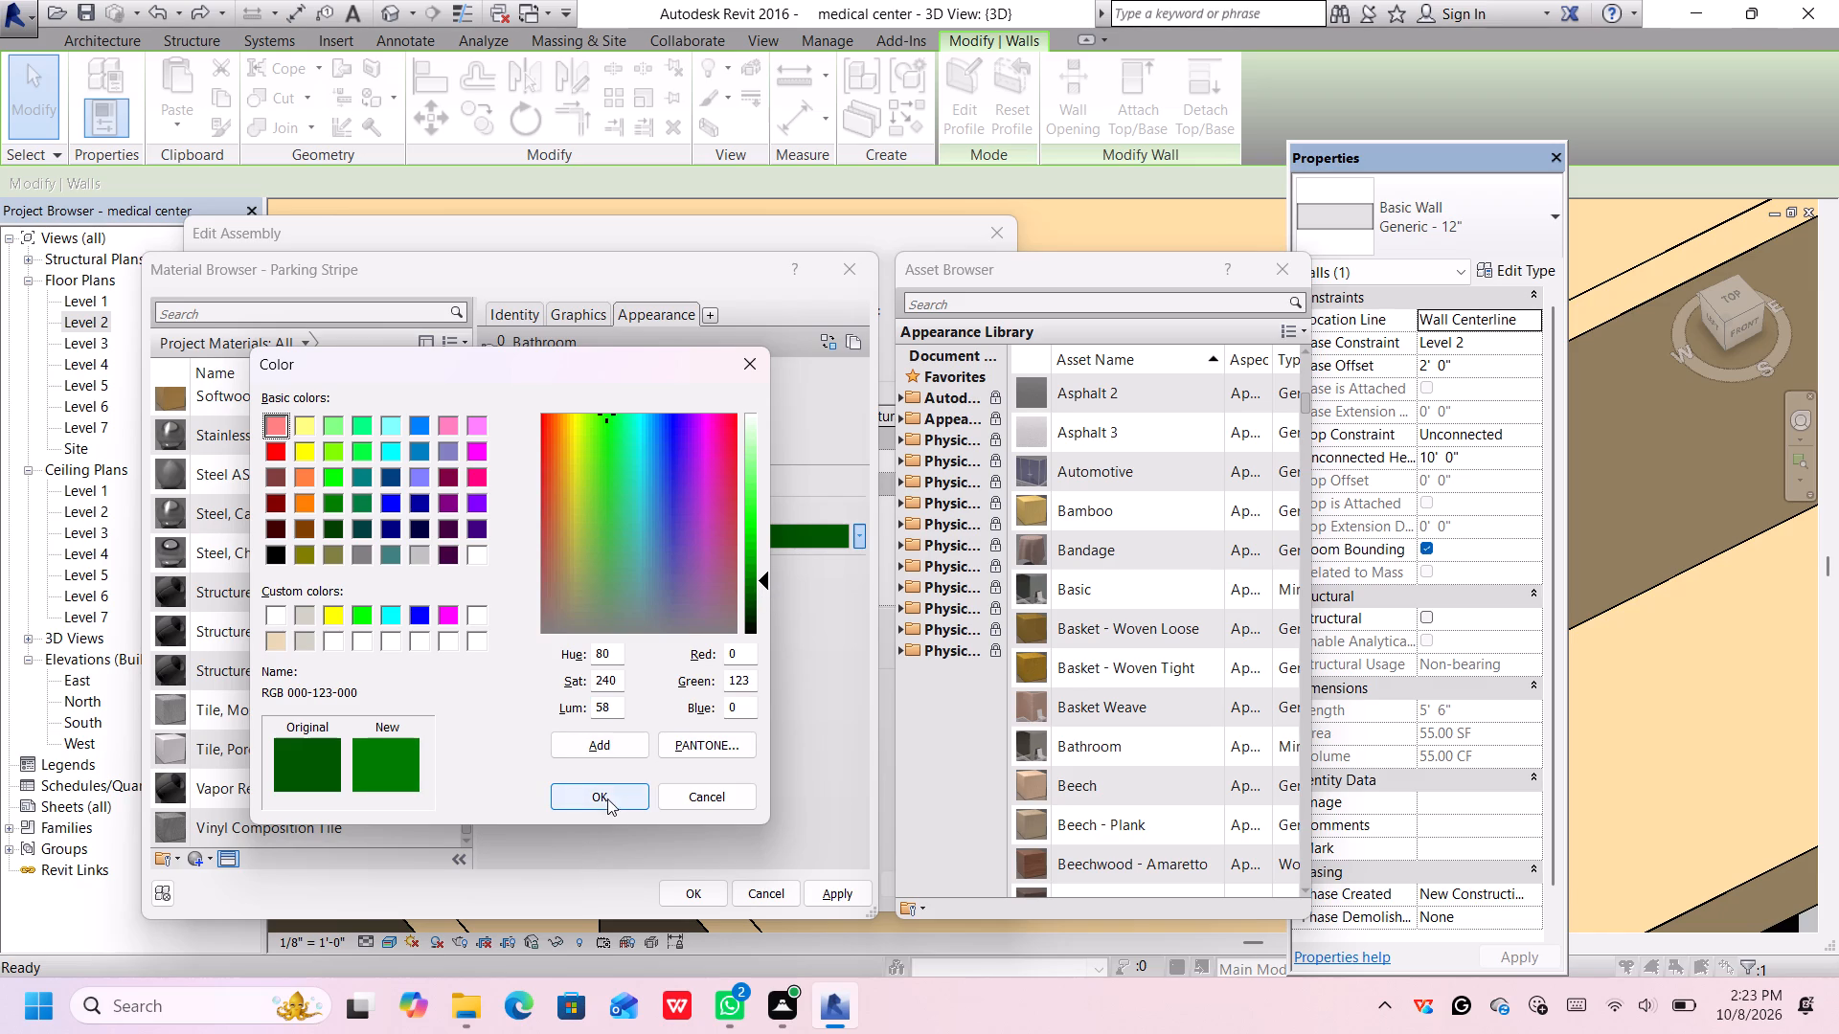
left_click(607, 796)
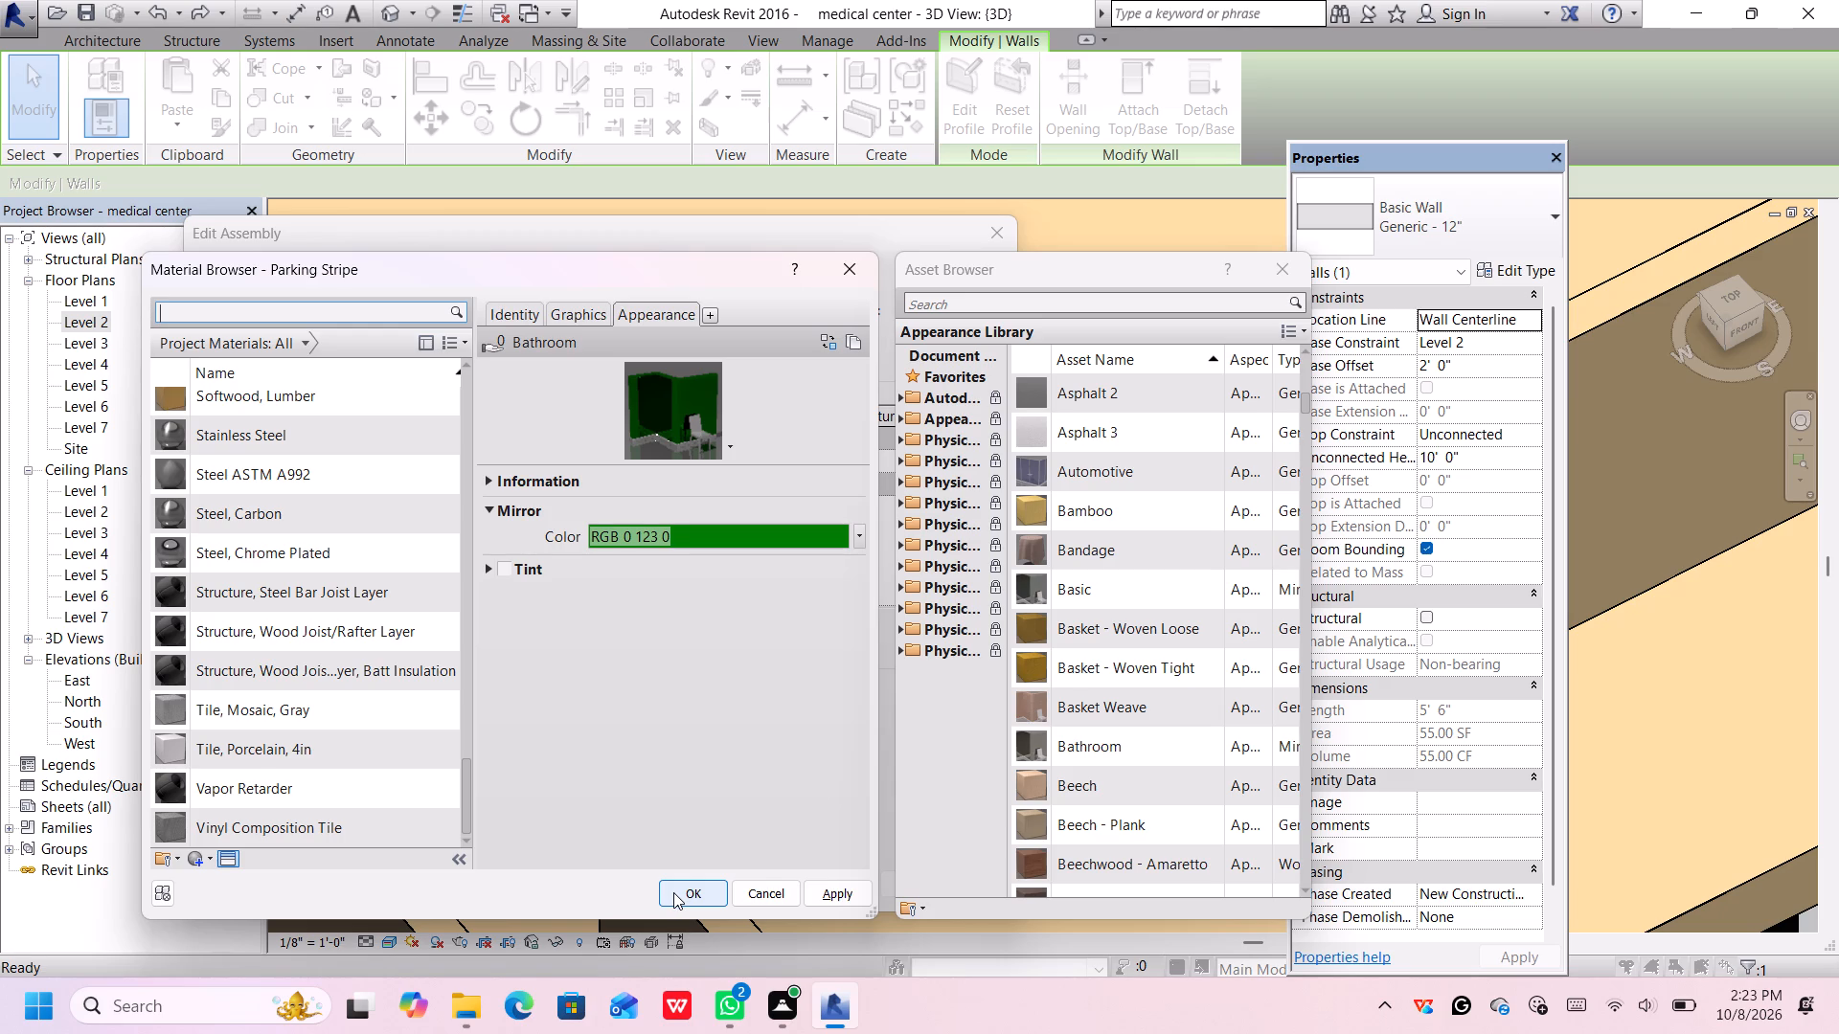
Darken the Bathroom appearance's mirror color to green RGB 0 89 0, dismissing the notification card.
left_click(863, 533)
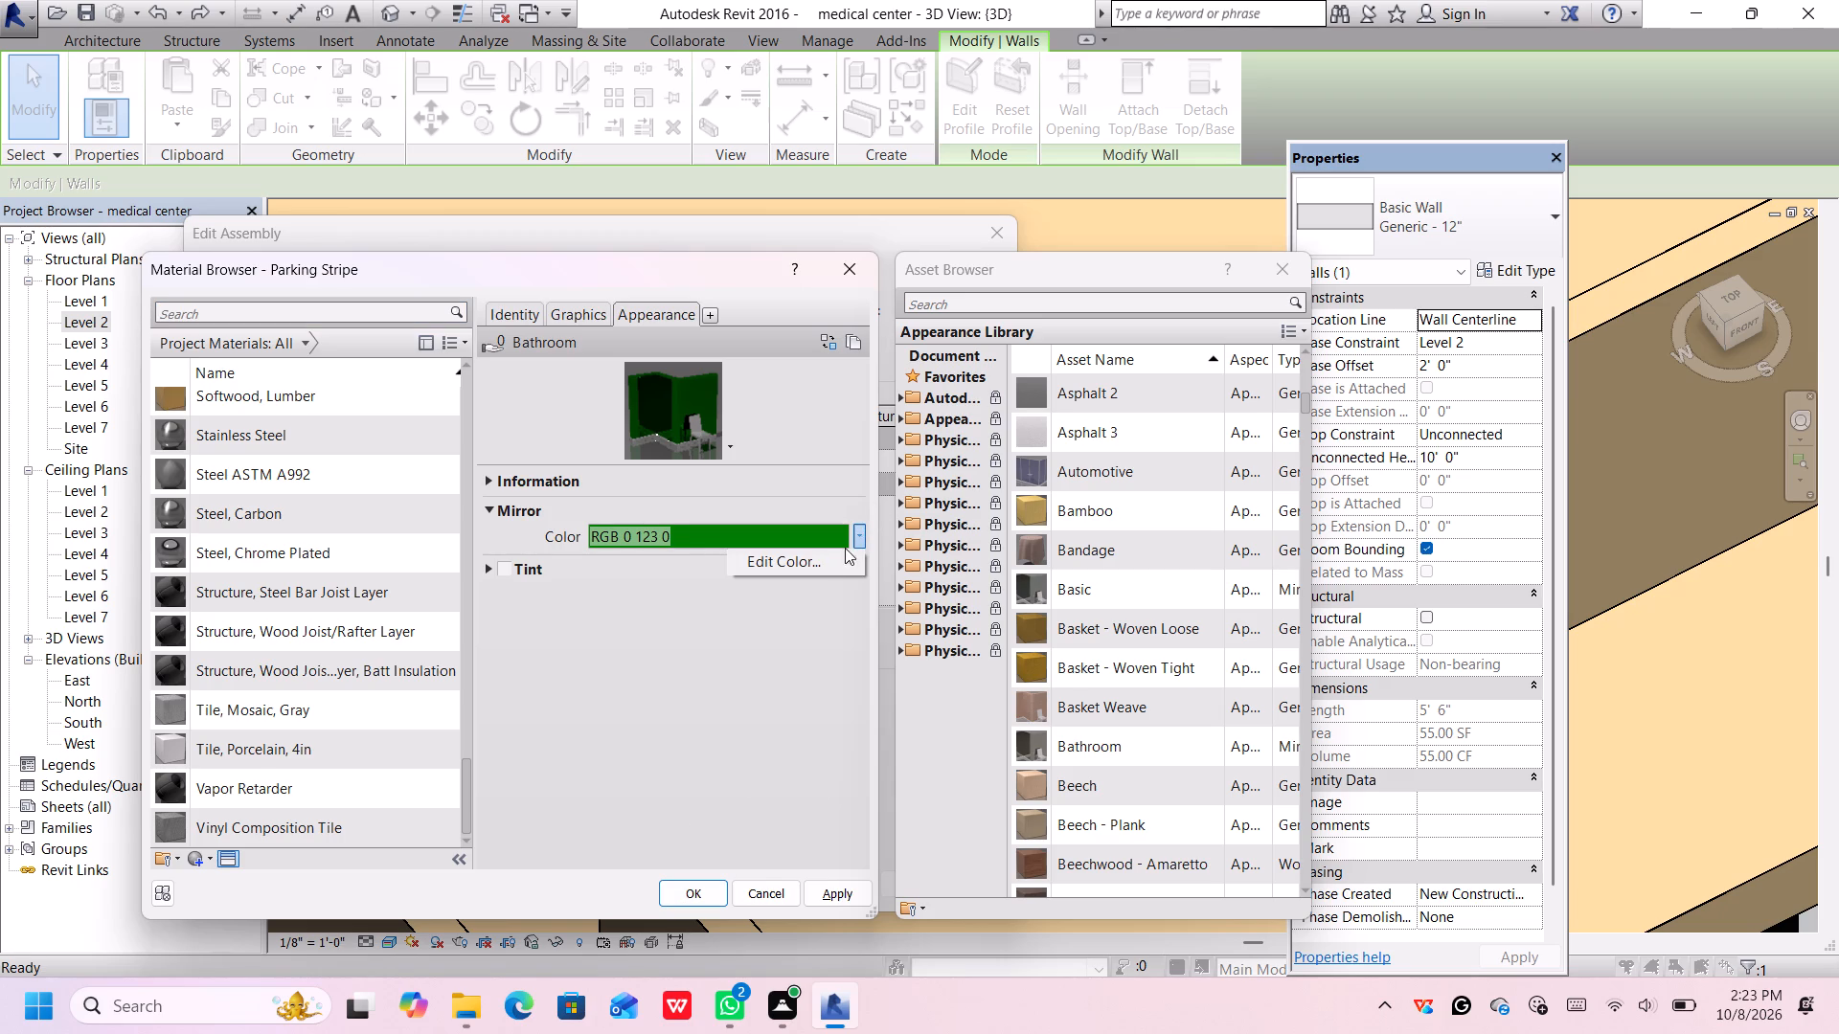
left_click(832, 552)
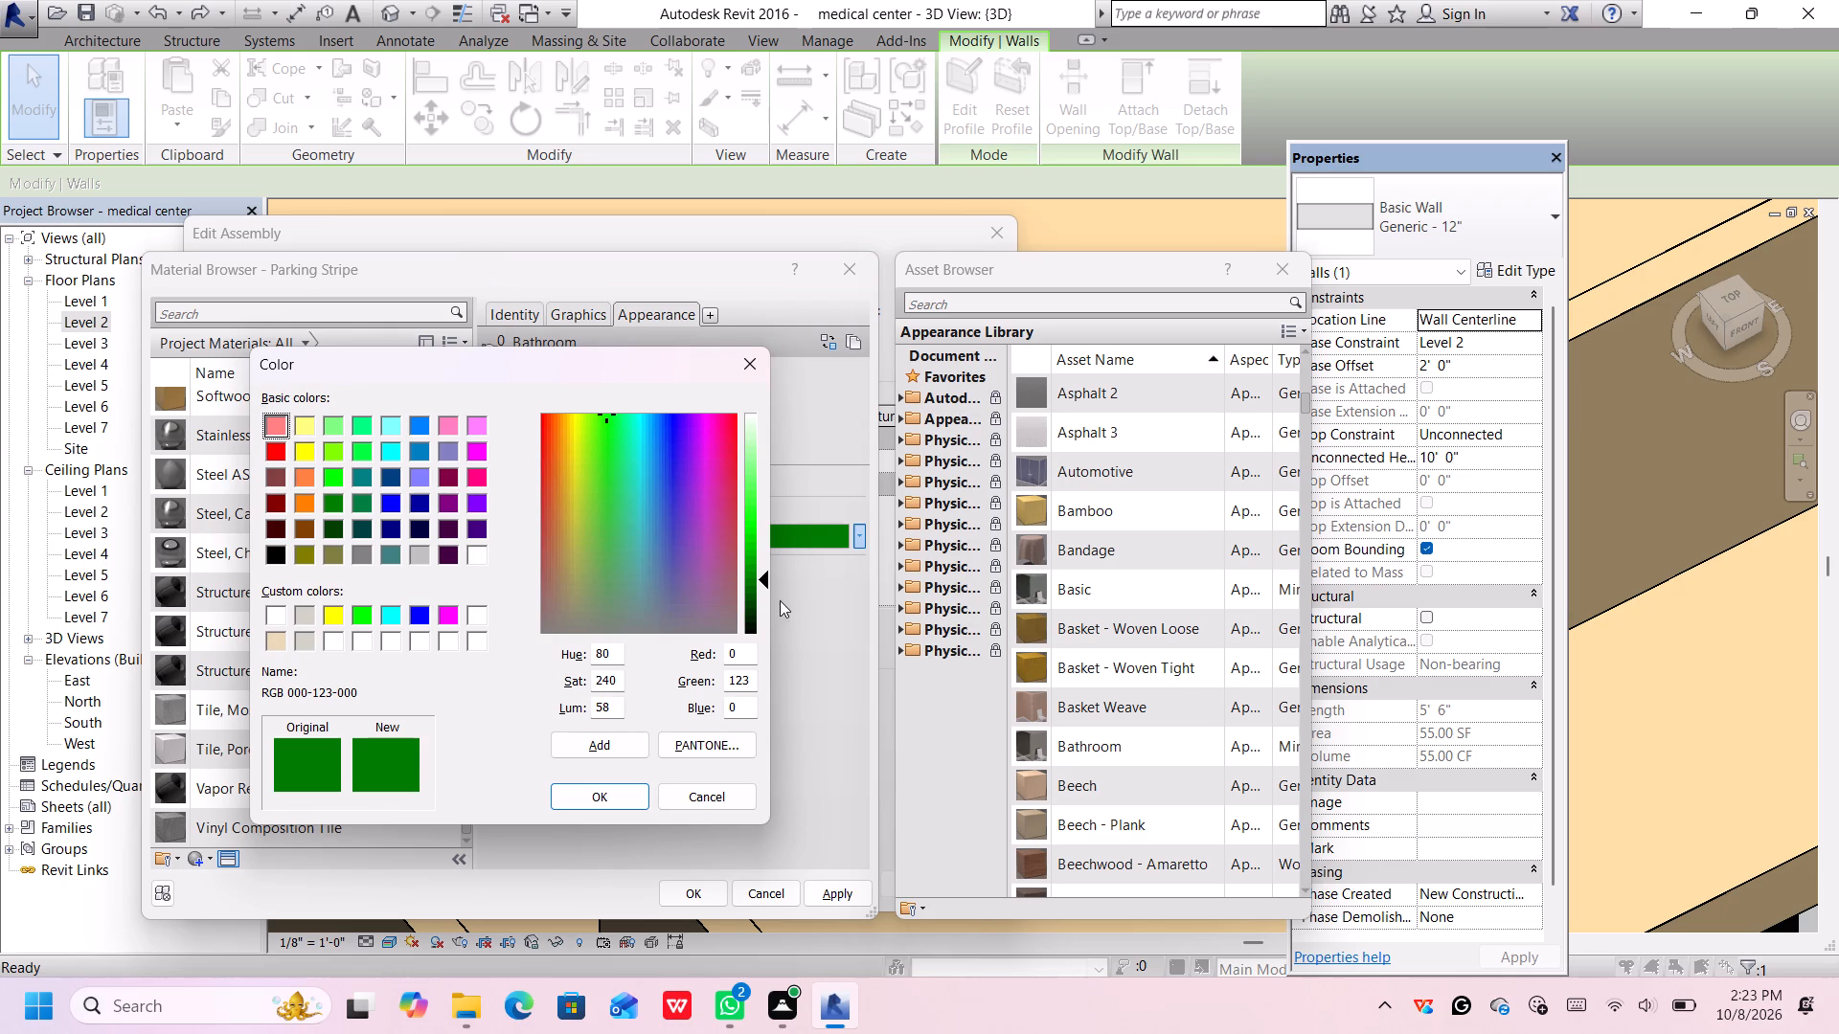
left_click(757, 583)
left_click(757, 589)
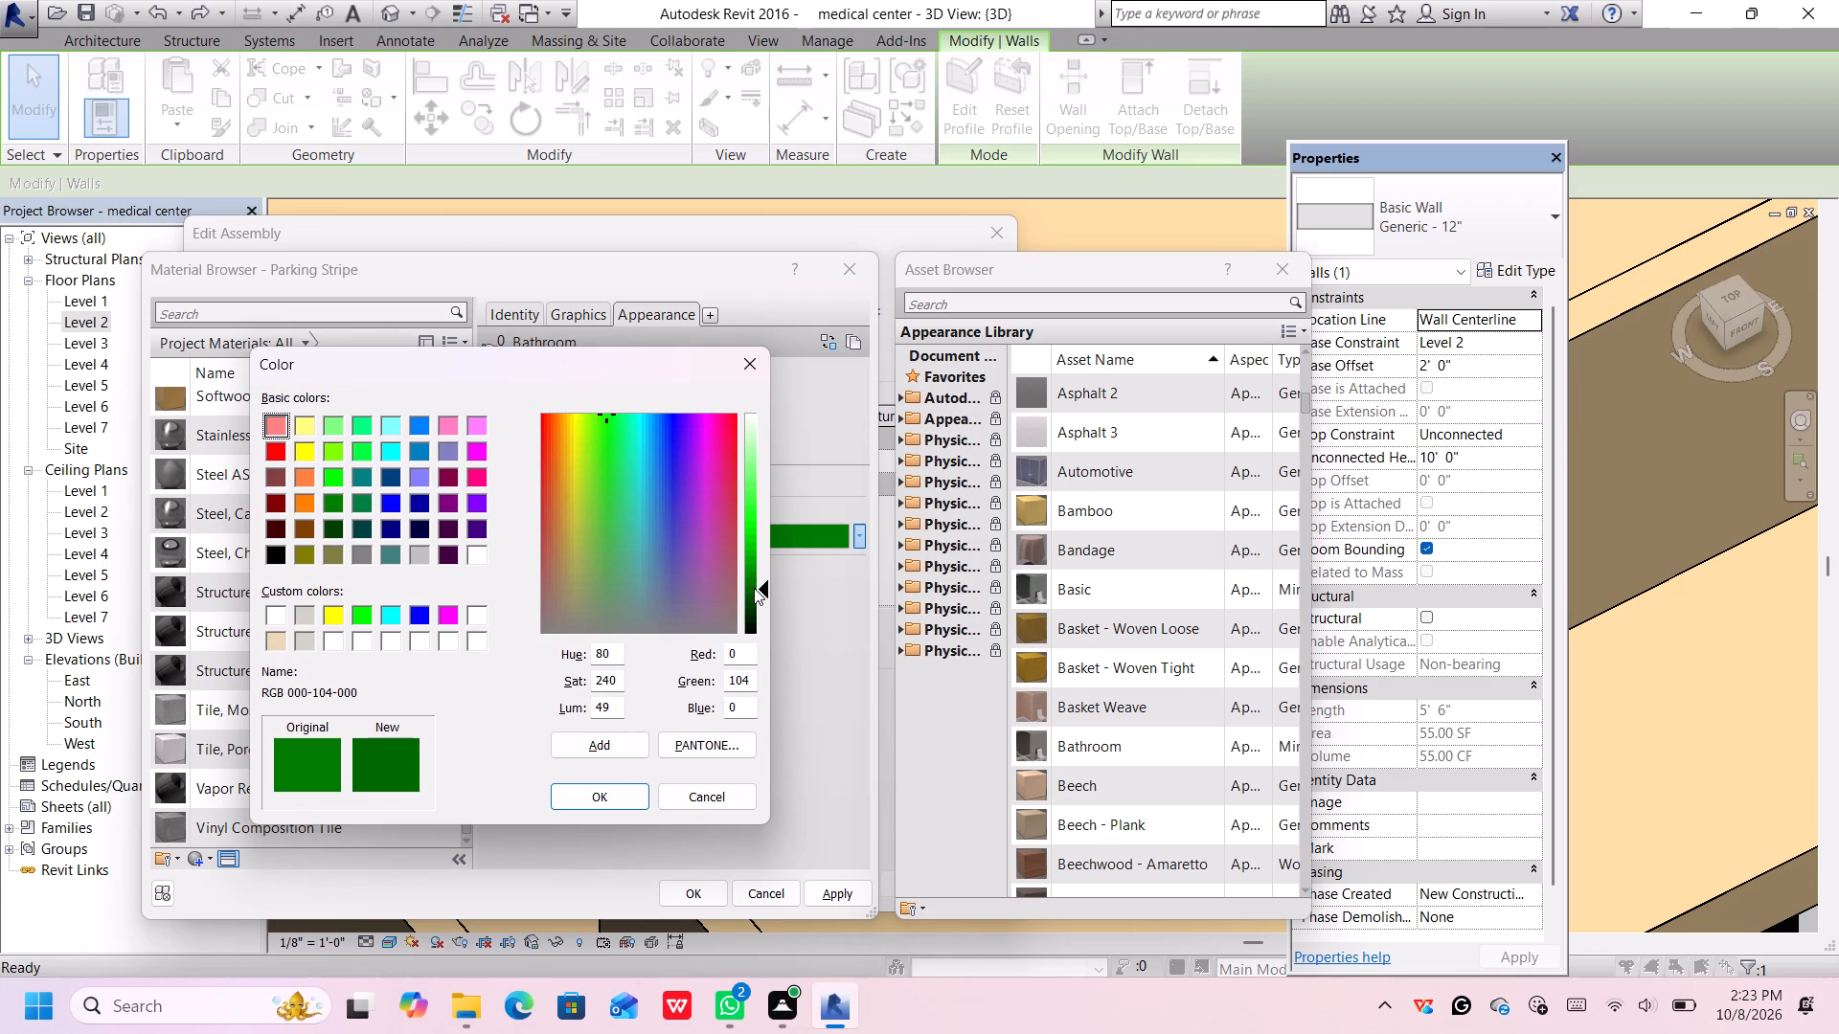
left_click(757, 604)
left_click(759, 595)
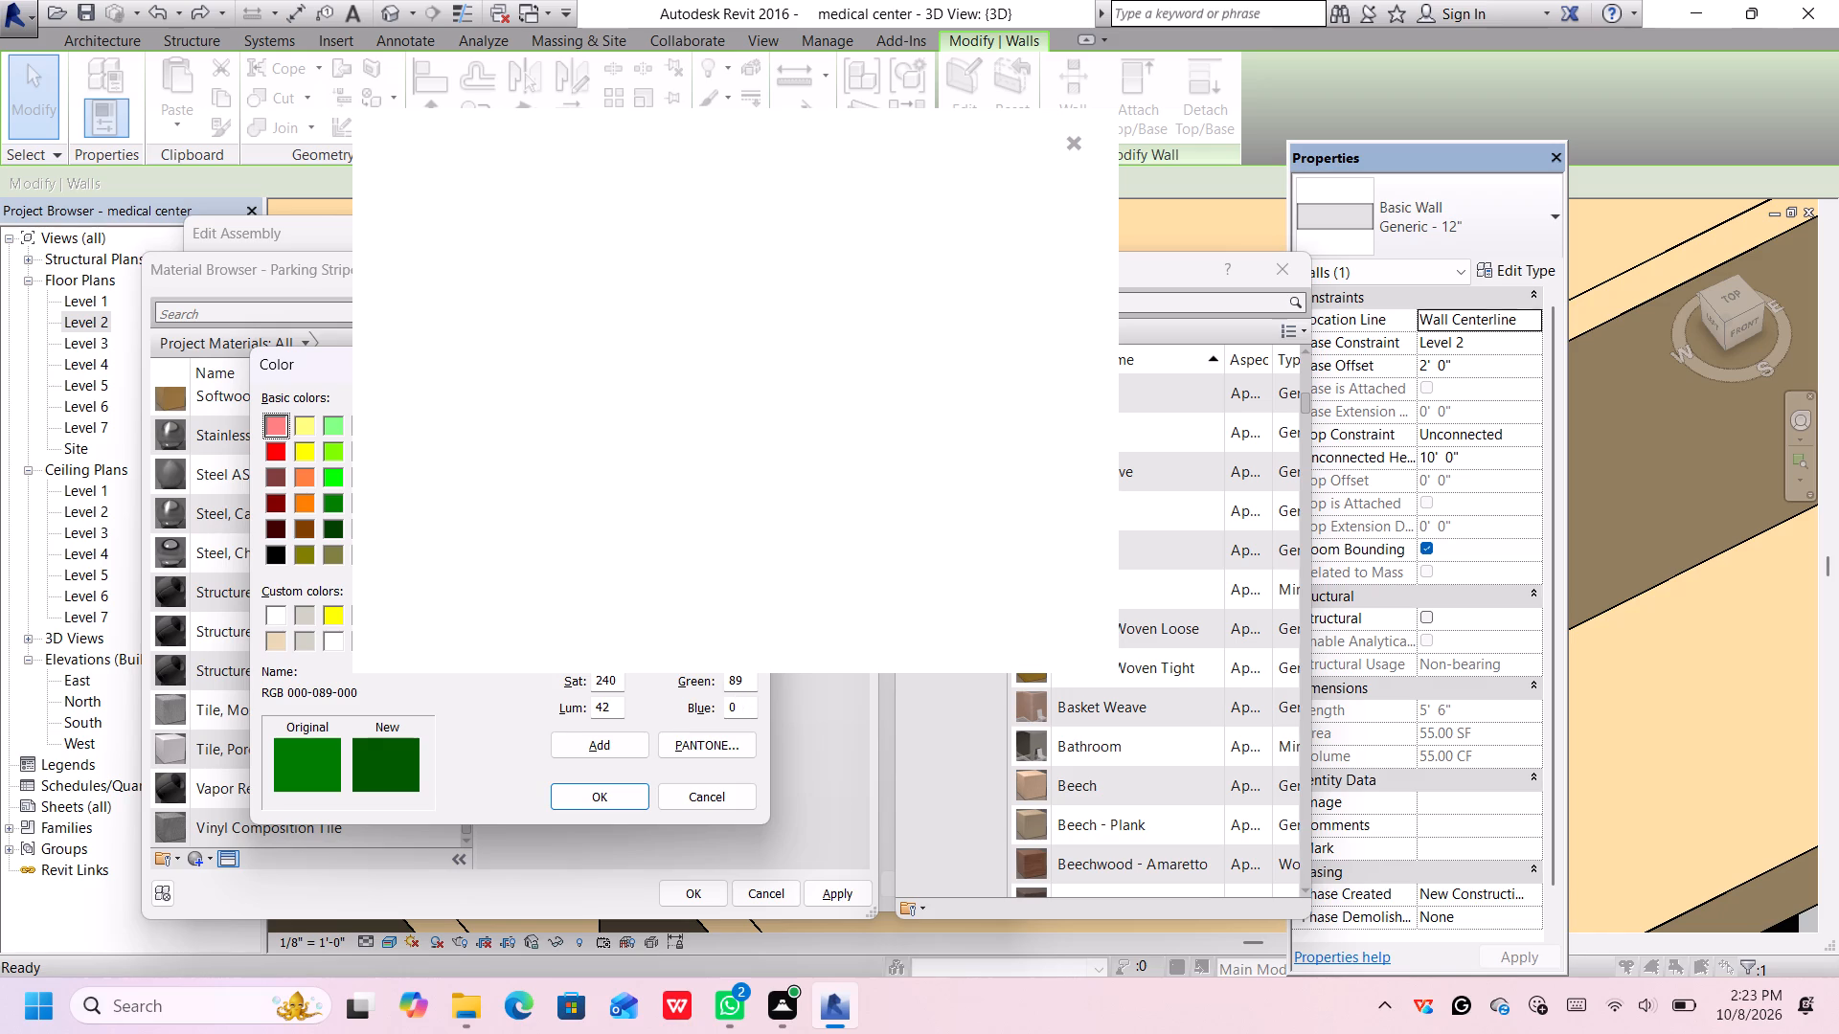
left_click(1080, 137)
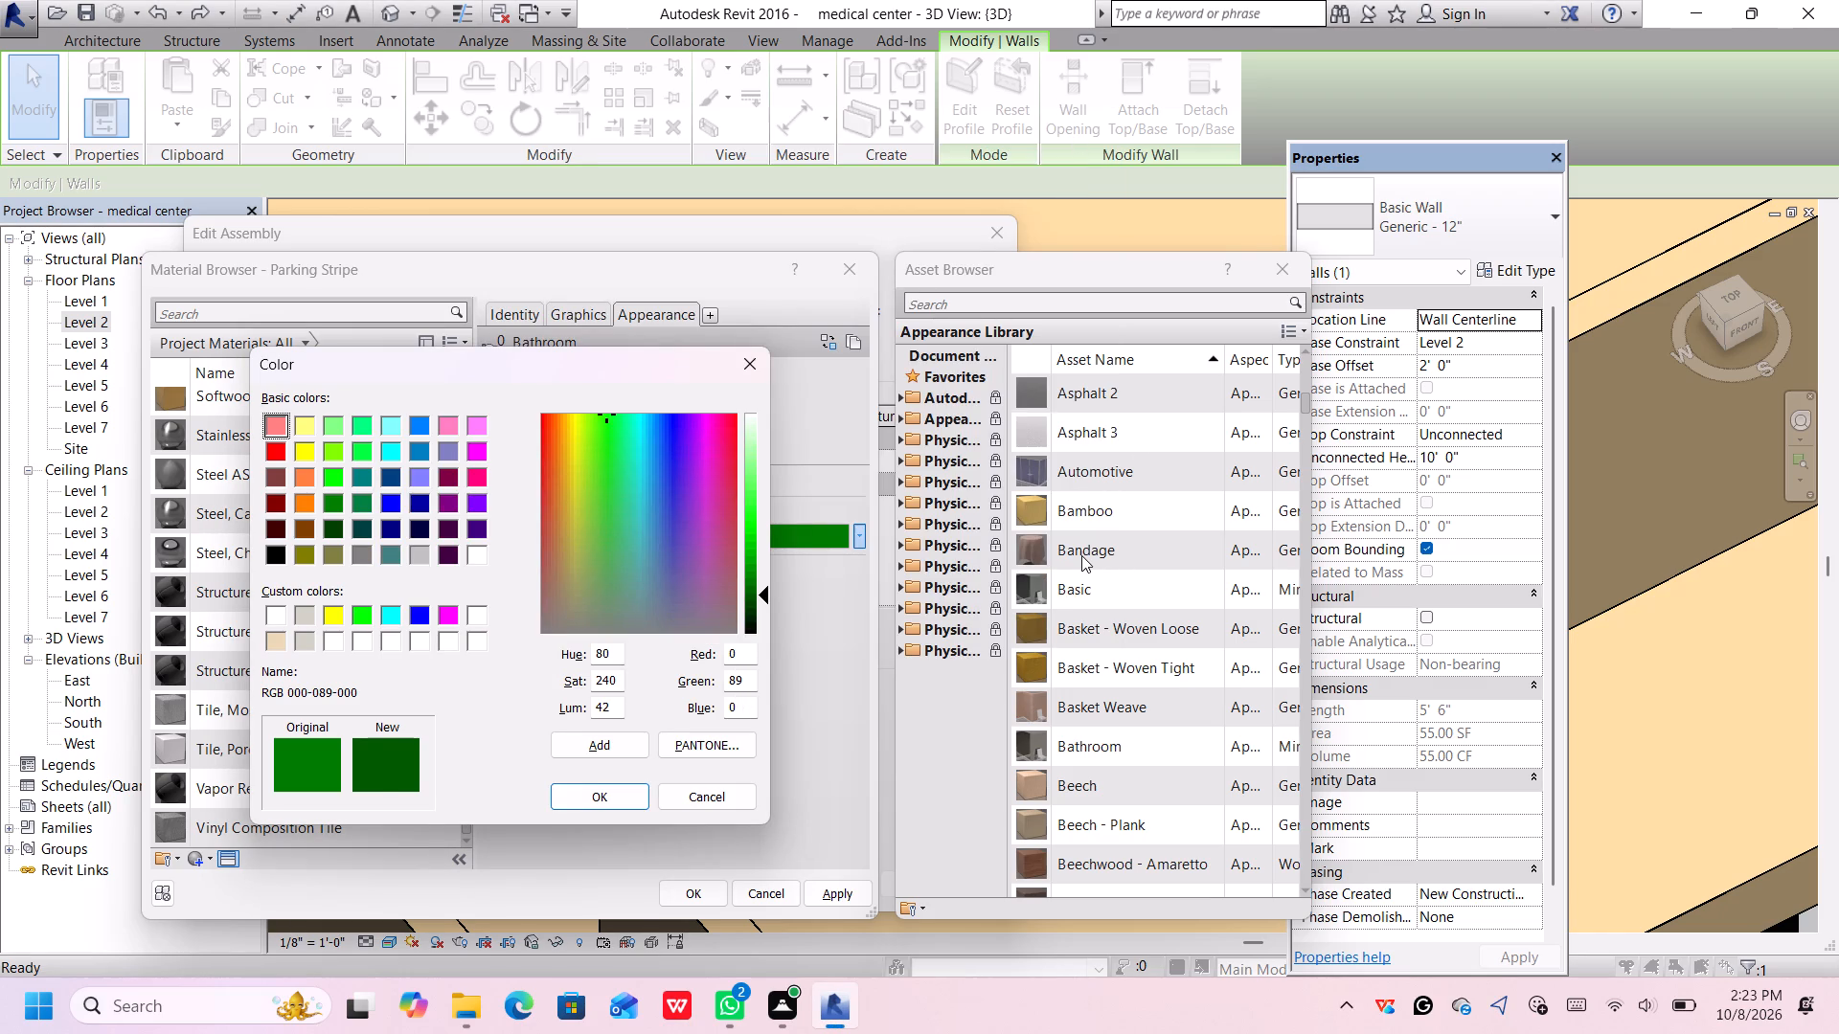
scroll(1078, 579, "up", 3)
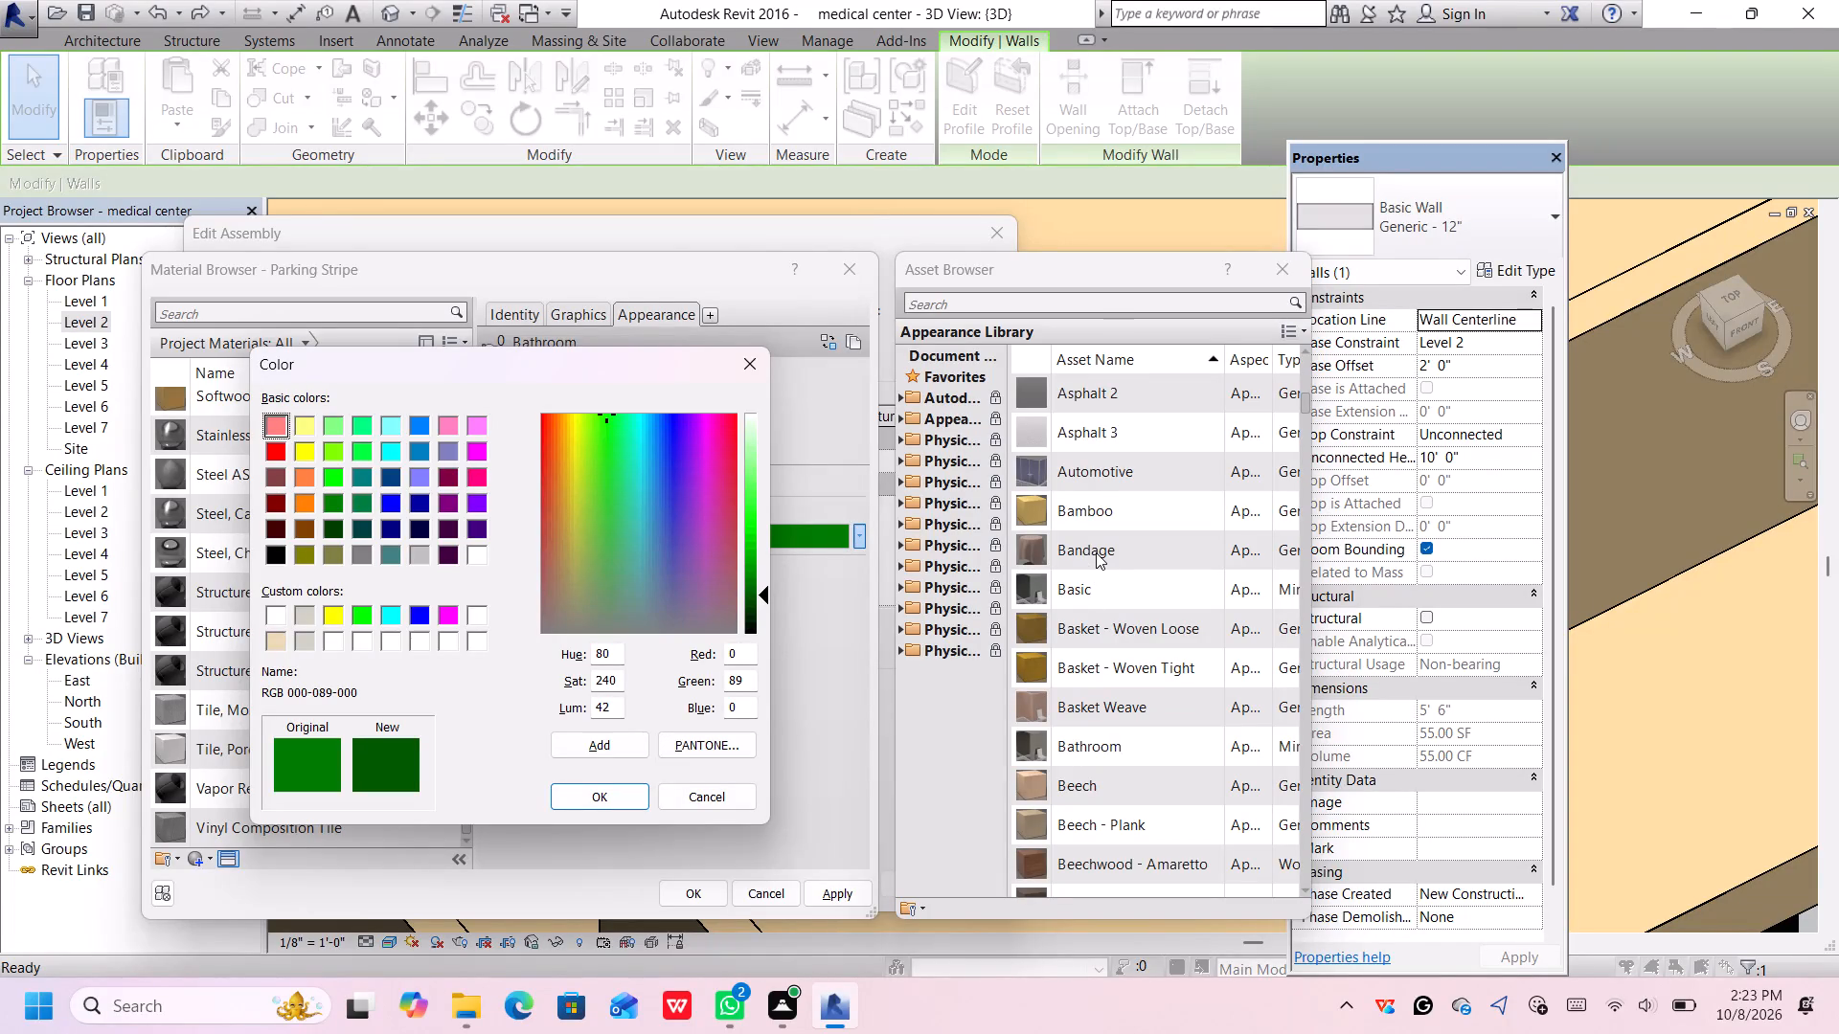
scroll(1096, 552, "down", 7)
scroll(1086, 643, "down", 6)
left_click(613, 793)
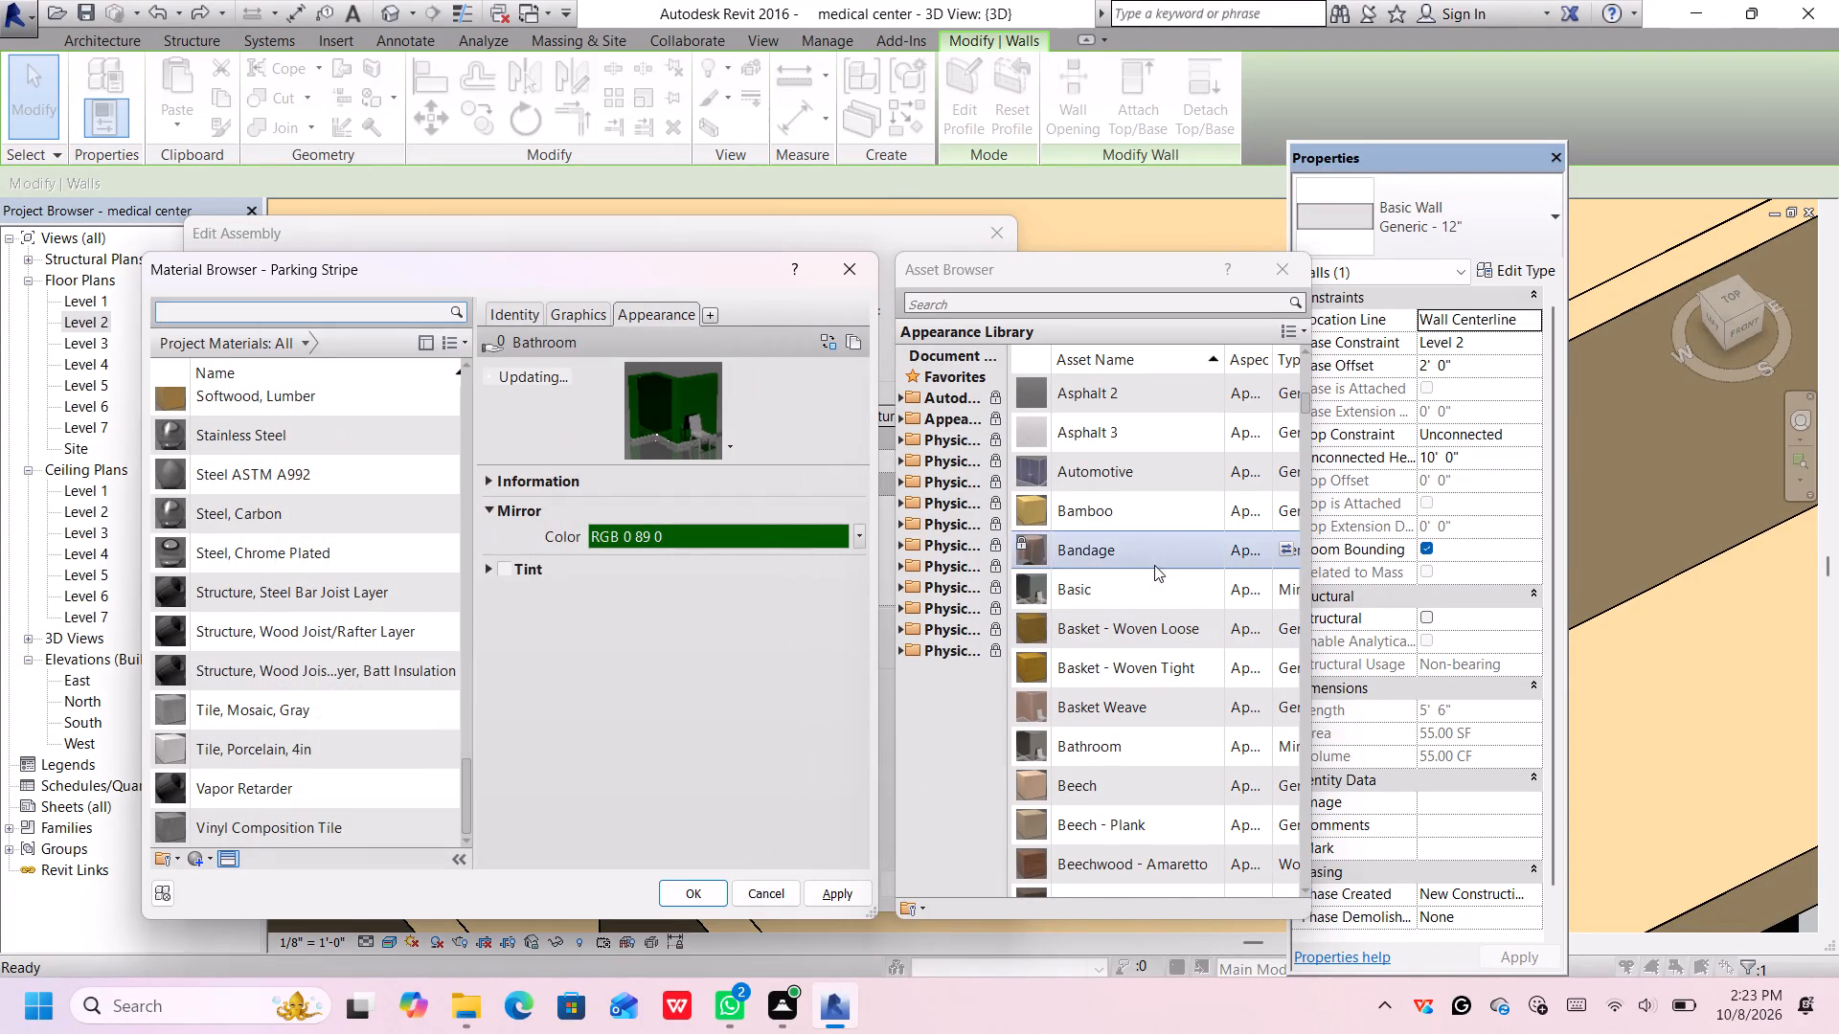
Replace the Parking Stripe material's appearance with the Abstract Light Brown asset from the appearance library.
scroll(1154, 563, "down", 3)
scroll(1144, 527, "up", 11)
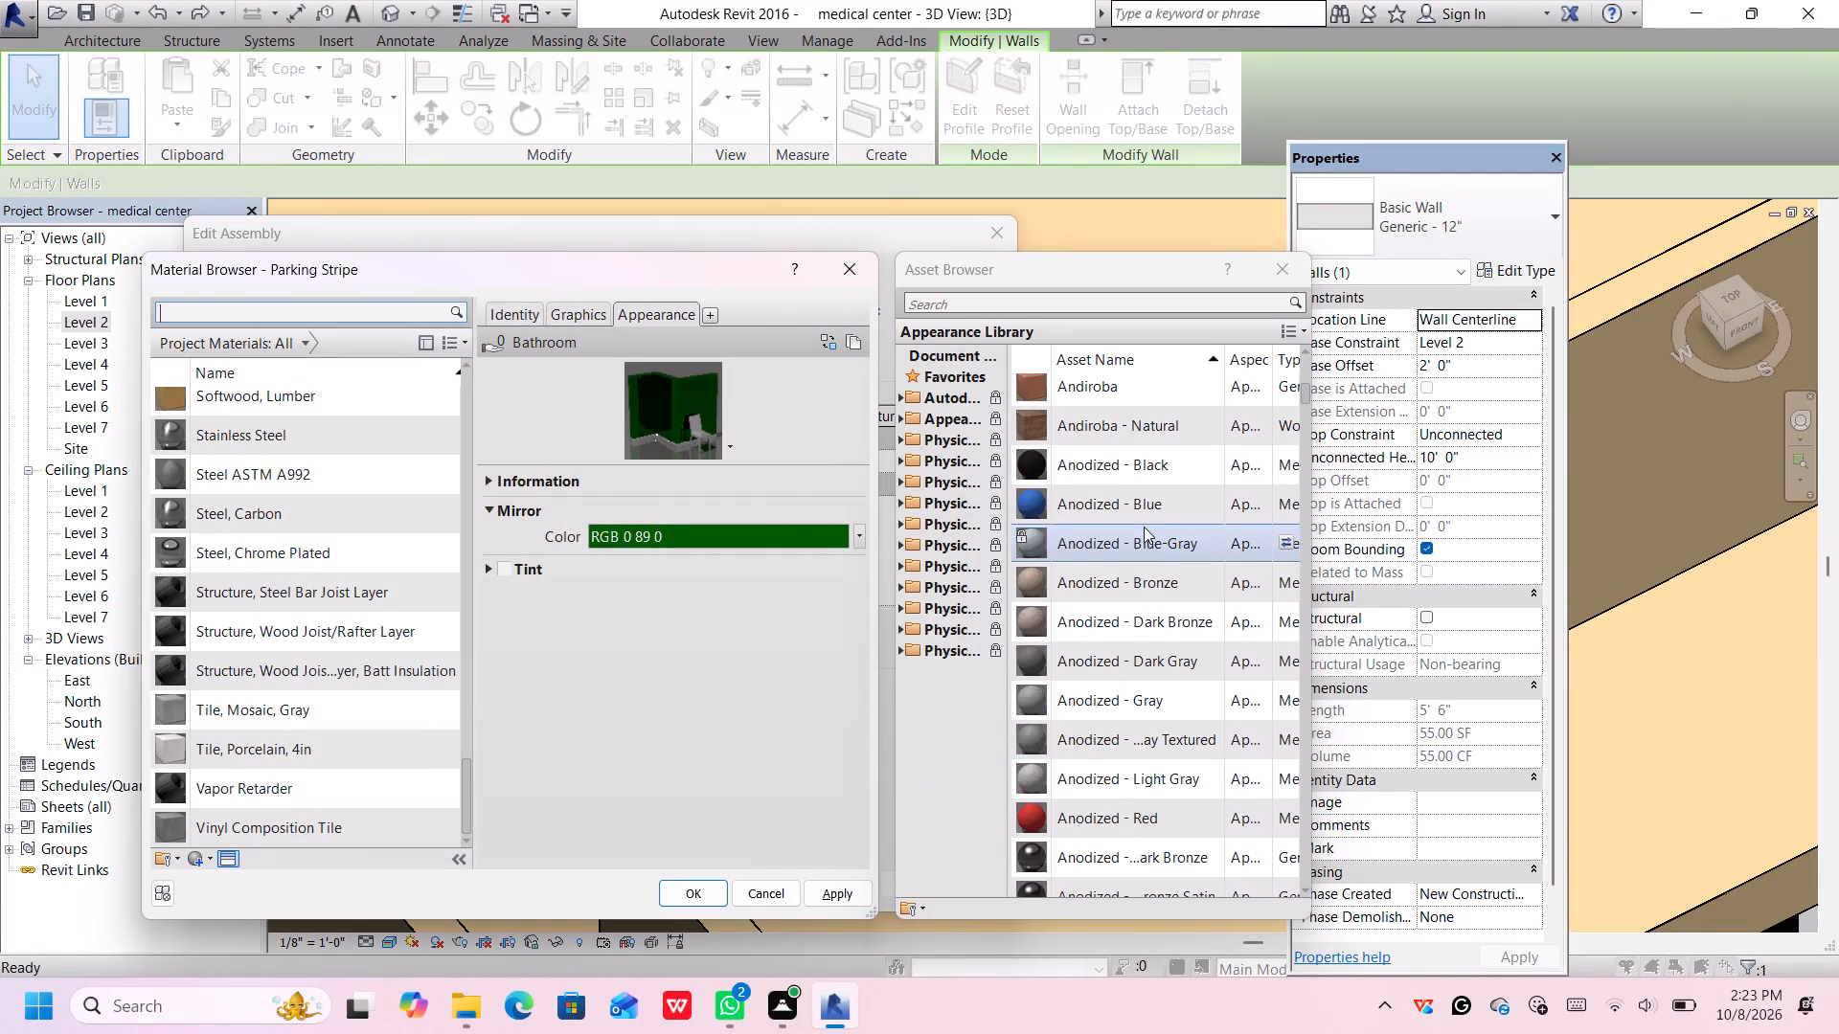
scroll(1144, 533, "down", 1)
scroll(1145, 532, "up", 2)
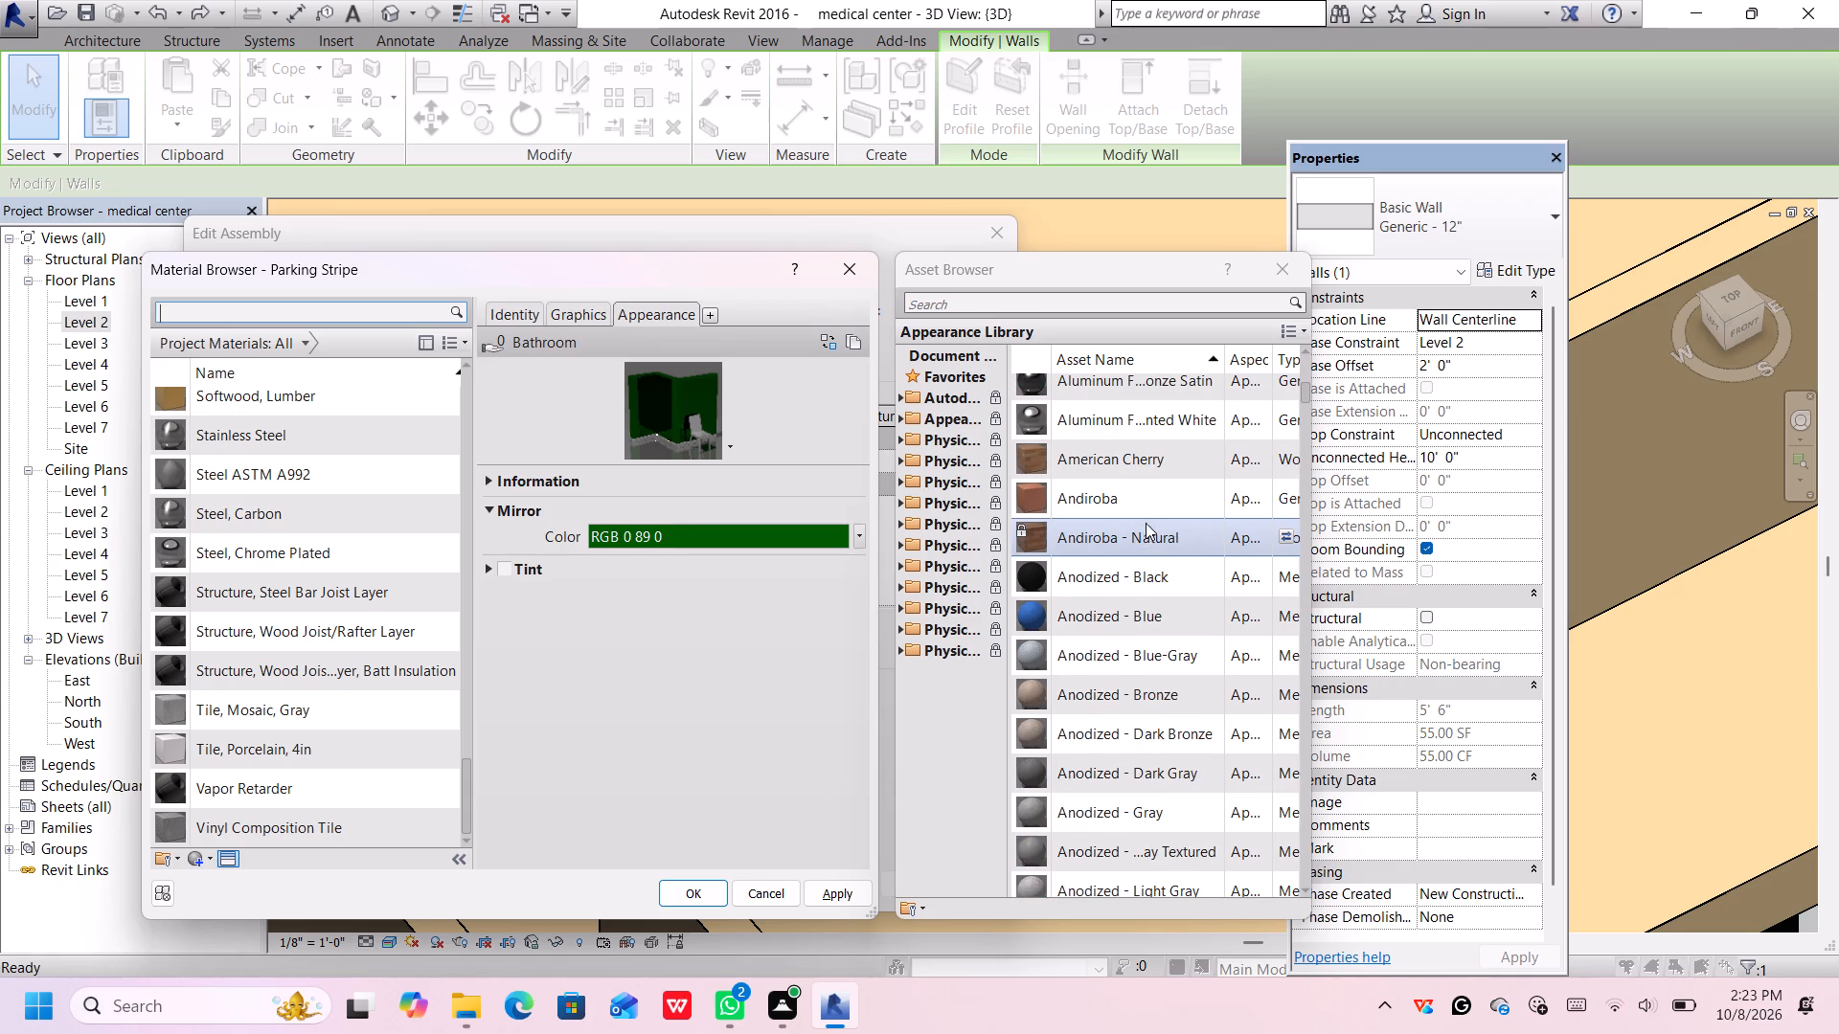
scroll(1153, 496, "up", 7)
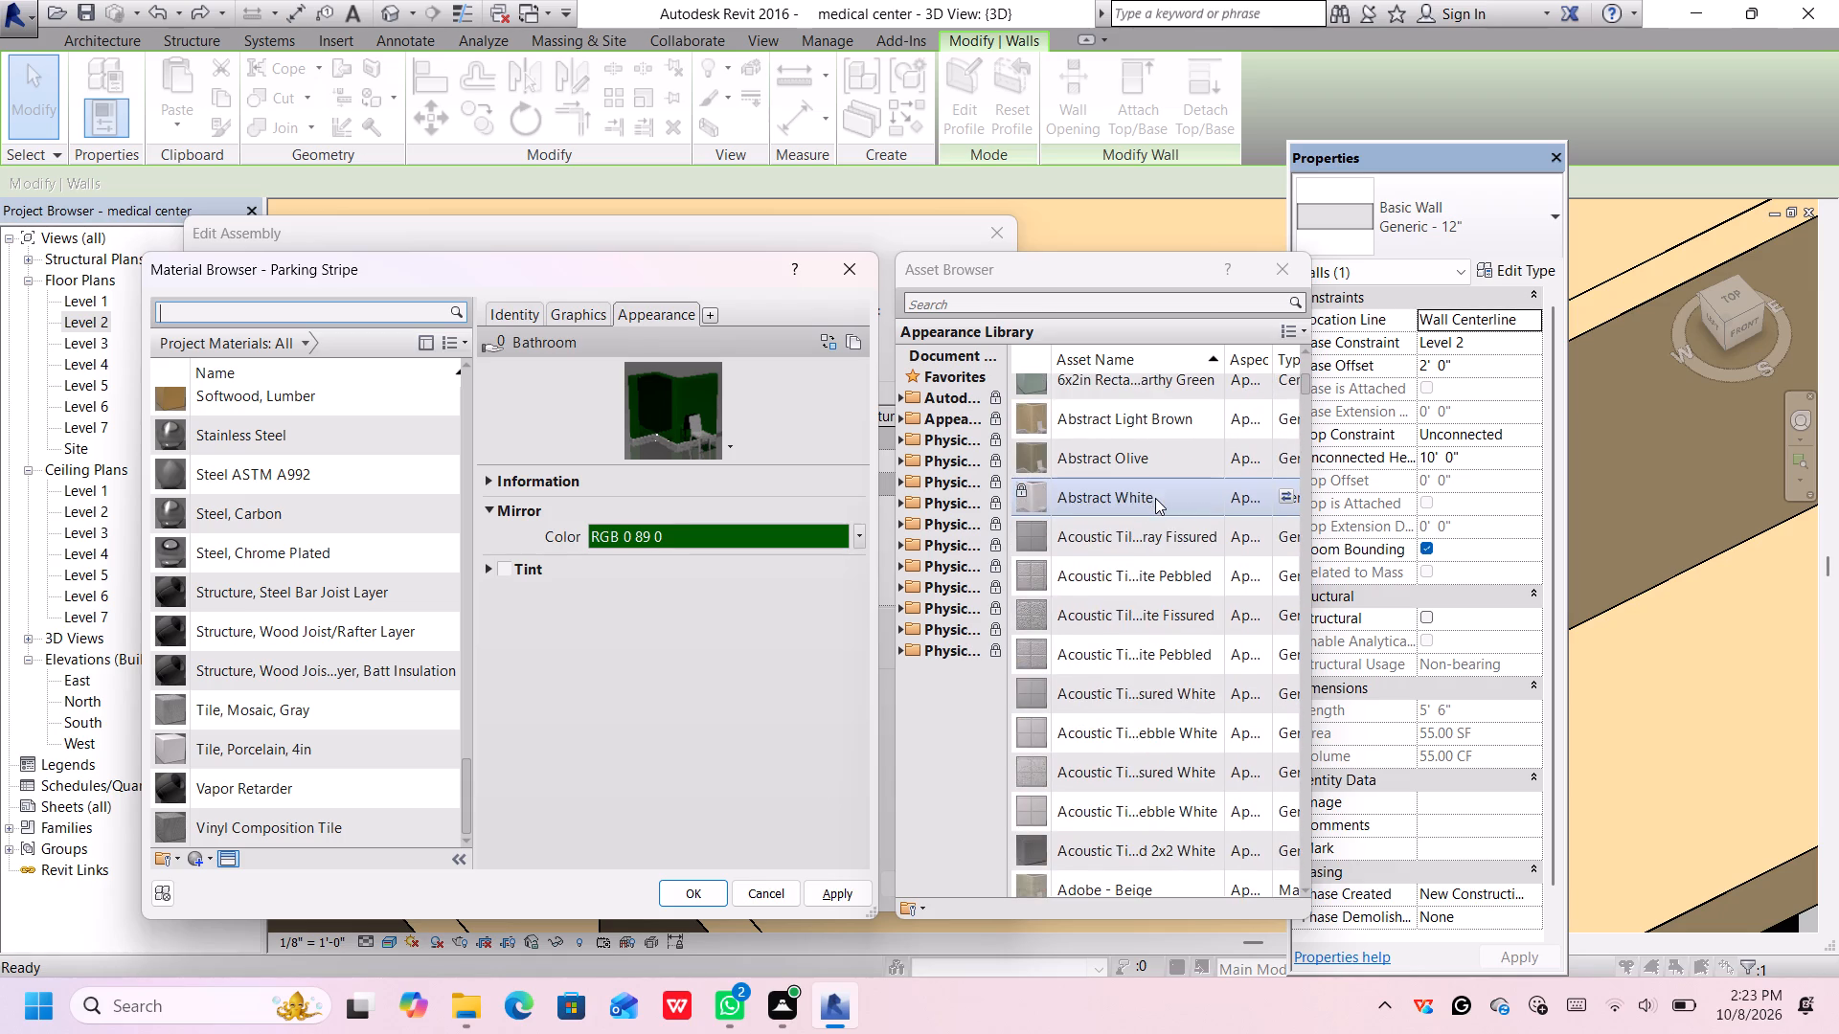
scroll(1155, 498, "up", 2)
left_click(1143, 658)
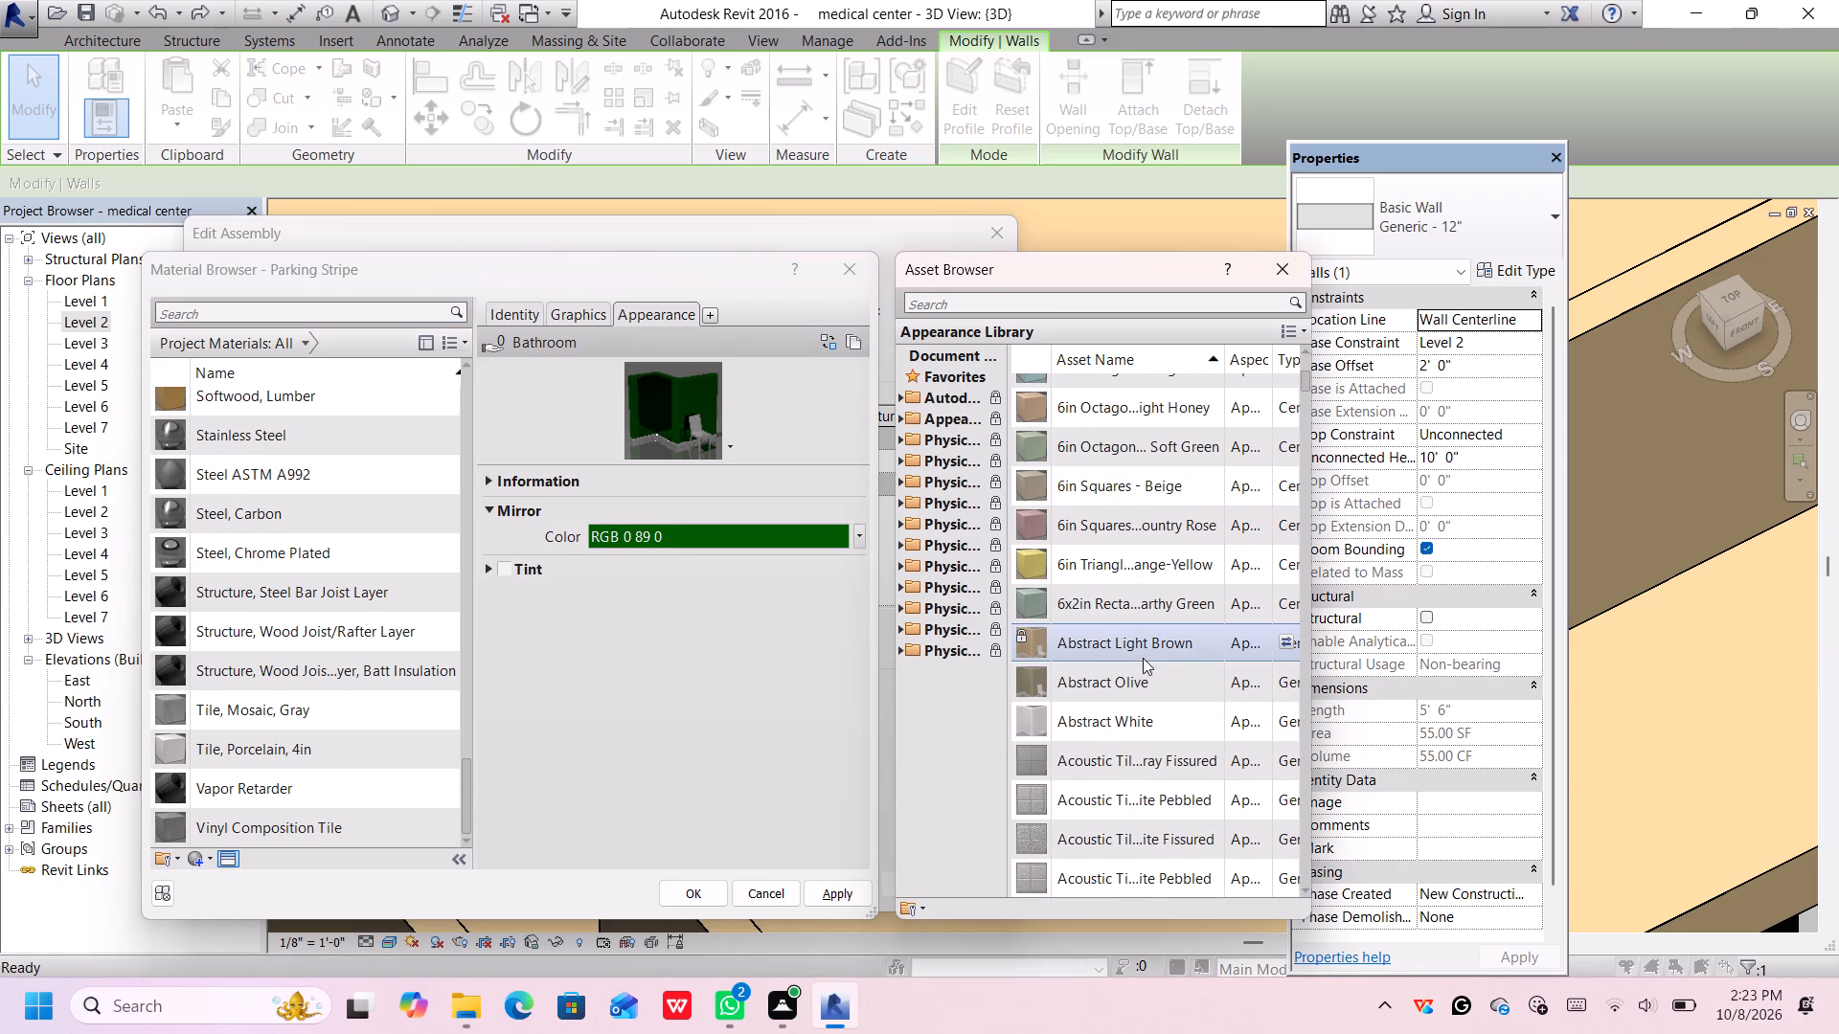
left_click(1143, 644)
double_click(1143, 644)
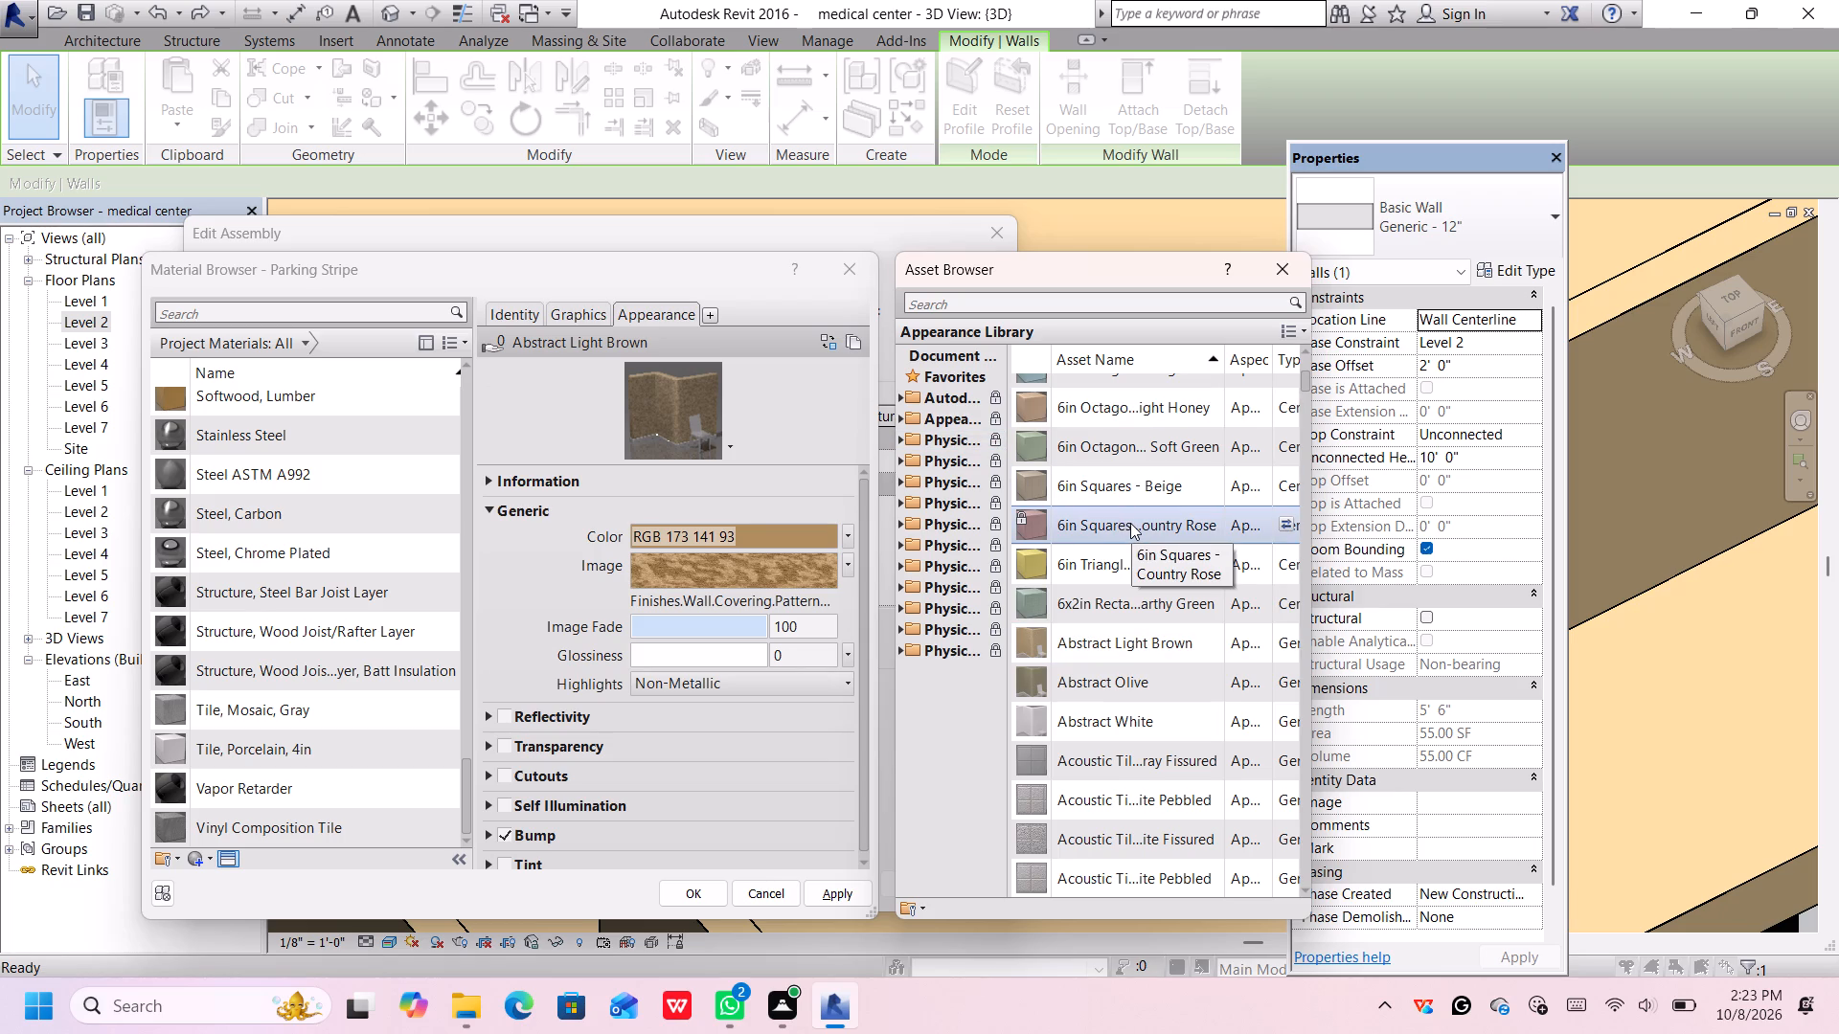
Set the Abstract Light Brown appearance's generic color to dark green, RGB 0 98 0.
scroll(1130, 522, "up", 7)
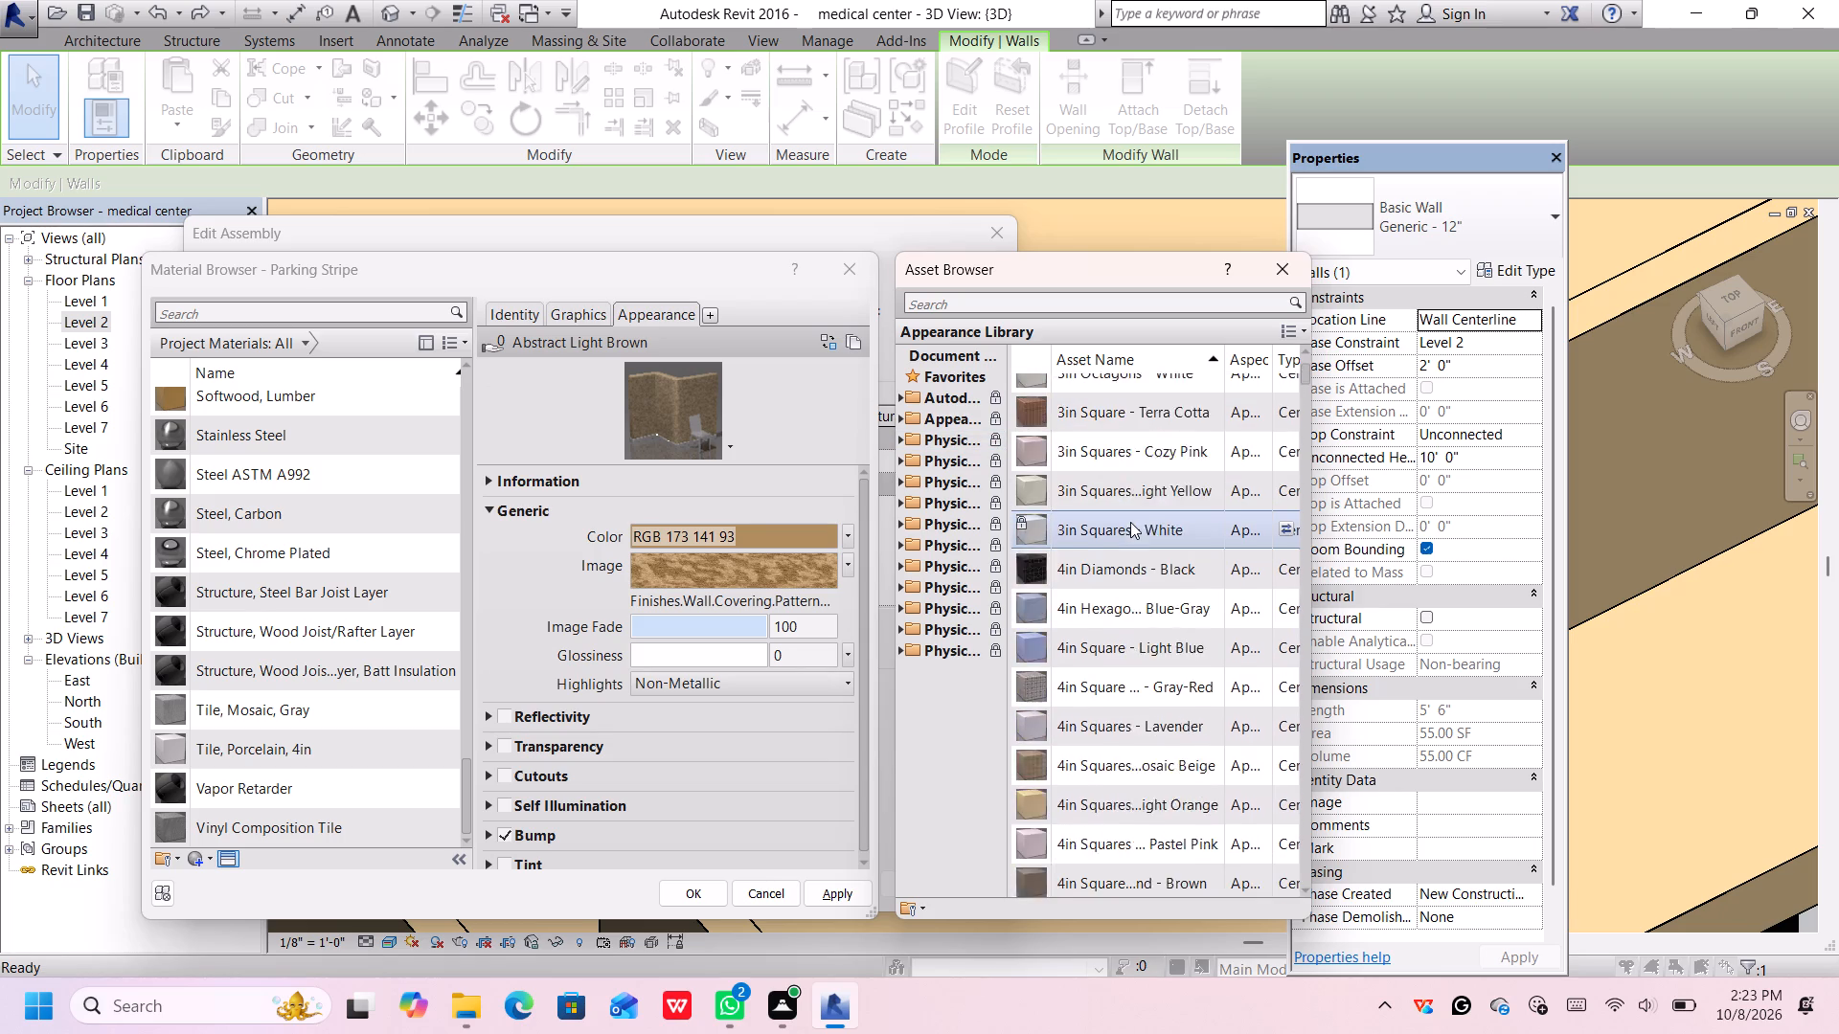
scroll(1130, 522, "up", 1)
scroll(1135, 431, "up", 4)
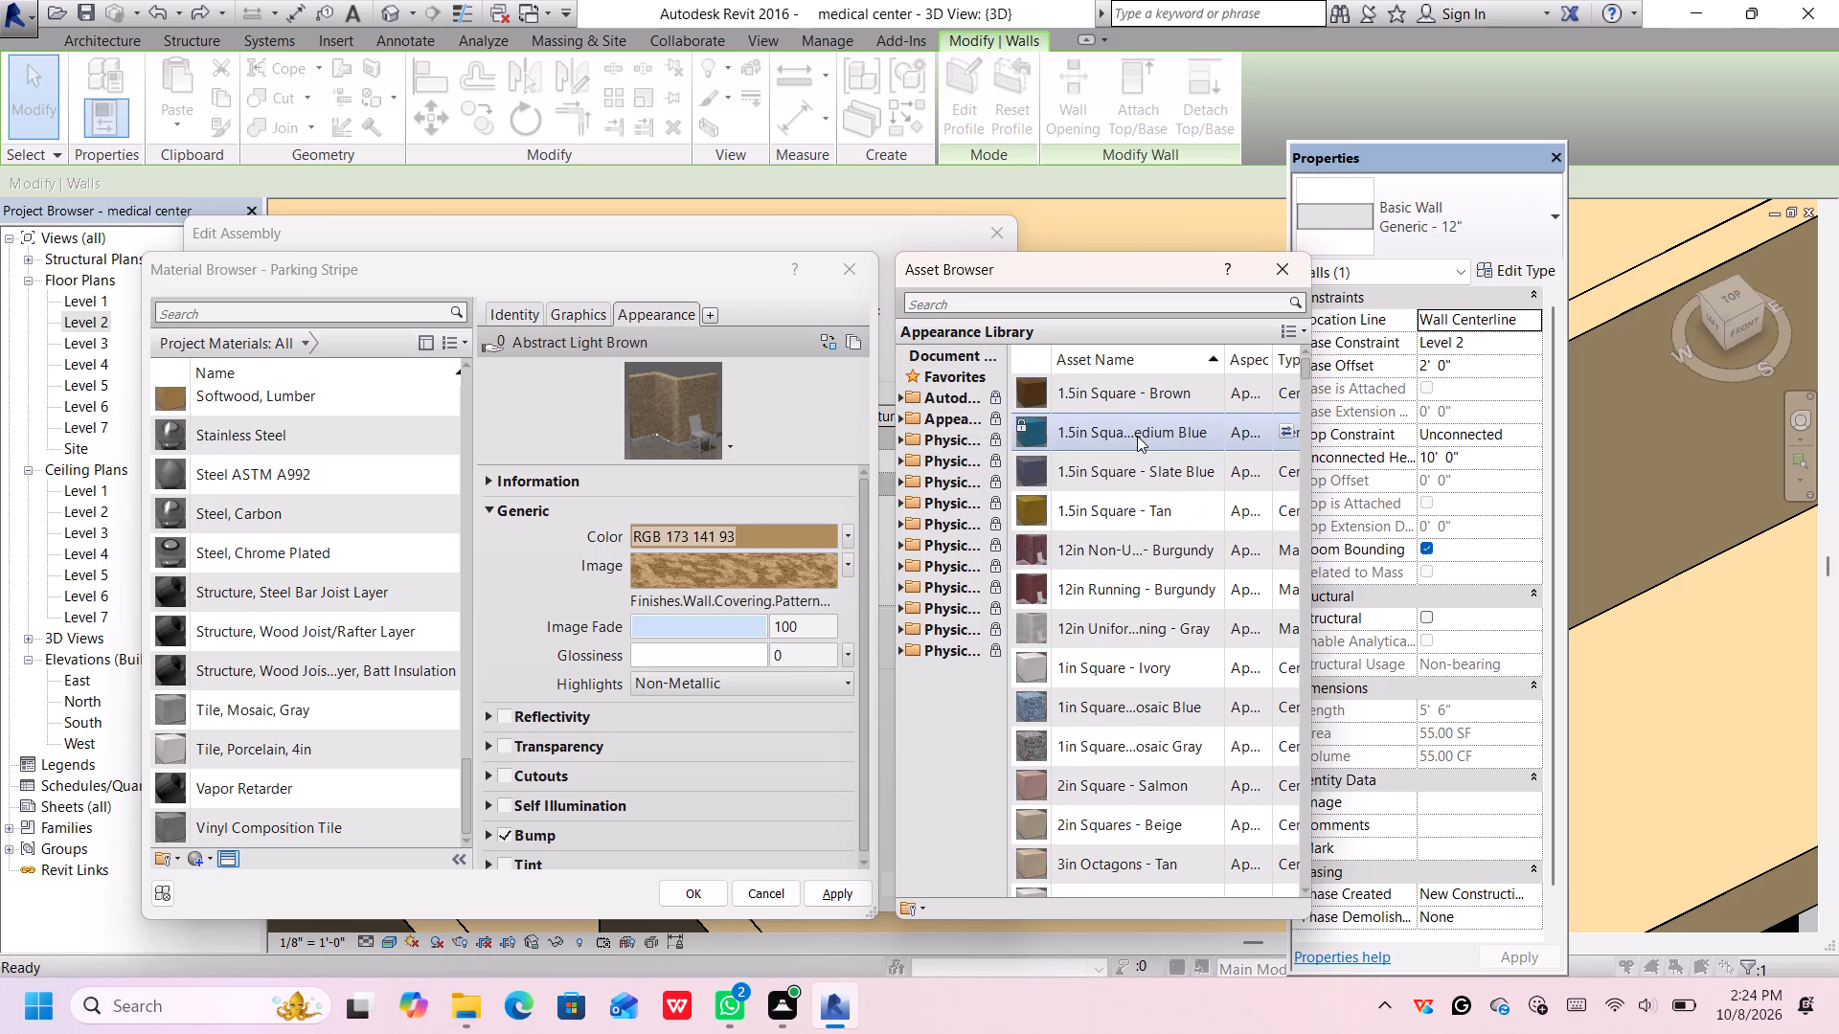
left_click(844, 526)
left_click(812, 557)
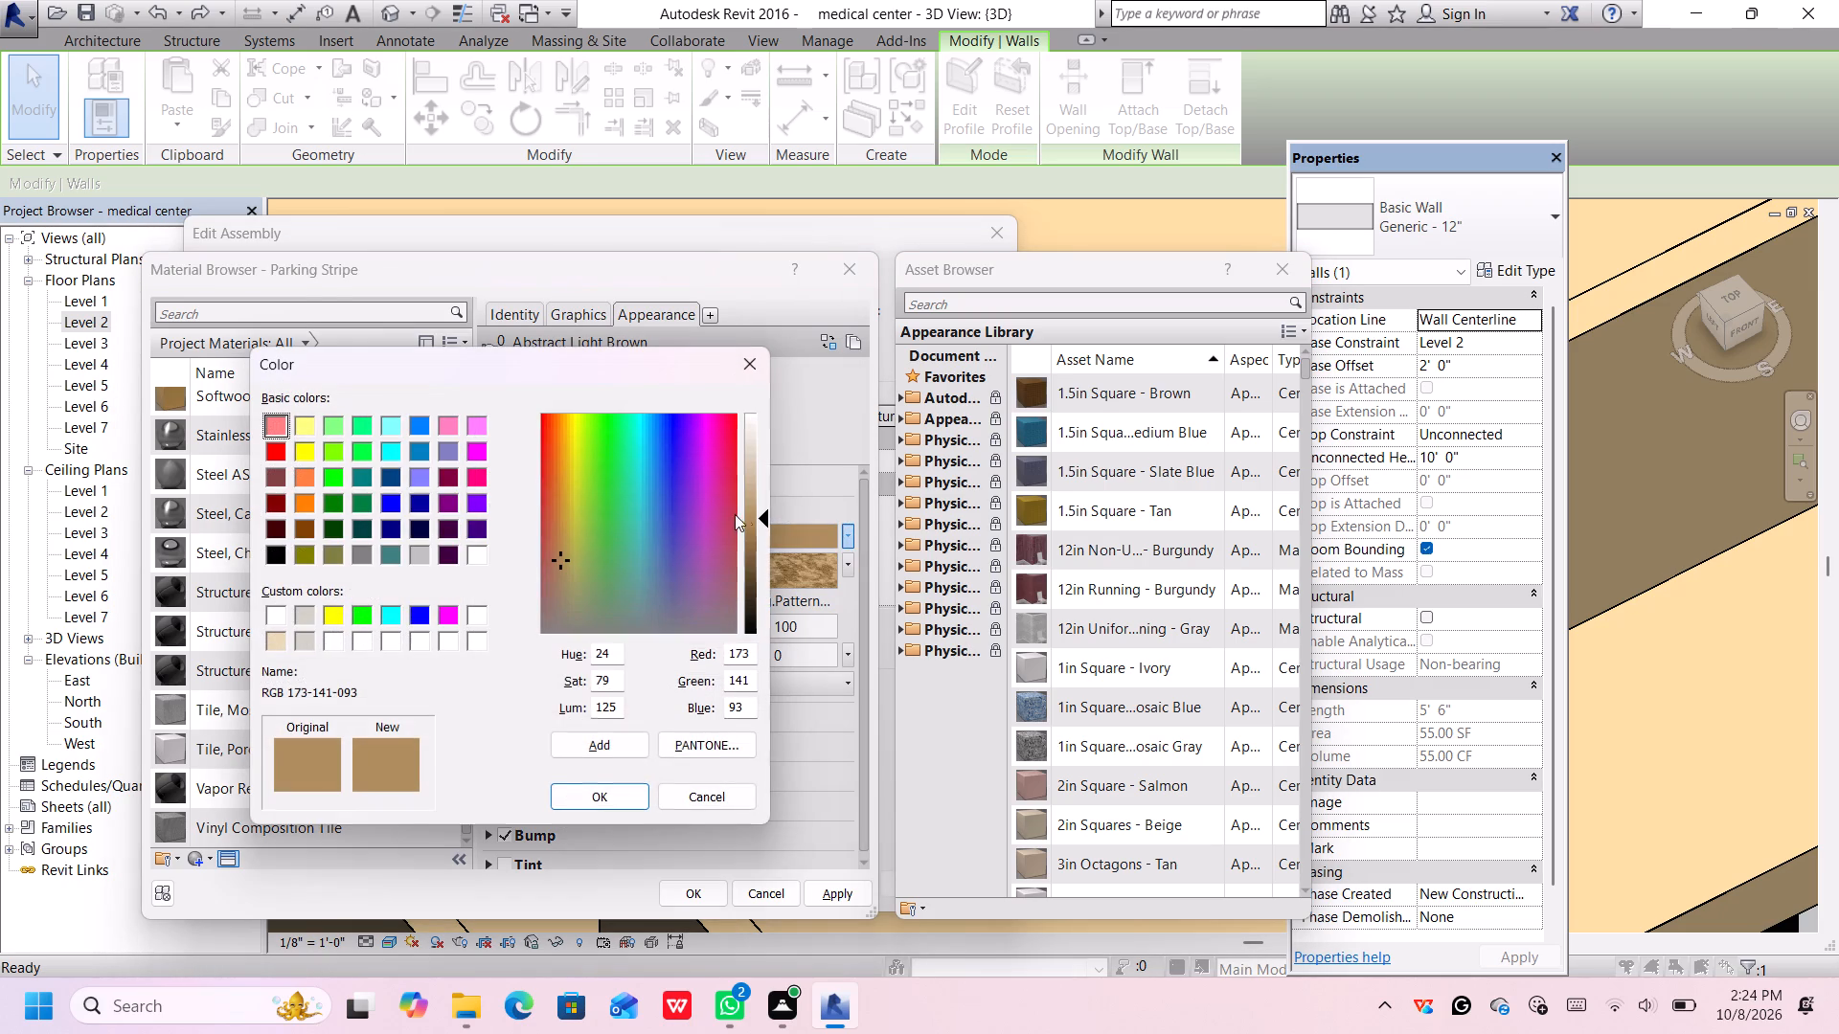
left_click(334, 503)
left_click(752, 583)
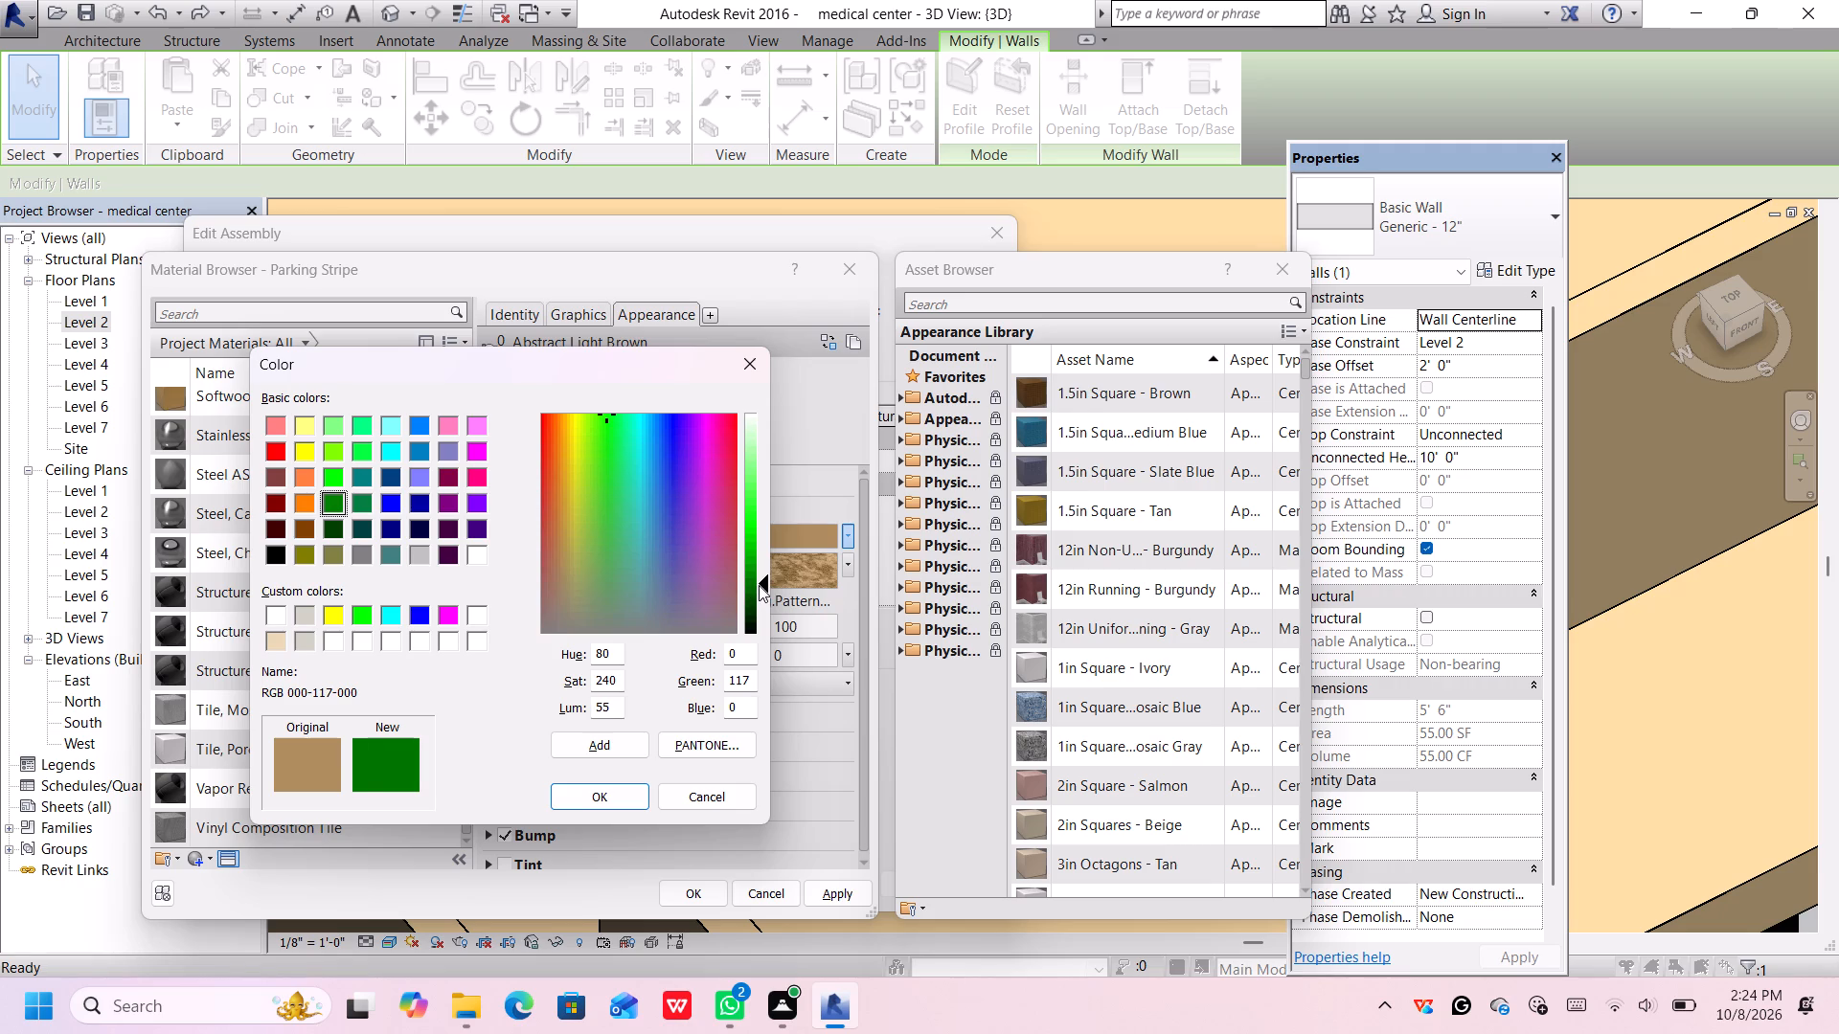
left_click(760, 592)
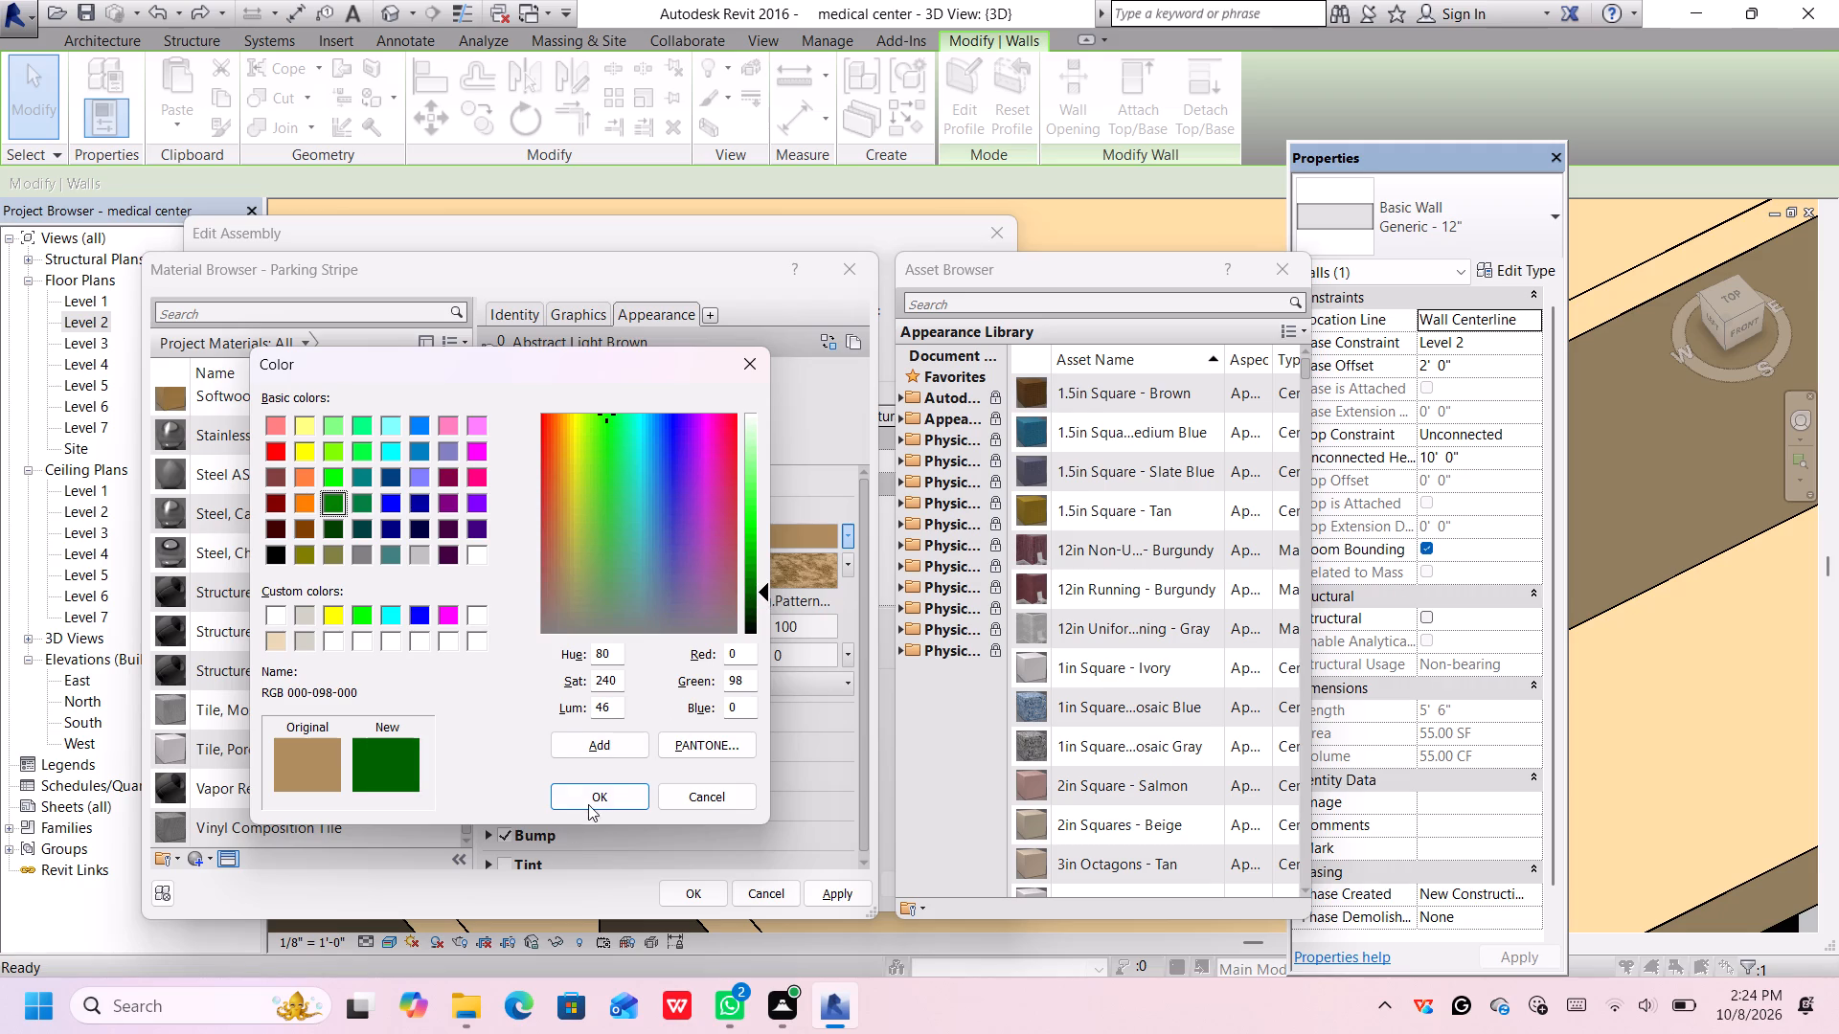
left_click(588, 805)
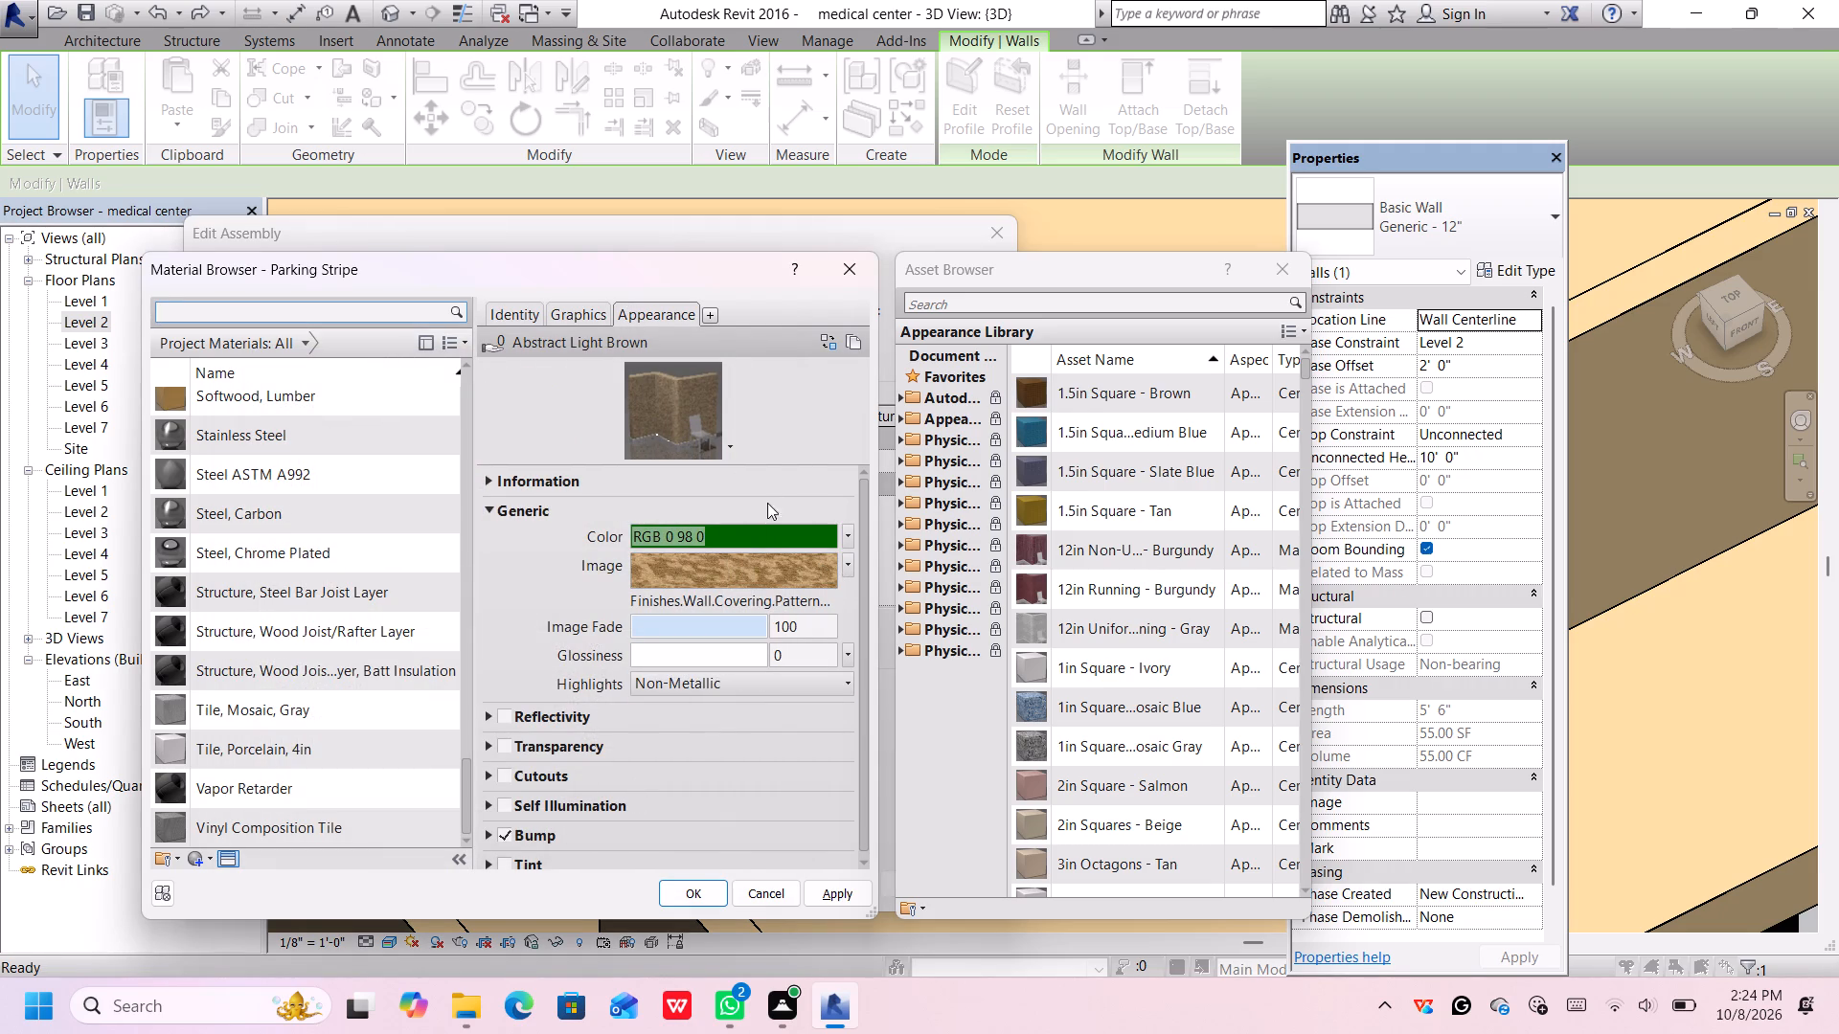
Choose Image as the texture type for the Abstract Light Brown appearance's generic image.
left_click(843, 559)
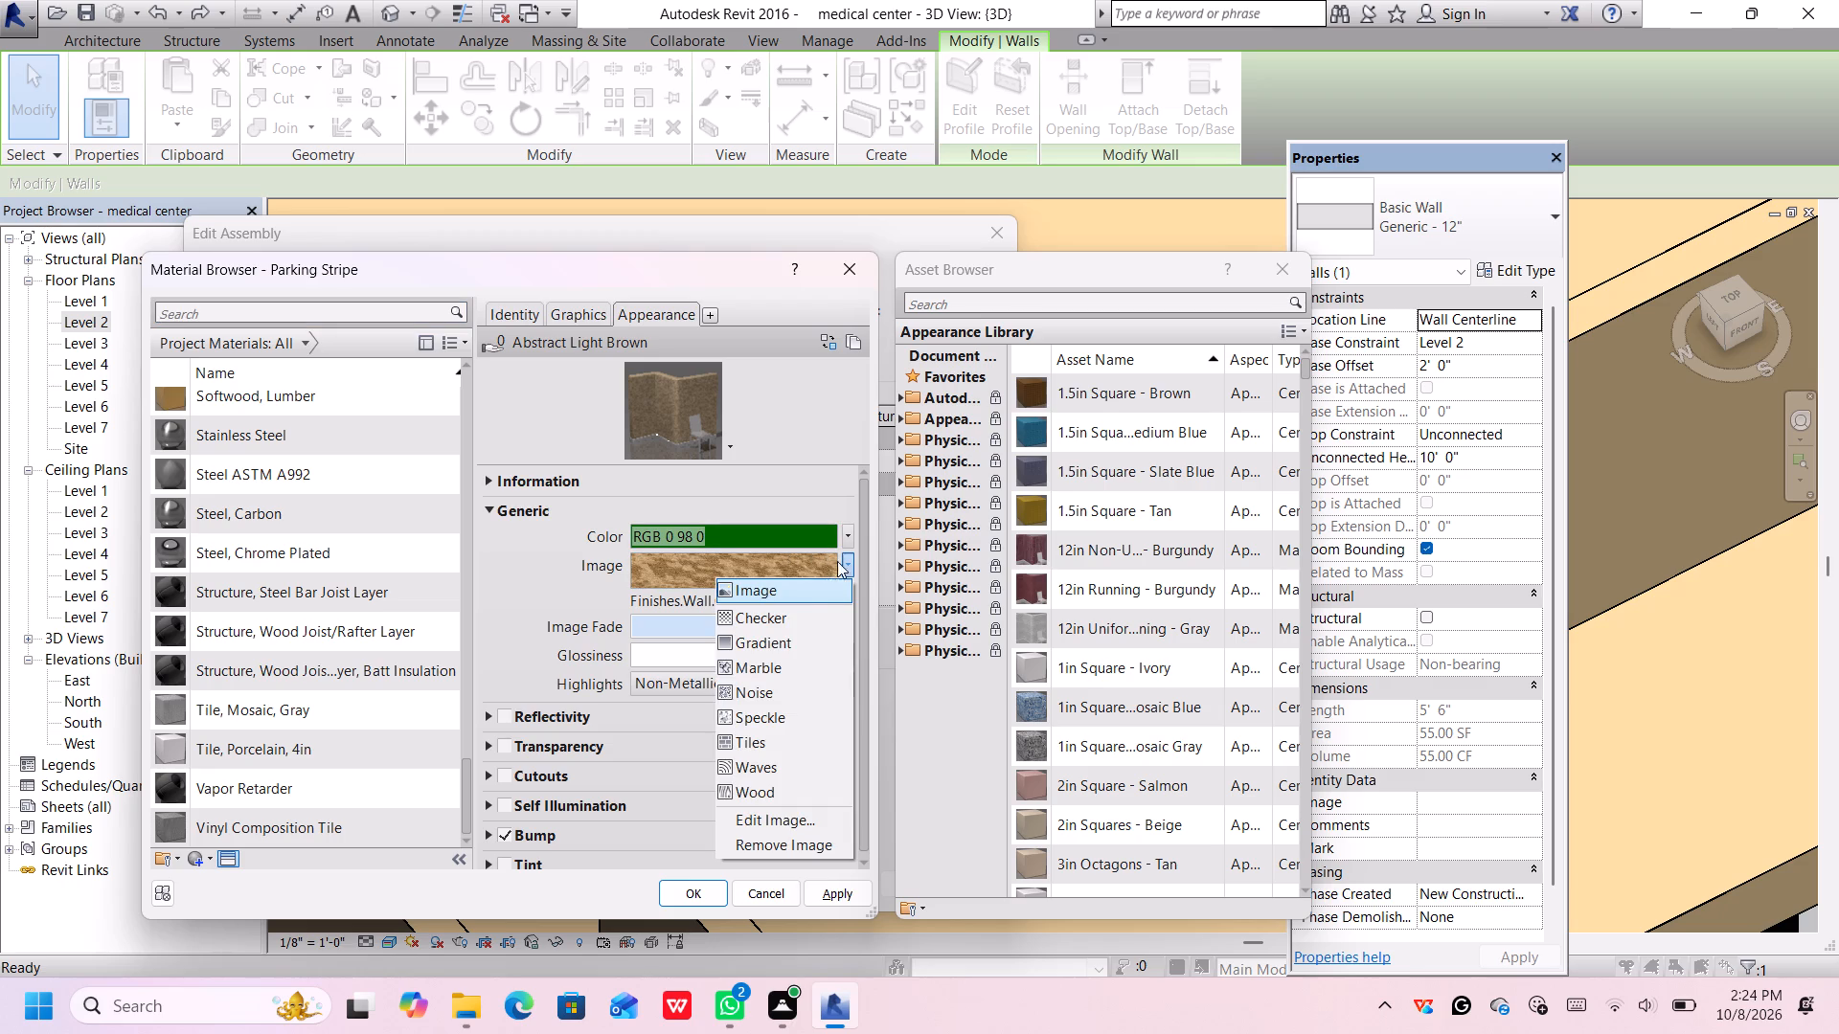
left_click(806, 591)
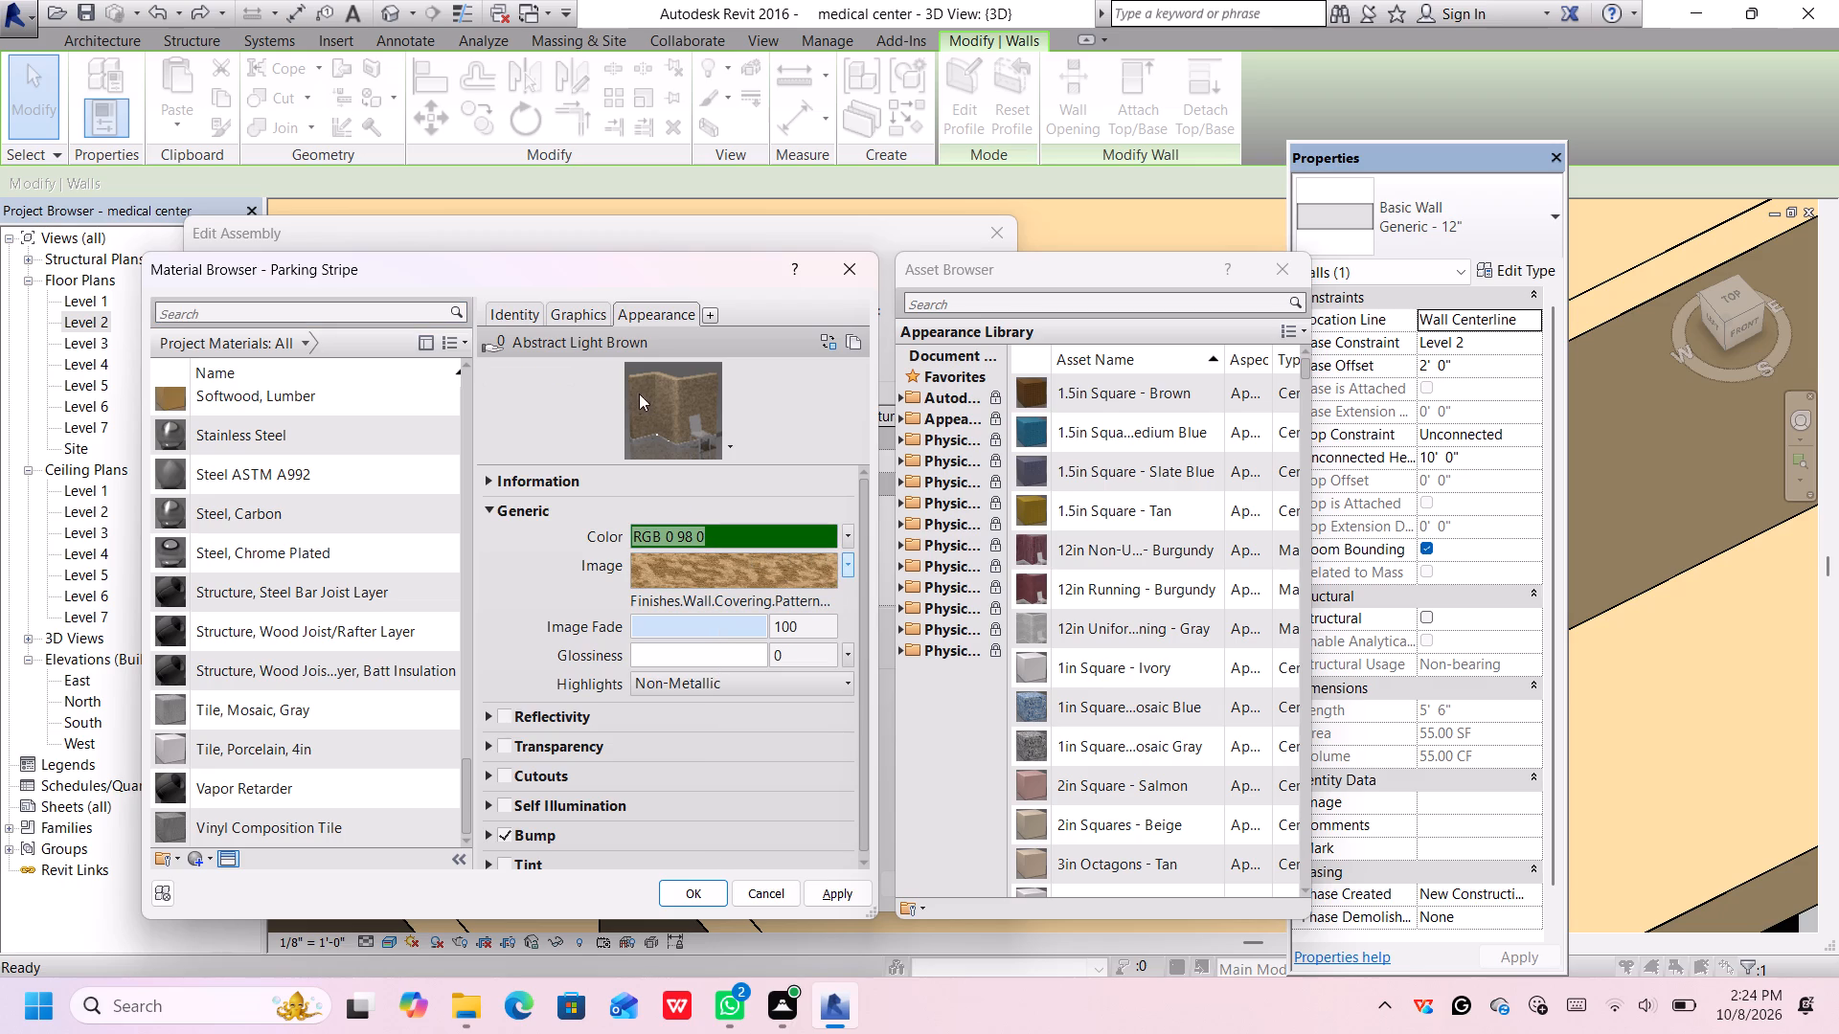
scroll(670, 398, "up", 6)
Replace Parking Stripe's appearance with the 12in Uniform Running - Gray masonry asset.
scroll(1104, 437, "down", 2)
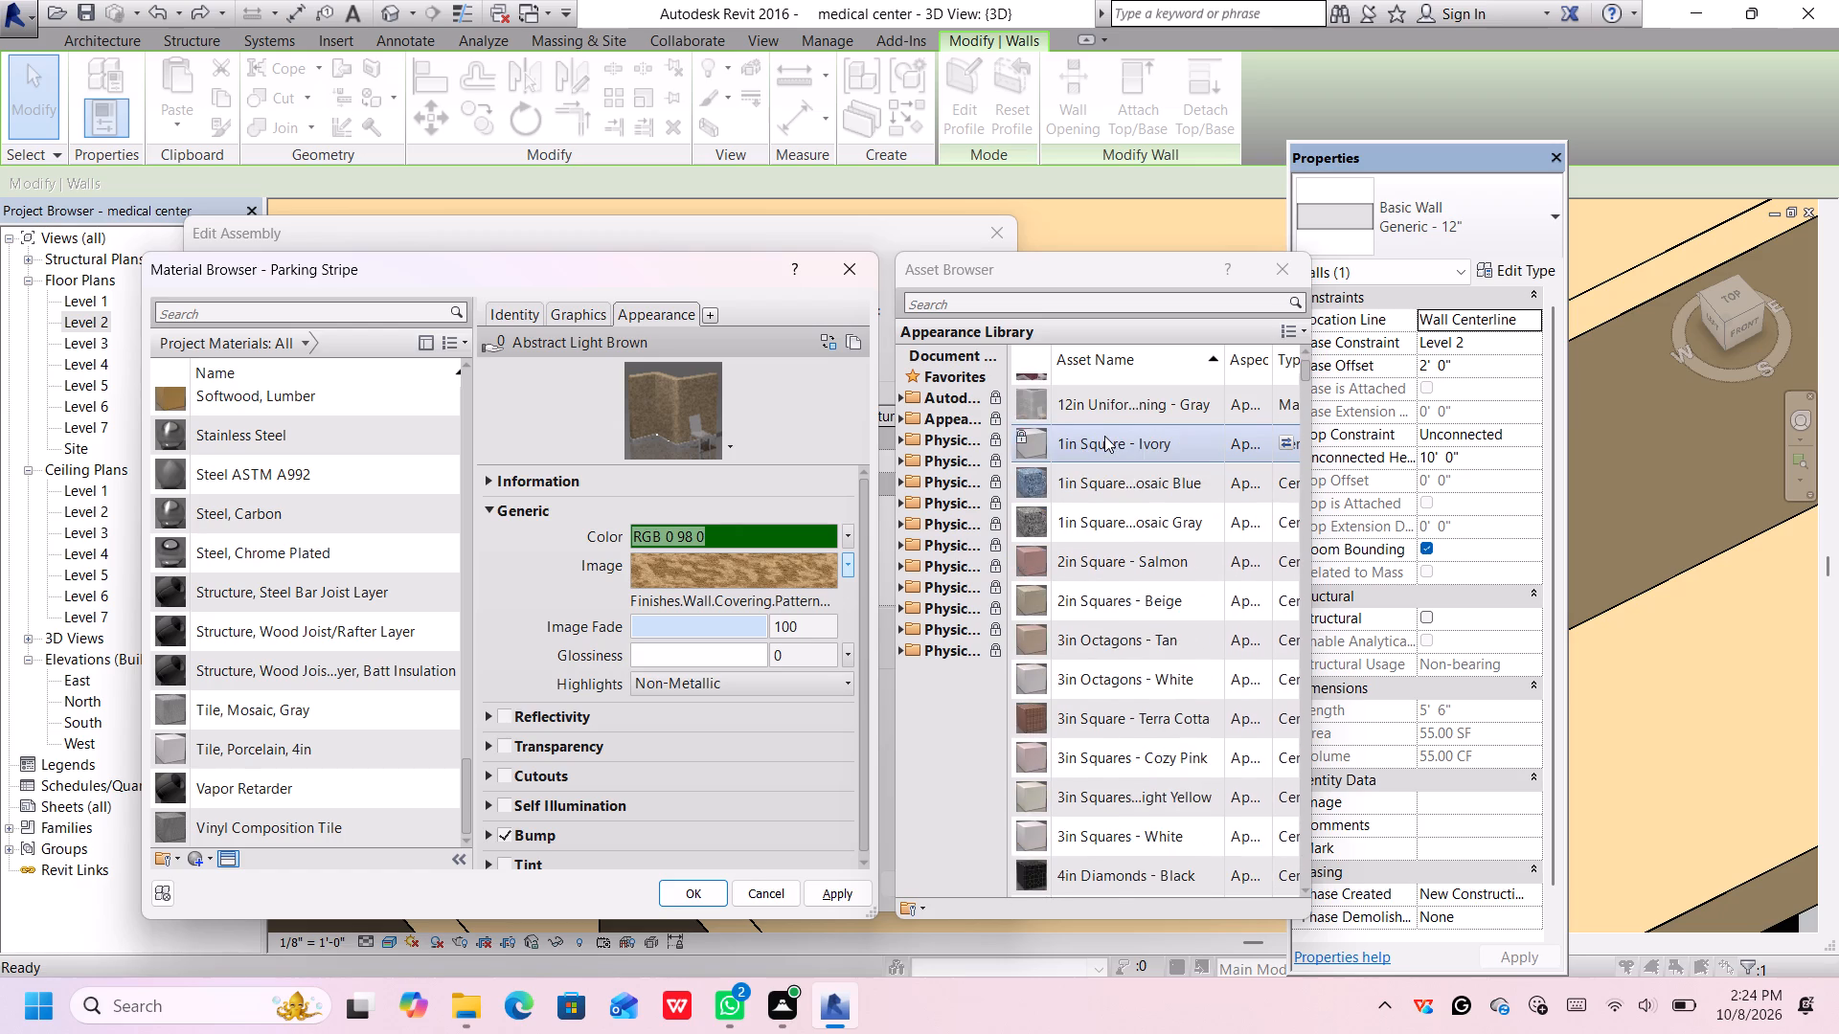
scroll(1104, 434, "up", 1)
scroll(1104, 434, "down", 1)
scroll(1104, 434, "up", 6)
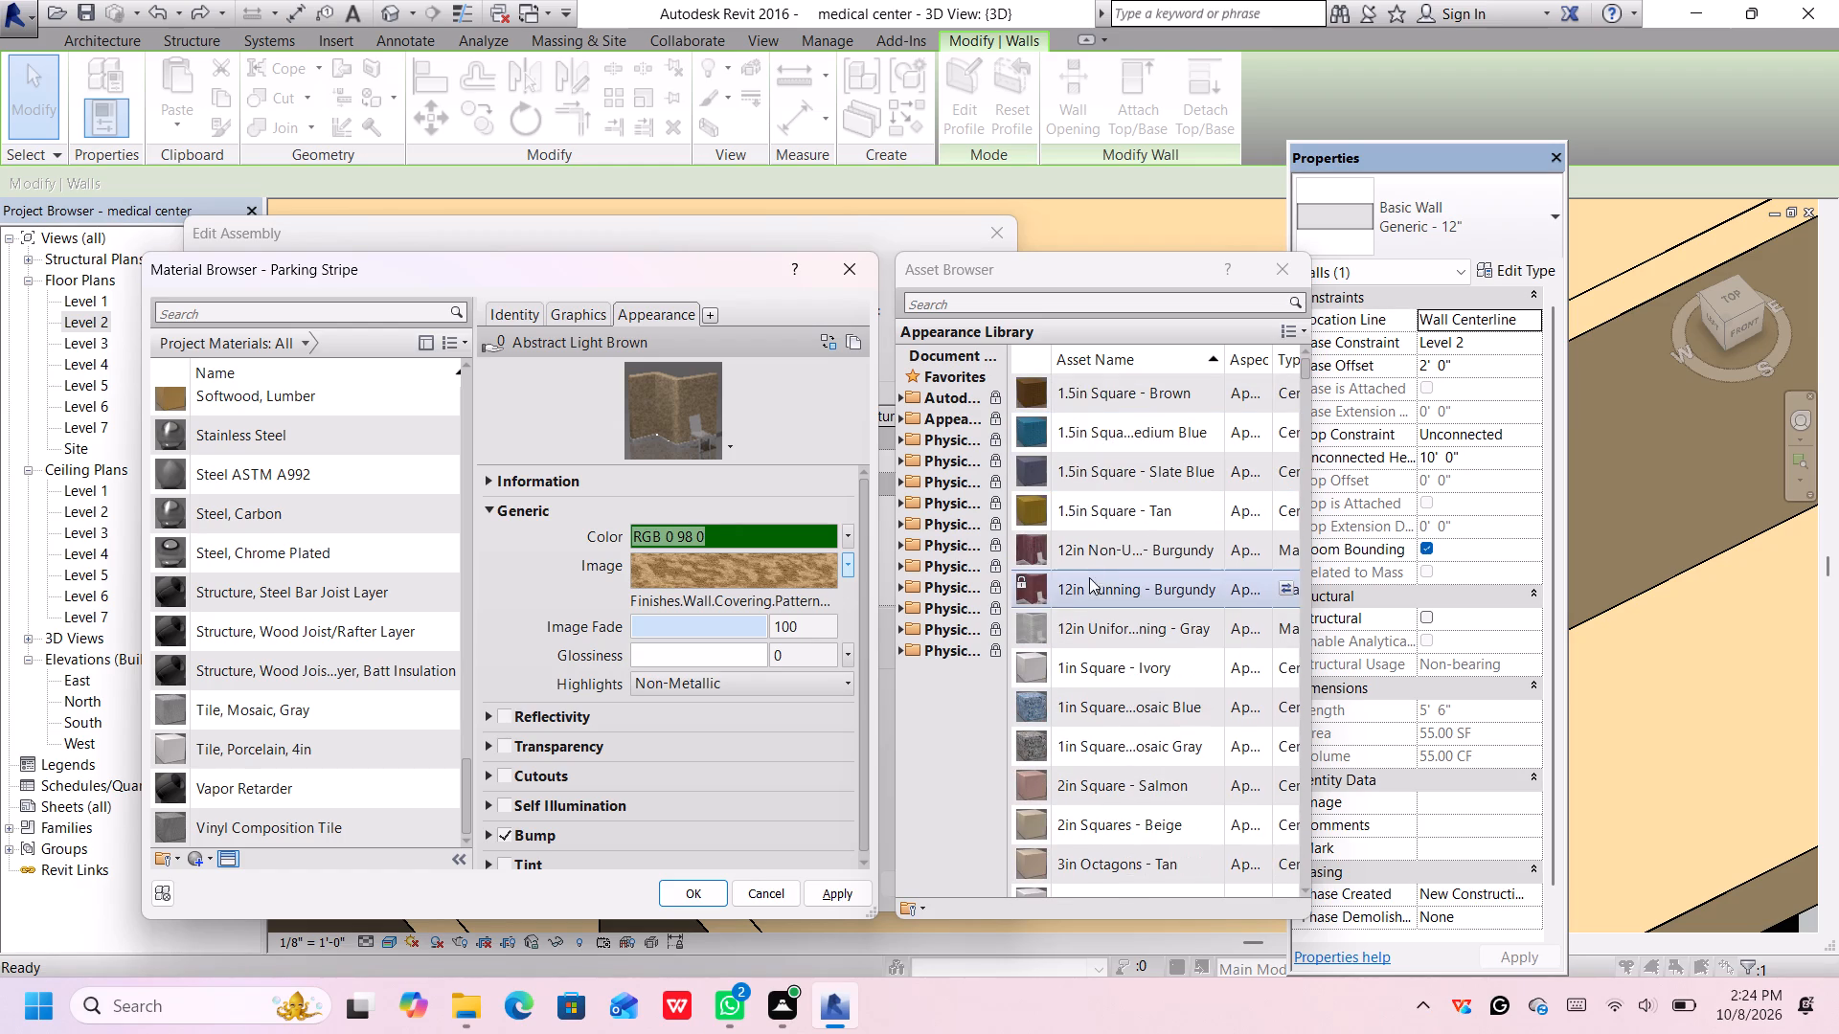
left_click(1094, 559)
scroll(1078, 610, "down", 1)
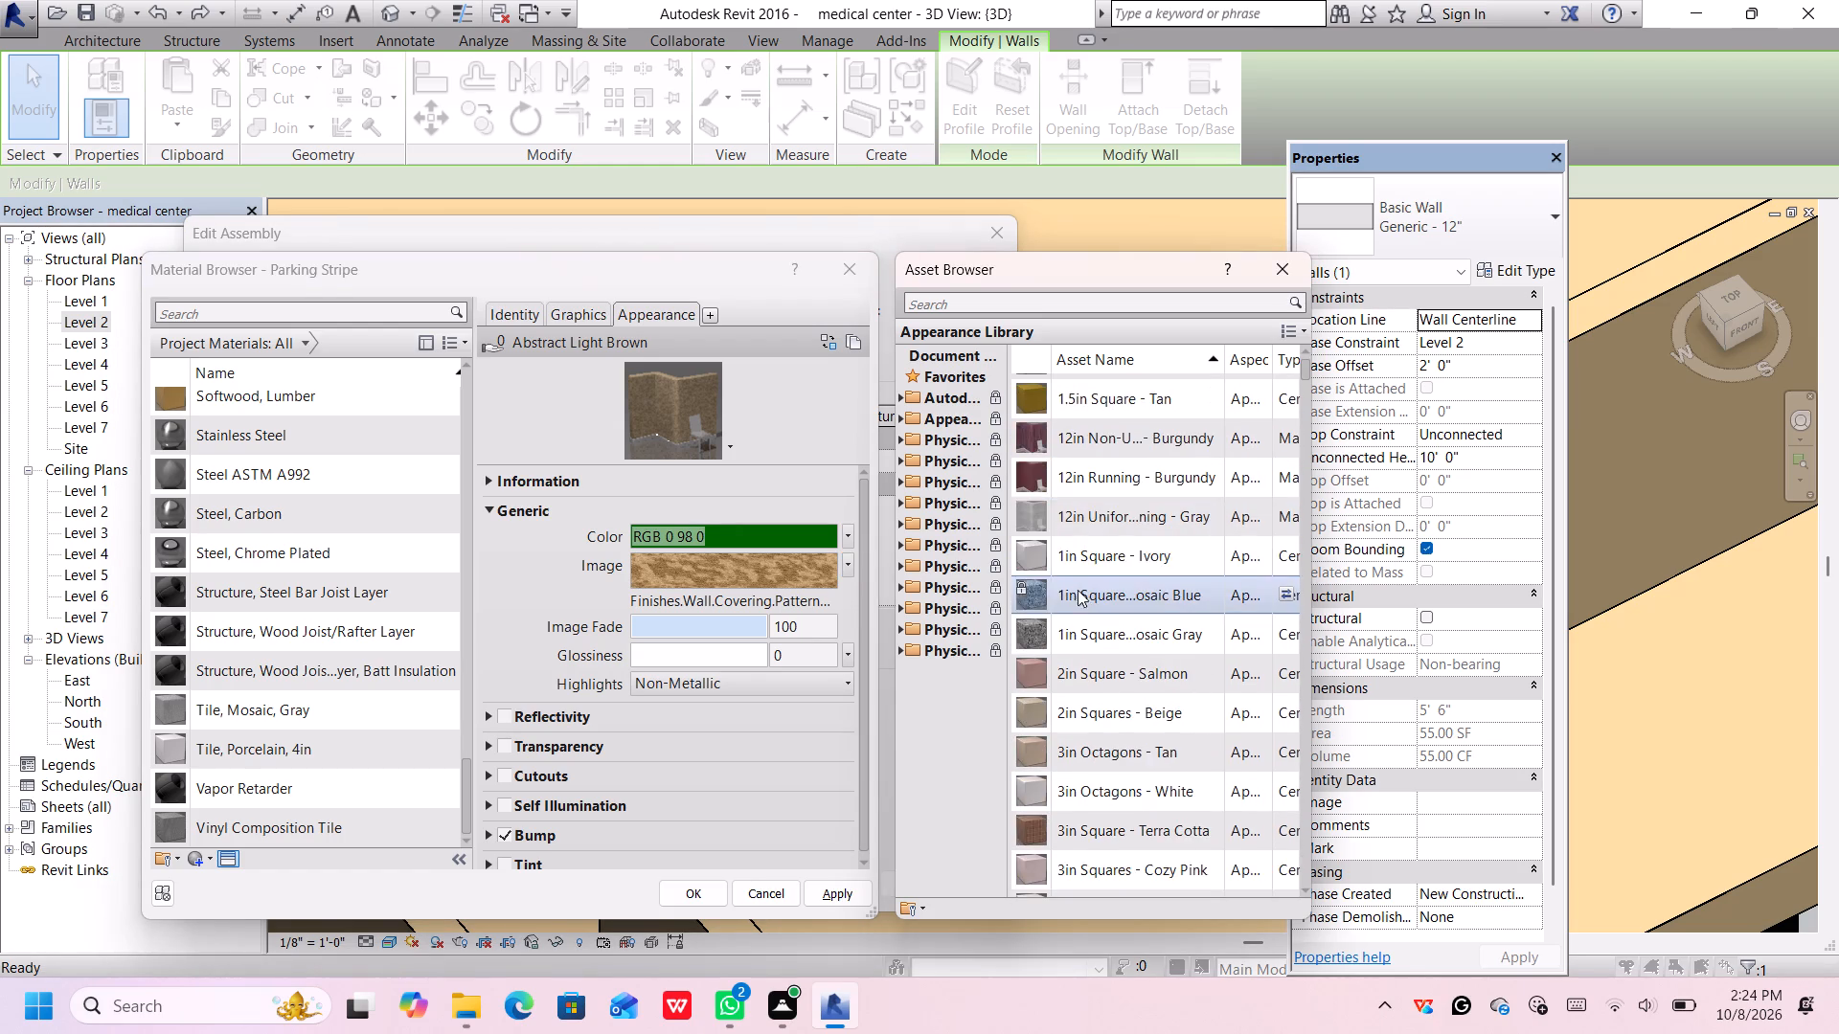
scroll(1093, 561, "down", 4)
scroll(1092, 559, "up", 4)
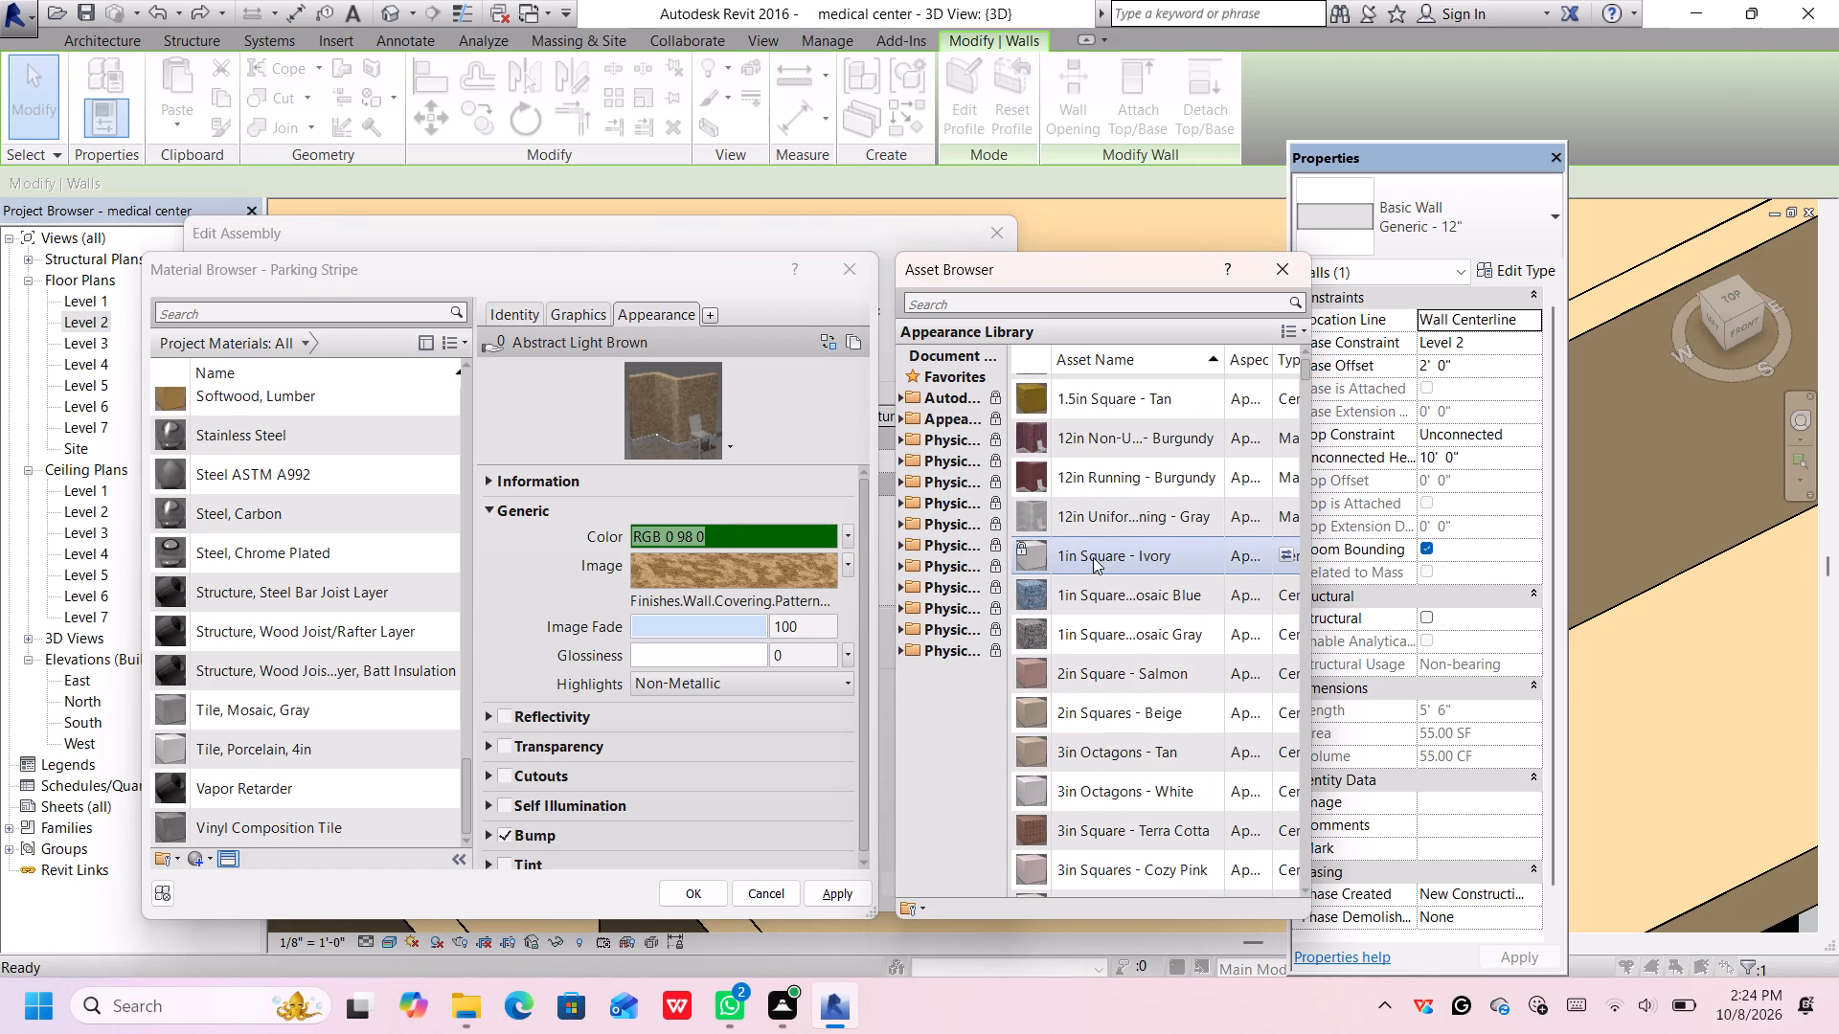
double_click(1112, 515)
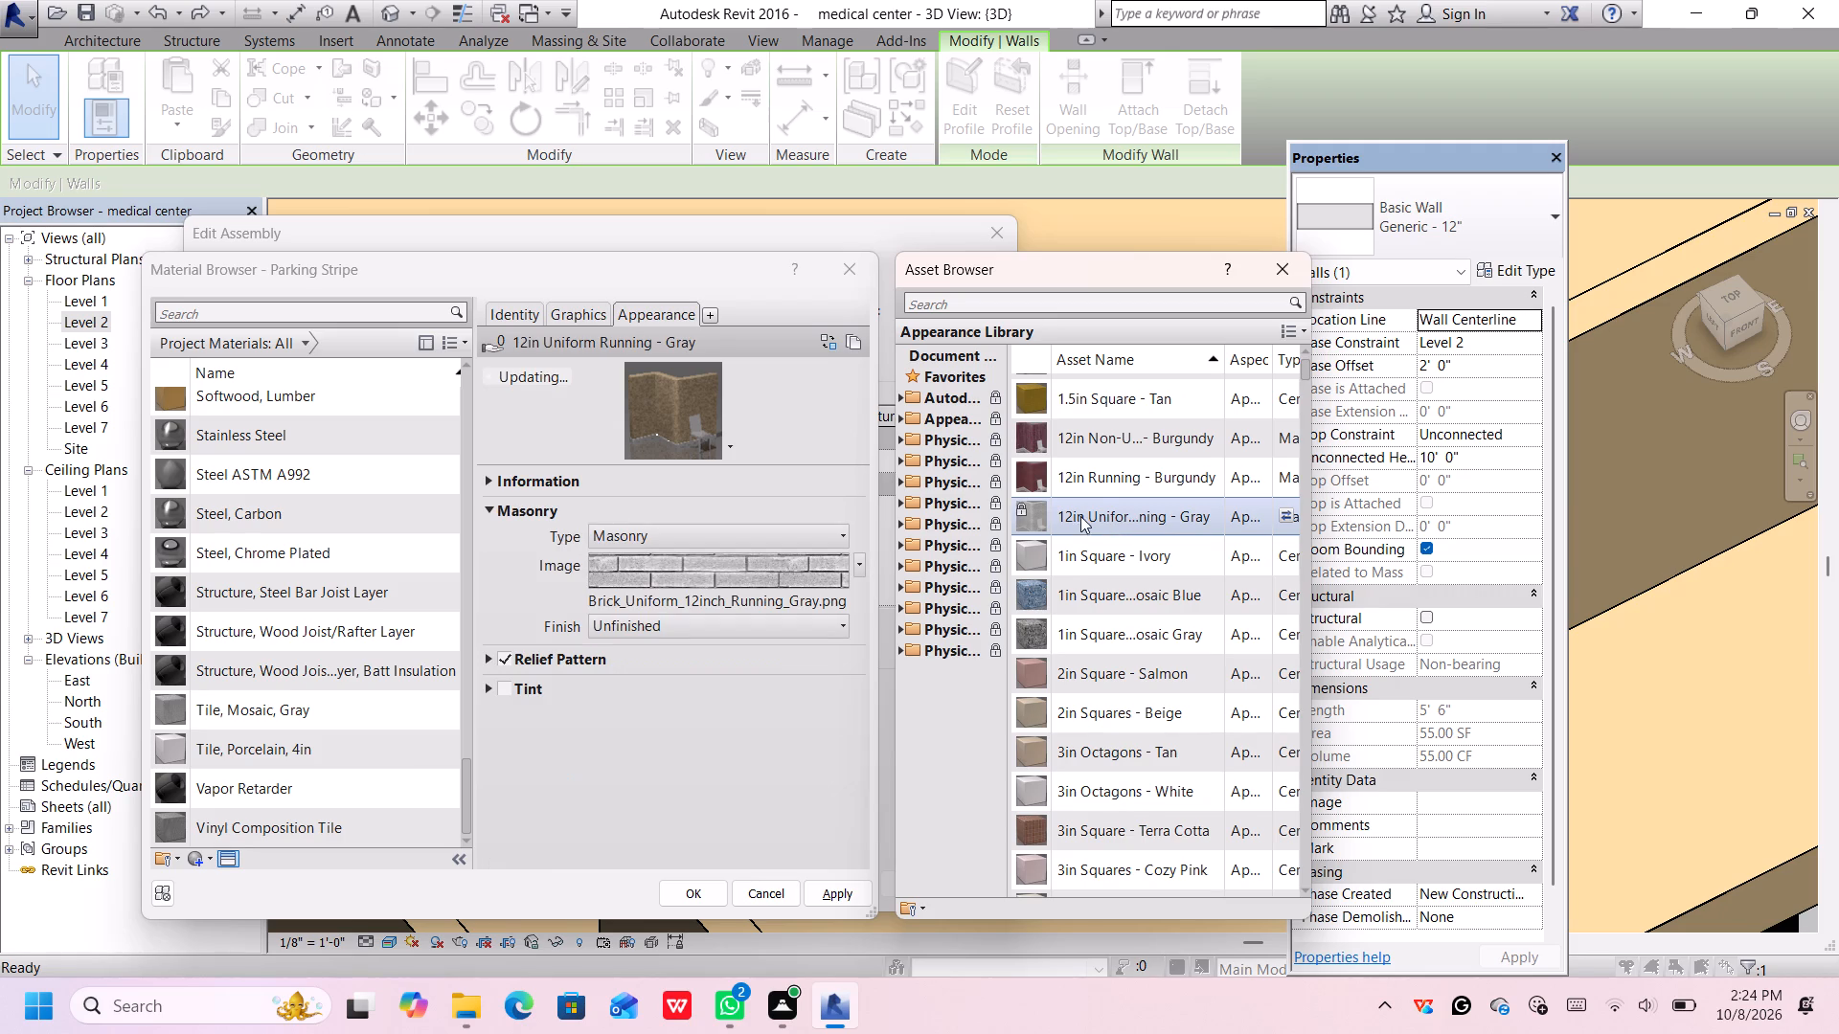
Try the Abstract Light Brown asset on Parking Stripe again and replace it with the Abstract Olive asset.
scroll(1096, 618, "up", 1)
scroll(1096, 618, "down", 5)
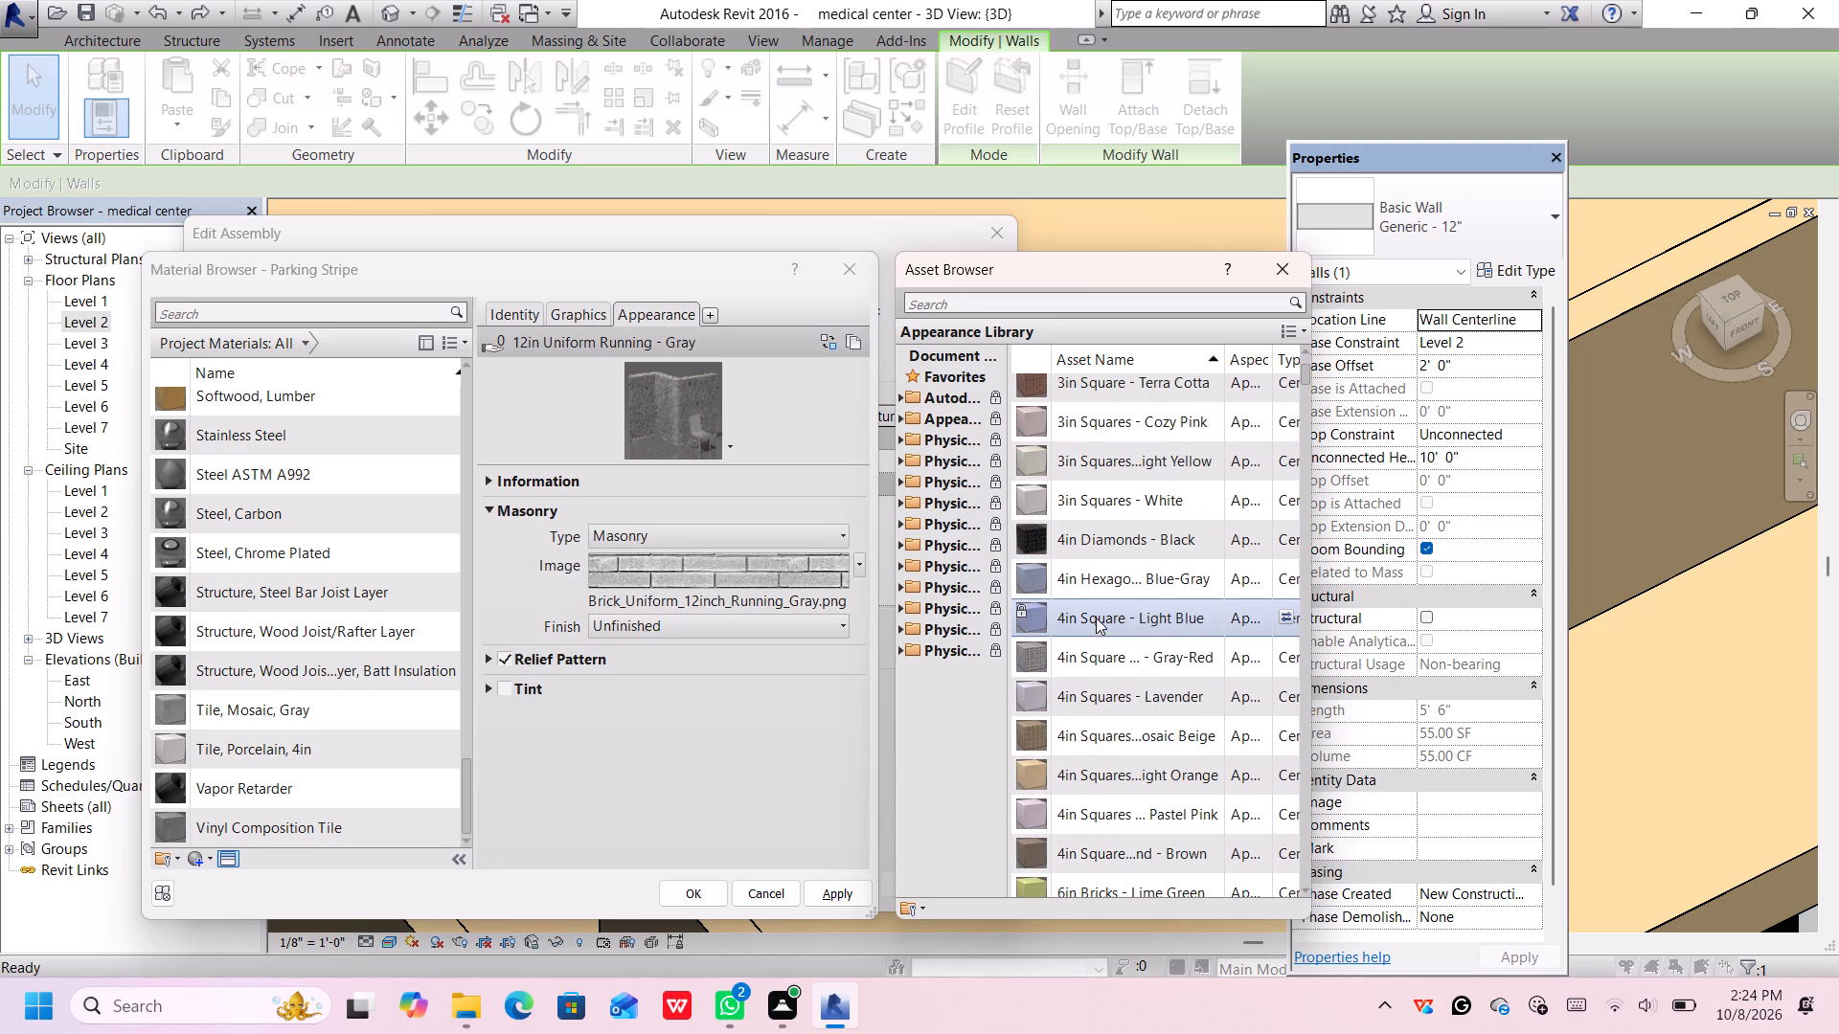
scroll(1098, 618, "down", 7)
scroll(1098, 618, "up", 2)
scroll(1098, 618, "down", 1)
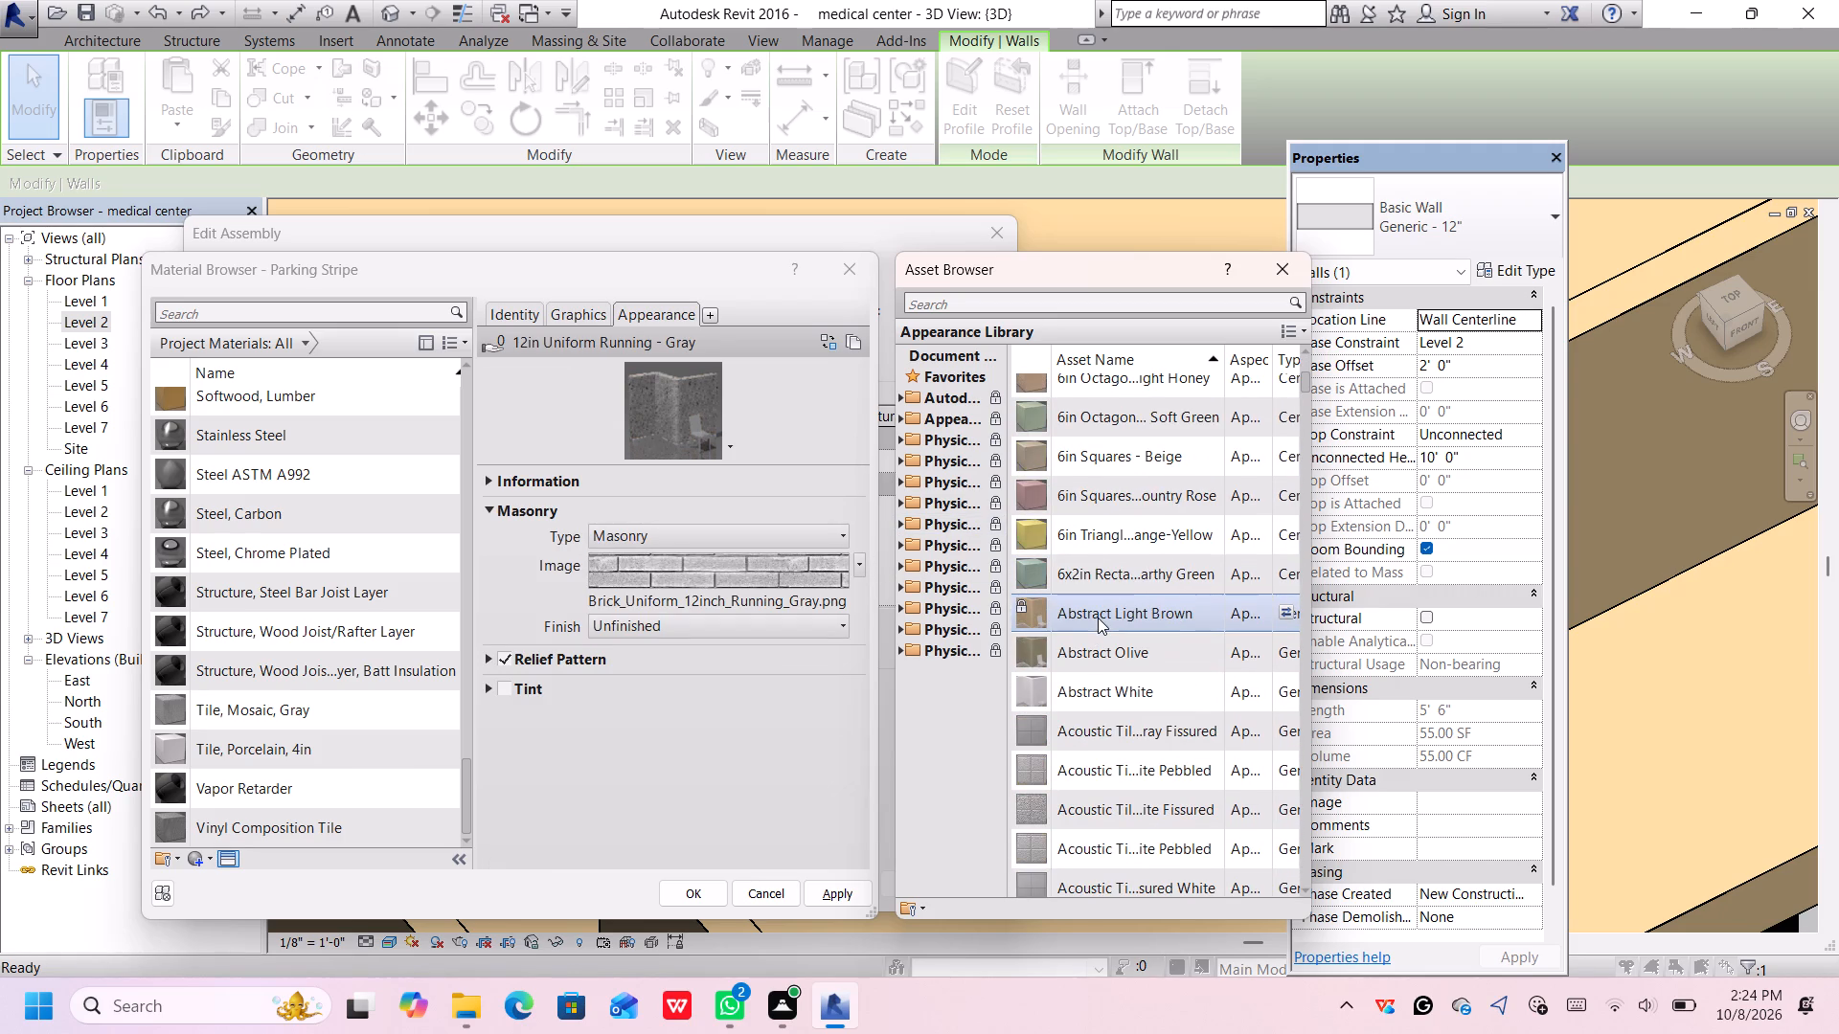
double_click(1110, 607)
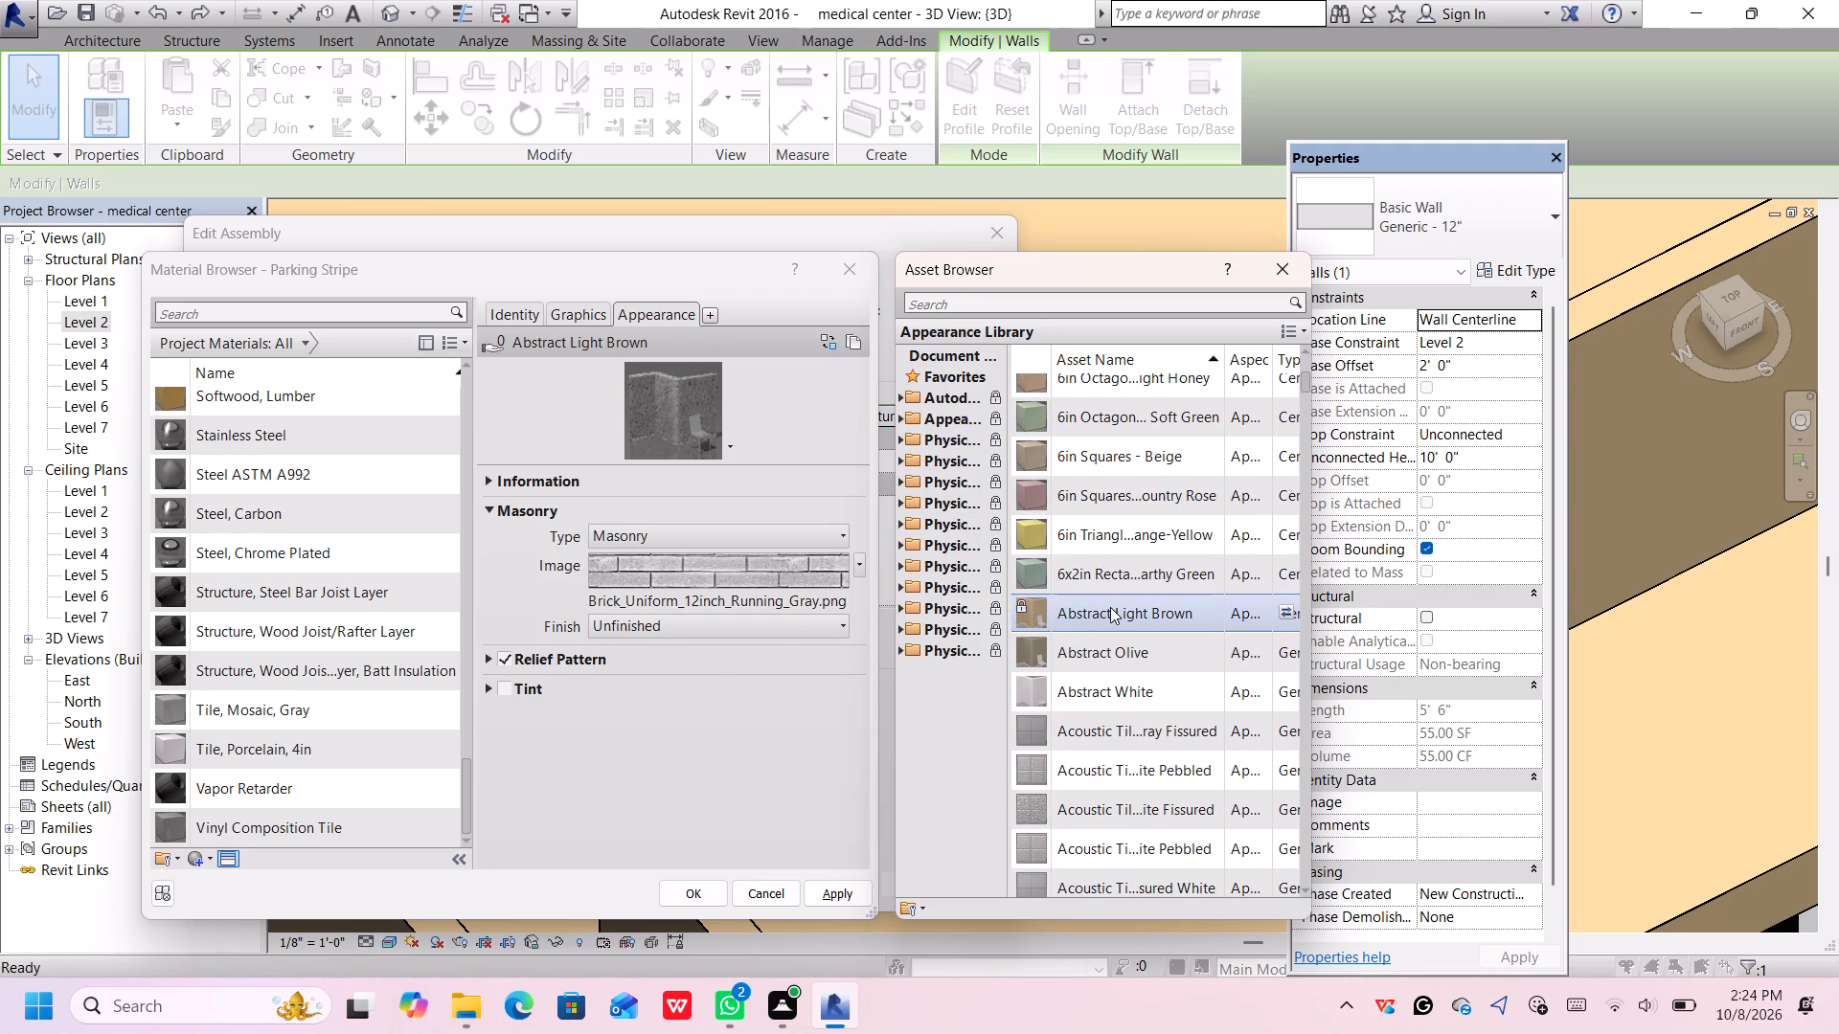
double_click(1113, 643)
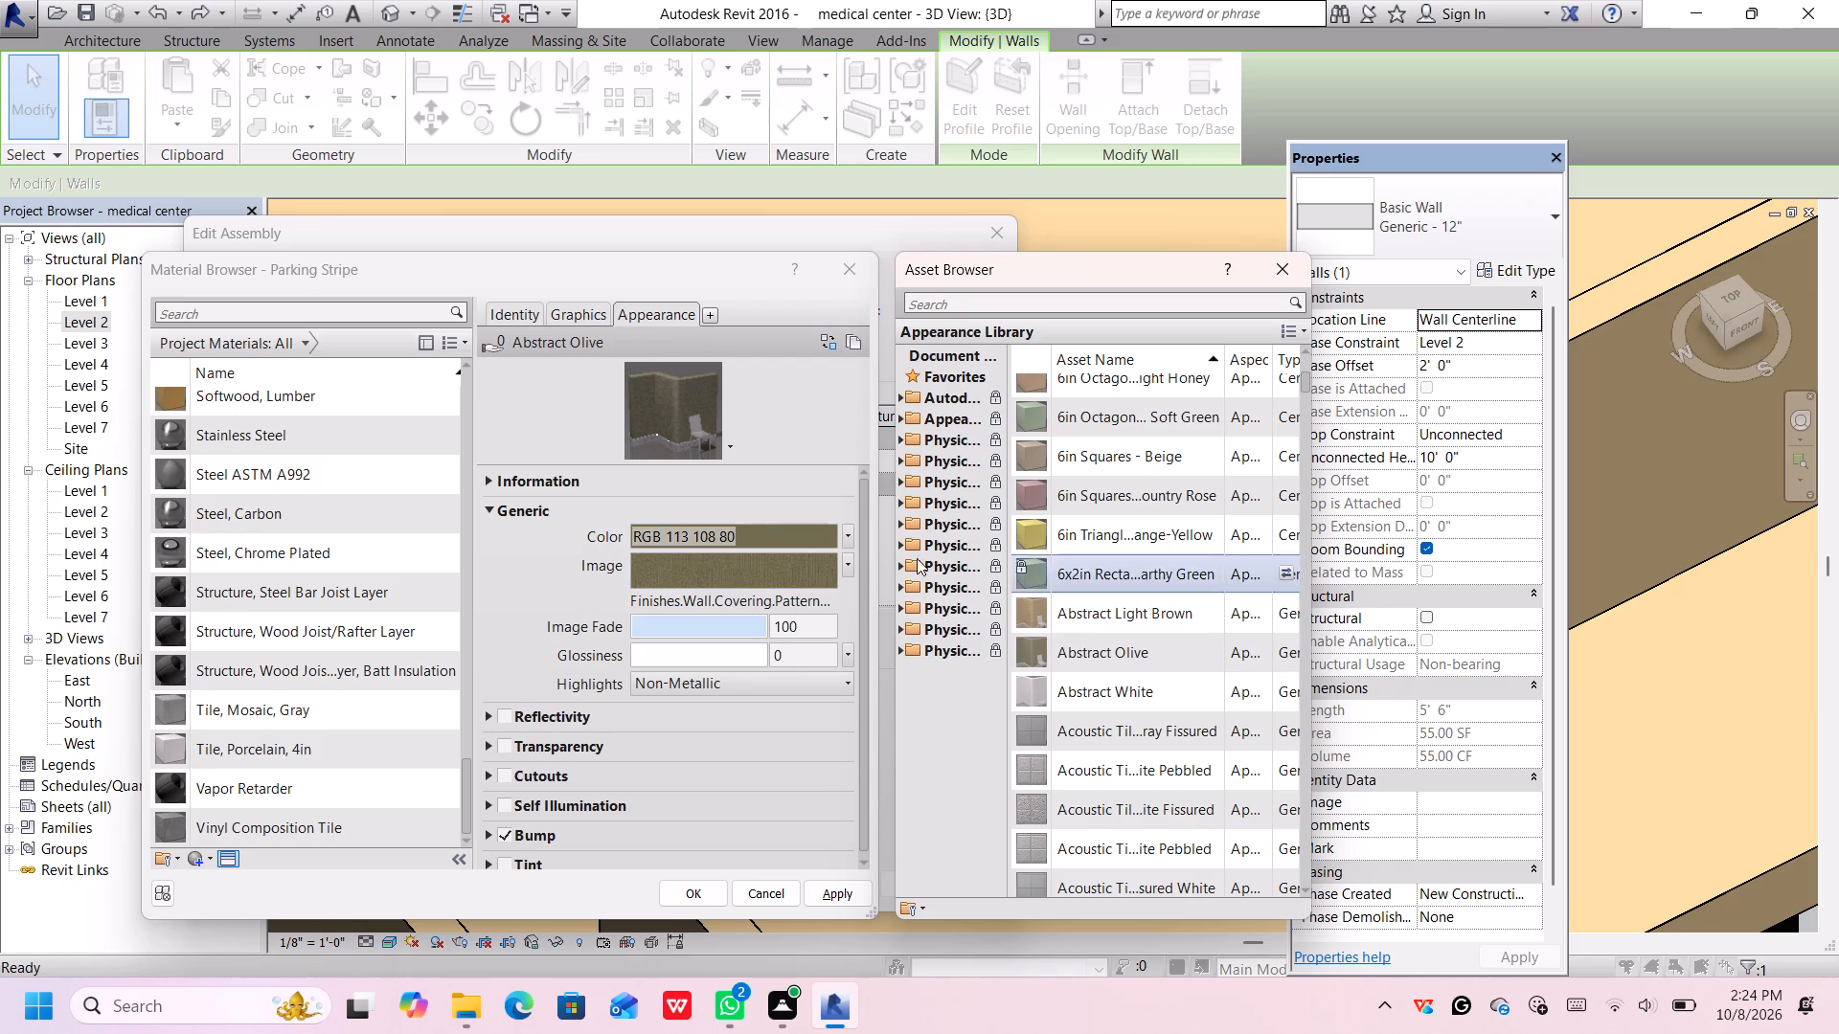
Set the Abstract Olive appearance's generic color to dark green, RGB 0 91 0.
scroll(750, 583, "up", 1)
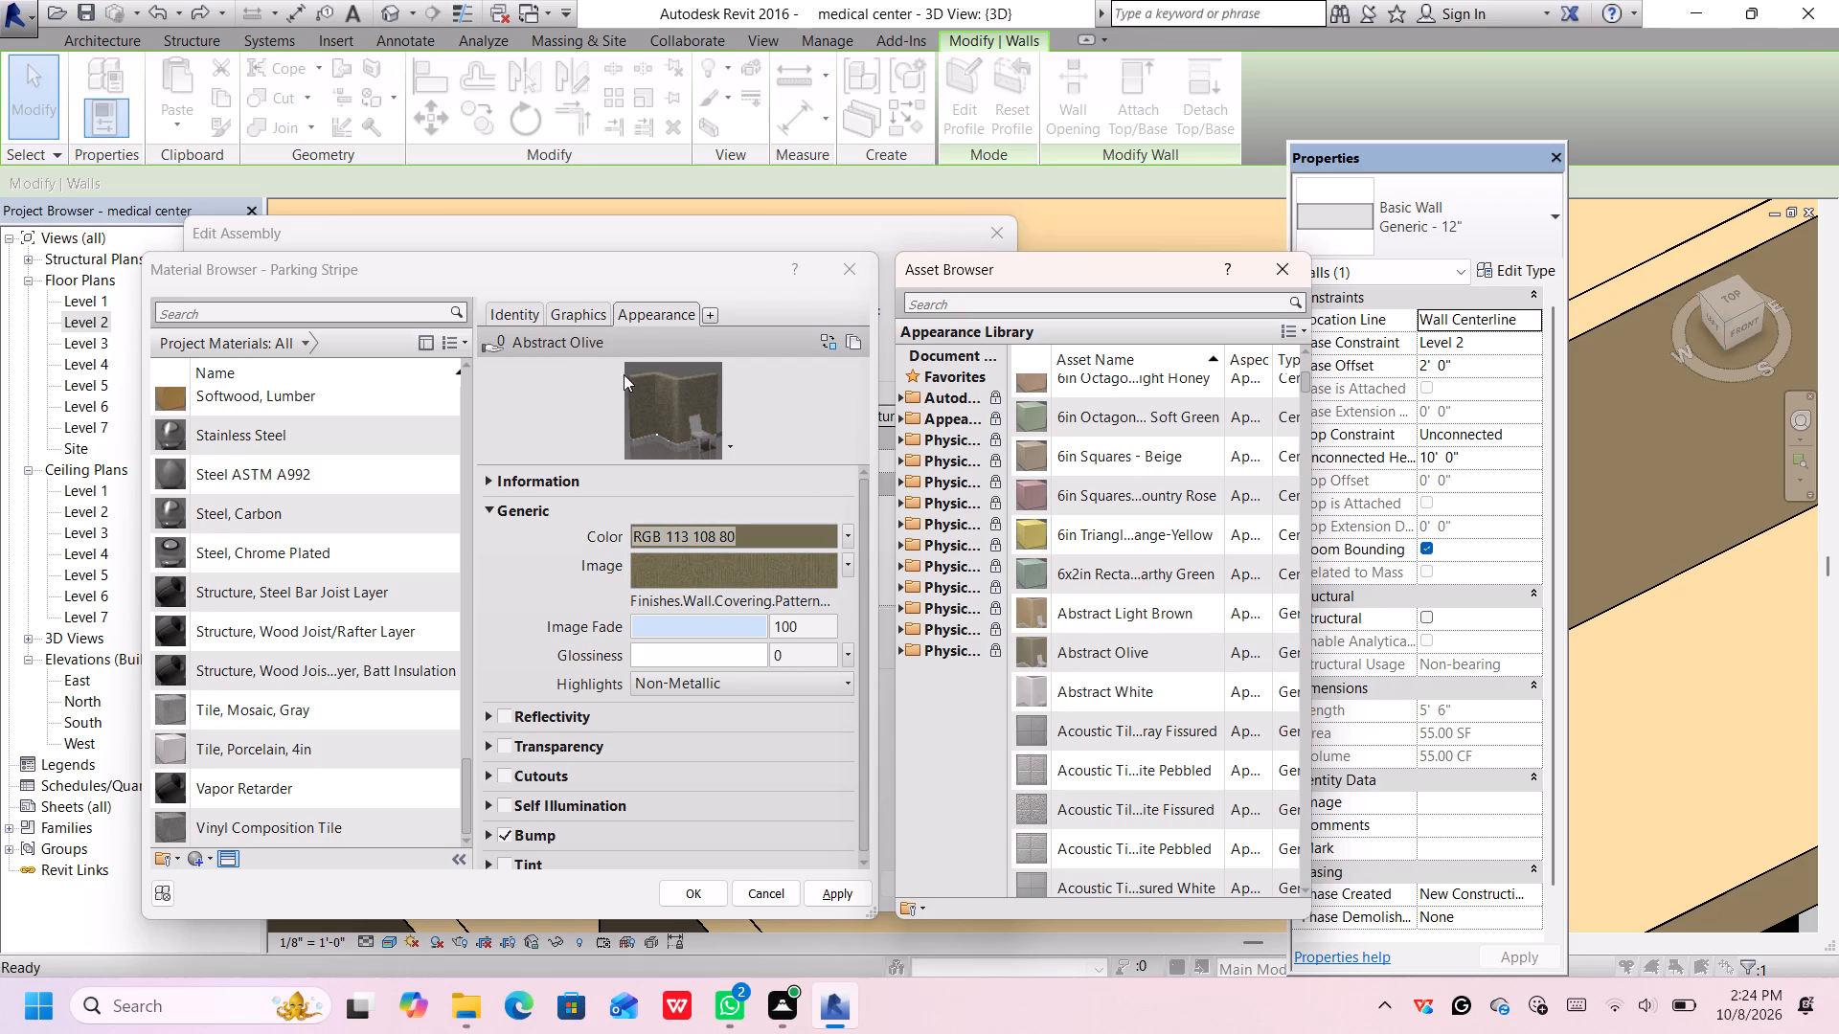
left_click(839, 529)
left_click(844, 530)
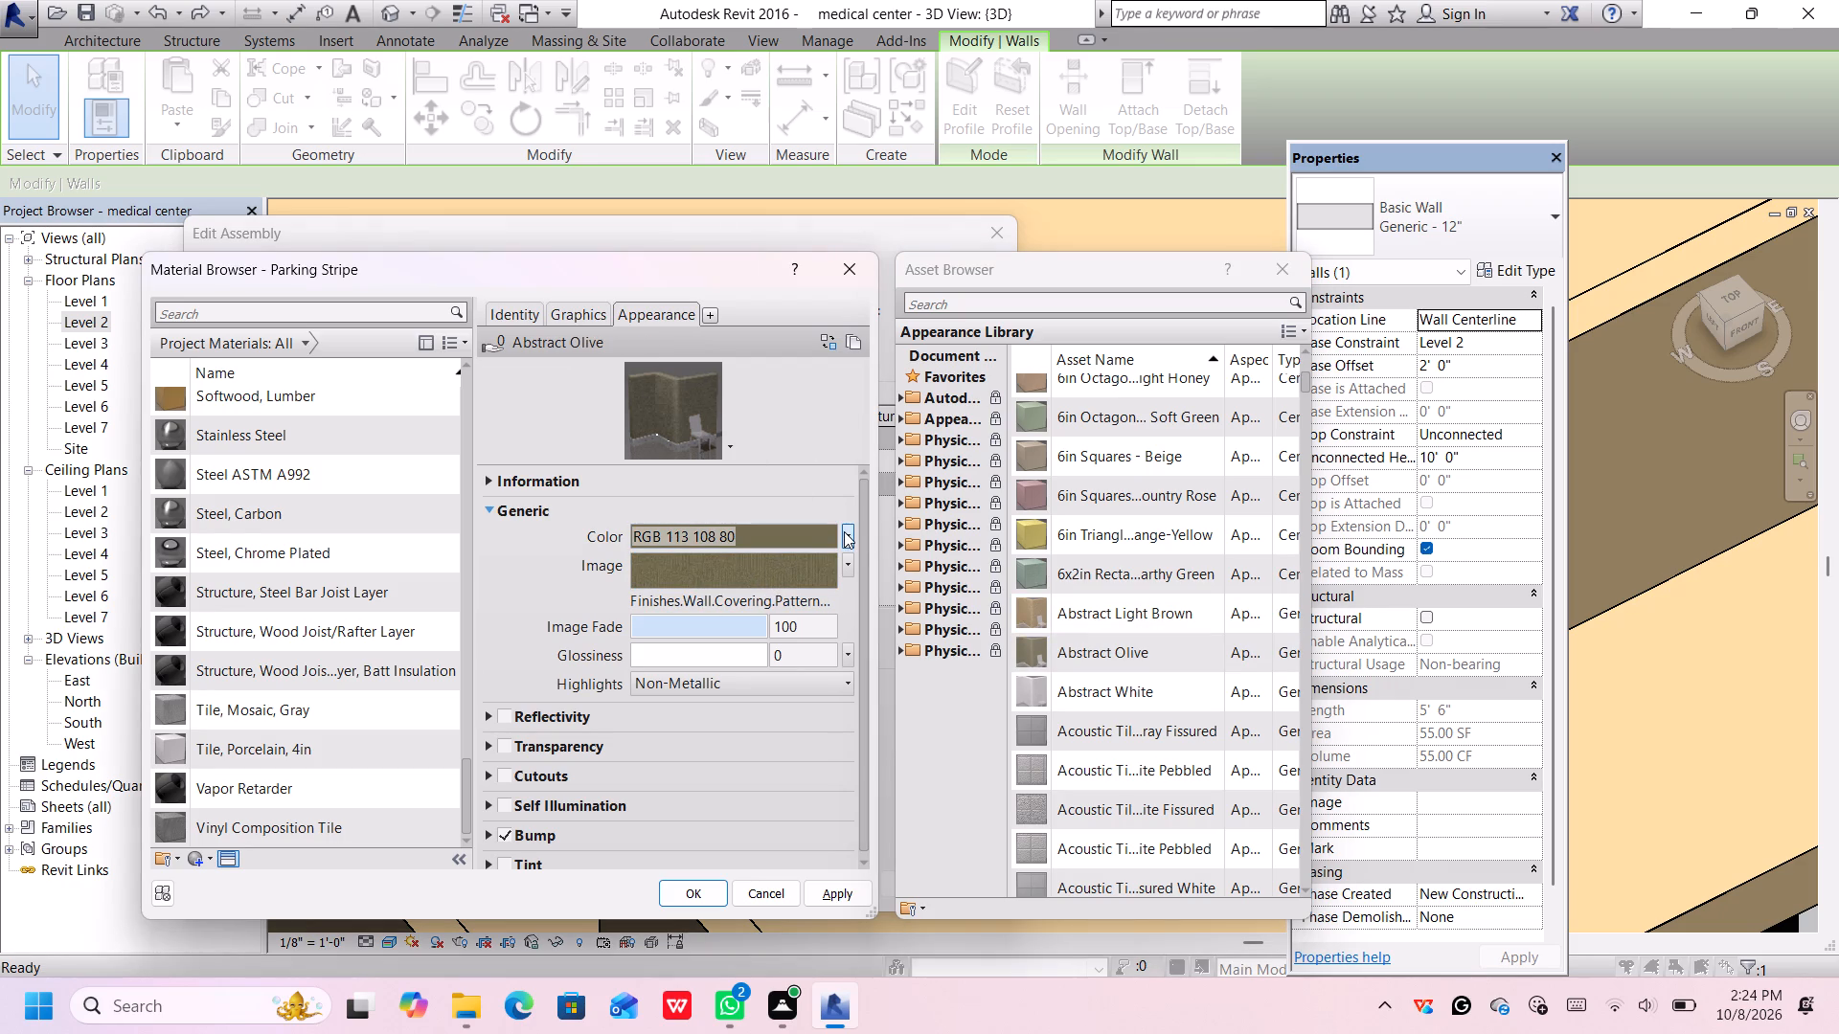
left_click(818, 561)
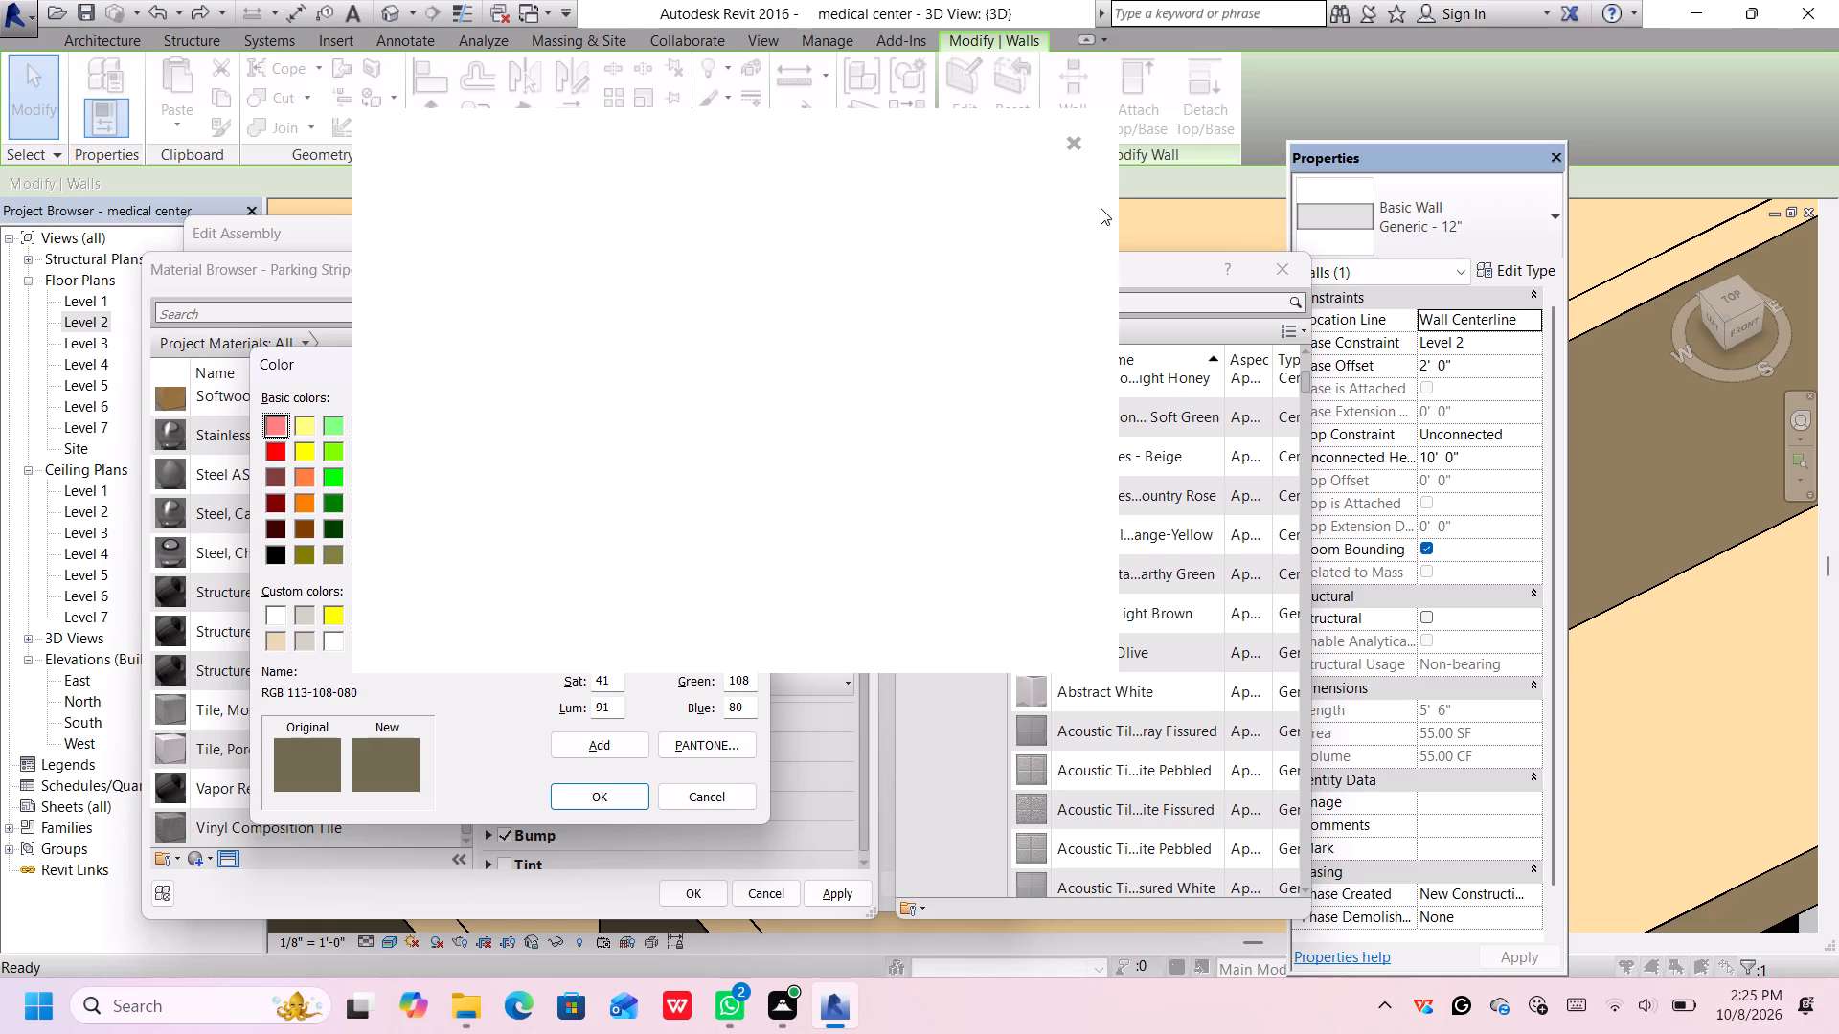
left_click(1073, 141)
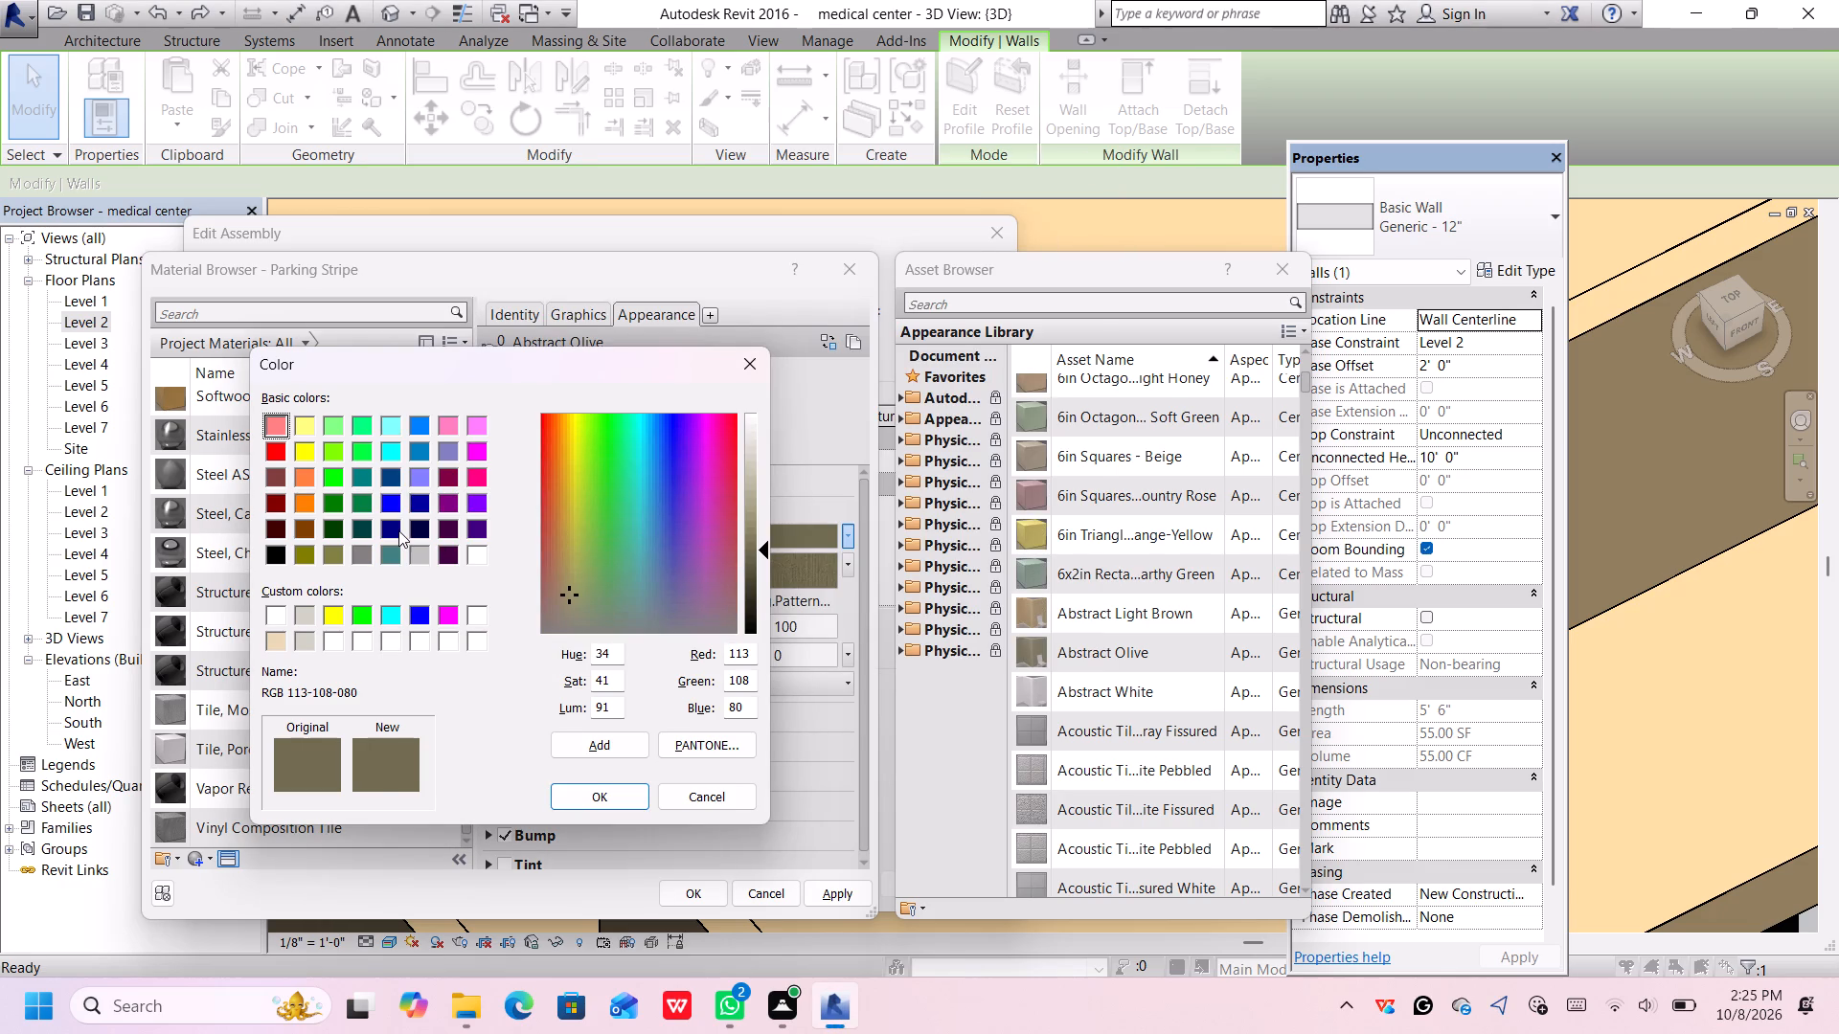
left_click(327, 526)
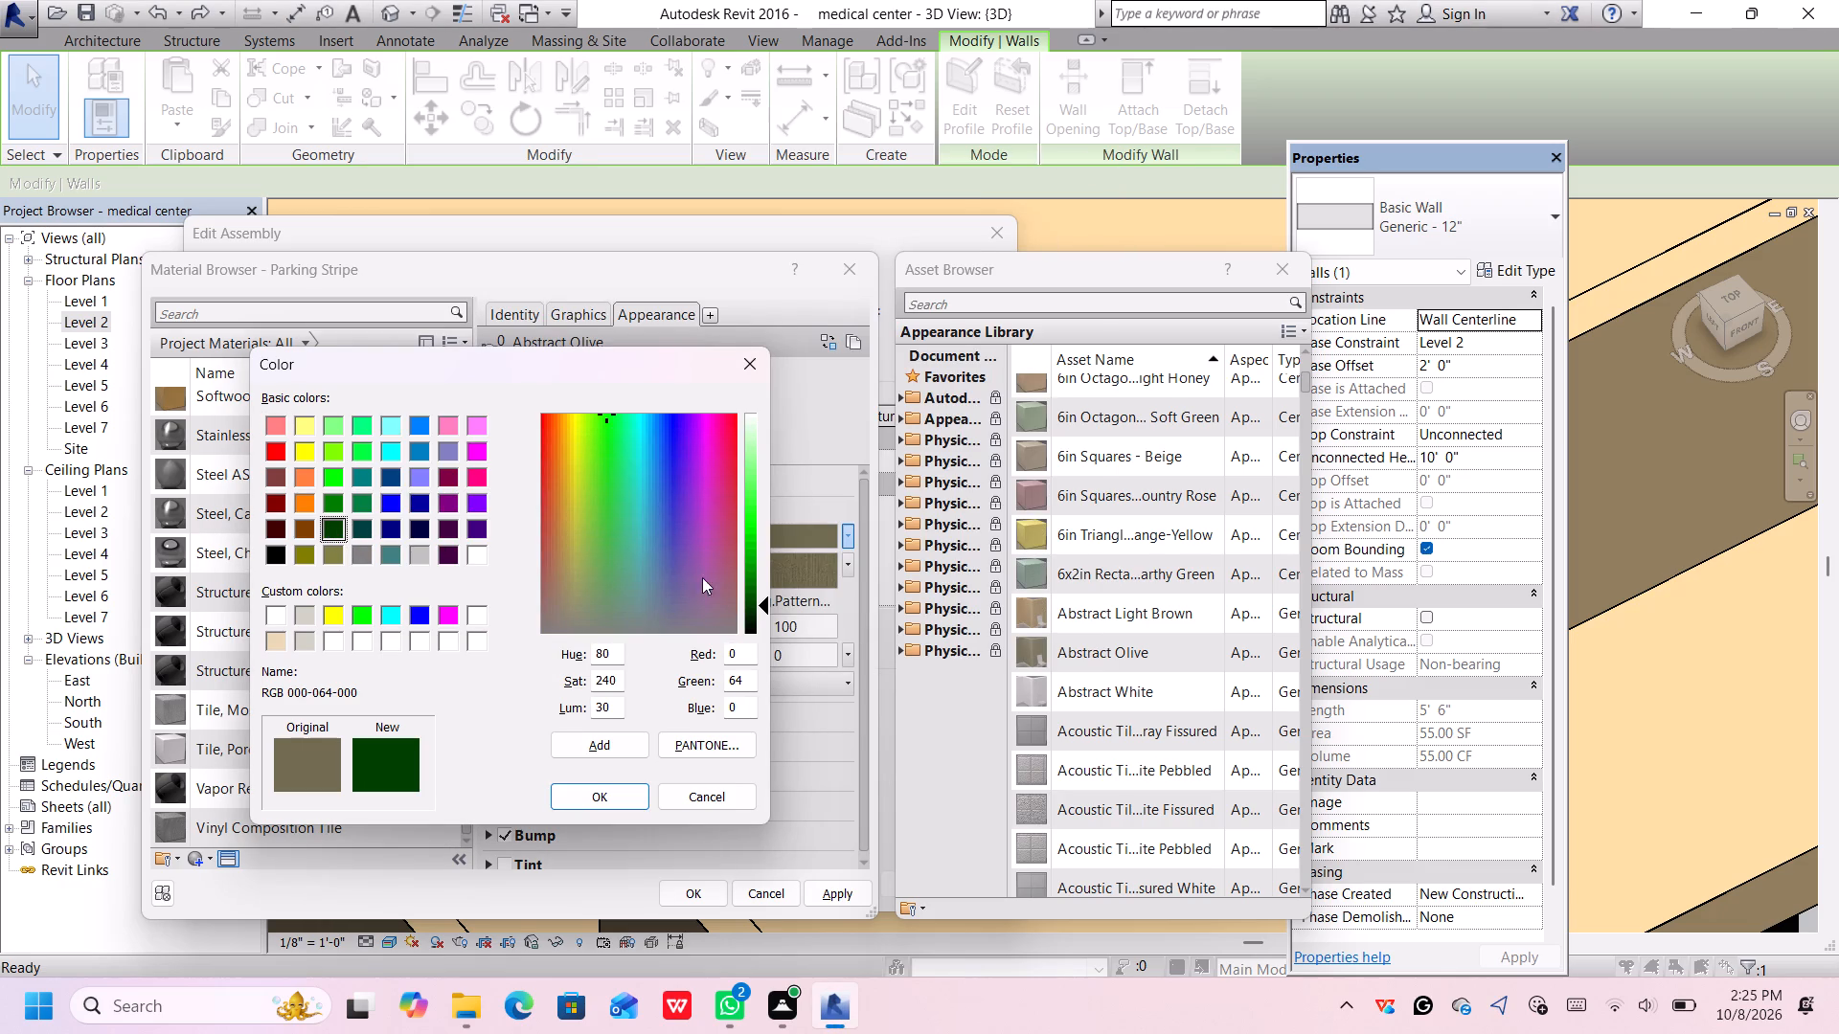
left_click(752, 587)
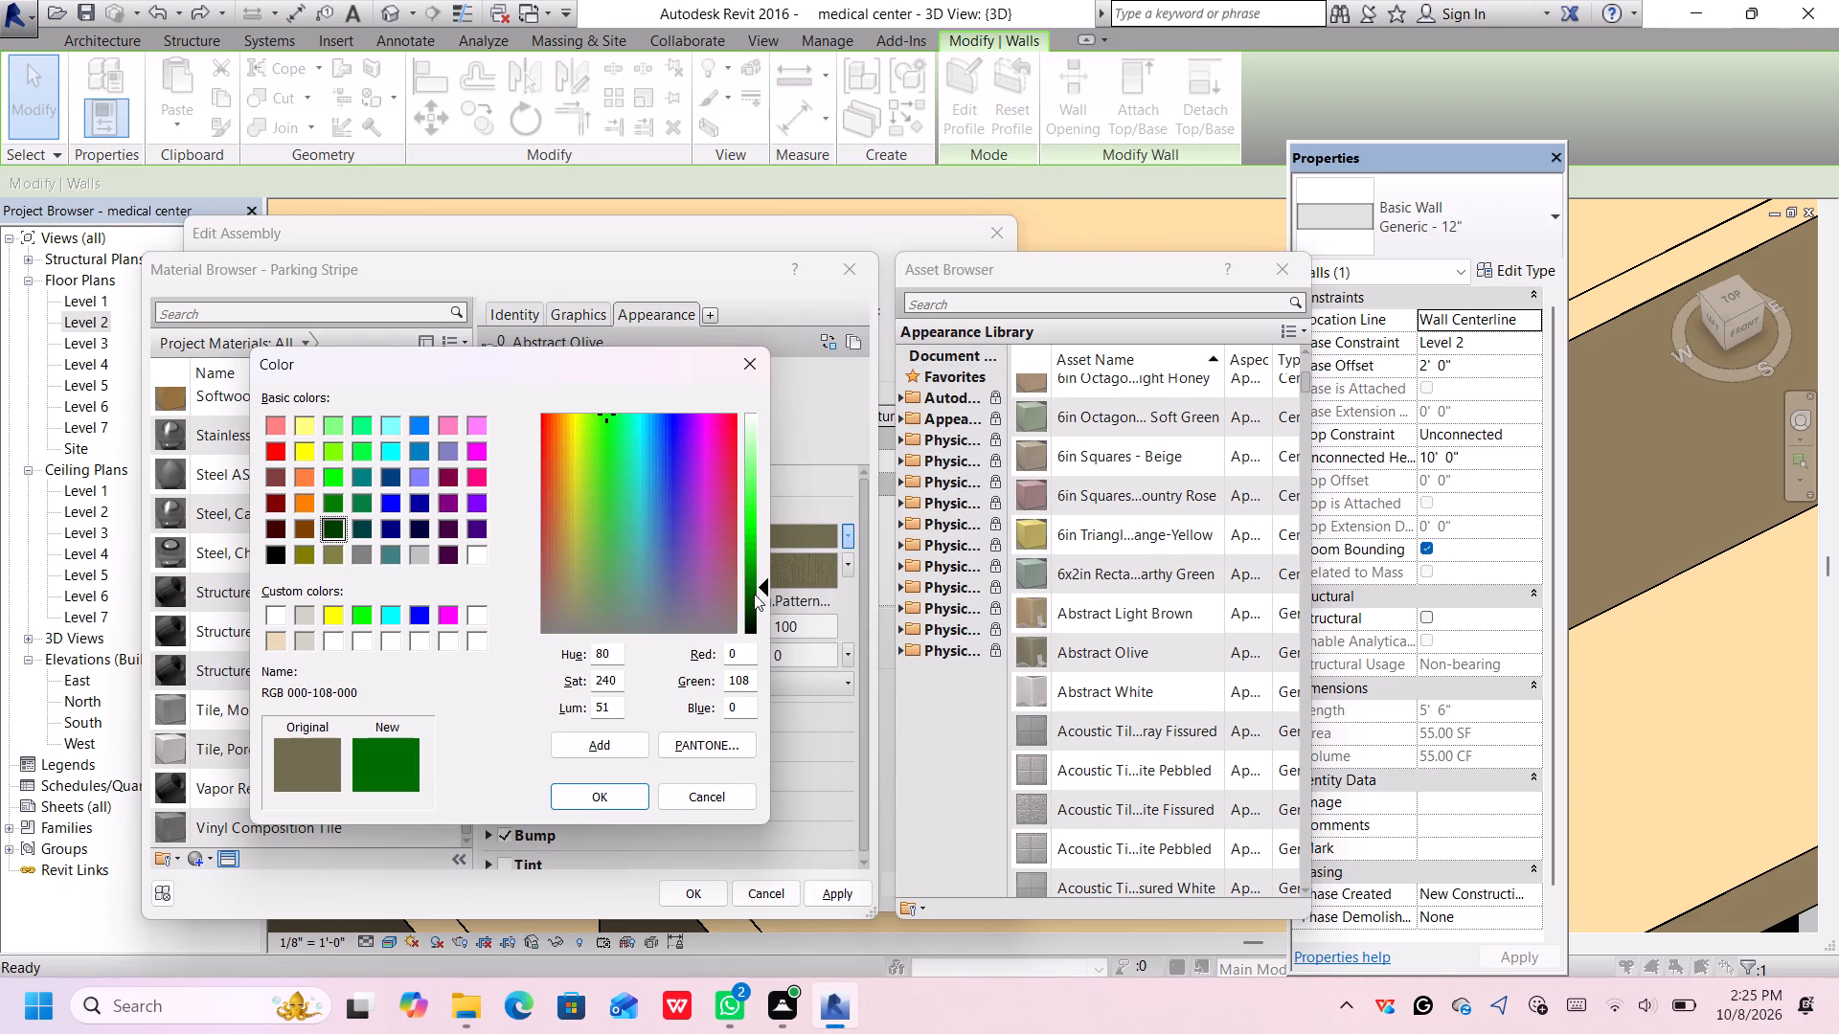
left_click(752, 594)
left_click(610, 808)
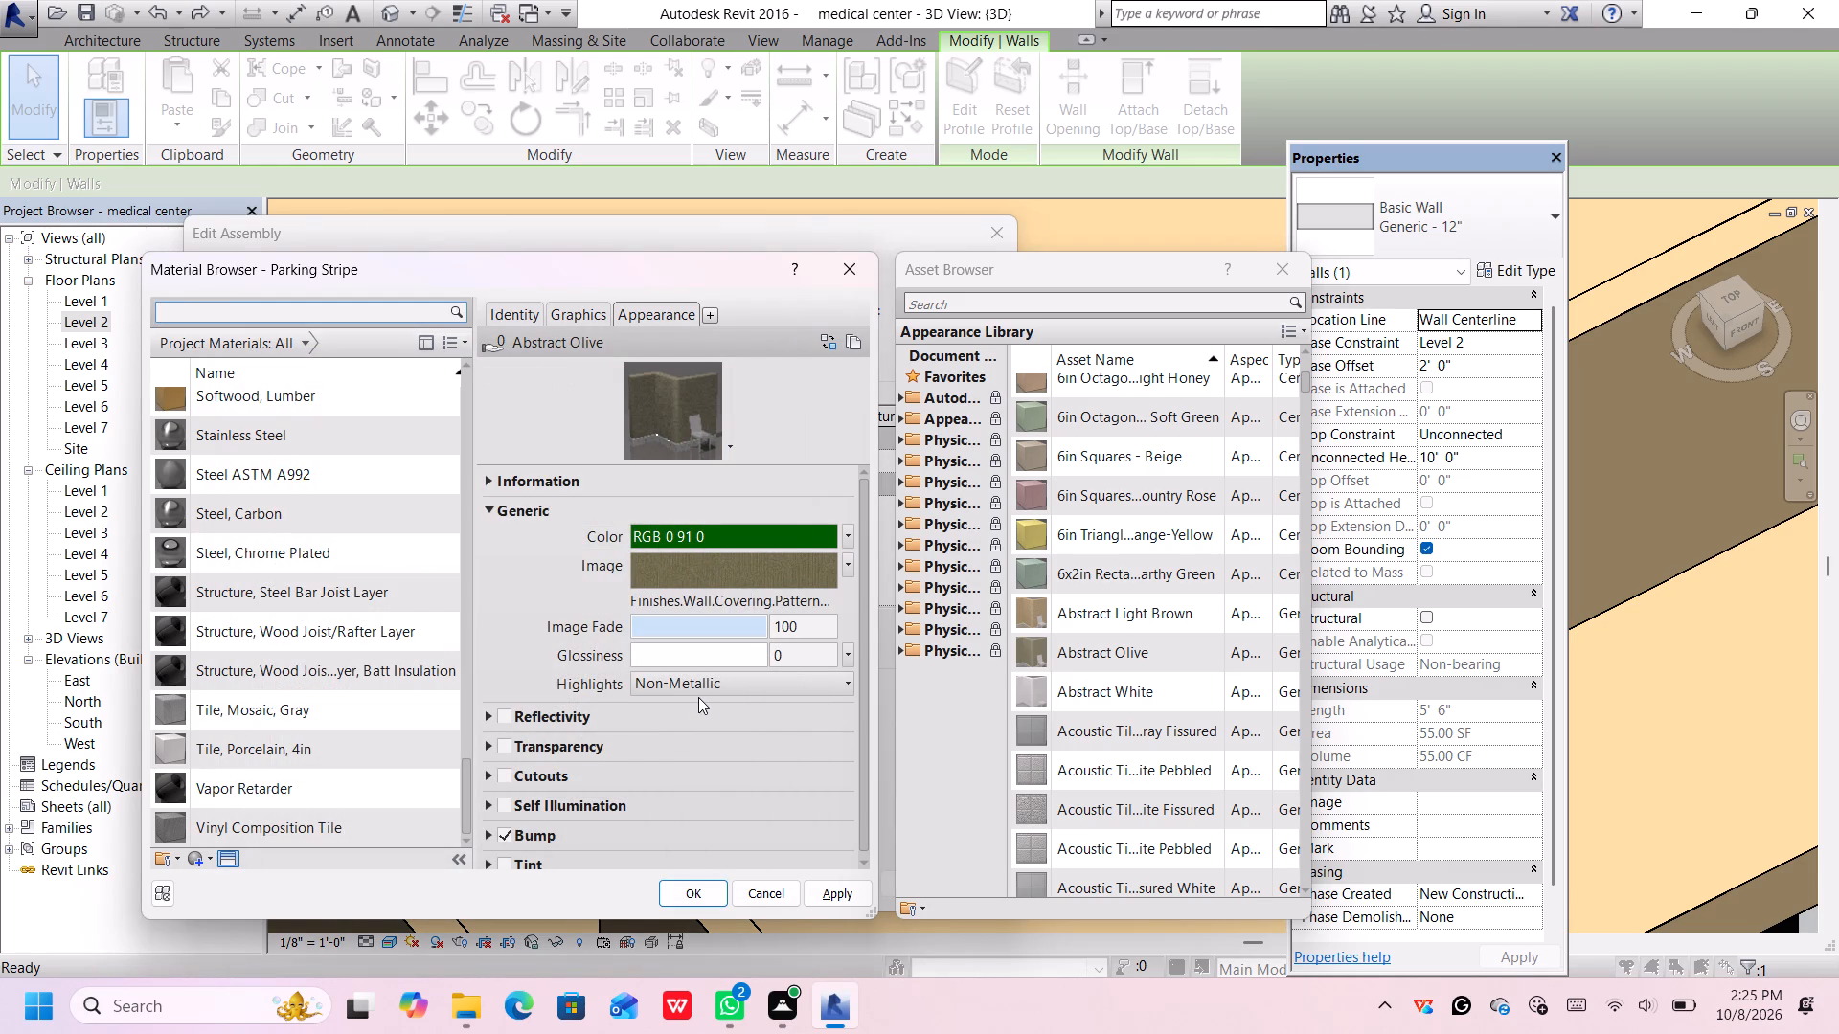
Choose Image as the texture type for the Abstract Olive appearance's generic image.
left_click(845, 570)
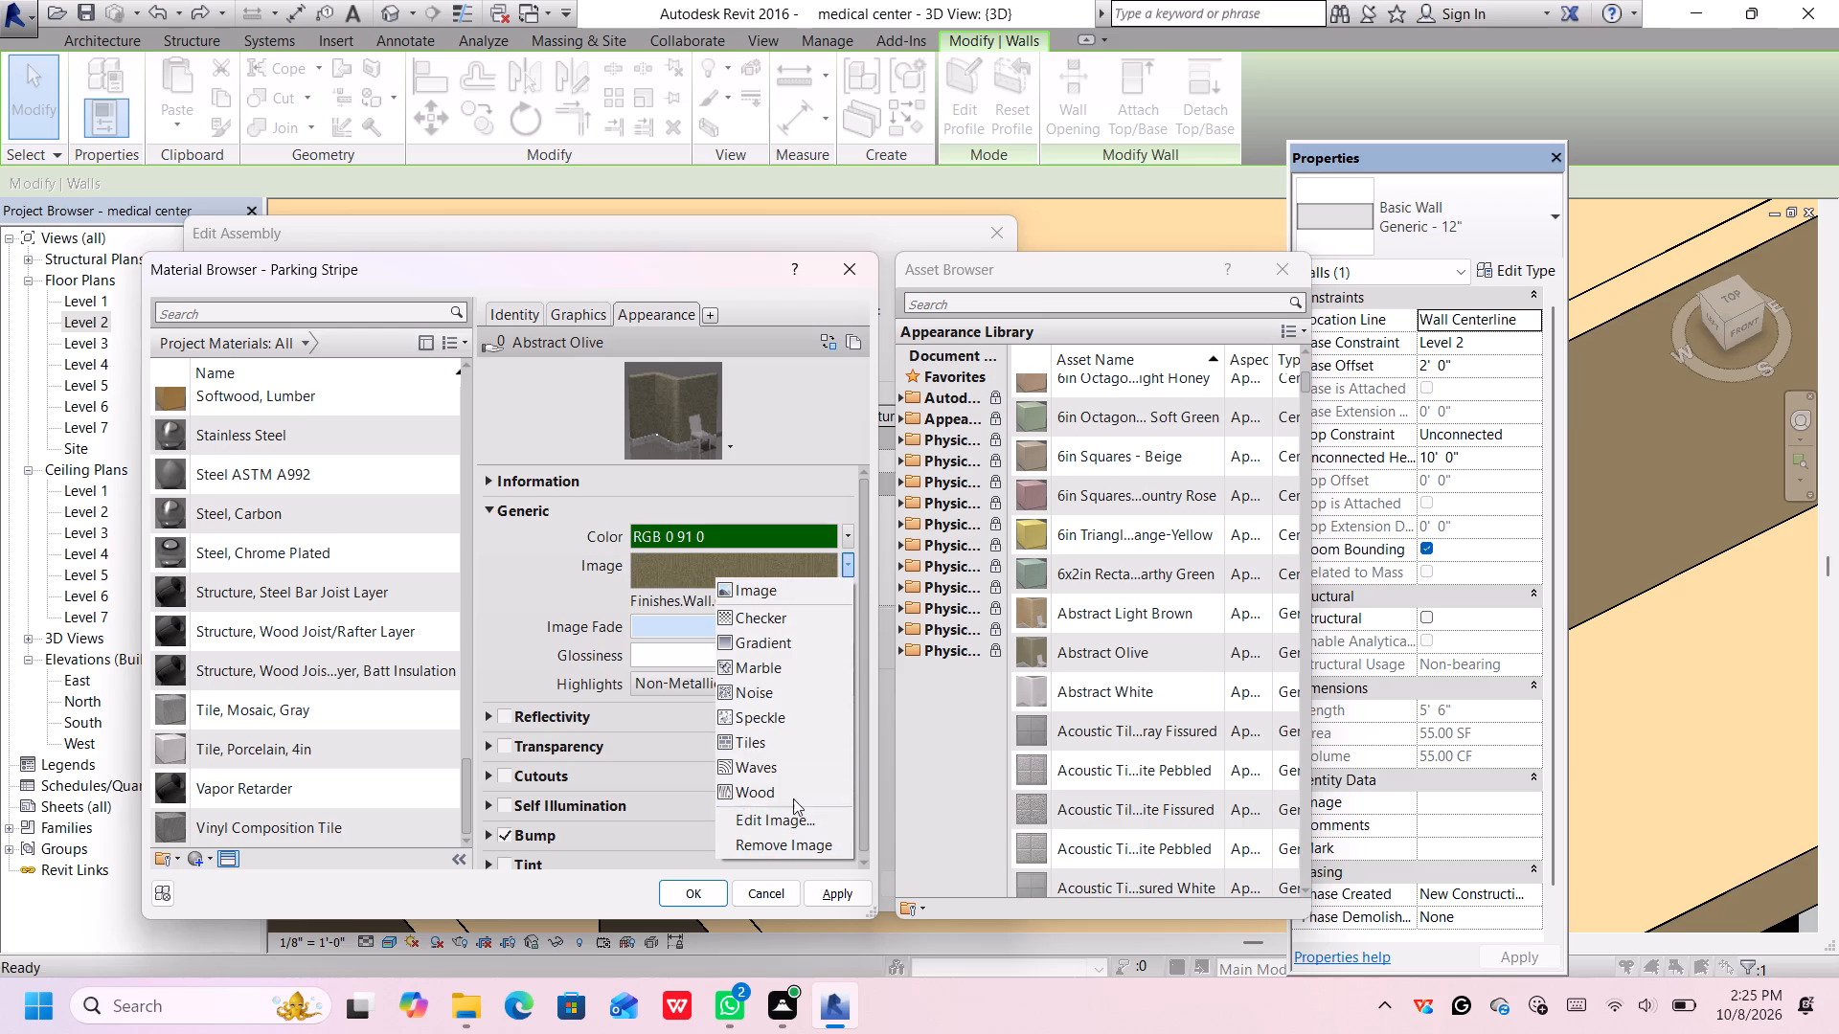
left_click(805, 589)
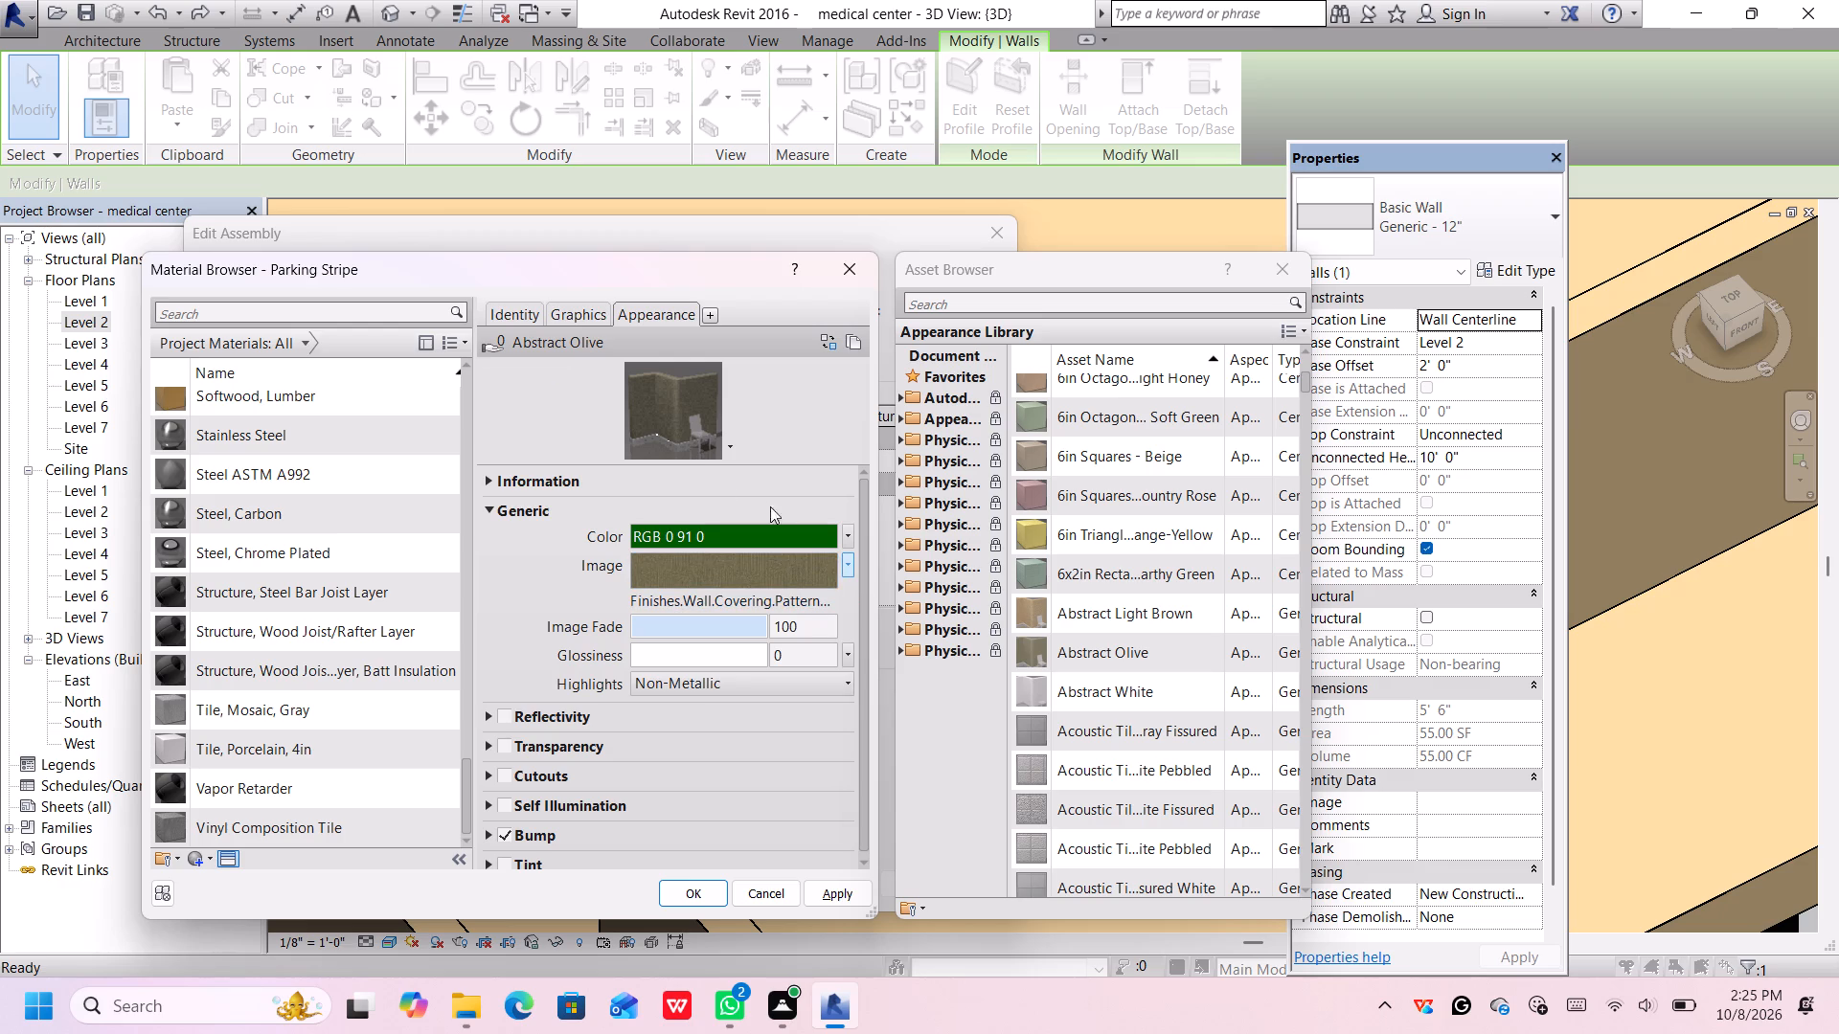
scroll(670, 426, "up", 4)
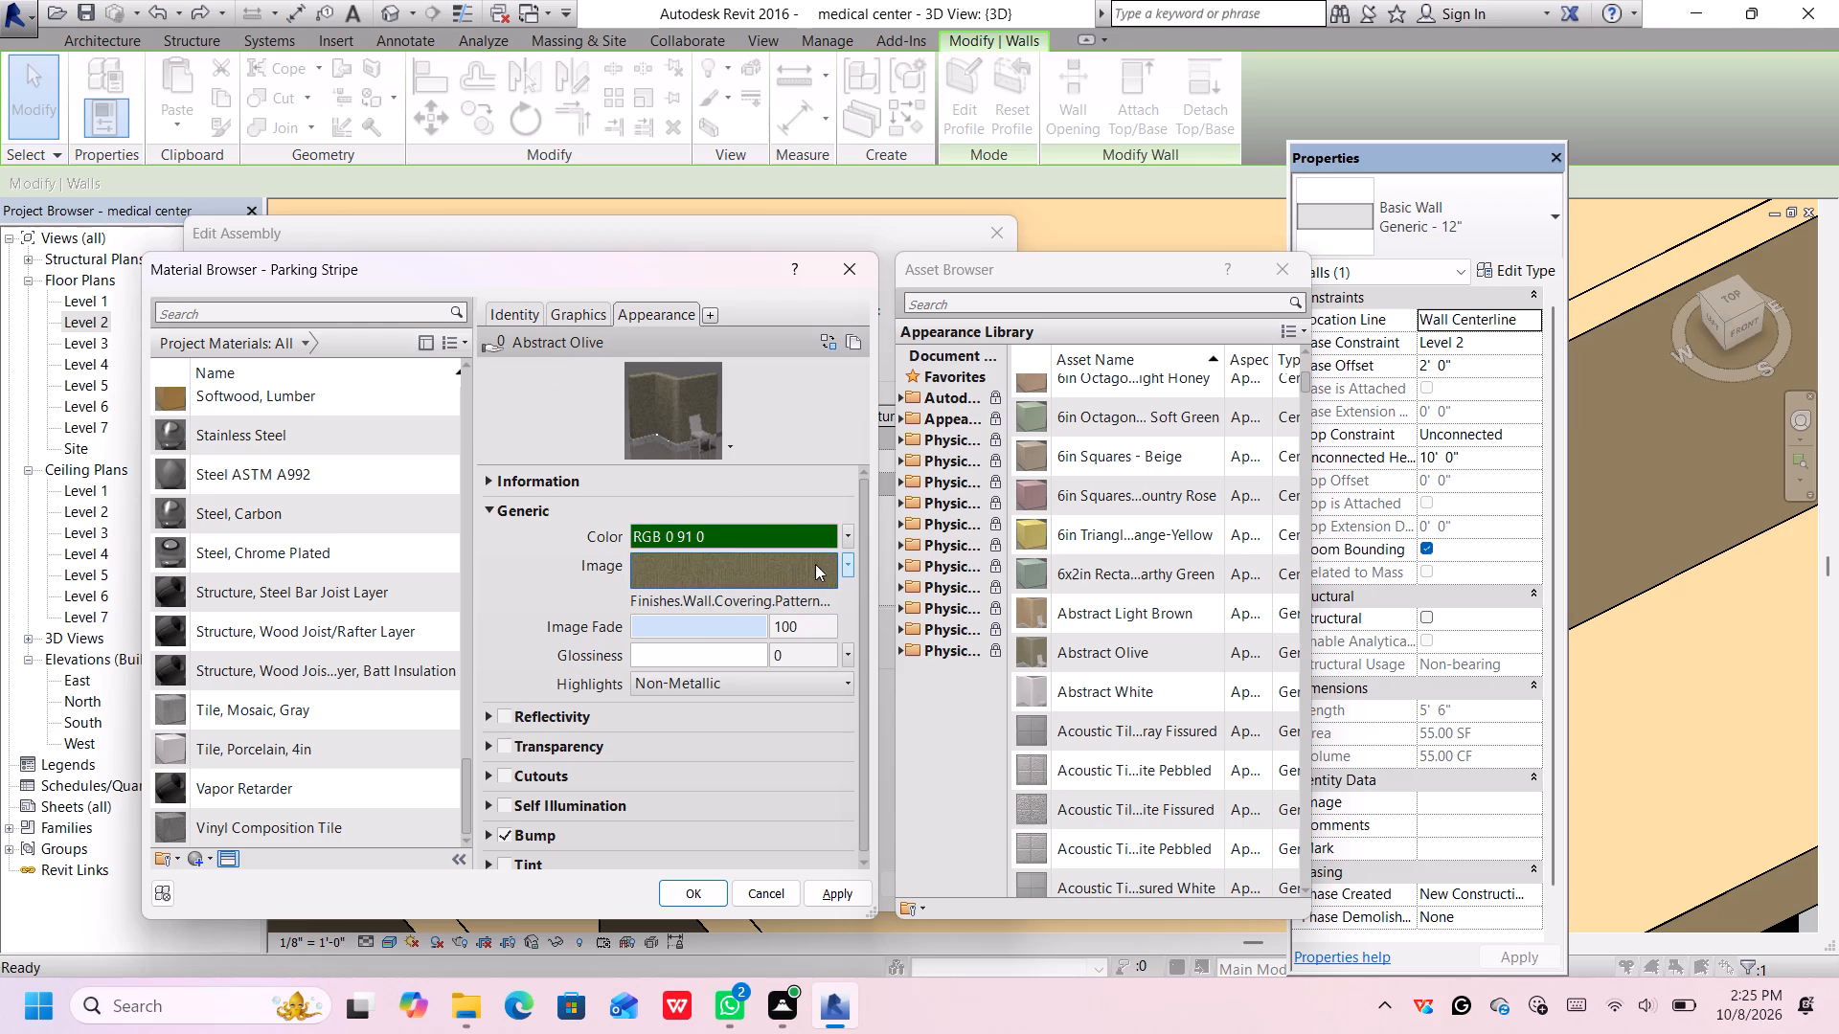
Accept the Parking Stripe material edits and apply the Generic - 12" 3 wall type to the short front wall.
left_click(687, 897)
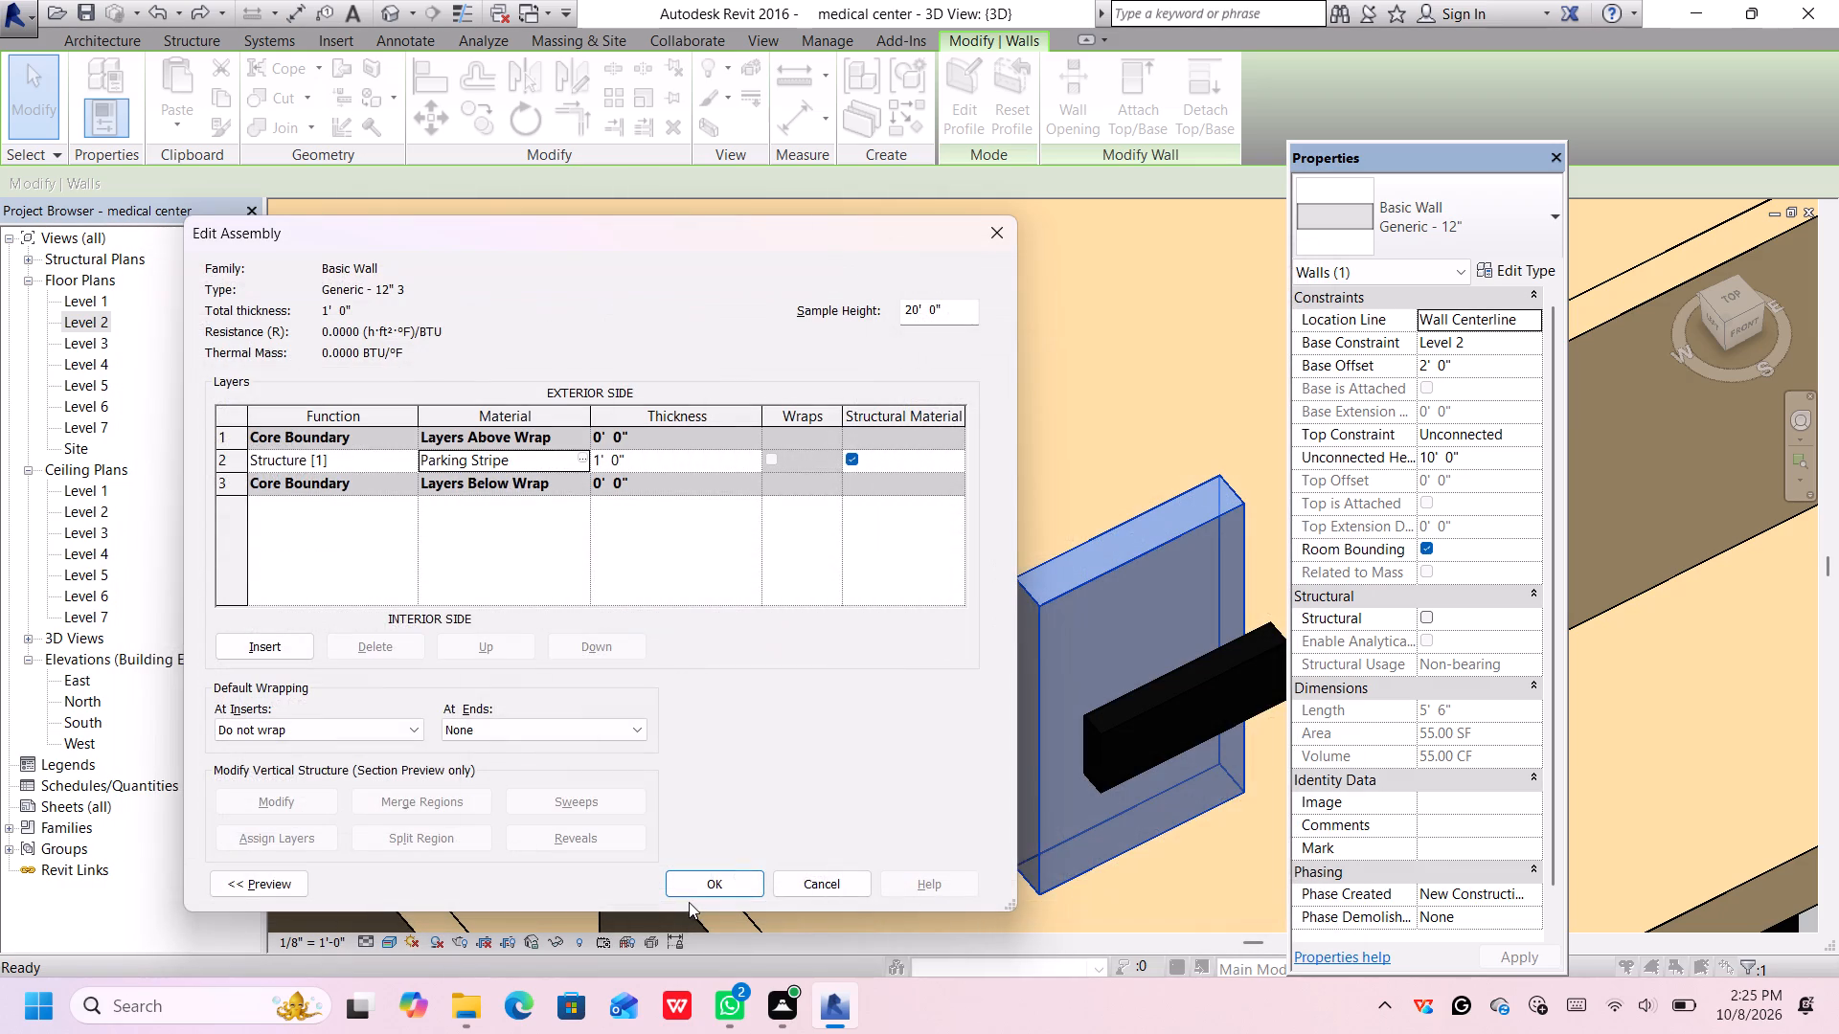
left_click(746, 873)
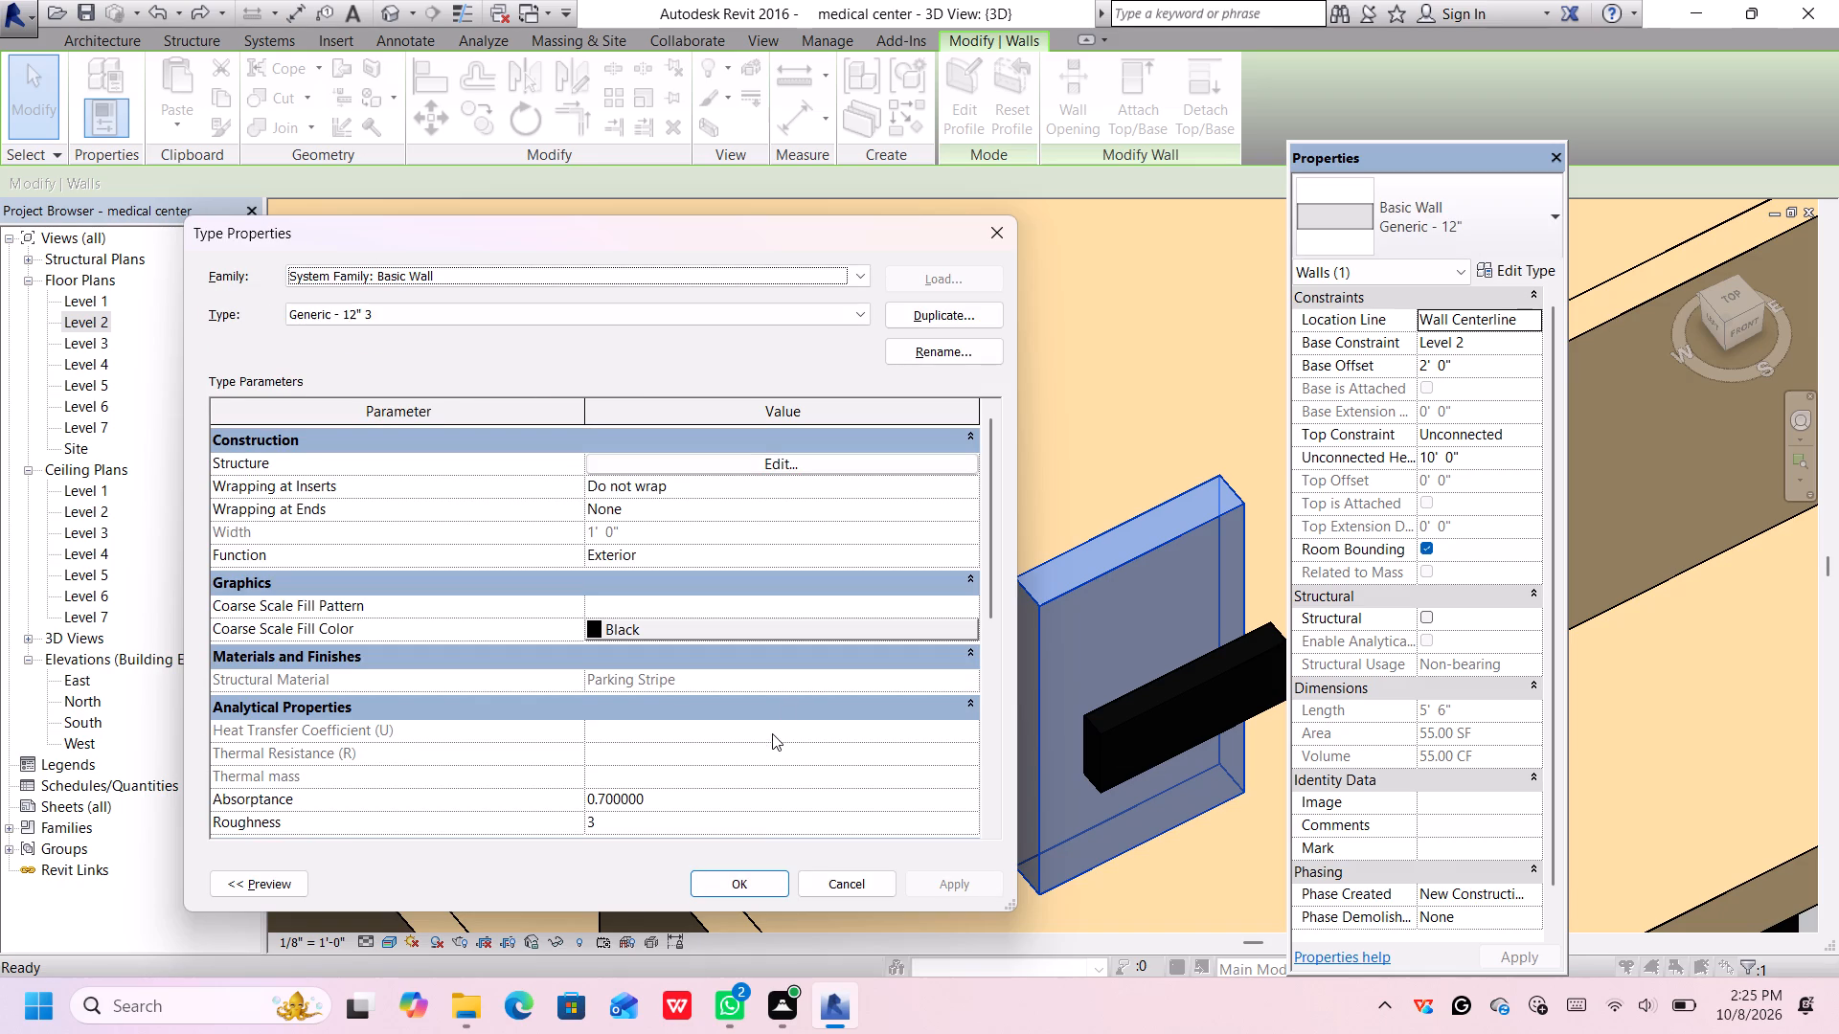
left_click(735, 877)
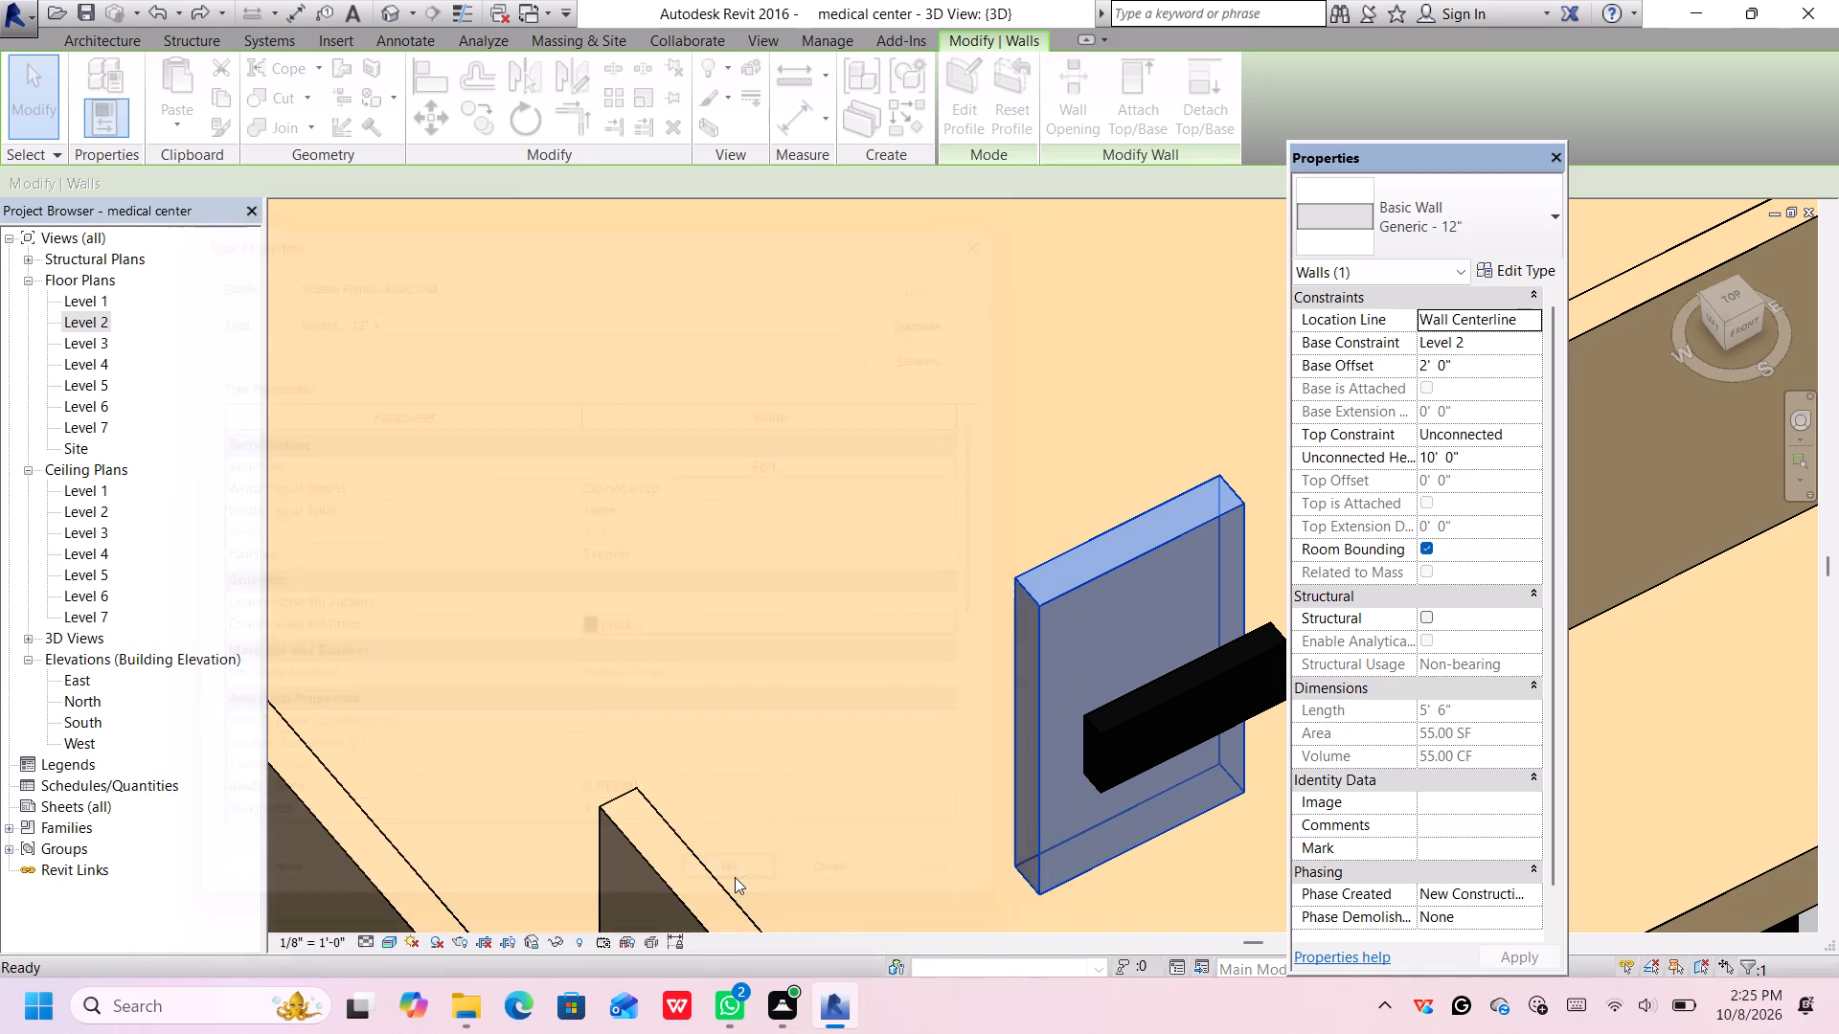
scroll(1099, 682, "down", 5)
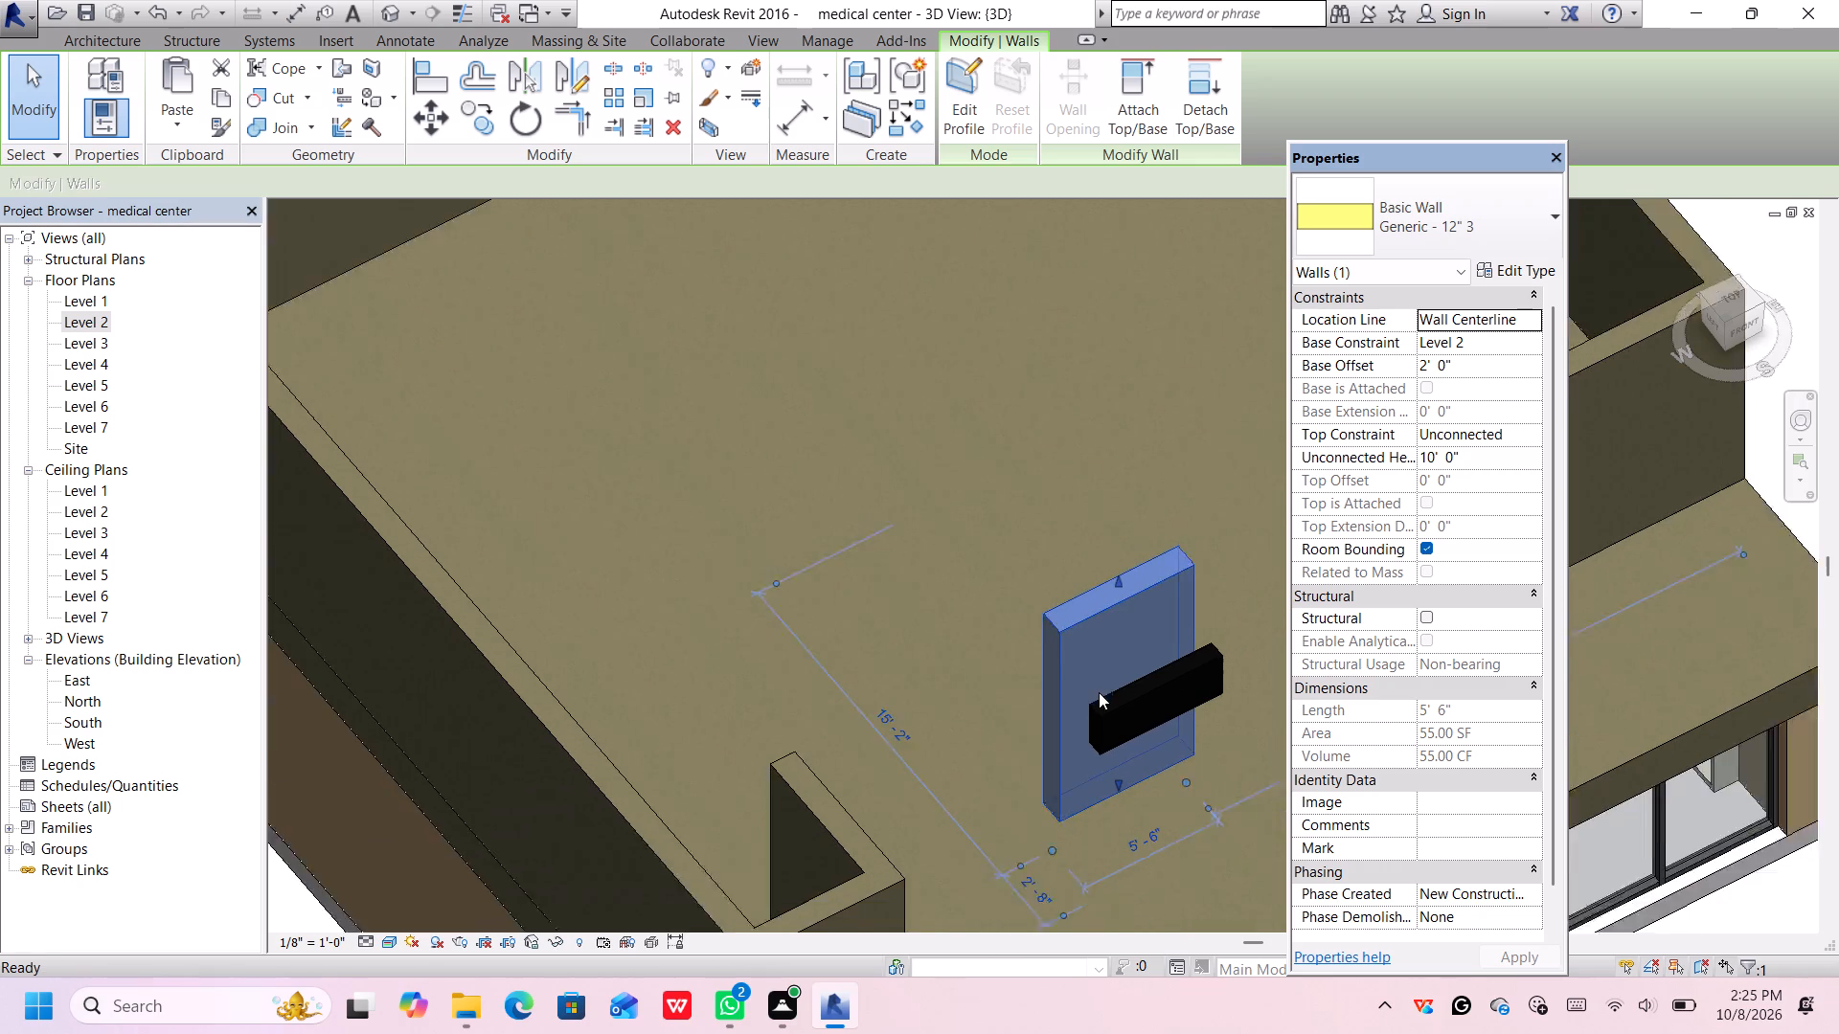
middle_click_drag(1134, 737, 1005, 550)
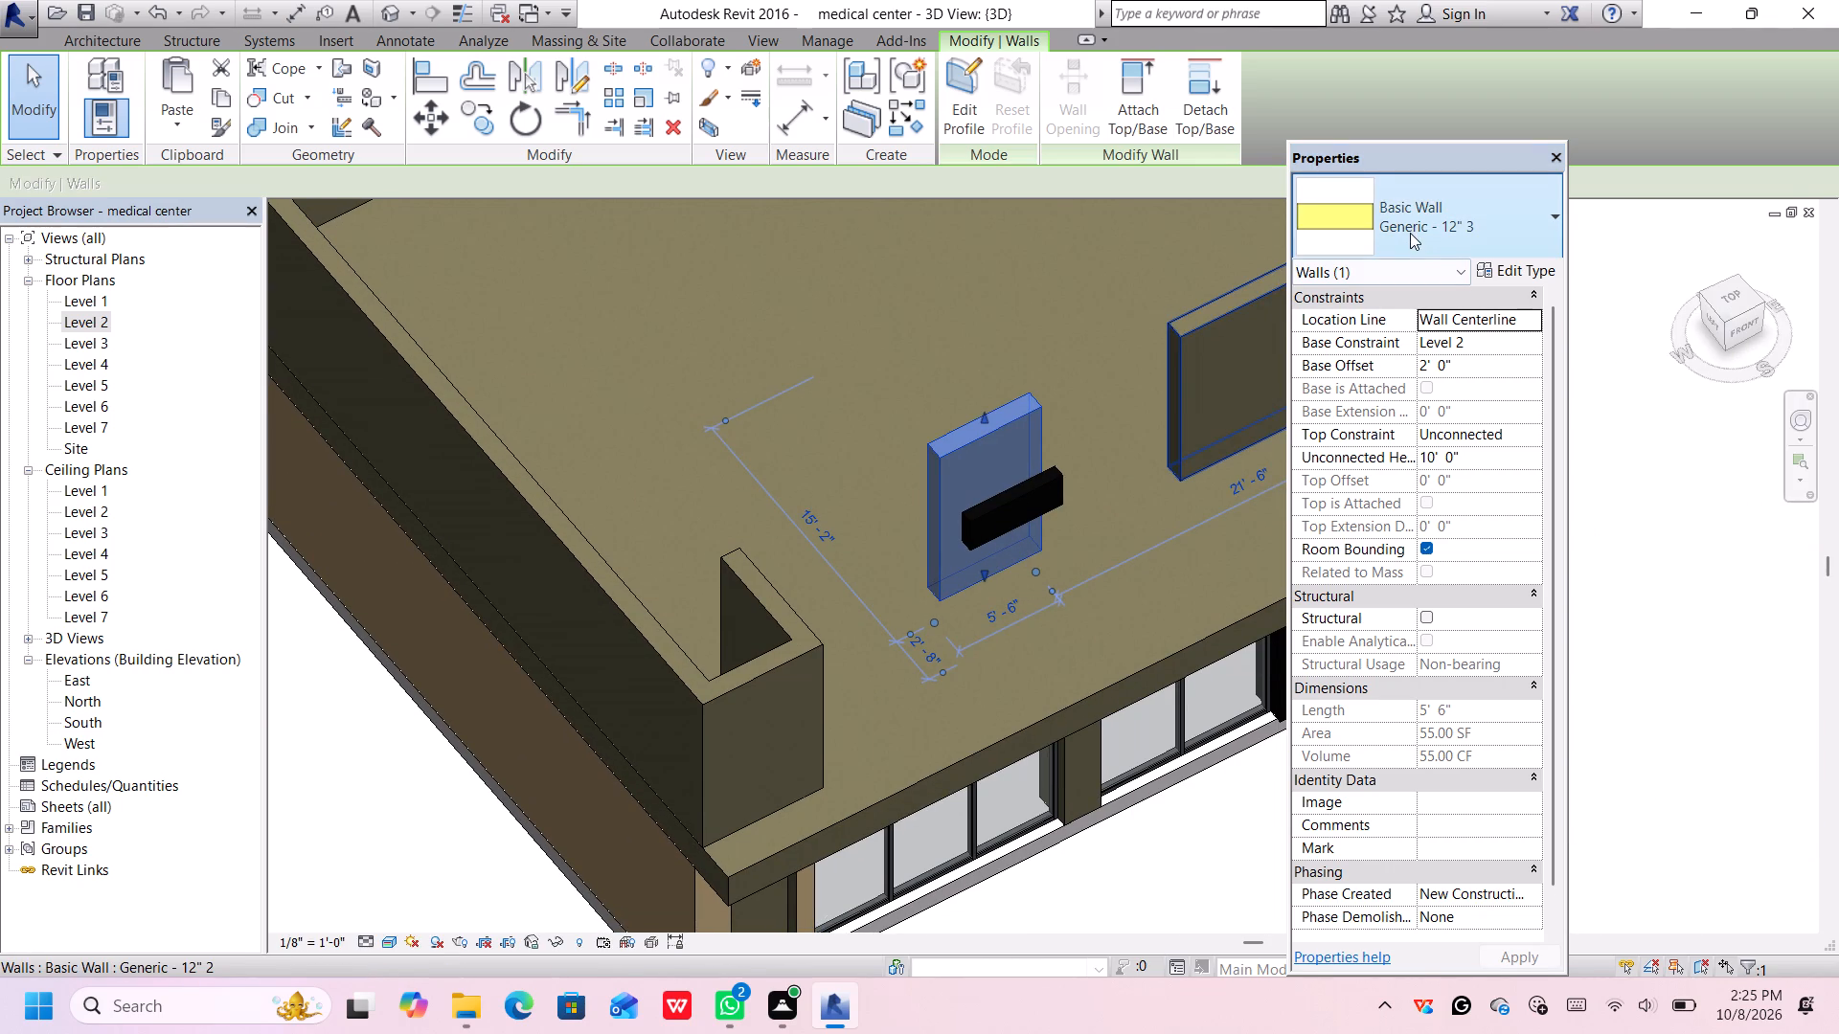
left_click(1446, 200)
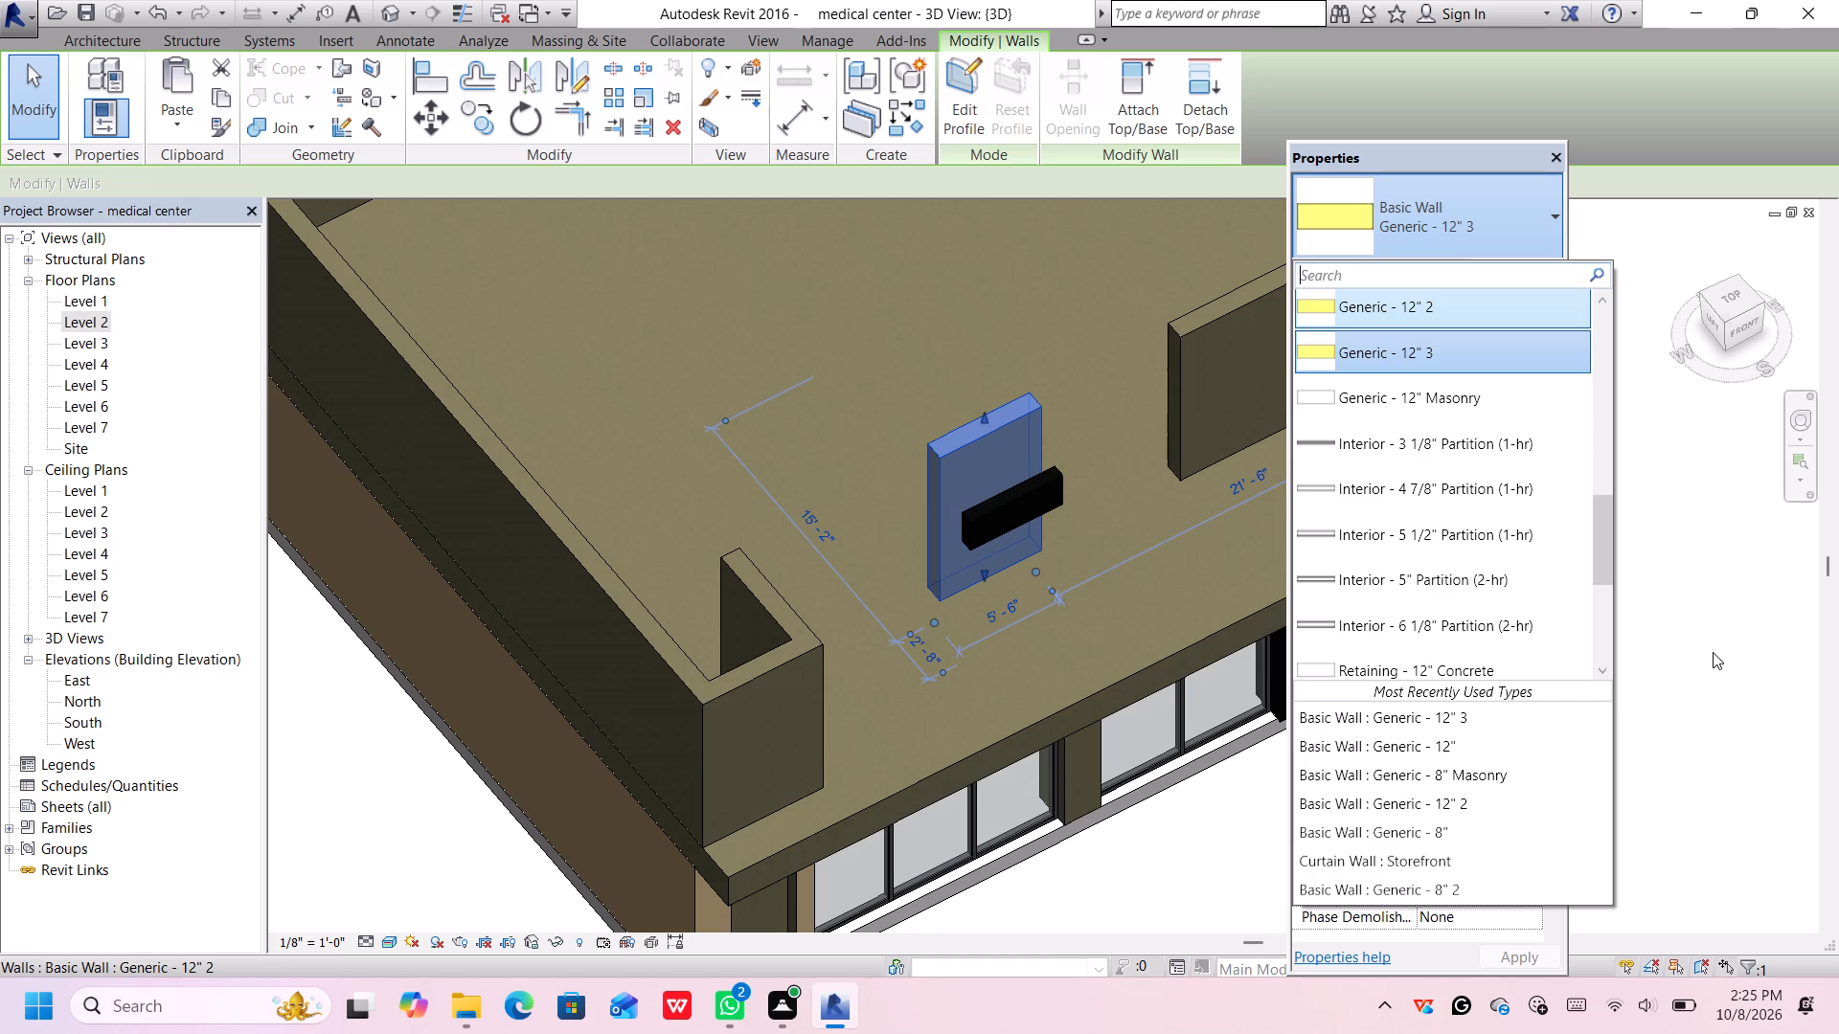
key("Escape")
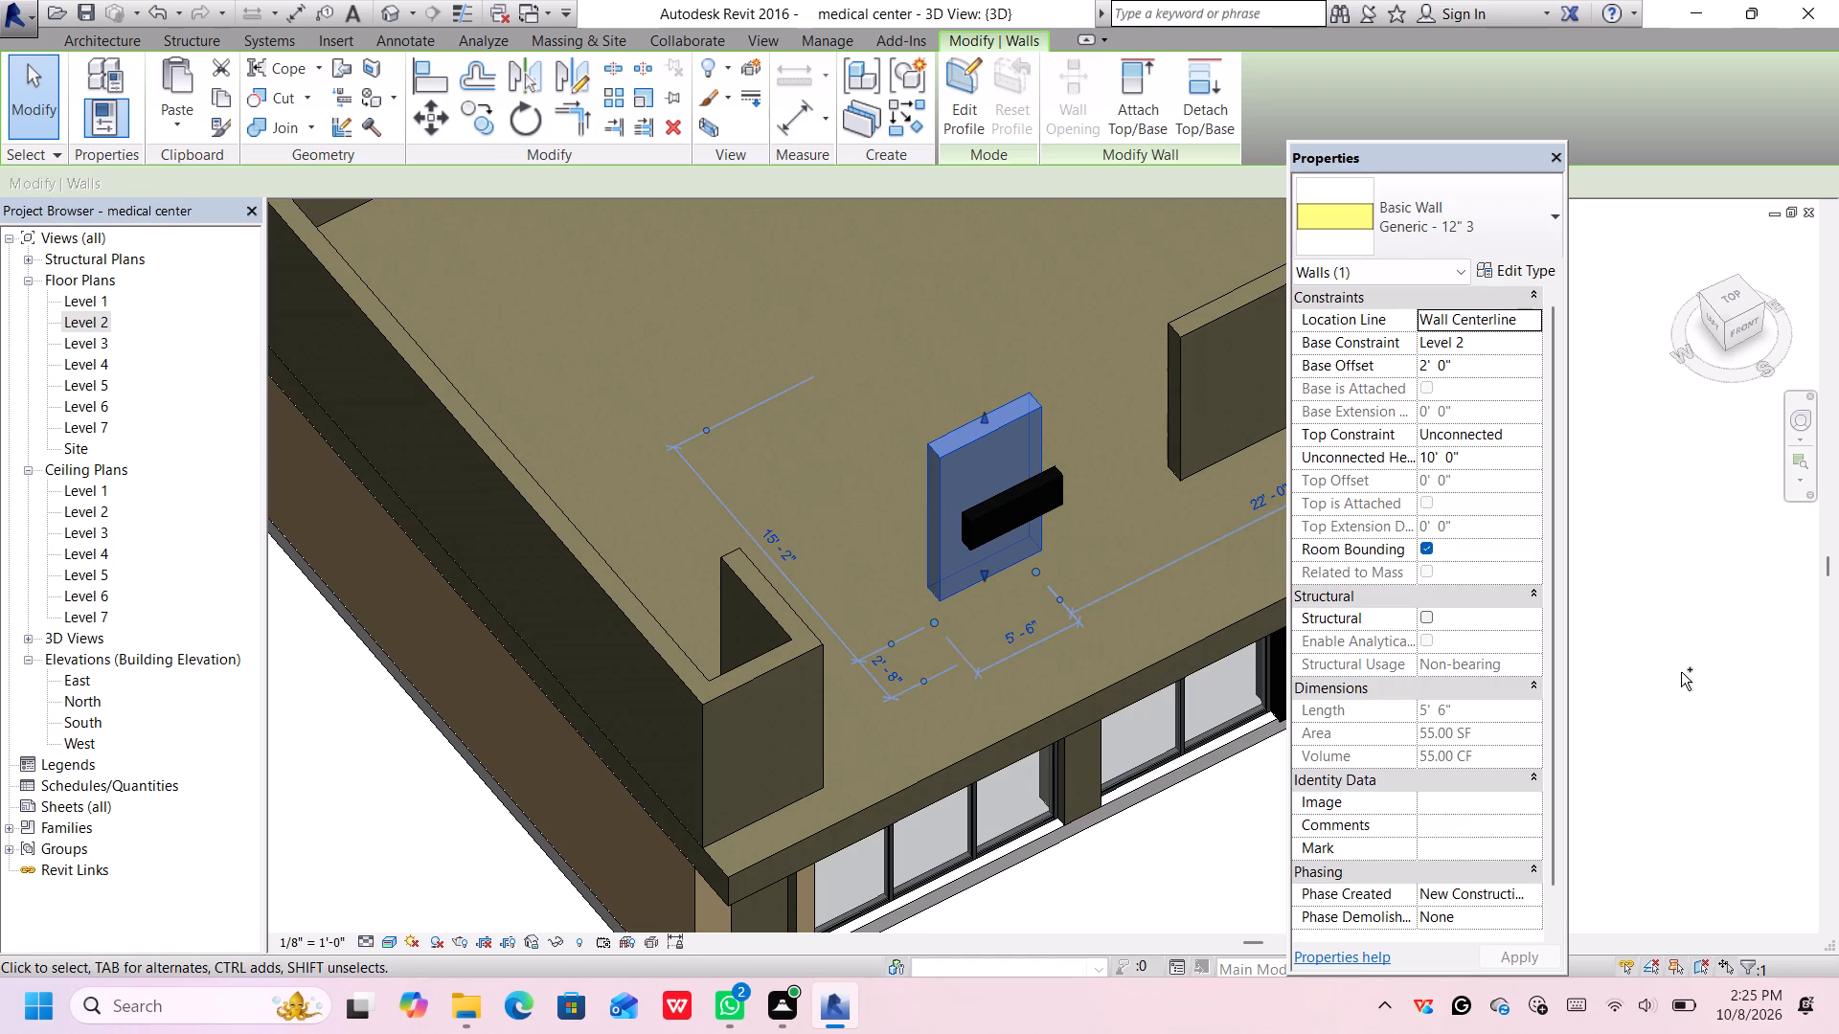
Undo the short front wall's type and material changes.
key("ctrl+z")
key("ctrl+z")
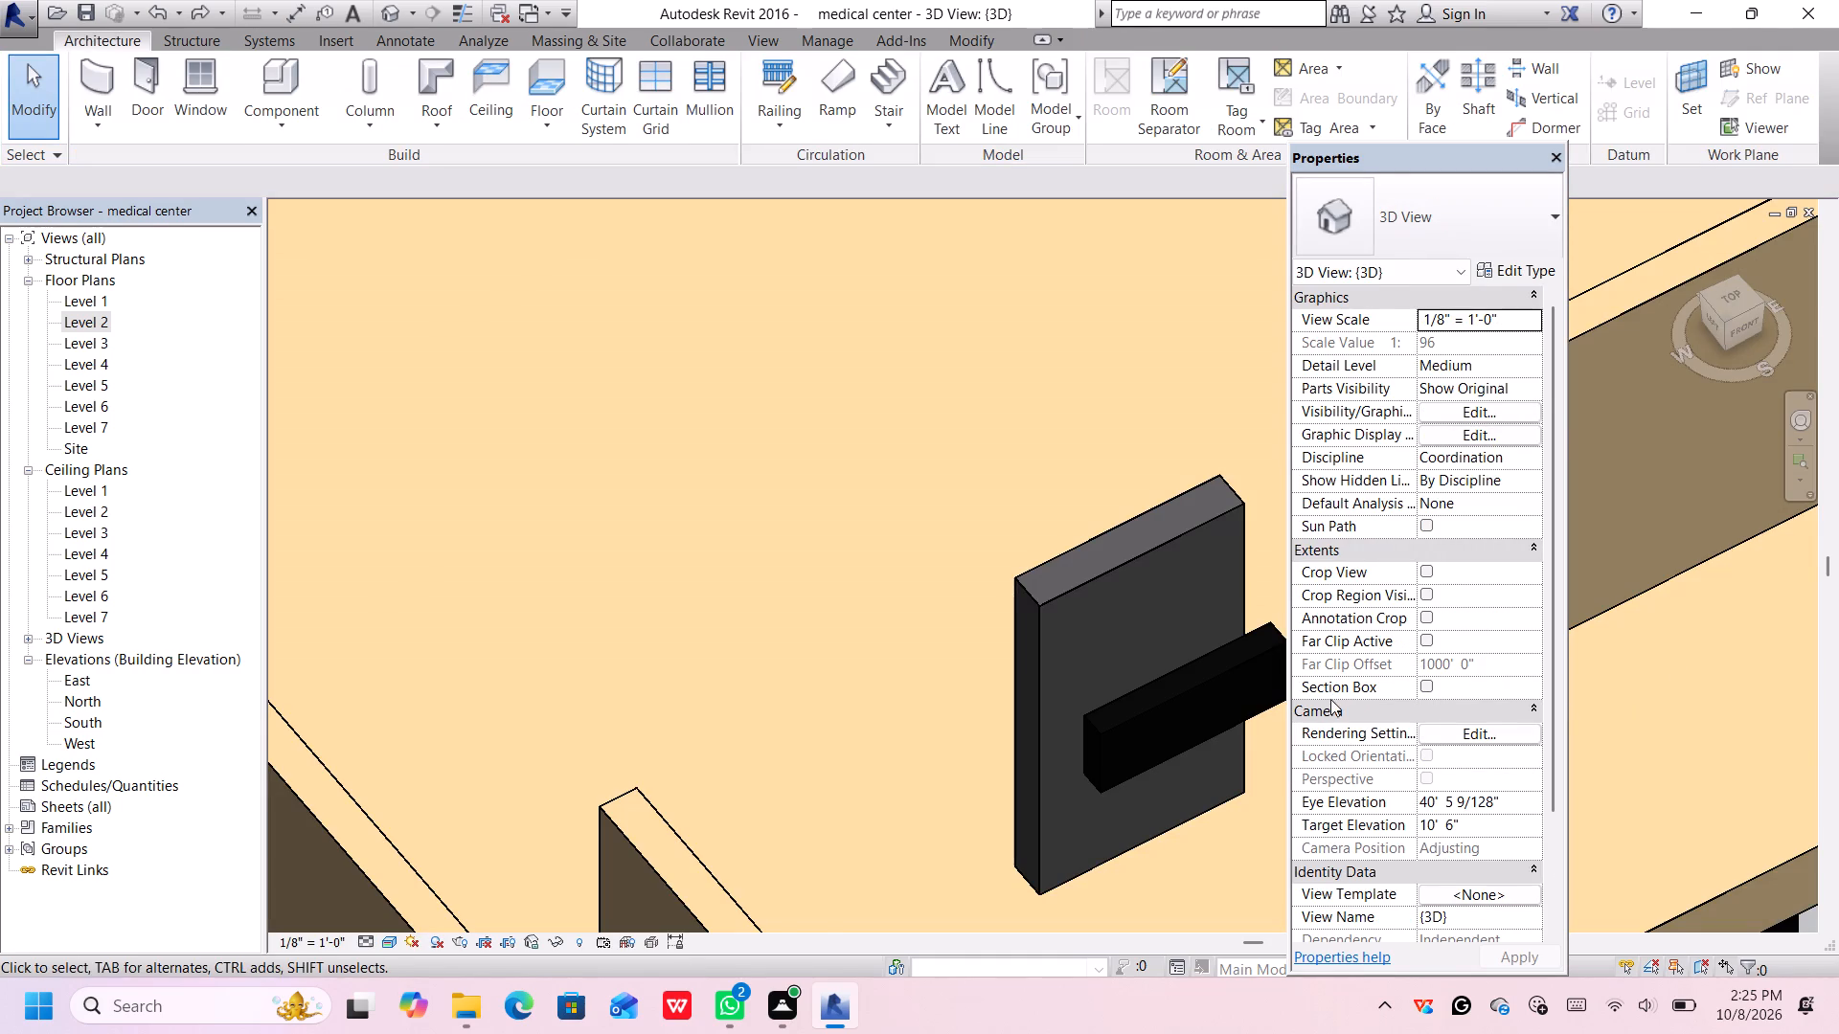
Start the Paint tool and save the project.
scroll(1292, 692, "down", 5)
scroll(1064, 686, "down", 1)
middle_click_drag(1054, 671, 970, 391)
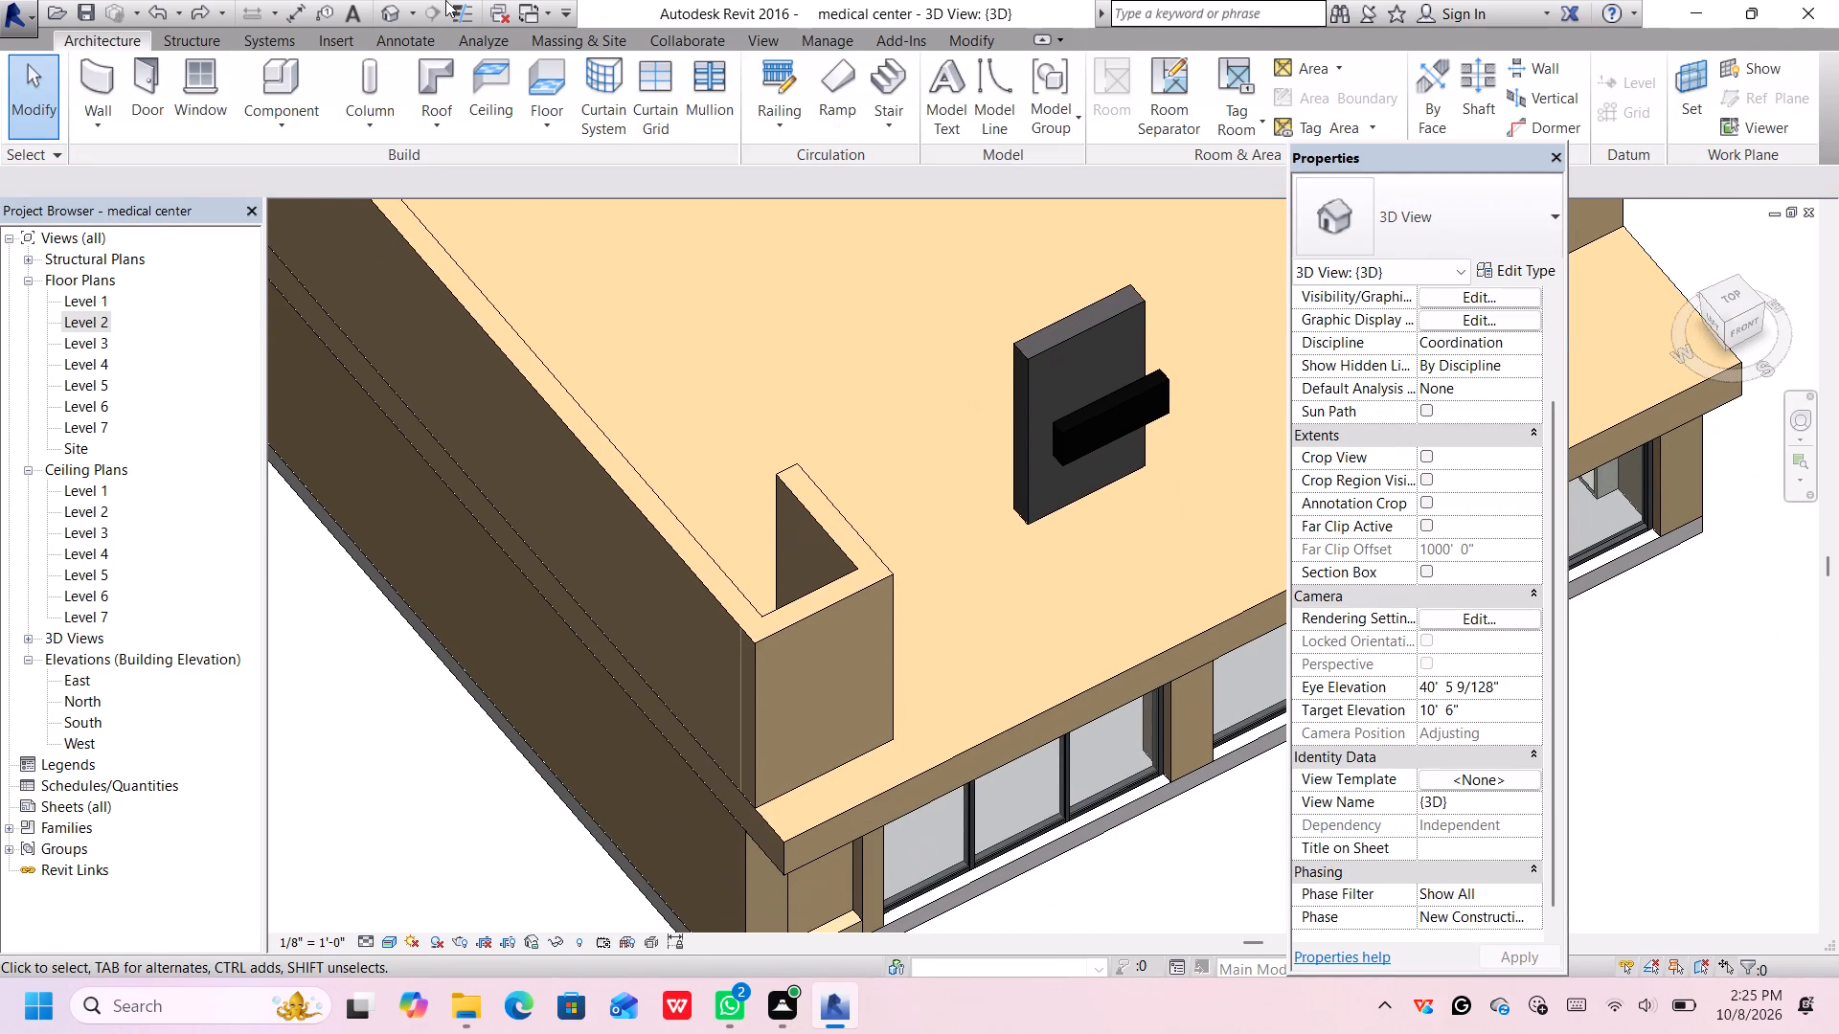
left_click(982, 39)
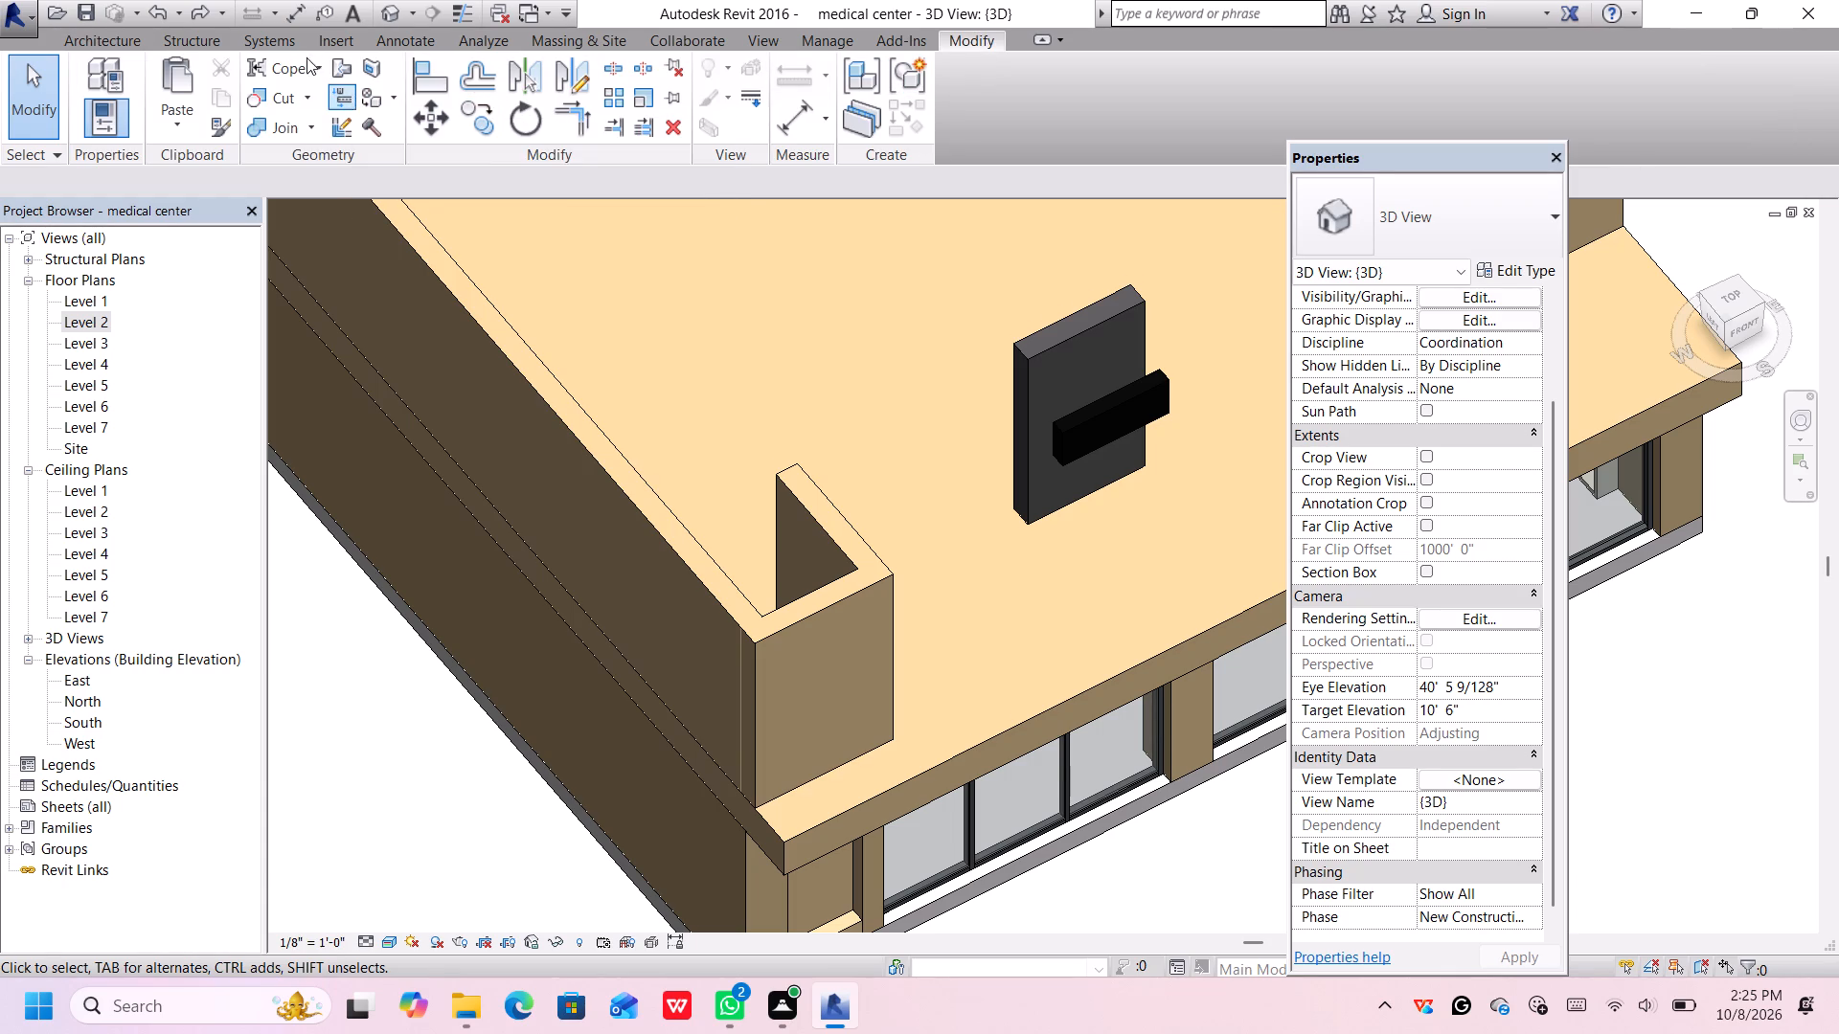
left_click(375, 97)
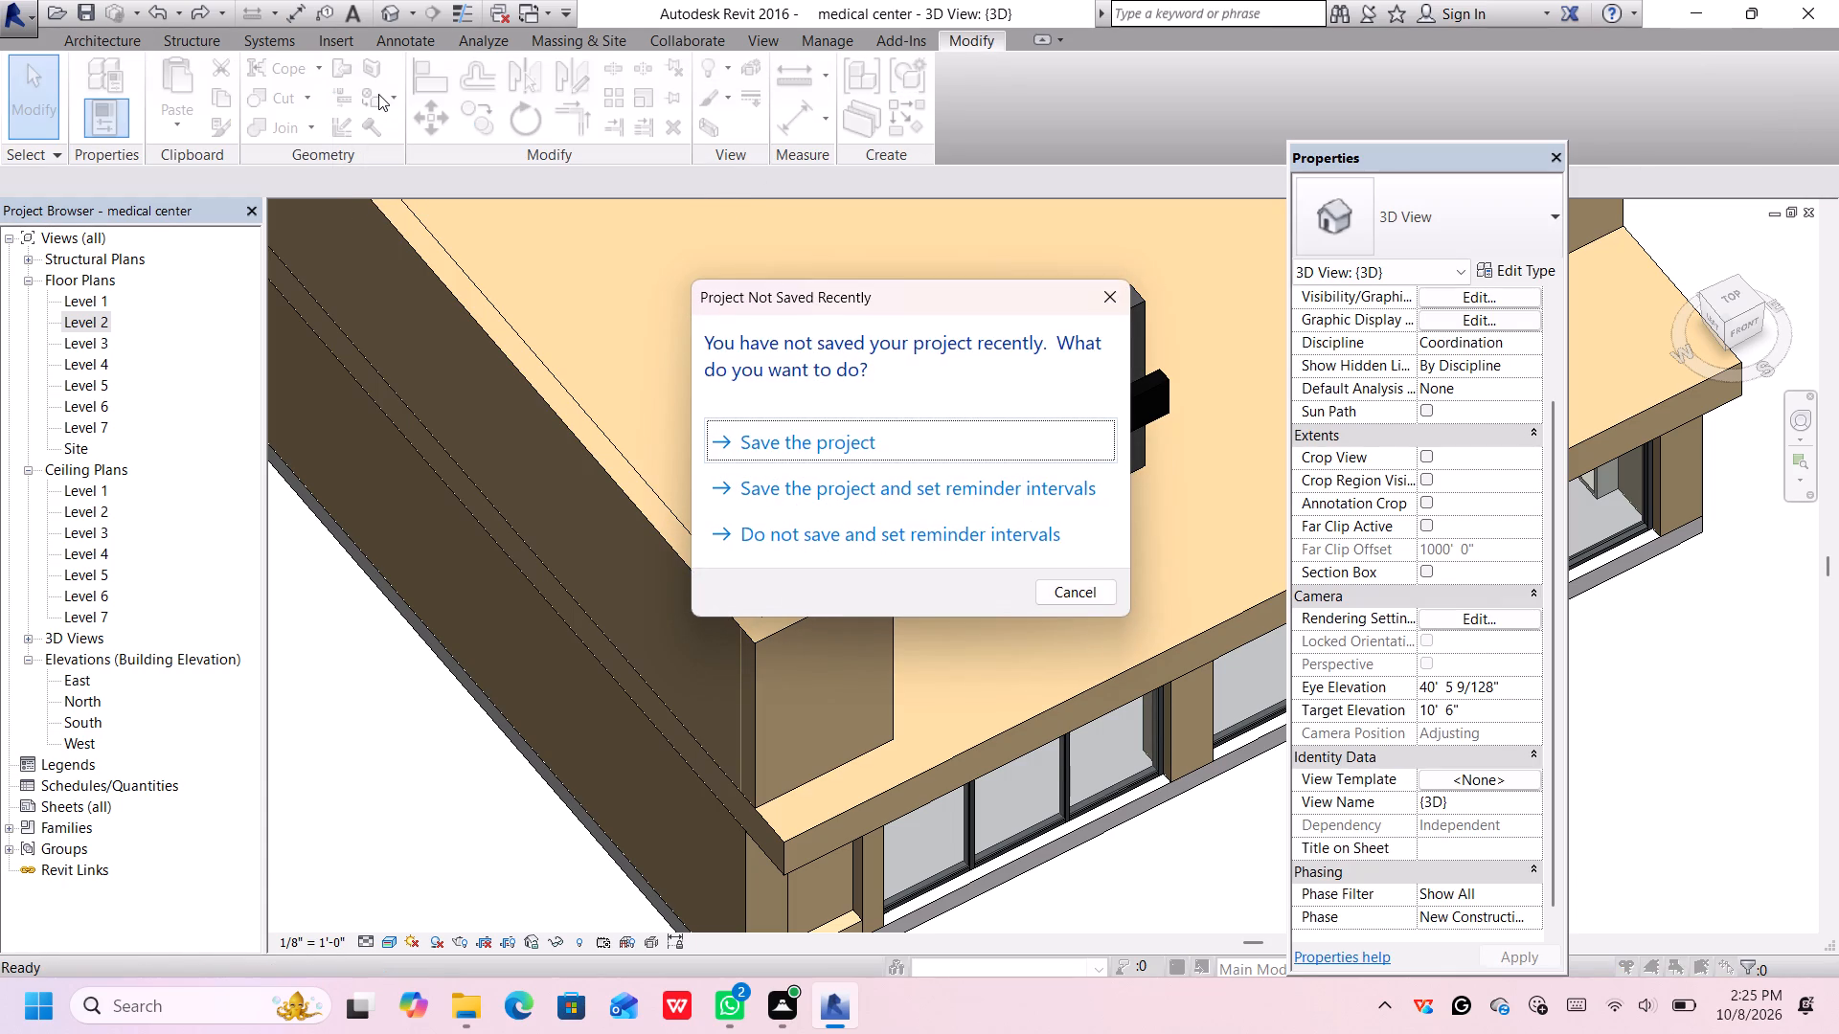
left_click(761, 430)
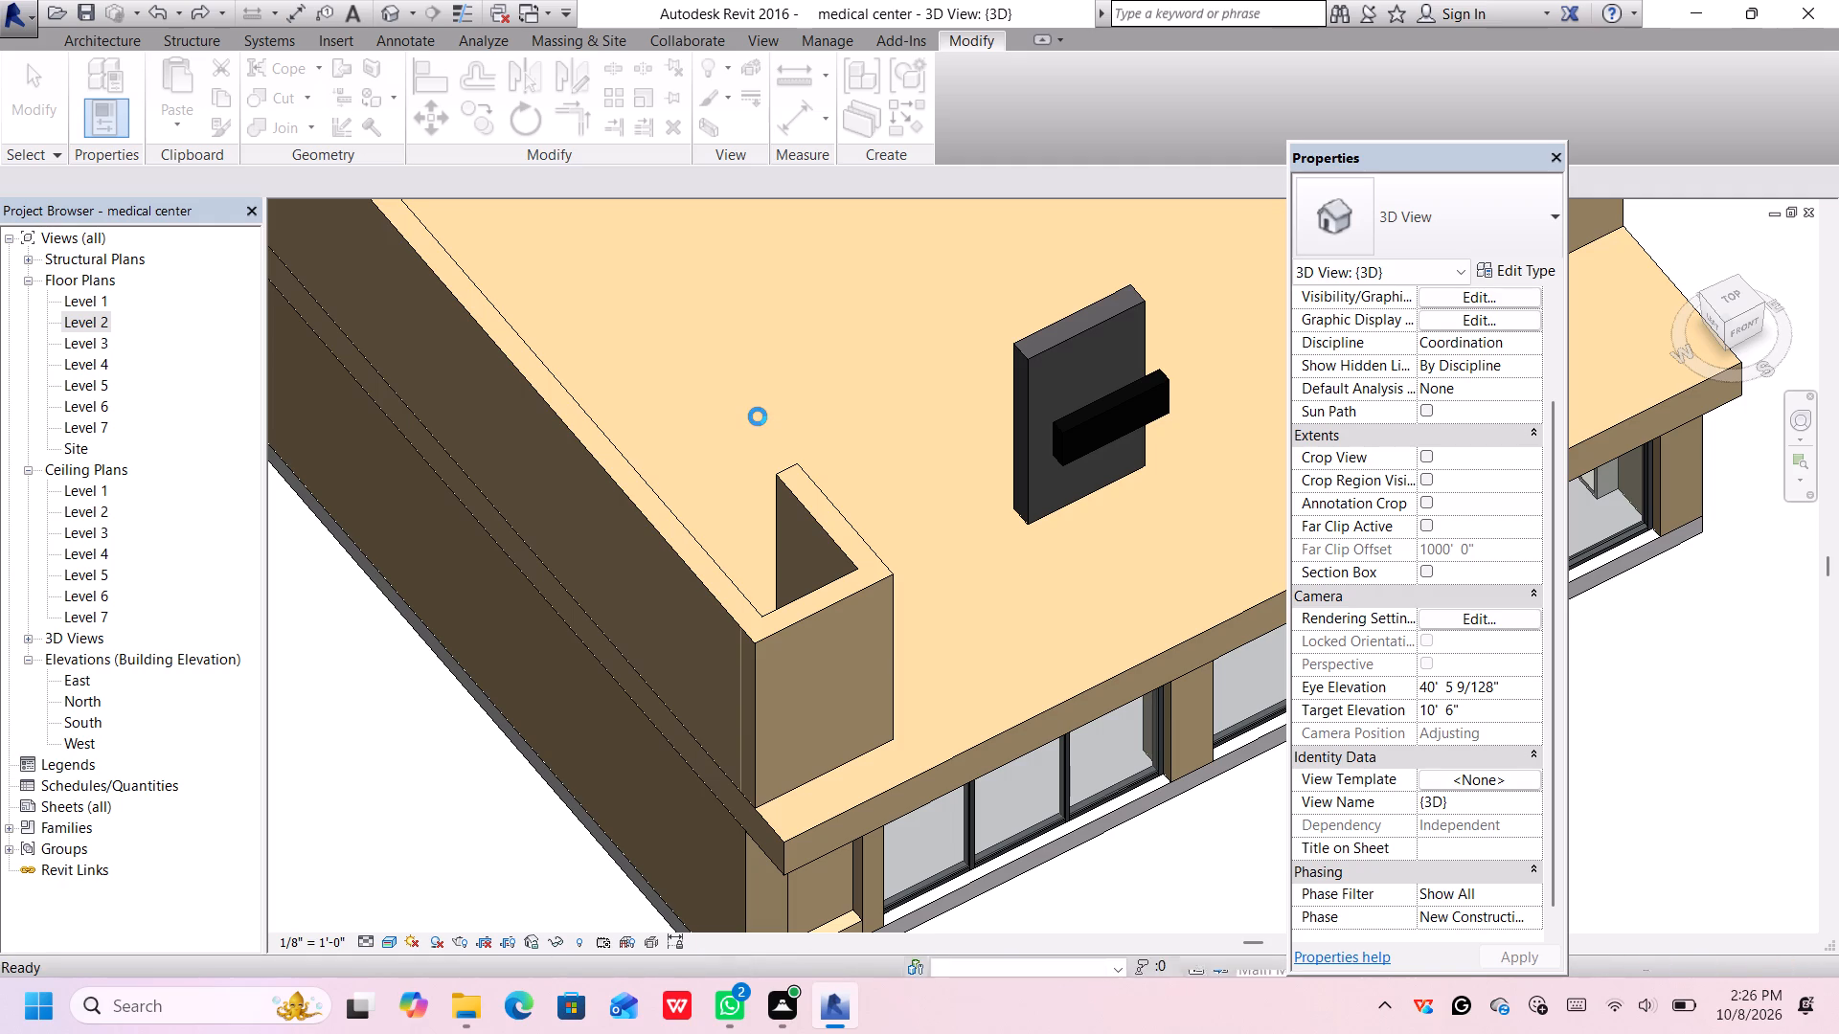
Paint the front face of the short front wall with the green Default Mass Zone material.
scroll(157, 325, "down", 3)
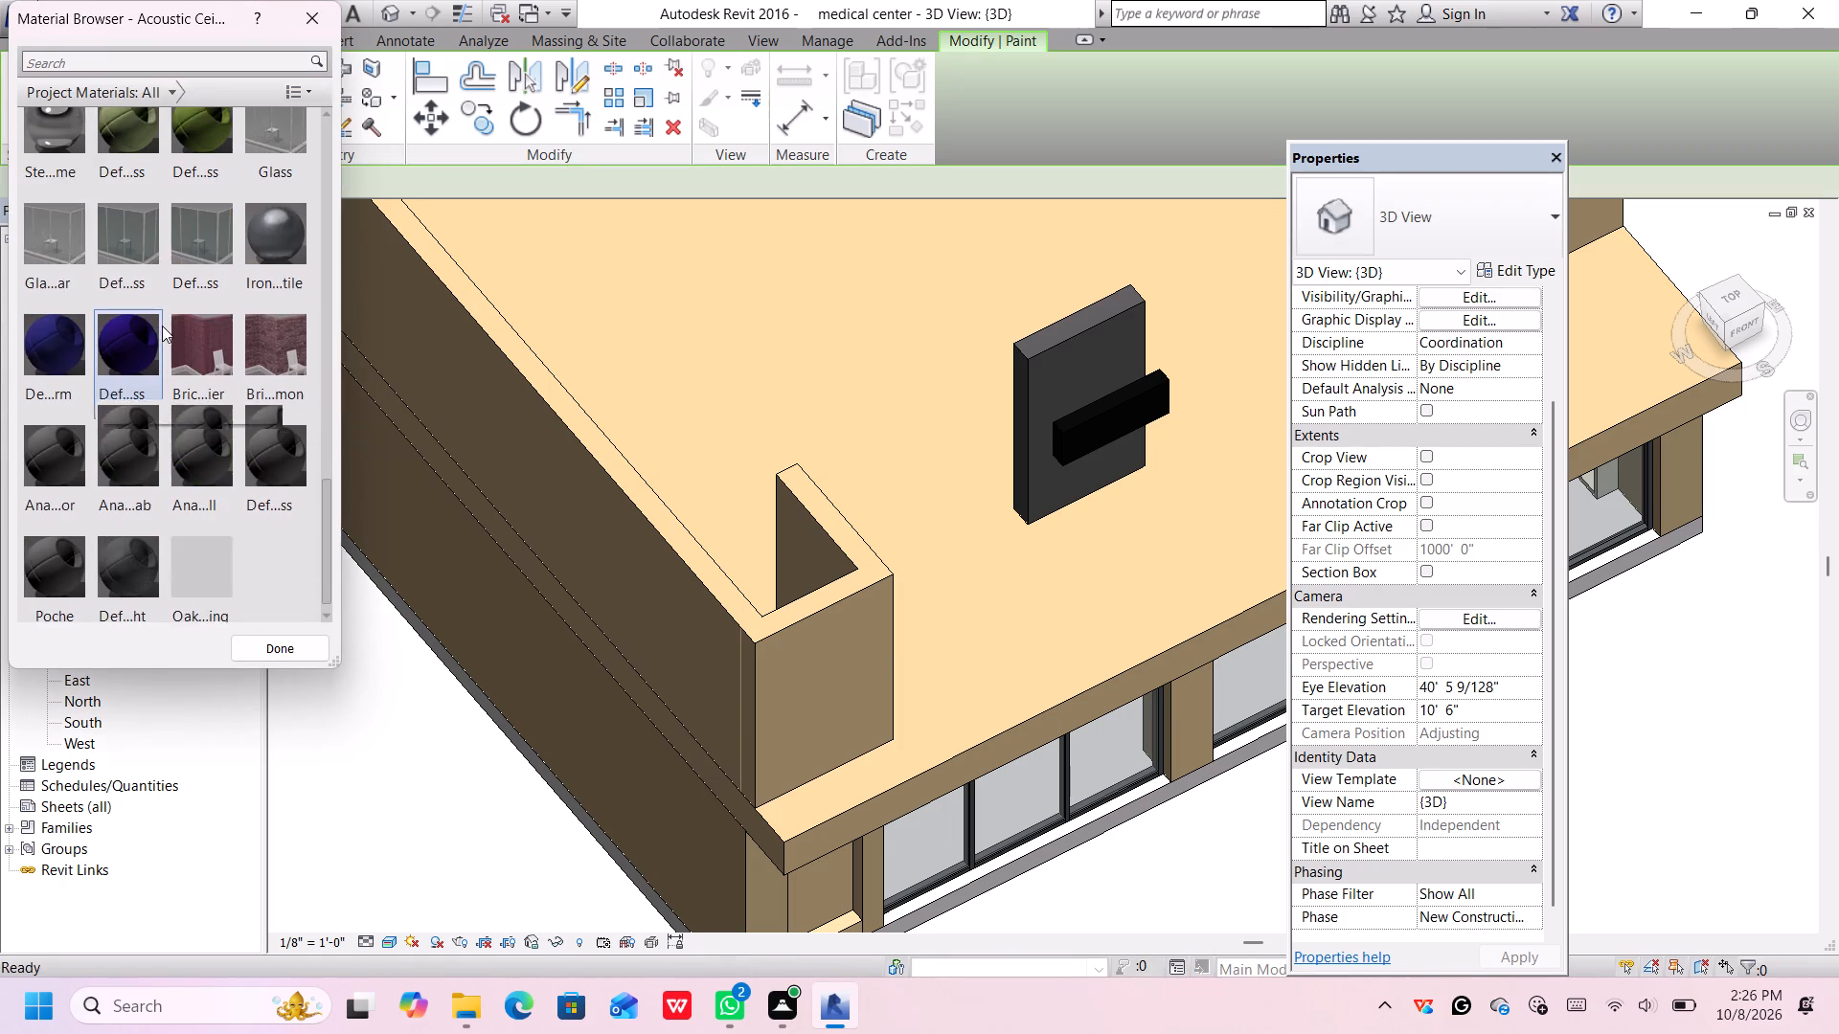
scroll(162, 321, "up", 2)
scroll(164, 320, "down", 2)
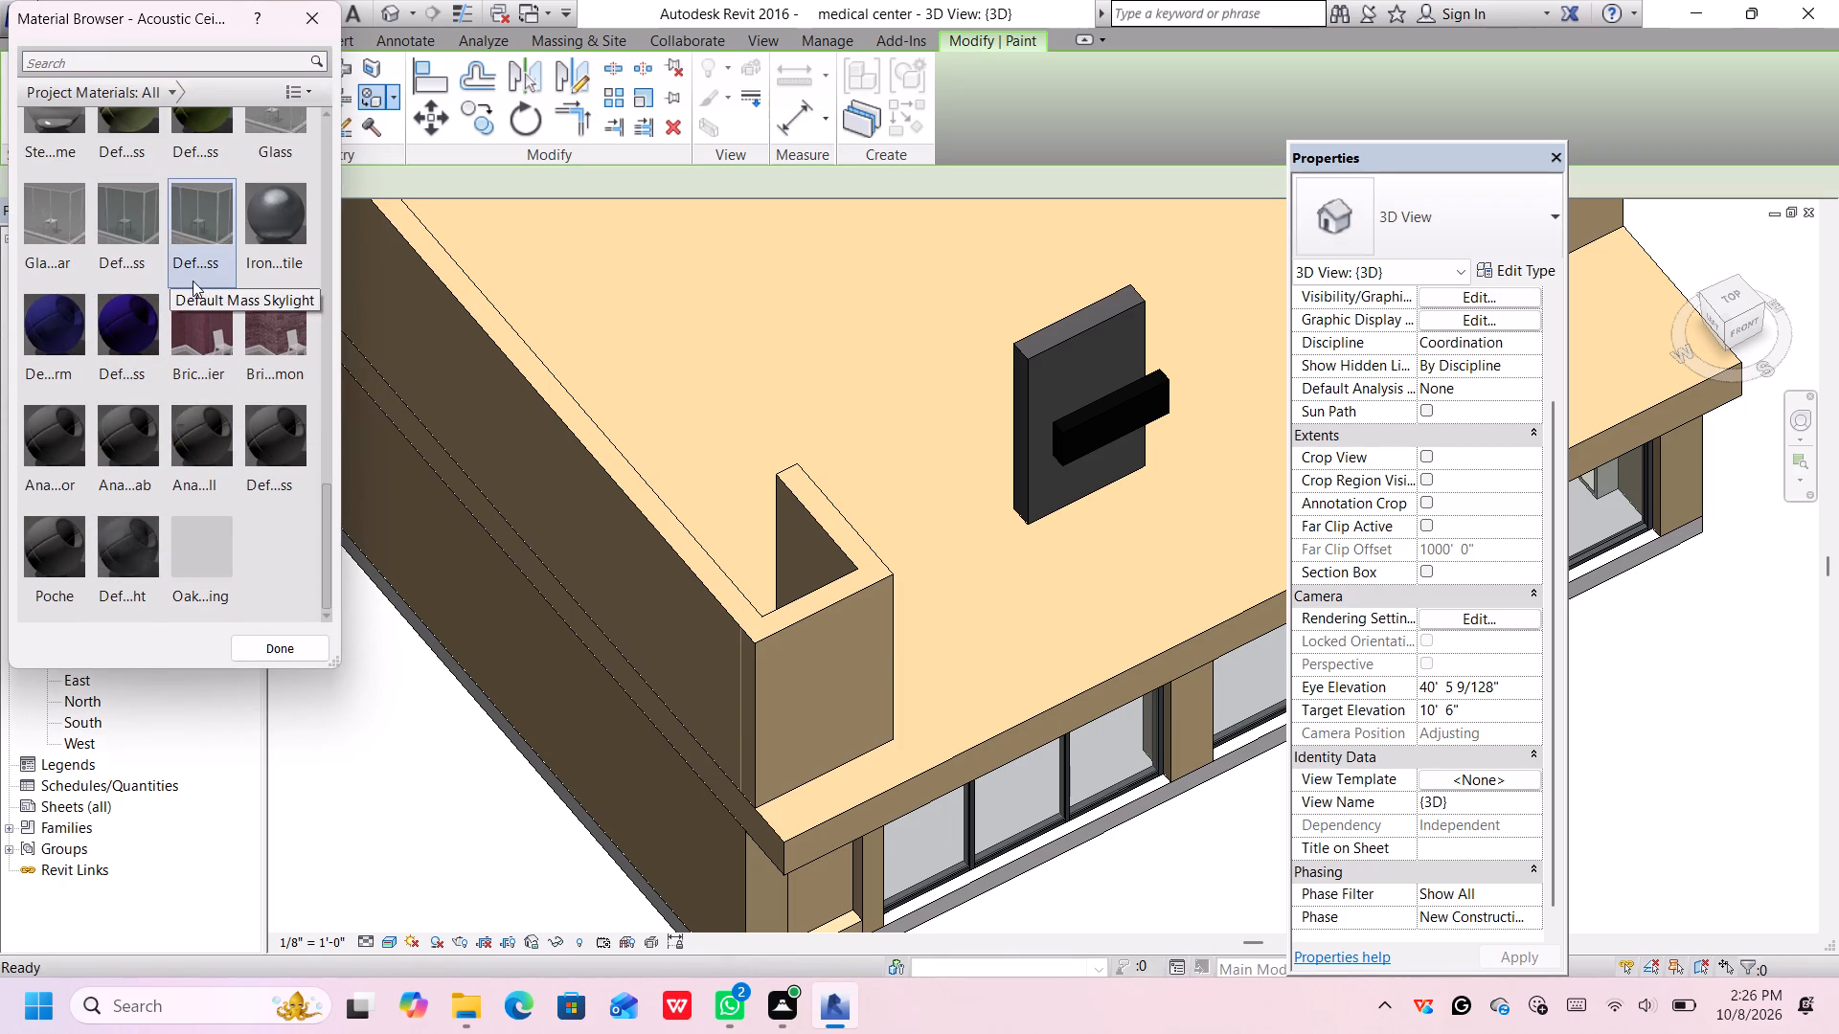
scroll(140, 397, "down", 3)
scroll(140, 399, "up", 1)
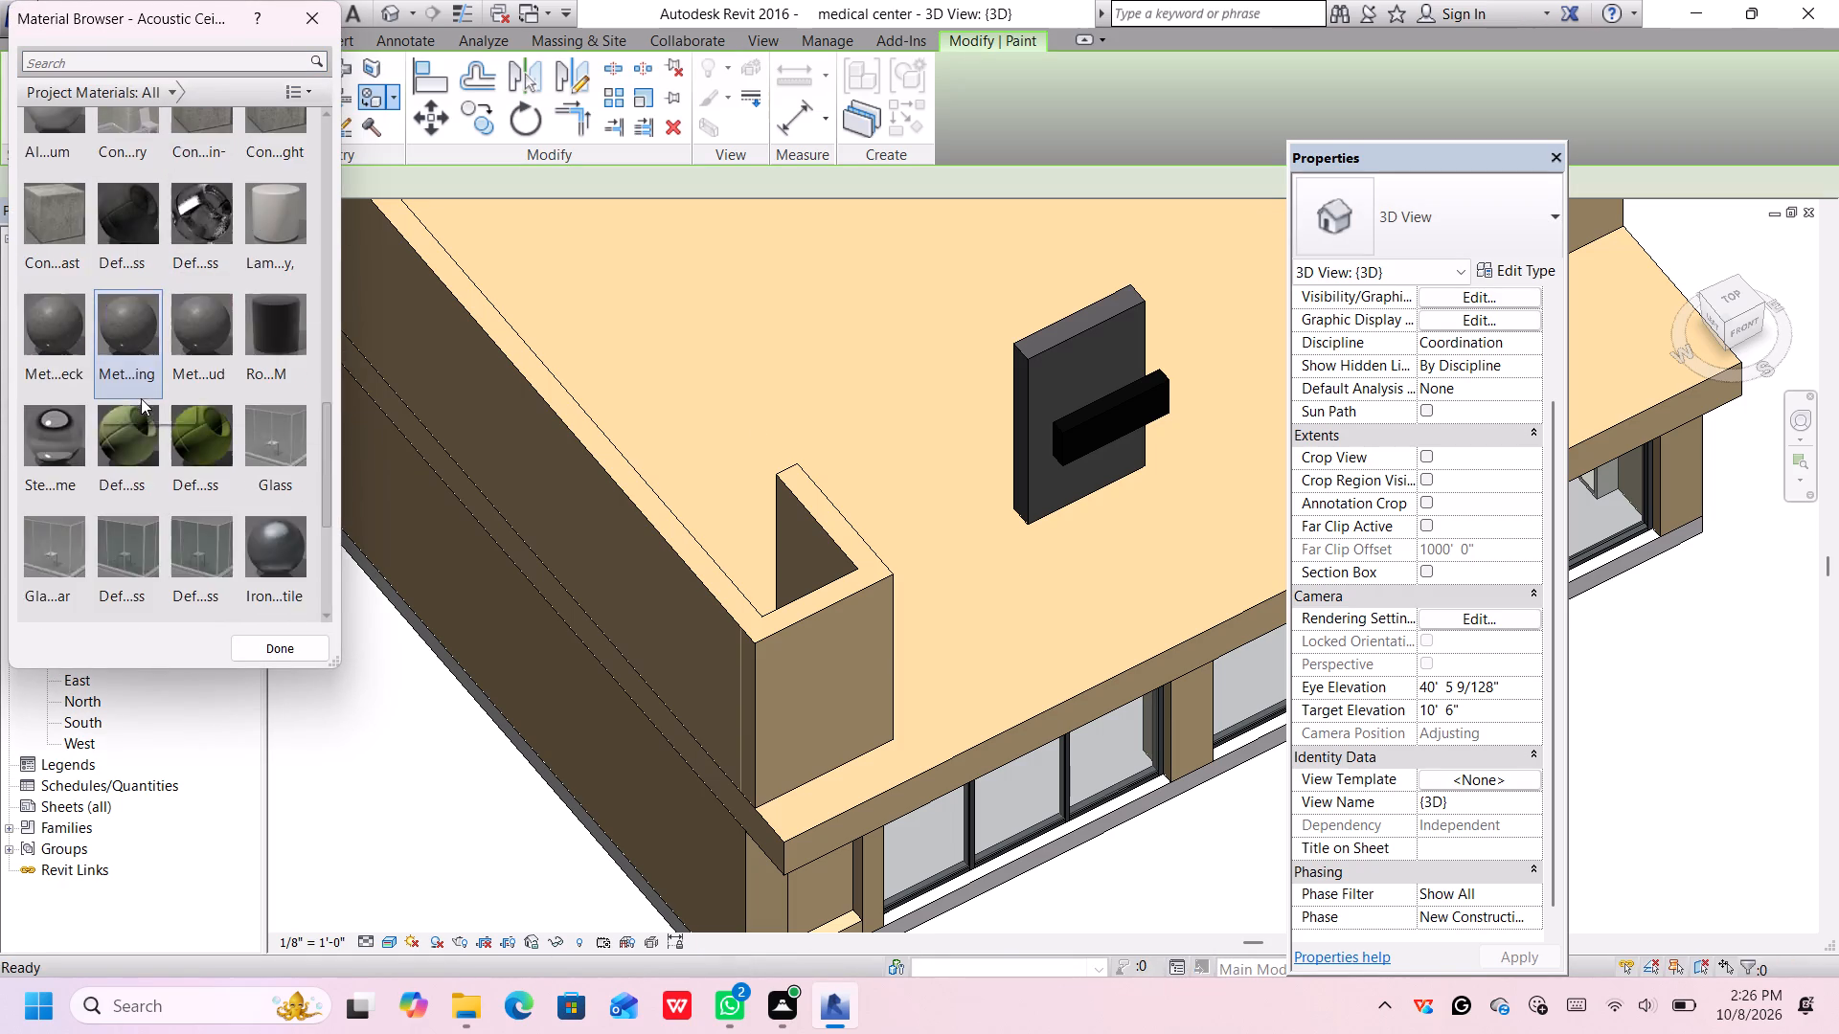
scroll(141, 396, "down", 4)
scroll(154, 419, "up", 2)
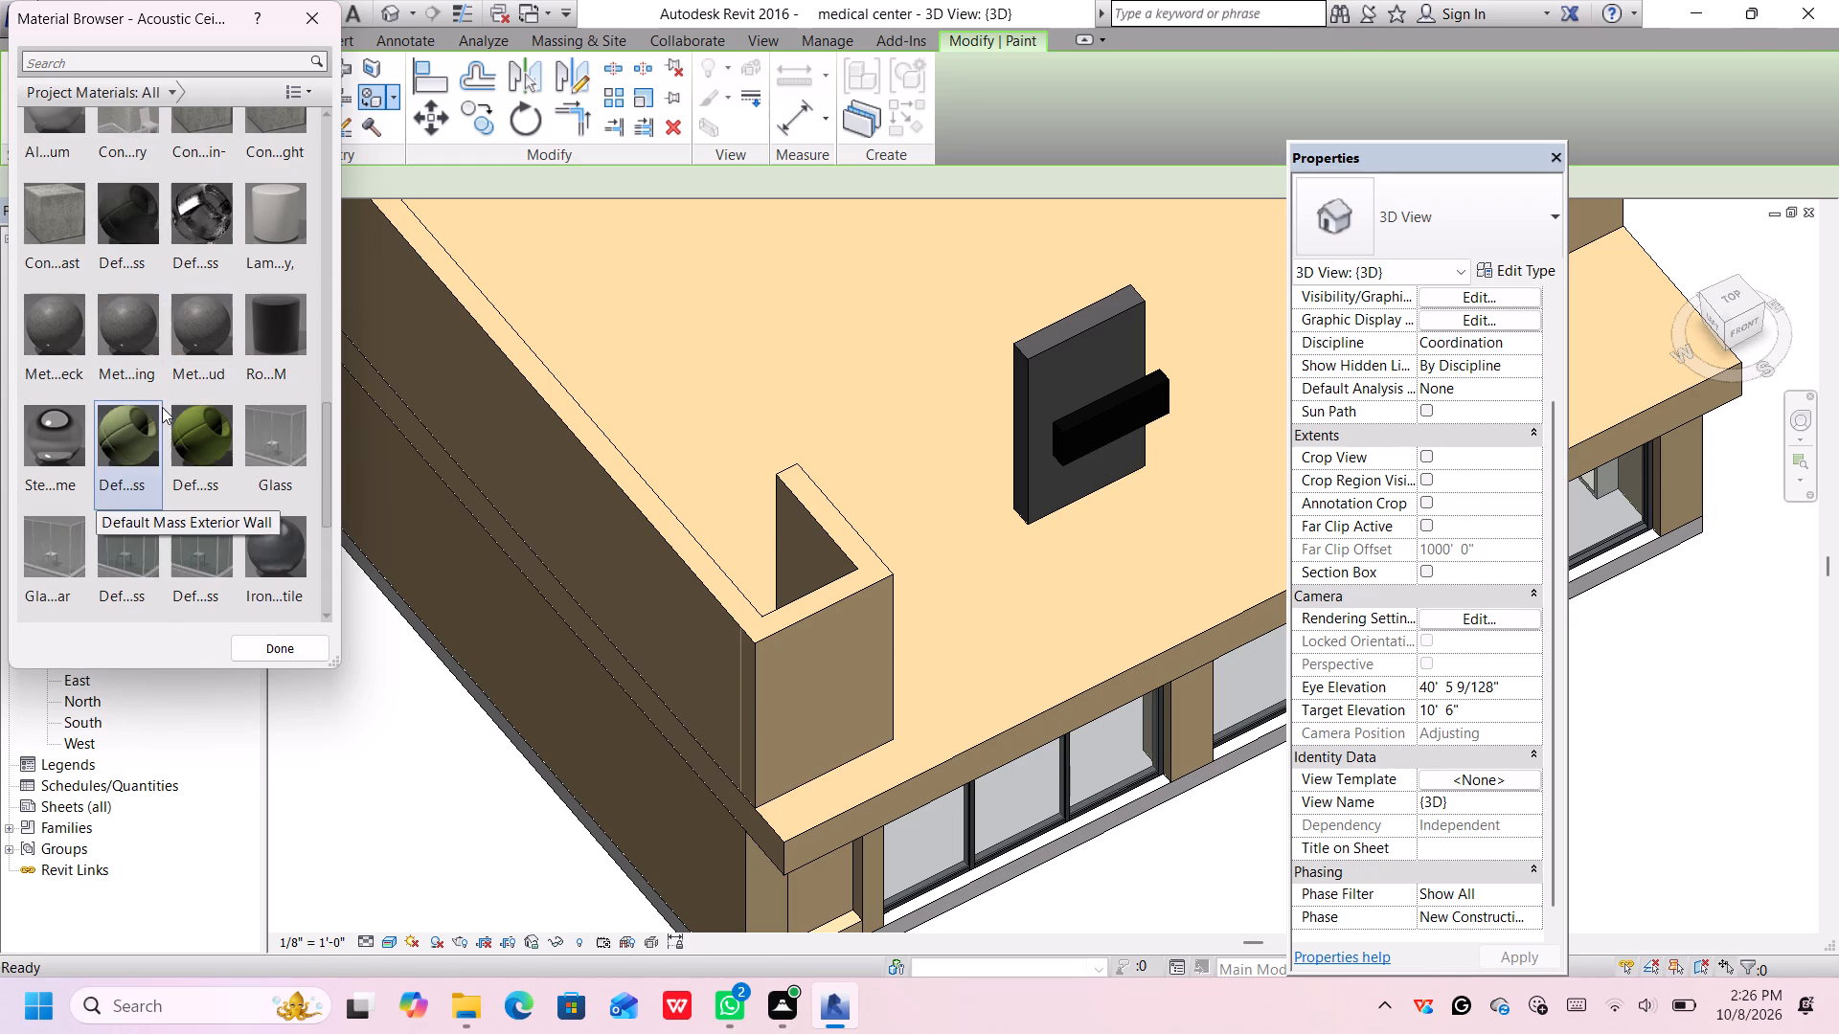
scroll(207, 416, "up", 3)
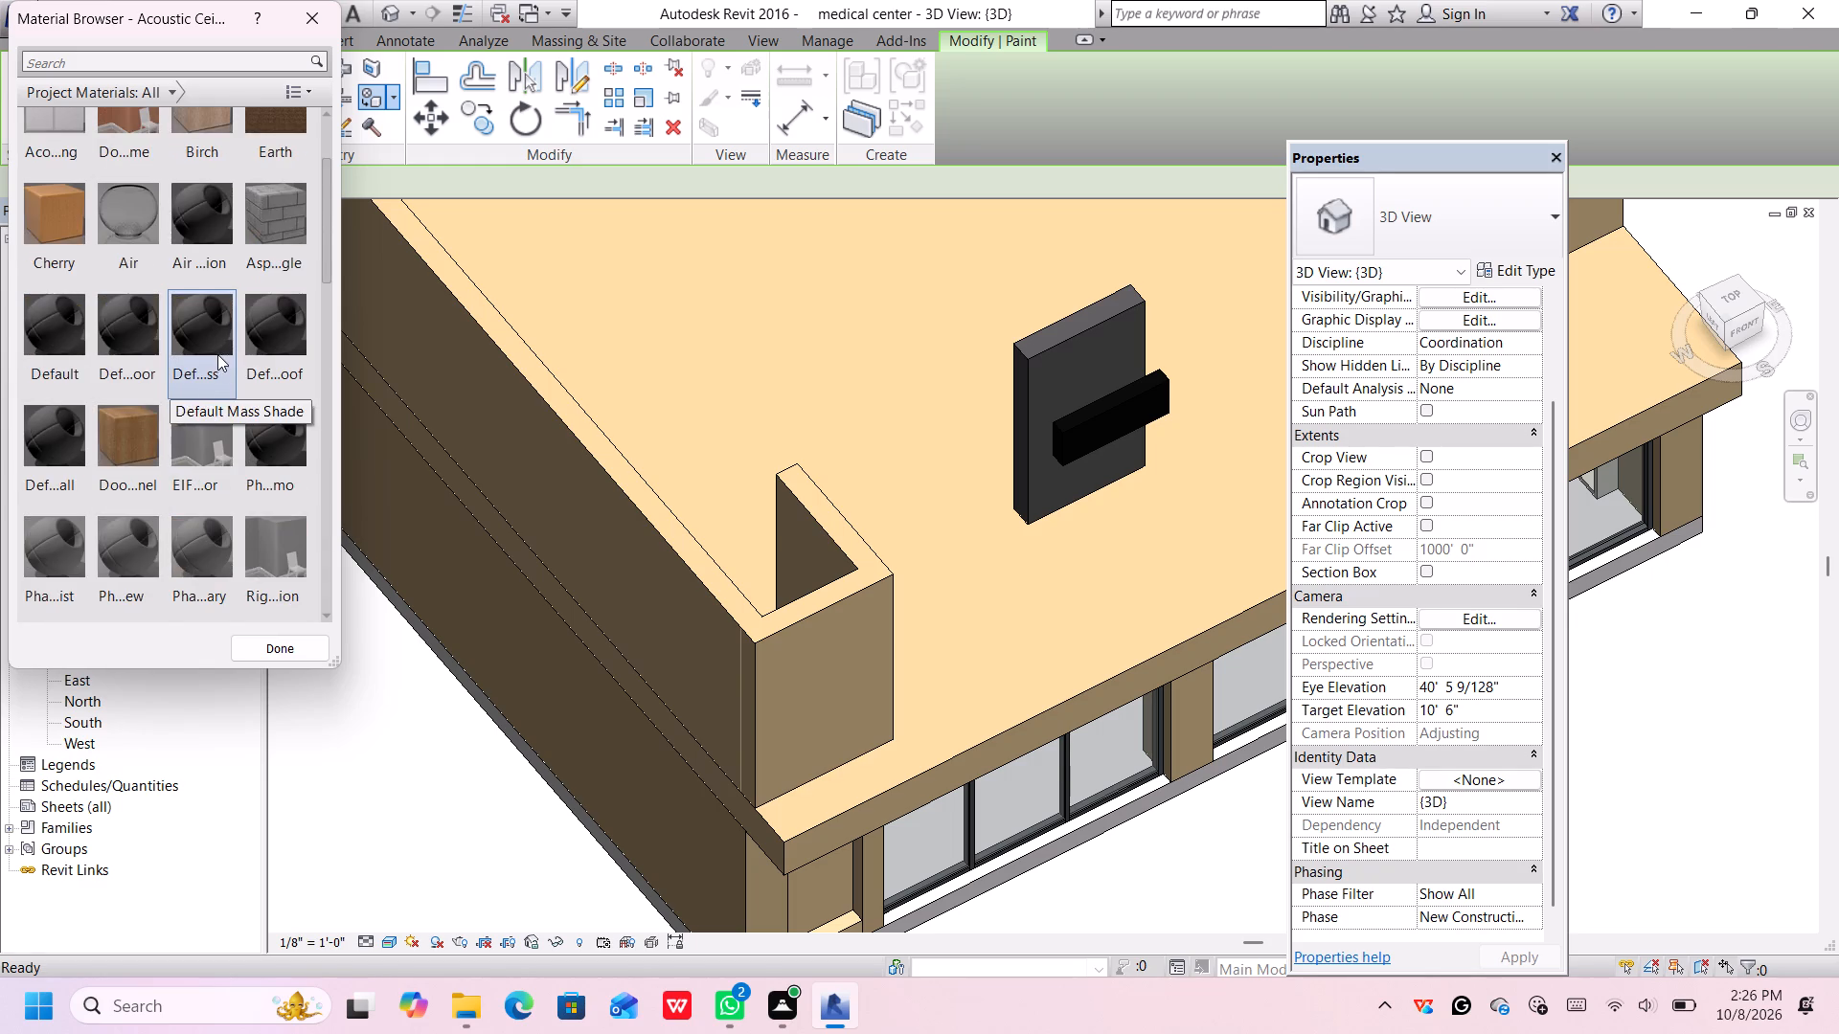
scroll(217, 354, "up", 7)
scroll(217, 355, "down", 4)
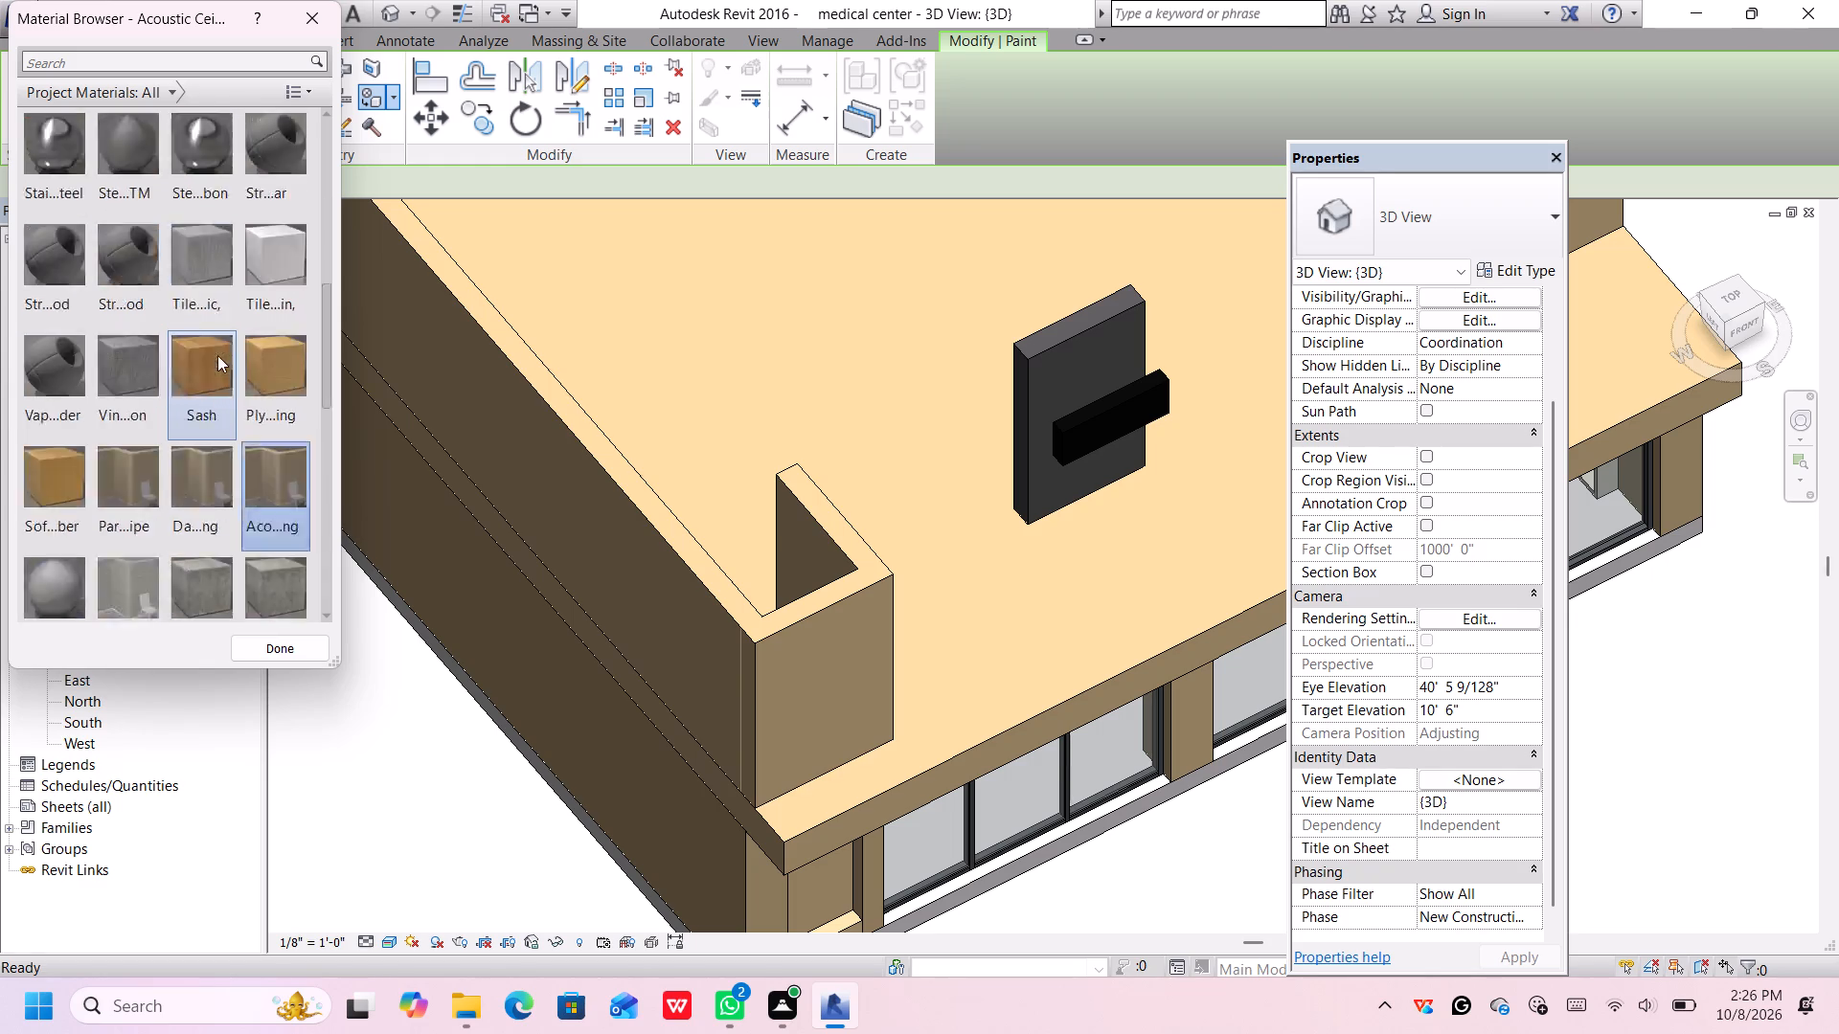
scroll(217, 355, "down", 2)
scroll(217, 356, "up", 2)
scroll(217, 356, "down", 1)
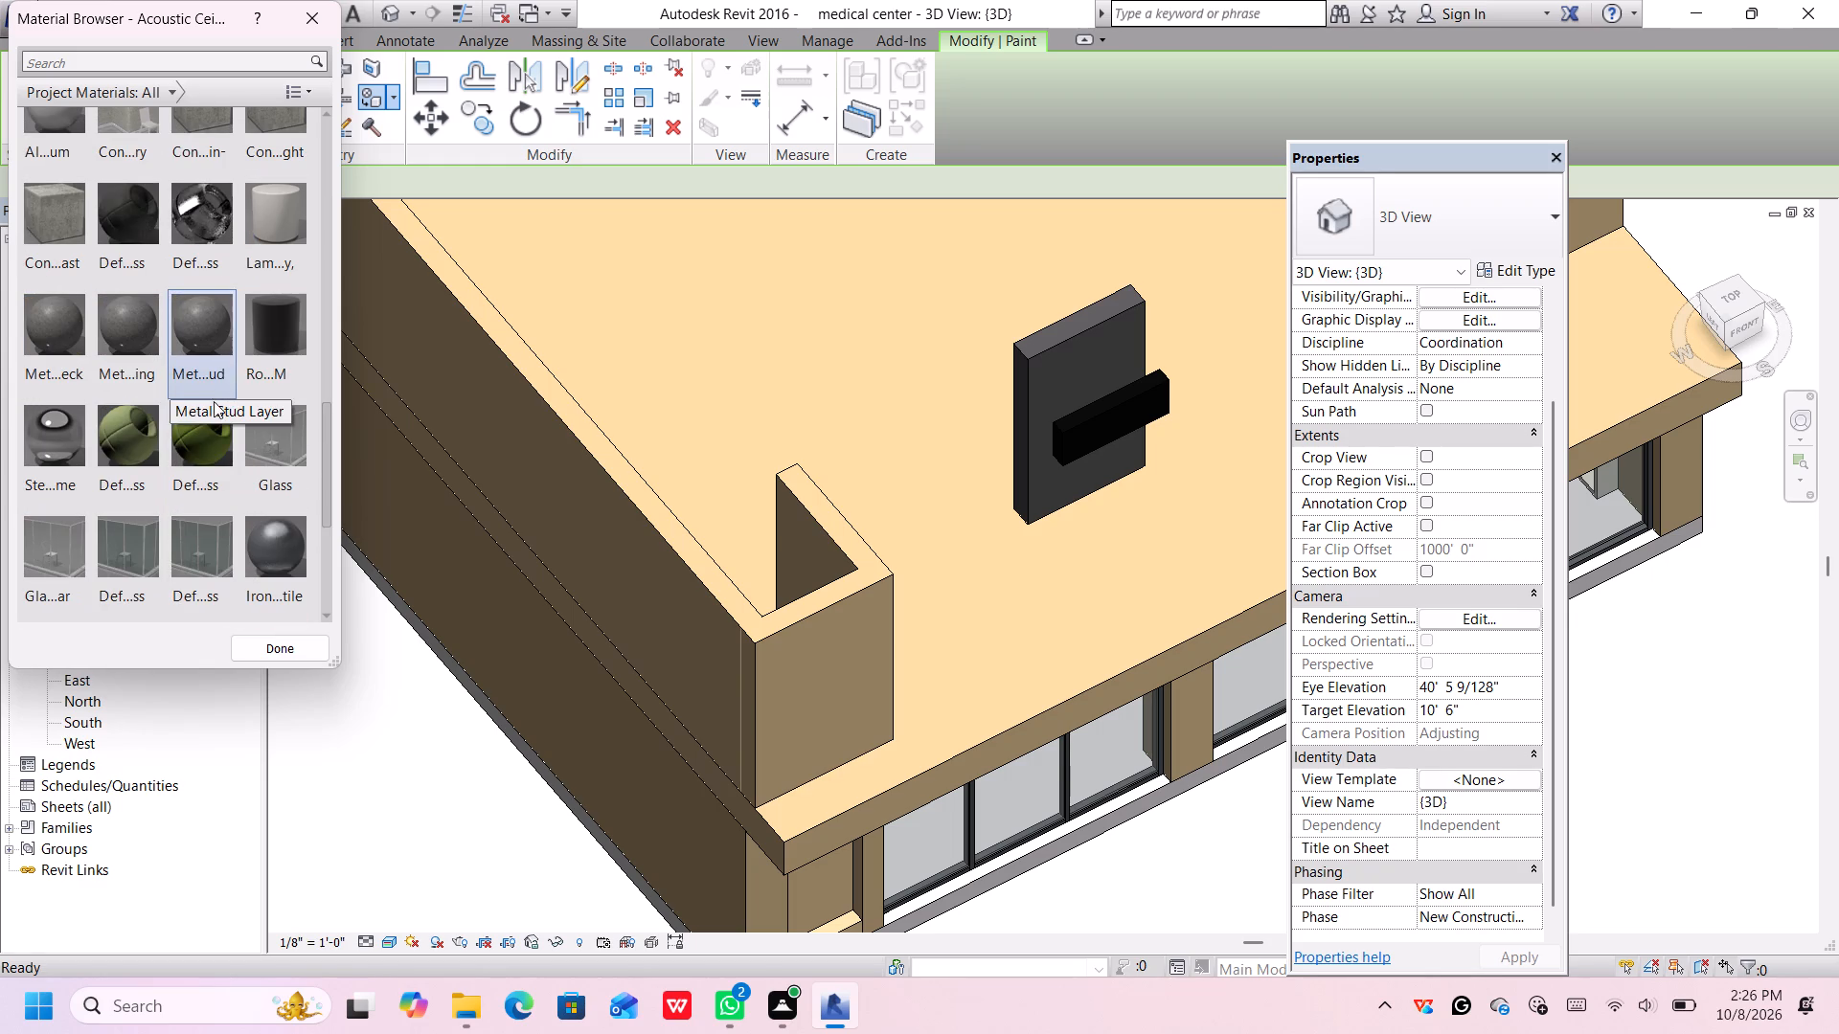
left_click(202, 436)
left_click(1056, 374)
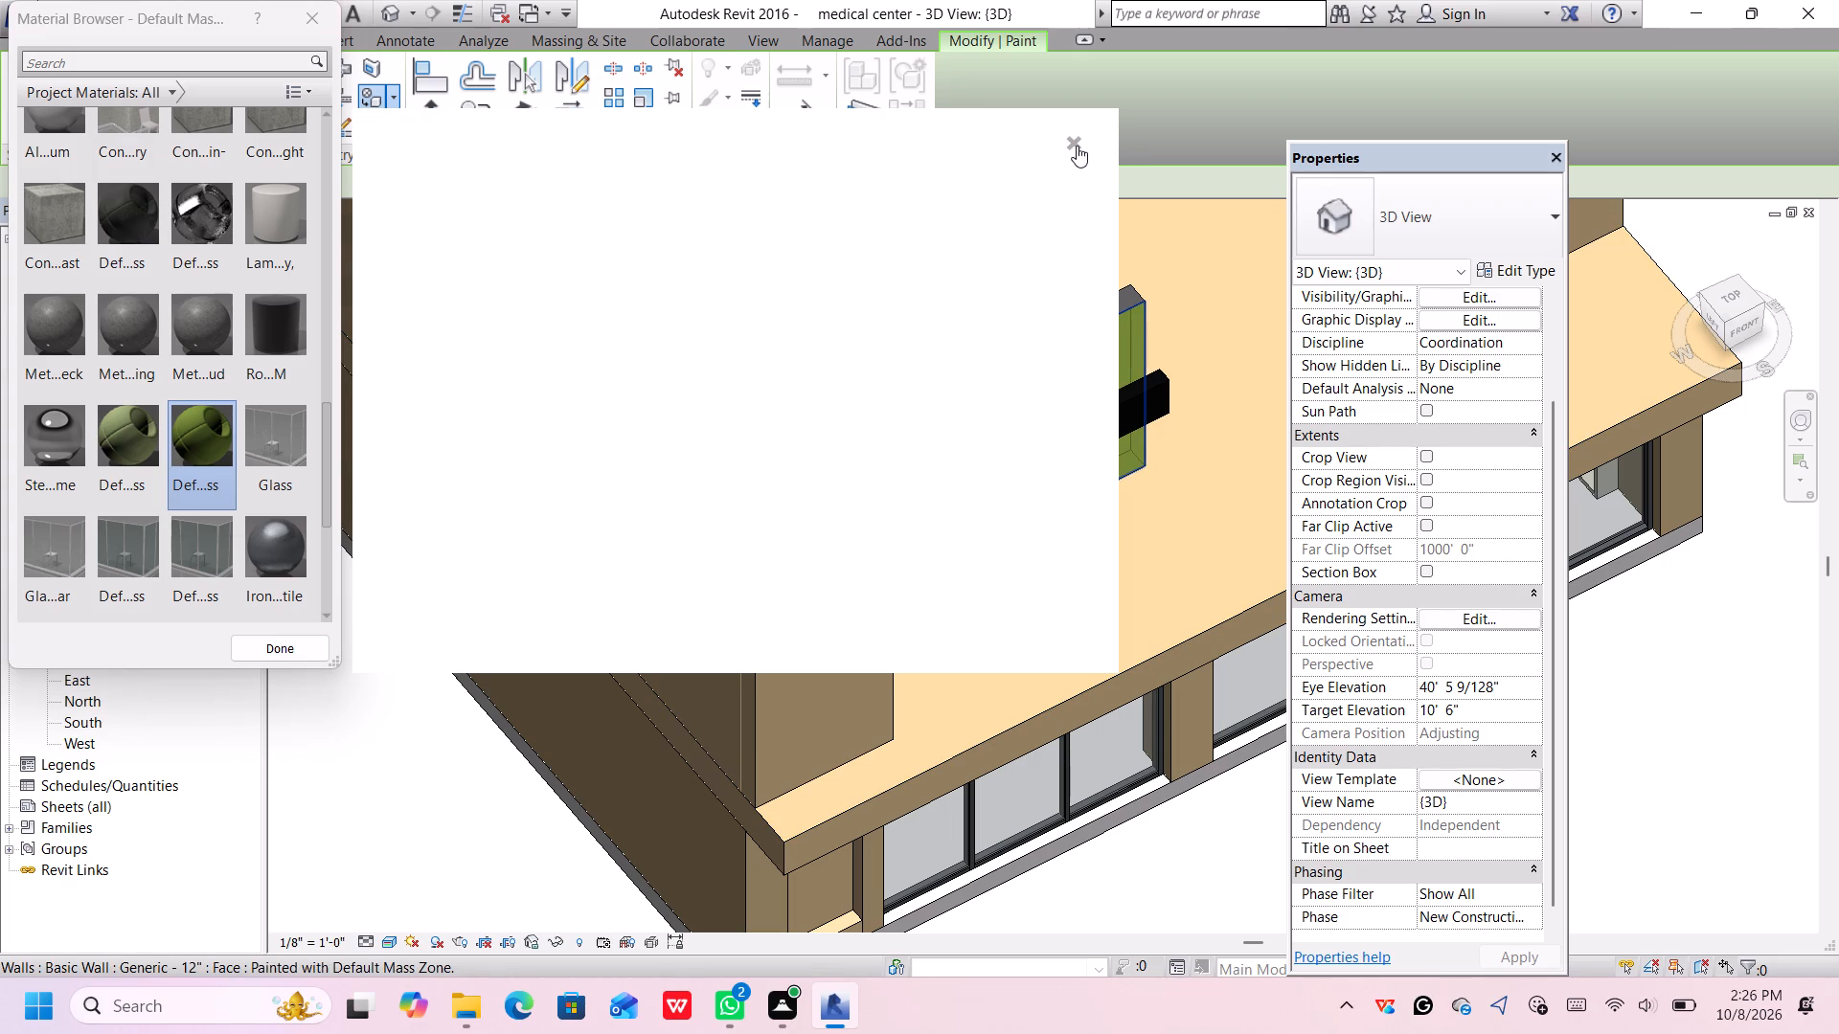
left_click(1077, 145)
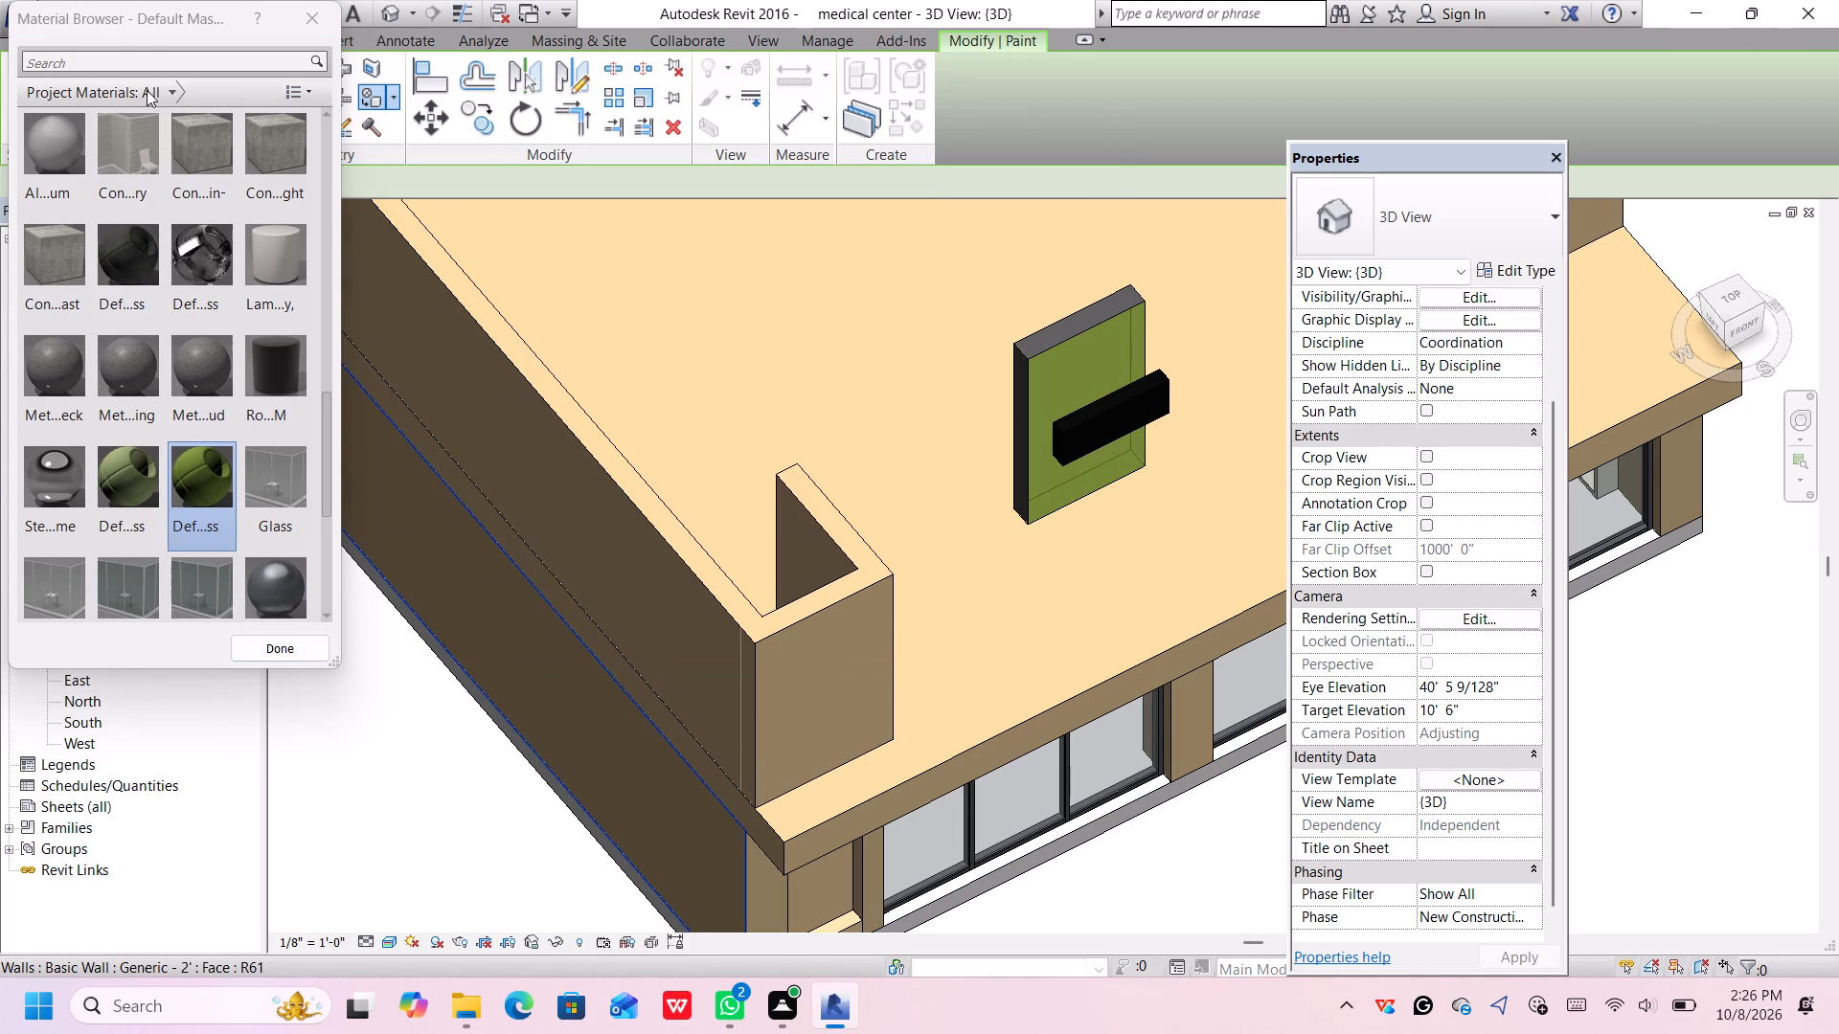
Browse the project materials by category, checking Glass, Metal, Masonry, Paint, Plastic, System and Concrete for a wall finish.
left_click(170, 85)
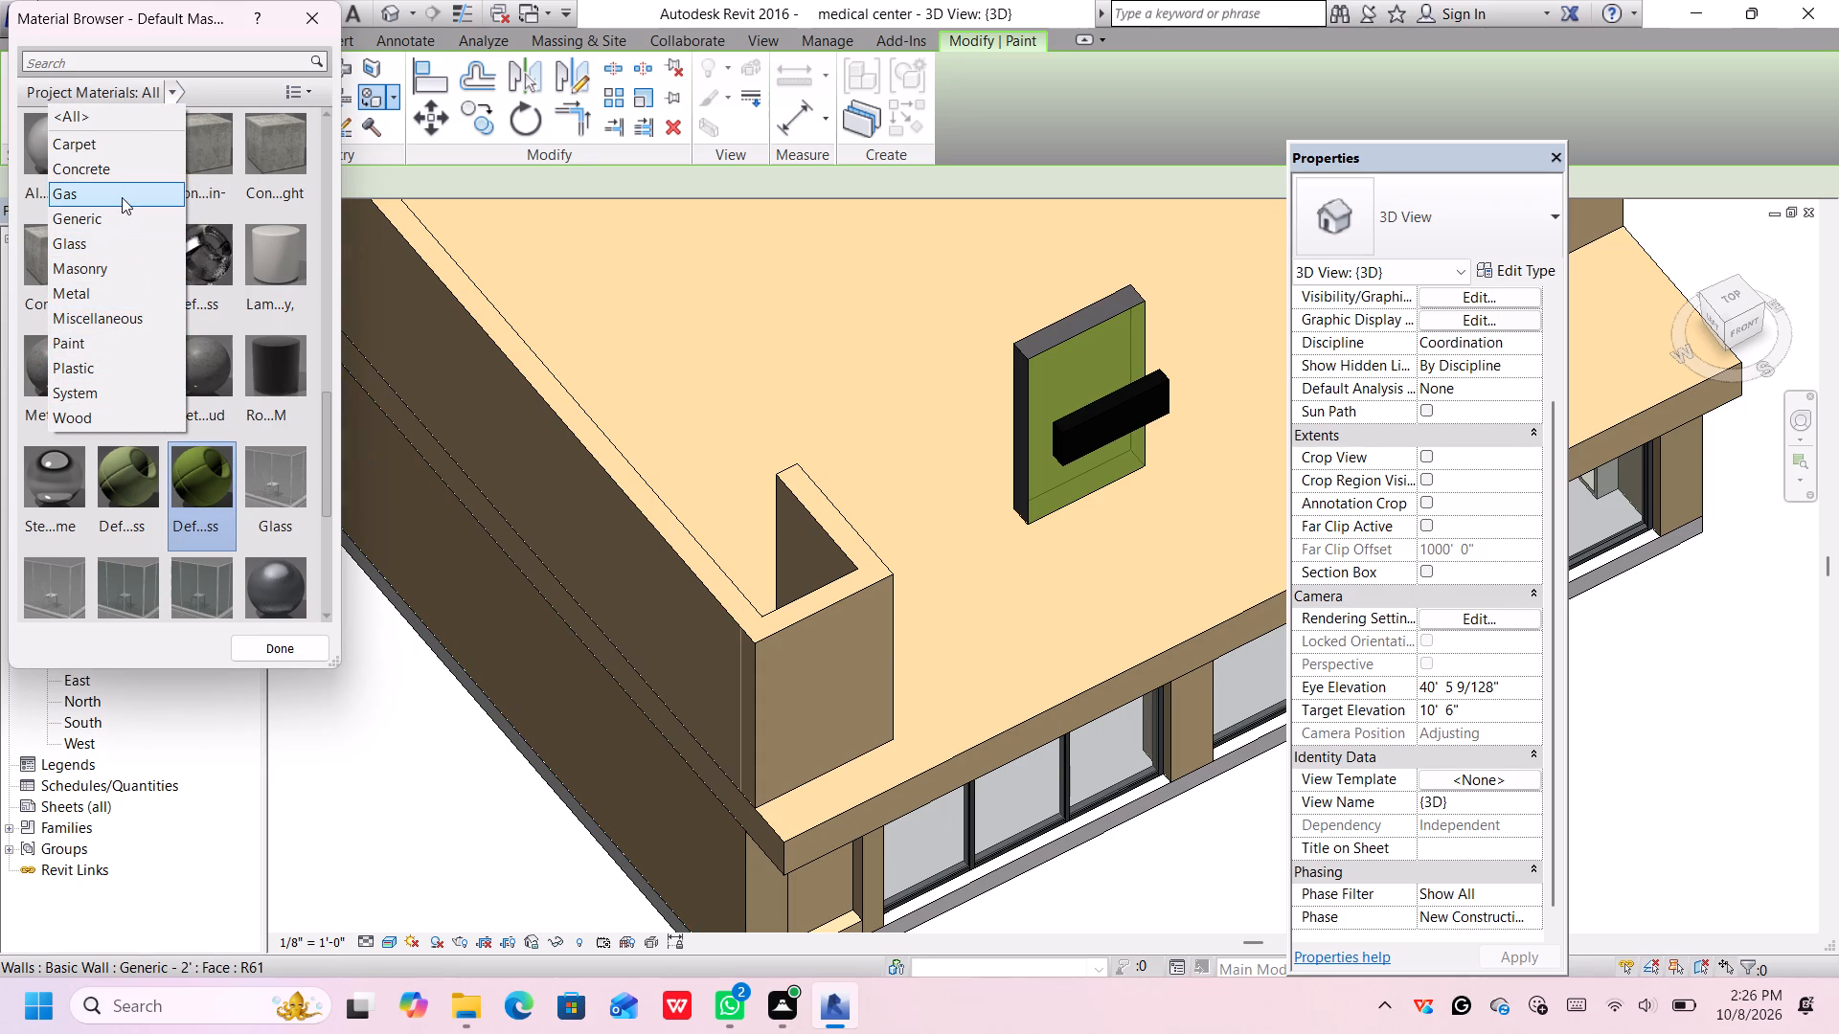
left_click(129, 238)
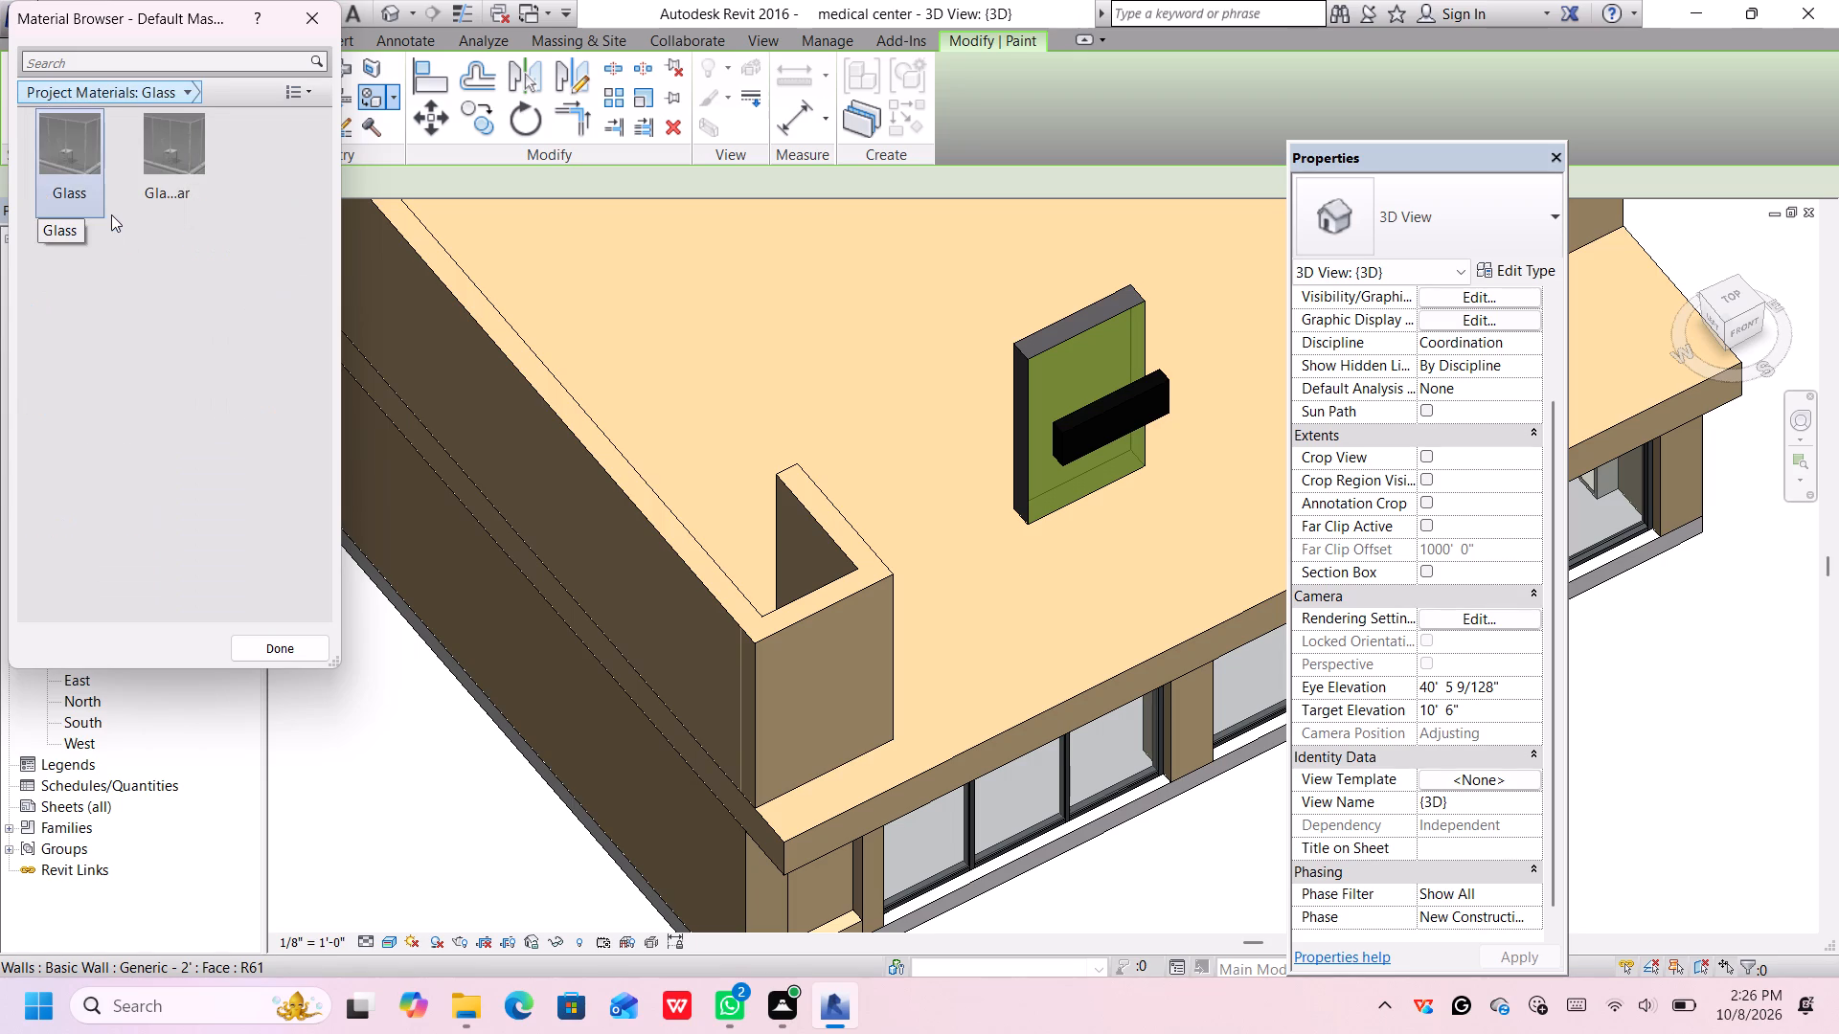
left_click(193, 89)
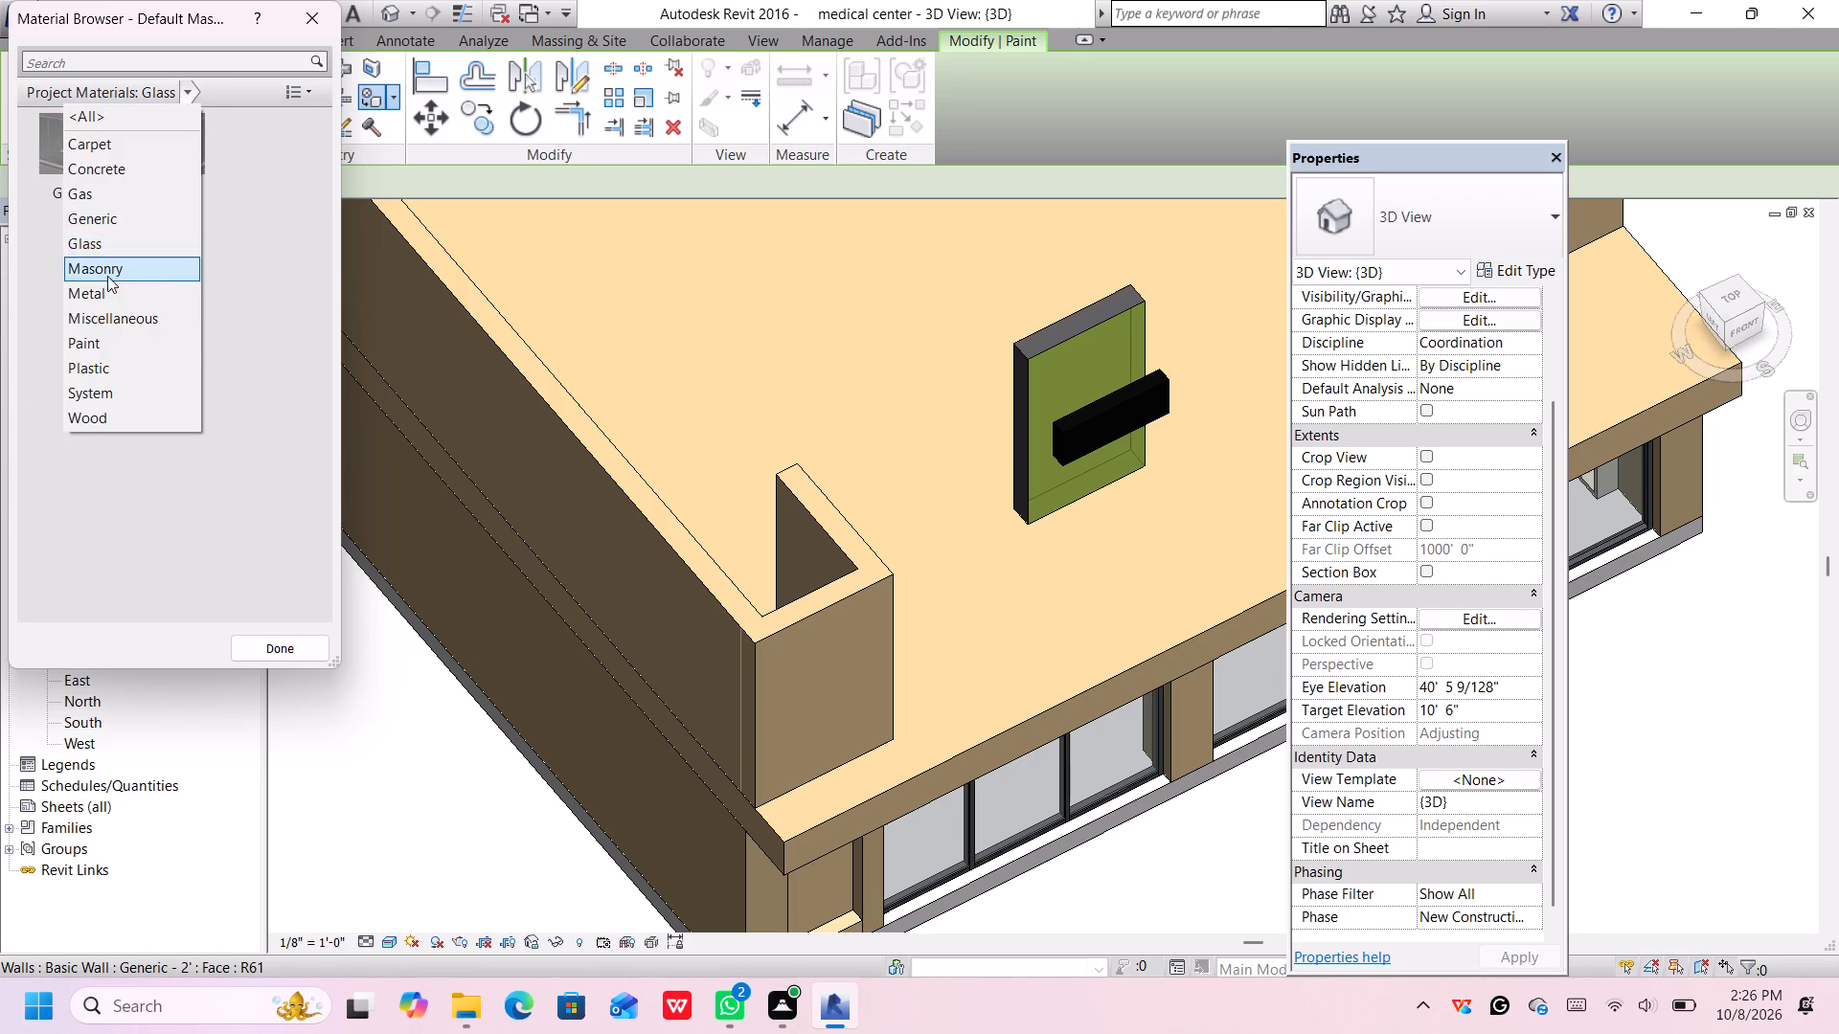
left_click(132, 302)
left_click(190, 93)
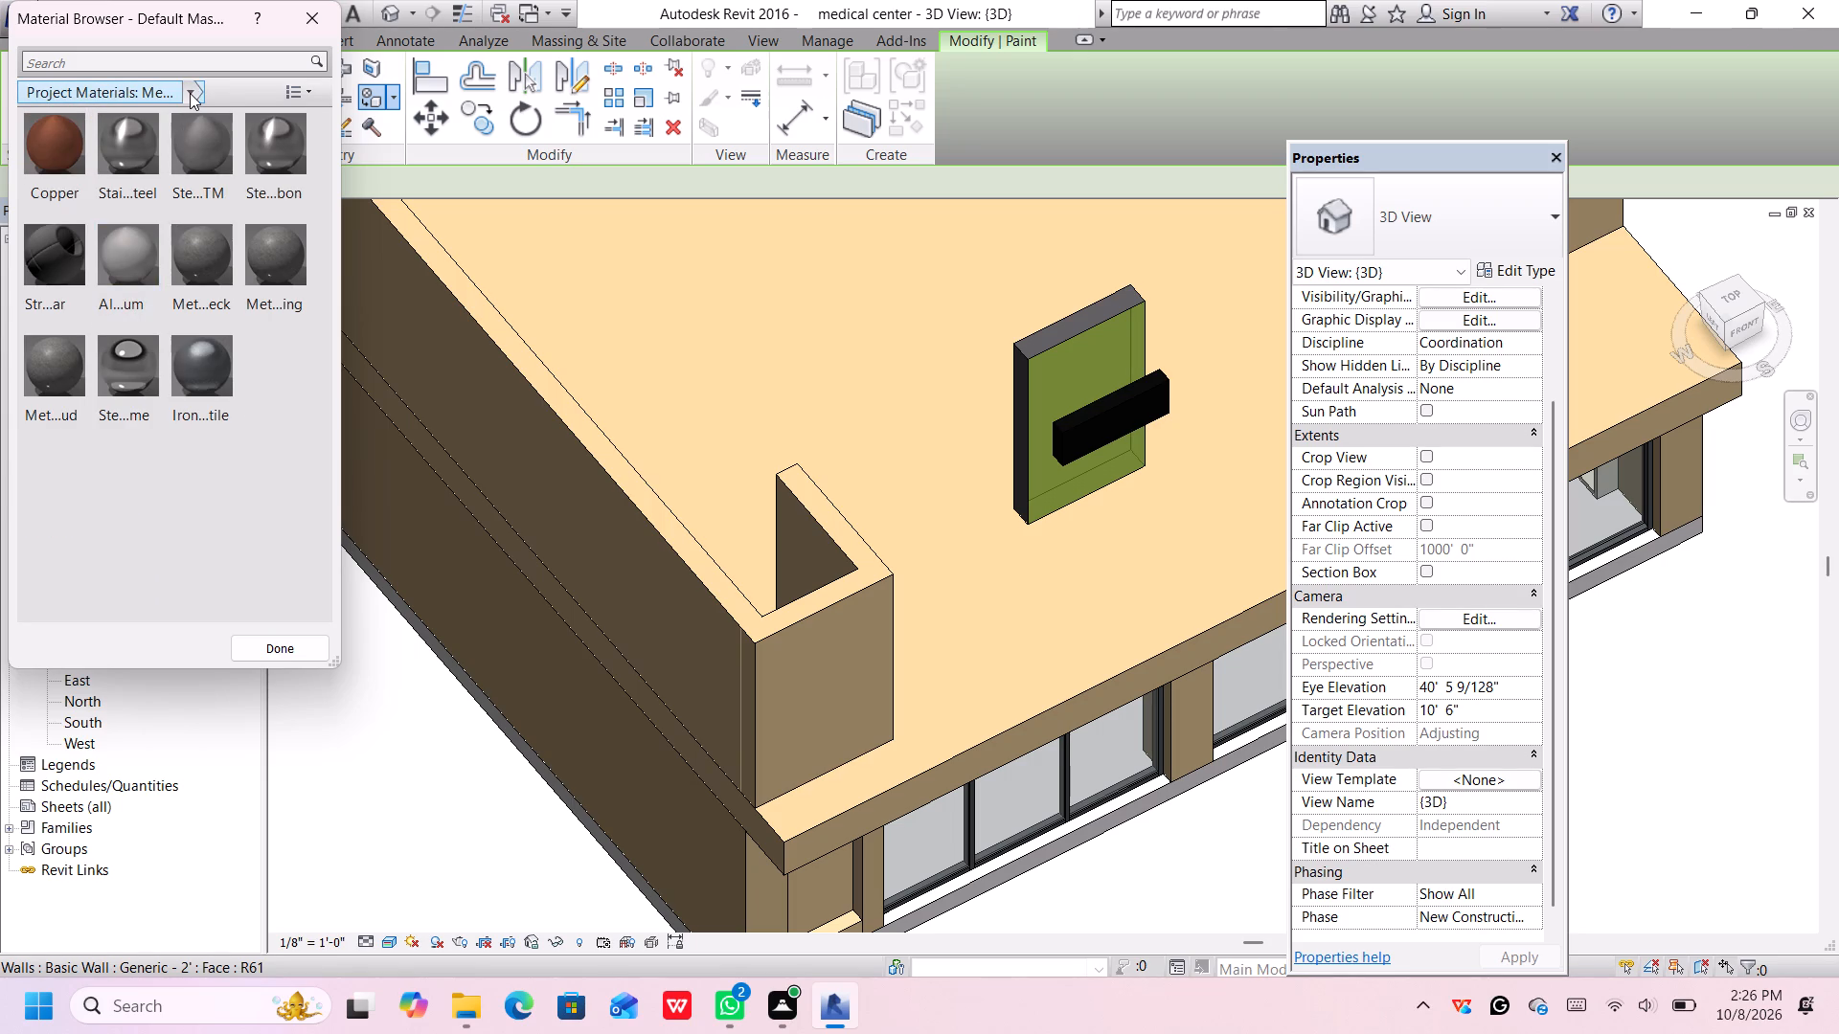
left_click(118, 265)
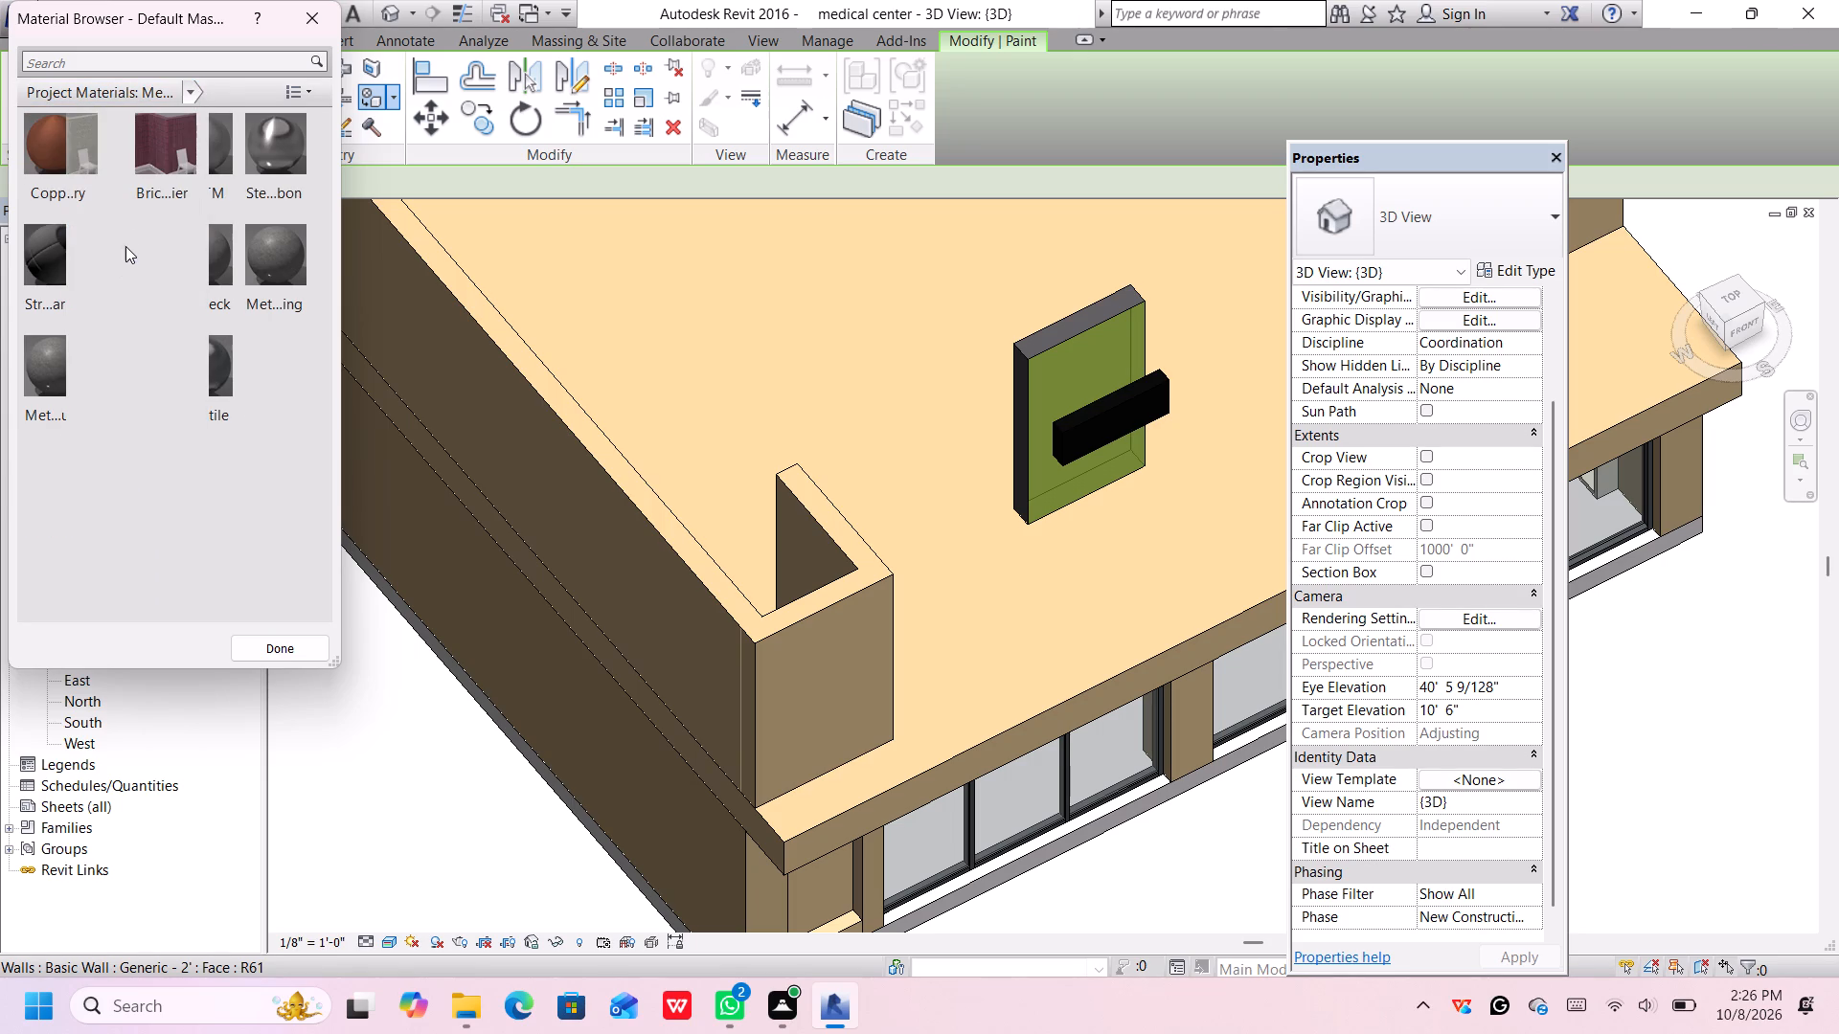
left_click(200, 97)
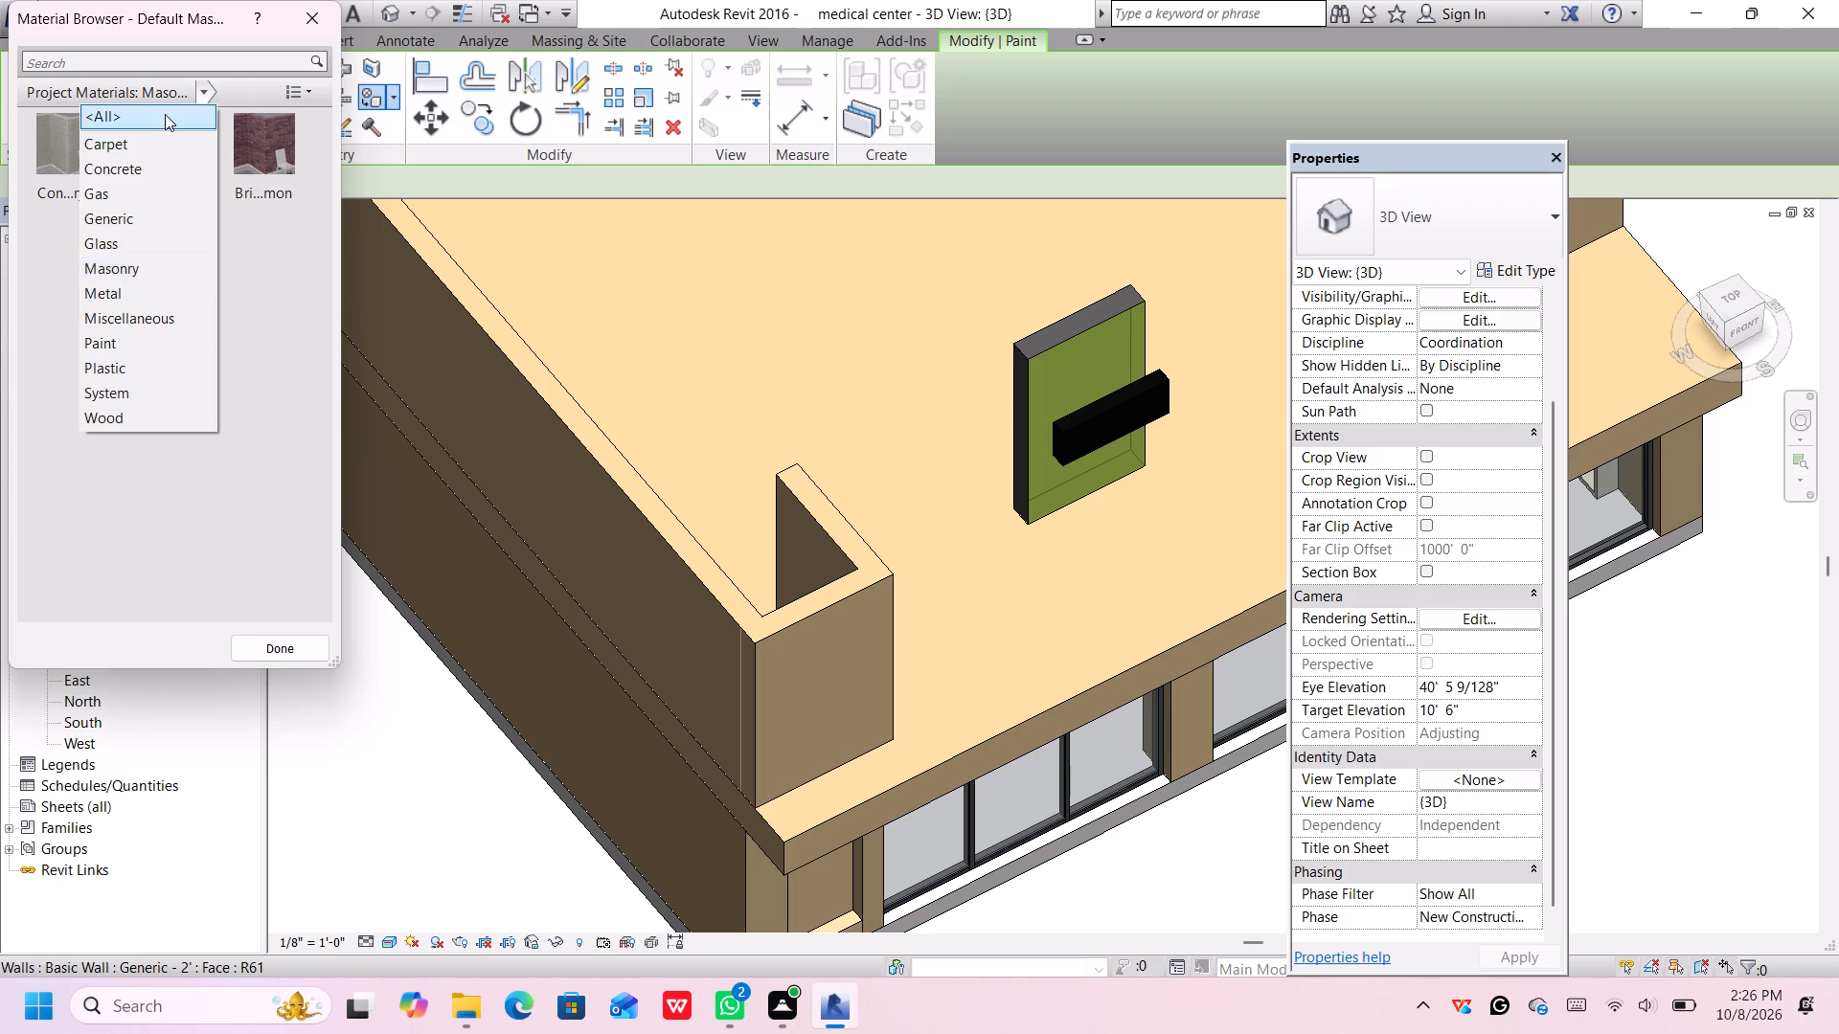
left_click(148, 339)
left_click(74, 175)
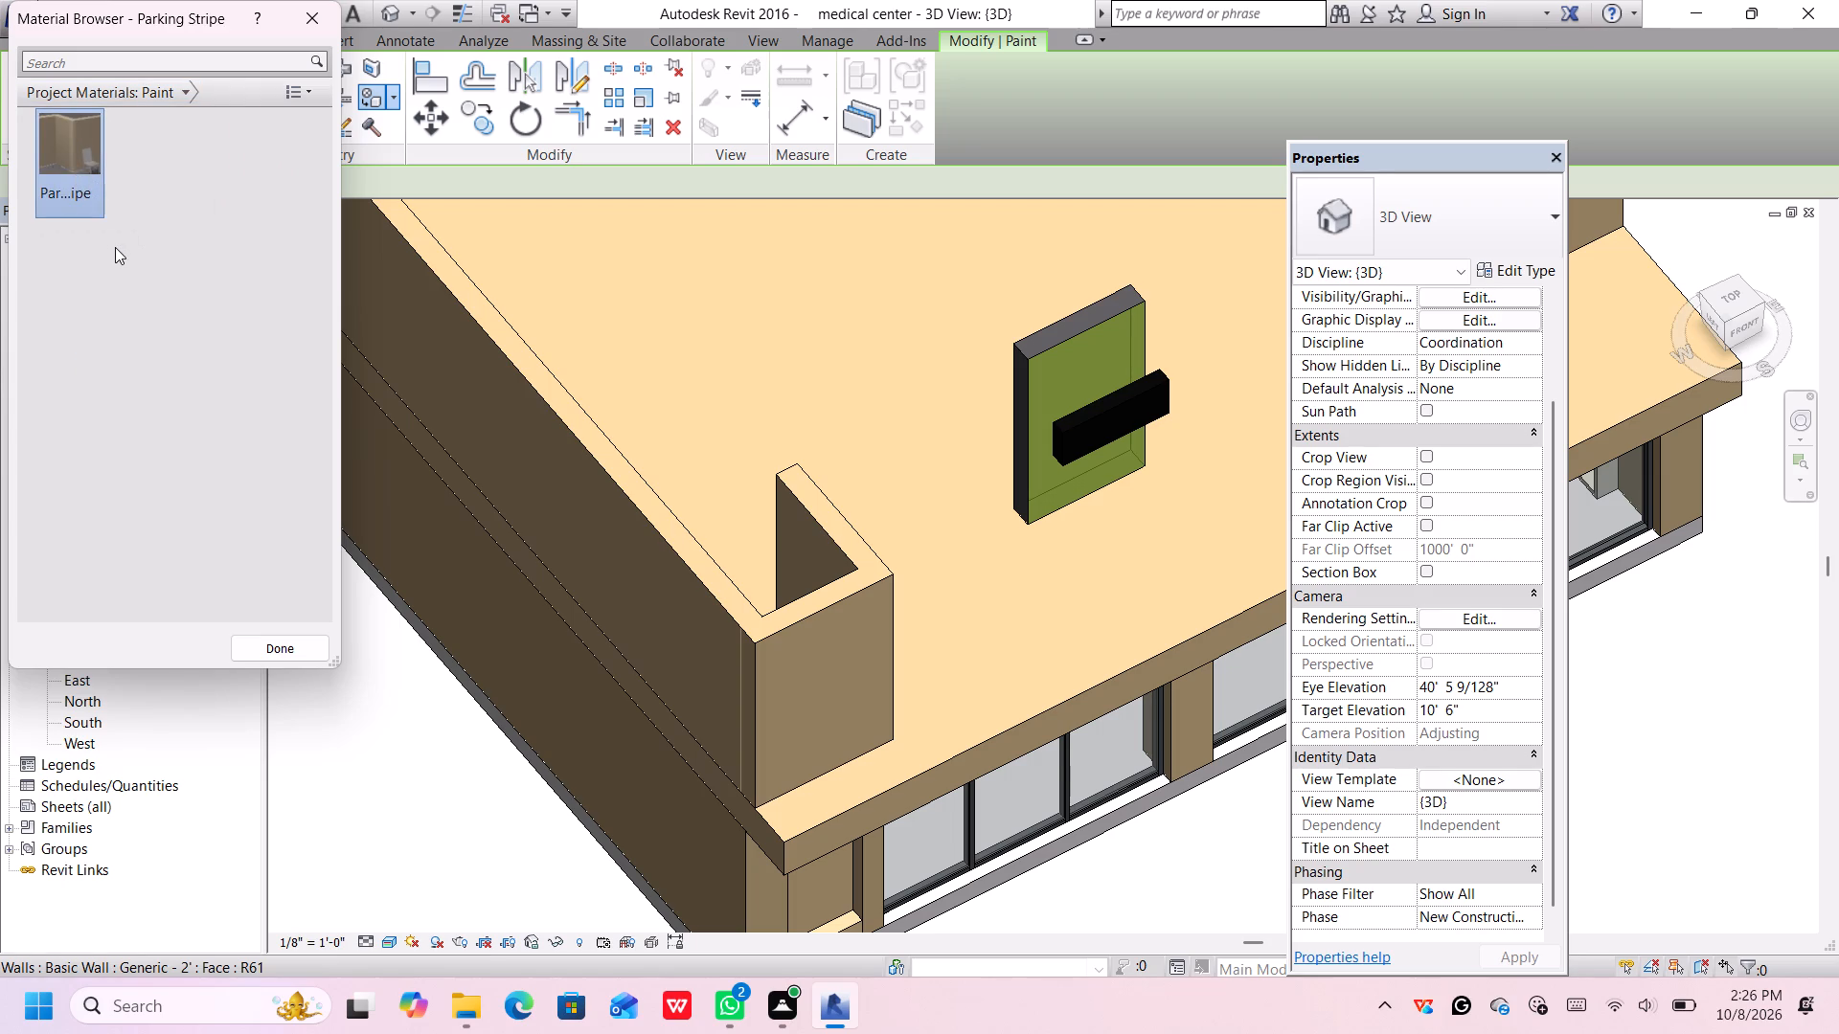
left_click(182, 100)
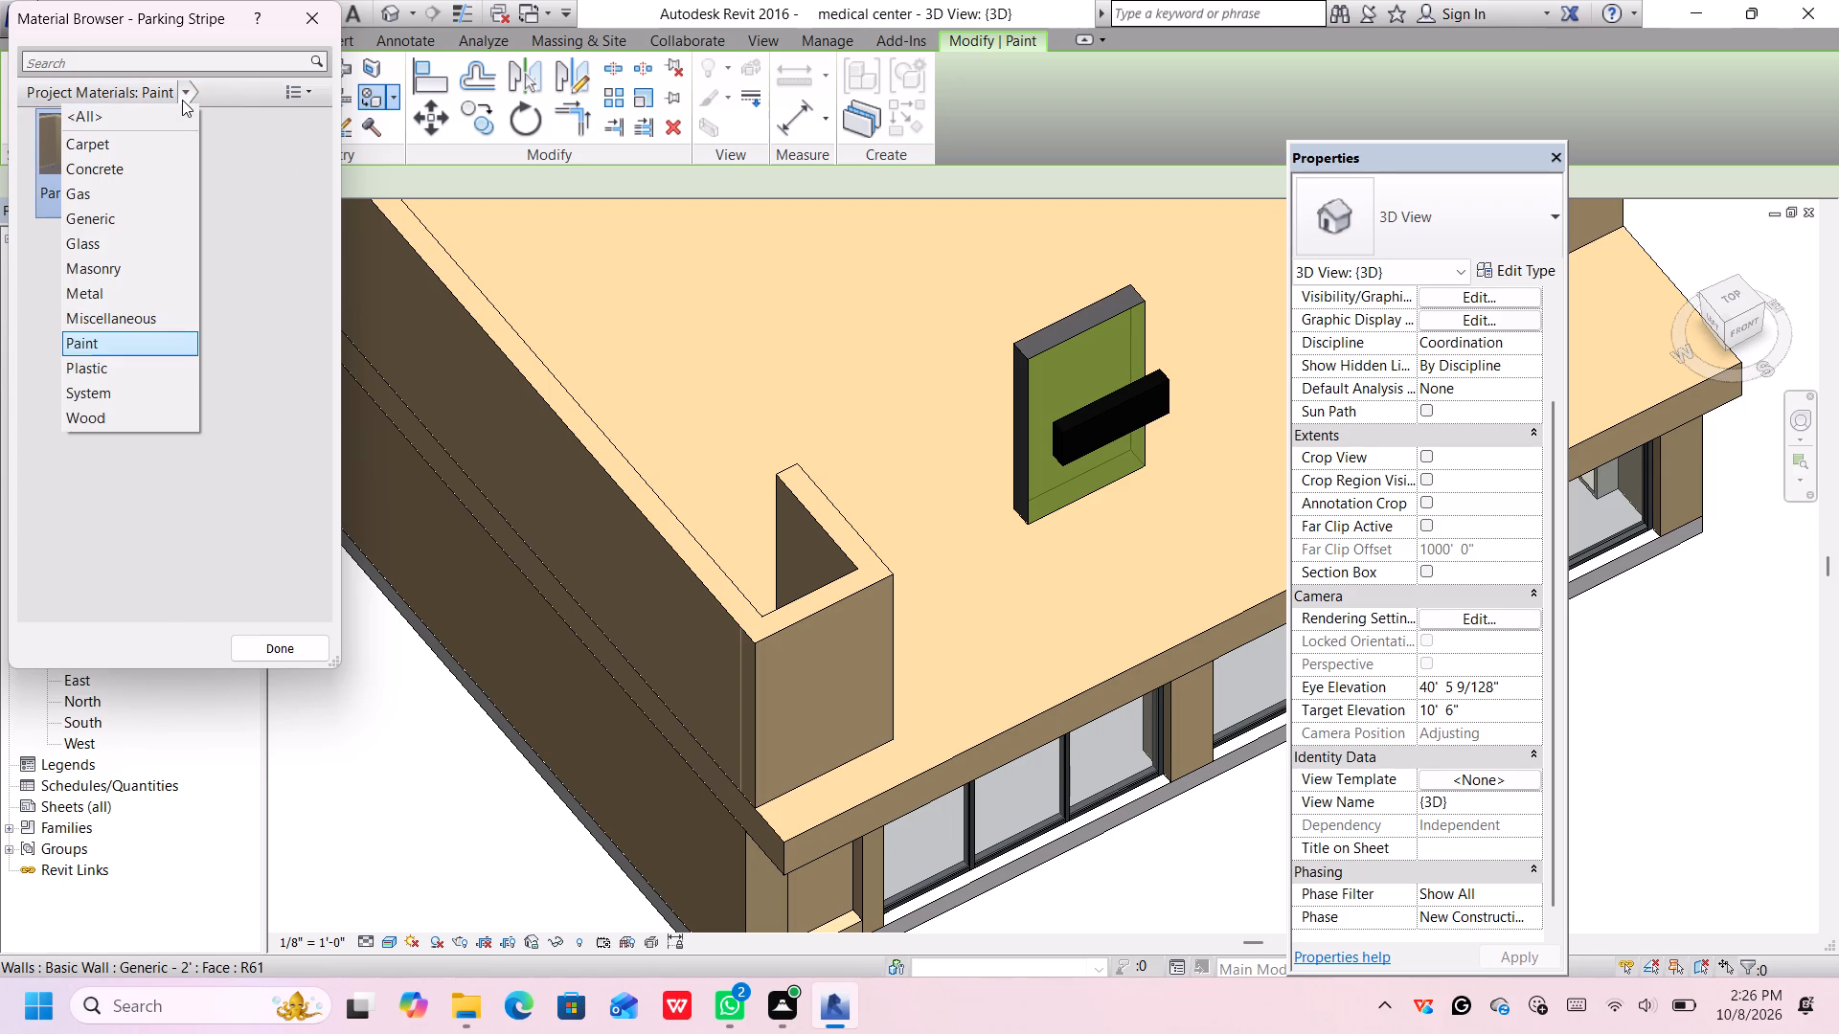
left_click(153, 370)
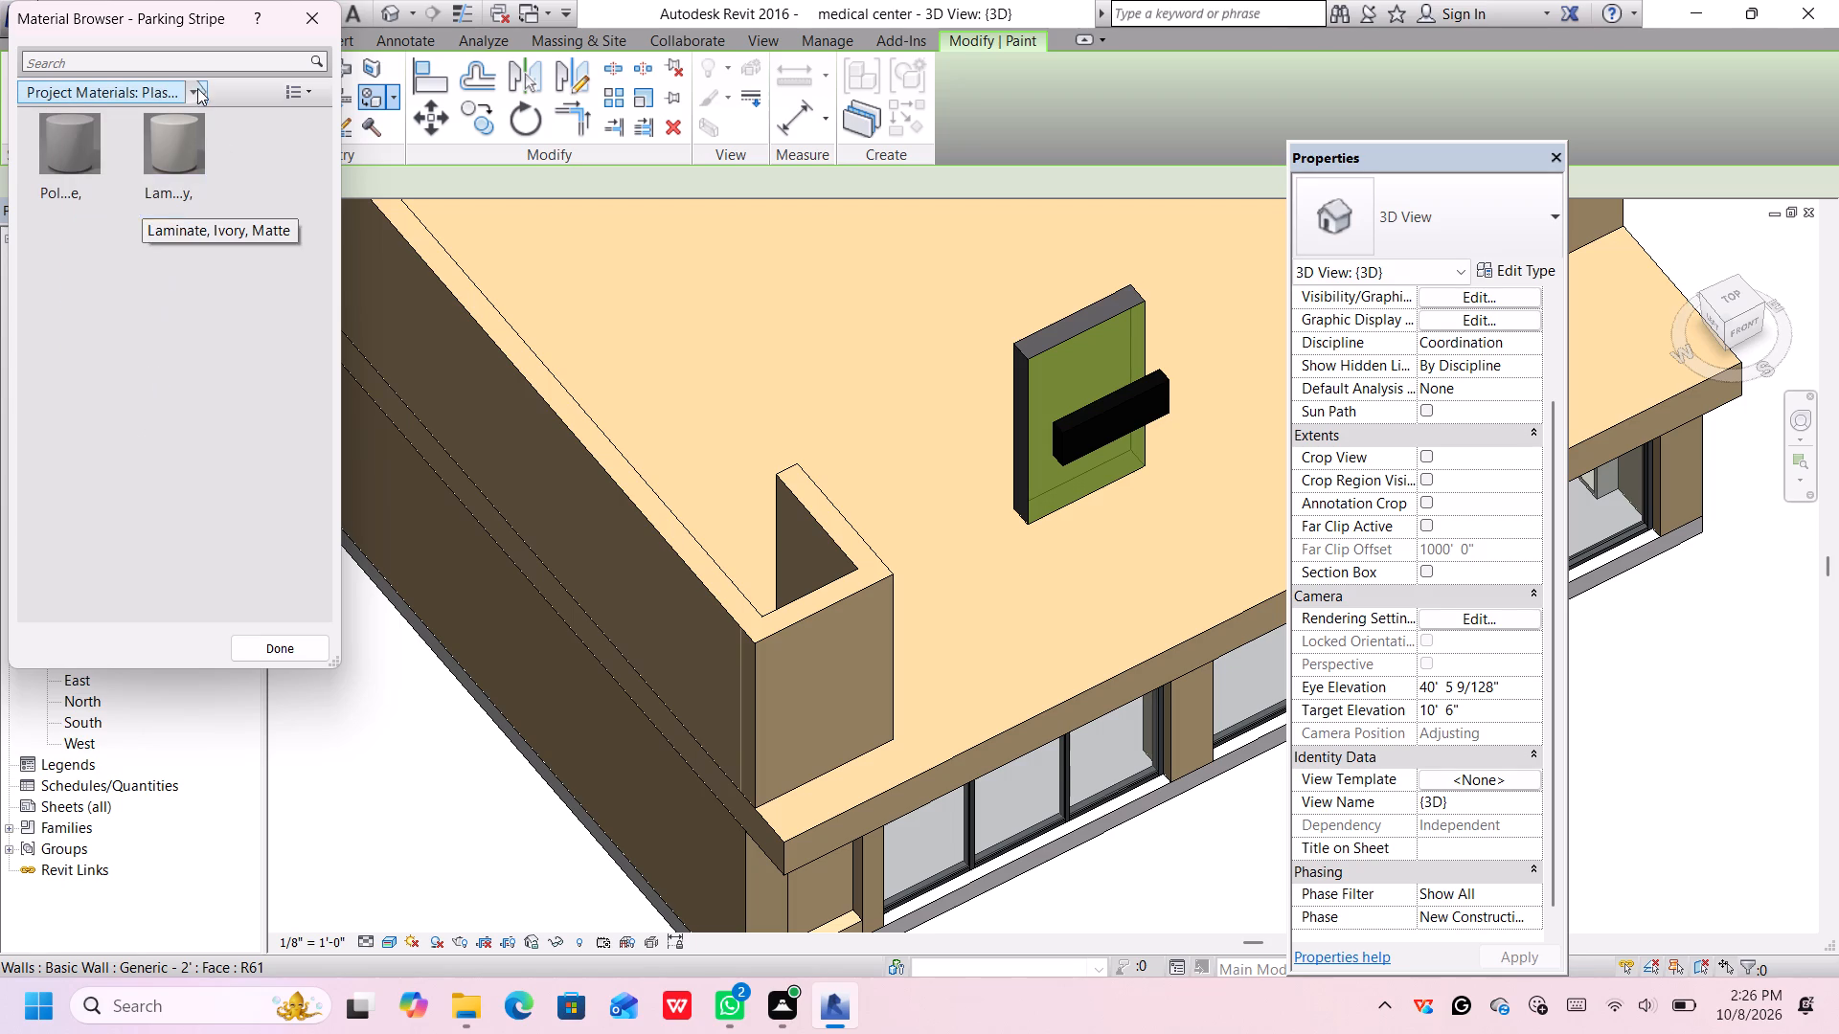
left_click(198, 85)
left_click(123, 393)
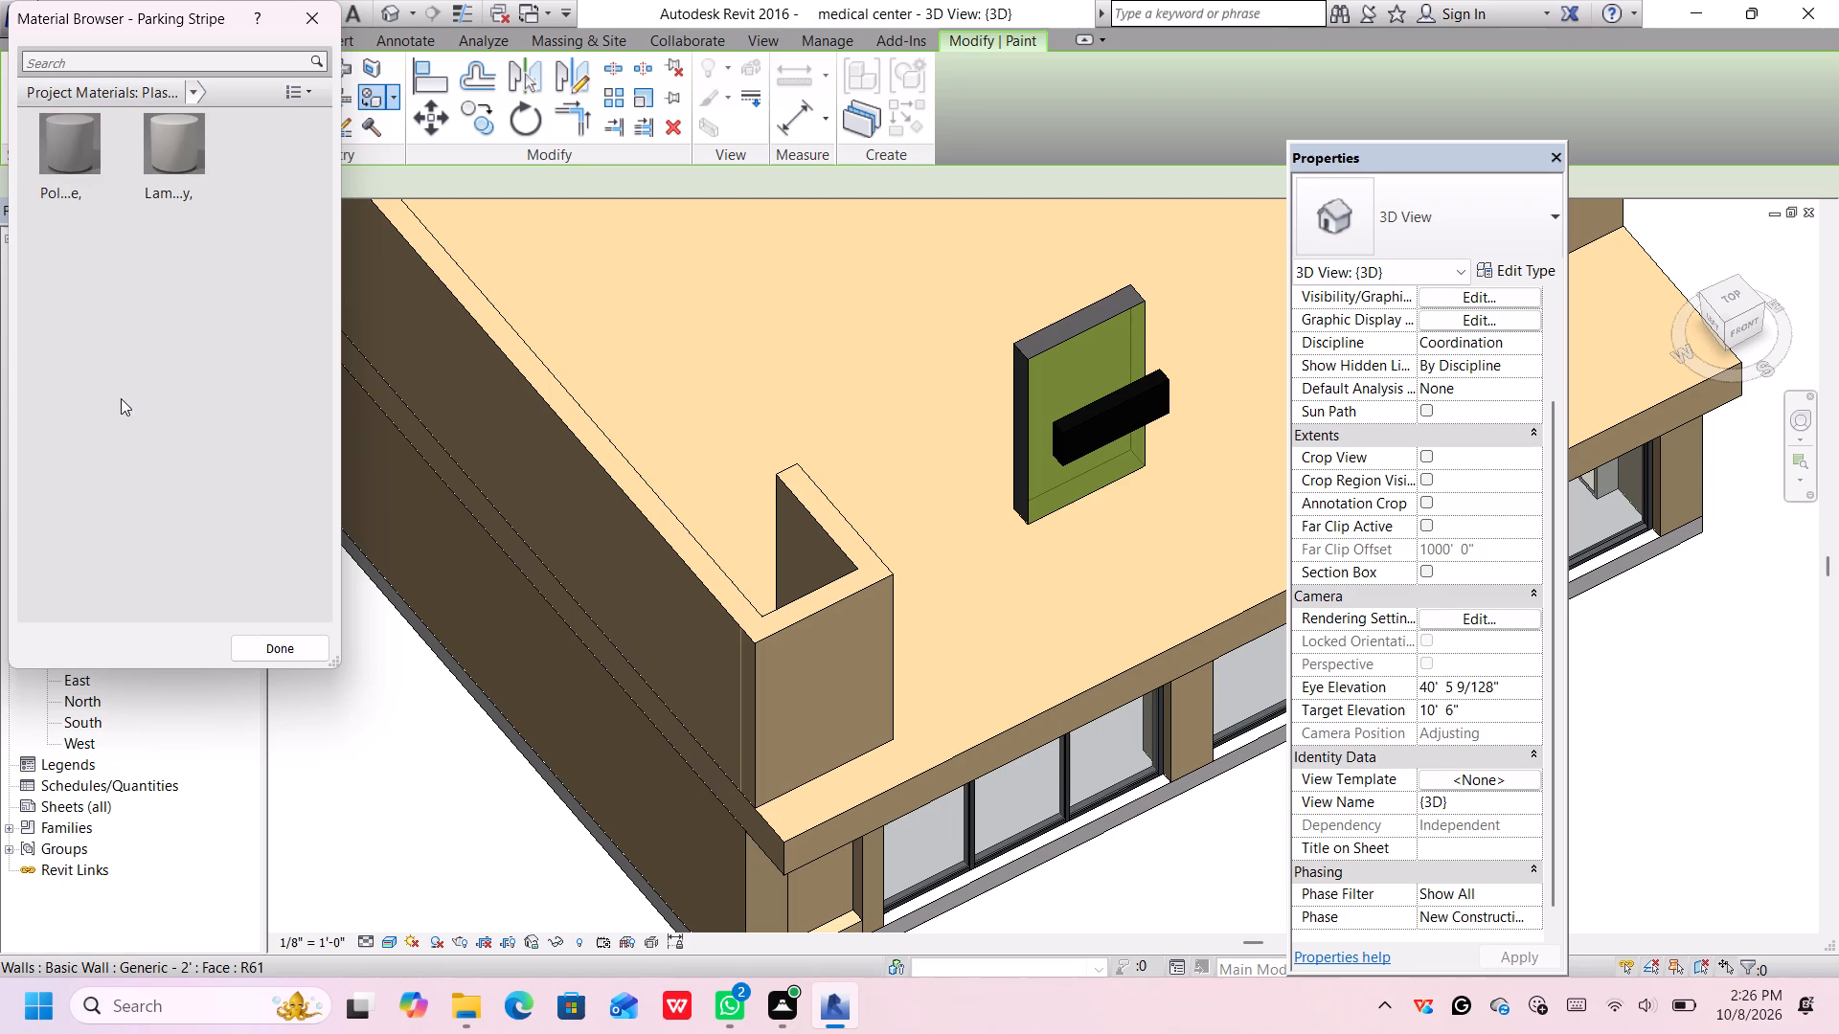
left_click(200, 89)
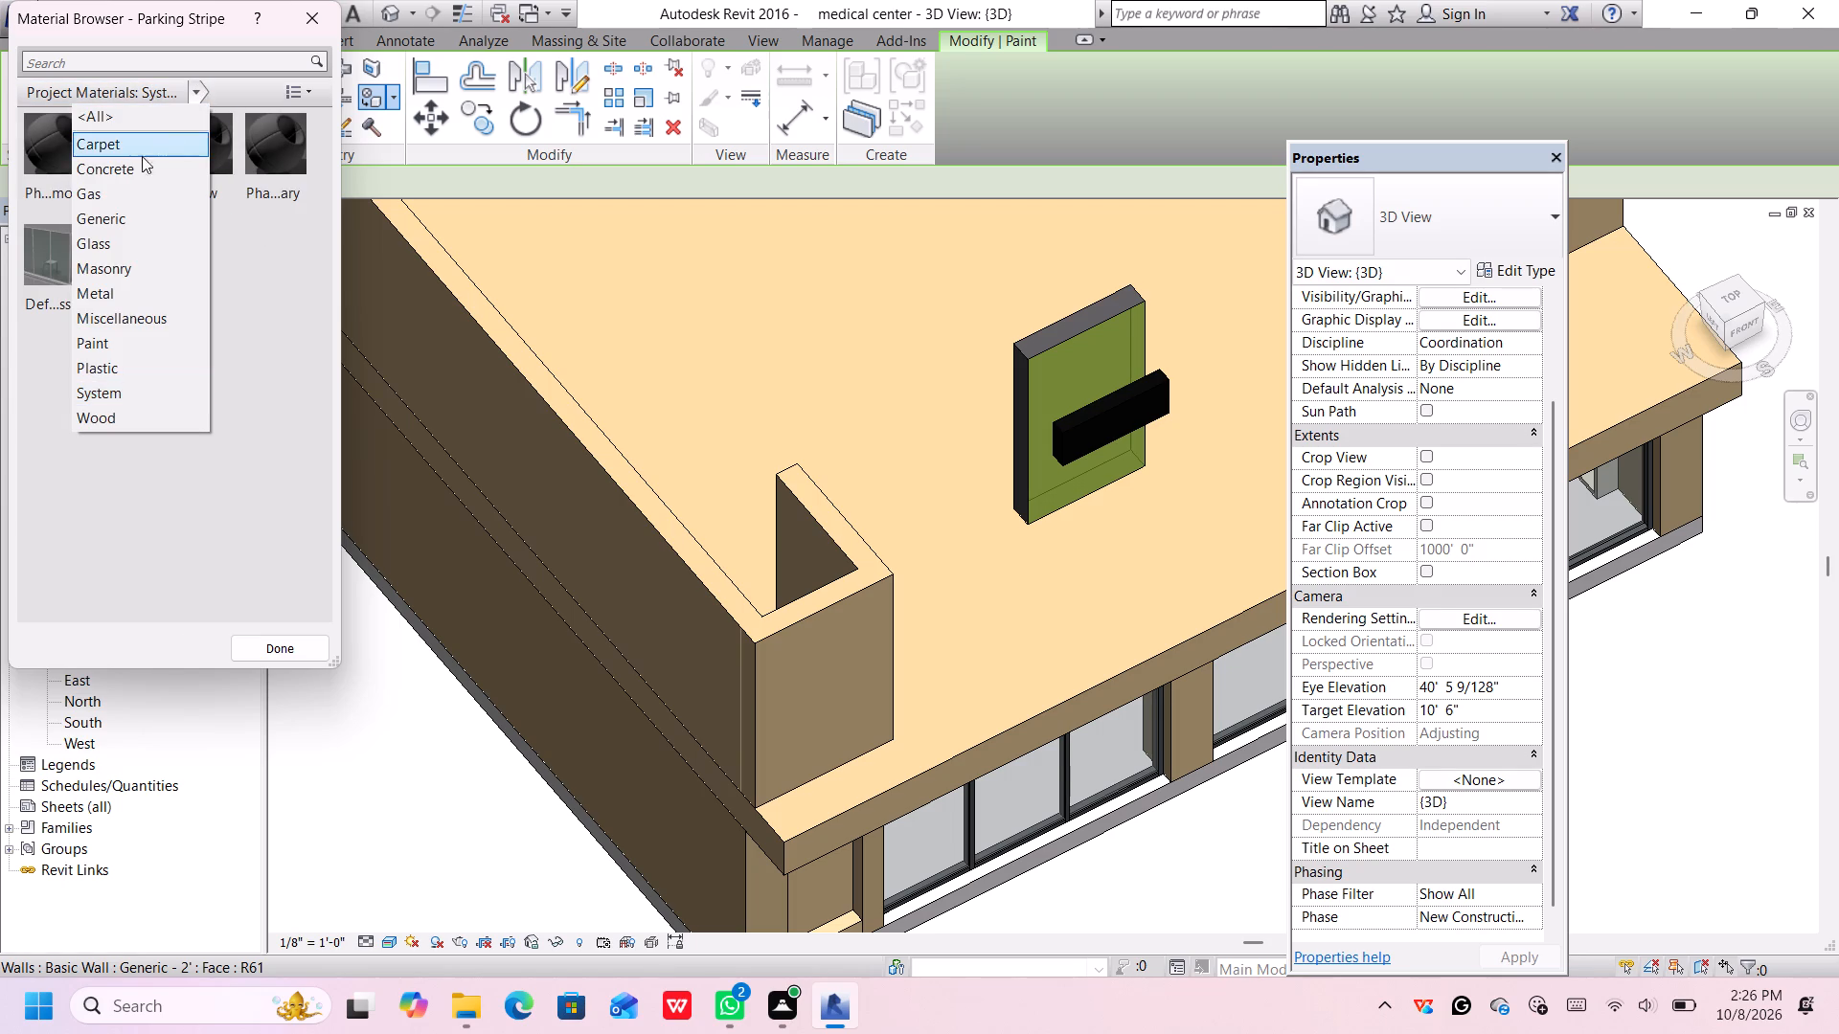
left_click(141, 159)
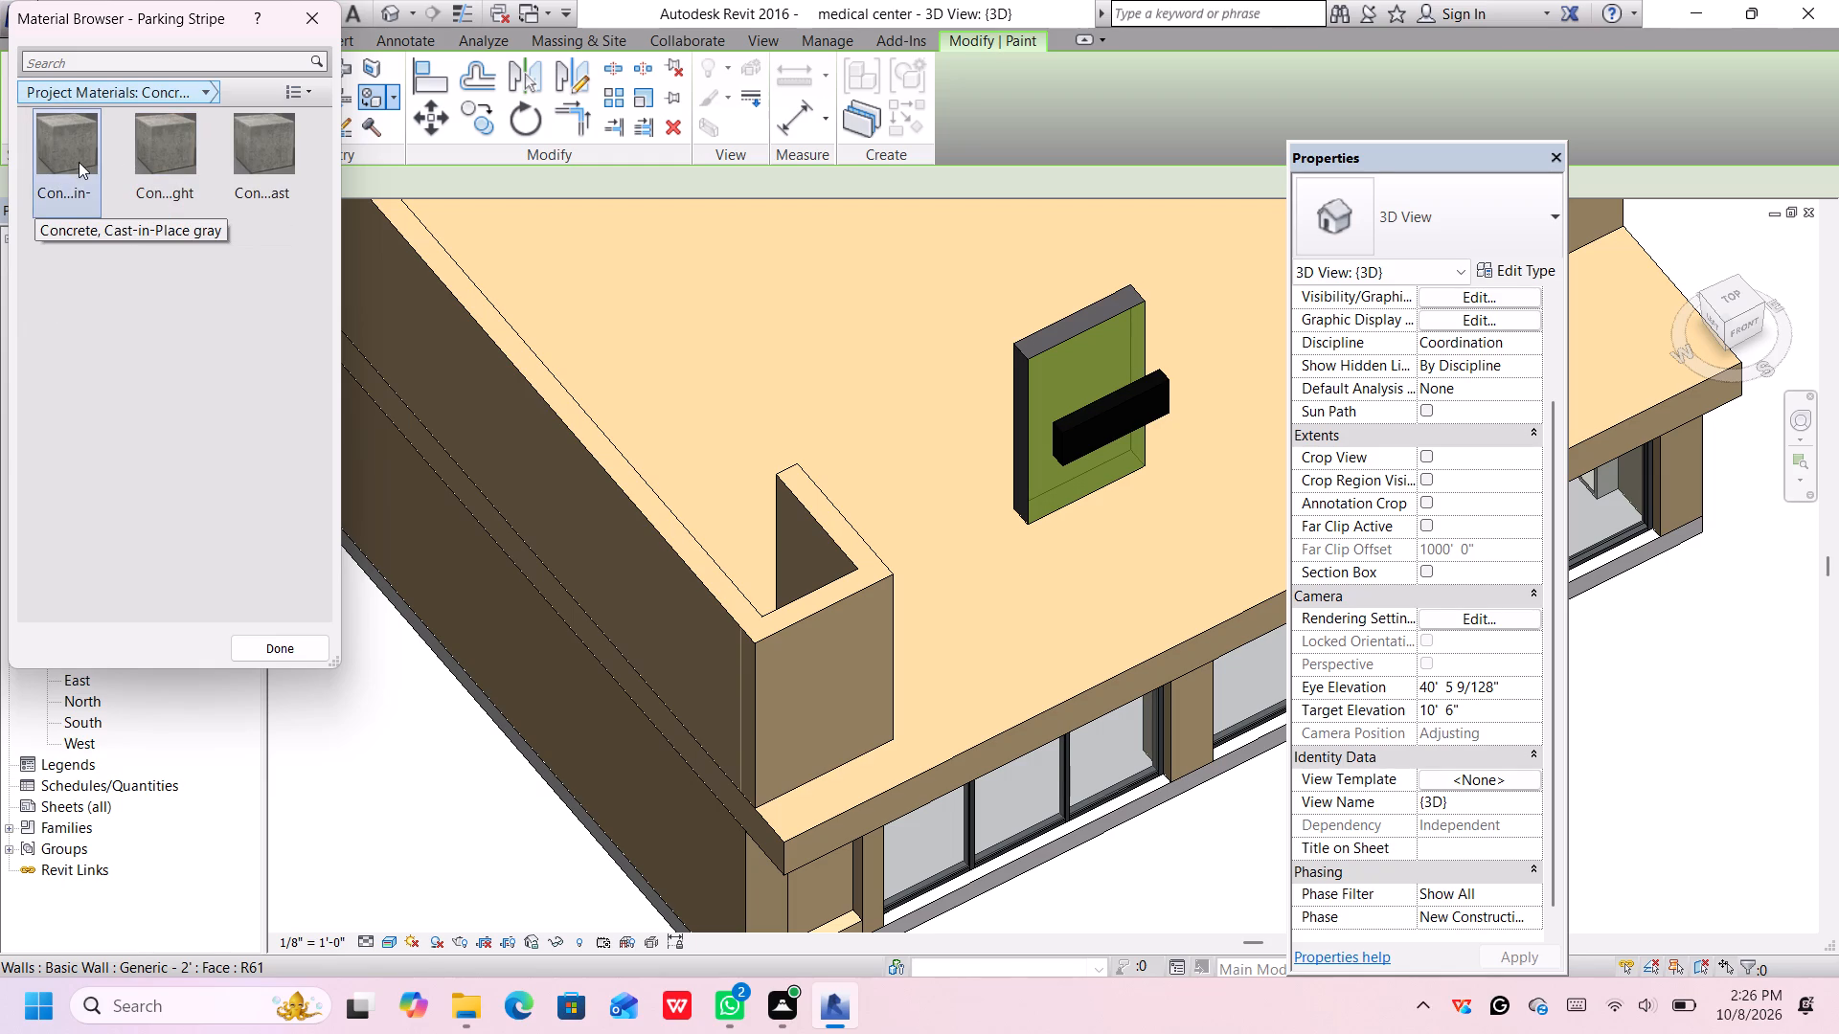
left_click(80, 145)
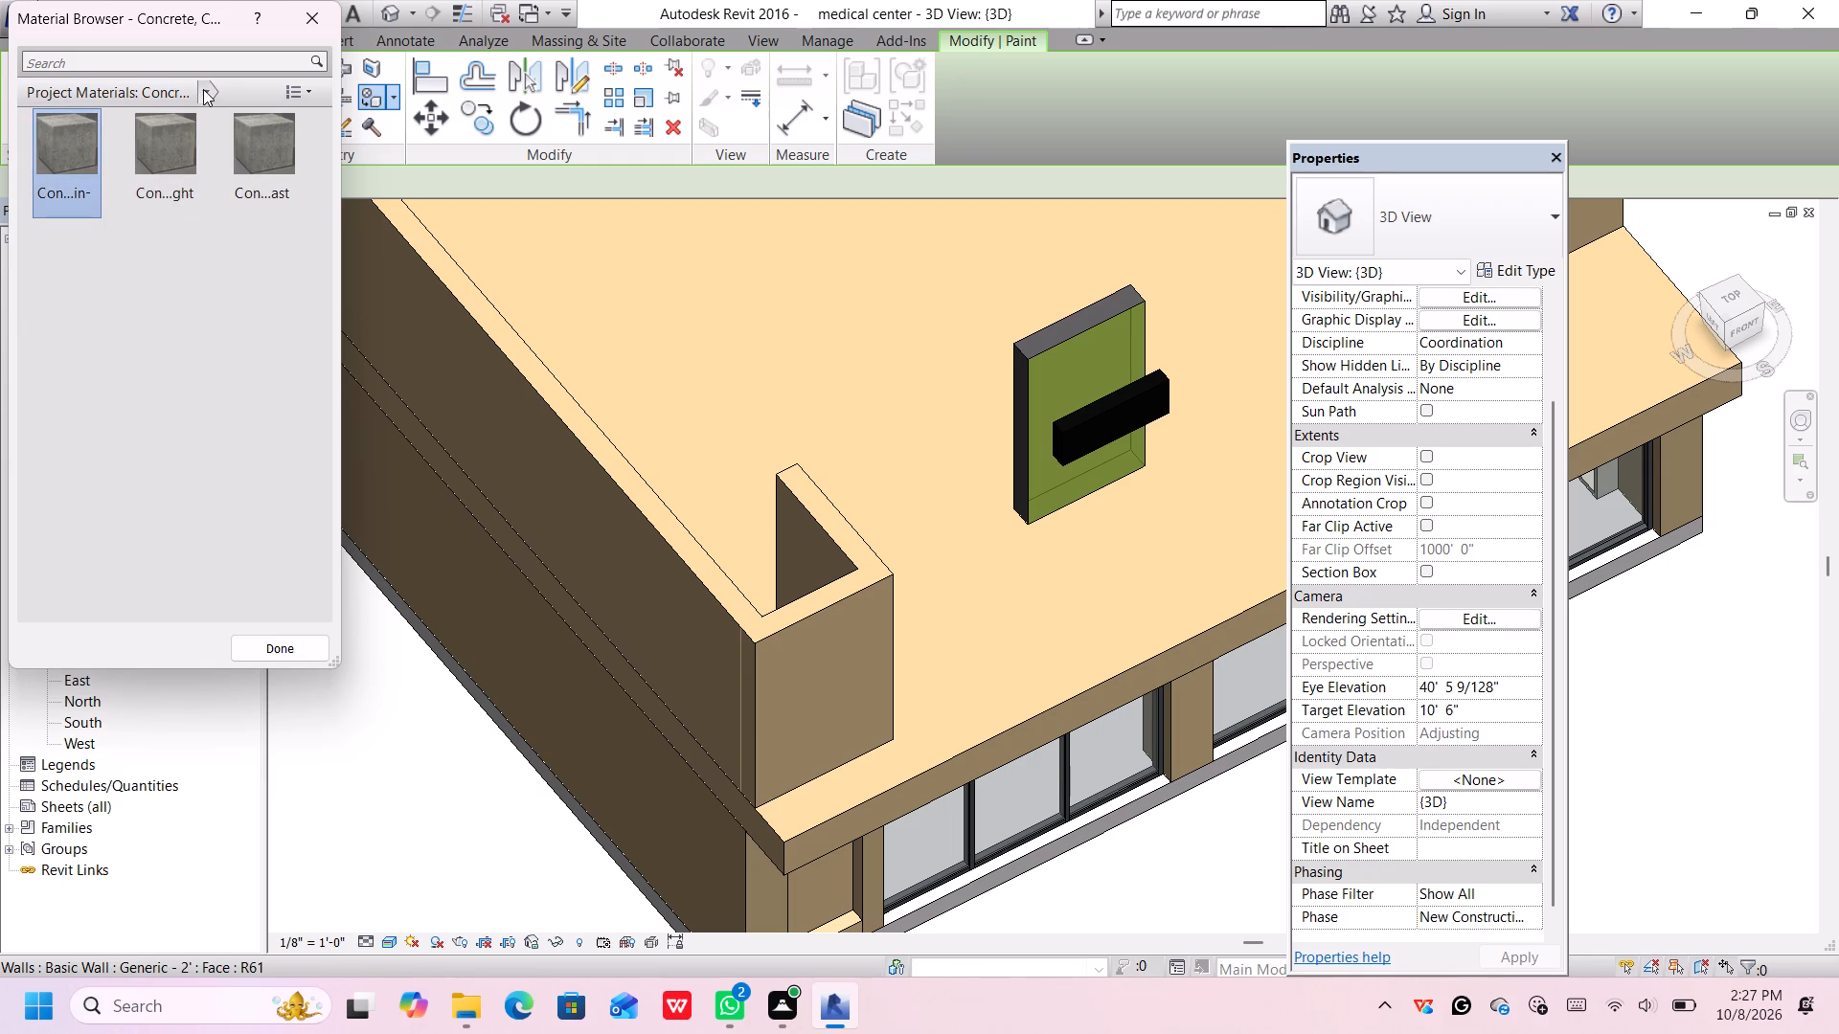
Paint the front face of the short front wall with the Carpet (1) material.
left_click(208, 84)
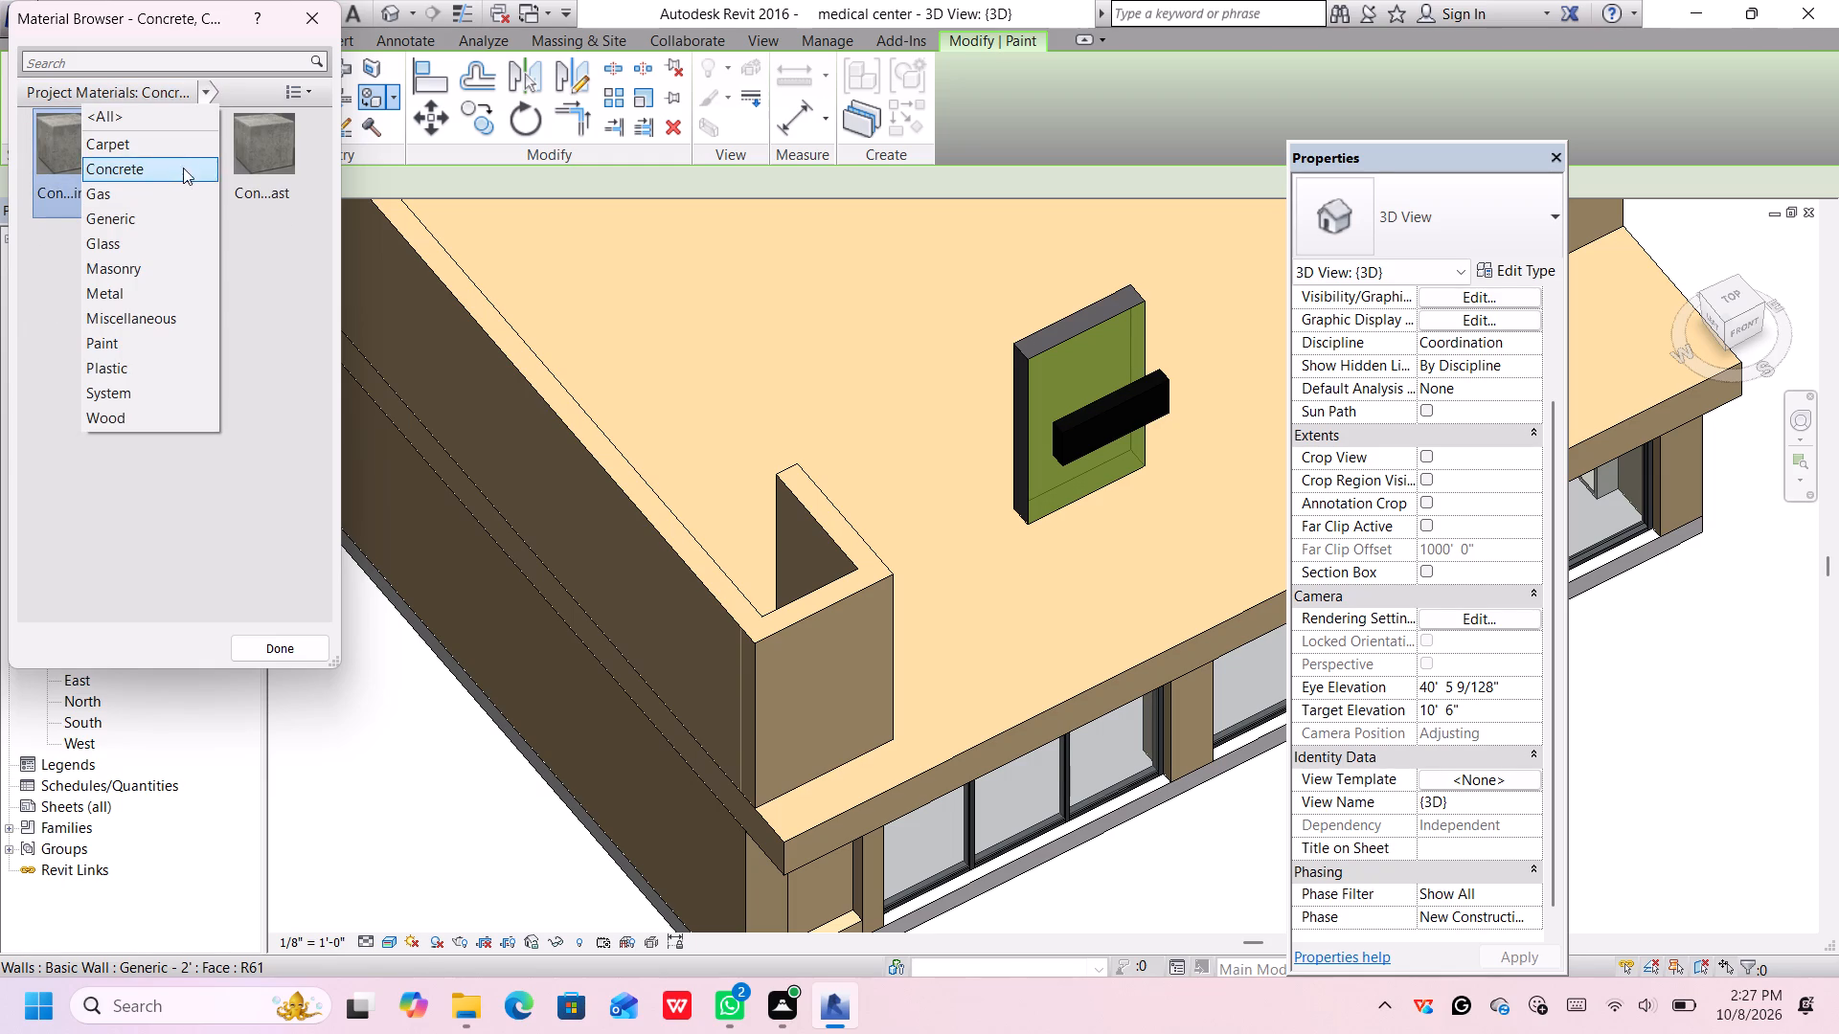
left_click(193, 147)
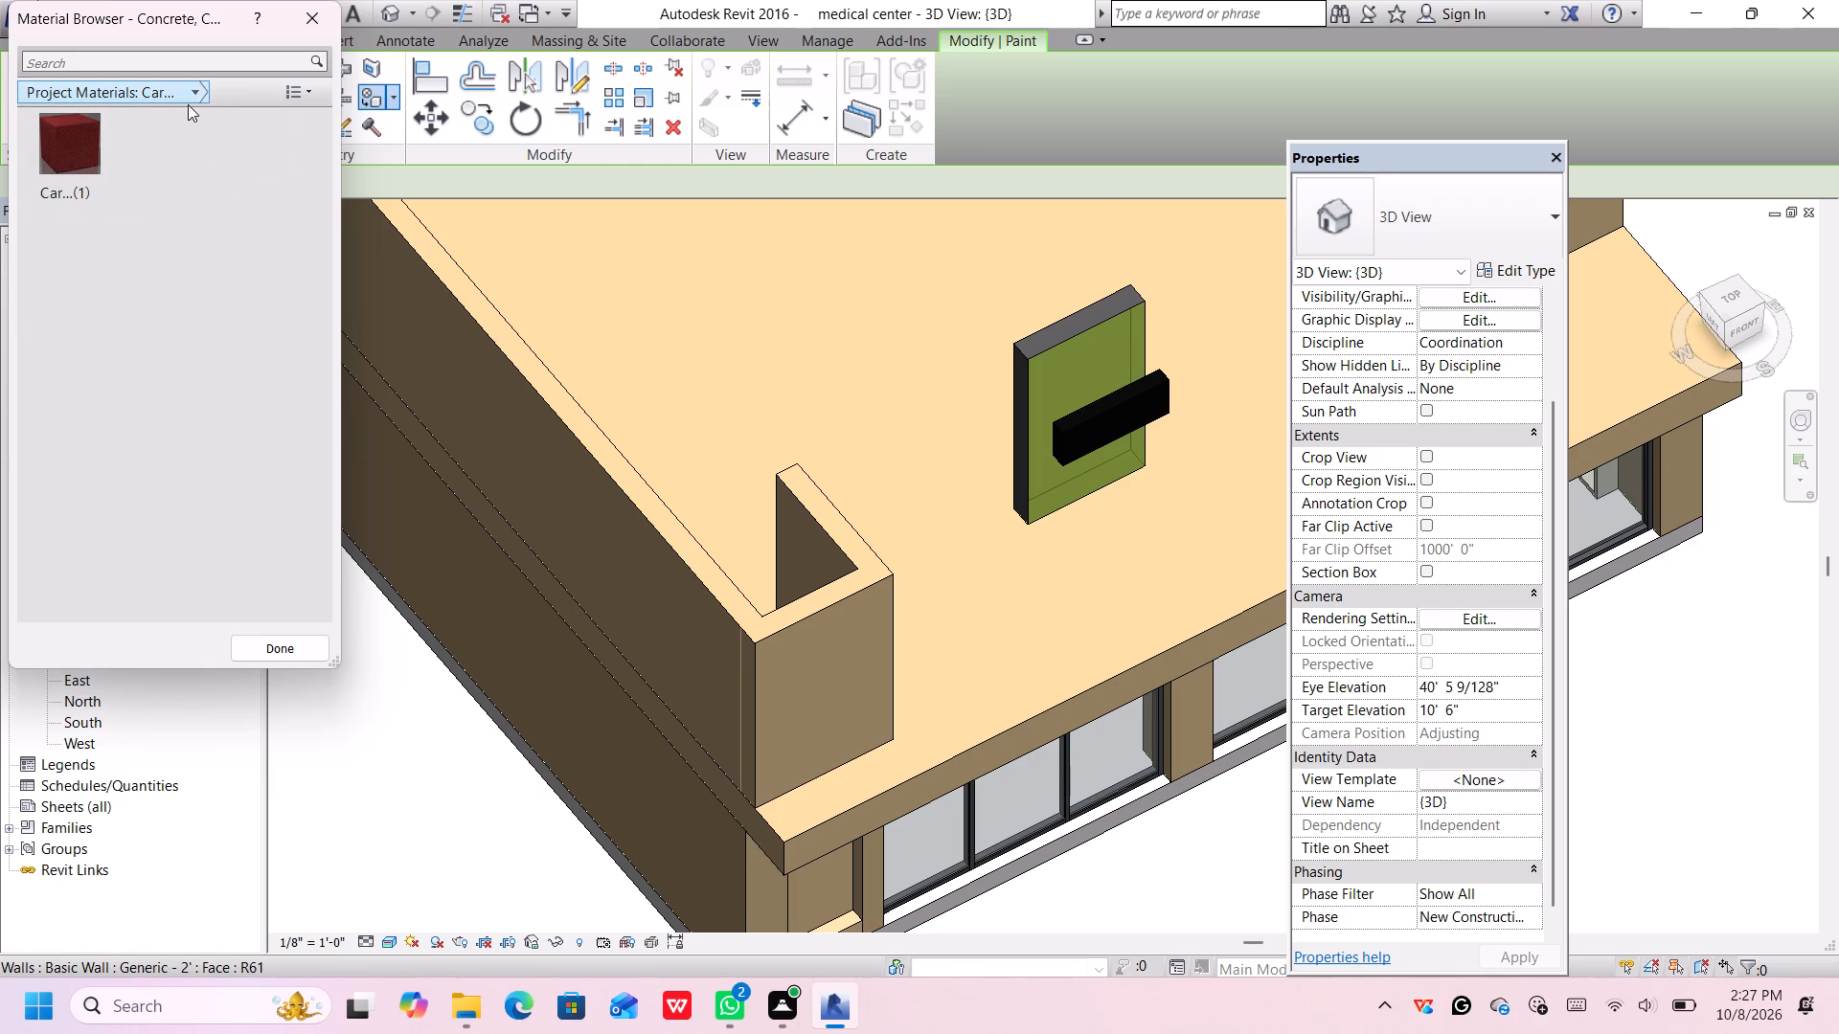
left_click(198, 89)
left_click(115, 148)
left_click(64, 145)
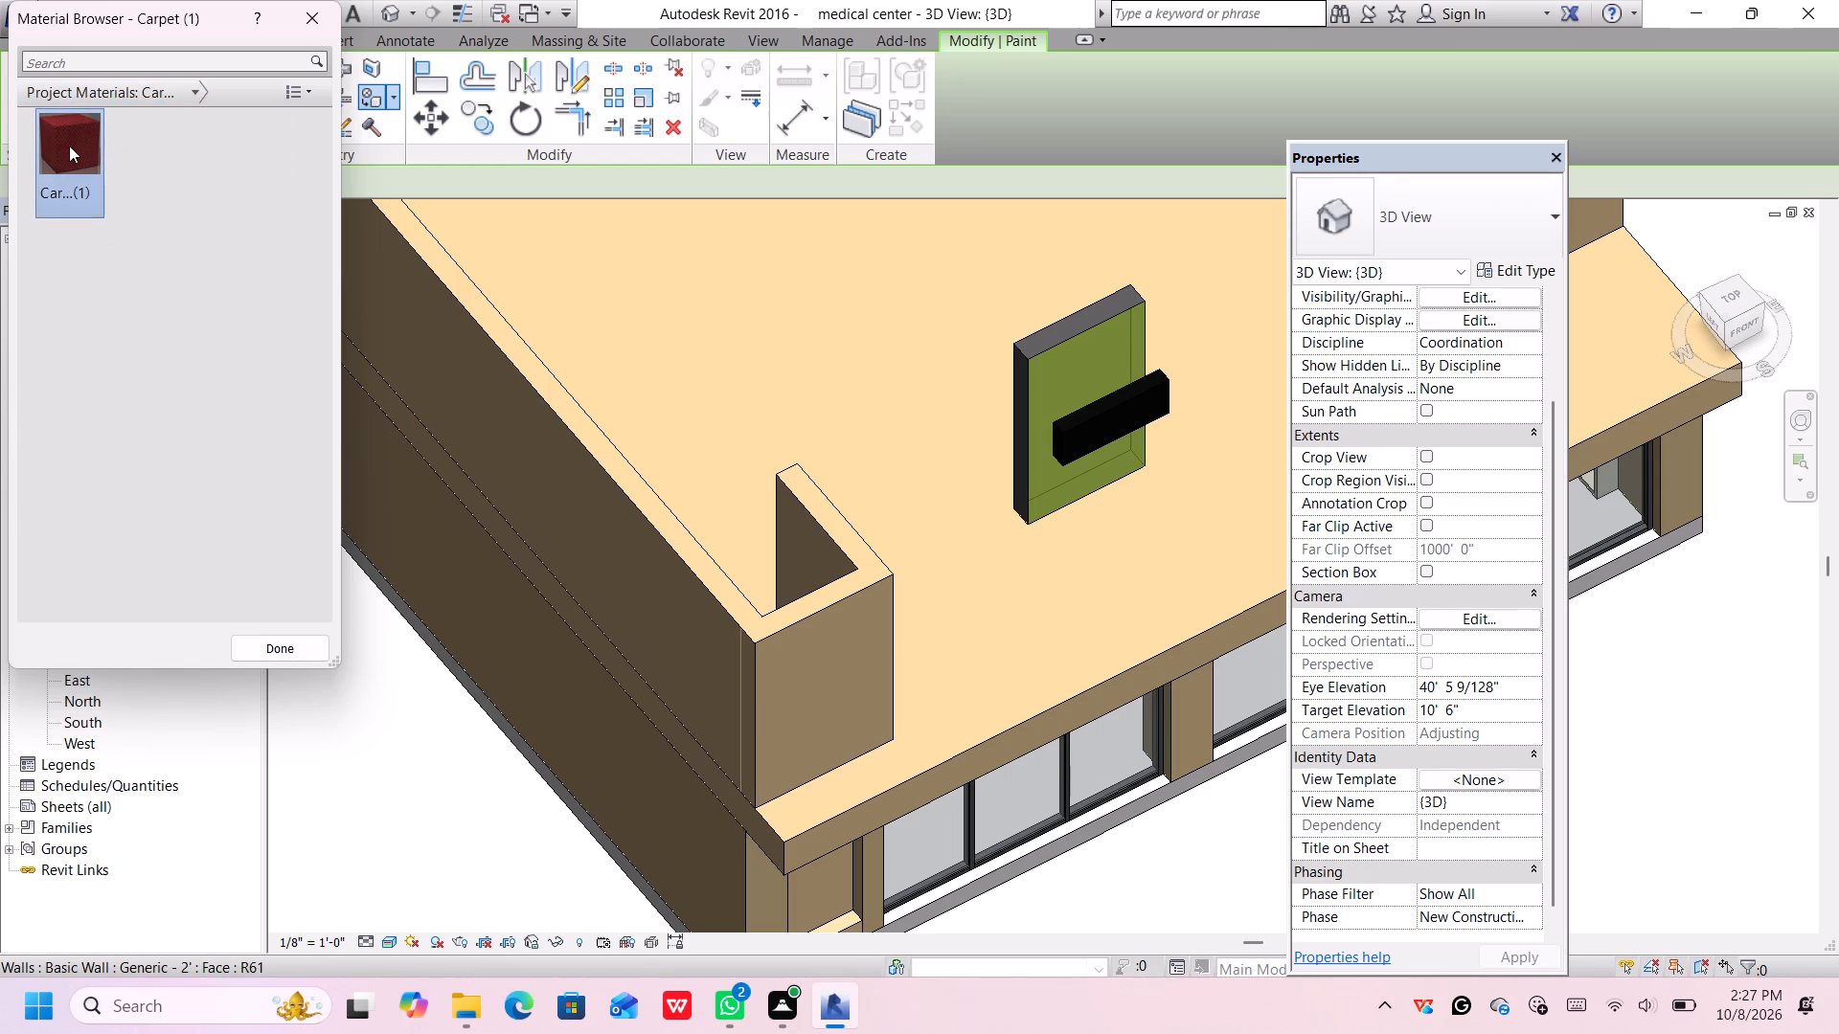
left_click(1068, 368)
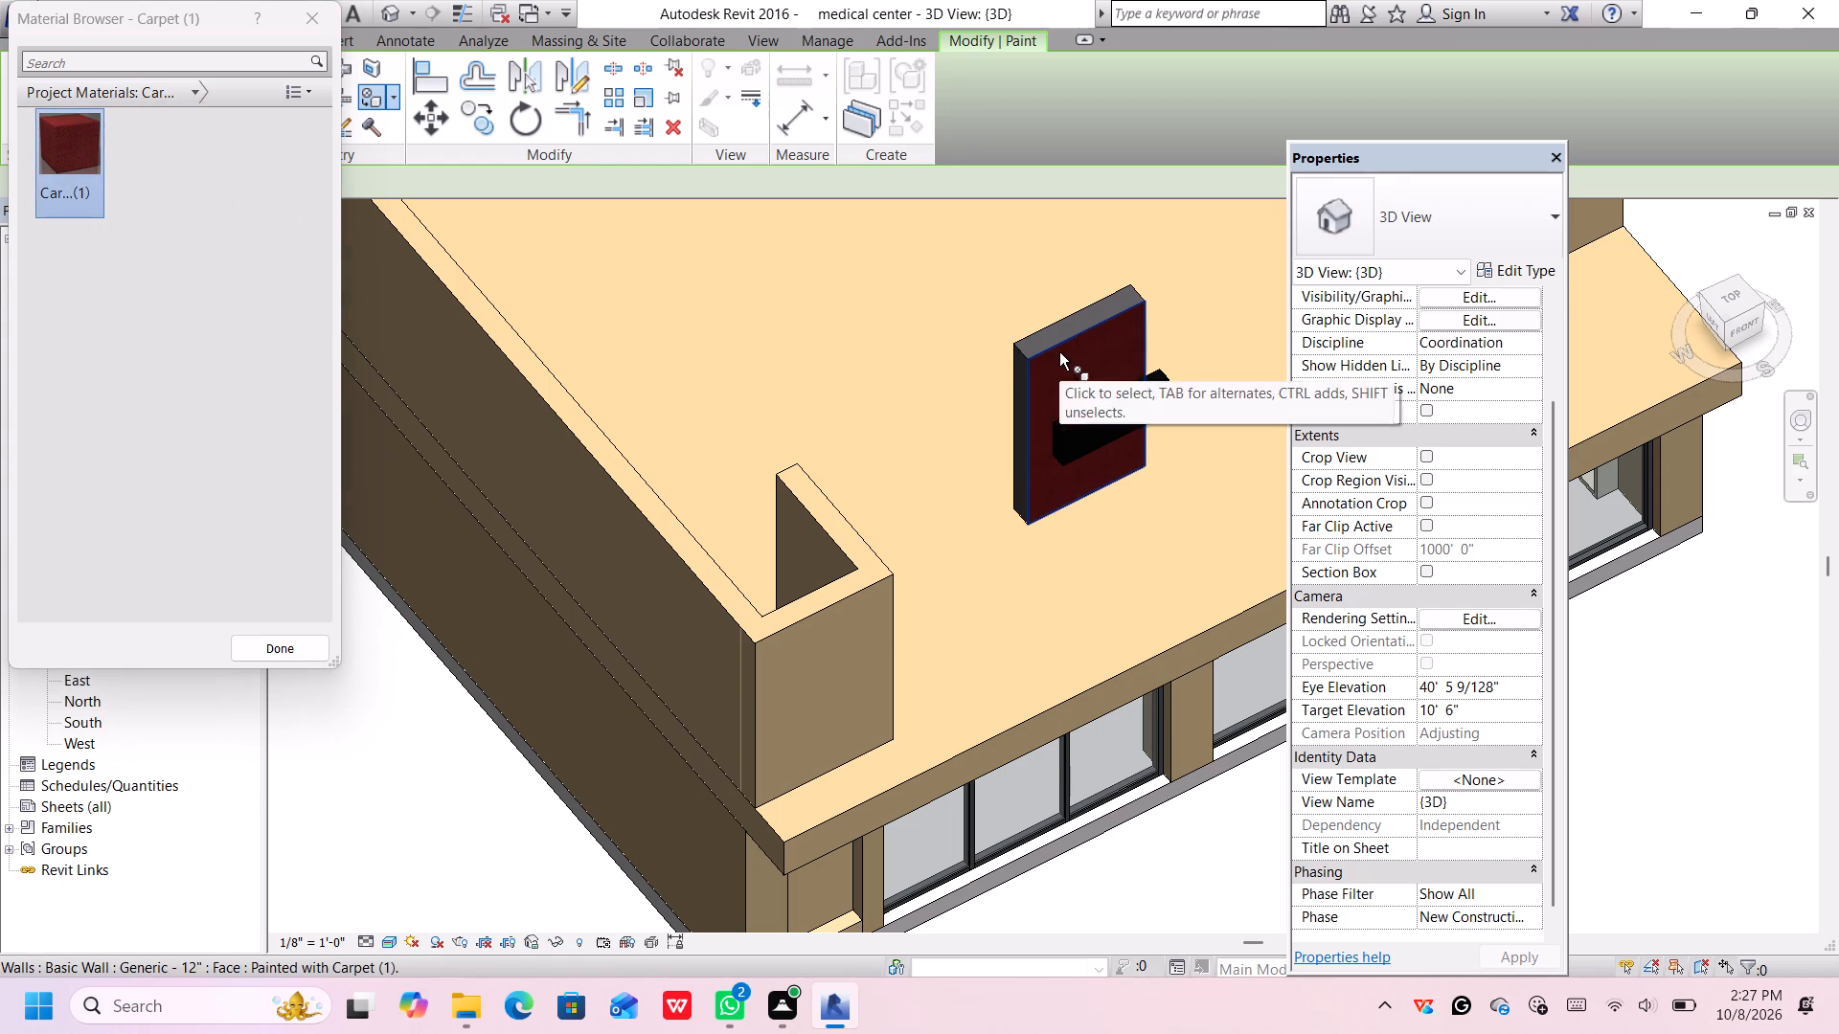
Examine the carpet finish on the short front wall's front face up close.
scroll(1059, 352, "up", 2)
middle_click_drag(1067, 361, 789, 346)
scroll(825, 359, "up", 3)
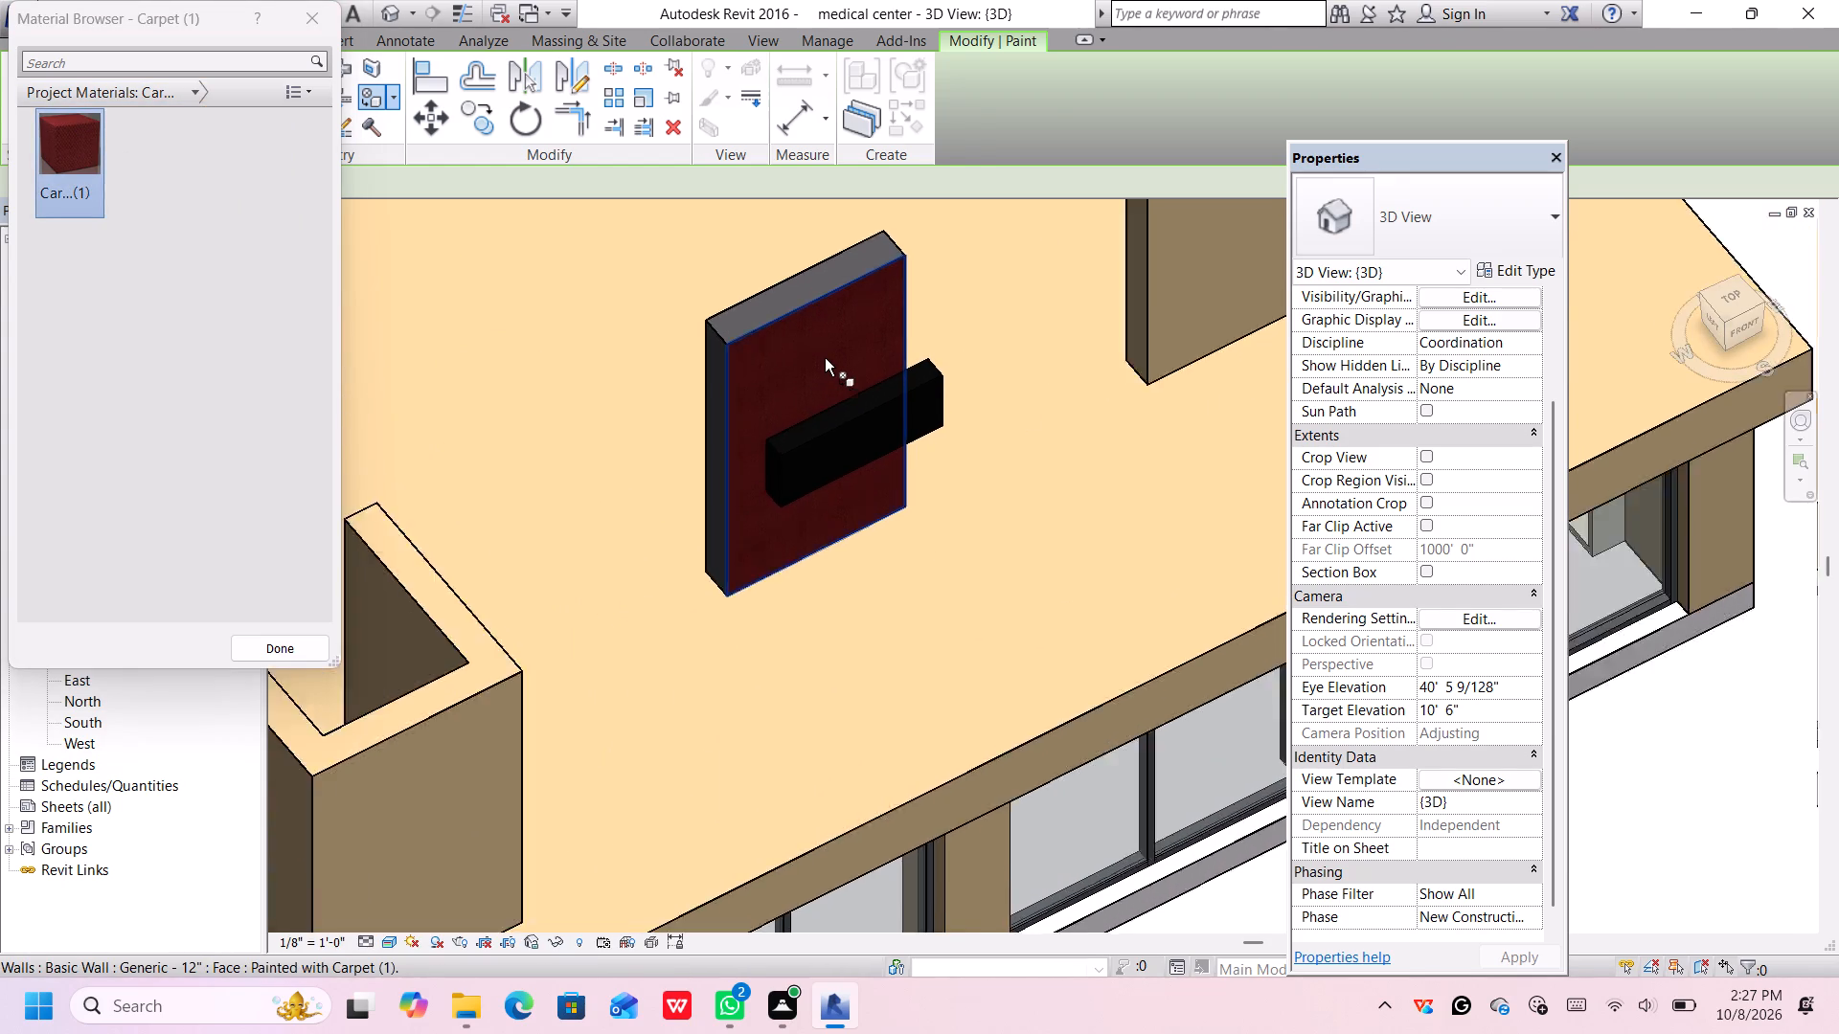
scroll(825, 358, "up", 8)
scroll(795, 362, "down", 2)
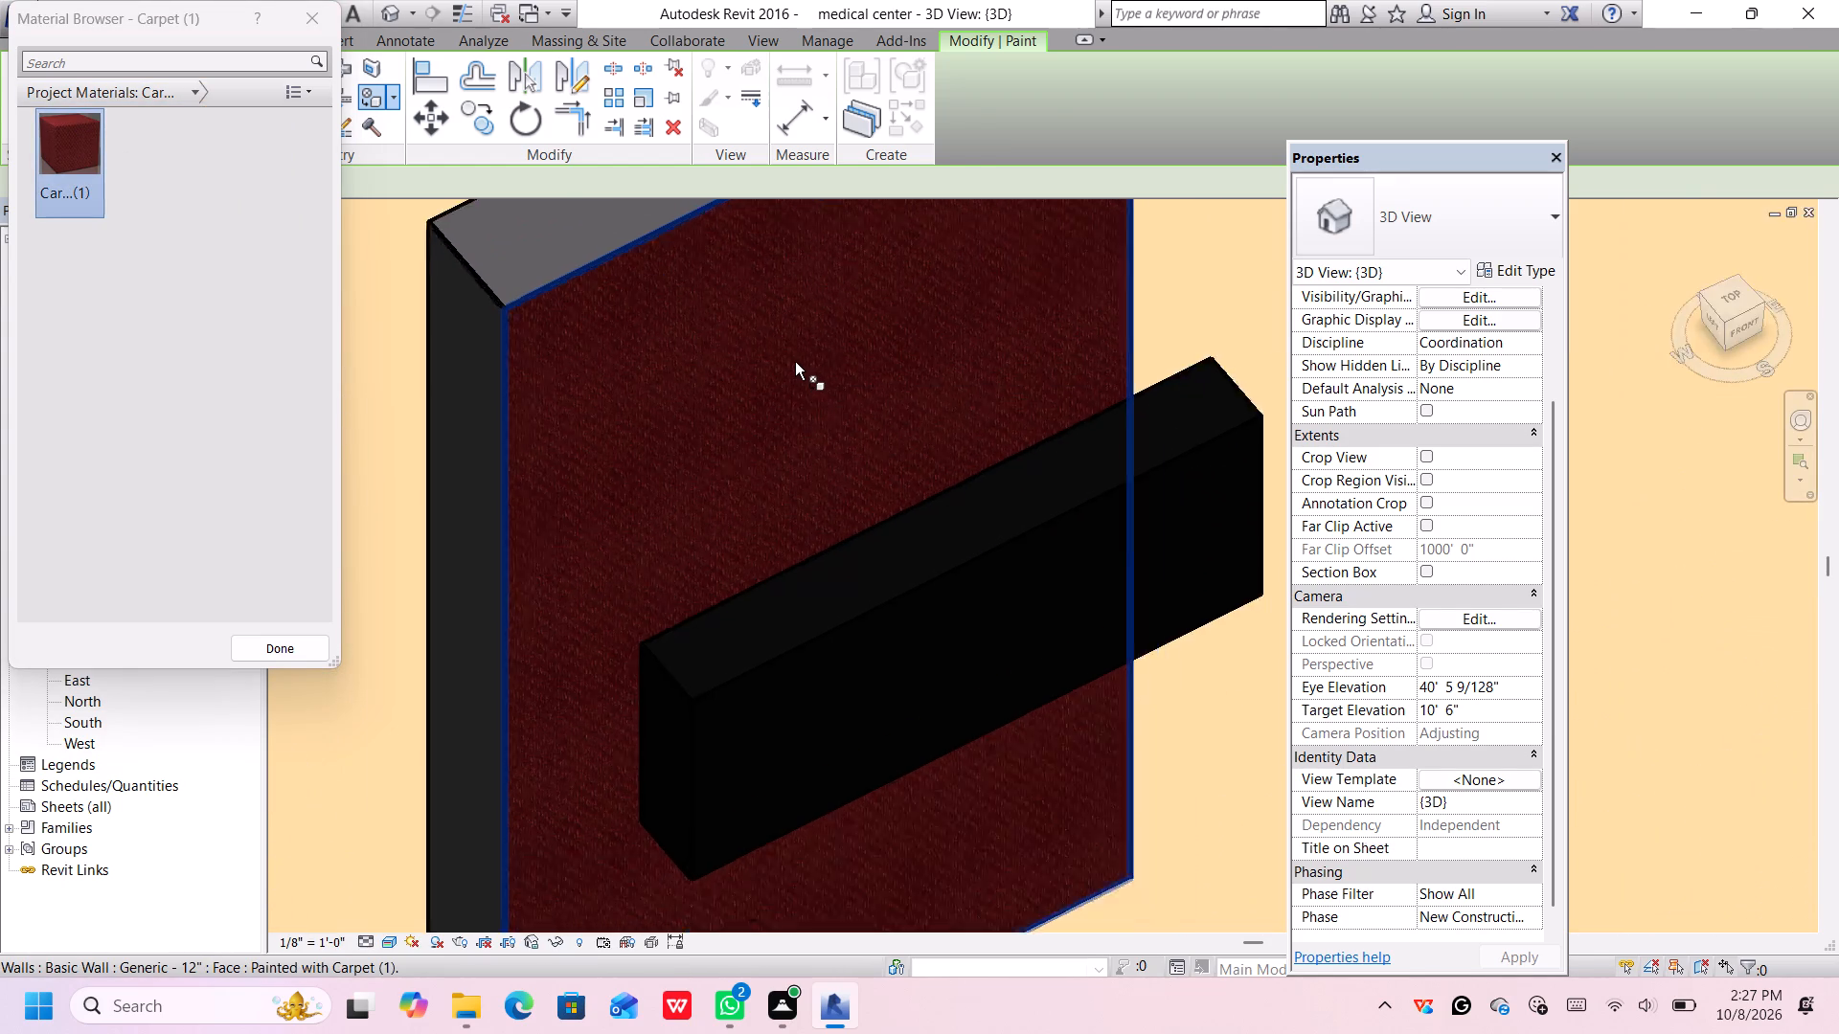
scroll(795, 362, "down", 3)
scroll(795, 362, "up", 2)
scroll(754, 317, "down", 4)
scroll(755, 317, "up", 2)
scroll(755, 316, "down", 1)
middle_click_drag(768, 298, 776, 331)
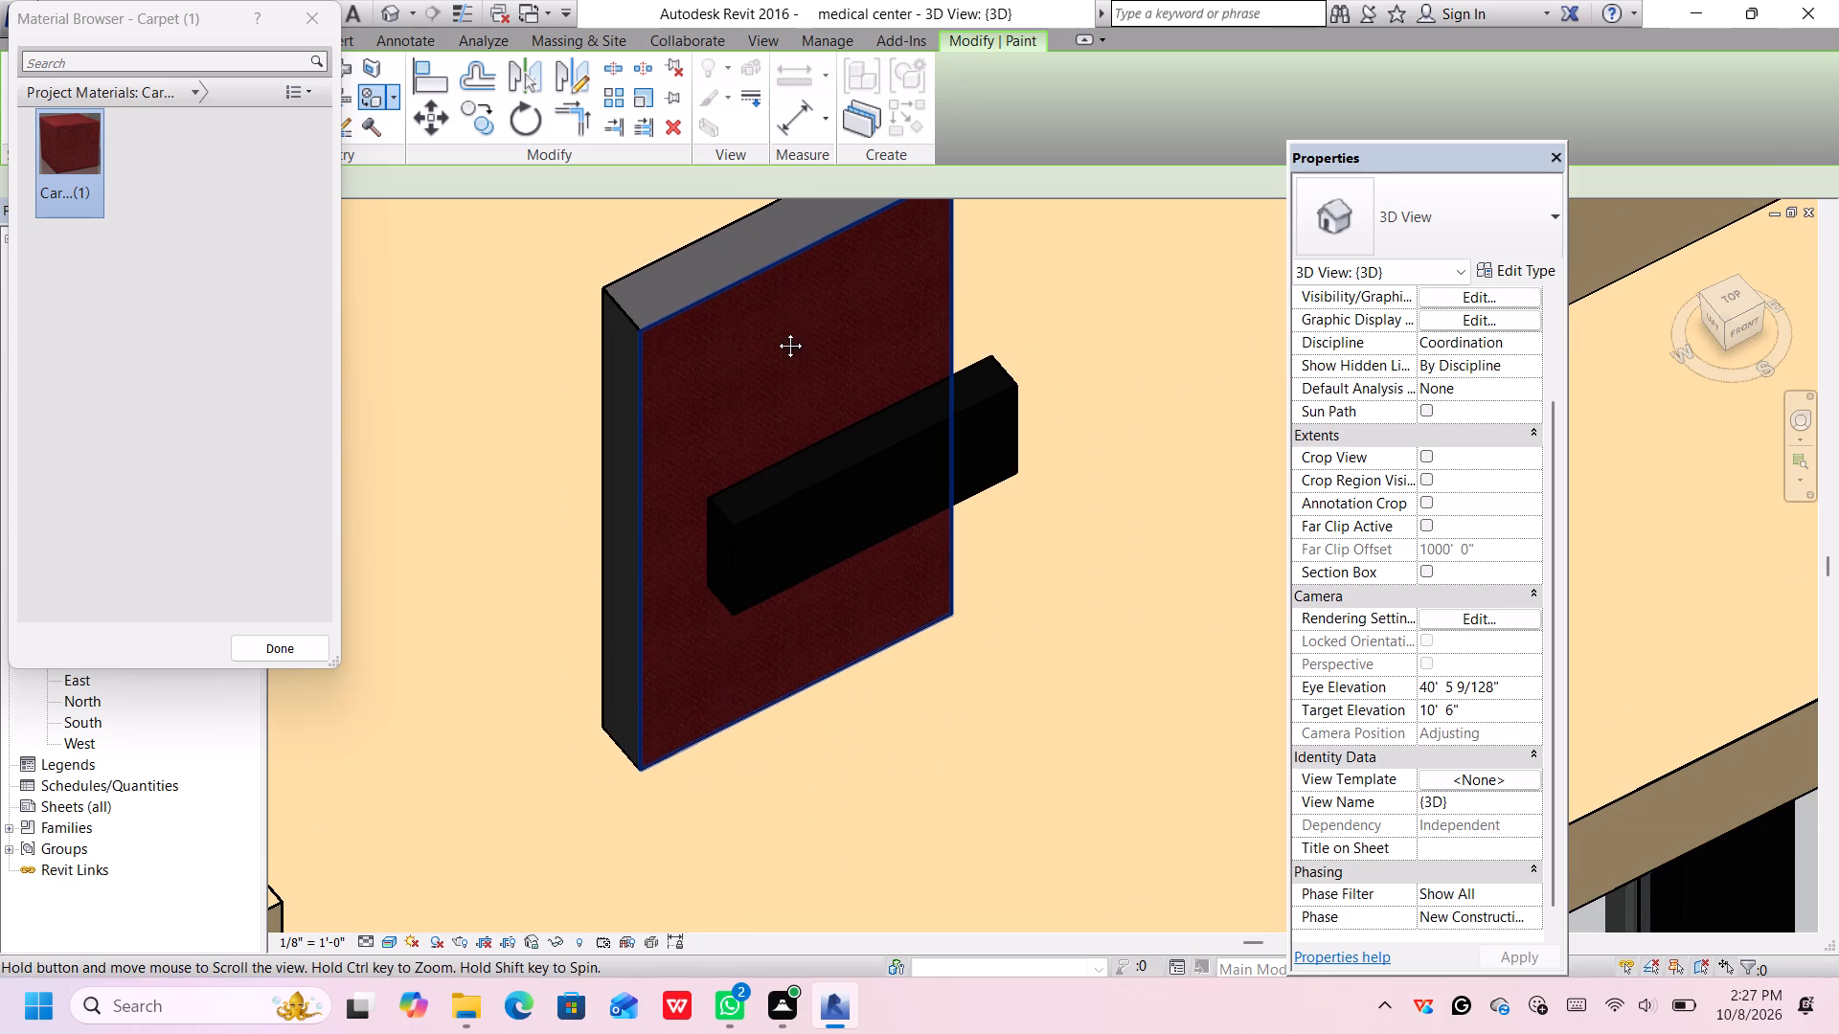
middle_click_drag(776, 331, 783, 356)
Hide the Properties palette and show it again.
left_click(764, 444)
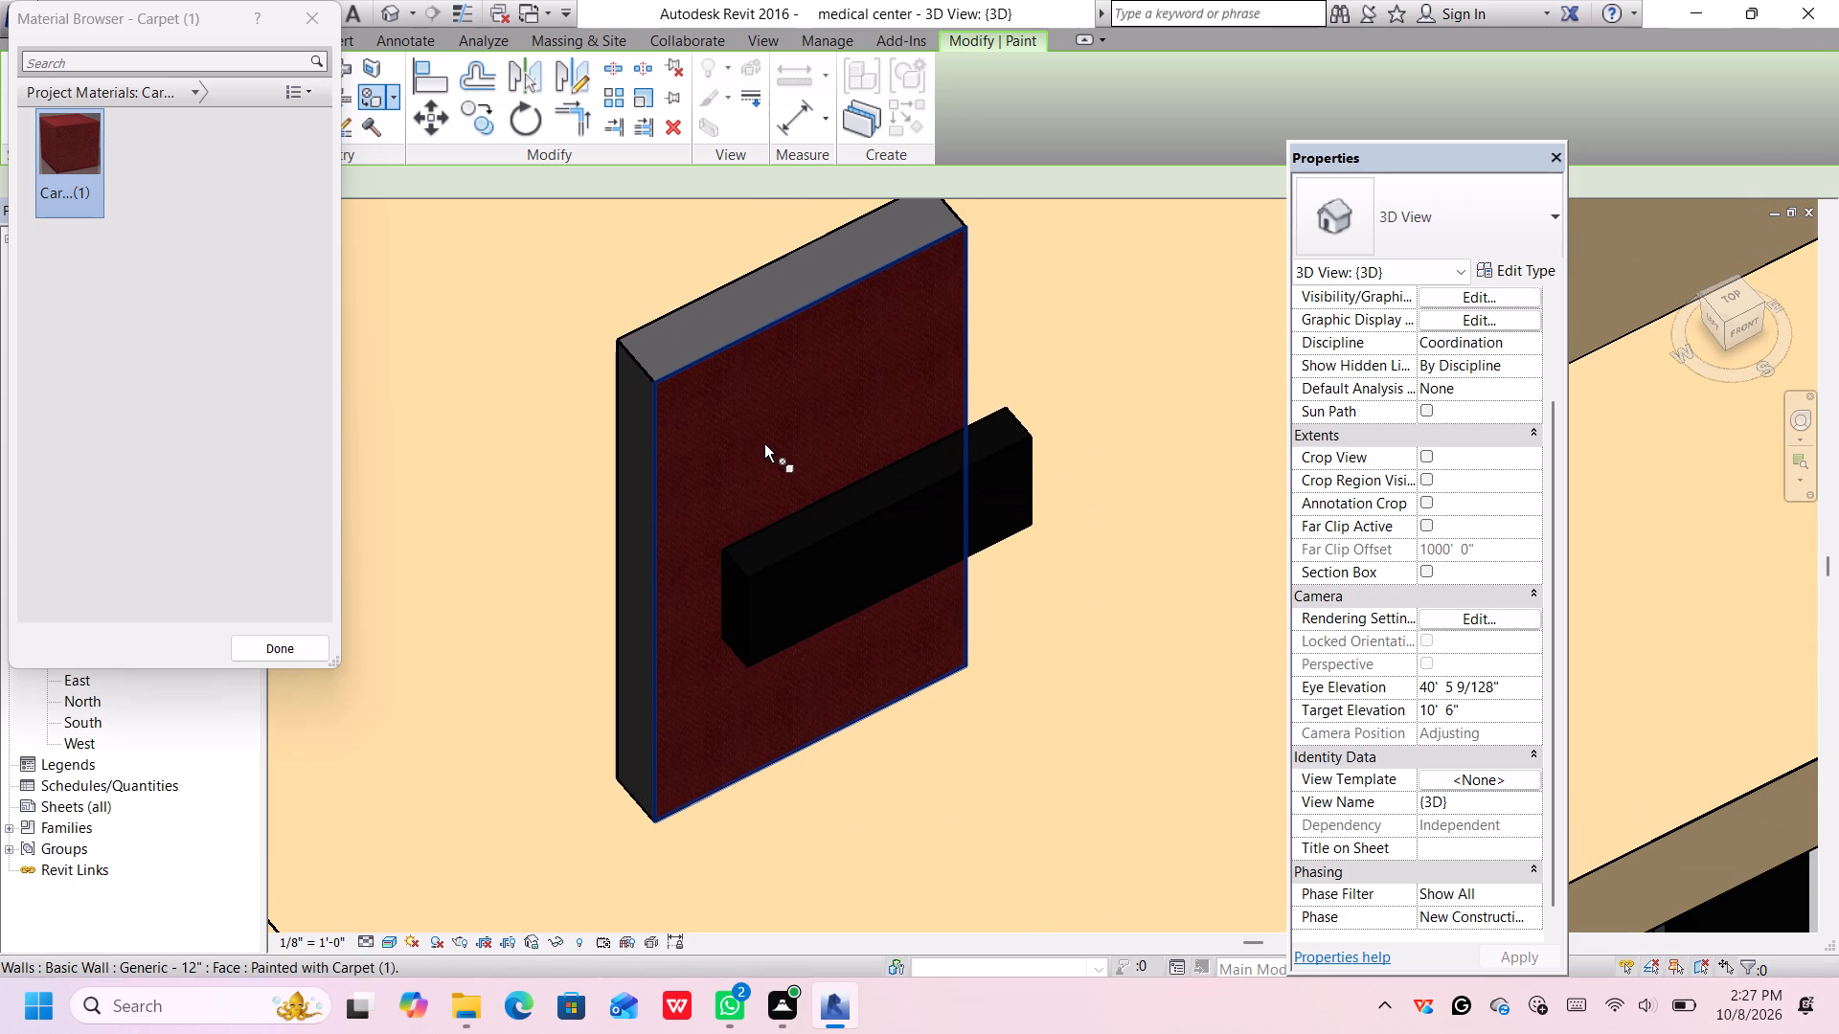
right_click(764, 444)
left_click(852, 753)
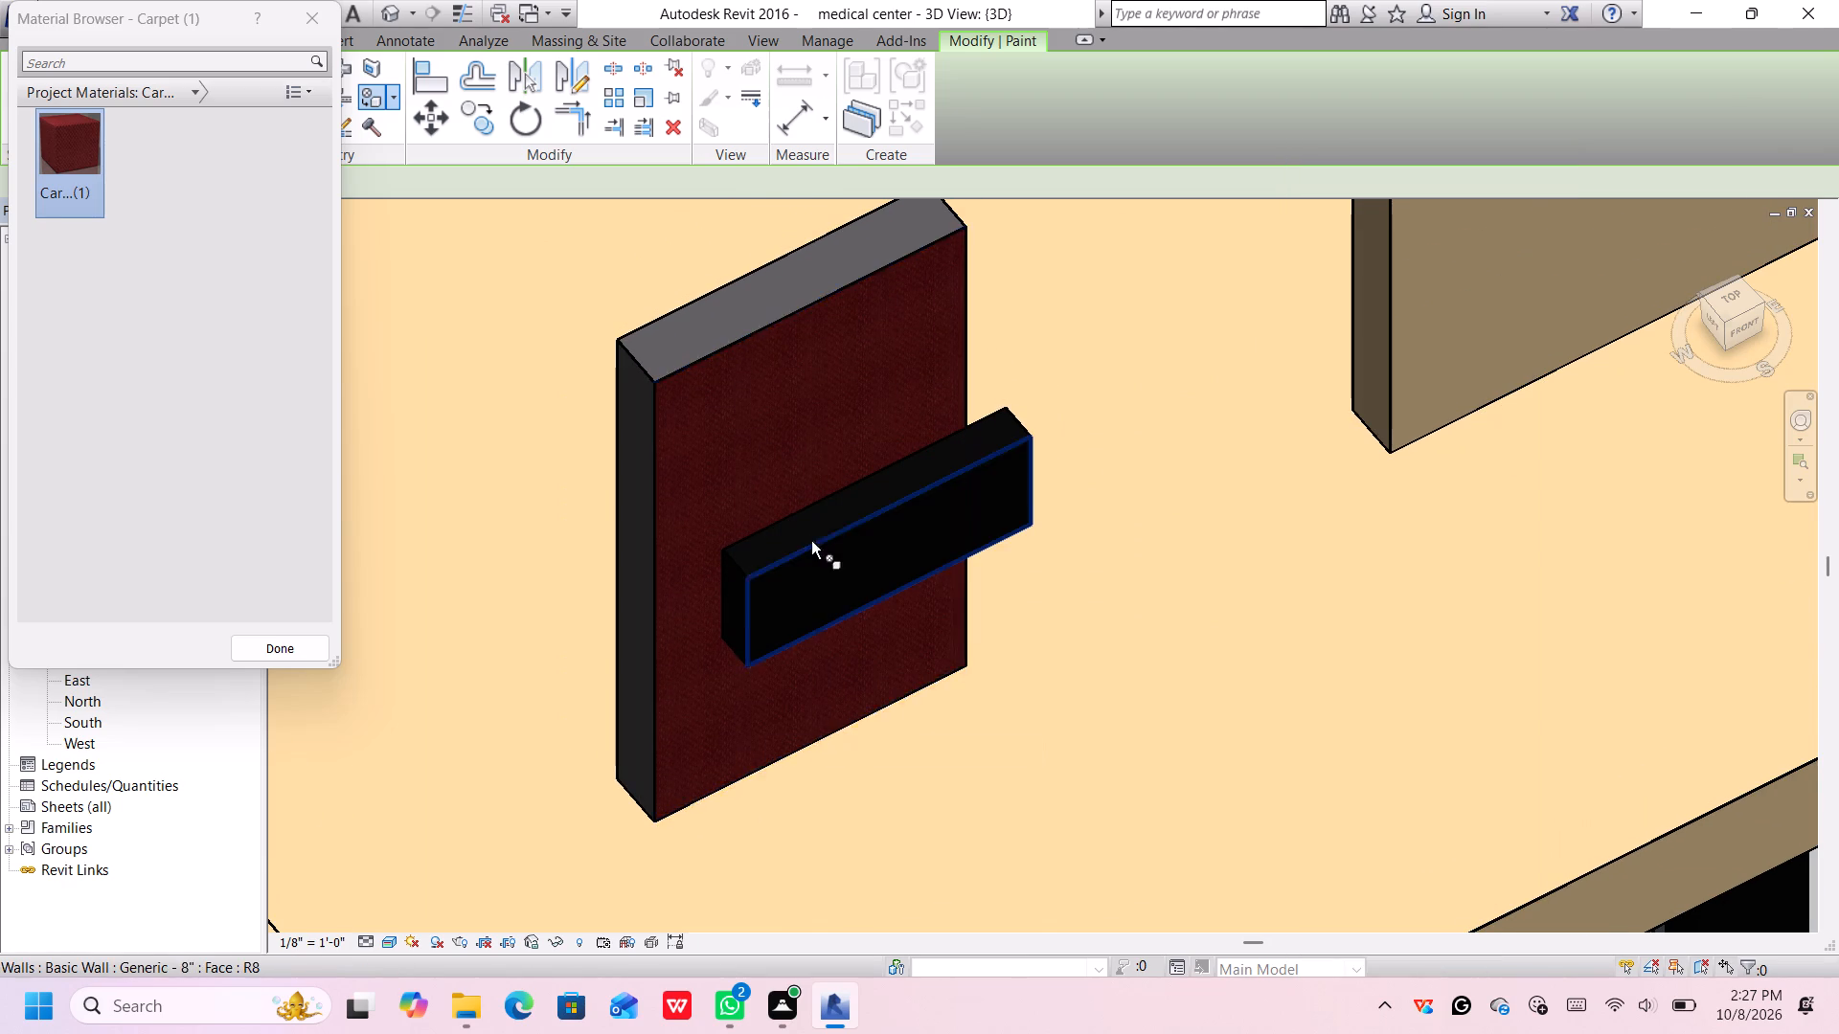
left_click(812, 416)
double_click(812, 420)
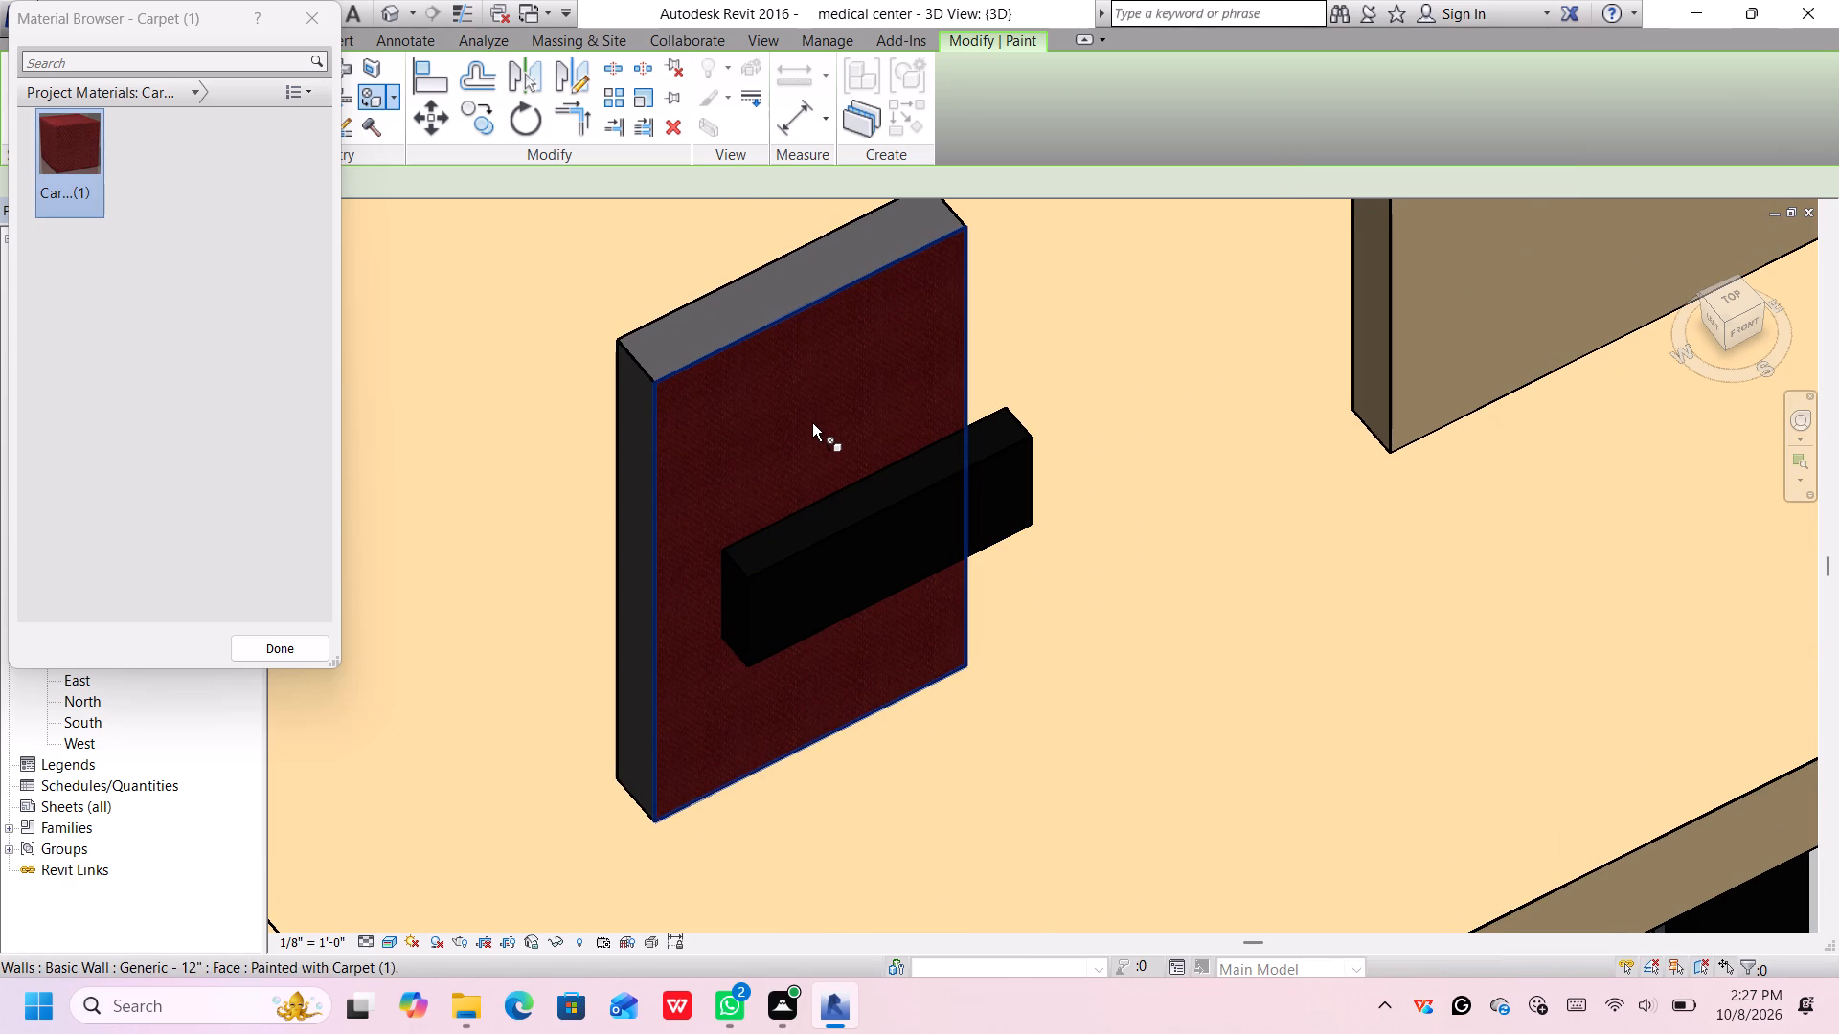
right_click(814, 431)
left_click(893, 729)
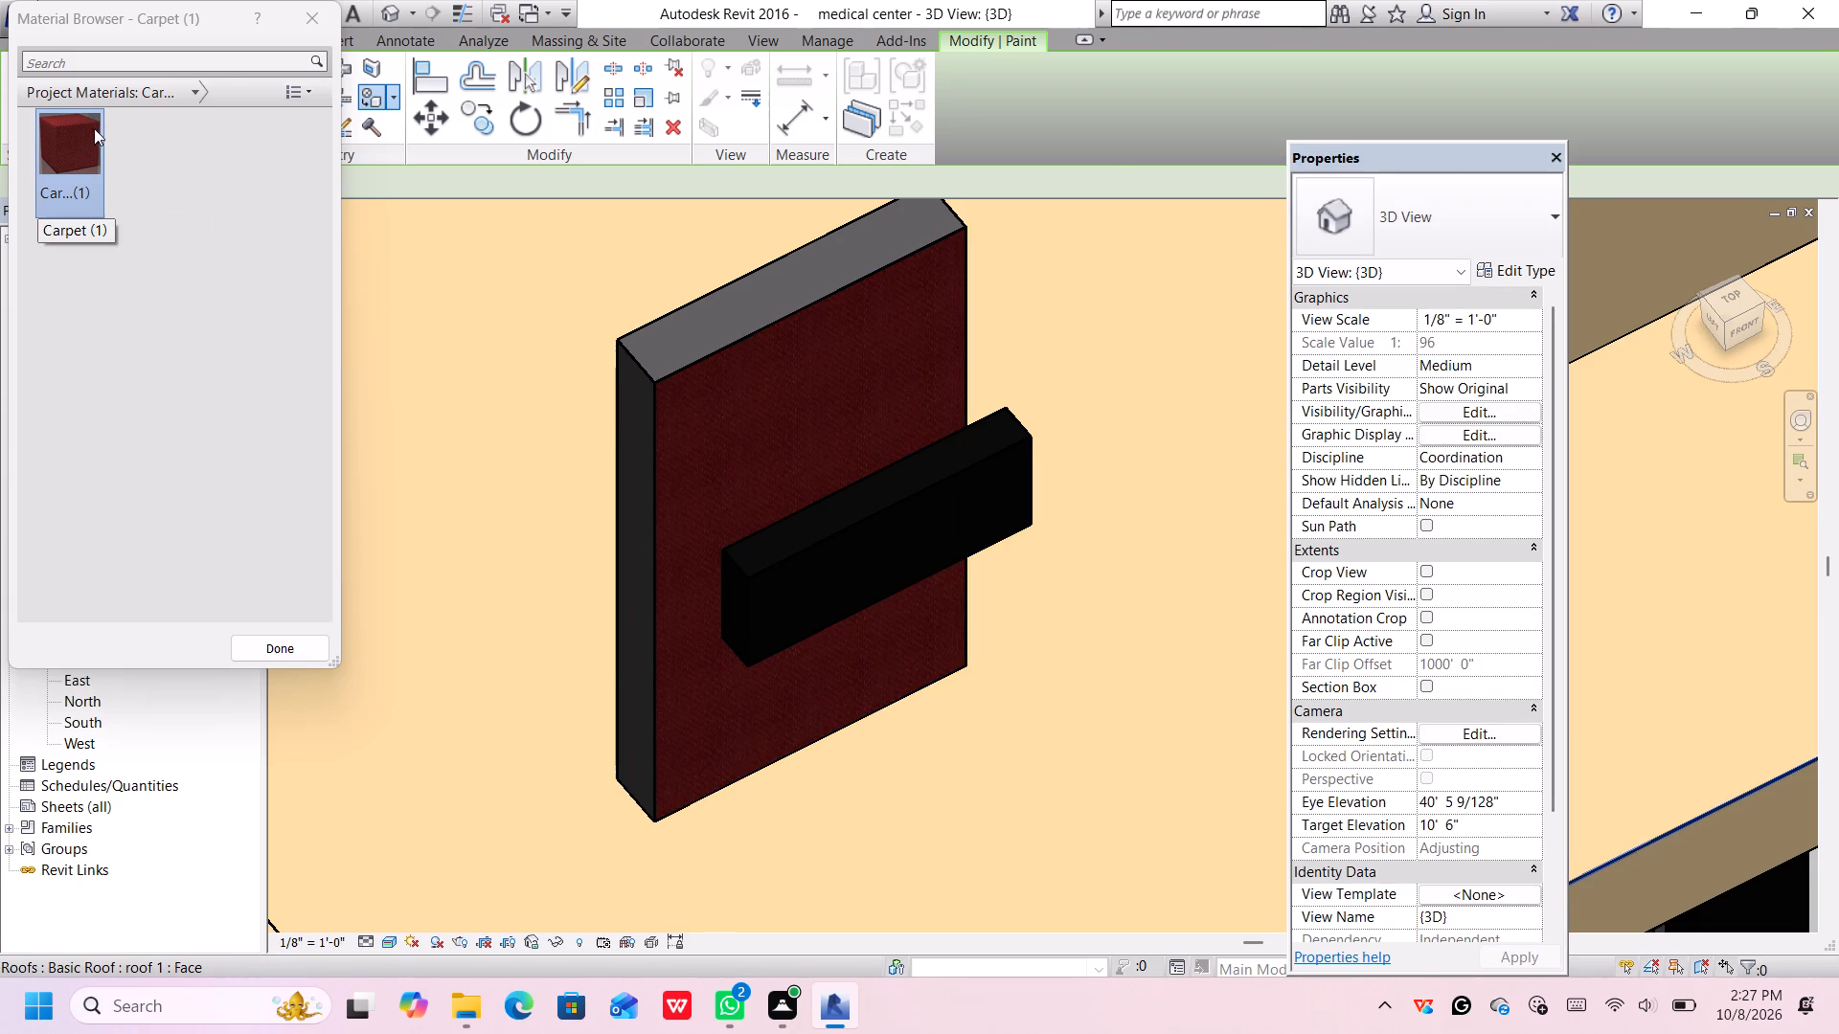
Repaint the front face of the short front wall with the green Default Mass Zone material from all project materials.
left_click(193, 86)
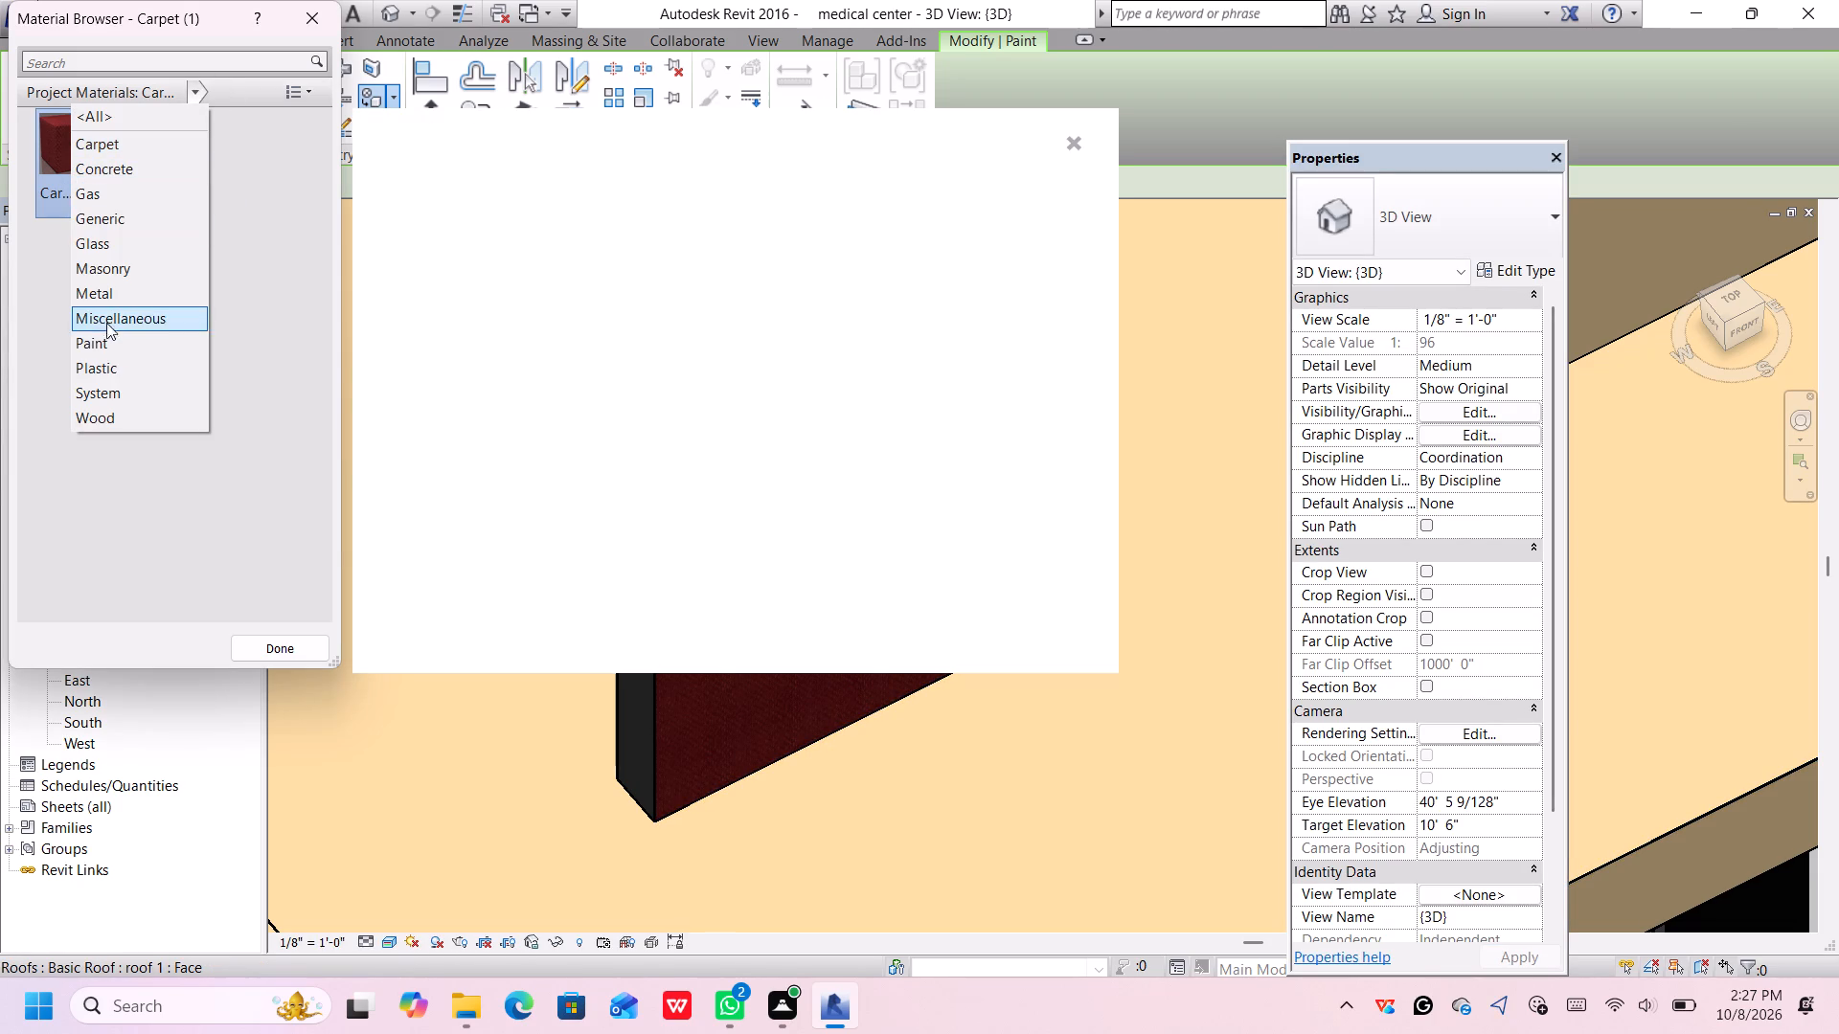
left_click(109, 112)
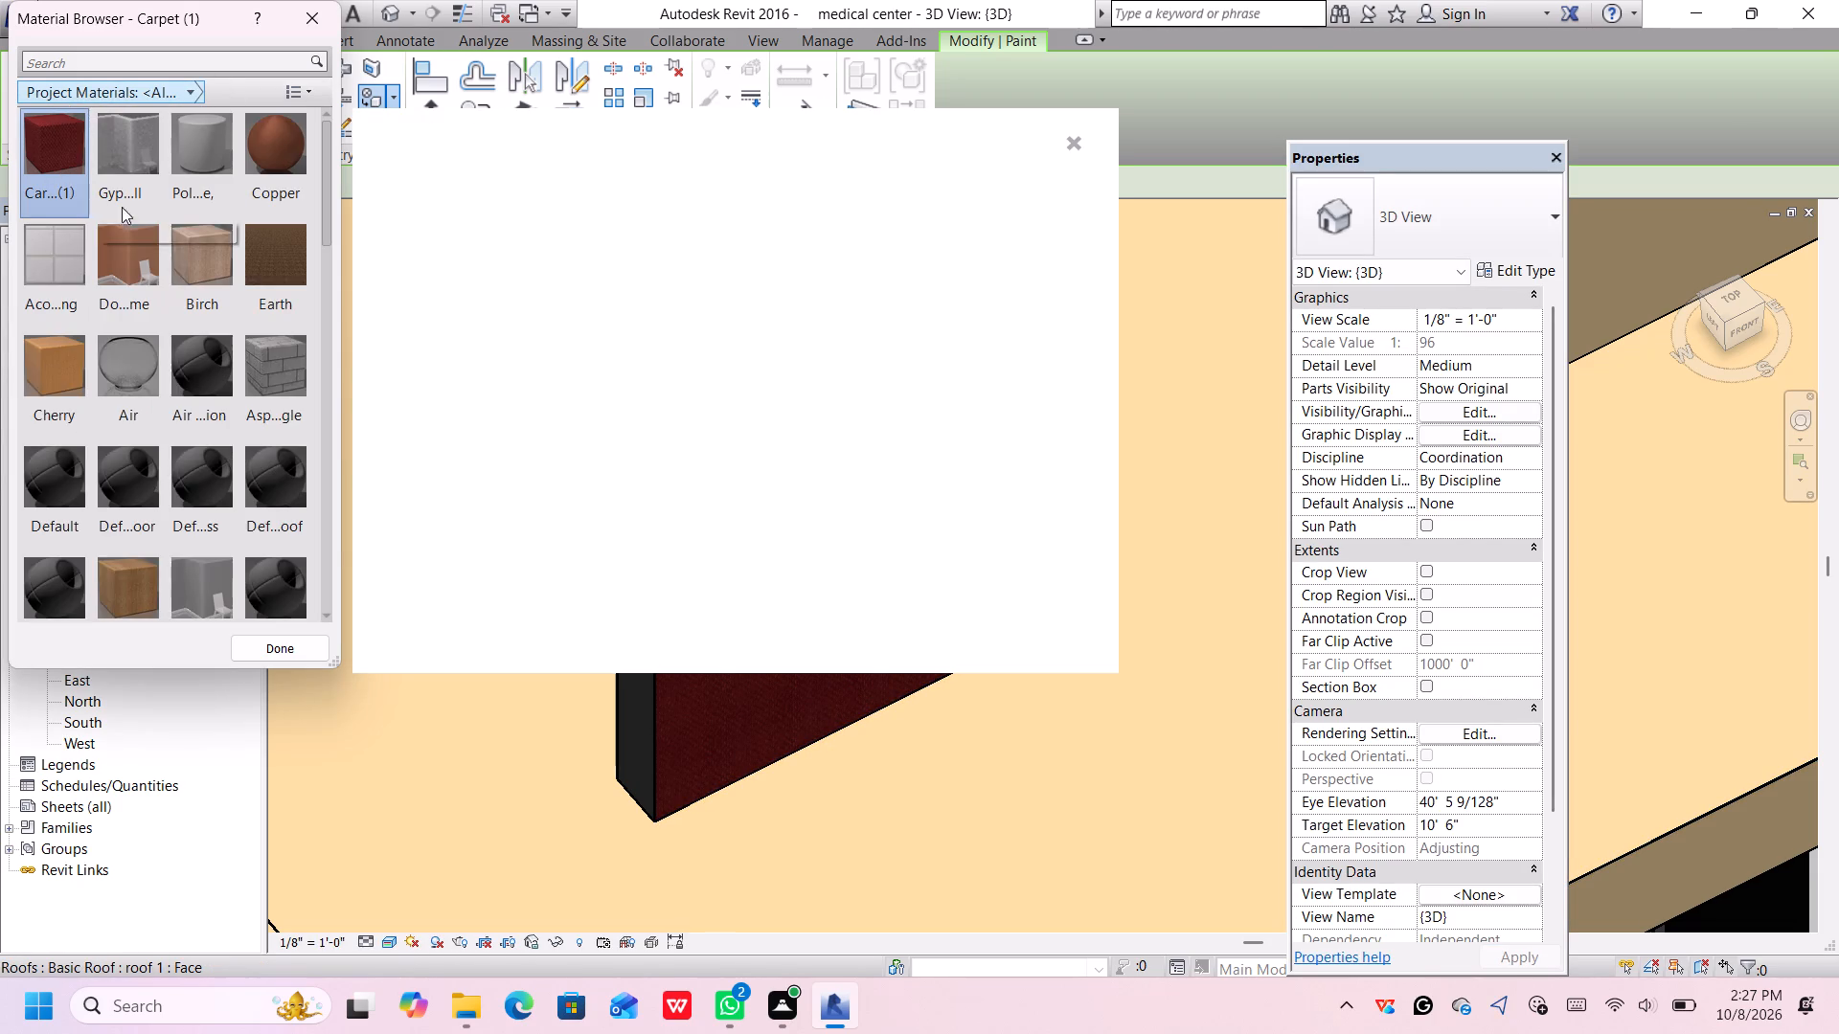
scroll(179, 370, "down", 6)
scroll(183, 372, "up", 1)
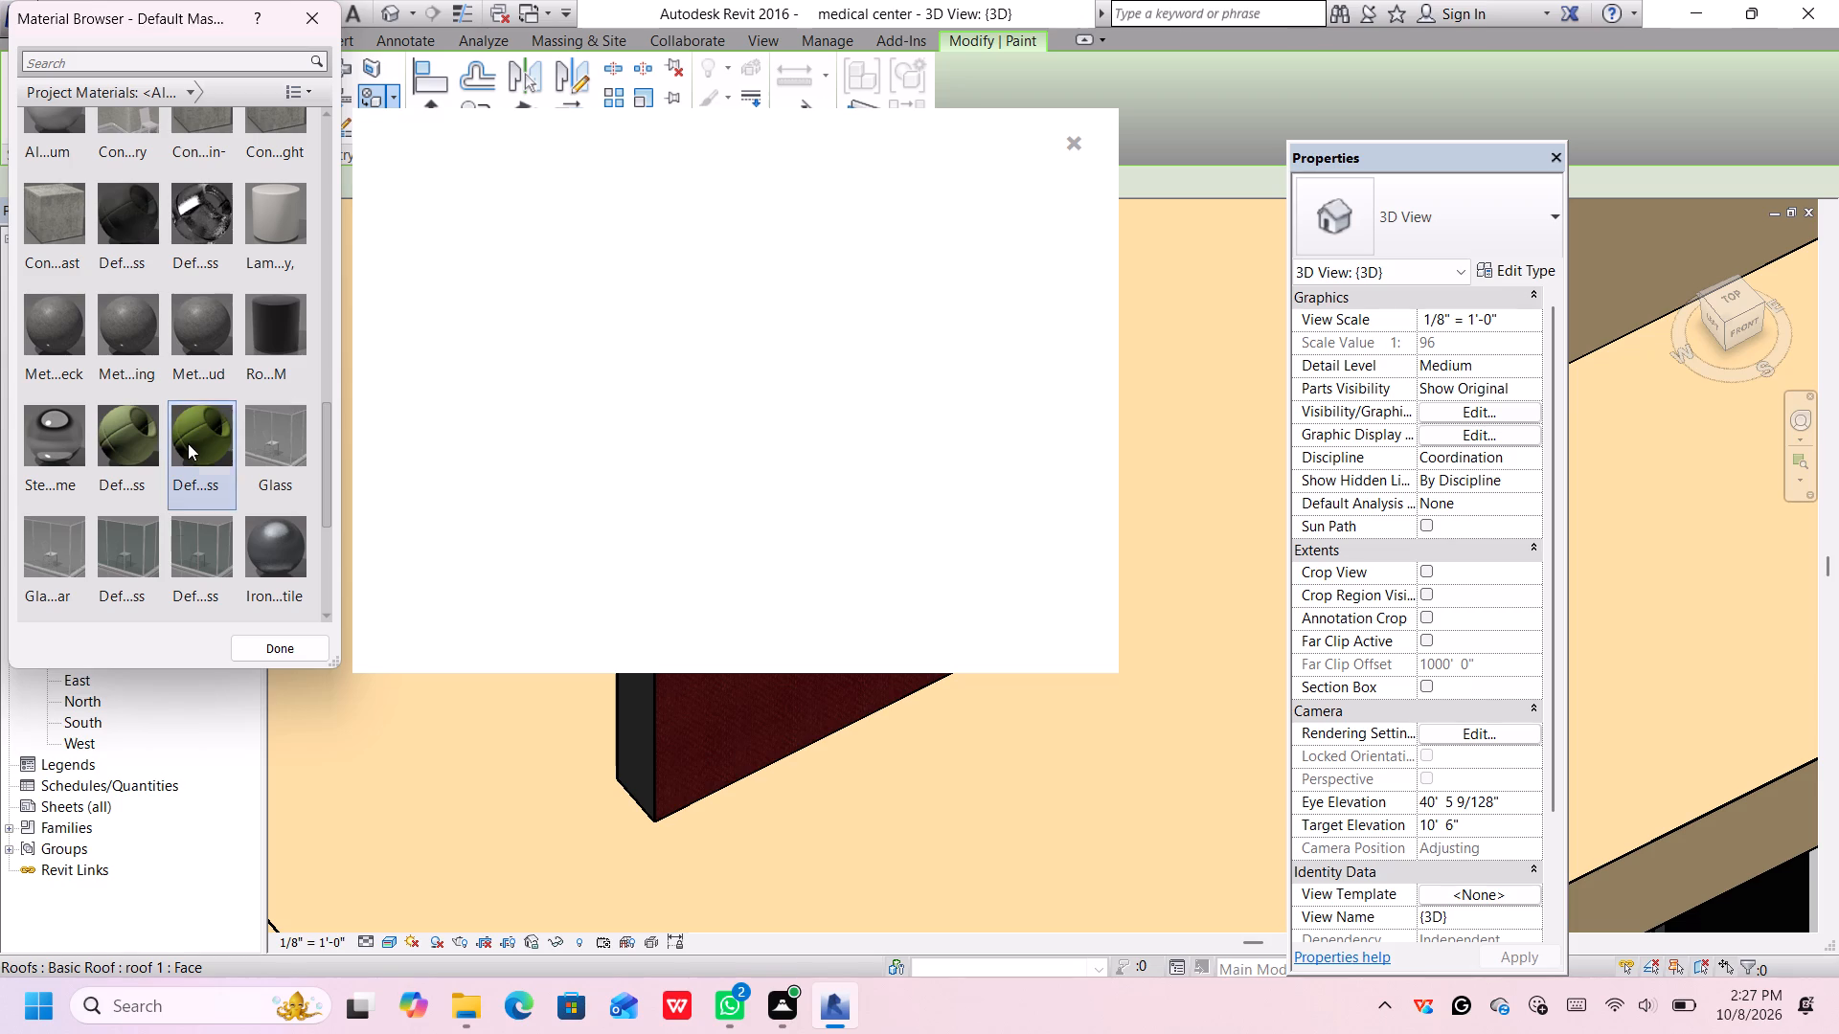
left_click(188, 443)
left_click(1072, 136)
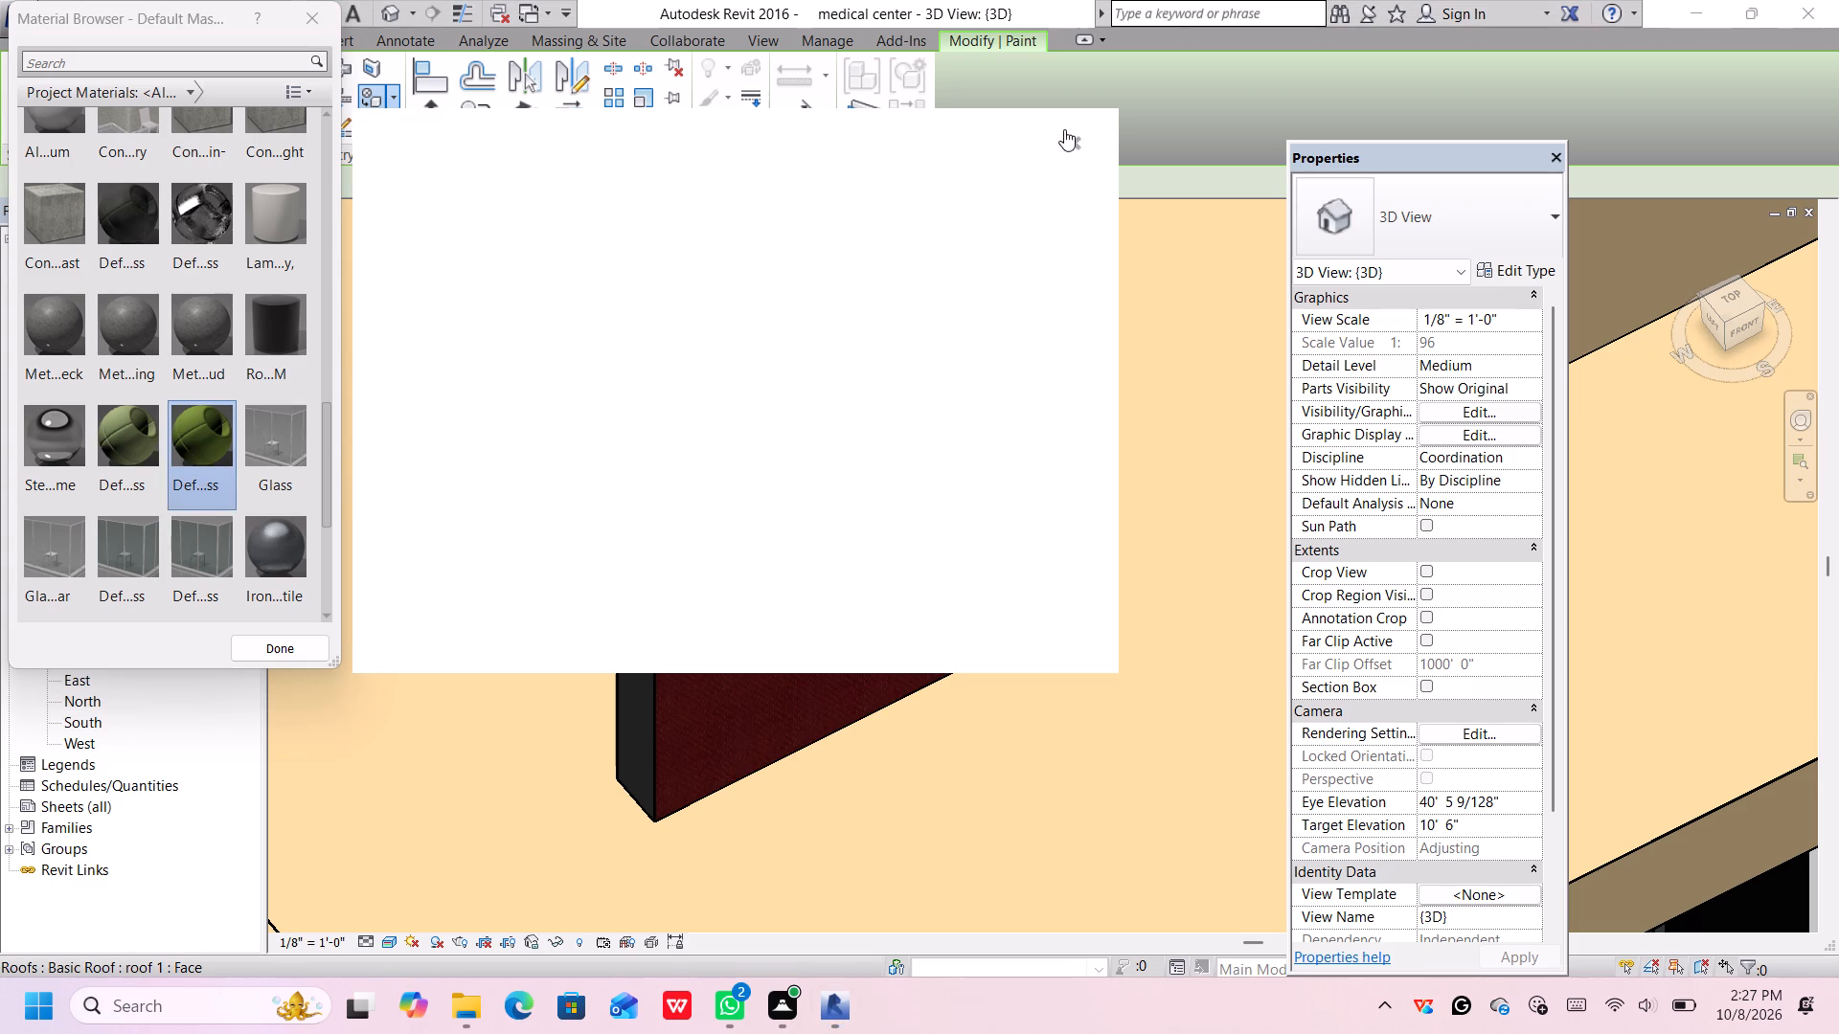
left_click(1080, 155)
left_click(876, 374)
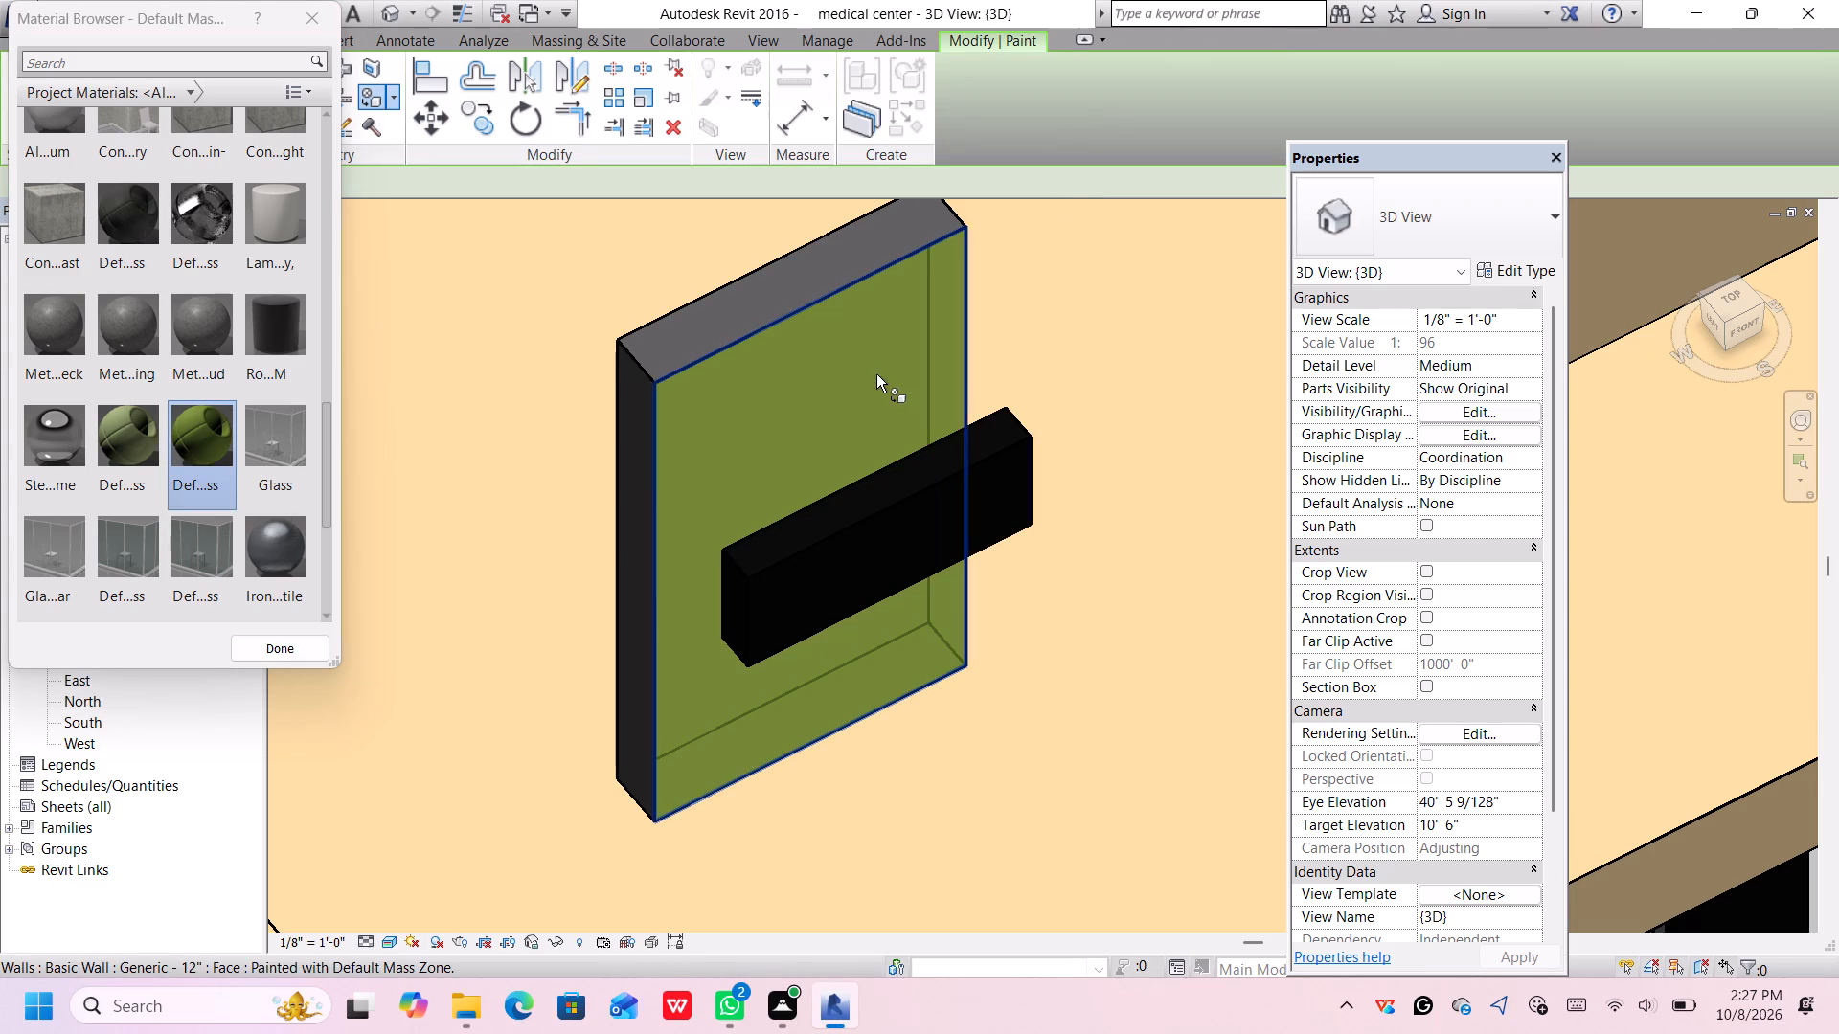
Paint the top face and the left end face of the short front wall with Default Mass Zone.
left_click(743, 319)
left_click(658, 427)
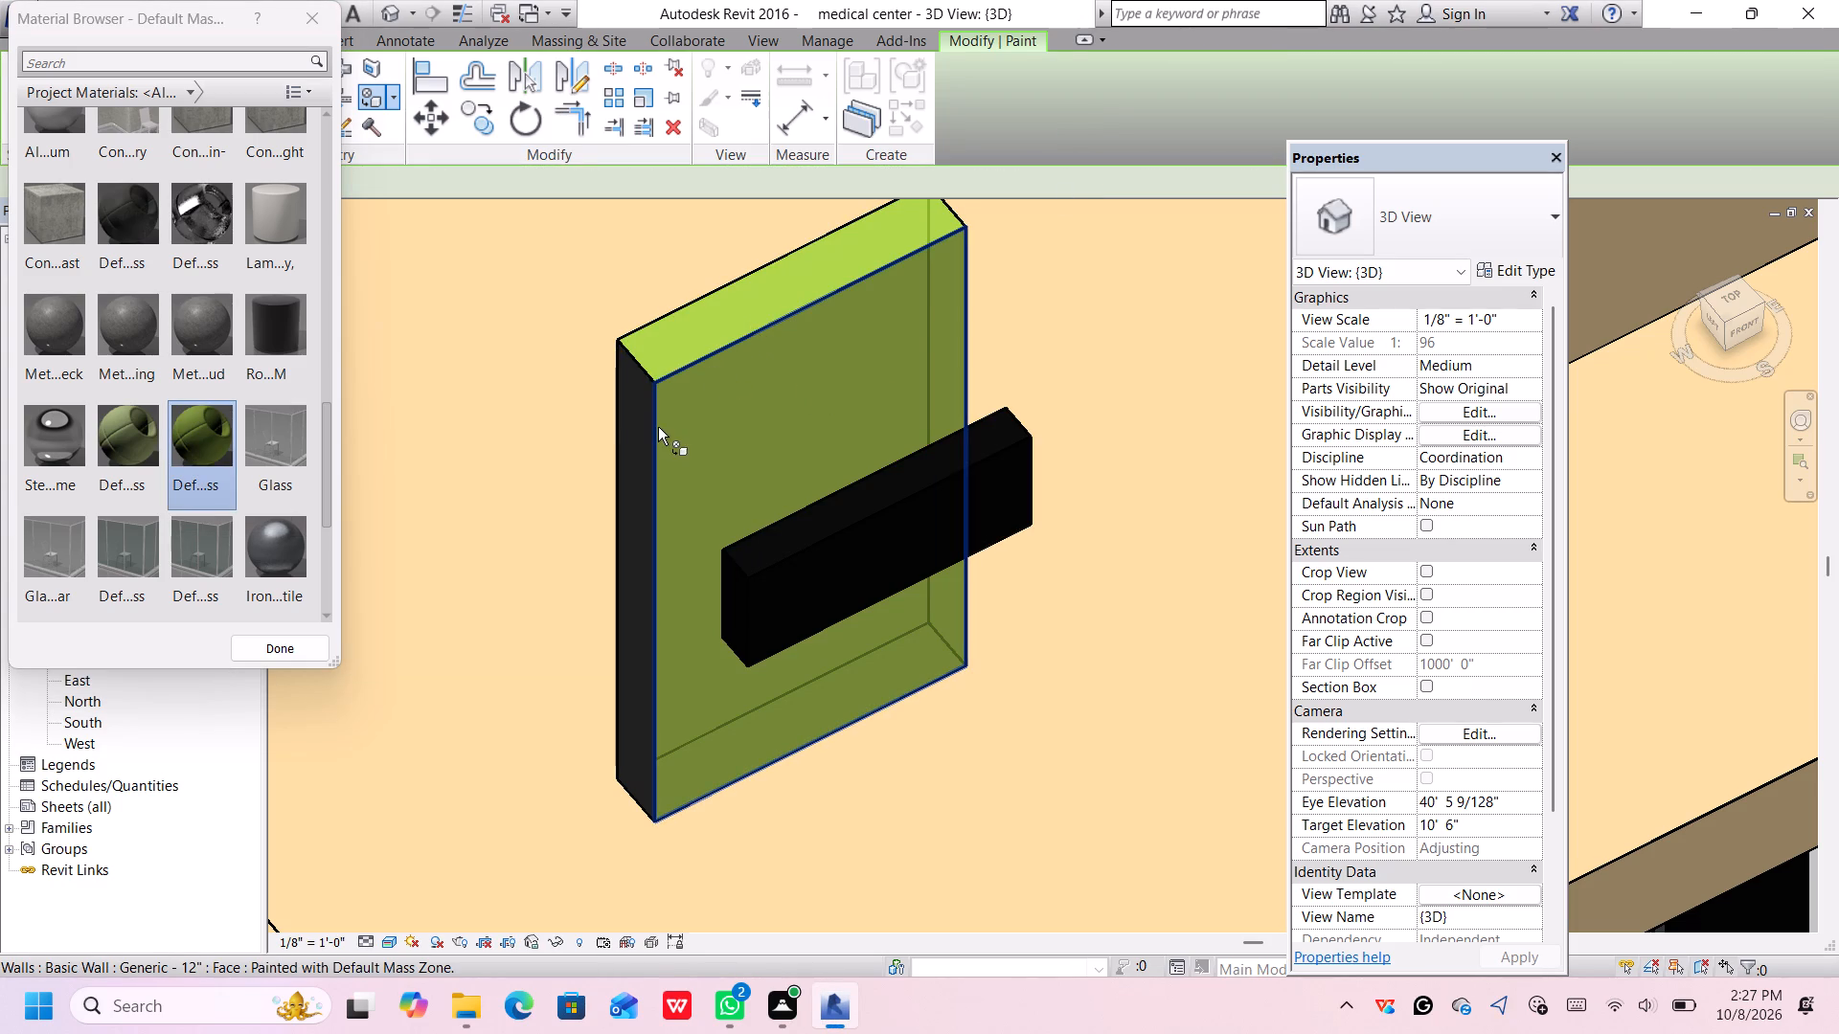
left_click(637, 434)
Paint the right end face of the short front wall with the green Default Mass Zone material.
scroll(794, 400, "down", 2)
middle_click_drag(857, 392, 855, 392)
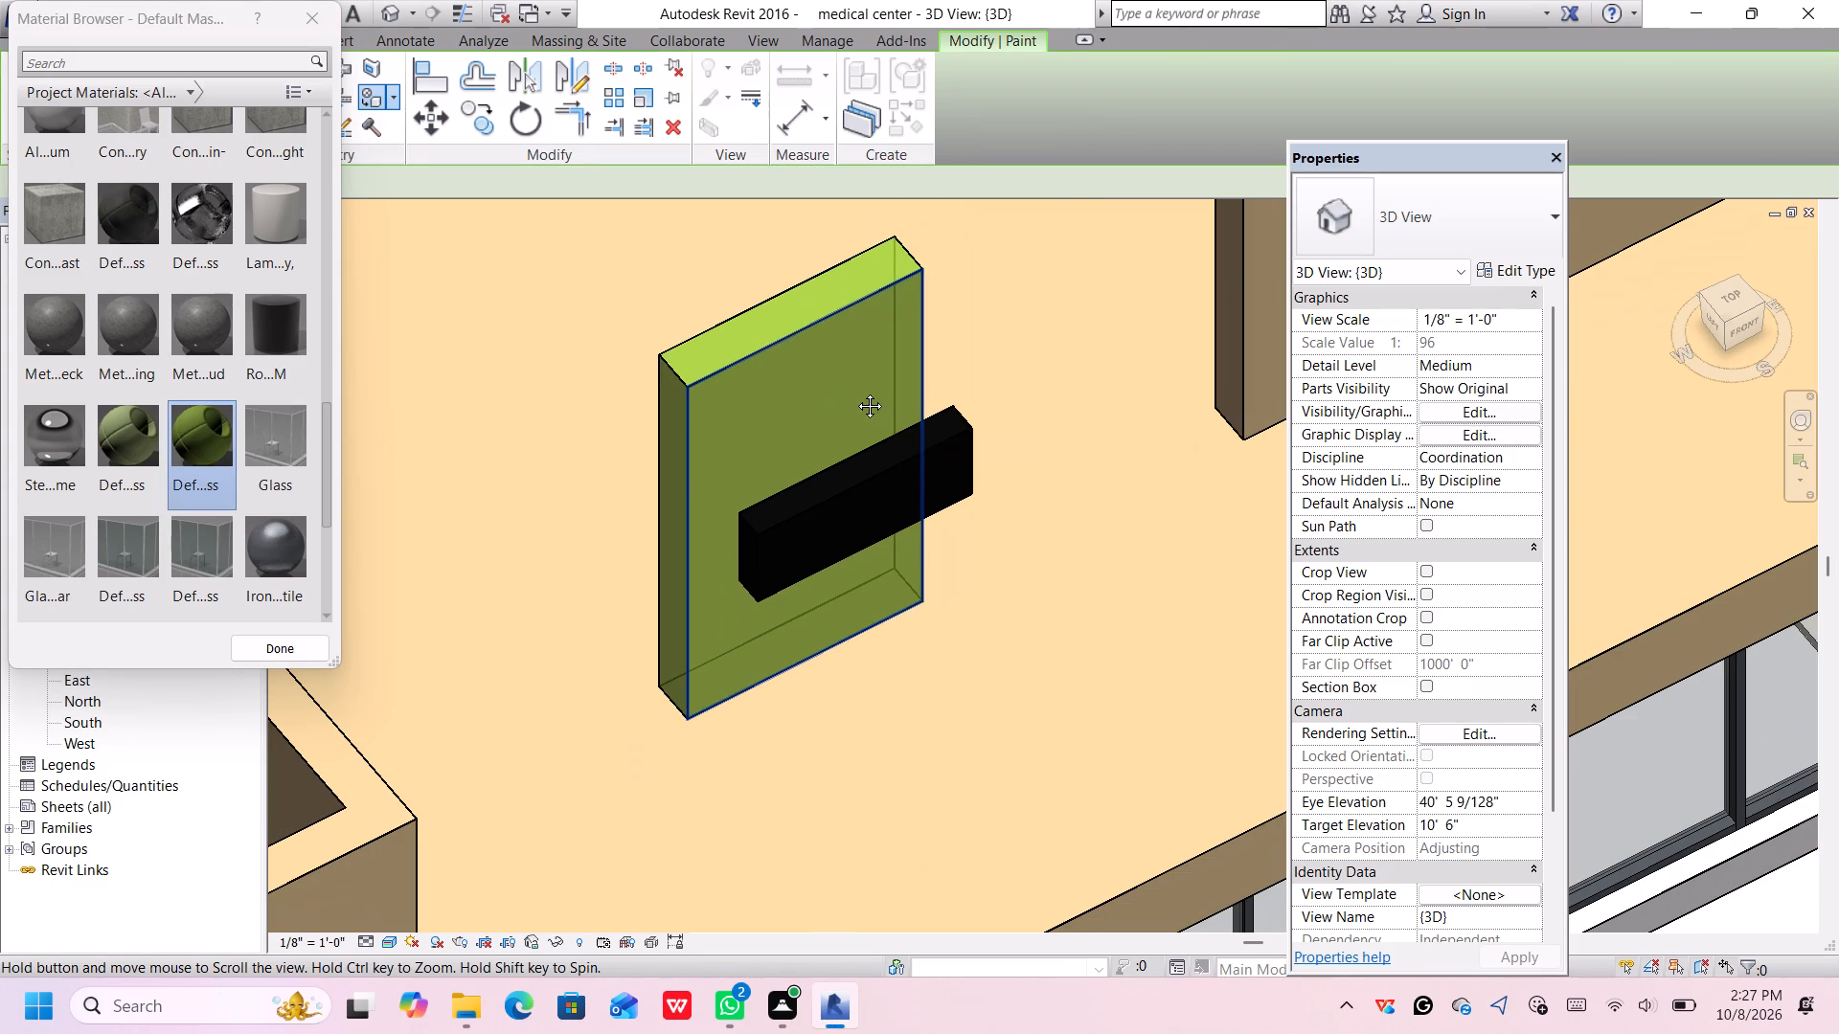
middle_click_drag(855, 392, 721, 438)
middle_click_drag(768, 413, 539, 503)
scroll(576, 492, "down", 6)
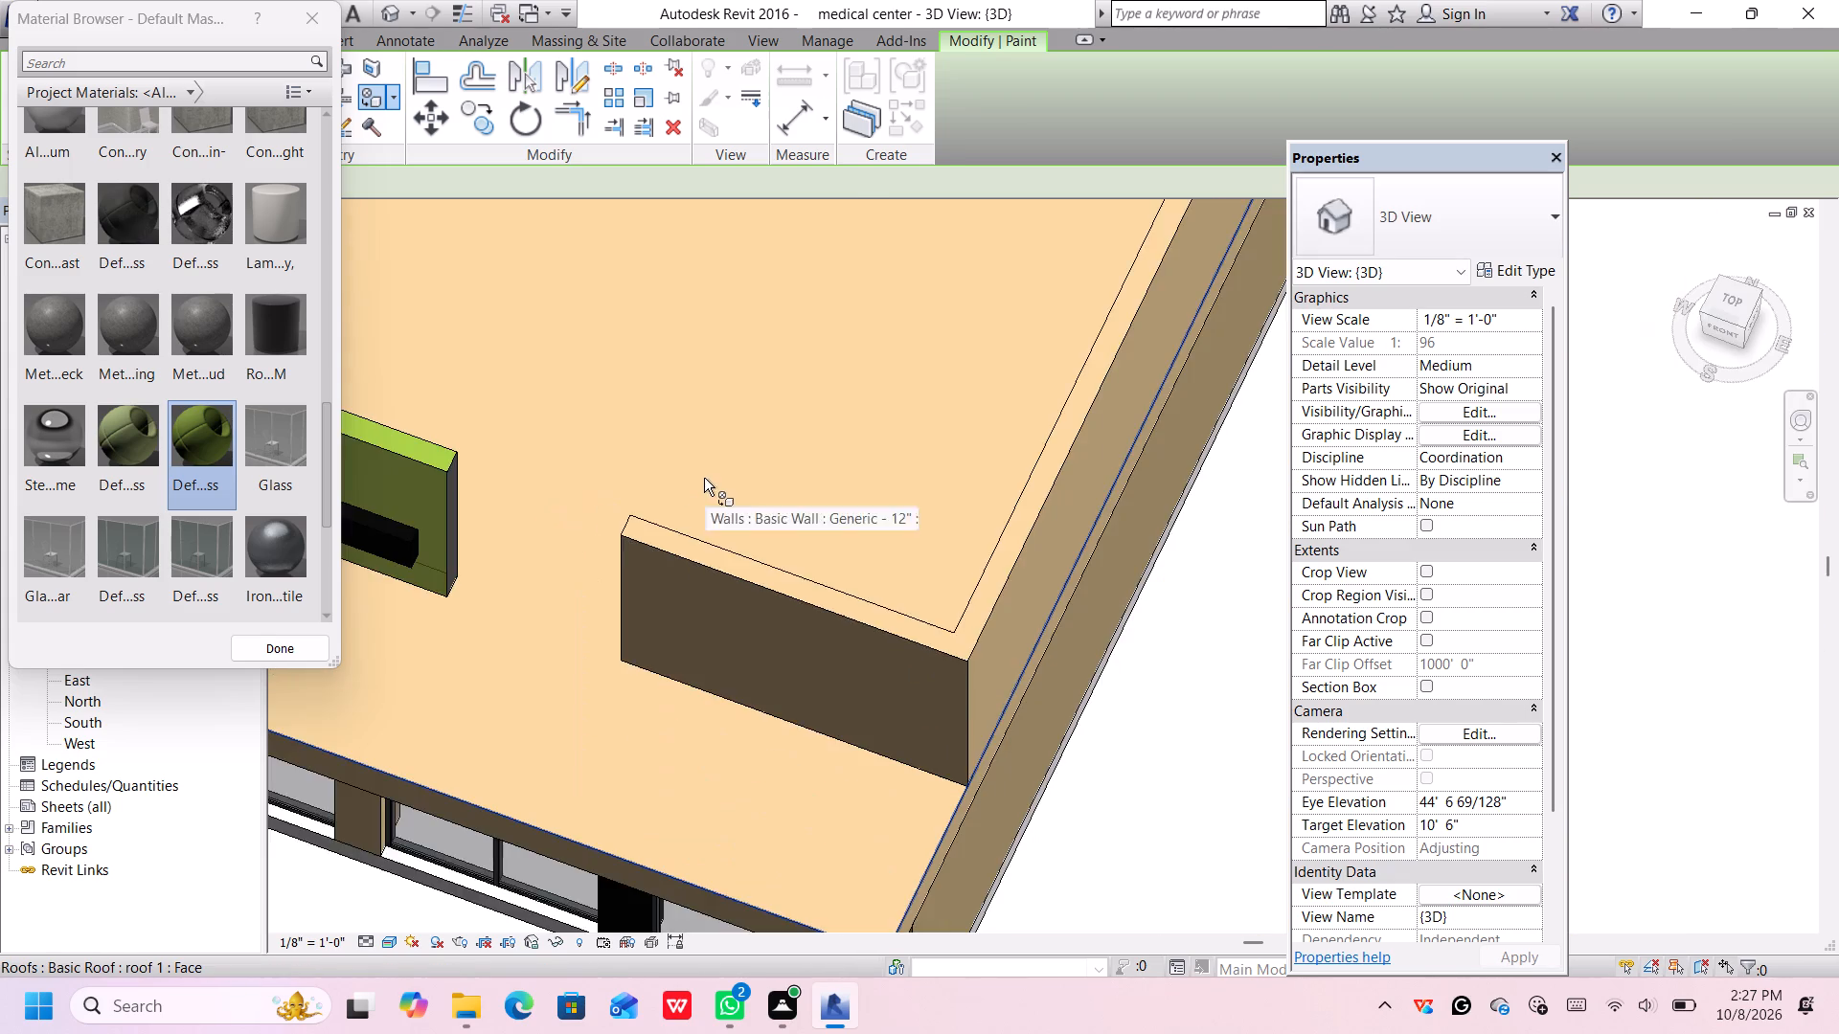
scroll(670, 479, "down", 2)
middle_click_drag(516, 498, 888, 640)
middle_click_drag(885, 641, 743, 600)
scroll(753, 548, "up", 6)
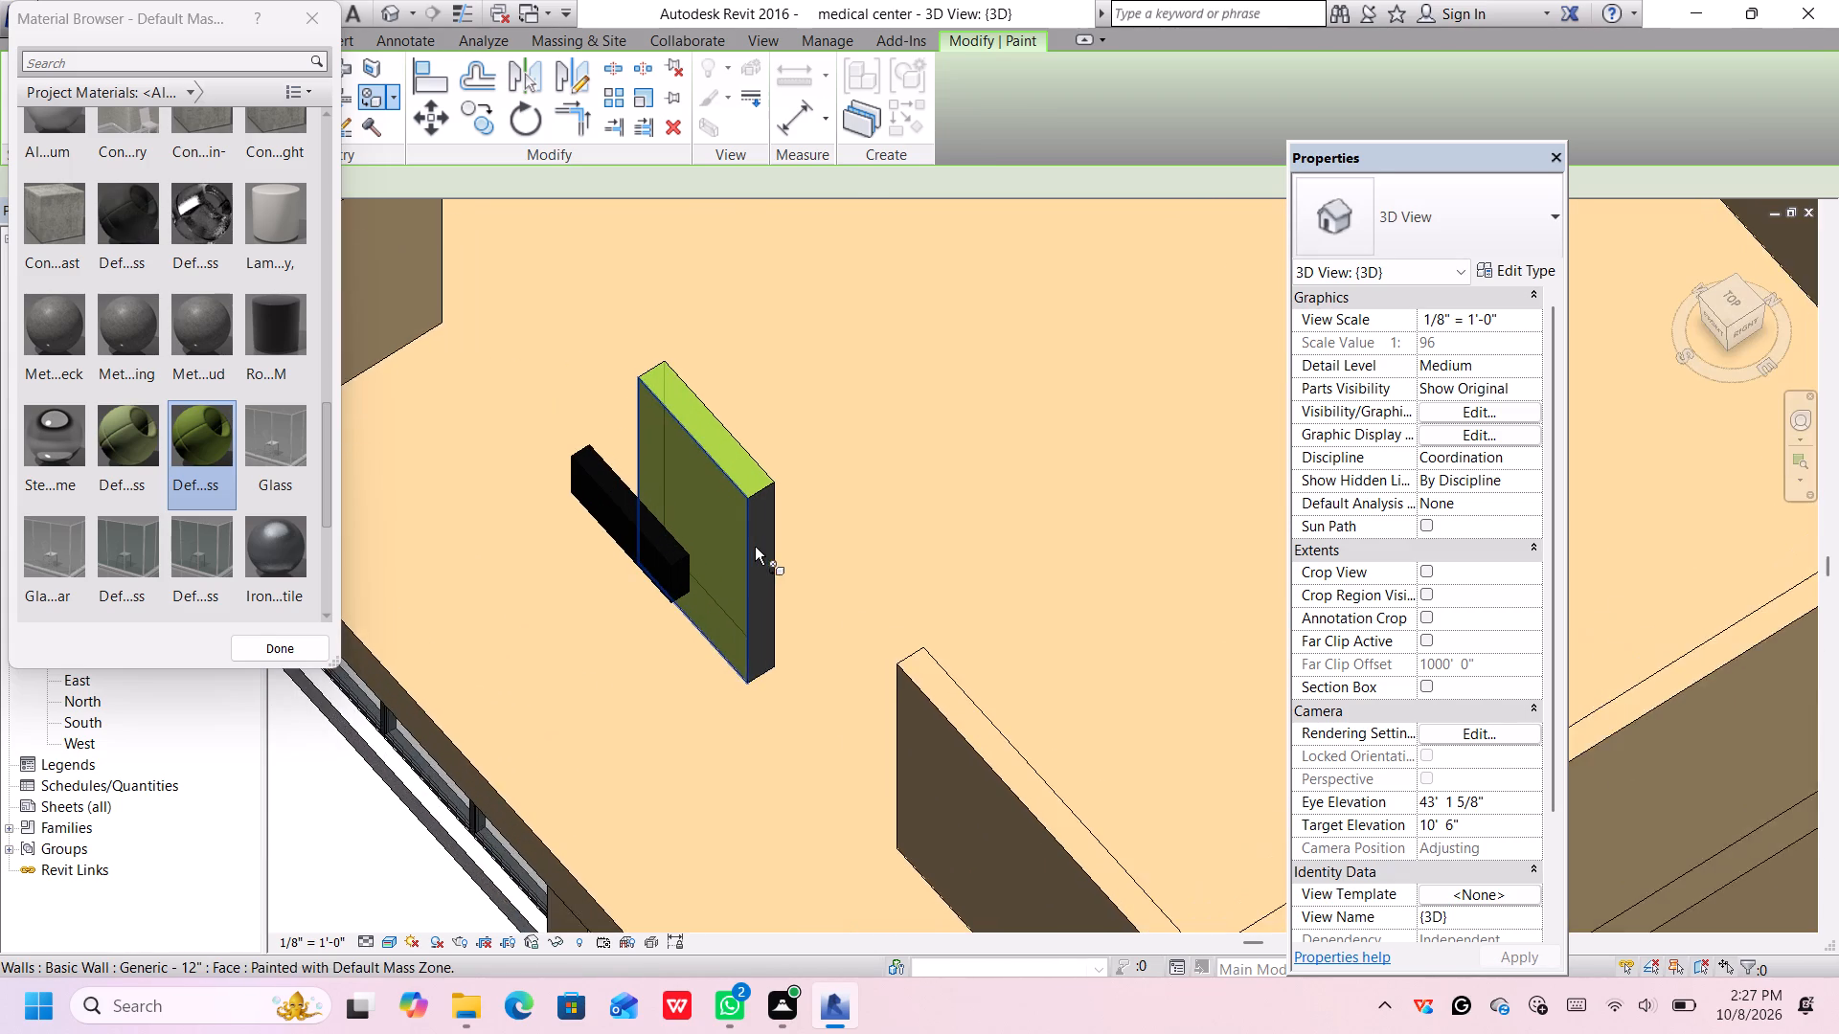
left_click(771, 530)
scroll(774, 570, "up", 4)
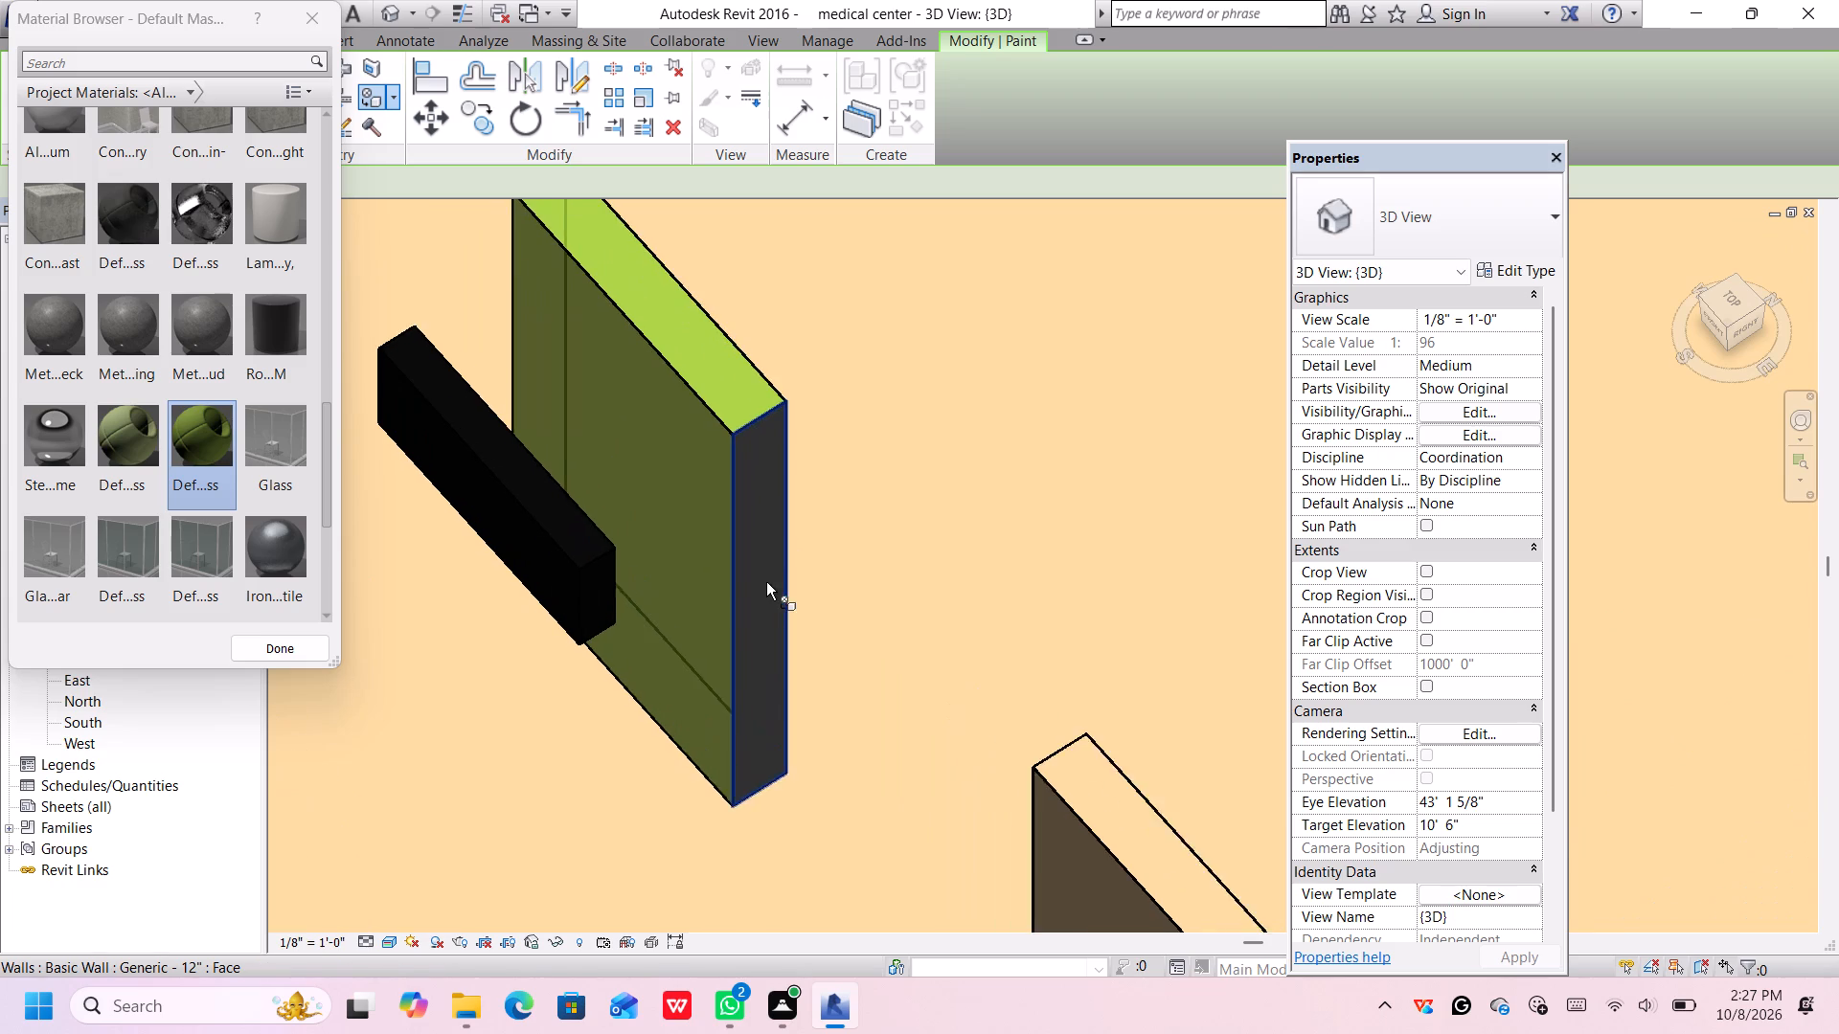
left_click(750, 603)
scroll(764, 591, "down", 6)
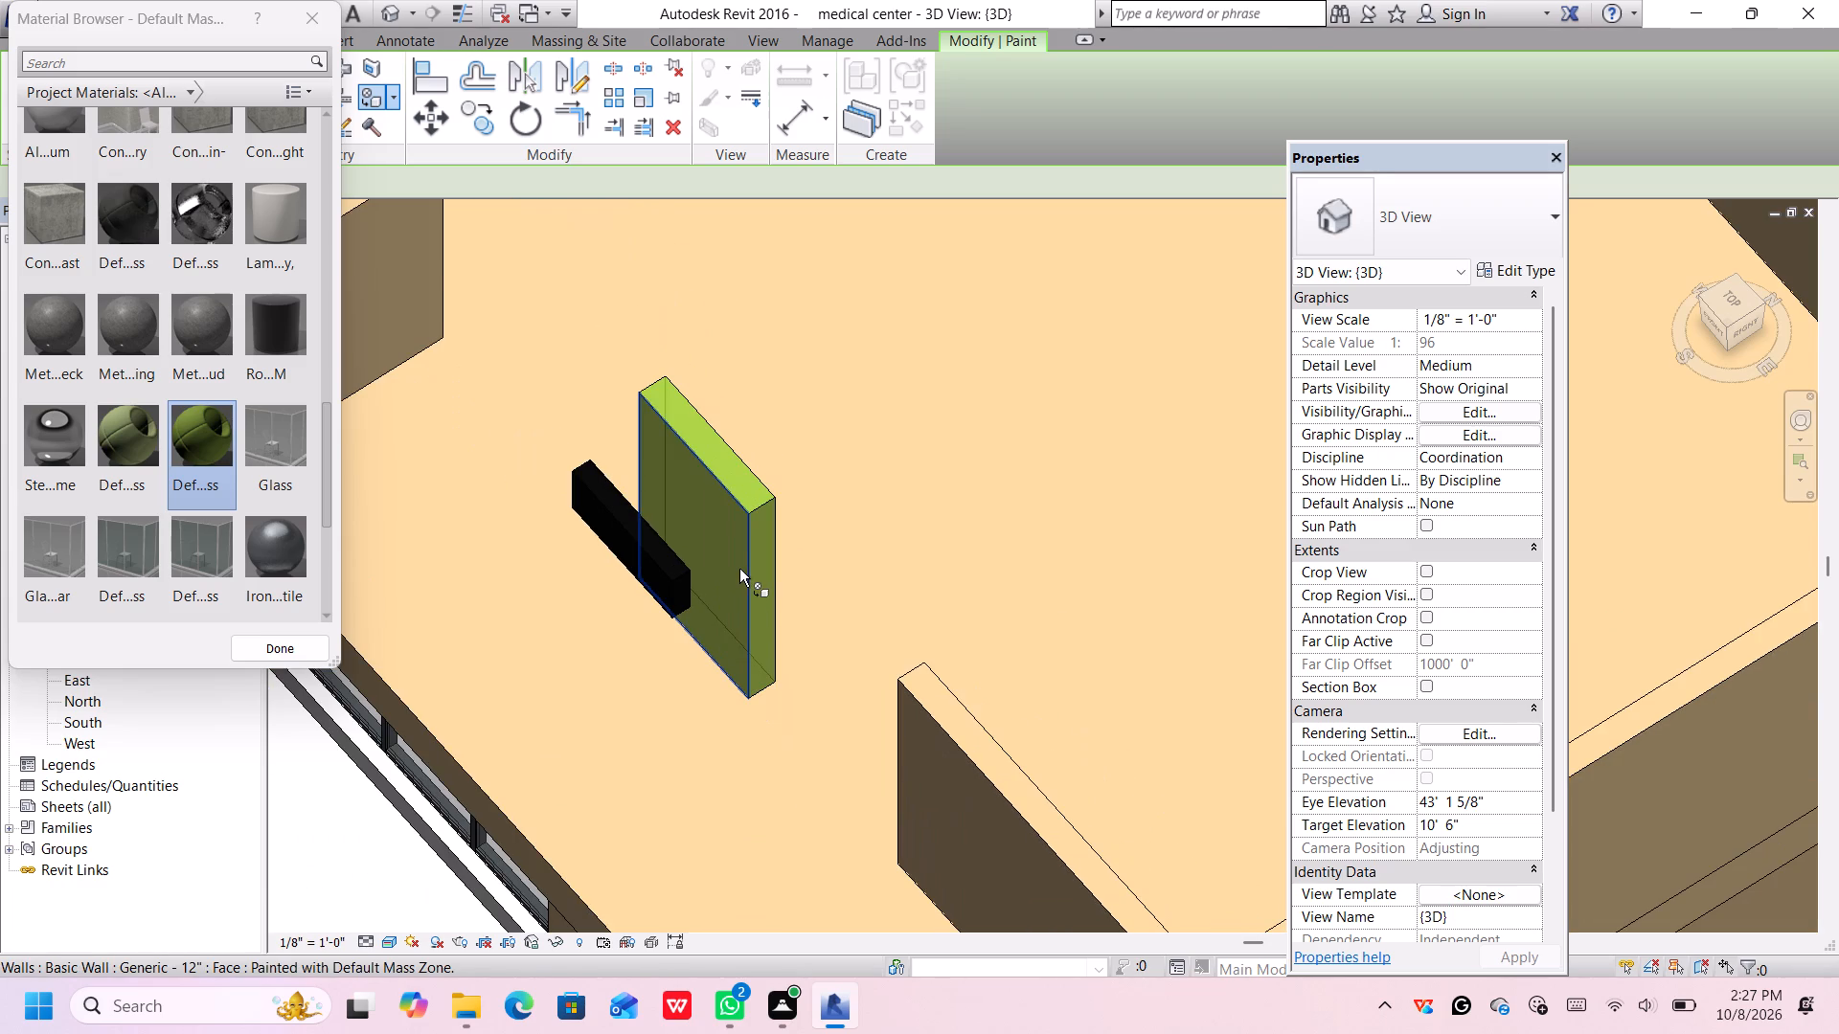
Leave the Paint command and examine the green short front wall and its instance properties.
key("Escape")
scroll(747, 566, "down", 2)
middle_click_drag(749, 528, 764, 483)
middle_click_drag(744, 469, 747, 460)
middle_click(749, 460)
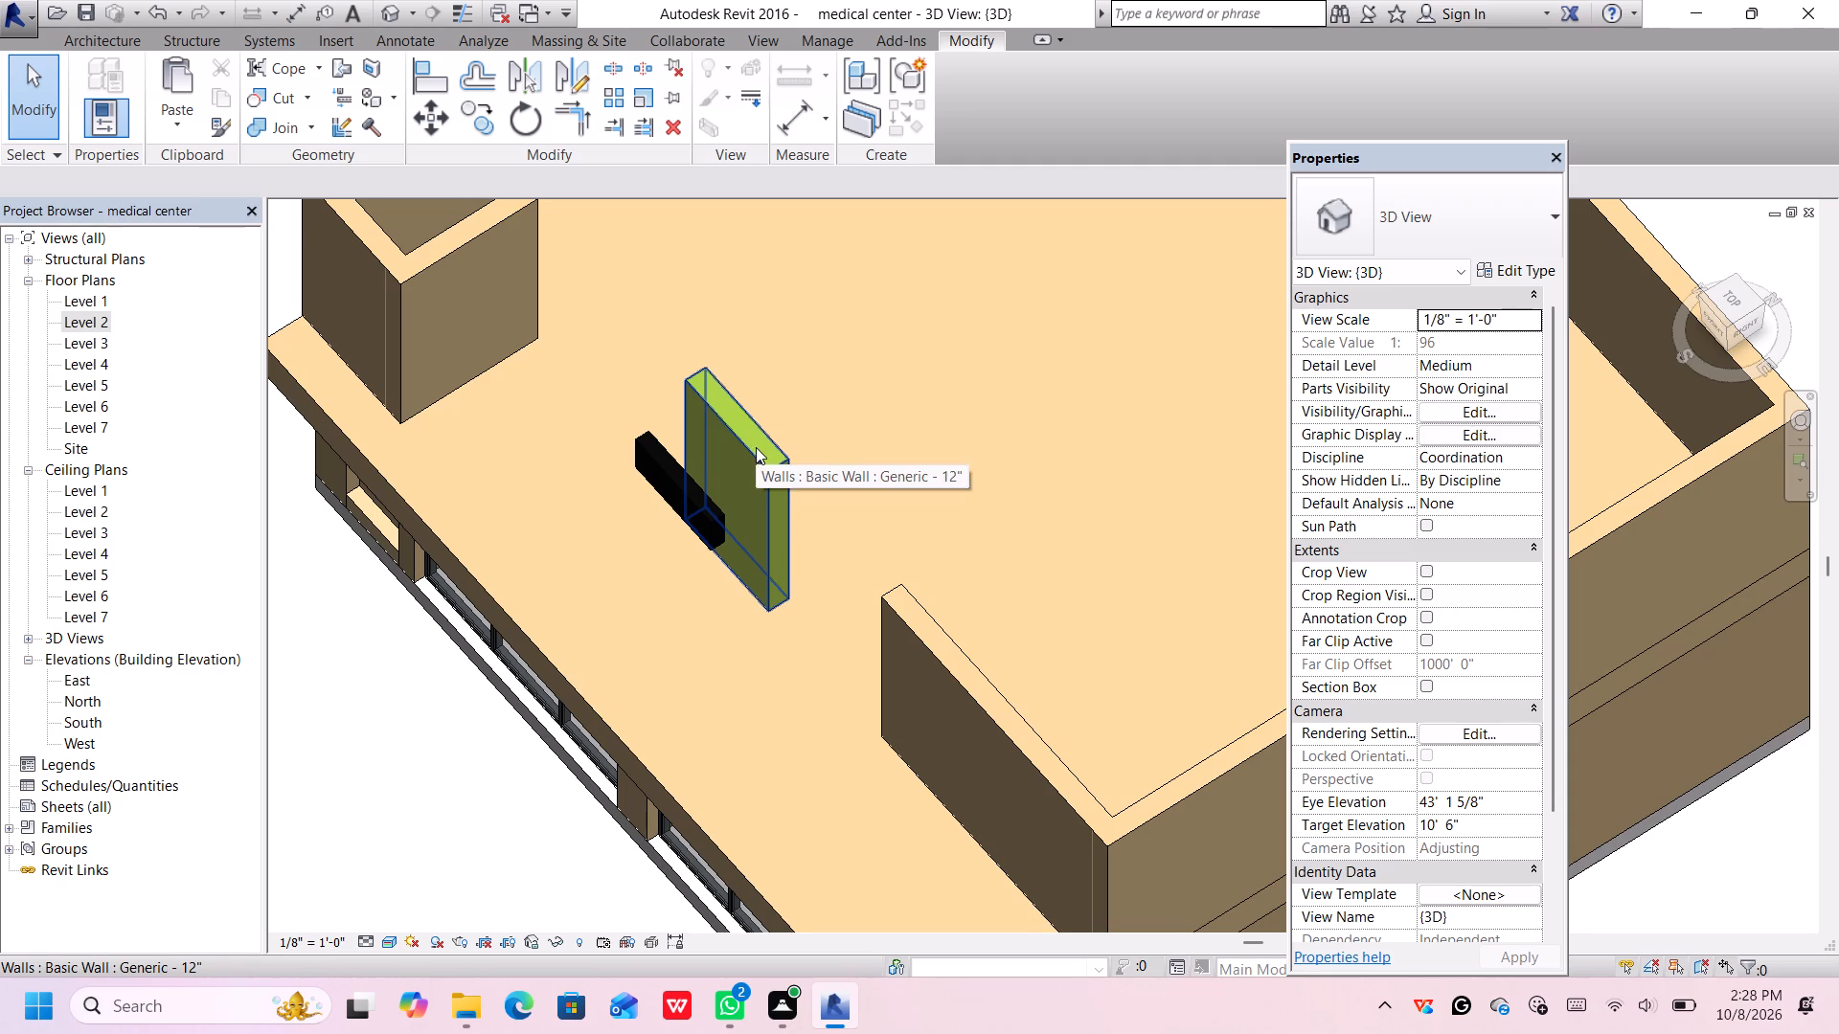
middle_click_drag(747, 496, 743, 470)
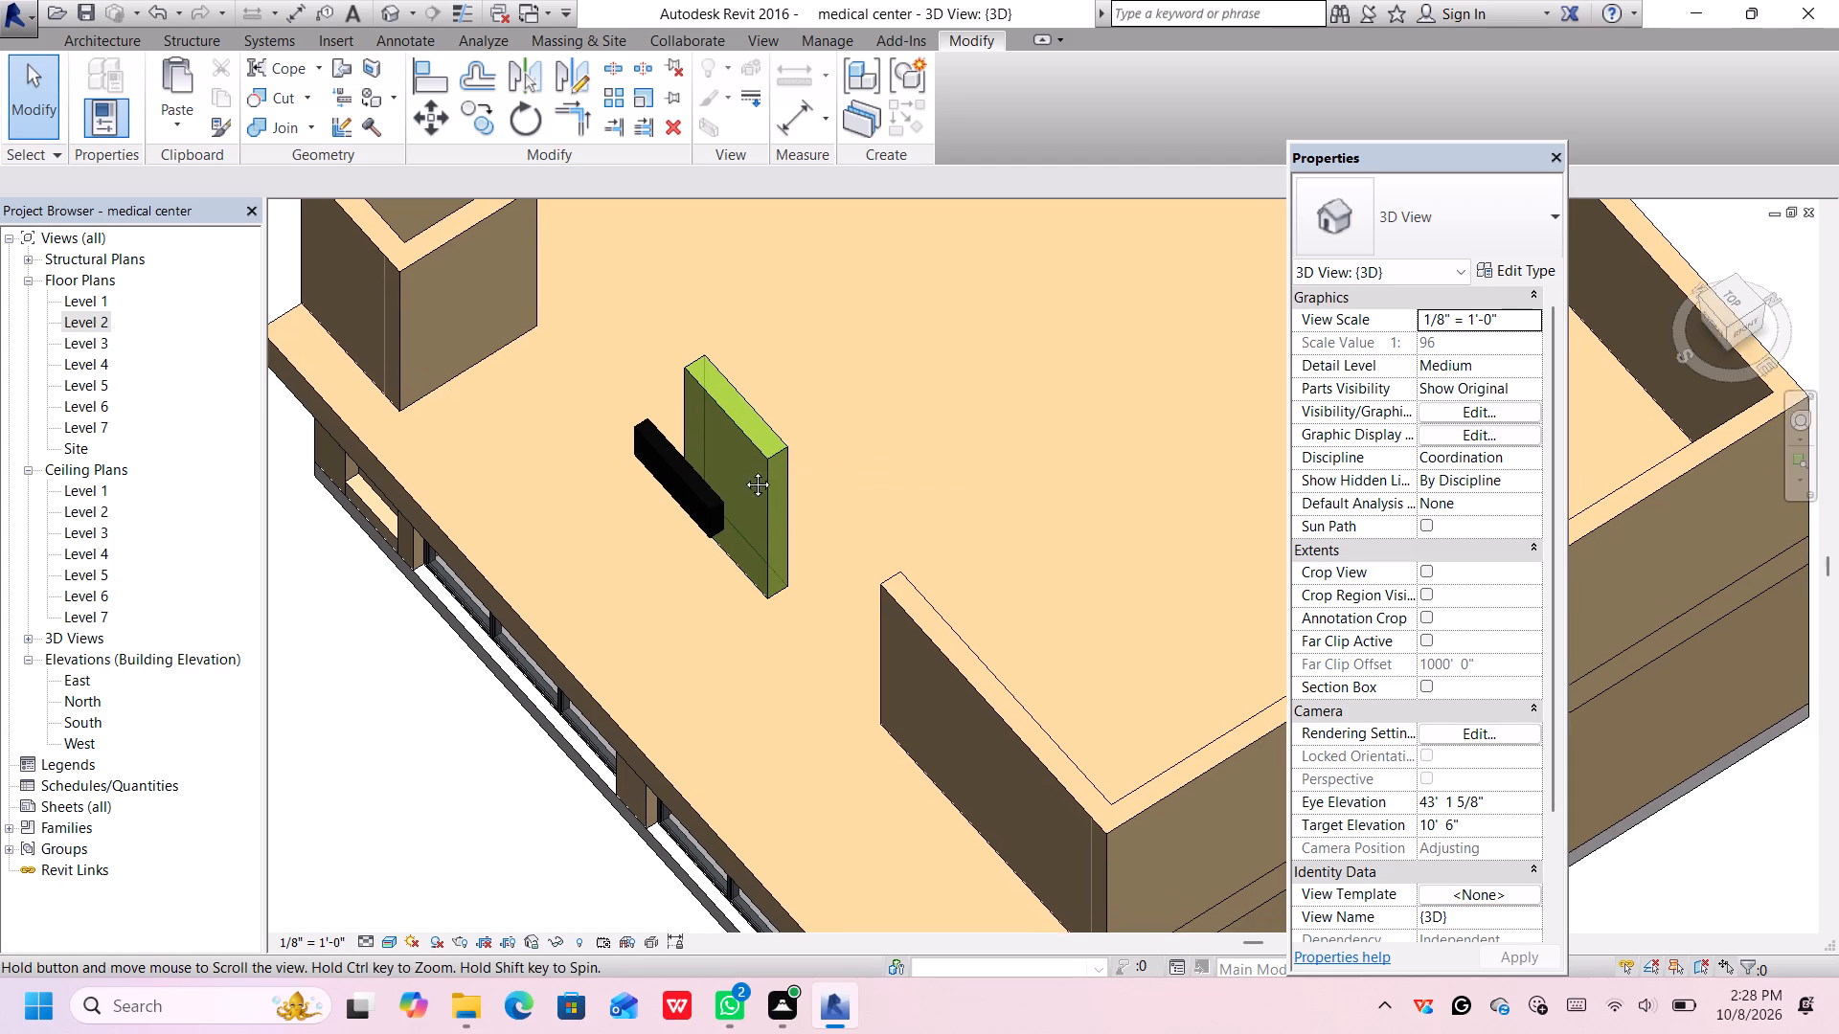
middle_click_drag(743, 470, 665, 524)
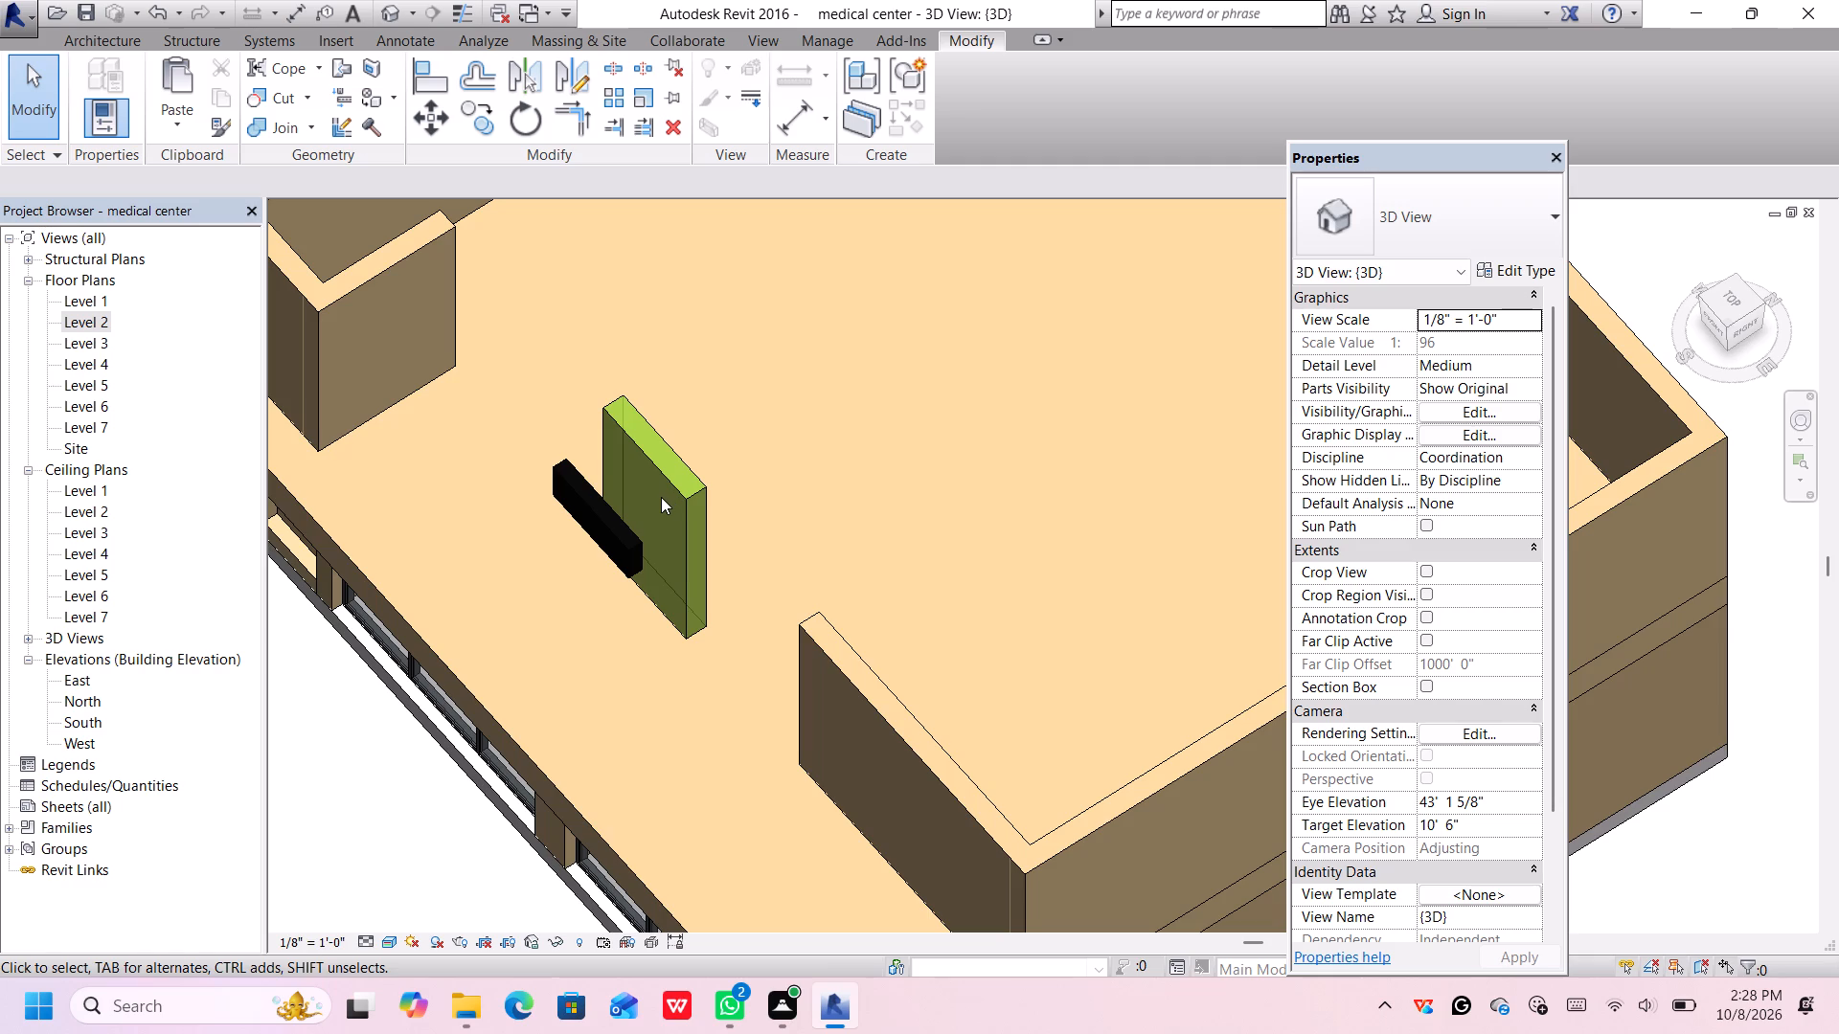
scroll(661, 497, "up", 5)
scroll(661, 497, "down", 5)
middle_click_drag(662, 499, 694, 458)
left_click(704, 427)
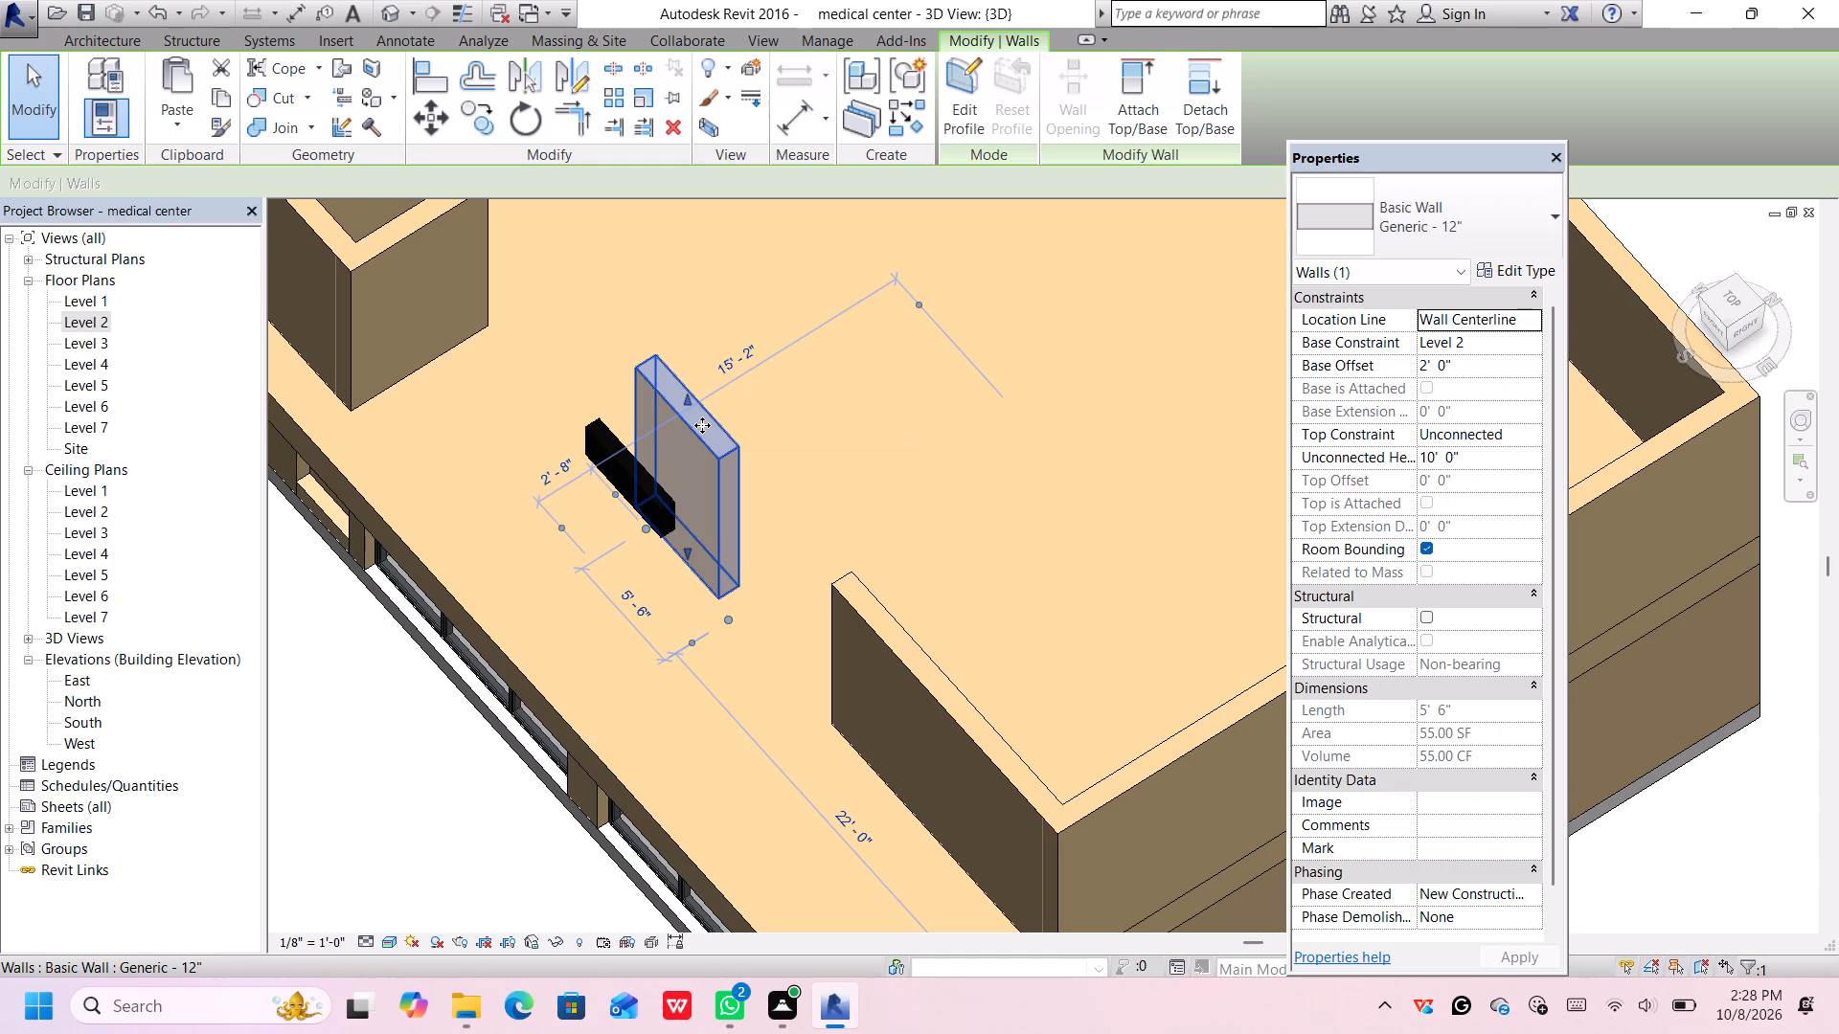
scroll(715, 454, "down", 2)
scroll(715, 454, "up", 4)
scroll(715, 454, "down", 8)
middle_click_drag(876, 387, 825, 612)
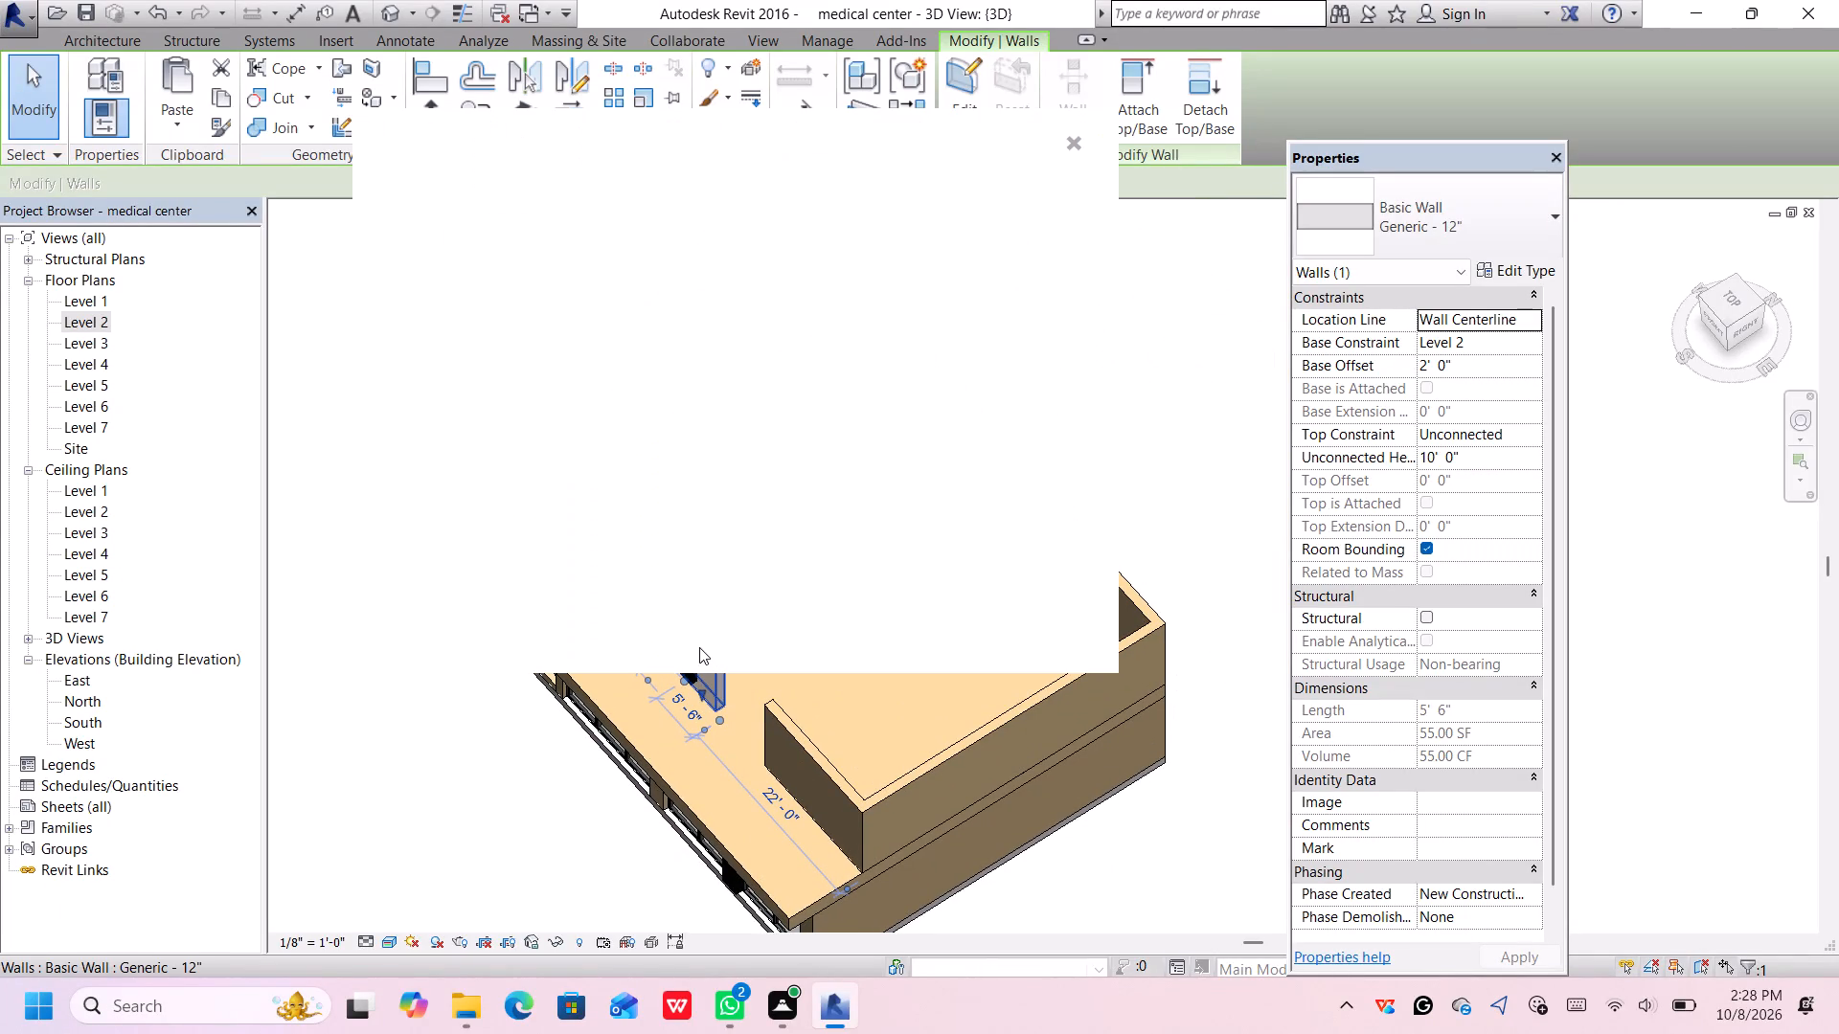
Close the blank notification window covering the model.
left_click(1091, 147)
left_click(1067, 144)
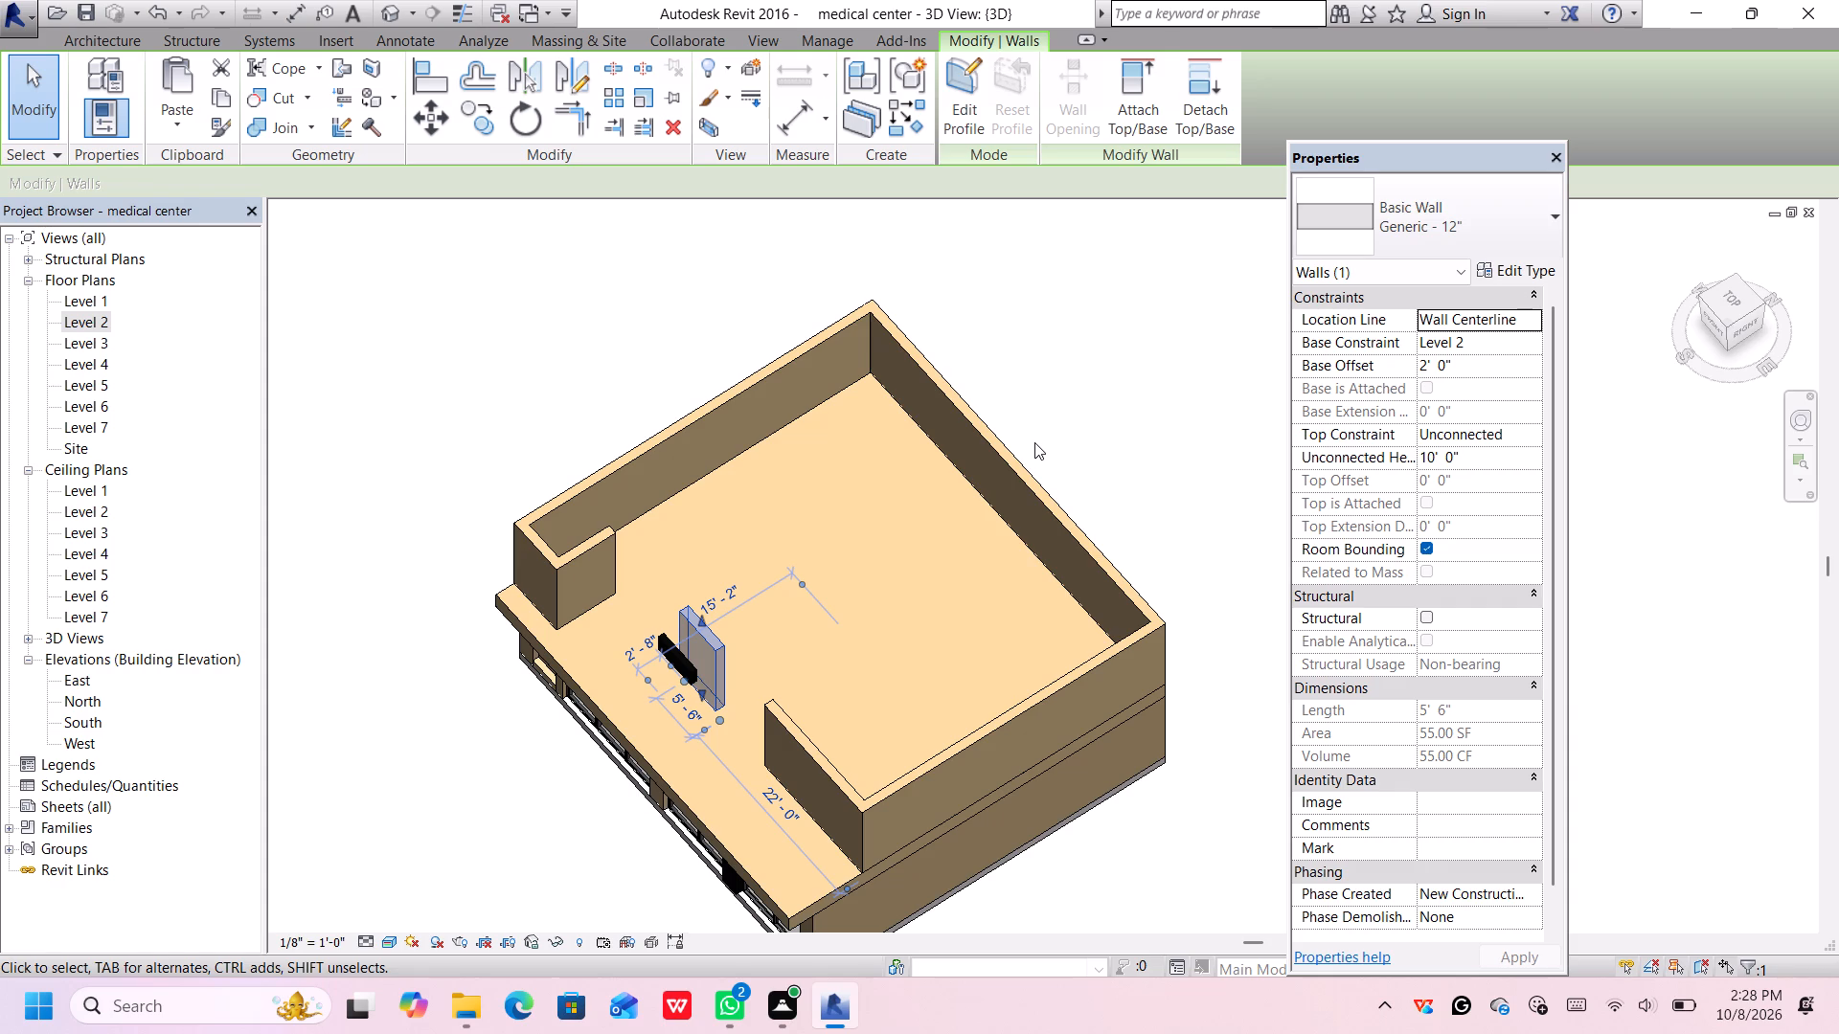
Look through the wall types available for the green front wall, keeping its current type.
left_click(1408, 217)
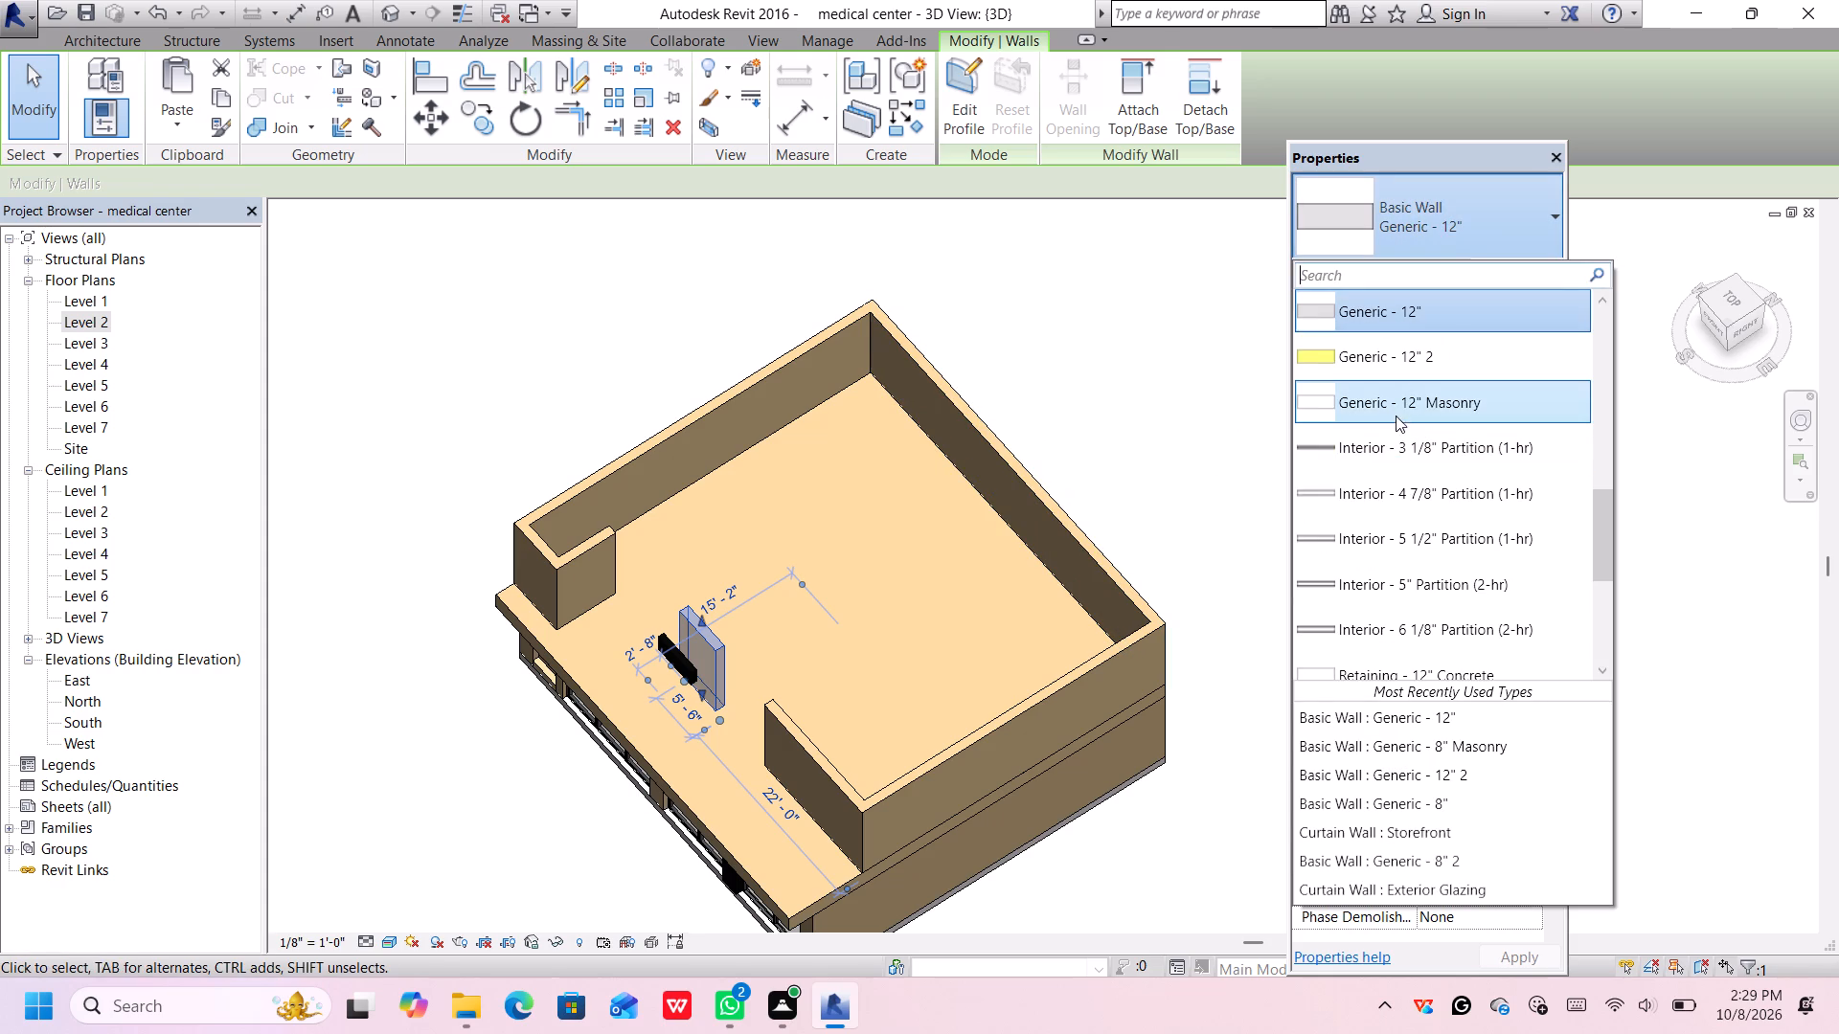
scroll(1419, 381, "down", 1)
scroll(1419, 380, "up", 4)
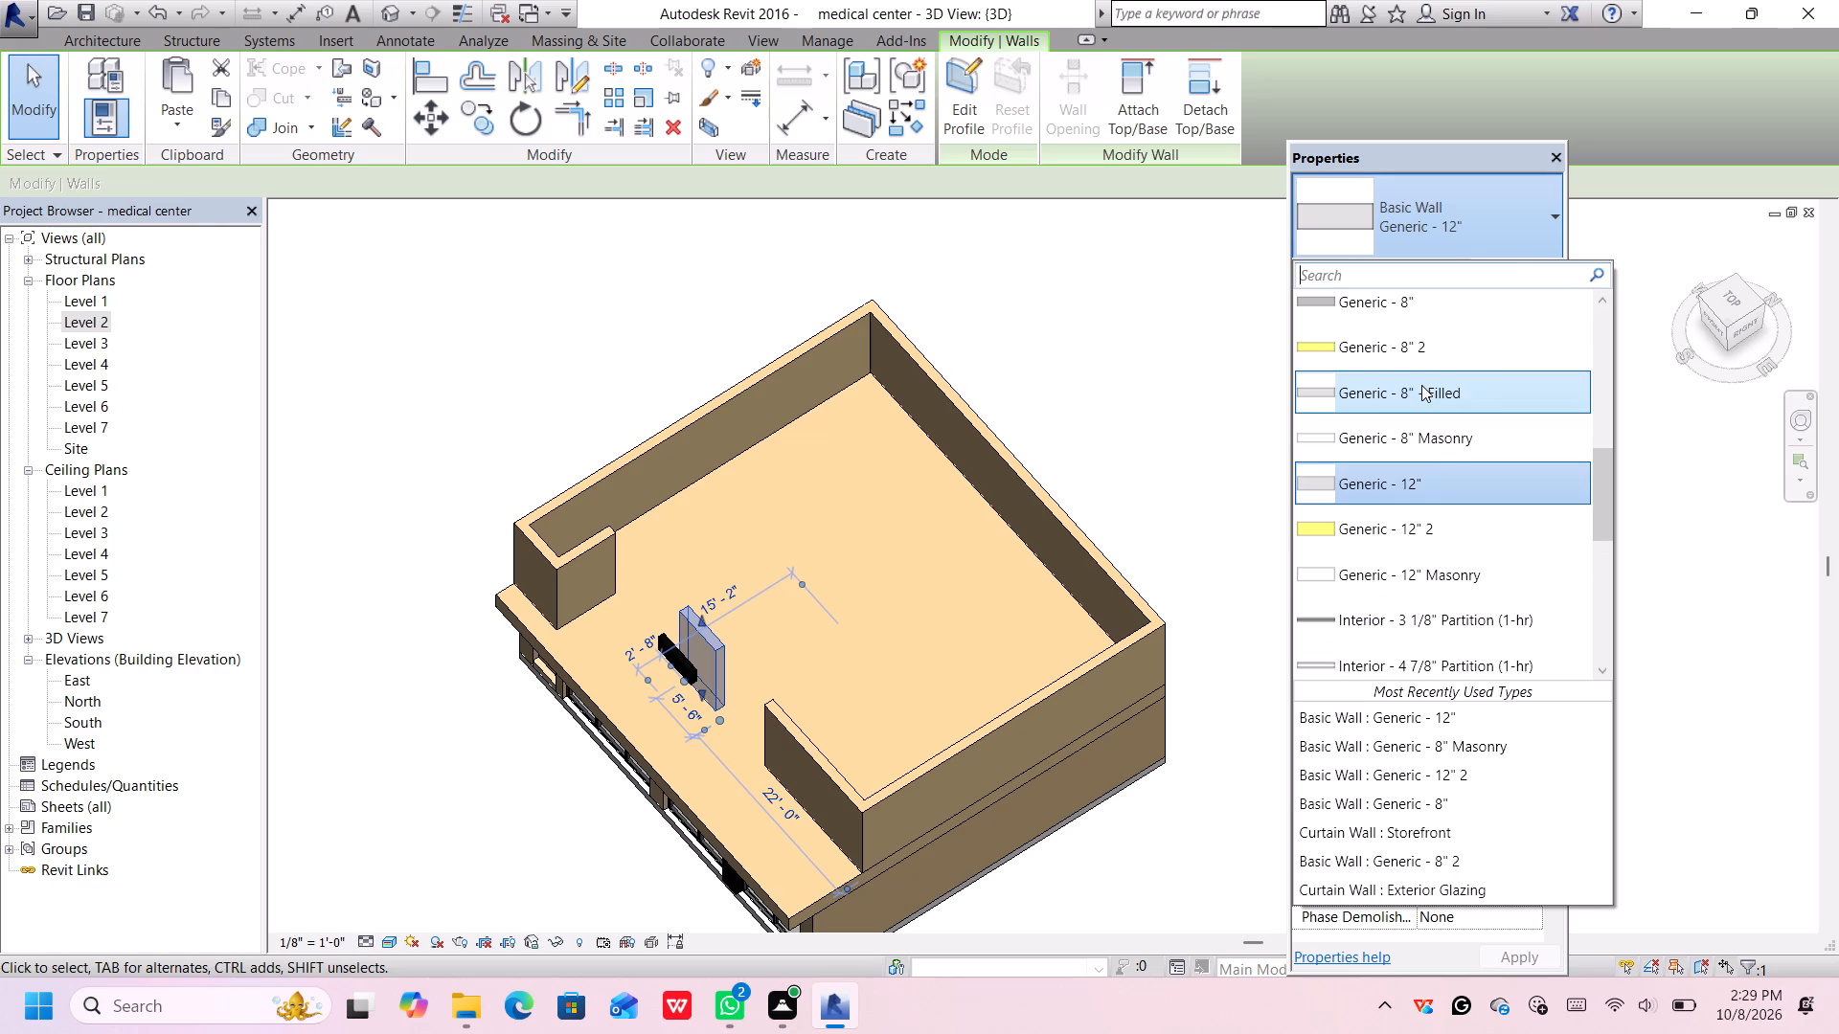
scroll(1421, 385, "up", 11)
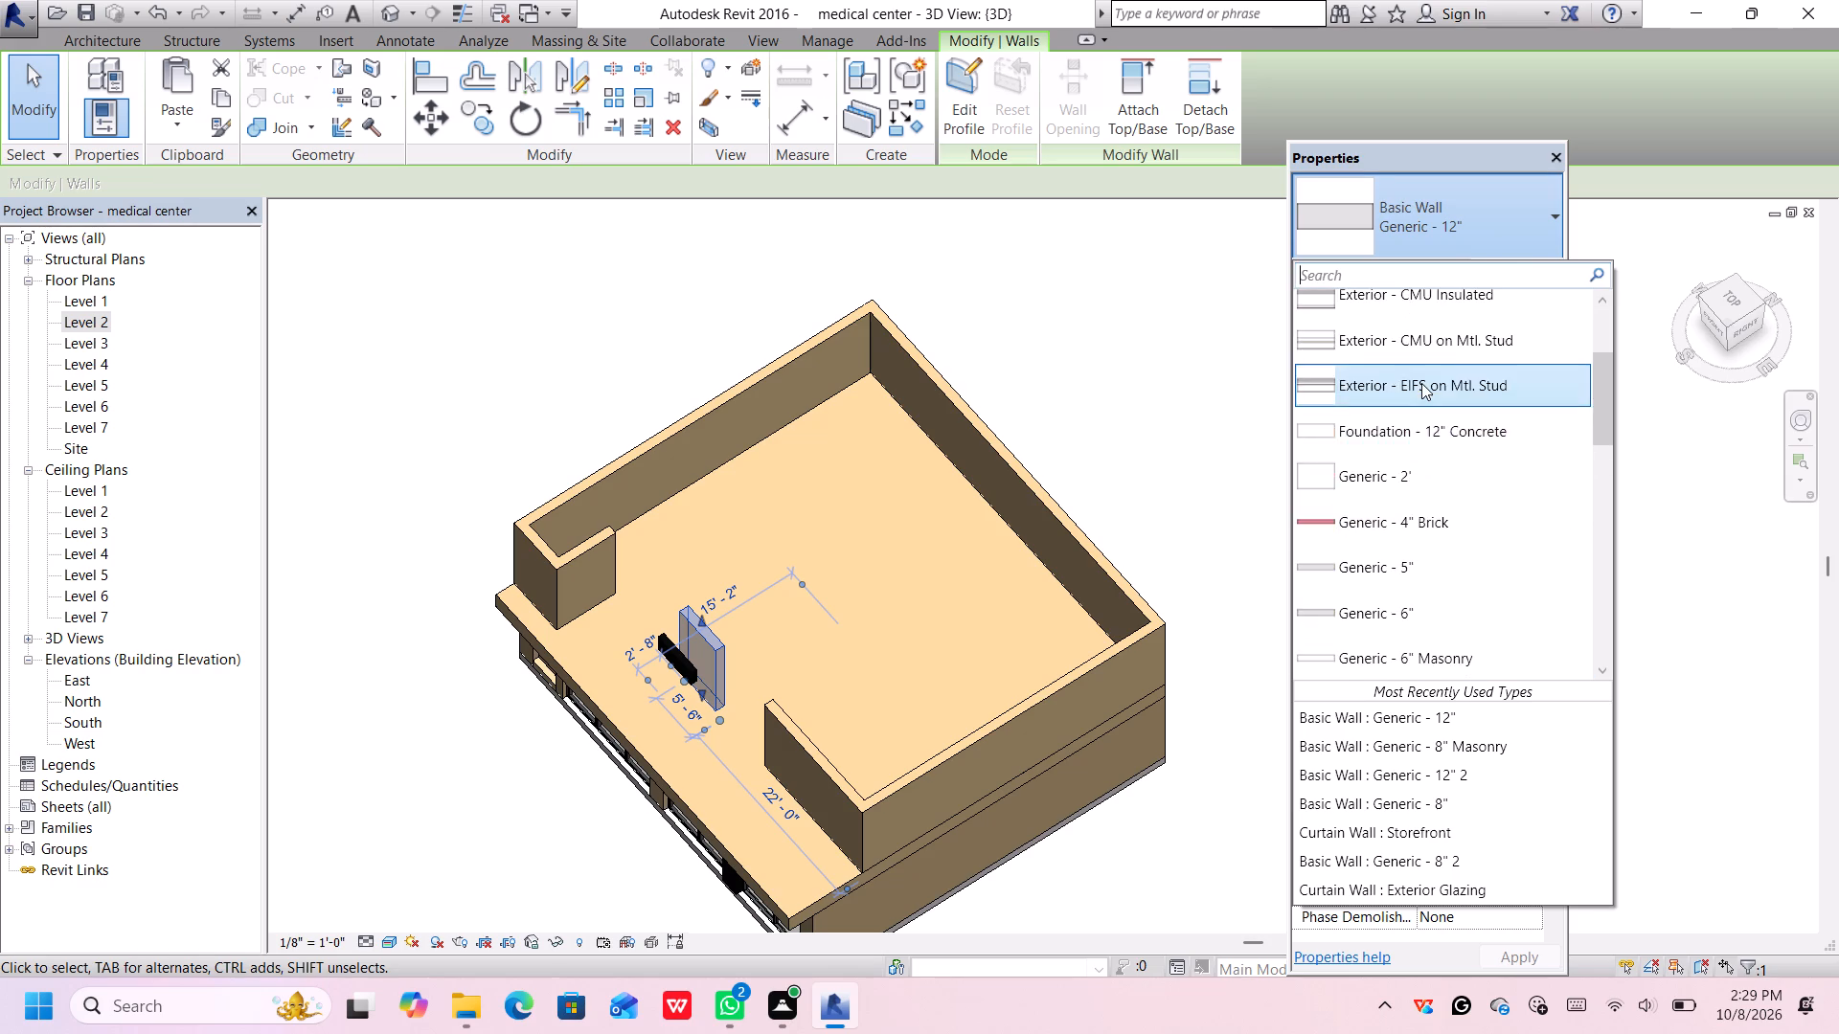
scroll(1421, 383, "up", 1)
scroll(1421, 383, "down", 2)
scroll(1421, 383, "up", 7)
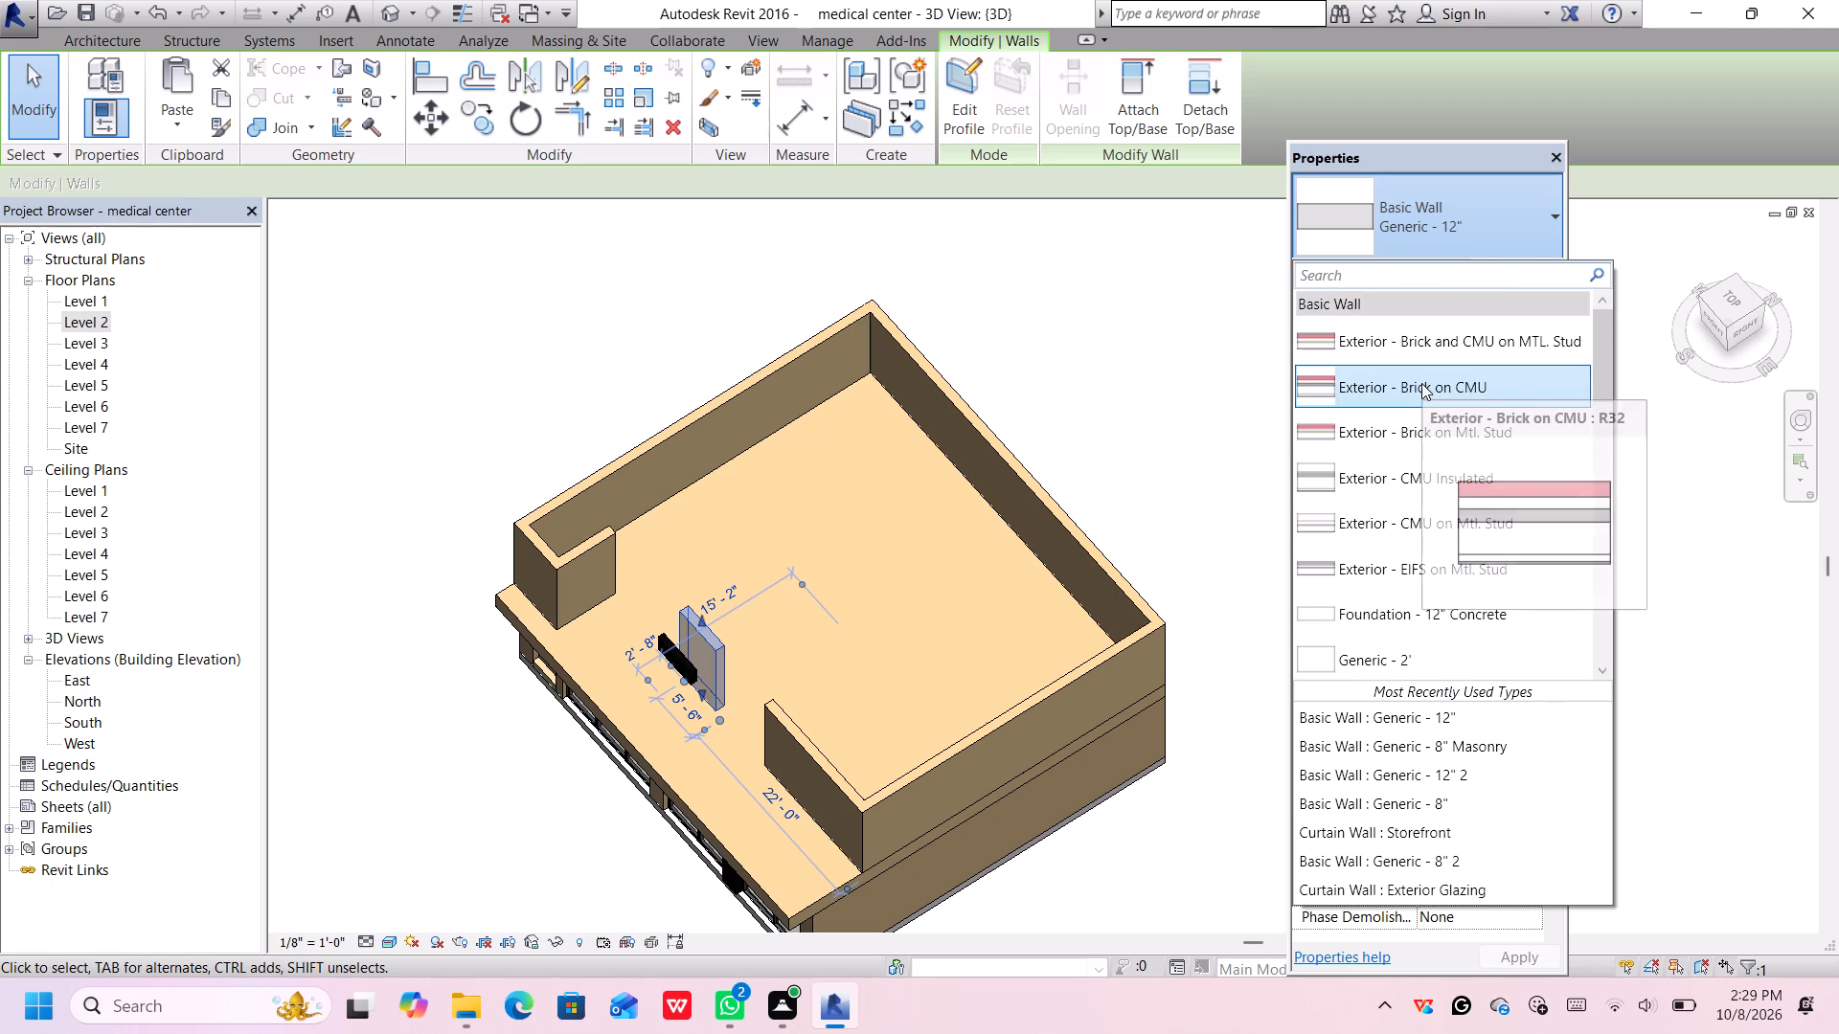
scroll(1421, 383, "down", 6)
scroll(1421, 383, "up", 1)
scroll(1421, 383, "down", 9)
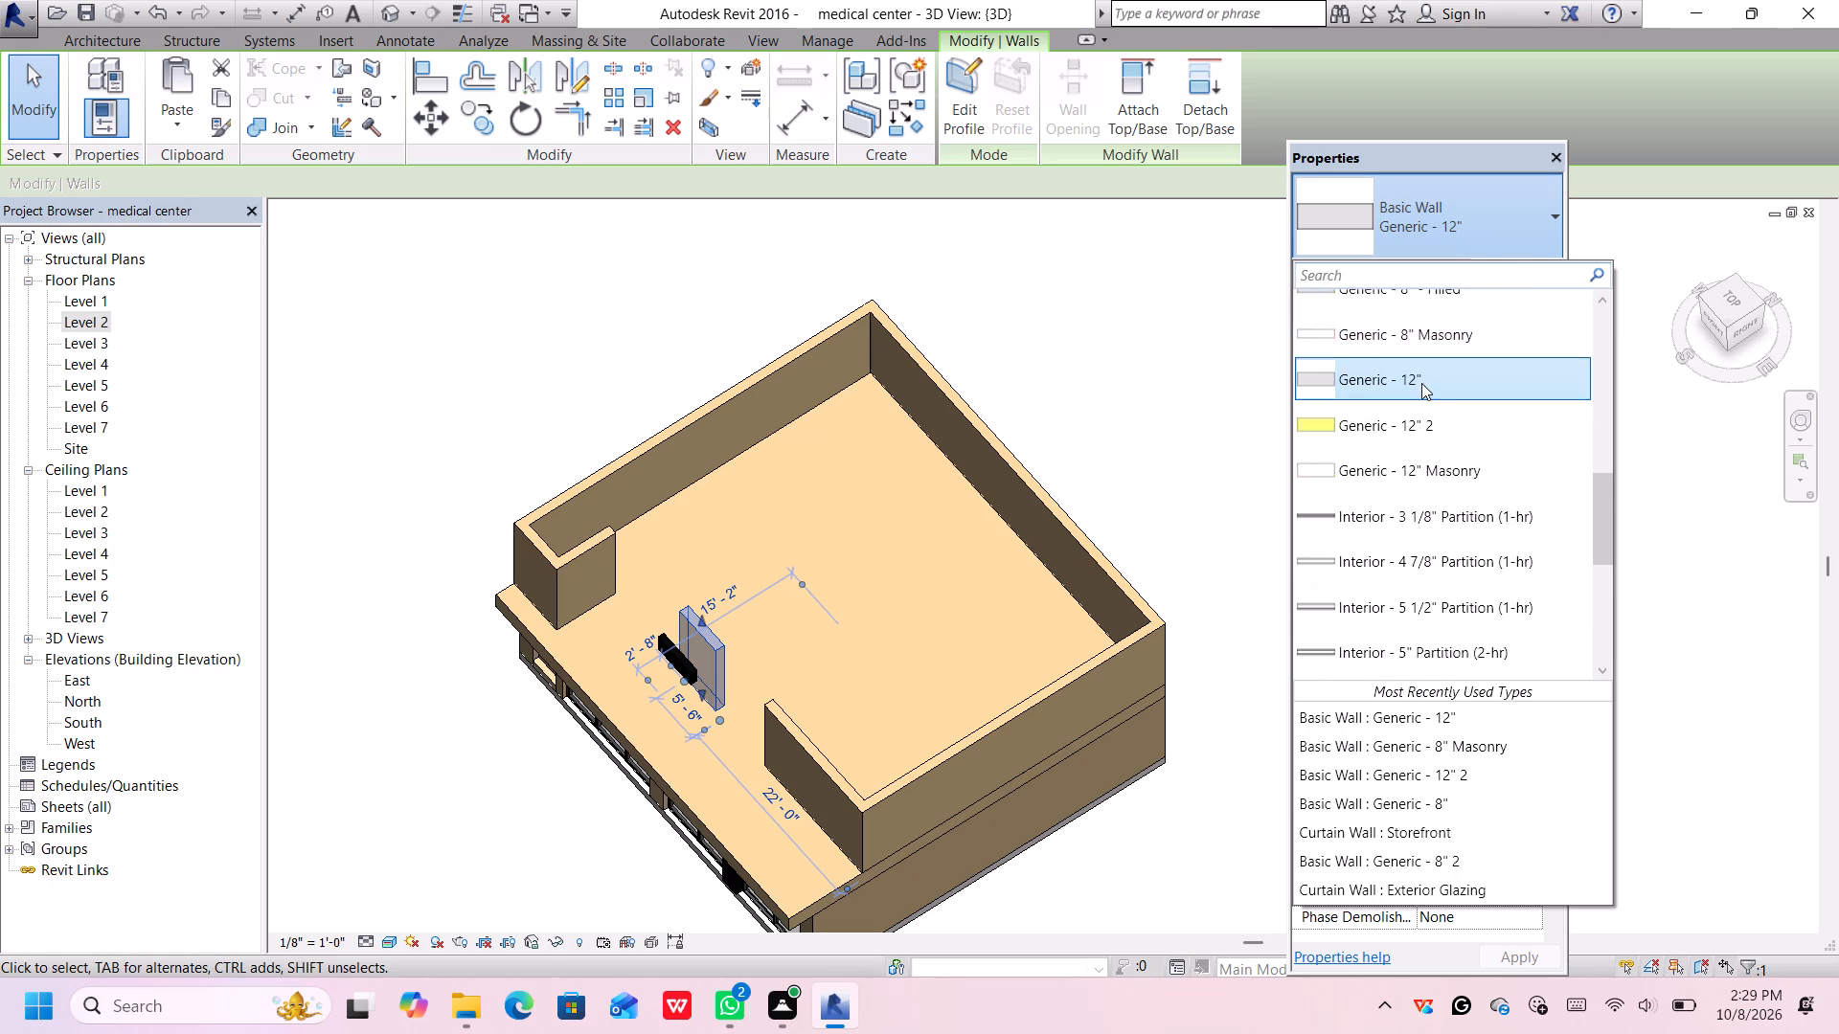
scroll(1421, 383, "down", 5)
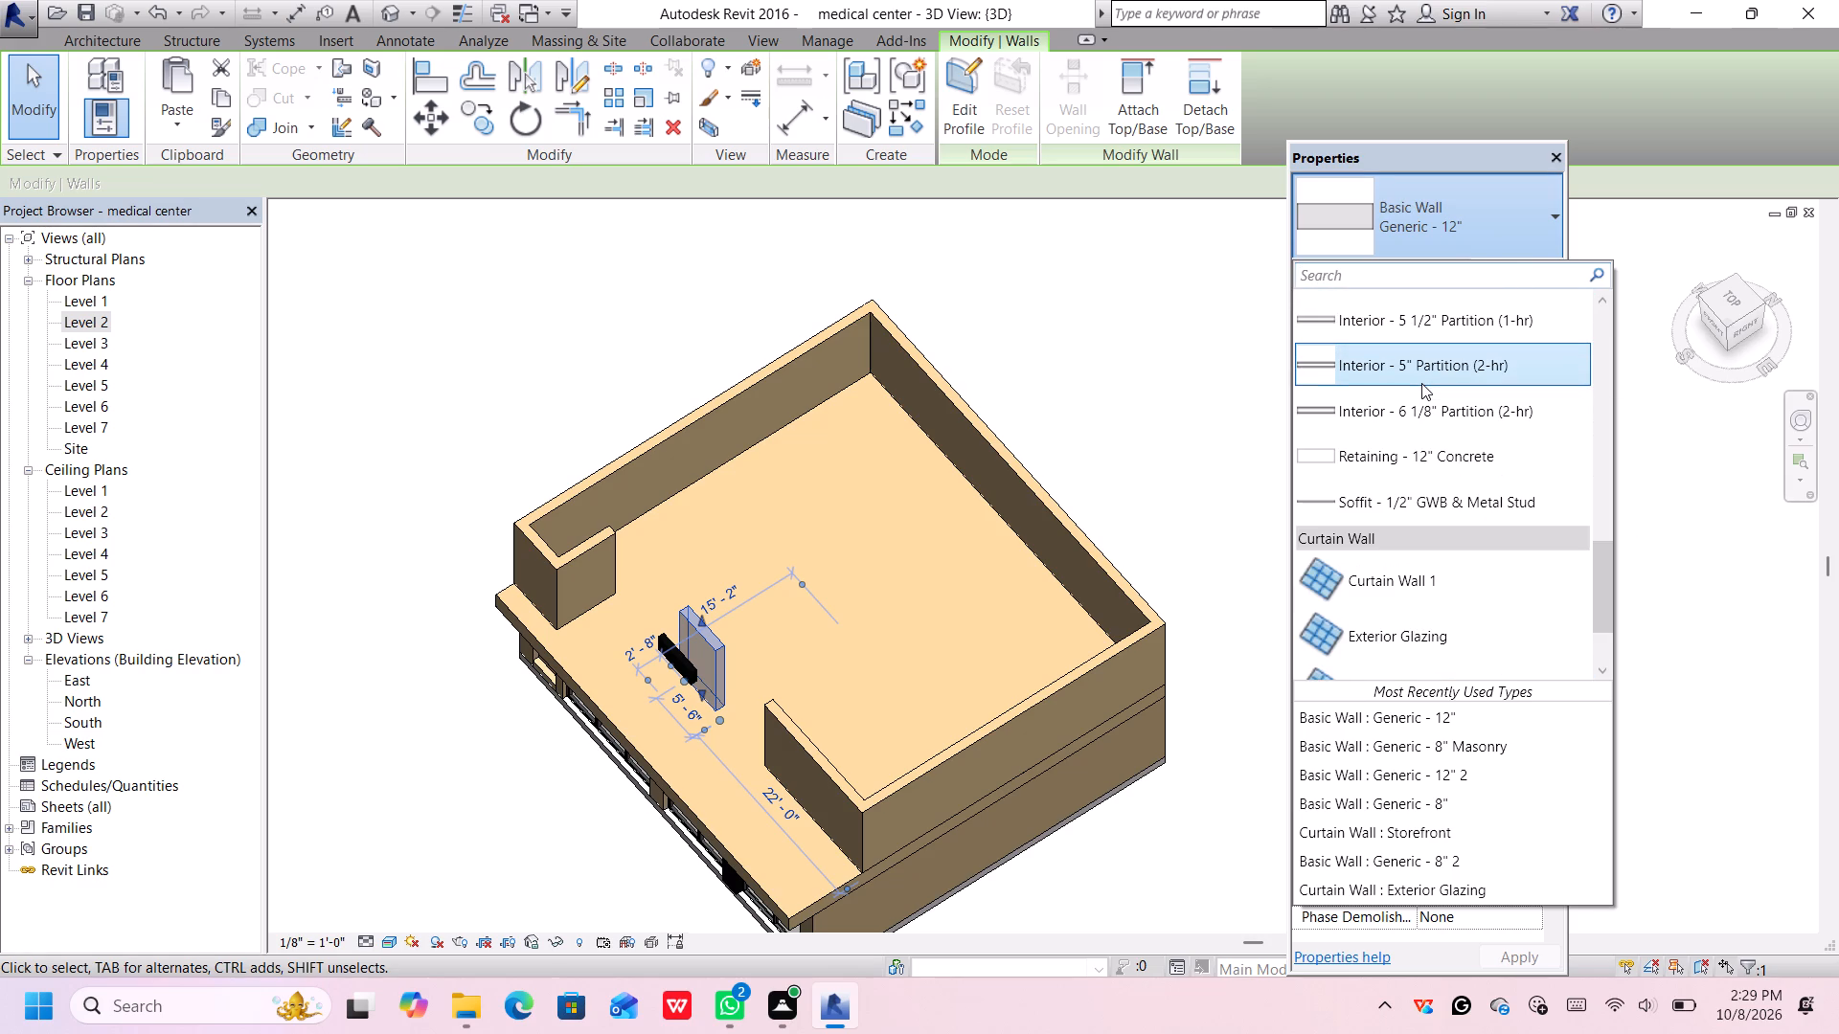
scroll(1429, 410, "up", 3)
scroll(1429, 408, "down", 1)
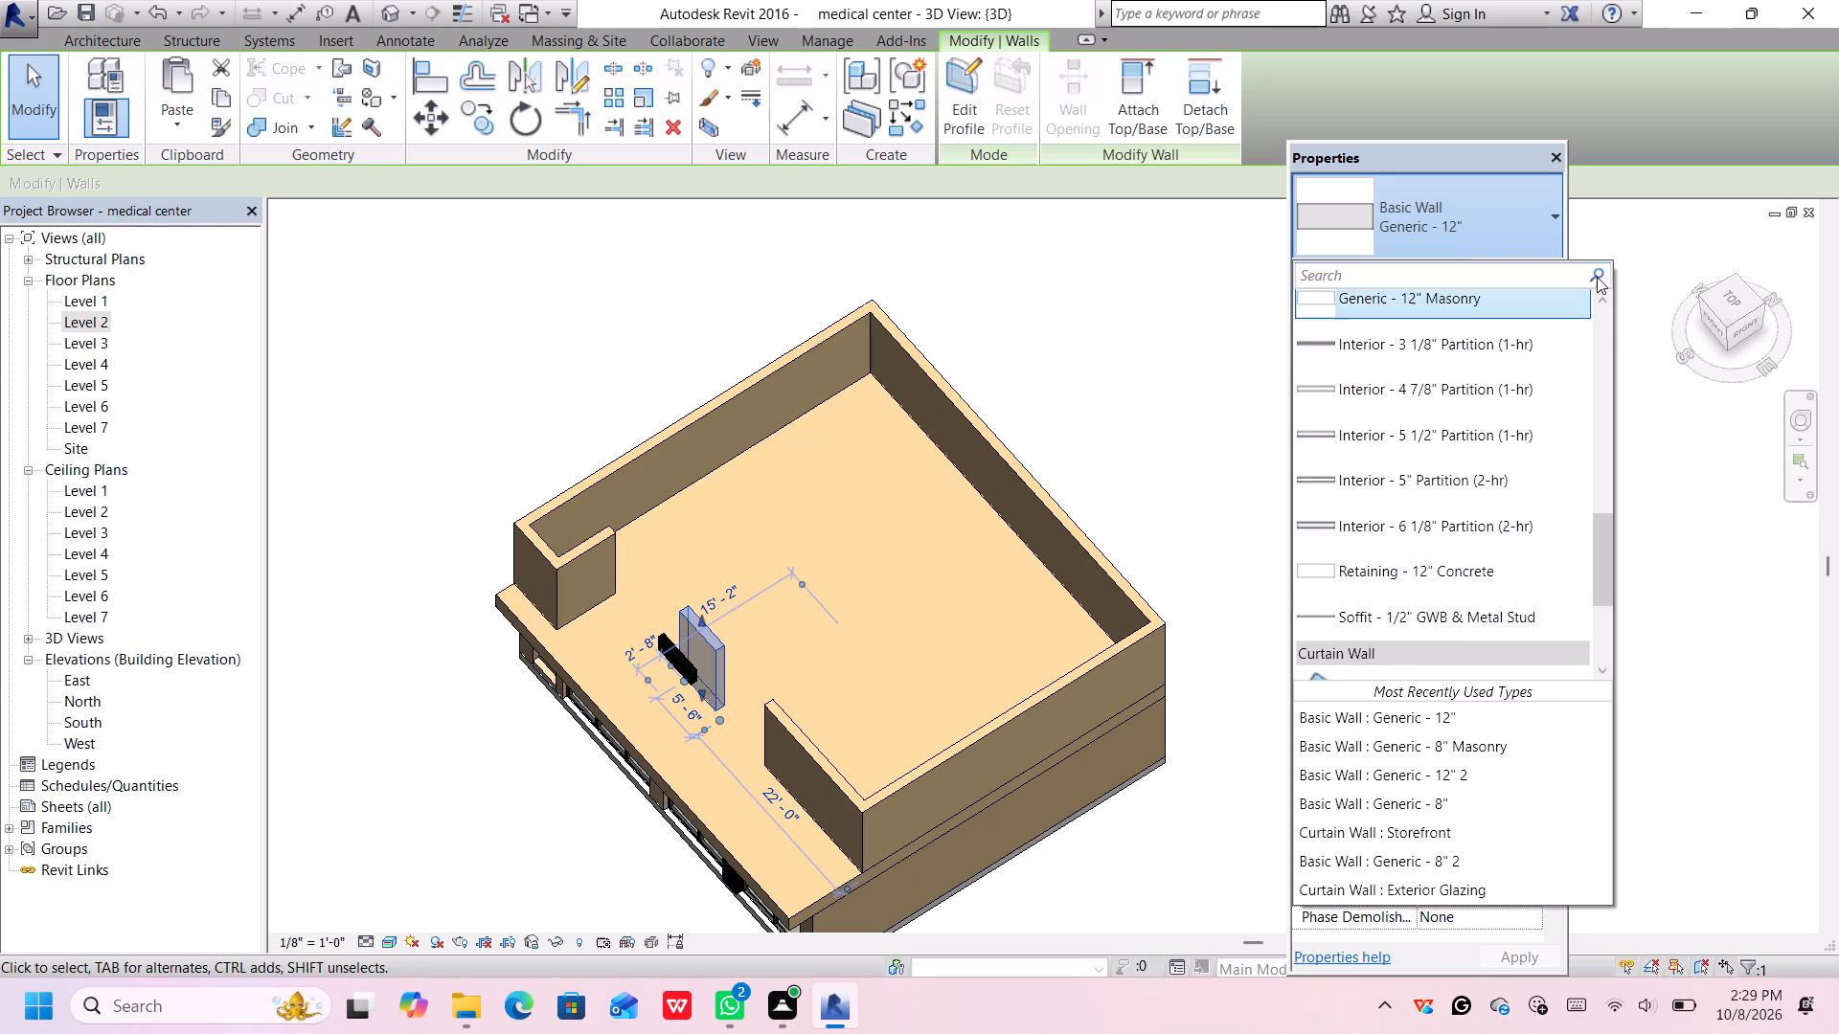
left_click(1649, 232)
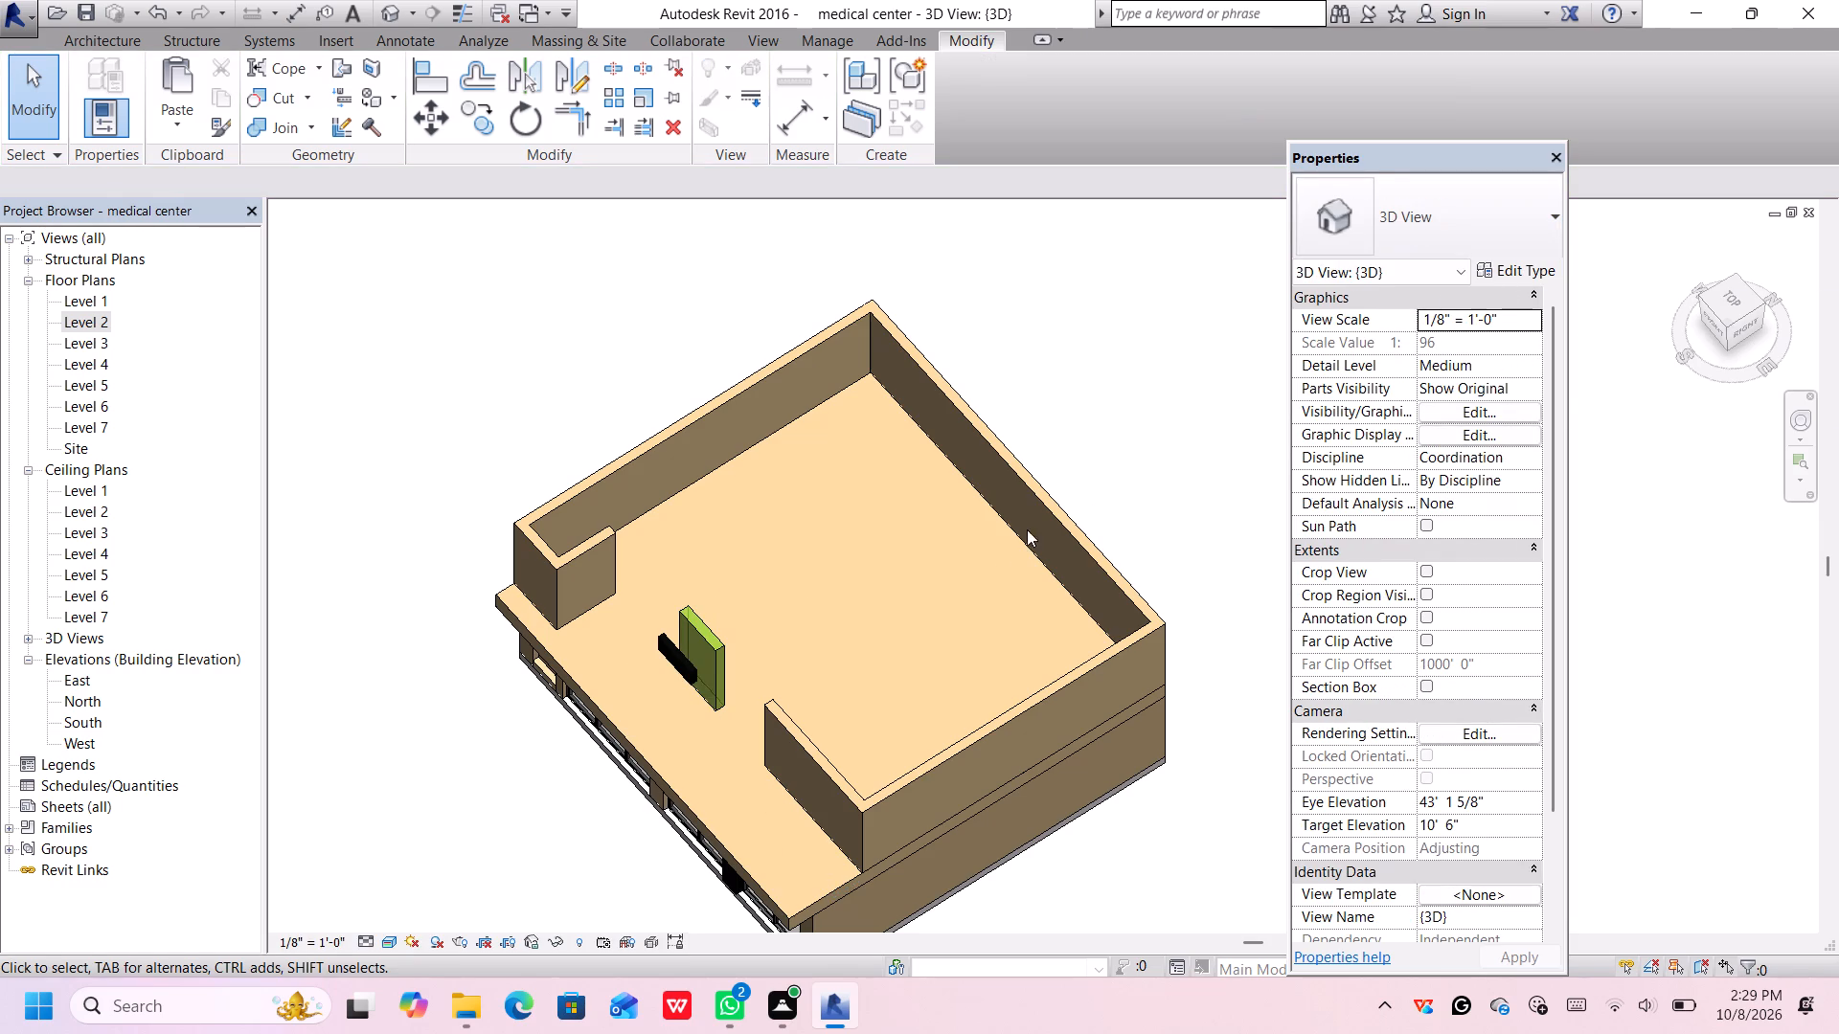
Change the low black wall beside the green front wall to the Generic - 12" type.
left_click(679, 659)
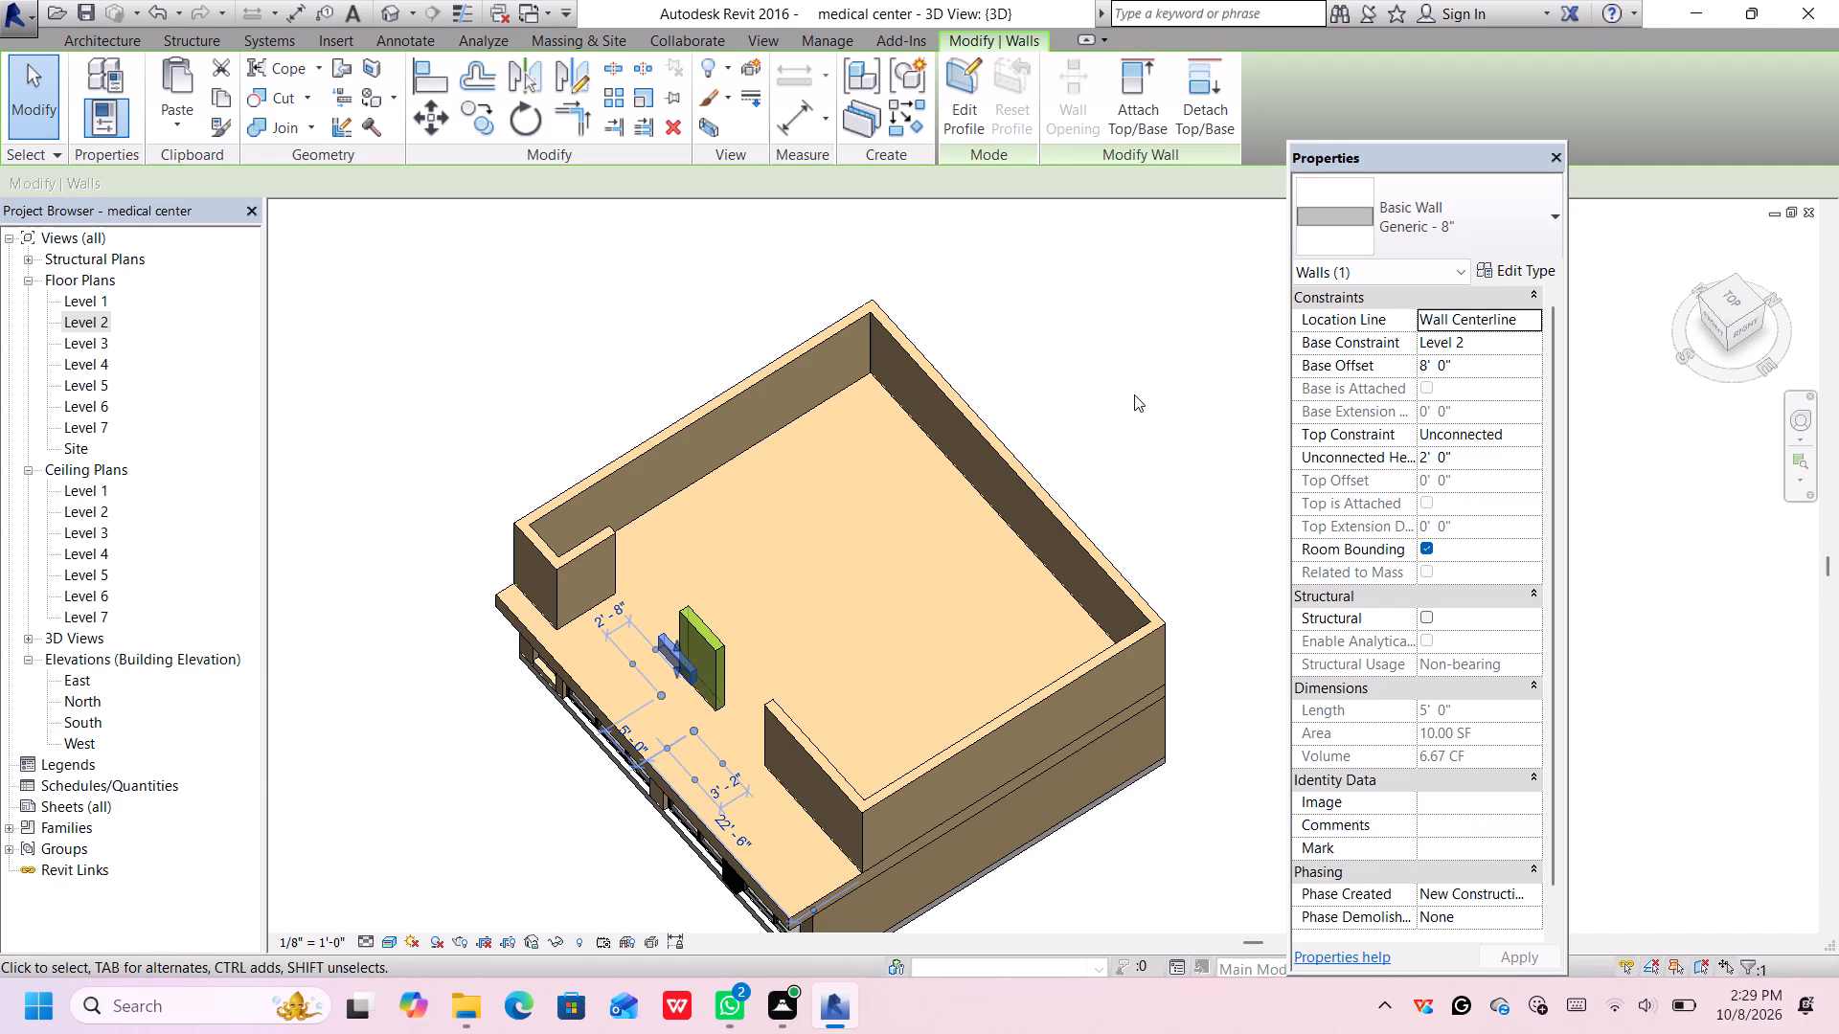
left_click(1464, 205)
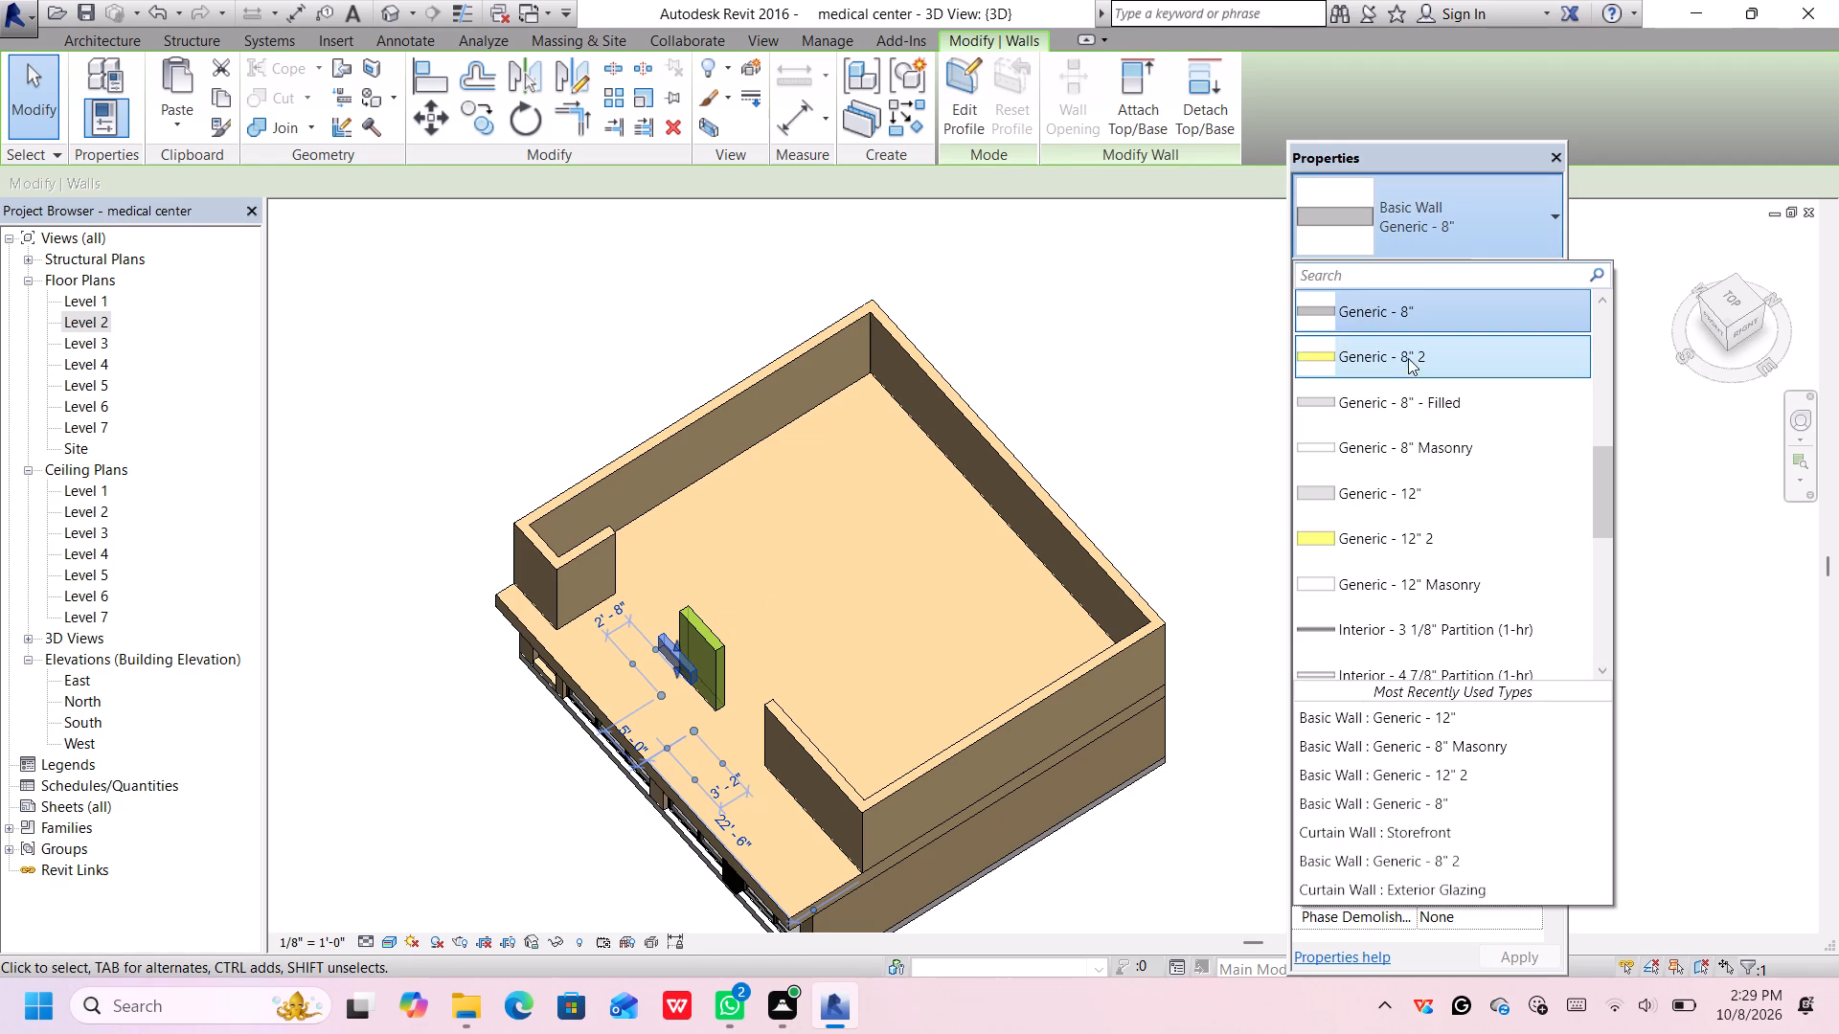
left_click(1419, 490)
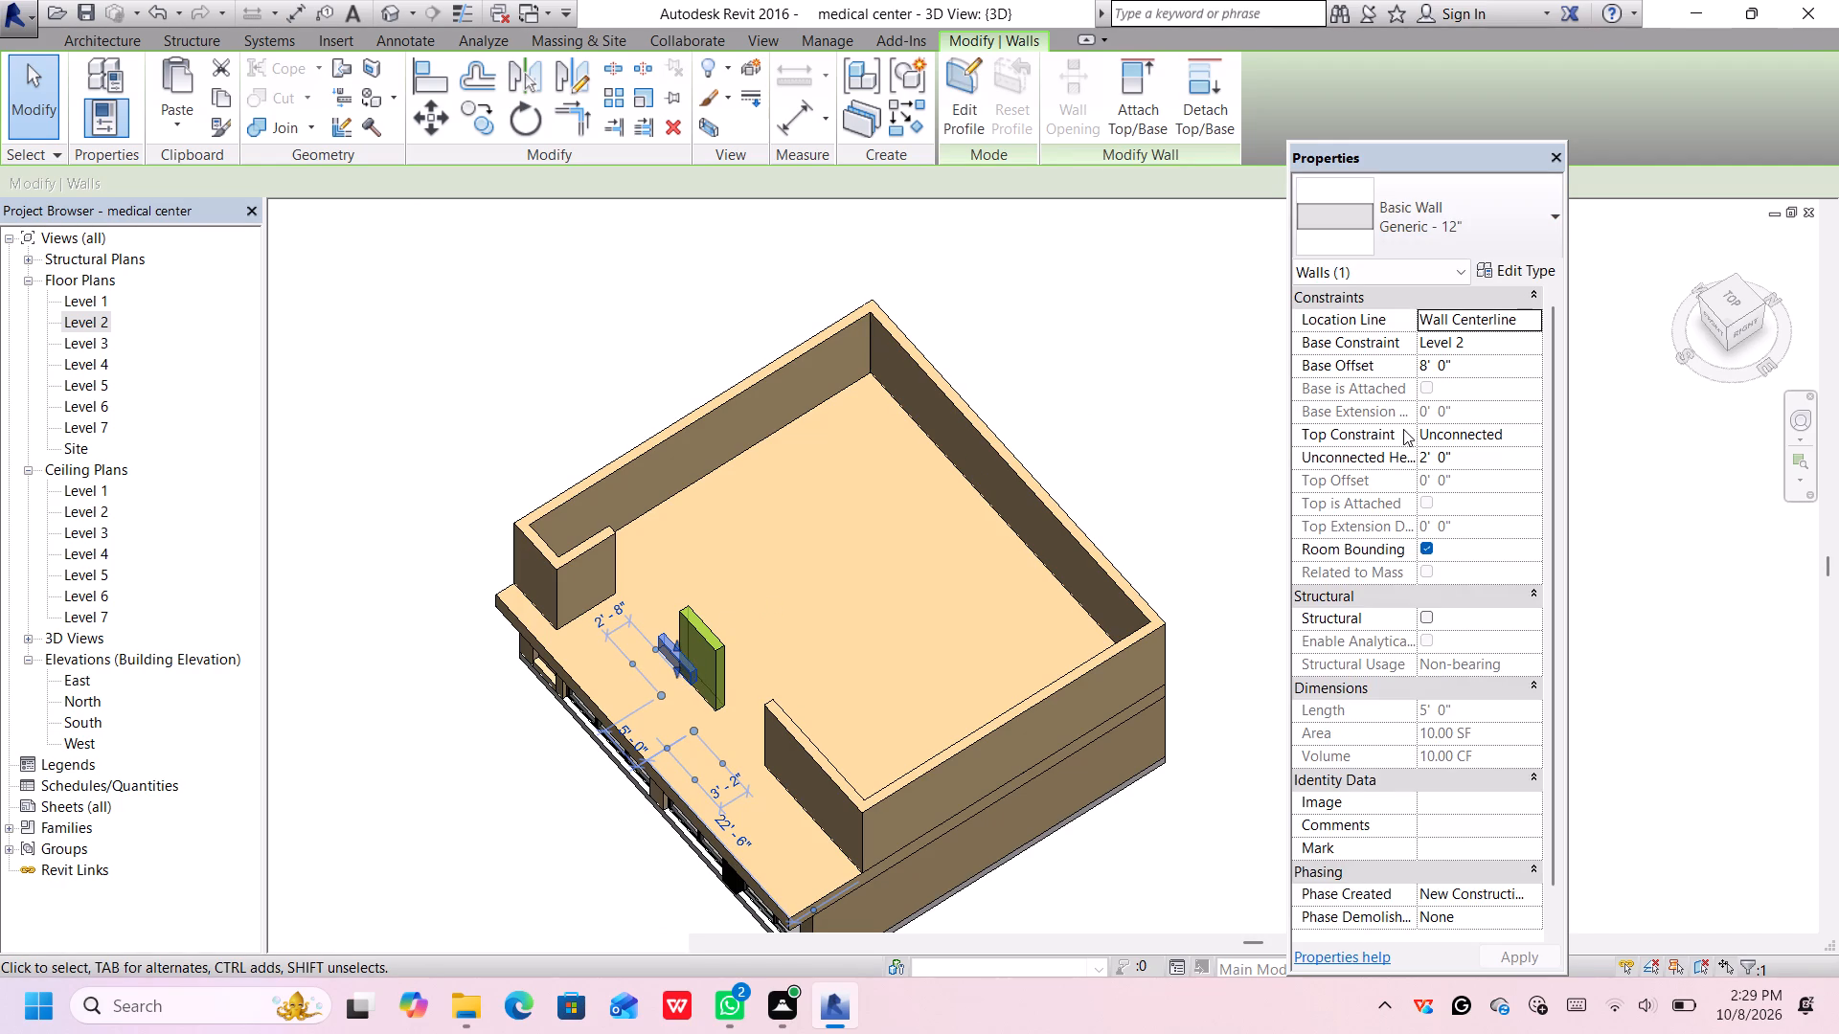
Set the low front wall's base offset to 2' 0" and its unconnected height to 10' 0".
left_click(1477, 357)
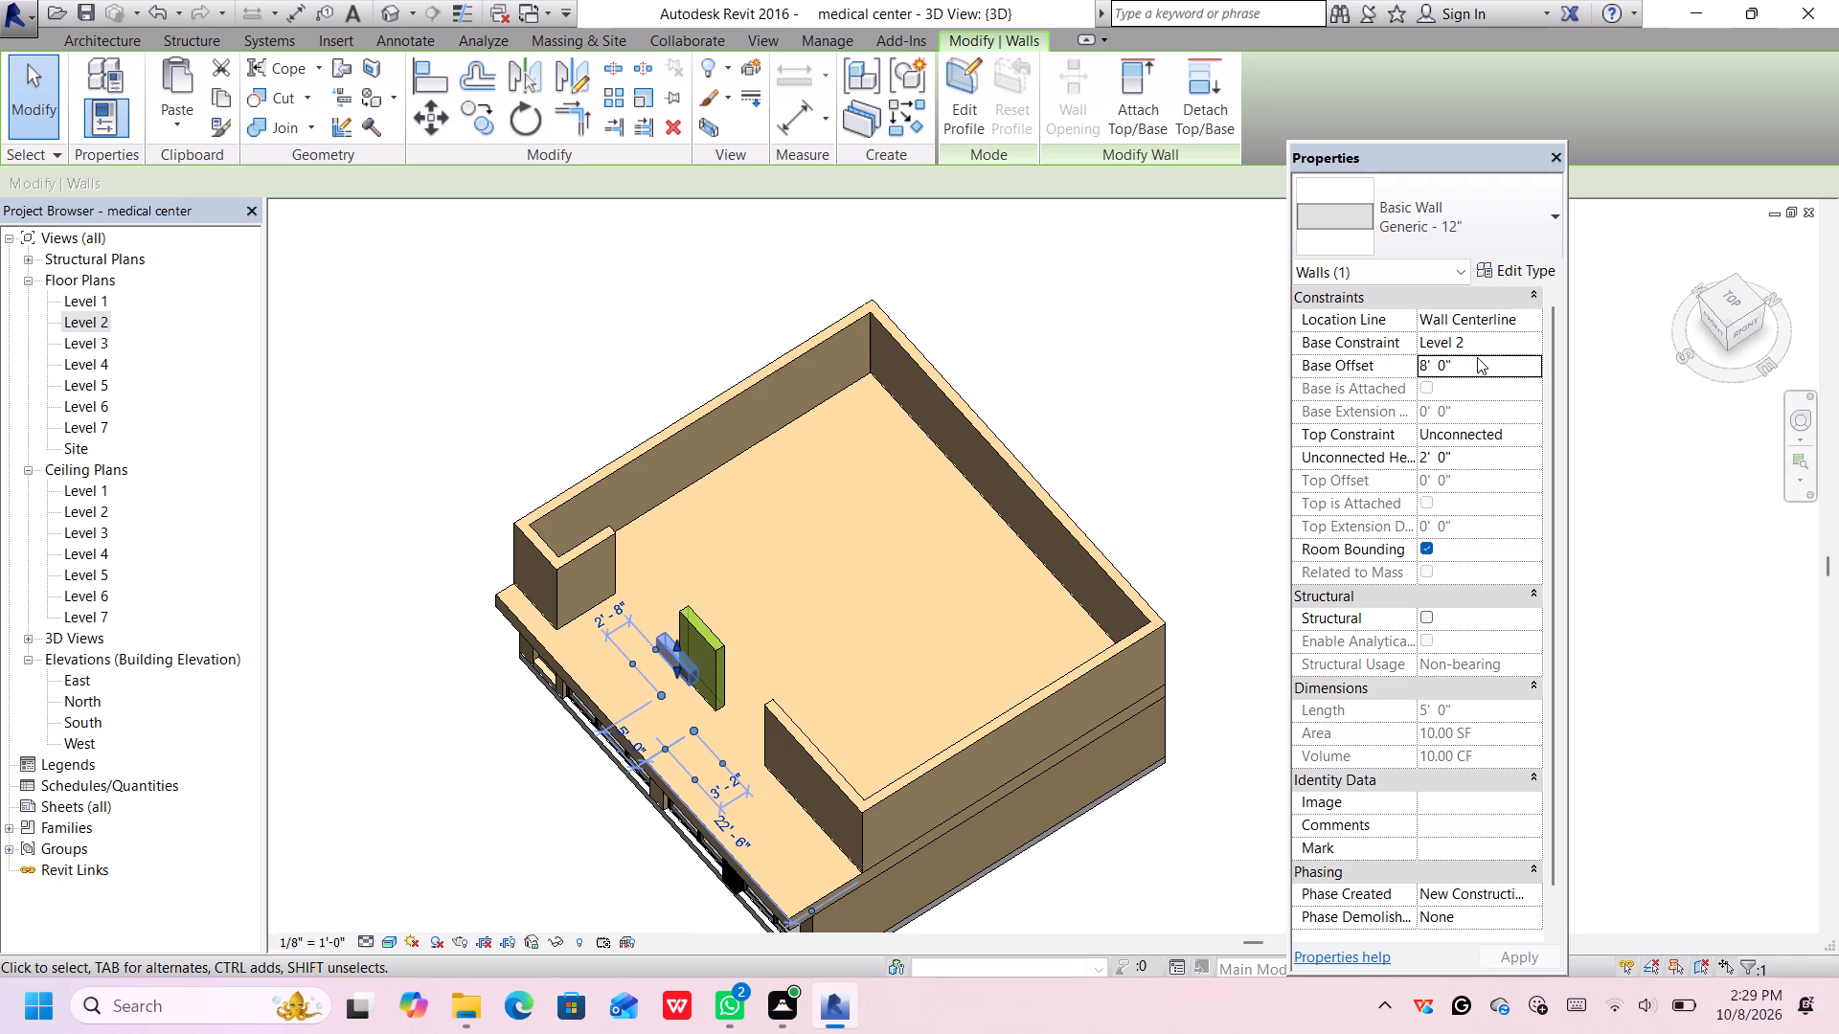
key("BackSpace")
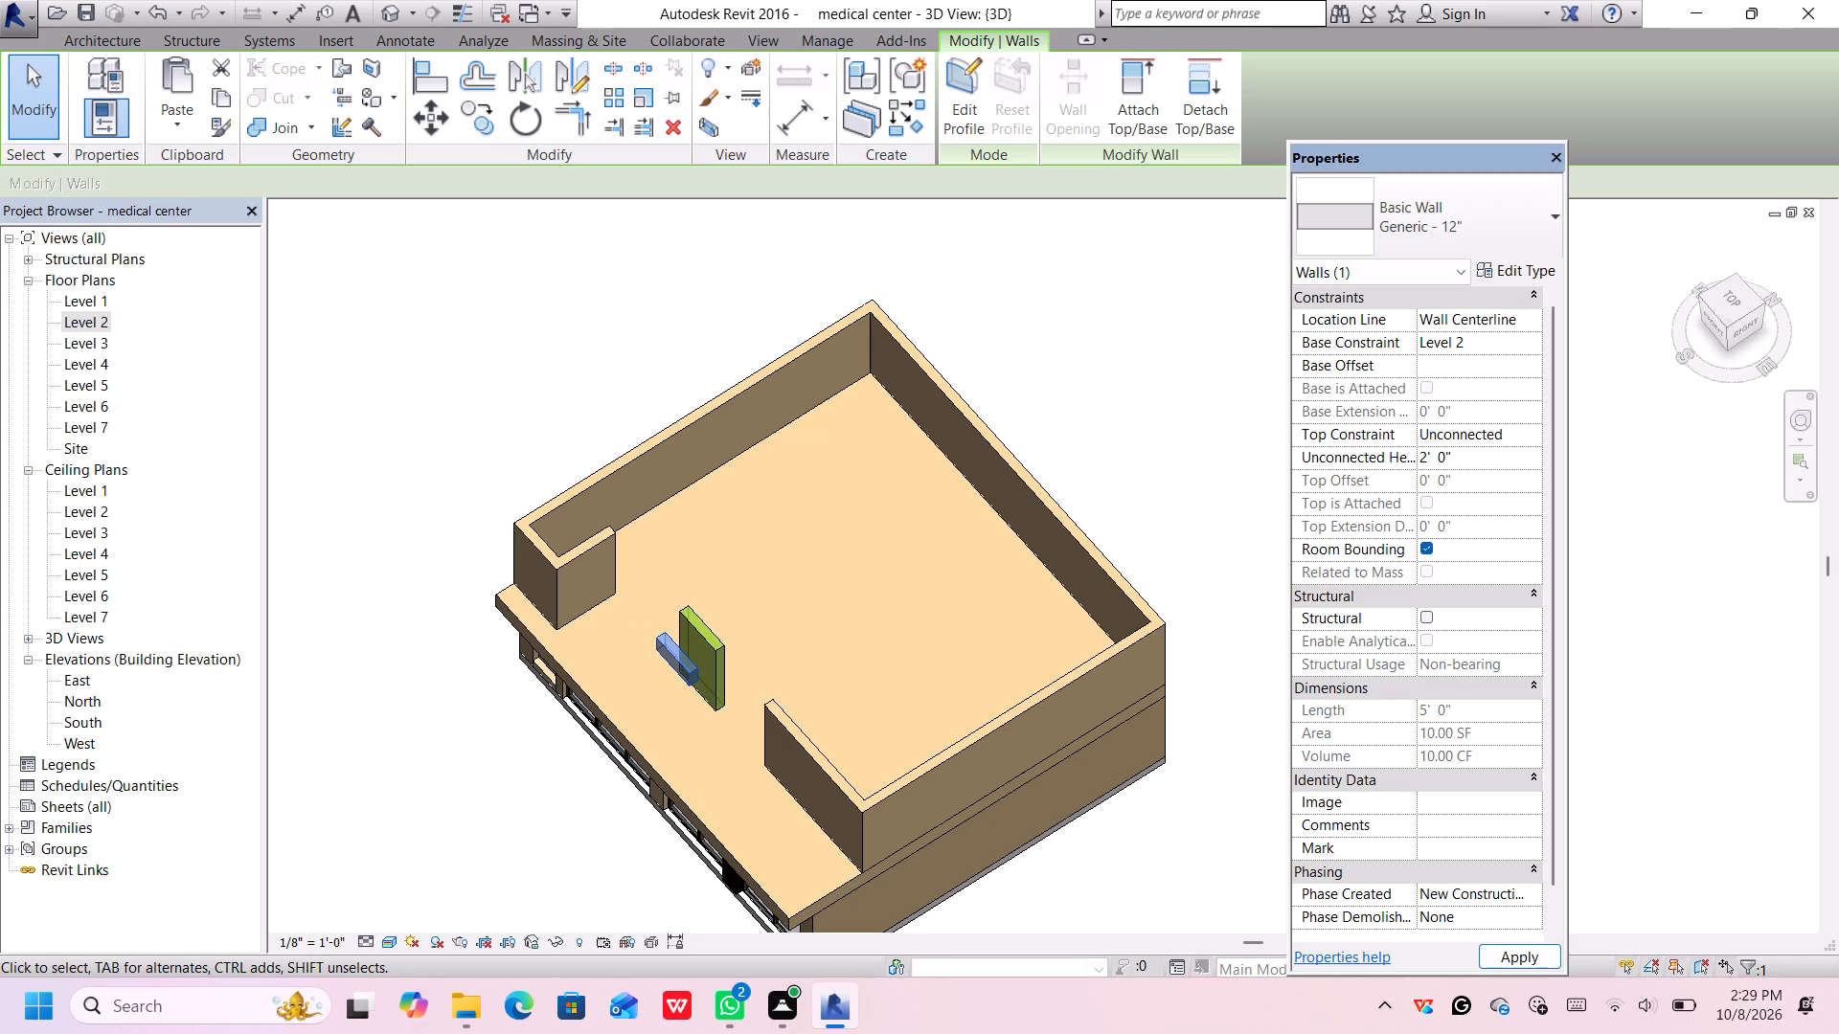
type("2'")
key("Return")
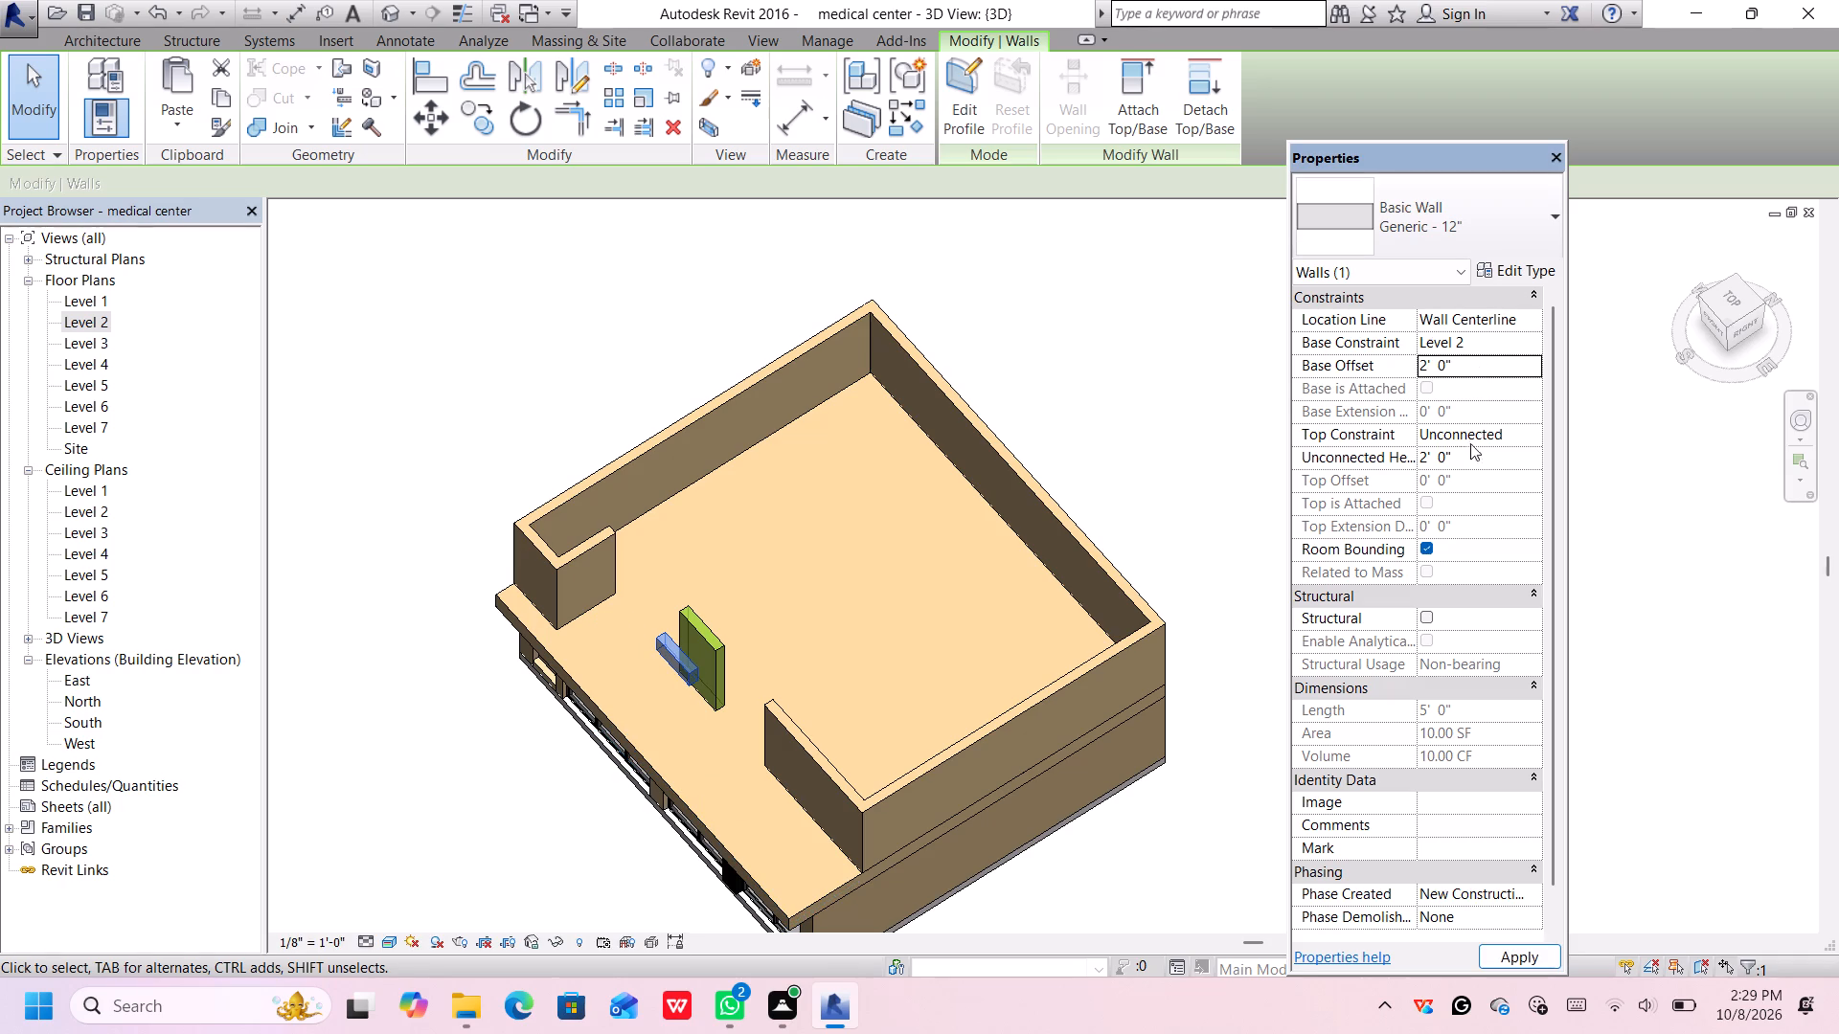
left_click(1468, 459)
key("Delete")
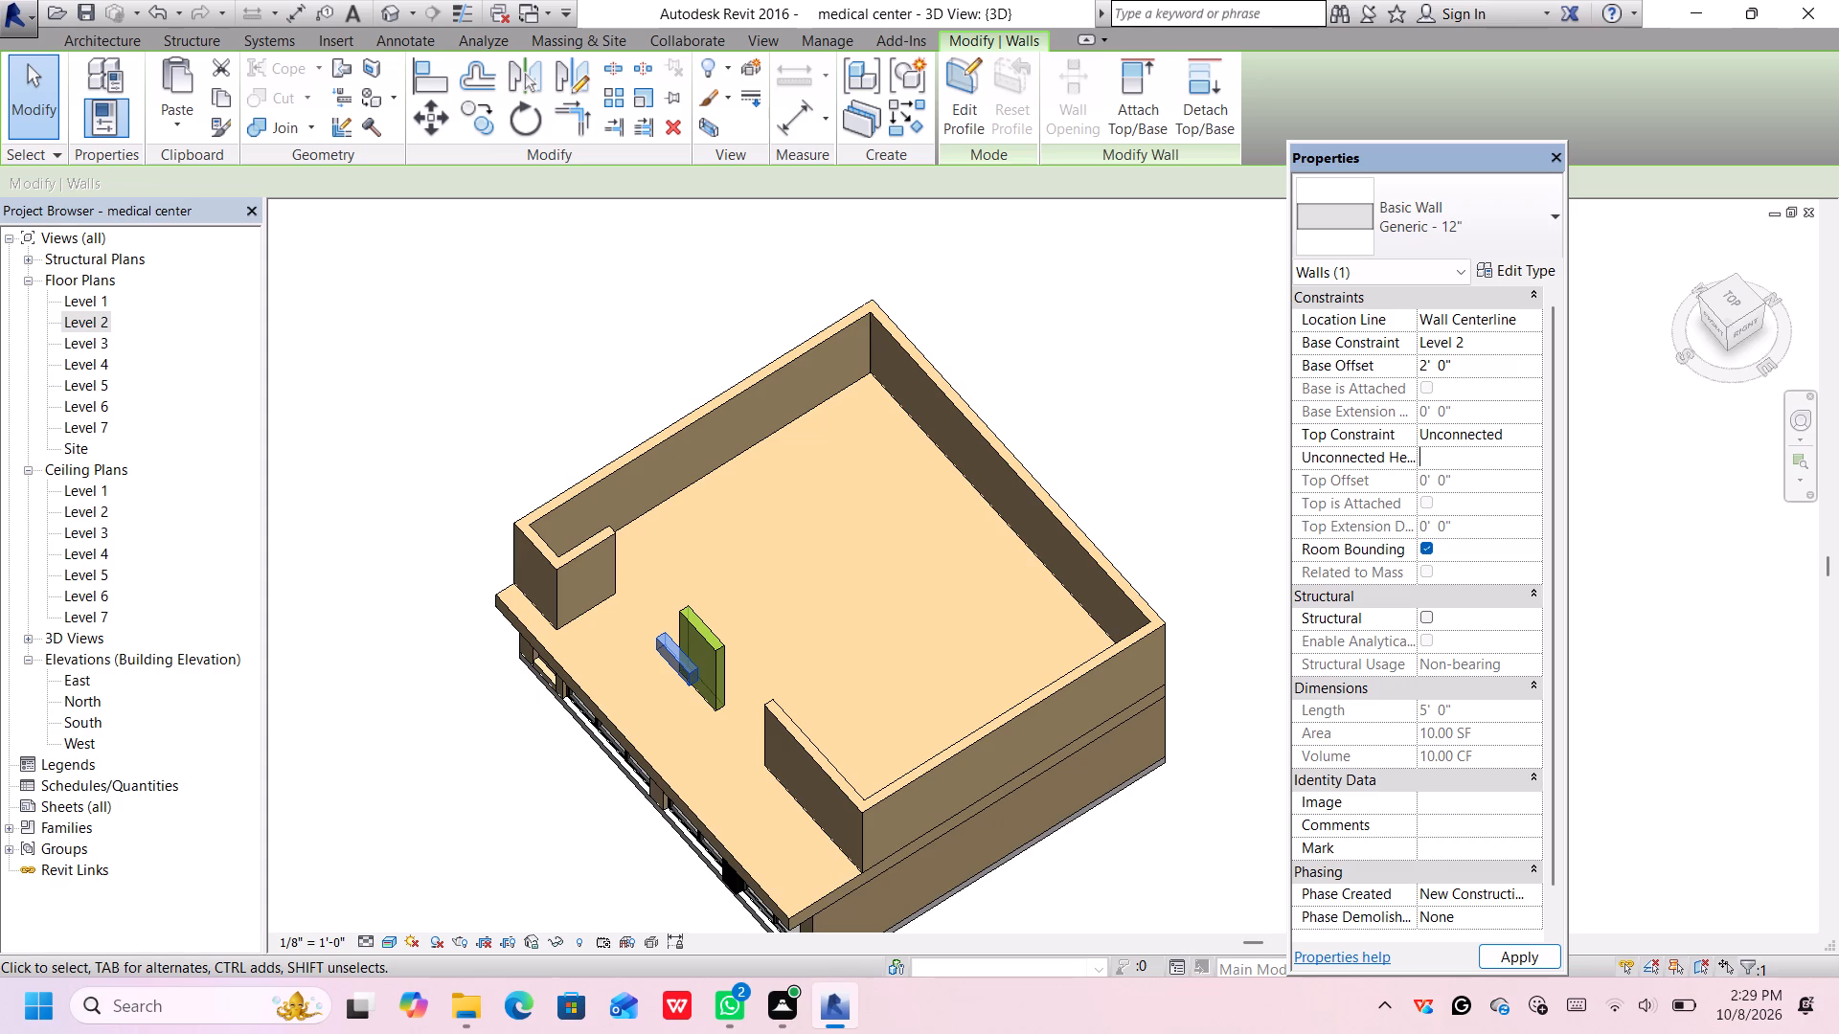
key("1")
key("0")
key("apostrophe")
key("Return")
key("Return")
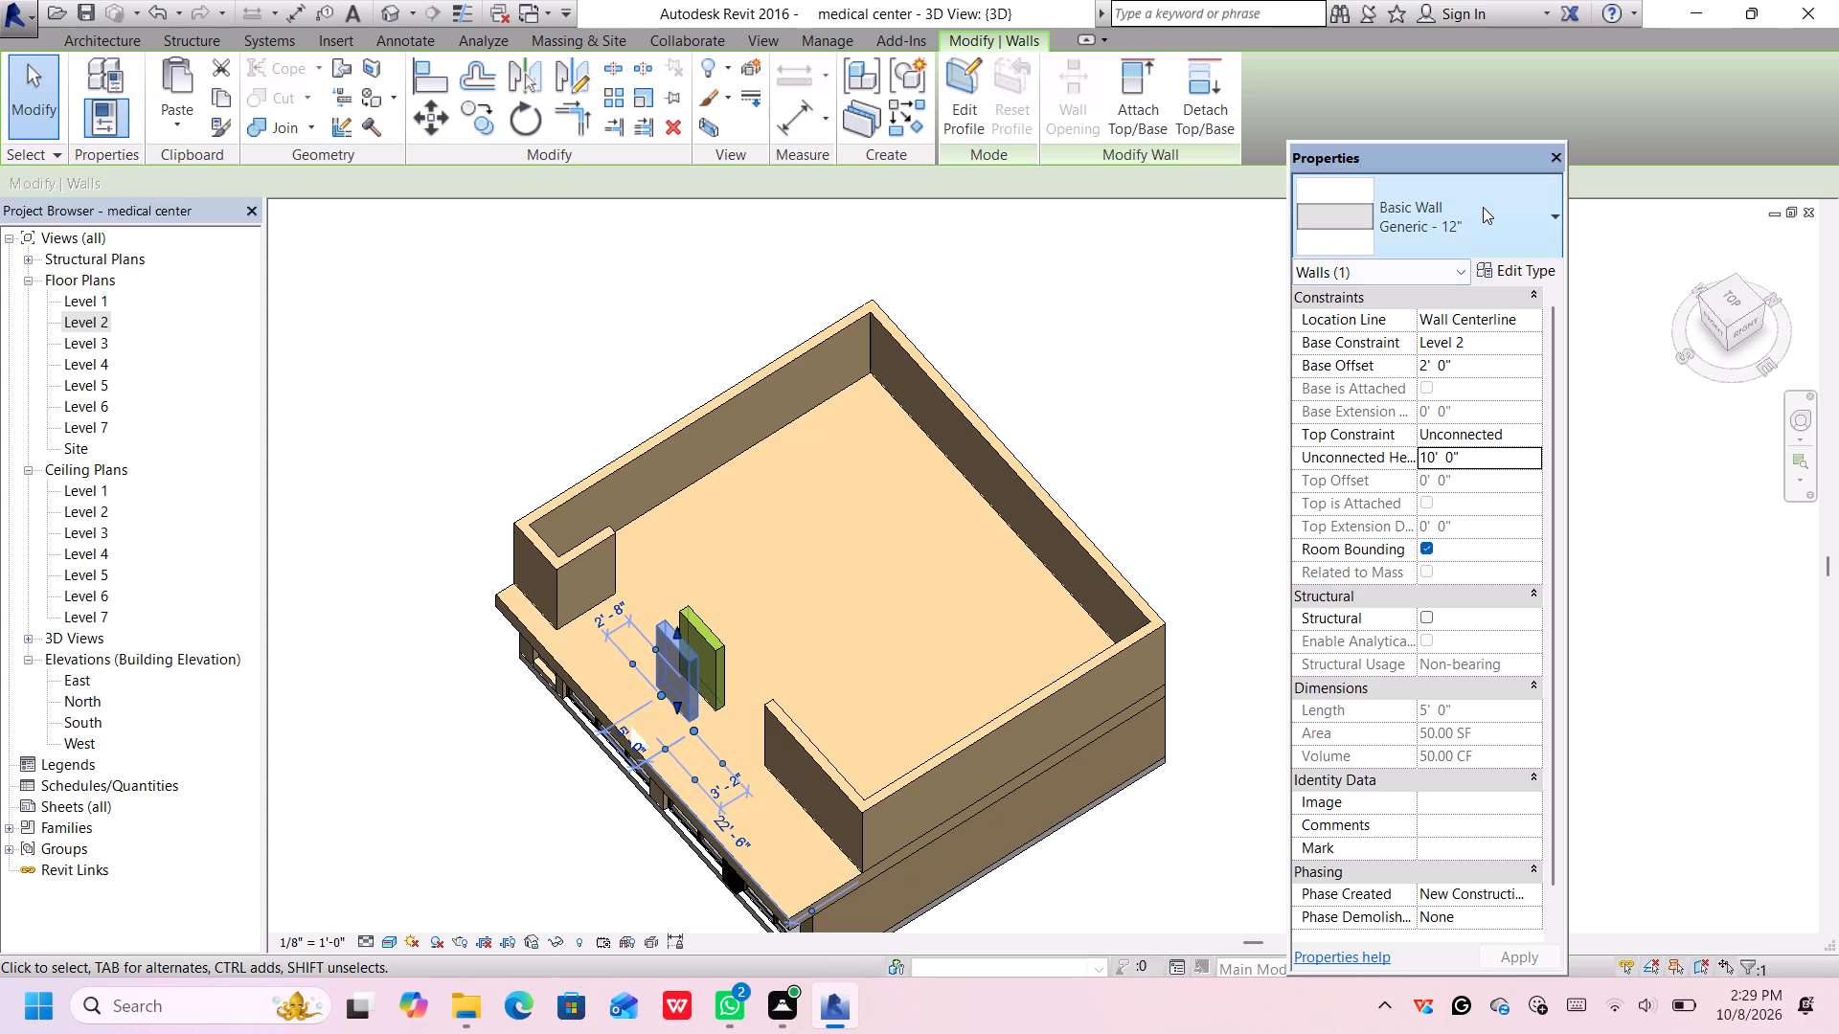
Change the wall in front of the green wall to the Generic - 2' type and deselect it.
left_click(1483, 207)
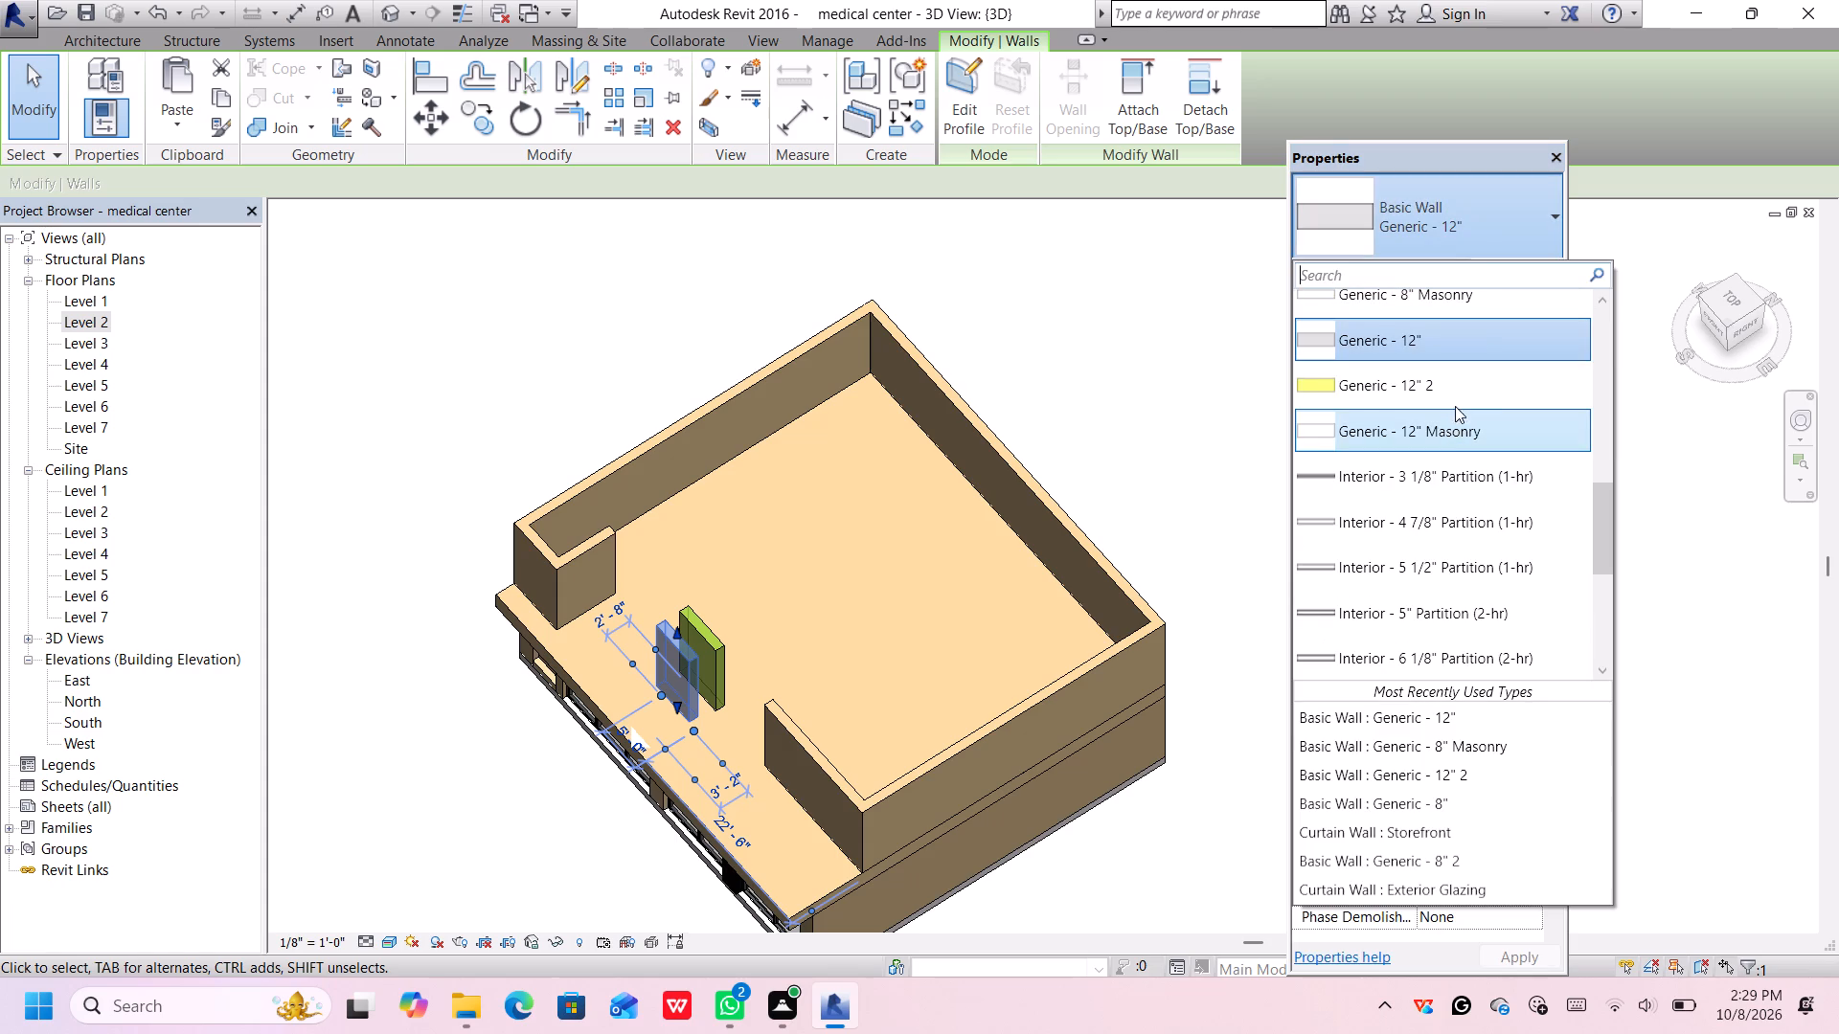
scroll(1466, 443, "down", 1)
scroll(1465, 434, "up", 2)
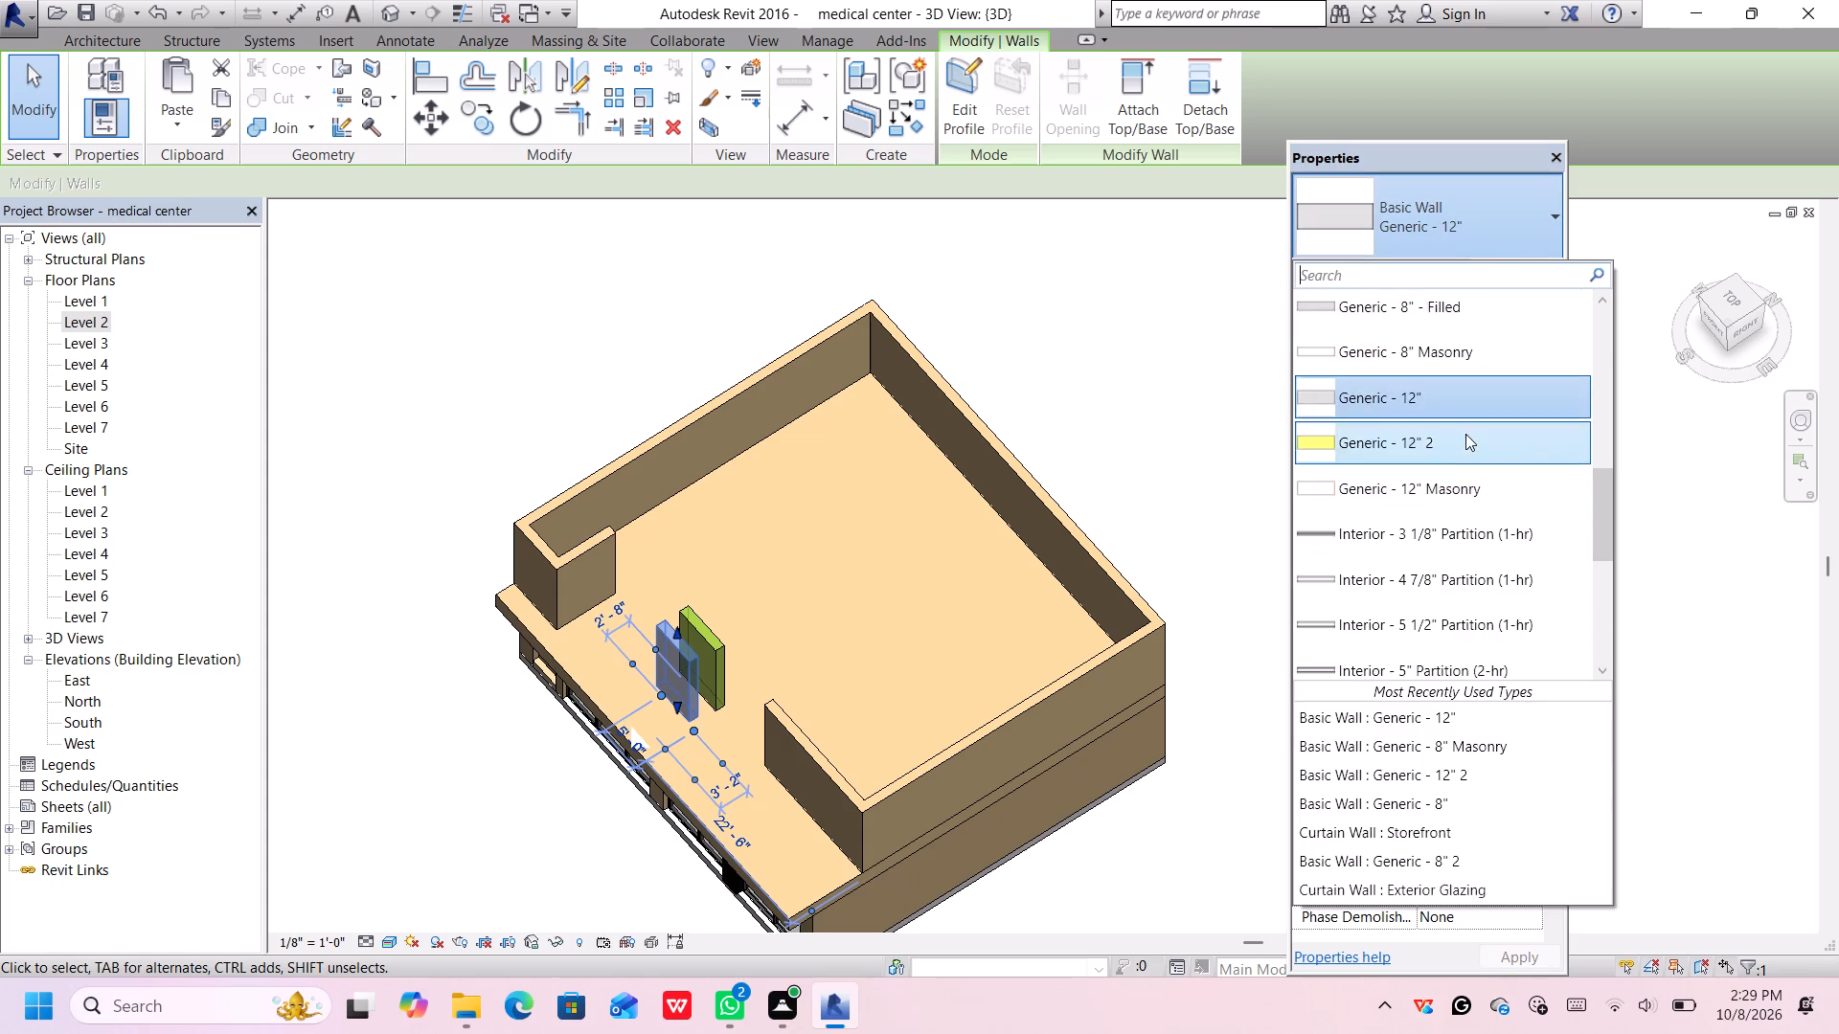
scroll(1465, 434, "up", 6)
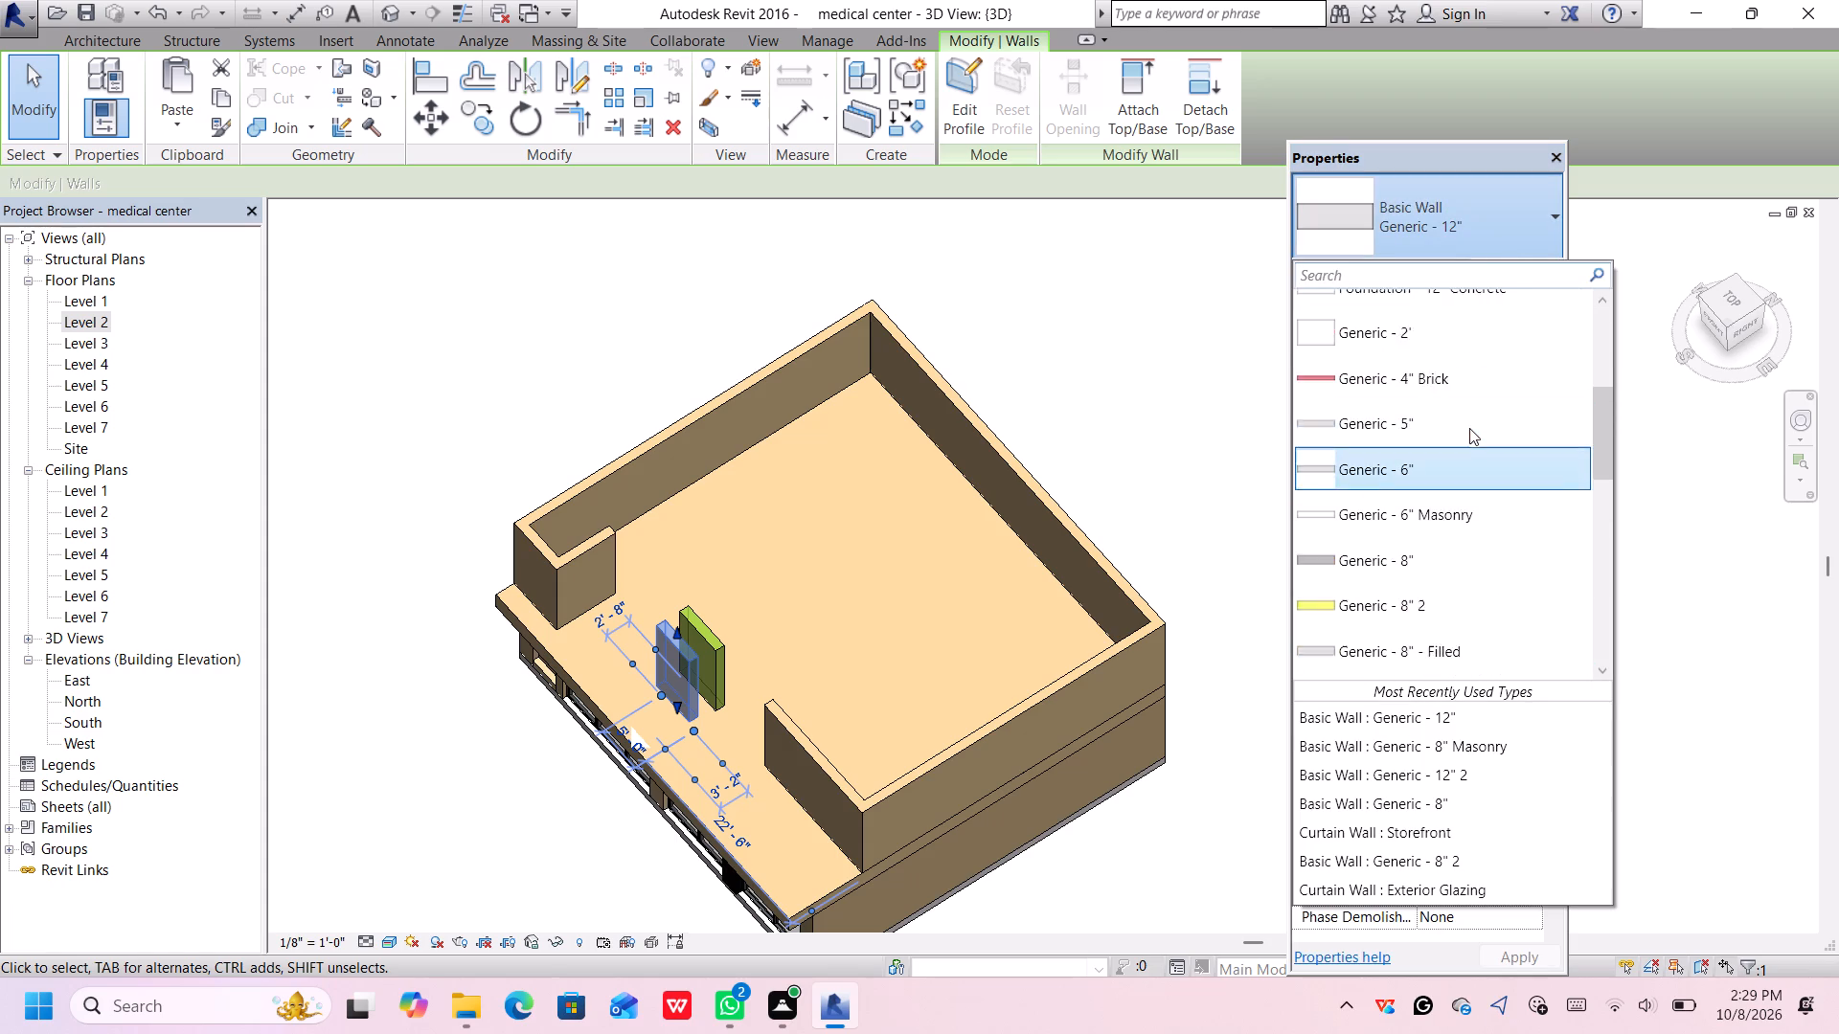
scroll(1469, 428, "up", 1)
left_click(1477, 403)
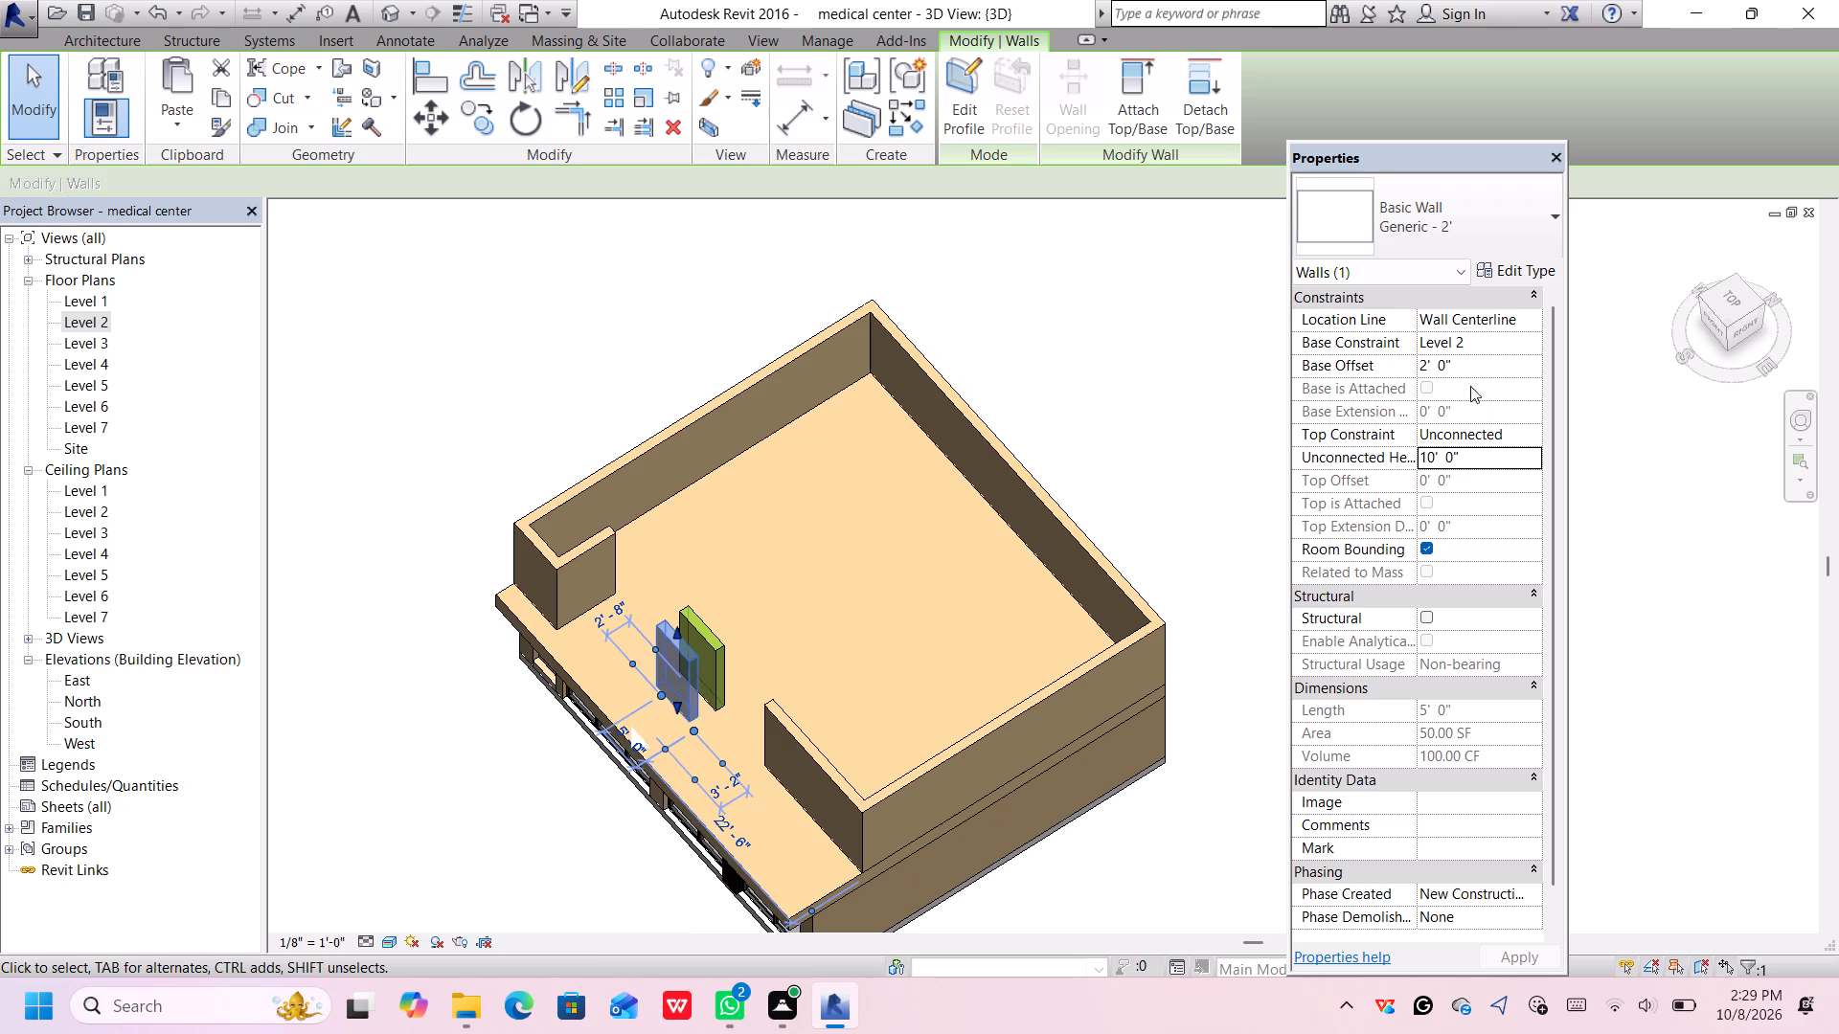
scroll(1147, 477, "down", 1)
middle_click_drag(1147, 476, 1150, 419)
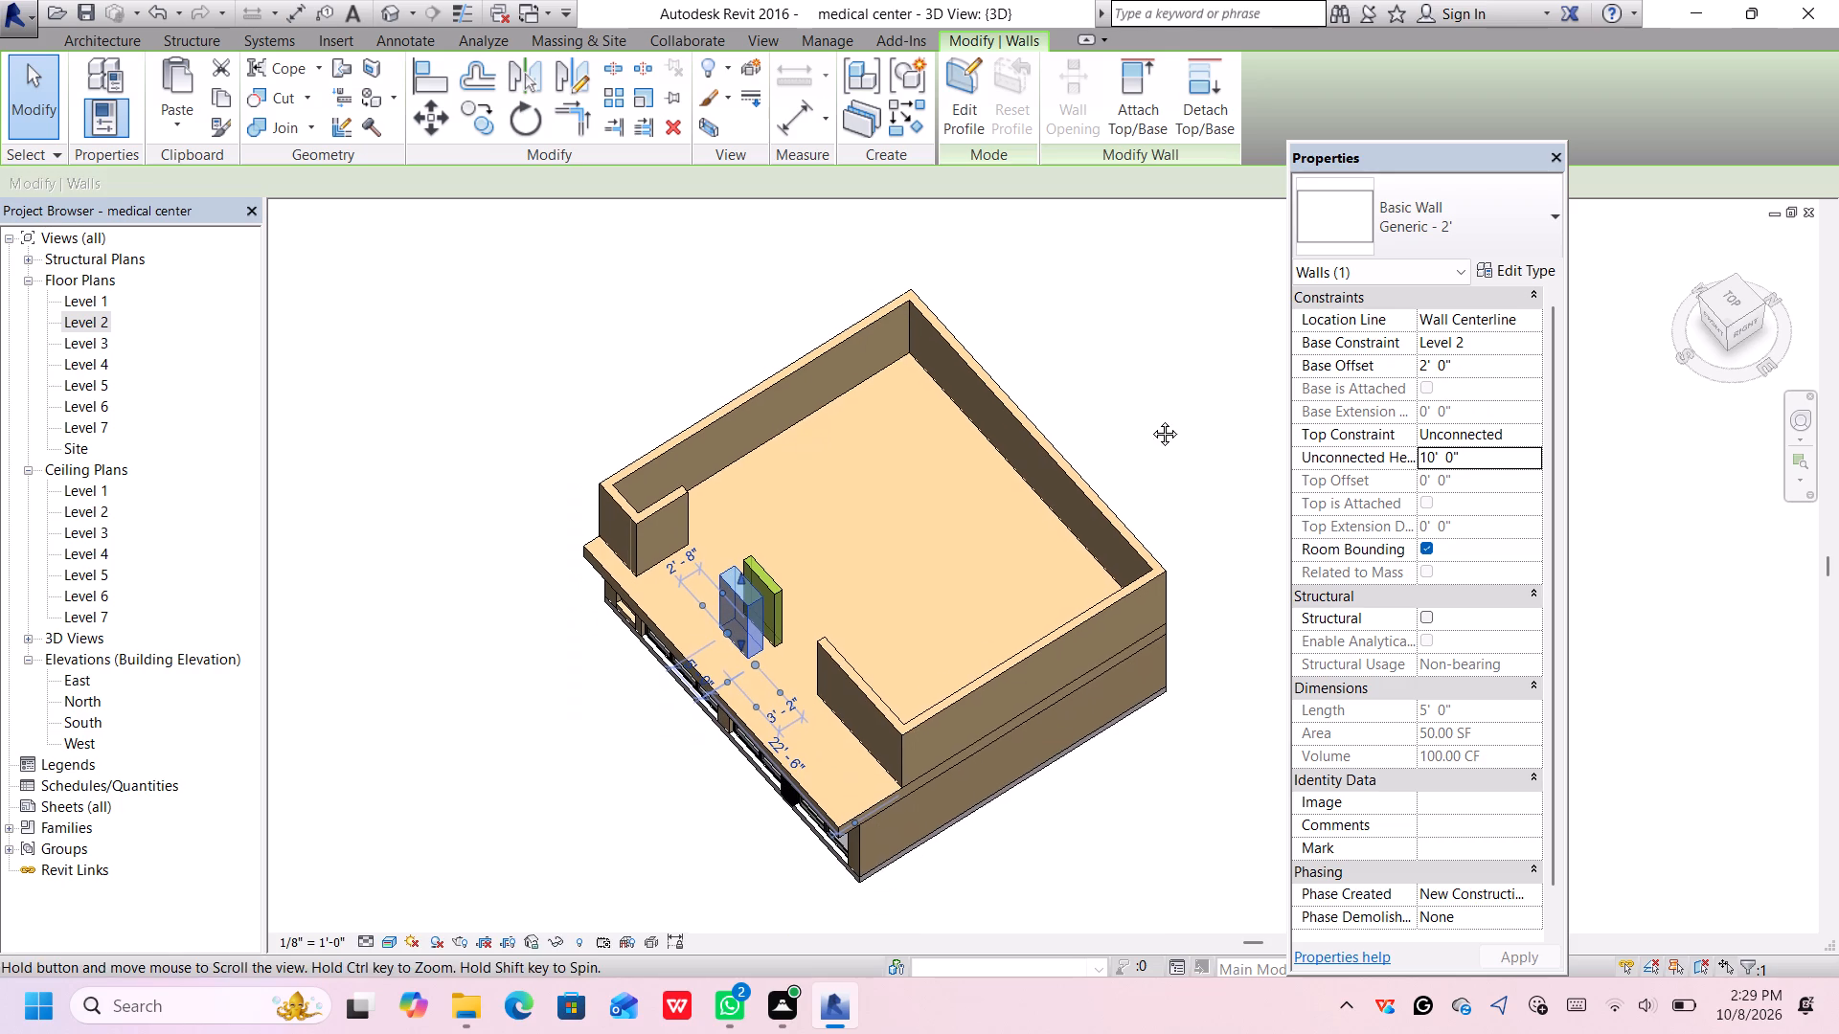
middle_click_drag(1150, 419, 1150, 417)
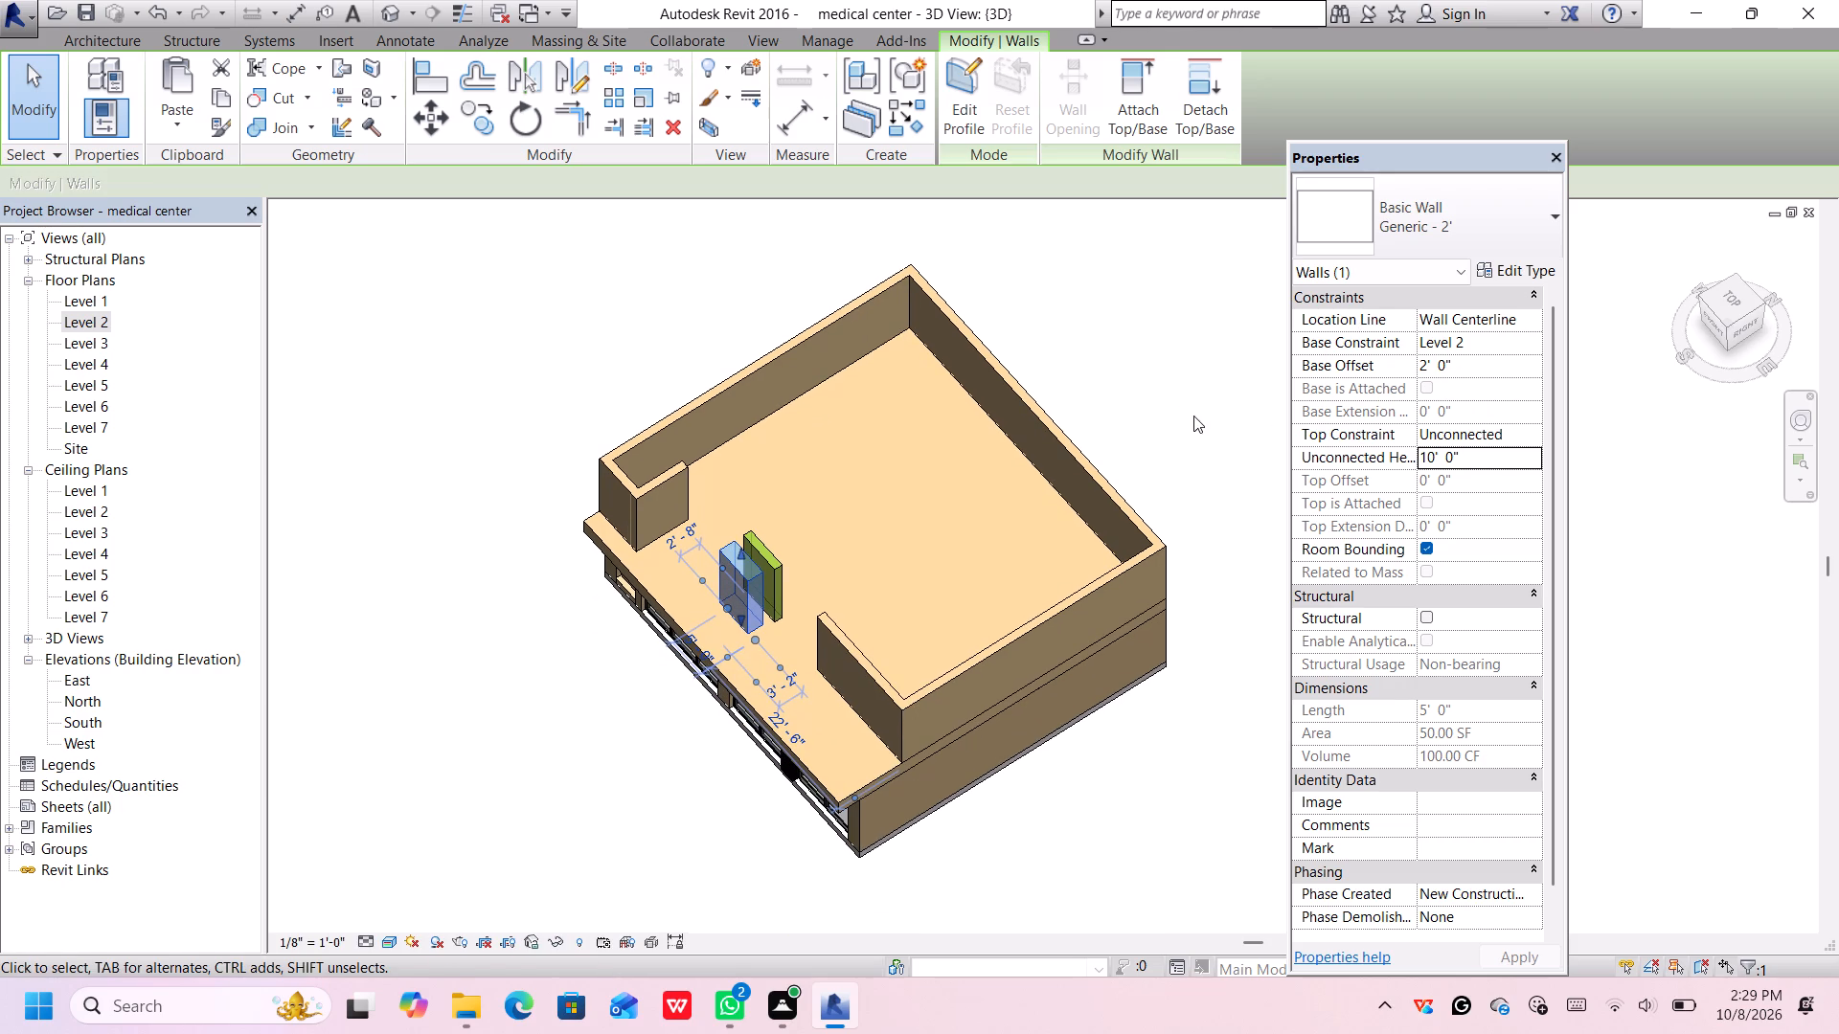
left_click(1148, 449)
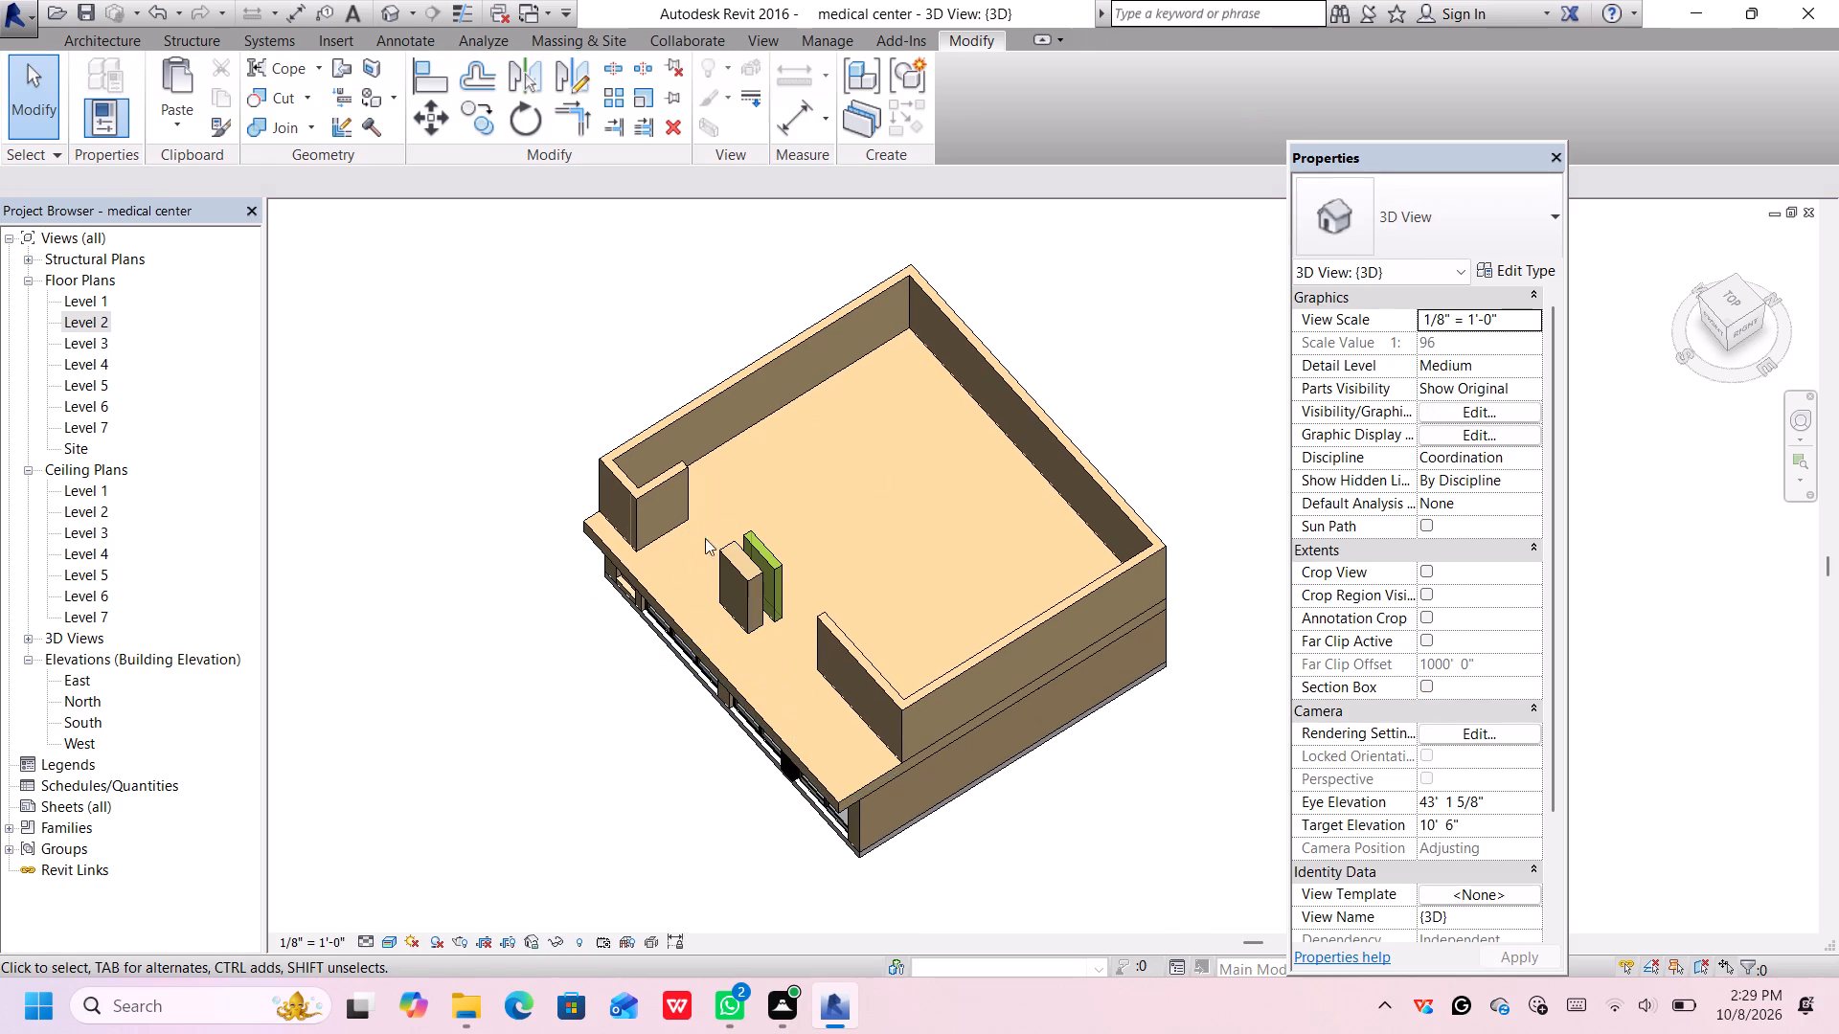
Duplicate the Generic - 2' type of the wall in front of the green wall as "Generic - 2' green".
scroll(736, 577, "up", 5)
left_click(739, 568)
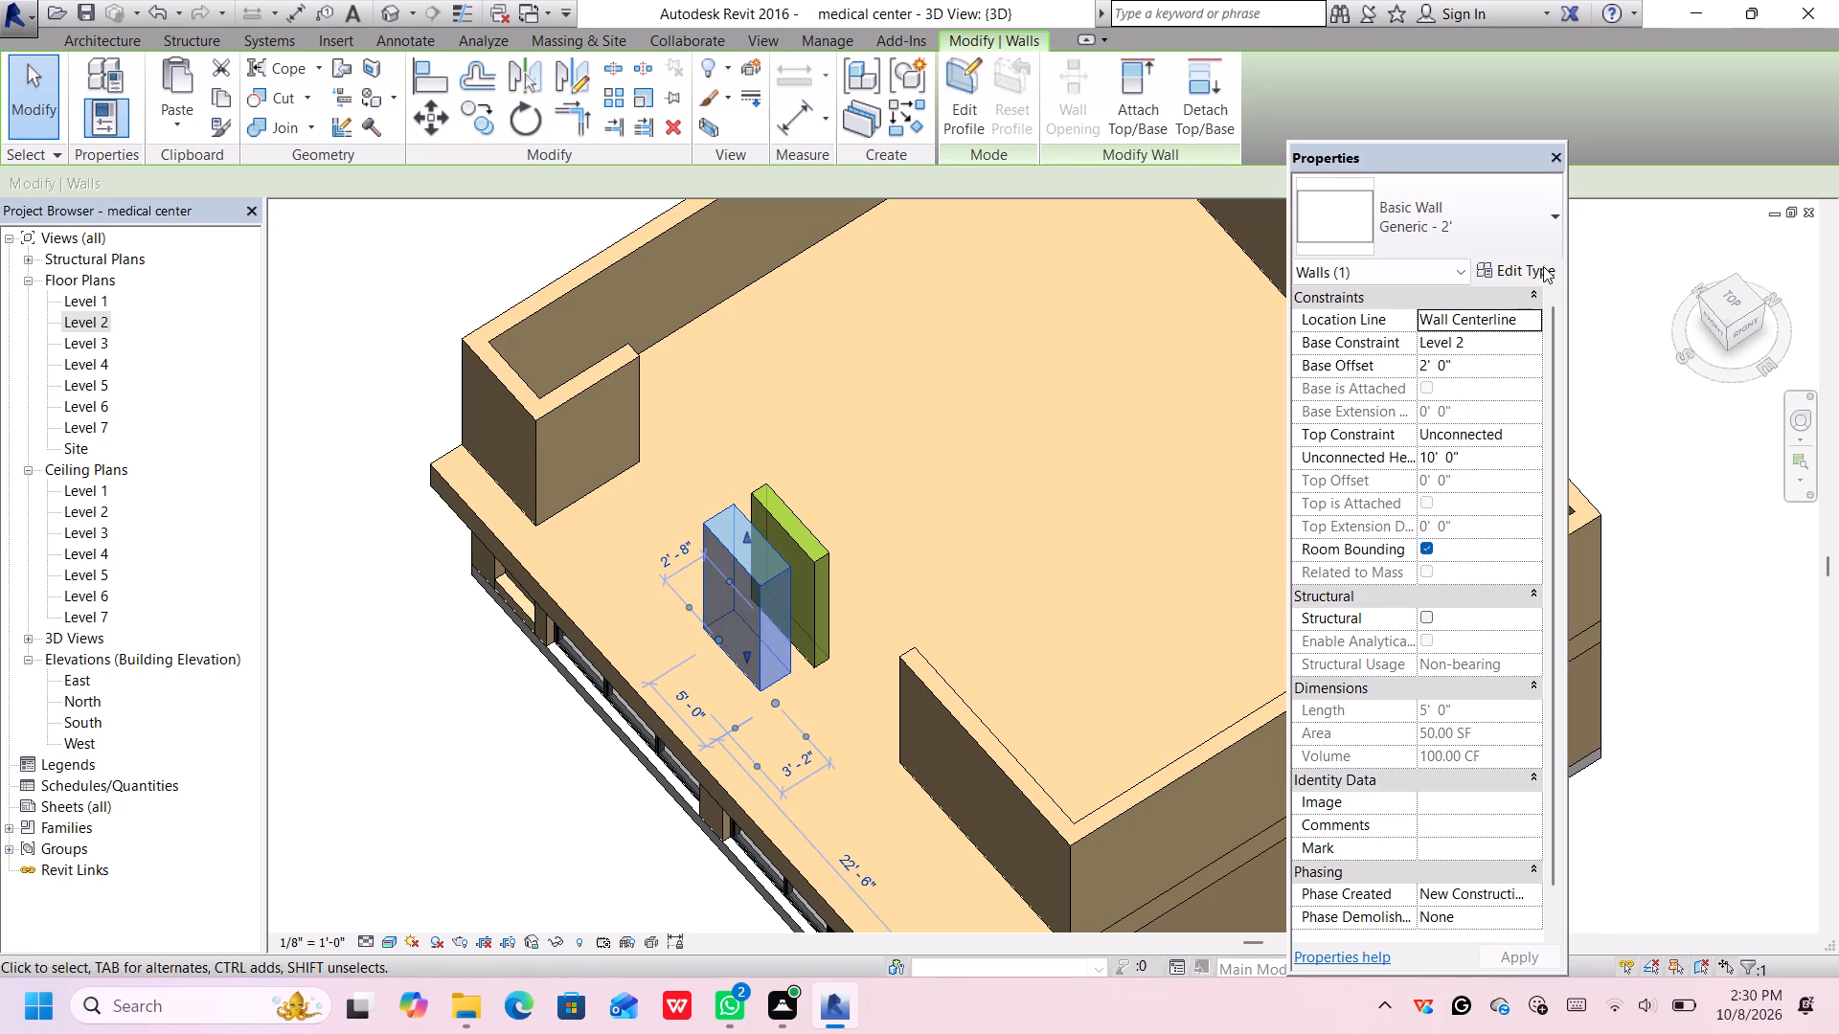
left_click_drag(1540, 281, 1546, 290)
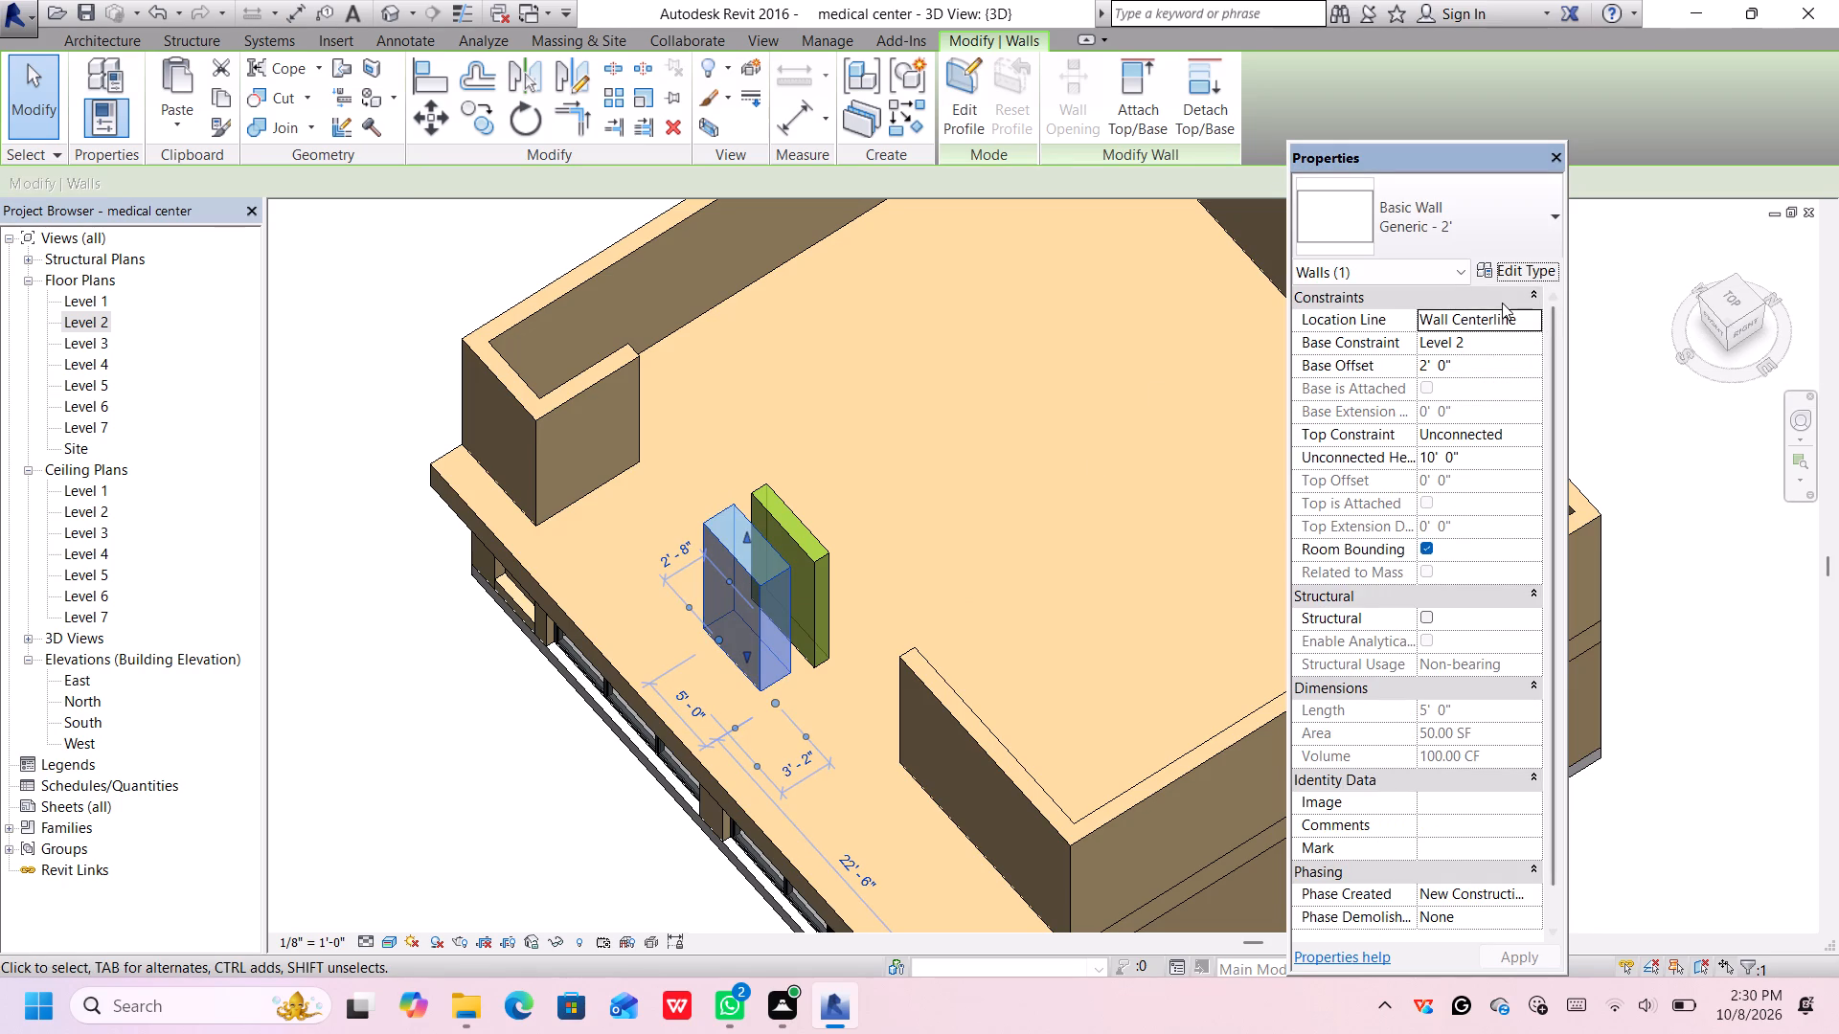
left_click(1505, 270)
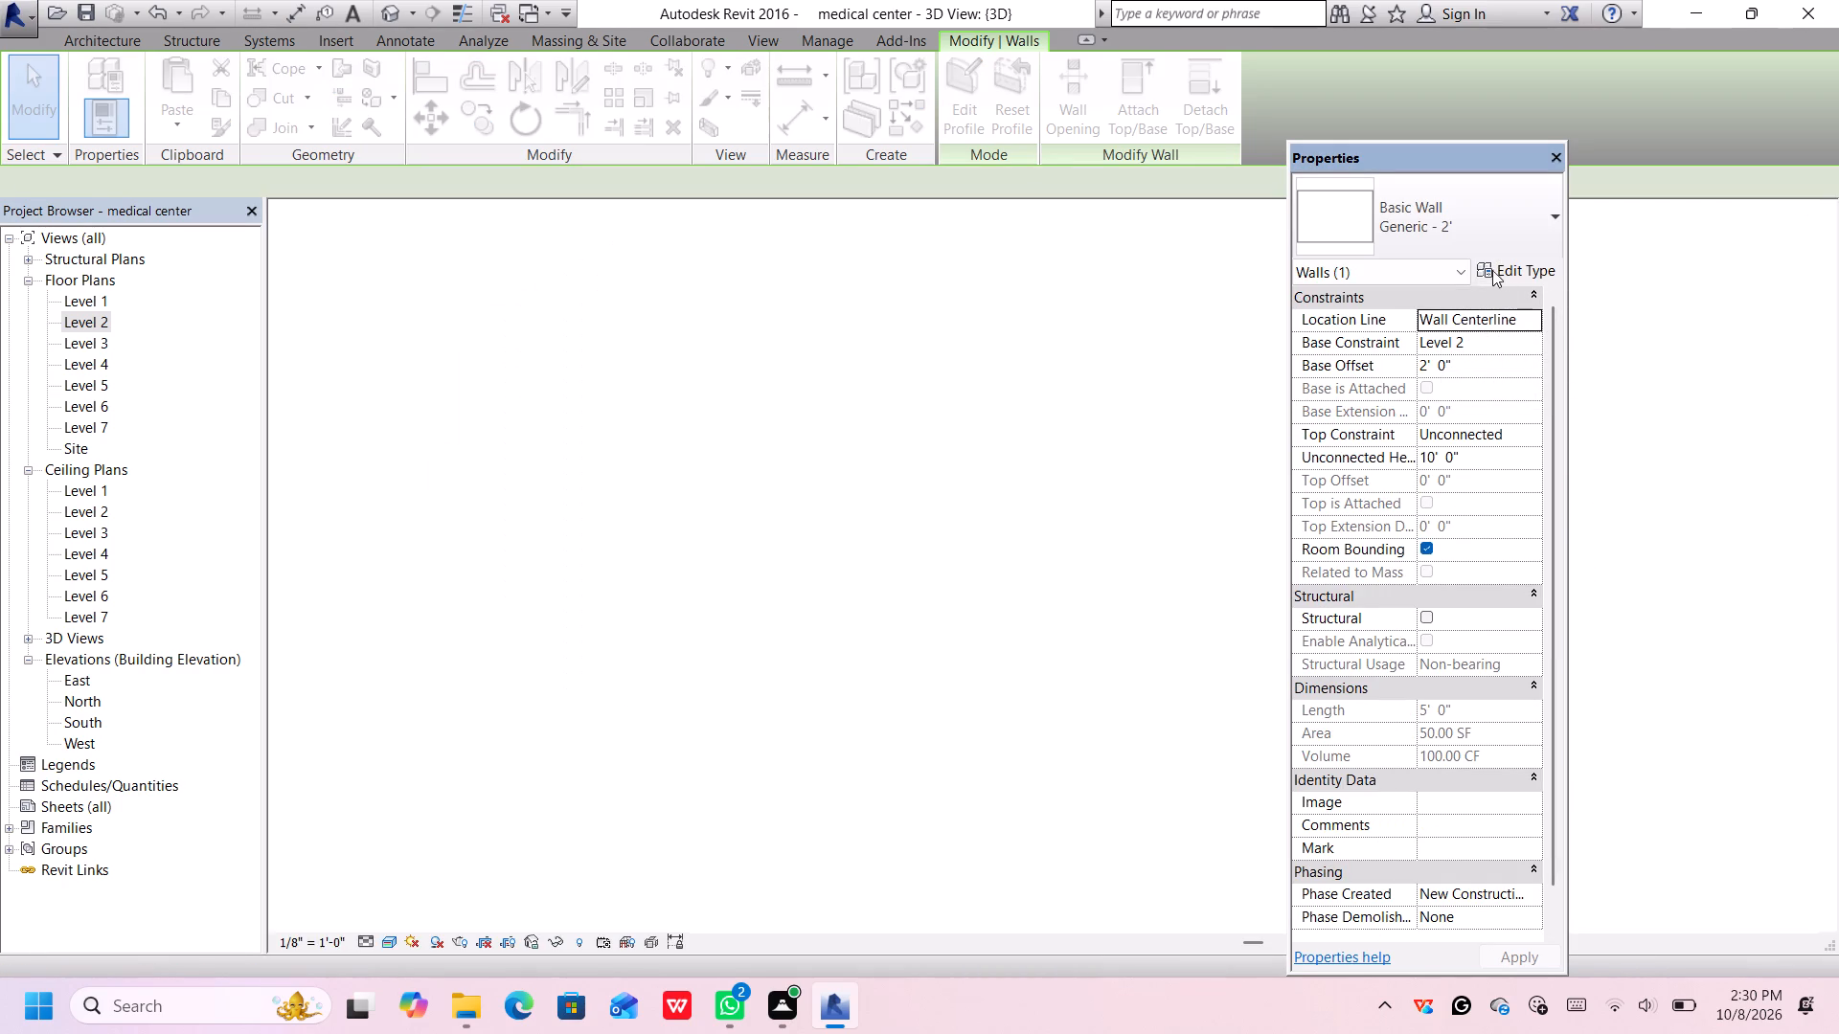
left_click(655, 307)
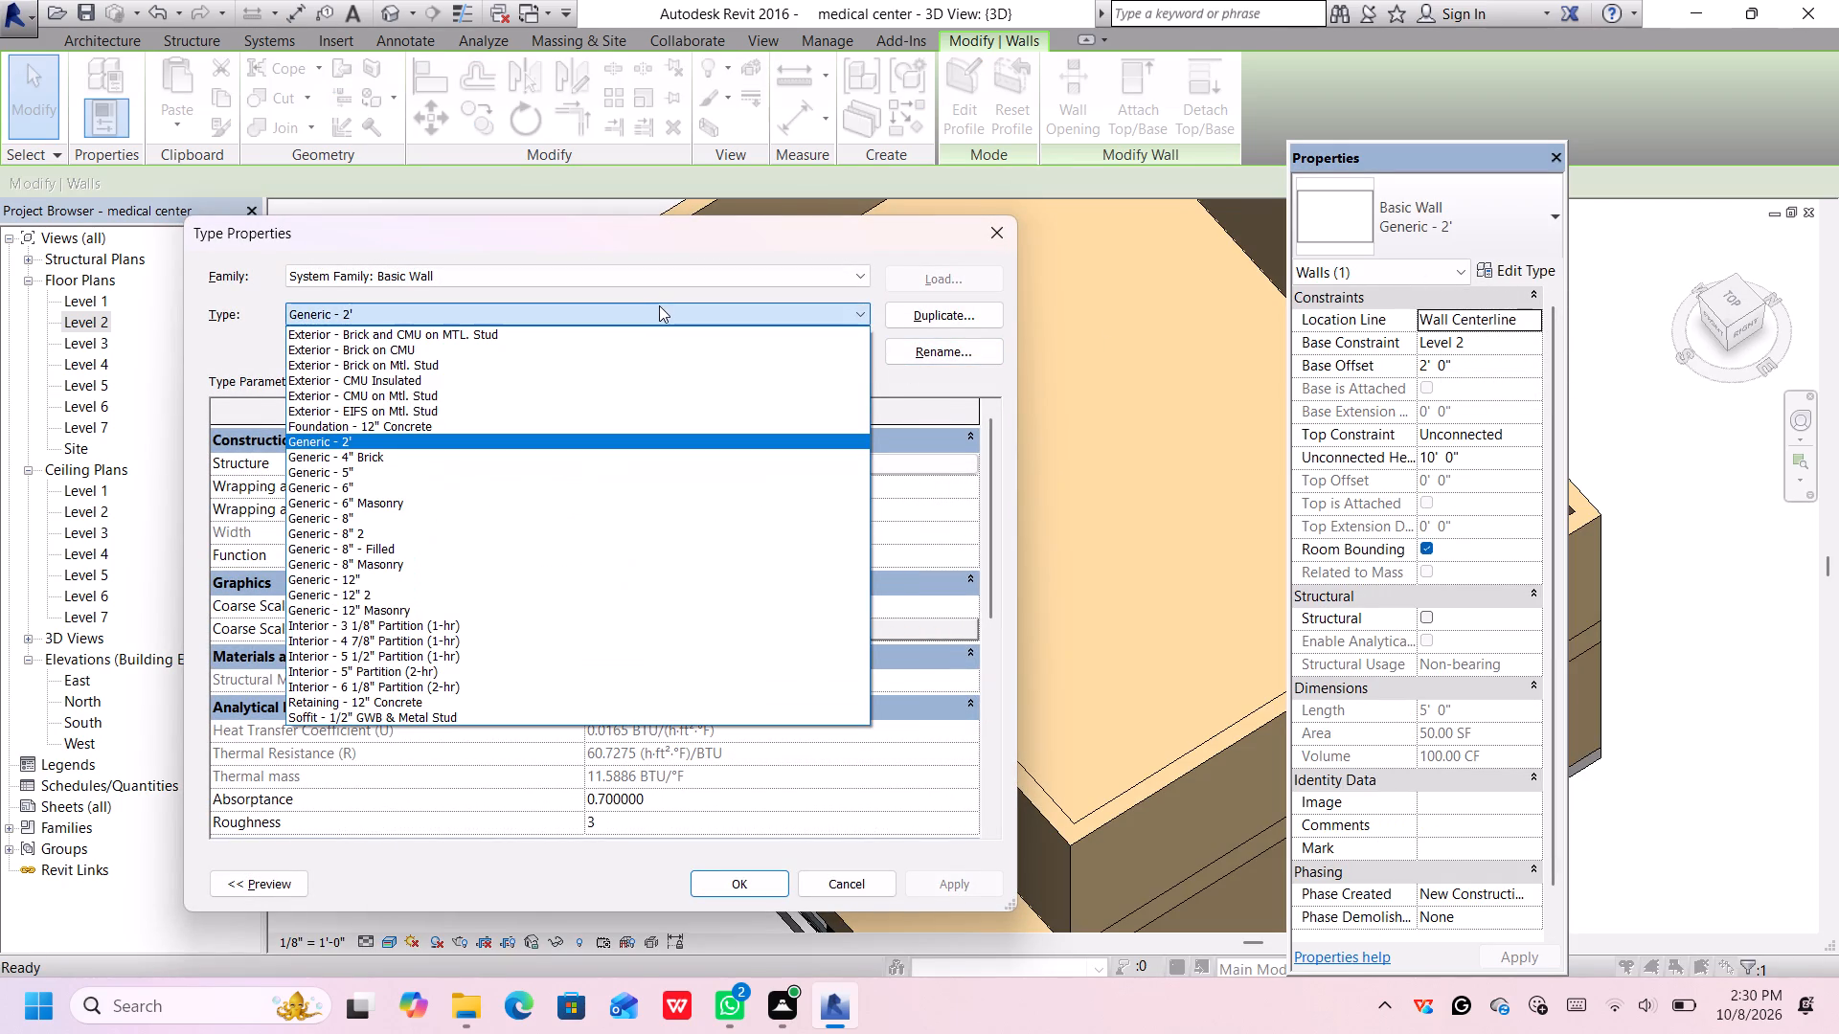
left_click(666, 303)
left_click(670, 304)
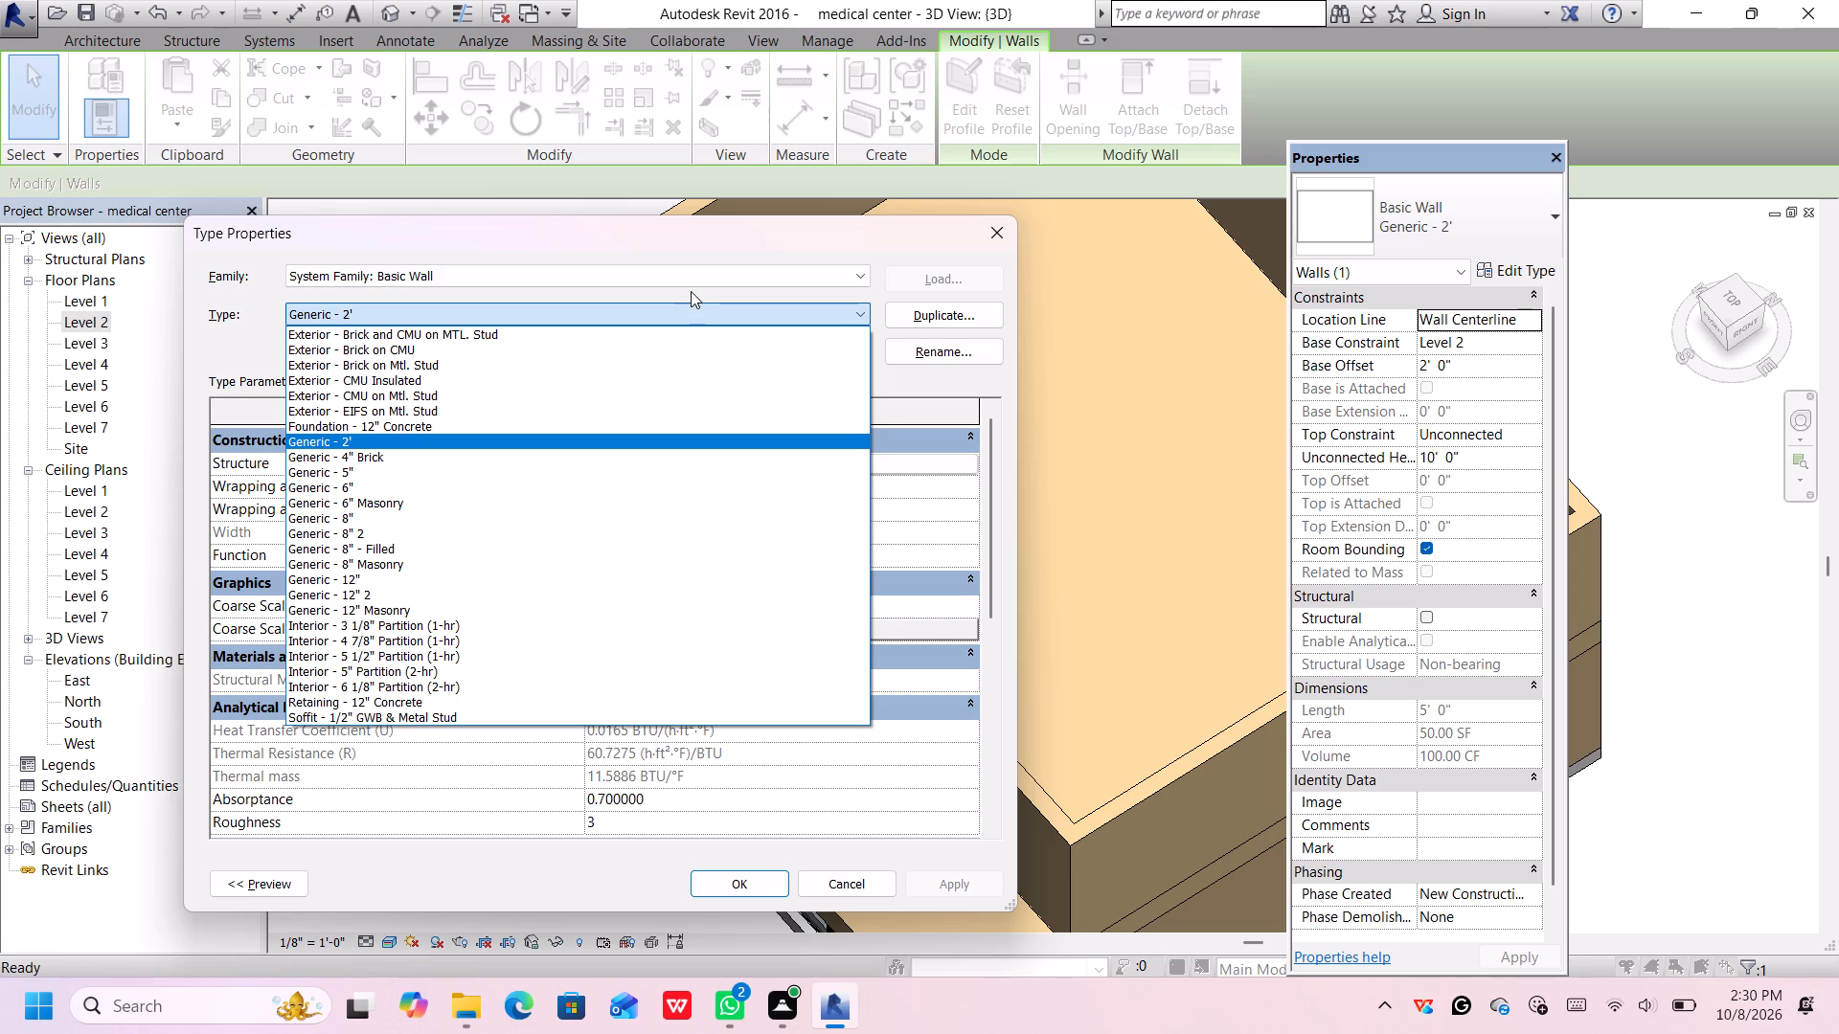
left_click(691, 291)
left_click(883, 318)
left_click(903, 311)
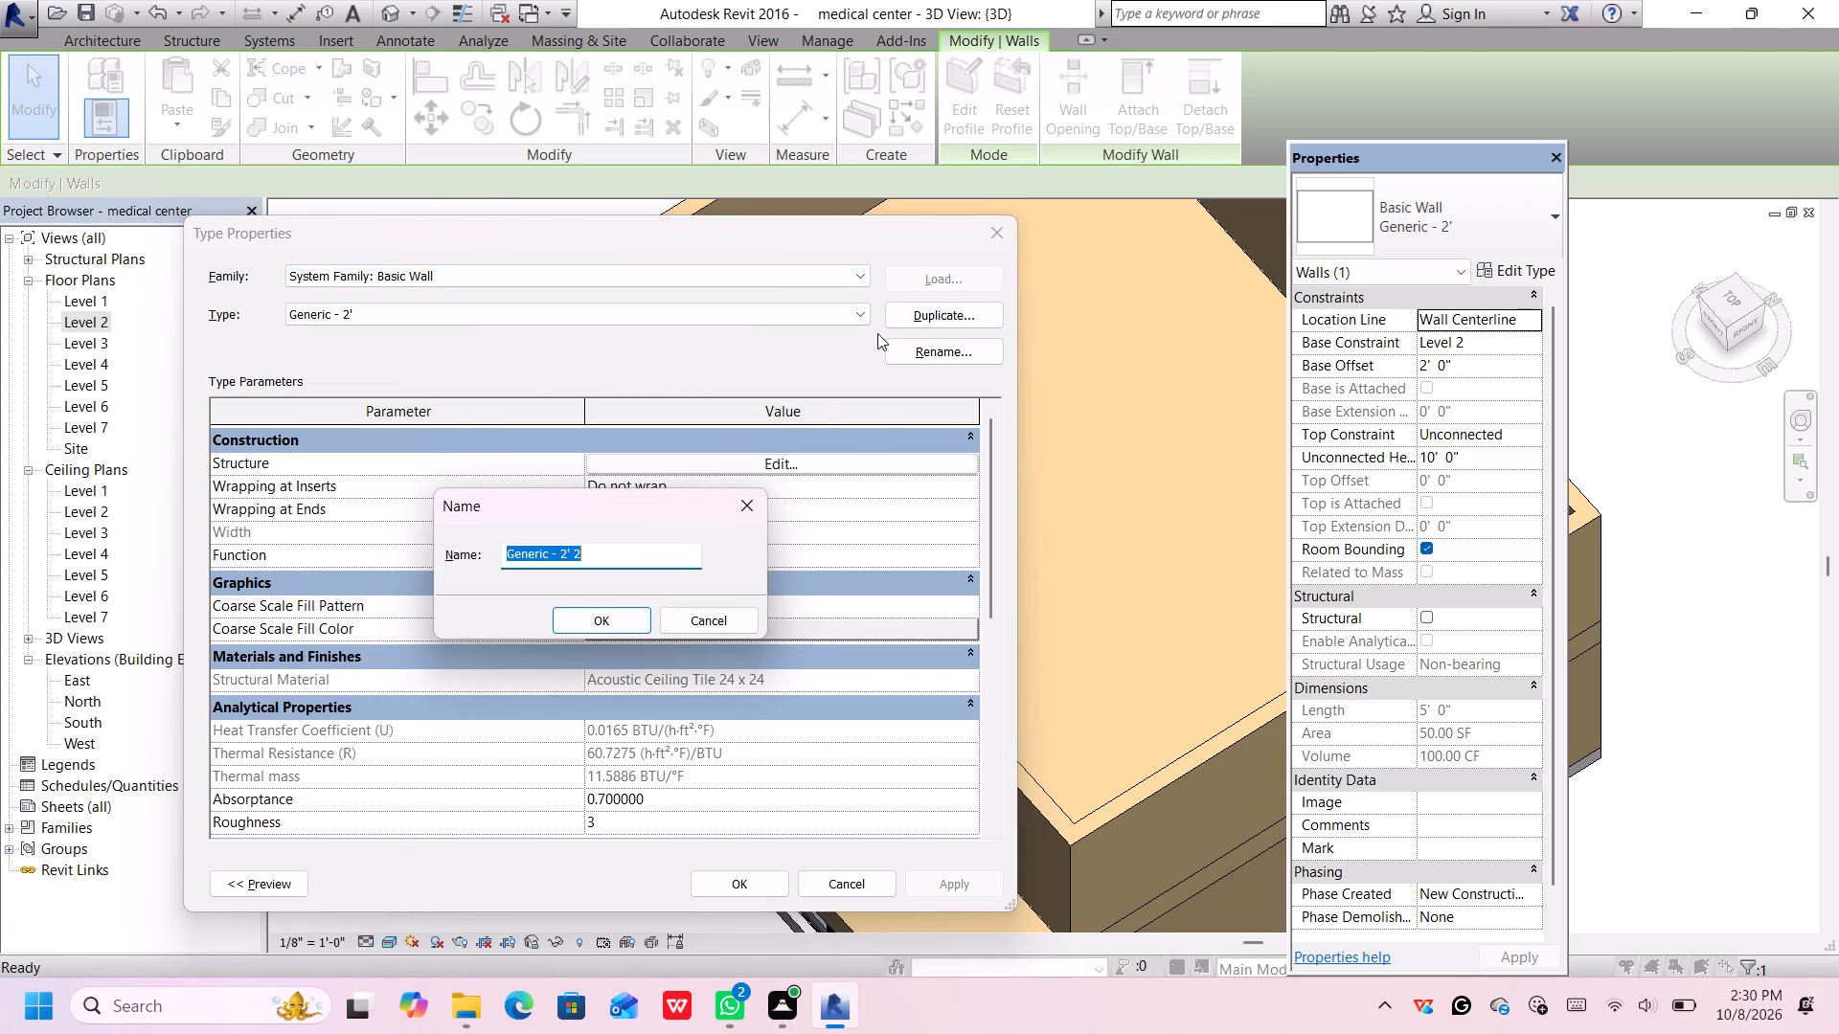
left_click(670, 553)
key("BackSpace")
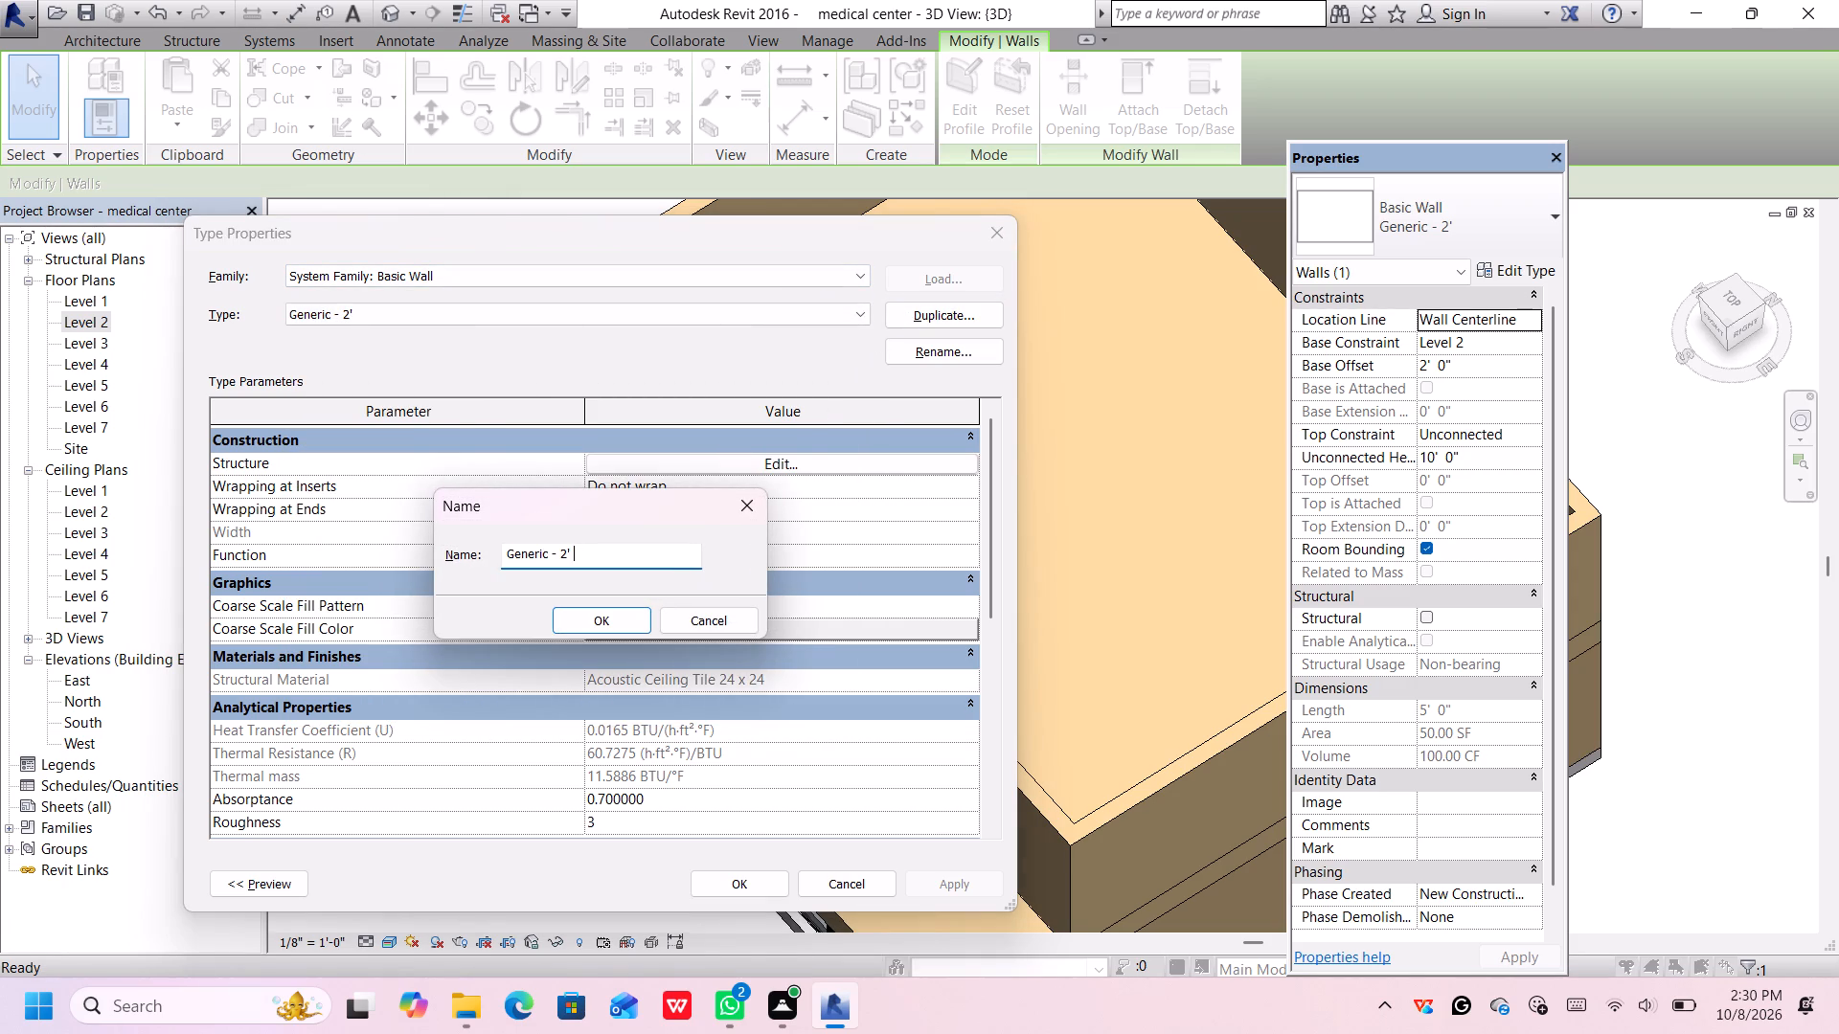
type("gr")
key("e")
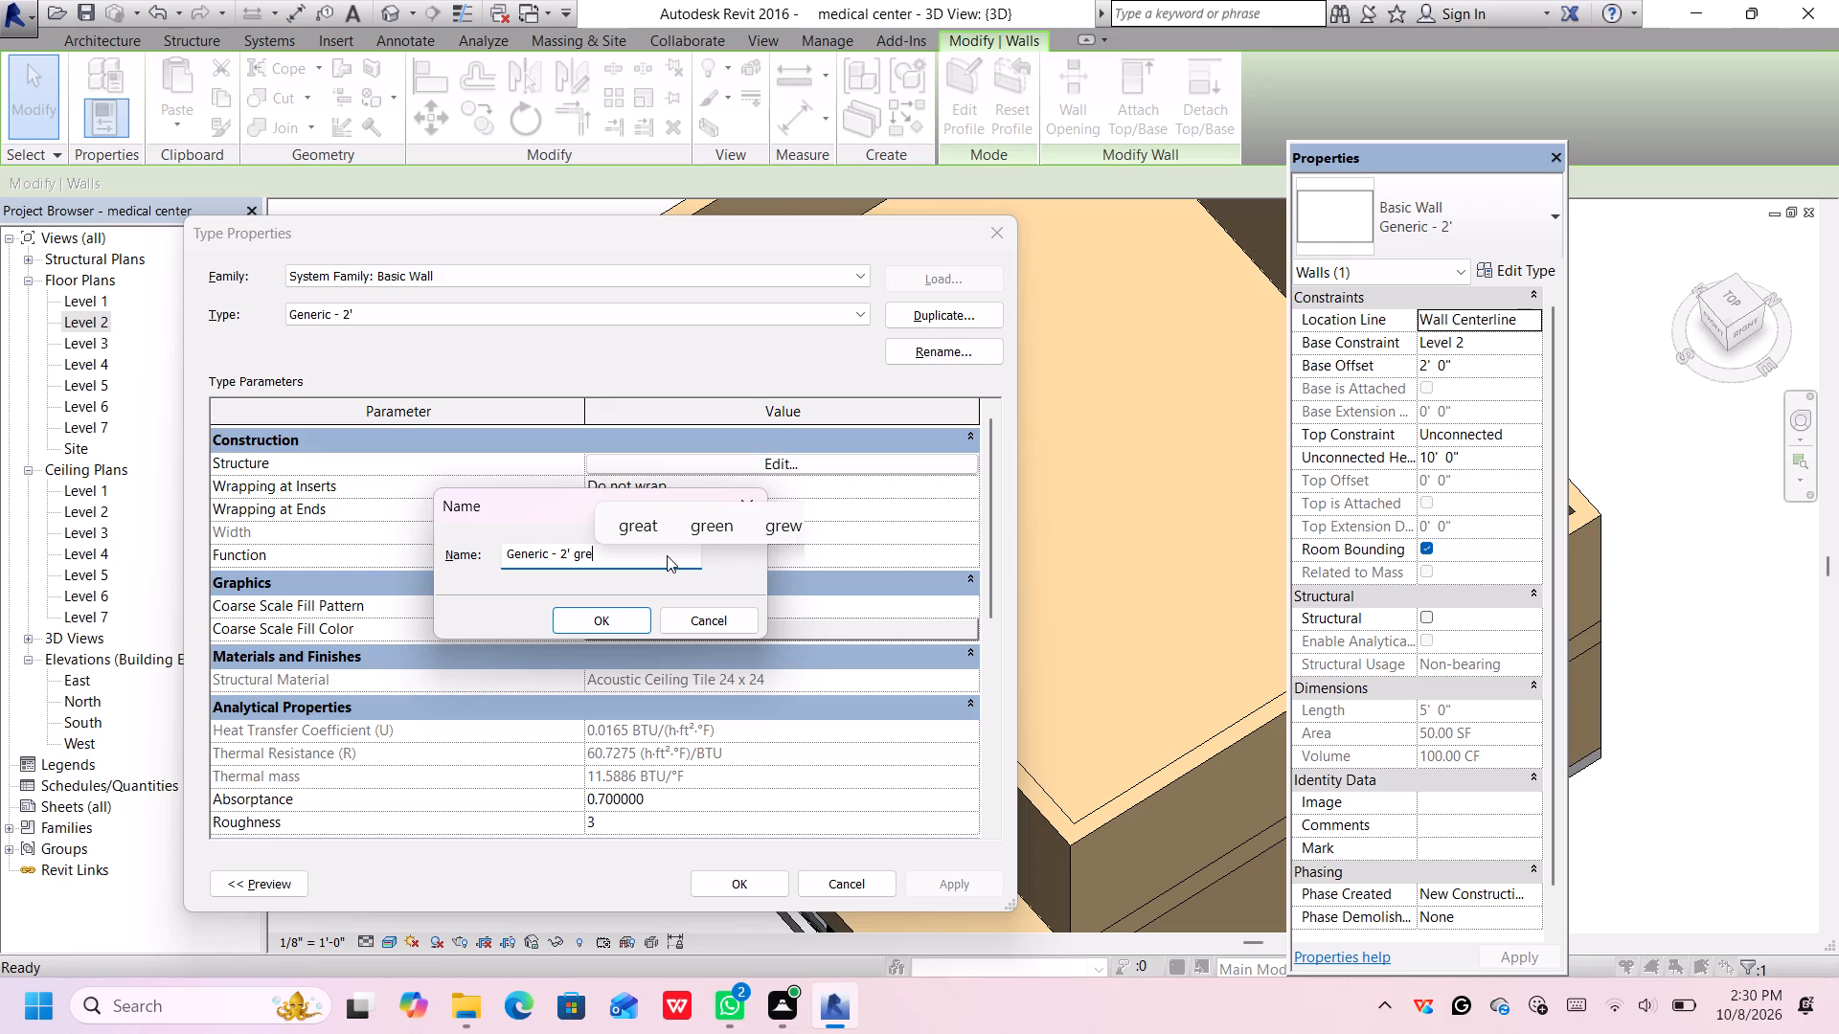
key("e")
key("n")
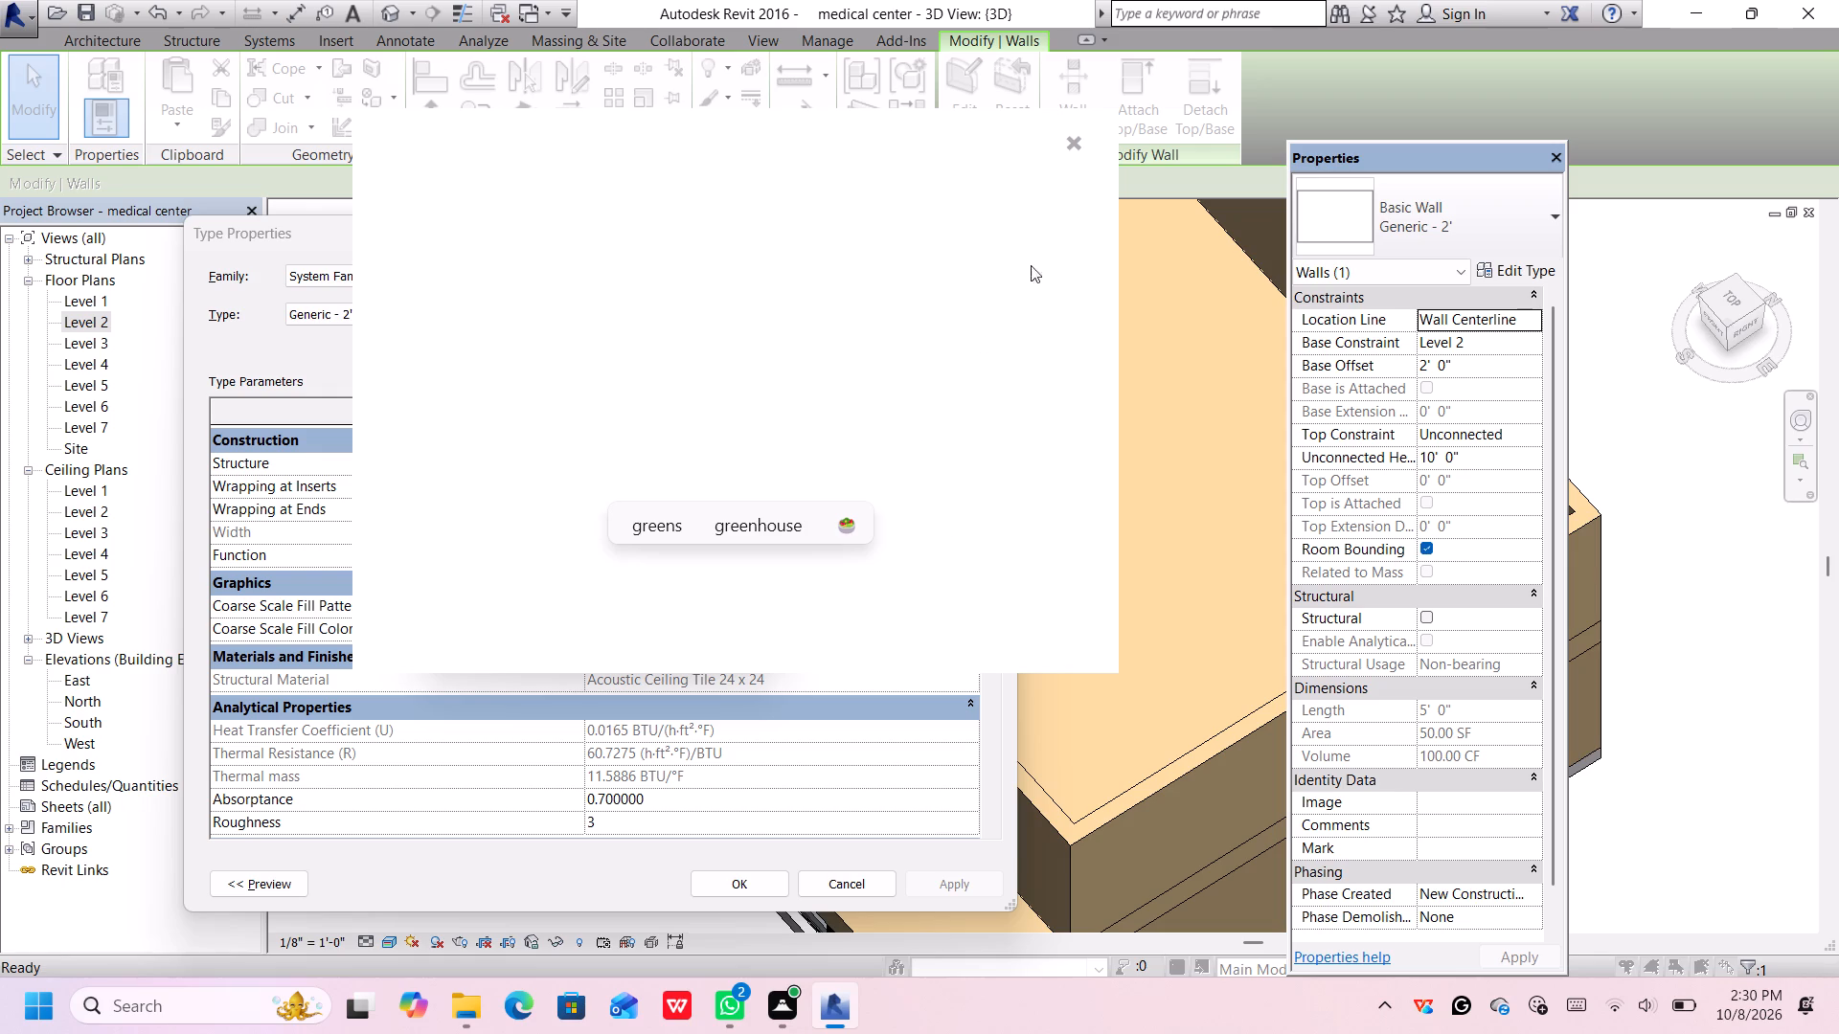
left_click(1069, 145)
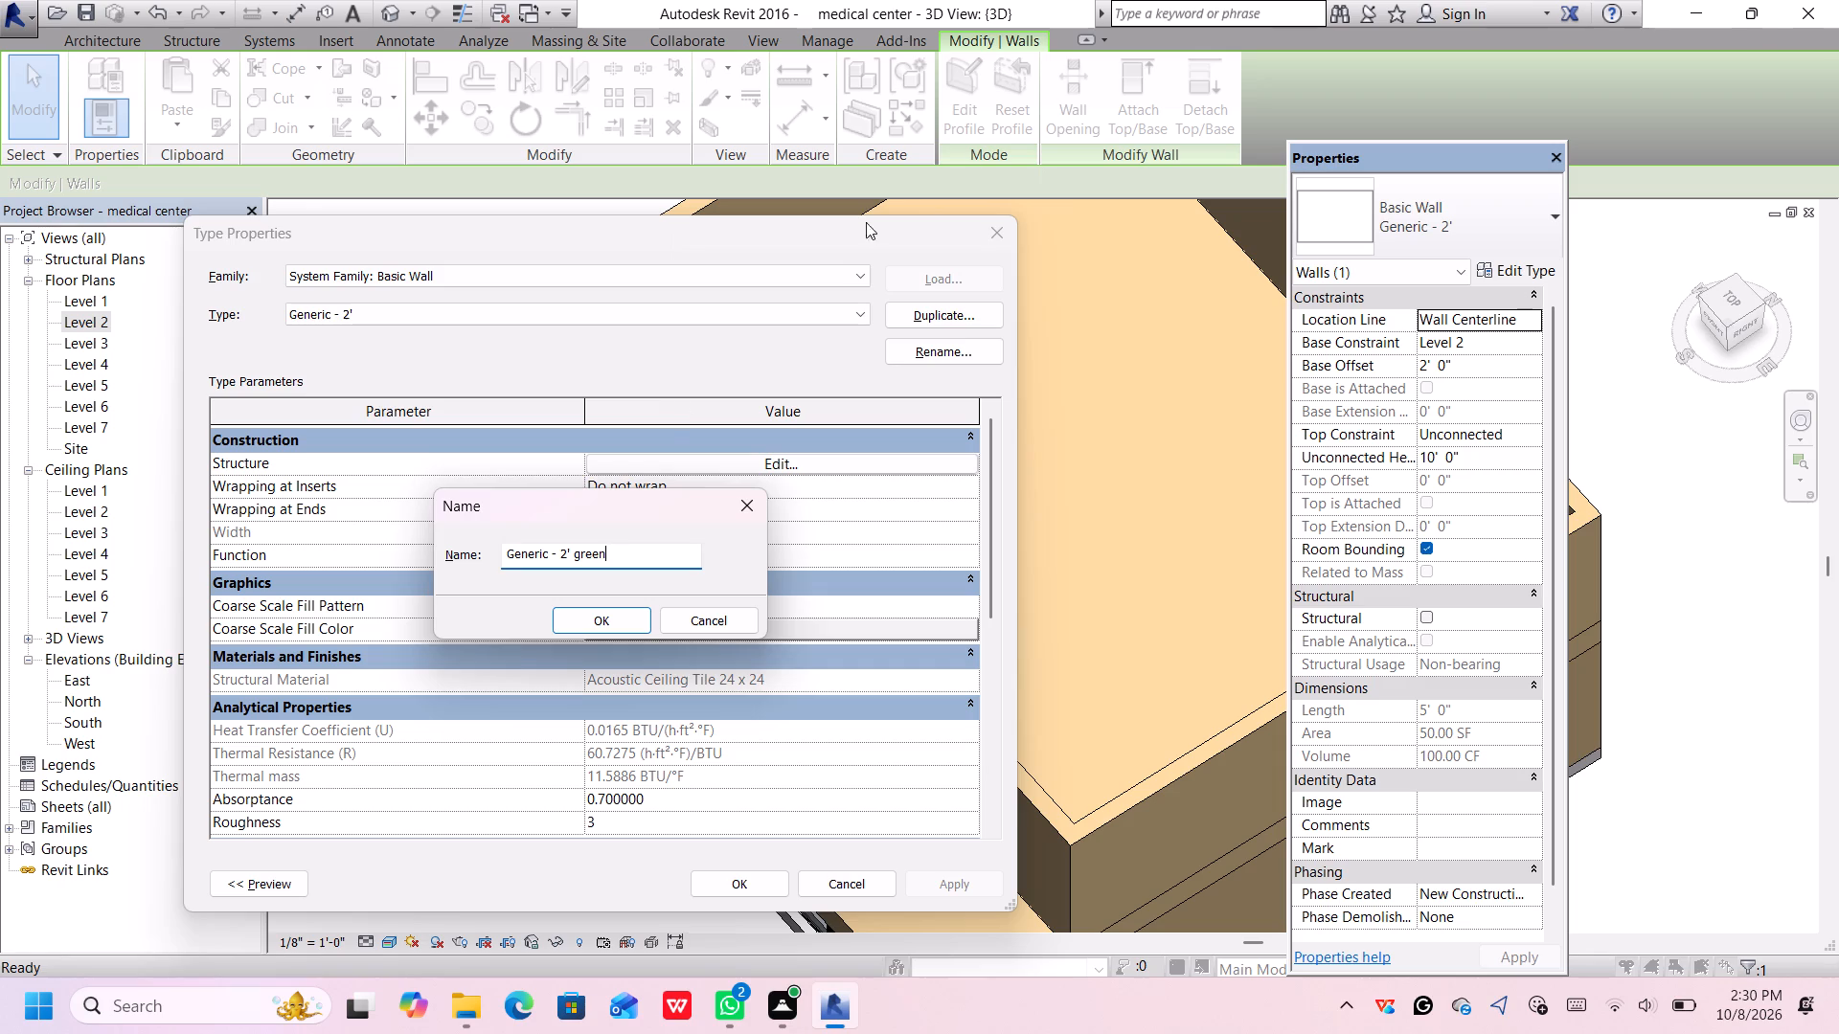
left_click(571, 612)
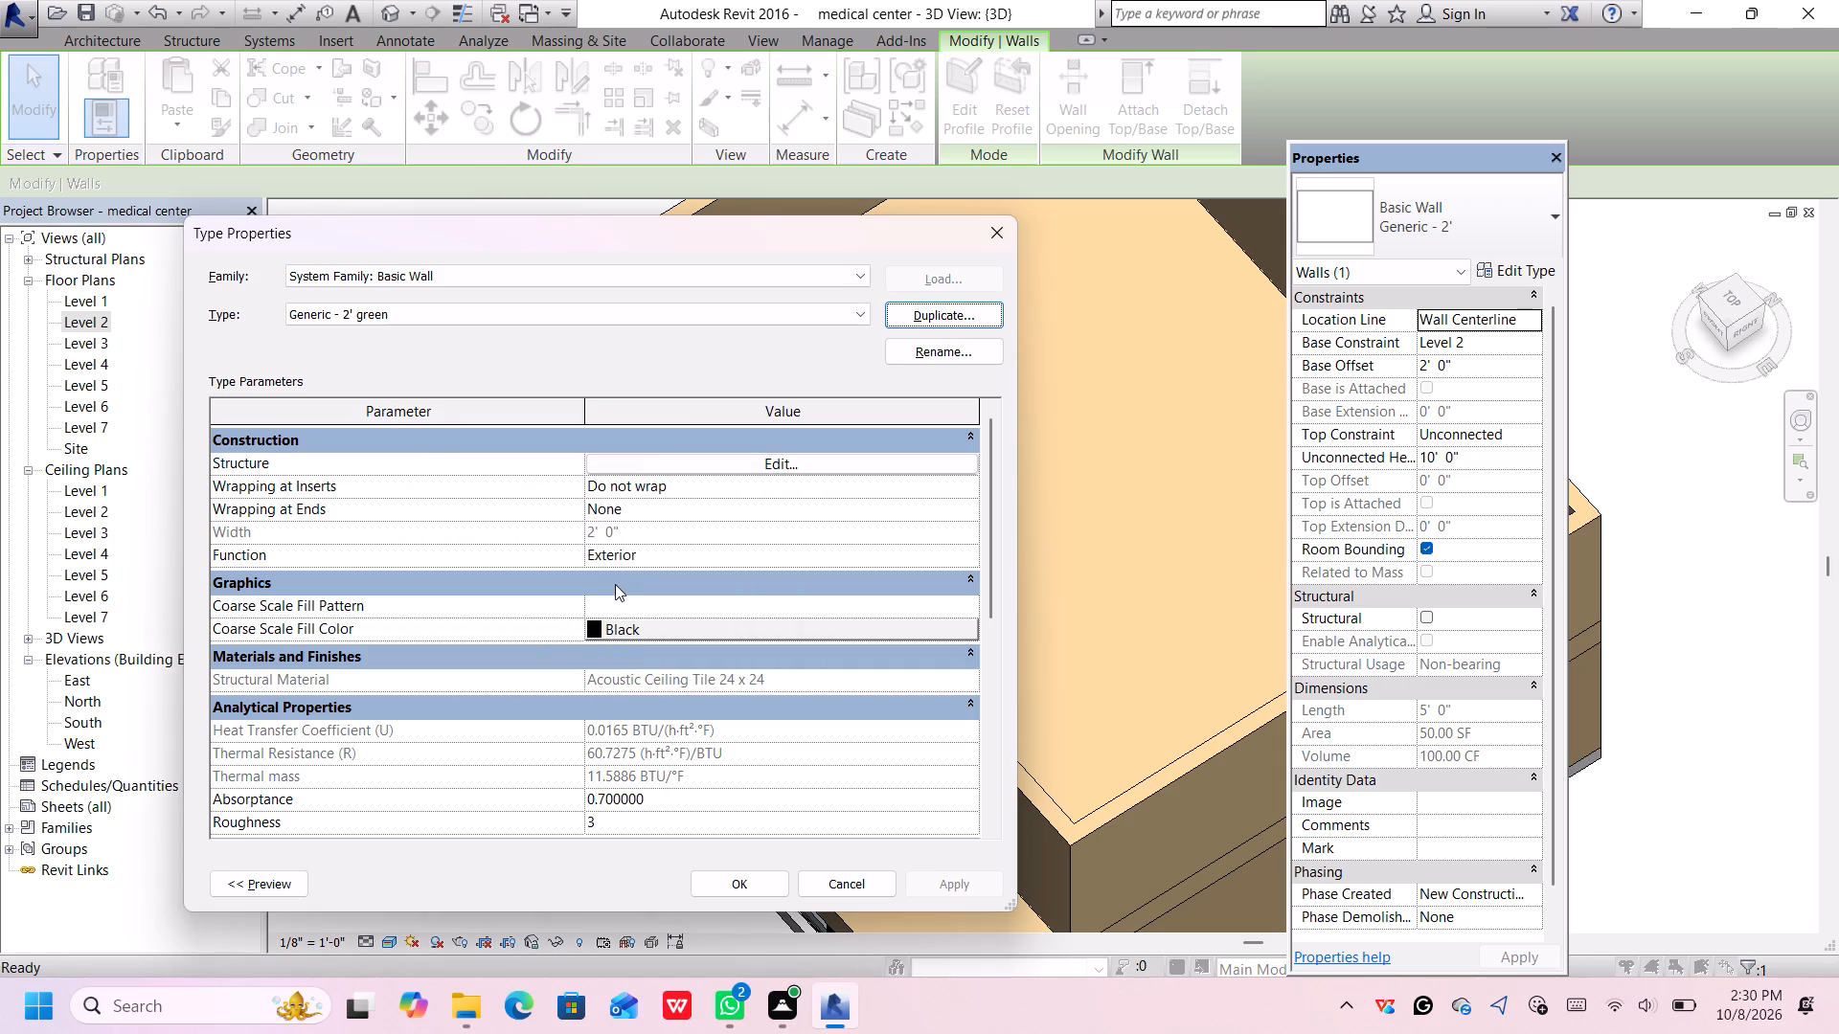
Open the material of the new type's structure layer for editing, together with the appearance asset library.
left_click(703, 463)
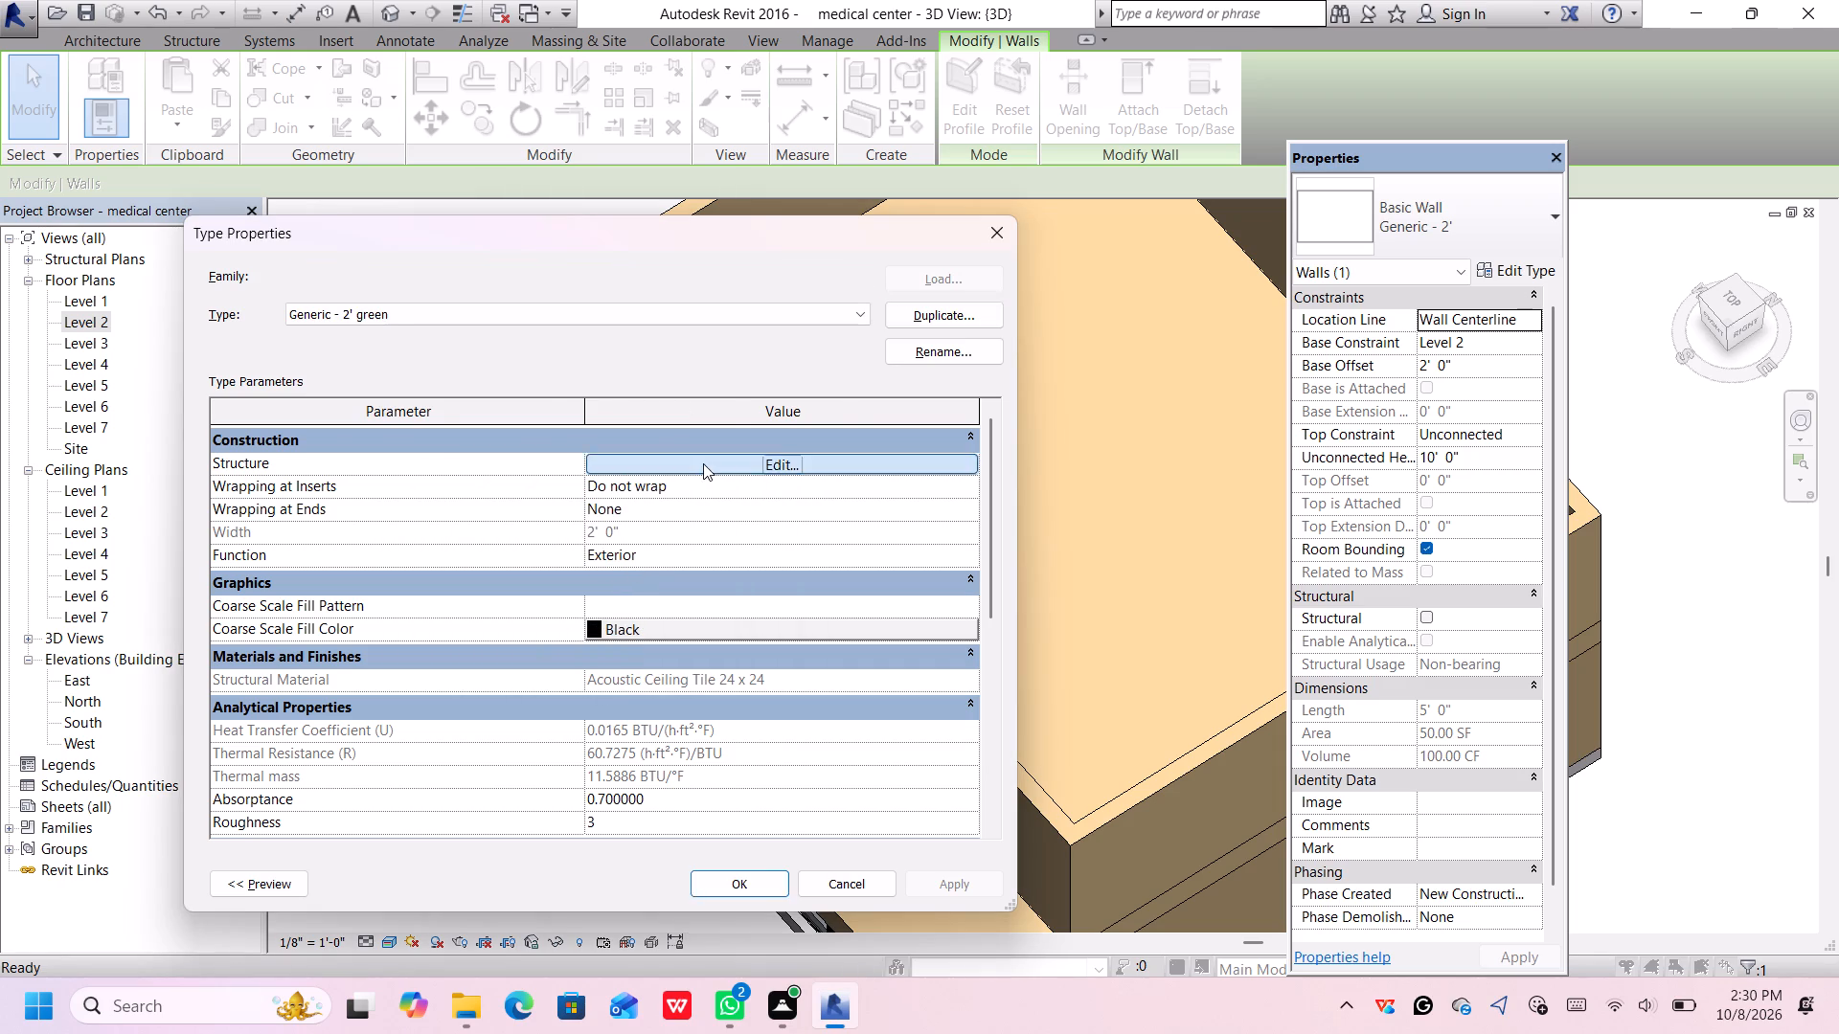
left_click(553, 455)
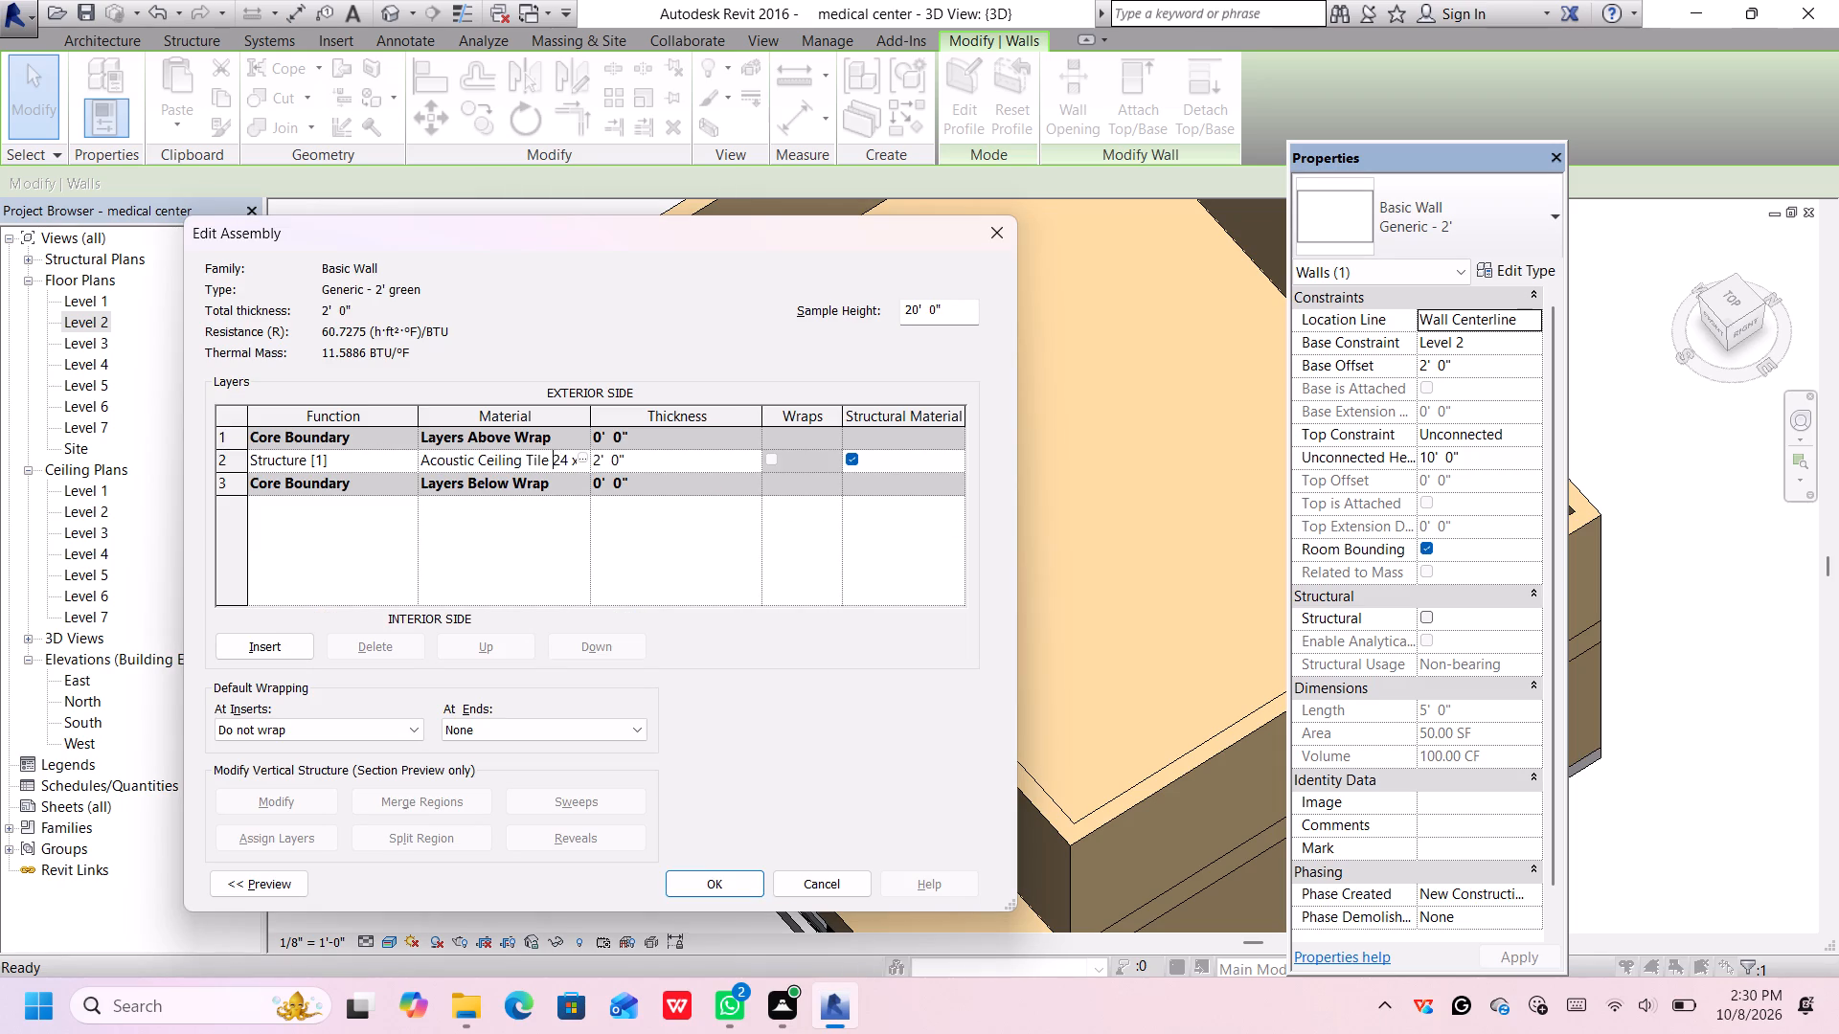
left_click(580, 457)
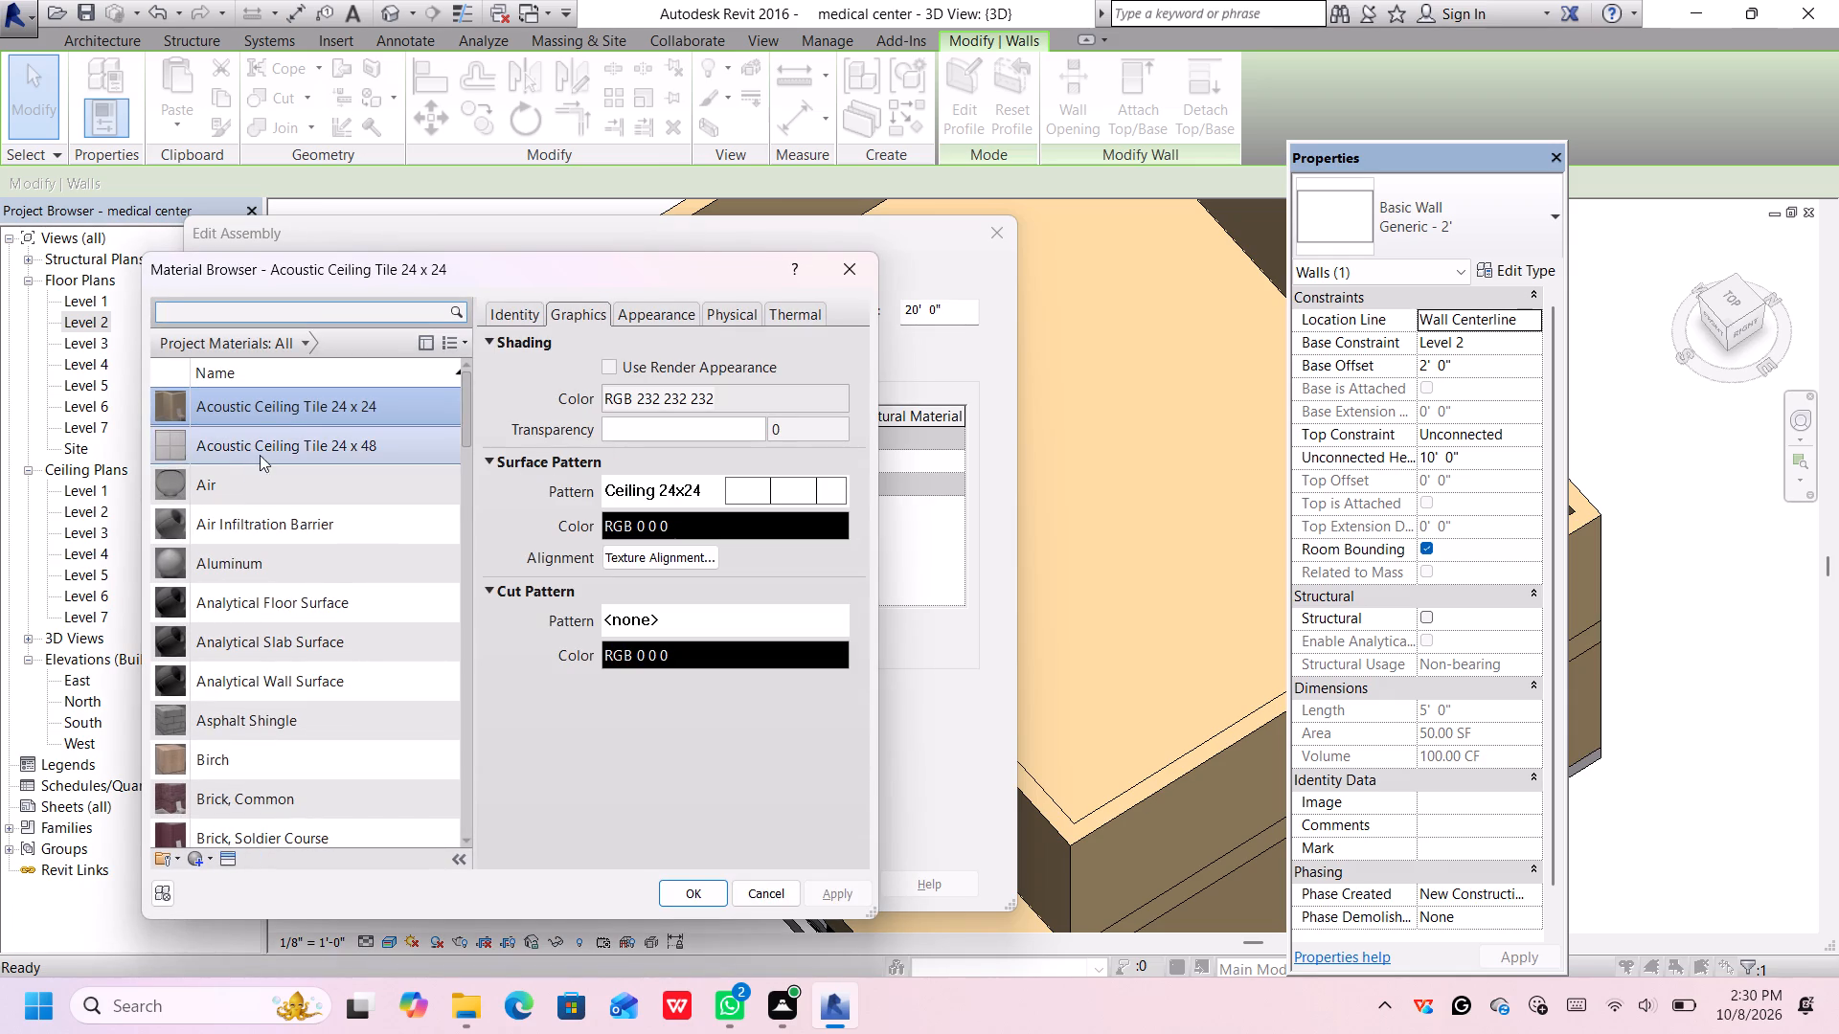
scroll(287, 445, "down", 1)
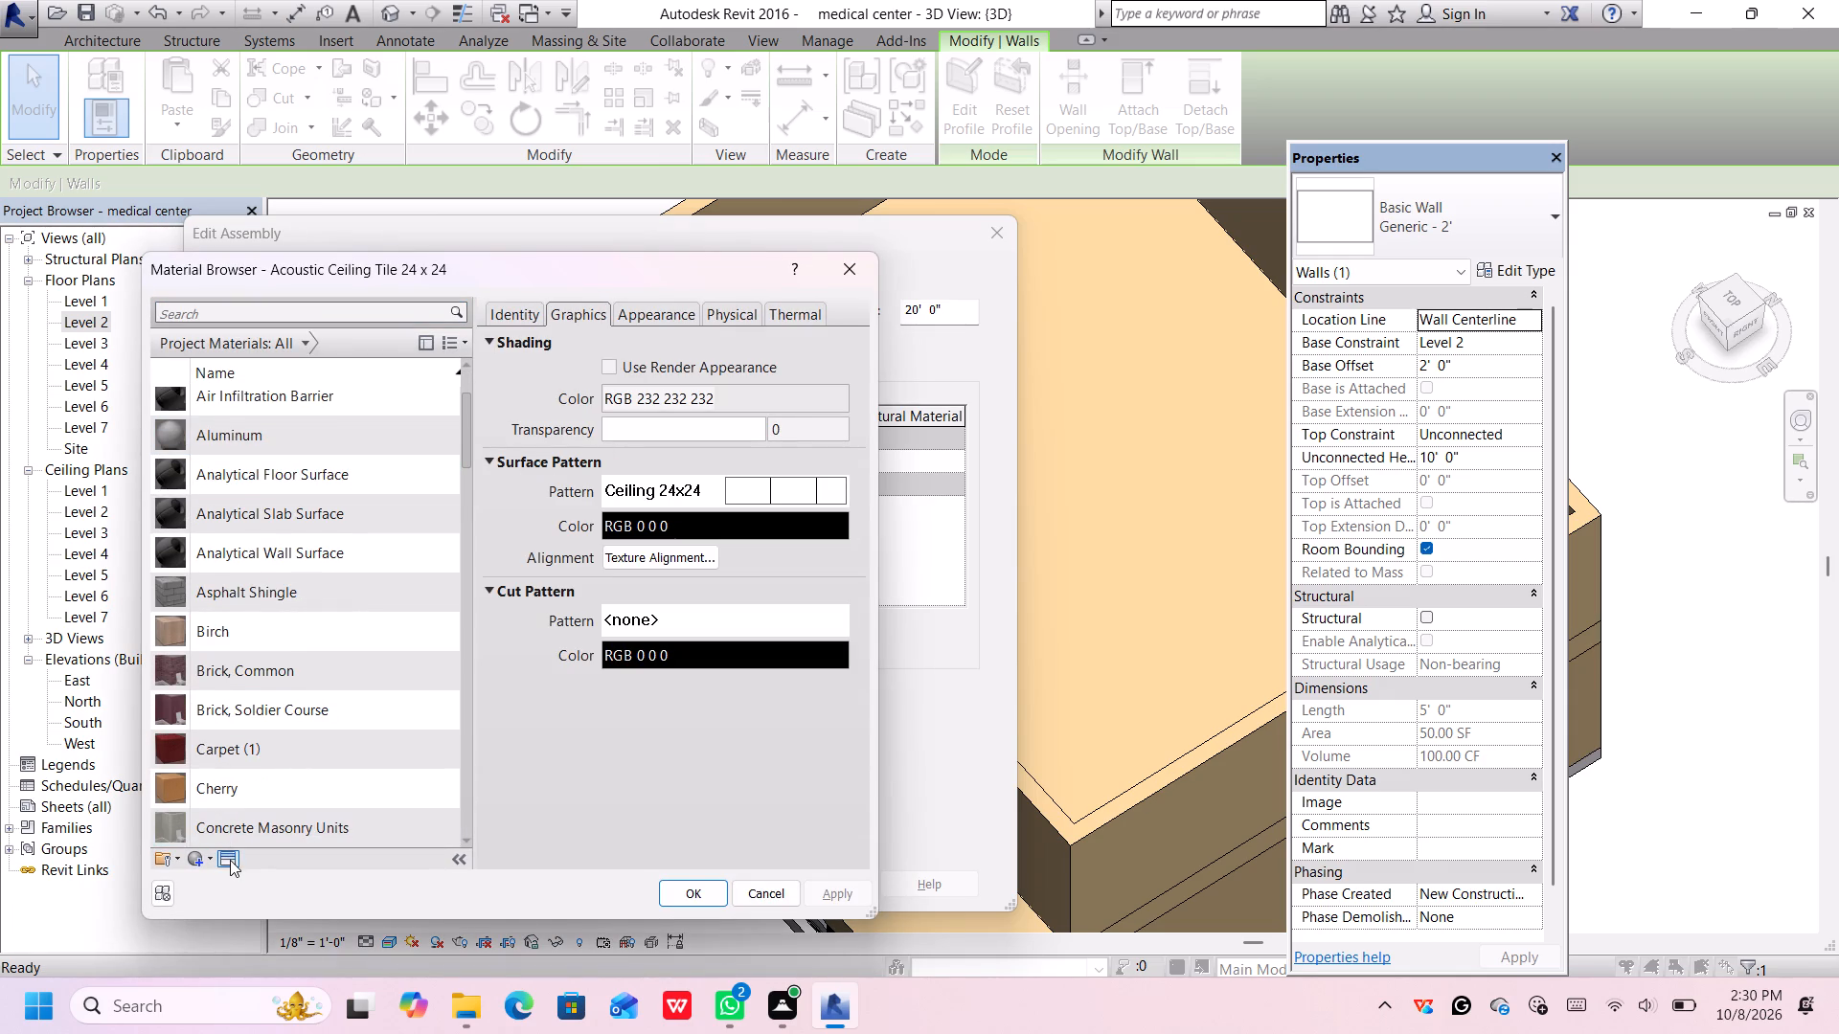
left_click(230, 860)
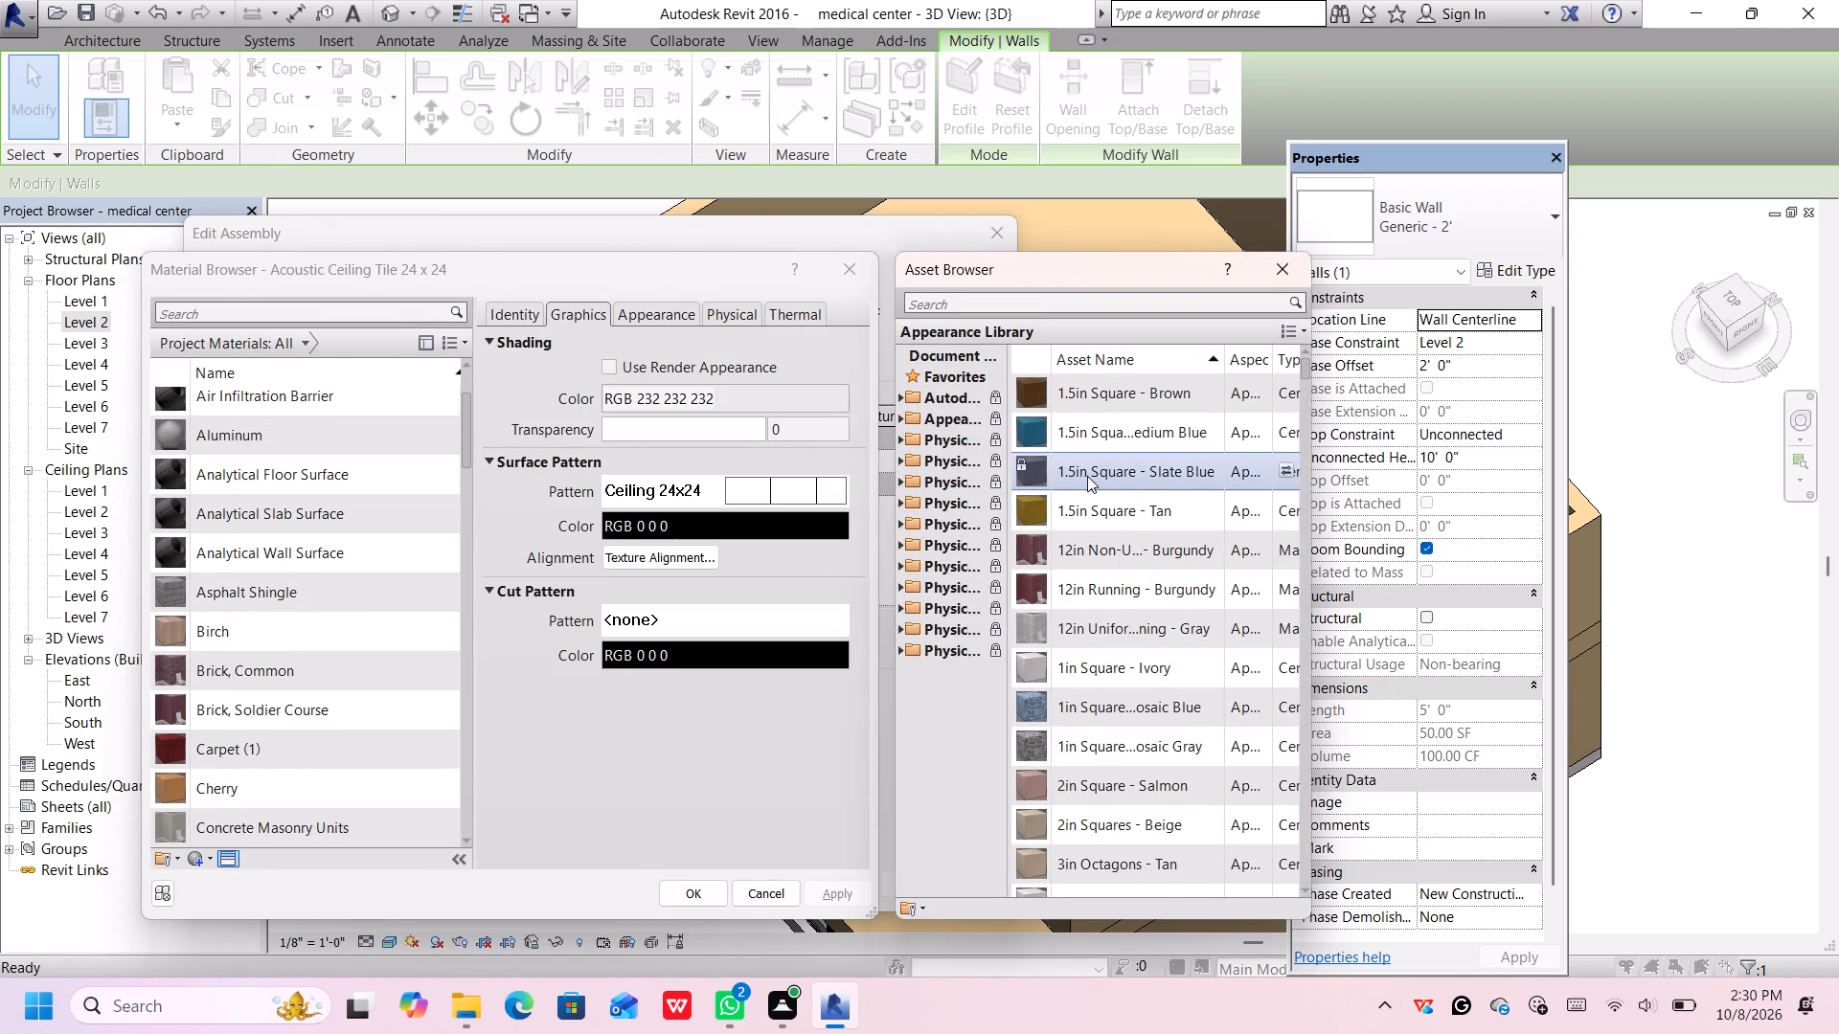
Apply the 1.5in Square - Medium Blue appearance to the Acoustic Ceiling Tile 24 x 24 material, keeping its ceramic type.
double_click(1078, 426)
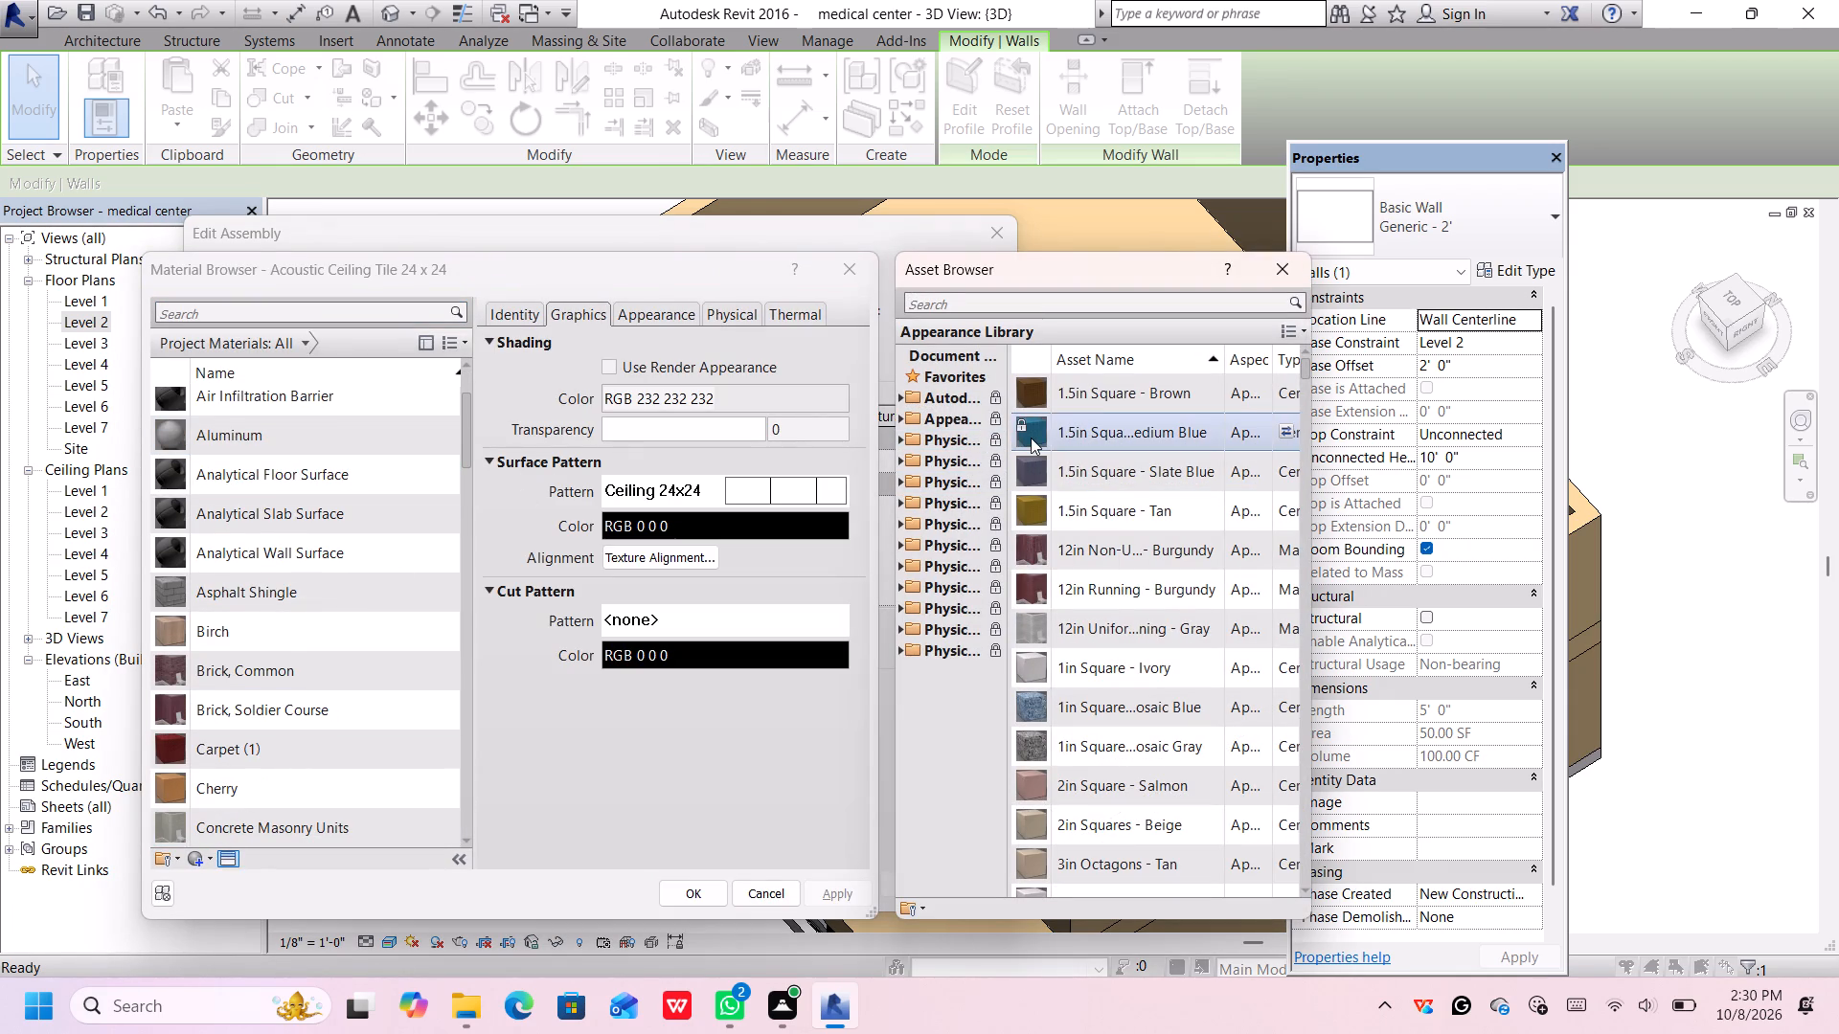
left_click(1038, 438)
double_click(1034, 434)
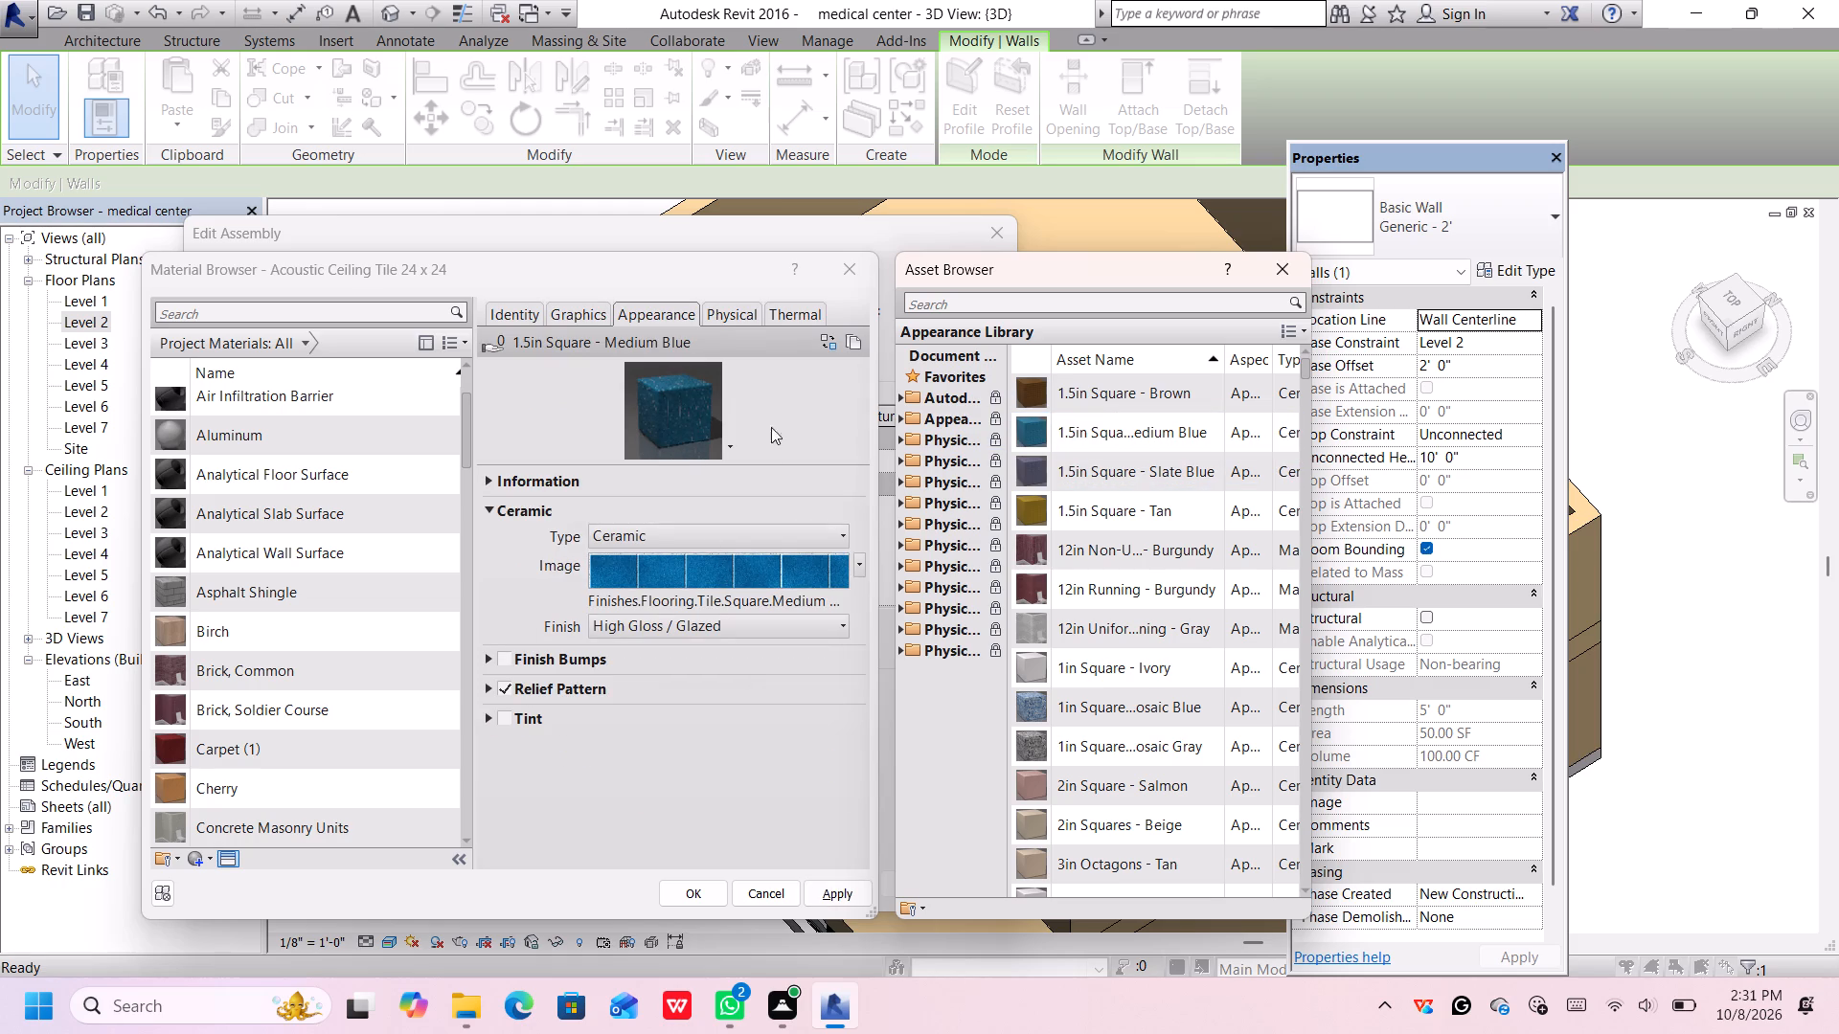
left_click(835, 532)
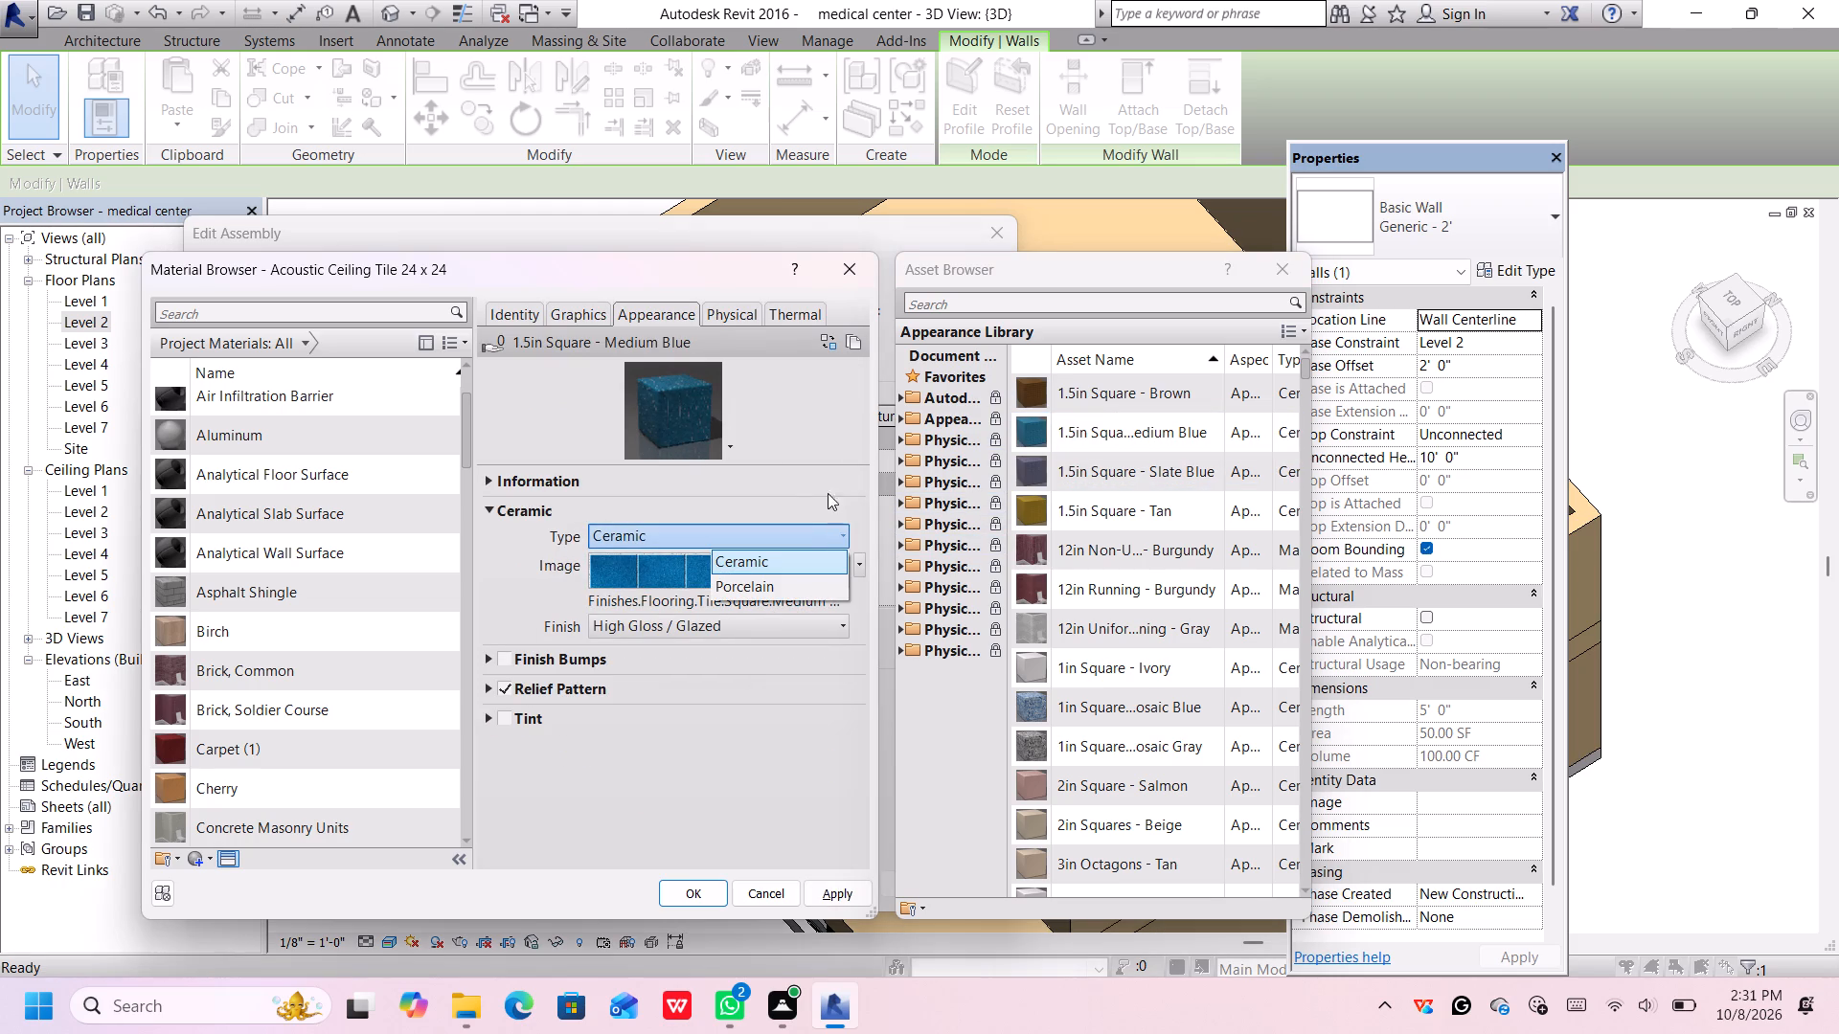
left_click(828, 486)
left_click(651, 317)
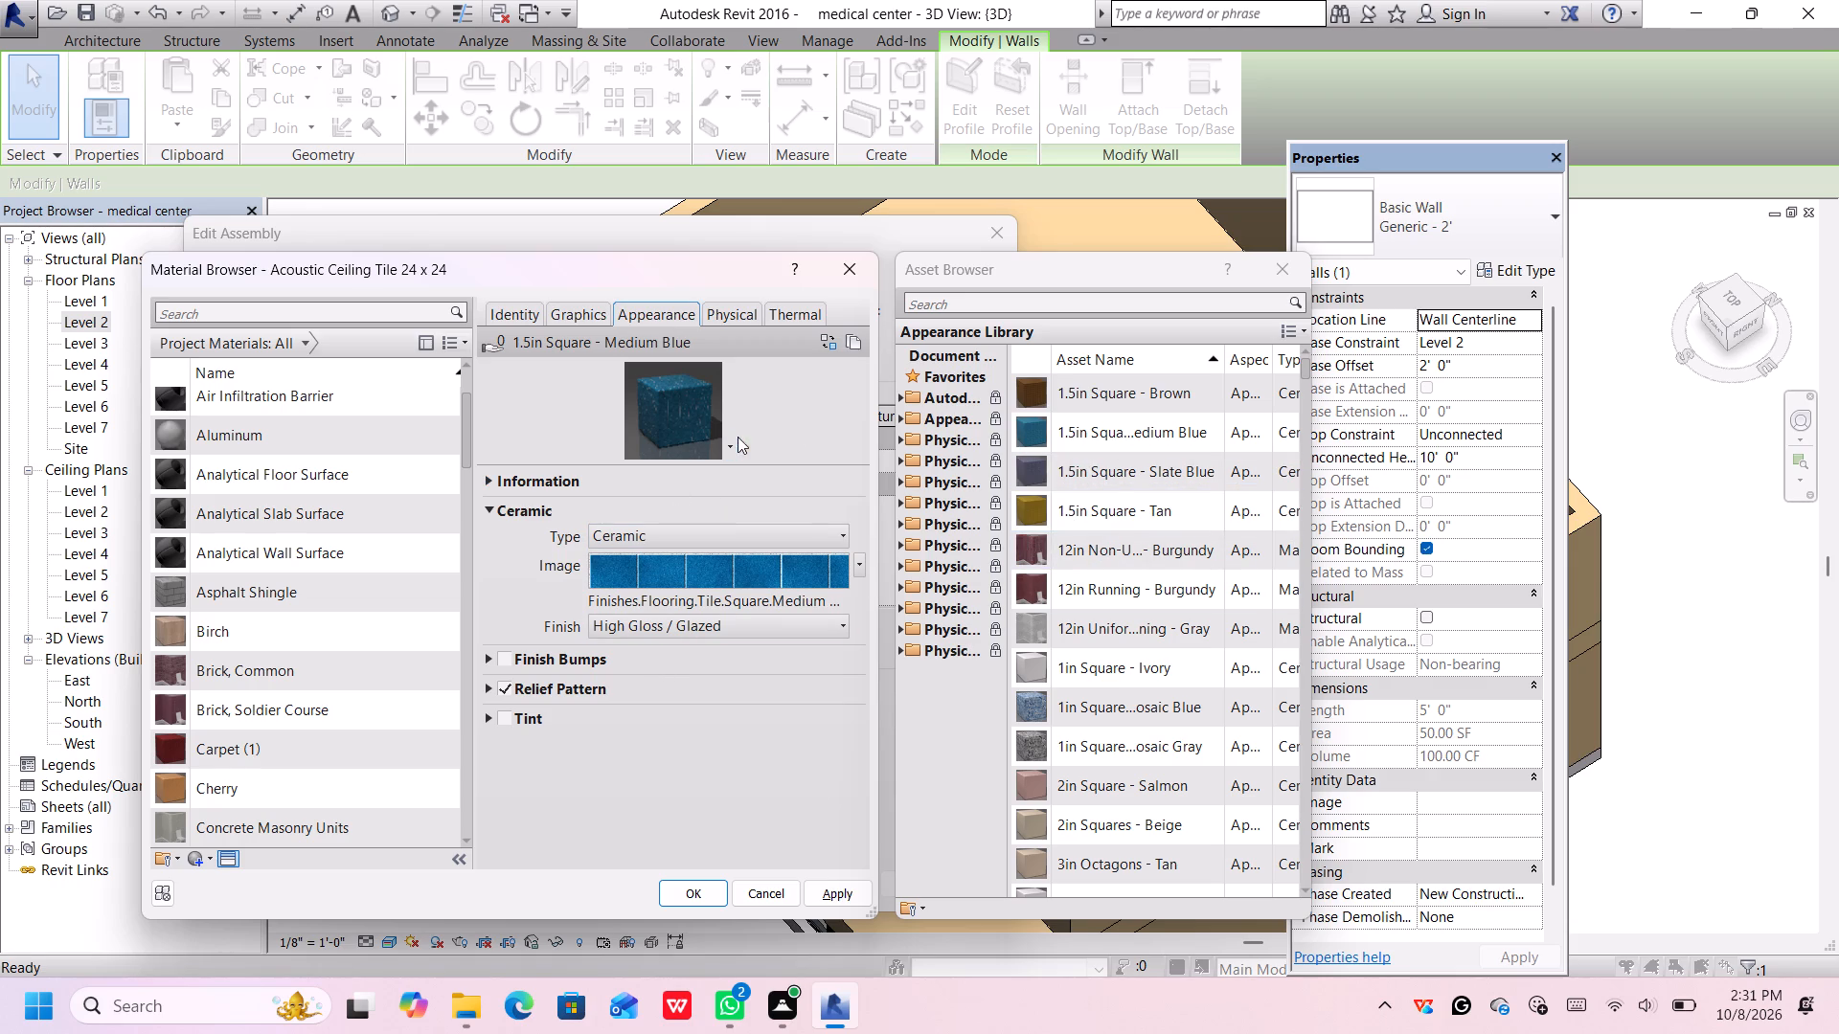
Replace the Acoustic Ceiling Tile 24 x 24 material's appearance with 1in Square - Ivory and check its graphics and ceramic settings.
scroll(1099, 506, "down", 2)
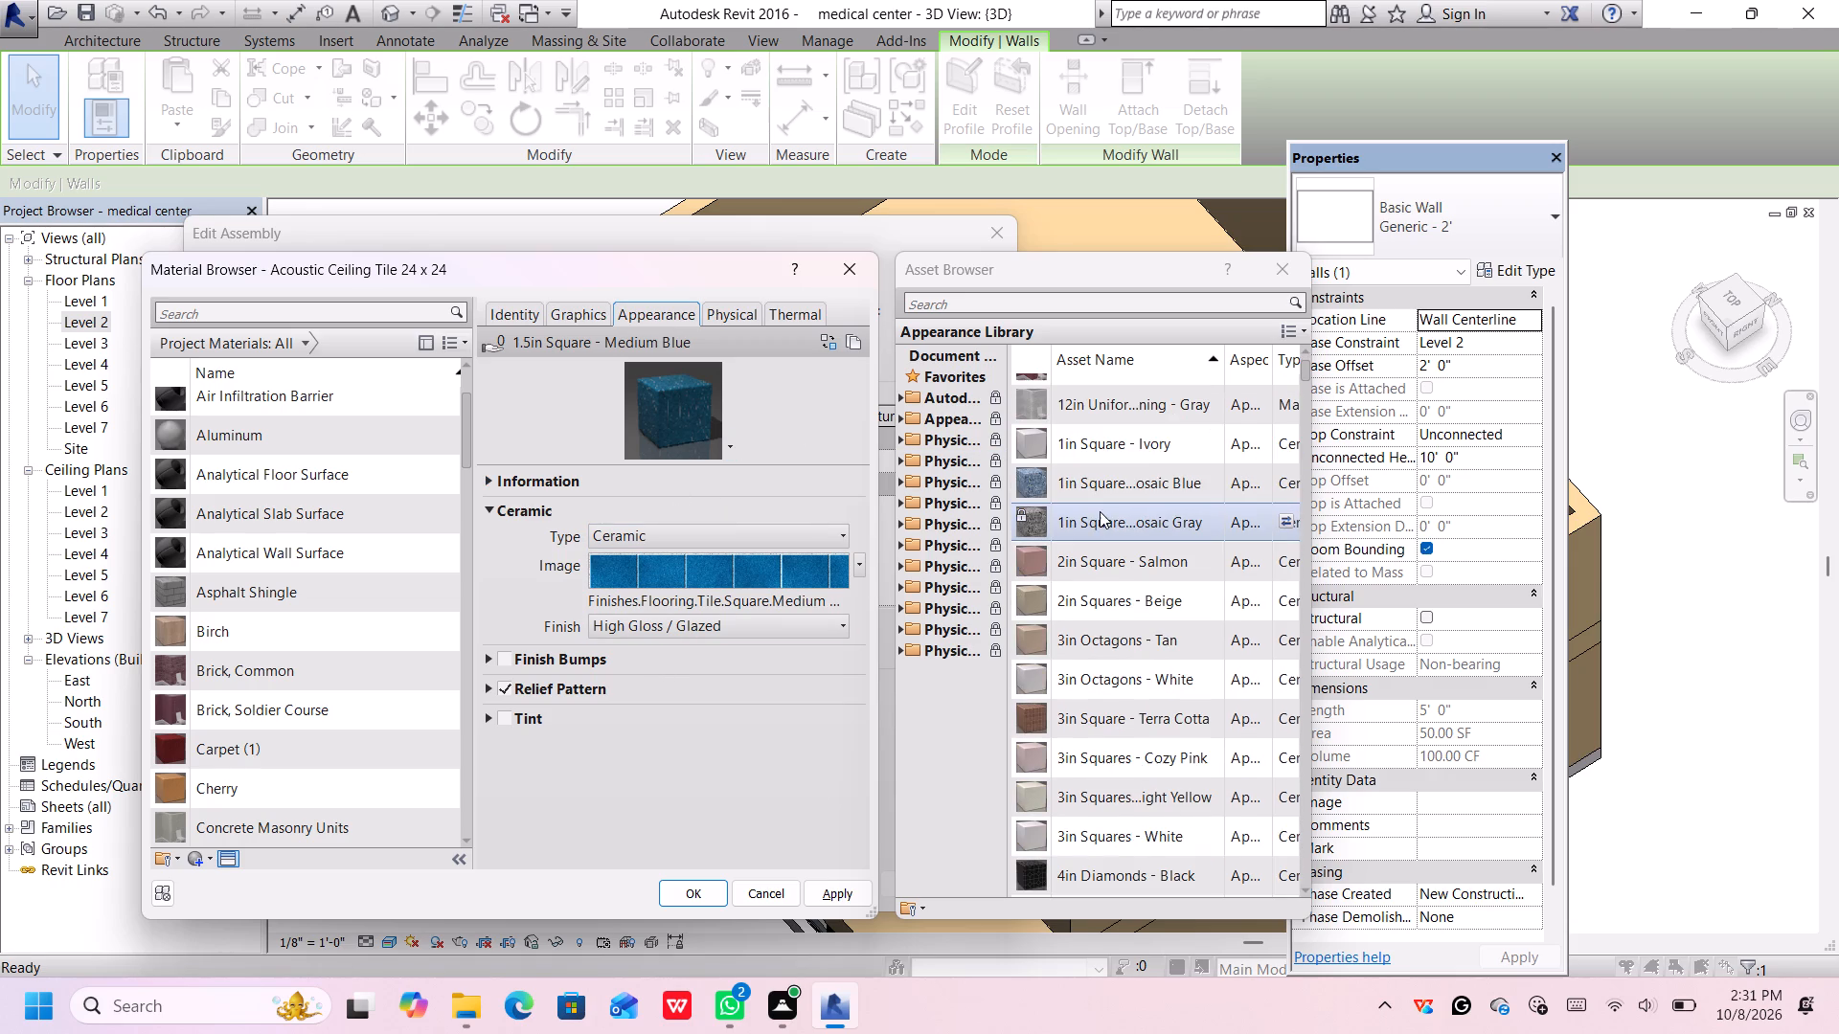
double_click(1110, 436)
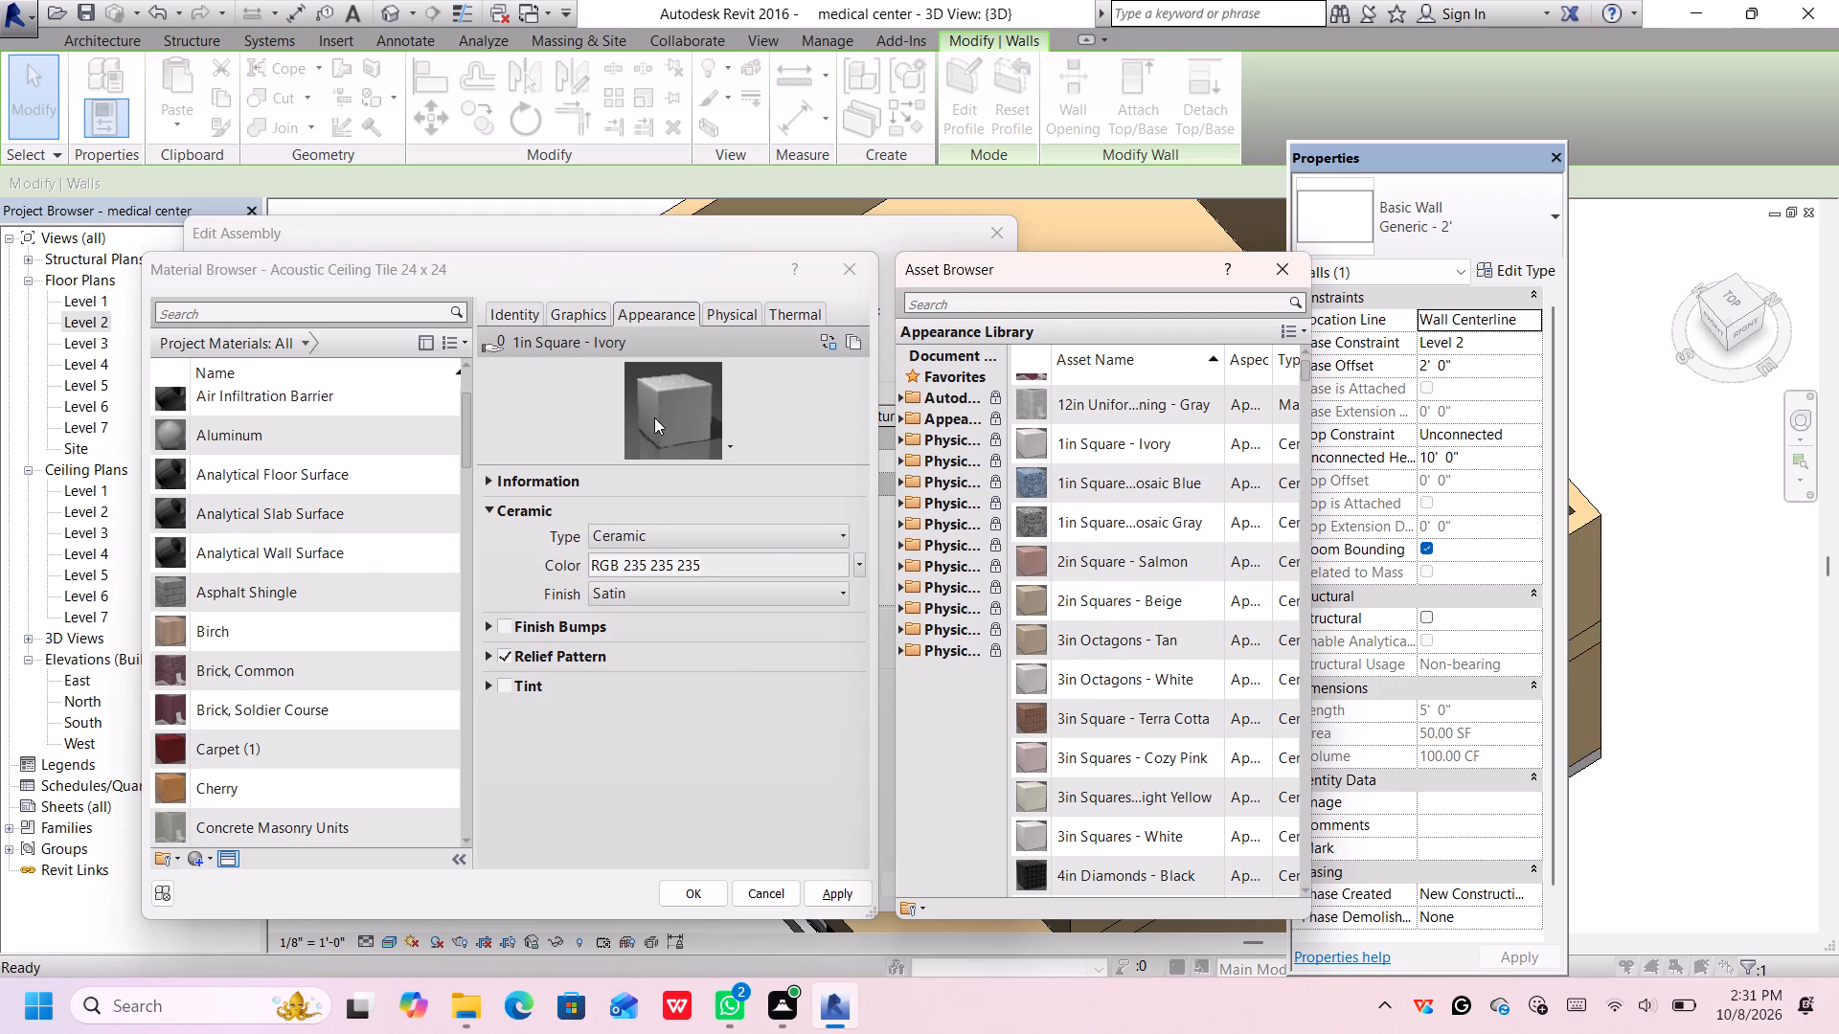
left_click(587, 319)
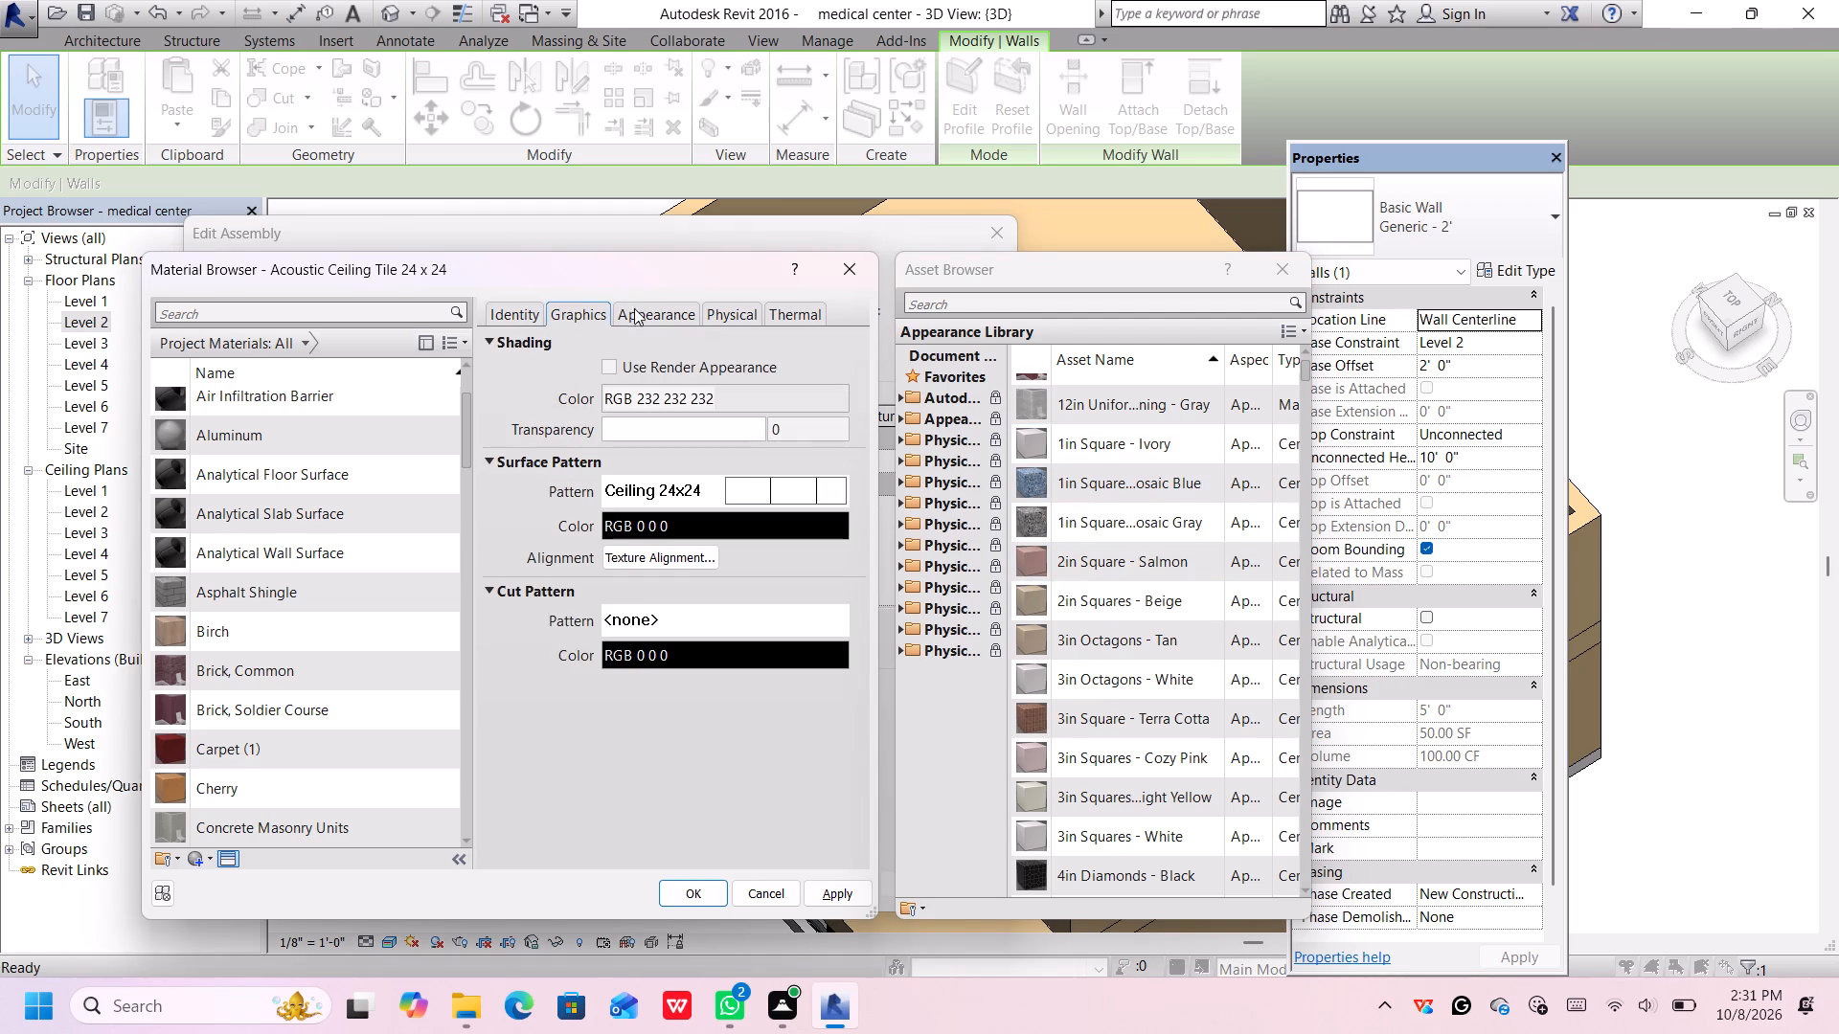
left_click(634, 312)
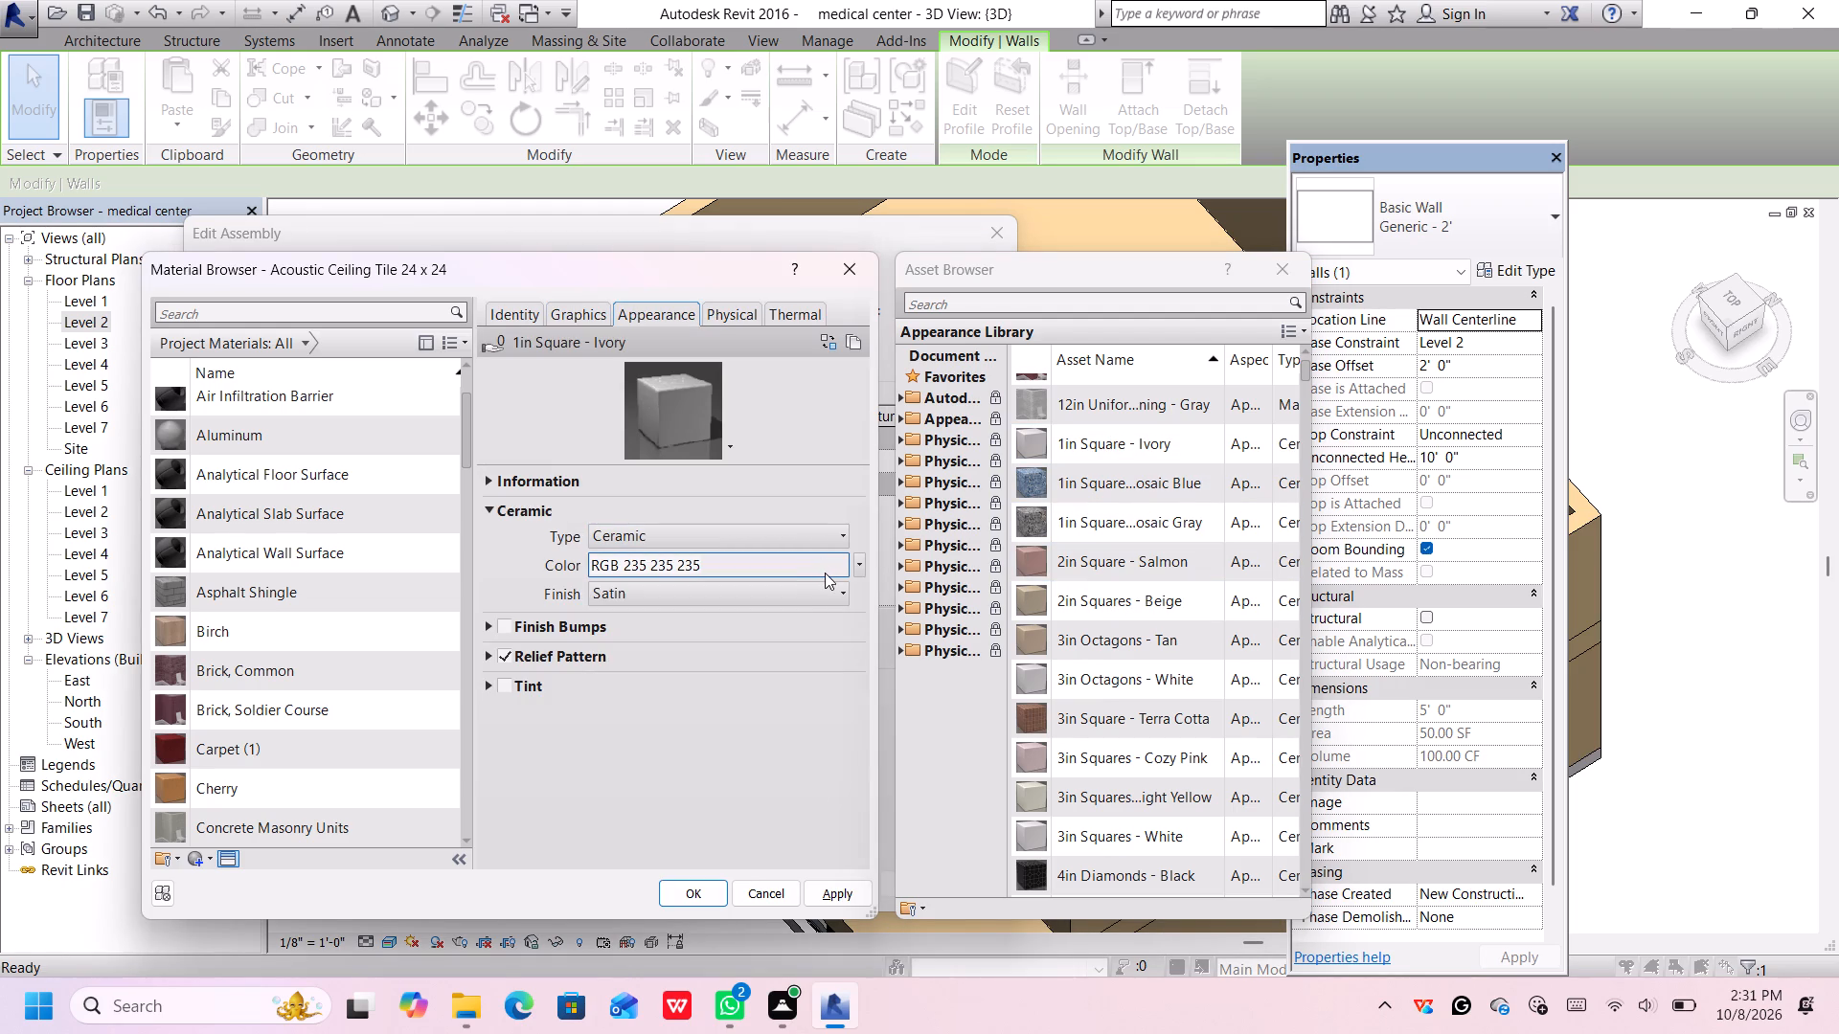
left_click(844, 536)
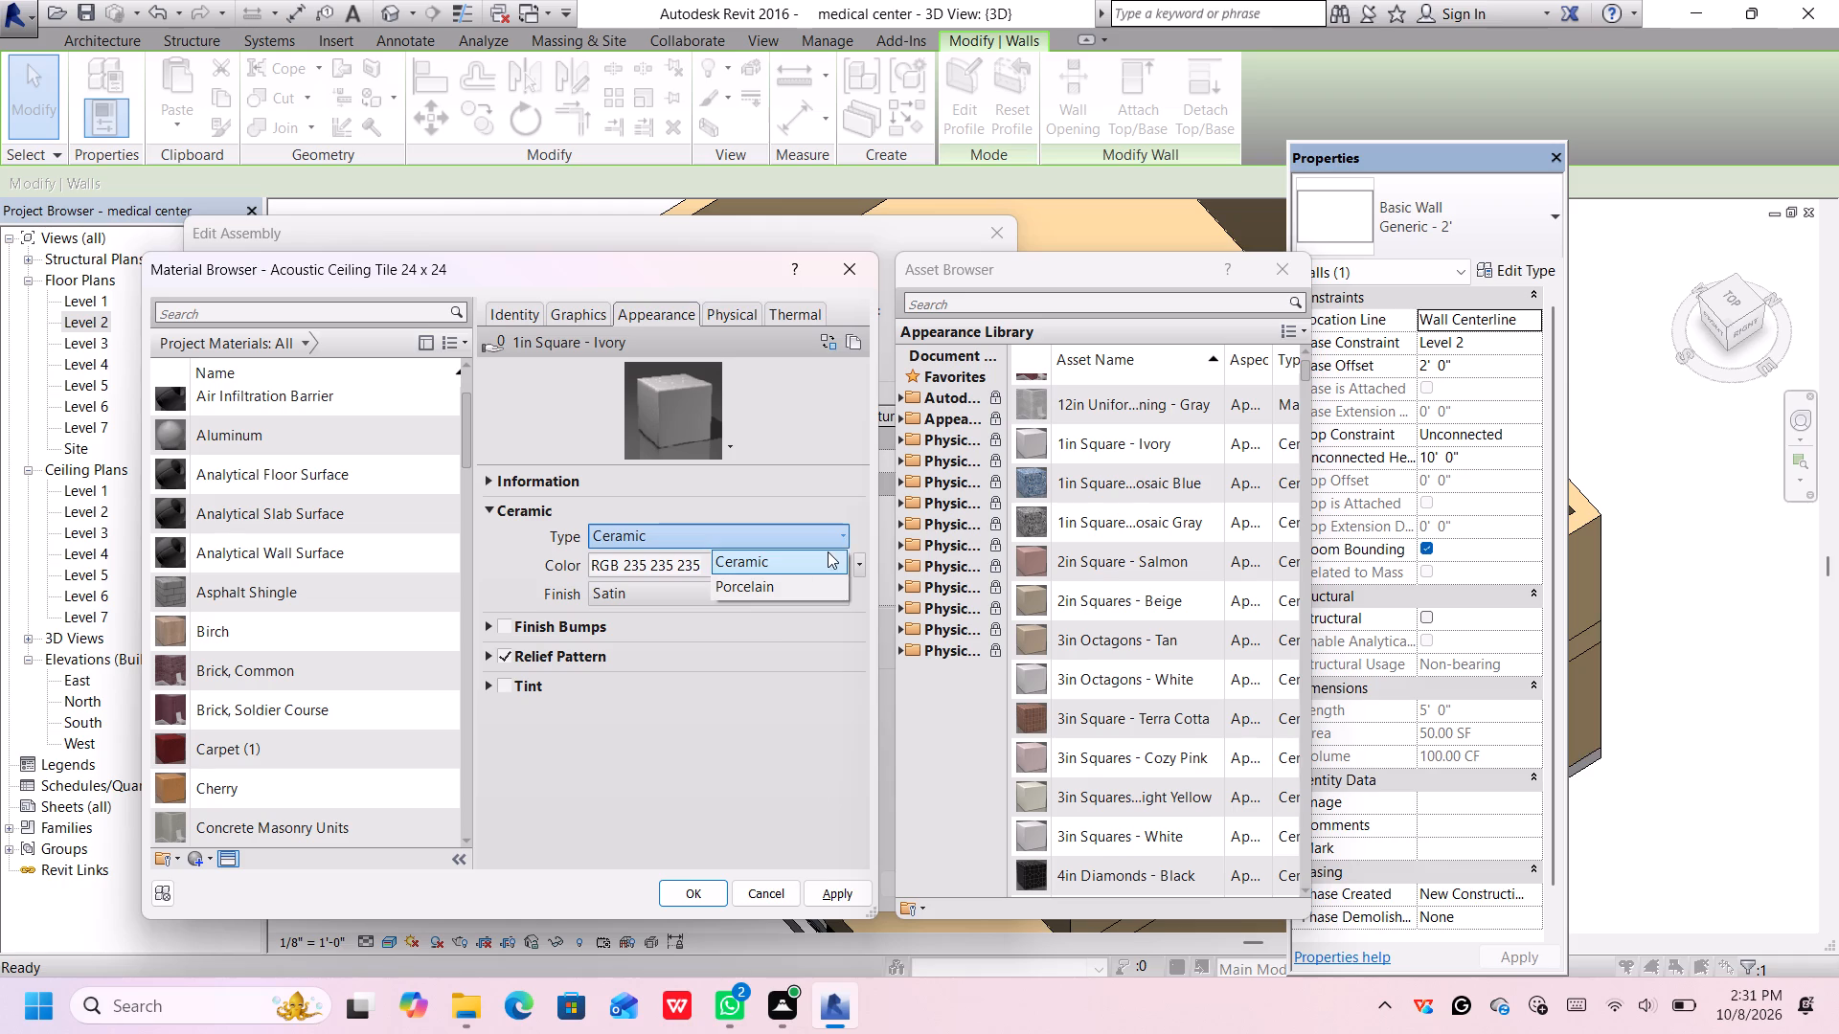
left_click(772, 728)
Browse the appearance asset library from the ceramic tiles through to the blue finishes for a suitable green finish.
scroll(1063, 618, "down", 4)
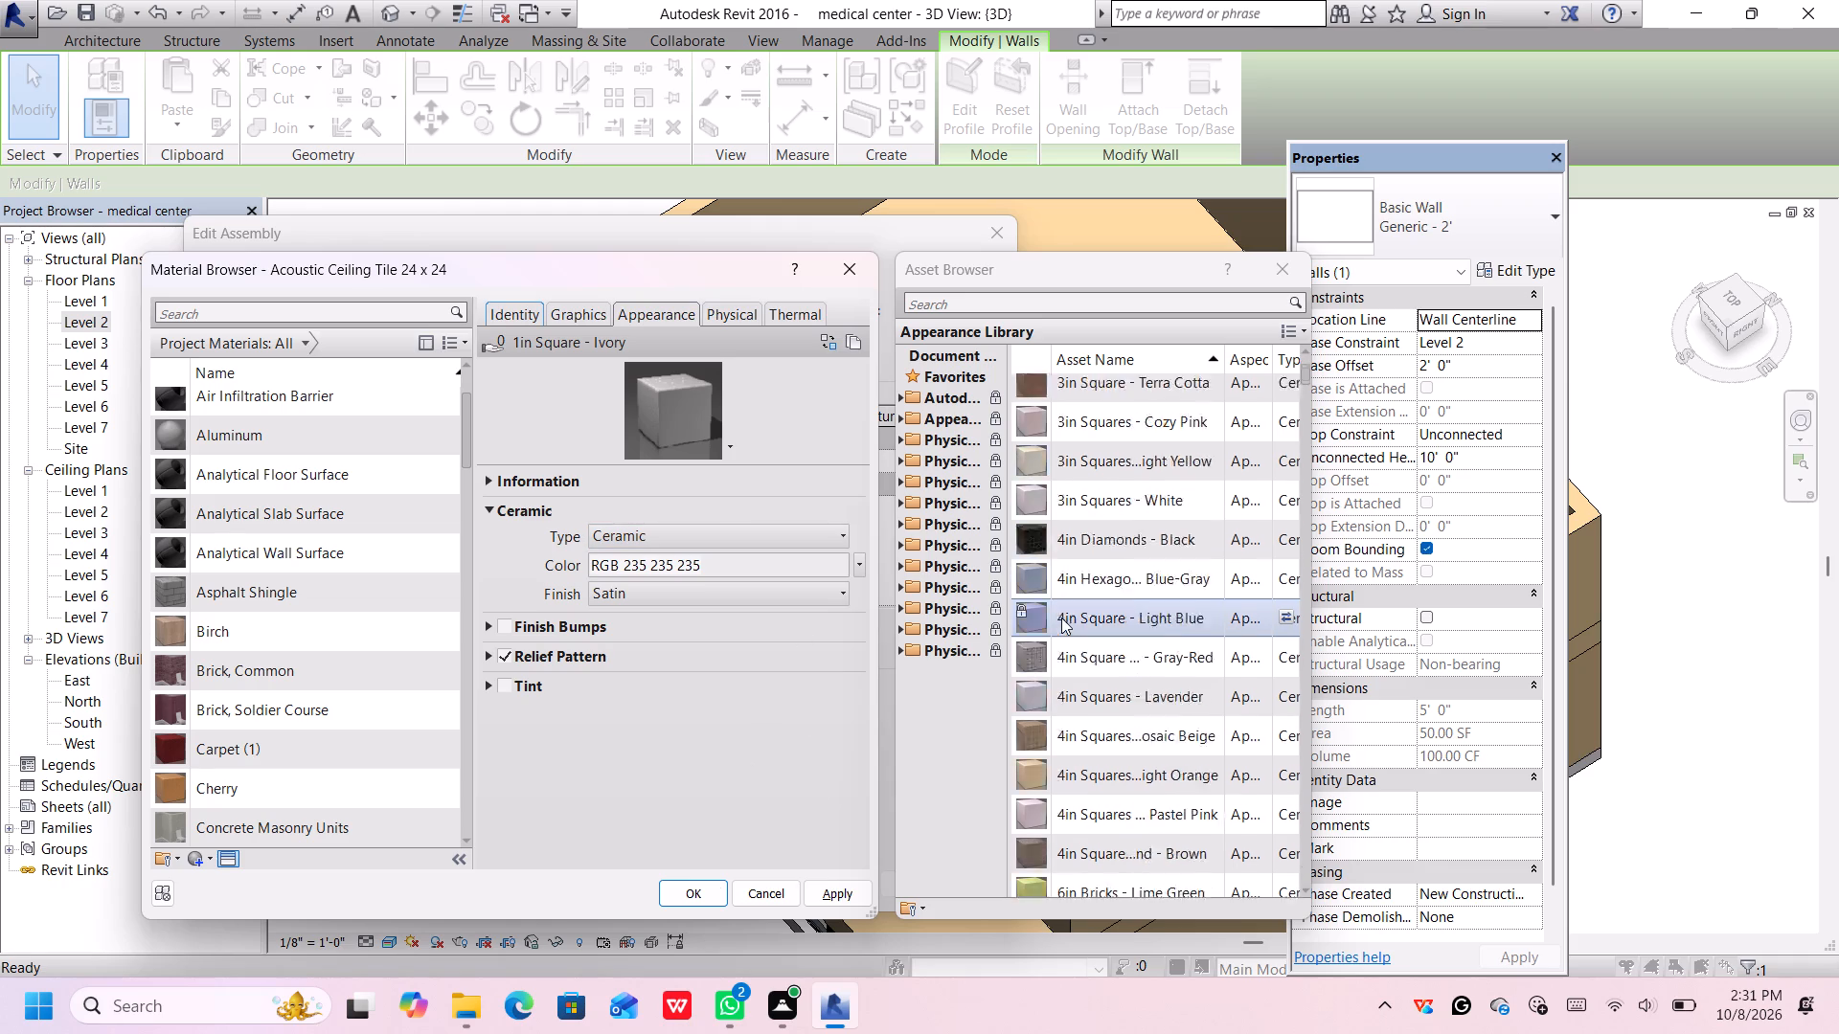
scroll(1061, 618, "down", 6)
scroll(1061, 613, "up", 4)
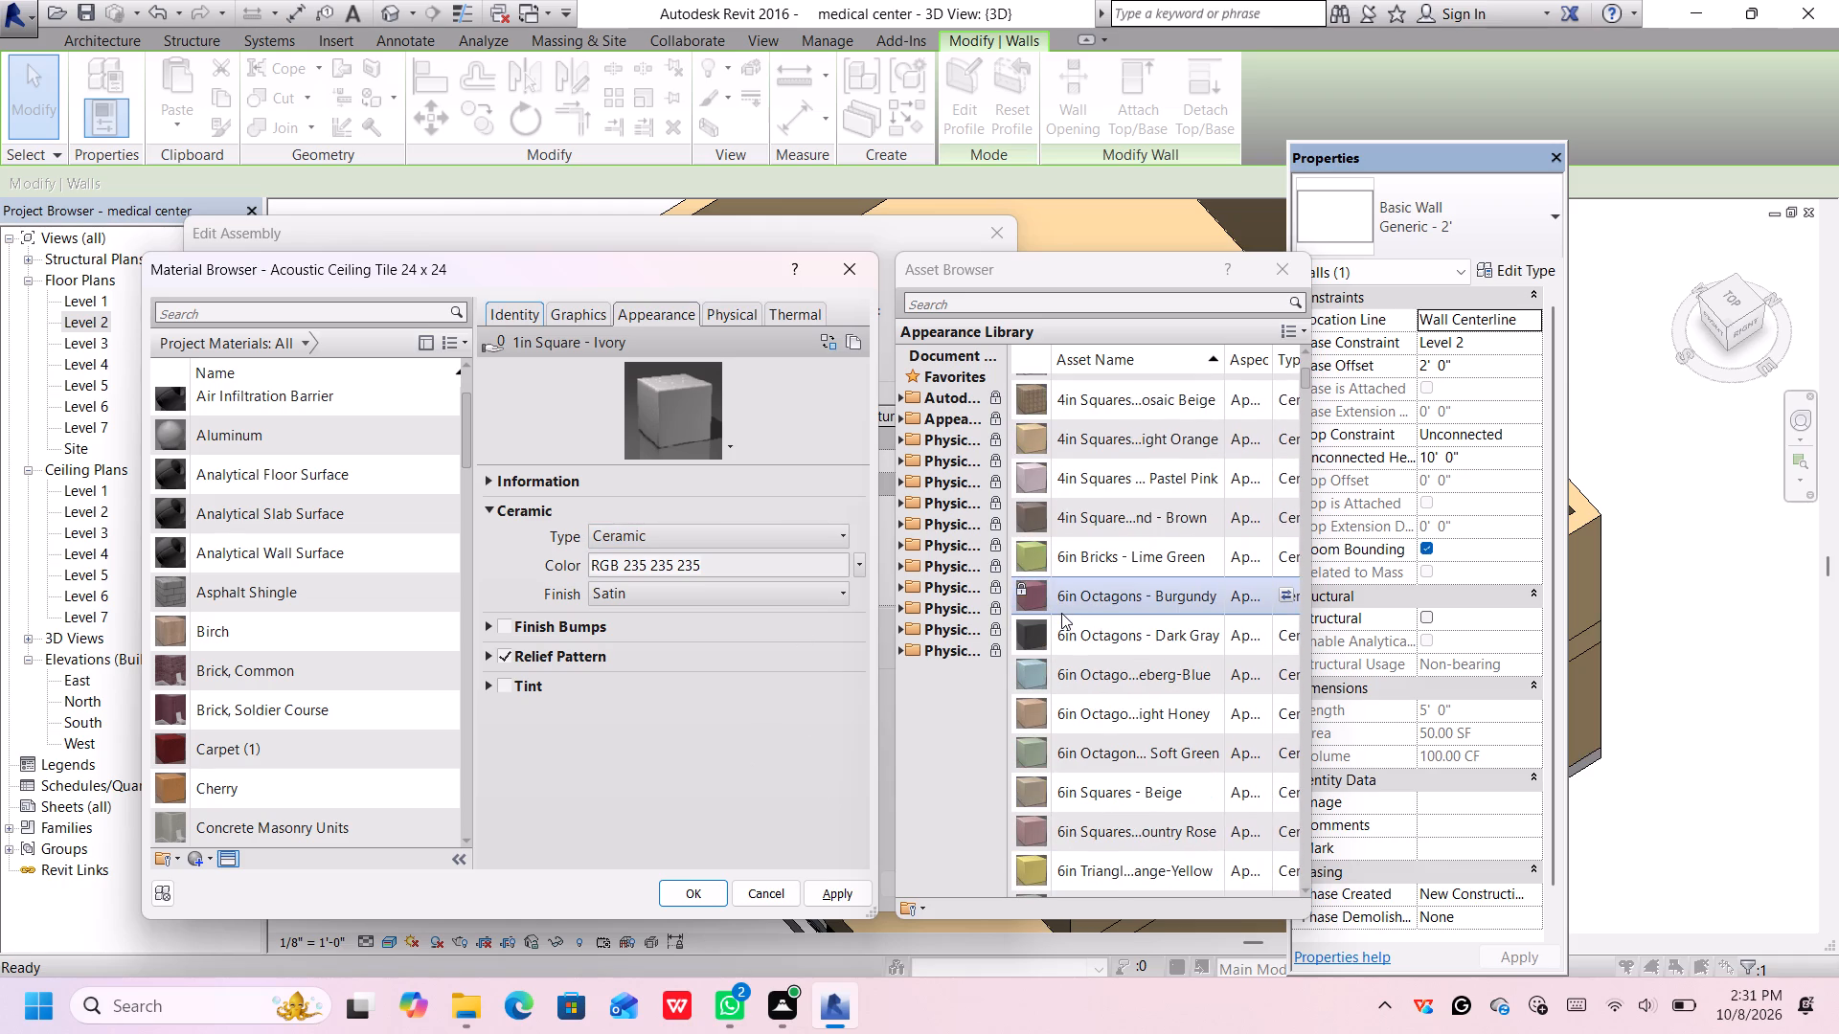
scroll(1031, 653, "down", 2)
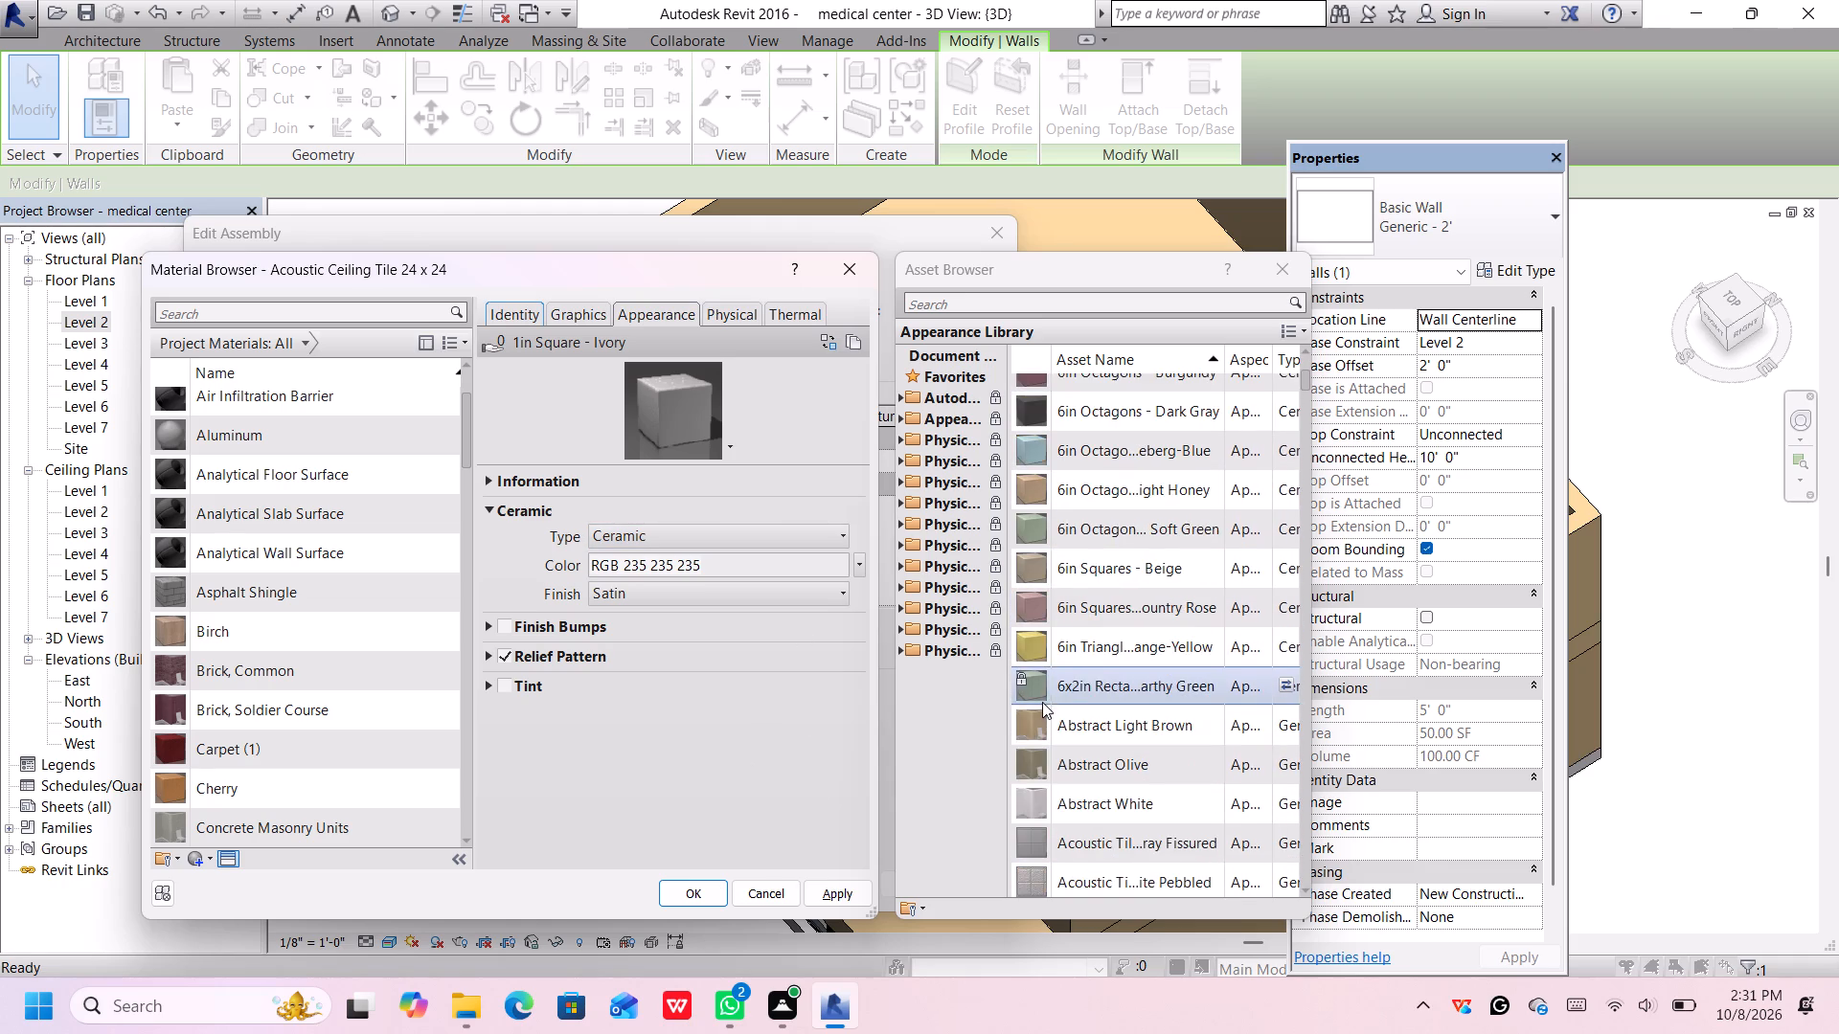
scroll(1061, 682, "down", 4)
scroll(1063, 675, "up", 1)
scroll(1063, 675, "down", 3)
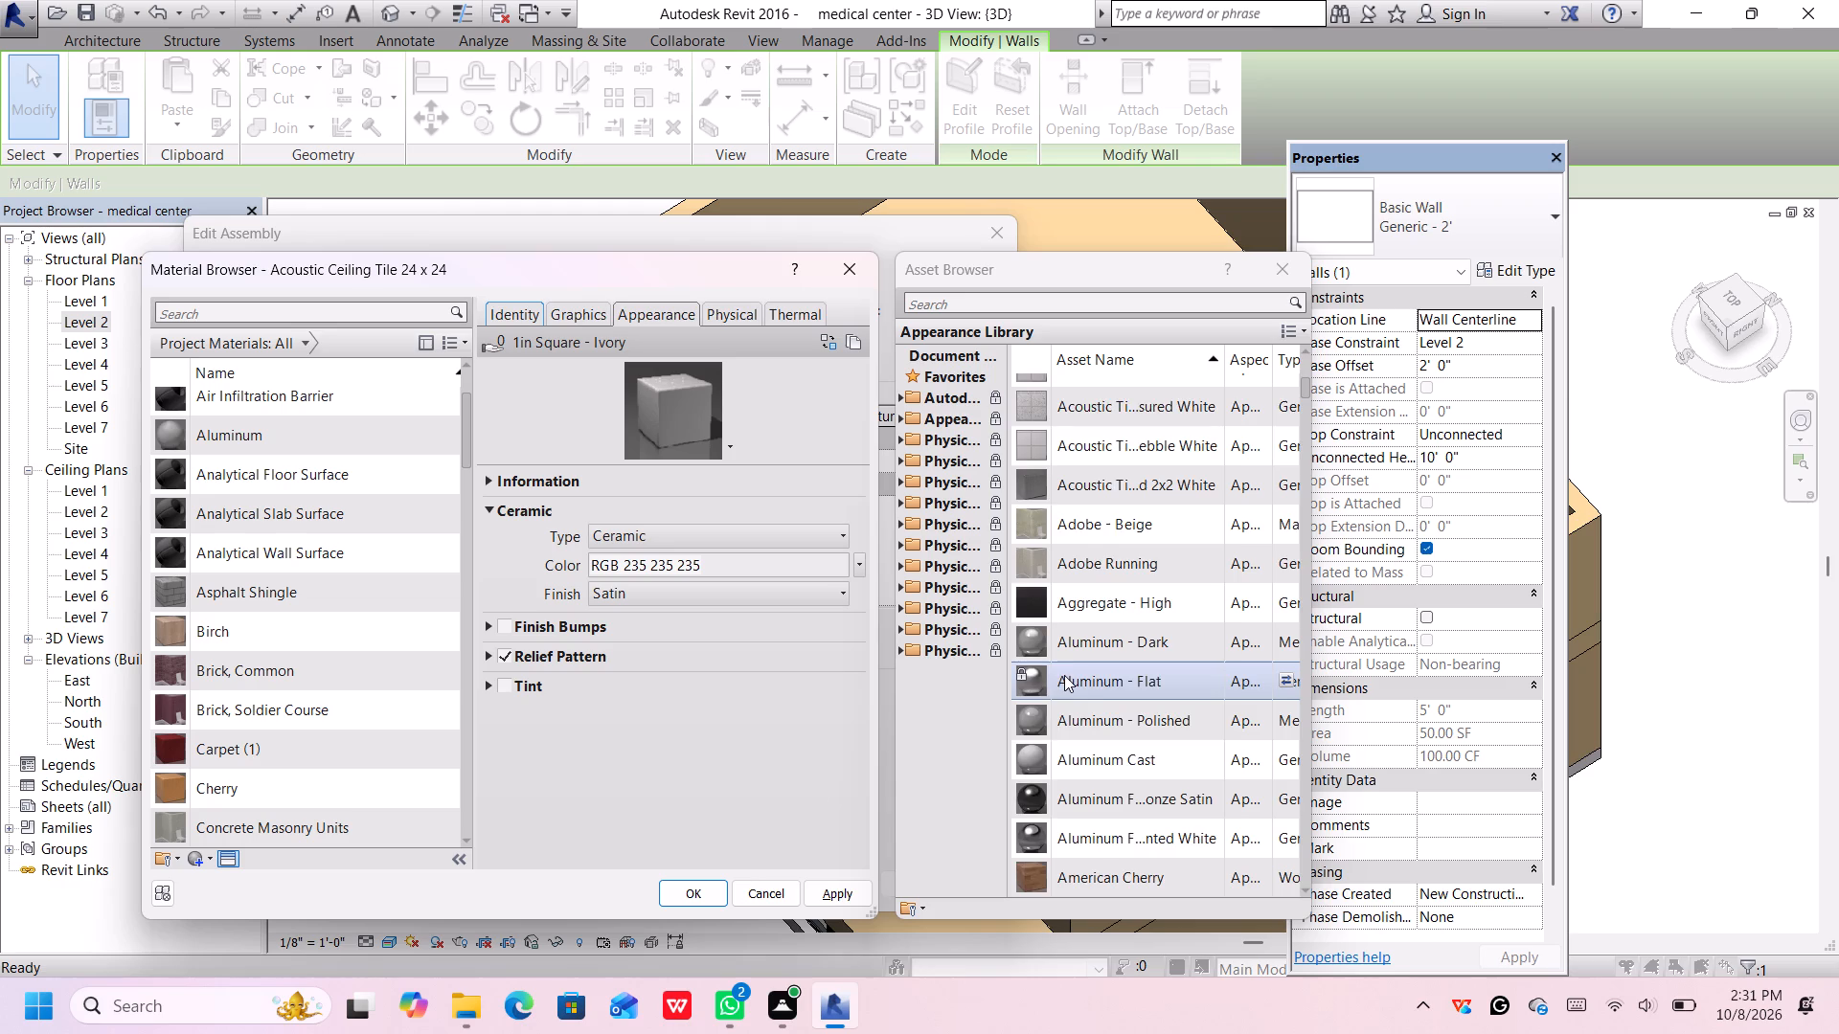
scroll(1064, 675, "down", 4)
scroll(1070, 666, "up", 1)
scroll(1070, 666, "down", 1)
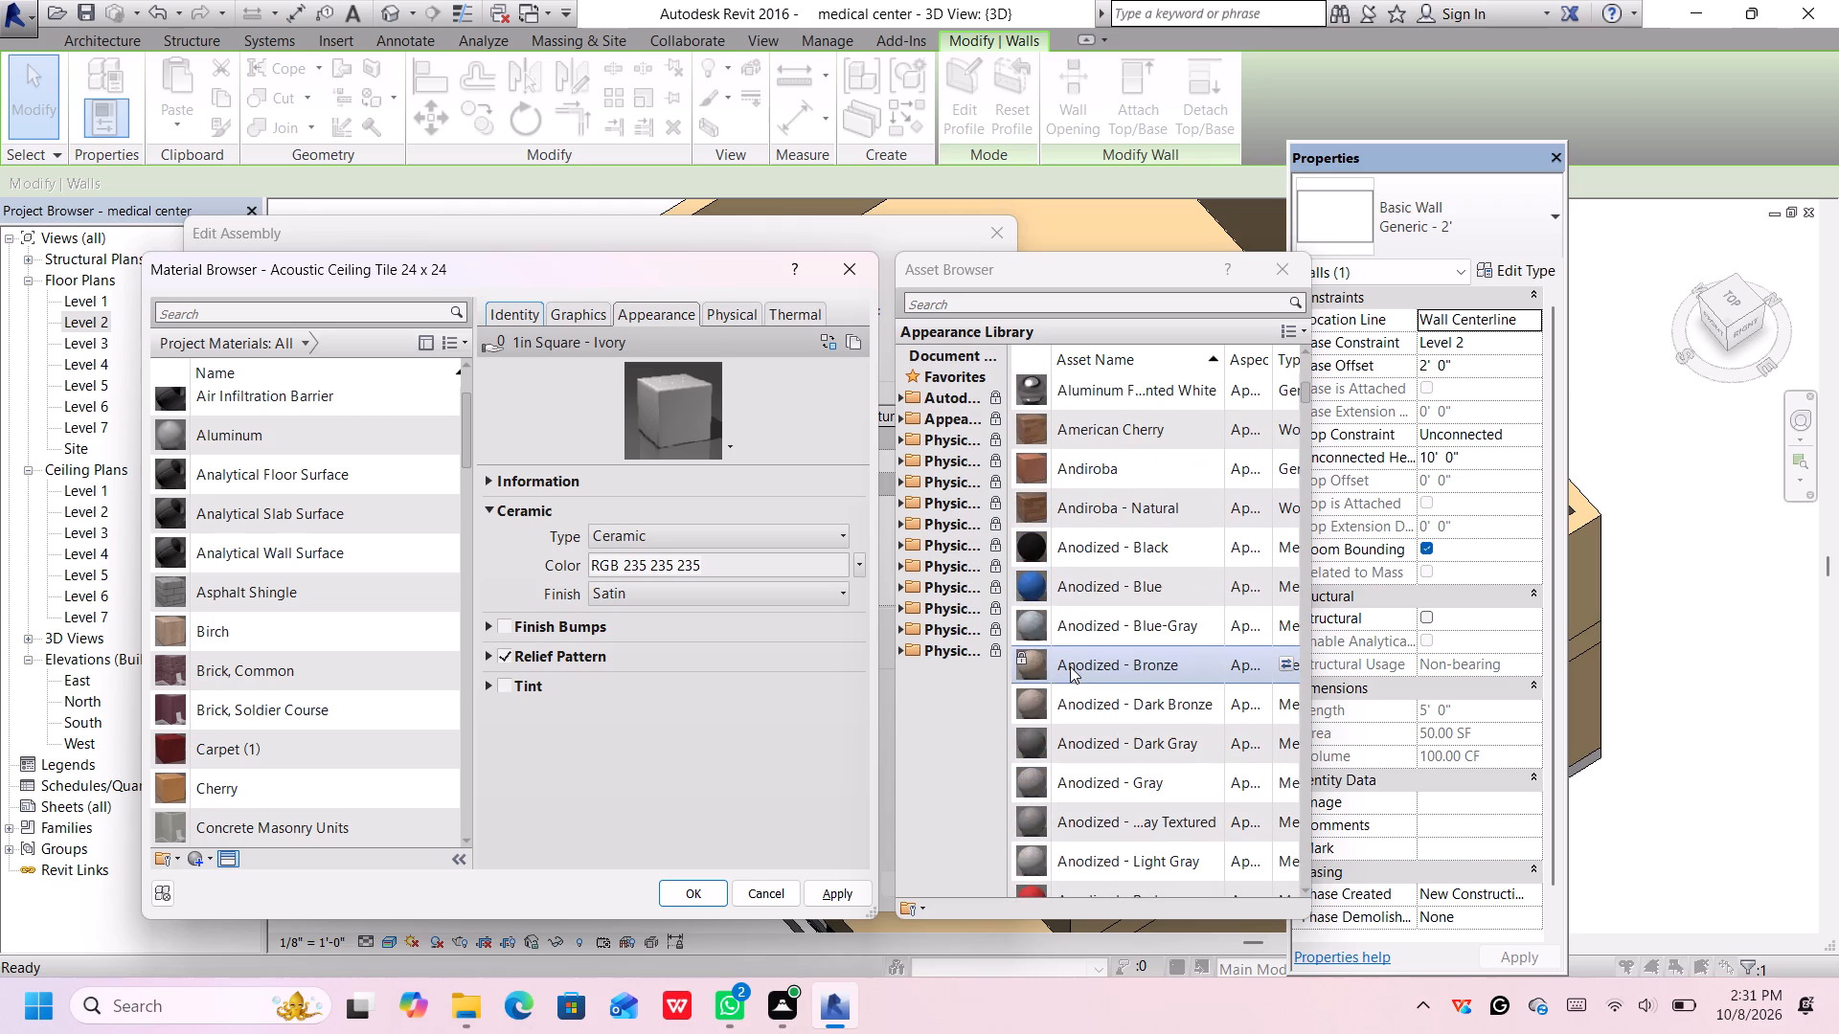
scroll(1070, 666, "down", 1)
scroll(1070, 664, "up", 1)
scroll(1070, 664, "down", 5)
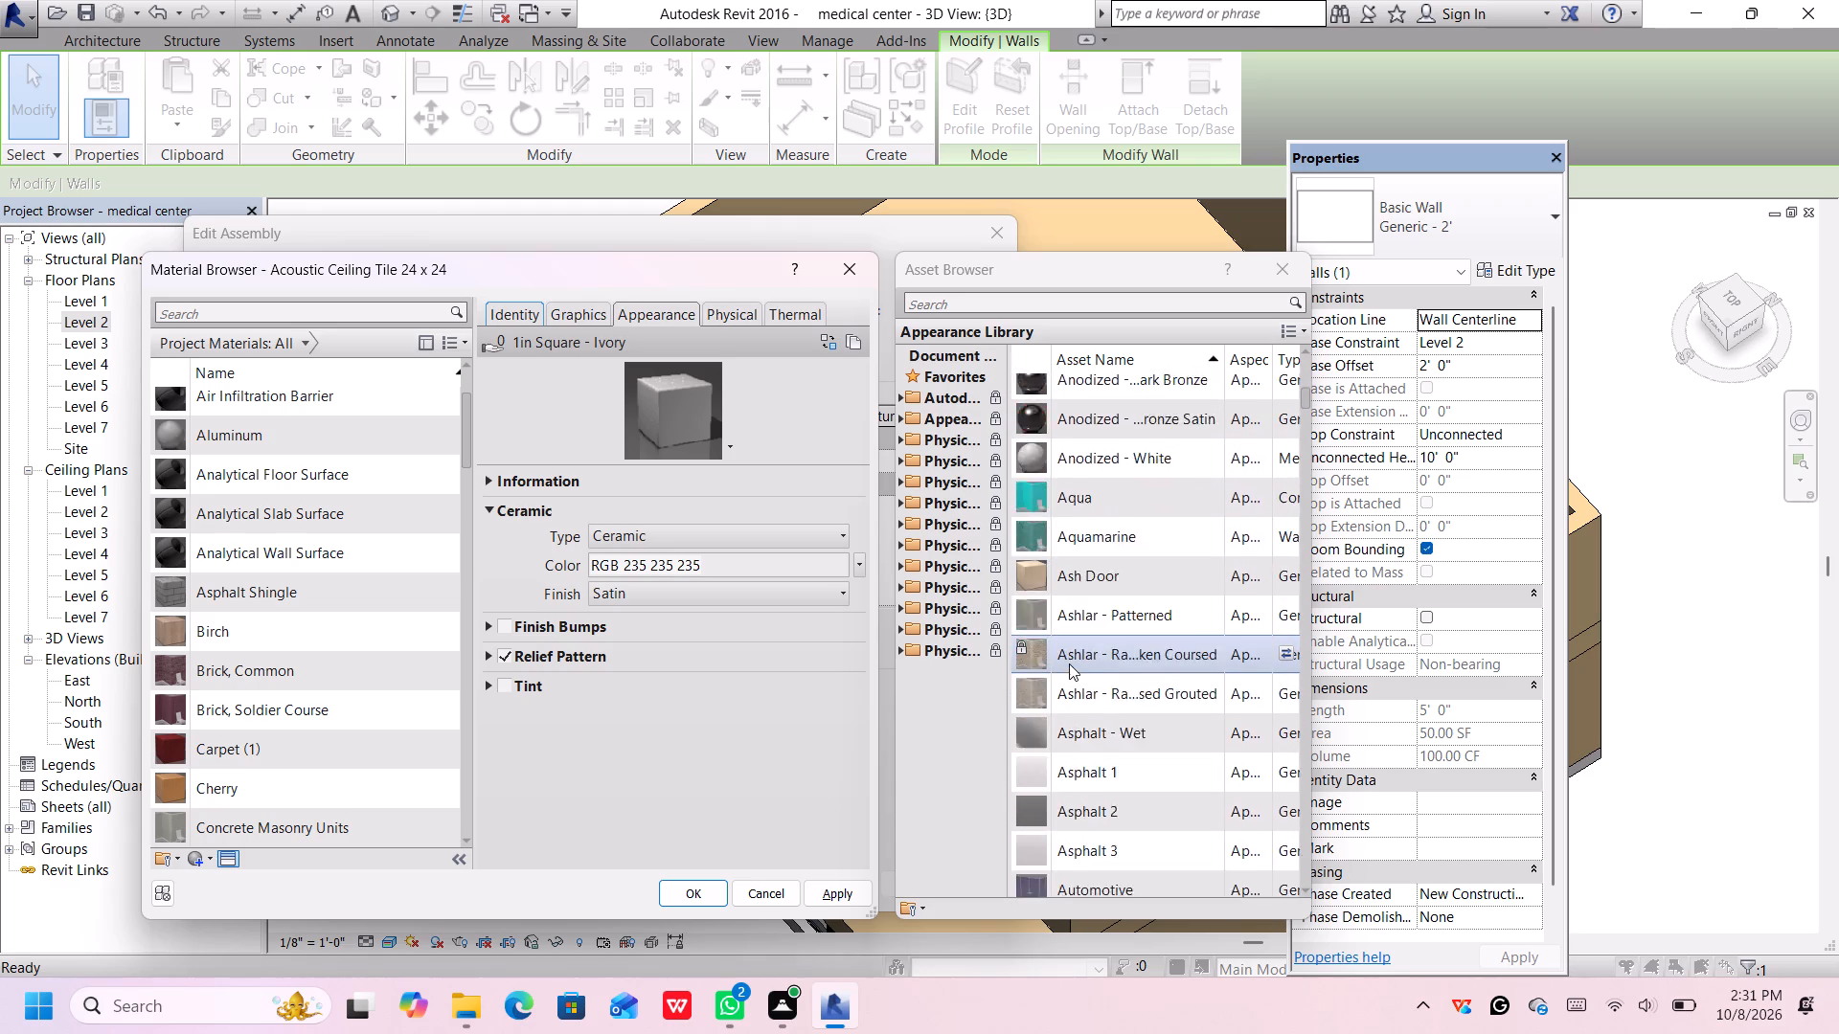
scroll(1069, 663, "down", 5)
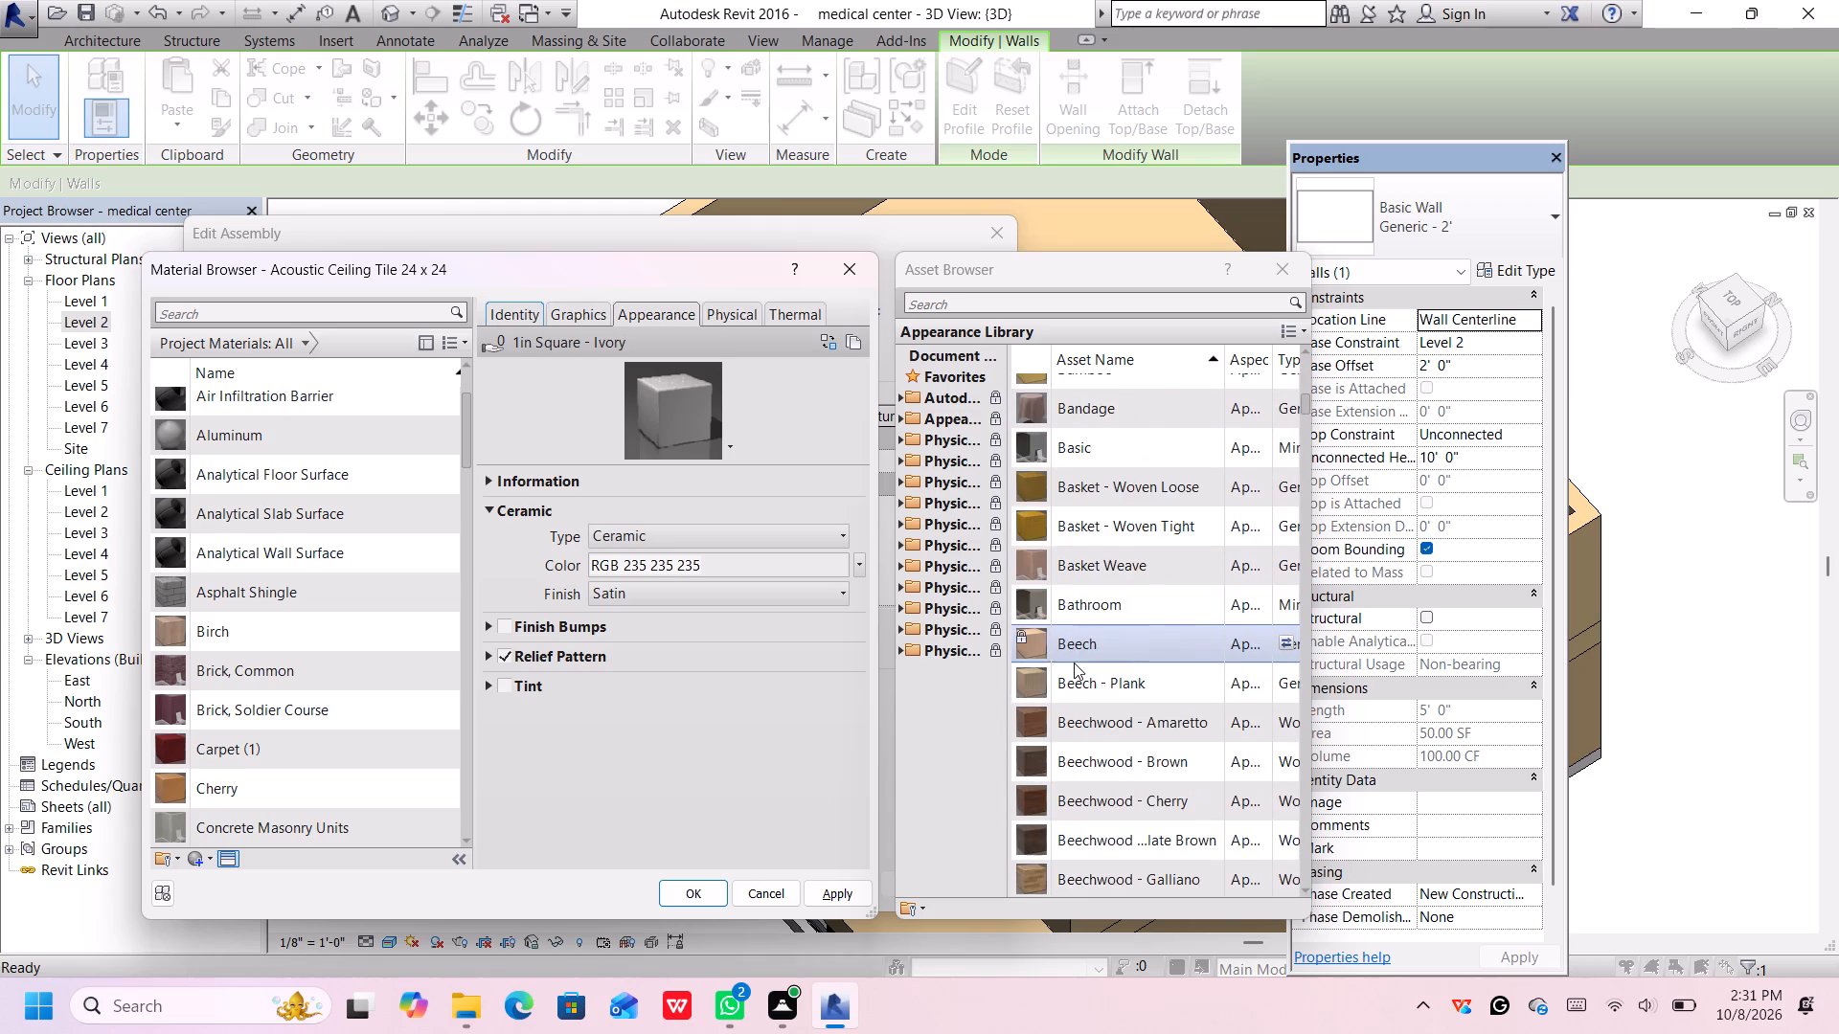
scroll(1074, 663, "down", 3)
scroll(1074, 663, "up", 1)
scroll(1074, 663, "down", 2)
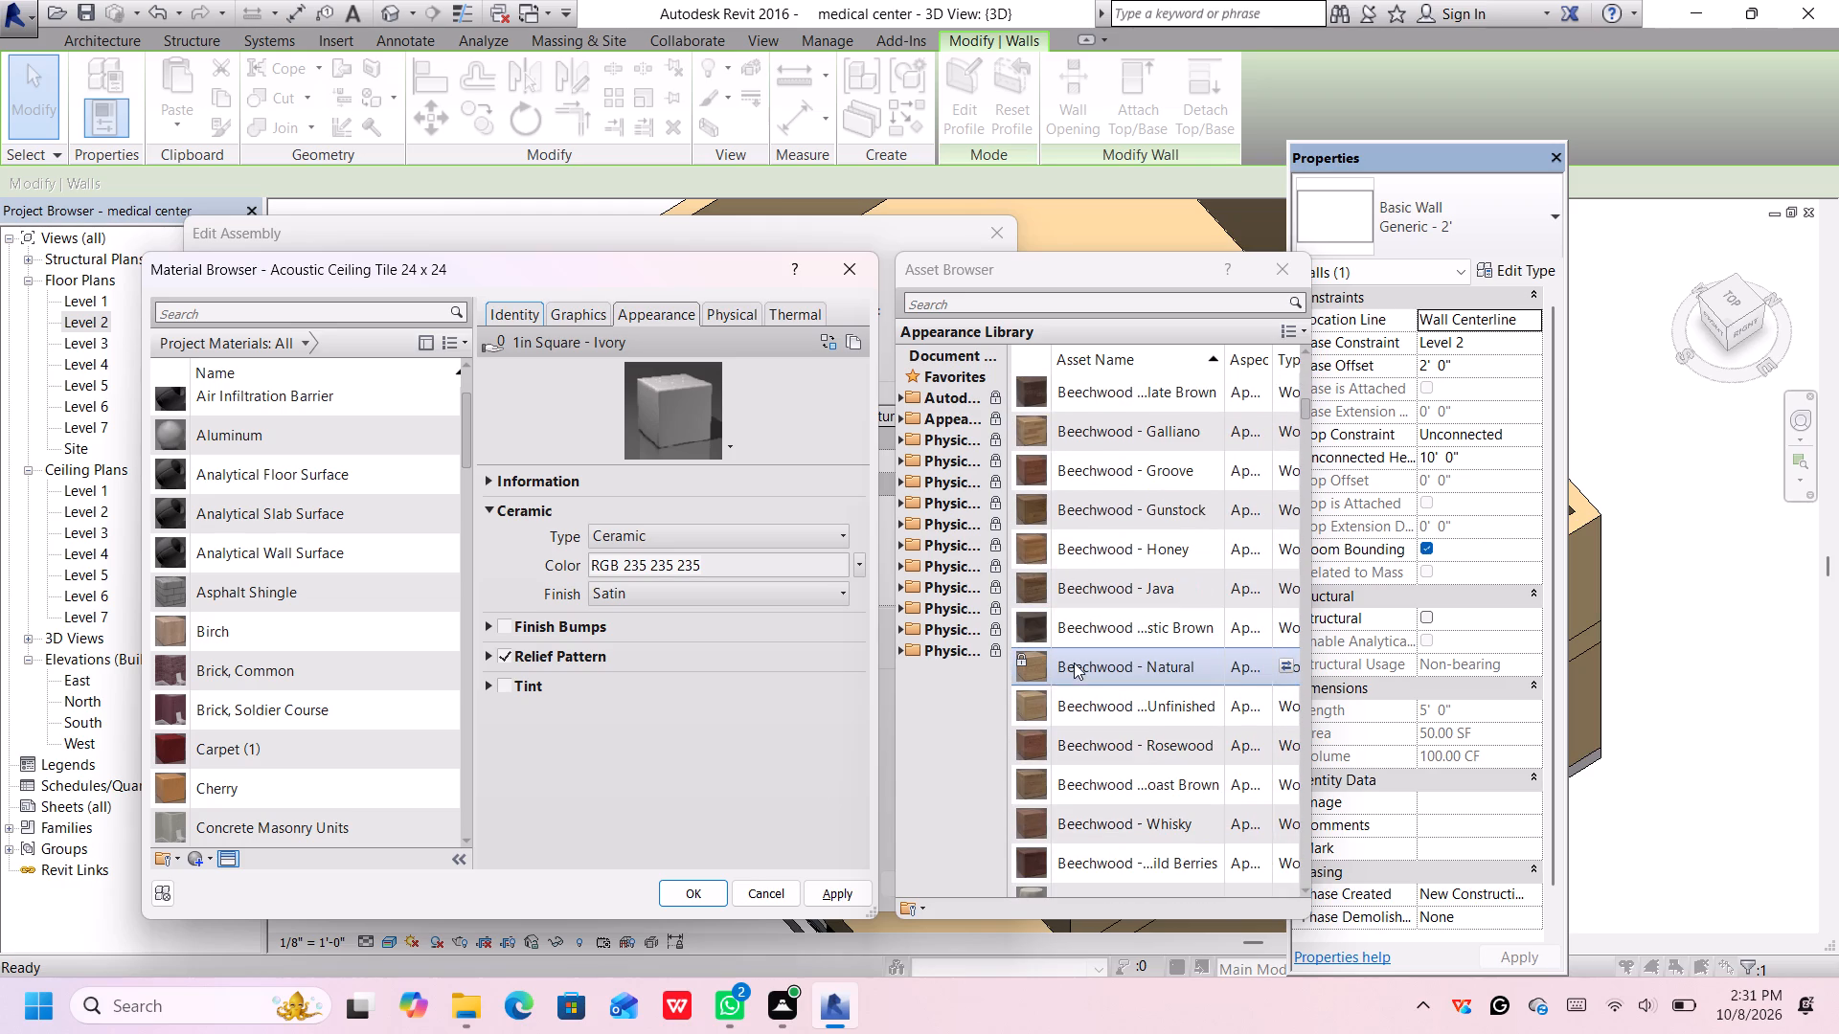
scroll(1086, 643, "down", 2)
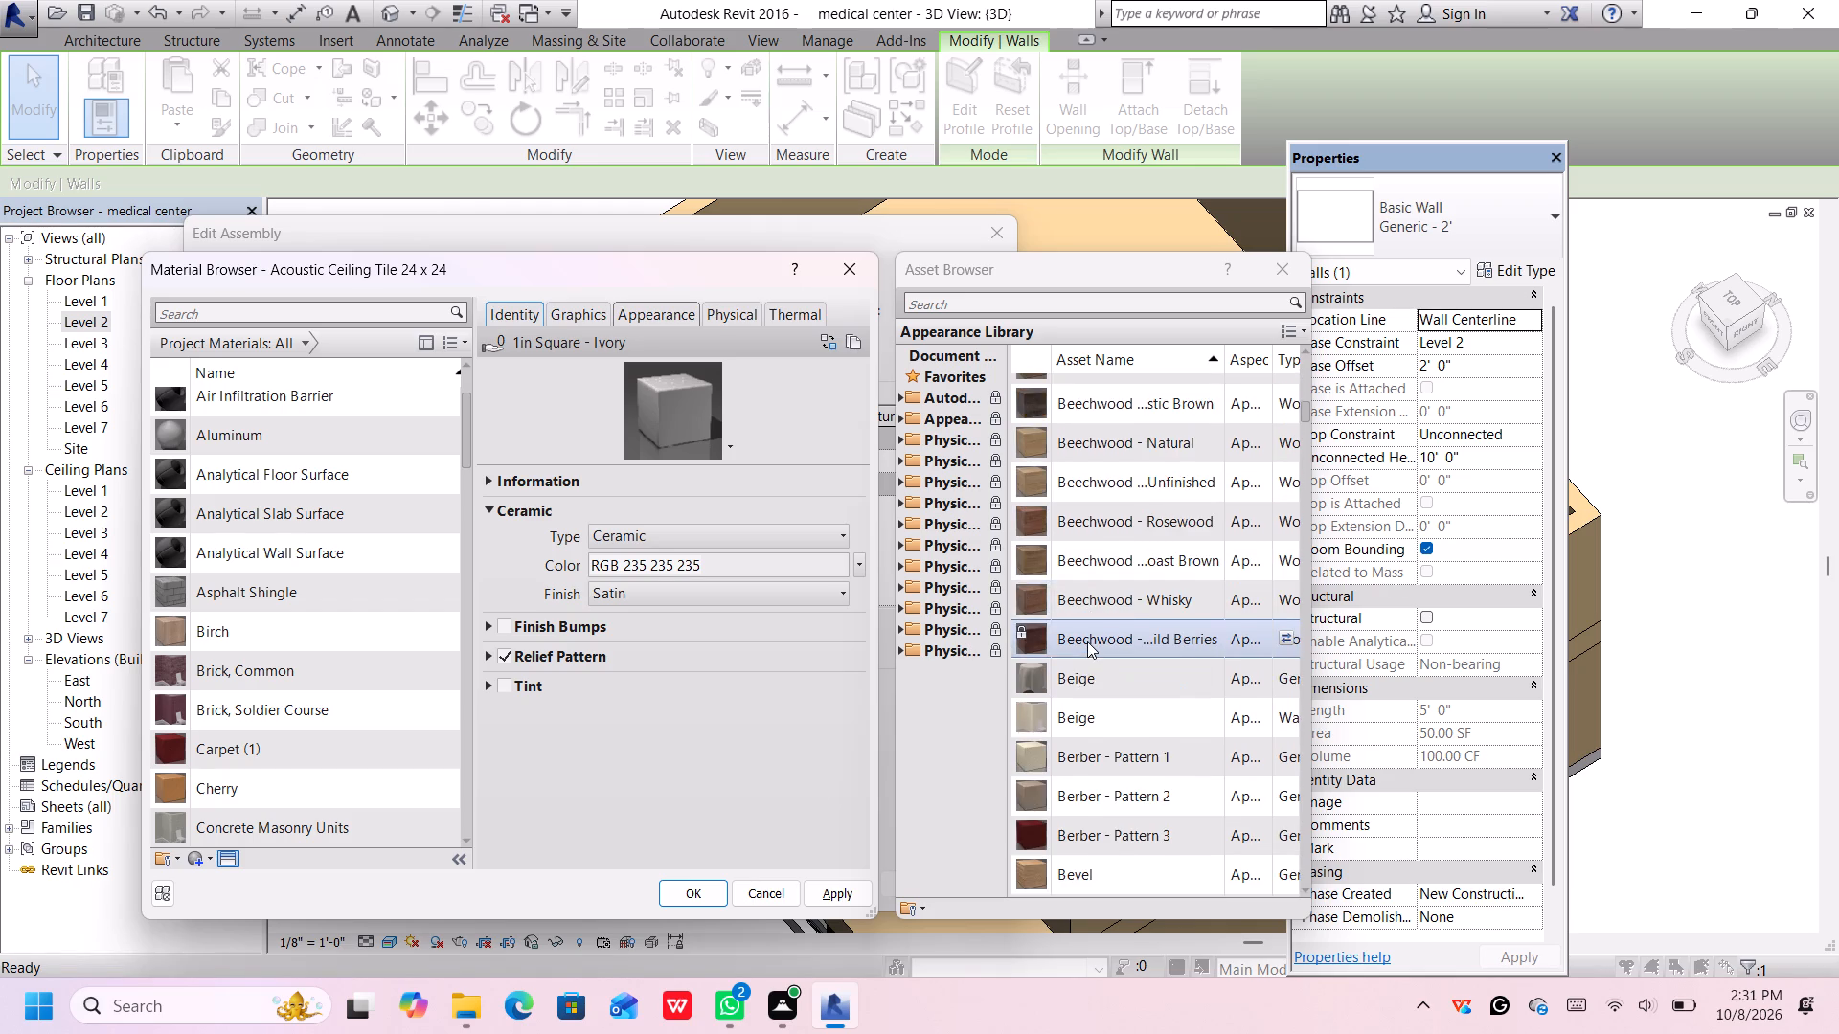
scroll(1087, 641, "down", 5)
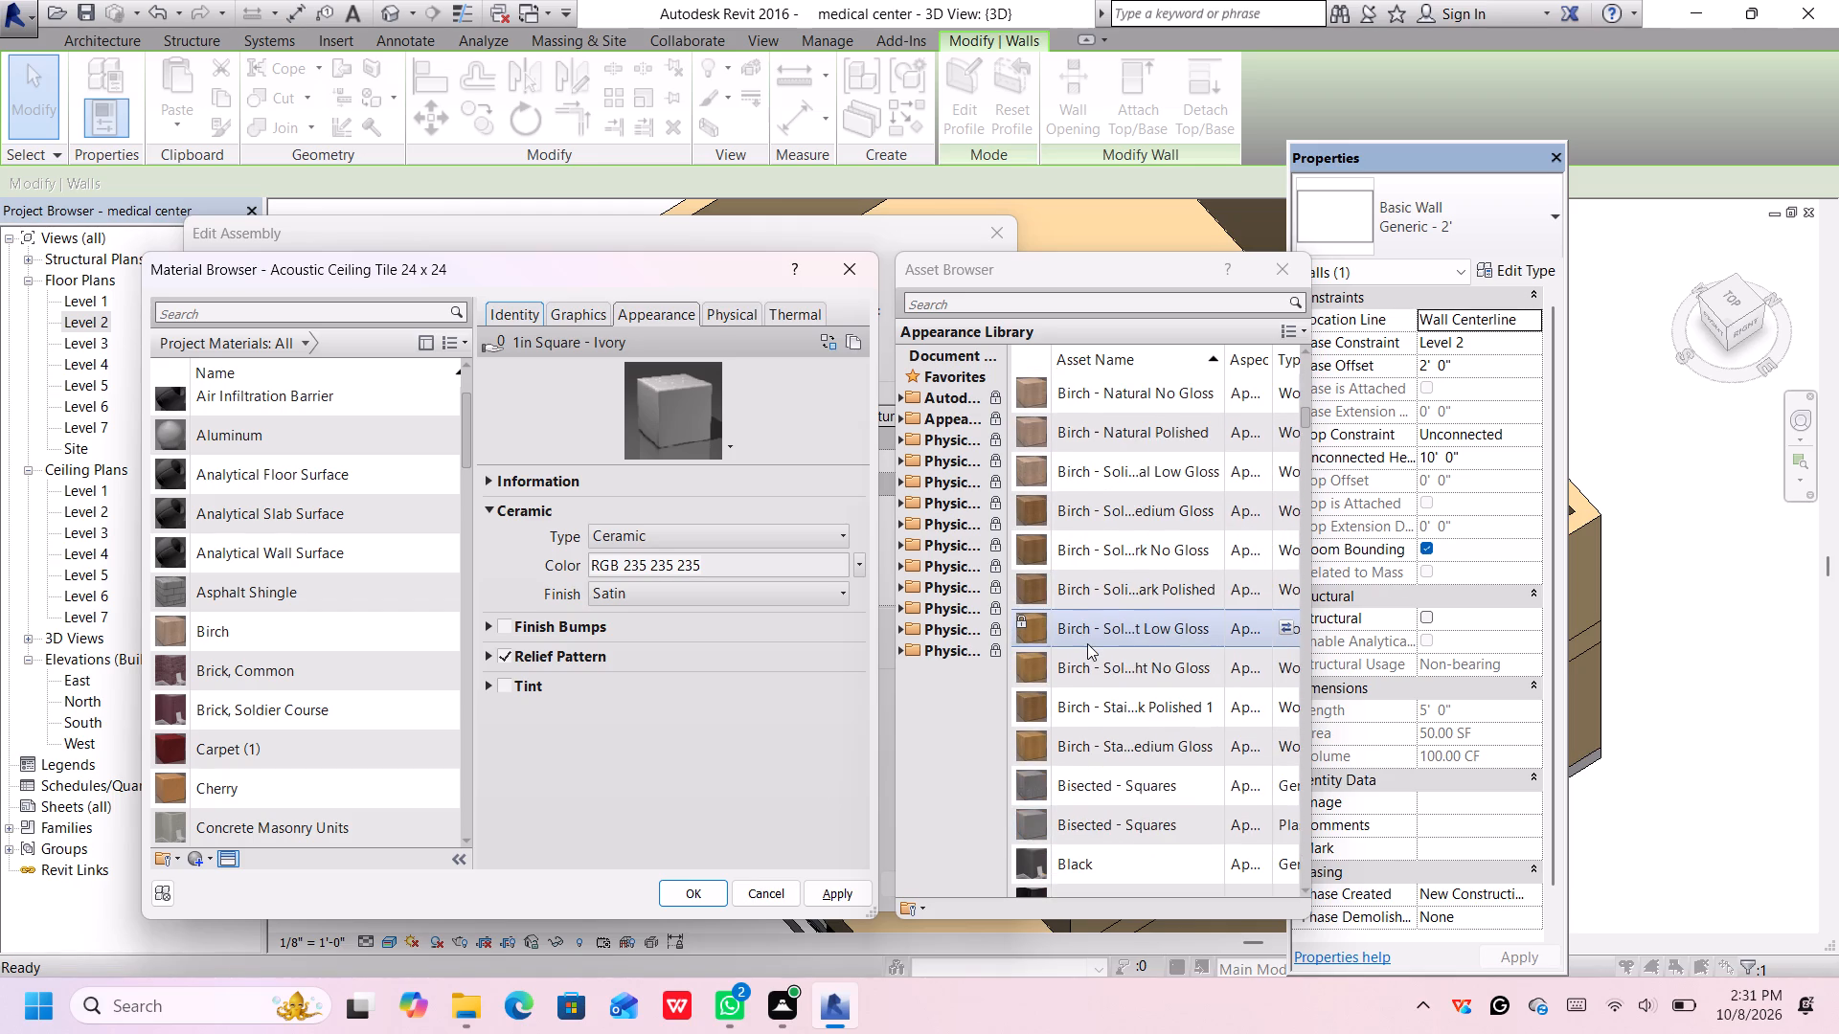
scroll(1087, 643, "down", 2)
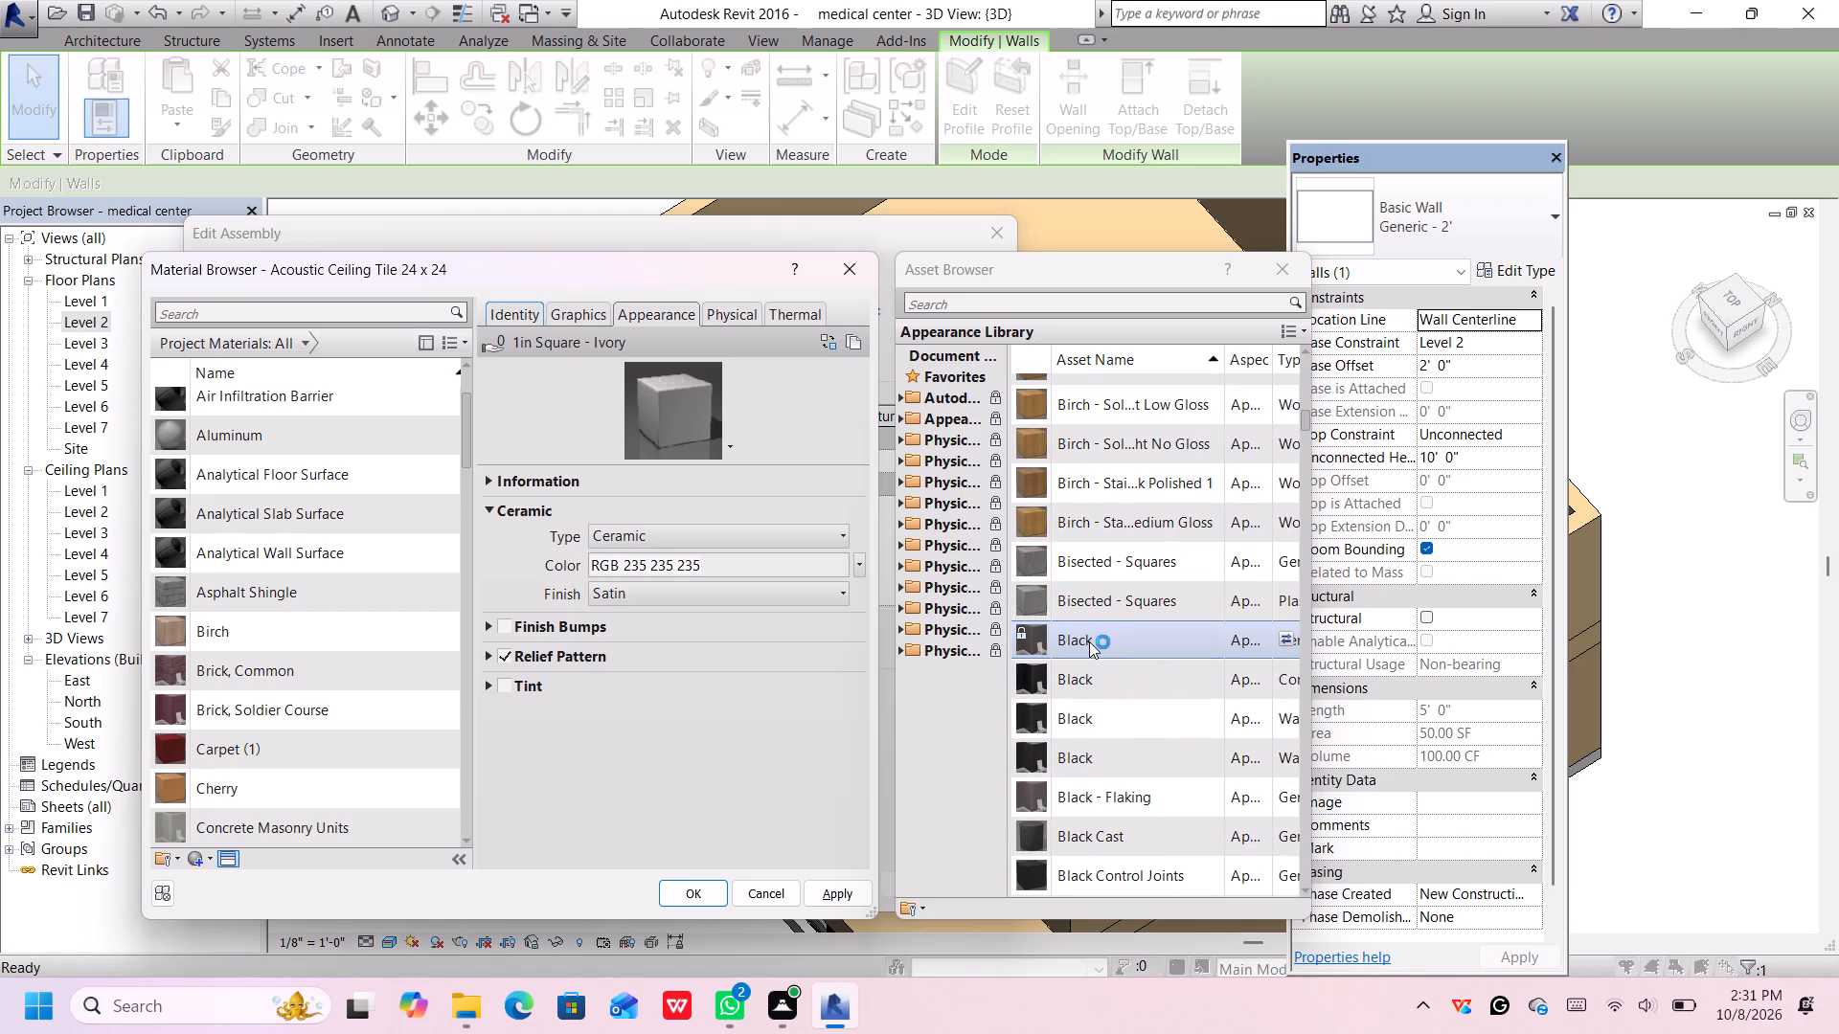
scroll(1089, 641, "down", 1)
scroll(1089, 641, "up", 1)
scroll(1089, 641, "down", 1)
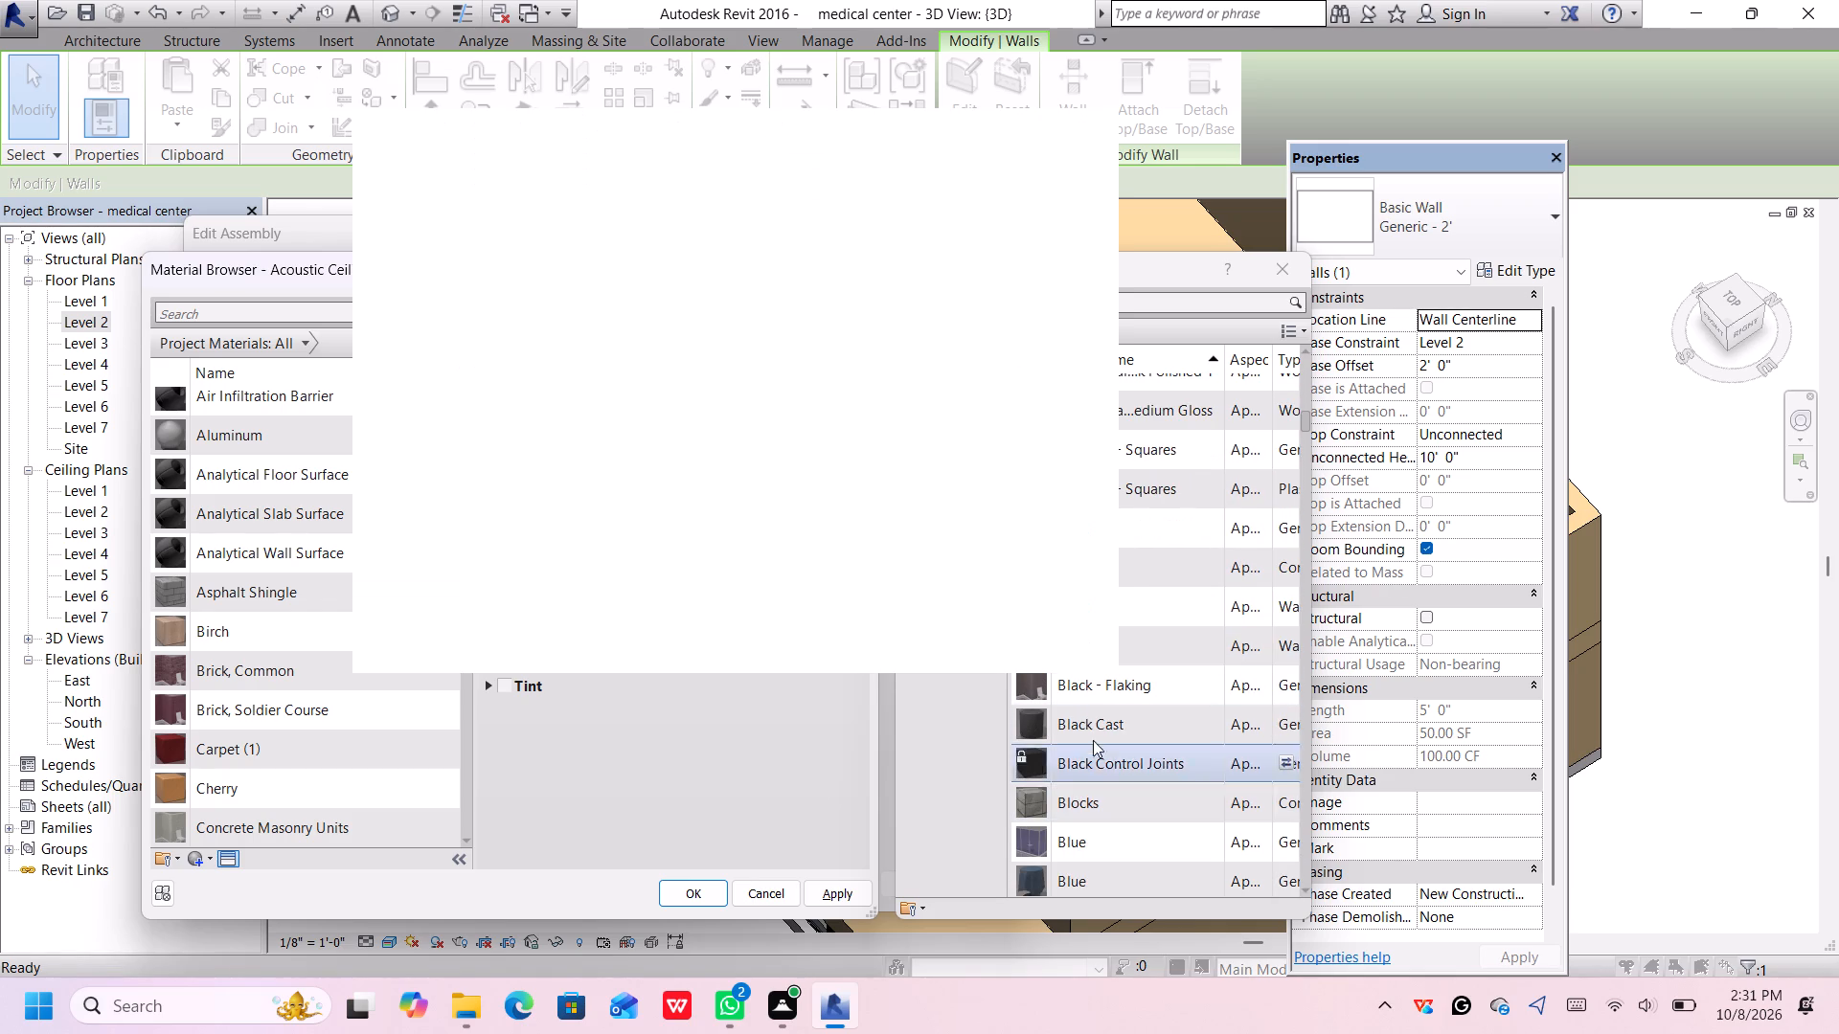
left_click(1077, 134)
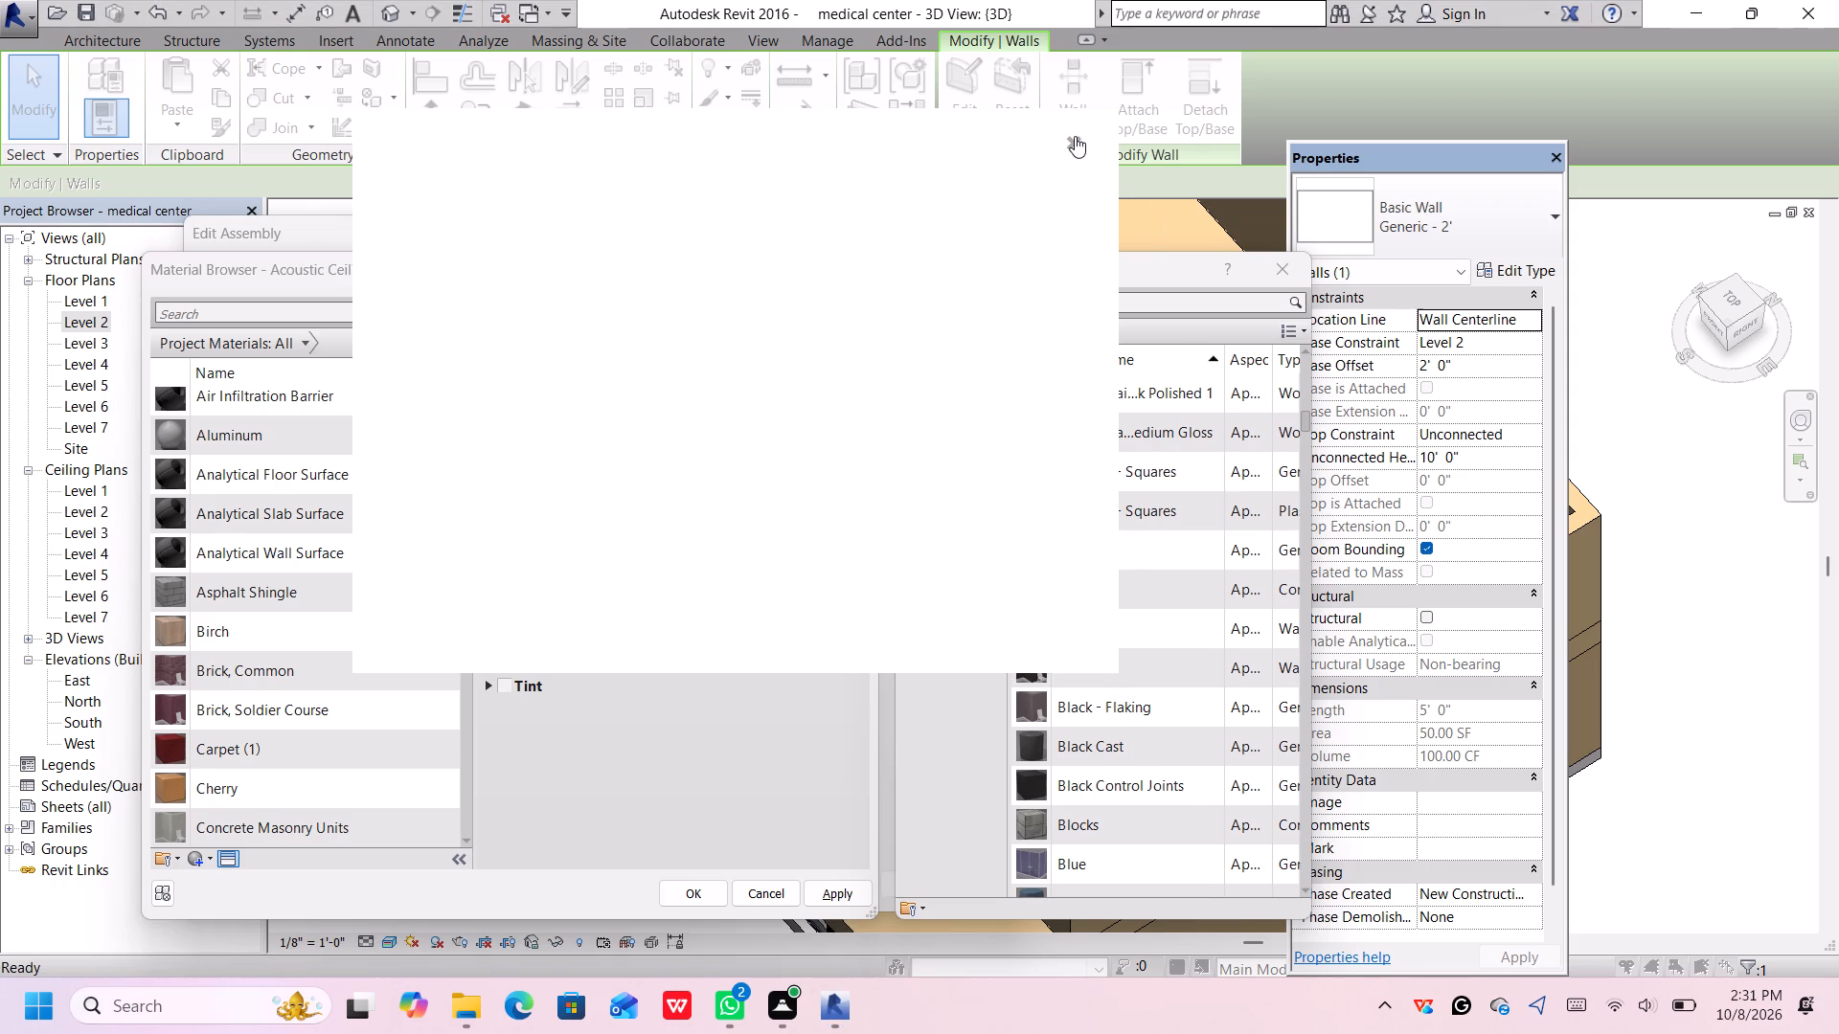
scroll(1154, 536, "down", 2)
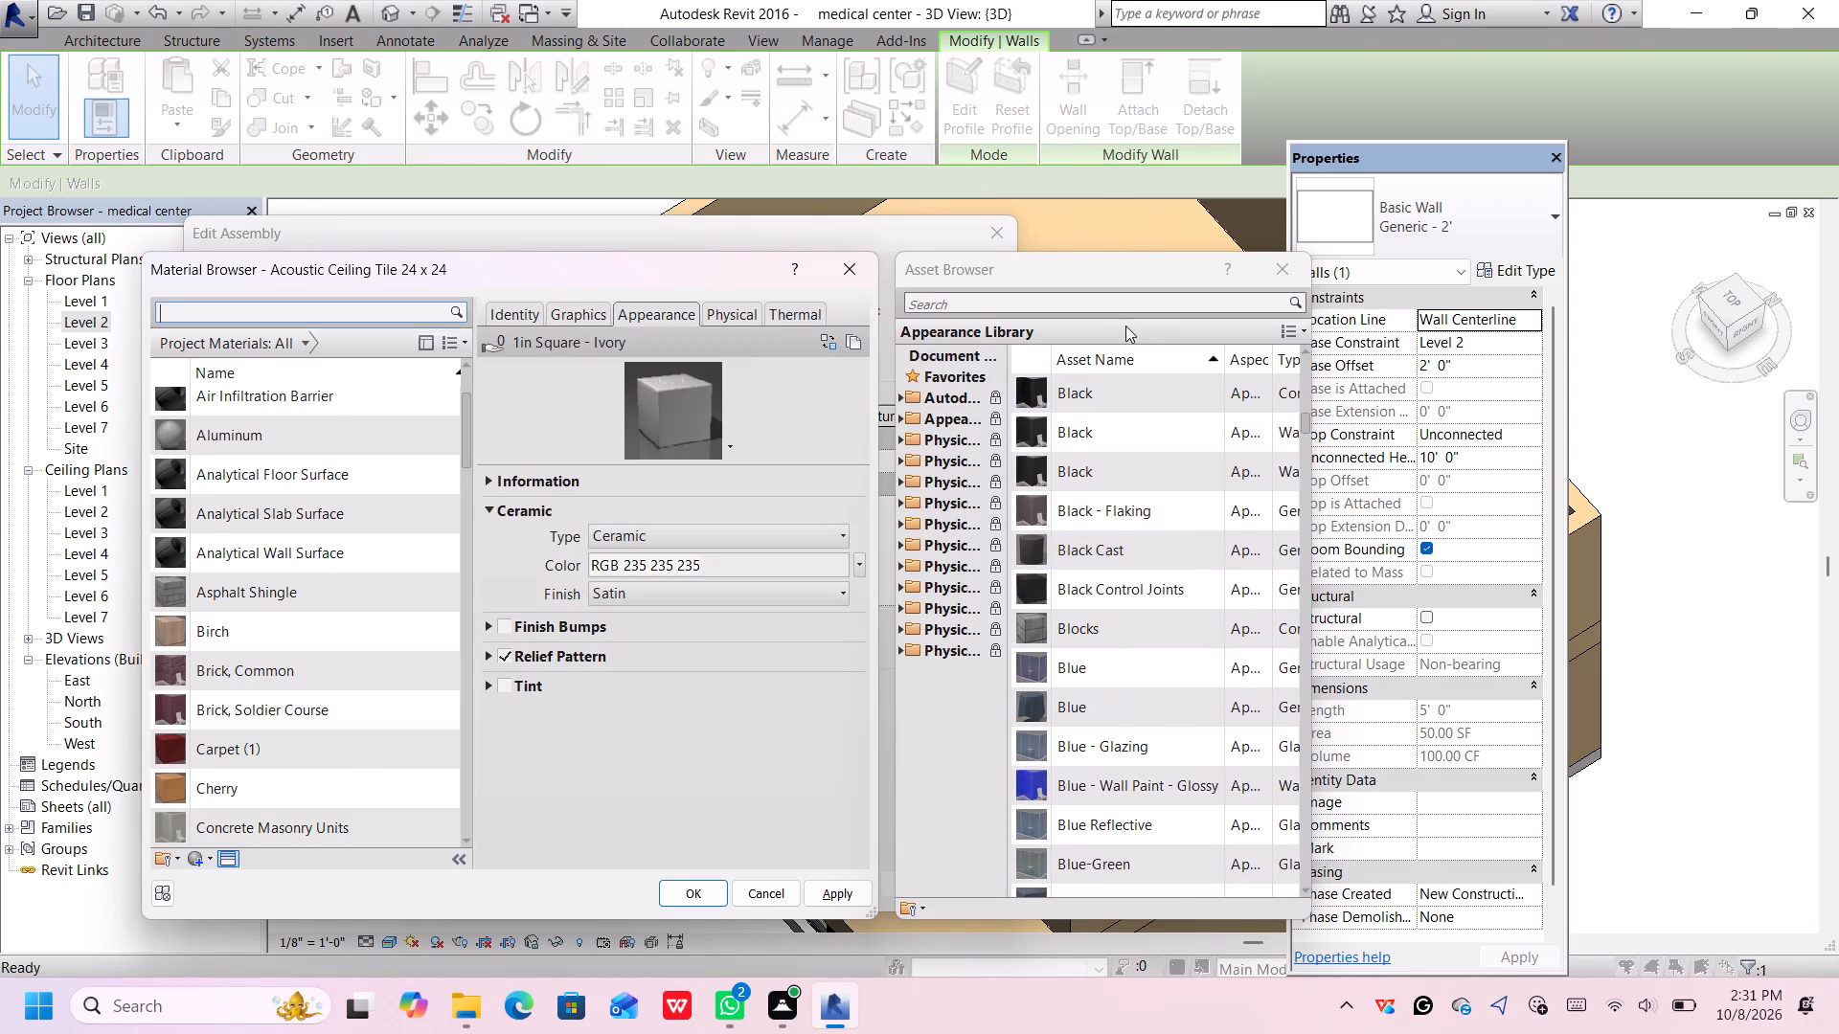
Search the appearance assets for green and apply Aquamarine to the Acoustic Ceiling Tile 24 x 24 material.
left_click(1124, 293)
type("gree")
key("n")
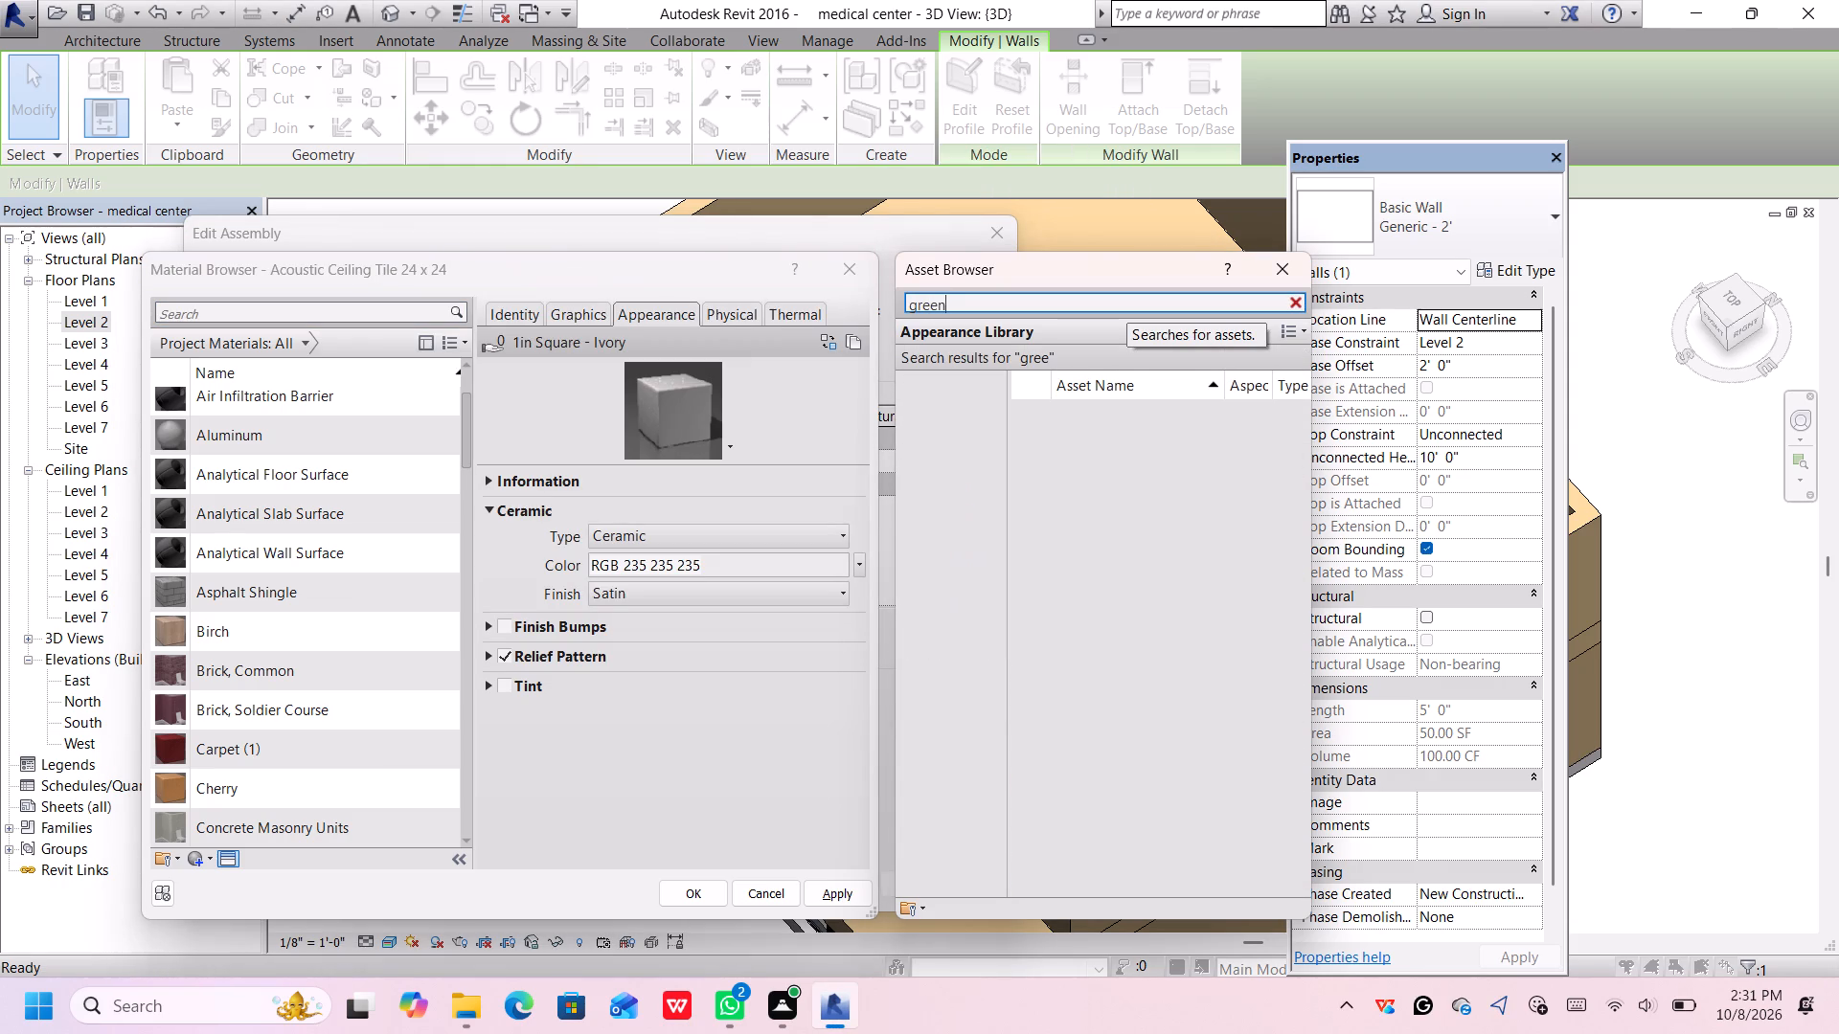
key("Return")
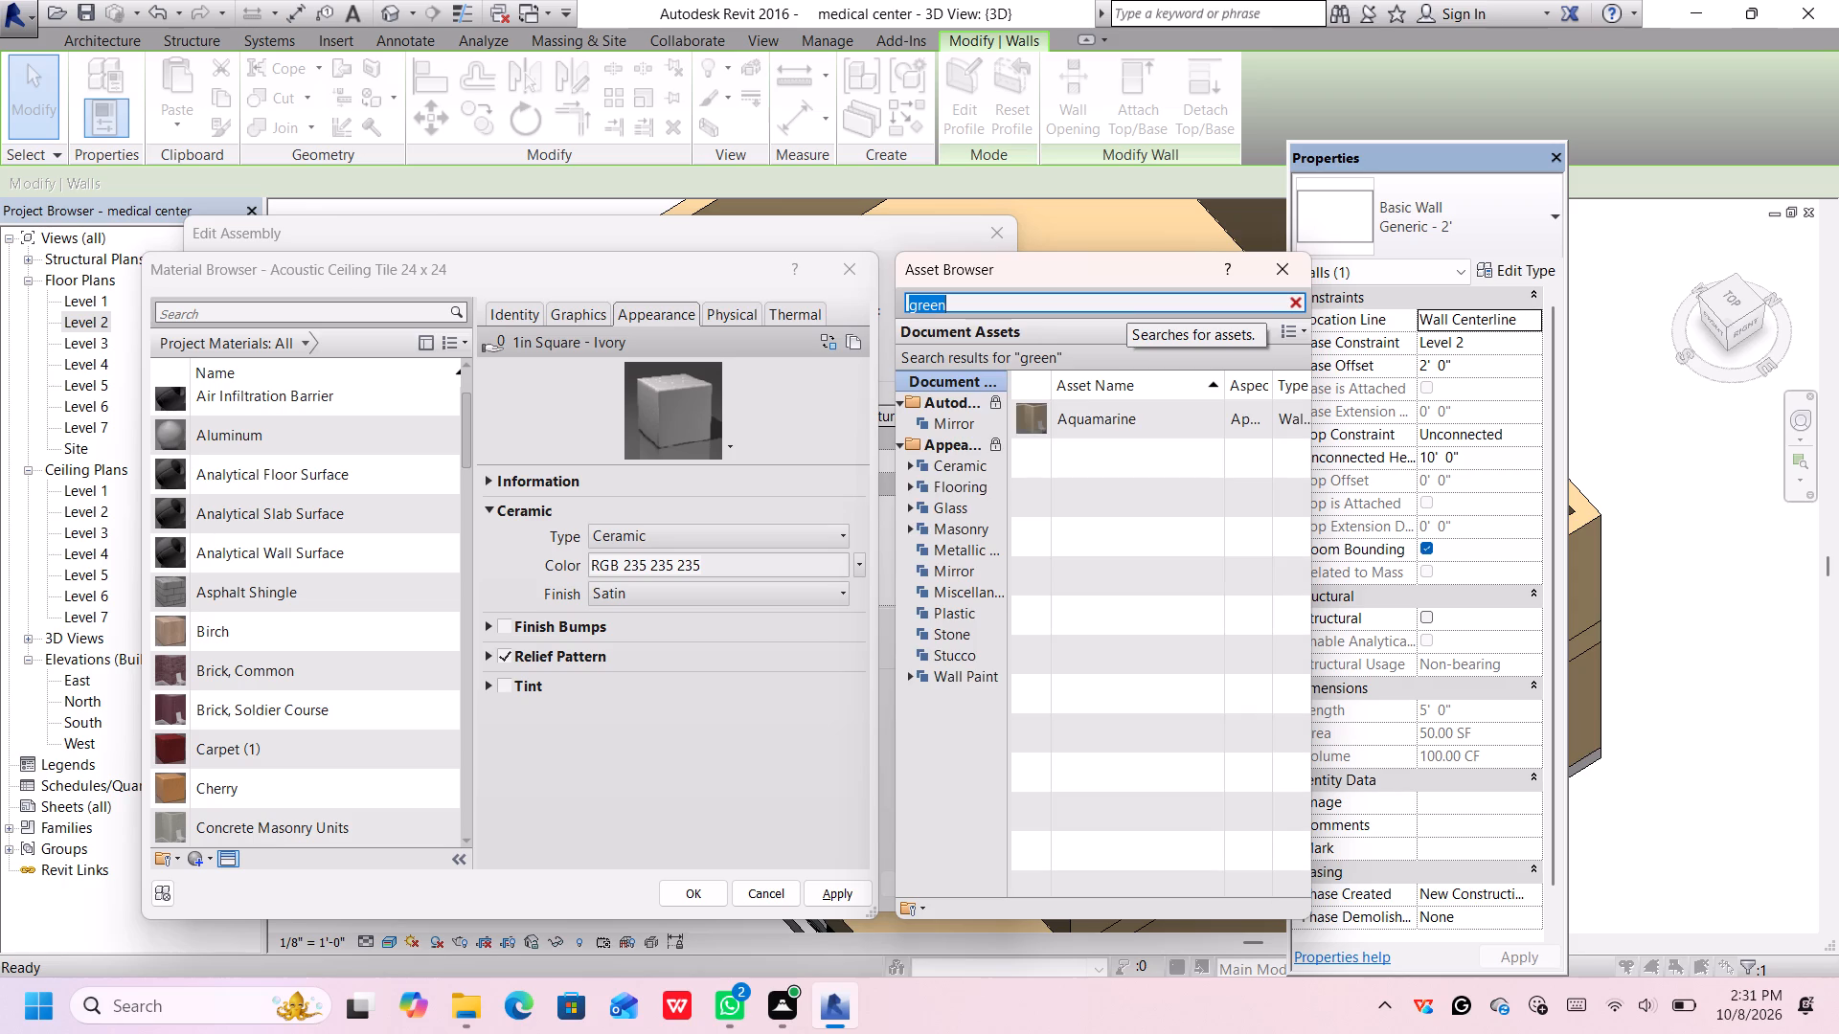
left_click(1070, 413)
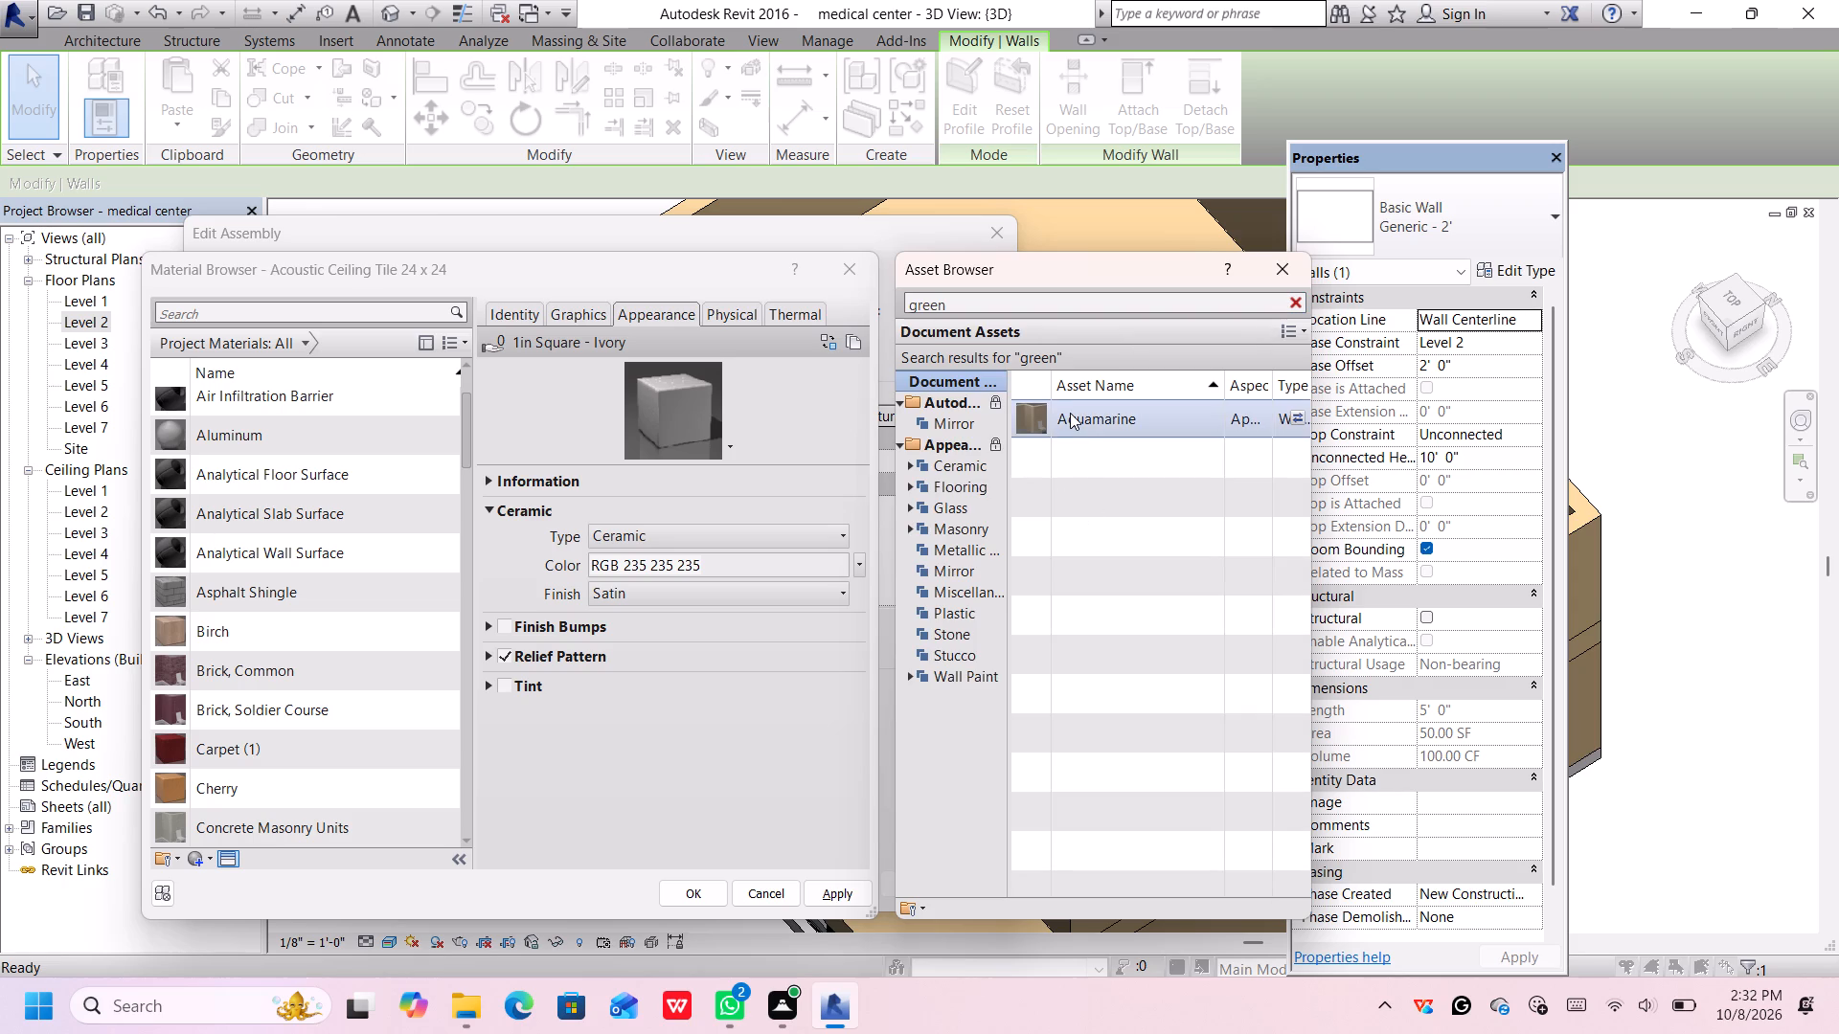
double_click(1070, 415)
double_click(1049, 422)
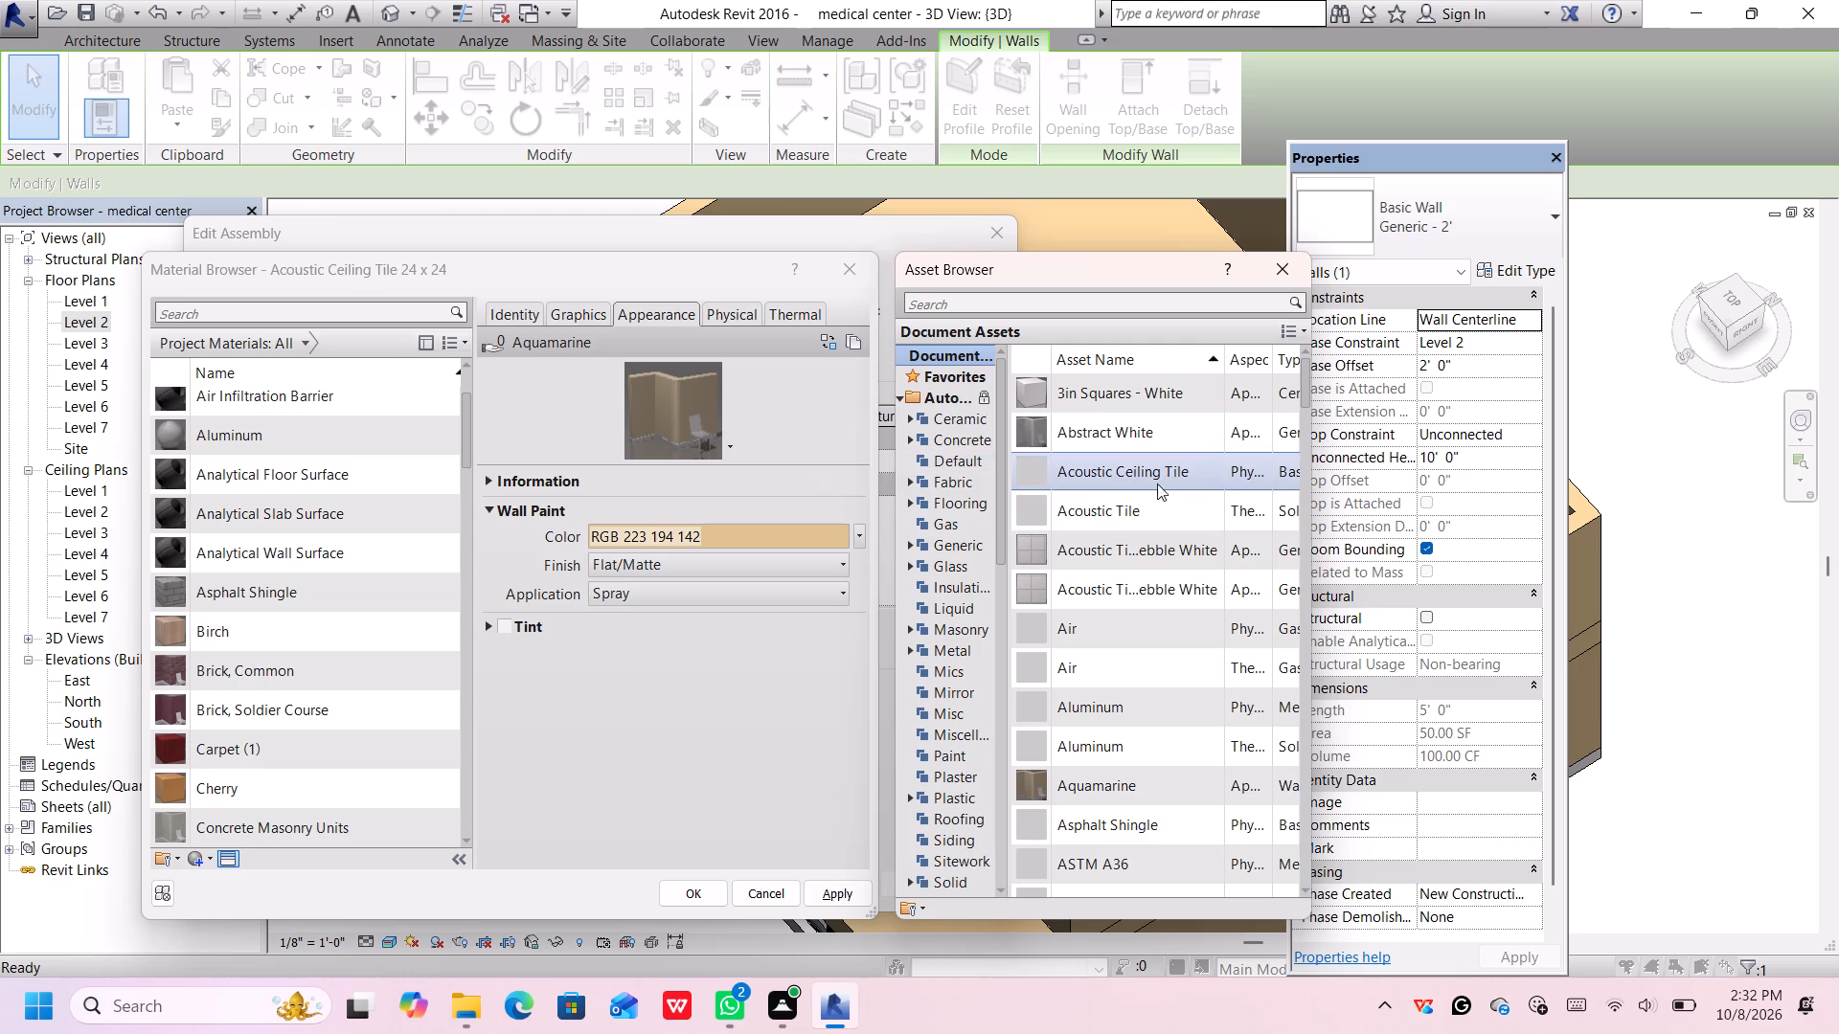
Give the Acoustic Ceiling Tile 24 x 24 material the Abstract White appearance with colour RGB 0 64 0, and accept the wall type's structure.
double_click(1124, 434)
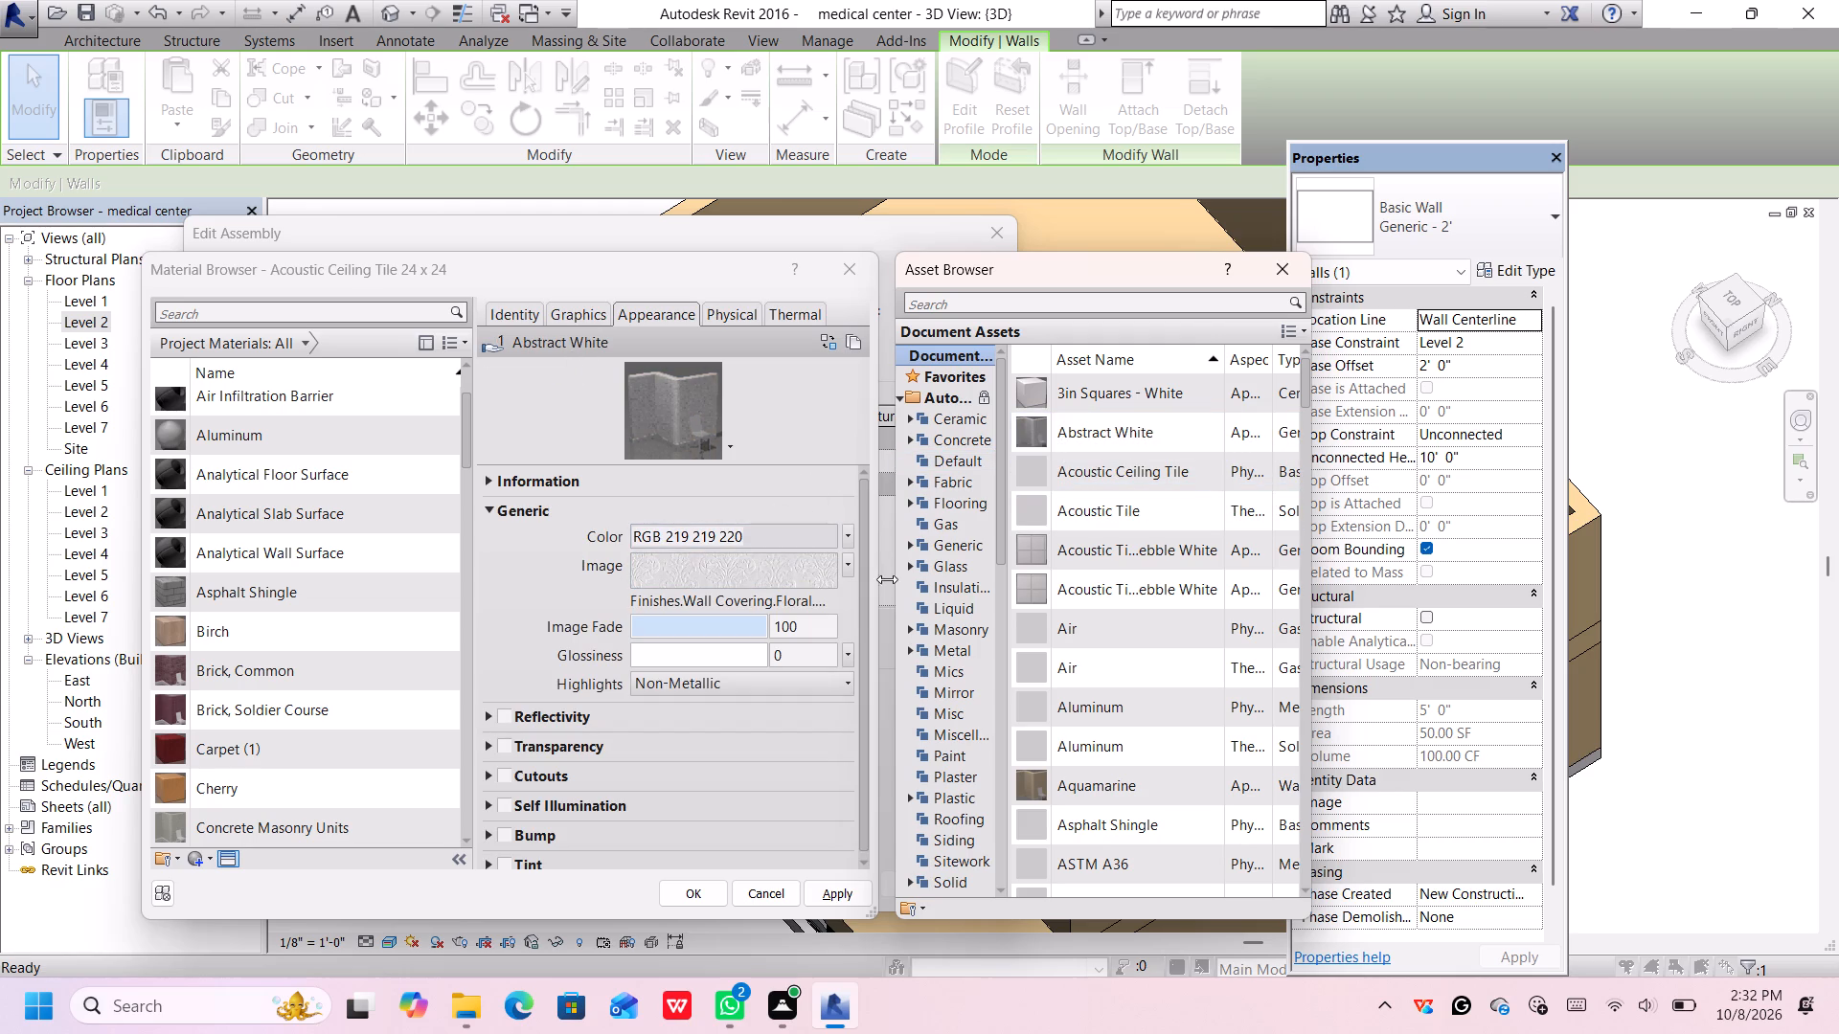
left_click(837, 533)
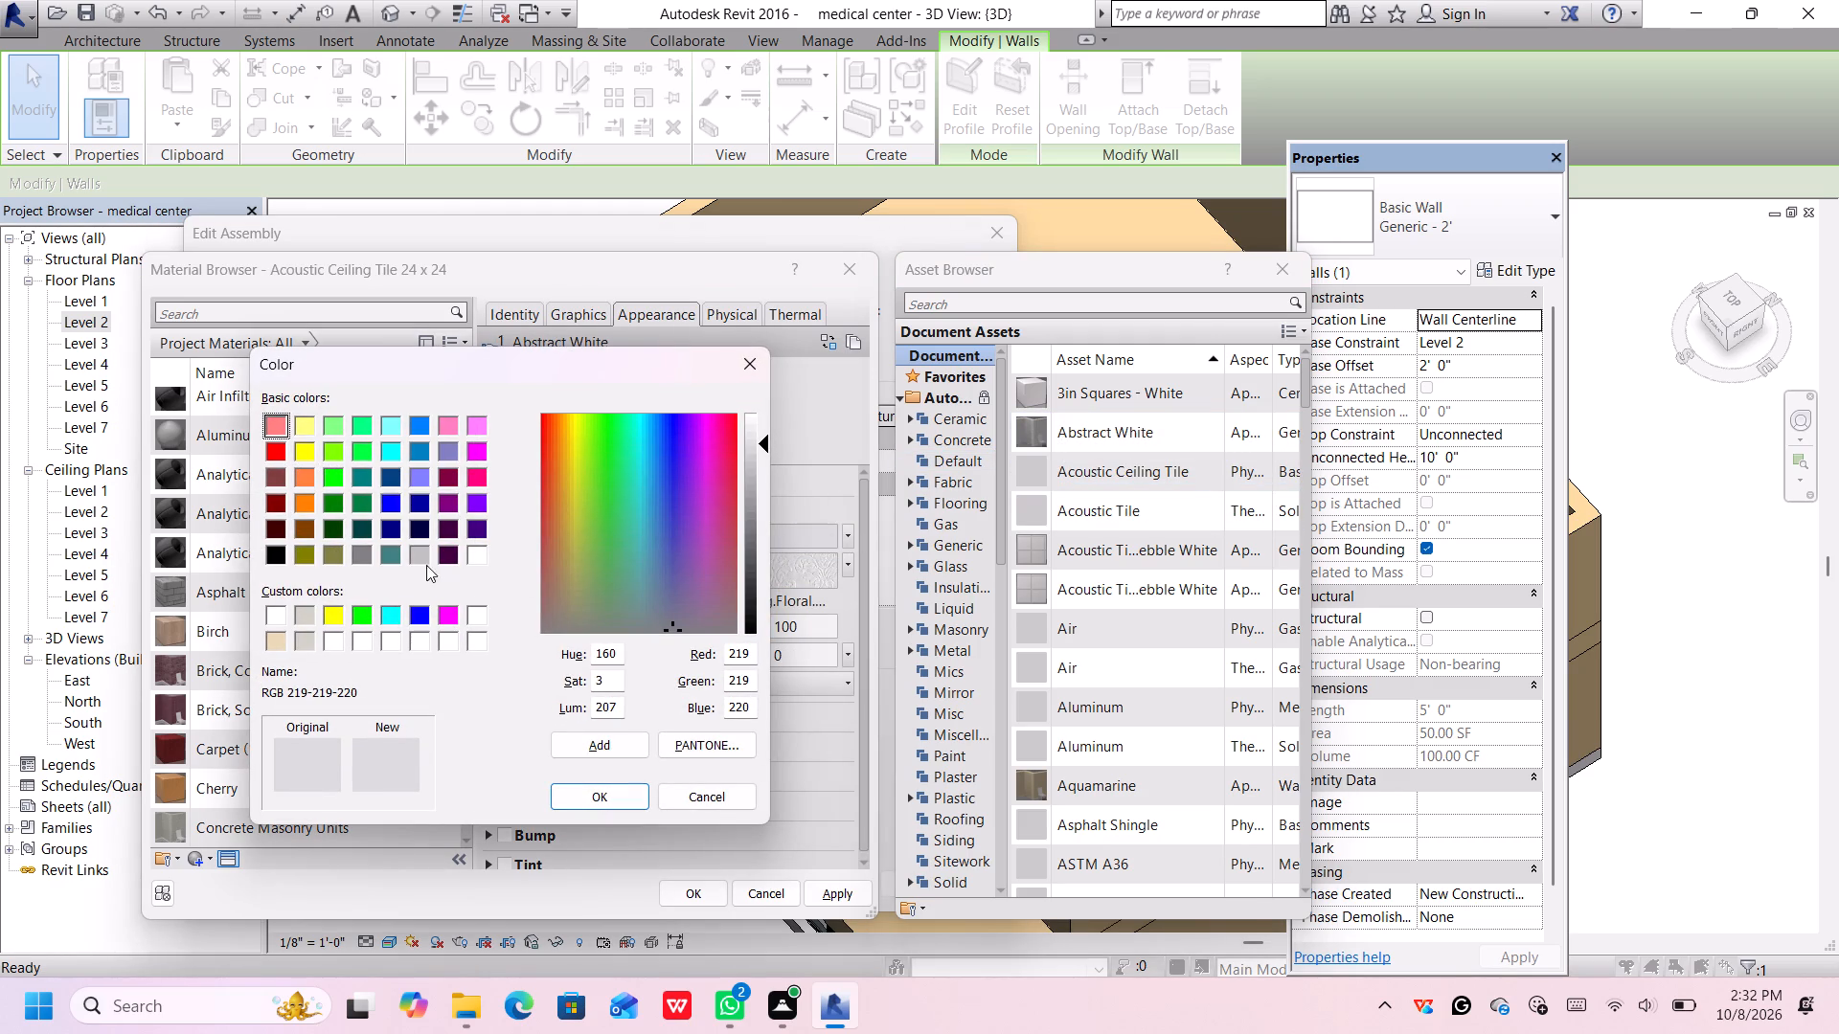
left_click(347, 526)
left_click(325, 527)
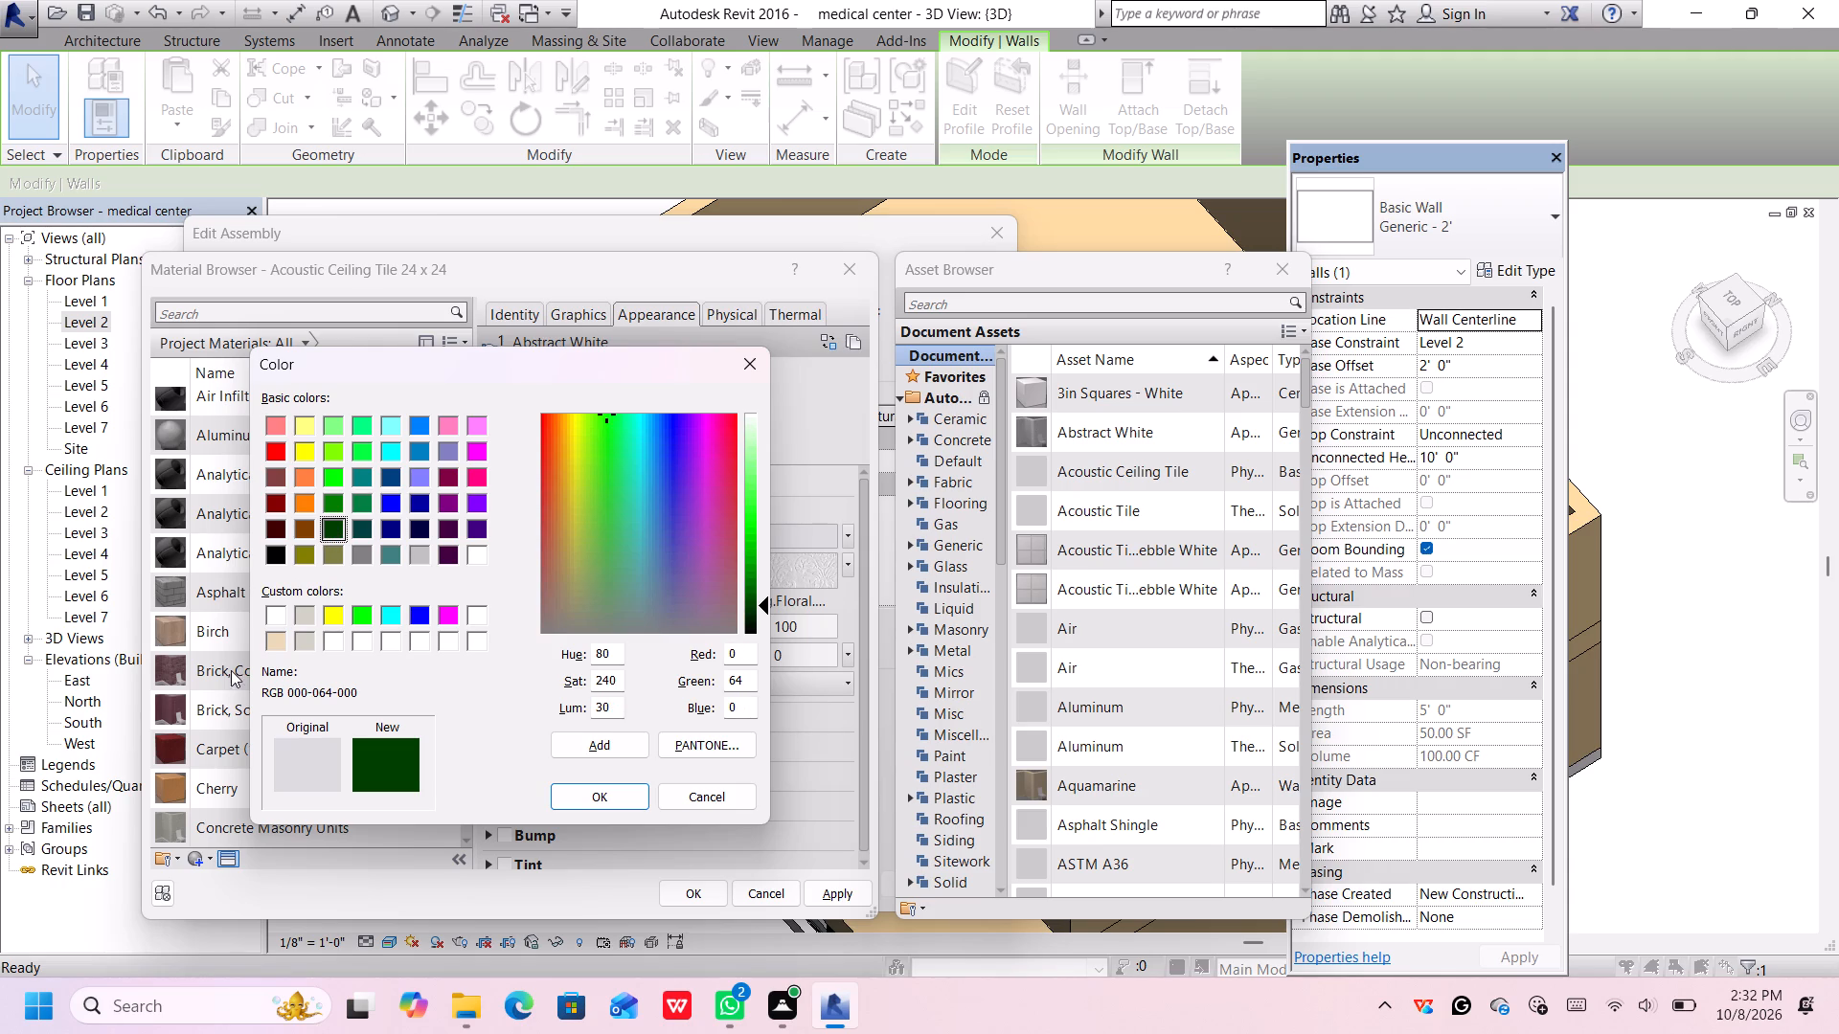
left_click(602, 788)
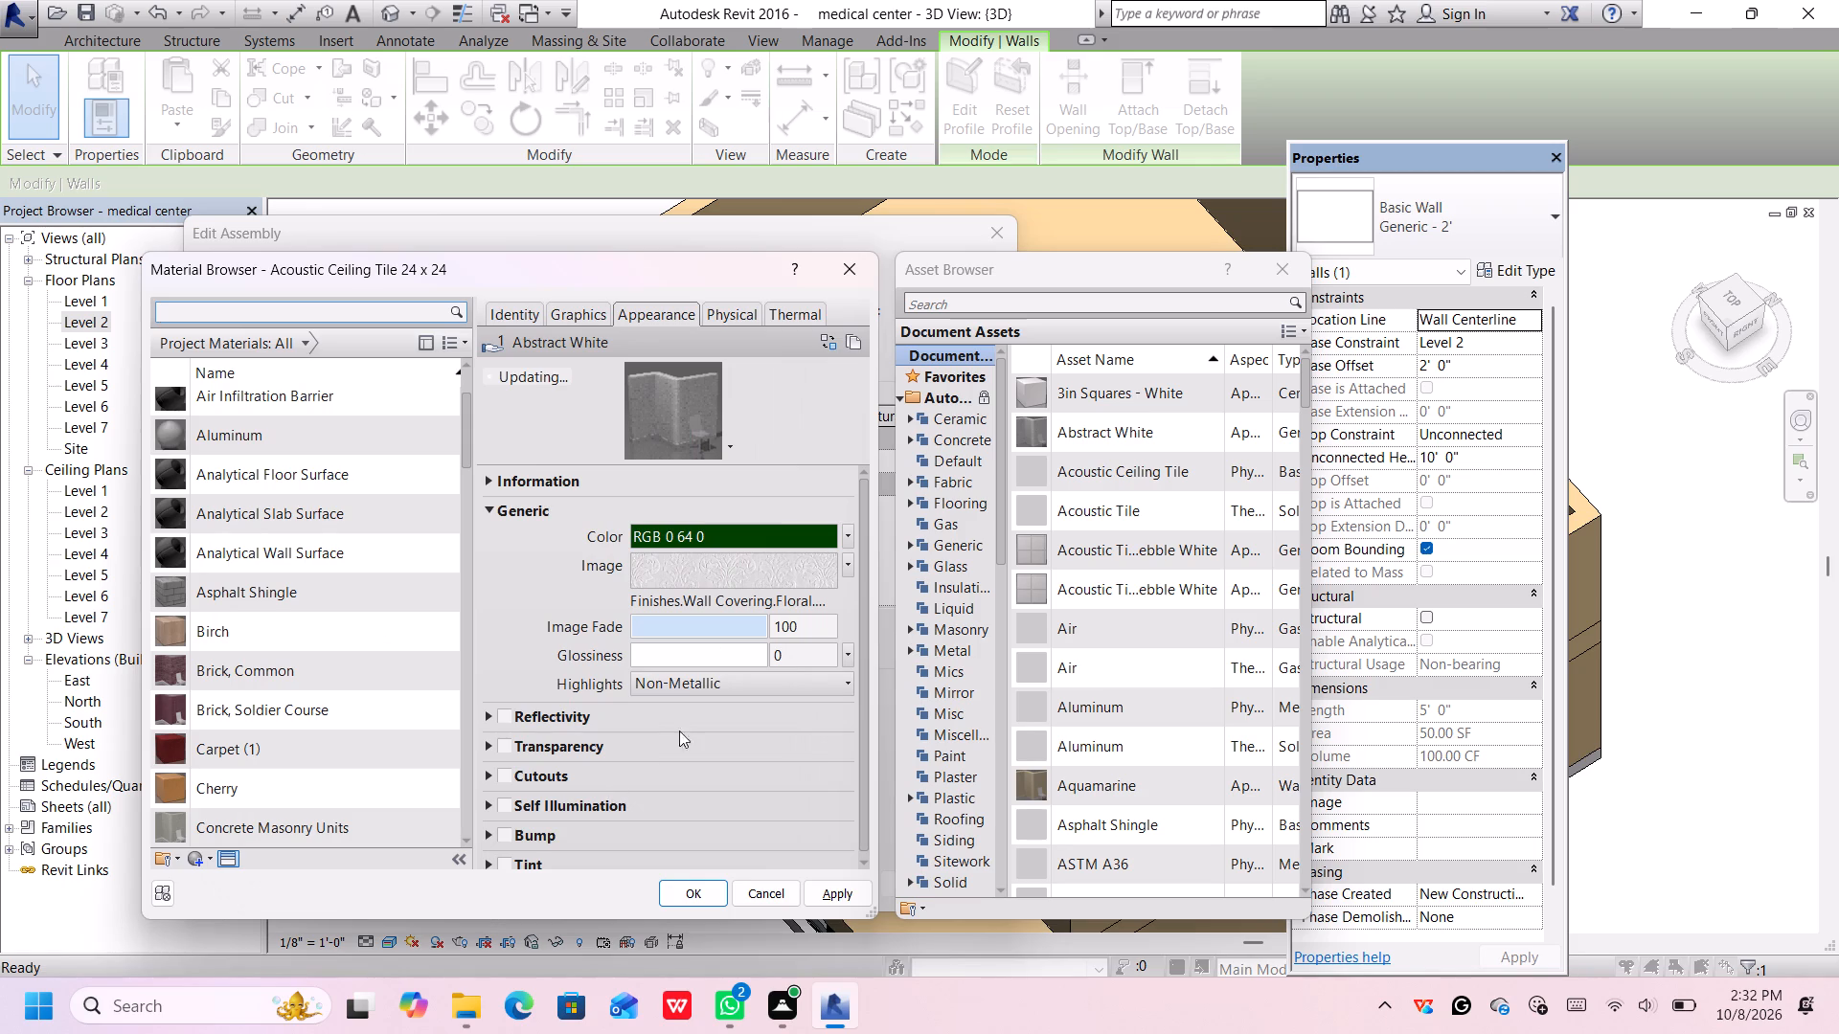
left_click(686, 889)
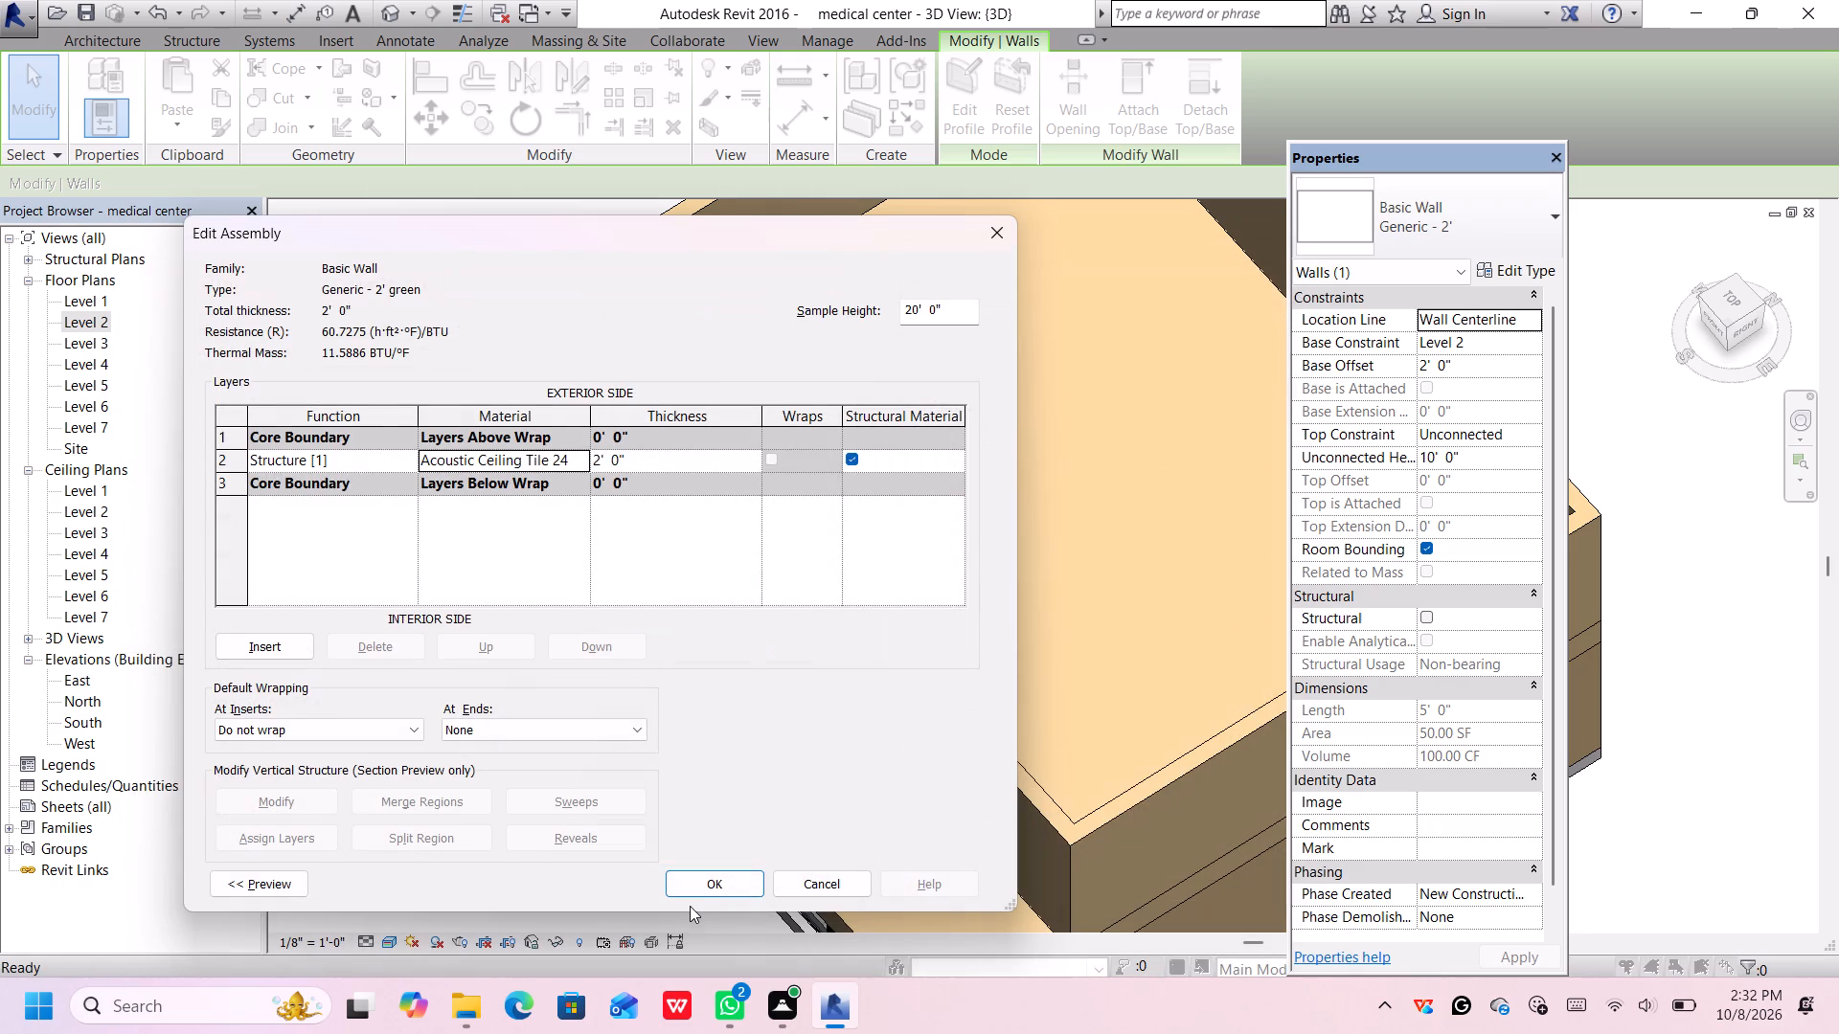
left_click(718, 873)
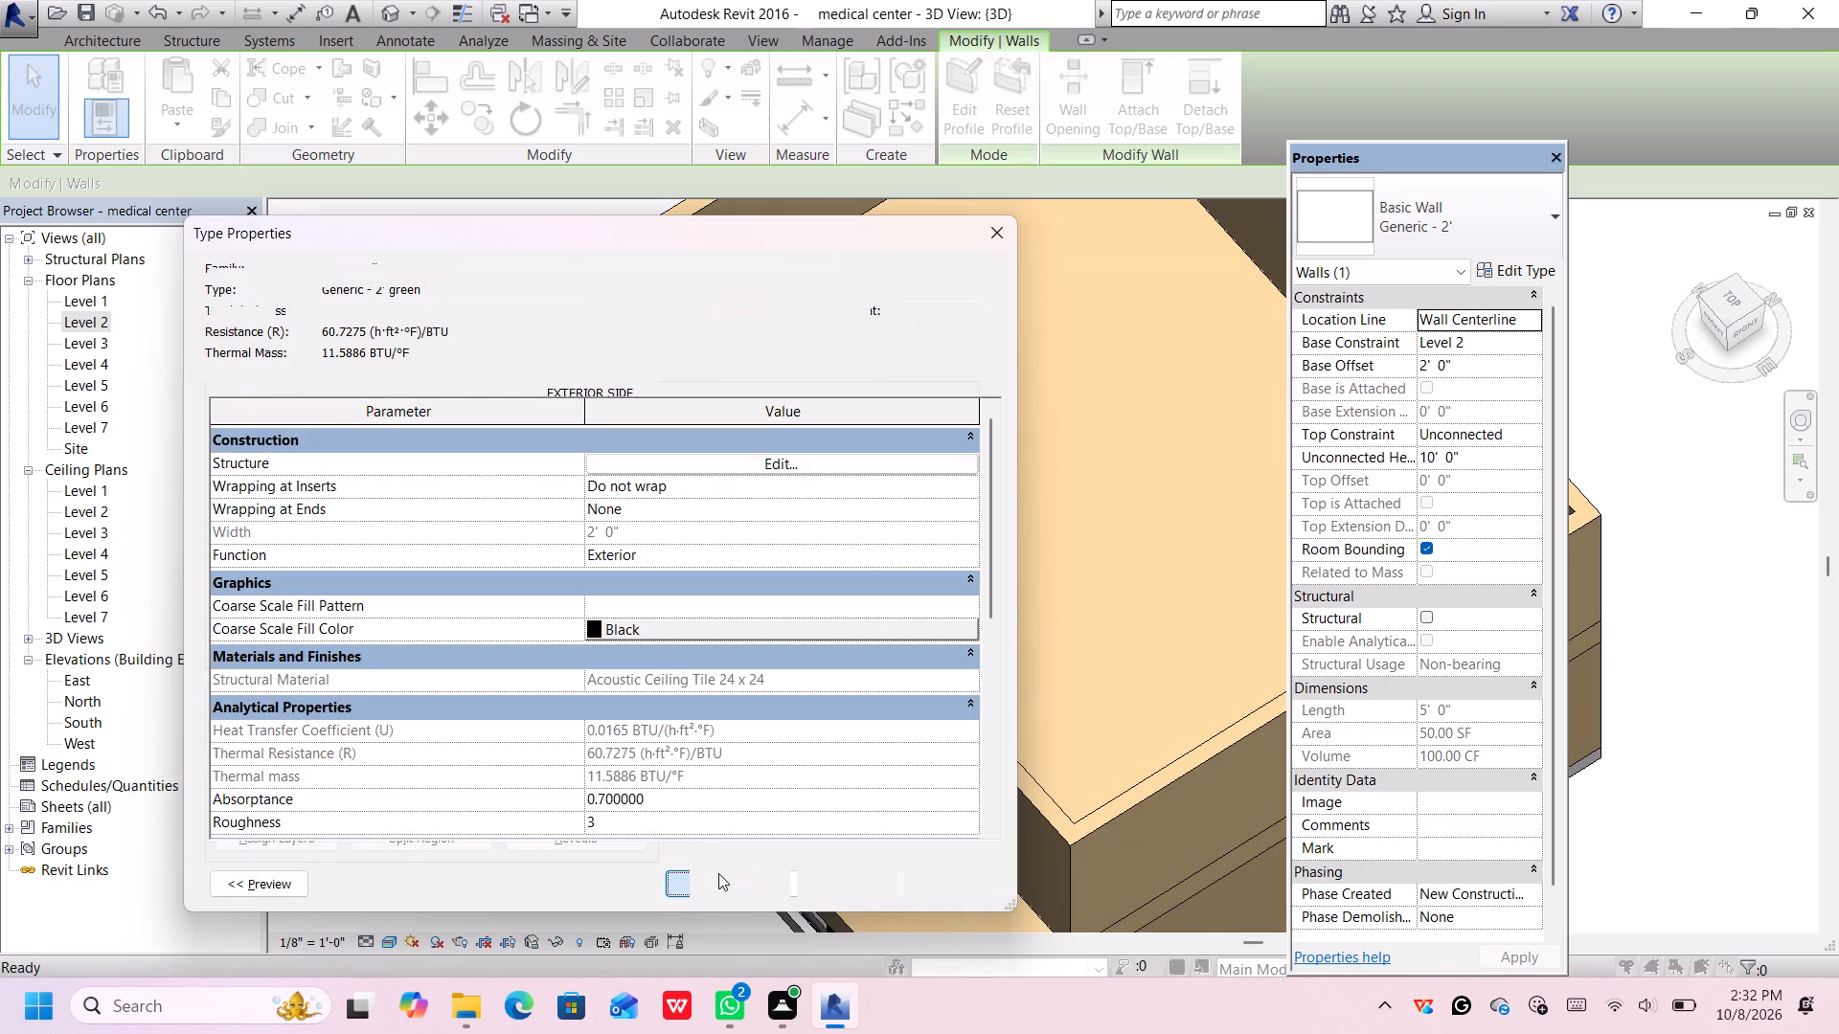
left_click(723, 879)
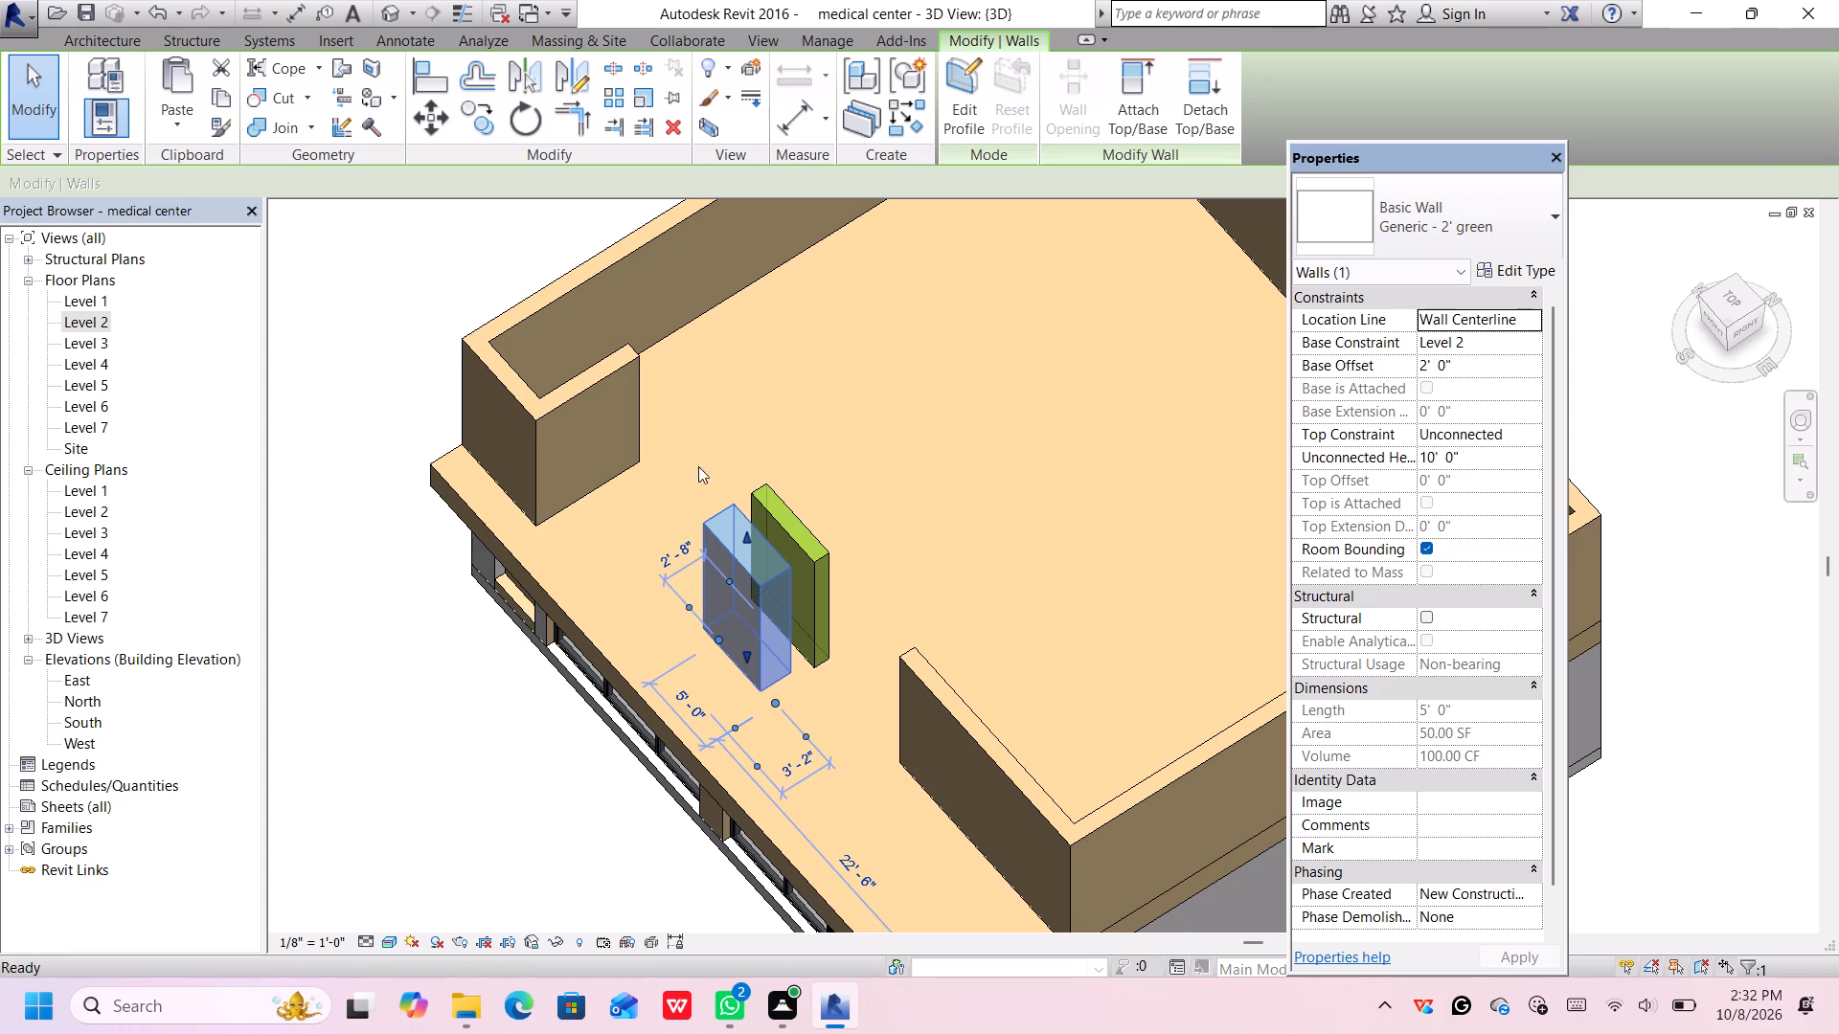
Inspect the thick wall in front of the green wall in 3D, picking its Generic - 2' green type again.
left_click(503, 748)
scroll(777, 618, "down", 1)
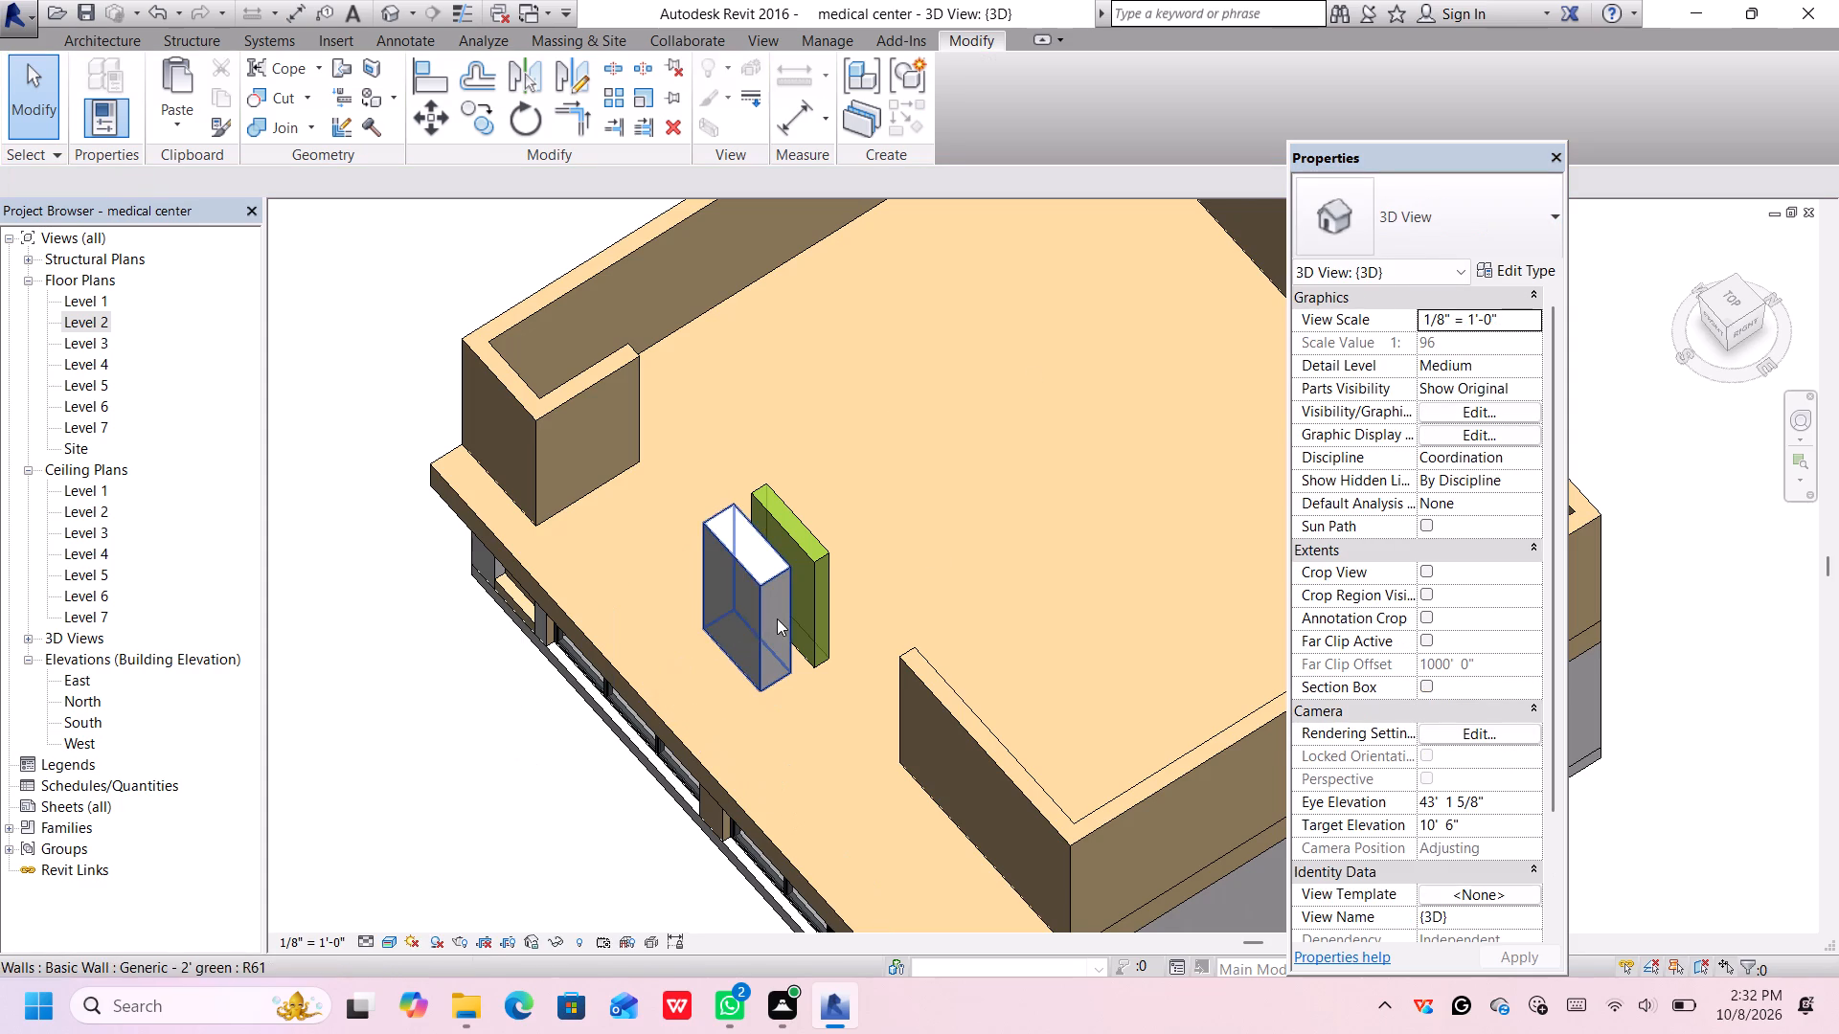
middle_click_drag(777, 618, 768, 531)
left_click(747, 483)
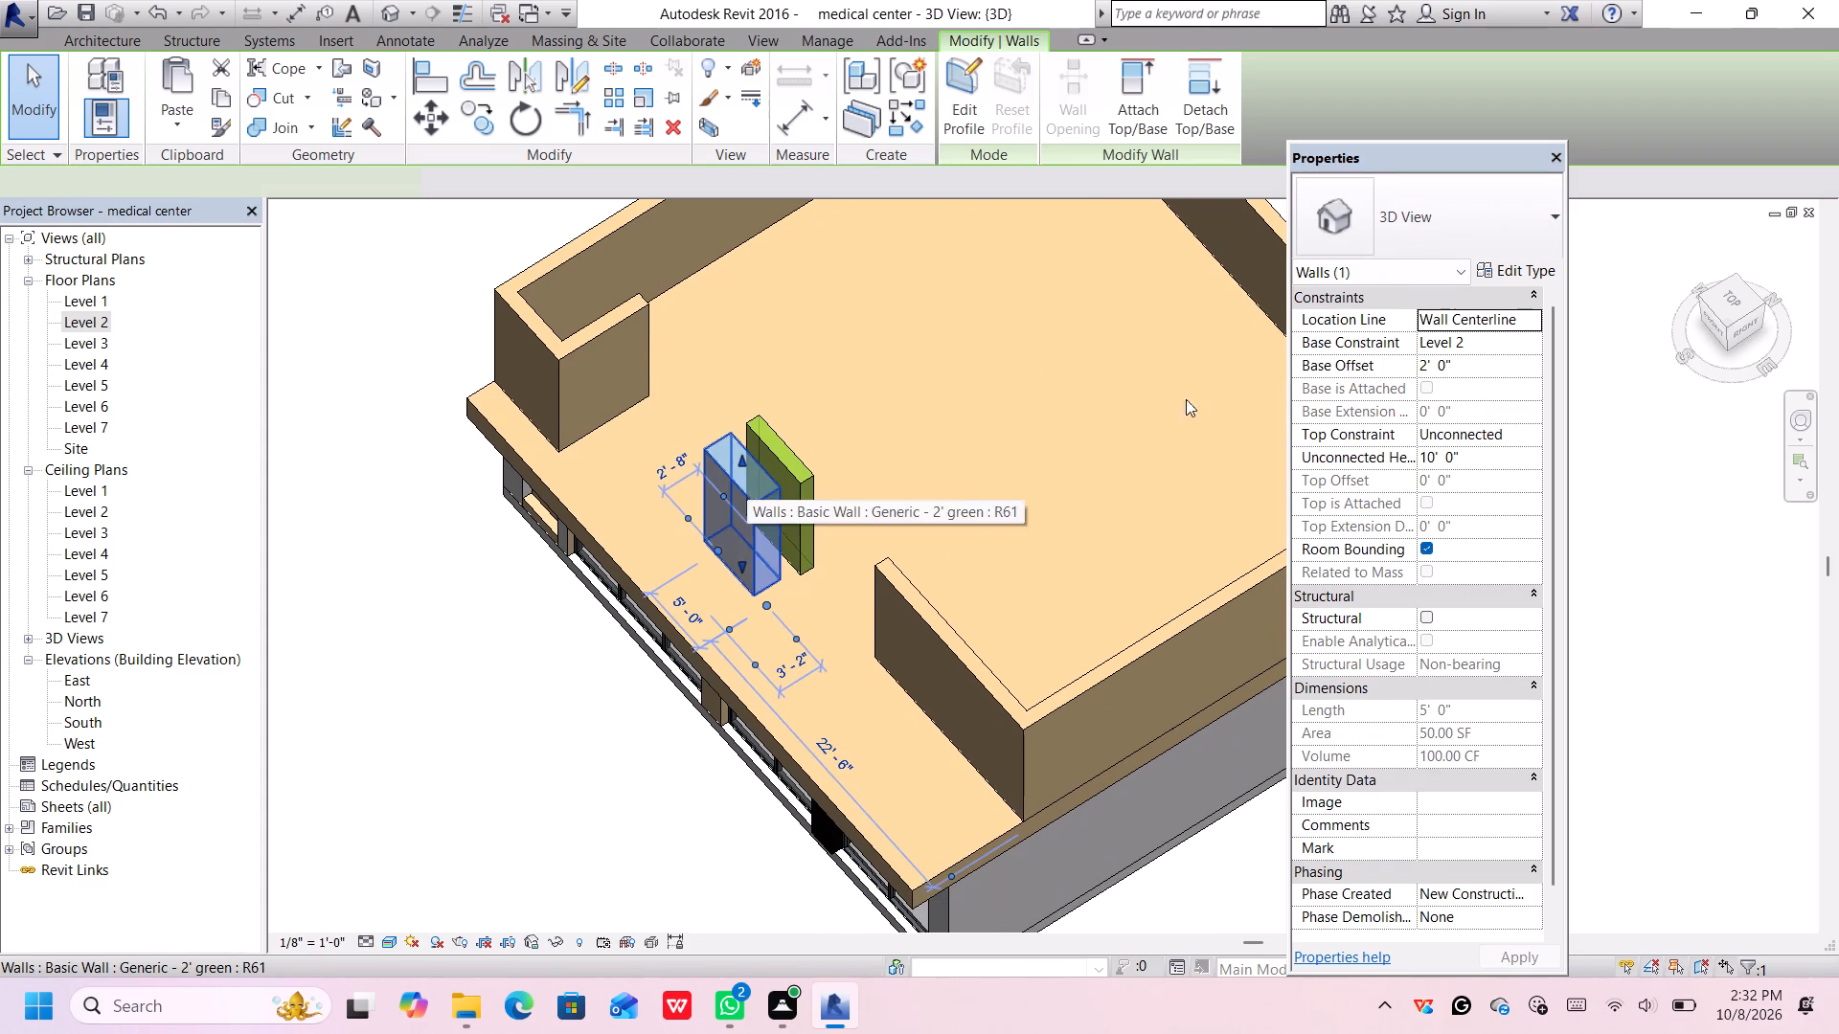
left_click(1496, 216)
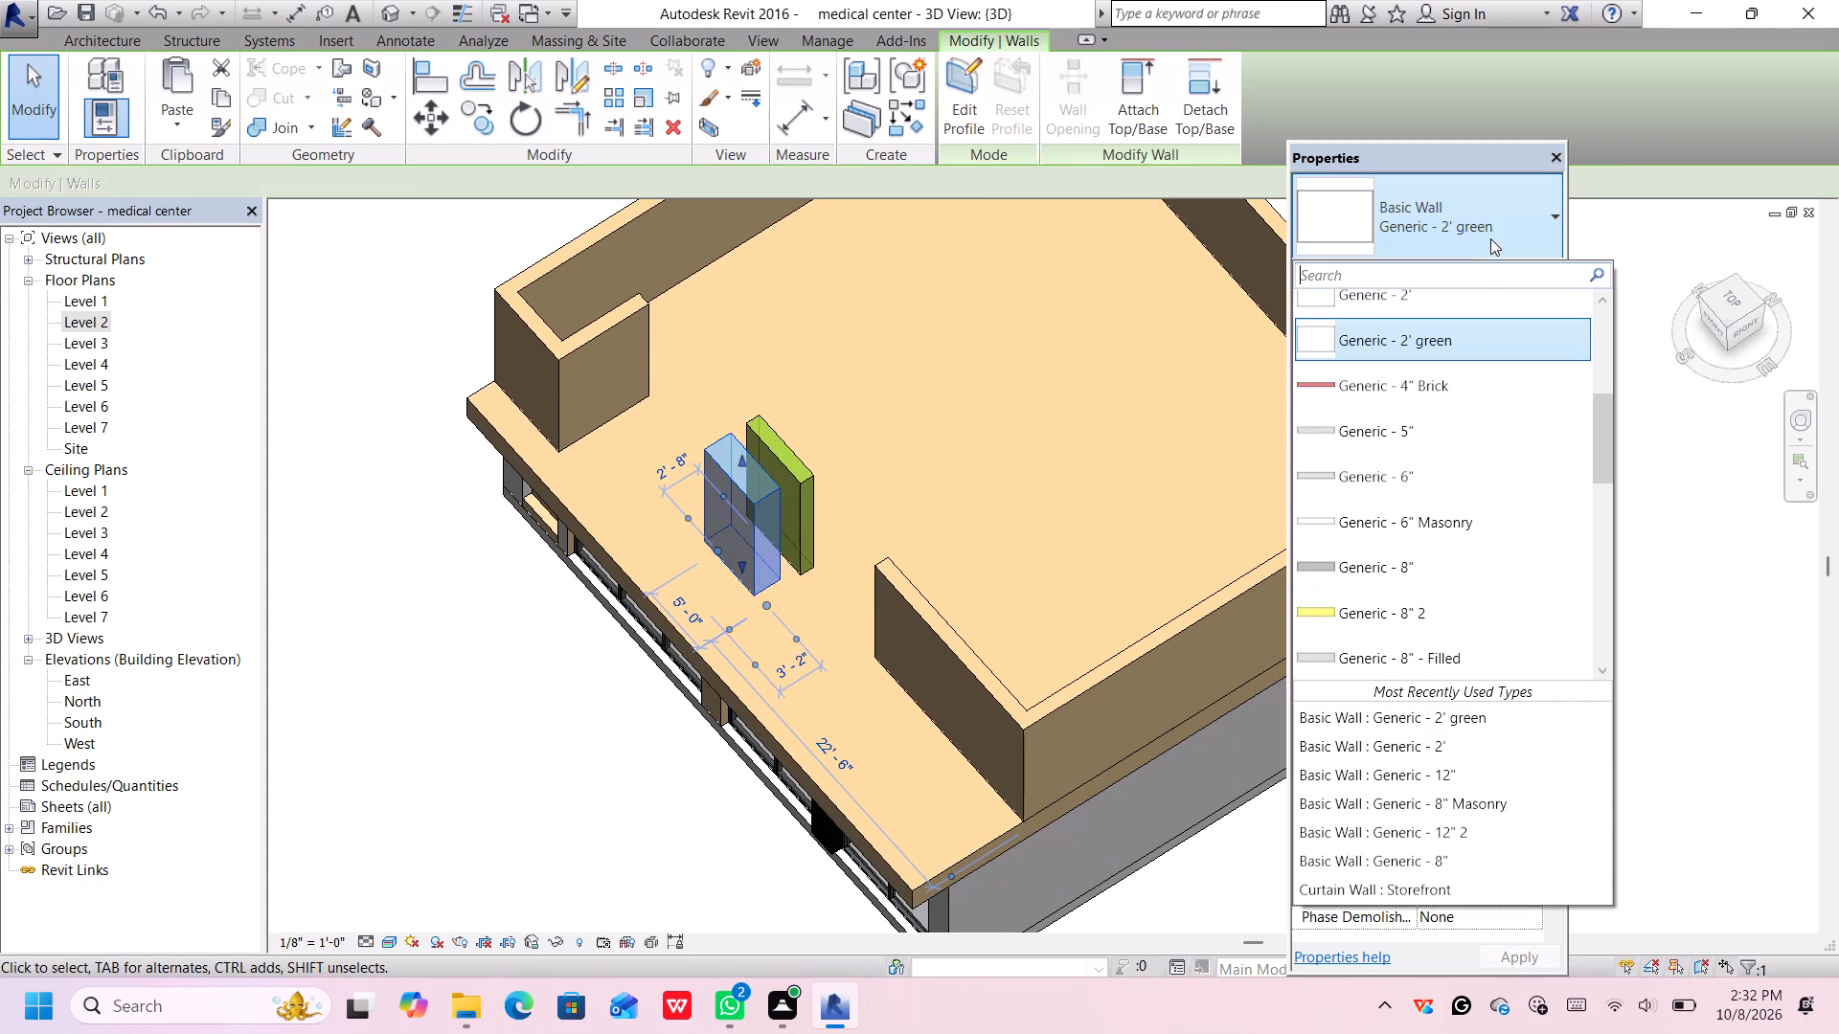
scroll(1426, 432, "up", 2)
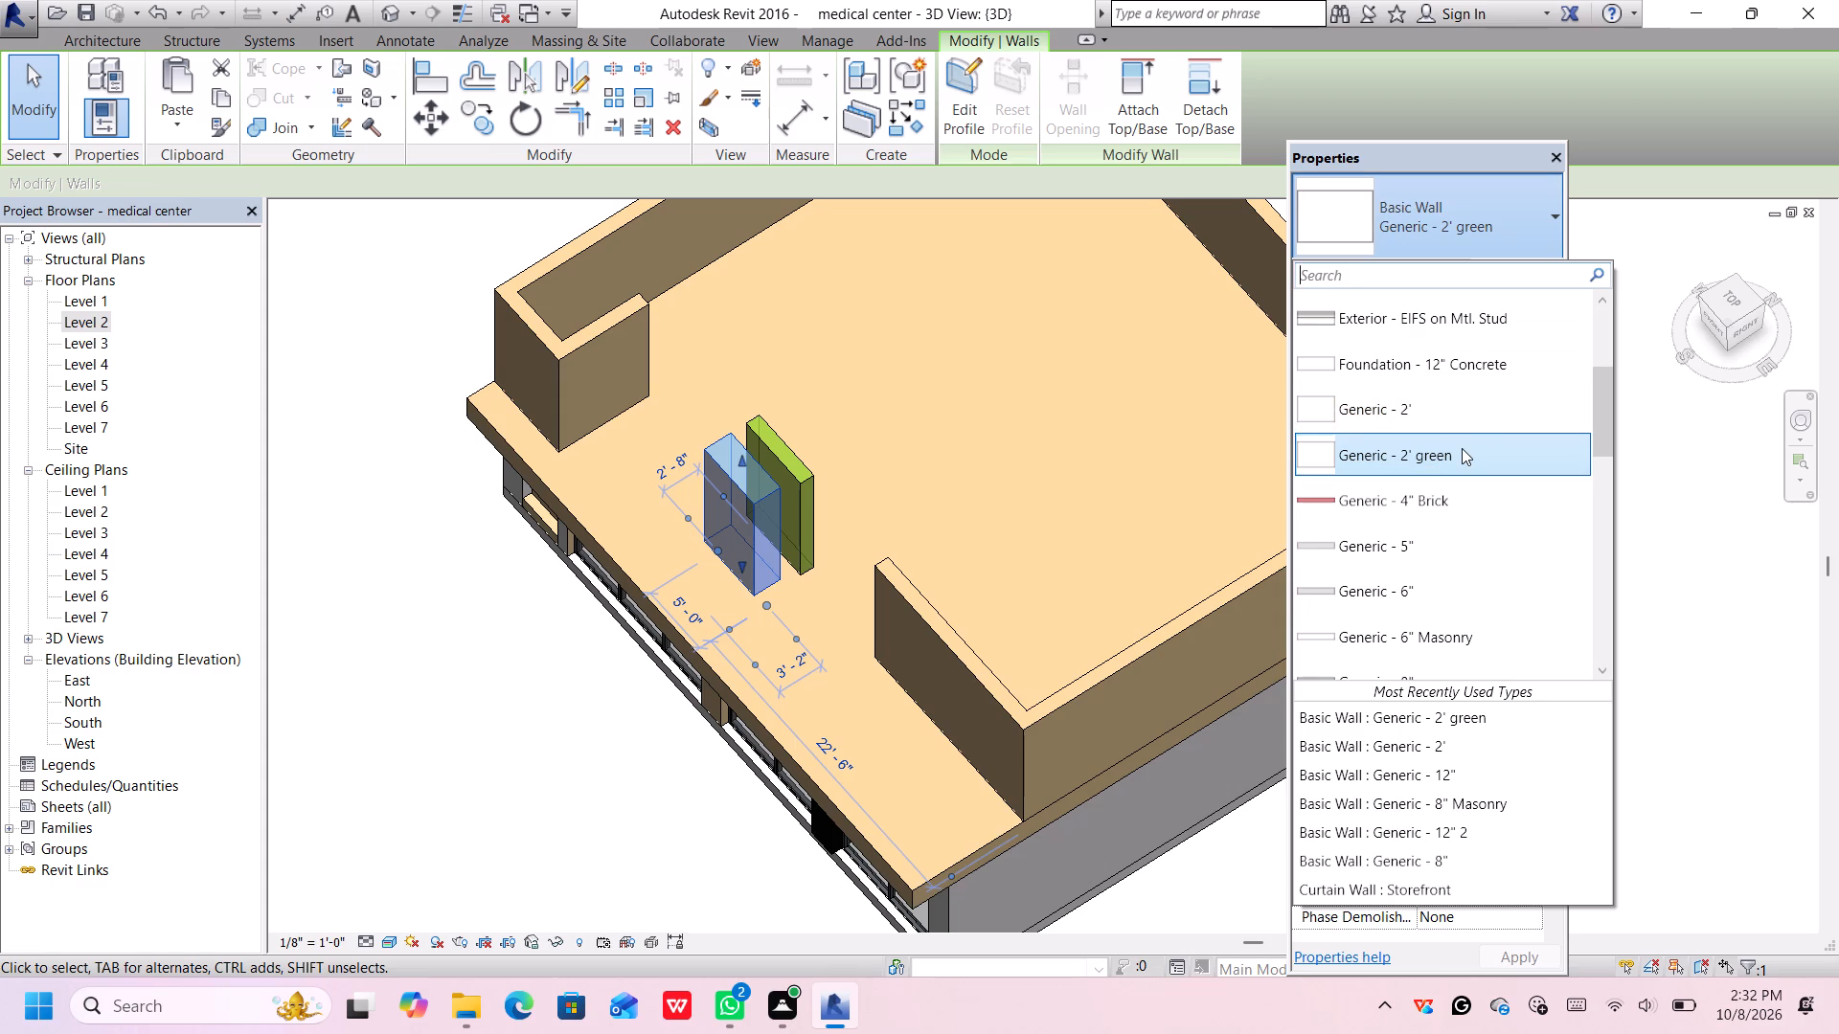
left_click(1462, 448)
scroll(798, 573, "down", 1)
middle_click_drag(846, 552, 856, 513)
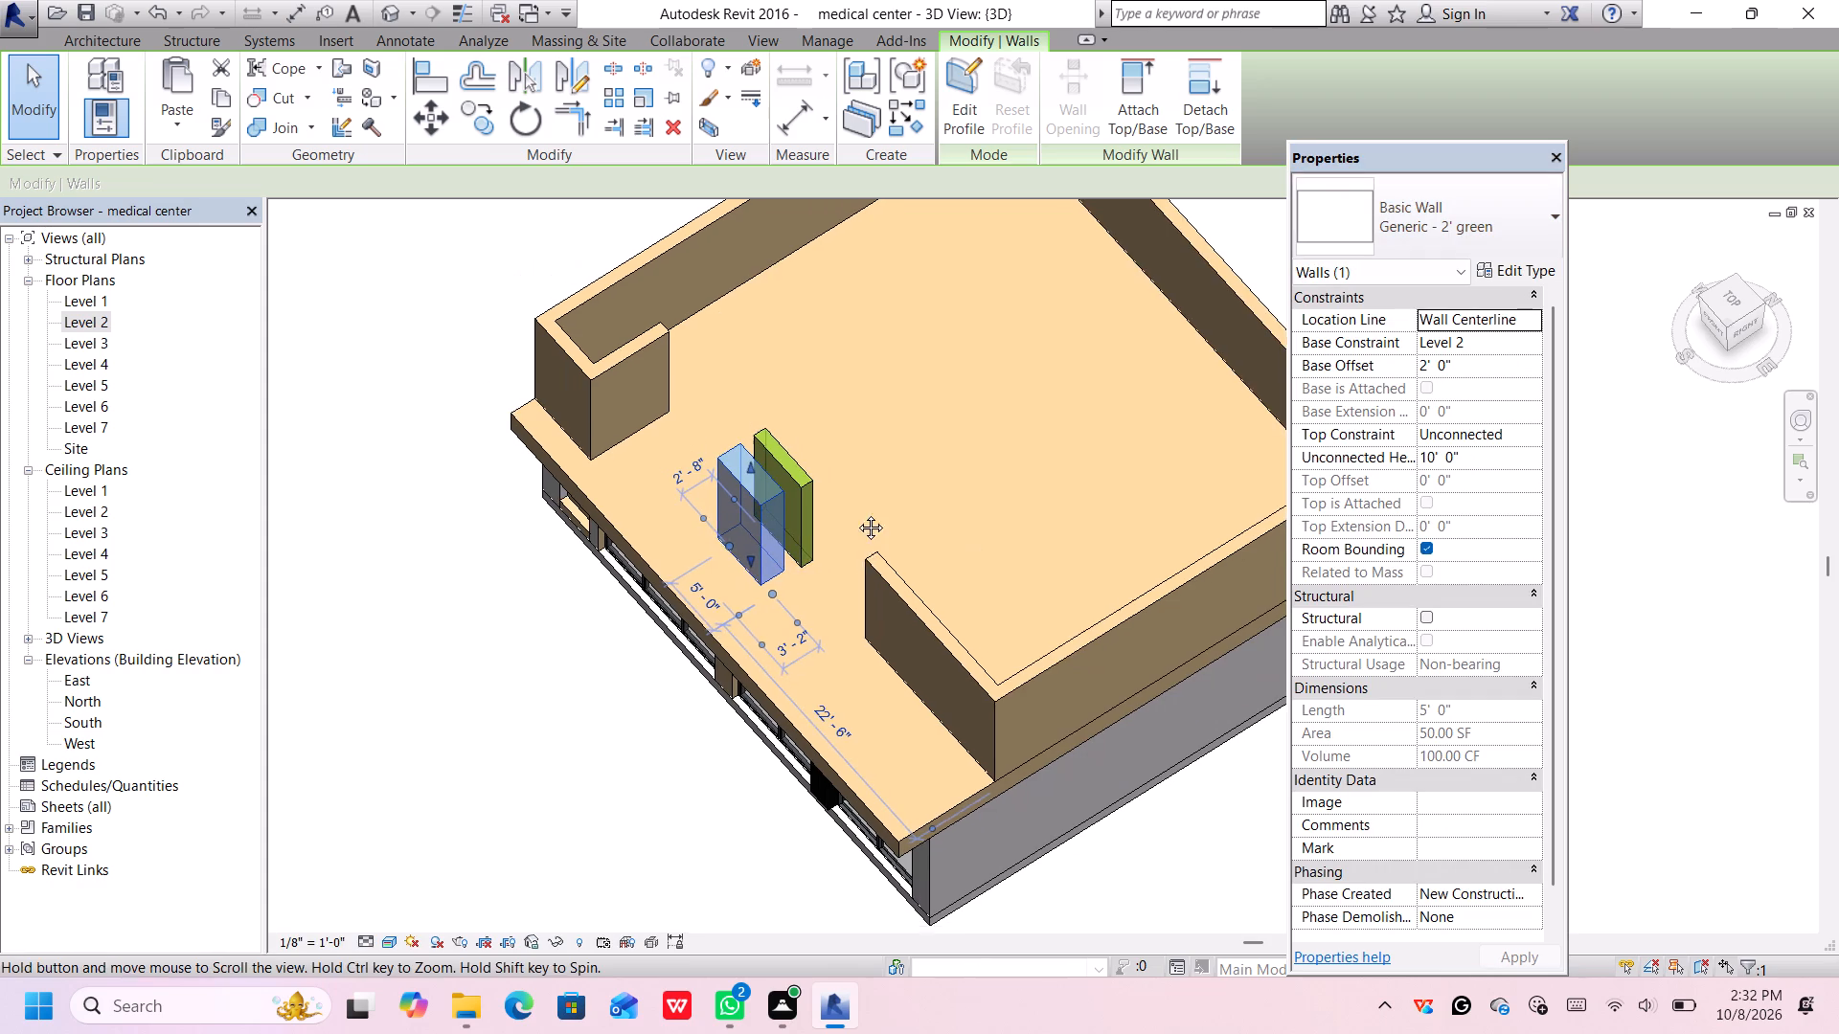
middle_click_drag(856, 513, 900, 437)
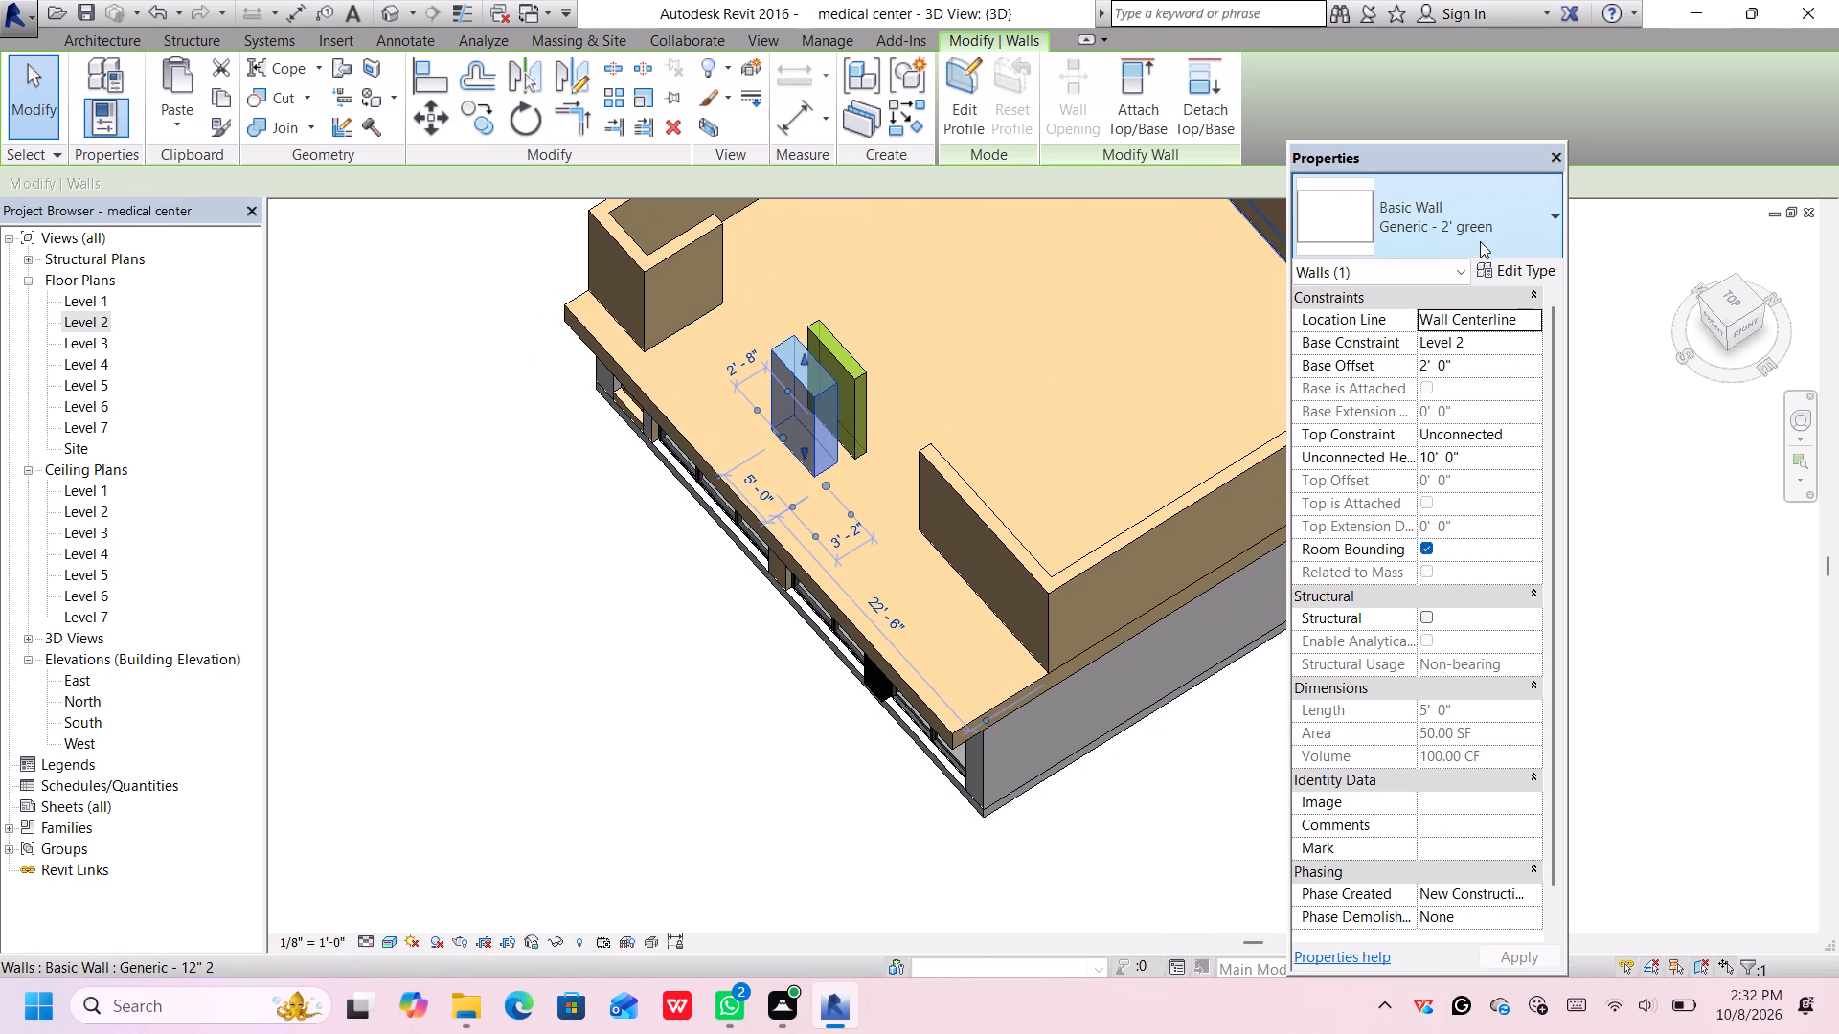
left_click(1481, 237)
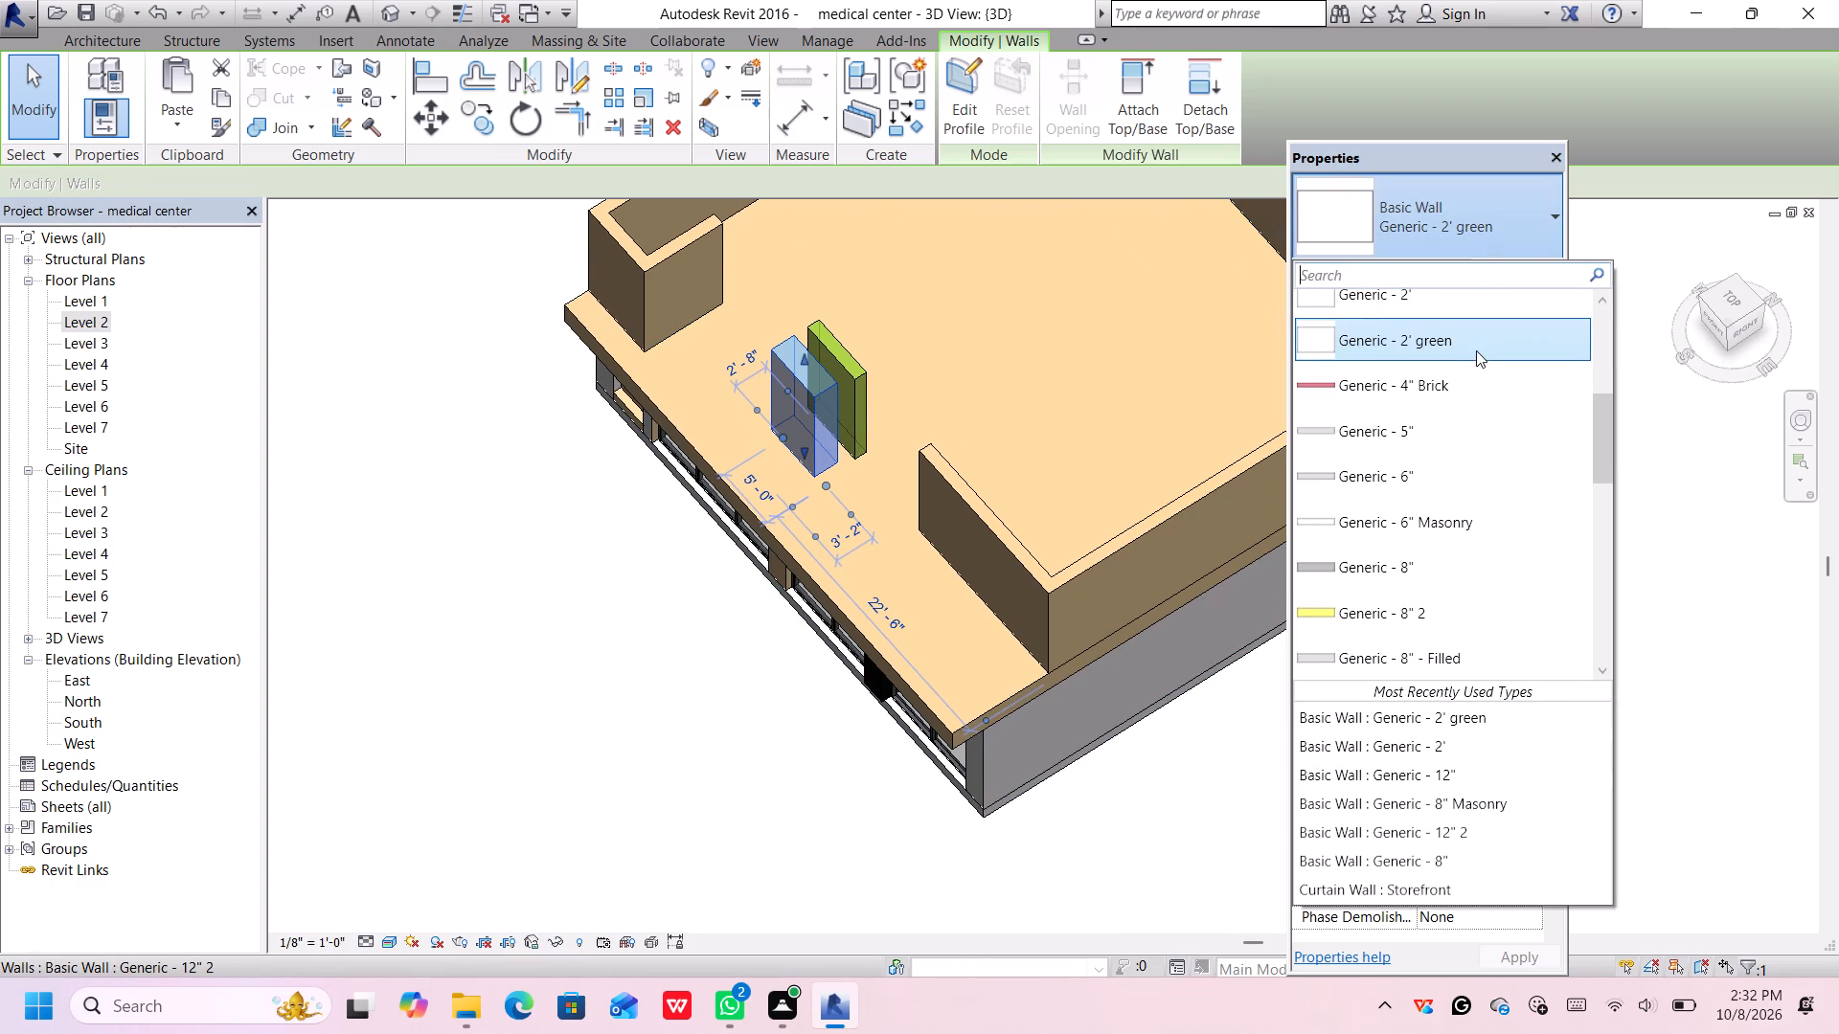
left_click(1468, 348)
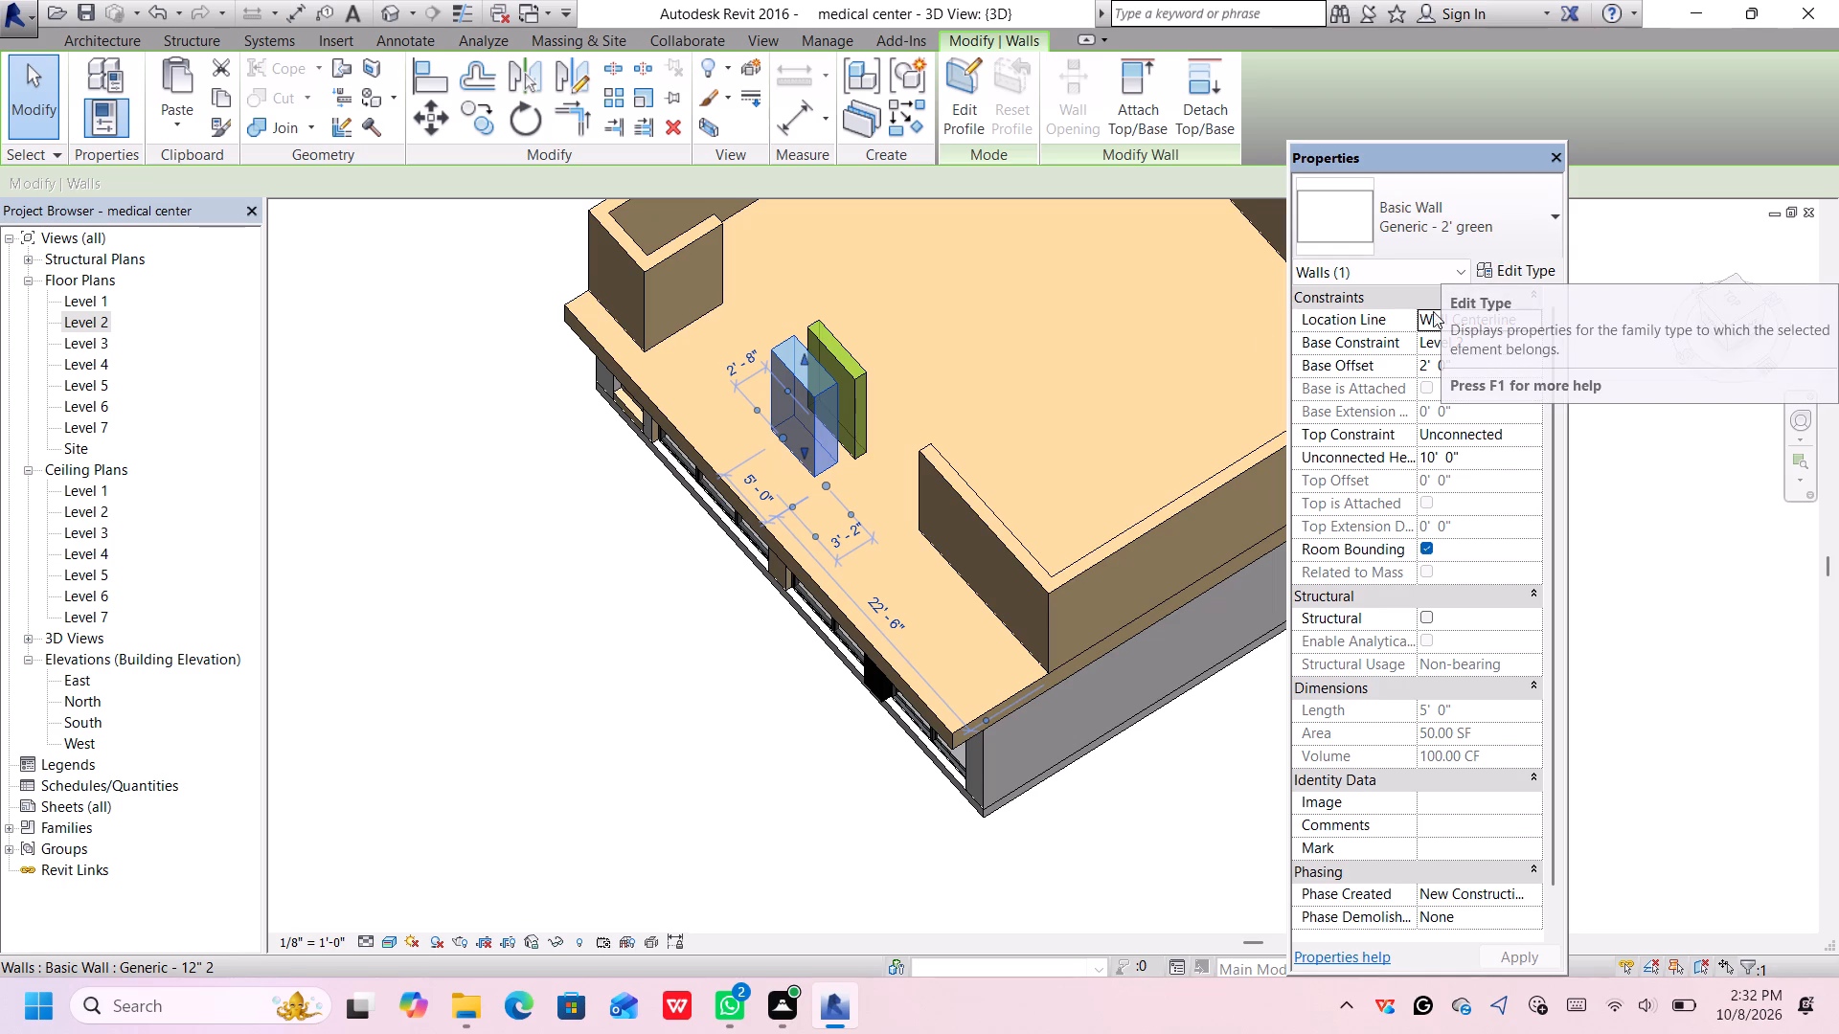
scroll(805, 399, "up", 7)
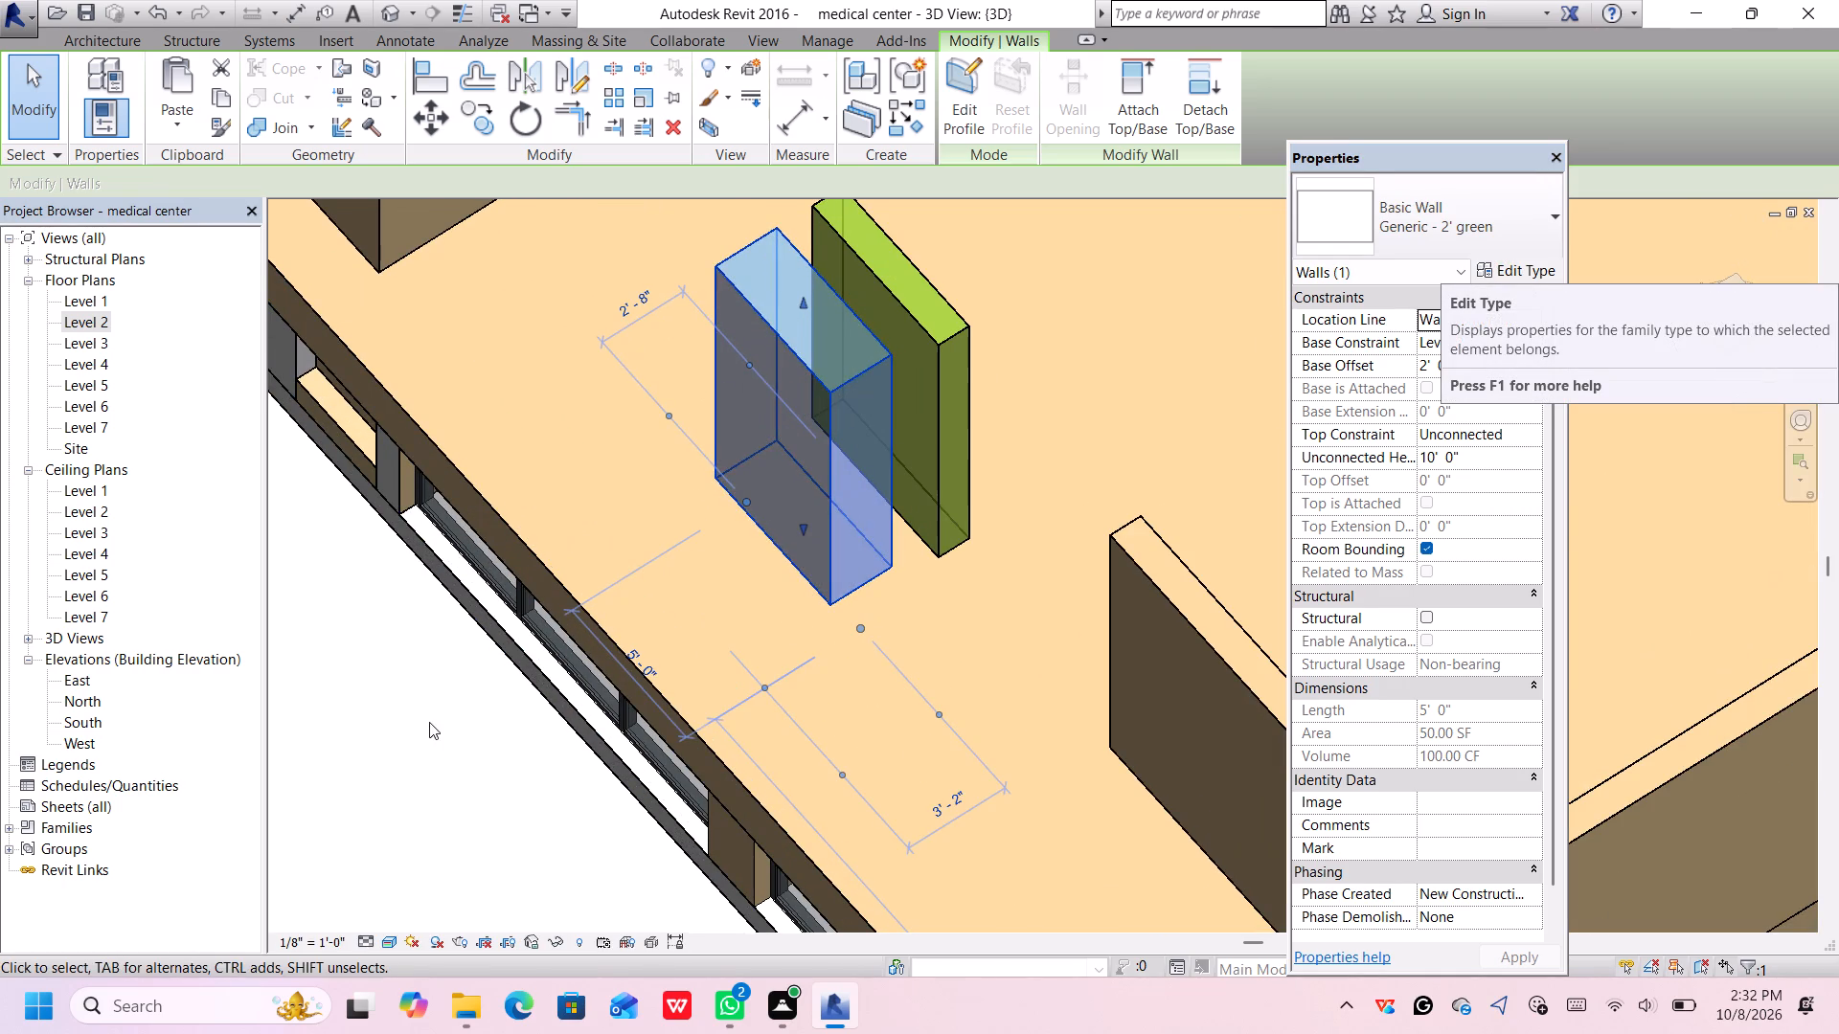
Deselect the thick wall and examine its surface finish up close in the 3D view beside the green wall.
left_click(429, 722)
scroll(889, 359, "up", 11)
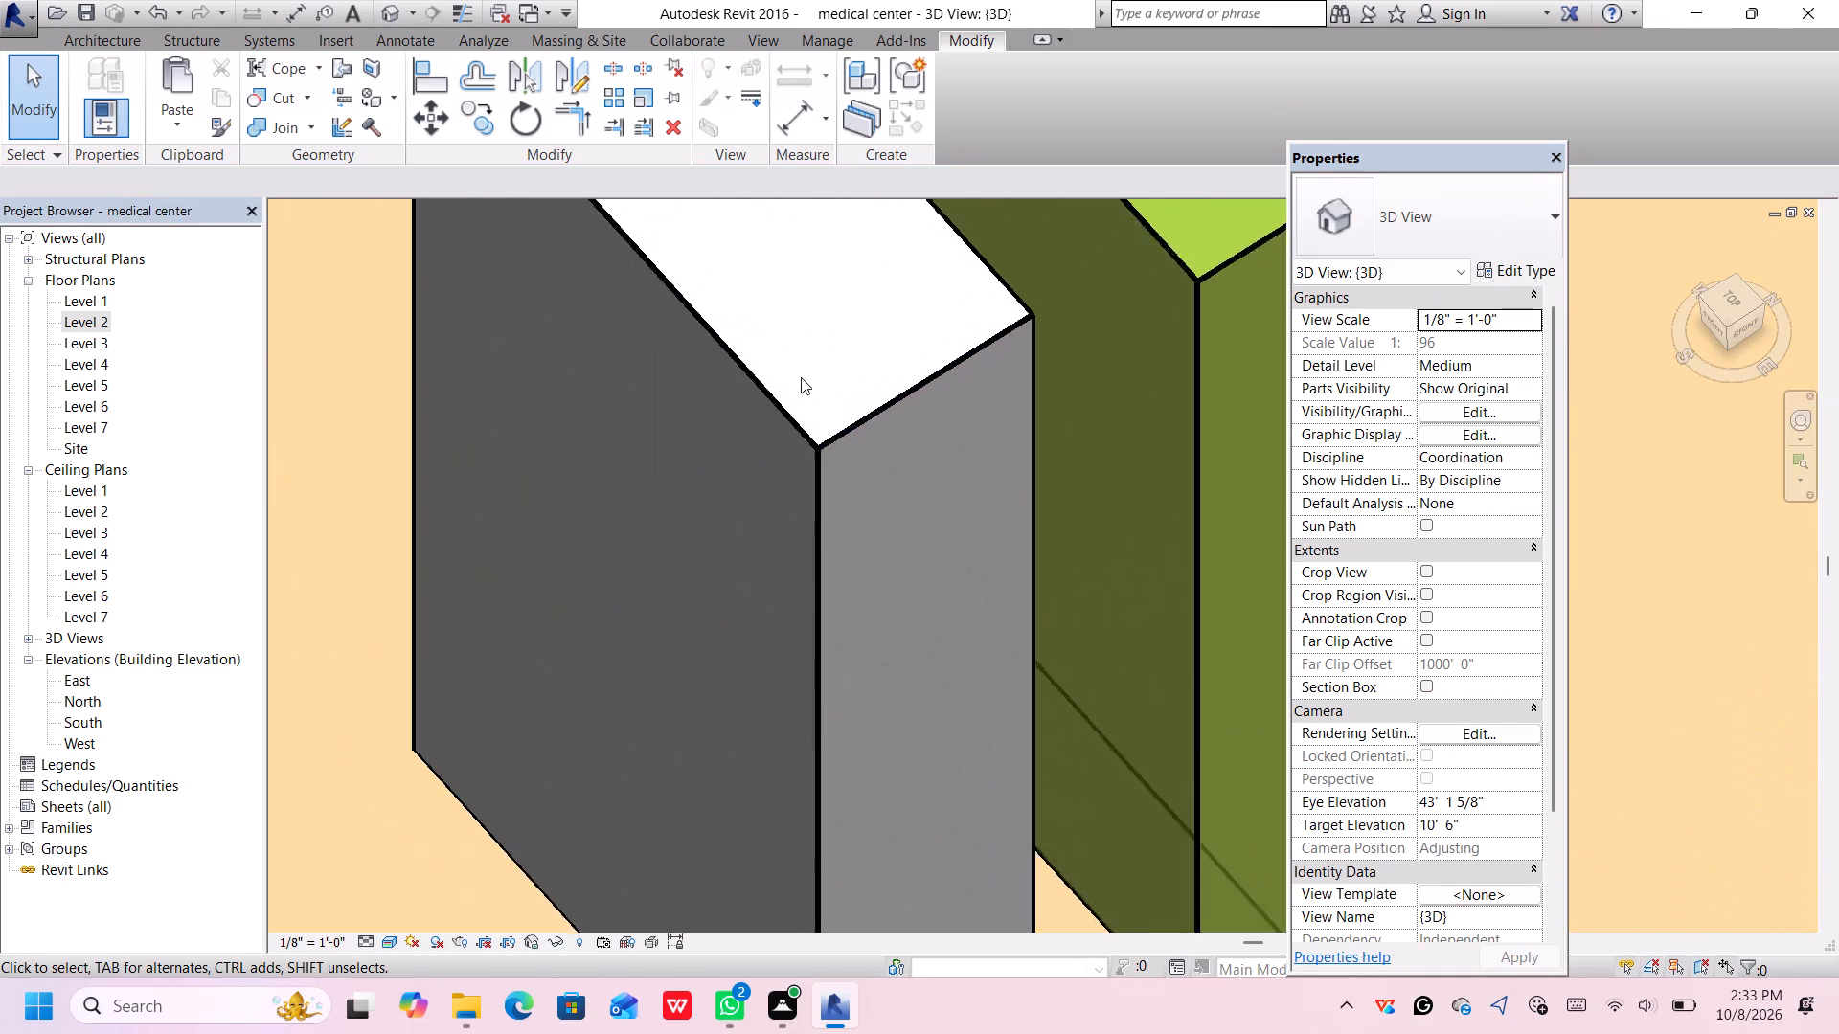
scroll(801, 377, "up", 10)
scroll(818, 366, "down", 1)
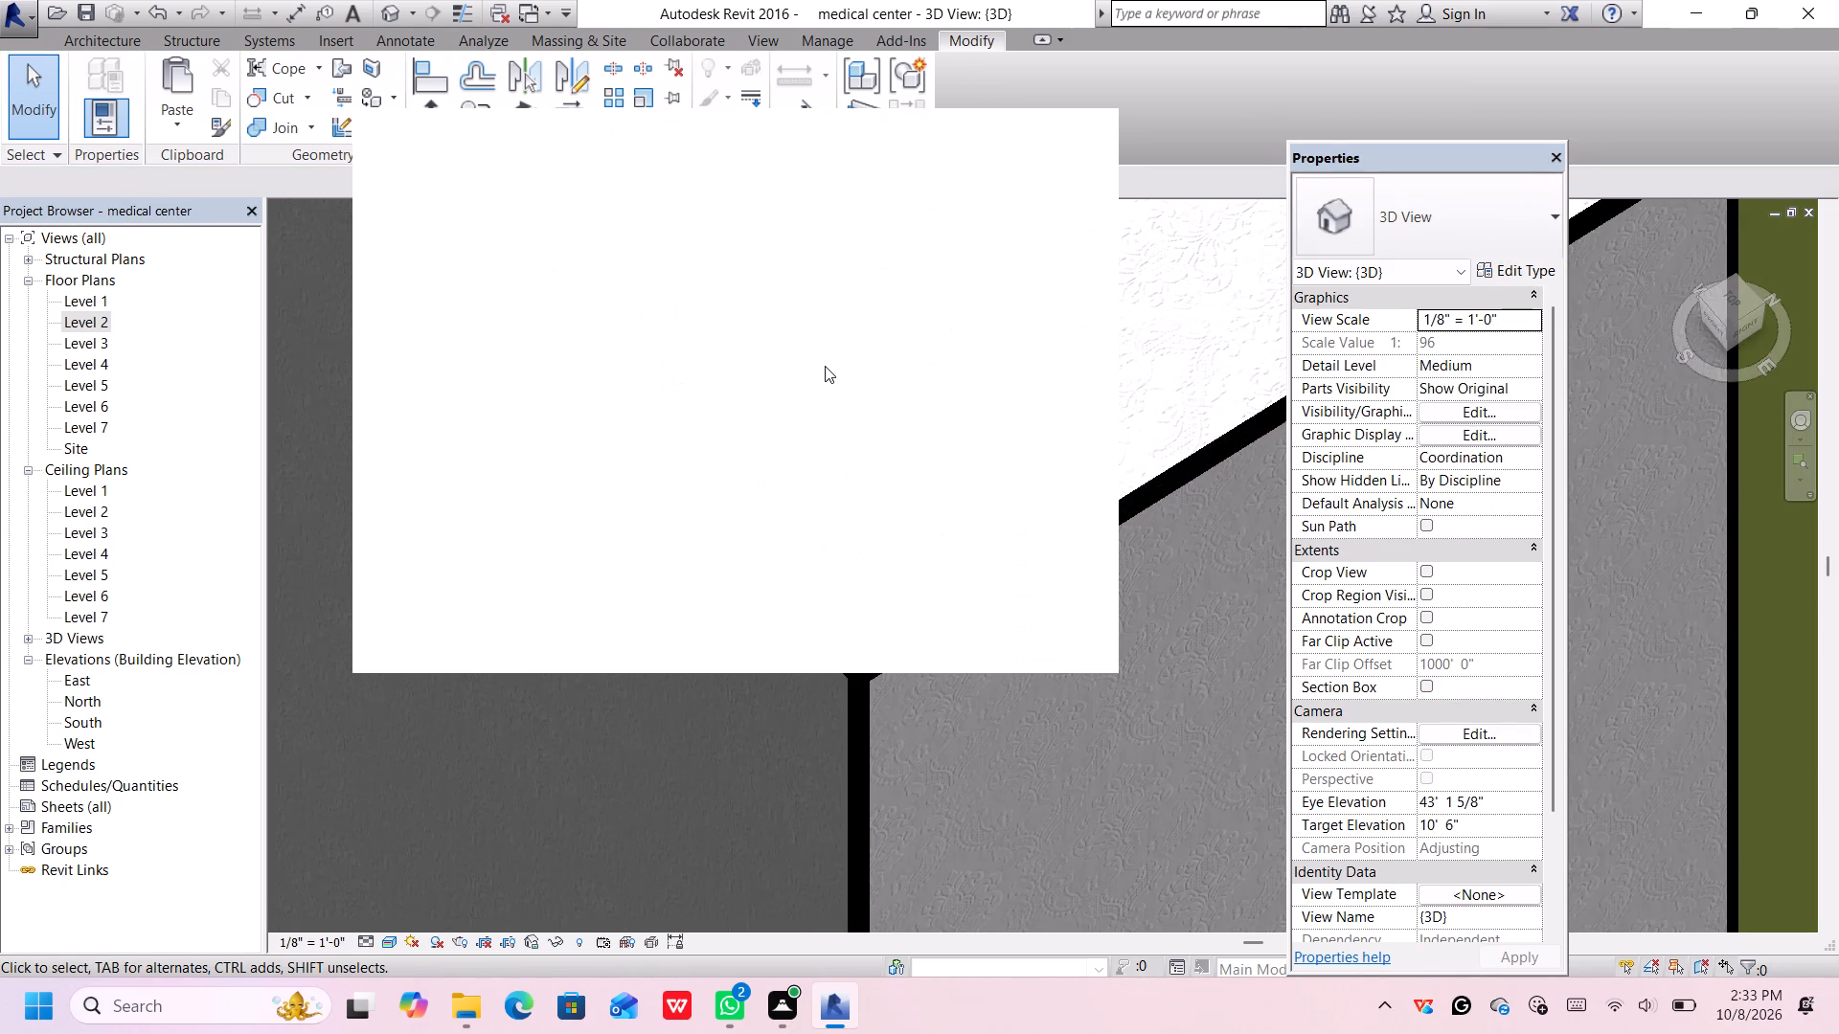
scroll(825, 366, "down", 4)
left_click(1076, 143)
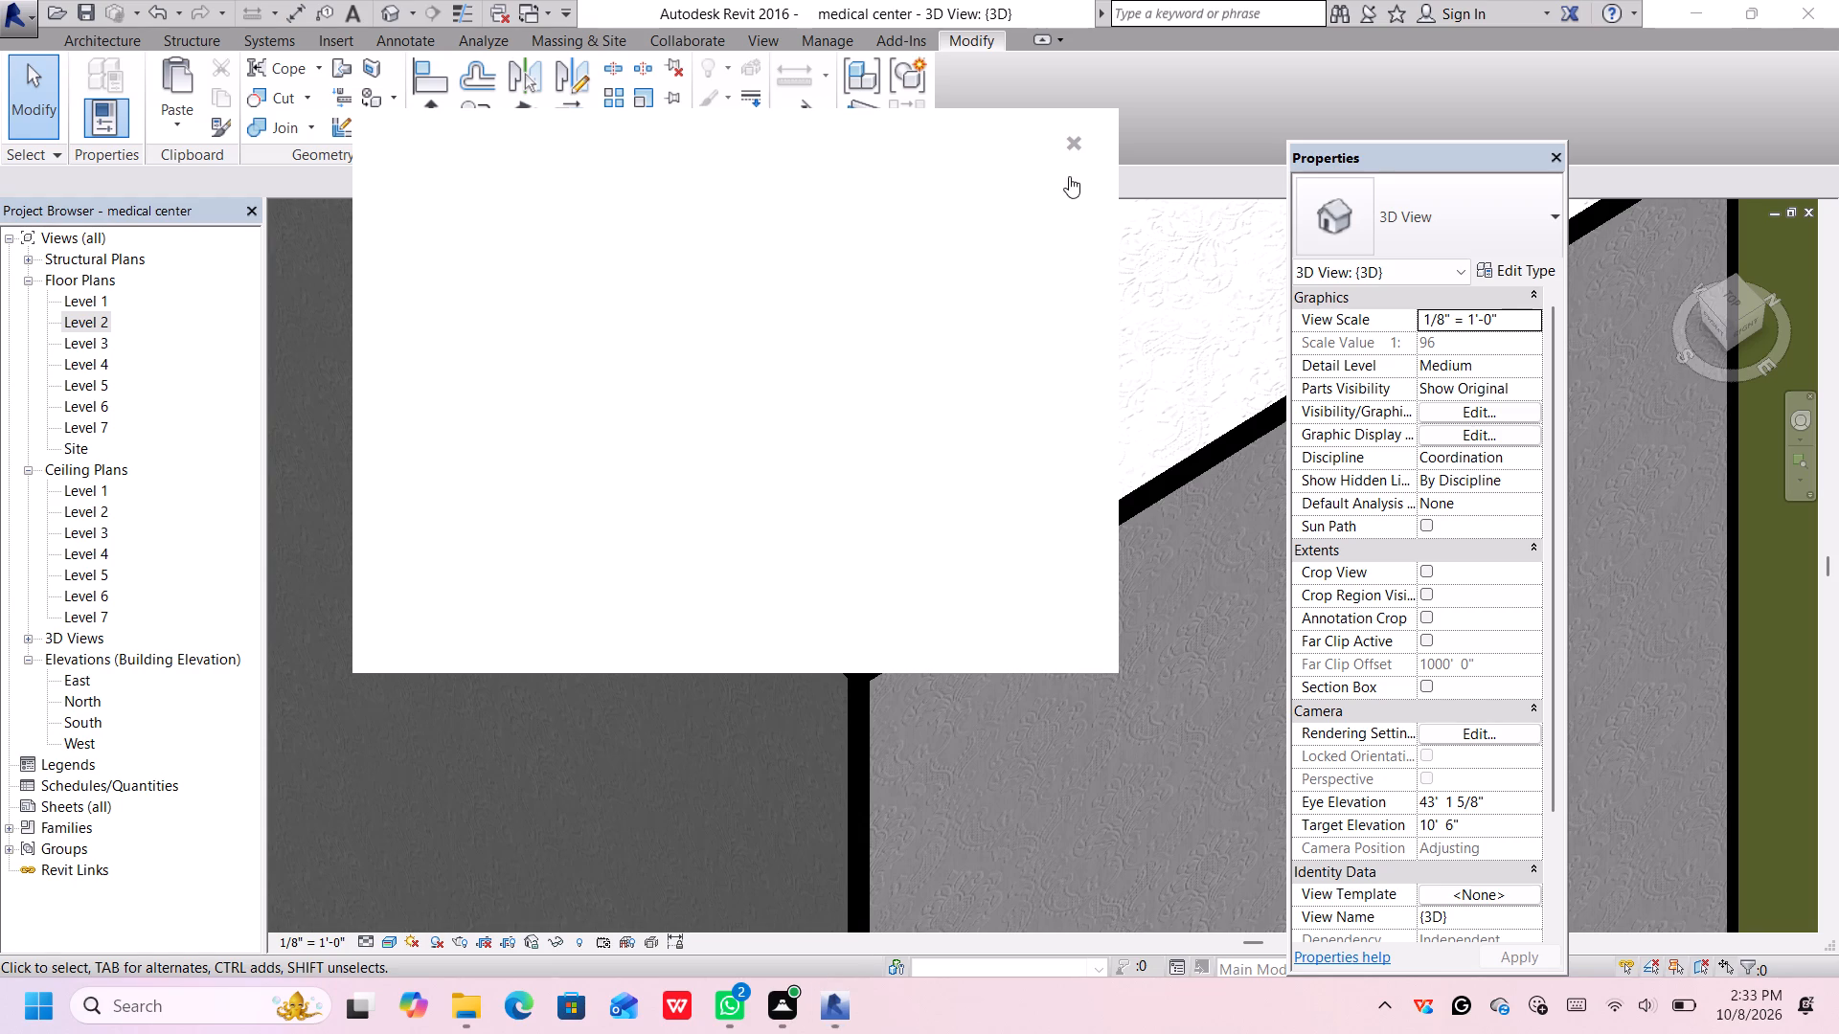
scroll(1043, 706, "up", 2)
scroll(1048, 696, "down", 3)
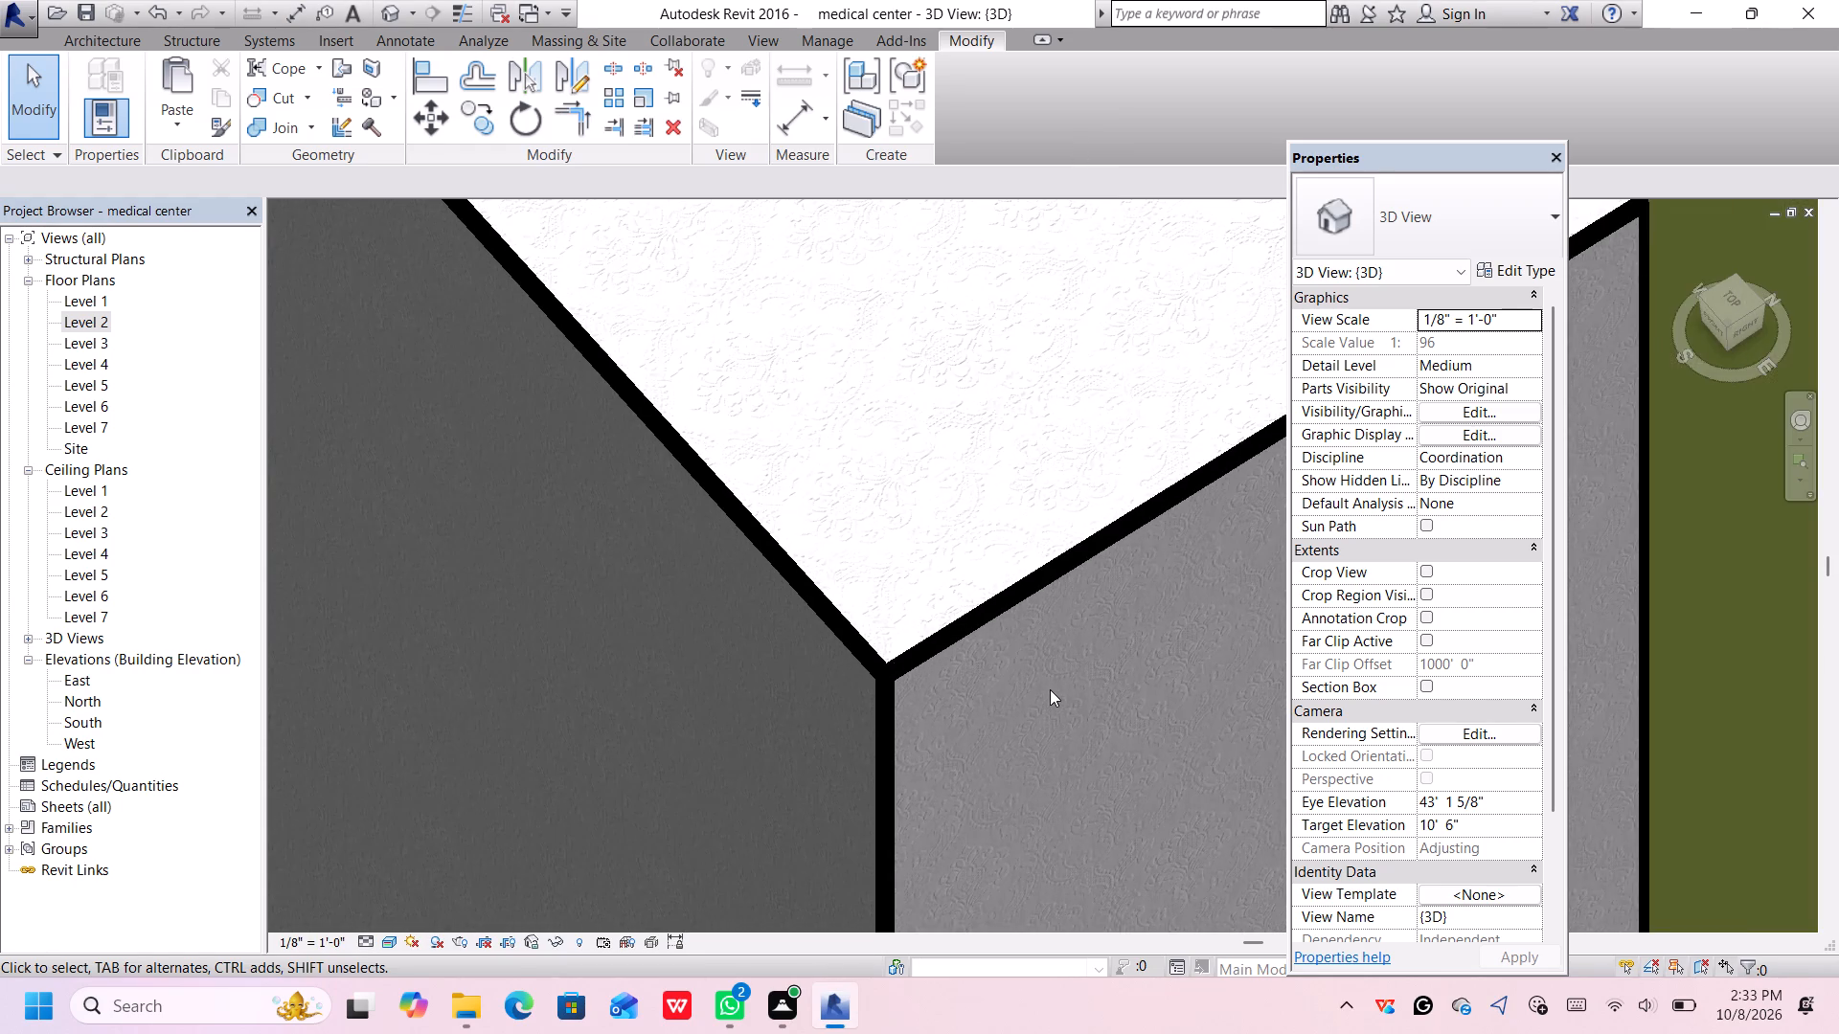
scroll(1050, 690, "down", 15)
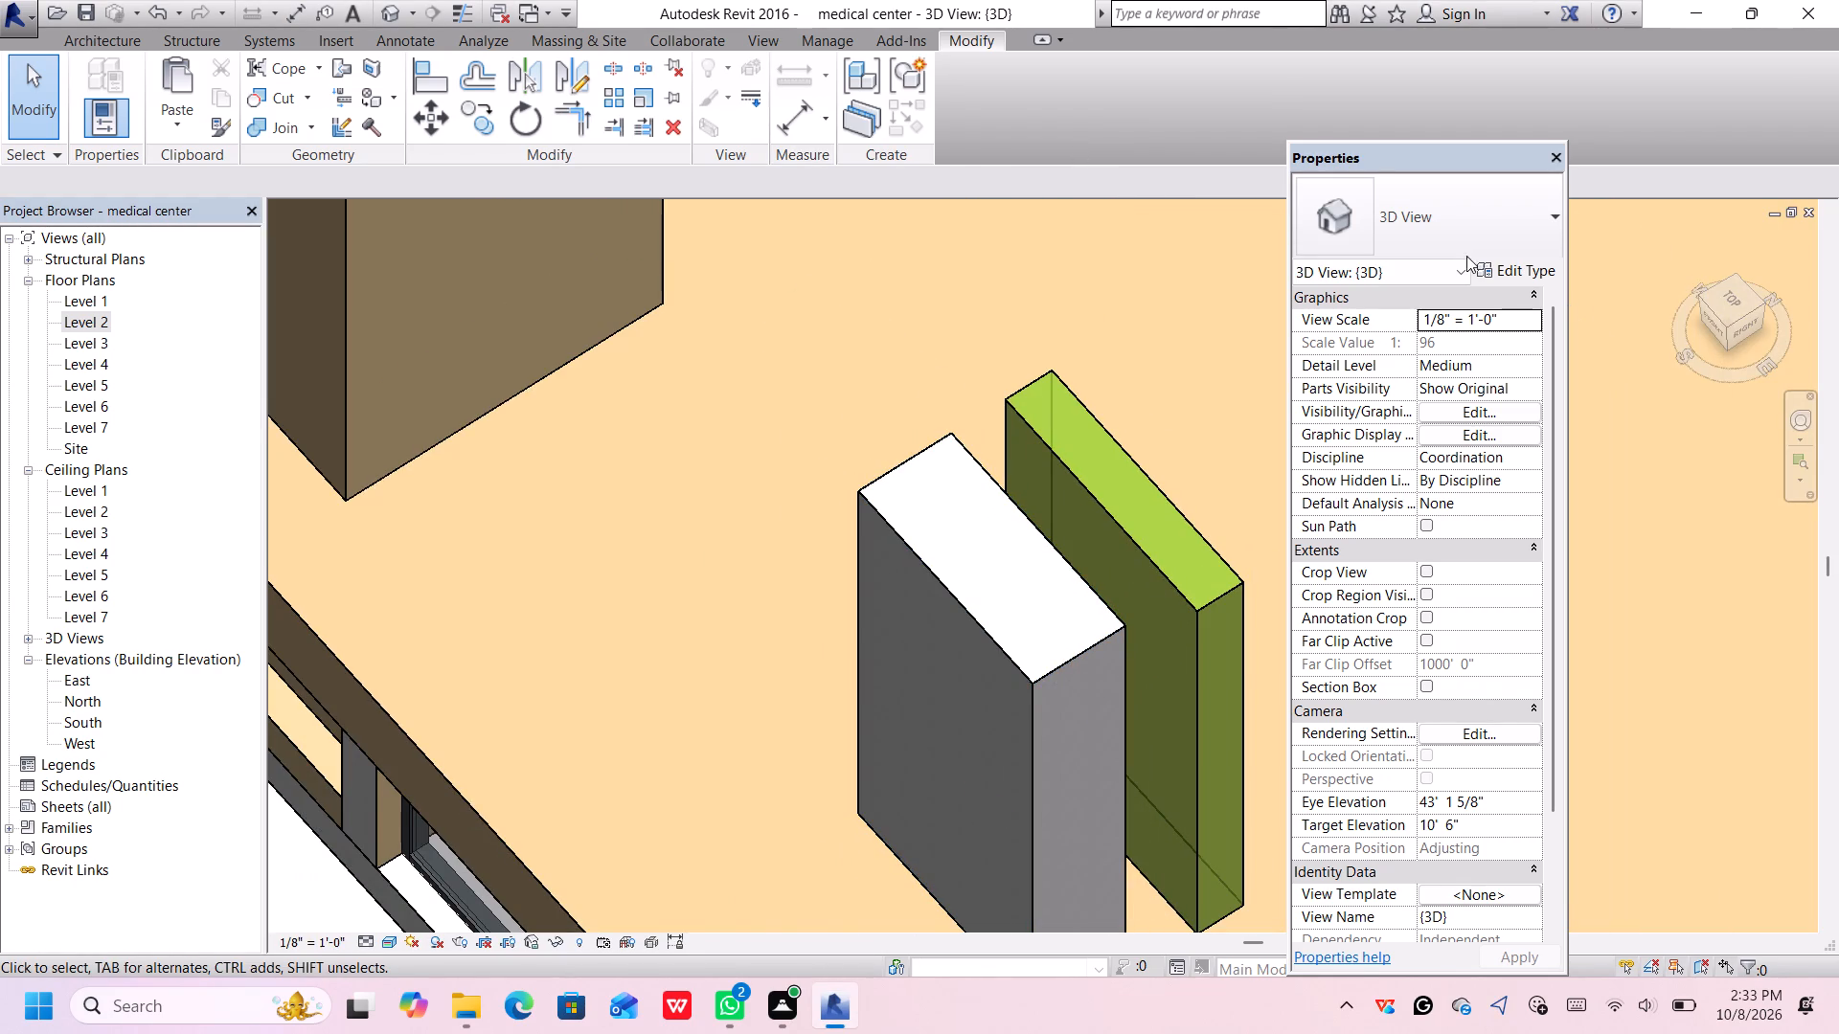
Reselect the thick wall, keep its Generic - 2' green type, and open its structural layer's material for editing.
left_click(1502, 219)
left_click(1506, 230)
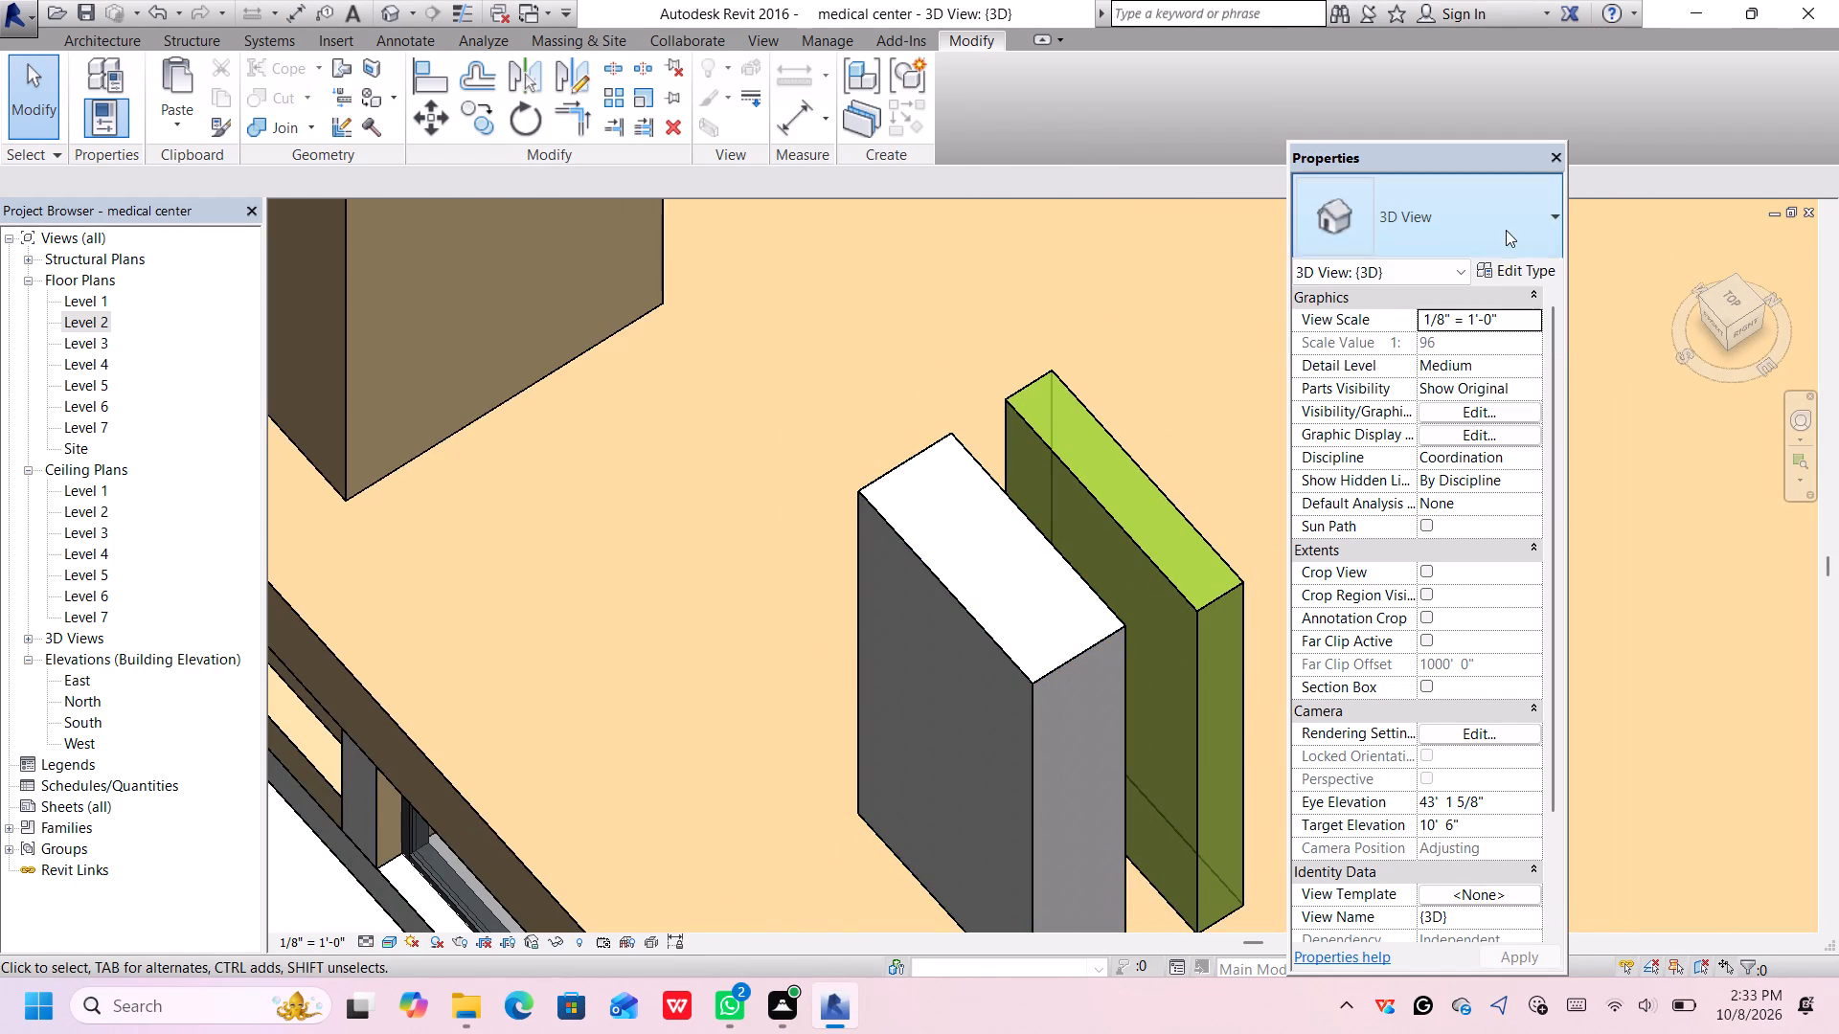
left_click(1035, 605)
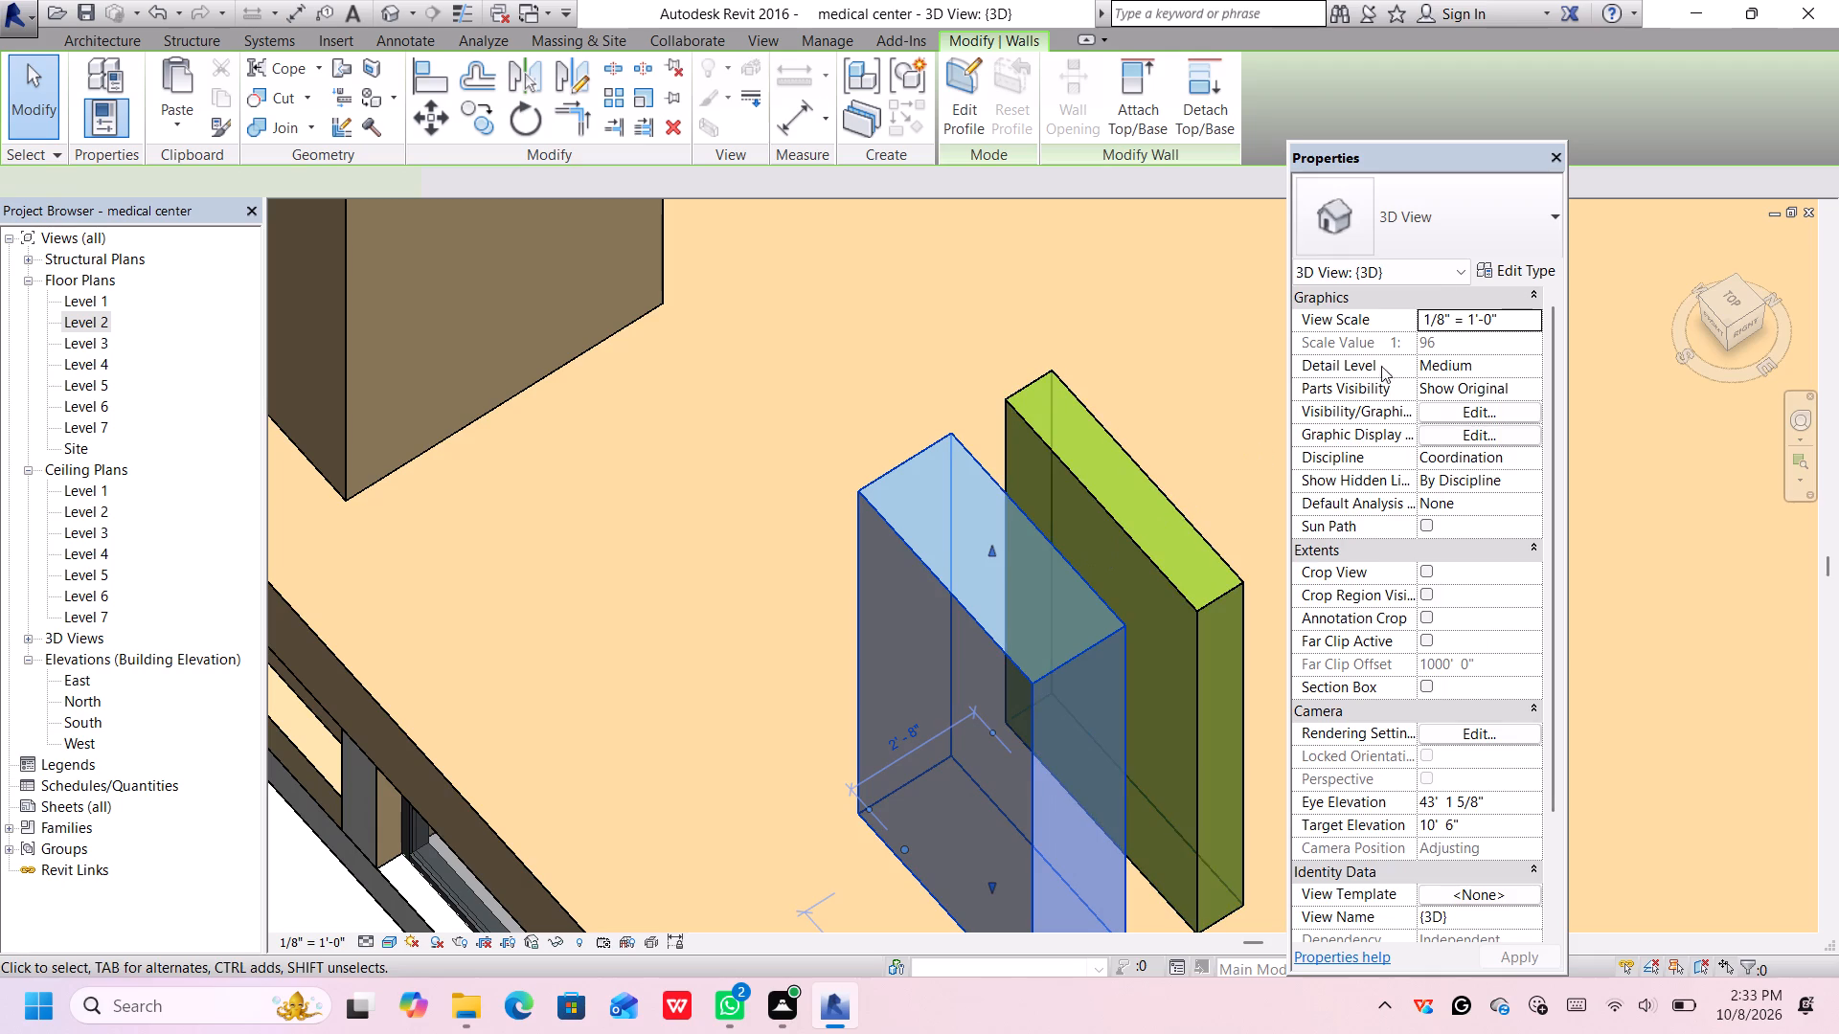
left_click(1496, 210)
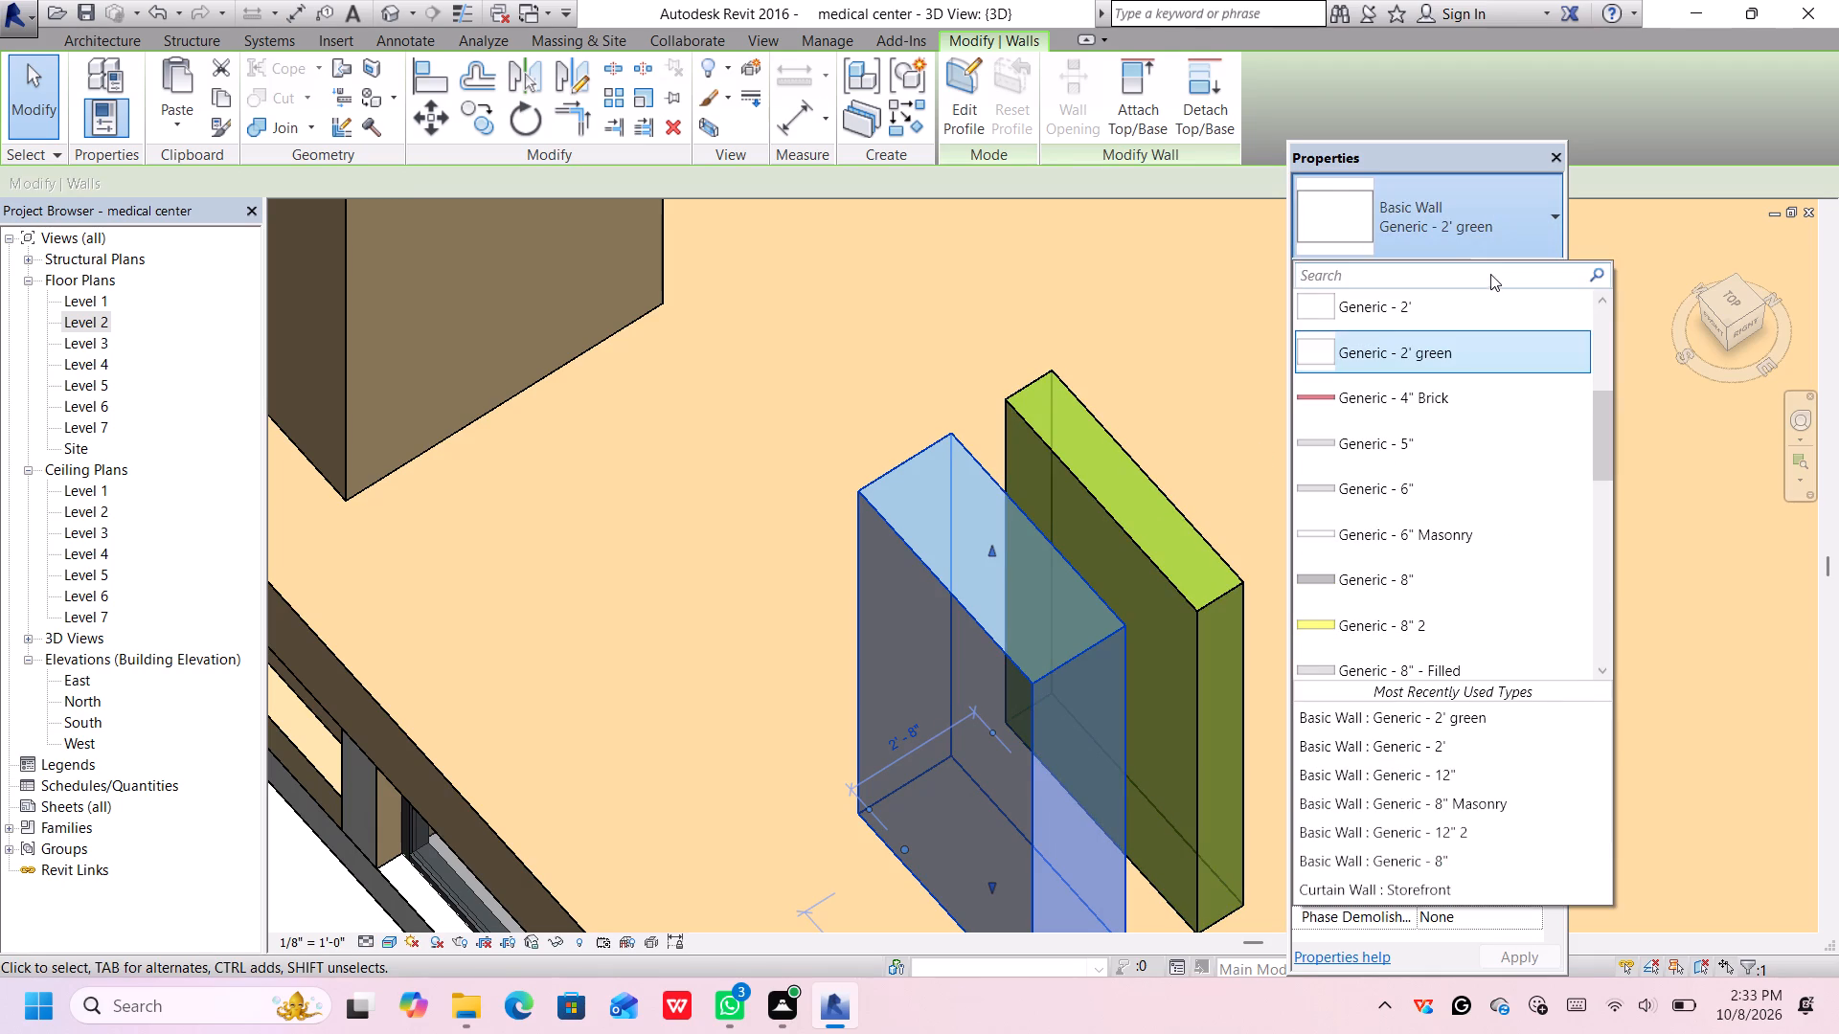
left_click(1477, 342)
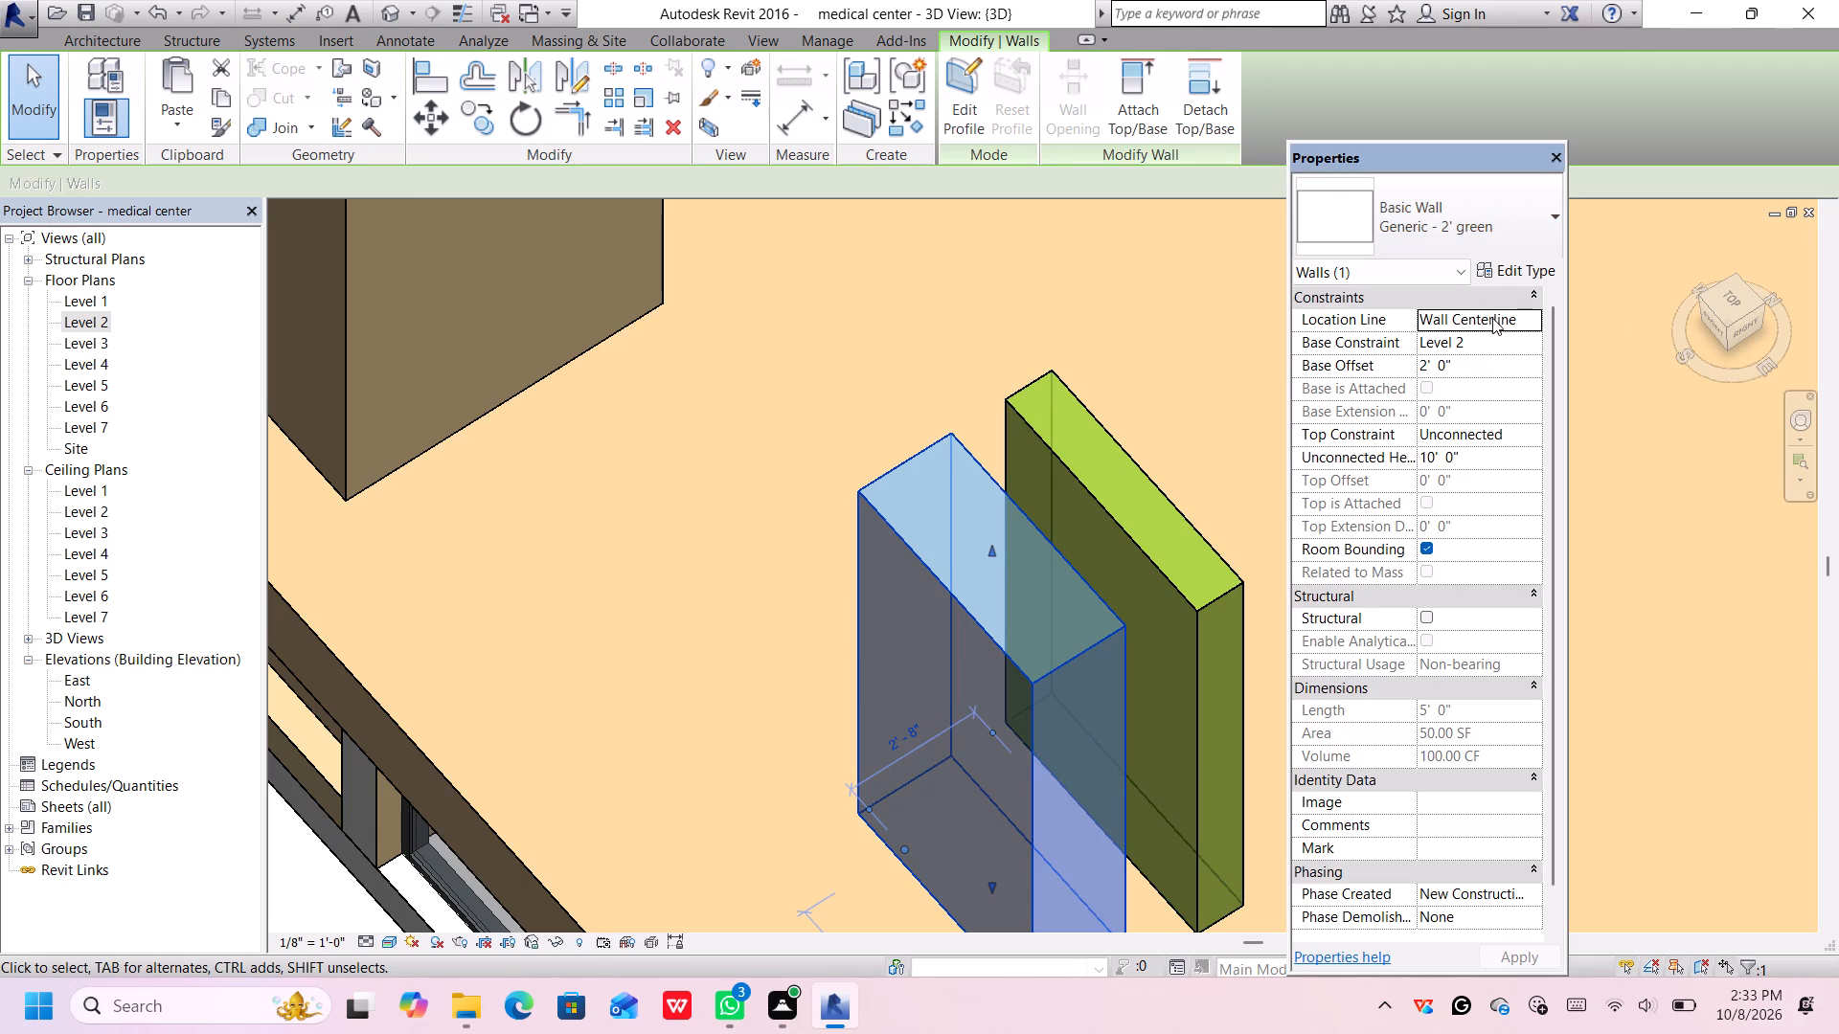
left_click(1494, 322)
left_click(1534, 264)
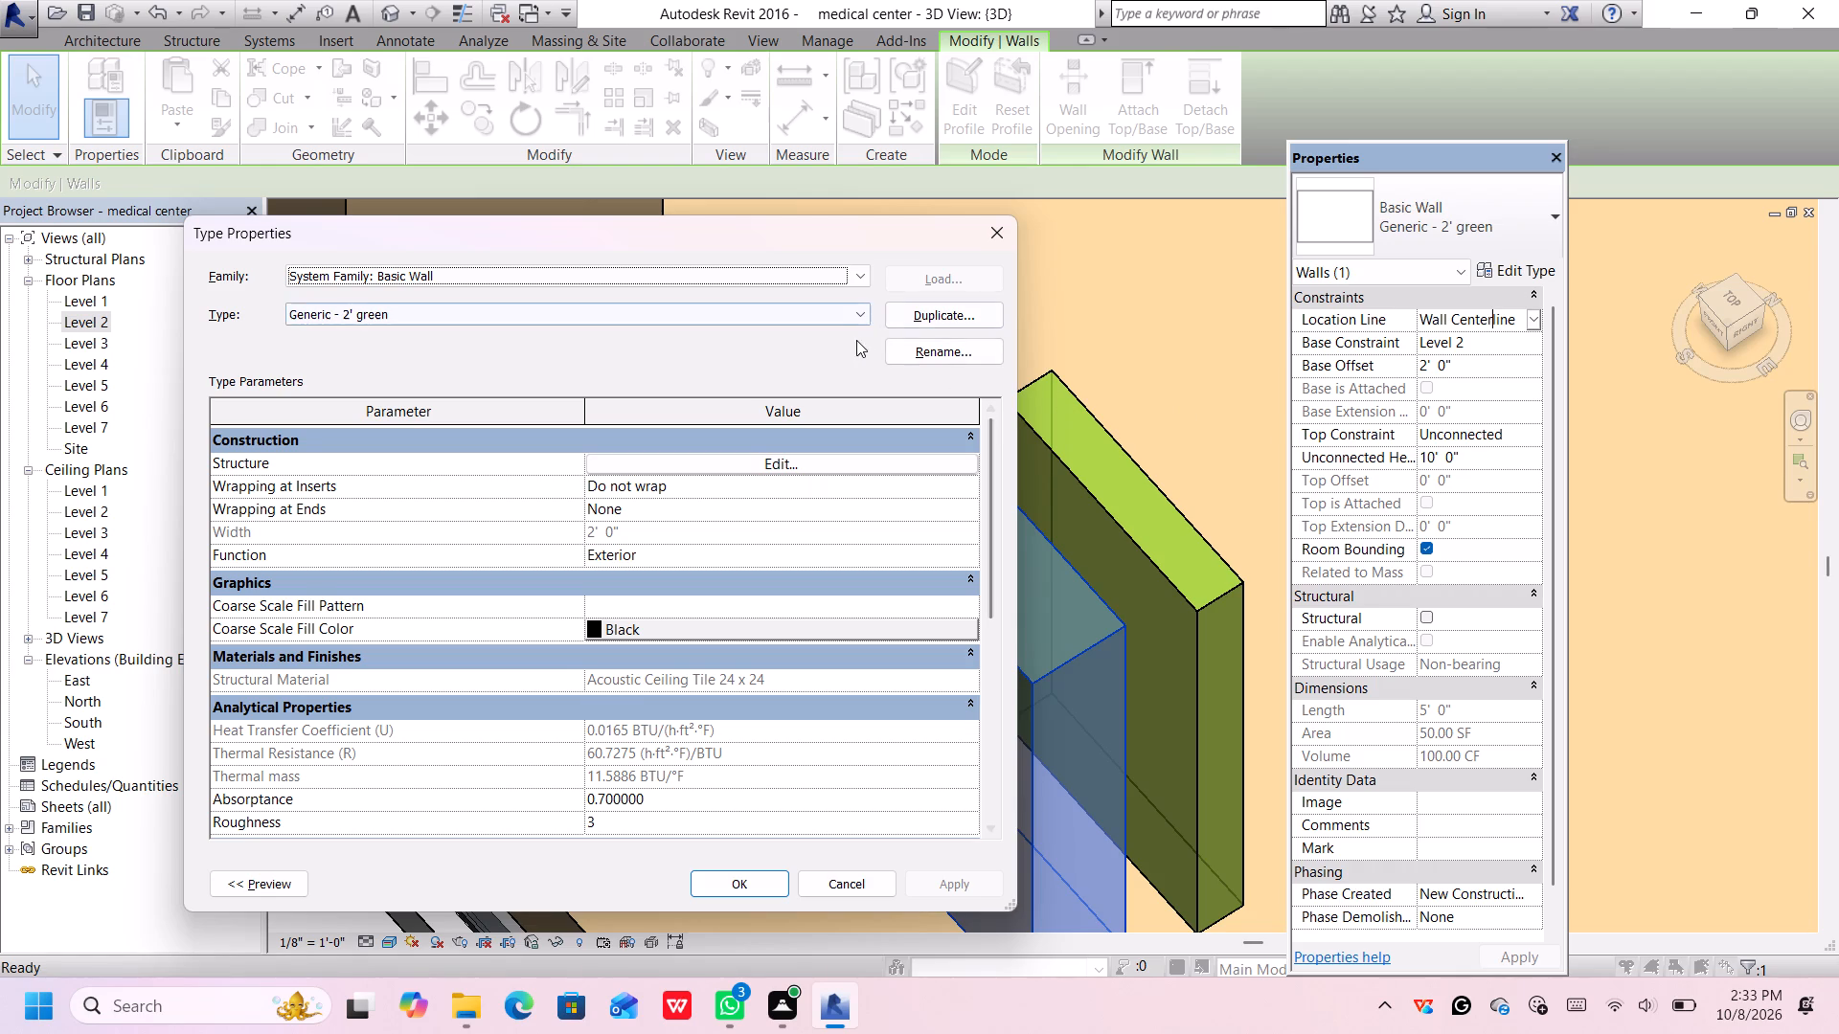
left_click(792, 464)
left_click(582, 456)
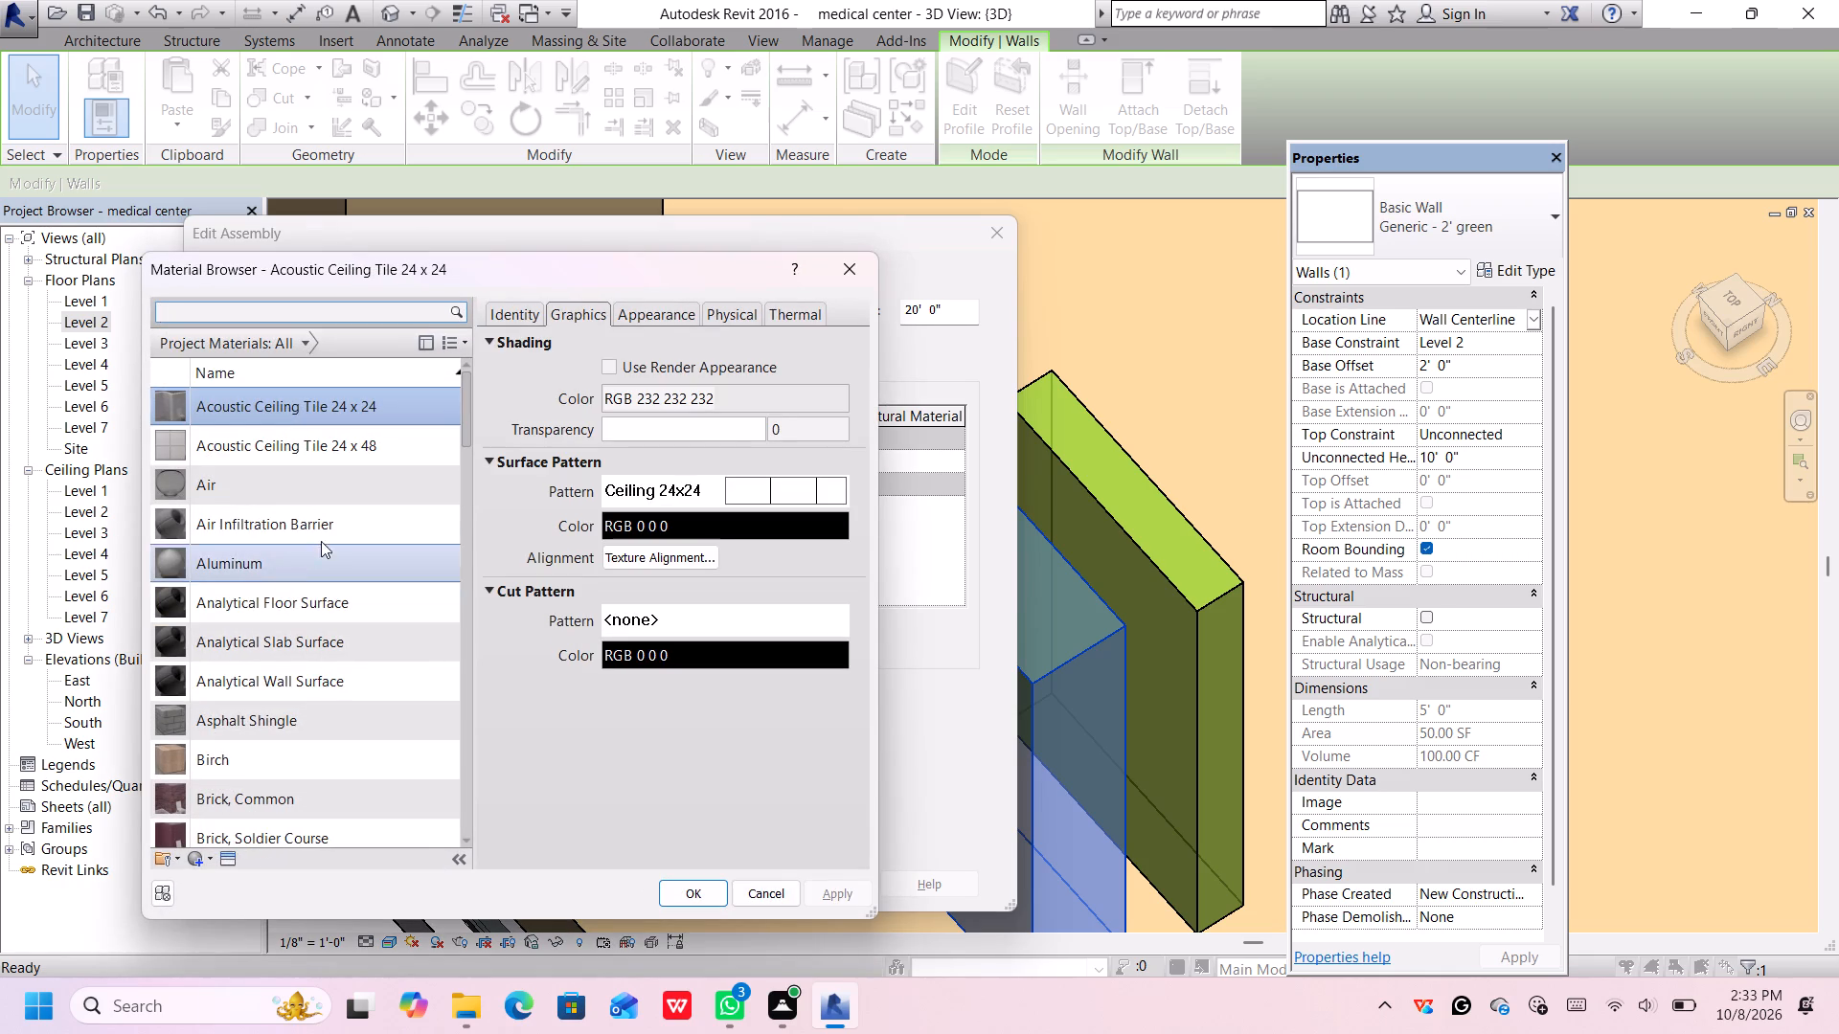
Apply the Abstract Olive appearance asset to the Acoustic Ceiling Tile 24 x 24 material.
left_click(196, 859)
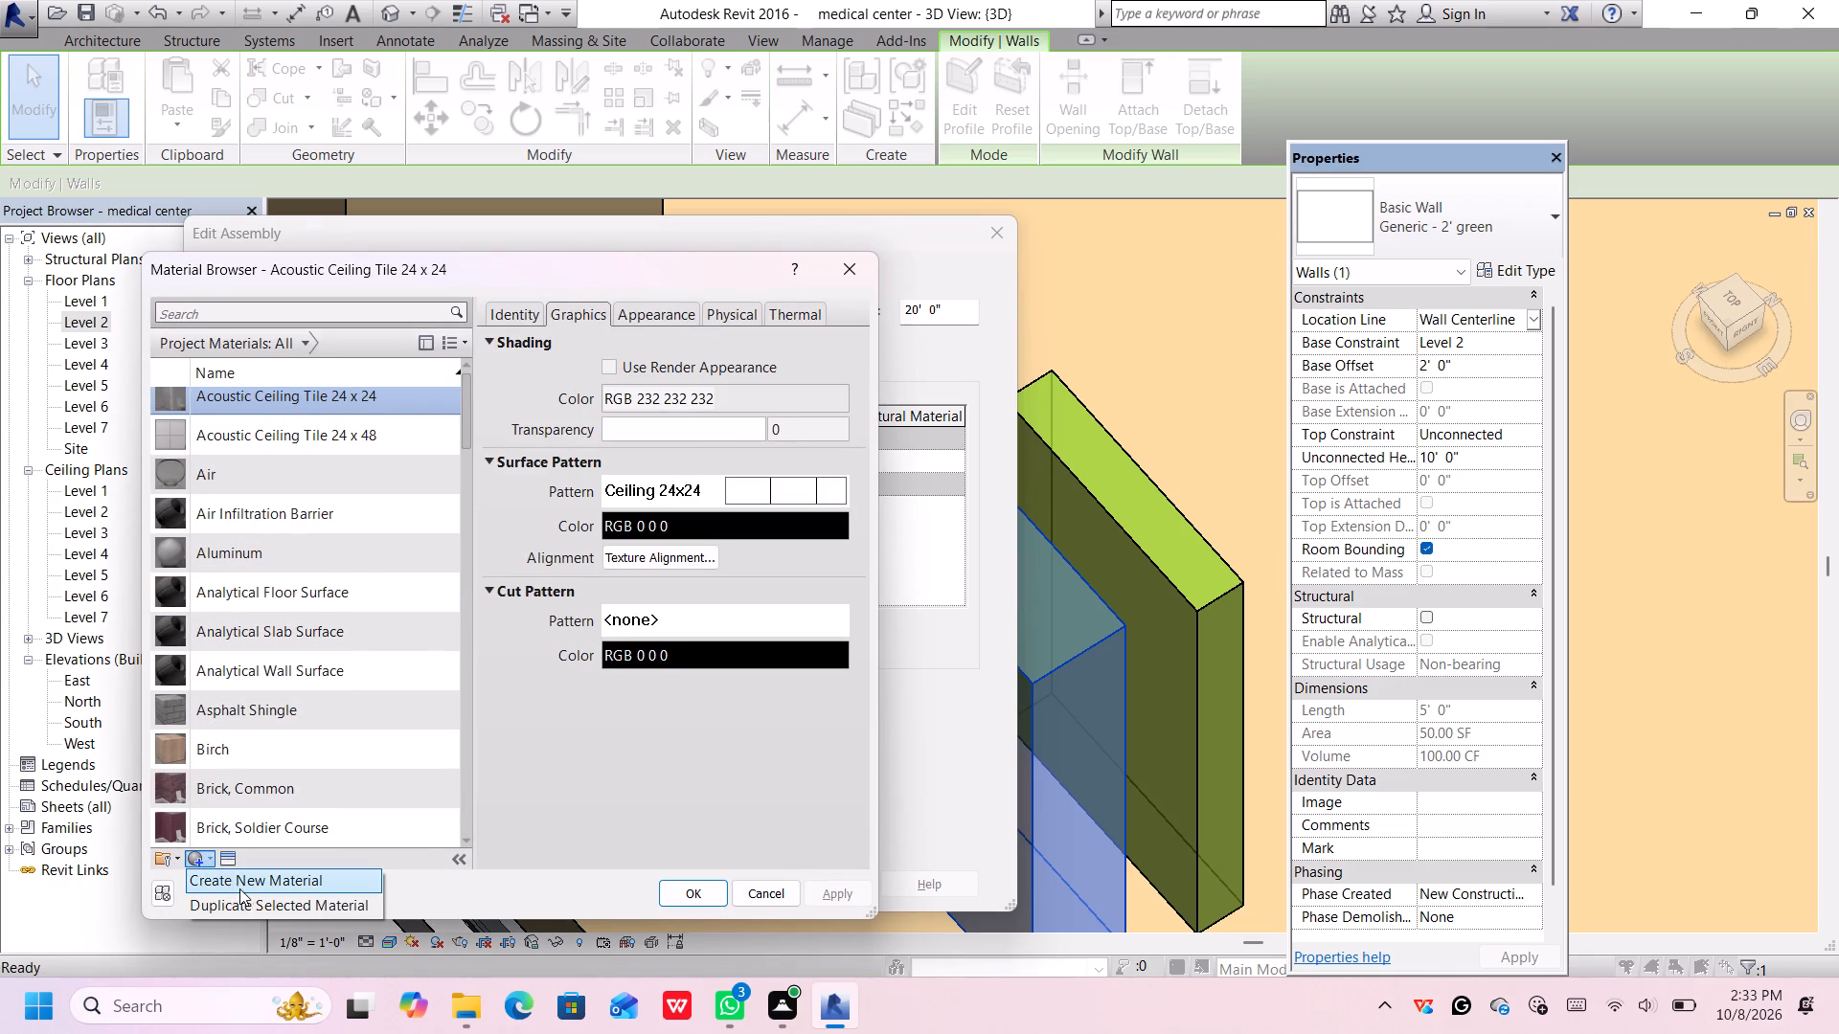
left_click(231, 862)
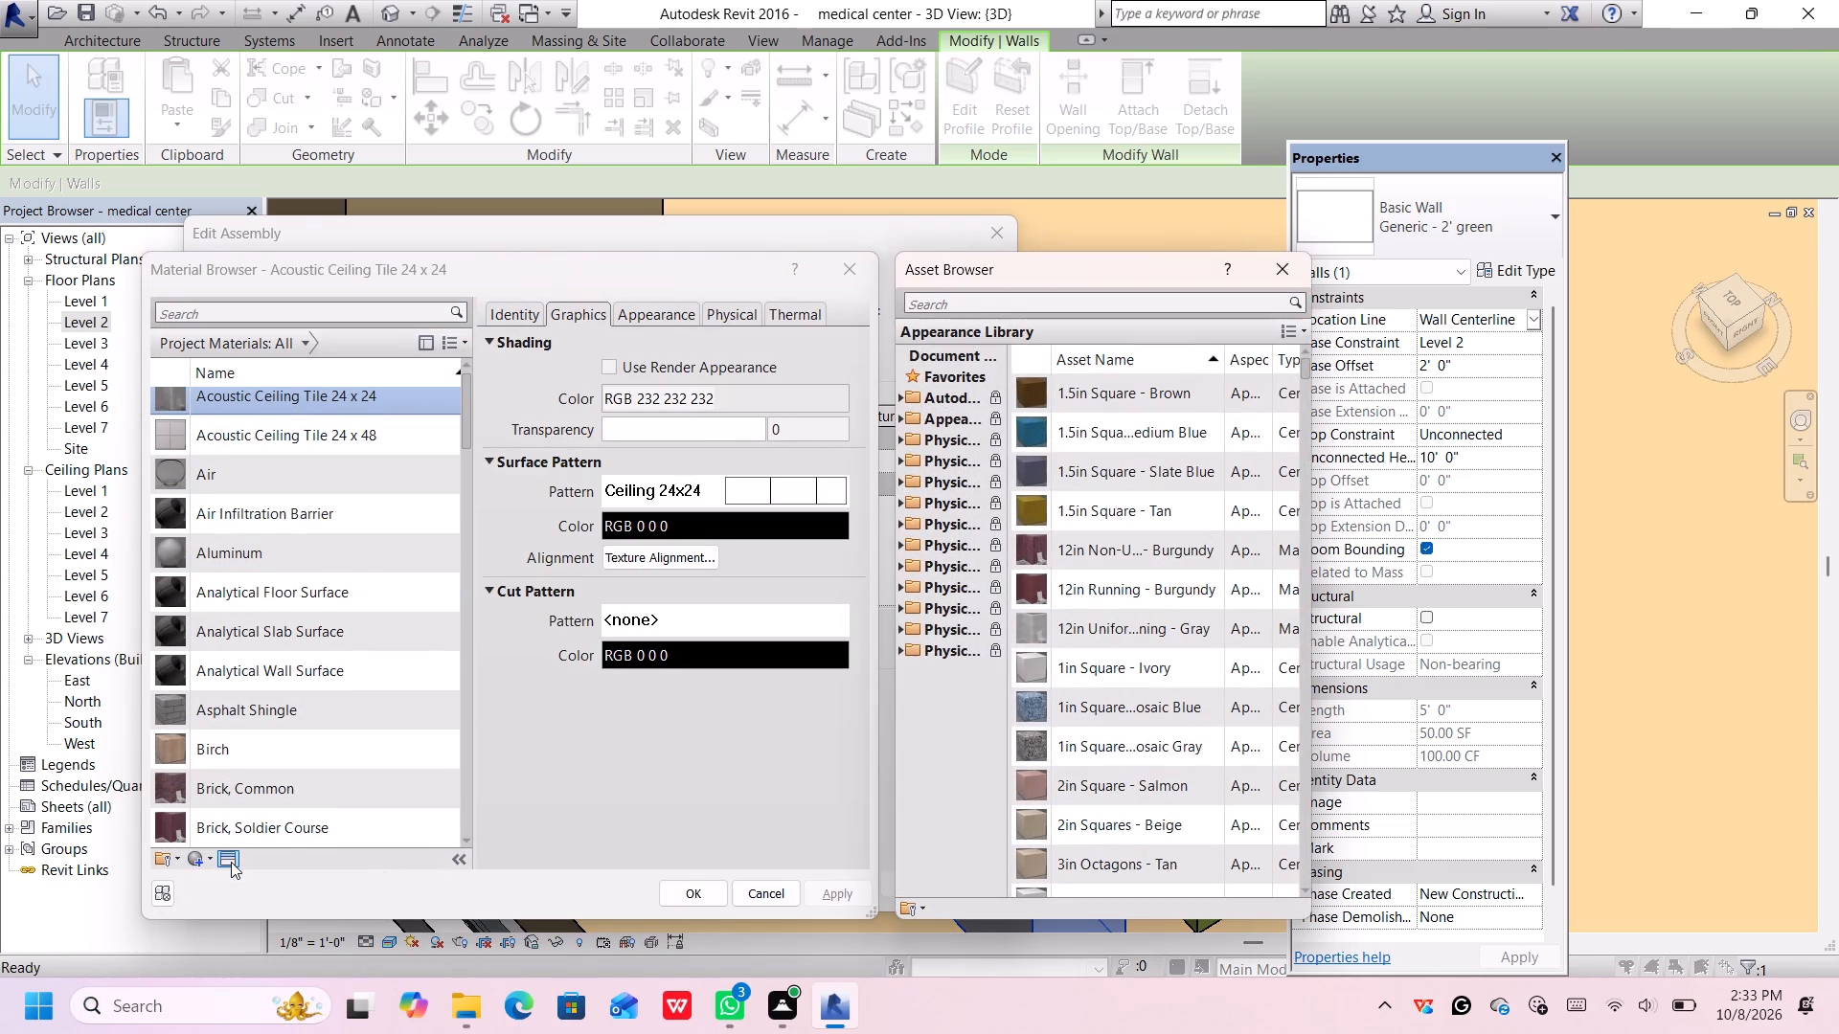
scroll(1120, 715, "up", 1)
scroll(1120, 715, "down", 7)
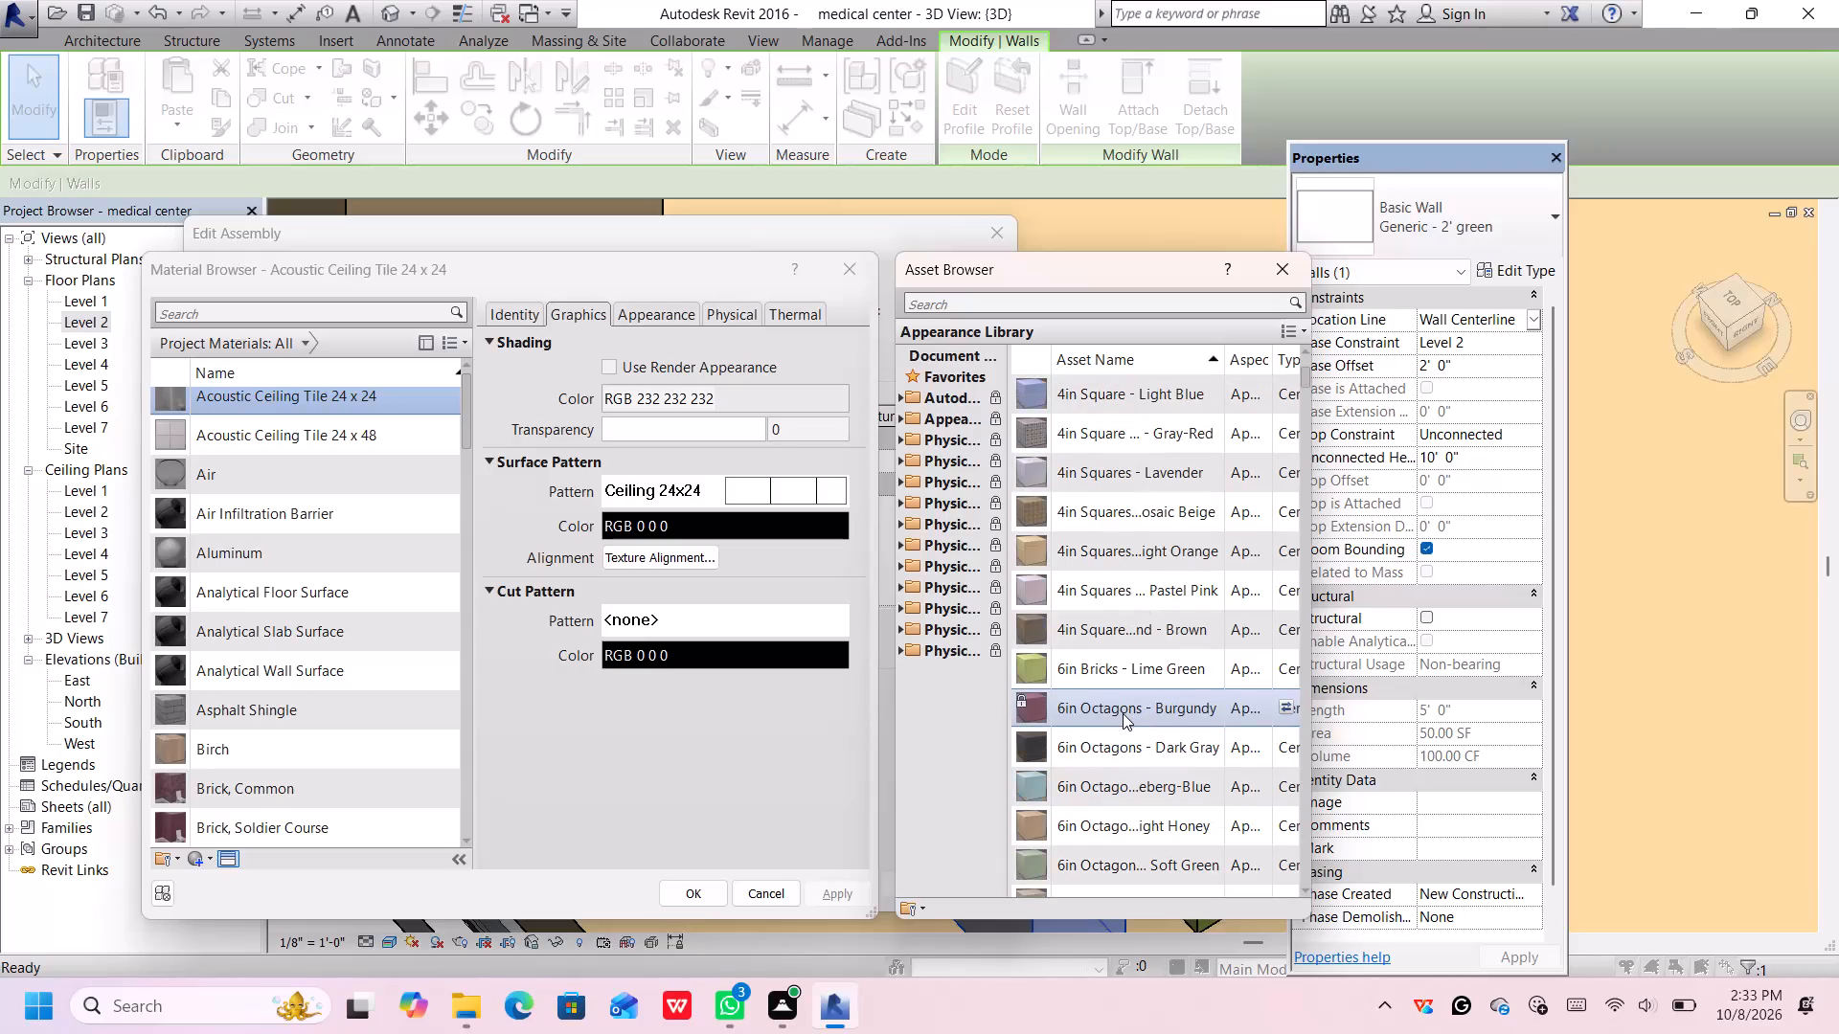
scroll(1124, 712, "down", 1)
scroll(1124, 712, "up", 1)
scroll(1124, 712, "down", 3)
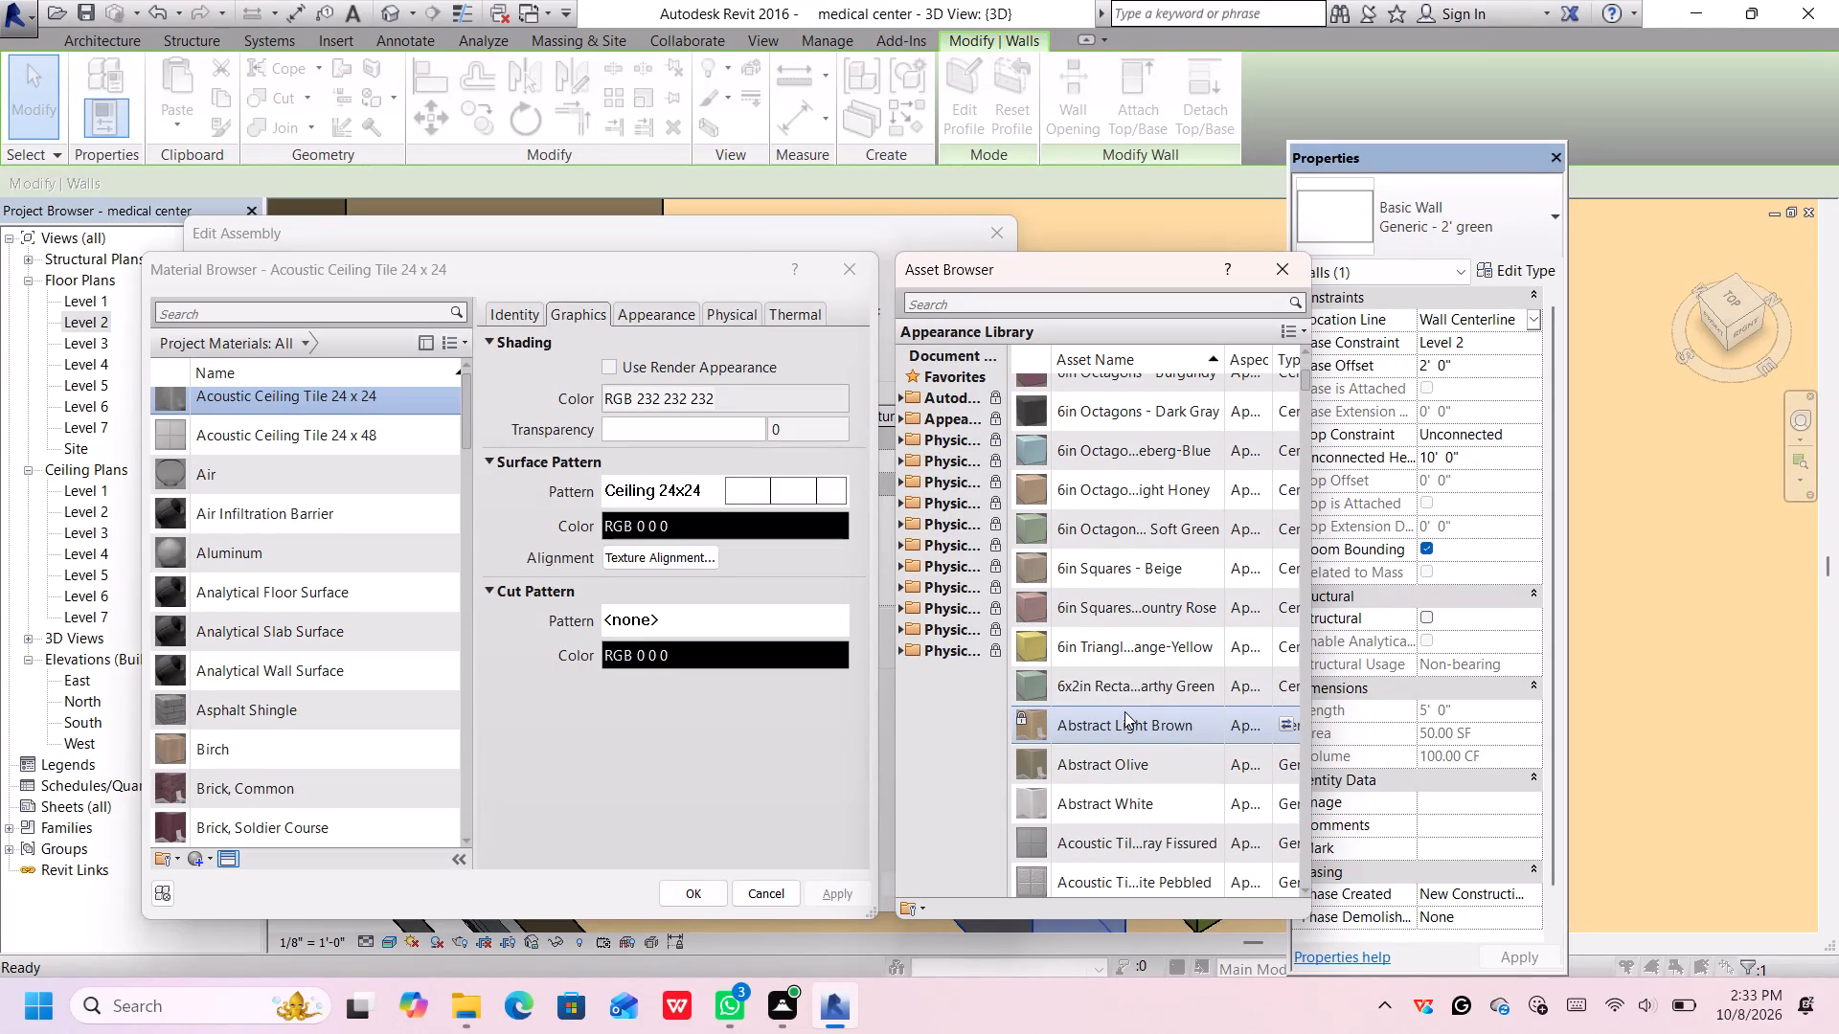
scroll(1089, 673, "down", 3)
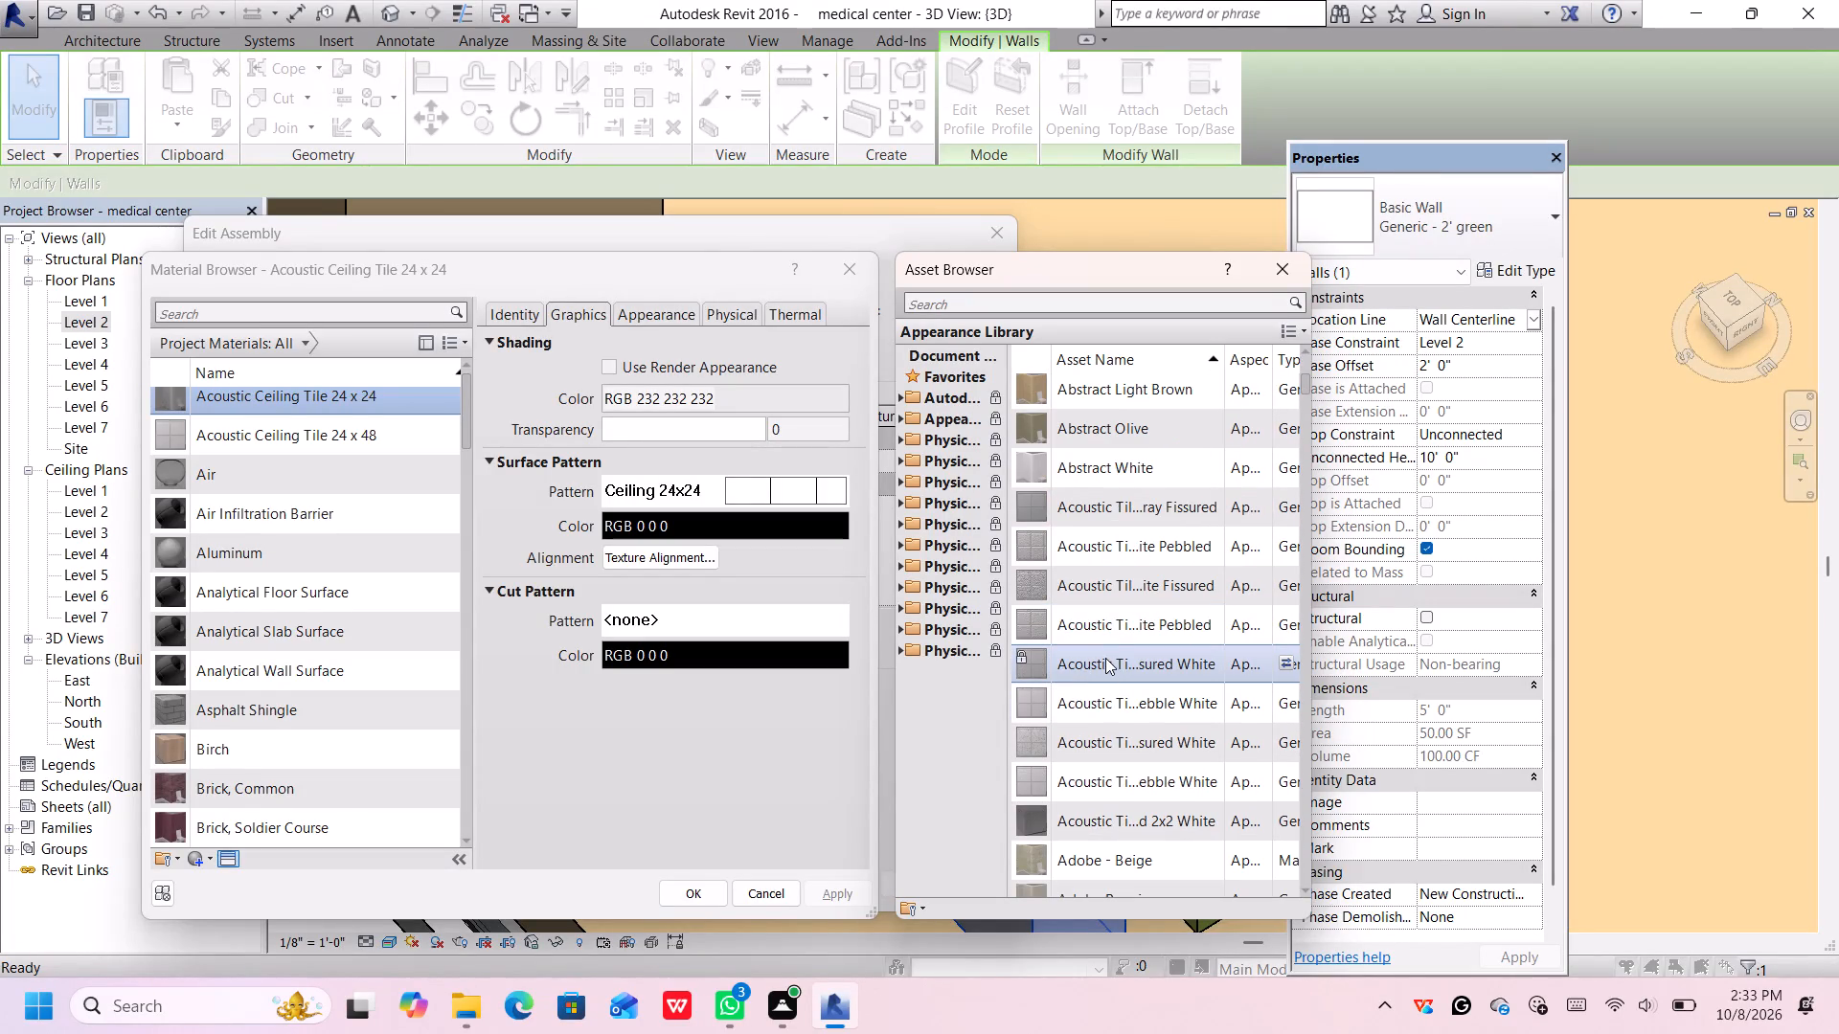
double_click(1129, 430)
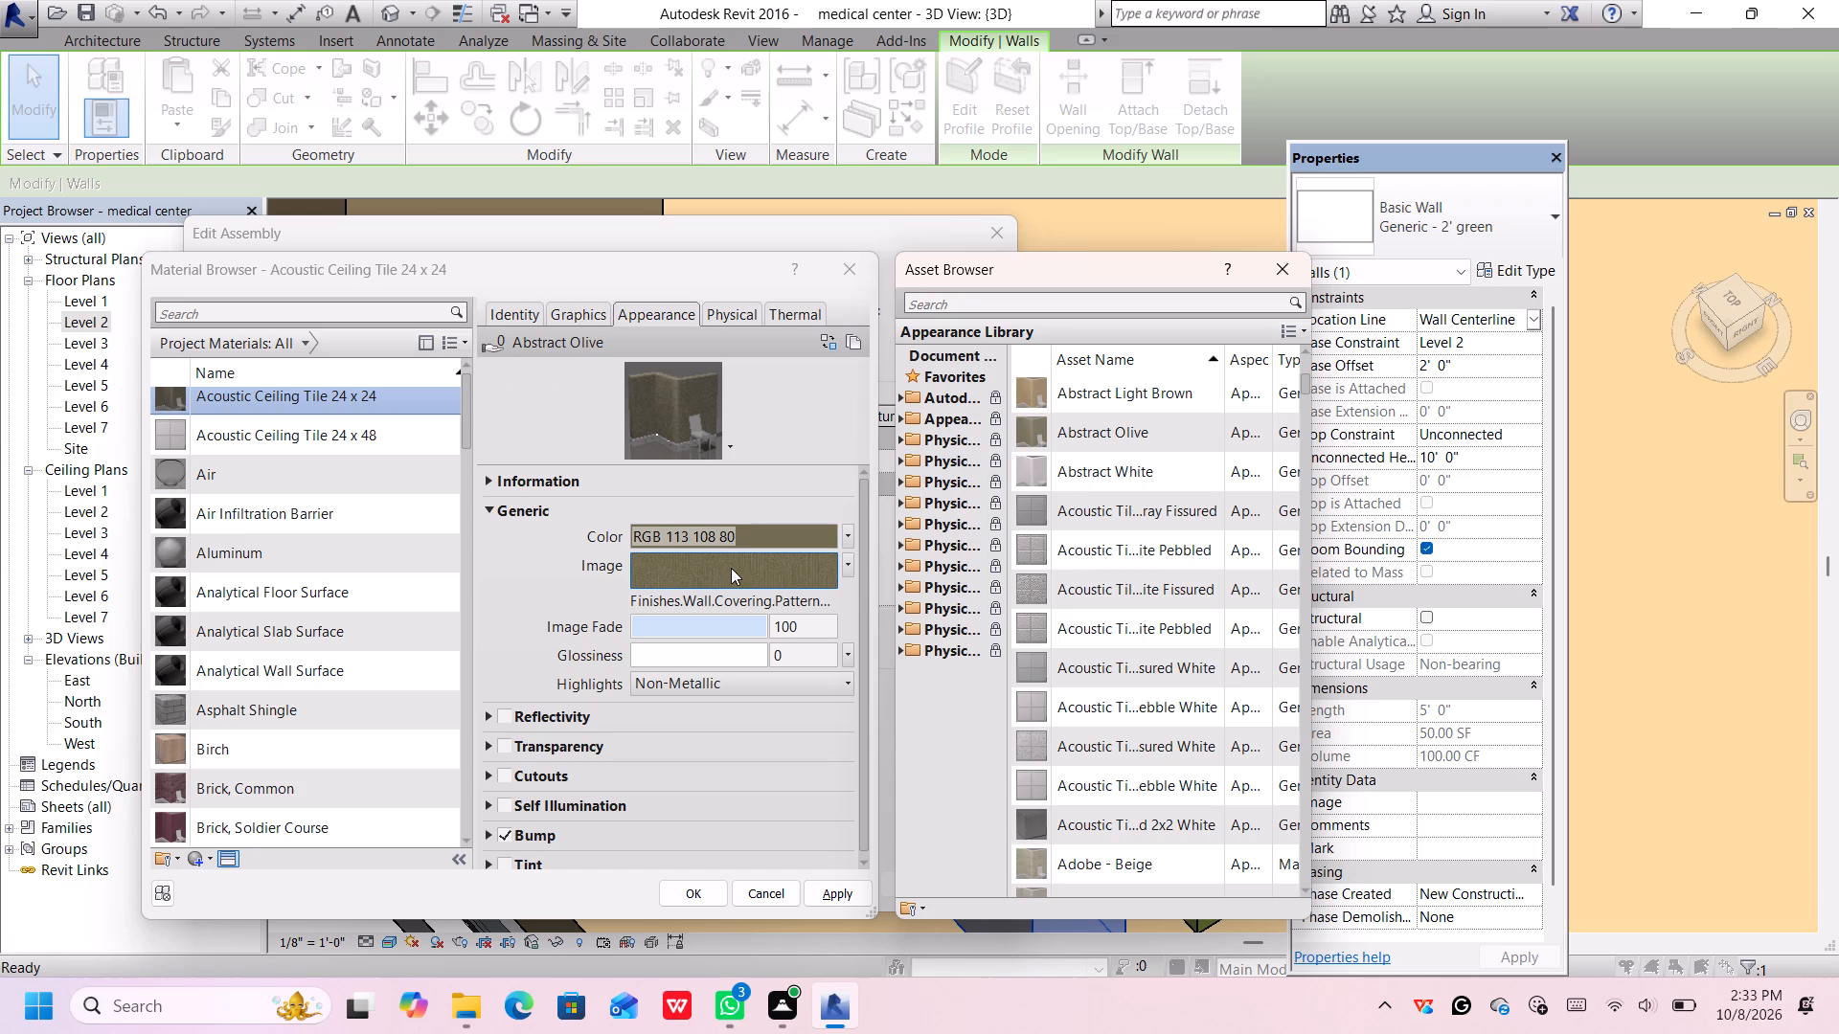
Set the Abstract Olive appearance's generic colour to dark green, RGB 0 64 0.
scroll(731, 568, "up", 1)
left_click(851, 531)
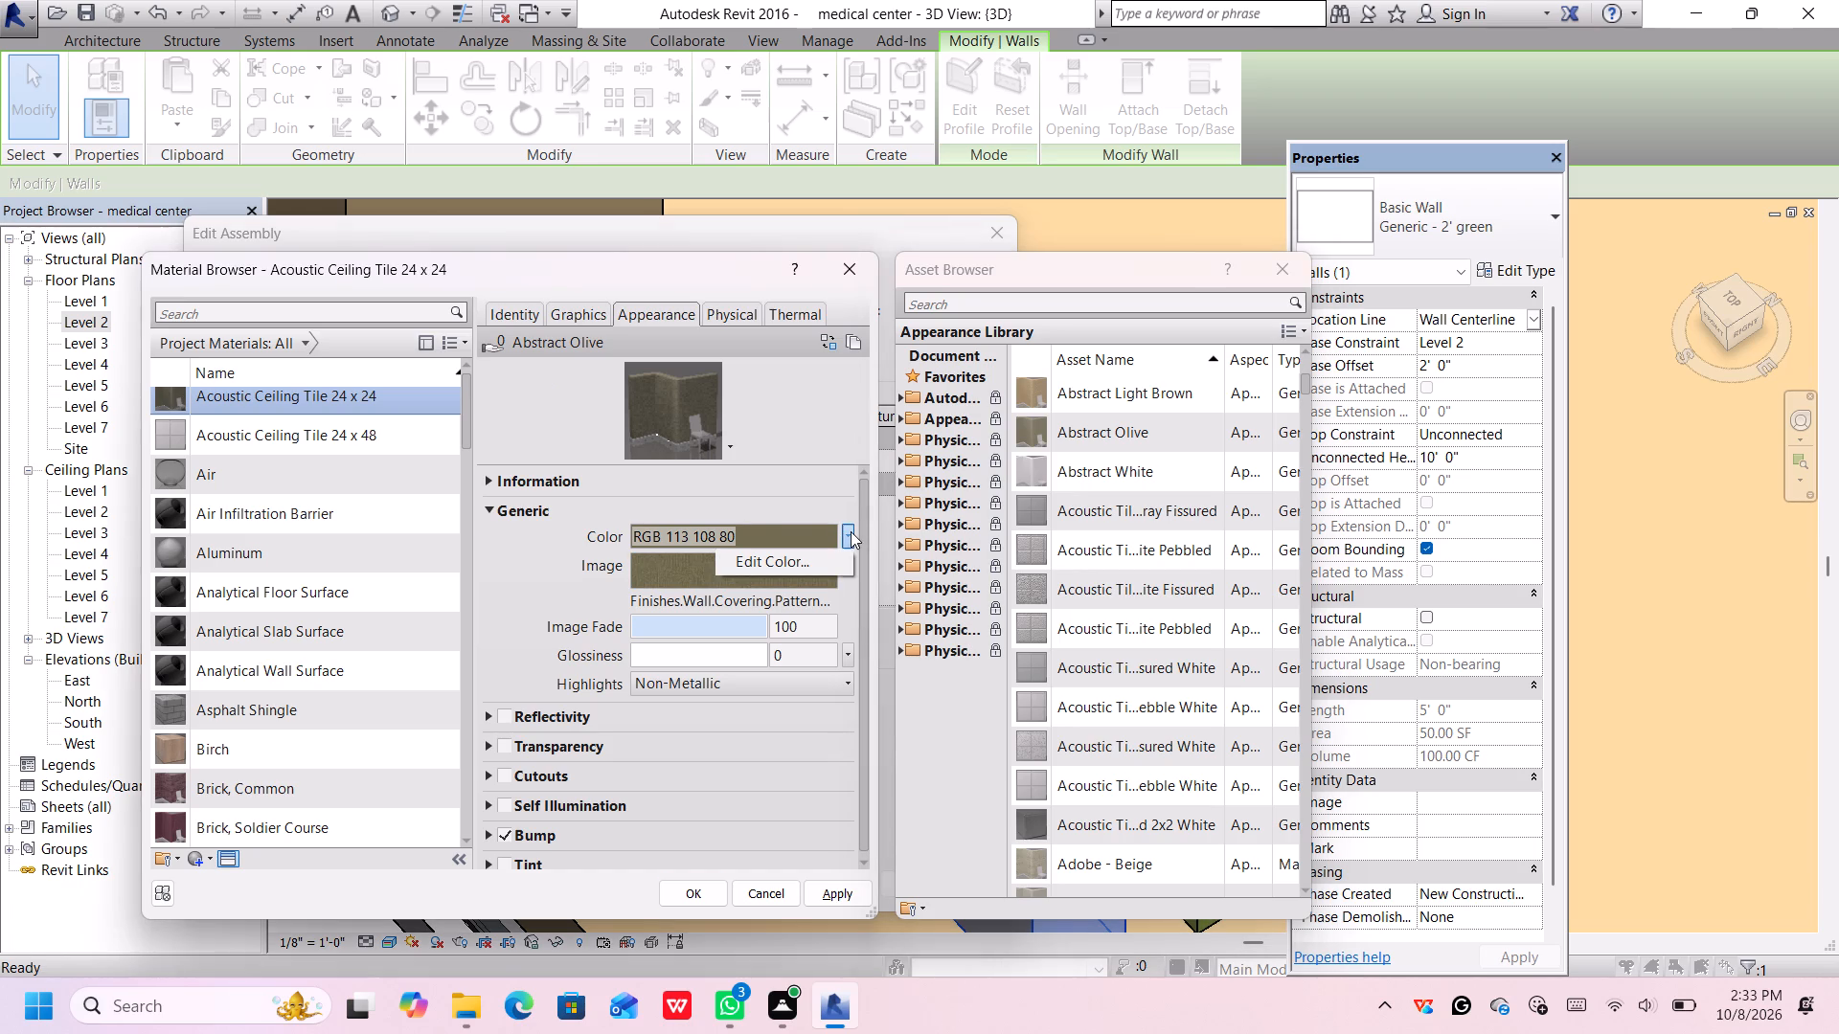
left_click(821, 560)
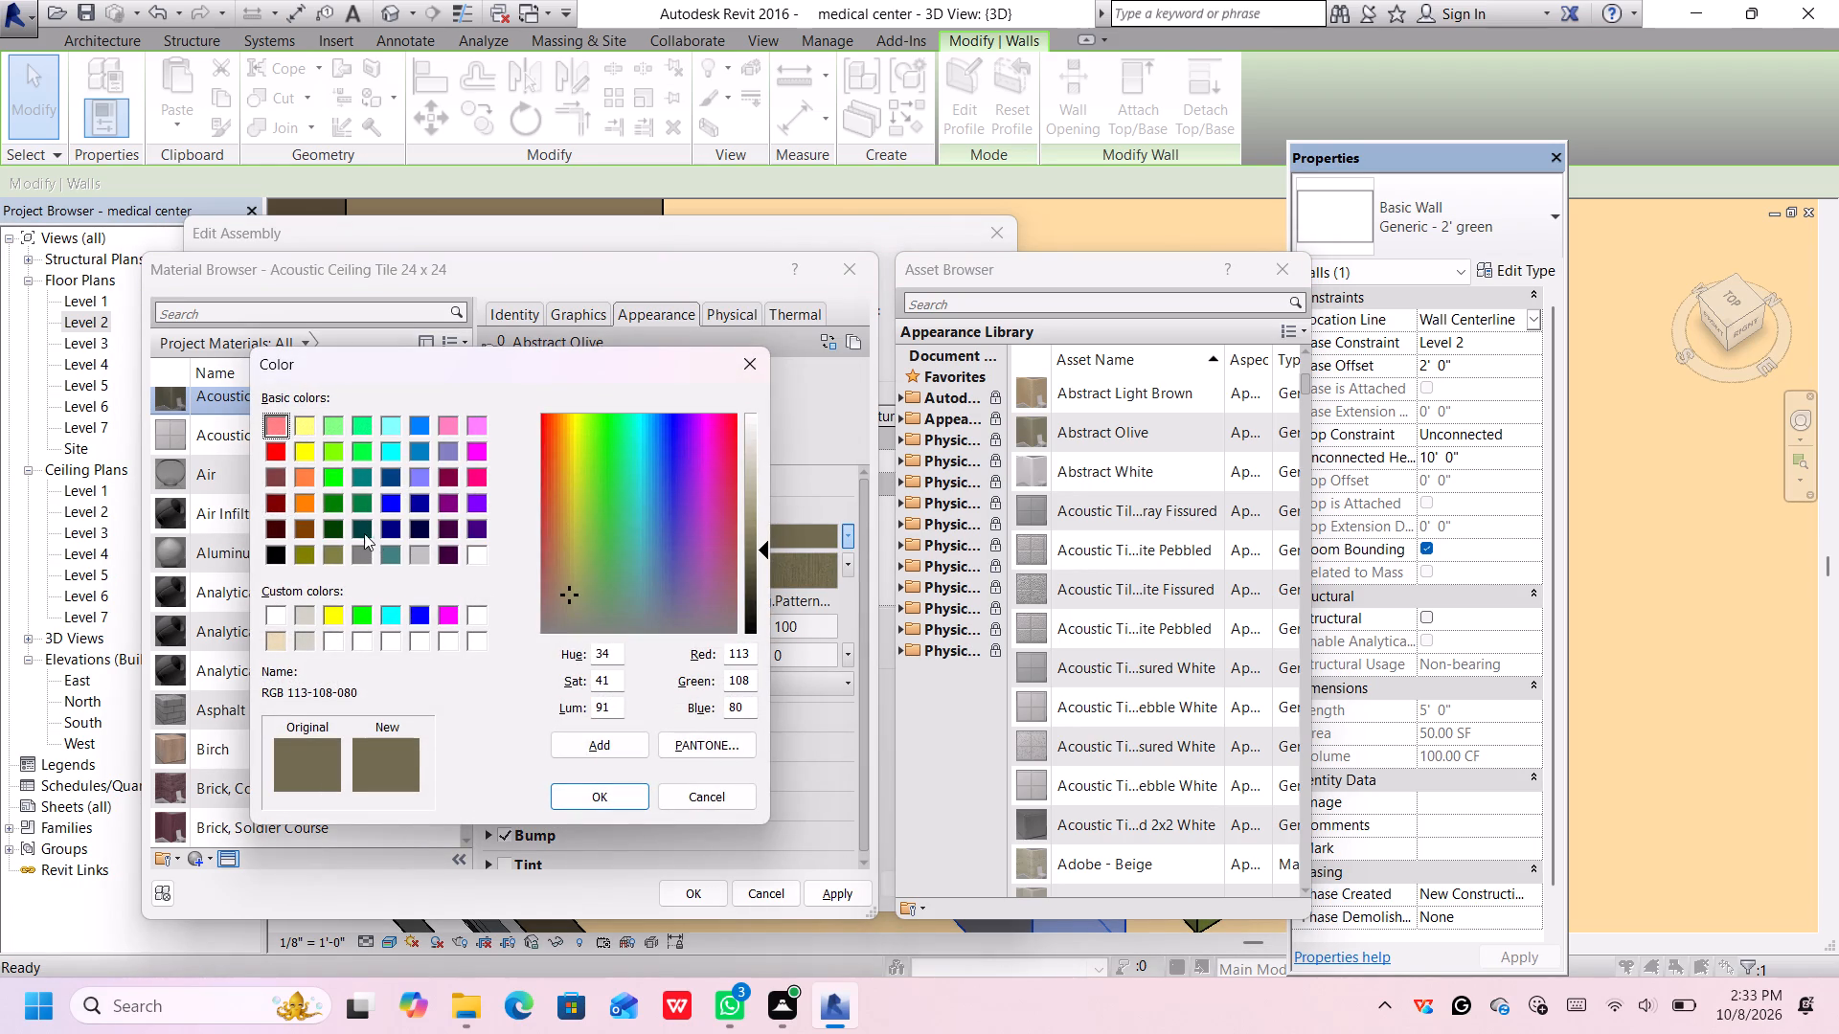
left_click(334, 528)
left_click(614, 792)
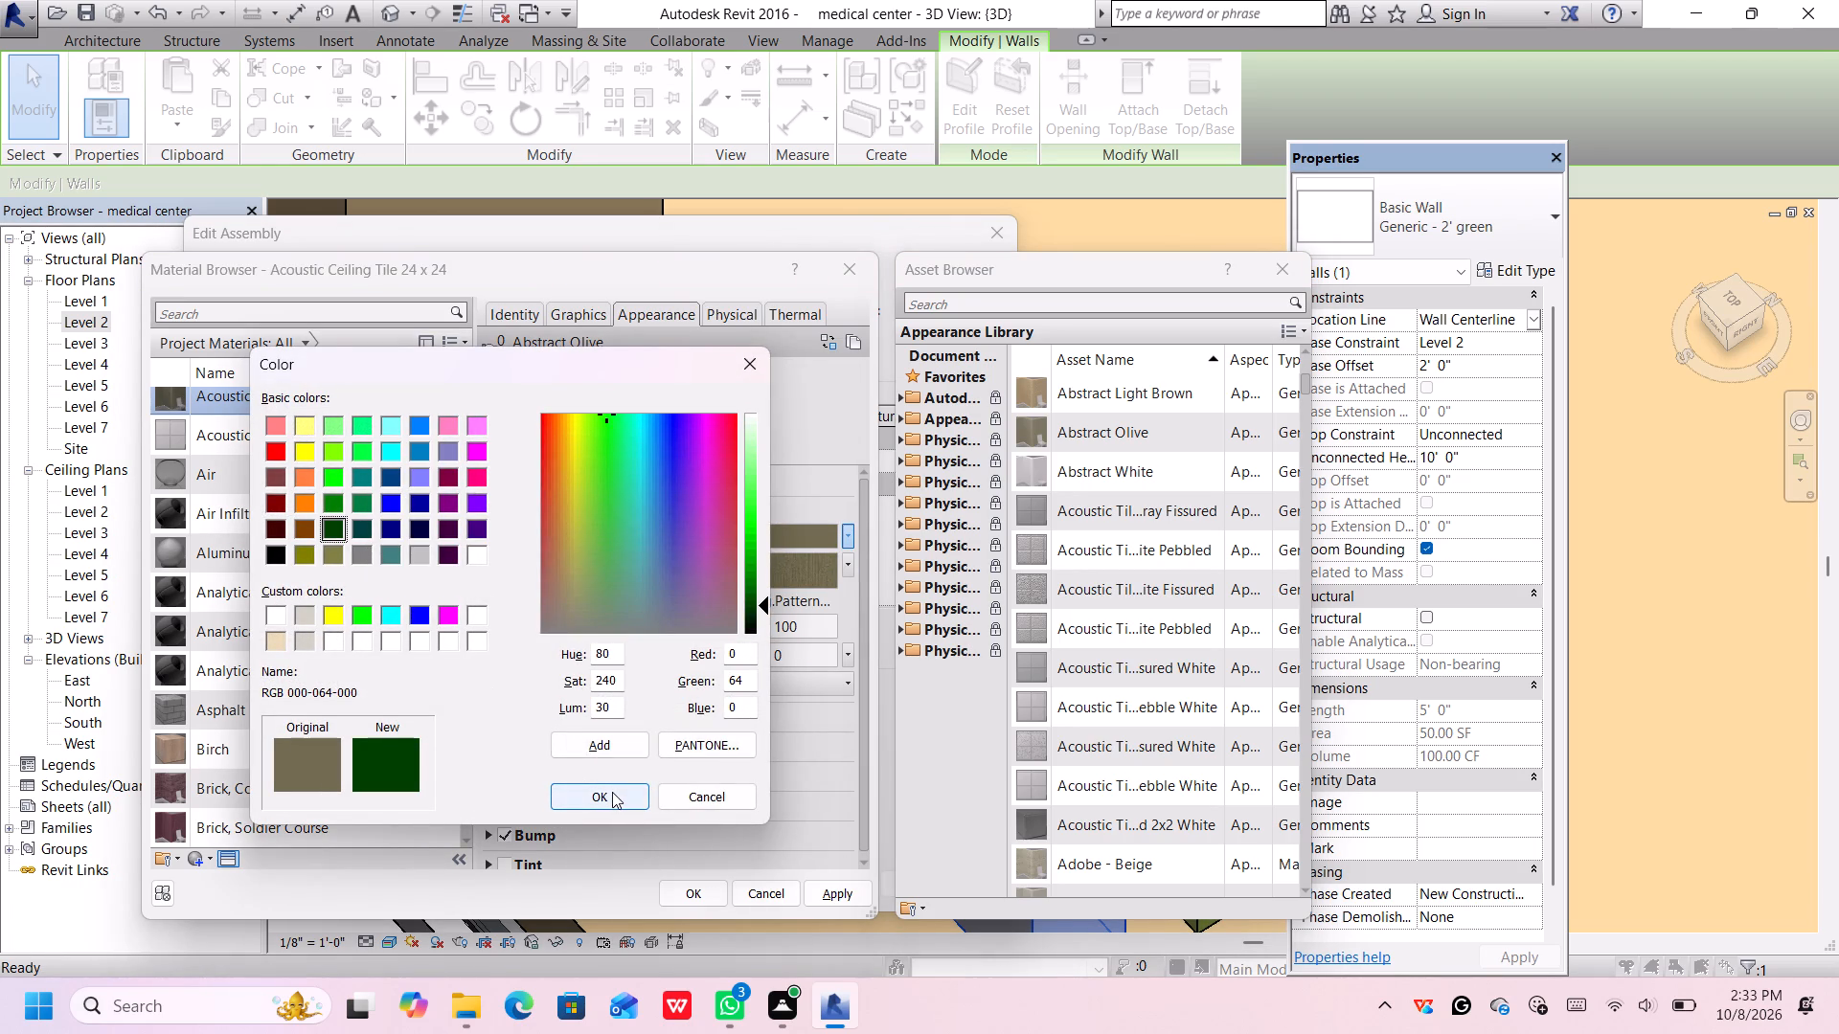
Set the Abstract Olive image texture's tint colour to RGB 0 64 0, trying Independent sharing before choosing Shared.
left_click(751, 573)
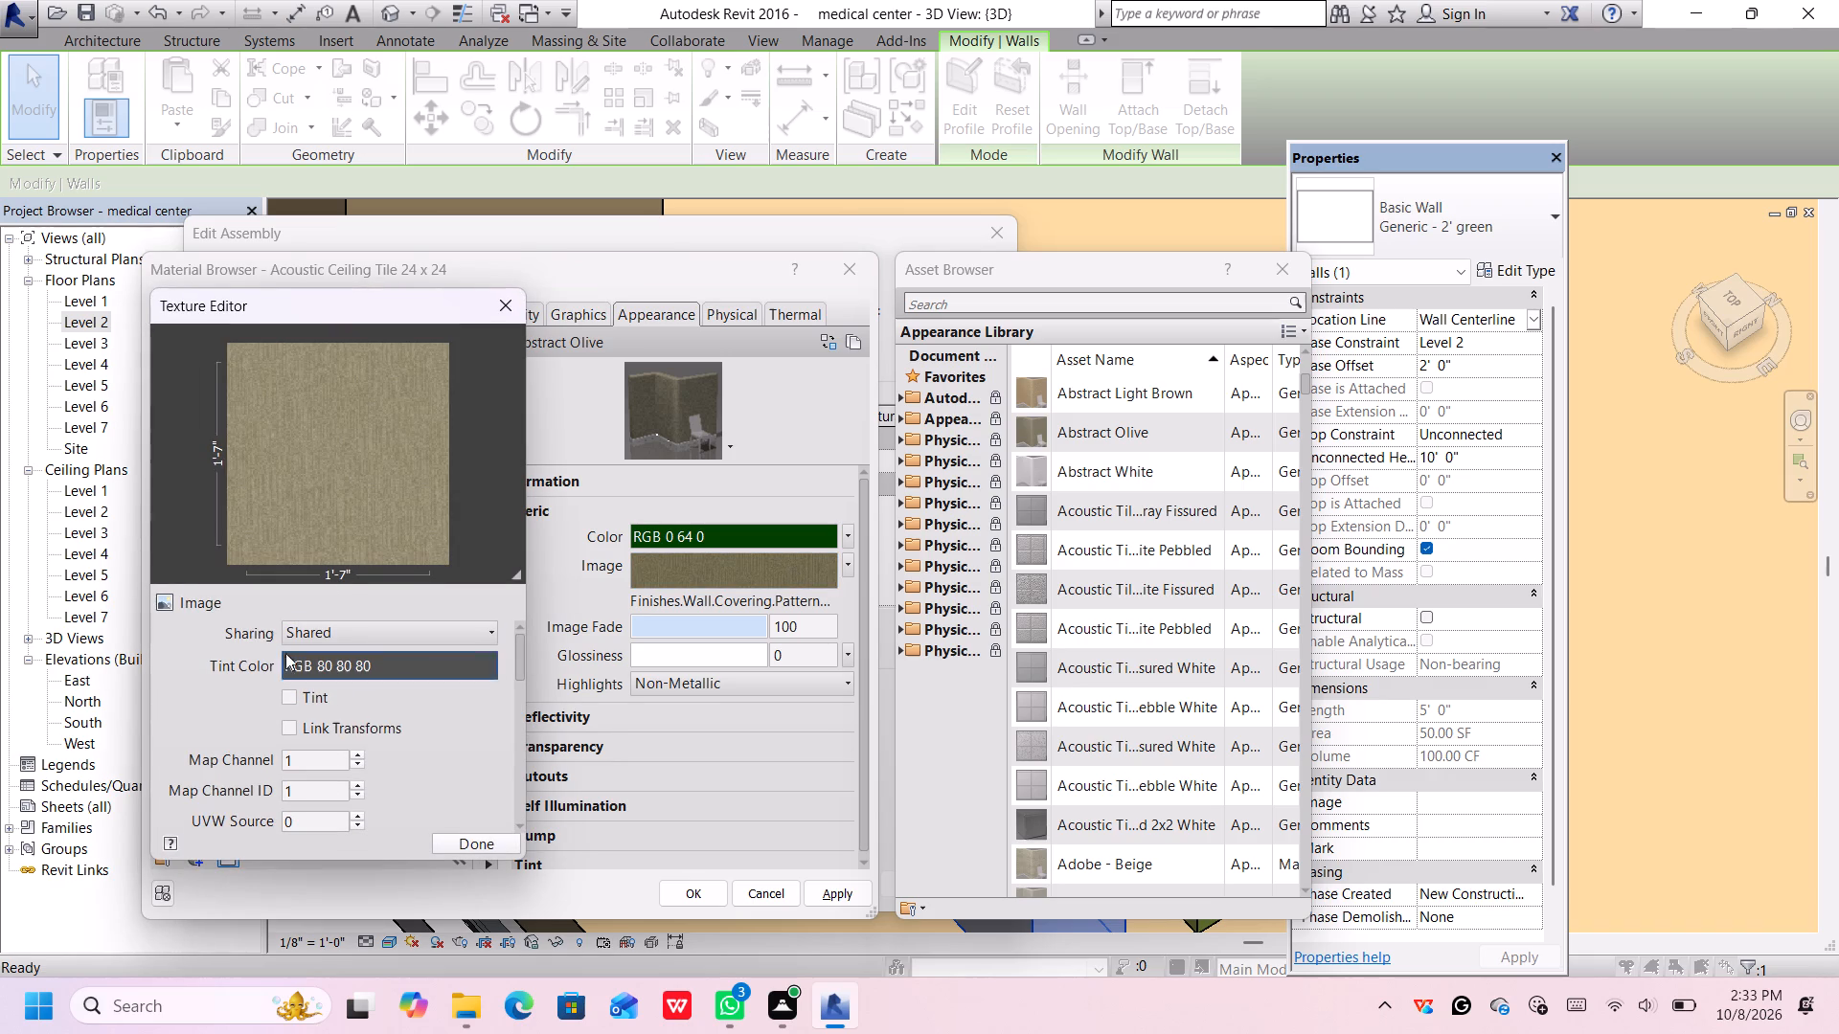
left_click(316, 632)
left_click(377, 677)
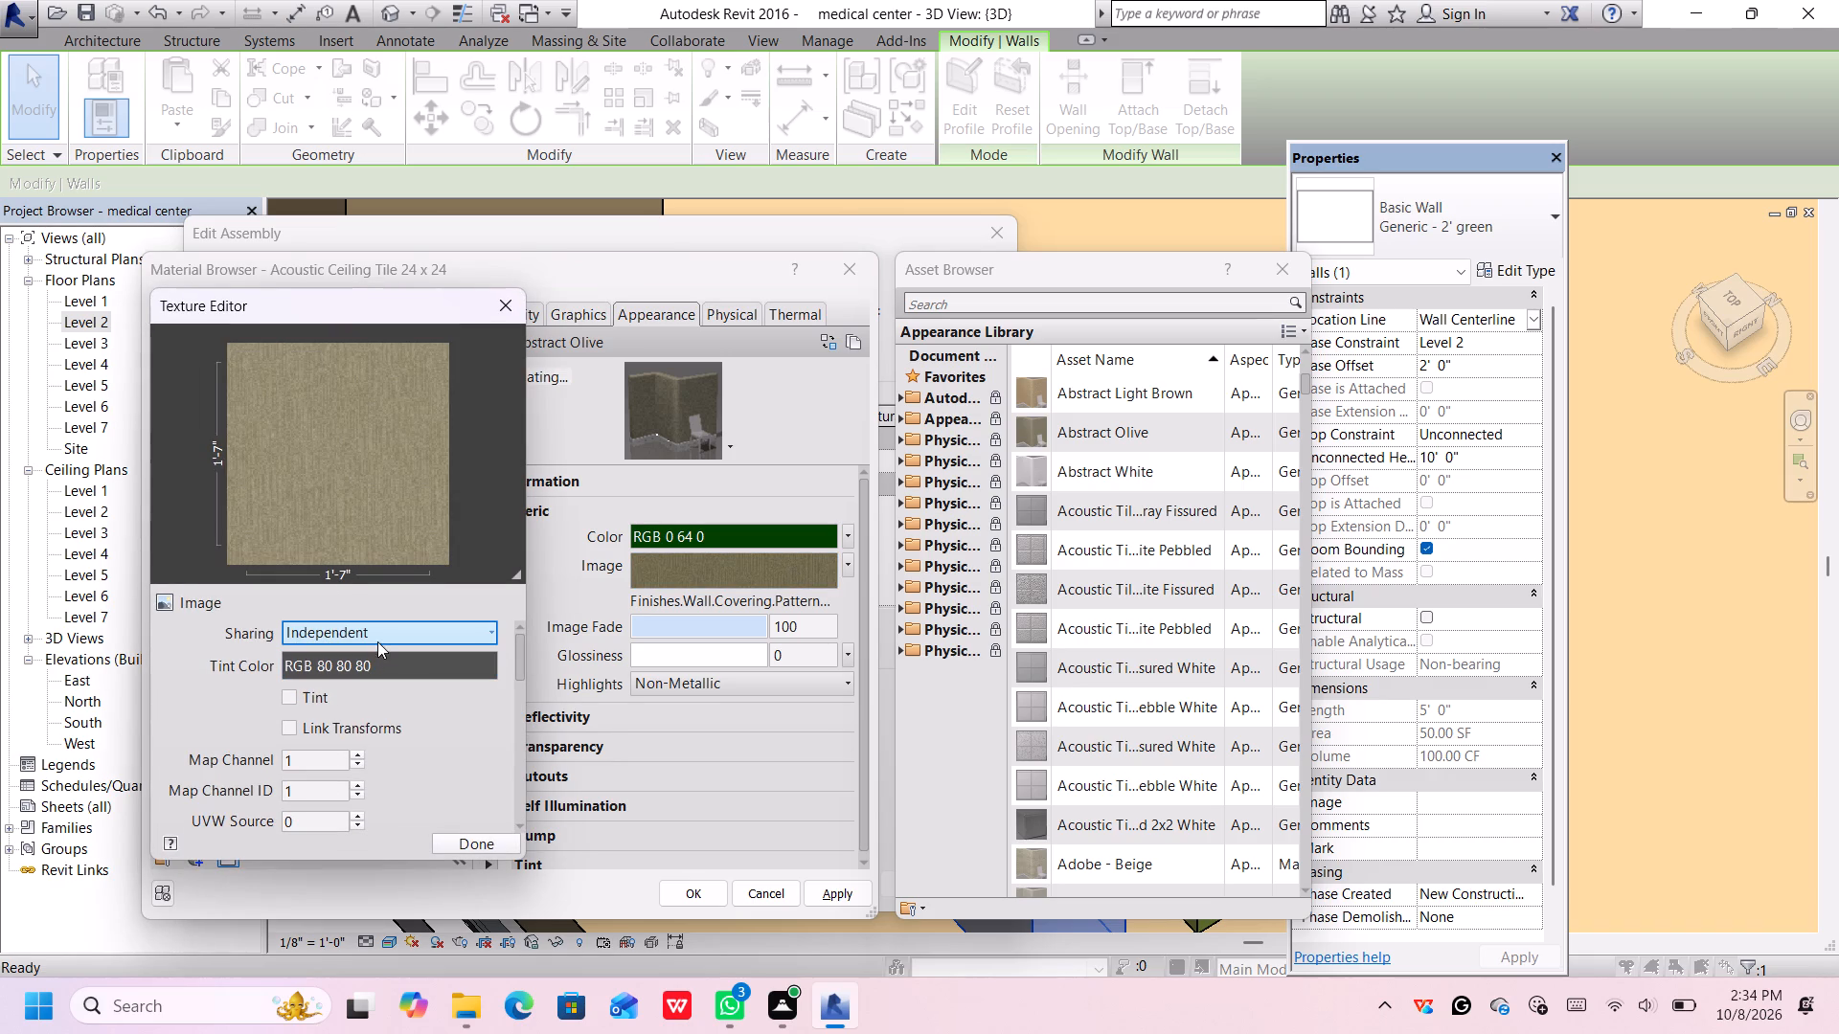
left_click(375, 636)
left_click(384, 692)
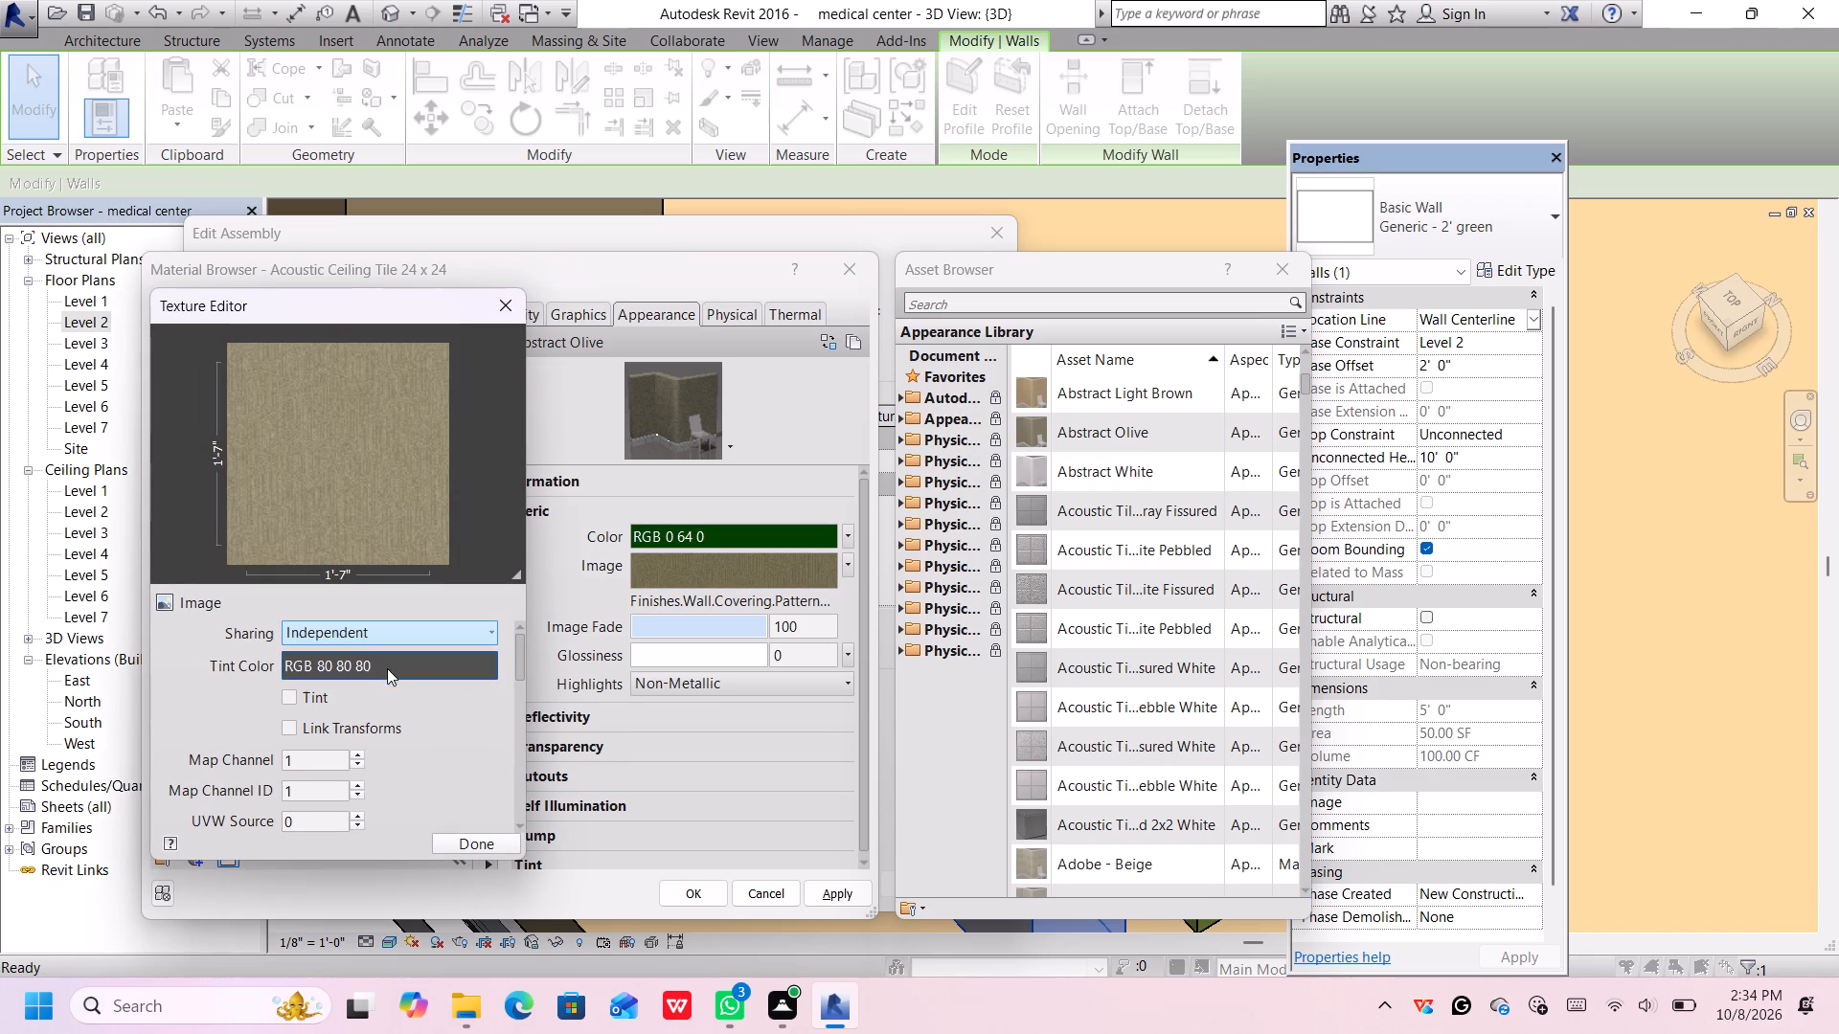
left_click(393, 660)
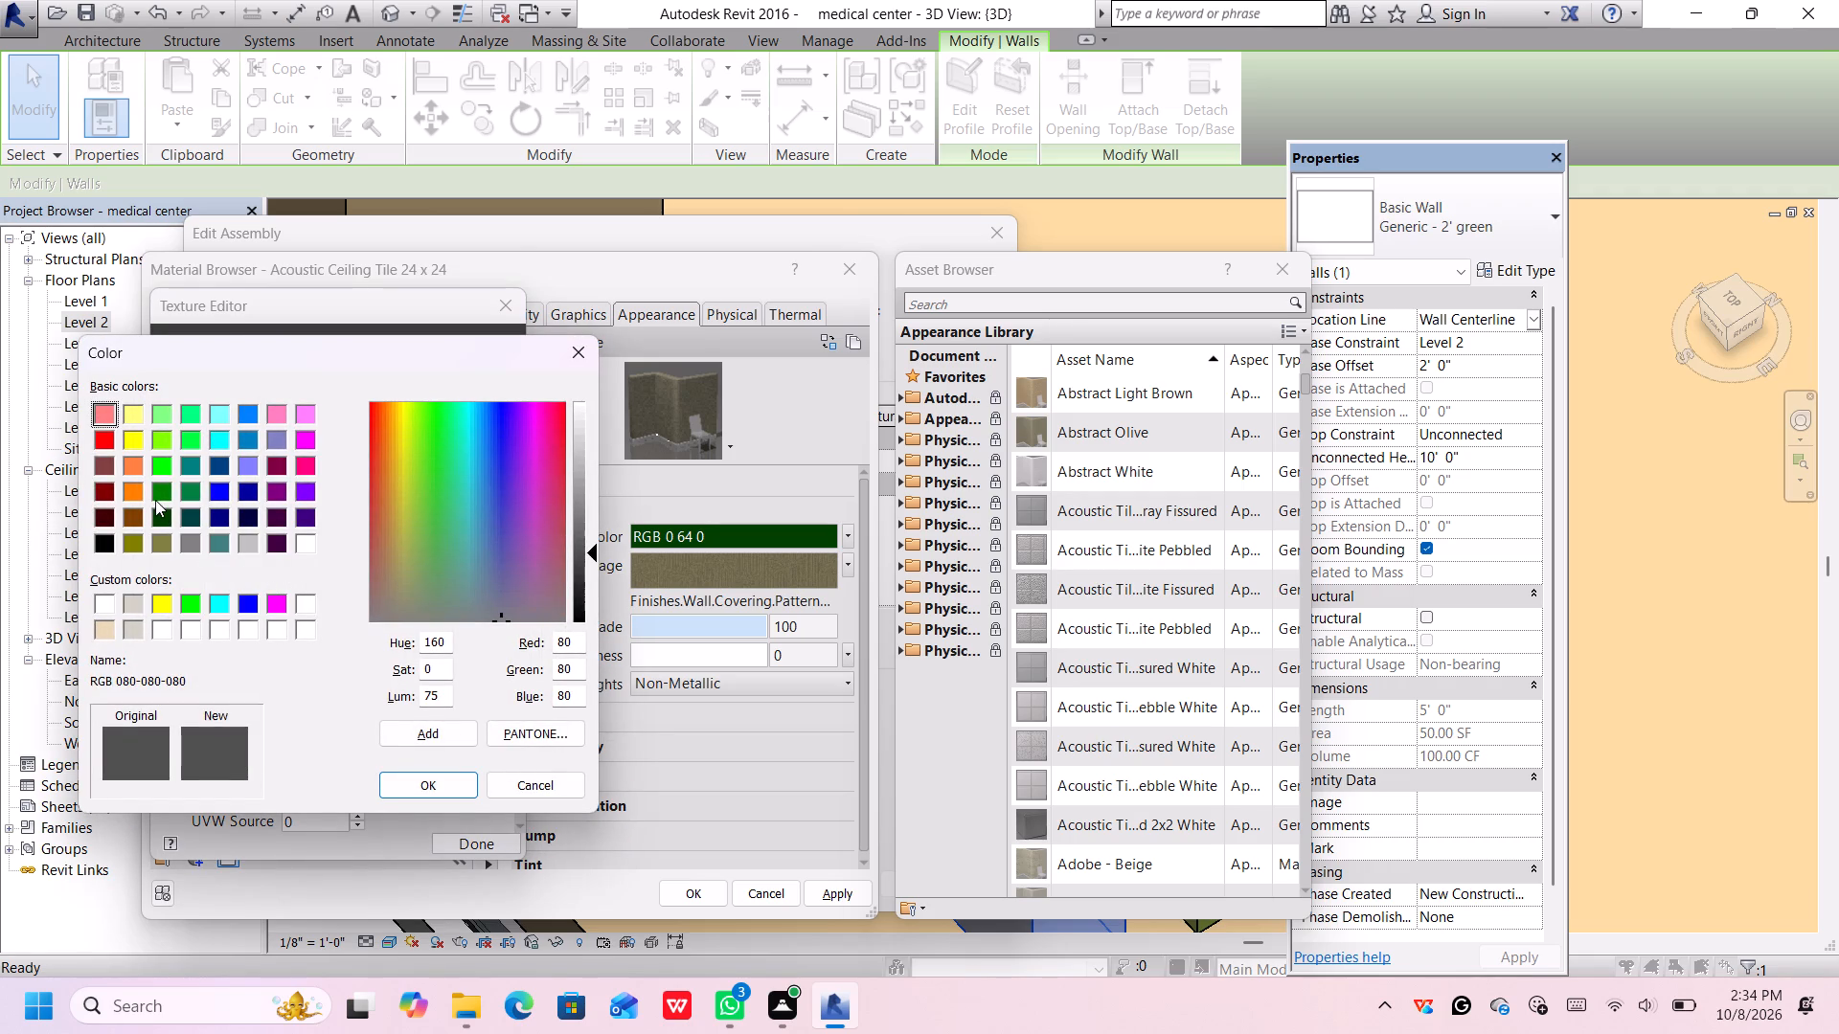
left_click(164, 514)
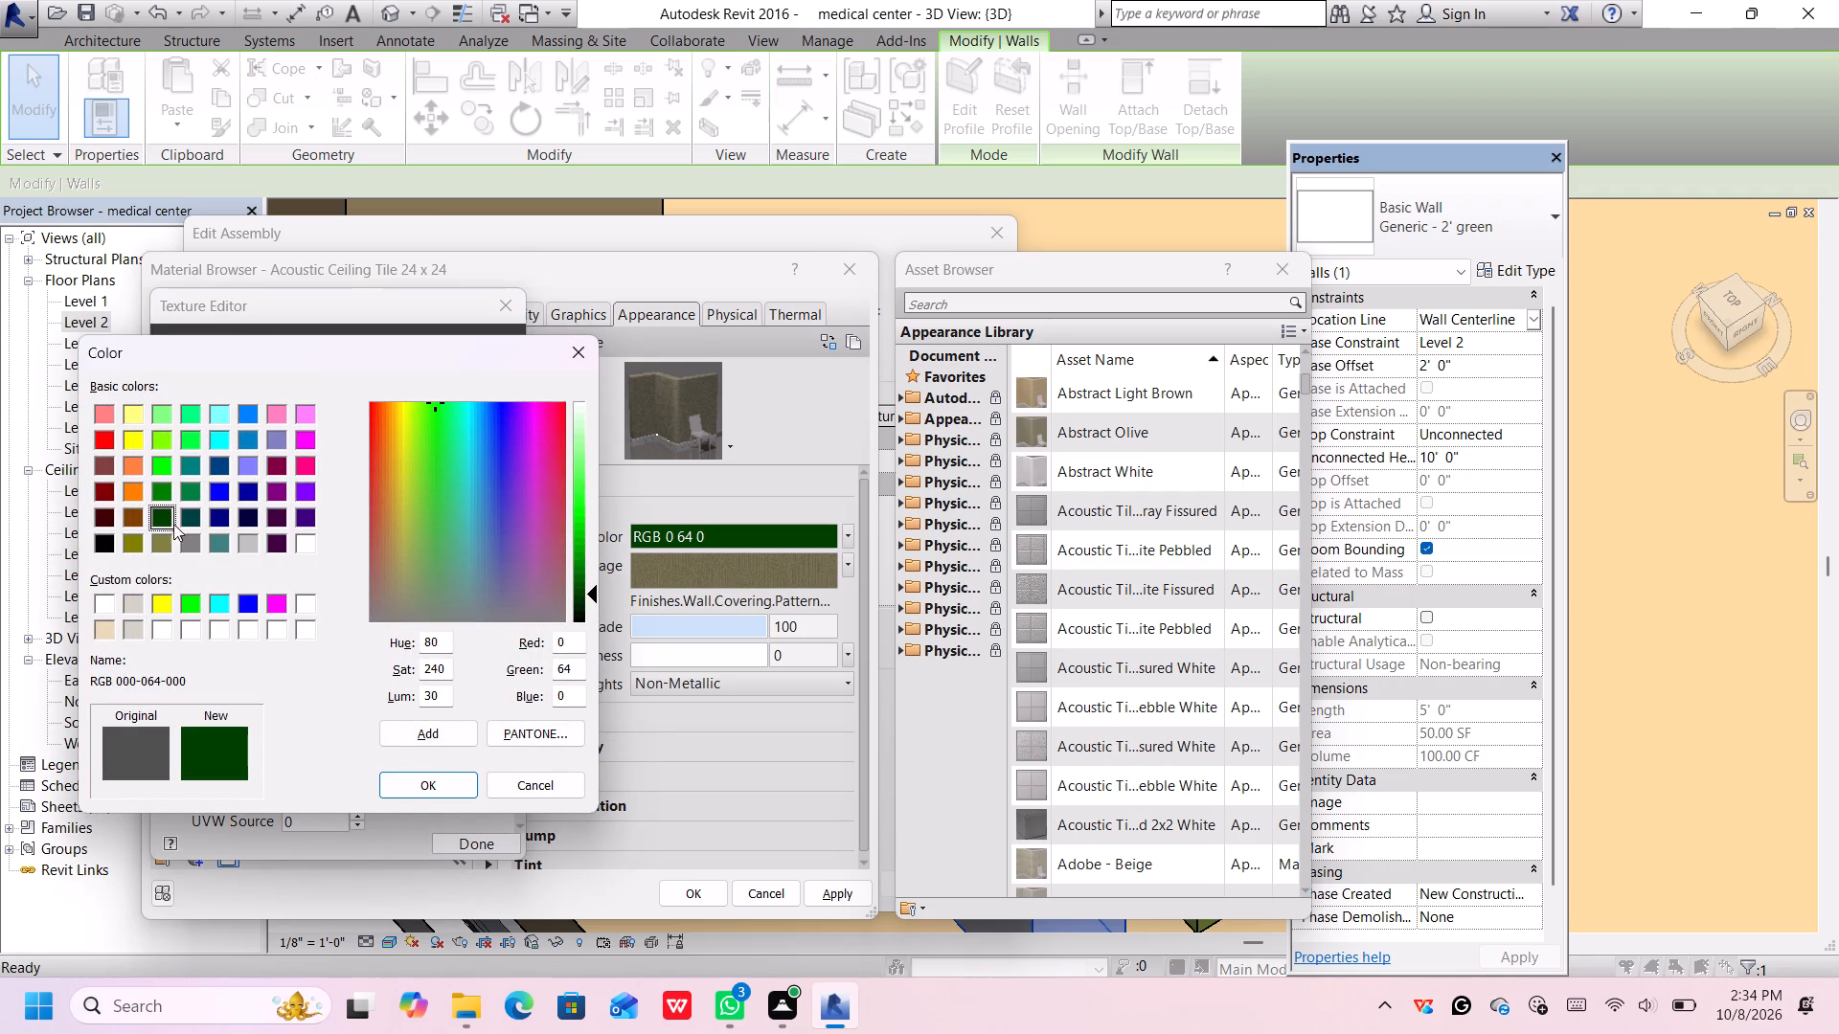
left_click(411, 783)
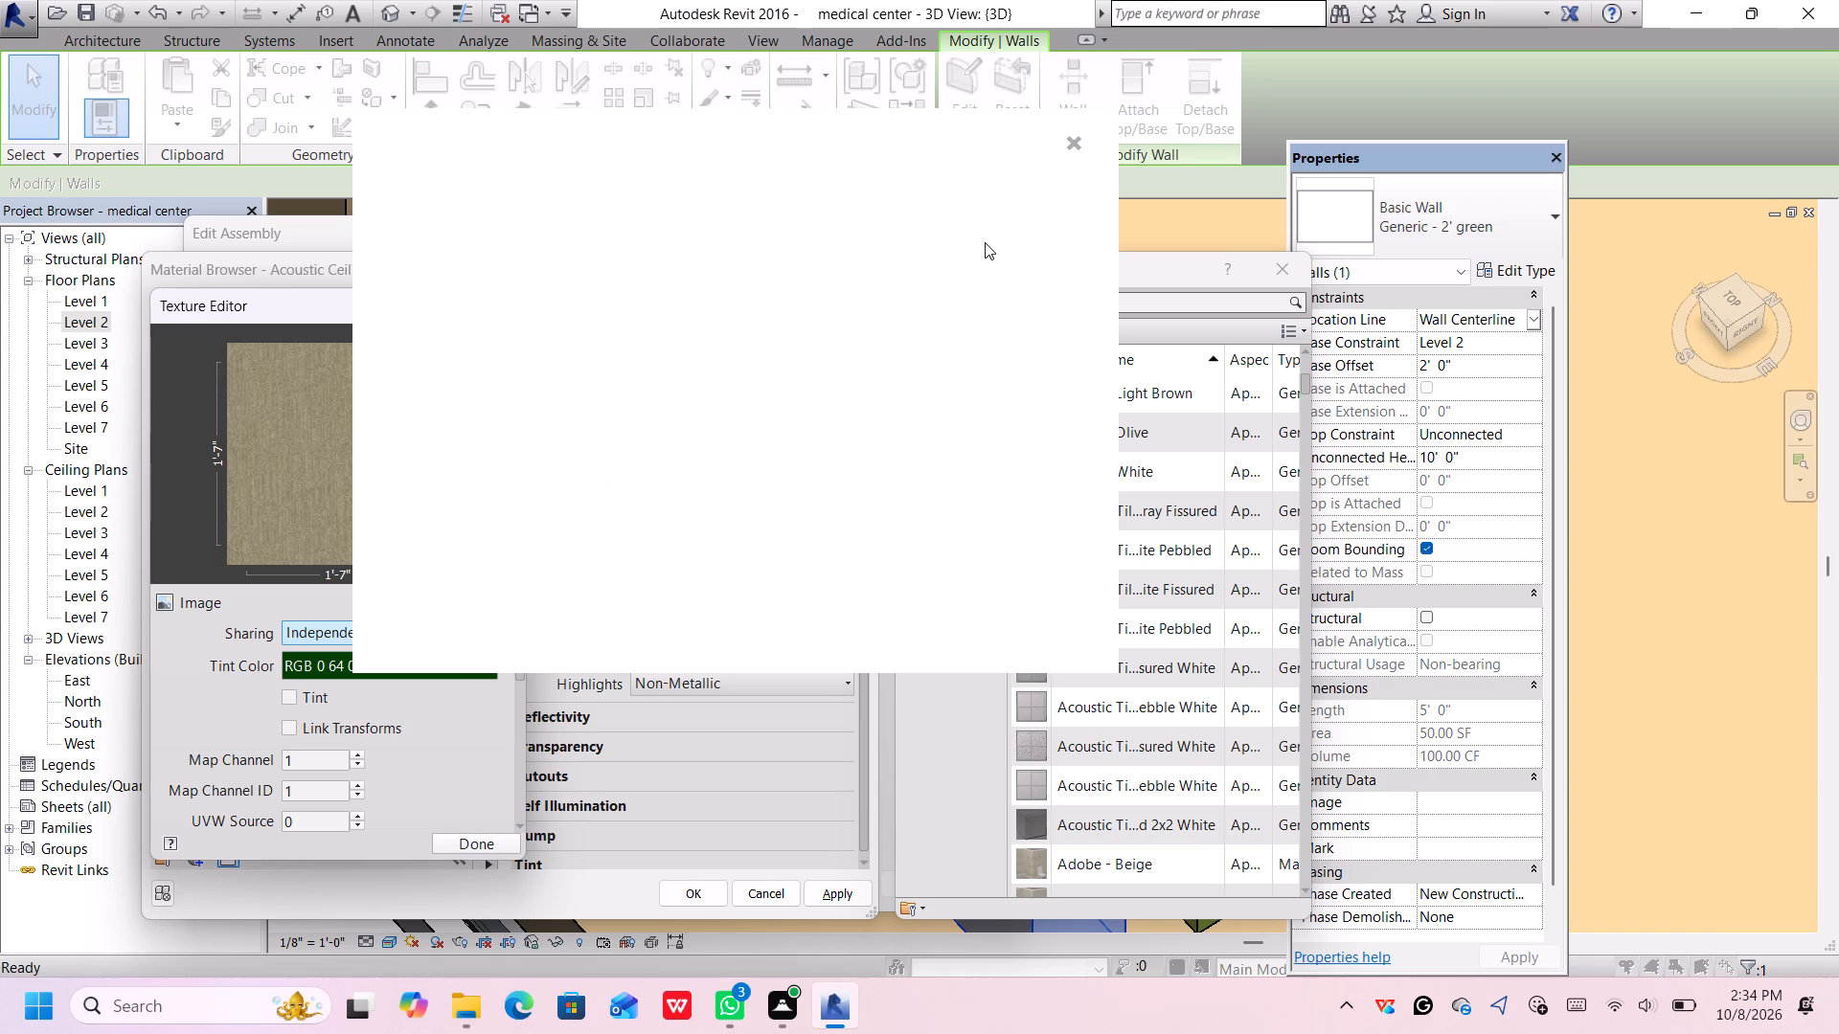
left_click(1078, 138)
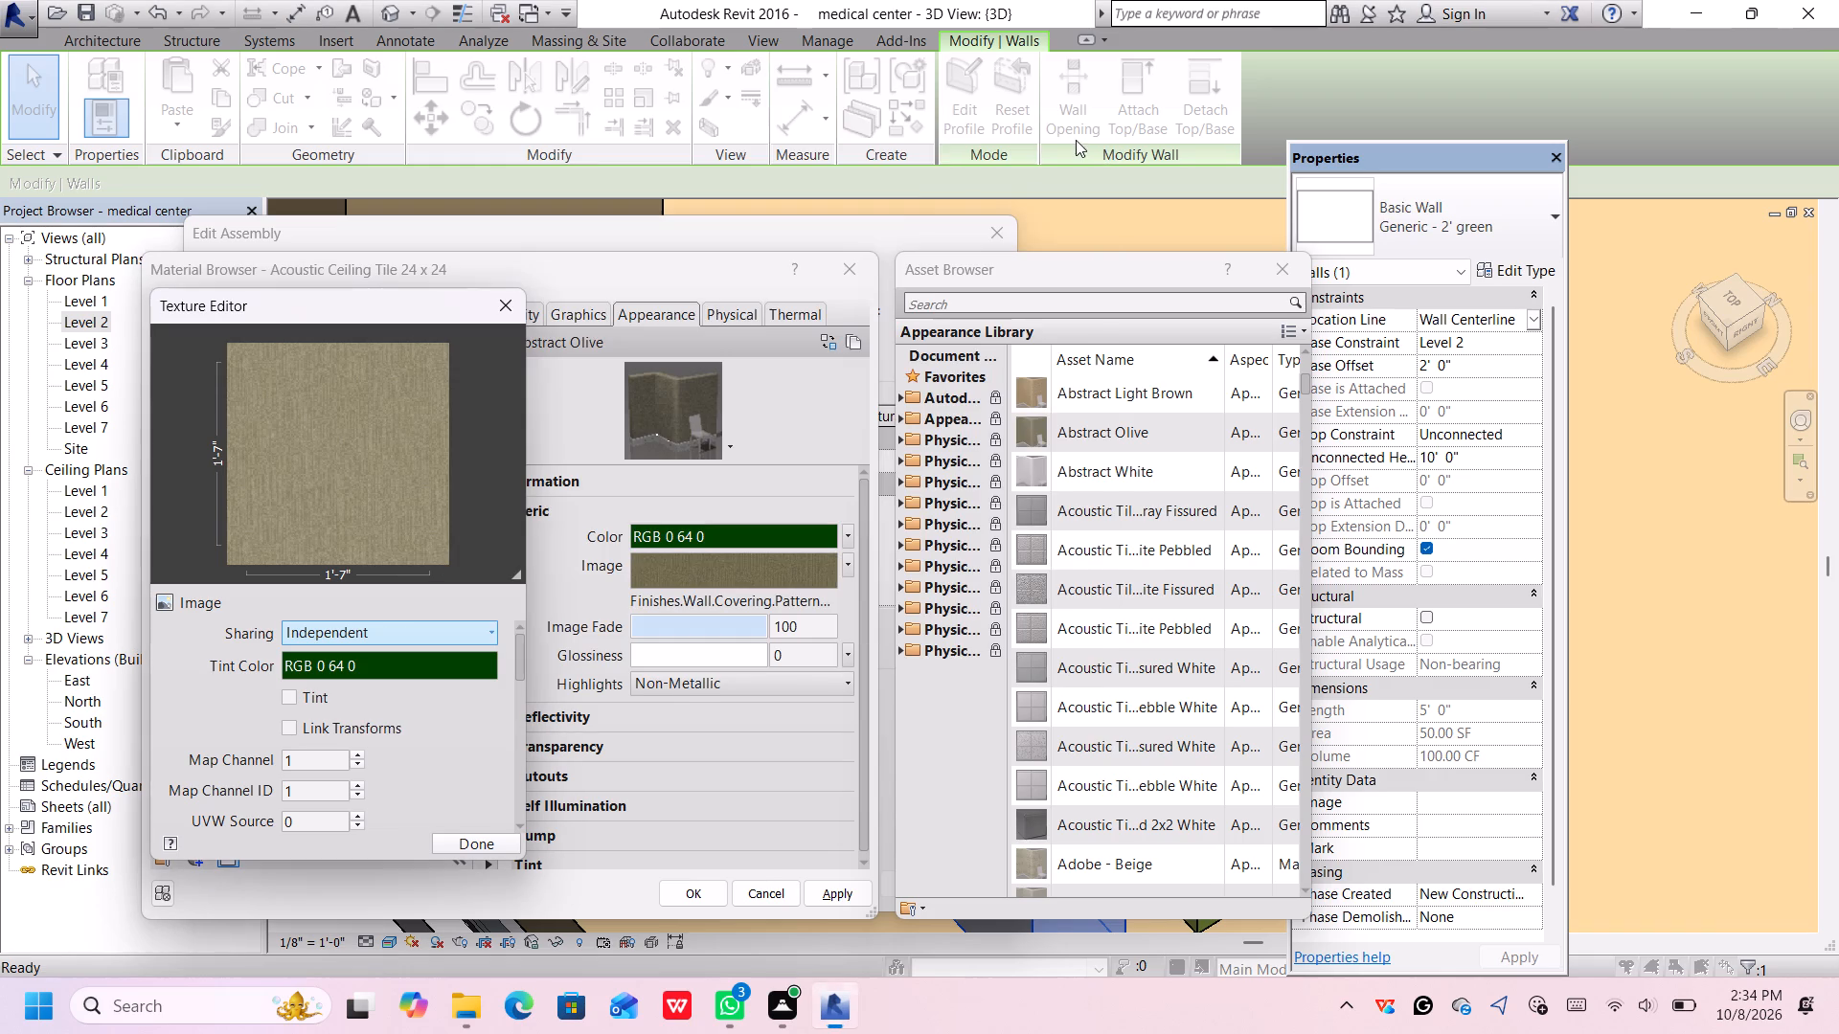
left_click(429, 624)
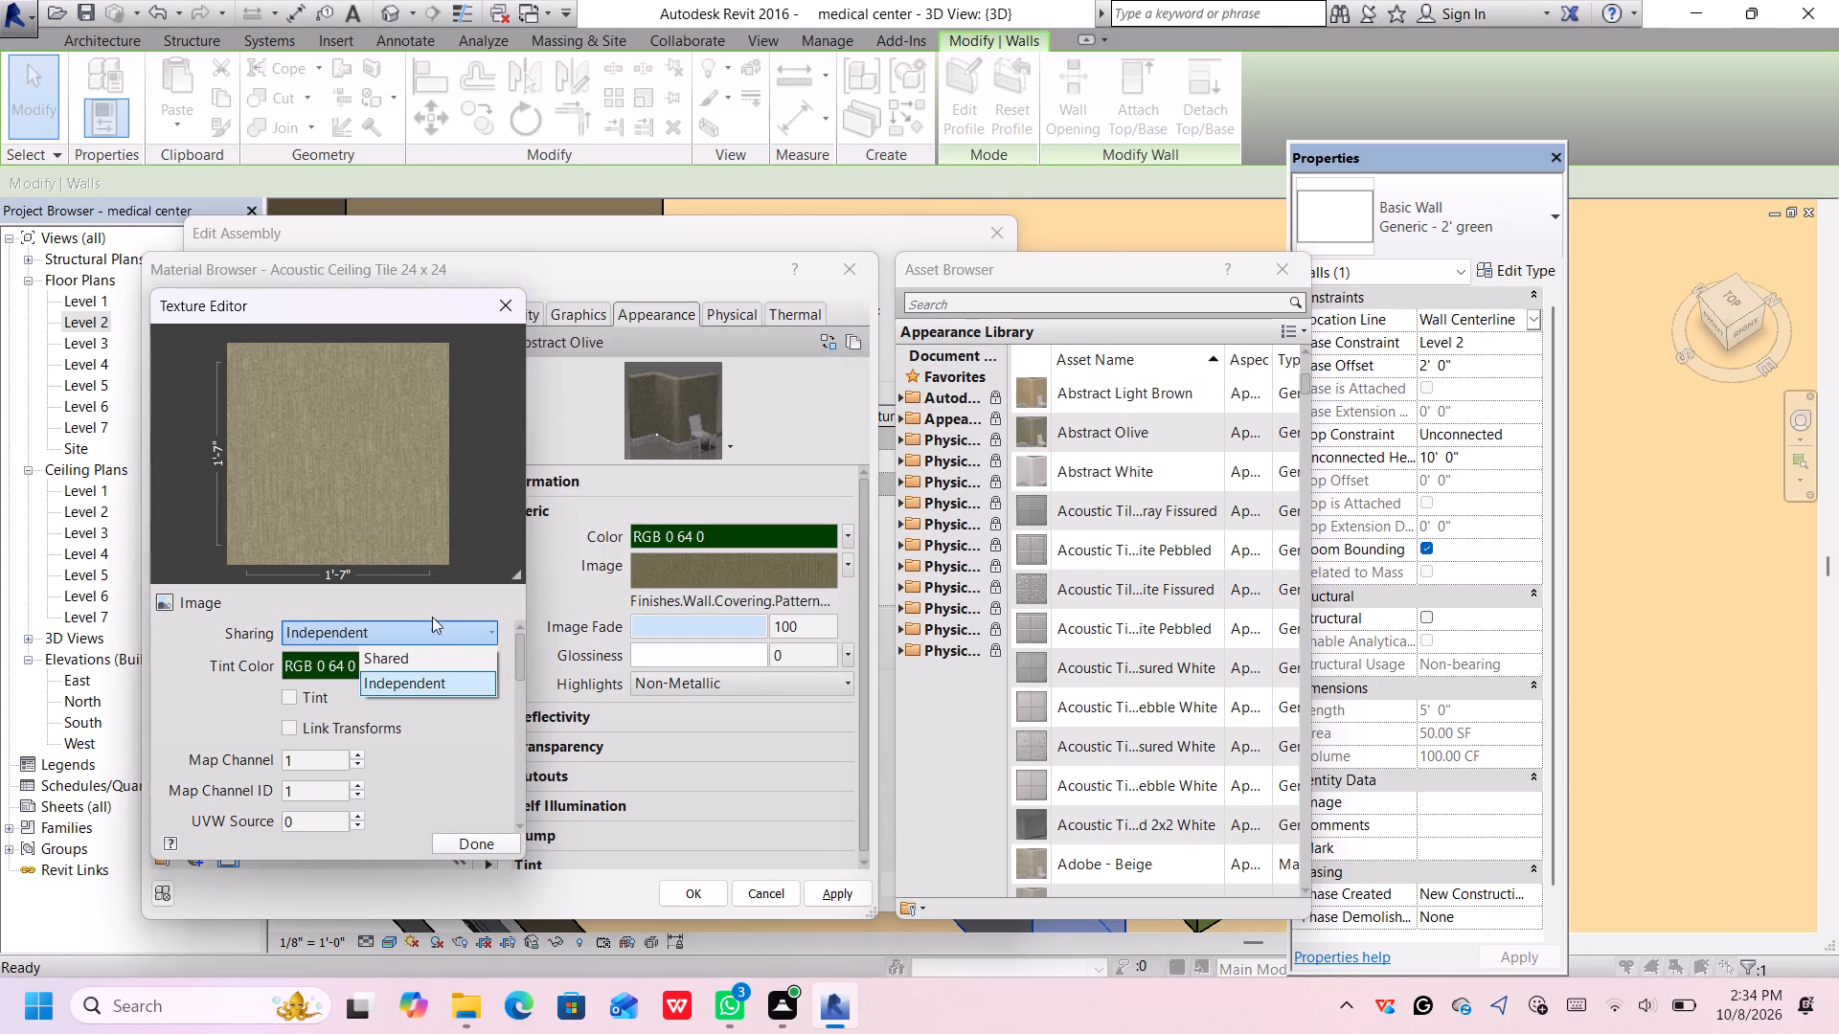
left_click(441, 663)
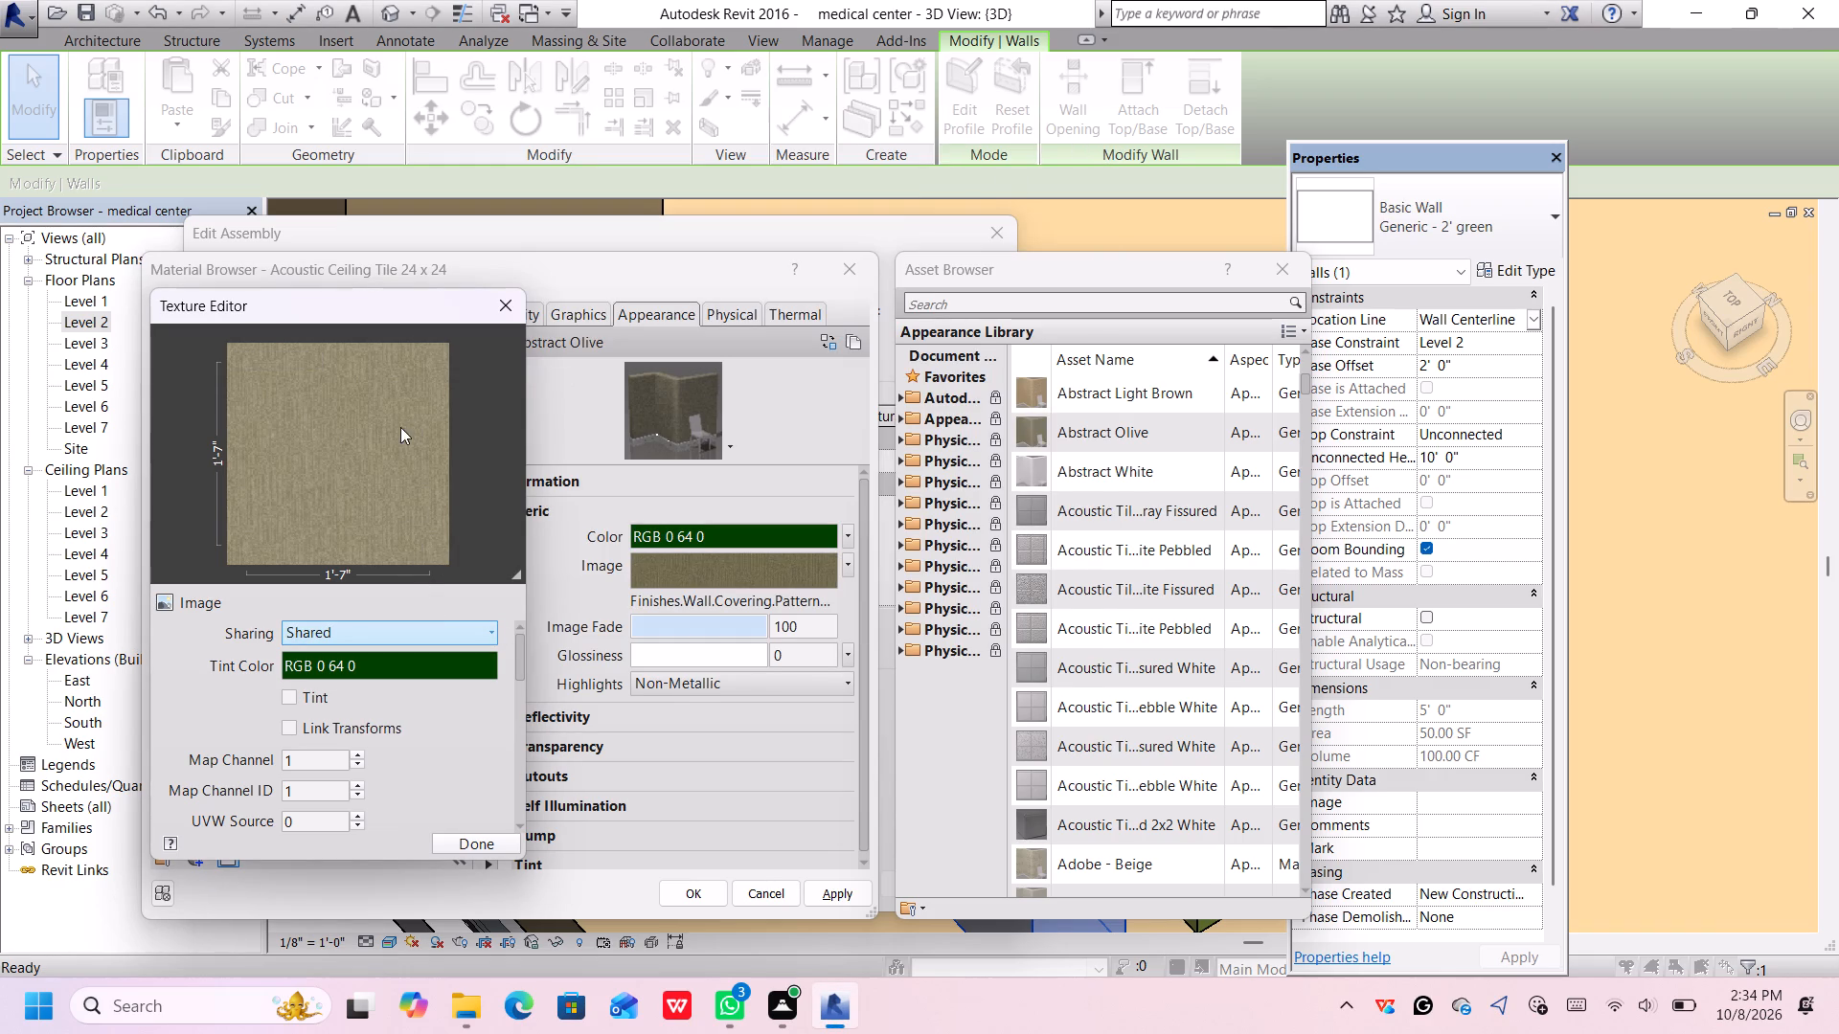
scroll(305, 474, "up", 4)
Set the image texture's map channel to 9 and finish the texture edit.
double_click(355, 753)
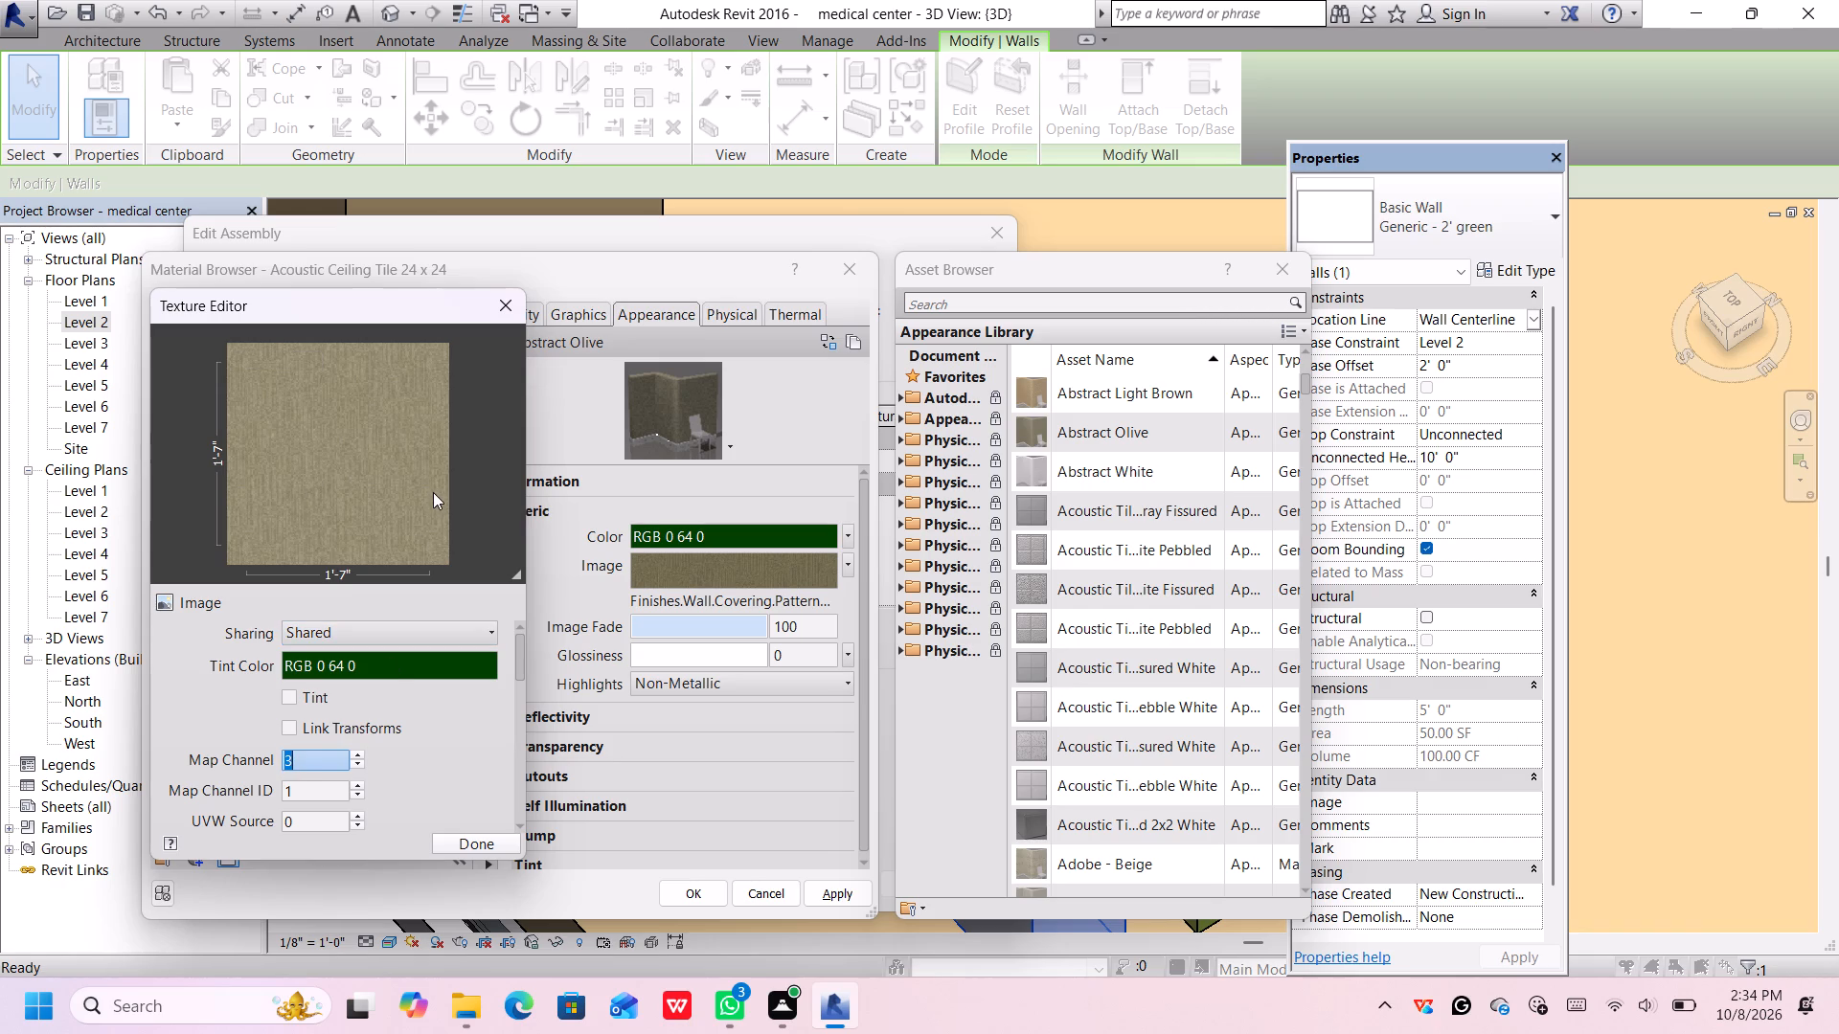
triple_click(350, 752)
triple_click(350, 751)
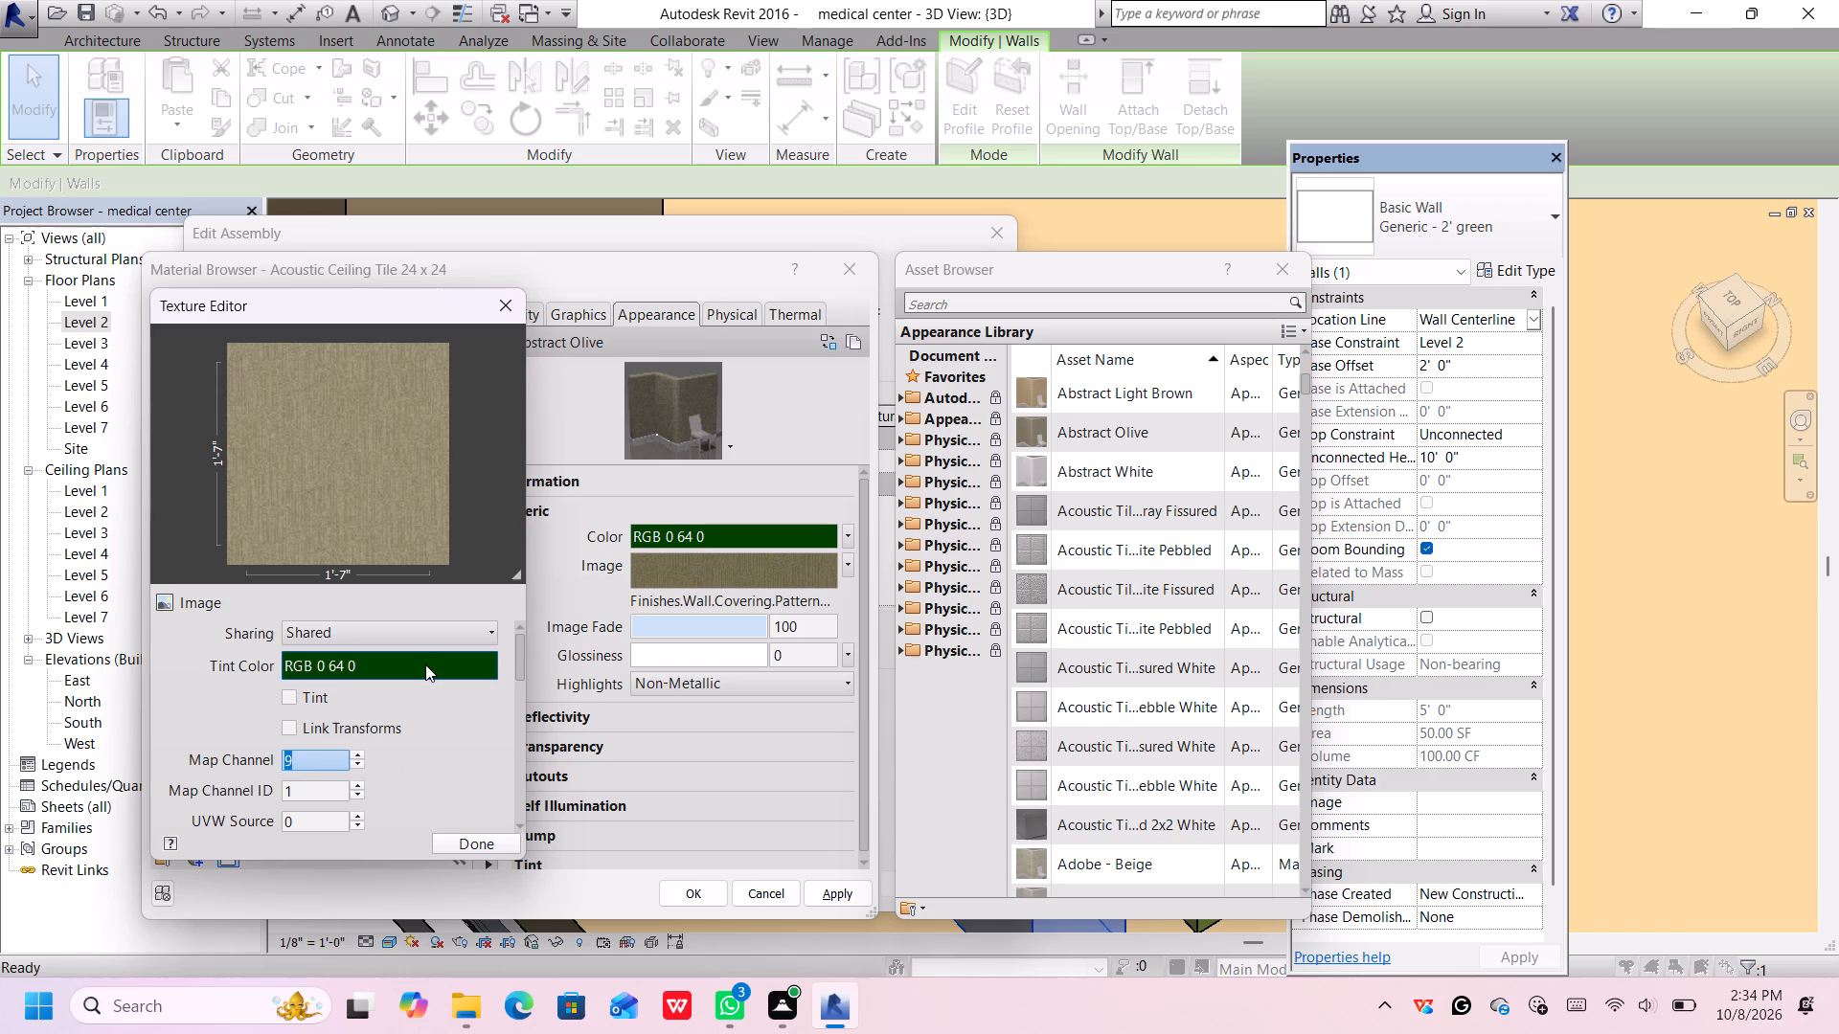
left_click(470, 831)
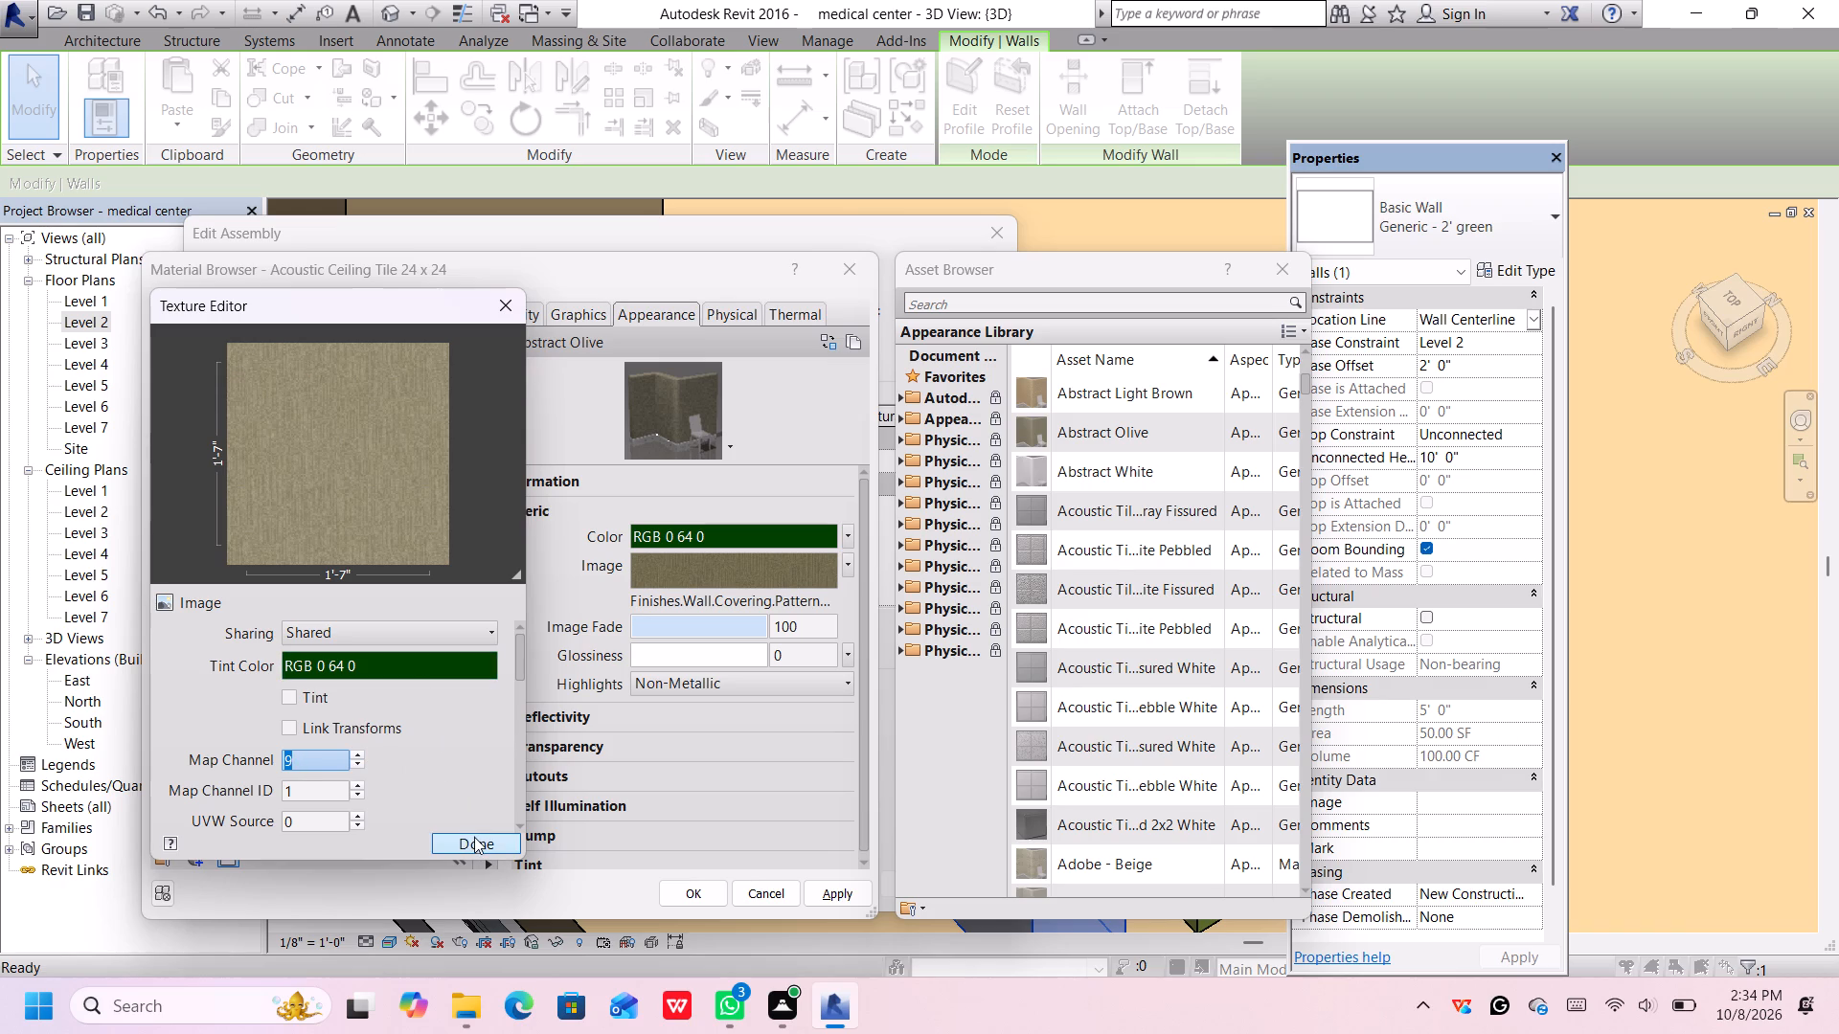
left_click(474, 836)
left_click(480, 846)
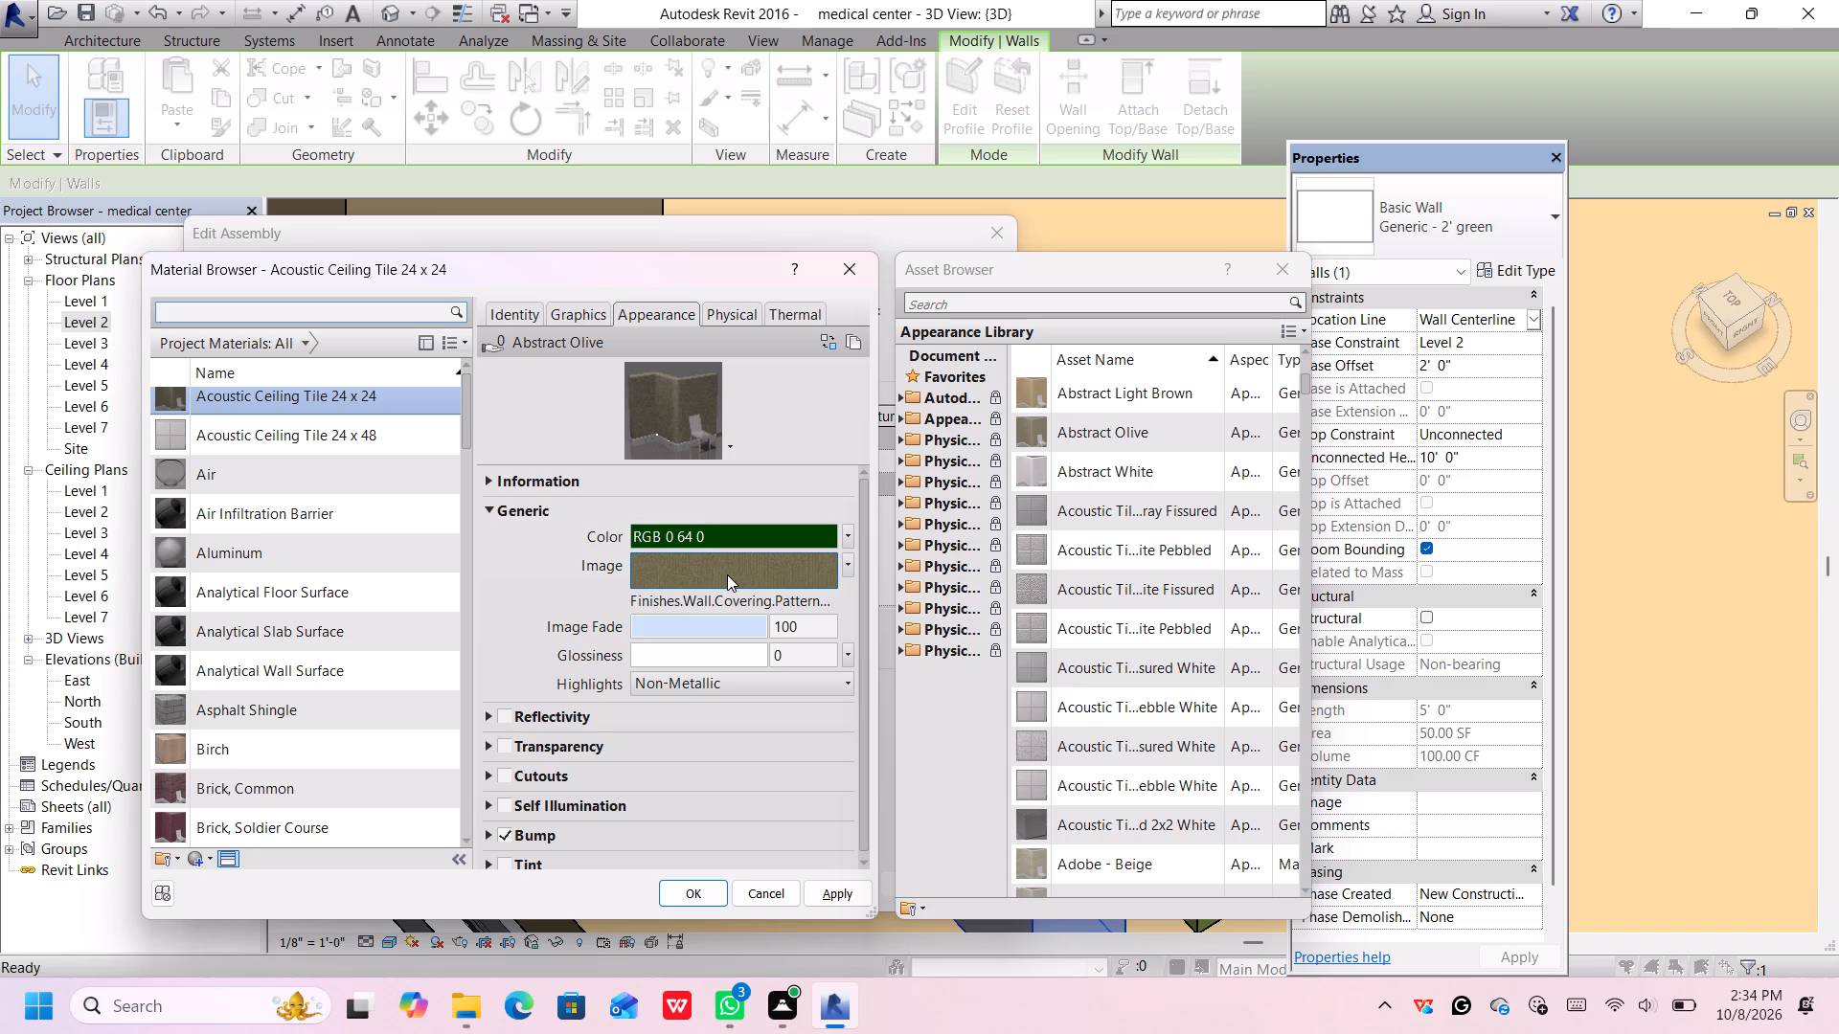
scroll(727, 574, "up", 2)
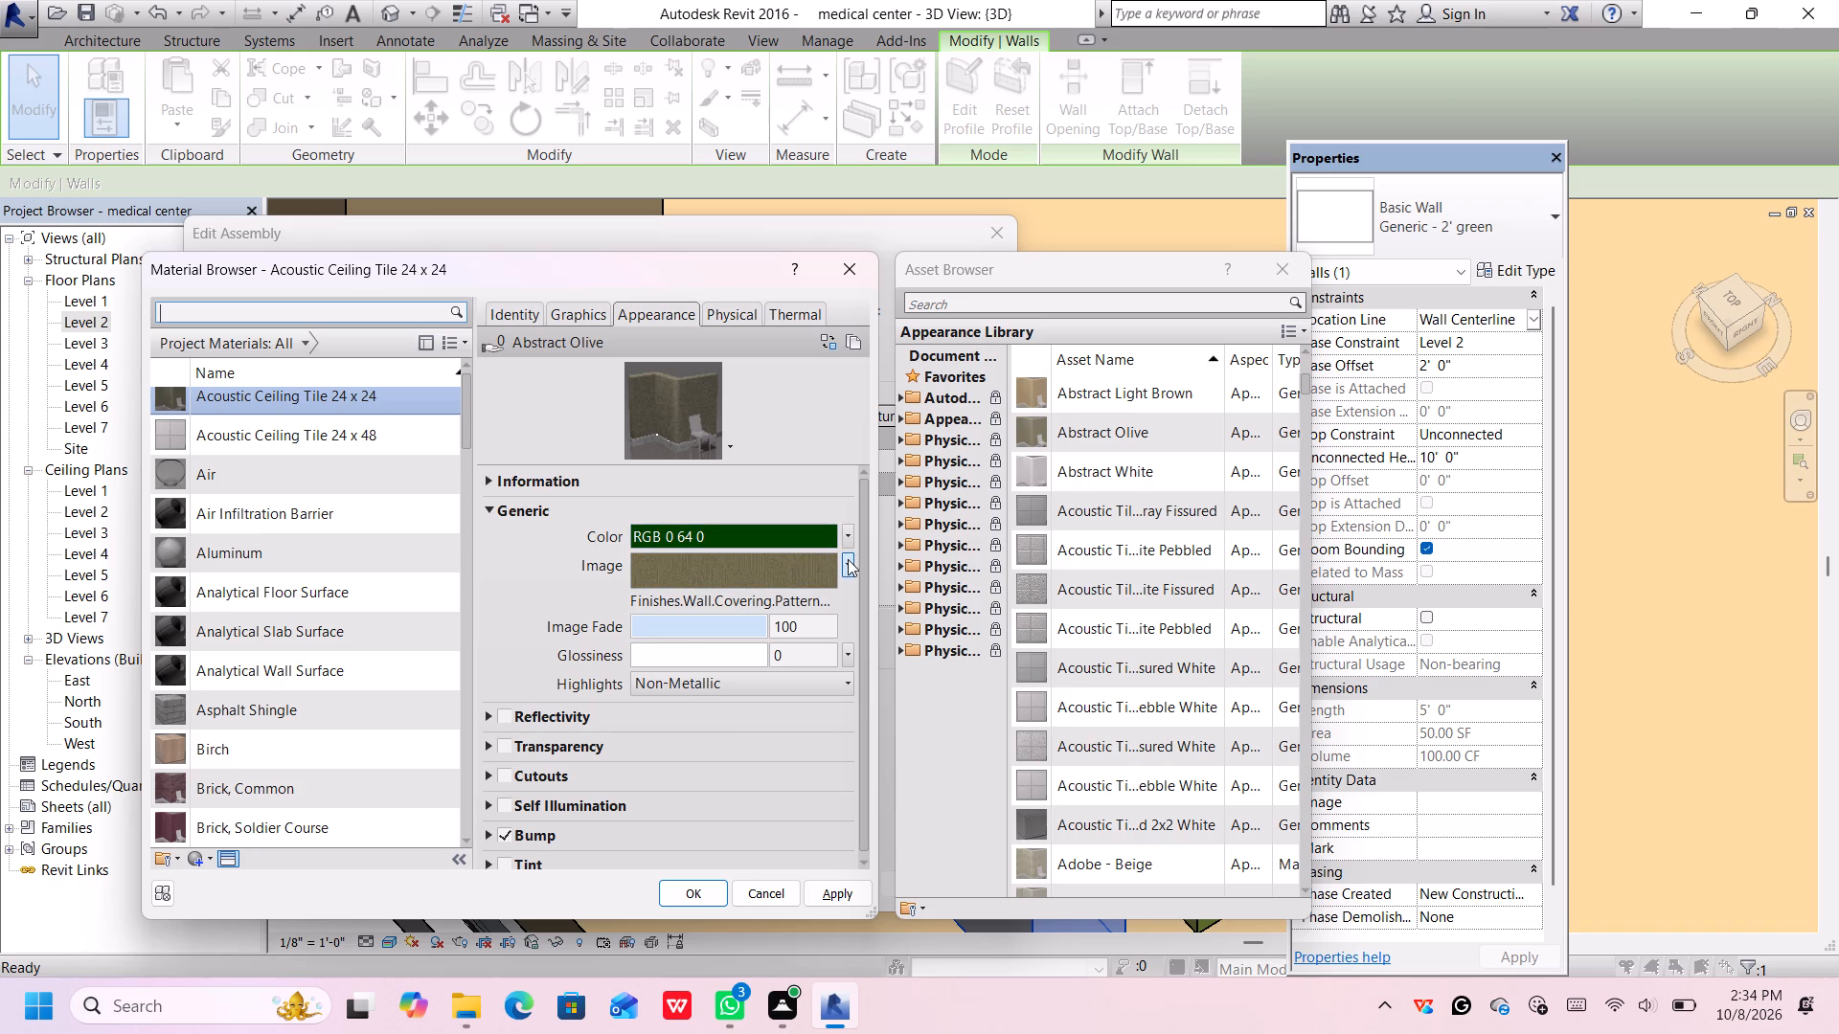
Replace the Acoustic Ceiling Tile 24 x 24 material's appearance with the Aqua asset from the appearance library.
left_click(846, 560)
left_click(795, 588)
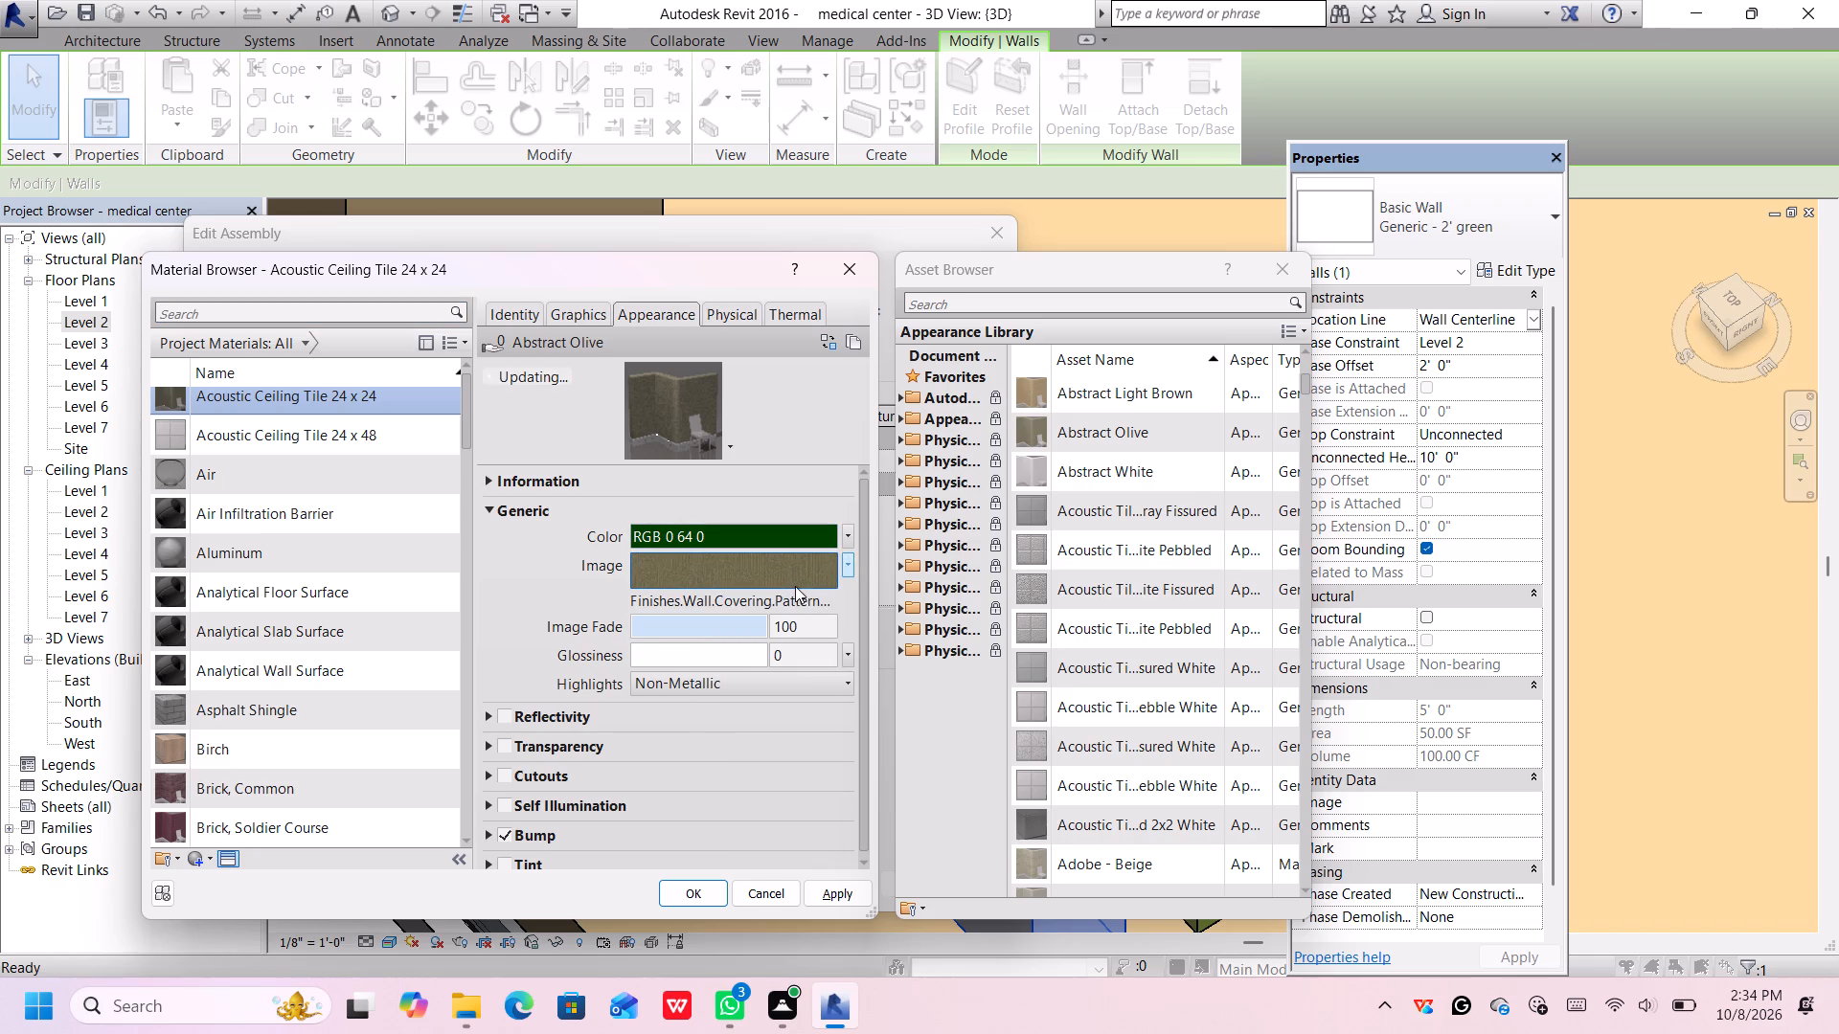
scroll(1093, 529, "up", 2)
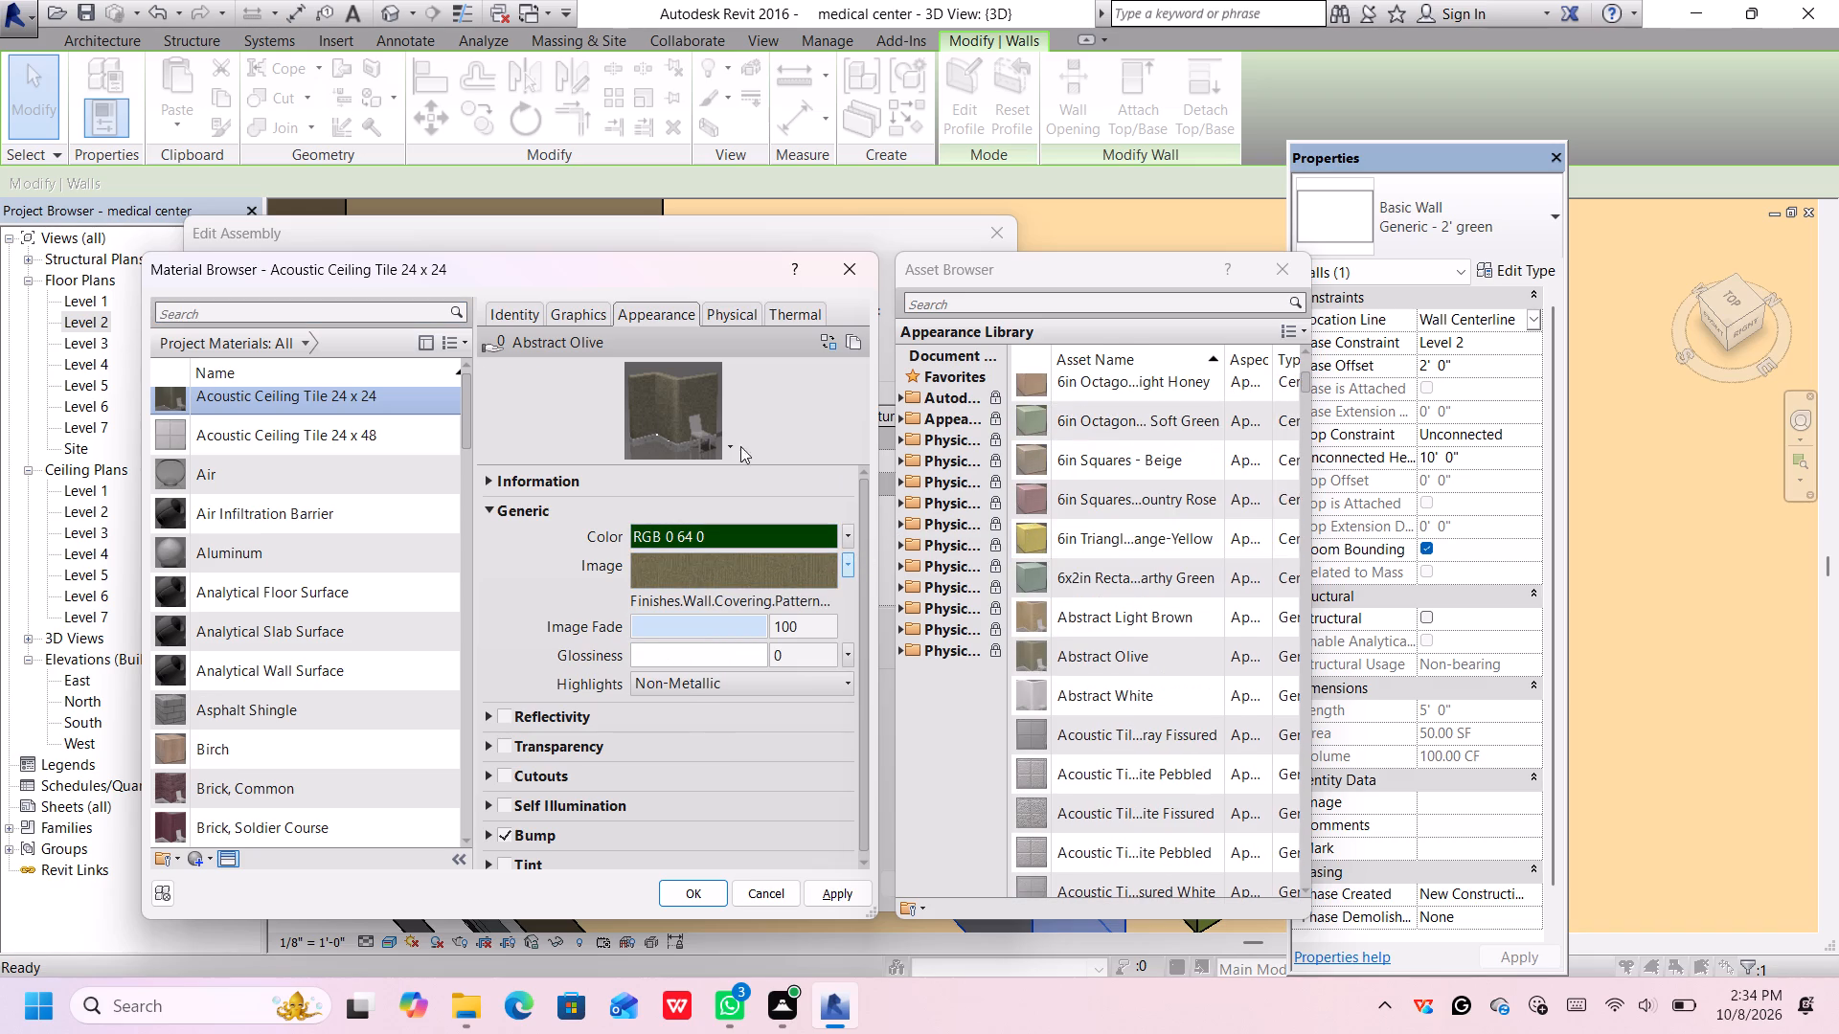
scroll(1062, 588, "down", 1)
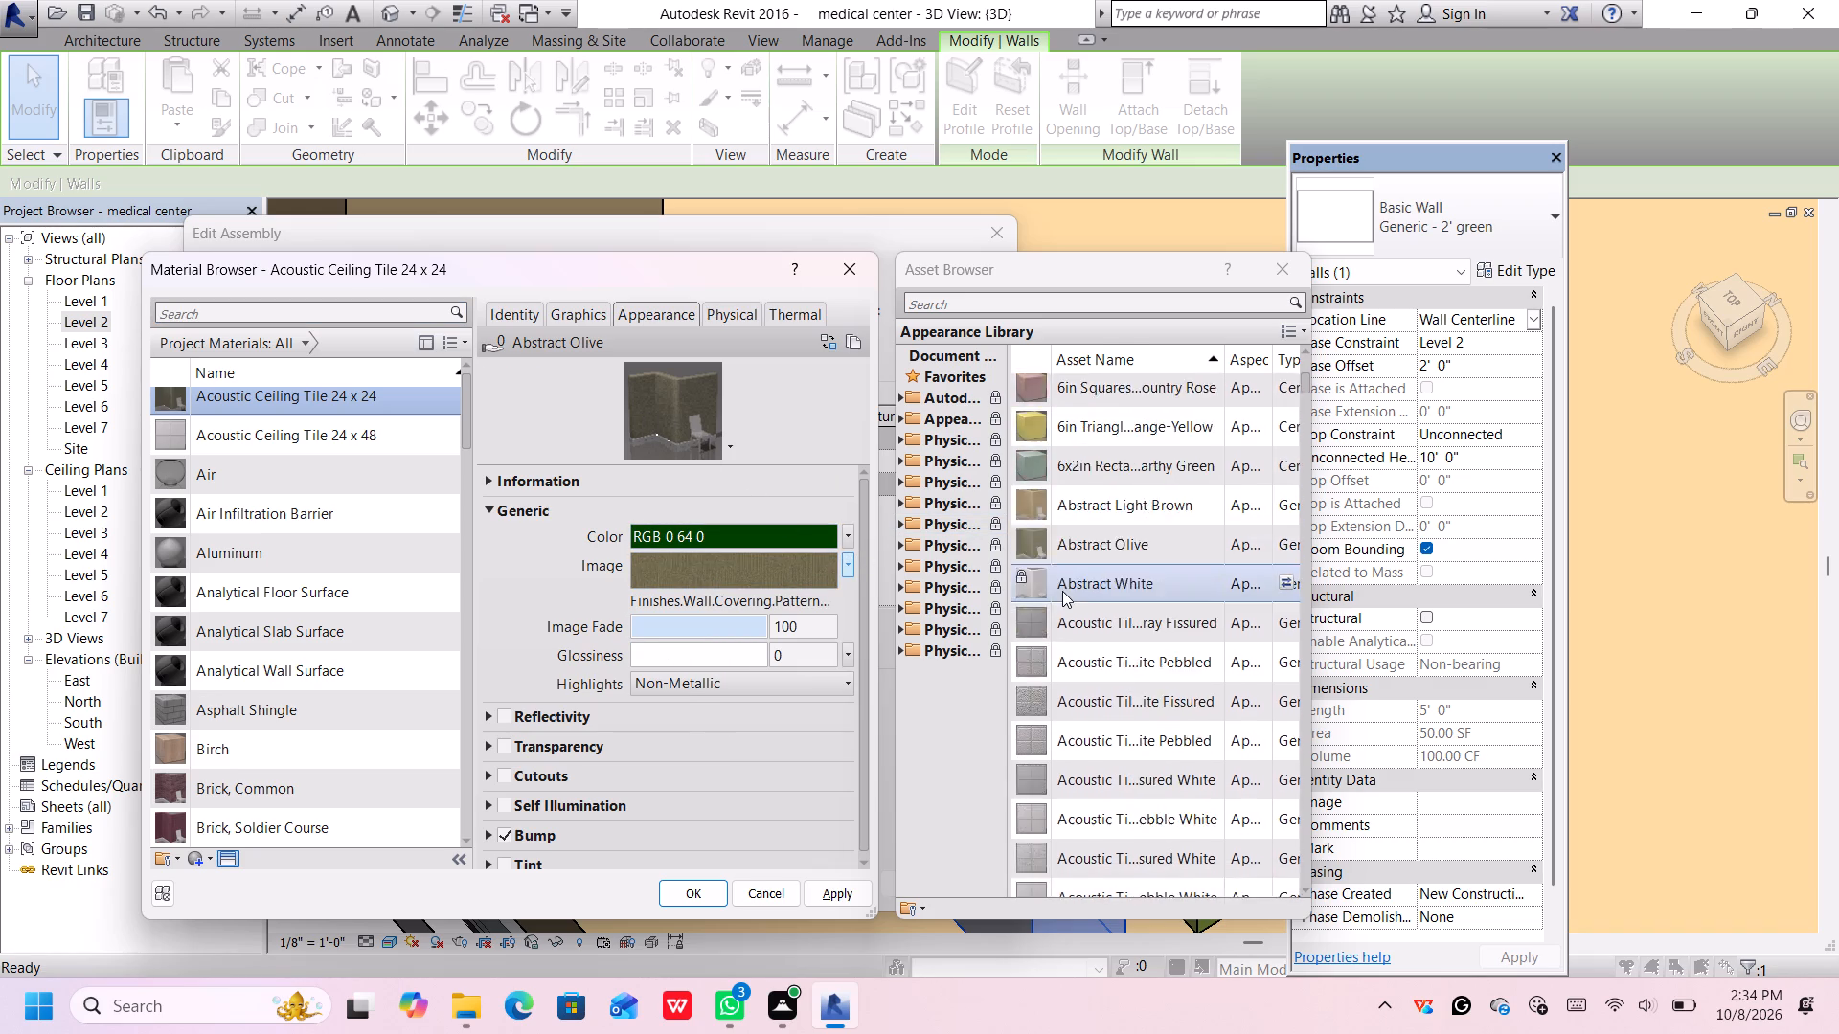
scroll(1062, 591, "down", 5)
scroll(1062, 587, "up", 1)
scroll(1062, 587, "down", 3)
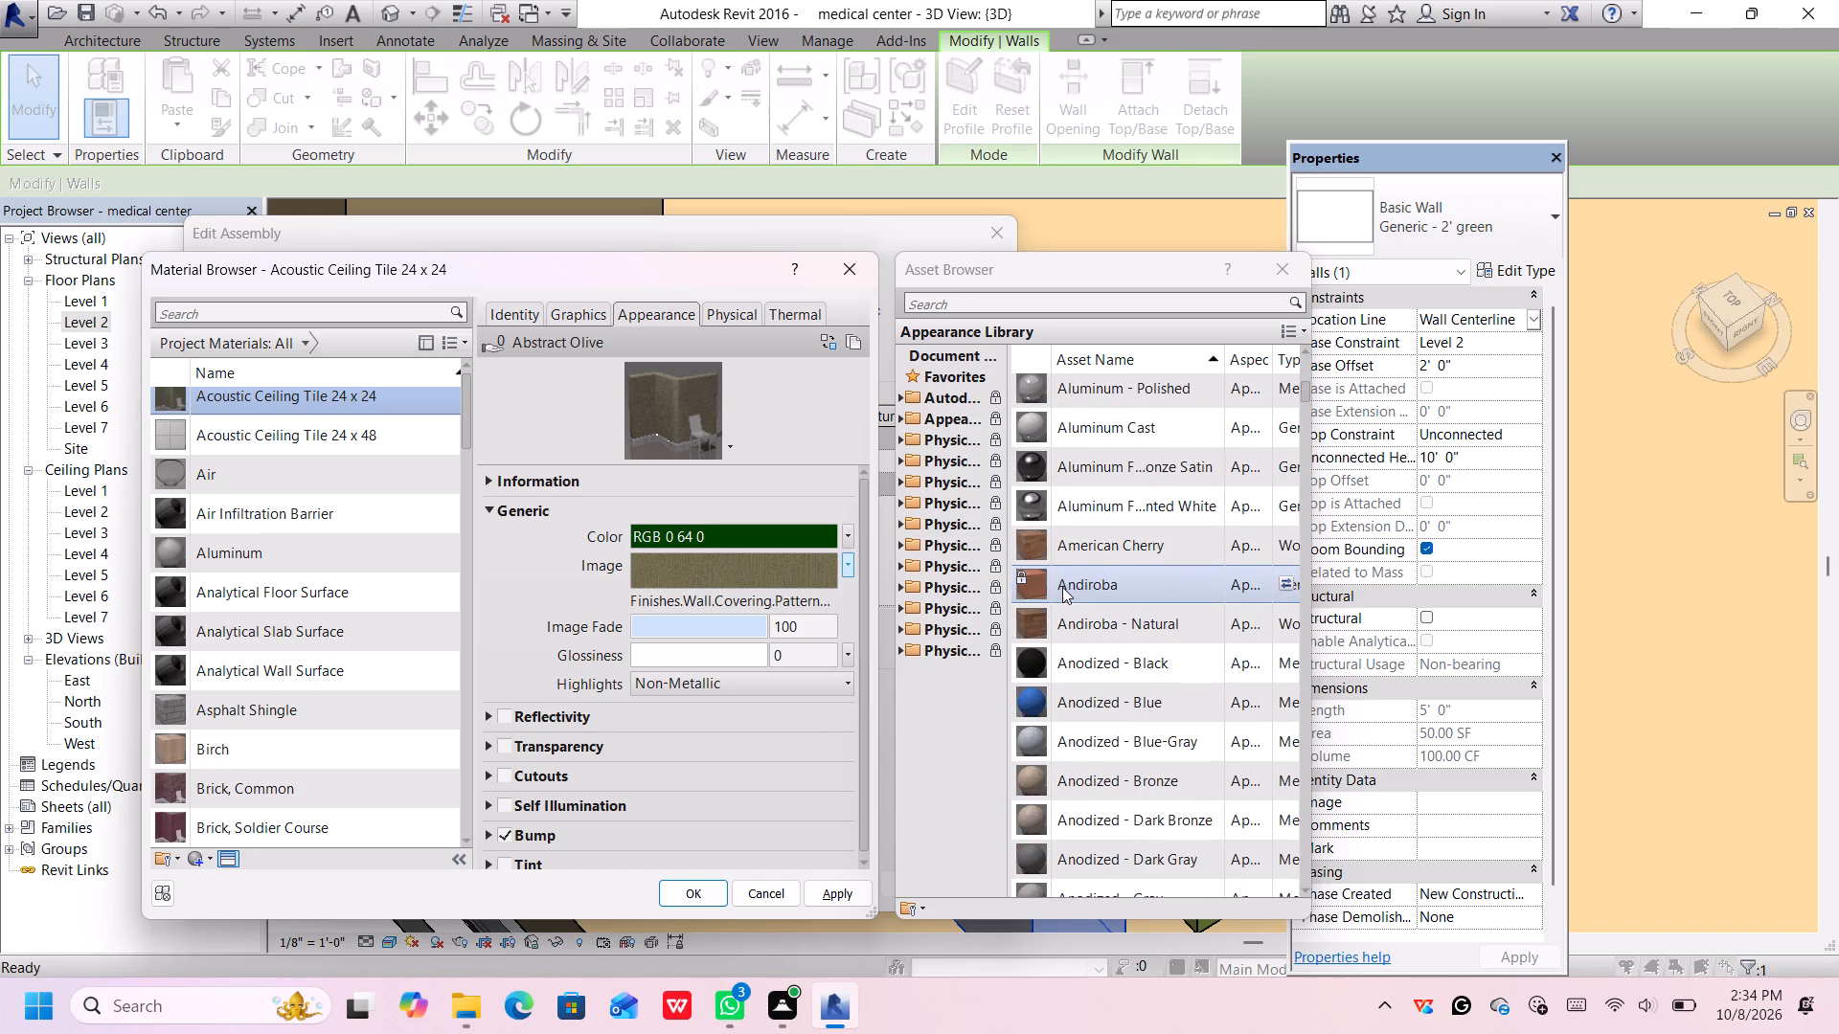
scroll(1062, 596, "down", 3)
scroll(1064, 601, "up", 1)
scroll(1064, 601, "down", 1)
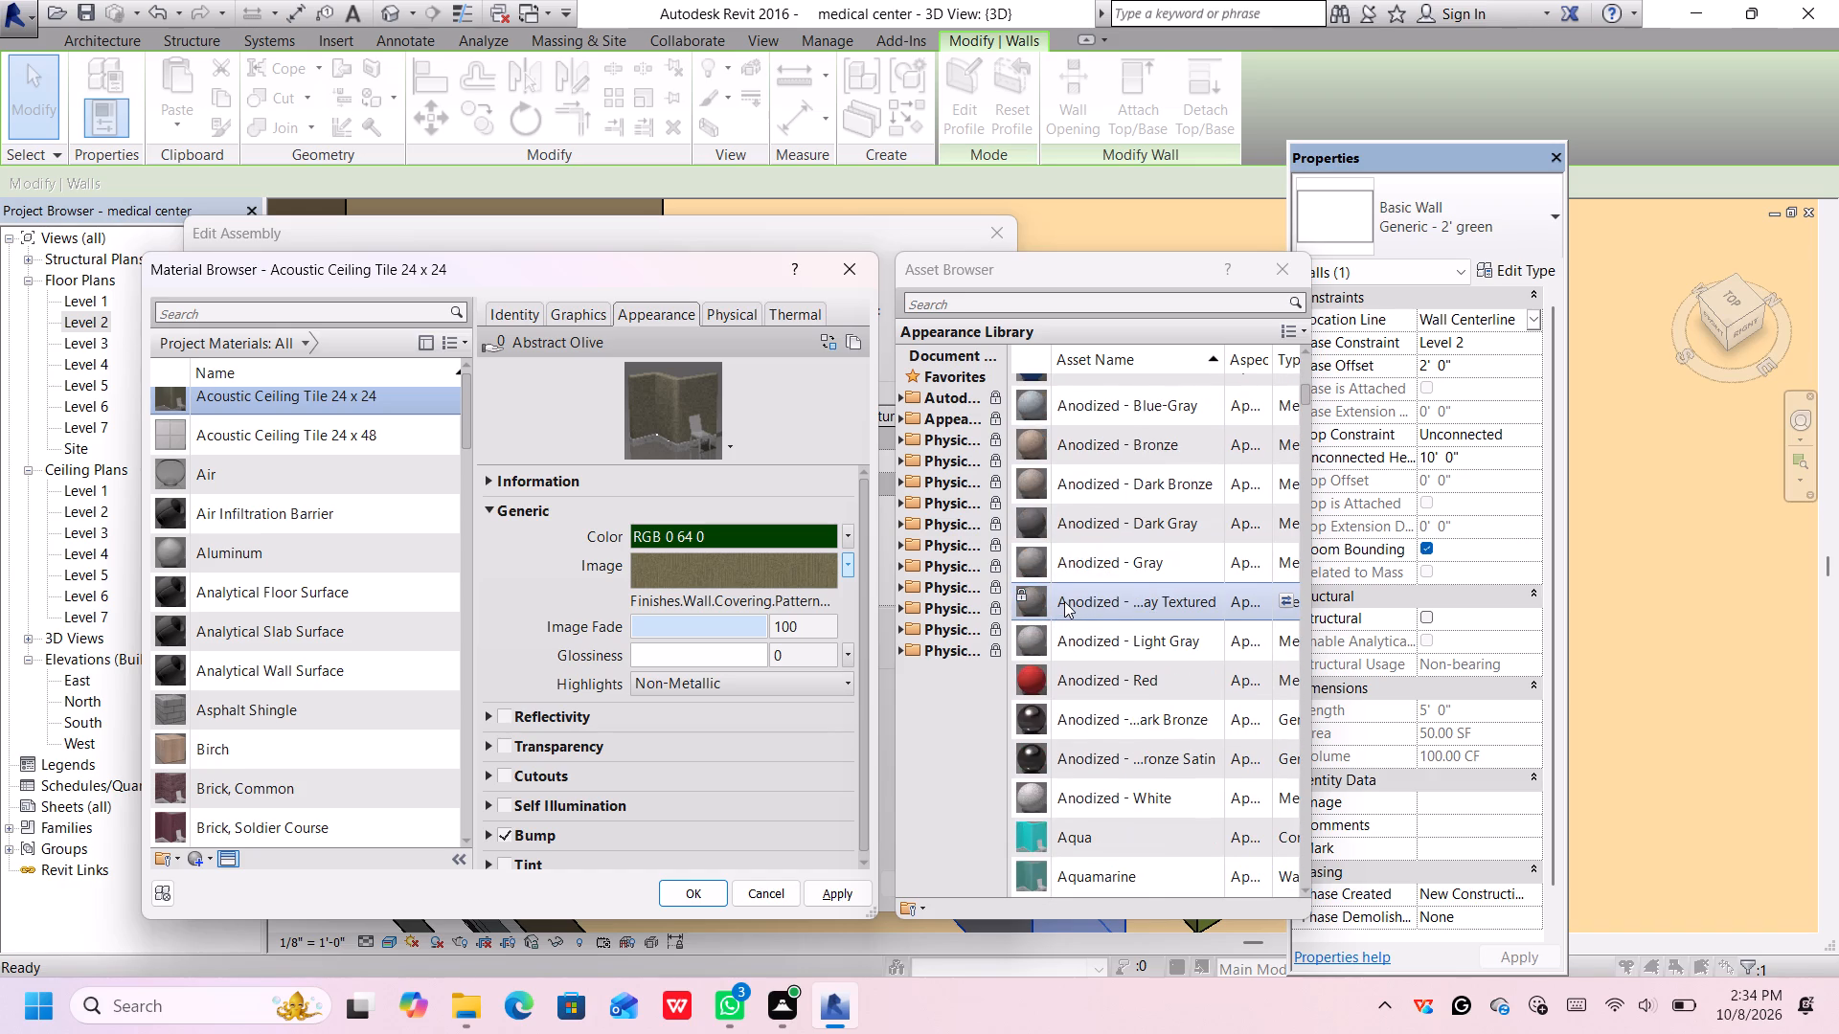
scroll(1064, 601, "down", 3)
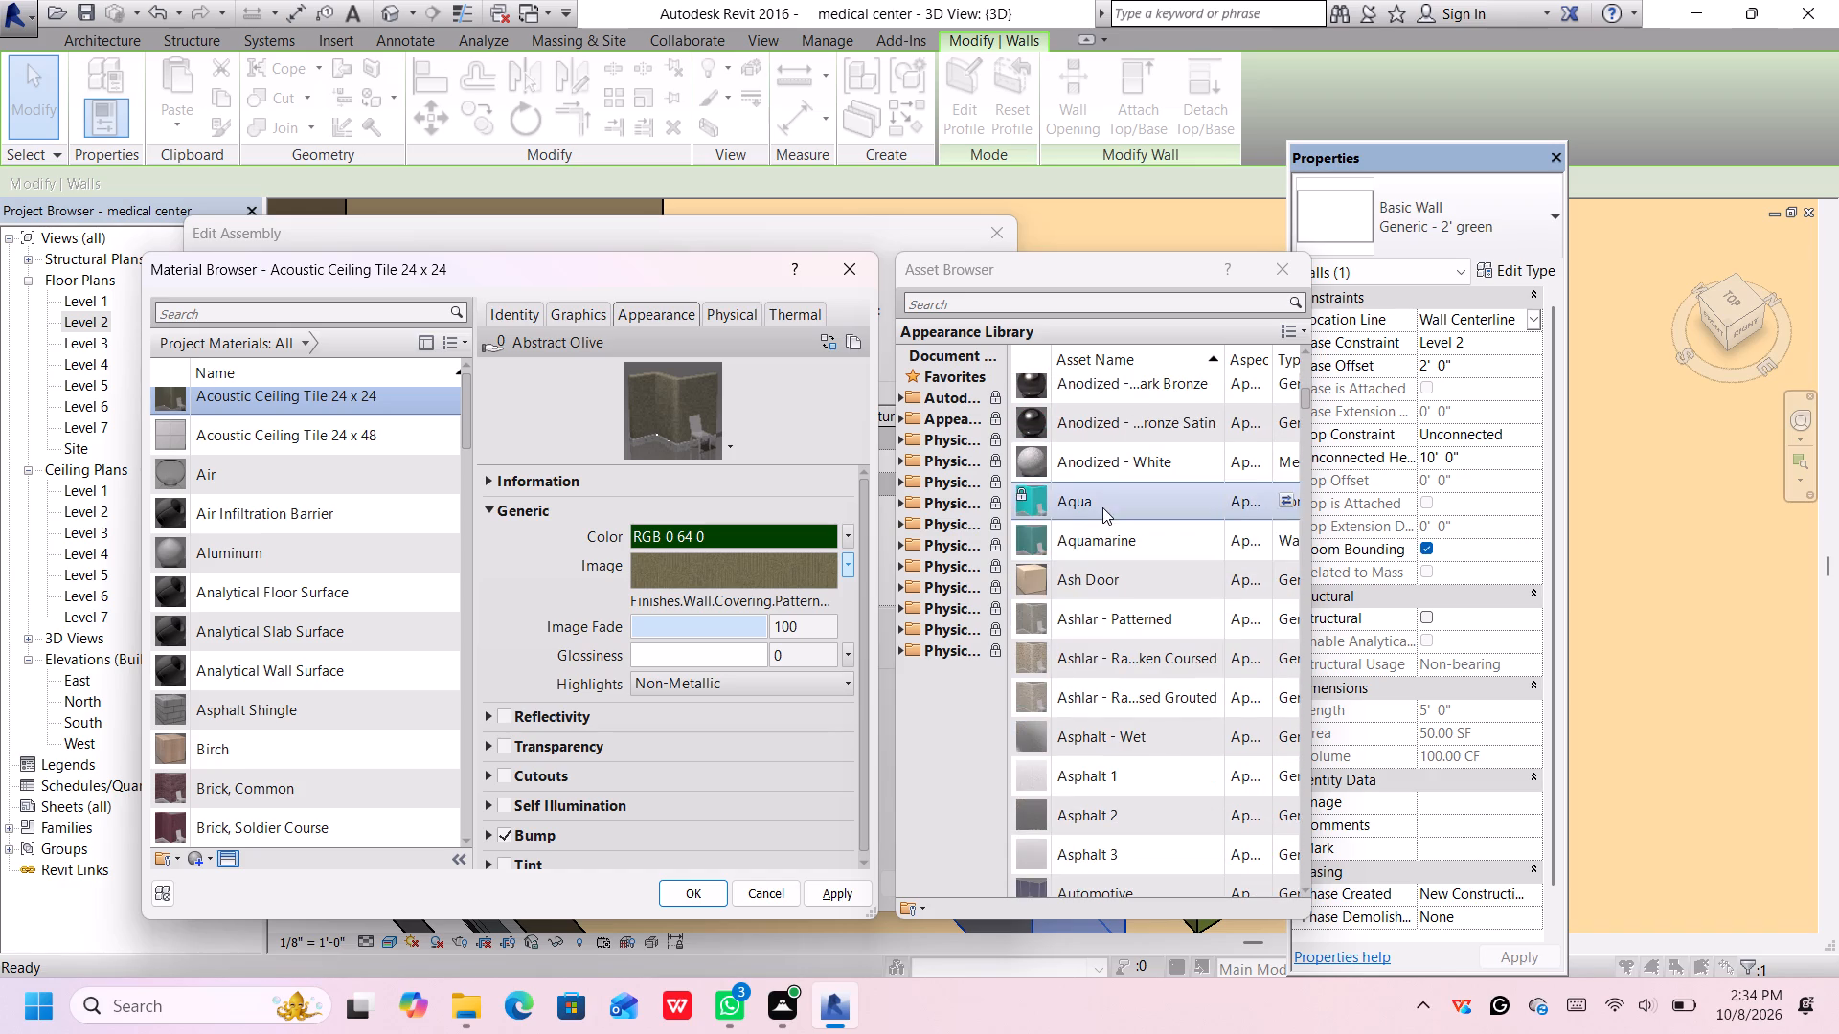
double_click(1106, 506)
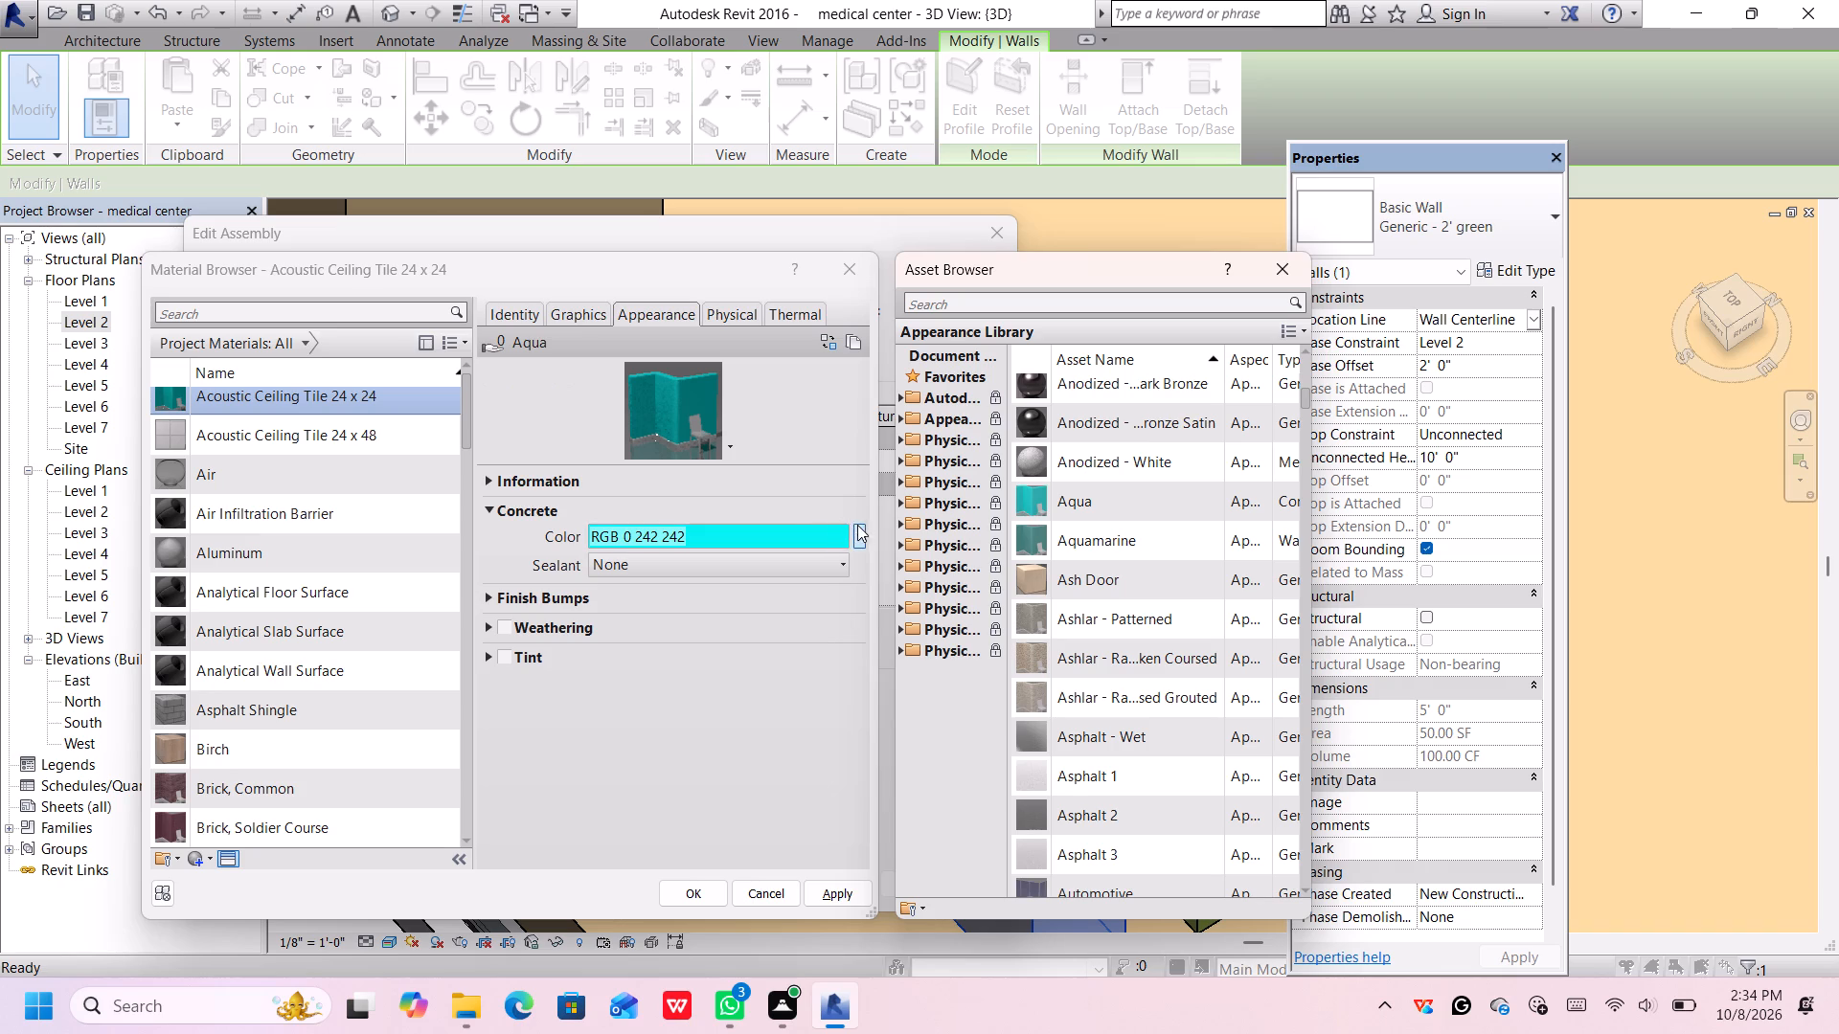
Set the Aqua appearance's concrete colour to dark green, RGB 0 64 0, and accept the material and wall type edits.
left_click(852, 521)
left_click(859, 535)
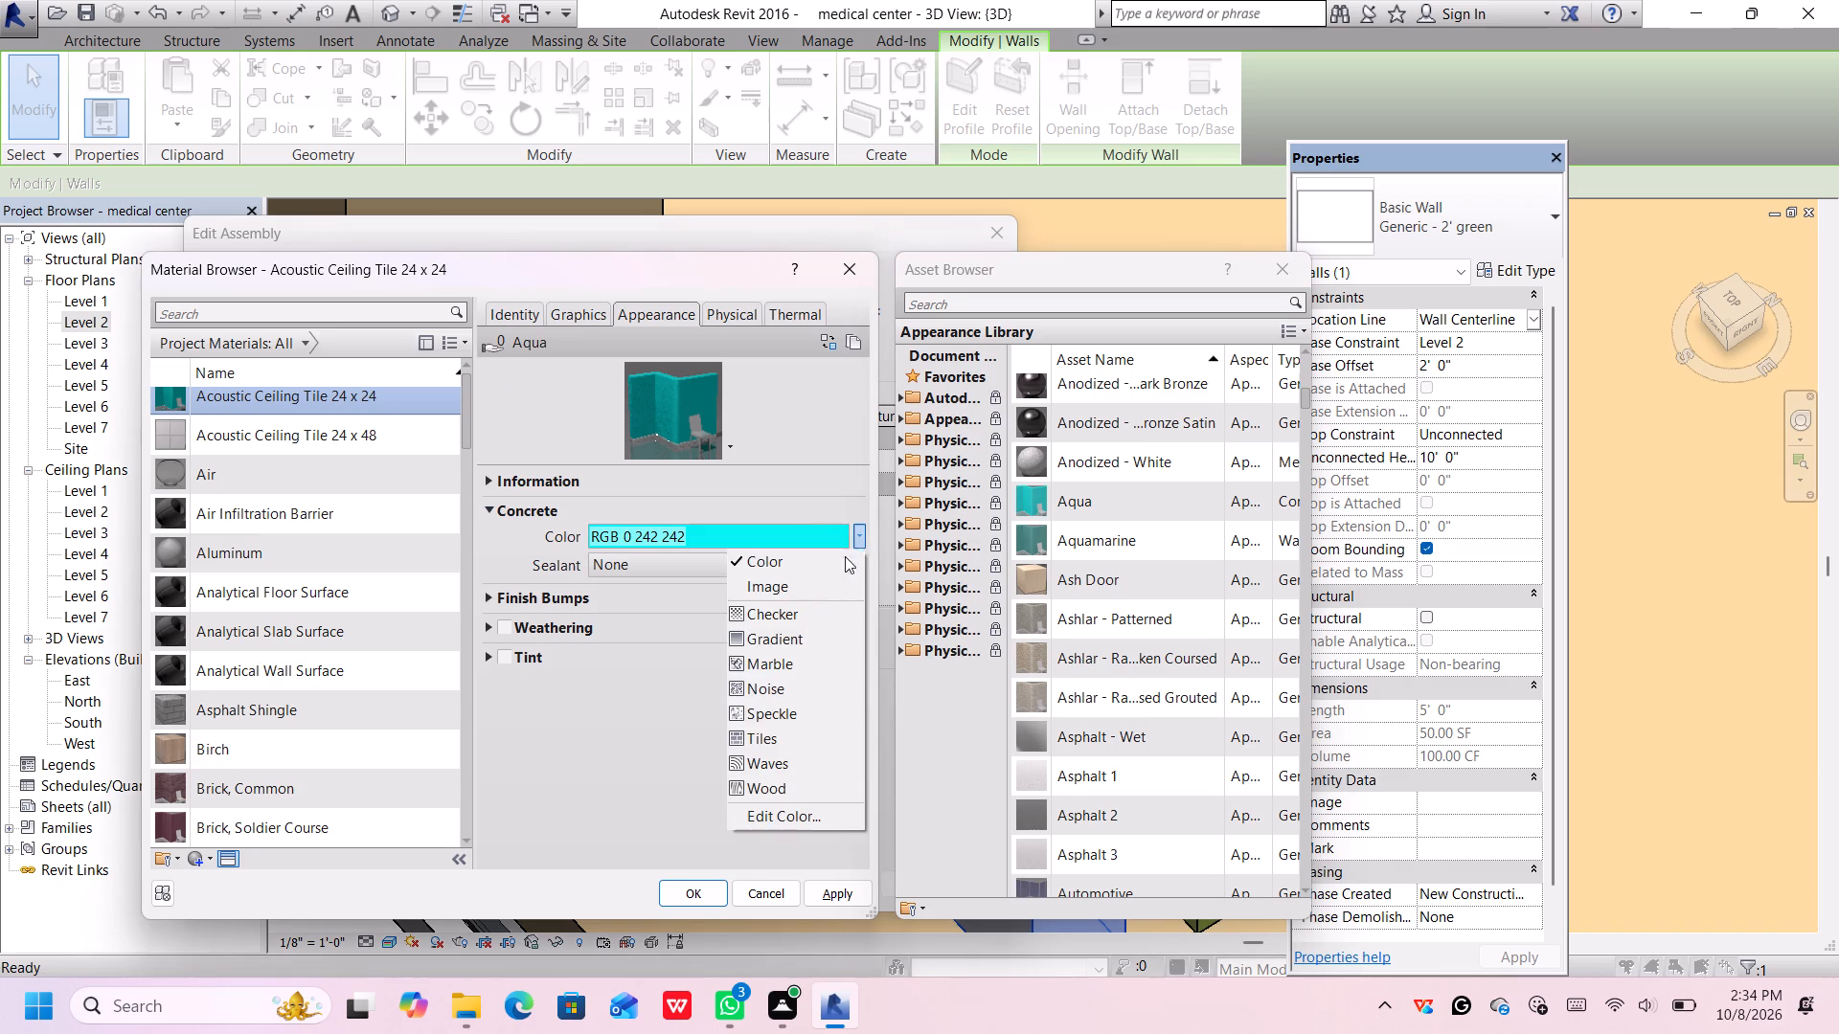
left_click(749, 563)
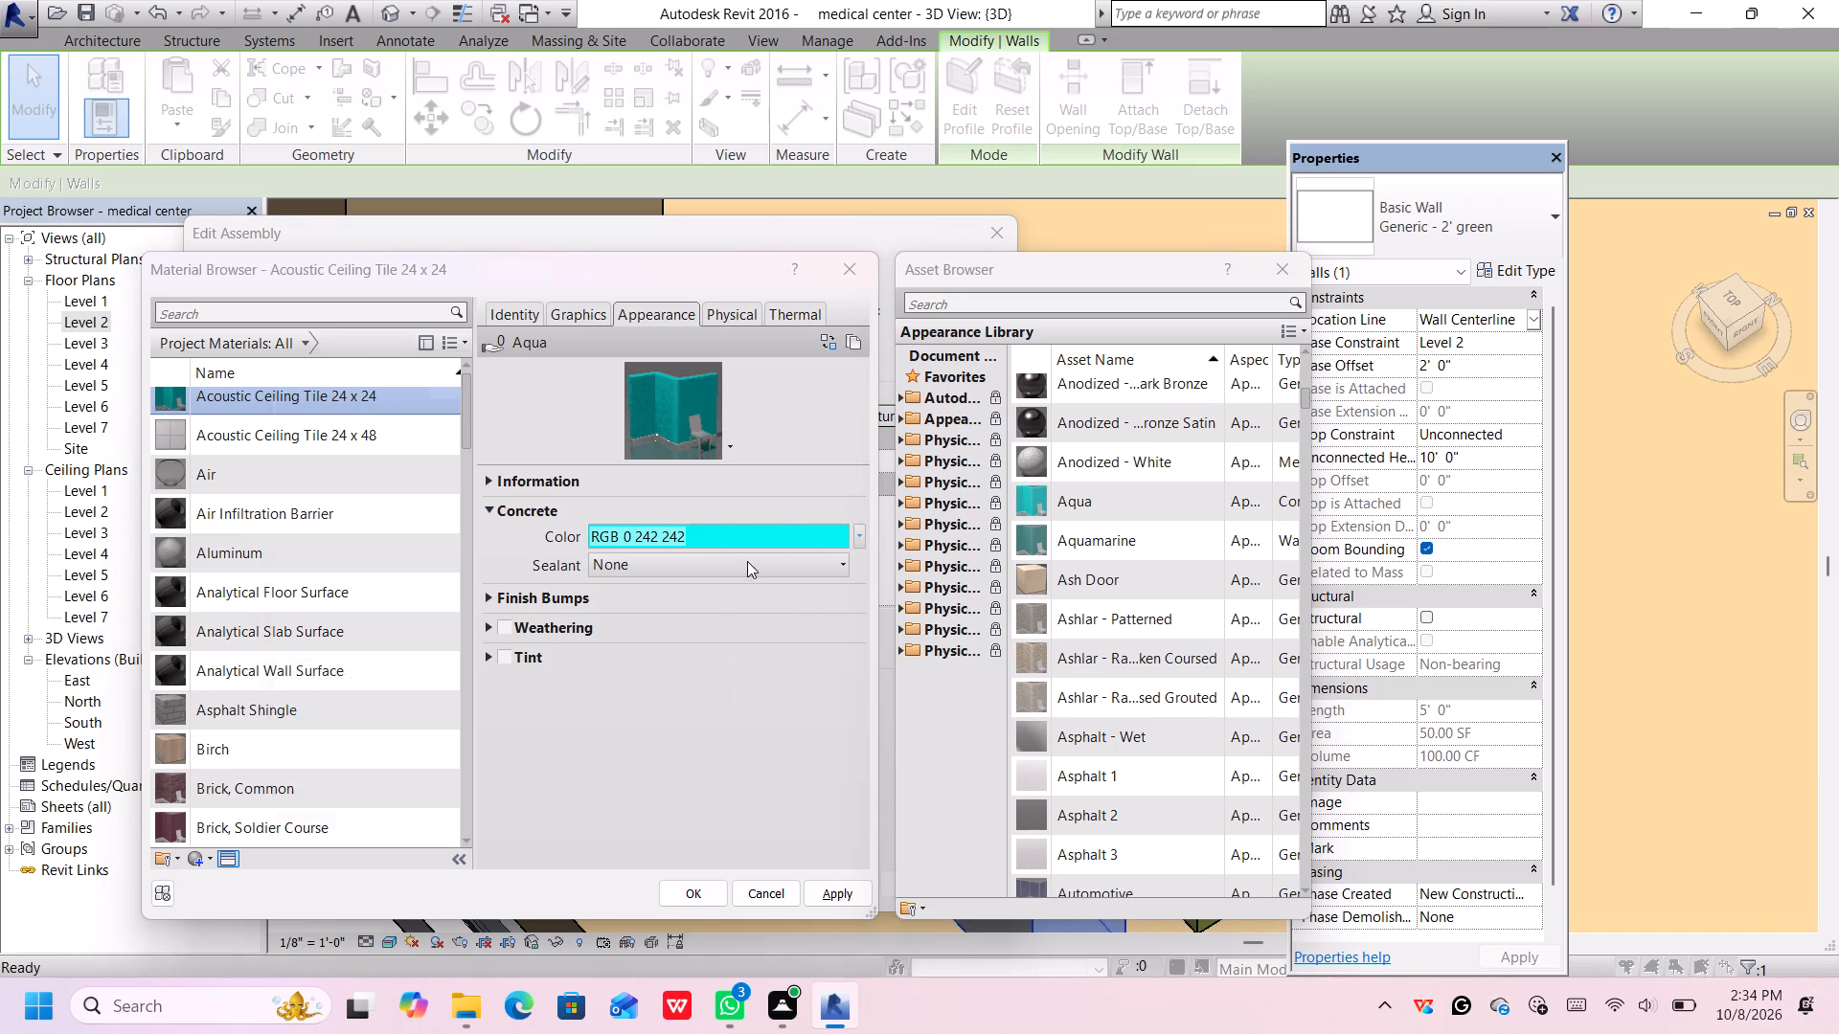
left_click(331, 531)
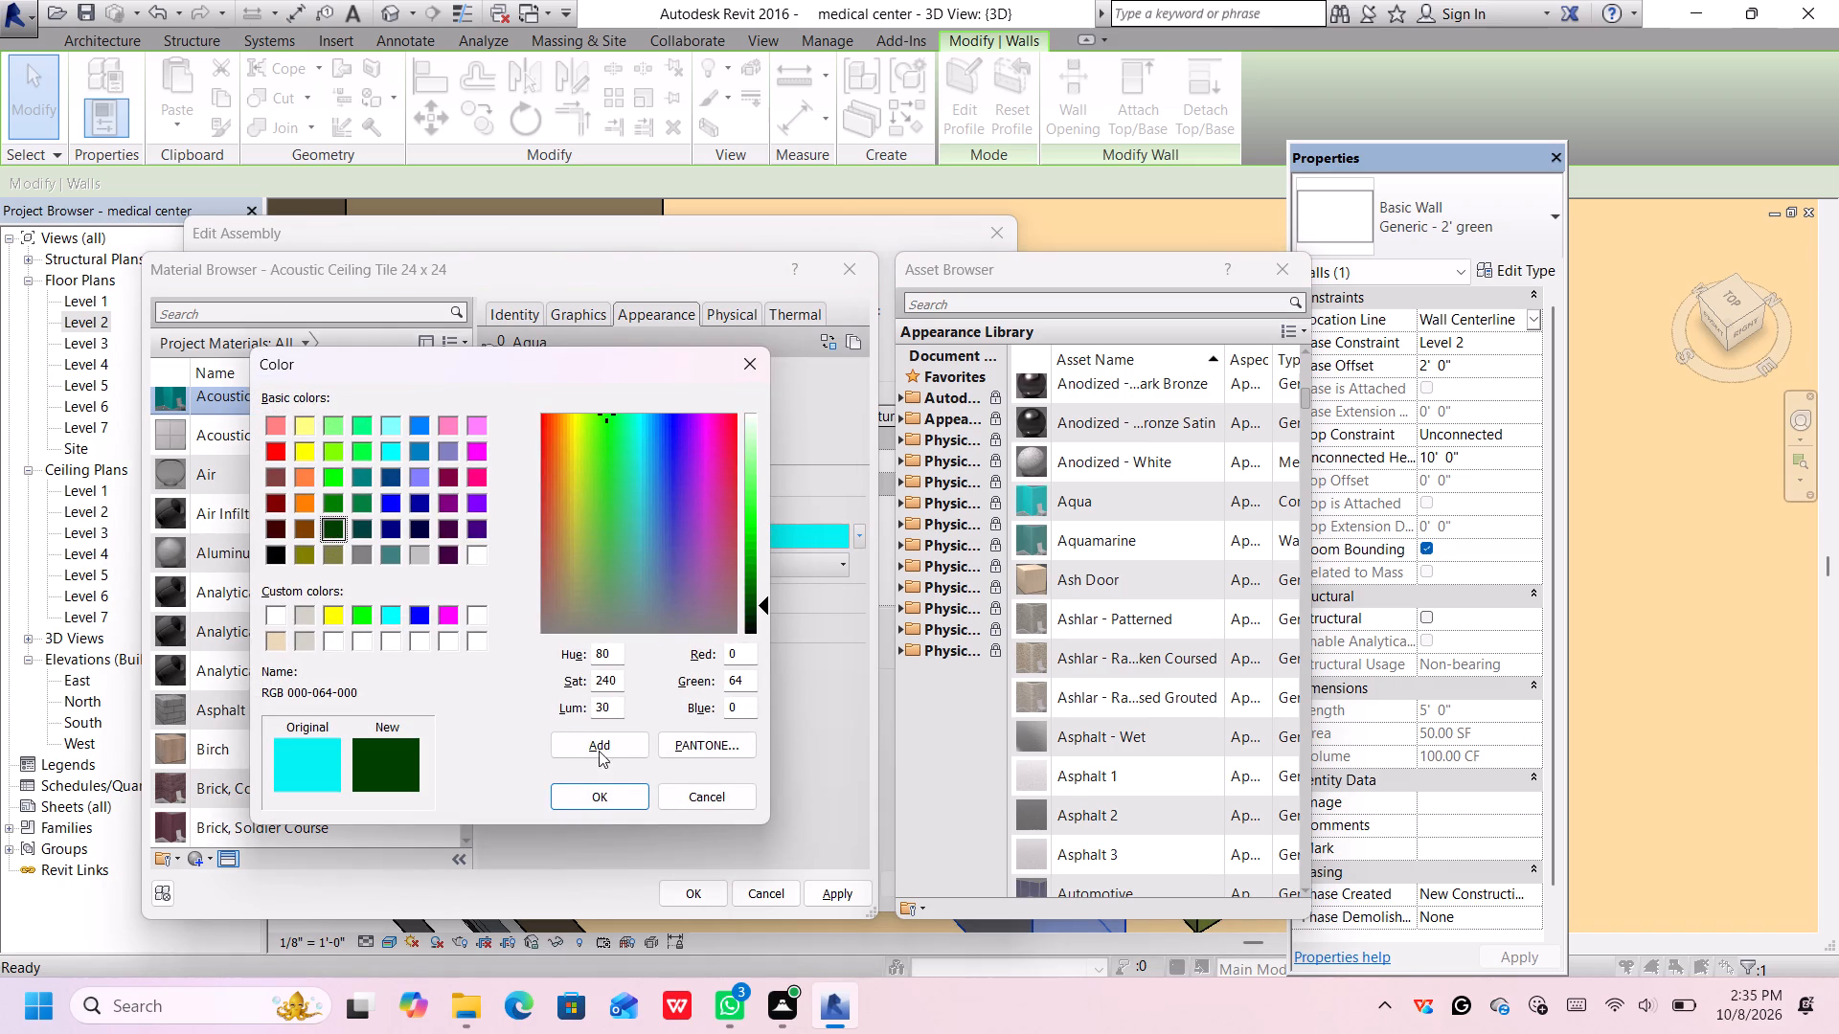
left_click(602, 790)
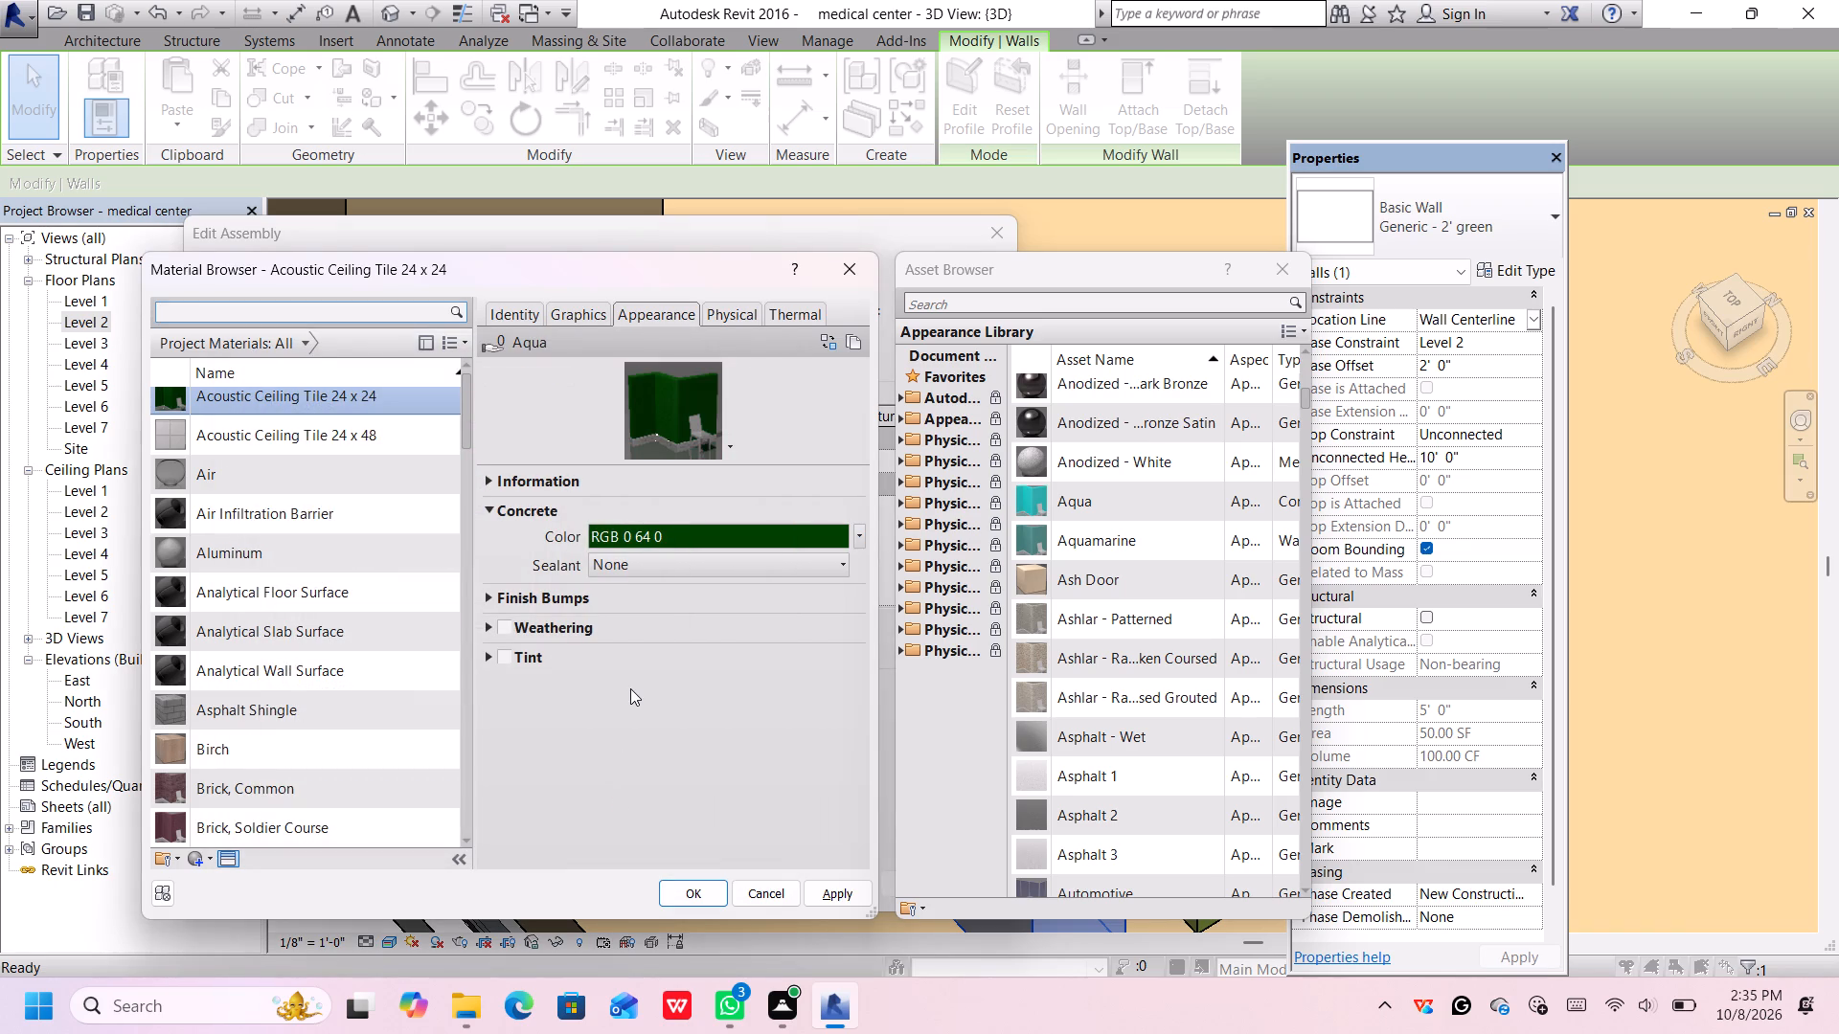
left_click(694, 897)
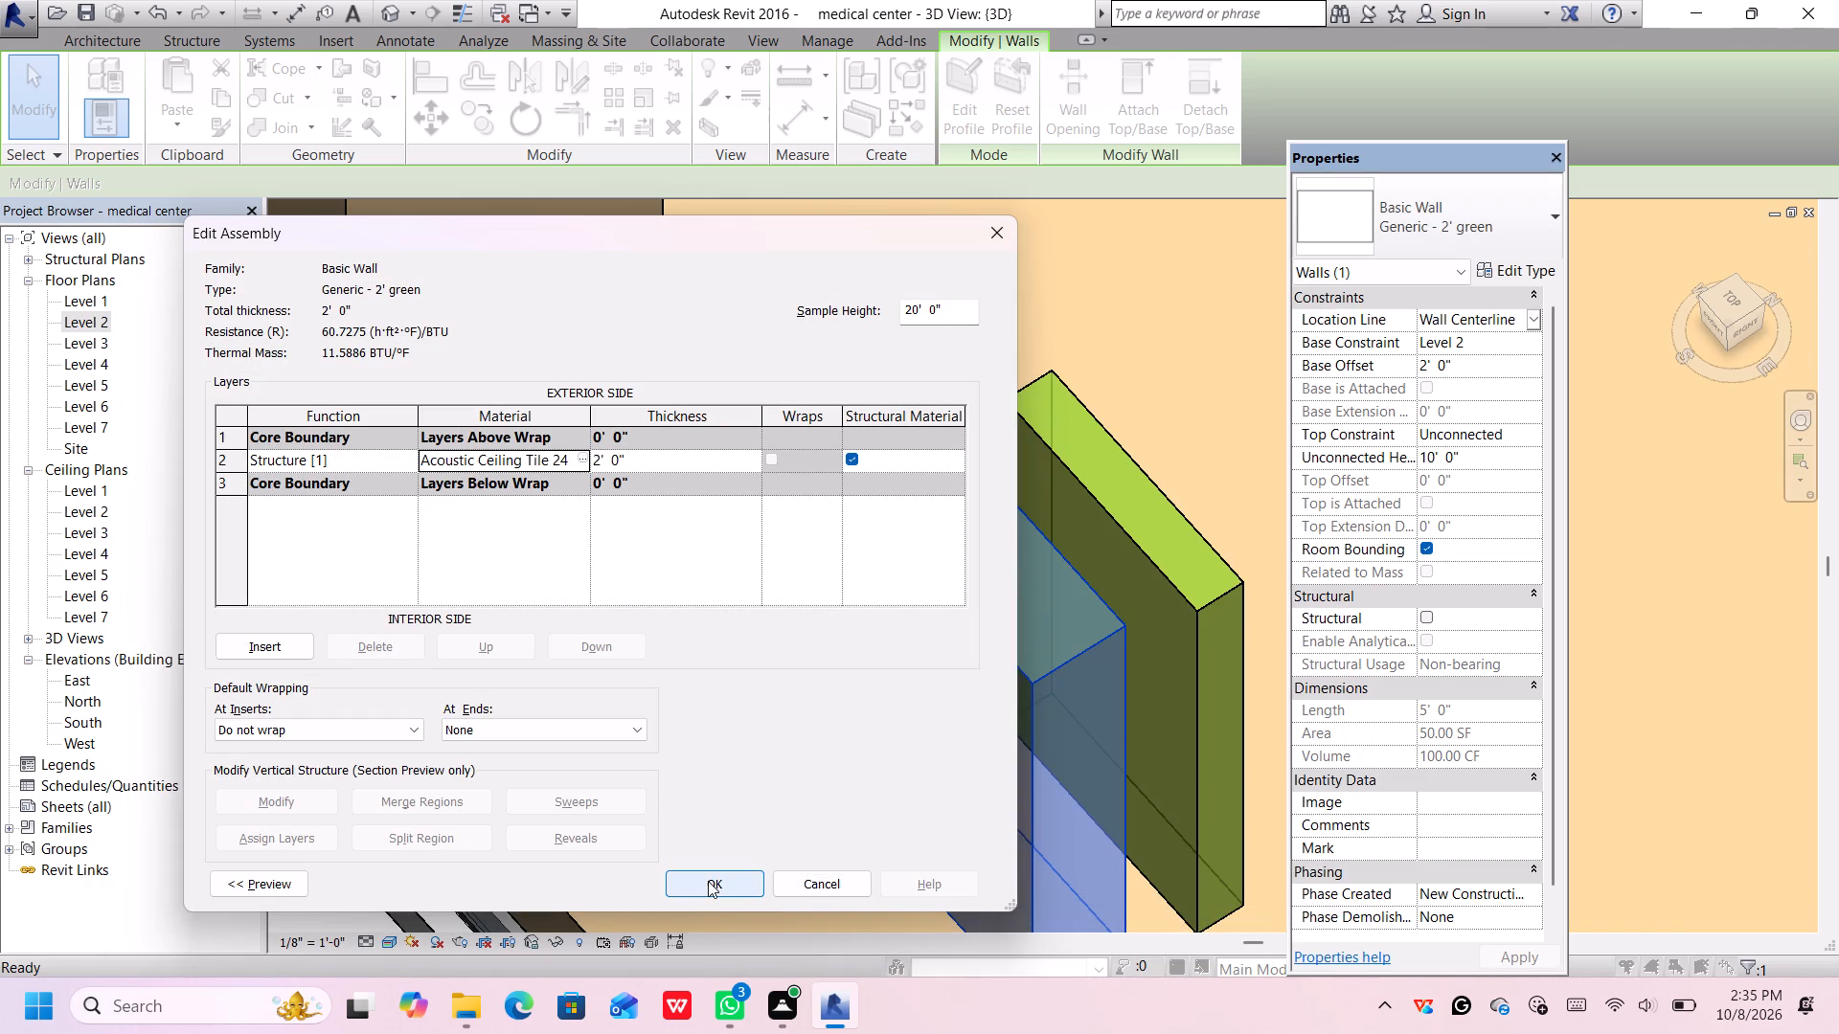
left_click(713, 874)
left_click(713, 874)
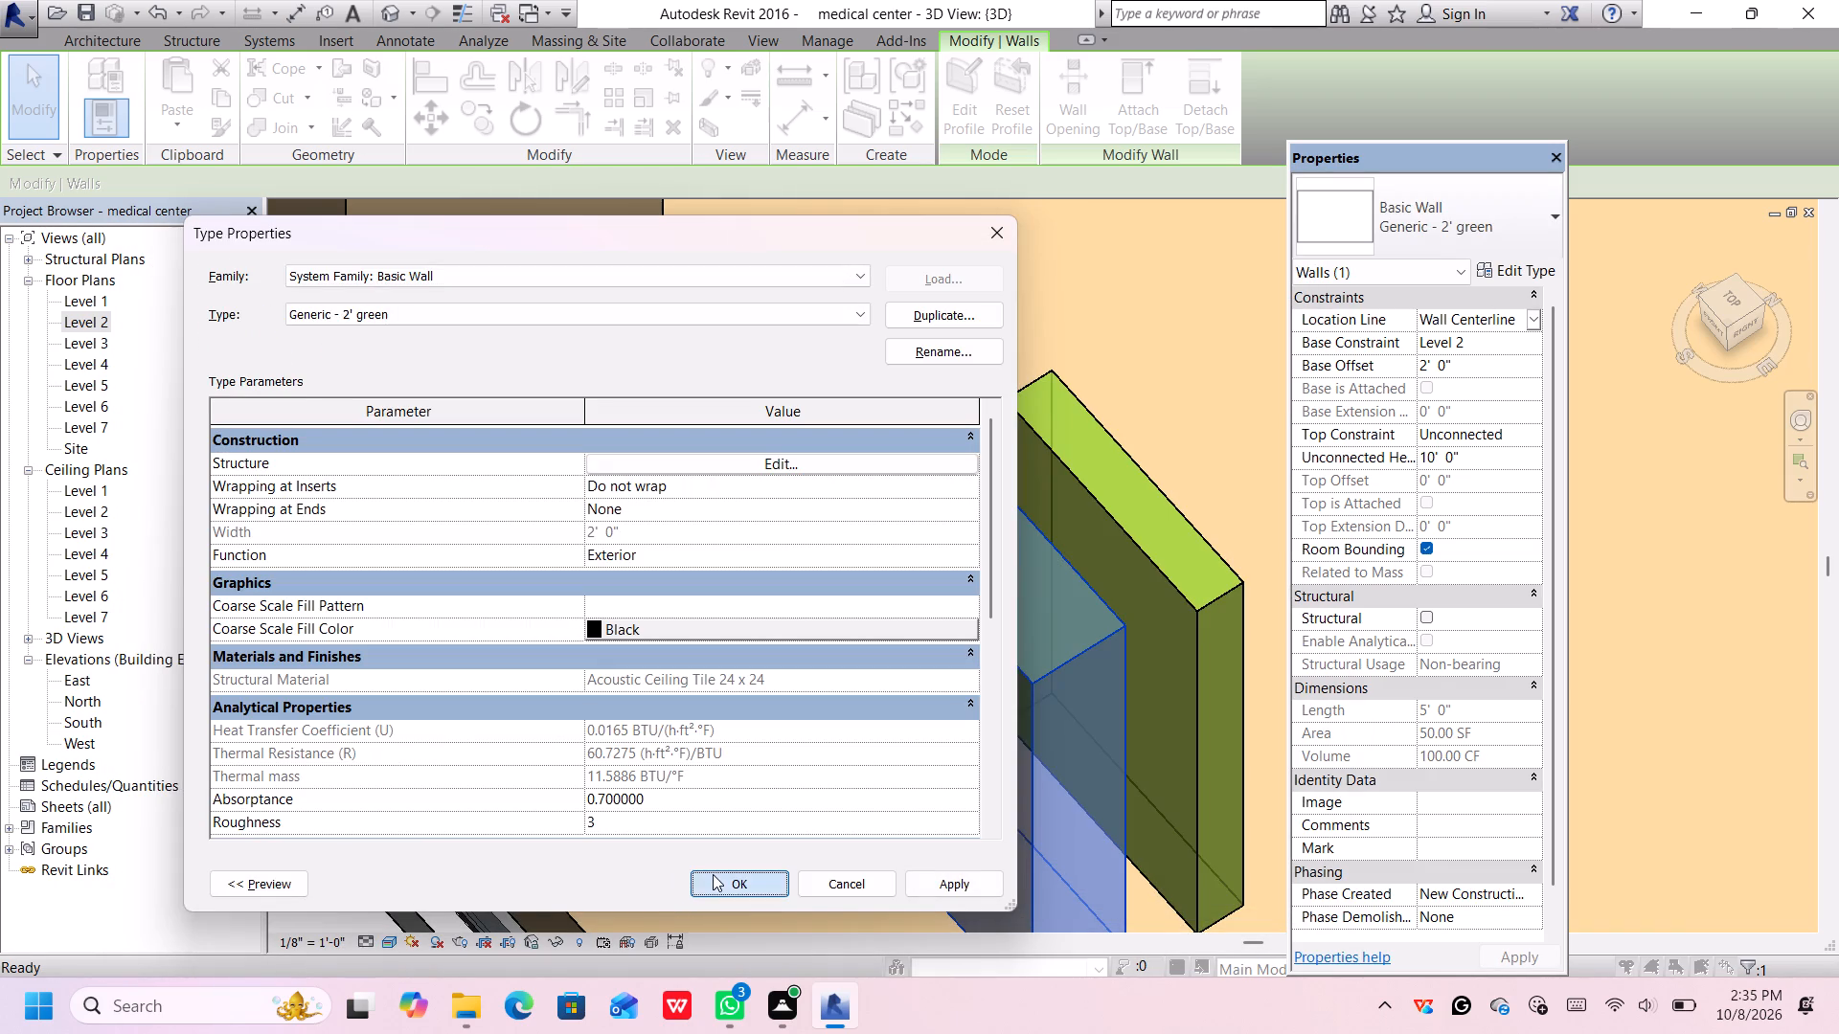
Examine the thick front wall's finish in the 3D view, comparing it with the thinner wall behind it.
scroll(729, 799, "down", 5)
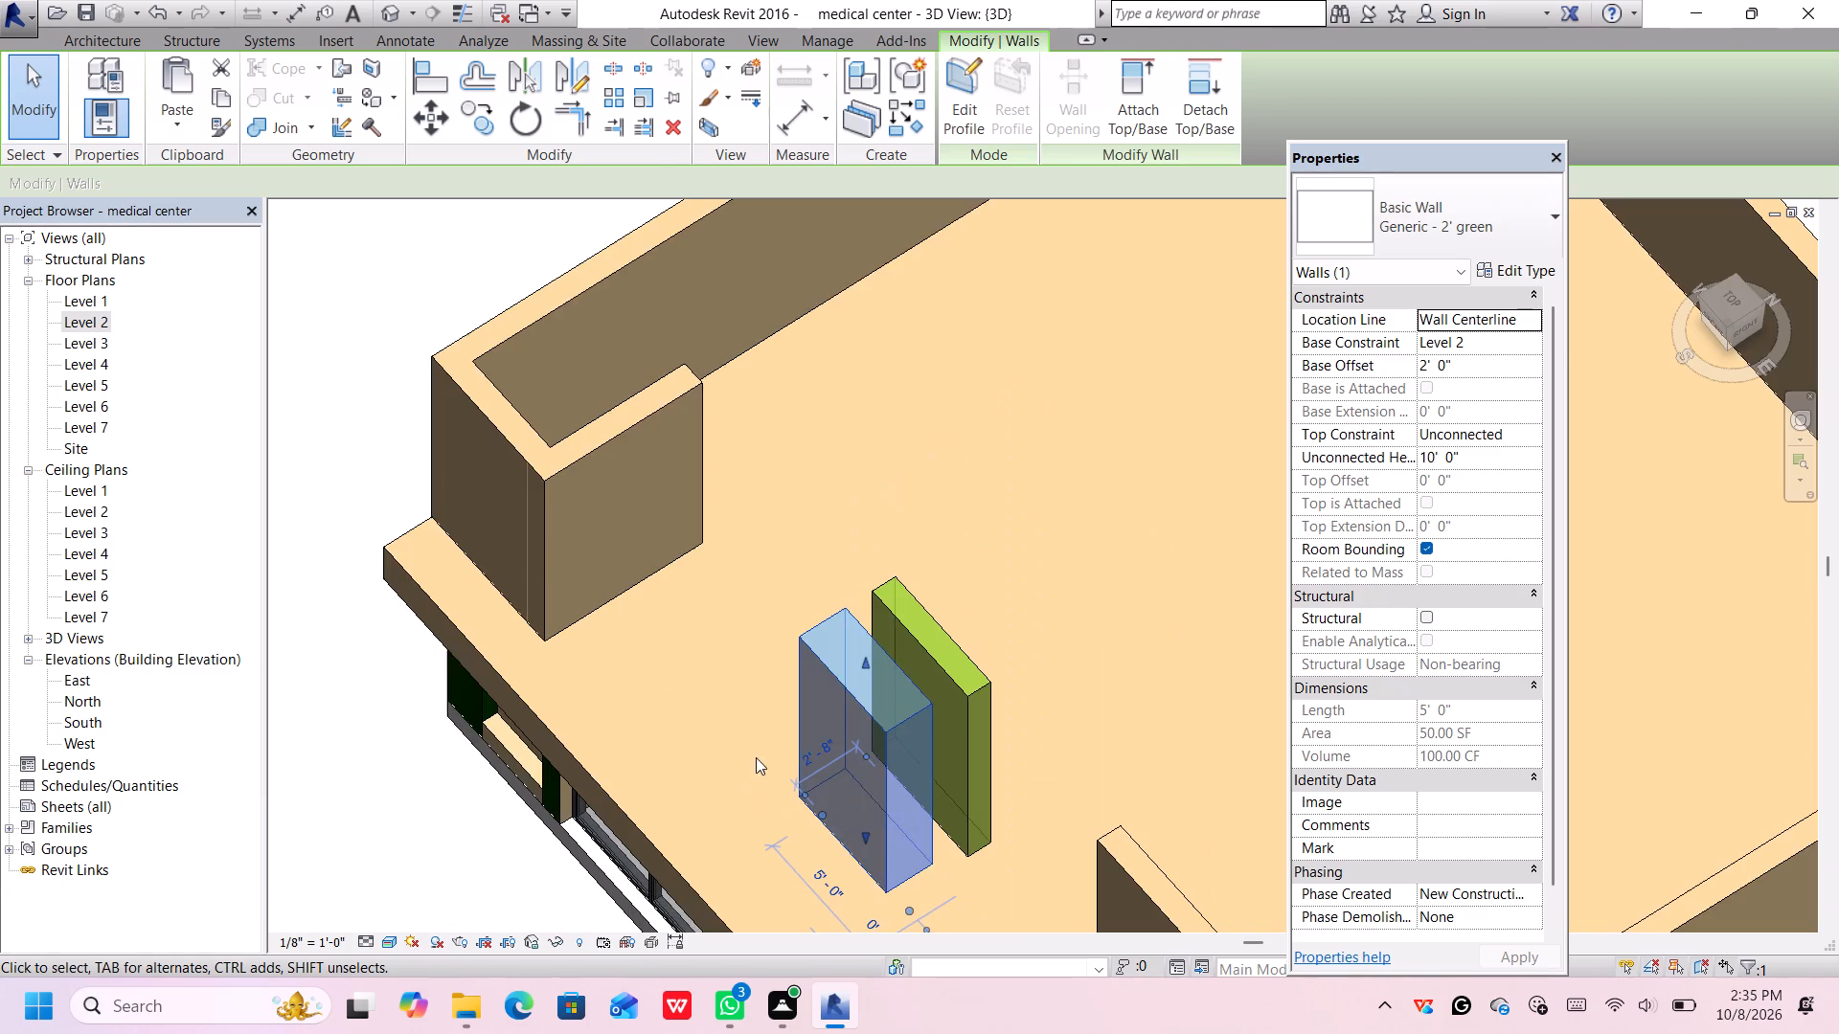
scroll(812, 701, "down", 1)
left_click(444, 856)
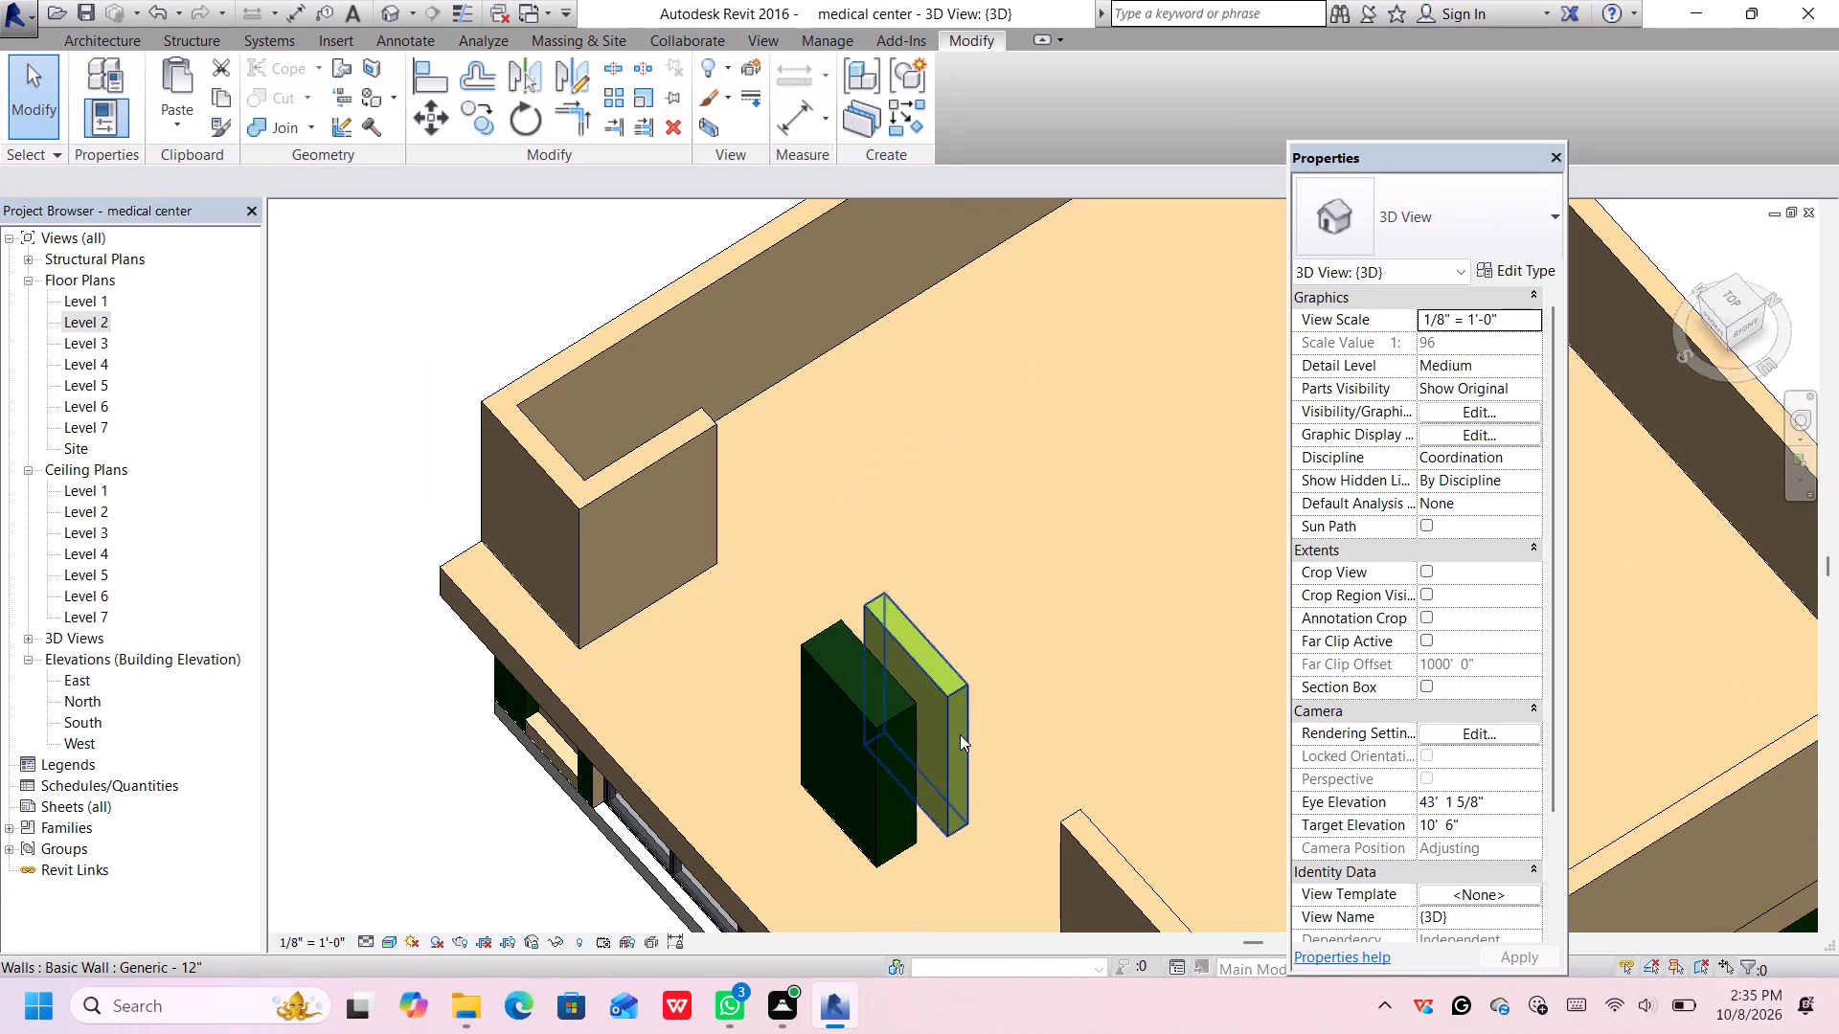
scroll(960, 731, "up", 6)
scroll(802, 670, "up", 4)
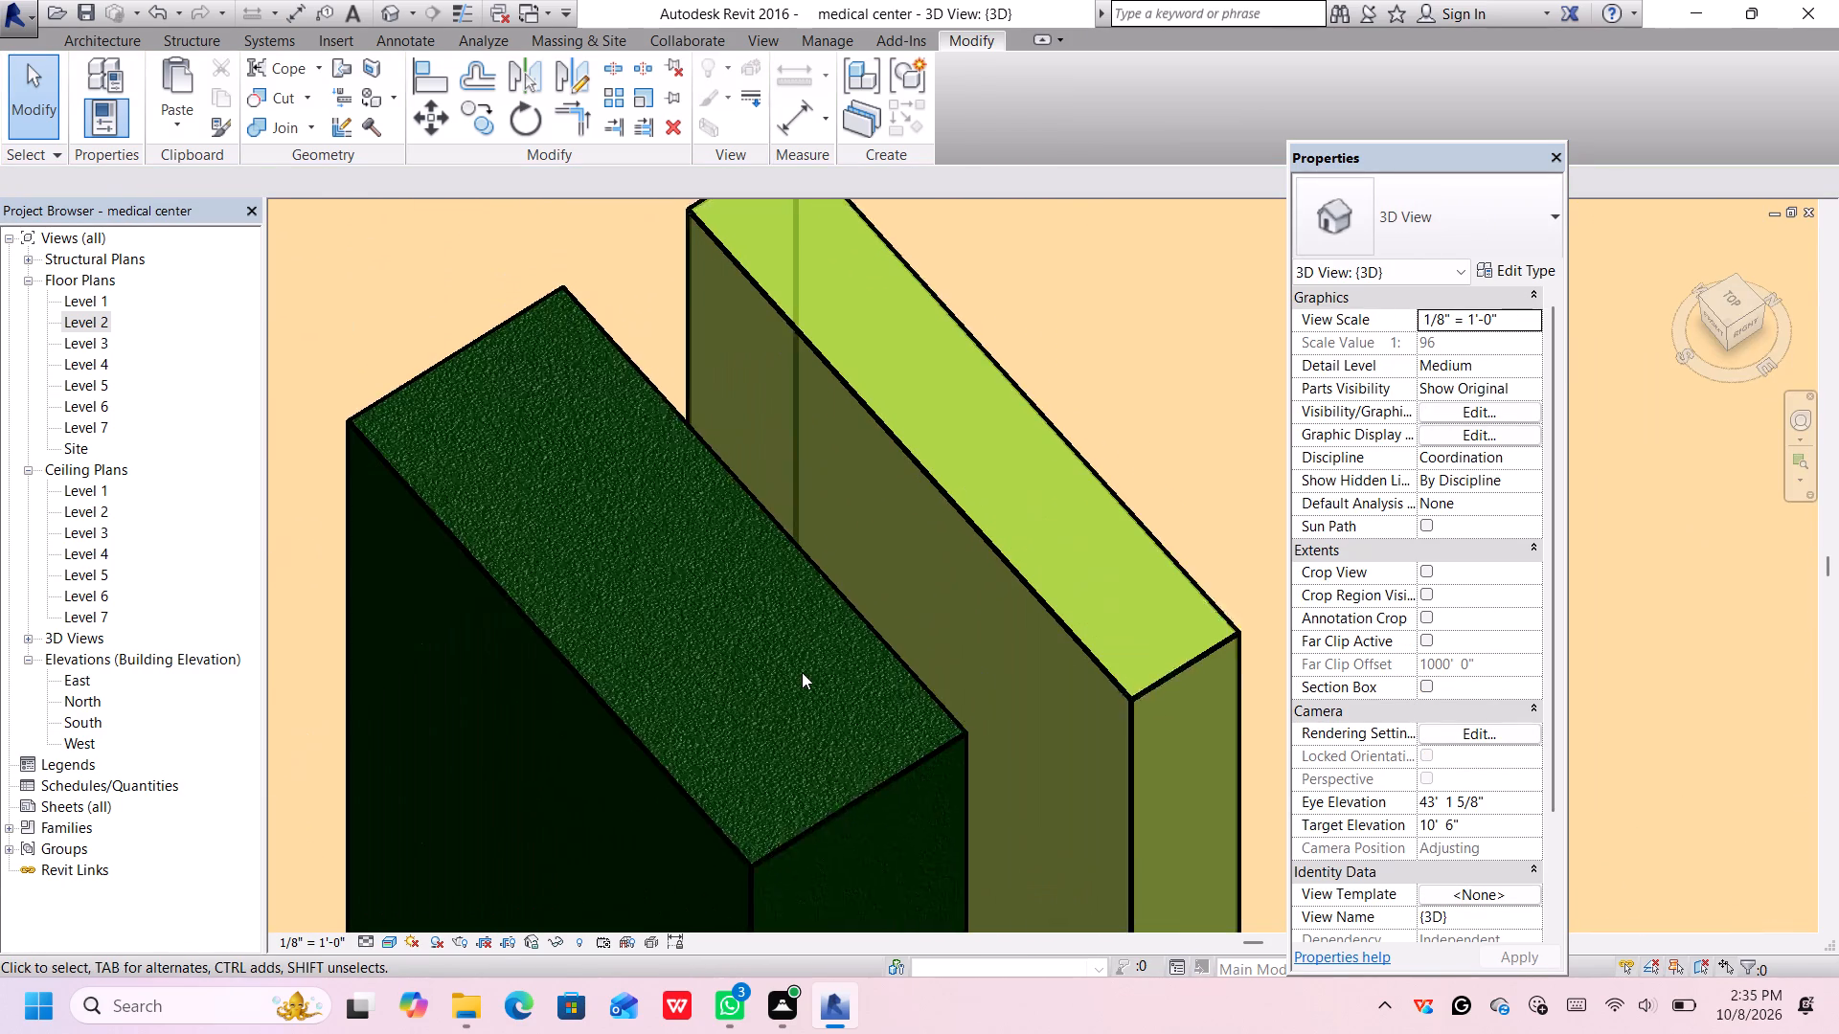
scroll(802, 672, "up", 5)
scroll(802, 672, "down", 2)
scroll(803, 672, "up", 1)
scroll(803, 672, "down", 7)
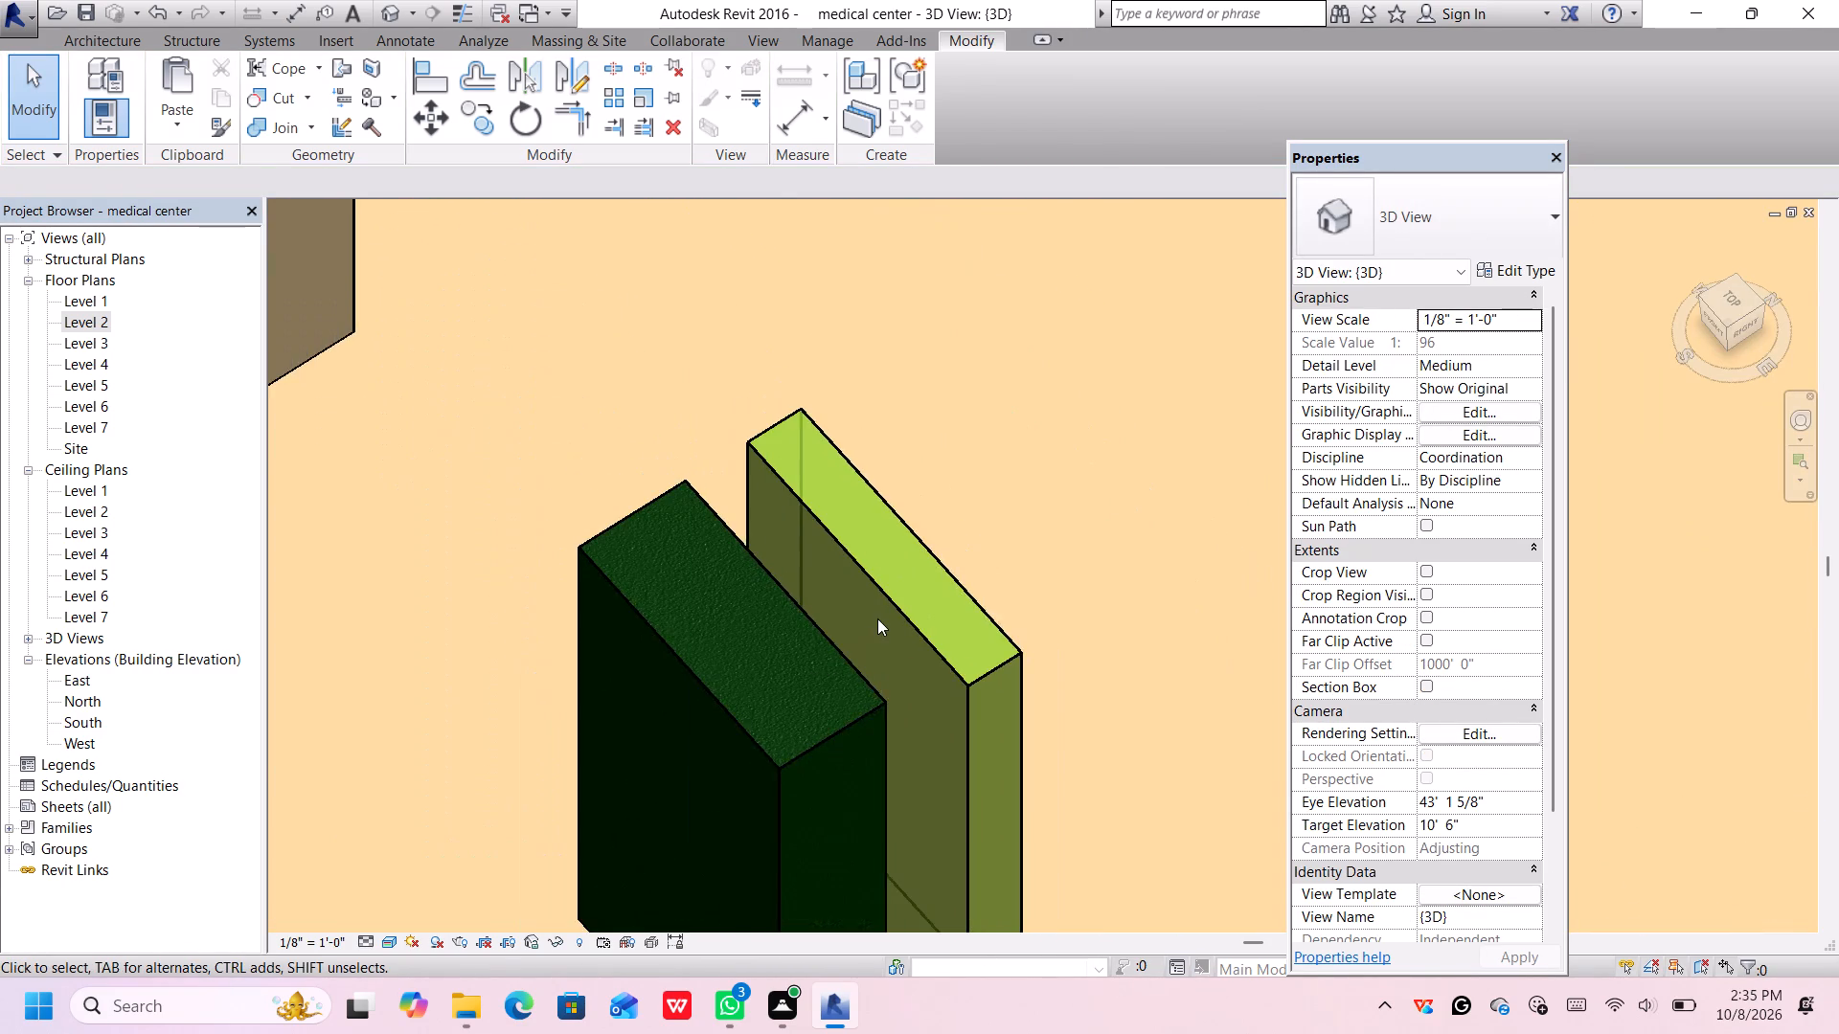
scroll(877, 618, "up", 2)
Duplicate the thinner wall's Generic - 12" type as Generic - 12" green.
left_click(896, 602)
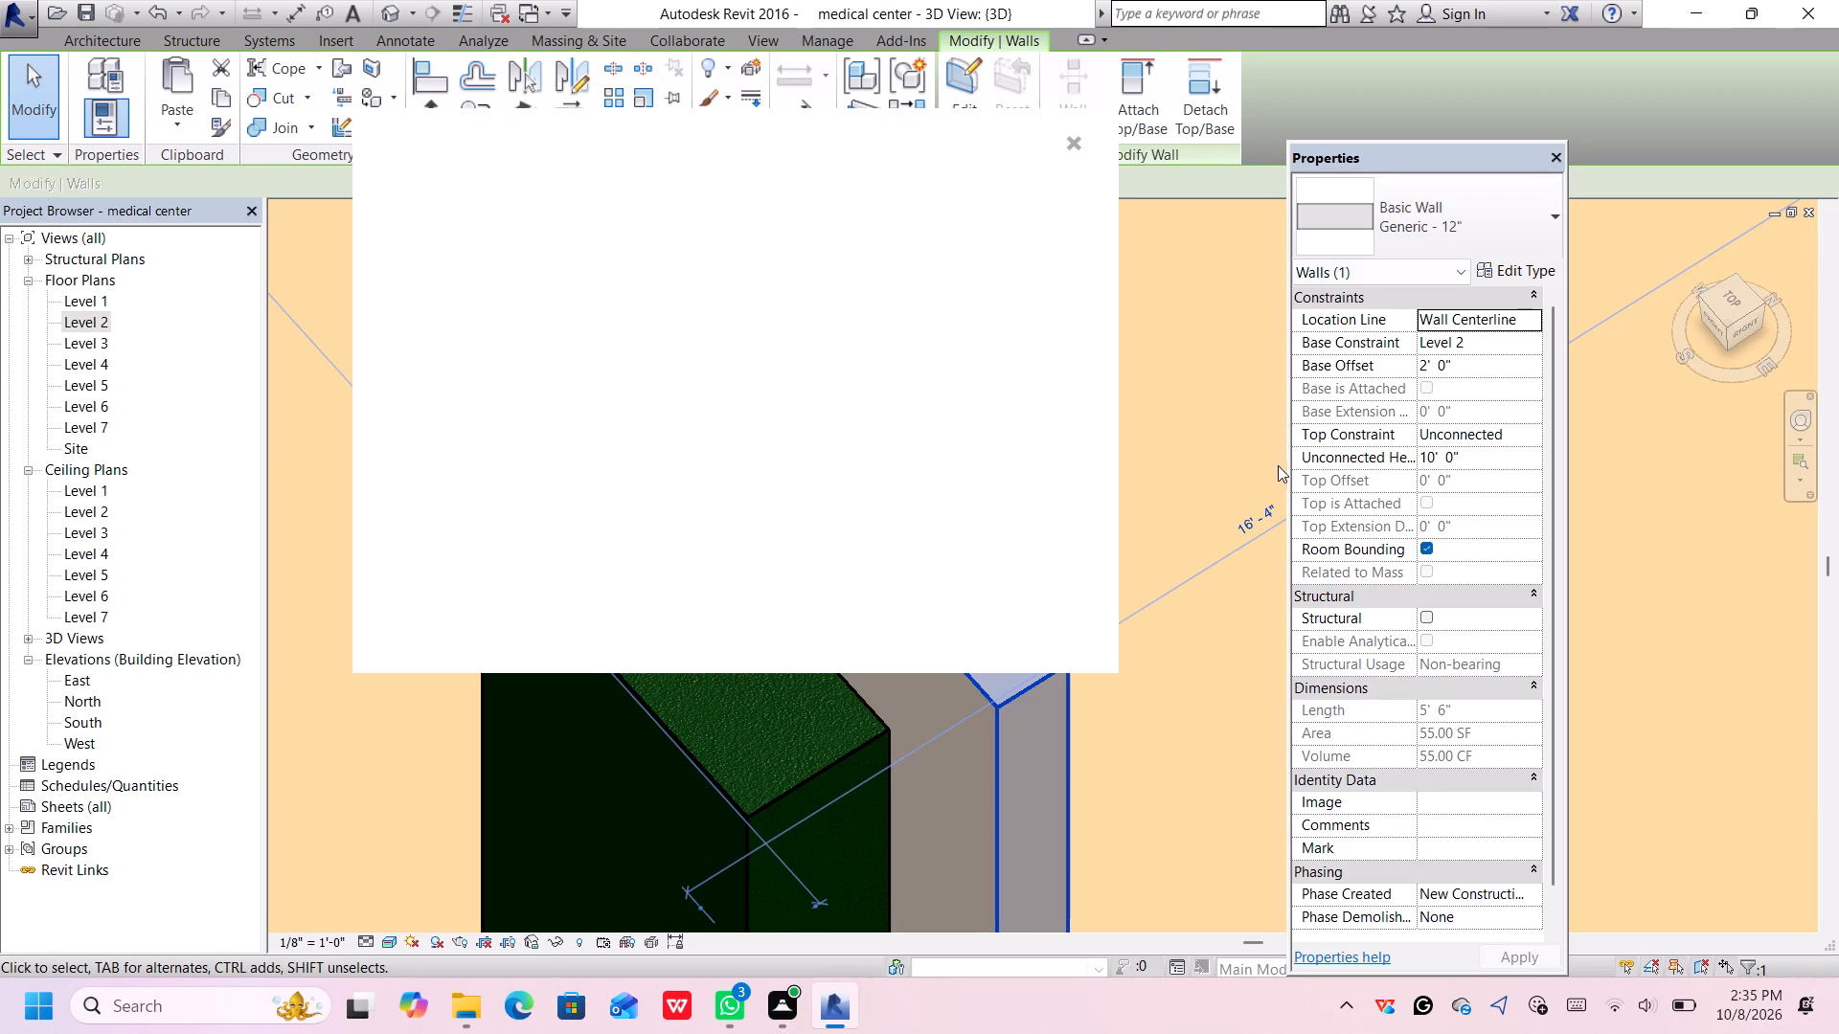
left_click(1073, 138)
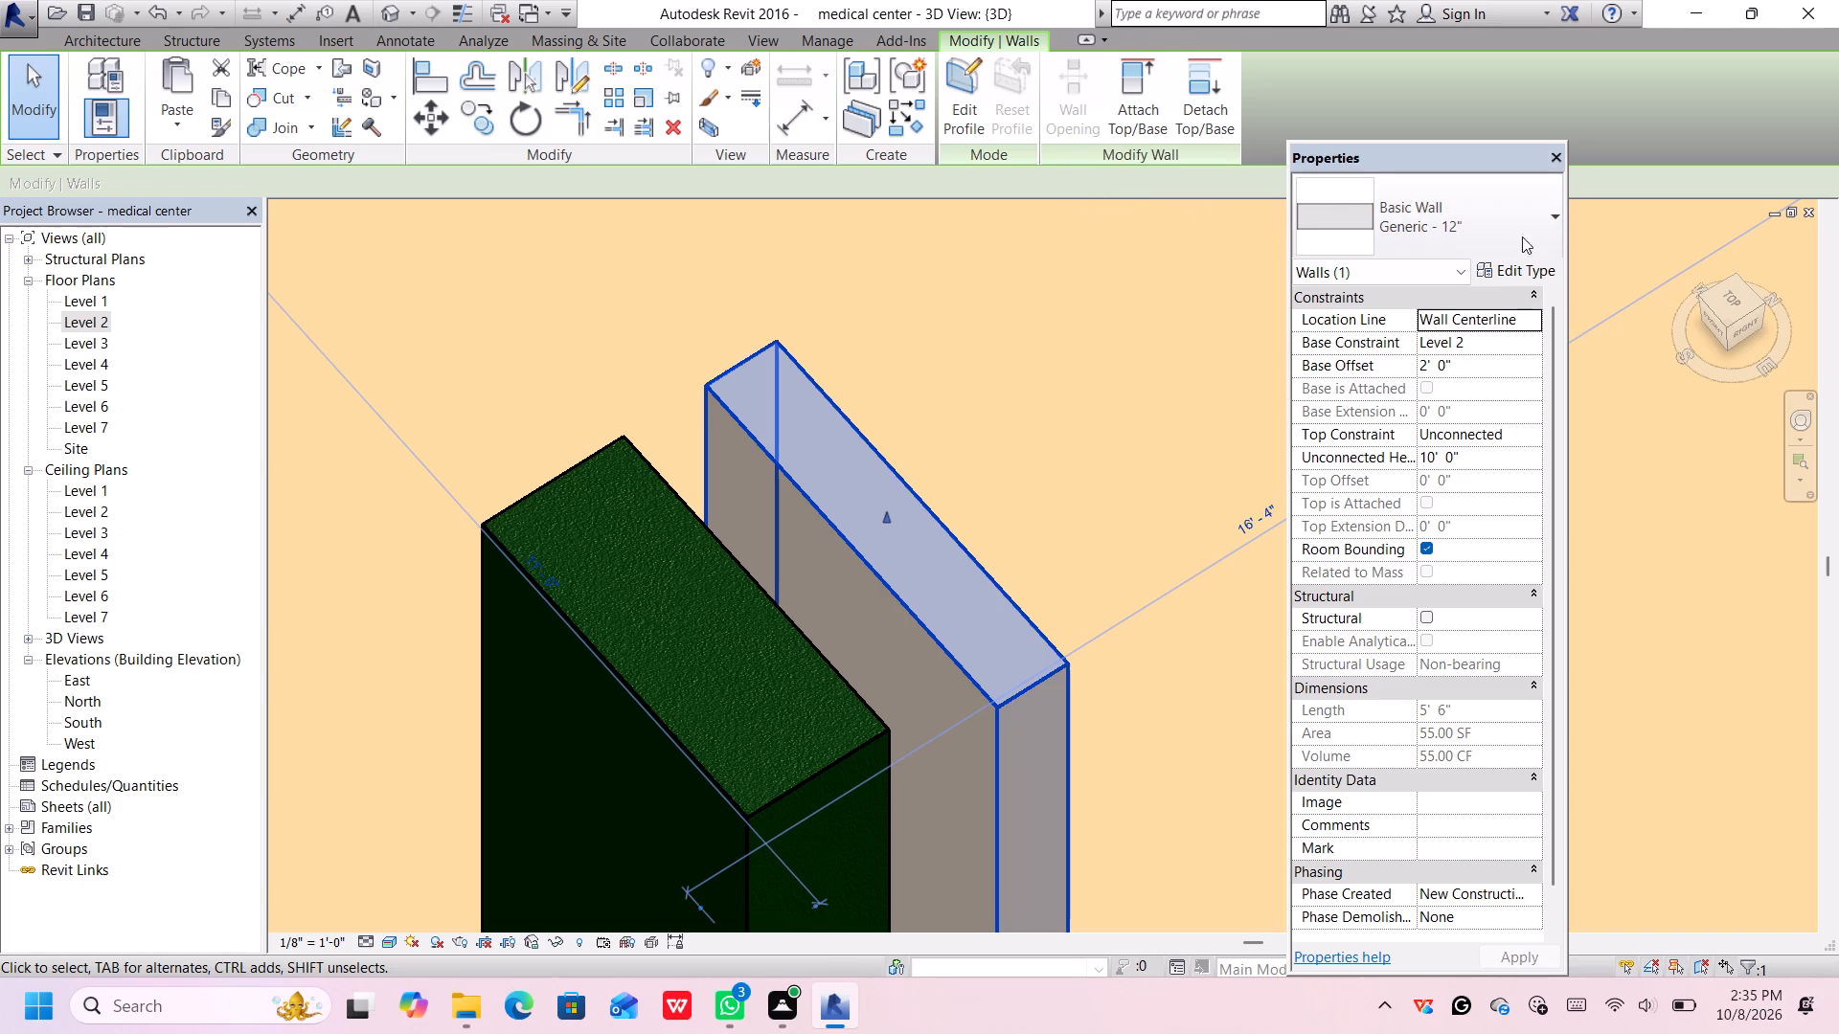
left_click(1505, 268)
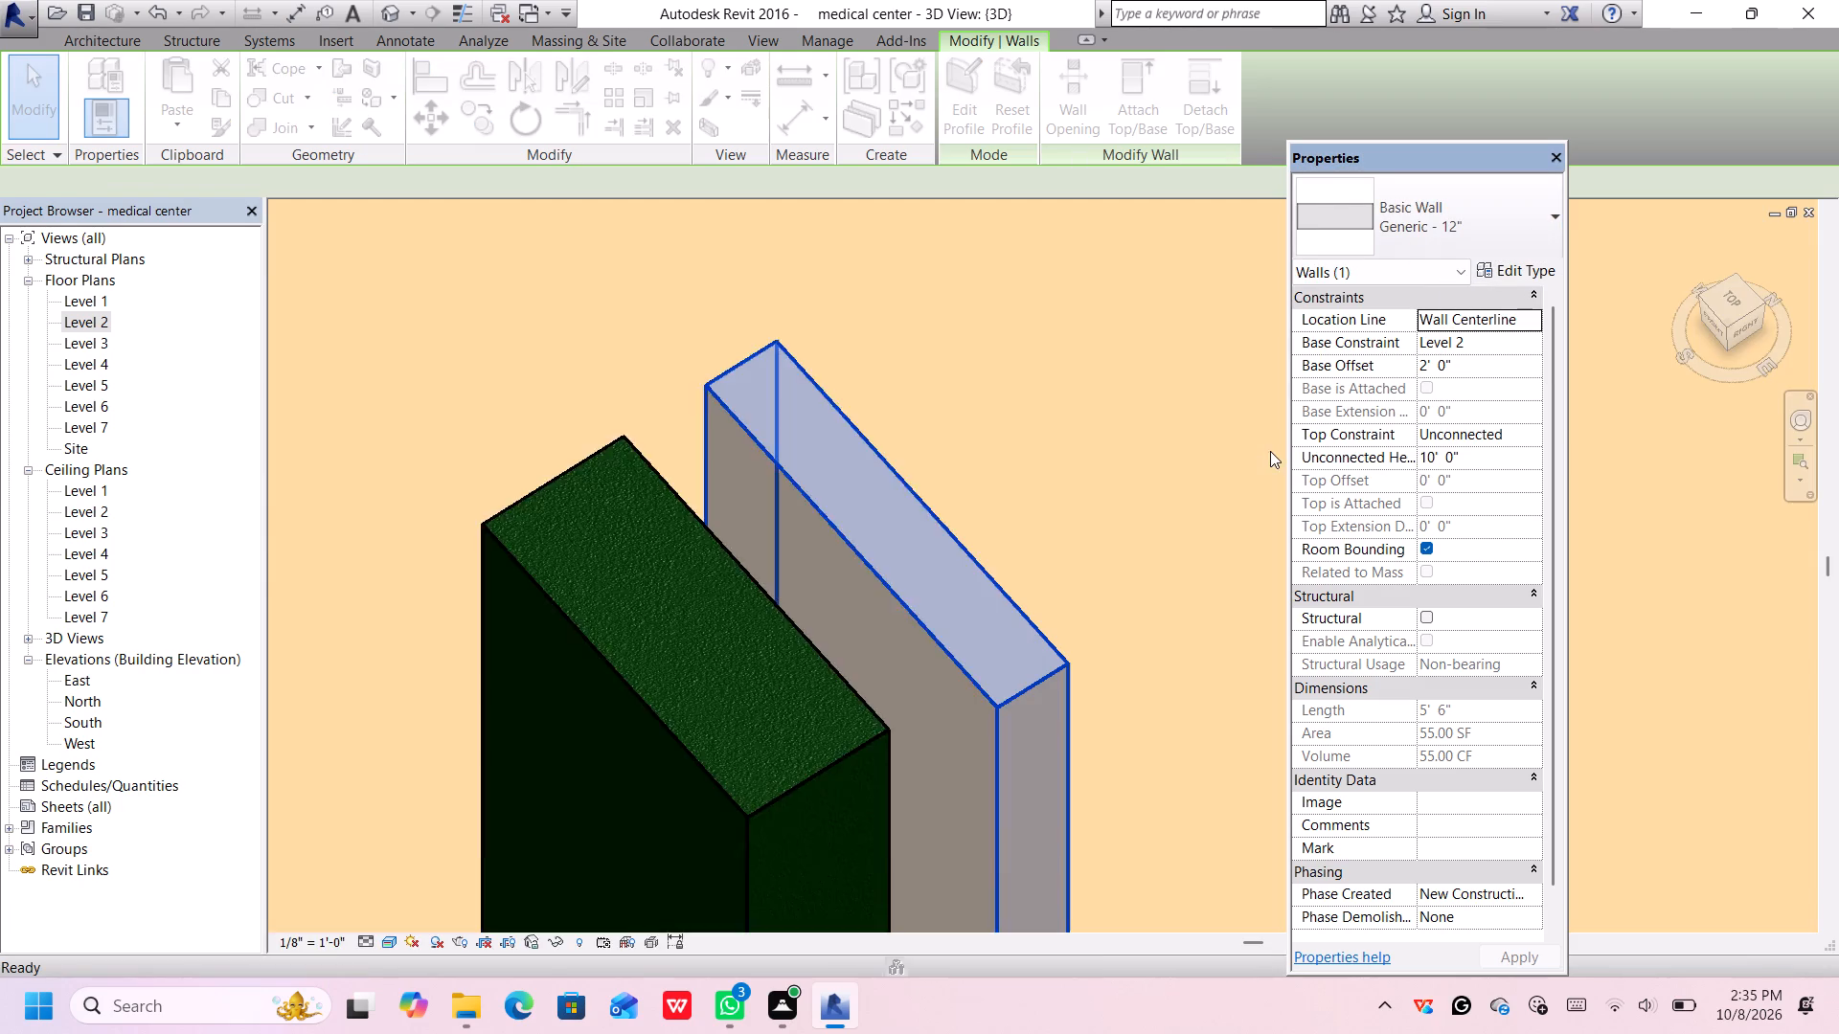
left_click(940, 319)
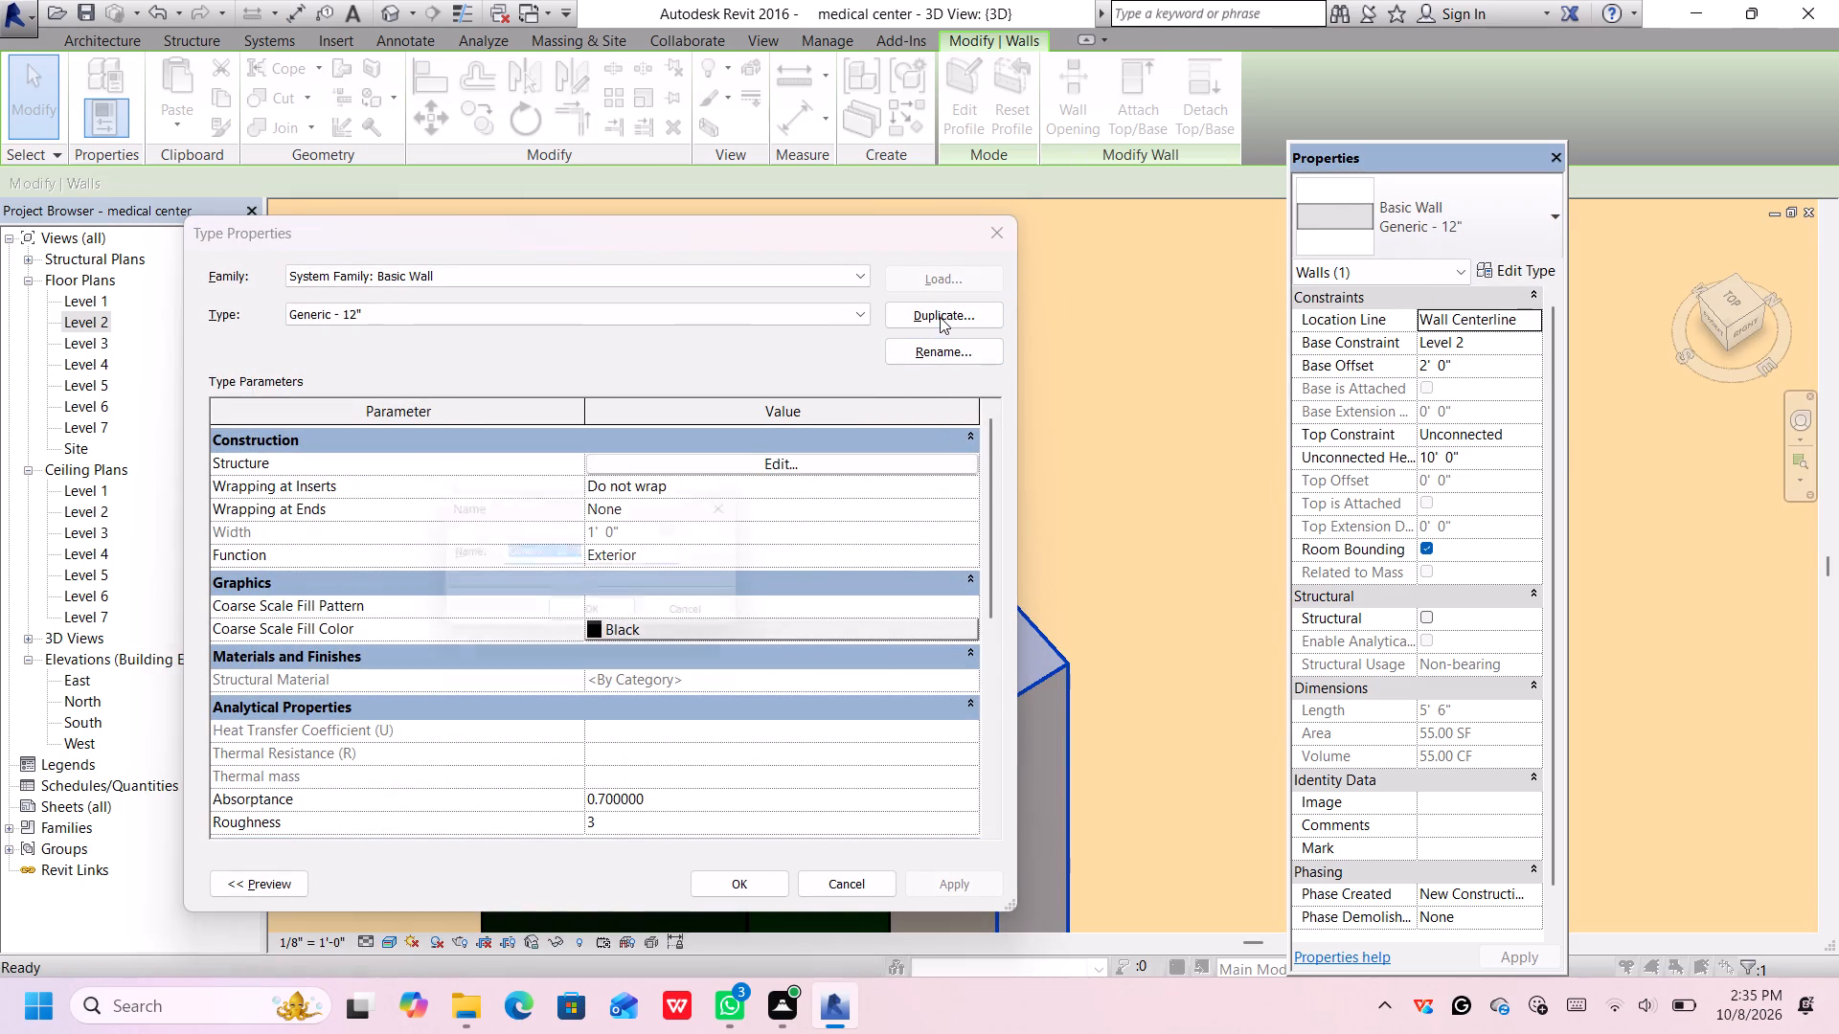
left_click(632, 555)
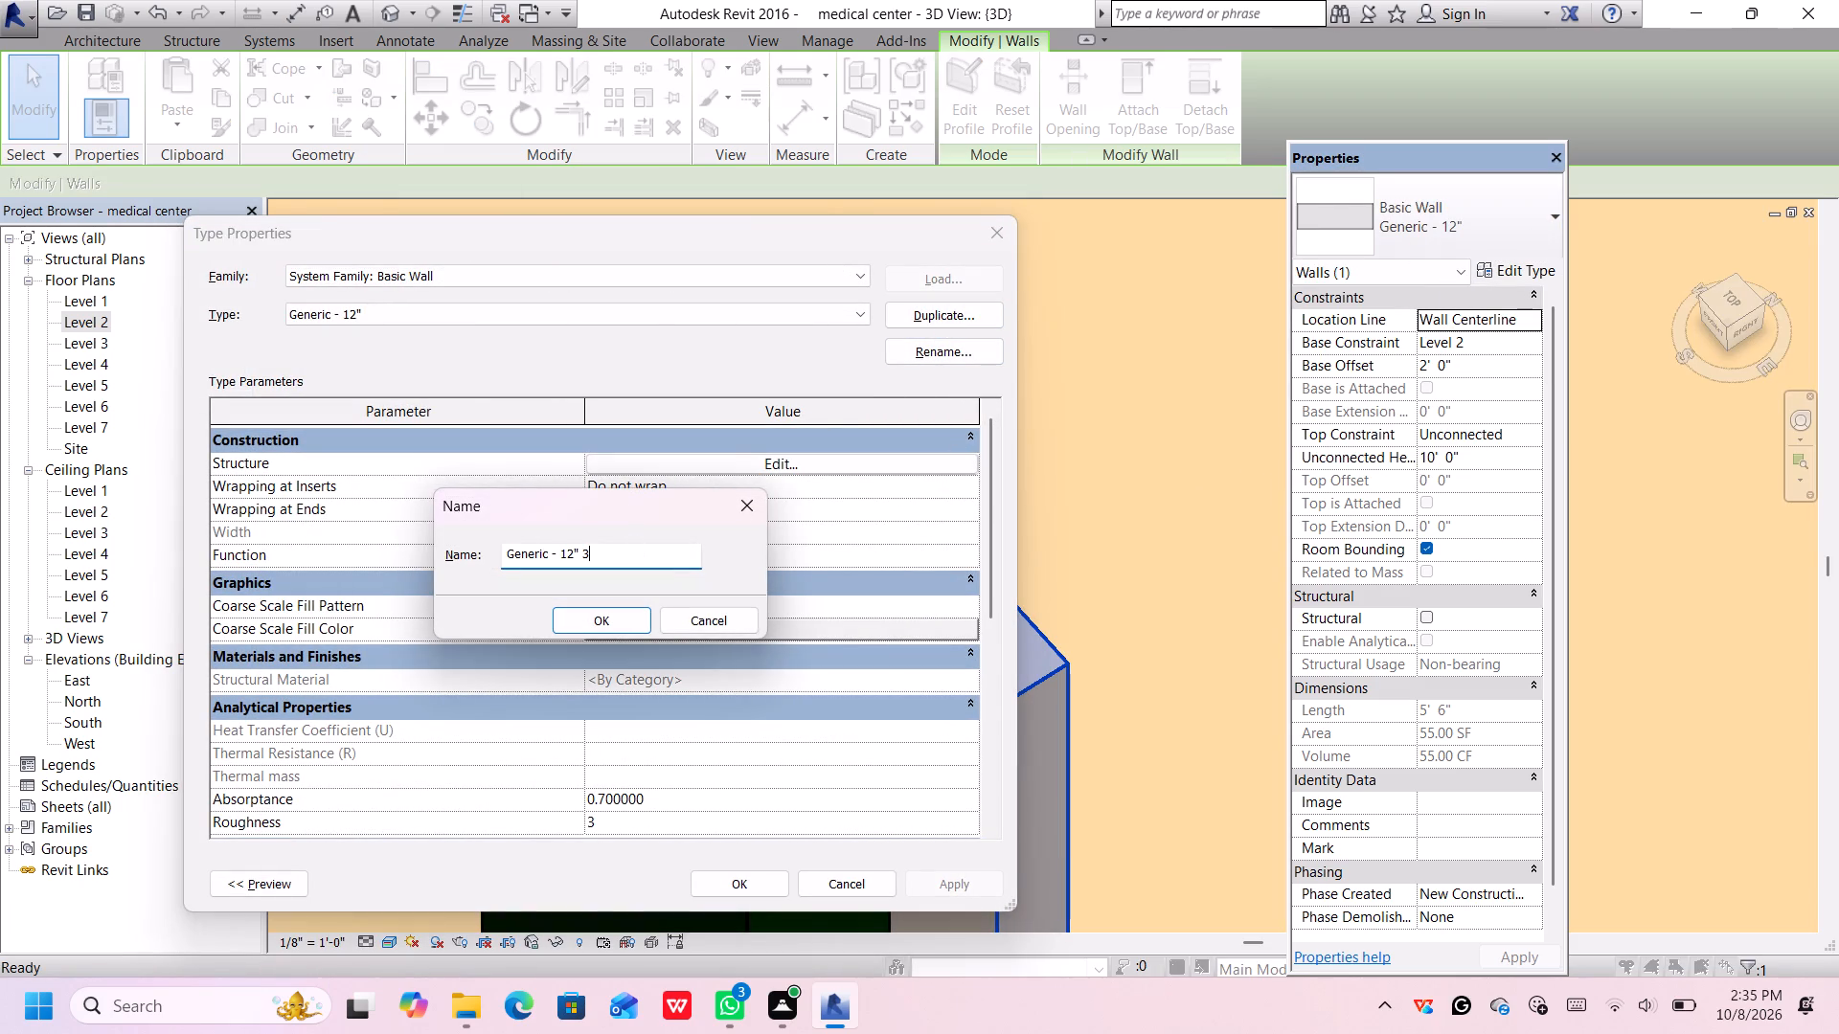
key("BackSpace")
type("gree")
key("n")
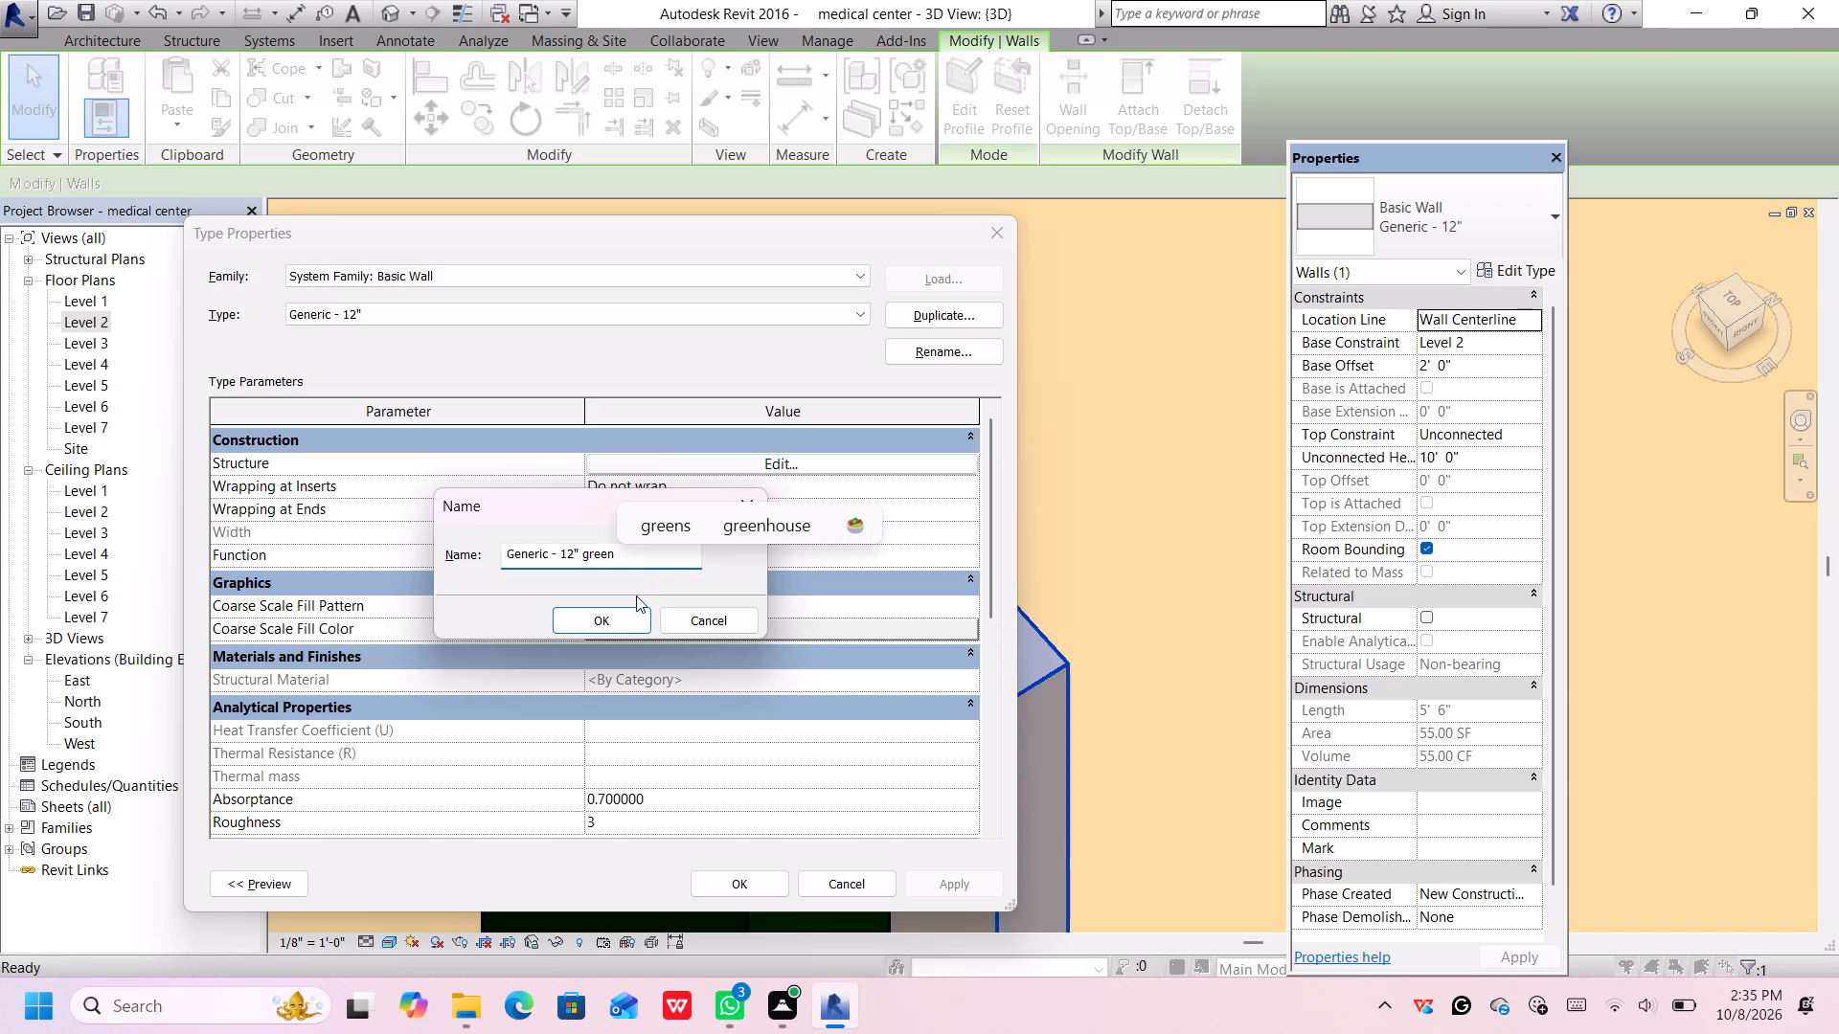
left_click(610, 614)
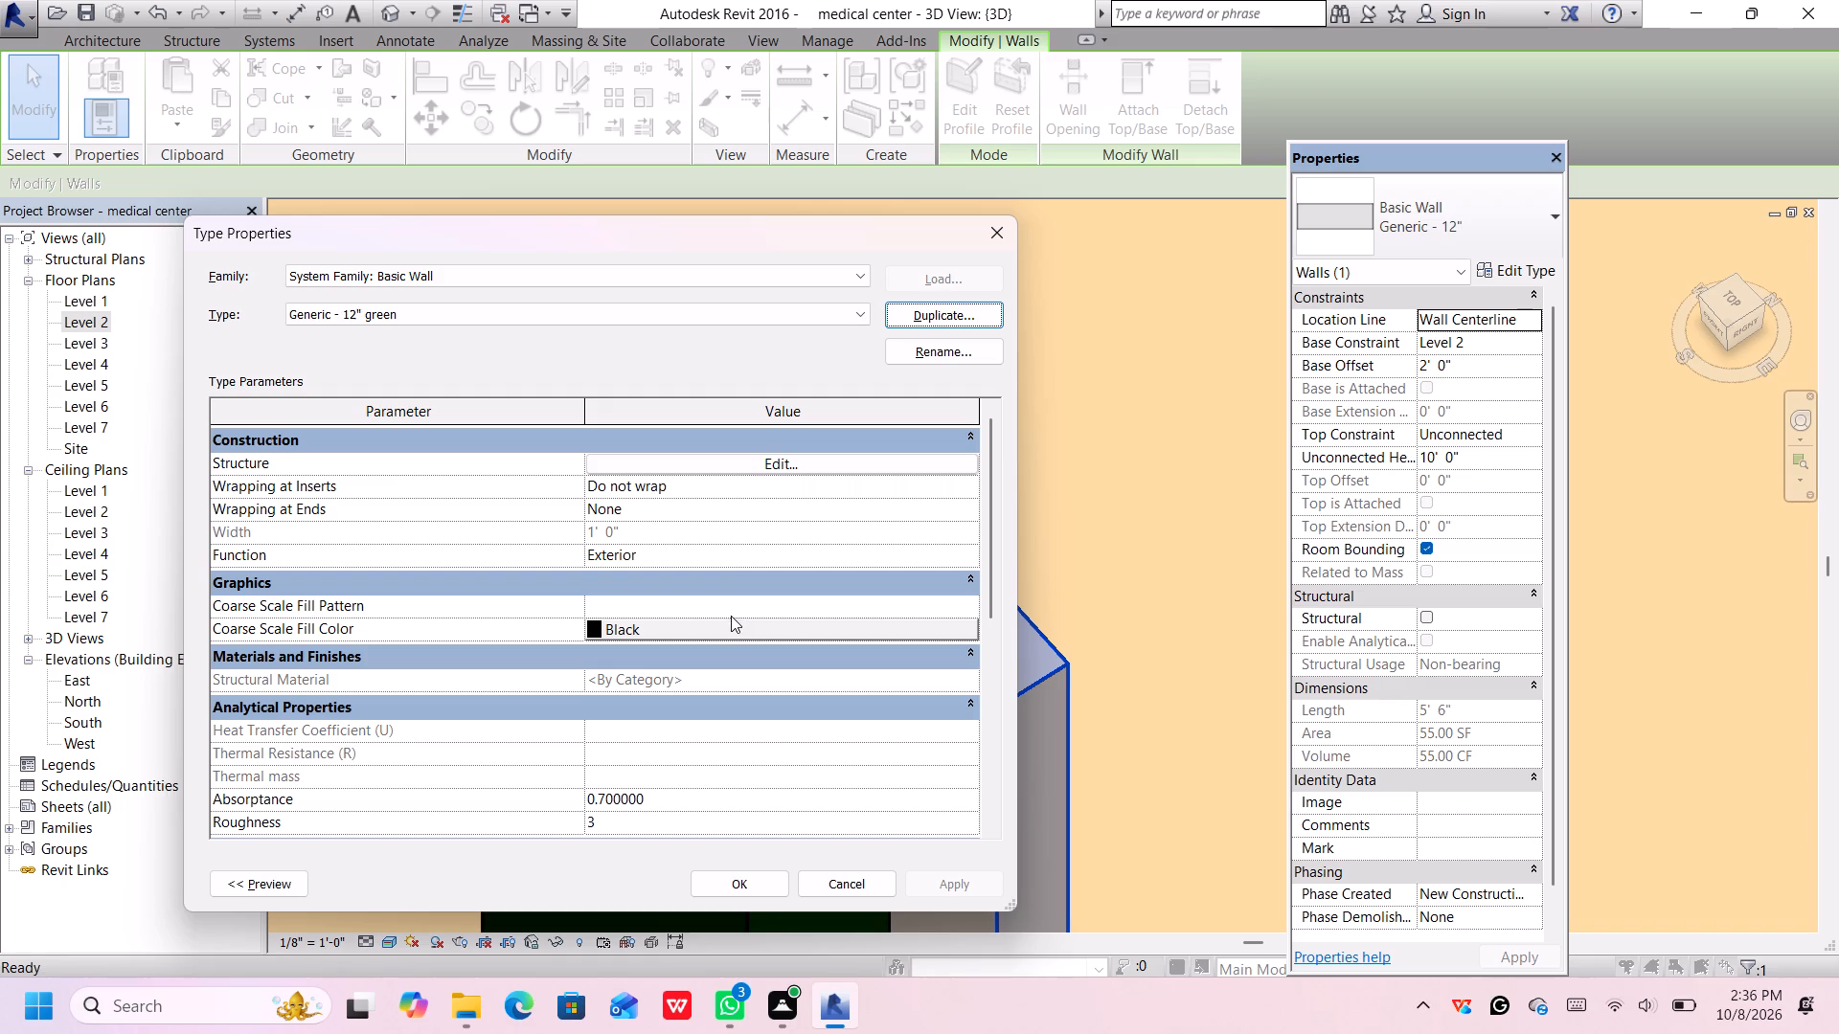
Assign Acoustic Ceiling Tile 24 x 24 to the Structure layer of Generic - 12" green, accept the type, and check the wall.
left_click(829, 465)
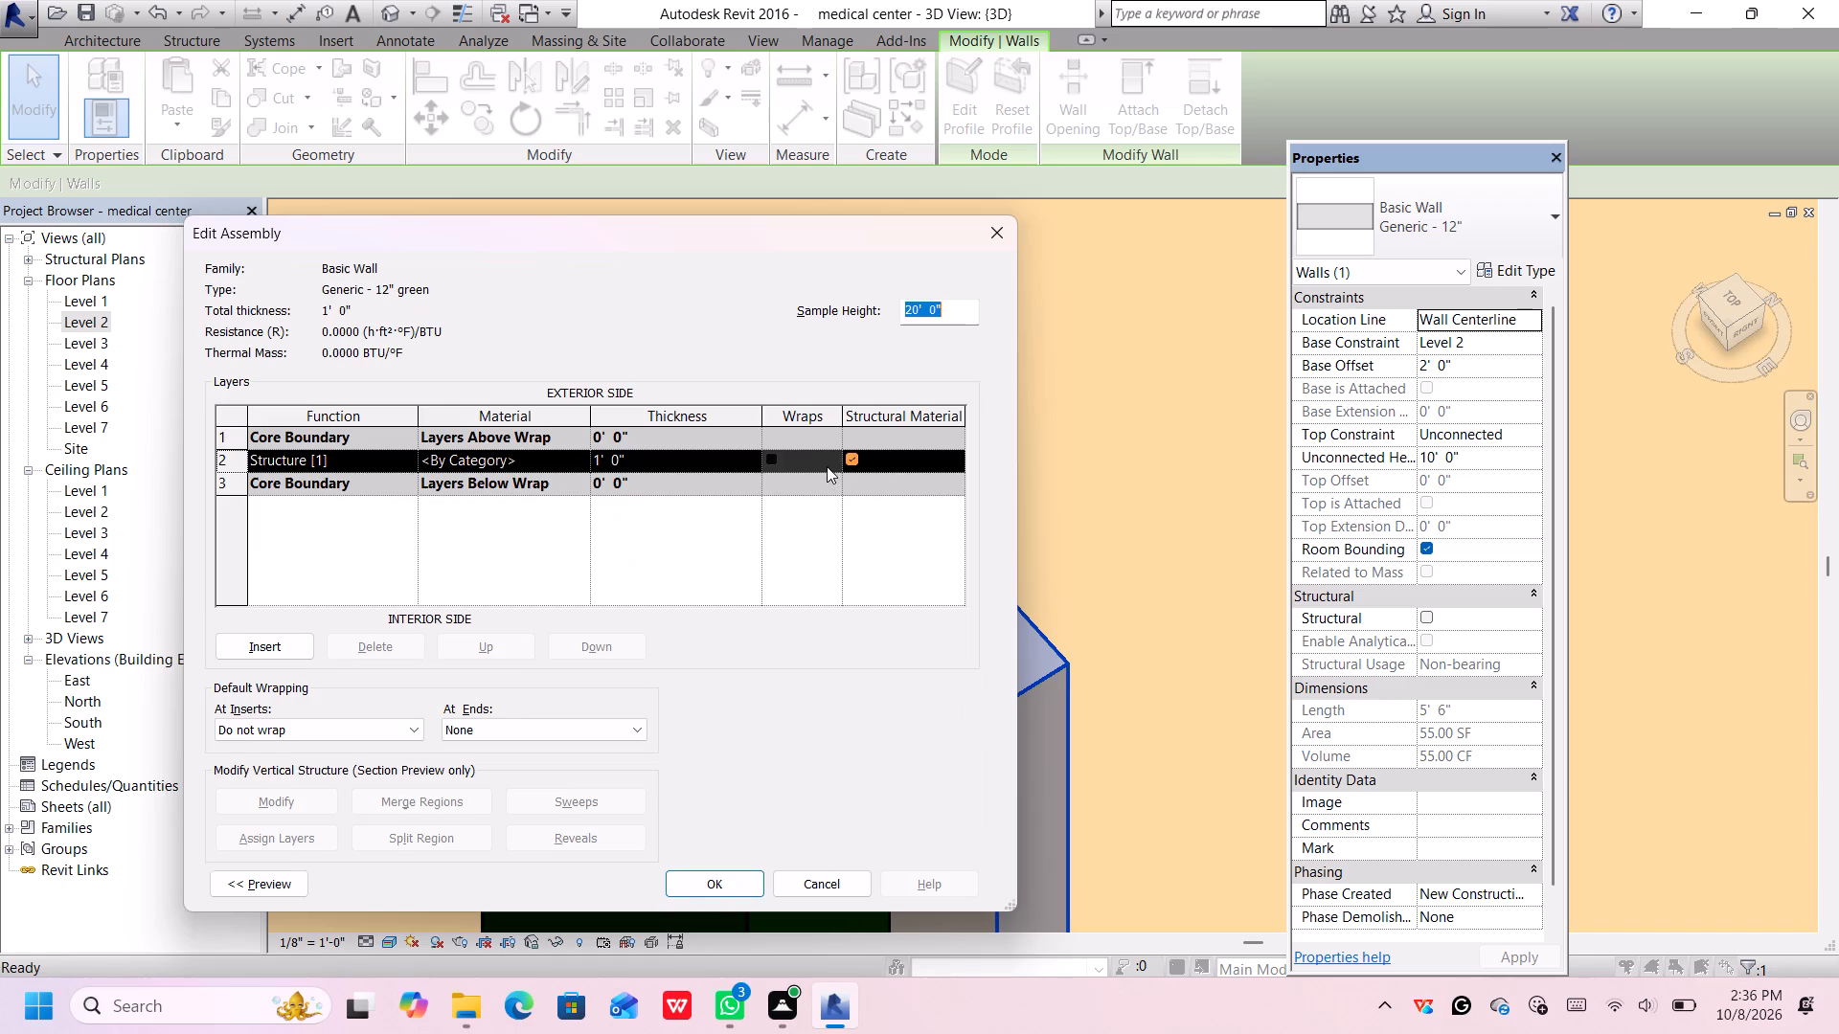
left_click(575, 461)
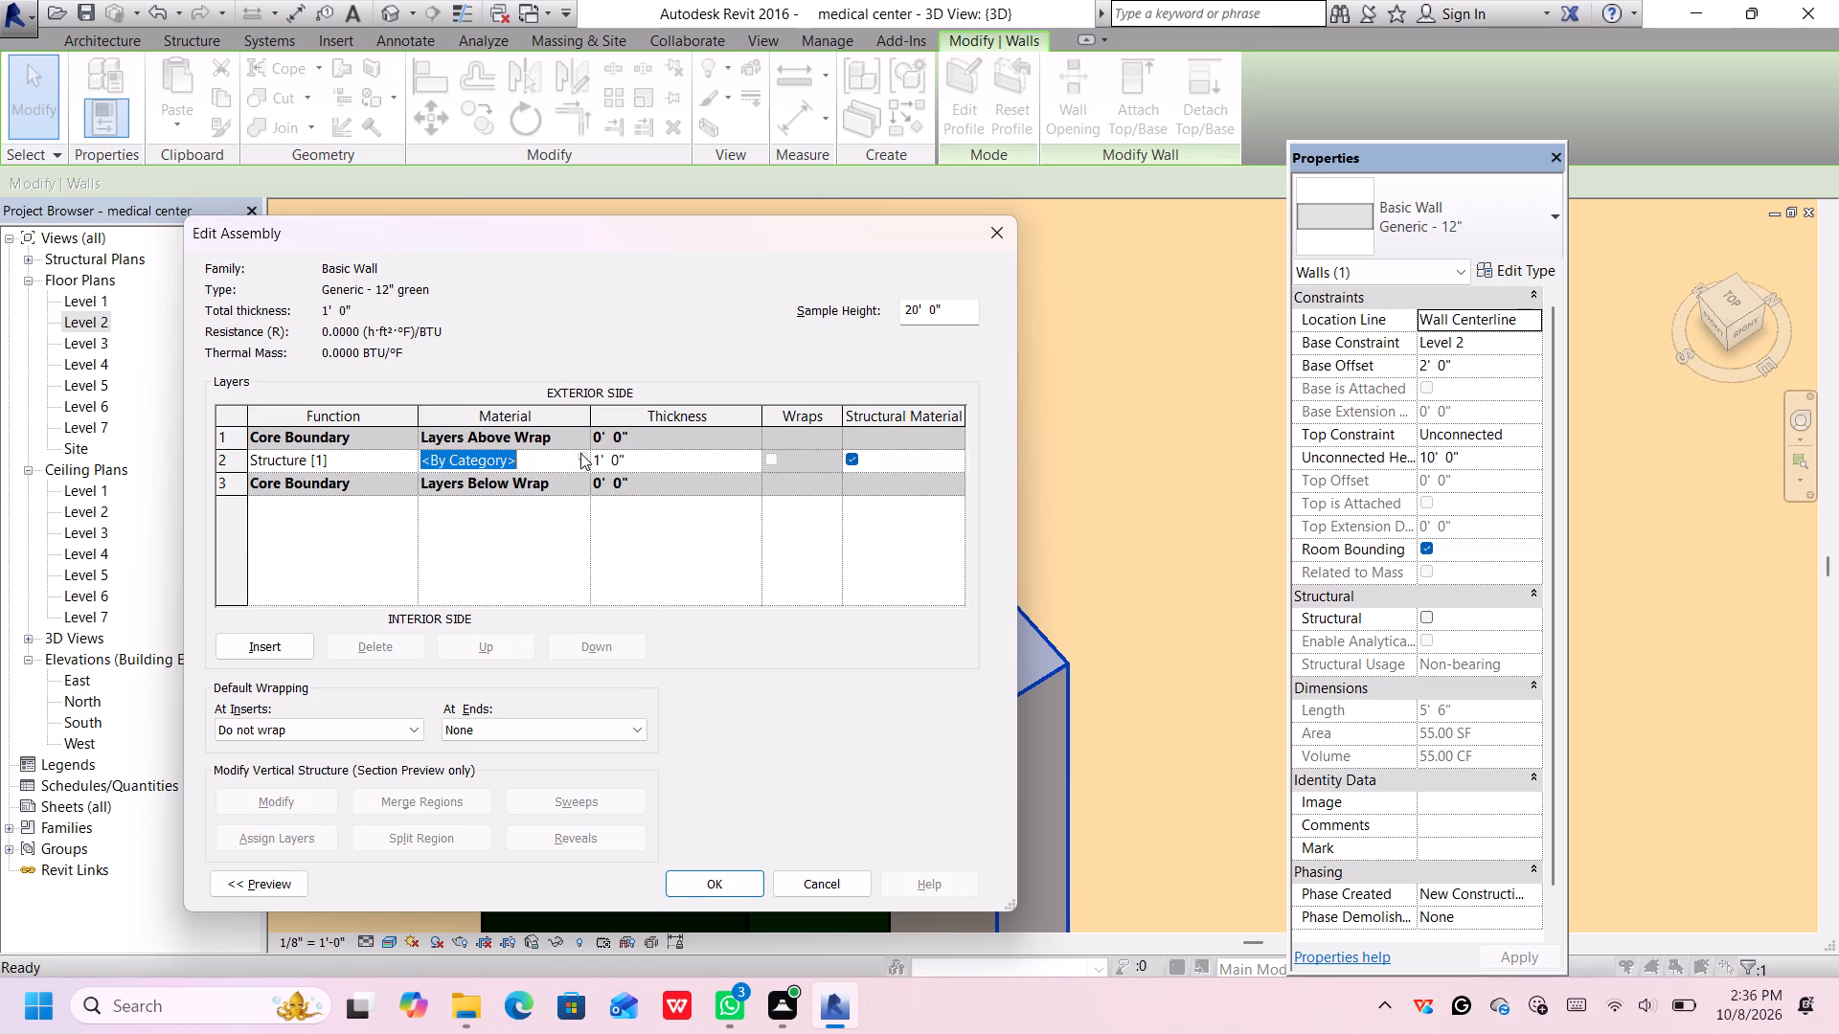
left_click(585, 459)
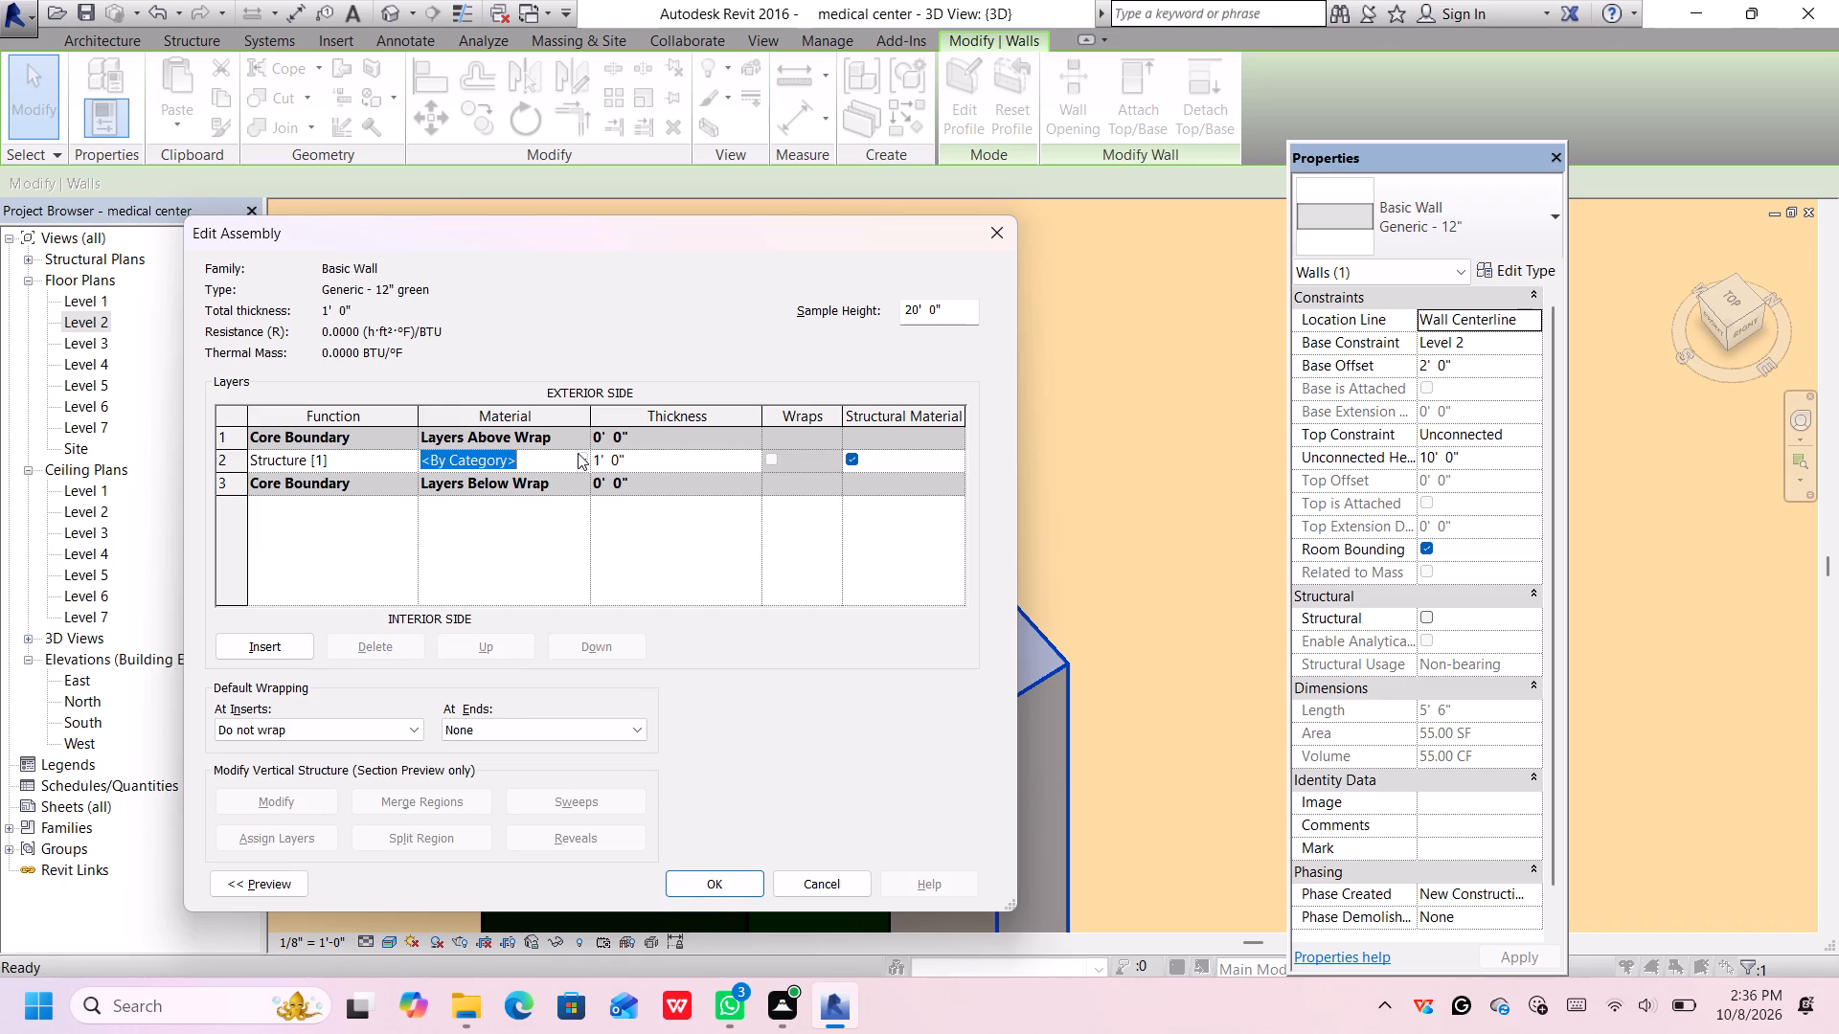
left_click(582, 456)
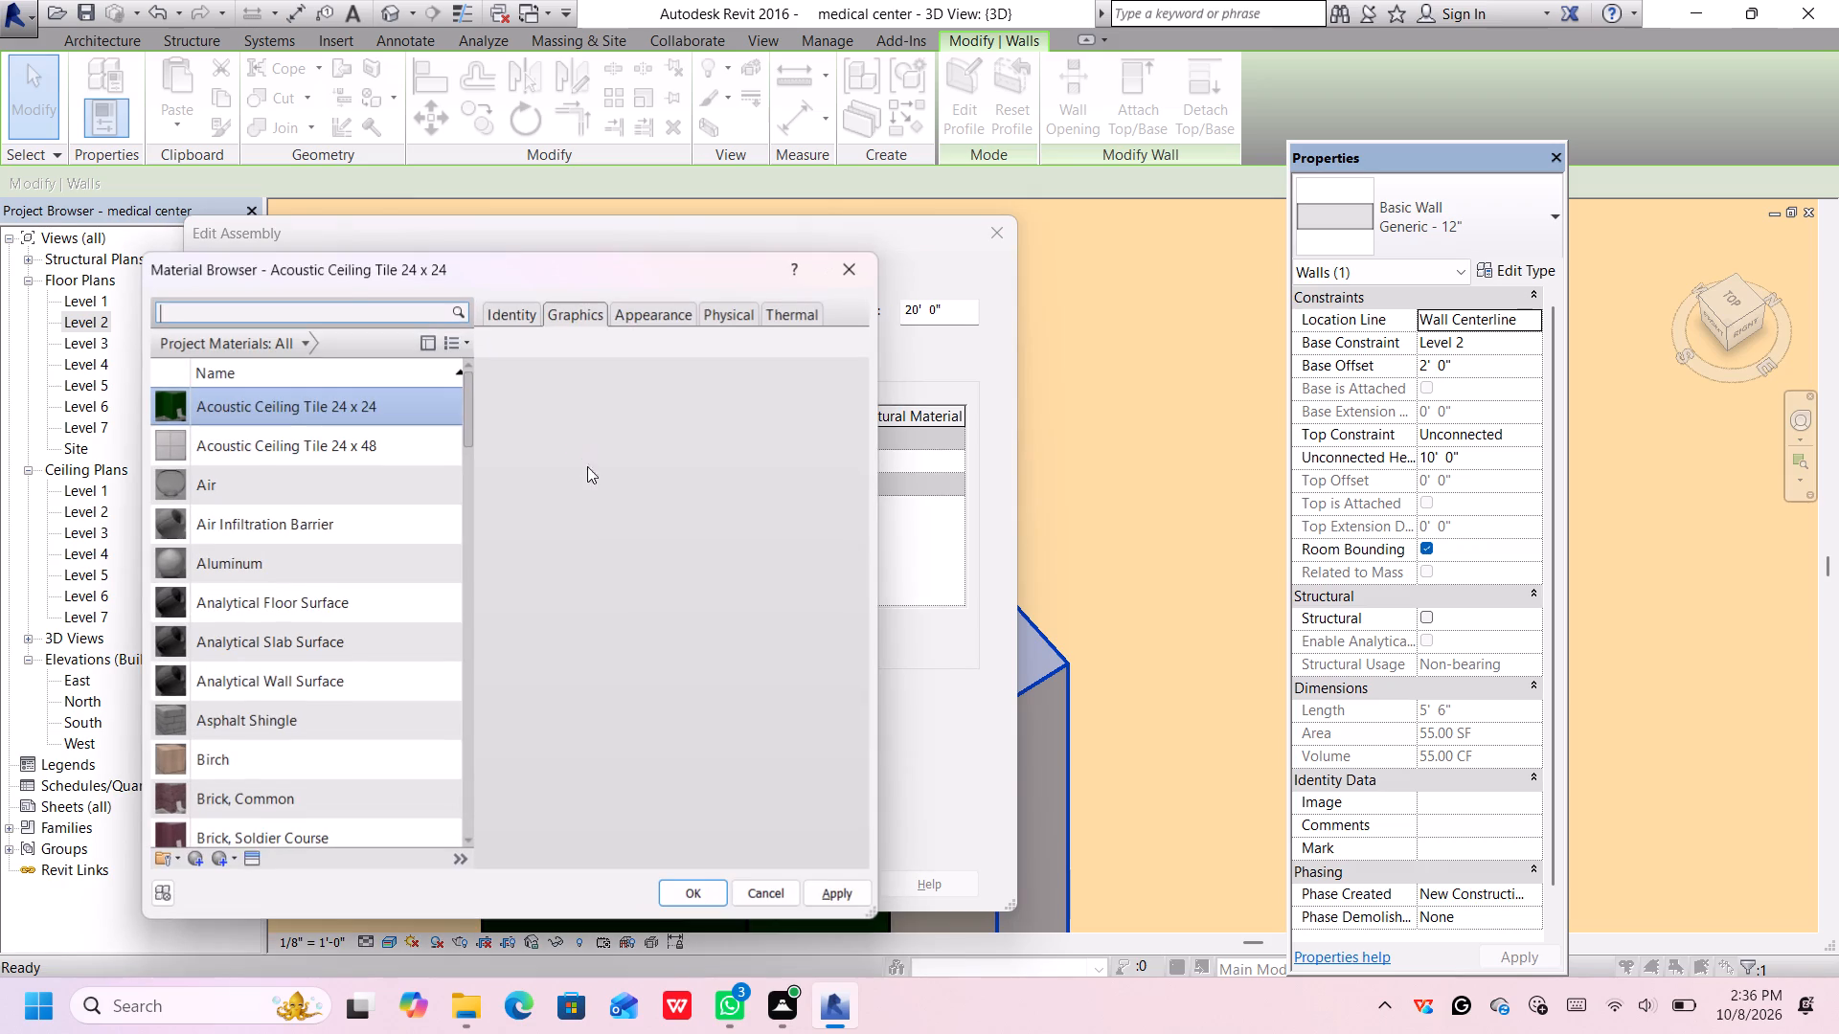
left_click(413, 403)
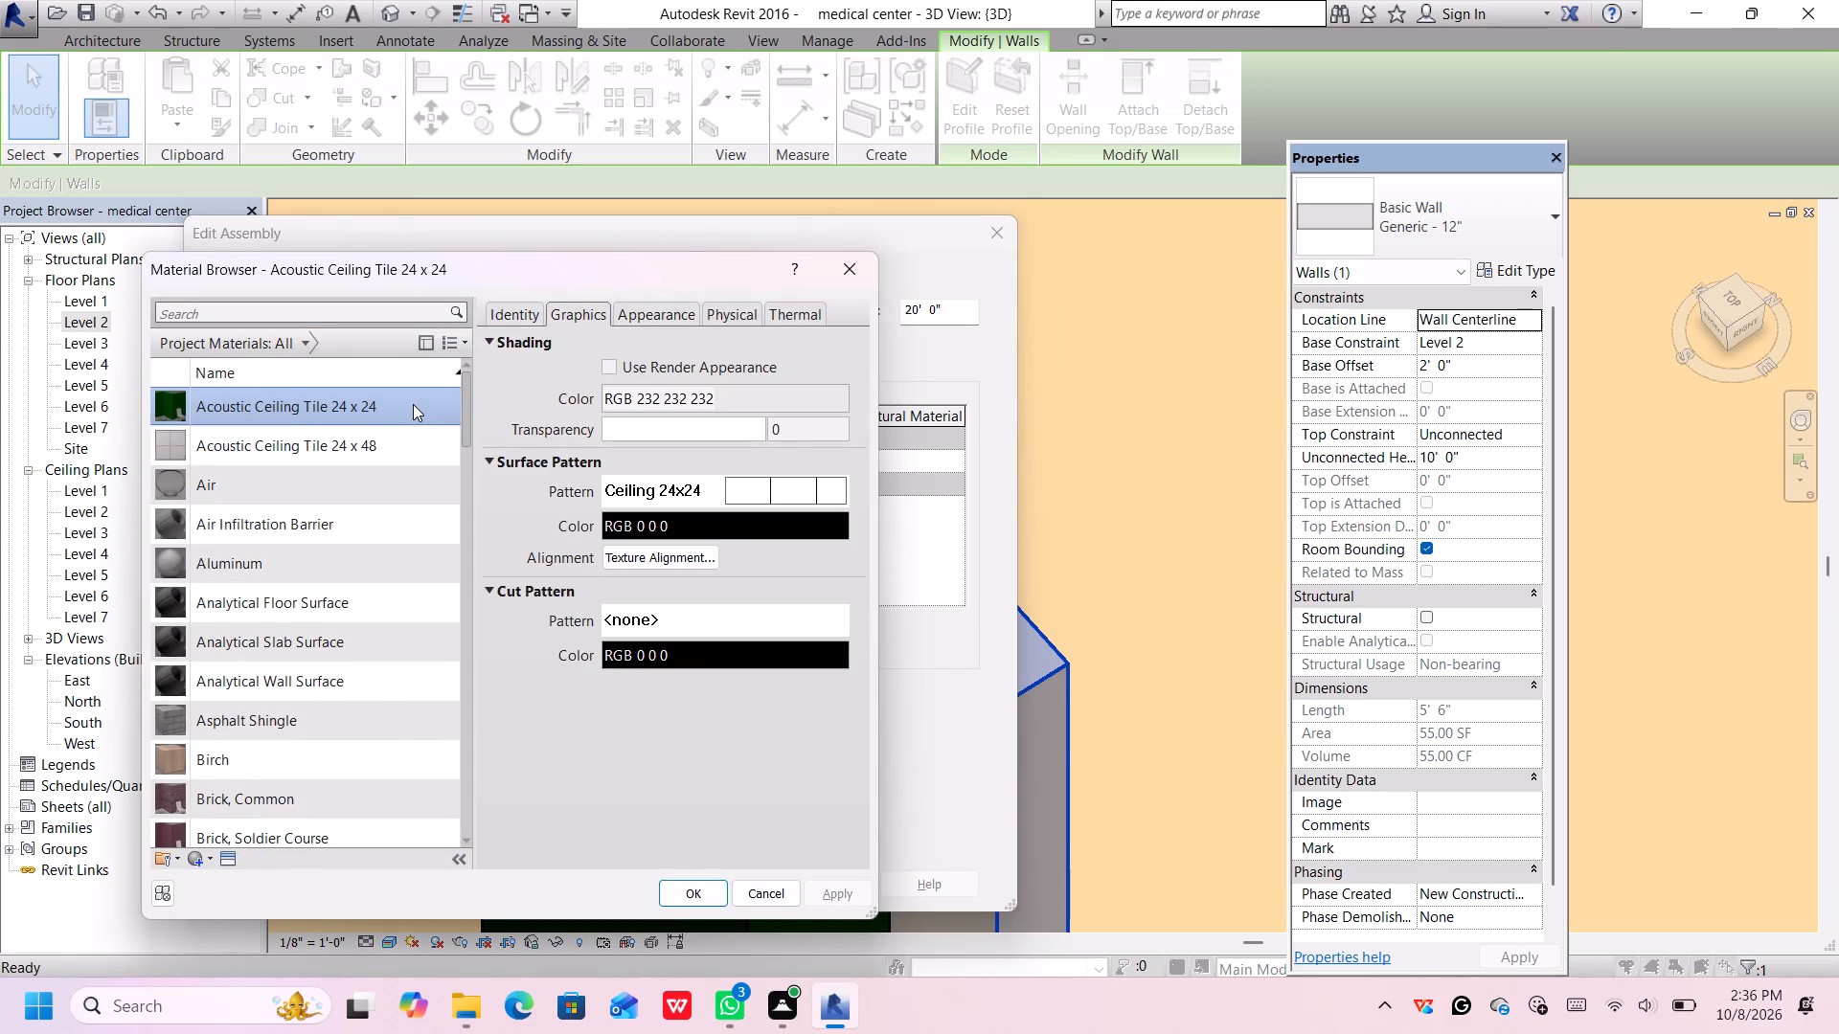
left_click(409, 411)
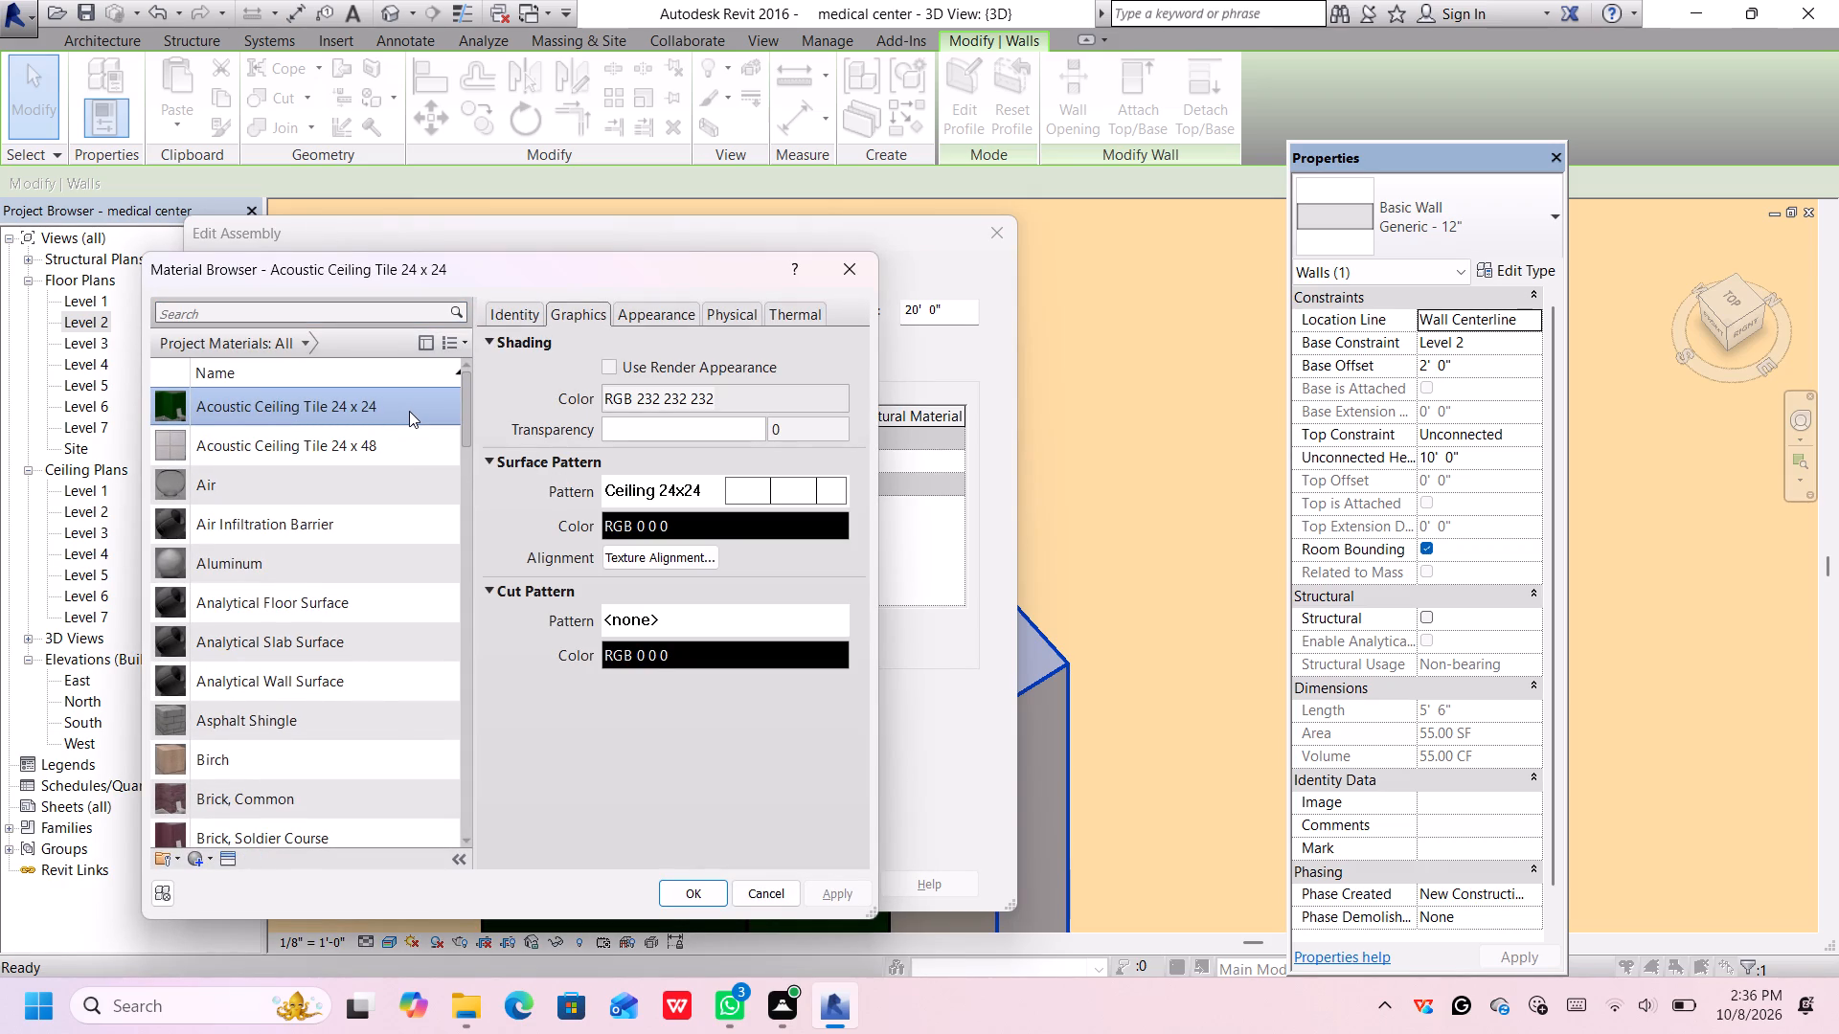
double_click(409, 411)
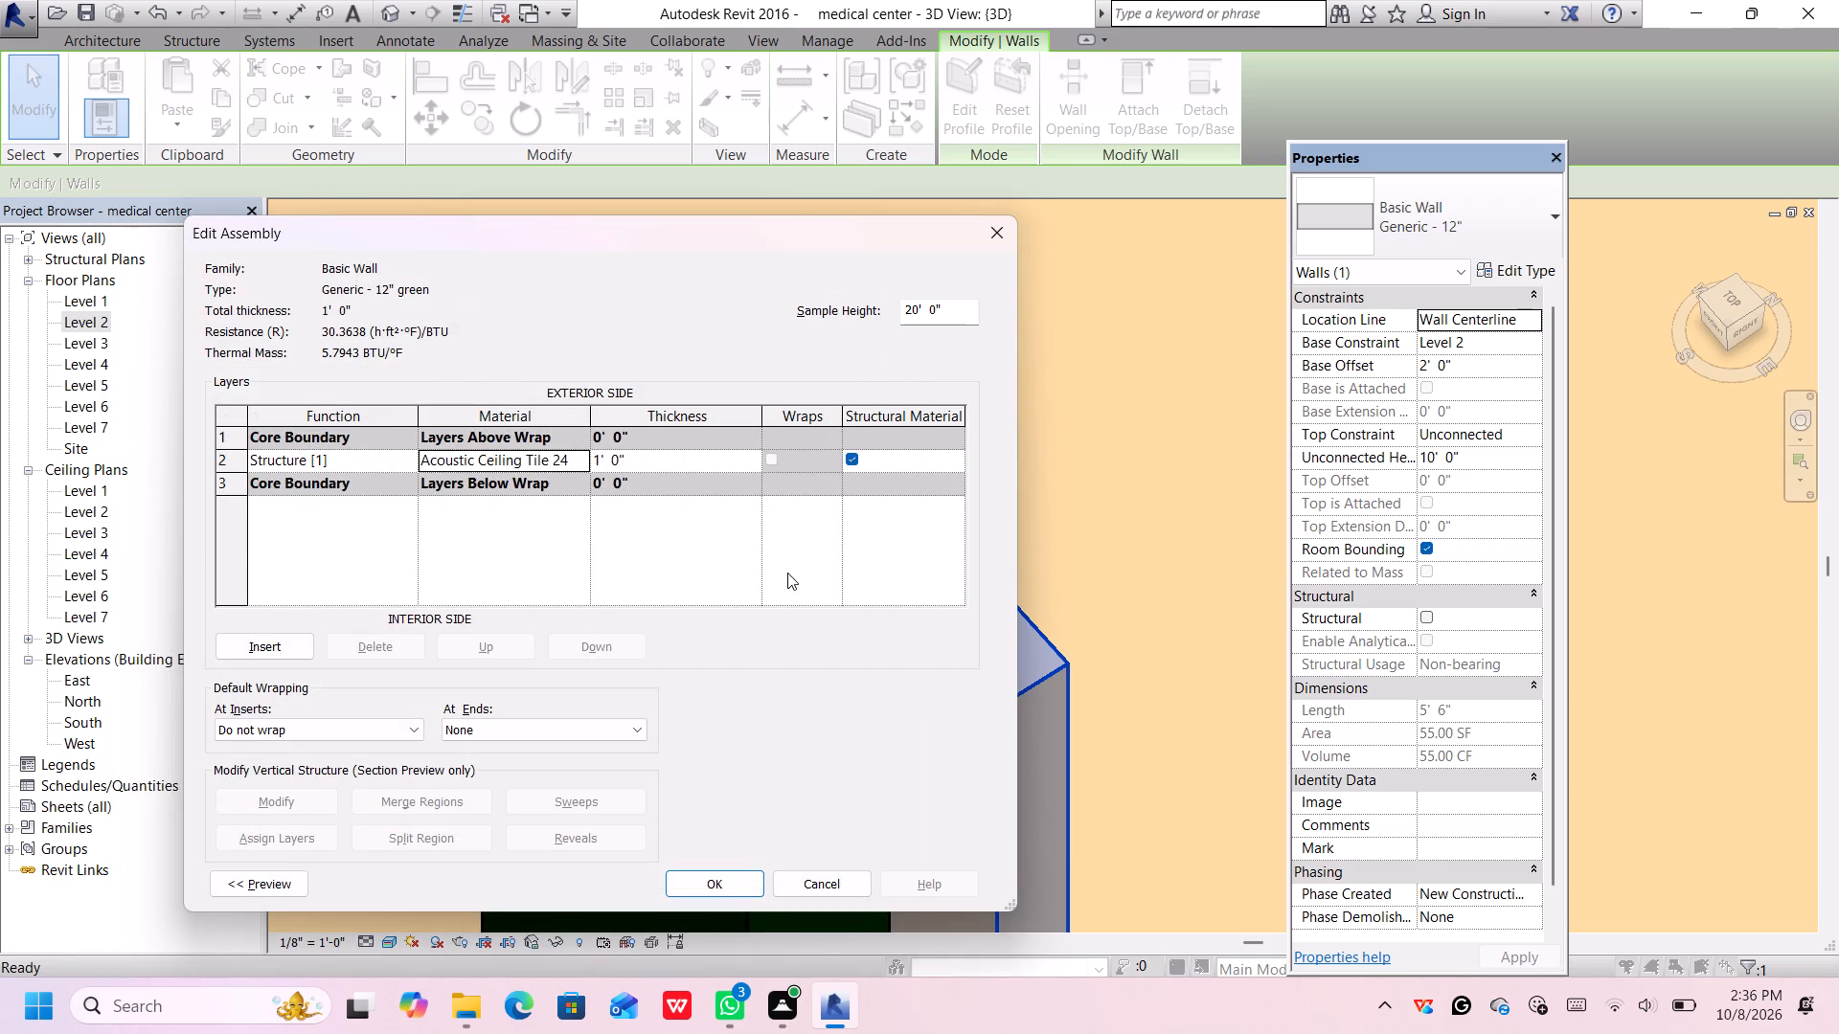
left_click(713, 883)
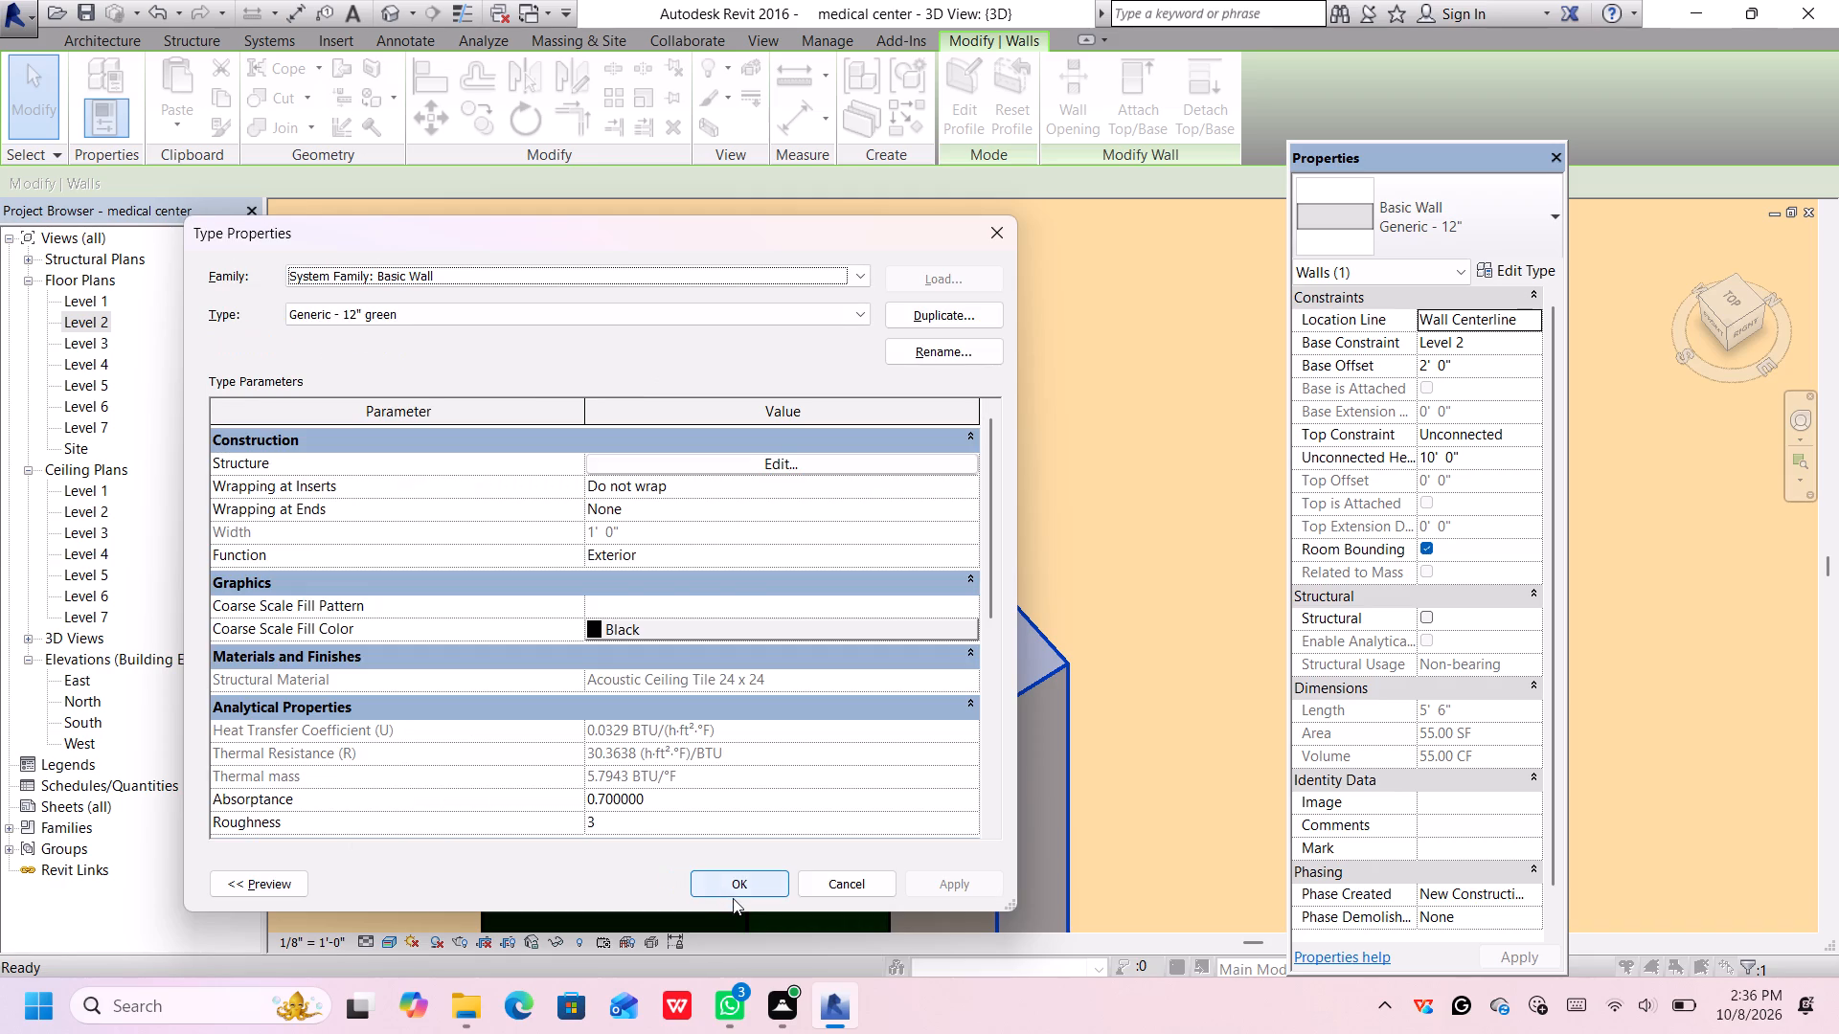
left_click(731, 881)
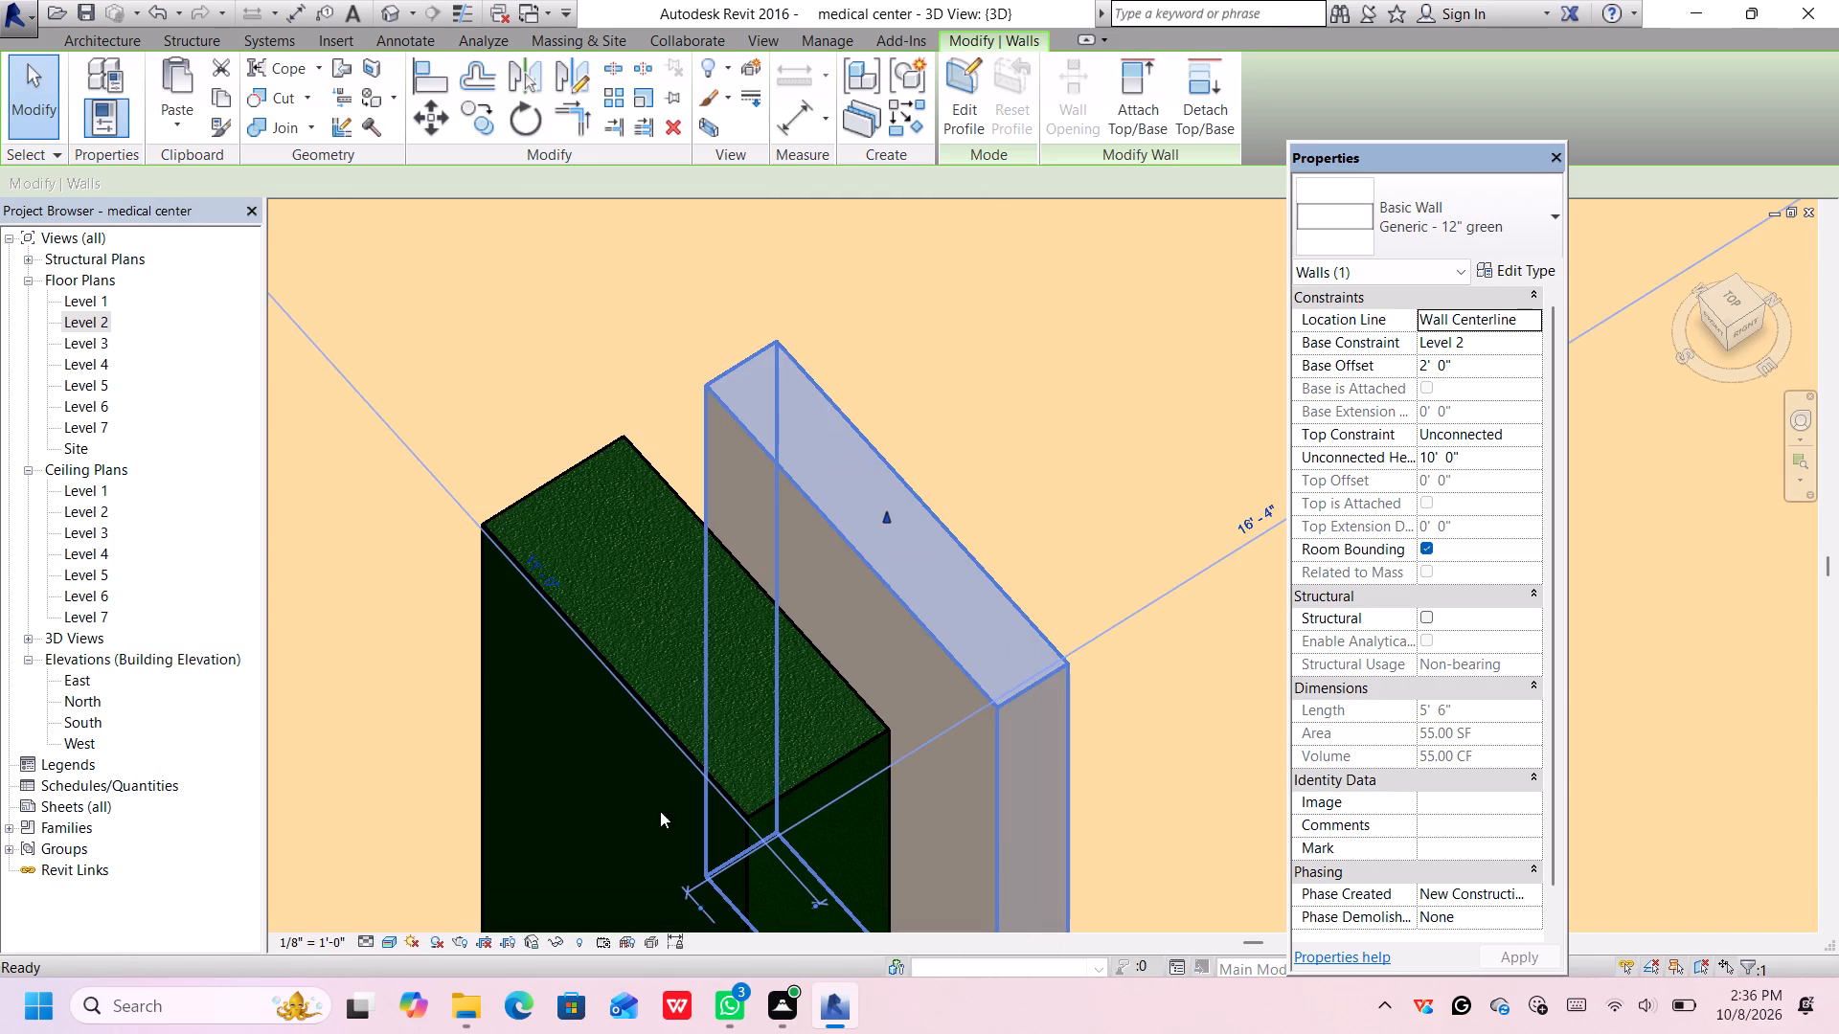
scroll(604, 733, "down", 12)
left_click(420, 808)
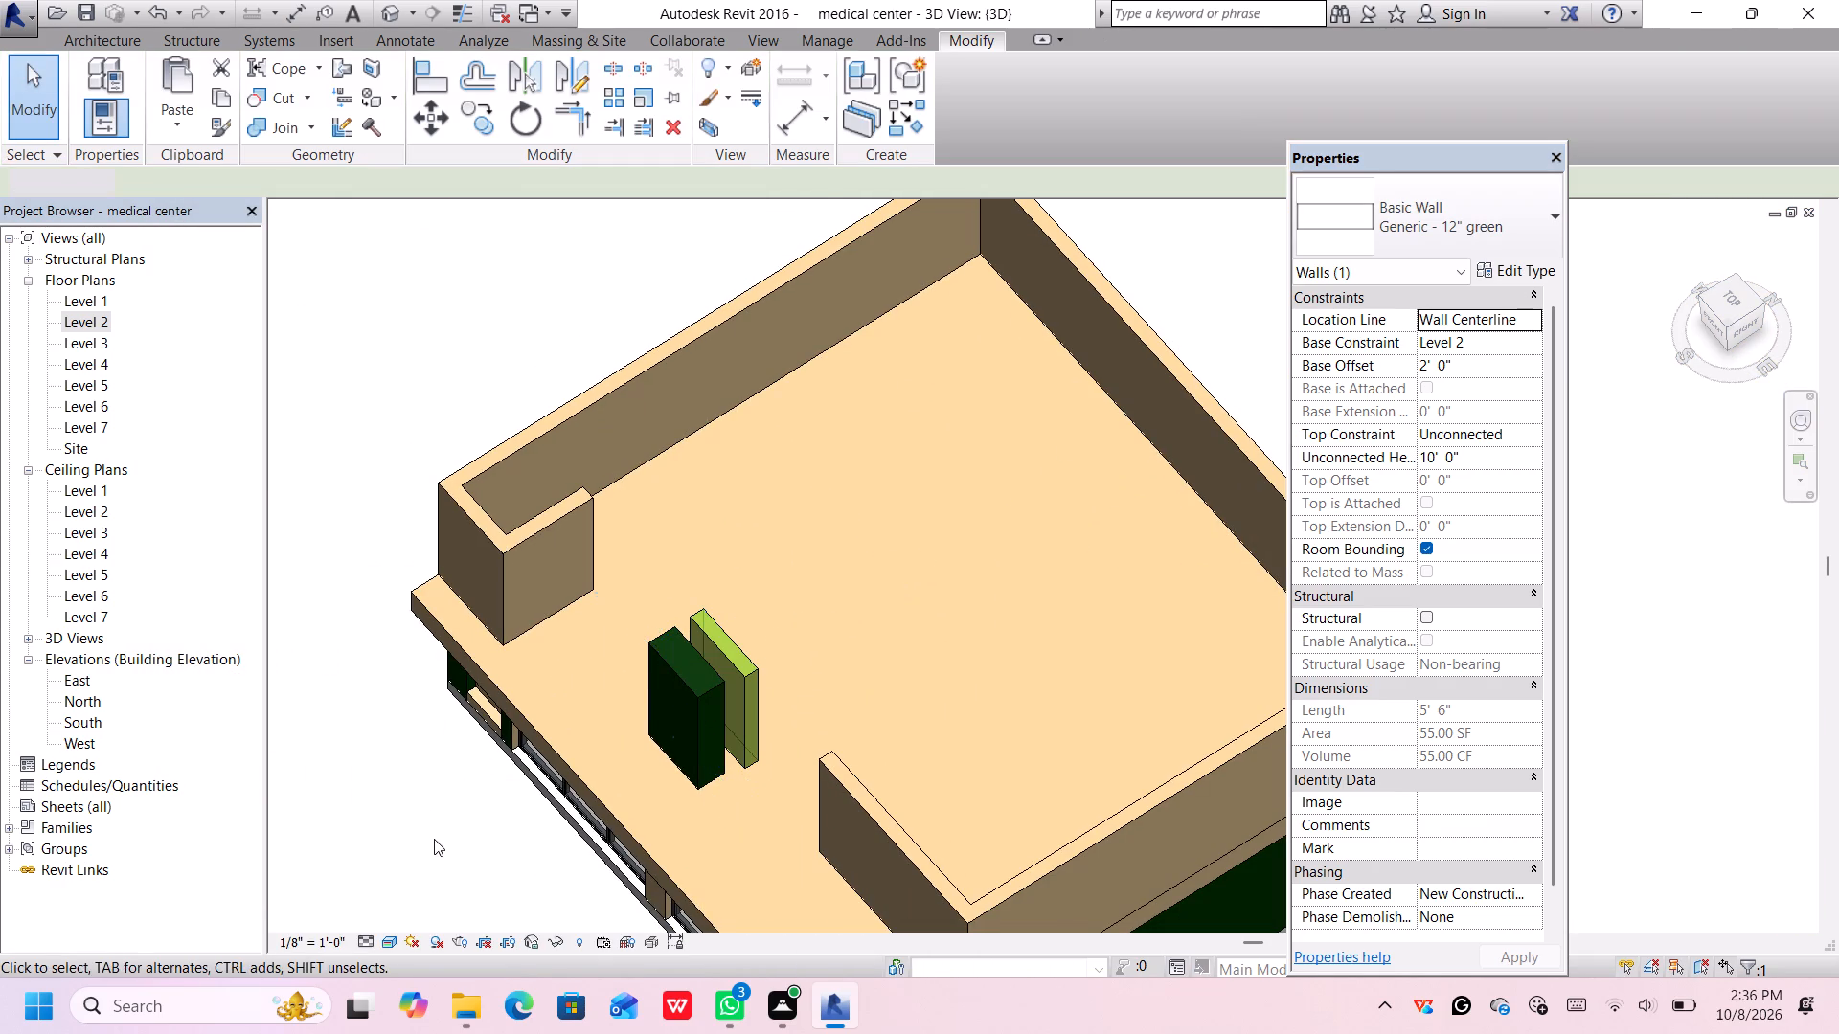
scroll(761, 669, "up", 8)
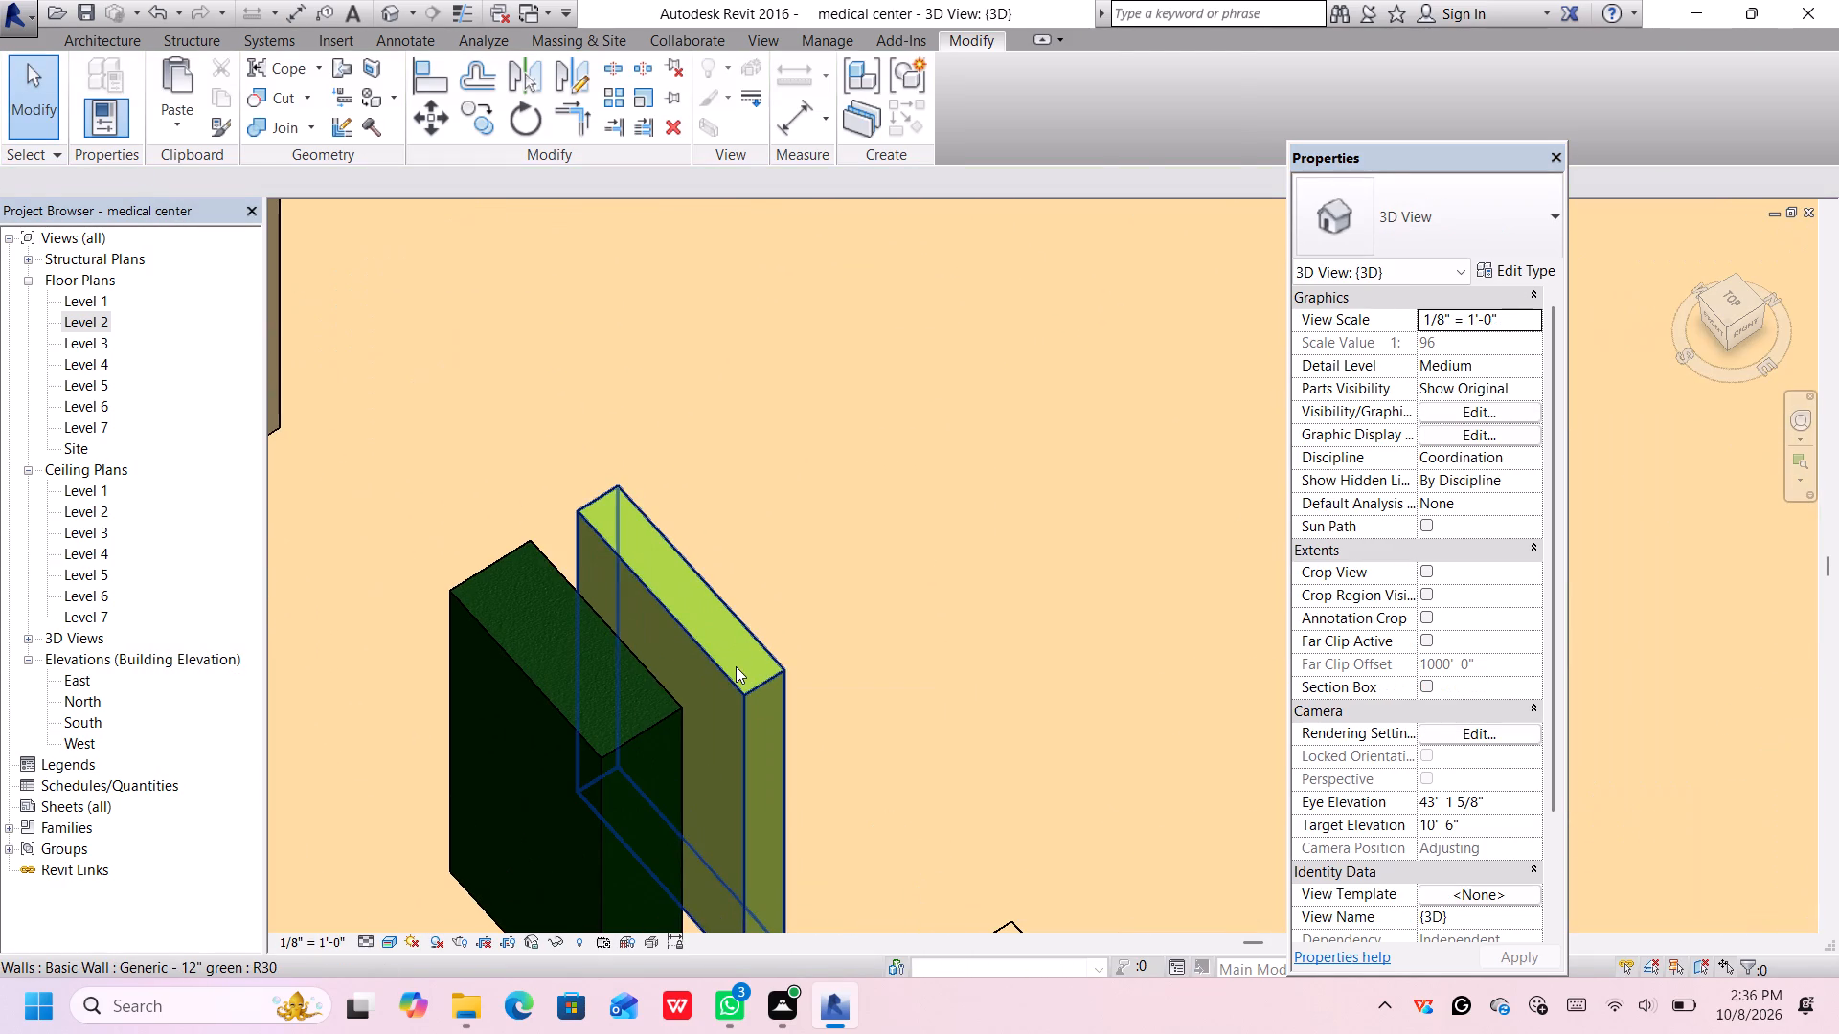
Recheck the thinner wall's Generic - 12" green type, its Structure layer material and that material's appearance, comparing the wall with the thick one.
left_click(736, 666)
scroll(729, 665, "up", 6)
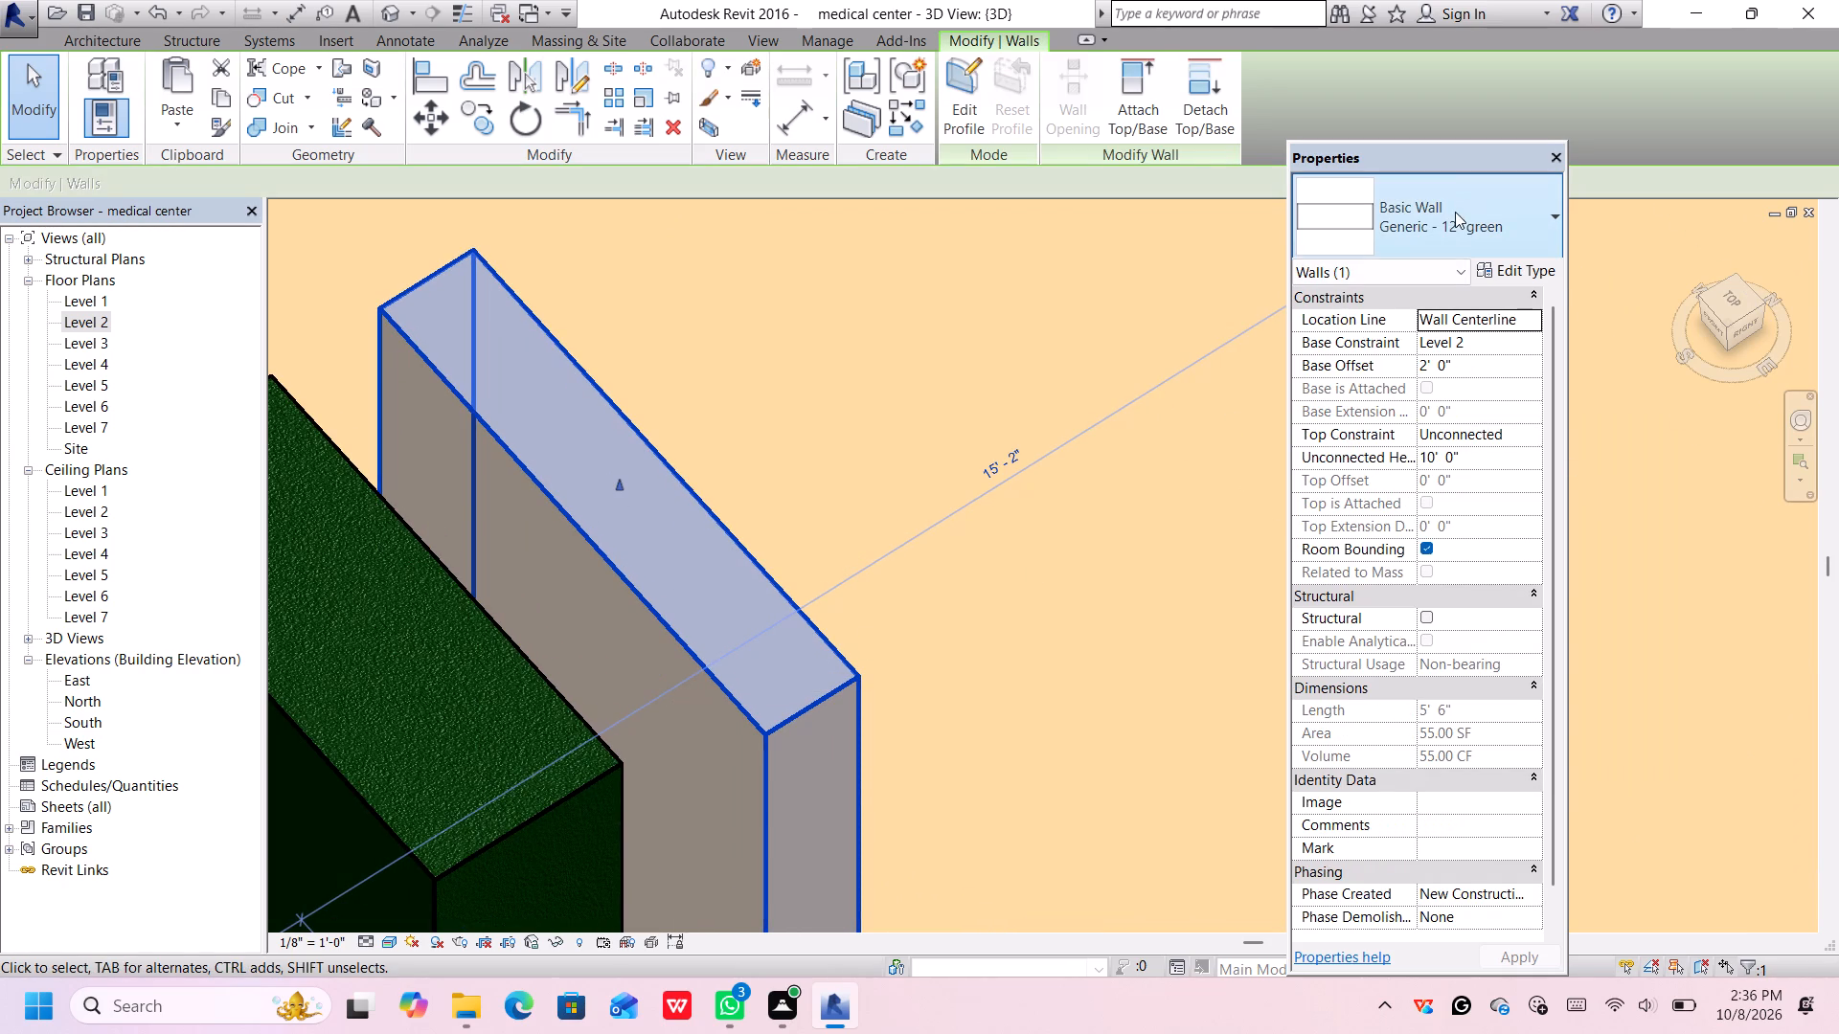
left_click(1426, 214)
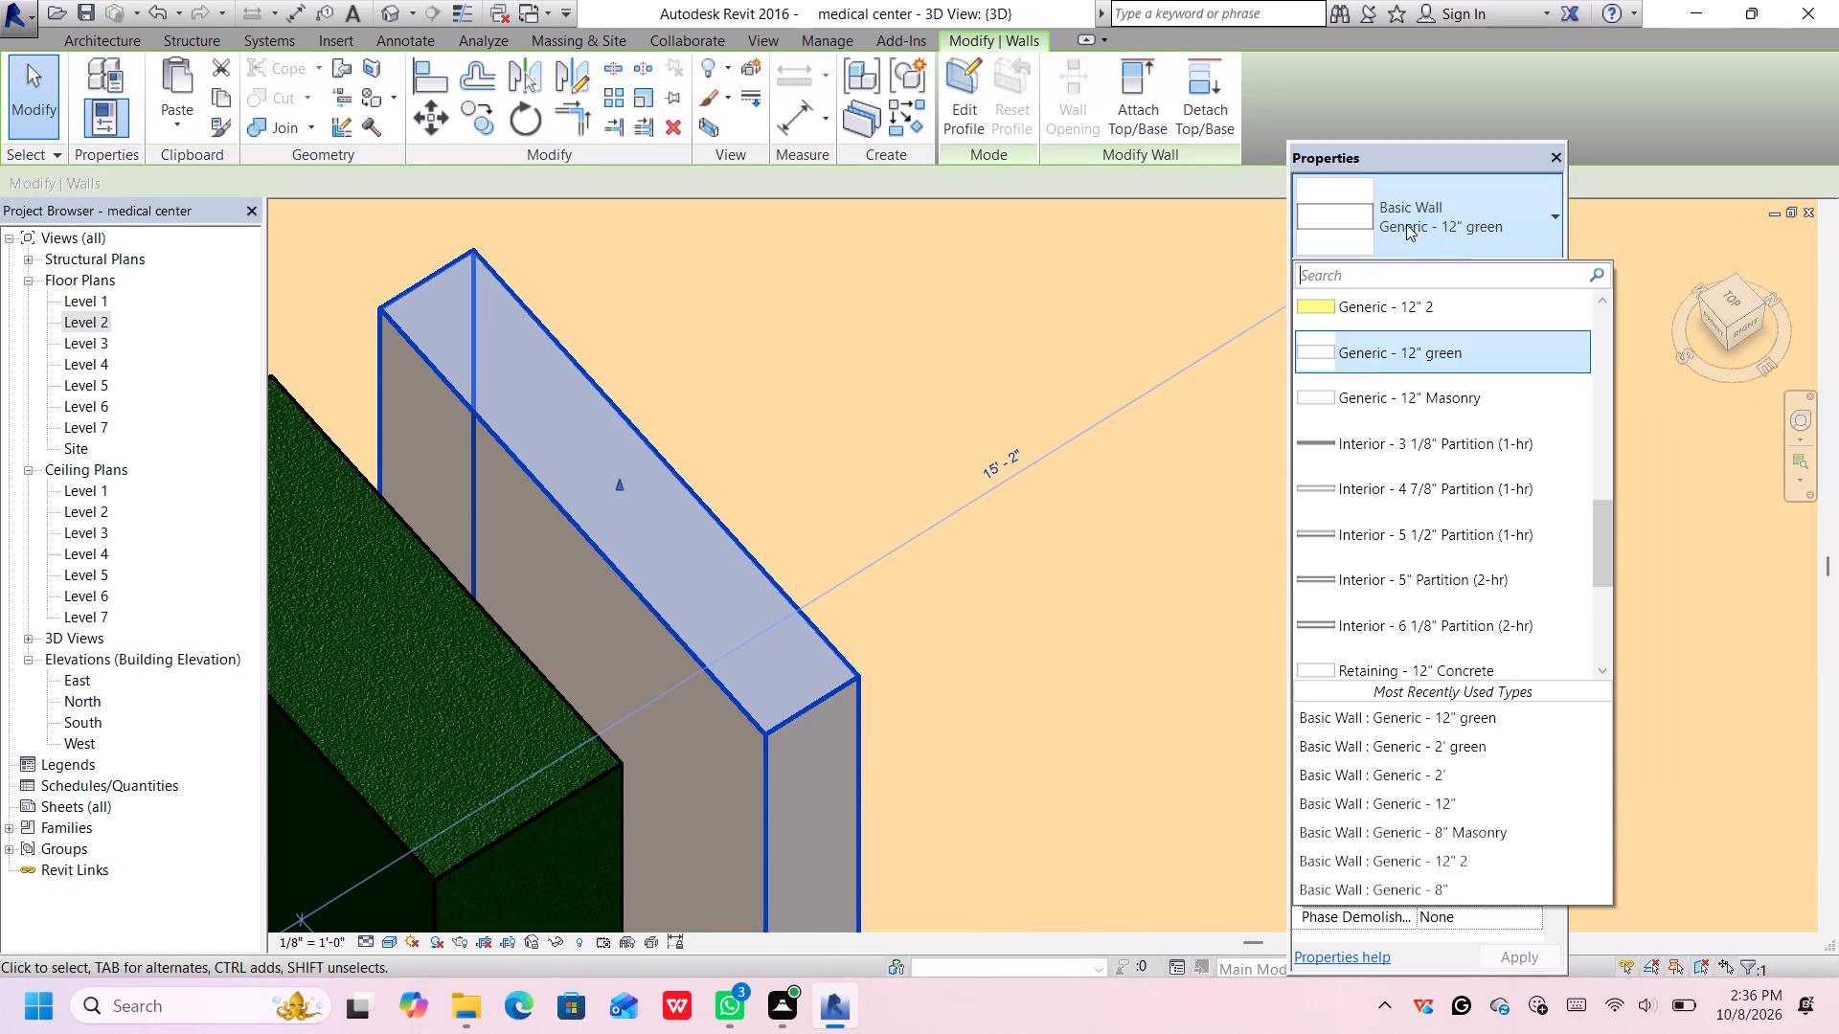
left_click(1470, 355)
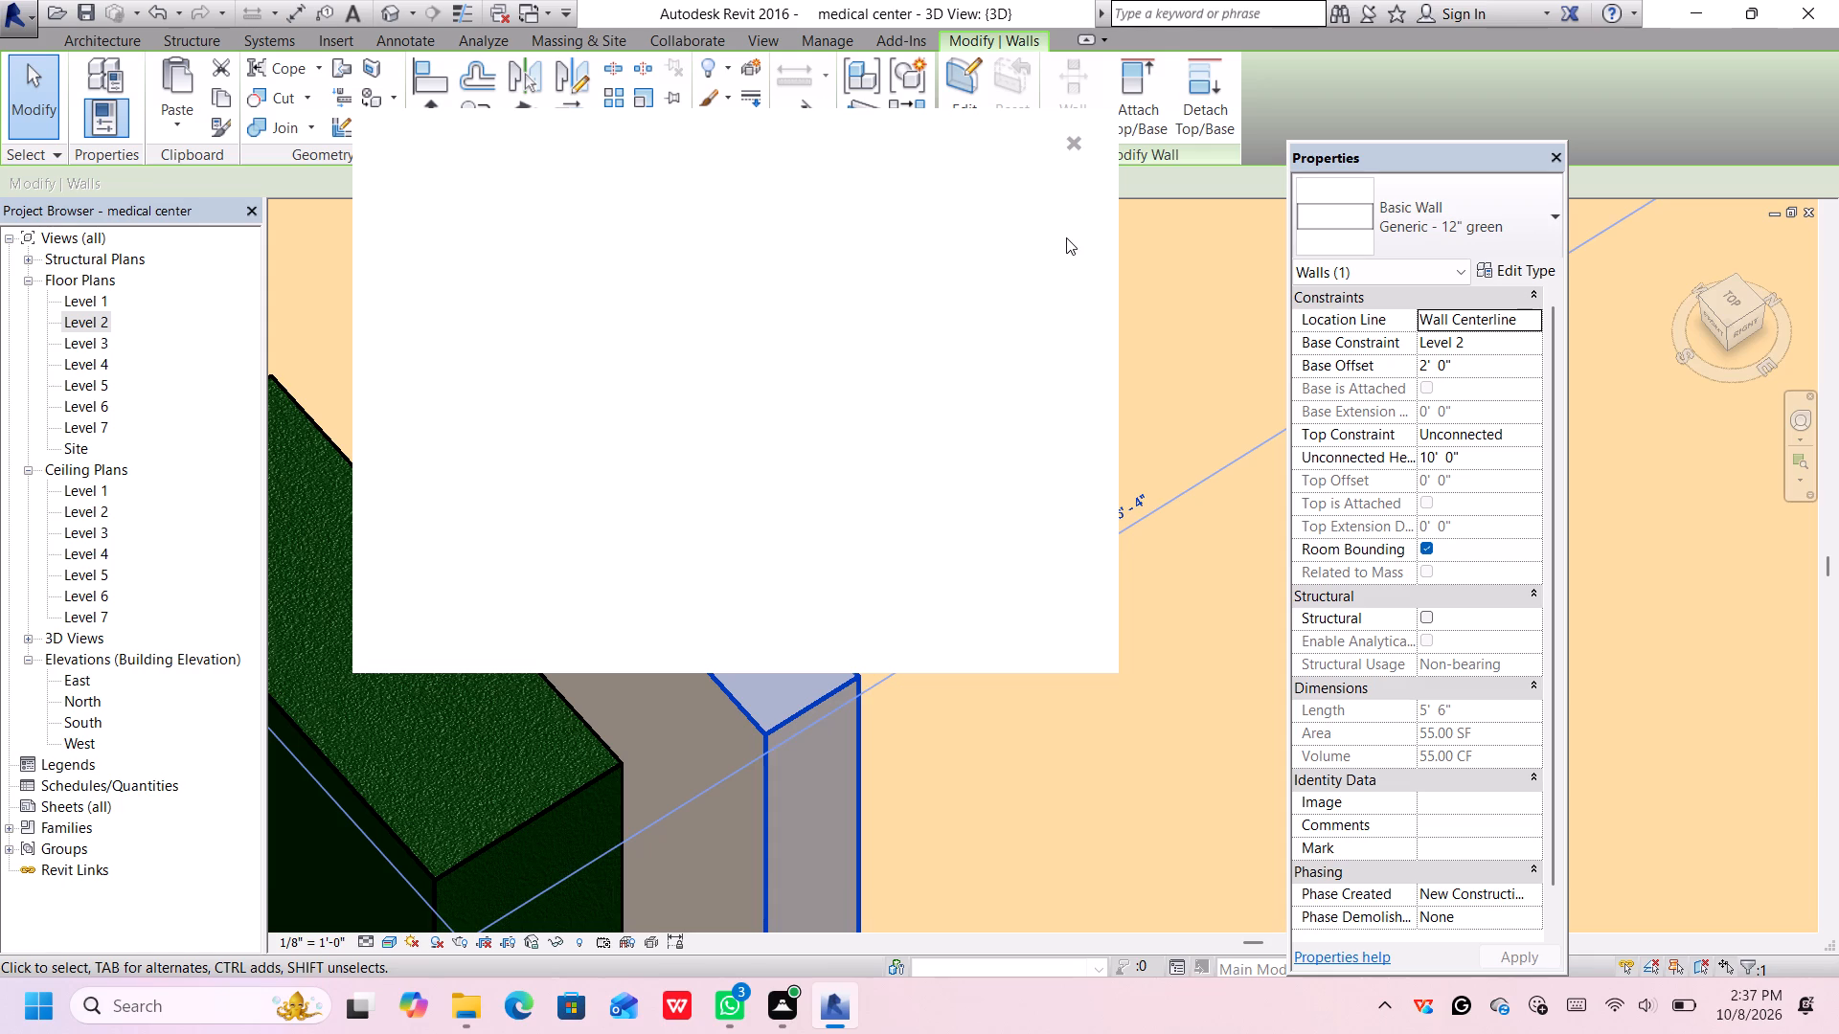
left_click(1072, 146)
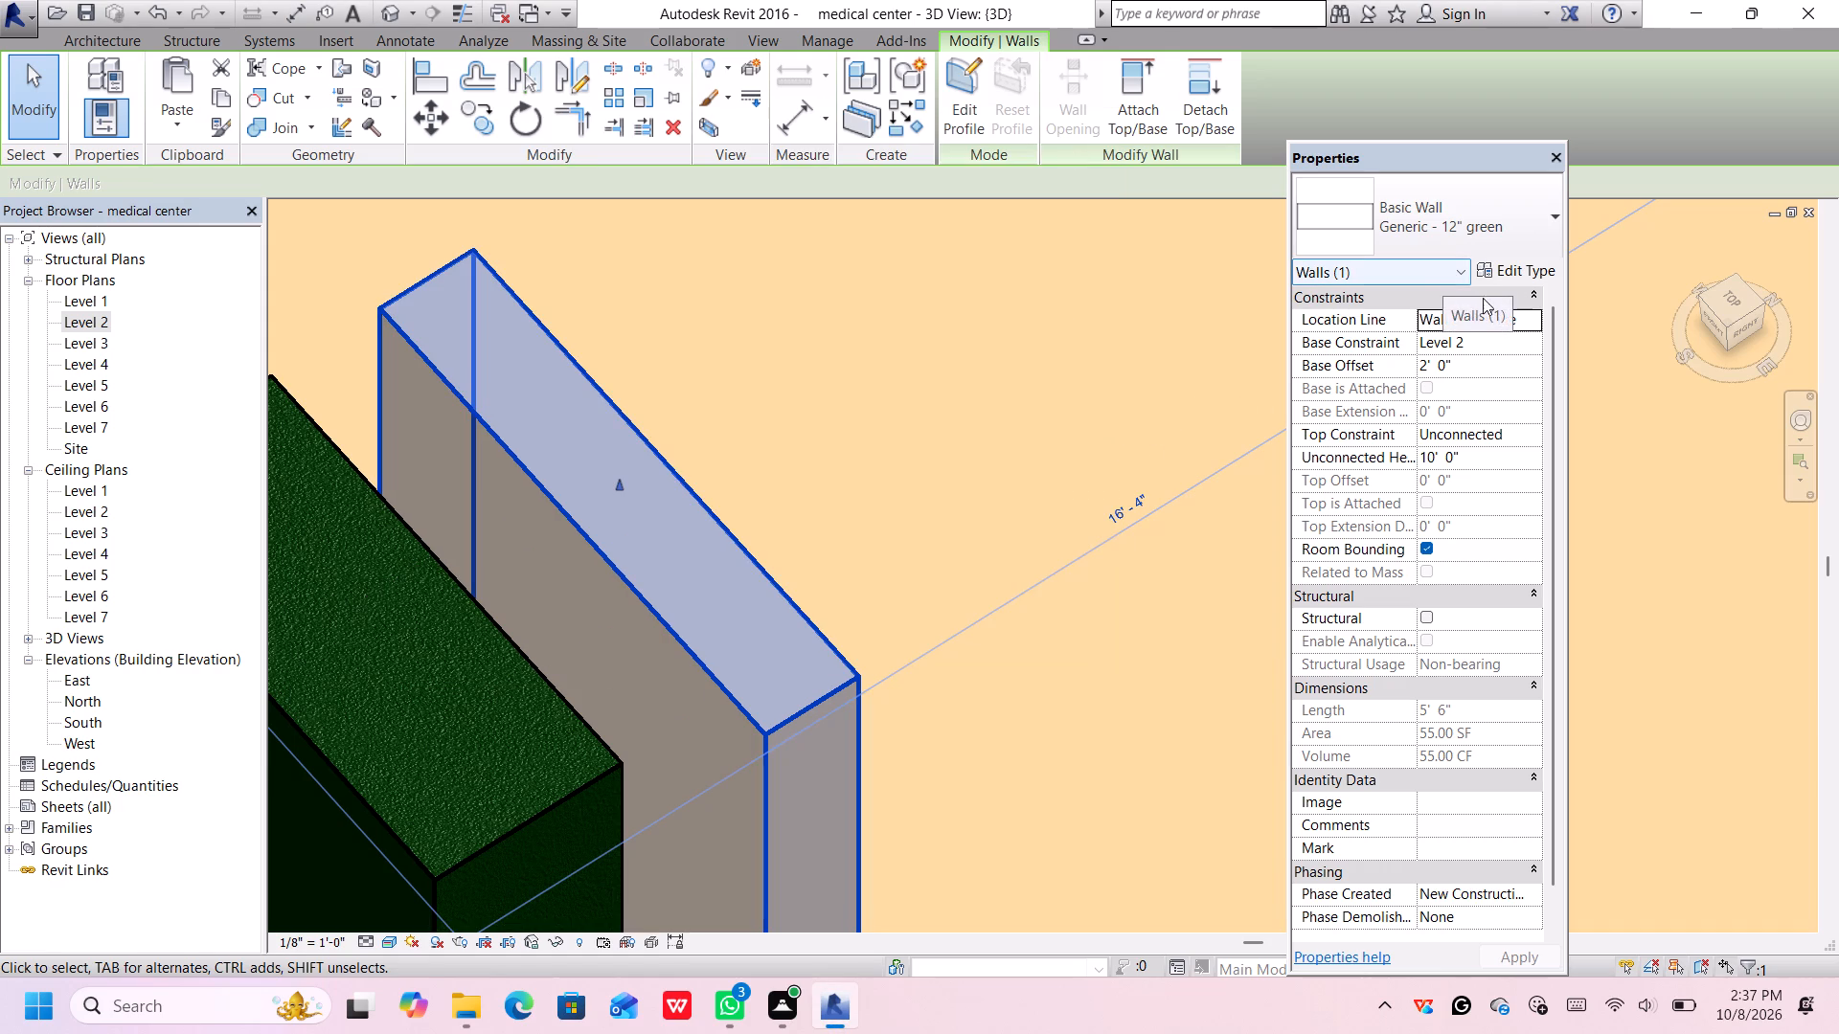
left_click(1507, 270)
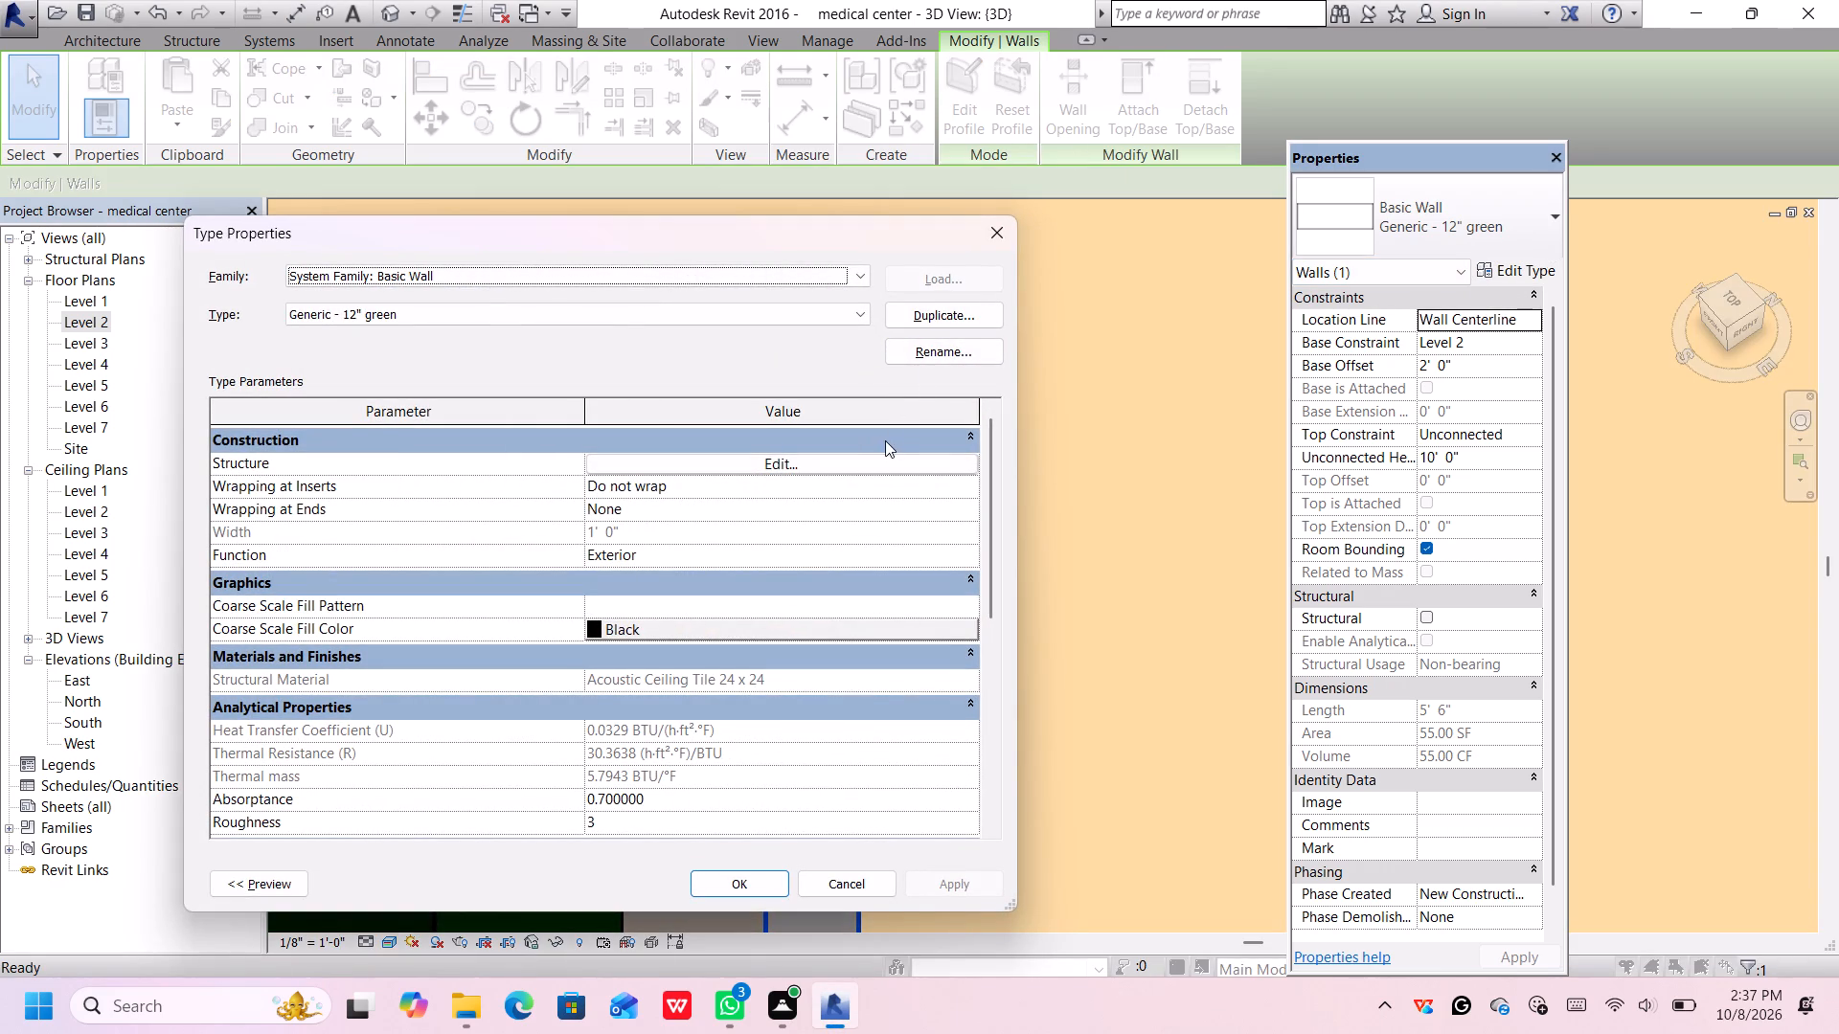
left_click(877, 469)
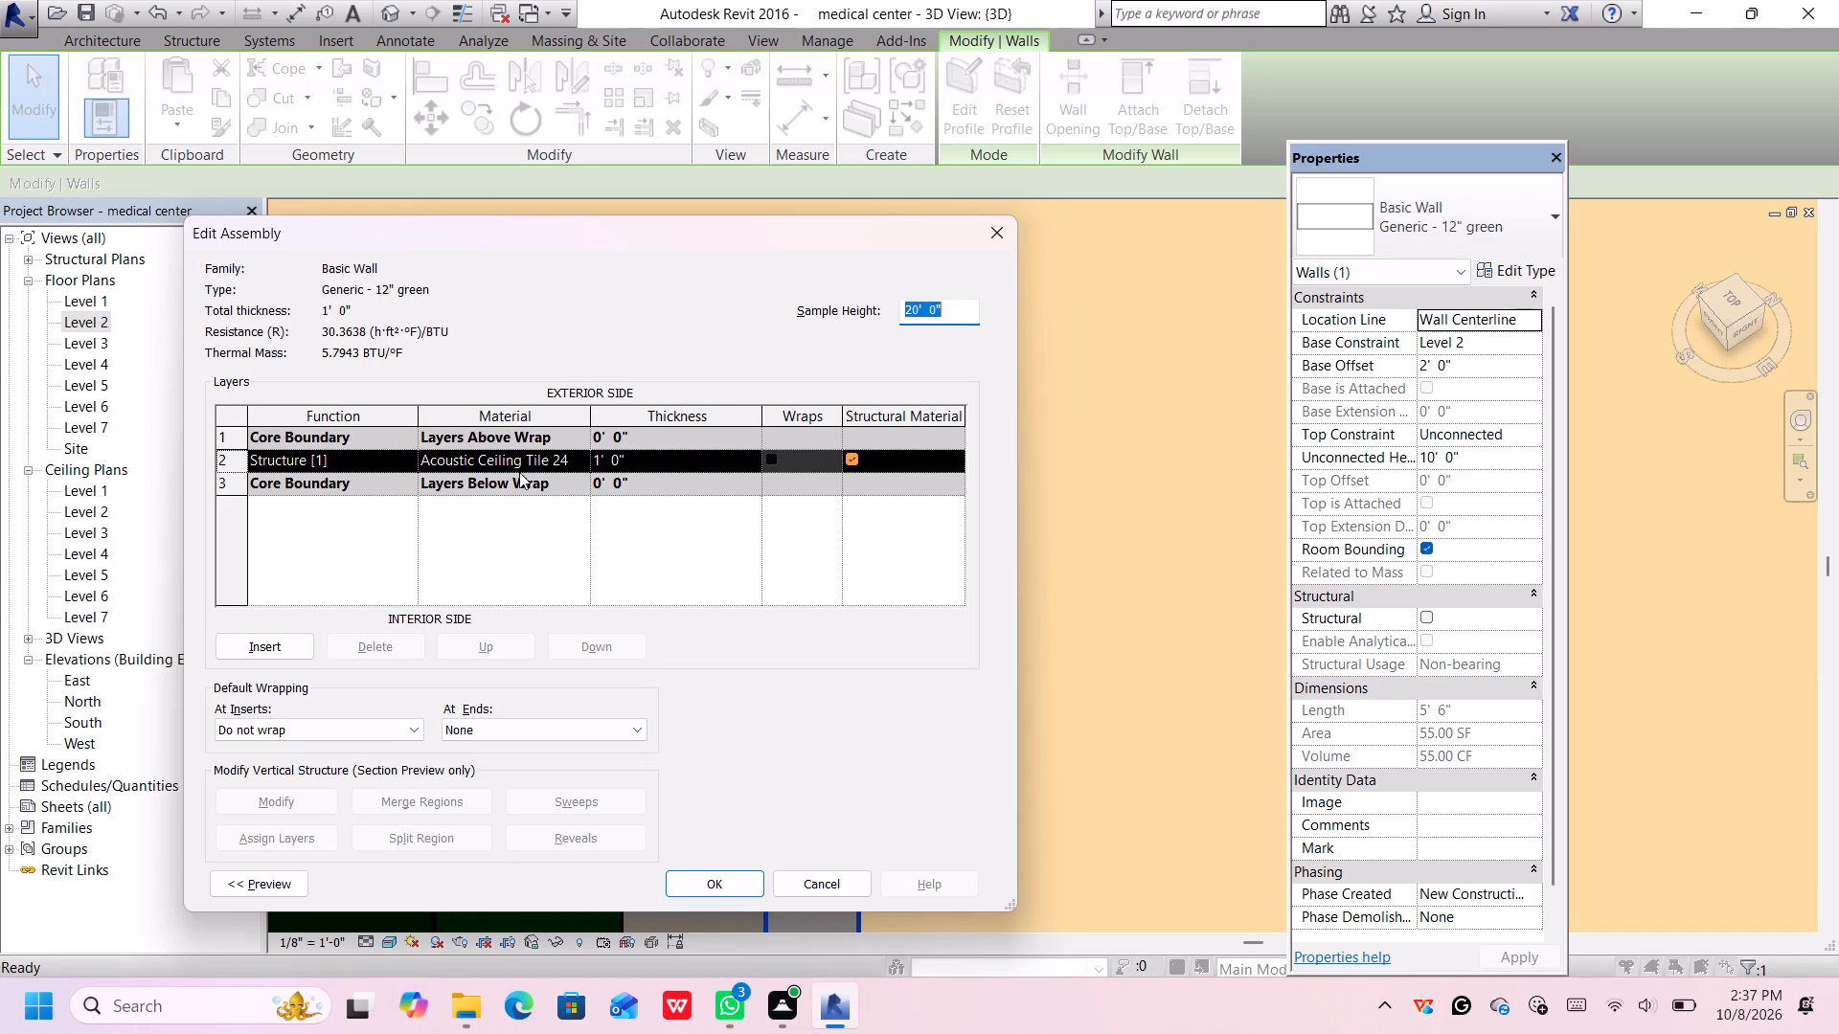
left_click(538, 453)
left_click(580, 459)
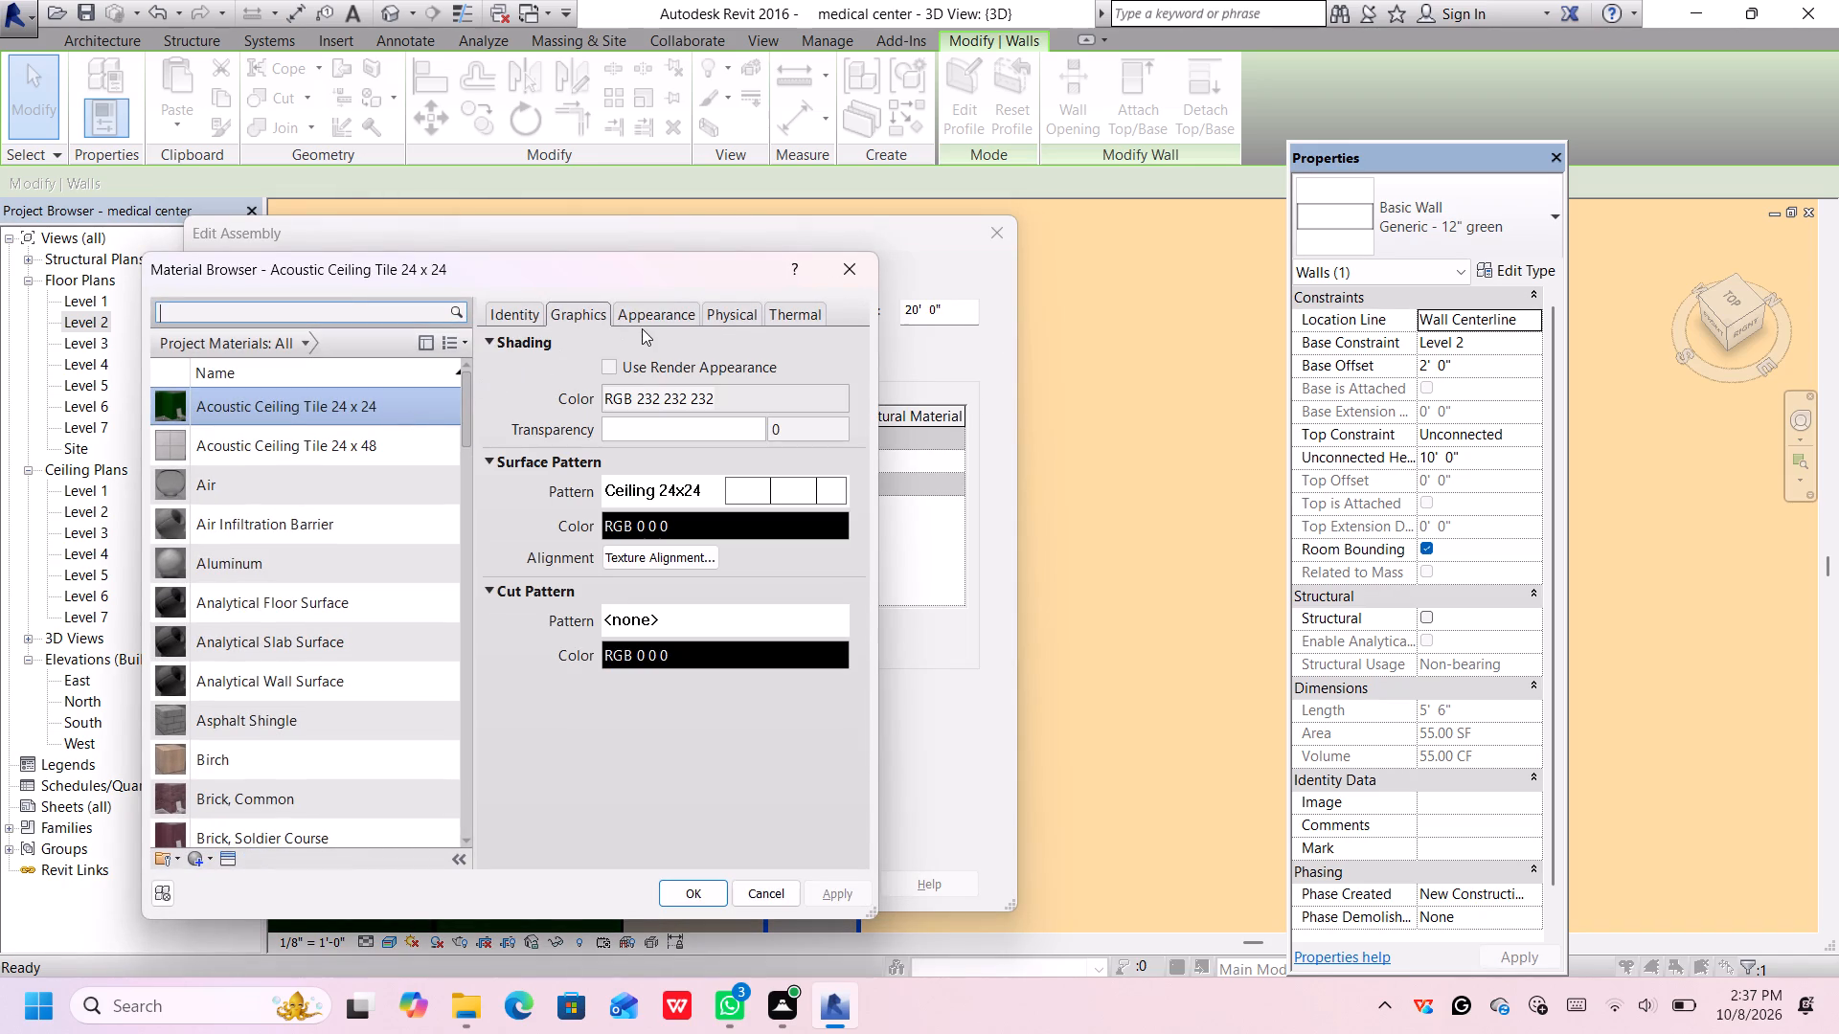
left_click(644, 319)
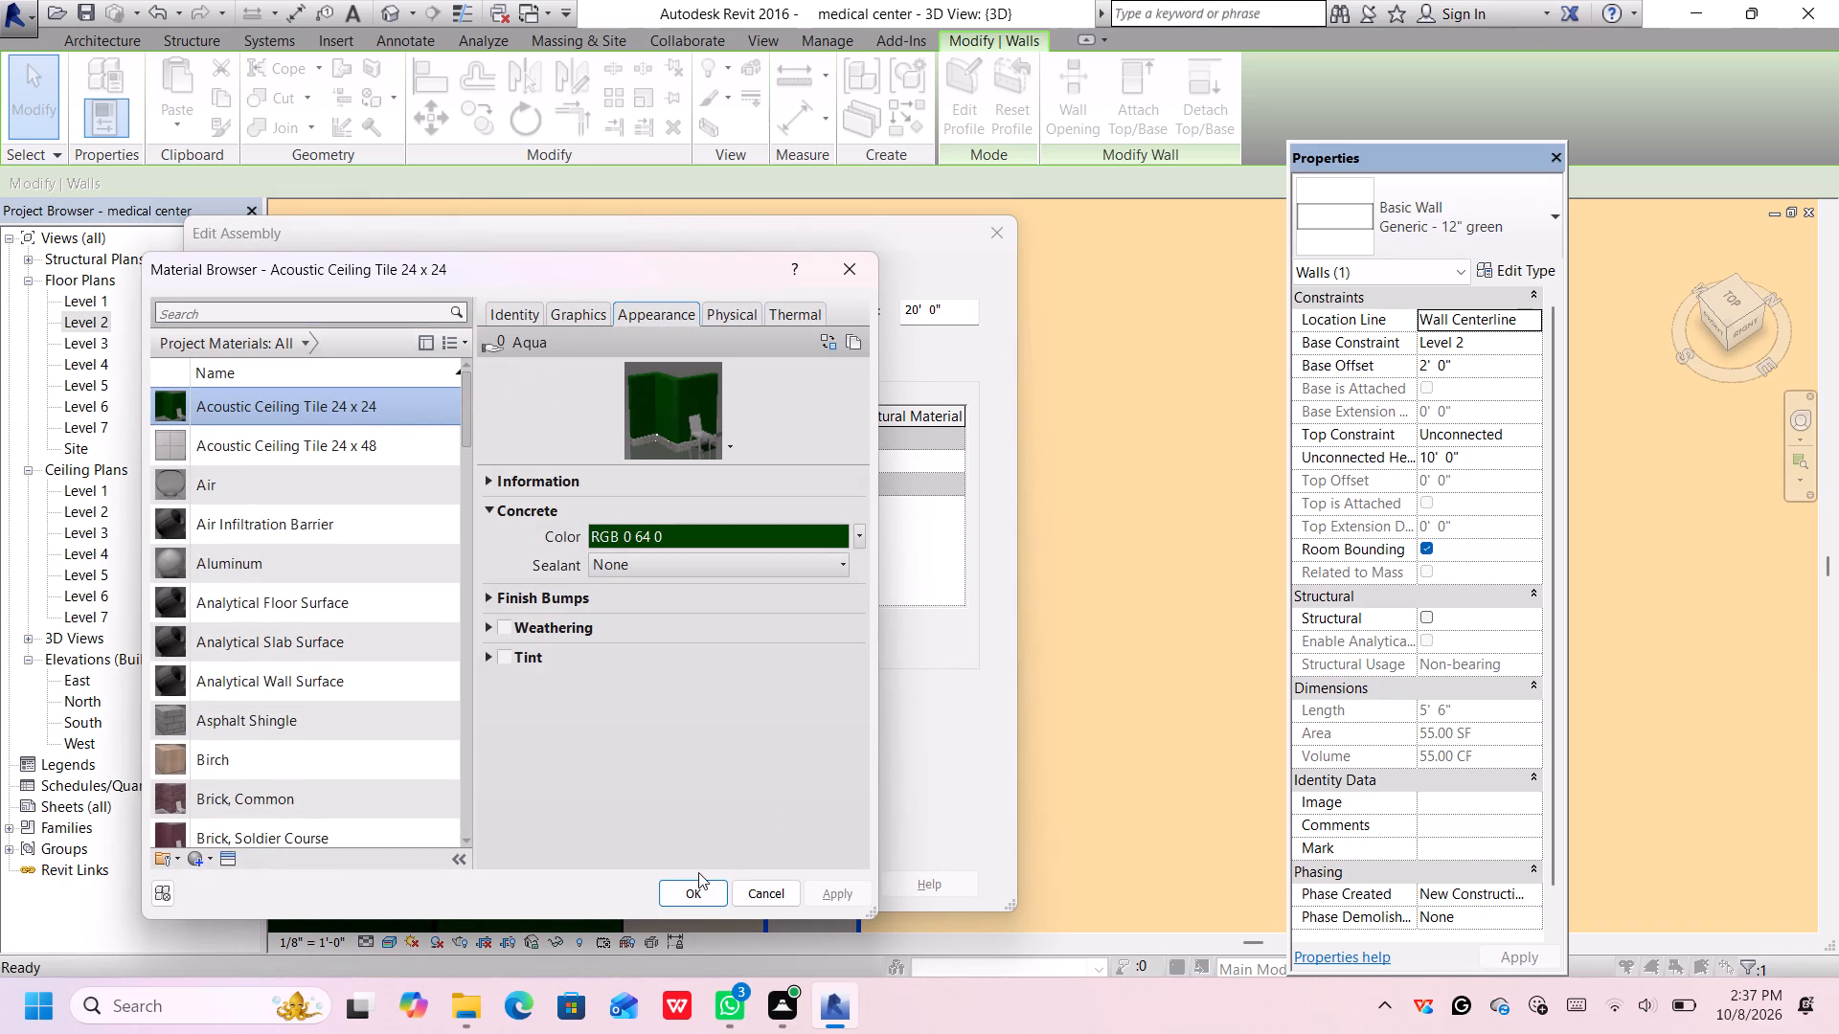
left_click(689, 897)
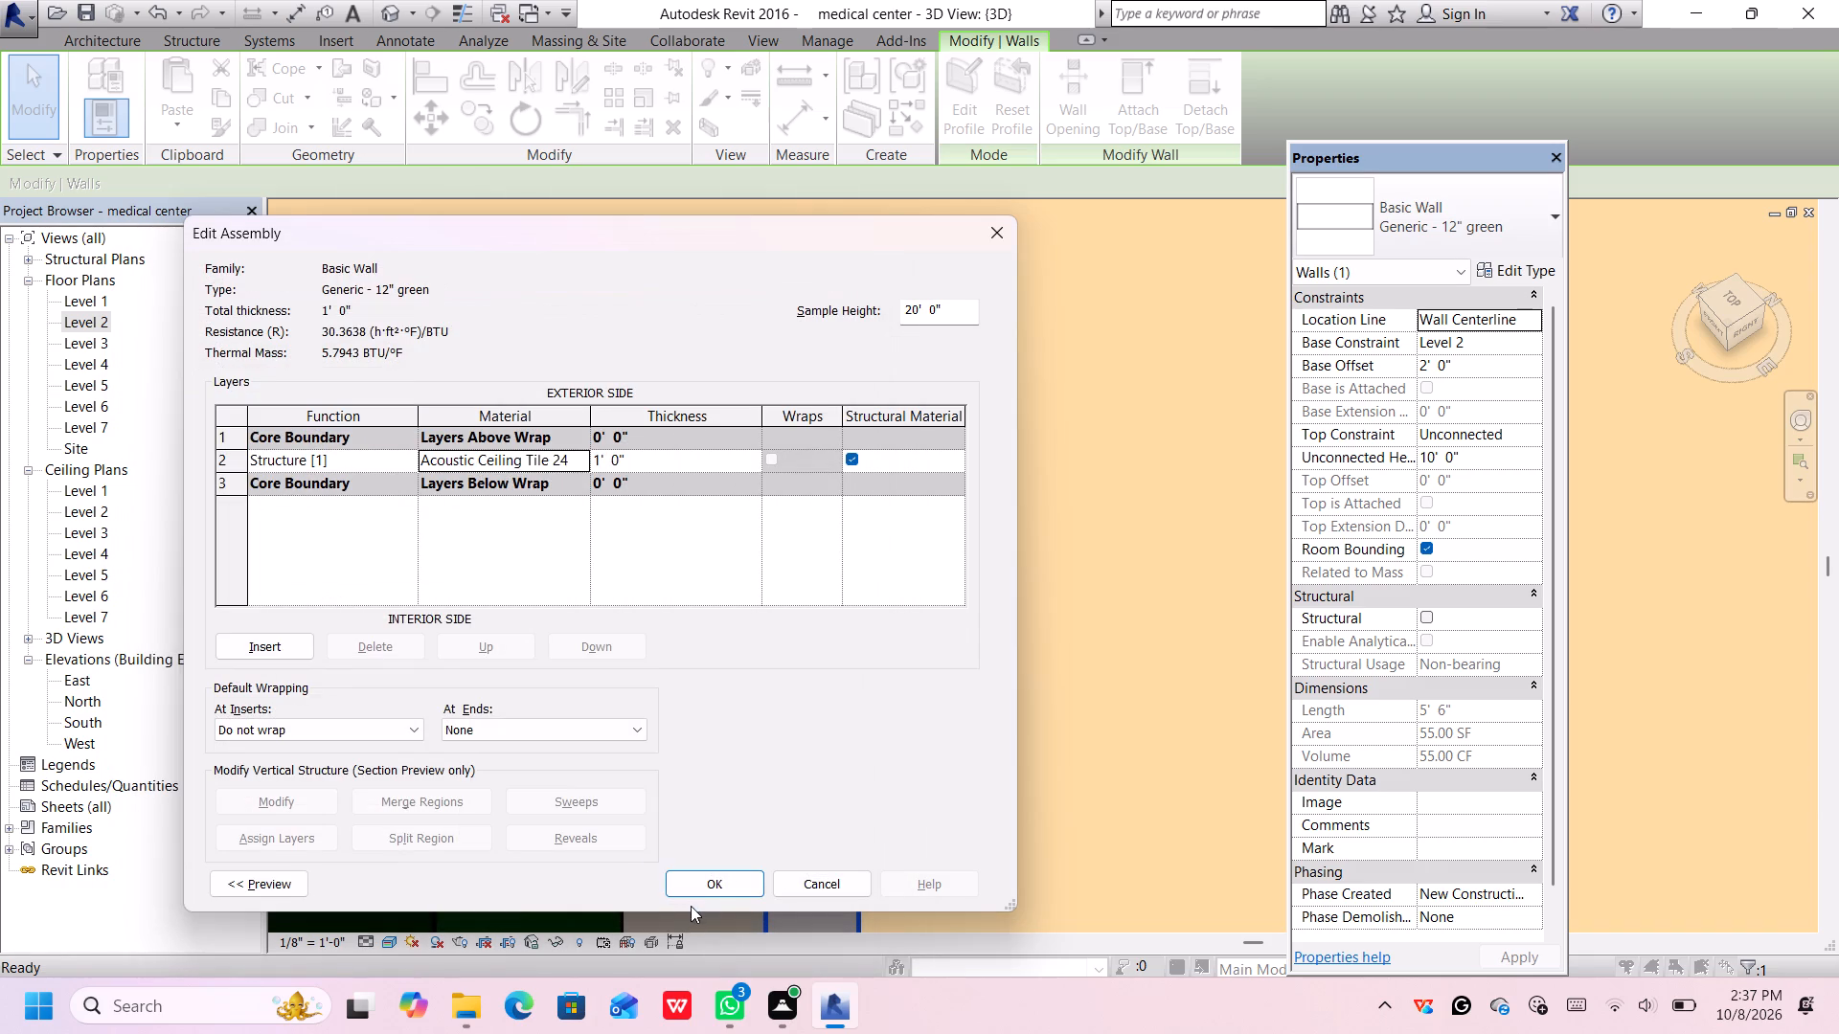
left_click(717, 882)
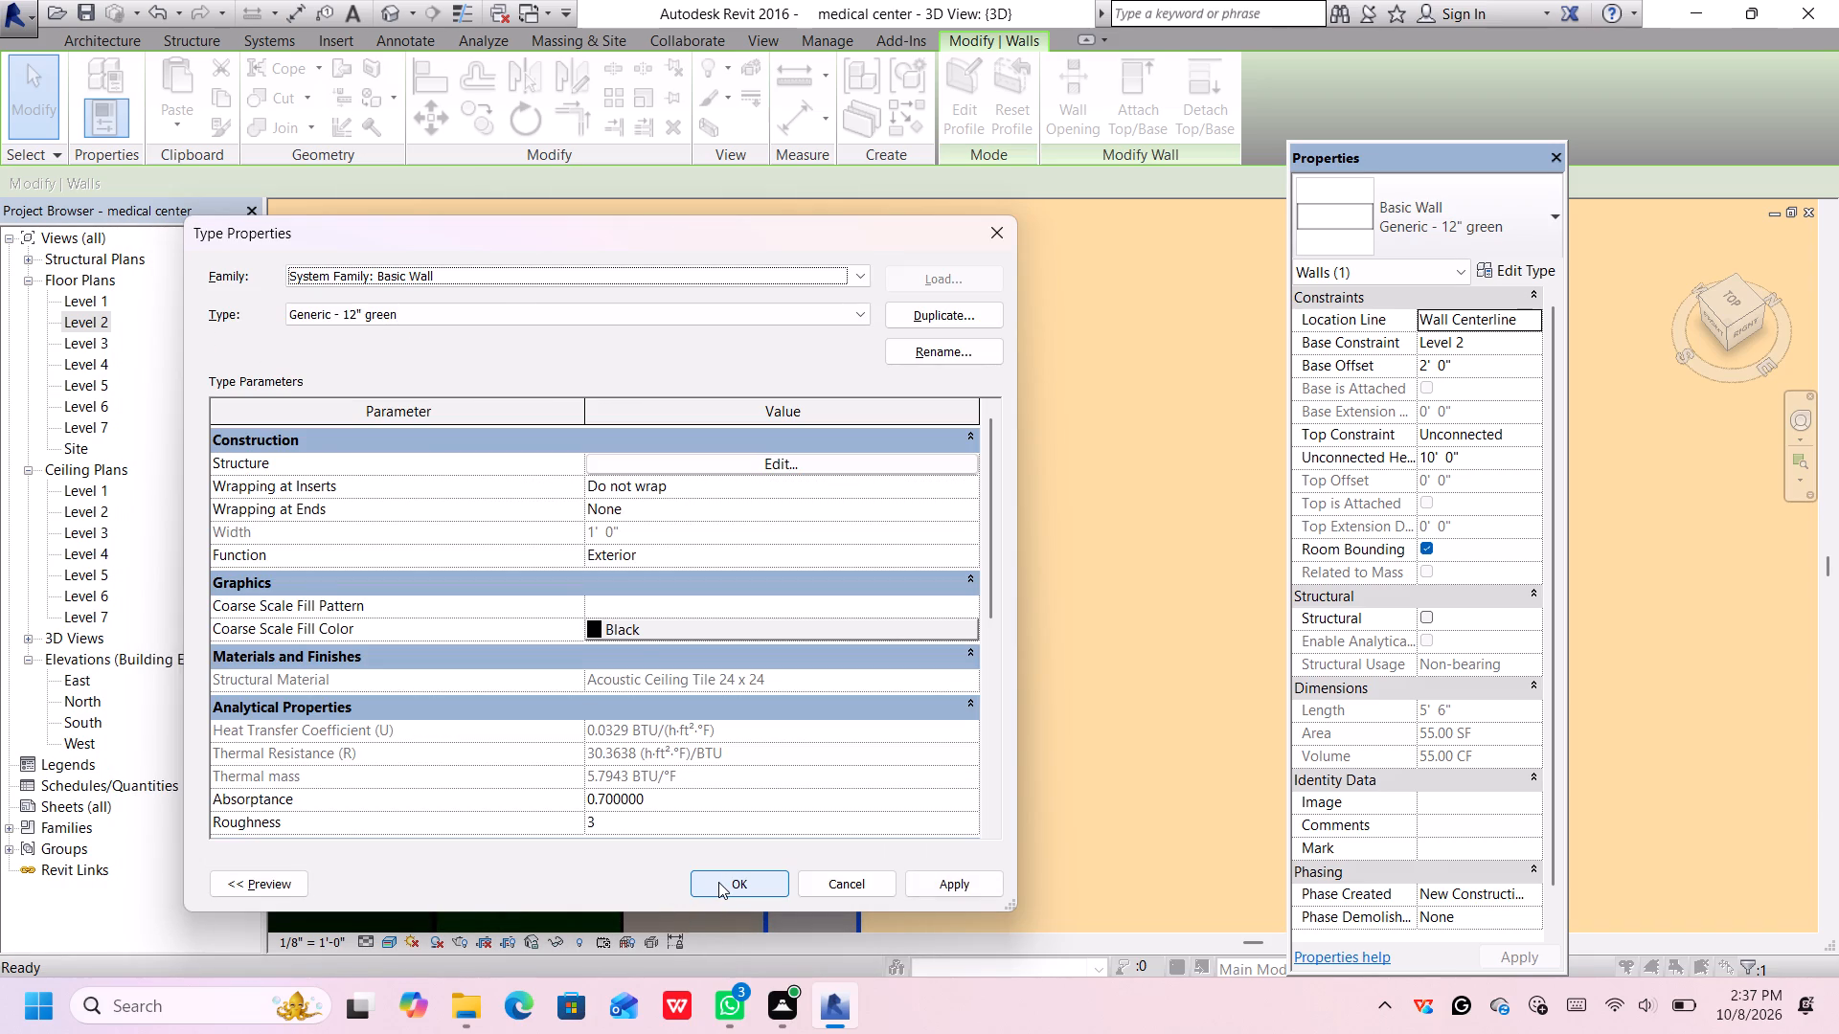
left_click(706, 876)
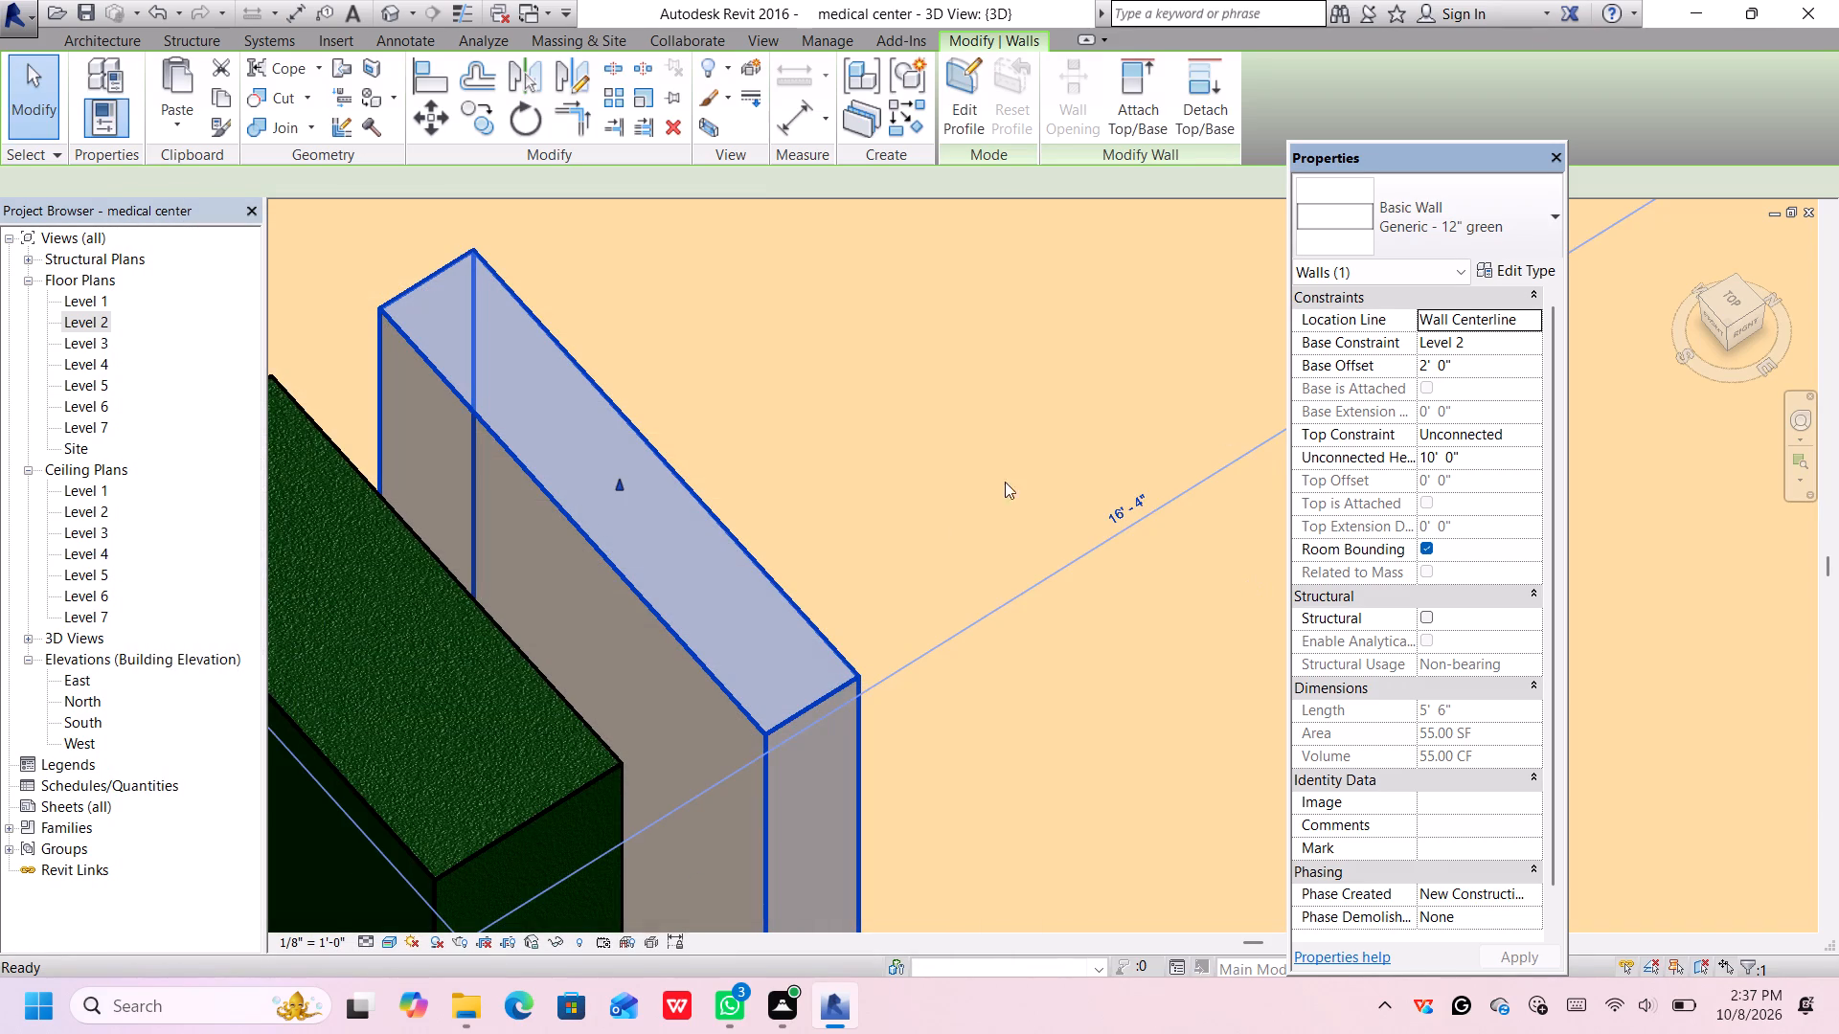
scroll(874, 553, "up", 1)
scroll(874, 553, "down", 2)
scroll(874, 553, "up", 1)
scroll(875, 553, "down", 3)
middle_click_drag(852, 608, 1017, 447)
middle_click_drag(934, 595, 949, 489)
scroll(589, 736, "down", 8)
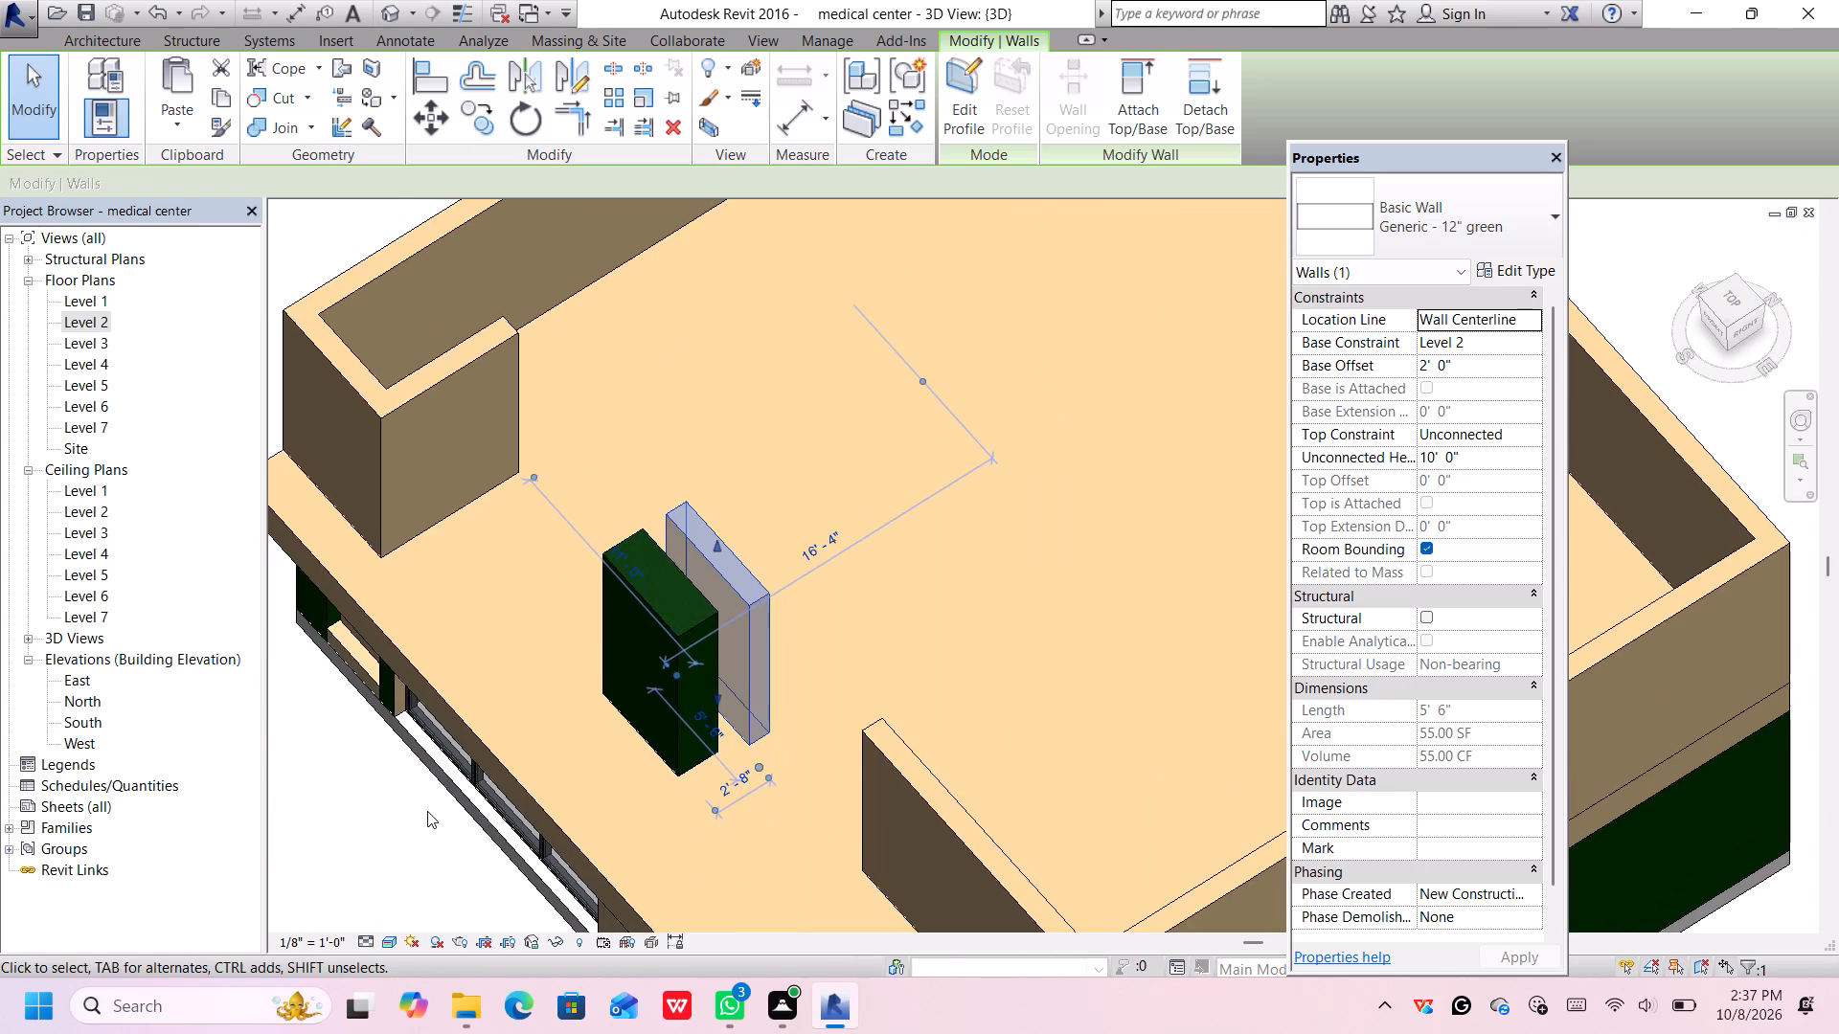
Remove the paint from the thinner green wall's top, its long face towards the thick wall, and the adjoining end face.
left_click(431, 815)
scroll(845, 556, "up", 4)
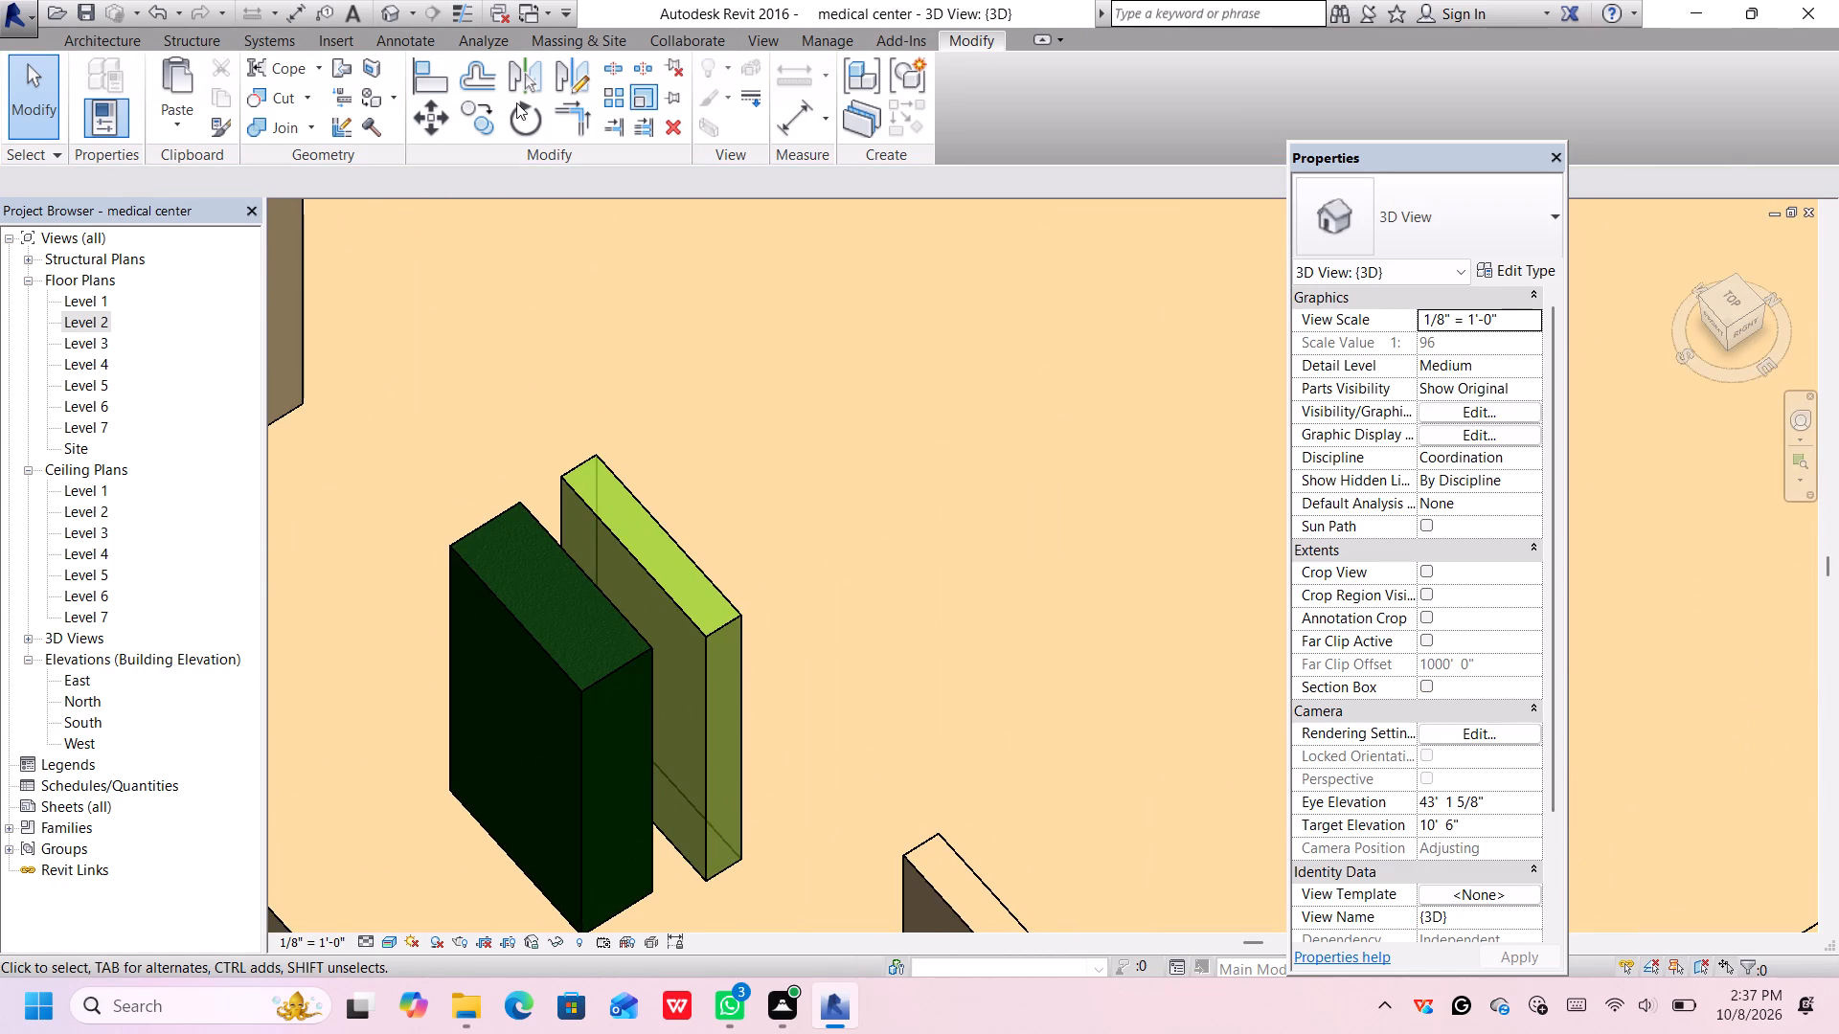
left_click(389, 90)
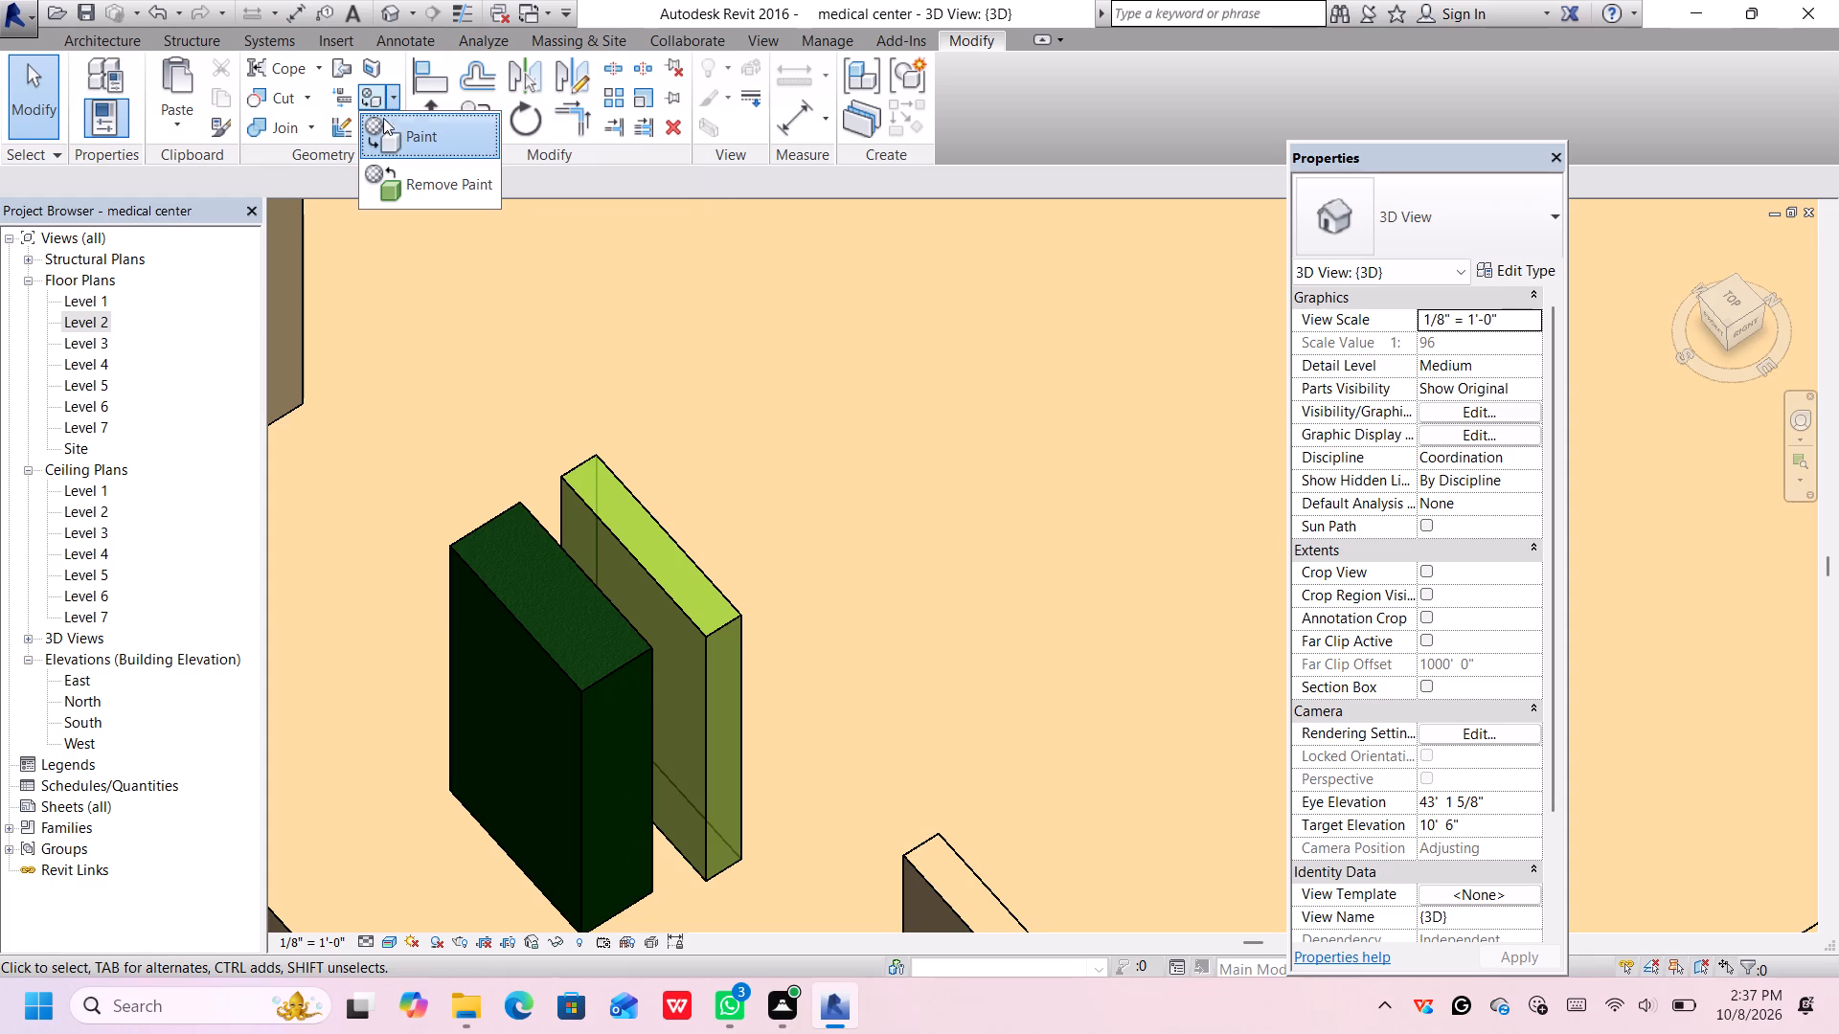
left_click(396, 176)
left_click(644, 541)
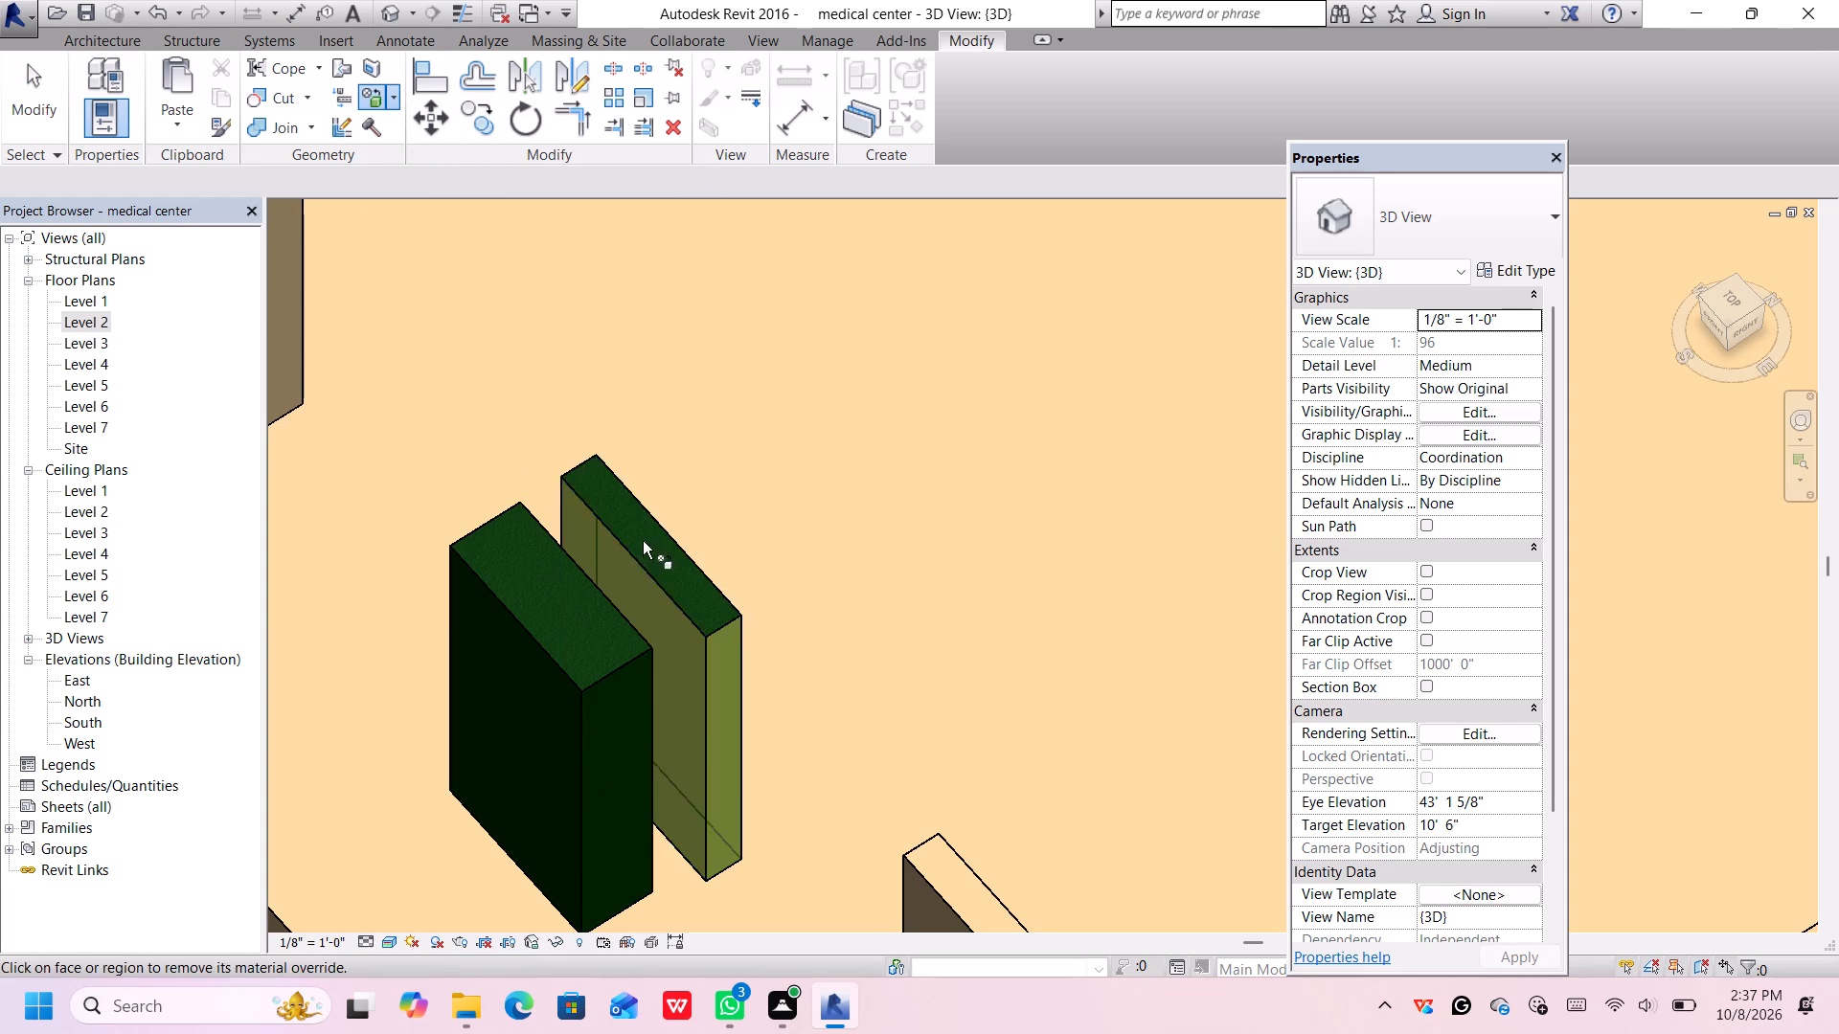
left_click(634, 586)
left_click(722, 686)
Remove the paint from the thinner green wall's opposite end face and finish removing paint.
scroll(703, 598, "up", 3)
scroll(703, 598, "down", 1)
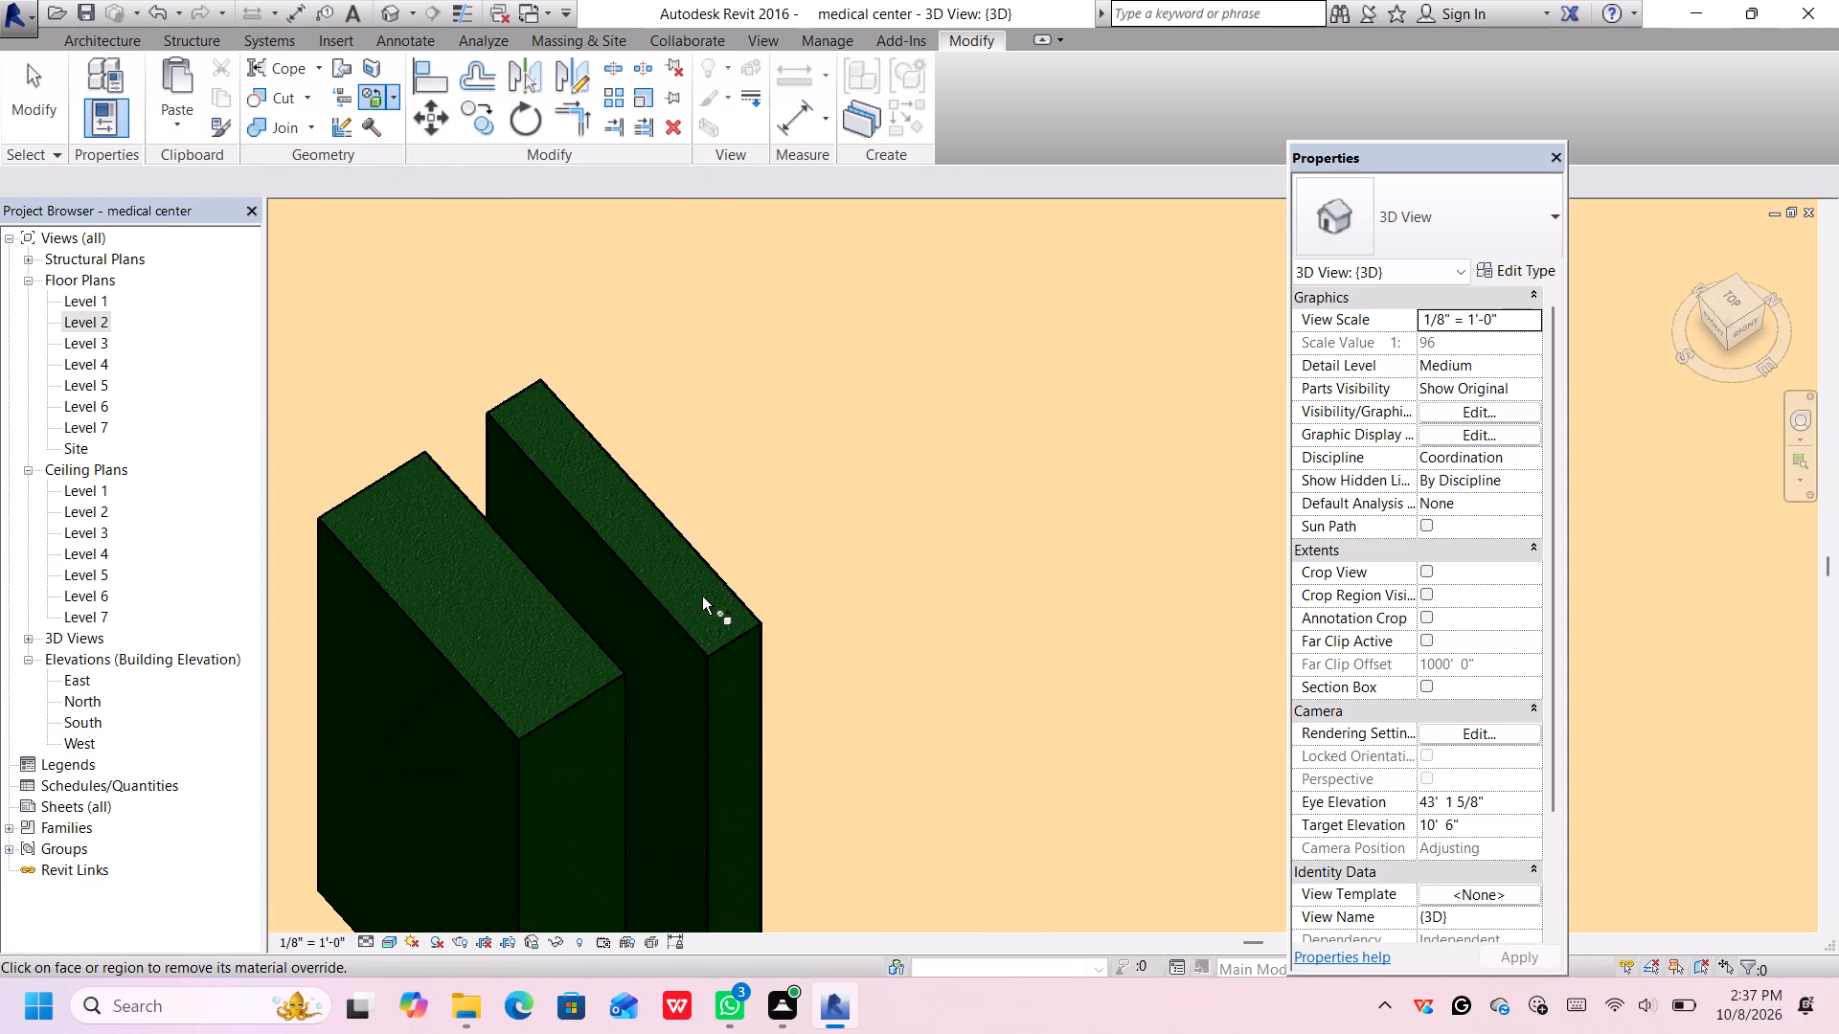
middle_click_drag(700, 591, 852, 639)
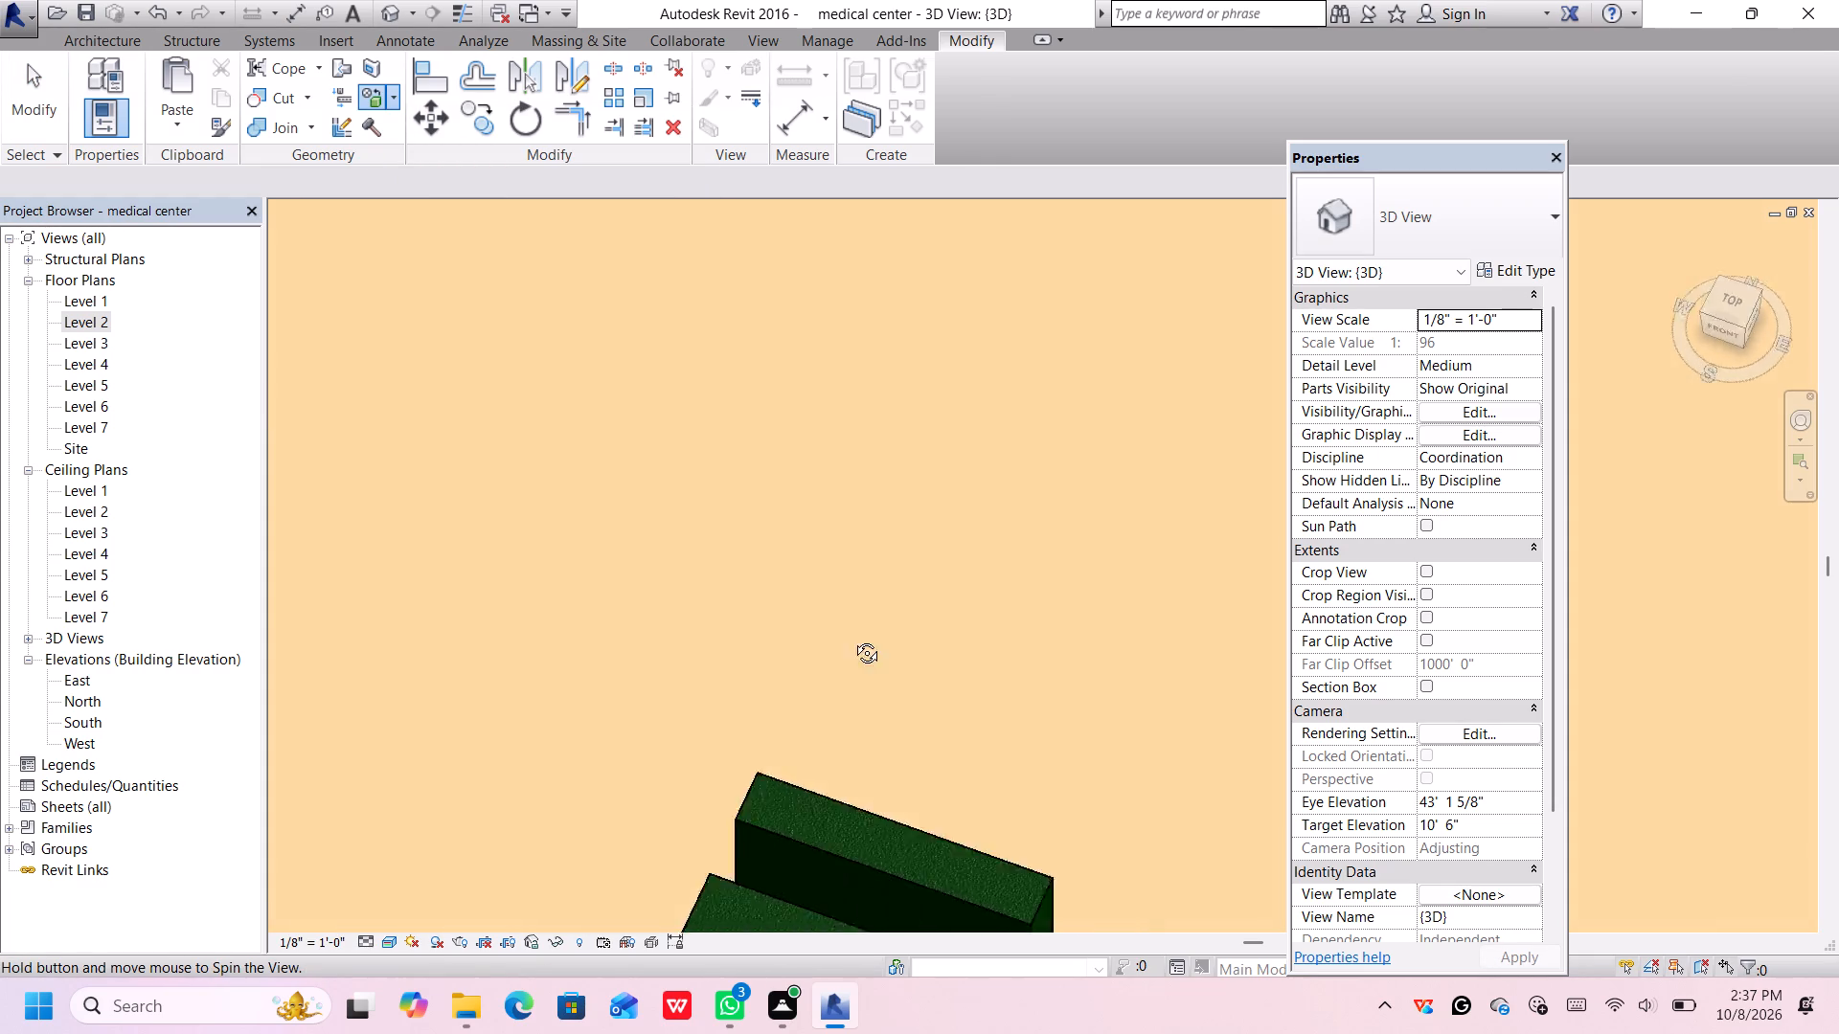
middle_click_drag(852, 639, 975, 657)
scroll(993, 658, "down", 8)
middle_click_drag(1021, 729, 1018, 720)
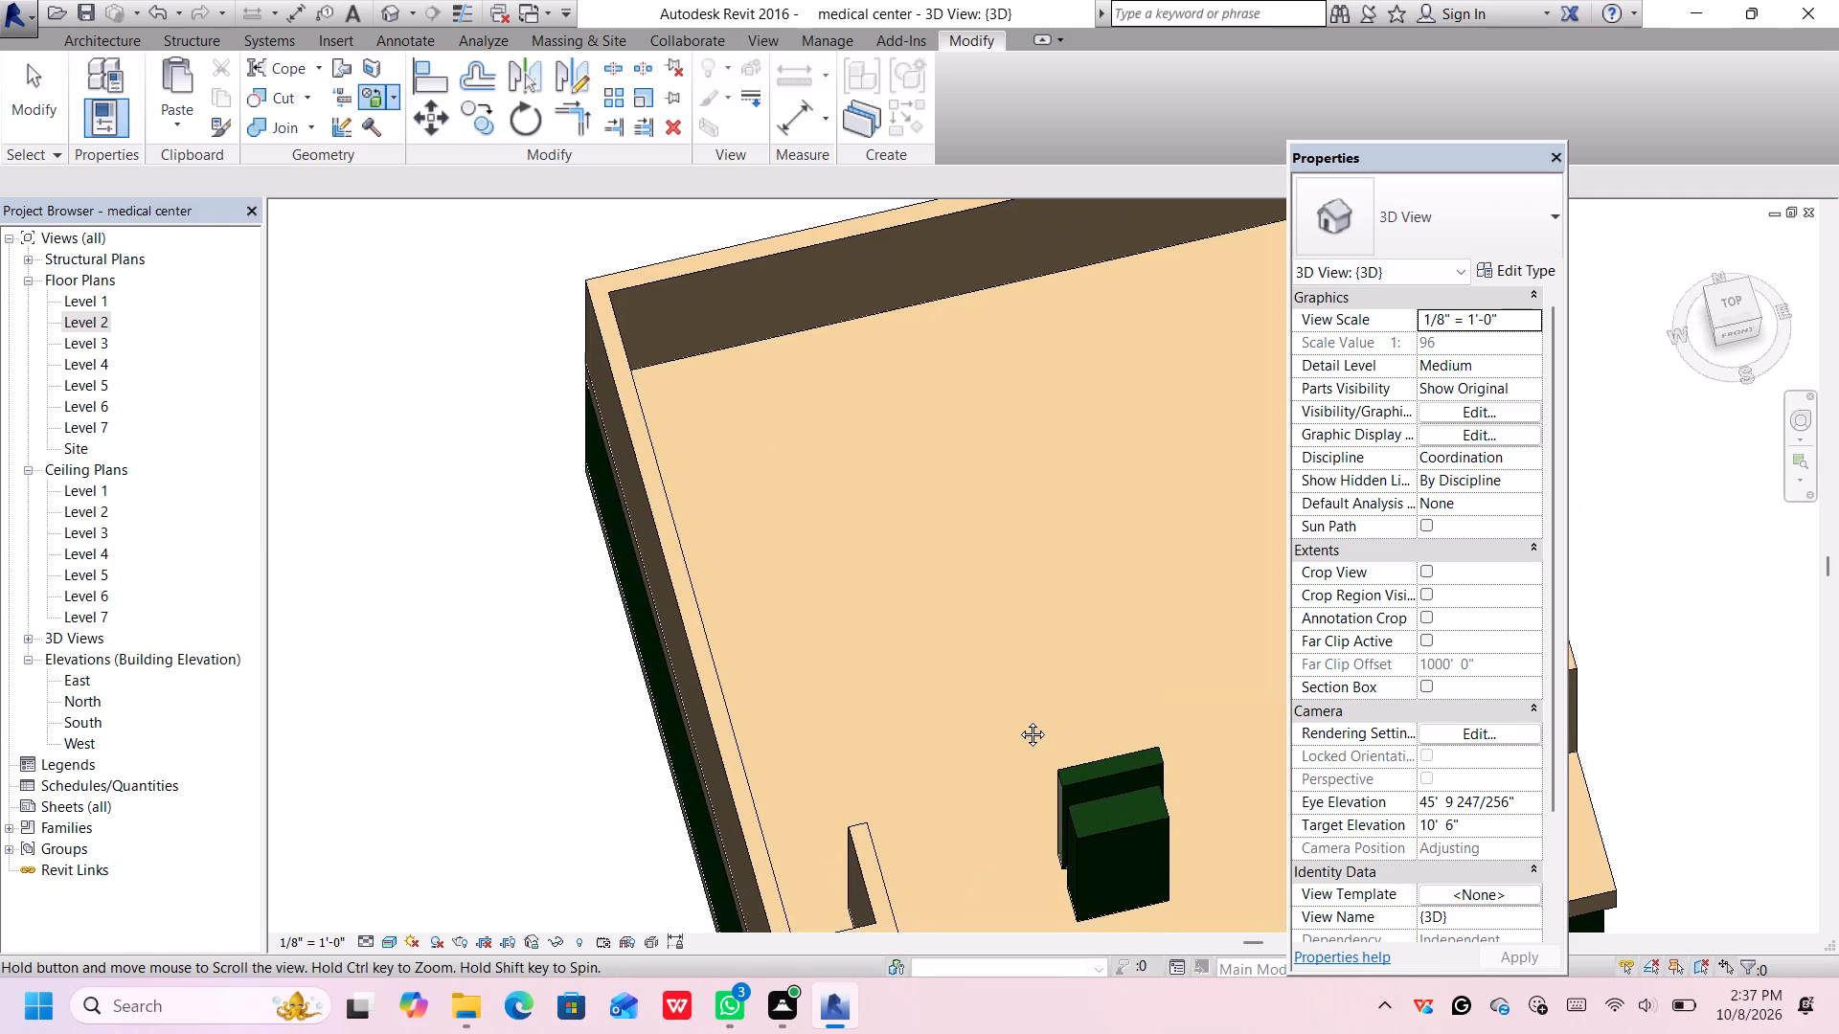
middle_click_drag(1018, 720, 1217, 660)
middle_click_drag(1205, 678, 648, 590)
scroll(1203, 676, "down", 1)
scroll(686, 617, "up", 7)
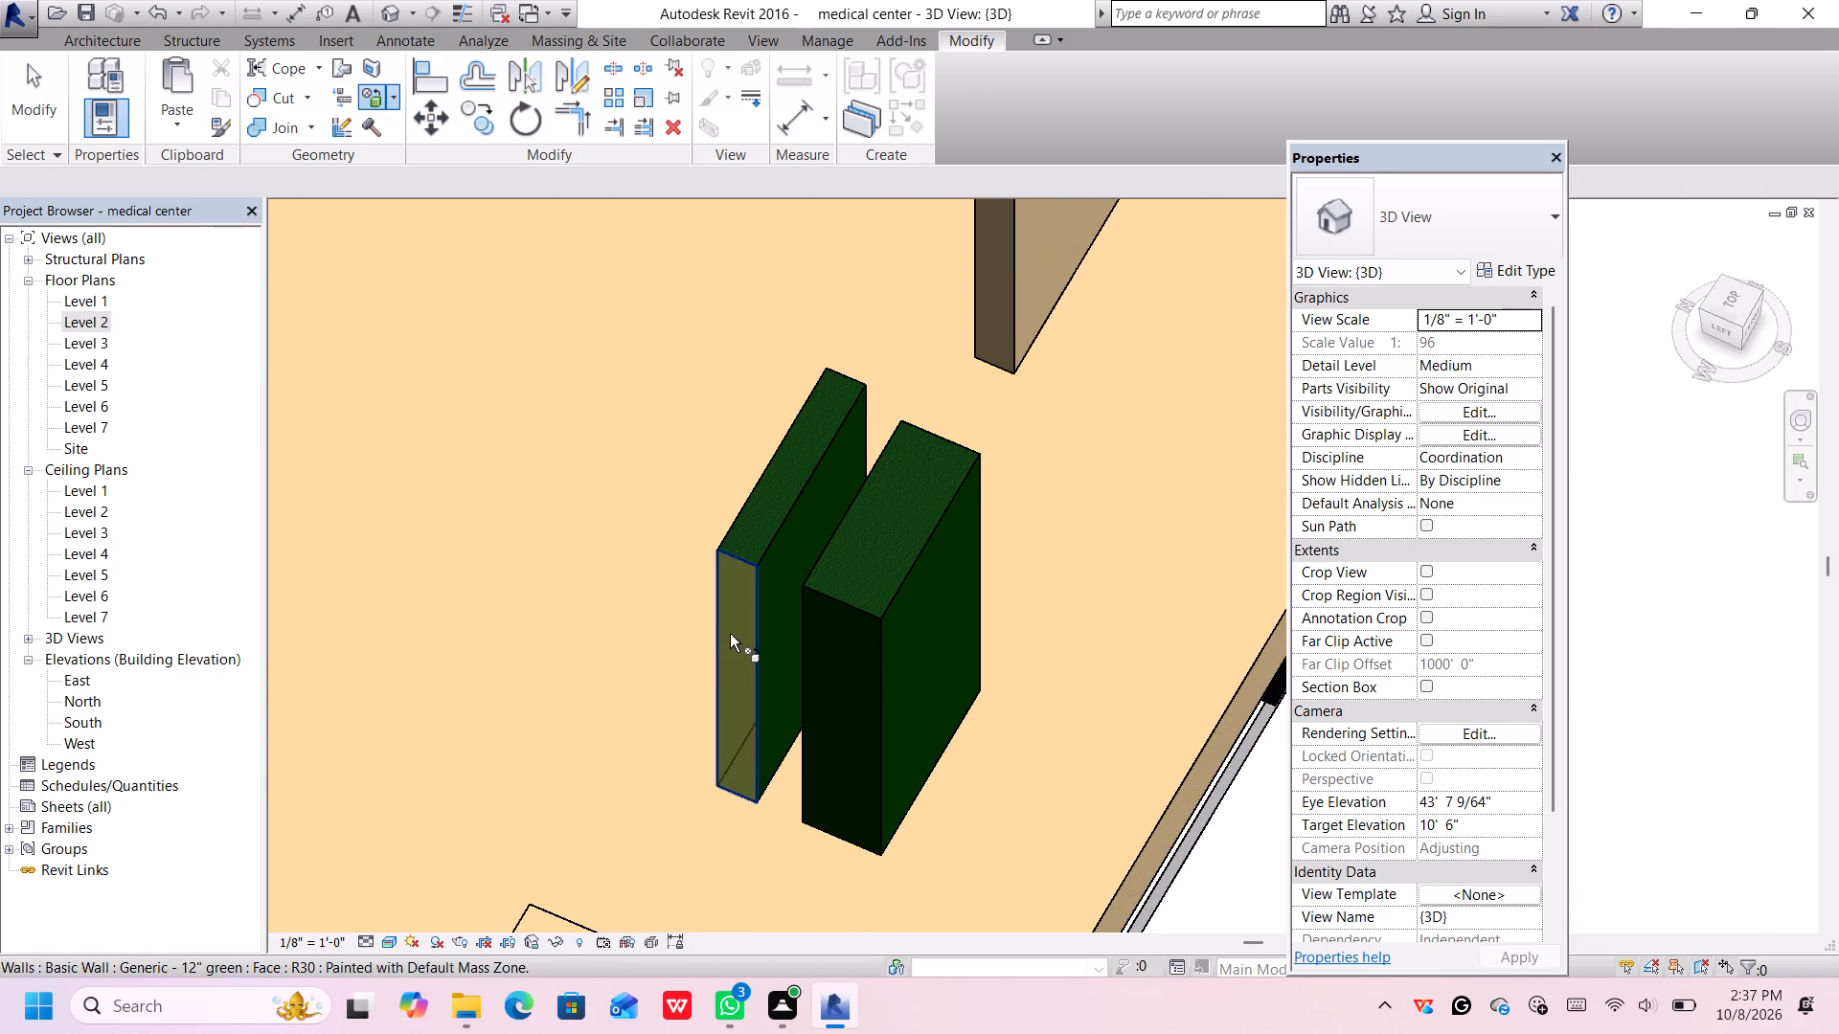
left_click(736, 630)
key("Escape")
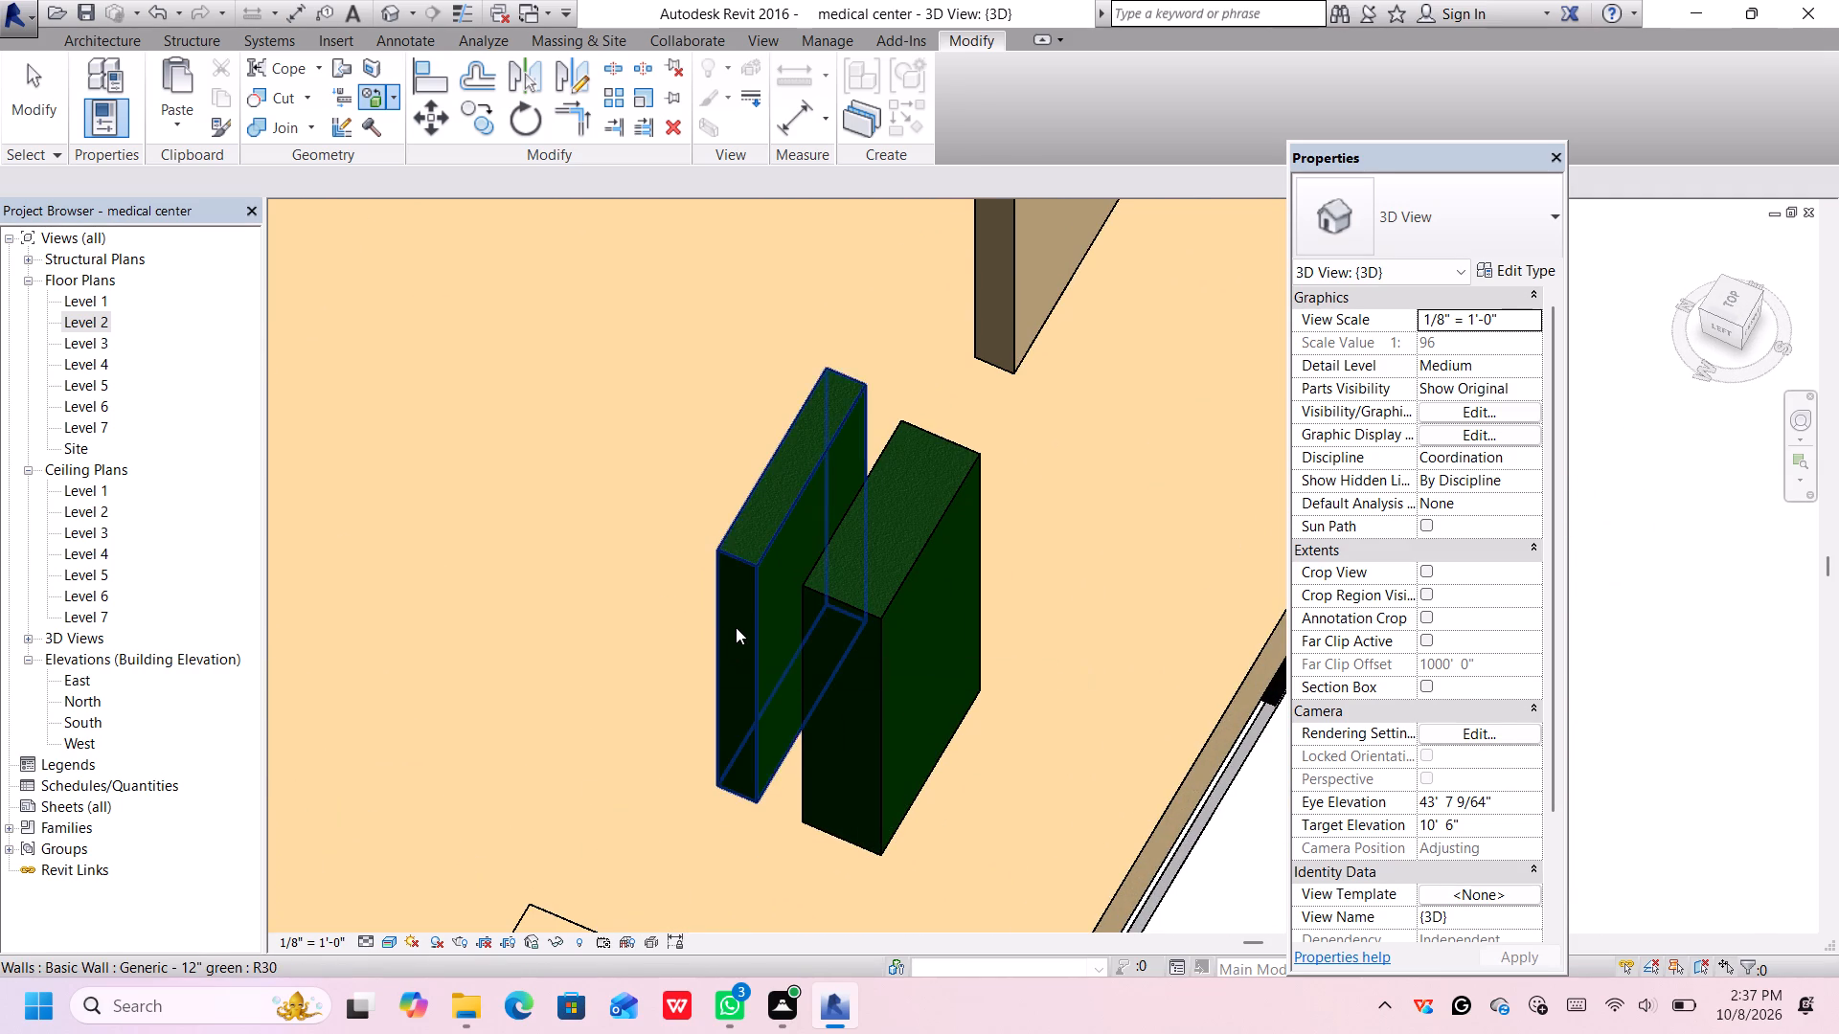
In the top 3D view, draw a 7' 6" Exterior Glazing curtain wall from the long front wall's free end to the thinner green wall.
scroll(741, 621, "down", 9)
middle_click_drag(962, 596, 962, 619)
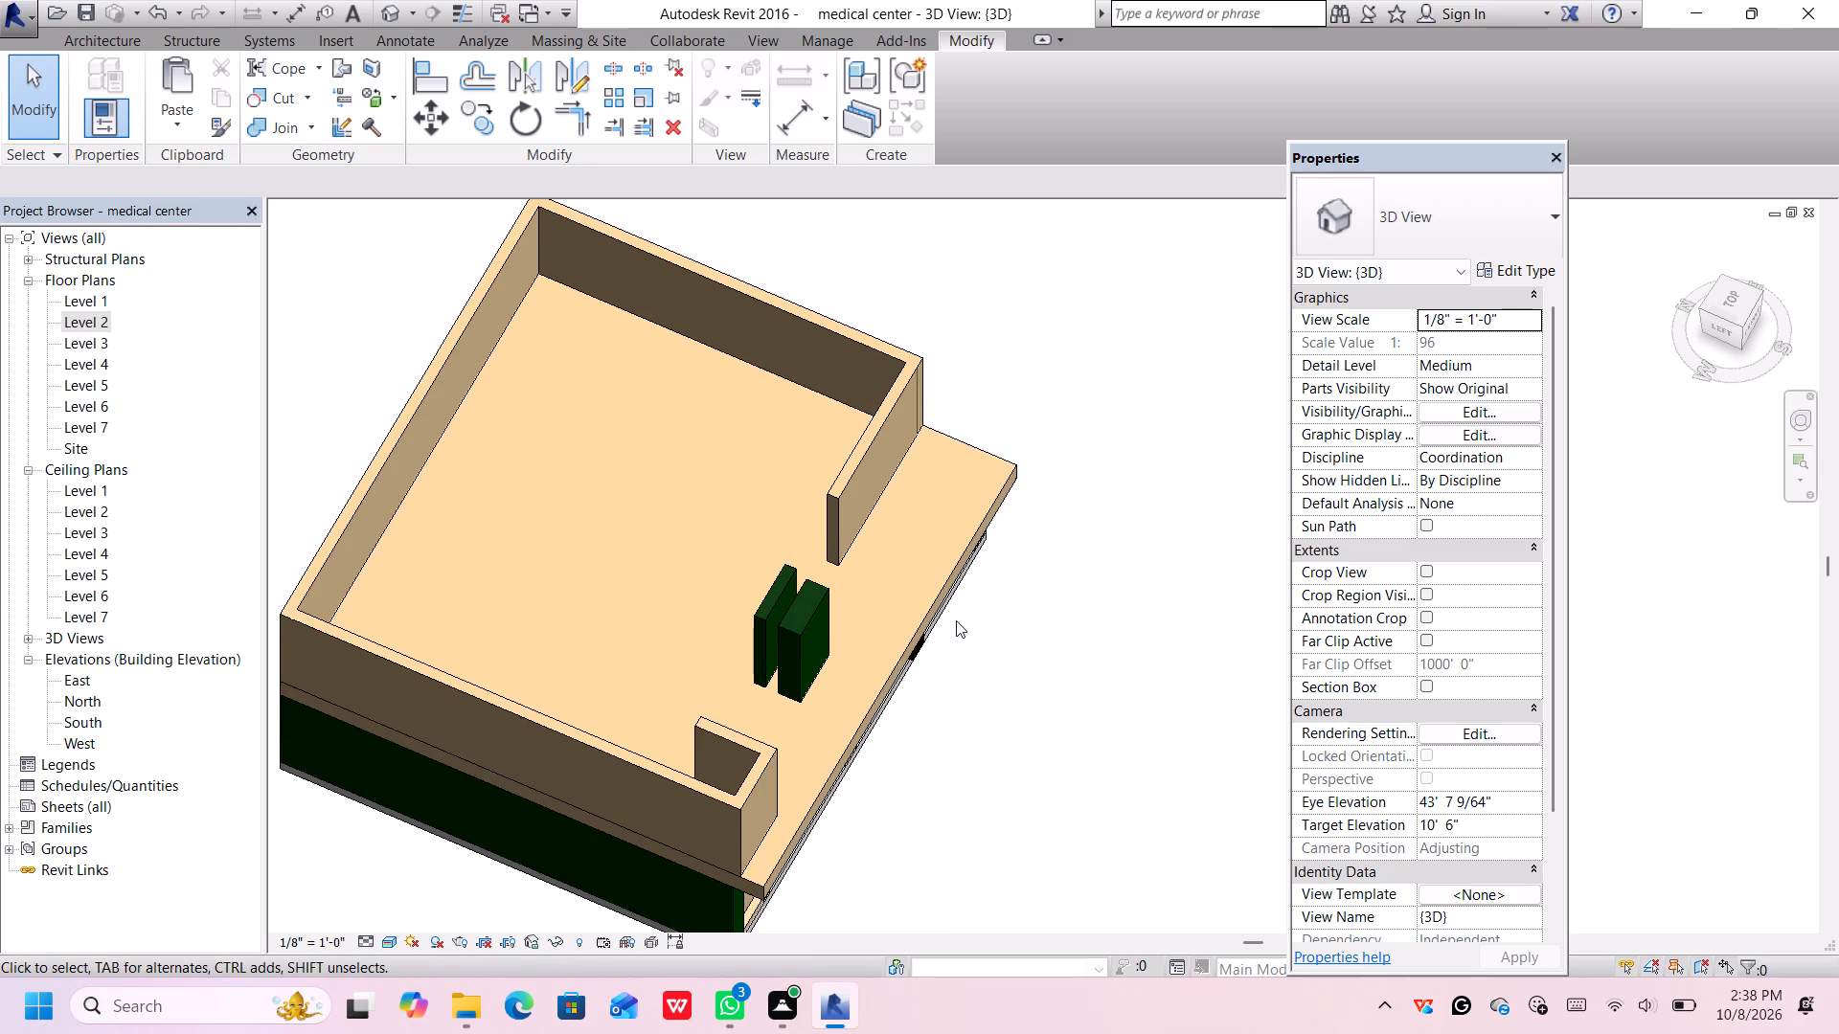
middle_click_drag(981, 730, 976, 730)
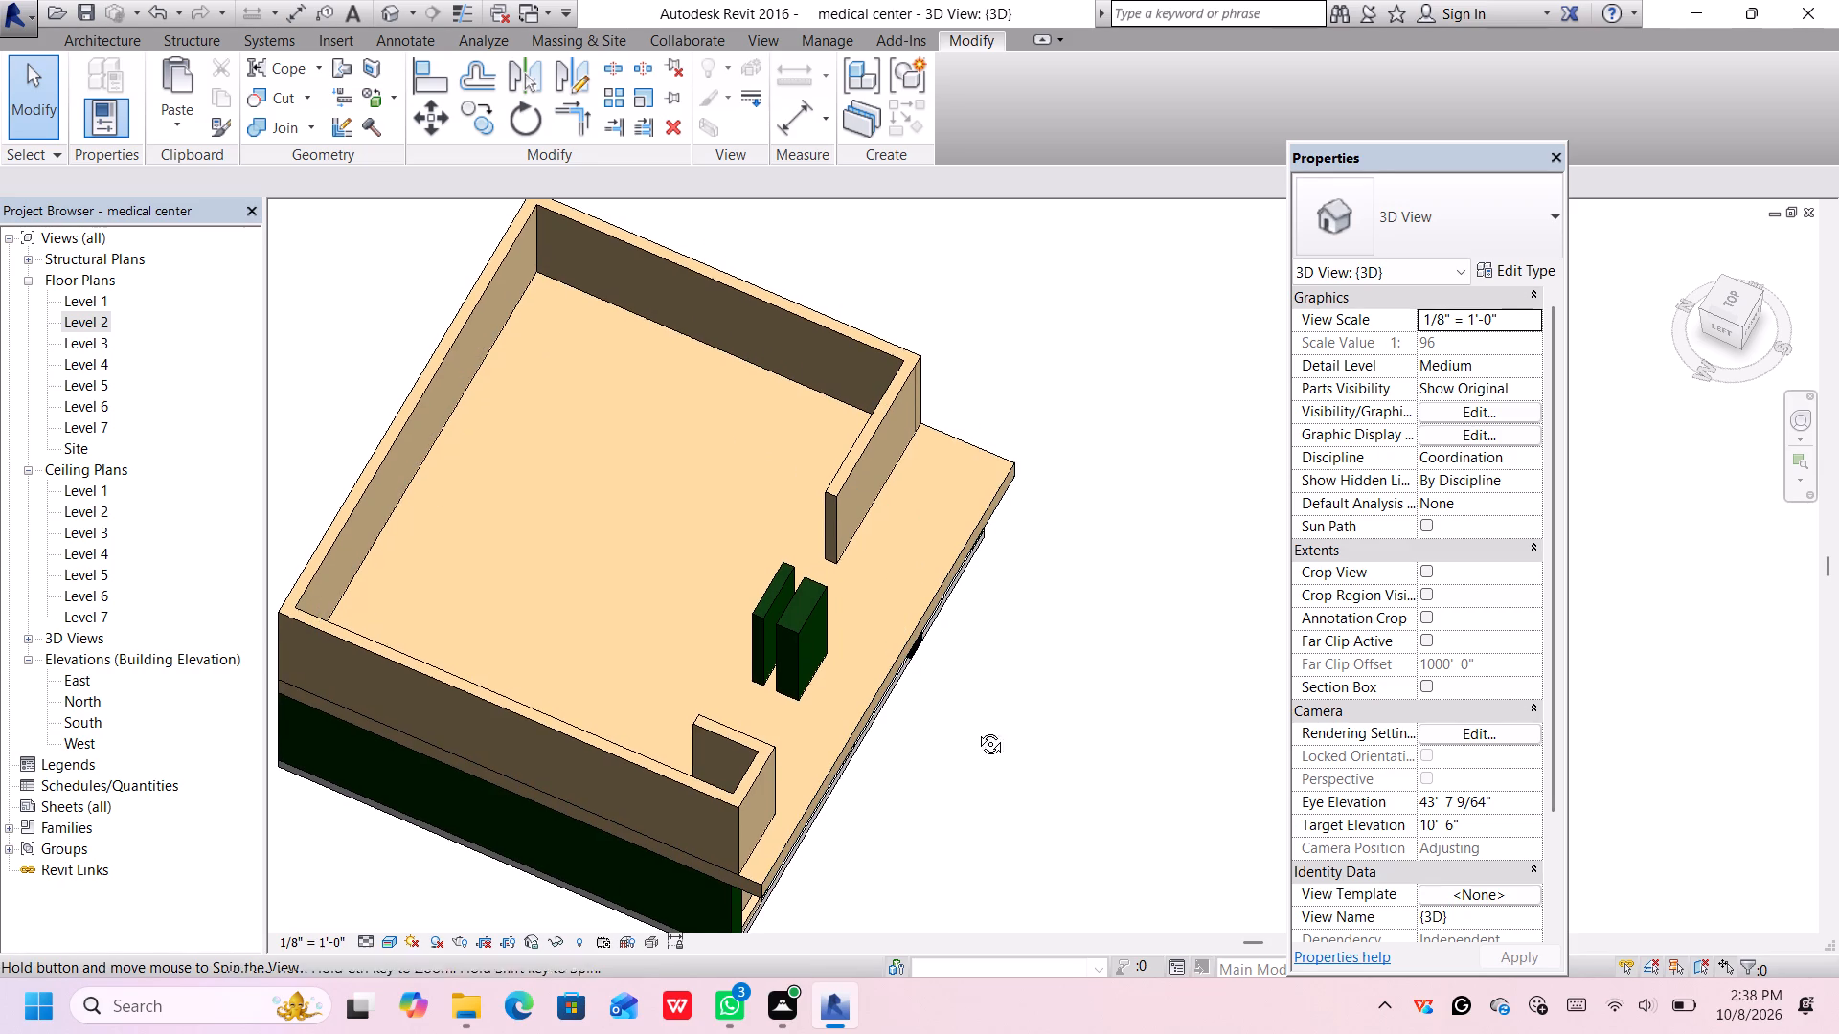
middle_click_drag(976, 730, 706, 797)
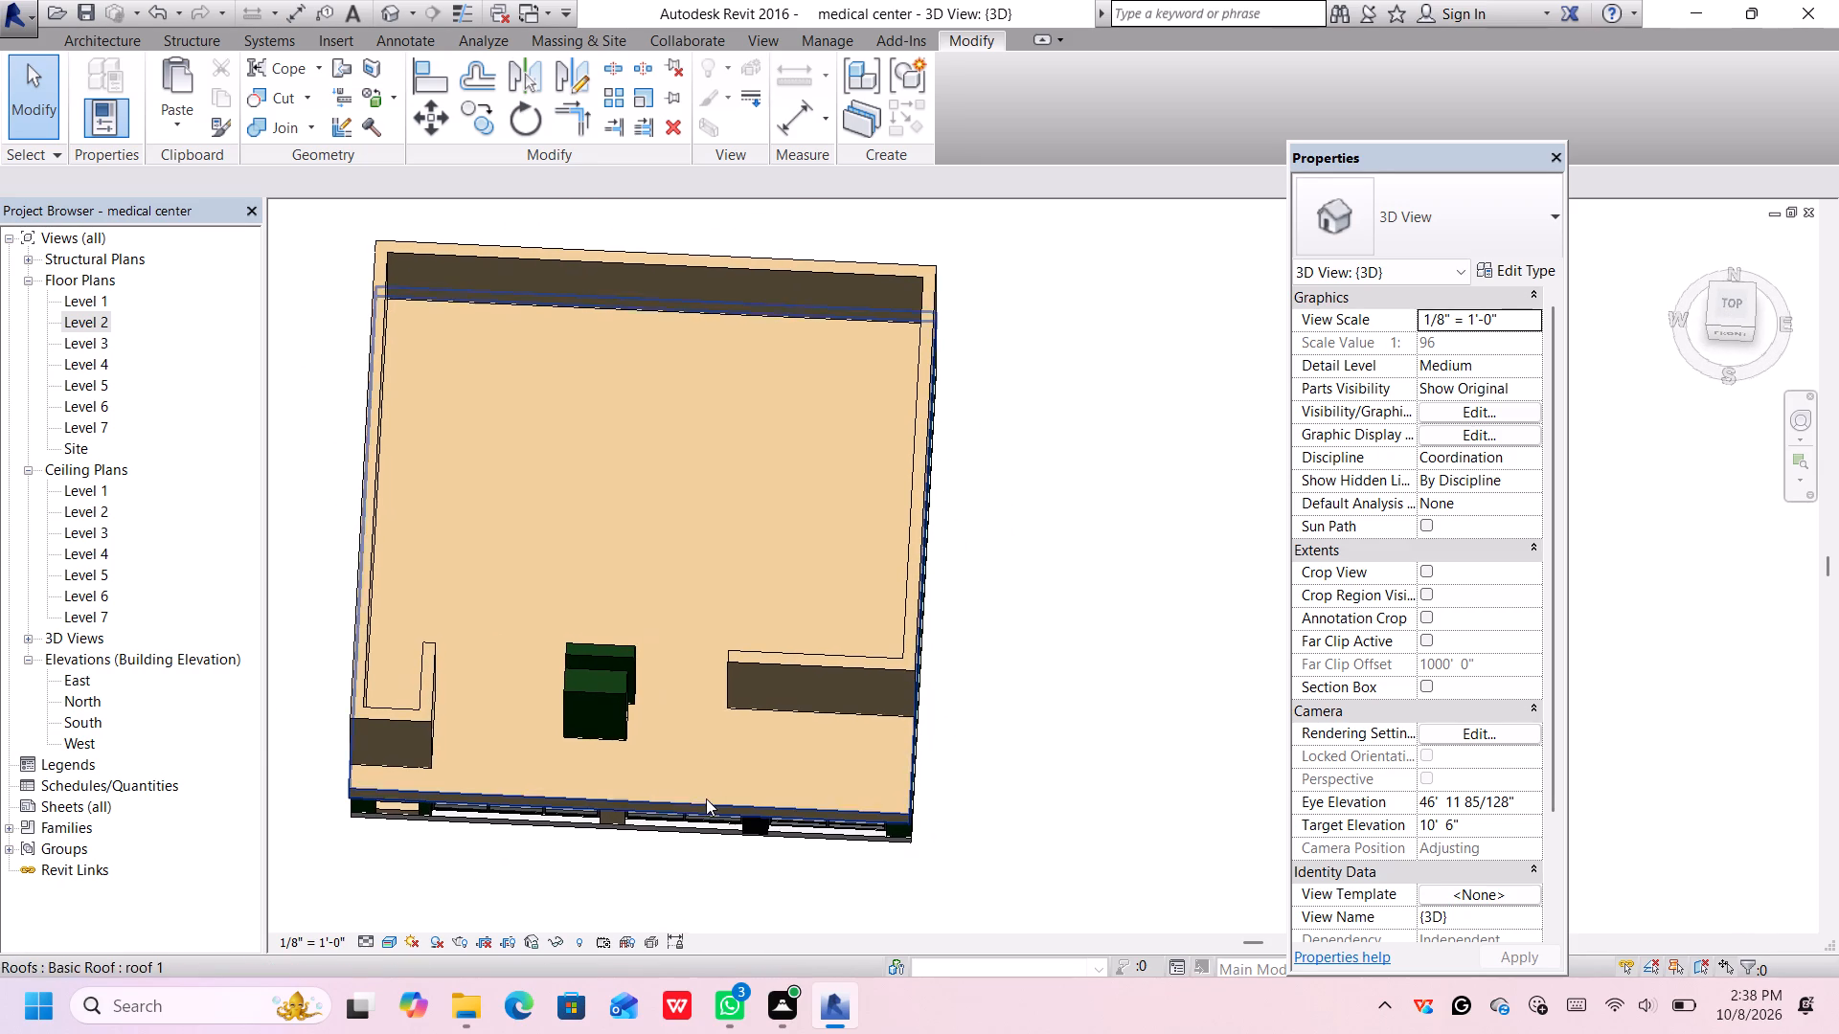
left_click(1729, 306)
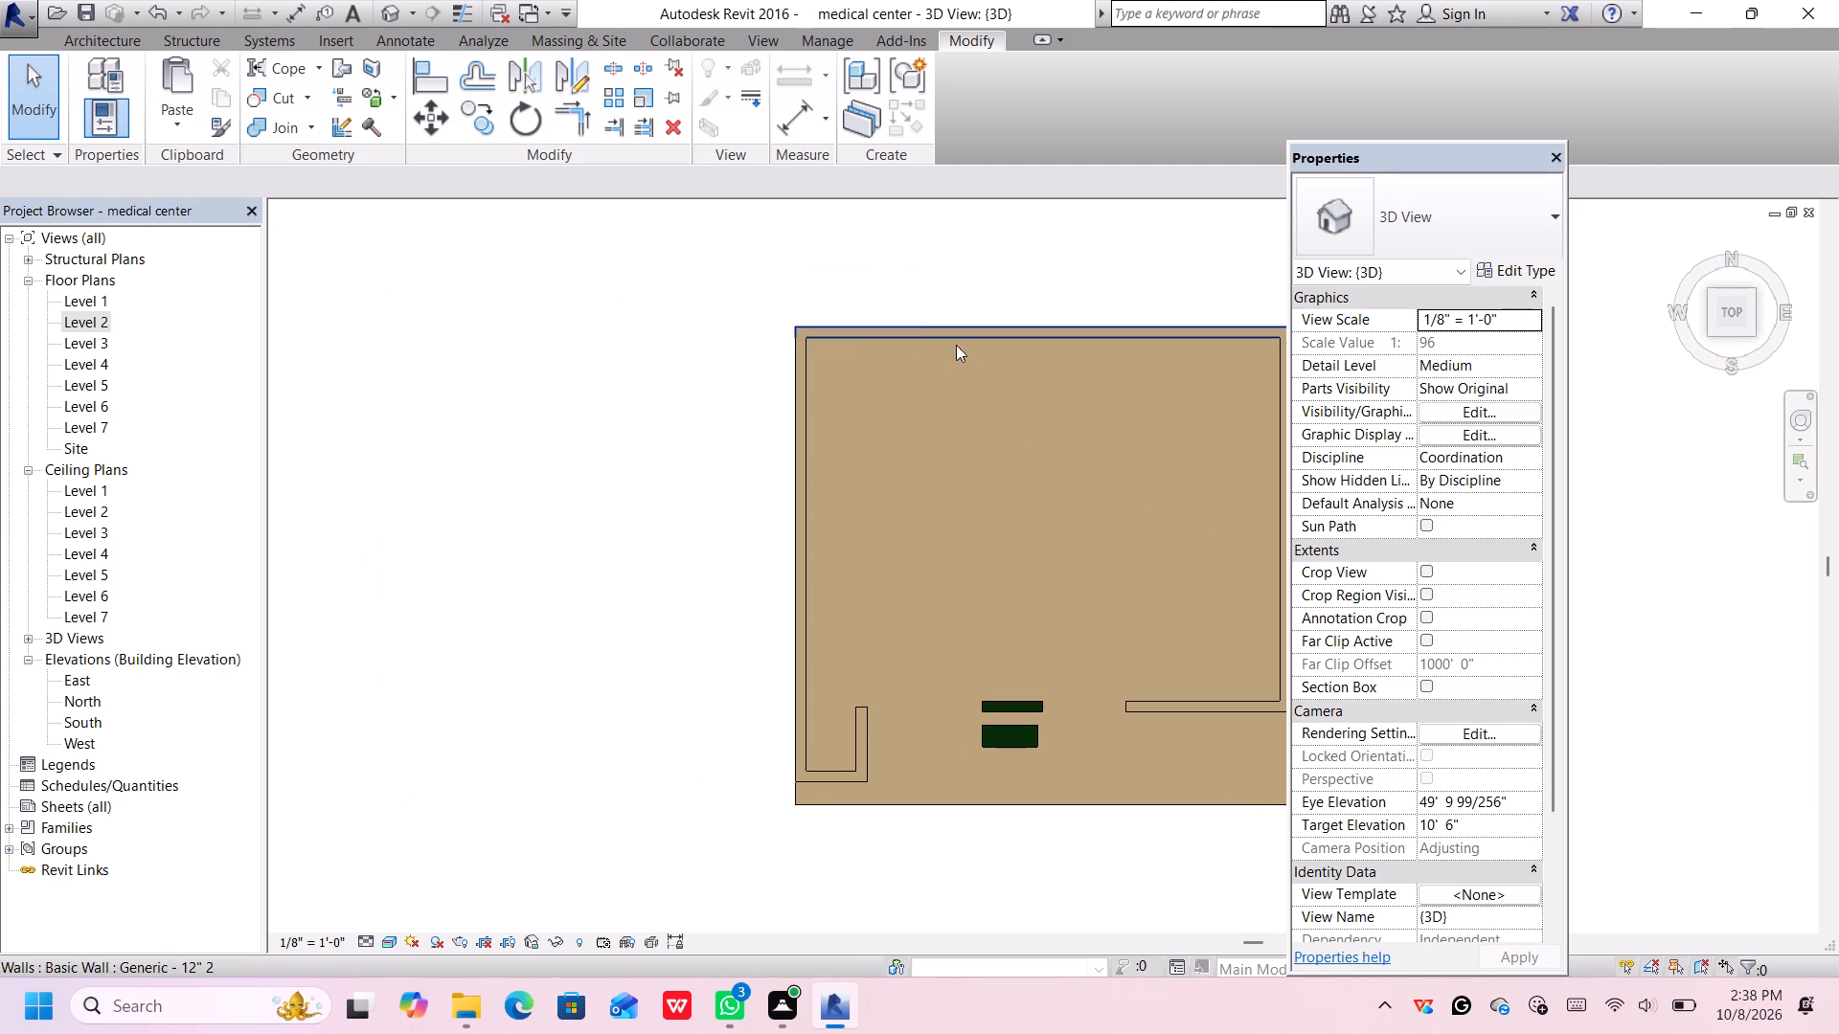
left_click(107, 36)
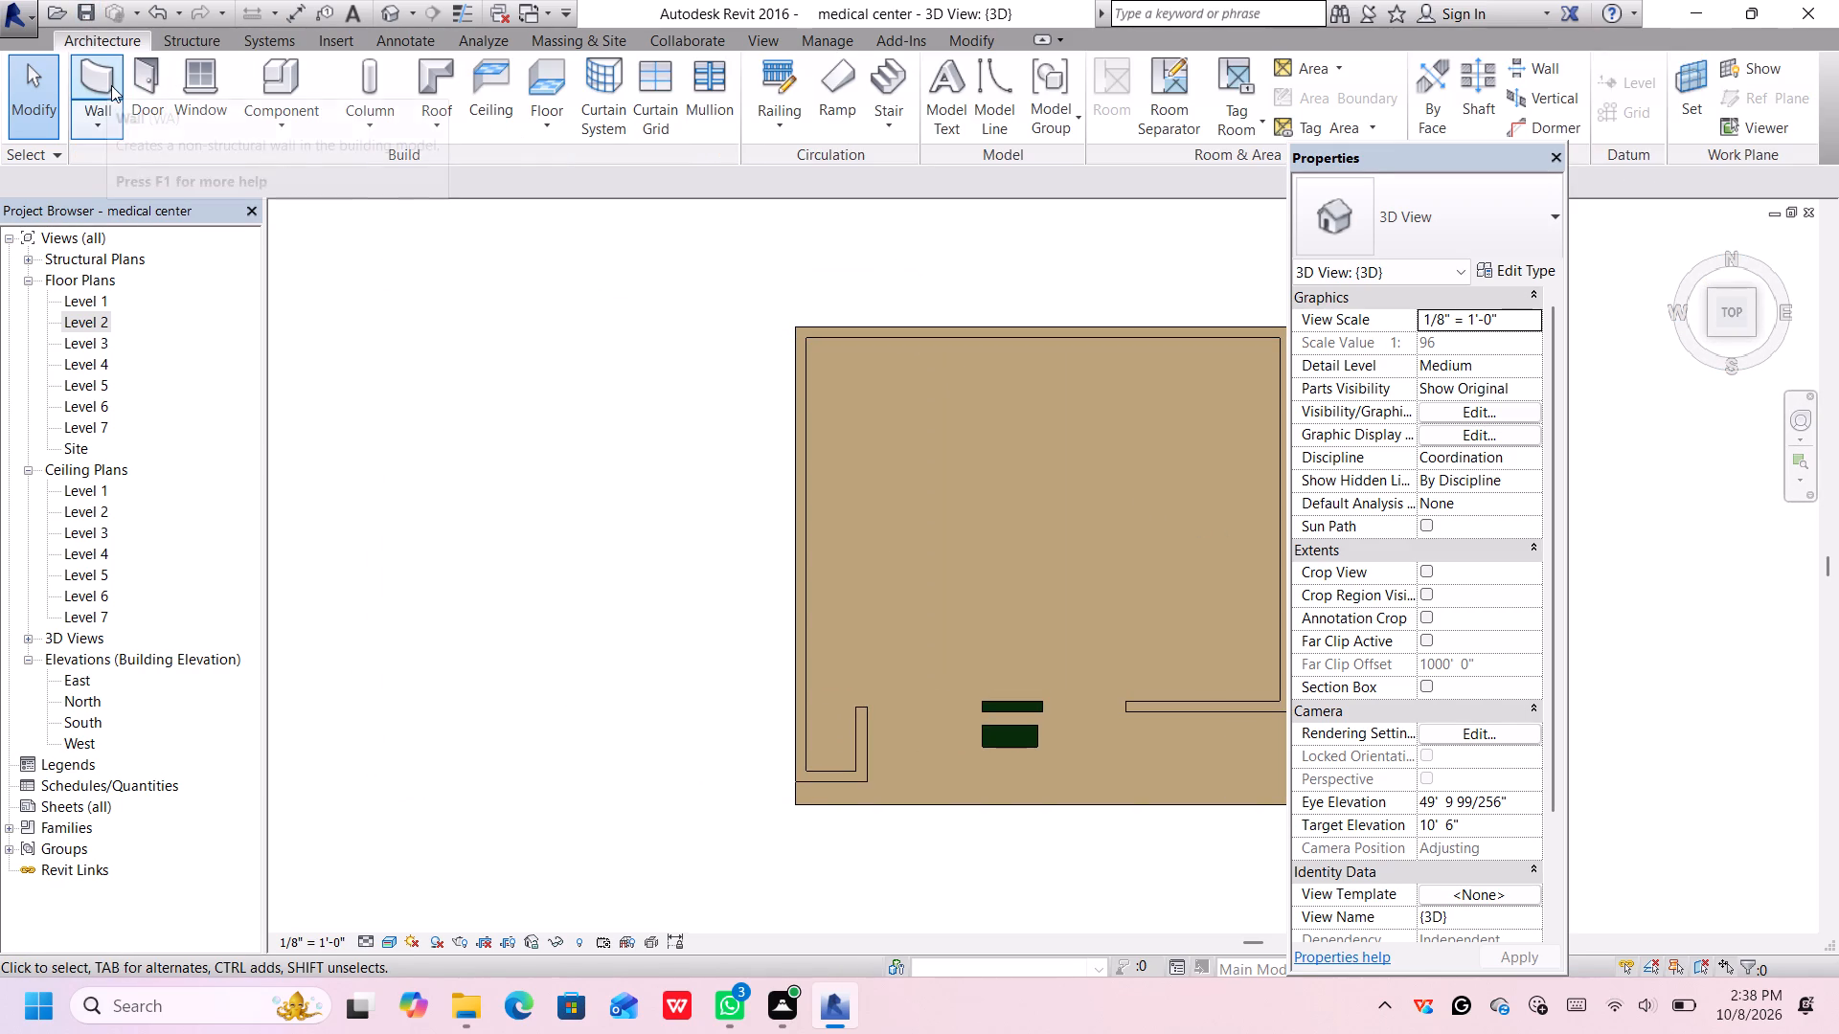
left_click(111, 86)
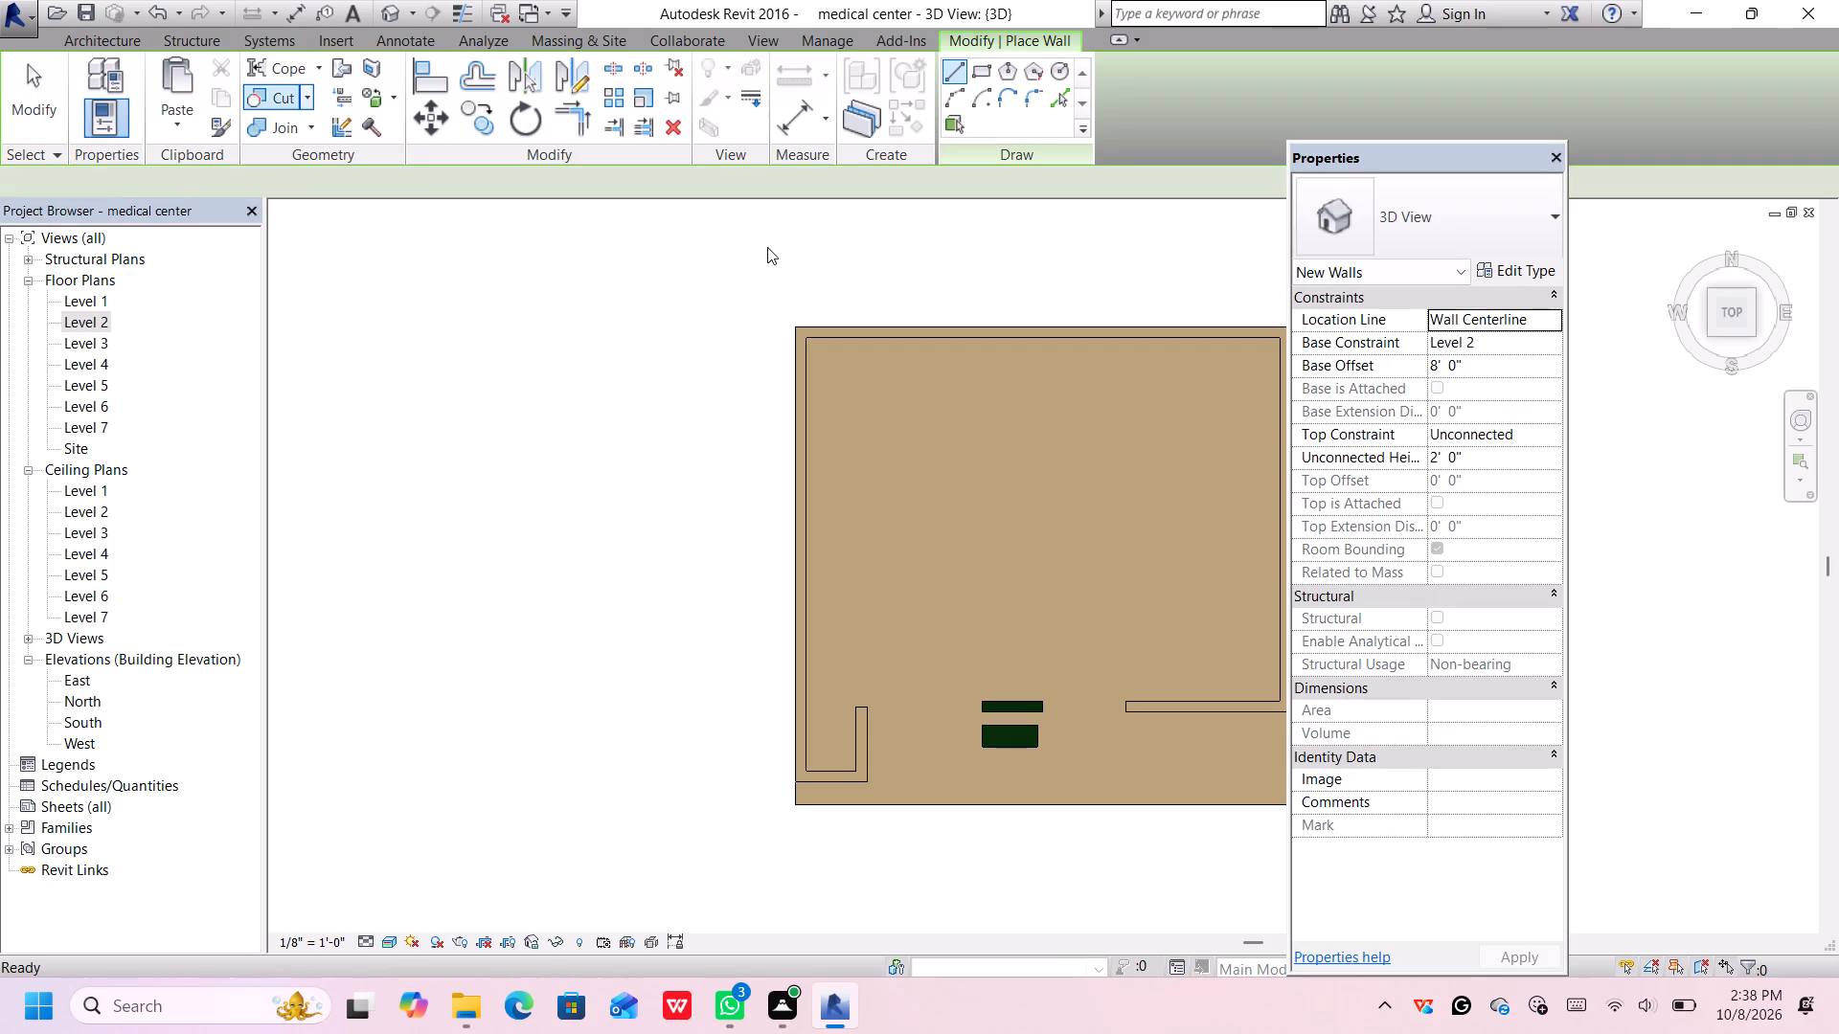
left_click(1516, 230)
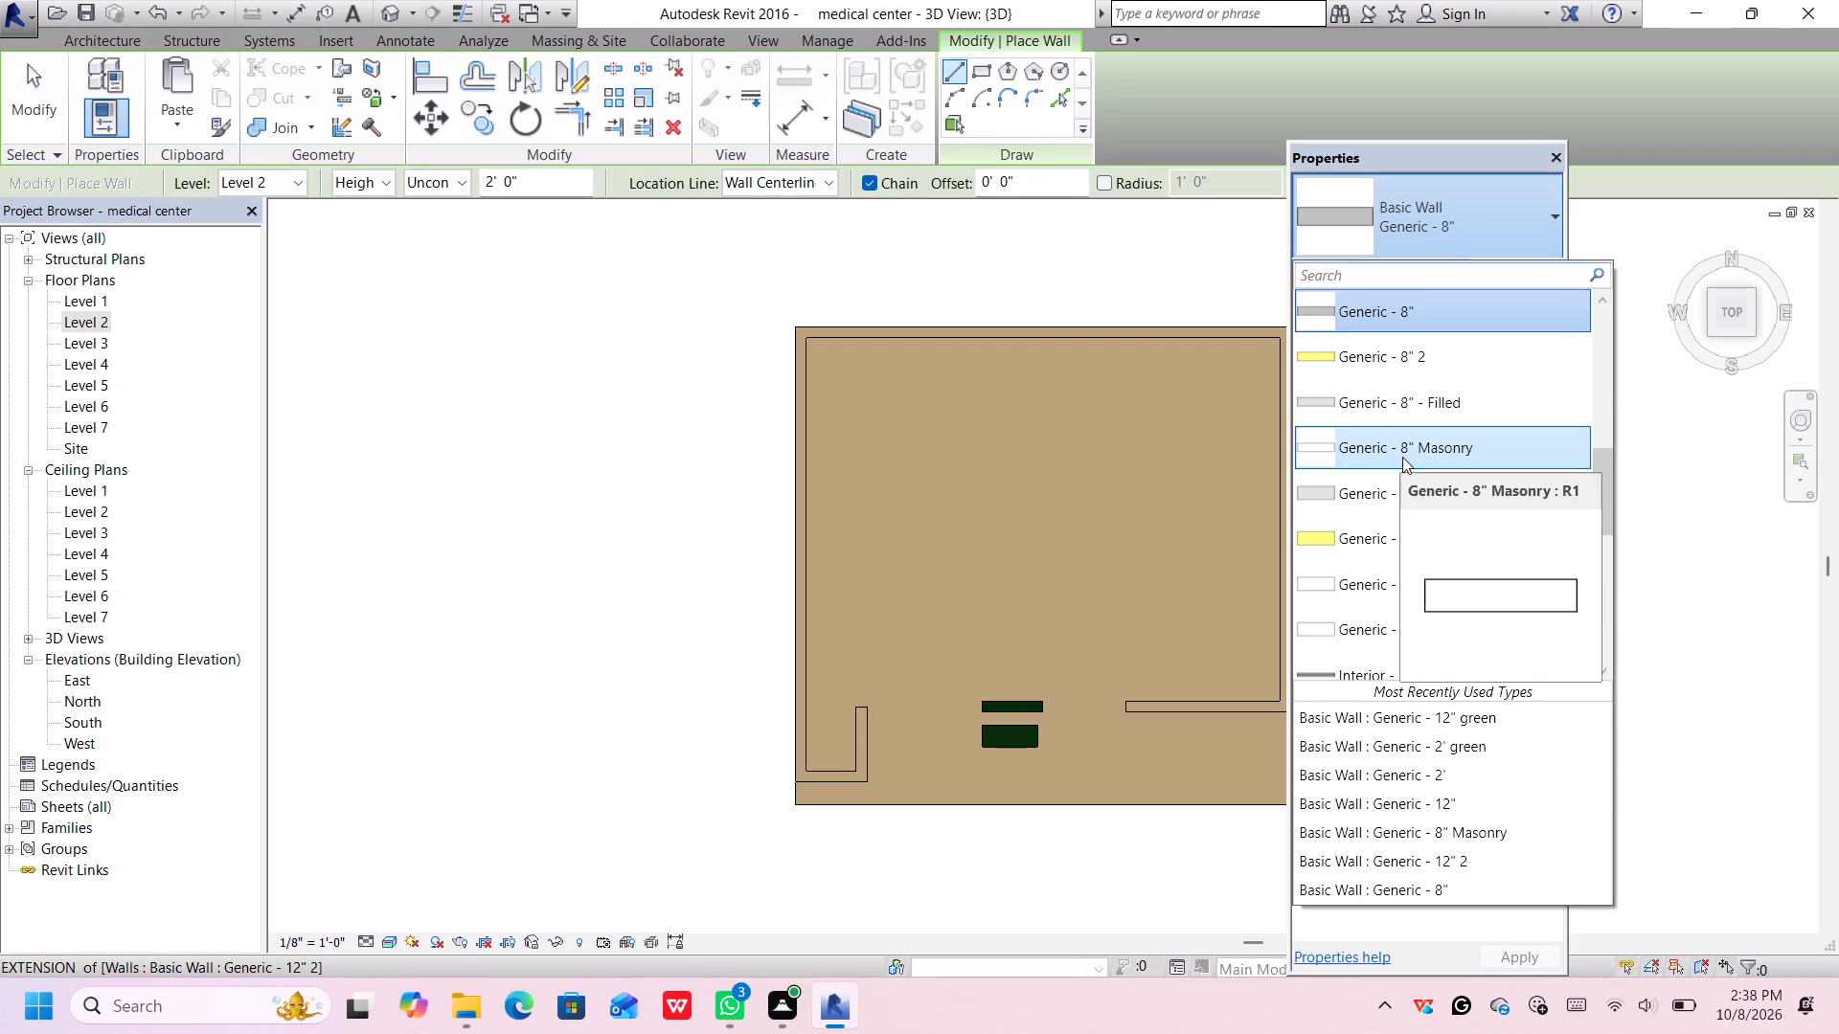
scroll(1421, 506, "down", 10)
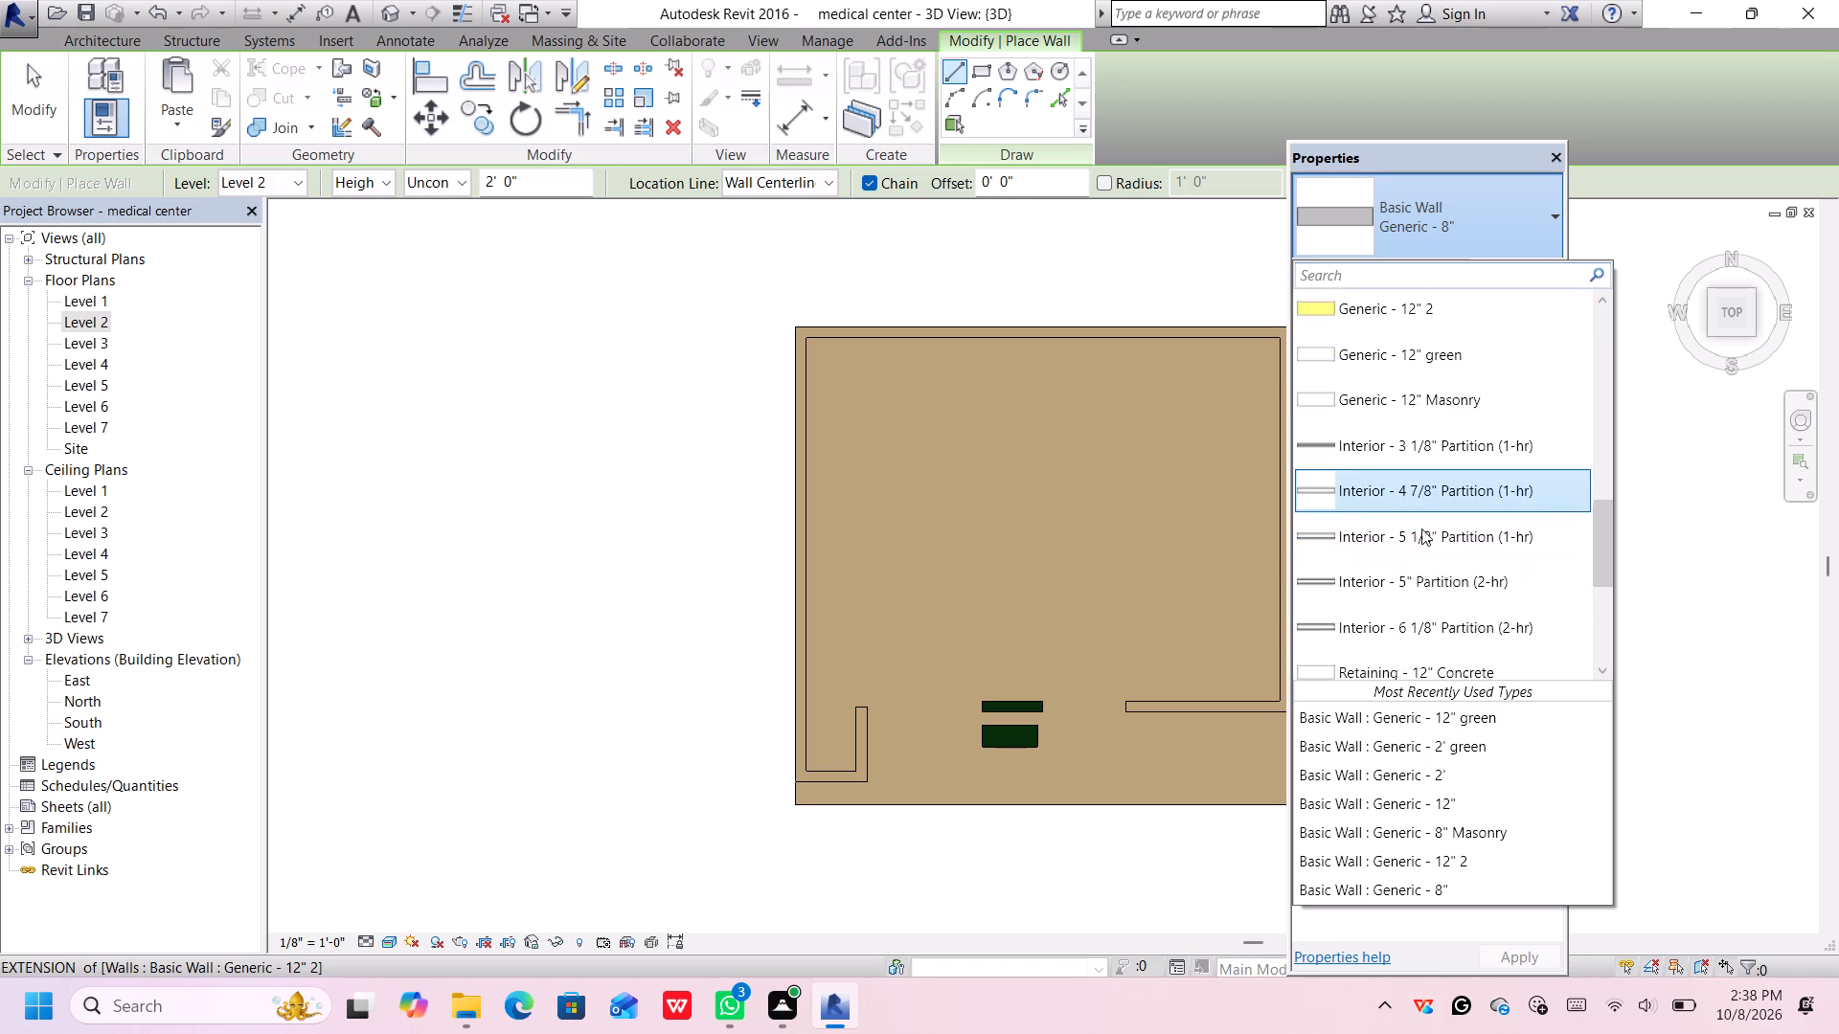
scroll(1421, 528, "down", 7)
scroll(1421, 530, "up", 1)
scroll(1421, 530, "down", 6)
left_click(1418, 629)
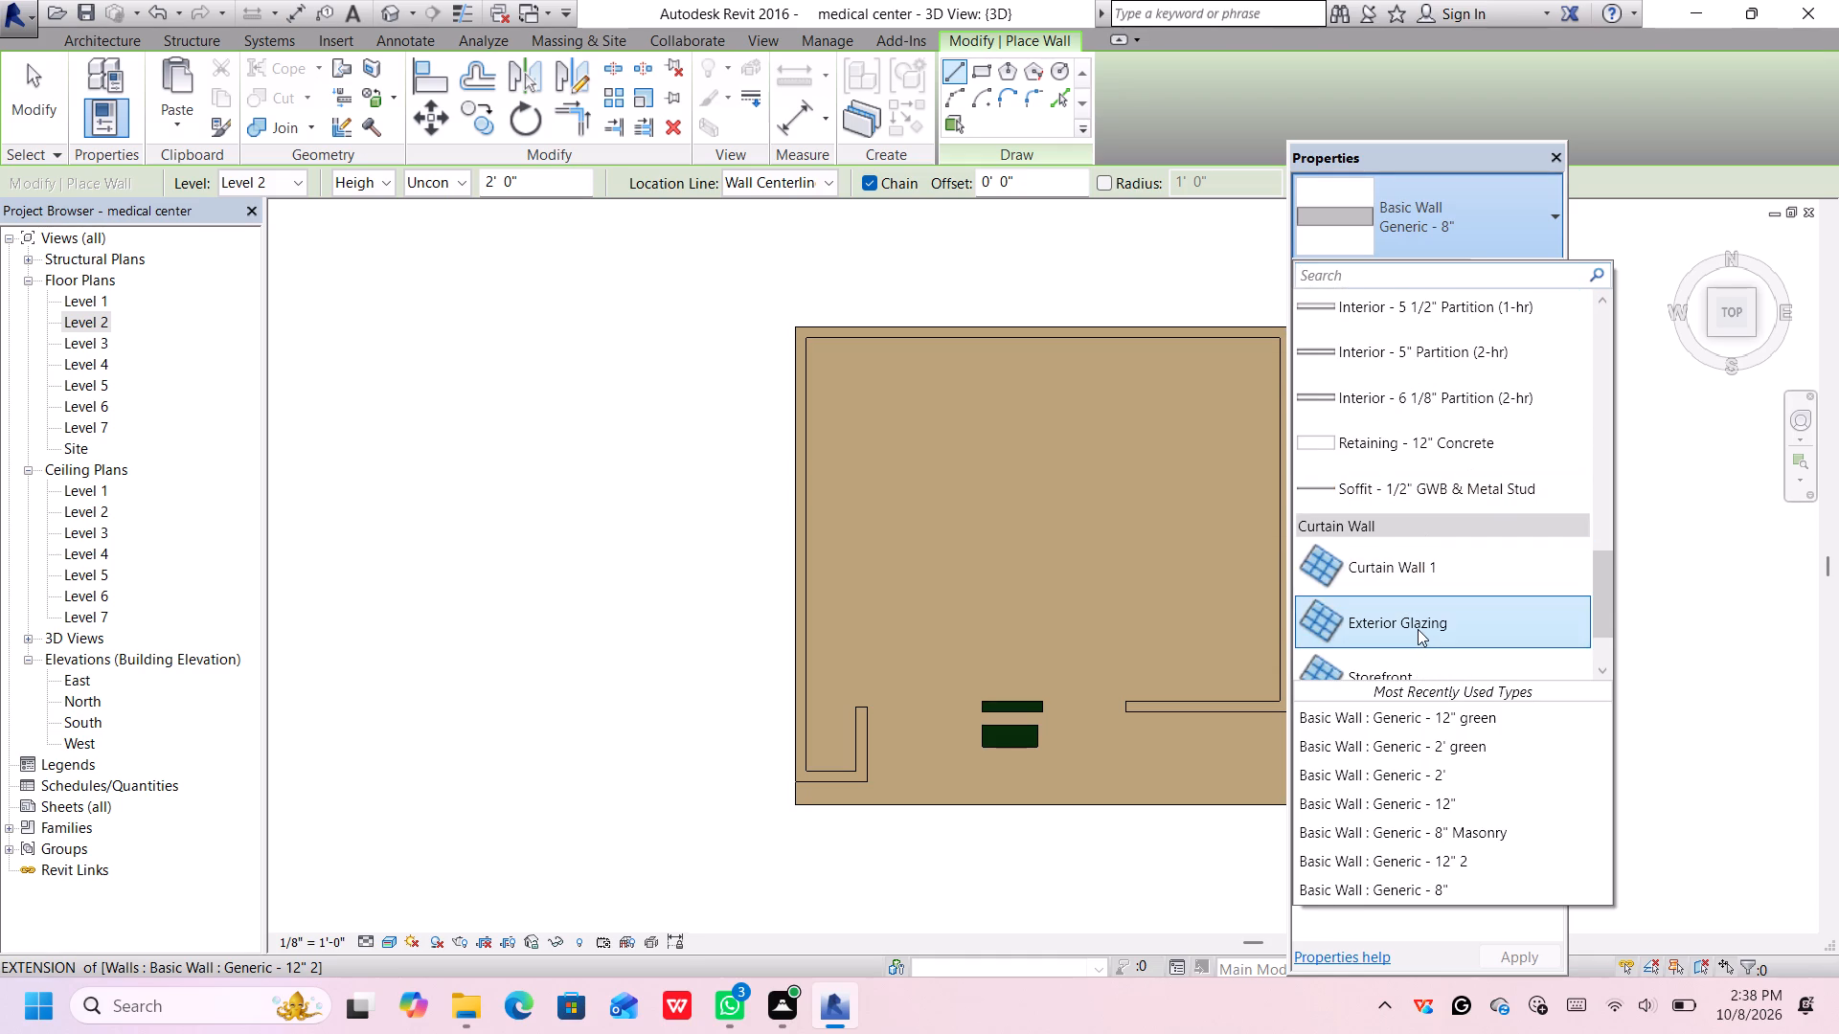
scroll(1169, 620, "down", 1)
middle_click_drag(1144, 606, 750, 576)
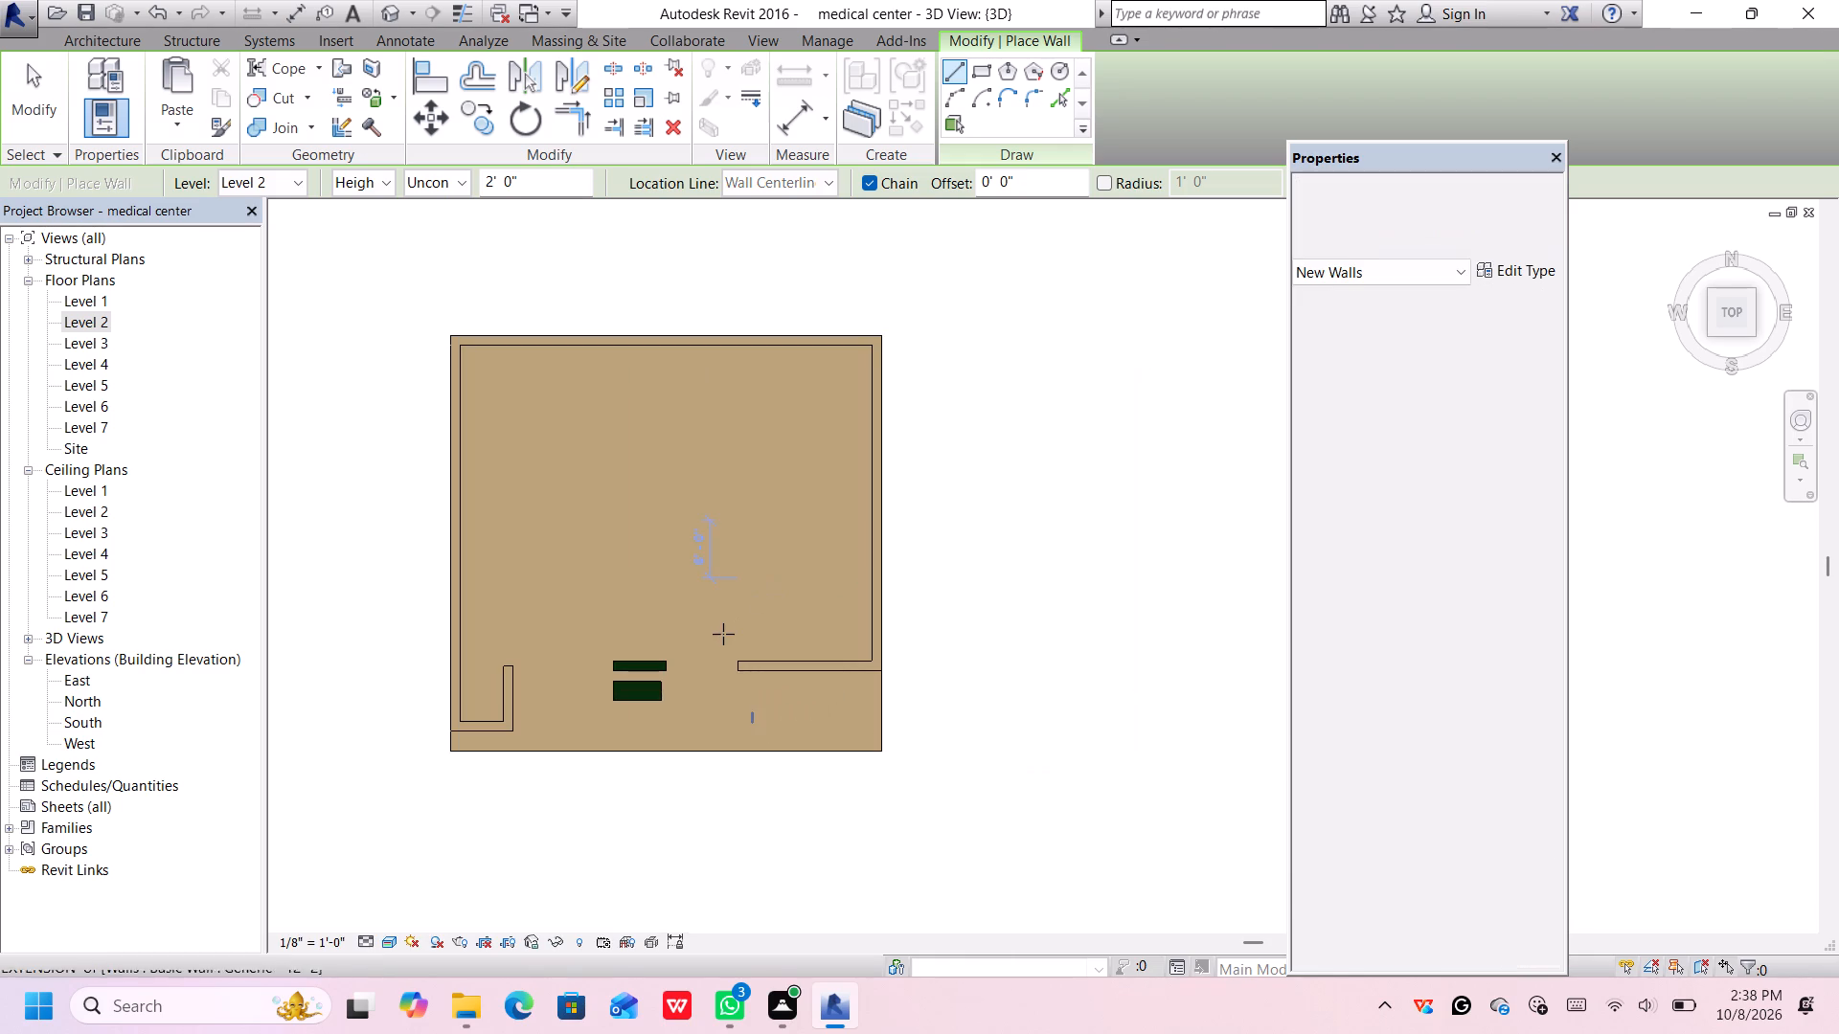
scroll(724, 644, "up", 8)
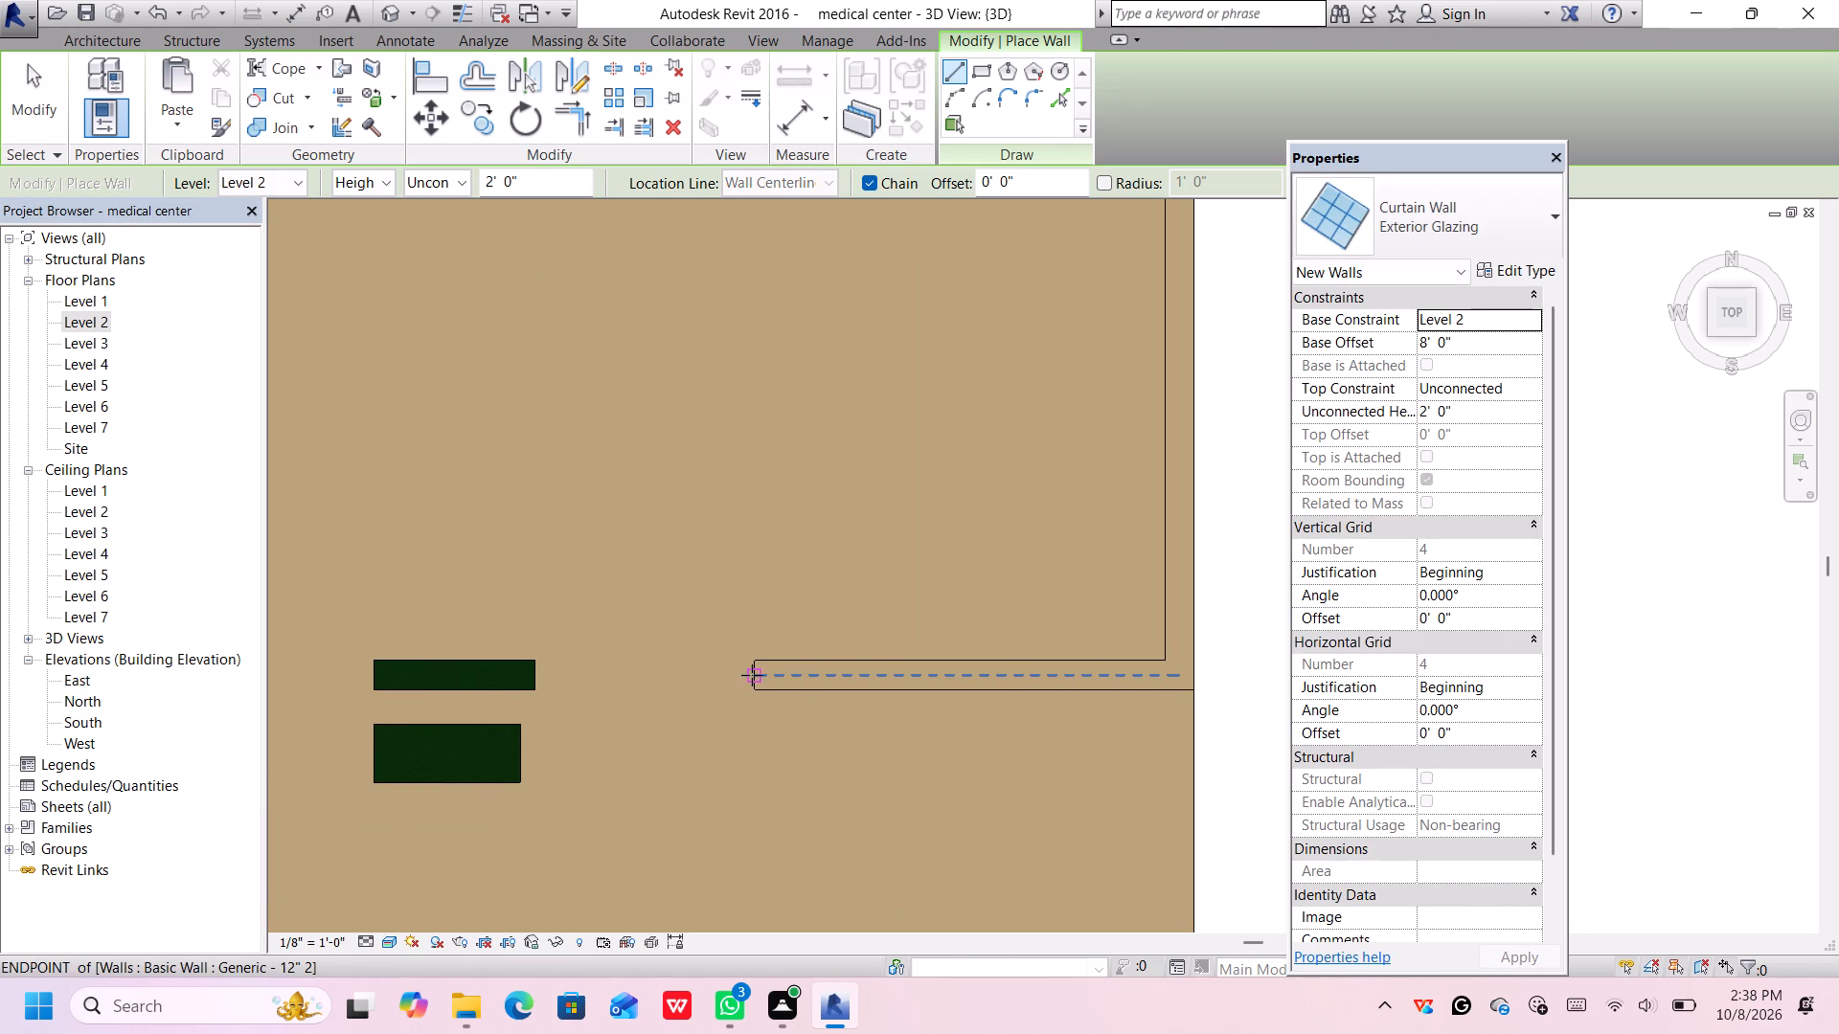
left_click(752, 675)
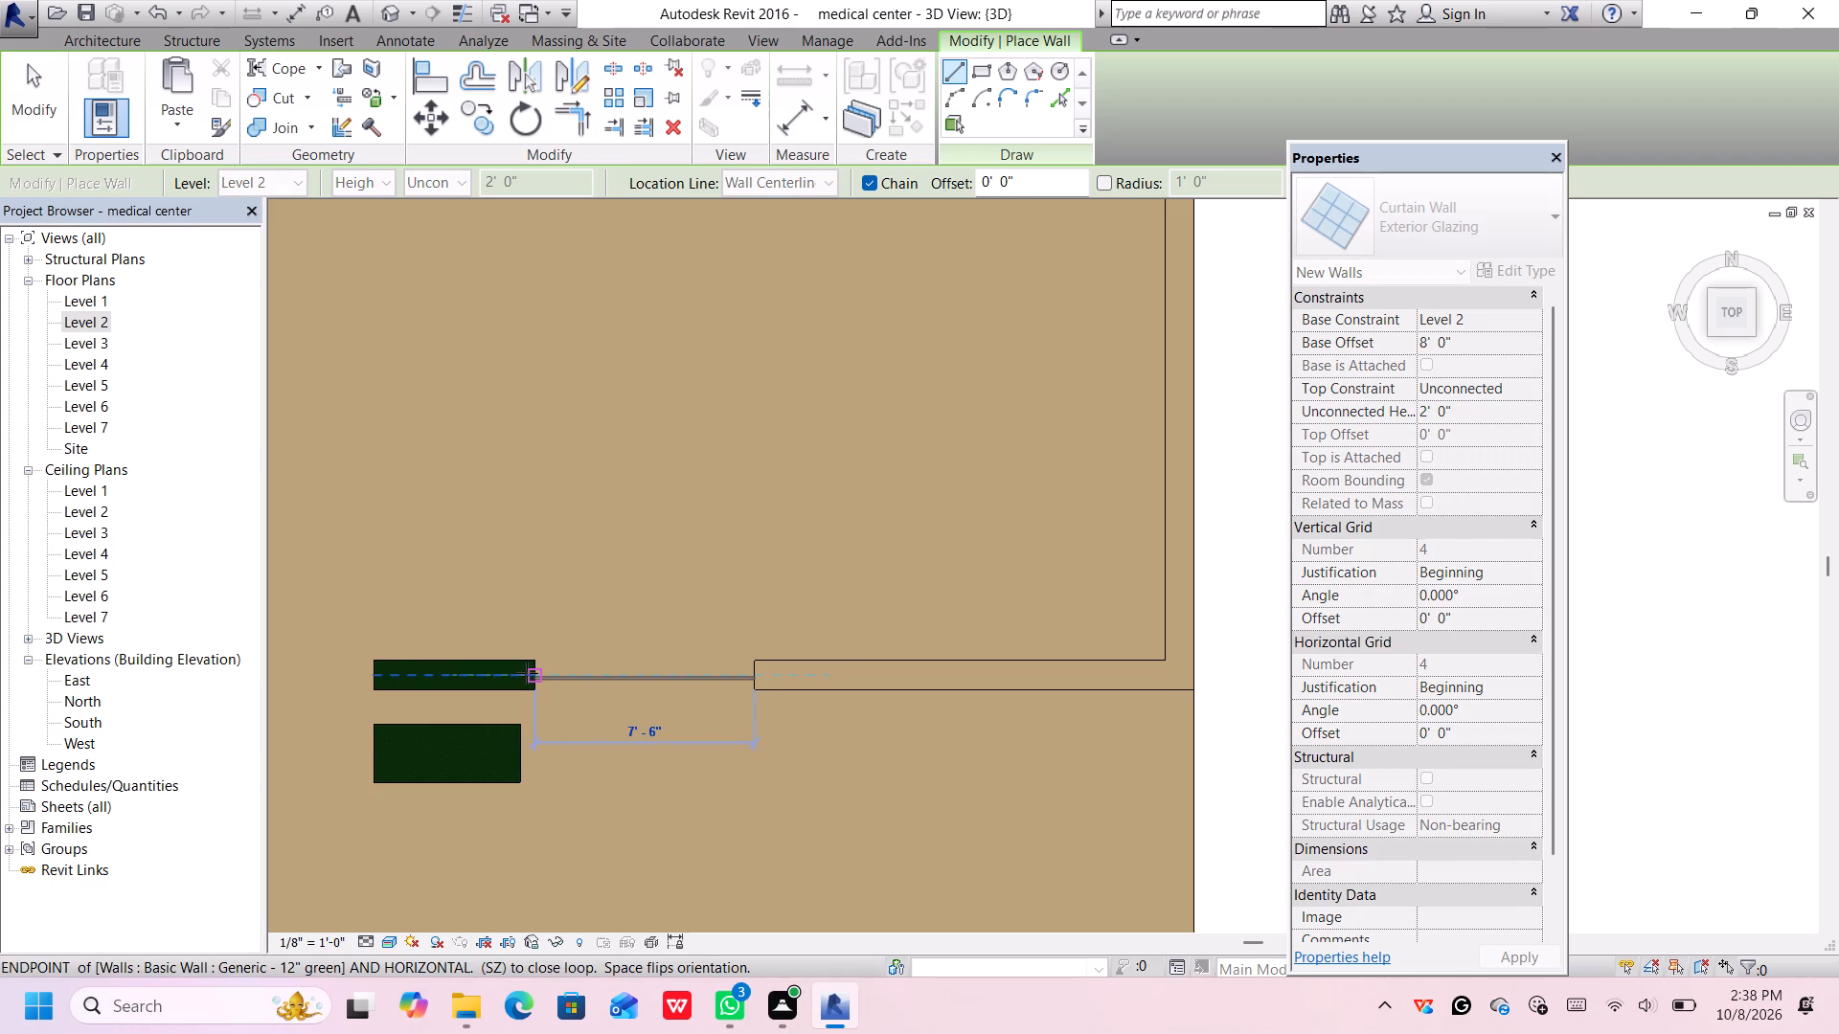
left_click(531, 675)
Draw a 10' 6" Exterior Glazing curtain wall from the thinner green wall's free end to the short return wall's end, then finish placing walls.
scroll(531, 675, "up", 1)
scroll(531, 675, "down", 2)
middle_click_drag(534, 674, 915, 715)
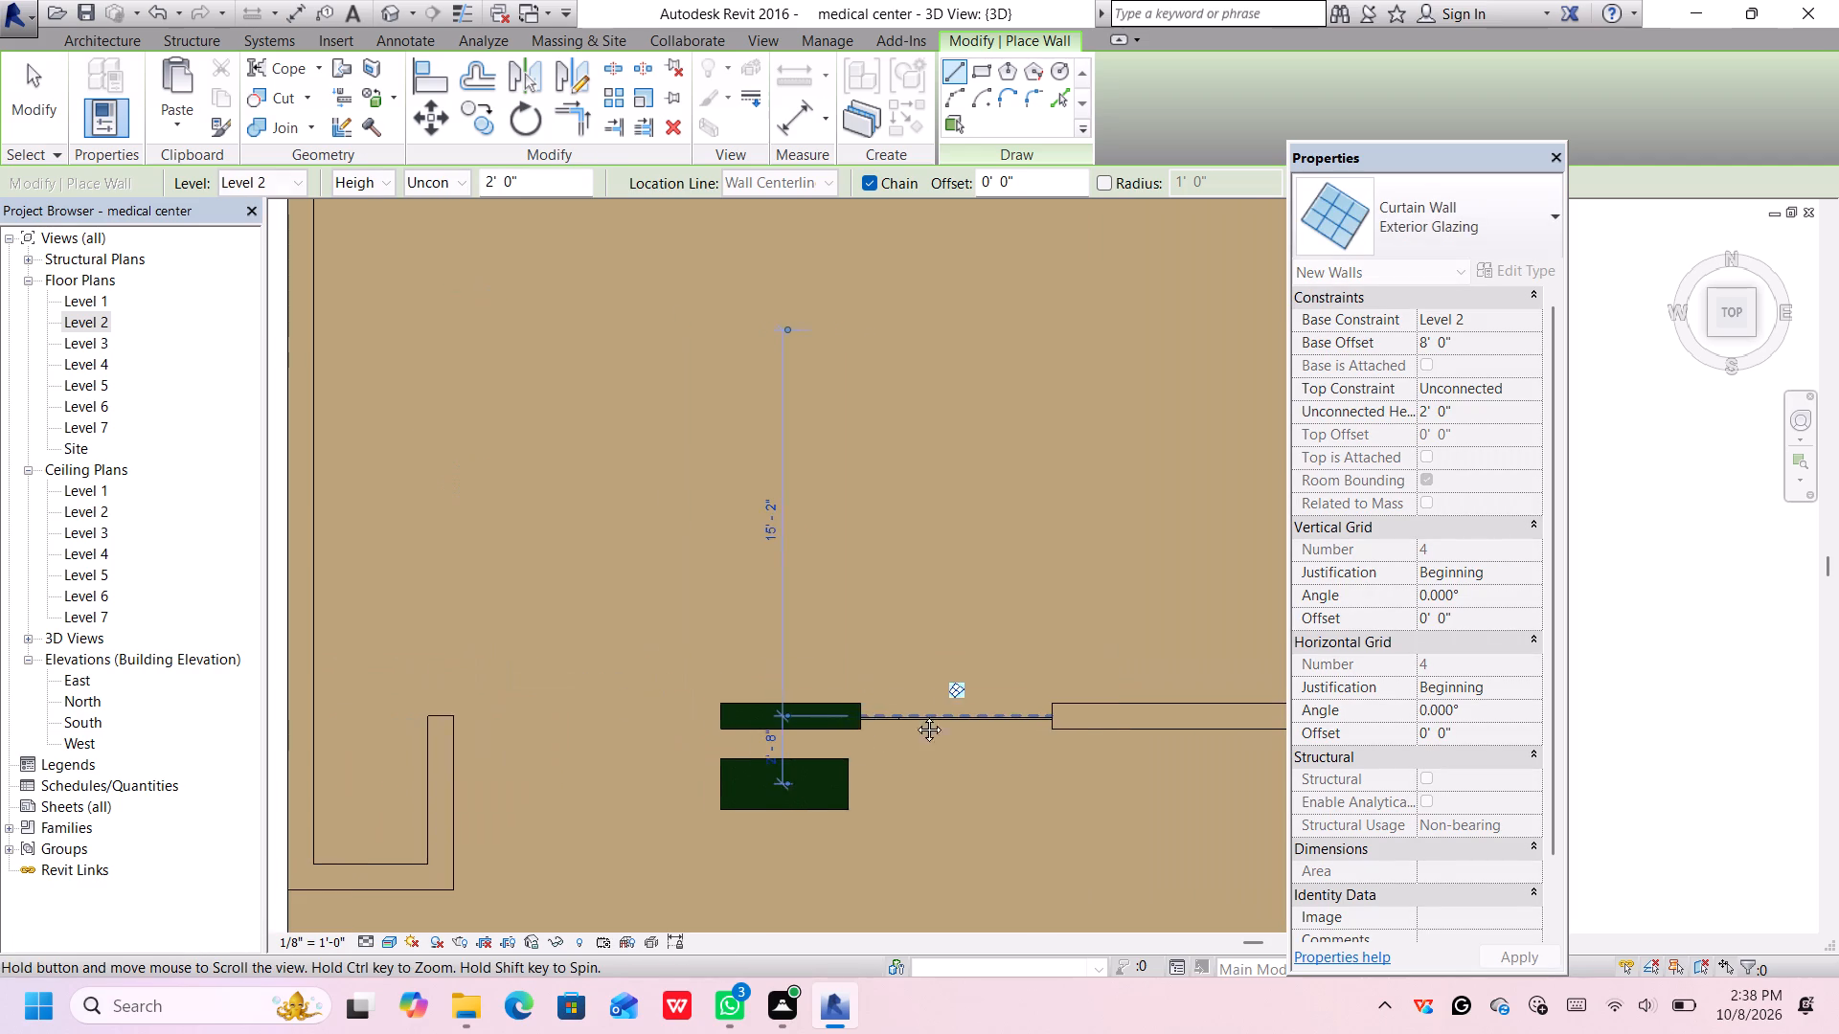
middle_click_drag(915, 715, 922, 714)
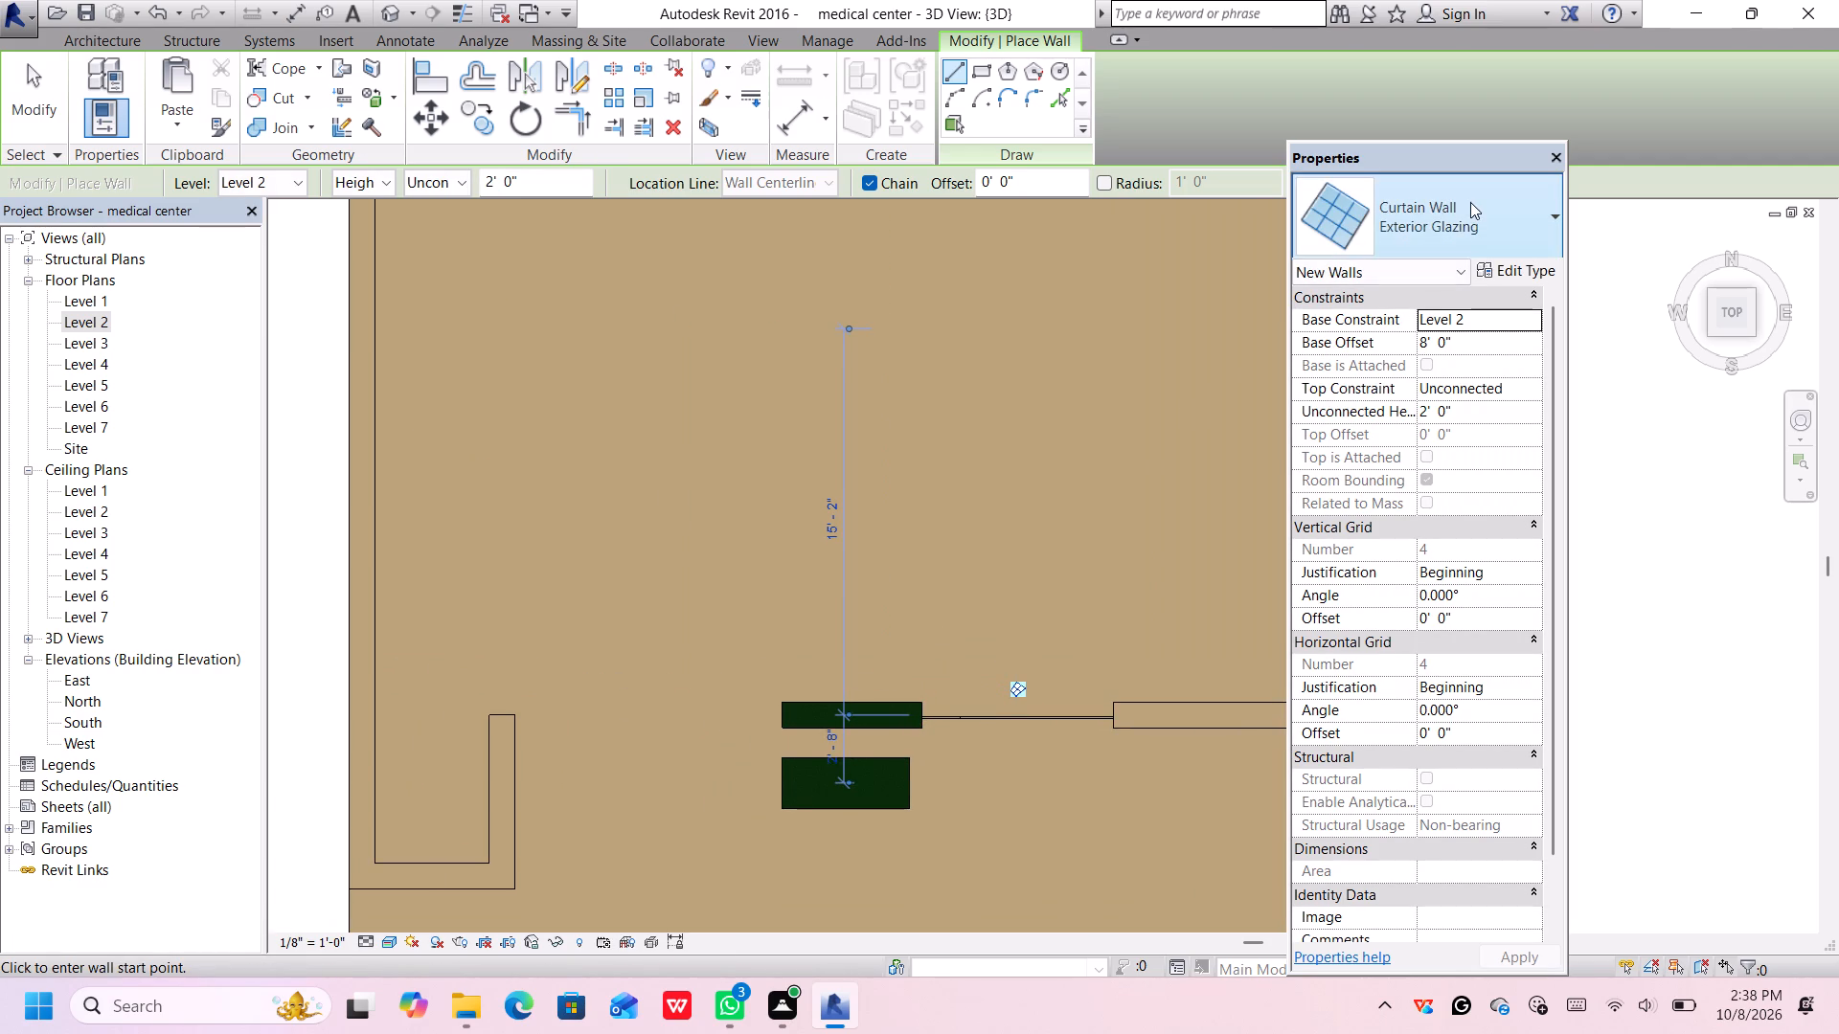
left_click(1470, 202)
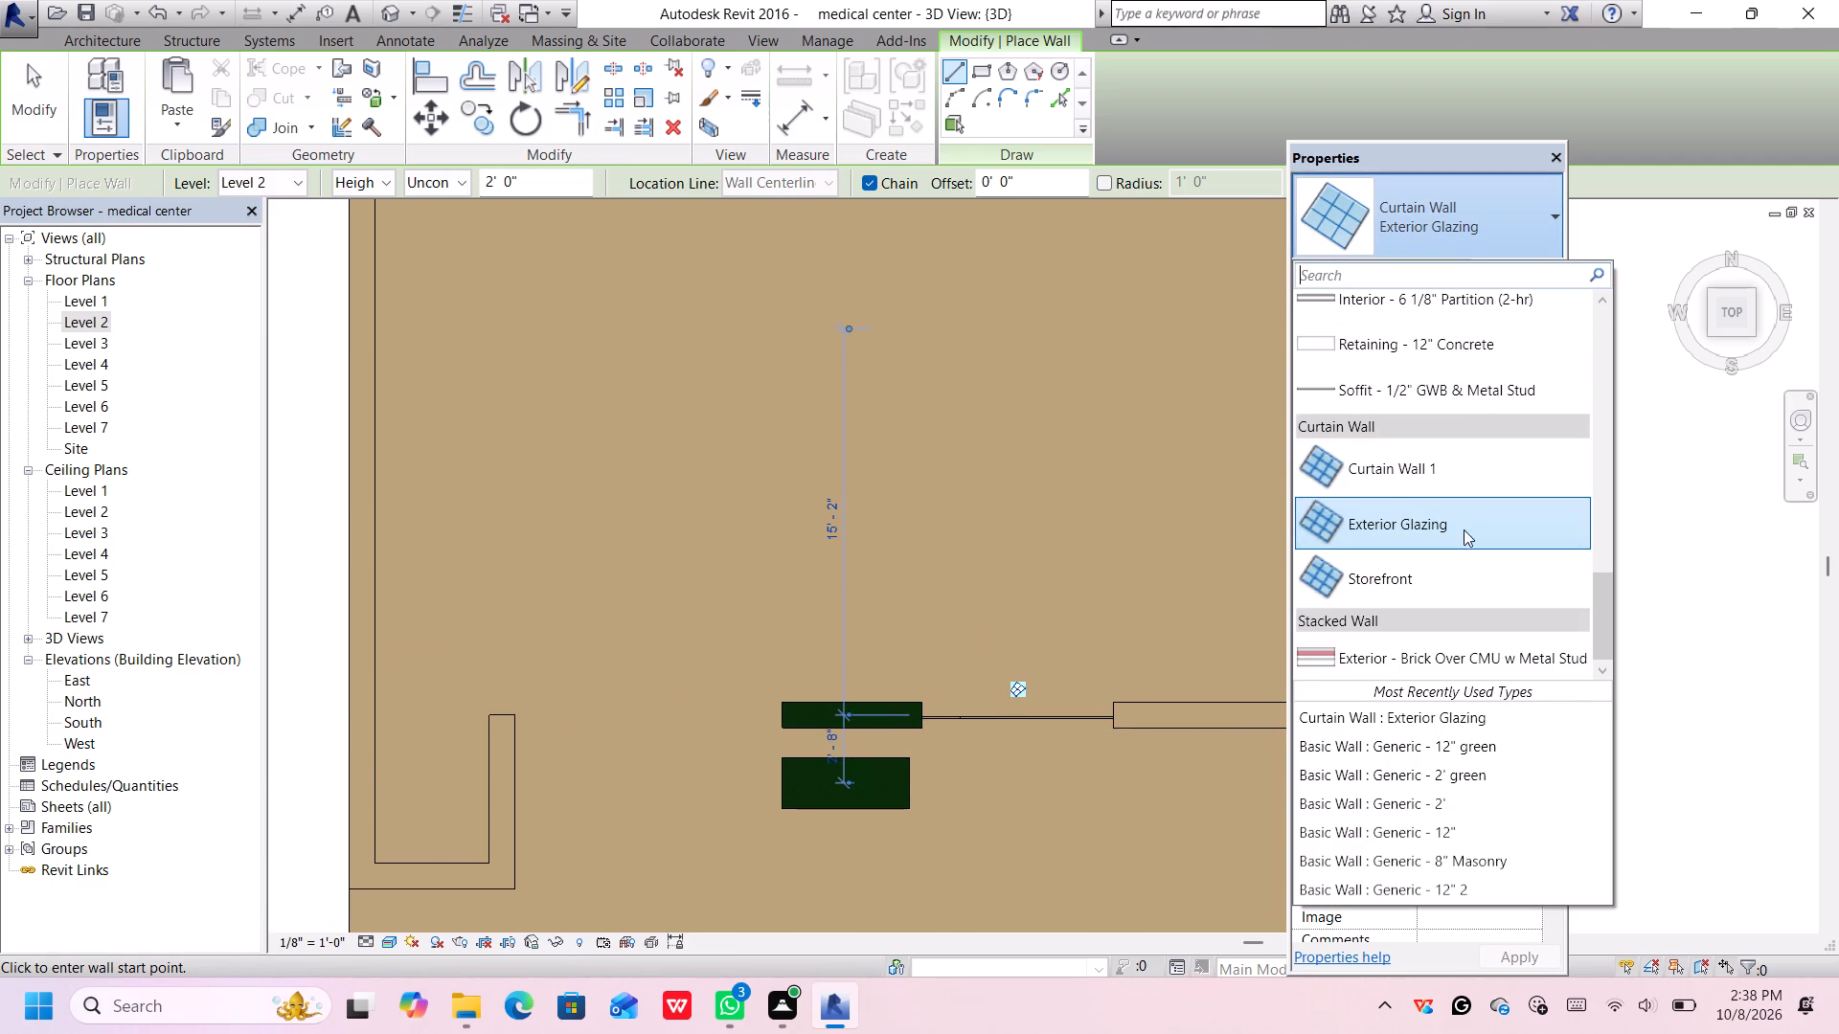
middle_click_drag(986, 731, 1068, 619)
scroll(989, 723, "up", 3)
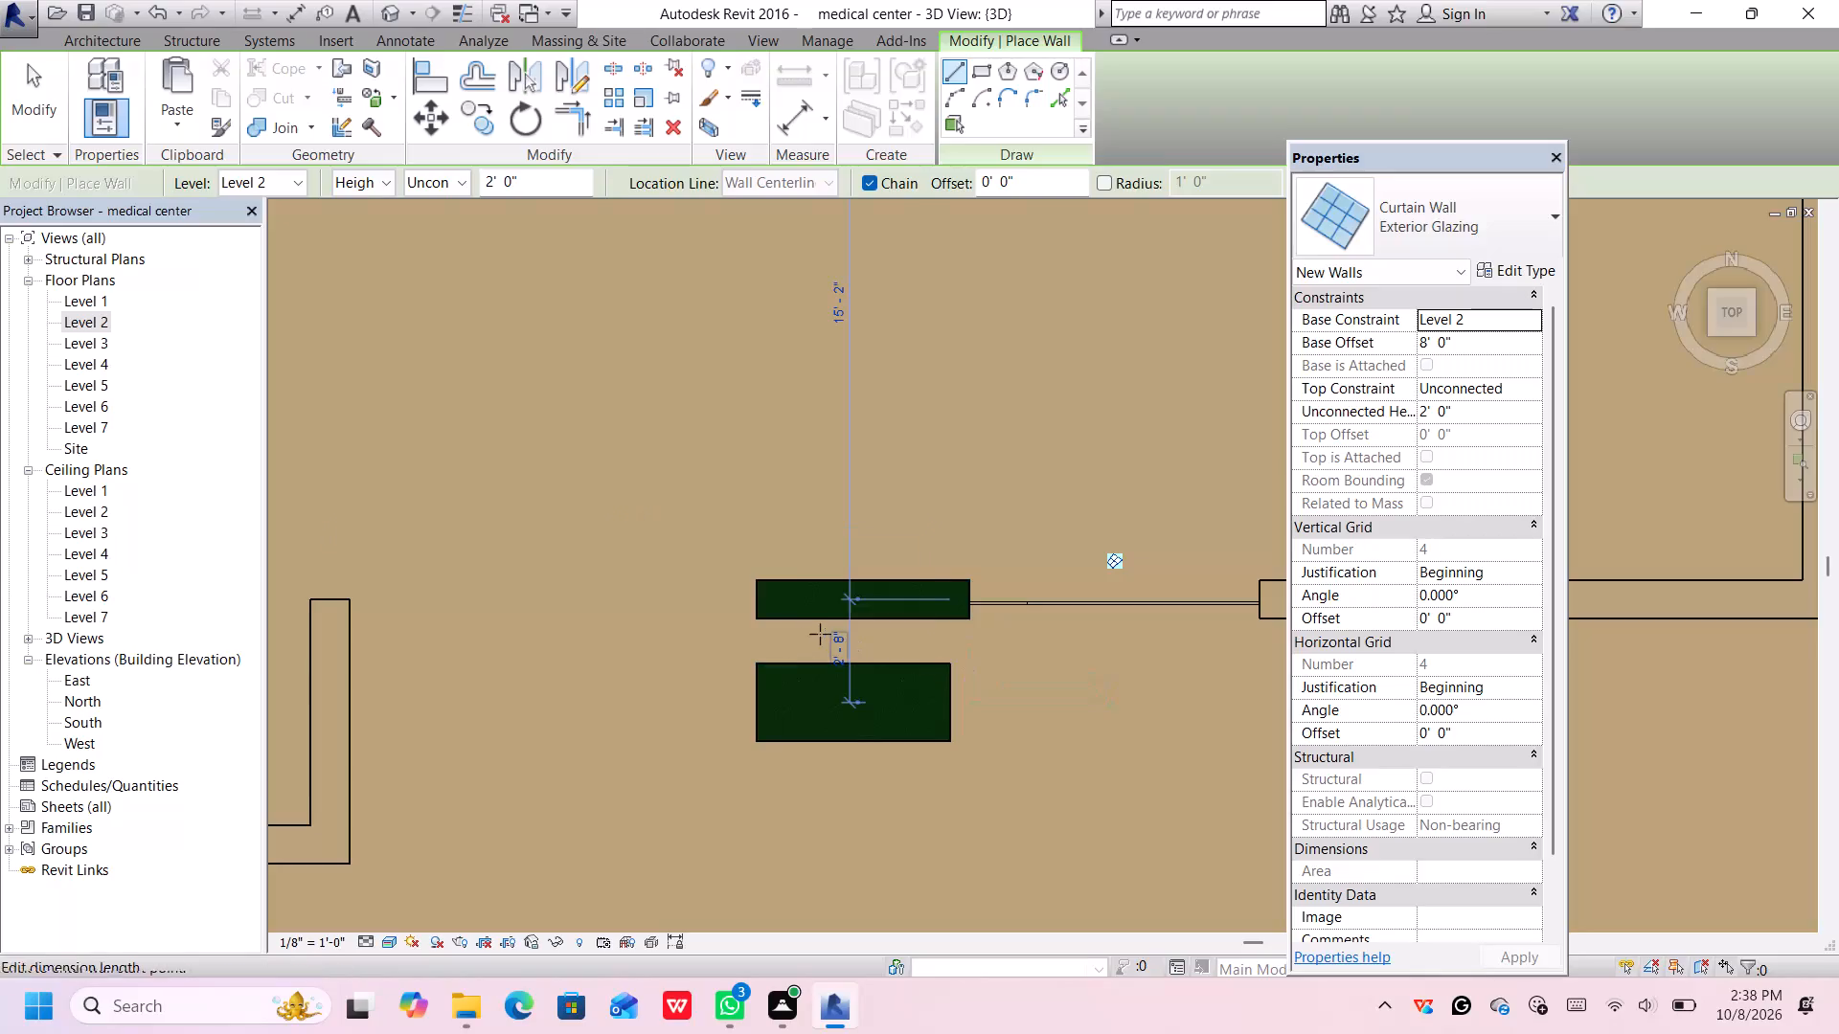
left_click(753, 599)
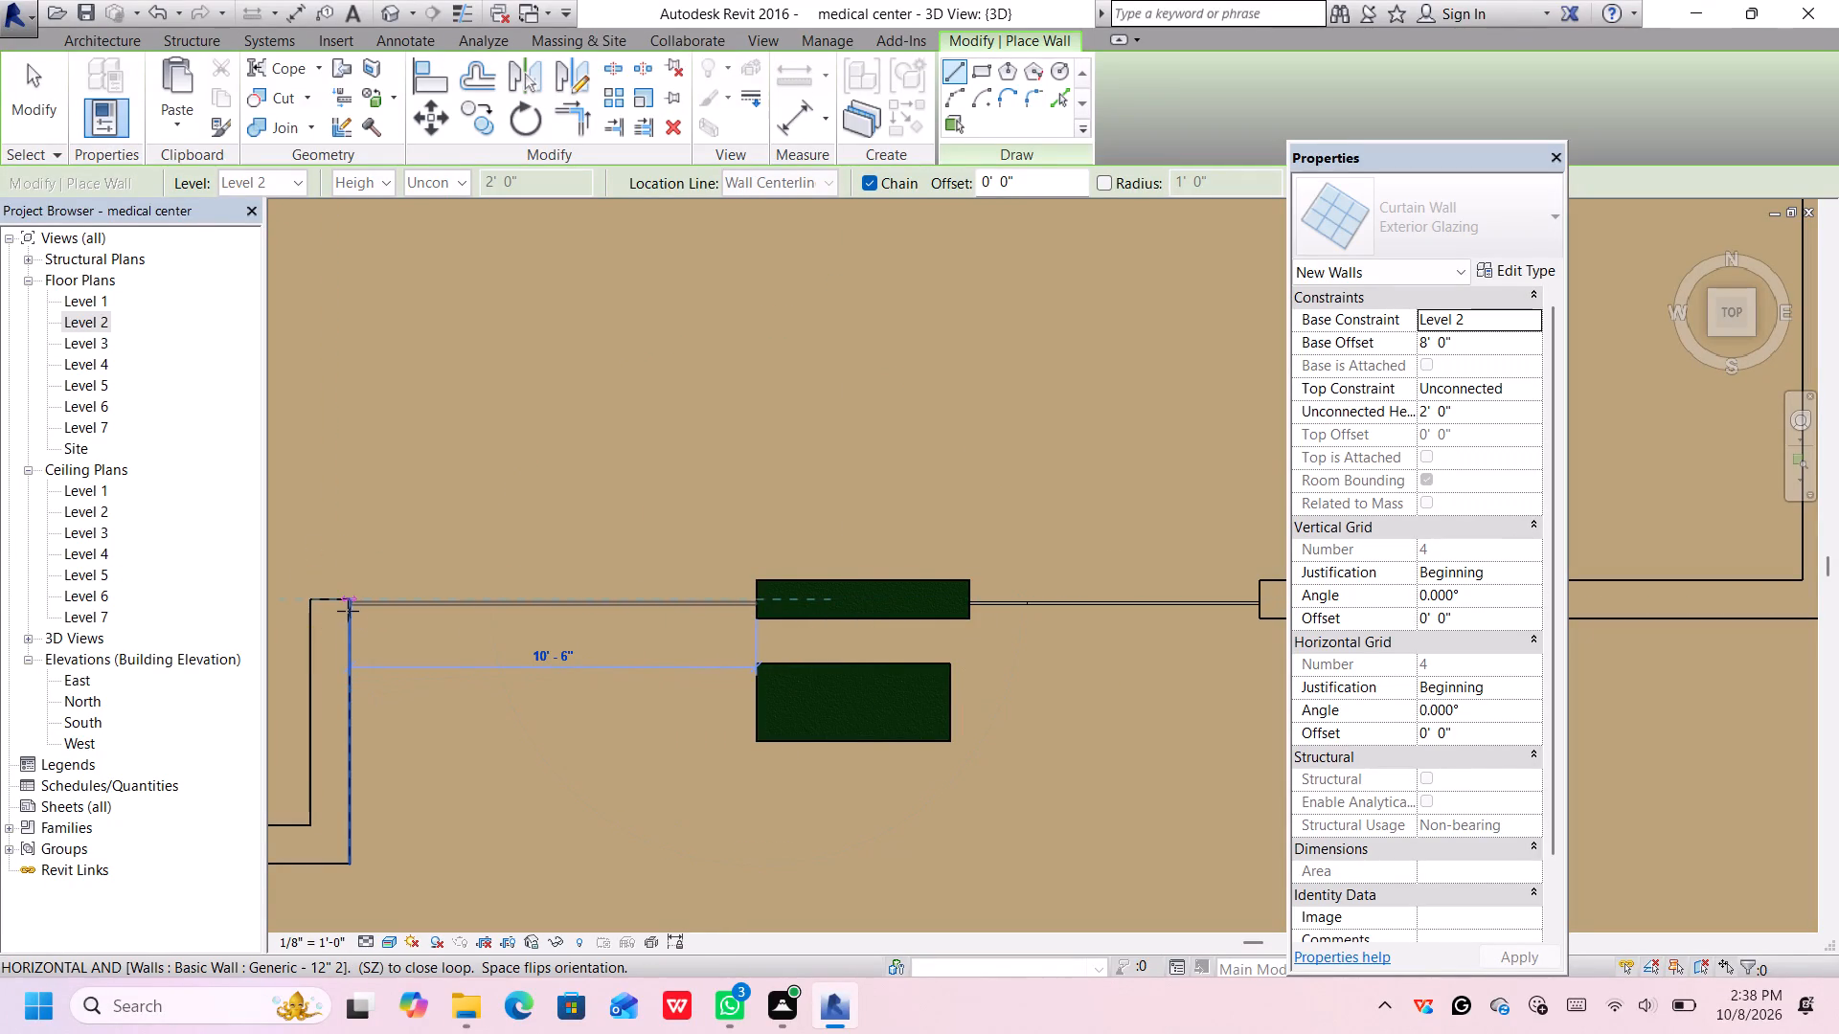
scroll(347, 611, "up", 1)
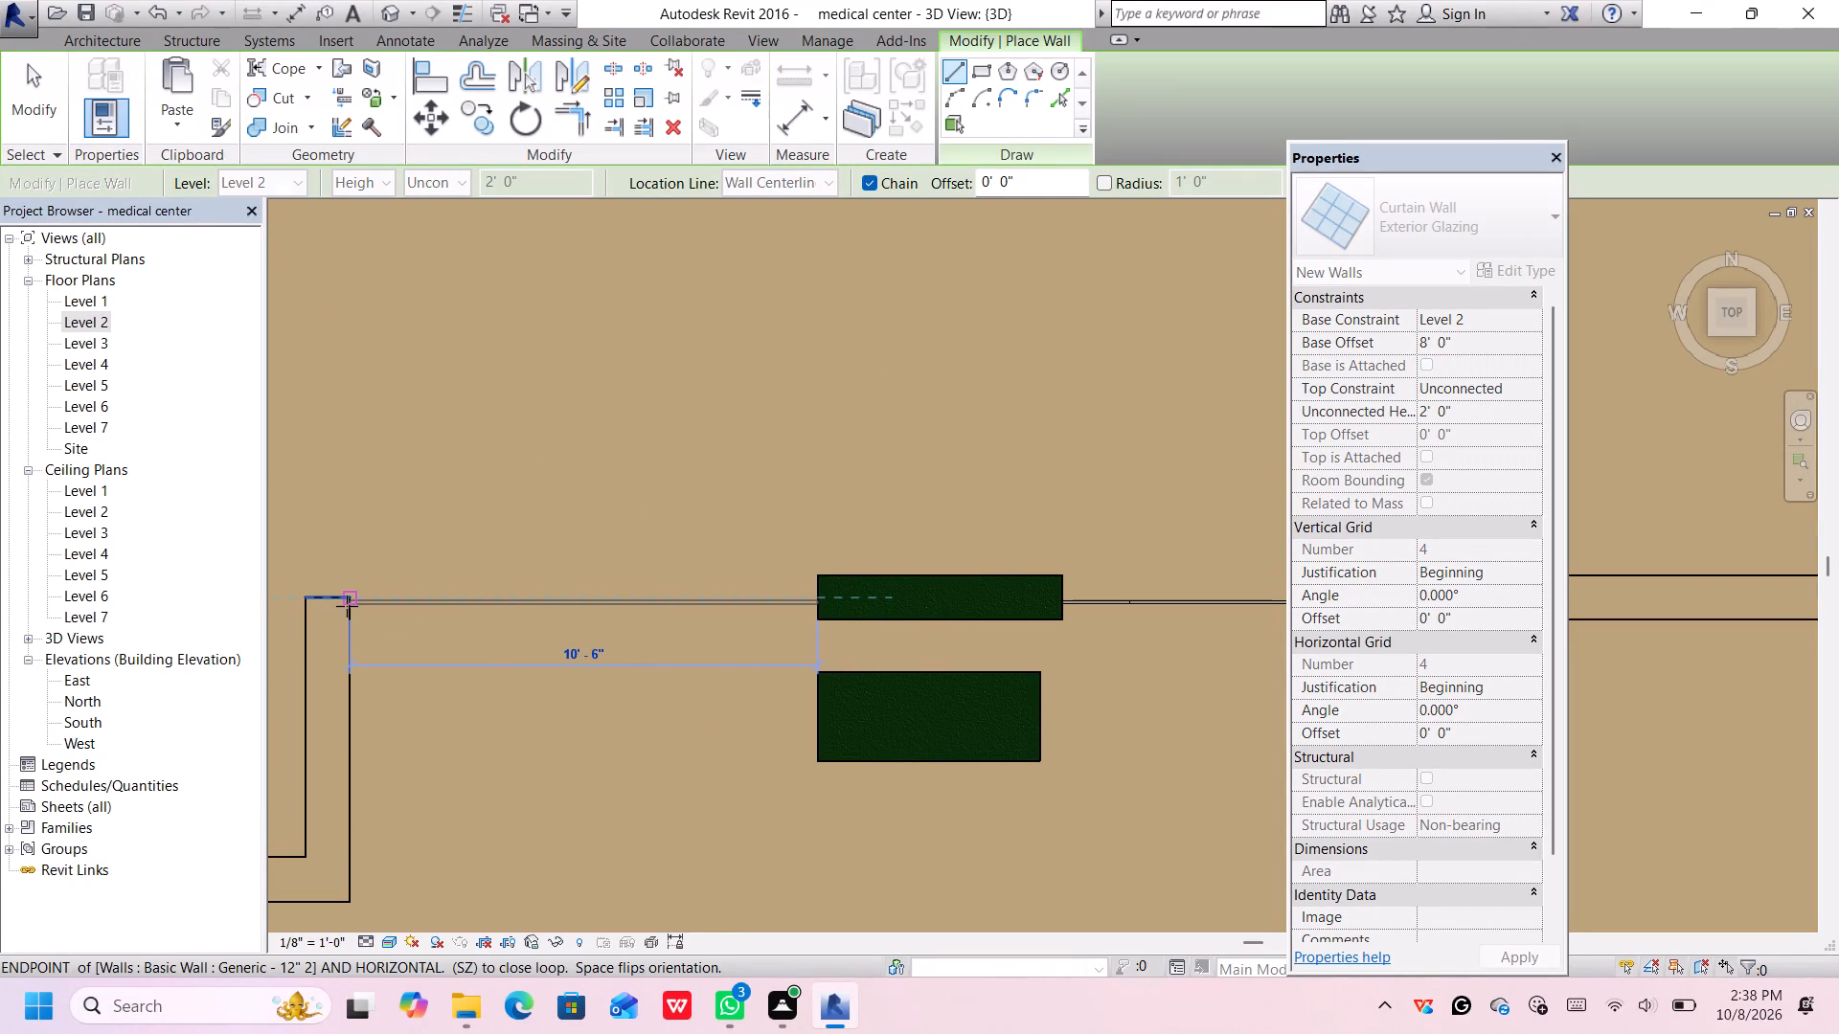
left_click(347, 604)
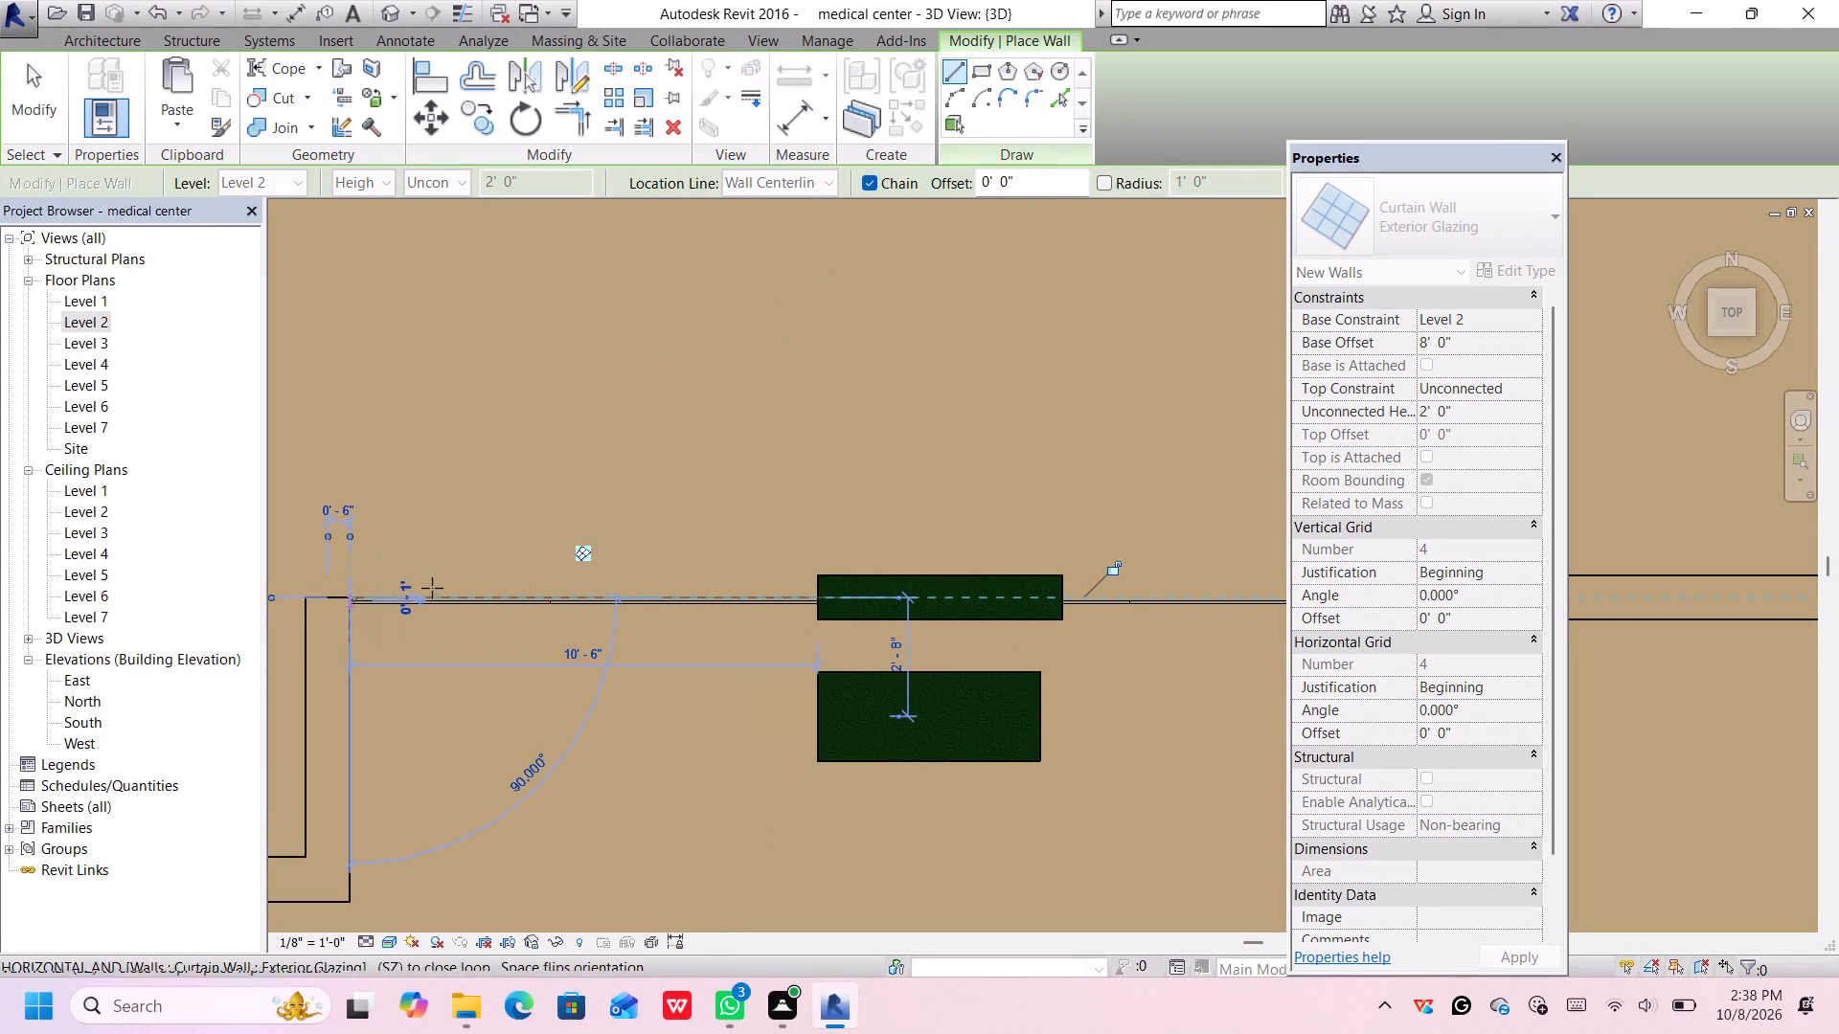
key("Escape")
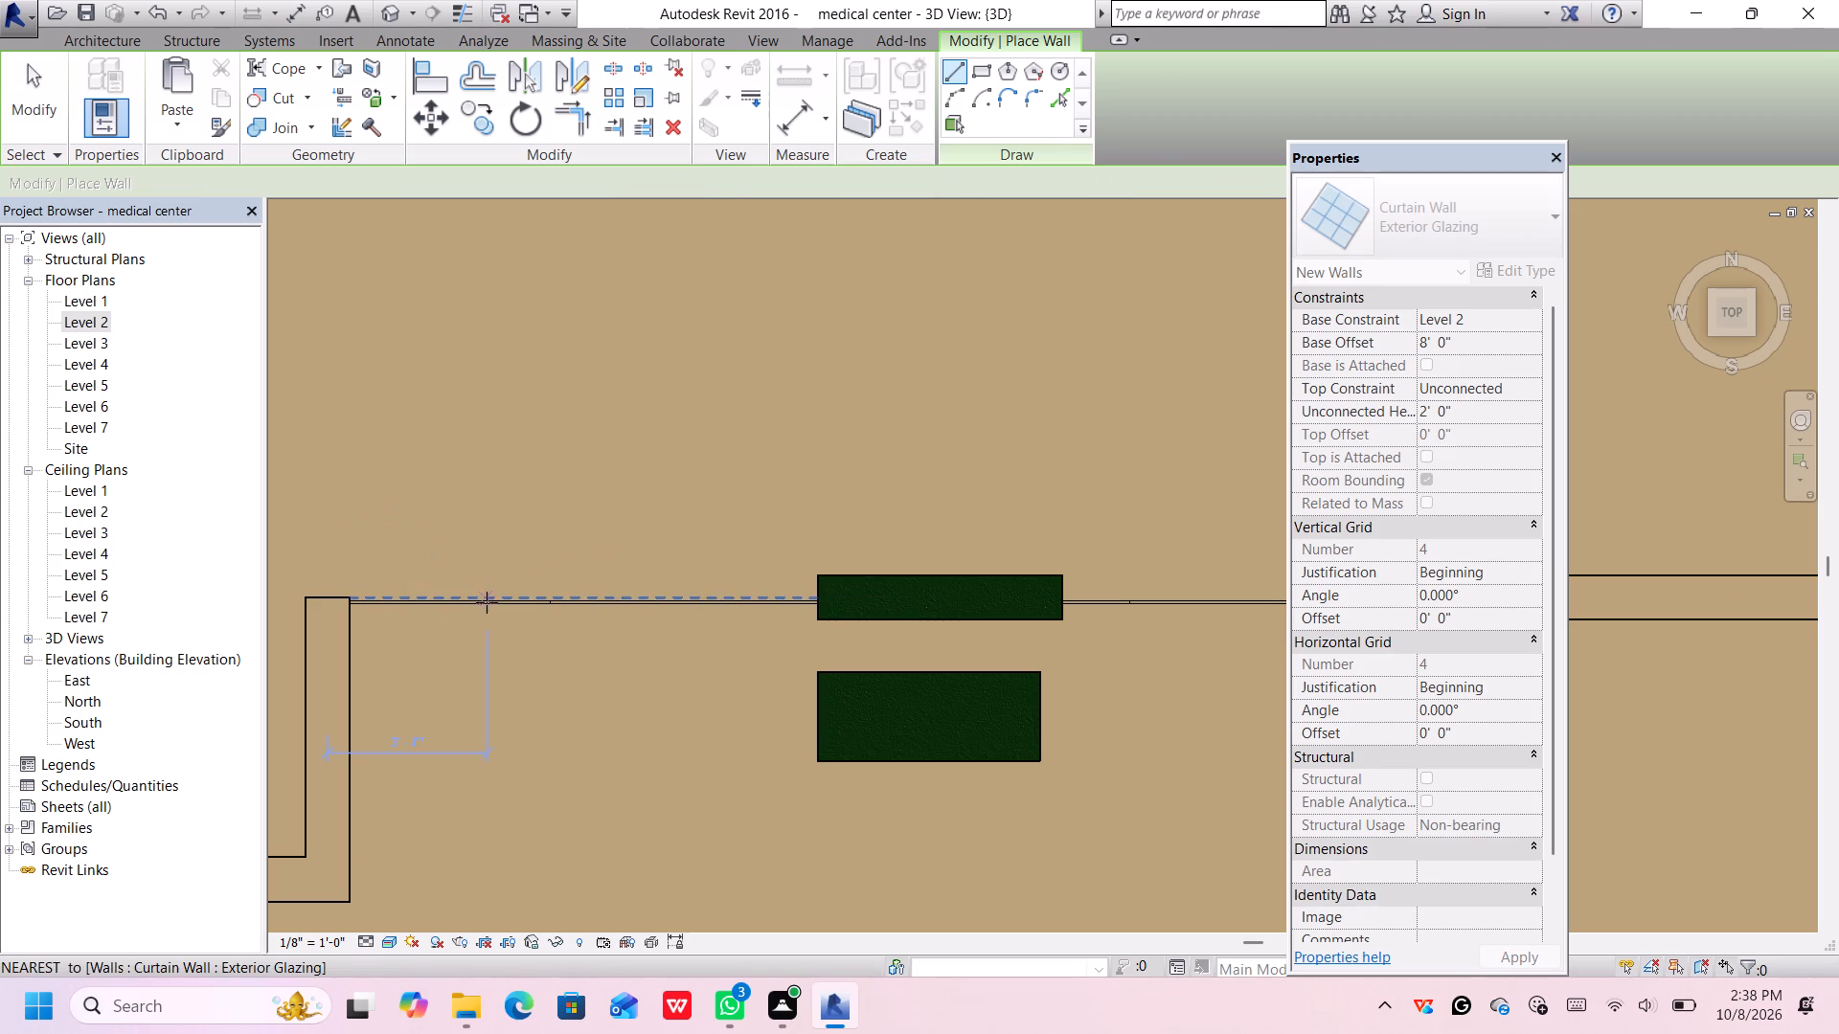
scroll(1012, 605, "down", 5)
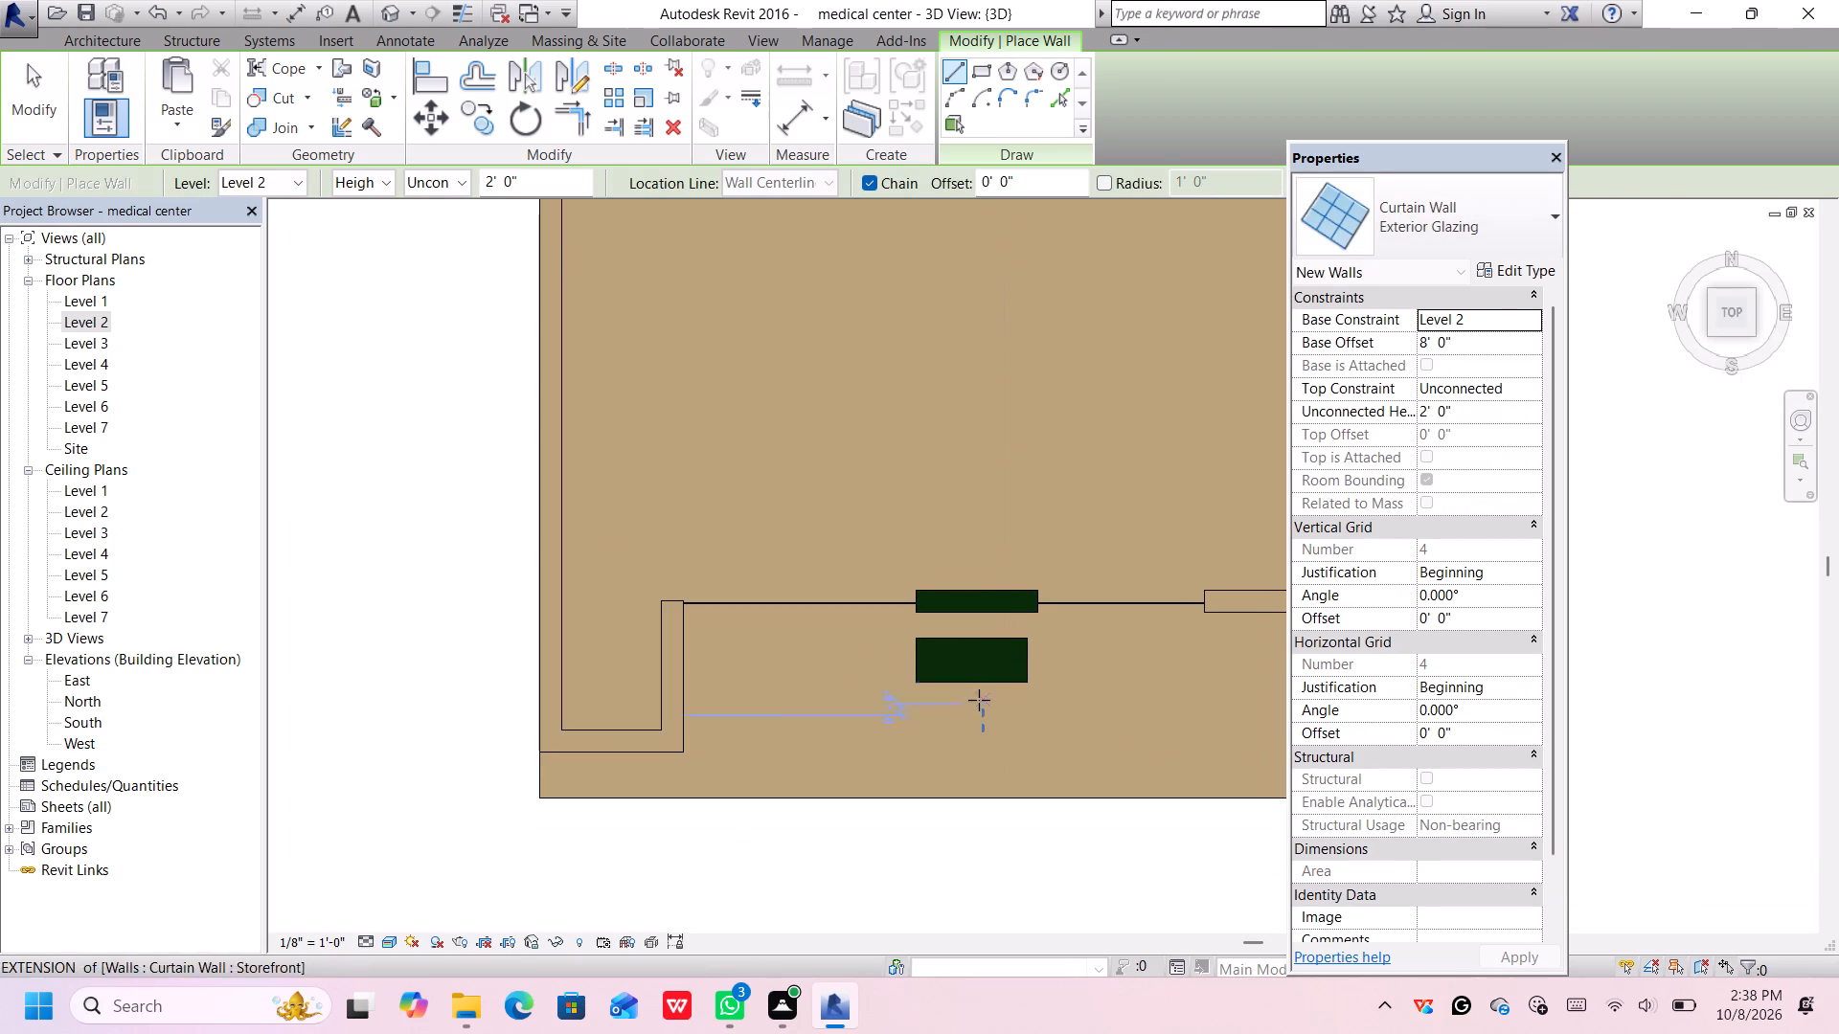
key("Escape")
Set both upper-floor Exterior Glazing curtain walls to a 2' 0" base offset and a 10' 0" unconnected height.
scroll(942, 618, "down", 1)
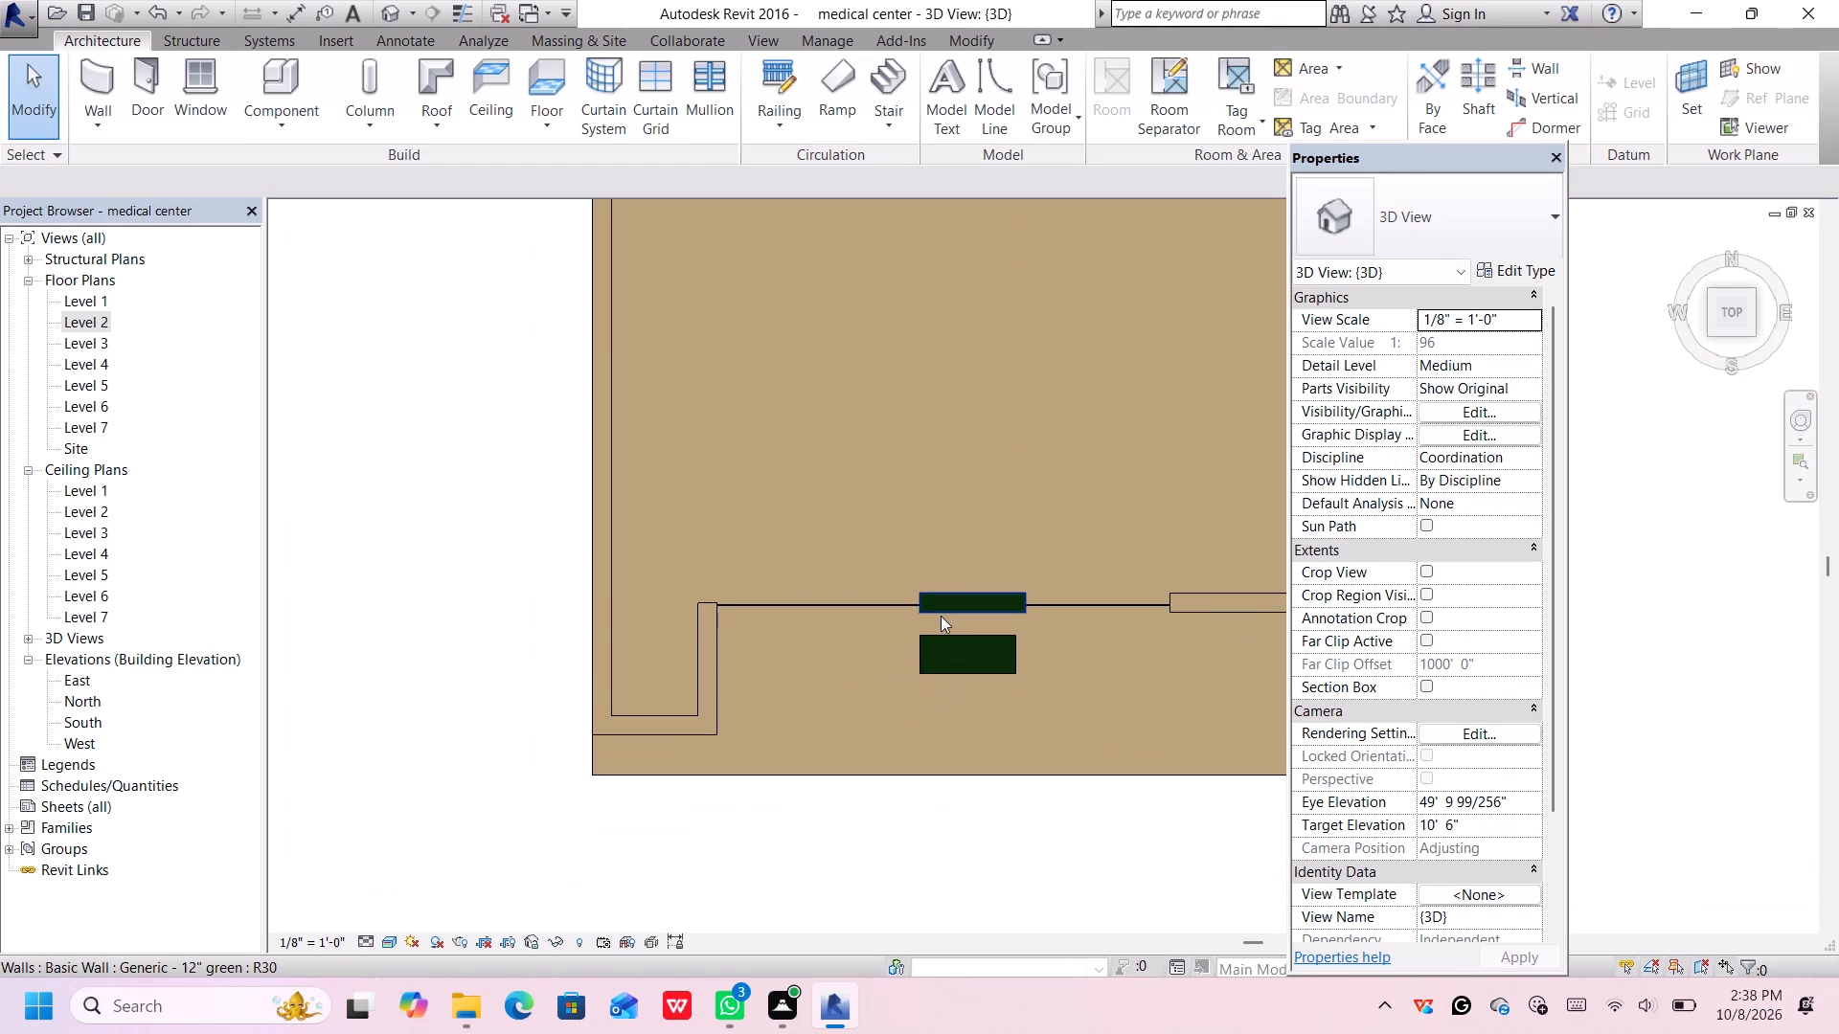
left_click(1711, 334)
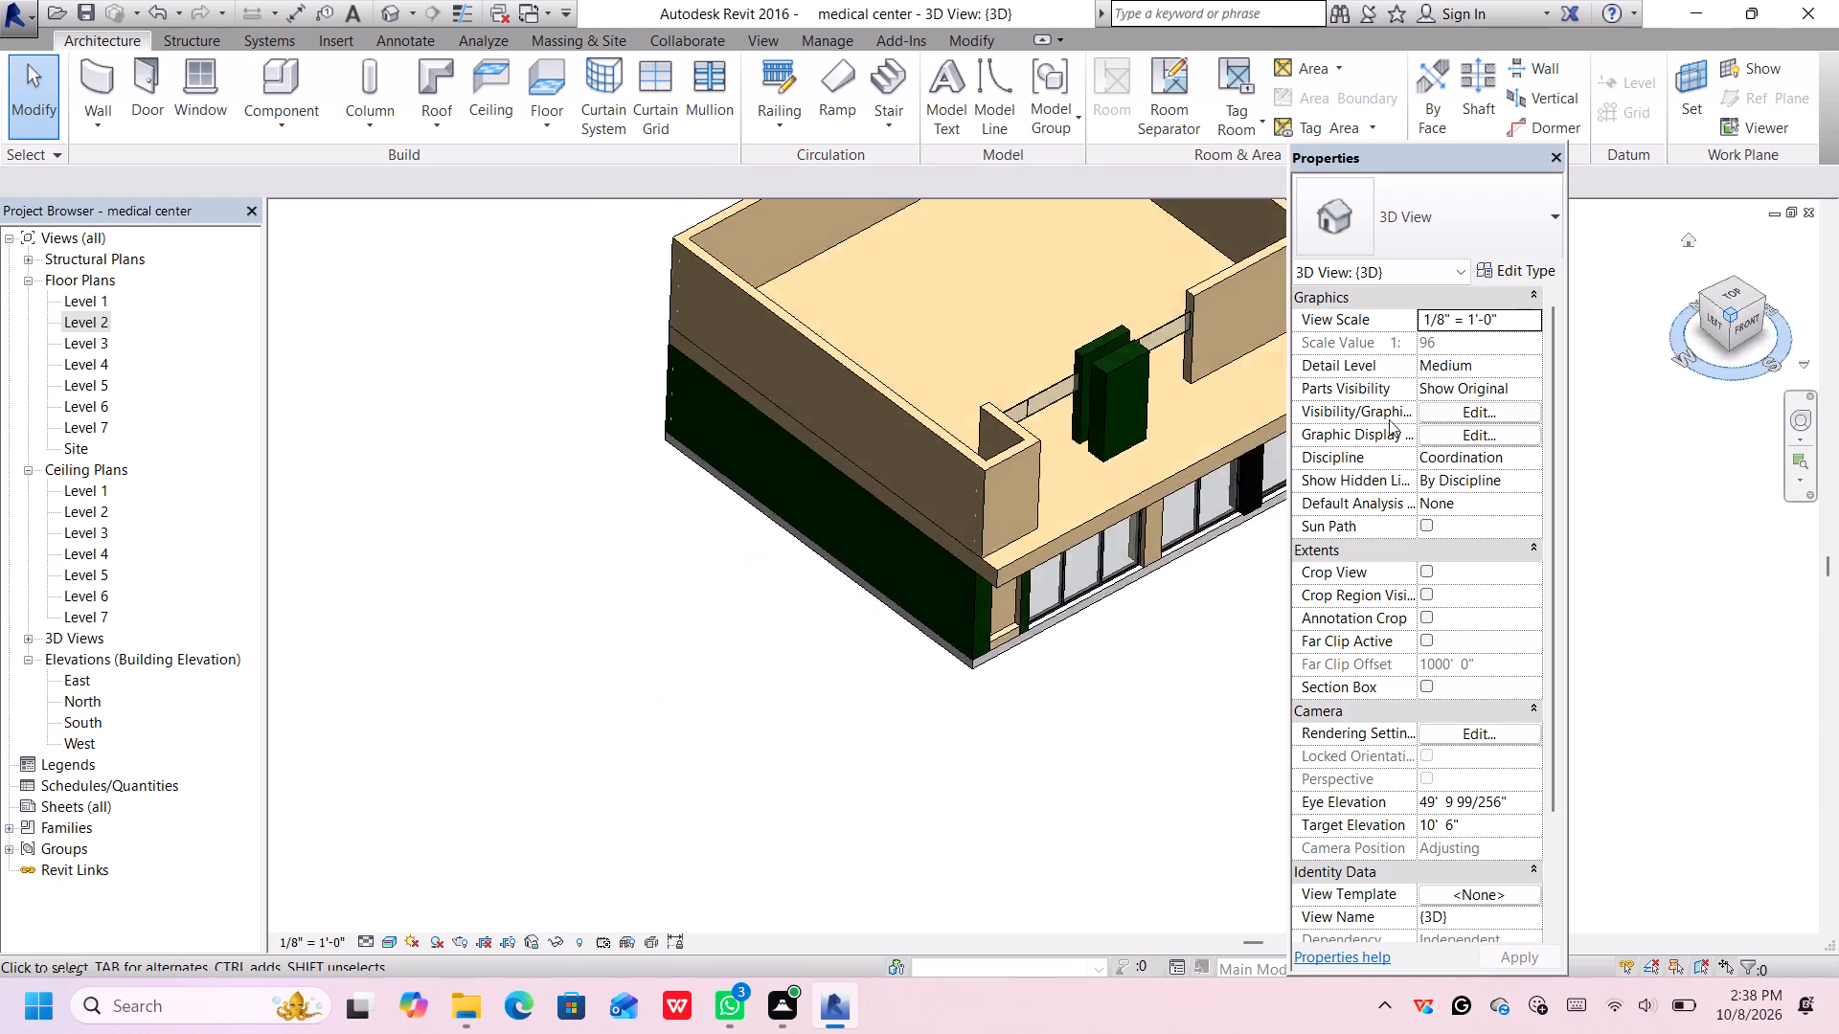
middle_click_drag(1063, 516, 959, 444)
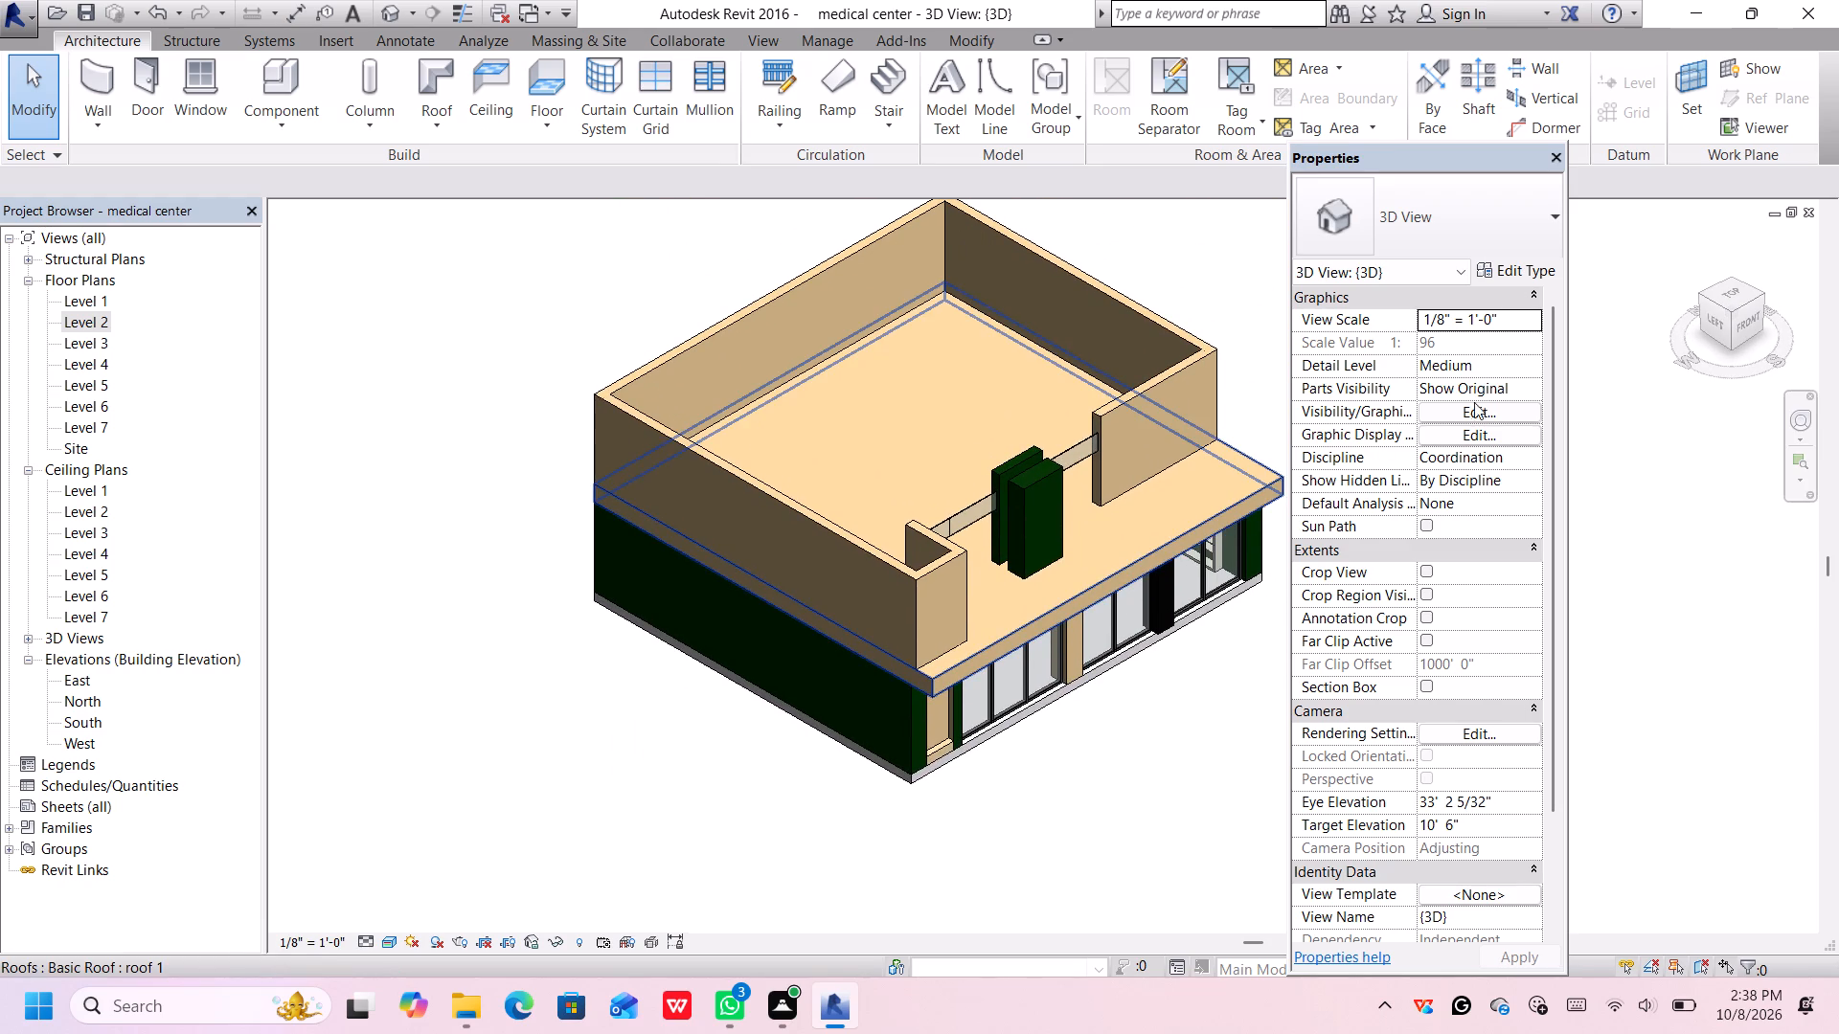
scroll(1076, 493, "up", 3)
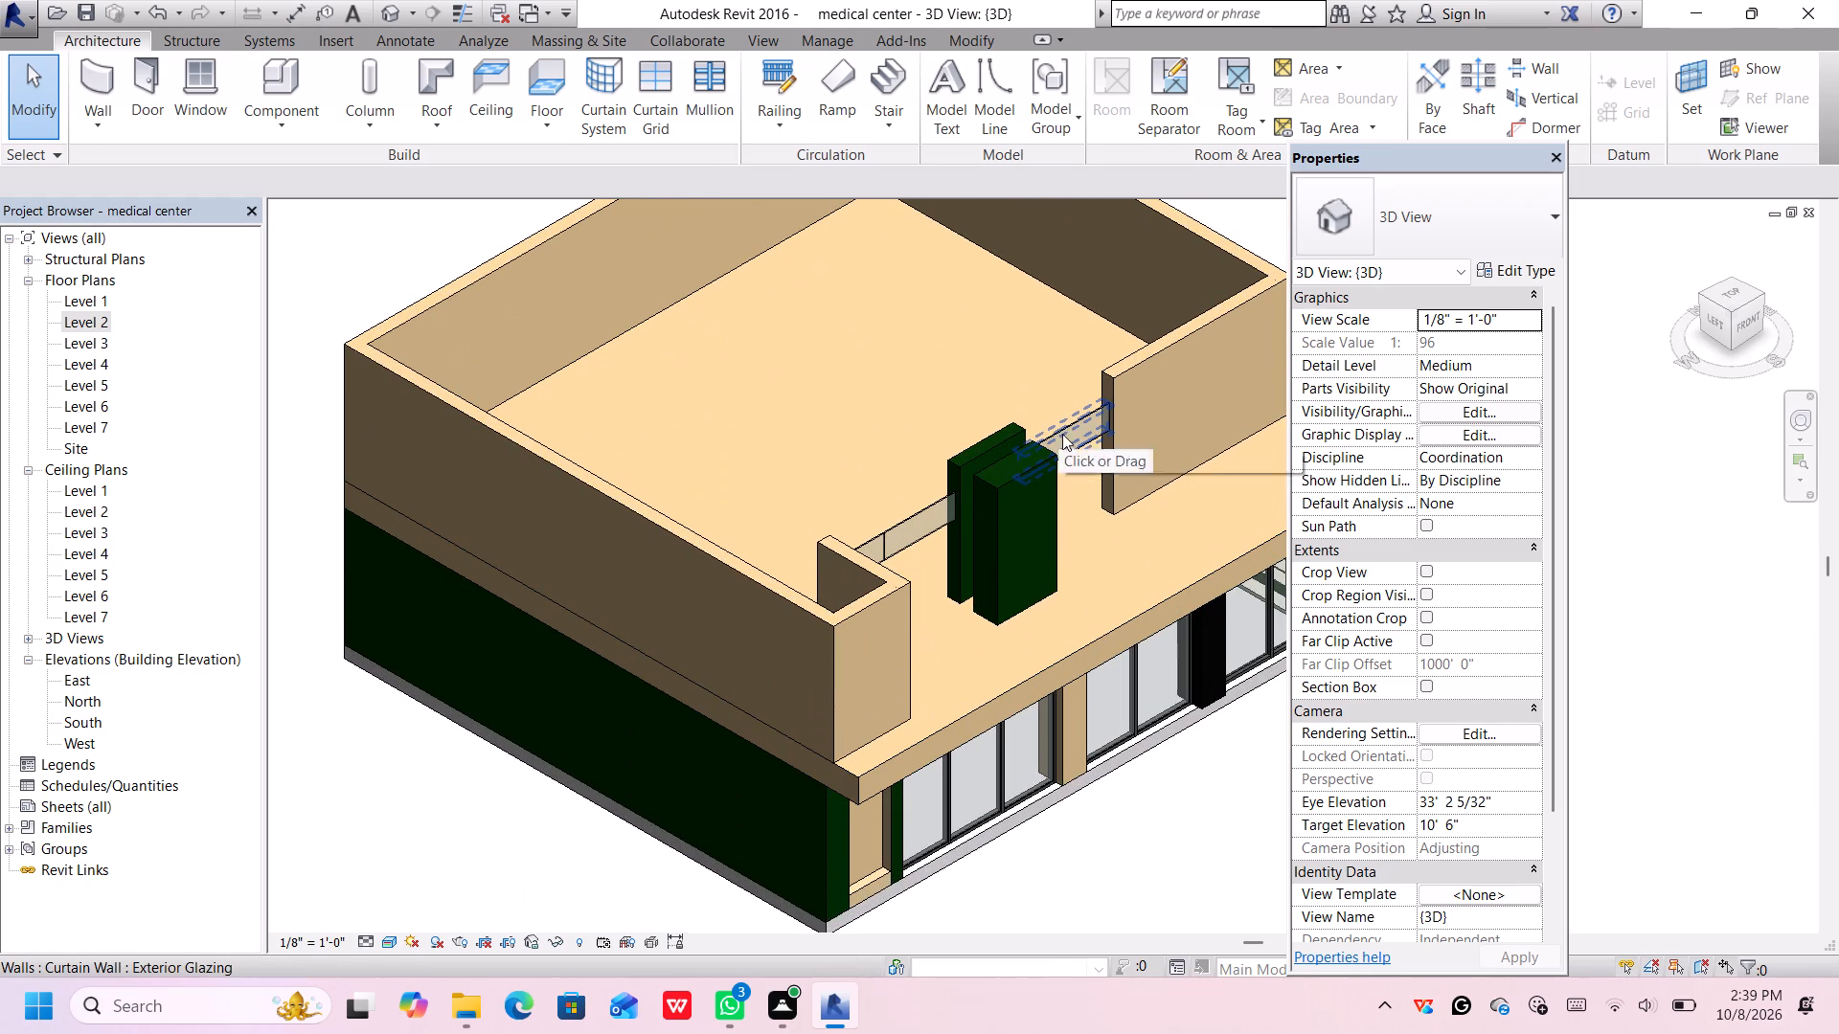
left_click(1062, 434)
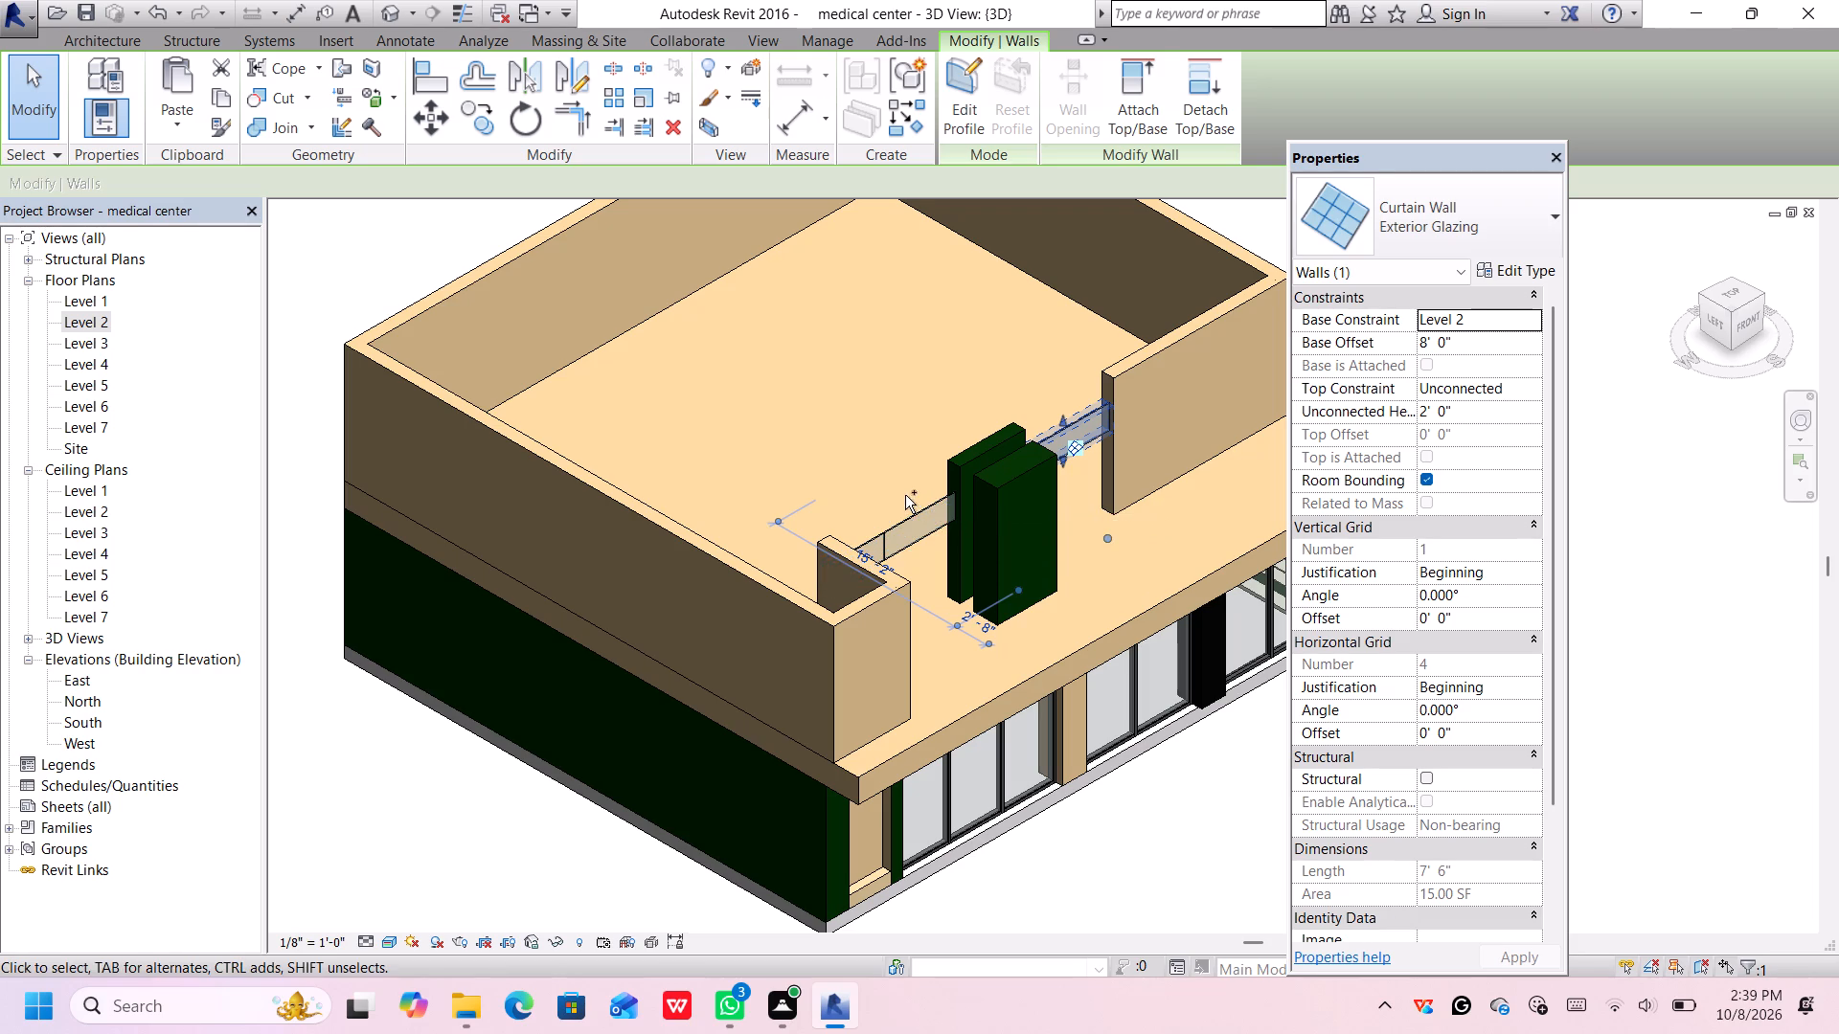
left_click(922, 520, "ctrl")
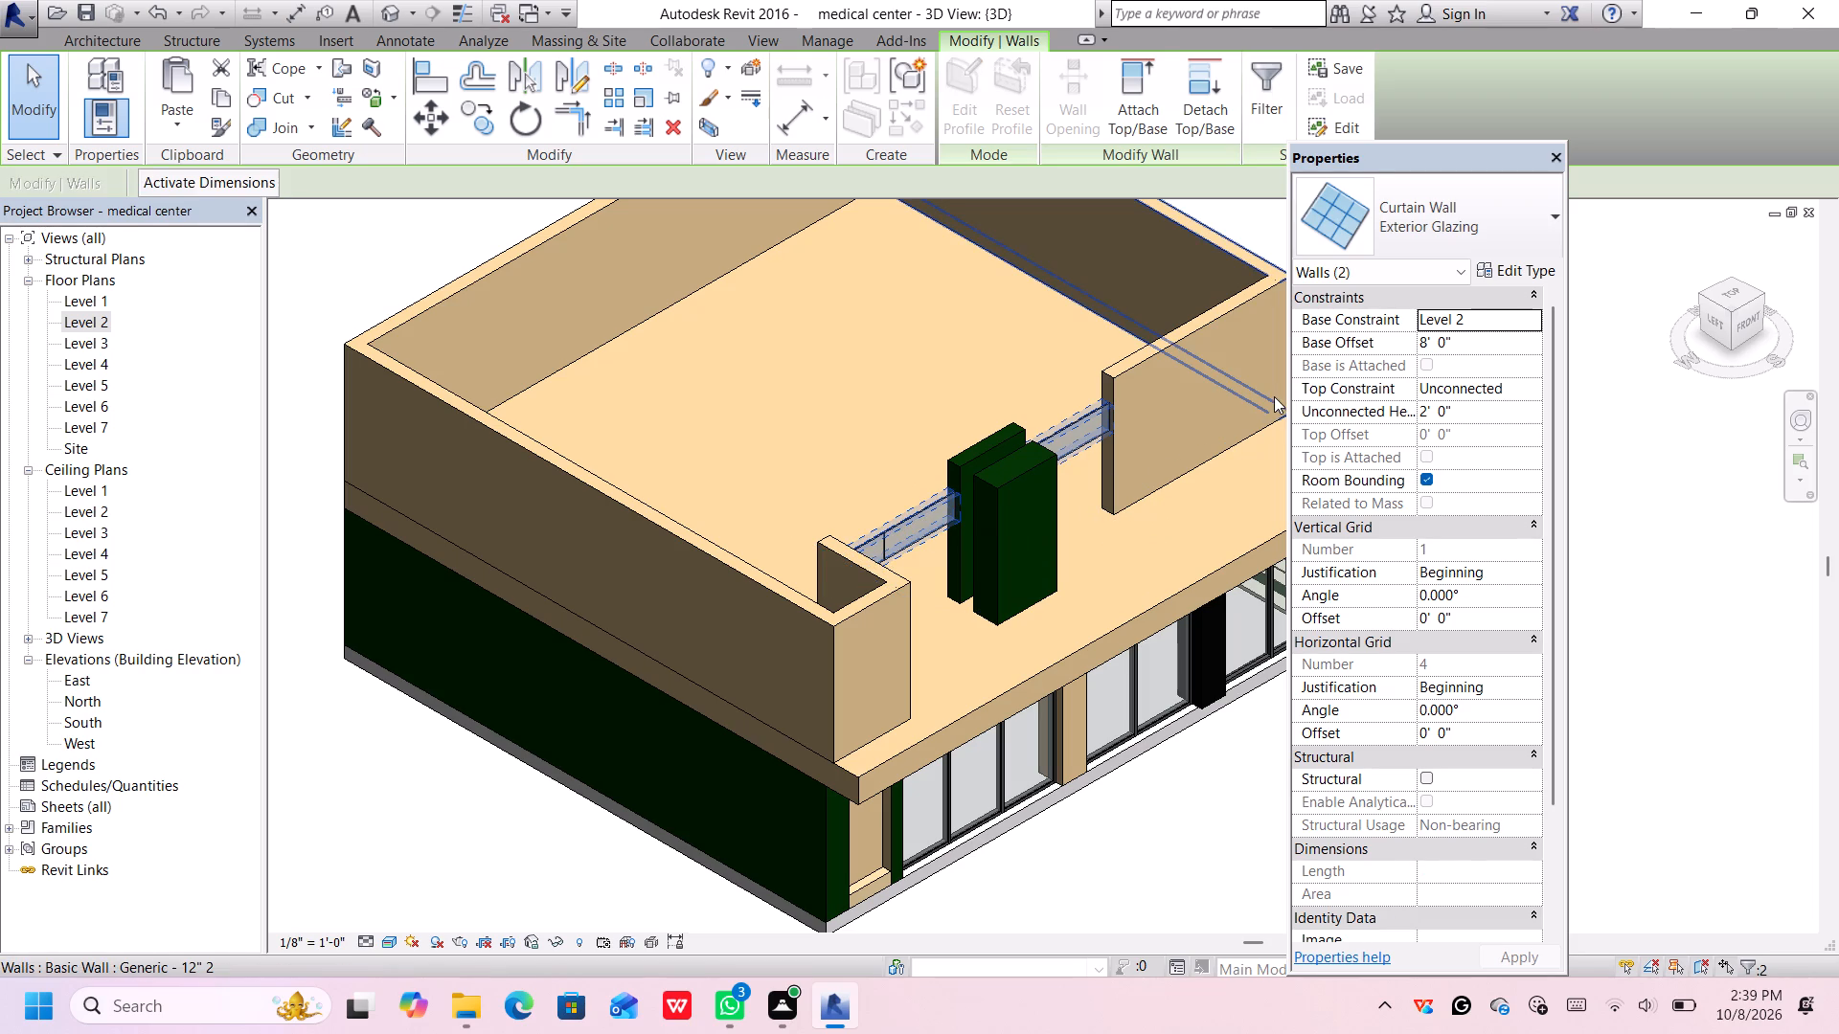
left_click(1458, 334)
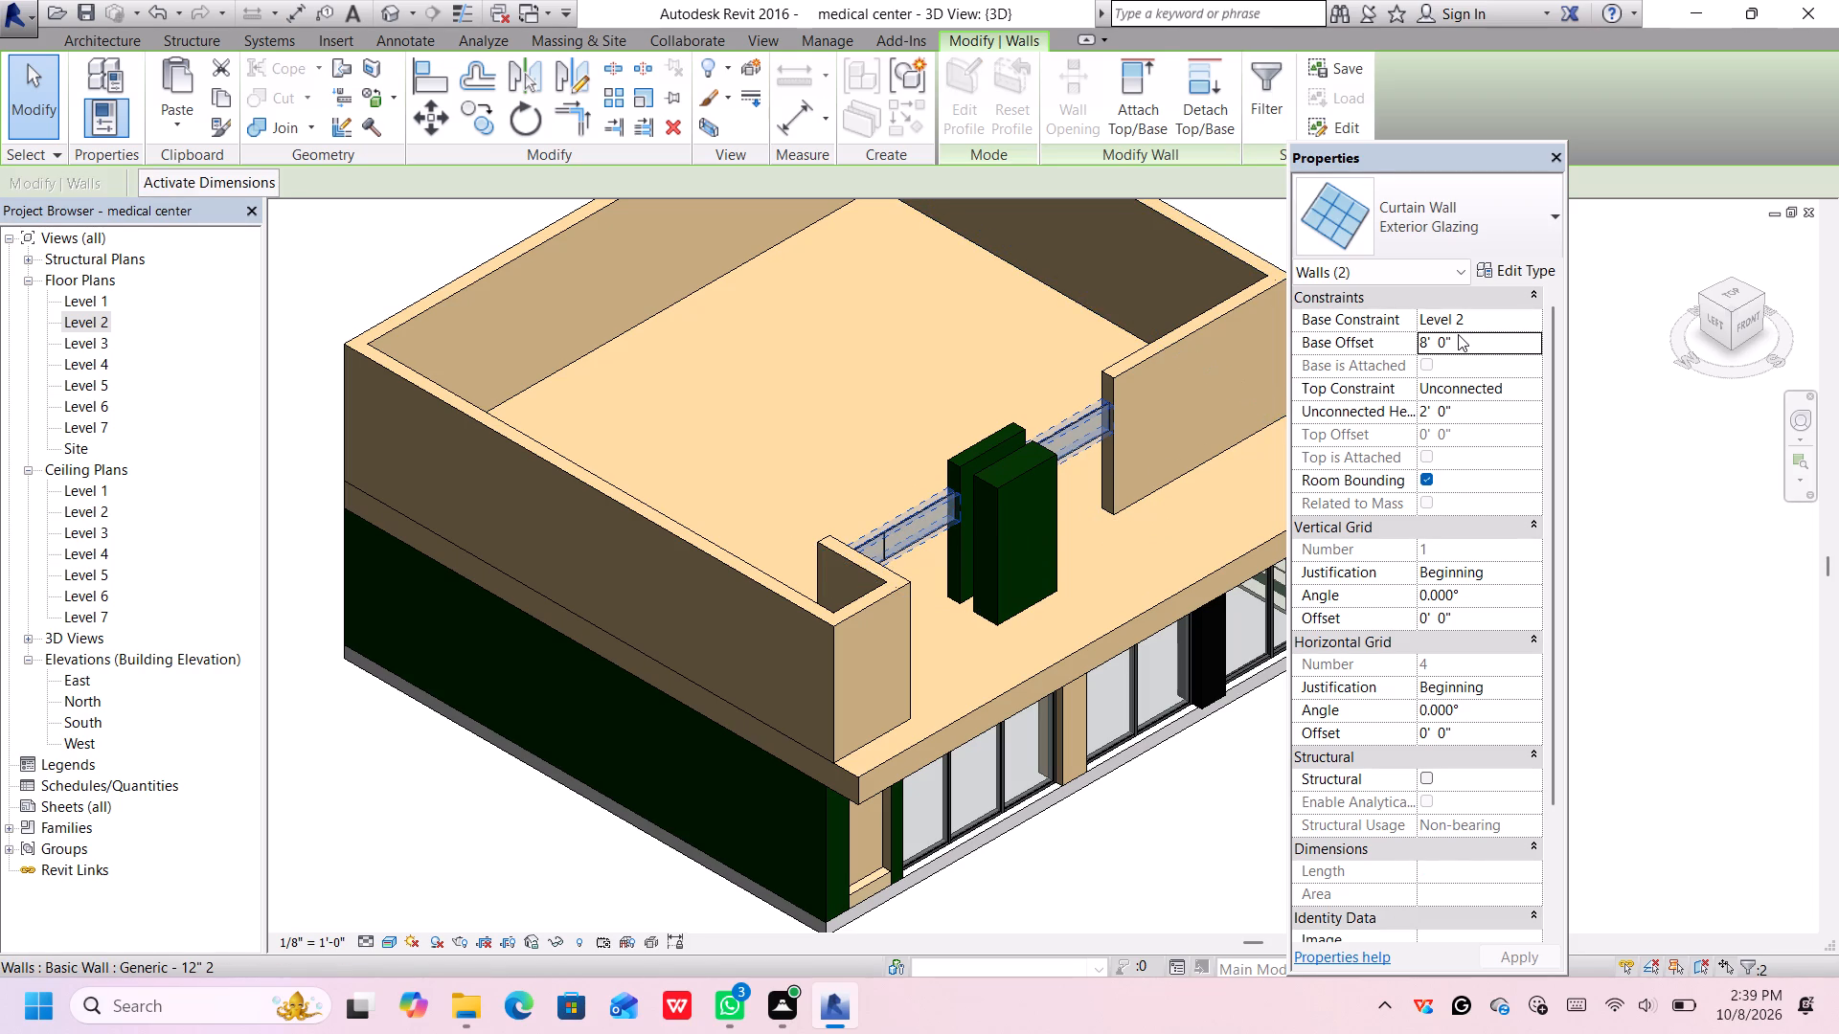
left_click_drag(1463, 346, 1389, 350)
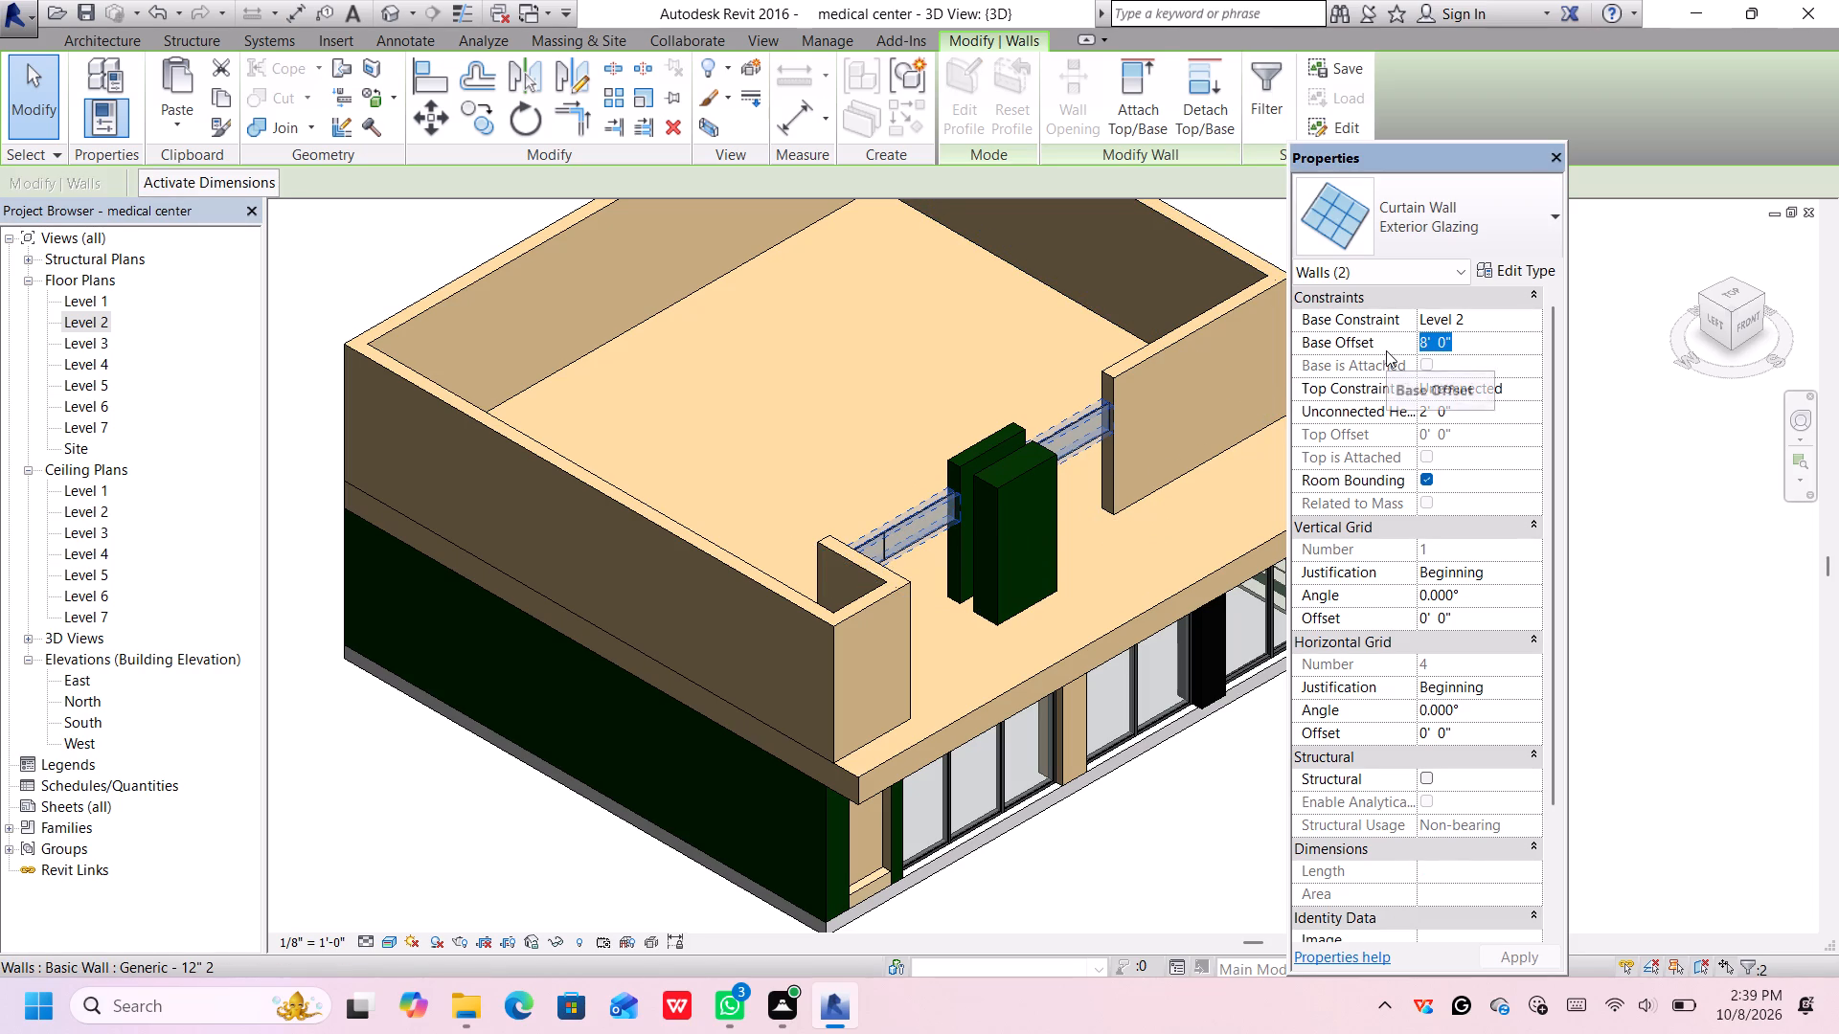
key("BackSpace")
type("2'")
key("Return")
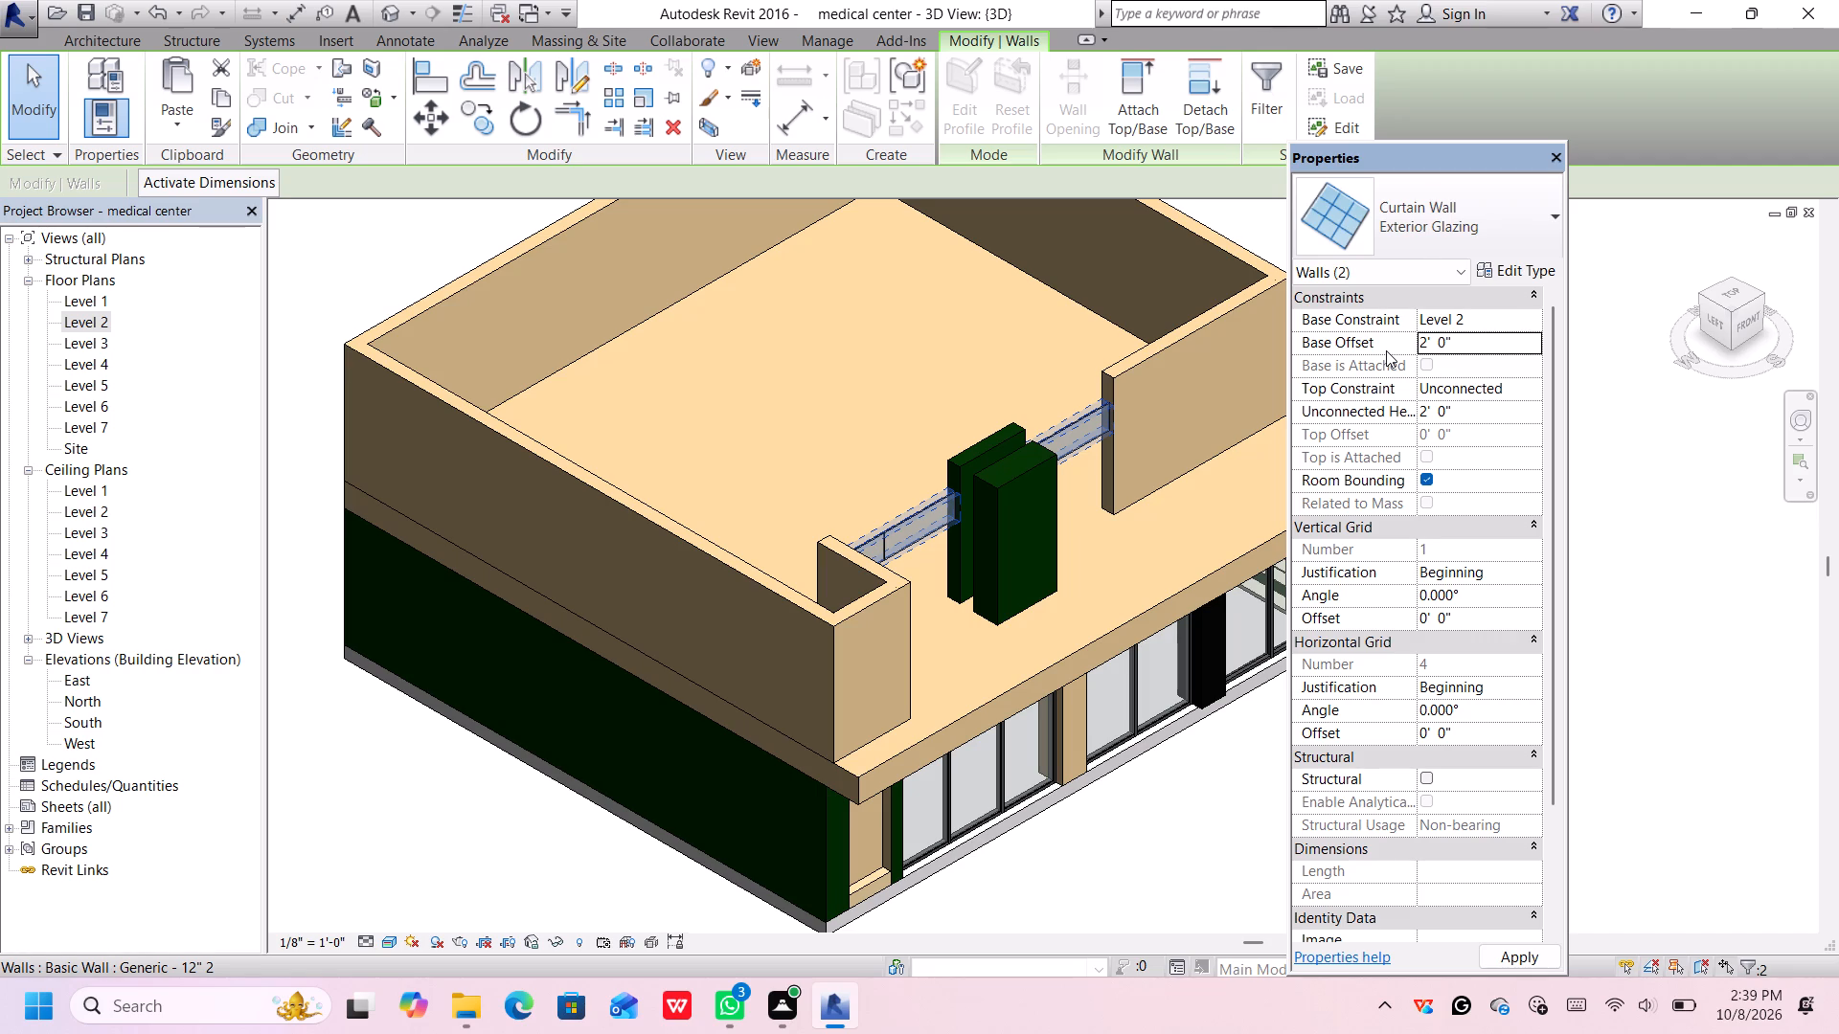
left_click_drag(1463, 404, 1443, 411)
left_click_drag(1454, 411, 1315, 416)
type("10'")
key("Return")
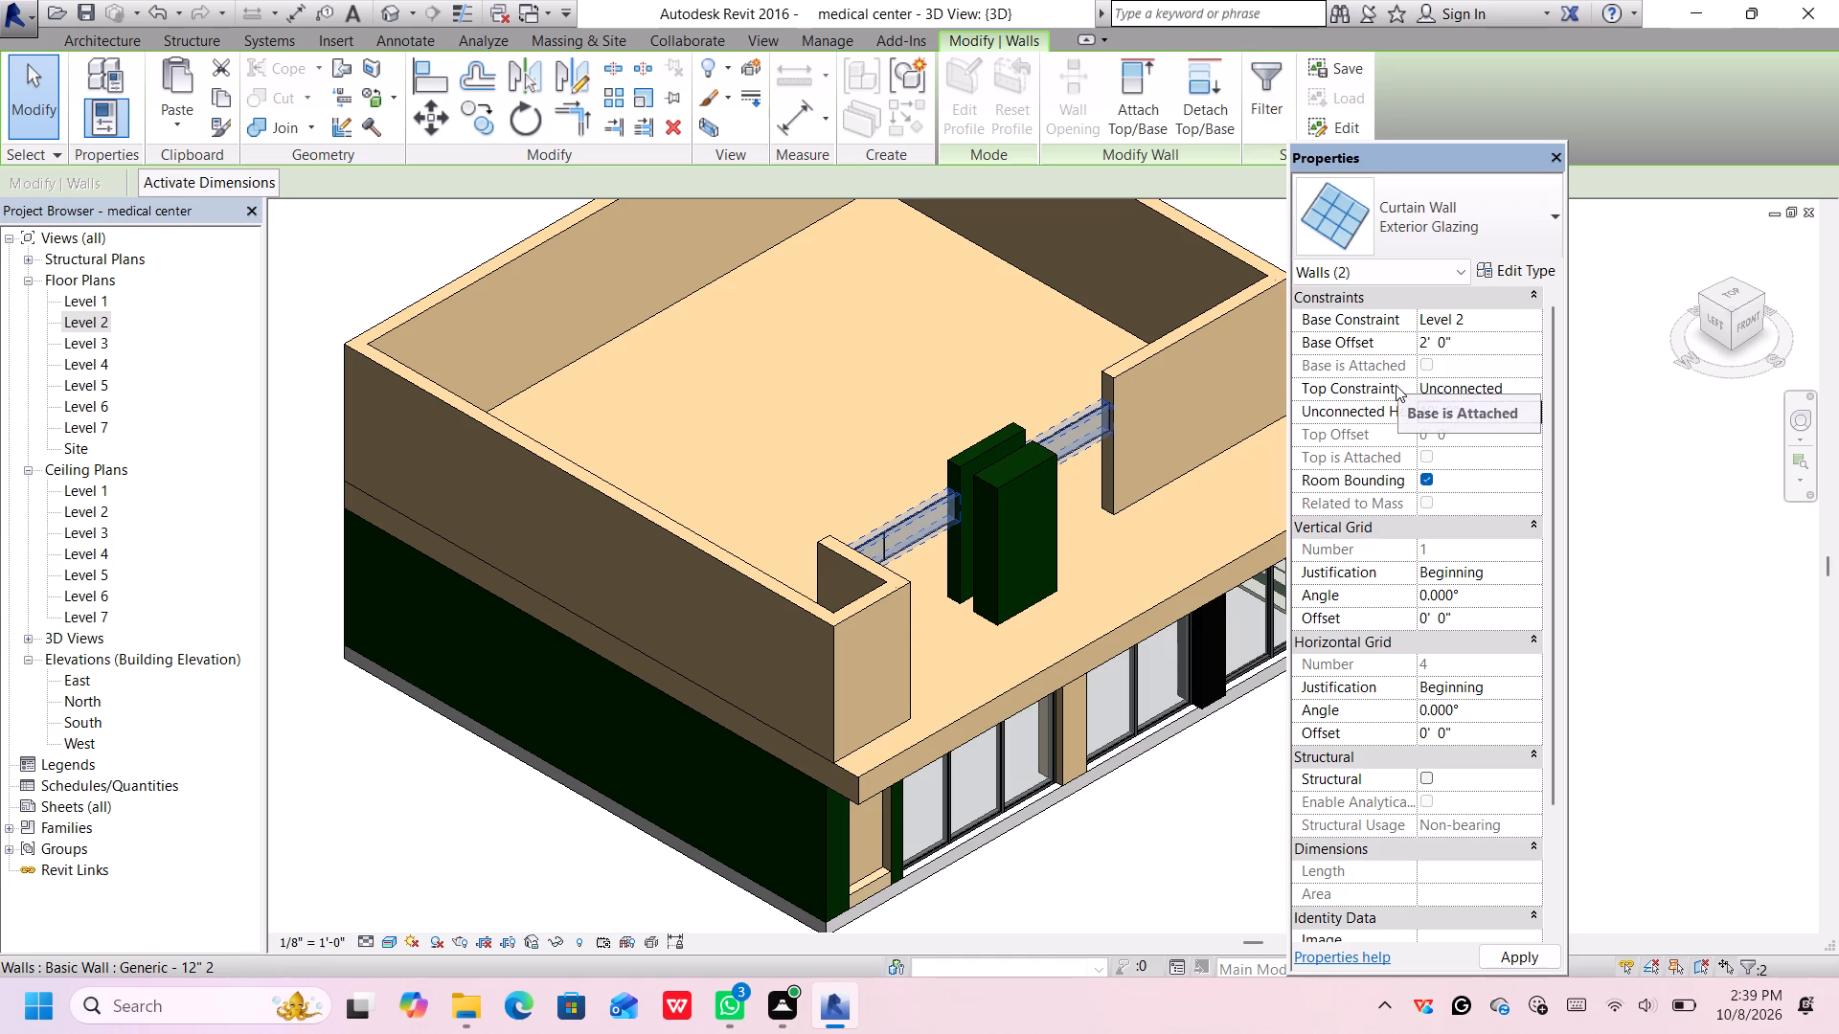
Change both selected upper-floor curtain walls to the Storefront type, working from the front 3D view.
middle_click_drag(1193, 492, 1008, 506)
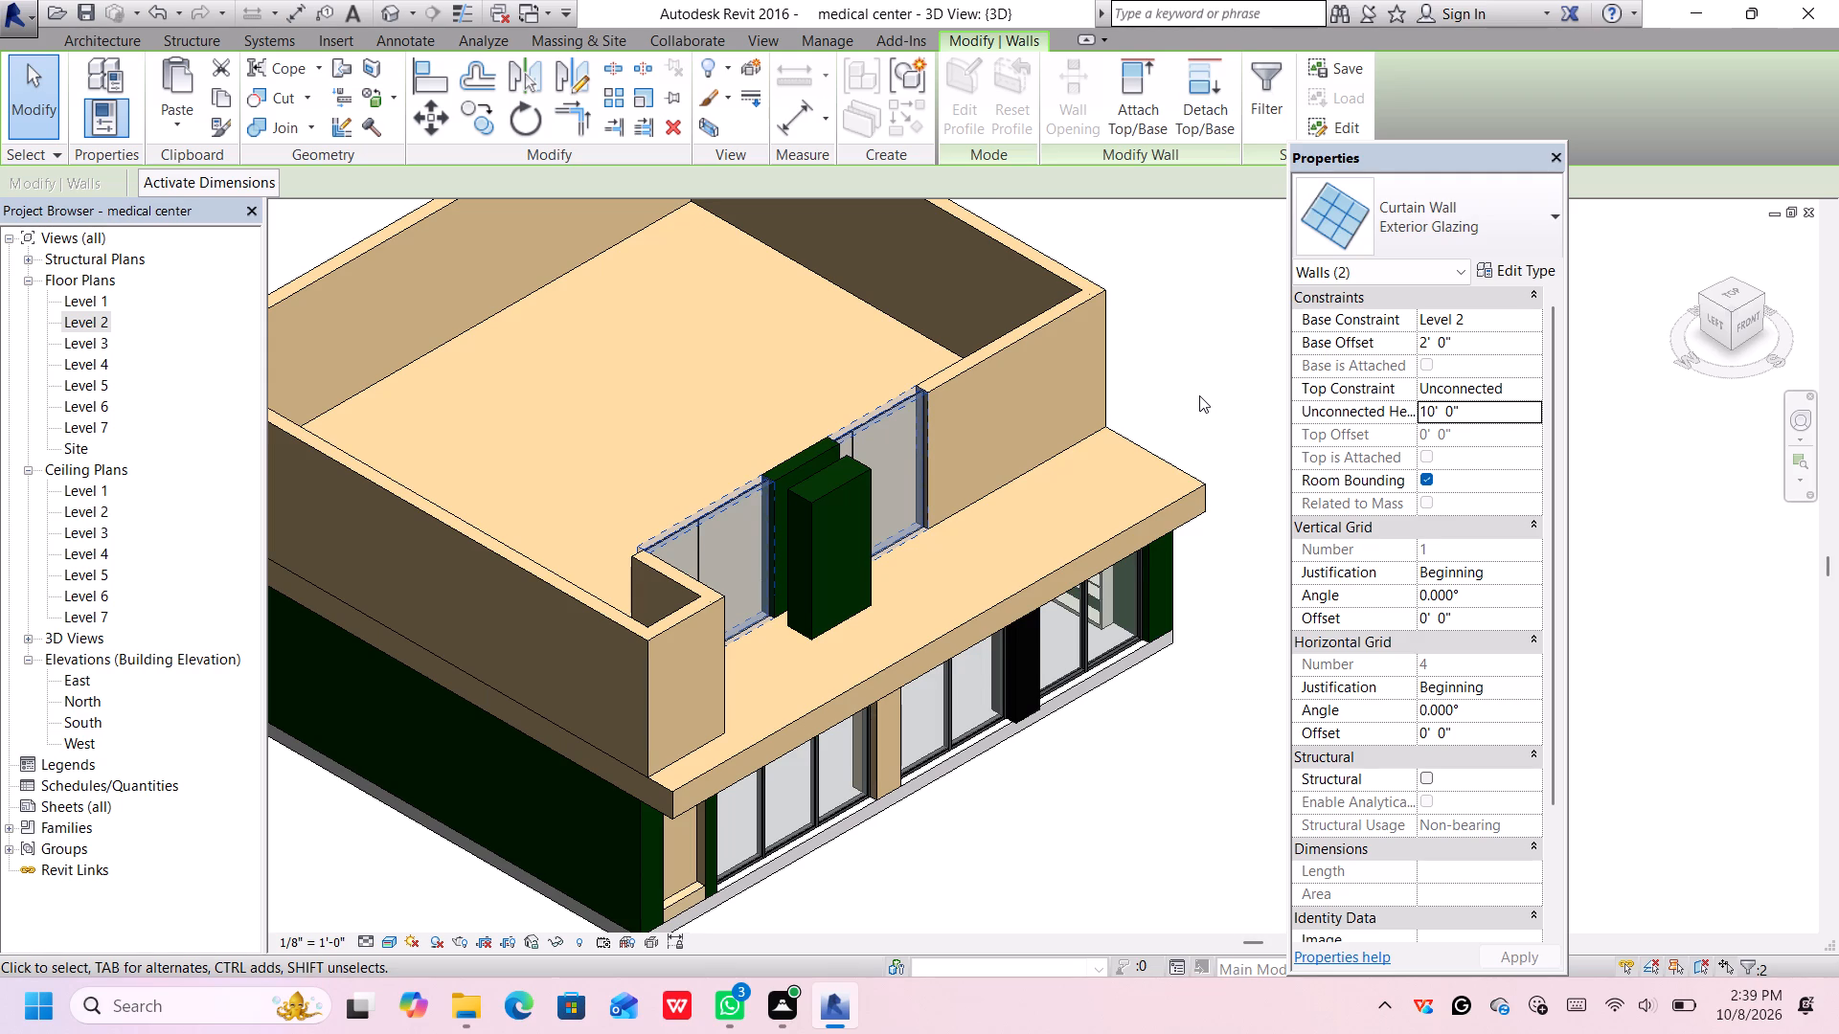
scroll(1199, 395, "down", 1)
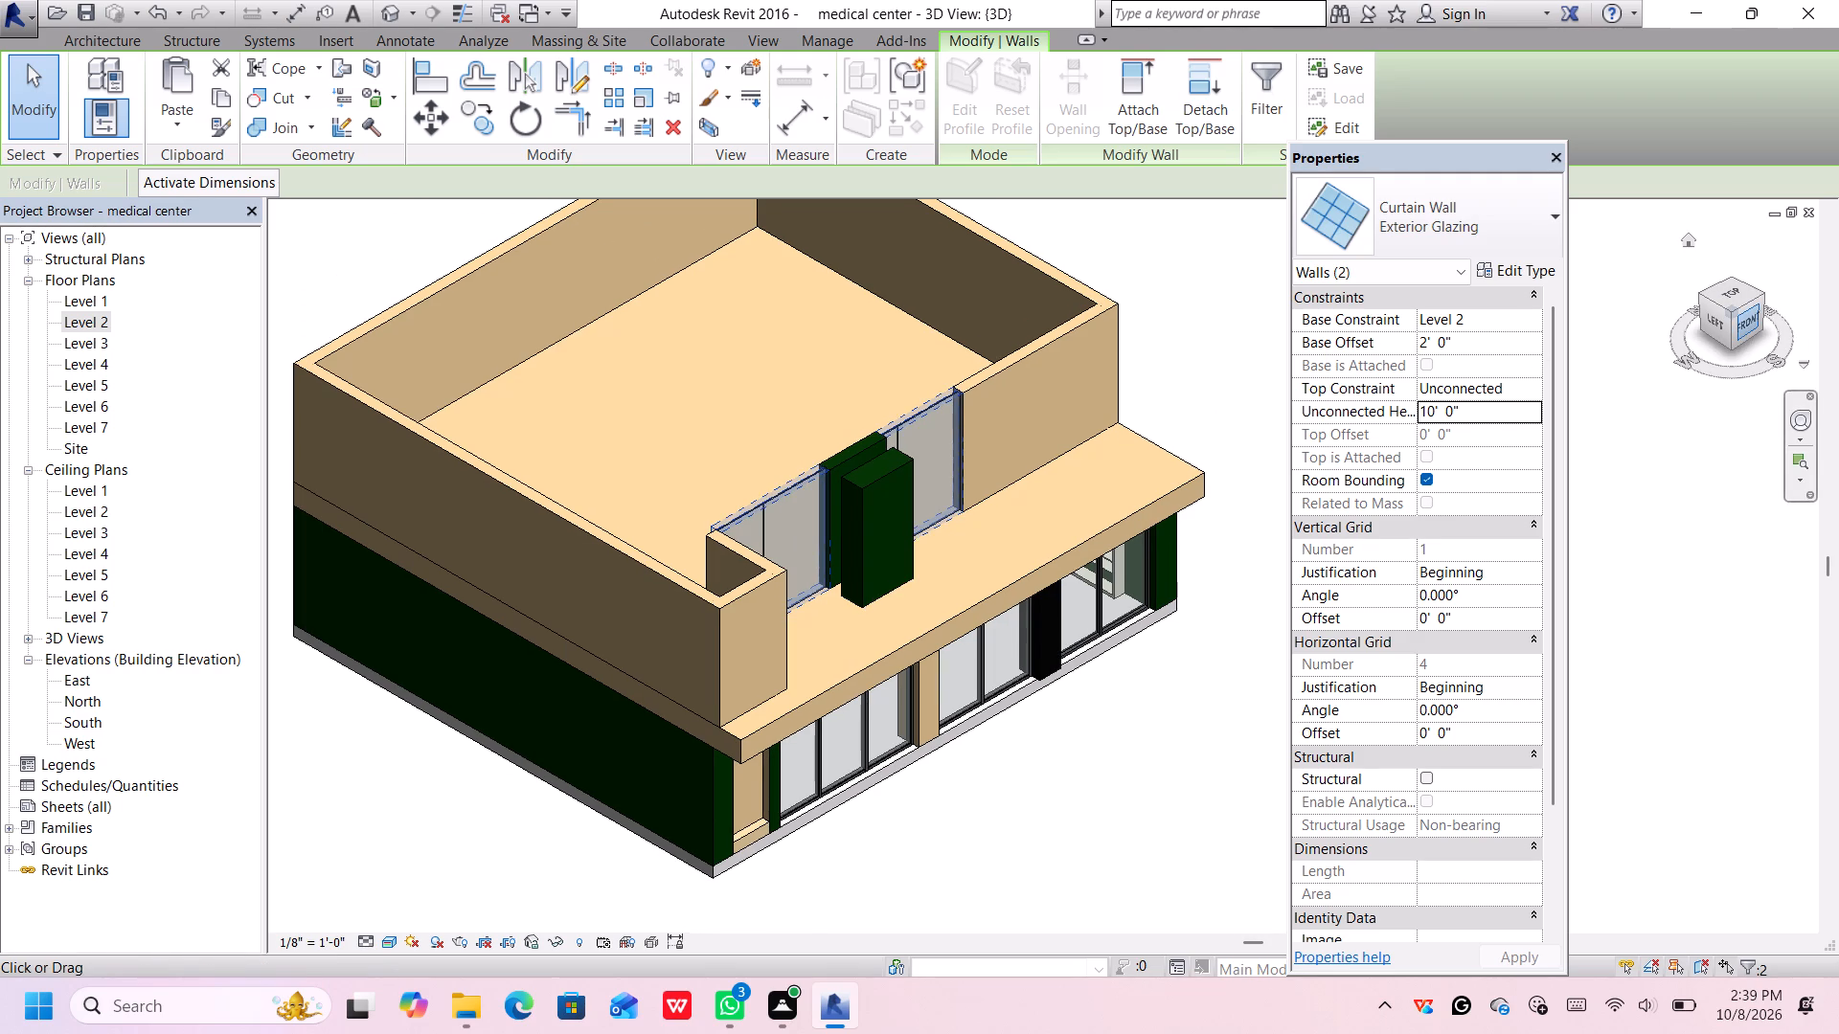
left_click(1755, 314)
scroll(1199, 504, "down", 3)
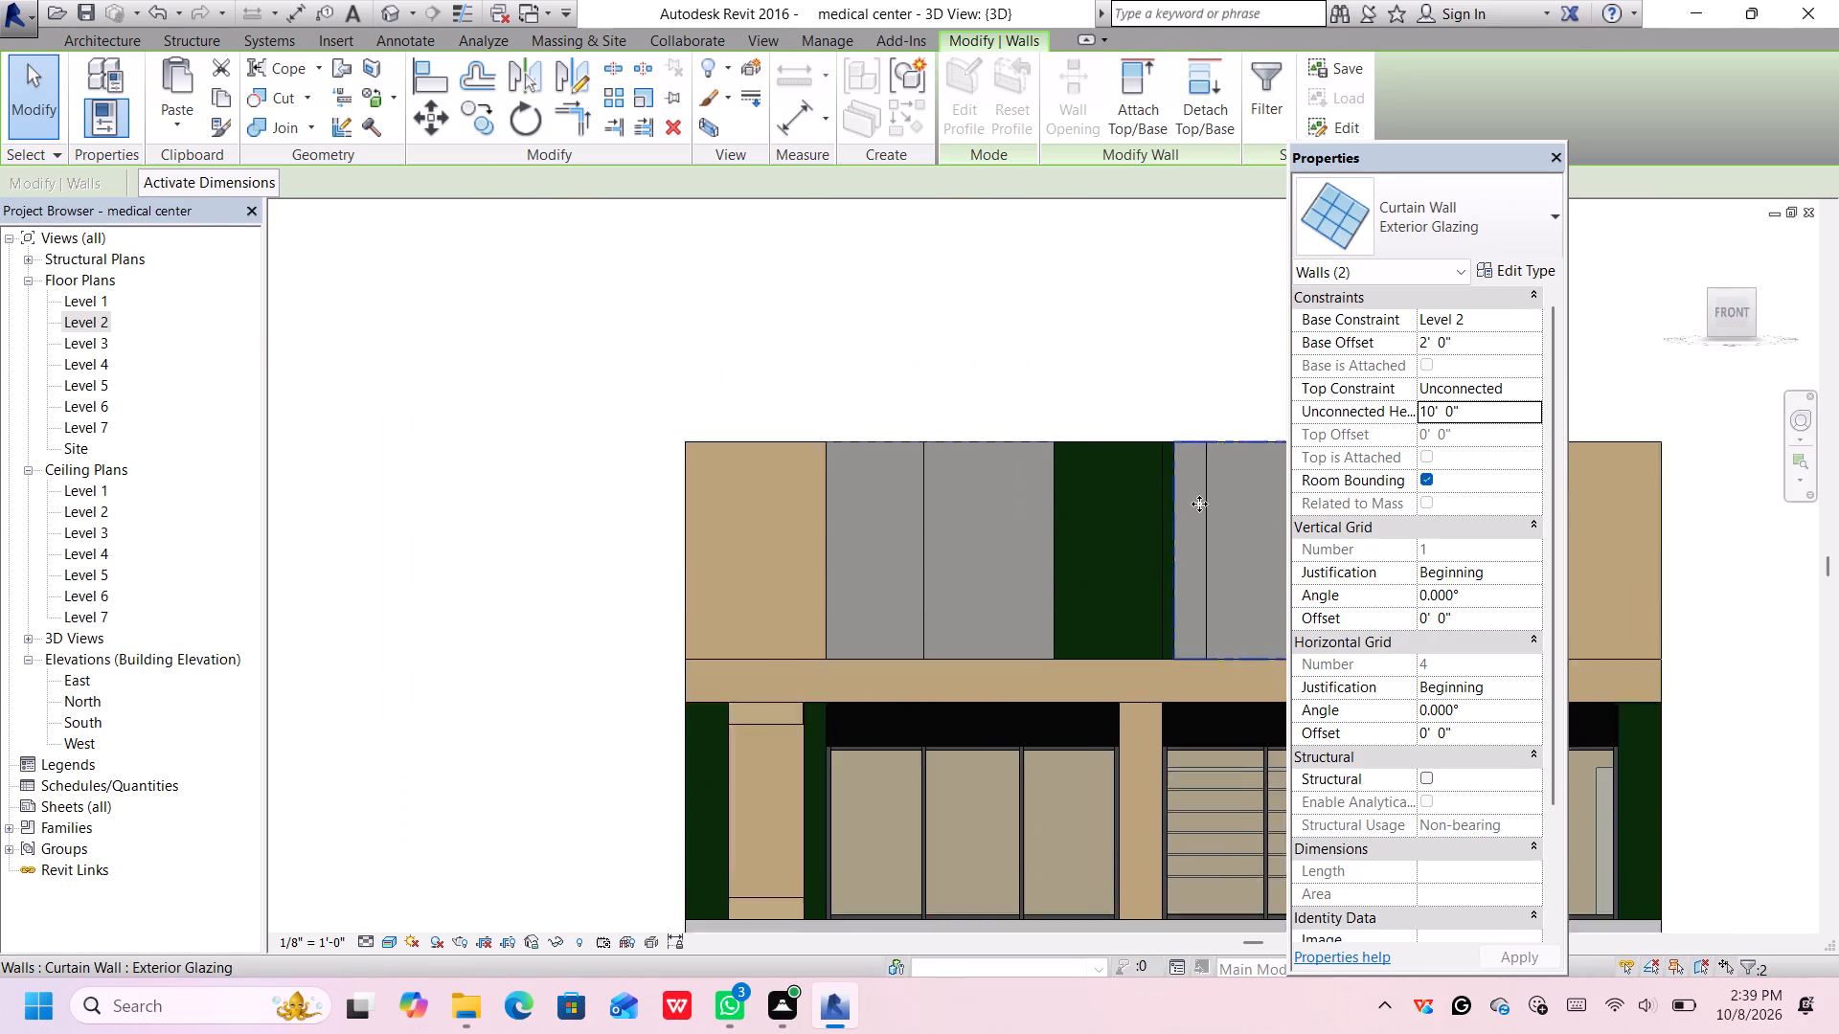
scroll(1199, 504, "up", 1)
scroll(1199, 502, "down", 1)
middle_click_drag(1191, 495, 851, 429)
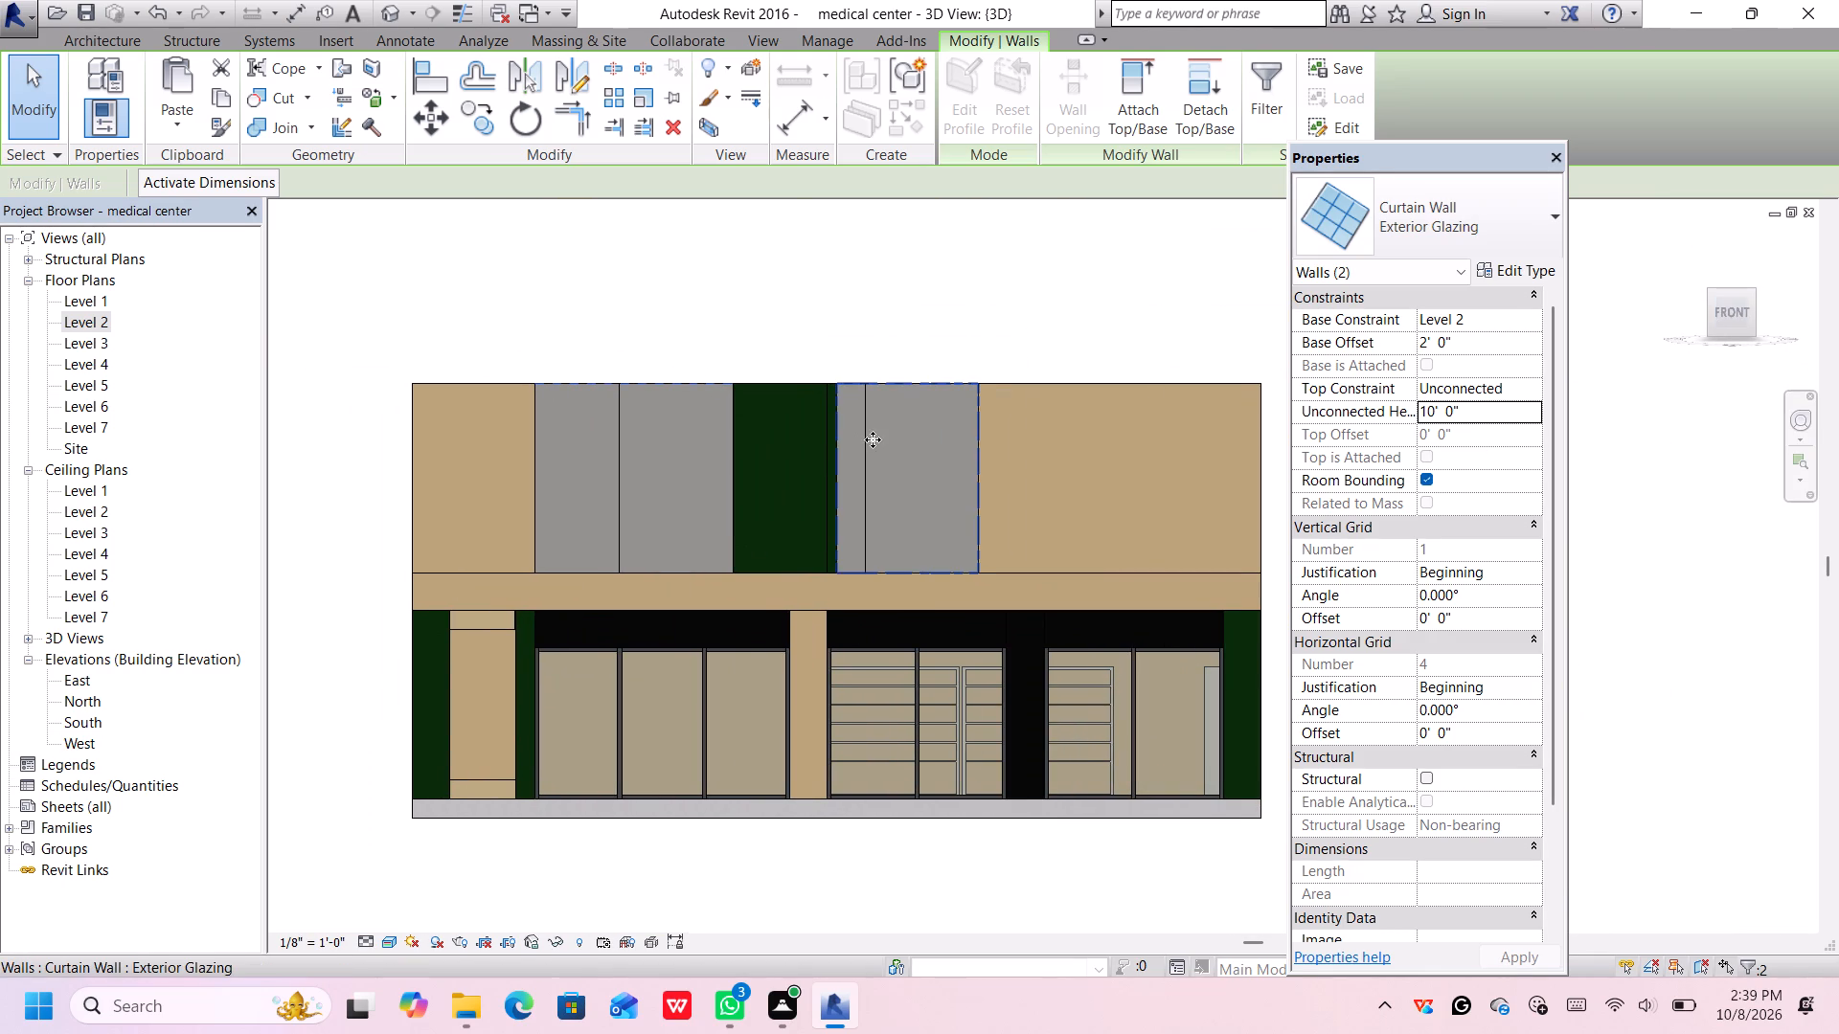
left_click(1428, 233)
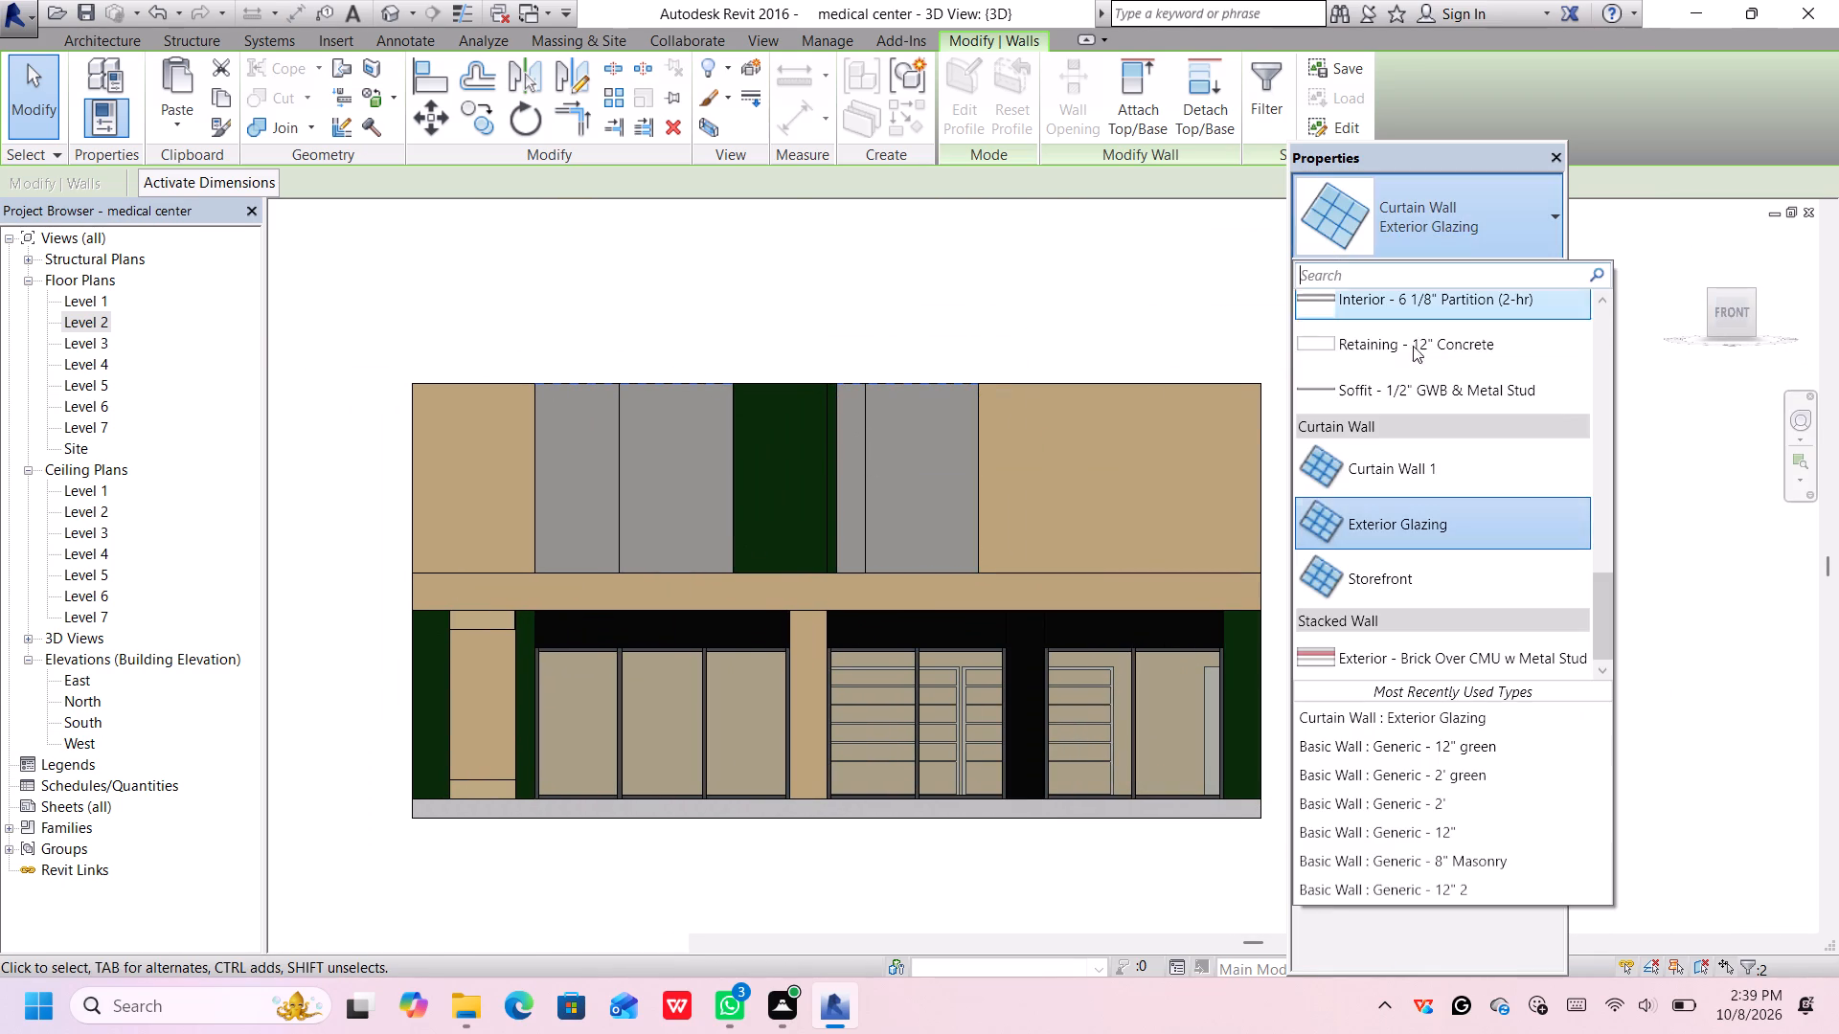
left_click(1382, 576)
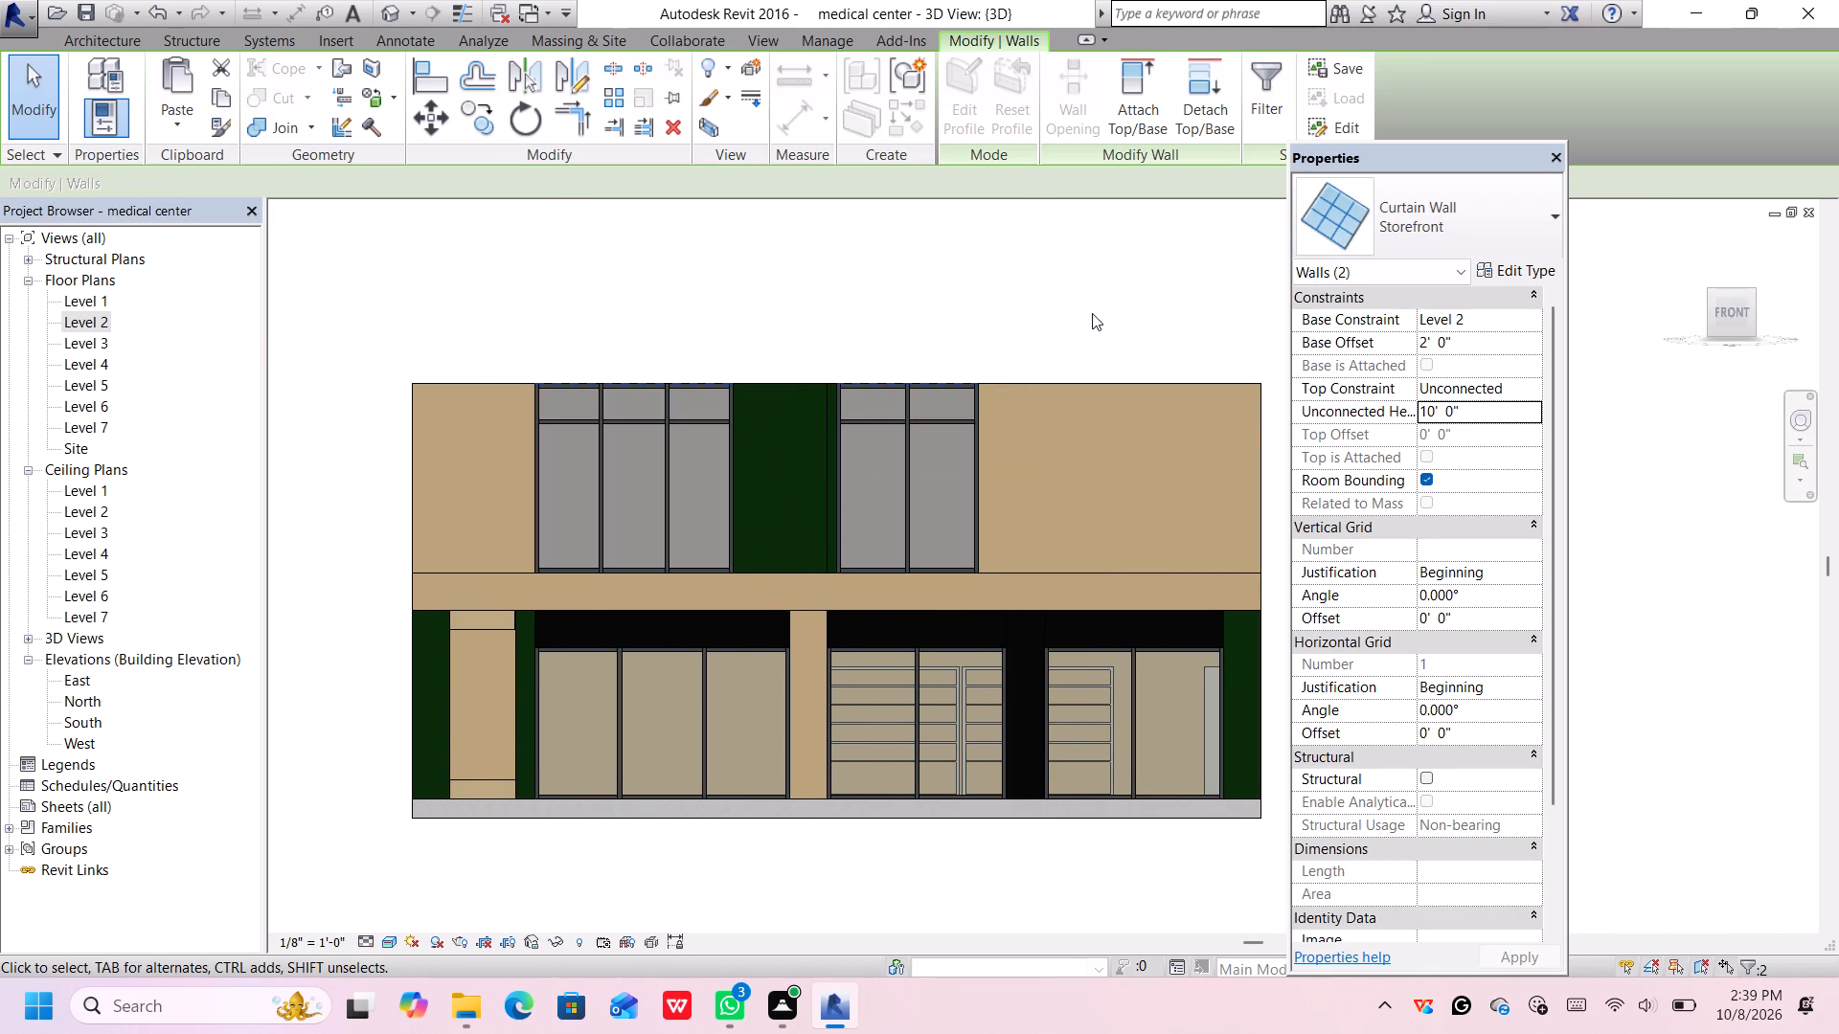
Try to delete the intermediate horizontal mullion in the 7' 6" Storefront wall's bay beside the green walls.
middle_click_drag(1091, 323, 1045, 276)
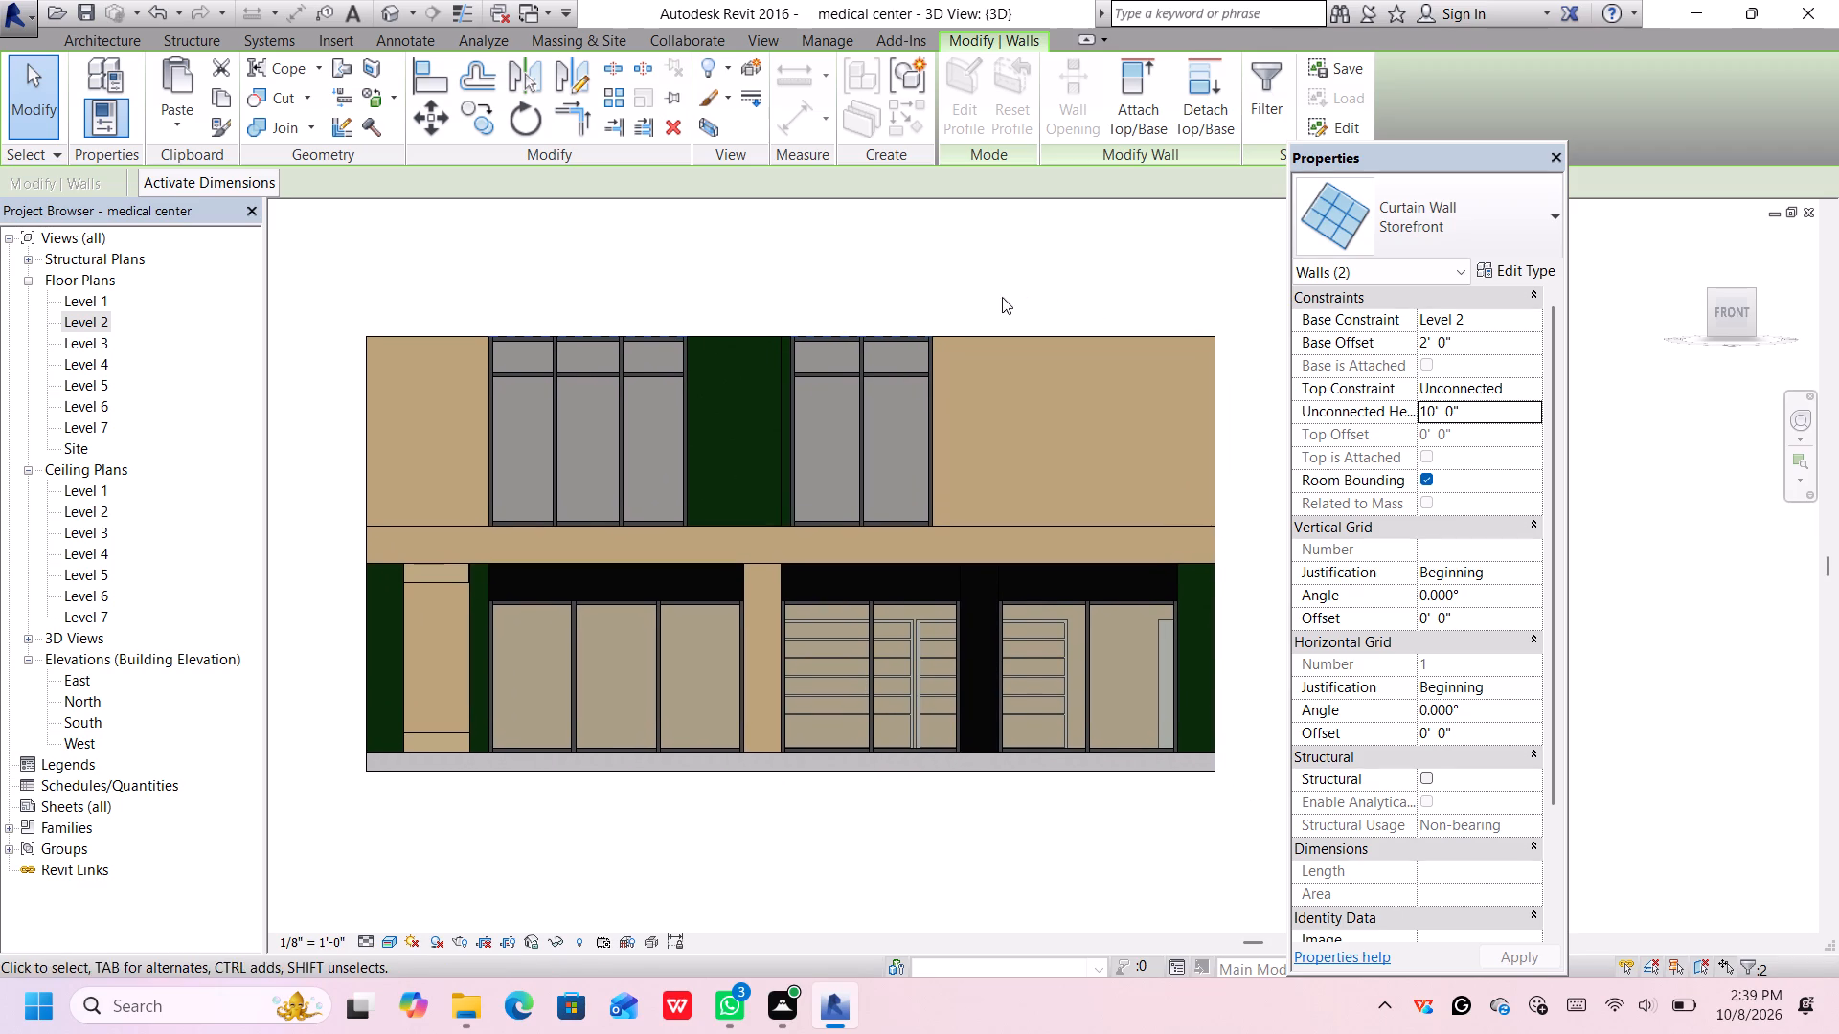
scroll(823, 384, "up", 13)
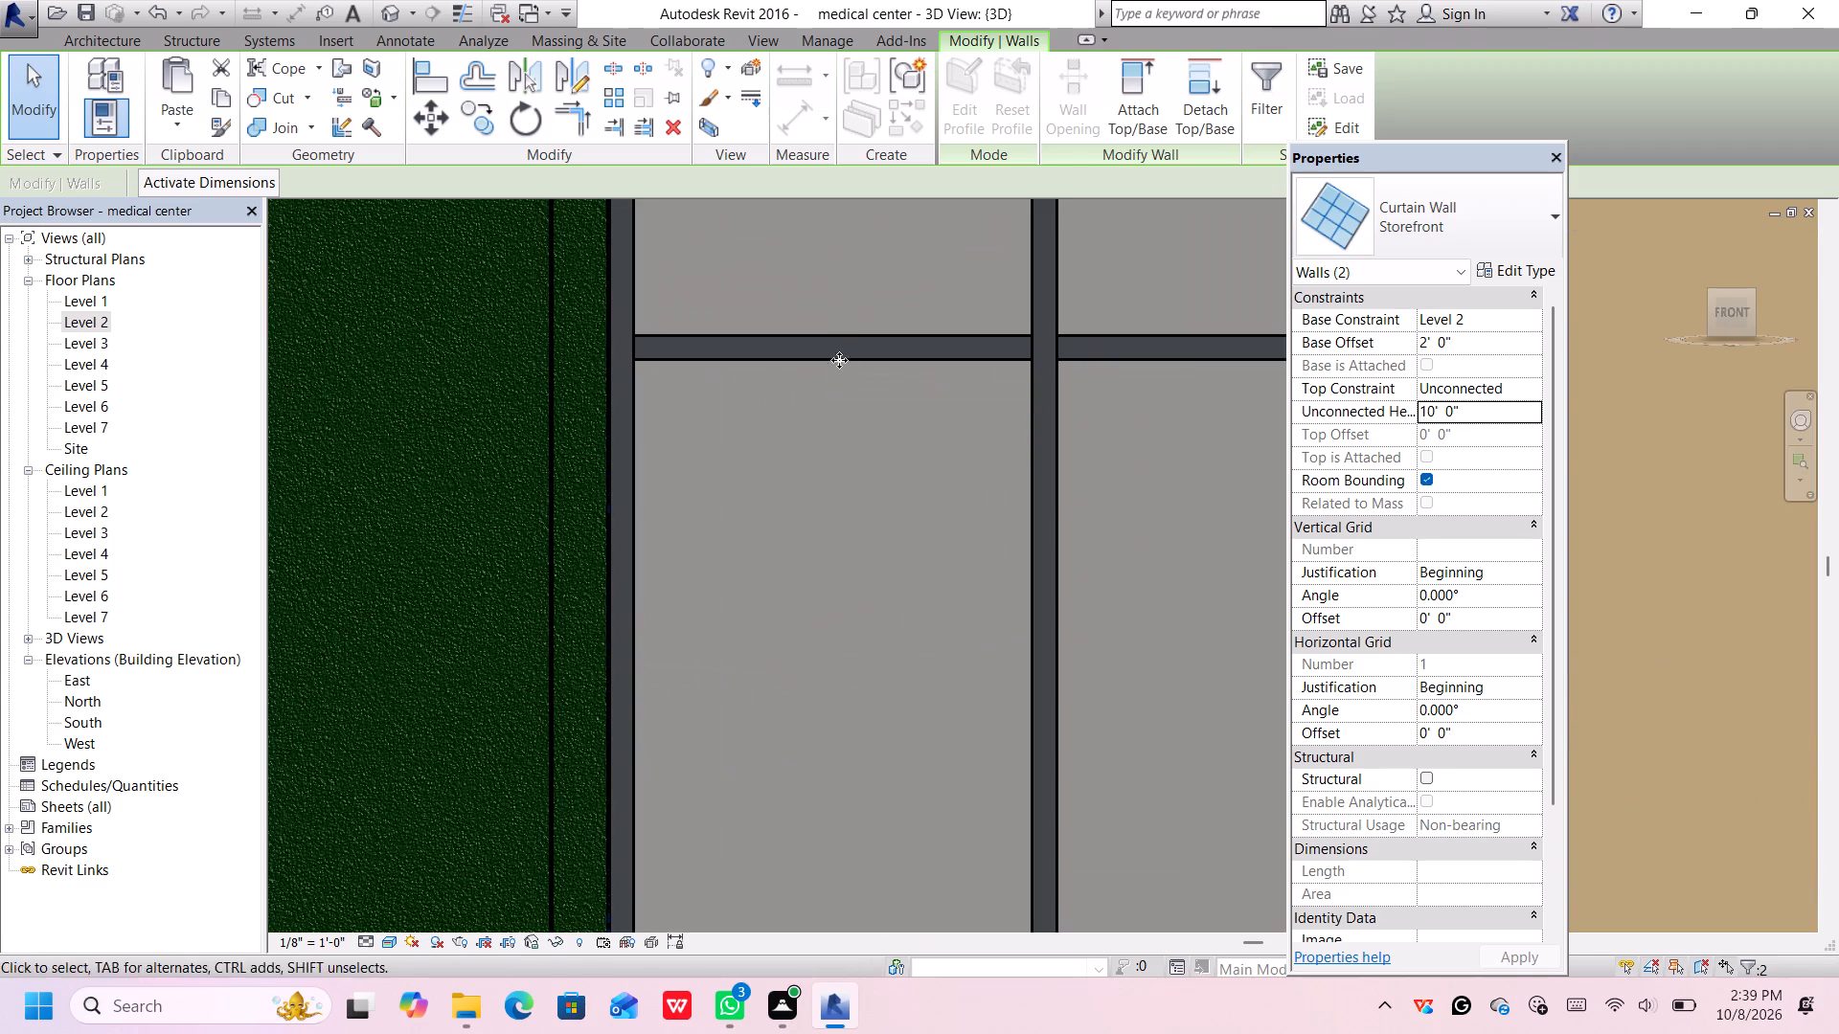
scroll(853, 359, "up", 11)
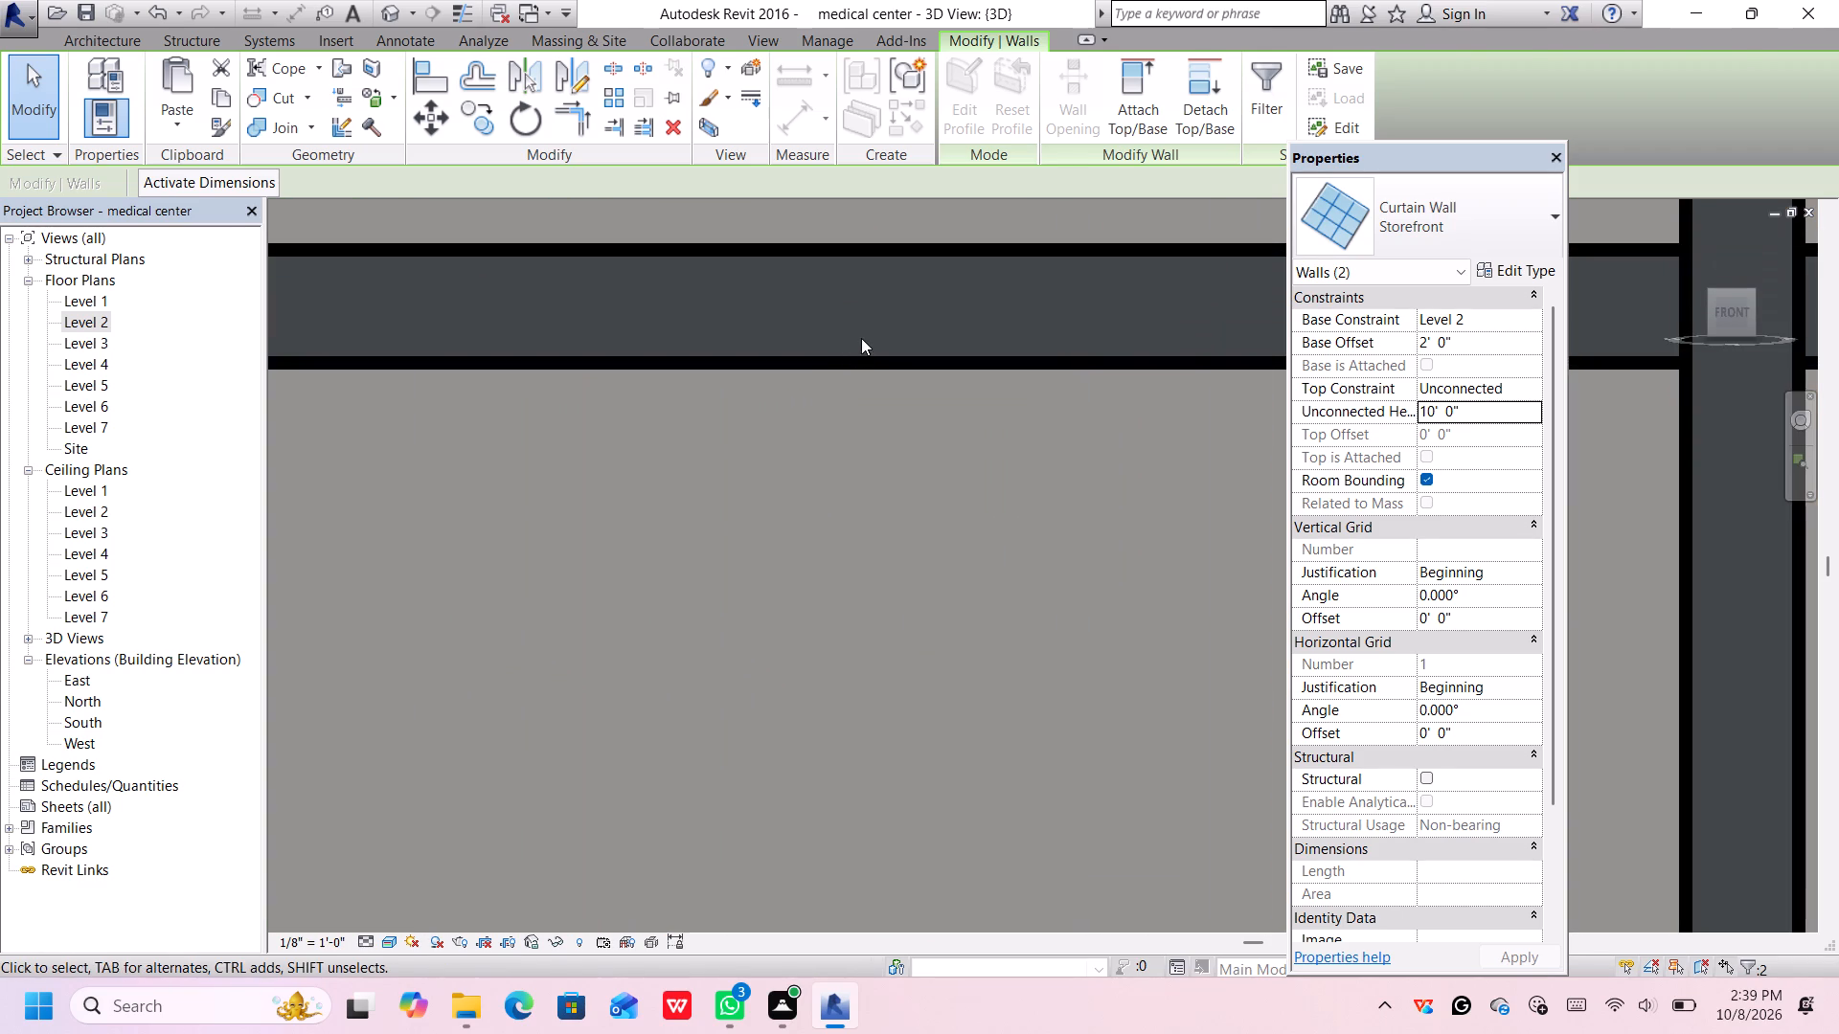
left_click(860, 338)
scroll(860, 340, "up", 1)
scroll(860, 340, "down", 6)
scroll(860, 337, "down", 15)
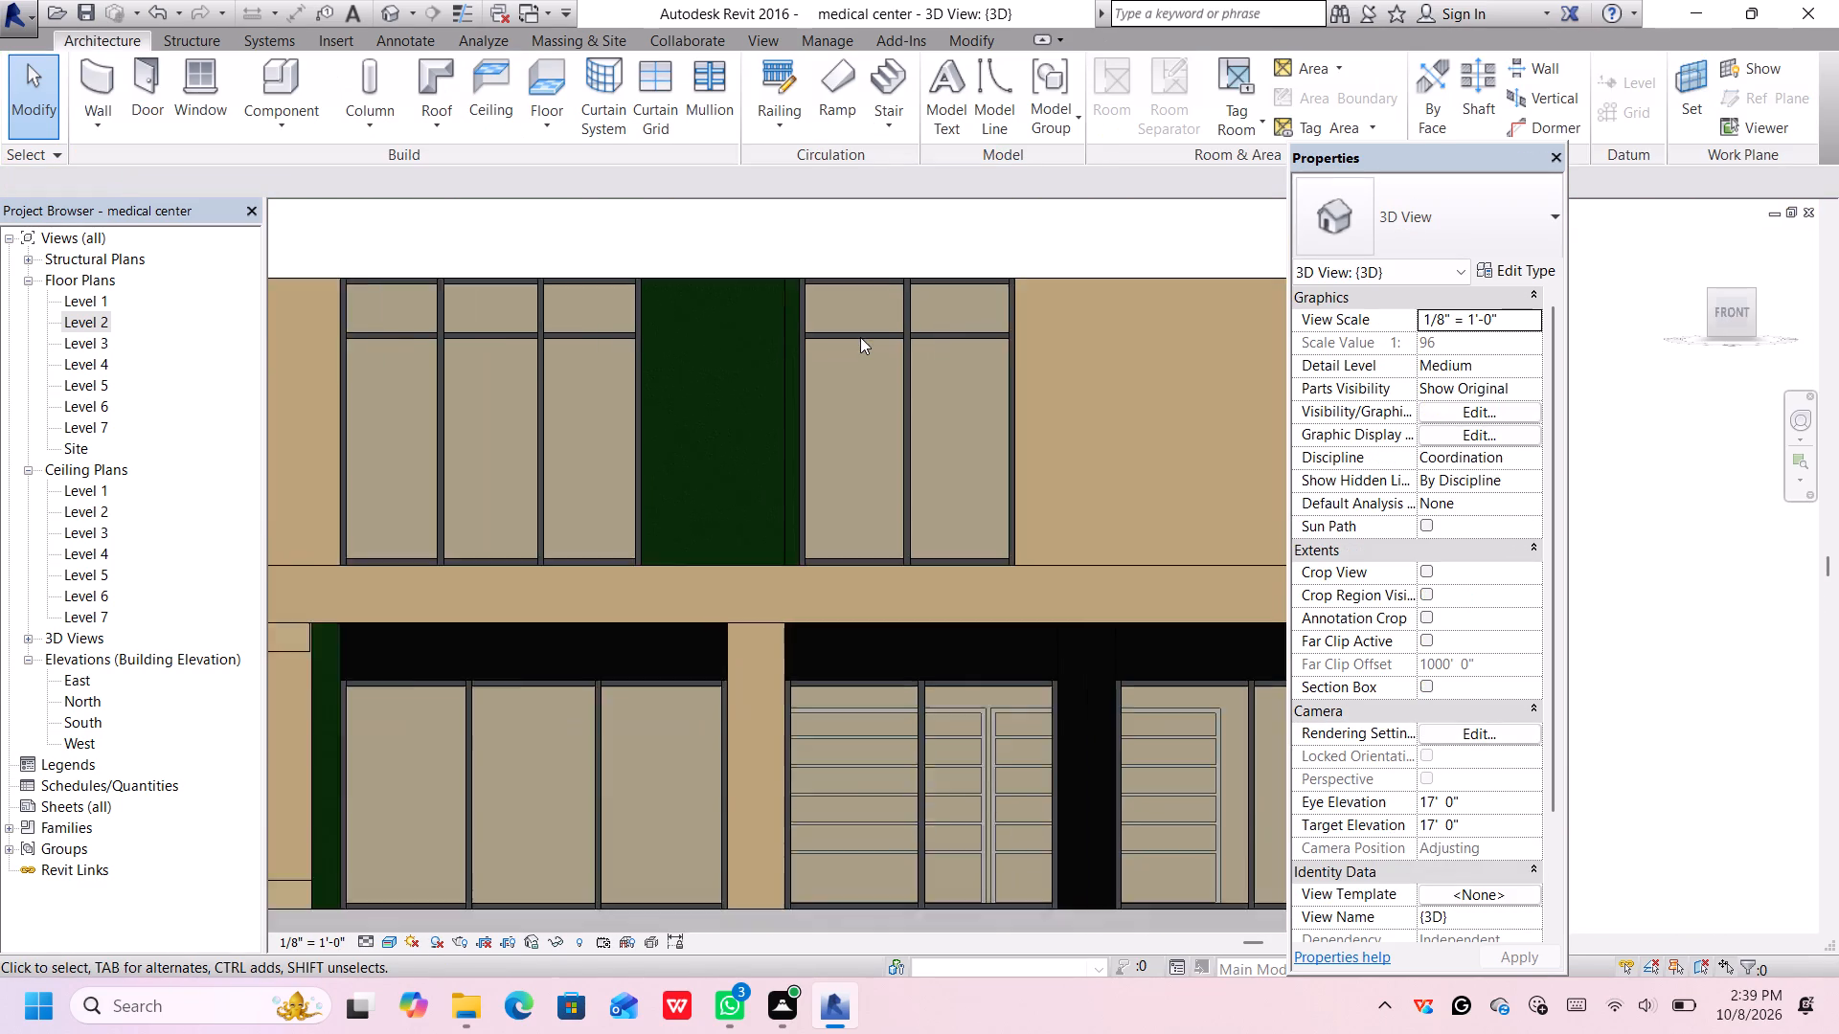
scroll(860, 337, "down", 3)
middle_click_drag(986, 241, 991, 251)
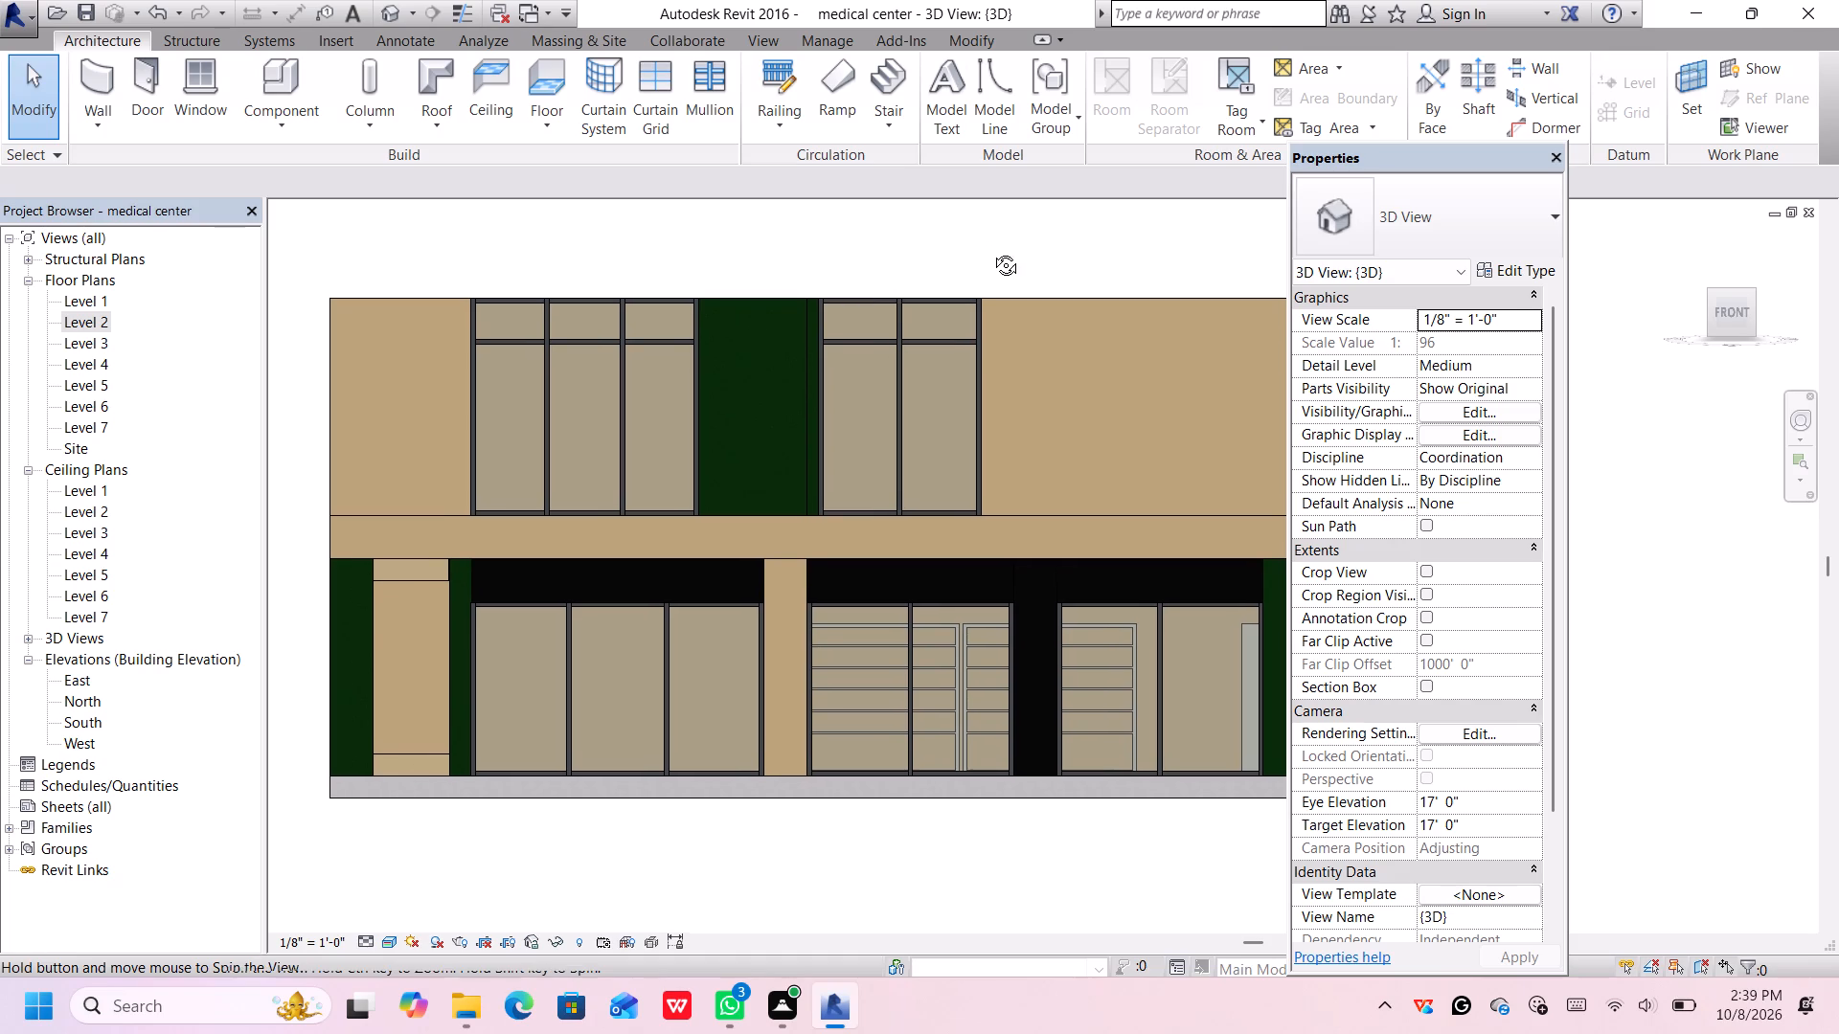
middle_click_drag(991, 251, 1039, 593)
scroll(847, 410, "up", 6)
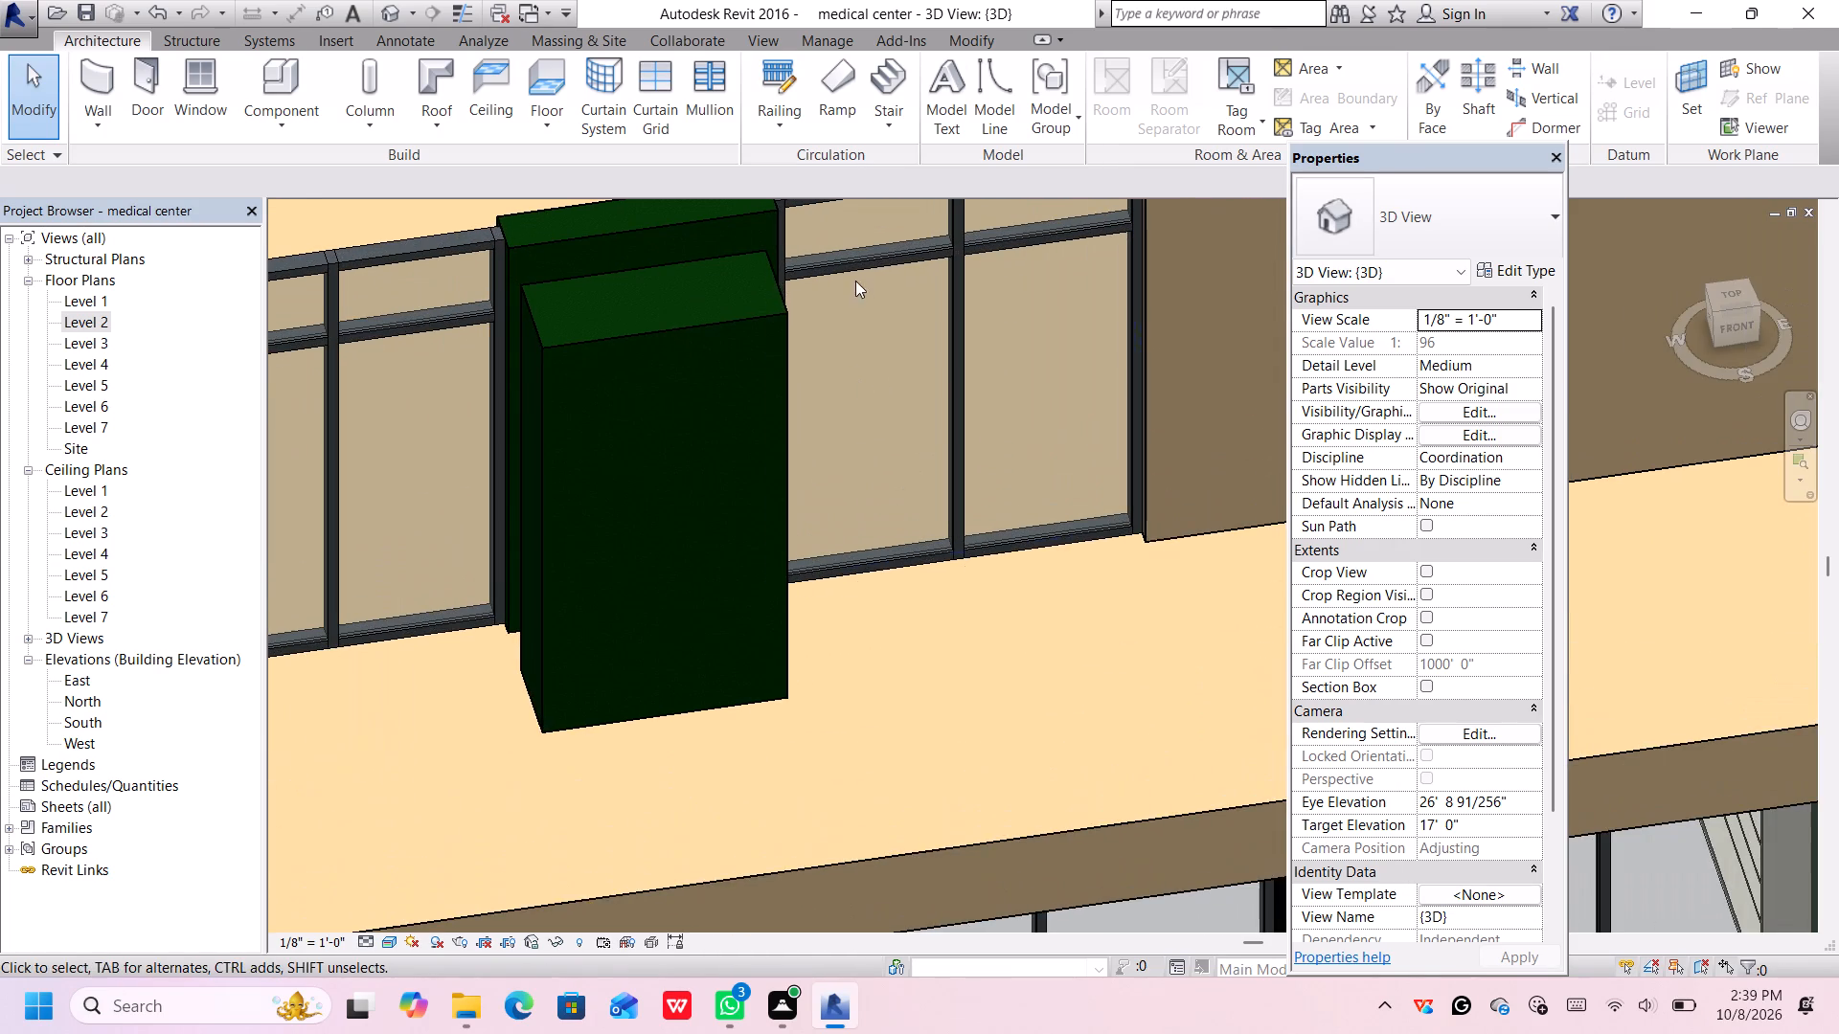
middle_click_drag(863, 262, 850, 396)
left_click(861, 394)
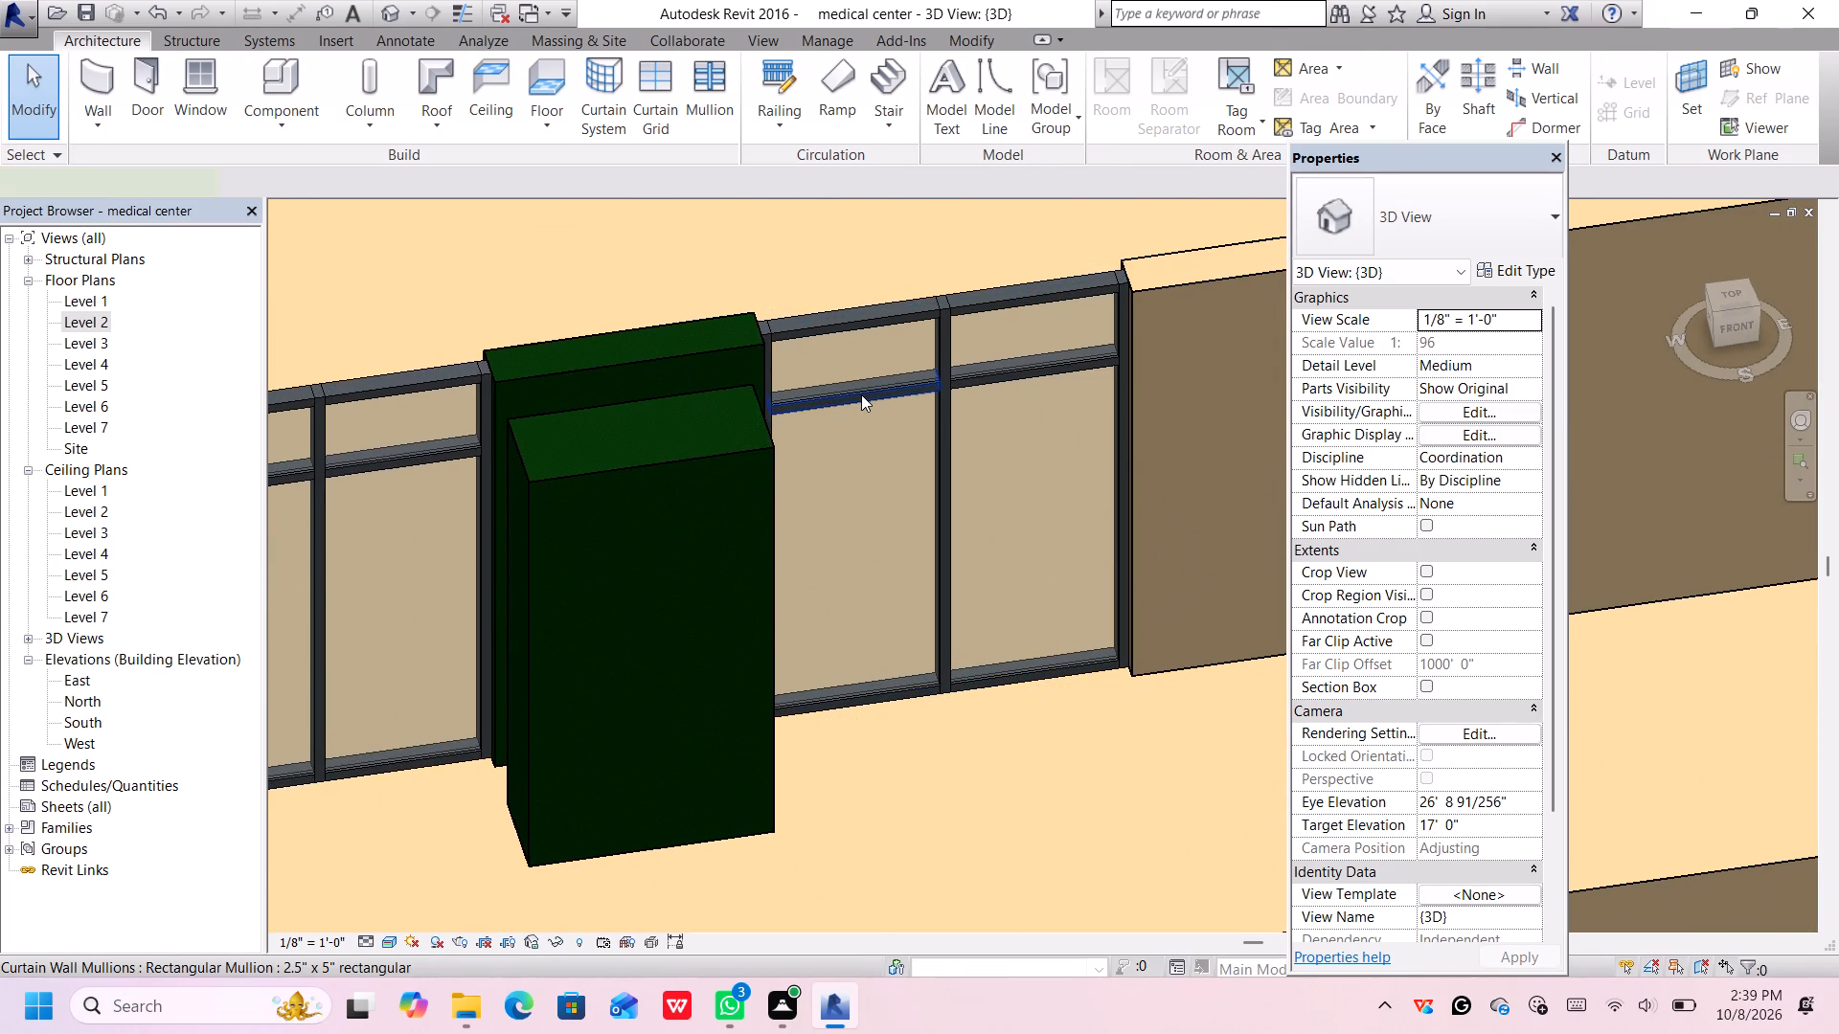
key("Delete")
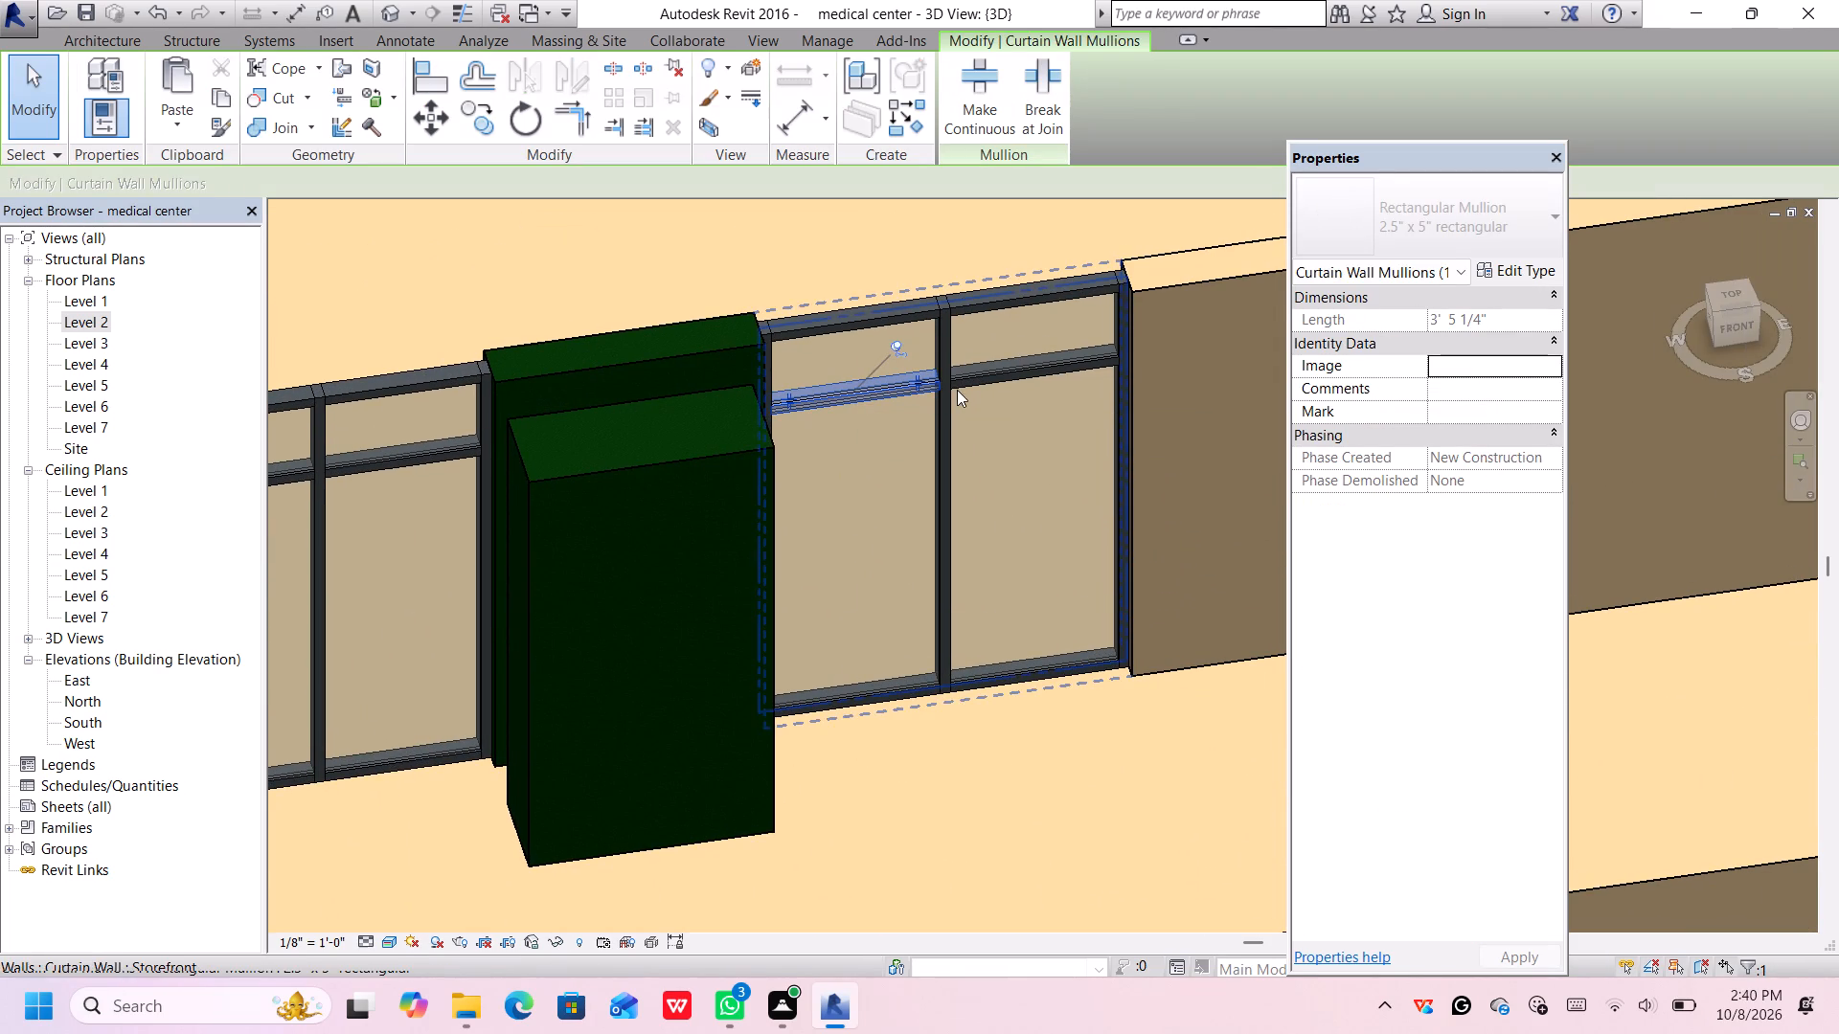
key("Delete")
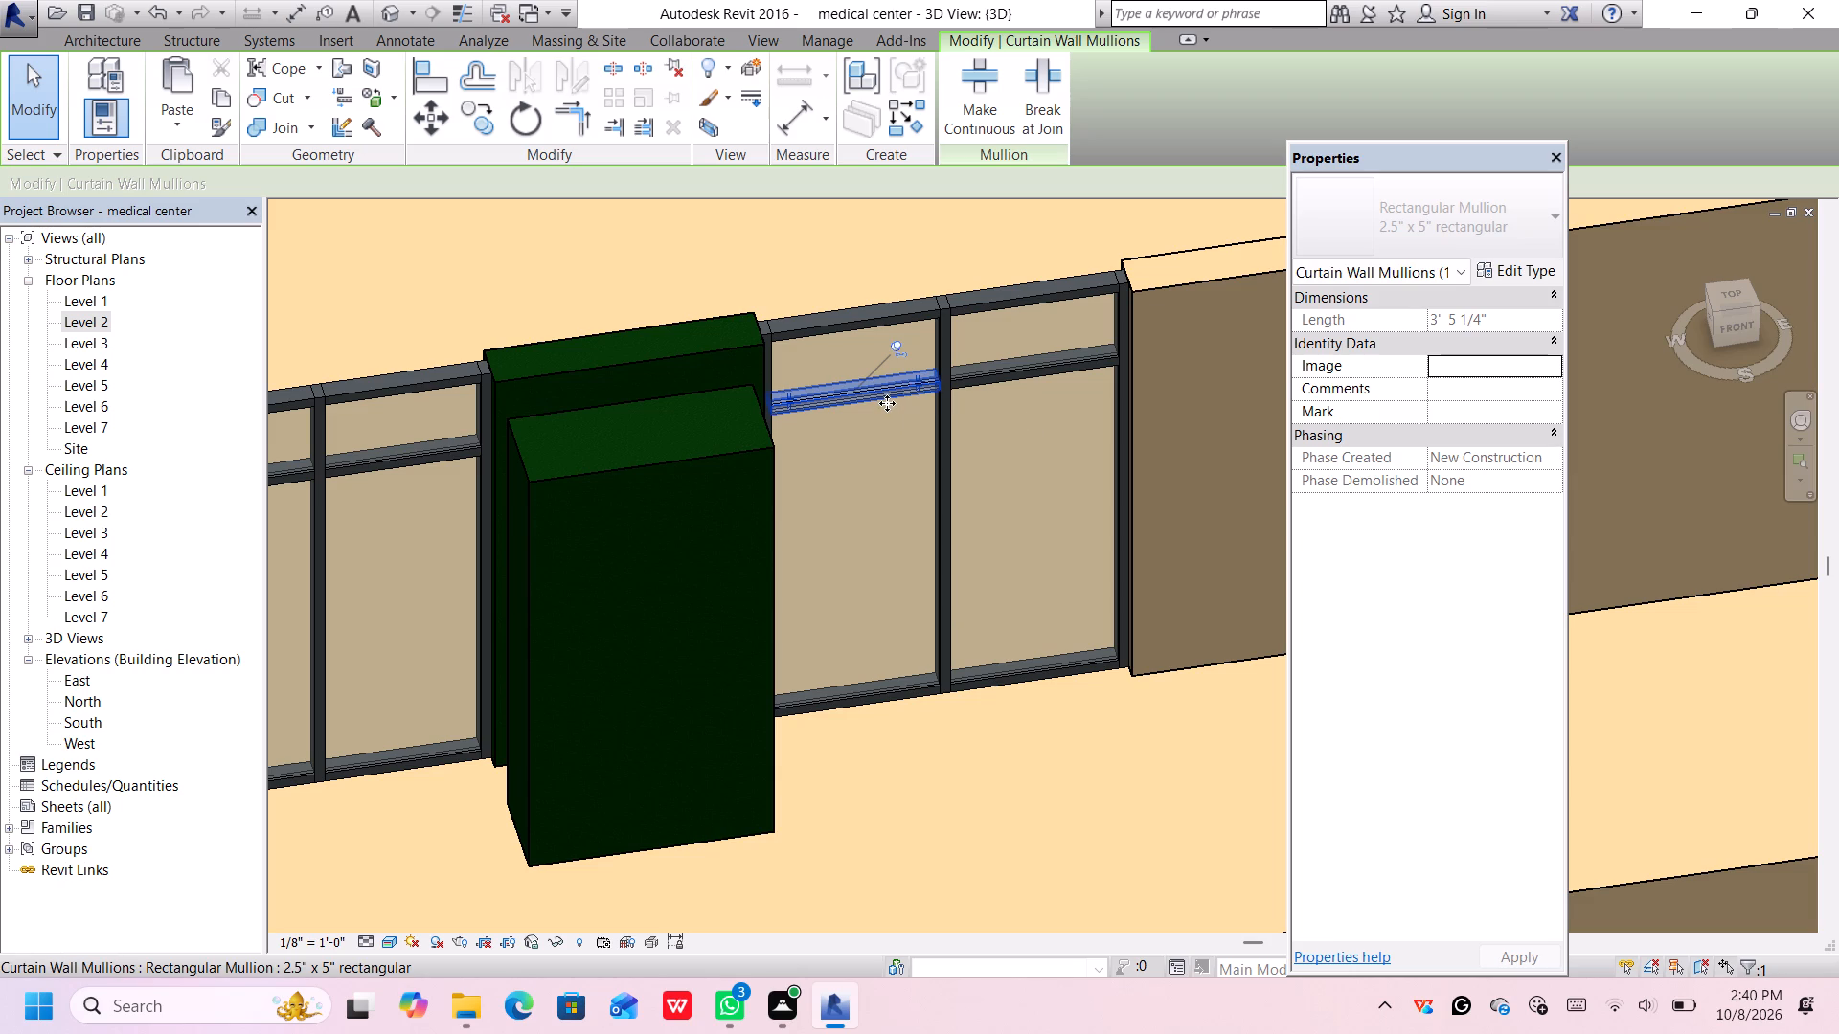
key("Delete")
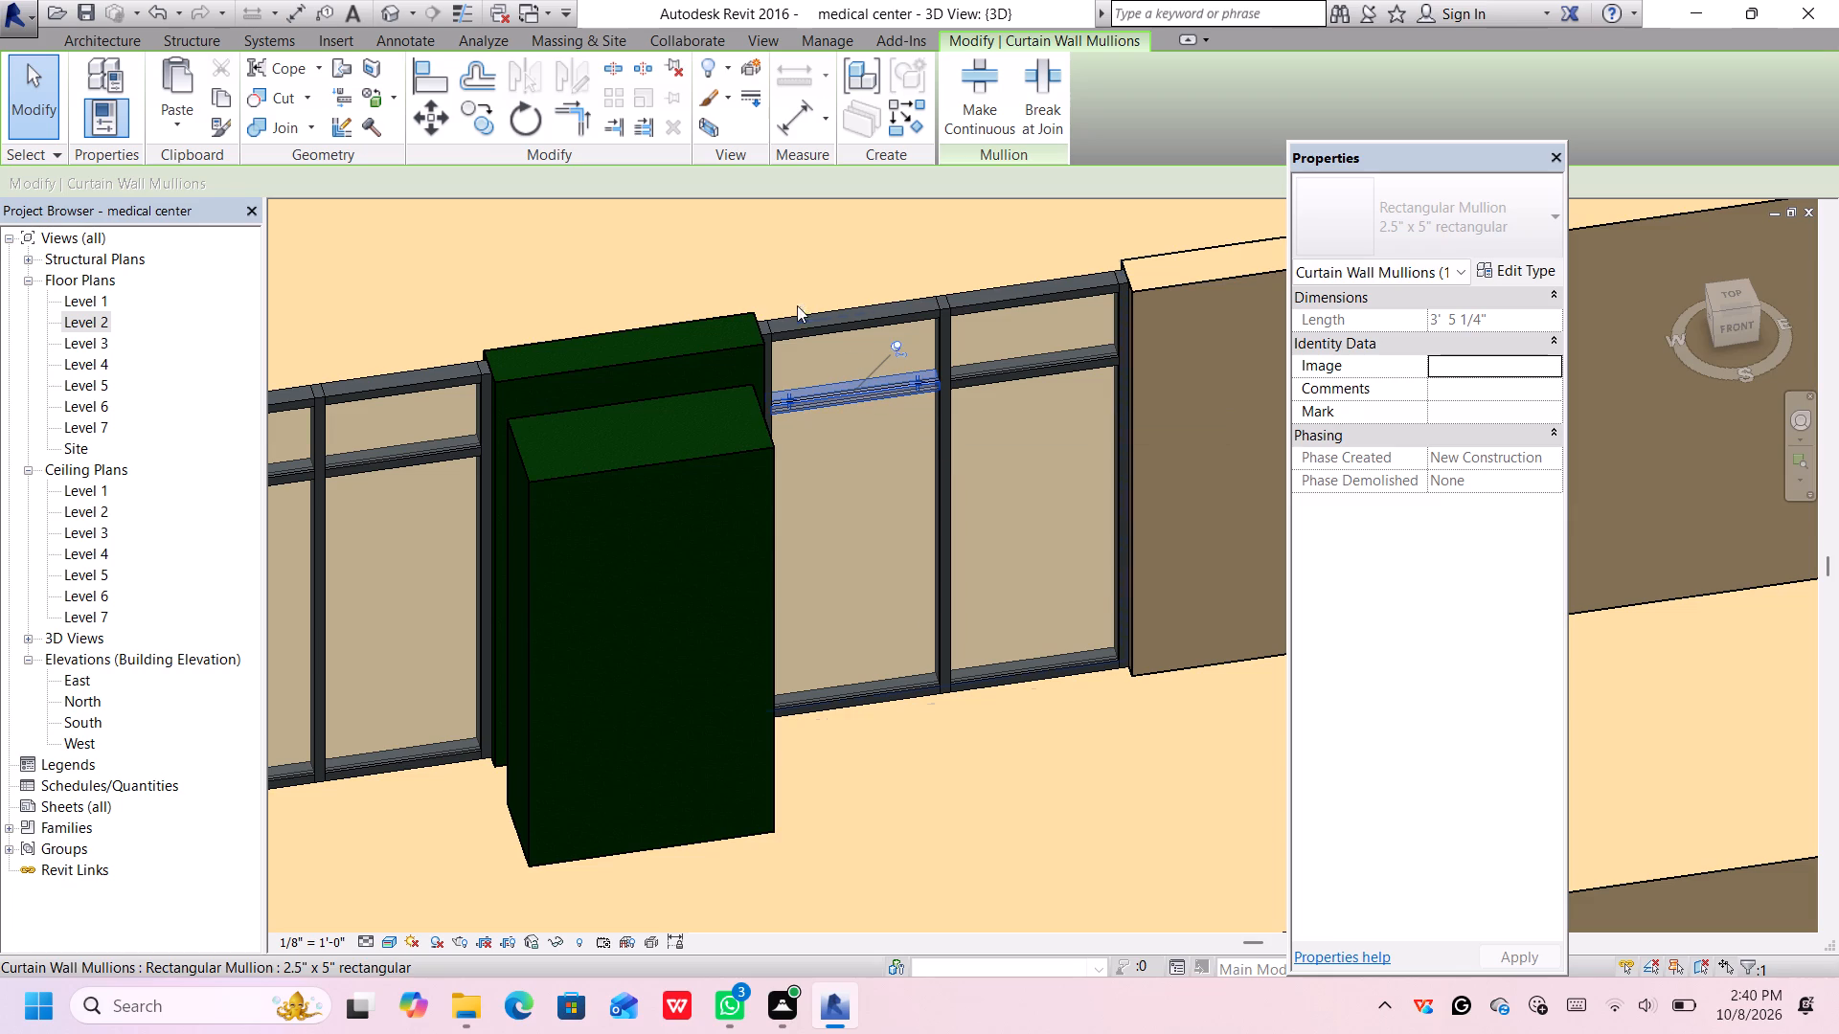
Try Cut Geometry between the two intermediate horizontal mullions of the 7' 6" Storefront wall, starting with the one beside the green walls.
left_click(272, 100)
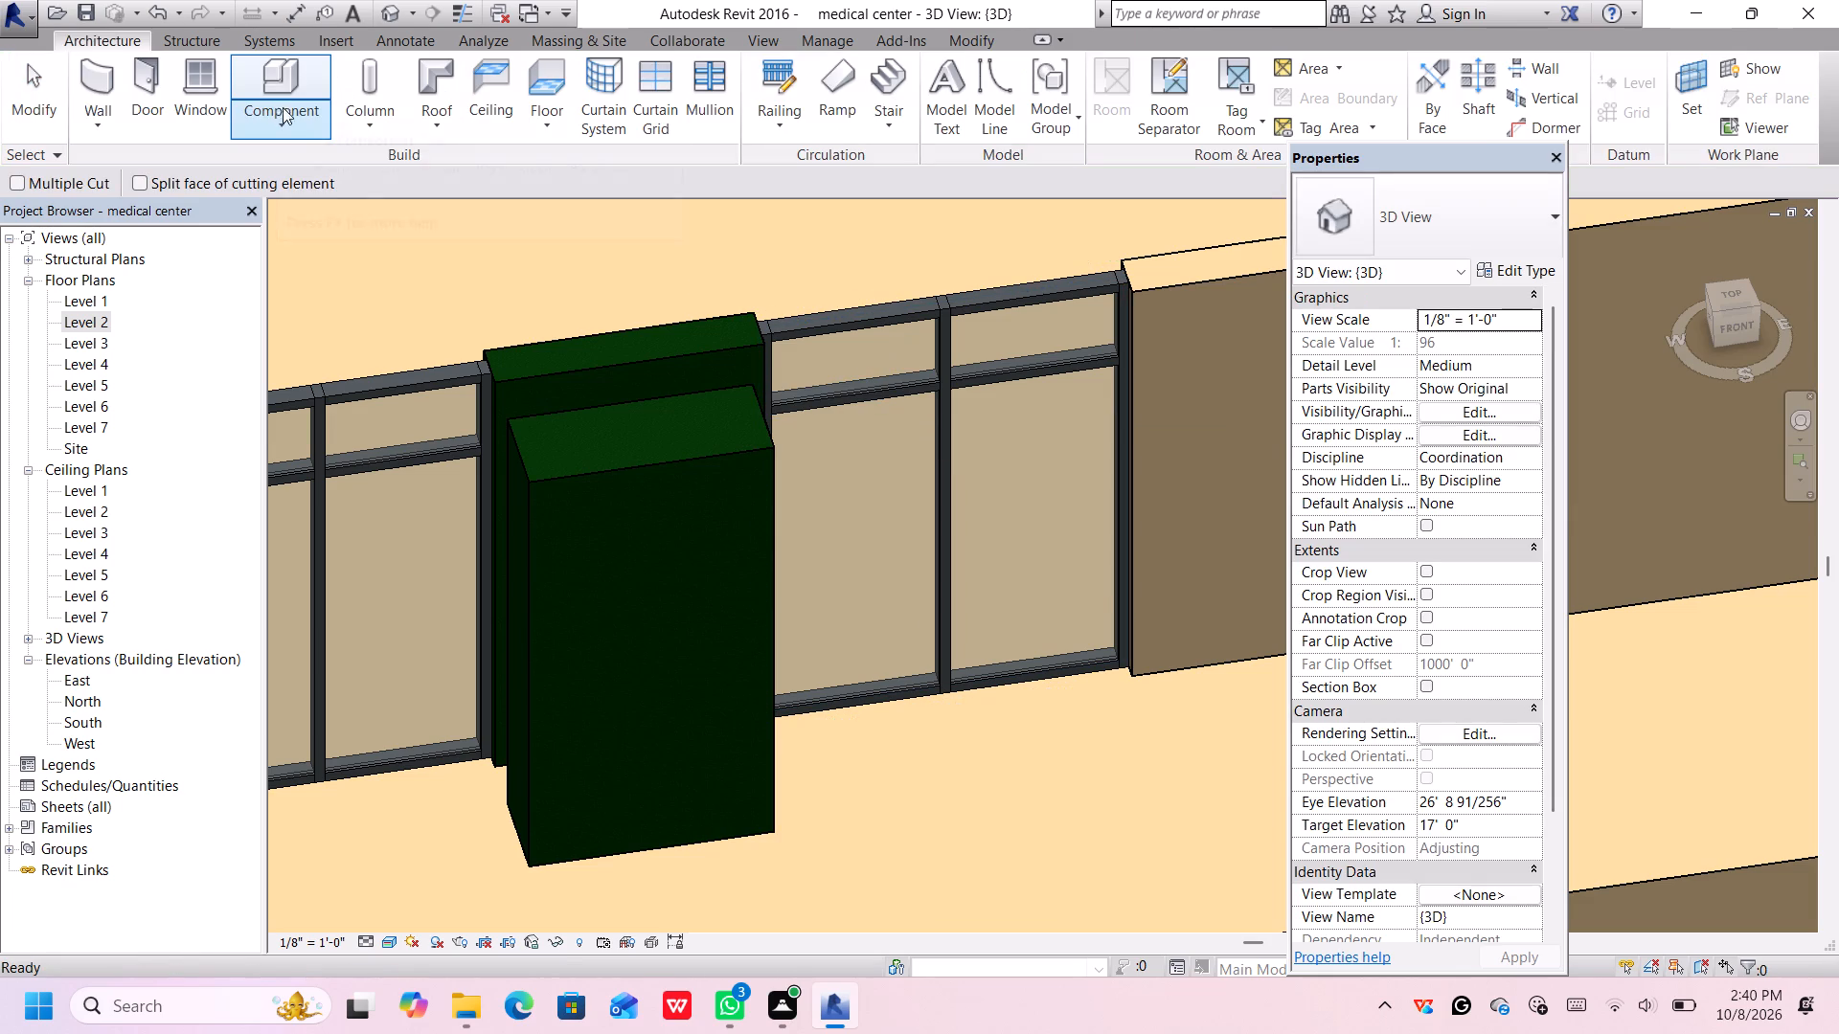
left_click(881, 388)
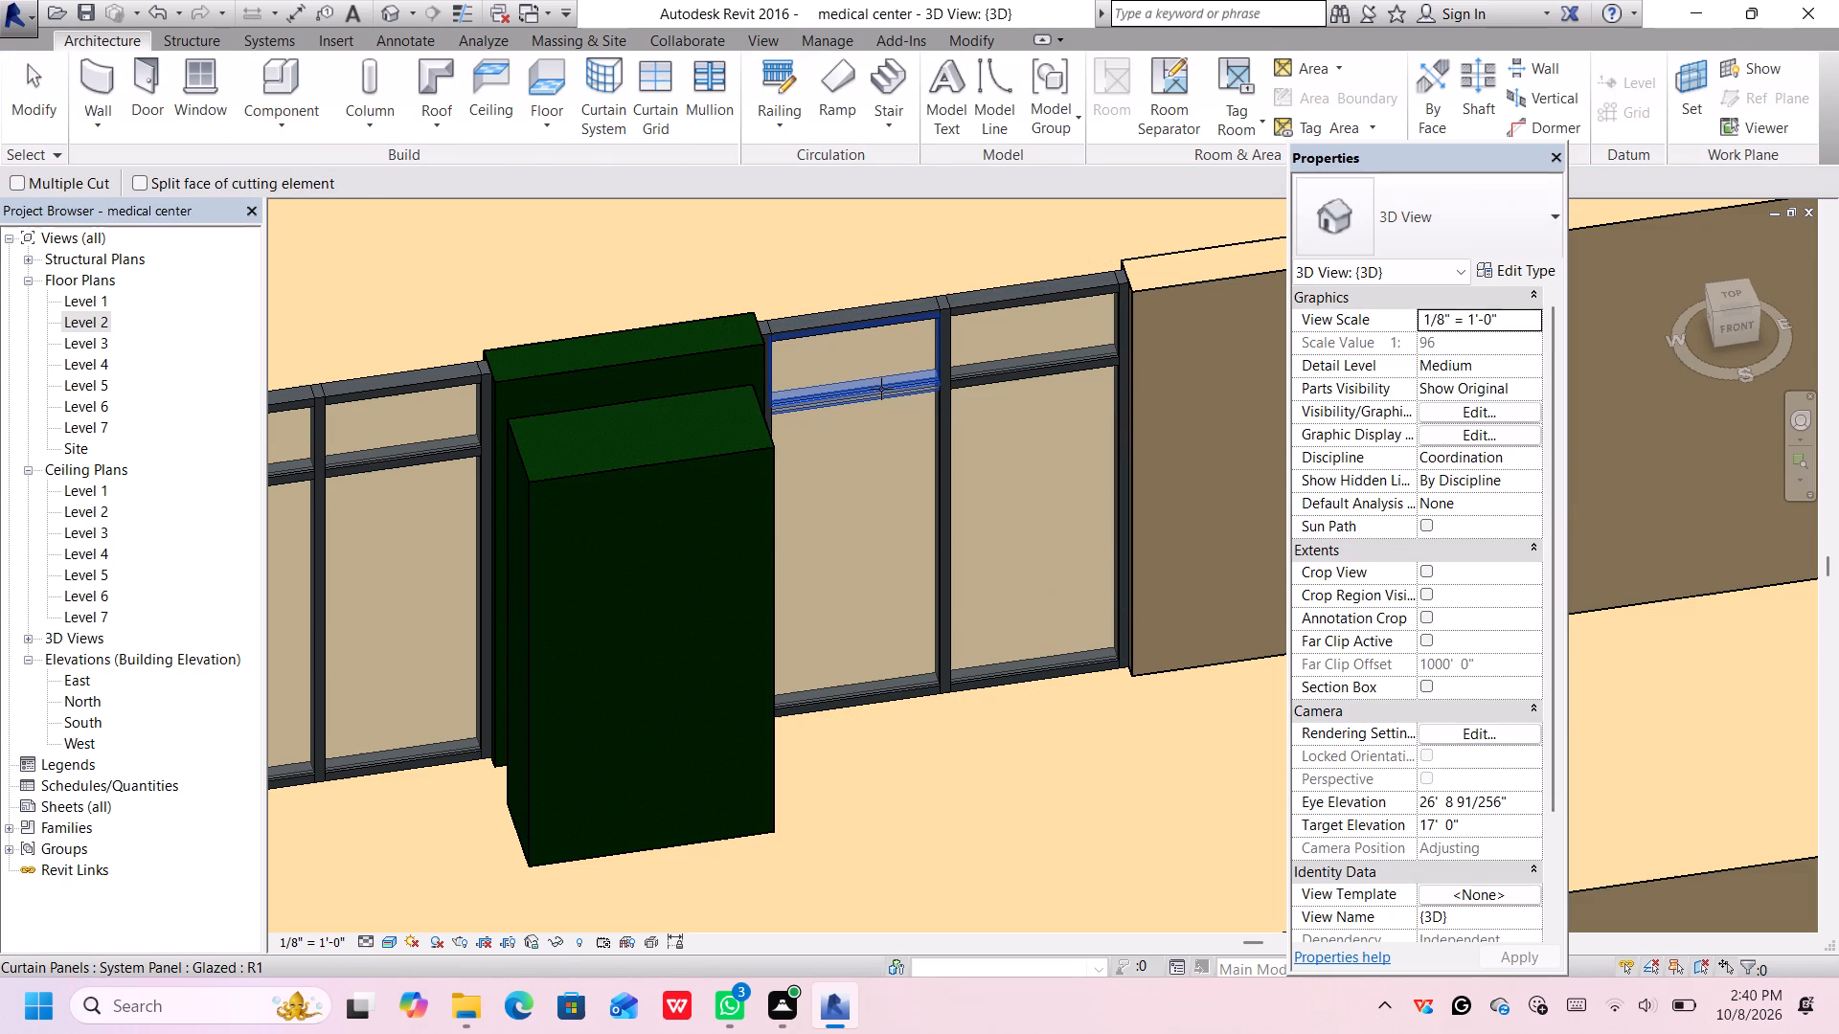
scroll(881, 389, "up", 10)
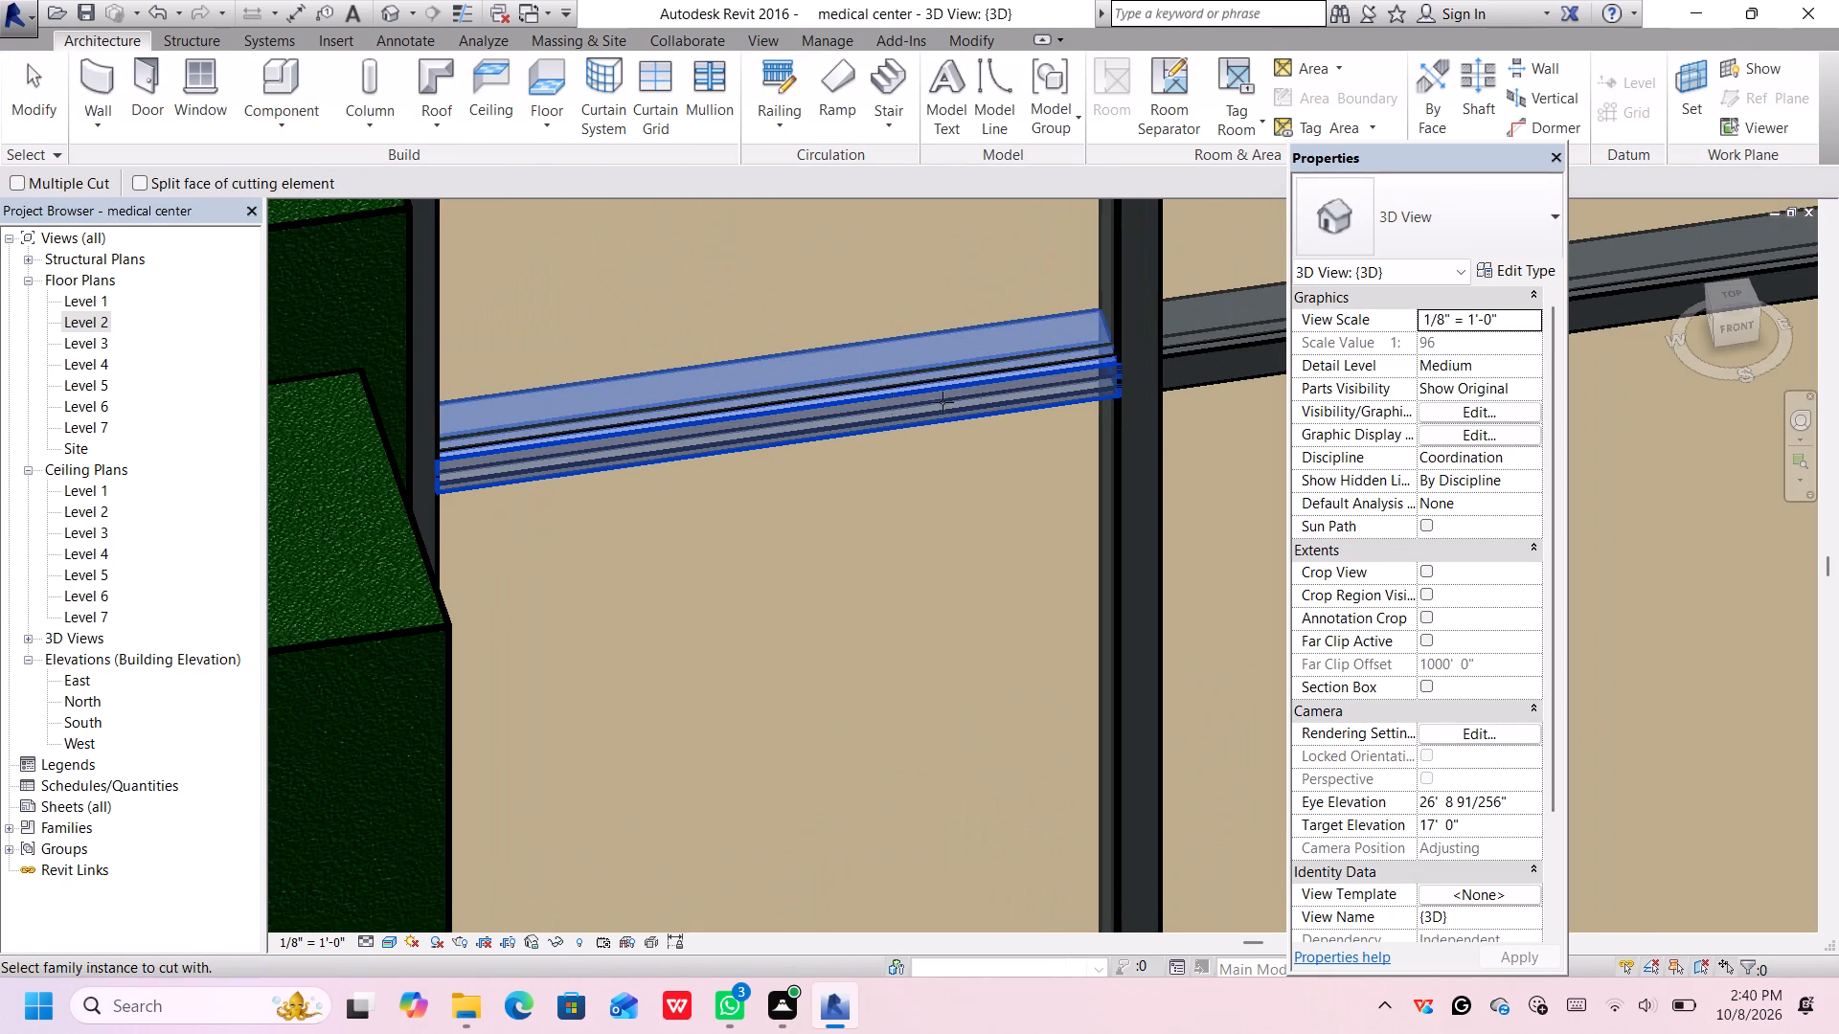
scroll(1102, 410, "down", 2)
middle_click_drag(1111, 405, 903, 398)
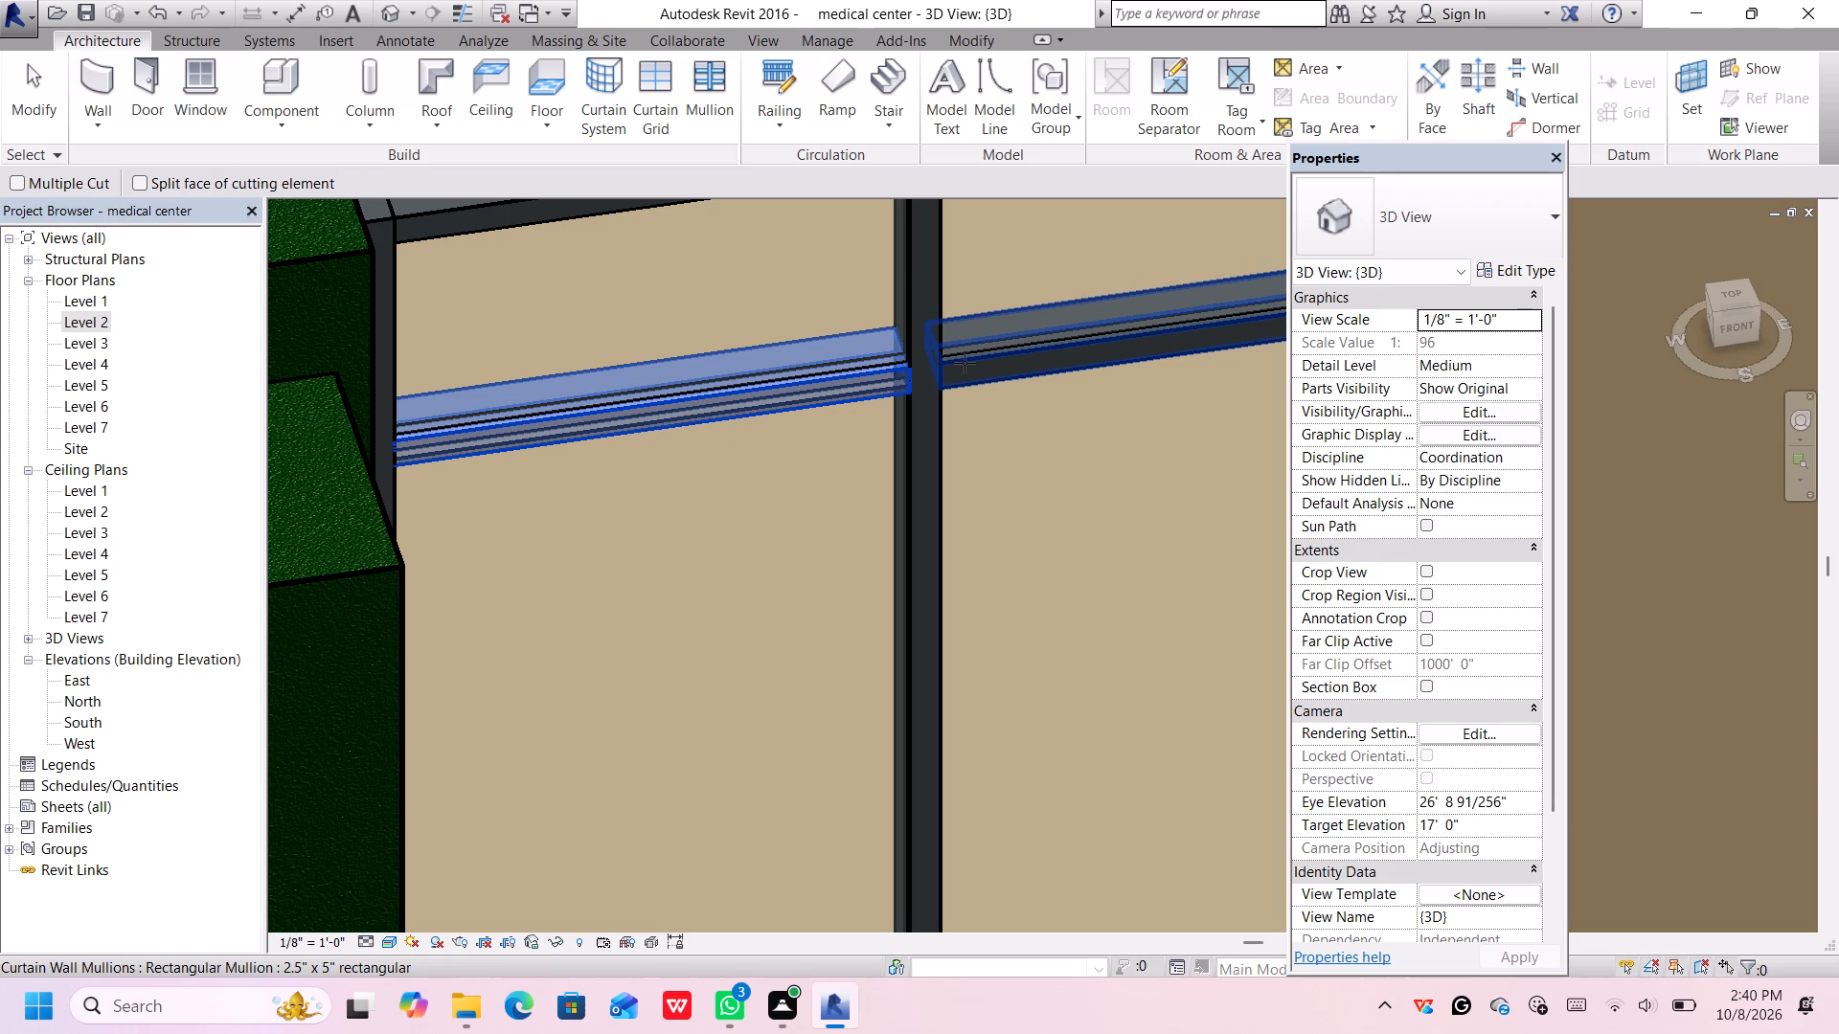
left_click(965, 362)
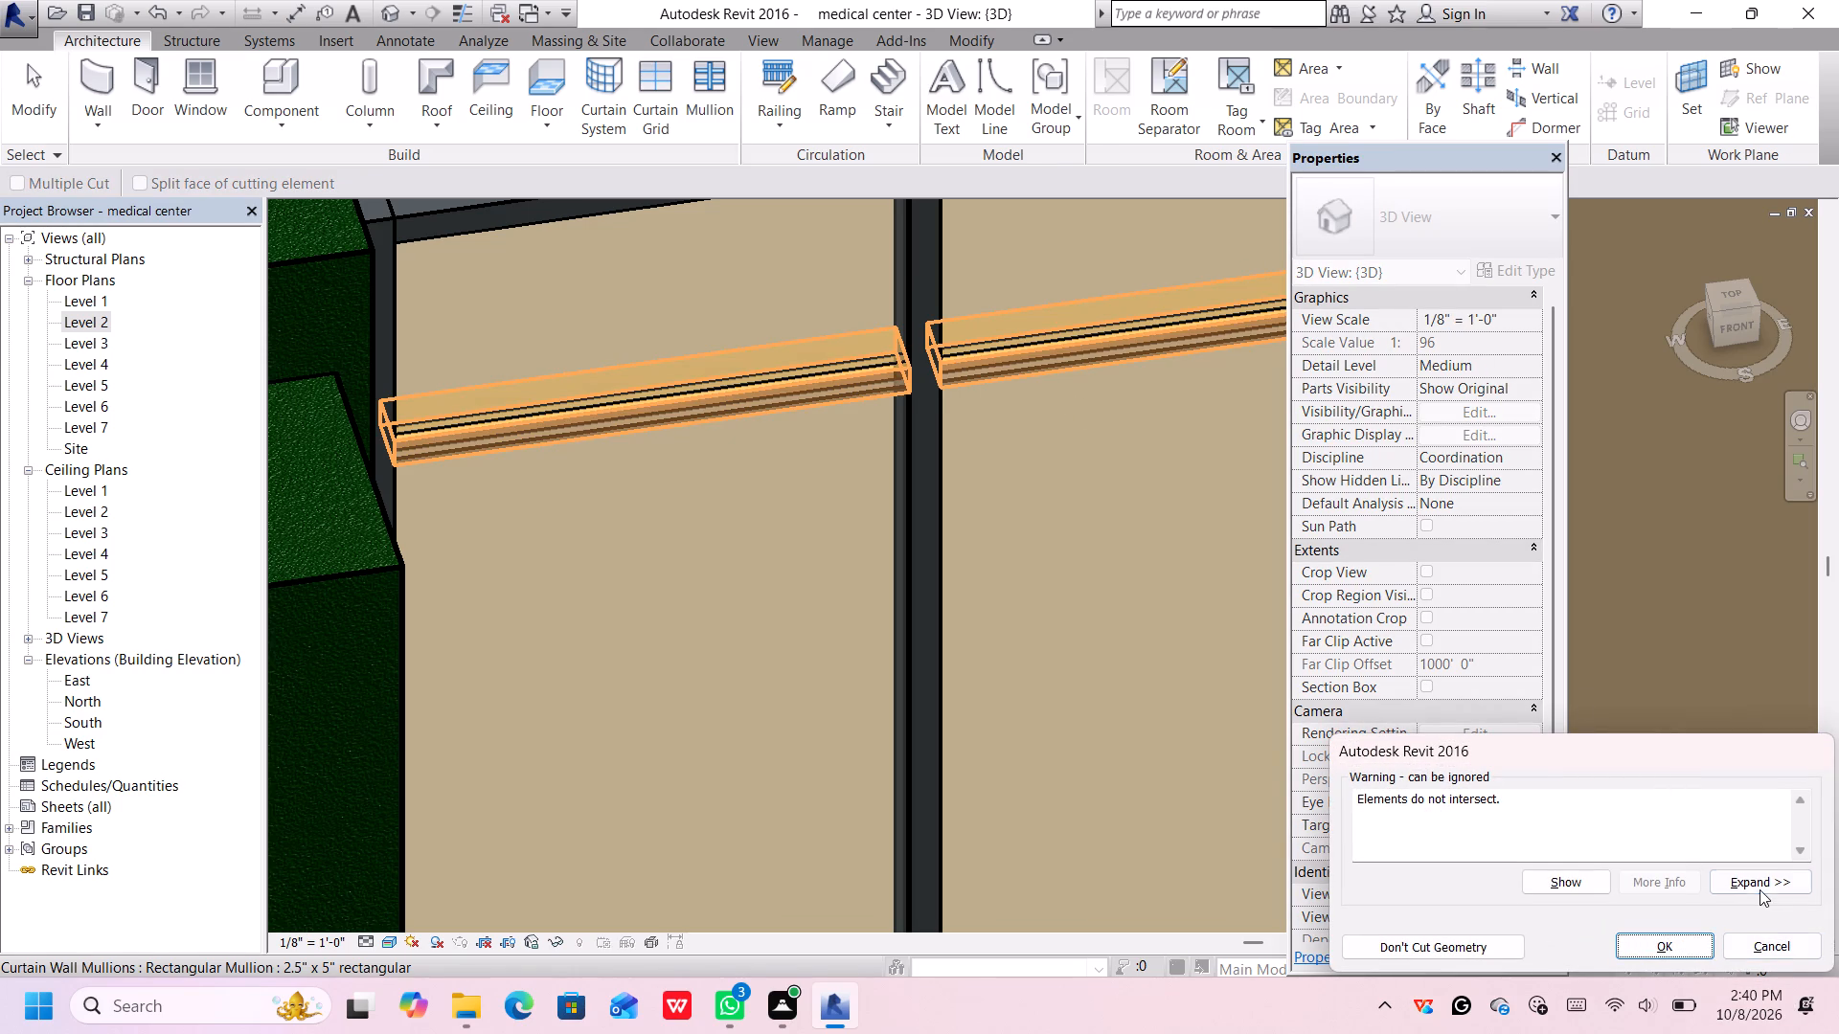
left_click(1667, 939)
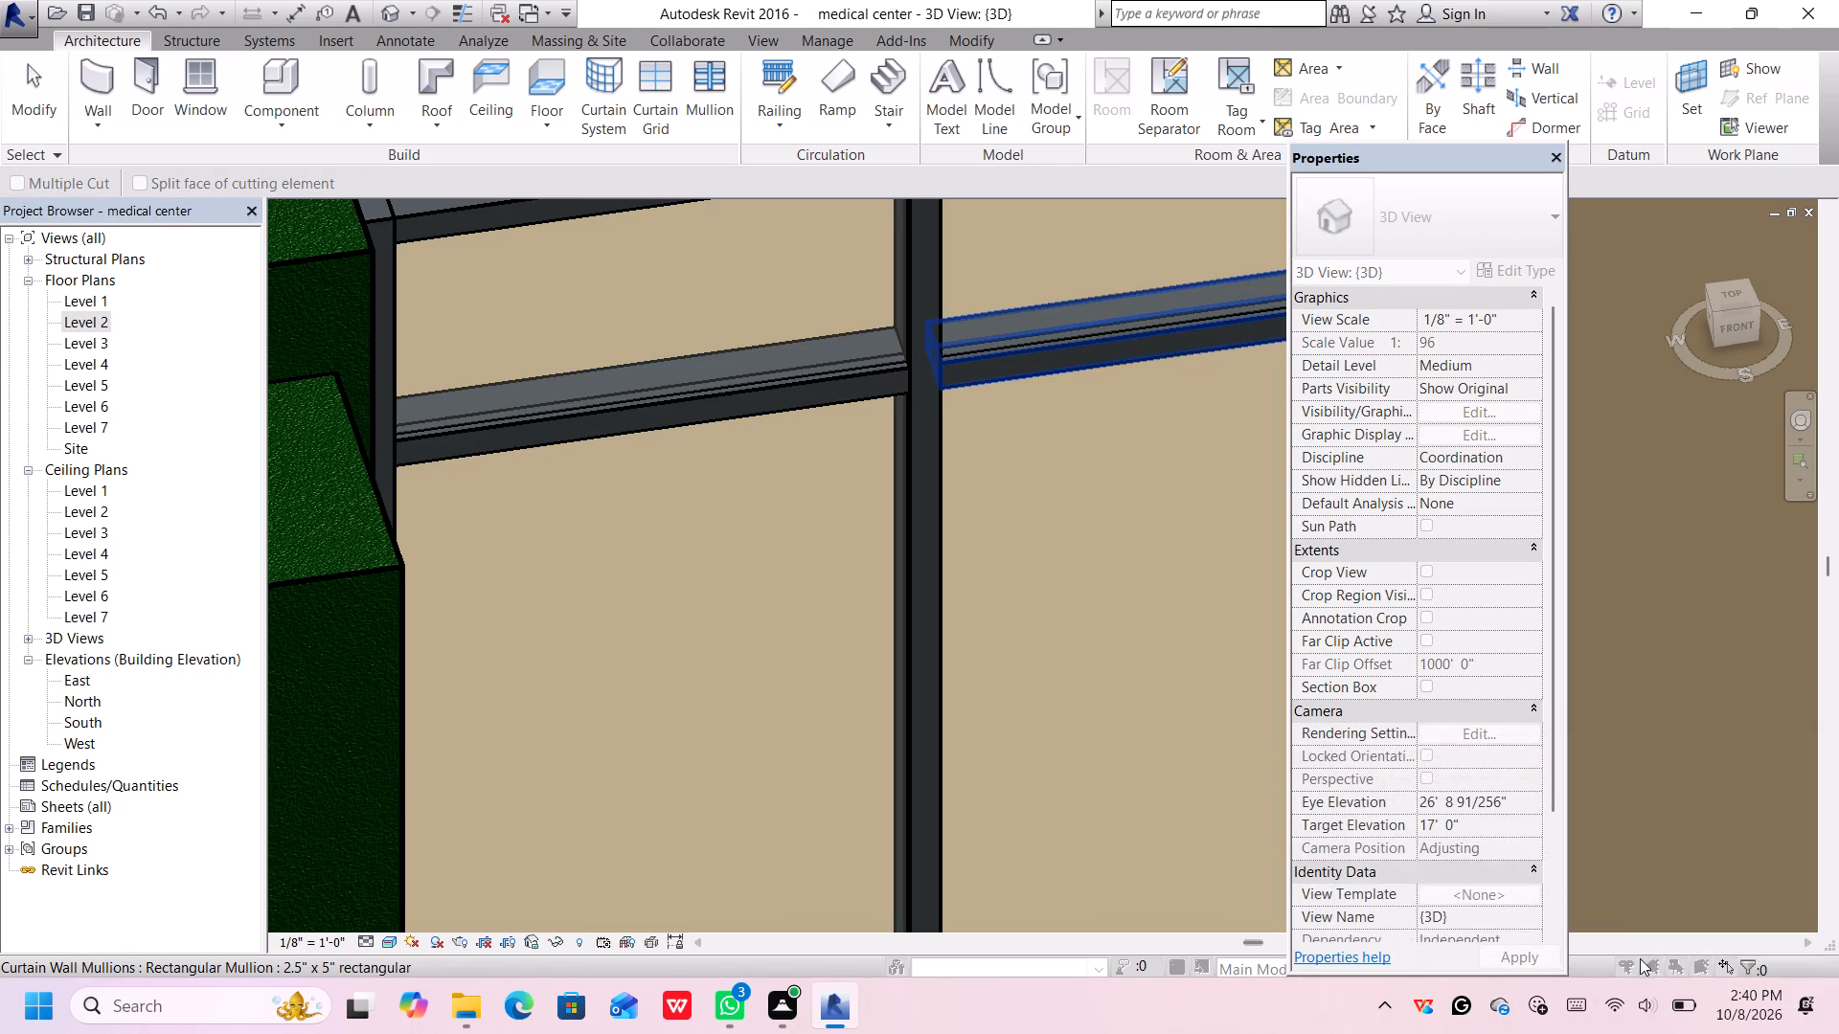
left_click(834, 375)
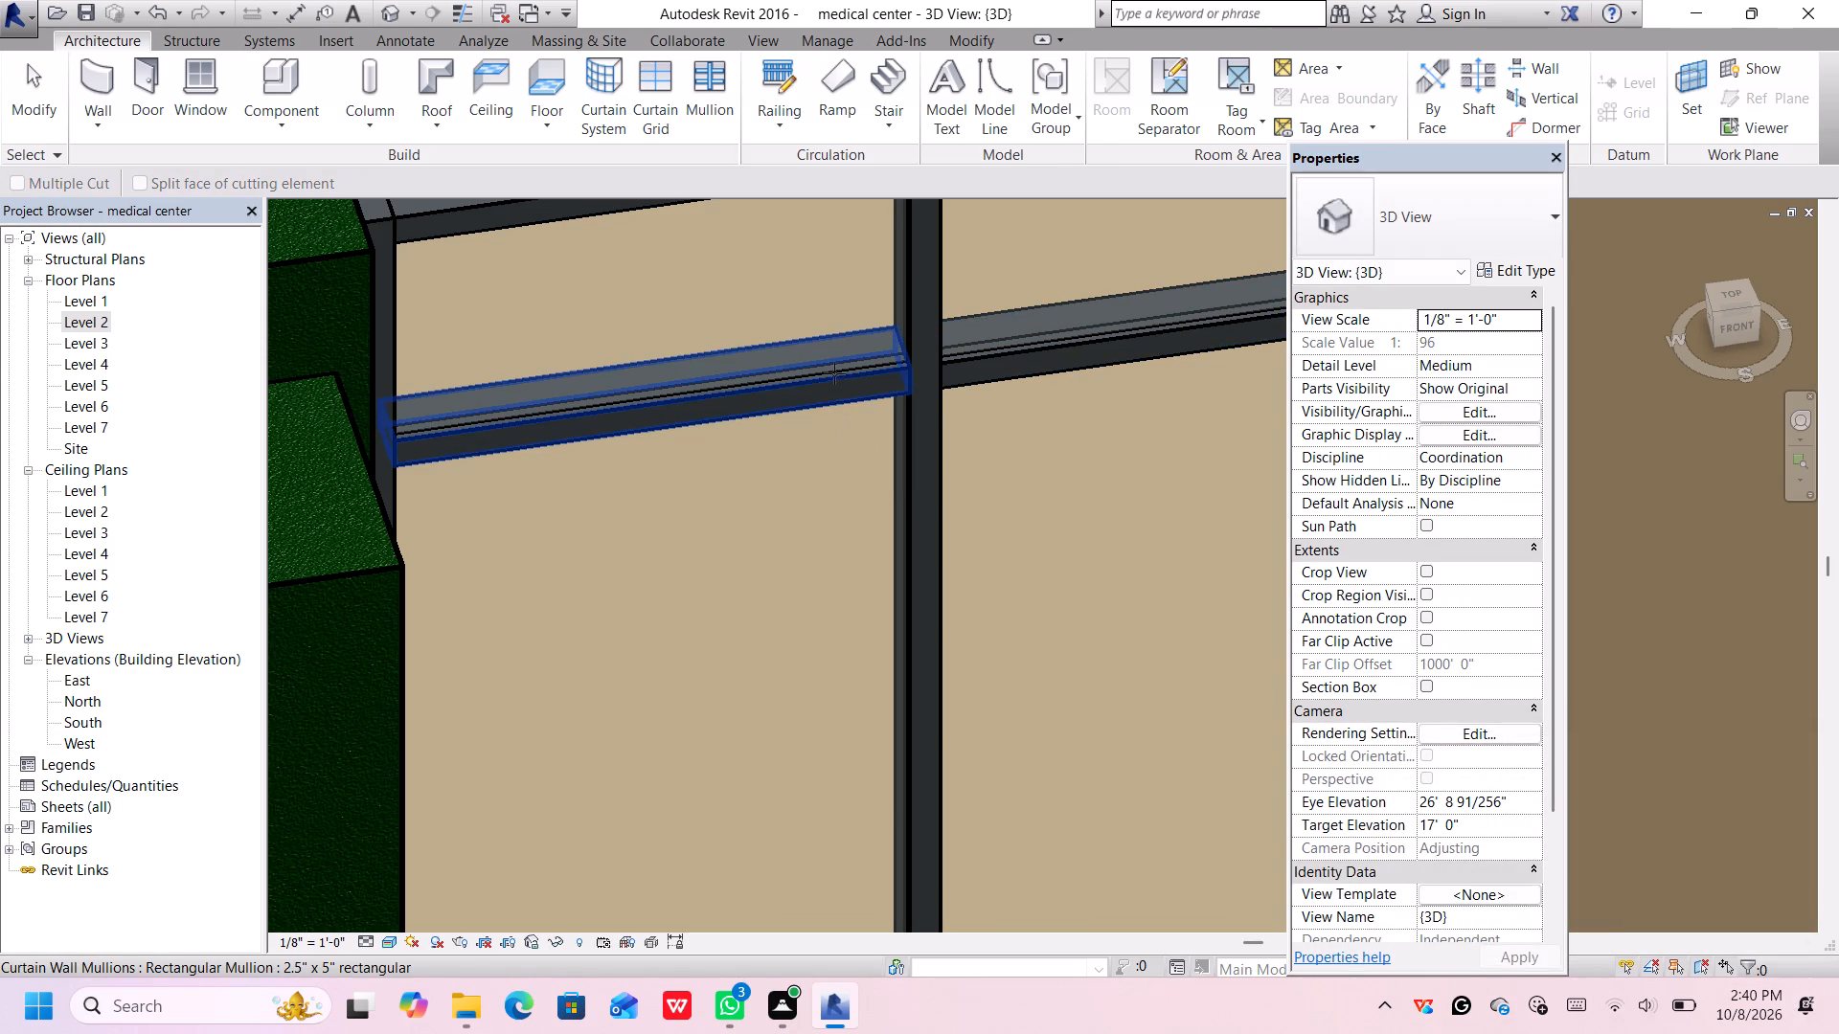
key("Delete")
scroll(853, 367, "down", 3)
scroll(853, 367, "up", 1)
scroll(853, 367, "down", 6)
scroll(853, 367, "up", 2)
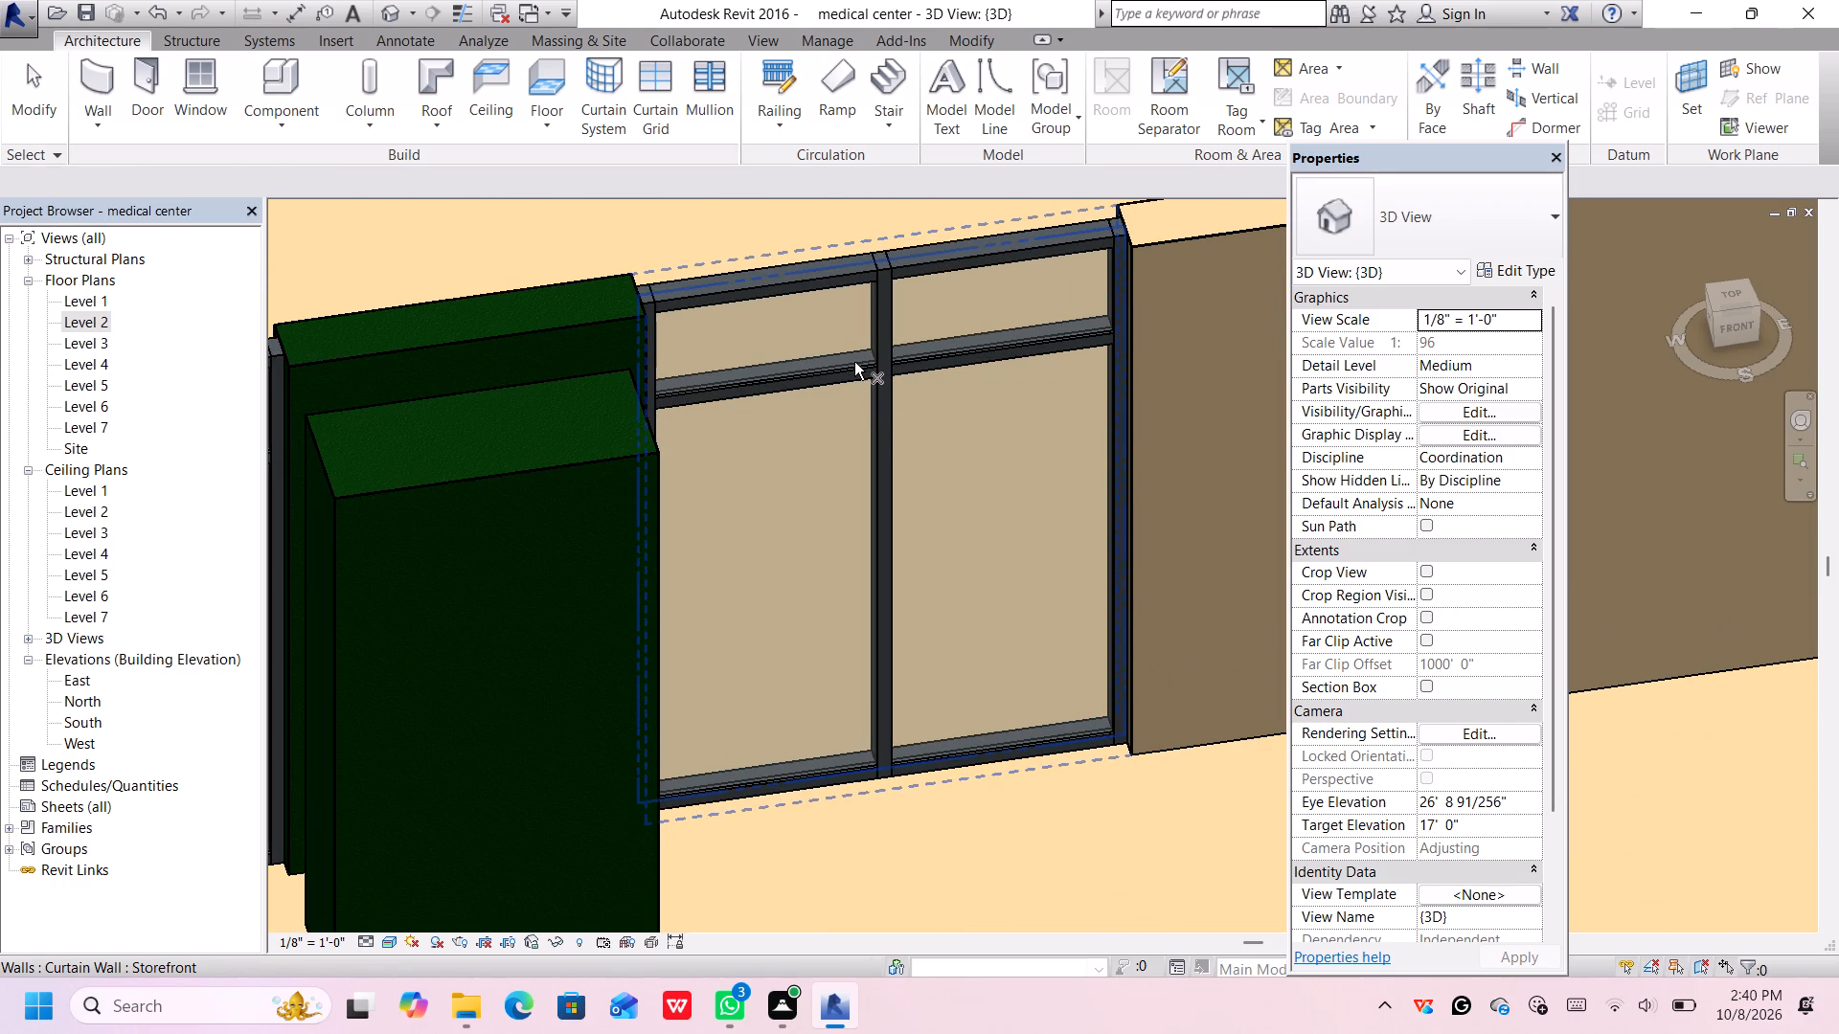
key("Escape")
Unpin and delete the intermediate horizontal mullion in the 7' 6" Storefront wall's bay beside the green walls.
scroll(848, 374, "up", 2)
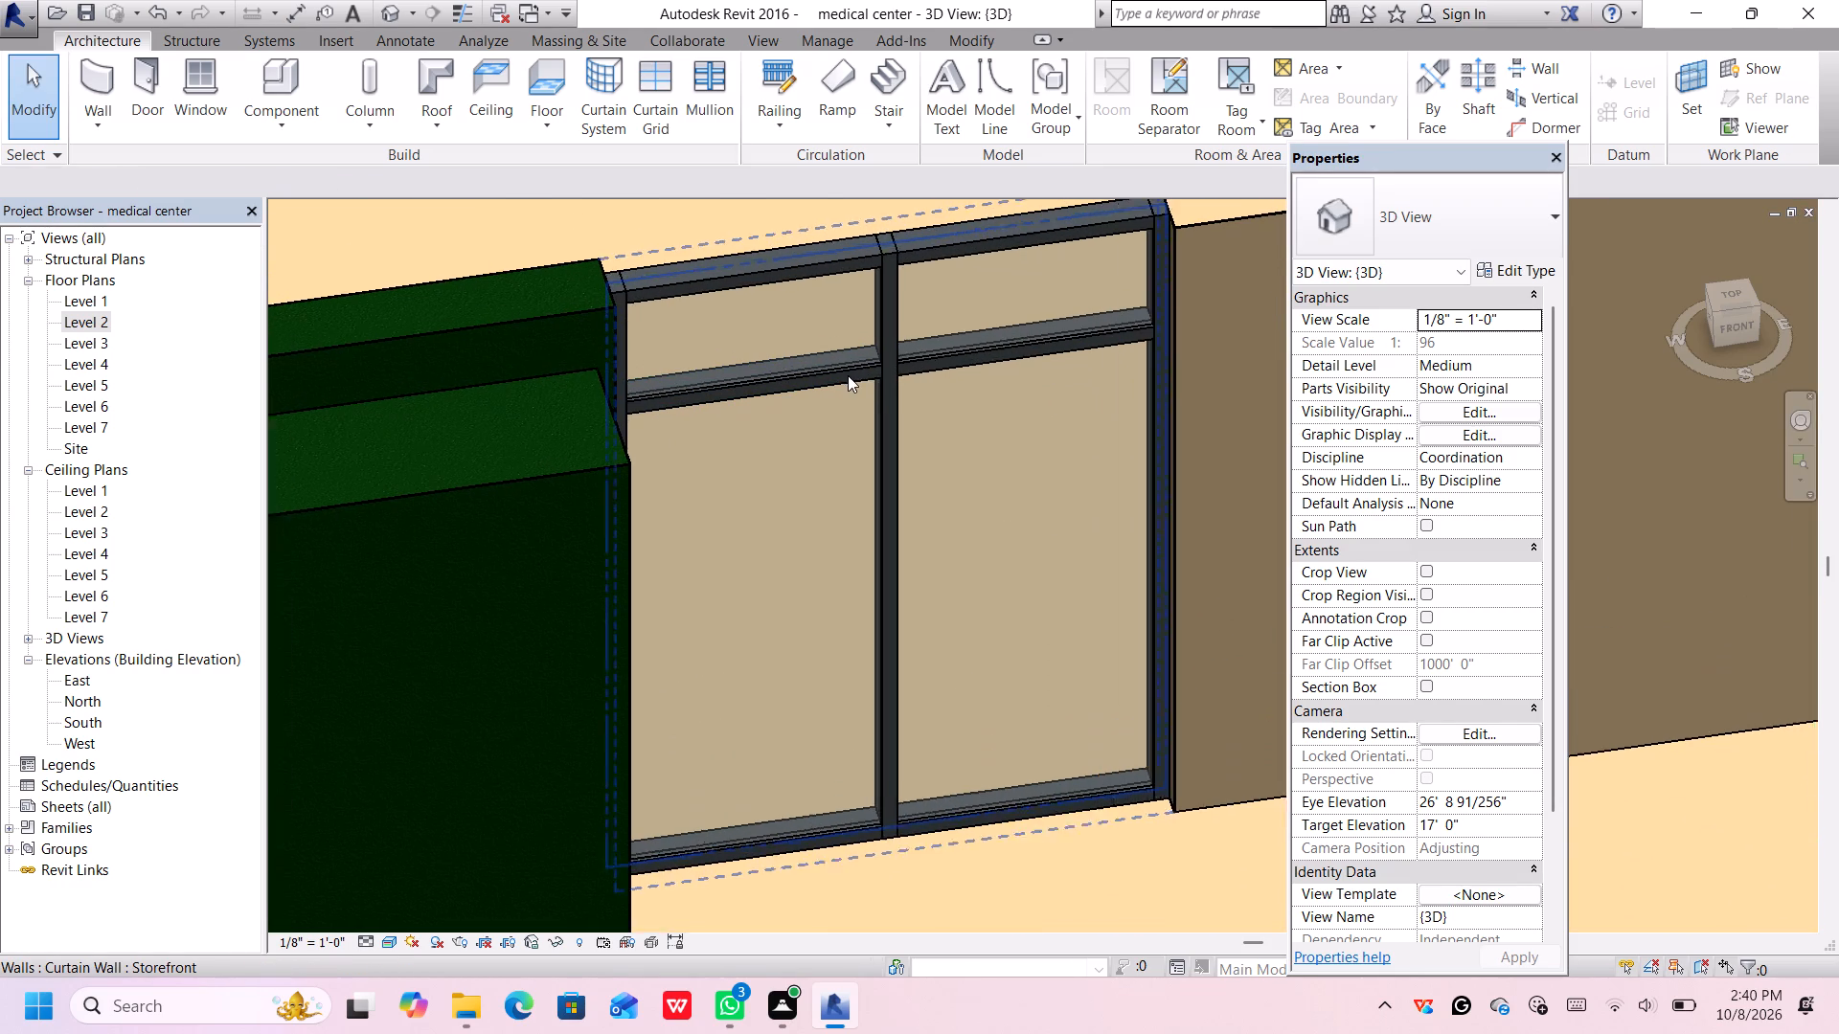
scroll(848, 375, "up", 3)
left_click(839, 367)
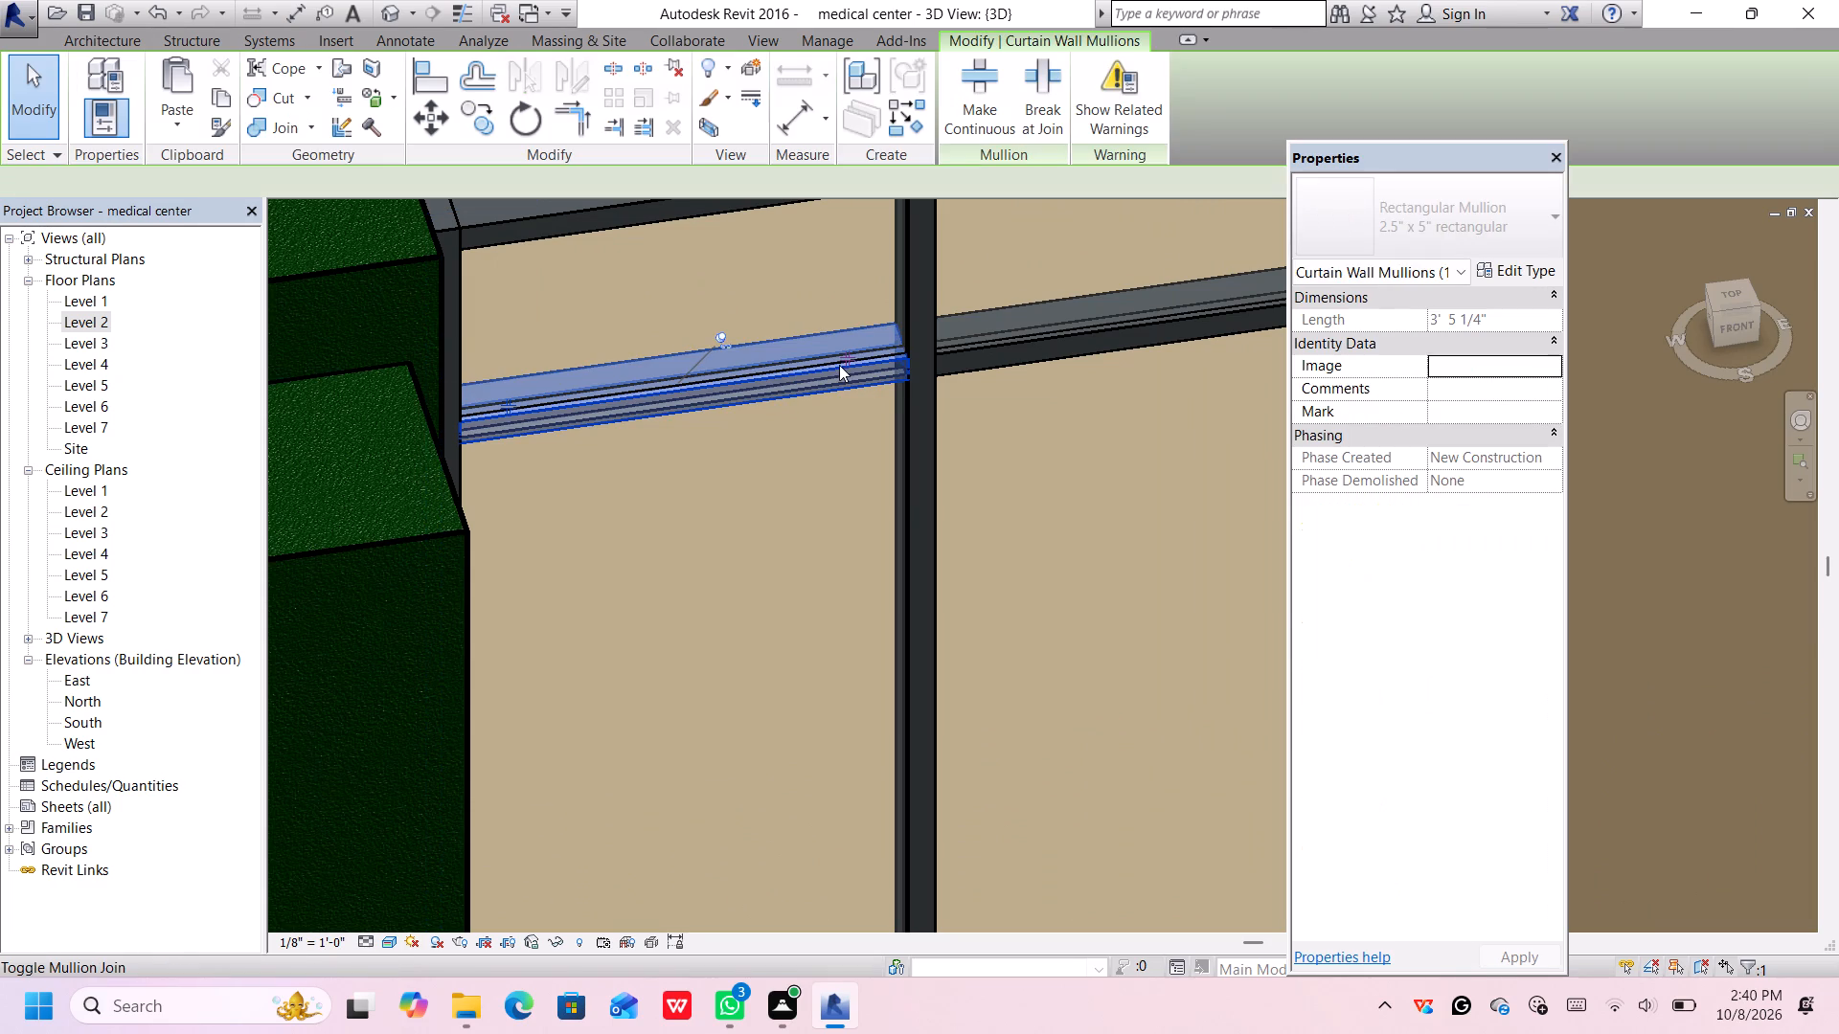
key("Delete")
key("Delete")
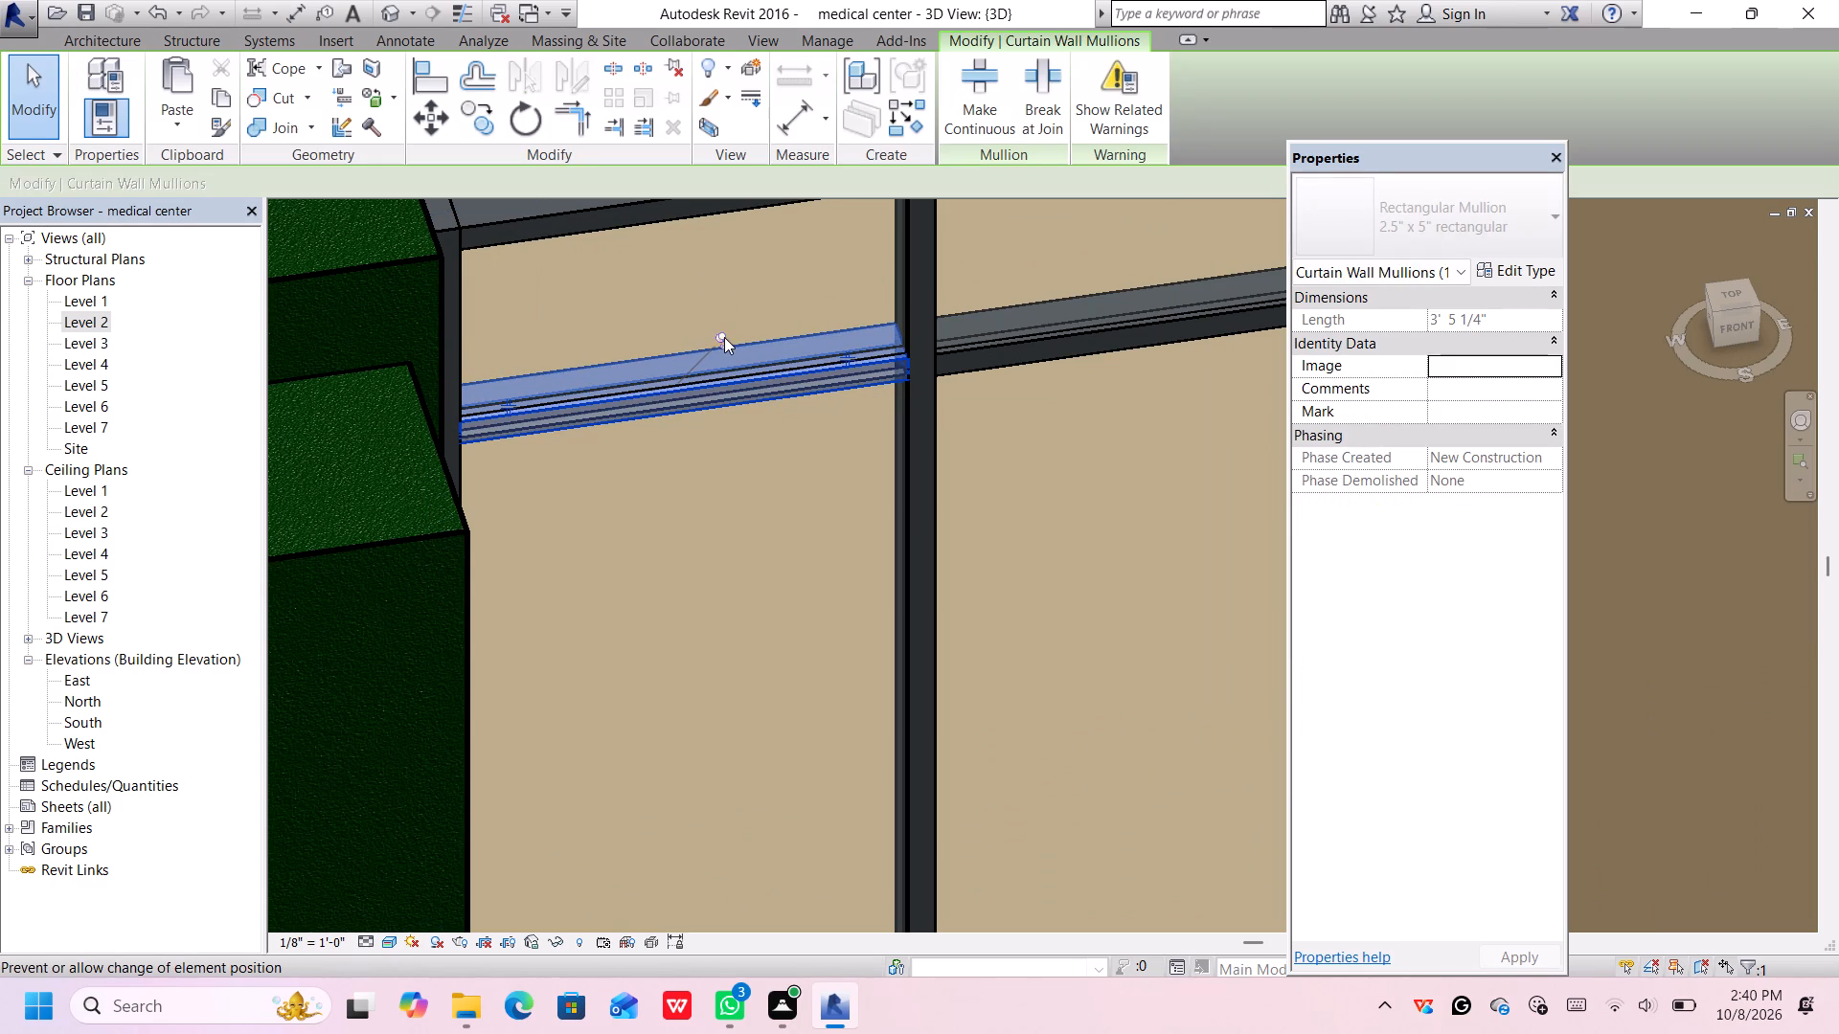
left_click(718, 333)
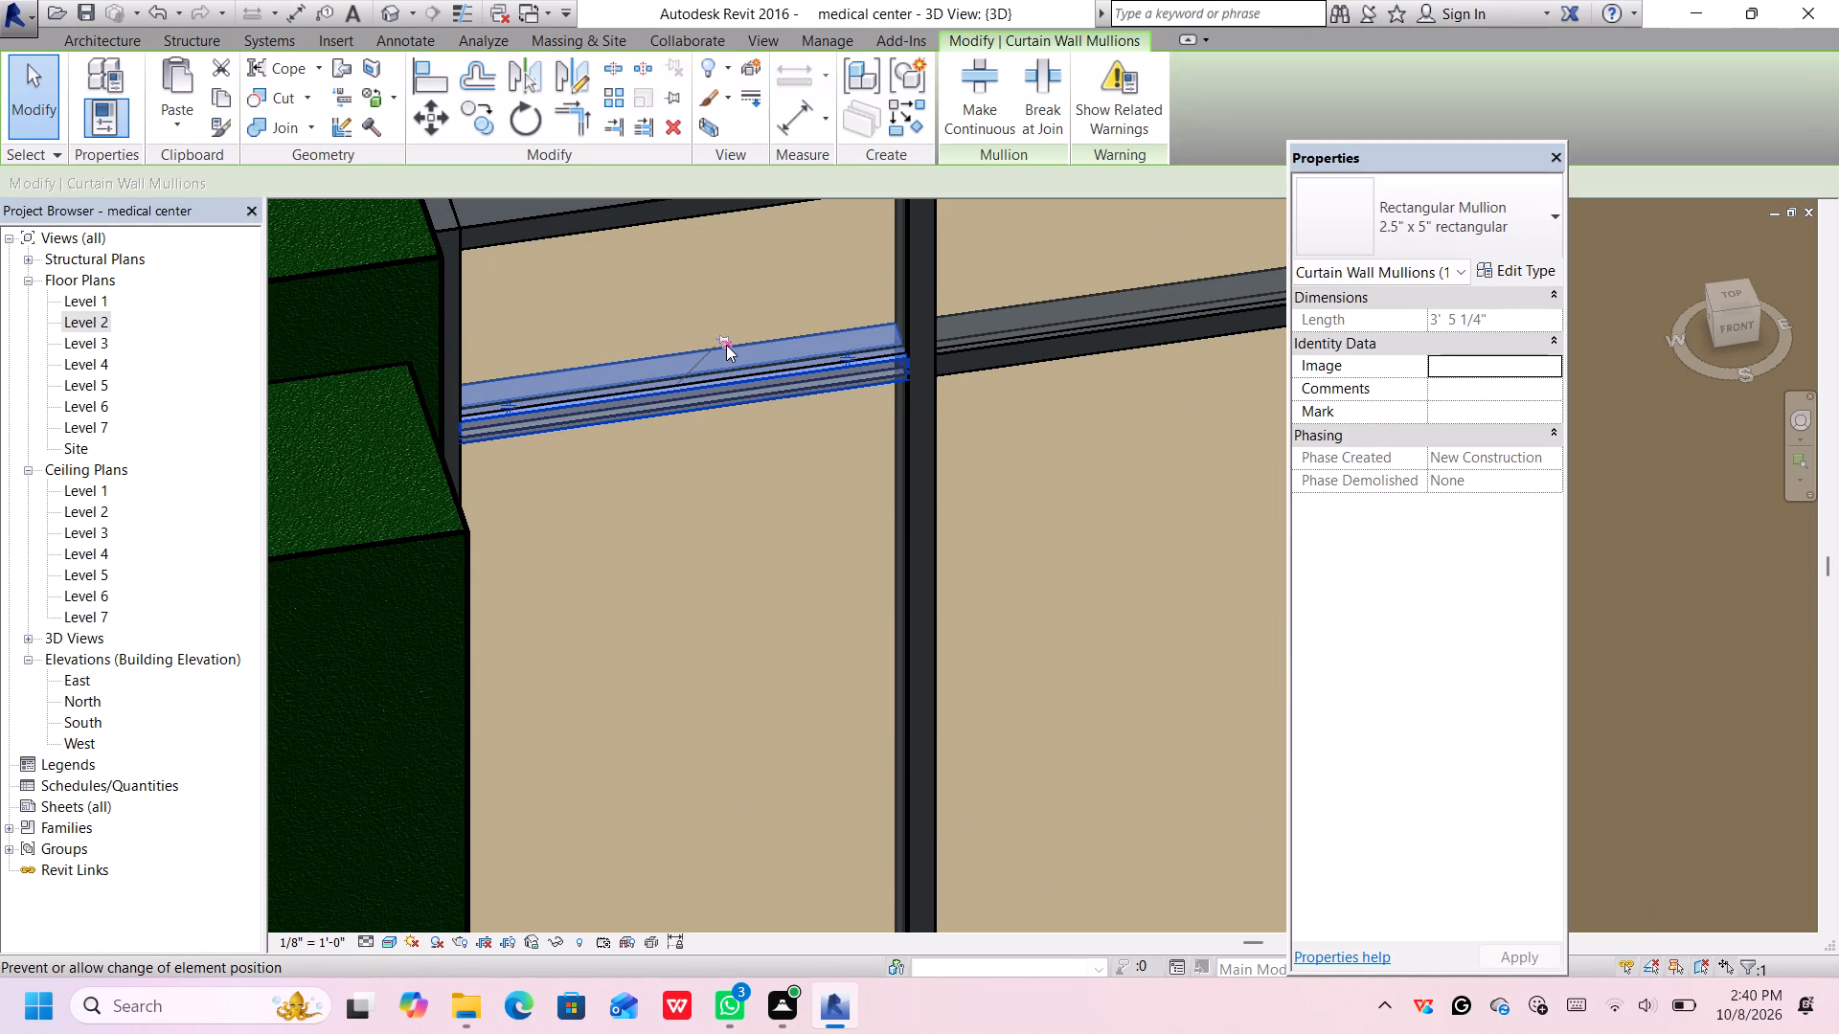
scroll(748, 366, "up", 5)
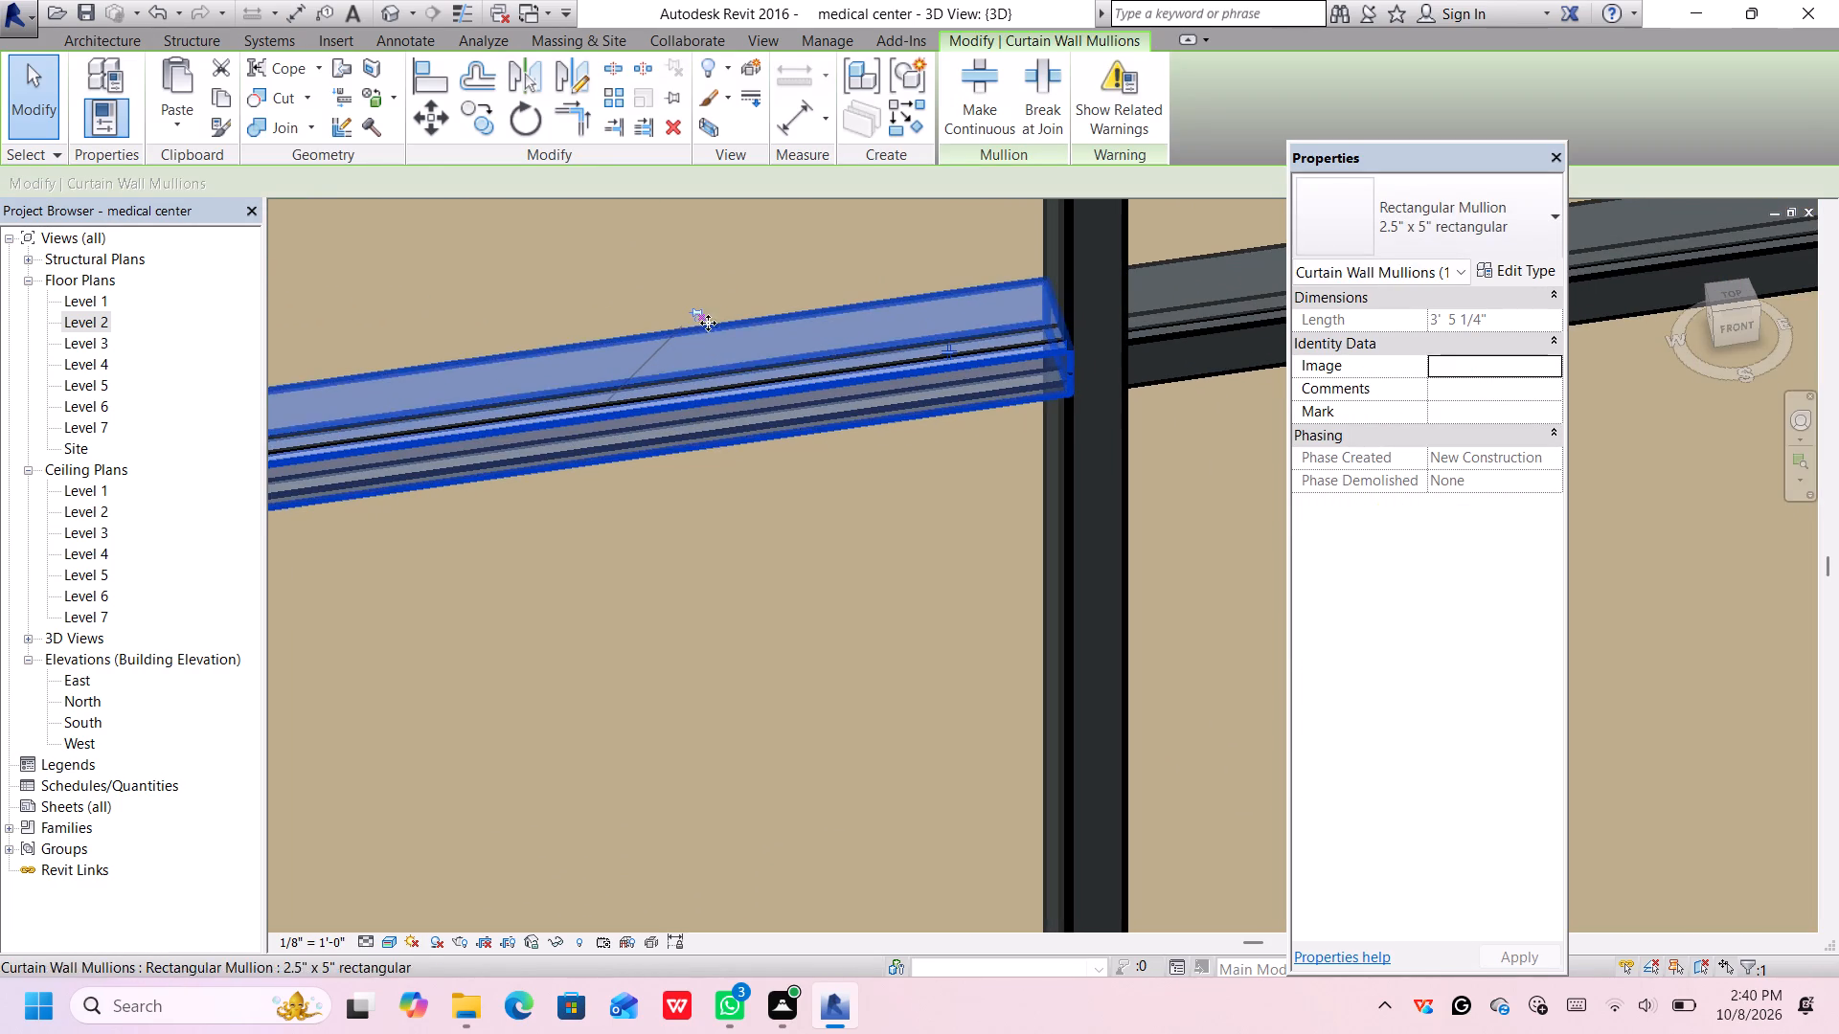
left_click(700, 319)
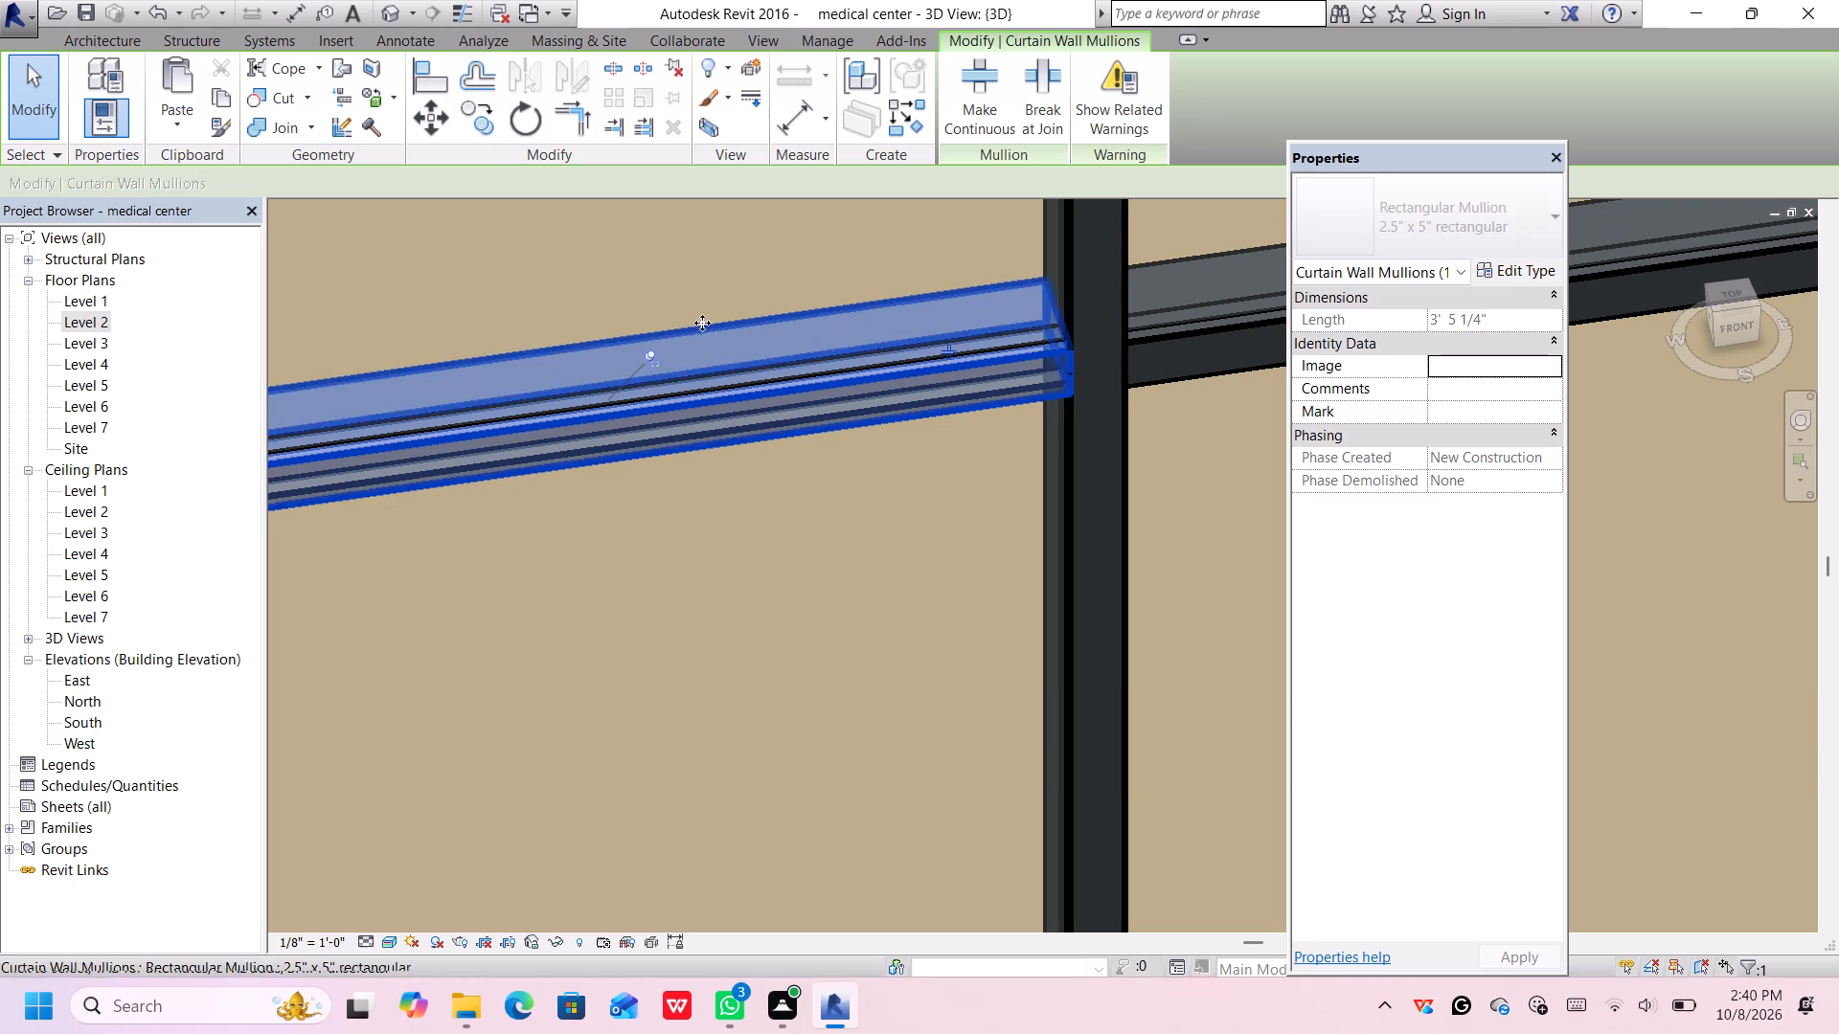
left_click(653, 364)
scroll(694, 348, "down", 1)
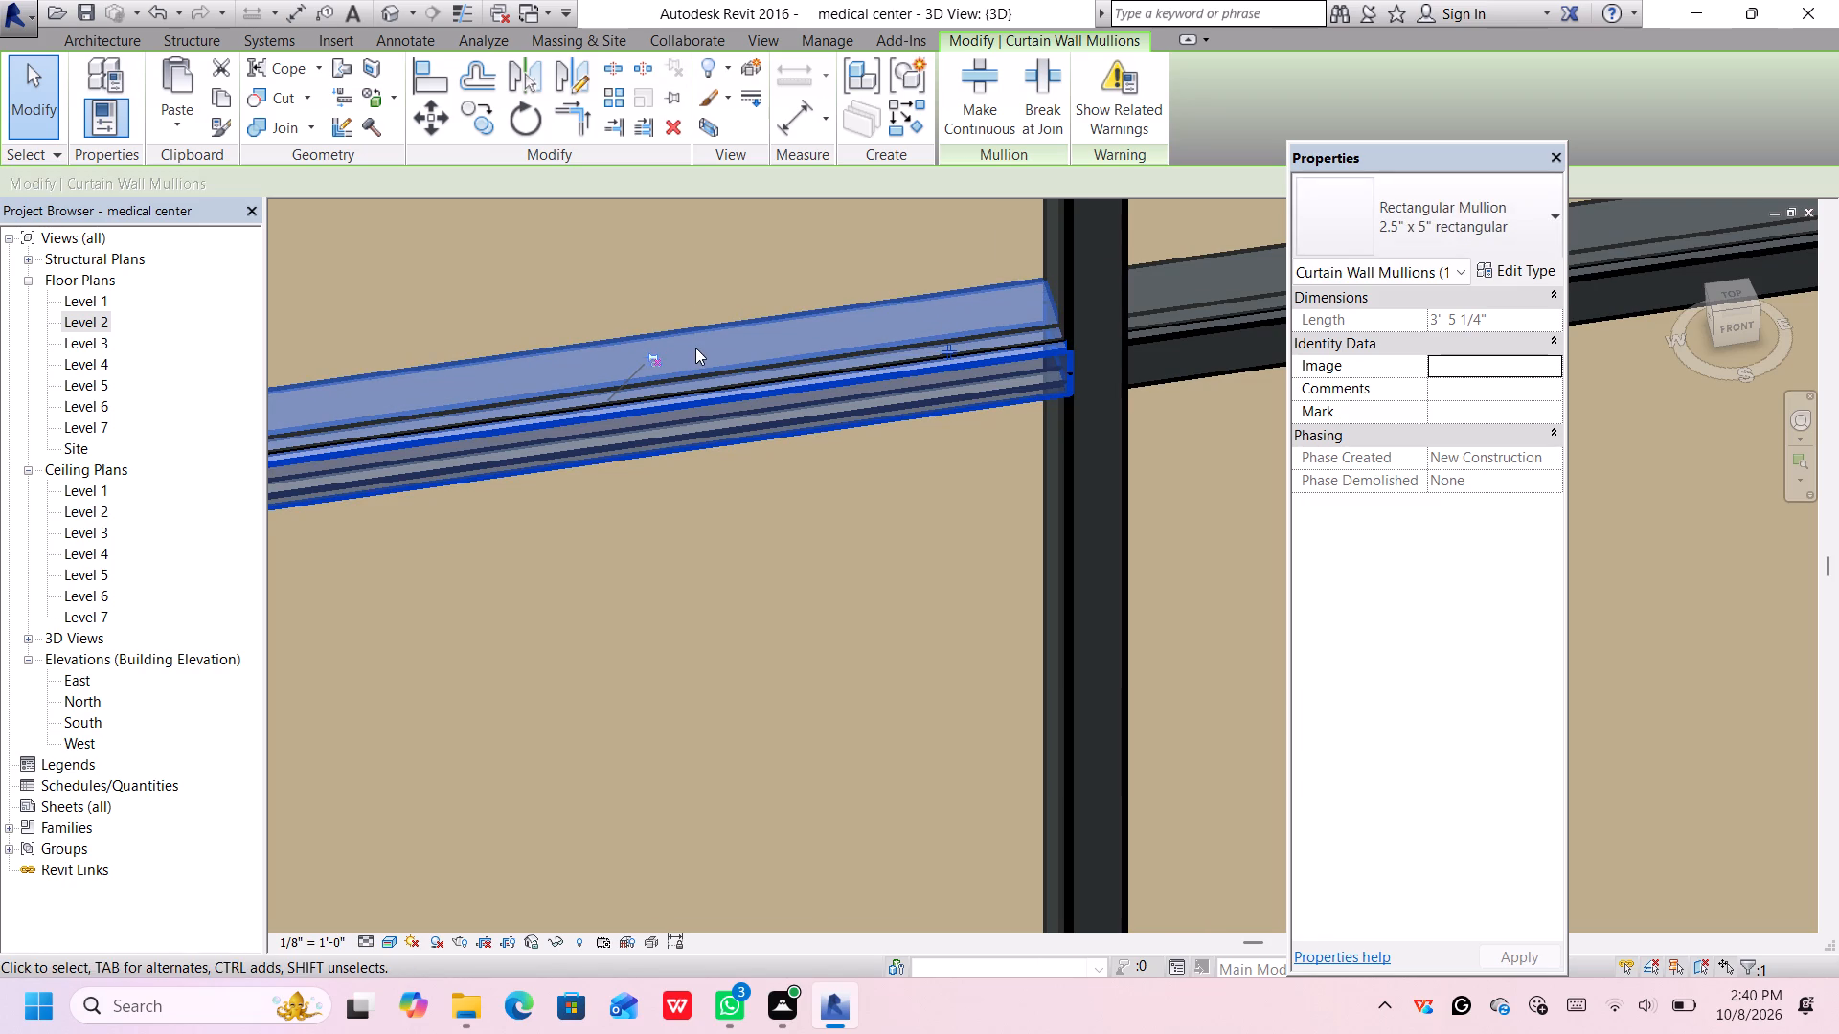
scroll(695, 348, "down", 3)
left_click(670, 126)
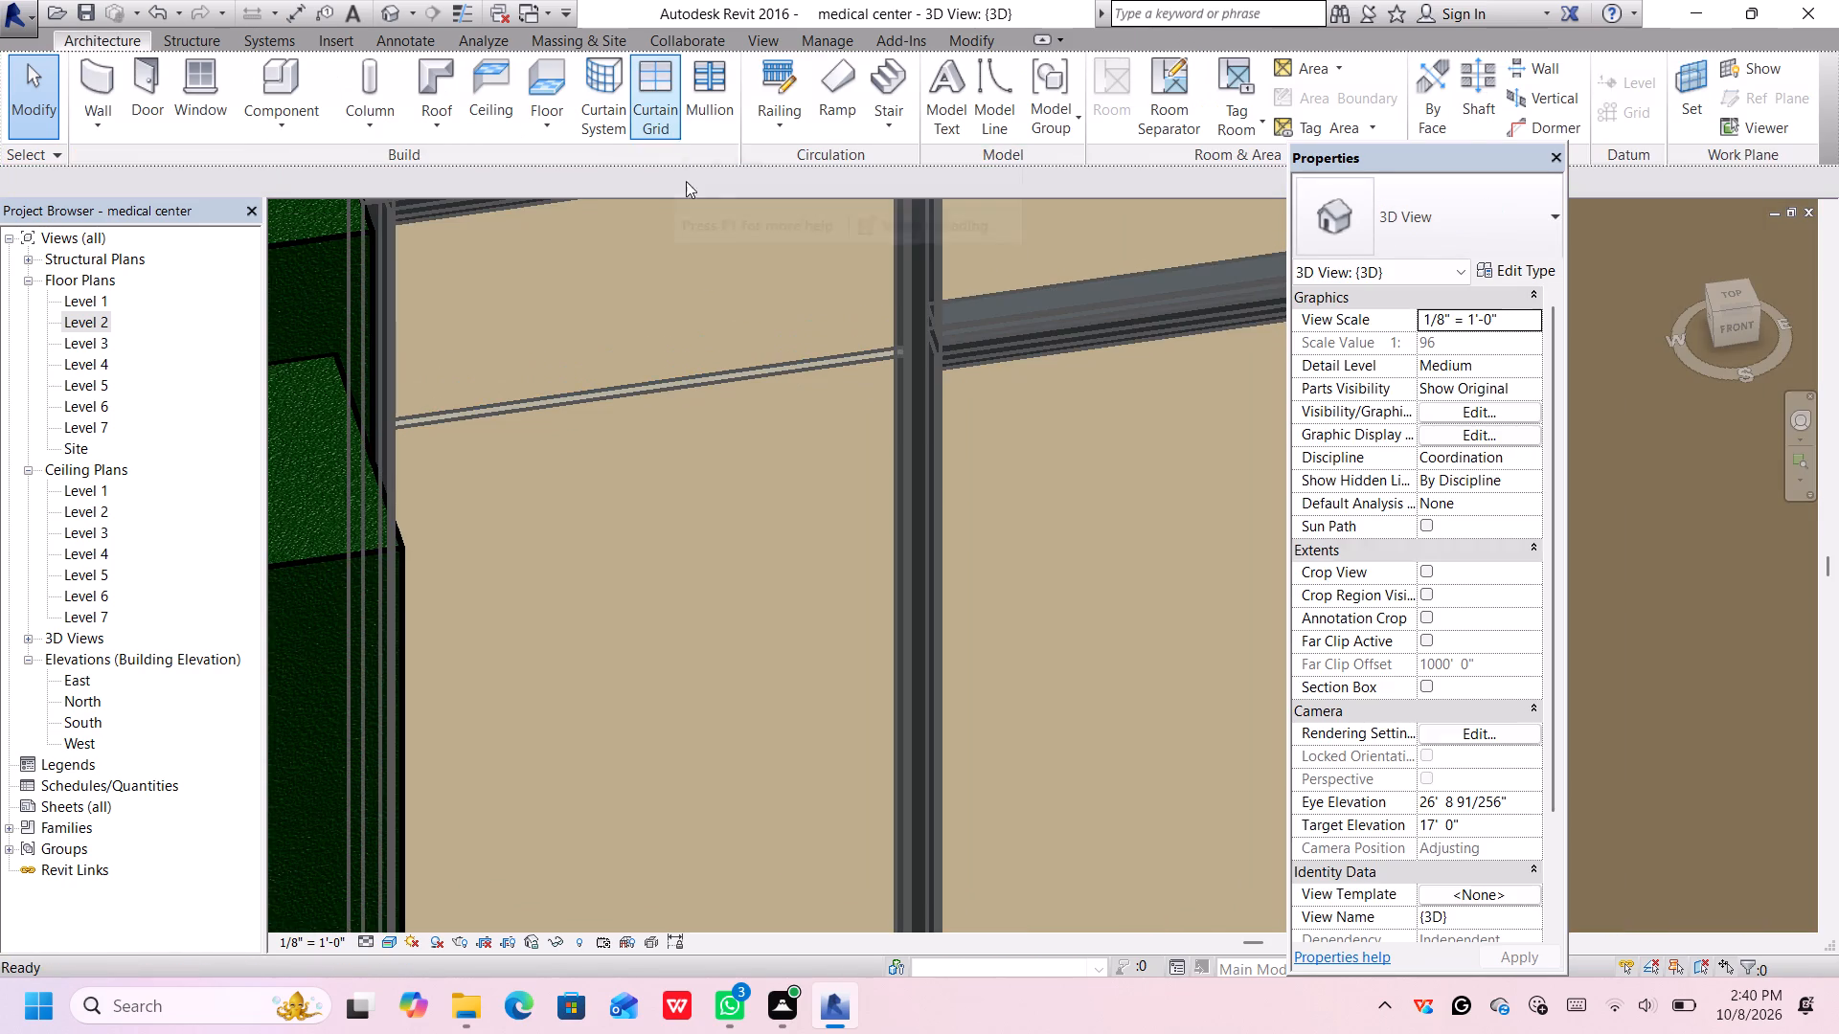
Unpin and delete the remaining intermediate horizontal mullion in the 7' 6" Storefront wall, in the bay farther from the green walls.
middle_click_drag(1008, 339, 644, 448)
middle_click(644, 448)
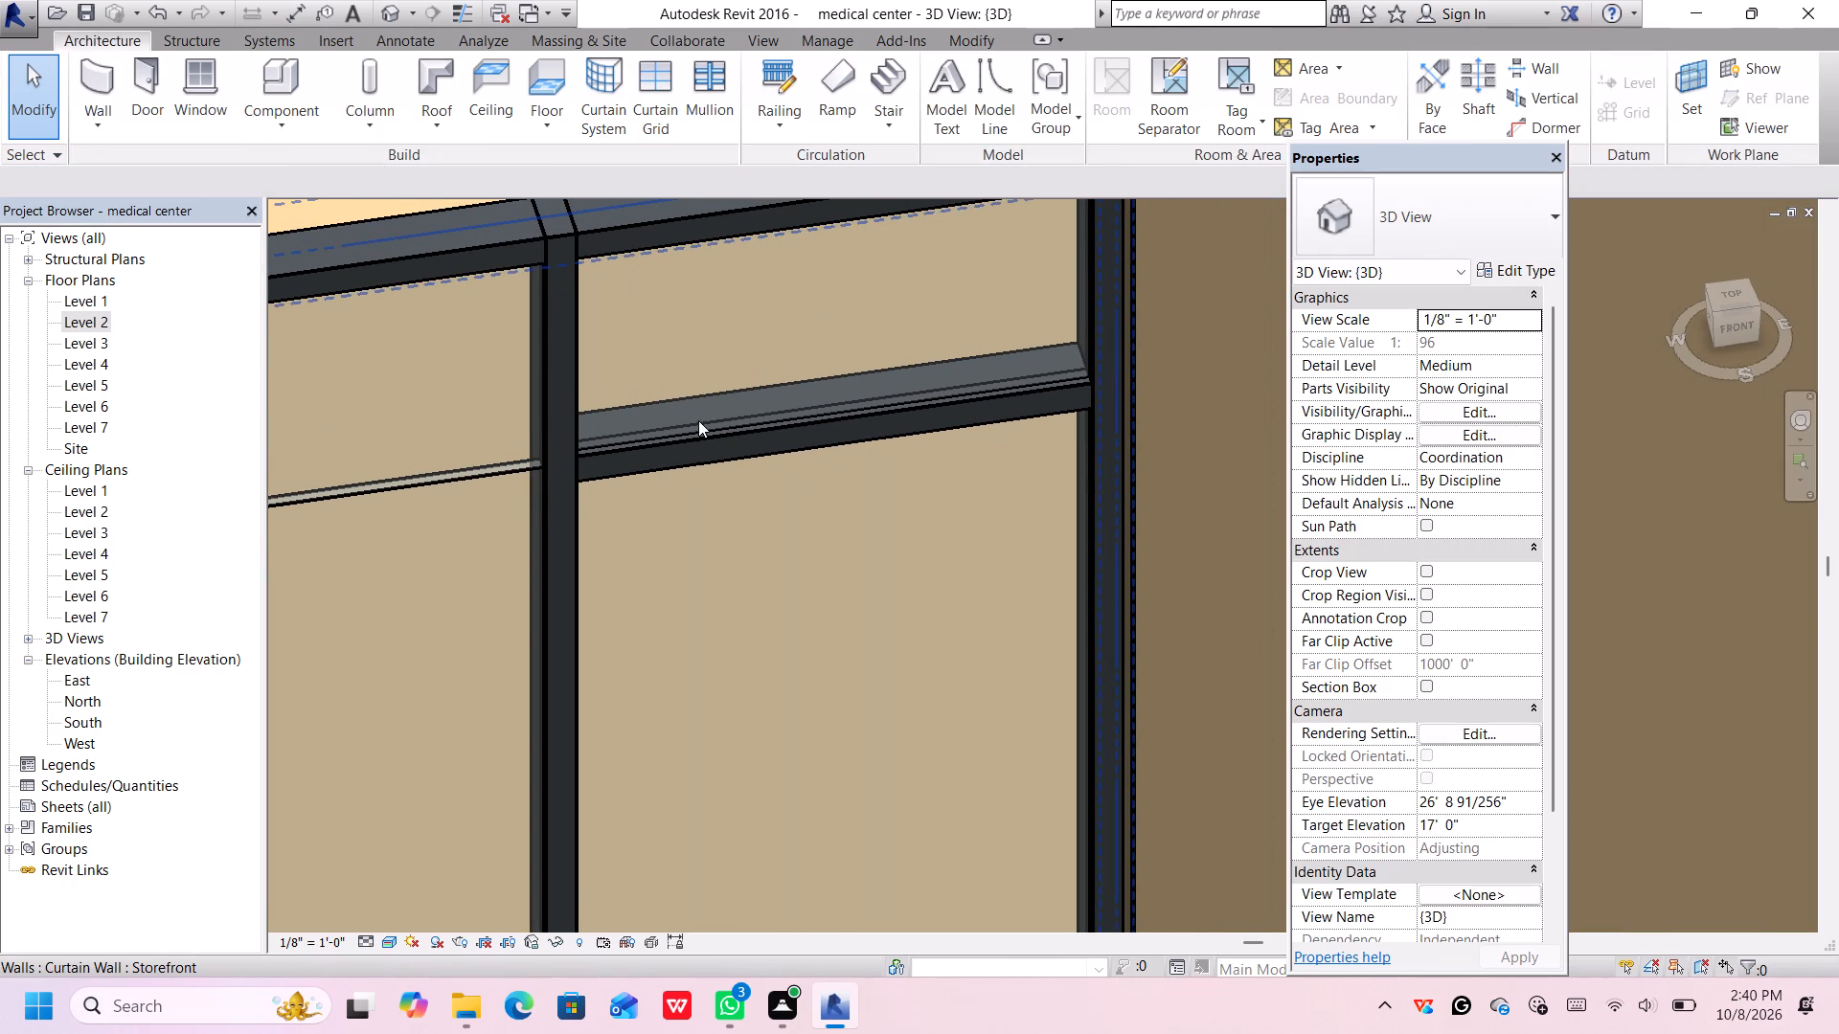
left_click(694, 425)
scroll(693, 440, "up", 9)
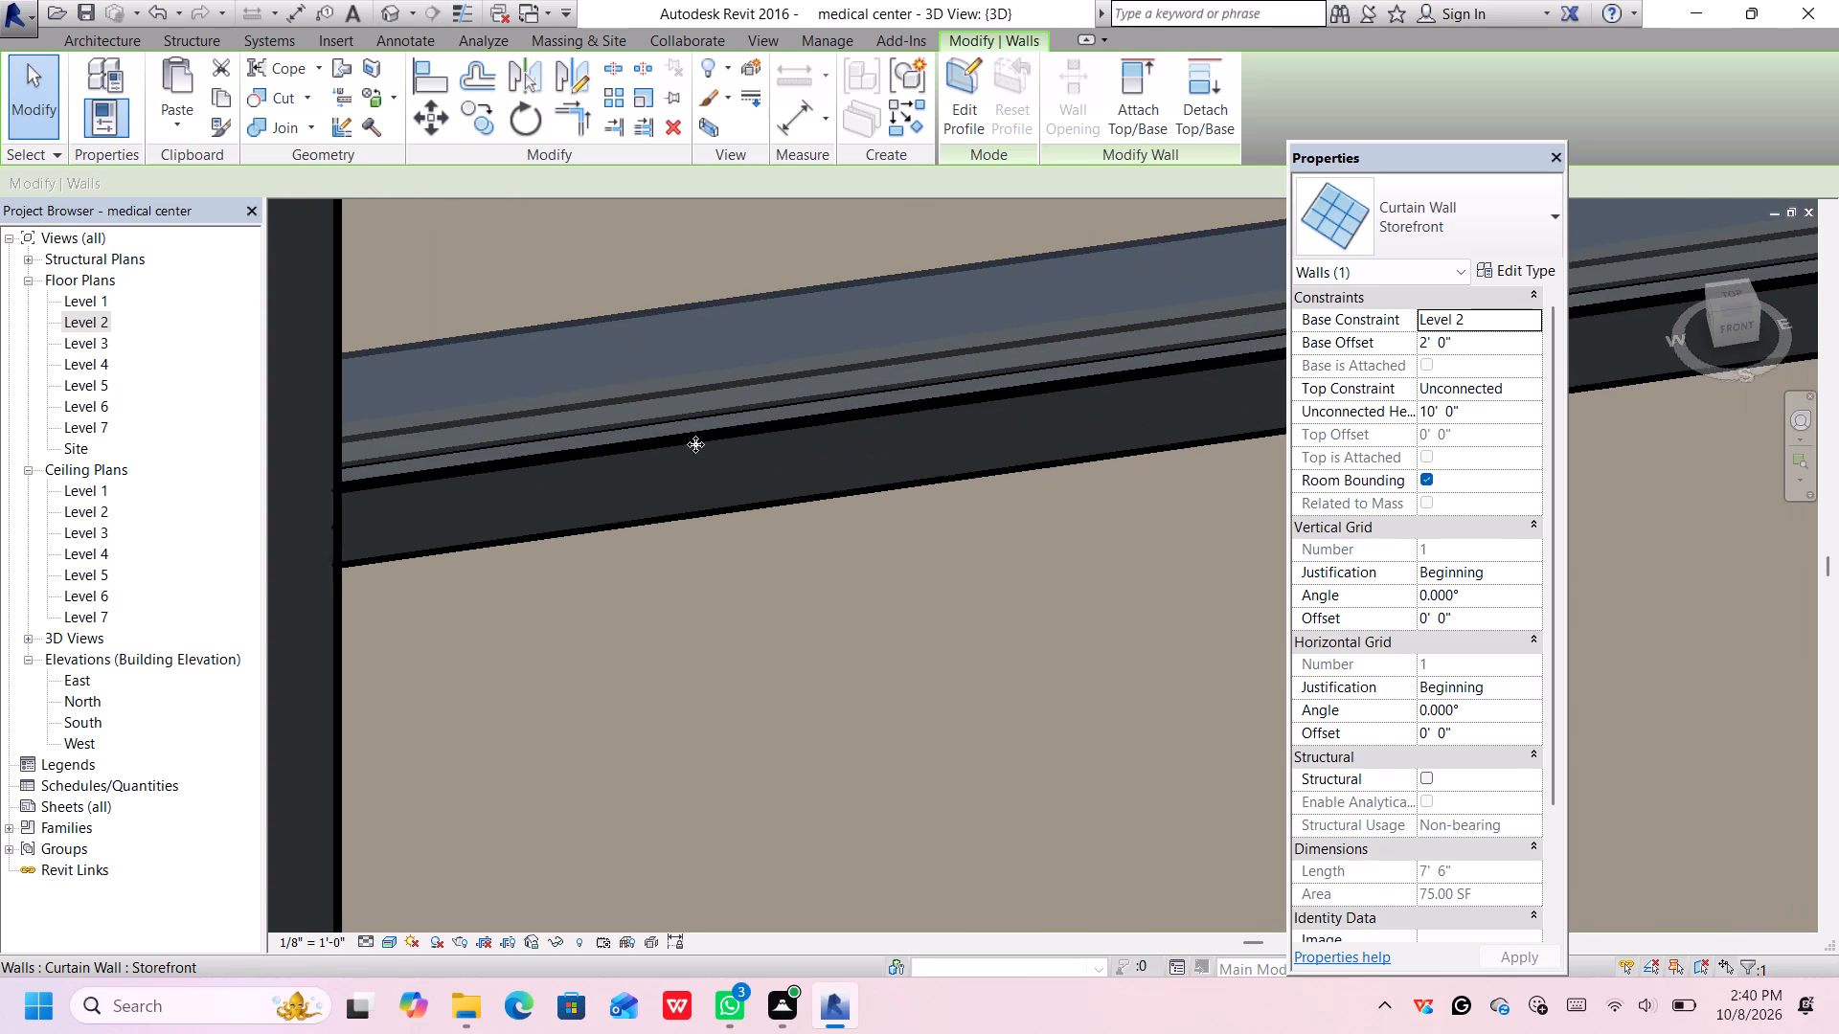
left_click(695, 445)
key("Escape")
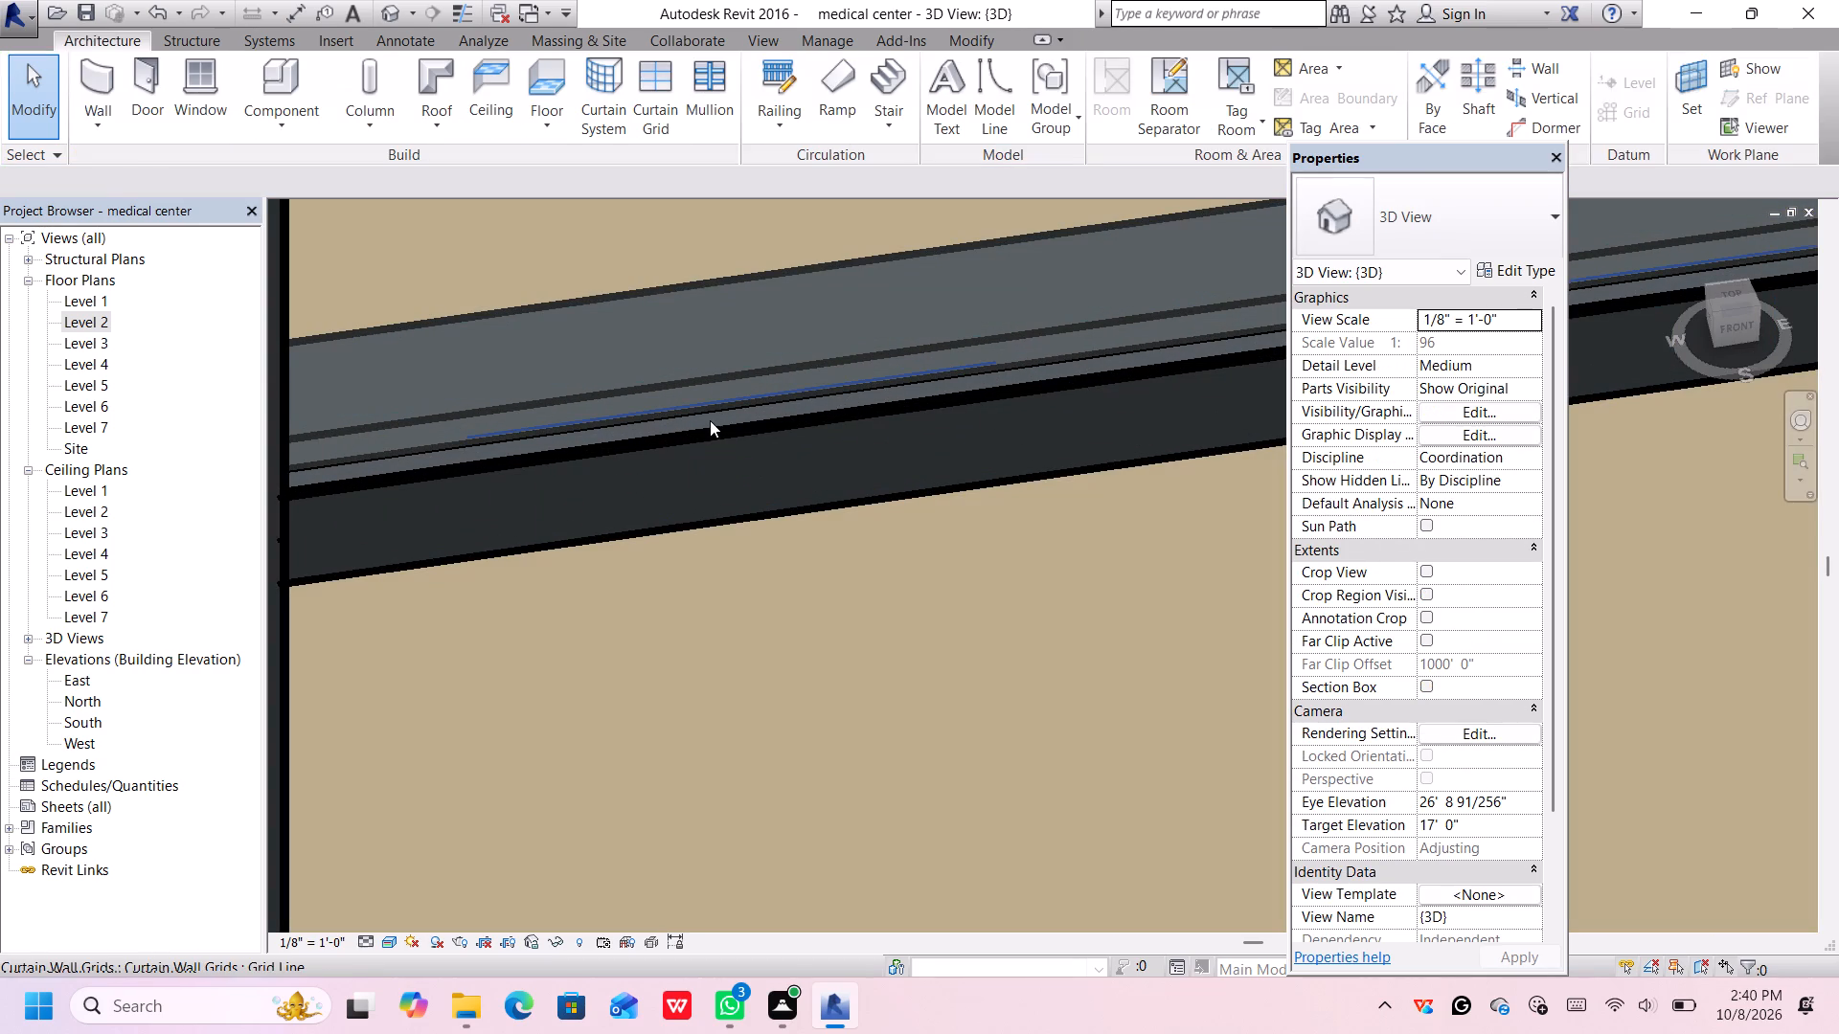
left_click(710, 420)
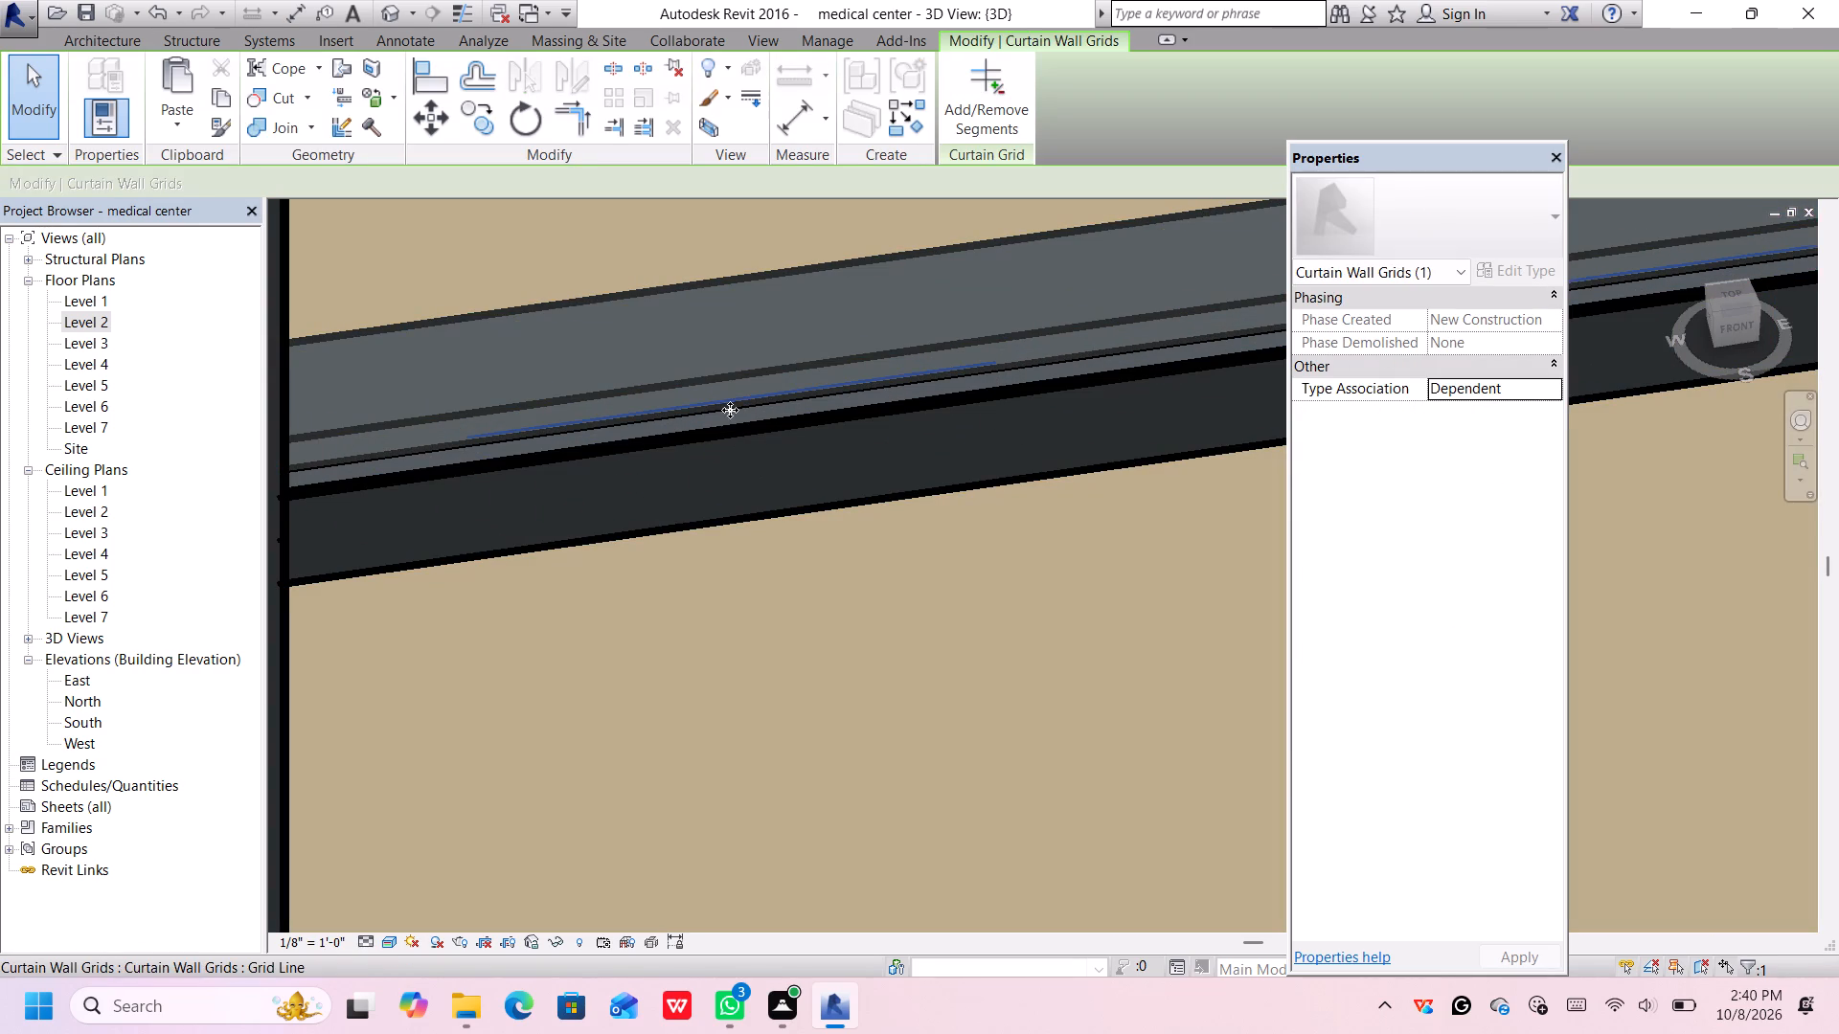
scroll(724, 448, "down", 1)
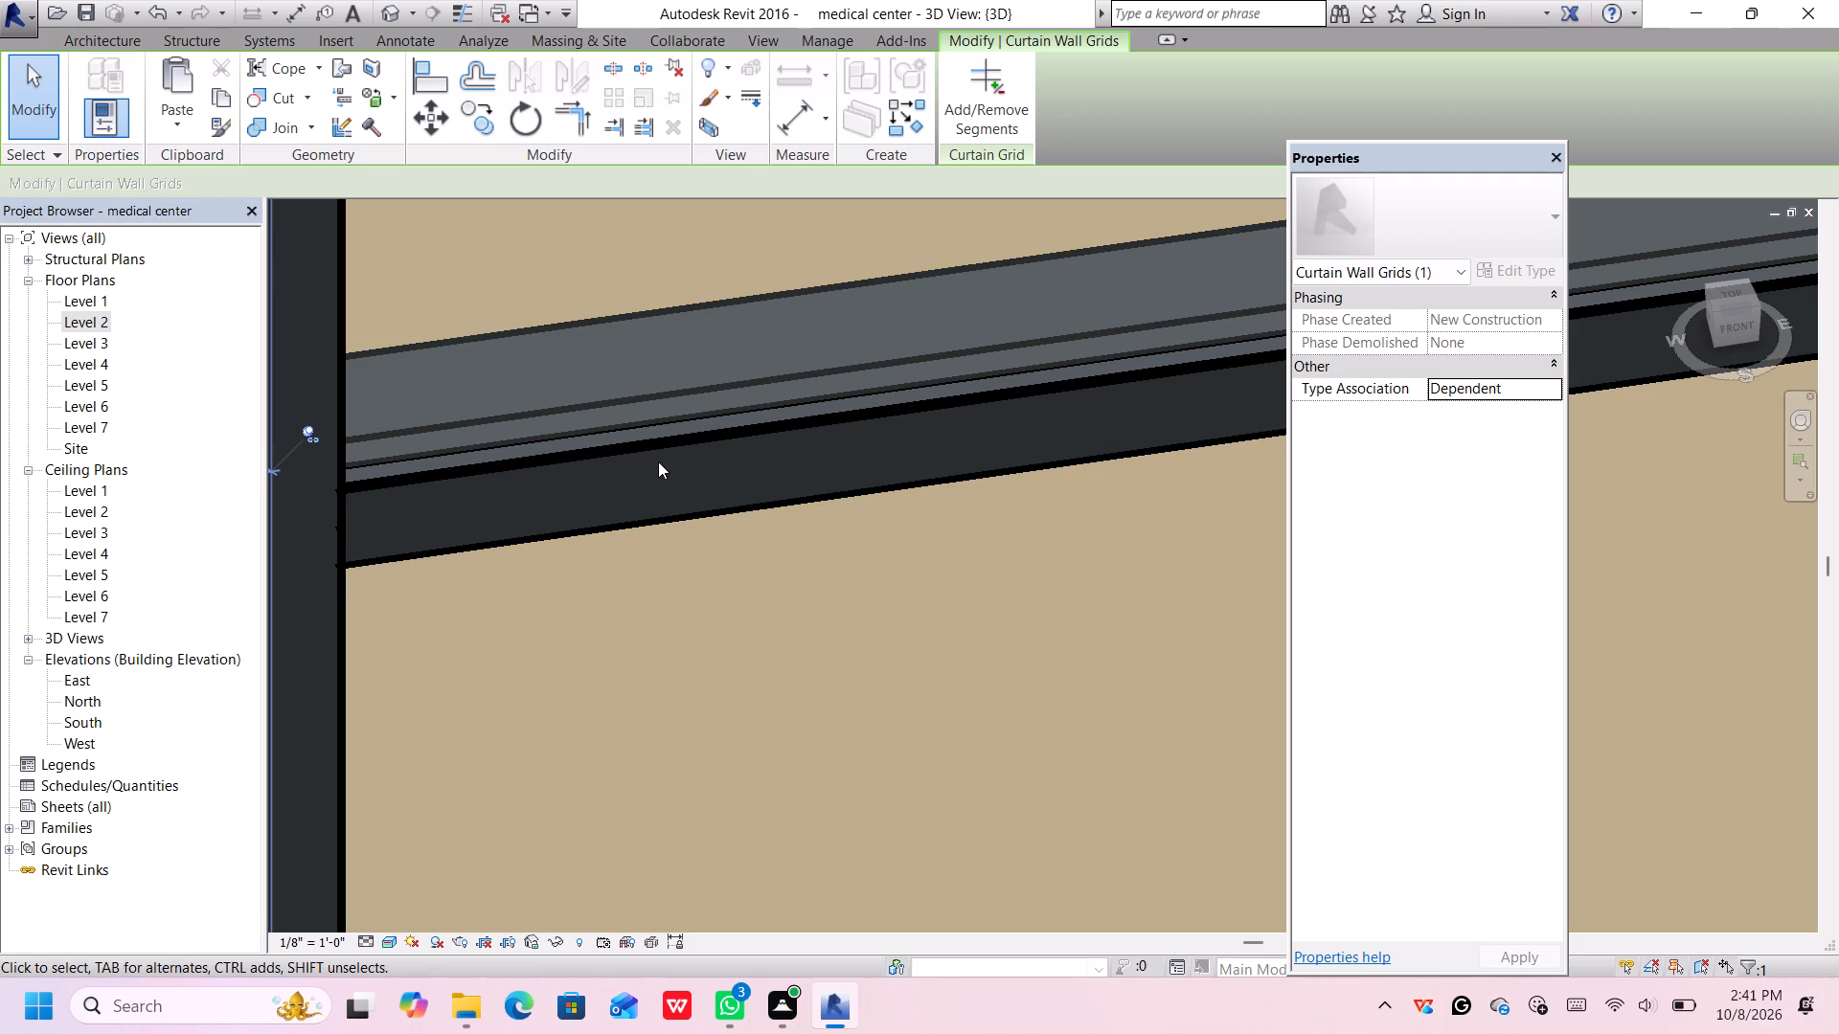
scroll(665, 484, "down", 6)
scroll(530, 498, "up", 2)
middle_click_drag(526, 494, 534, 488)
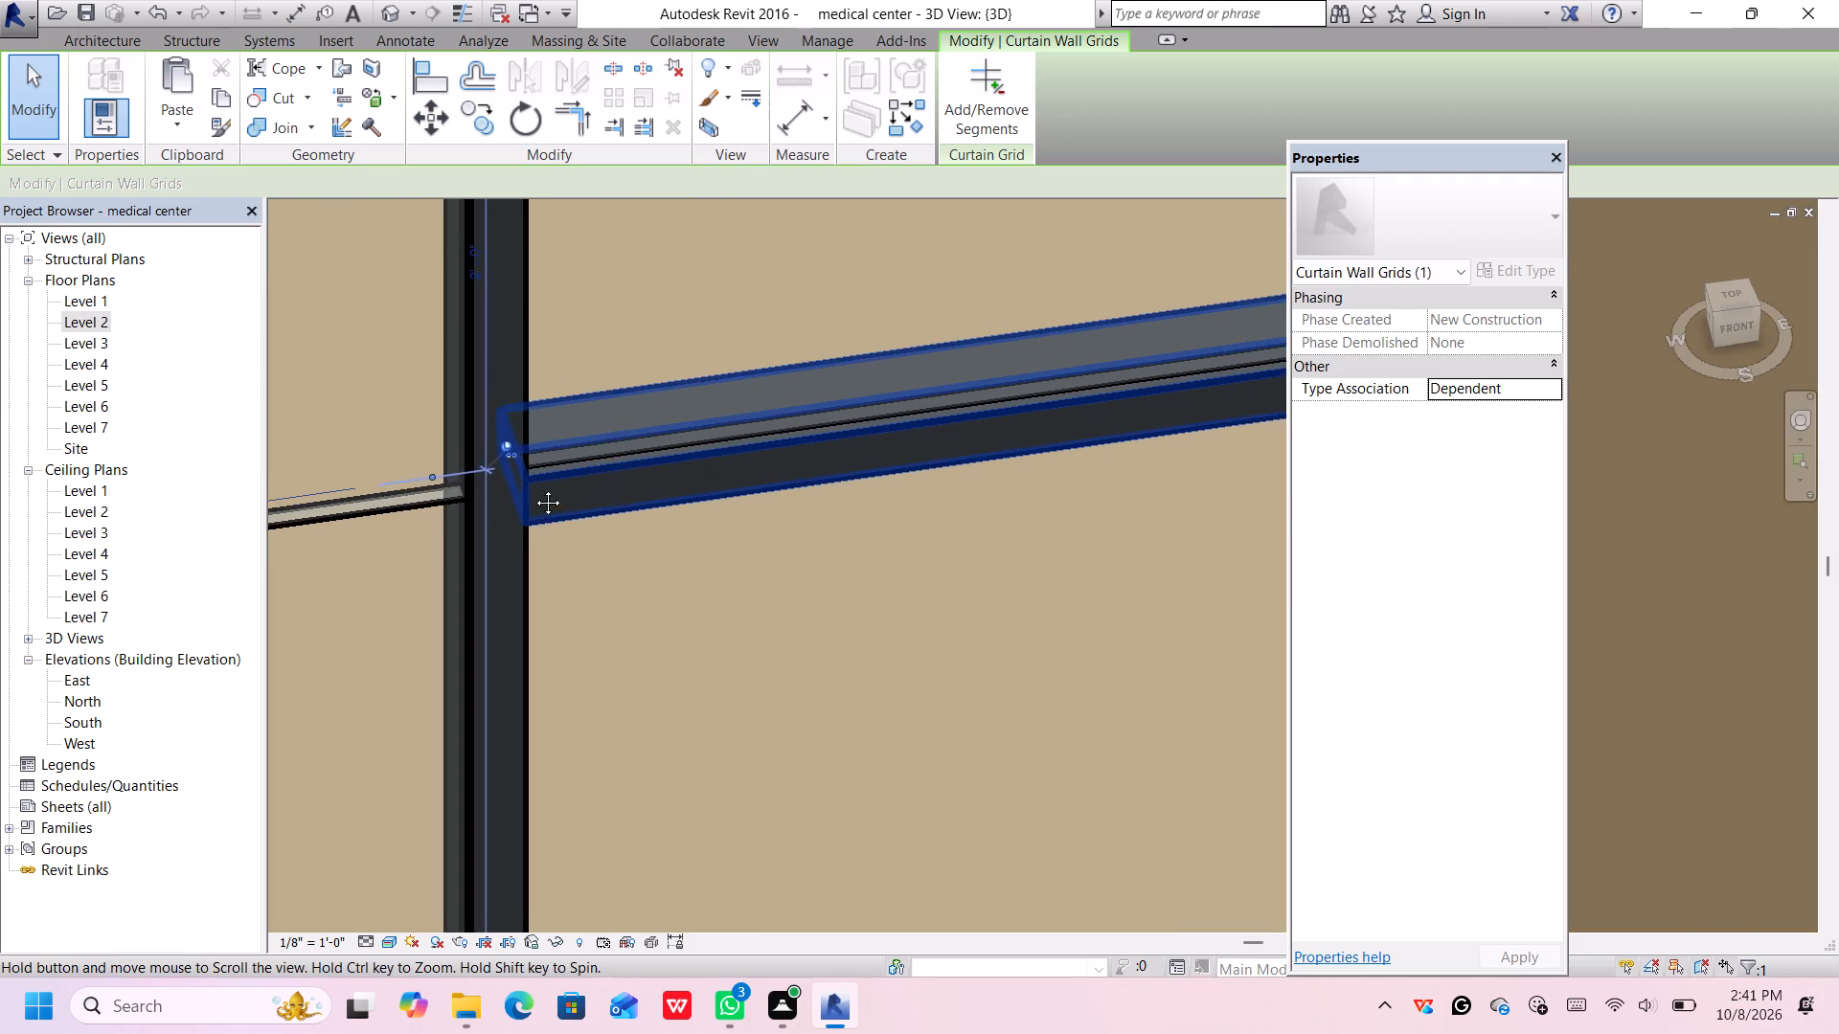
middle_click_drag(534, 488, 919, 456)
middle_click(919, 456)
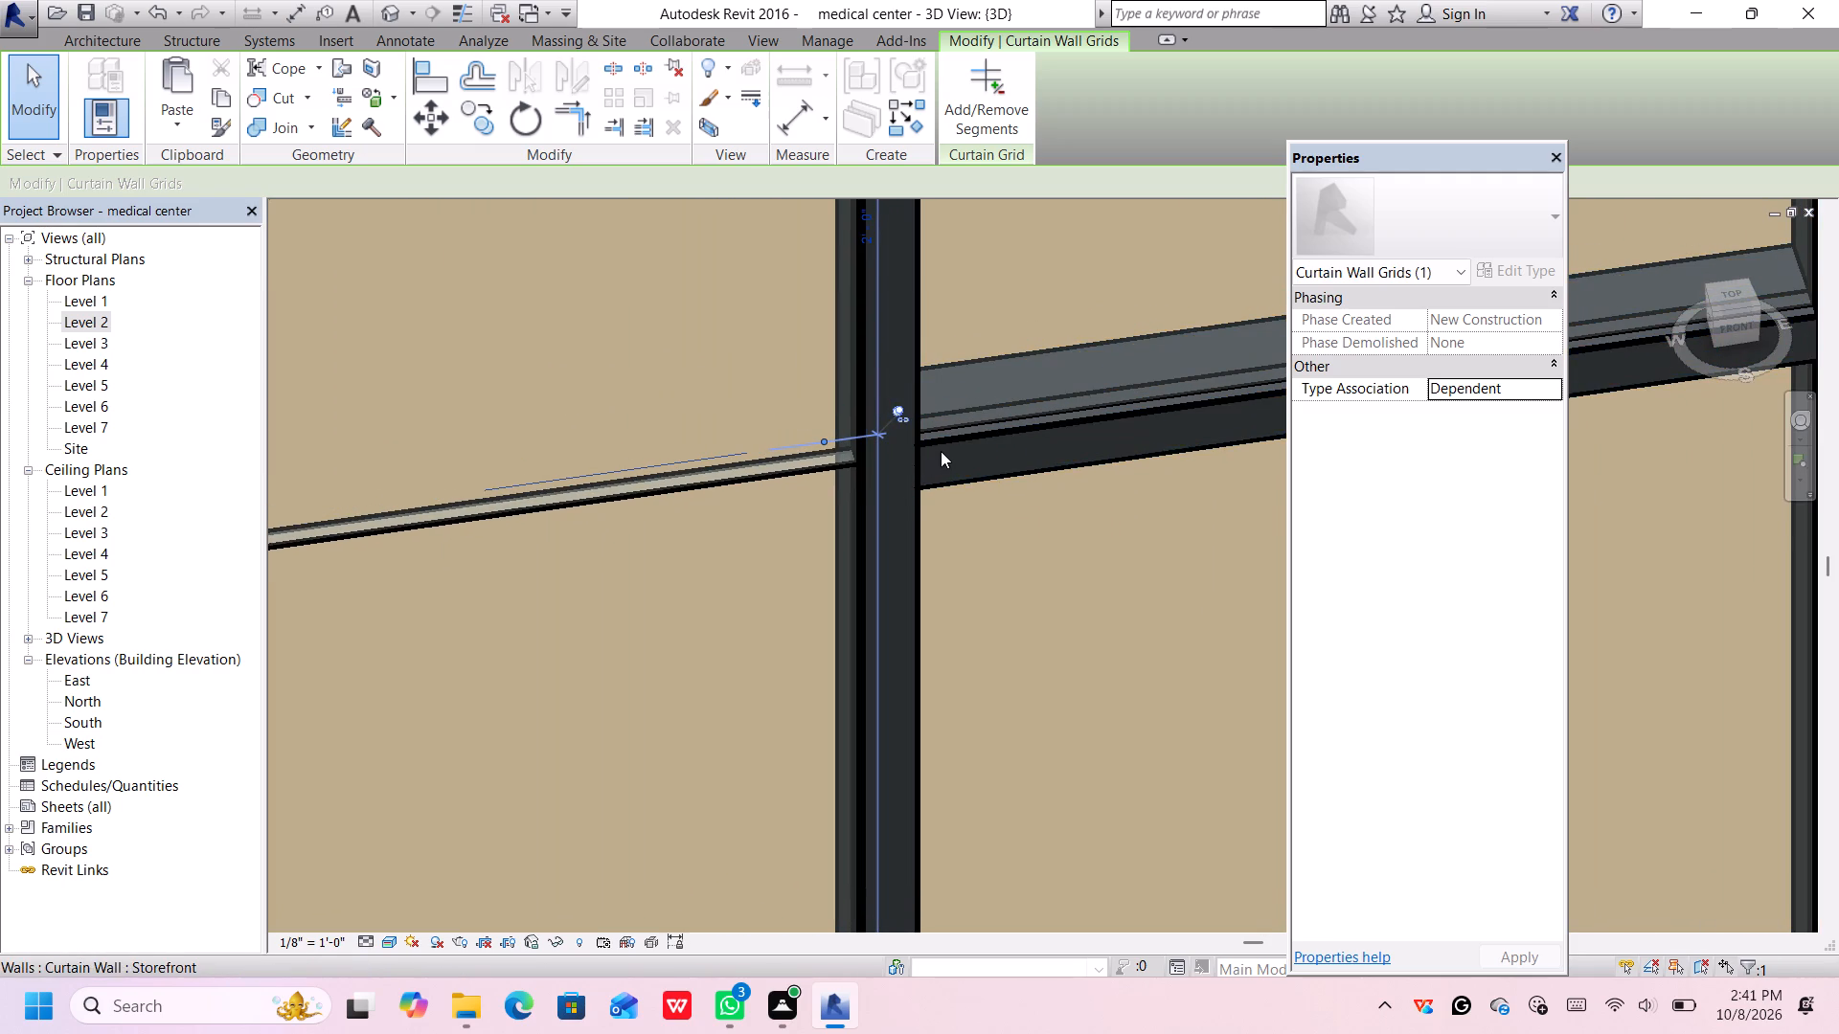
left_click(962, 479)
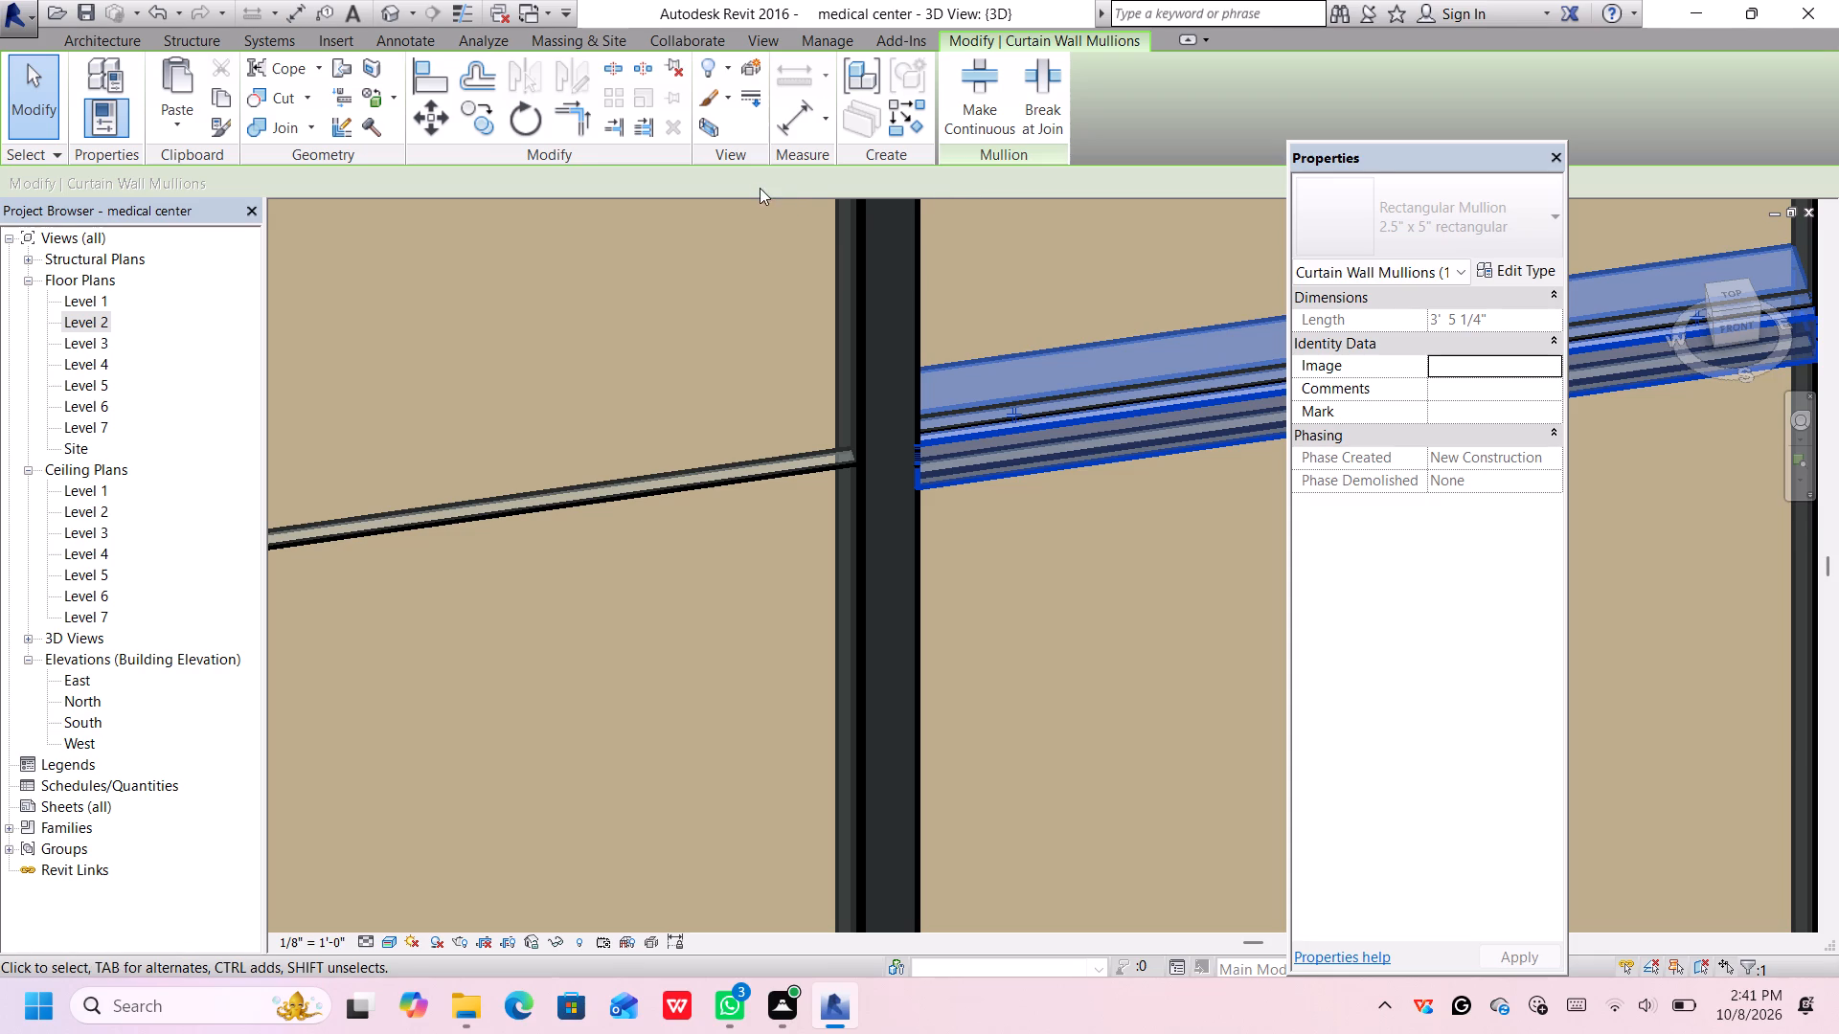
middle_click_drag(1043, 326, 1023, 326)
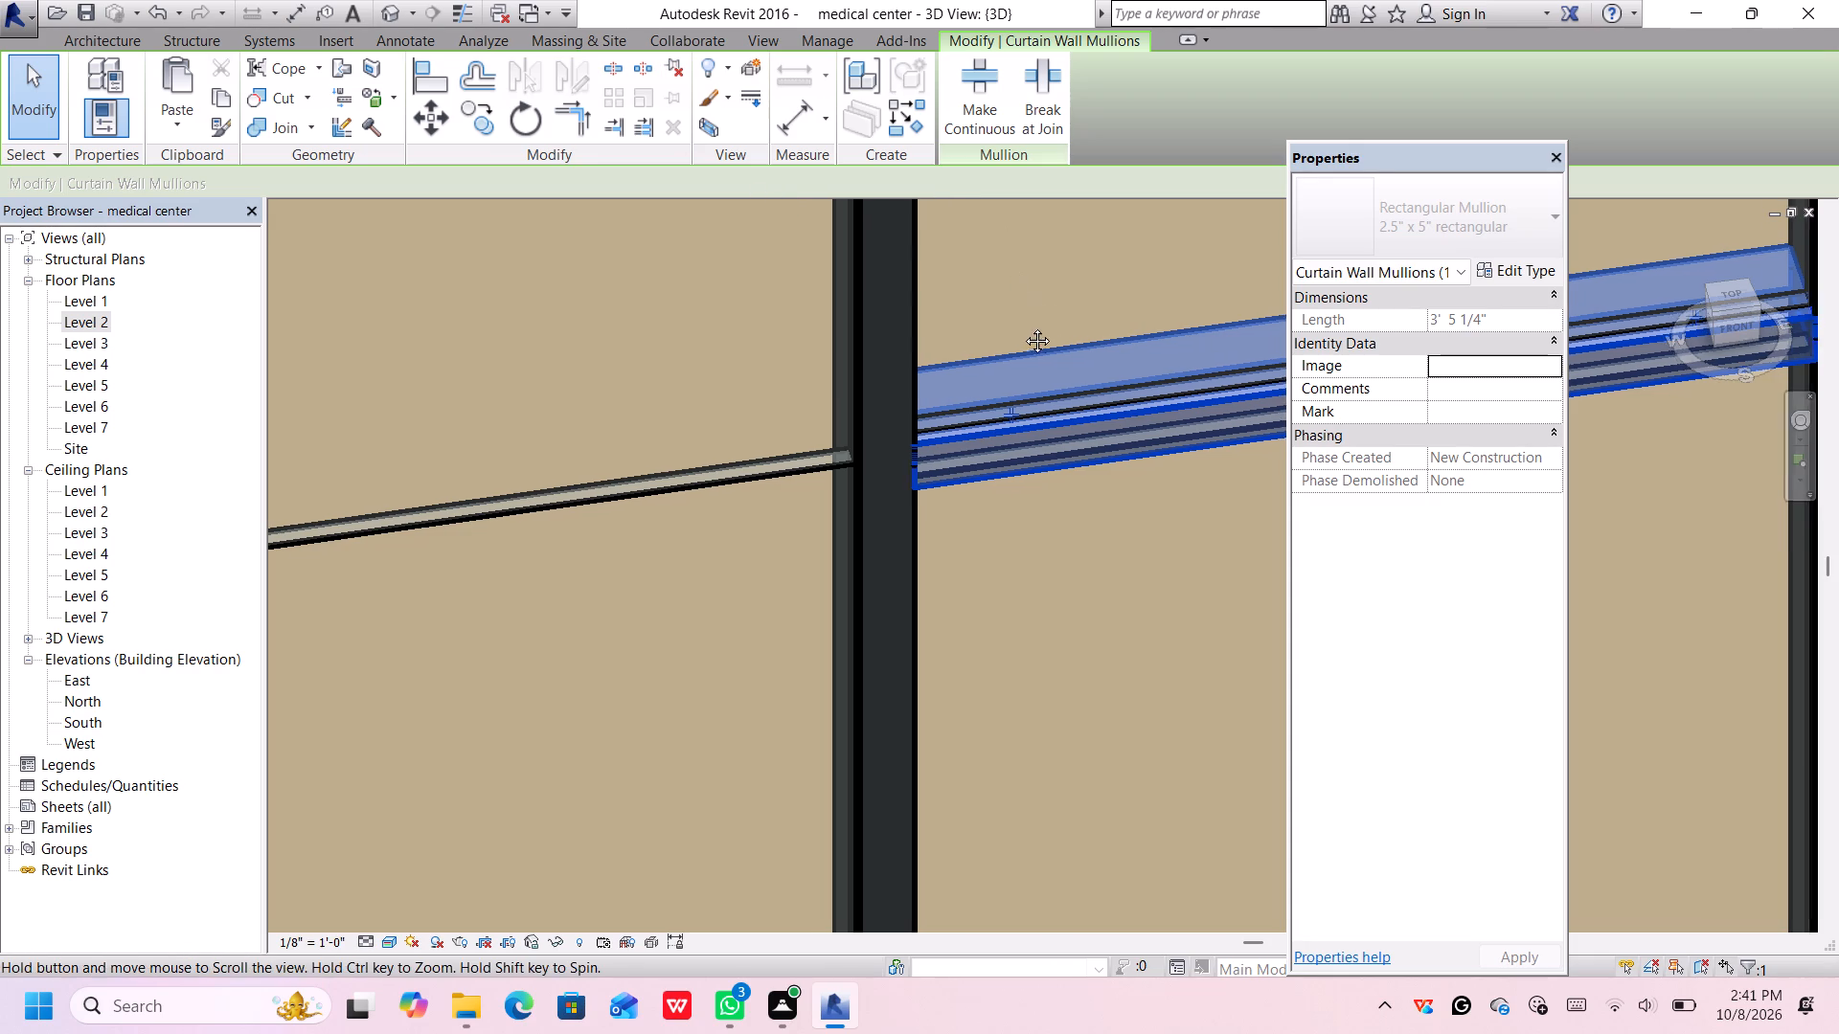
middle_click_drag(1023, 326, 394, 388)
scroll(1018, 326, "down", 1)
scroll(403, 388, "down", 1)
scroll(633, 381, "up", 5)
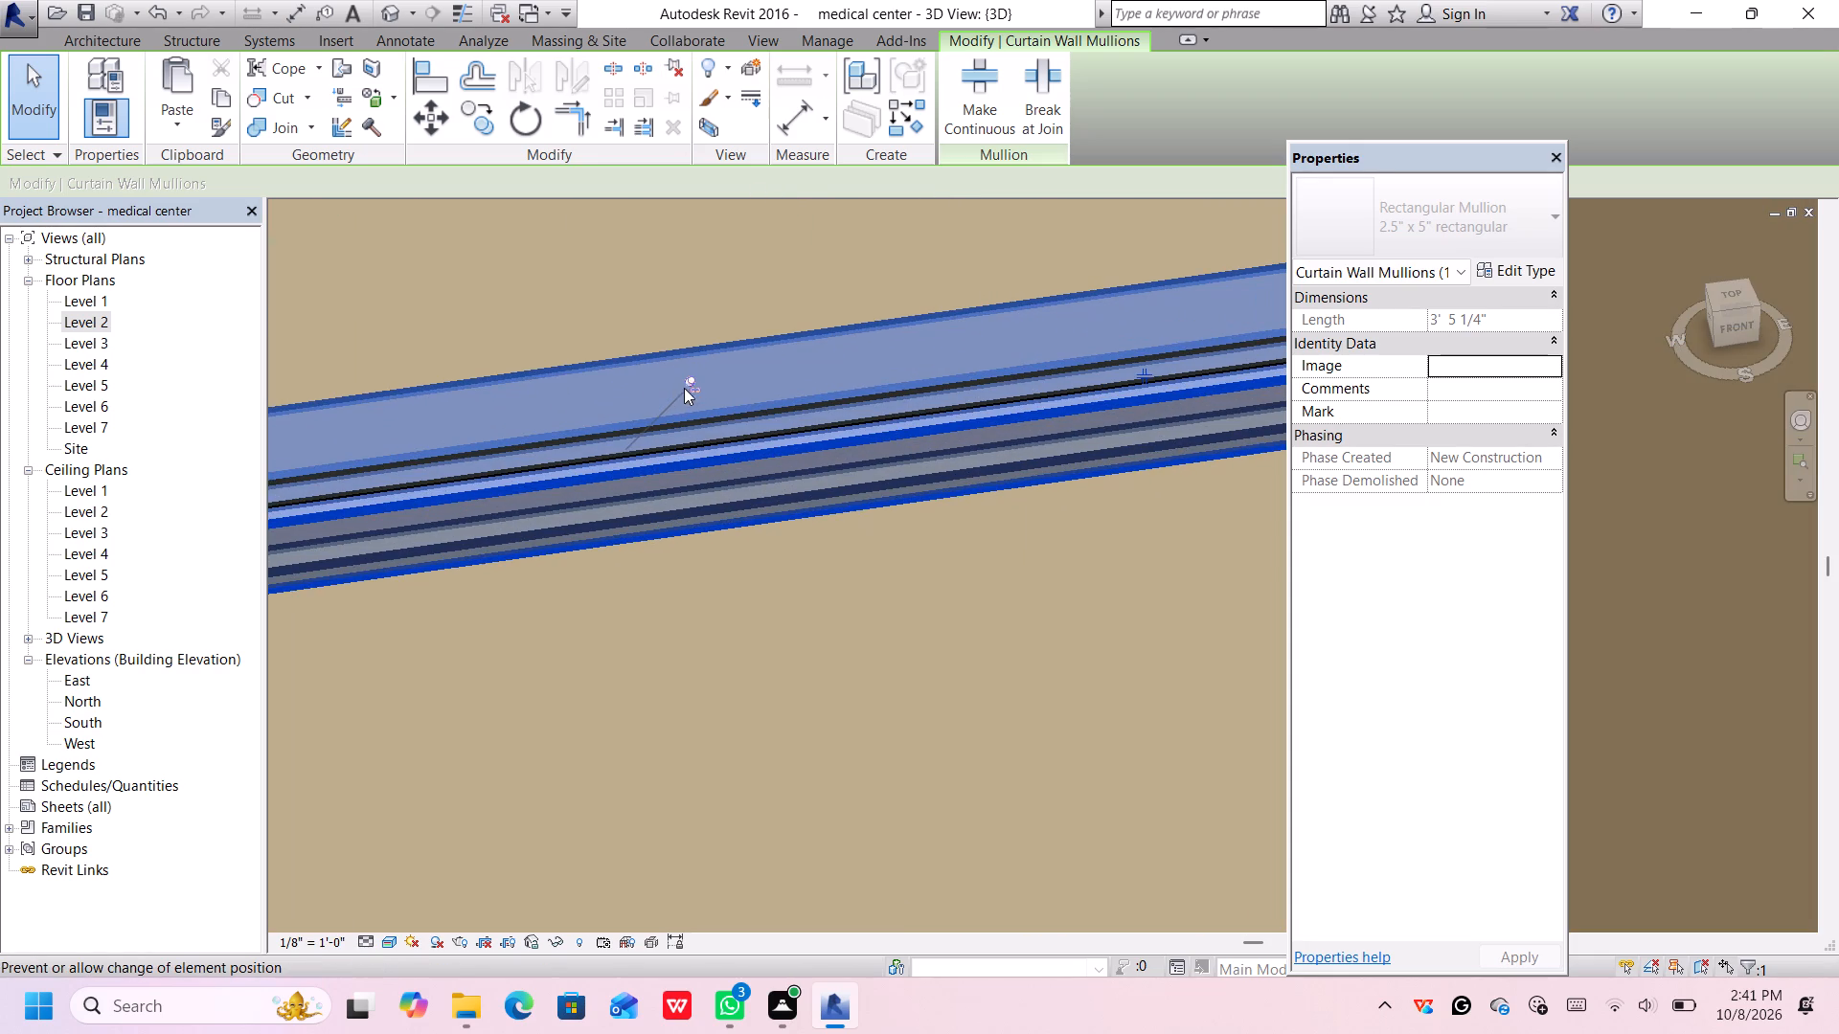
left_click(692, 382)
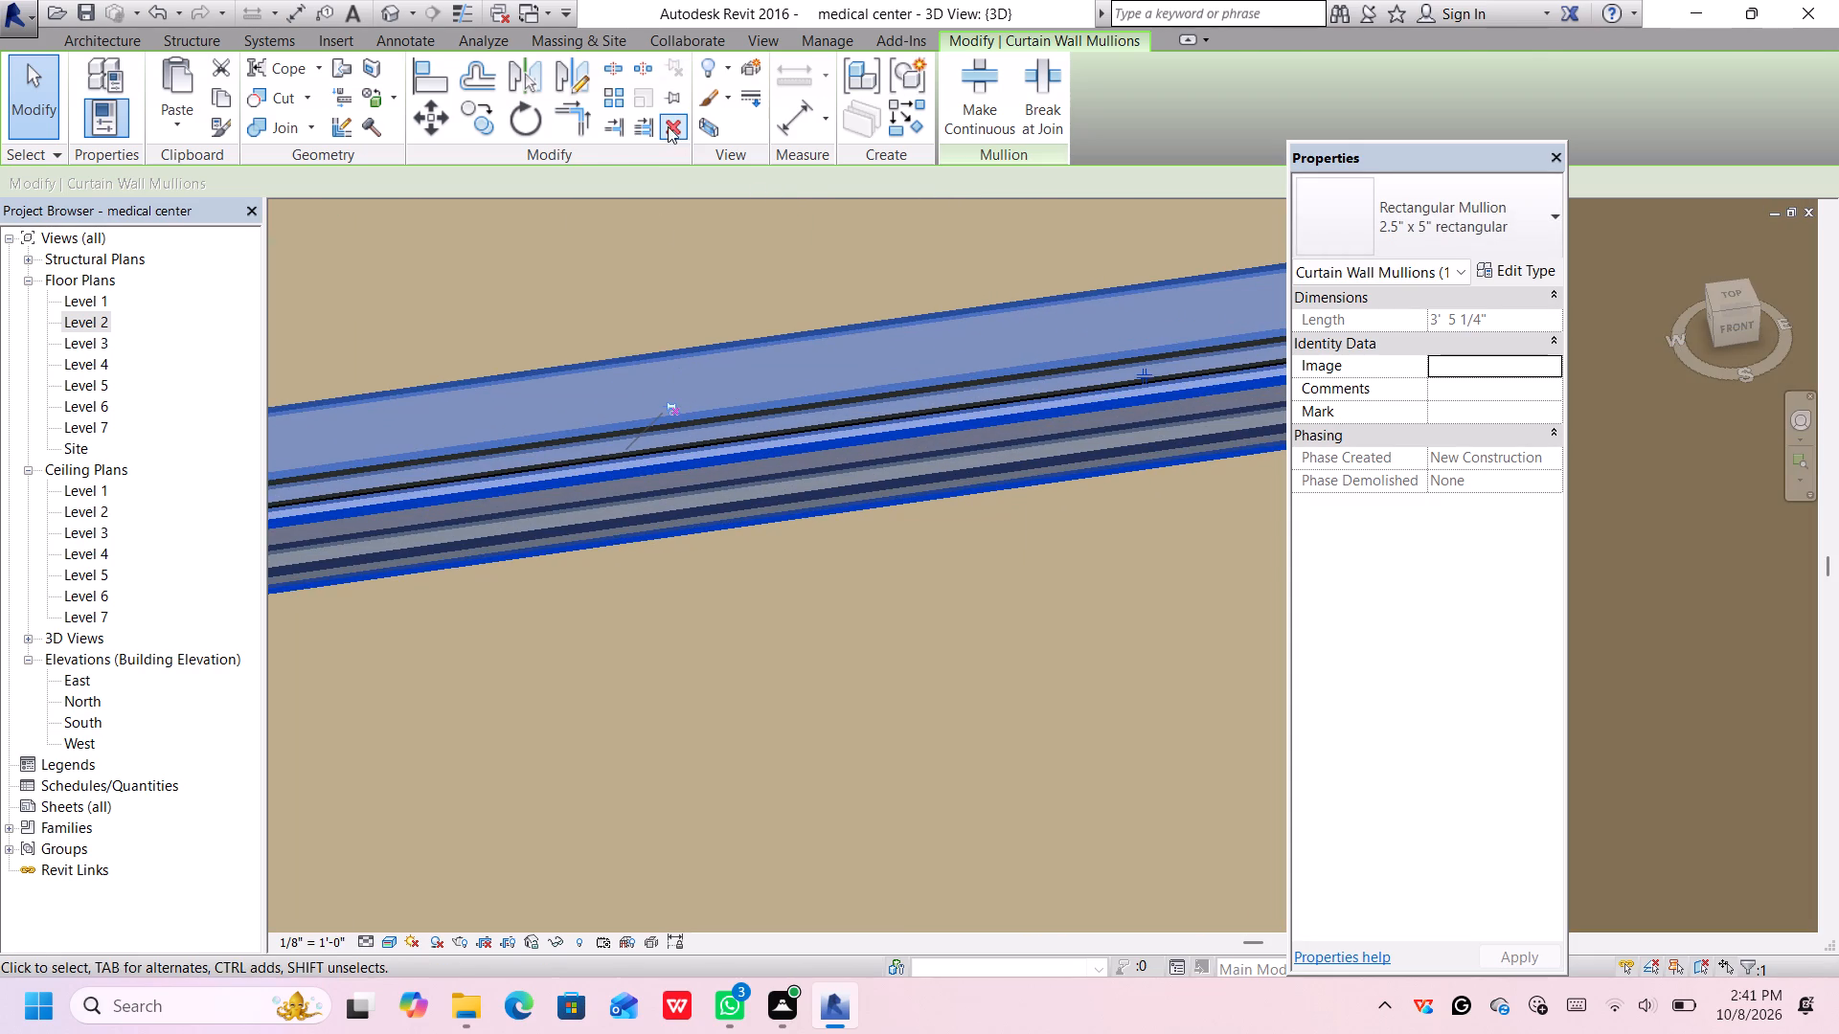
left_click(667, 128)
Unpin and delete the intermediate horizontal mullion in the three-bay upper Storefront wall's bay beside the green walls.
scroll(723, 382, "down", 11)
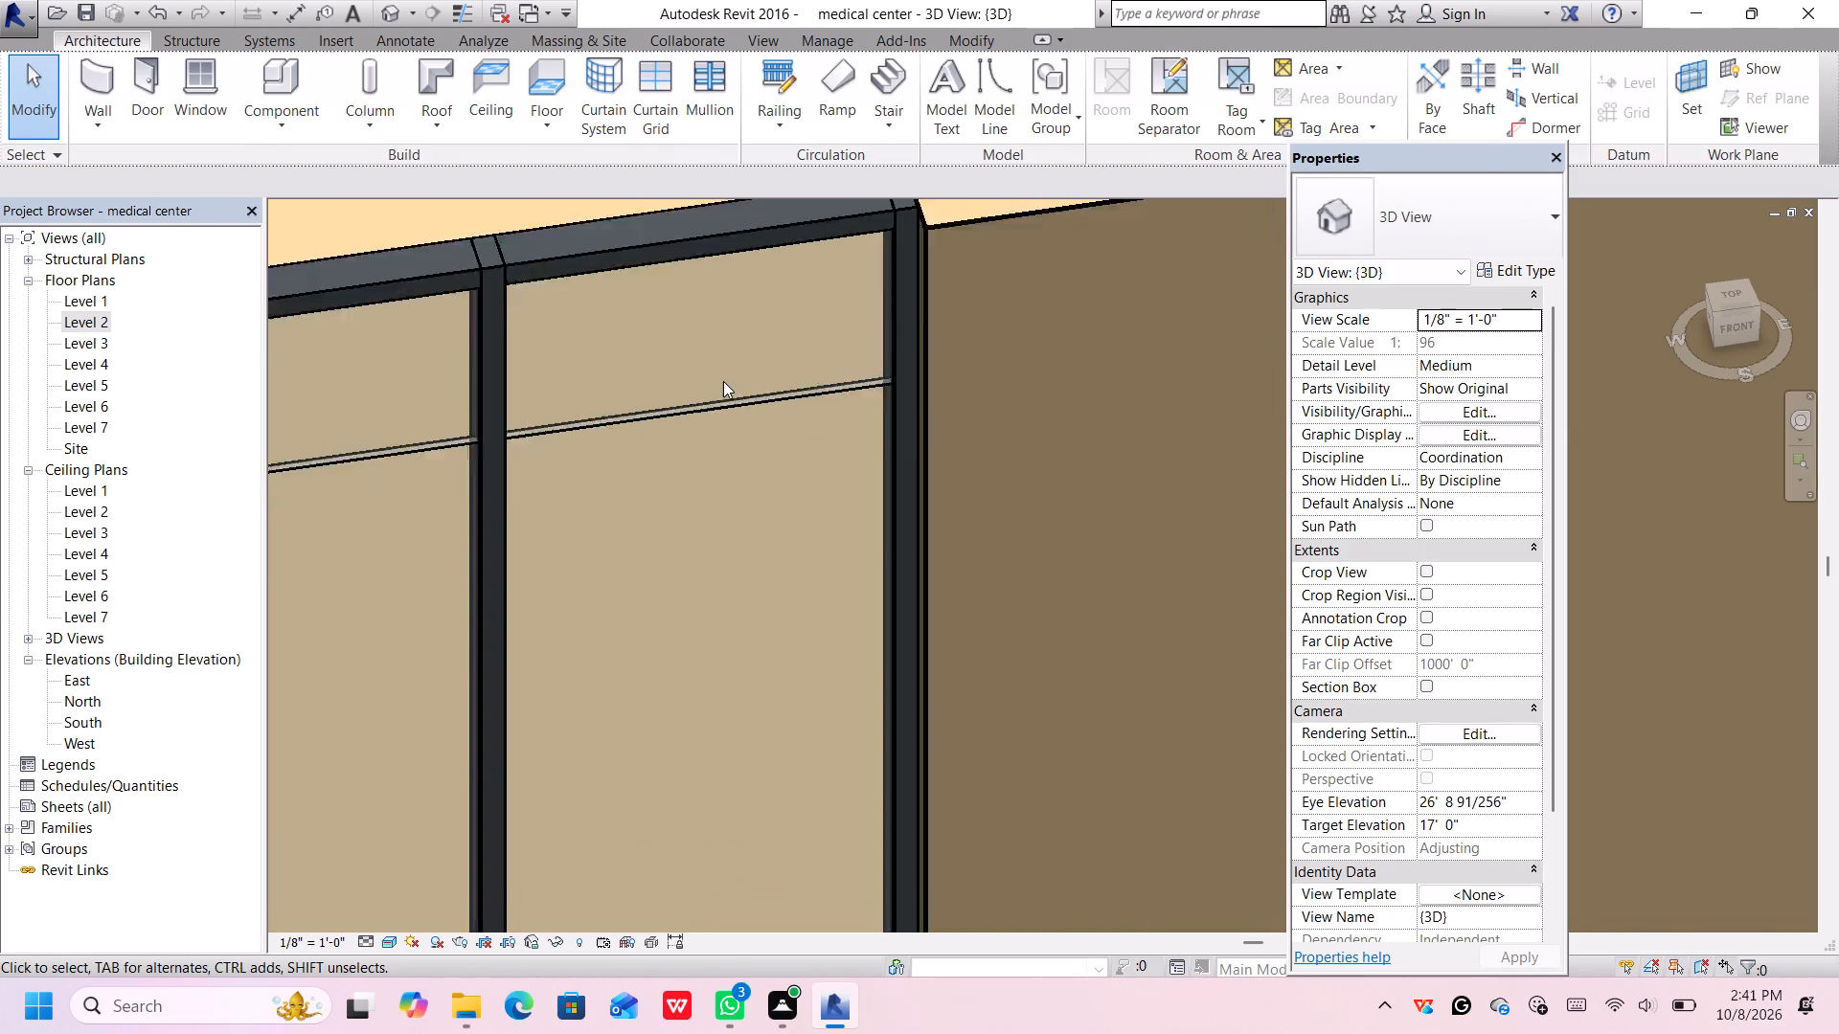
scroll(723, 381, "down", 7)
middle_click_drag(569, 486, 977, 511)
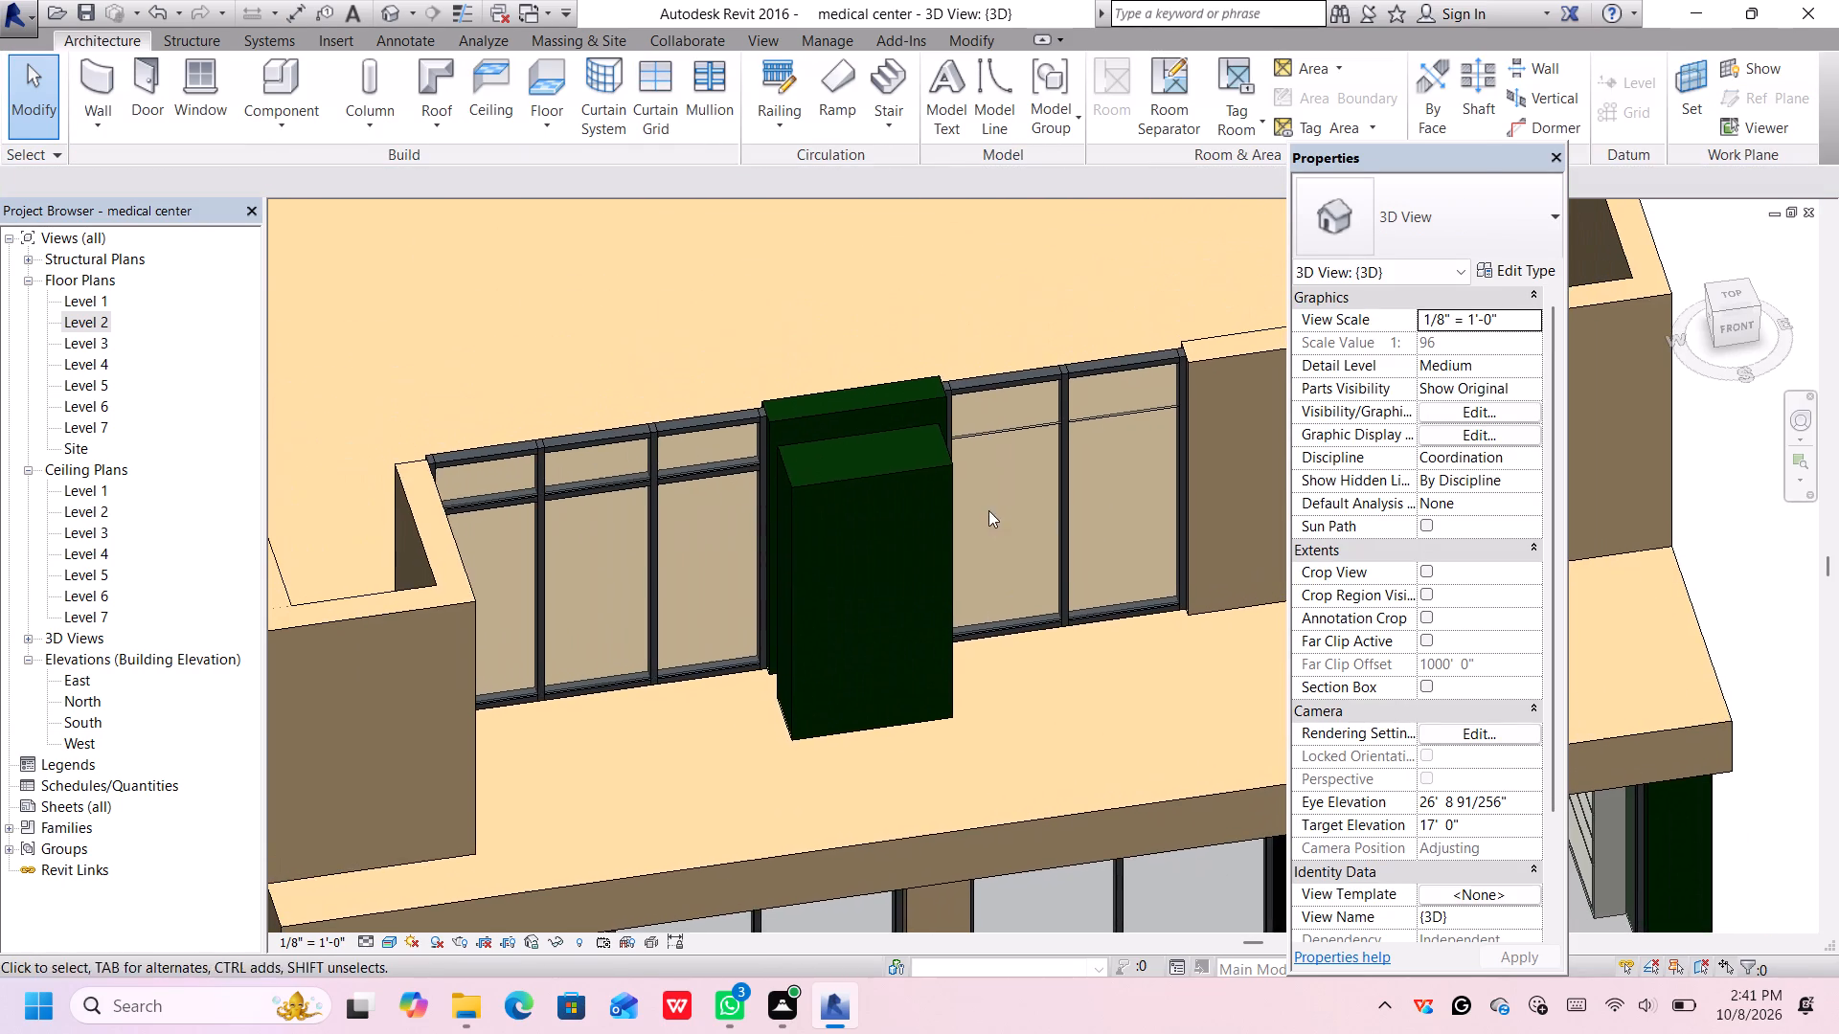
scroll(699, 483, "up", 12)
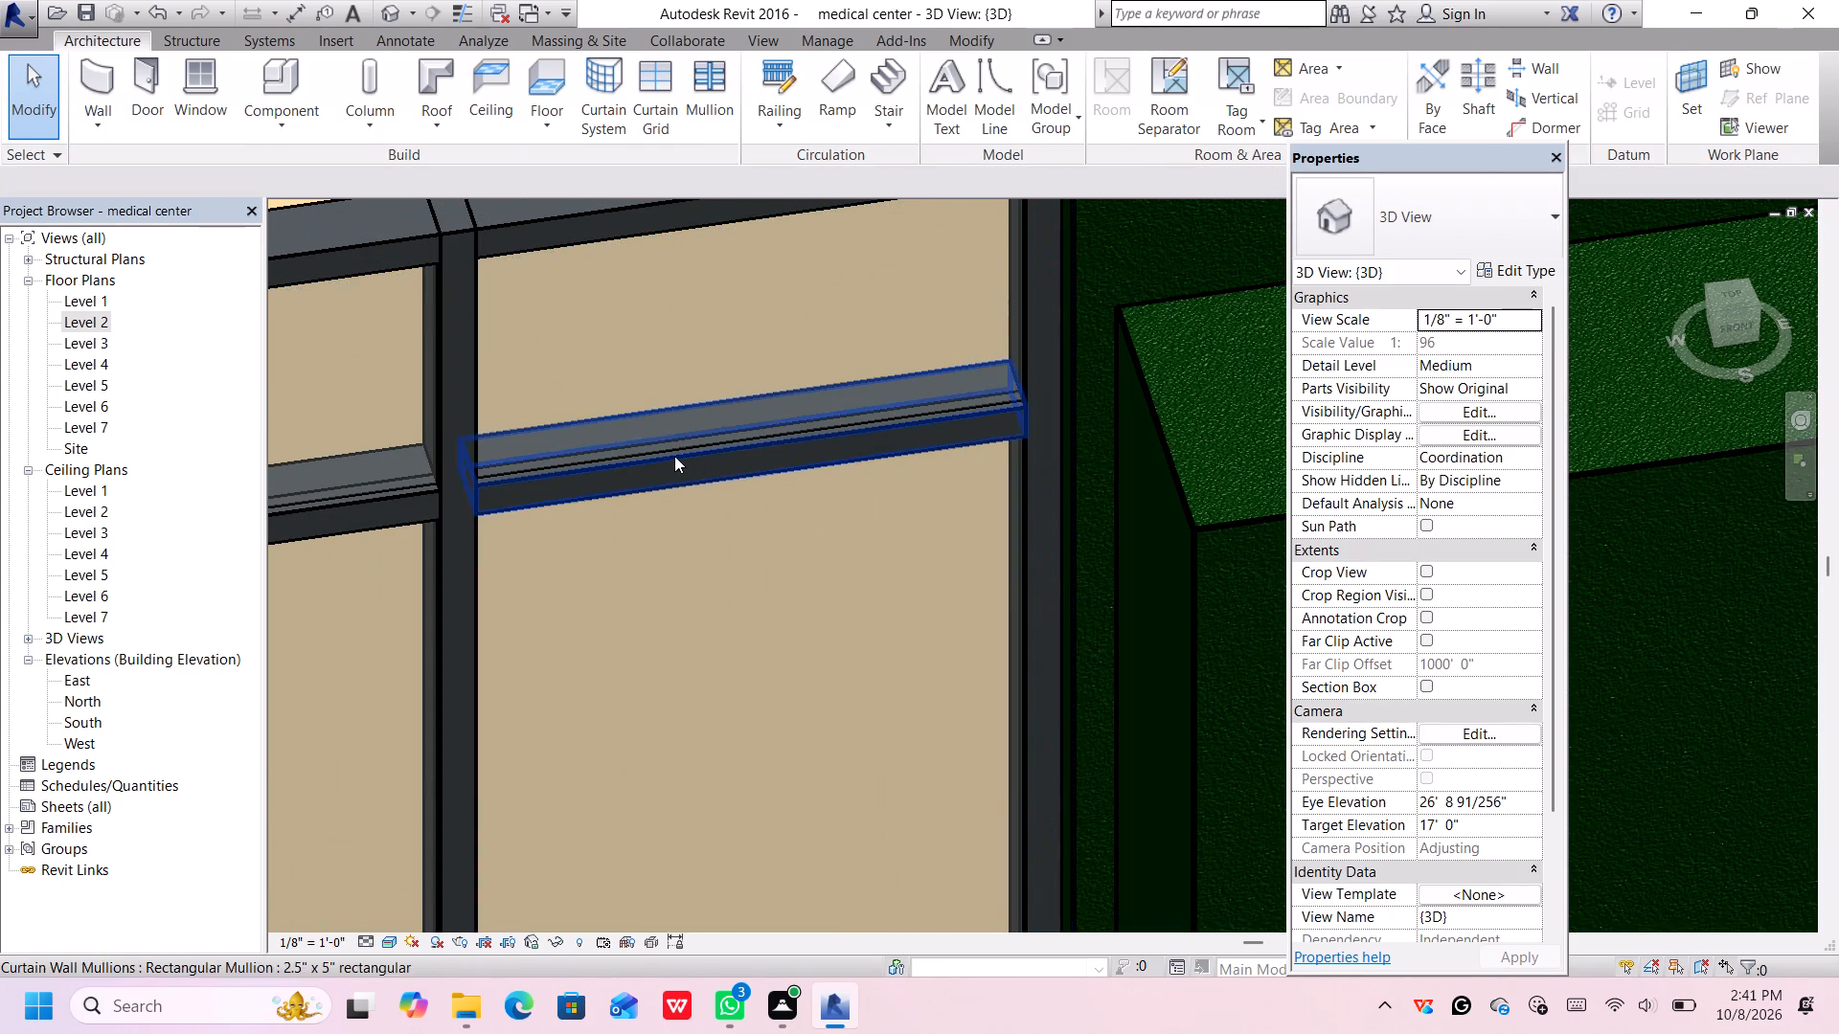
left_click(687, 456)
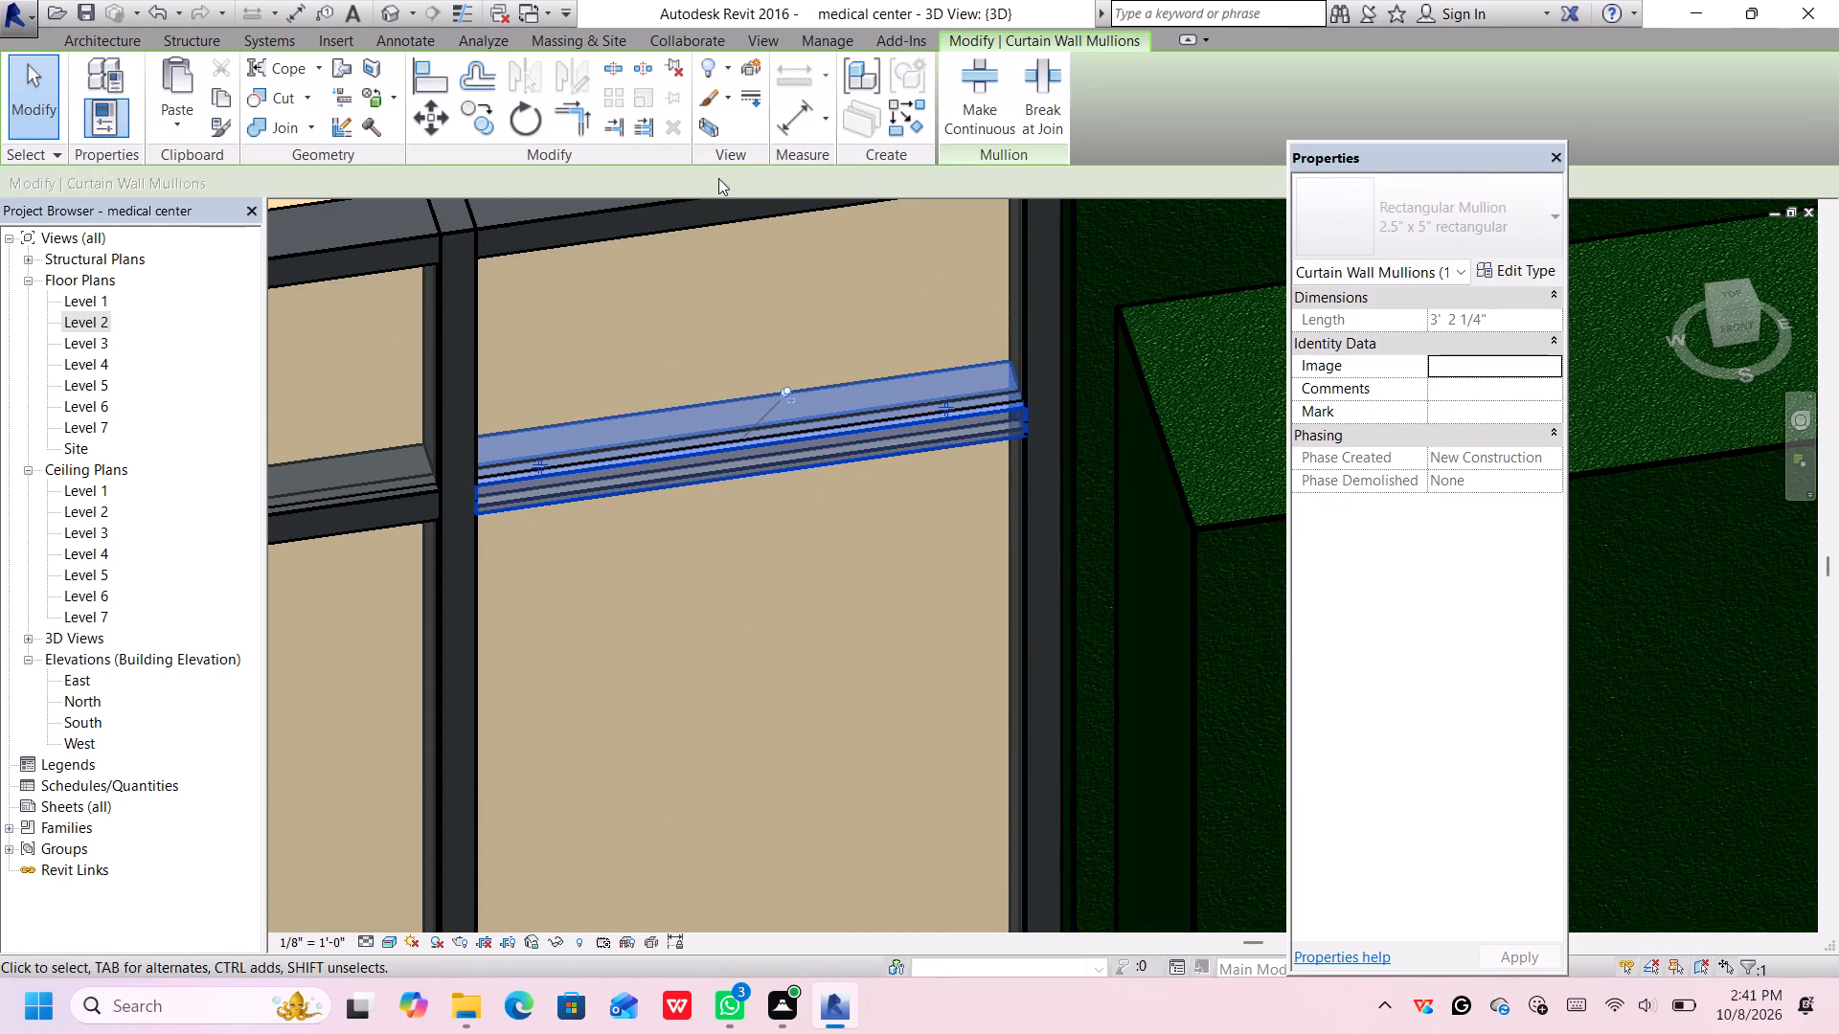
left_click(778, 394)
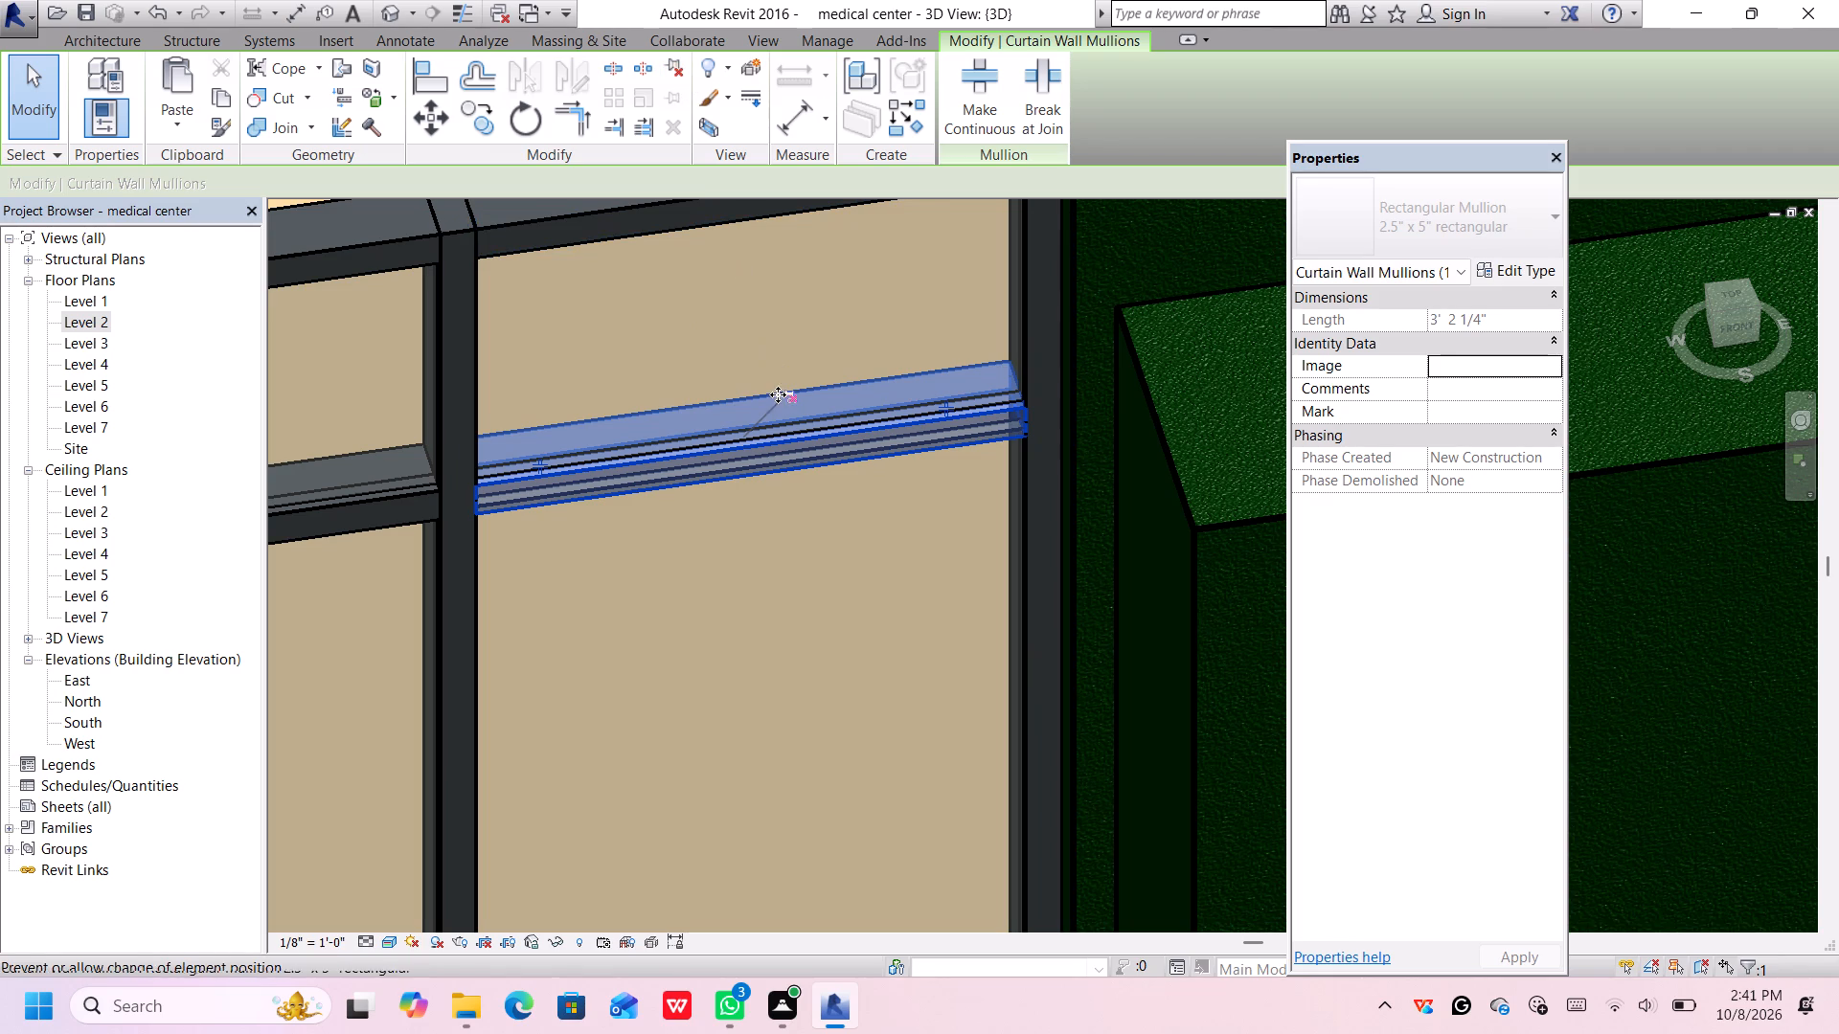
left_click(691, 135)
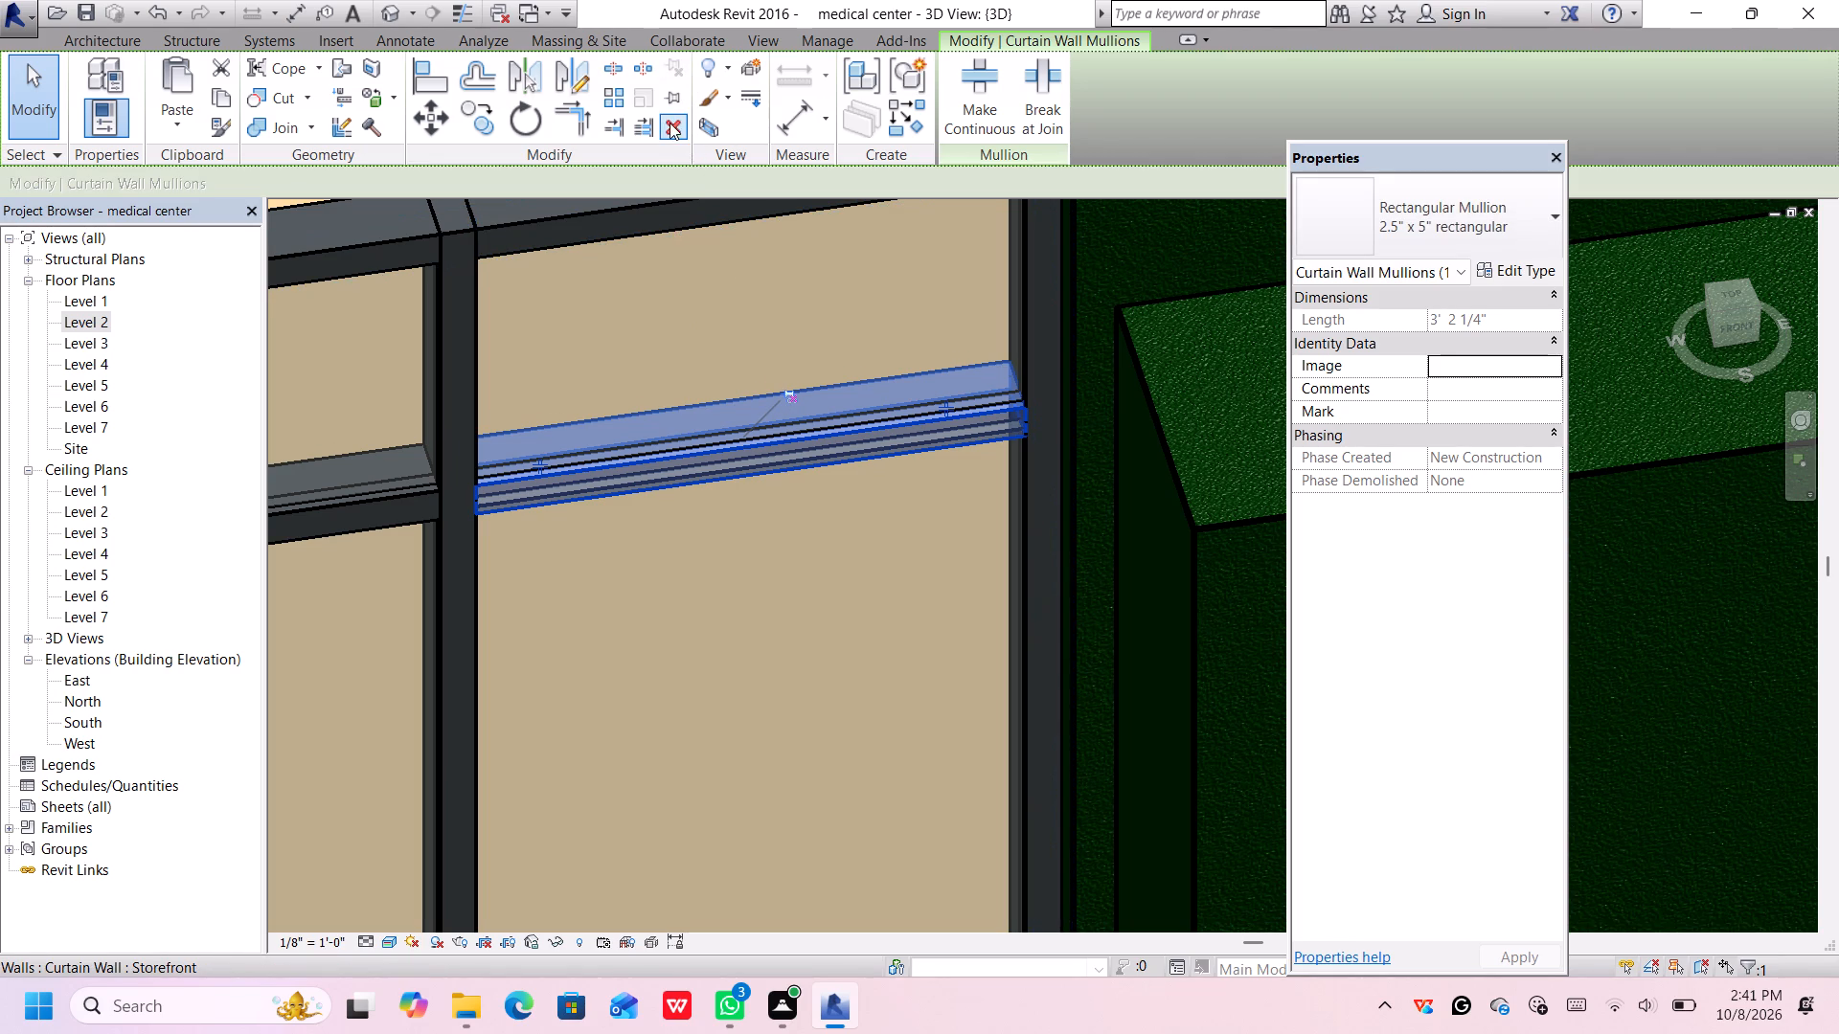
left_click(670, 123)
Unpin and delete the intermediate horizontal mullion in the middle bay of the three-bay upper Storefront wall.
scroll(698, 343, "up", 1)
scroll(698, 353, "down", 4)
middle_click_drag(661, 378, 1039, 382)
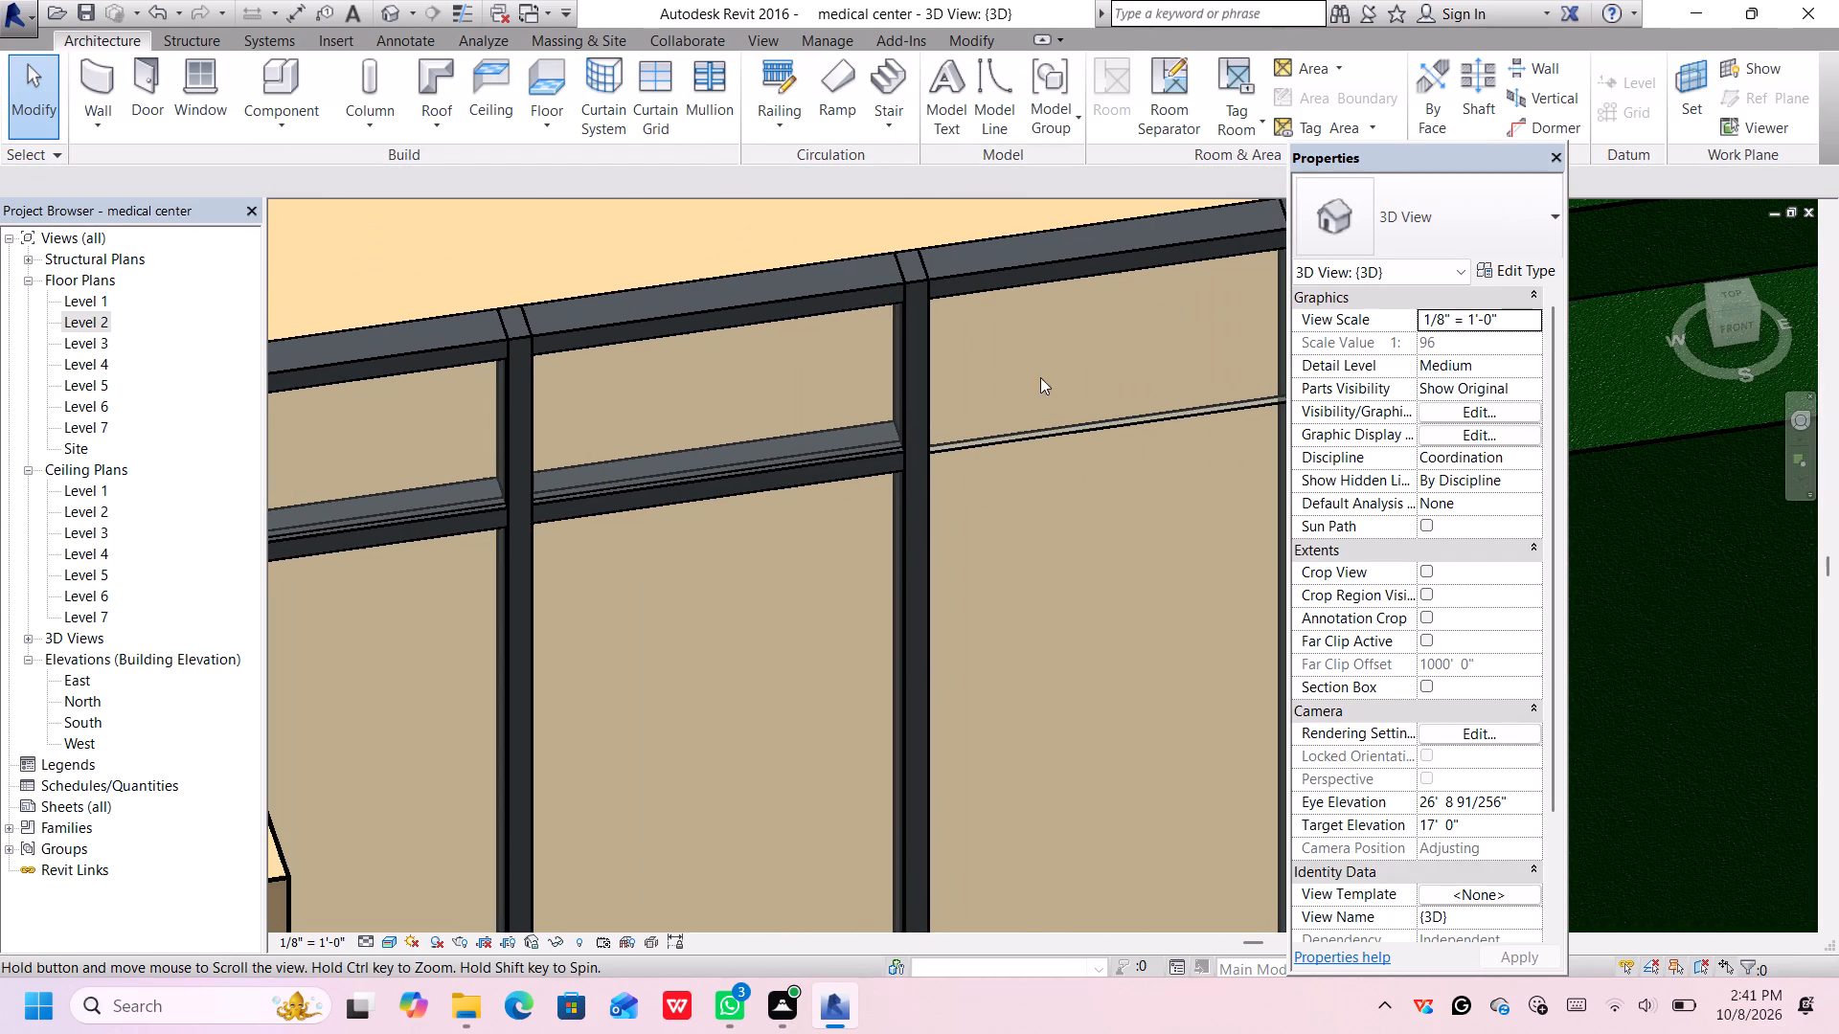
scroll(831, 445, "up", 3)
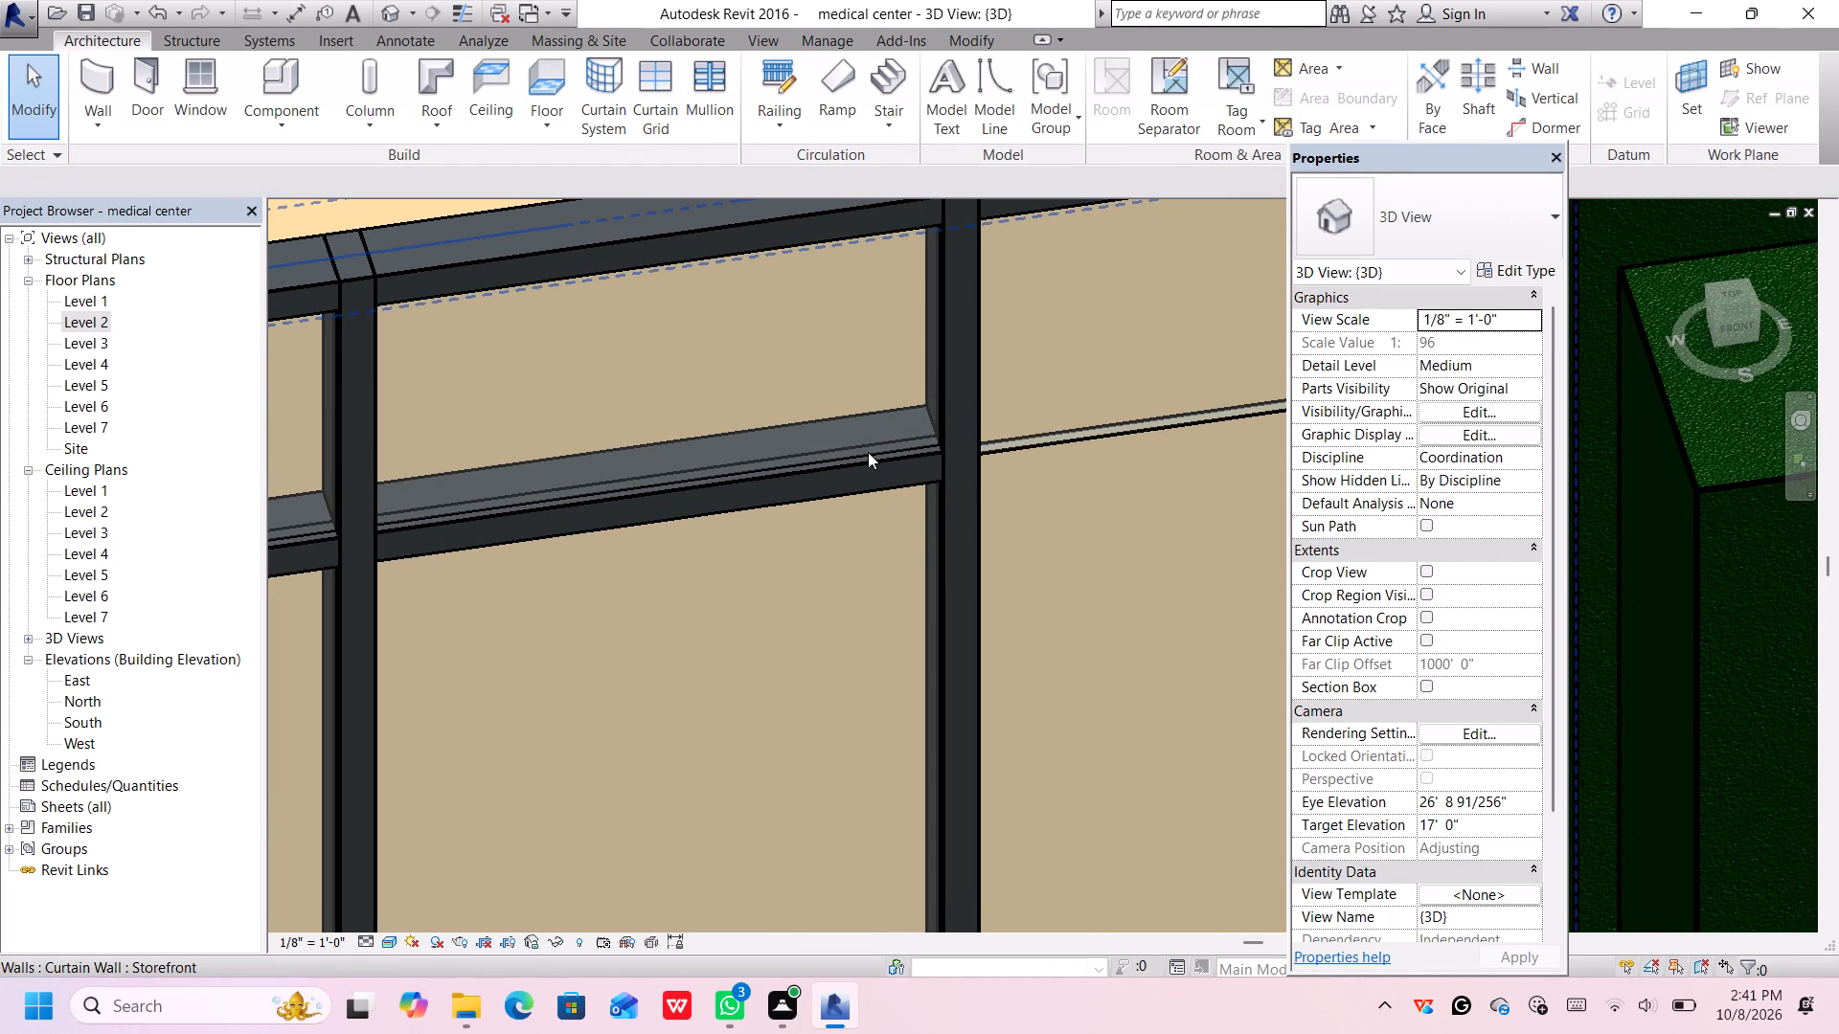
scroll(868, 448, "up", 5)
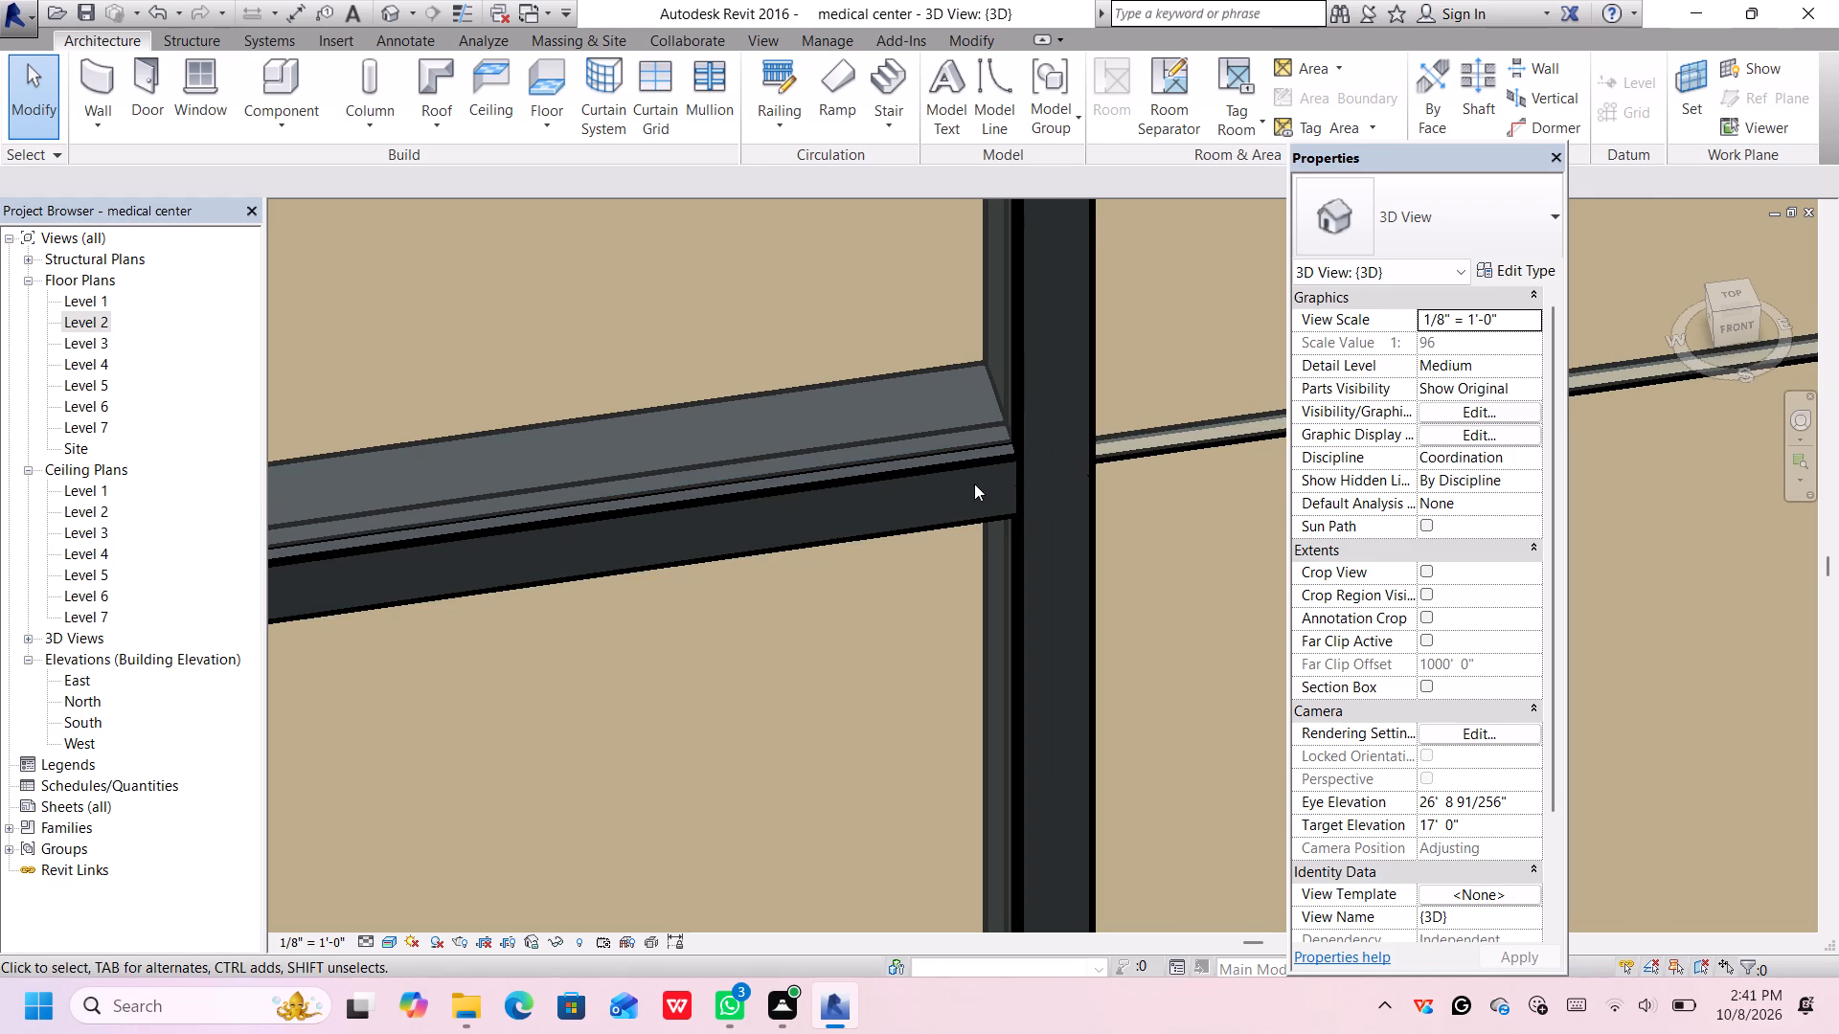
scroll(959, 493, "down", 5)
middle_click_drag(956, 483, 965, 378)
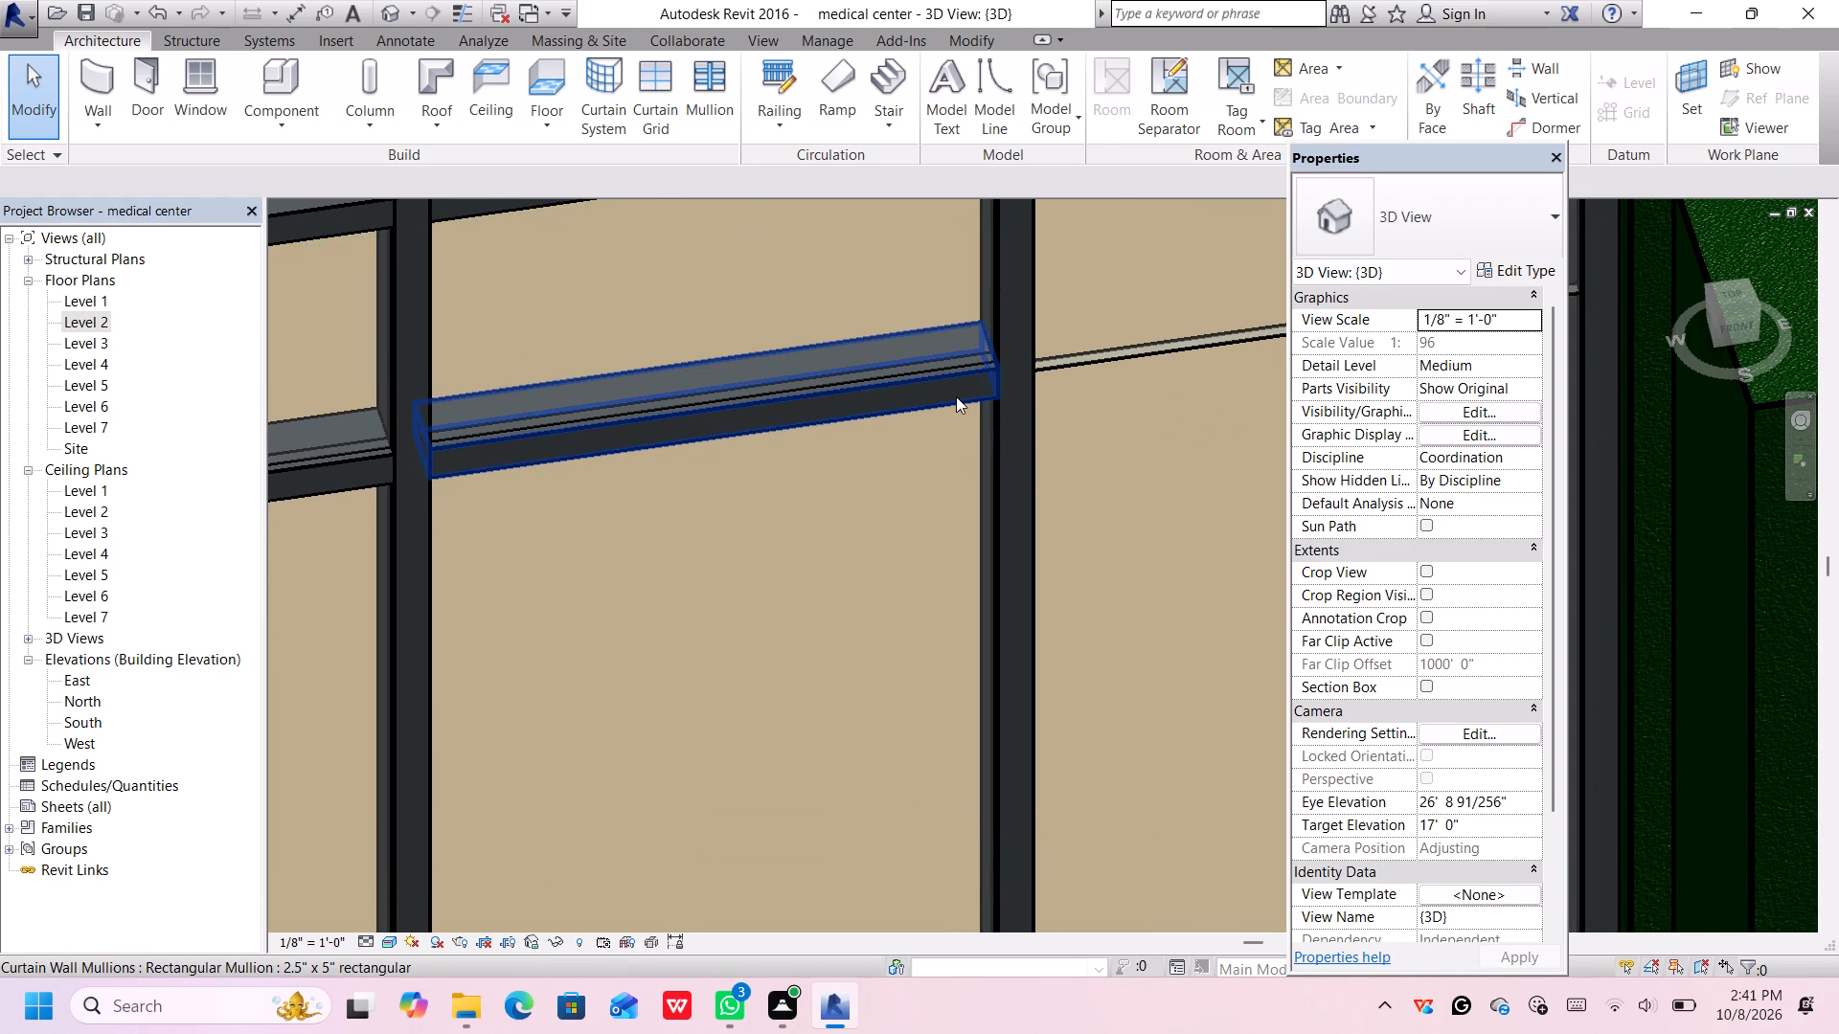
left_click(956, 396)
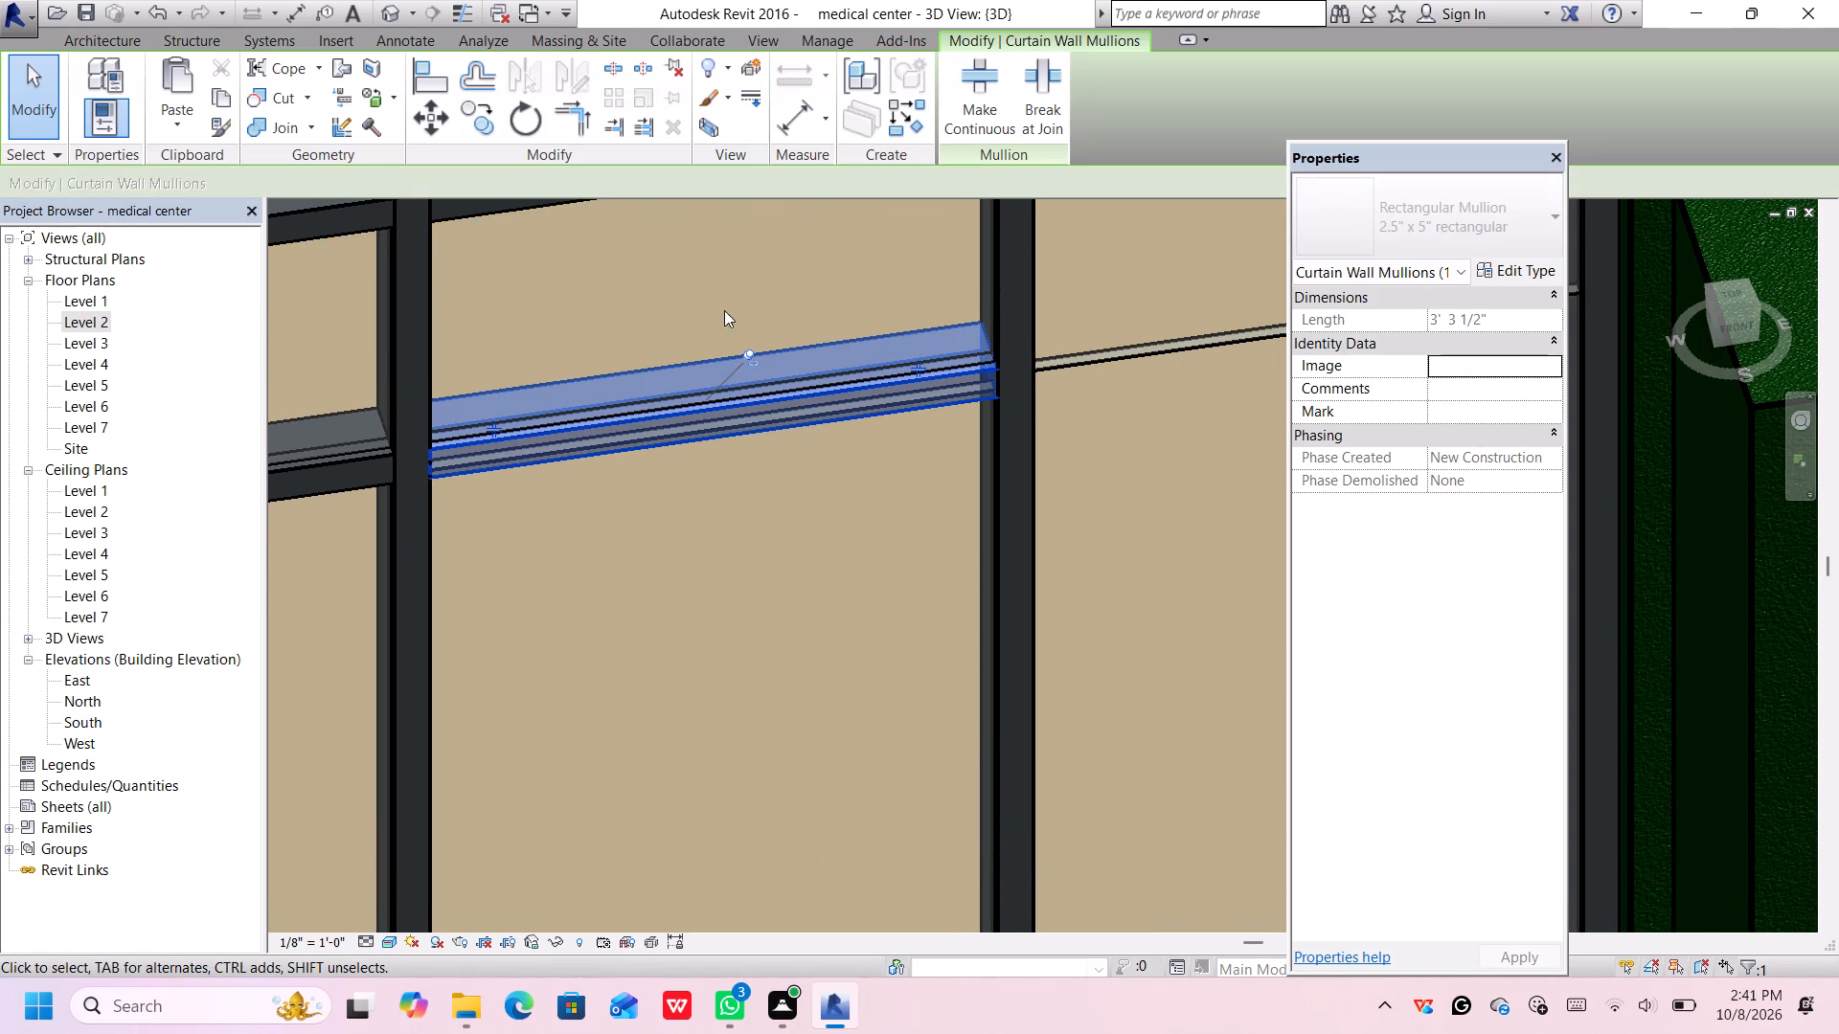
left_click(752, 354)
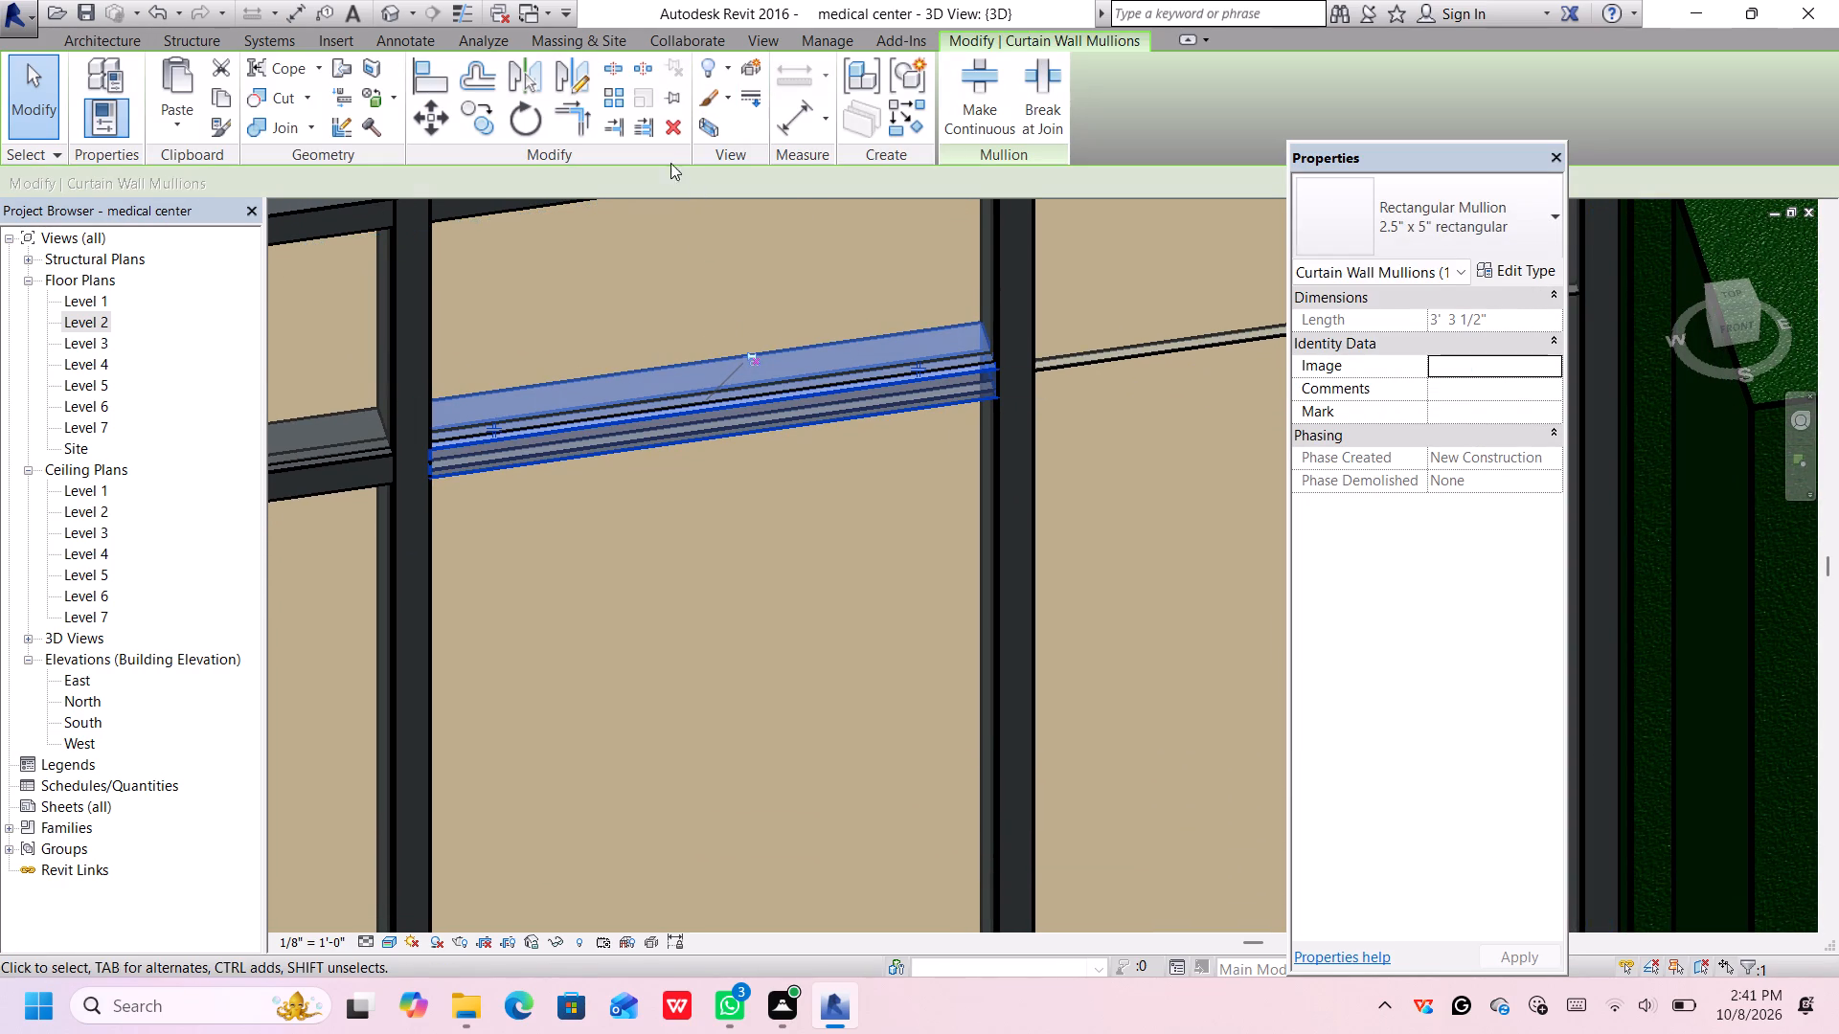
left_click(667, 130)
Unpin and delete the intermediate horizontal mullion in the three-bay upper Storefront wall's end bay, farthest from the green walls.
scroll(717, 328, "down", 7)
scroll(702, 348, "up", 1)
middle_click_drag(703, 348, 861, 363)
scroll(667, 411, "up", 6)
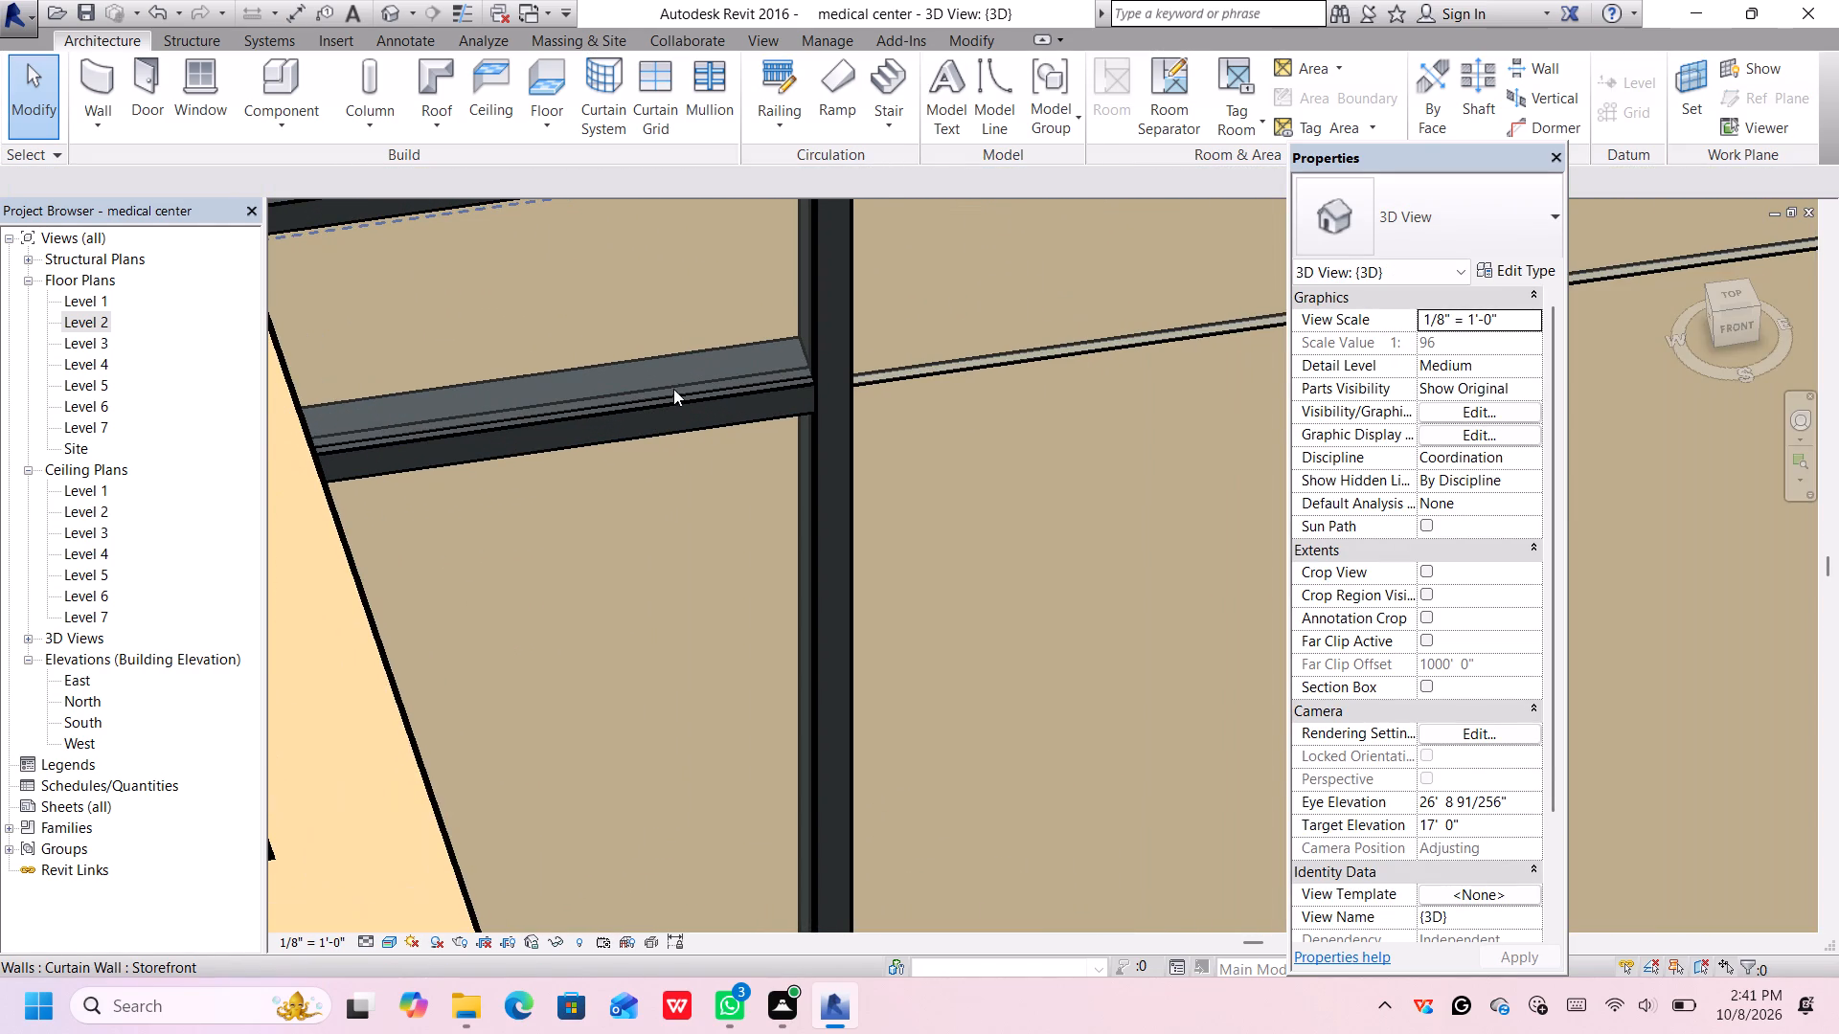
scroll(681, 404, "up", 1)
left_click(681, 404)
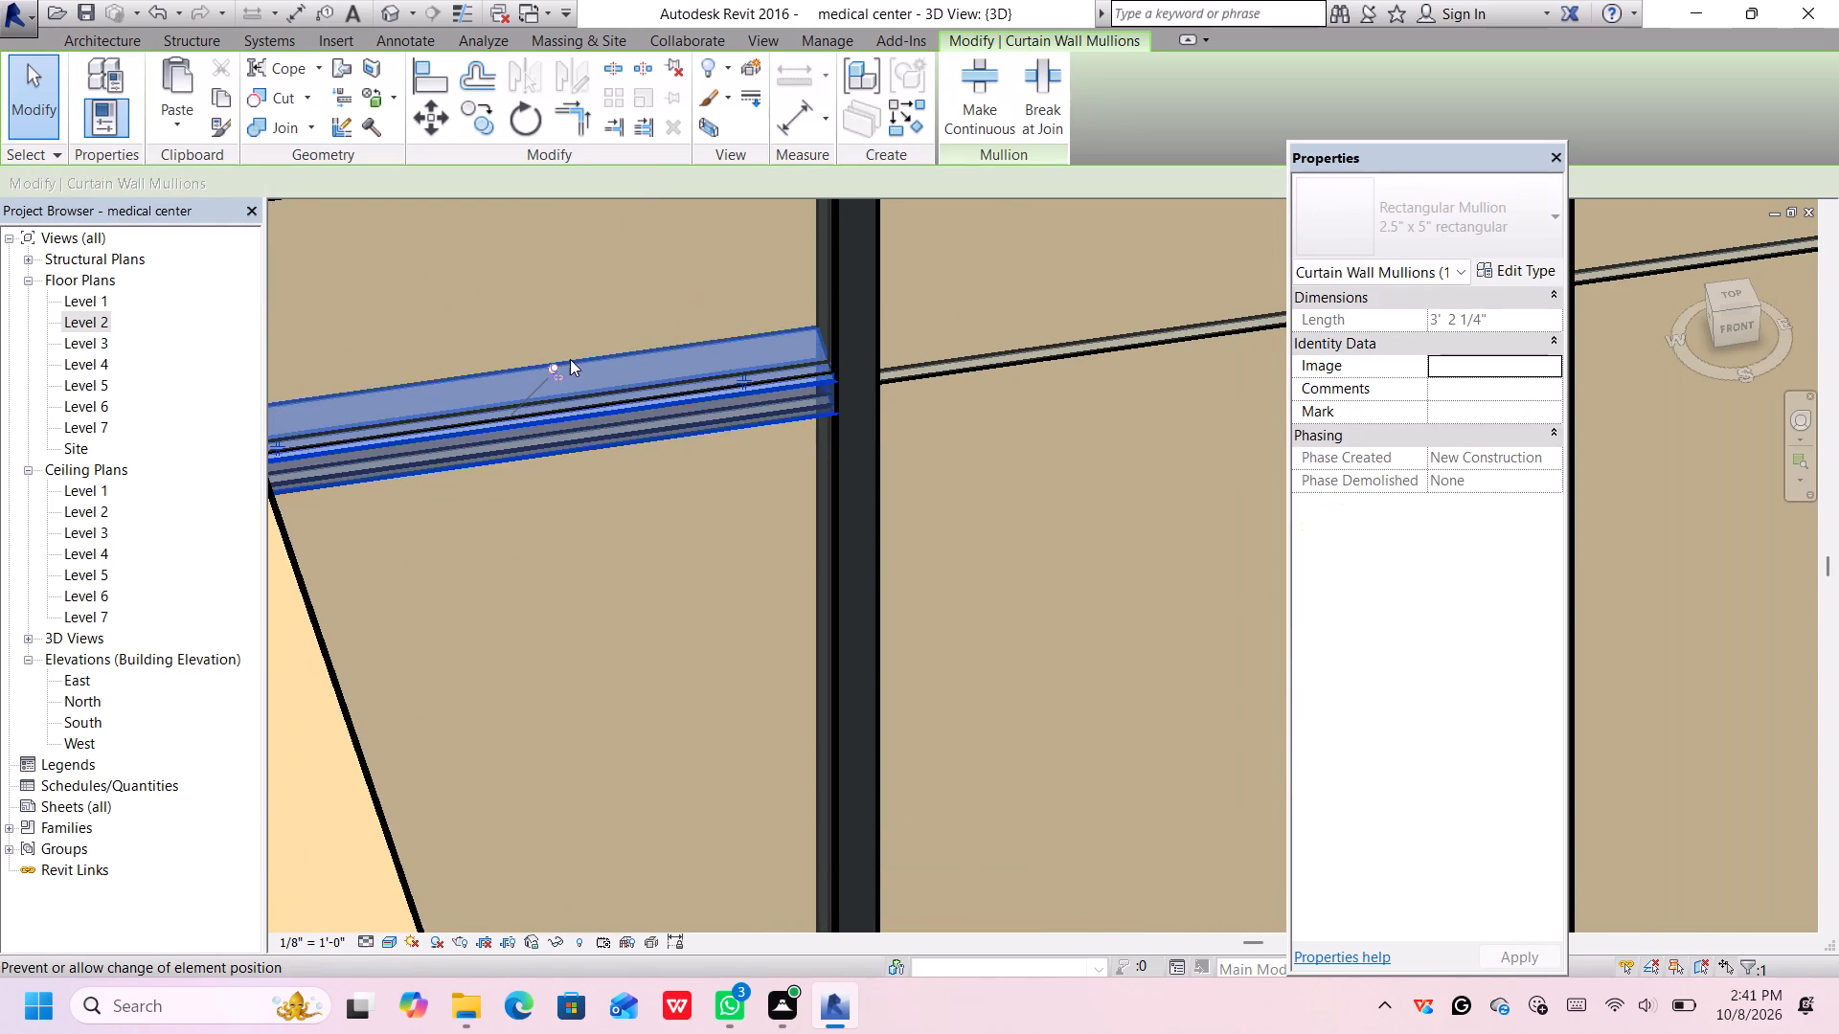
left_click(555, 366)
left_click(670, 131)
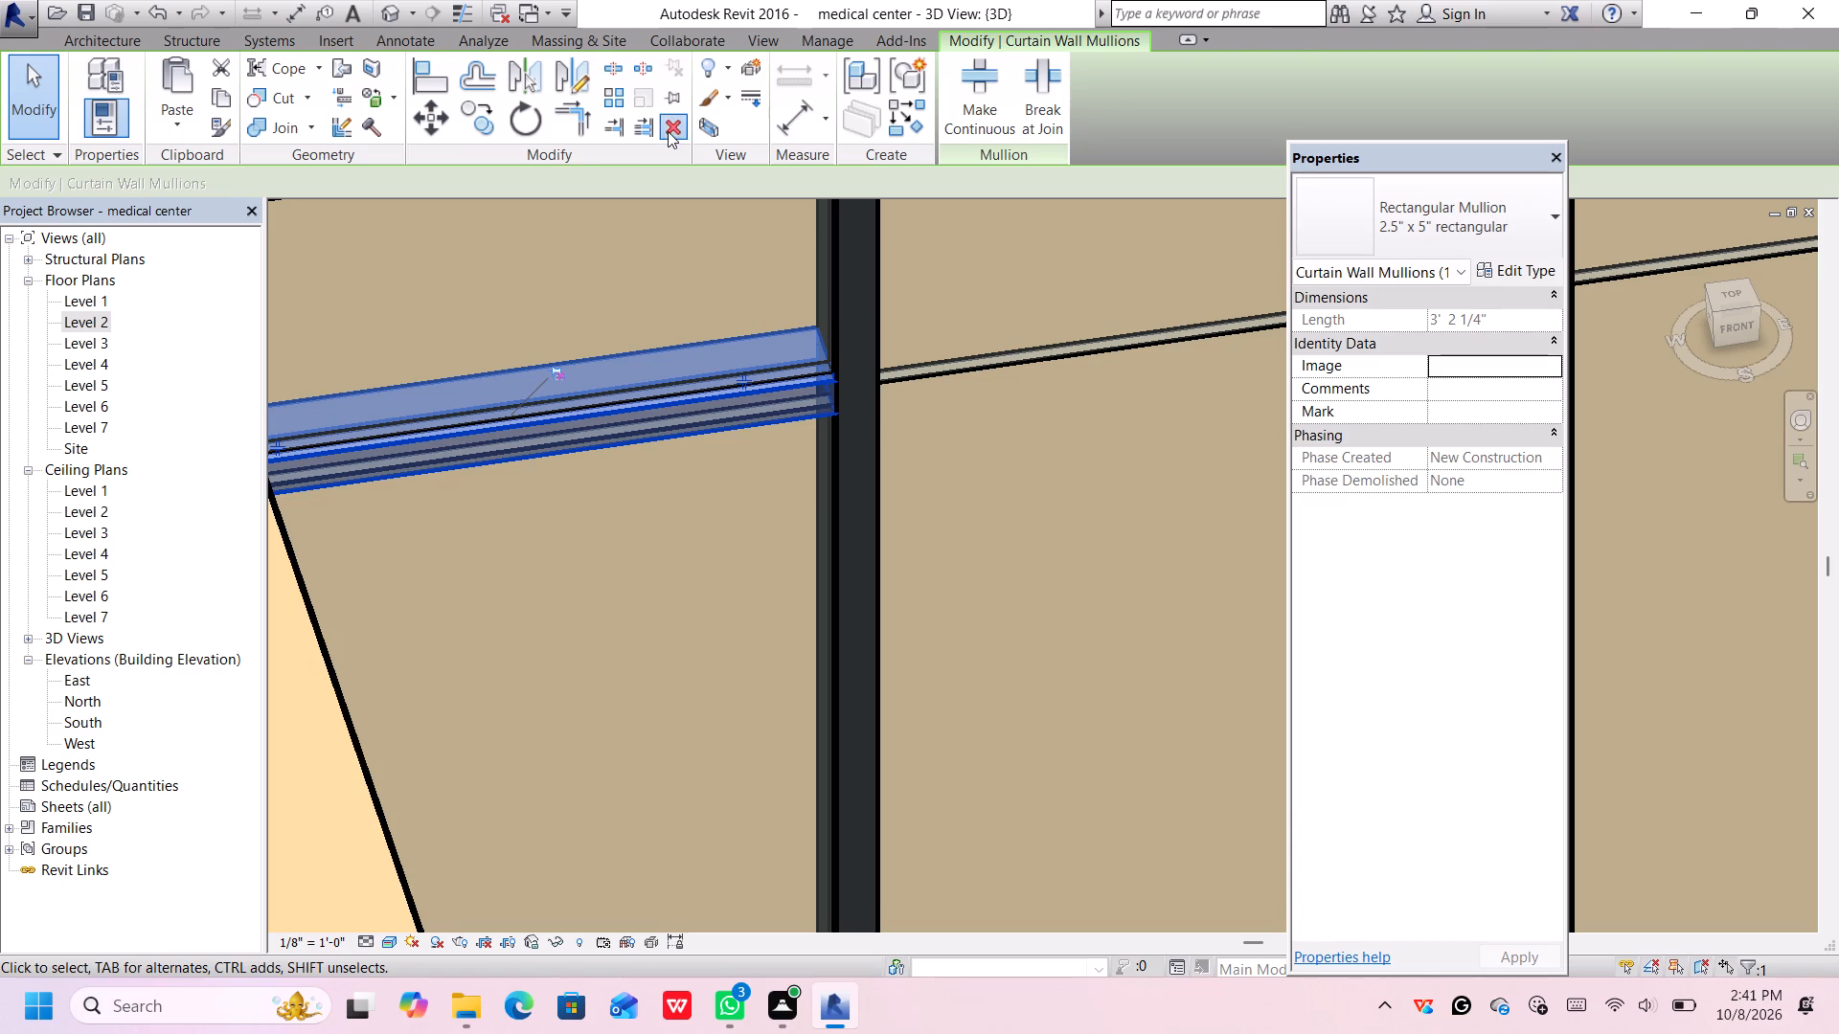
Examine the building's front, including the upper-floor Storefront glazing and the solid wall beside it.
scroll(631, 341, "down", 13)
scroll(644, 333, "up", 1)
scroll(644, 333, "down", 5)
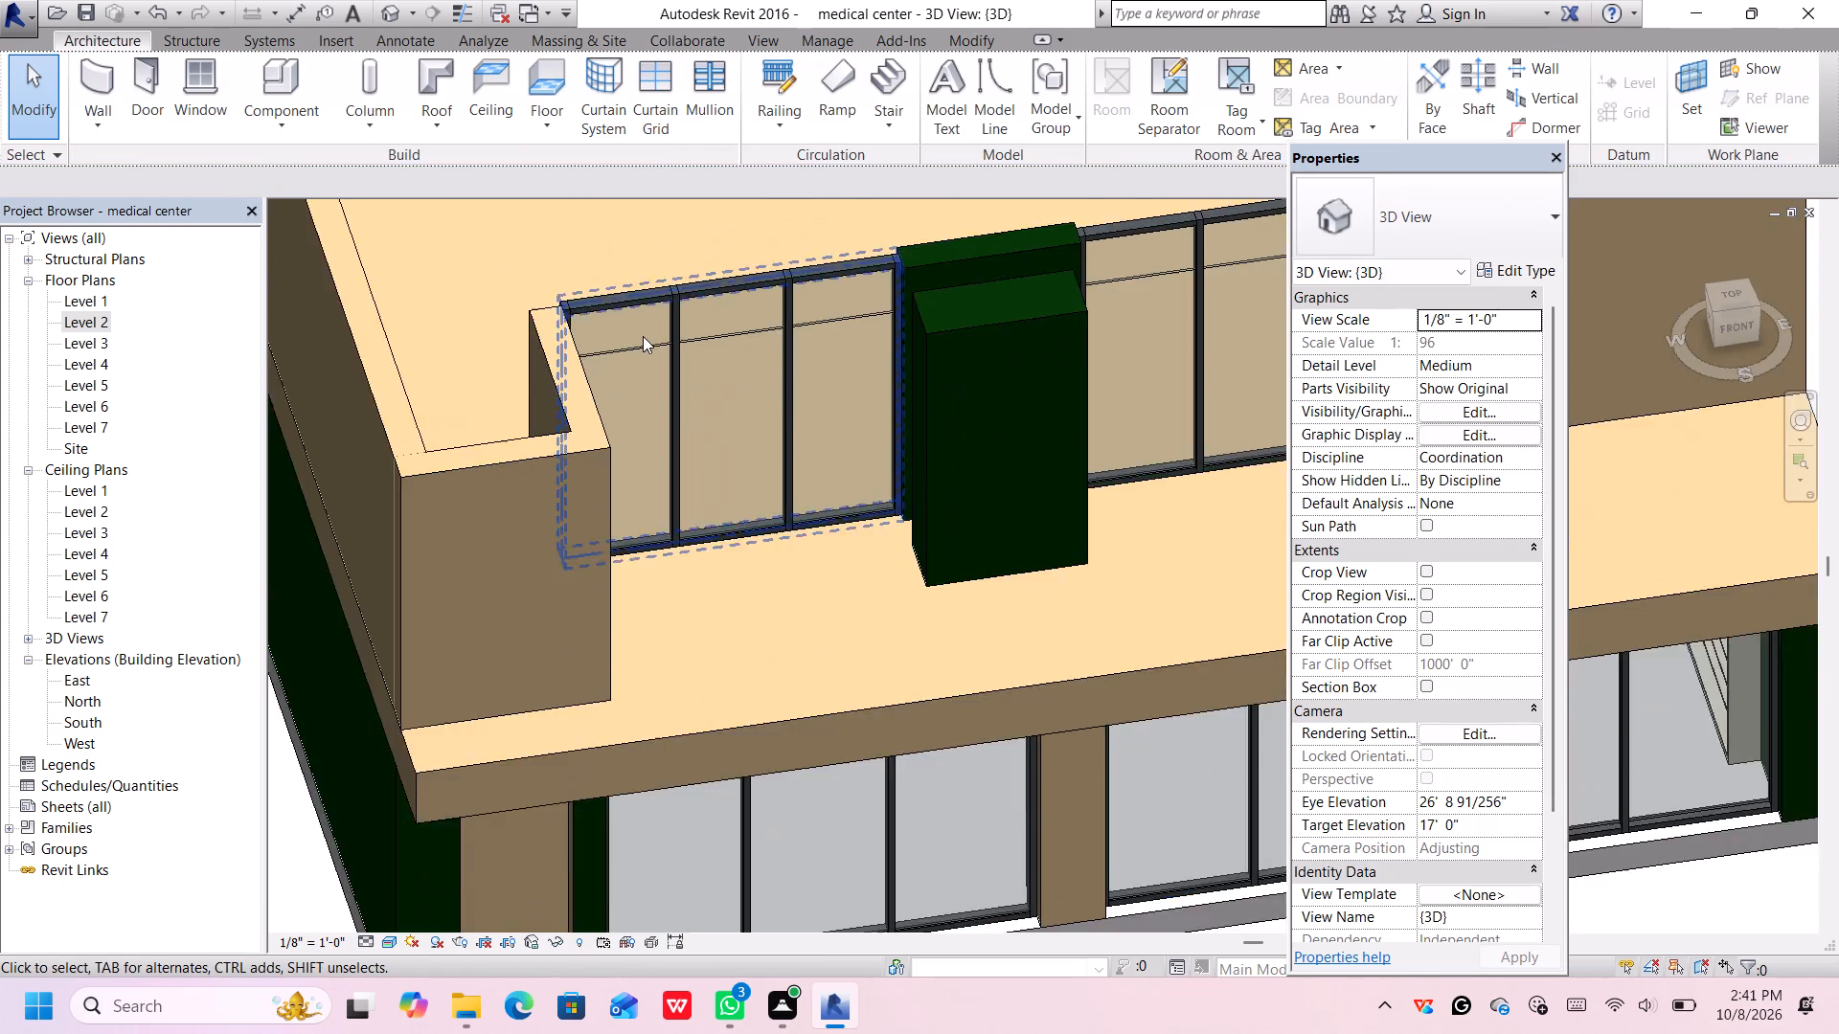
scroll(643, 336, "down", 1)
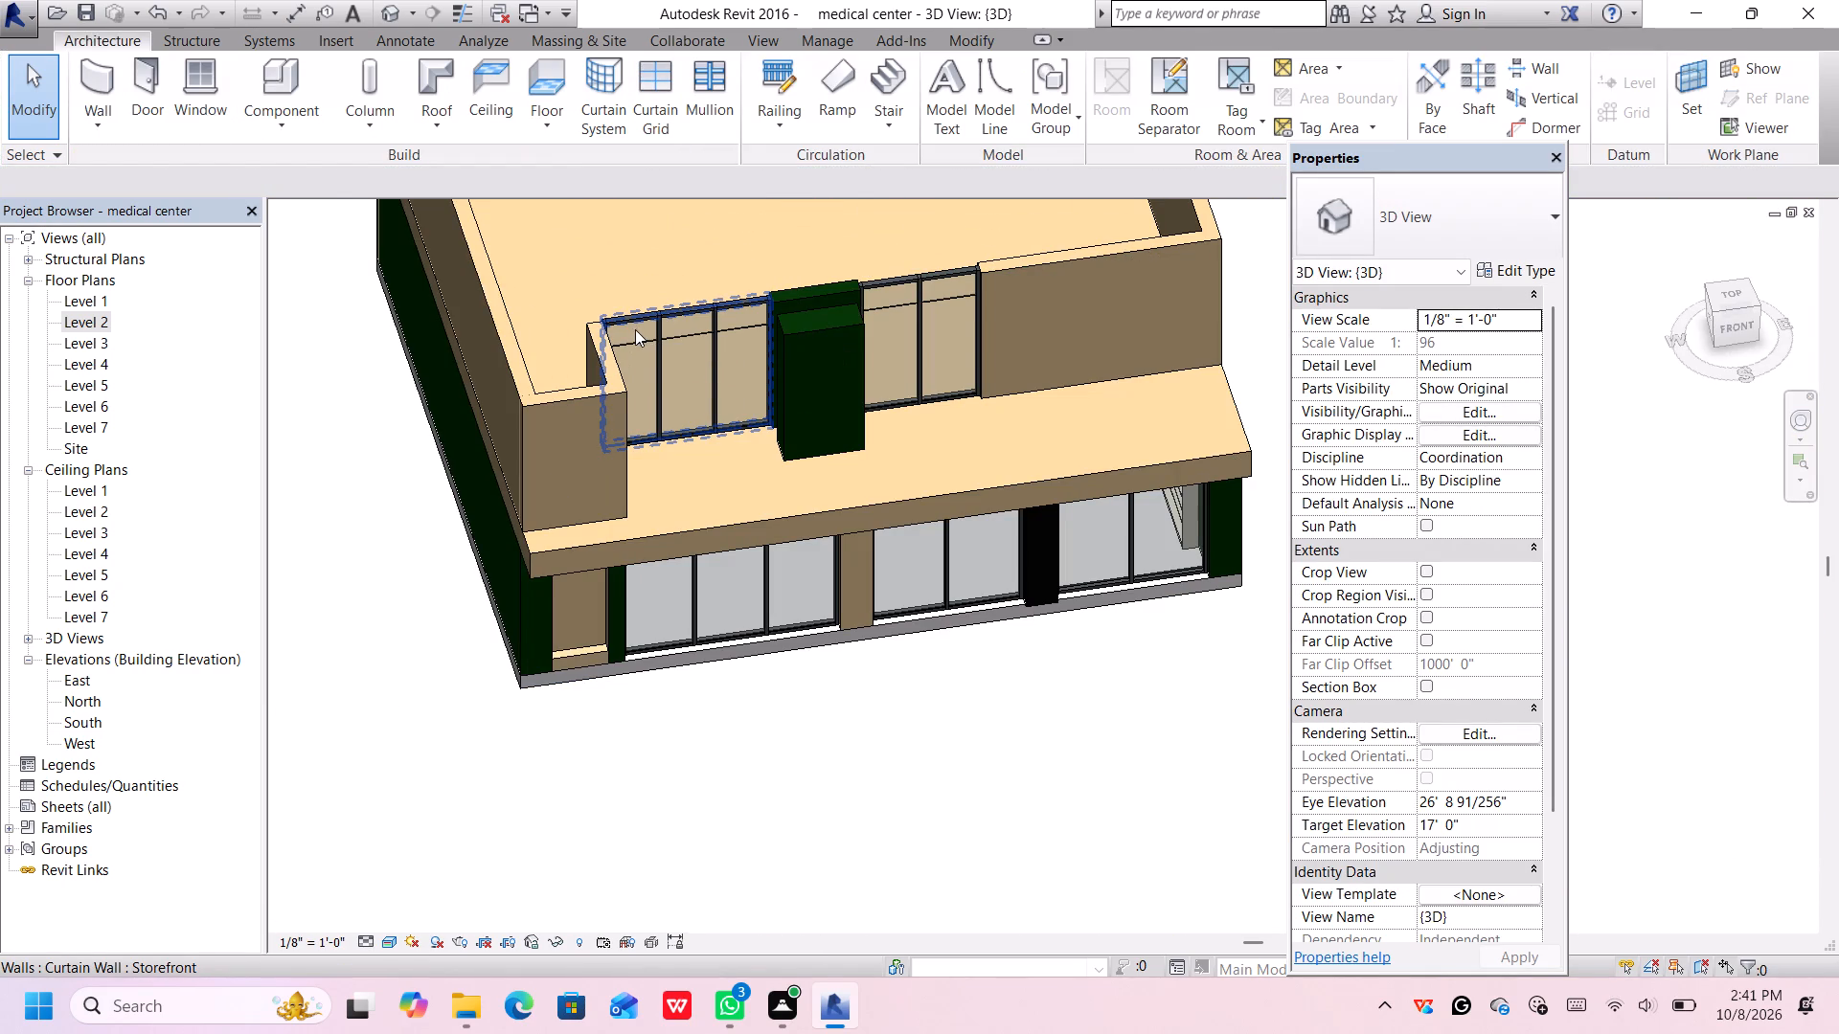
scroll(649, 338, "down", 1)
middle_click_drag(1087, 740, 974, 811)
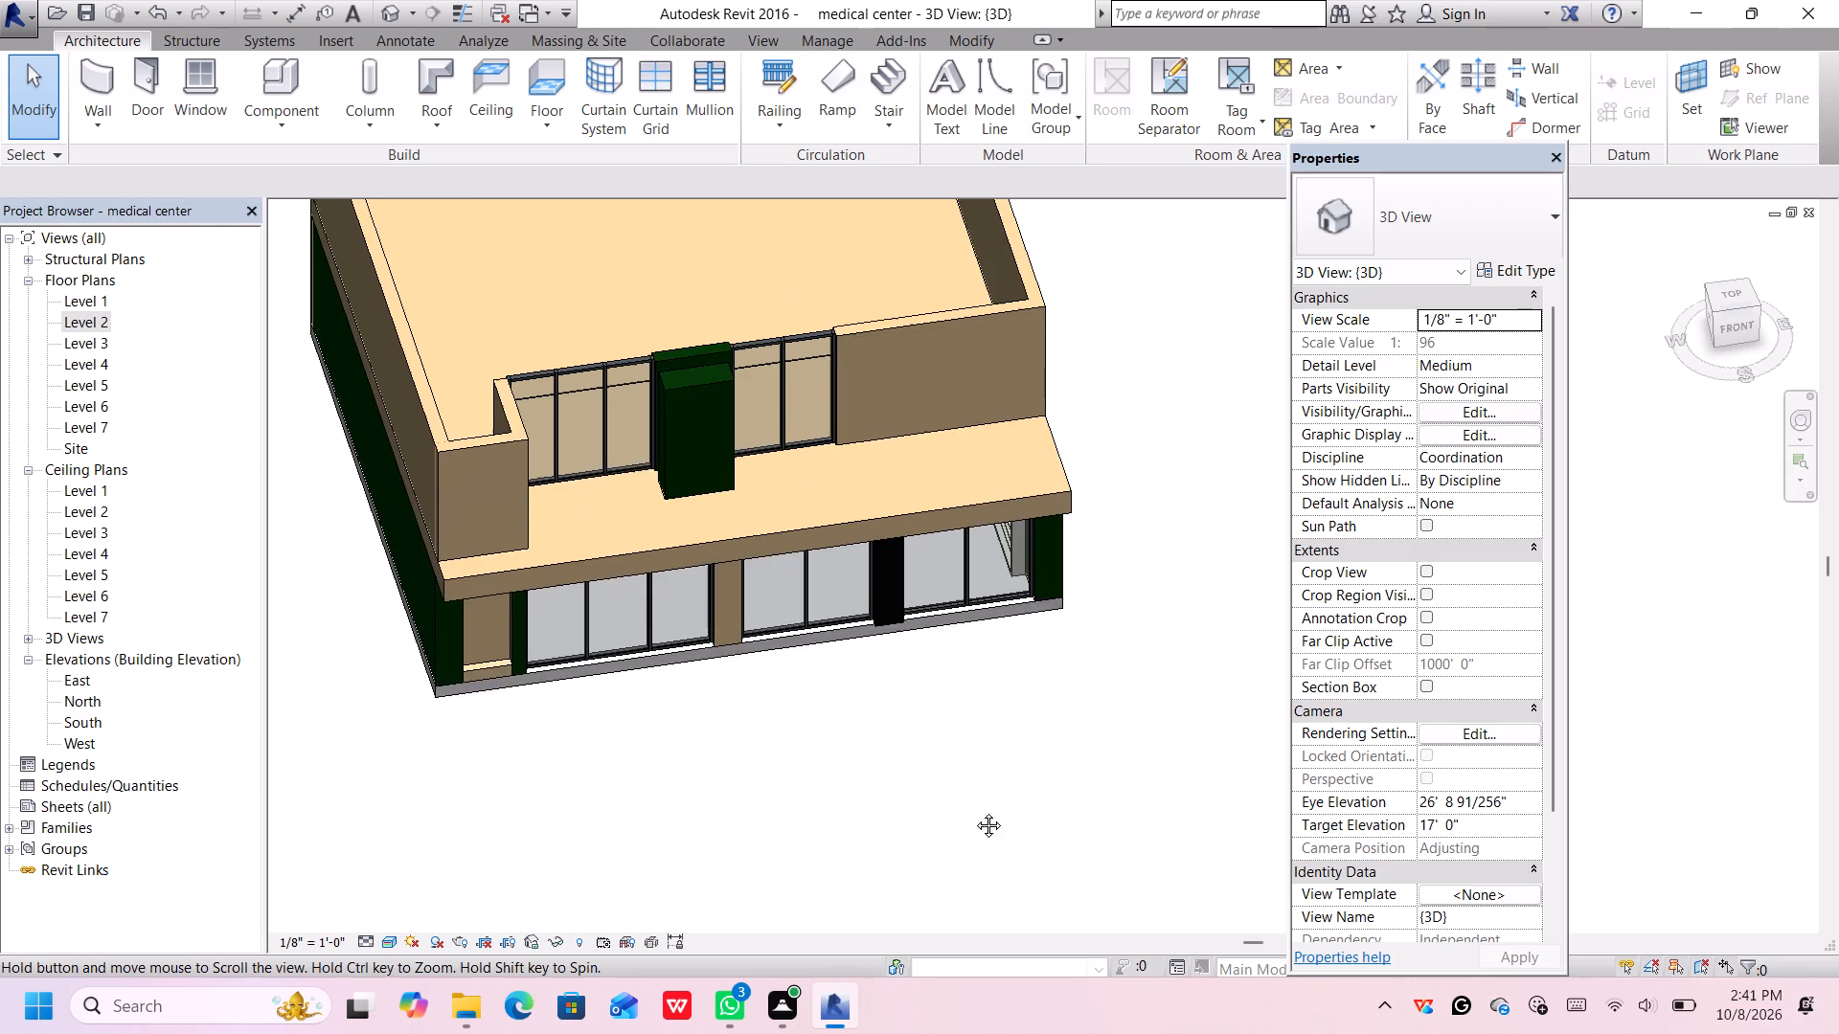
middle_click_drag(974, 811, 957, 827)
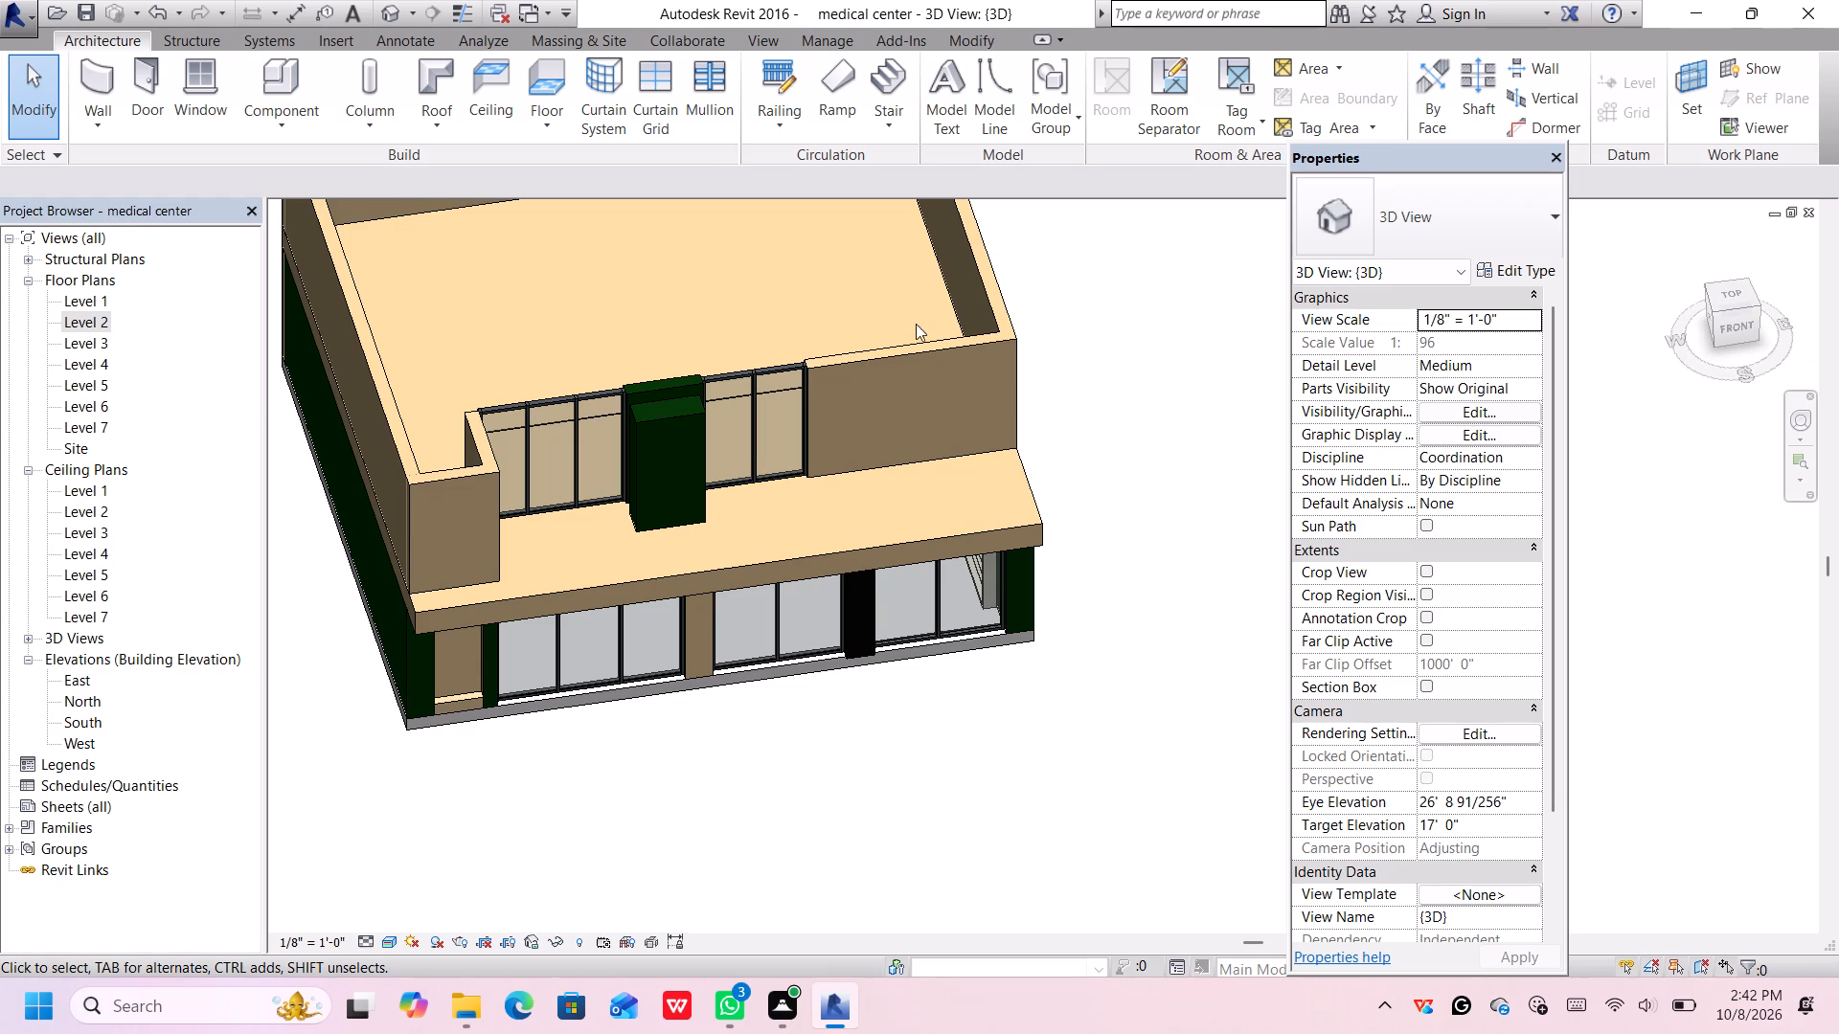
middle_click_drag(958, 405, 954, 405)
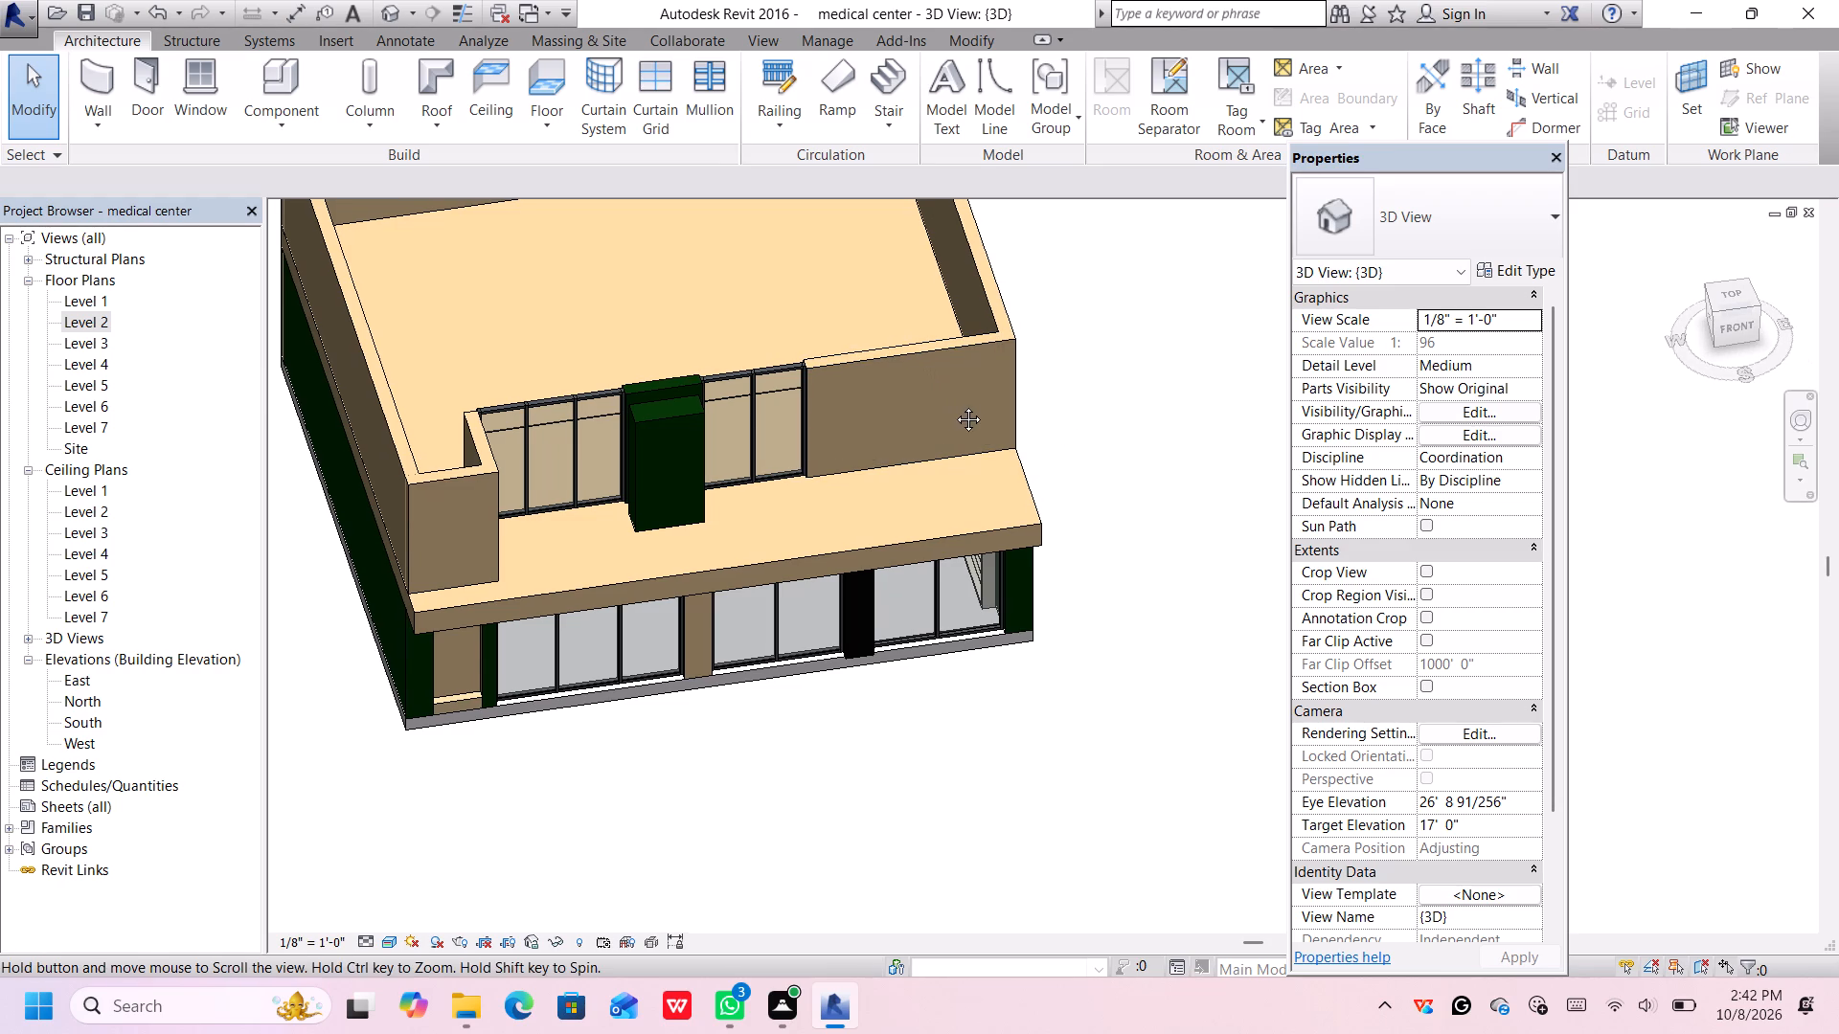
middle_click_drag(954, 405, 843, 408)
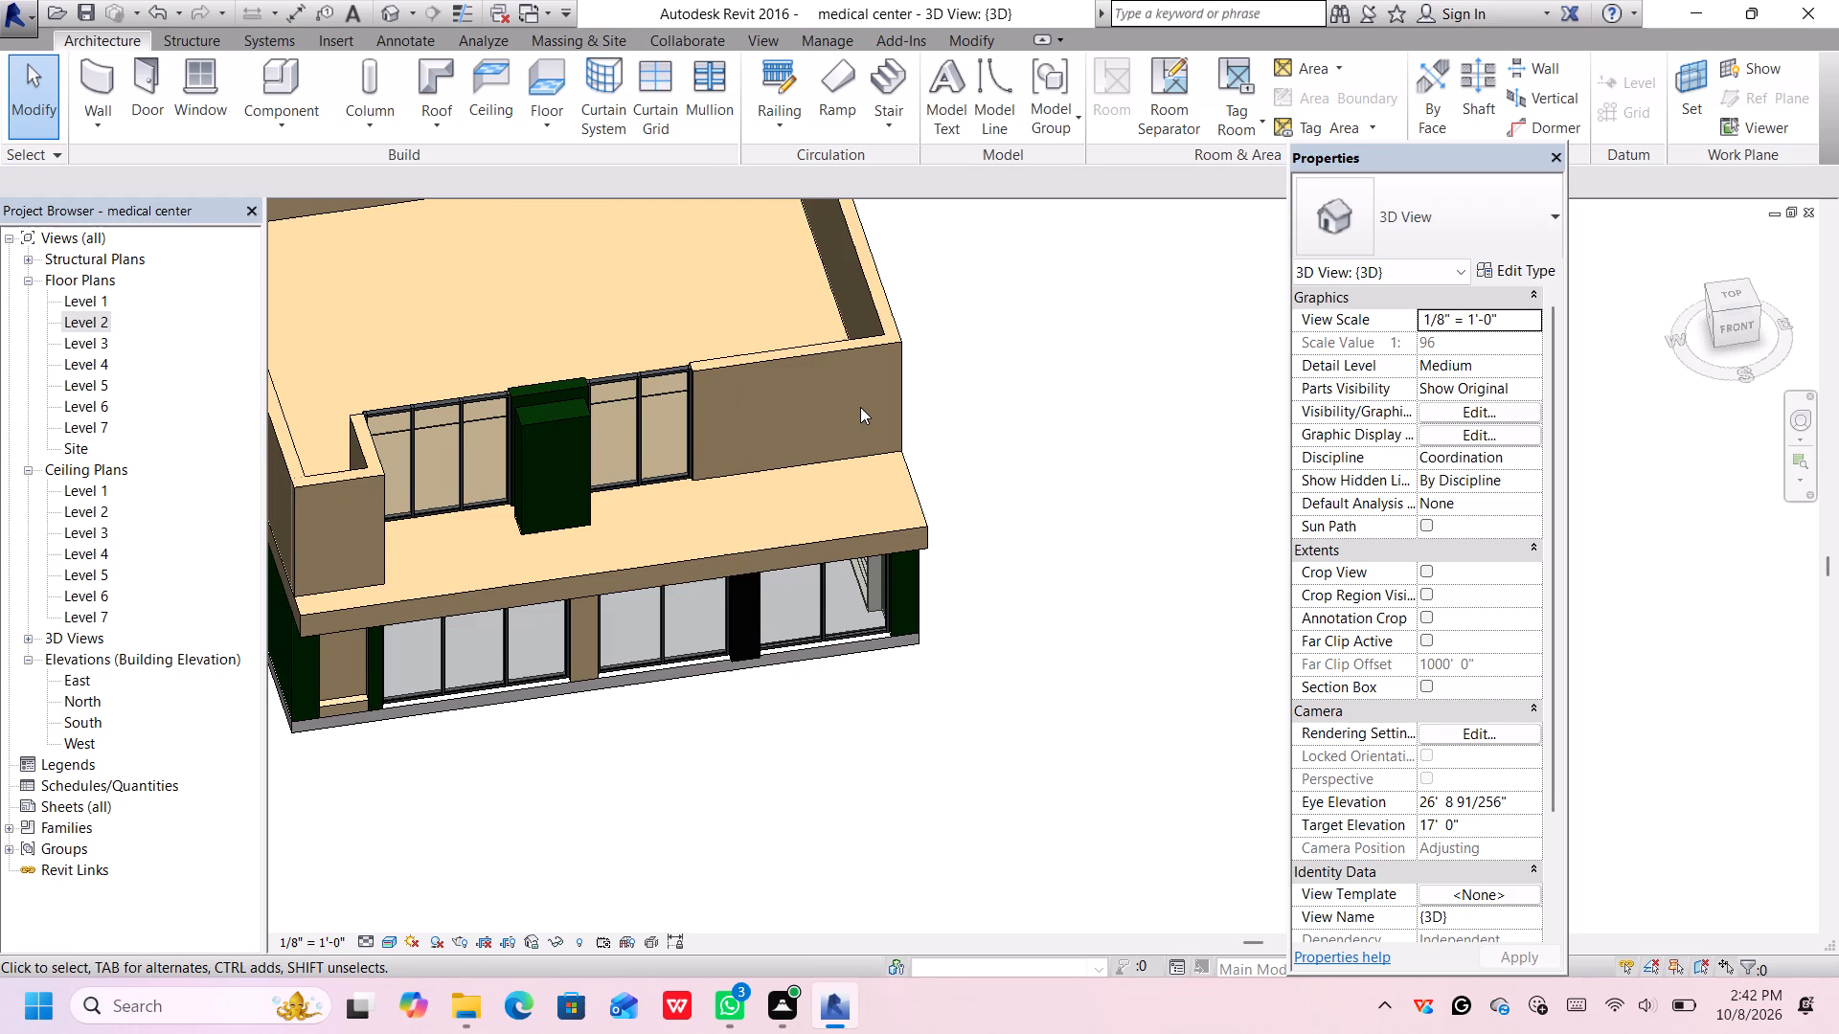
middle_click_drag(862, 407, 896, 480)
scroll(883, 461, "up", 1)
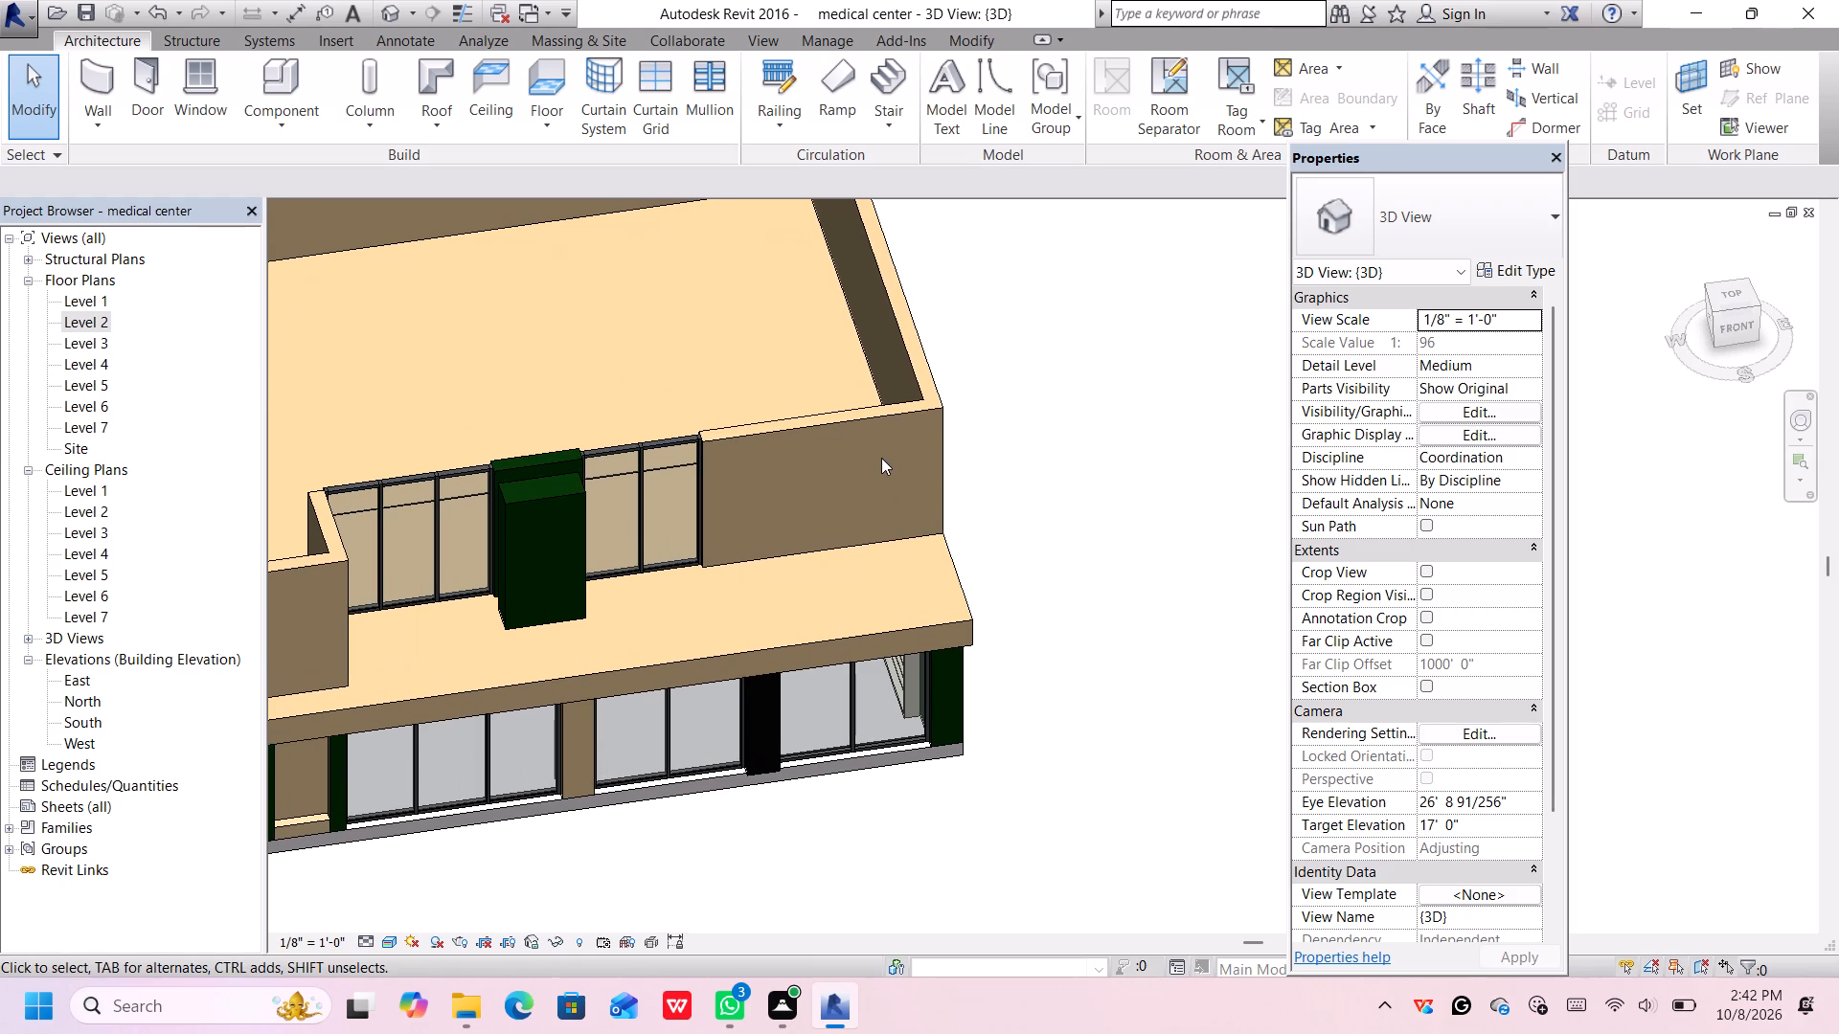
Load the Casement Dbl with Trim.0001 family from the US Imperial library's Windows folder for window placement.
left_click(204, 84)
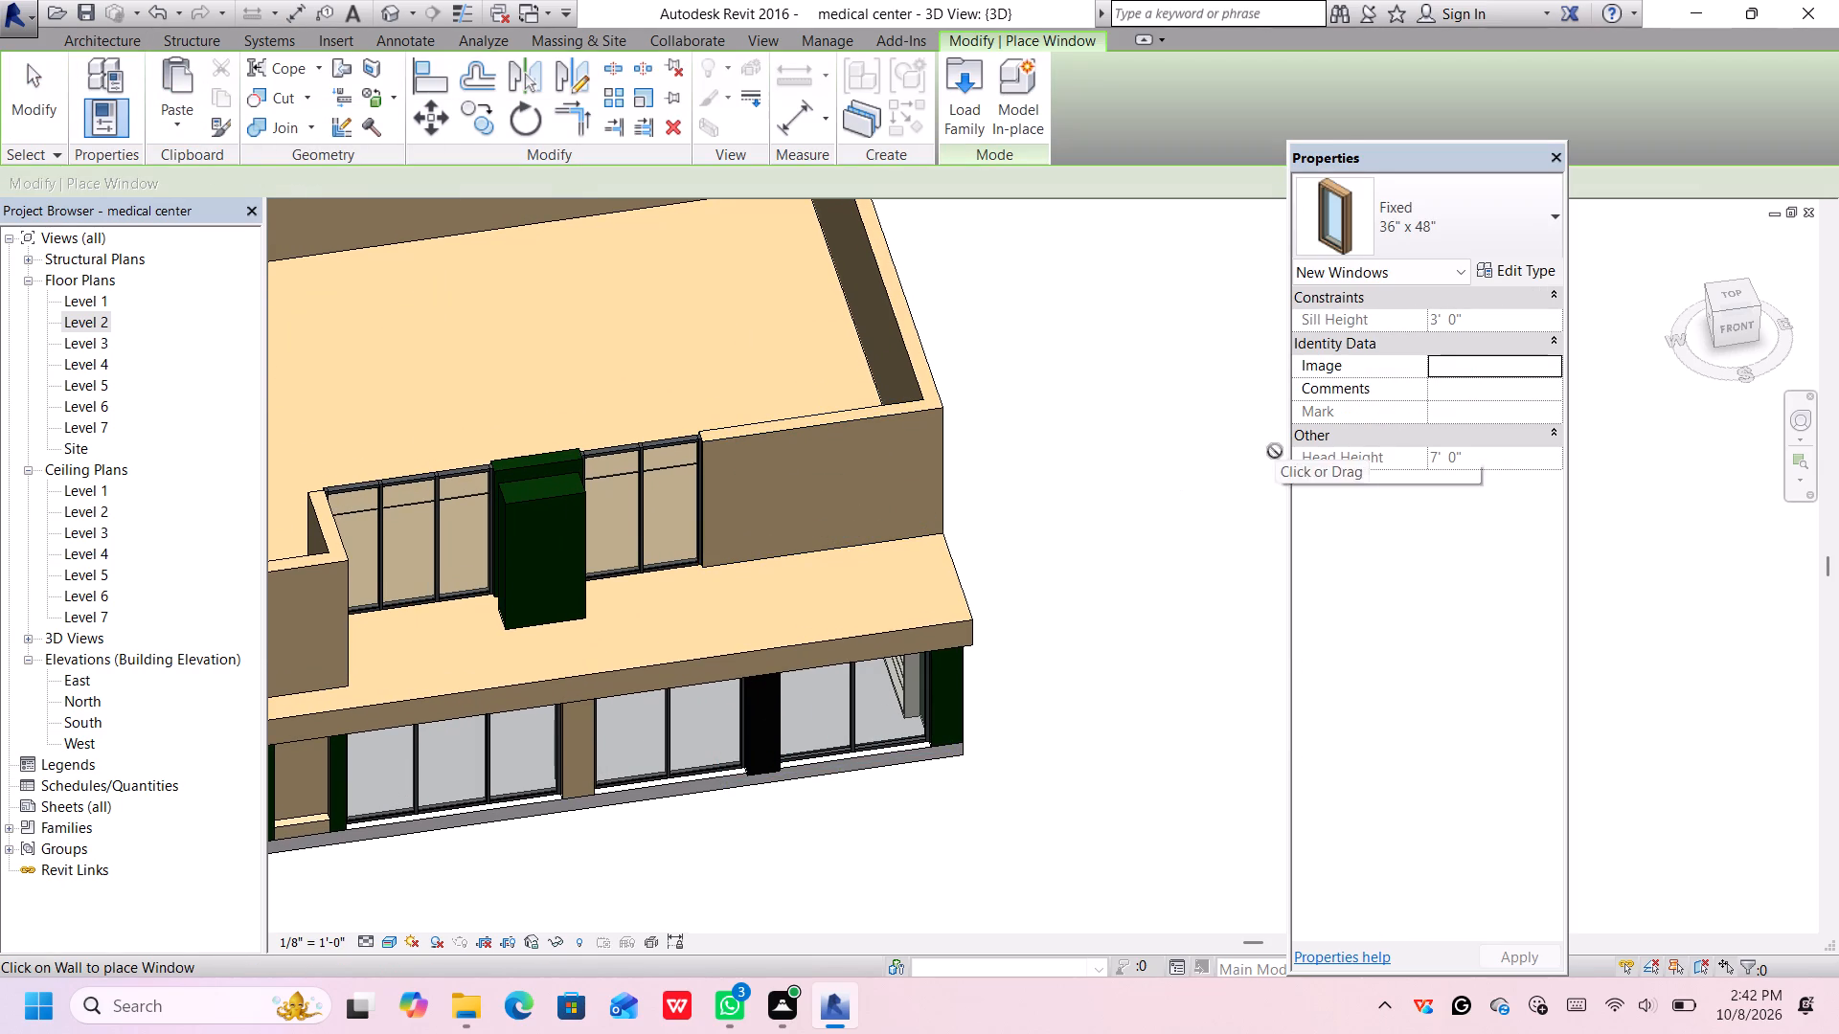
left_click(1734, 324)
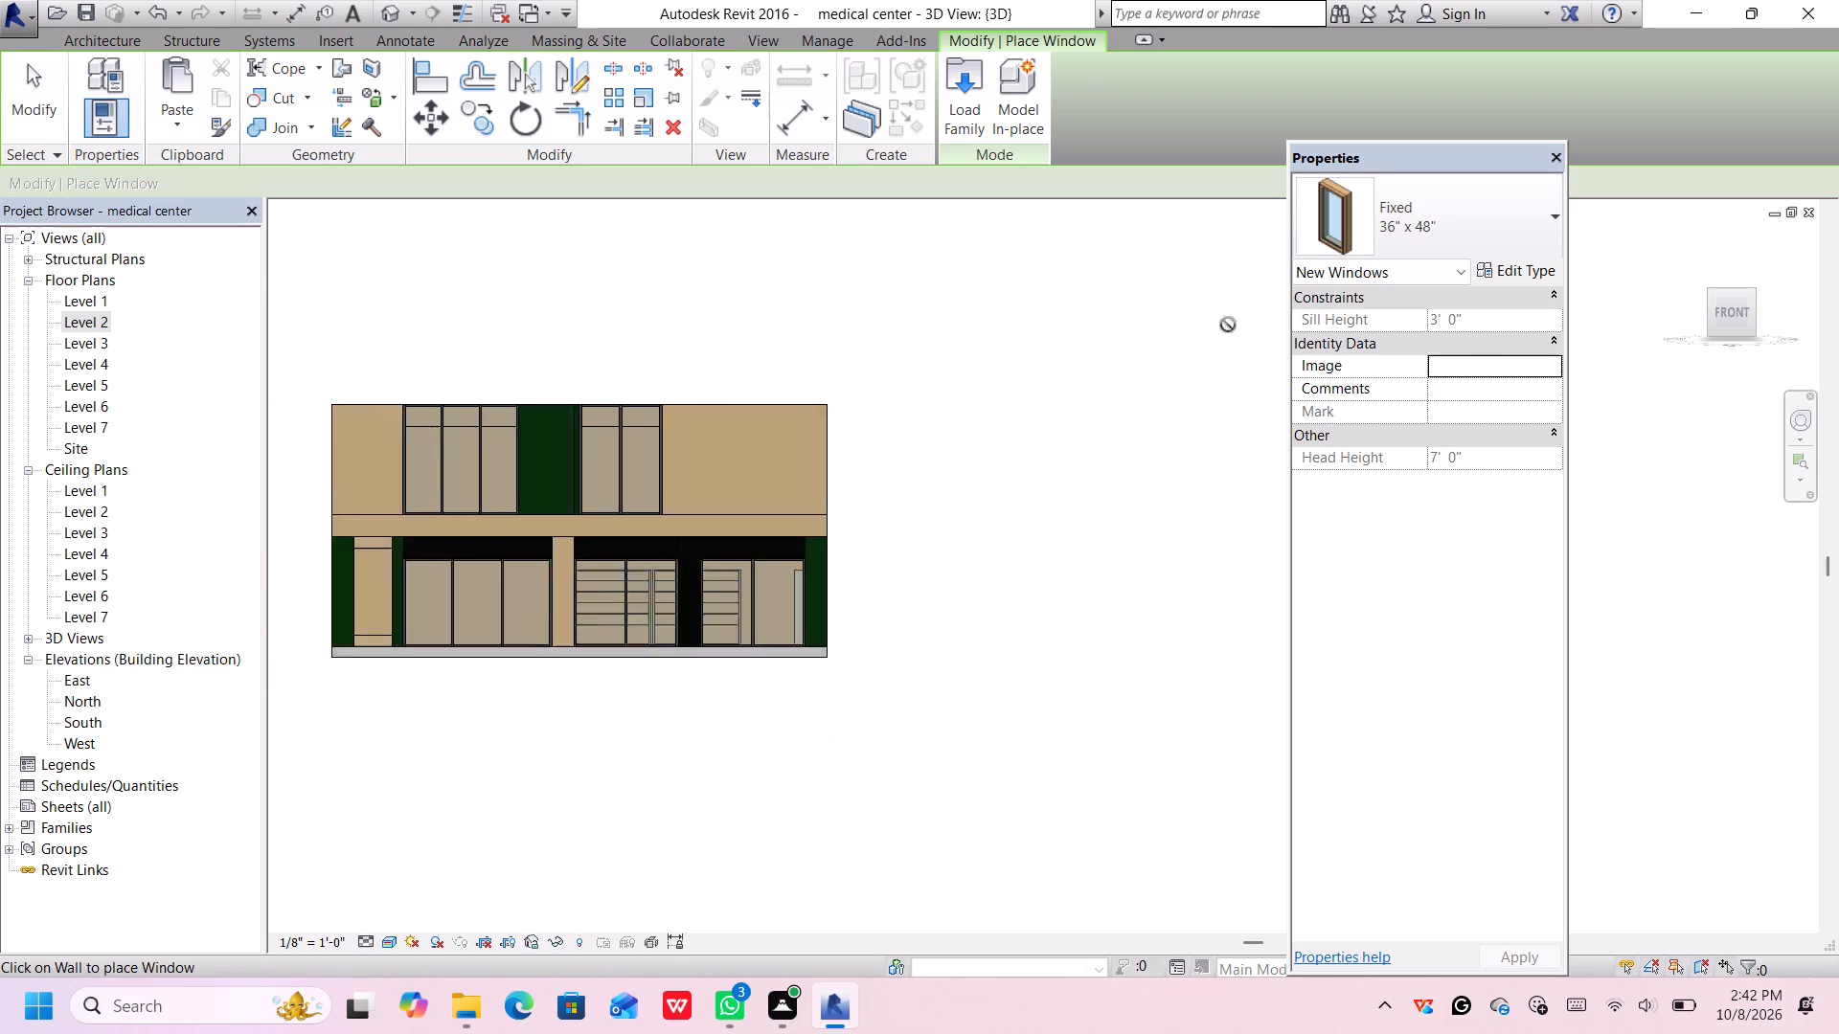
left_click(969, 80)
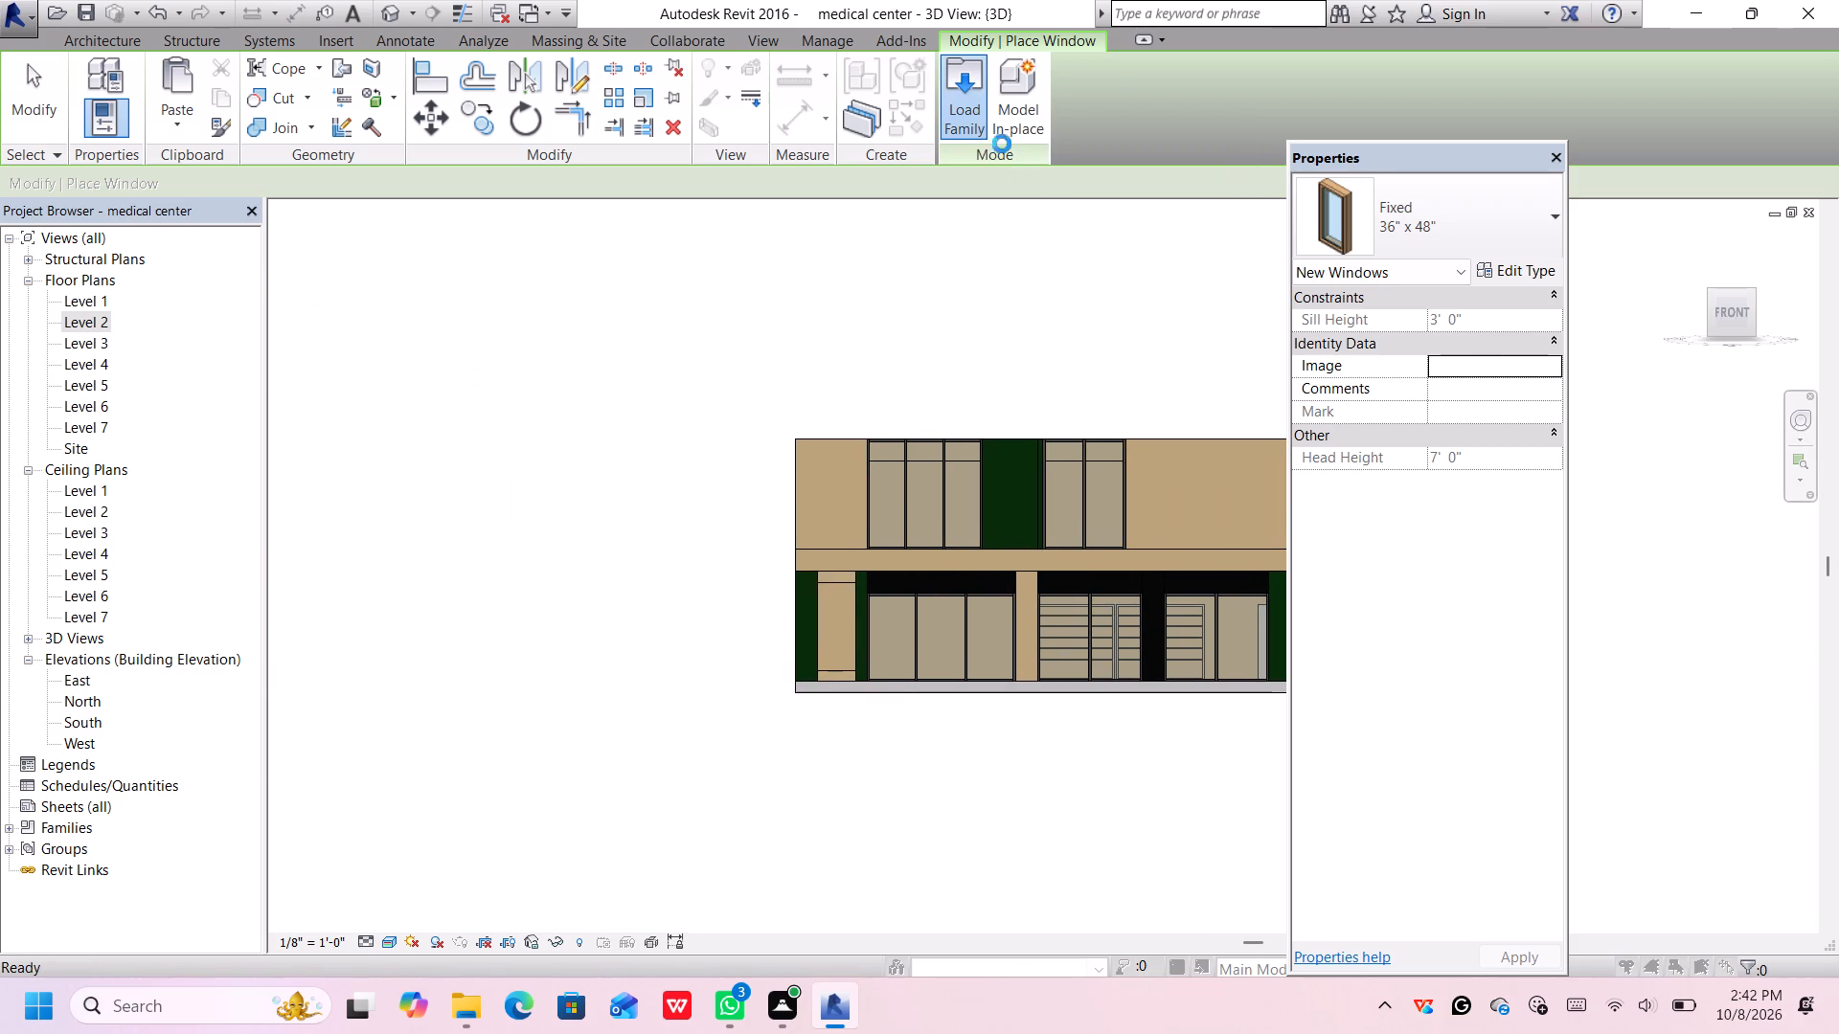
middle_click_drag(1141, 306, 889, 320)
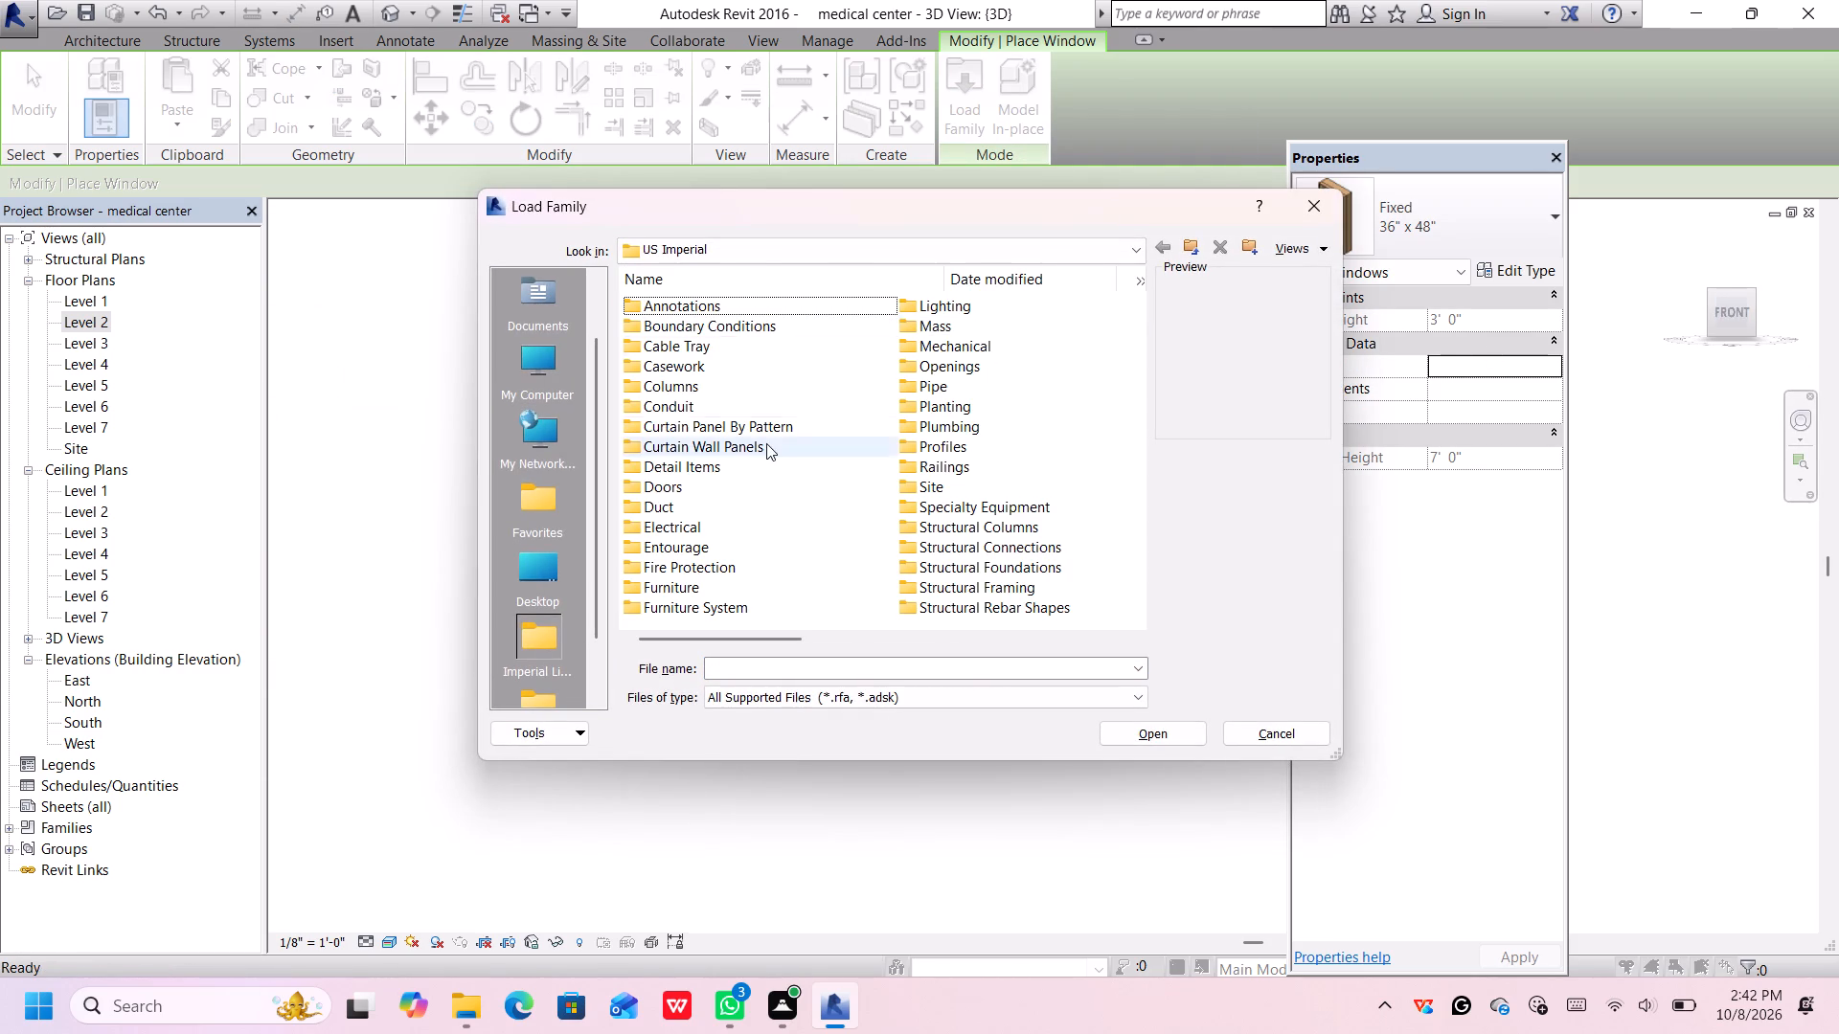
scroll(766, 443, "down", 4)
left_click_drag(705, 400, 705, 412)
left_click(705, 414)
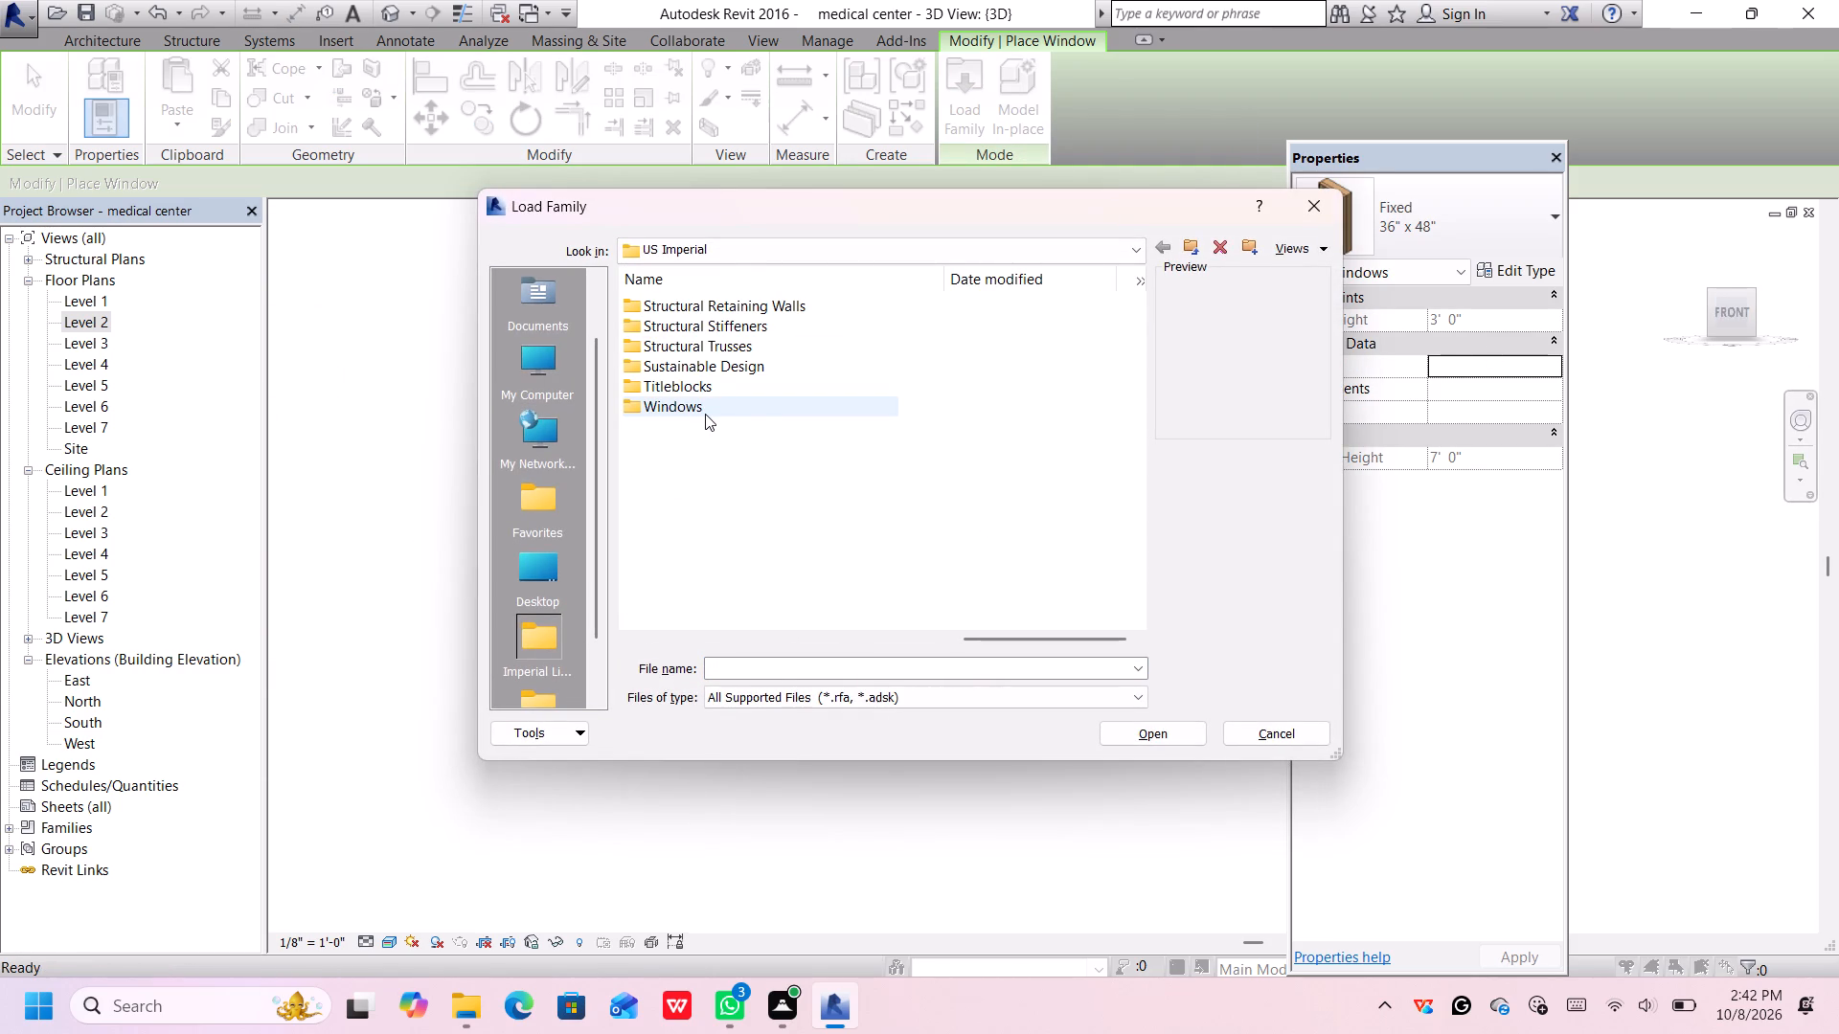
double_click(762, 413)
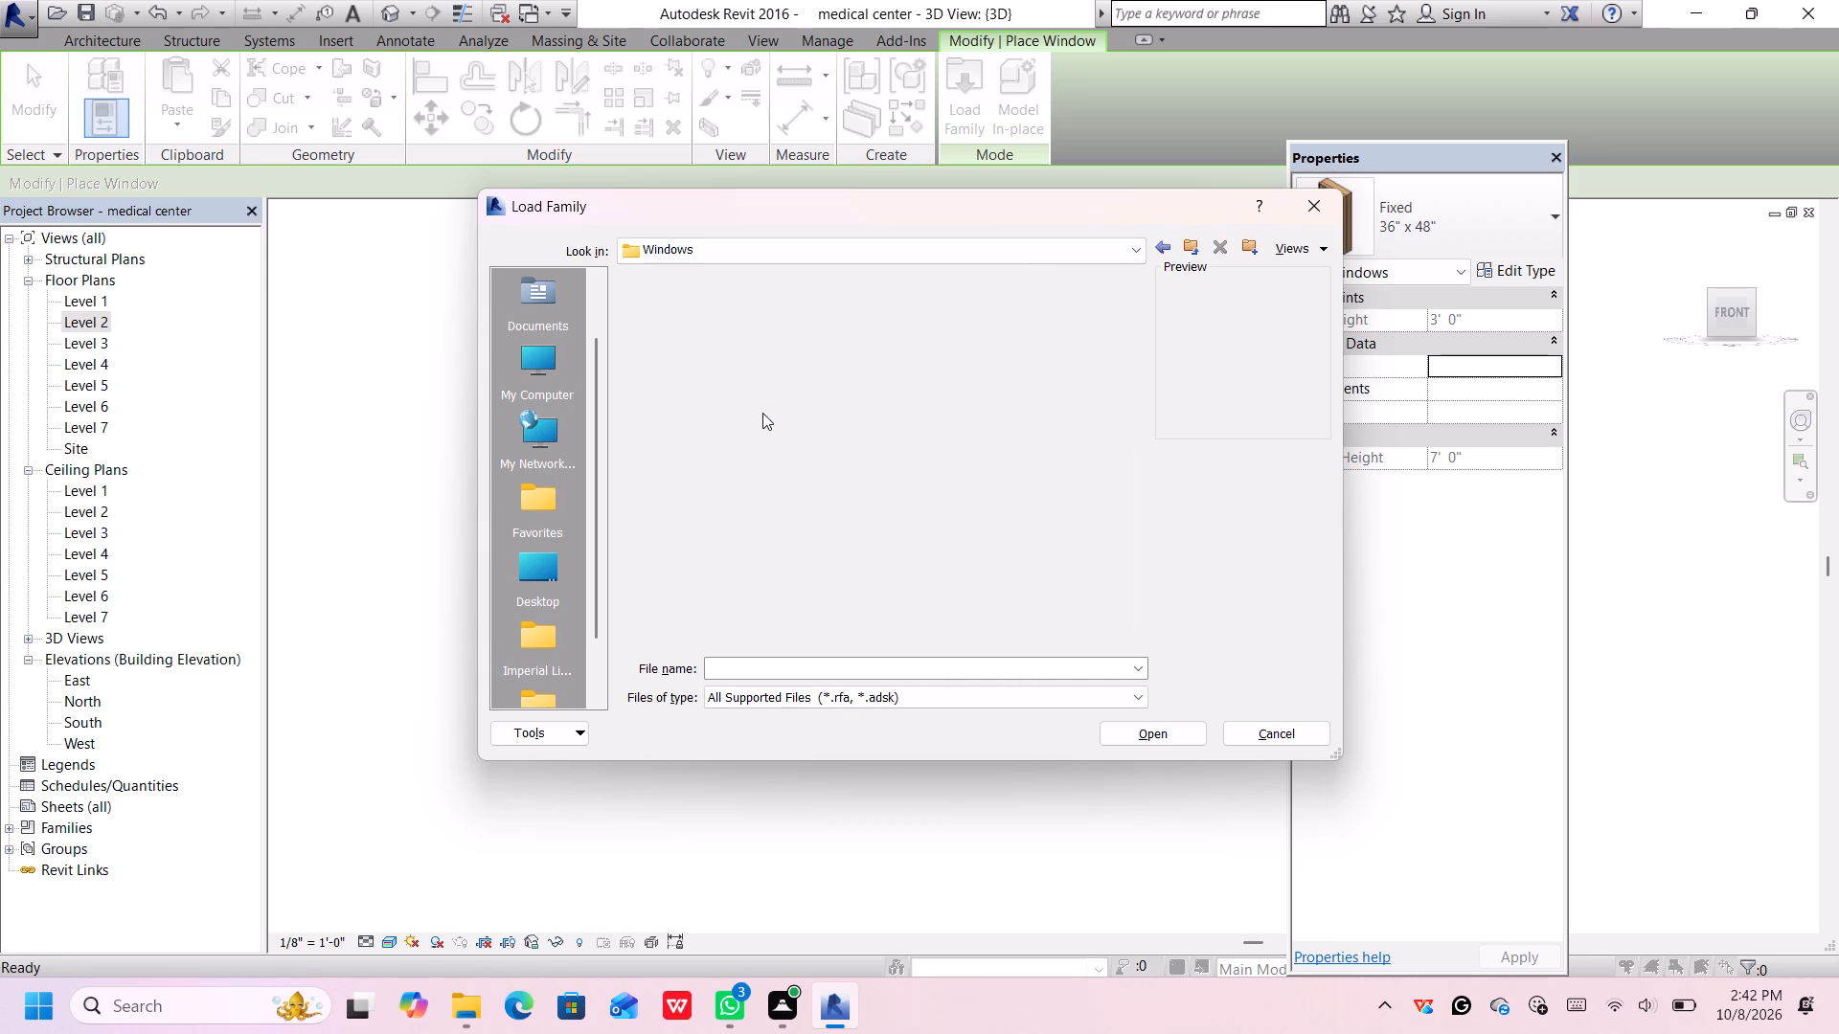
left_click(767, 308)
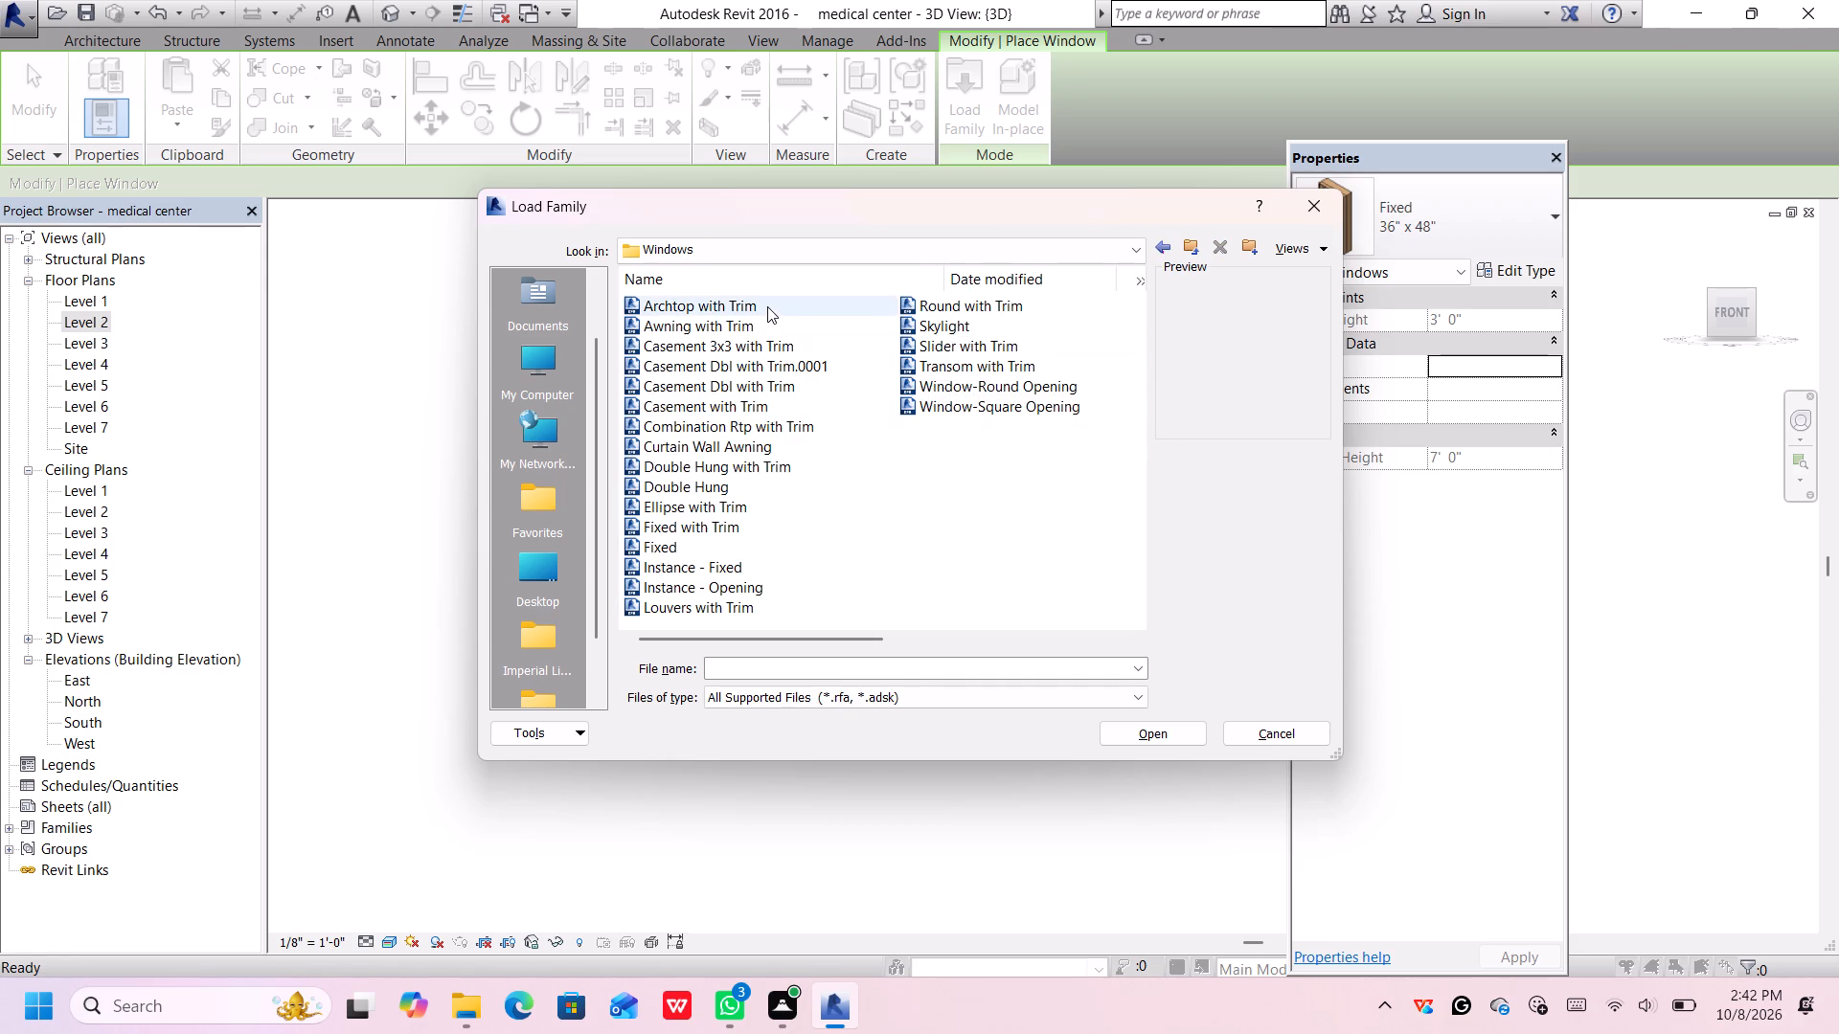
left_click(764, 319)
left_click(770, 329)
left_click(772, 348)
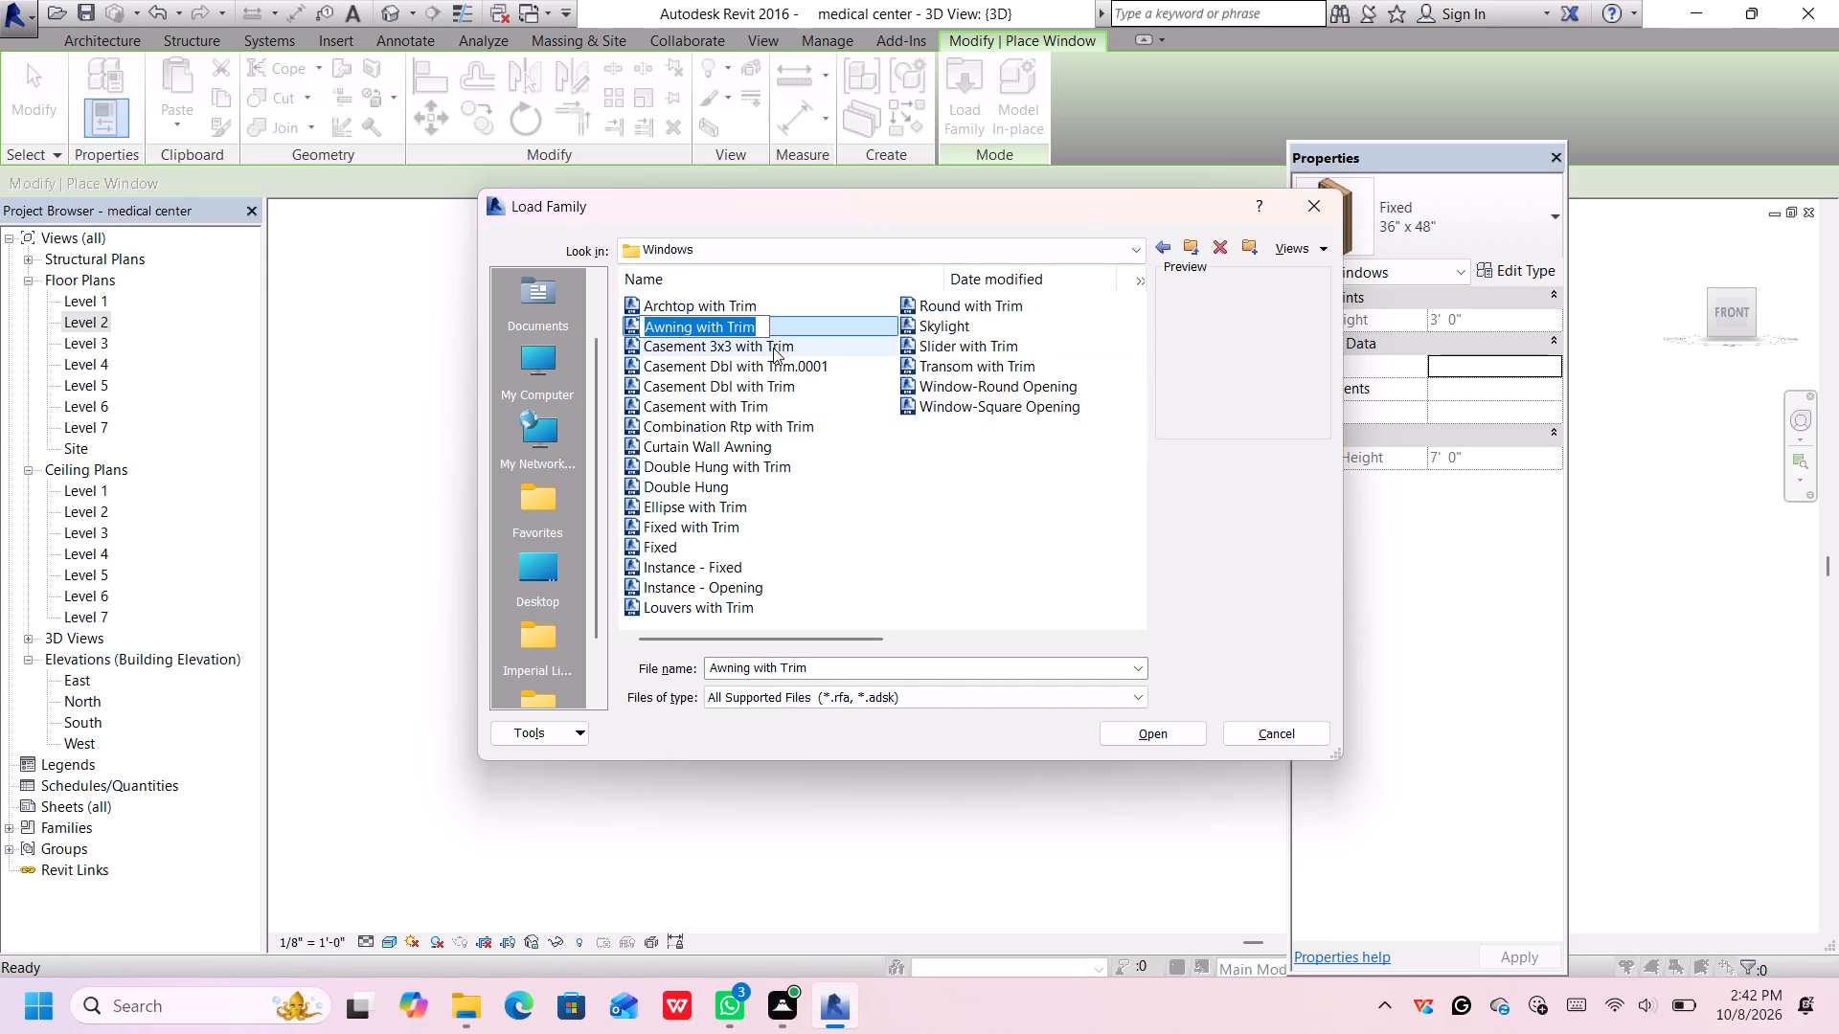
left_click(770, 364)
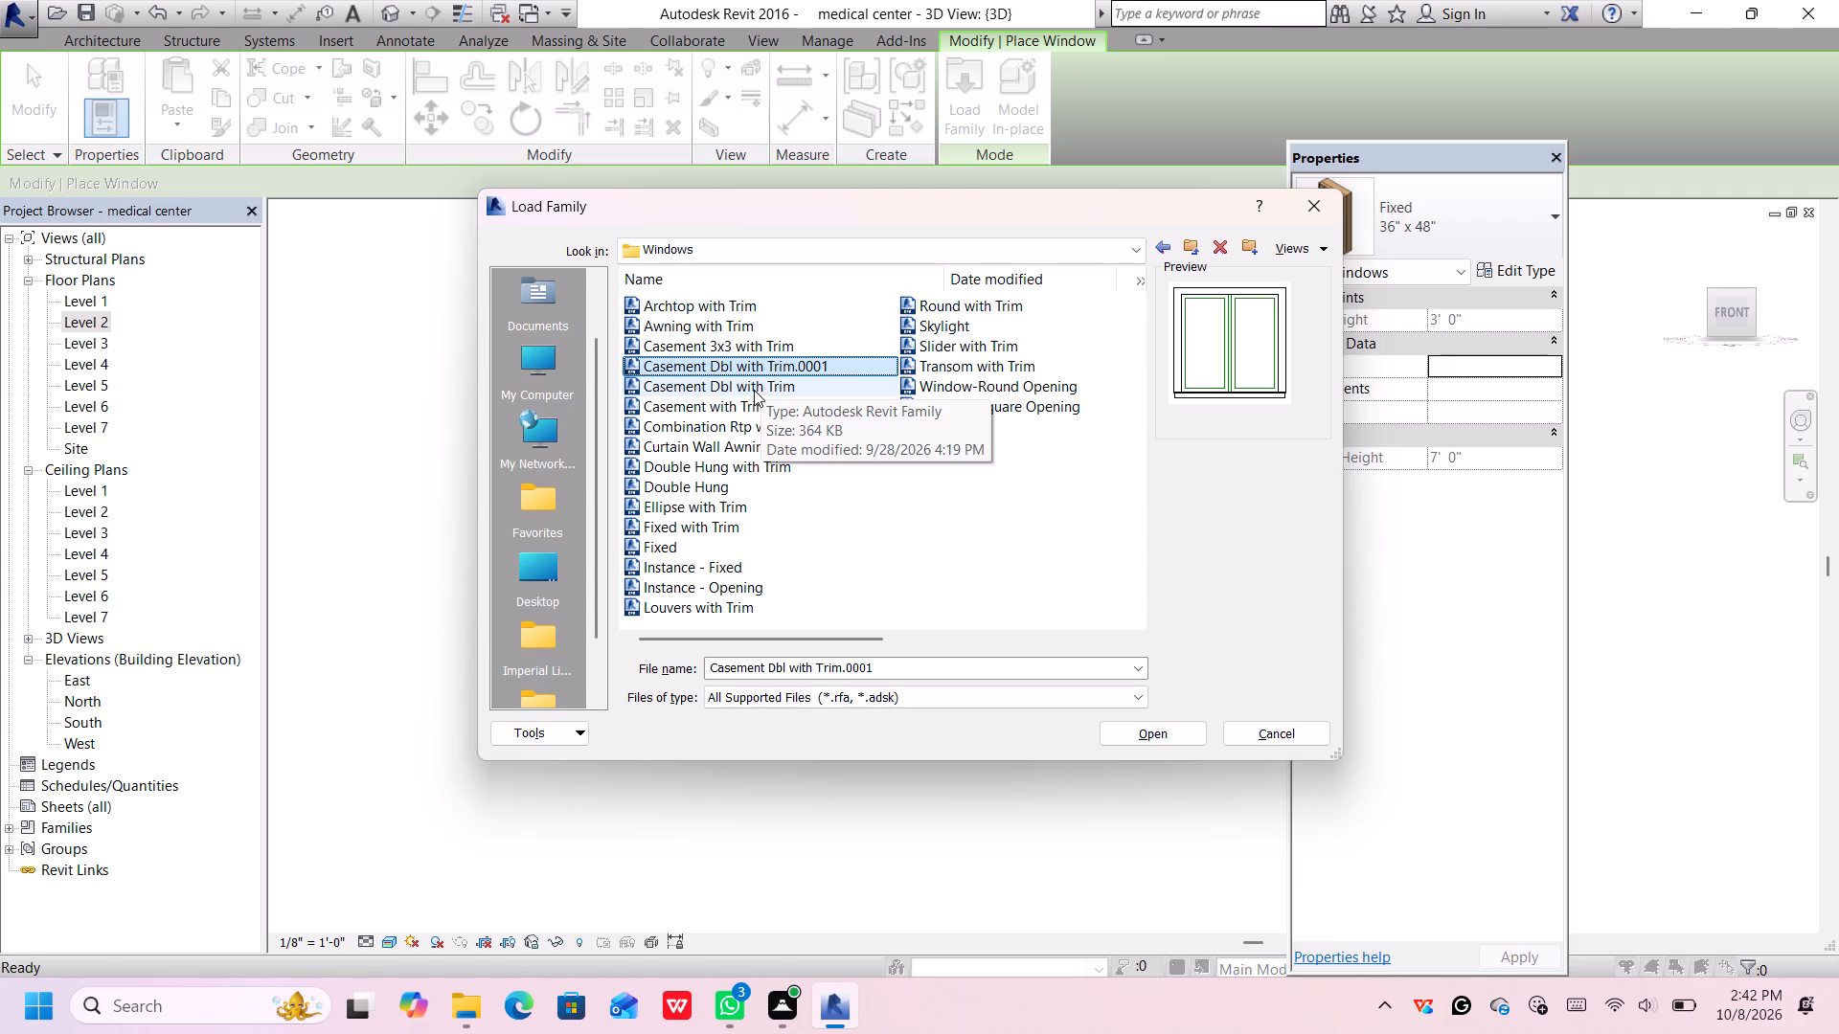
left_click(1141, 738)
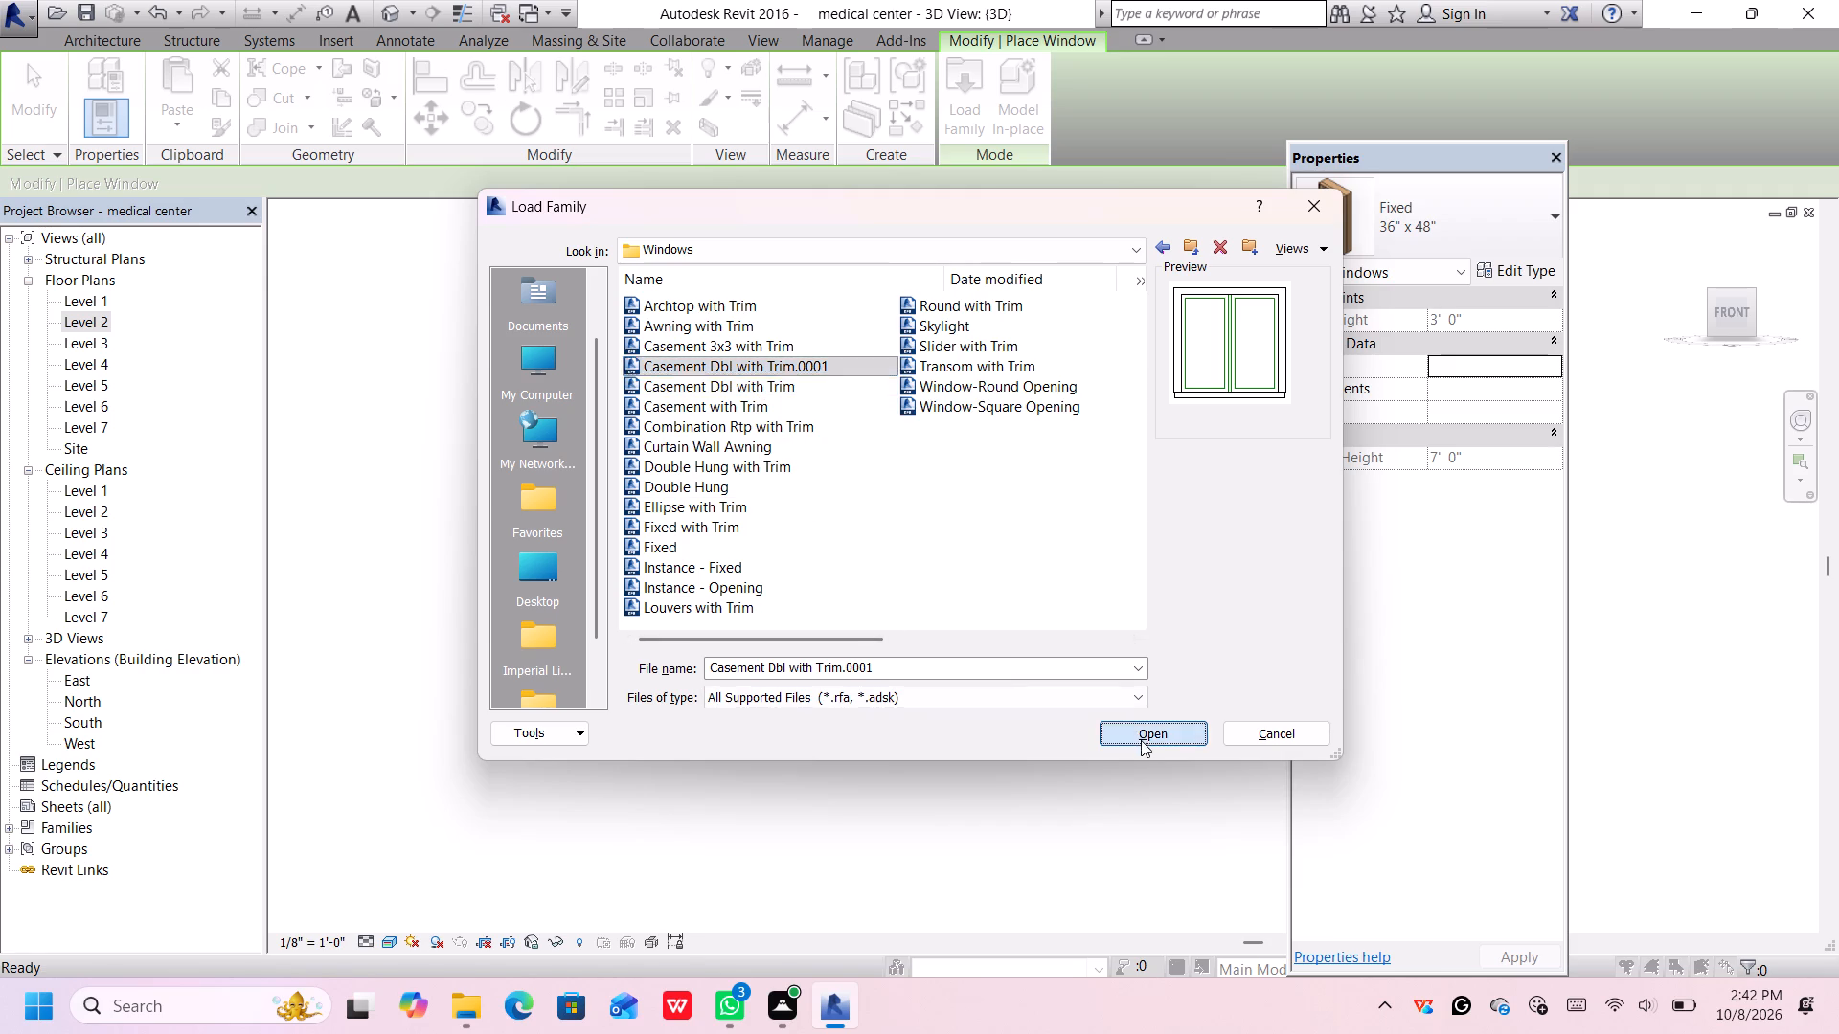
Place a 48" x 48" Casement Dbl with Trim.0001 window centred on the solid upper front wall, about 7' 3" from each end.
middle_click_drag(1169, 533, 1012, 565)
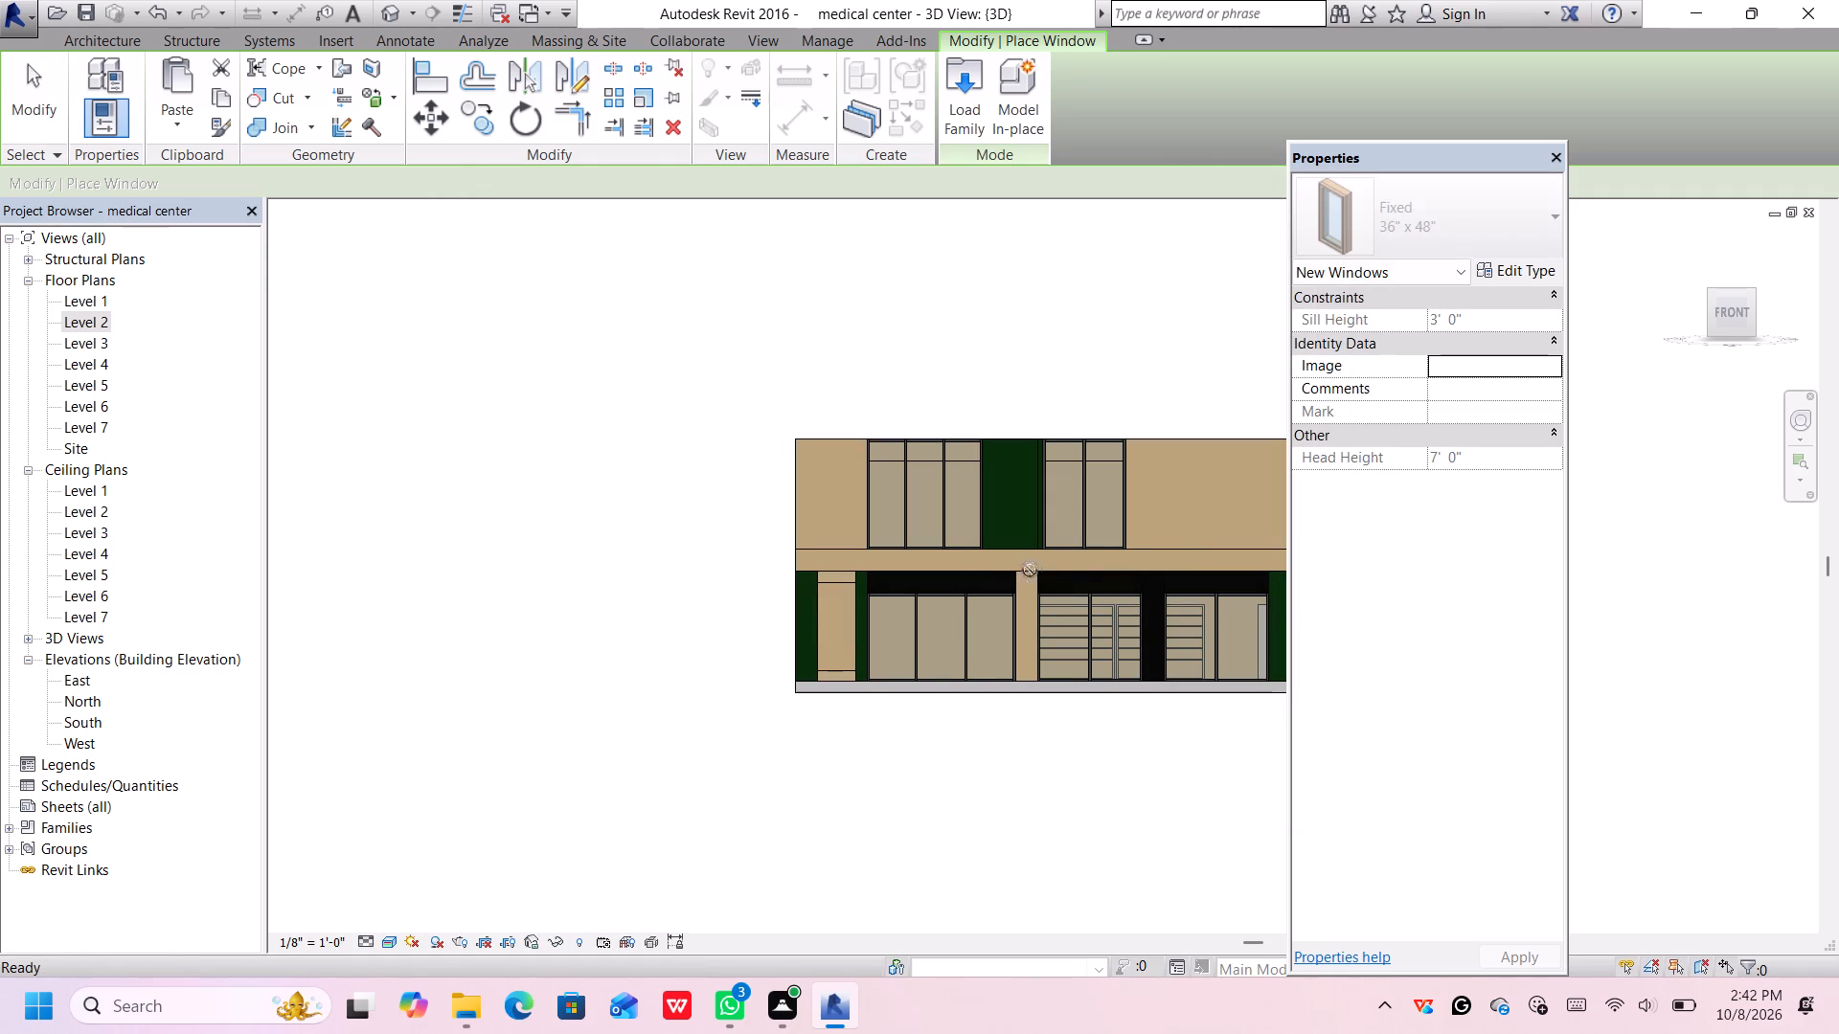
middle_click_drag(1180, 522, 790, 608)
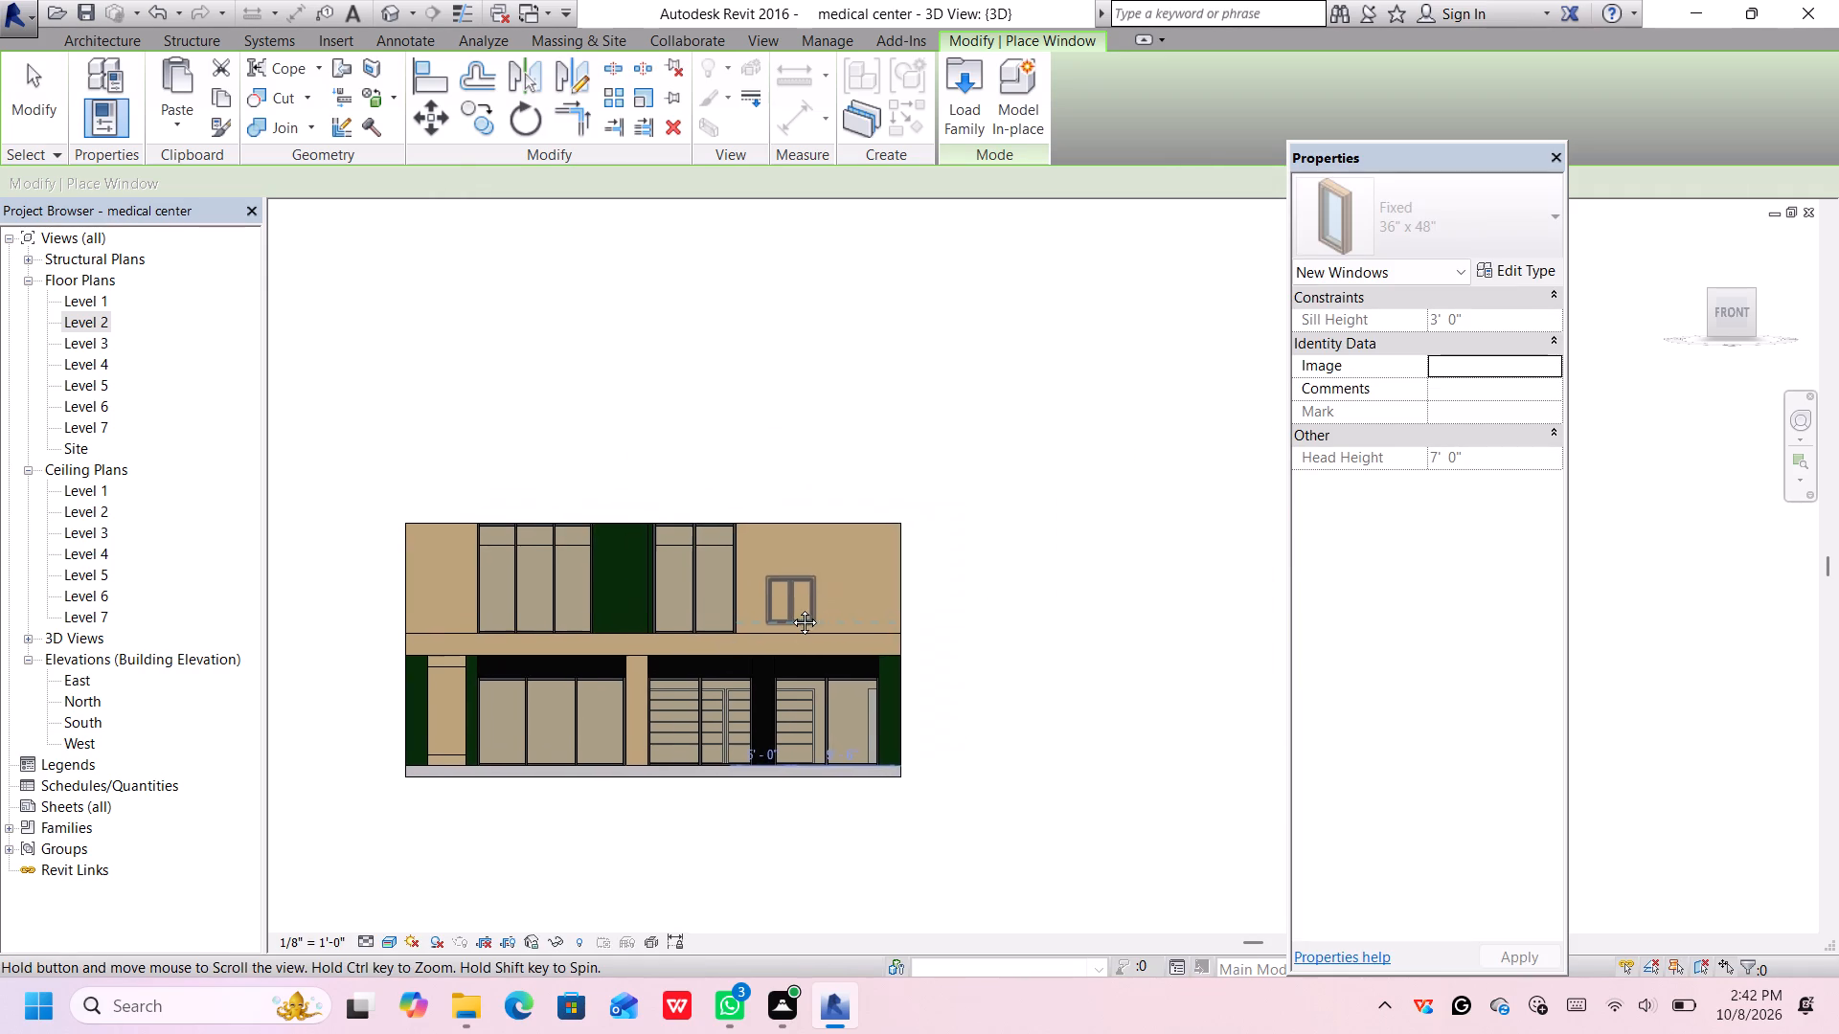
middle_click_drag(790, 608, 794, 608)
scroll(817, 577, "up", 3)
scroll(817, 579, "down", 1)
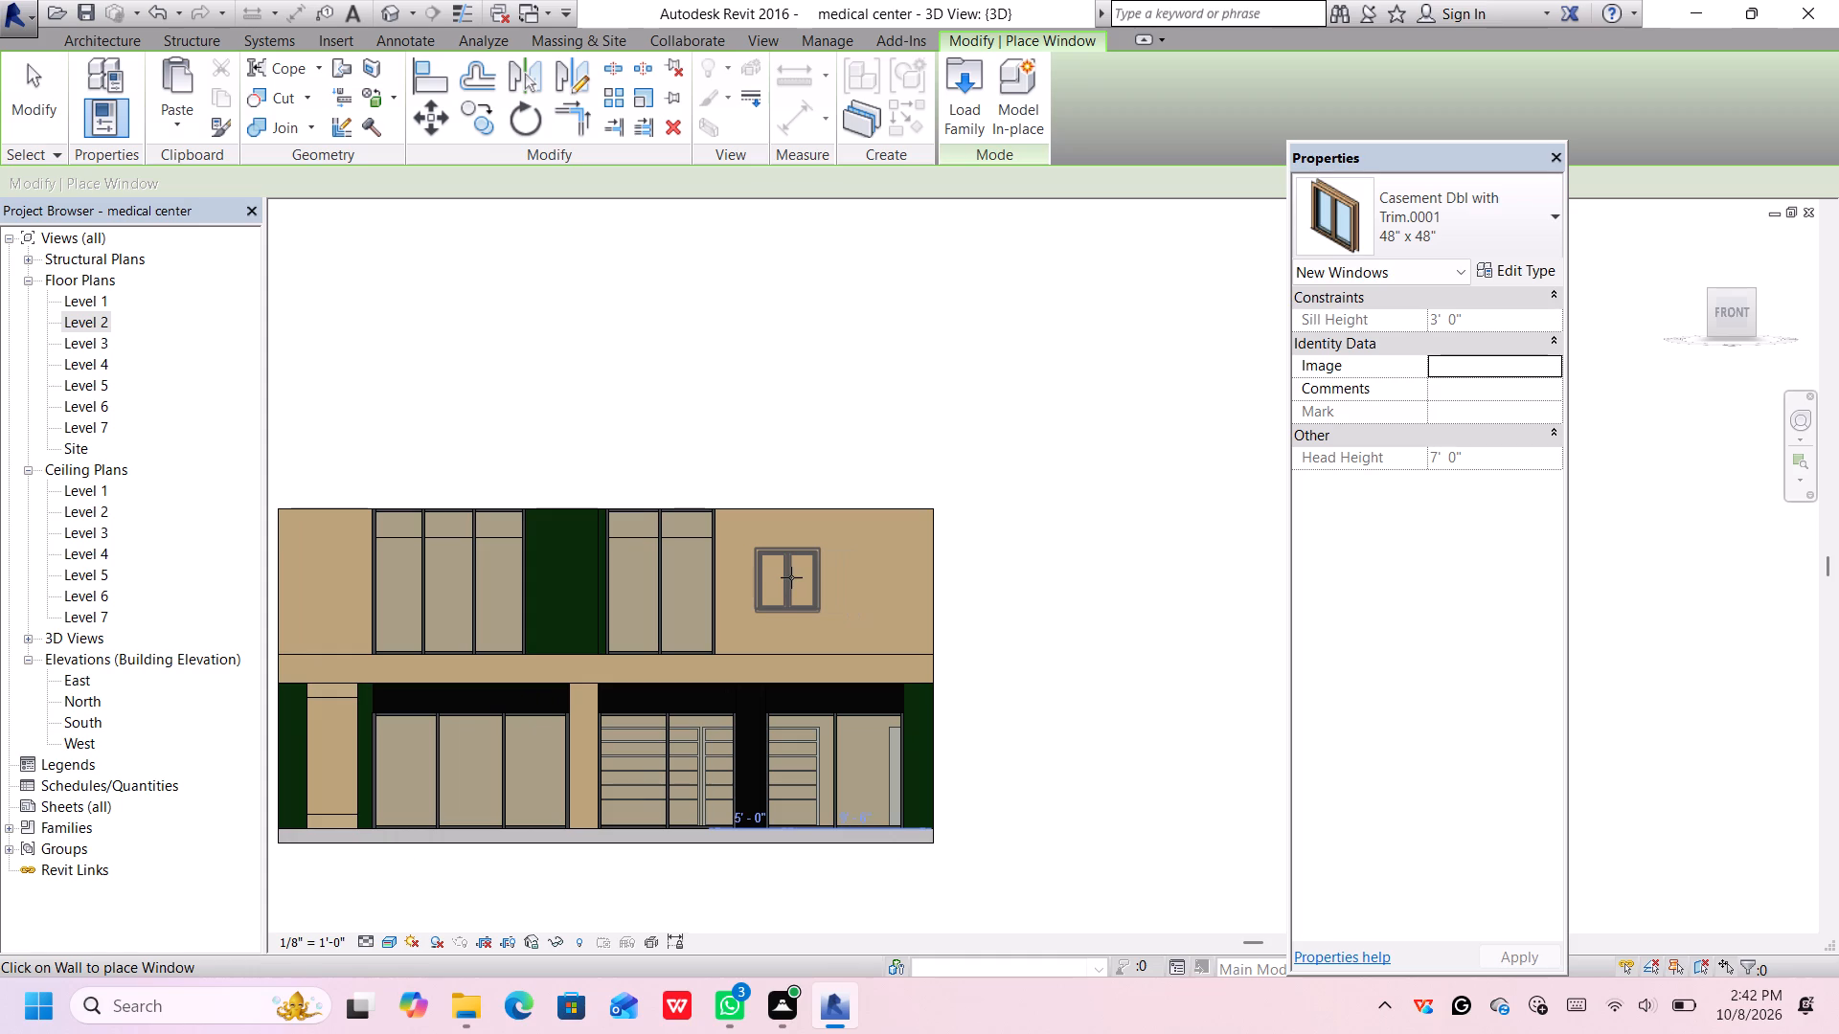
scroll(806, 573, "up", 1)
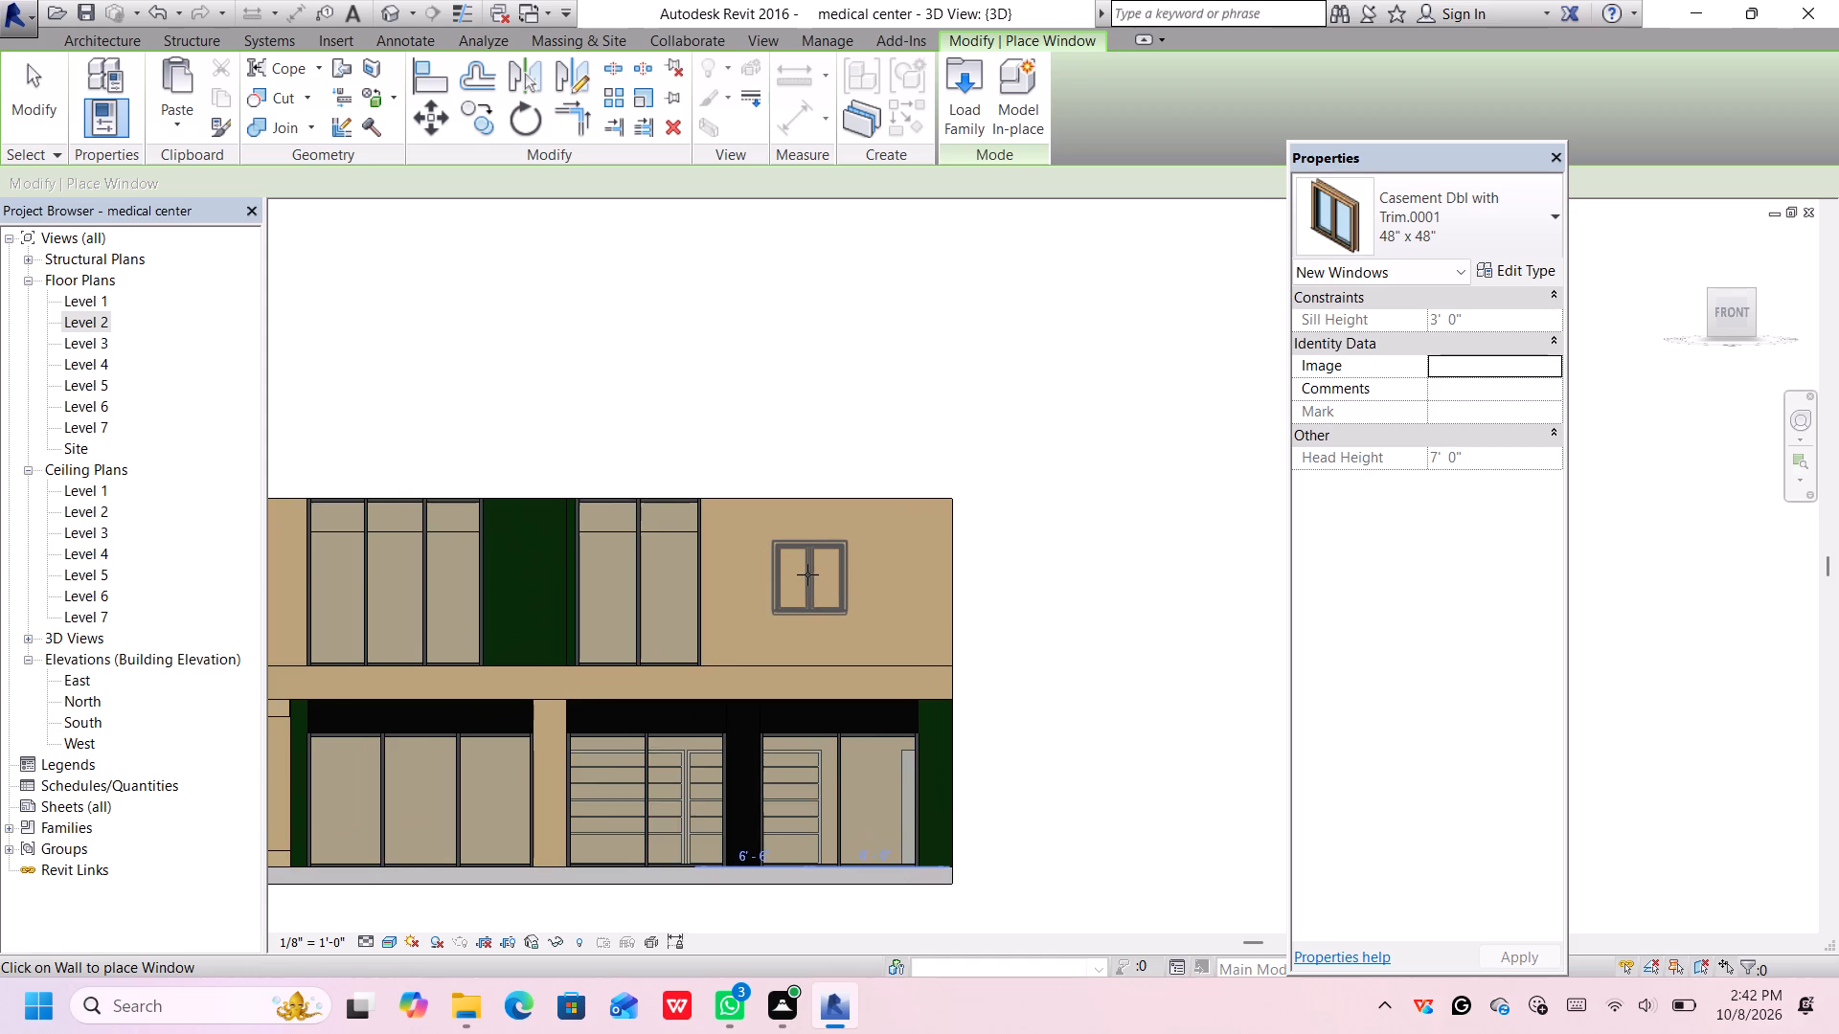
scroll(807, 573, "up", 3)
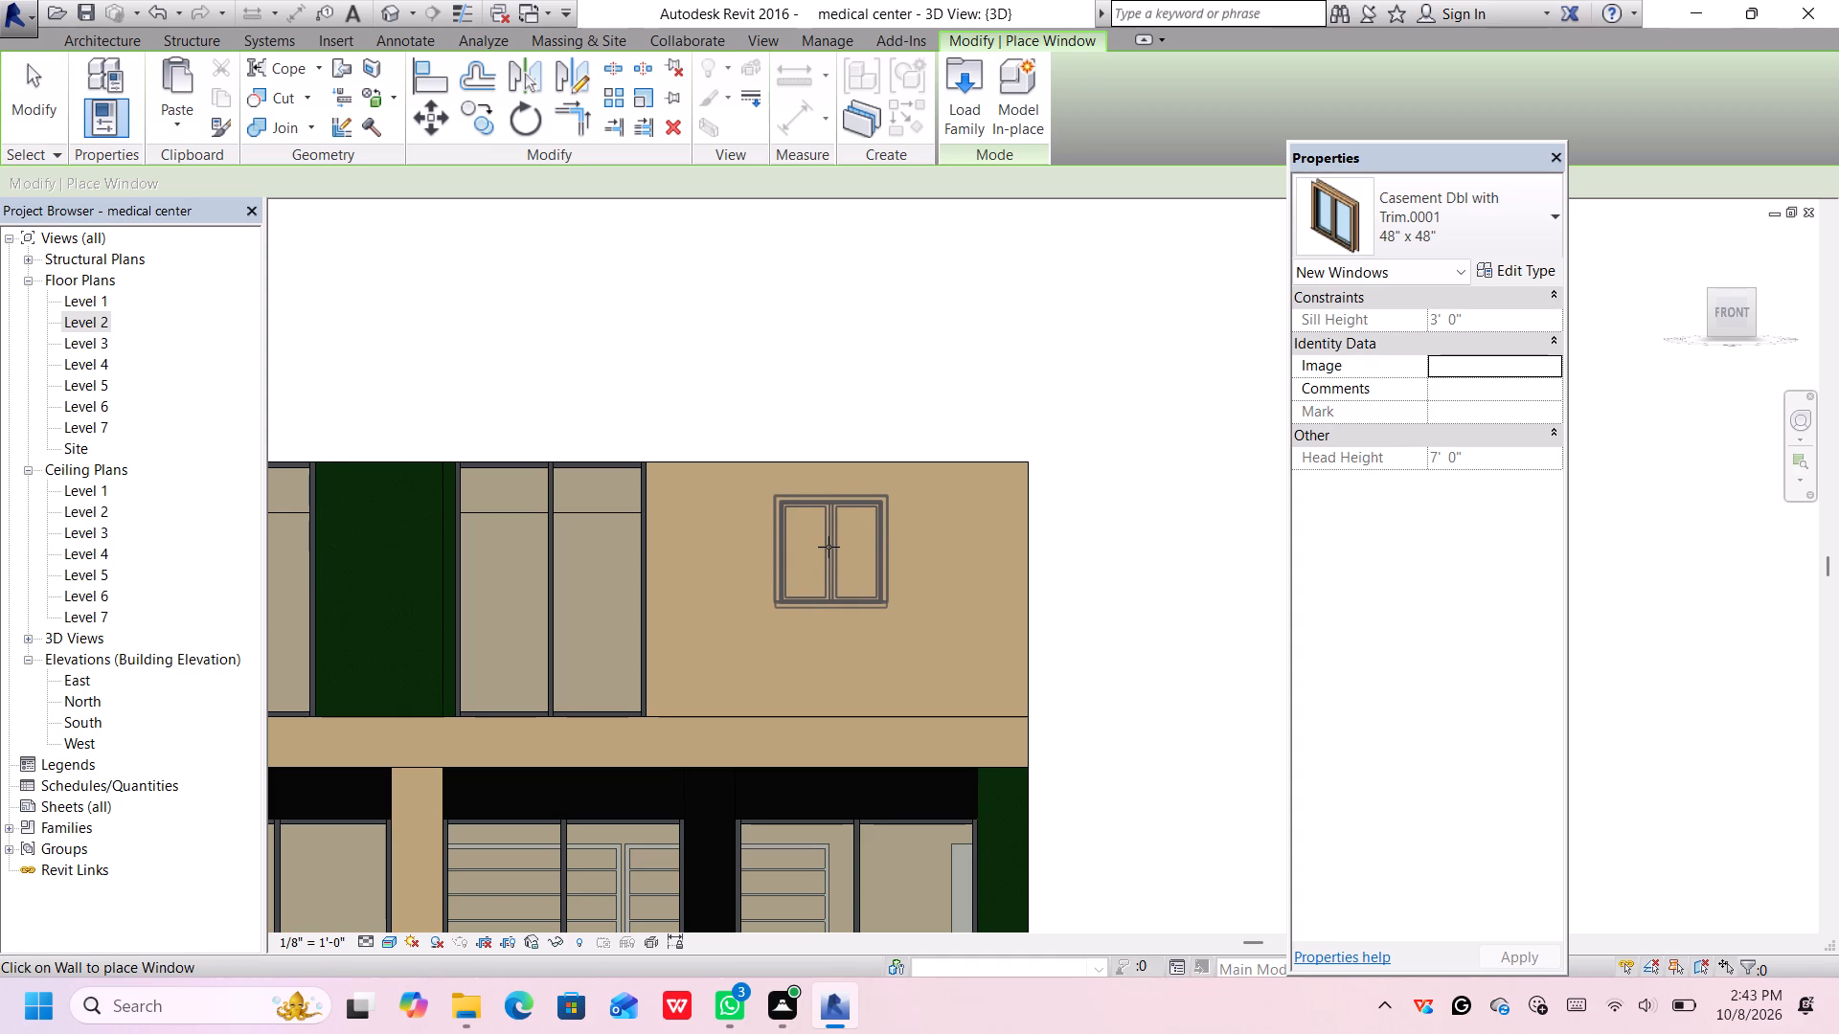
left_click(829, 547)
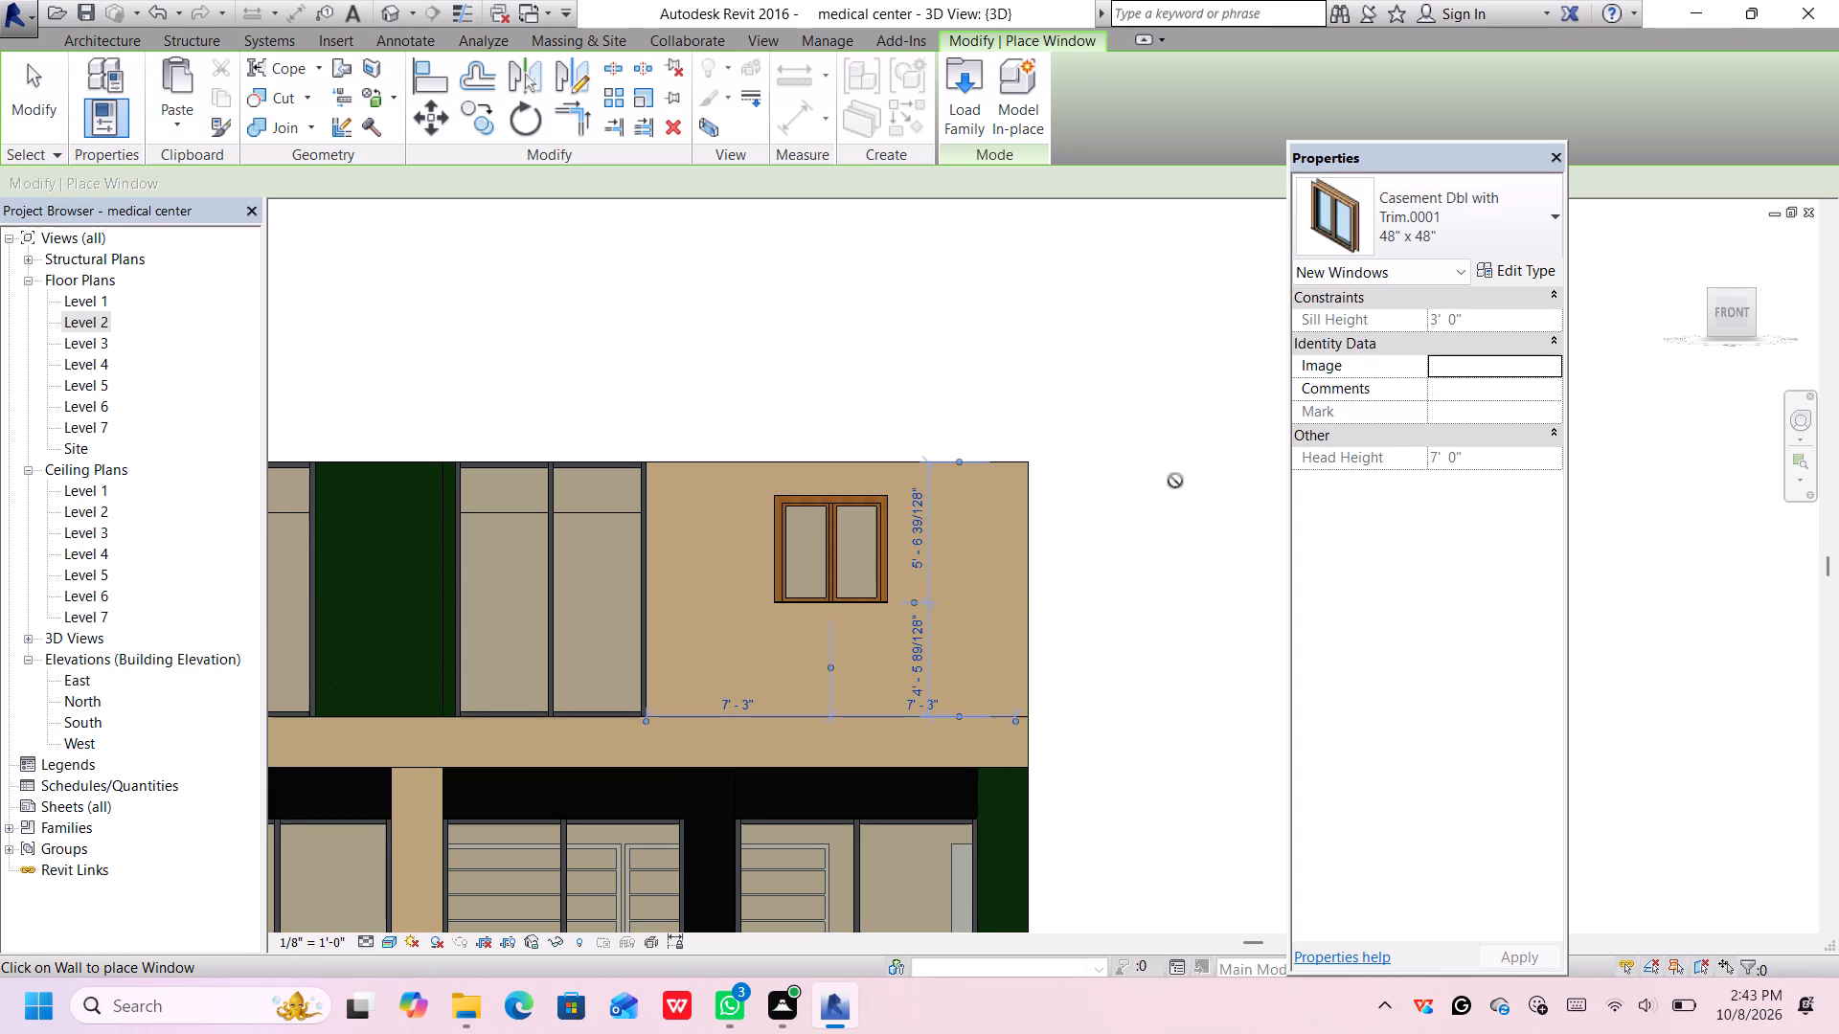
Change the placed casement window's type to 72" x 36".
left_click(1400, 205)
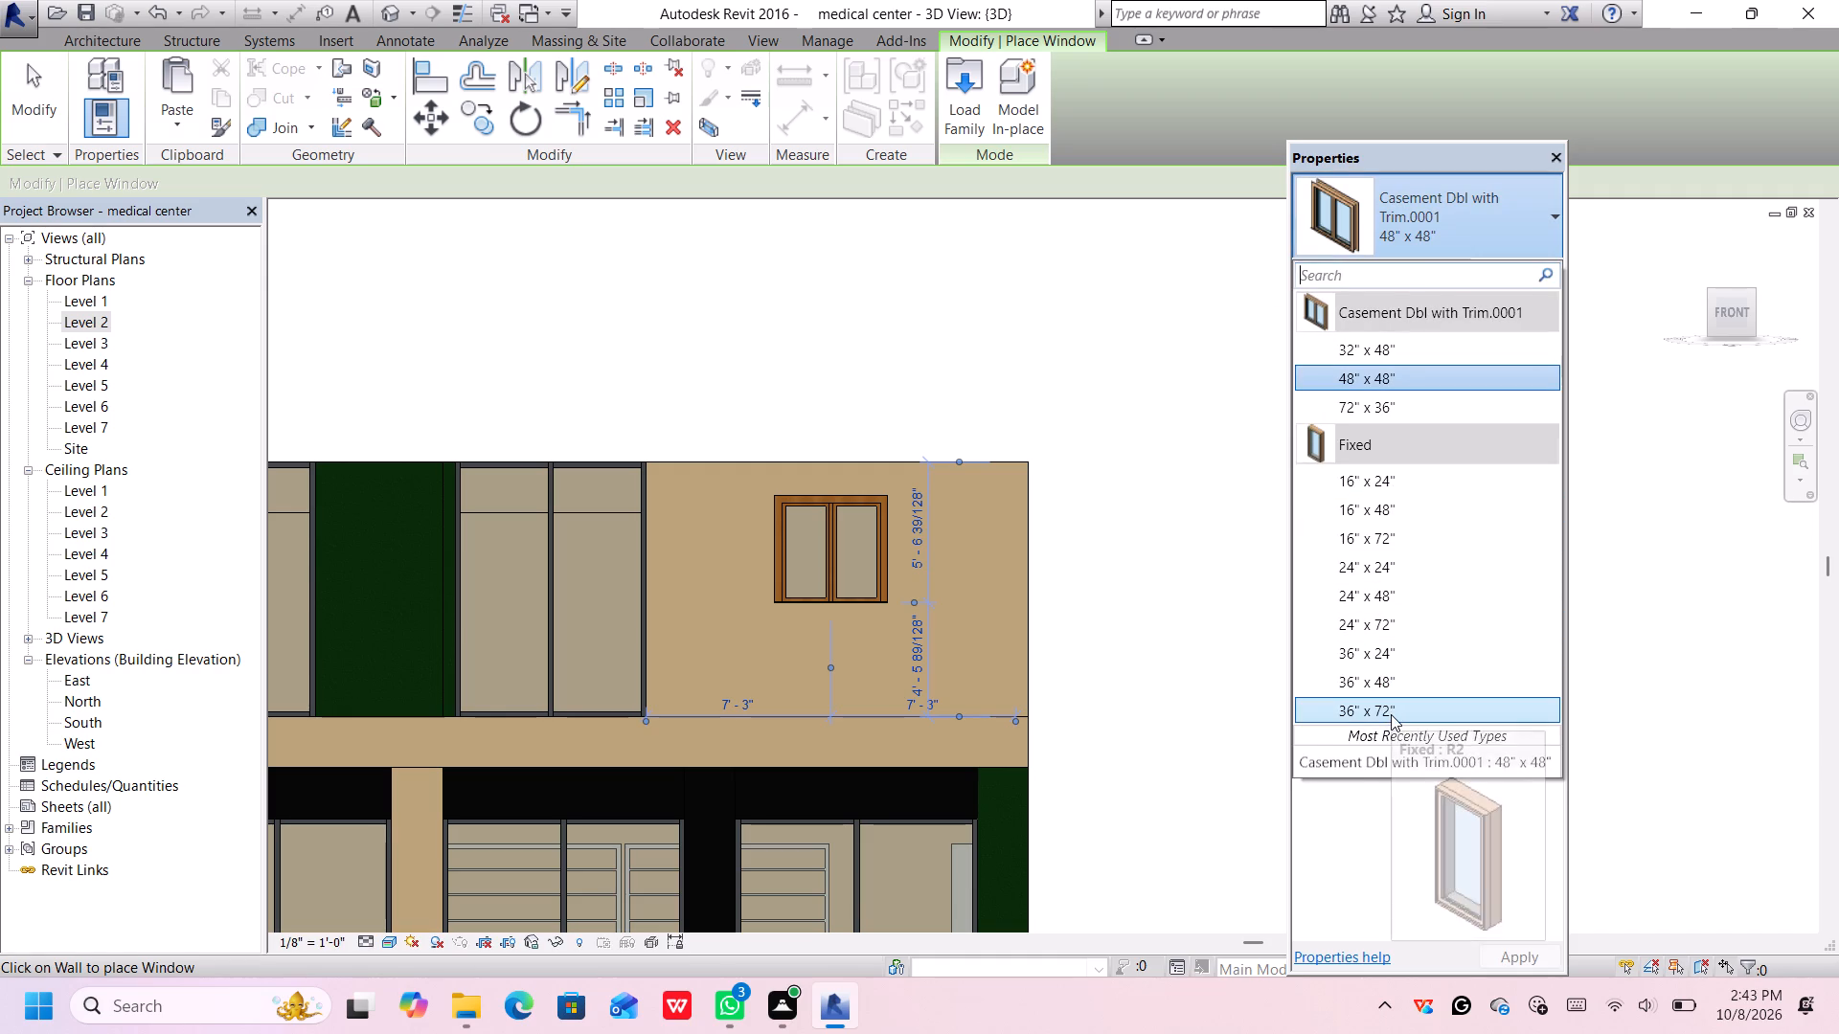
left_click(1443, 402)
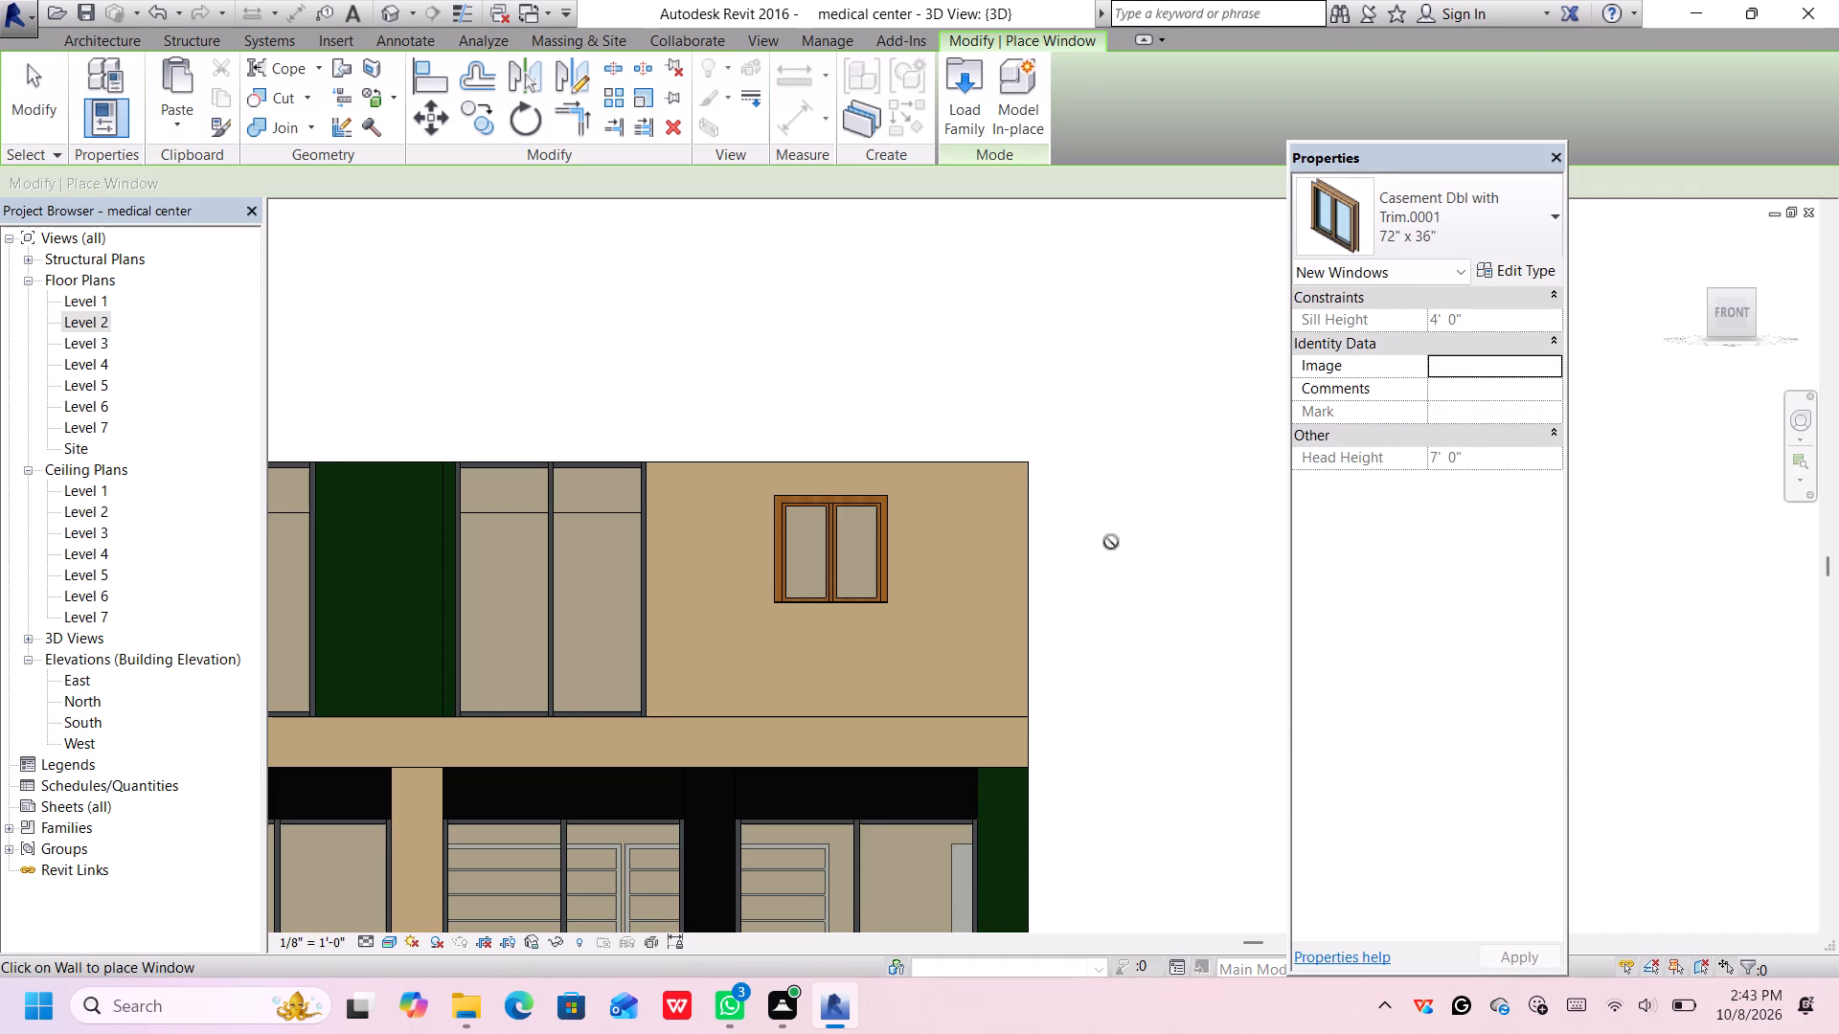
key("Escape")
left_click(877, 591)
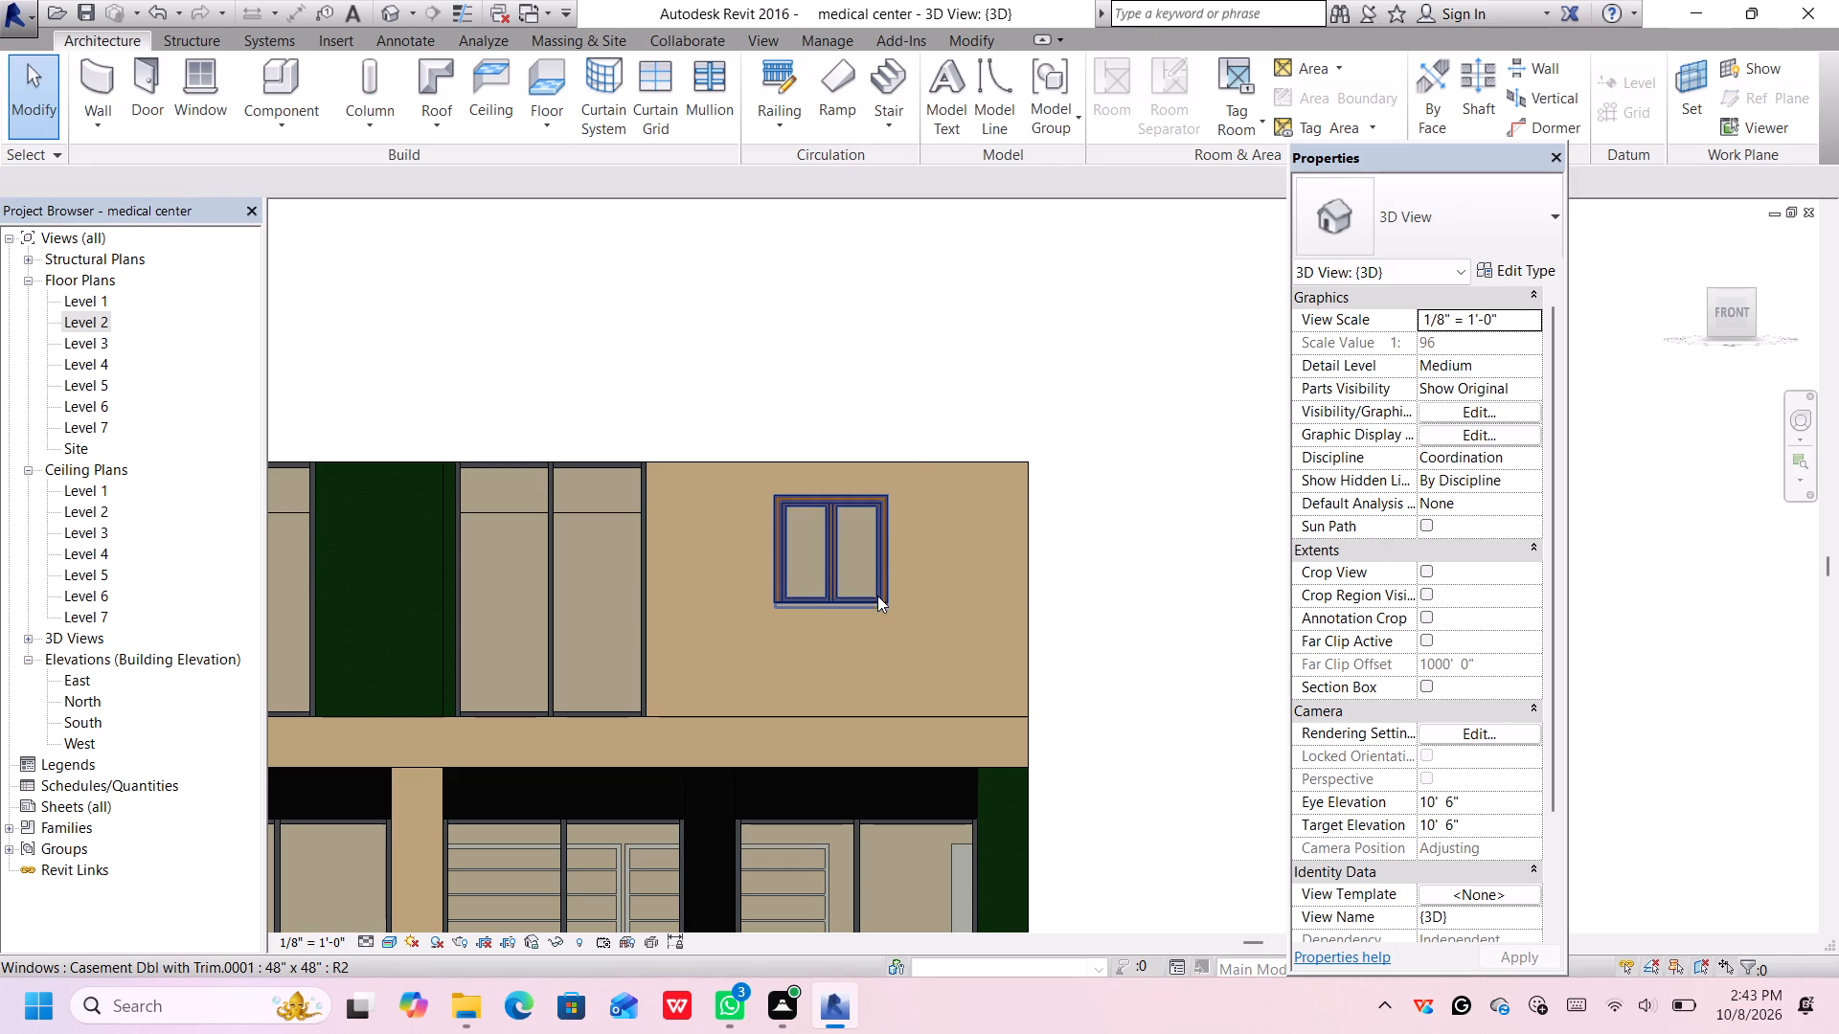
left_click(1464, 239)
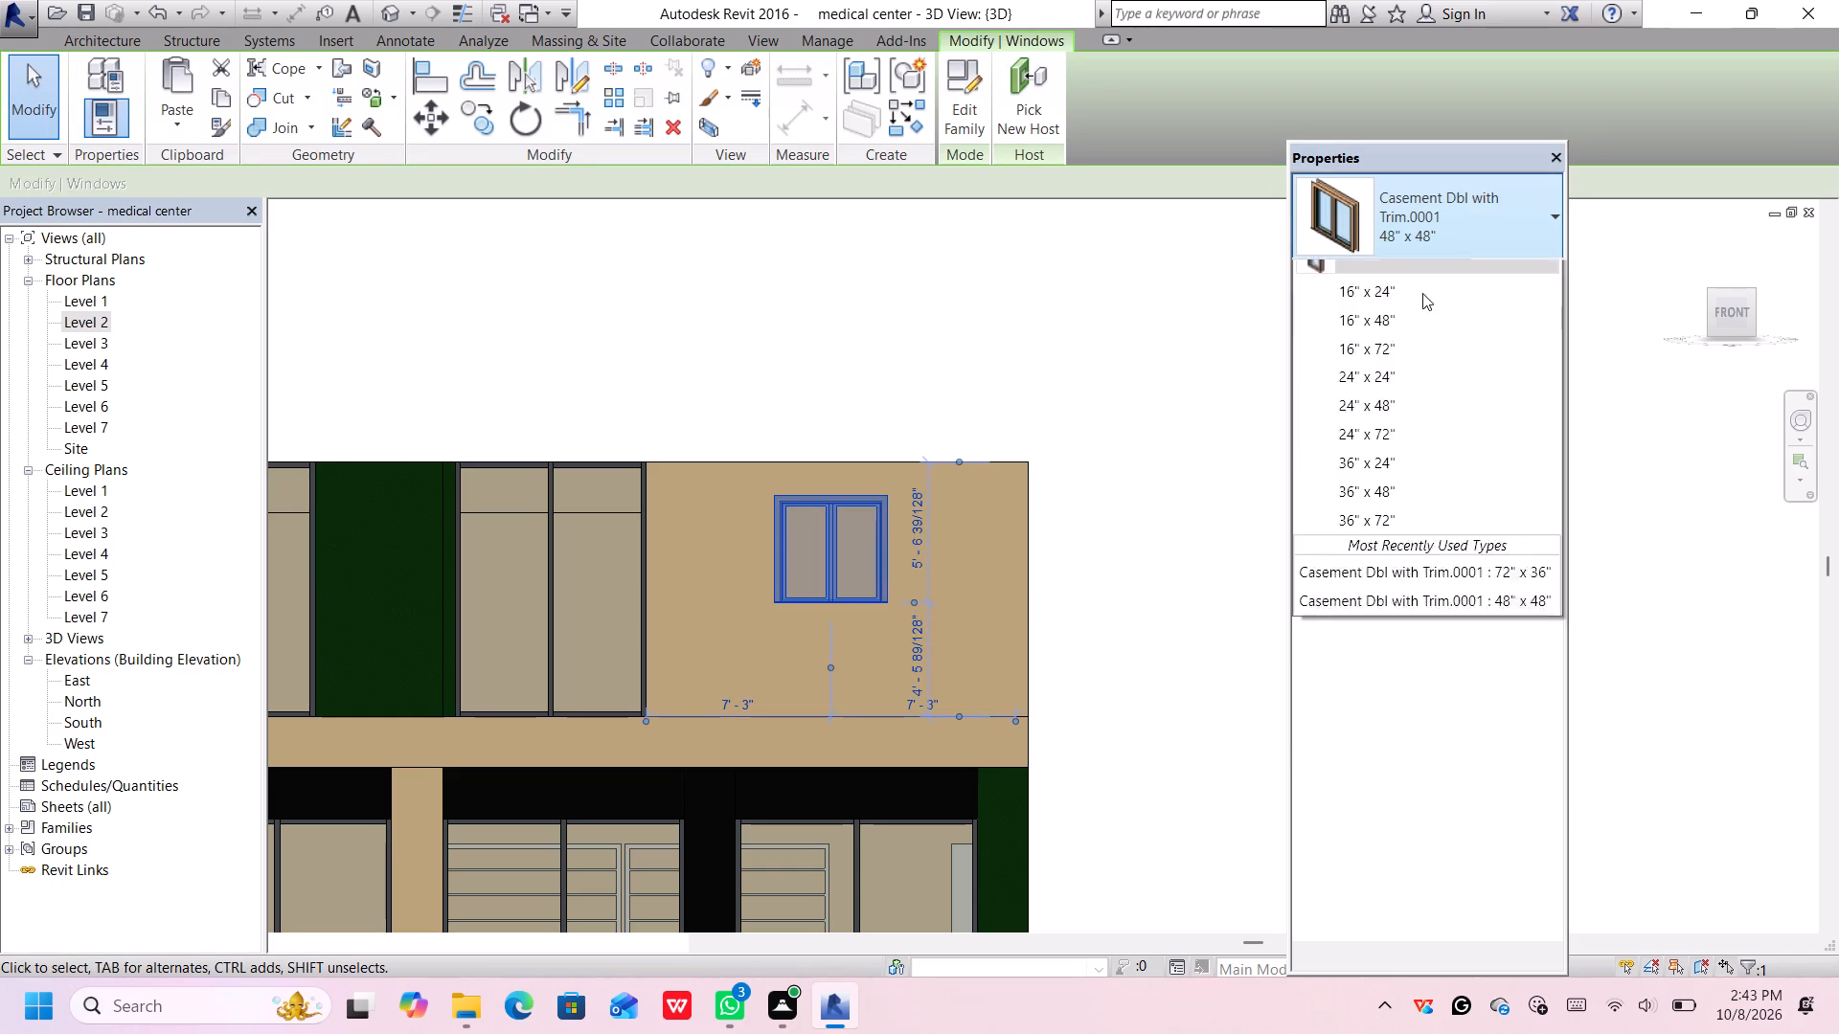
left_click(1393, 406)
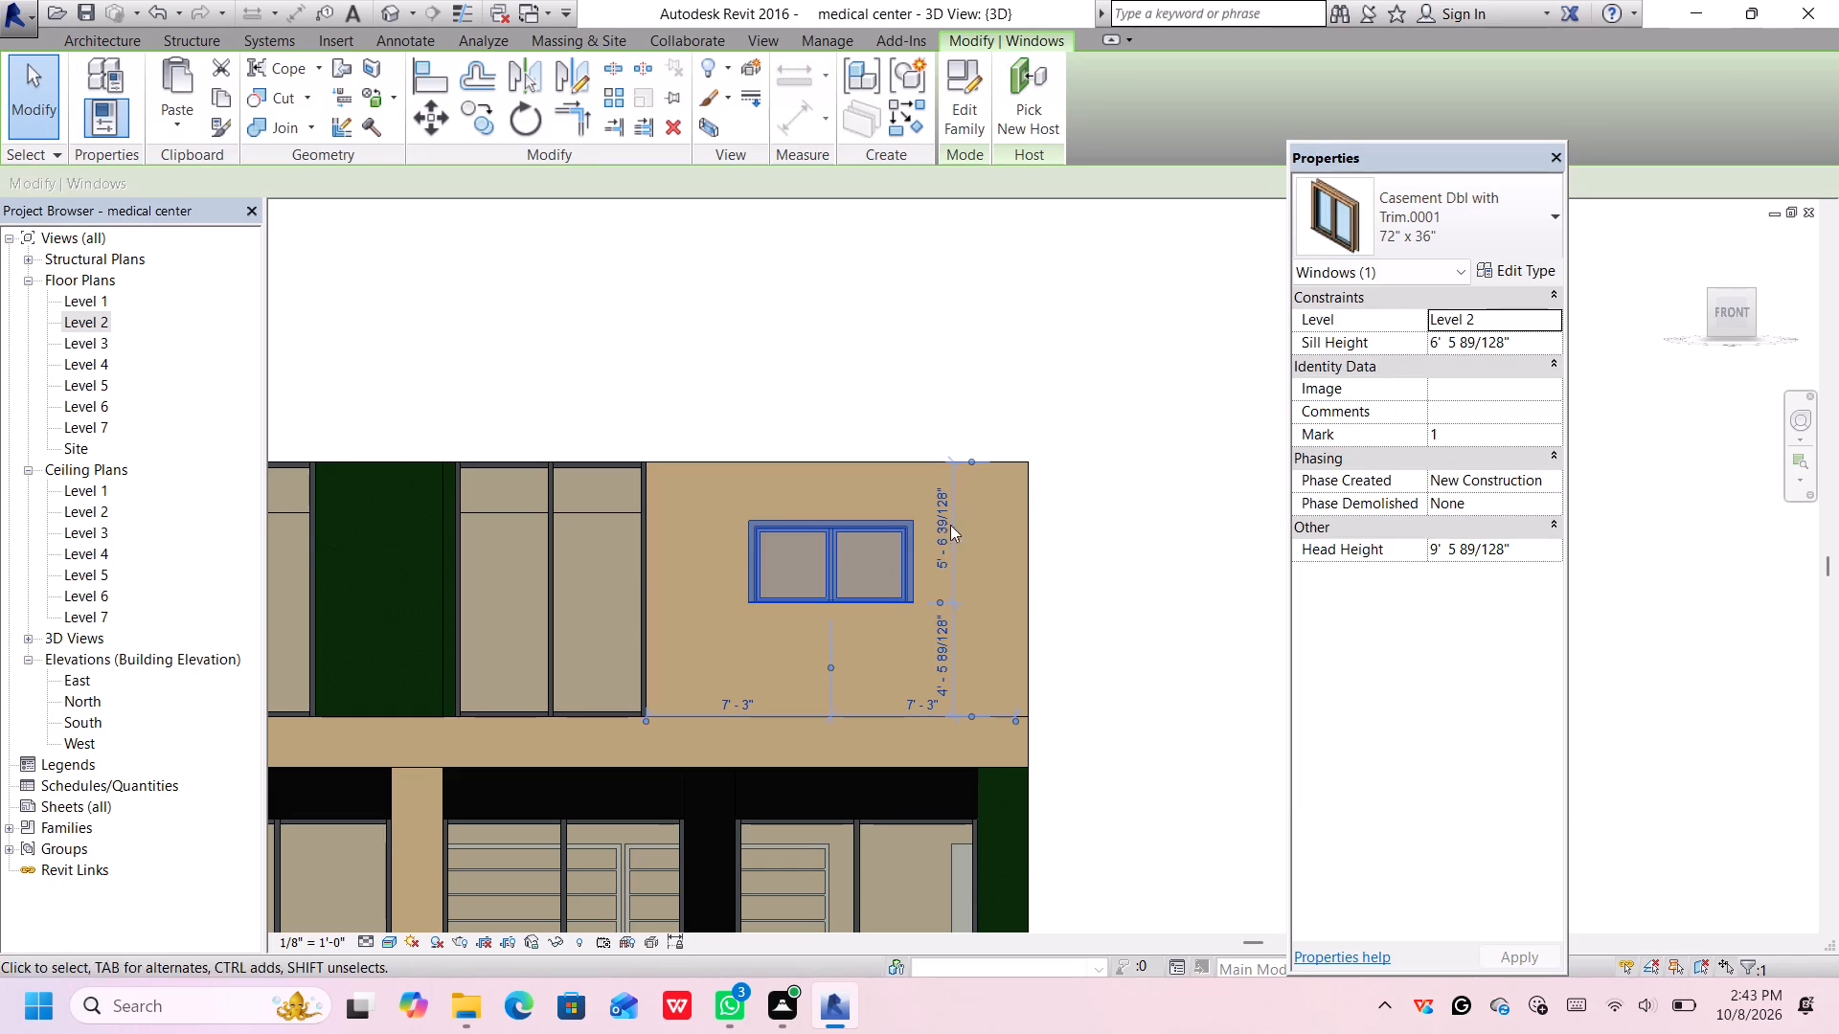
Change the window on the solid upper front wall to the Fixed 36" x 72" type.
scroll(889, 598, "up", 5)
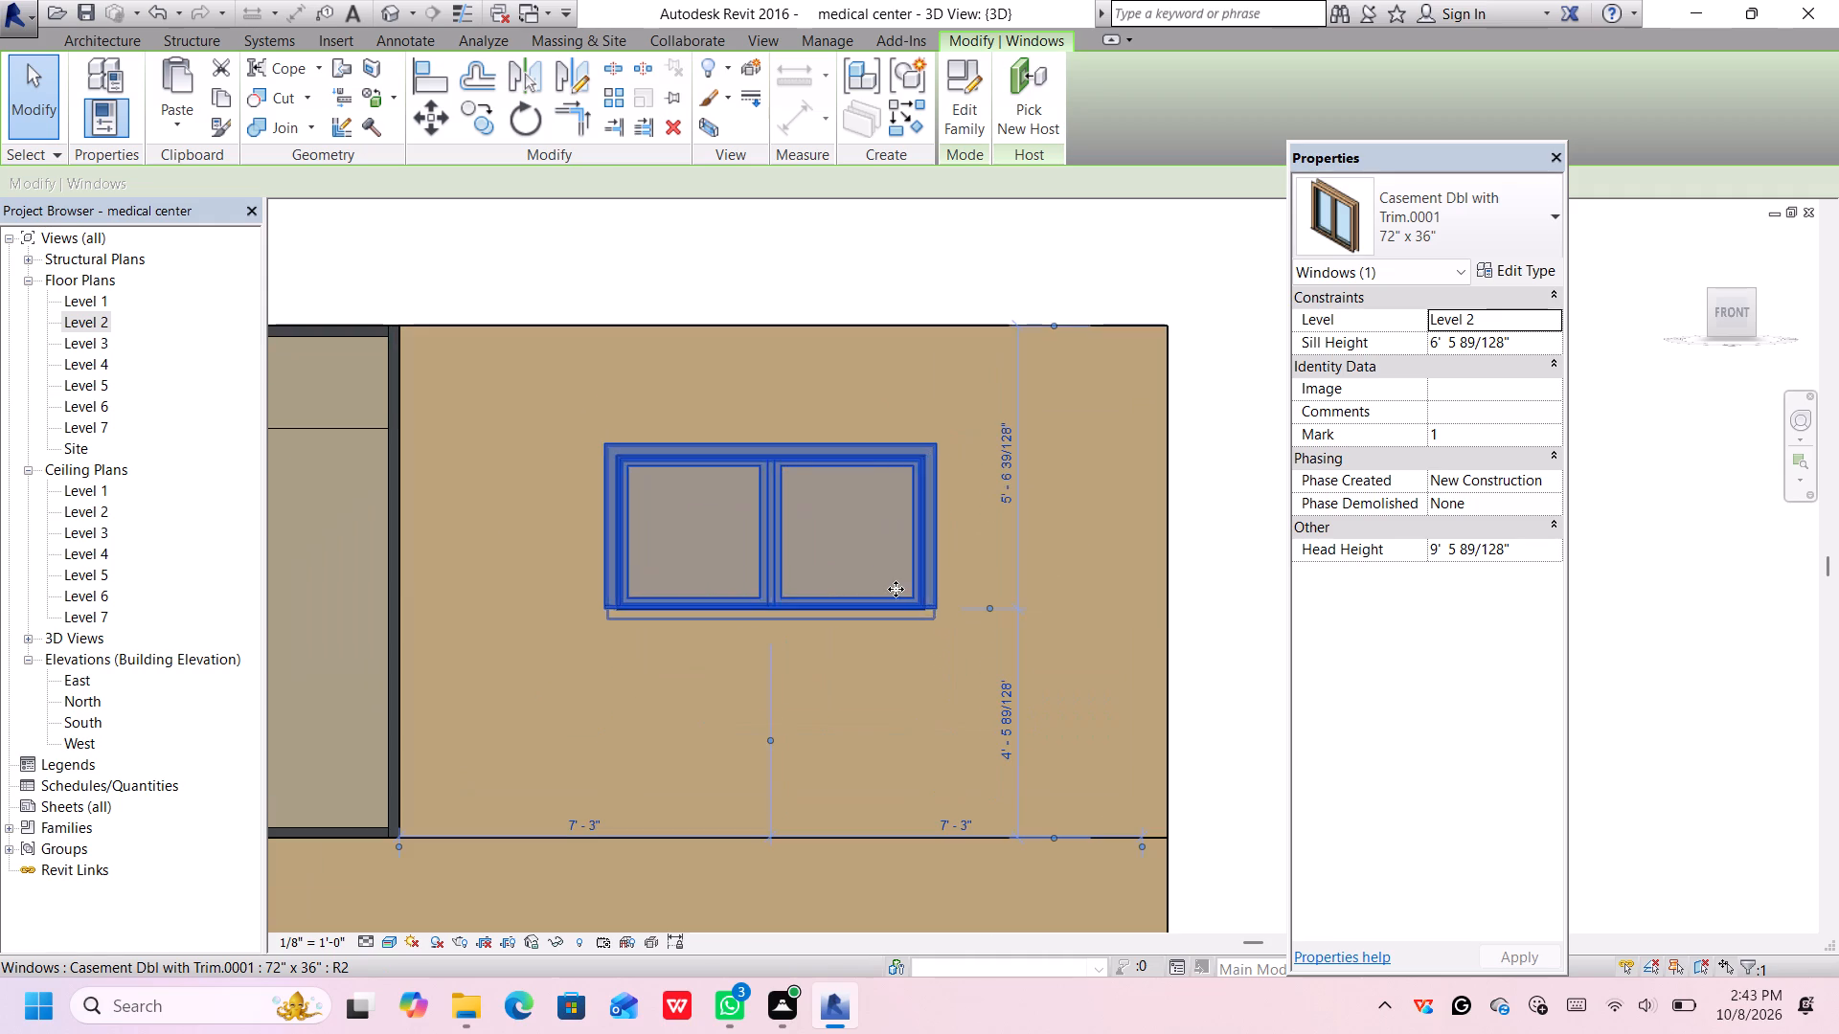
left_click(1396, 237)
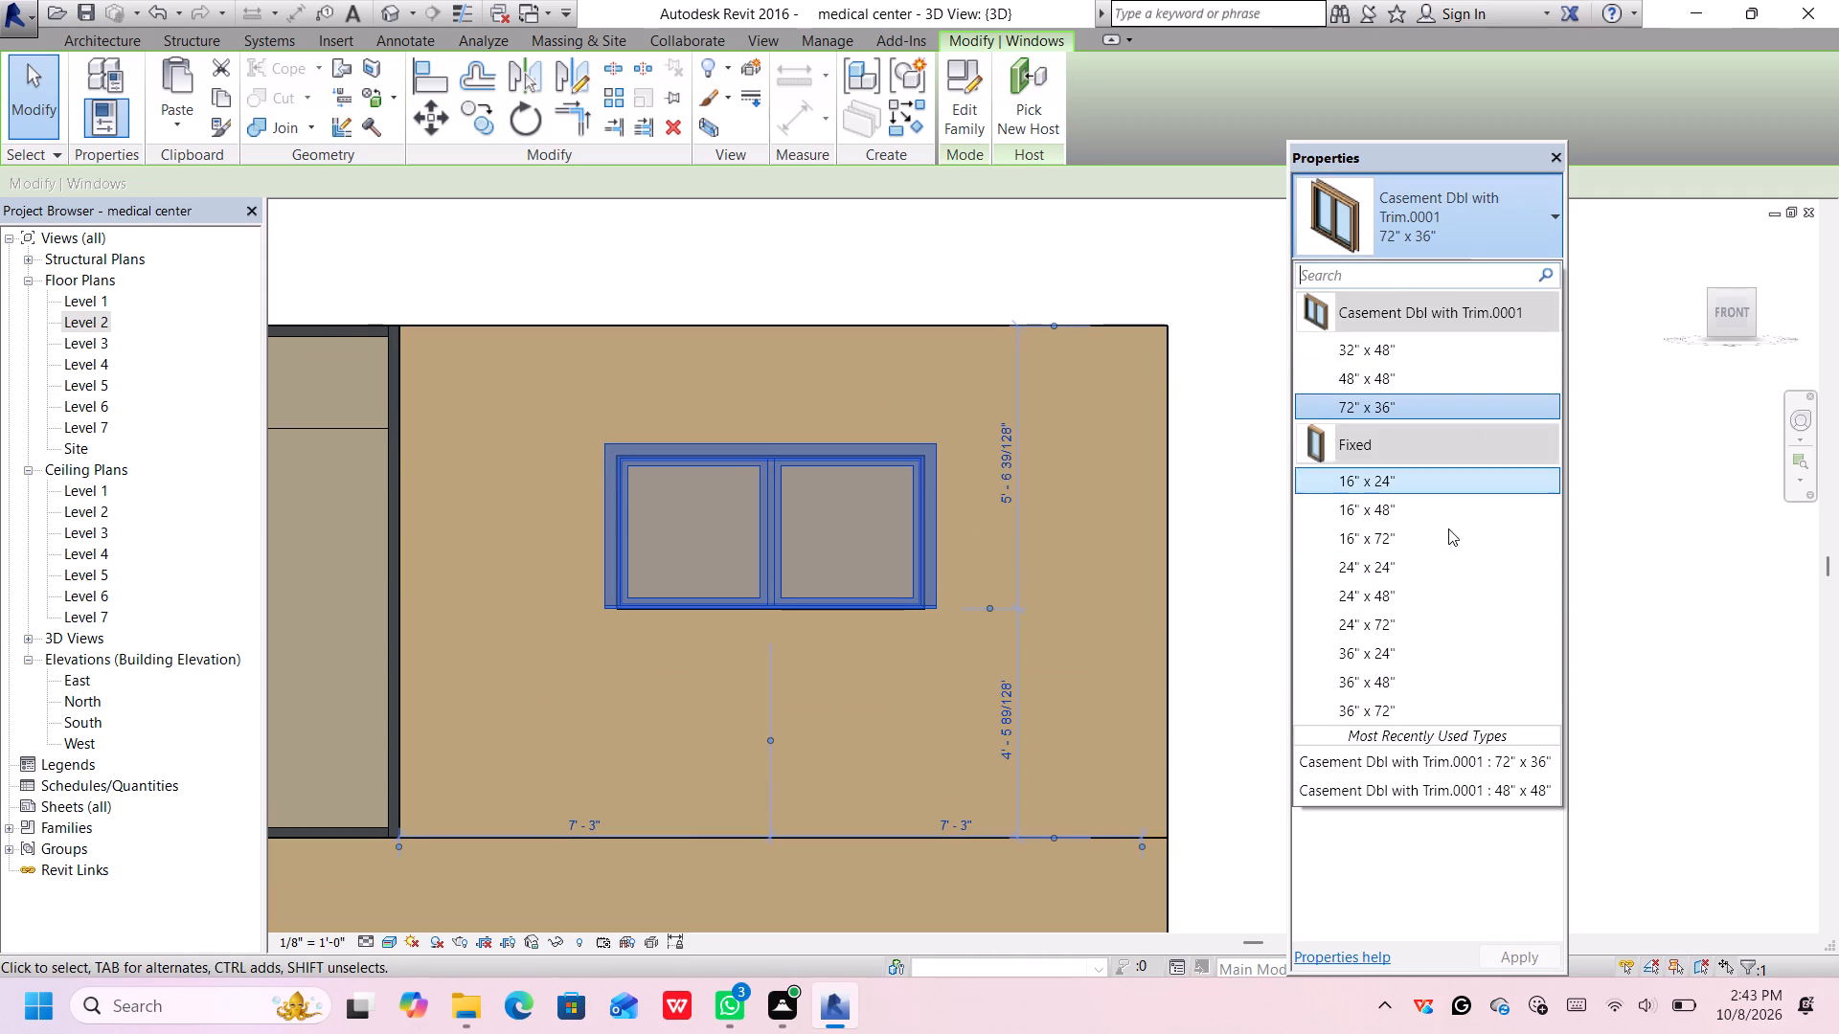
left_click(1407, 711)
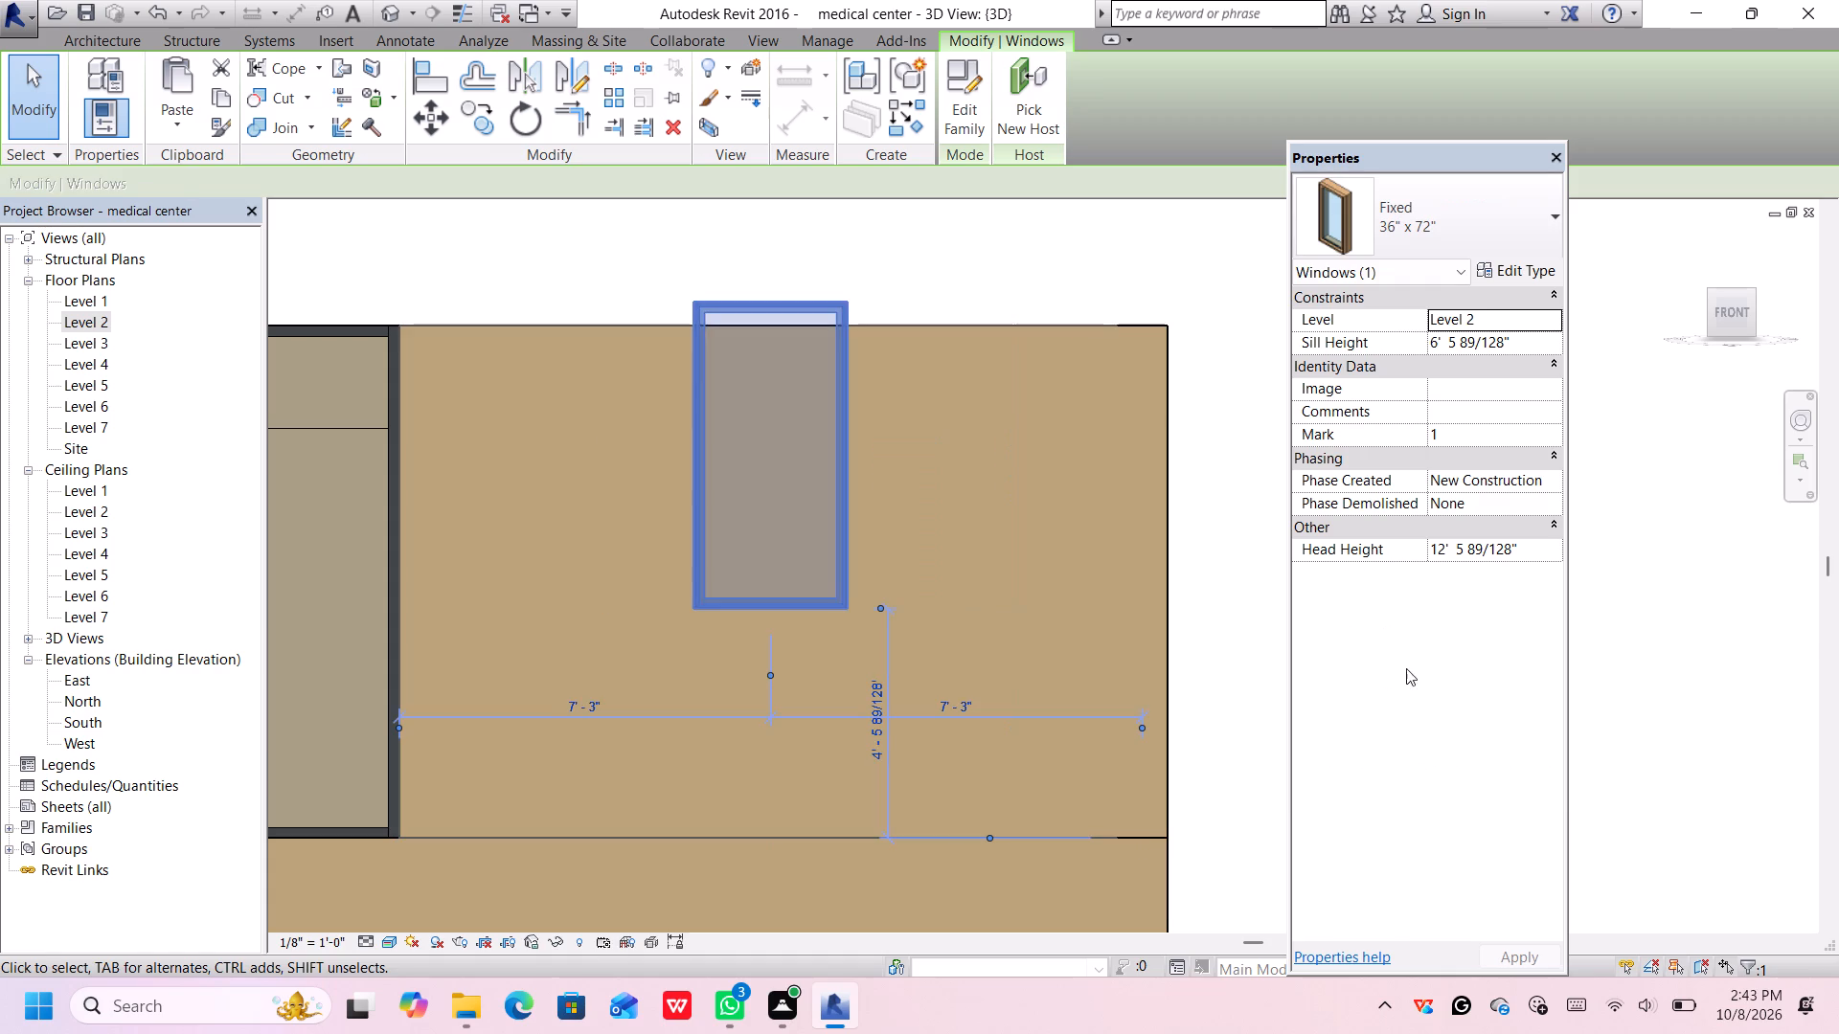
Move the fixed window toward the Storefront, about 5' 2" from it and 2' 9" above the upper wall's base.
middle_click_drag(836, 434, 881, 367)
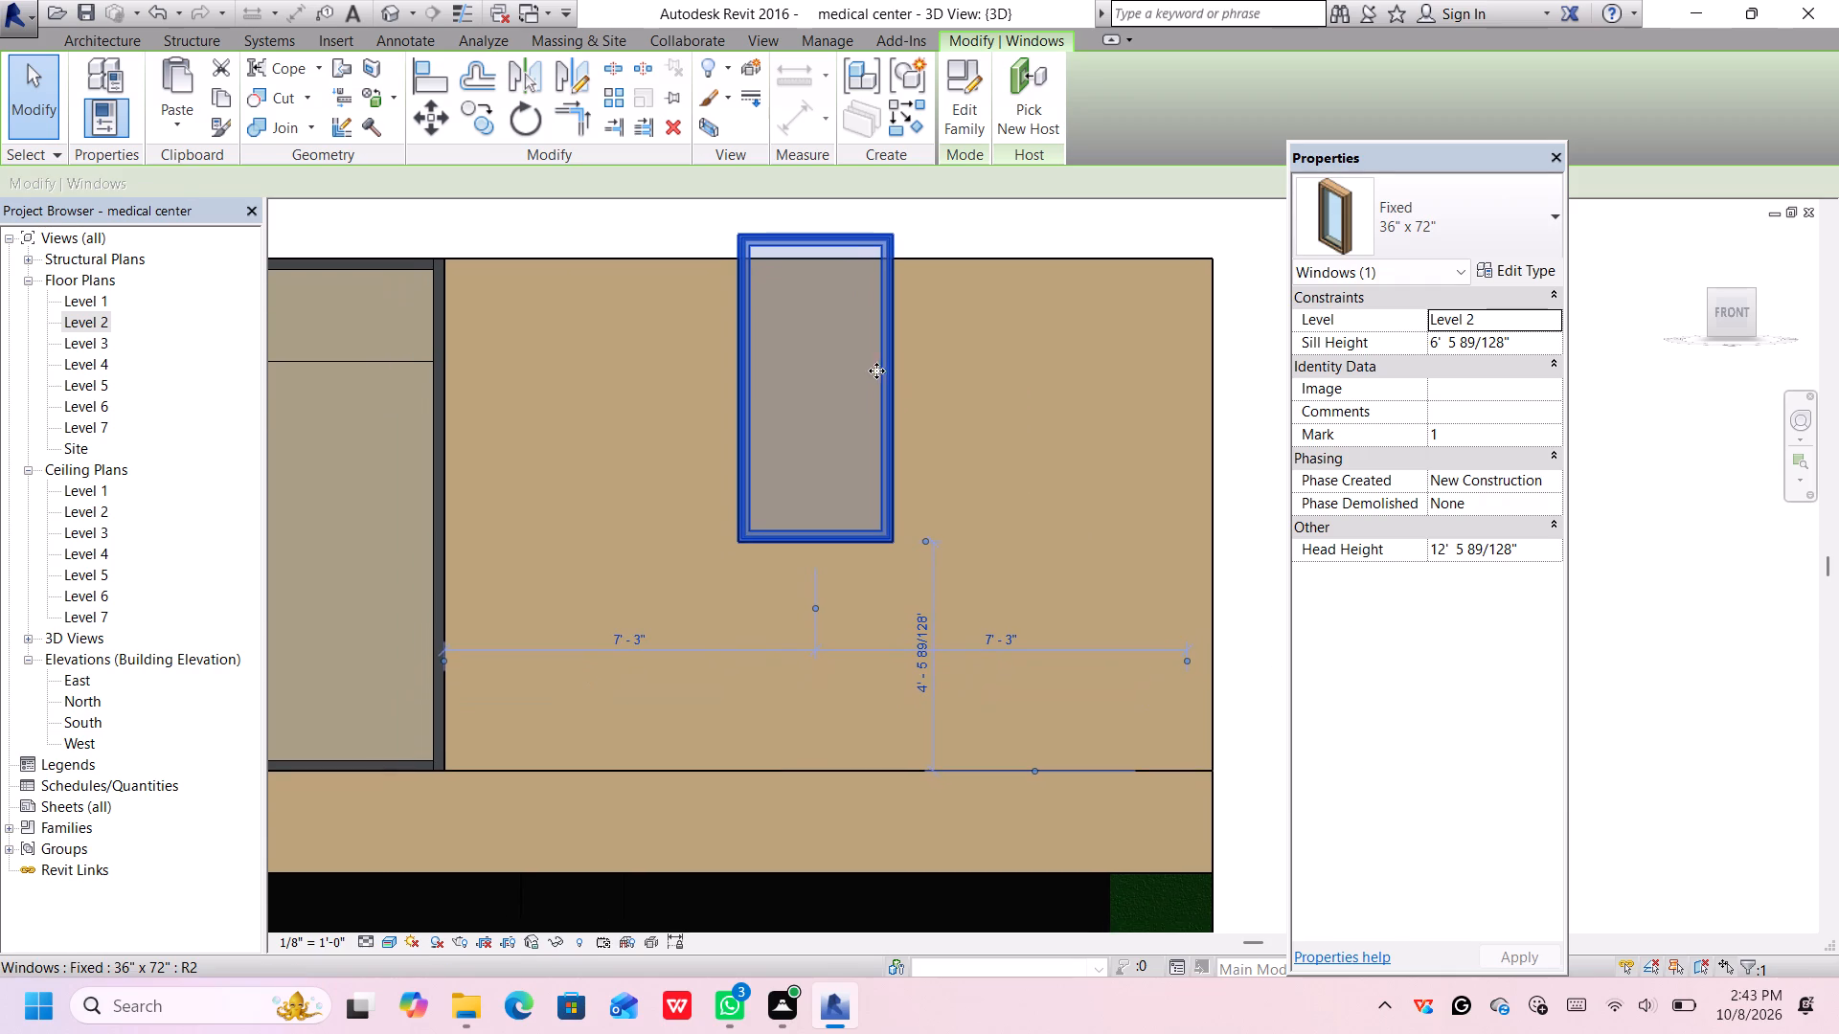
left_click_drag(881, 371, 849, 464)
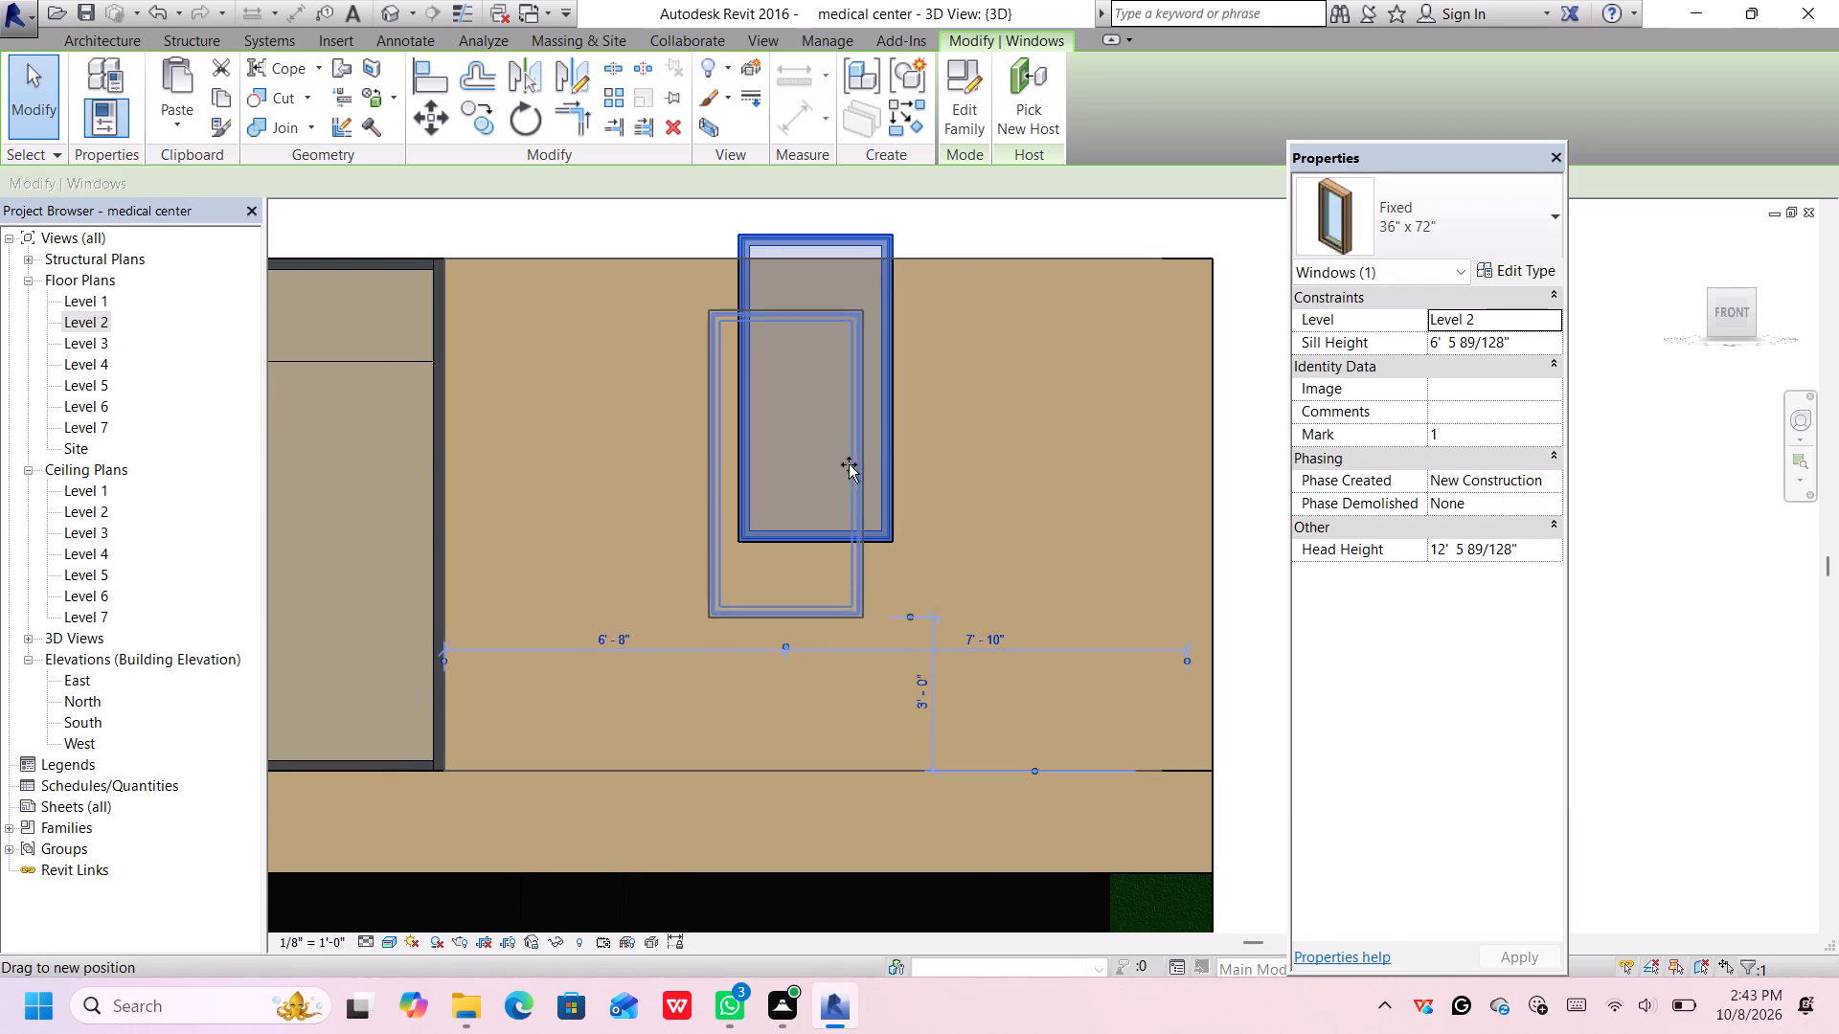
left_click_drag(849, 464, 773, 460)
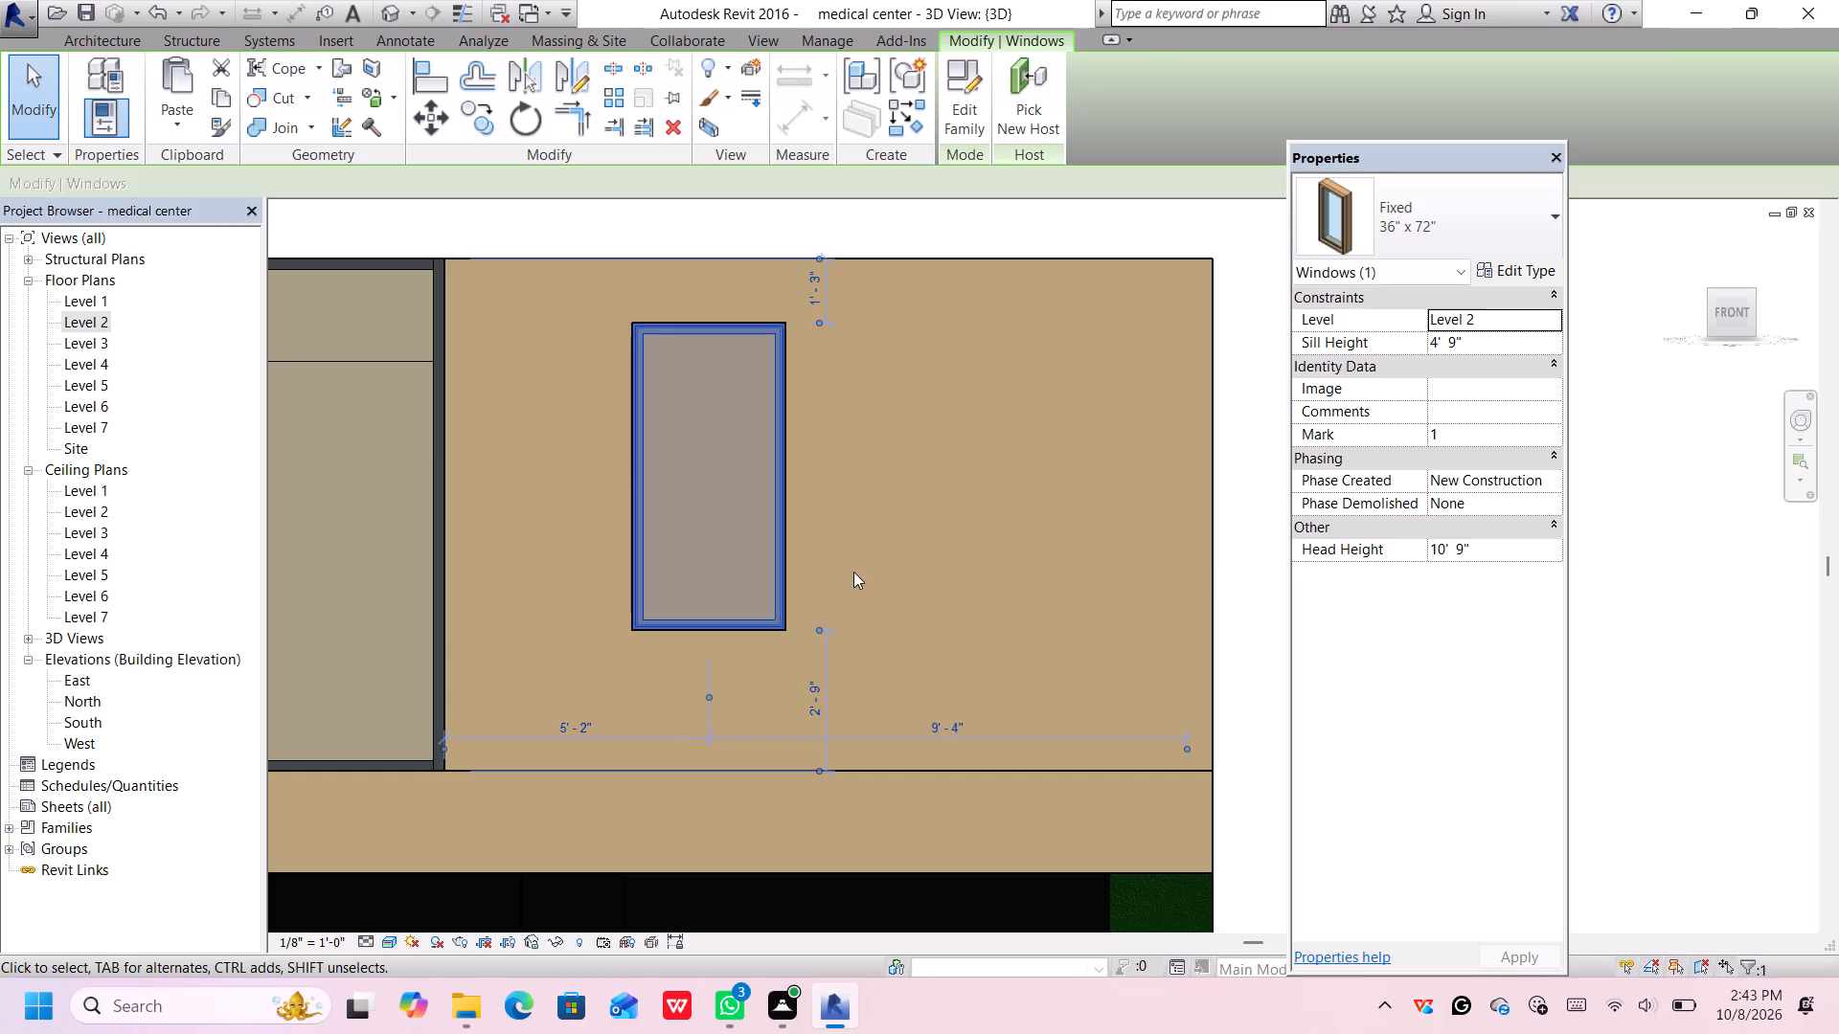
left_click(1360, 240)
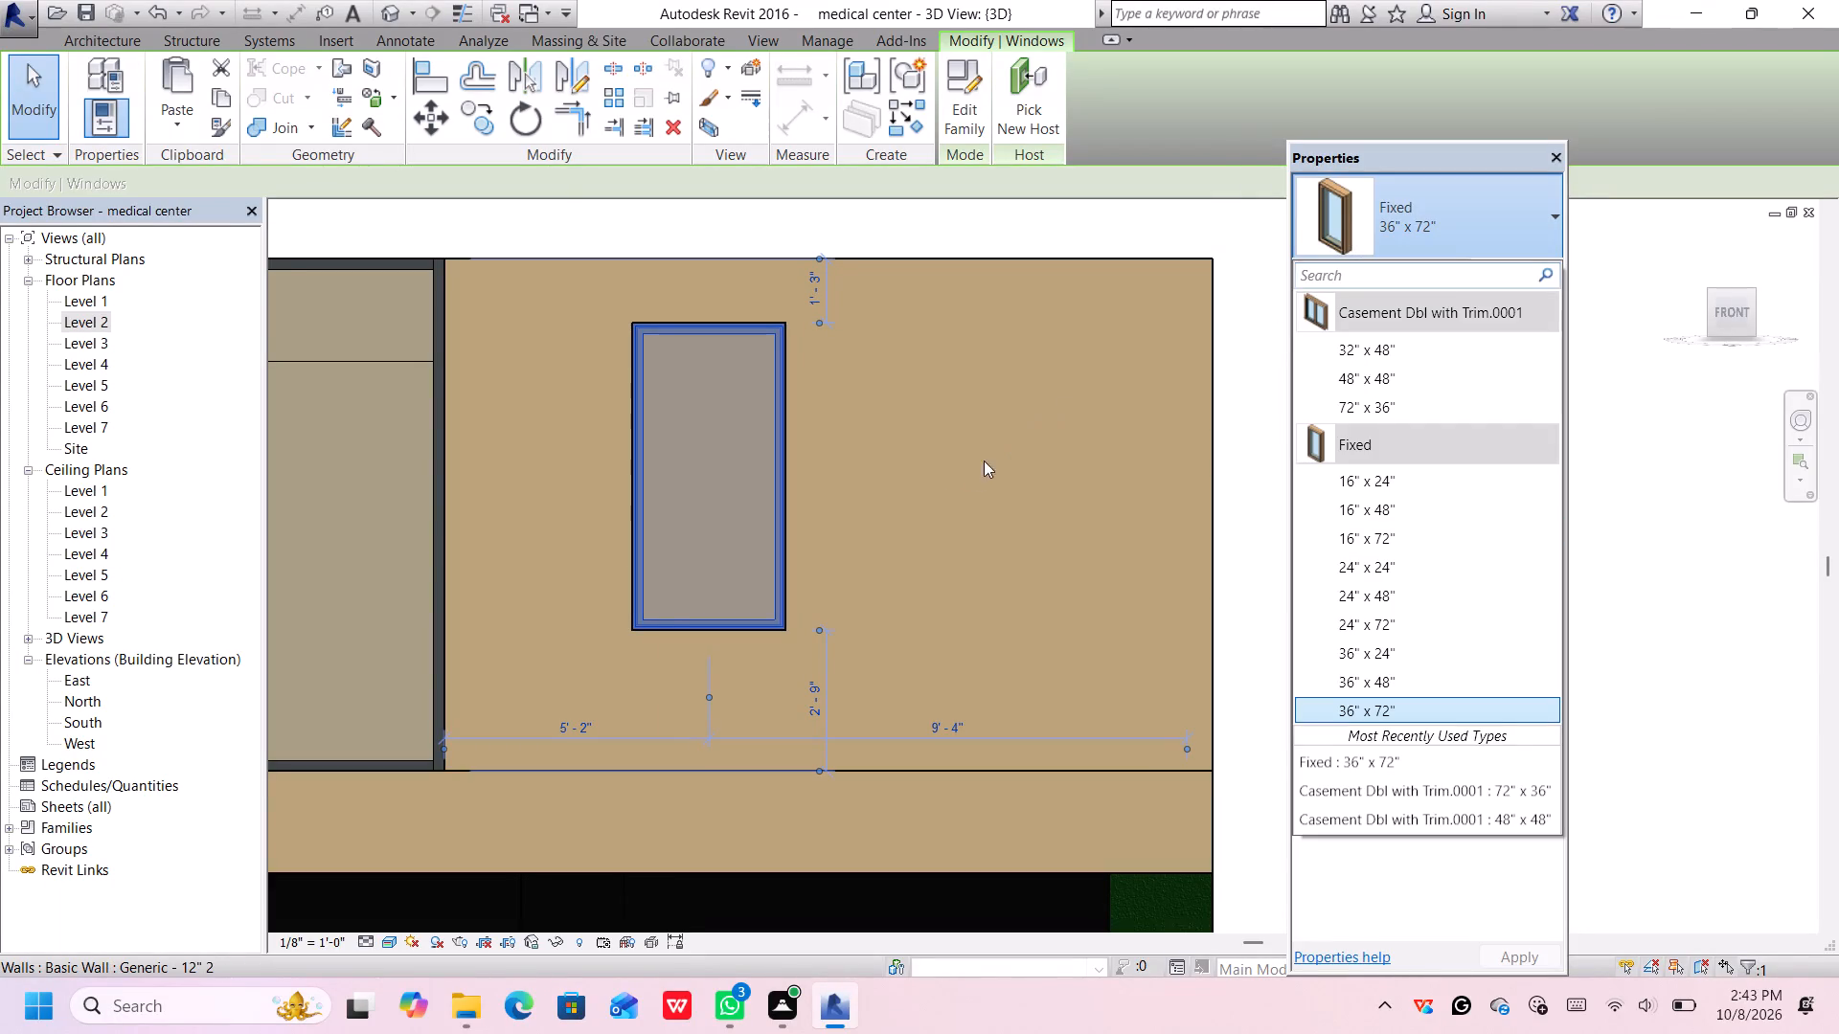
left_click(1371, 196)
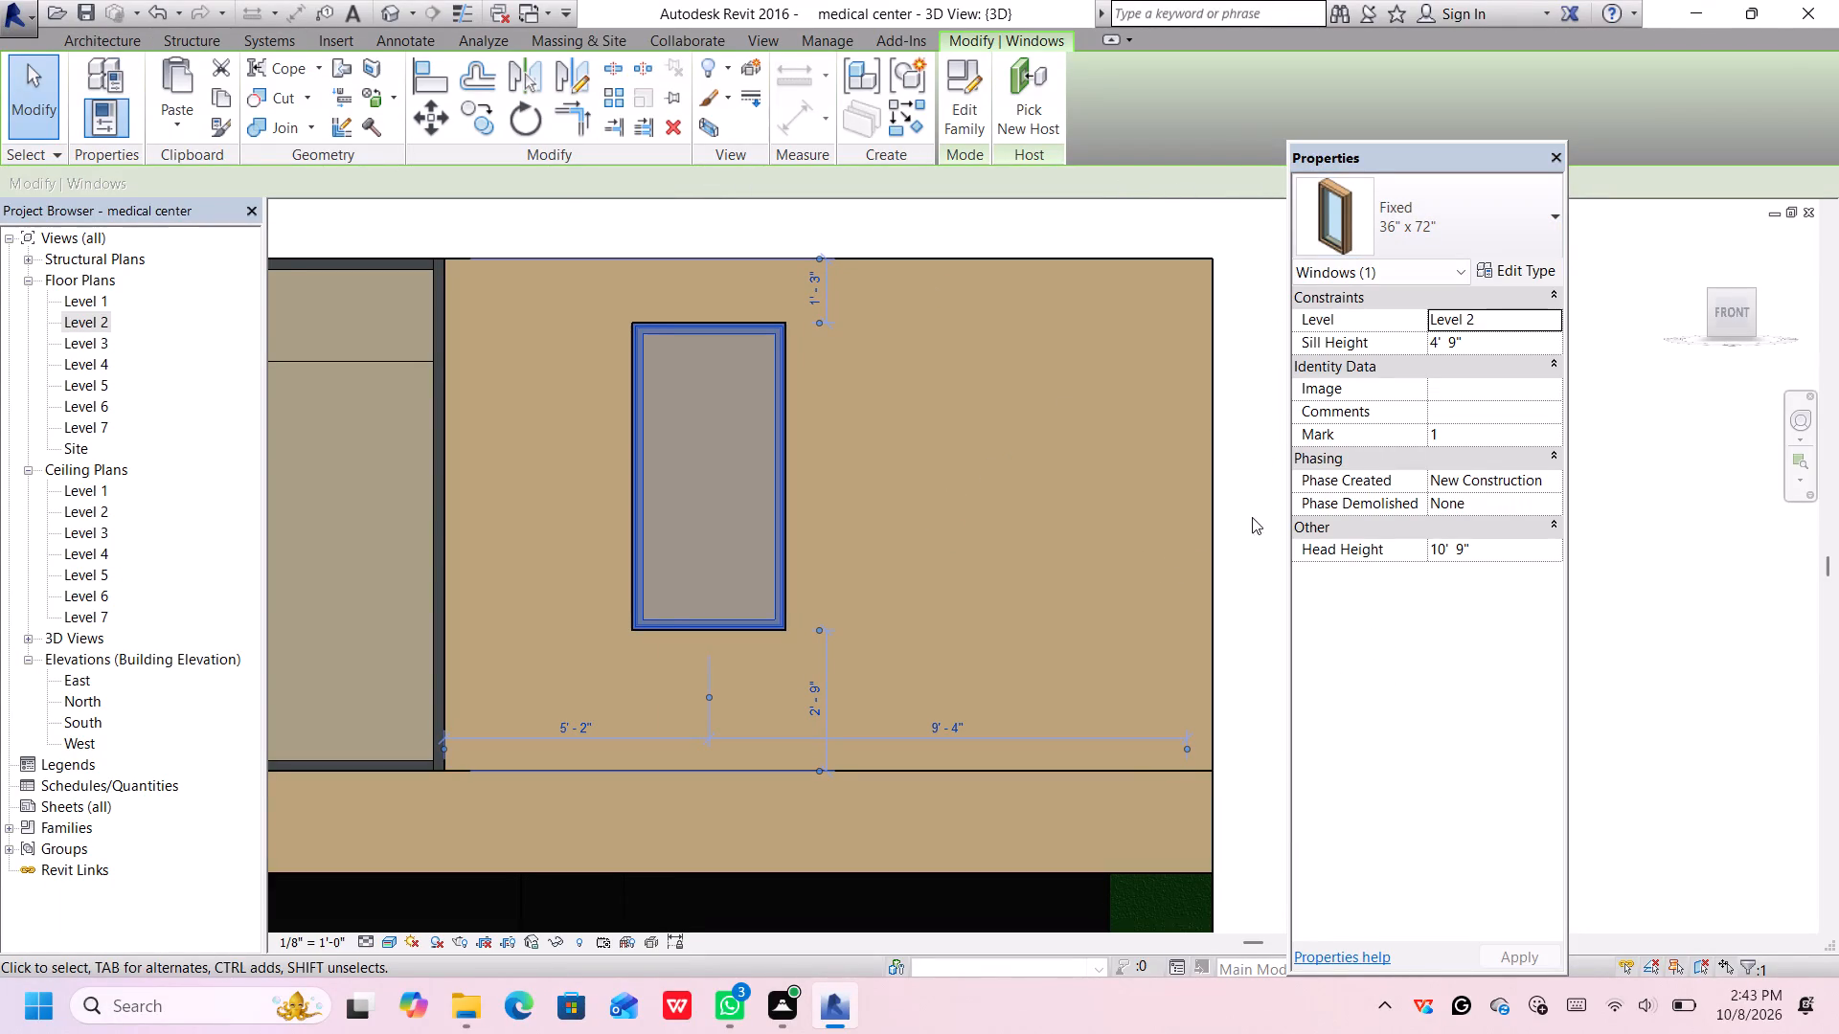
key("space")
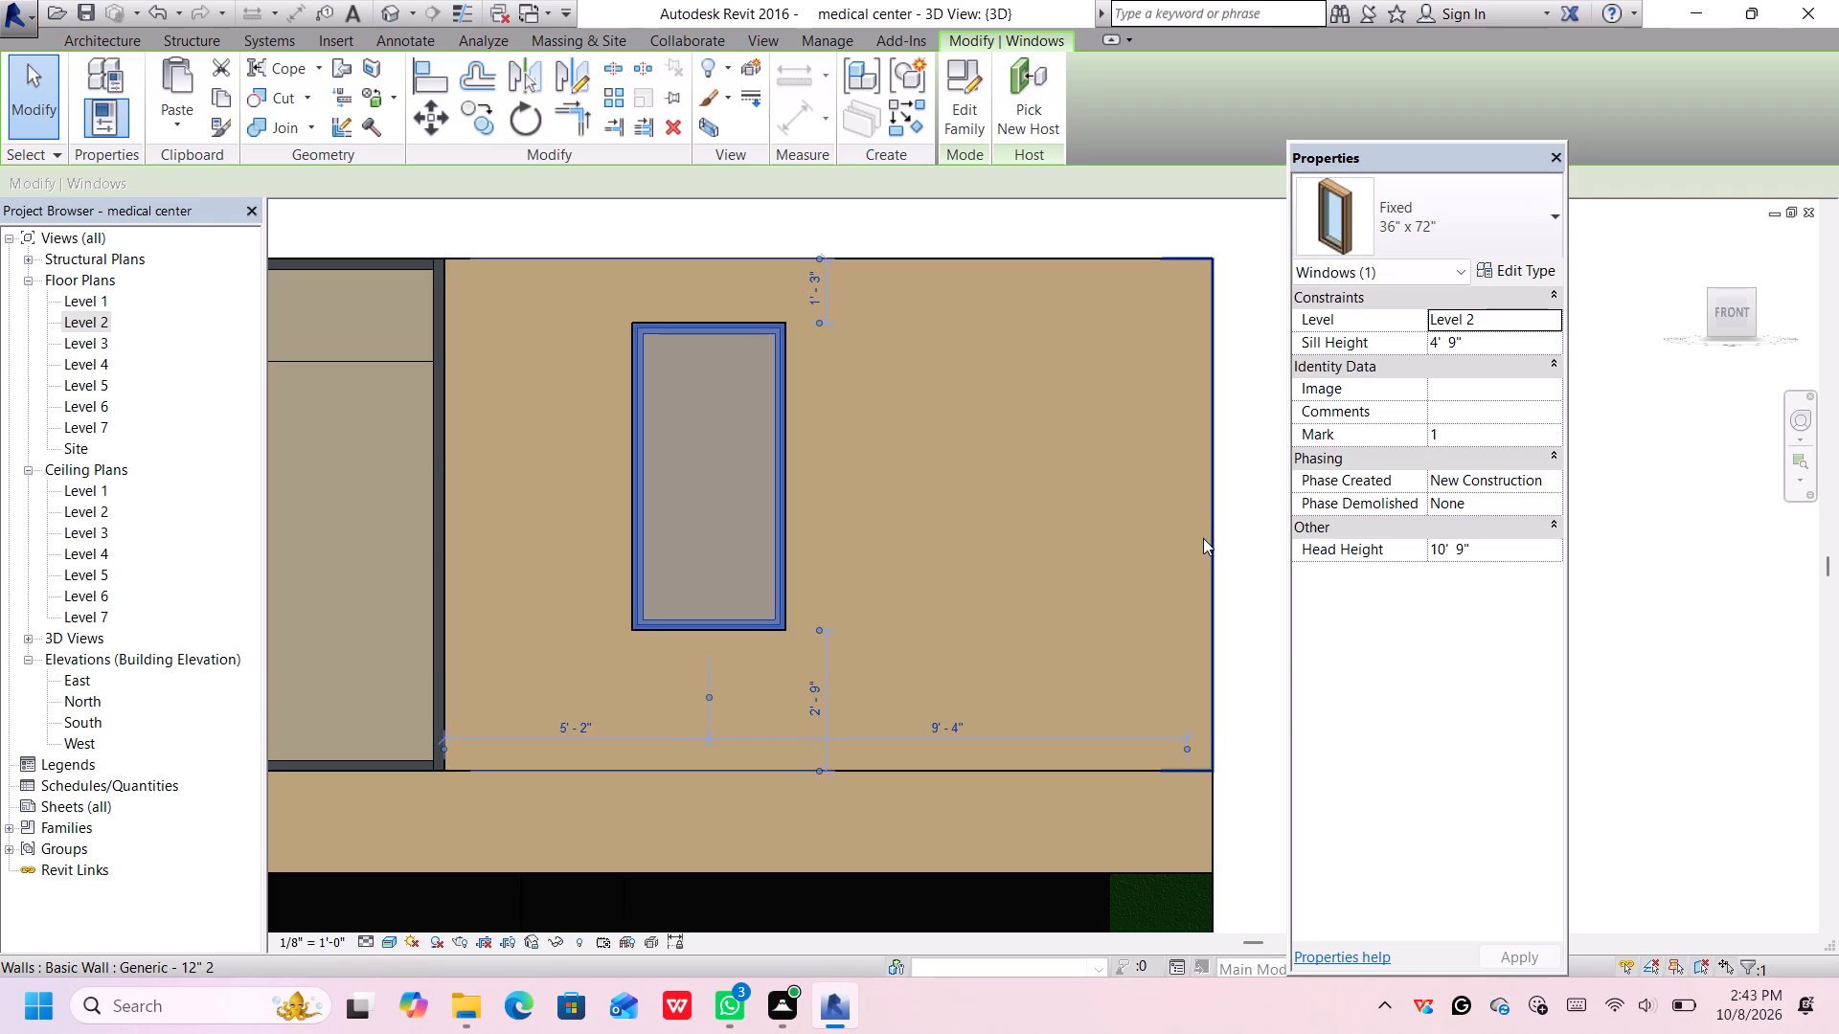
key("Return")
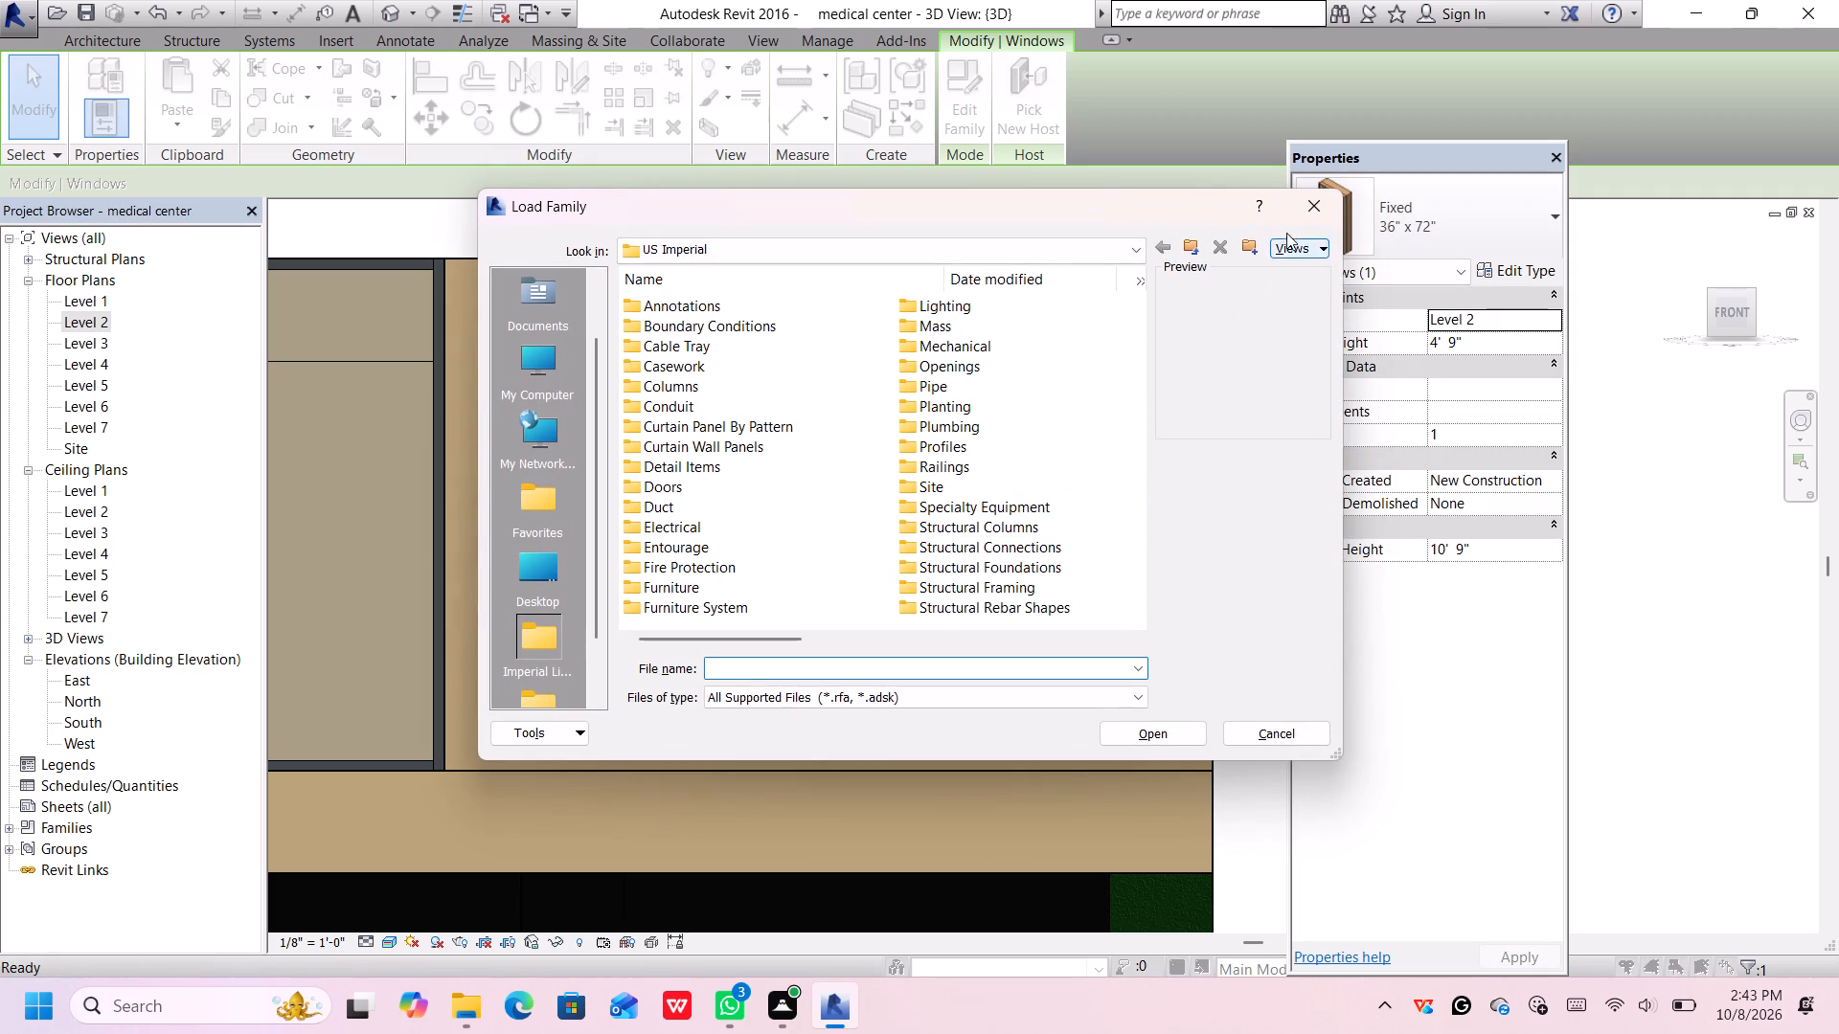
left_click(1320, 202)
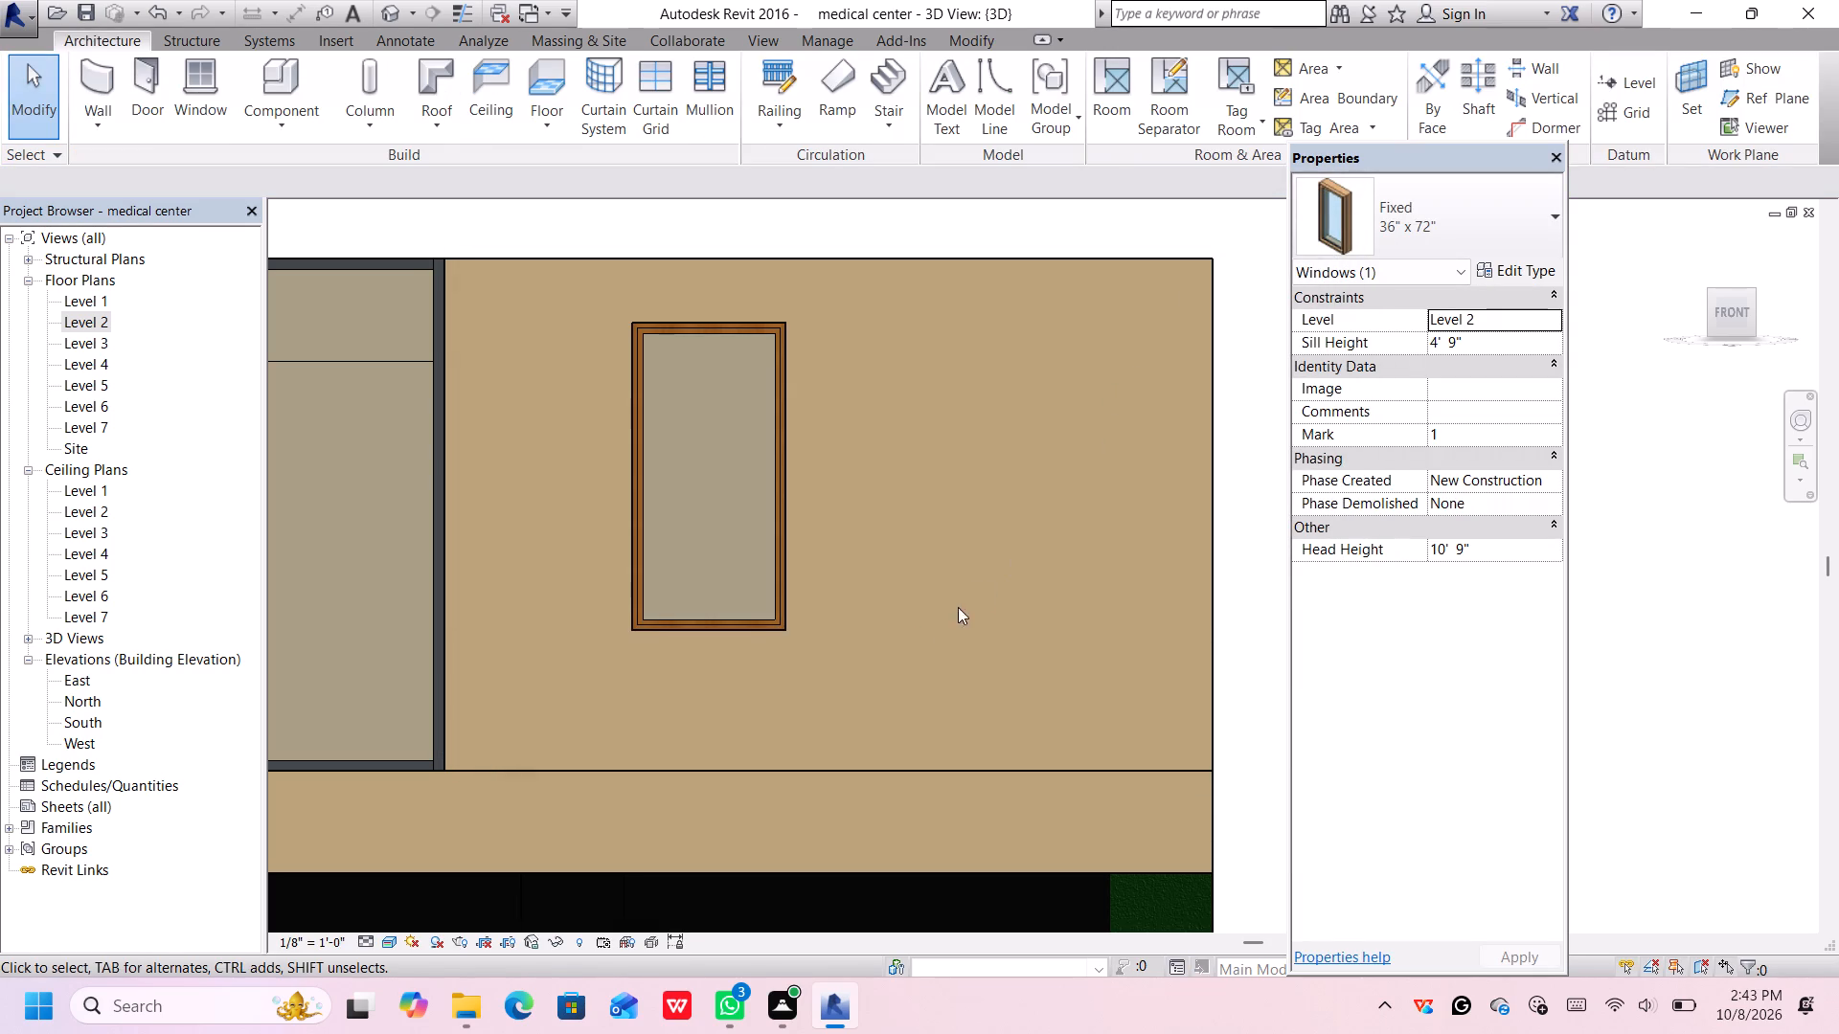
Place a second Fixed 36" x 72" window directly against the first one, on its side away from the Storefront, with sills about level.
scroll(699, 496, "up", 3)
scroll(699, 496, "down", 4)
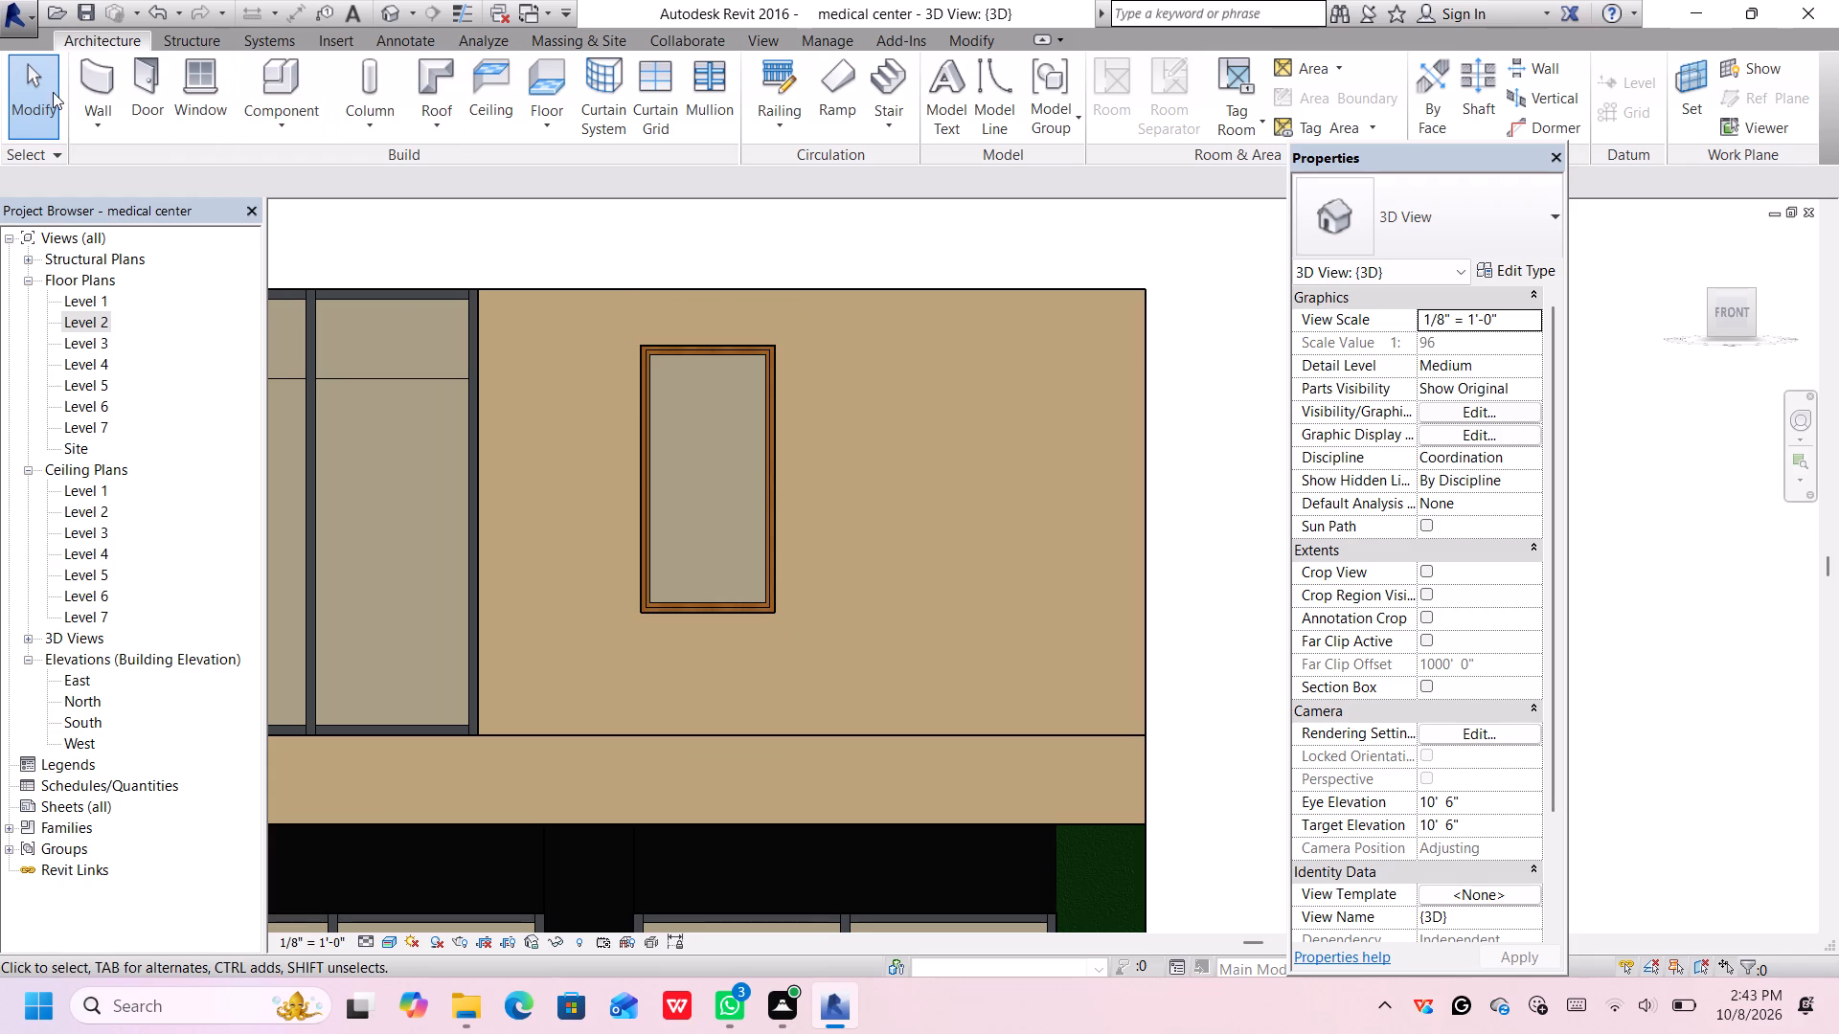
left_click(201, 77)
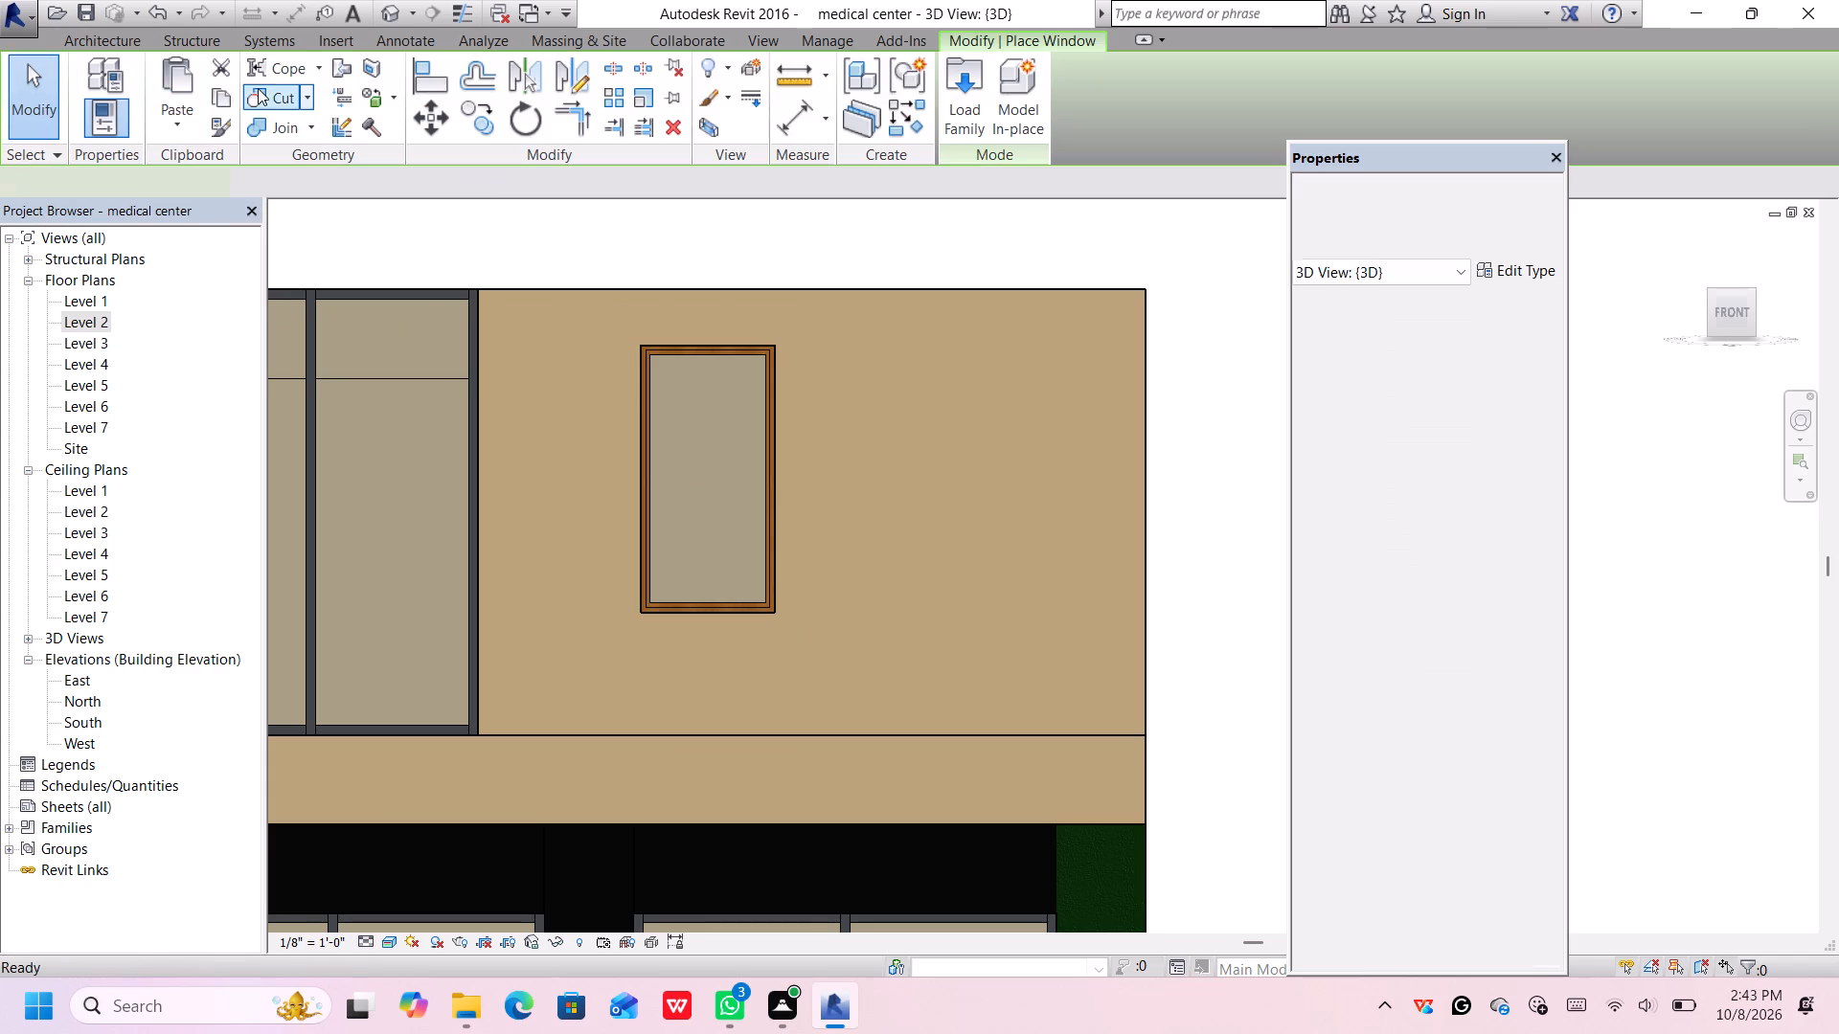
left_click(1427, 225)
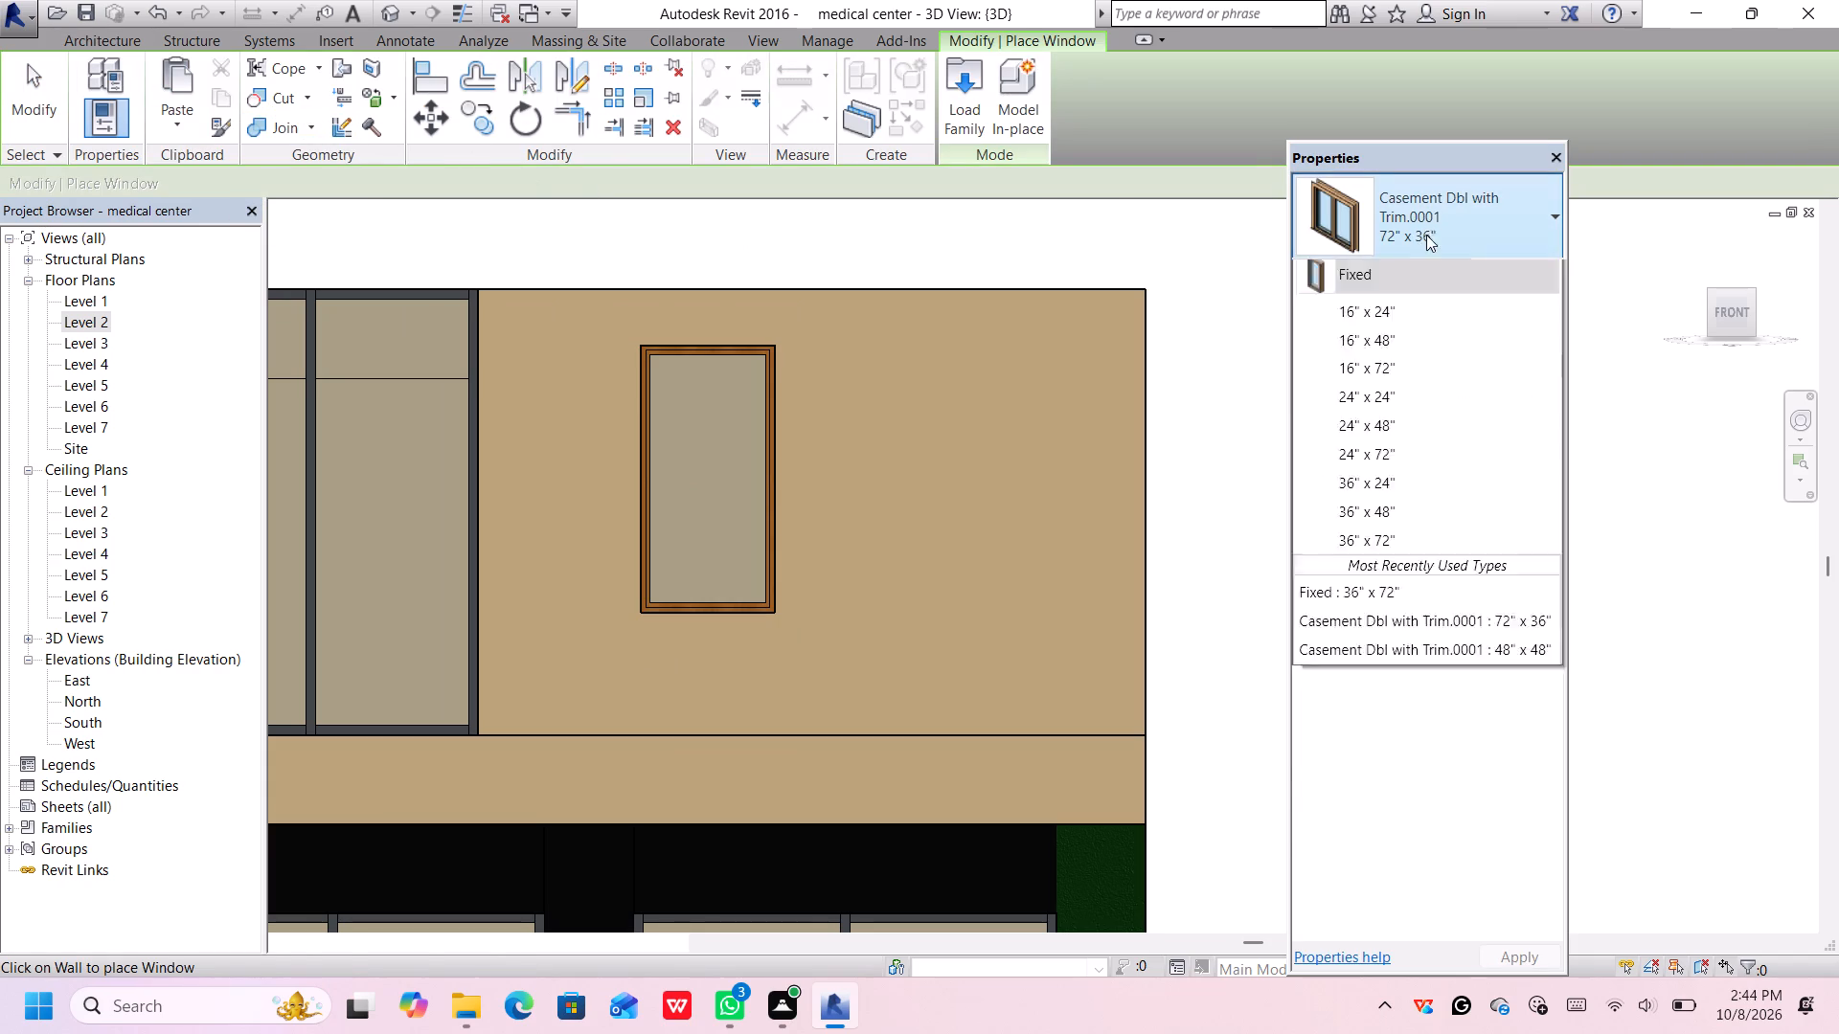
left_click(1395, 706)
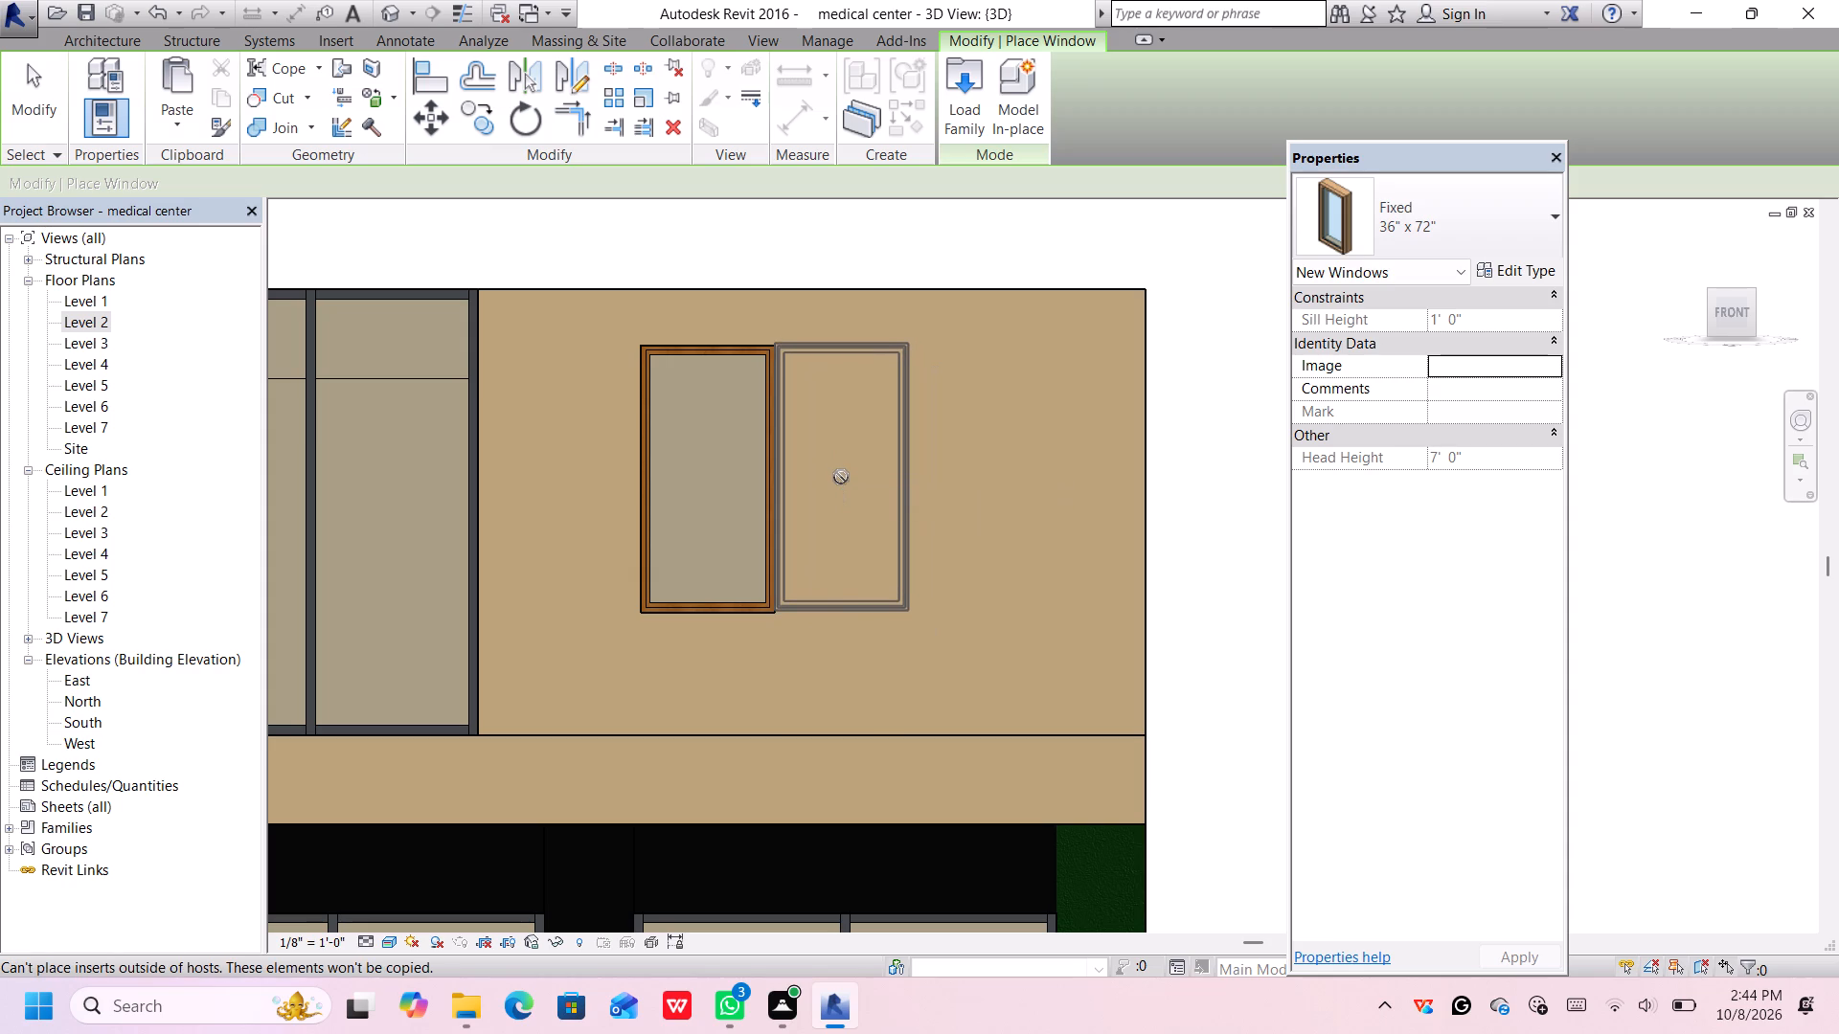
scroll(841, 477, "up", 5)
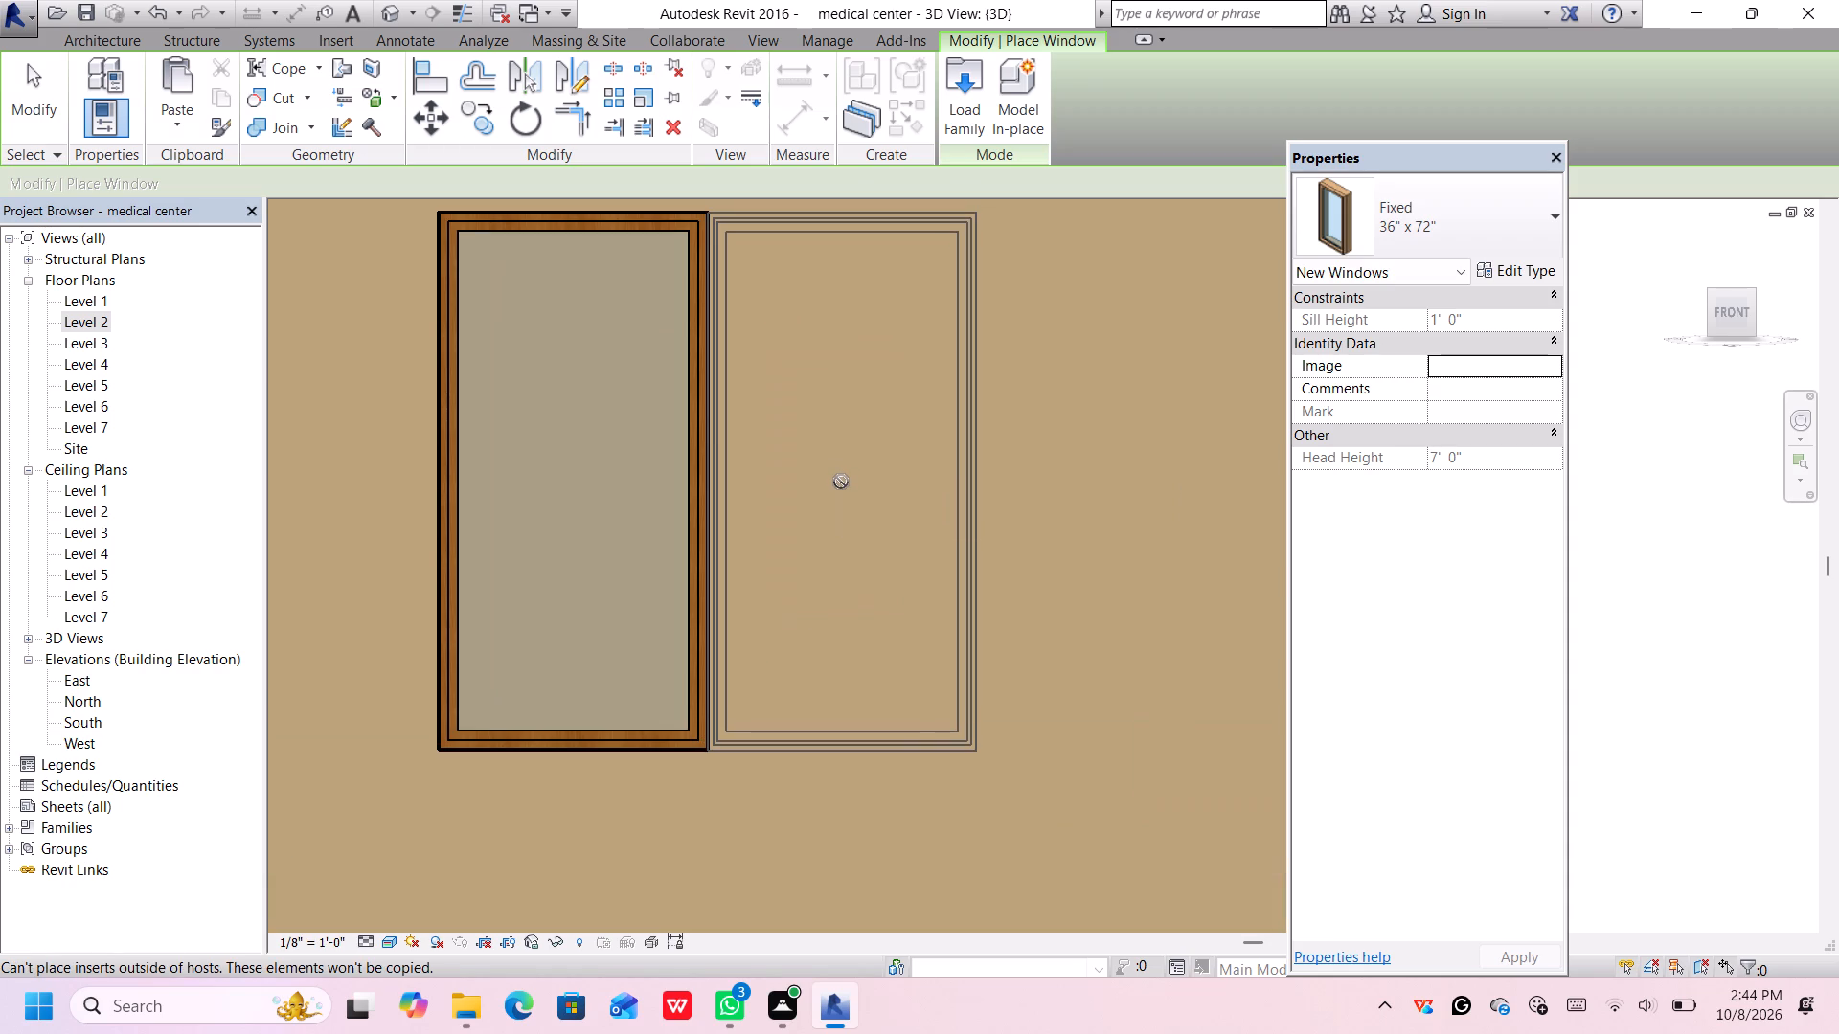
left_click(841, 482)
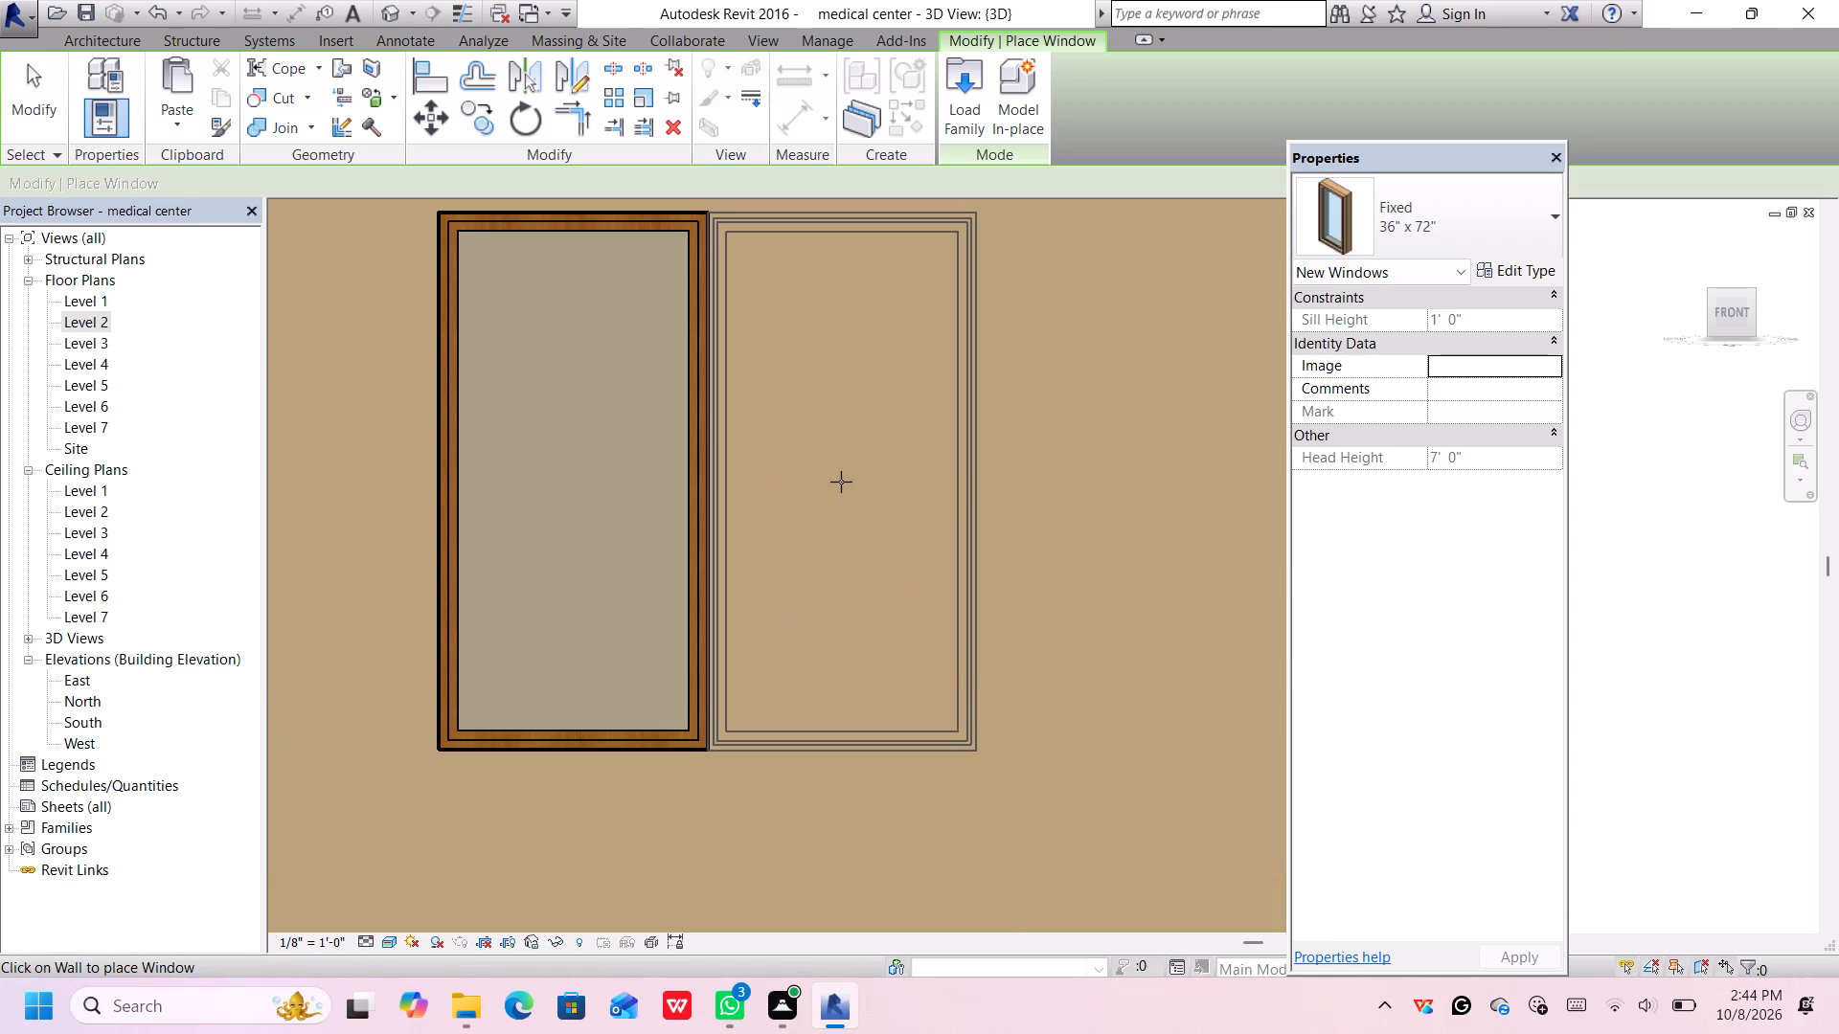
scroll(964, 503, "down", 2)
scroll(964, 503, "up", 1)
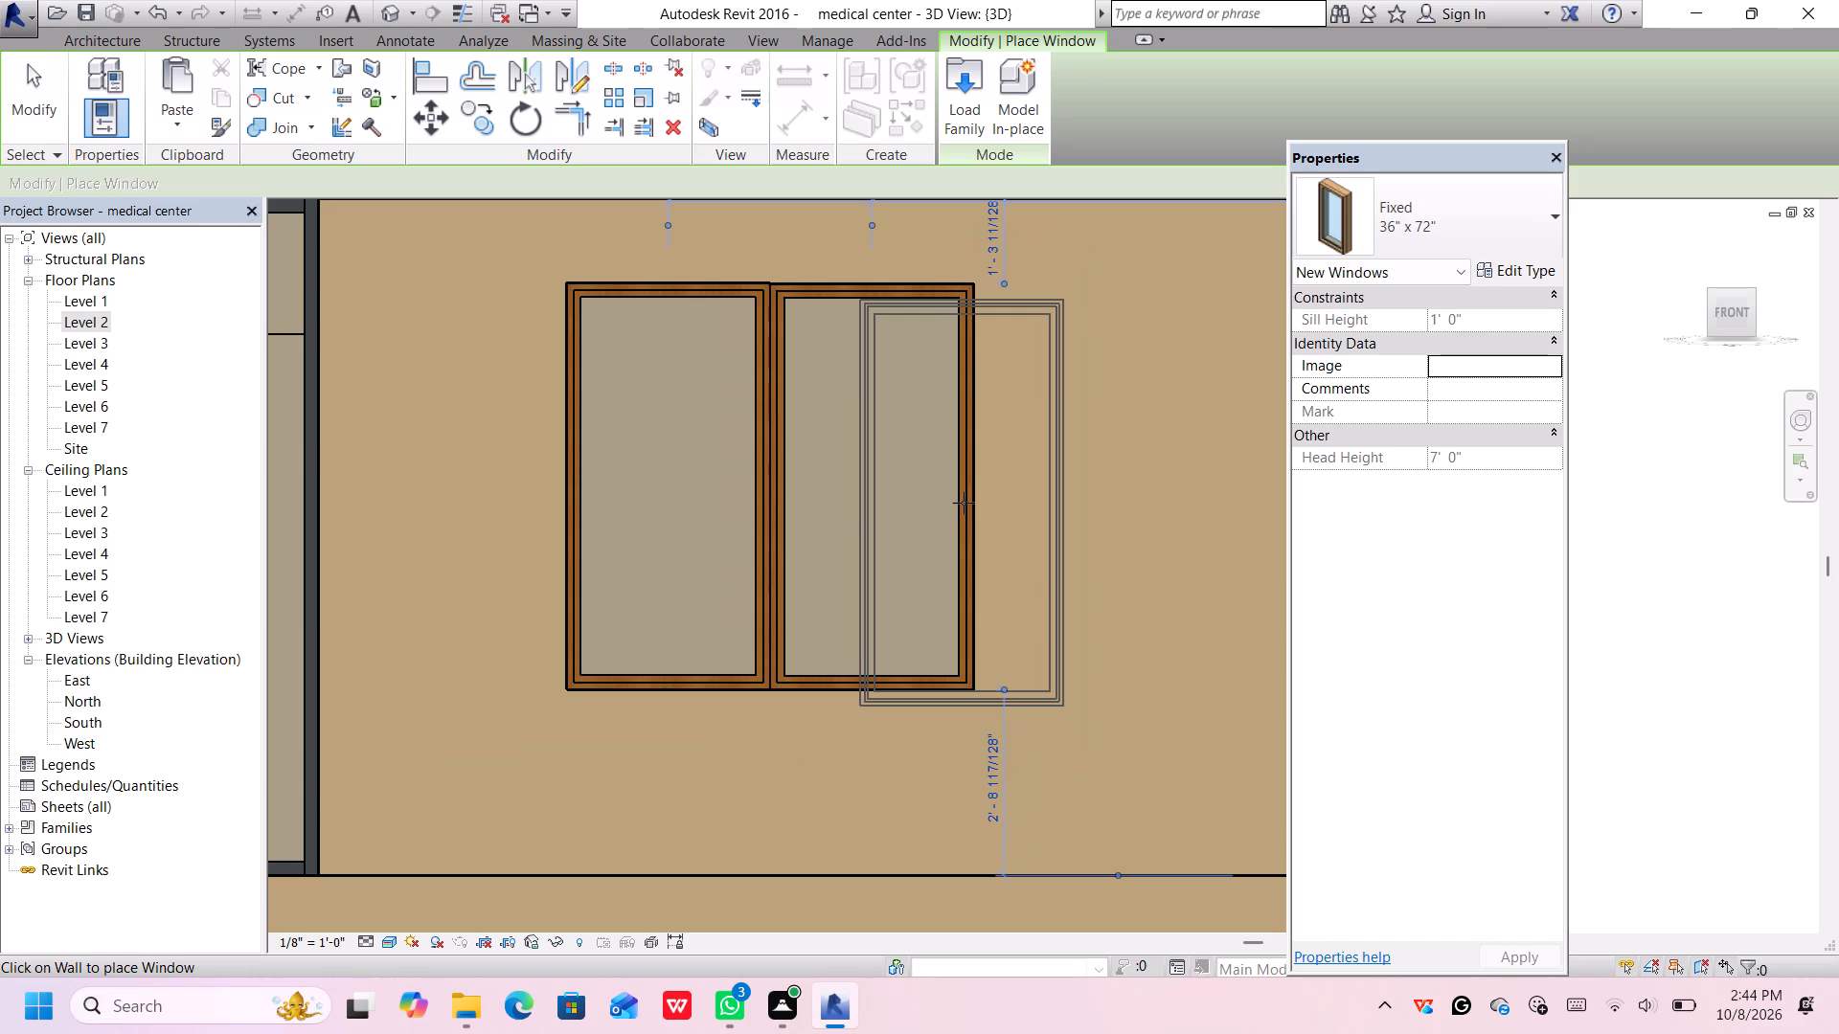
scroll(964, 503, "down", 2)
scroll(964, 503, "up", 1)
key("Escape")
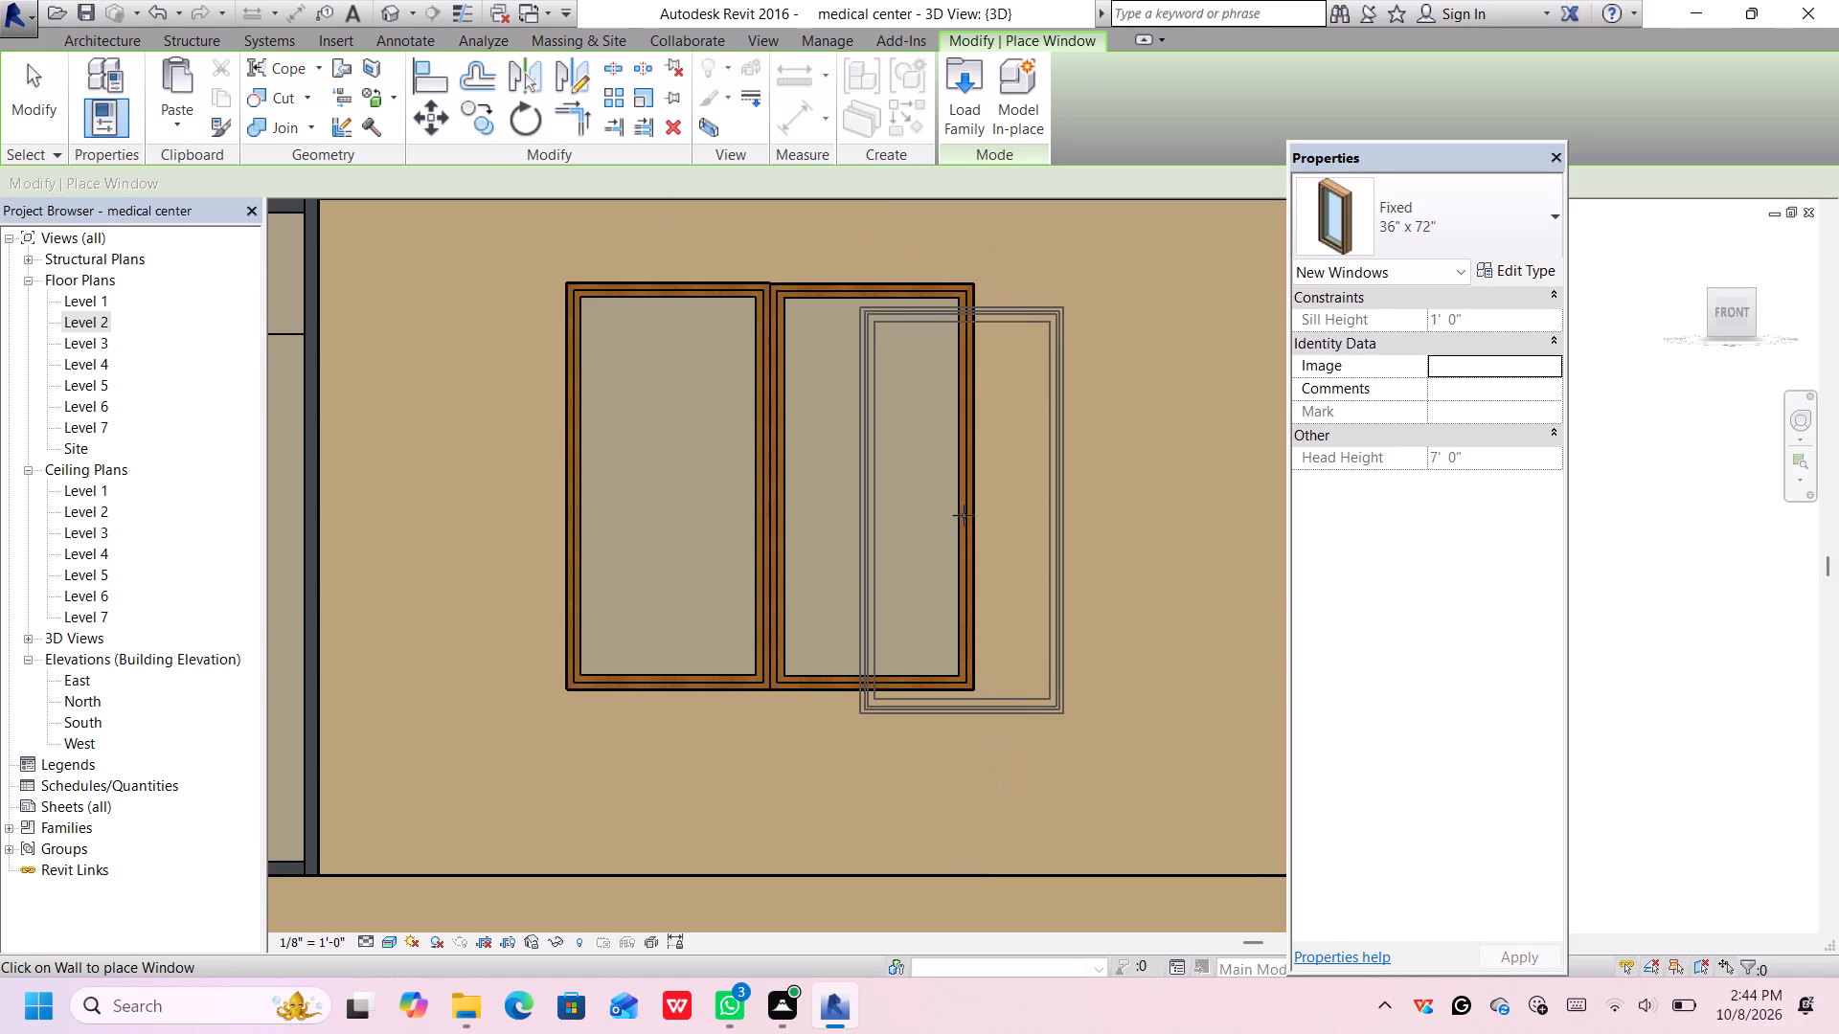
key("Escape")
scroll(956, 537, "down", 3)
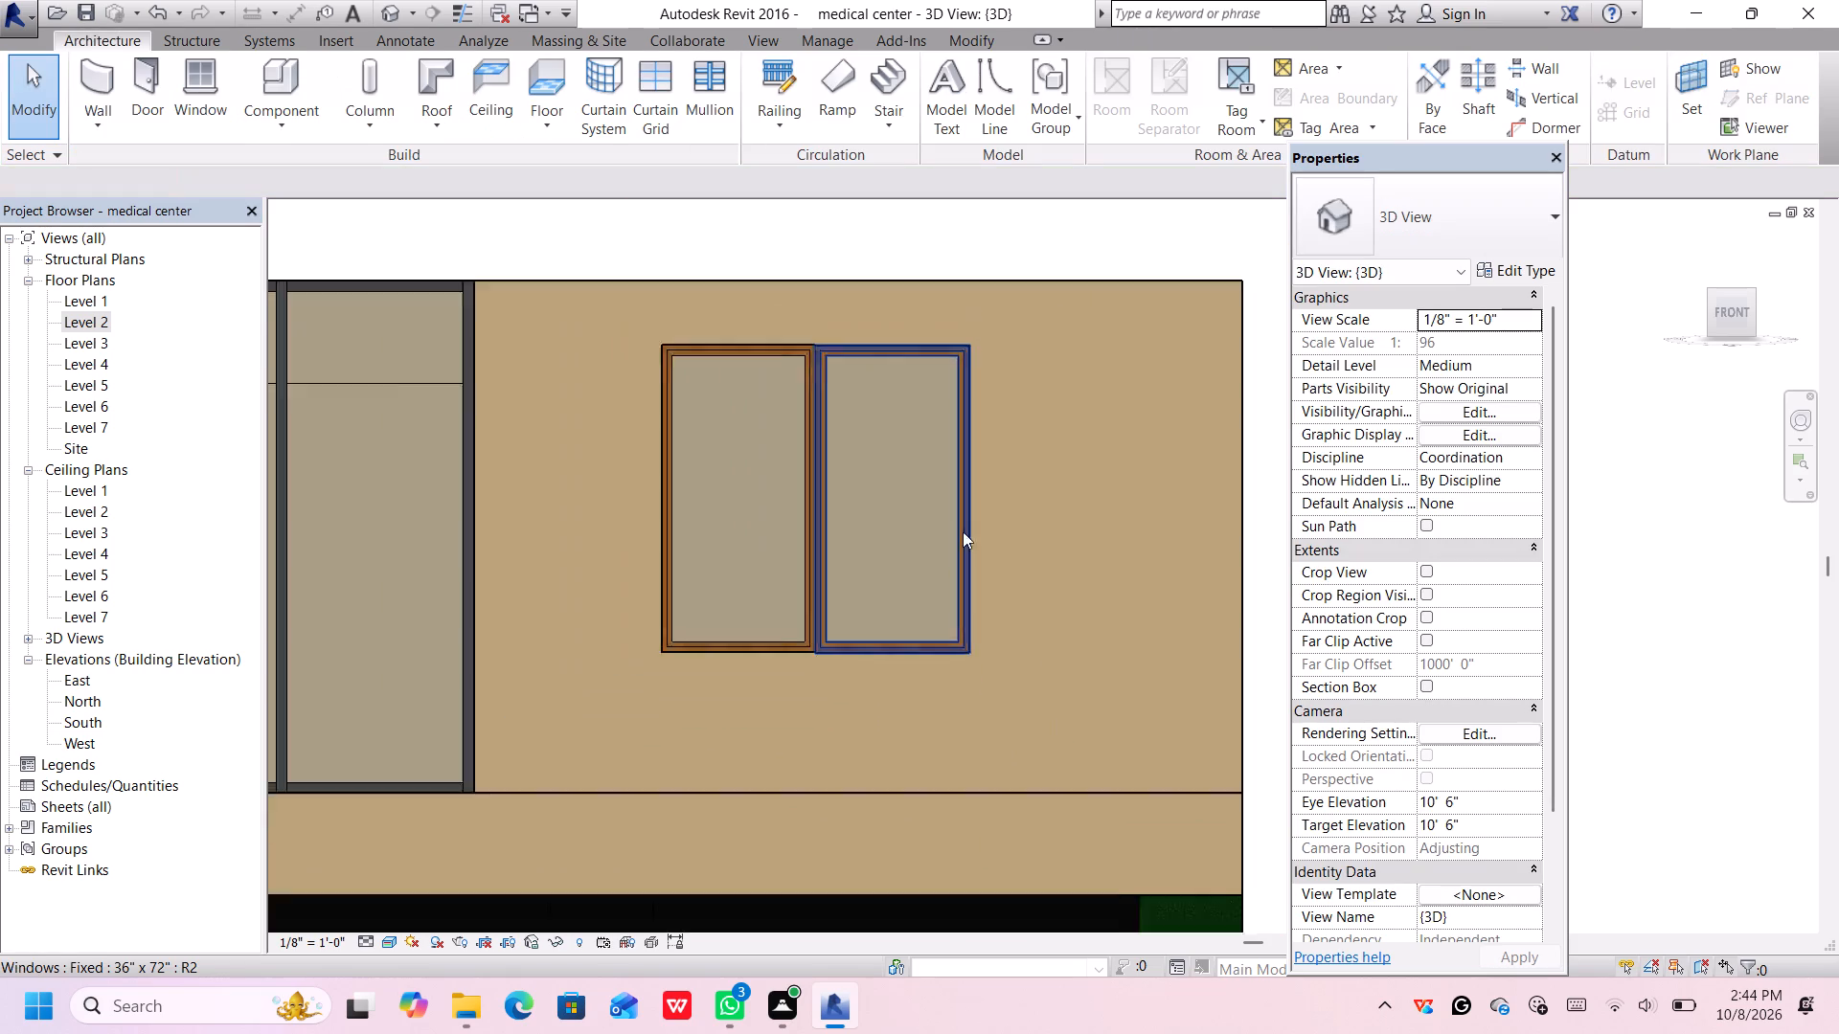
Set the Sash Material of the Fixed 36" x 72" window type to Iron, Ductile from the Metal project materials.
scroll(963, 531, "down", 5)
middle_click_drag(1121, 519, 1120, 518)
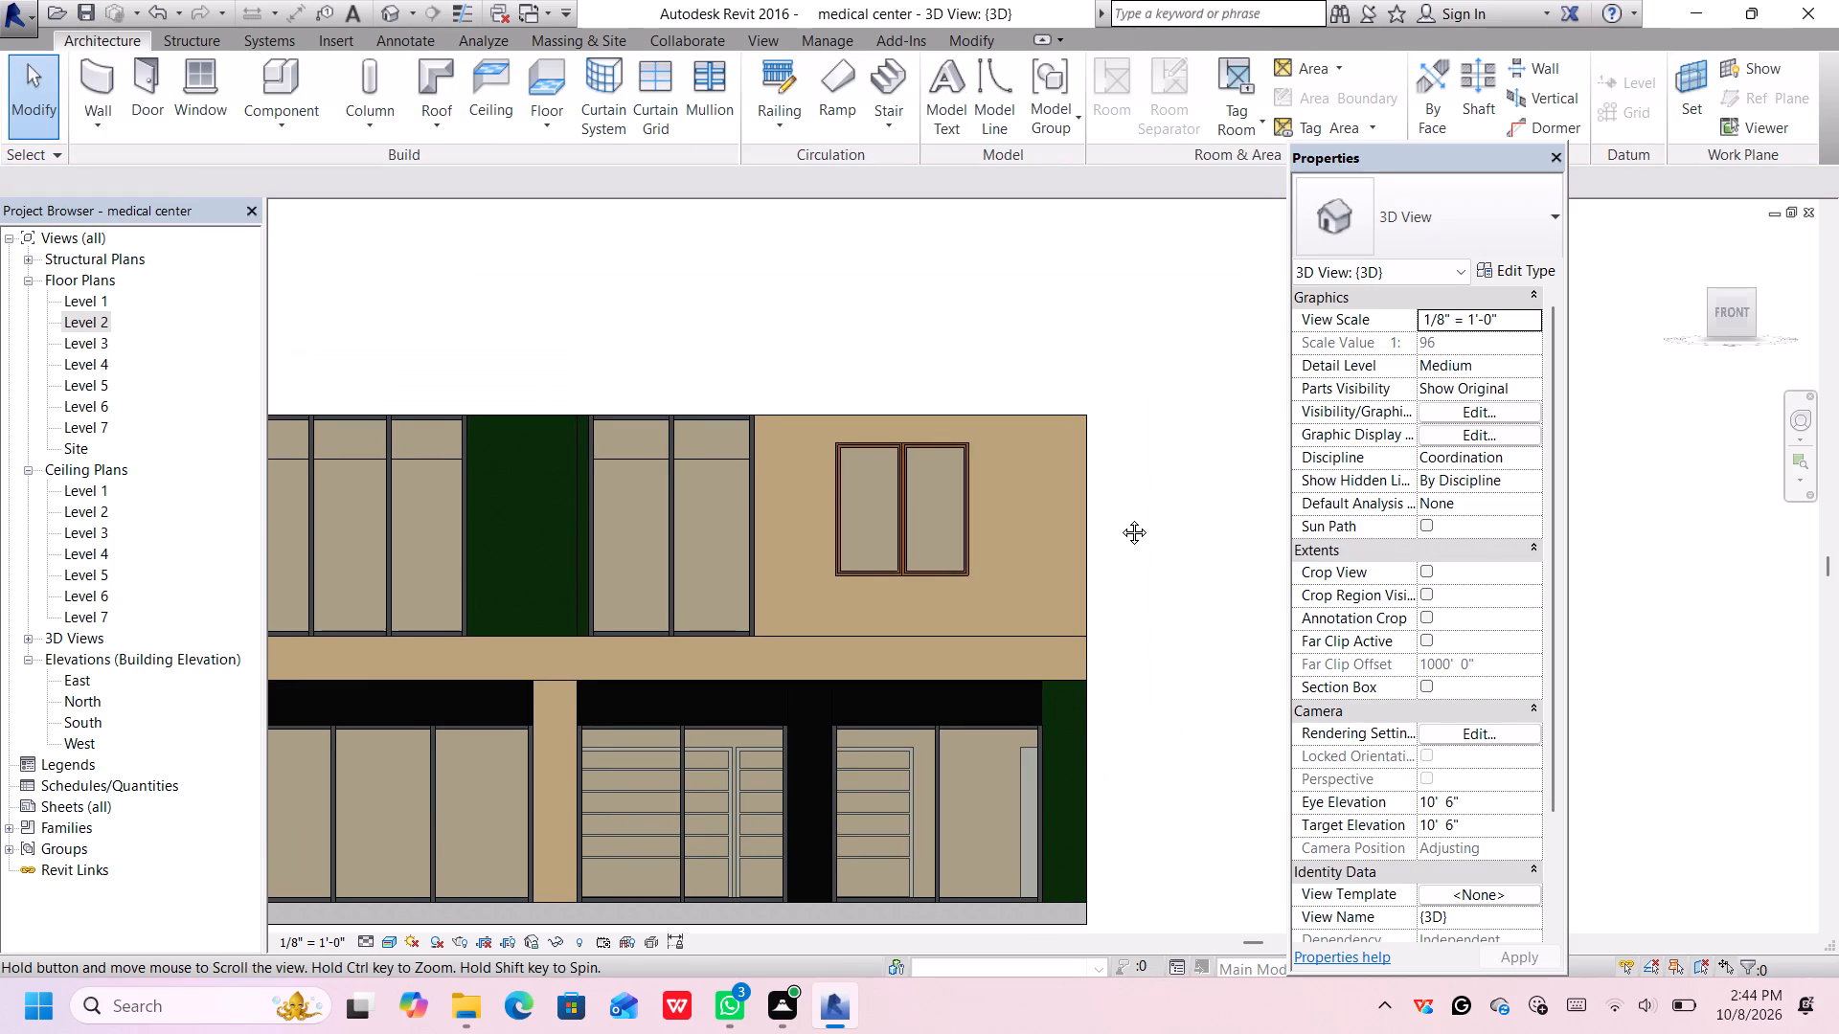
middle_click_drag(1120, 518, 1192, 721)
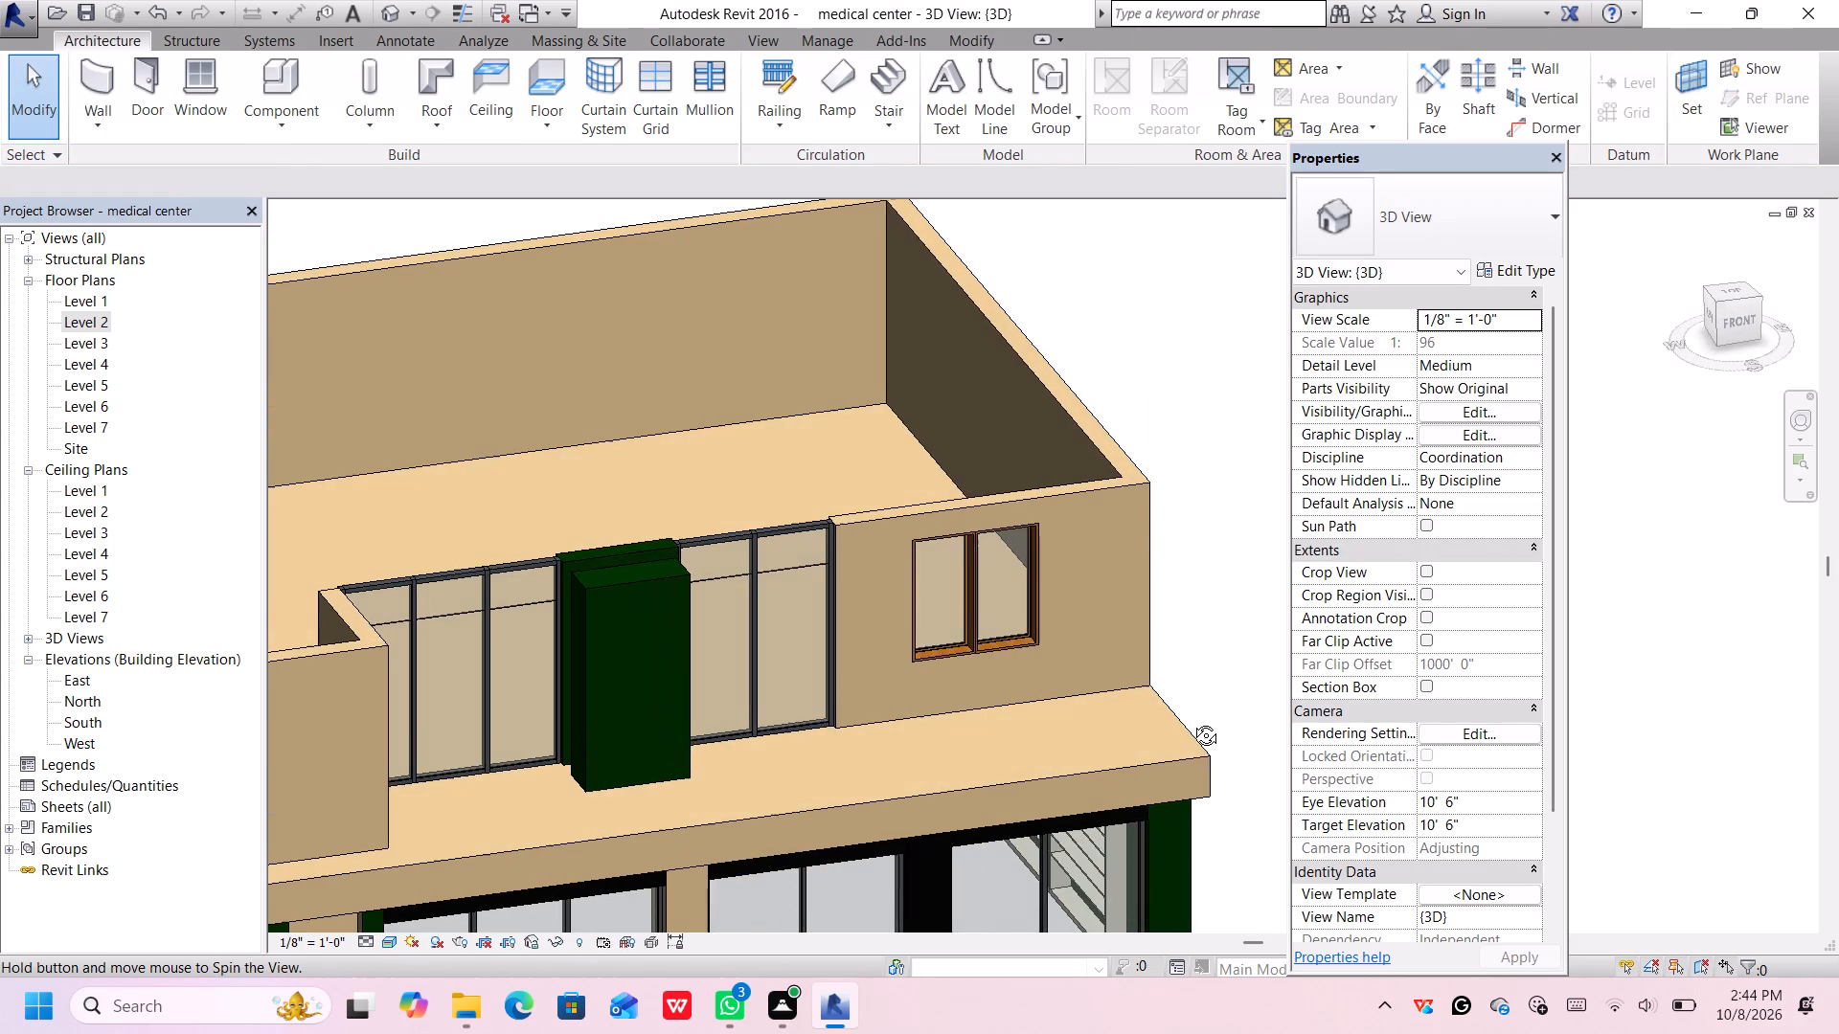
middle_click_drag(1192, 721, 1188, 720)
scroll(1015, 666, "up", 11)
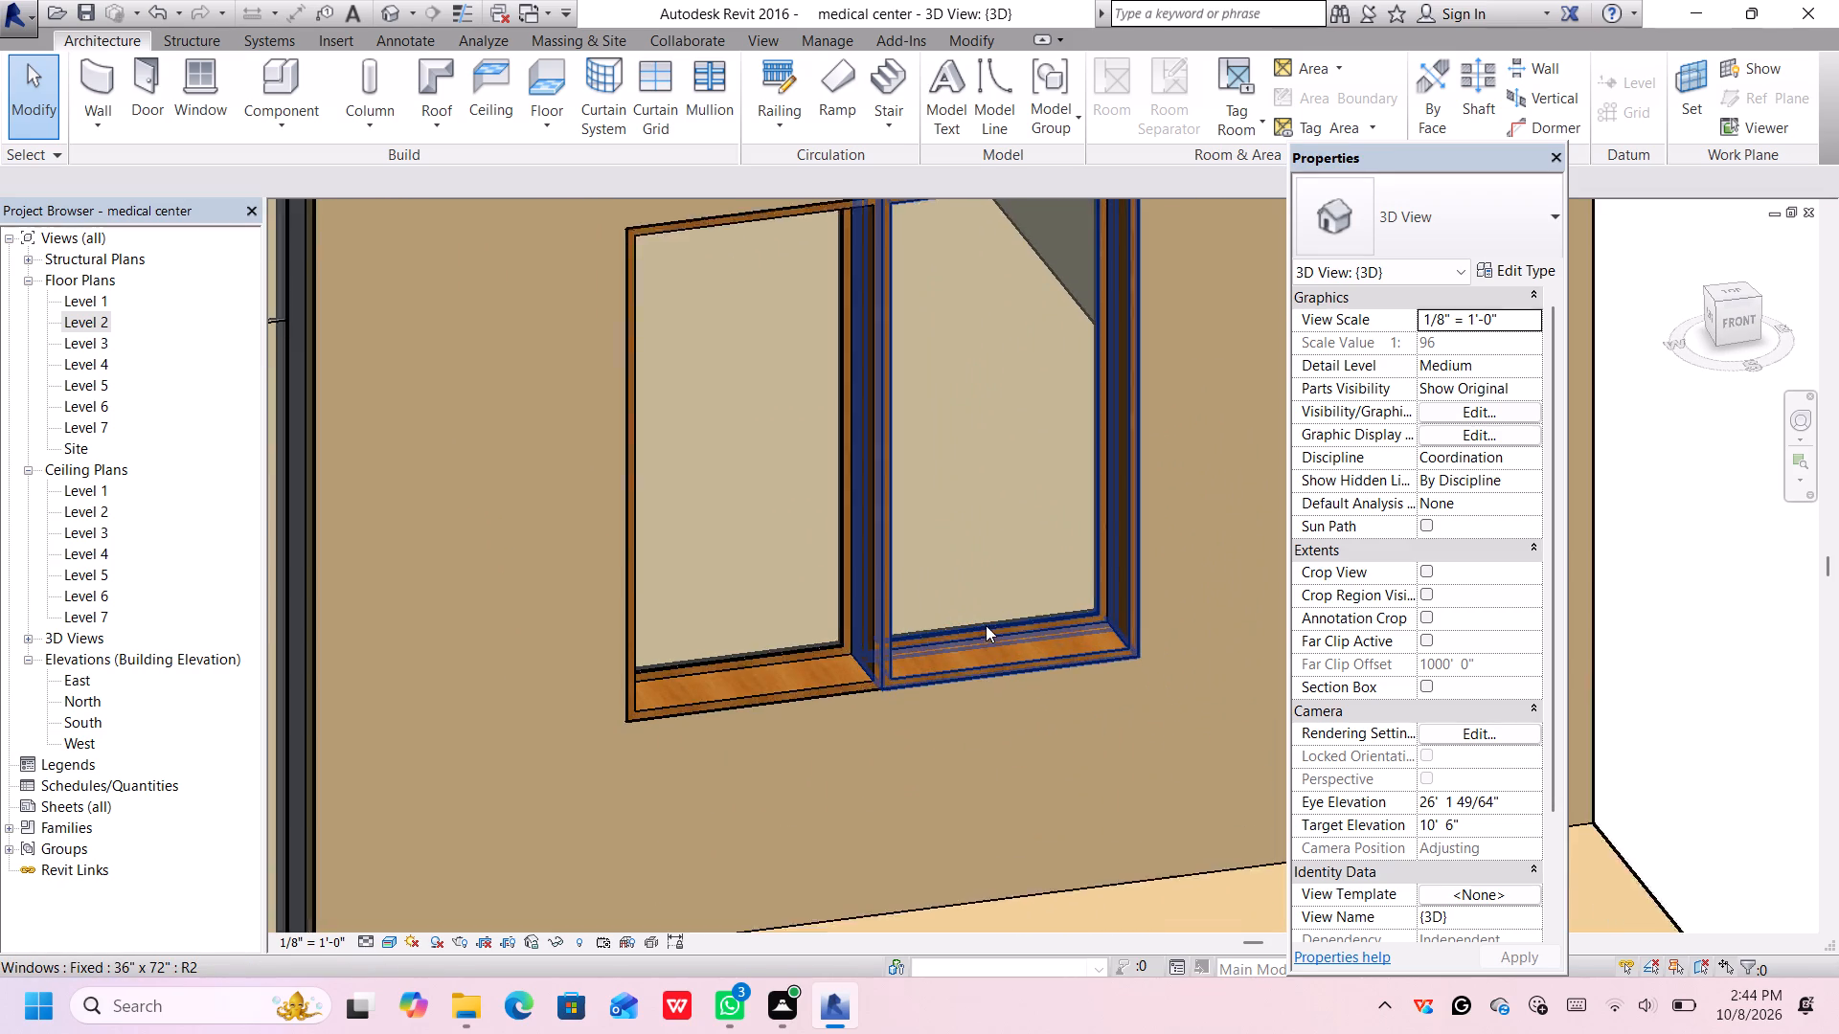
scroll(992, 660, "up", 5)
left_click(996, 681)
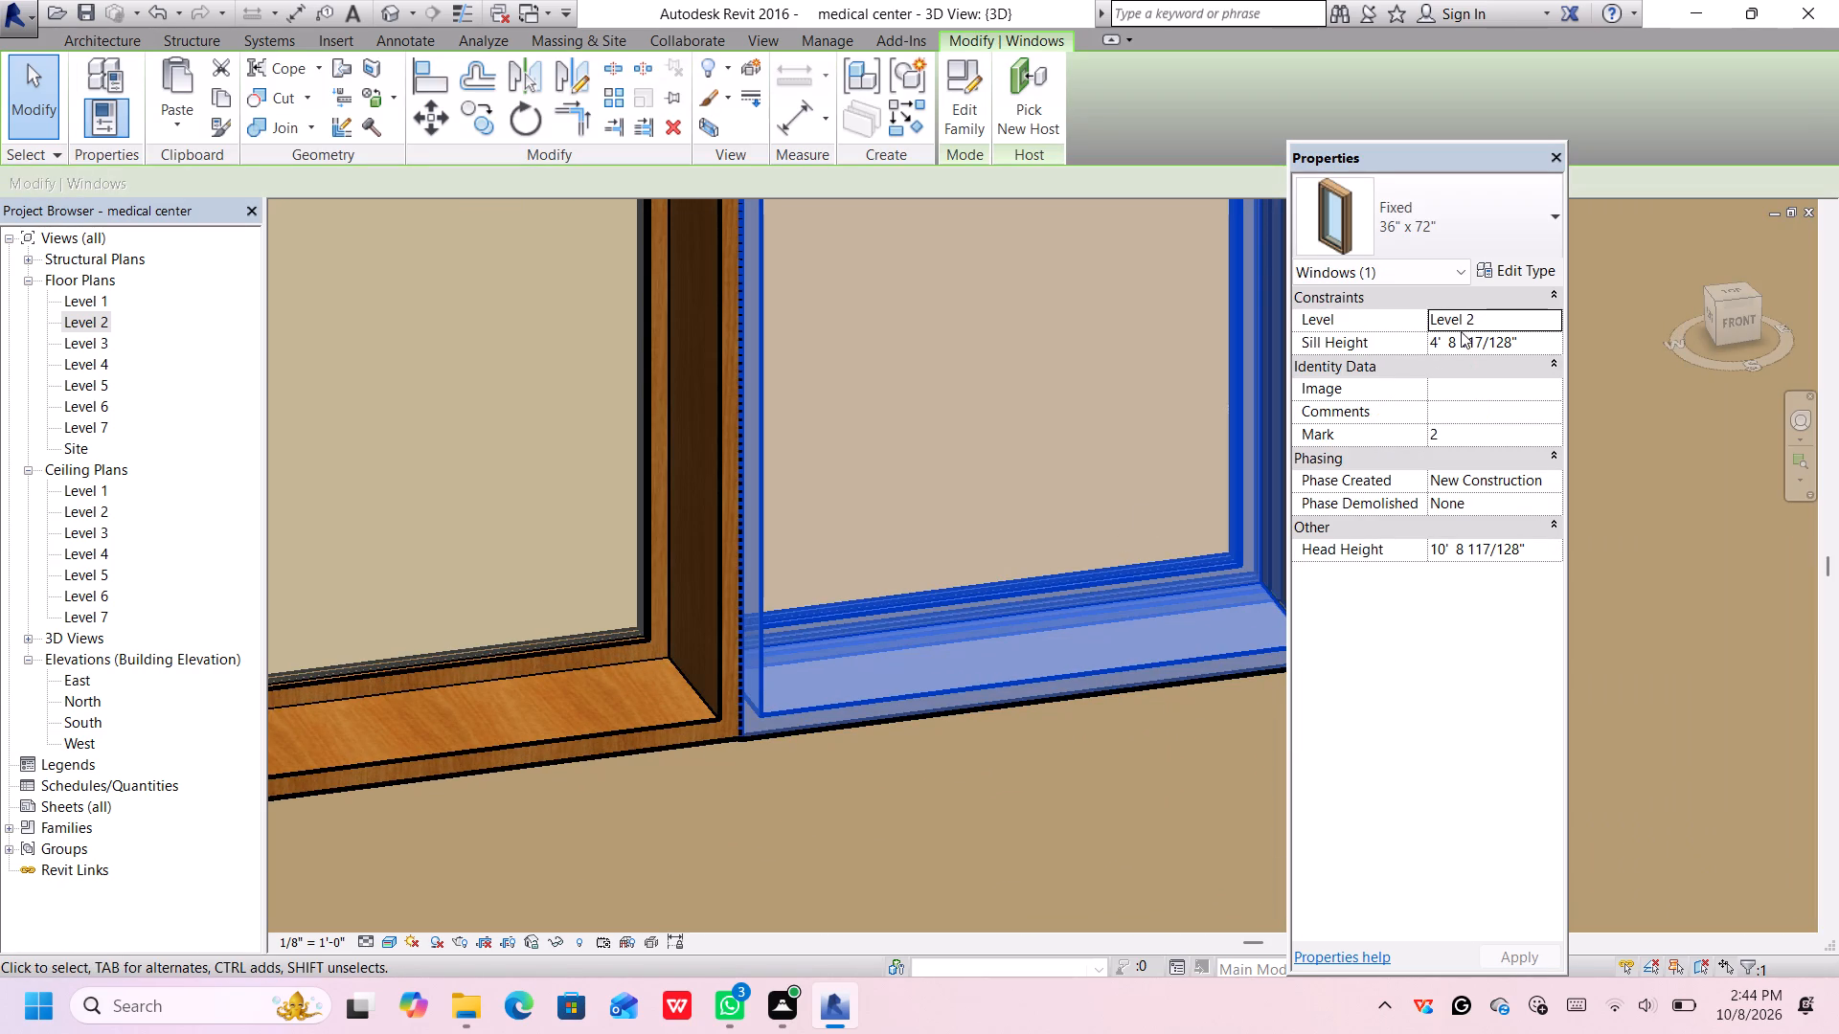
left_click(1531, 262)
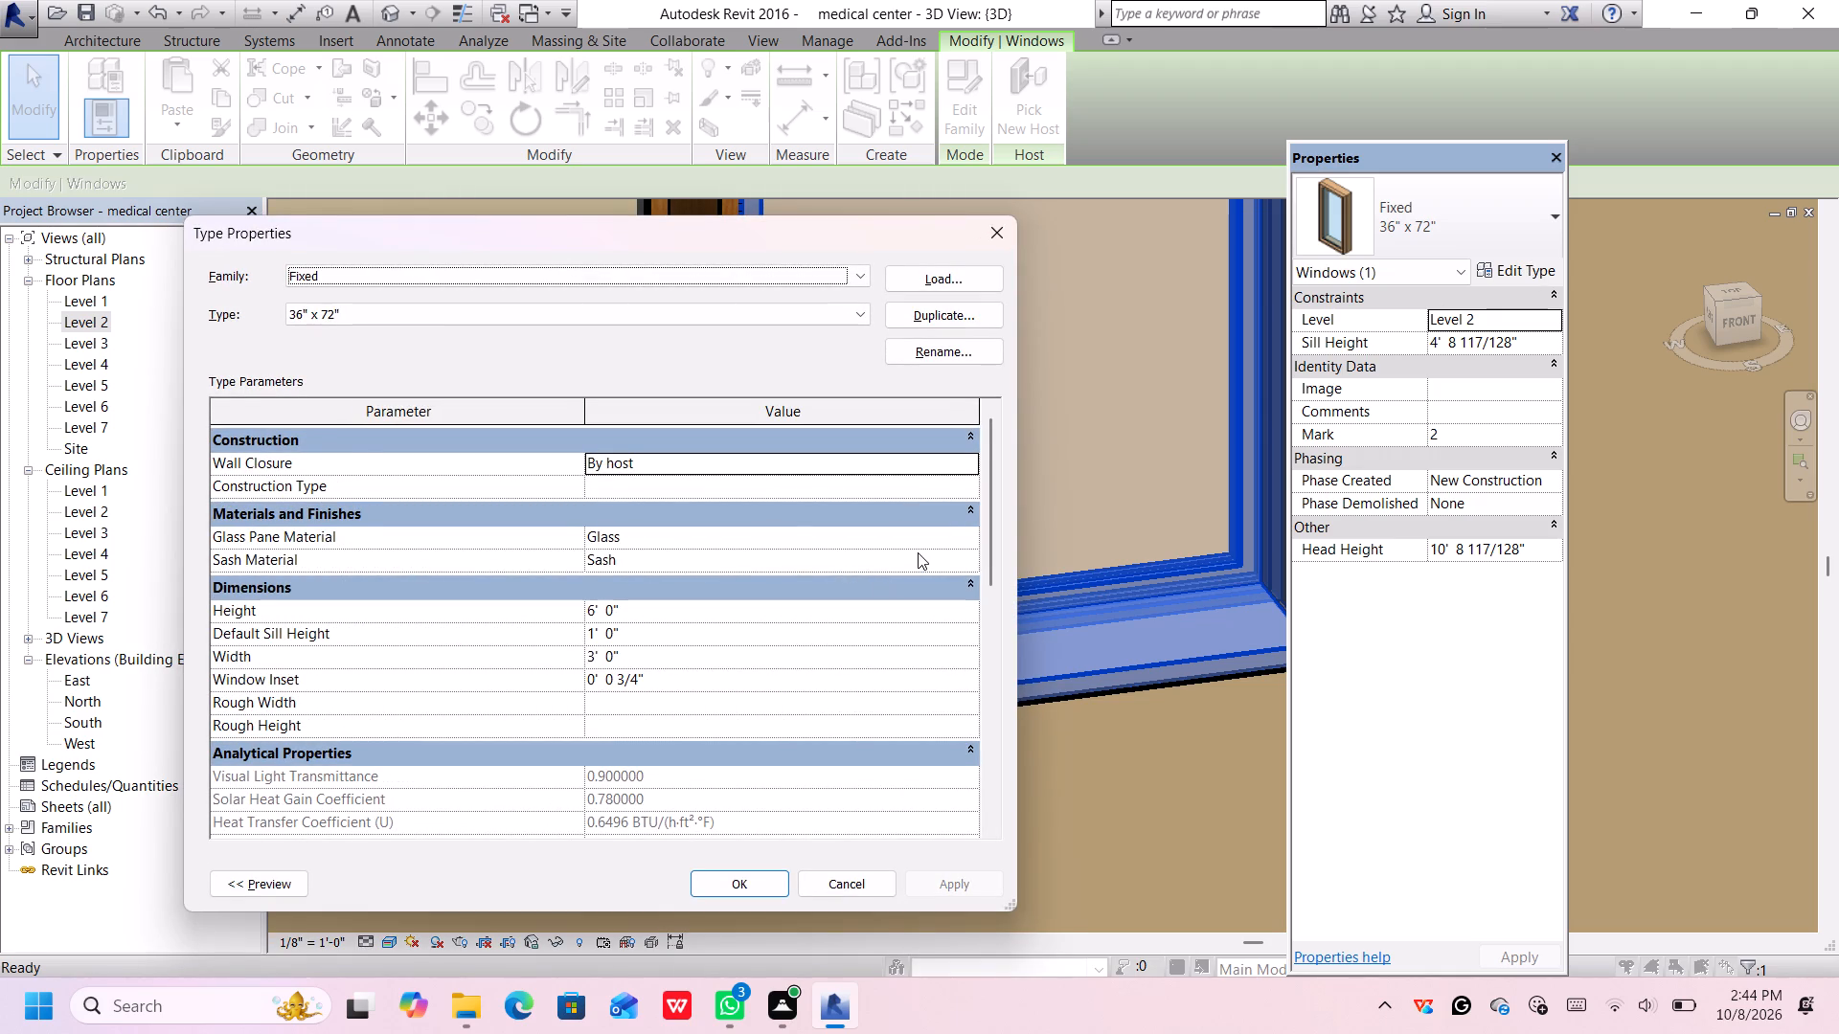
scroll(908, 551, "down", 1)
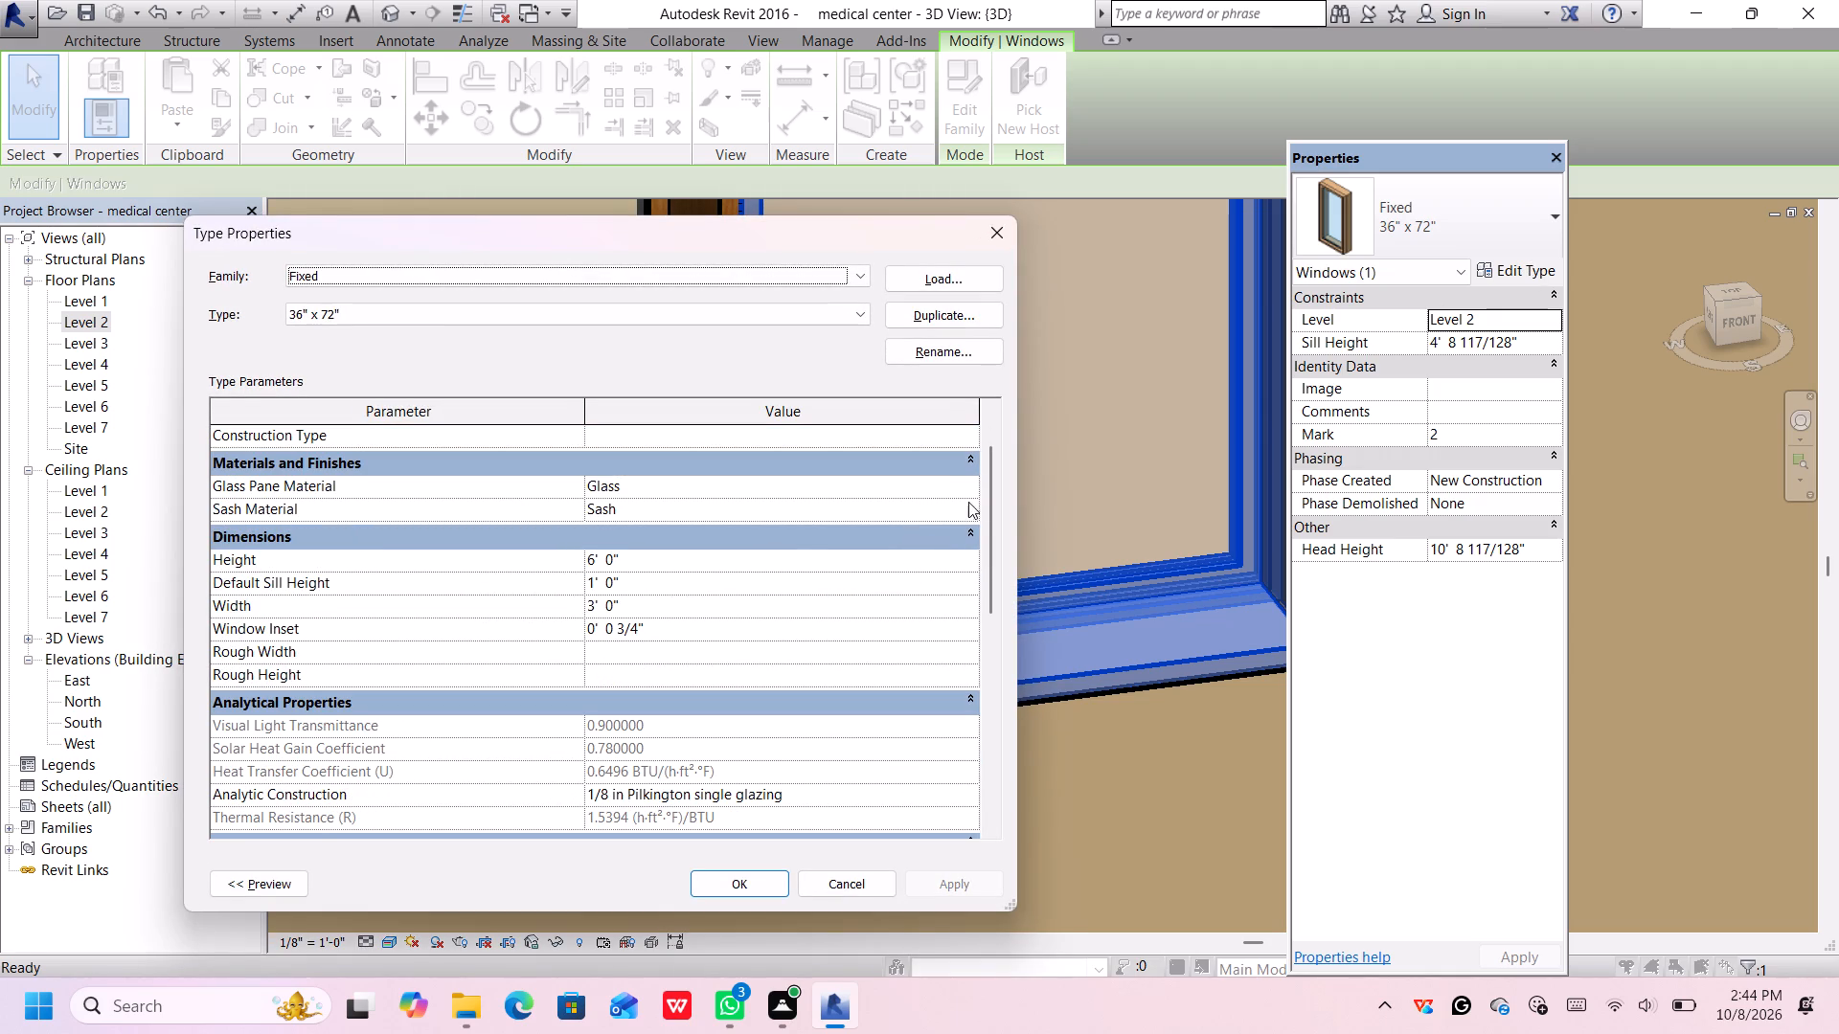
left_click(964, 513)
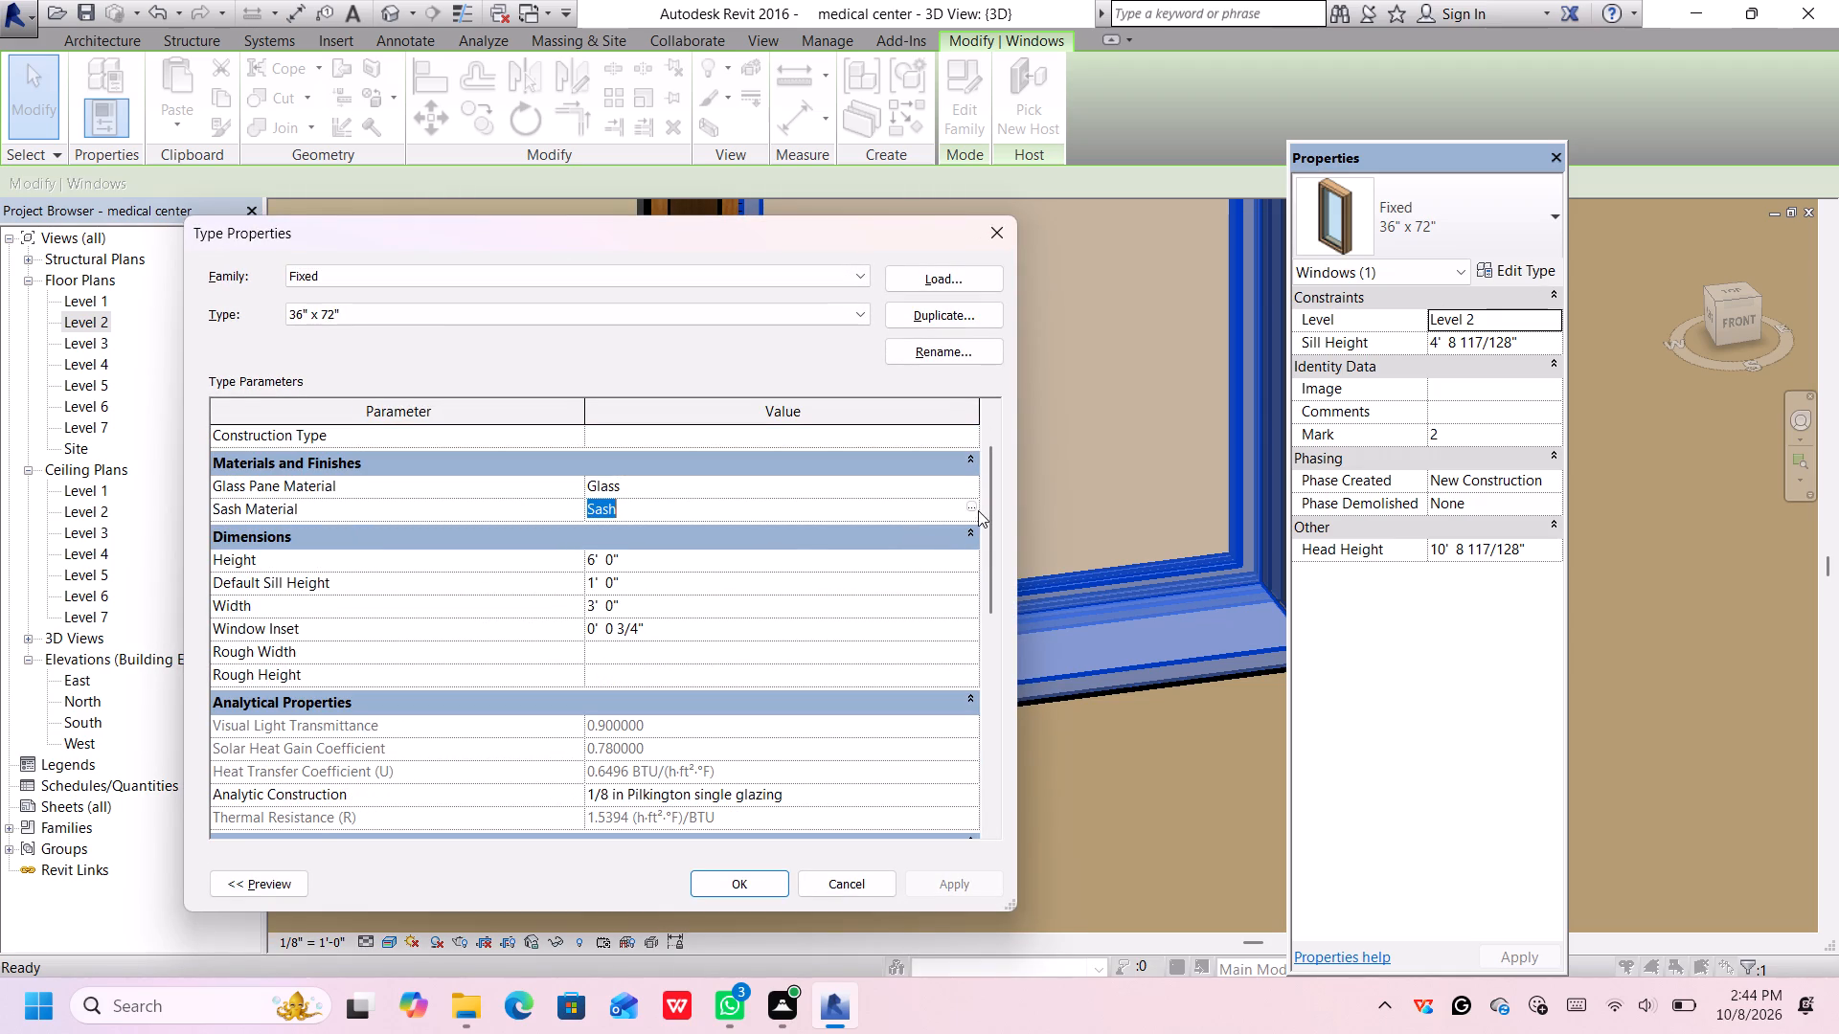
left_click(973, 502)
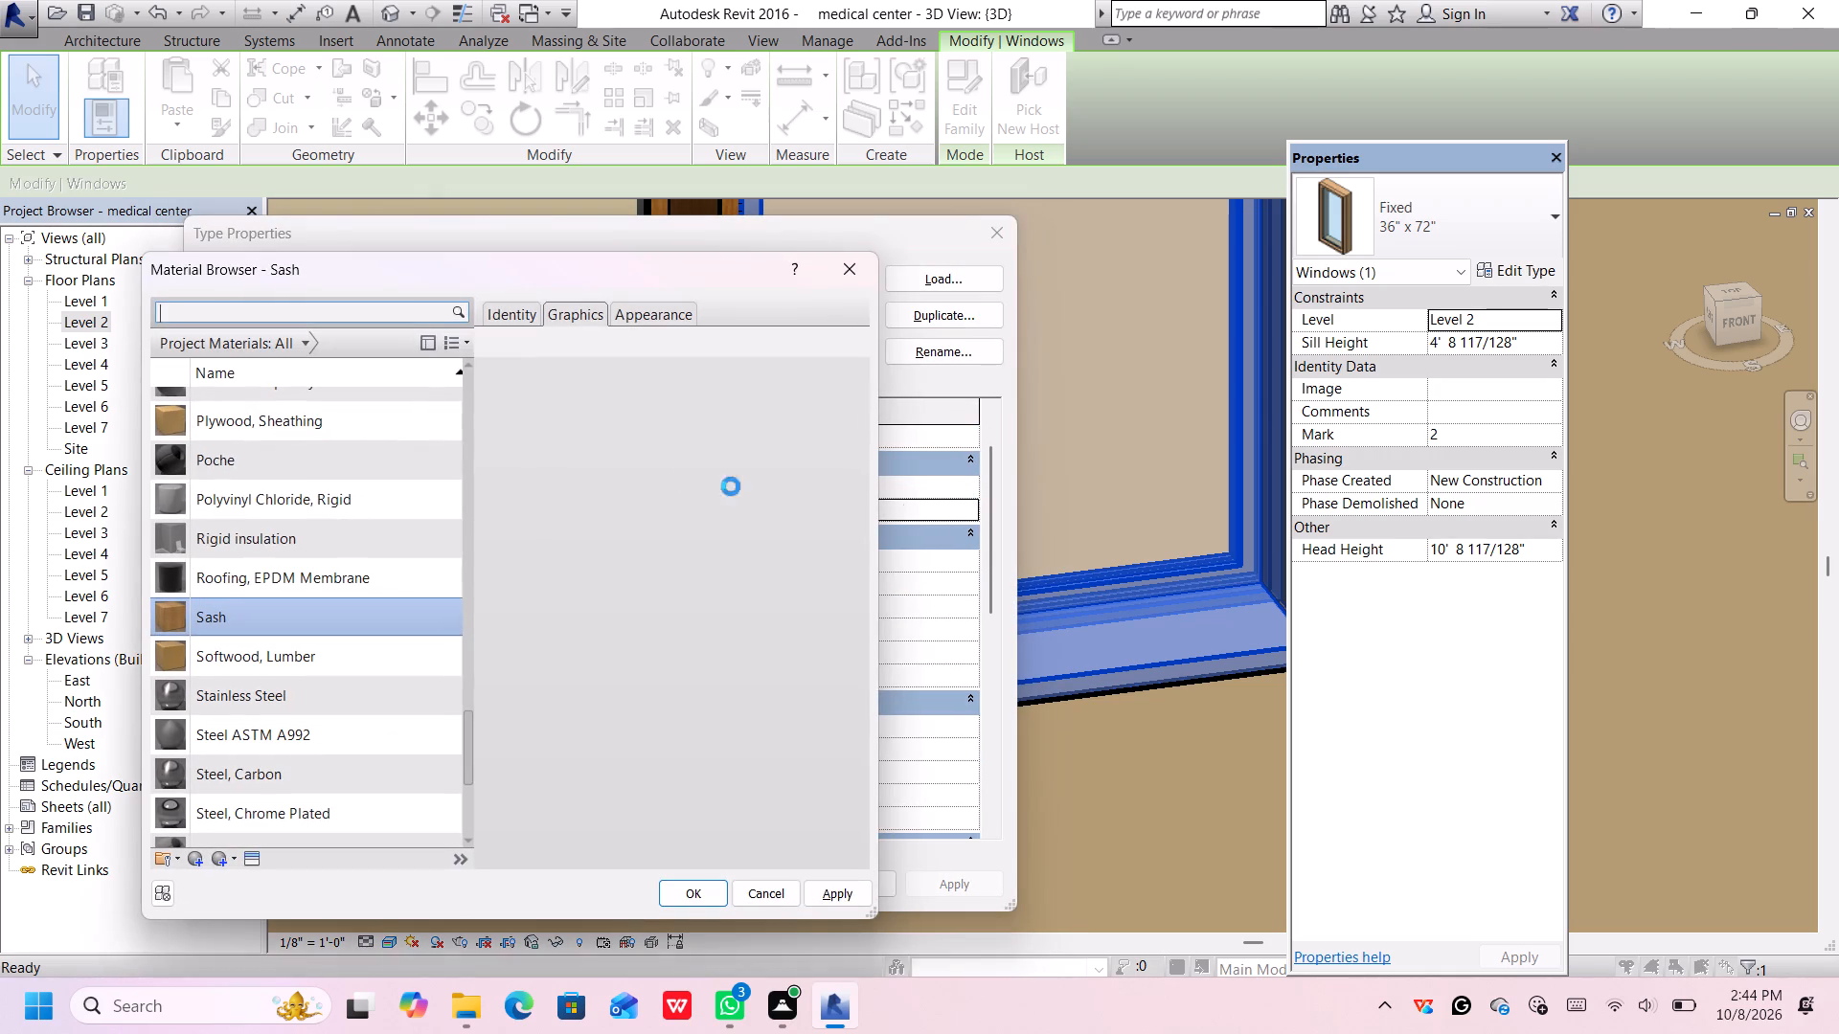
scroll(284, 454, "up", 1)
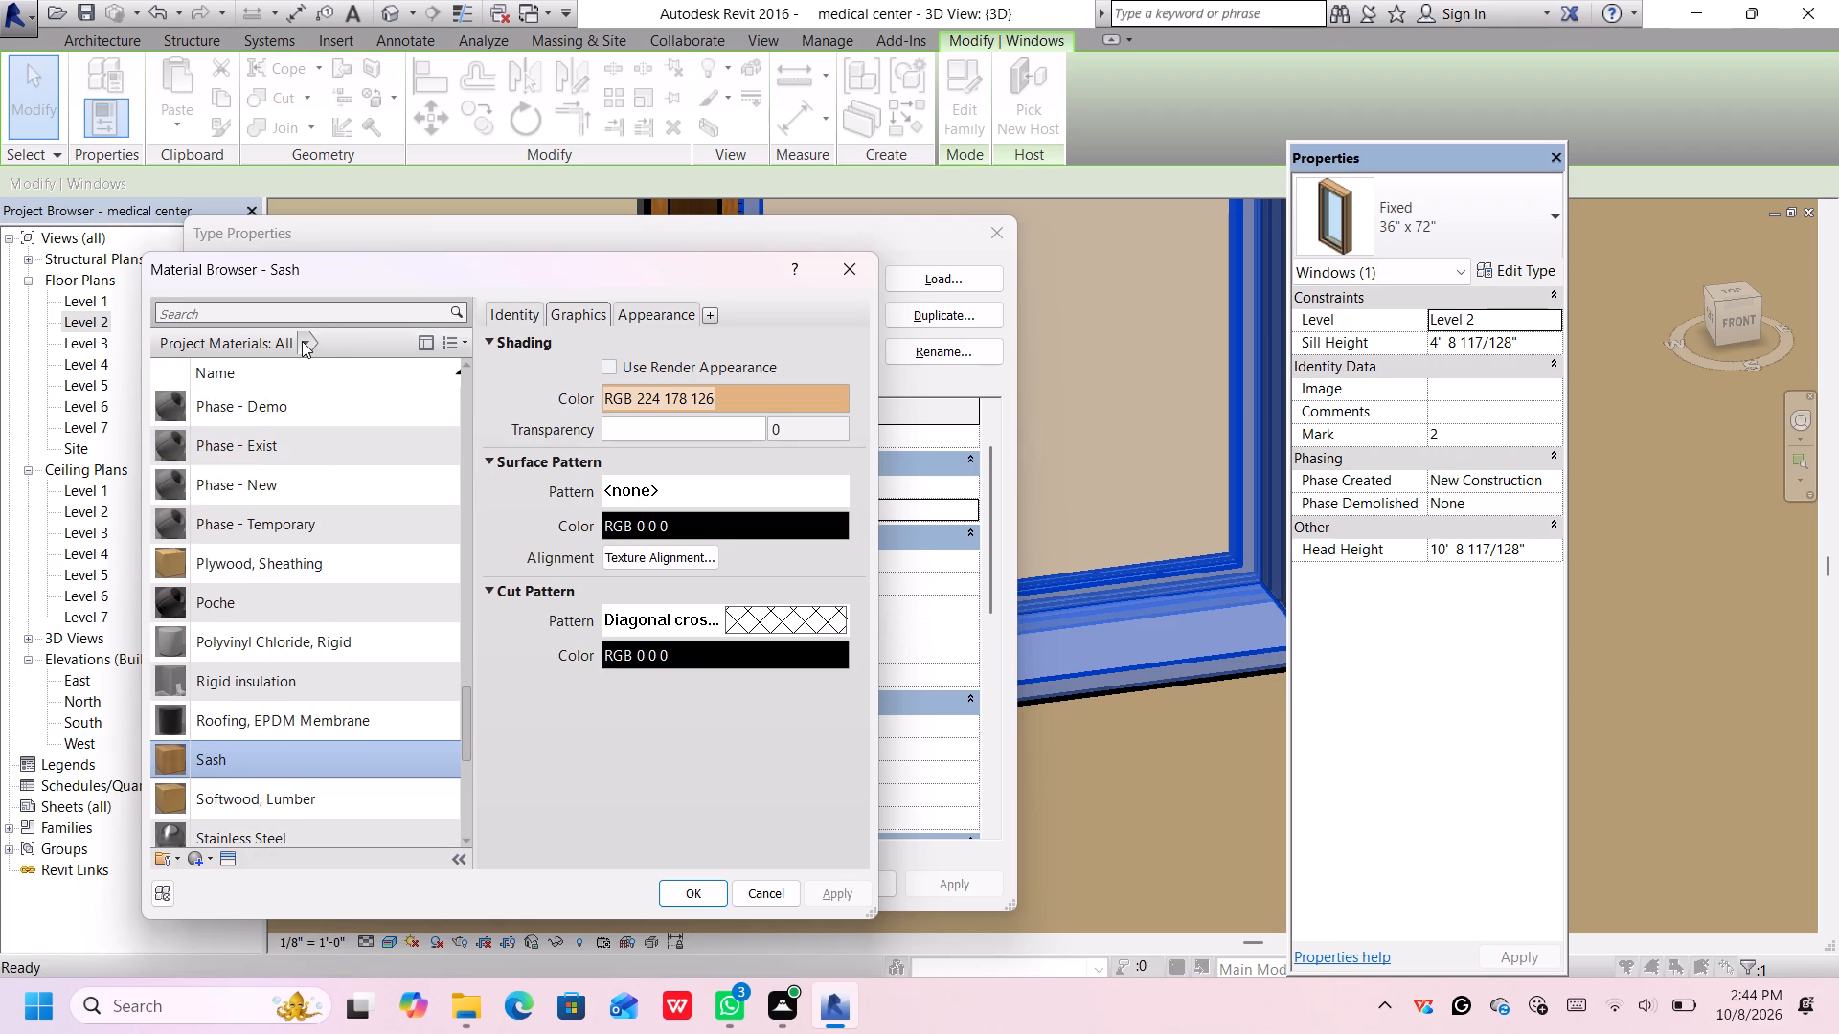
left_click(302, 341)
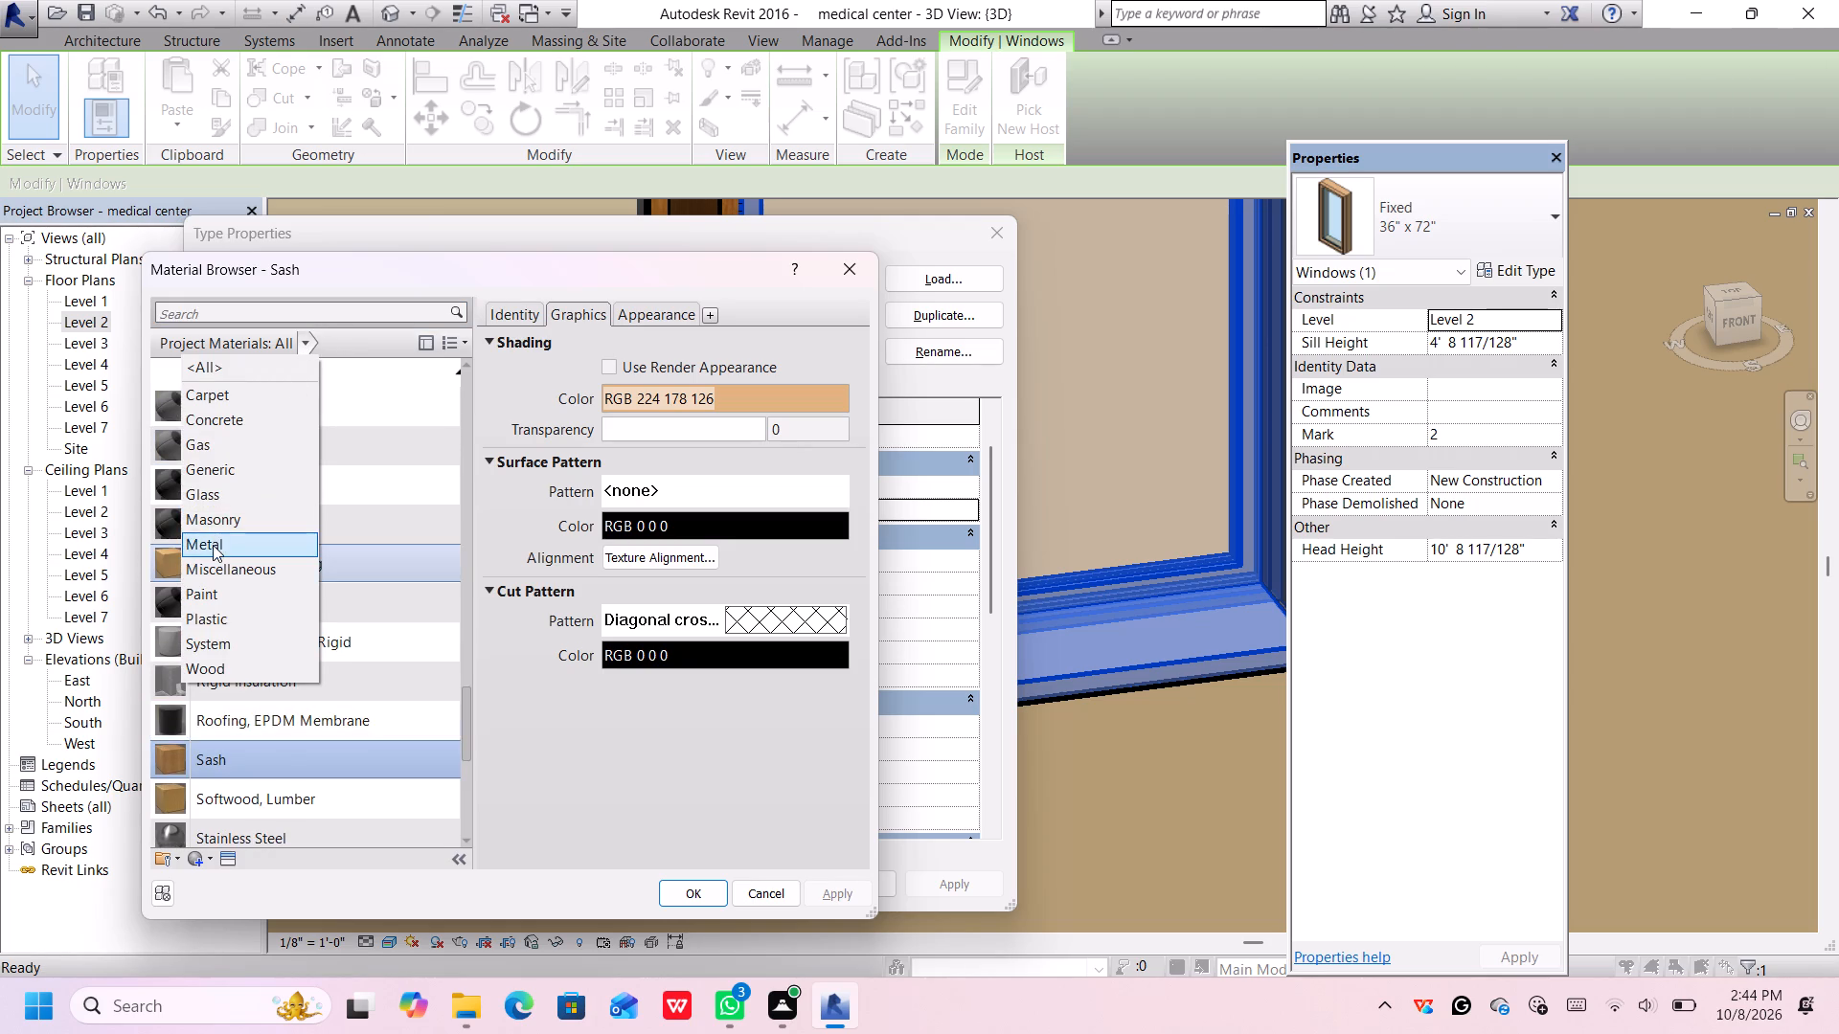
left_click(211, 545)
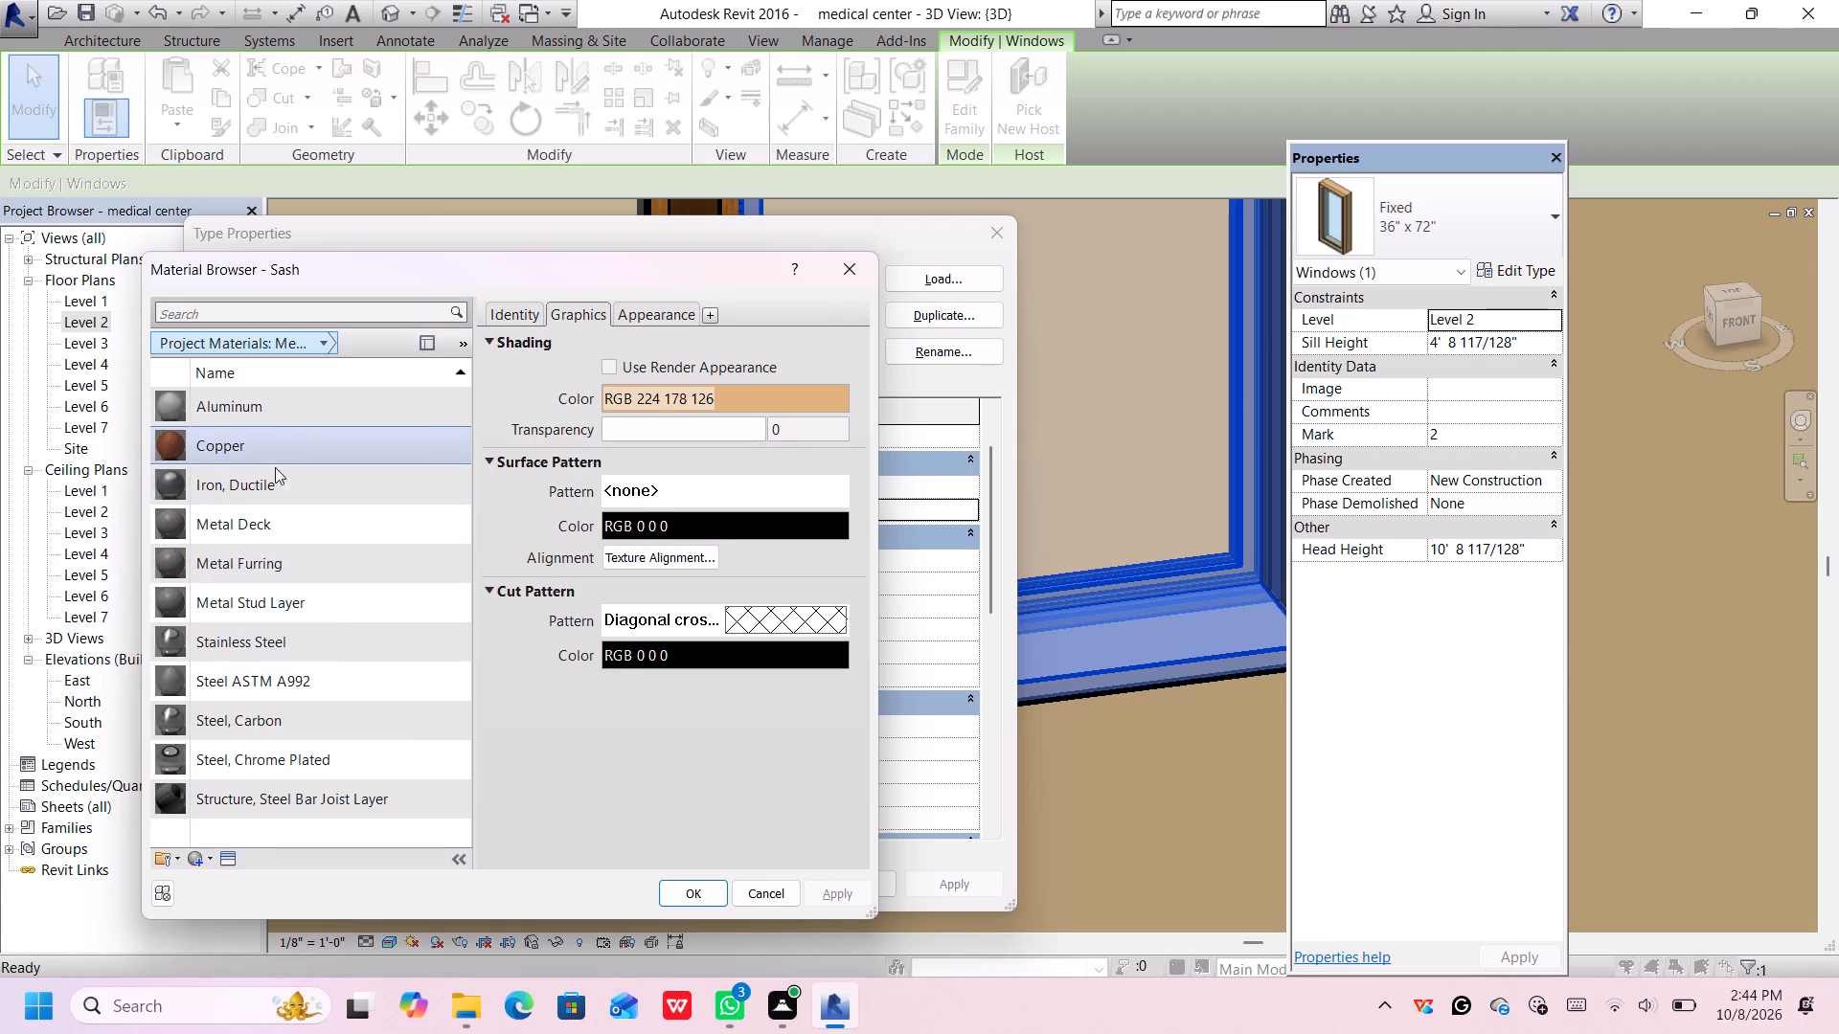
left_click(278, 485)
left_click(689, 888)
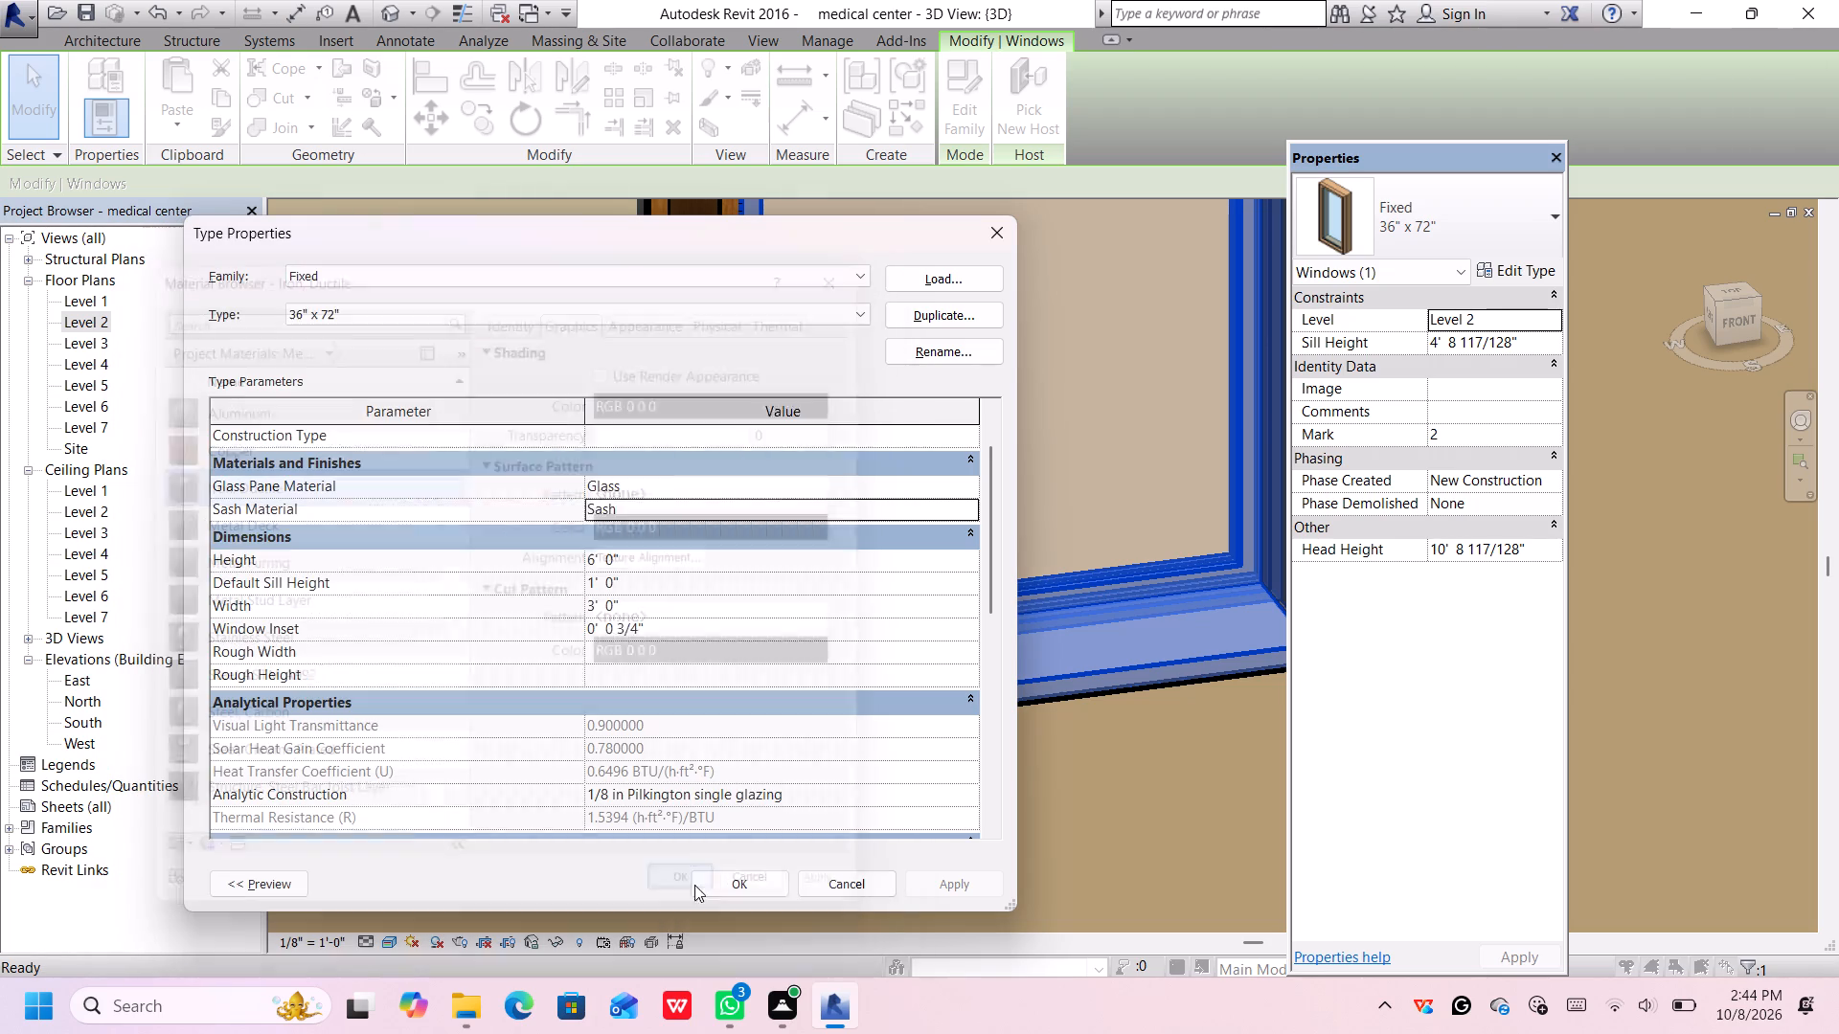
left_click(708, 884)
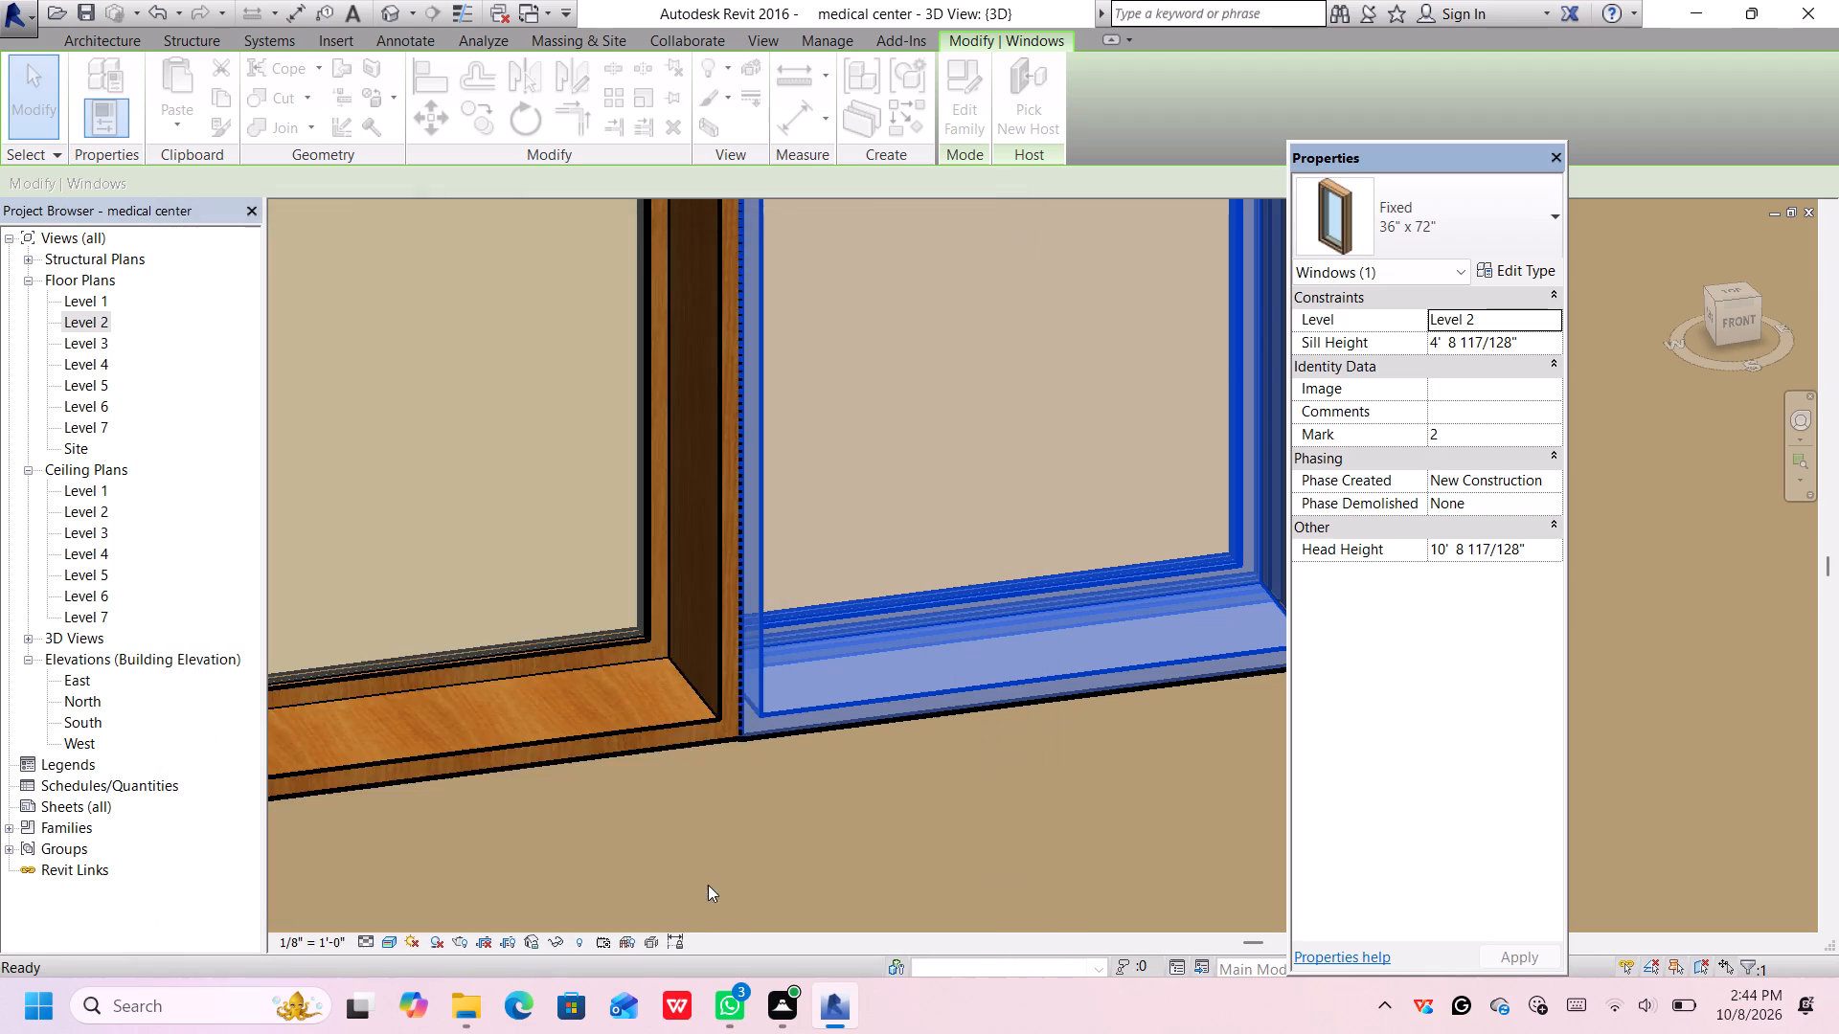
scroll(717, 763, "down", 11)
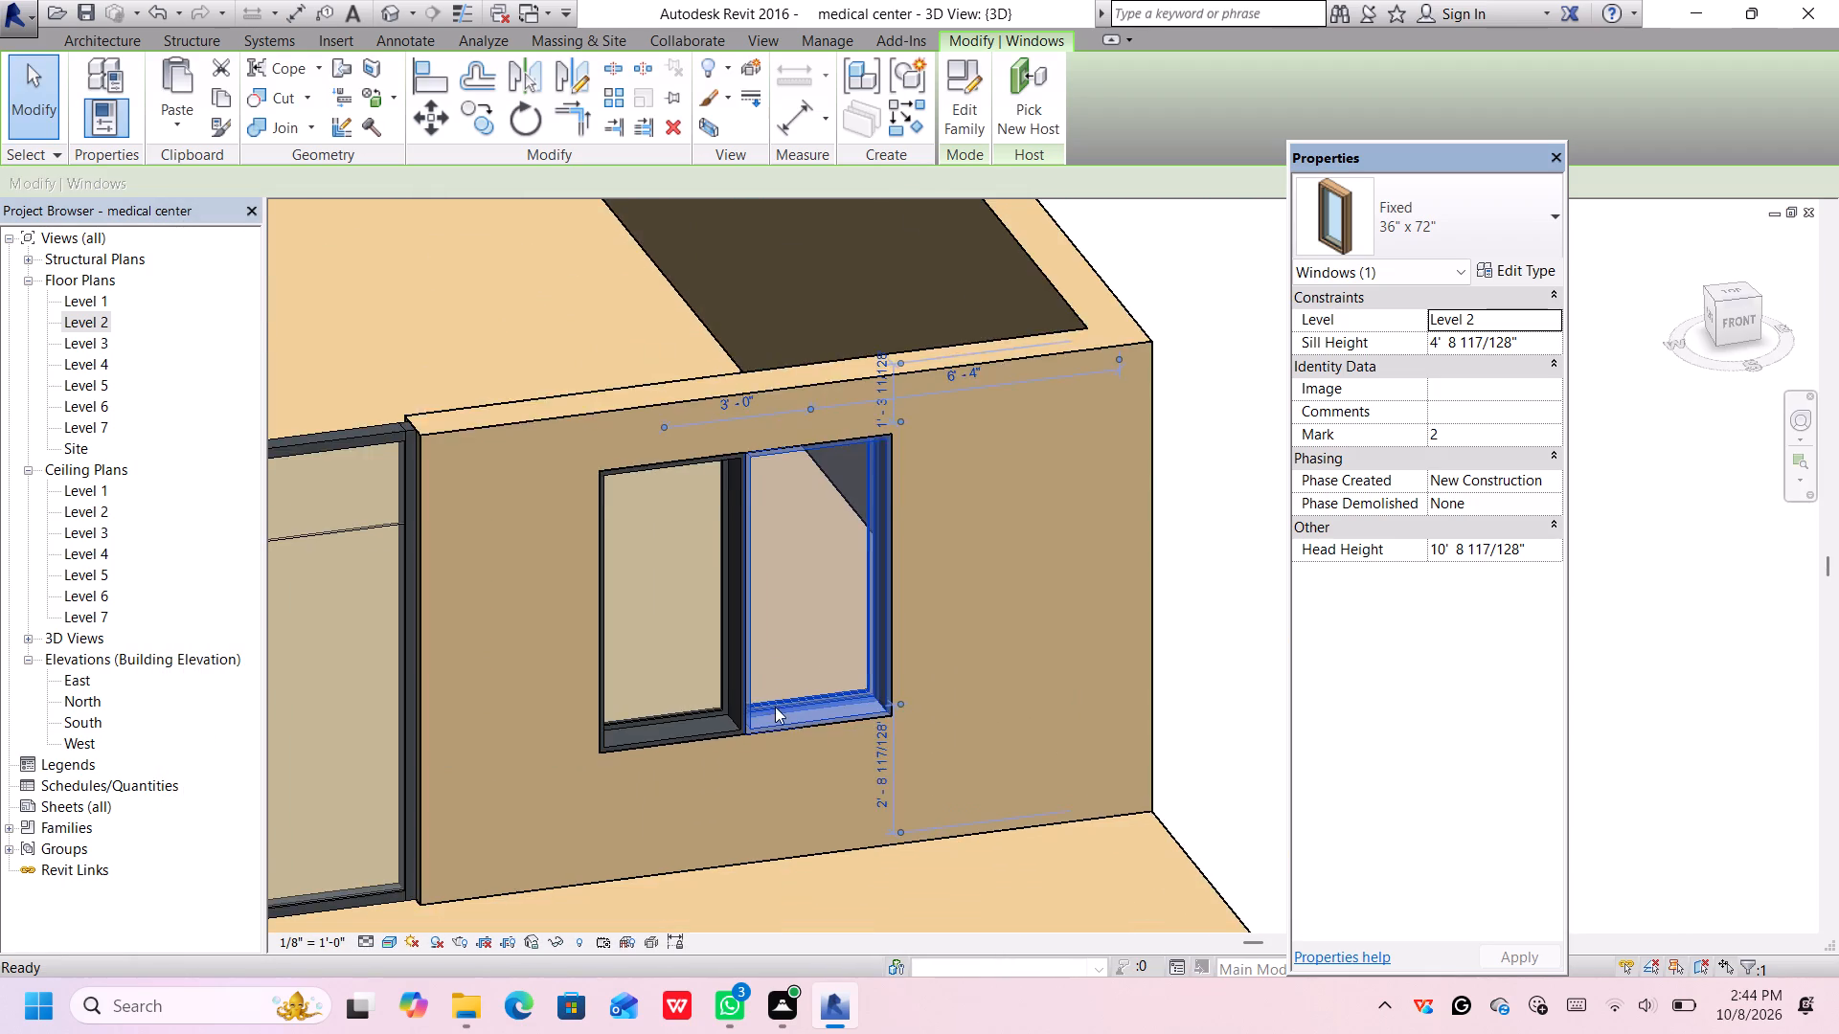
scroll(775, 707, "down", 1)
middle_click_drag(775, 703, 764, 630)
left_click(1096, 530)
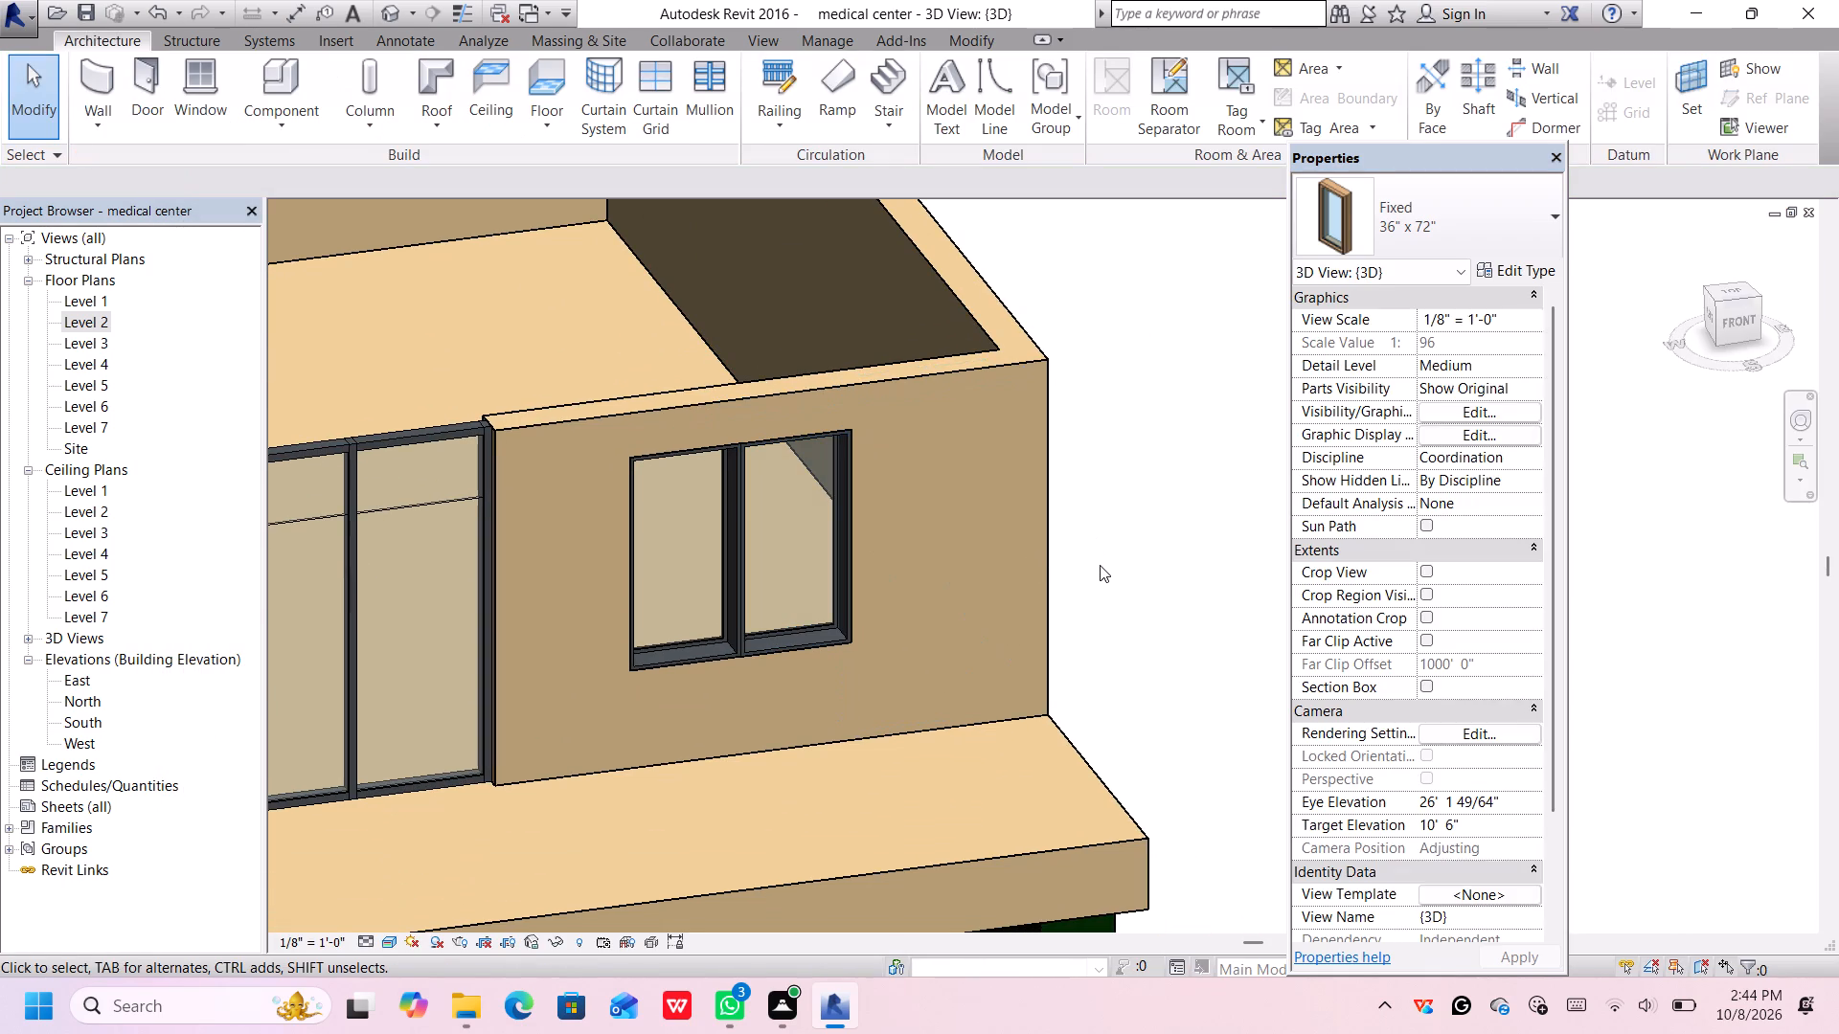
Examine the building's front from low, level and raised angles, checking the window pair against the Storefront glazing.
middle_click_drag(1117, 621, 1022, 362)
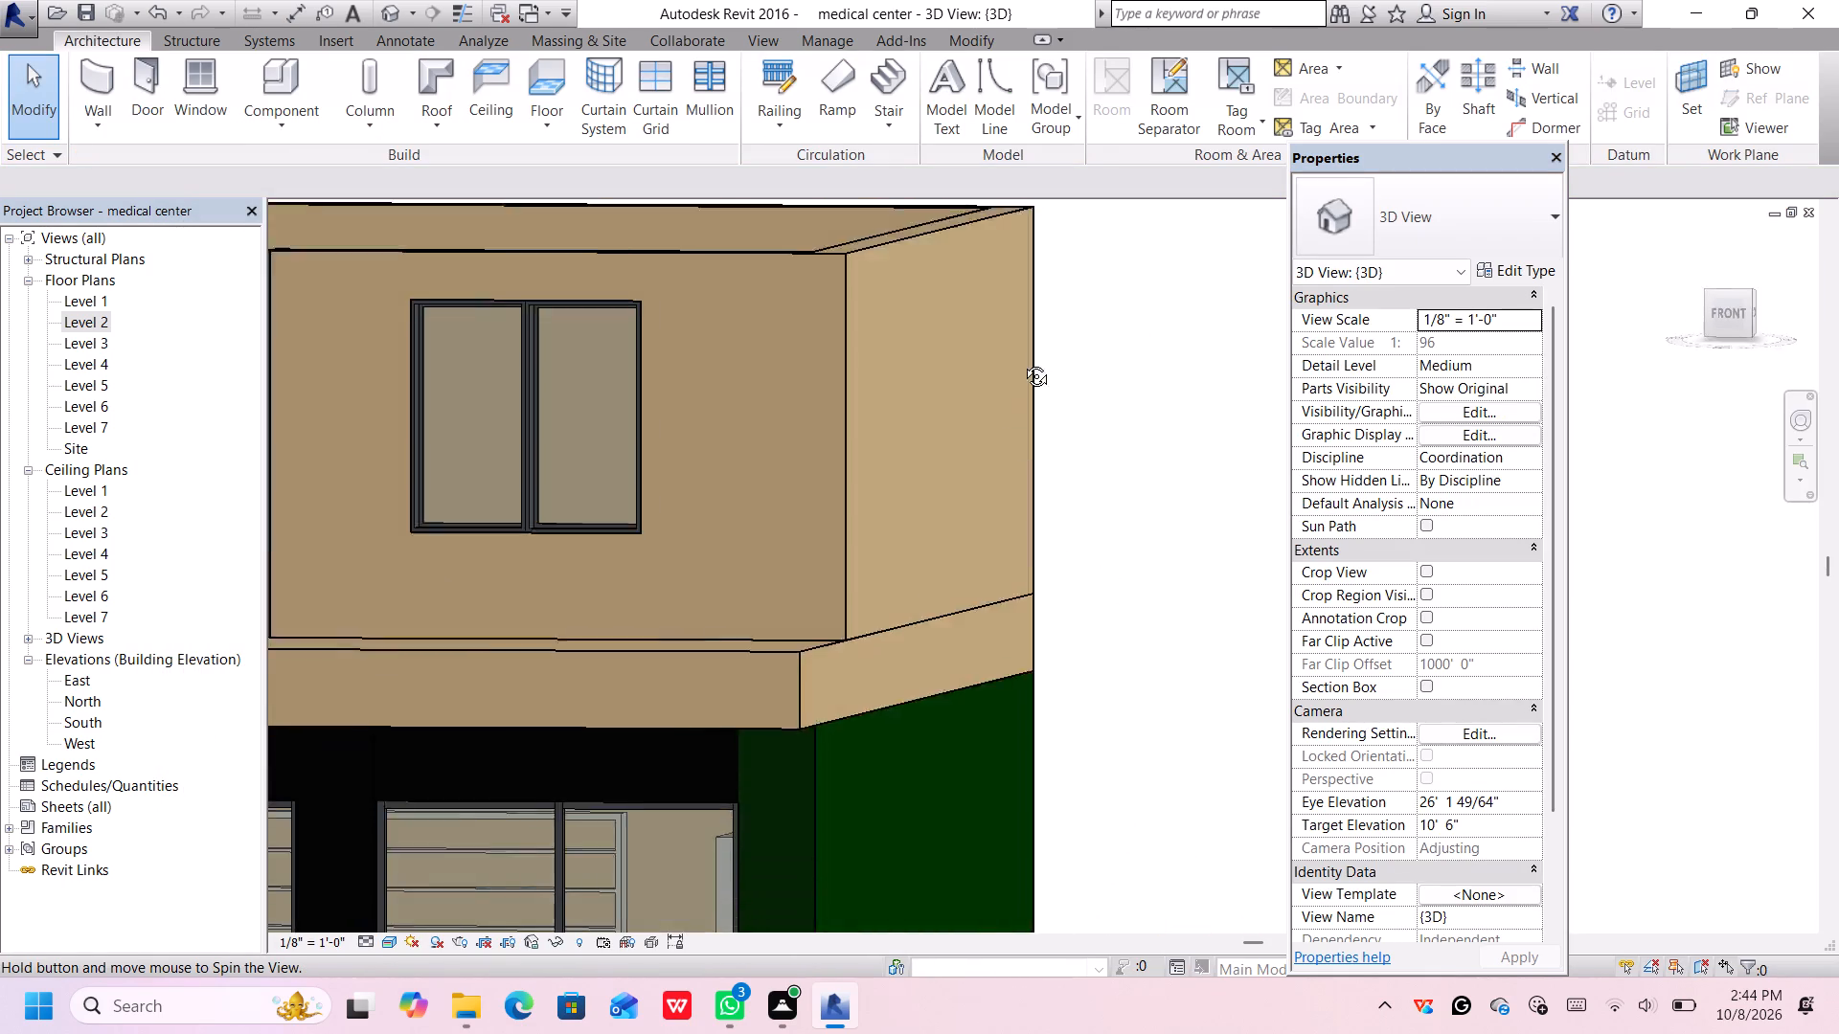
middle_click_drag(1022, 362, 1098, 445)
scroll(1100, 445, "up", 1)
scroll(1101, 445, "down", 7)
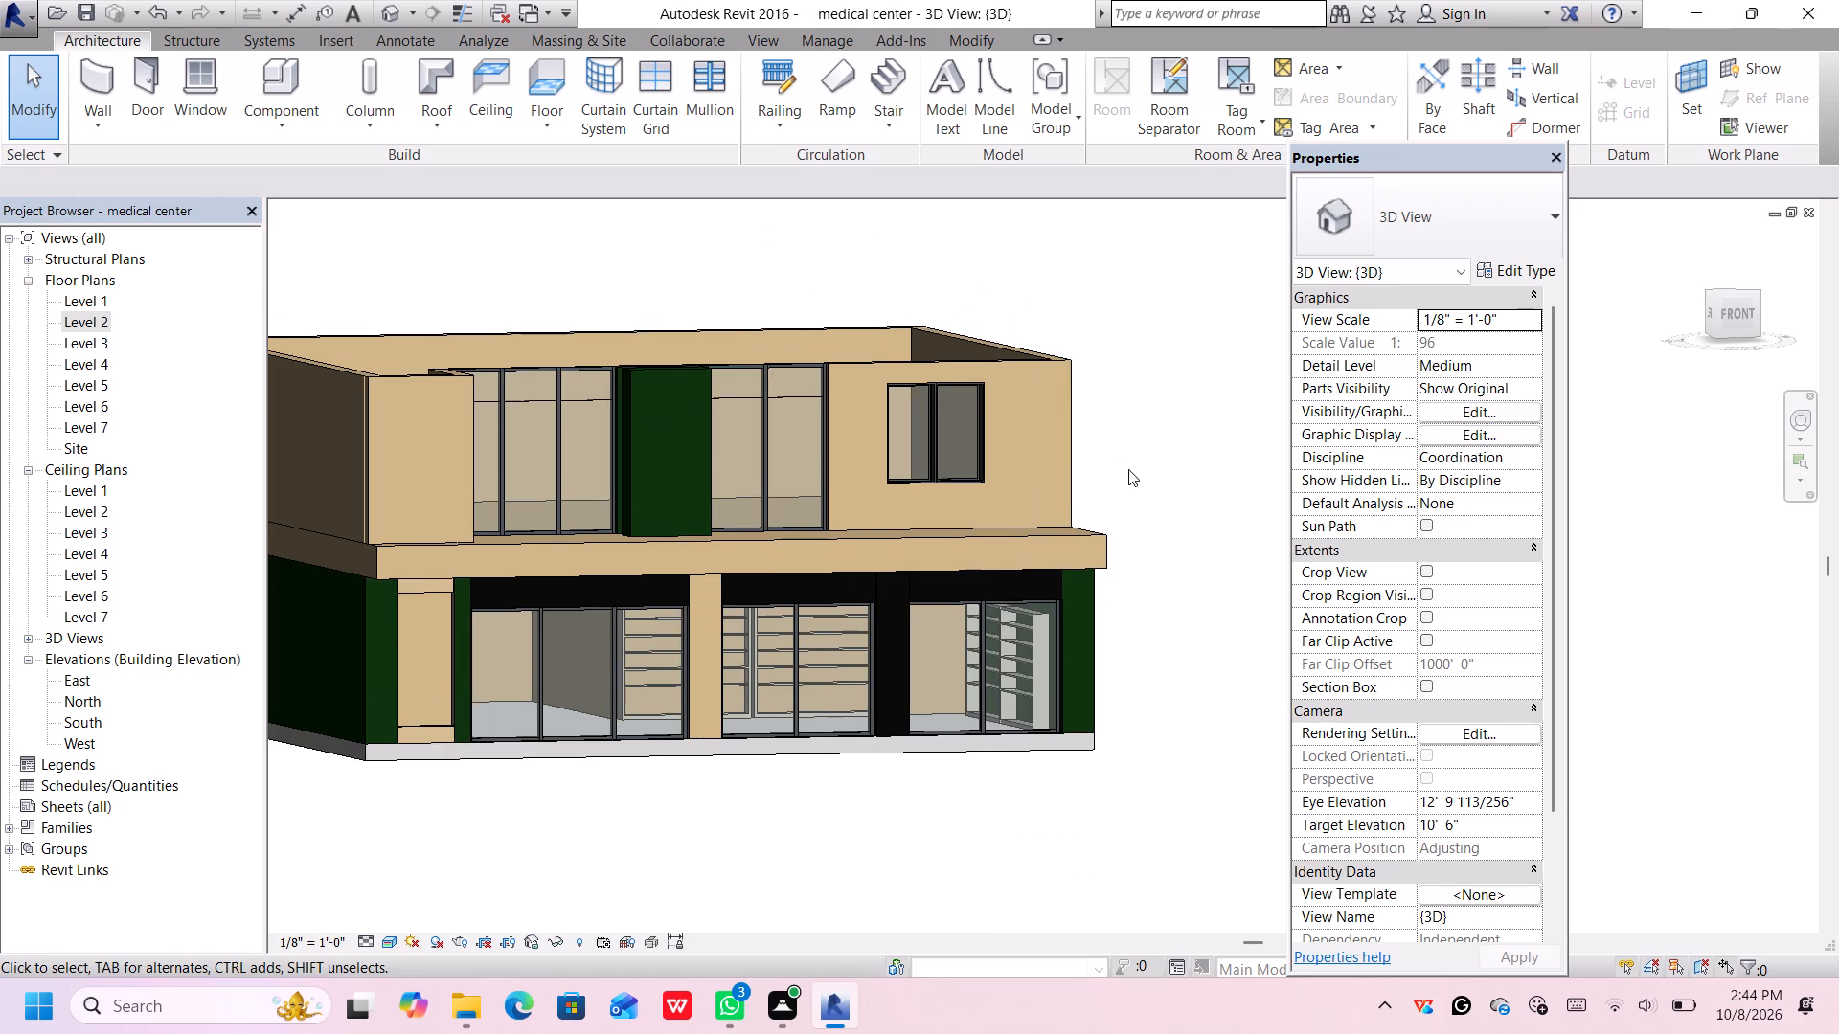
middle_click_drag(1129, 469, 1191, 540)
middle_click_drag(1183, 541, 1175, 537)
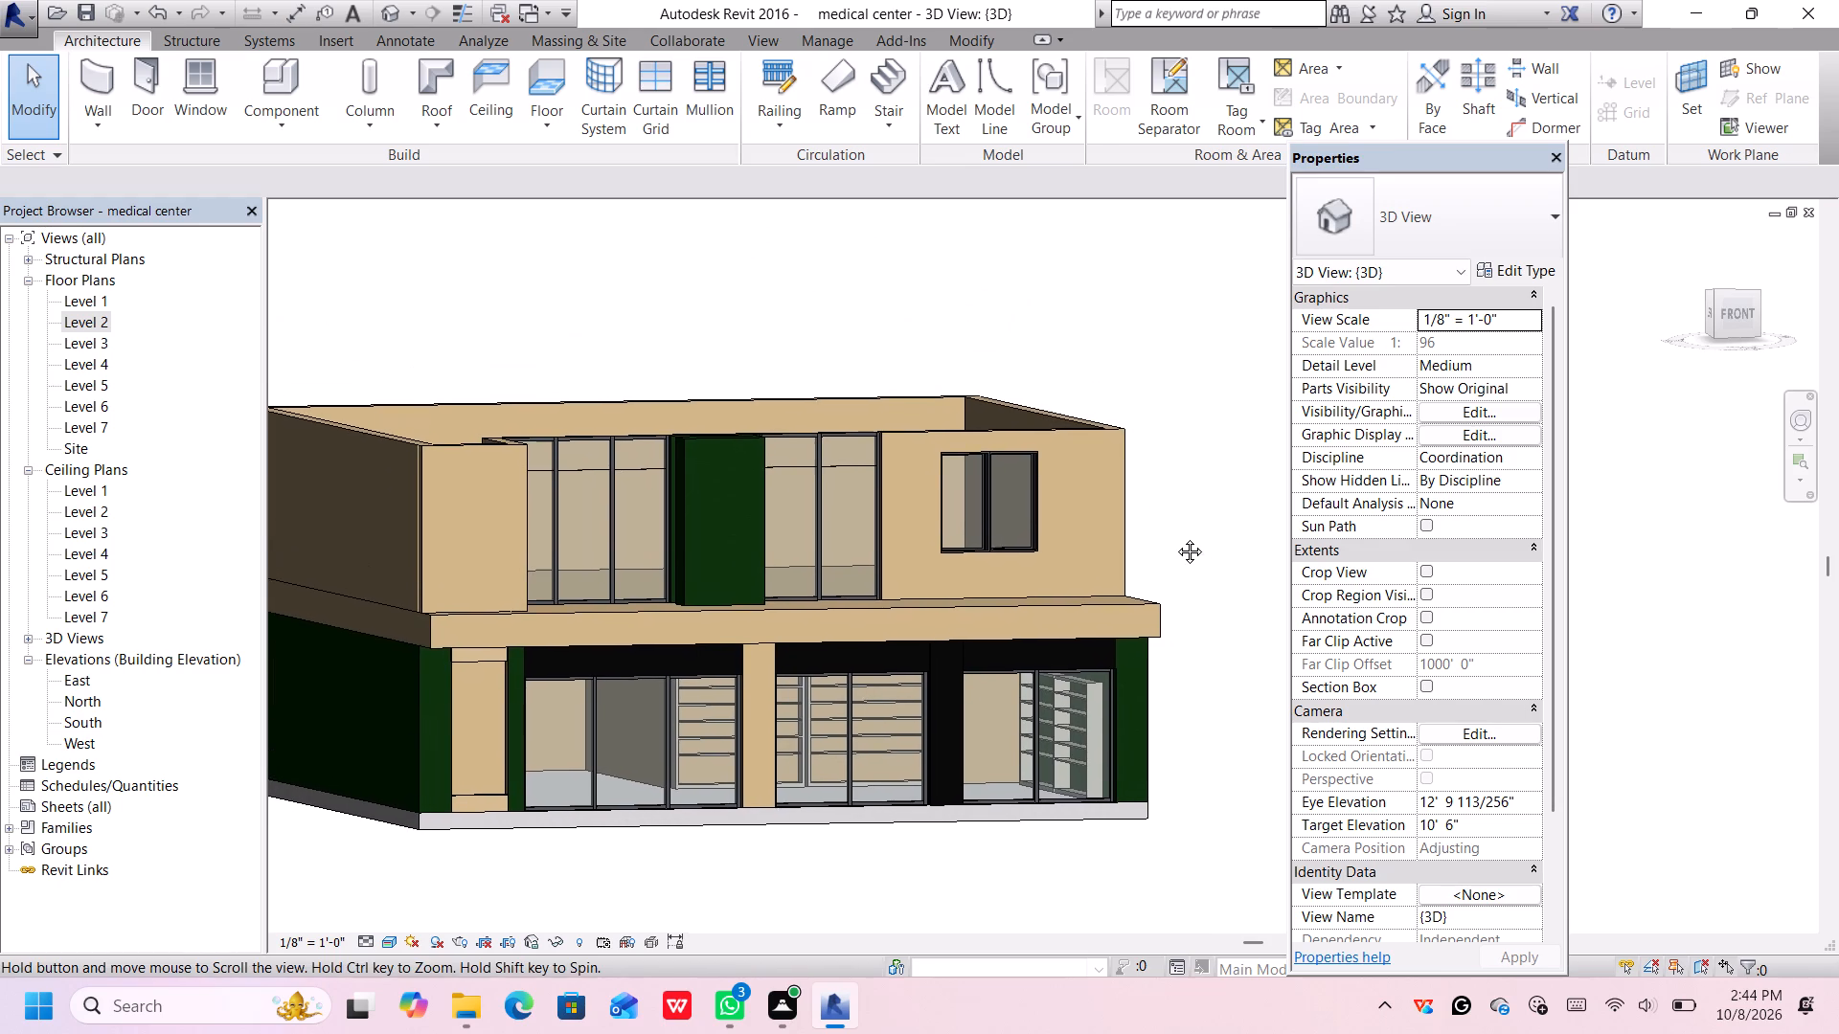
middle_click_drag(1175, 537, 1118, 539)
scroll(1274, 451, "up", 1)
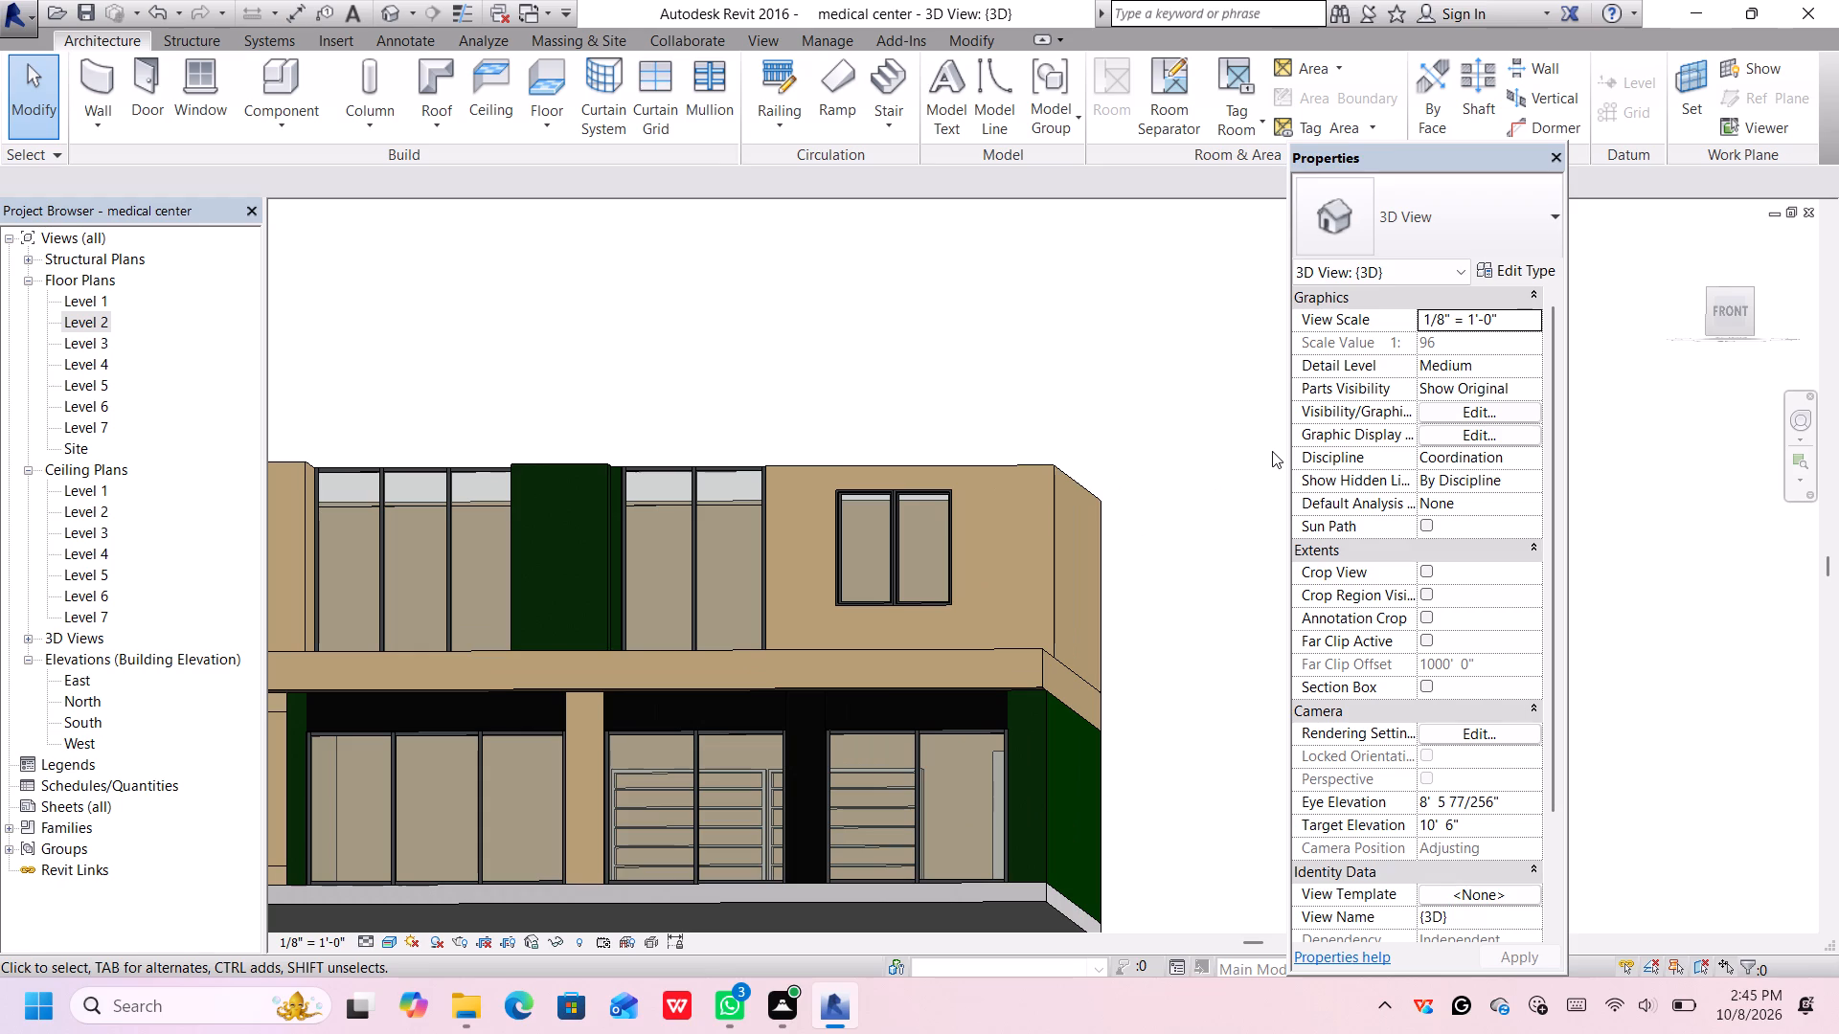
scroll(1155, 458, "up", 2)
scroll(1161, 462, "down", 4)
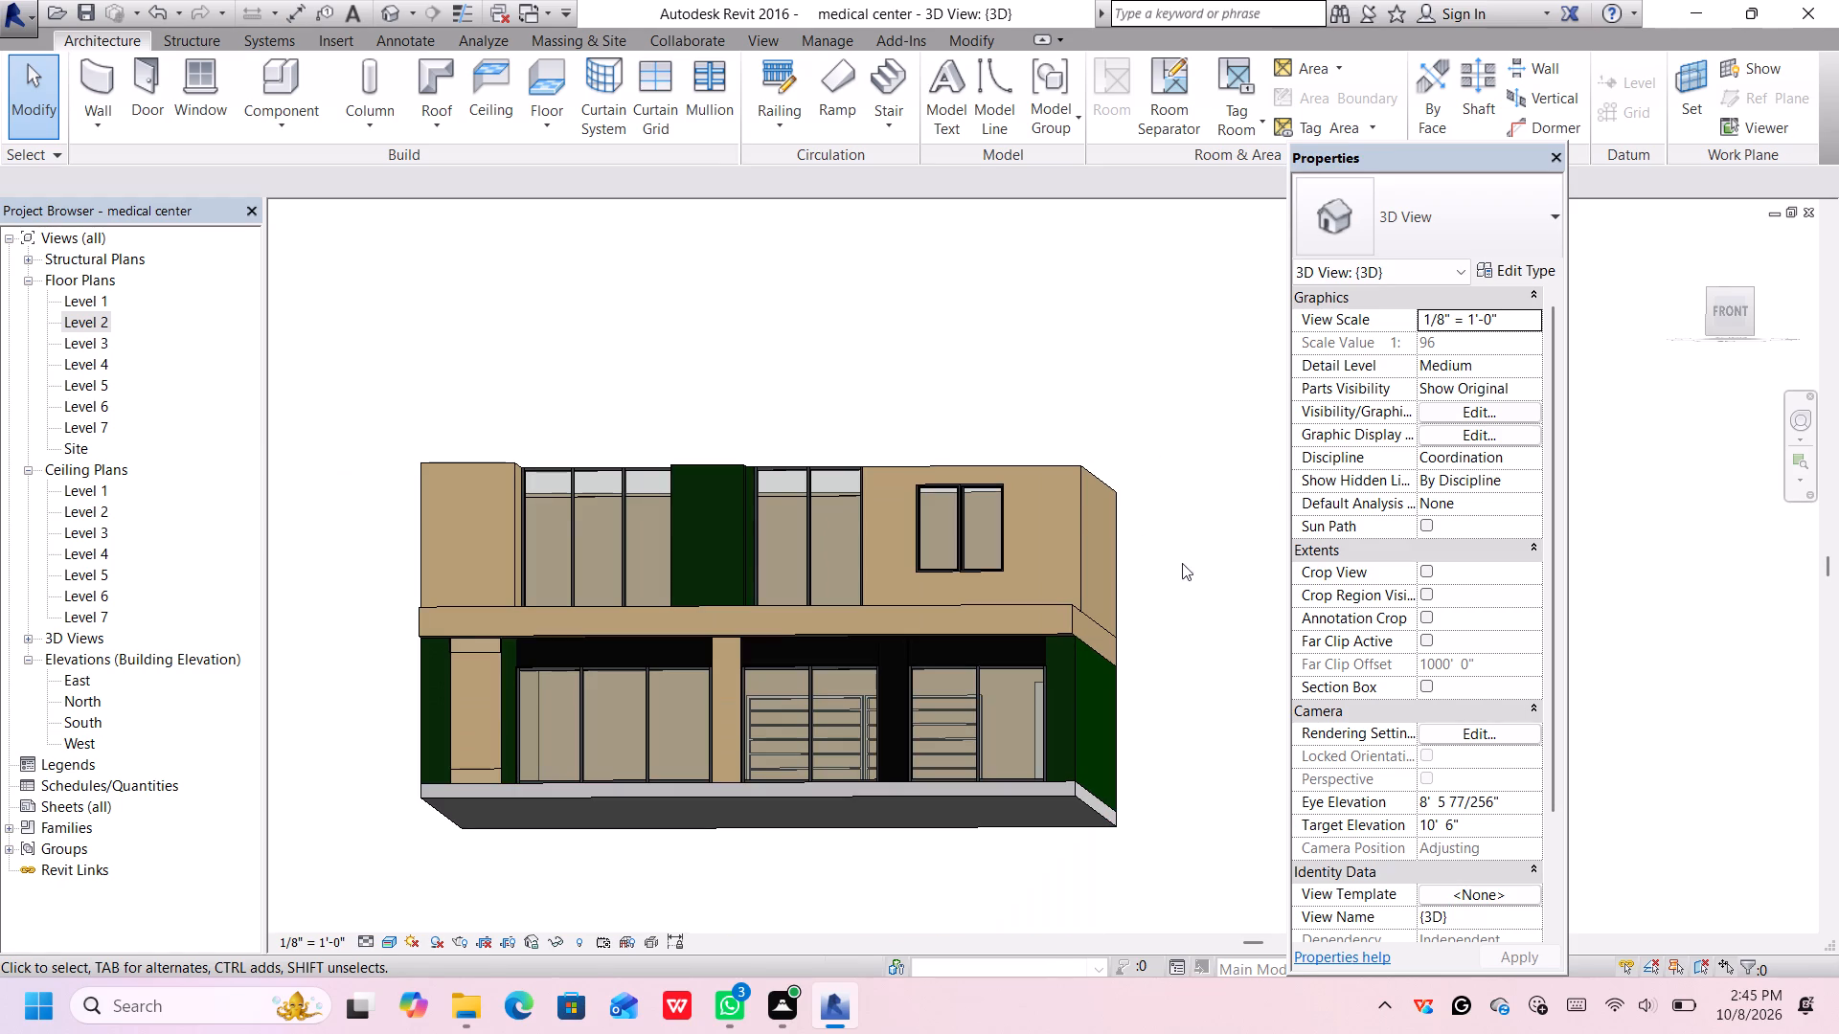
middle_click(1182, 563)
middle_click(1180, 561)
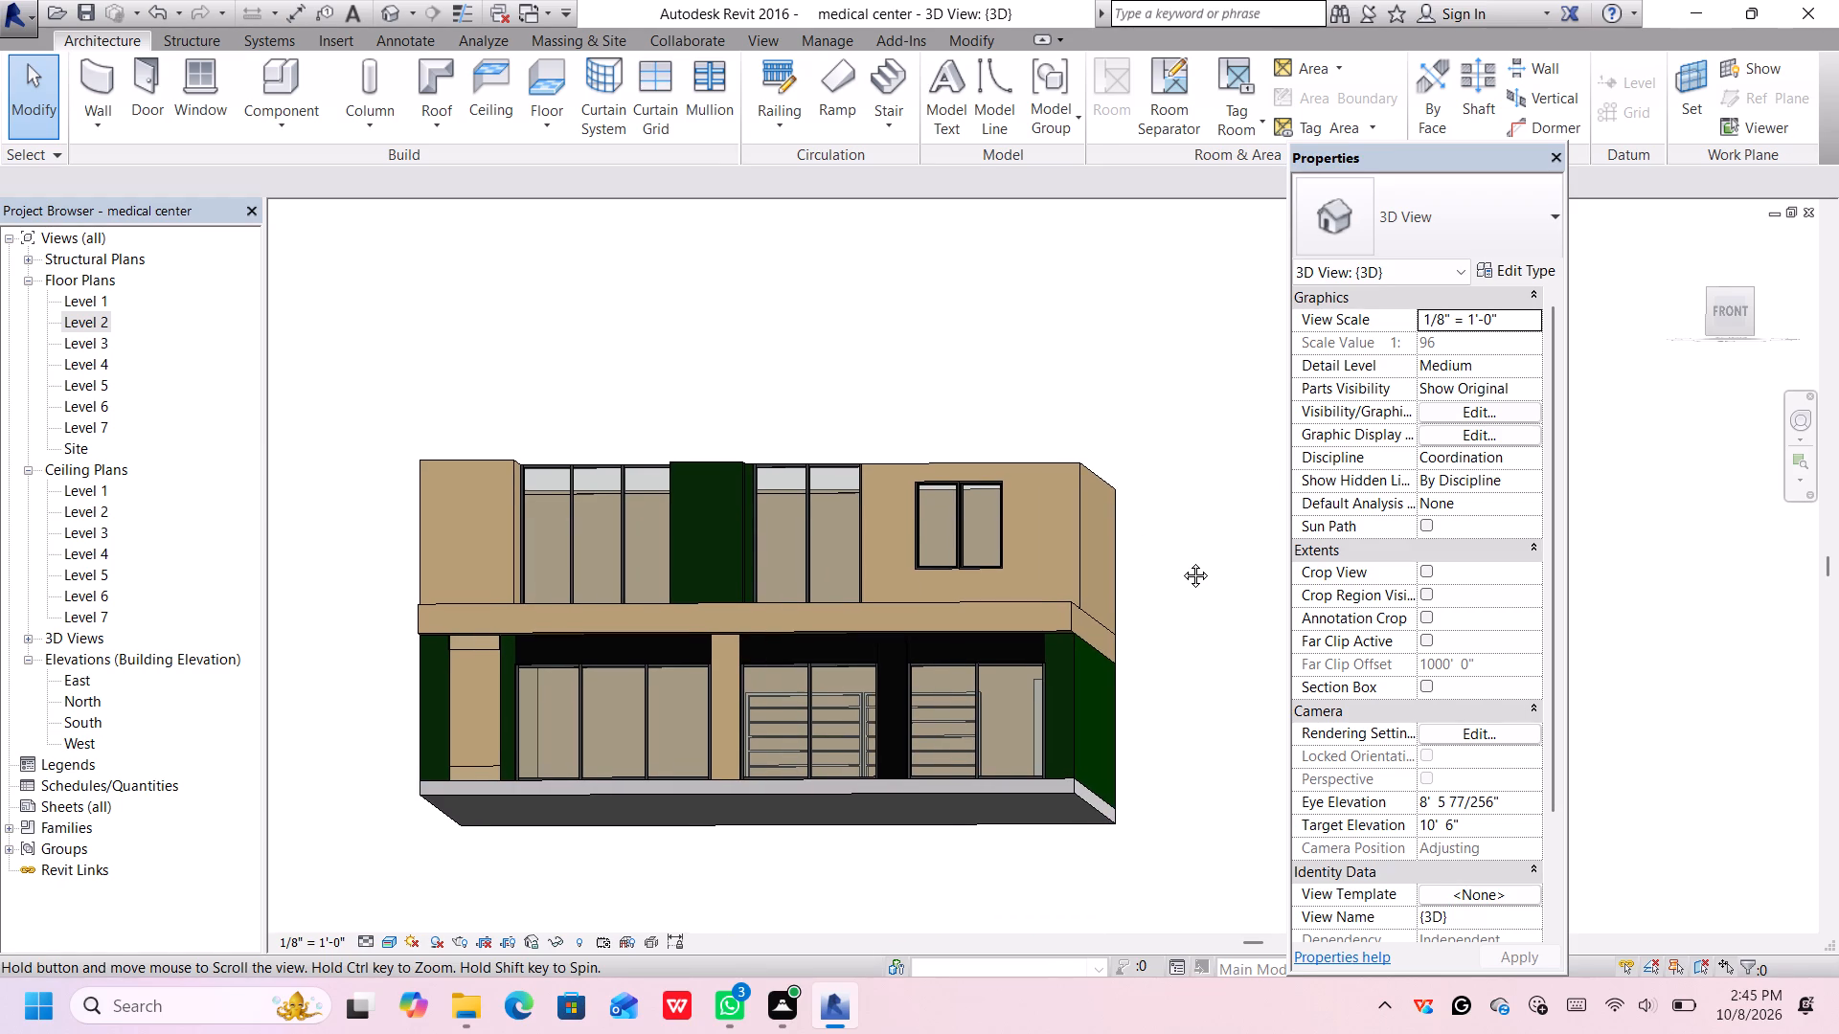
middle_click_drag(1181, 561, 1234, 819)
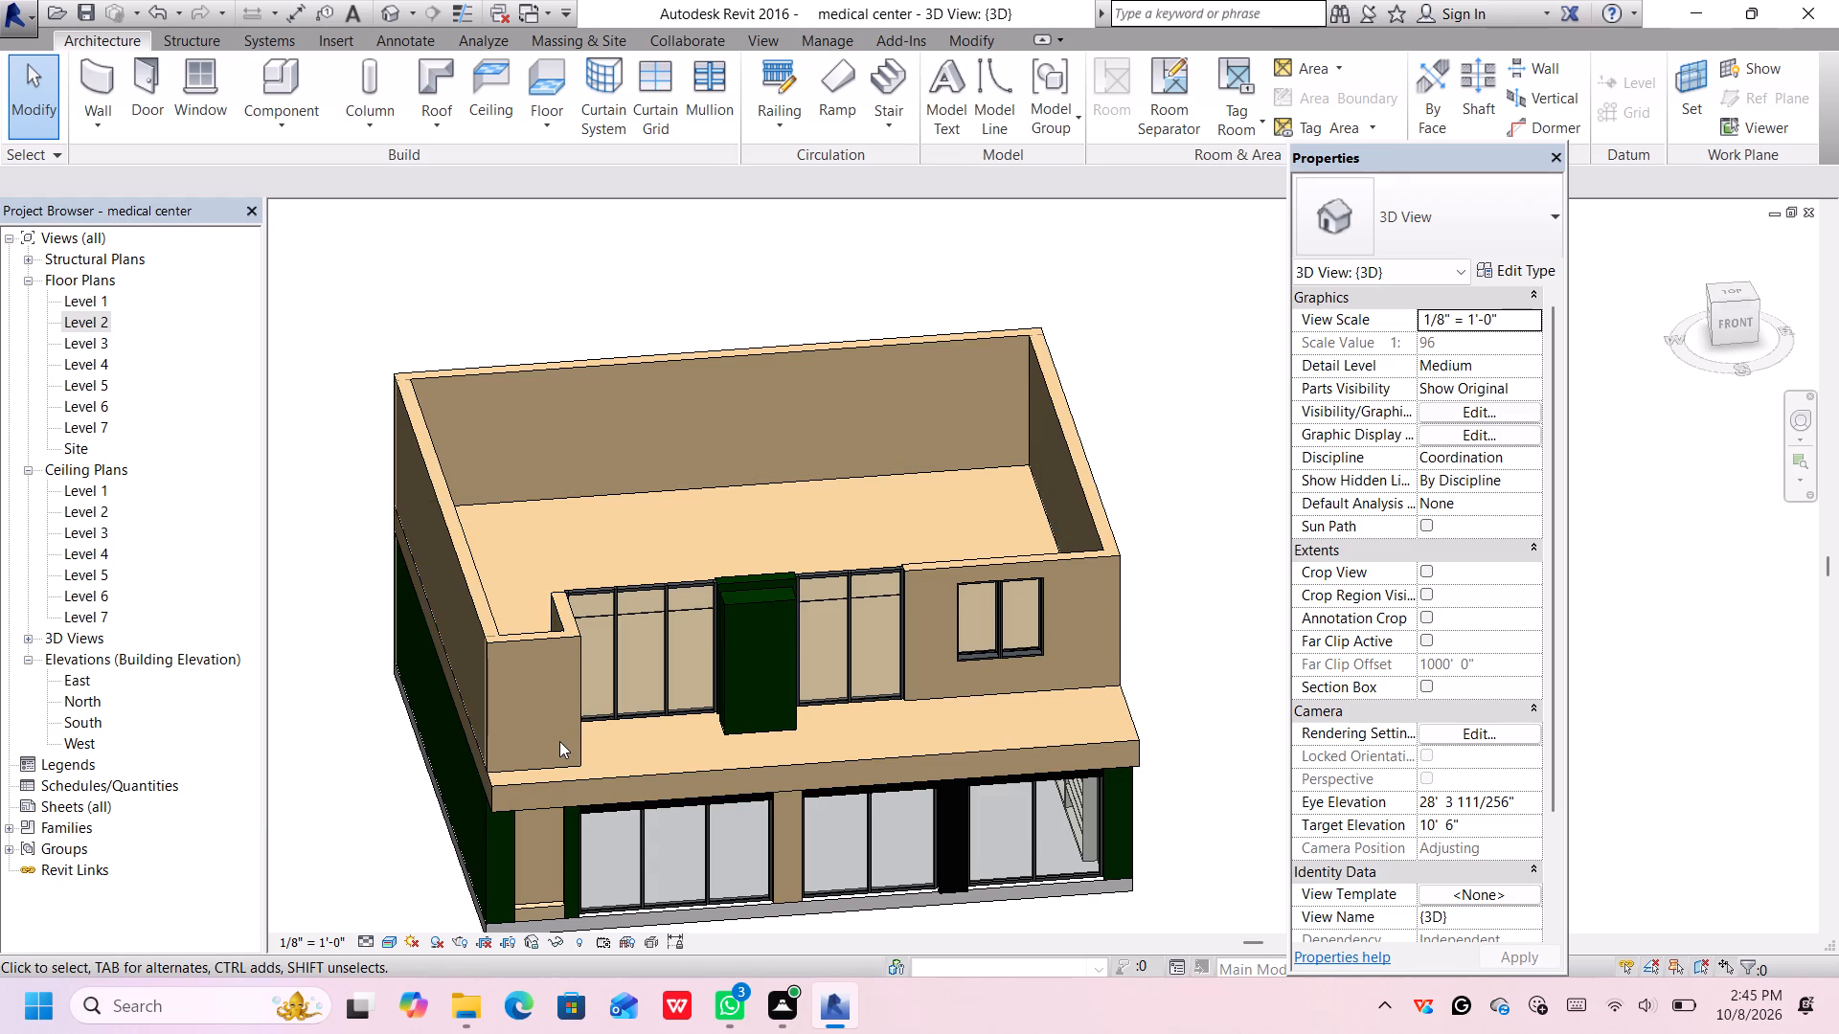
Set up a new straight wall of type Generic - 4" Brick with a 10' unconnected height.
scroll(457, 716, "up", 3)
scroll(485, 706, "down", 1)
scroll(569, 721, "up", 2)
scroll(569, 721, "down", 1)
scroll(569, 721, "up", 1)
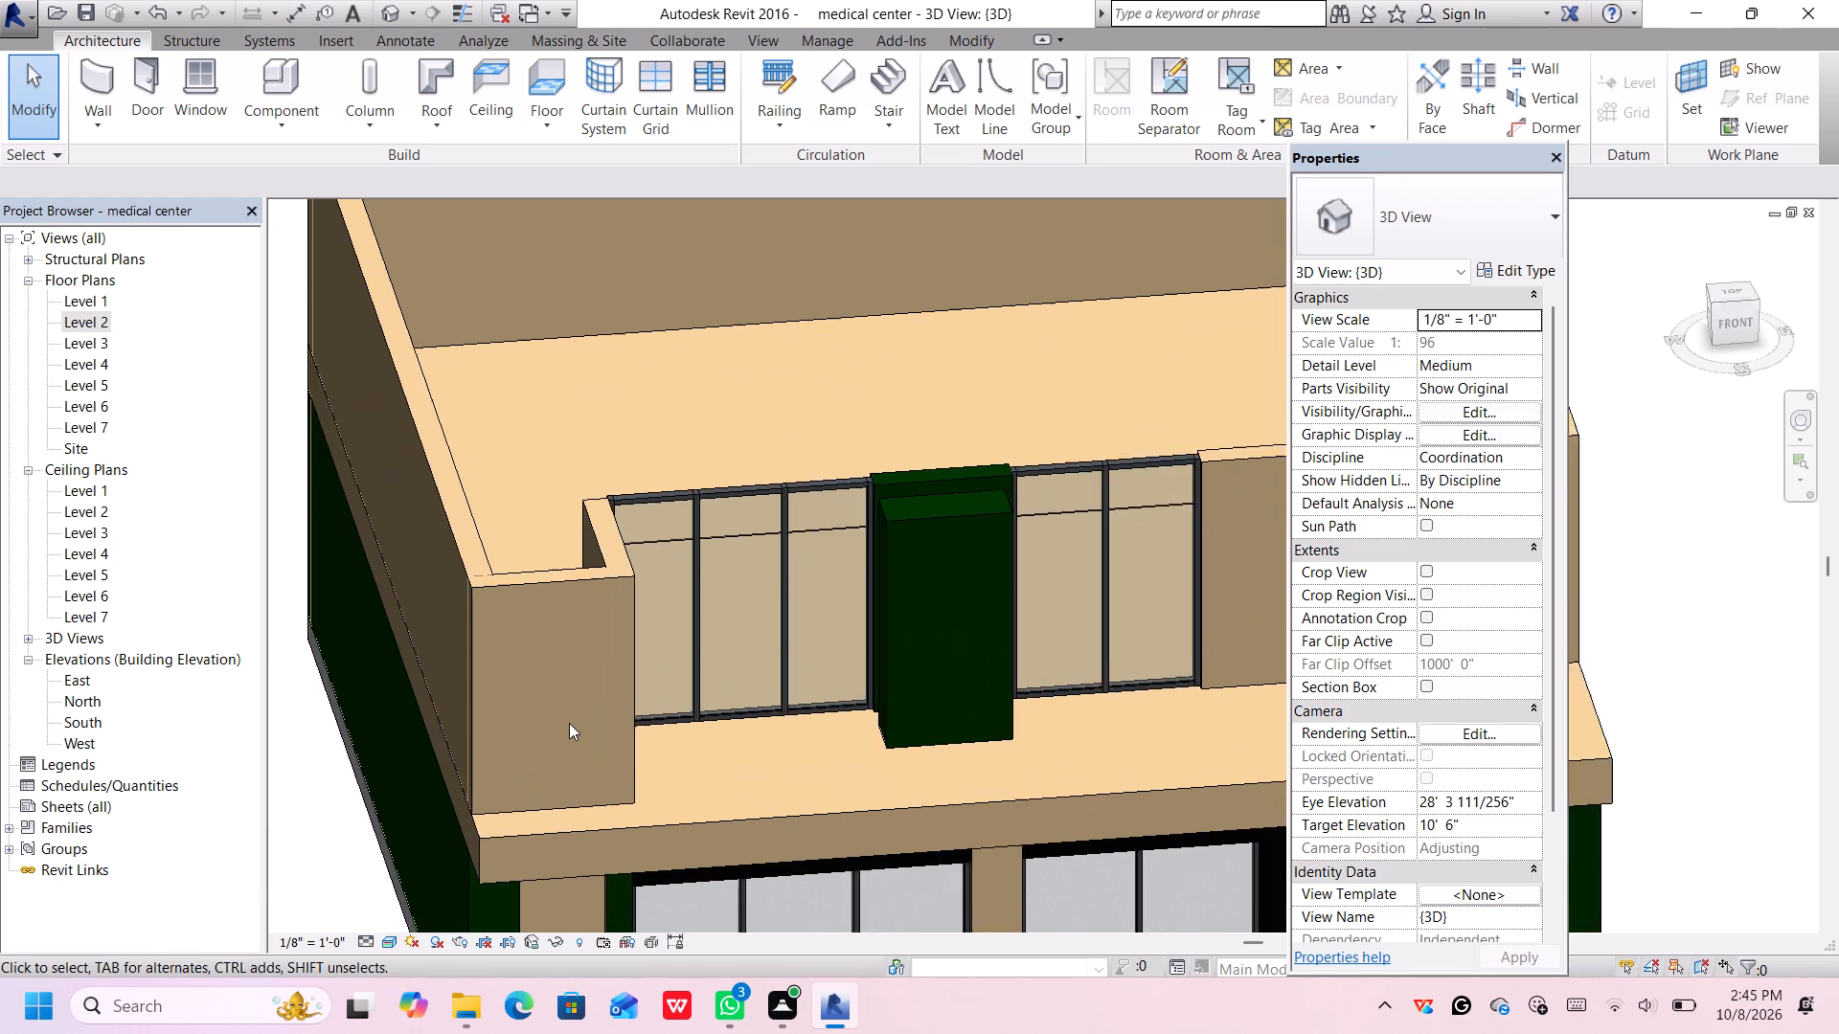
scroll(569, 723, "up", 4)
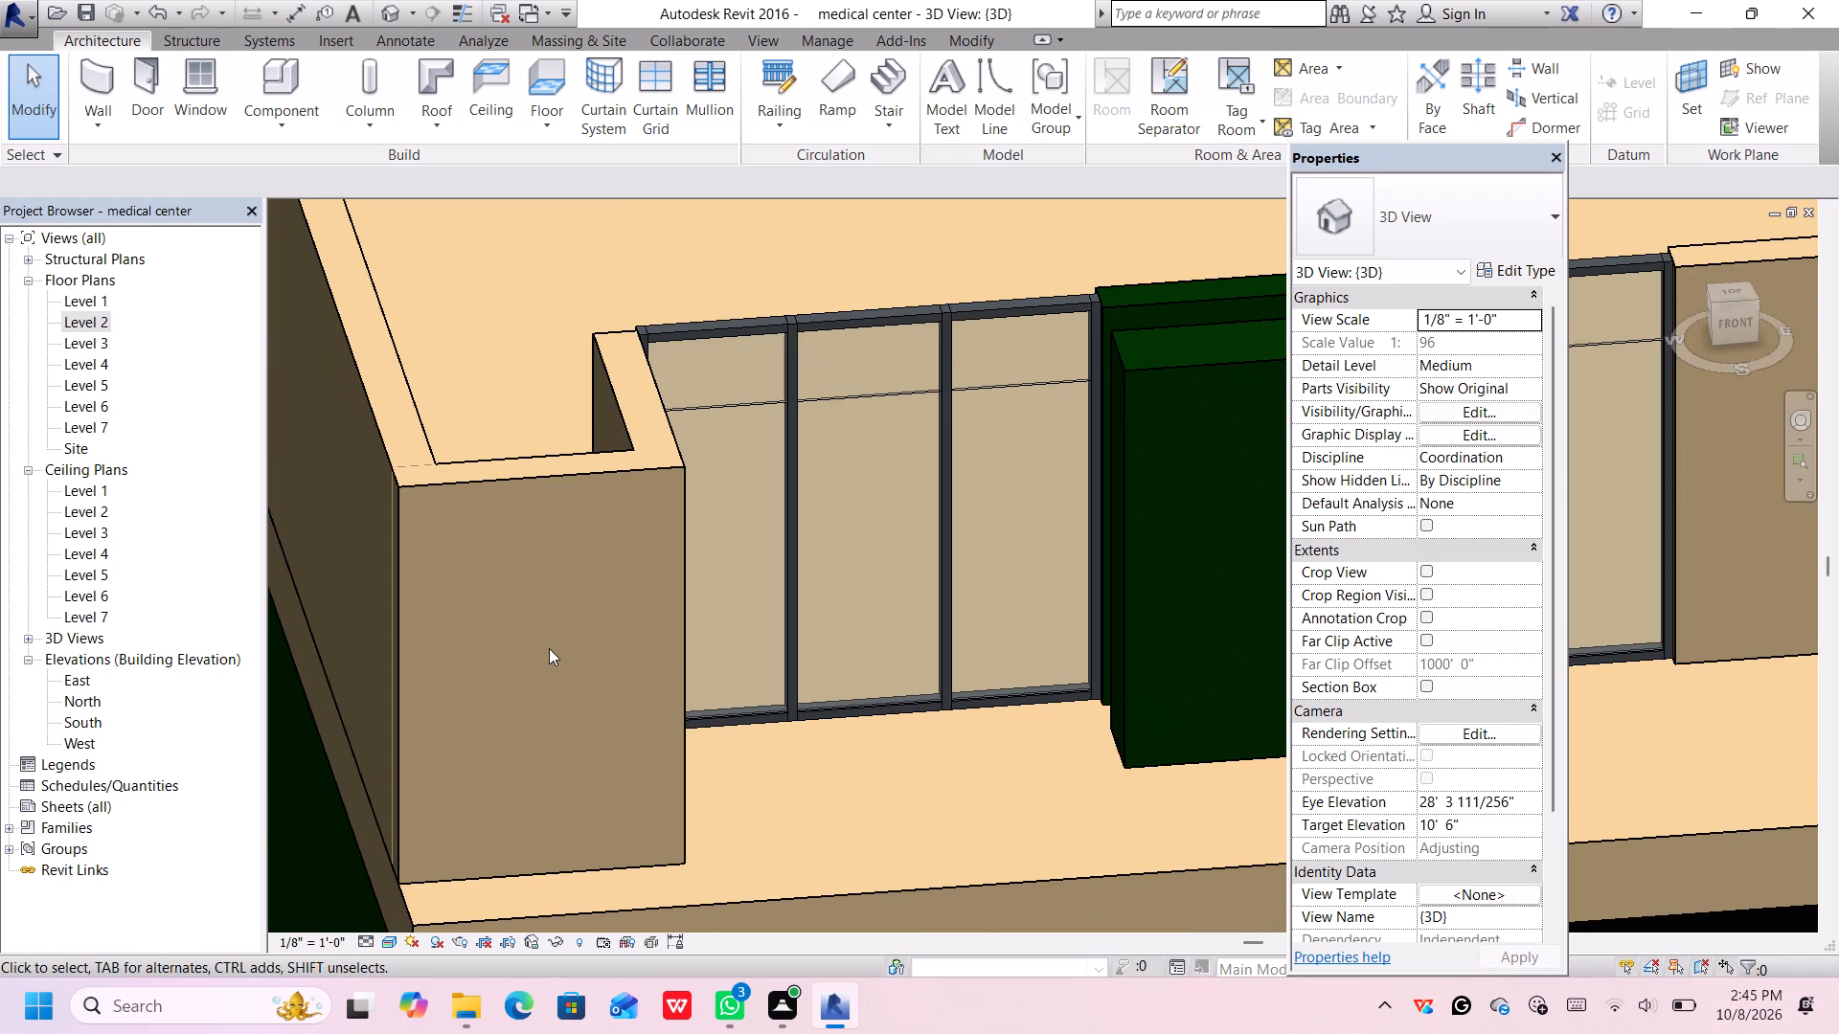
scroll(563, 656, "up", 1)
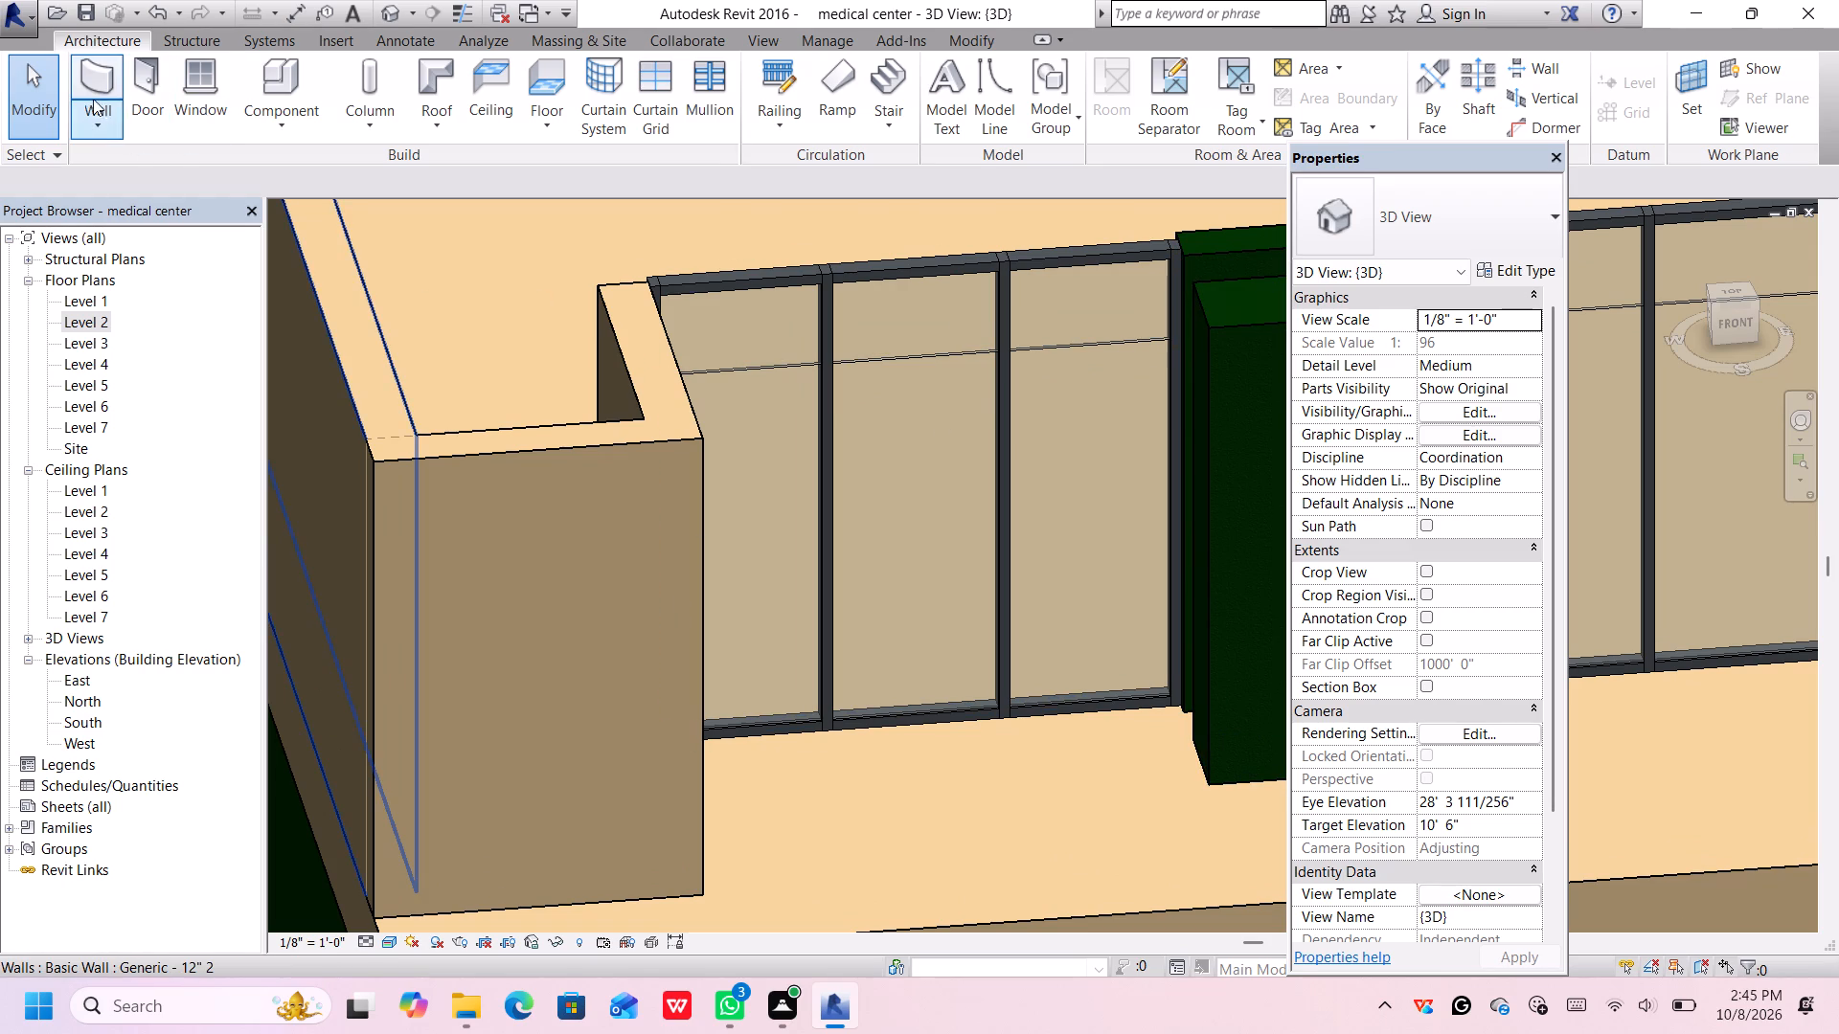
left_click(80, 76)
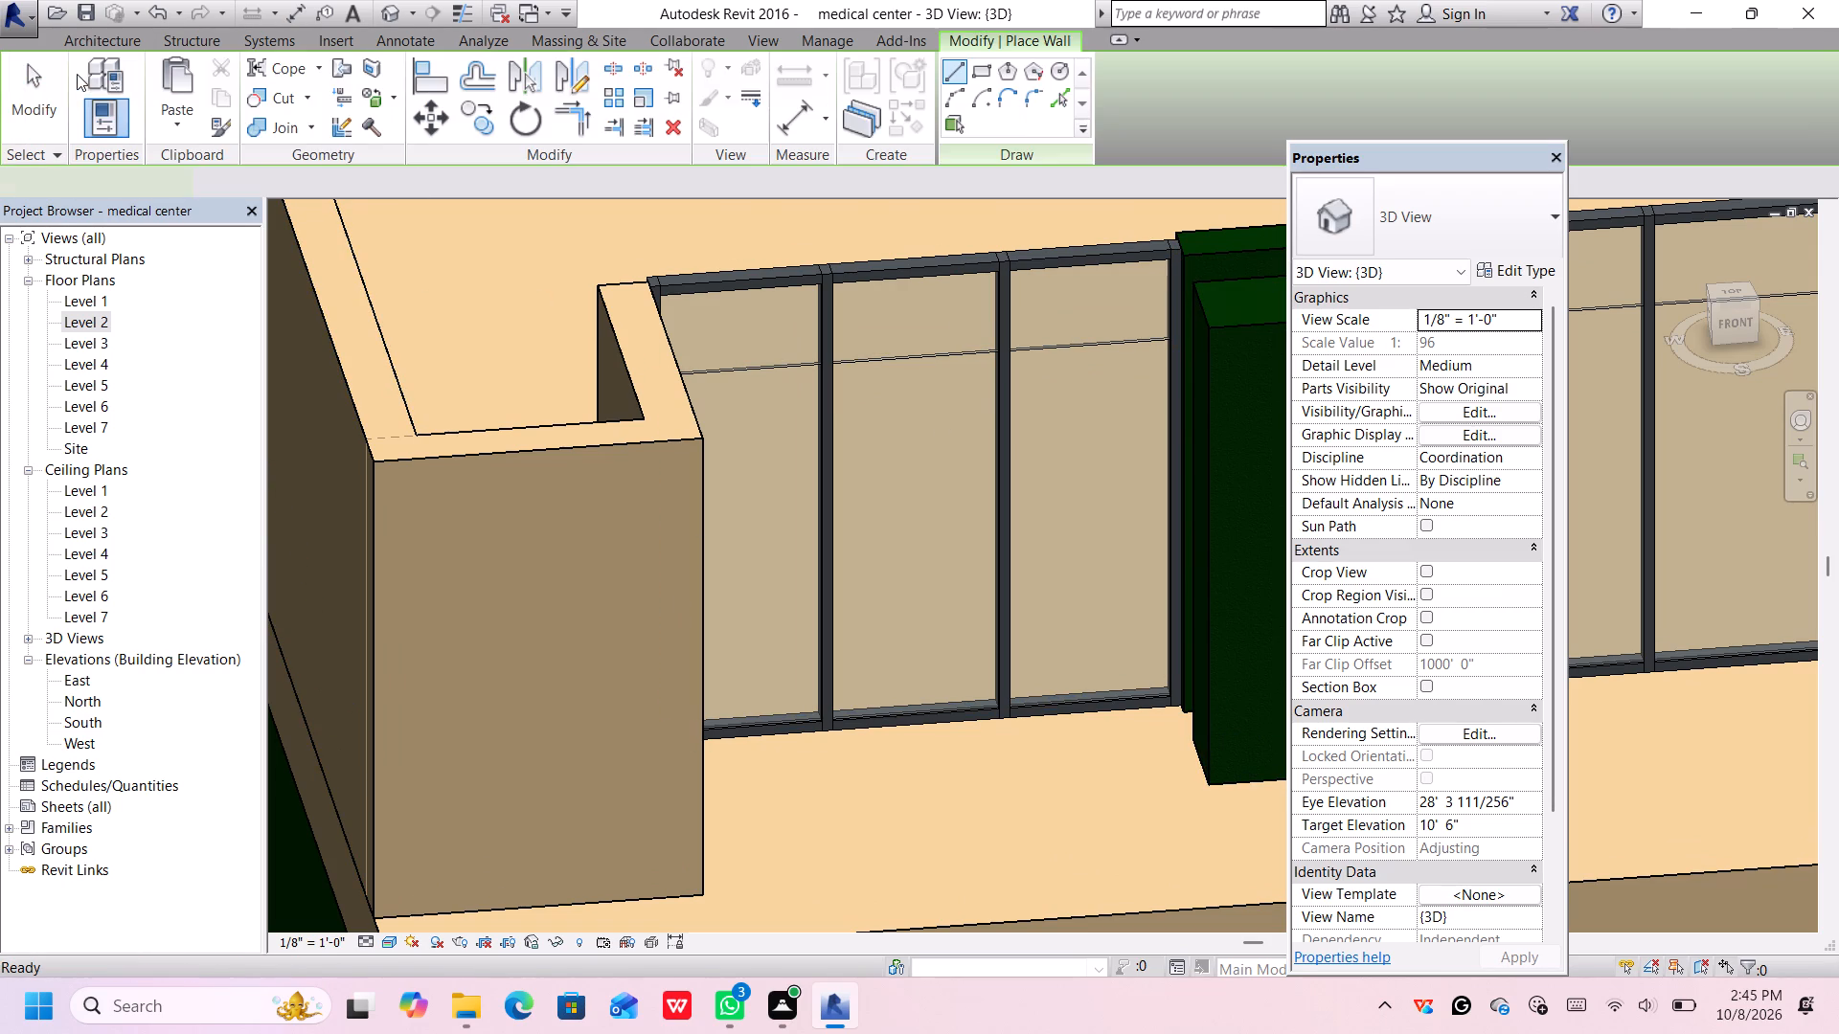
left_click_drag(533, 179, 532, 179)
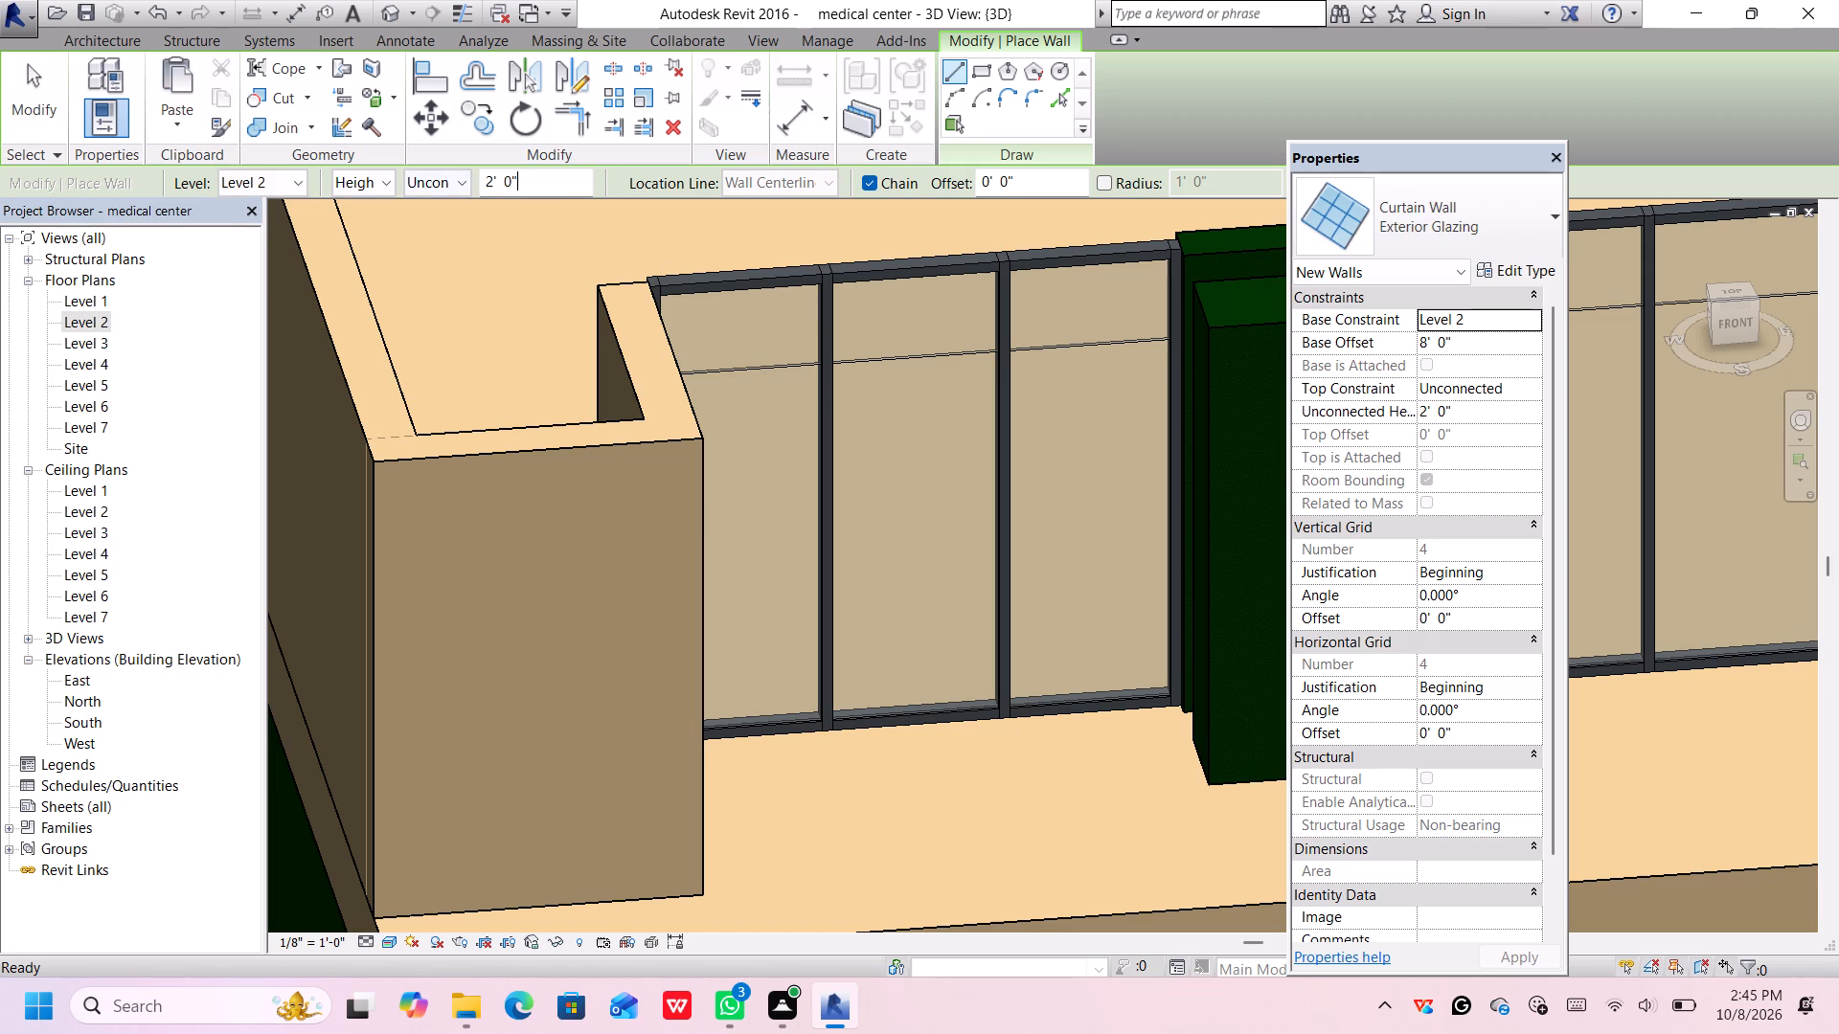
left_click_drag(532, 179, 444, 186)
key("BackSpace")
type("10'")
key("Return")
left_click(1510, 198)
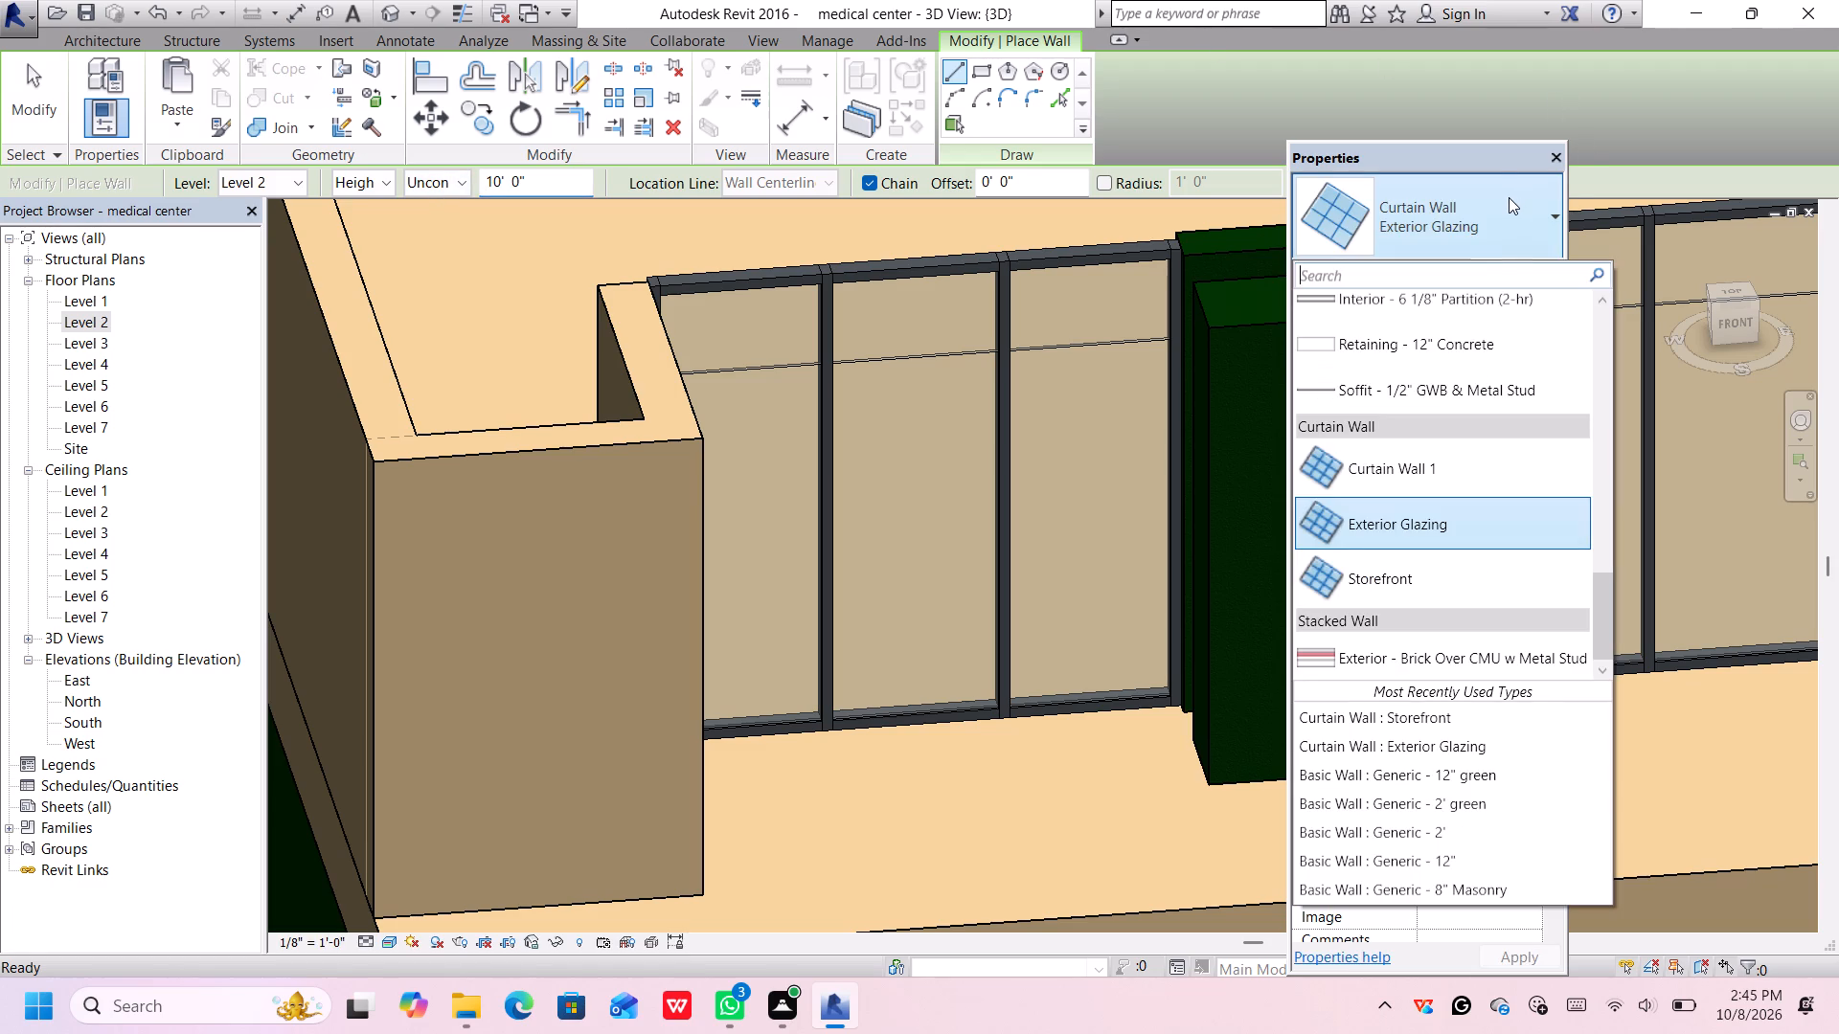
scroll(1461, 424, "up", 7)
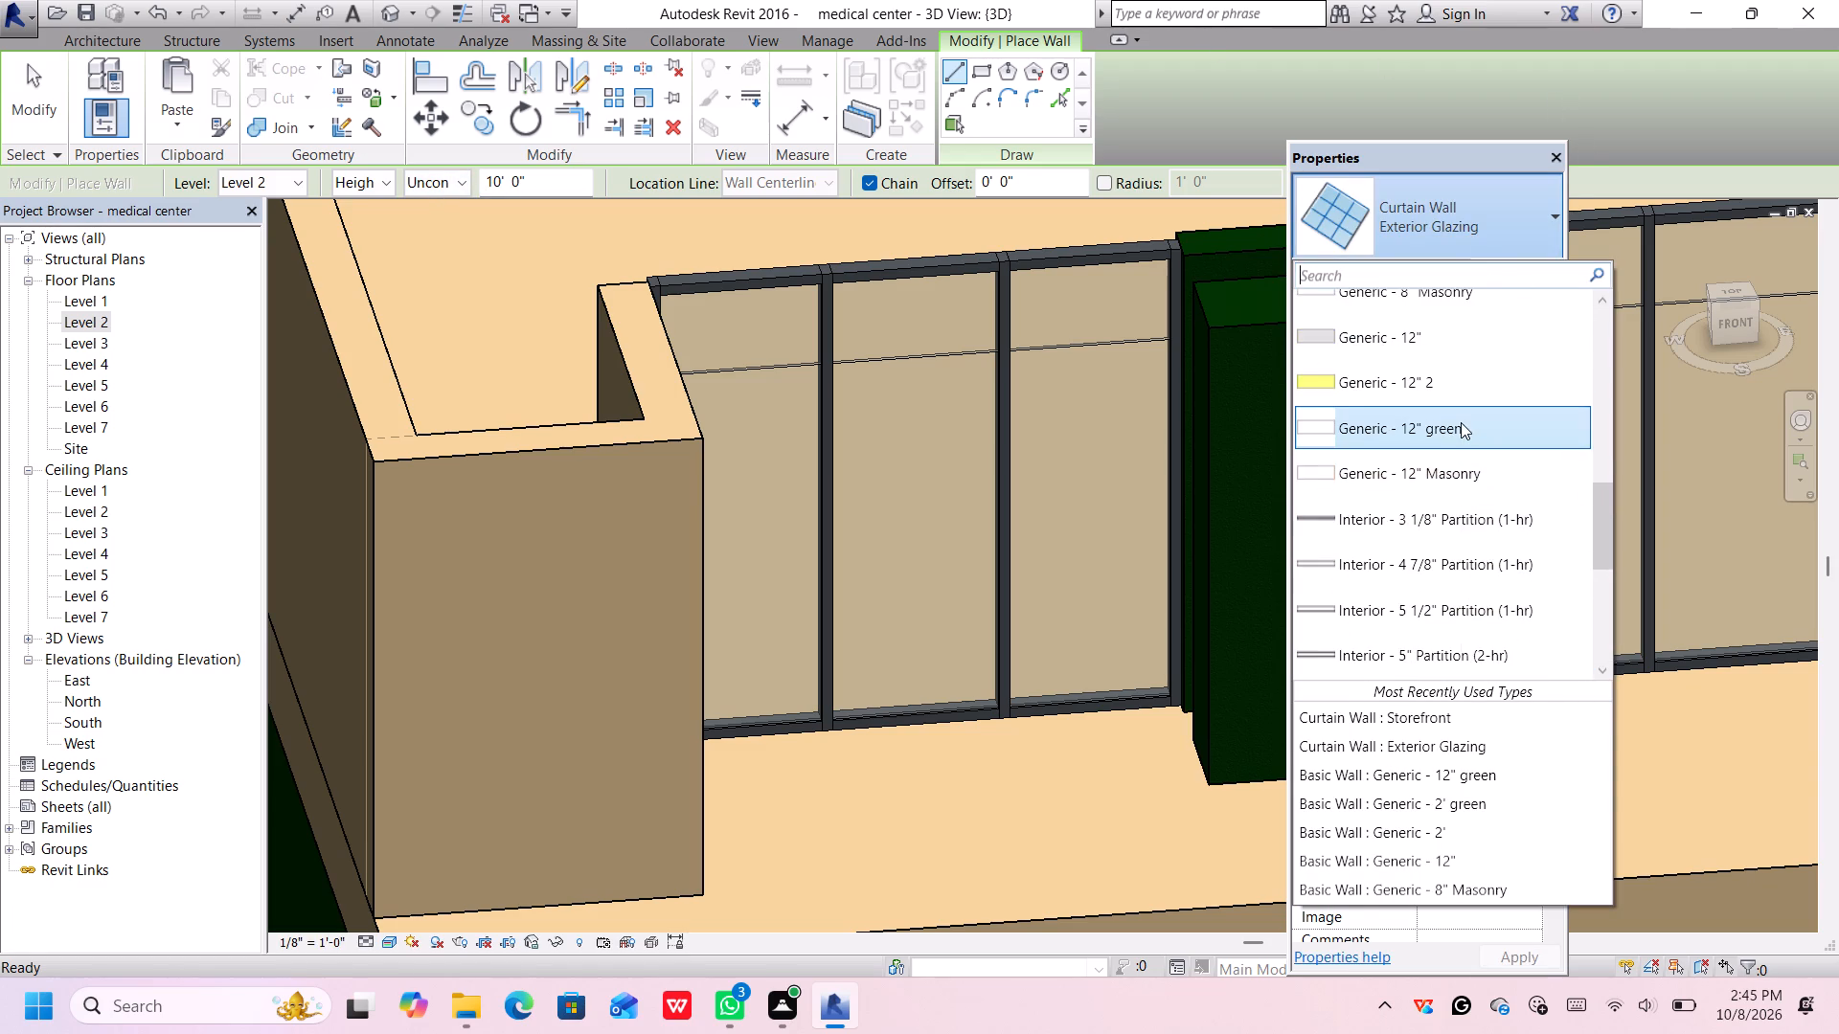
scroll(1461, 422, "up", 8)
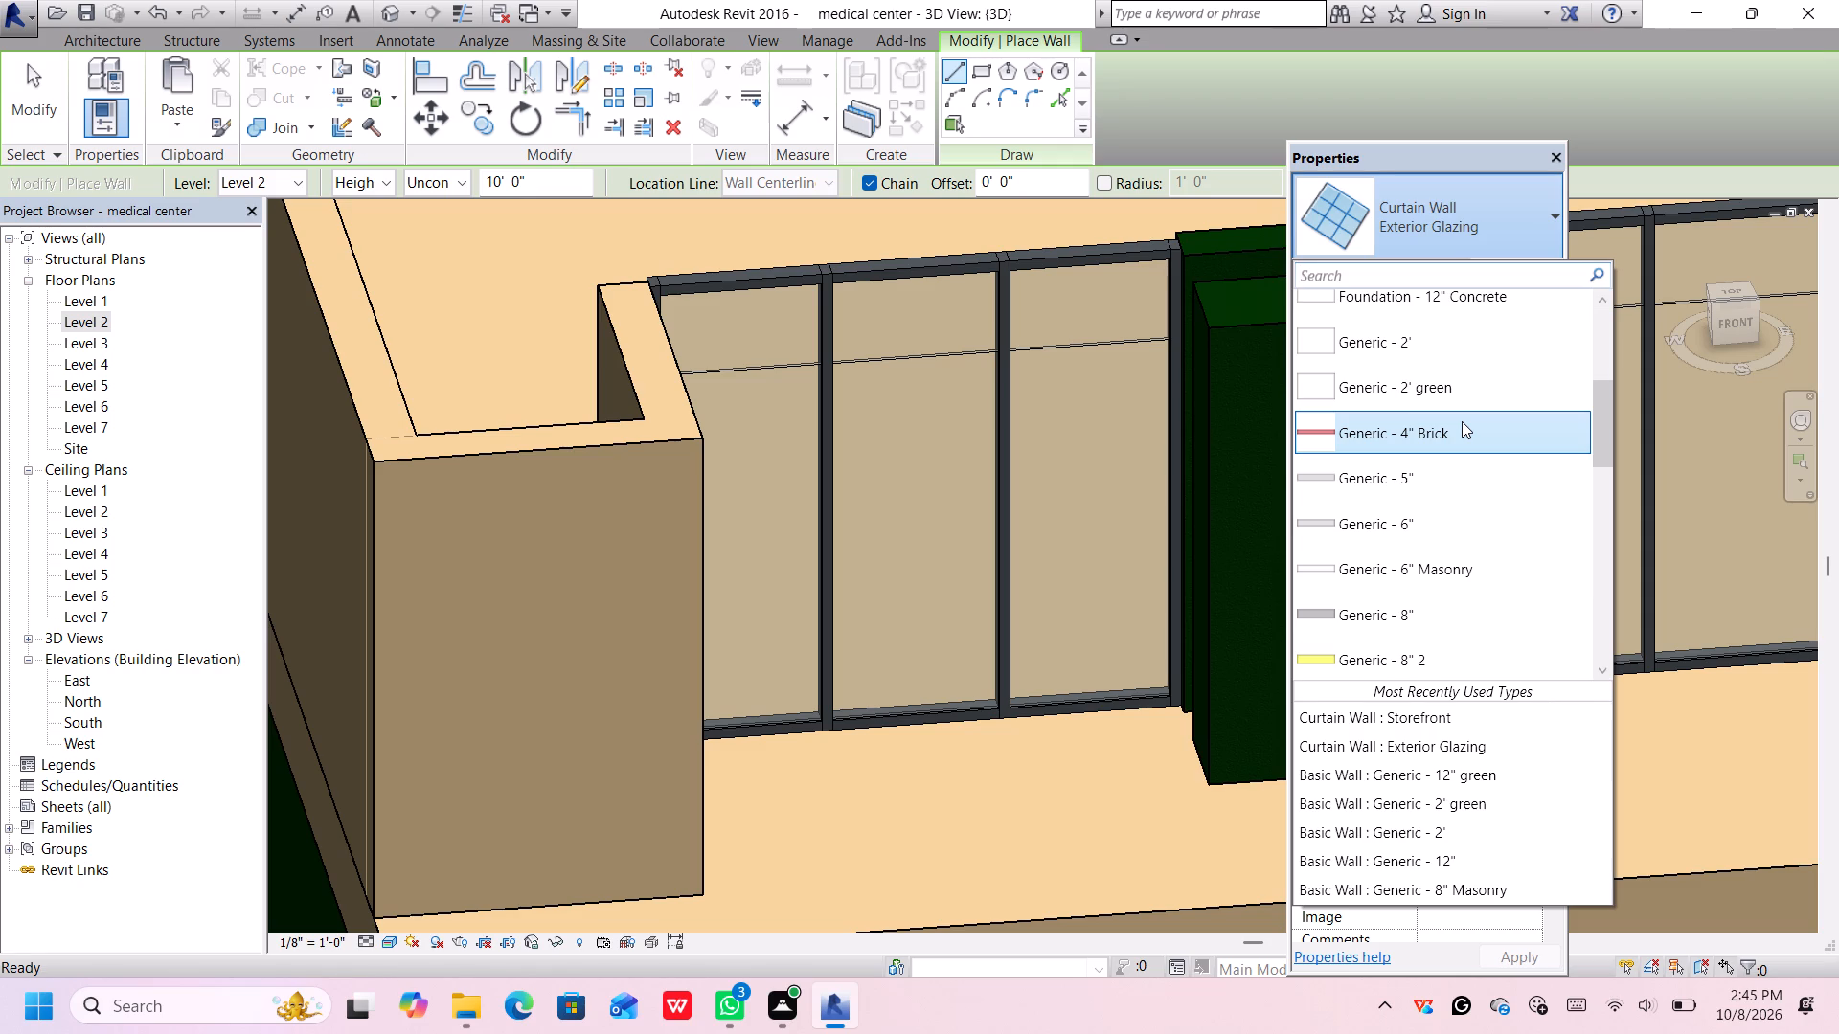
scroll(1463, 421, "up", 1)
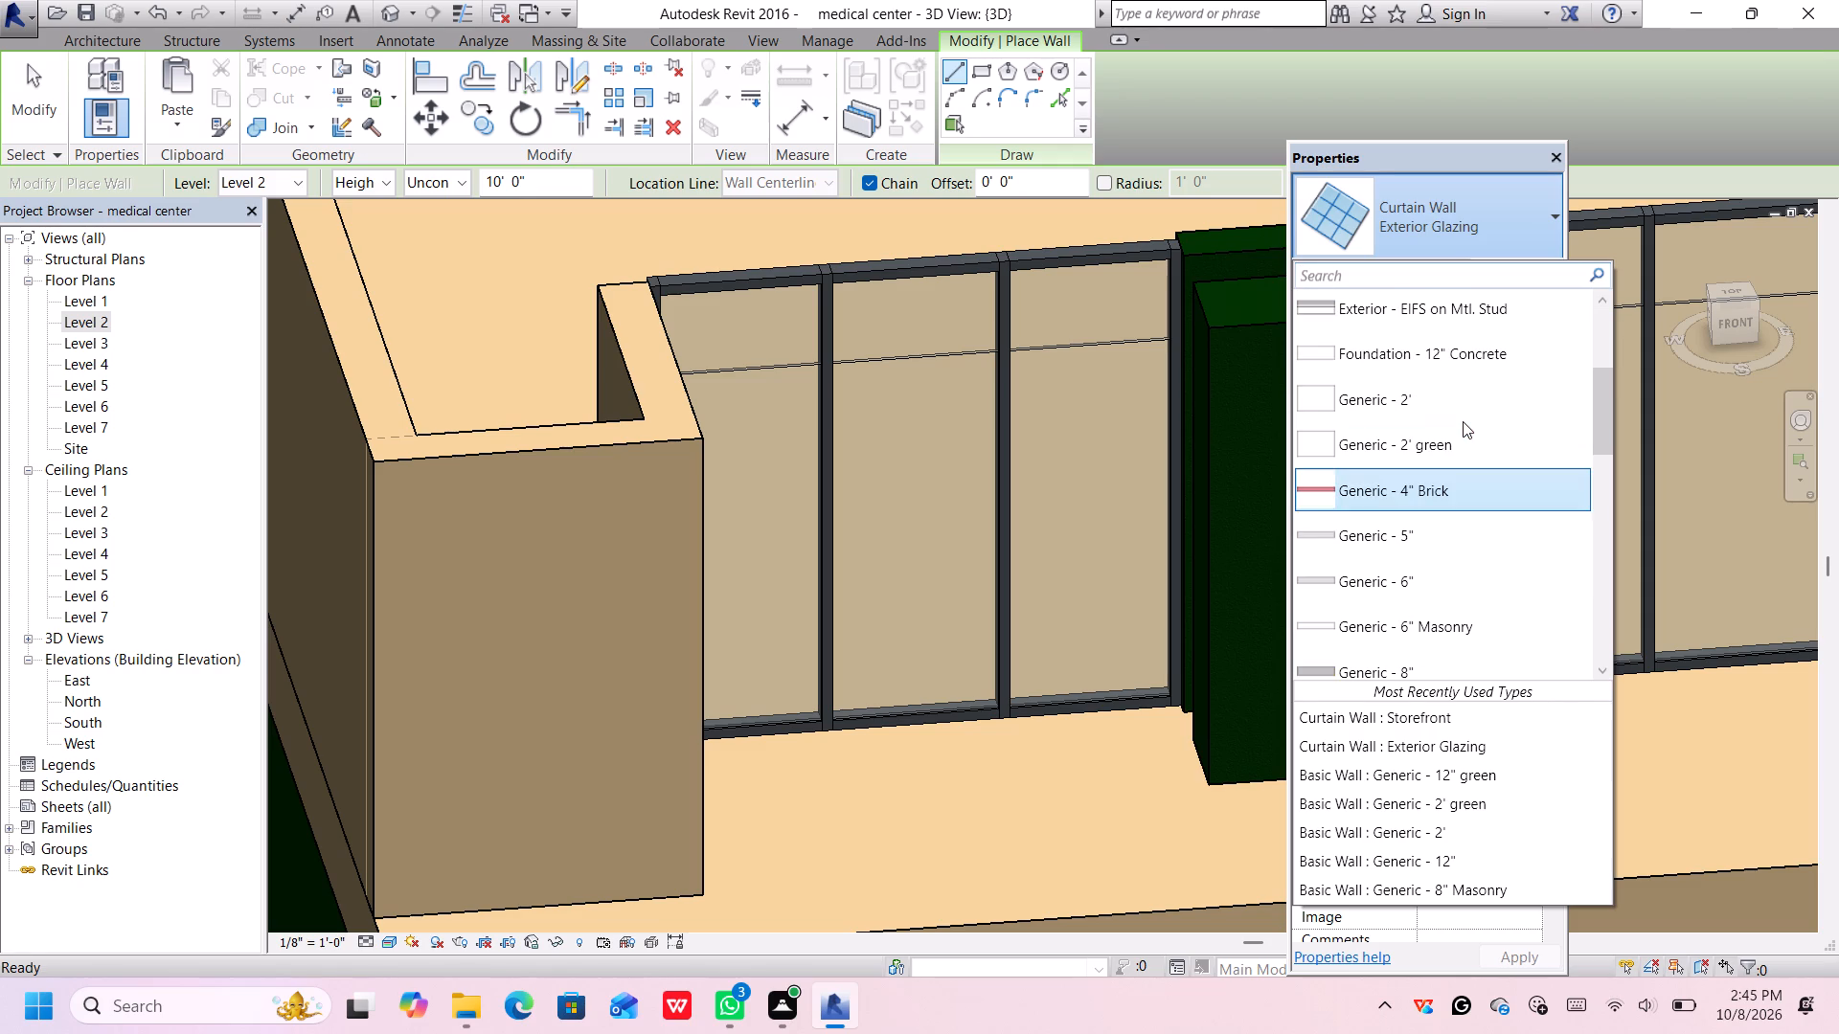
scroll(1463, 408, "up", 10)
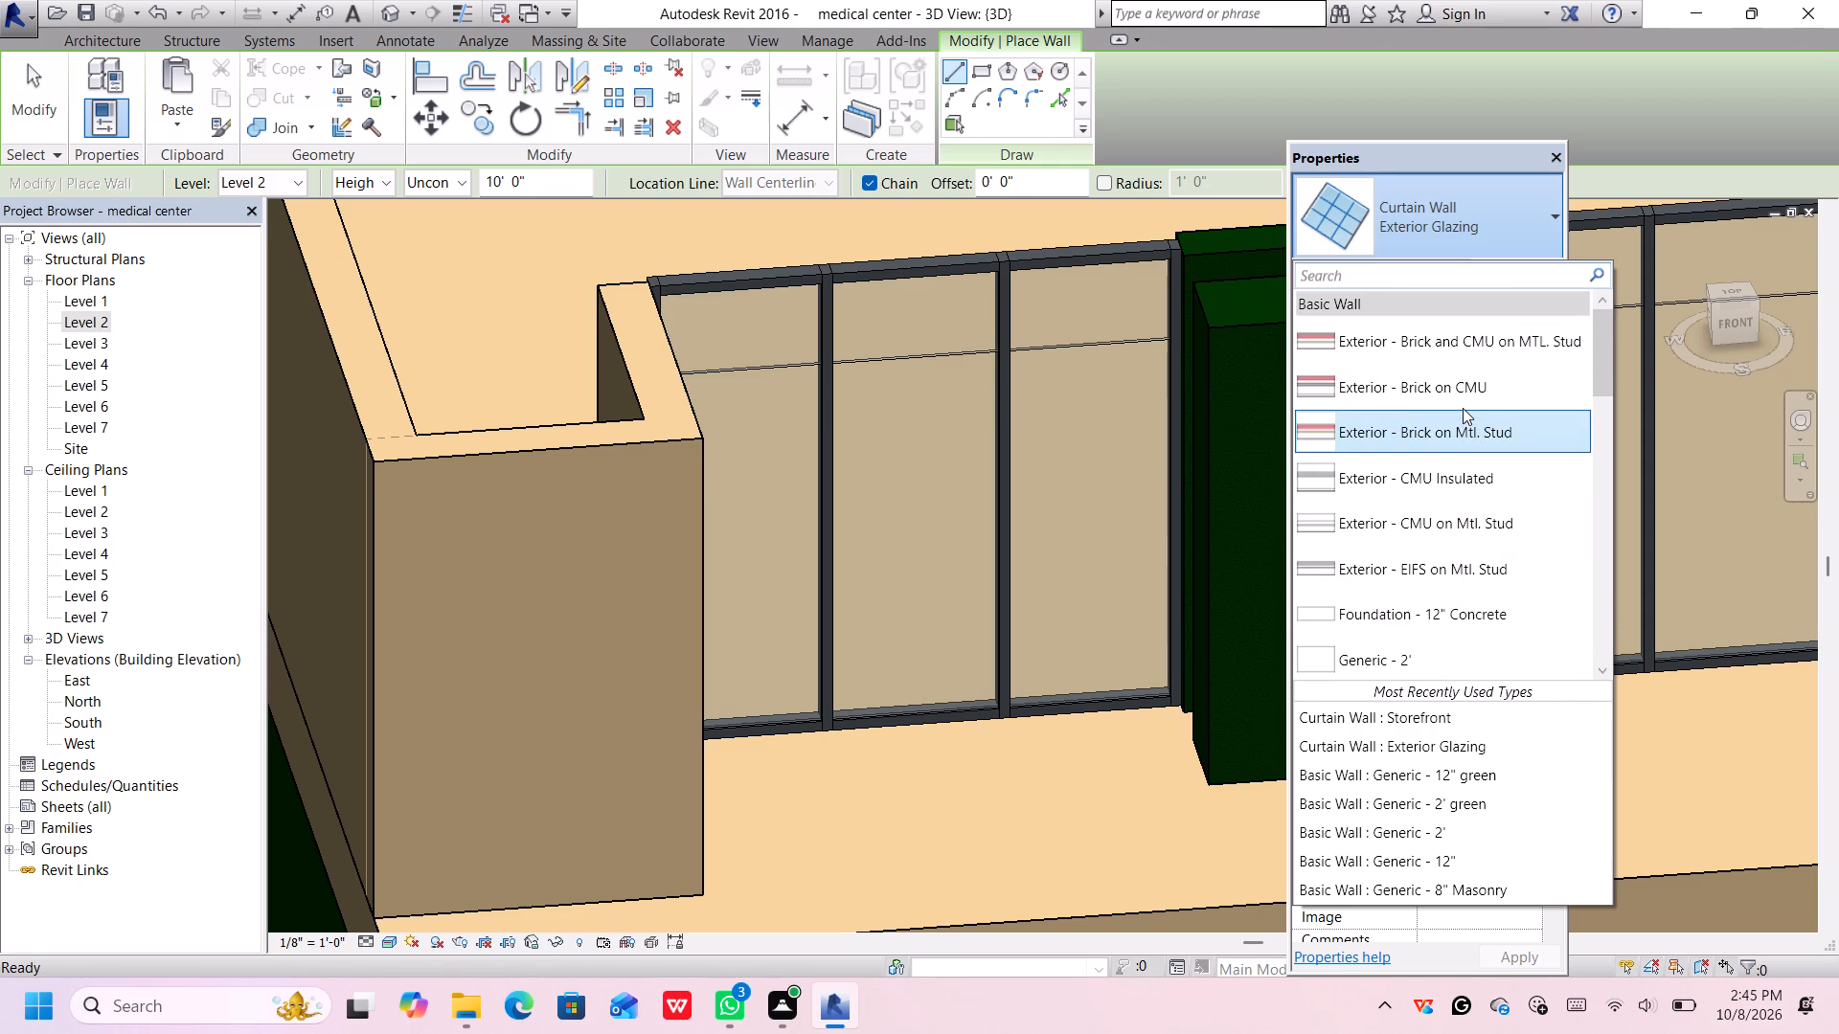
scroll(1463, 408, "up", 1)
scroll(1463, 408, "down", 6)
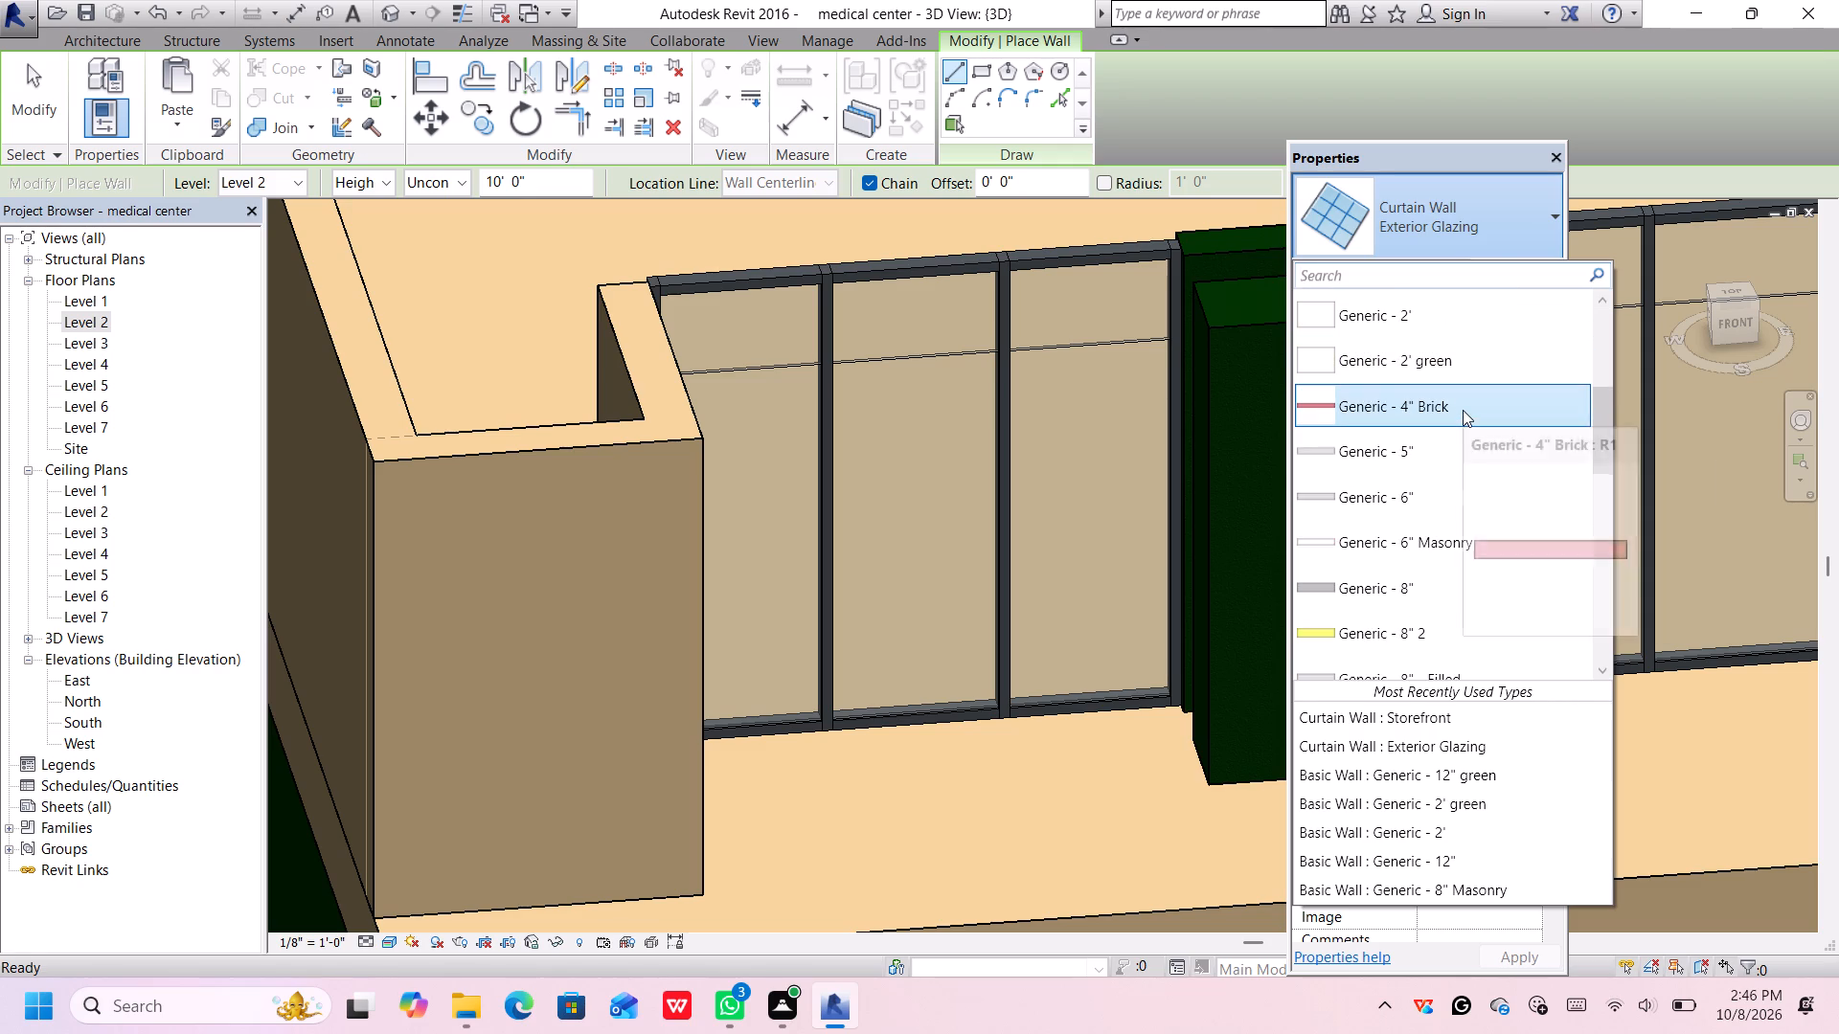
left_click(1463, 409)
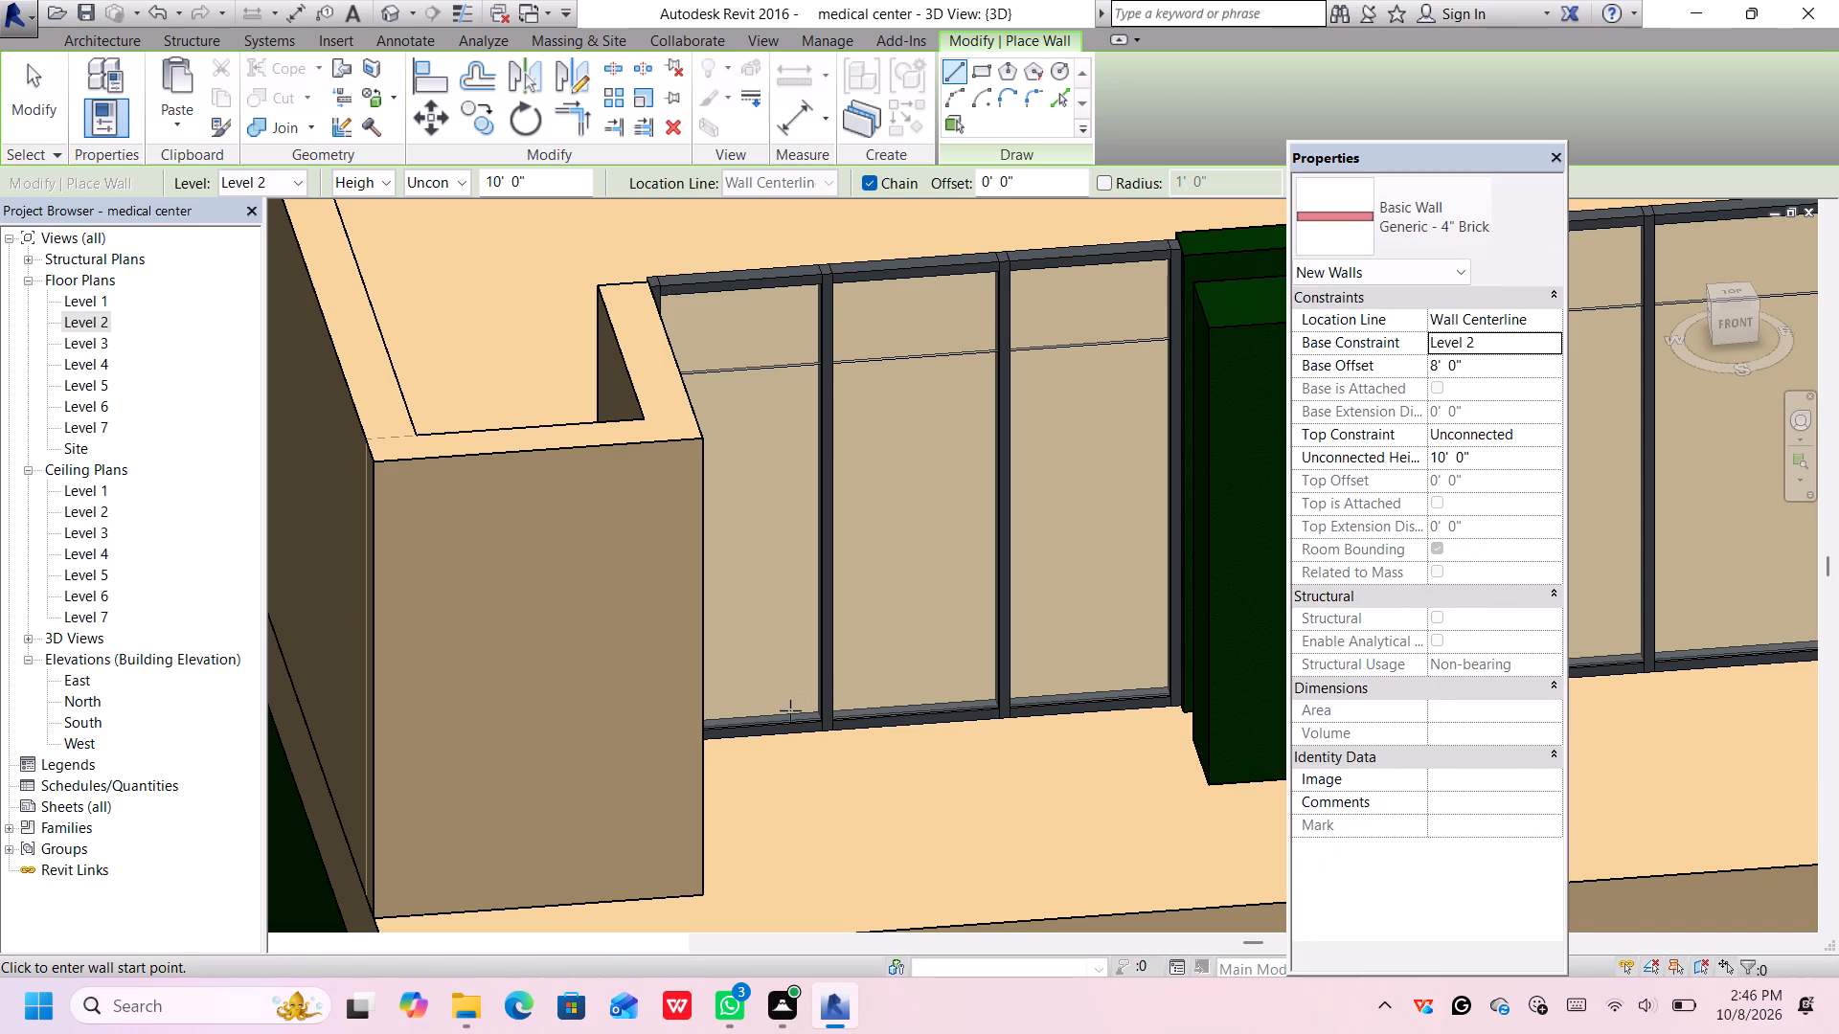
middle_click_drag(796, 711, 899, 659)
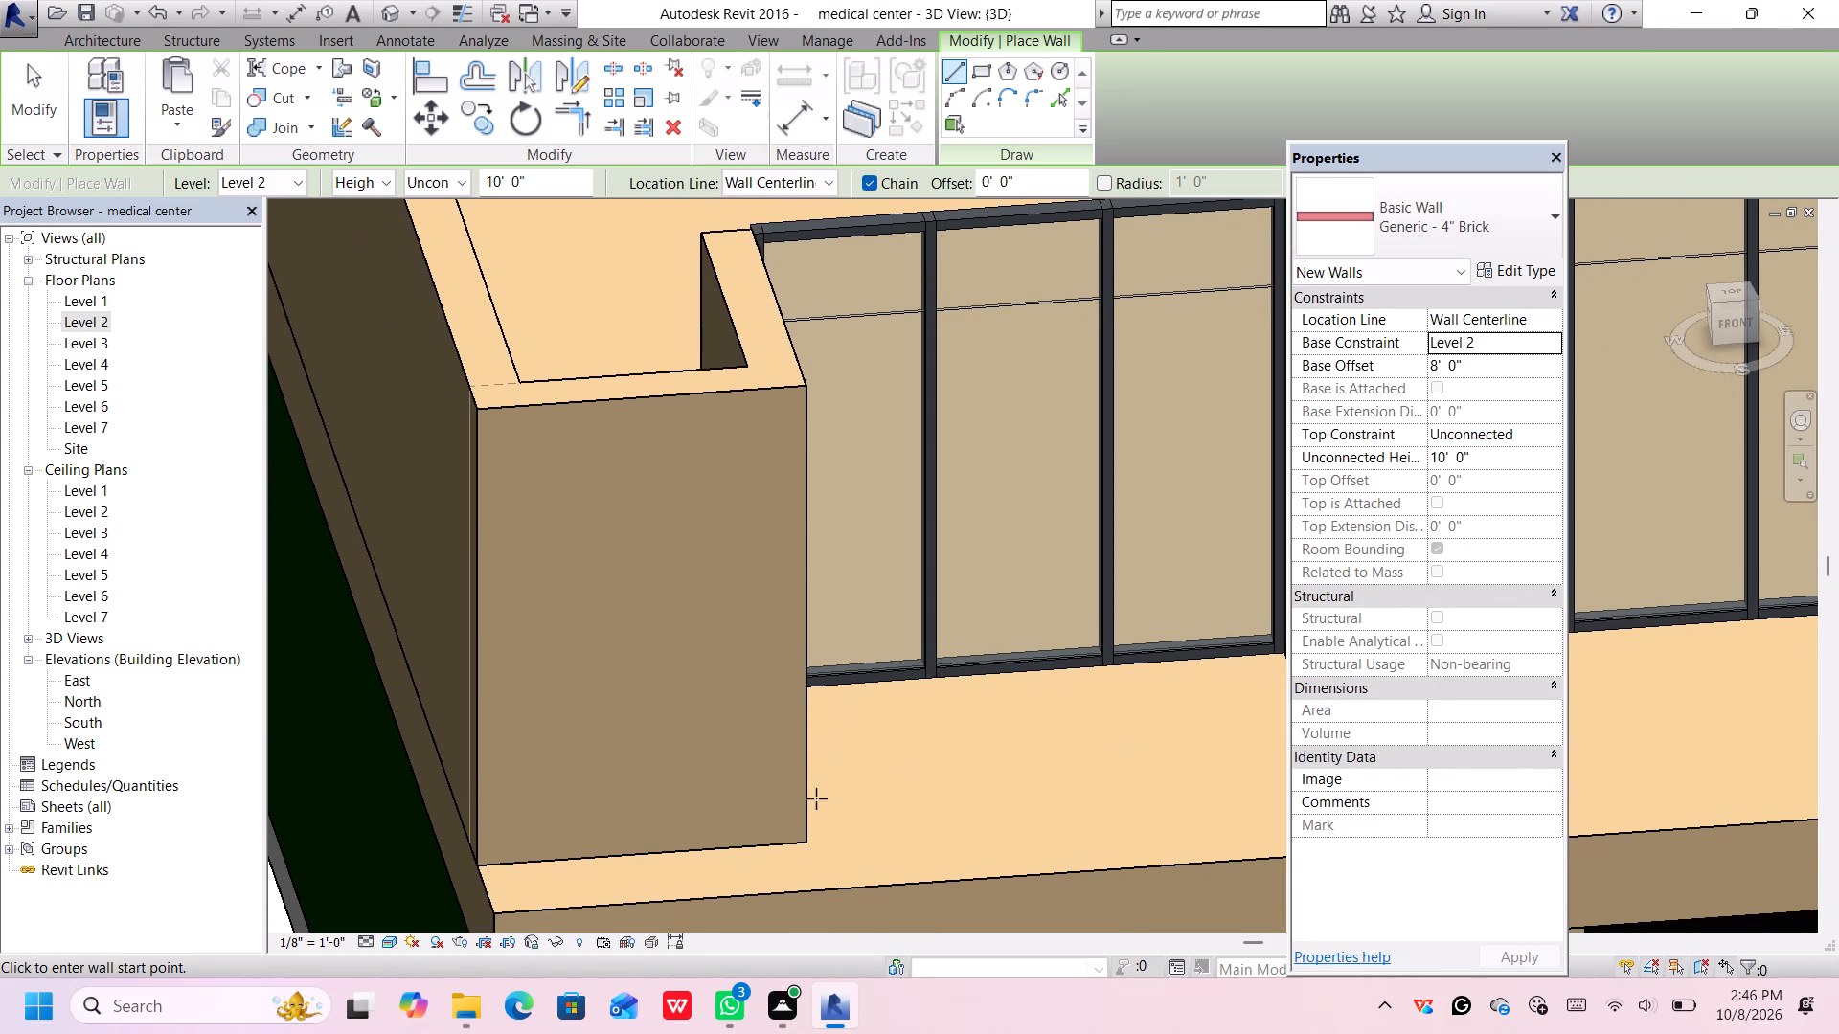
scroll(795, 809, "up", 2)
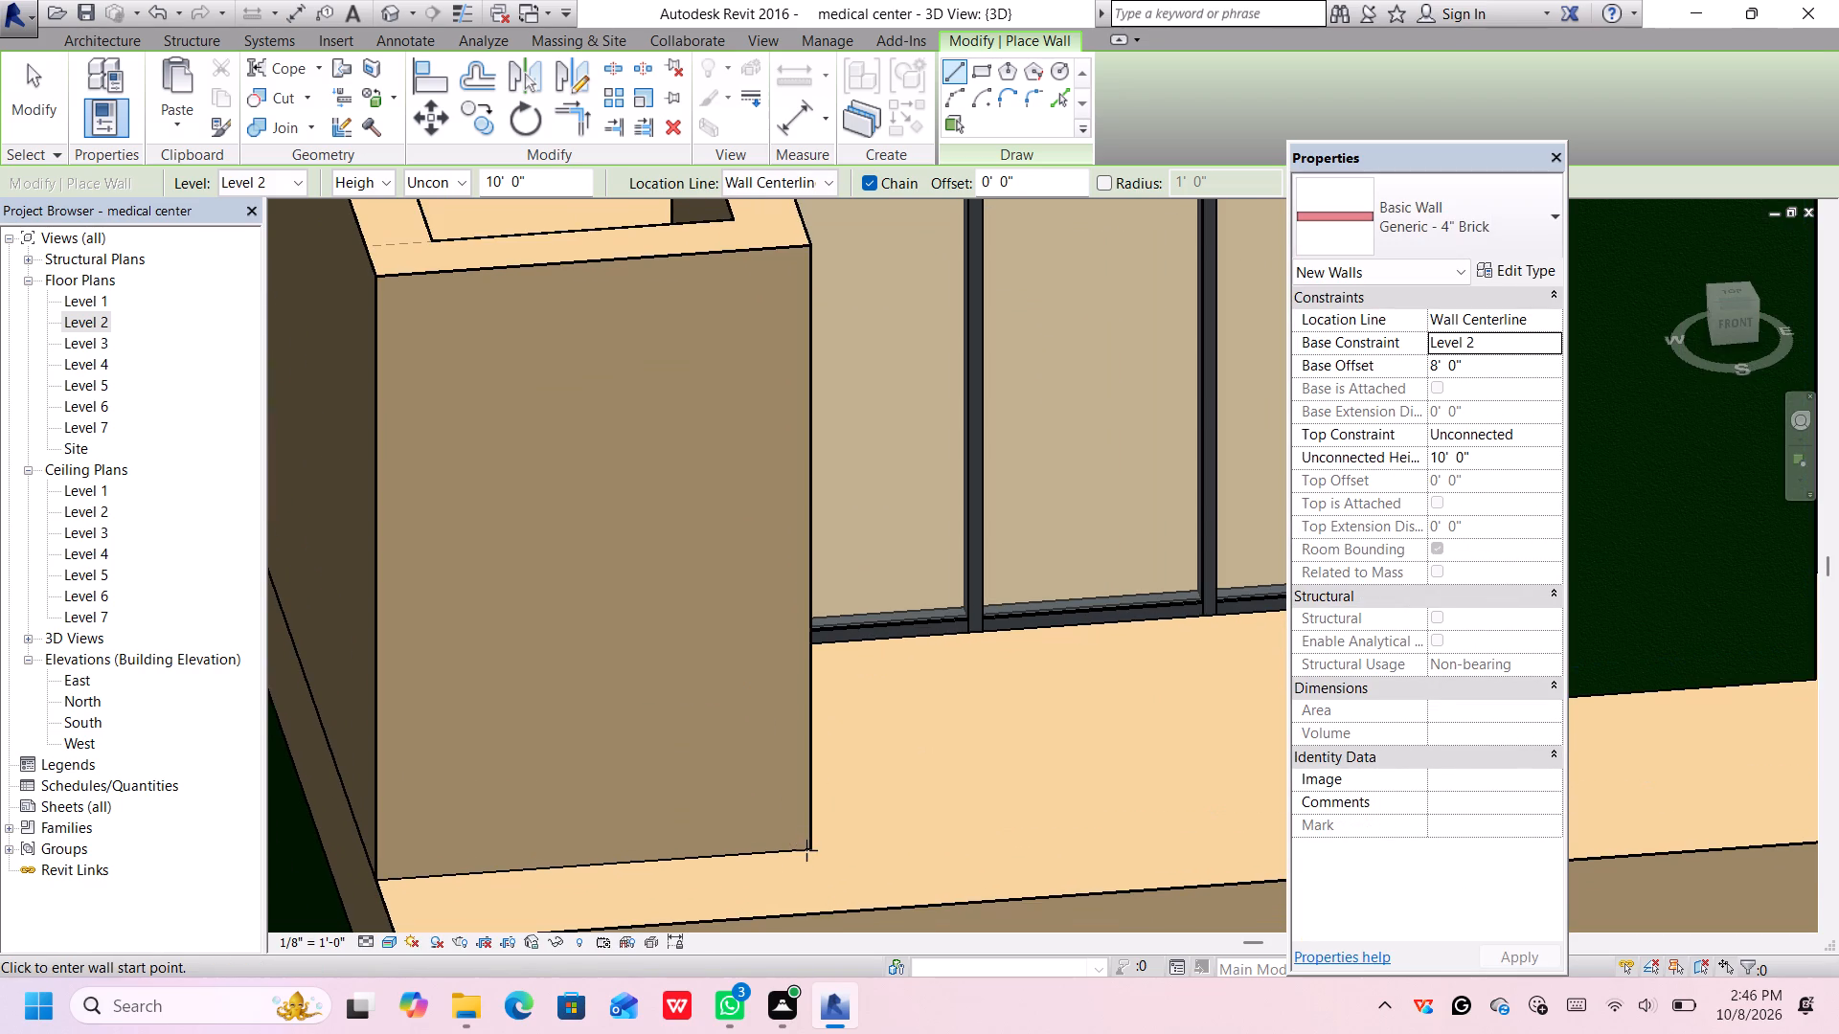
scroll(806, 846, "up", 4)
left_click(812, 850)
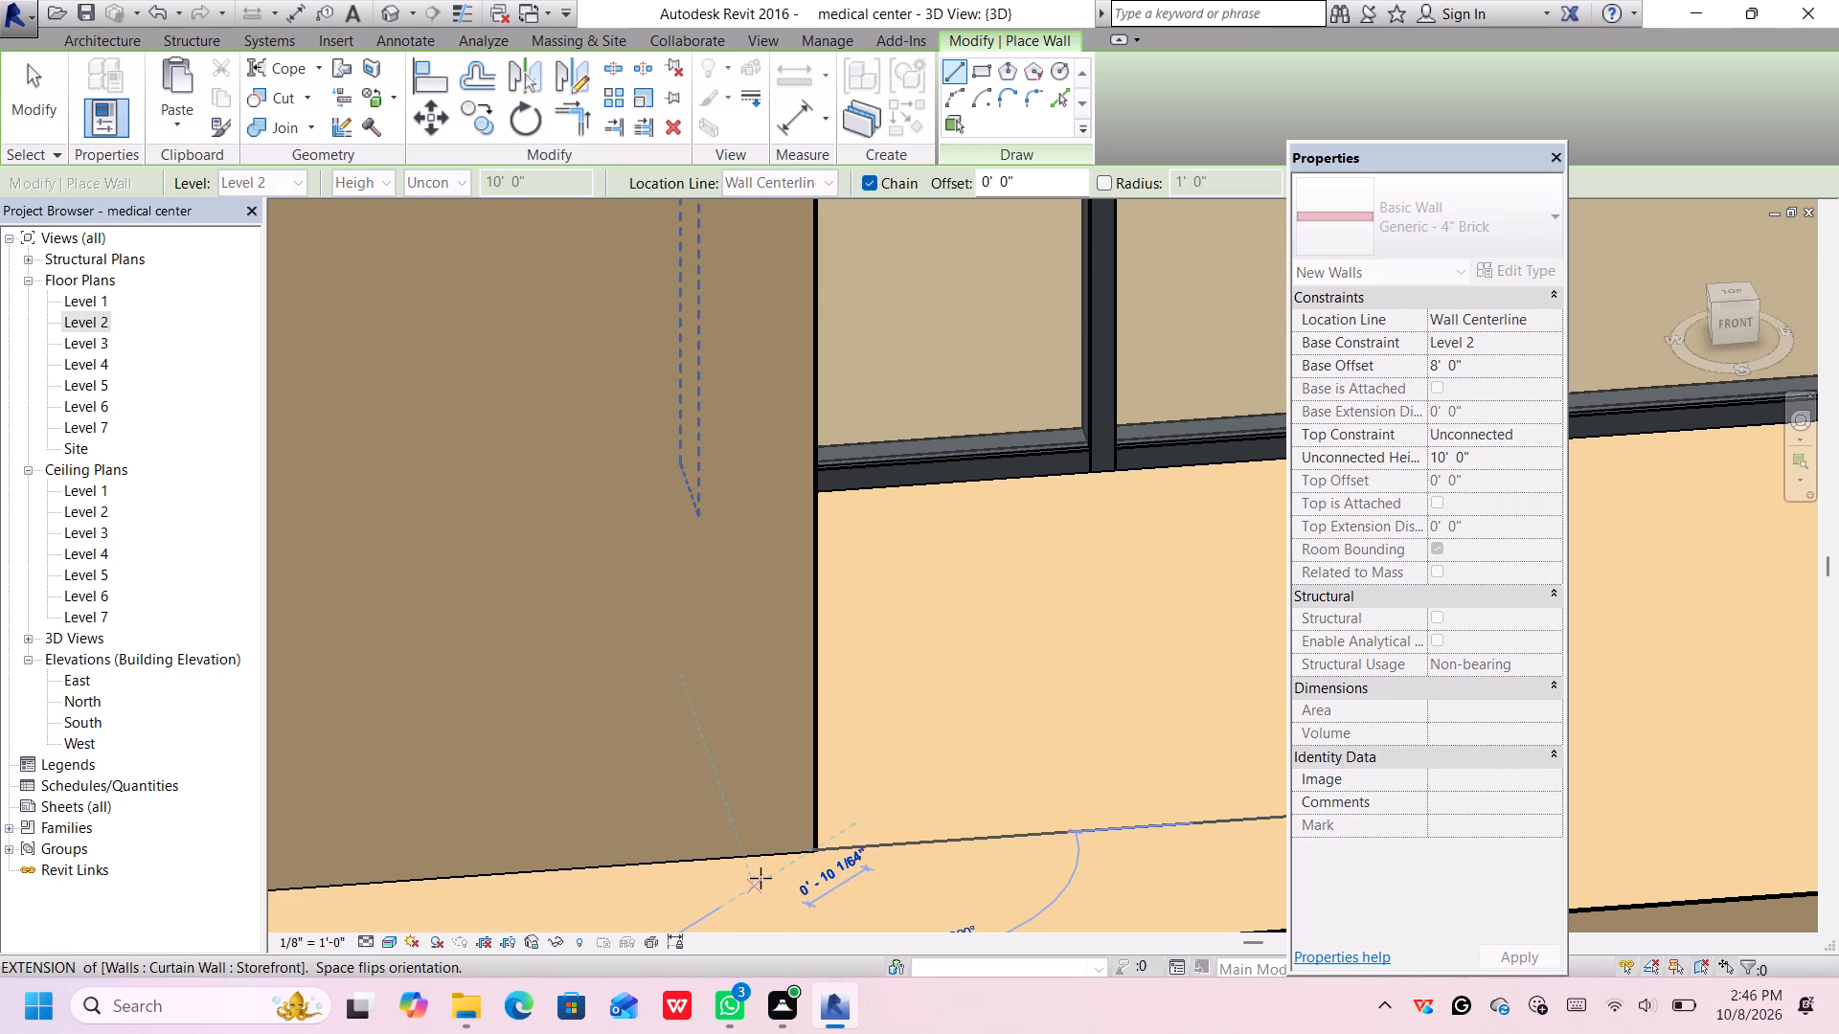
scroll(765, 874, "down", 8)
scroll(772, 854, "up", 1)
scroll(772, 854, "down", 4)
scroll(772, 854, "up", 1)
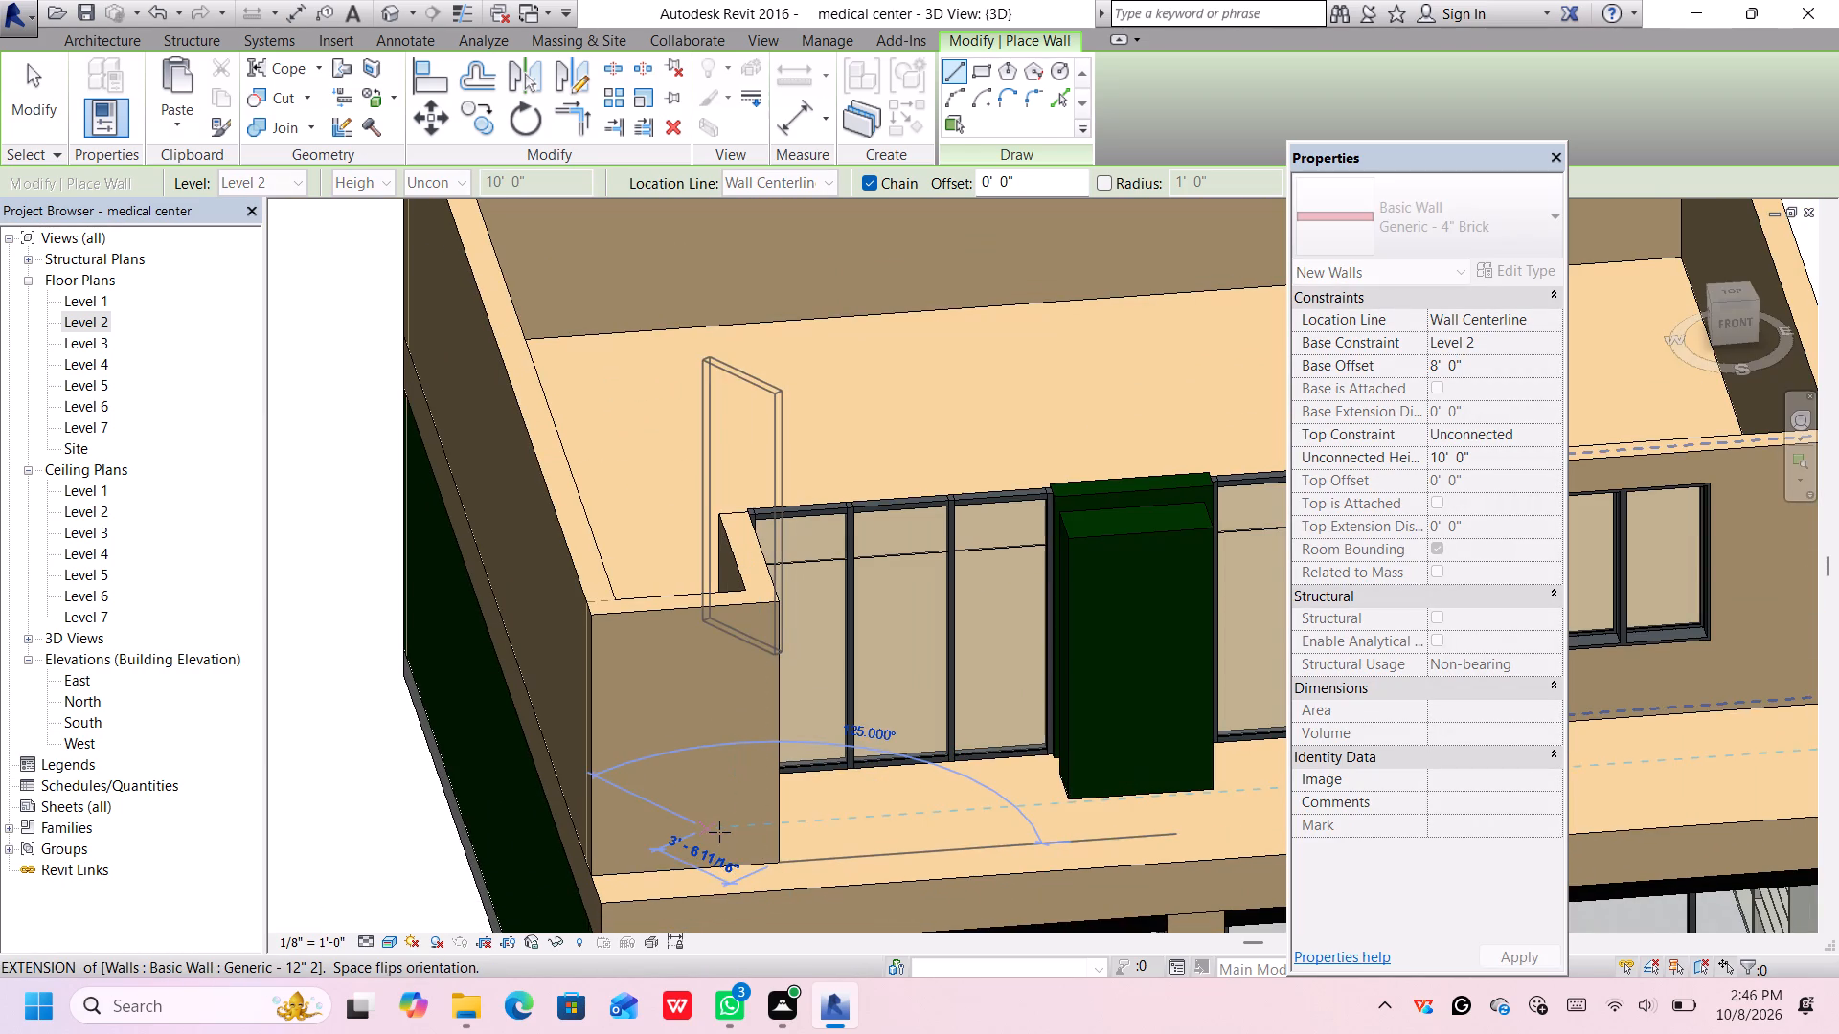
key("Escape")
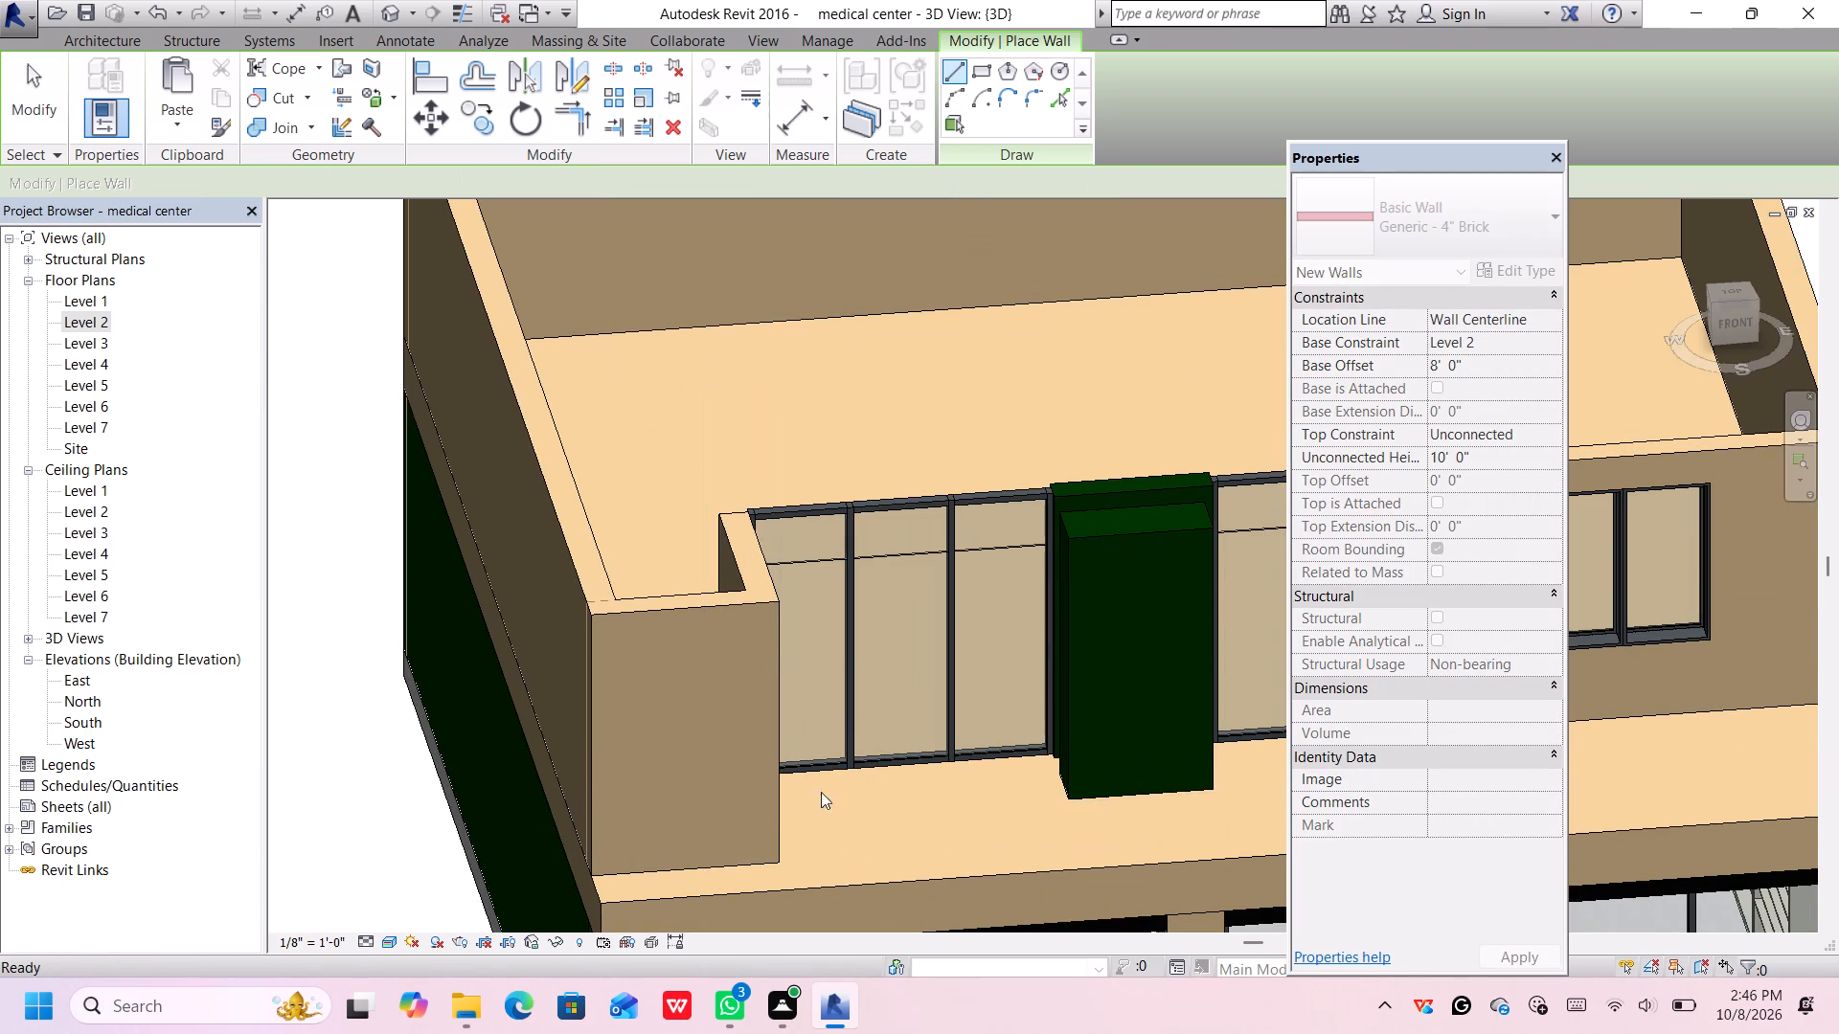
From the top view, draw a 1' 0" brick wall along the projecting corner wall's front face, starting at its outer corner nearest the Storefront.
left_click(1731, 294)
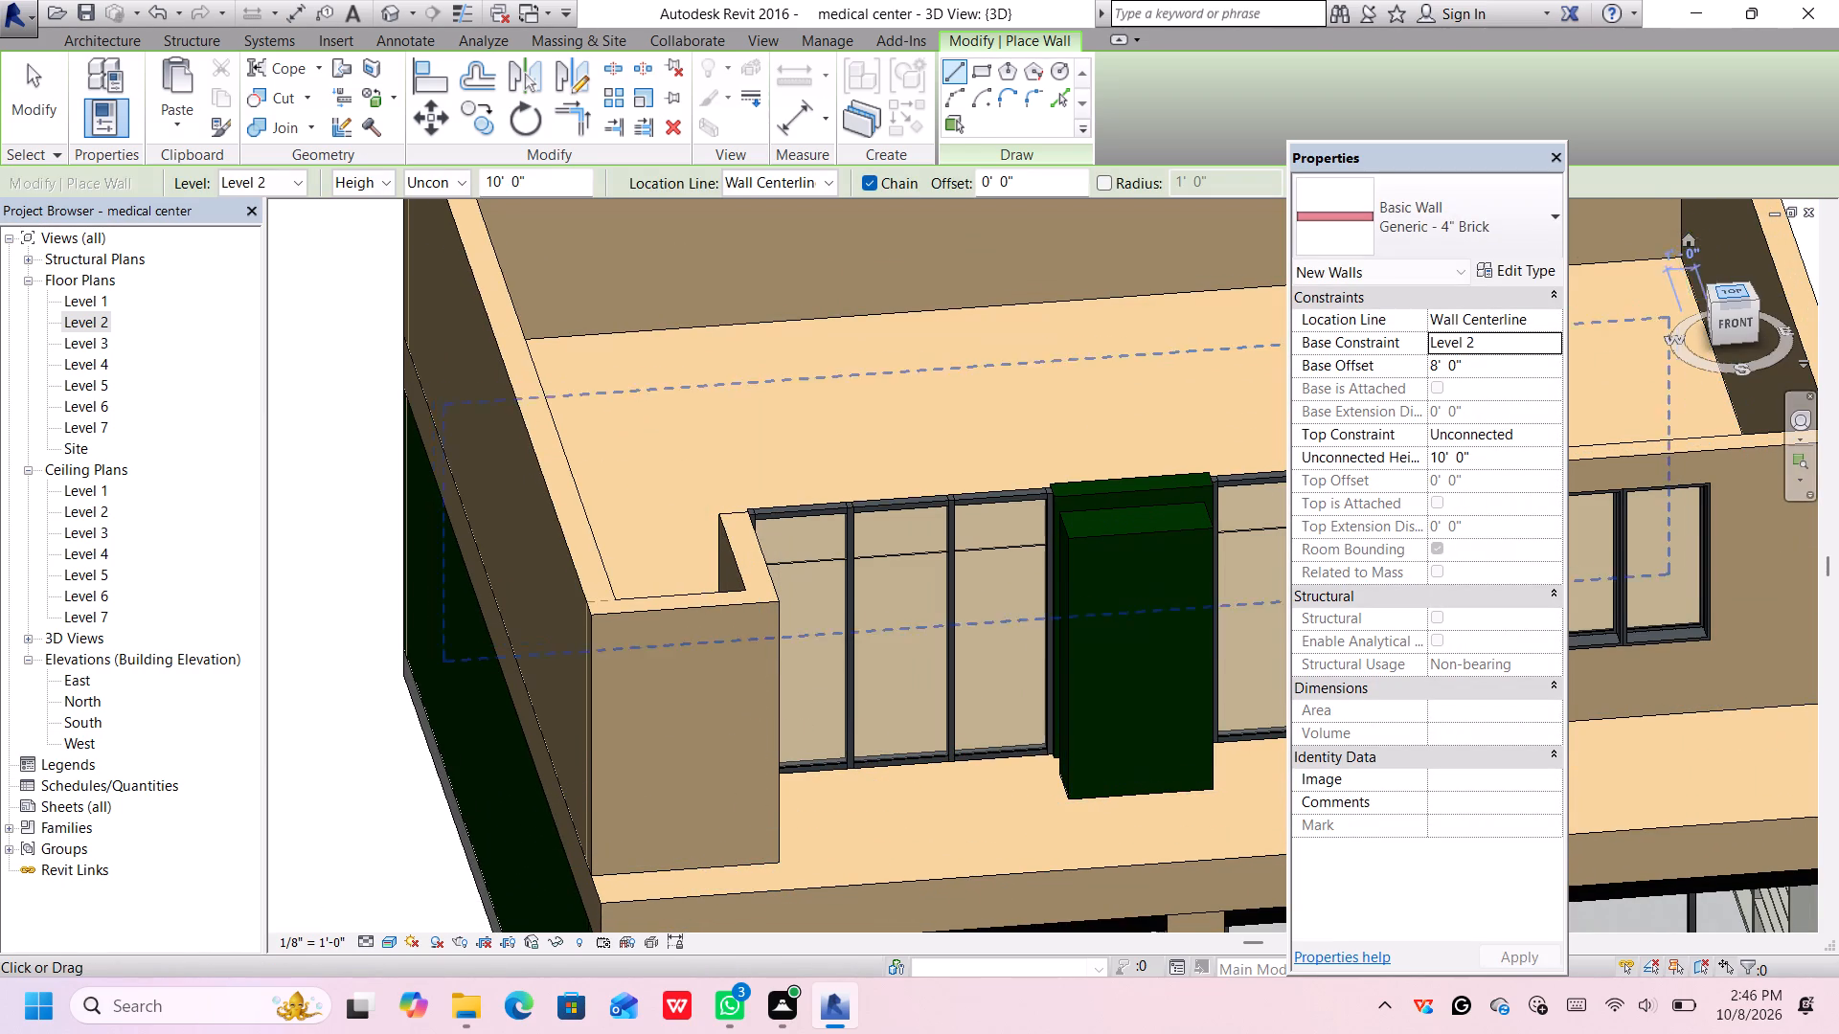
scroll(836, 788, "up", 2)
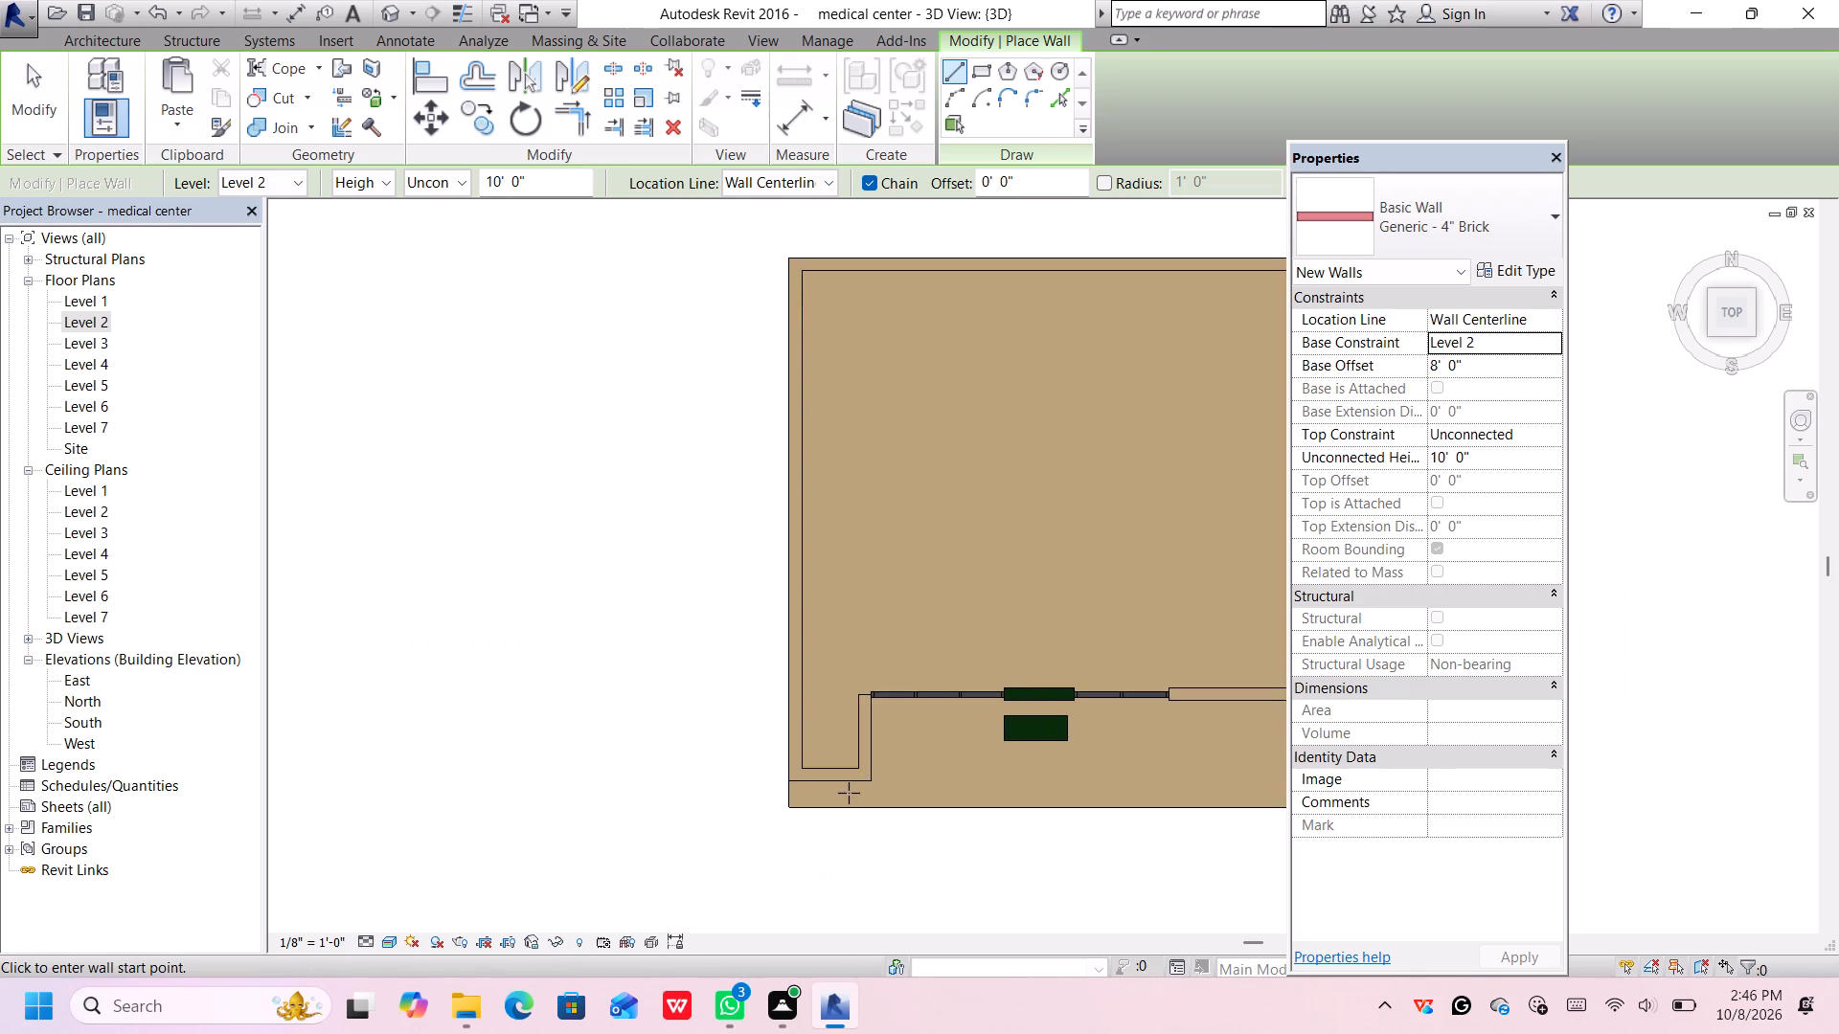
scroll(849, 793, "up", 2)
scroll(857, 794, "down", 1)
scroll(857, 794, "up", 7)
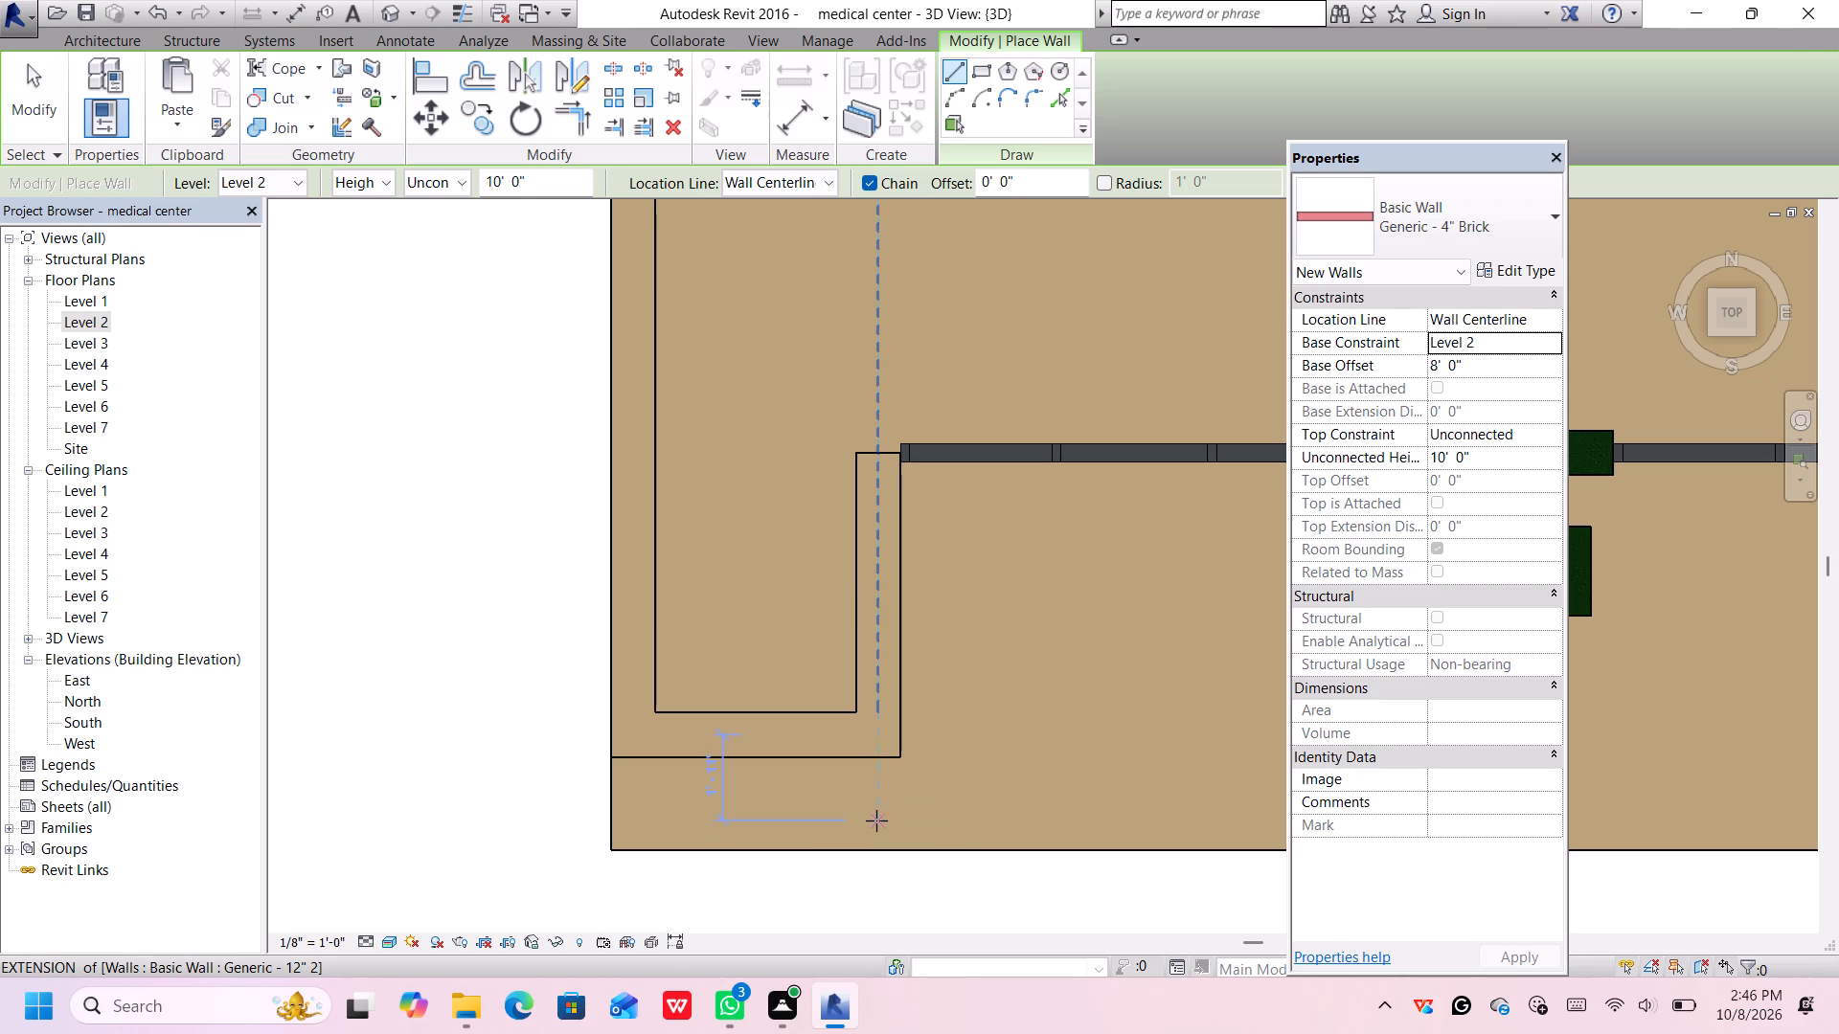
scroll(971, 803, "up", 1)
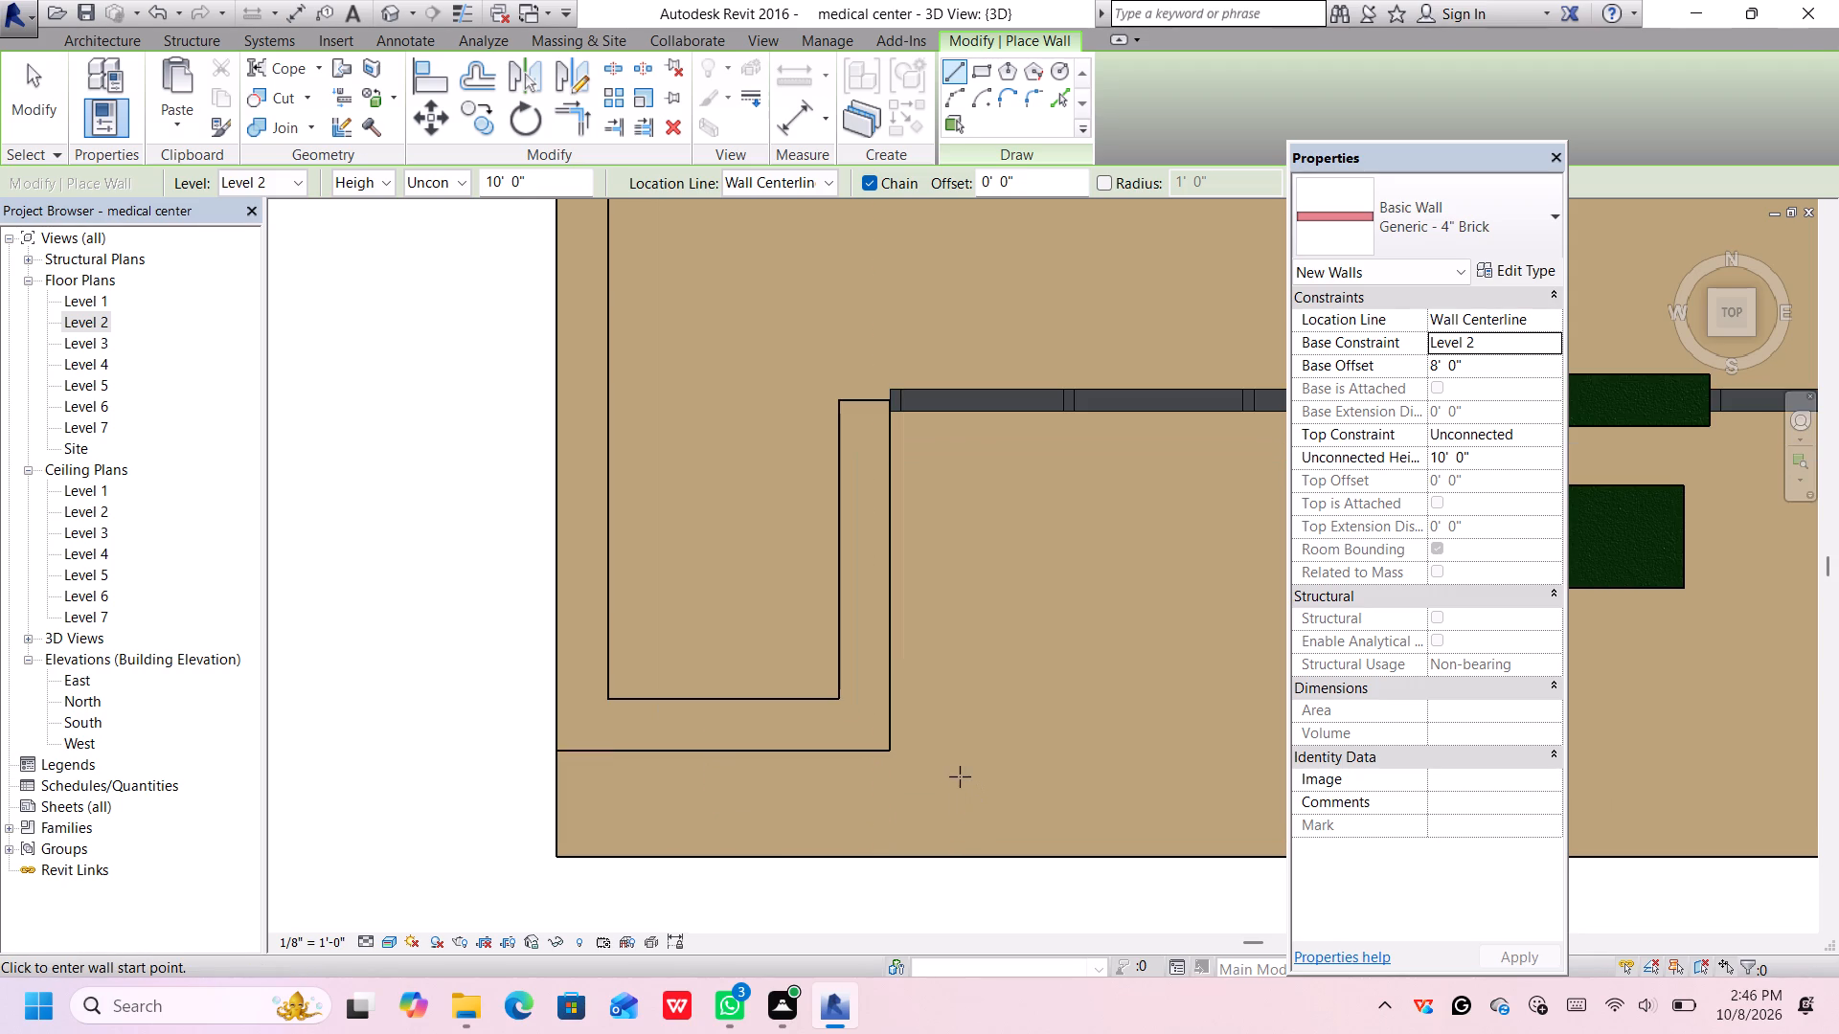
scroll(883, 763, "up", 9)
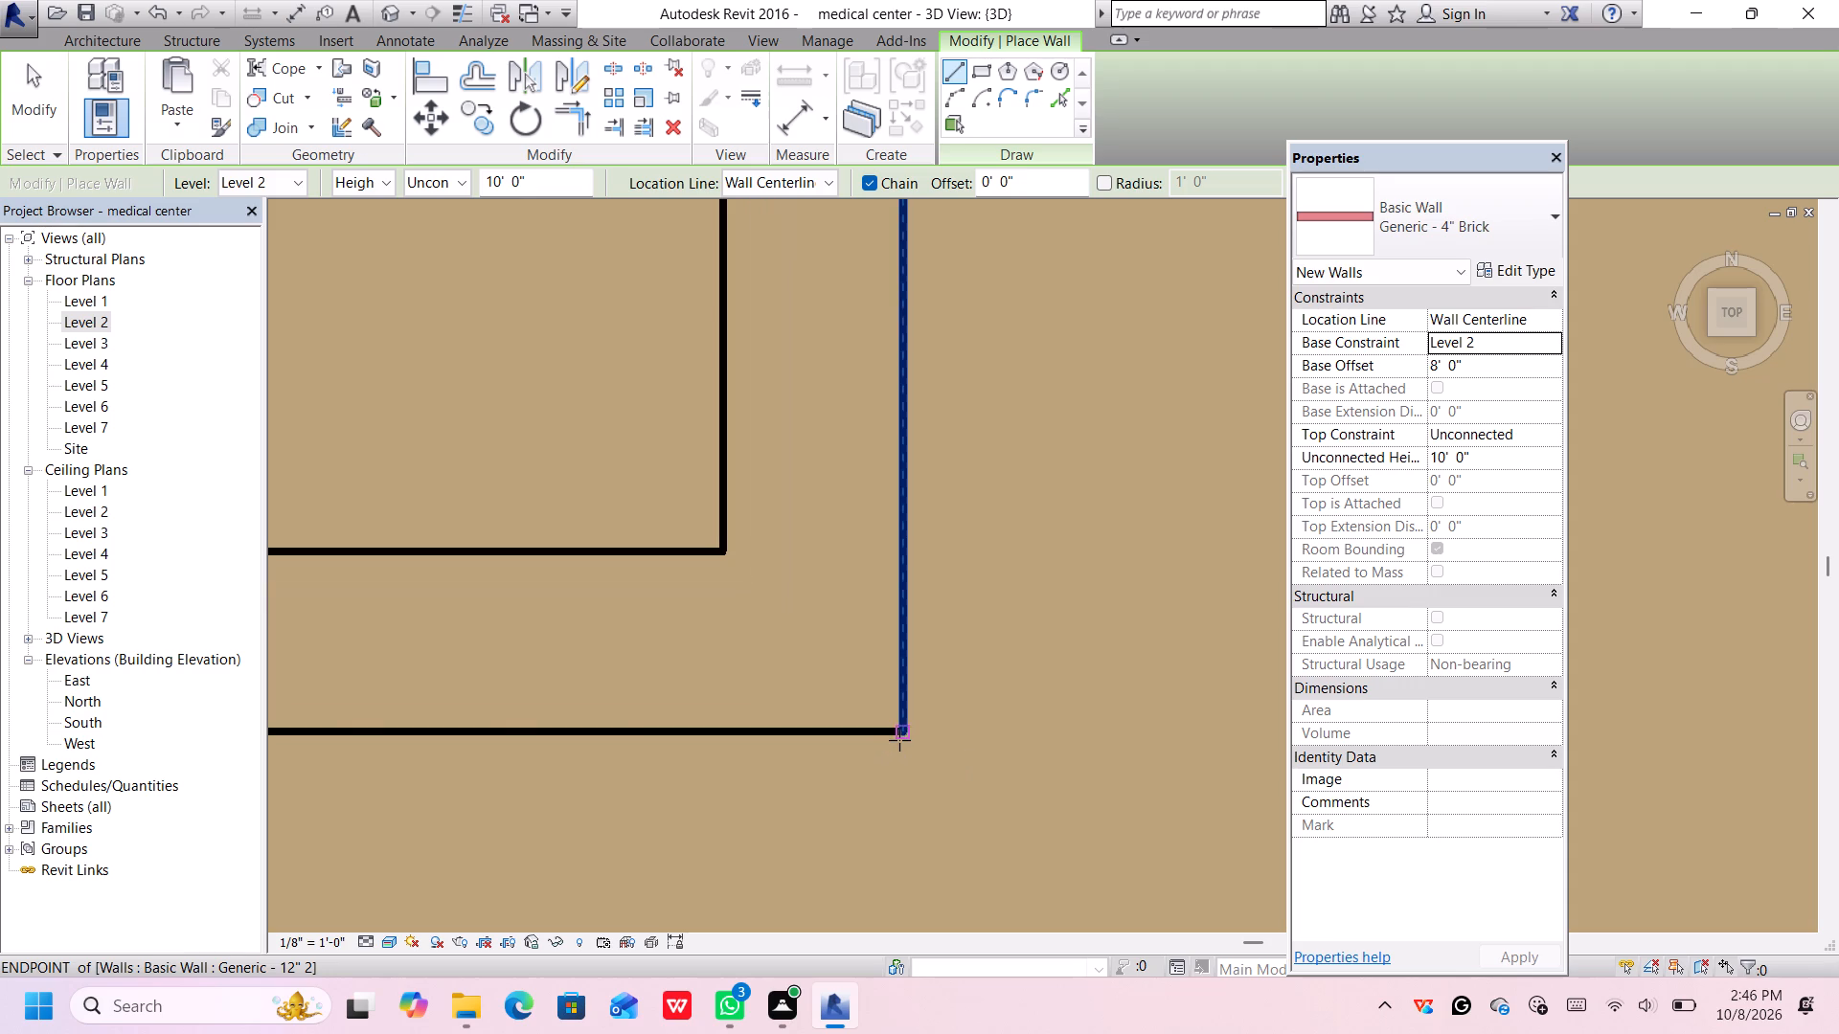
left_click(899, 740)
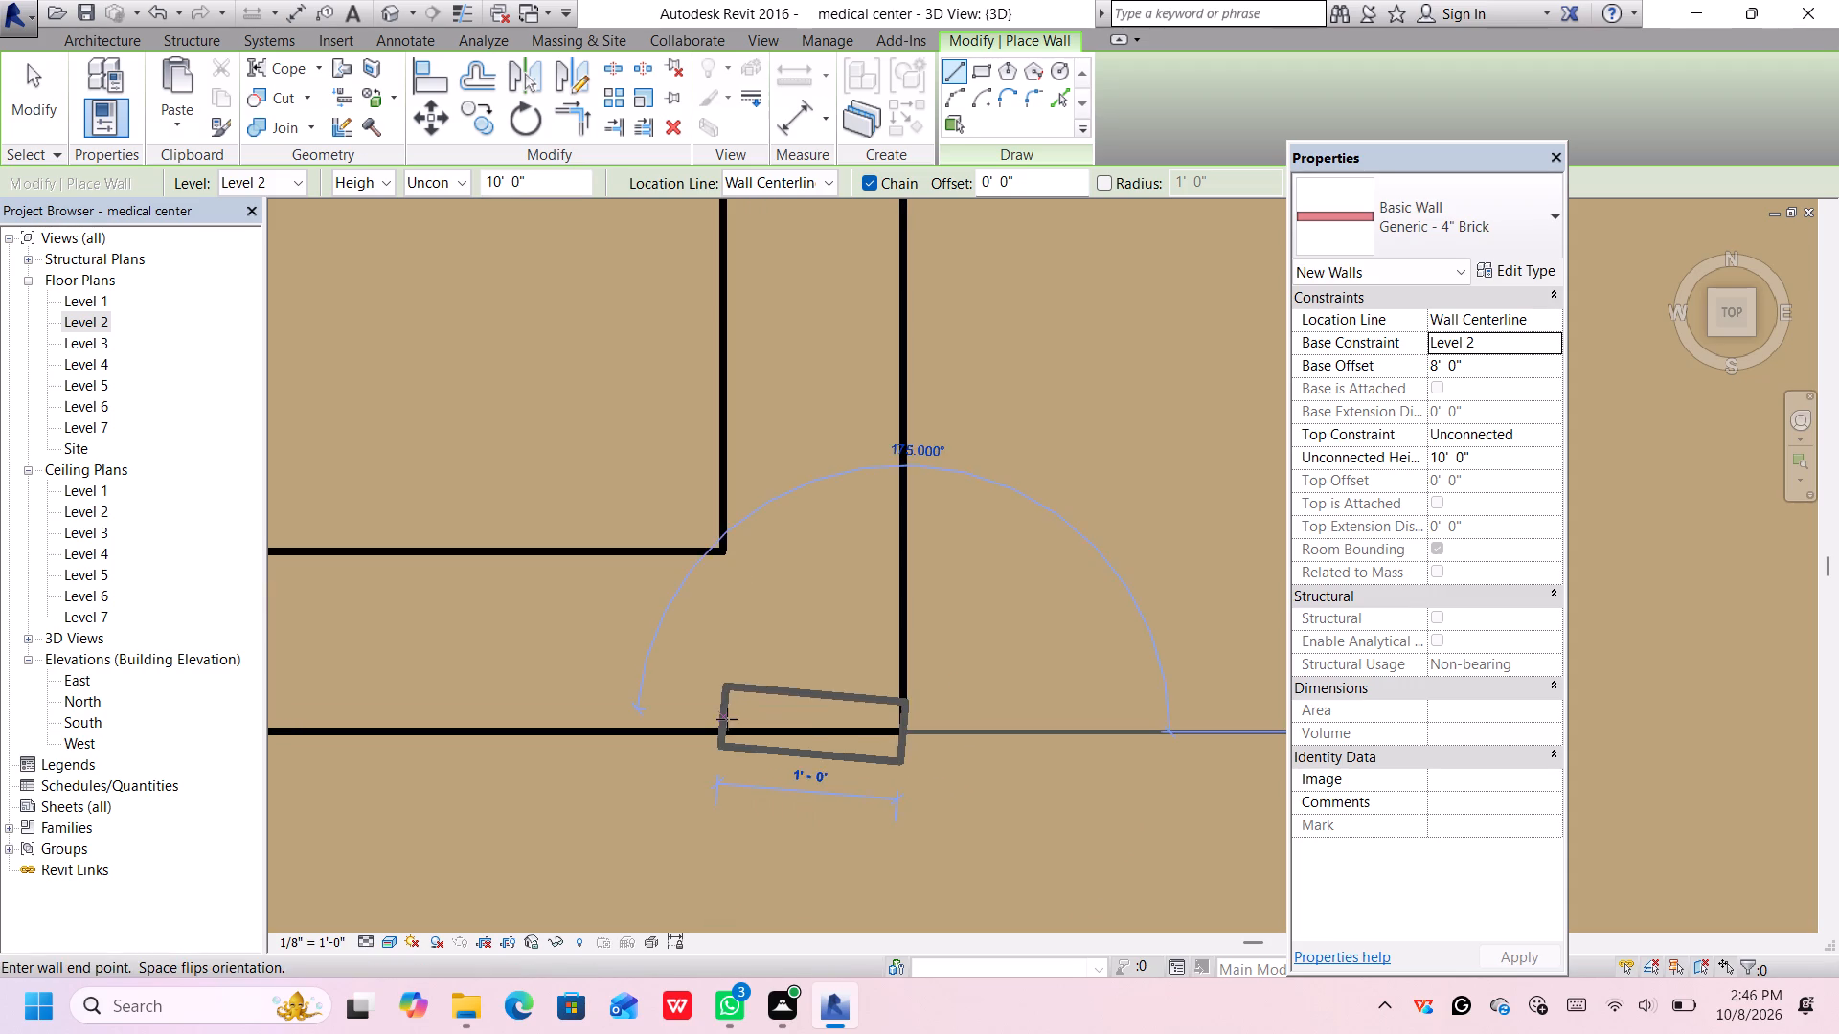
scroll(727, 720, "down", 2)
middle_click_drag(730, 719, 757, 719)
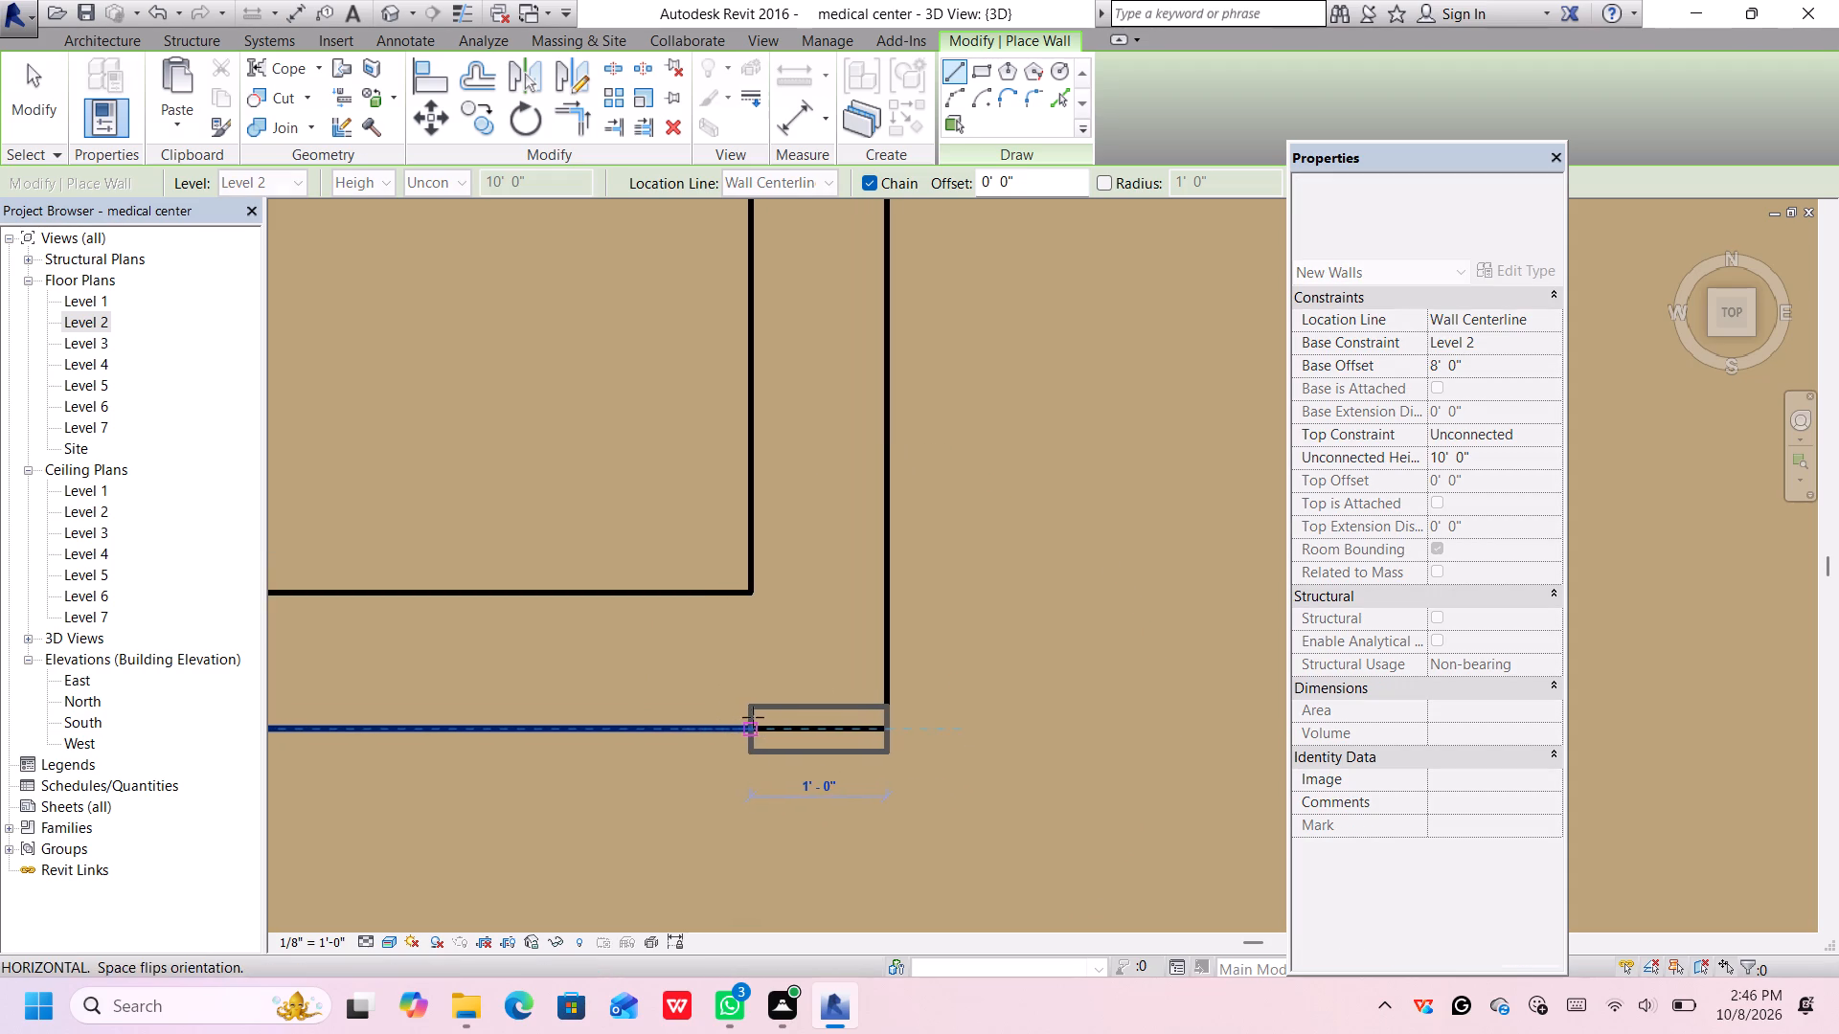
left_click(754, 727)
scroll(761, 719, "up", 1)
scroll(761, 719, "down", 2)
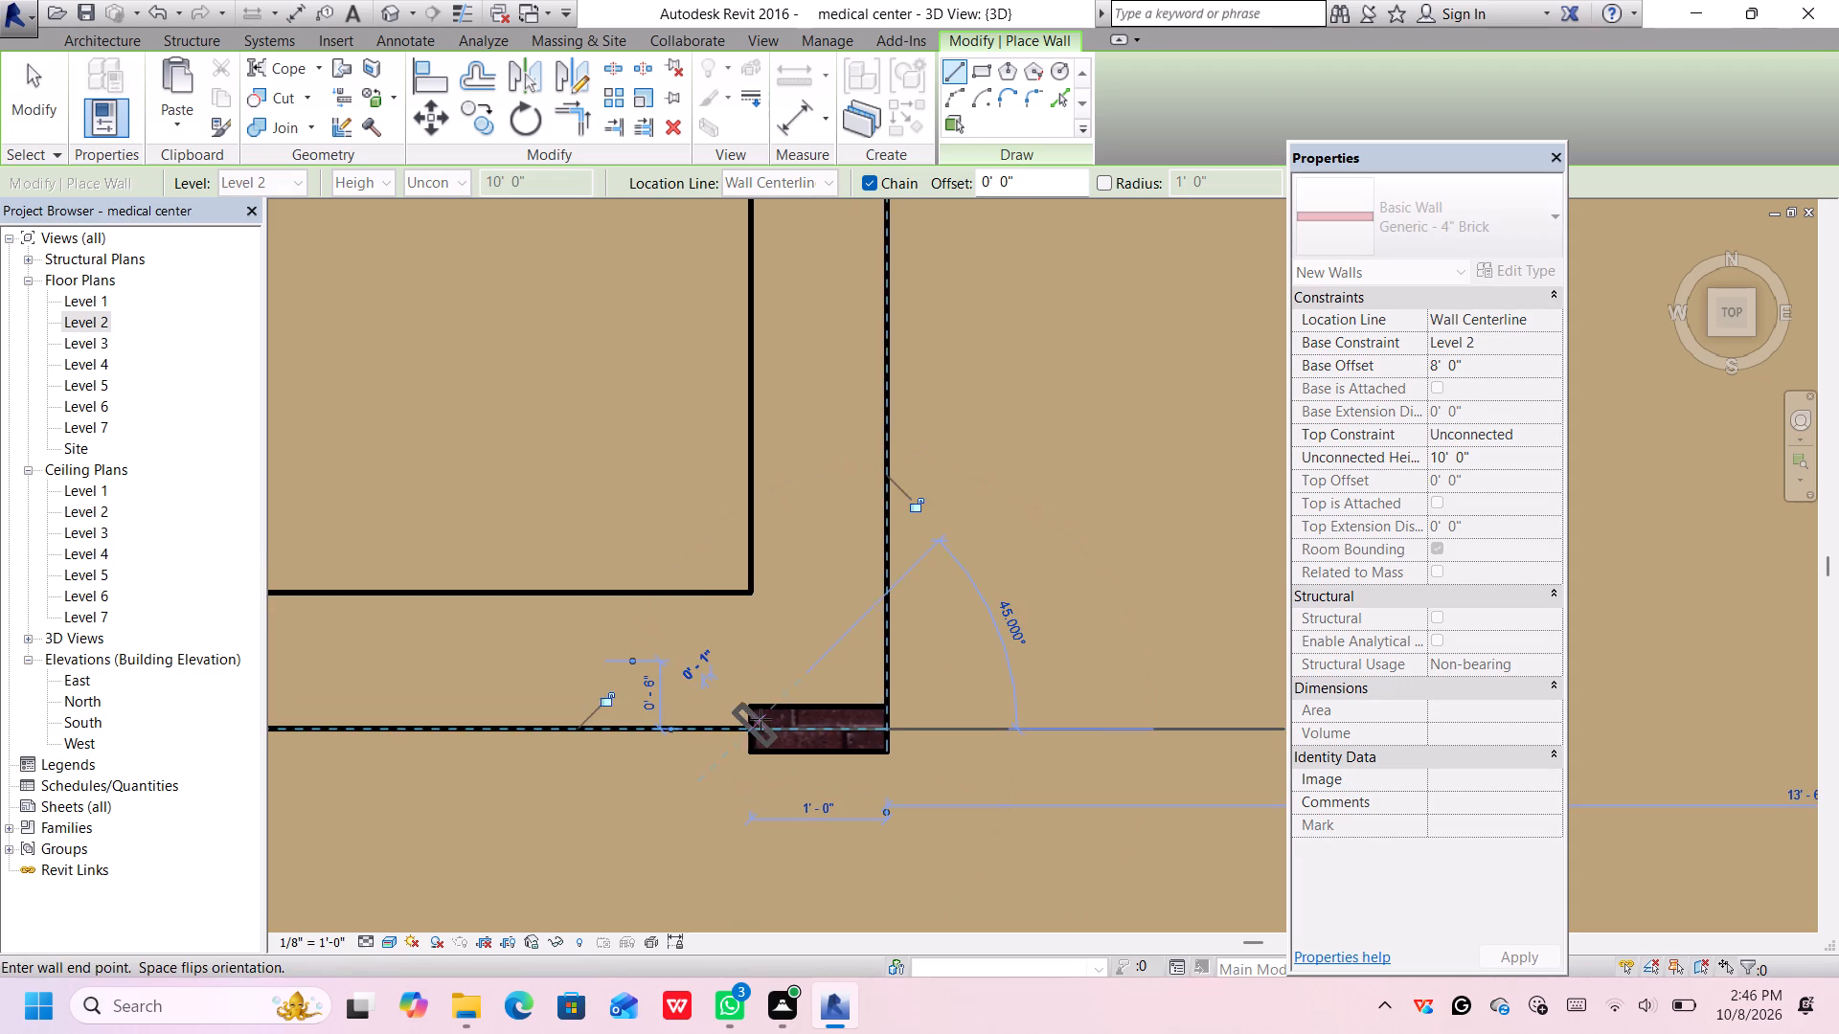
scroll(761, 719, "down", 4)
middle_click_drag(759, 730, 1010, 786)
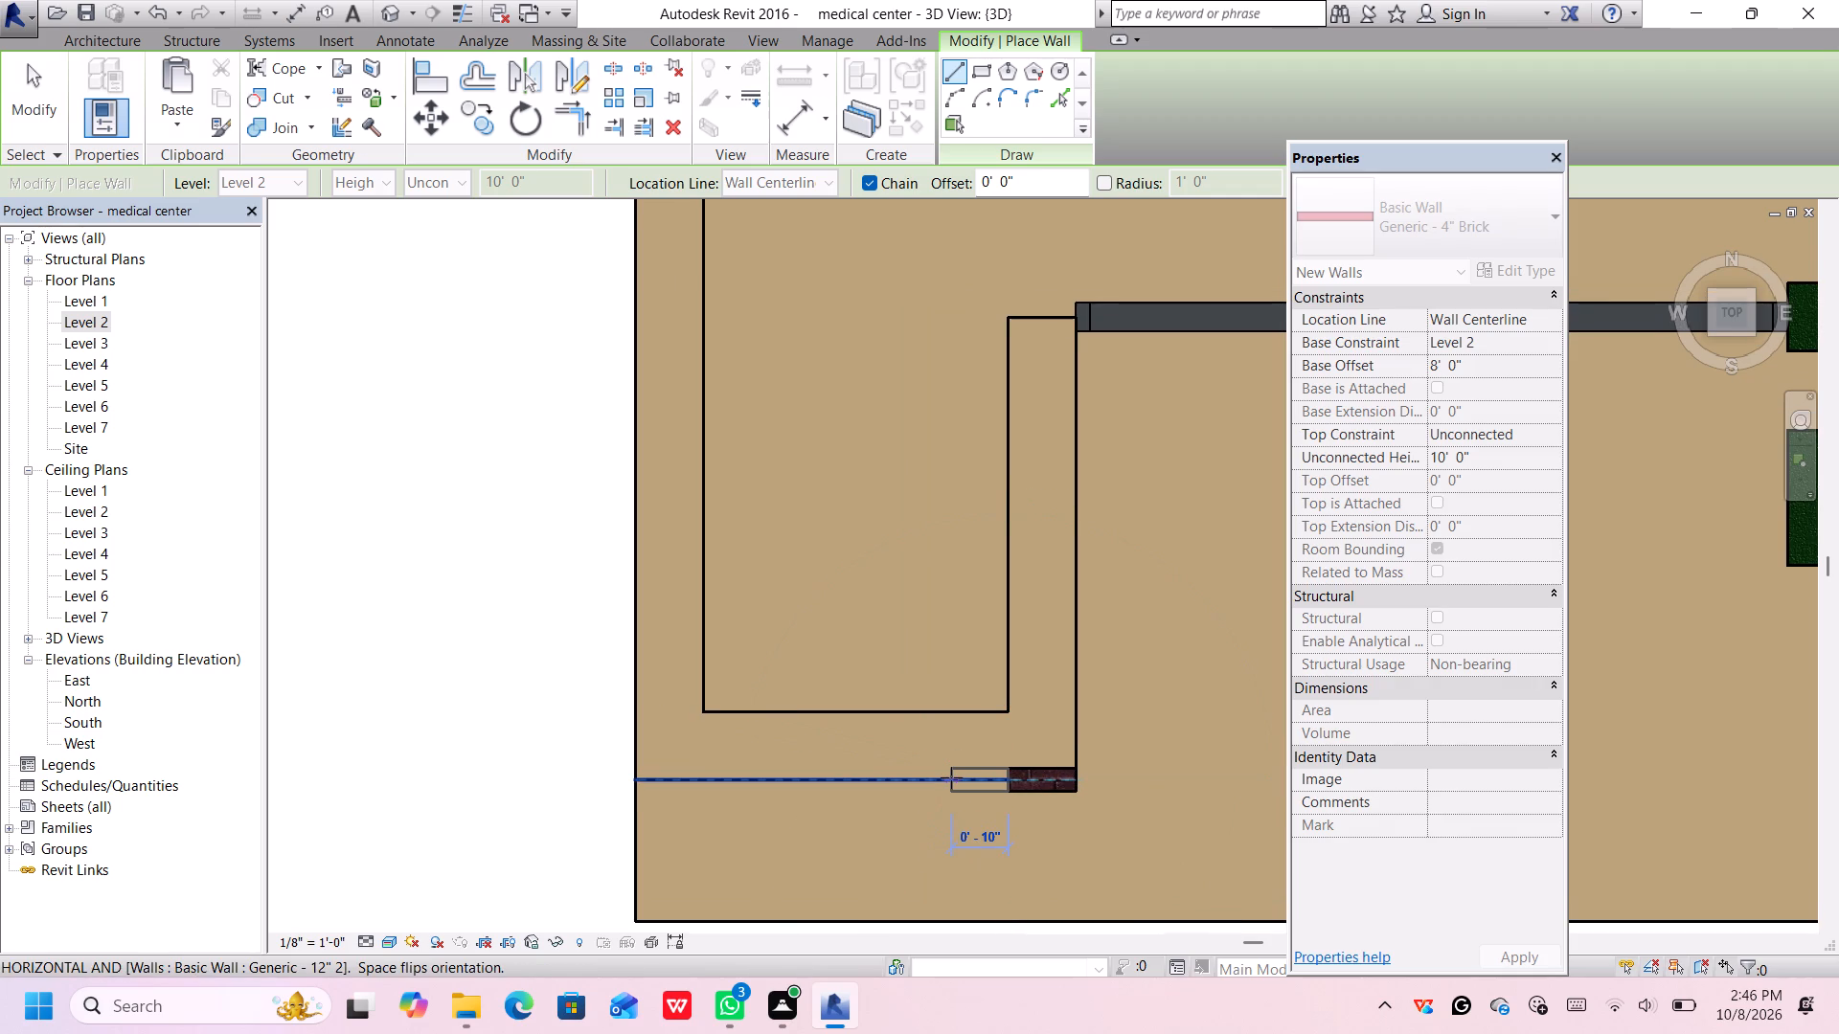
scroll(952, 776, "up", 2)
key("Escape")
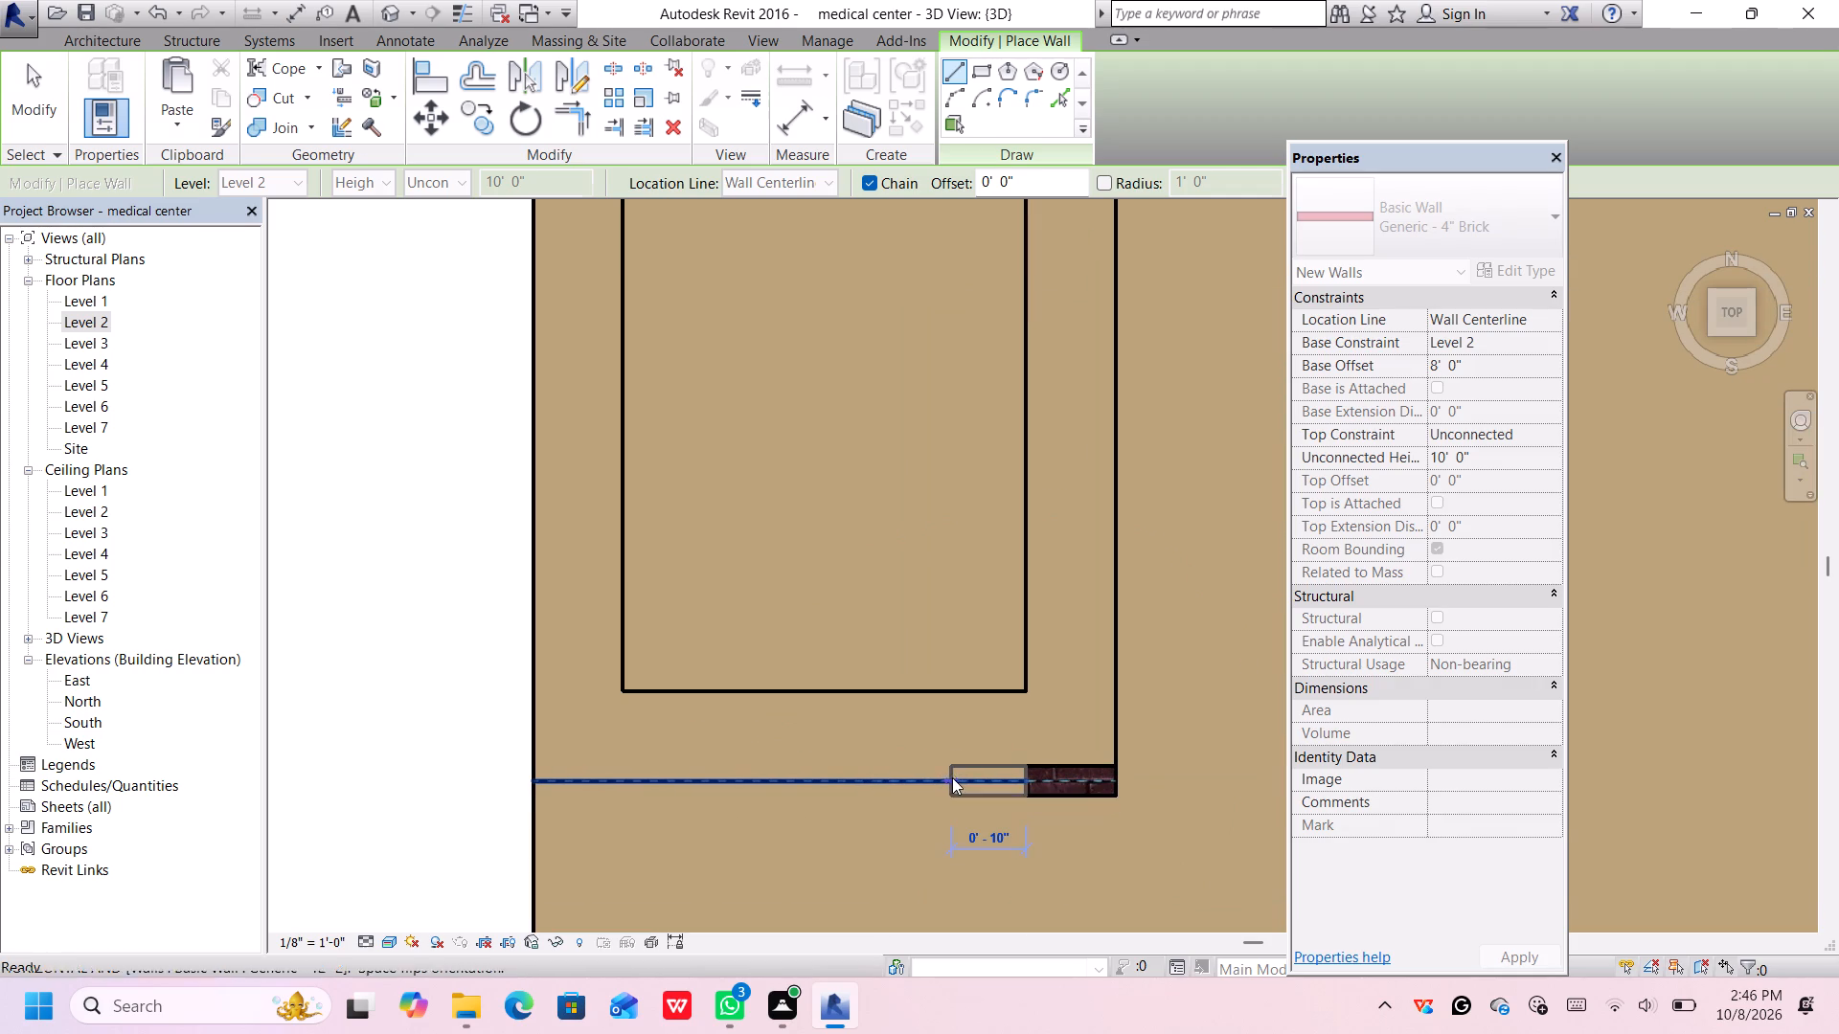
Draw a second brick wall about 5 1/4" long on the same front face line, a small gap beyond the first brick piece.
scroll(1010, 784, "up", 7)
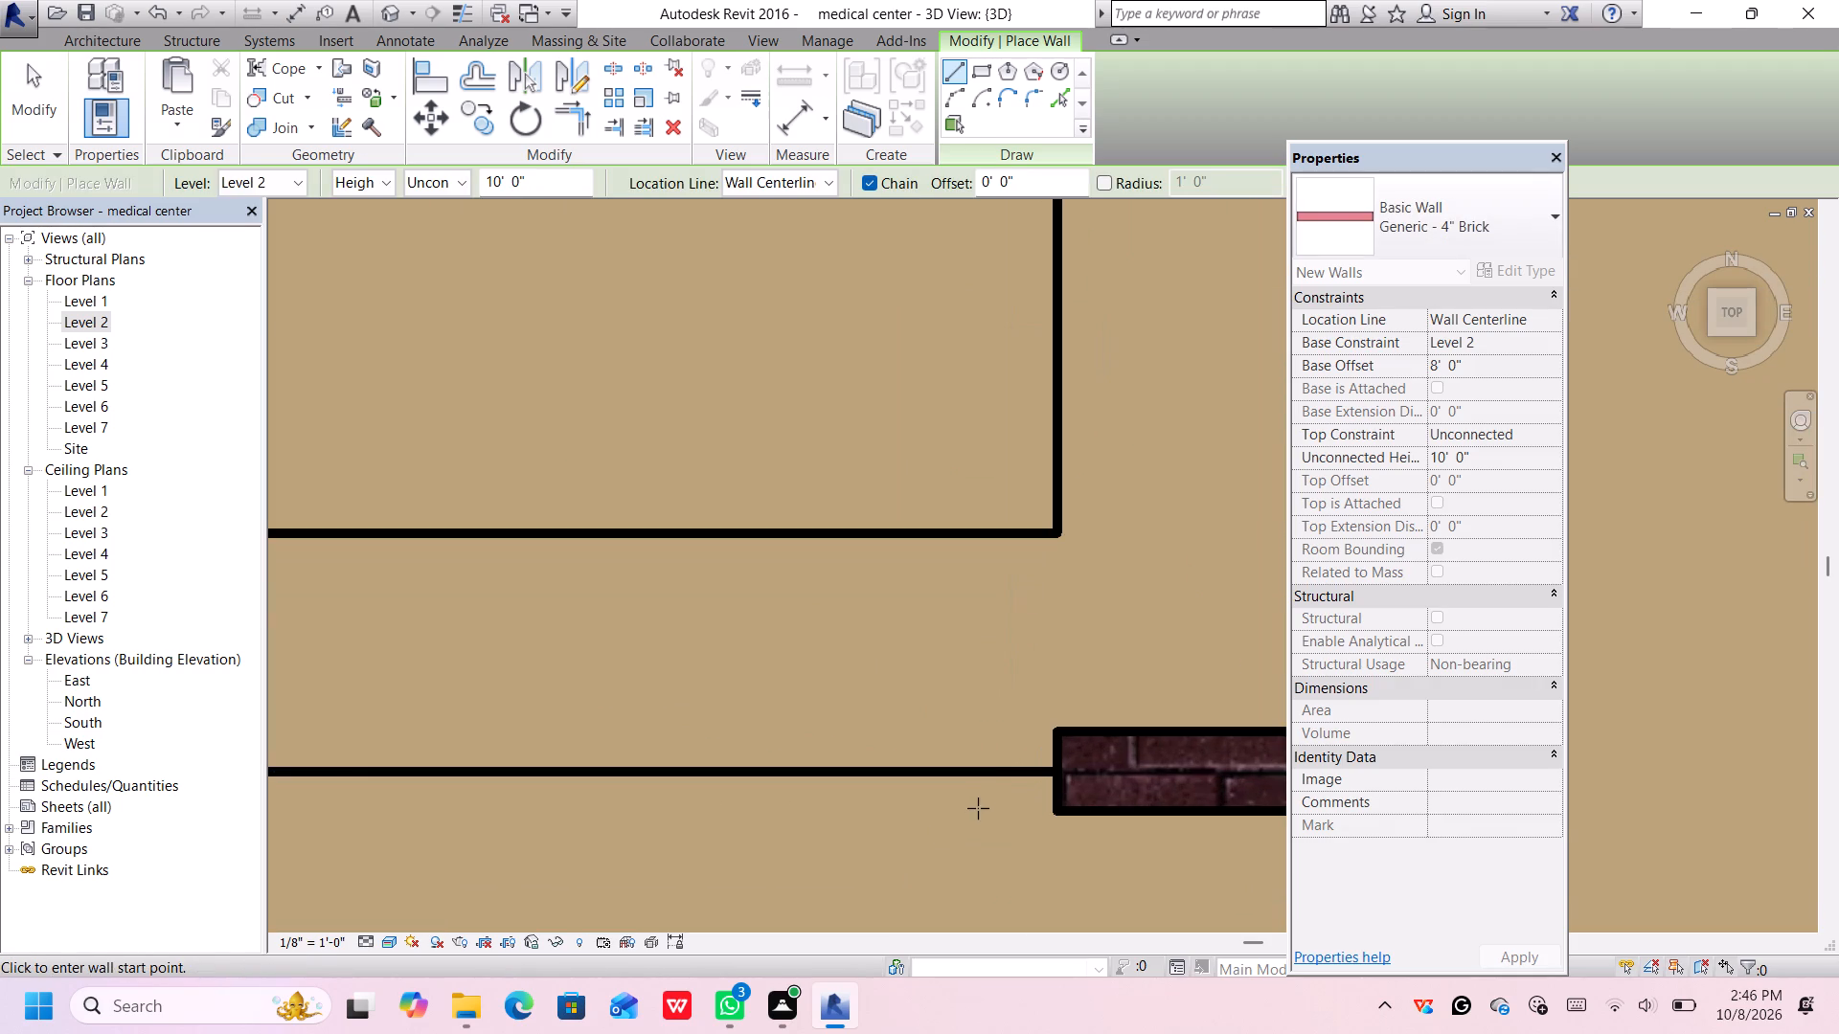
scroll(999, 780, "up", 2)
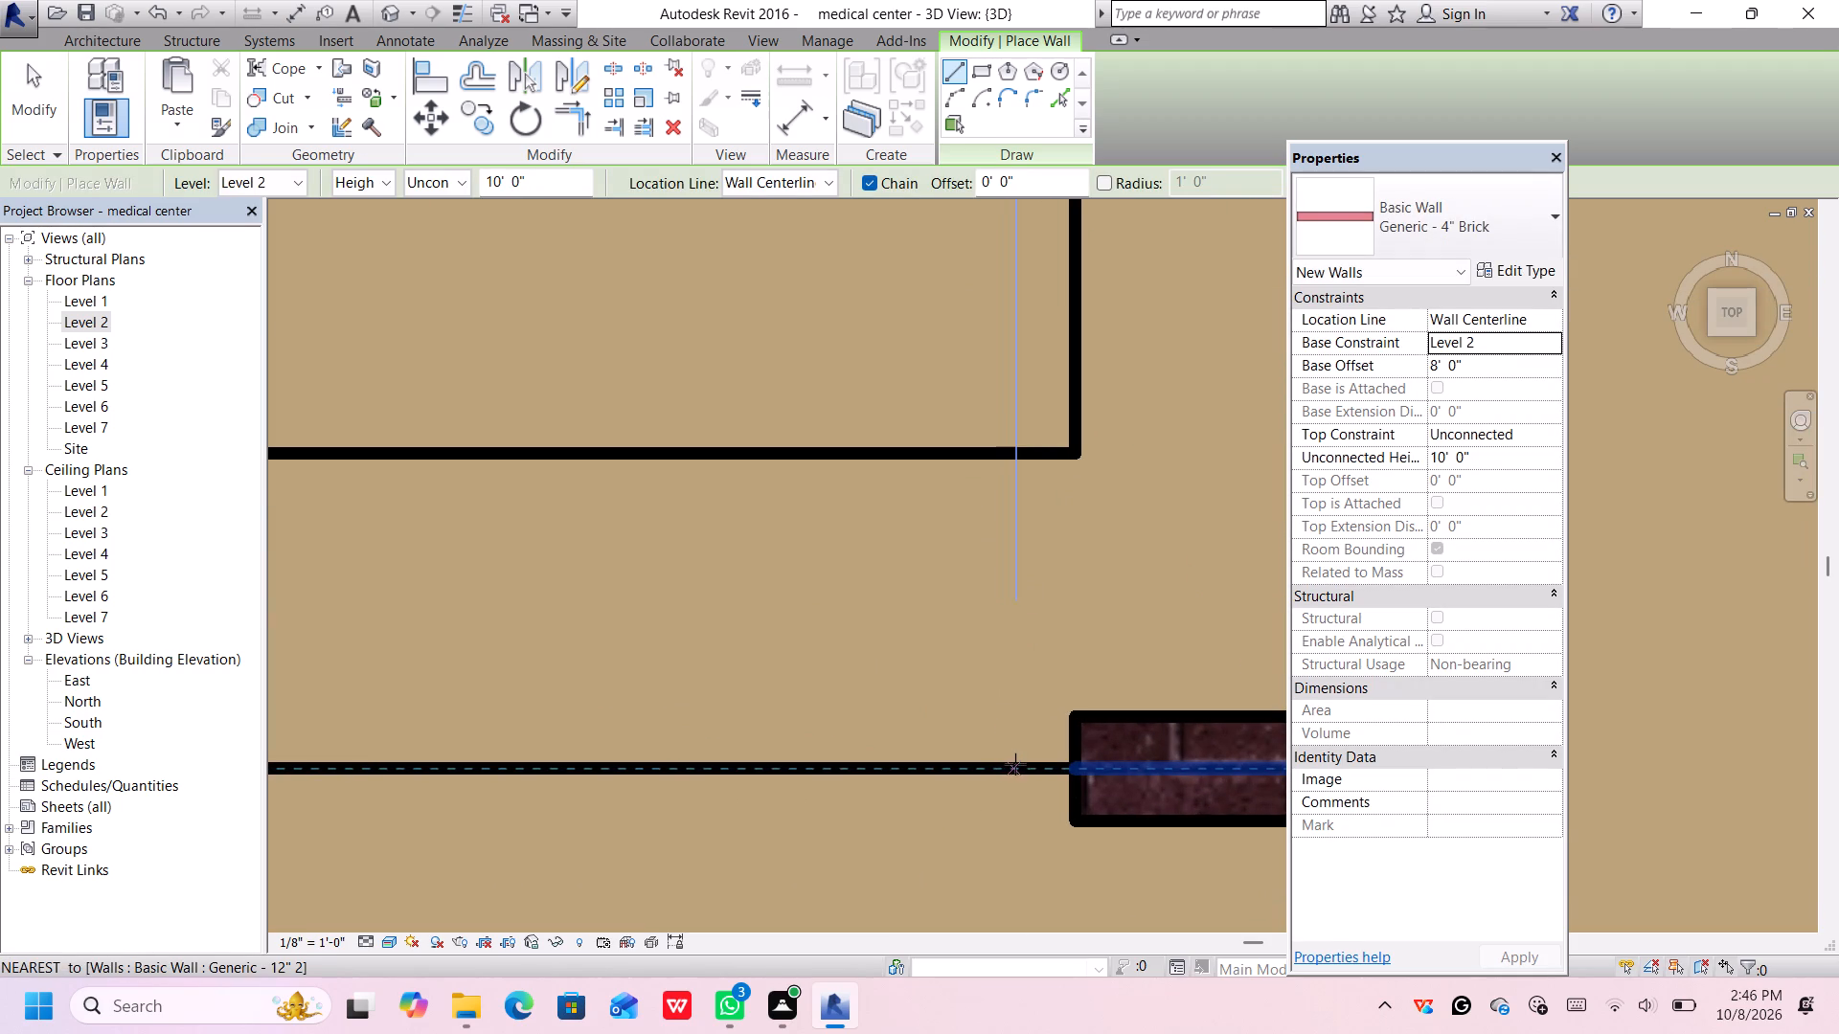
left_click(1015, 768)
left_click(876, 771)
scroll(871, 783, "down", 4)
middle_click_drag(888, 776, 893, 776)
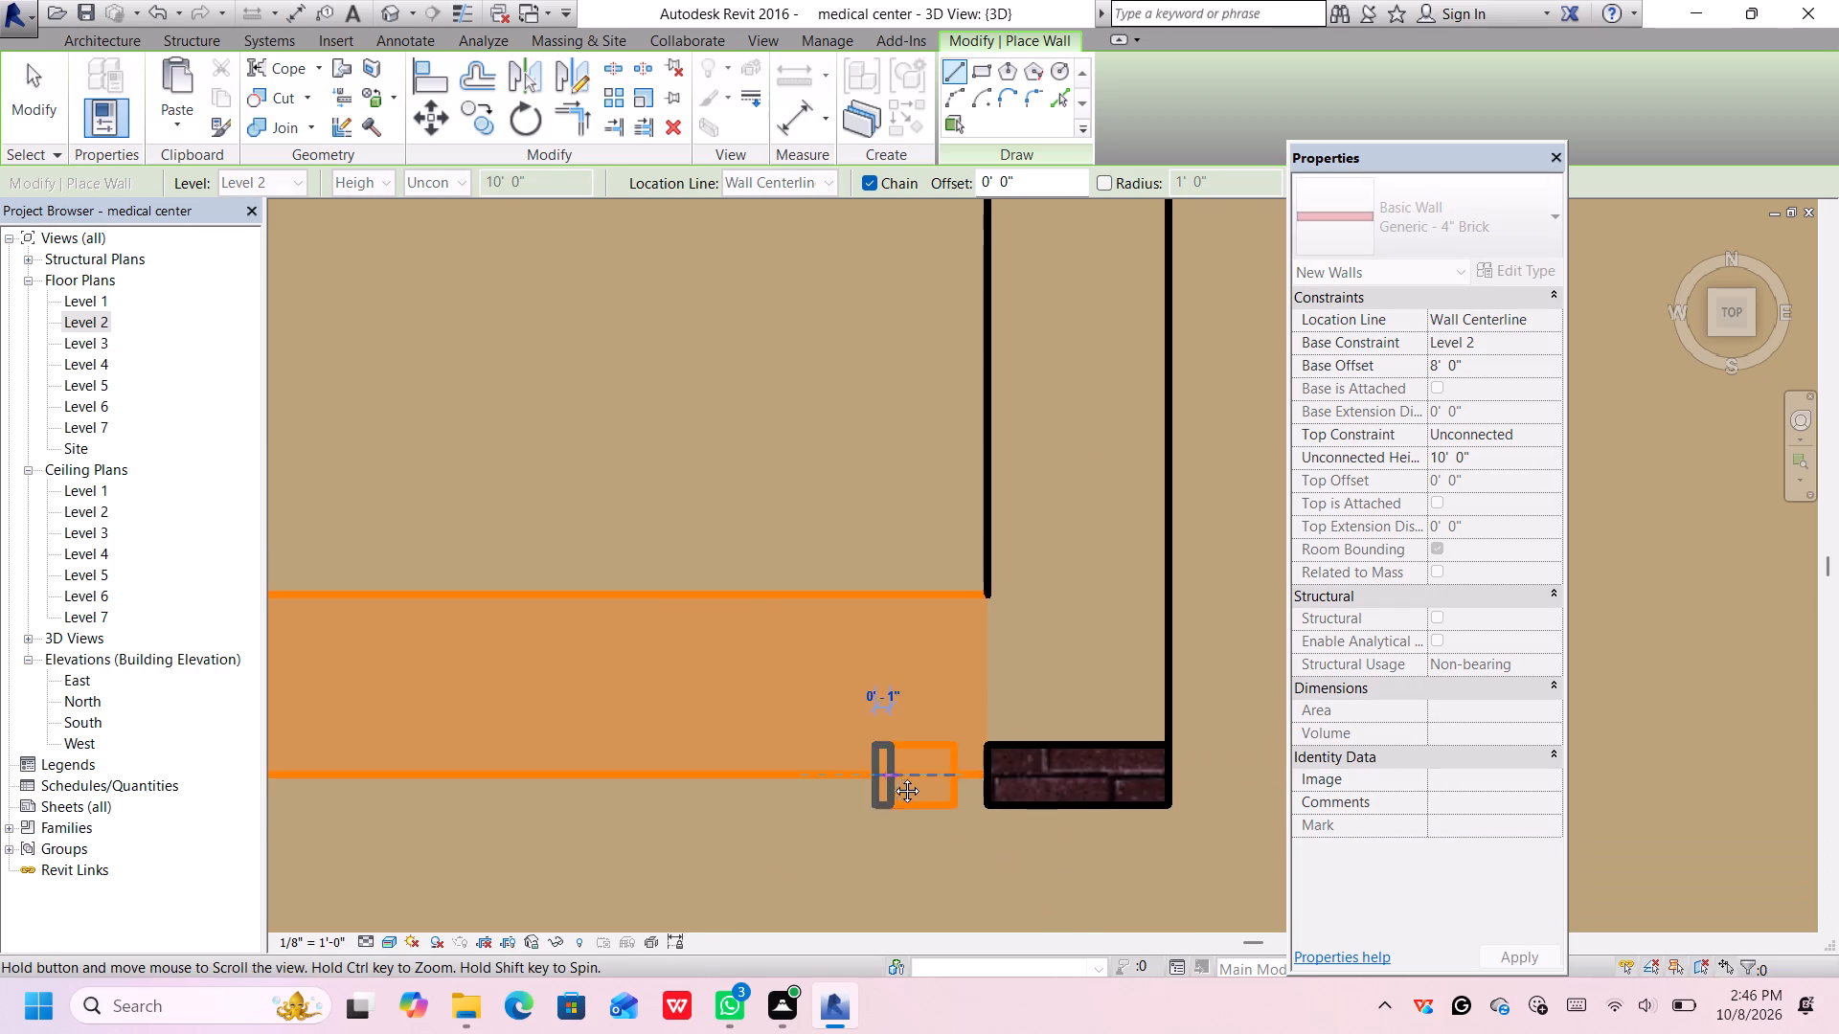
middle_click_drag(893, 776, 1099, 829)
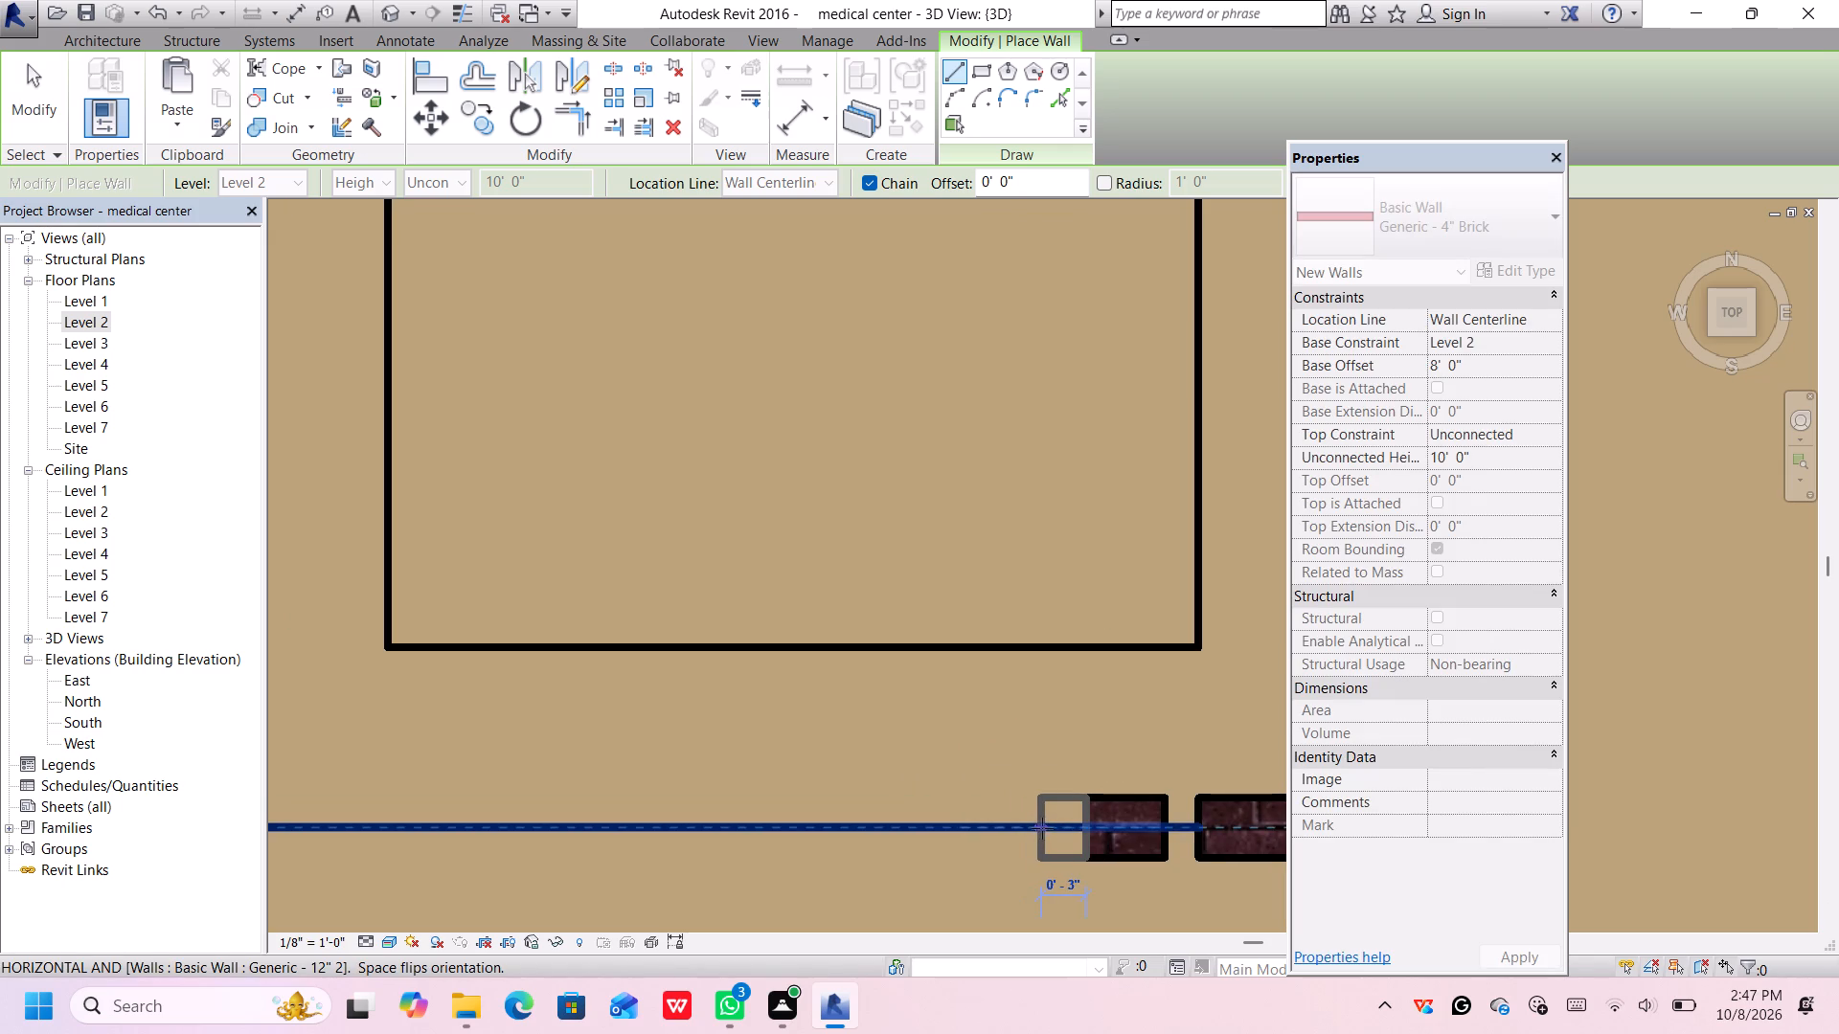
key("Return")
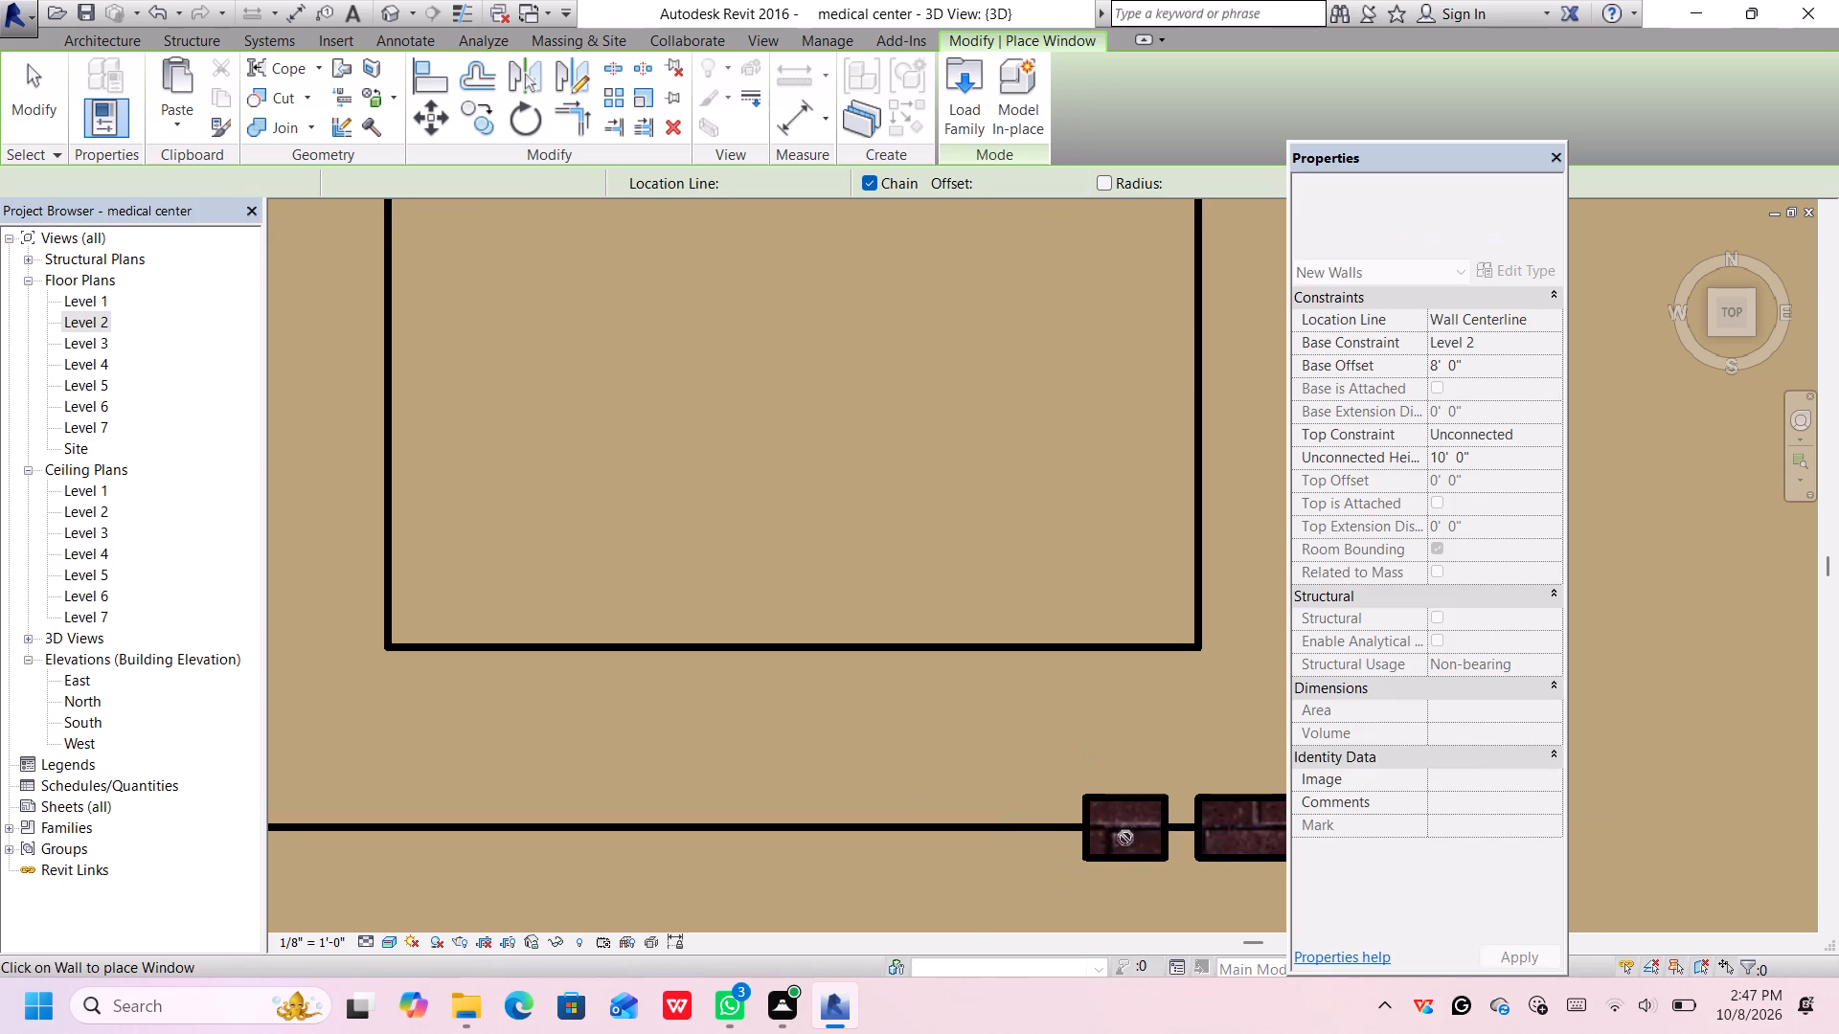
Copy the short 5 1/4" brick piece and paste three copies along the front face line, spaced about 9" apart, away from the 1' 0" piece.
scroll(1086, 790, "down", 2)
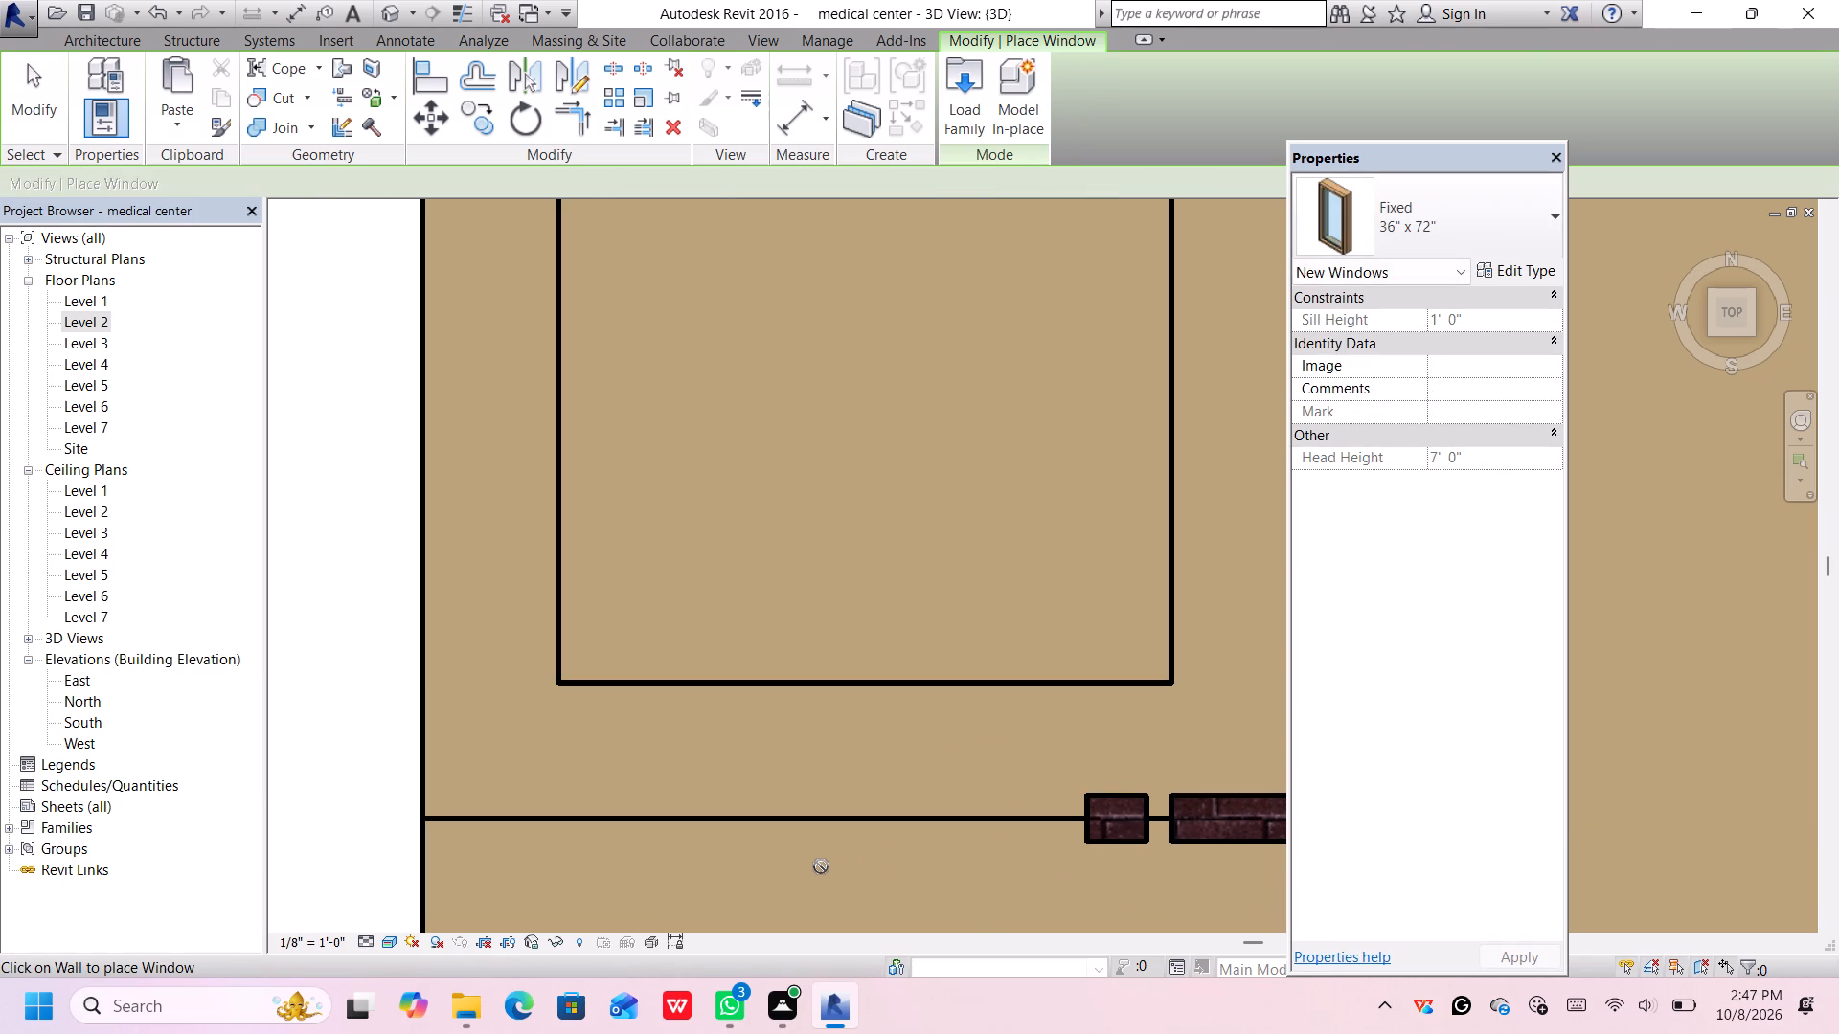
key("Escape")
left_click(1111, 825)
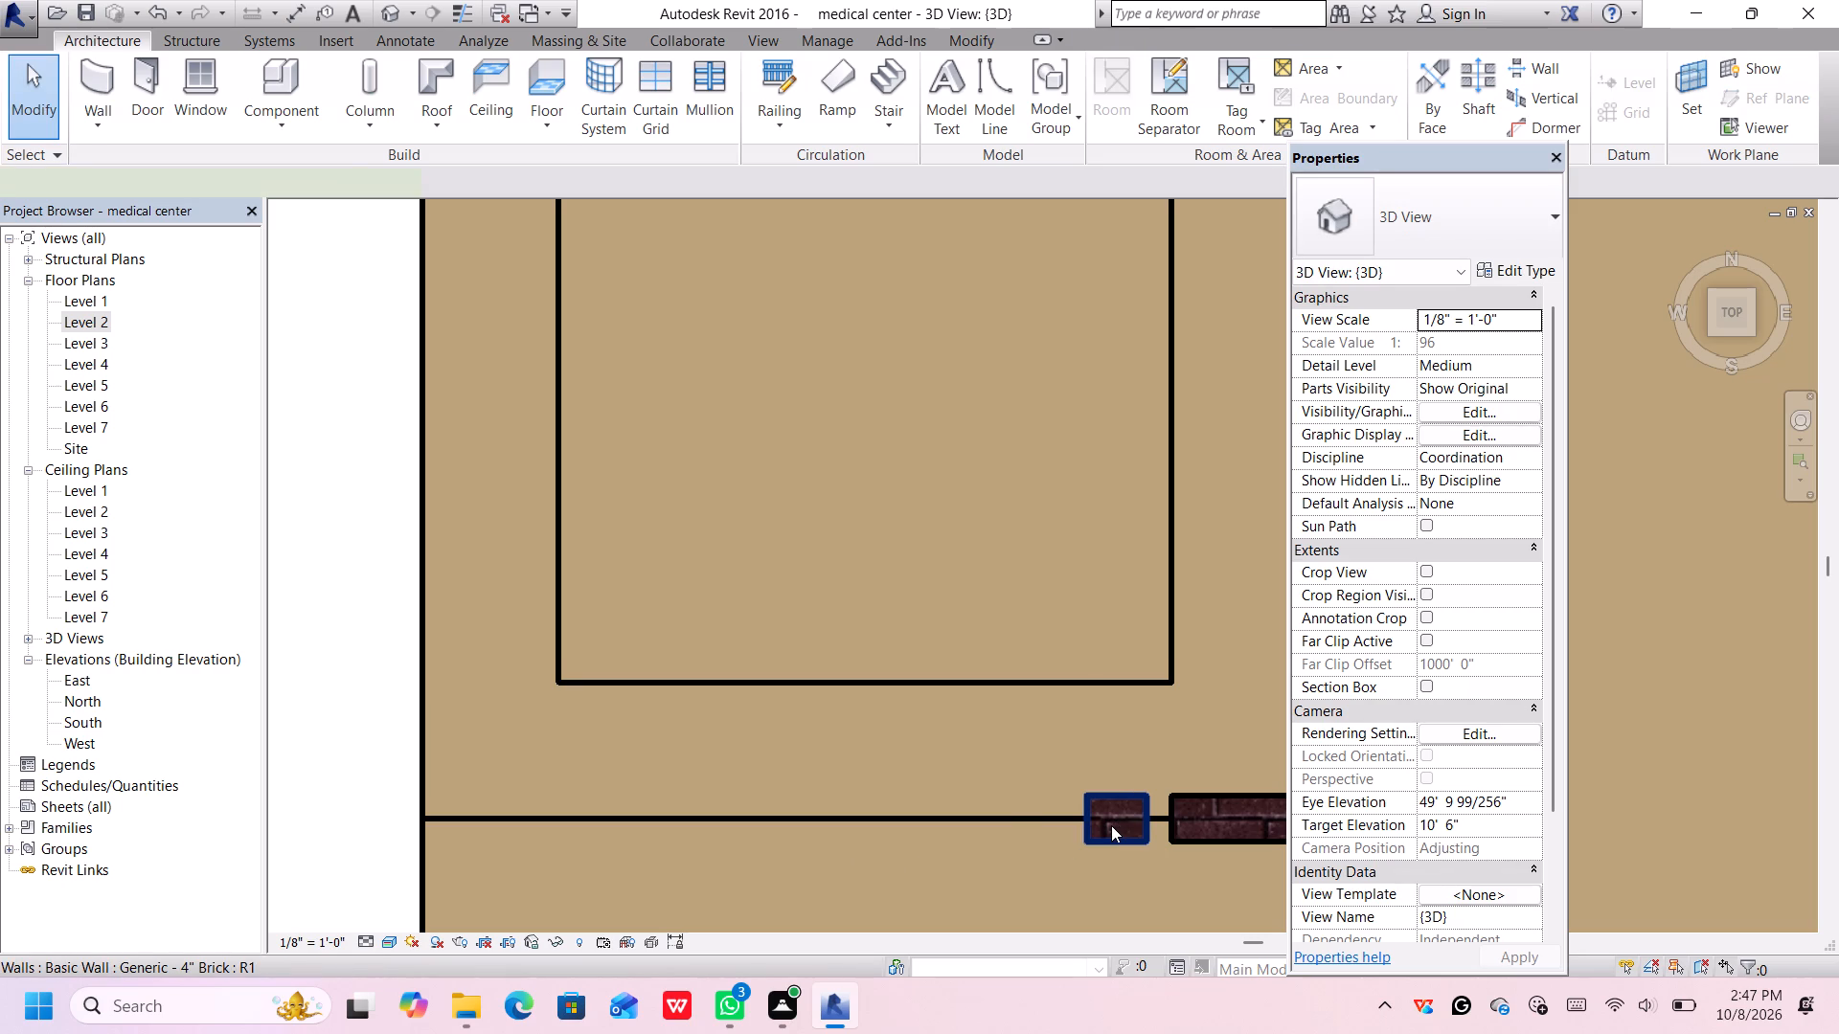
key("ctrl+c")
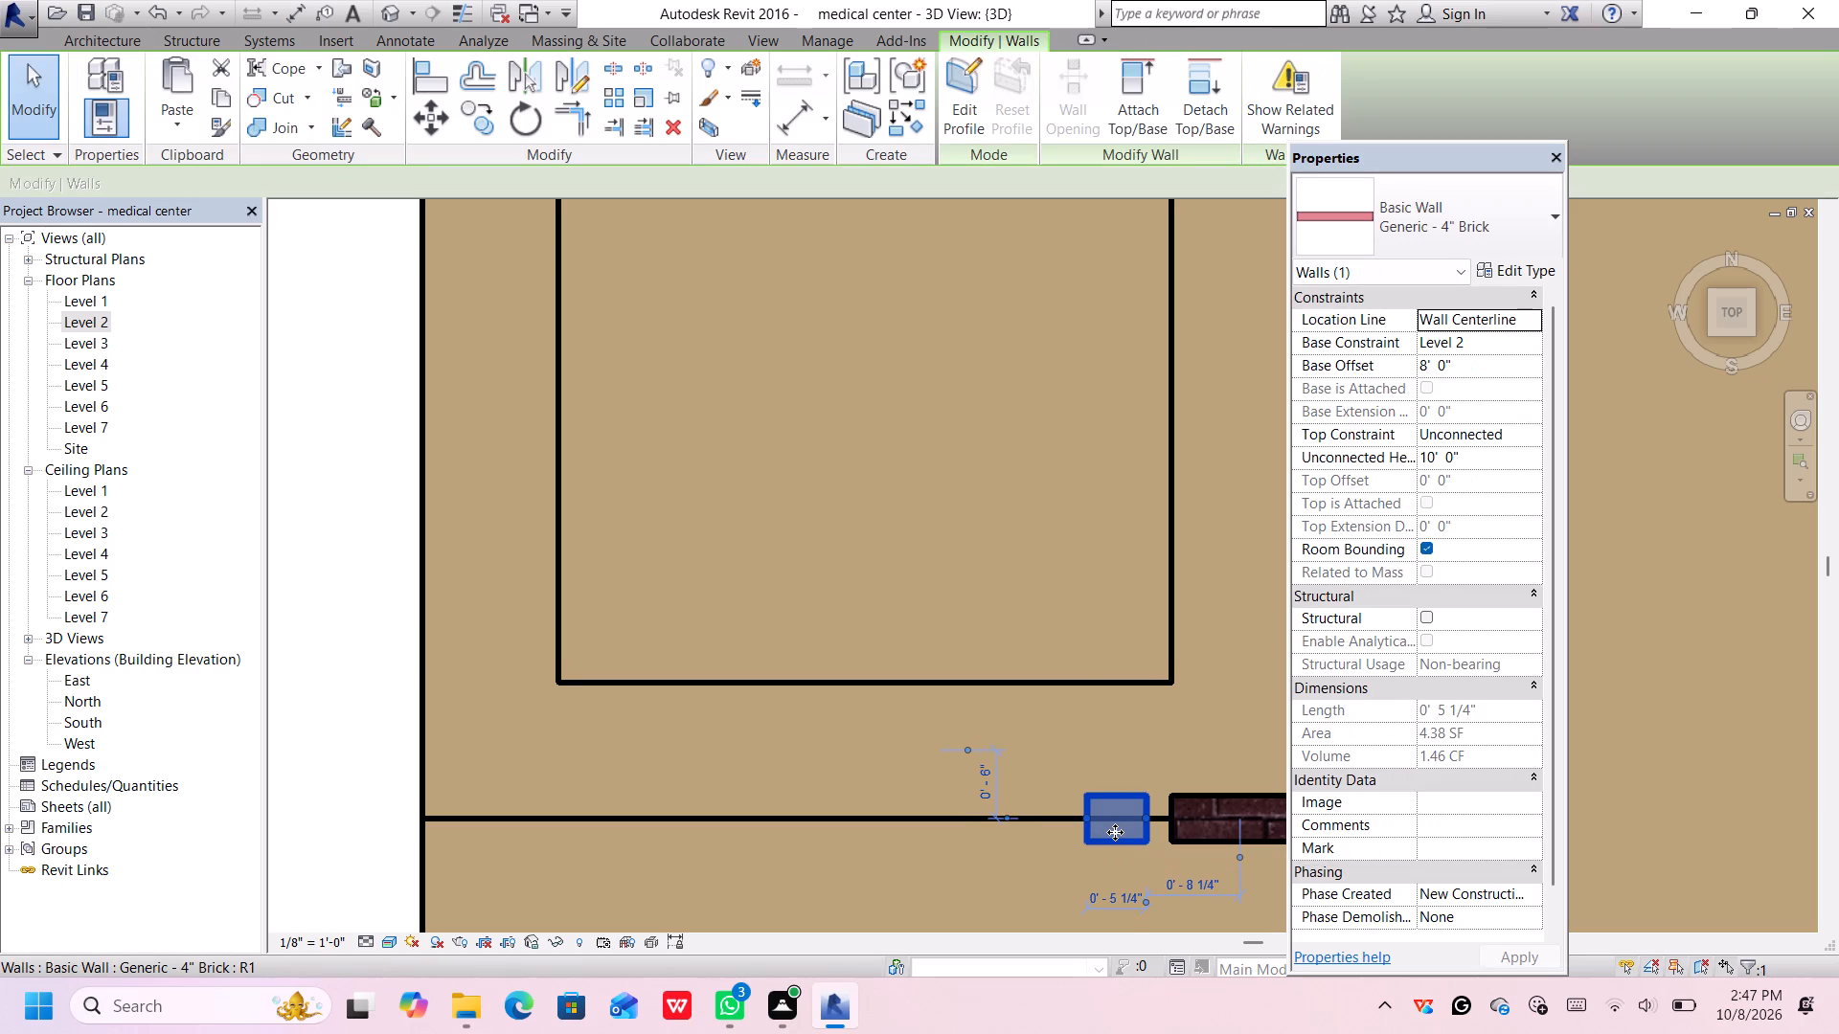
key("ctrl+v")
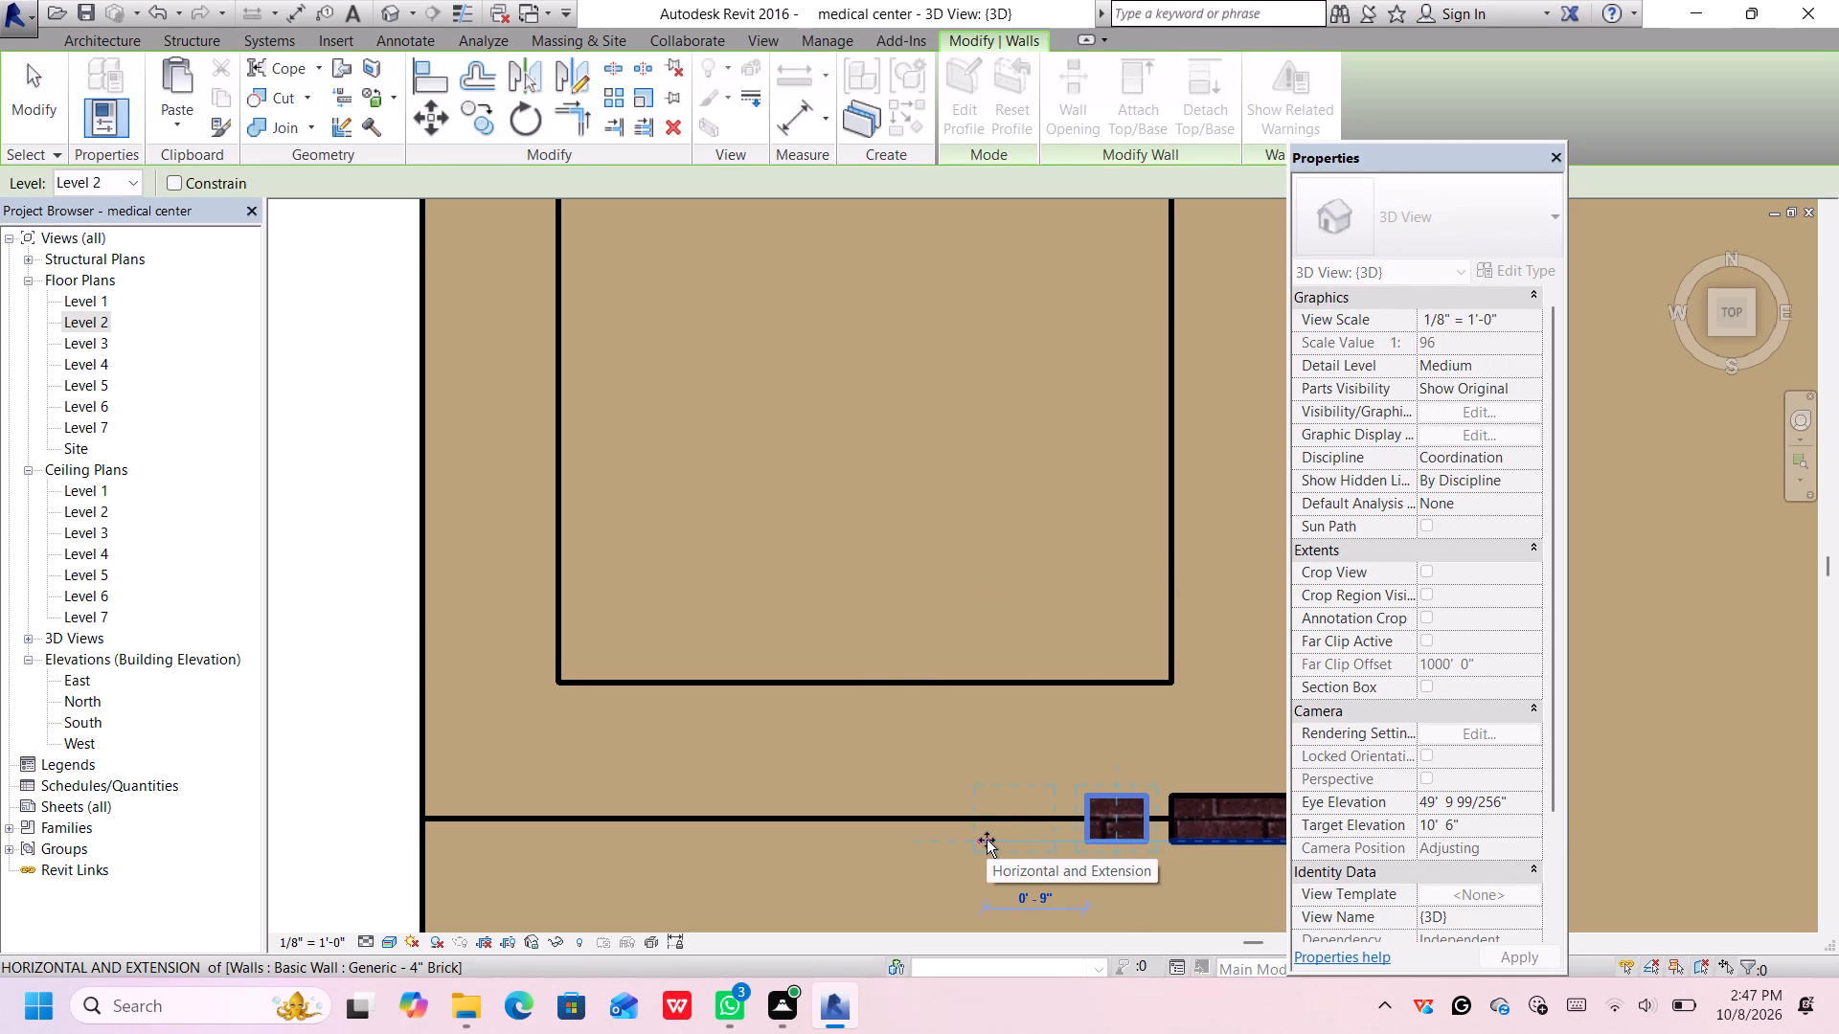
left_click(987, 840)
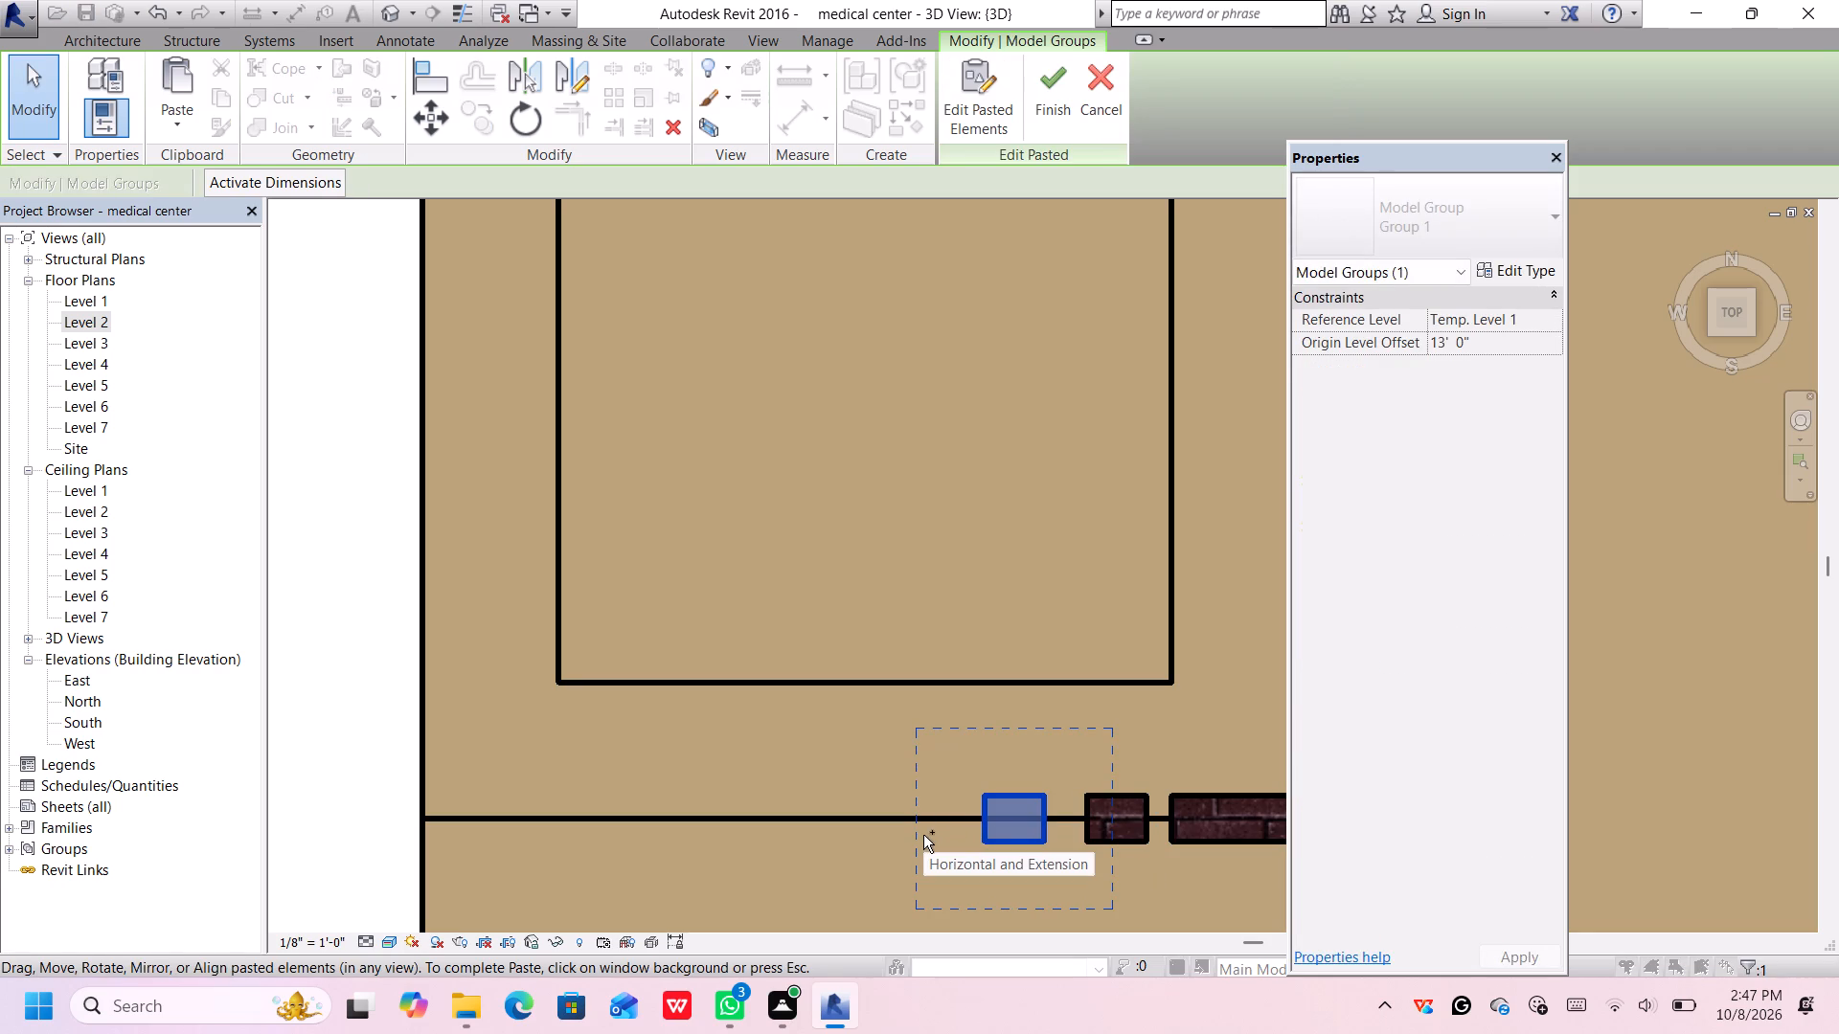
key("ctrl+v")
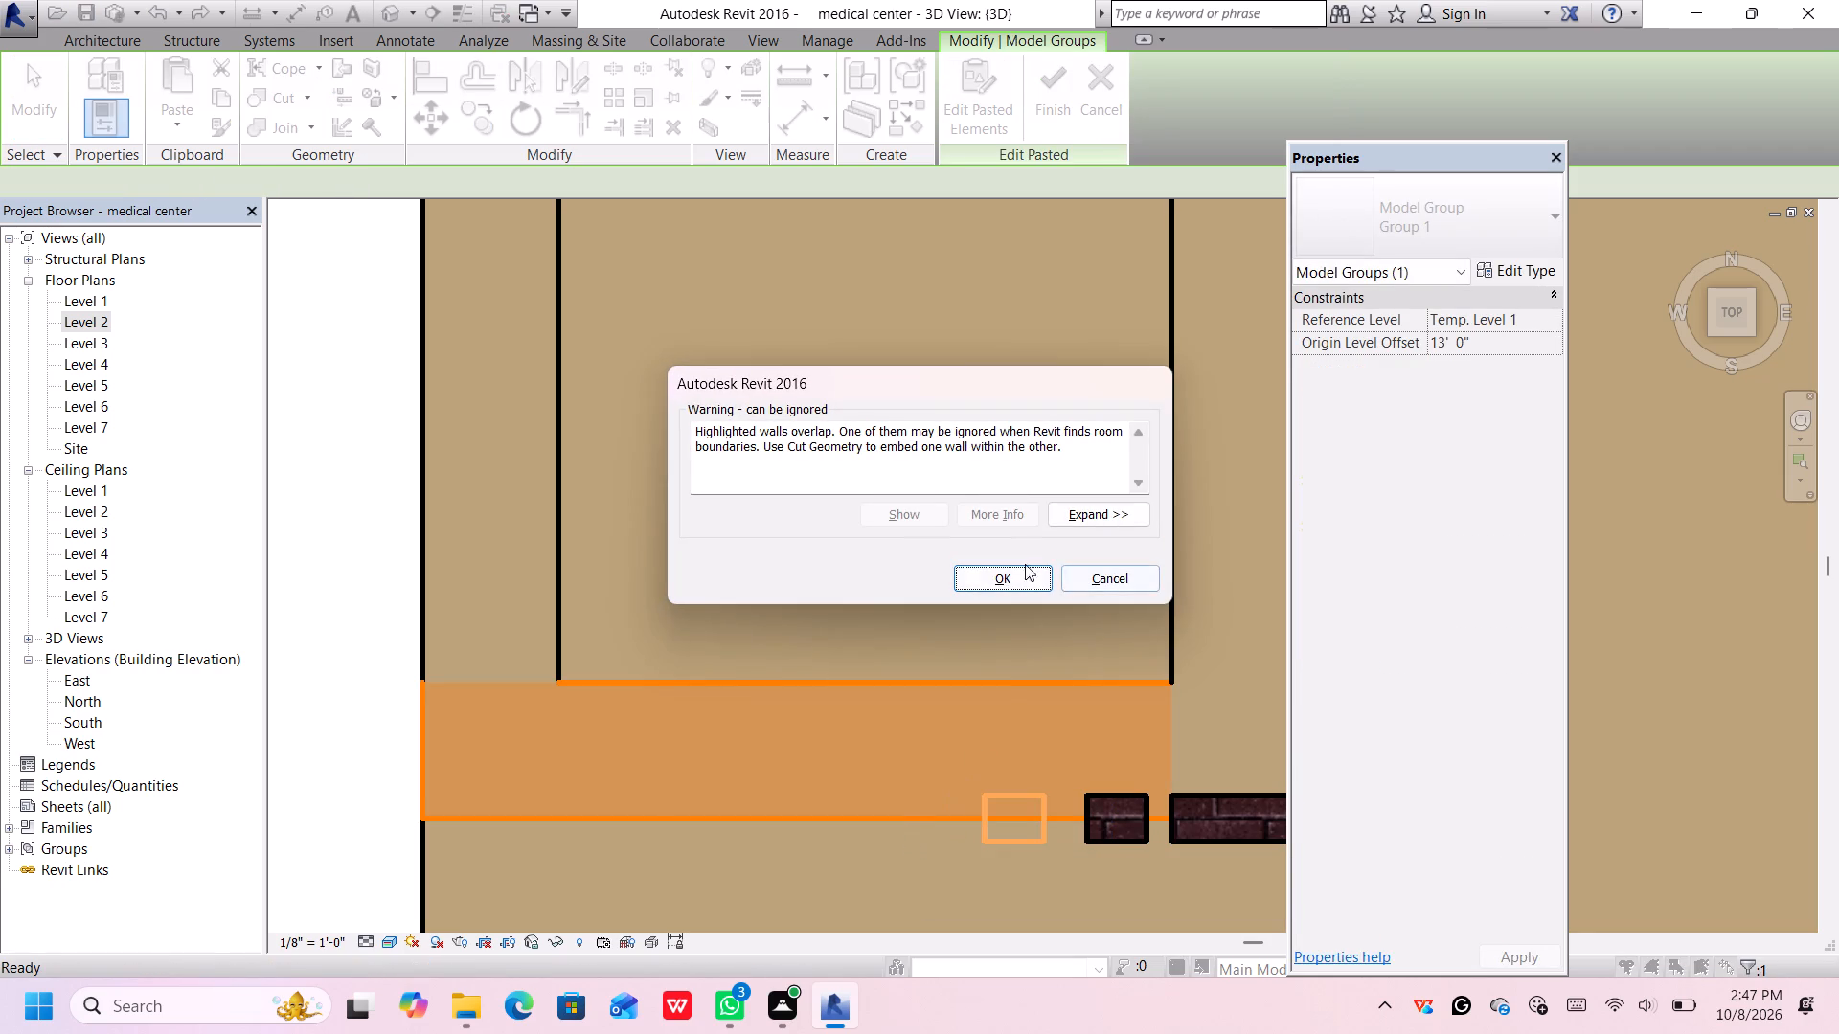
left_click(990, 578)
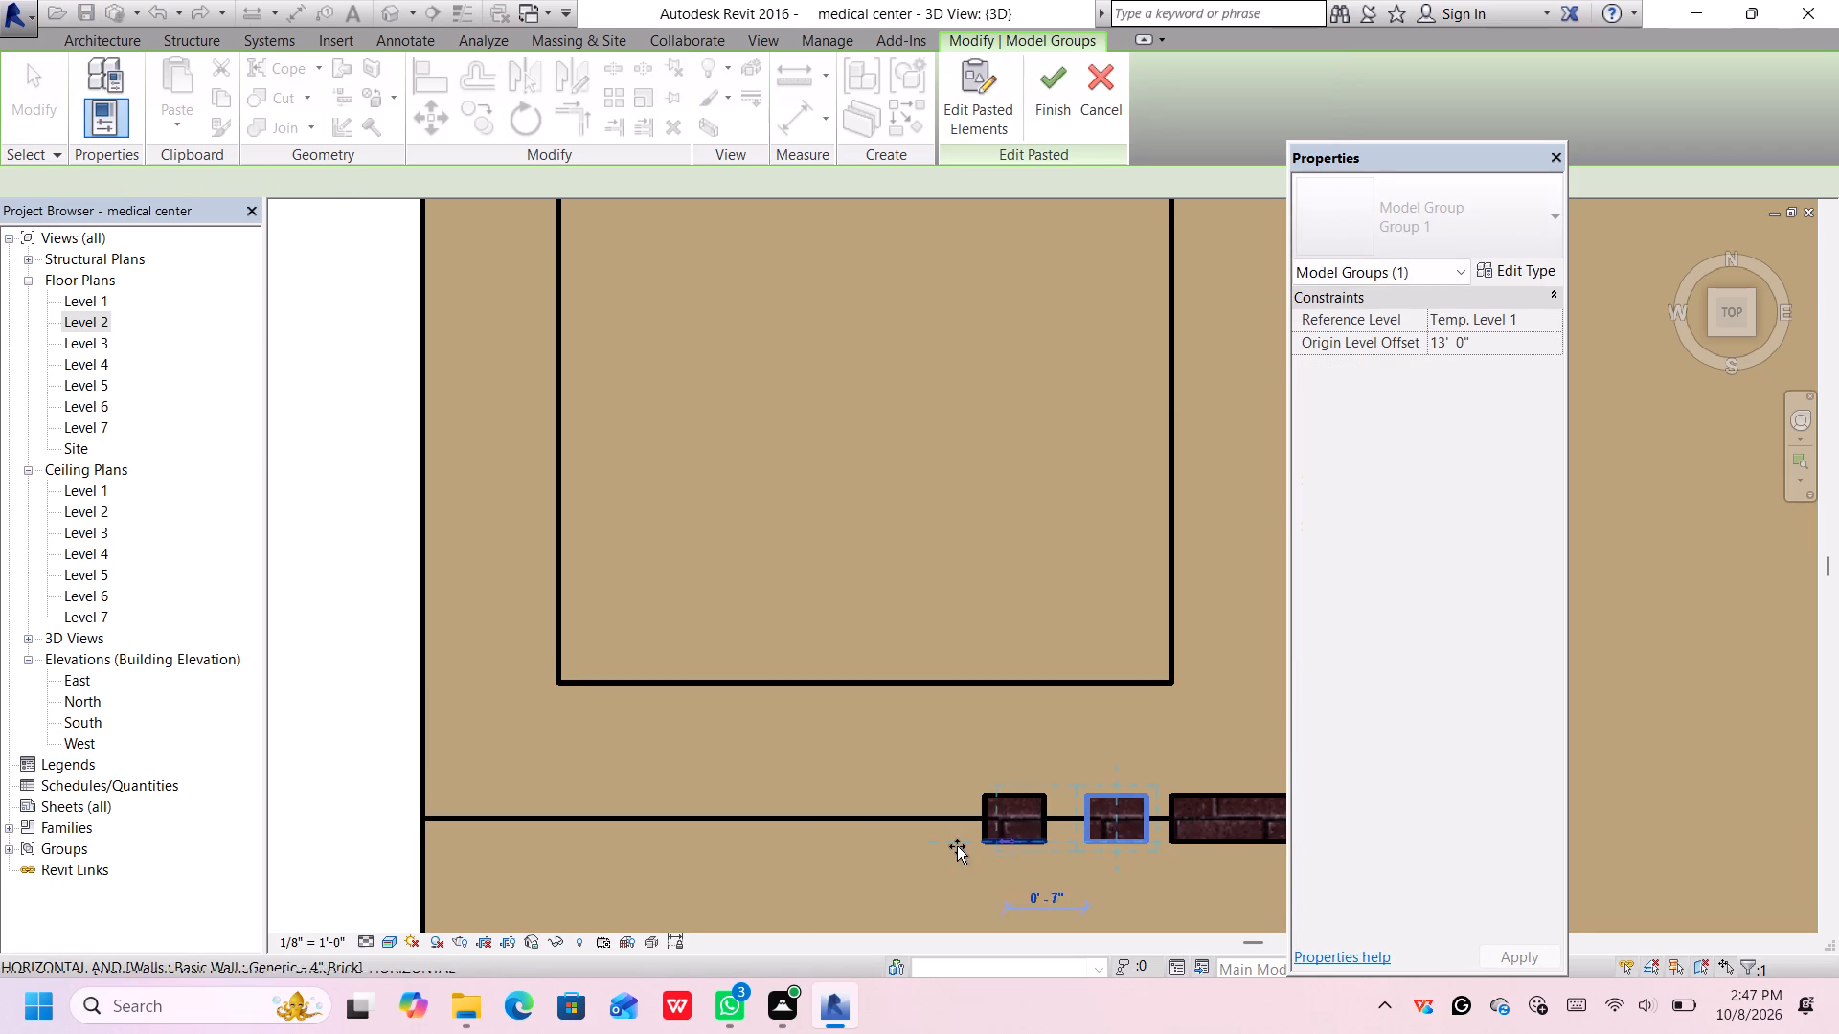
left_click(886, 844)
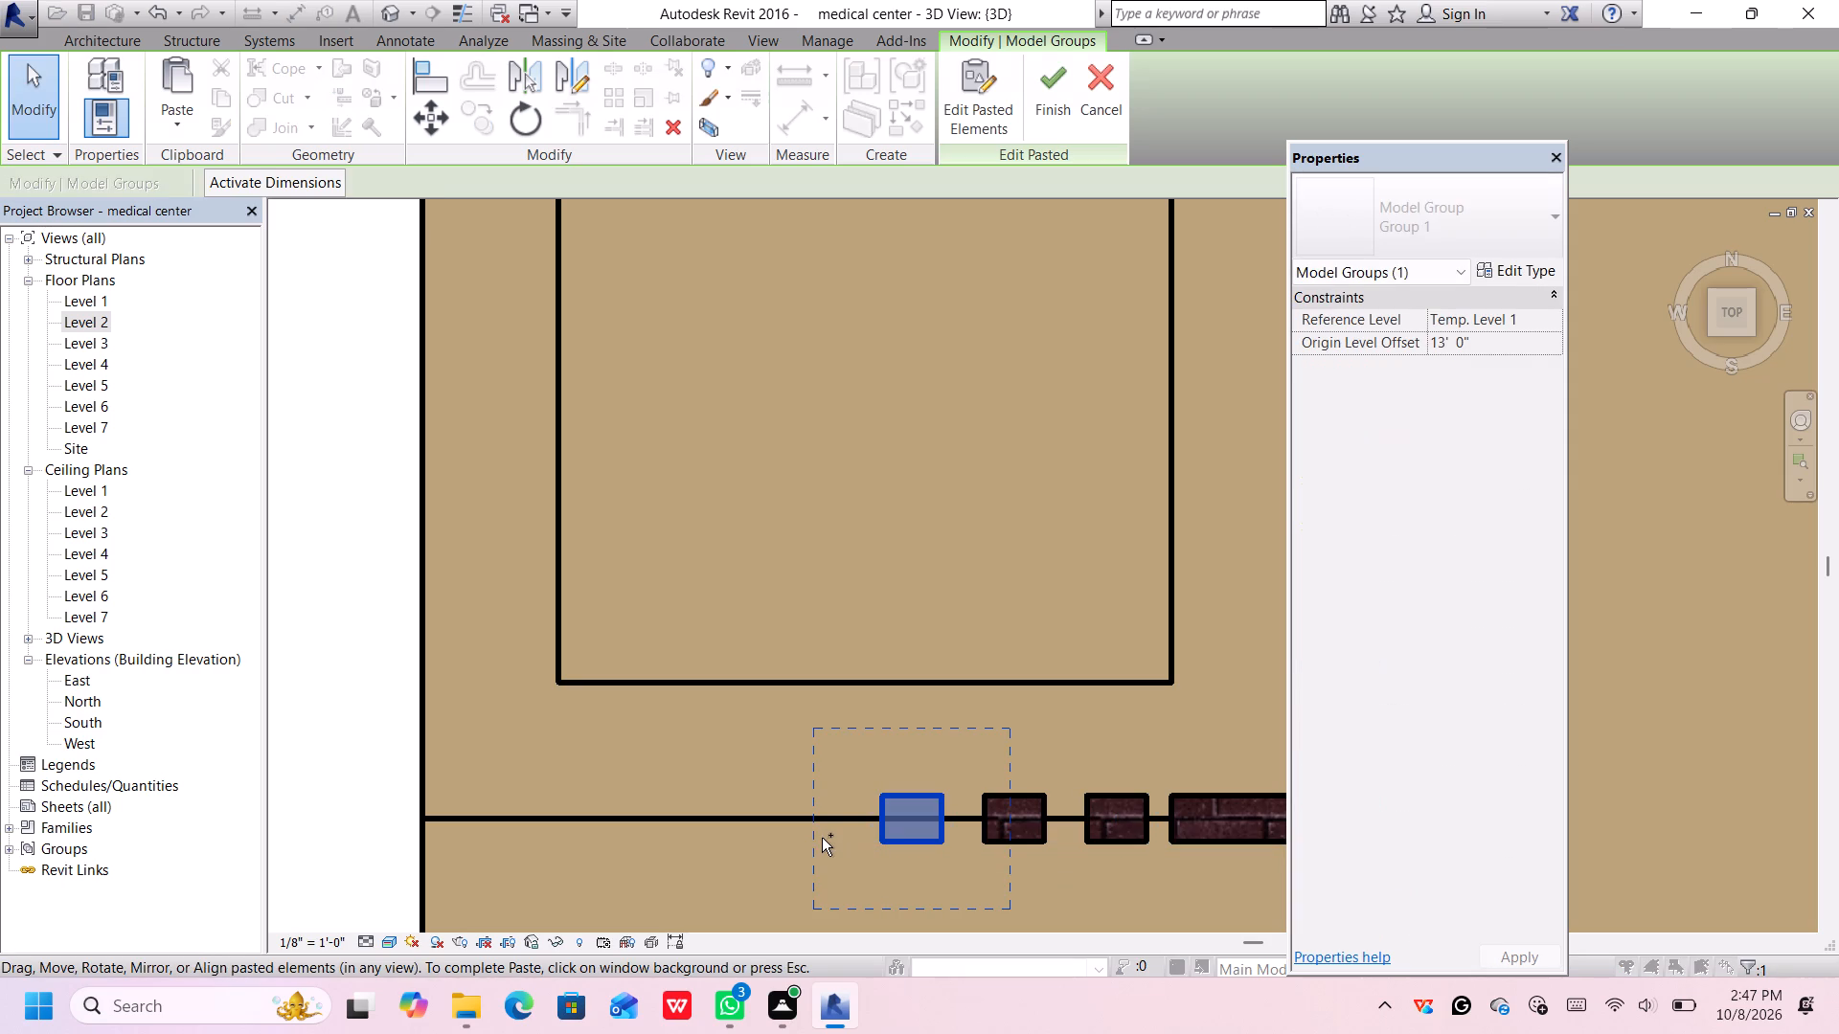
key("ctrl+v")
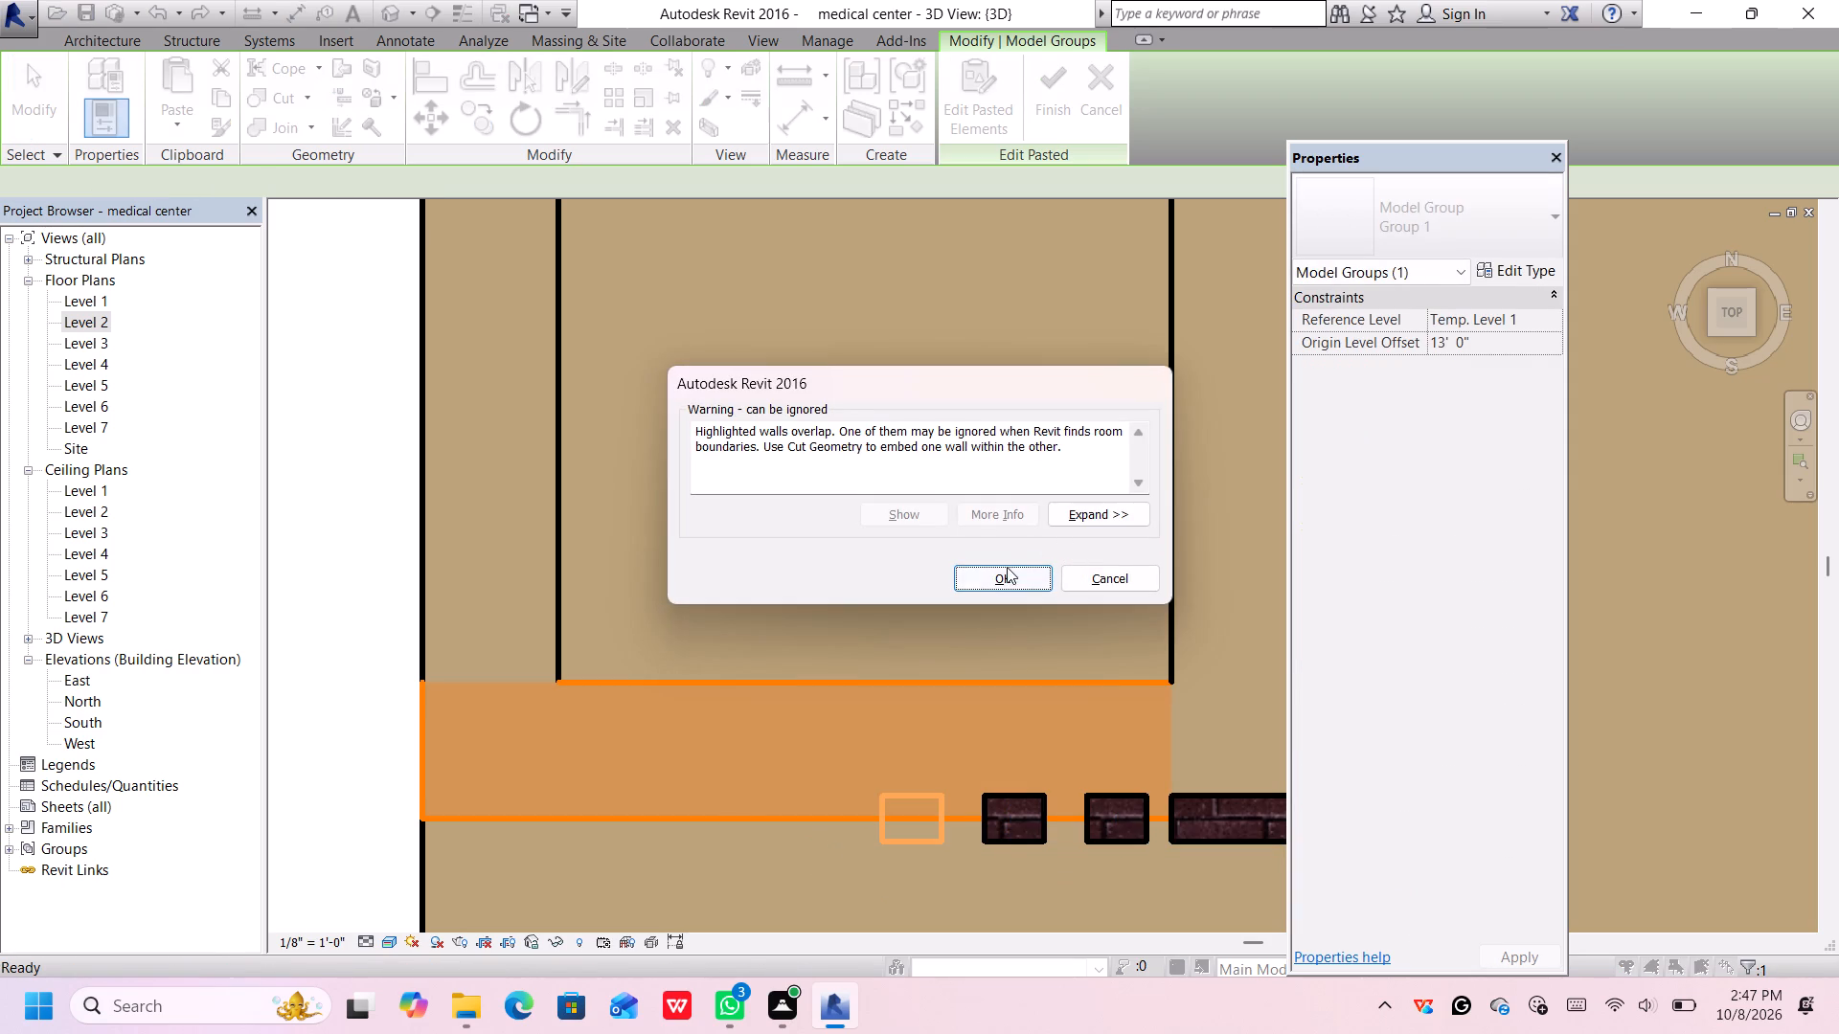
left_click(1007, 572)
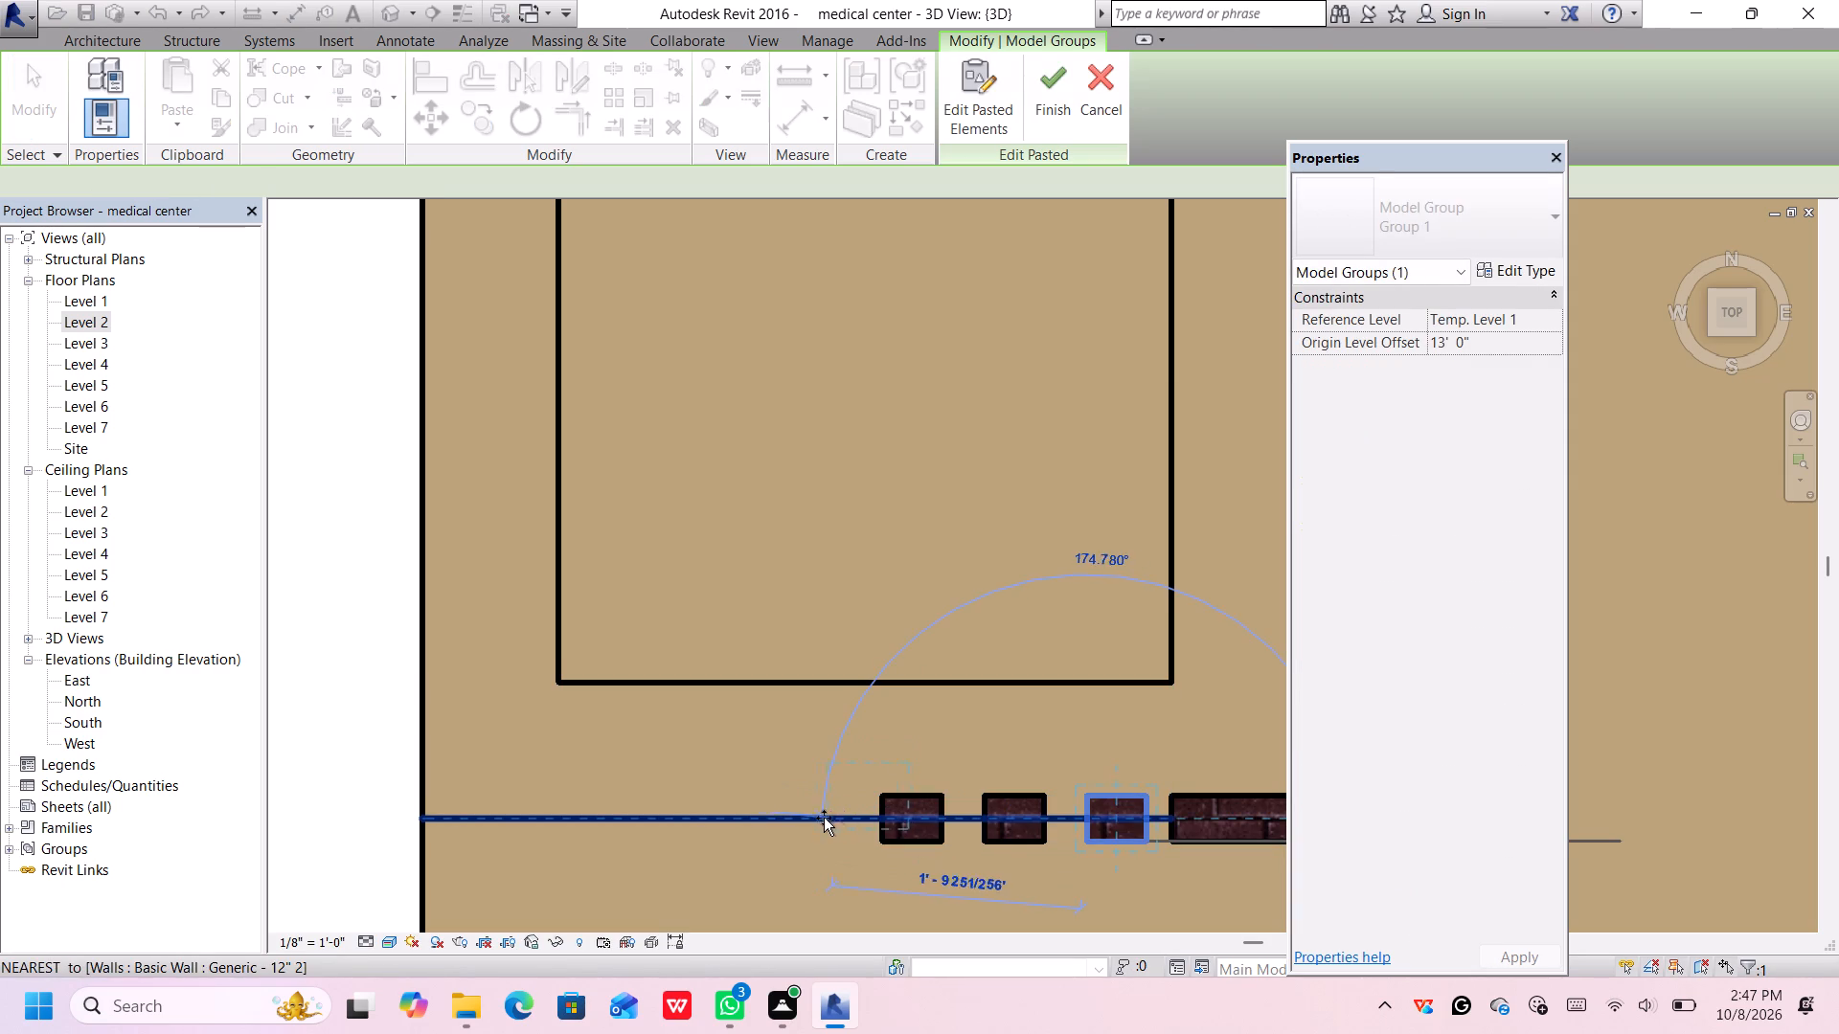
left_click(776, 841)
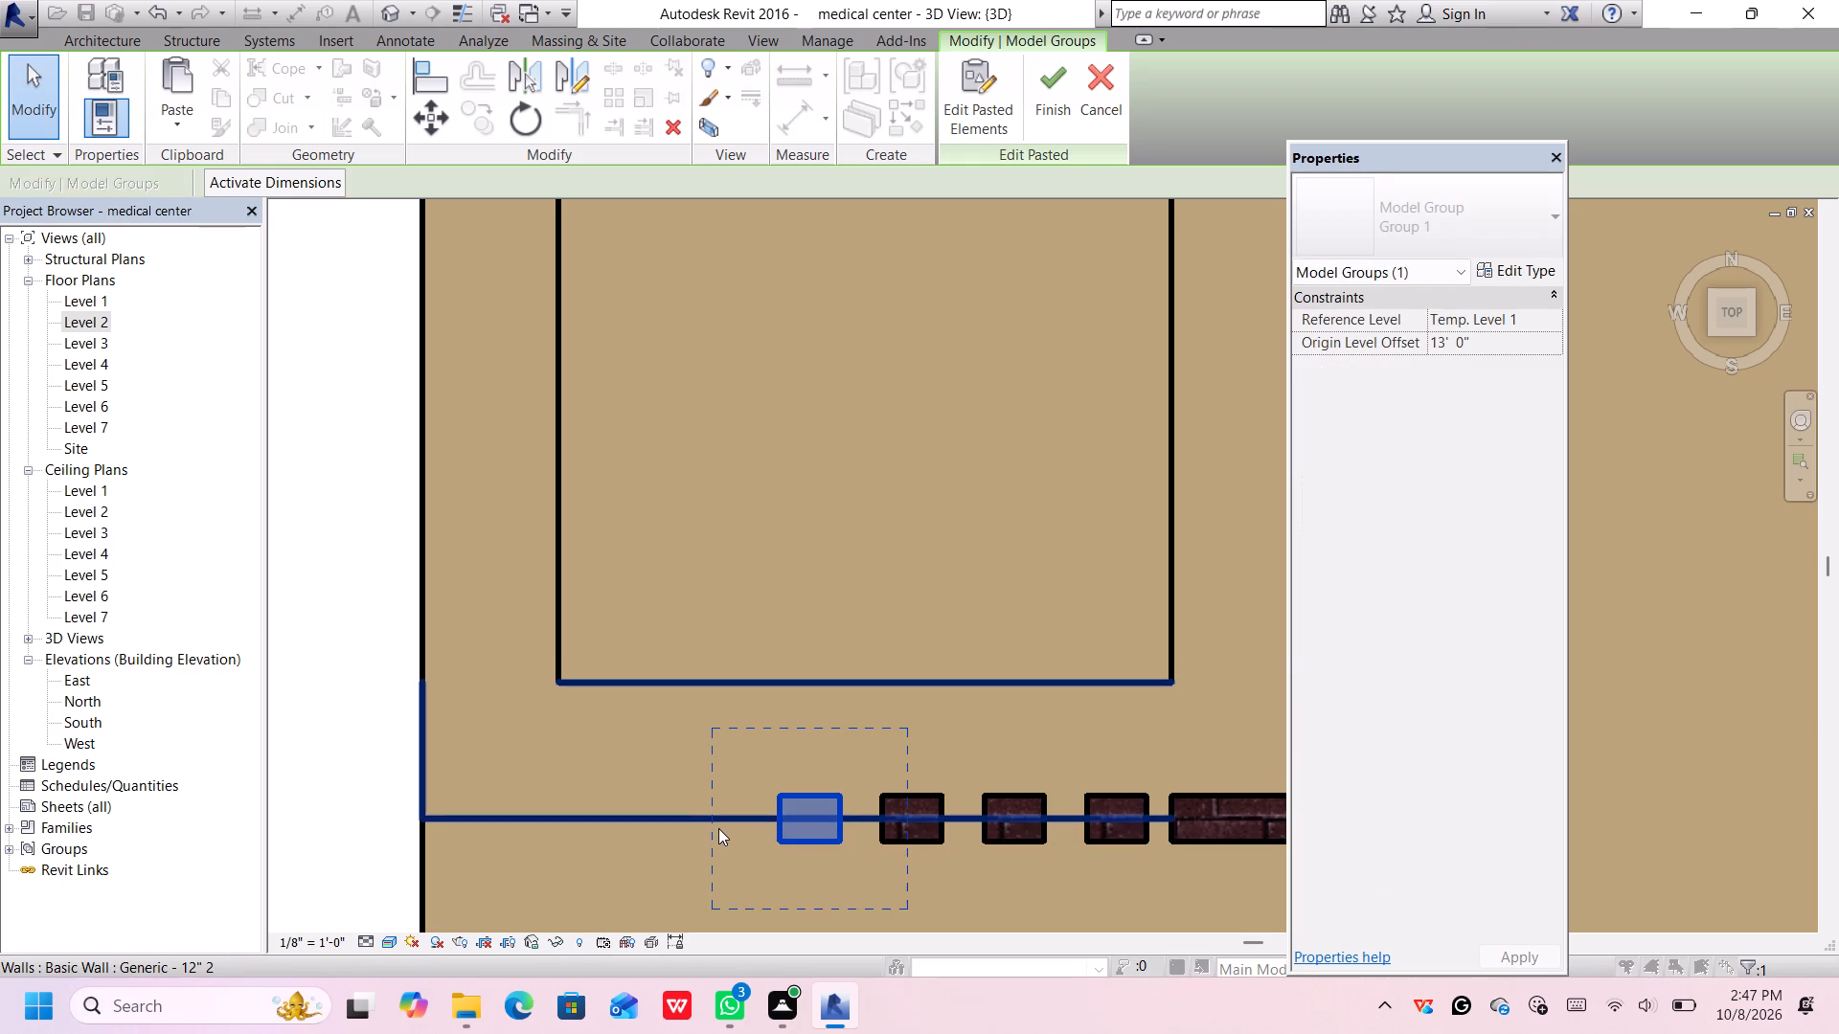
Paste two more copies of the short brick piece along the same line, about 3' 0" and 3' 8" from the original.
key("ctrl+v")
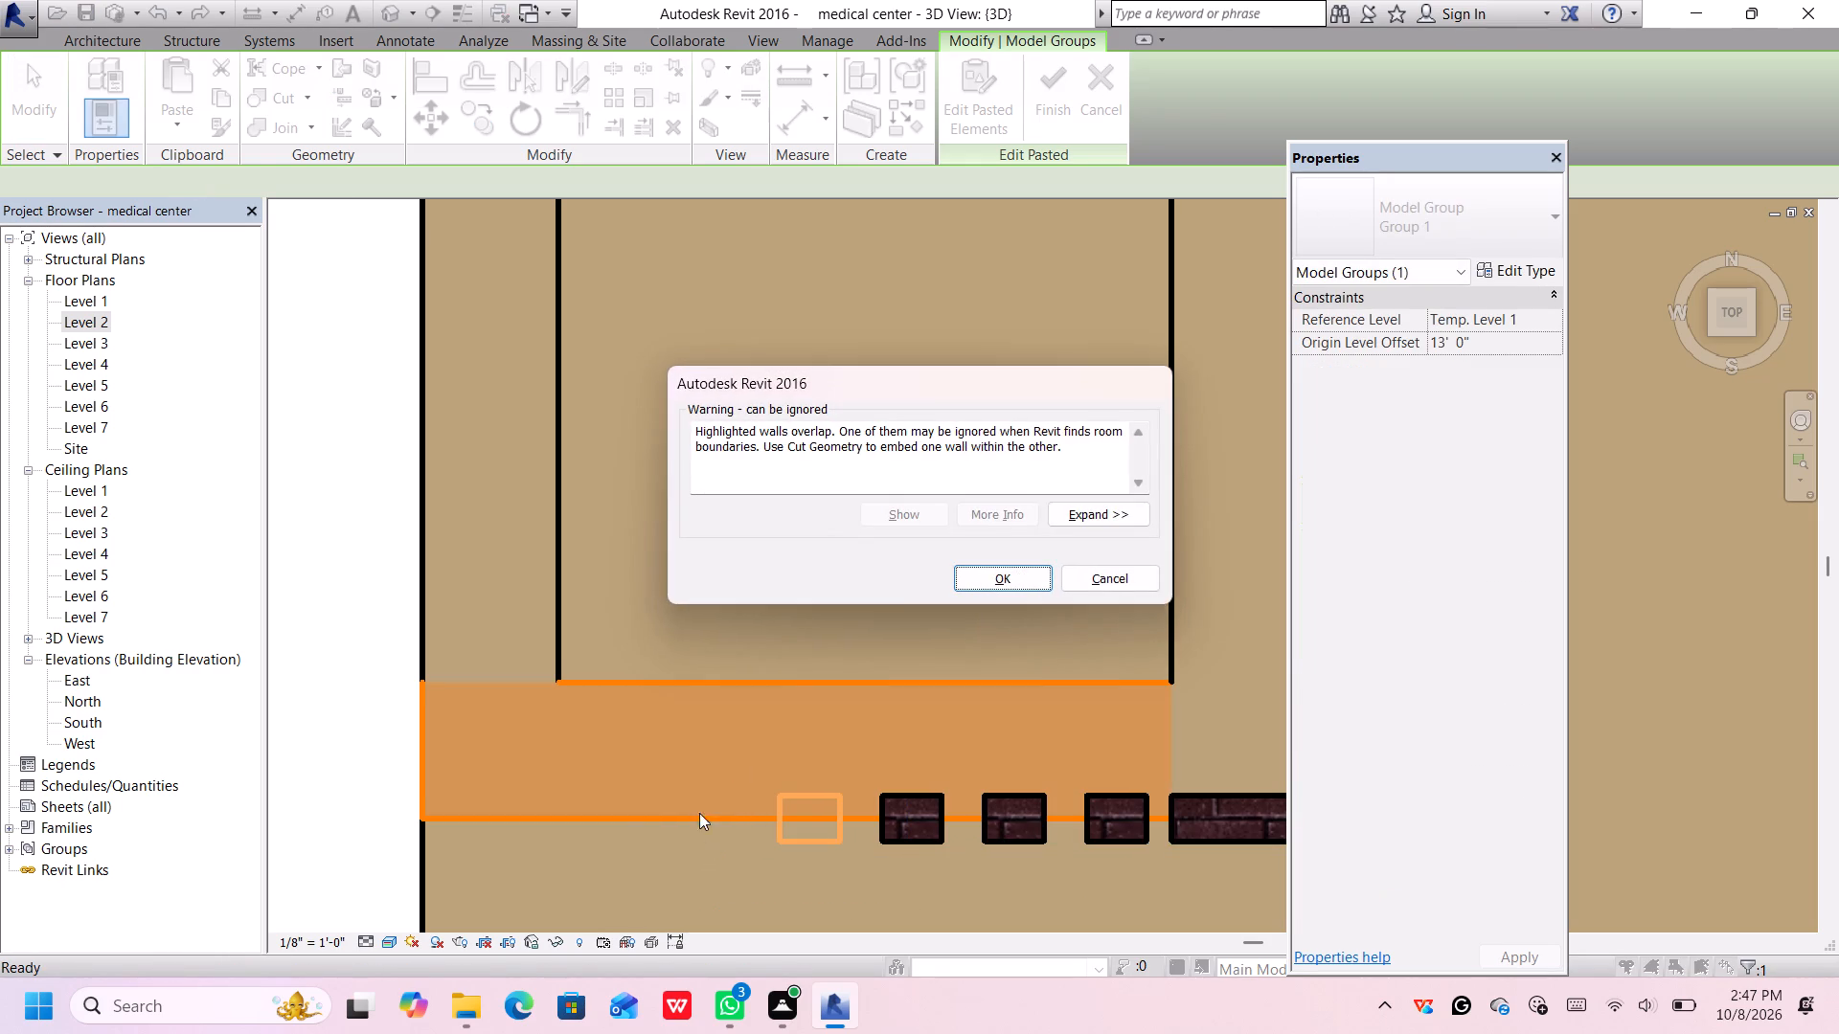
left_click(991, 570)
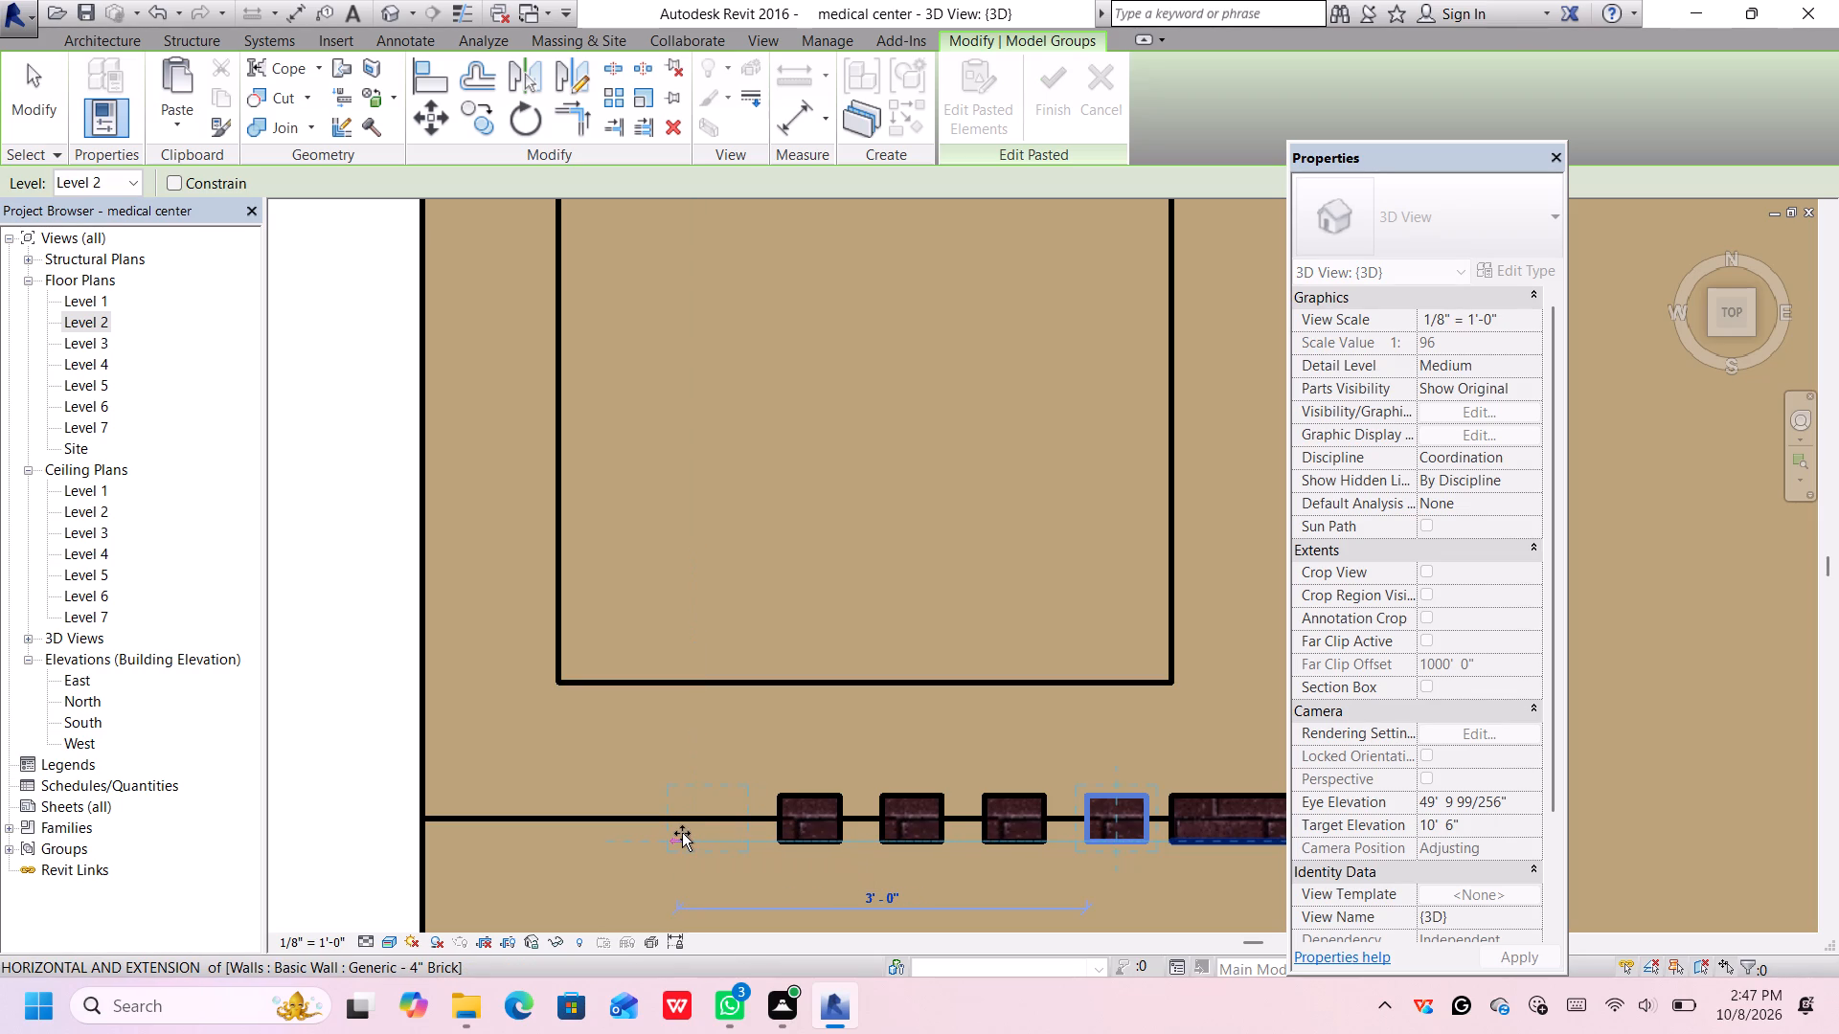
left_click(681, 831)
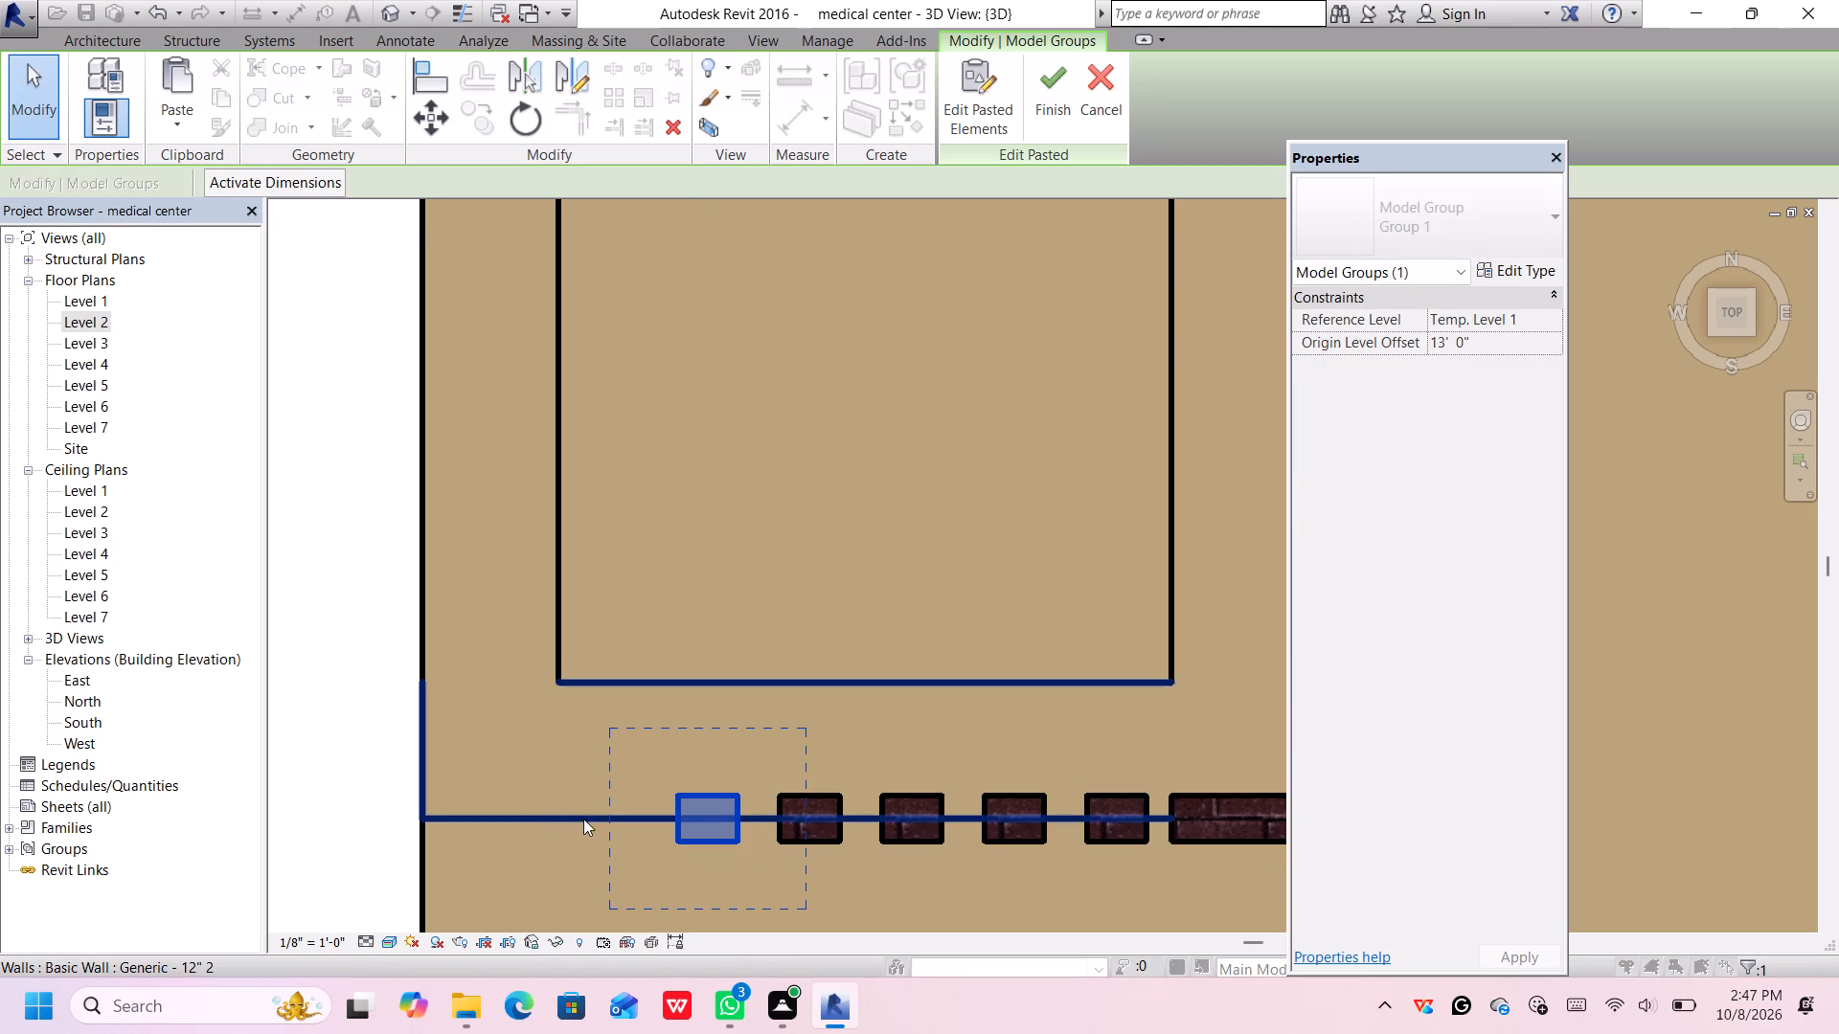
key("ctrl+v")
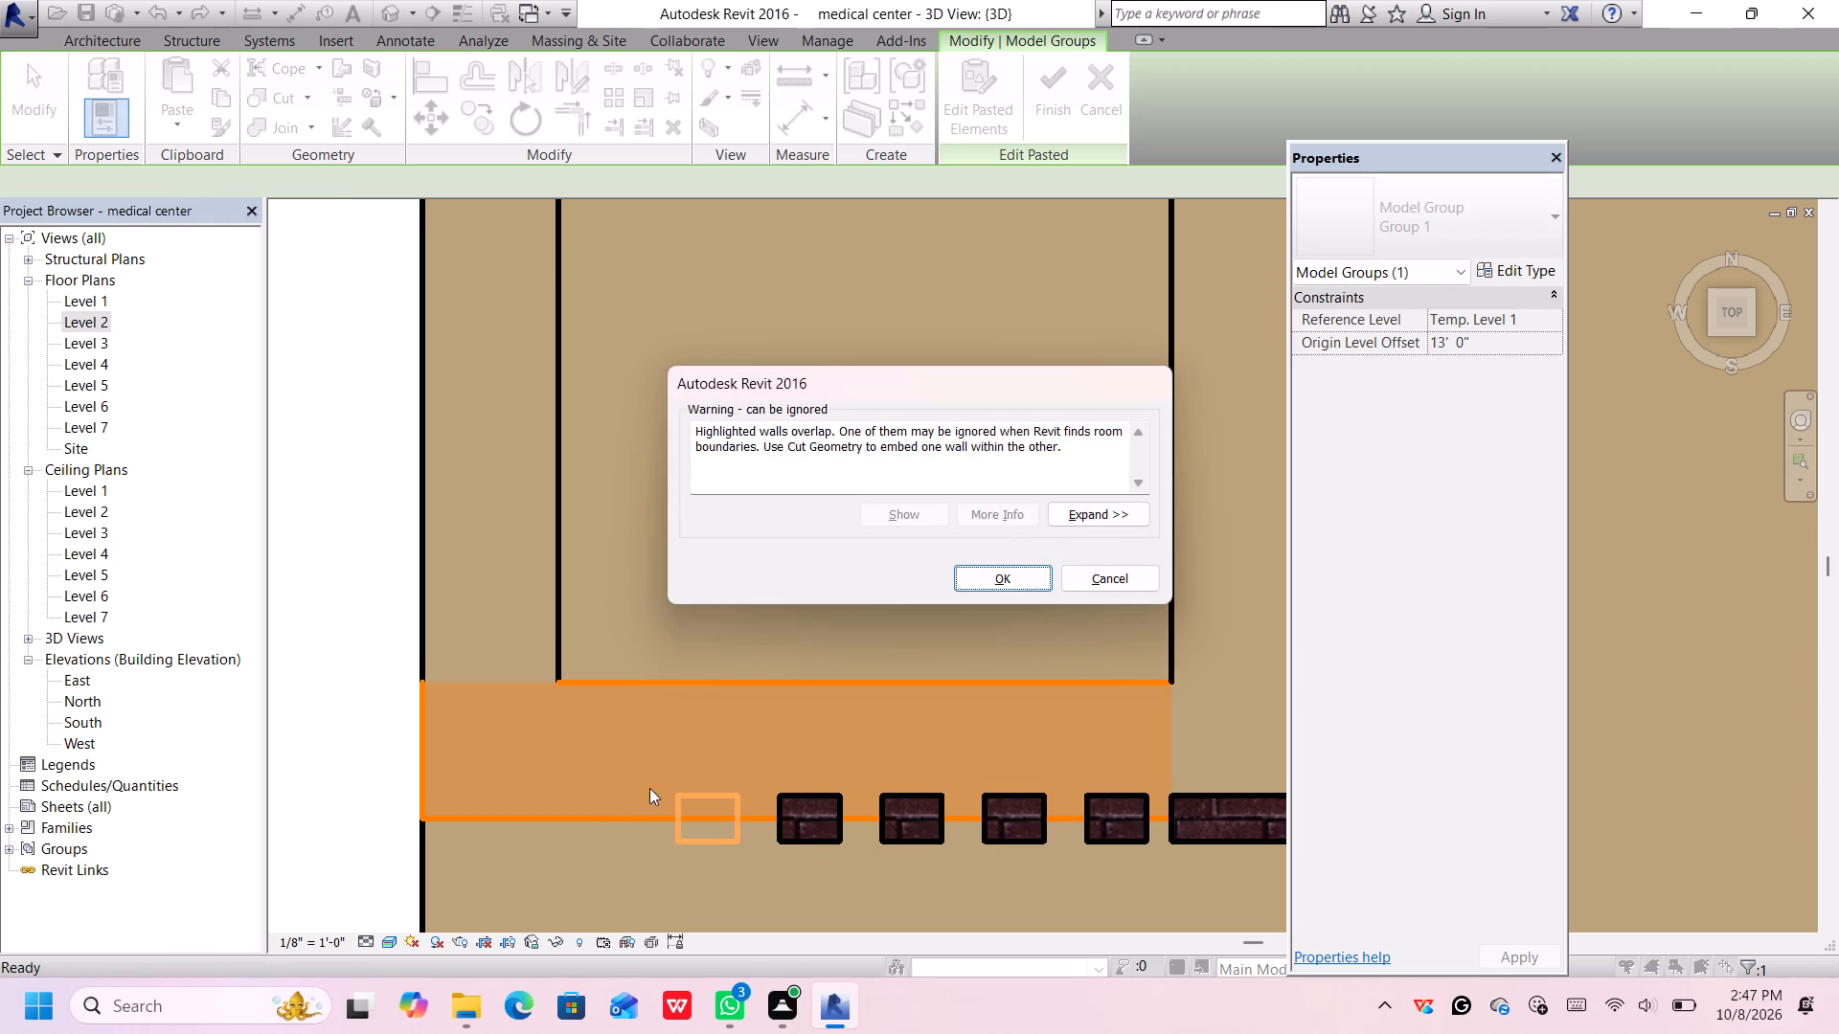
left_click(996, 568)
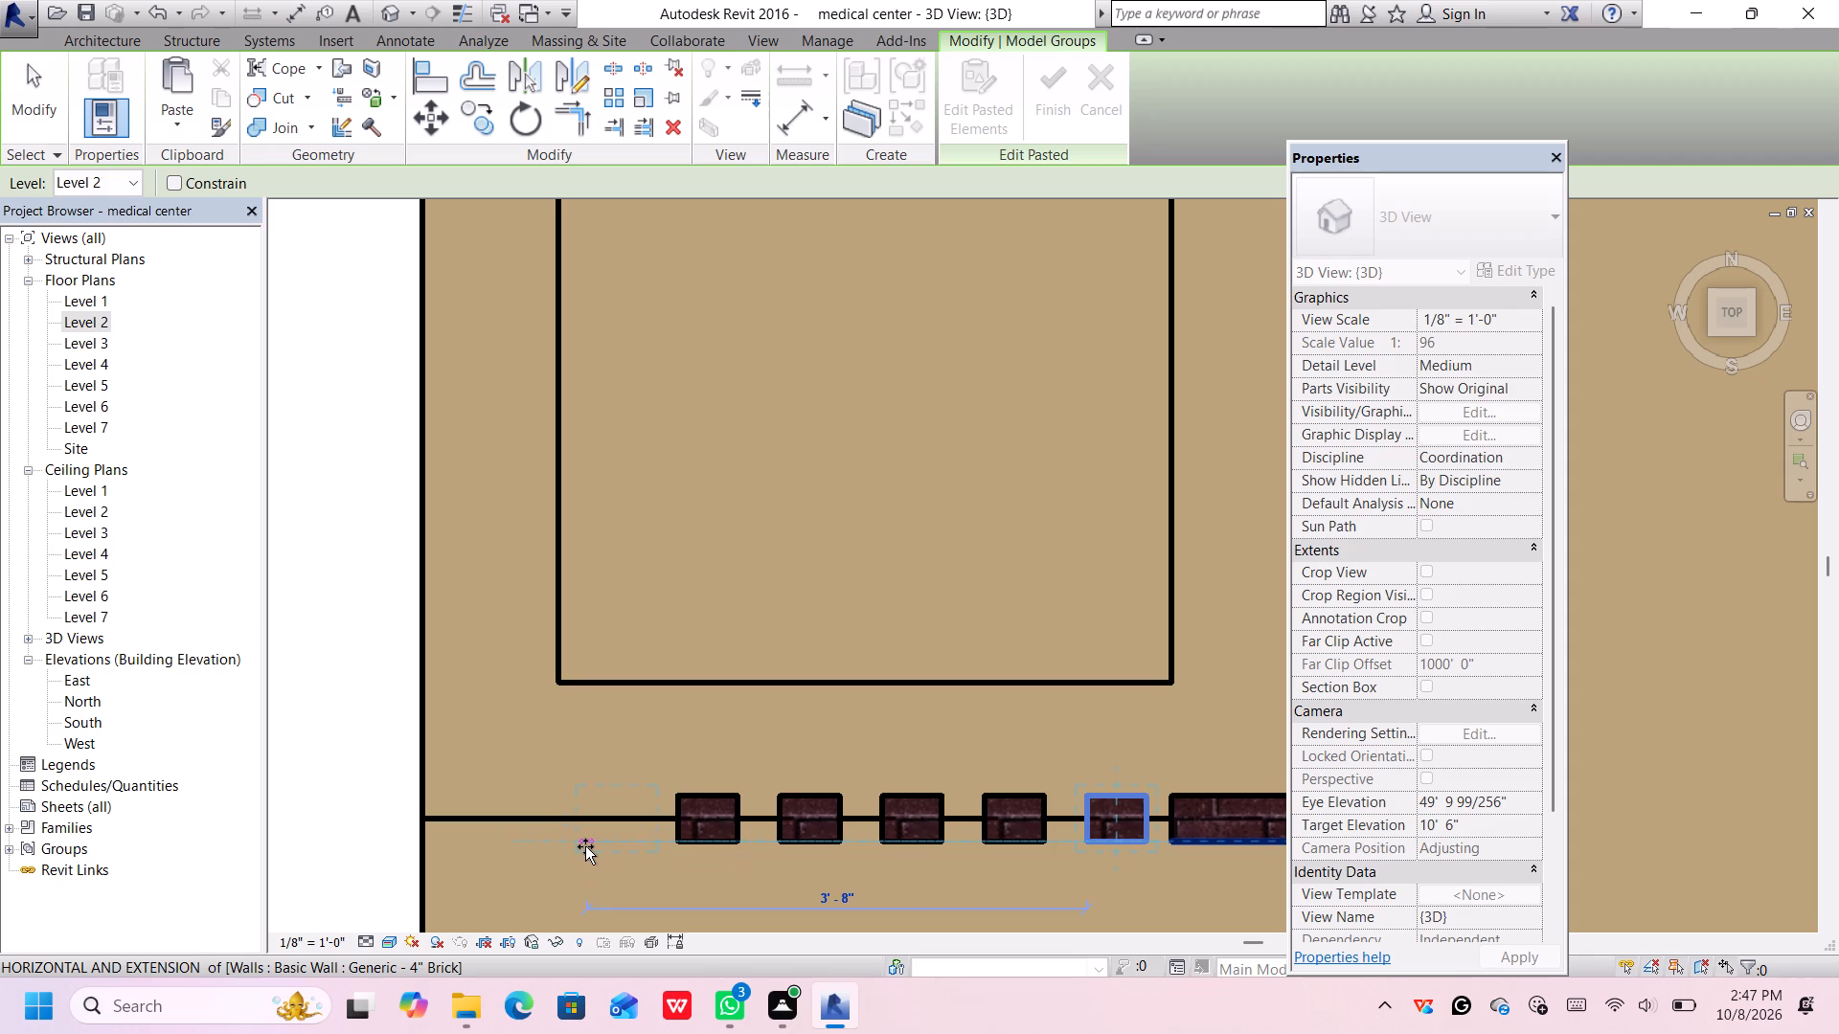
left_click(585, 846)
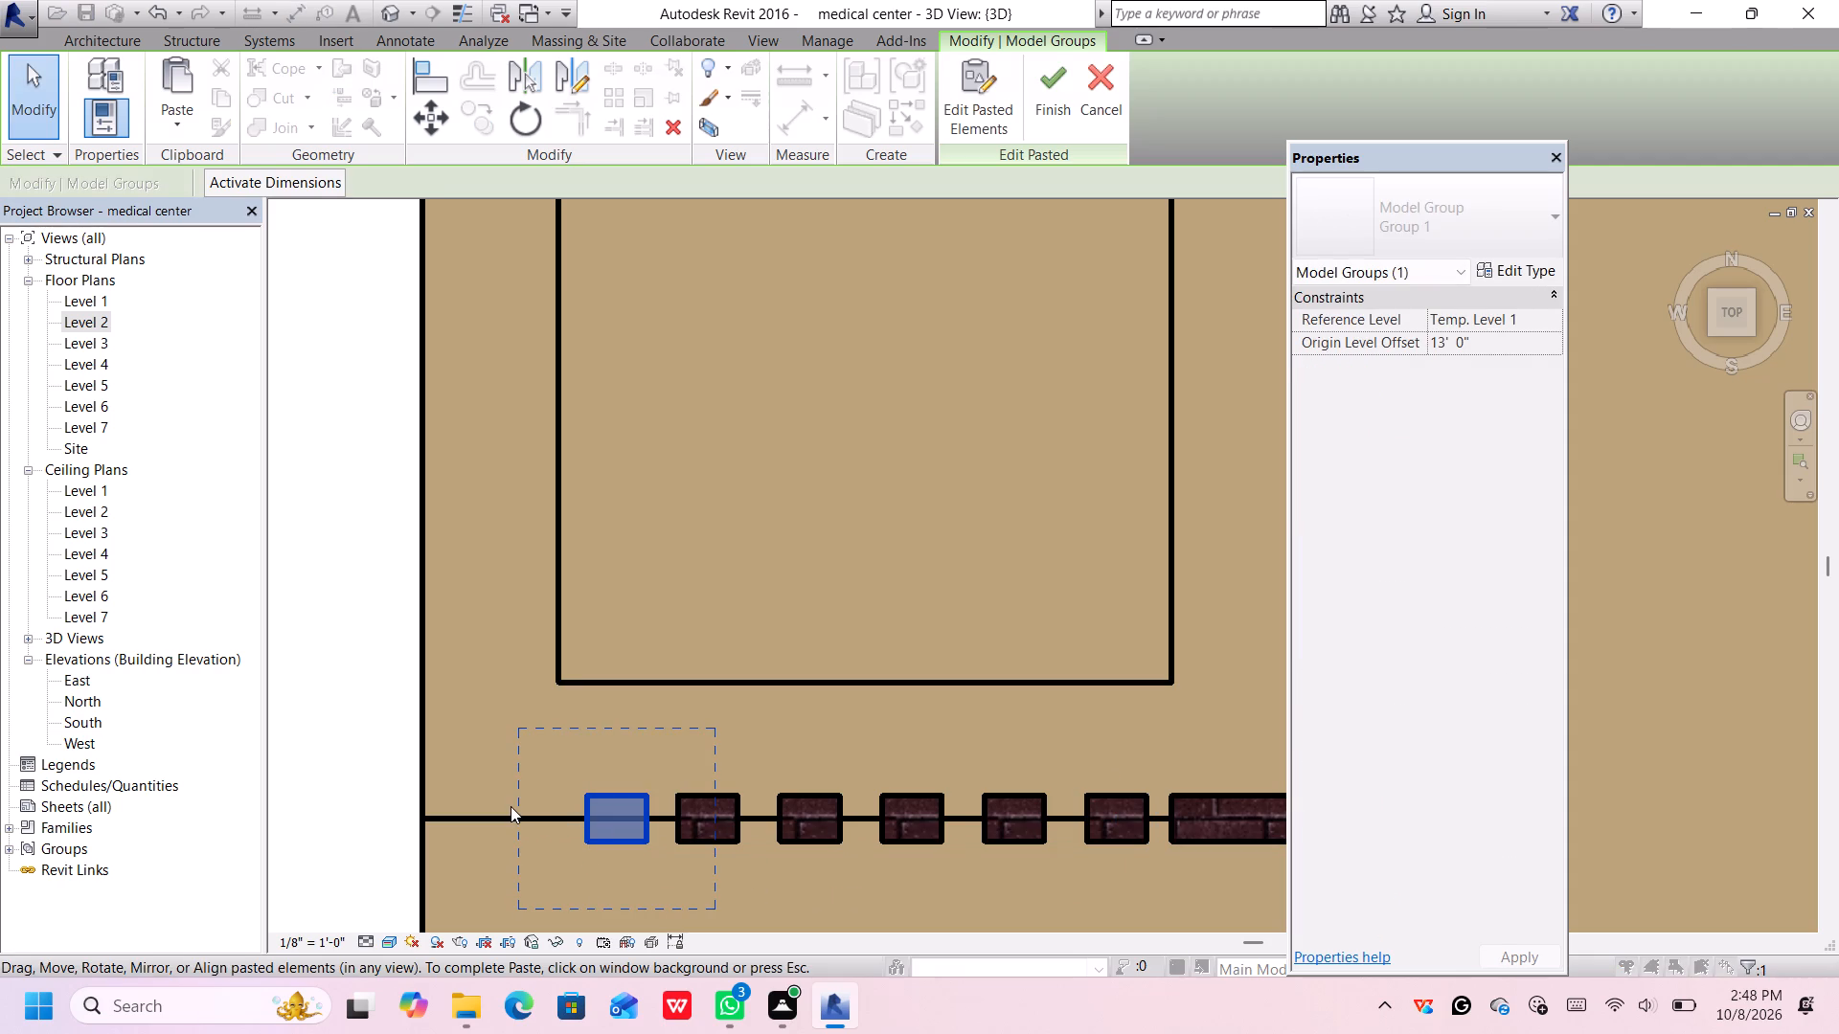
key("ctrl+v")
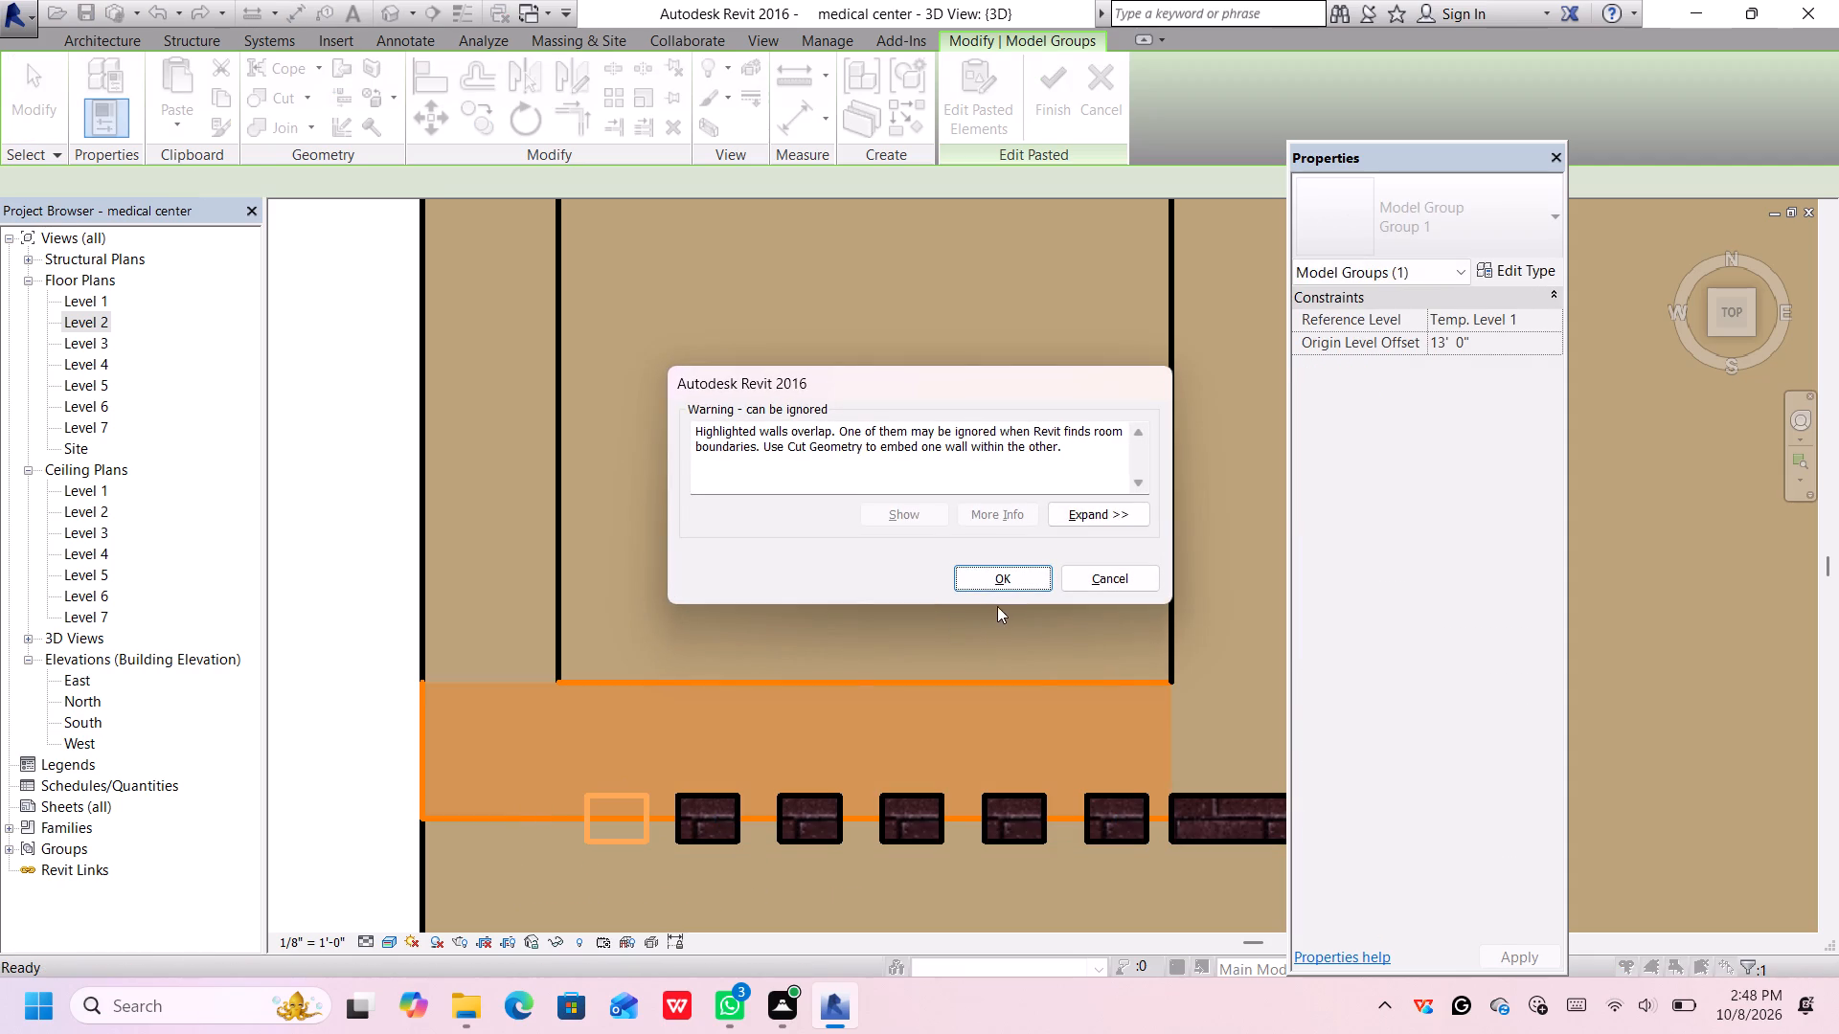
left_click(998, 579)
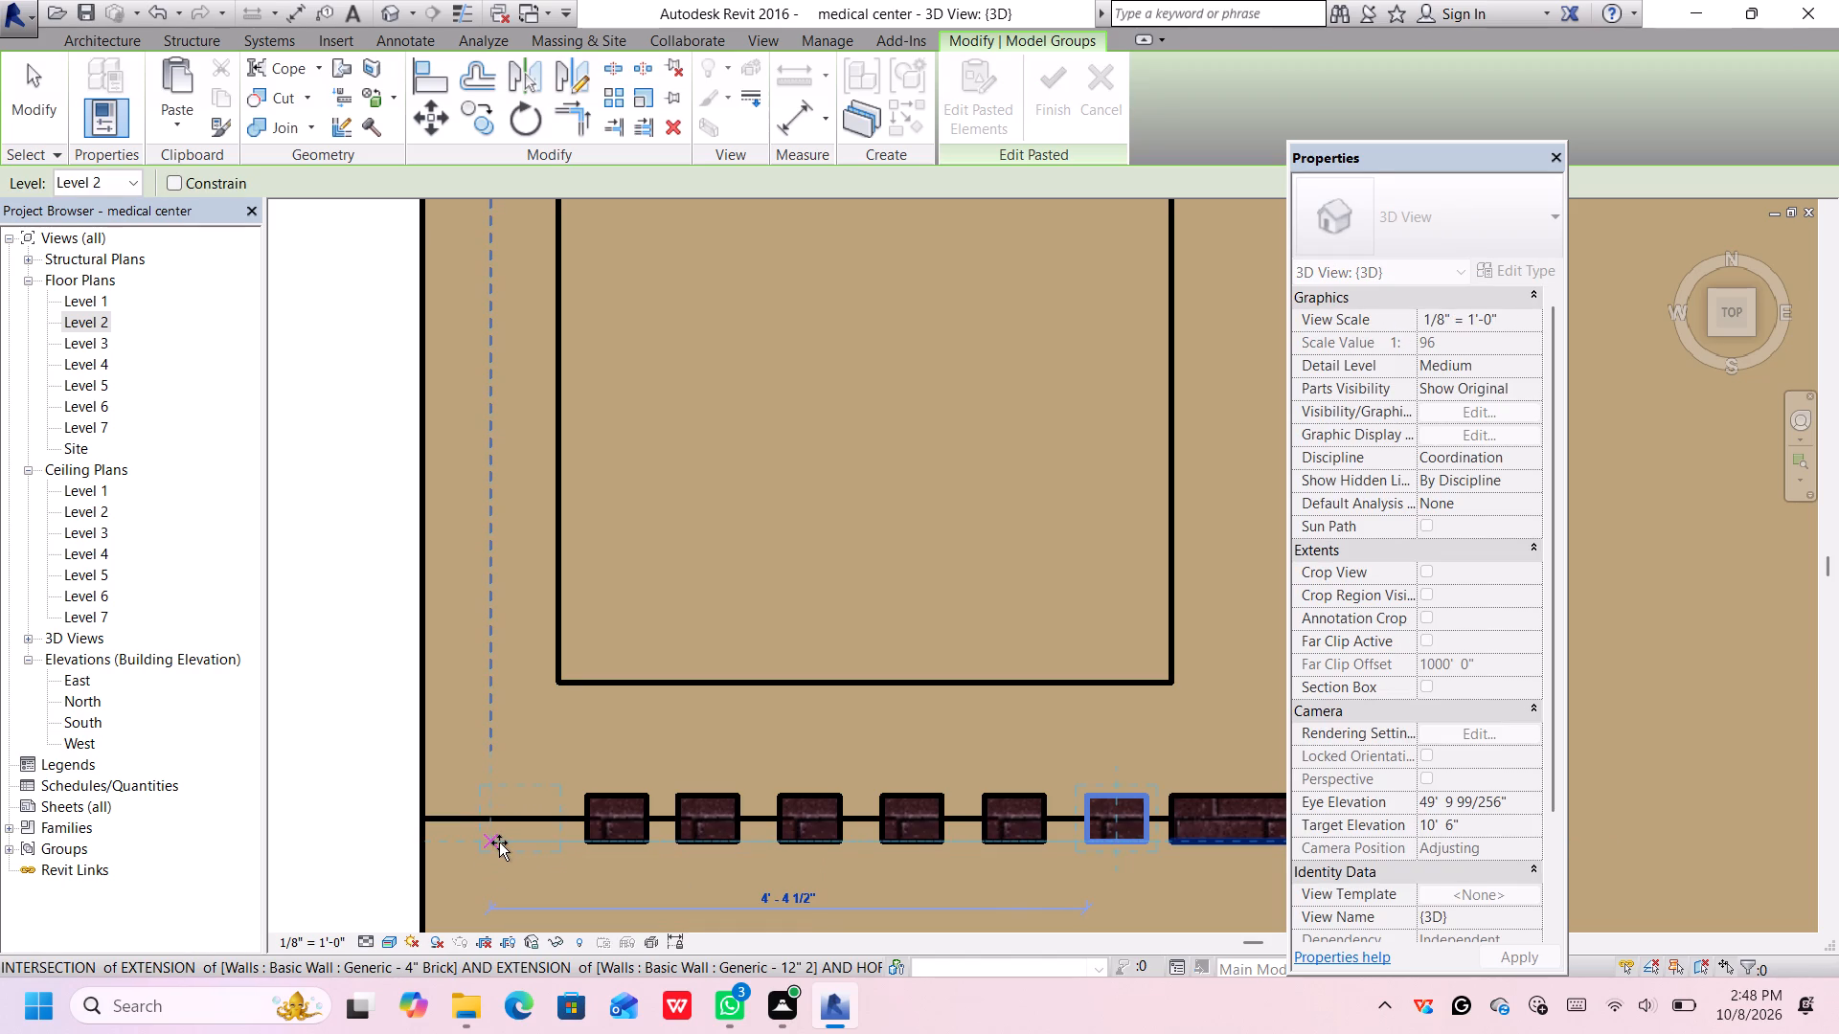
key("Escape")
Copy the 1' 0" brick piece and paste it at the opposite end of the front face line, flush with the roof edge.
left_click(1200, 820)
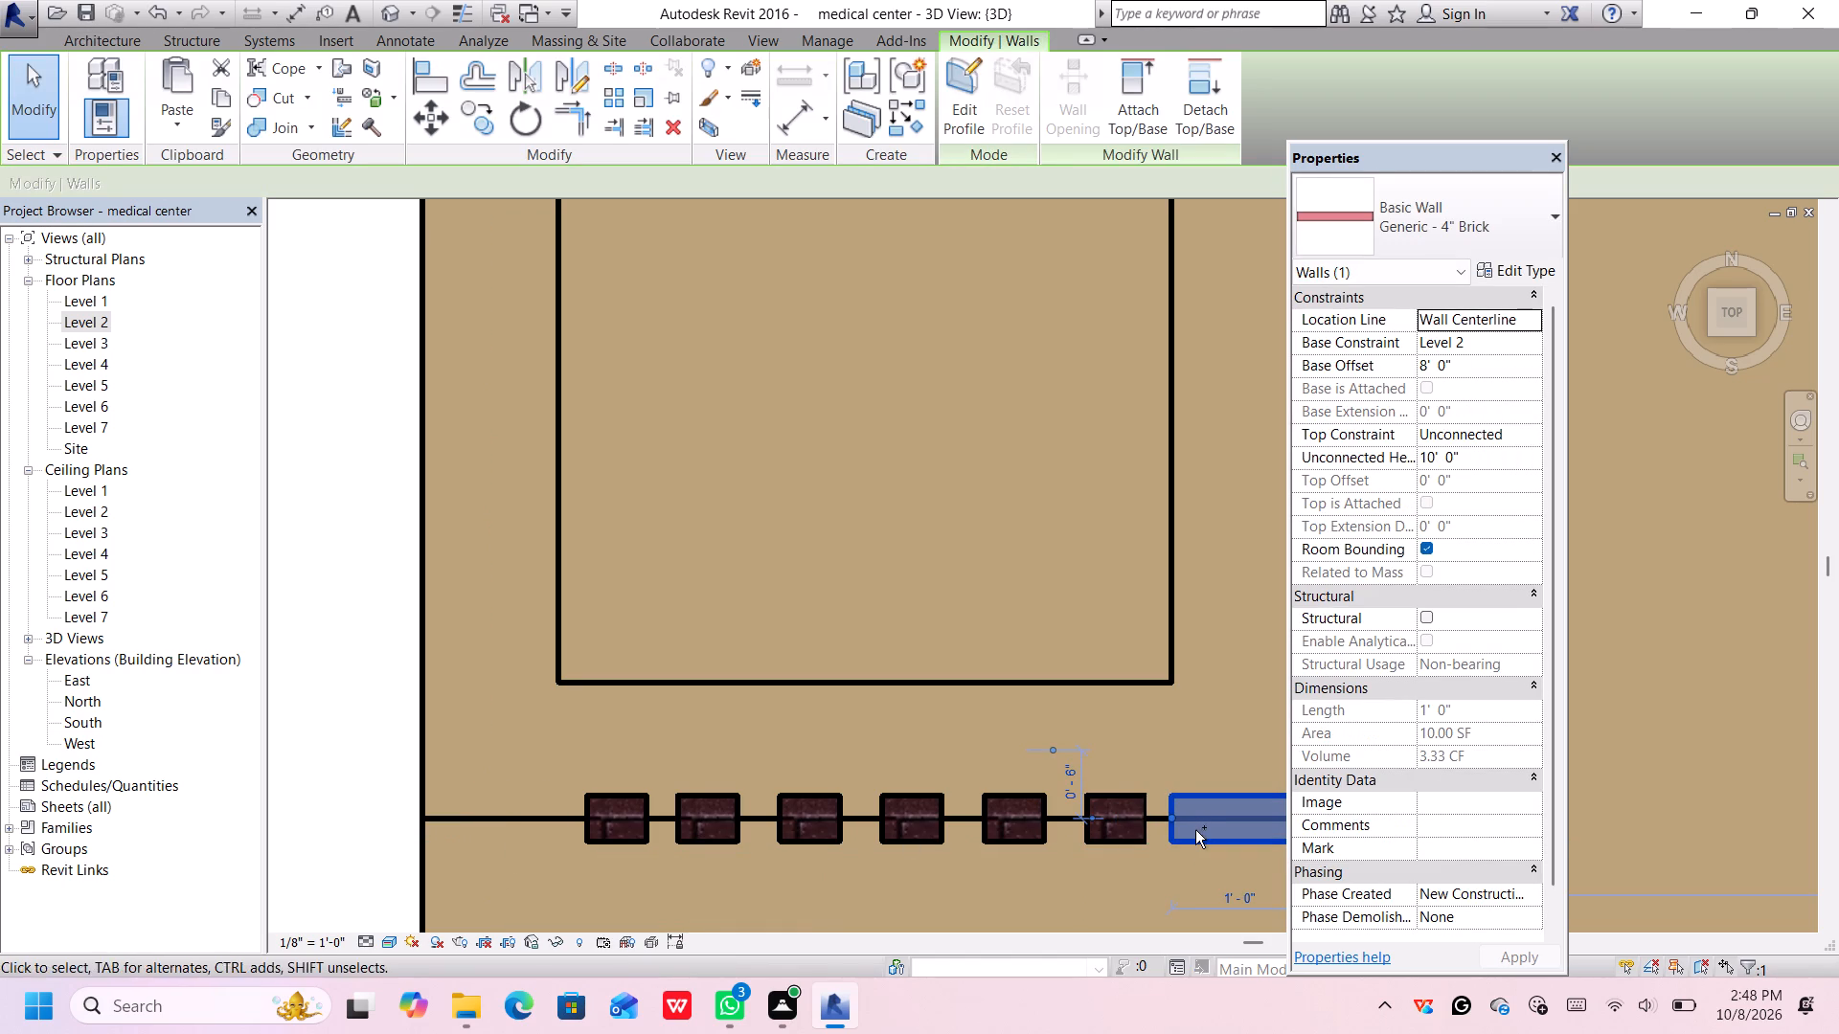
key("ctrl+c")
key("ctrl+v")
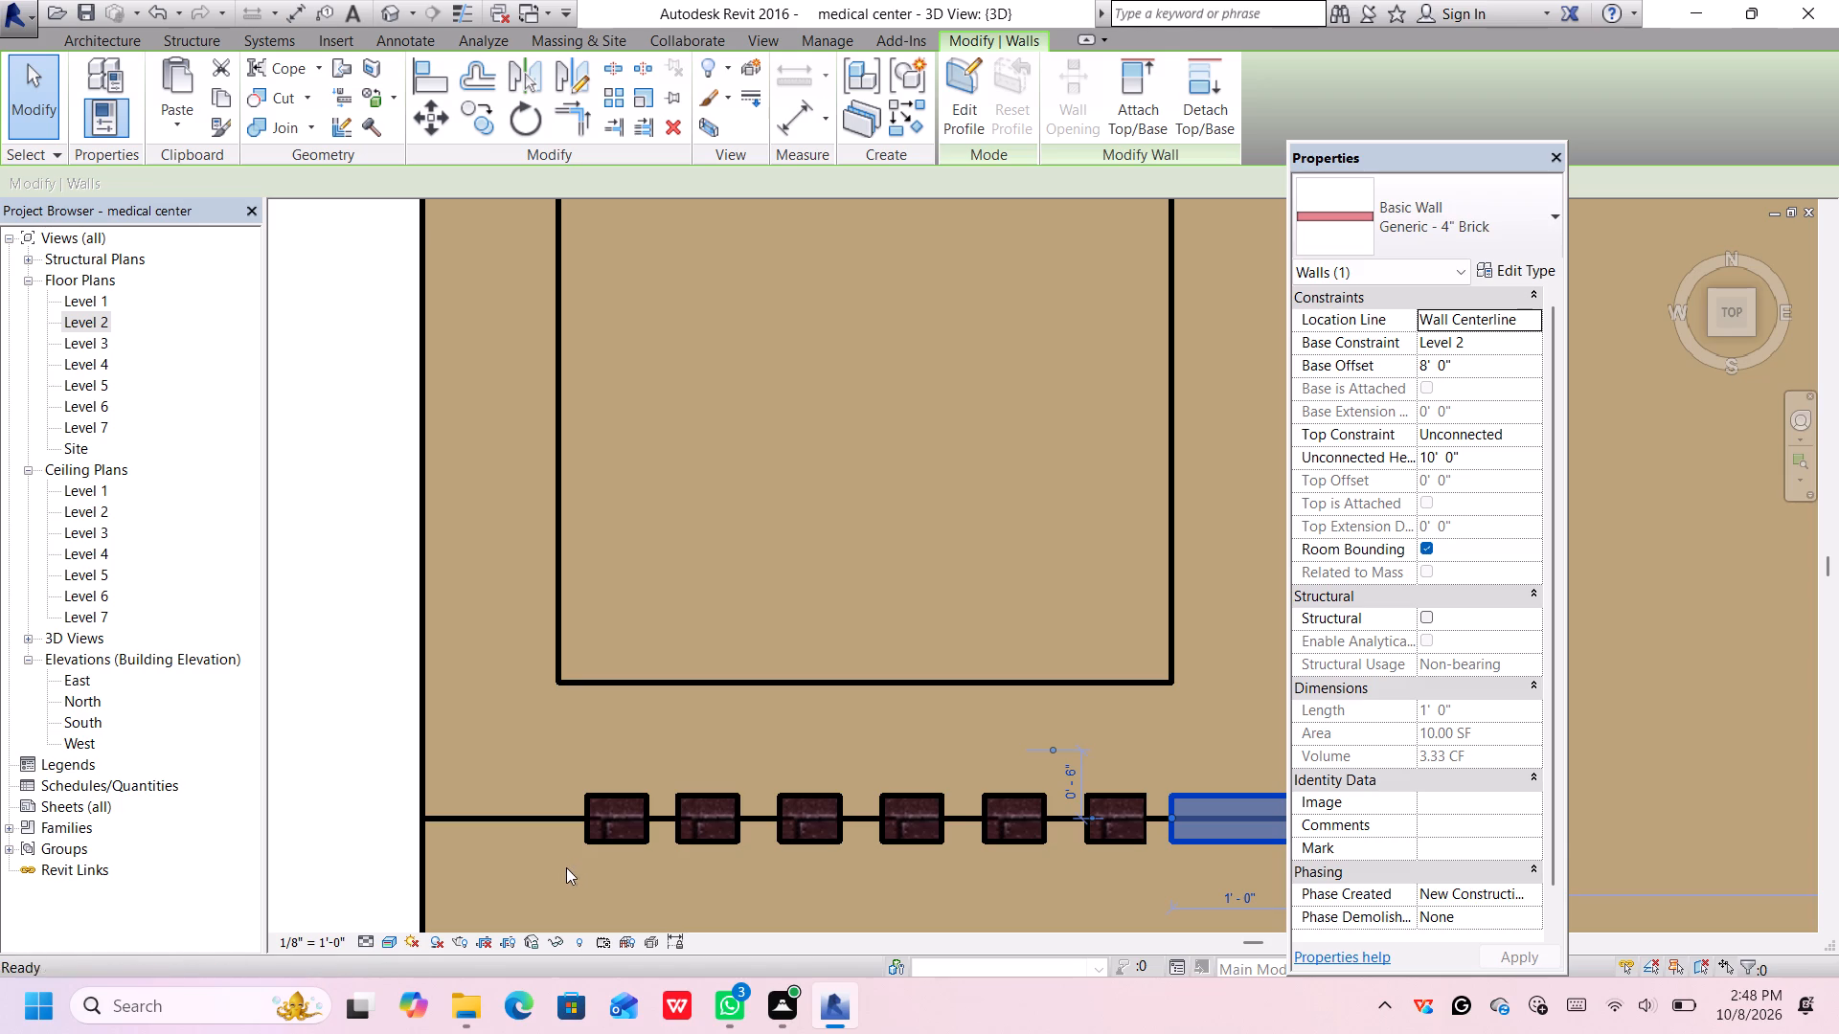
left_click(432, 837)
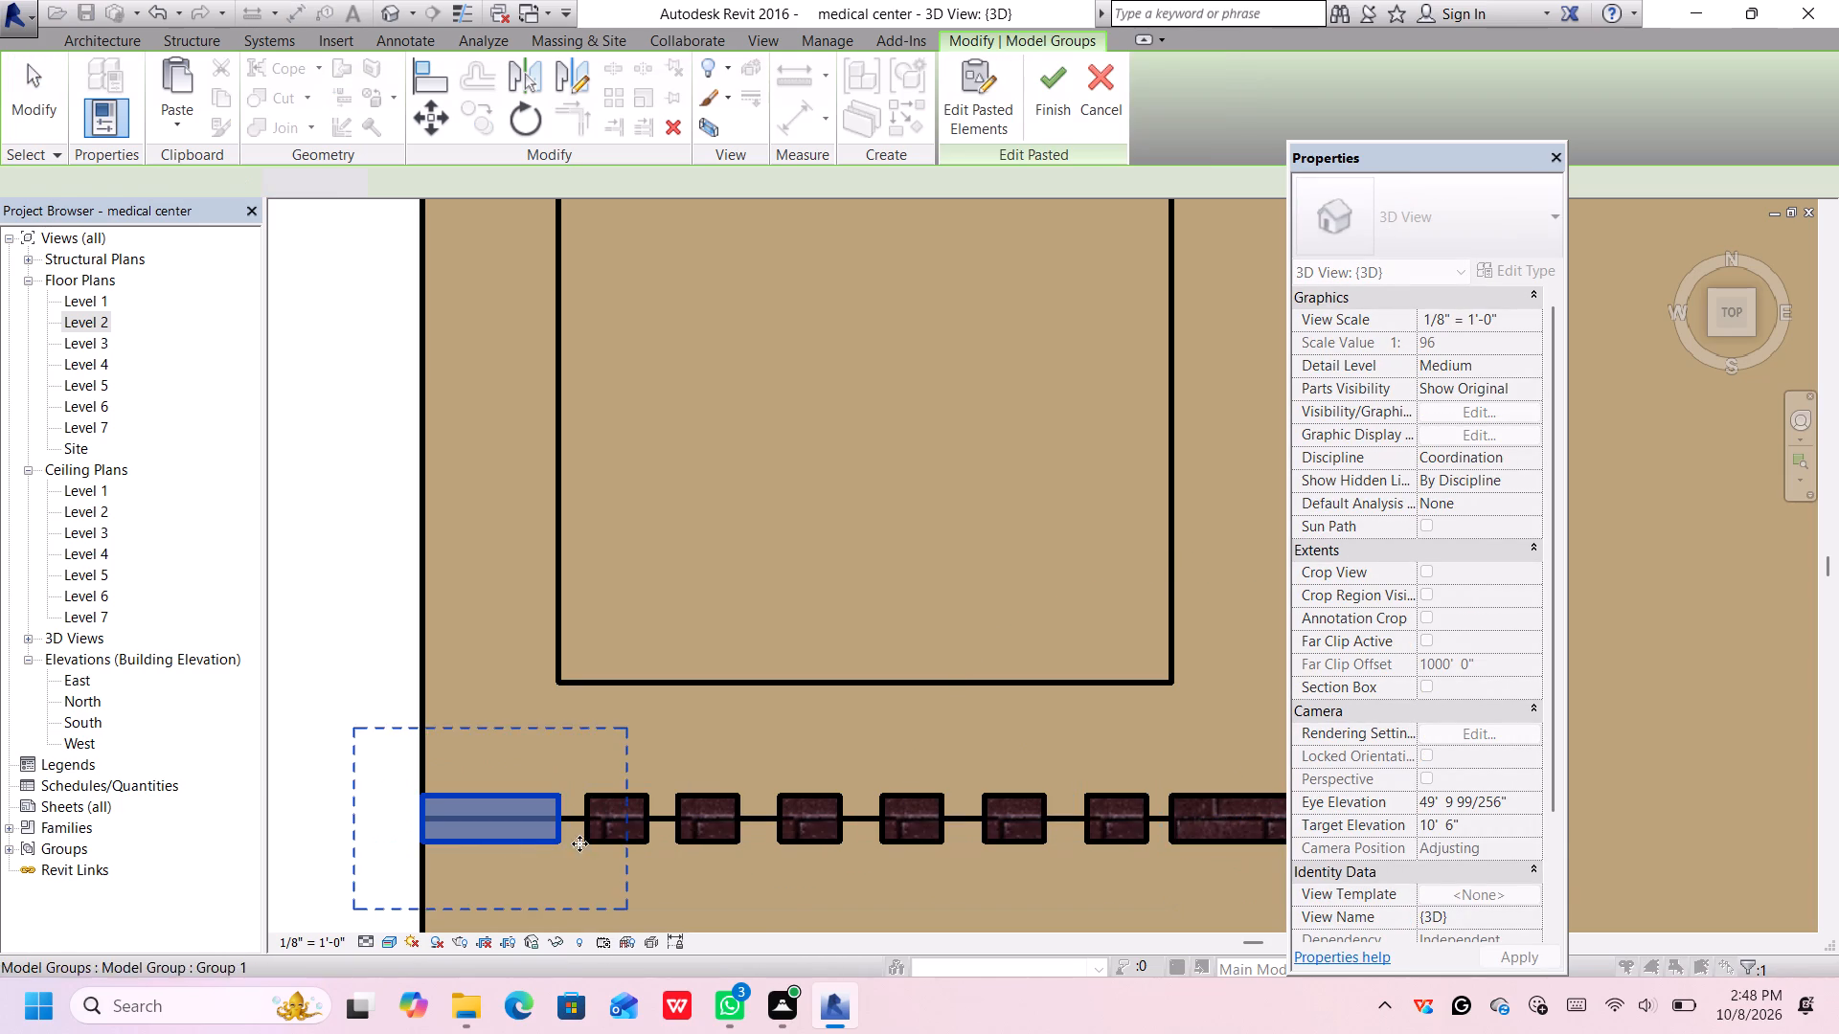
scroll(709, 785, "down", 3)
scroll(968, 739, "down", 2)
middle_click_drag(1014, 741, 989, 733)
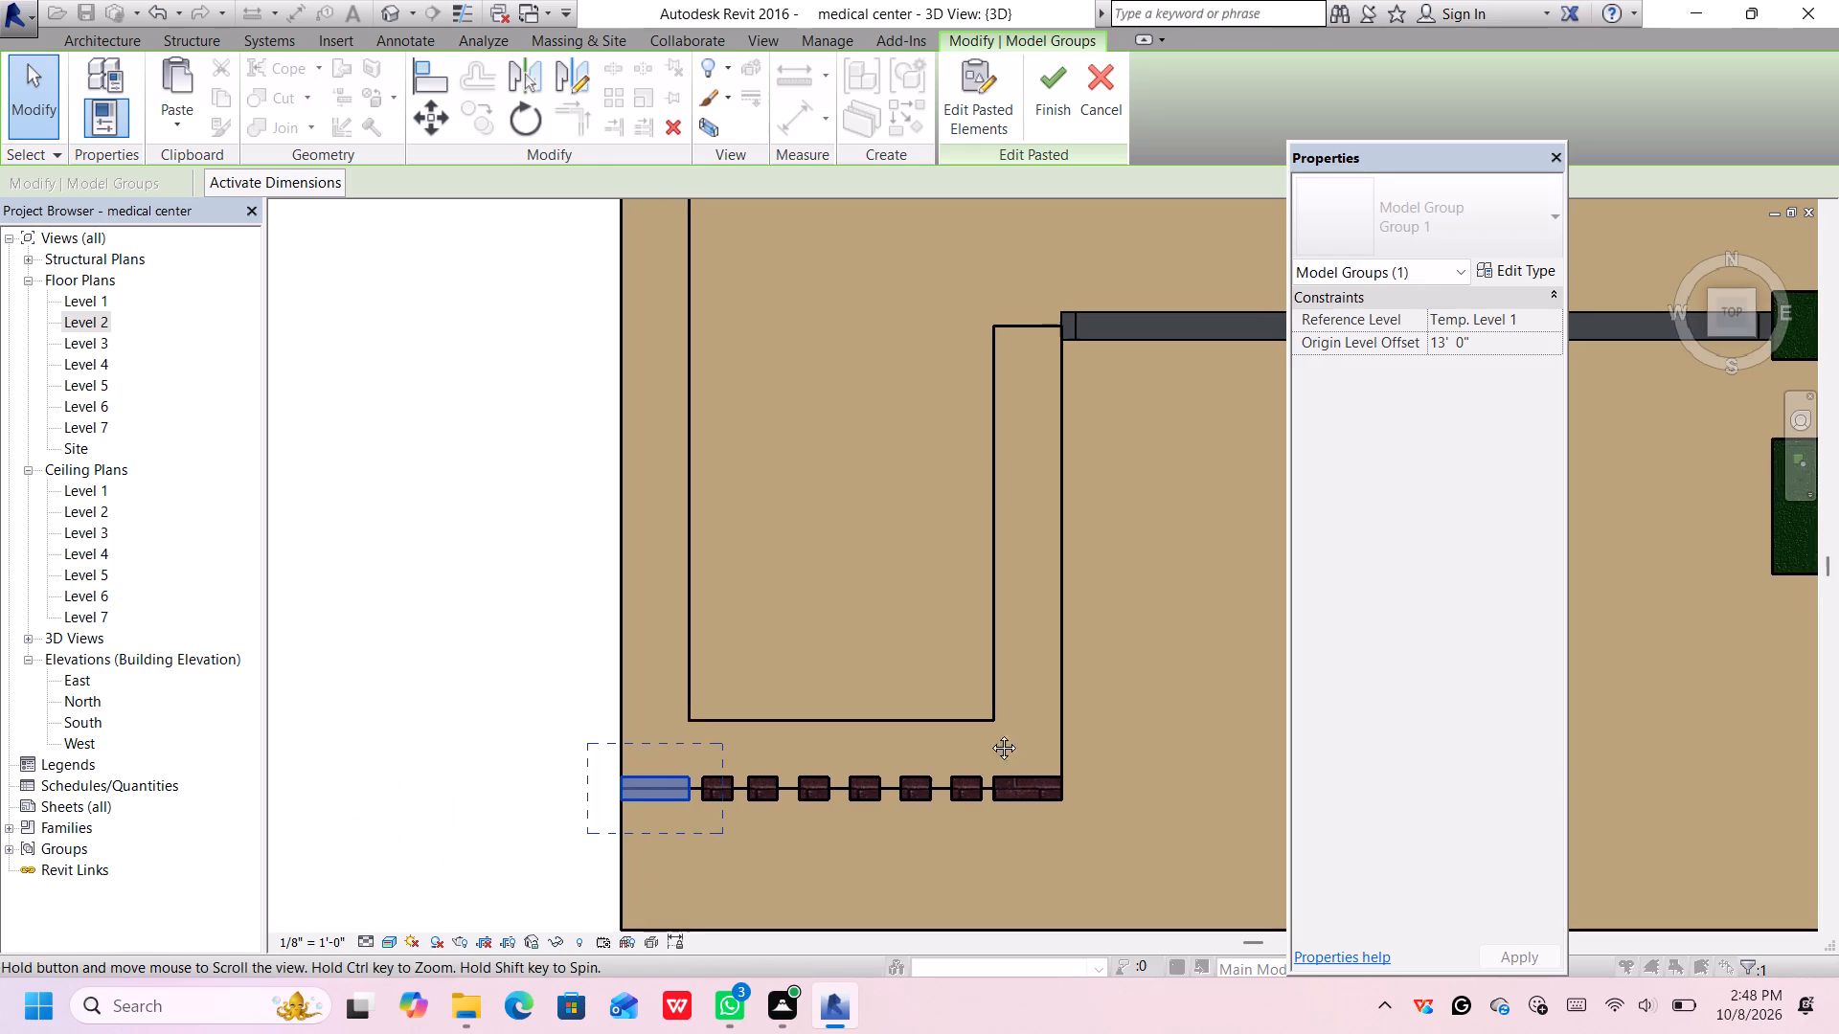
middle_click_drag(989, 733, 901, 692)
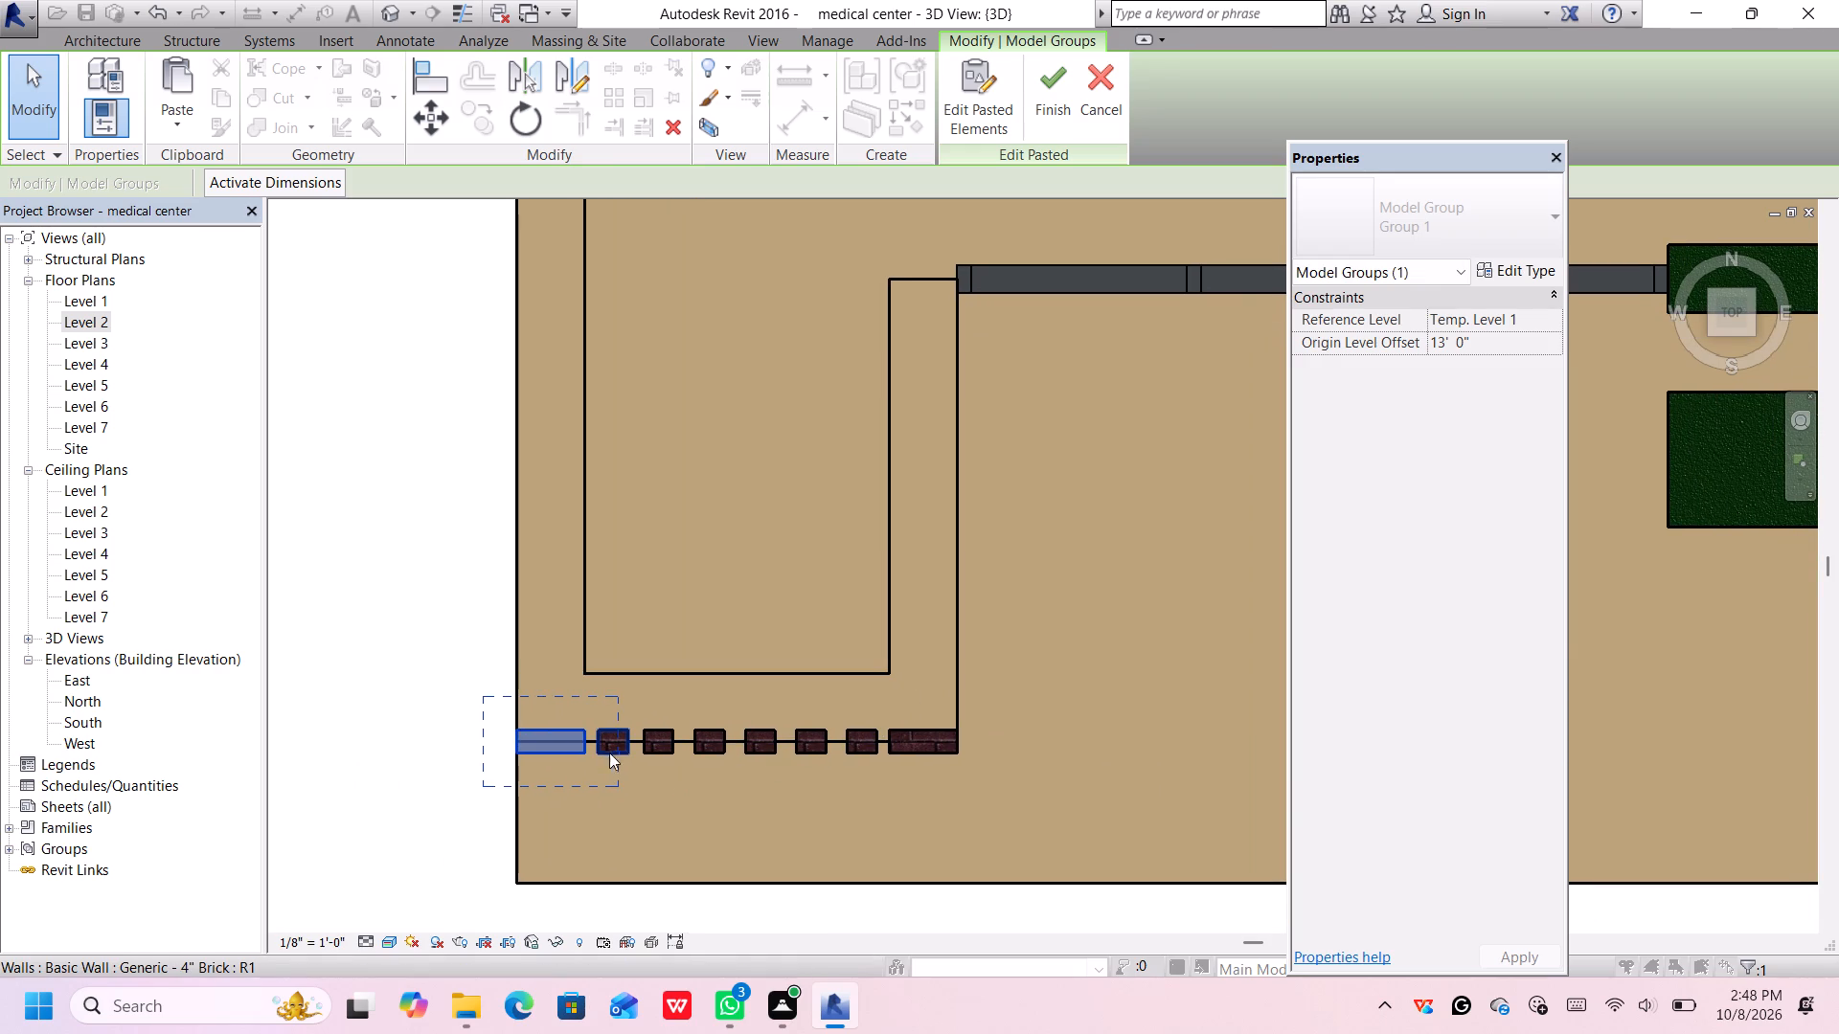
left_click(611, 746, "ctrl")
left_click(1020, 575)
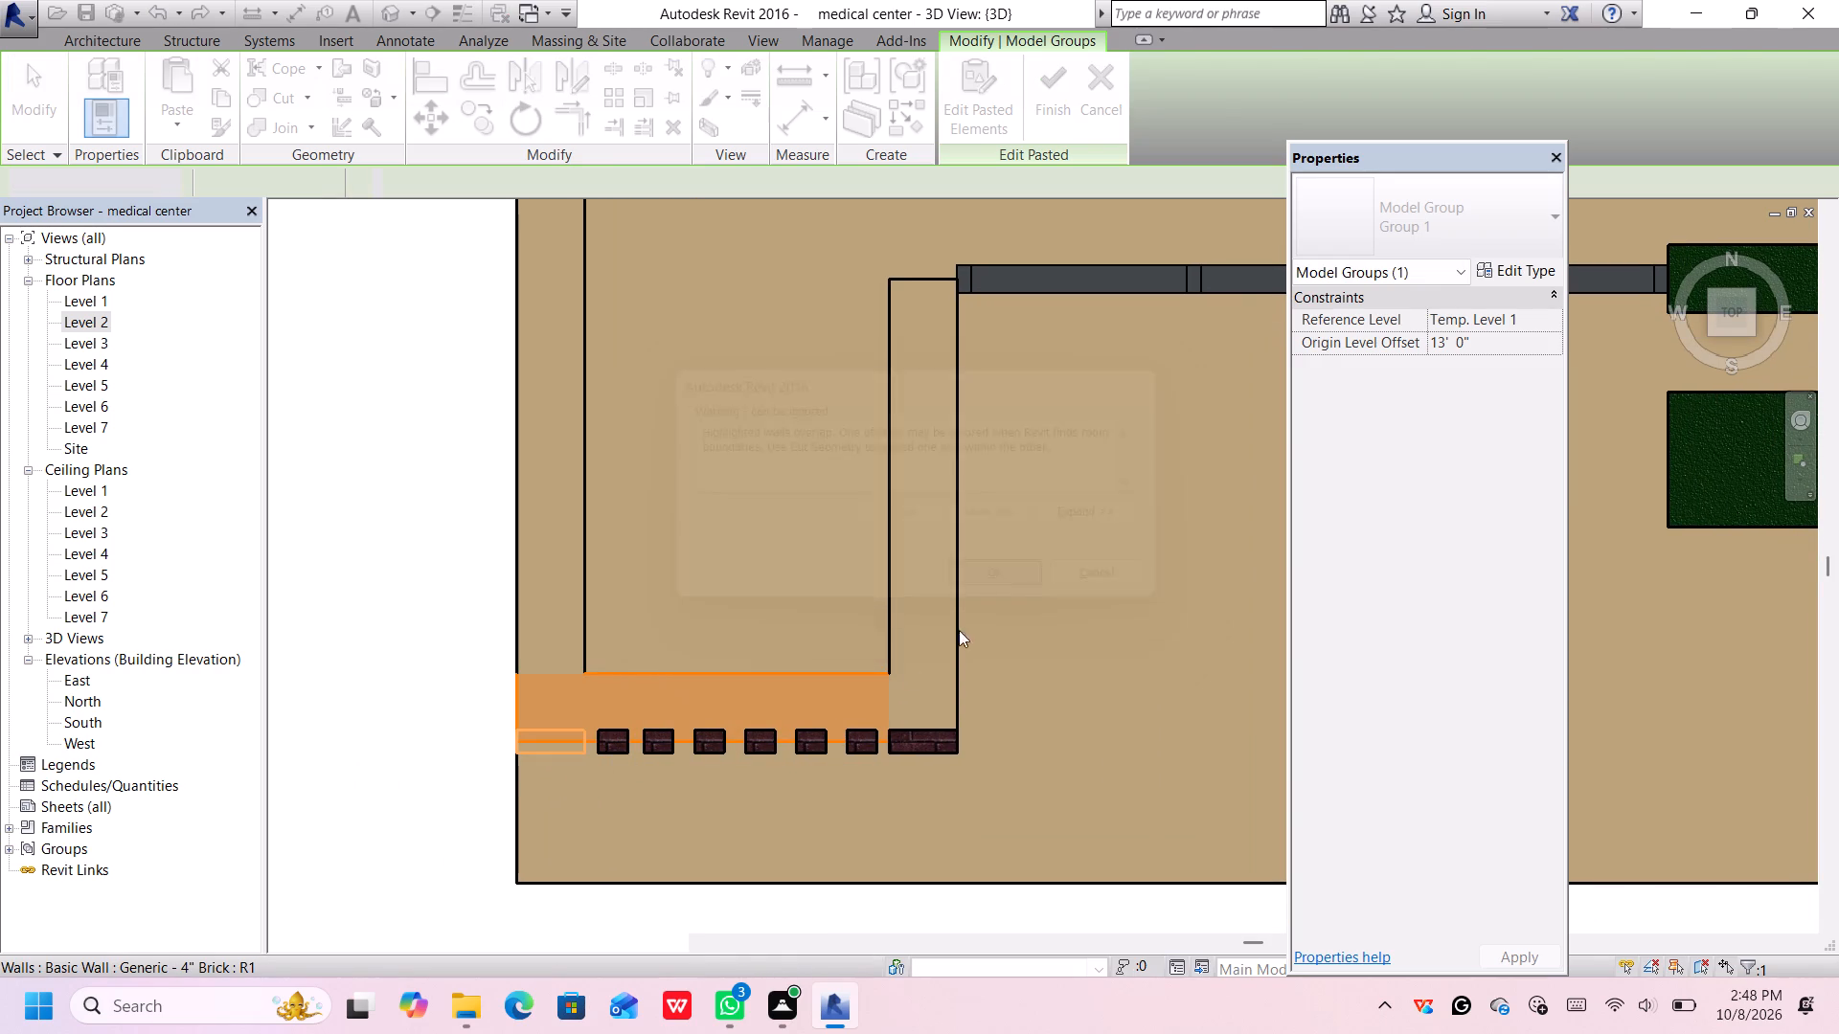
key("Escape")
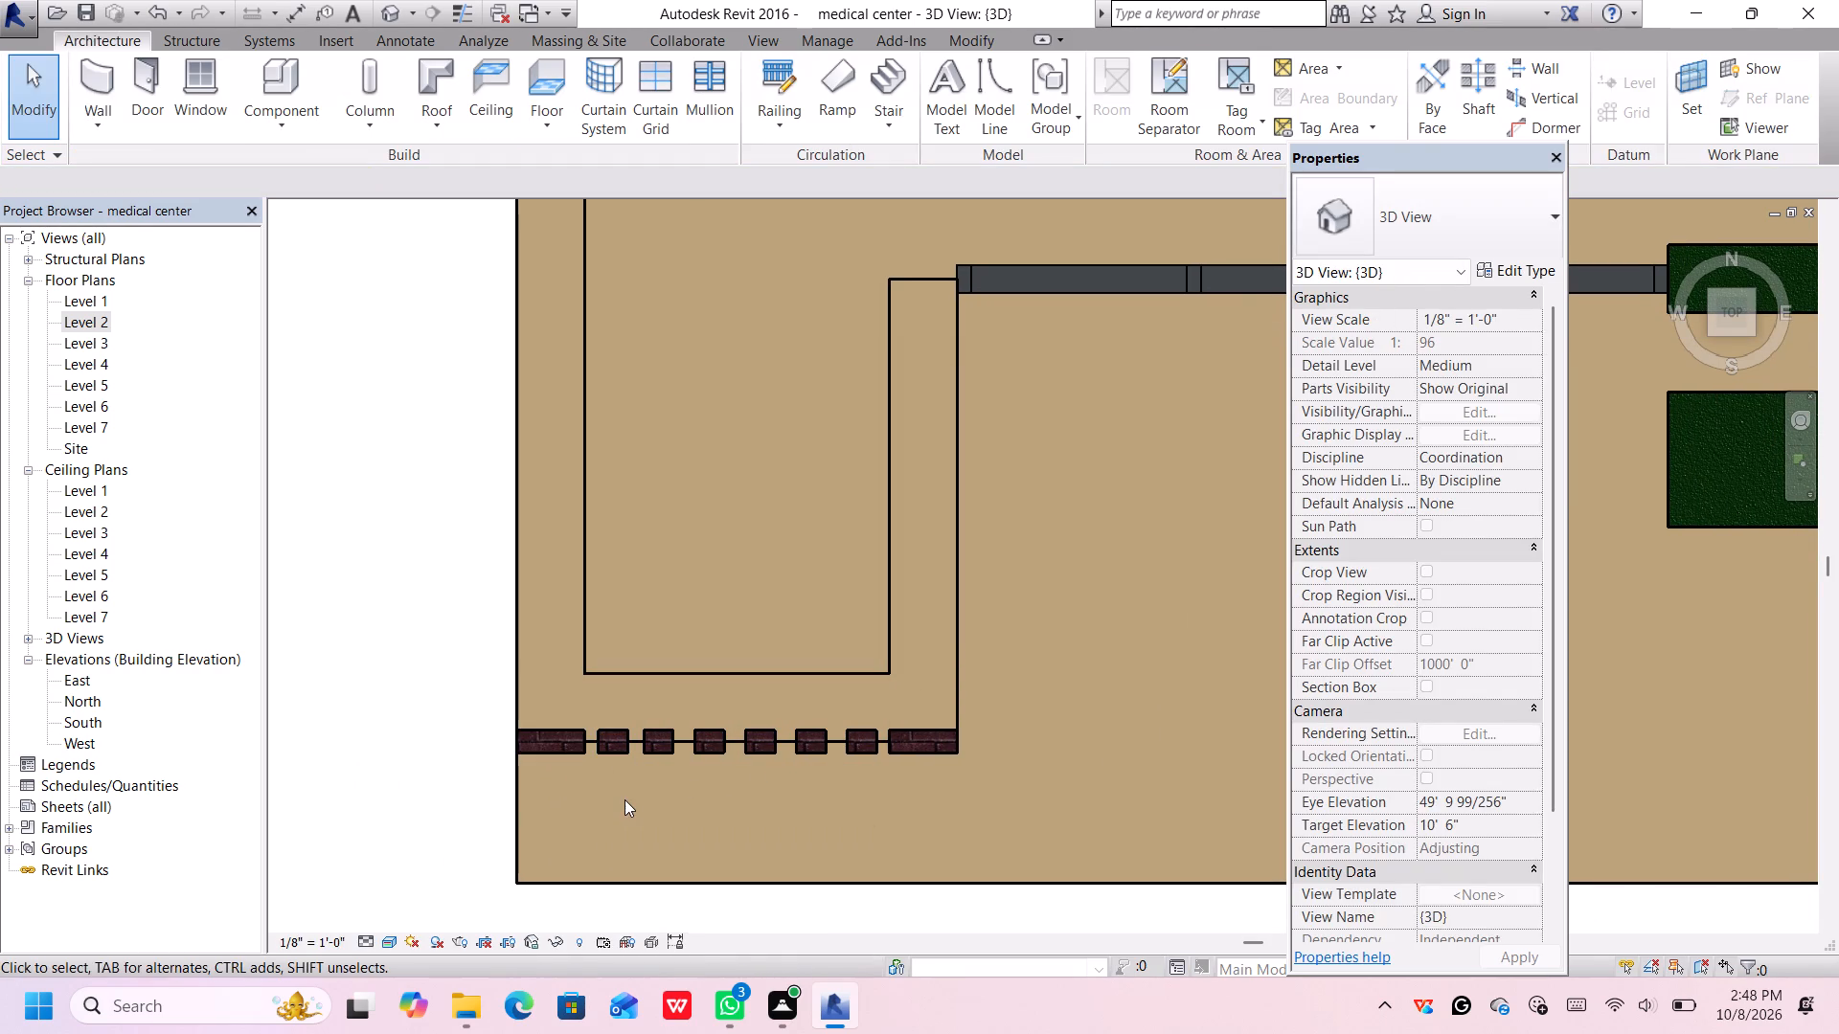
Change all eight brick pieces along the front face to the wall type Generic - 8" 2.
left_click(567, 742)
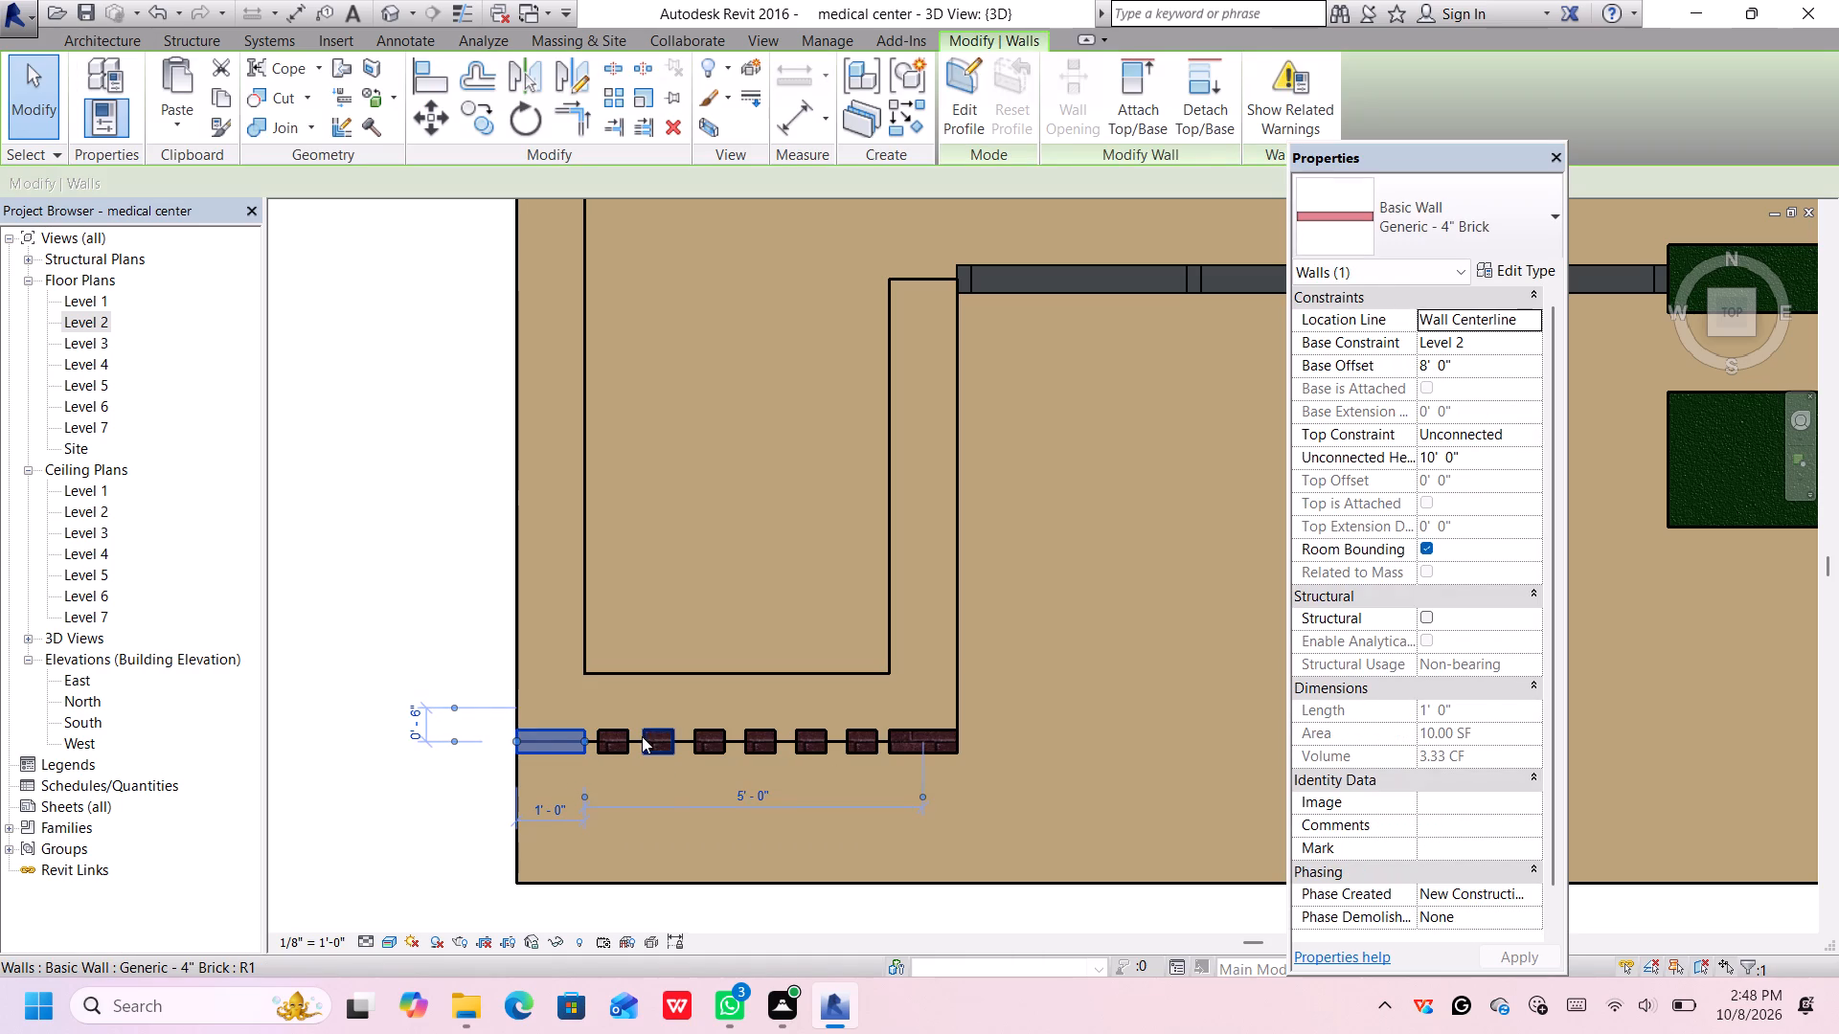
left_click(616, 740, "ctrl")
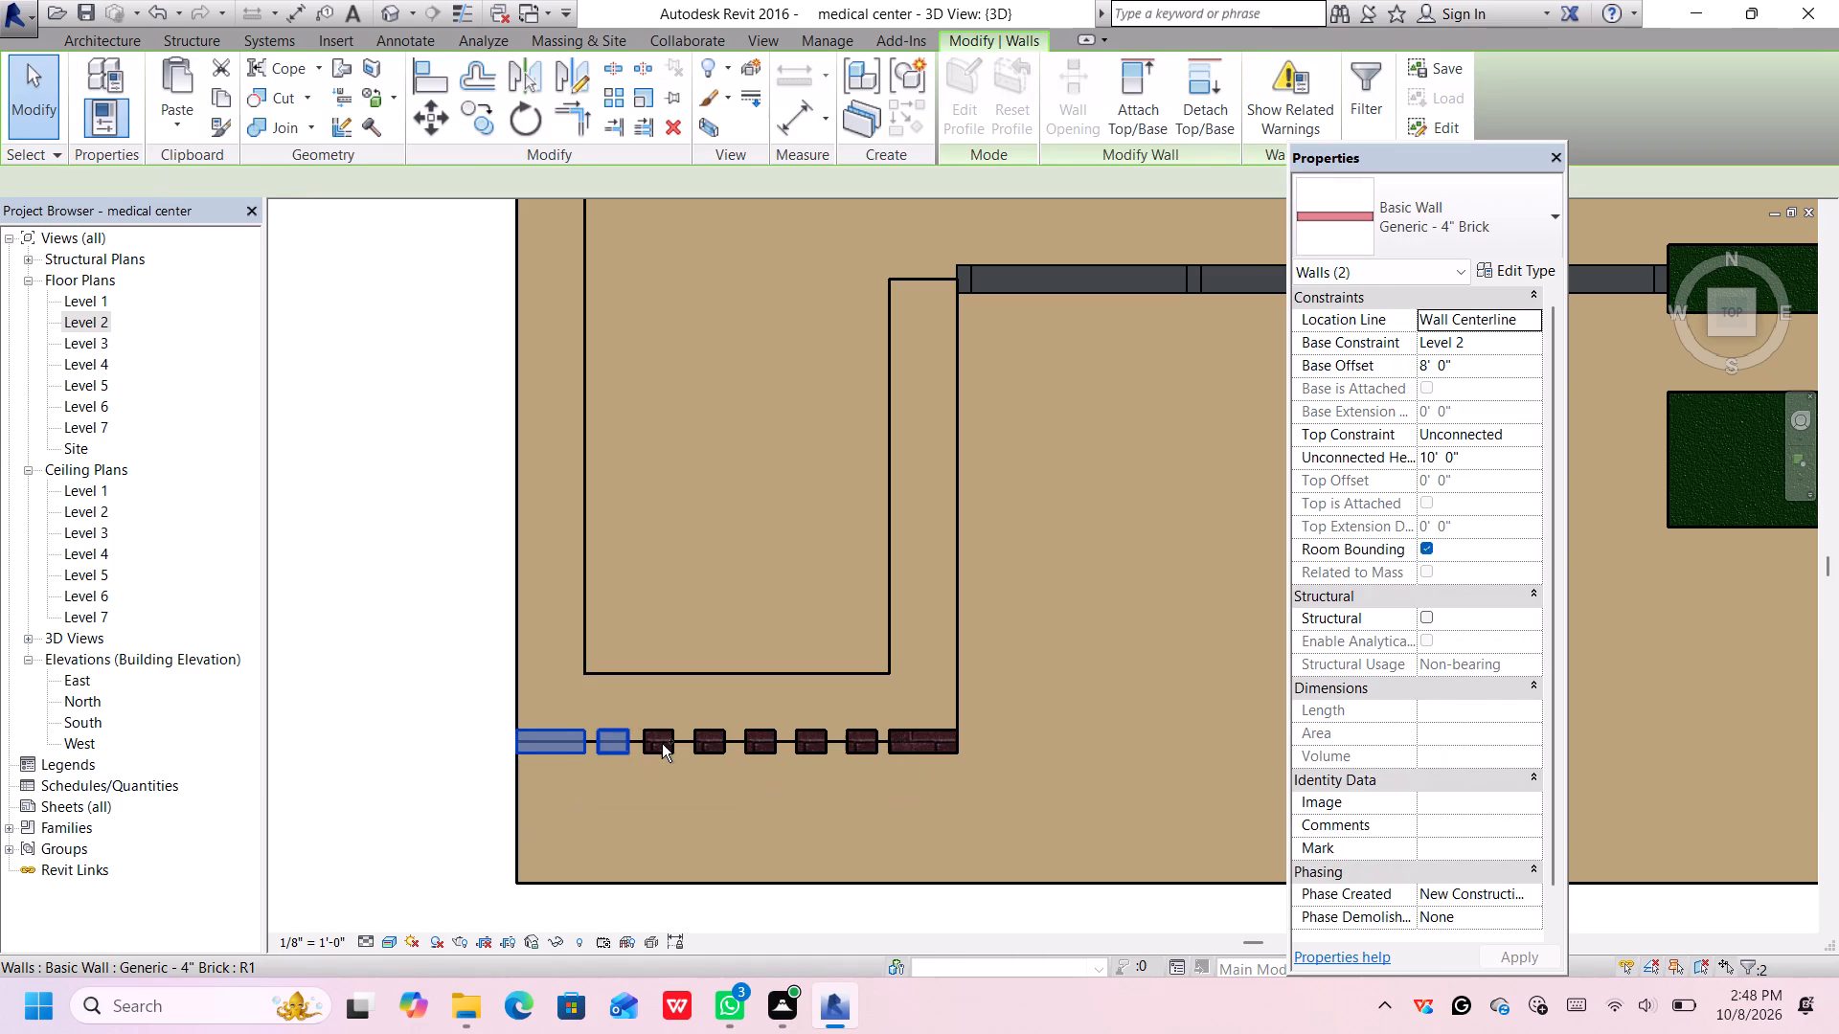
left_click(662, 744, "ctrl")
left_click(707, 744, "ctrl")
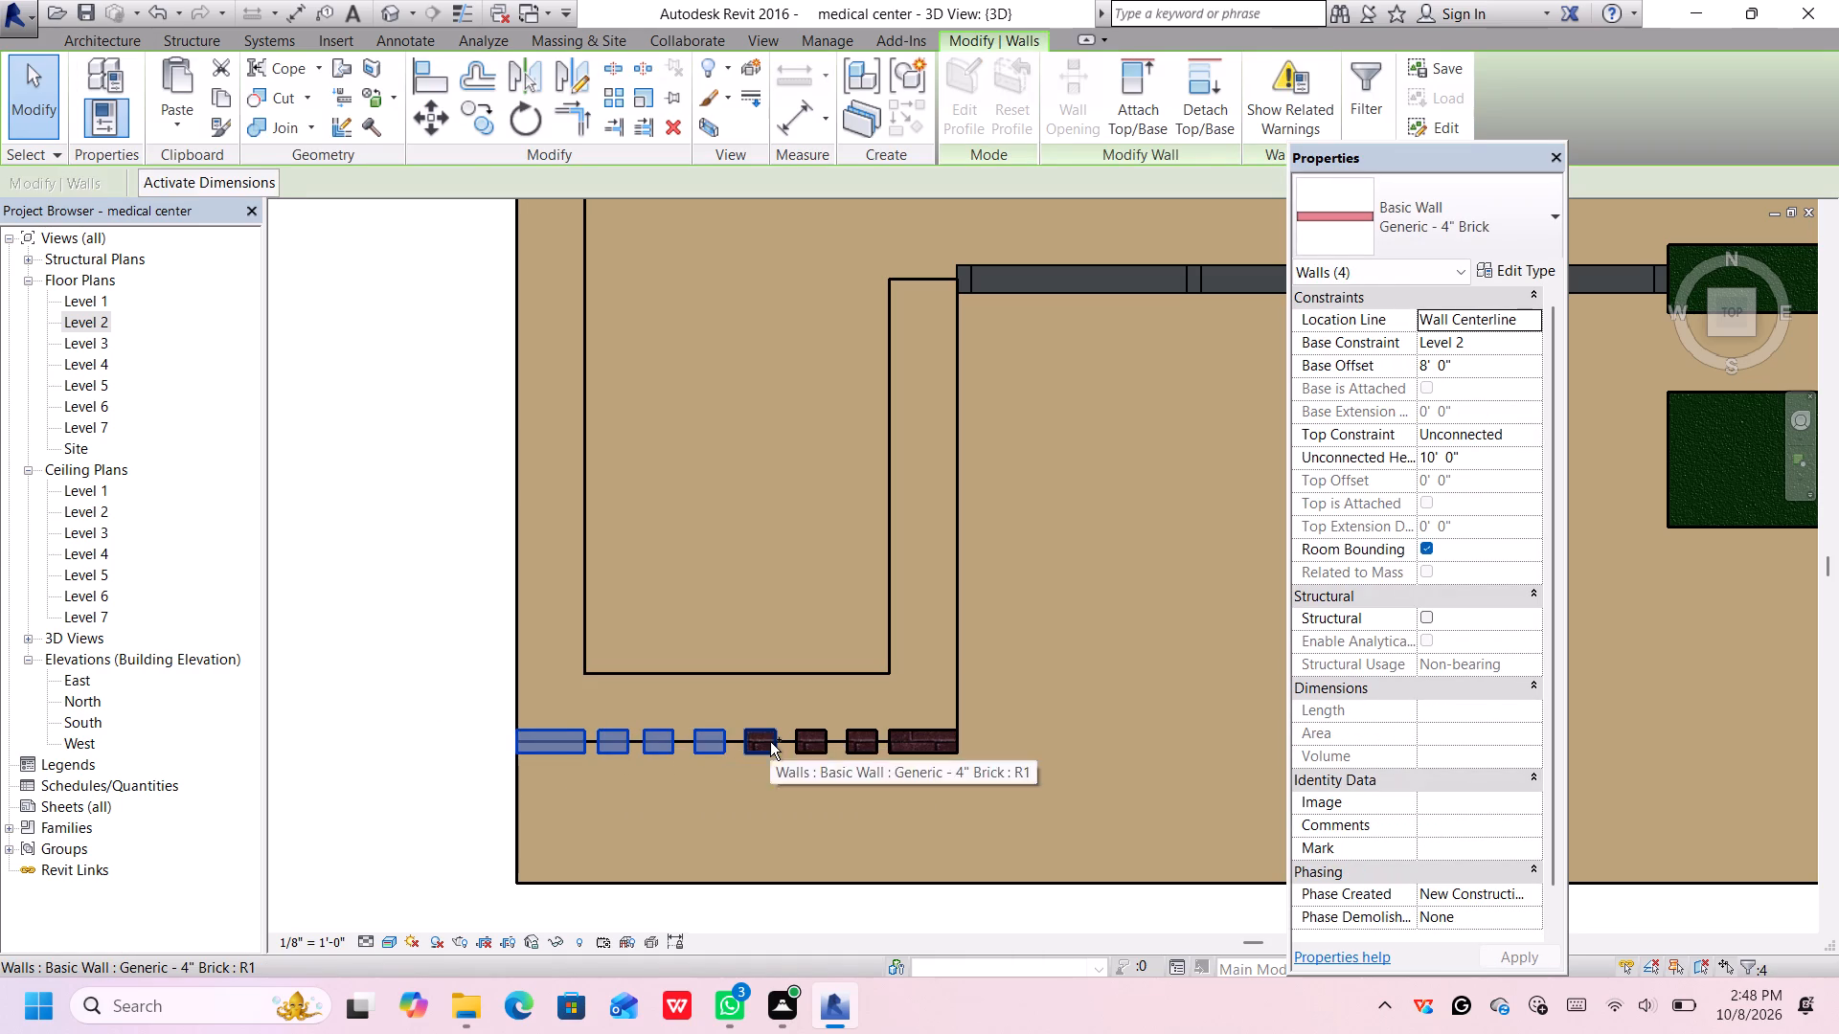
left_click(770, 740, "ctrl")
left_click(806, 749, "ctrl")
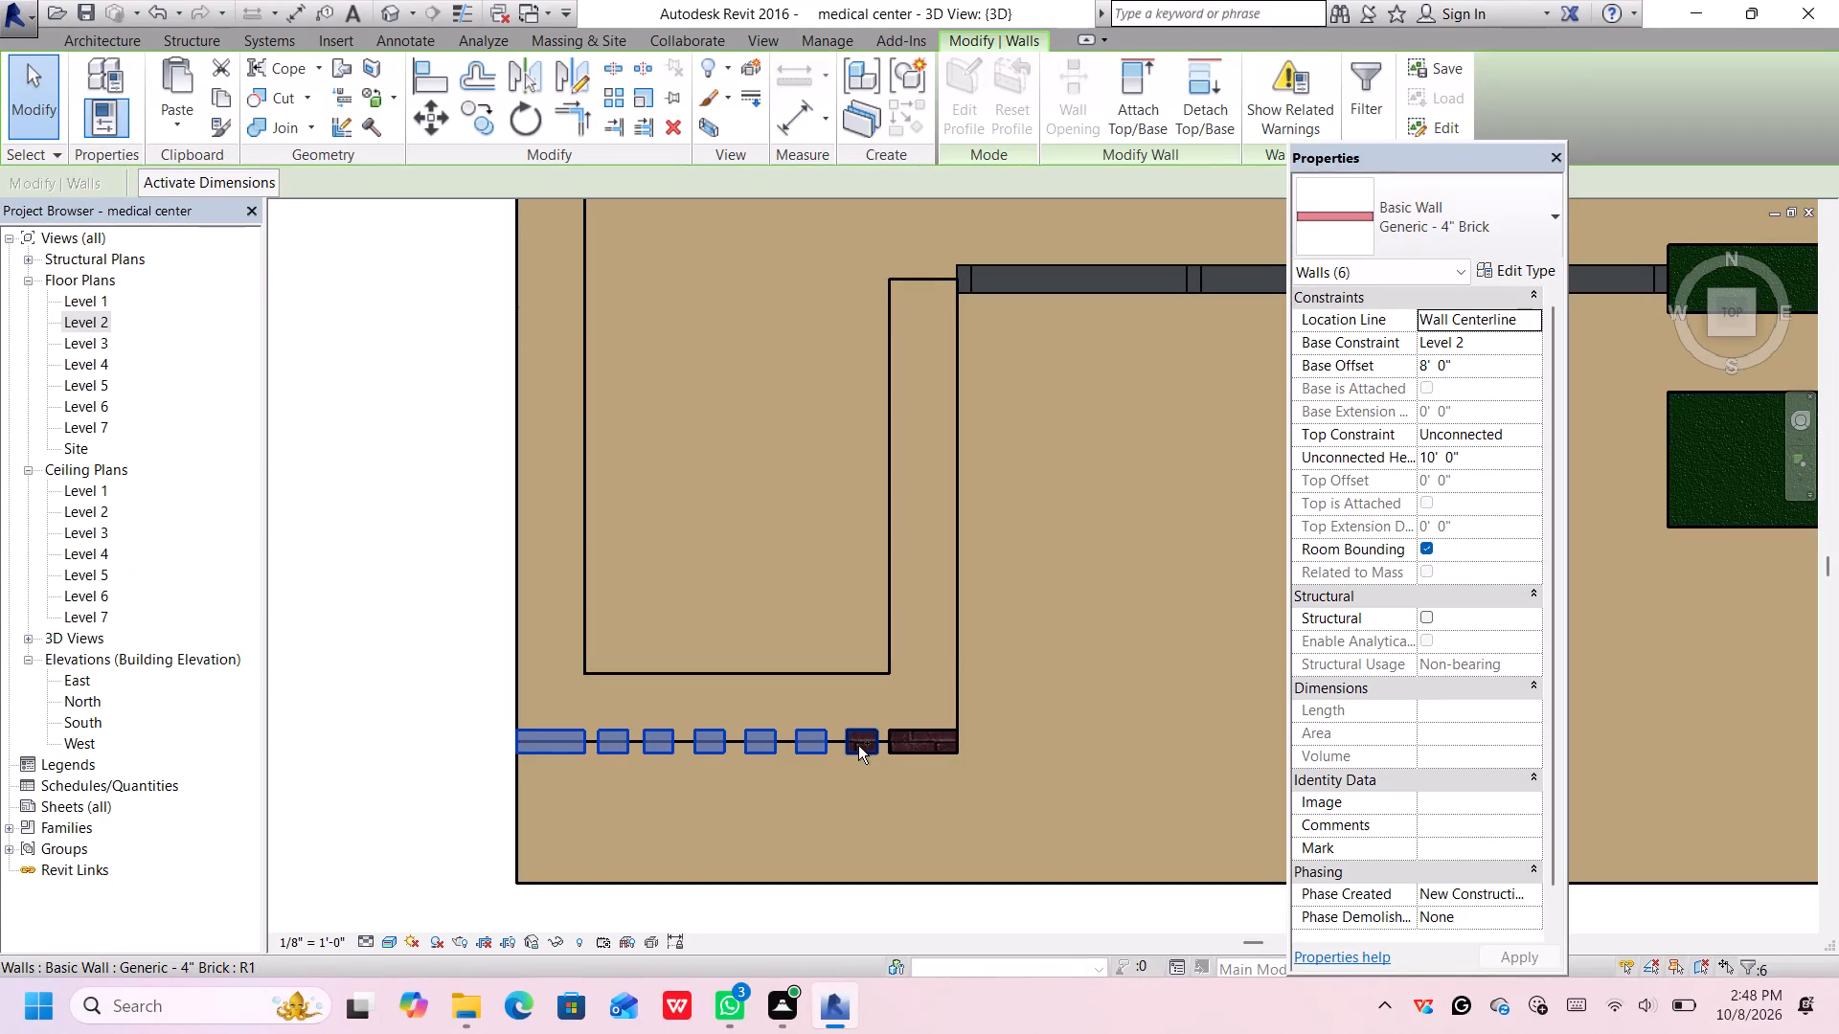
left_click(858, 746, "ctrl")
left_click(918, 743, "ctrl")
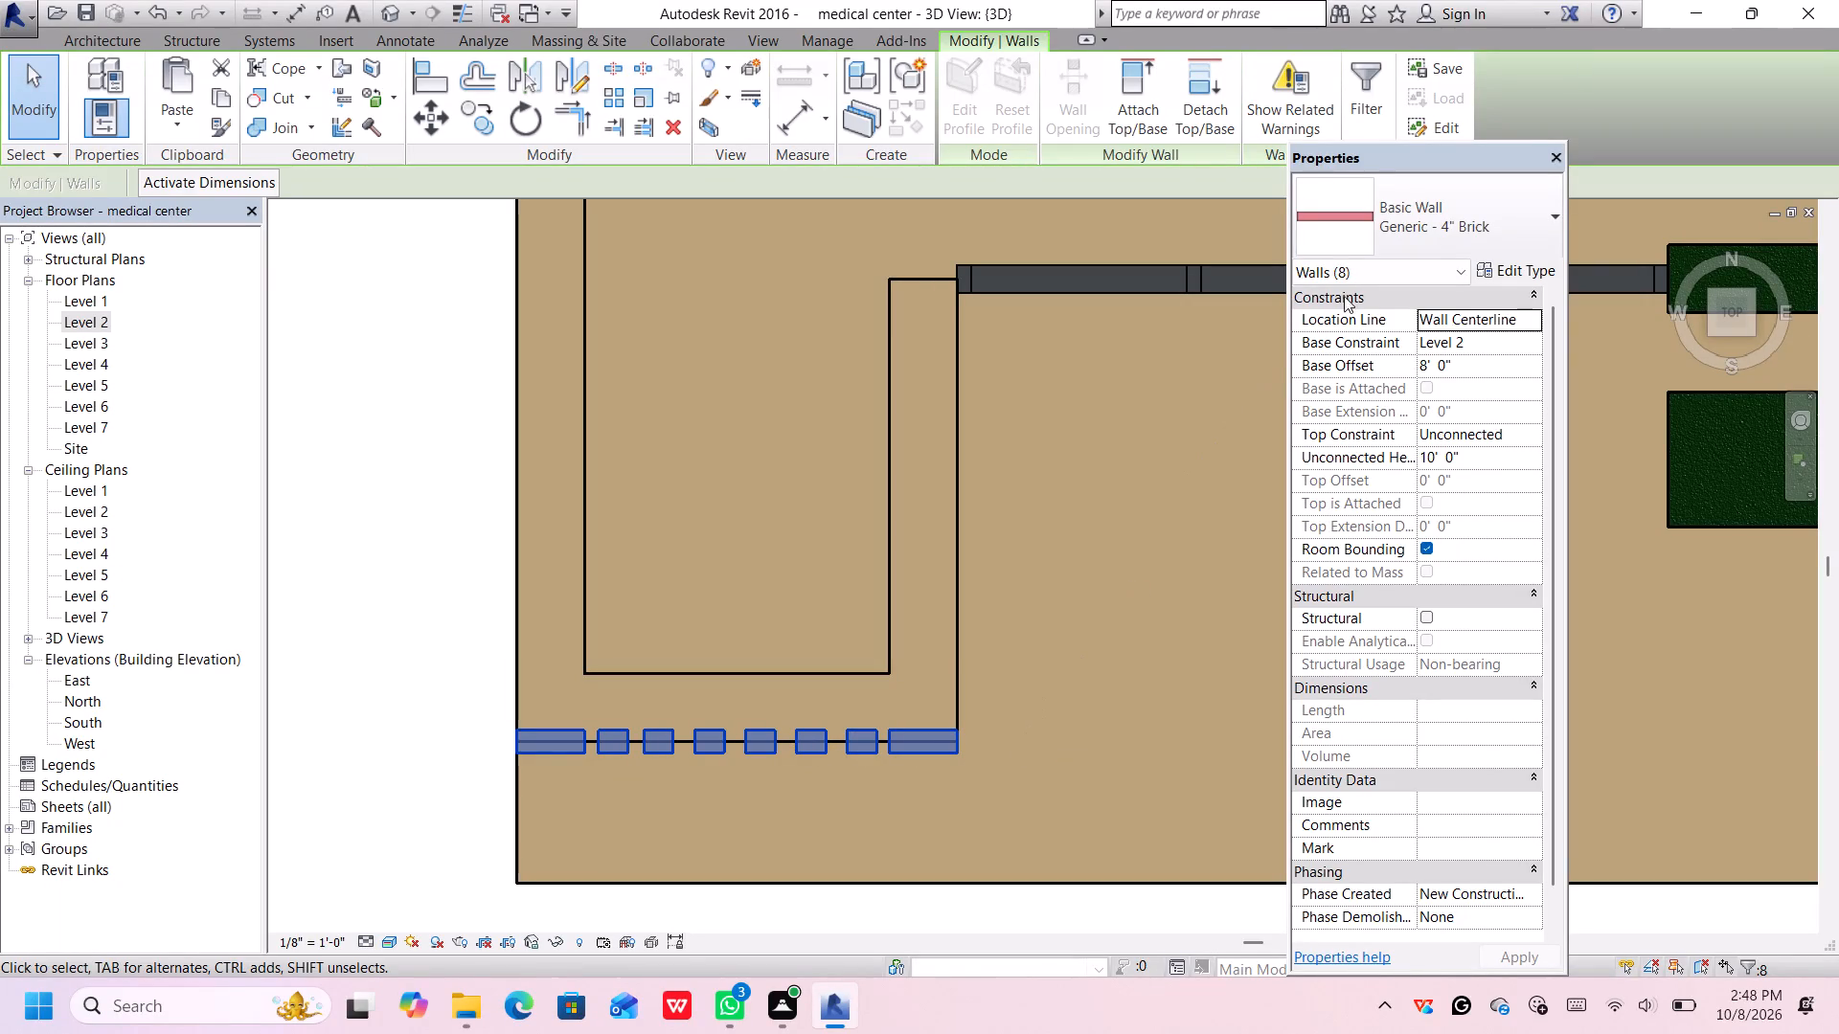
left_click(1400, 231)
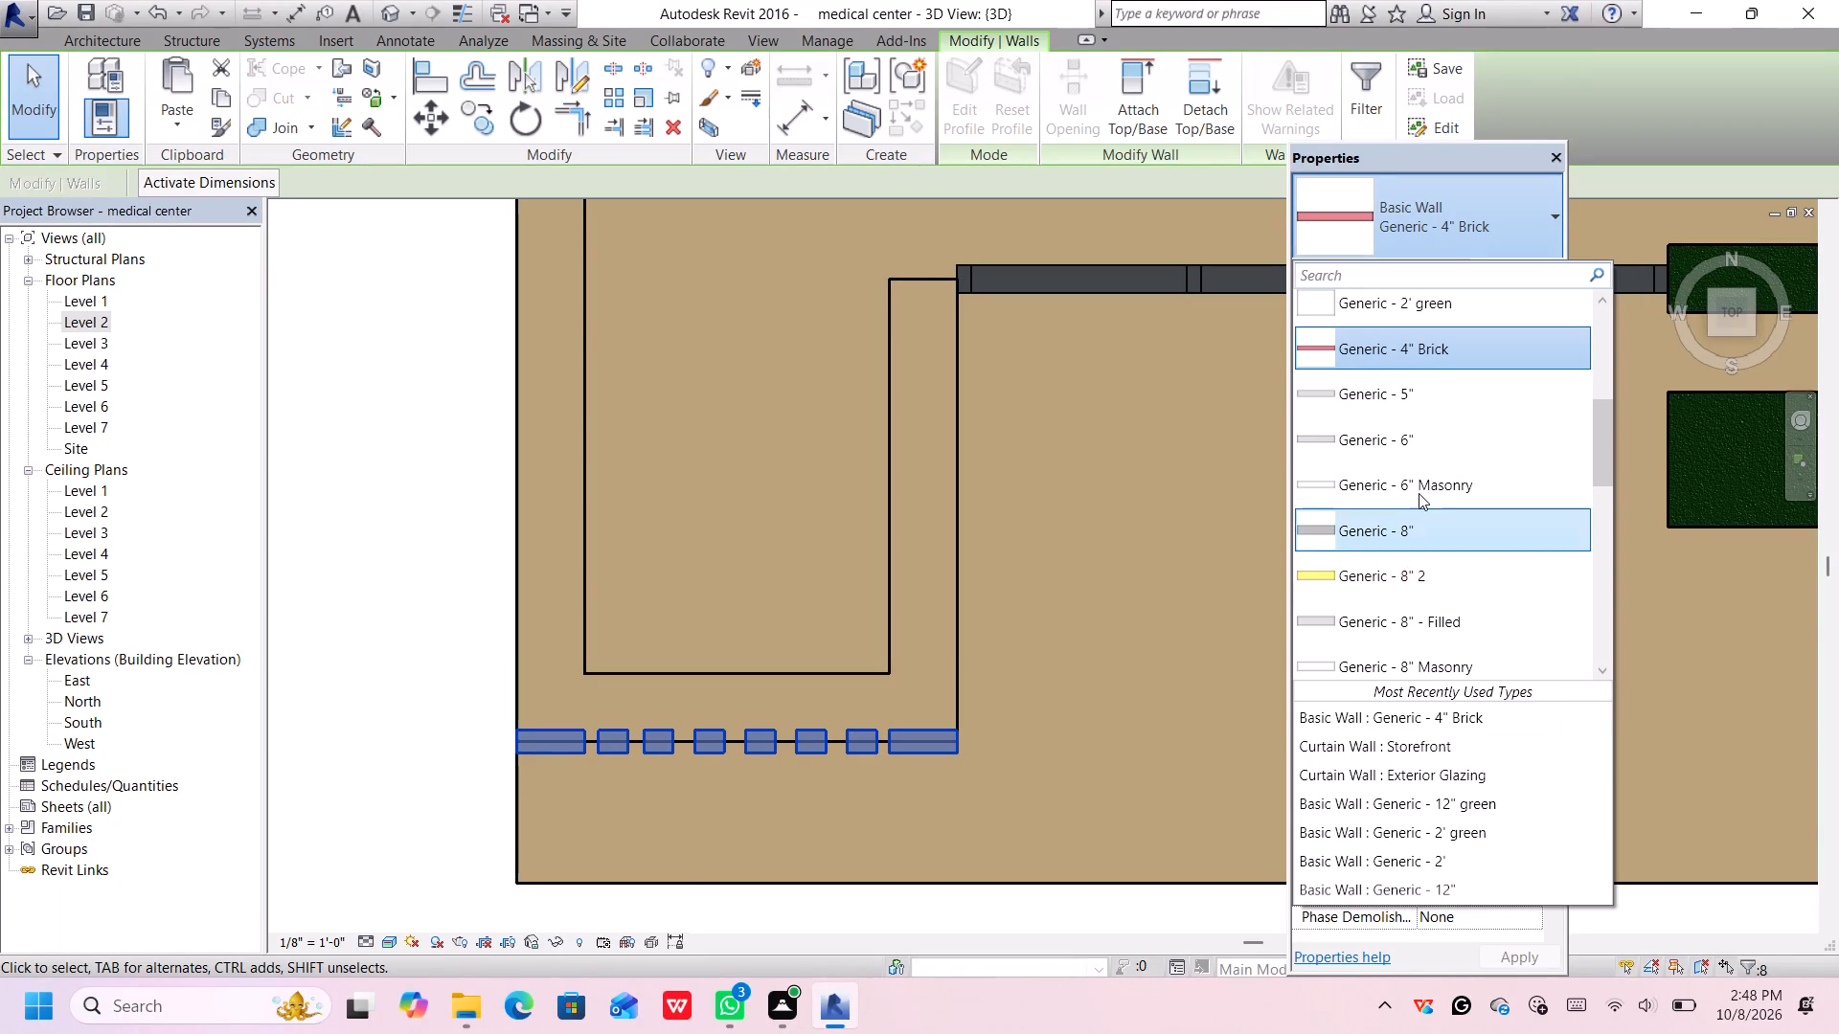
scroll(1419, 491, "down", 1)
left_click(1413, 509)
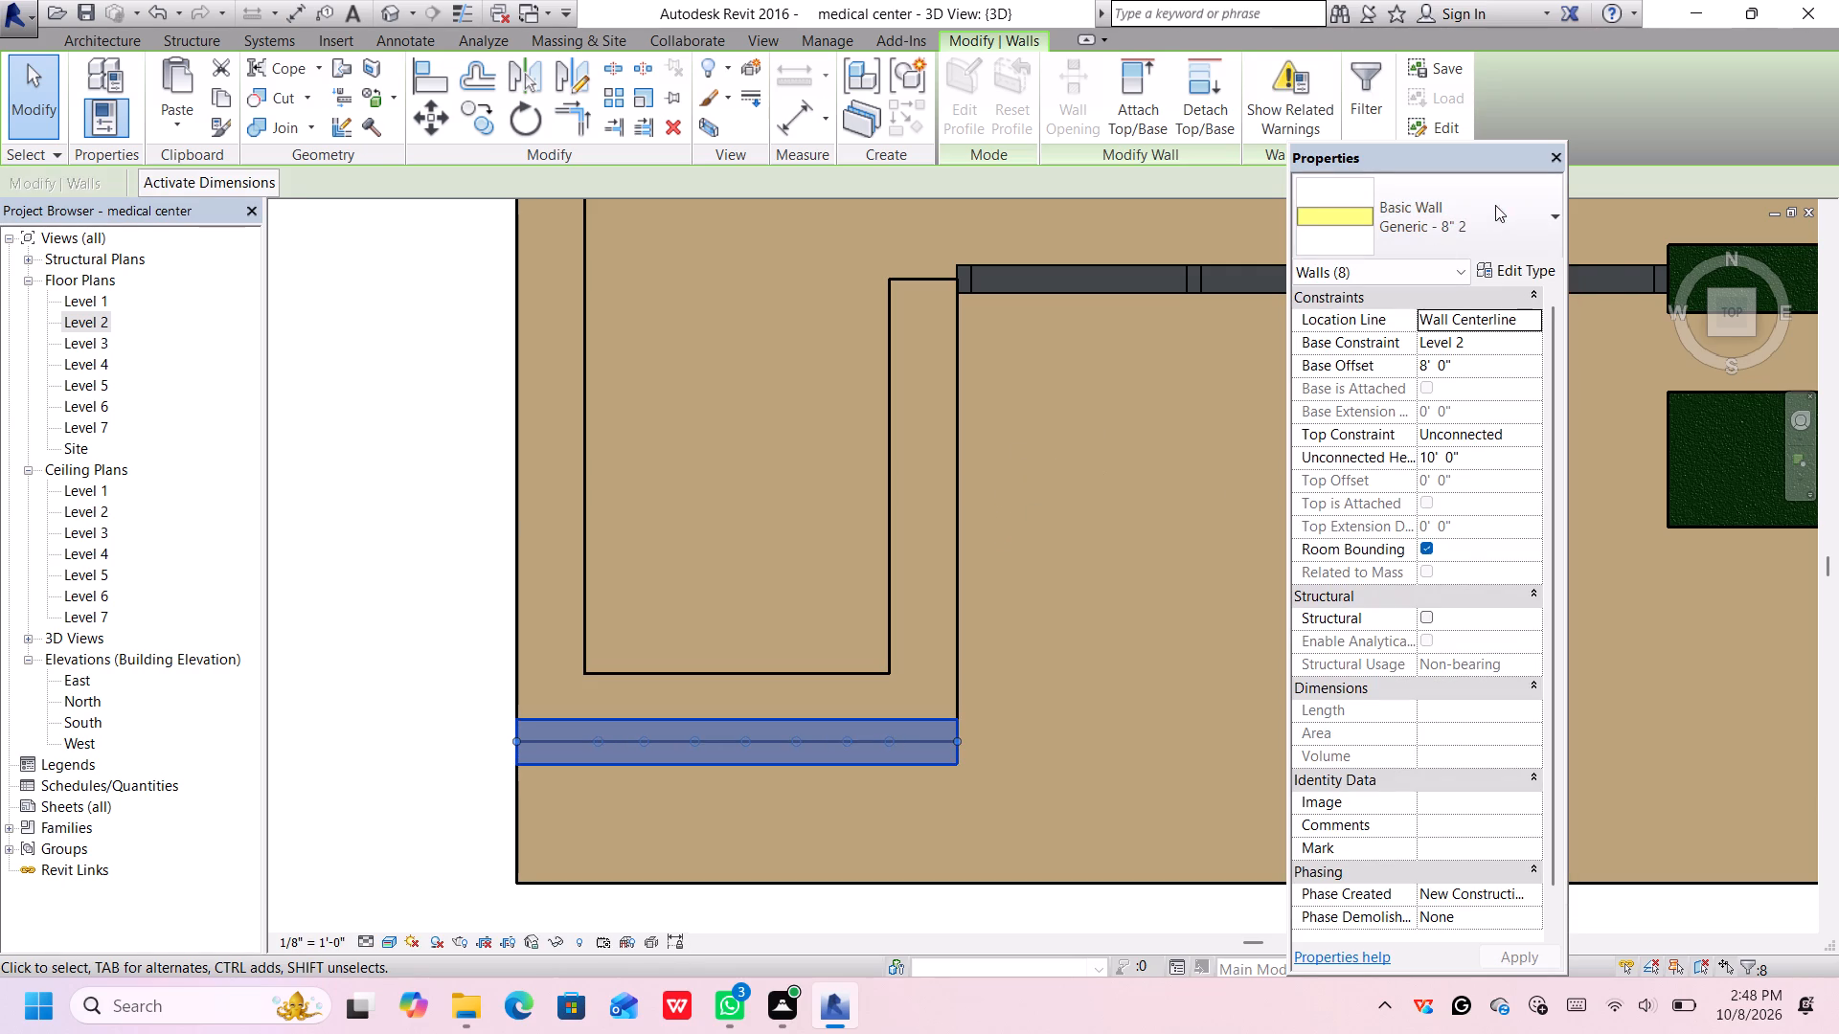